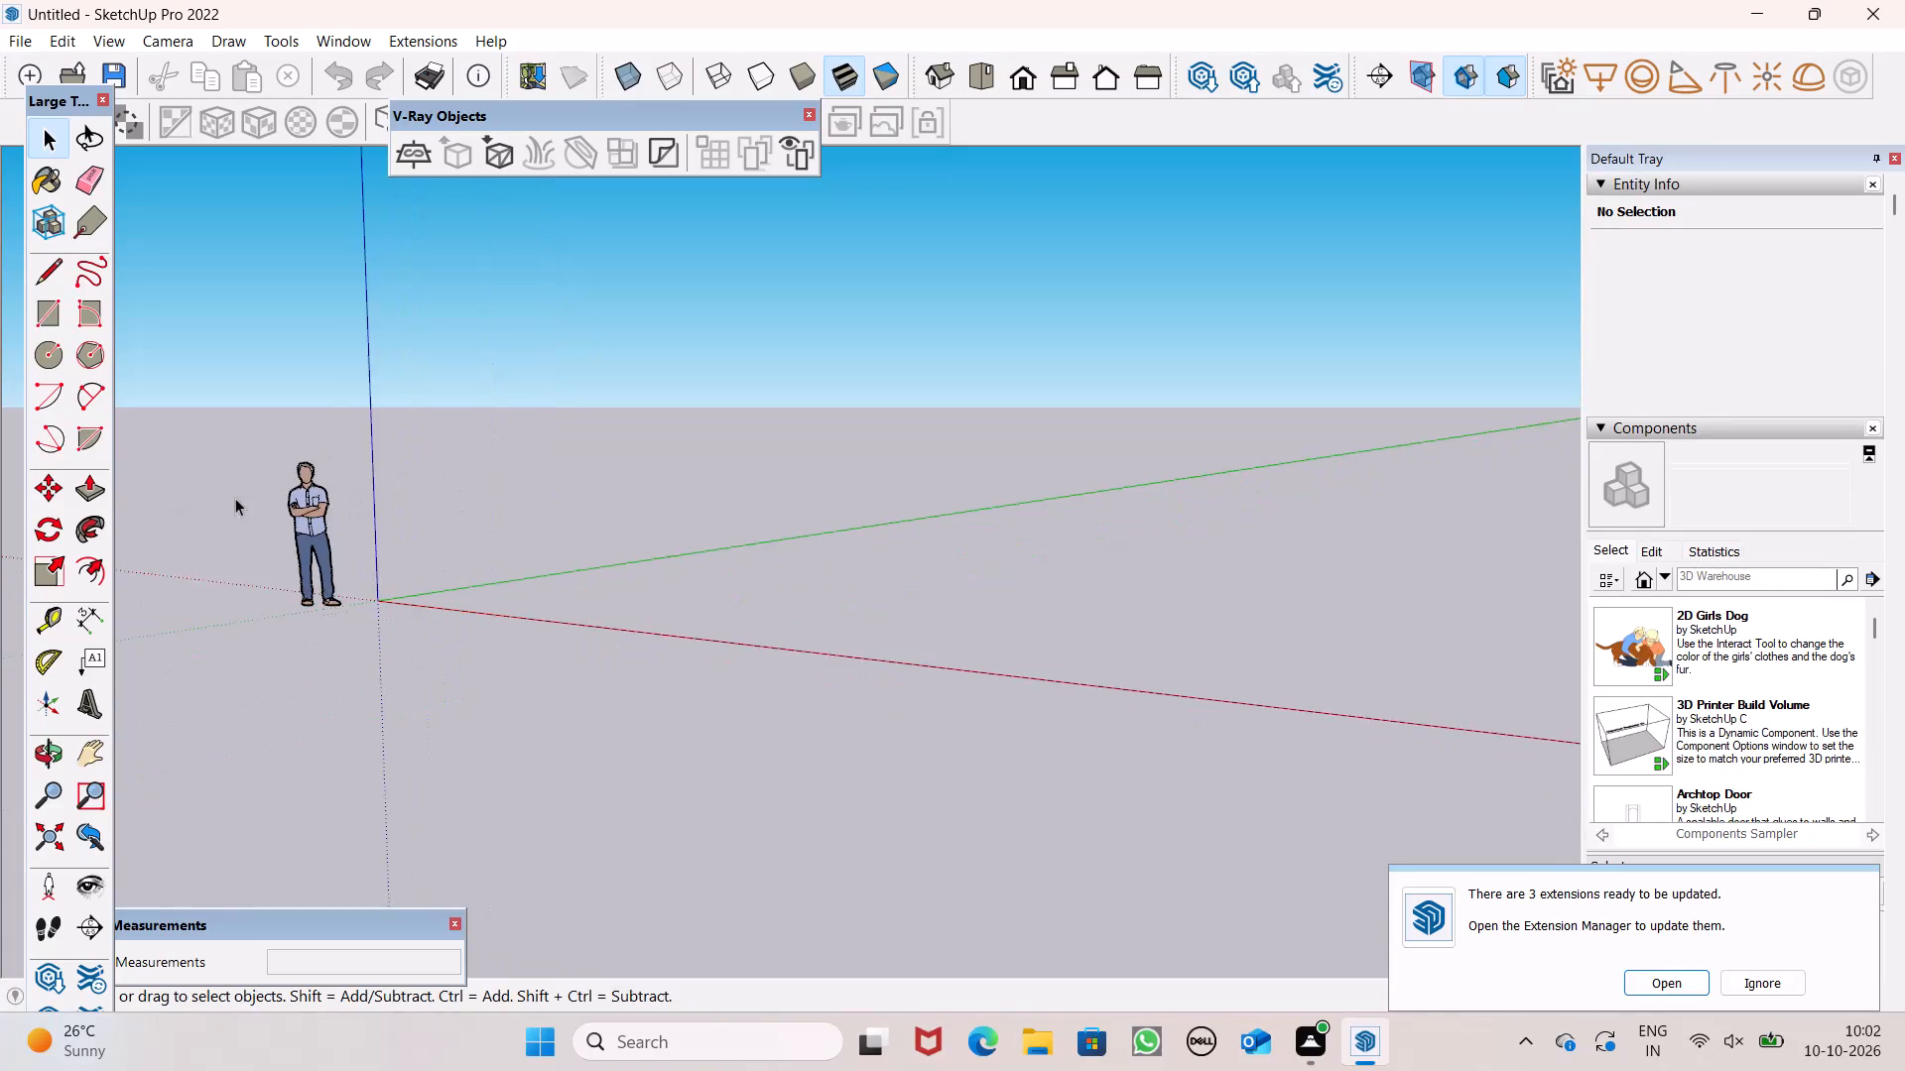
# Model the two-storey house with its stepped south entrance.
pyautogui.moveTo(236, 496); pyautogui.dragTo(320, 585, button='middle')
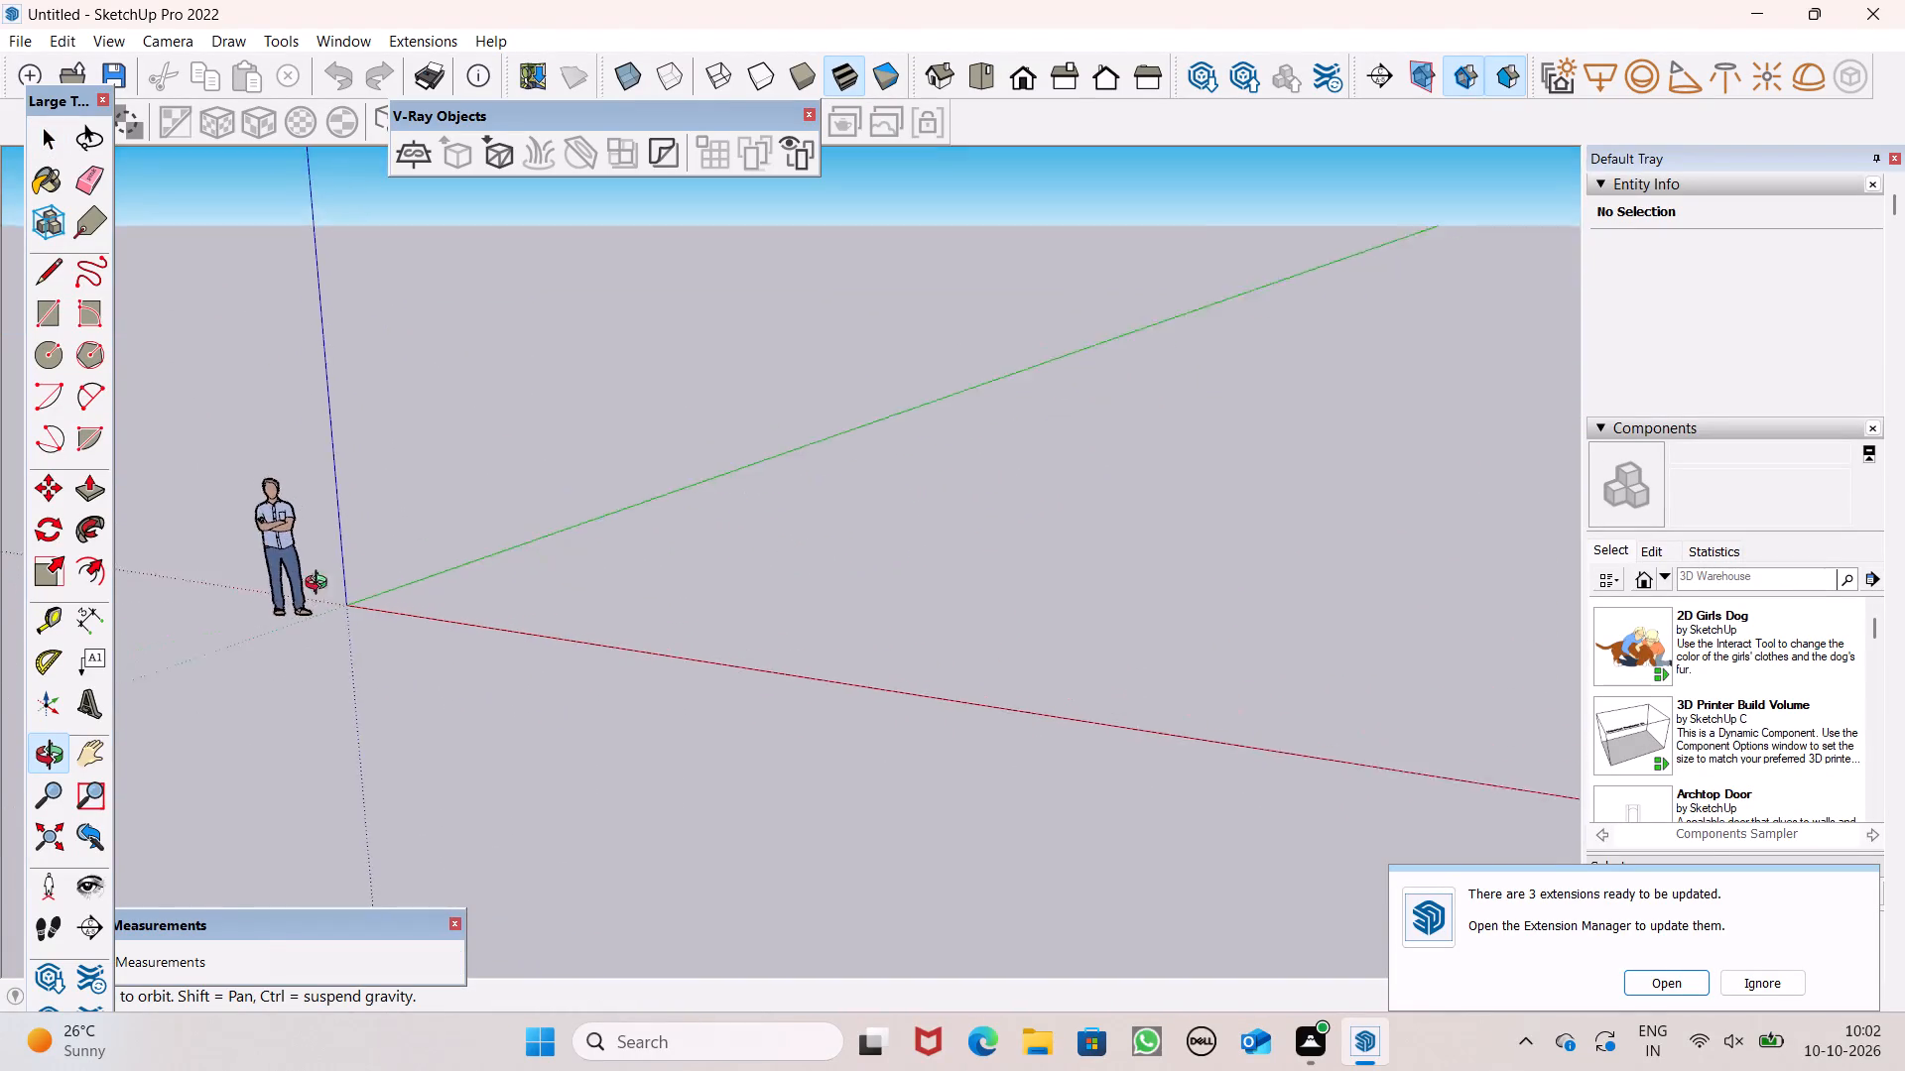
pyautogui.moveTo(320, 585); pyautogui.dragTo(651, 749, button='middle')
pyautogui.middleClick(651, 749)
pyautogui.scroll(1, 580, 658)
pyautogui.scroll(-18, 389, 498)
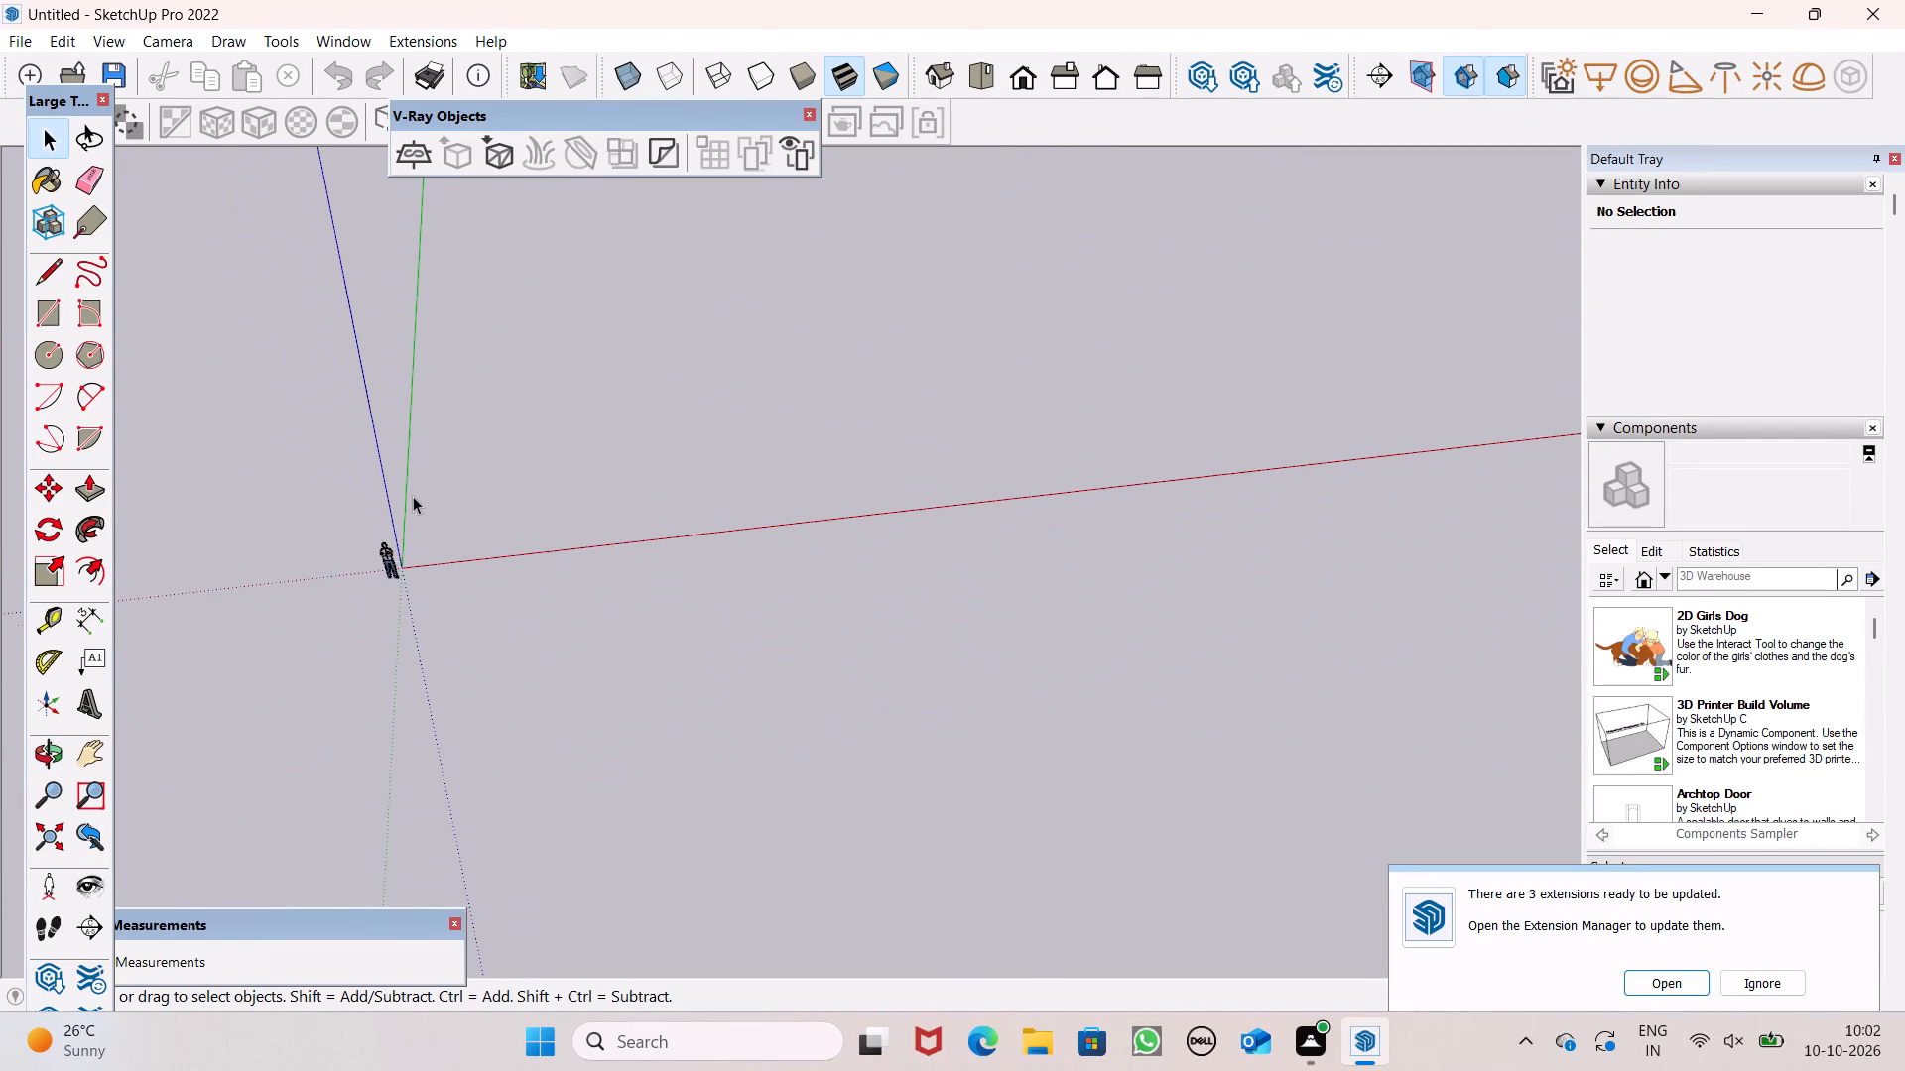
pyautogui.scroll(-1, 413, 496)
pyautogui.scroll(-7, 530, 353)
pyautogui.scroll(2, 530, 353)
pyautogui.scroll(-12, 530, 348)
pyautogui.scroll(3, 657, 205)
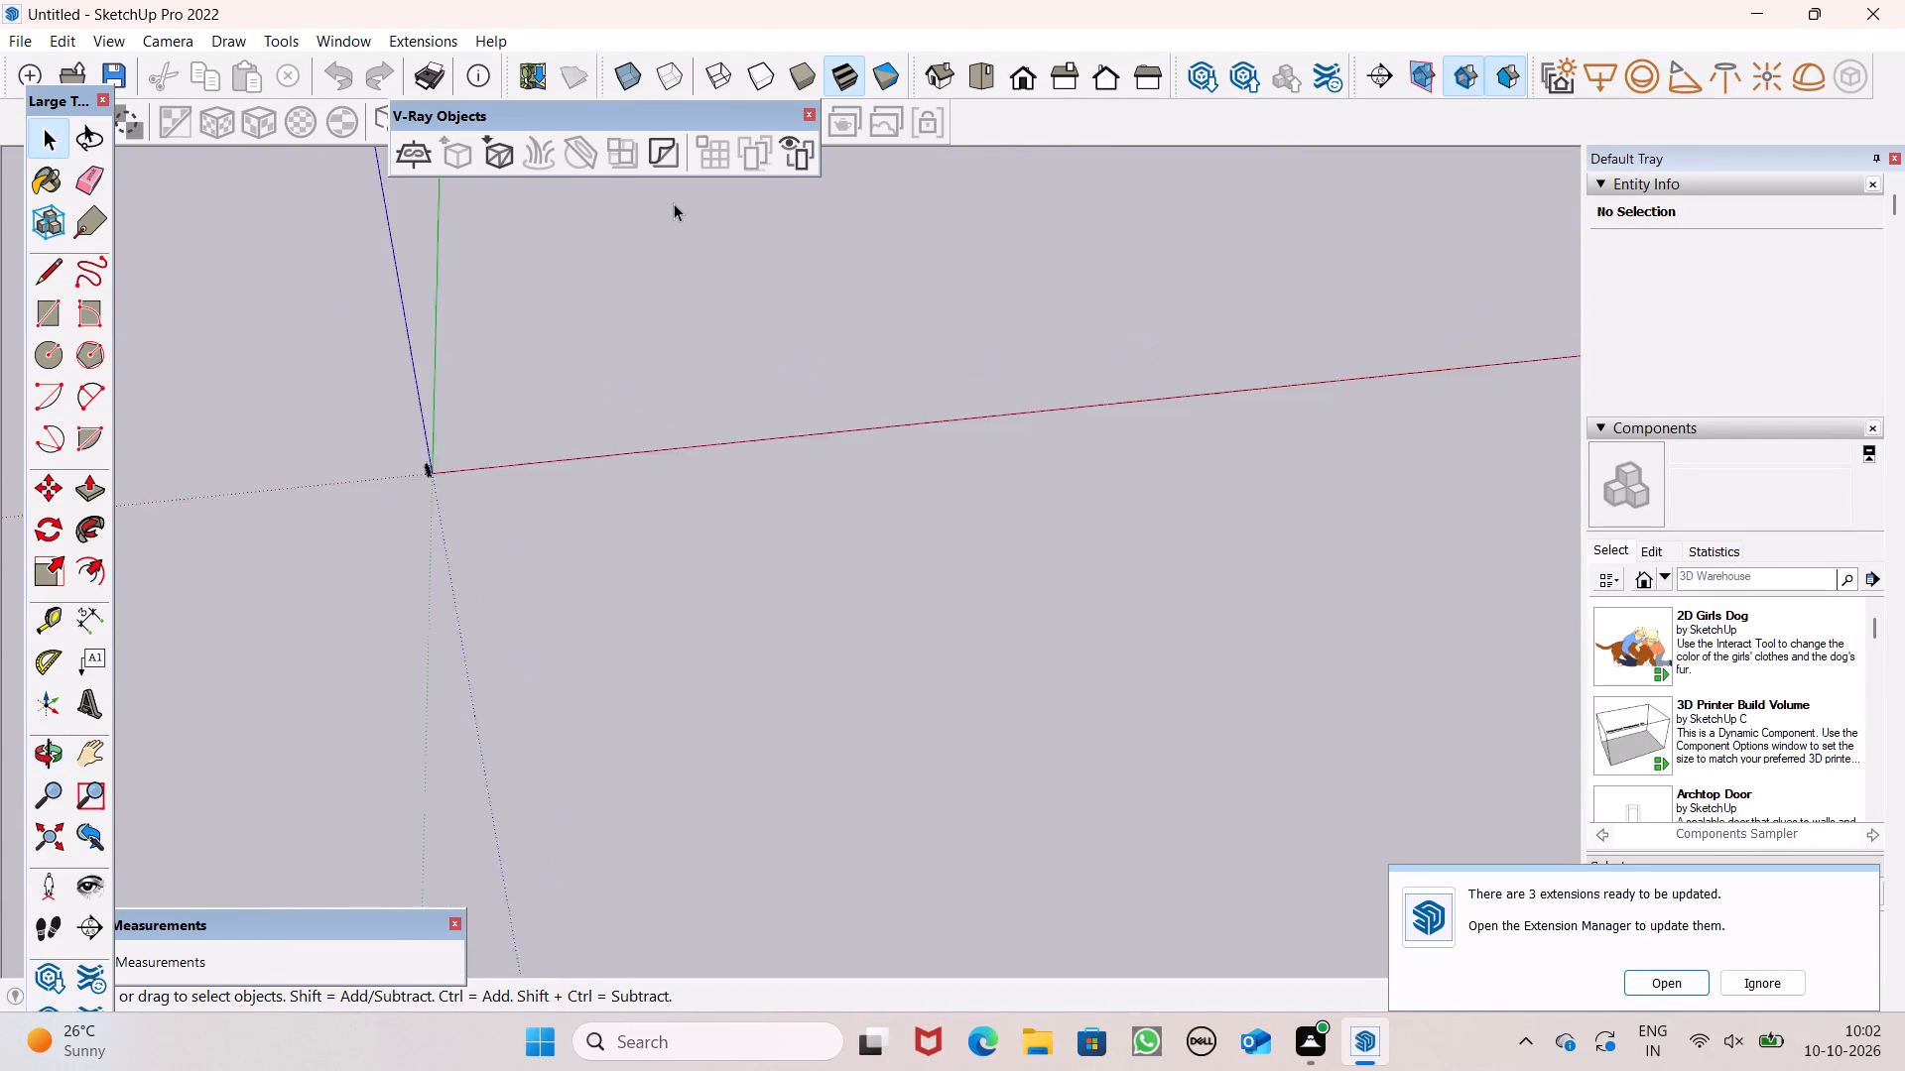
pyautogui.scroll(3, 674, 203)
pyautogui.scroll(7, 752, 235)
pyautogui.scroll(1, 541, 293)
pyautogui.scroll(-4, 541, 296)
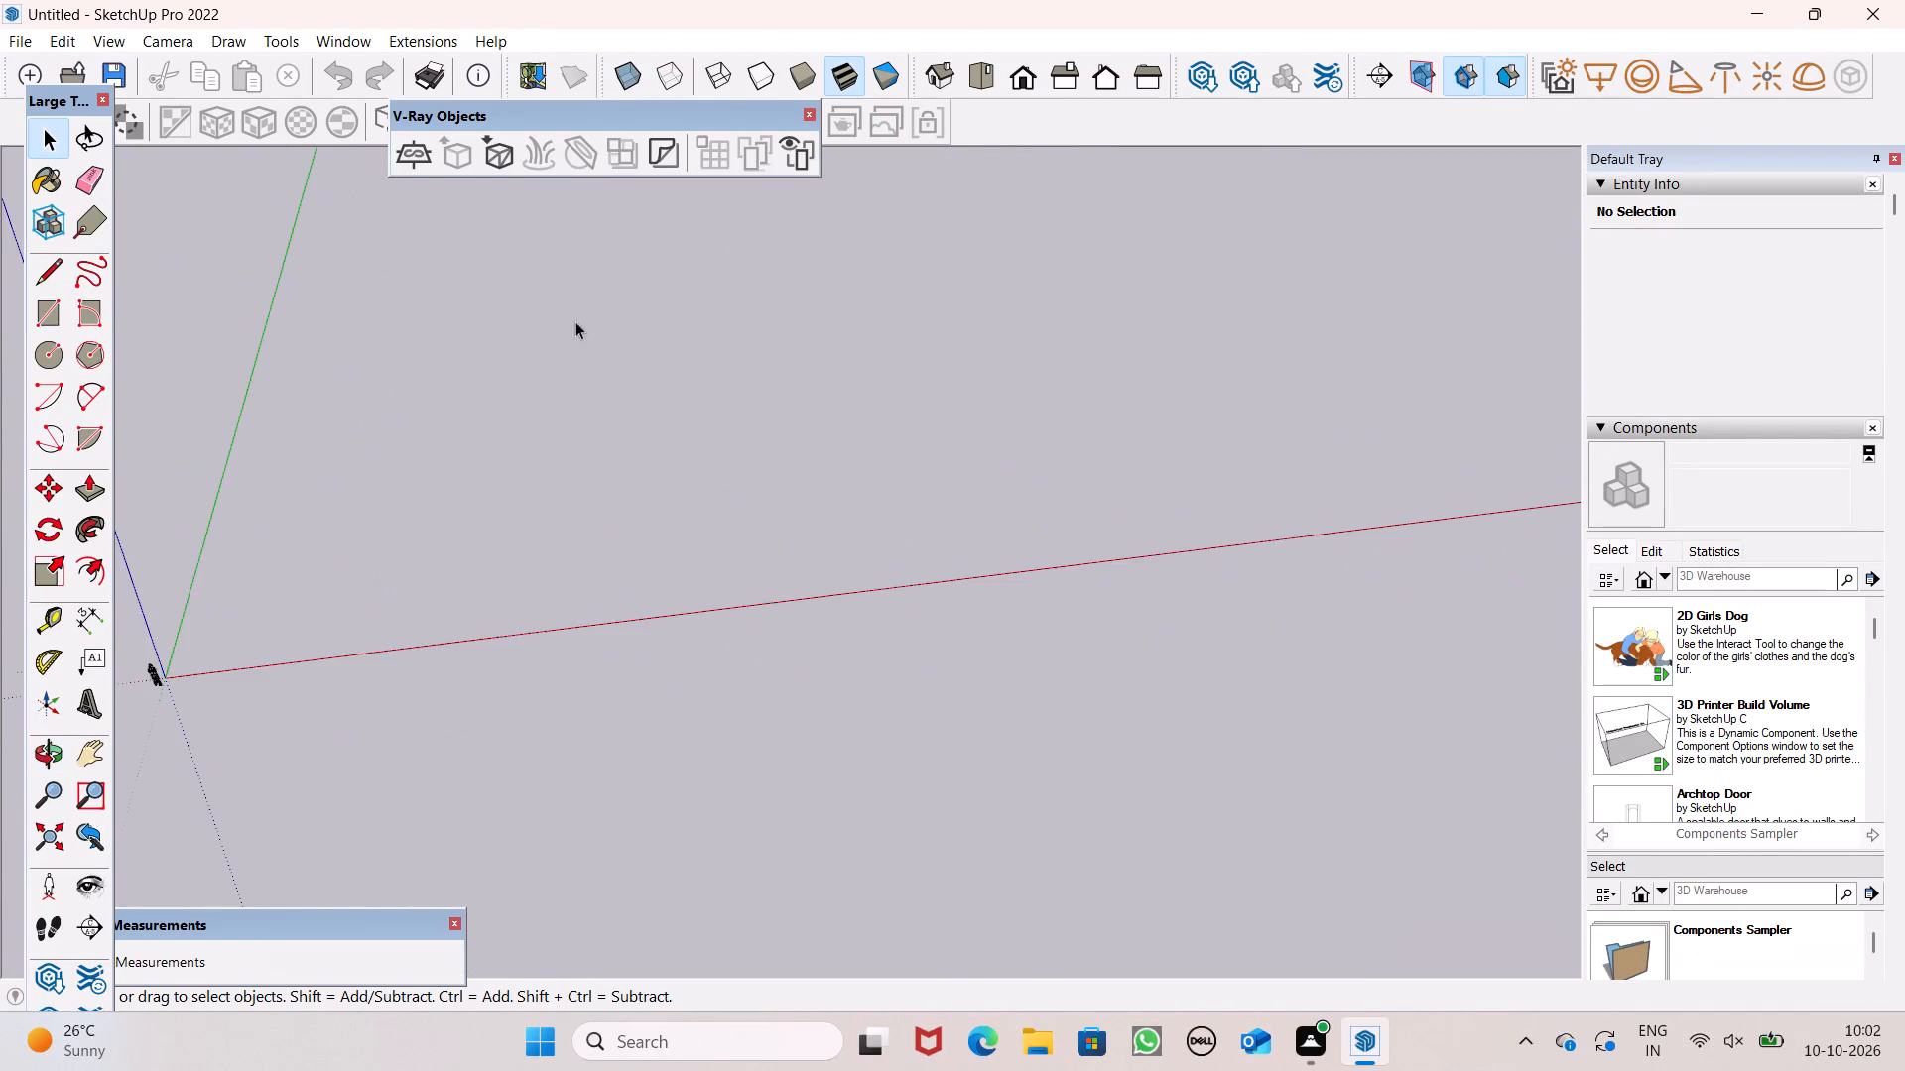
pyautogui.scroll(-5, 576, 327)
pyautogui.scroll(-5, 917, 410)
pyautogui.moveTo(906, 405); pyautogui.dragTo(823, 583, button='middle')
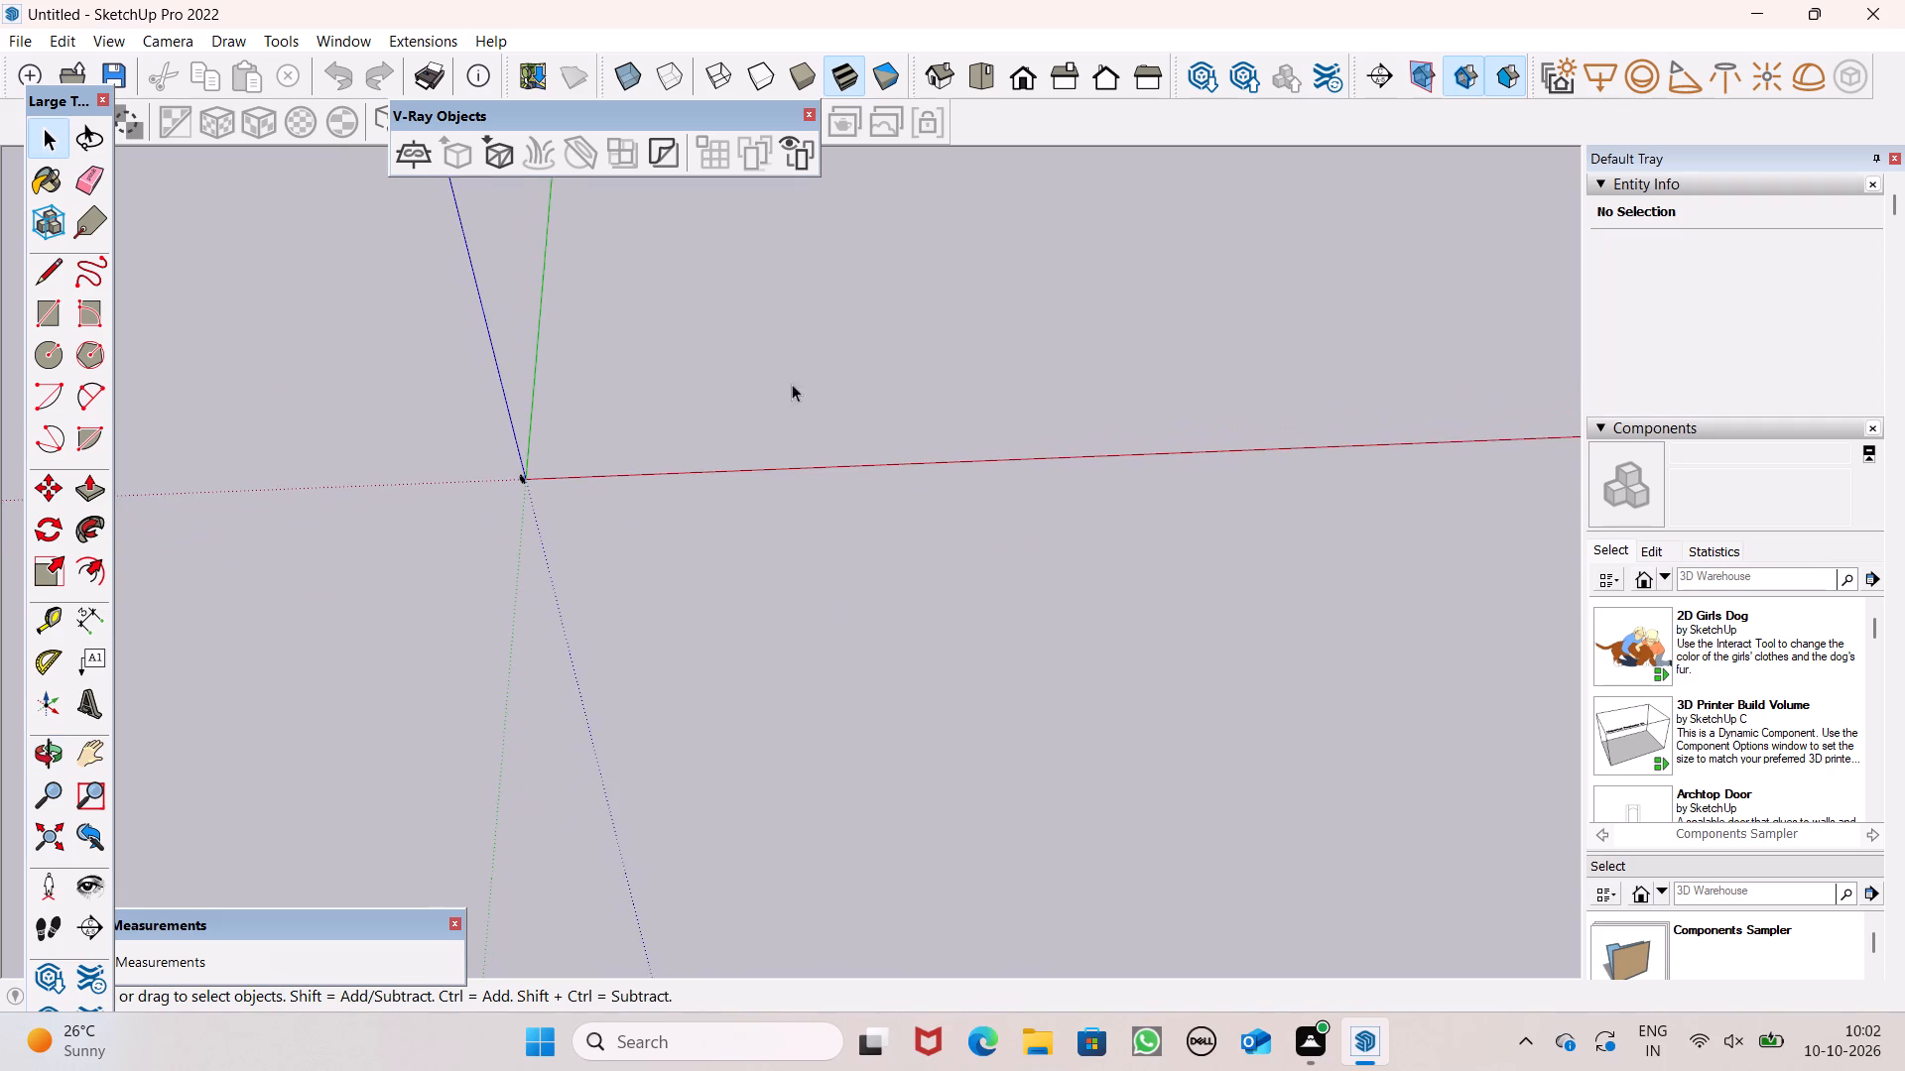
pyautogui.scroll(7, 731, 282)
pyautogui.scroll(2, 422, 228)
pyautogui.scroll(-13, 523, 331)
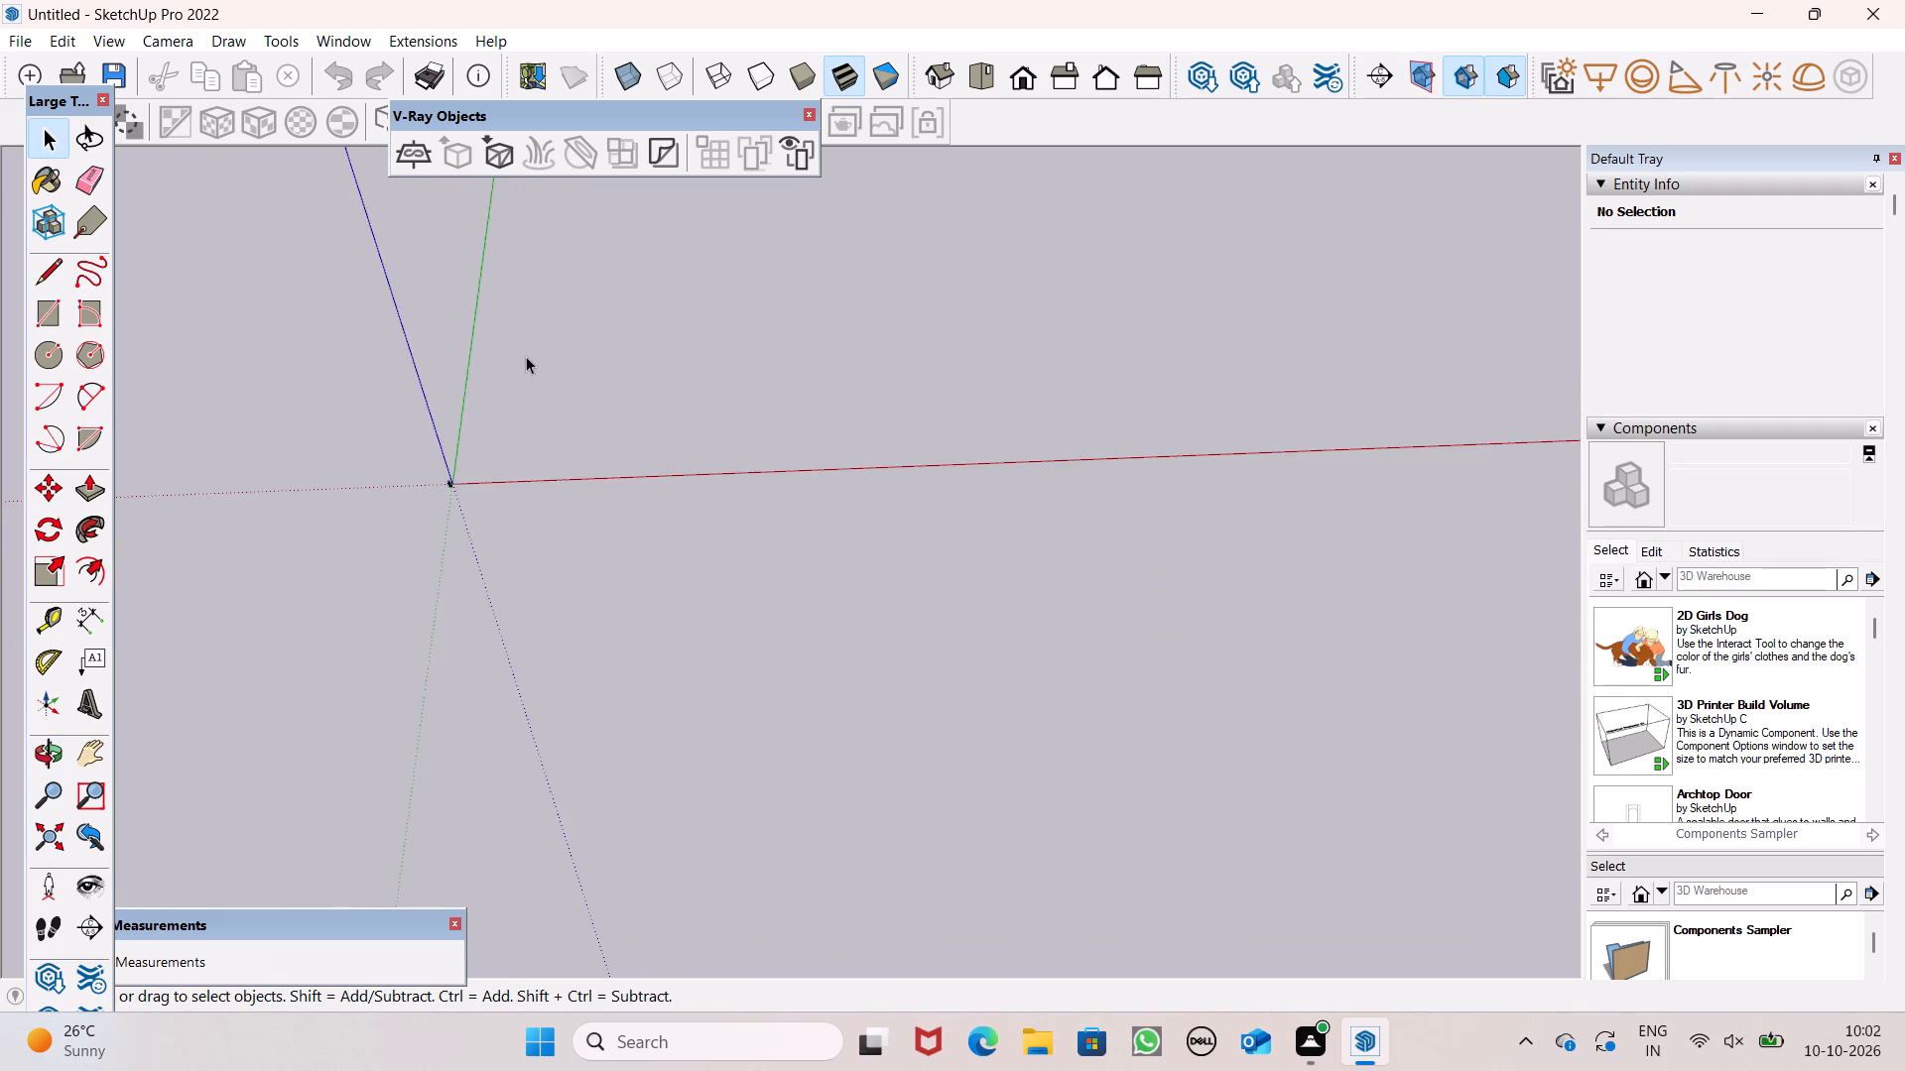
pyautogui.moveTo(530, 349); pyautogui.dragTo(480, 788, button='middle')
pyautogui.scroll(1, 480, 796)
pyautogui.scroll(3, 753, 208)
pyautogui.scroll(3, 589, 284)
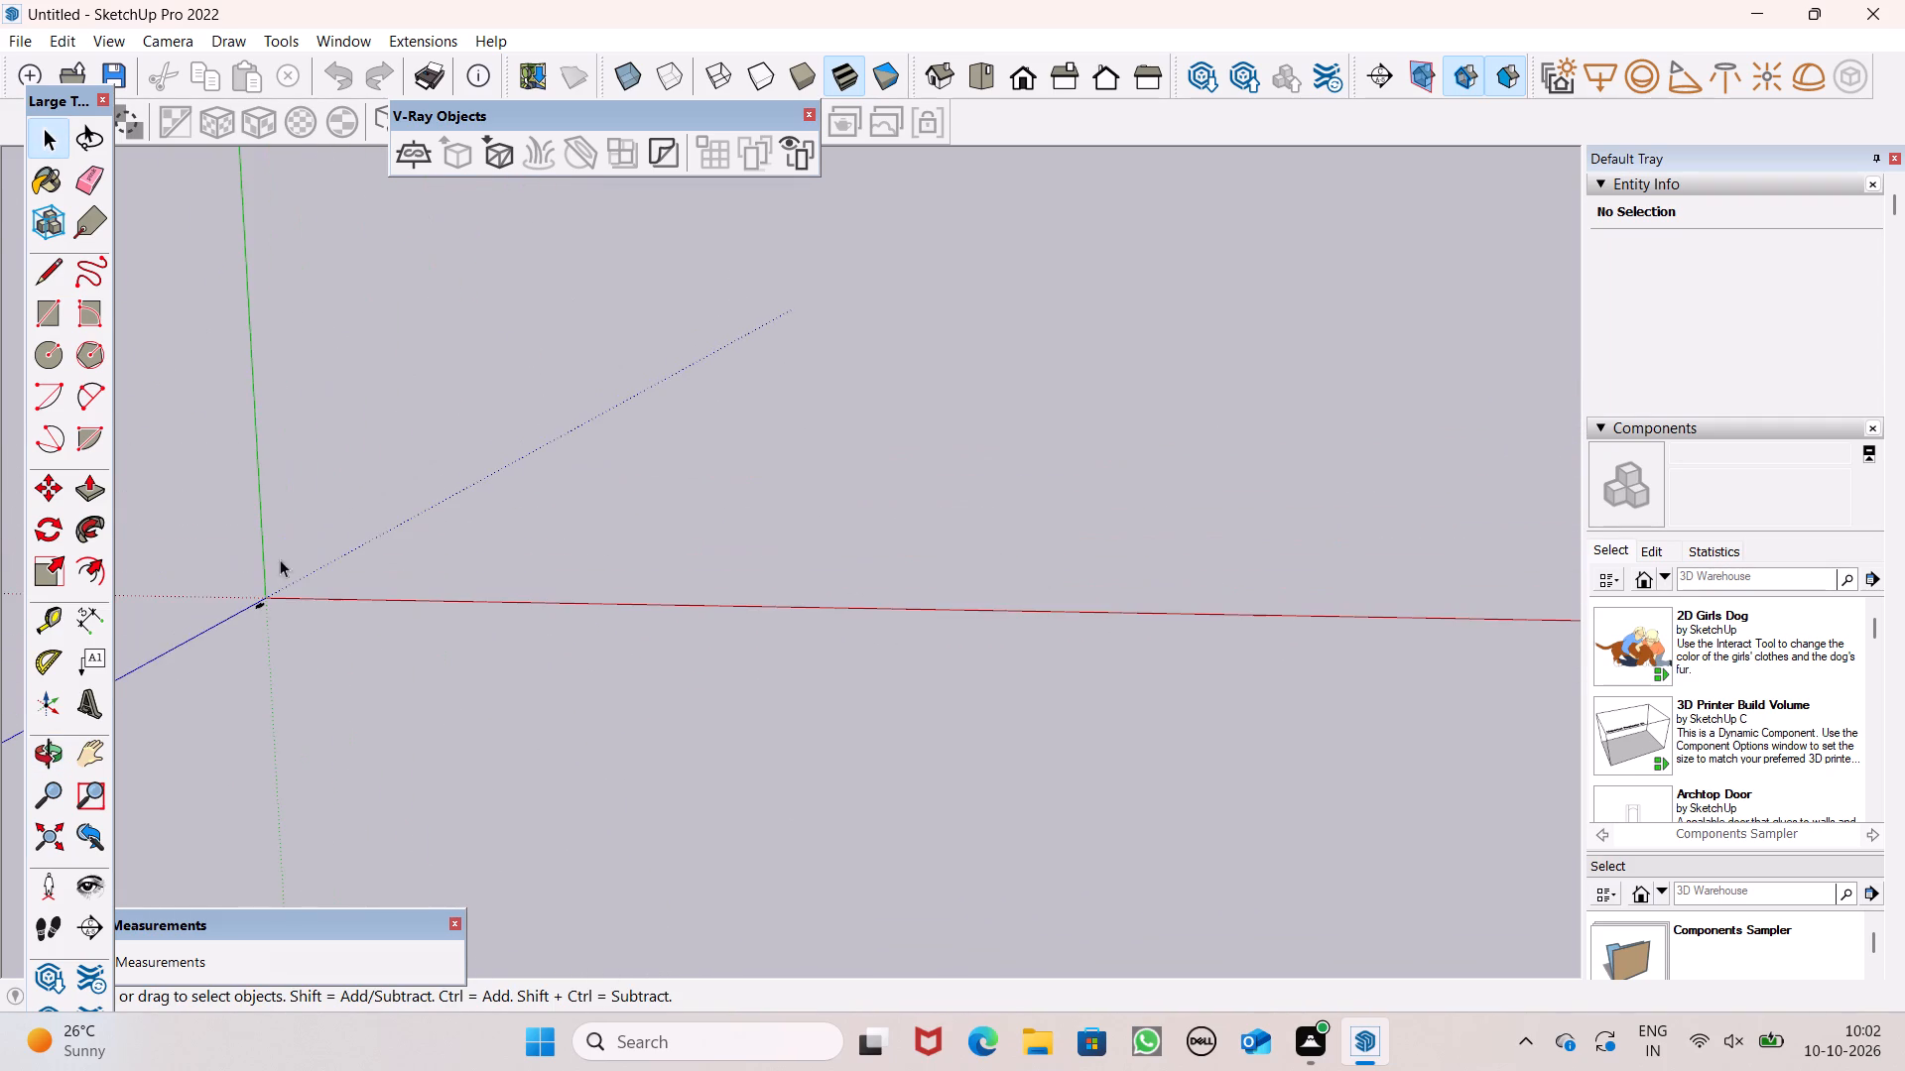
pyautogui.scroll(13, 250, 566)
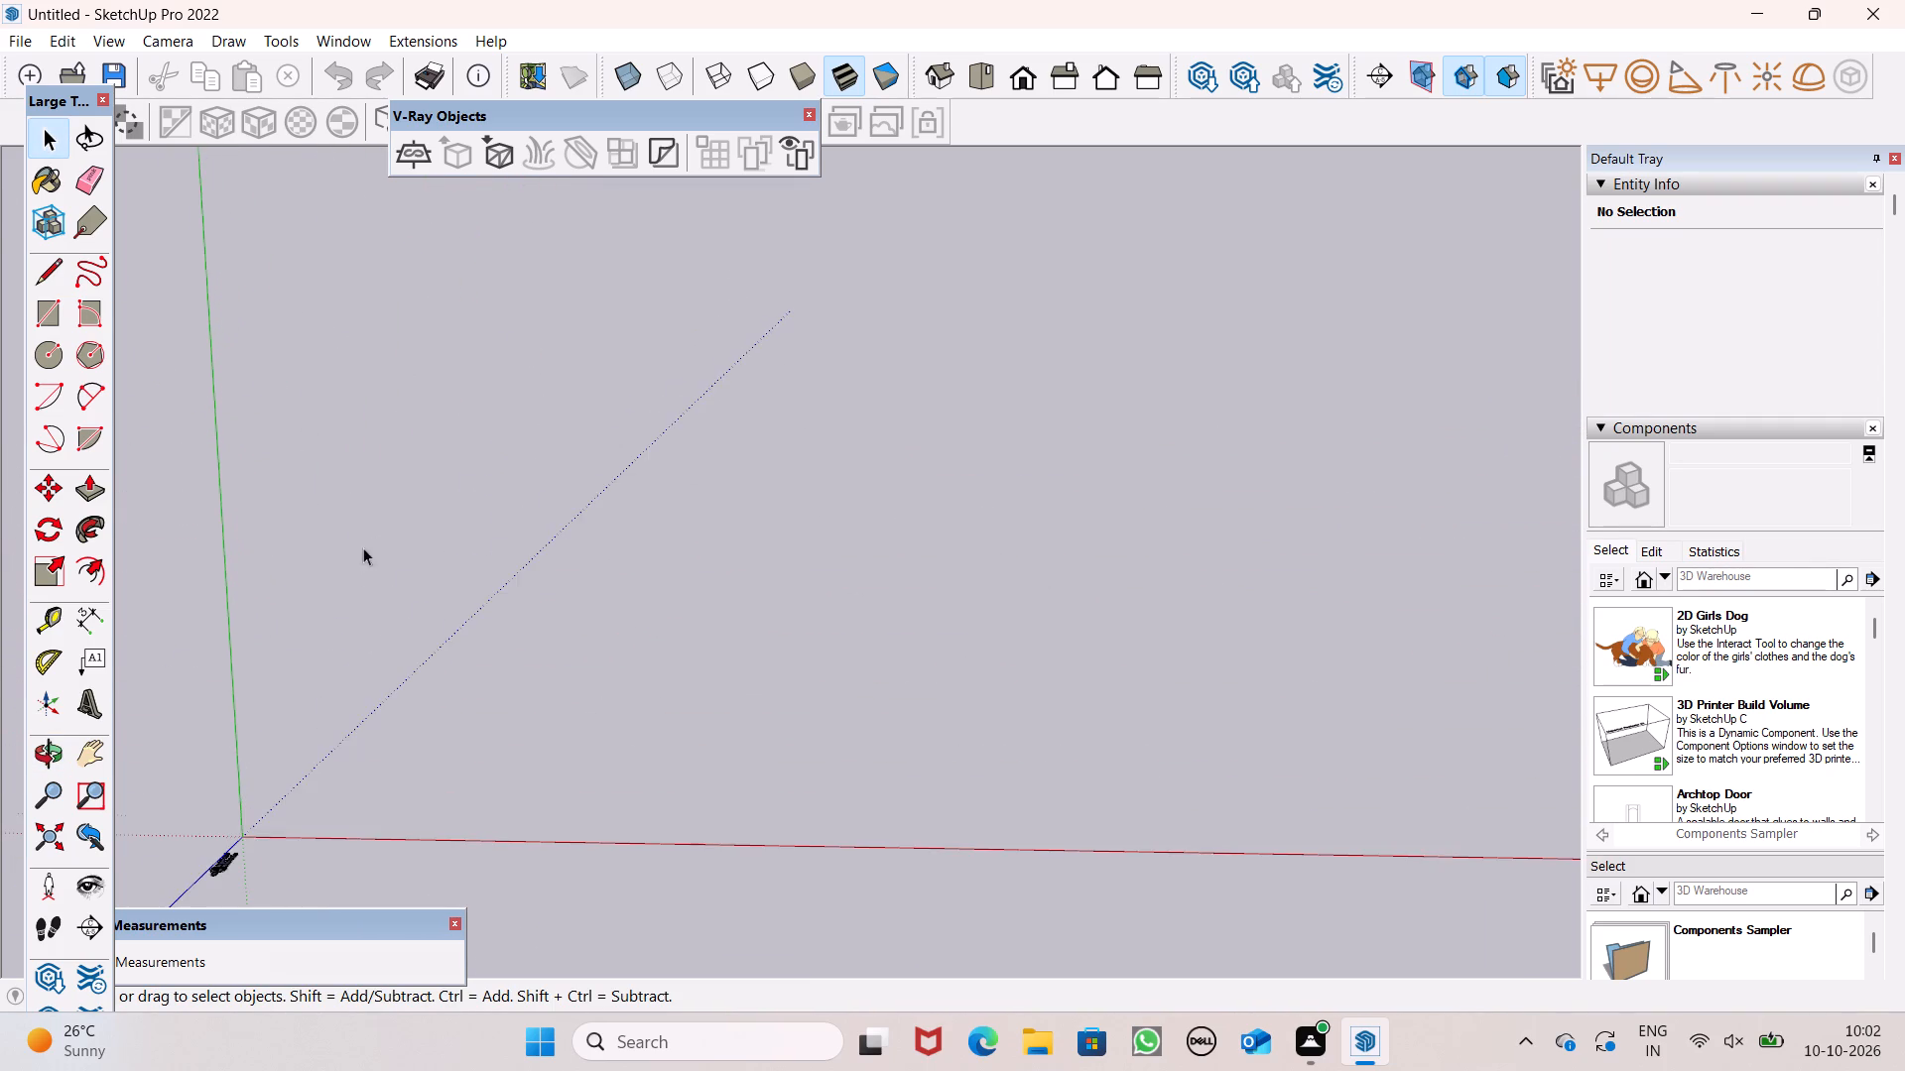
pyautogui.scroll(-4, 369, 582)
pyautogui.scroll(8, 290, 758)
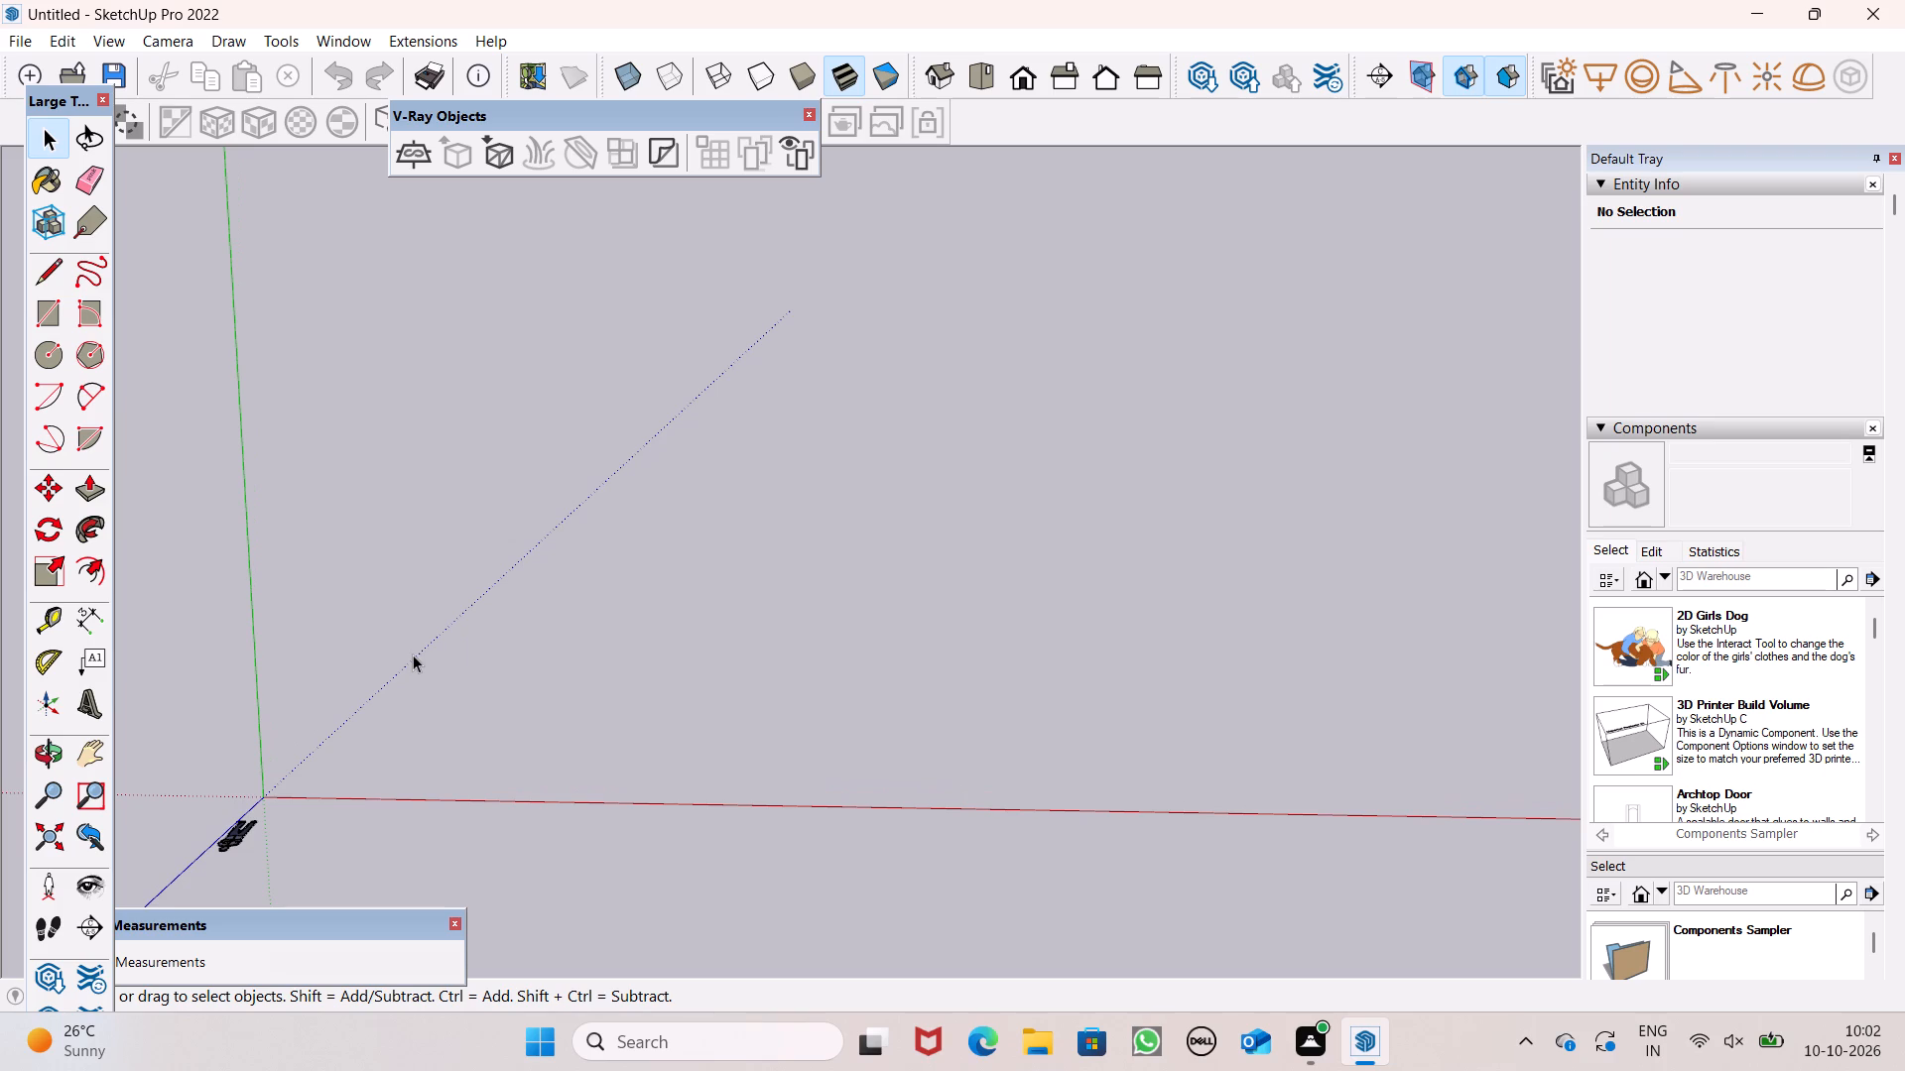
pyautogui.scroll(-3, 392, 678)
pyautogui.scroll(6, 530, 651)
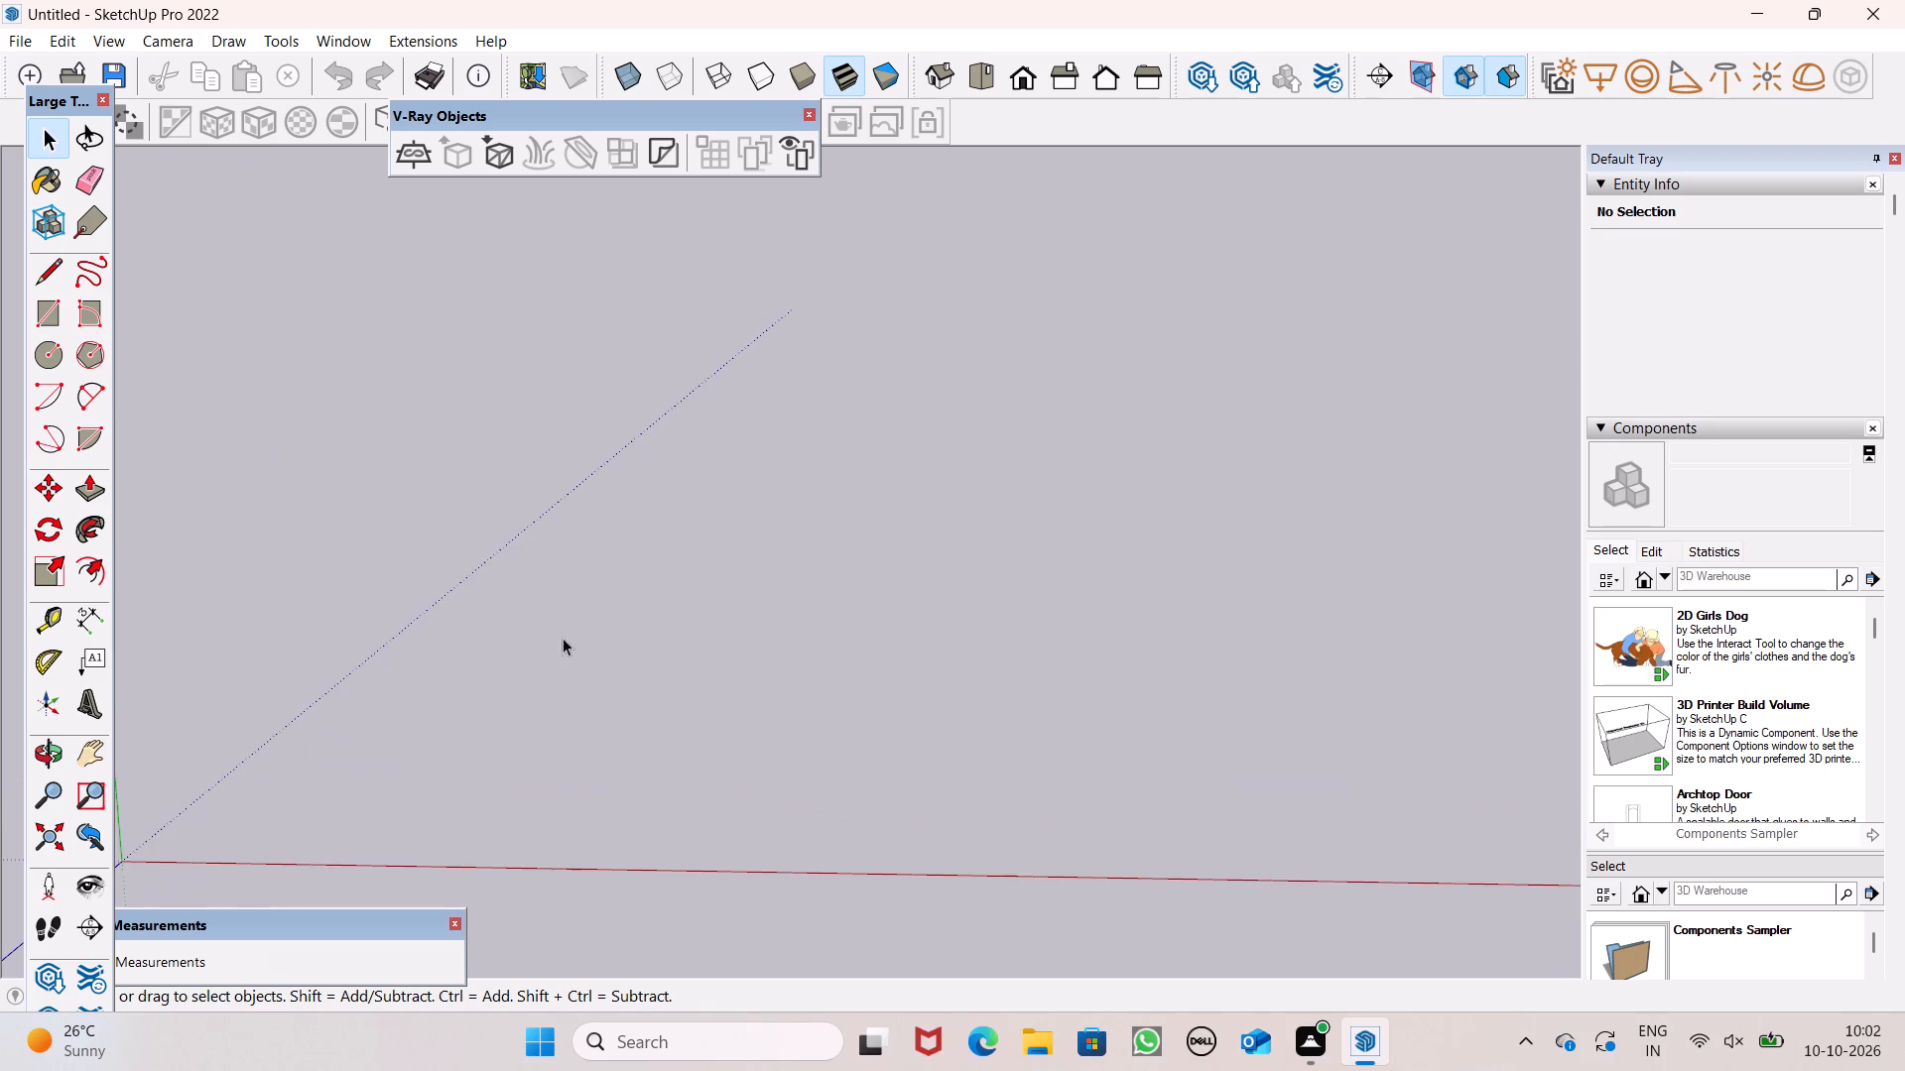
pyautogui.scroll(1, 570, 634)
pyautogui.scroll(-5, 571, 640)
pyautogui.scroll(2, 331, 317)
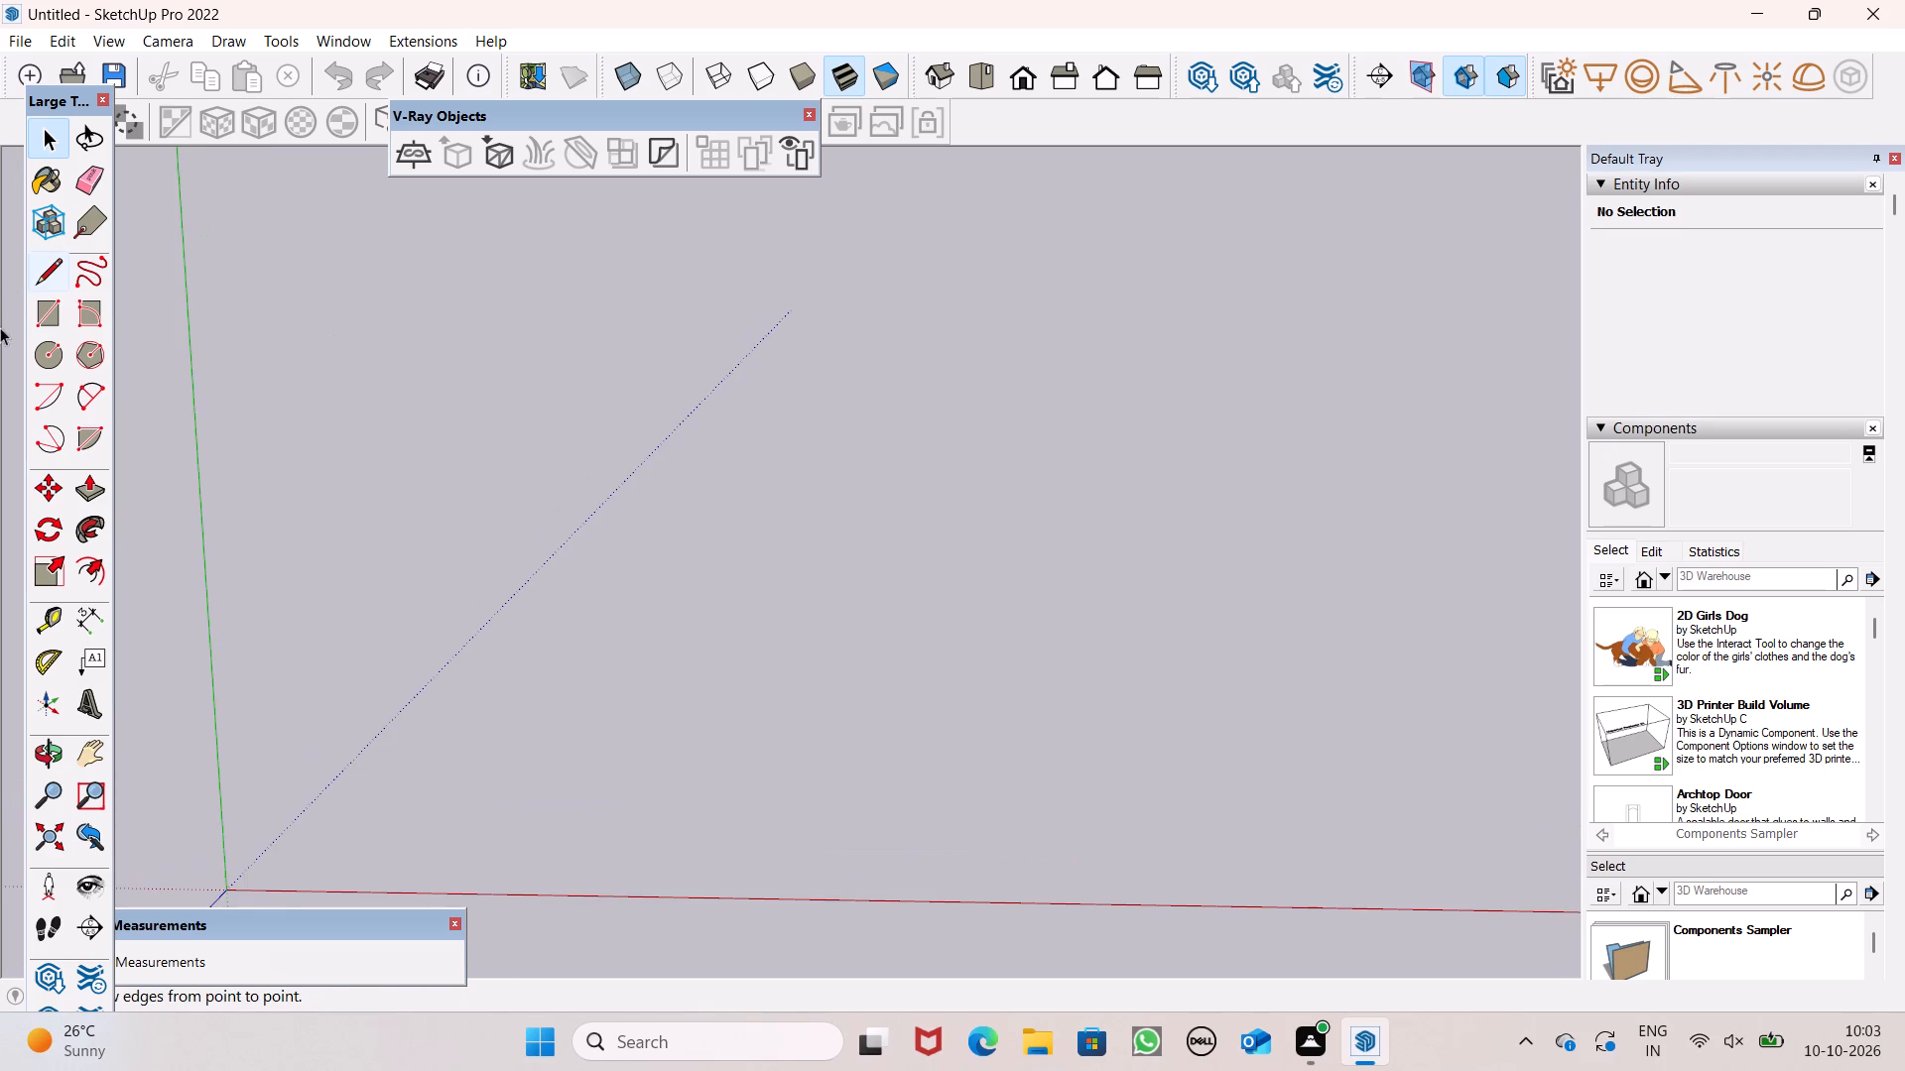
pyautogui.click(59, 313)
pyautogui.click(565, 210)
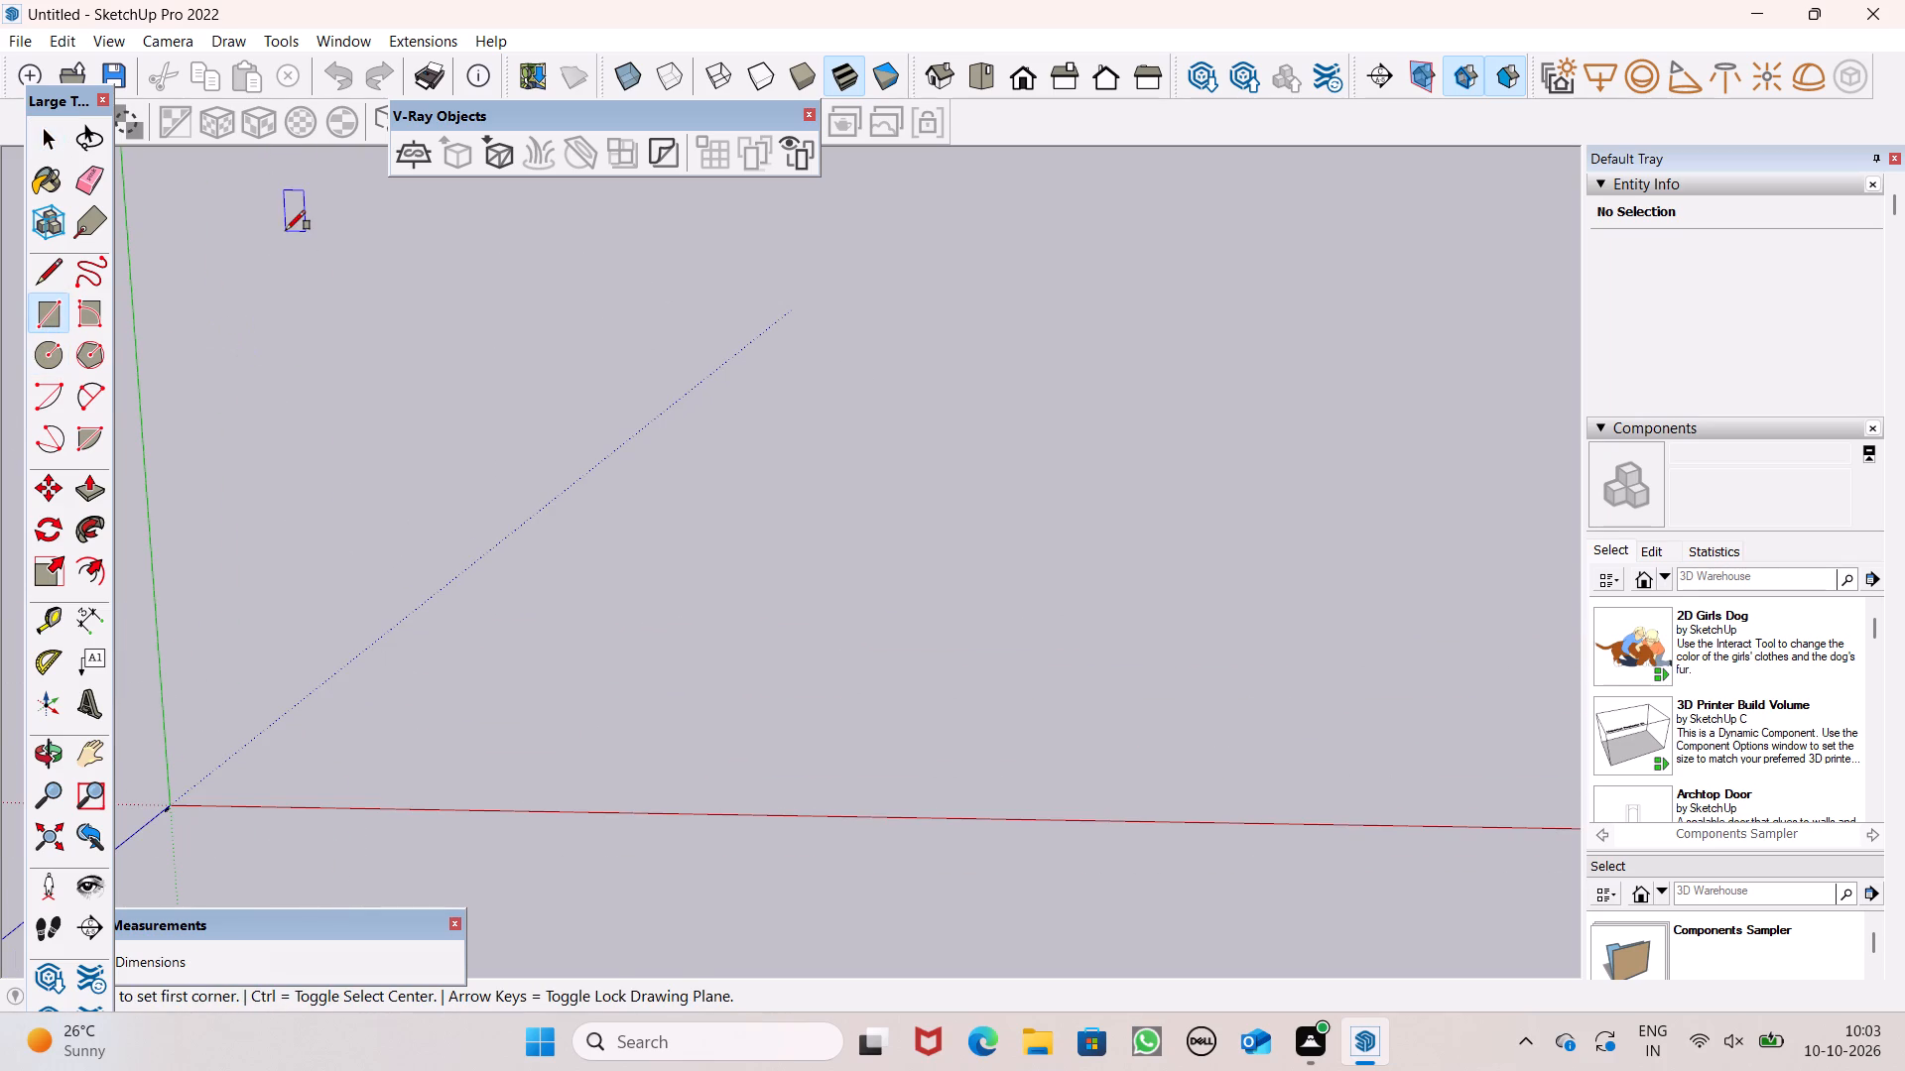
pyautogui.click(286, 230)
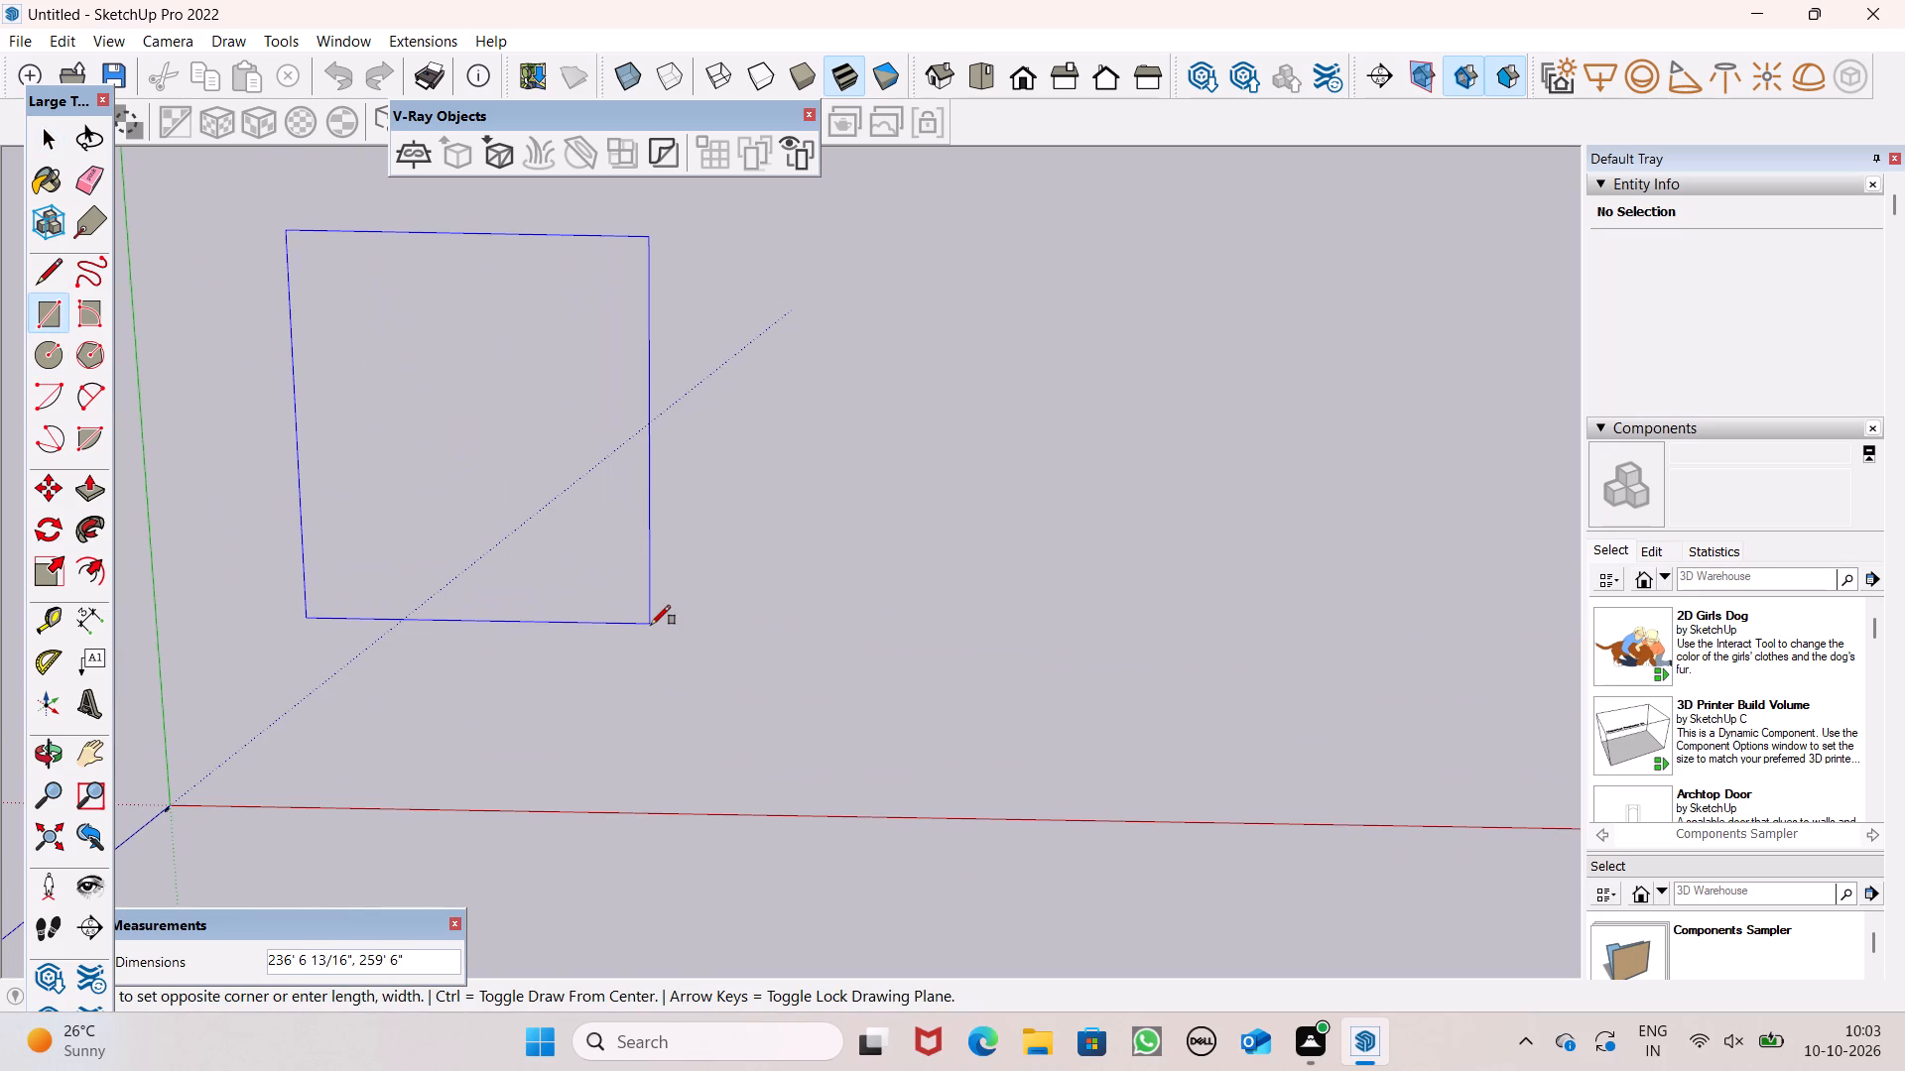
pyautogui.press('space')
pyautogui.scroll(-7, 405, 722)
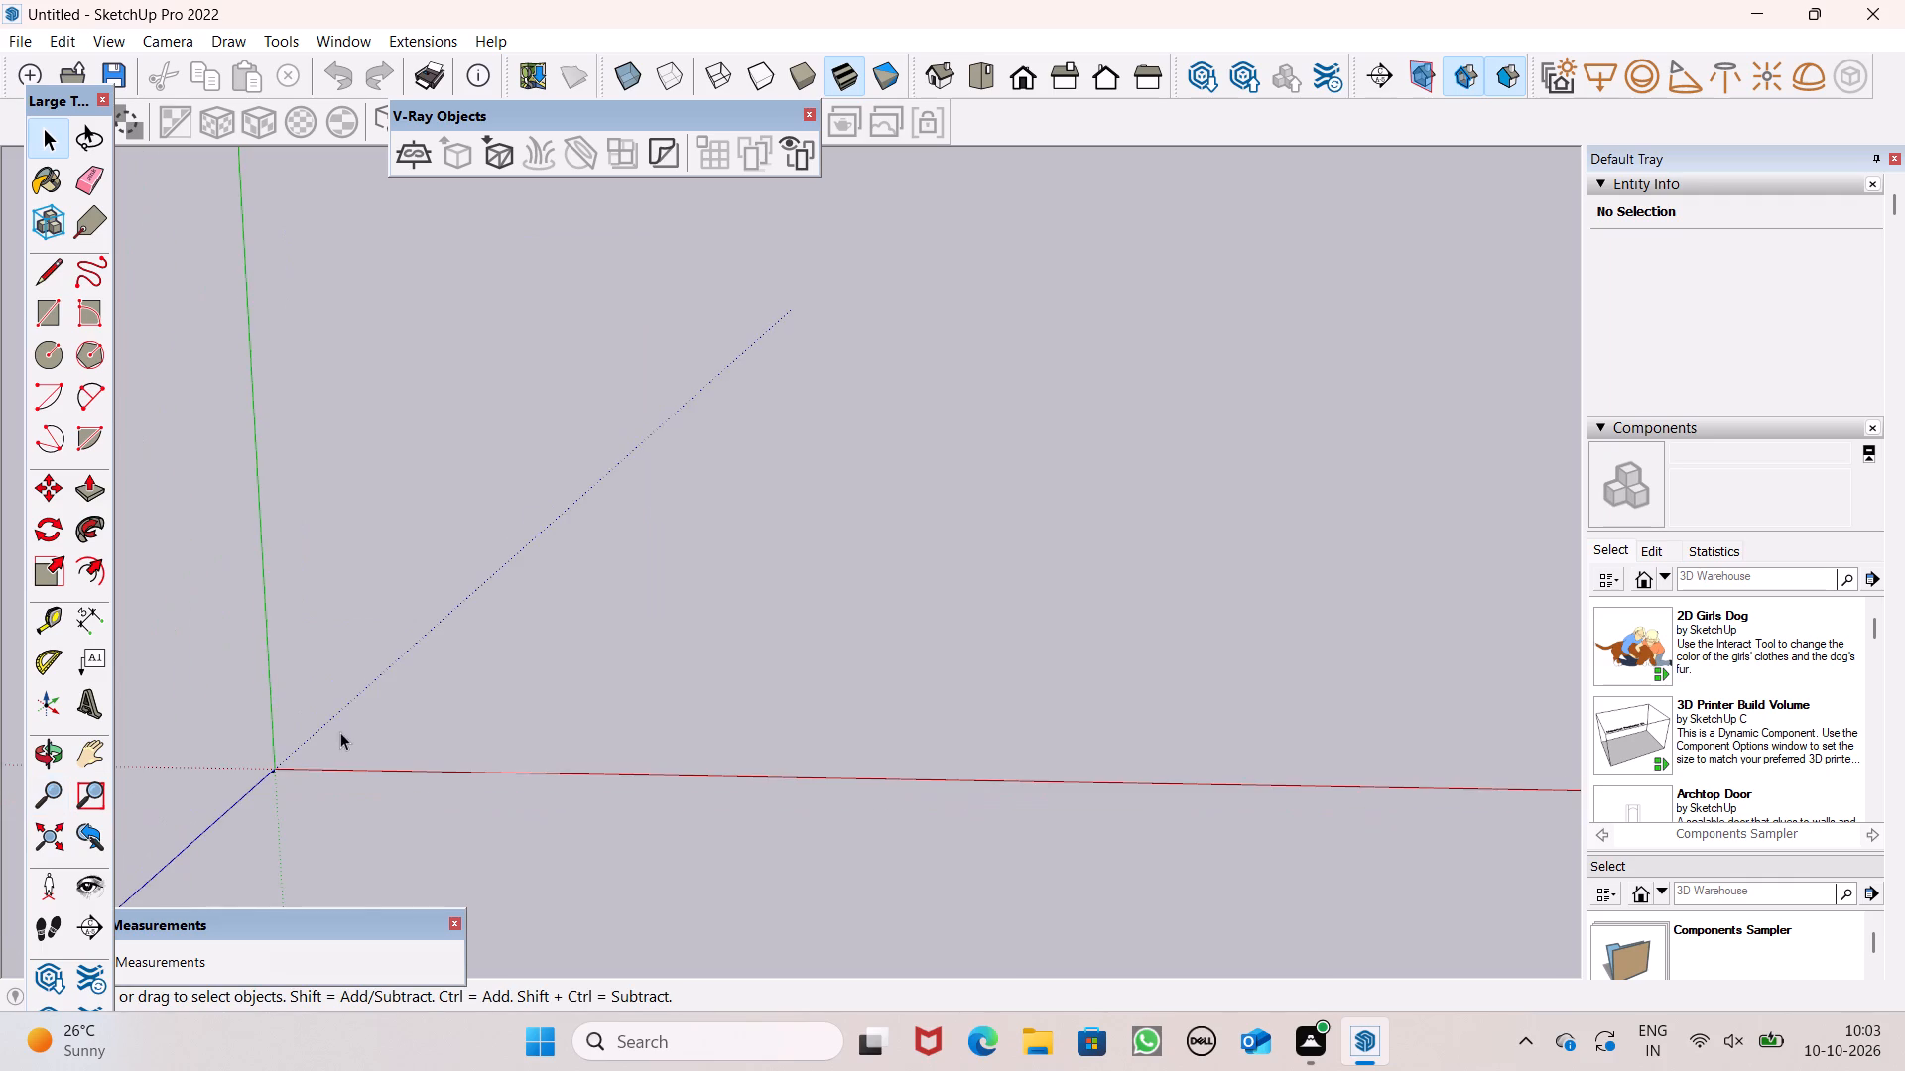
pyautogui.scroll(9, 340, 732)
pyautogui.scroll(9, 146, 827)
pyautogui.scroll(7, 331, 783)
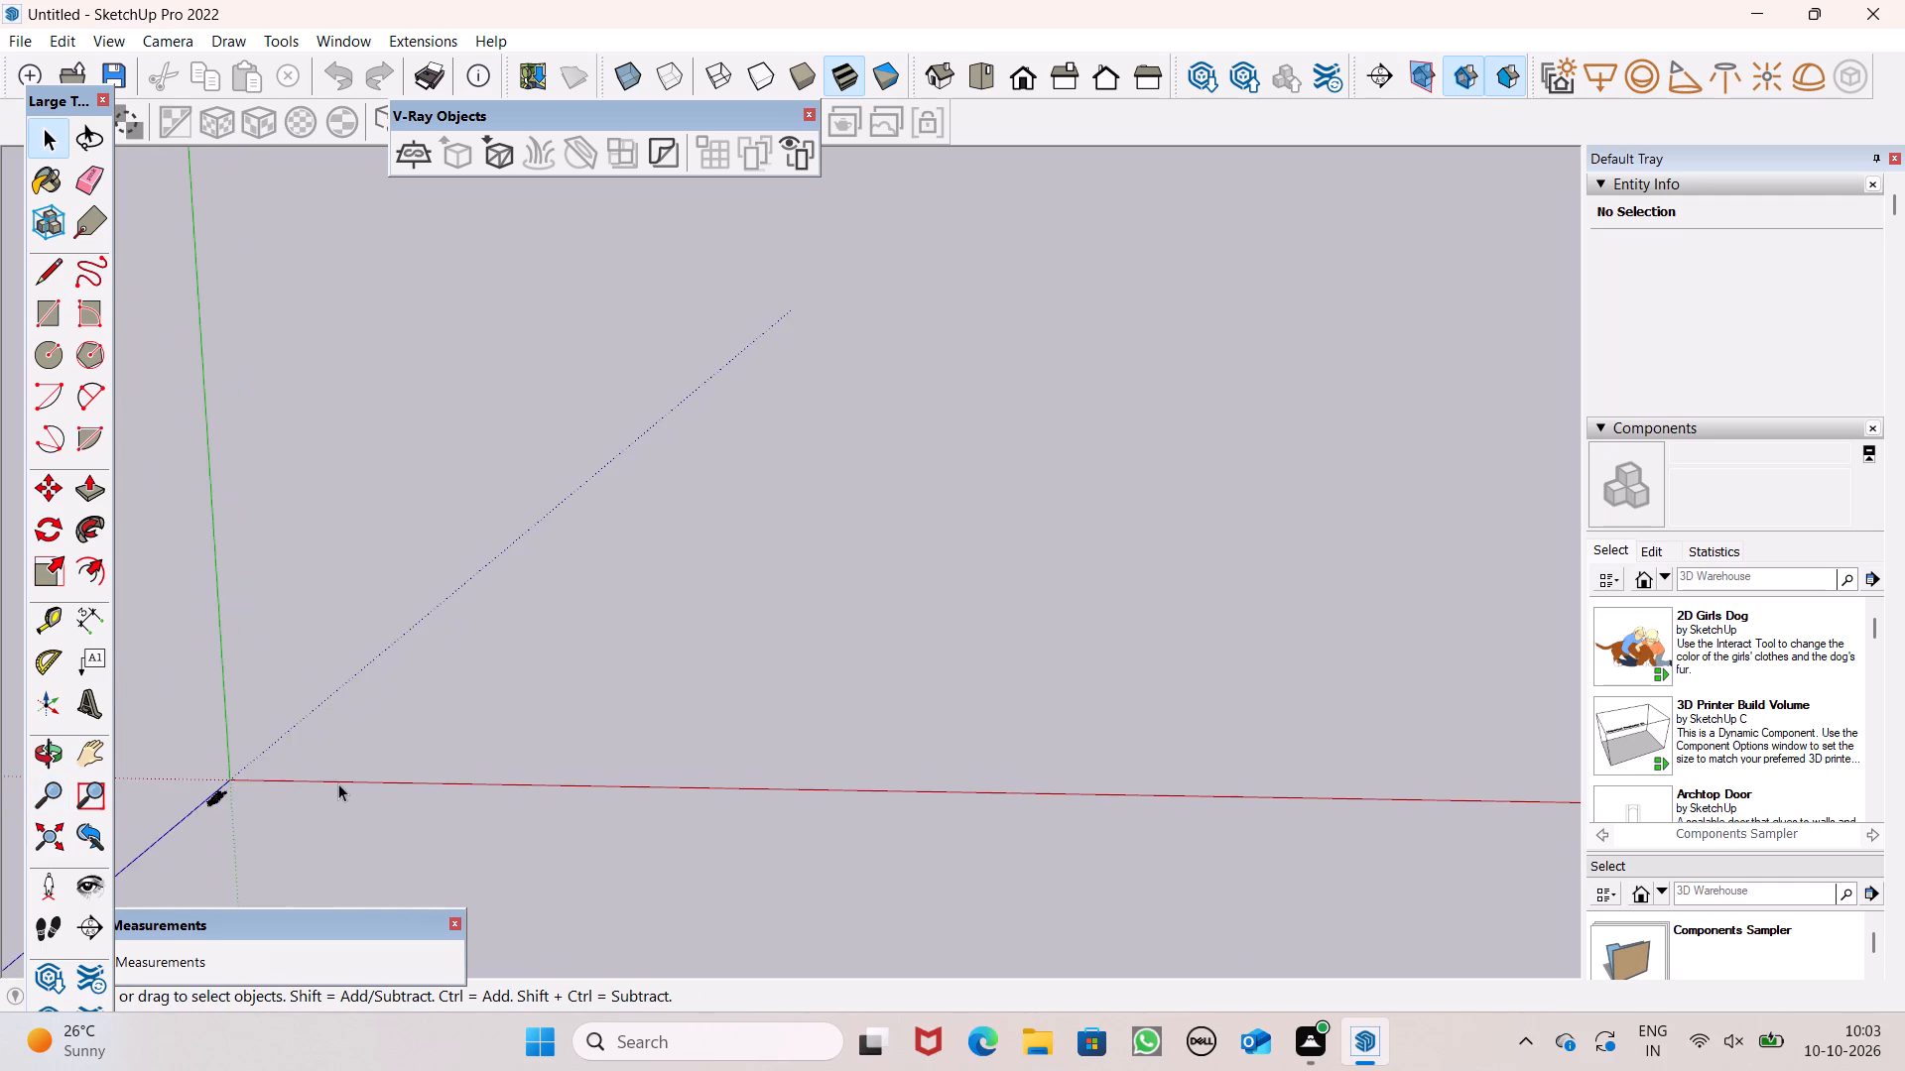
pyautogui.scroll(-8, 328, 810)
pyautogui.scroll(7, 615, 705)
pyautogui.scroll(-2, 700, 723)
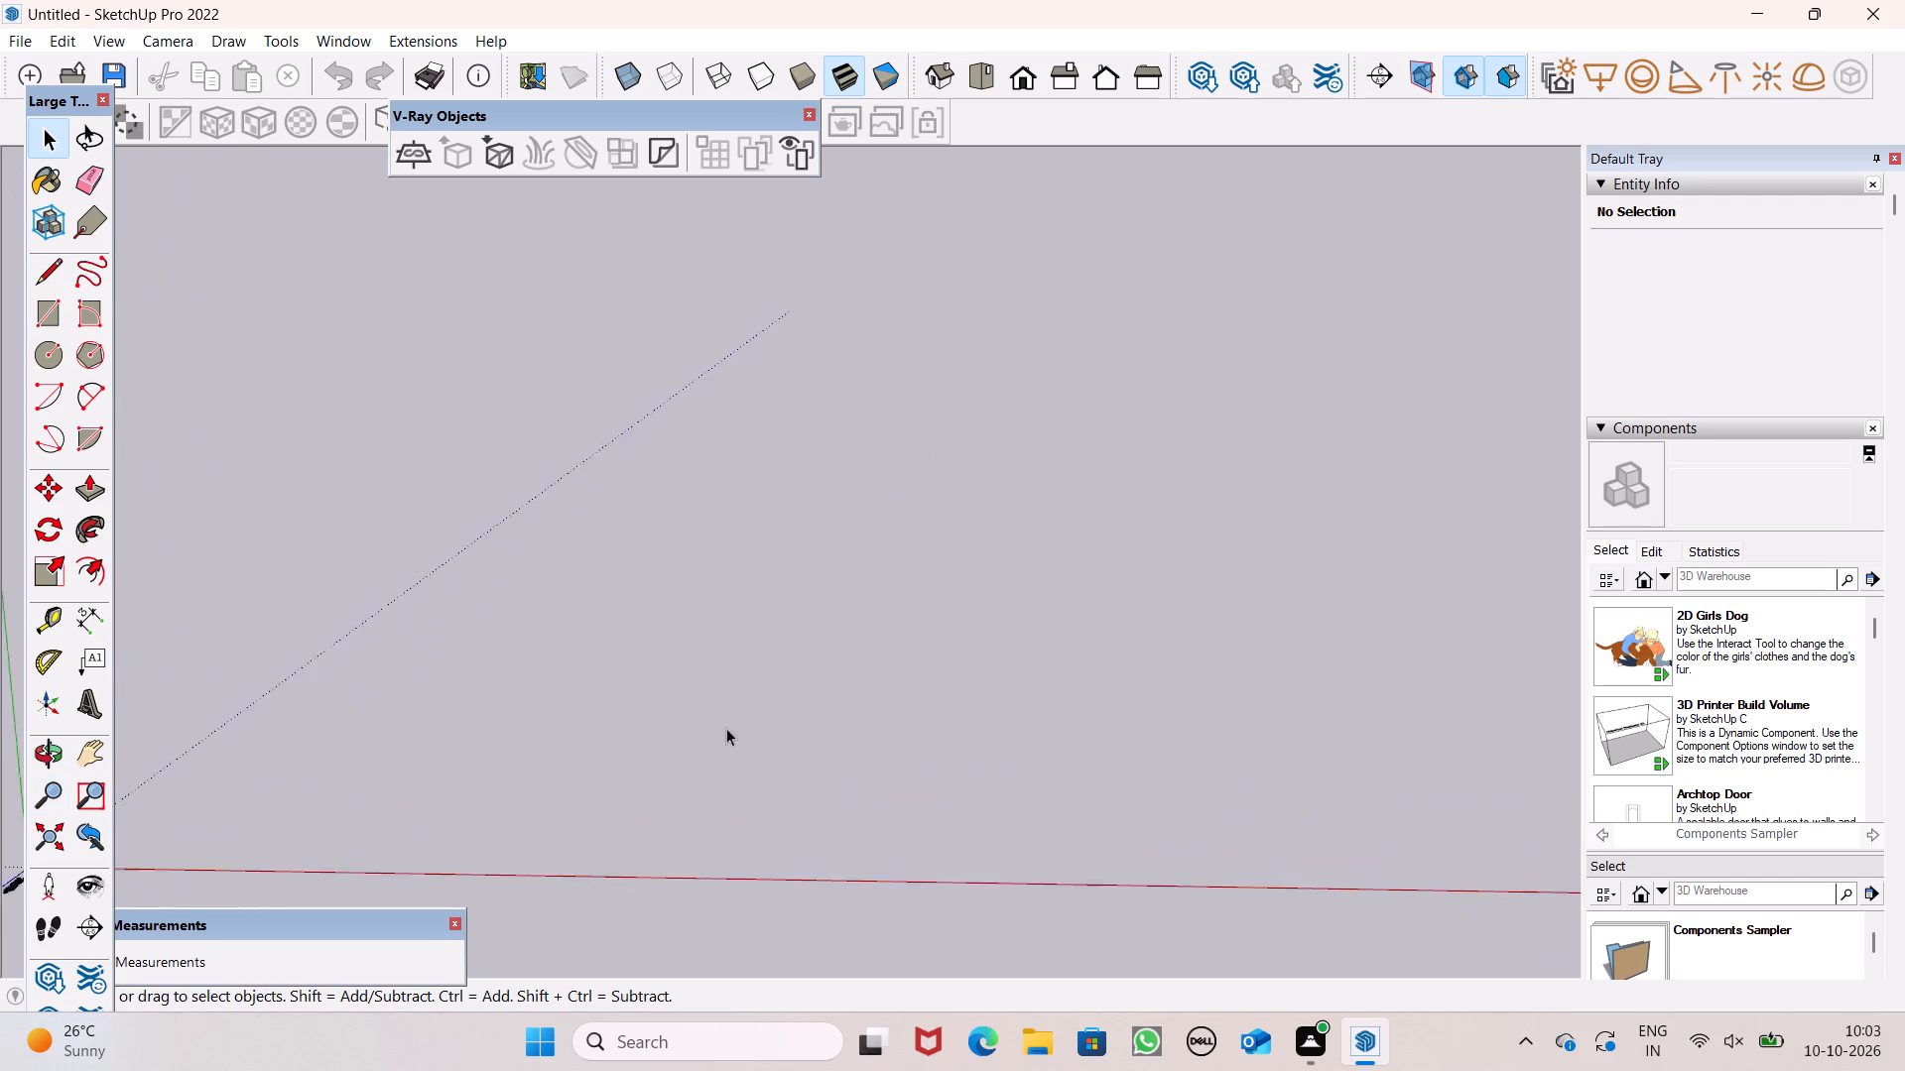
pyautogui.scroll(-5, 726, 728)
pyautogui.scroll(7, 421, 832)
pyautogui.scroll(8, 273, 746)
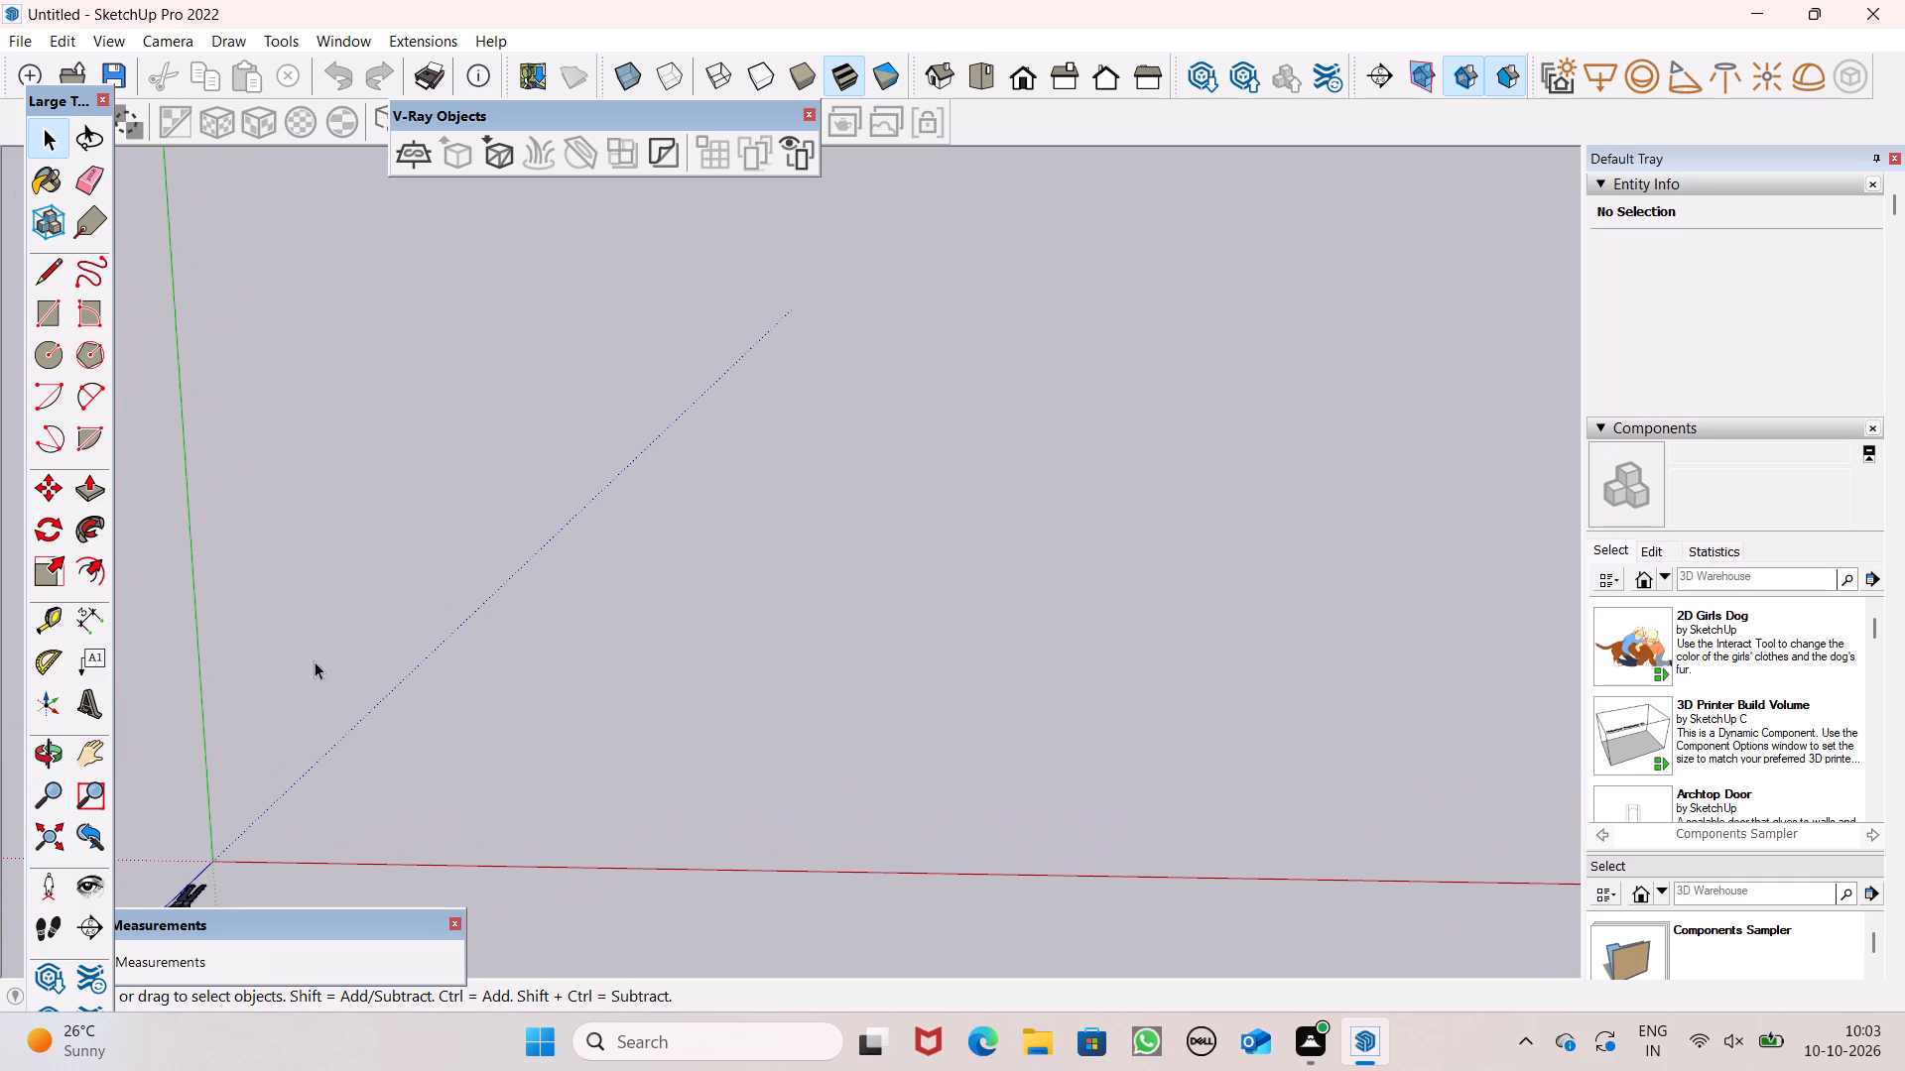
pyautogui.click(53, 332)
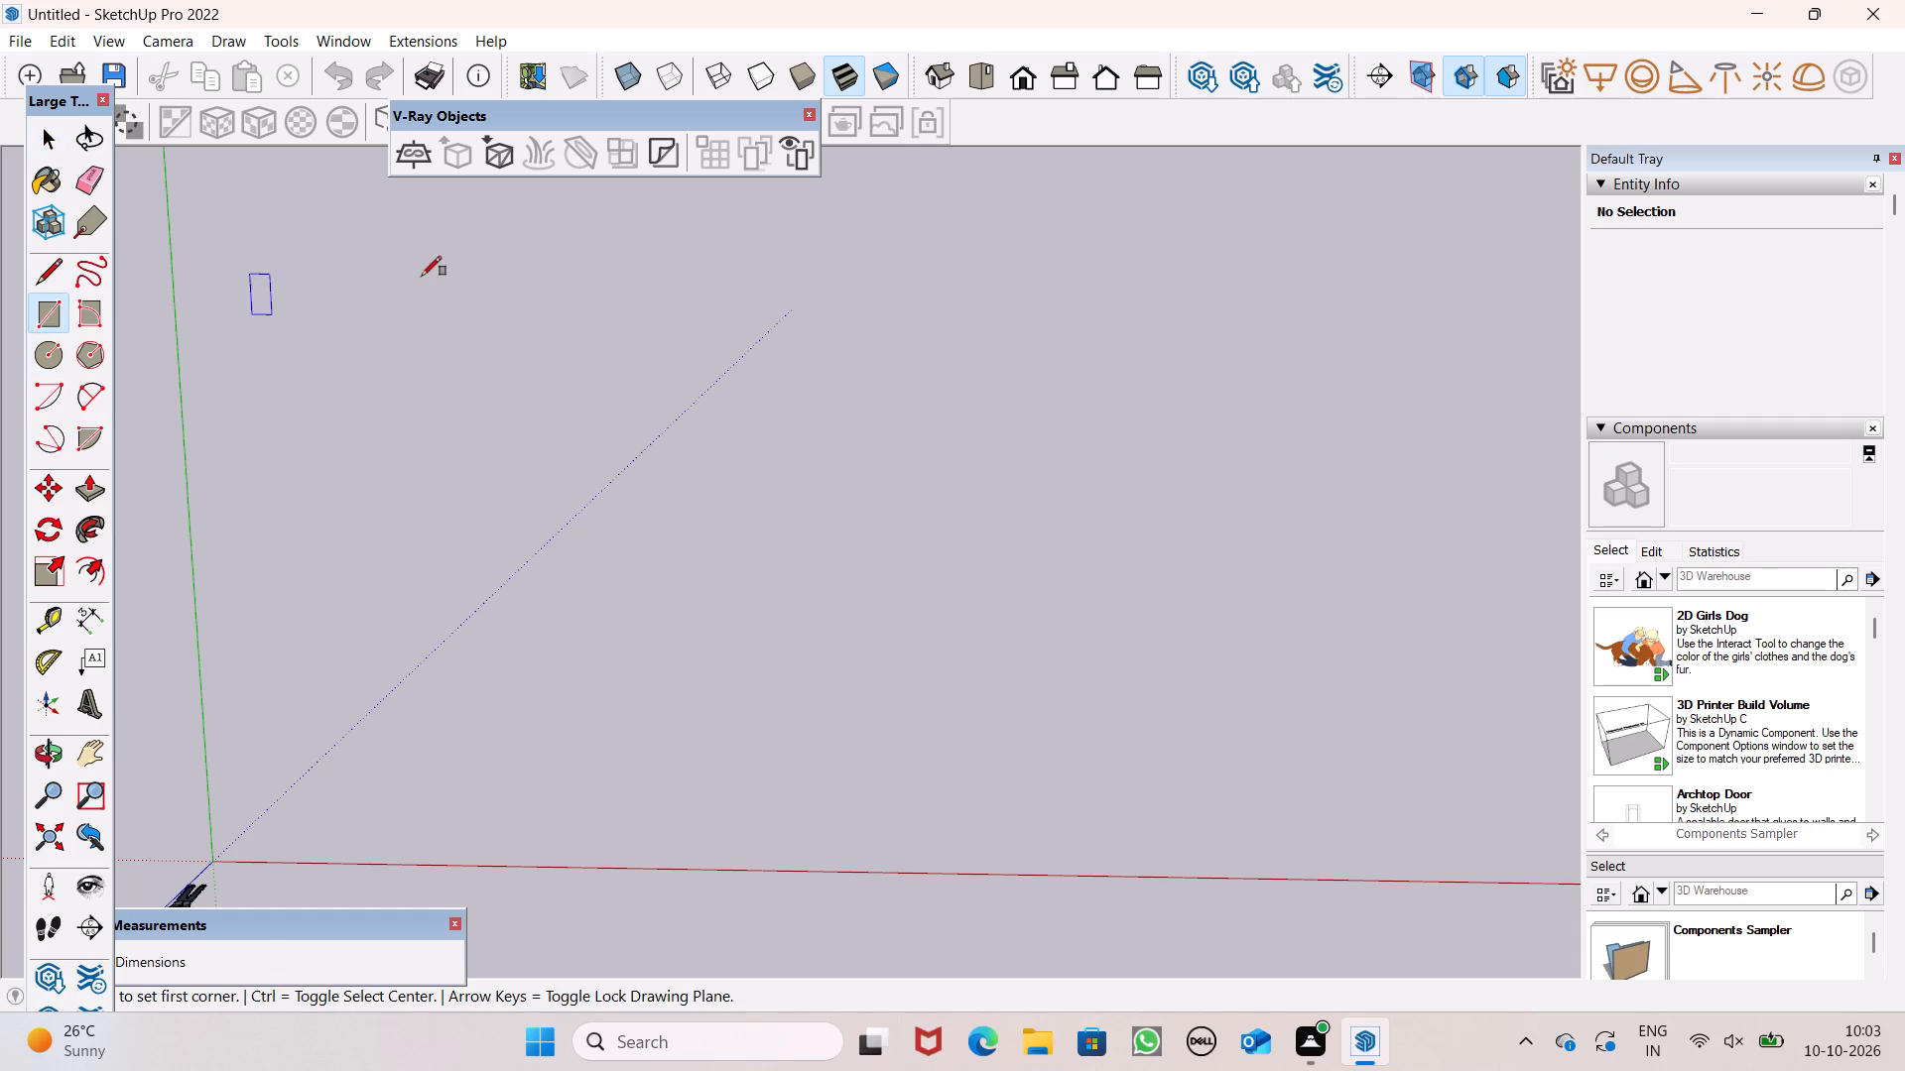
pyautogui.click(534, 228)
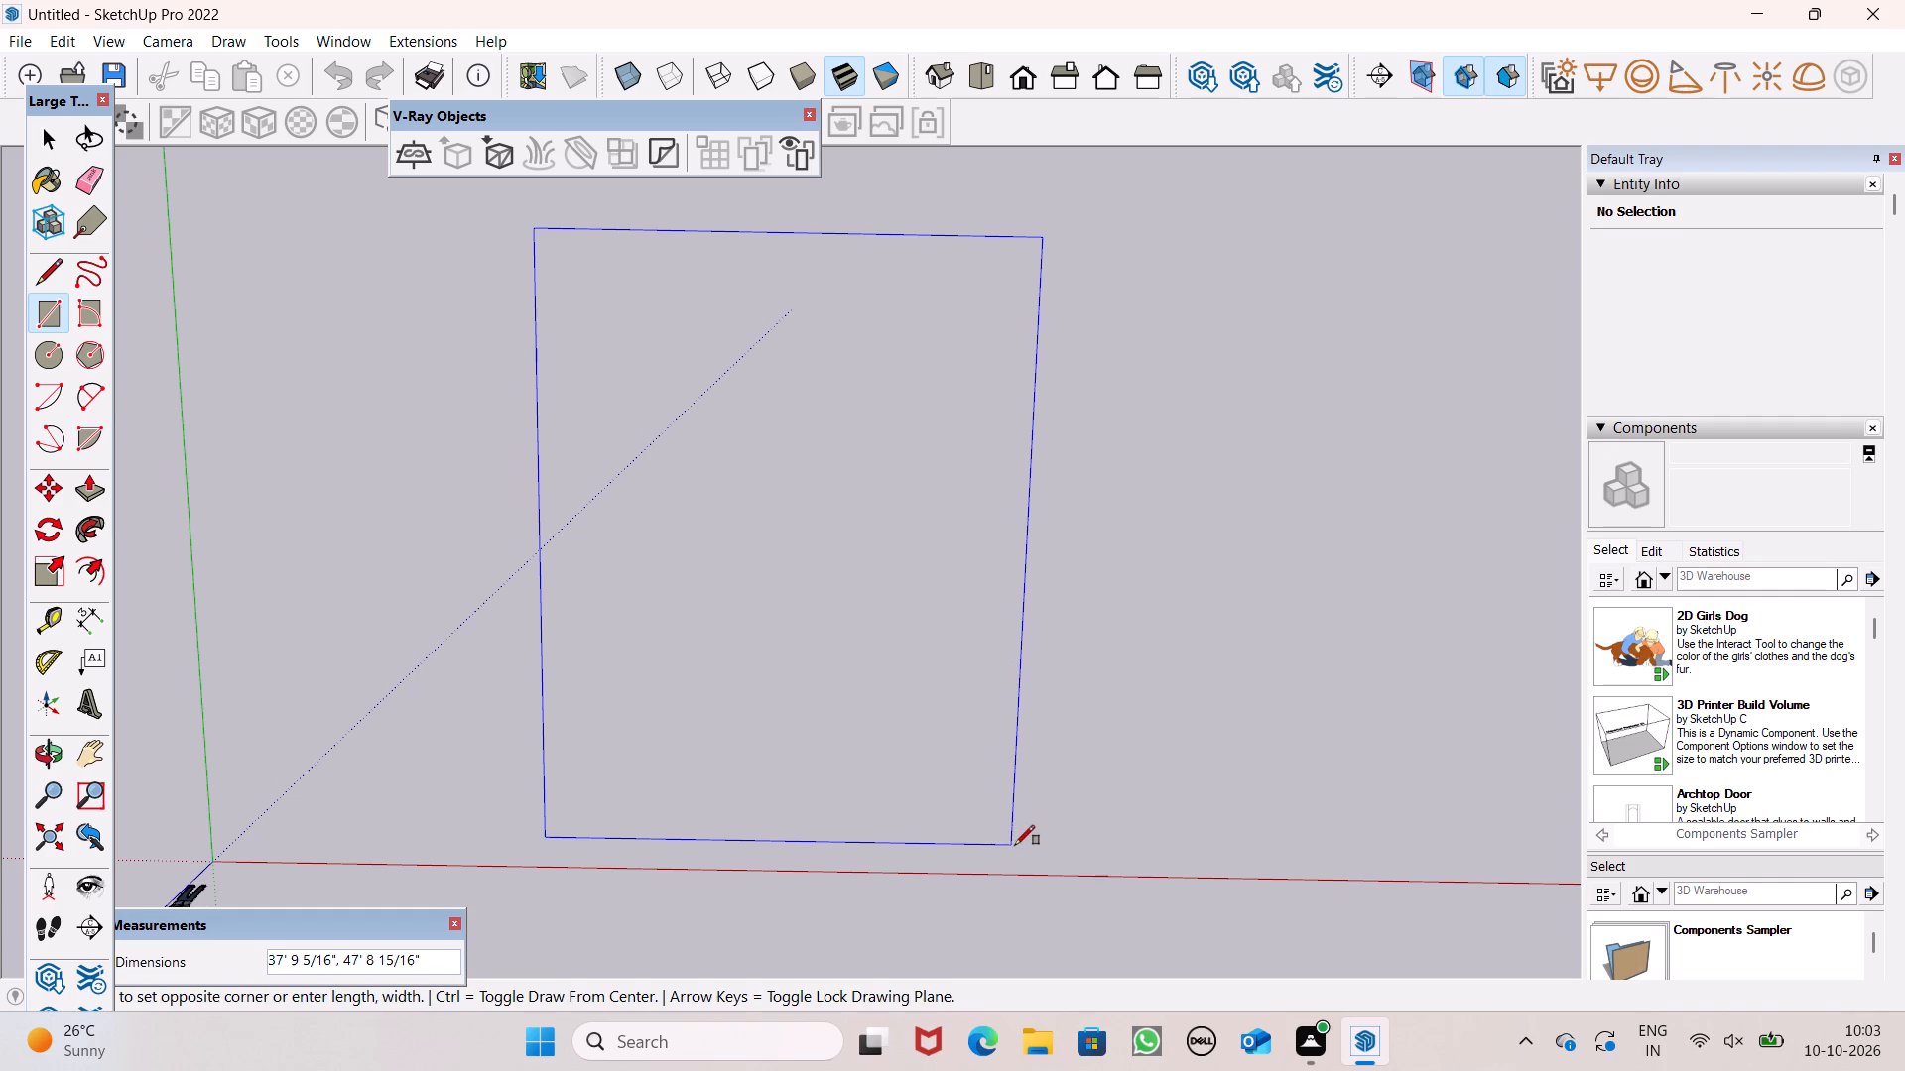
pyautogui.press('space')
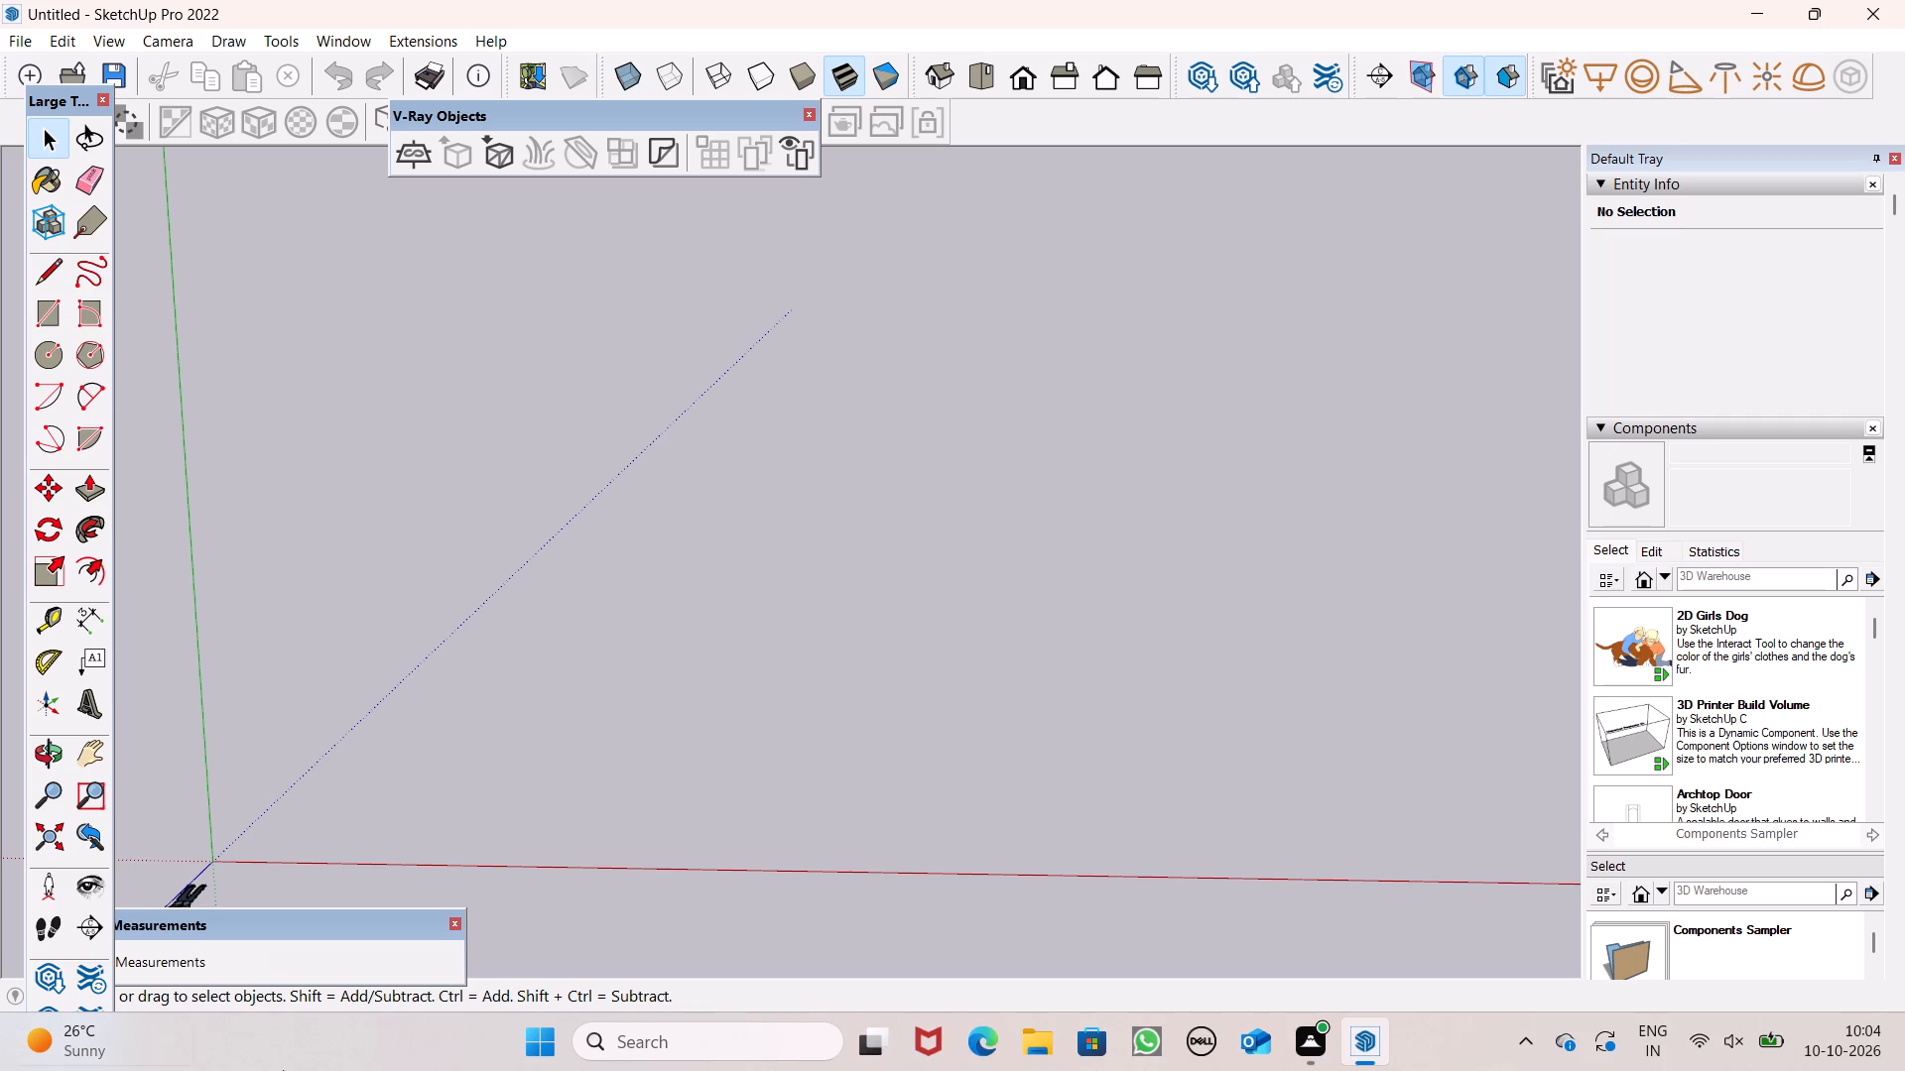
# Start a rectangle on the ground plane between the positive red and green axes, leaving its dimensions open for entry.
pyautogui.click(52, 300)
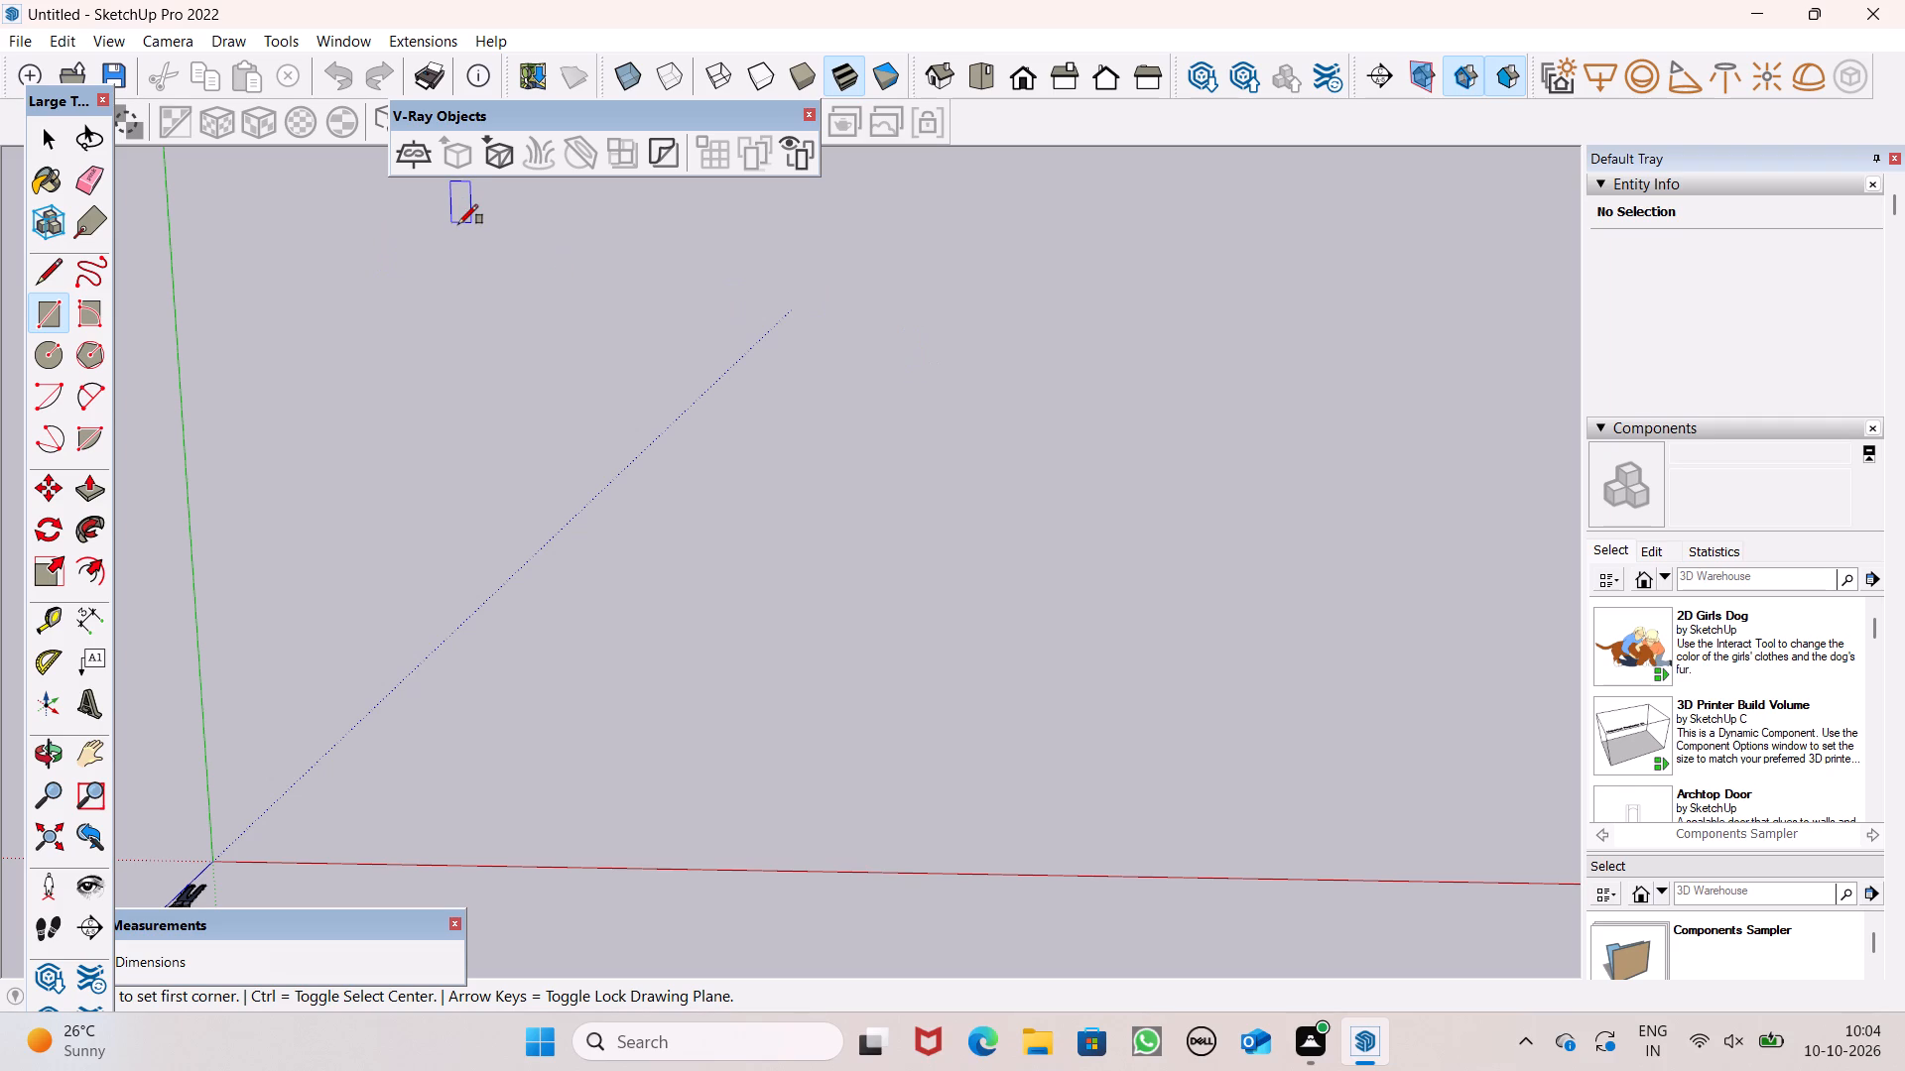
pyautogui.click(392, 213)
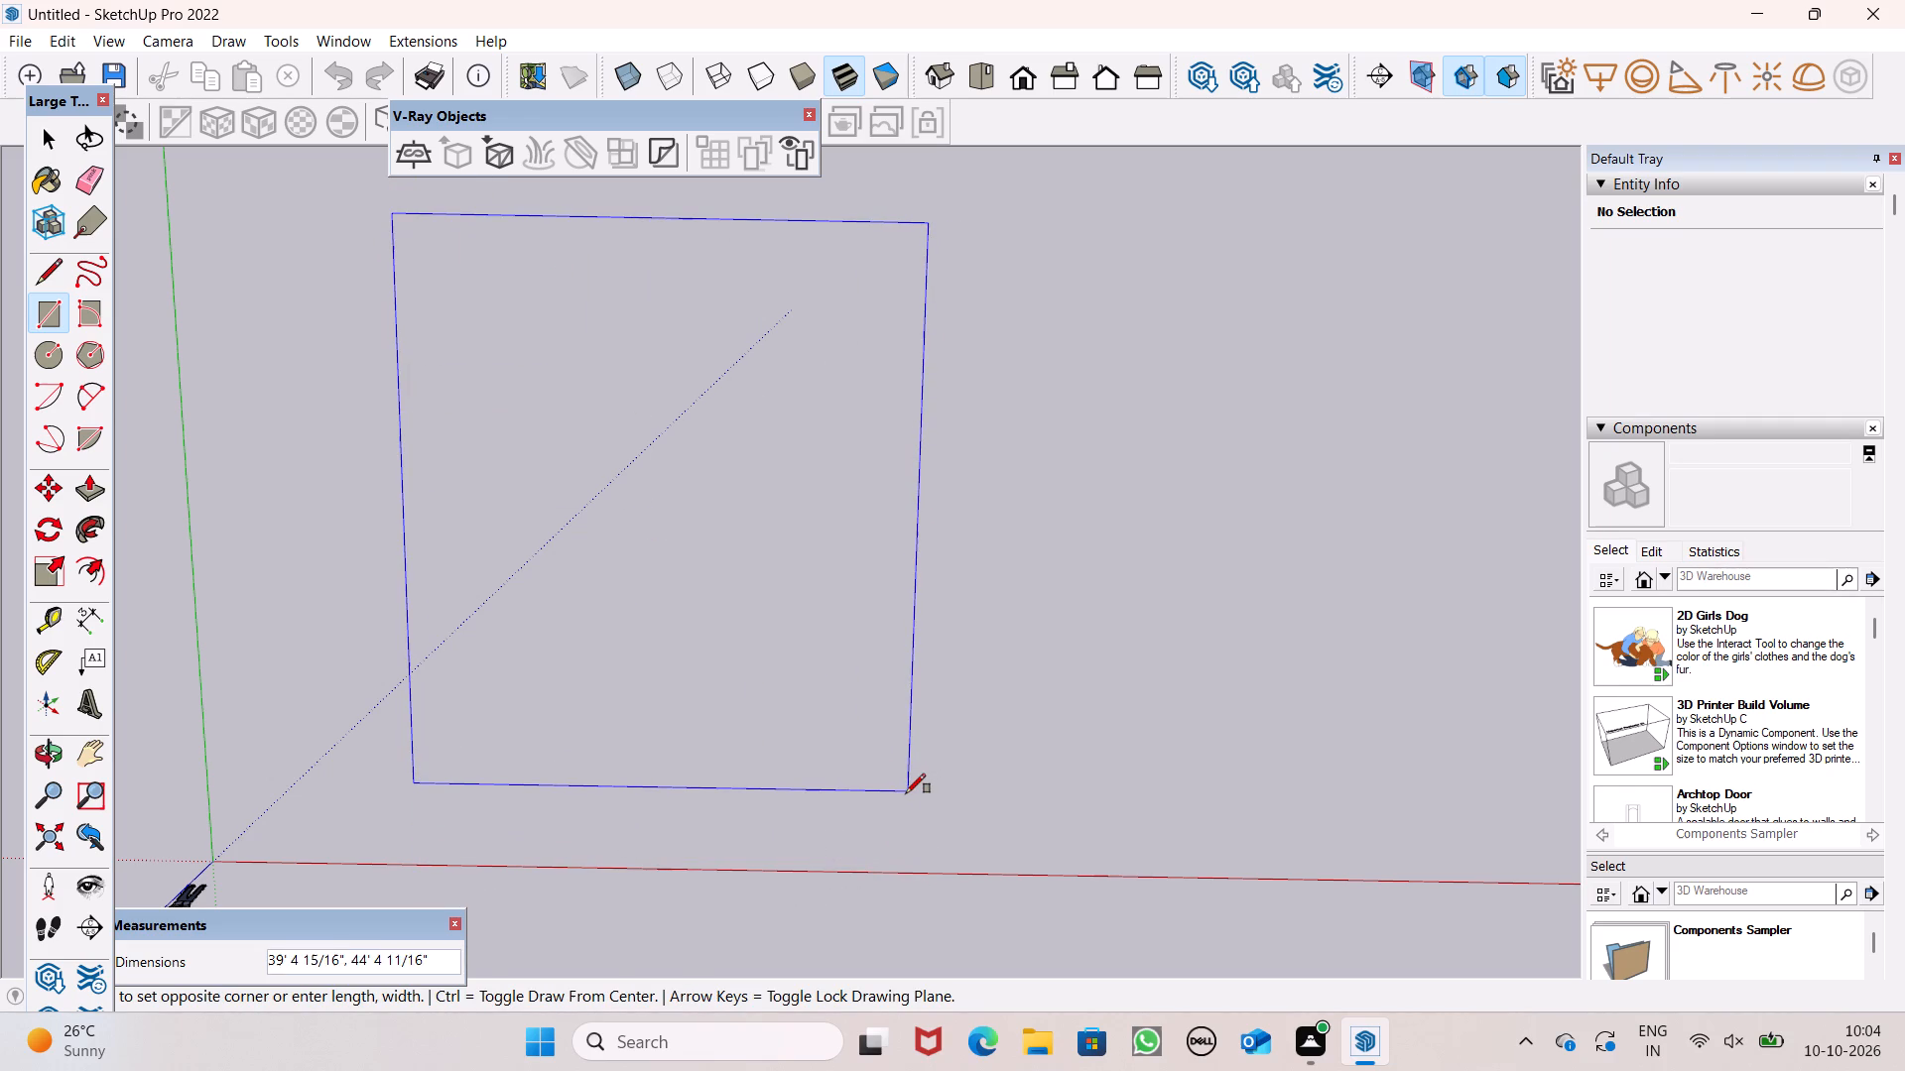
pyautogui.write('40')
pyautogui.press('BackSpace')
pyautogui.press('BackSpace')
pyautogui.press('Delete')
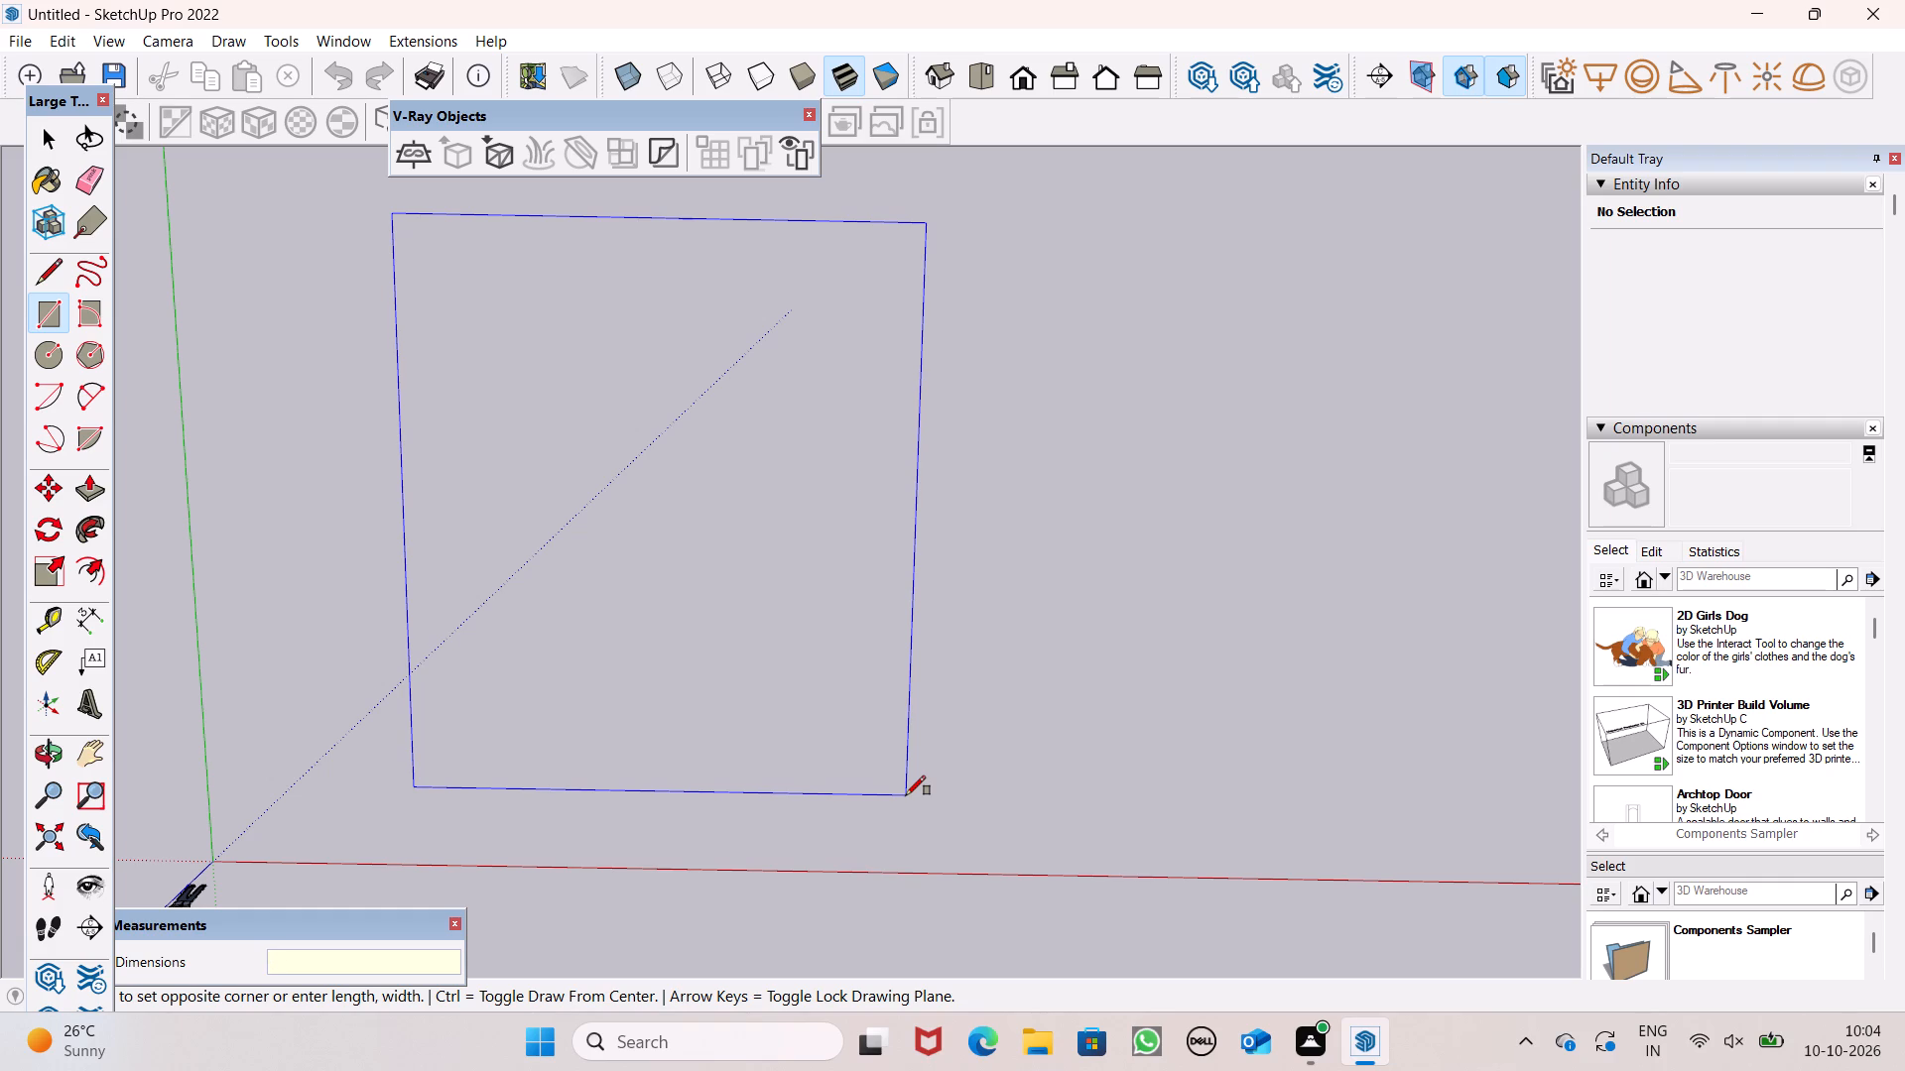
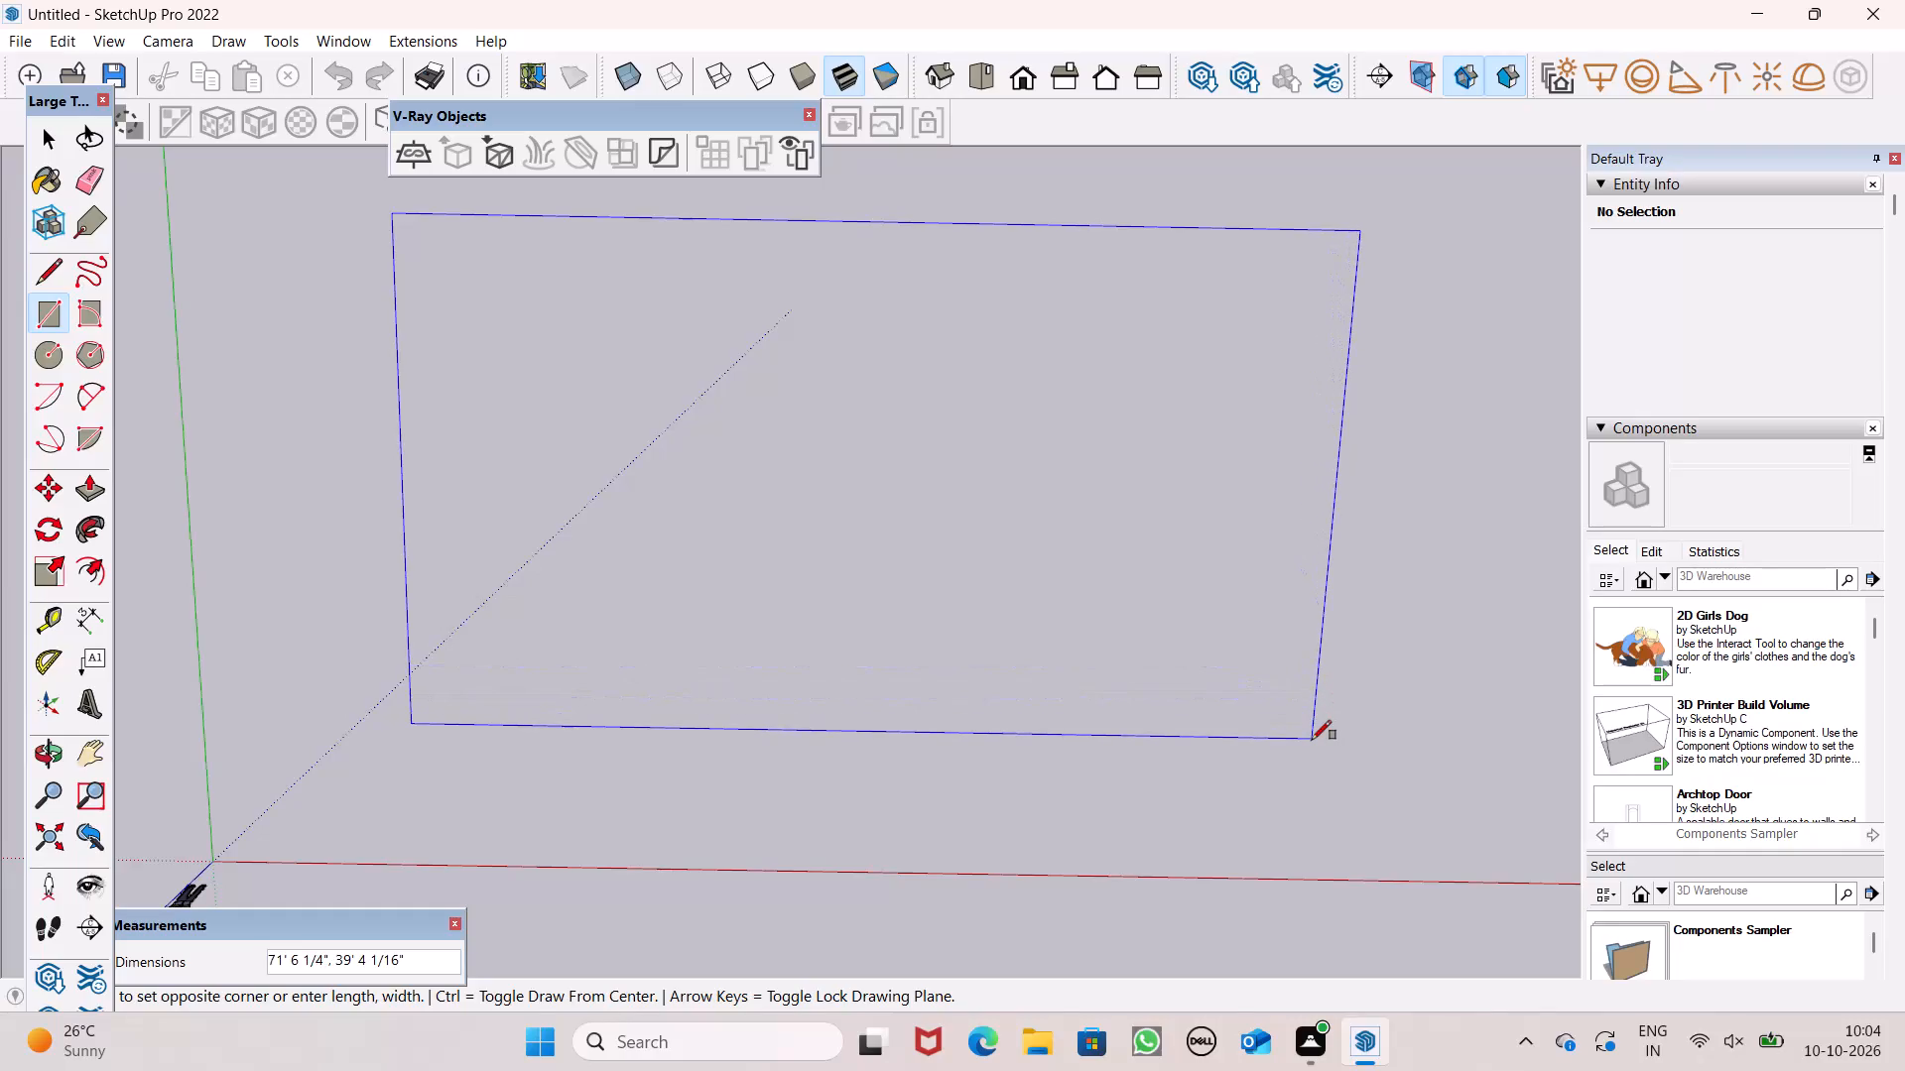
# Complete the rectangle on the ground plane with dimensions of 60' by 45' and leave the drawing tool.
pyautogui.press('7')
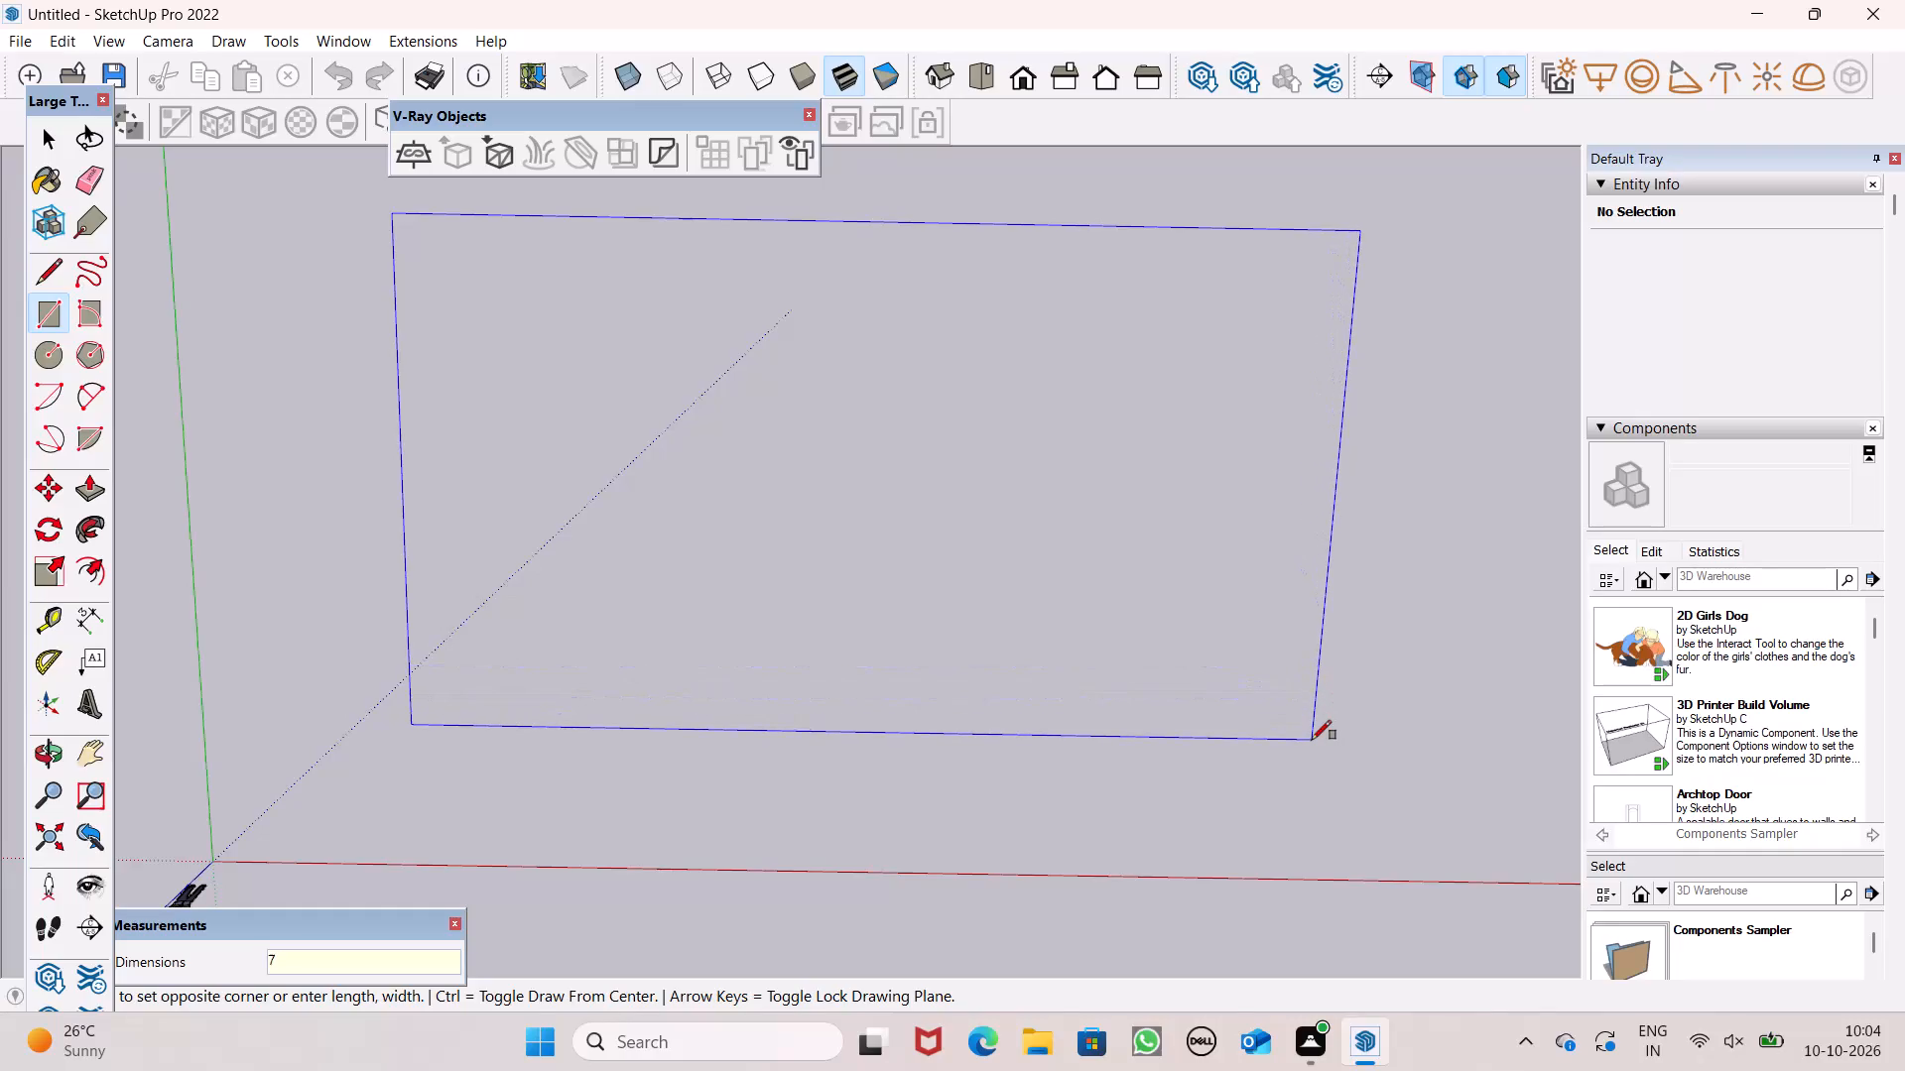
pyautogui.press('BackSpace')
pyautogui.press('6')
pyautogui.write("0',")
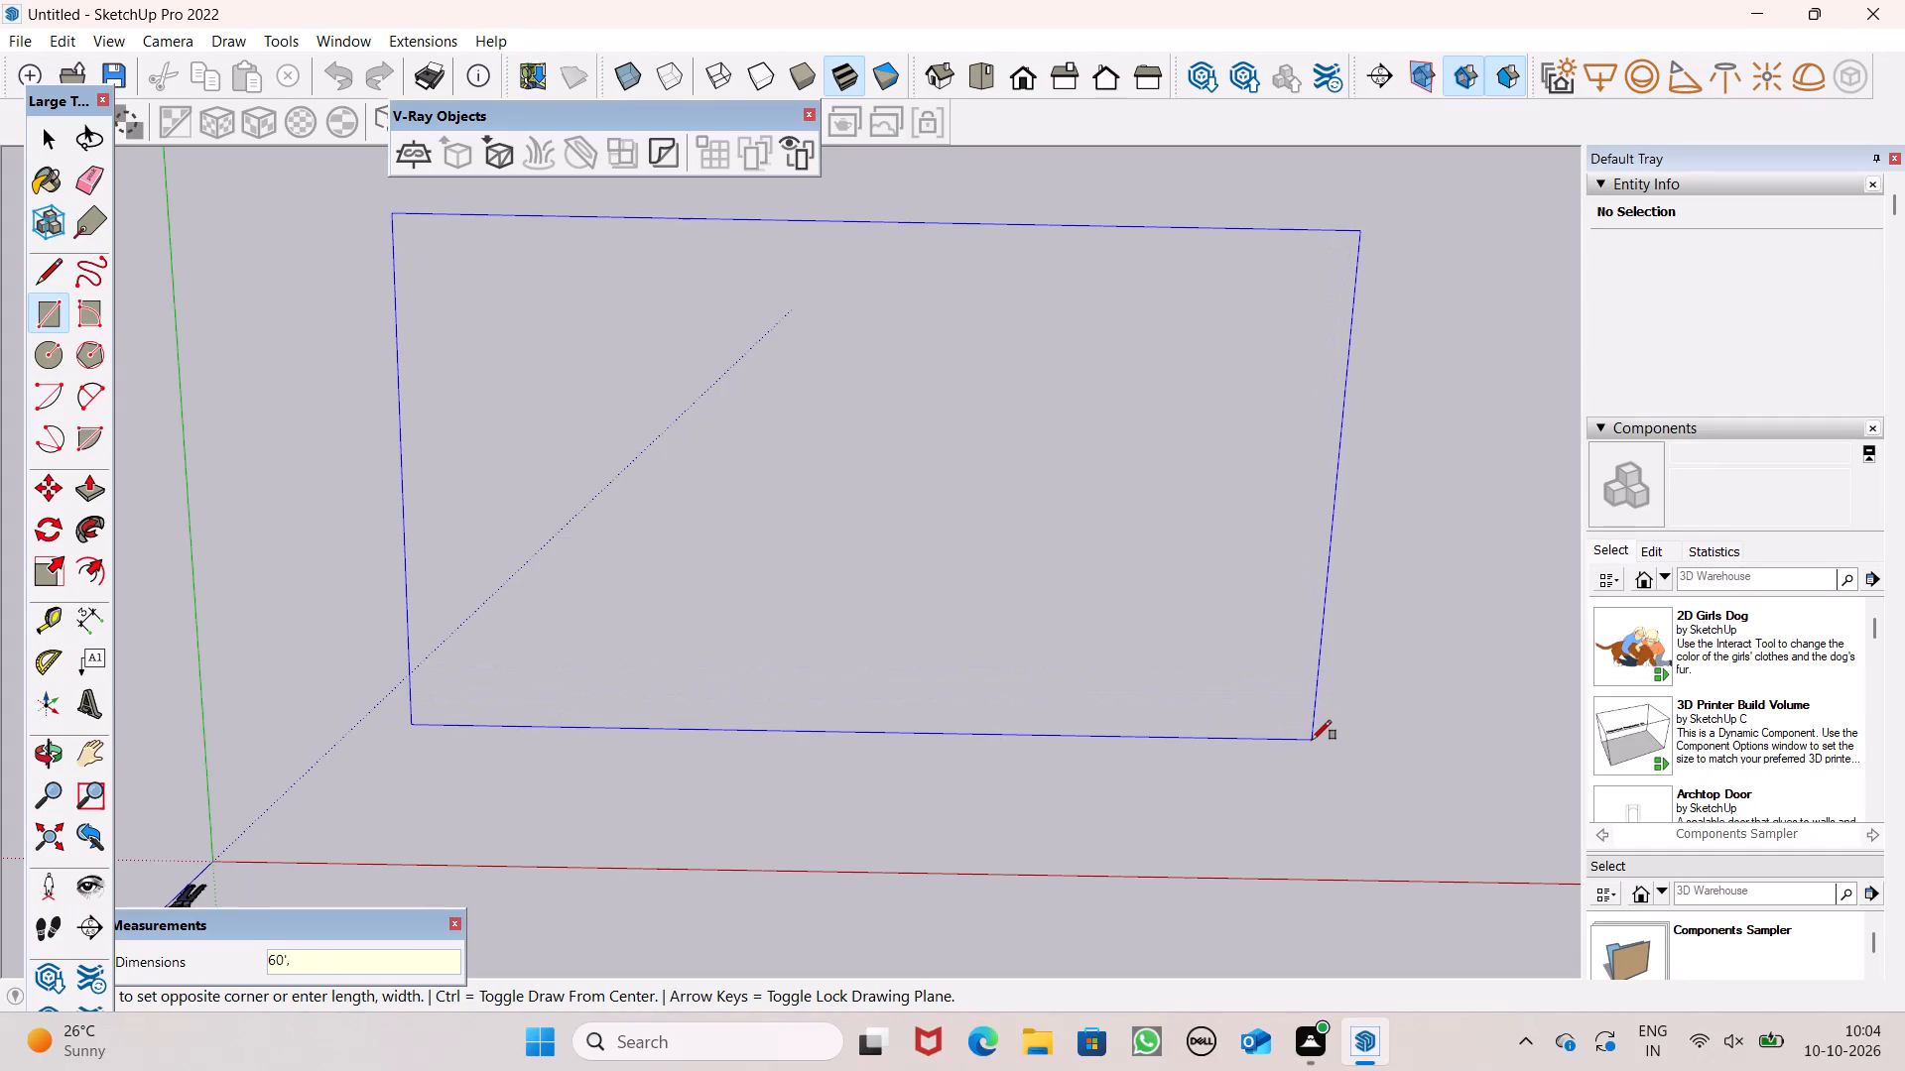
pyautogui.write('50')
pyautogui.press('BackSpace')
pyautogui.press('BackSpace')
pyautogui.press('4')
pyautogui.write("5'")
pyautogui.press('Return')
pyautogui.write('b')
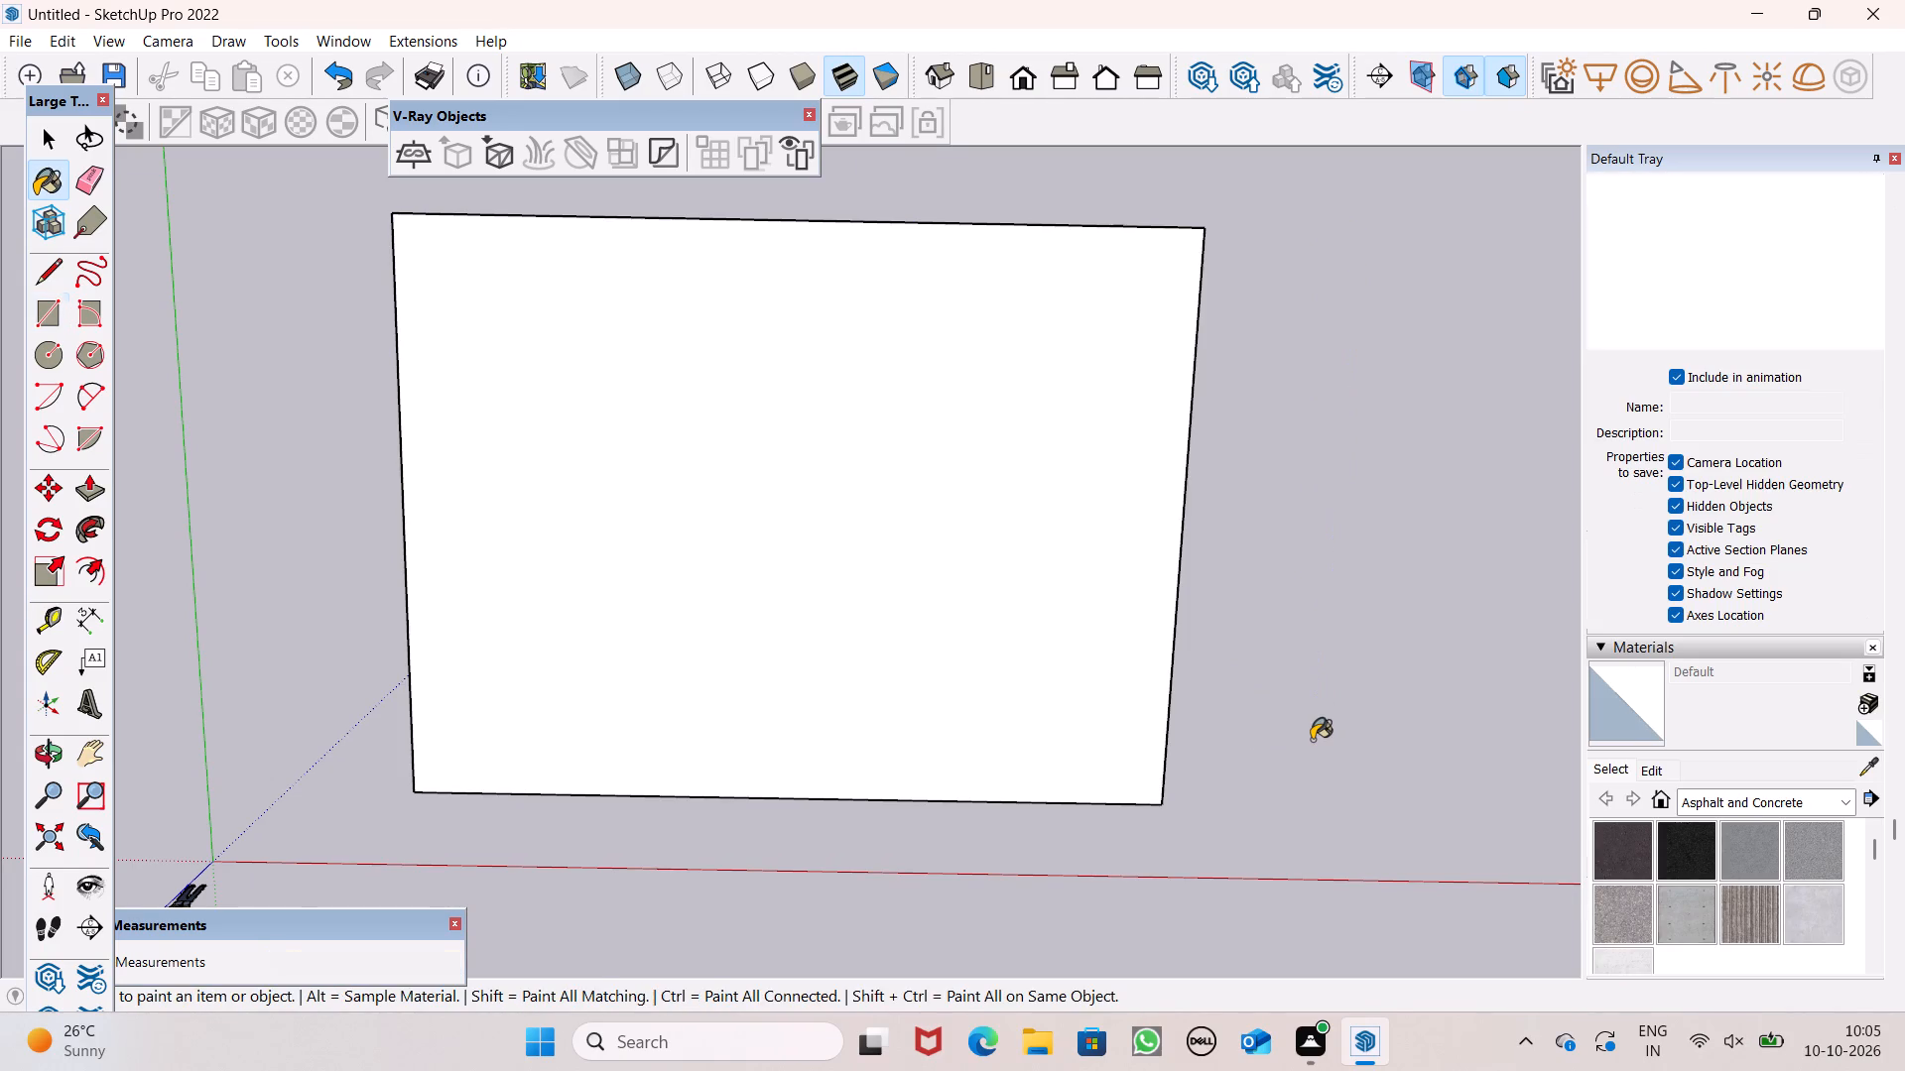
pyautogui.press('space')
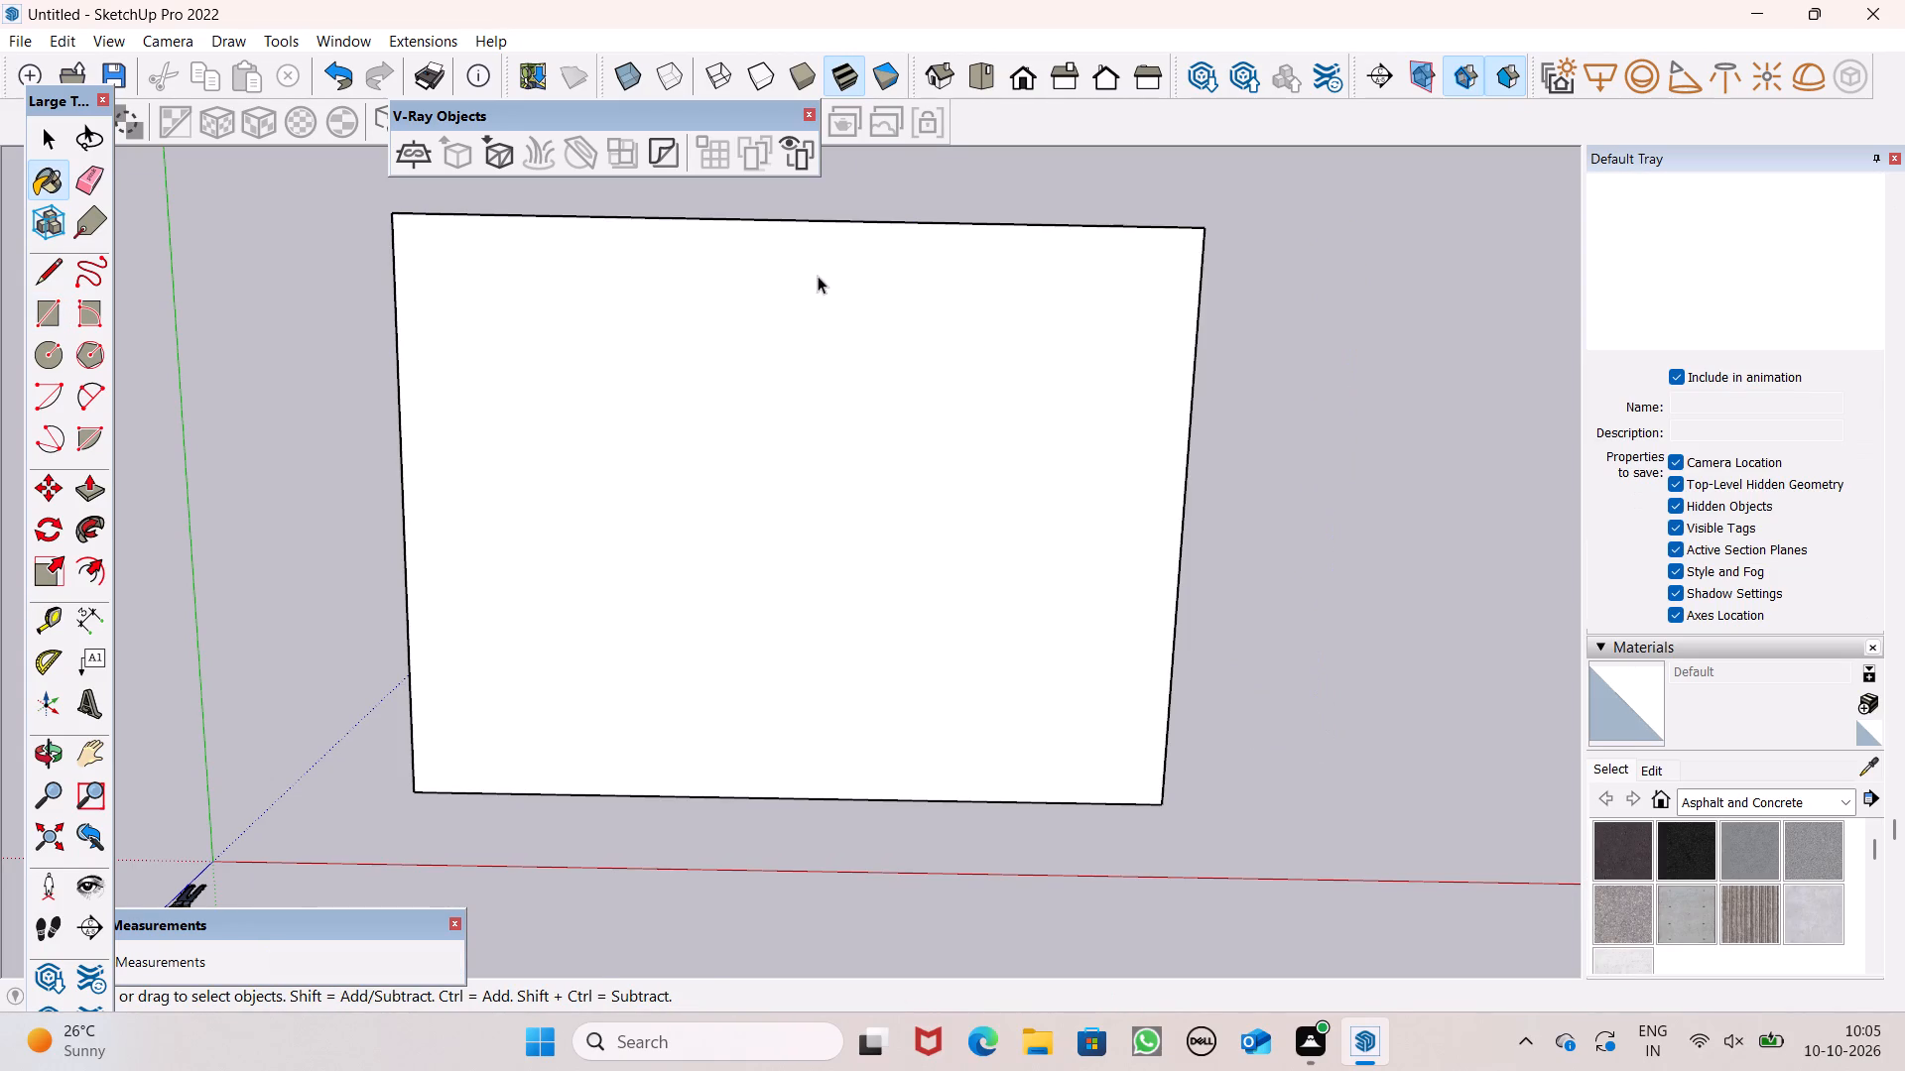
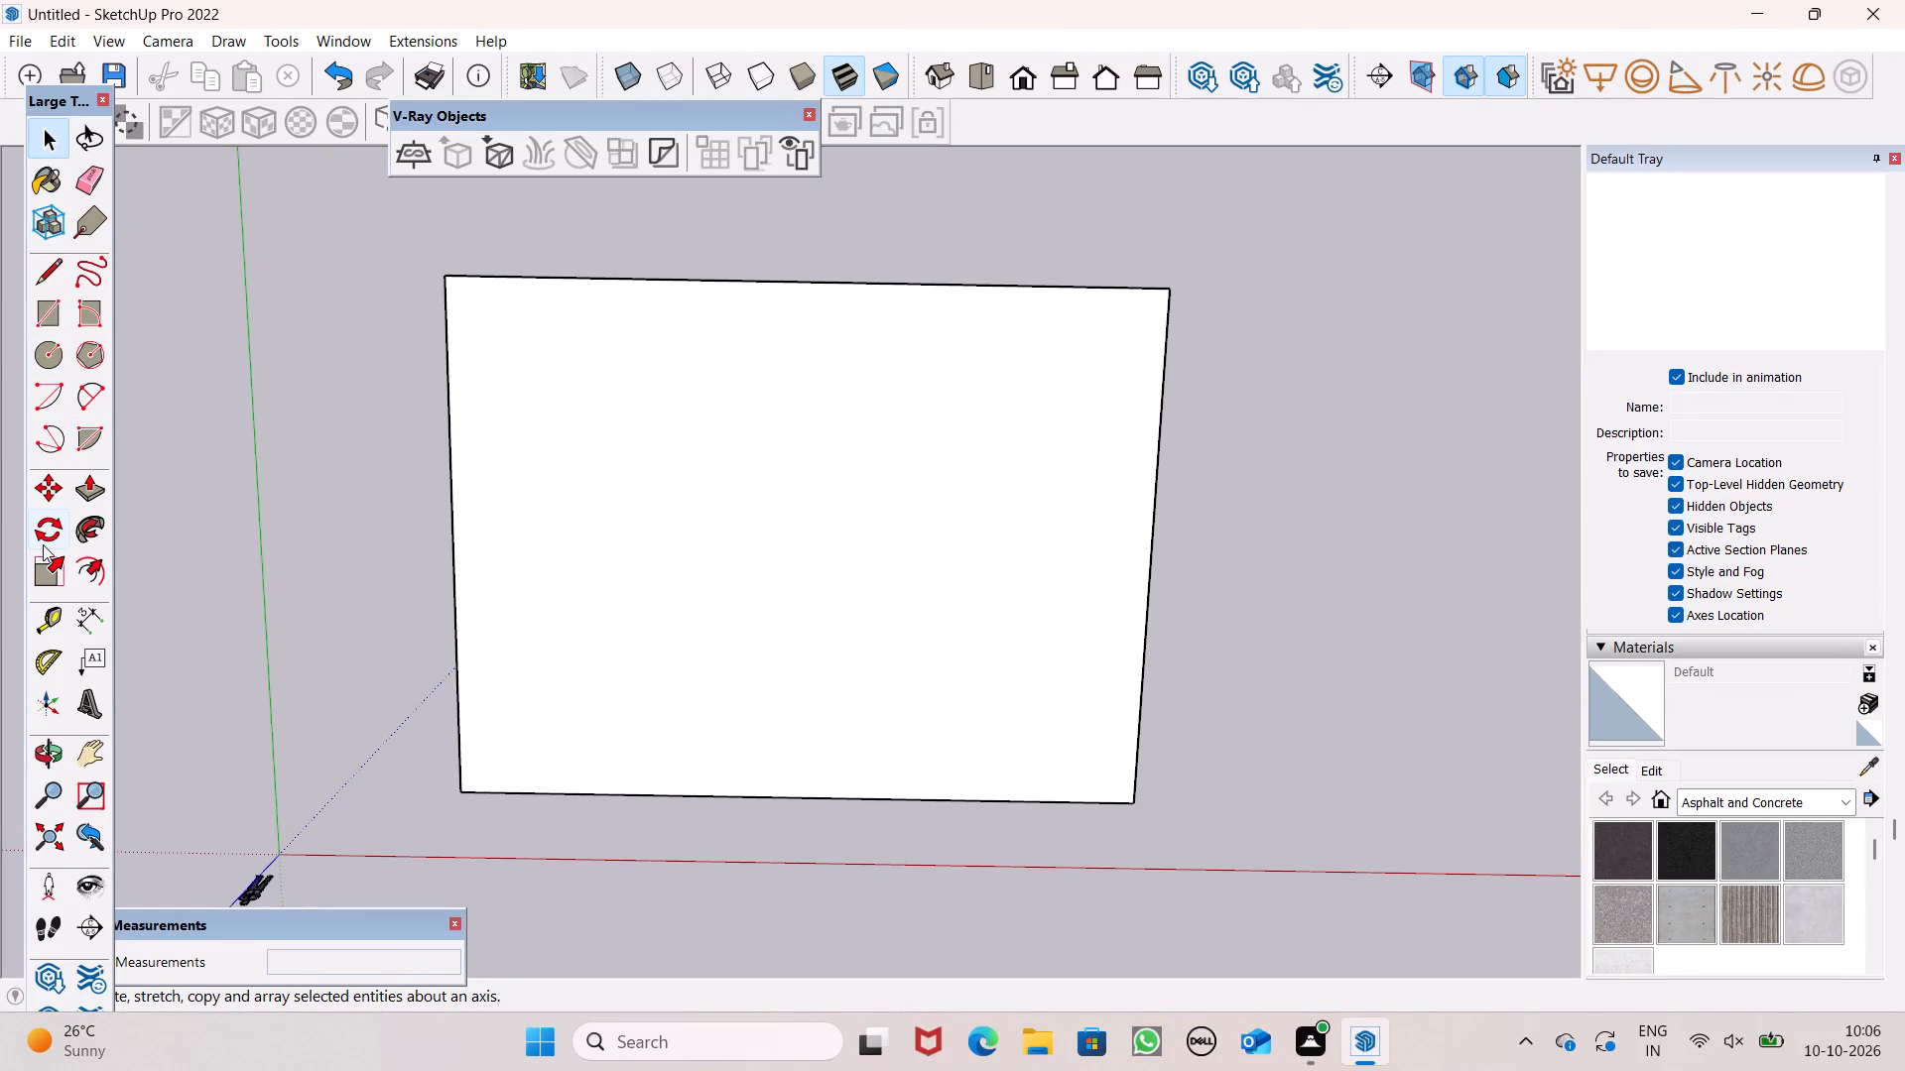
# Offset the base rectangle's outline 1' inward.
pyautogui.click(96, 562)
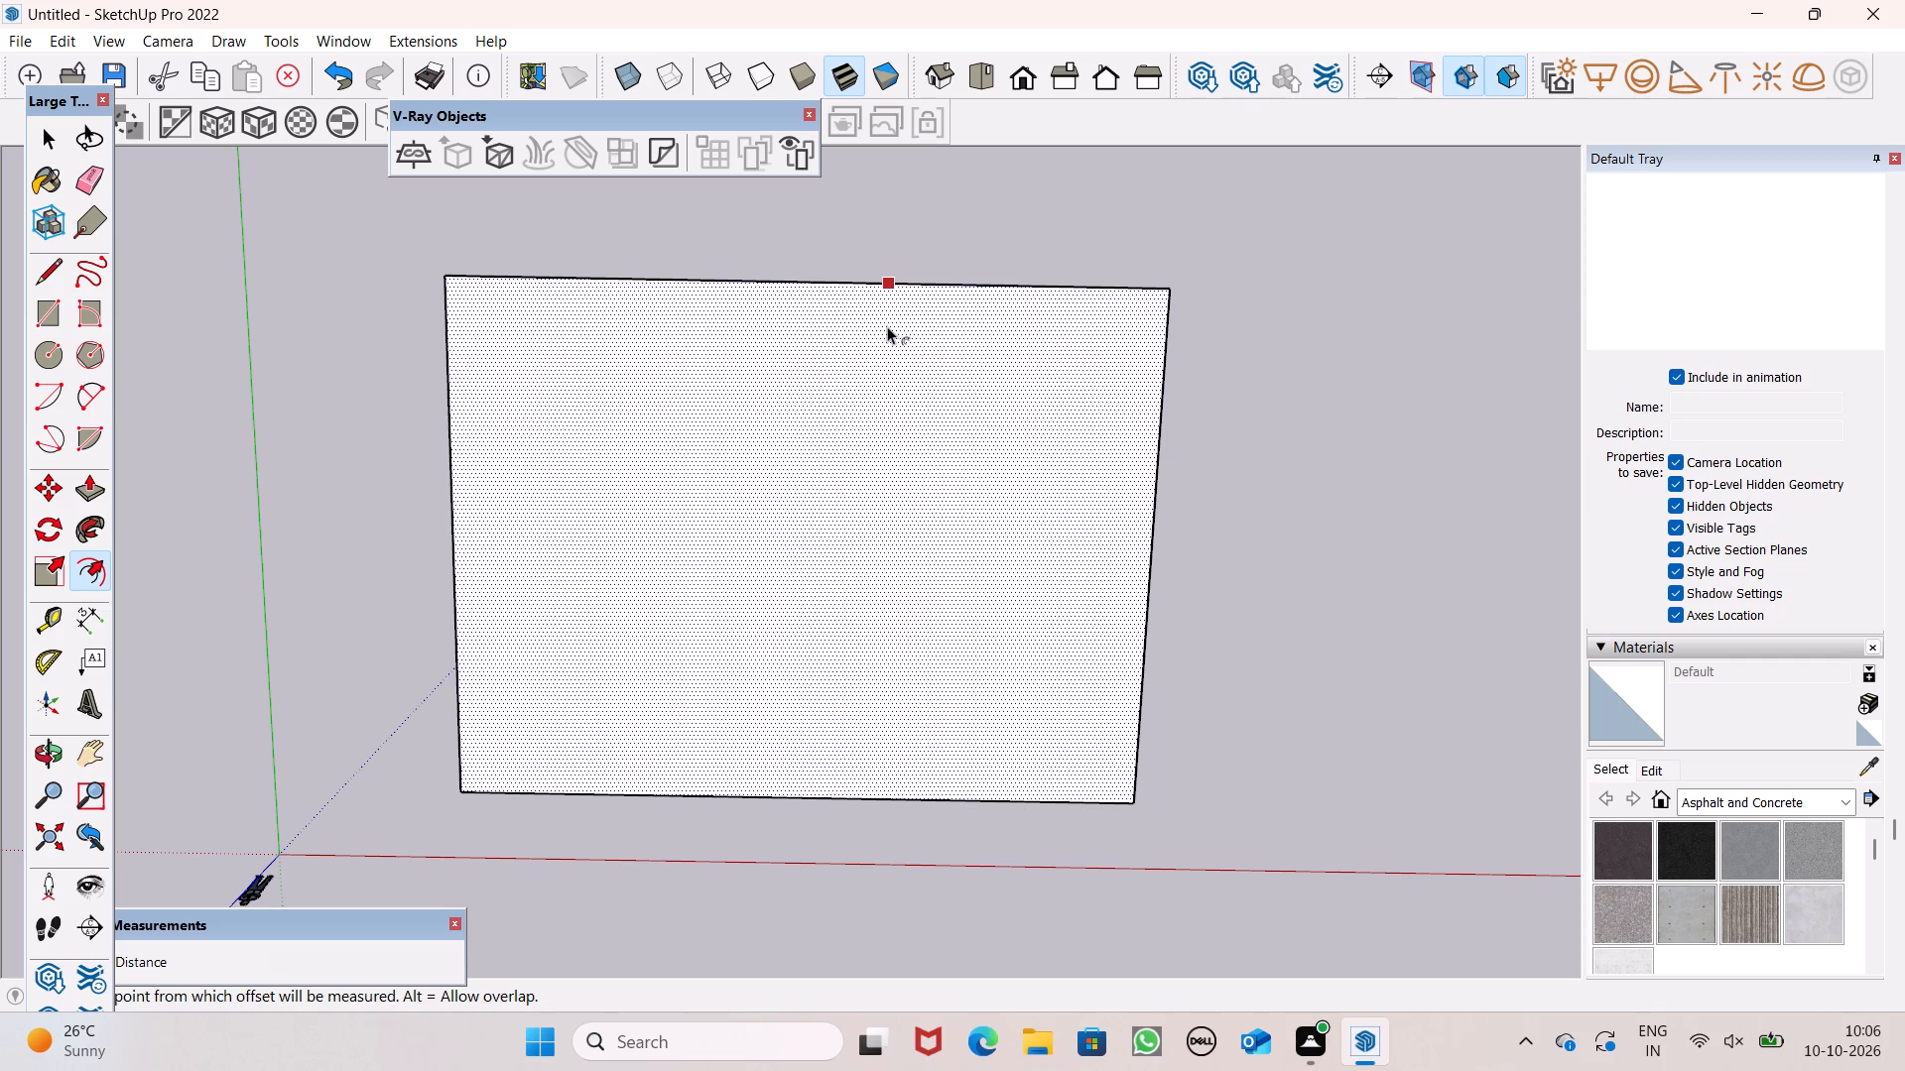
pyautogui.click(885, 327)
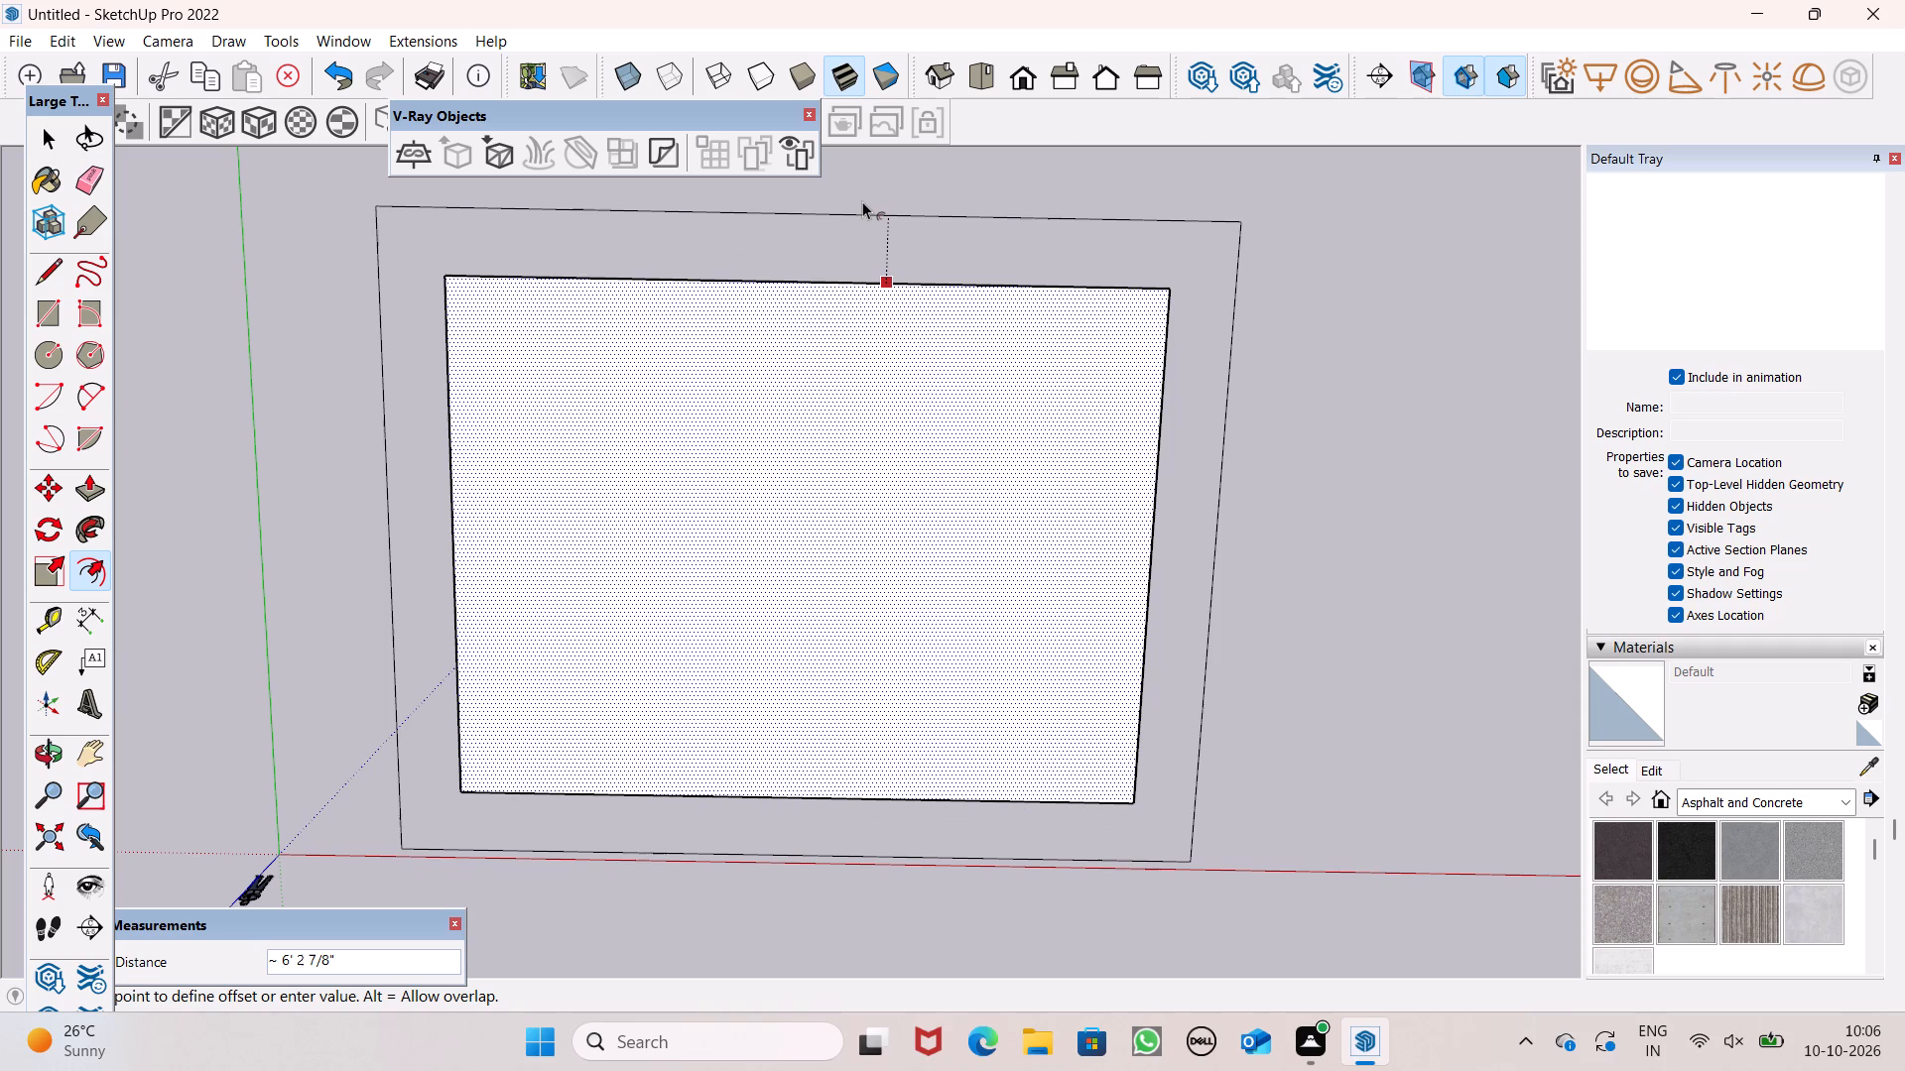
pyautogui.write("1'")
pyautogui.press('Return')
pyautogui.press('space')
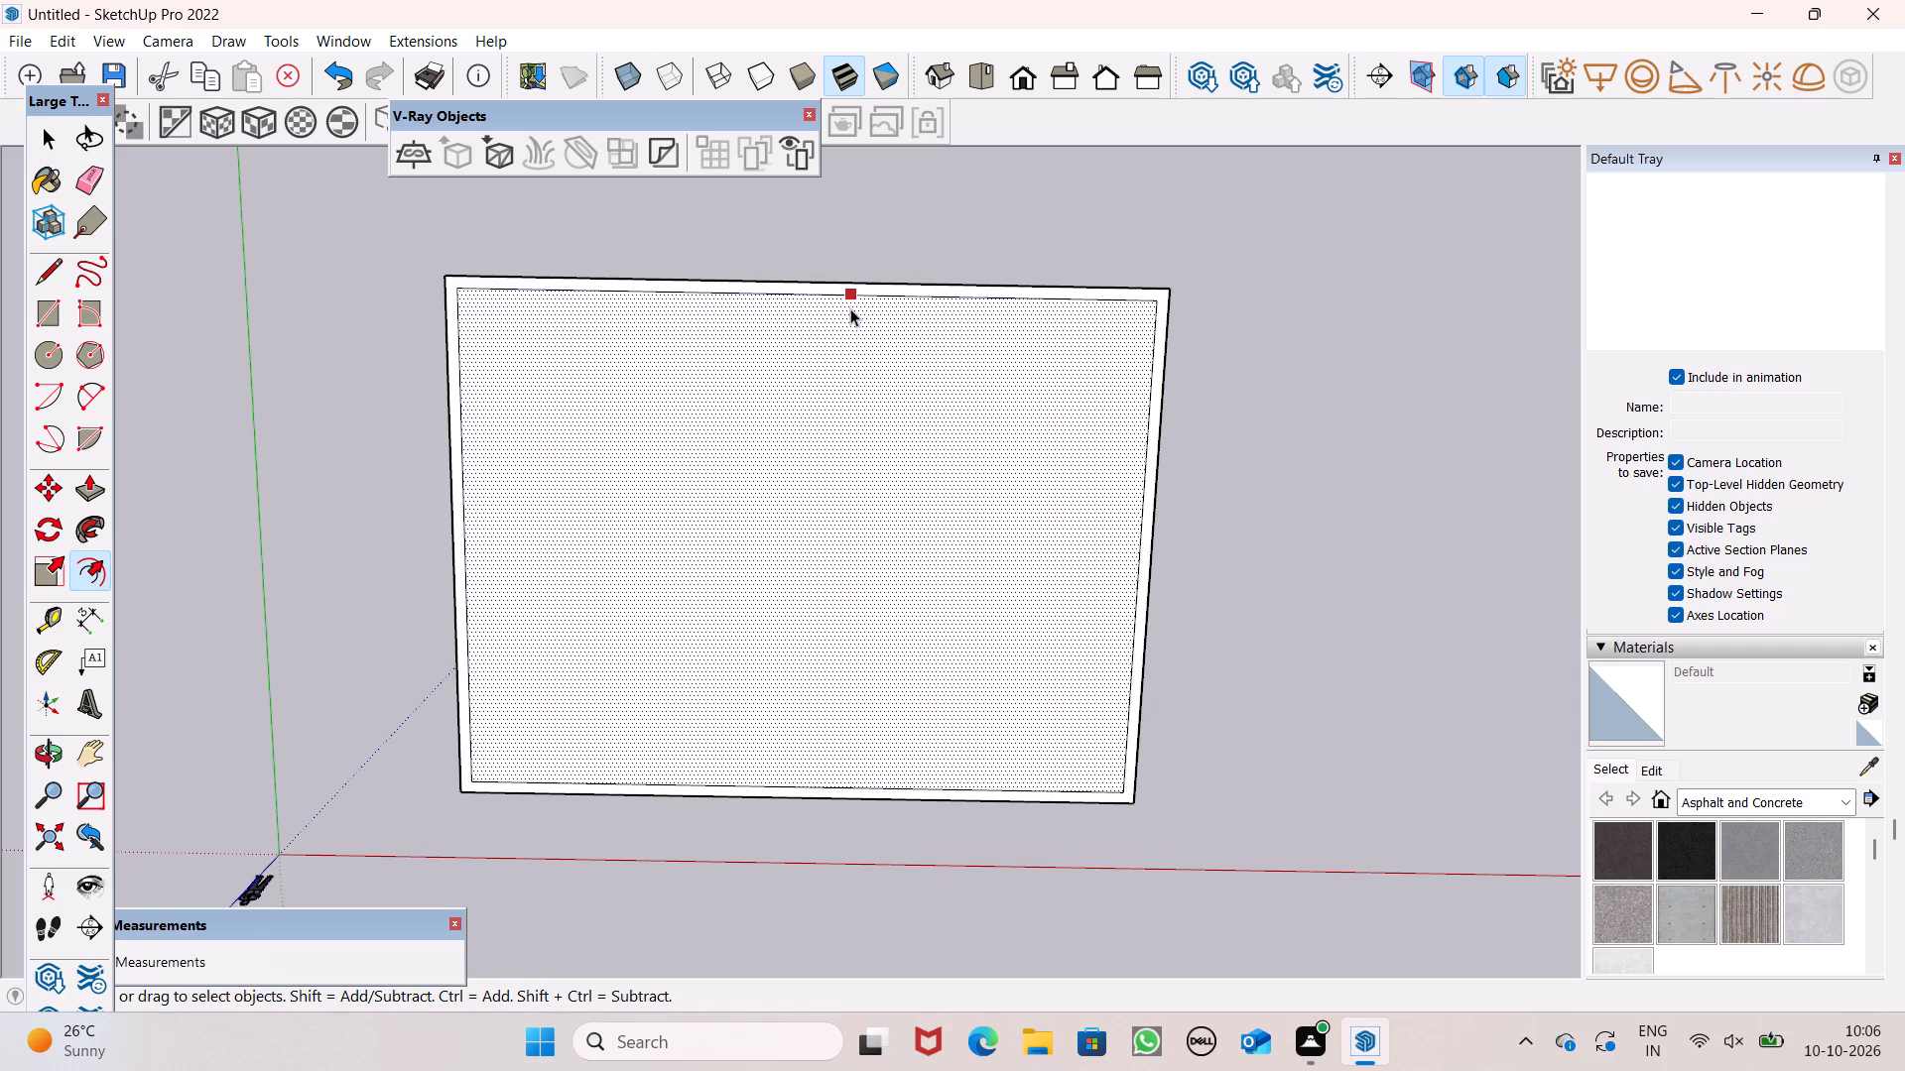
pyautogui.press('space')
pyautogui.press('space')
# Examine the inset outline on the base rectangle from several angles.
pyautogui.scroll(-1, 852, 257)
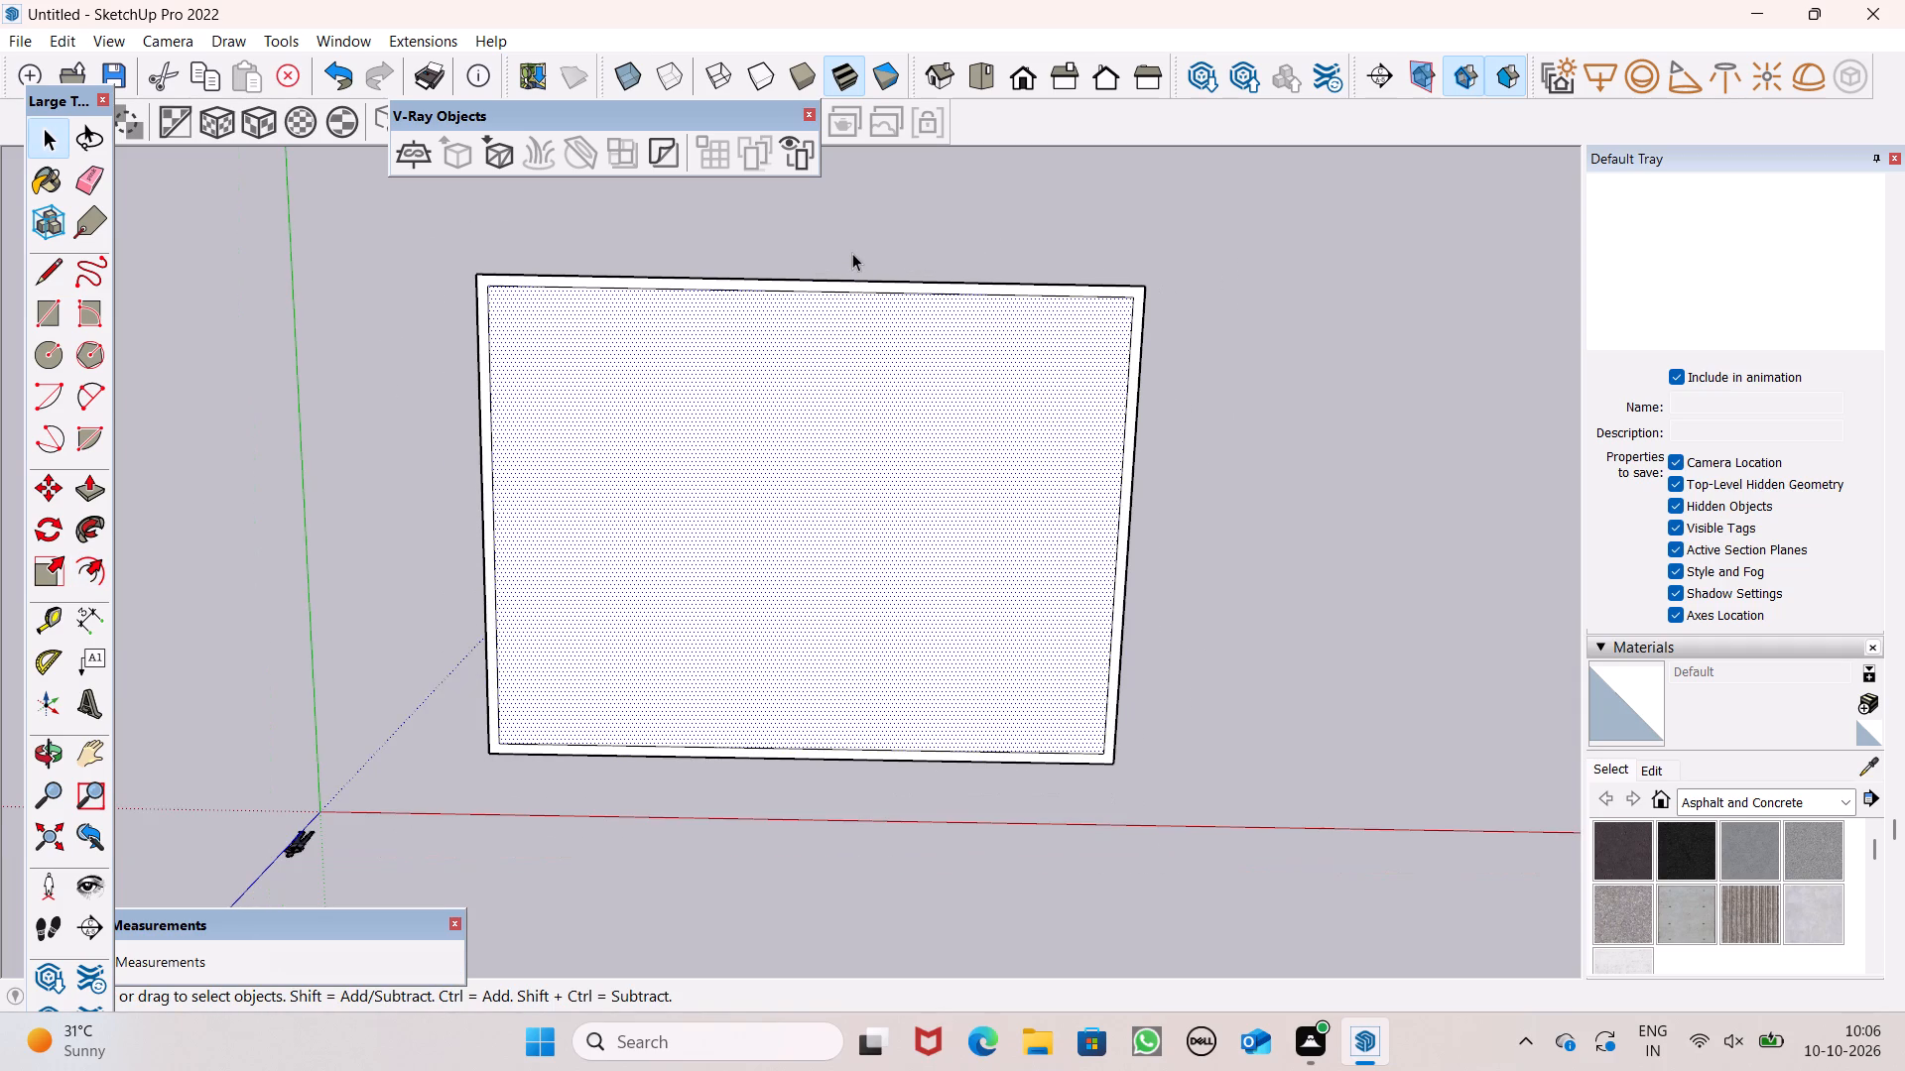
pyautogui.scroll(-2, 703, 217)
pyautogui.scroll(-2, 815, 560)
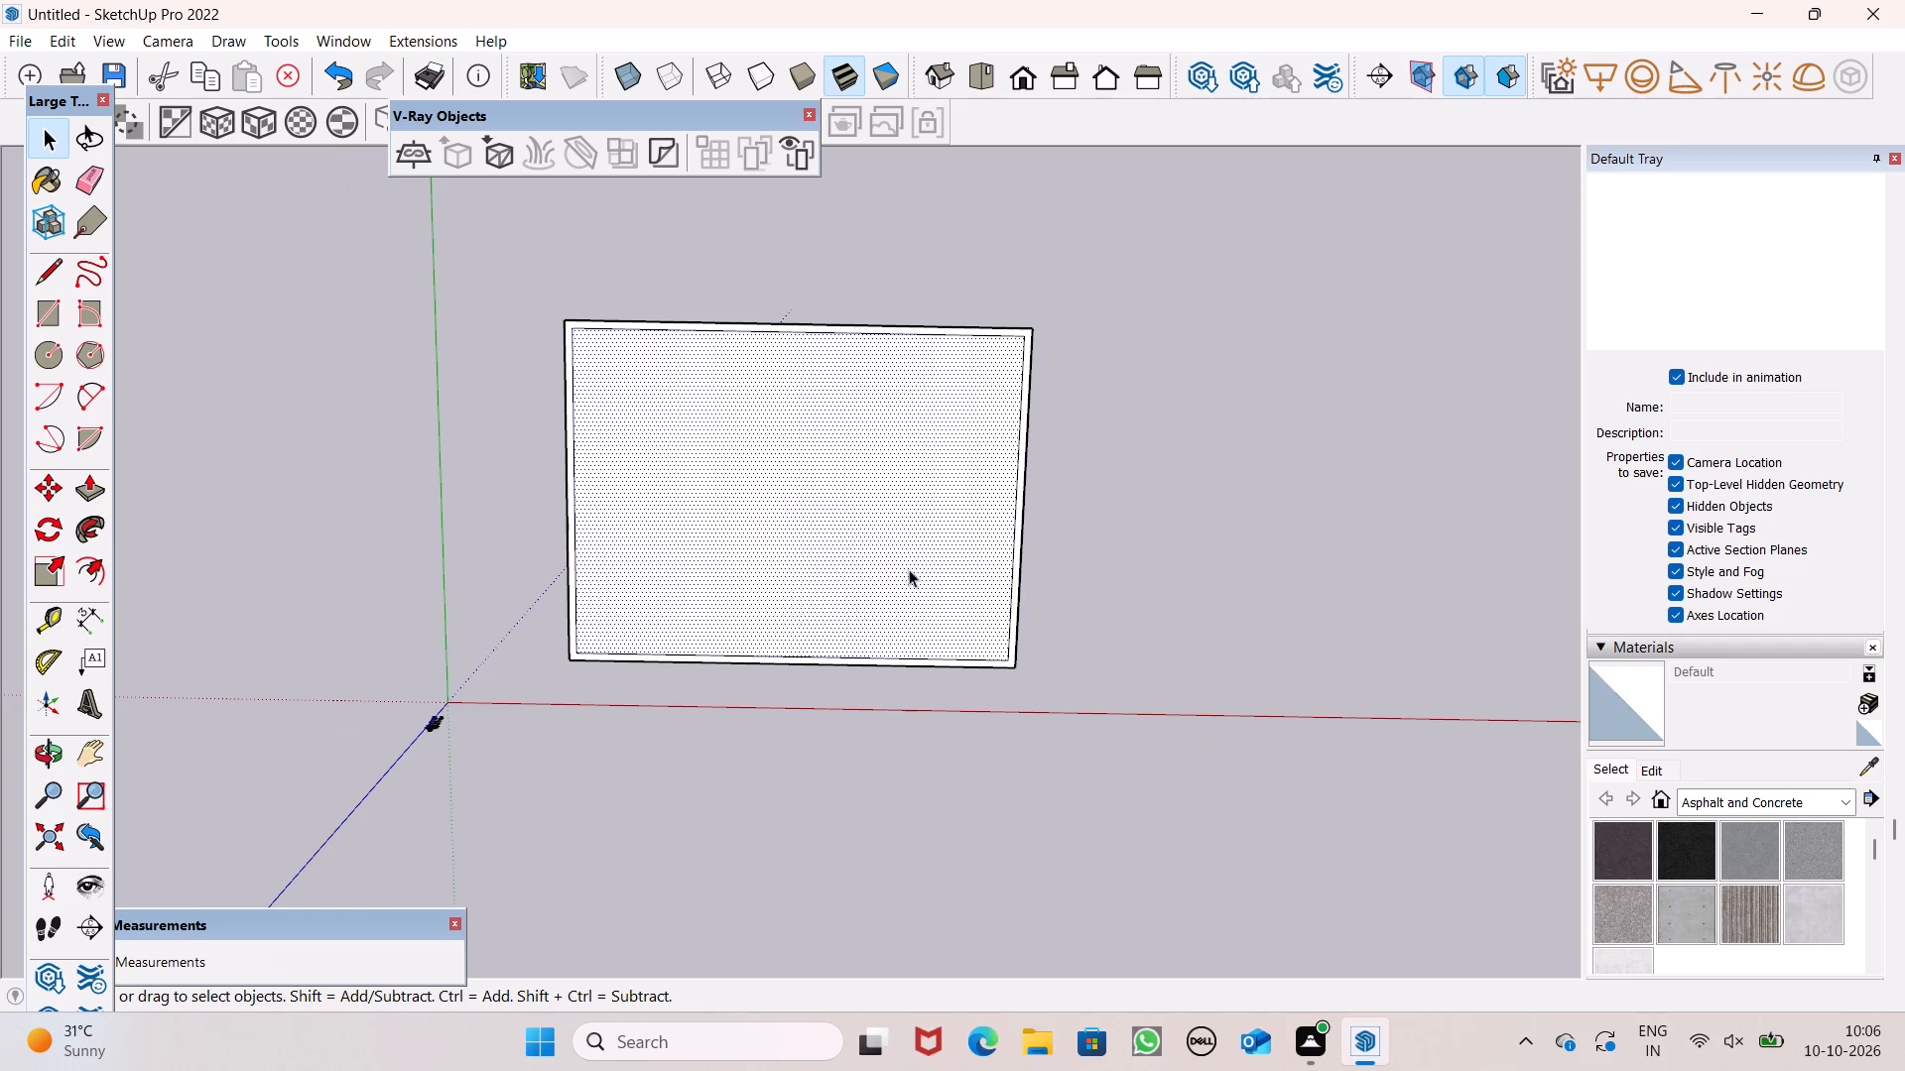
pyautogui.click(1180, 594)
pyautogui.moveTo(1021, 617); pyautogui.dragTo(872, 309, button='middle')
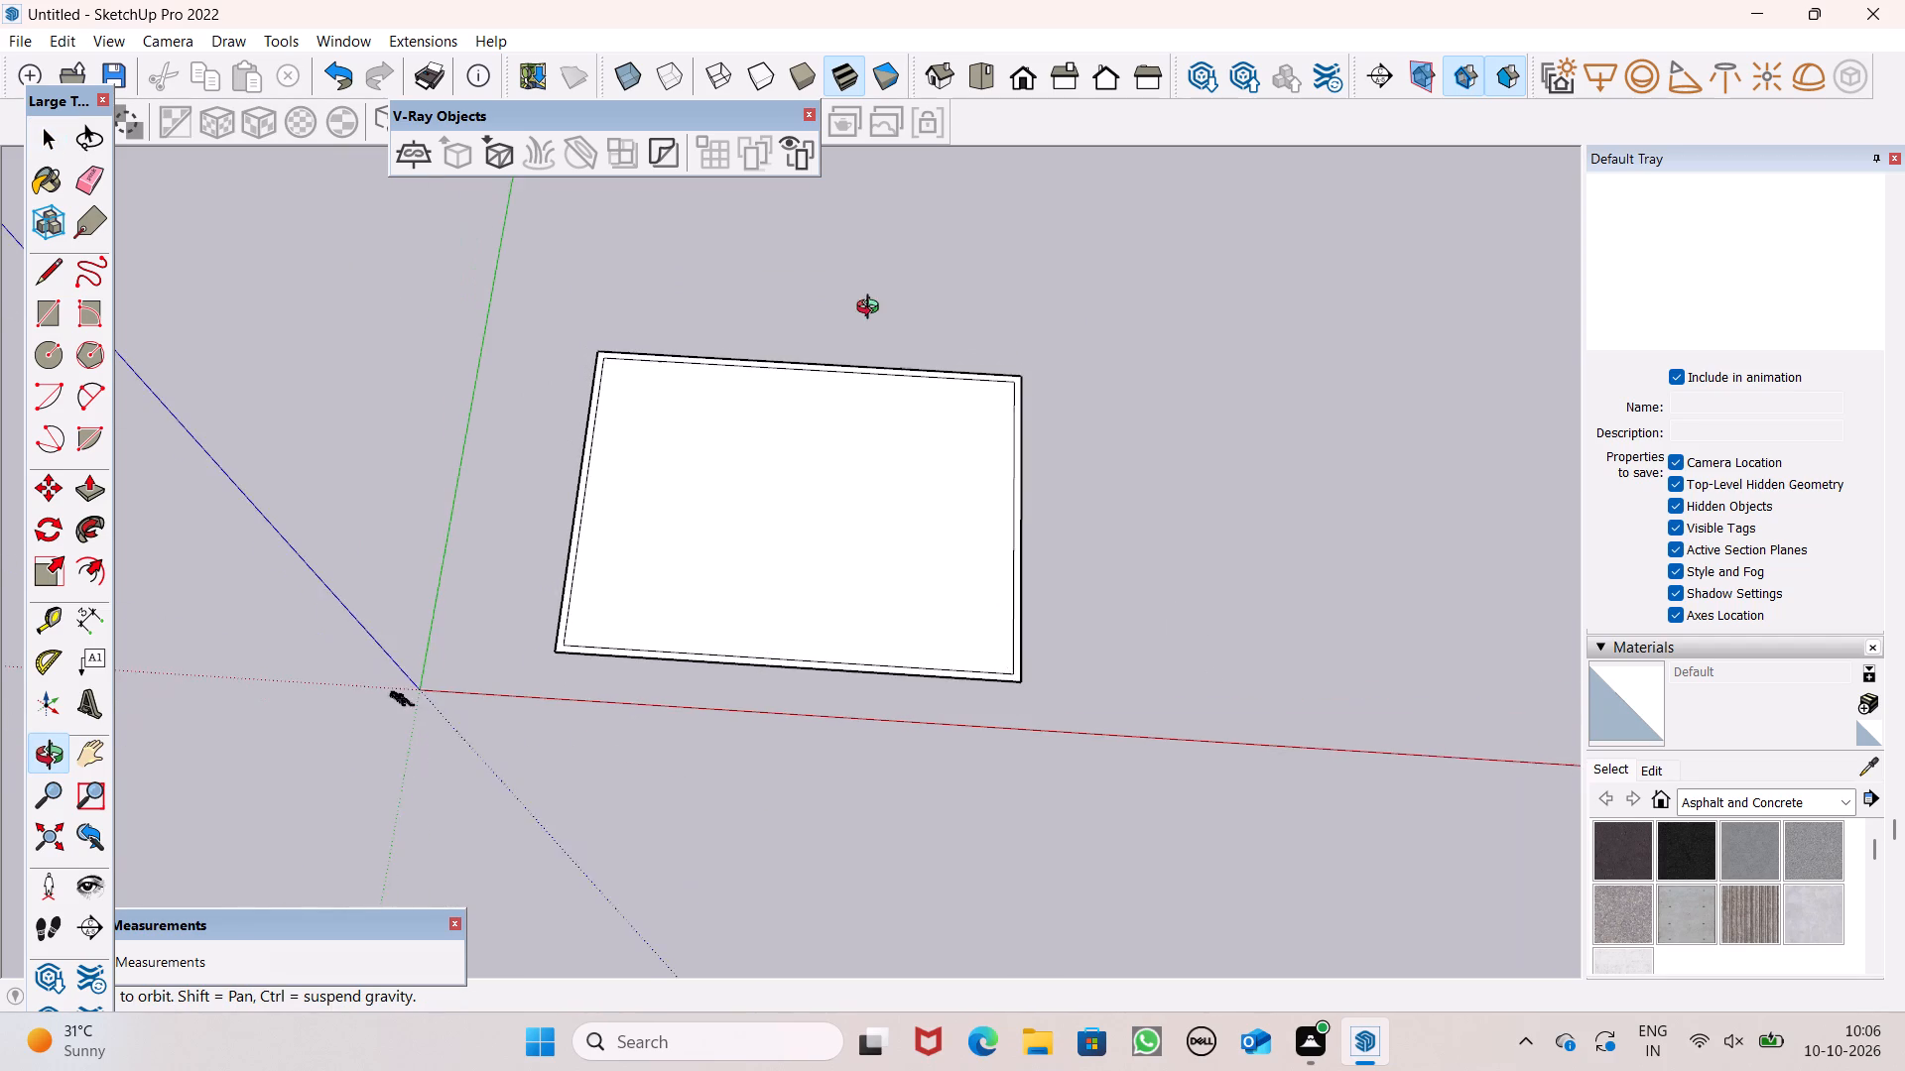
pyautogui.moveTo(872, 309); pyautogui.dragTo(876, 310, button='middle')
pyautogui.scroll(5, 929, 628)
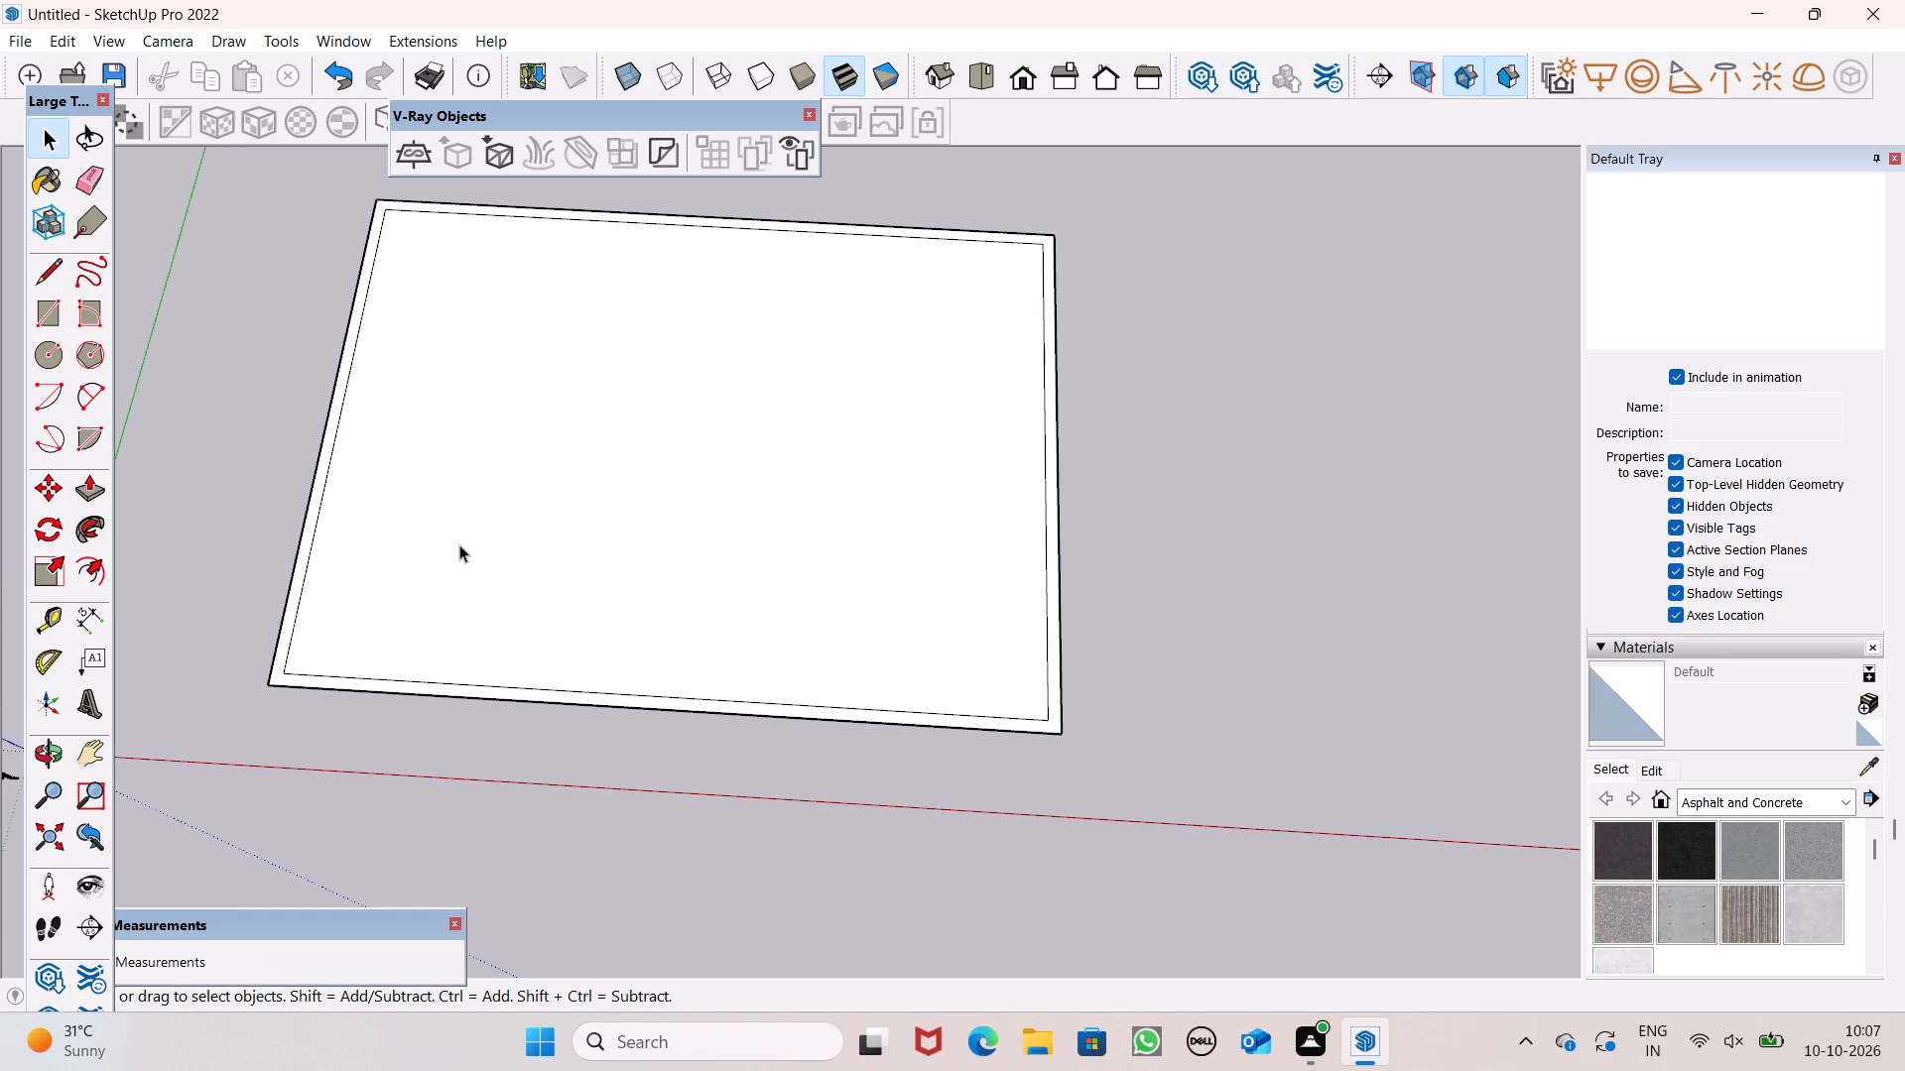
pyautogui.moveTo(691, 681); pyautogui.dragTo(747, 916, button='middle')
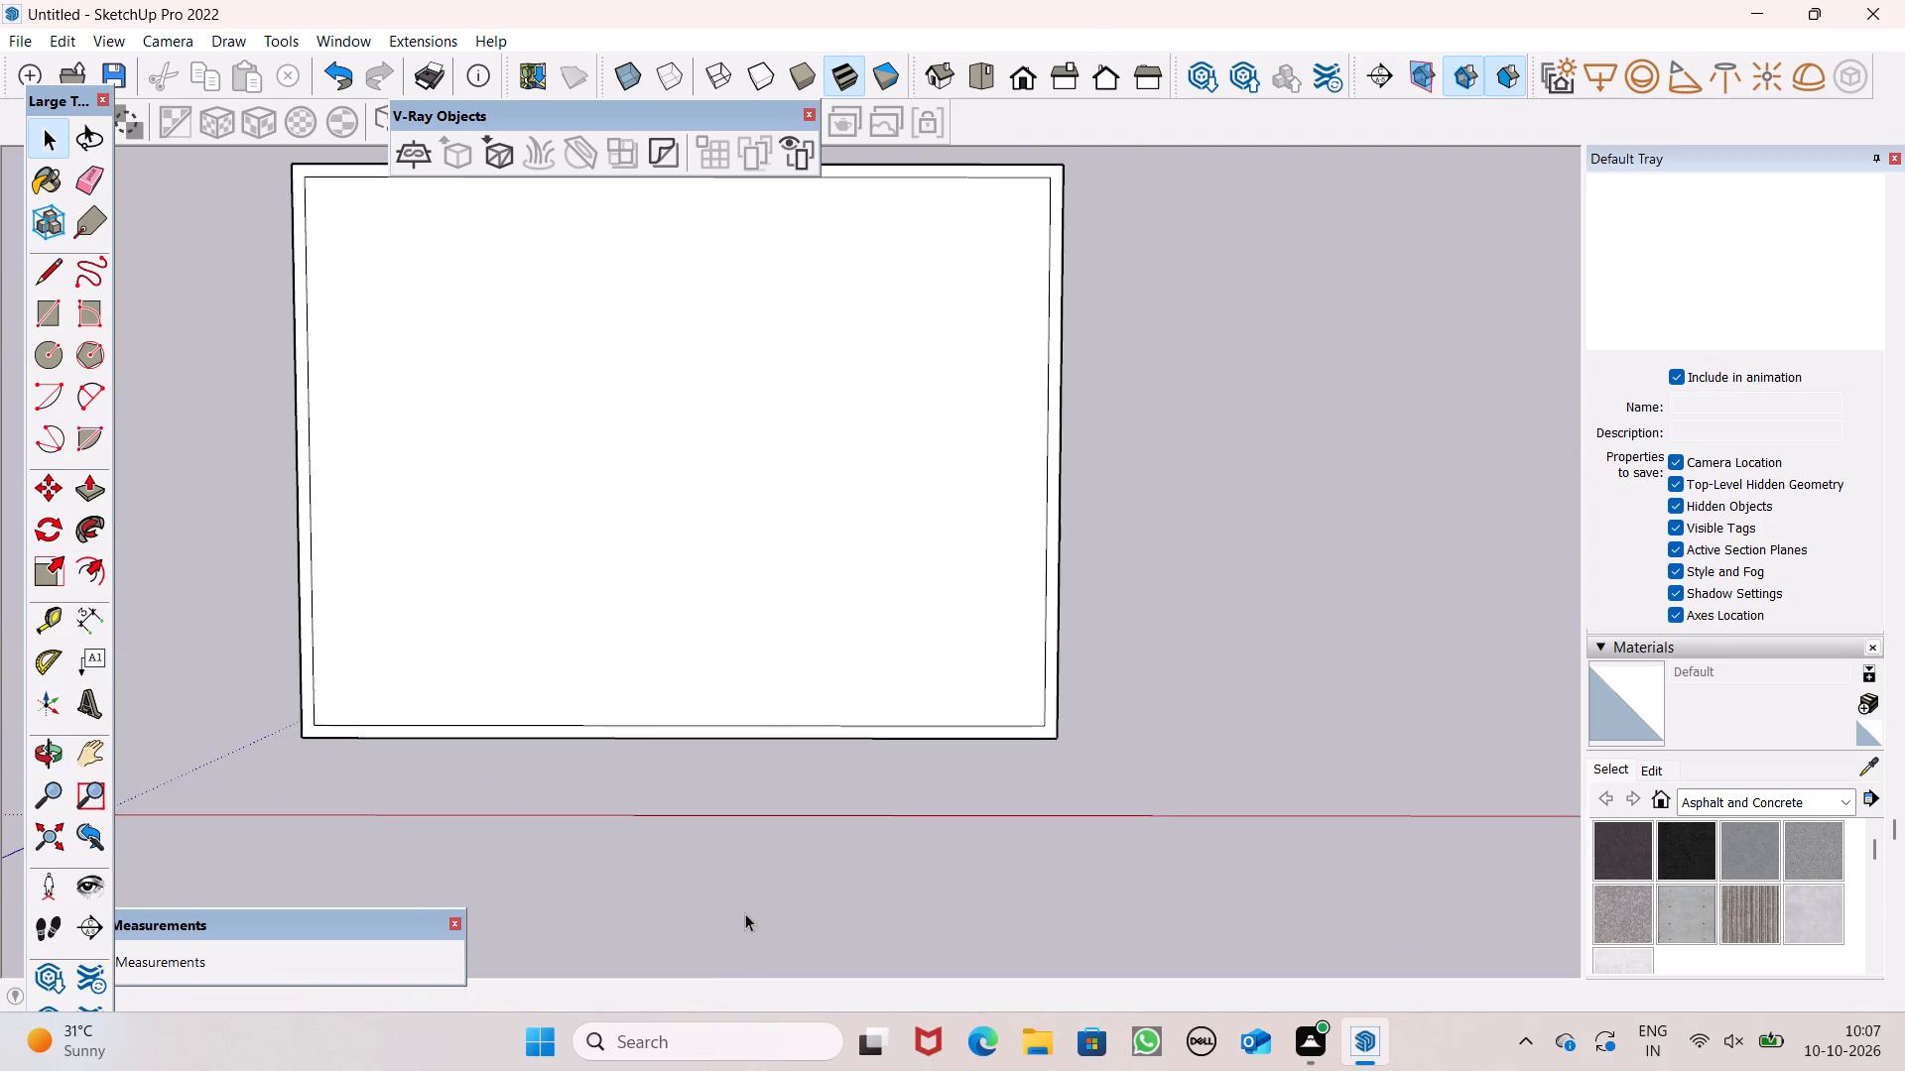
pyautogui.scroll(-1, 737, 911)
pyautogui.scroll(1, 887, 663)
pyautogui.moveTo(889, 662); pyautogui.dragTo(886, 542, button='middle')
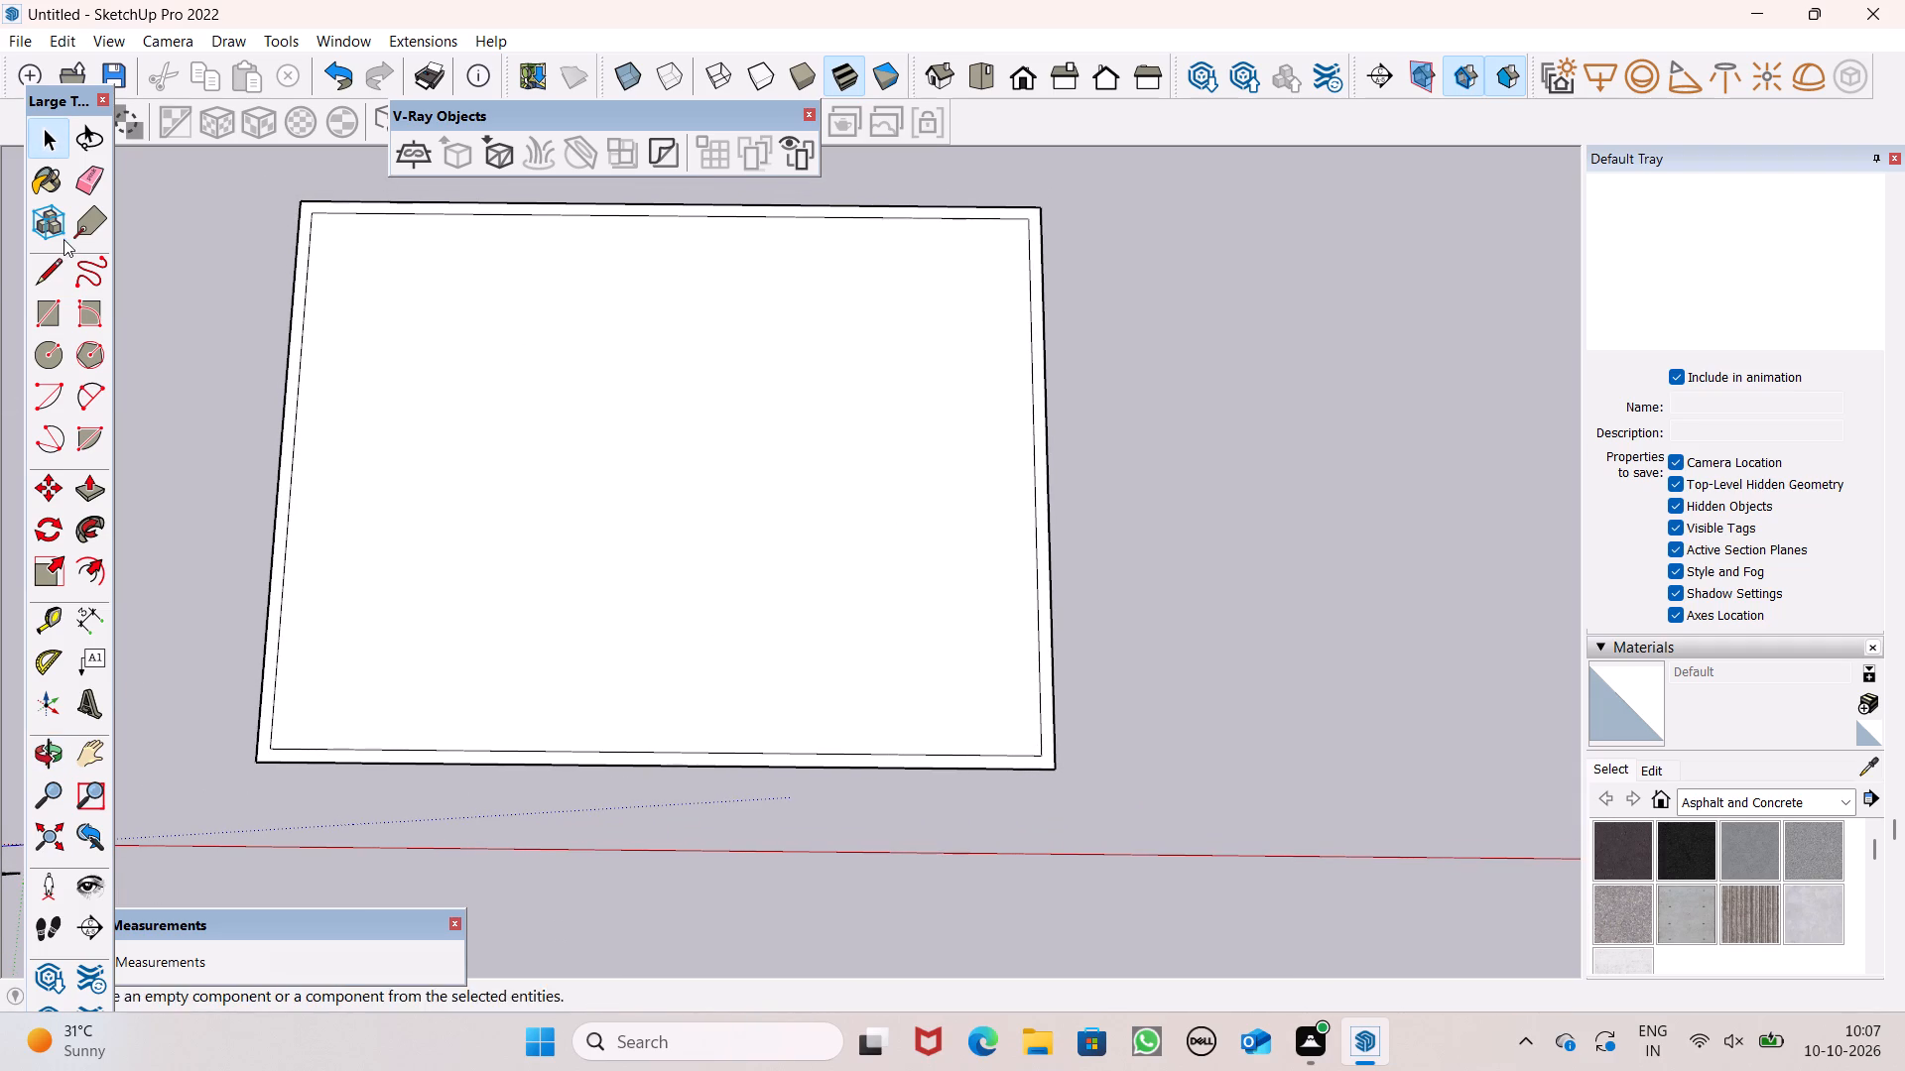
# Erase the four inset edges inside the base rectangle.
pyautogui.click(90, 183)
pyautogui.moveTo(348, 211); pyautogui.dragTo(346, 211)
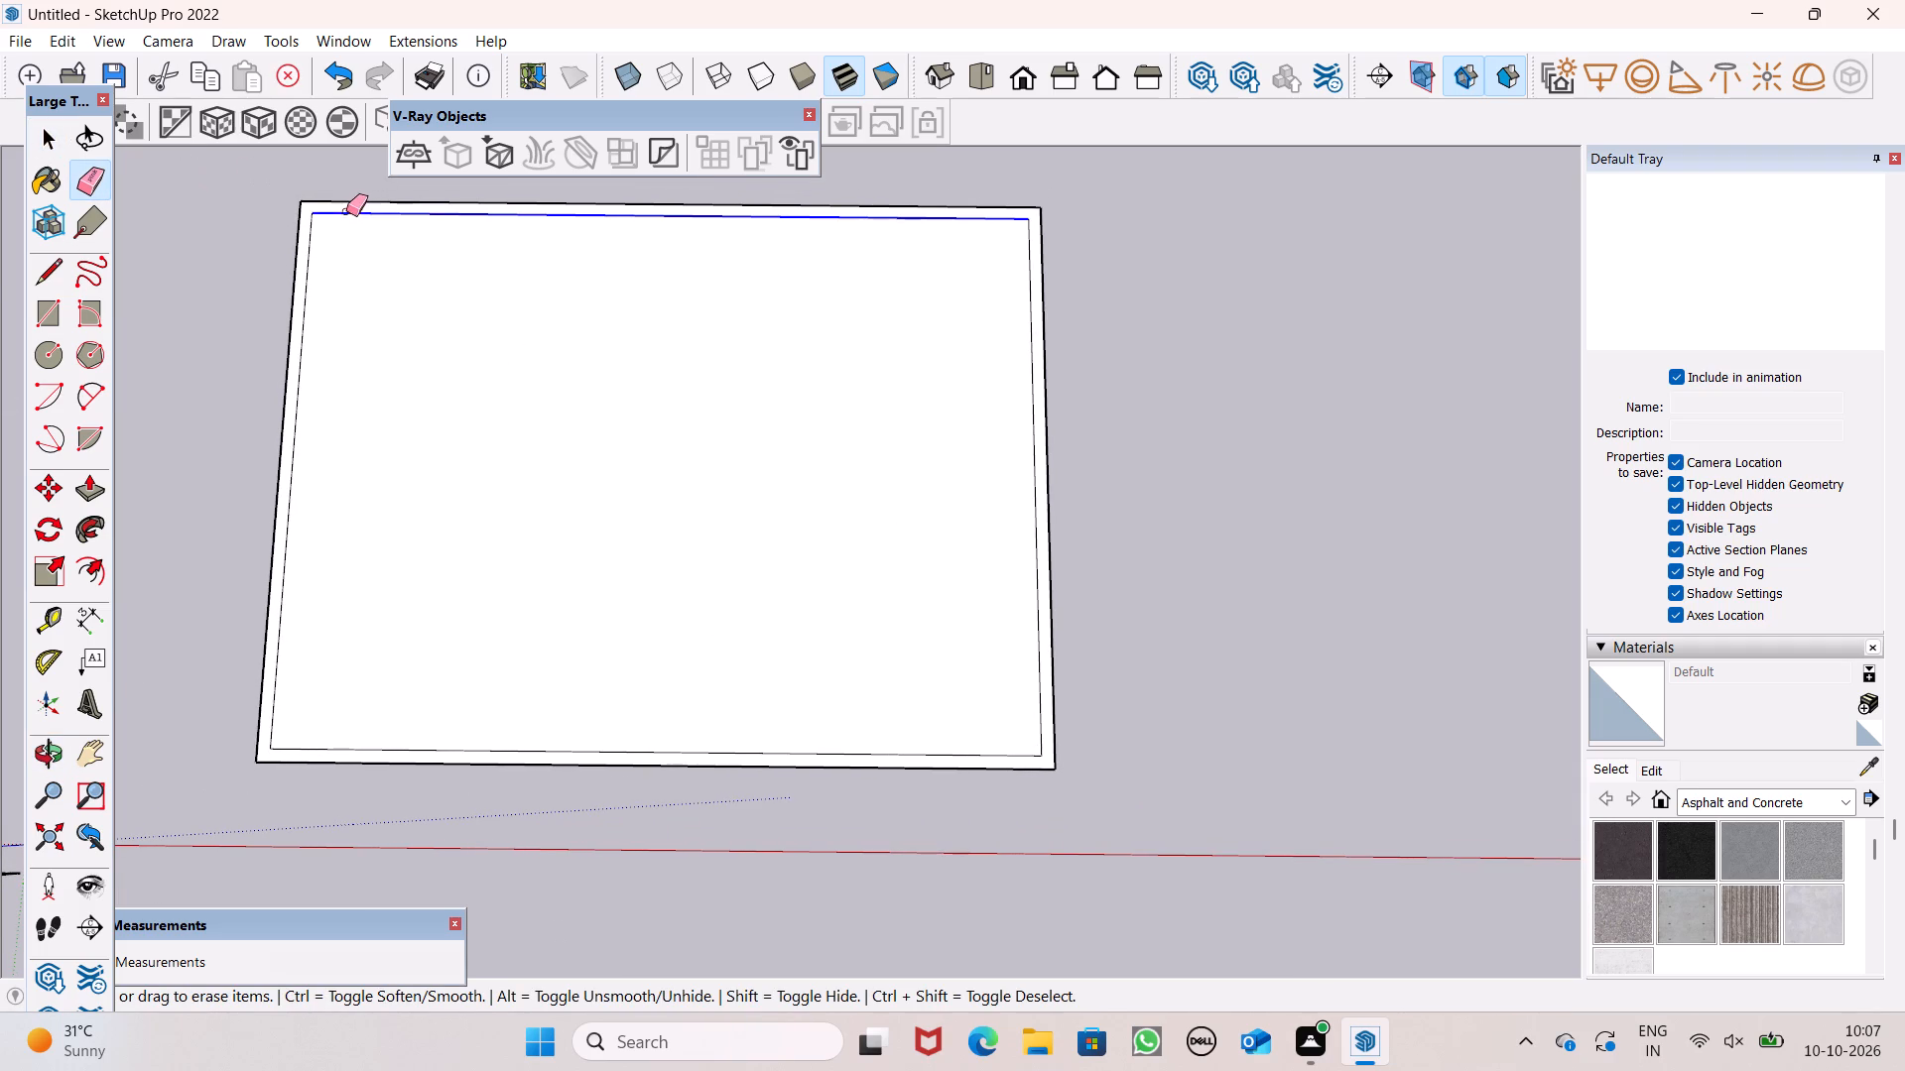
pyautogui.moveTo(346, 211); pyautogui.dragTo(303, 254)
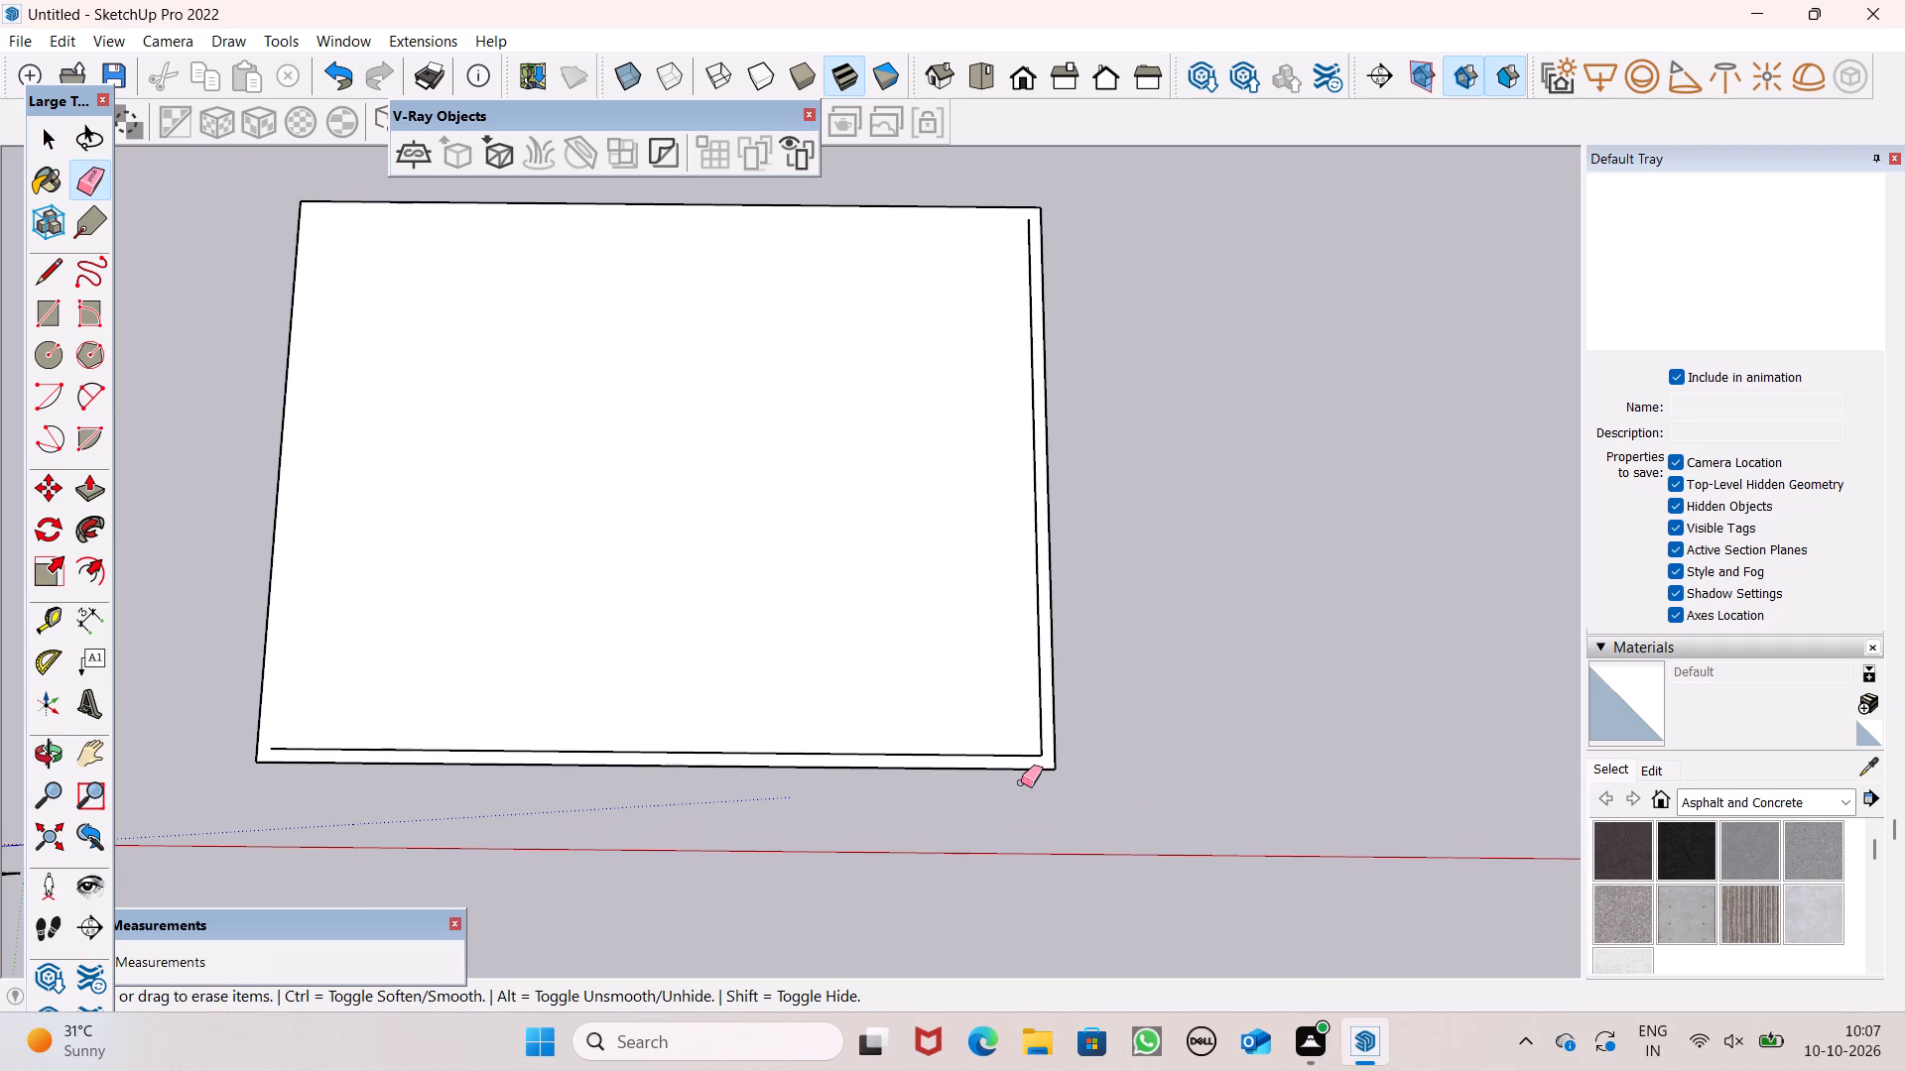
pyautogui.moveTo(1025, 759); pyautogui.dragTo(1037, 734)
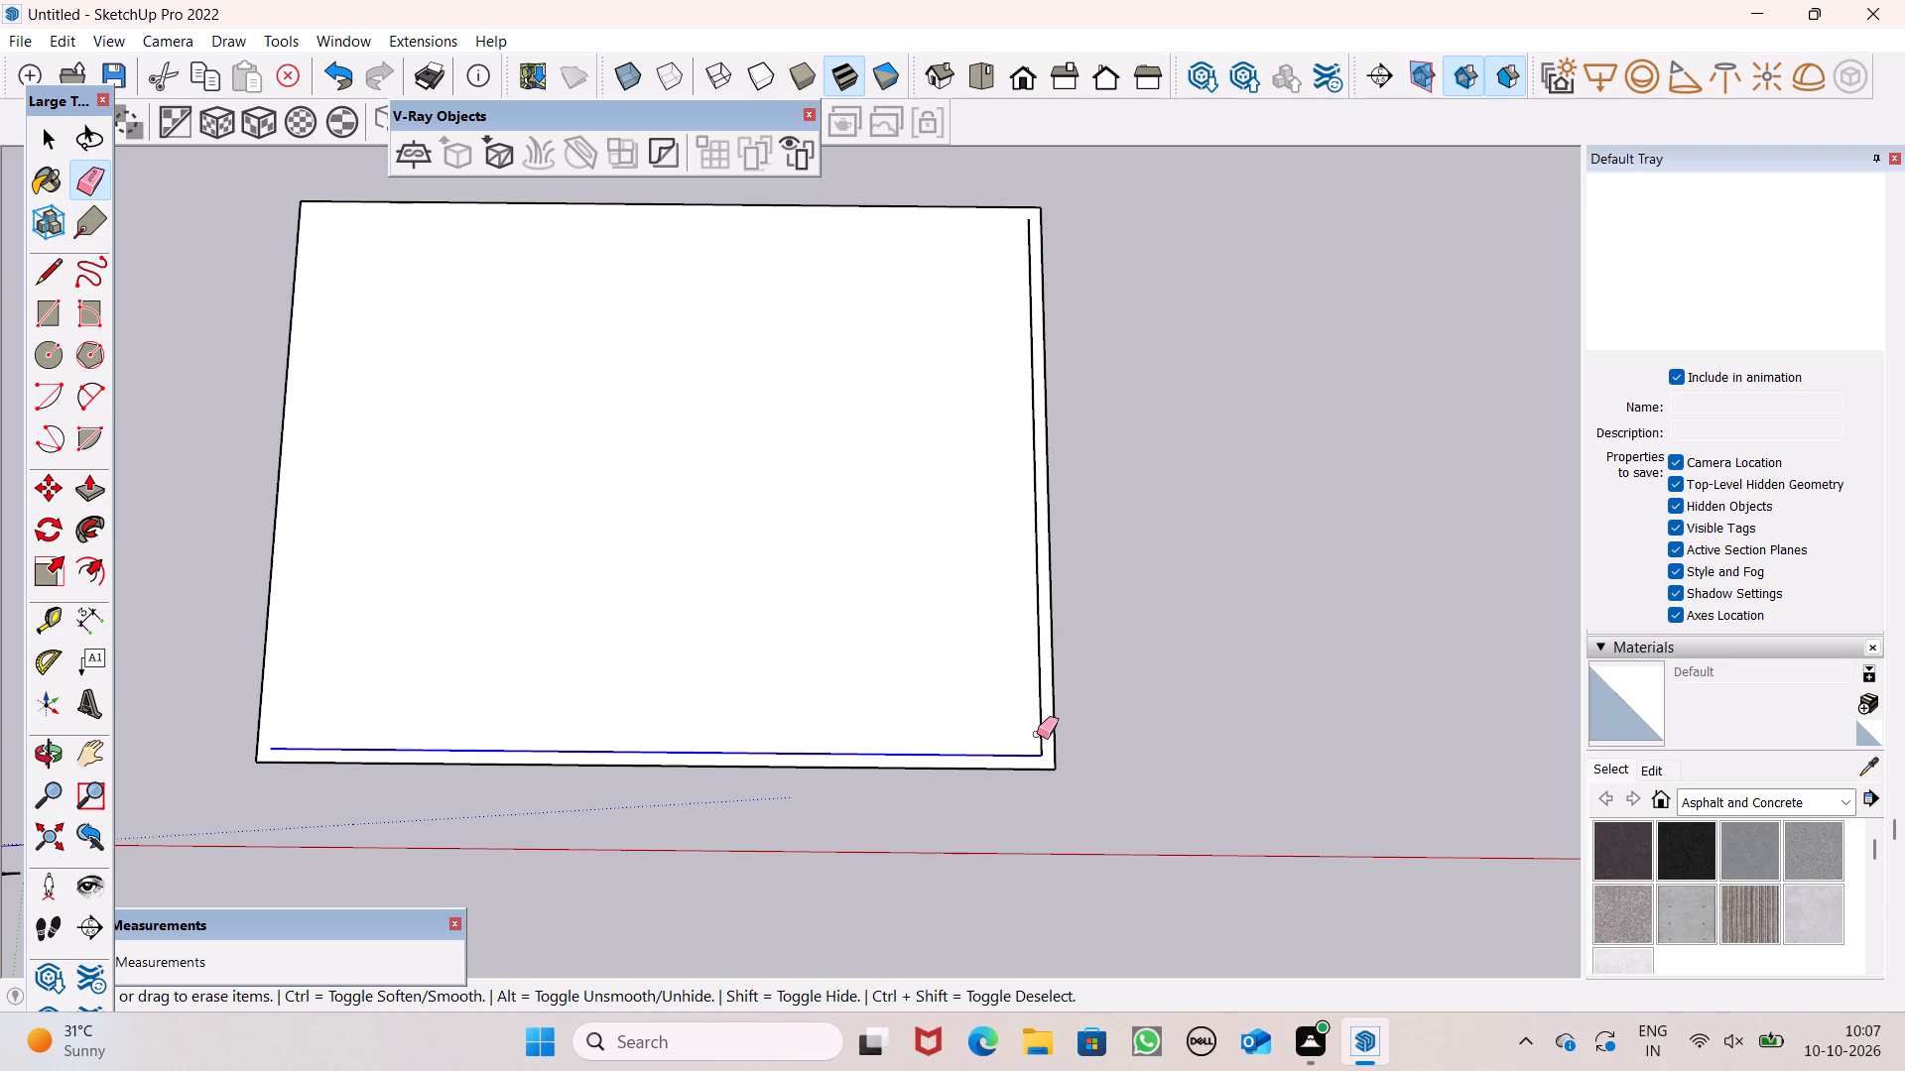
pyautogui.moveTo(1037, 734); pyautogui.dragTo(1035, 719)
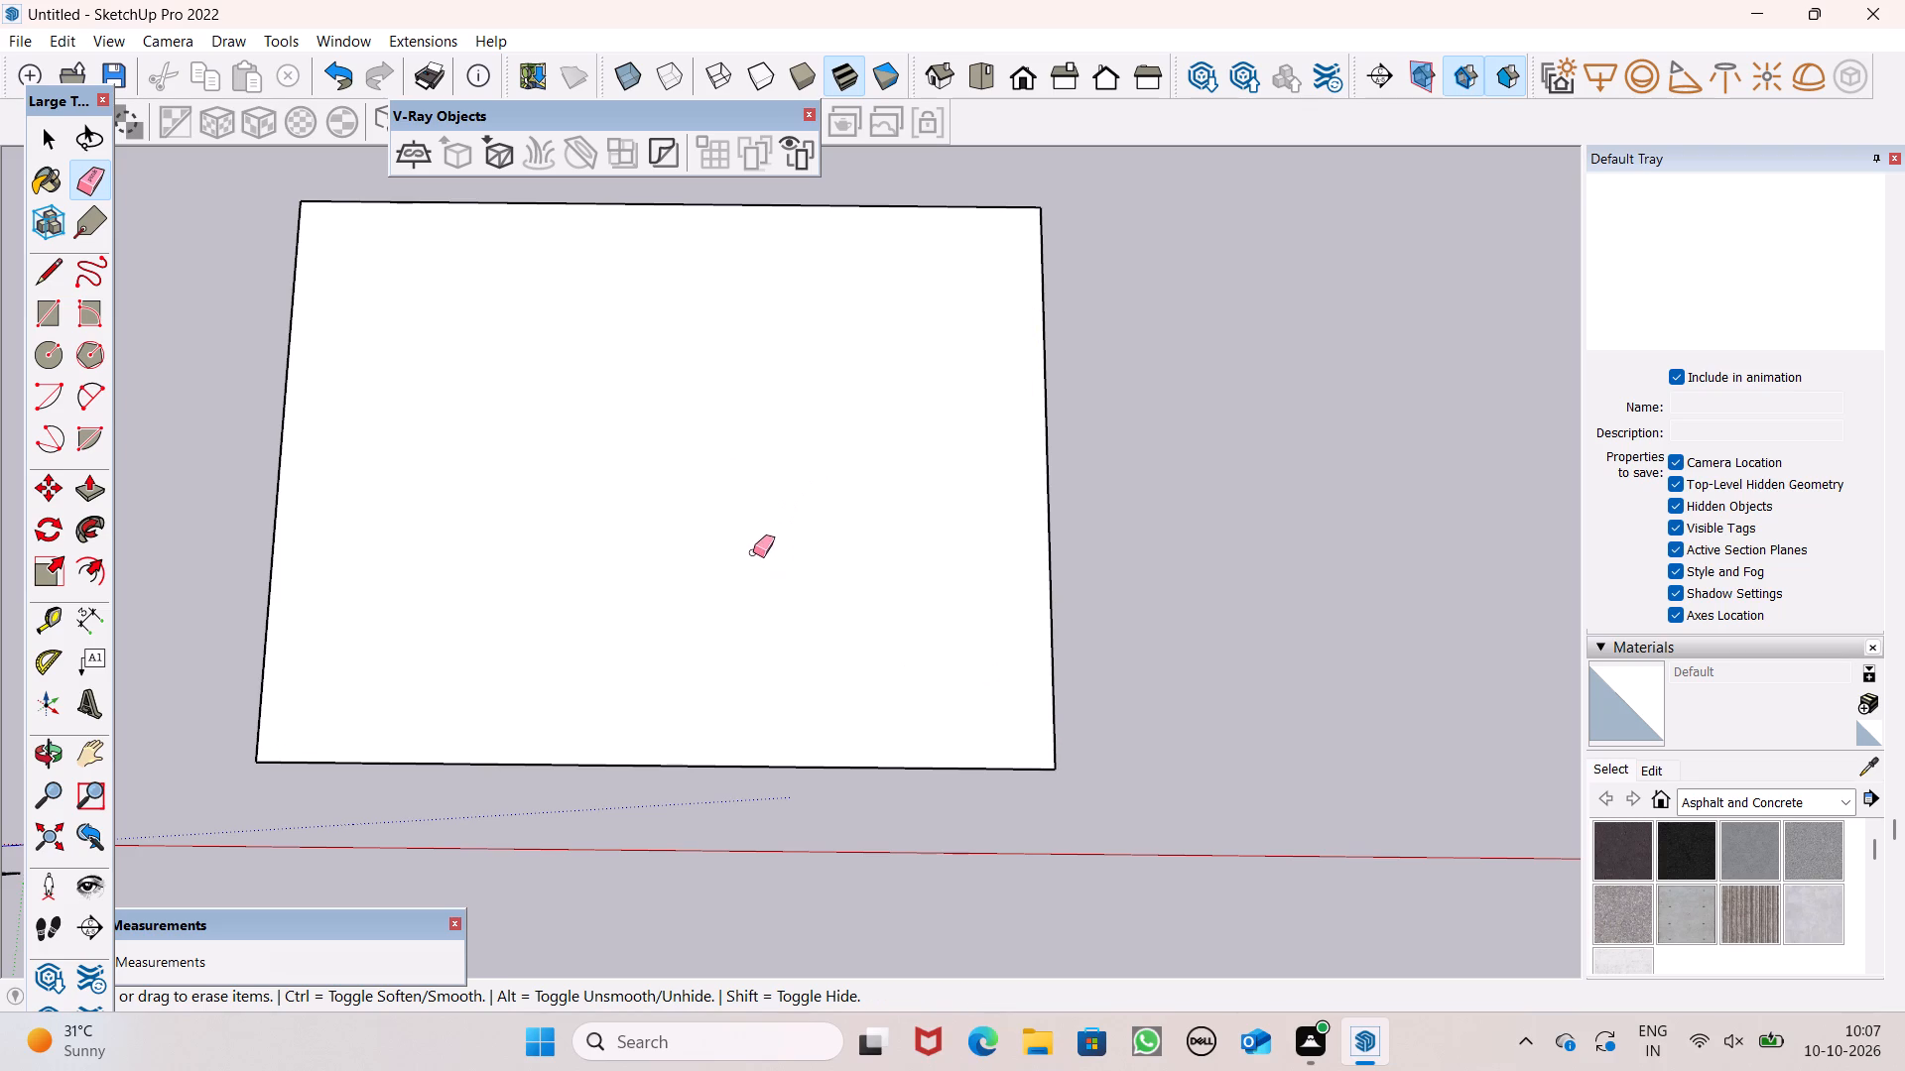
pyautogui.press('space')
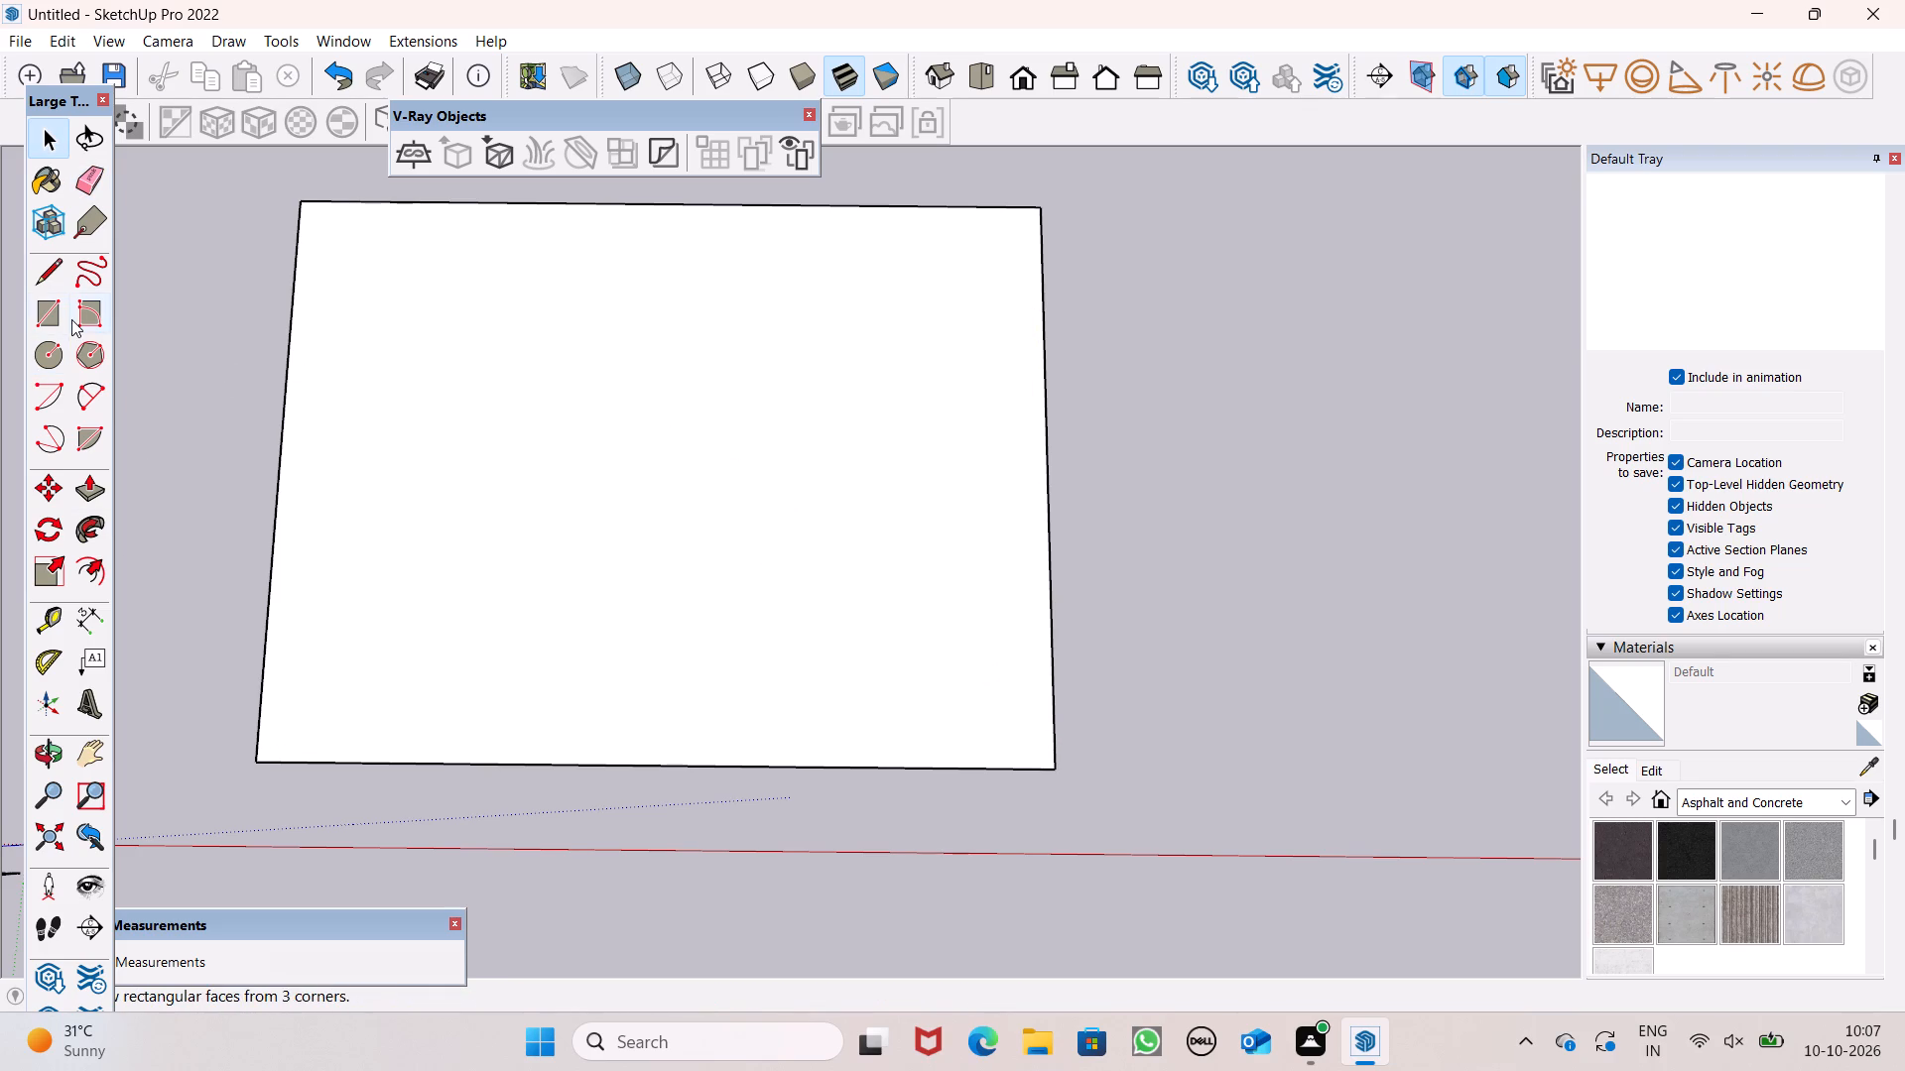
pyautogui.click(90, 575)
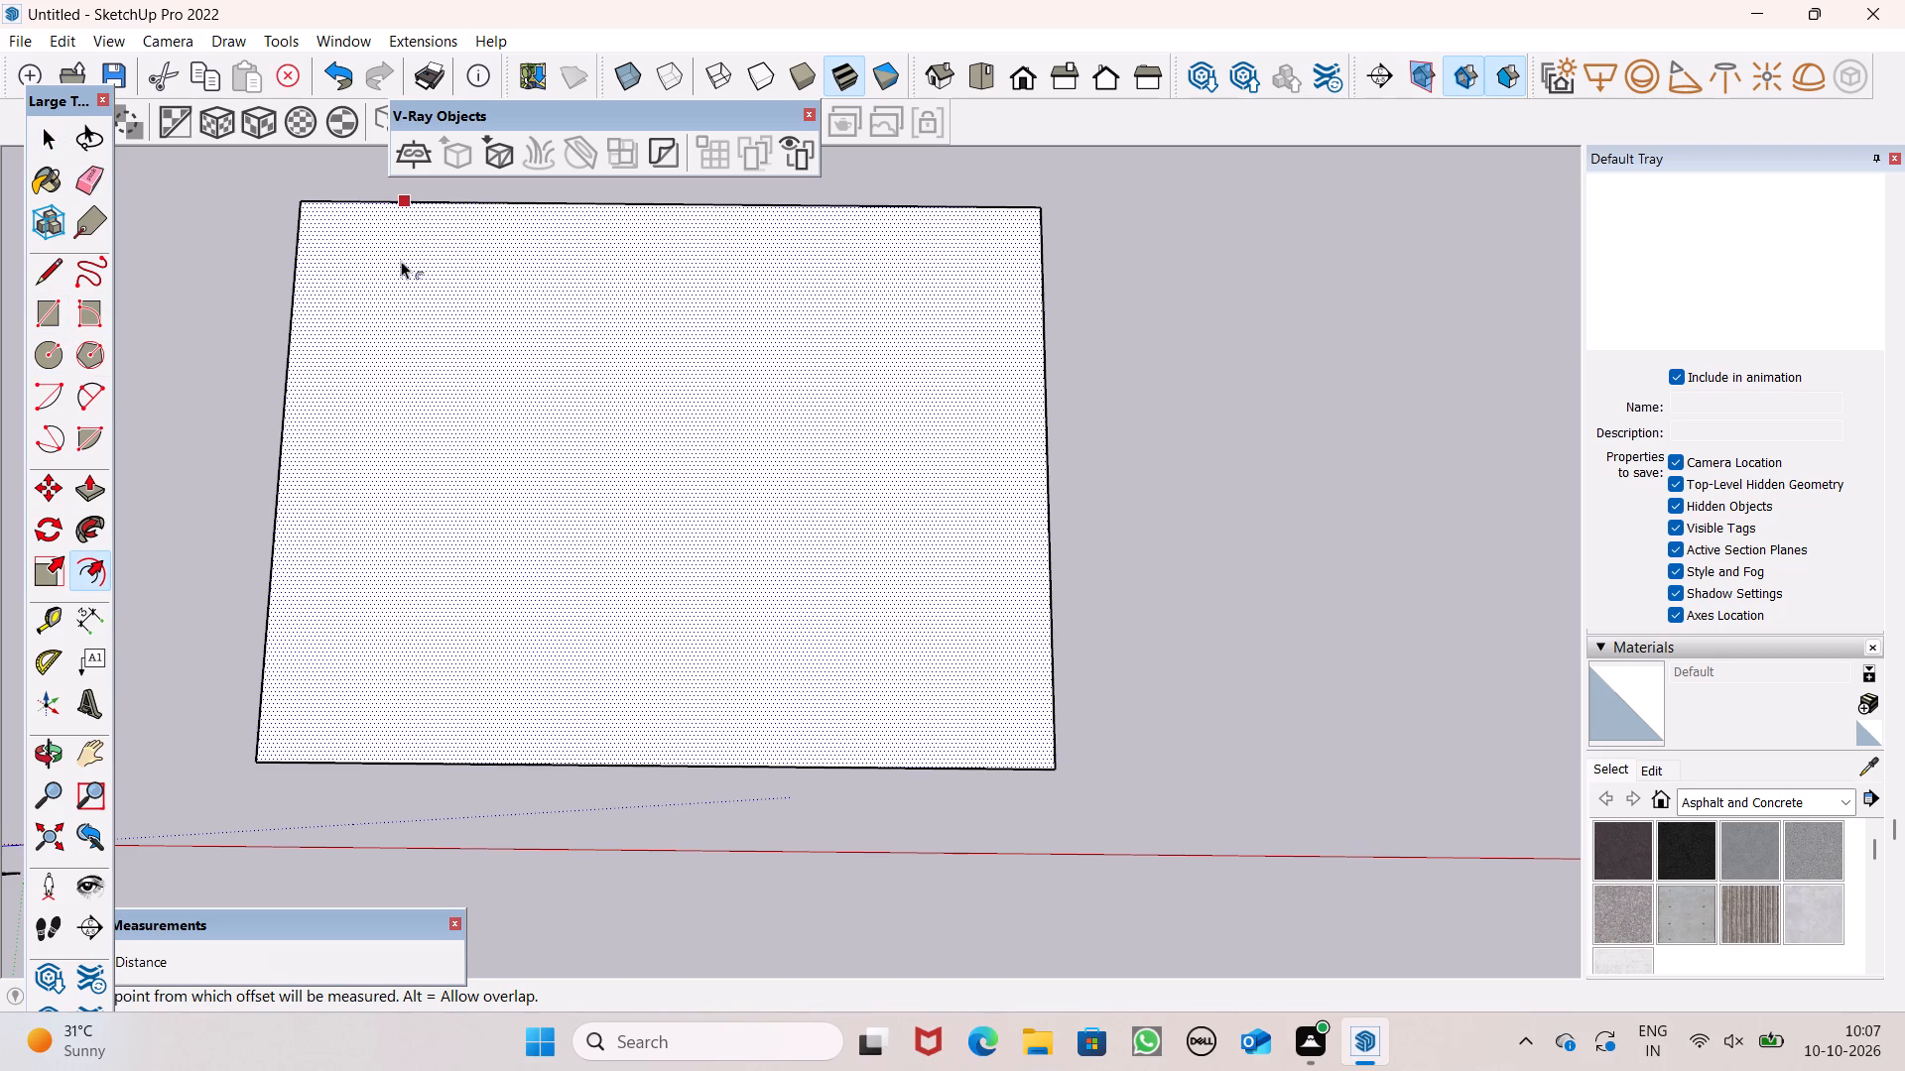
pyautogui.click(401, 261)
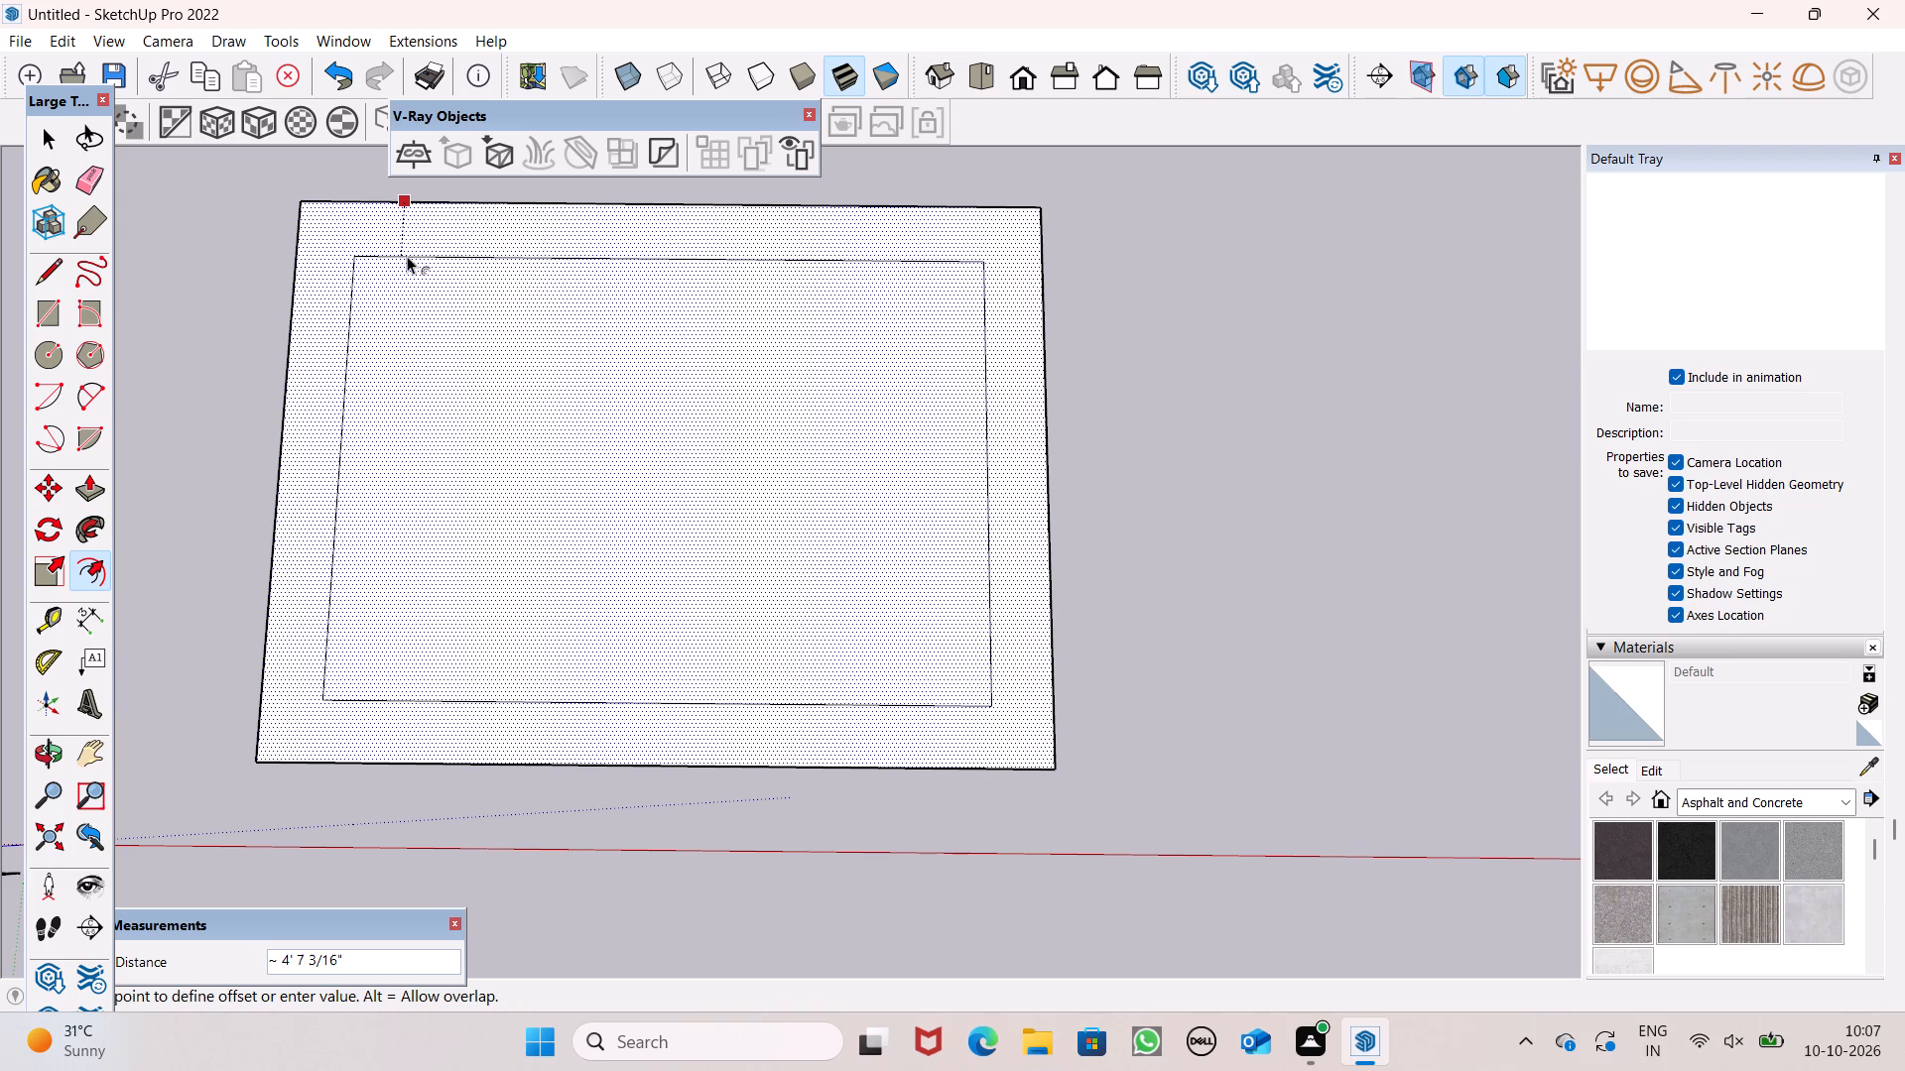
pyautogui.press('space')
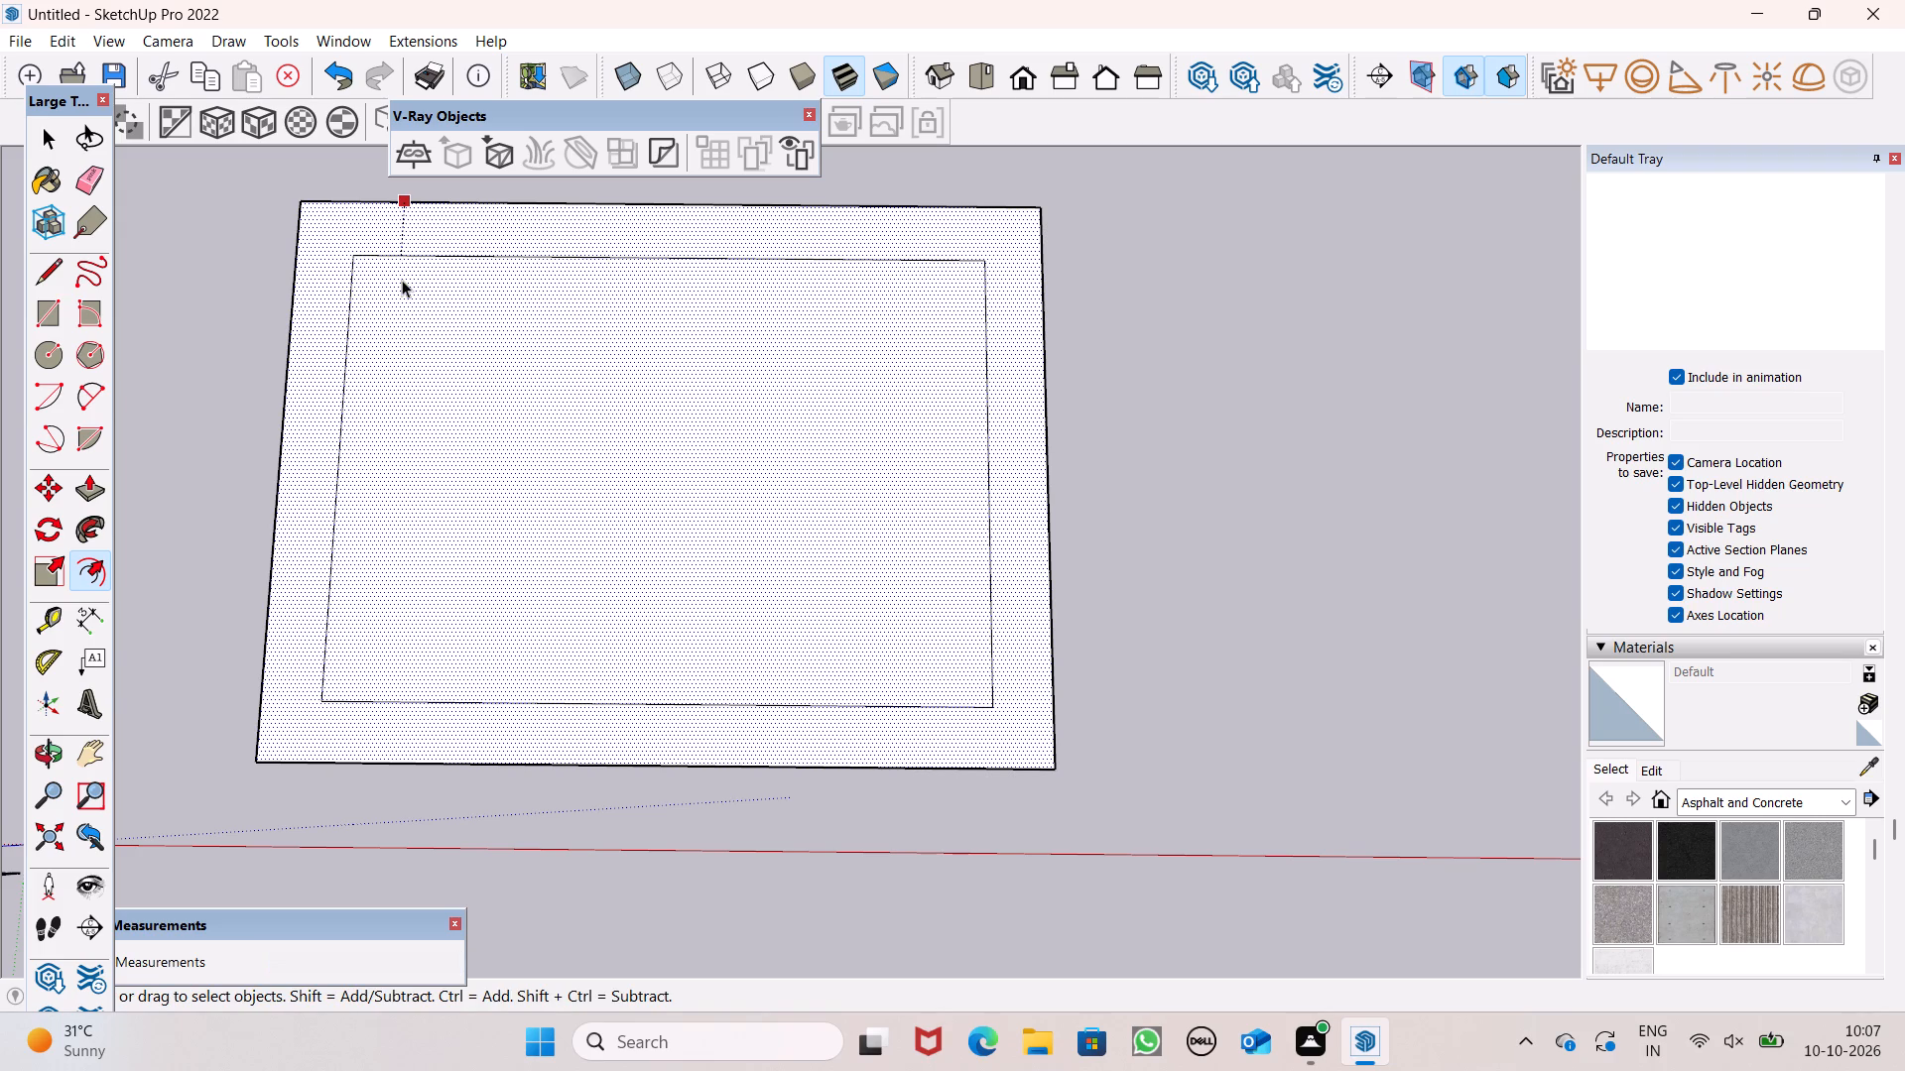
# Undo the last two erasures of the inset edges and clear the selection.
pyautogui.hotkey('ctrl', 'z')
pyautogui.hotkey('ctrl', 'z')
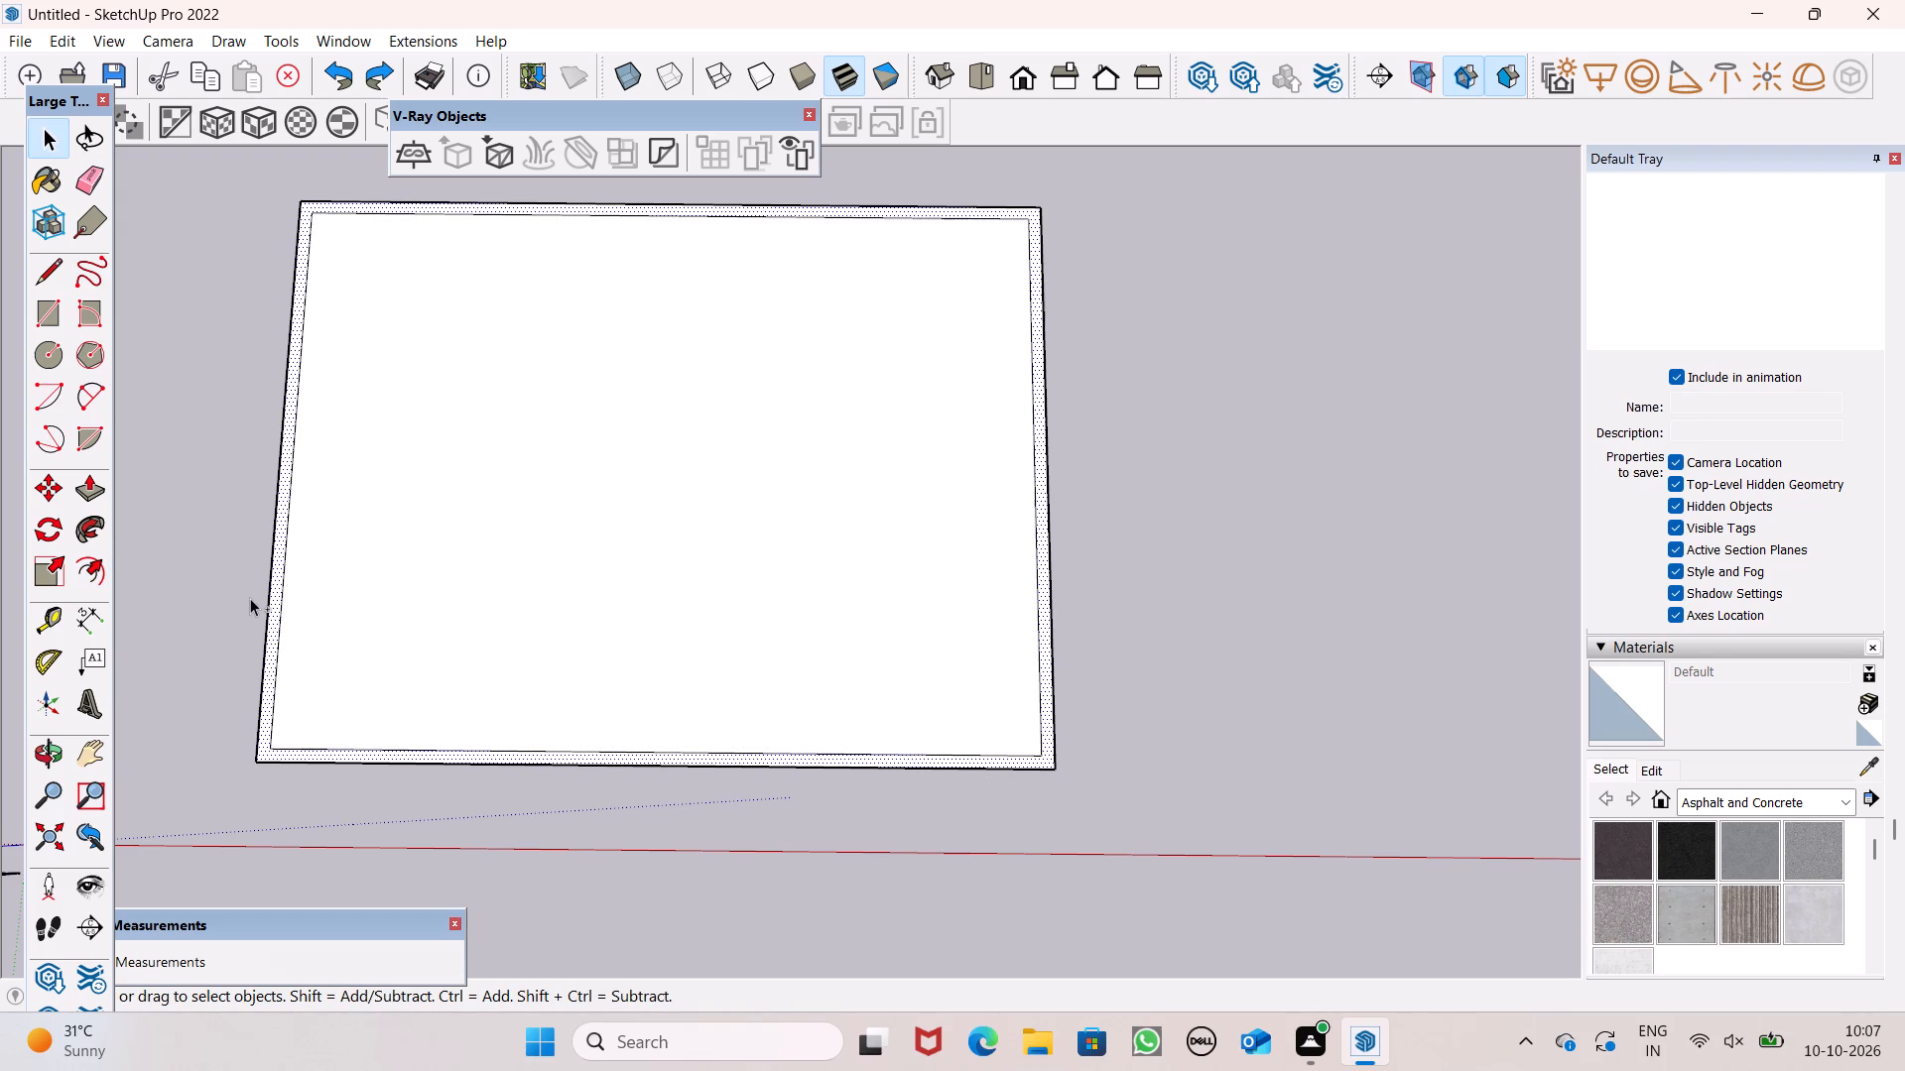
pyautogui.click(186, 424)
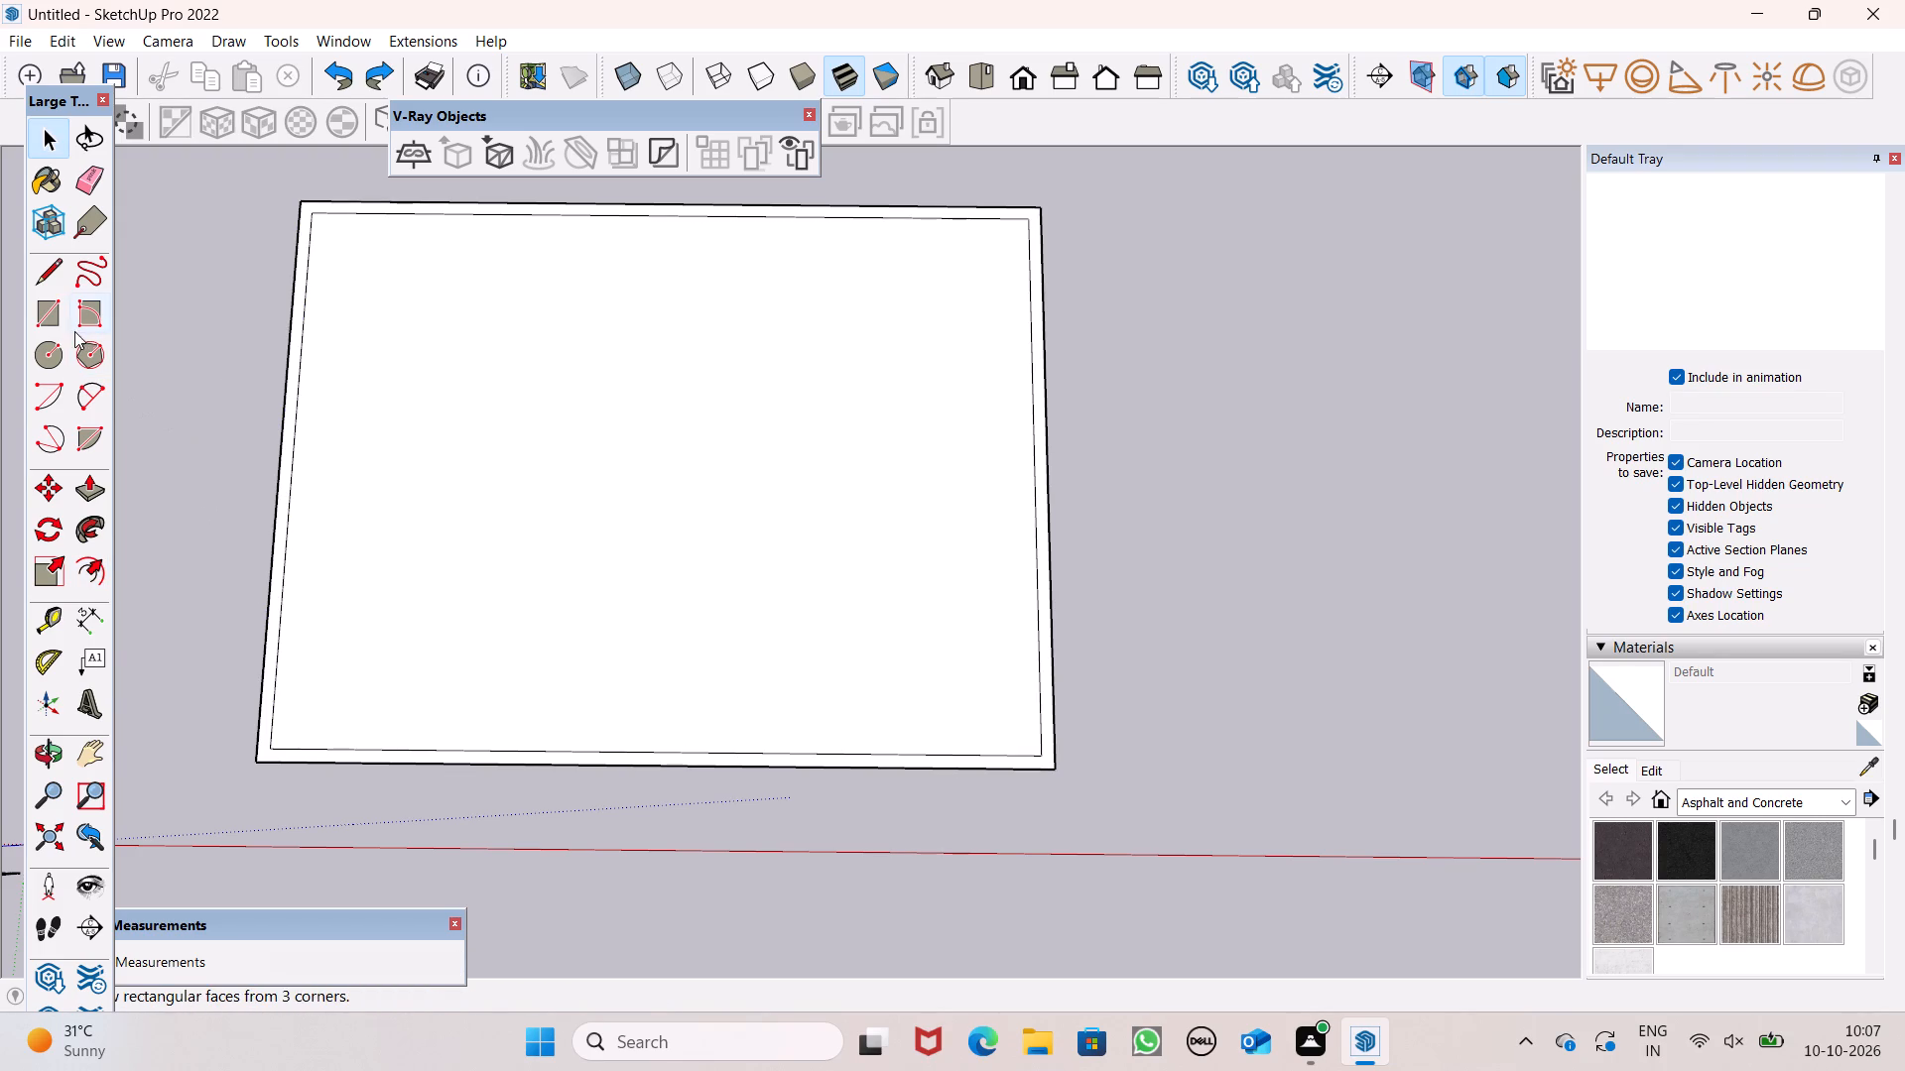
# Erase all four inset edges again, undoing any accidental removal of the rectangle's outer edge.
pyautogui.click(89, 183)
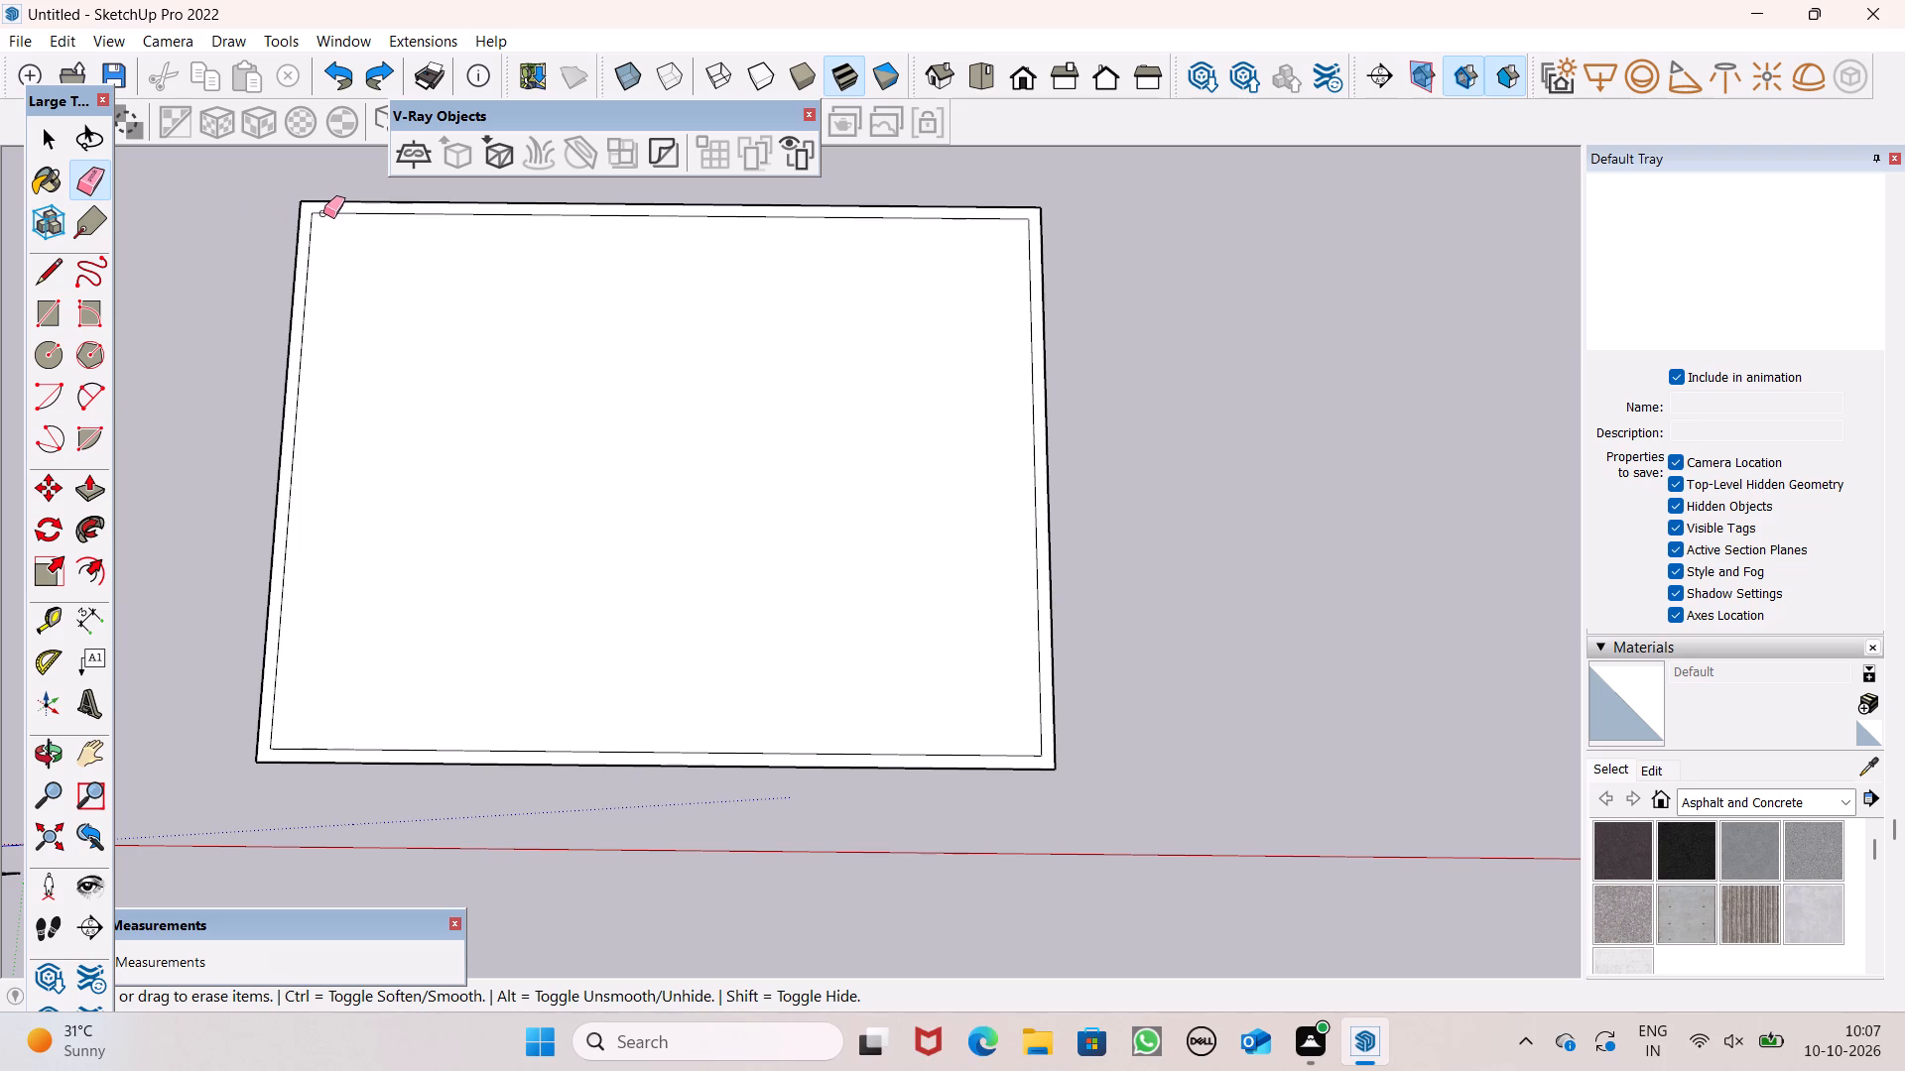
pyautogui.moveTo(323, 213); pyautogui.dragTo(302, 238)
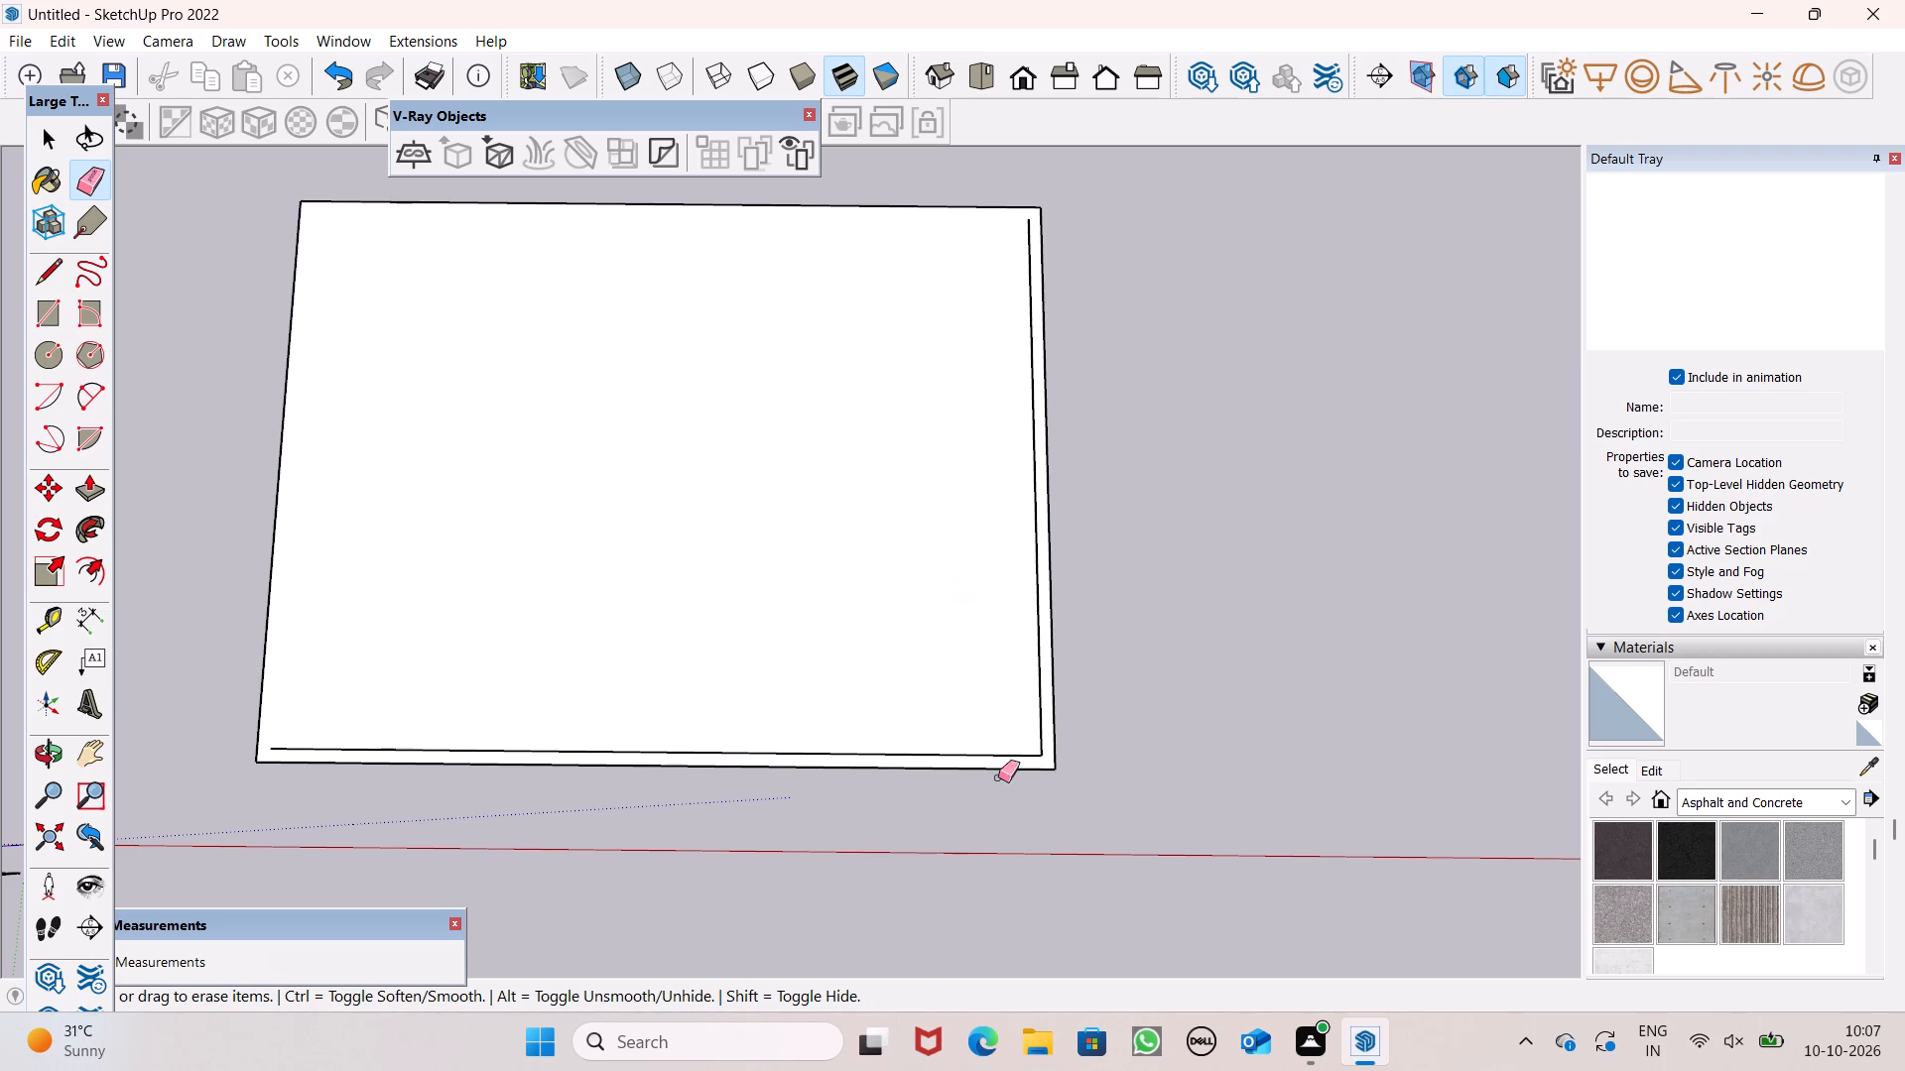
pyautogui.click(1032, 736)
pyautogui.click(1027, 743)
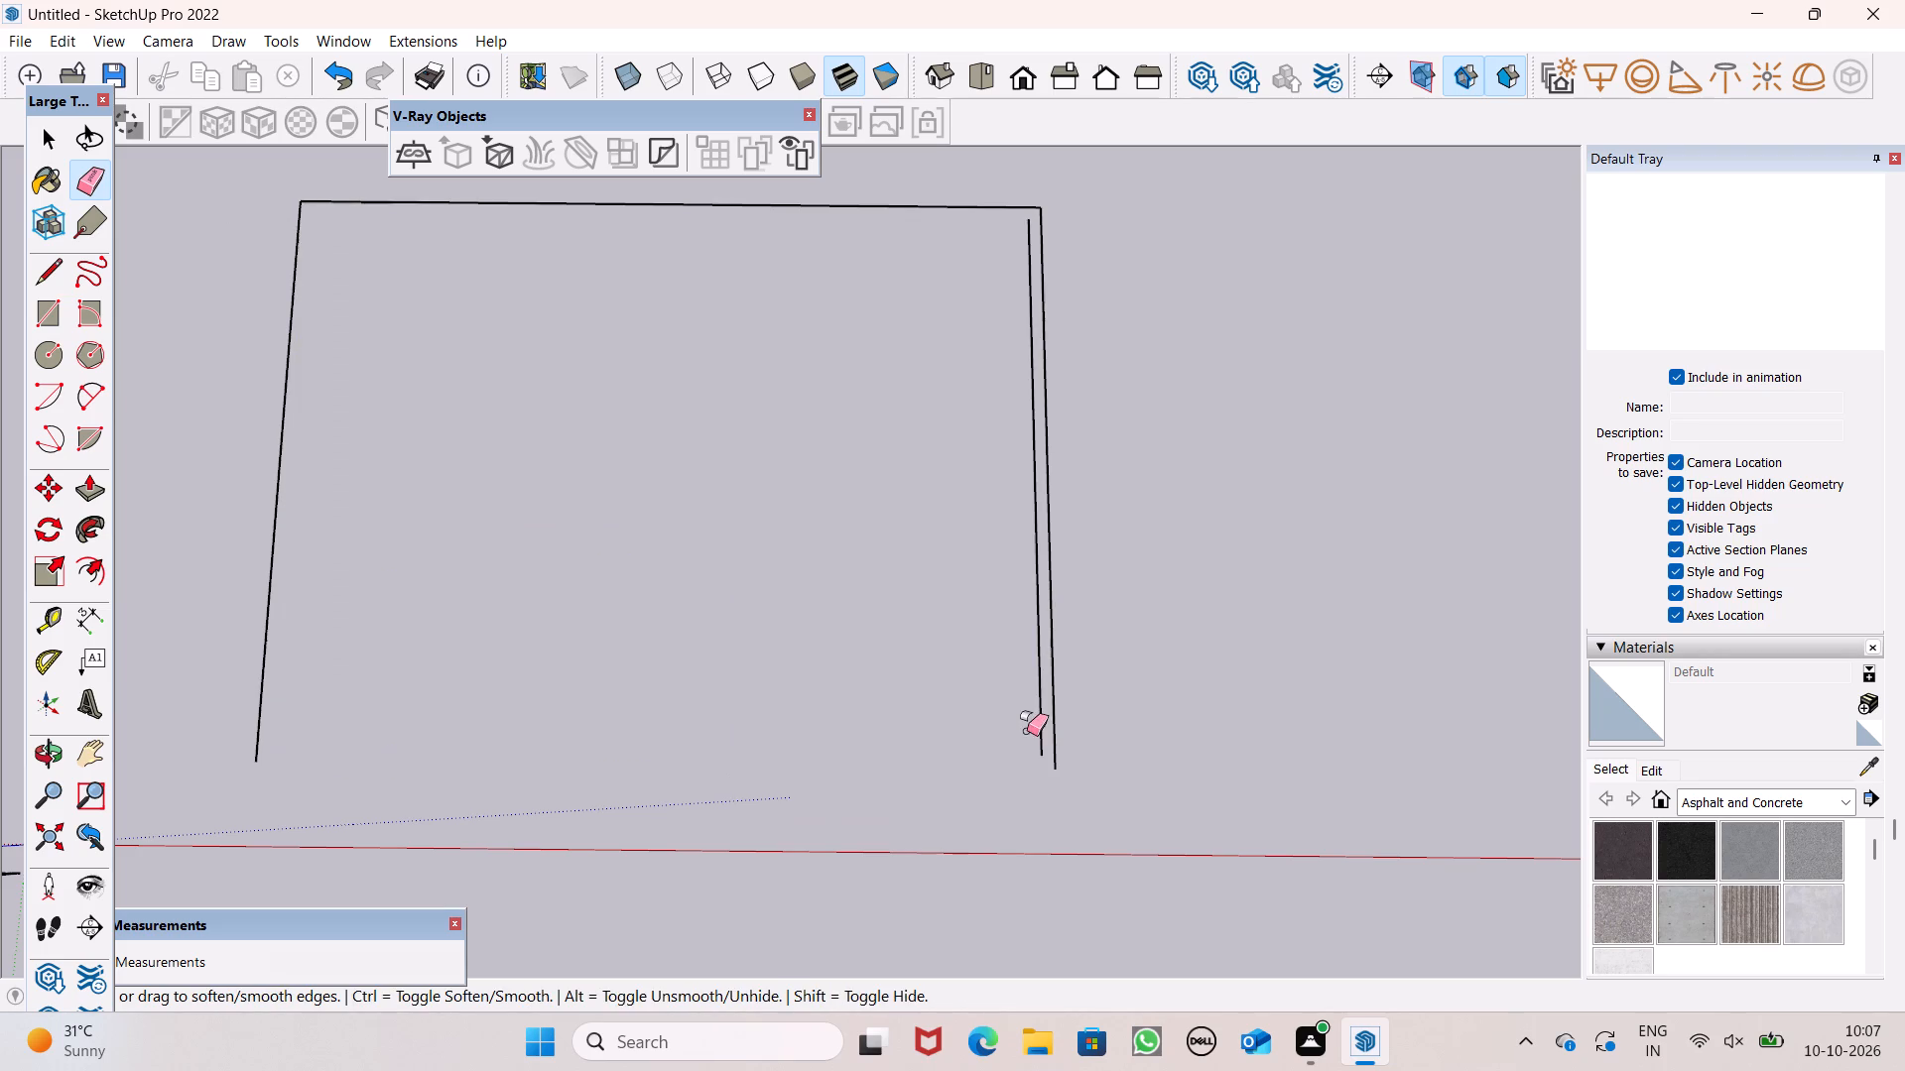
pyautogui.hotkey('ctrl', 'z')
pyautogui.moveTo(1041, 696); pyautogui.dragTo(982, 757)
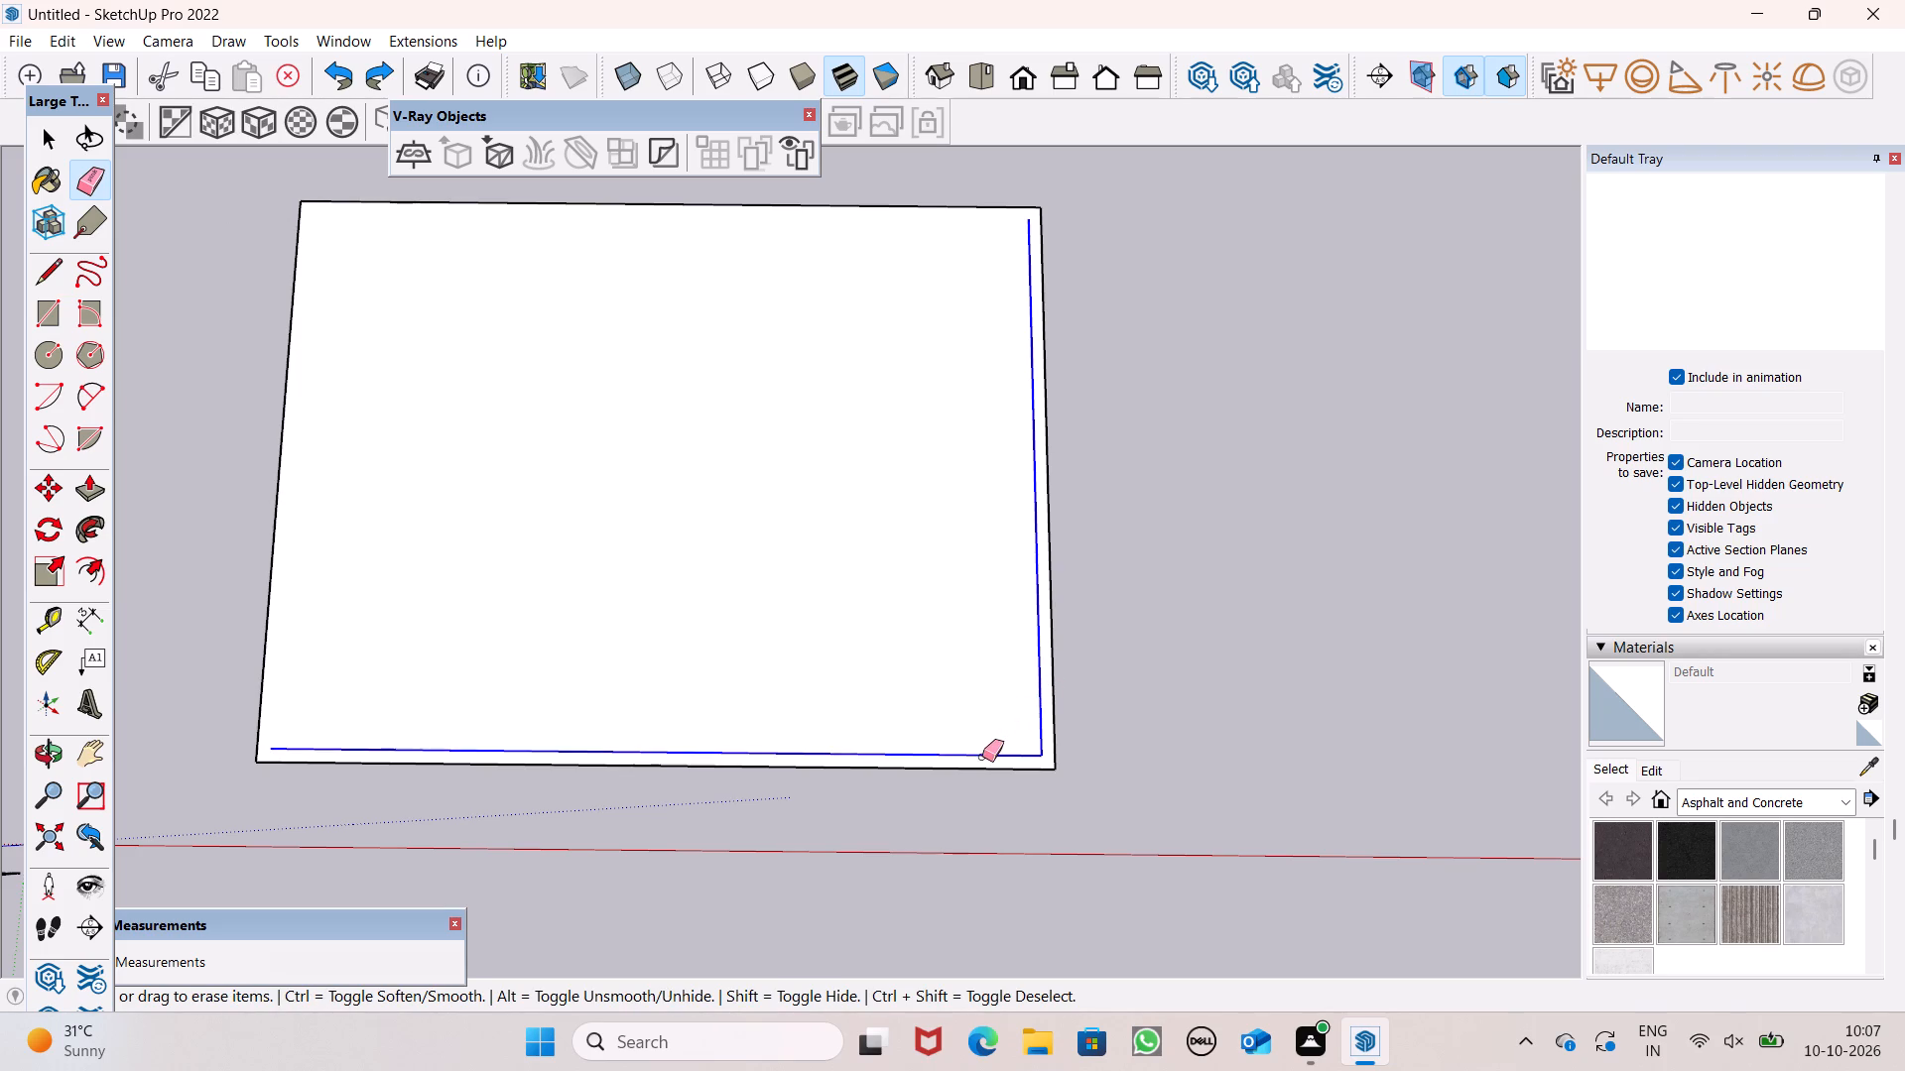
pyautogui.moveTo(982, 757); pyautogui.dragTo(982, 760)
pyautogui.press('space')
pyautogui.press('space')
# Examine the plain base rectangle from several angles, ending in the standard top view.
pyautogui.scroll(-6, 877, 622)
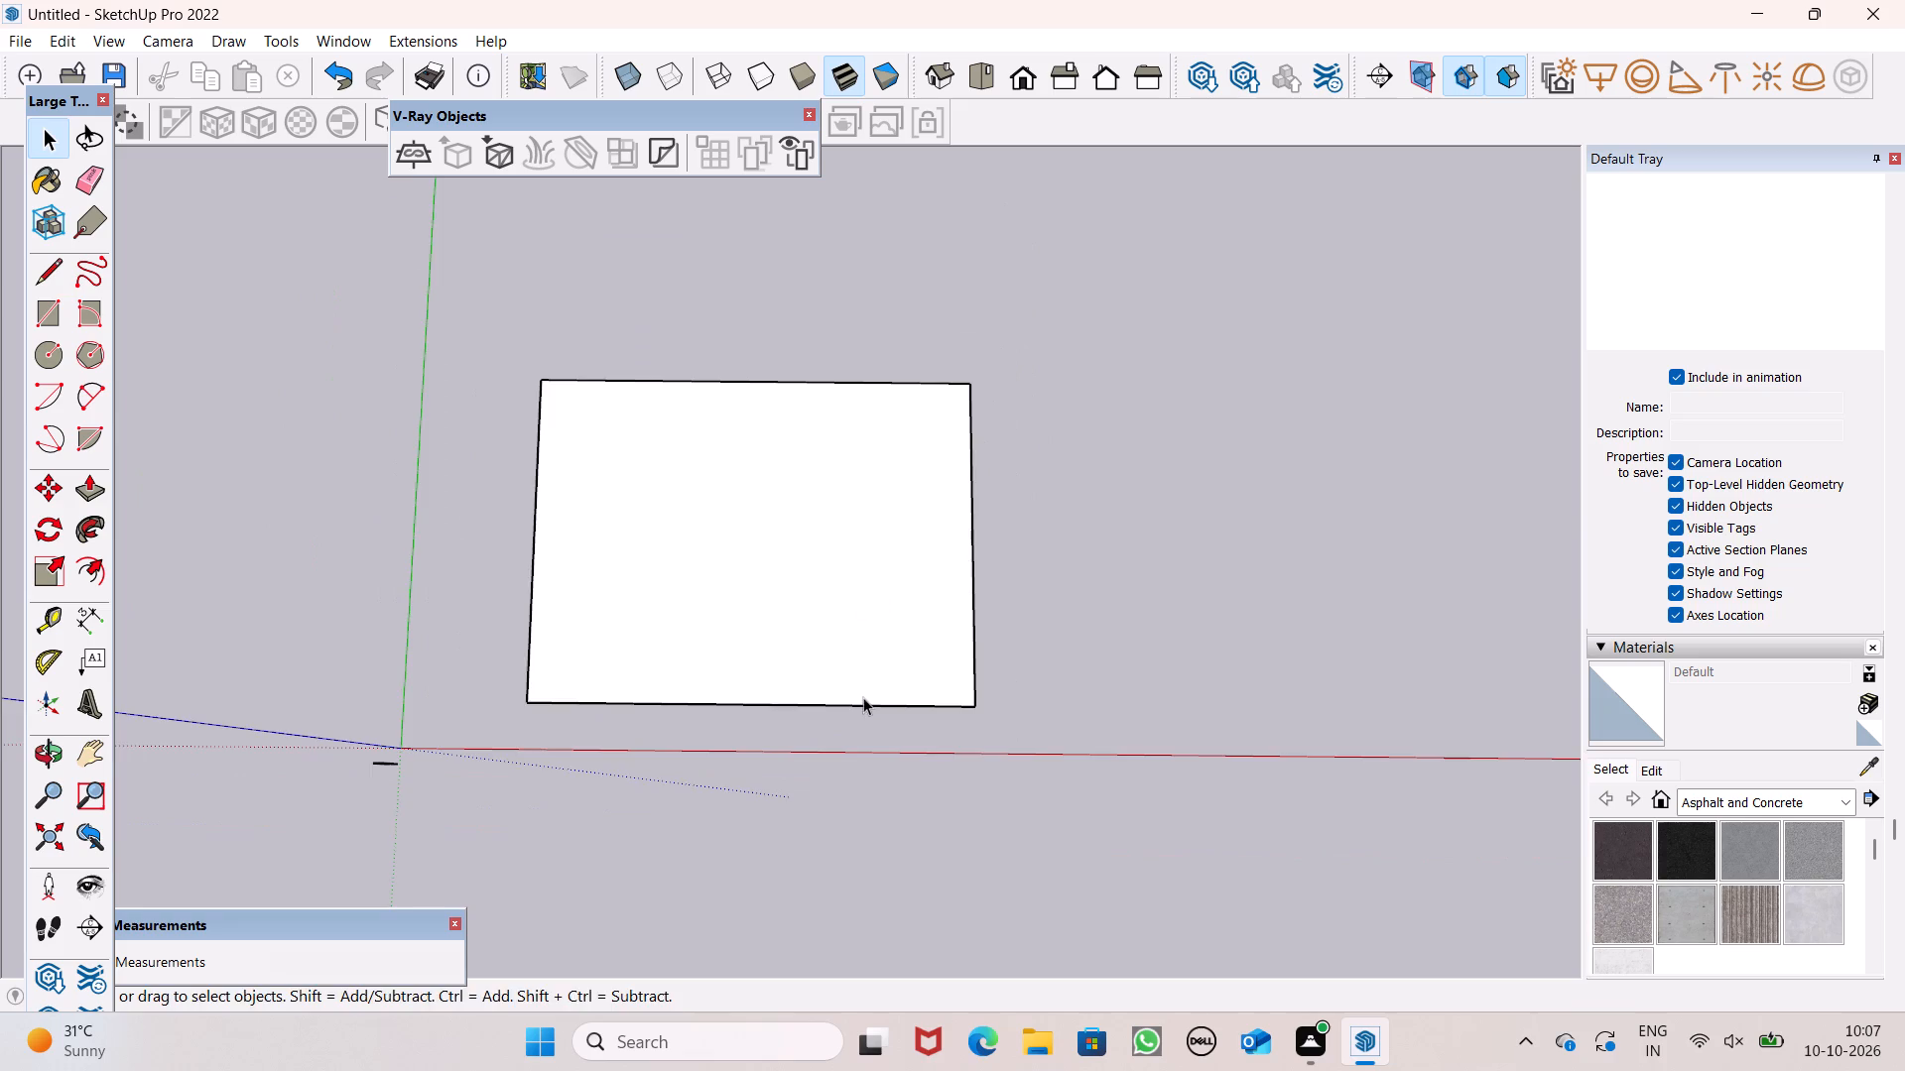
pyautogui.moveTo(864, 683); pyautogui.dragTo(798, 812, button='middle')
pyautogui.scroll(1, 874, 497)
pyautogui.scroll(1, 997, 211)
pyautogui.scroll(-3, 912, 573)
pyautogui.moveTo(937, 674); pyautogui.dragTo(949, 681, button='middle')
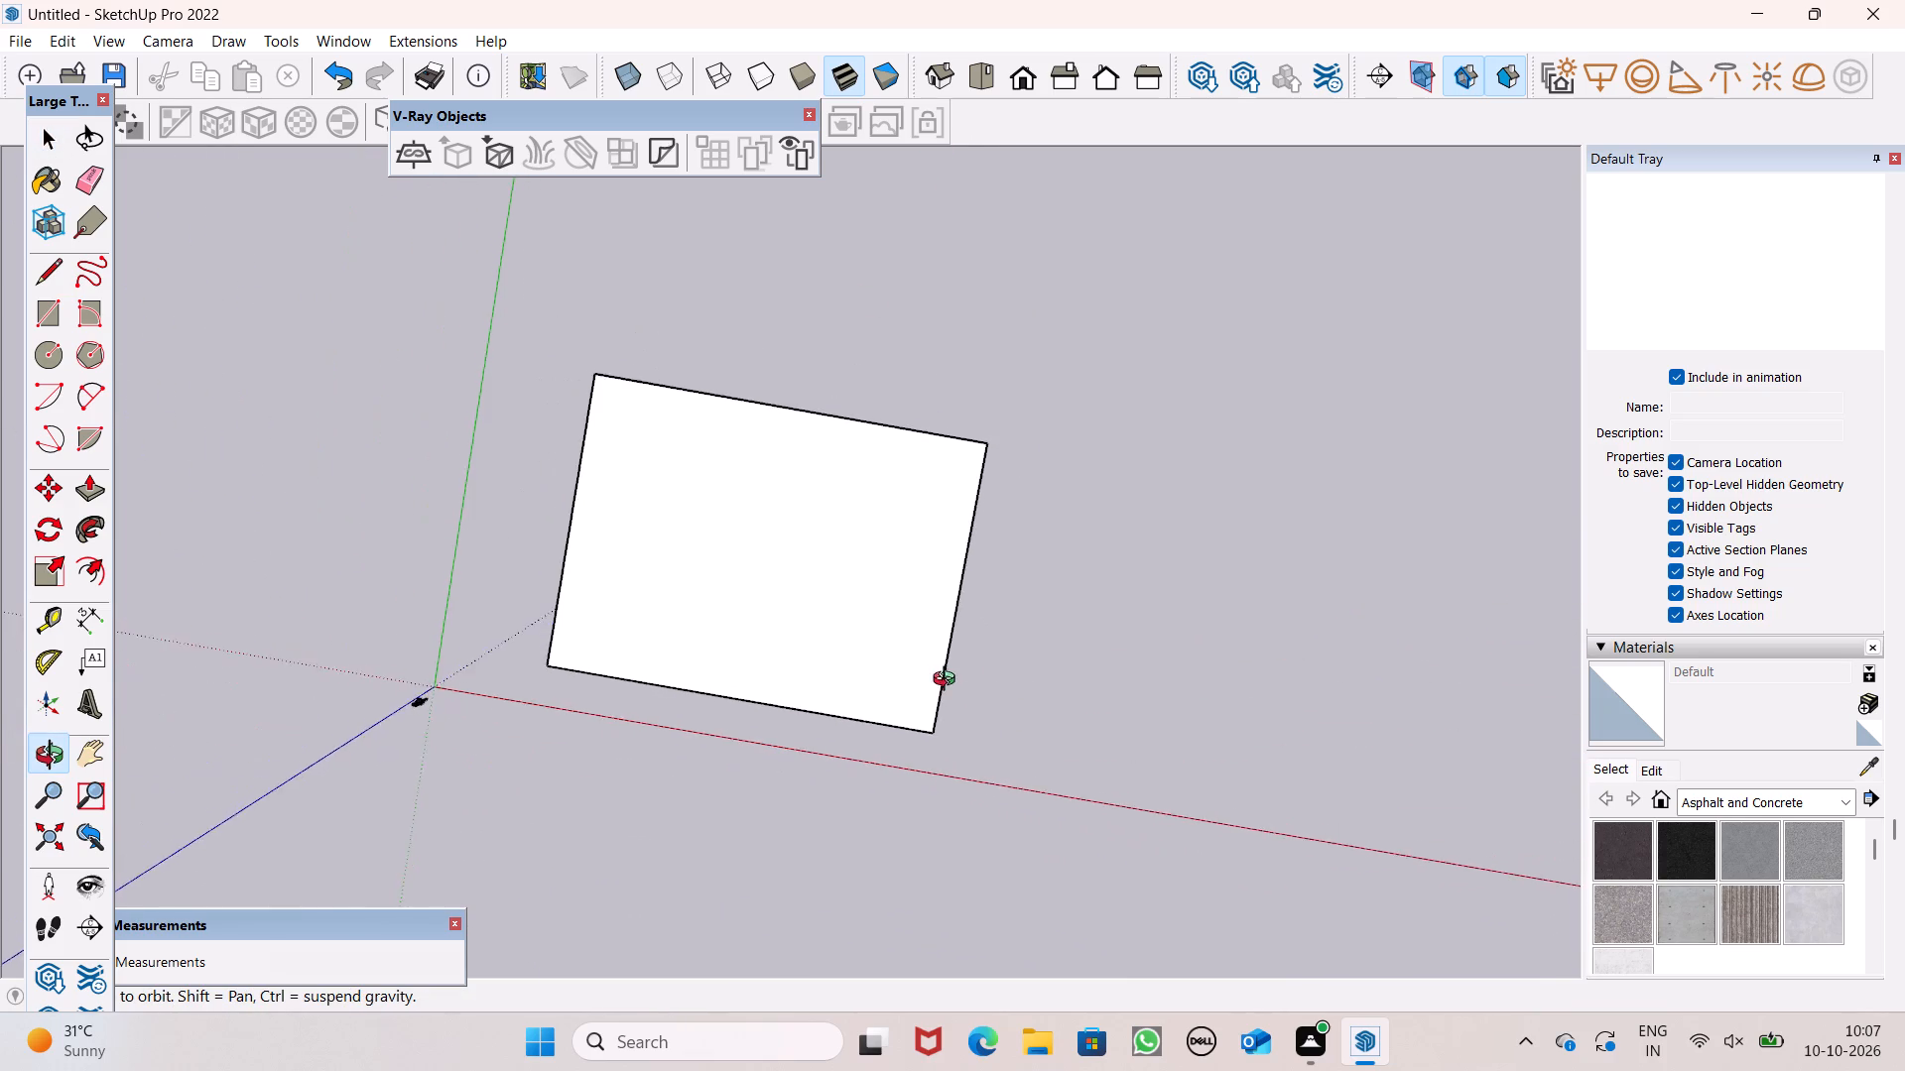
pyautogui.moveTo(949, 681); pyautogui.dragTo(1166, 631, button='middle')
pyautogui.scroll(-2, 541, 713)
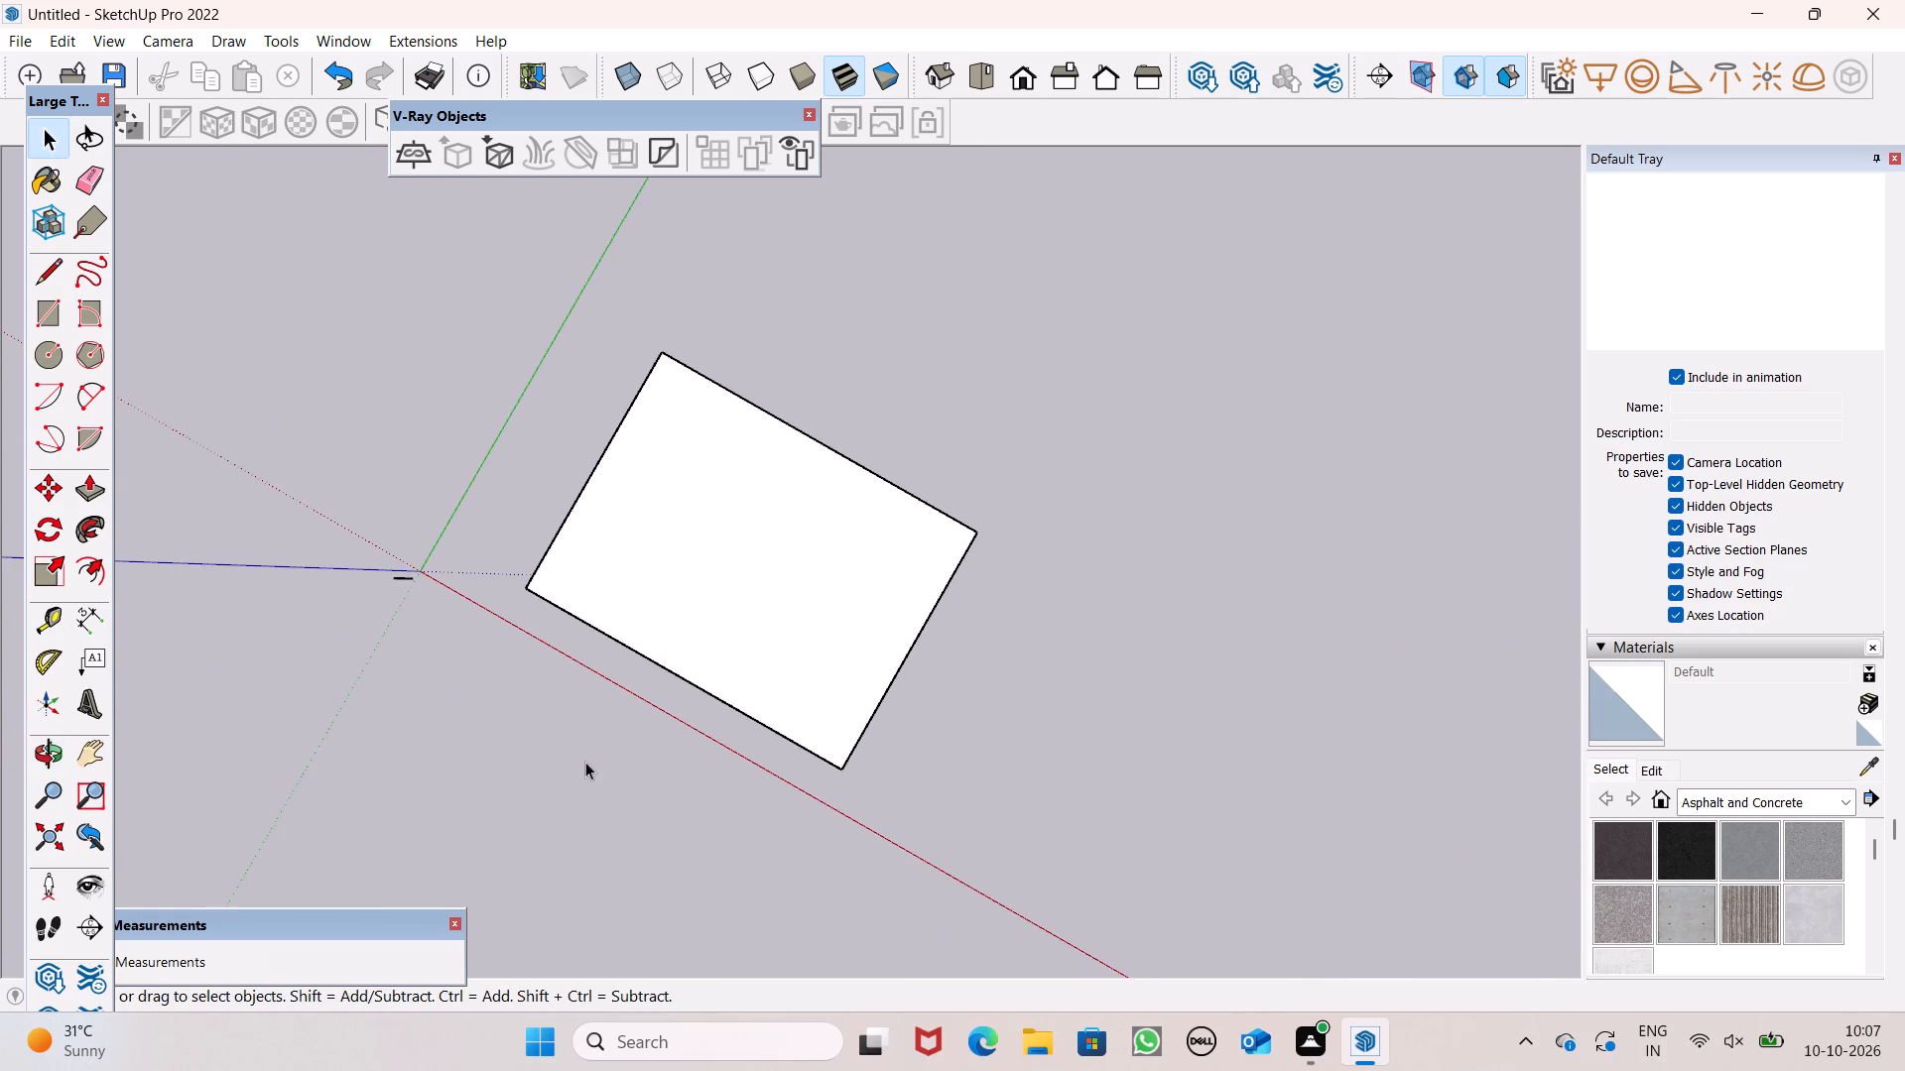
pyautogui.moveTo(594, 771); pyautogui.dragTo(1086, 833, button='middle')
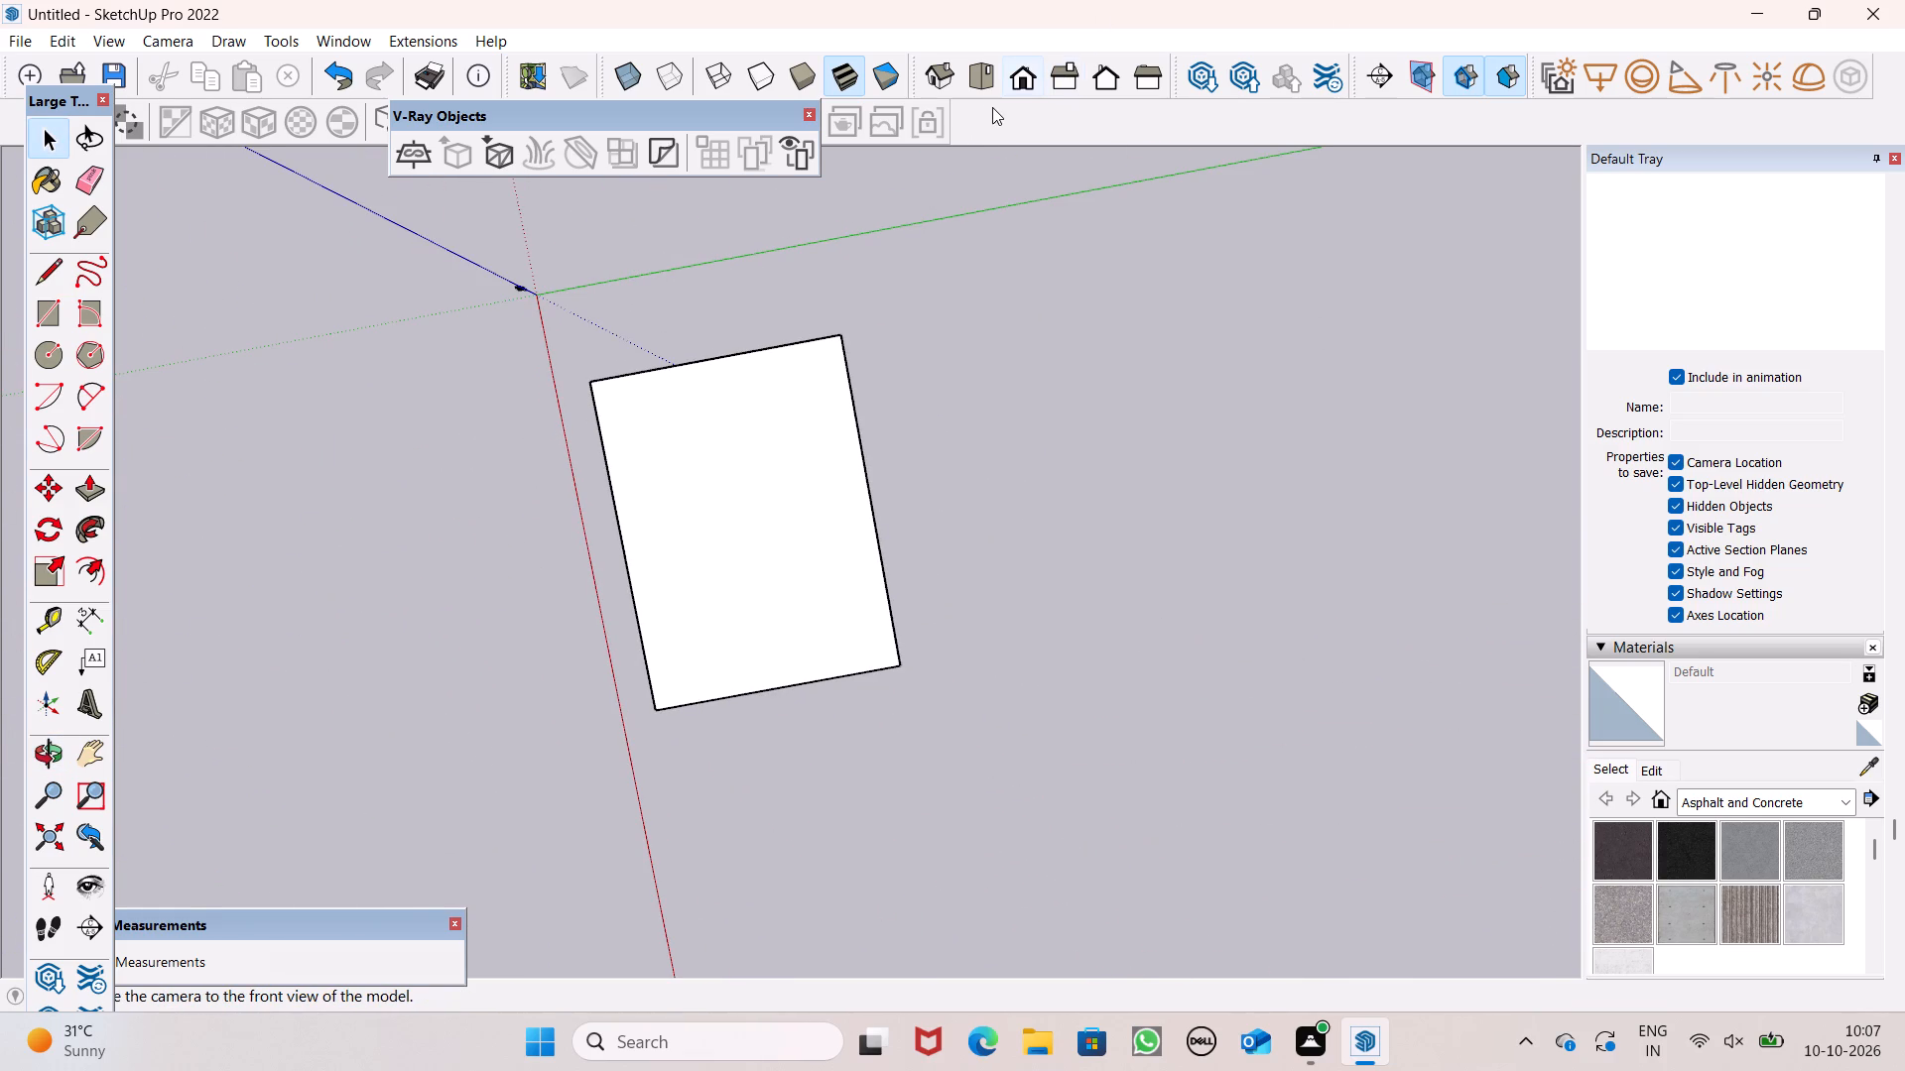
pyautogui.click(991, 99)
pyautogui.click(994, 78)
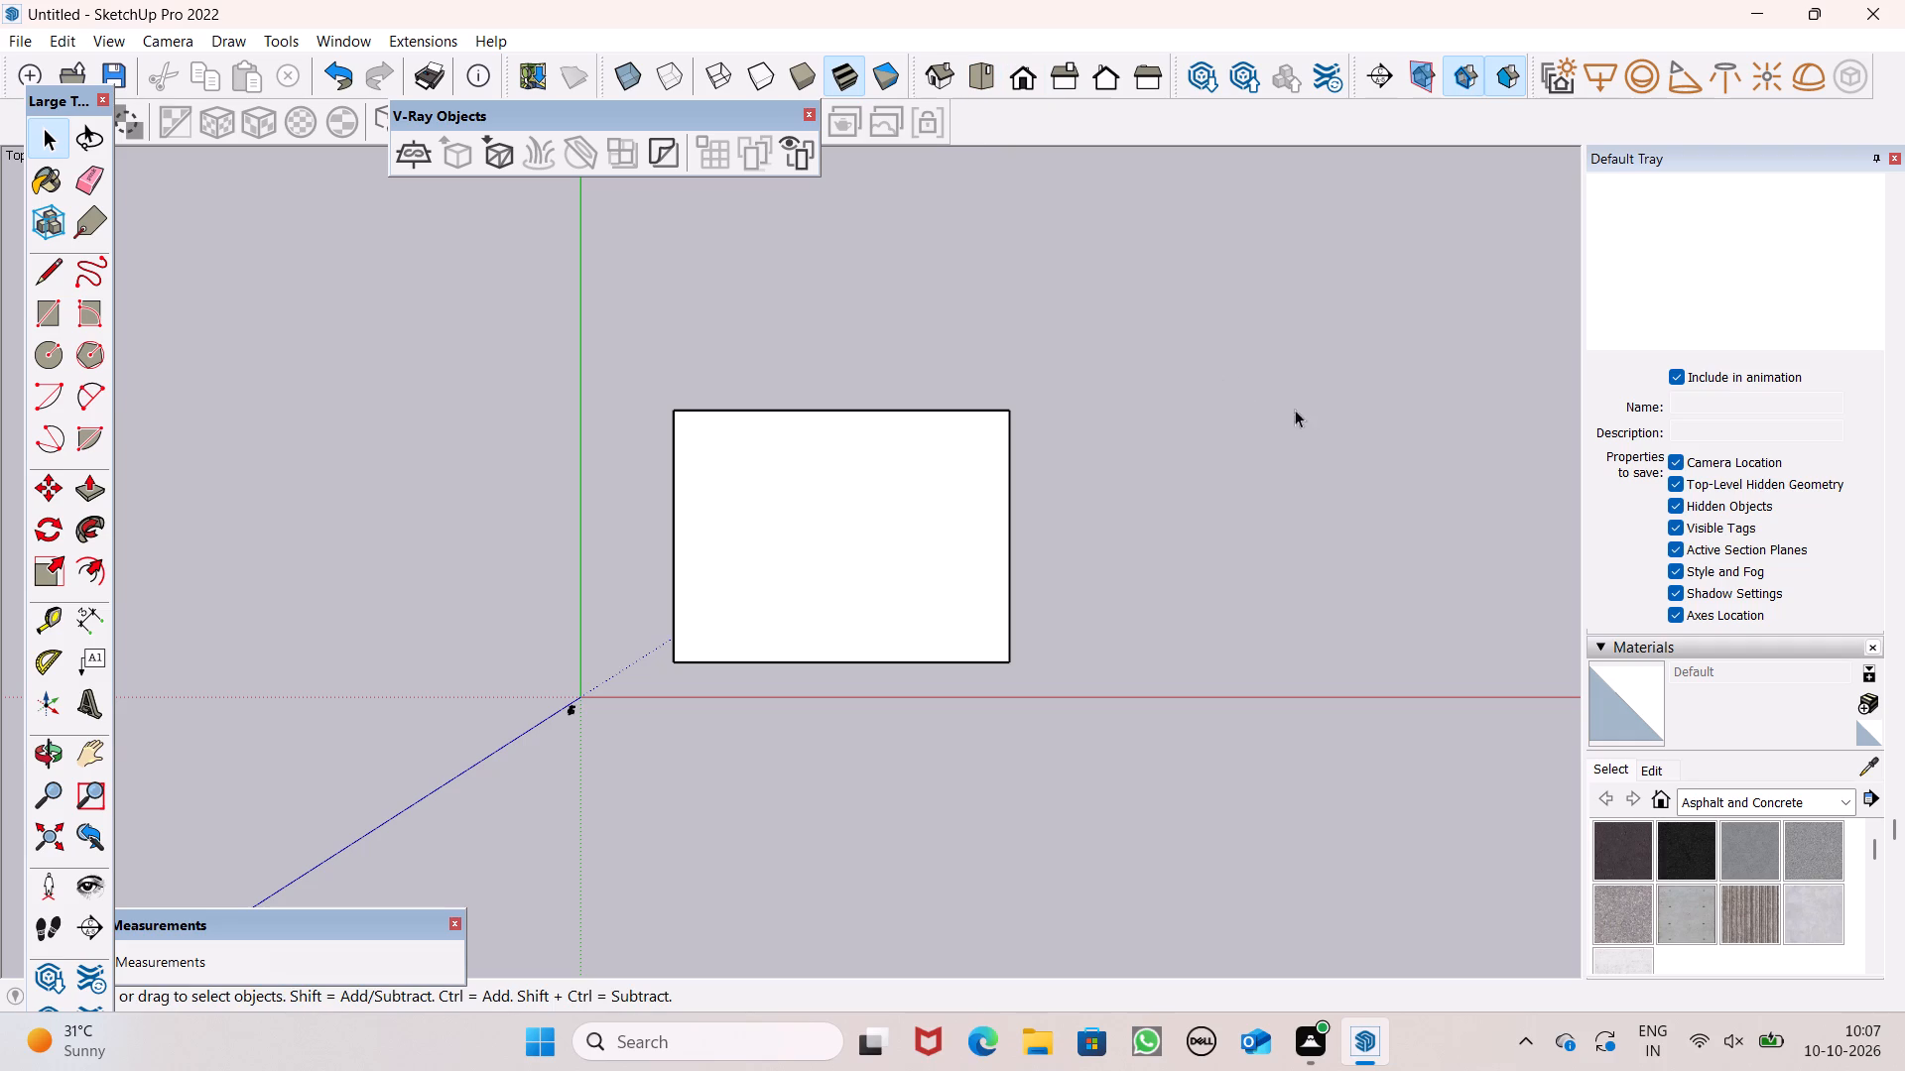
pyautogui.moveTo(1307, 1020); pyautogui.dragTo(1301, 993)
pyautogui.moveTo(1301, 993); pyautogui.dragTo(1301, 985)
# Push/Pull the base rectangle's face upward by 9" into a thin slab.
pyautogui.scroll(7, 1049, 632)
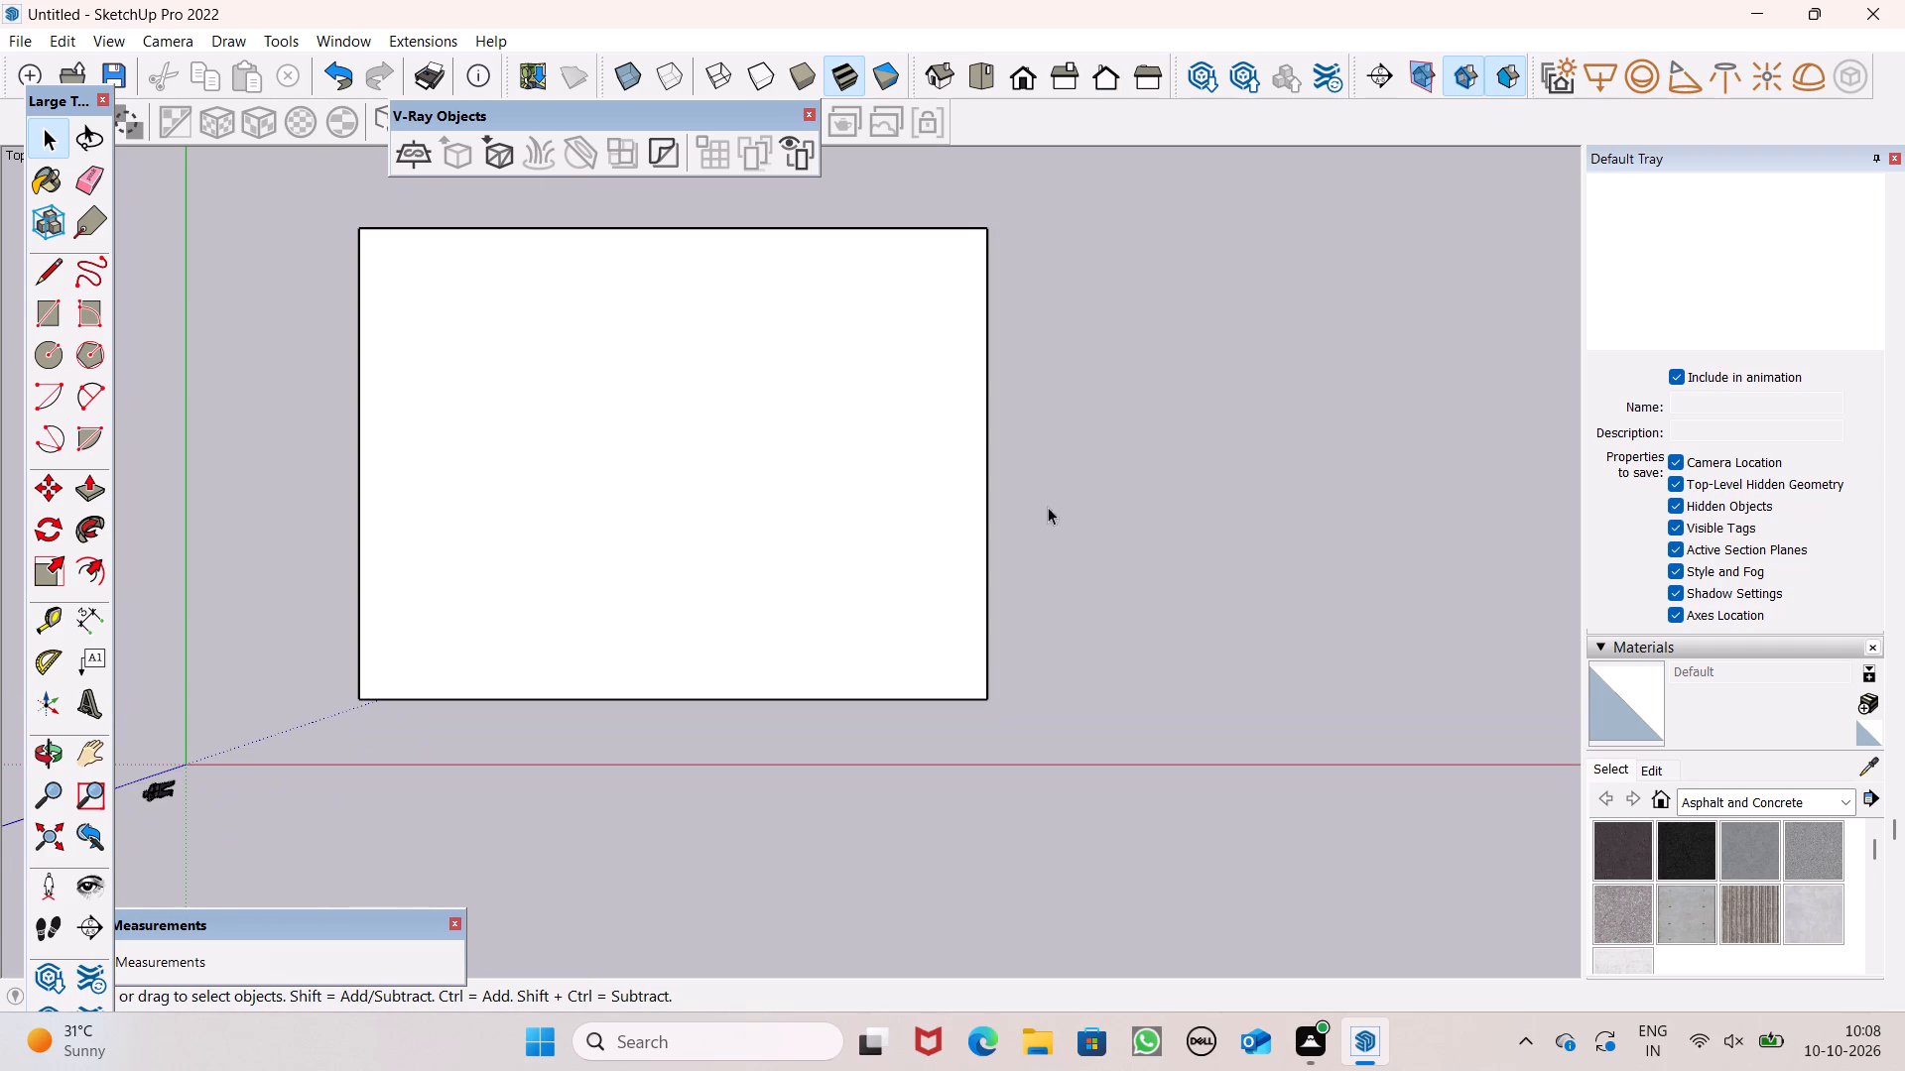
pyautogui.click(83, 489)
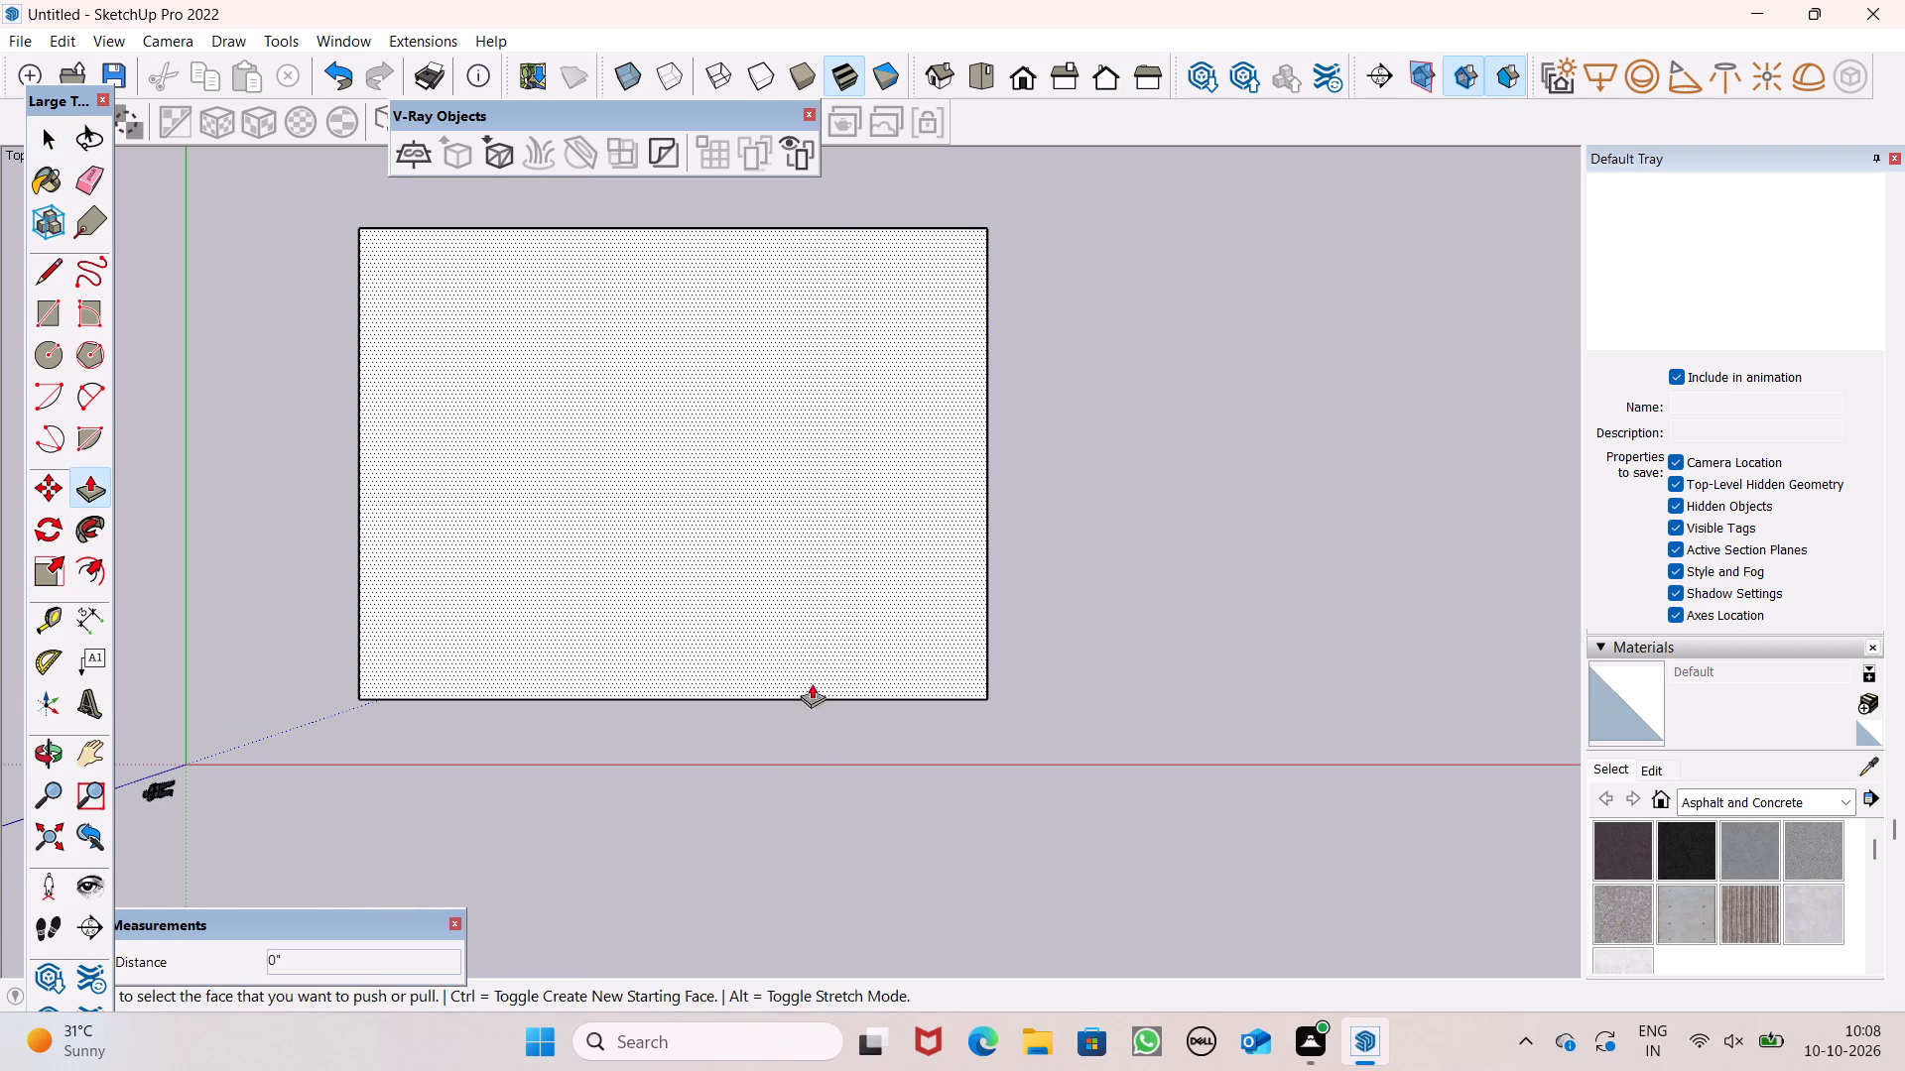
pyautogui.moveTo(781, 665); pyautogui.dragTo(745, 687)
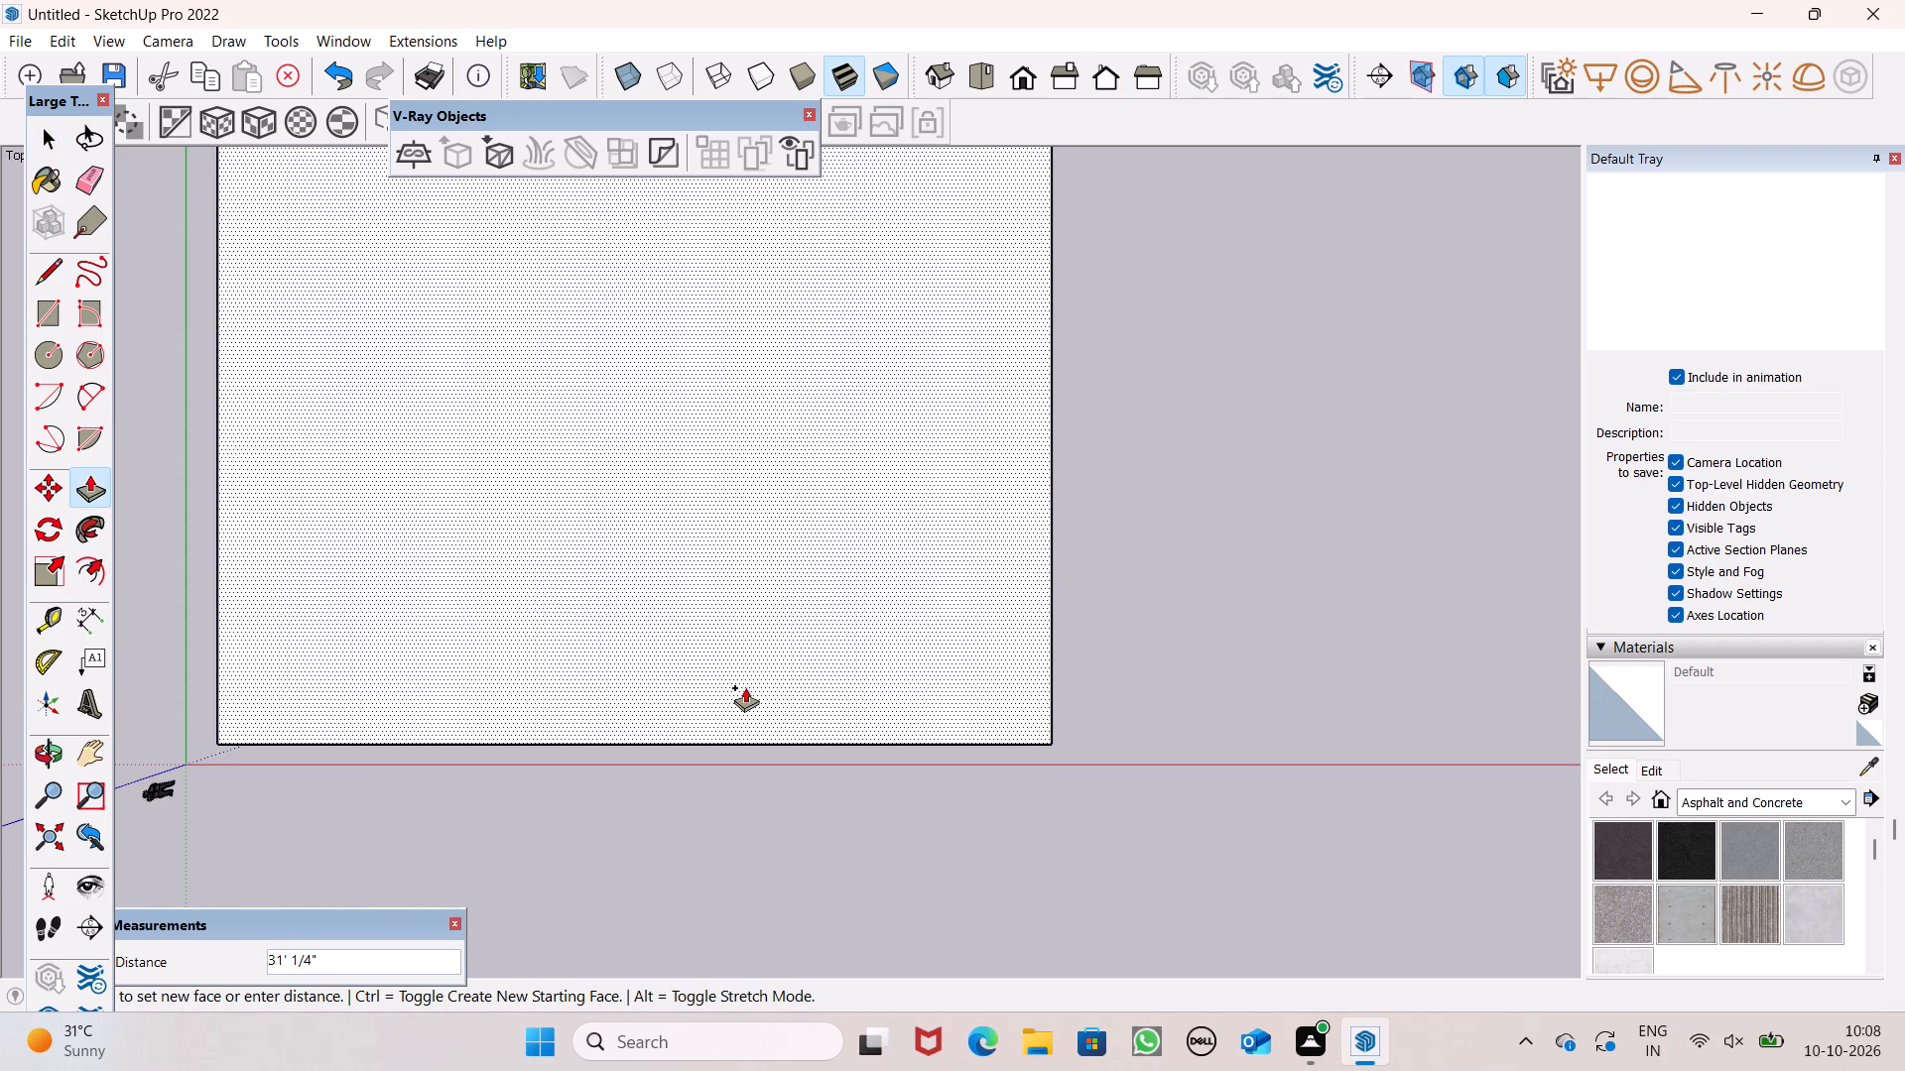
pyautogui.moveTo(745, 687); pyautogui.dragTo(743, 651)
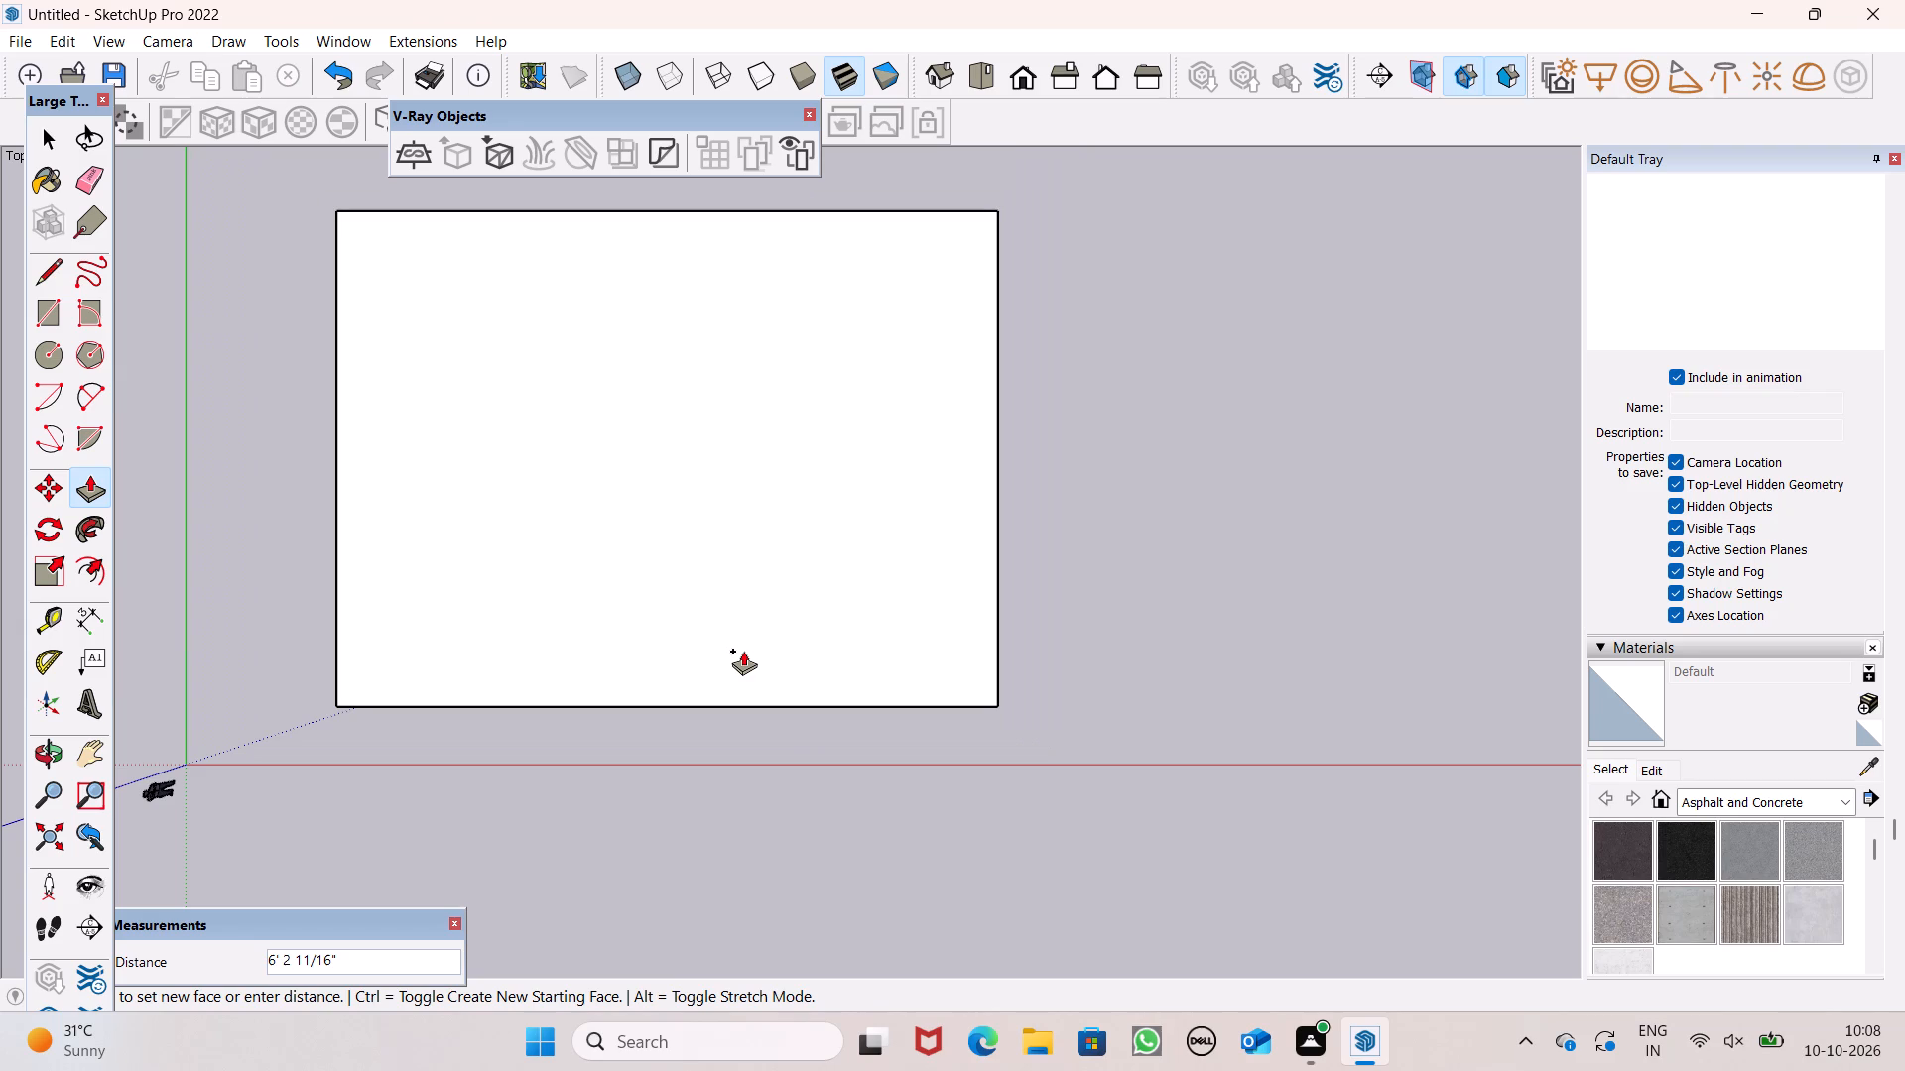
pyautogui.moveTo(743, 651); pyautogui.dragTo(736, 684)
pyautogui.press('9')
pyautogui.hotkey('shift', '"')
pyautogui.press('Return')
pyautogui.scroll(-3, 724, 684)
pyautogui.moveTo(860, 694); pyautogui.dragTo(998, 5, button='middle')
pyautogui.scroll(3, 906, 522)
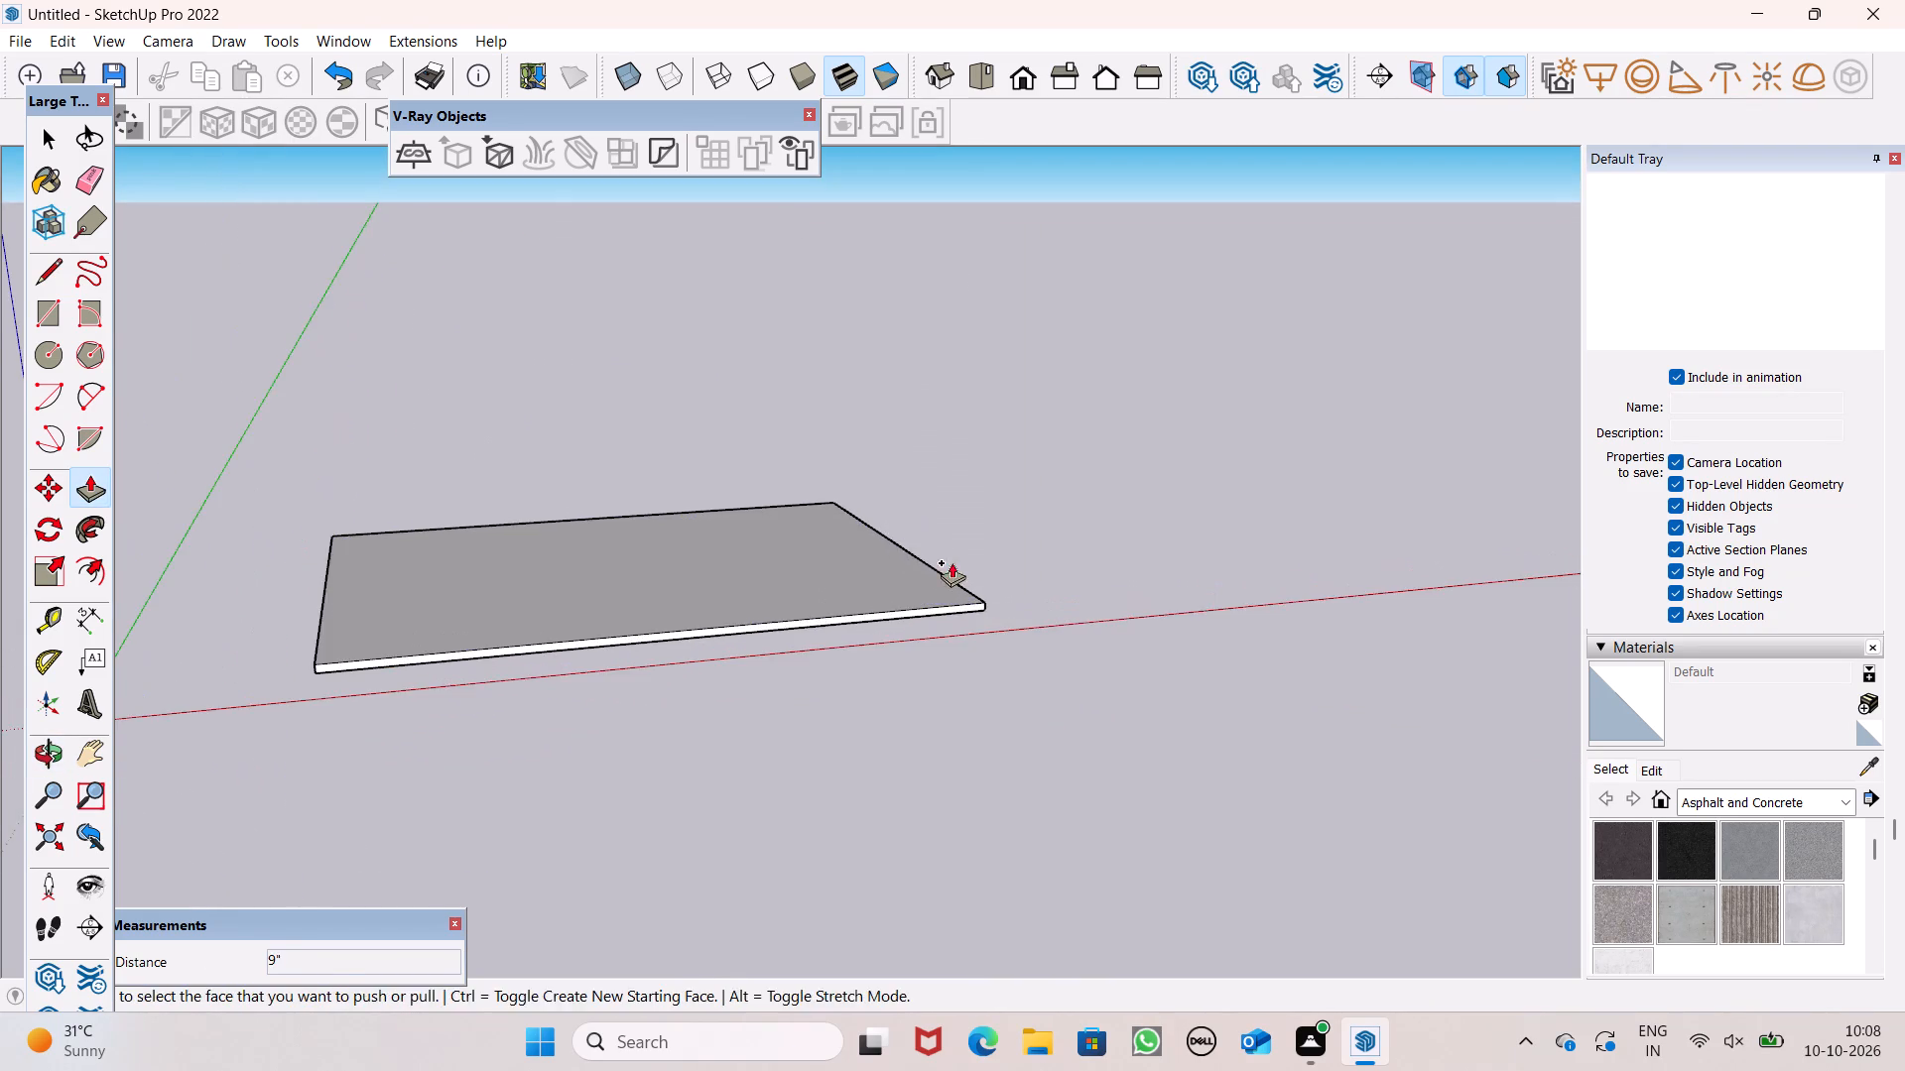
# Offset the outline of the slab's top face inward by 1' and clear the selection.
pyautogui.moveTo(952, 562); pyautogui.dragTo(848, 612, button='middle')
pyautogui.scroll(4, 768, 525)
pyautogui.scroll(-6, 952, 610)
pyautogui.scroll(1, 1355, 558)
pyautogui.moveTo(1355, 567); pyautogui.dragTo(1285, 836, button='middle')
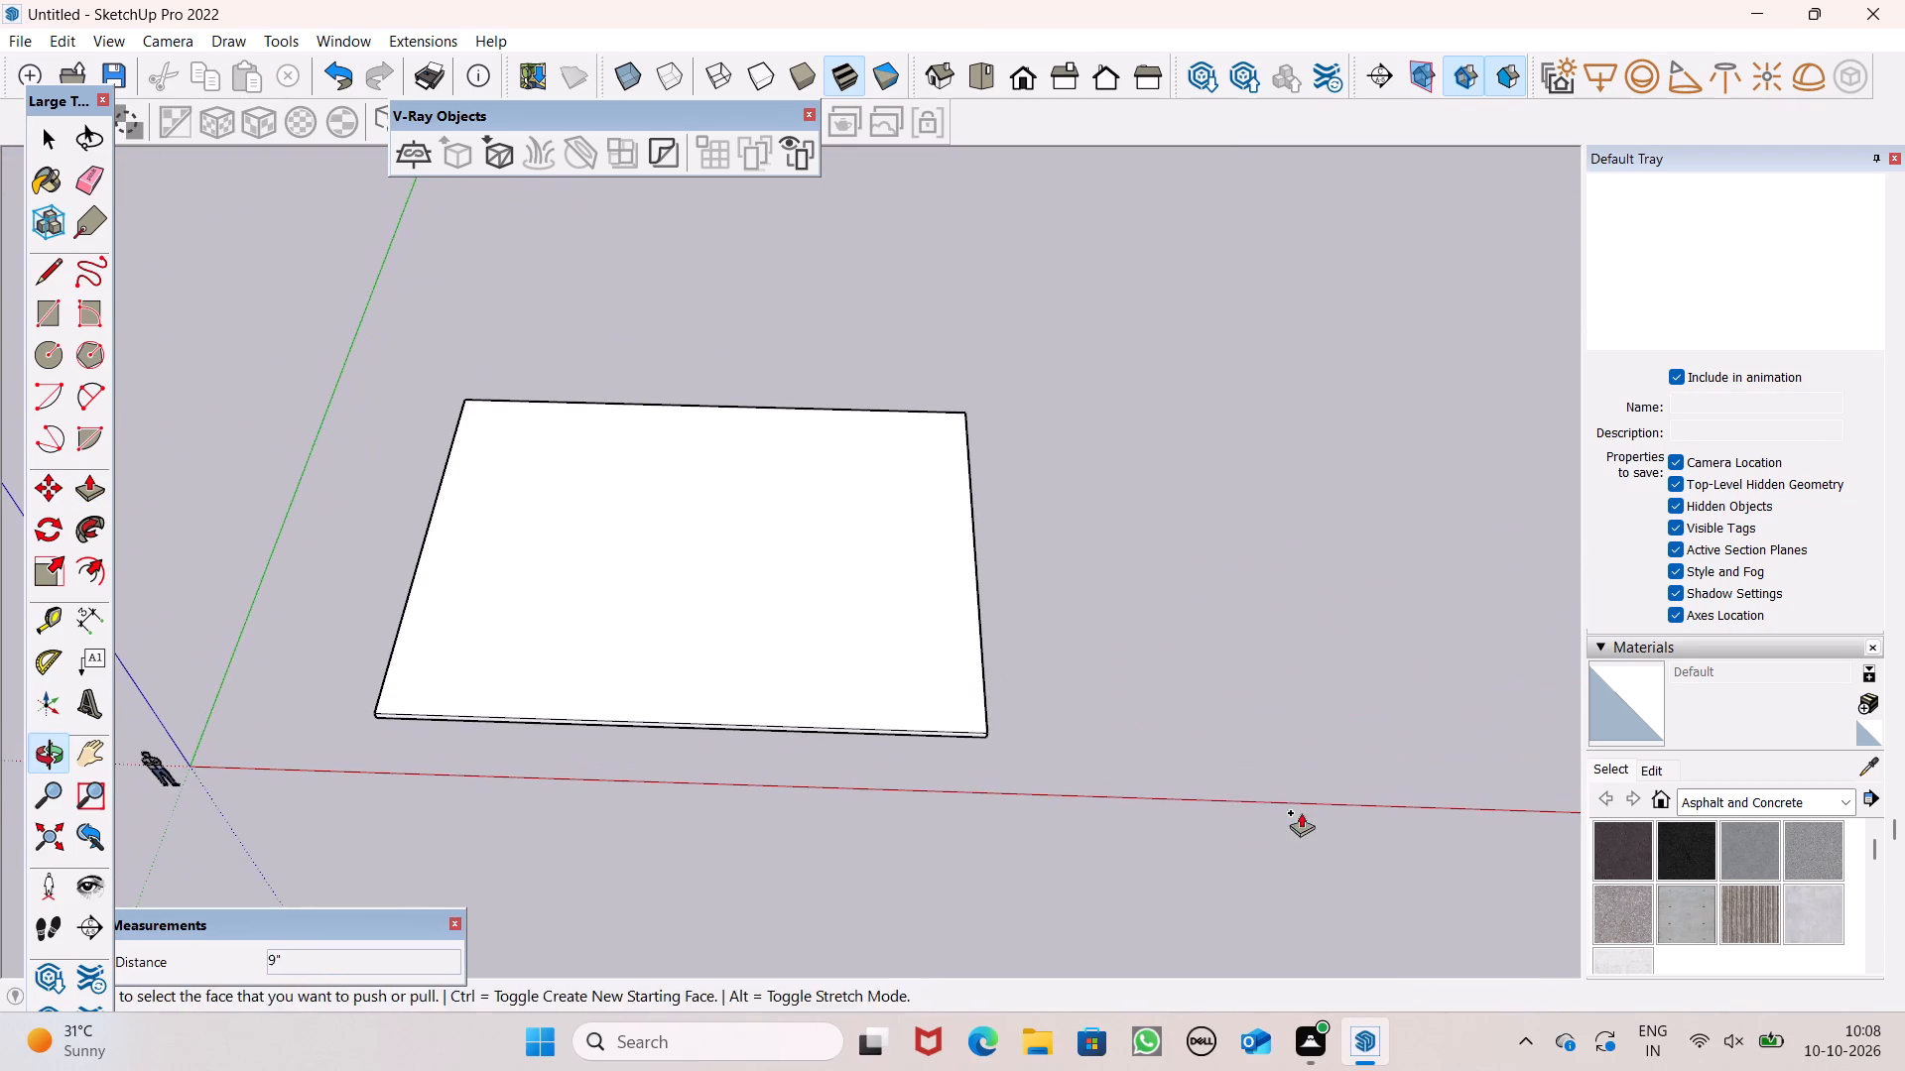
pyautogui.press('space')
pyautogui.click(97, 588)
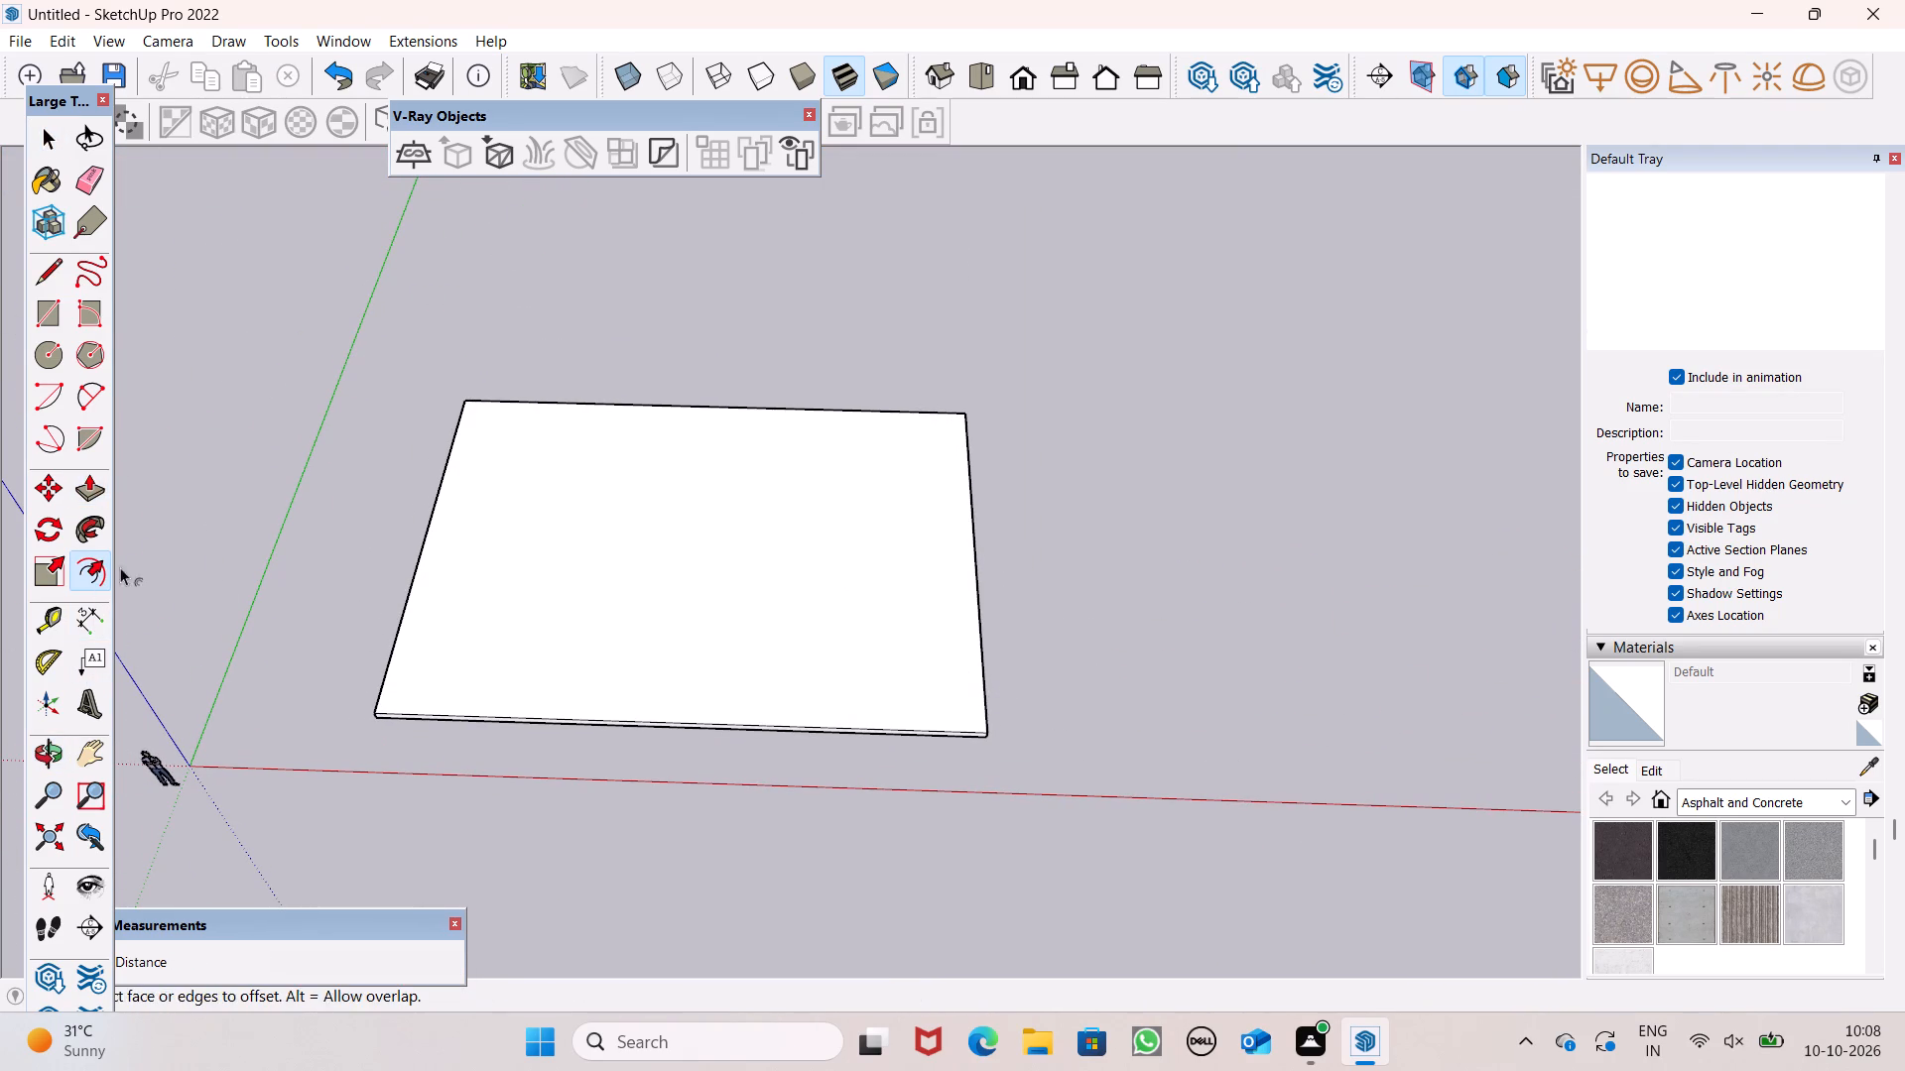
pyautogui.scroll(-4, 693, 490)
pyautogui.moveTo(698, 548); pyautogui.dragTo(709, 632, button='middle')
pyautogui.scroll(4, 701, 454)
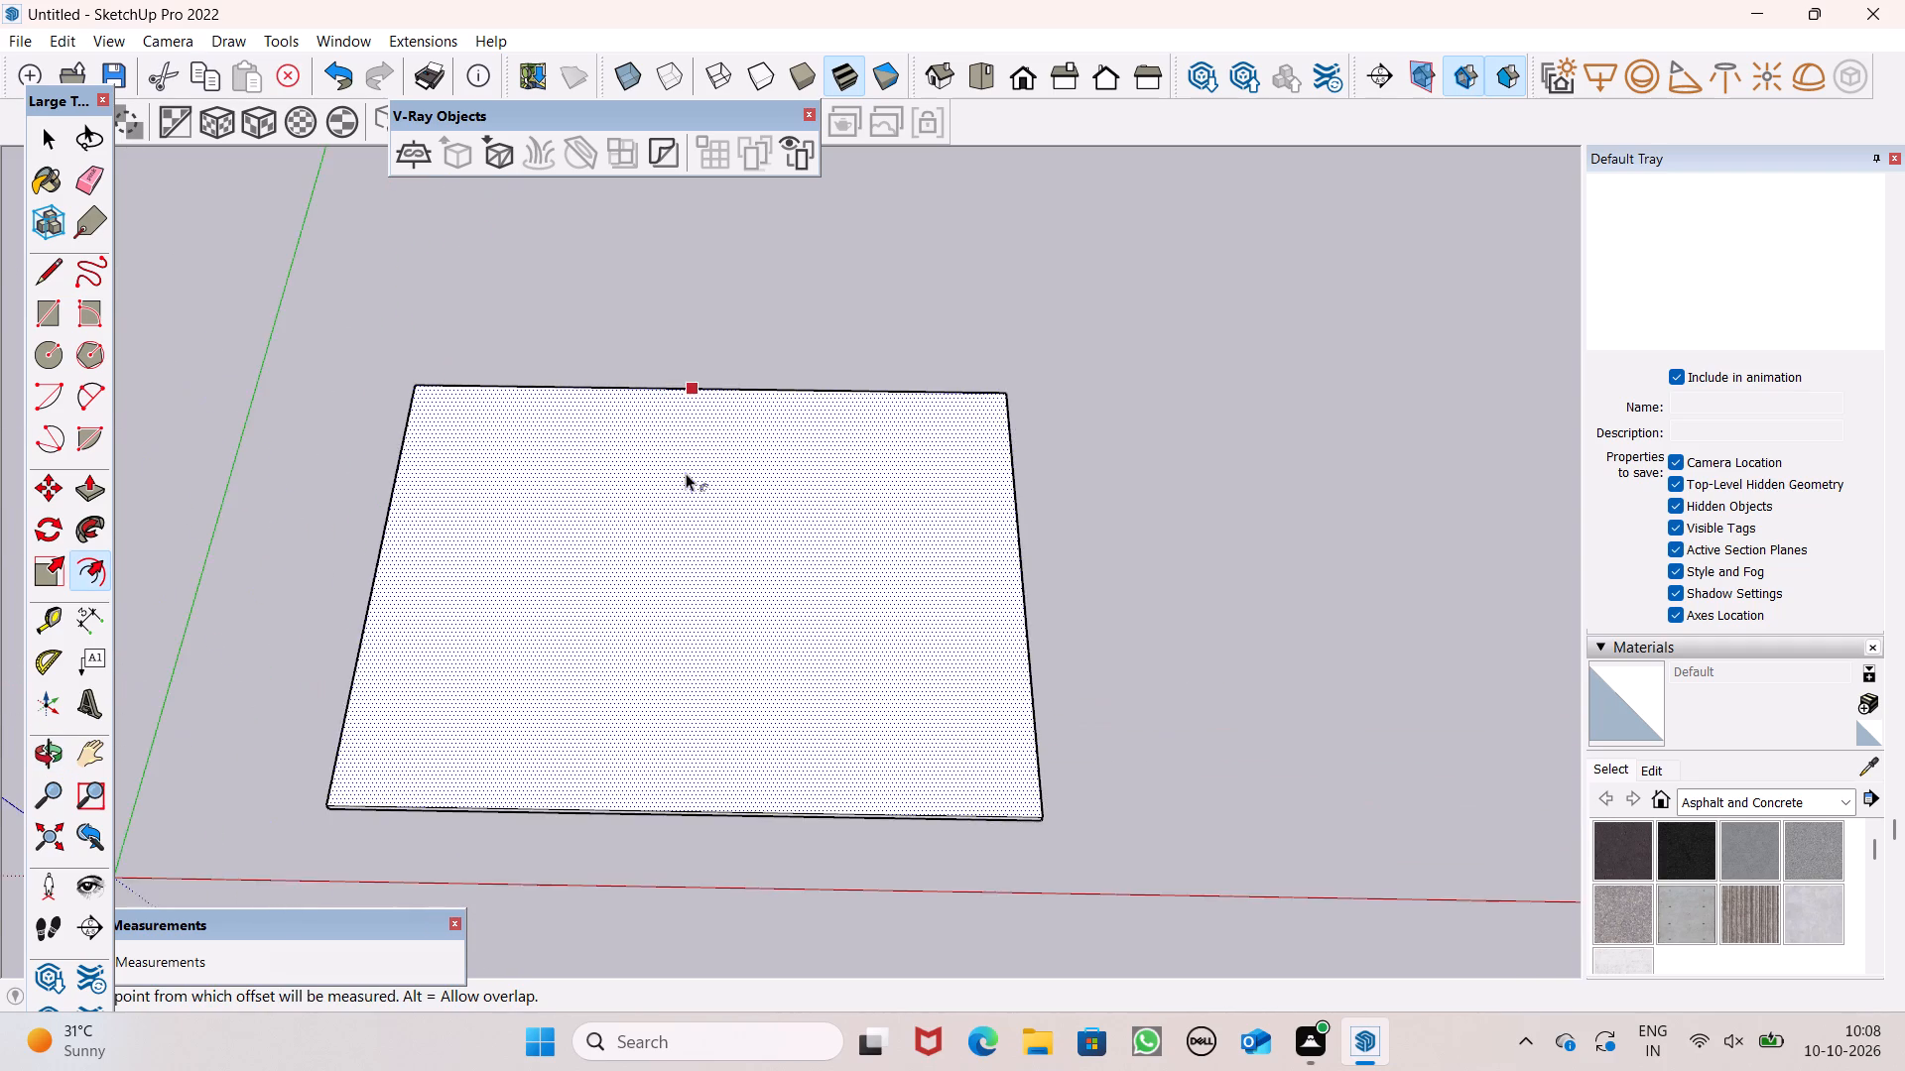
pyautogui.scroll(2, 686, 473)
pyautogui.moveTo(698, 497); pyautogui.dragTo(697, 647, button='middle')
pyautogui.moveTo(637, 478); pyautogui.dragTo(623, 459)
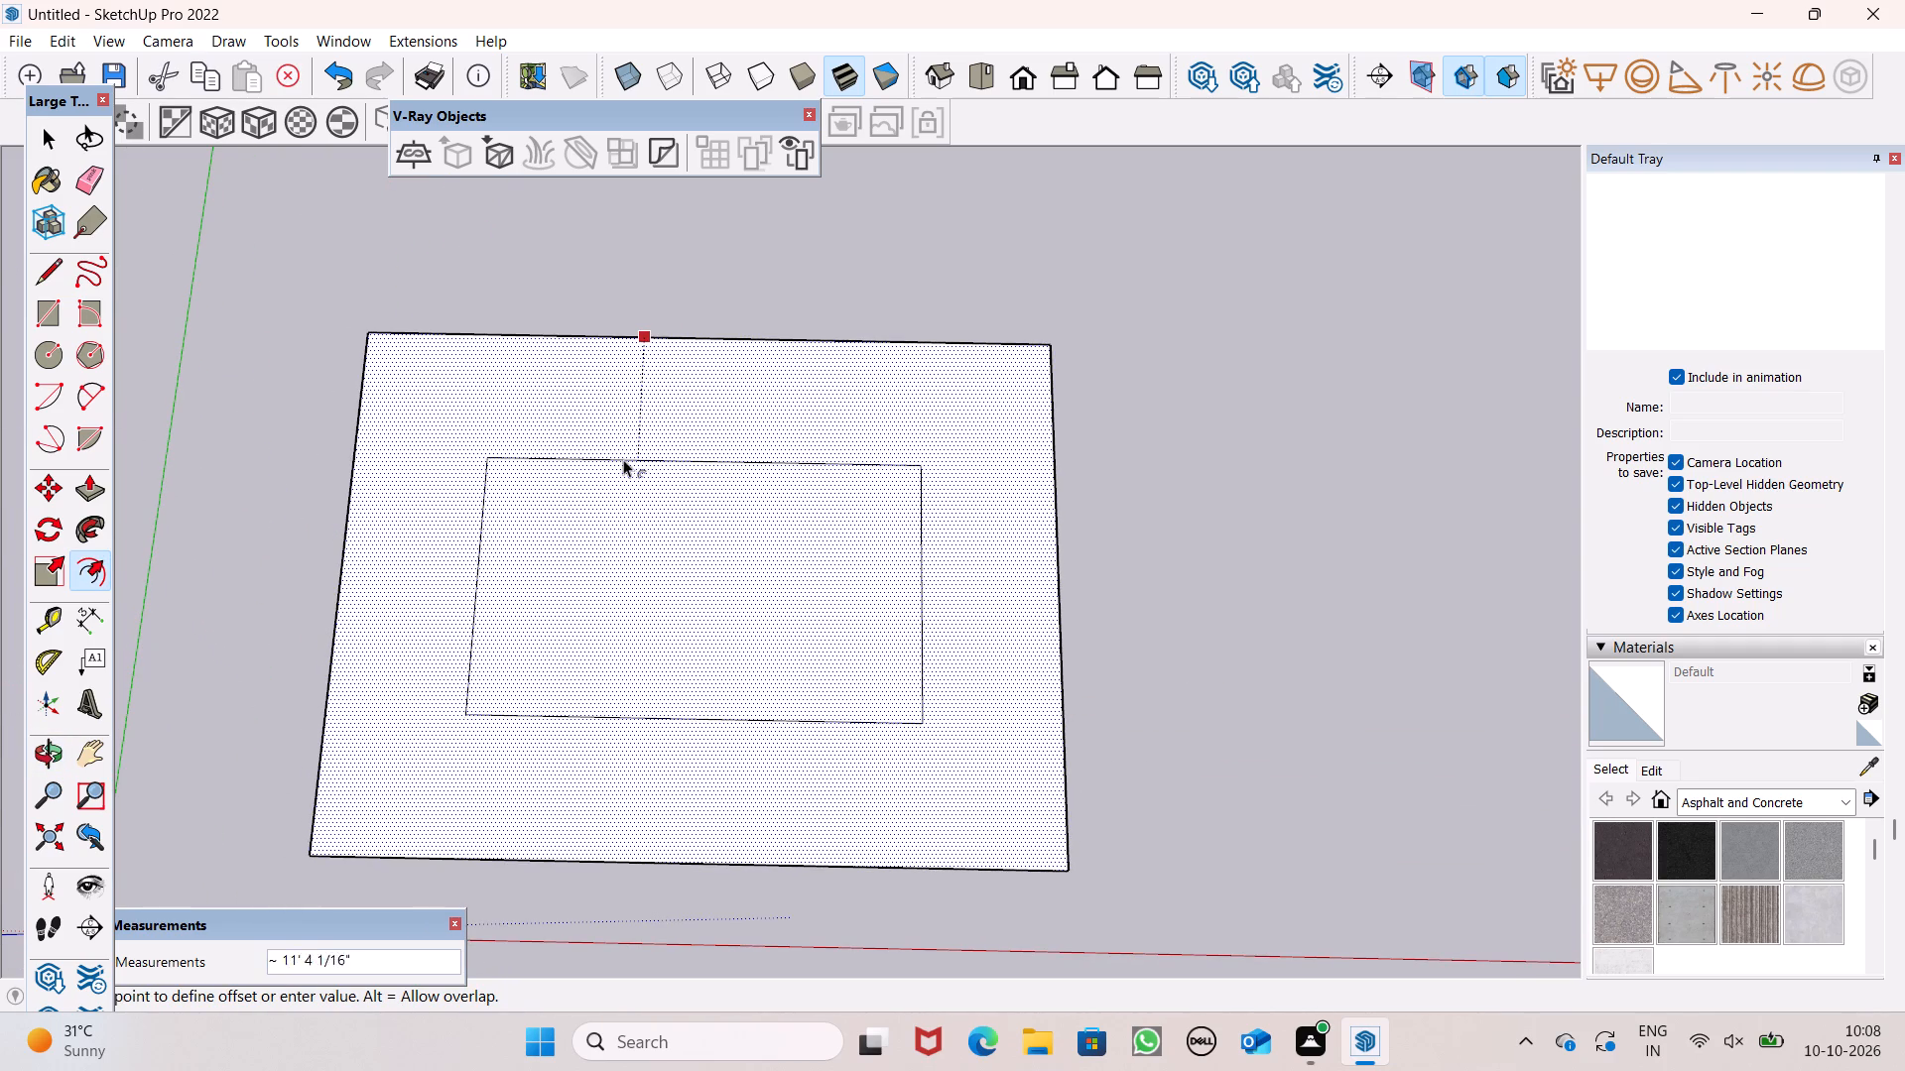
pyautogui.moveTo(623, 459); pyautogui.dragTo(593, 473)
pyautogui.press('1')
pyautogui.press("'")
pyautogui.press('Return')
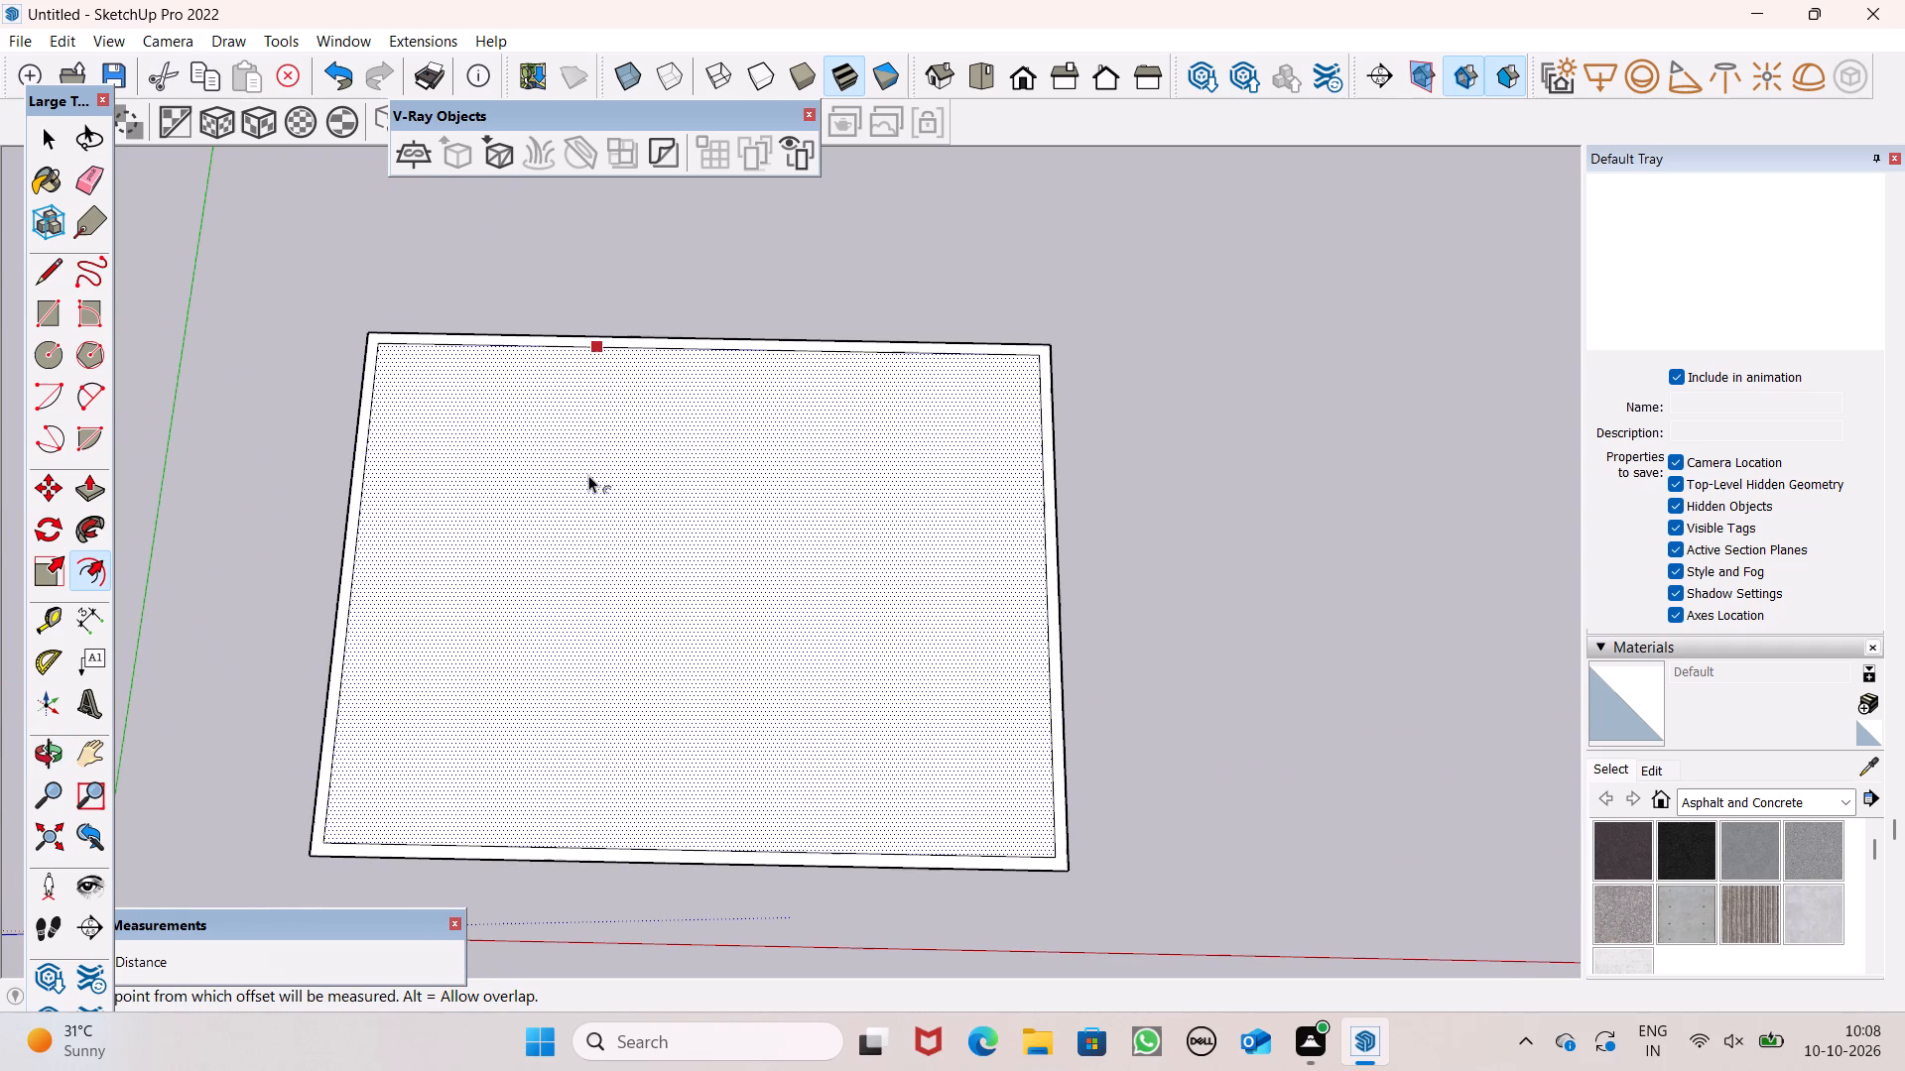
pyautogui.press('space')
pyautogui.press('space')
pyautogui.scroll(-5, 680, 368)
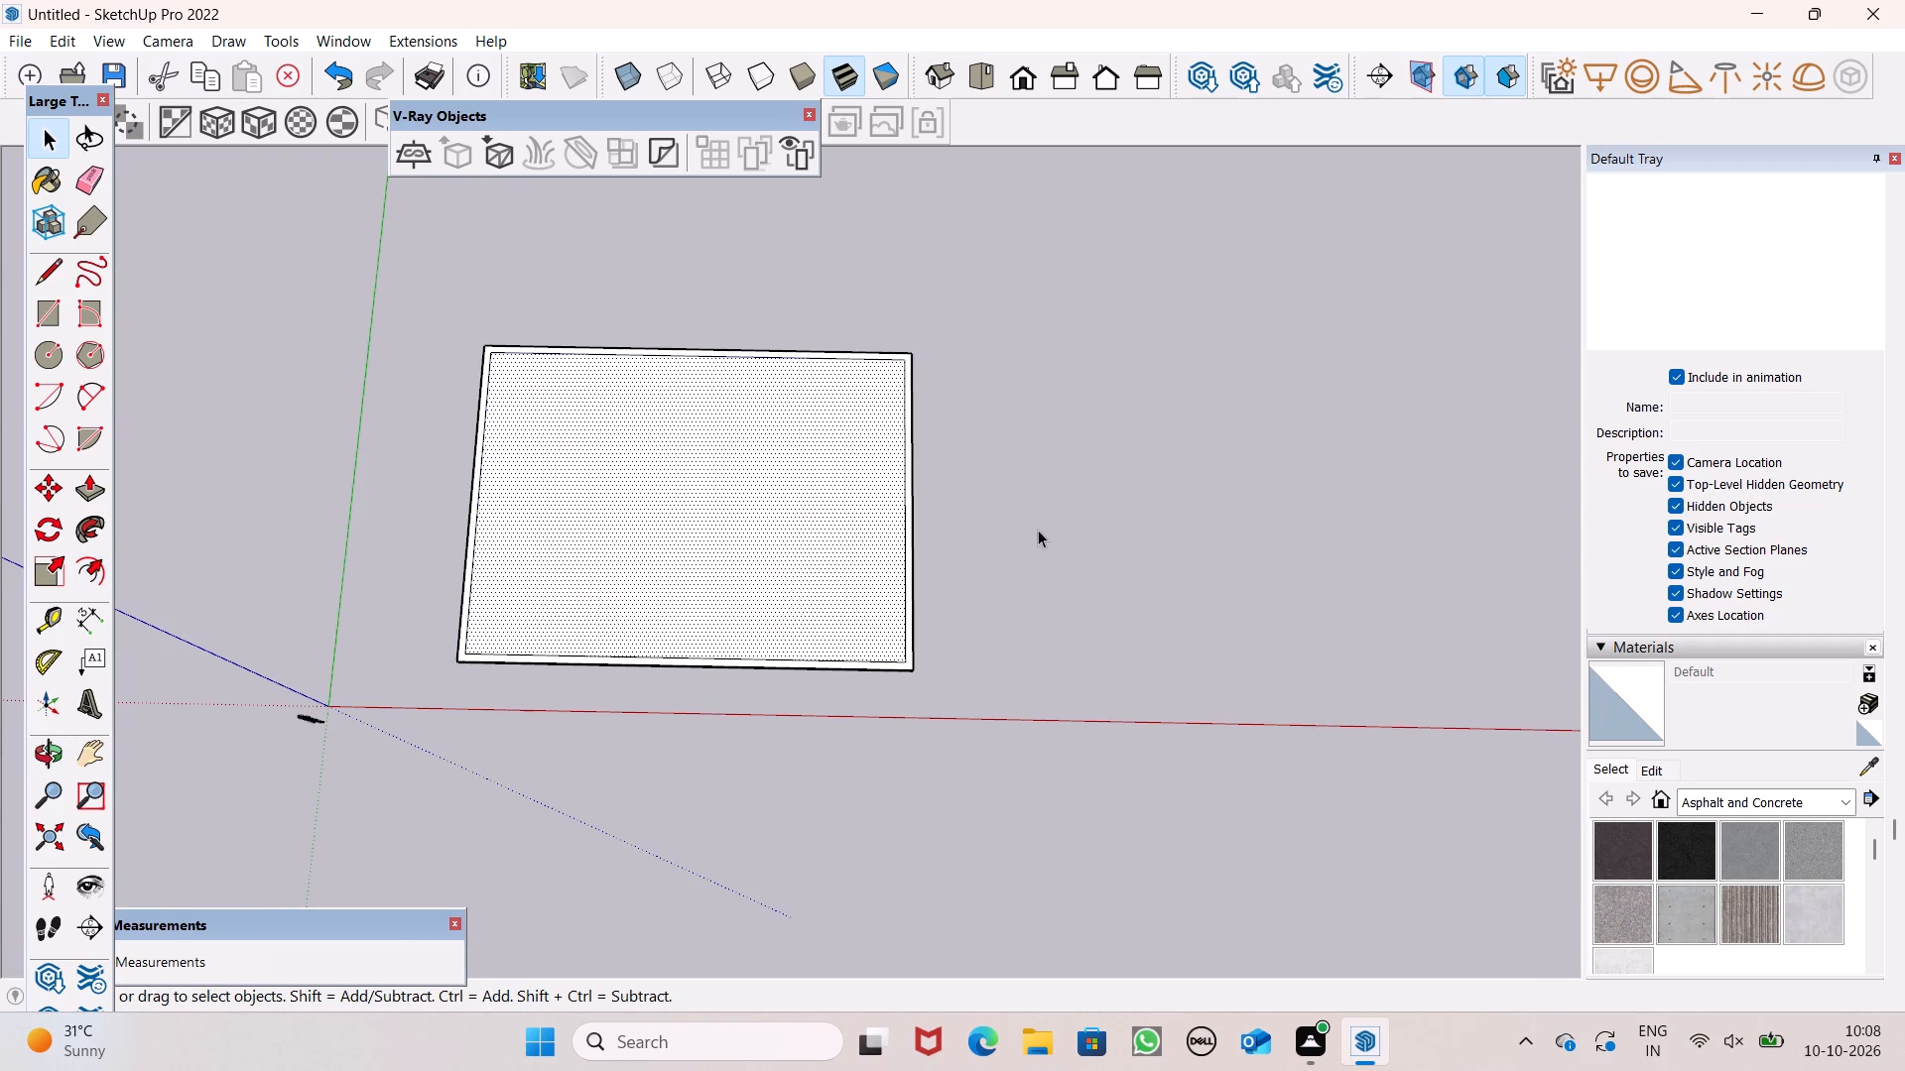
pyautogui.click(1036, 525)
# Place a Tape Measure guide across the slab's top face, parallel to the inset outline's long edge nearest the red axis.
pyautogui.scroll(3, 841, 568)
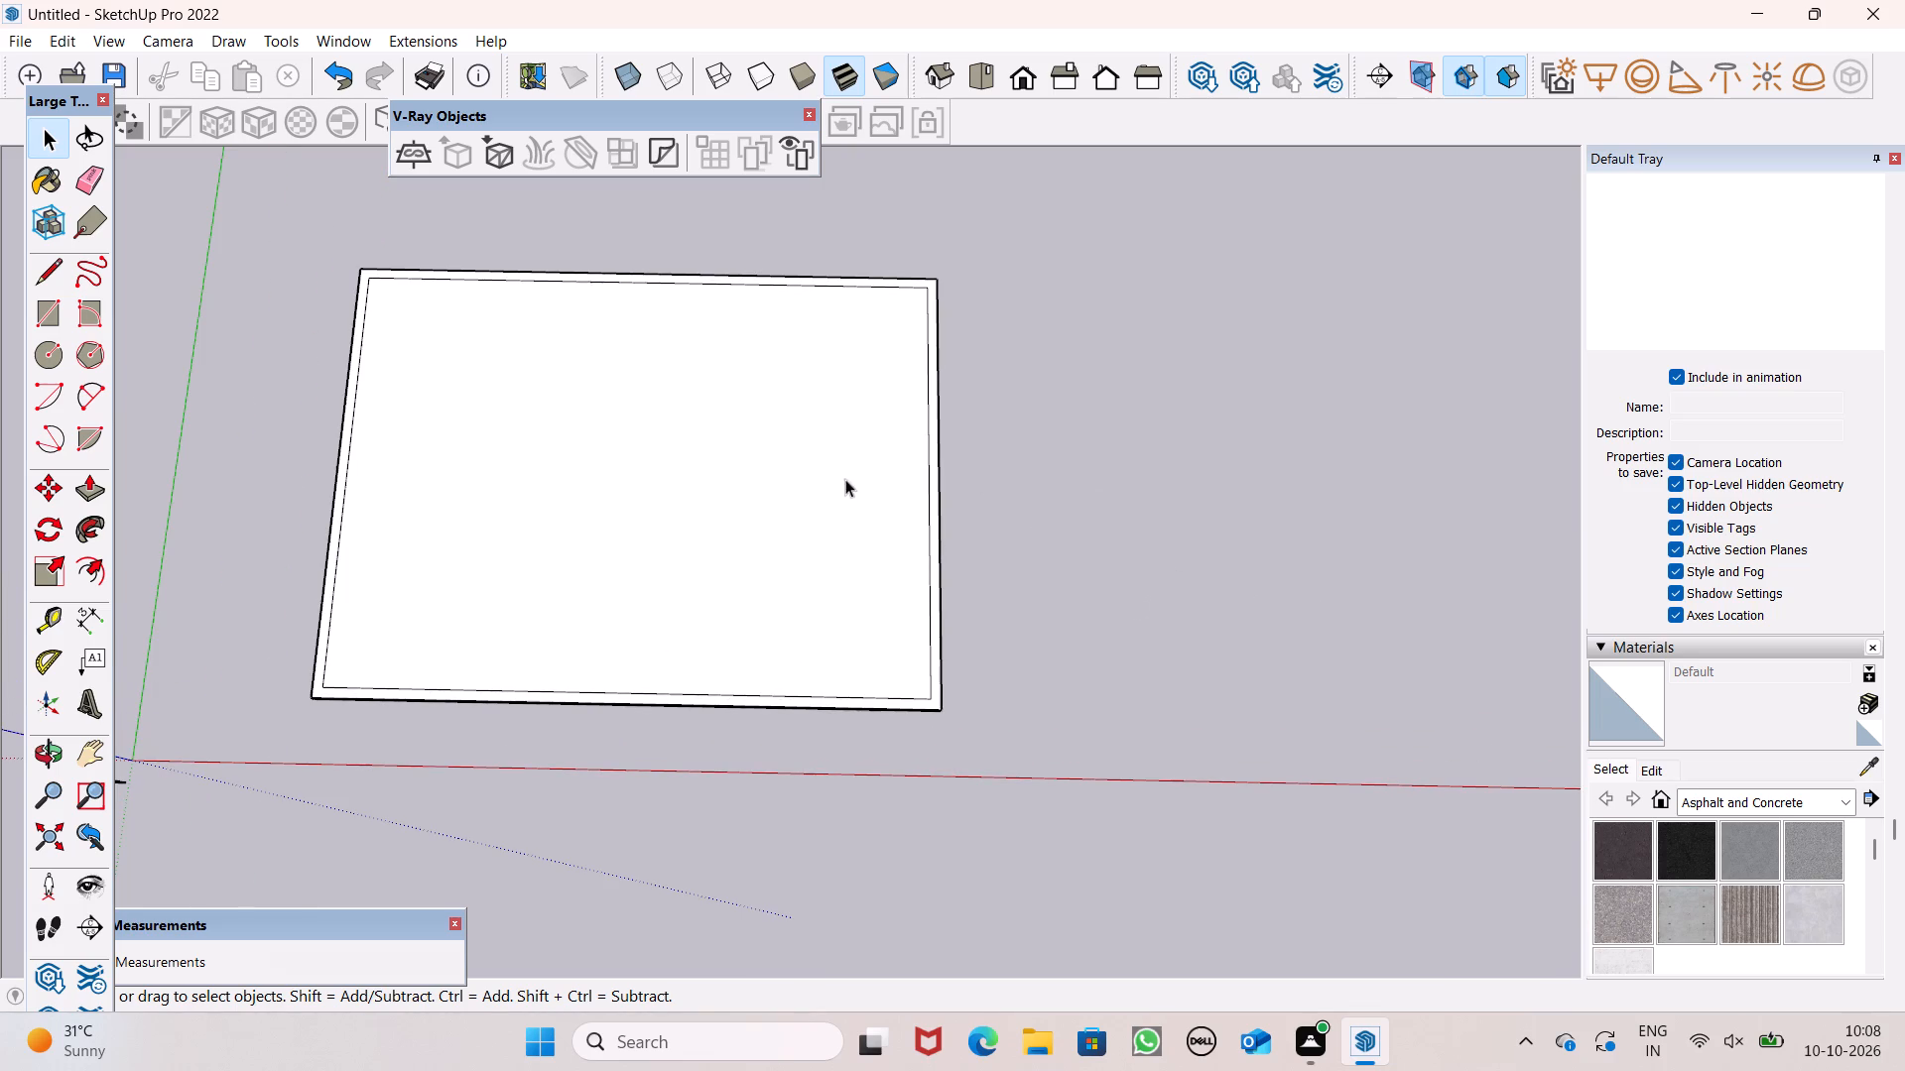
pyautogui.moveTo(714, 711); pyautogui.dragTo(690, 791, button='middle')
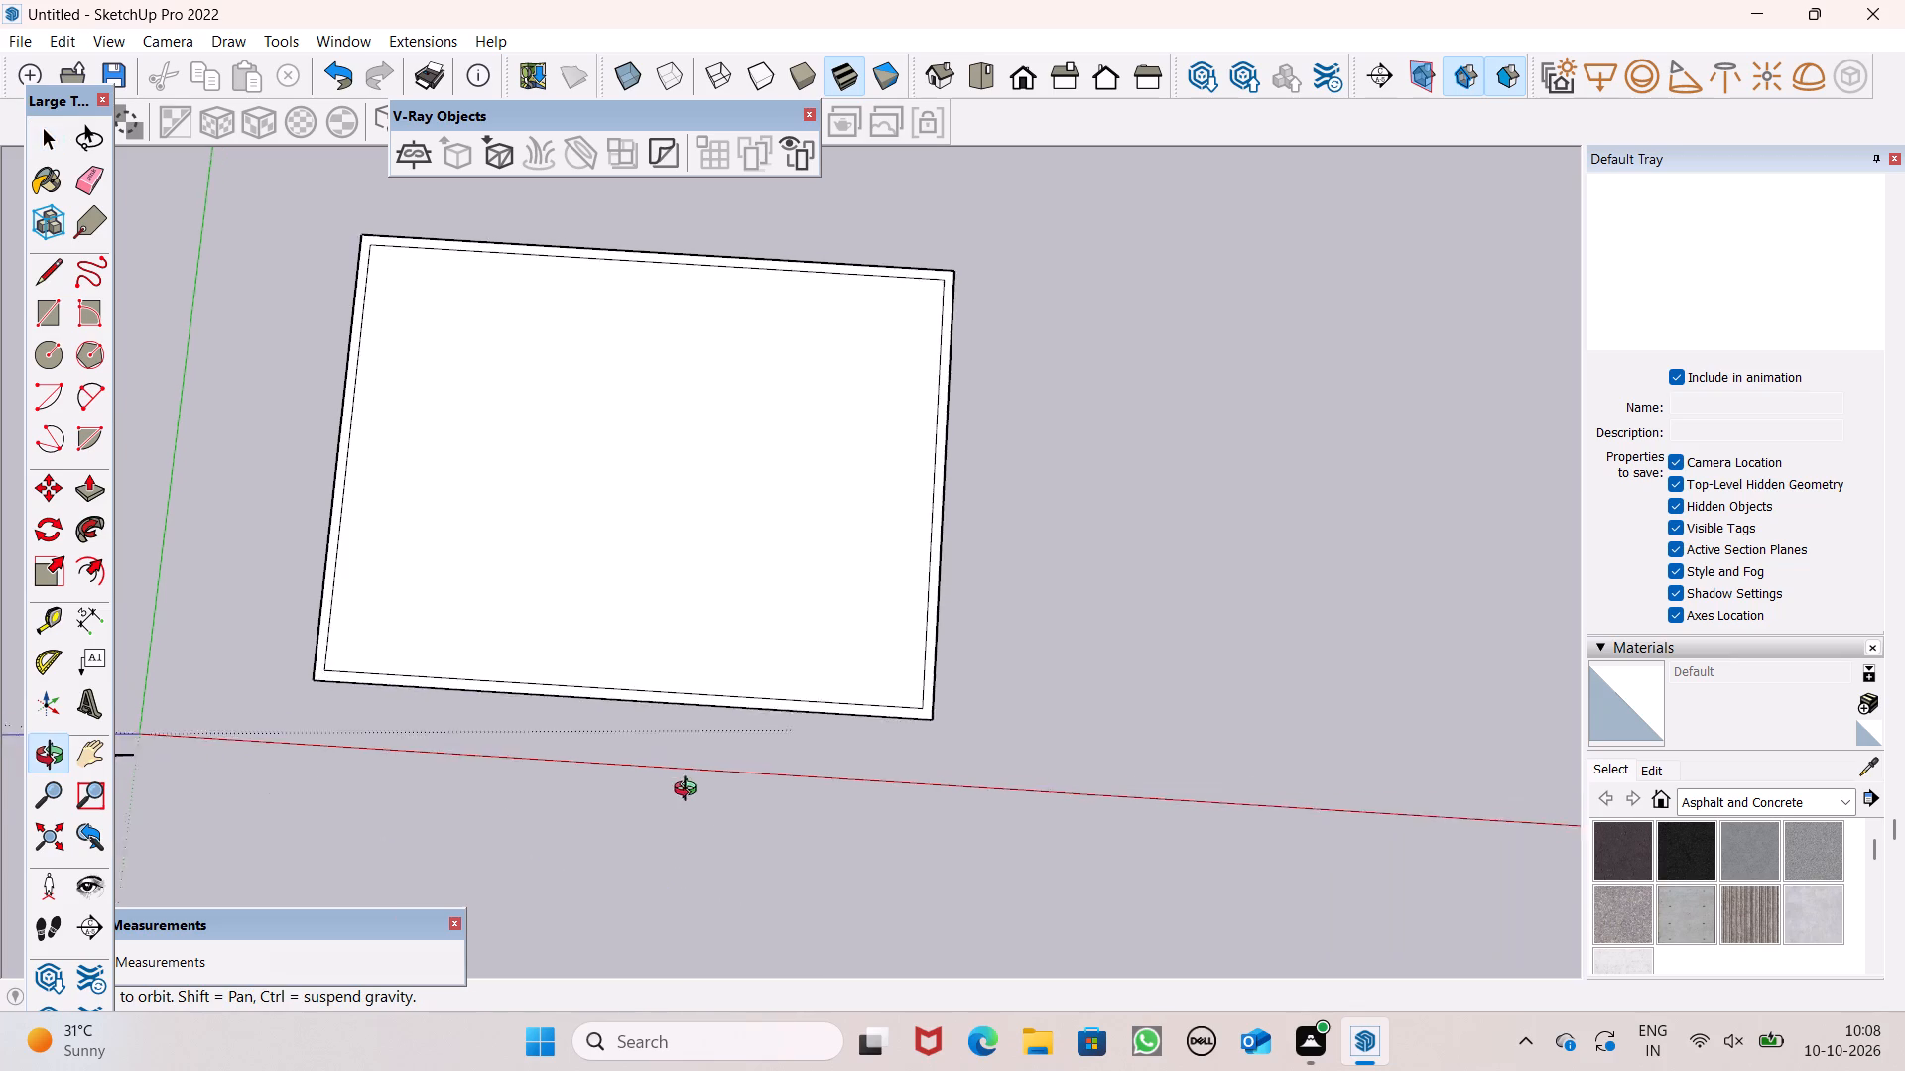
pyautogui.moveTo(690, 791); pyautogui.dragTo(802, 669, button='middle')
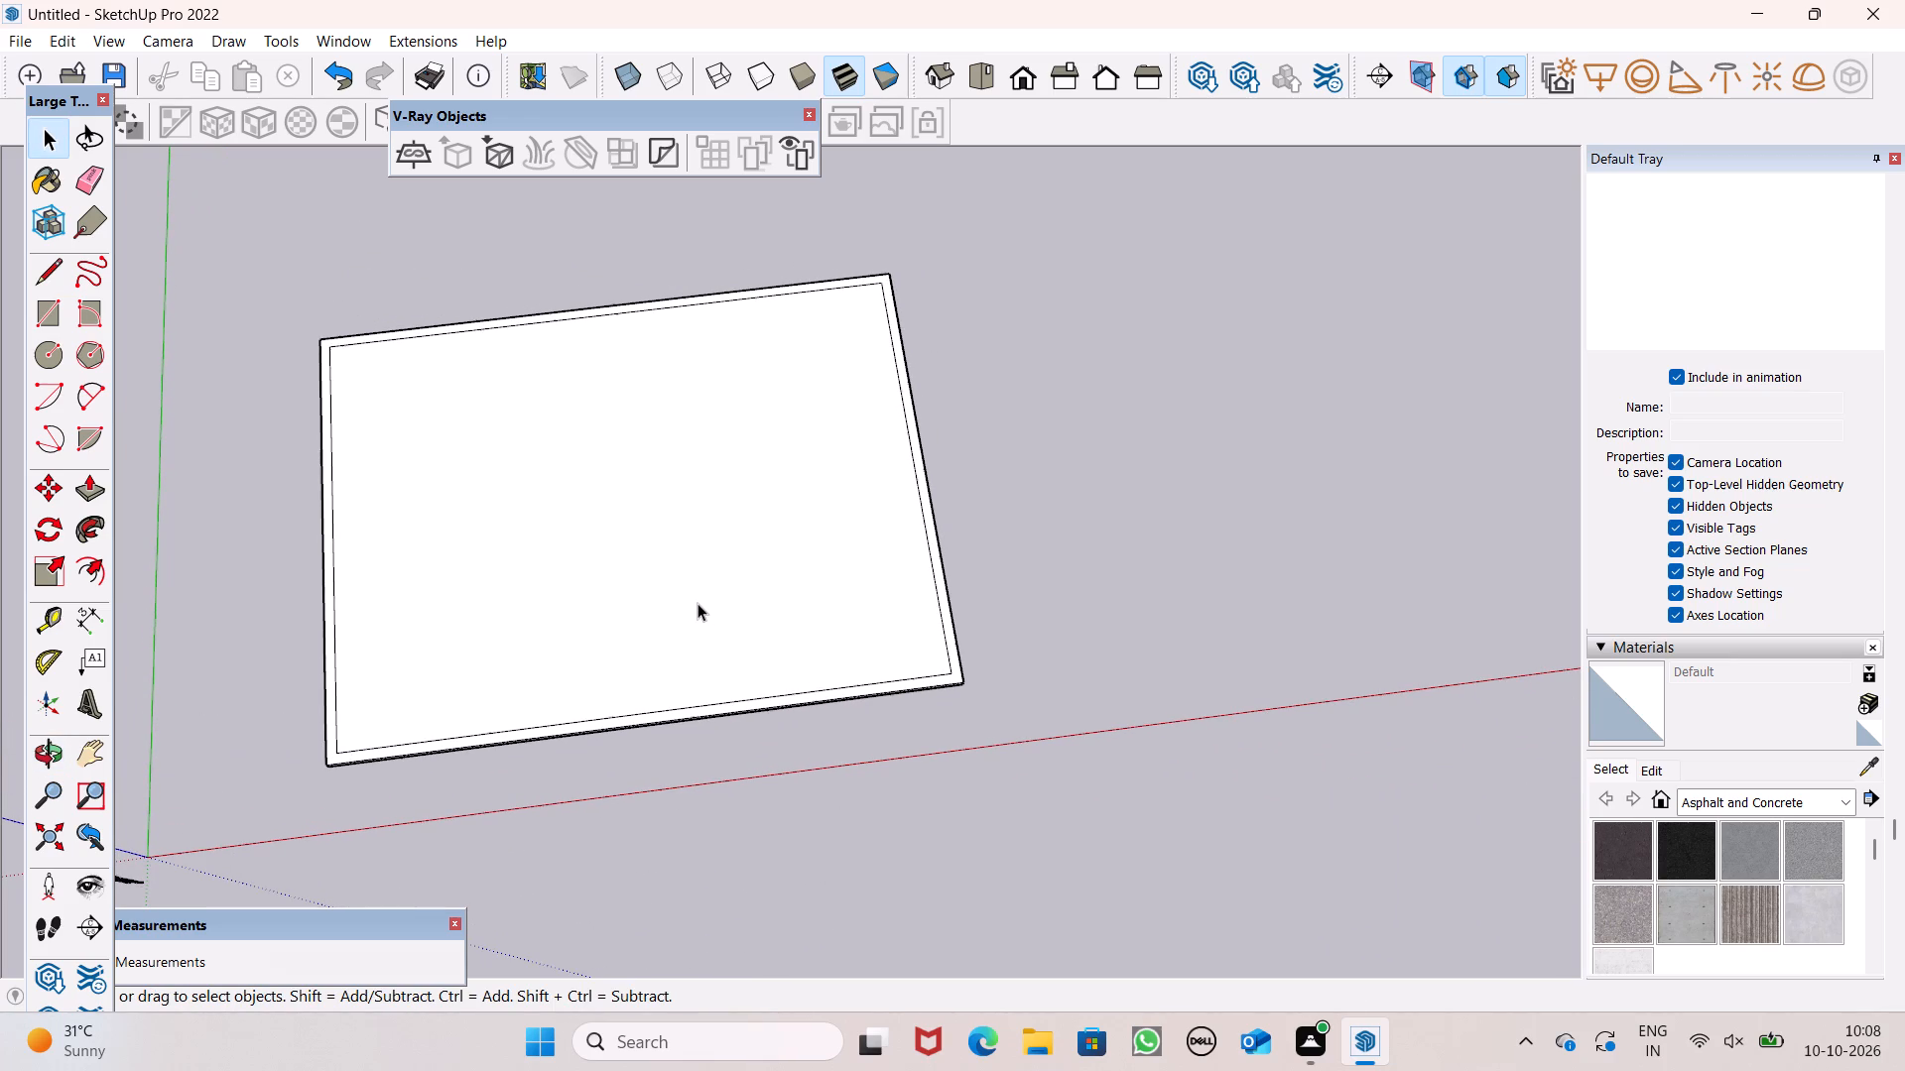
pyautogui.scroll(-1, 799, 549)
pyautogui.moveTo(1021, 643); pyautogui.dragTo(1007, 674, button='middle')
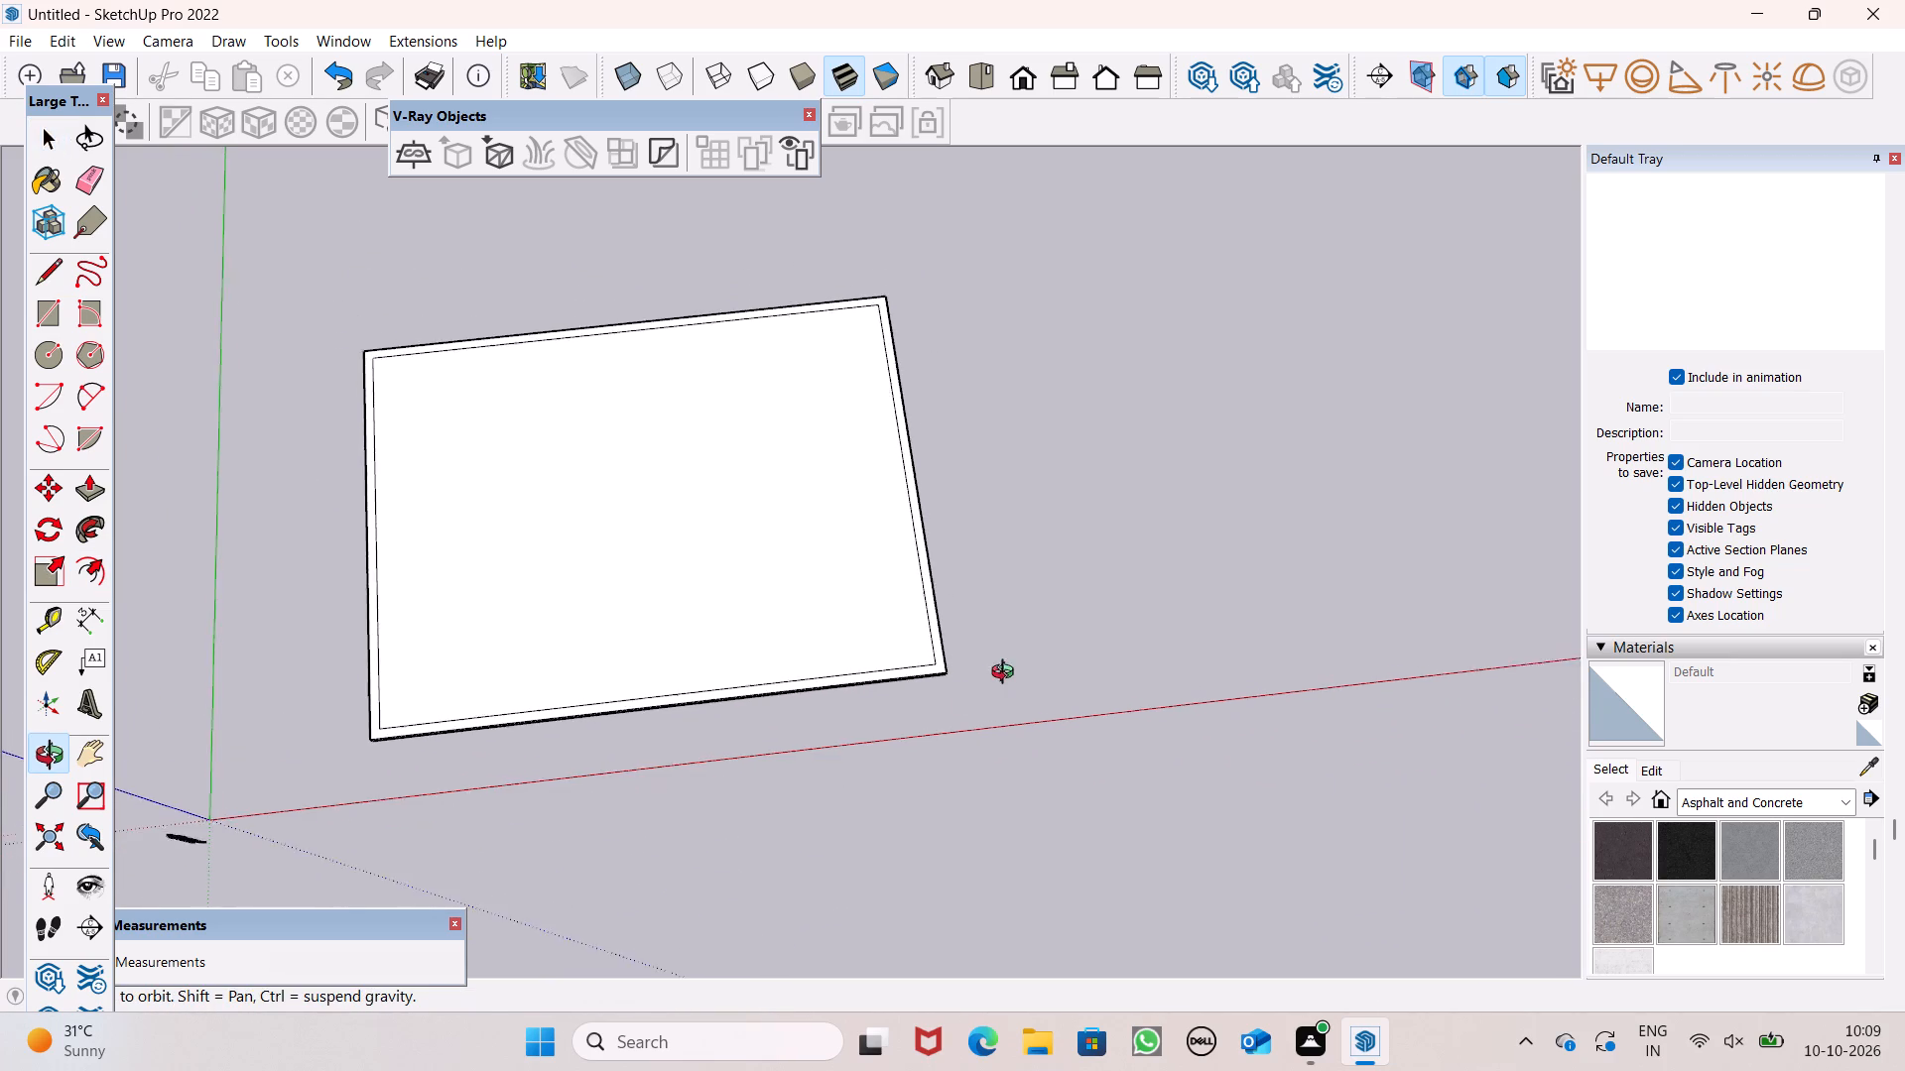
pyautogui.moveTo(1007, 674); pyautogui.dragTo(940, 706, button='middle')
pyautogui.scroll(1, 950, 701)
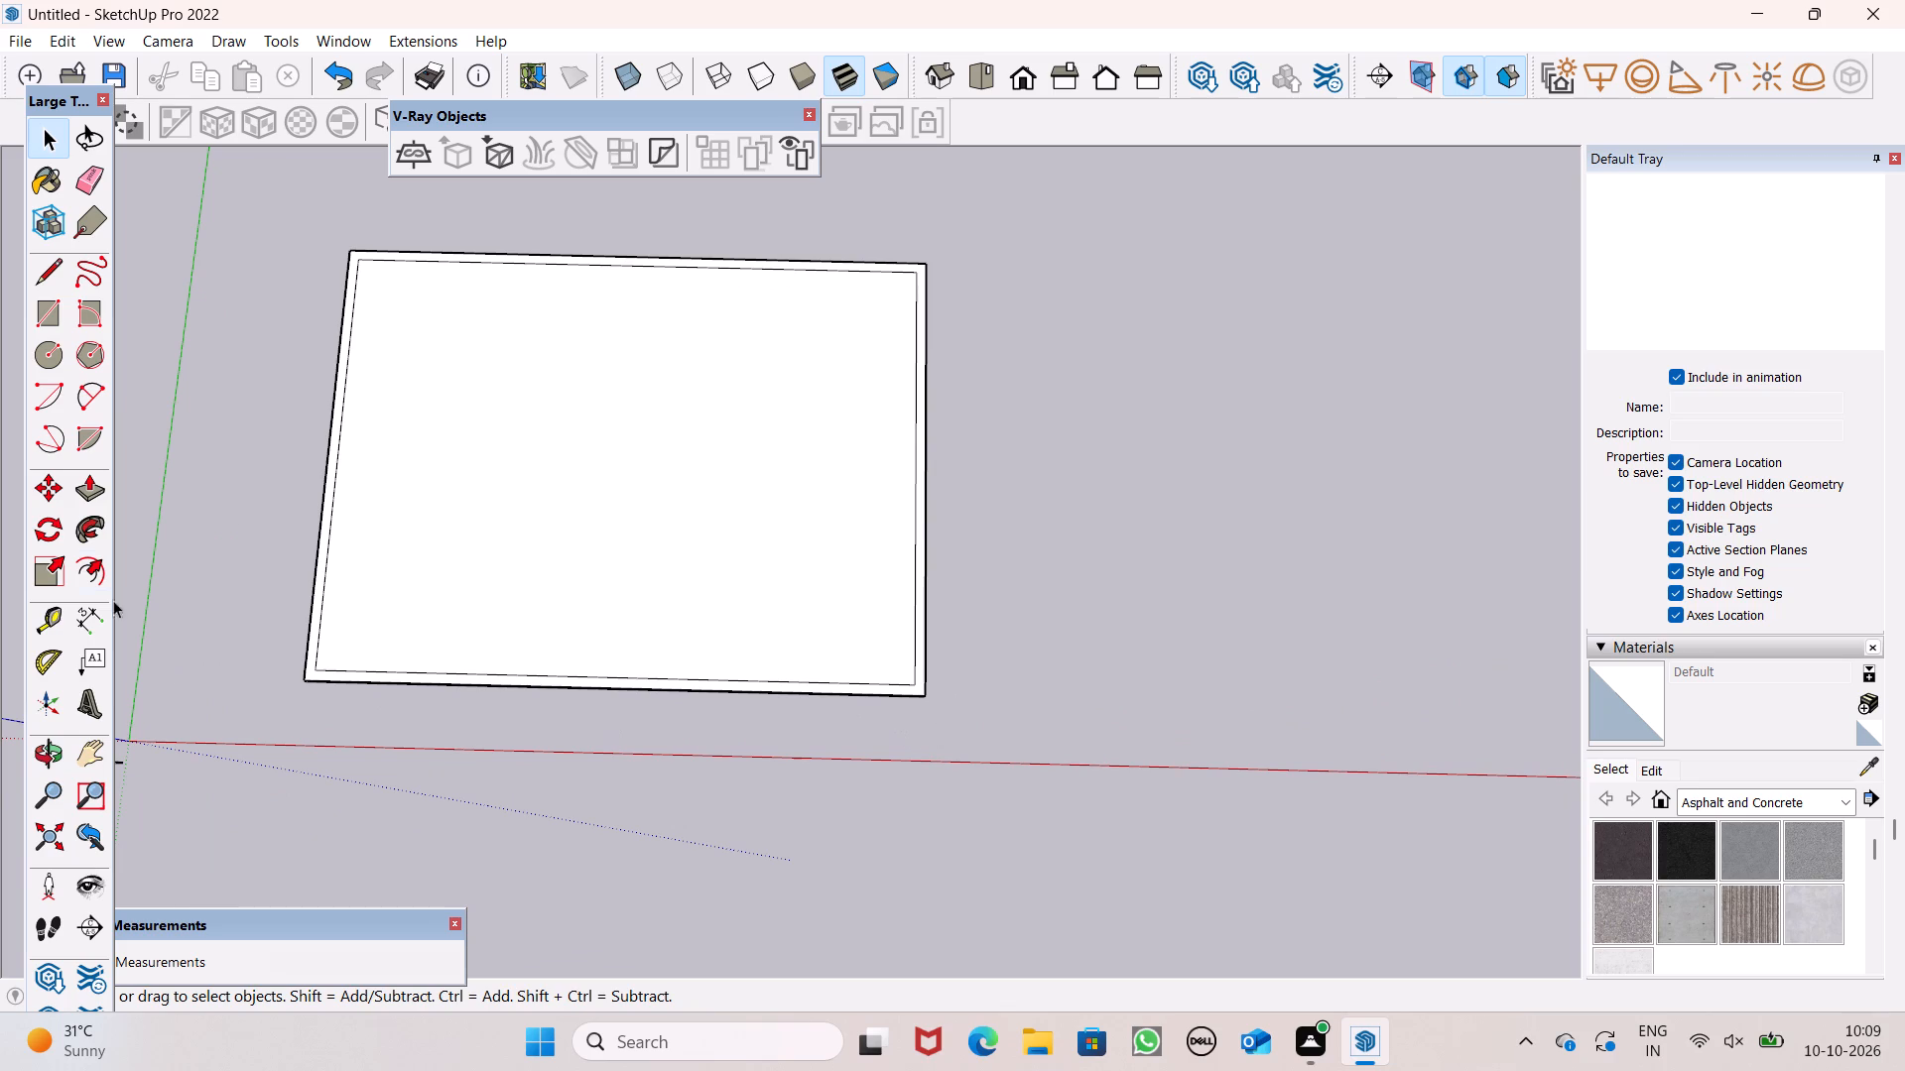
pyautogui.click(41, 325)
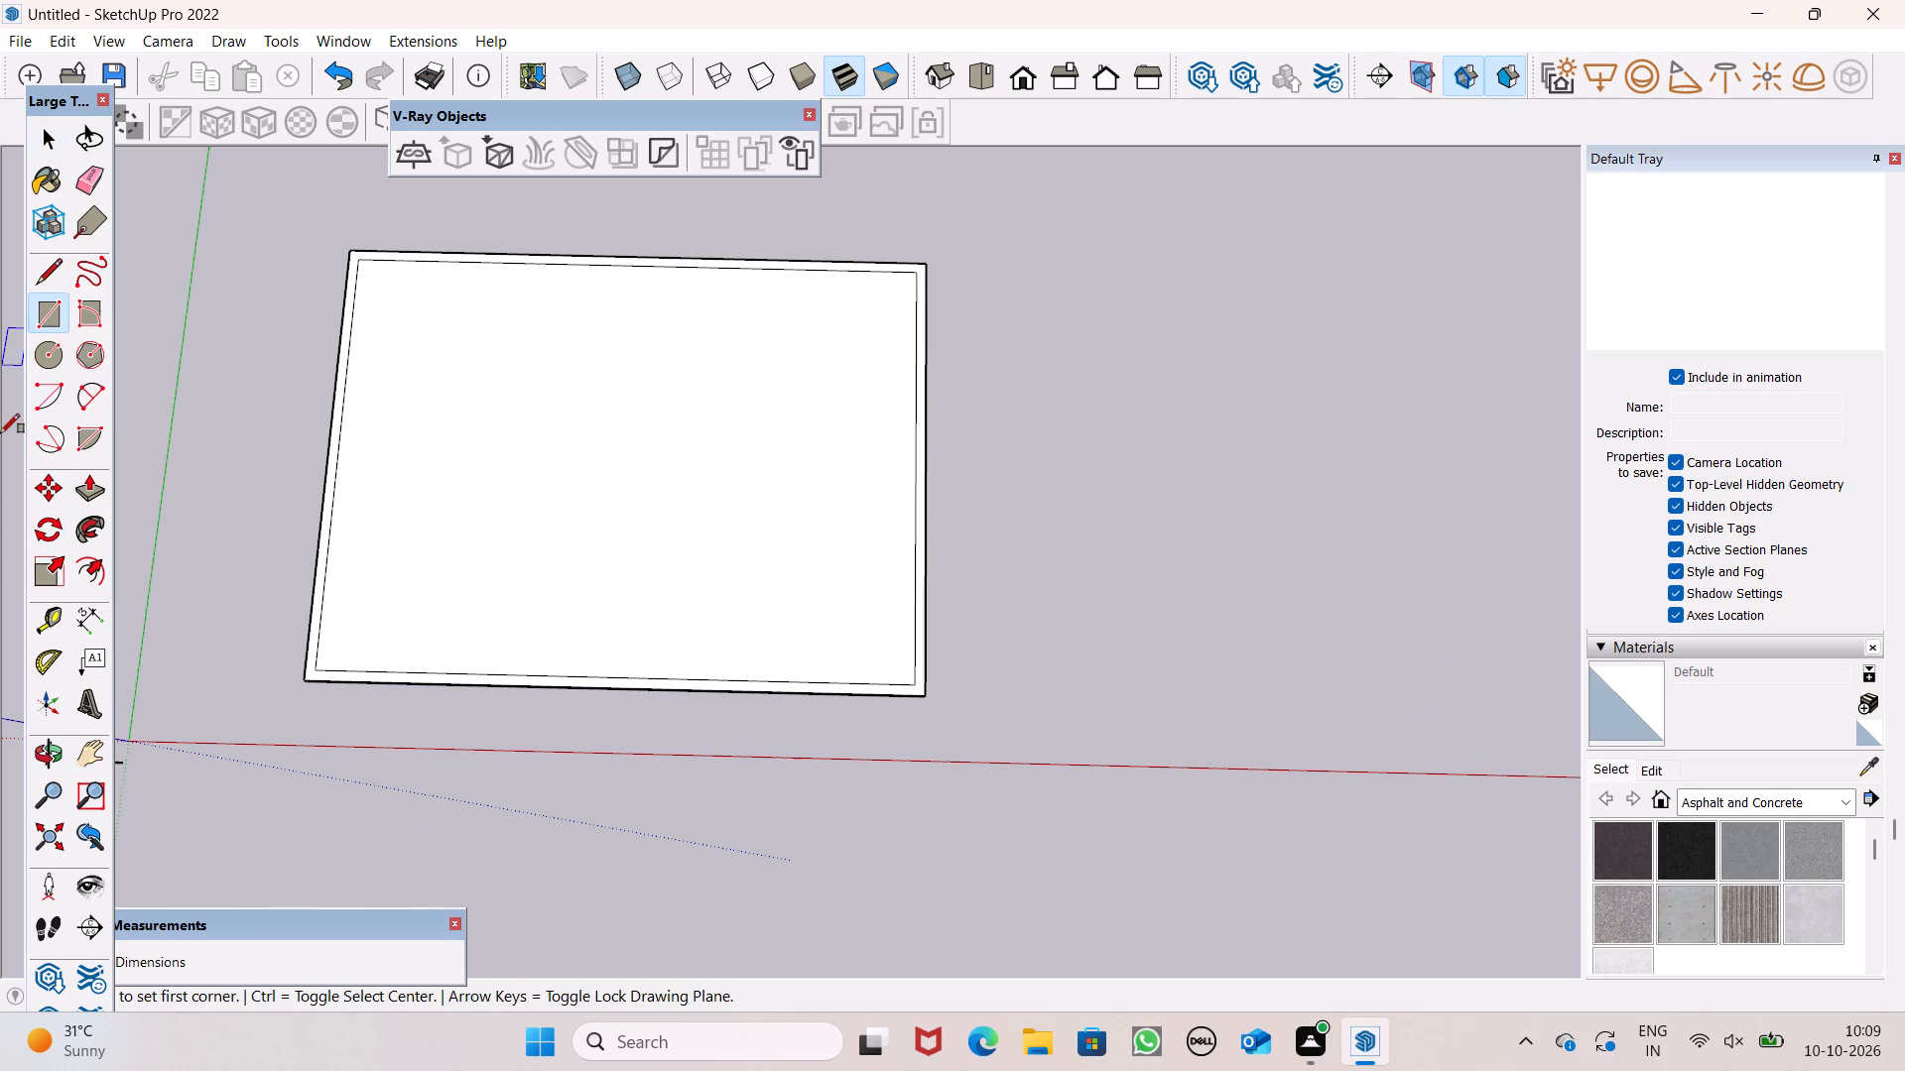
pyautogui.doubleClick(49, 622)
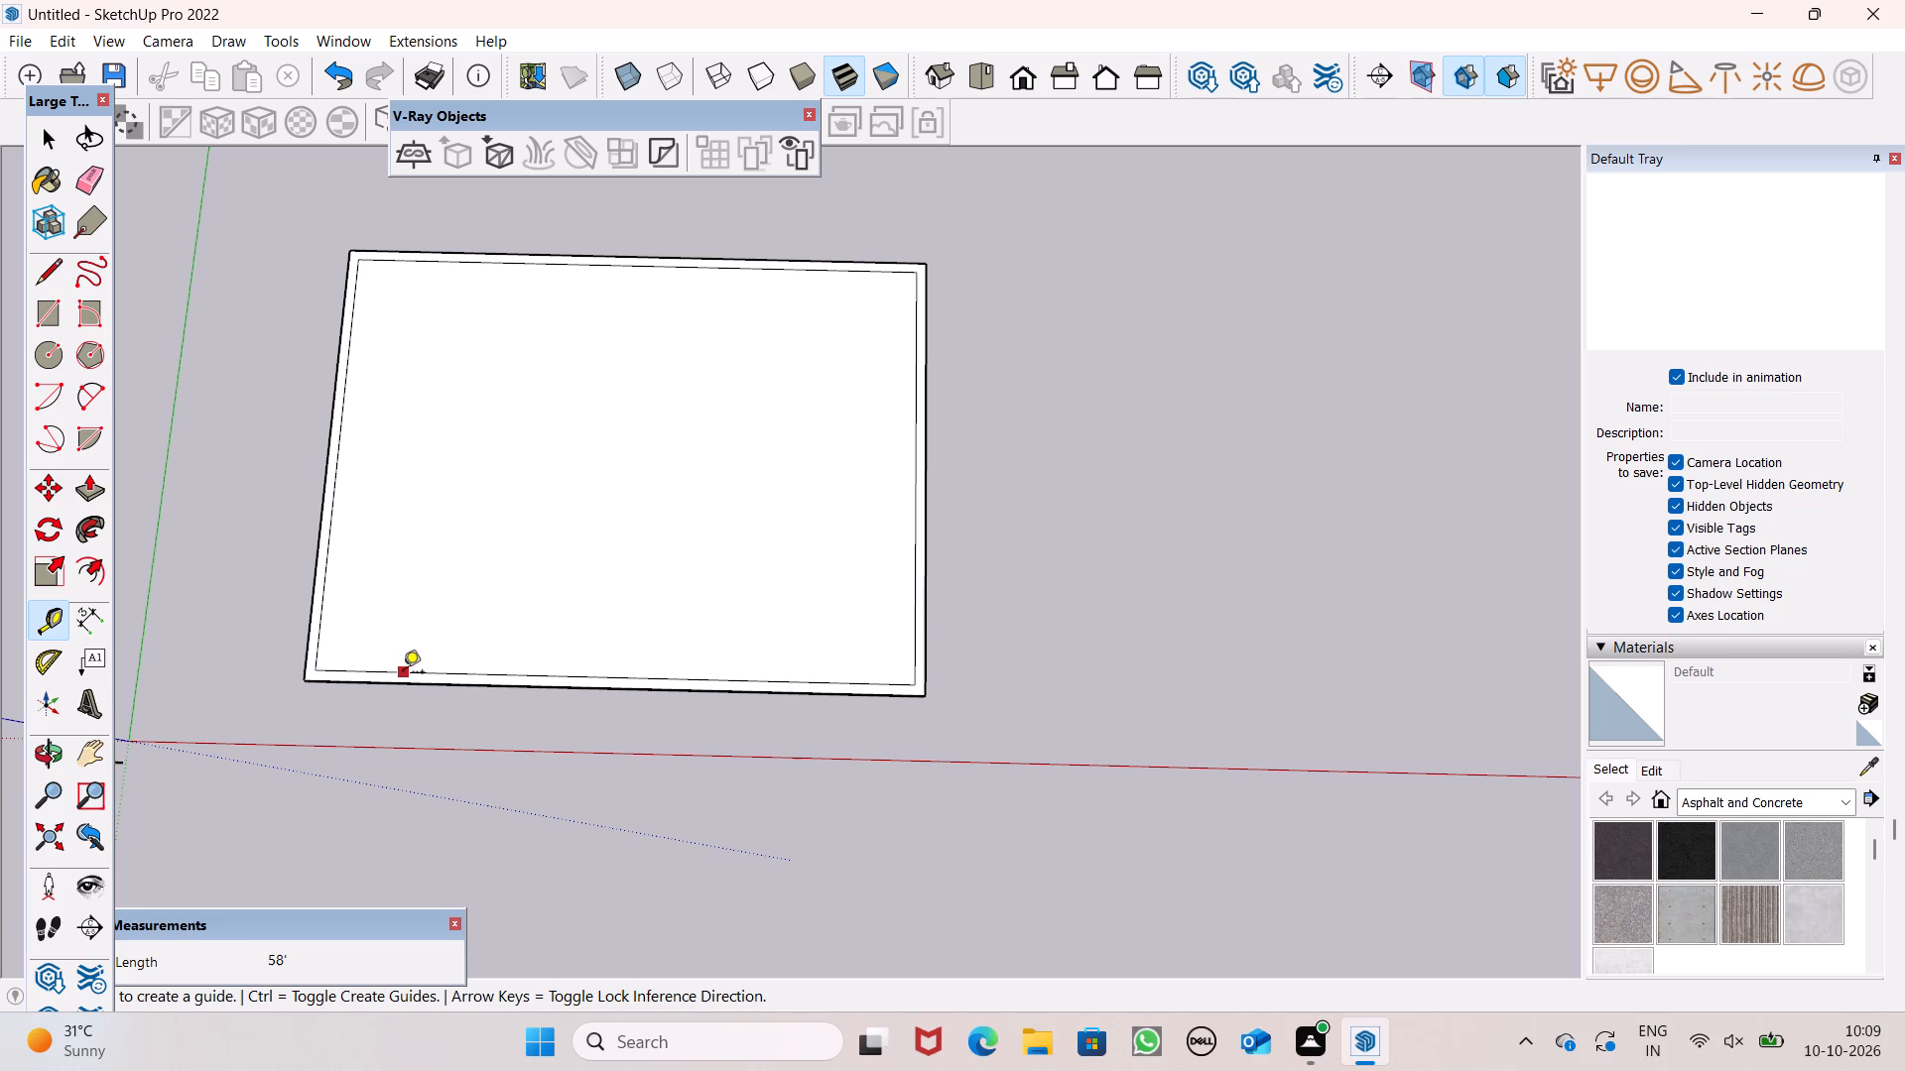
pyautogui.click(403, 672)
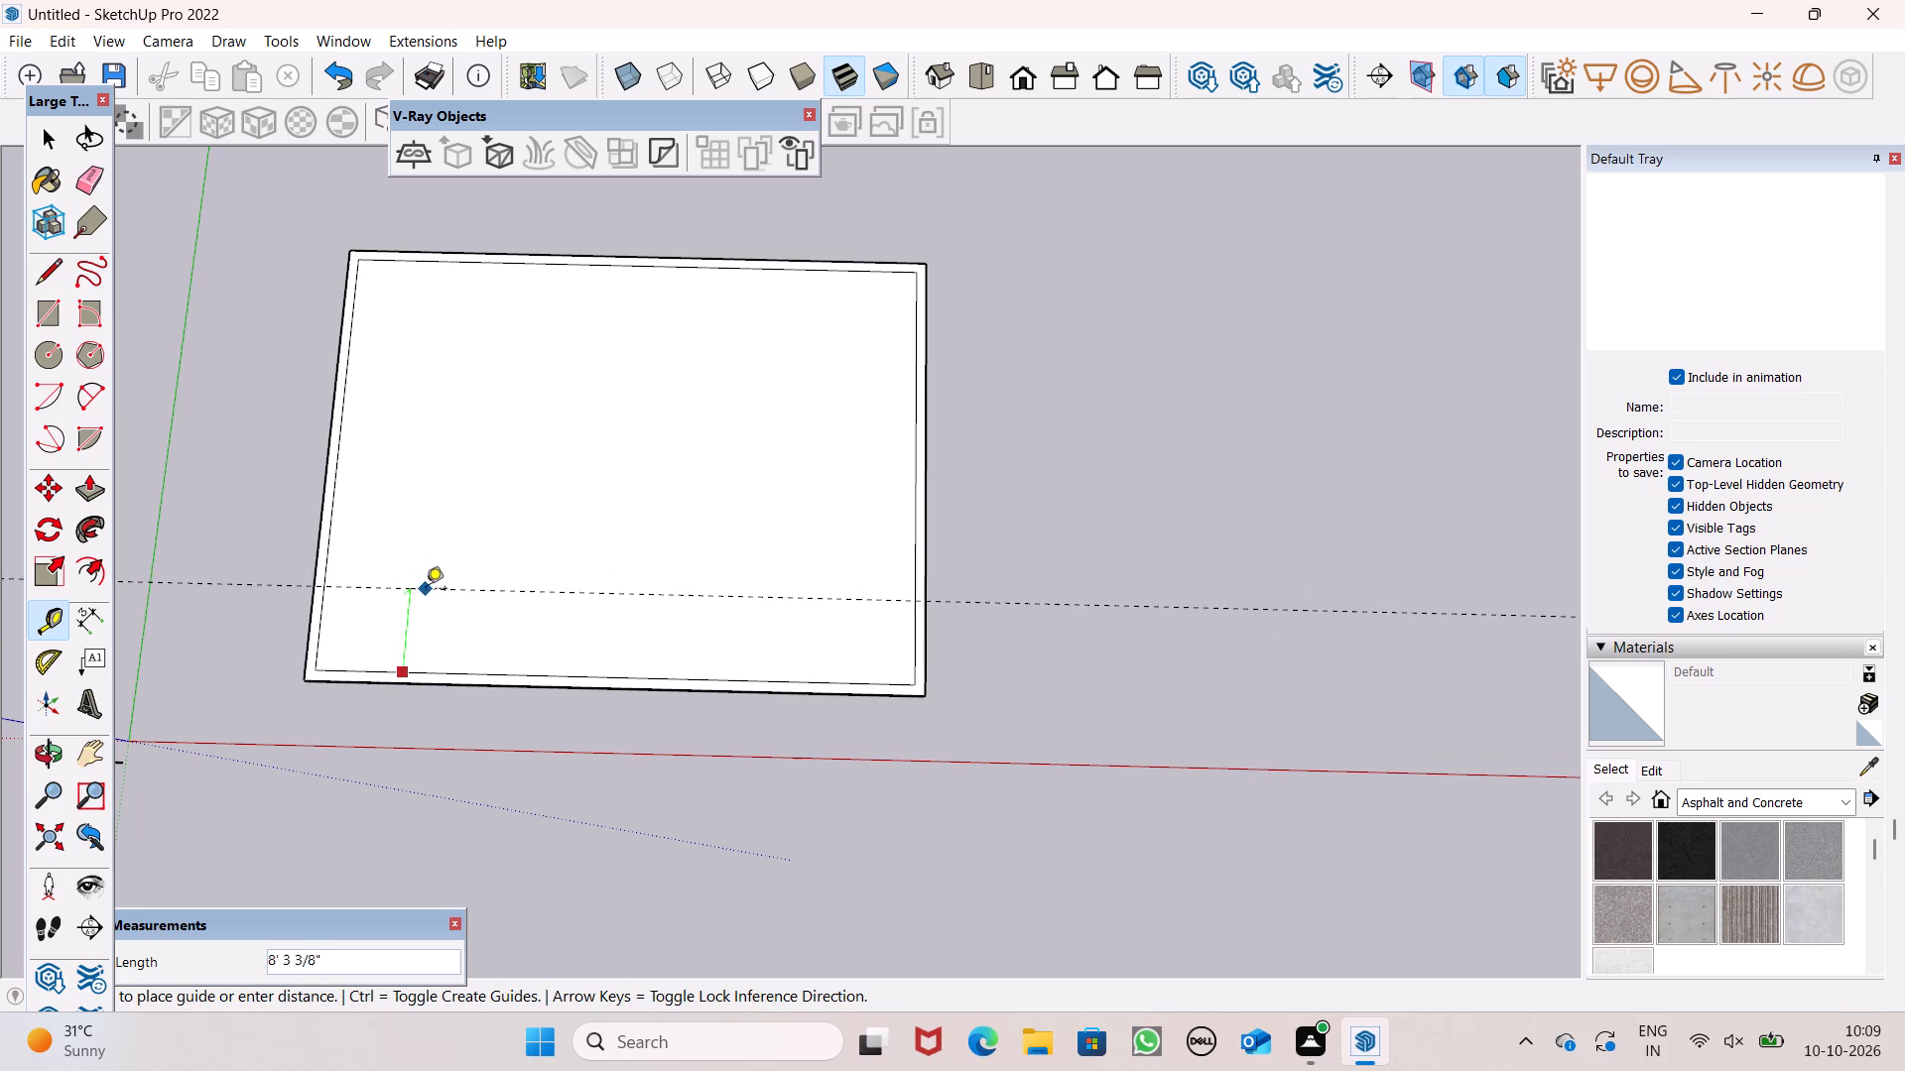
pyautogui.click(418, 603)
# Add a second guide parallel to the first, offset 9" farther from the red axis.
pyautogui.click(411, 605)
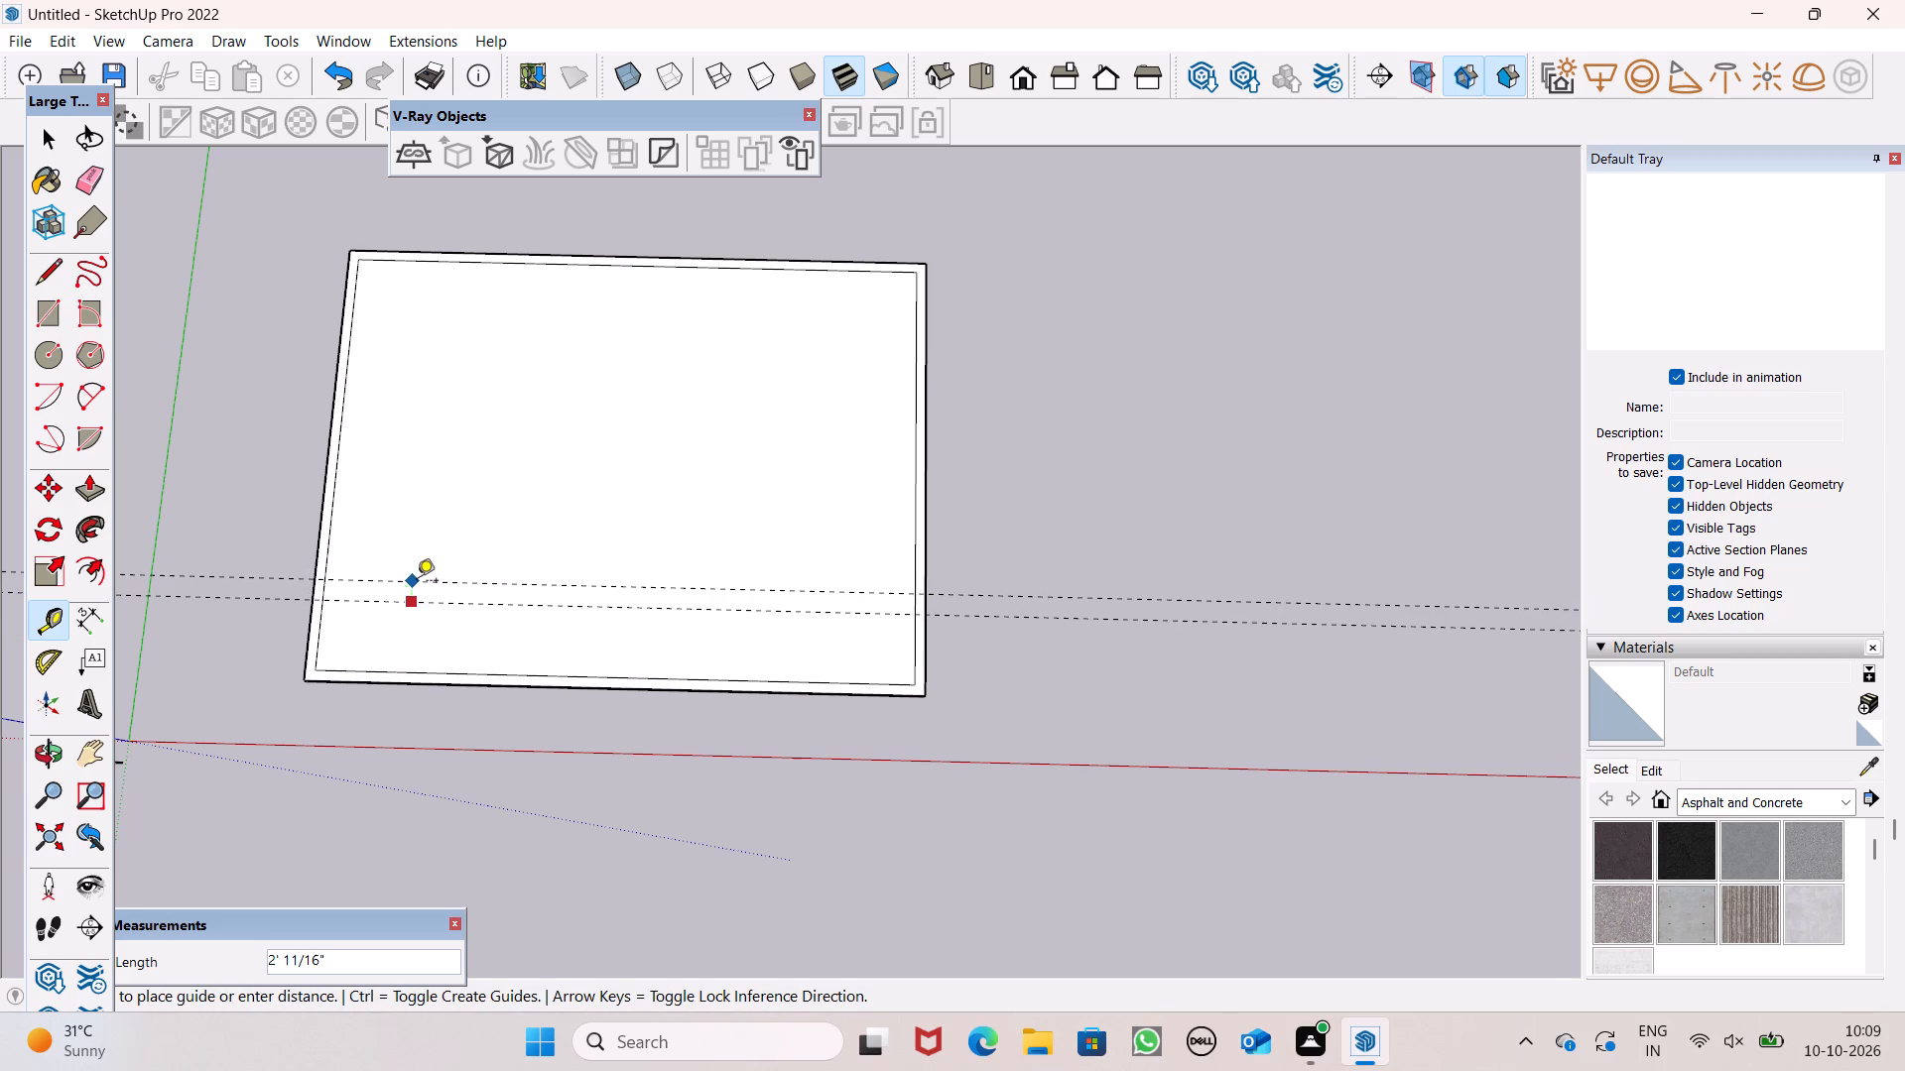
pyautogui.write('9"')
pyautogui.press('Return')
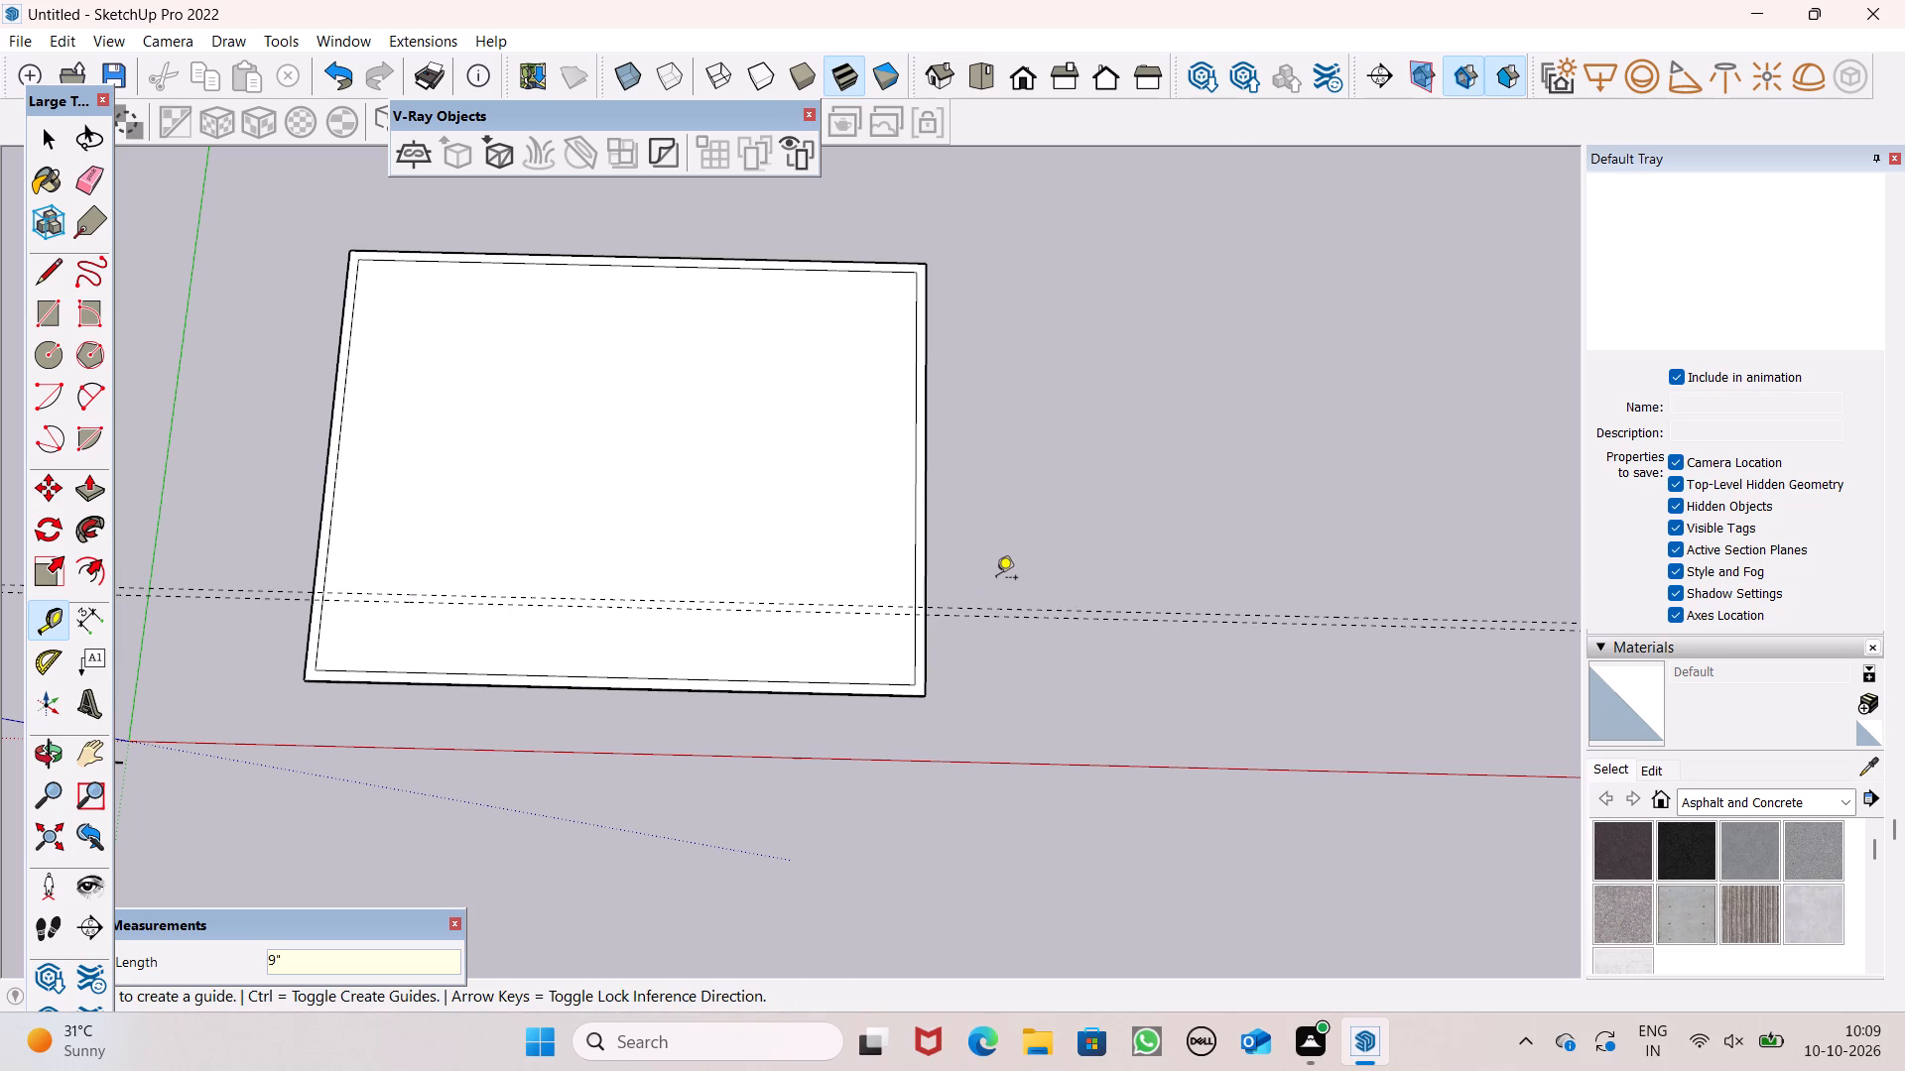
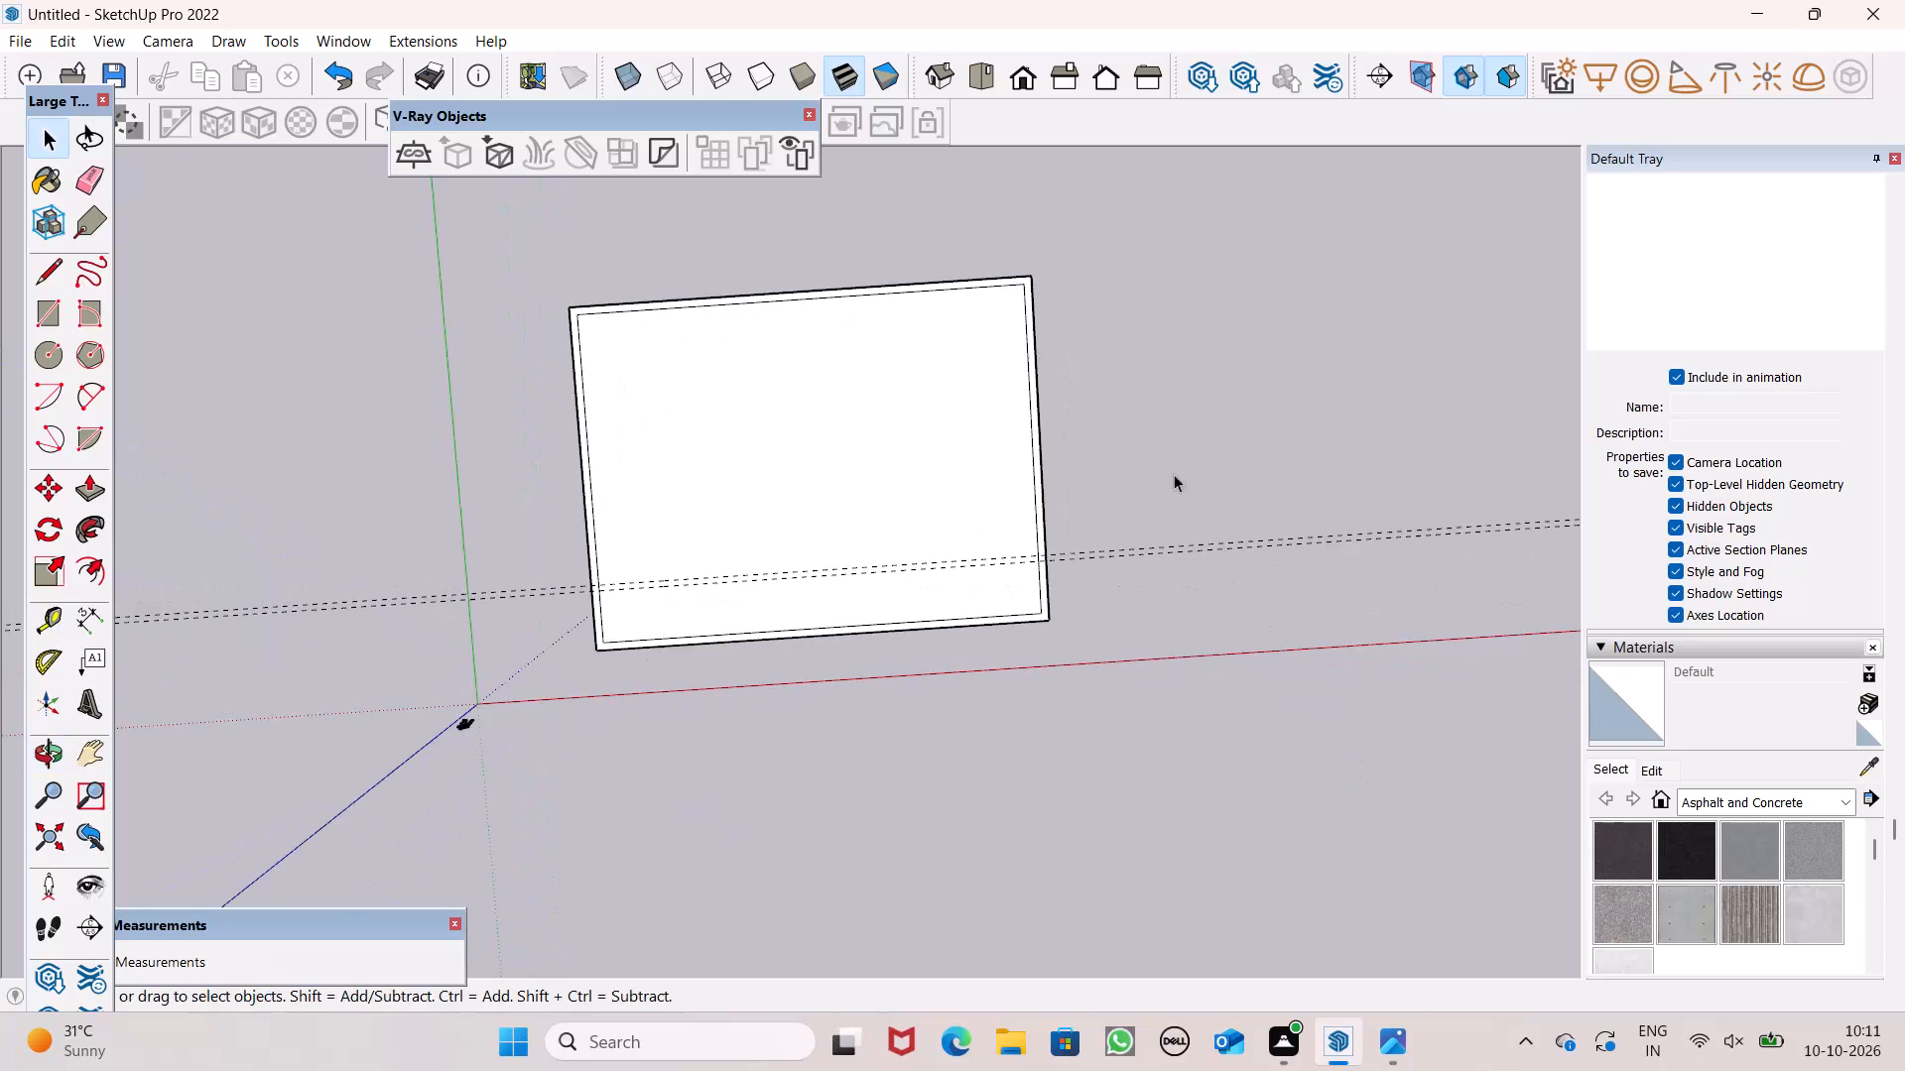
# Draw a 9" by 60' rectangle between the two guides across the full length of the slab's top face, viewed from the top.
pyautogui.scroll(7, 1150, 450)
pyautogui.scroll(-6, 534, 395)
pyautogui.moveTo(944, 592); pyautogui.dragTo(711, 381, button='middle')
pyautogui.scroll(1, 777, 502)
pyautogui.scroll(-6, 909, 308)
pyautogui.moveTo(1026, 609); pyautogui.dragTo(583, 531, button='middle')
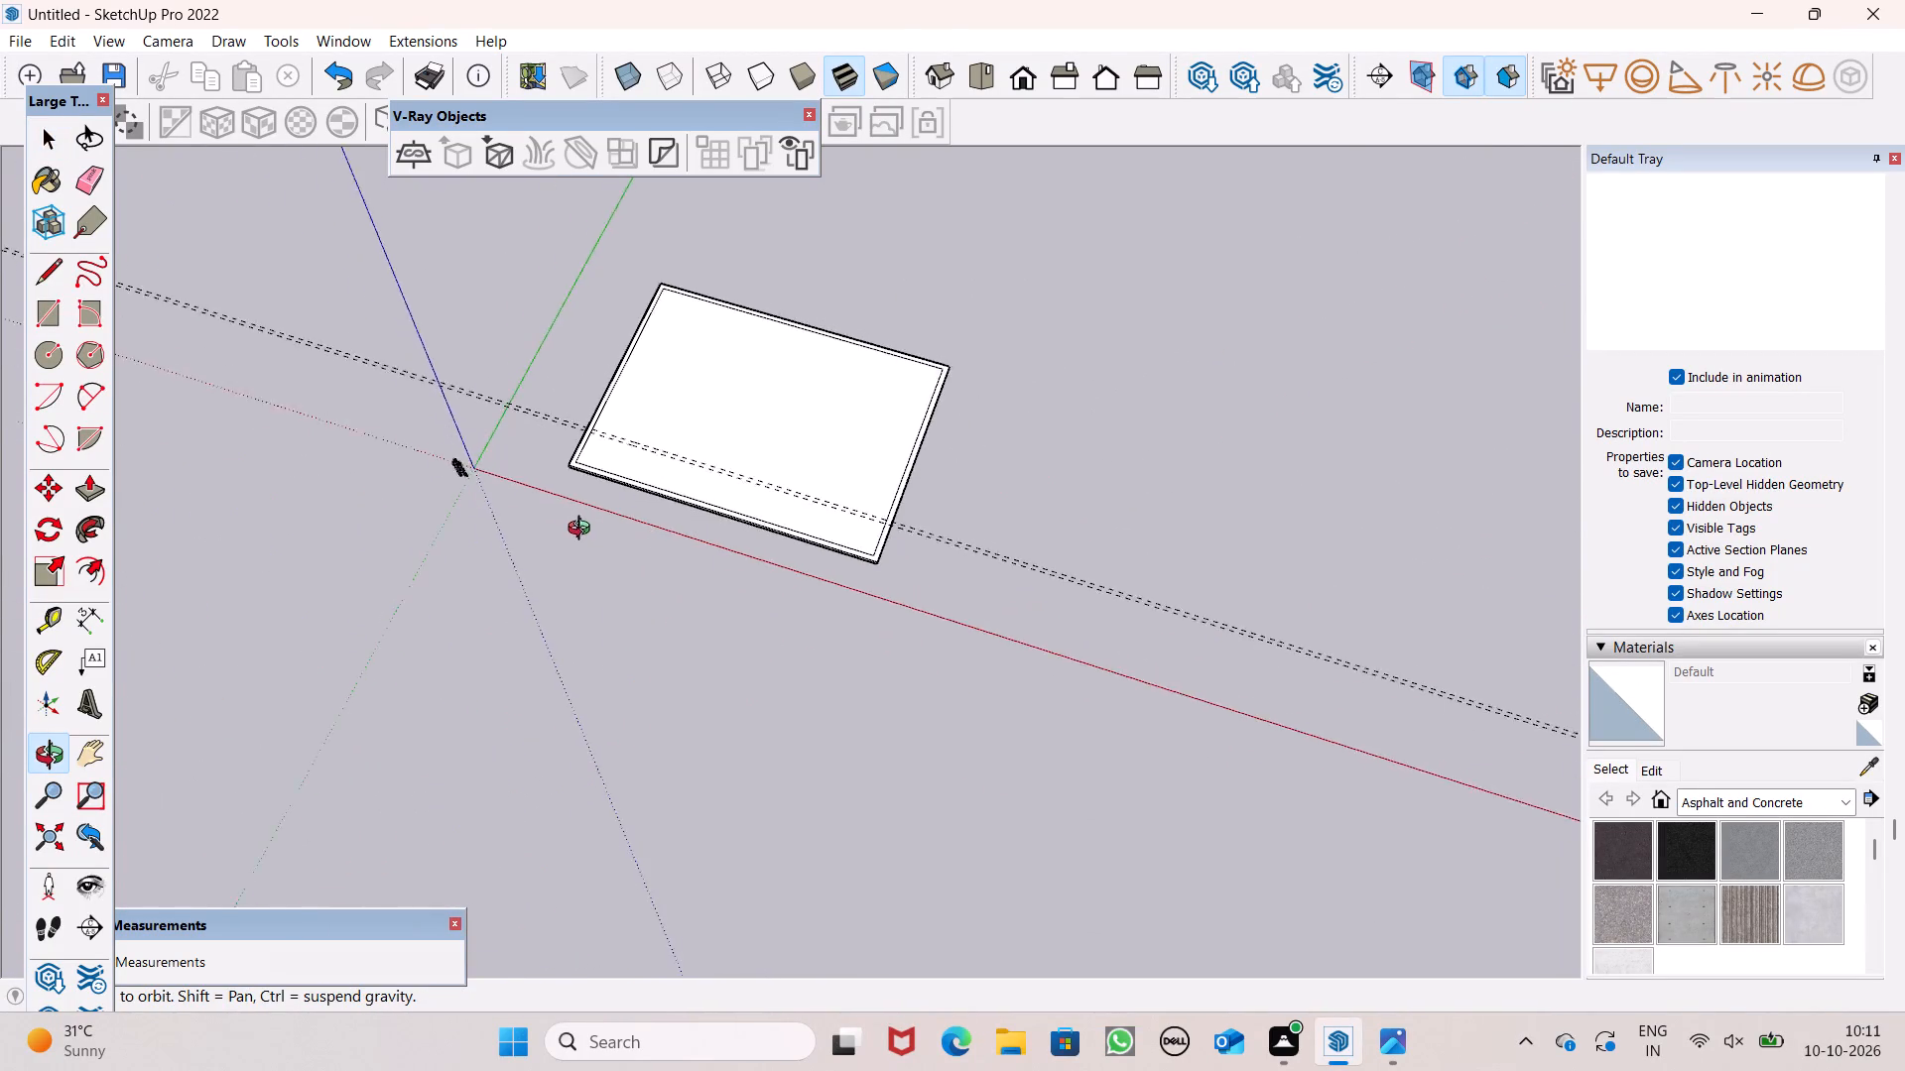
pyautogui.moveTo(583, 531); pyautogui.dragTo(737, 550, button='middle')
pyautogui.click(985, 75)
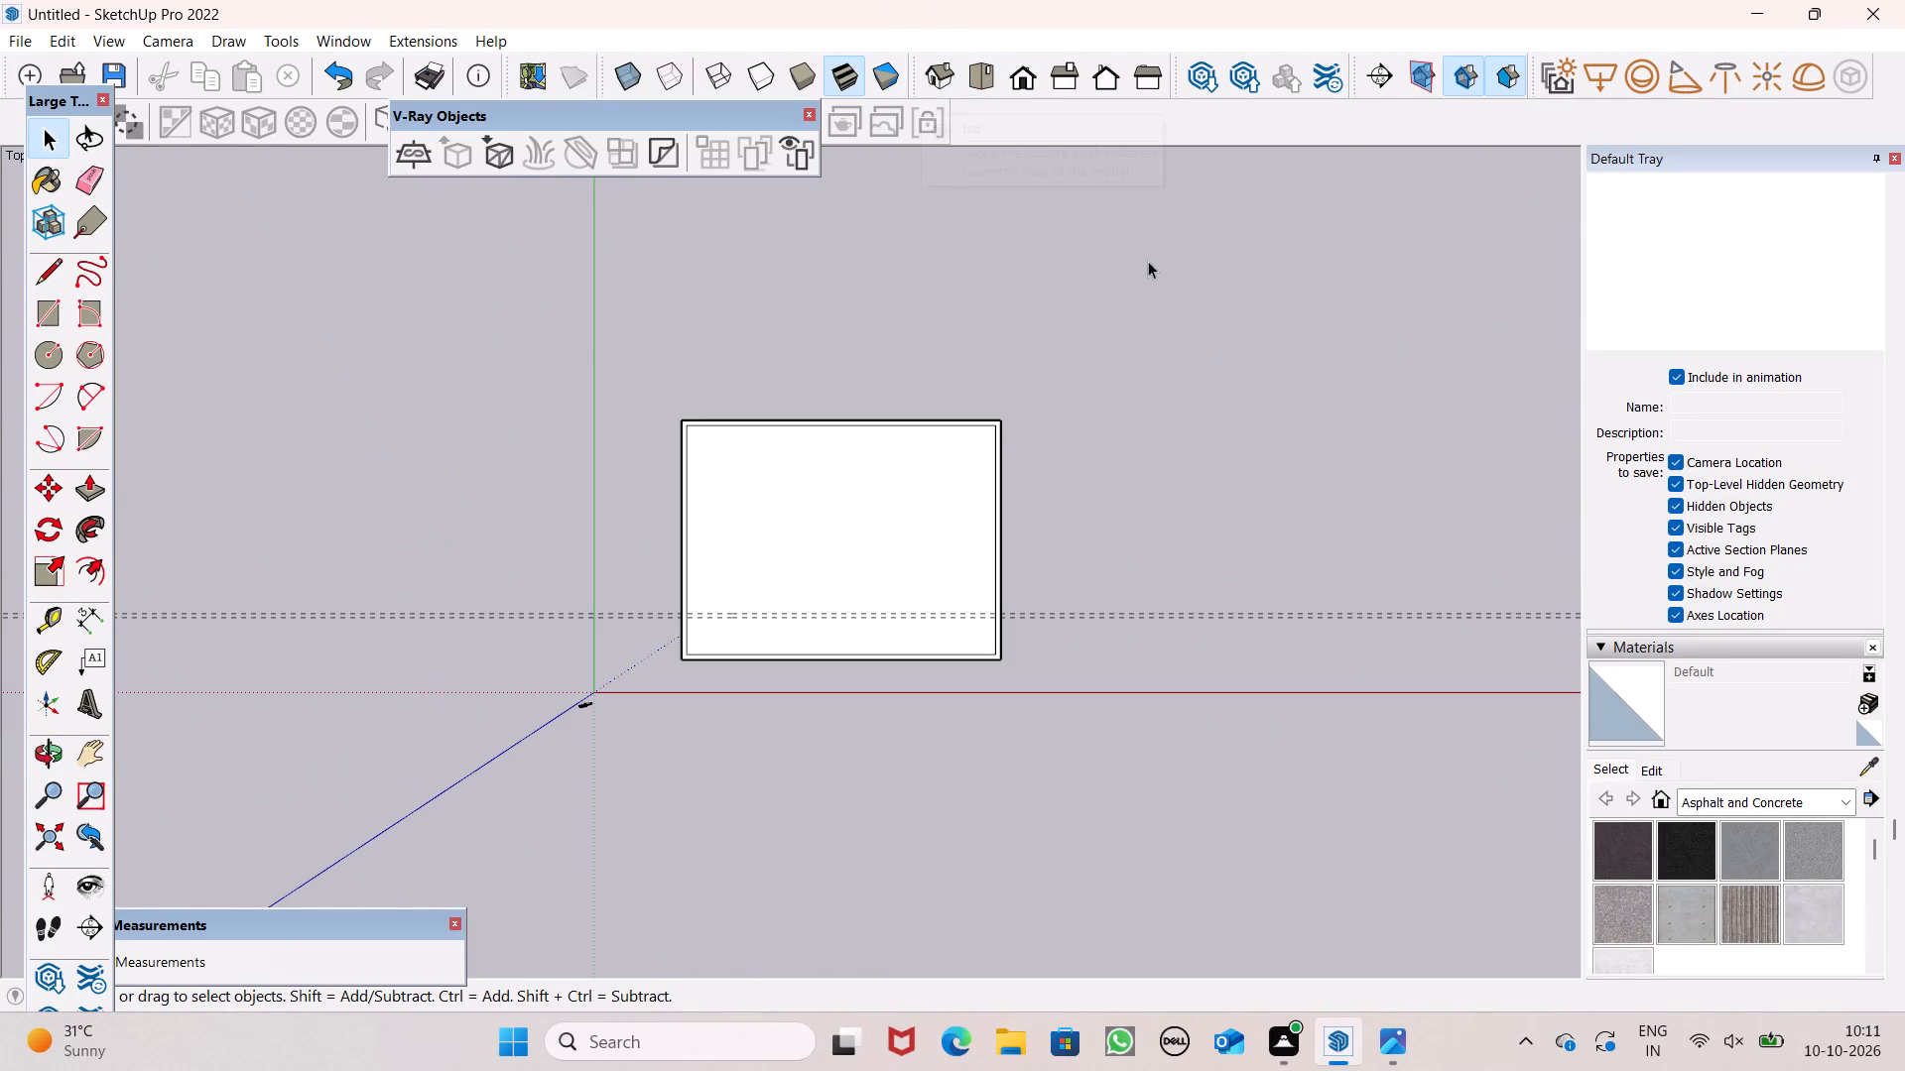
pyautogui.scroll(4, 887, 703)
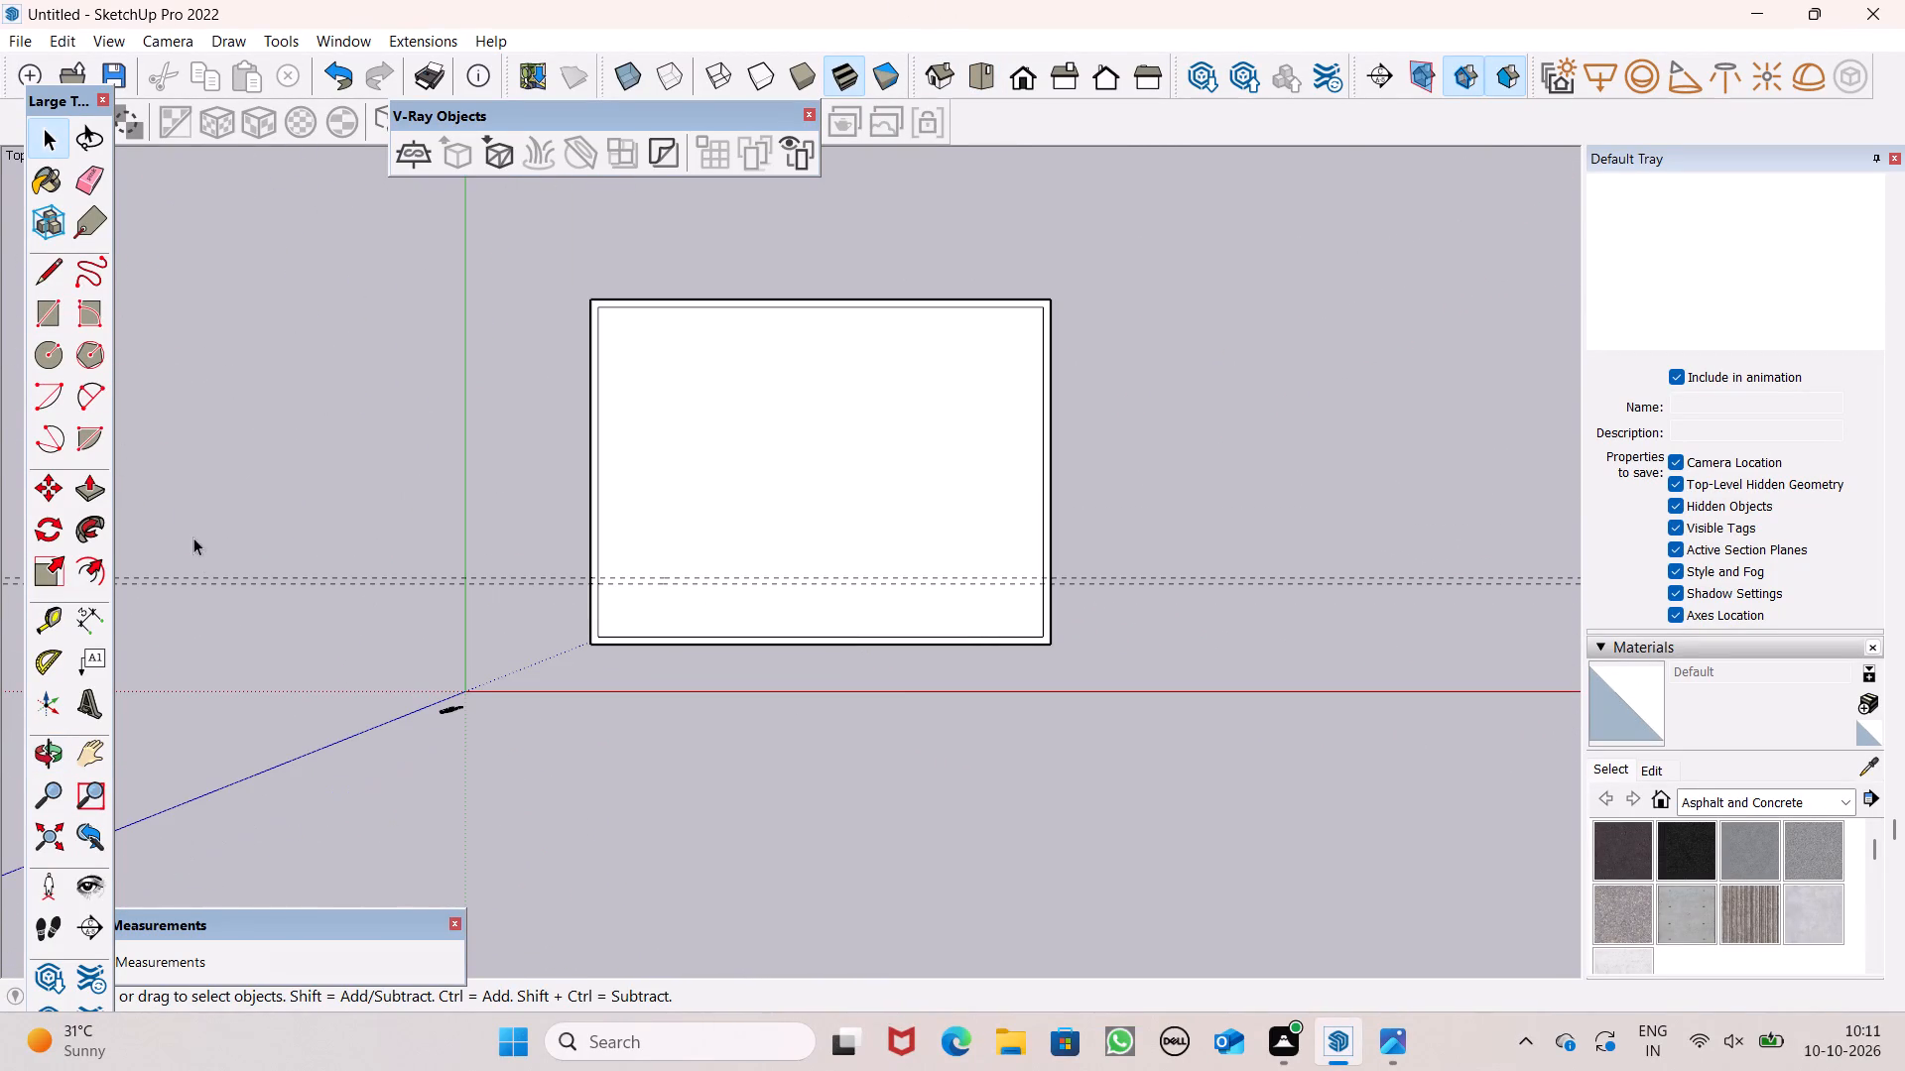
pyautogui.click(53, 297)
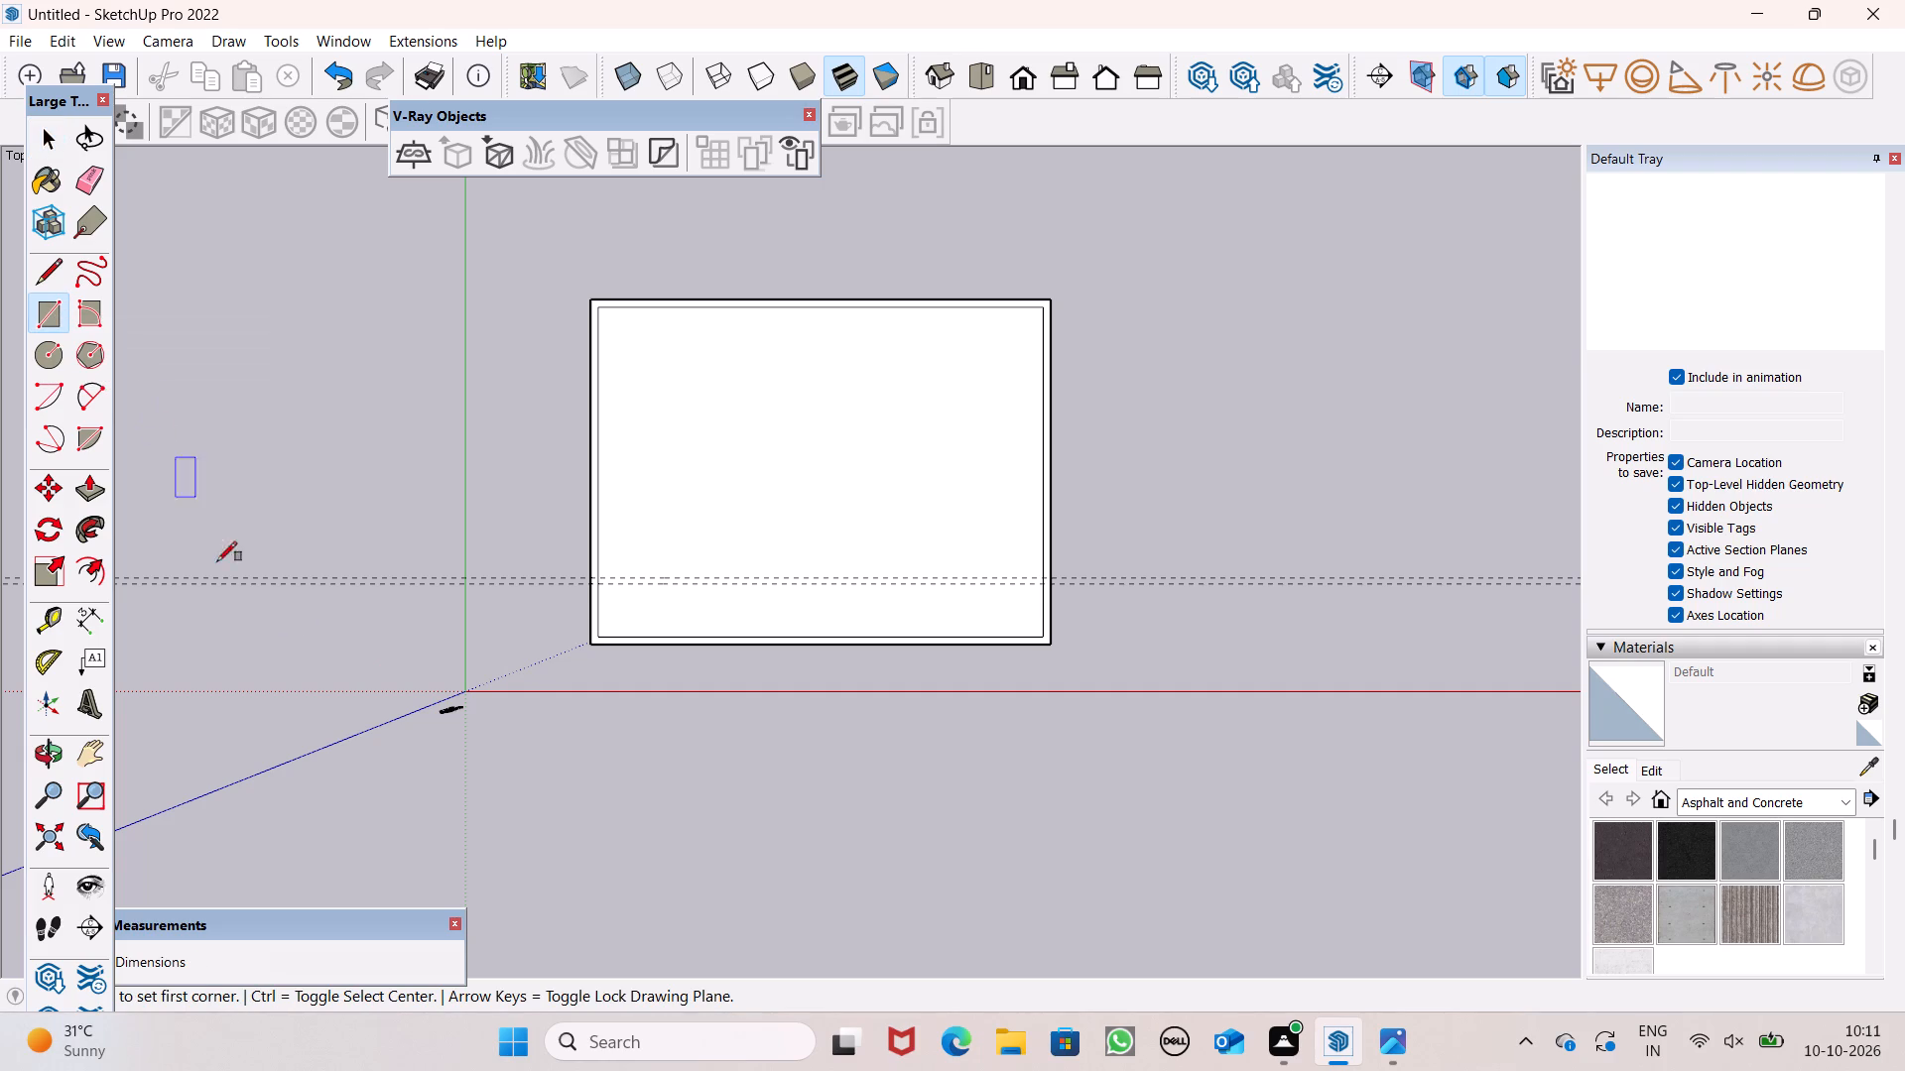
pyautogui.scroll(7, 1024, 577)
pyautogui.scroll(6, 173, 588)
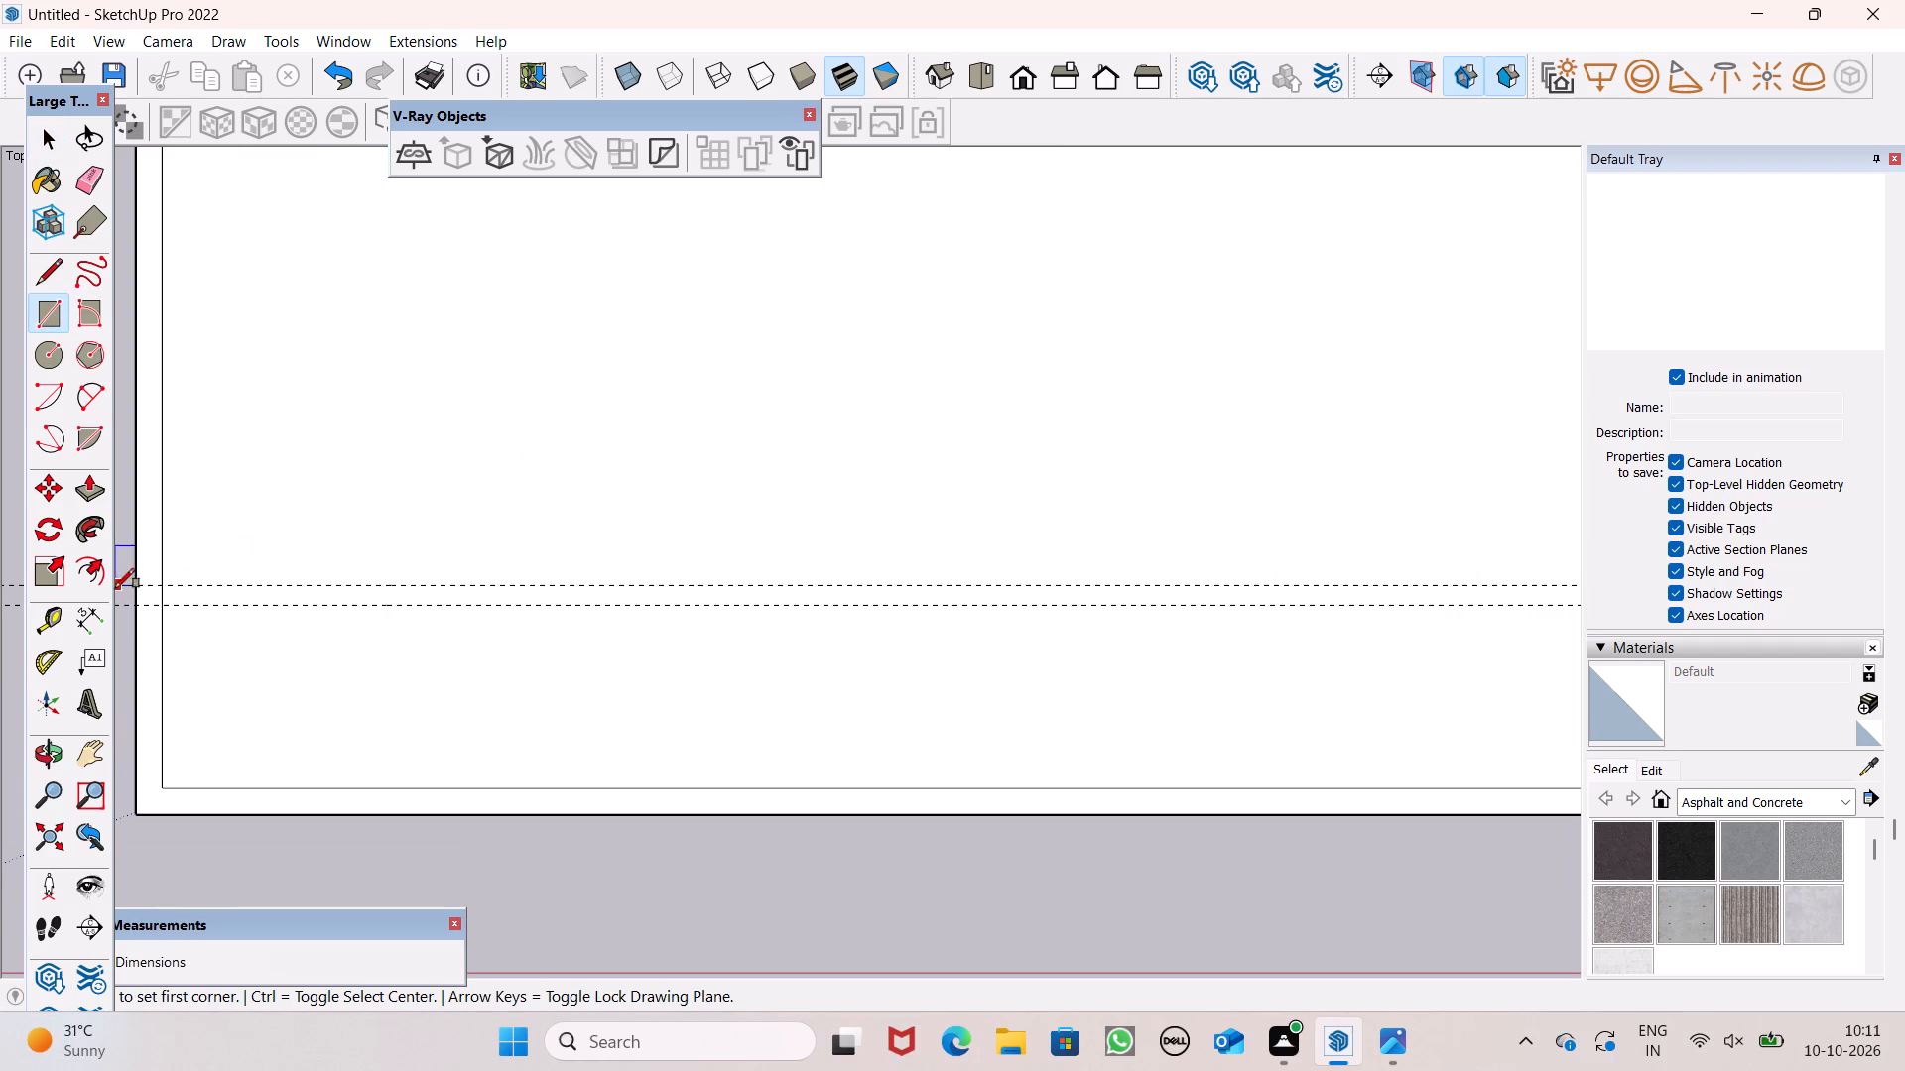
pyautogui.click(132, 580)
pyautogui.scroll(-2, 298, 617)
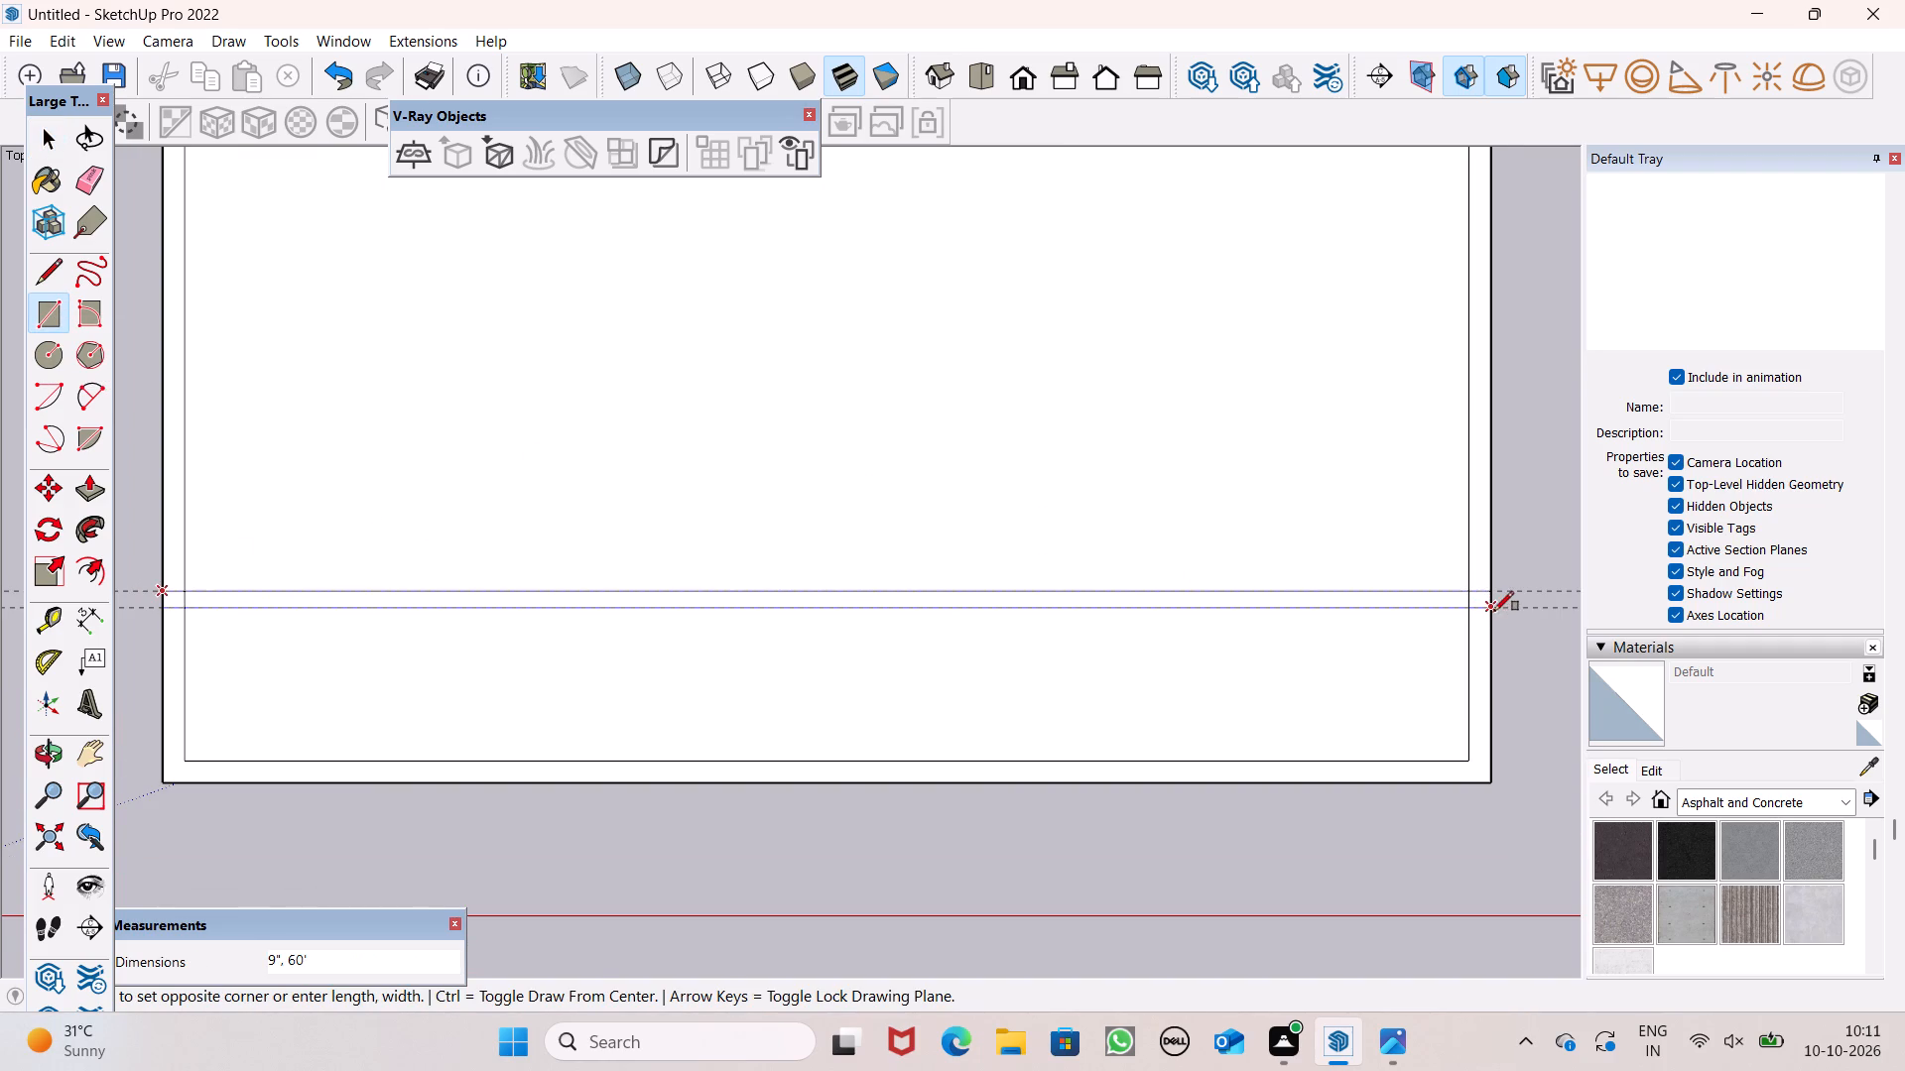
pyautogui.moveTo(1494, 611); pyautogui.dragTo(1472, 610)
pyautogui.press('space')
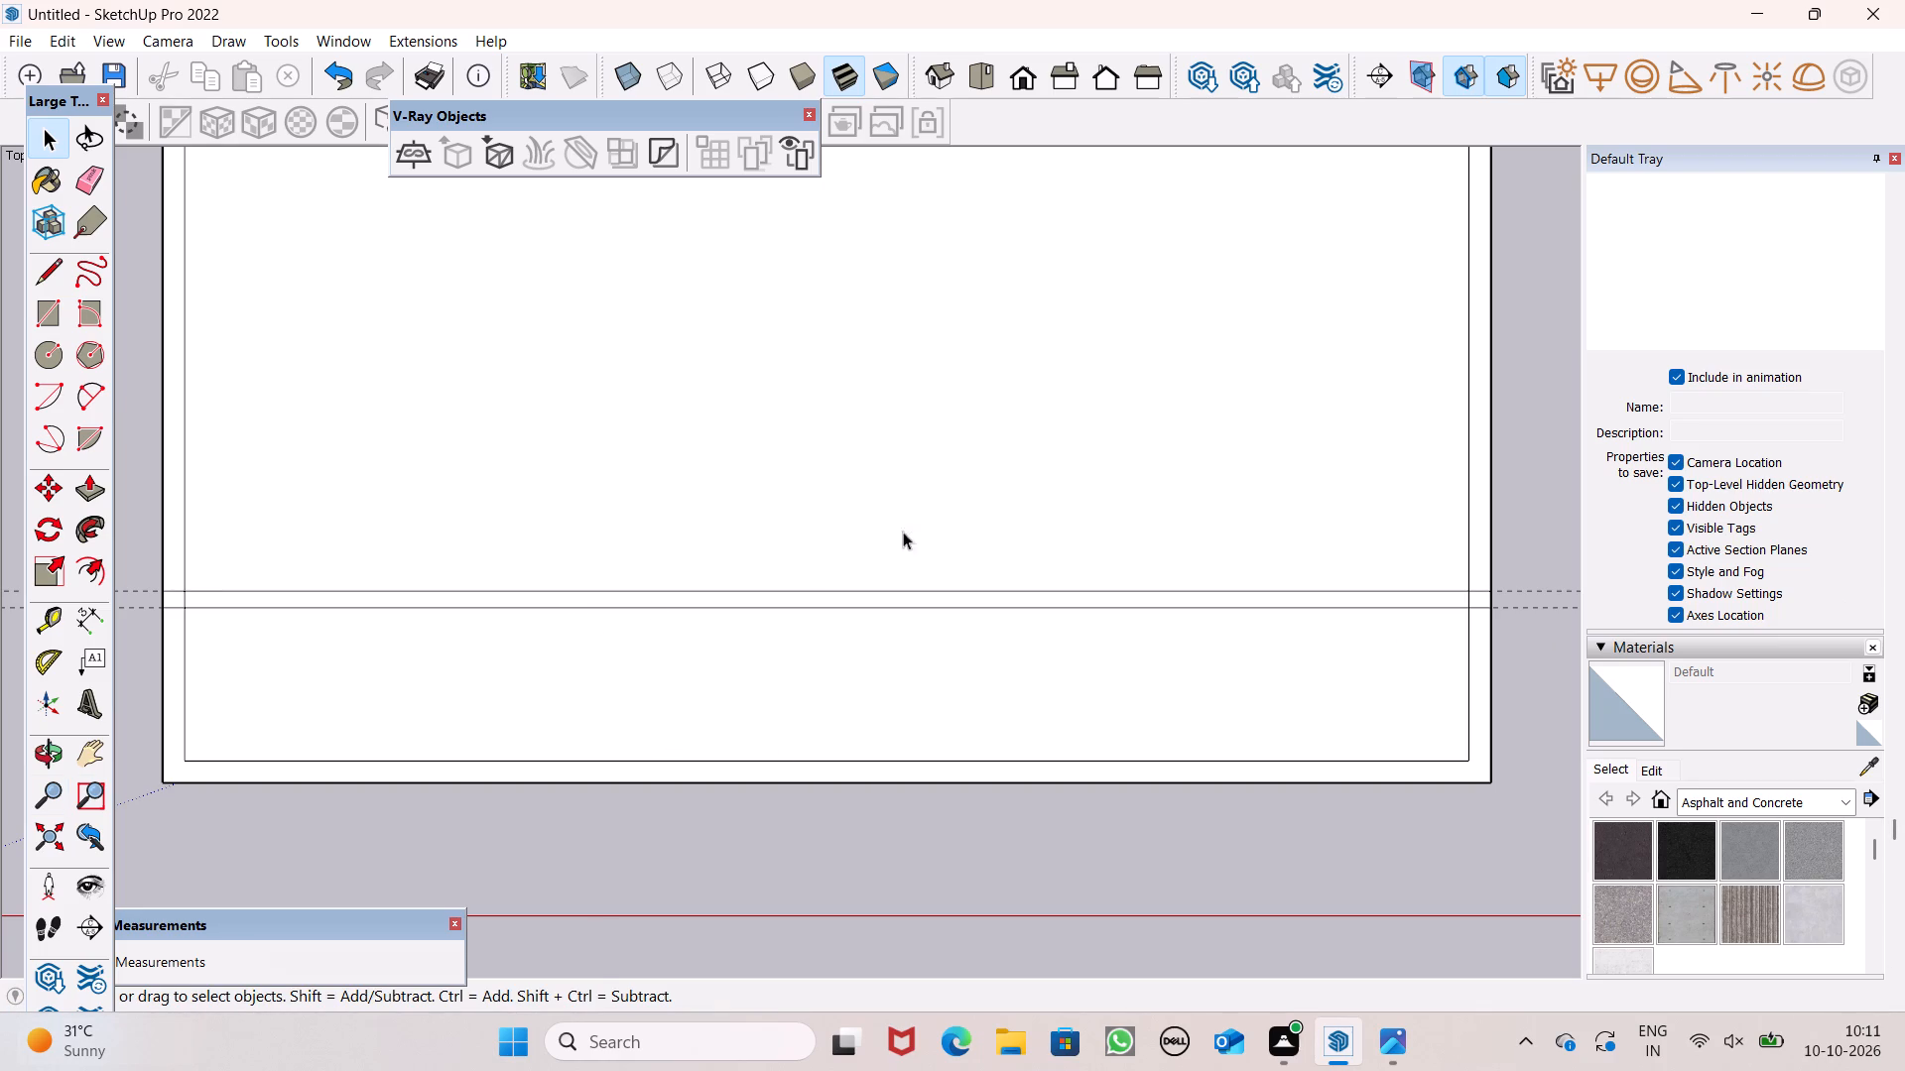
# Push/Pull the U-shaped 1' border on the far side of the strip from the red axis up 10' to form walls.
pyautogui.scroll(-7, 804, 563)
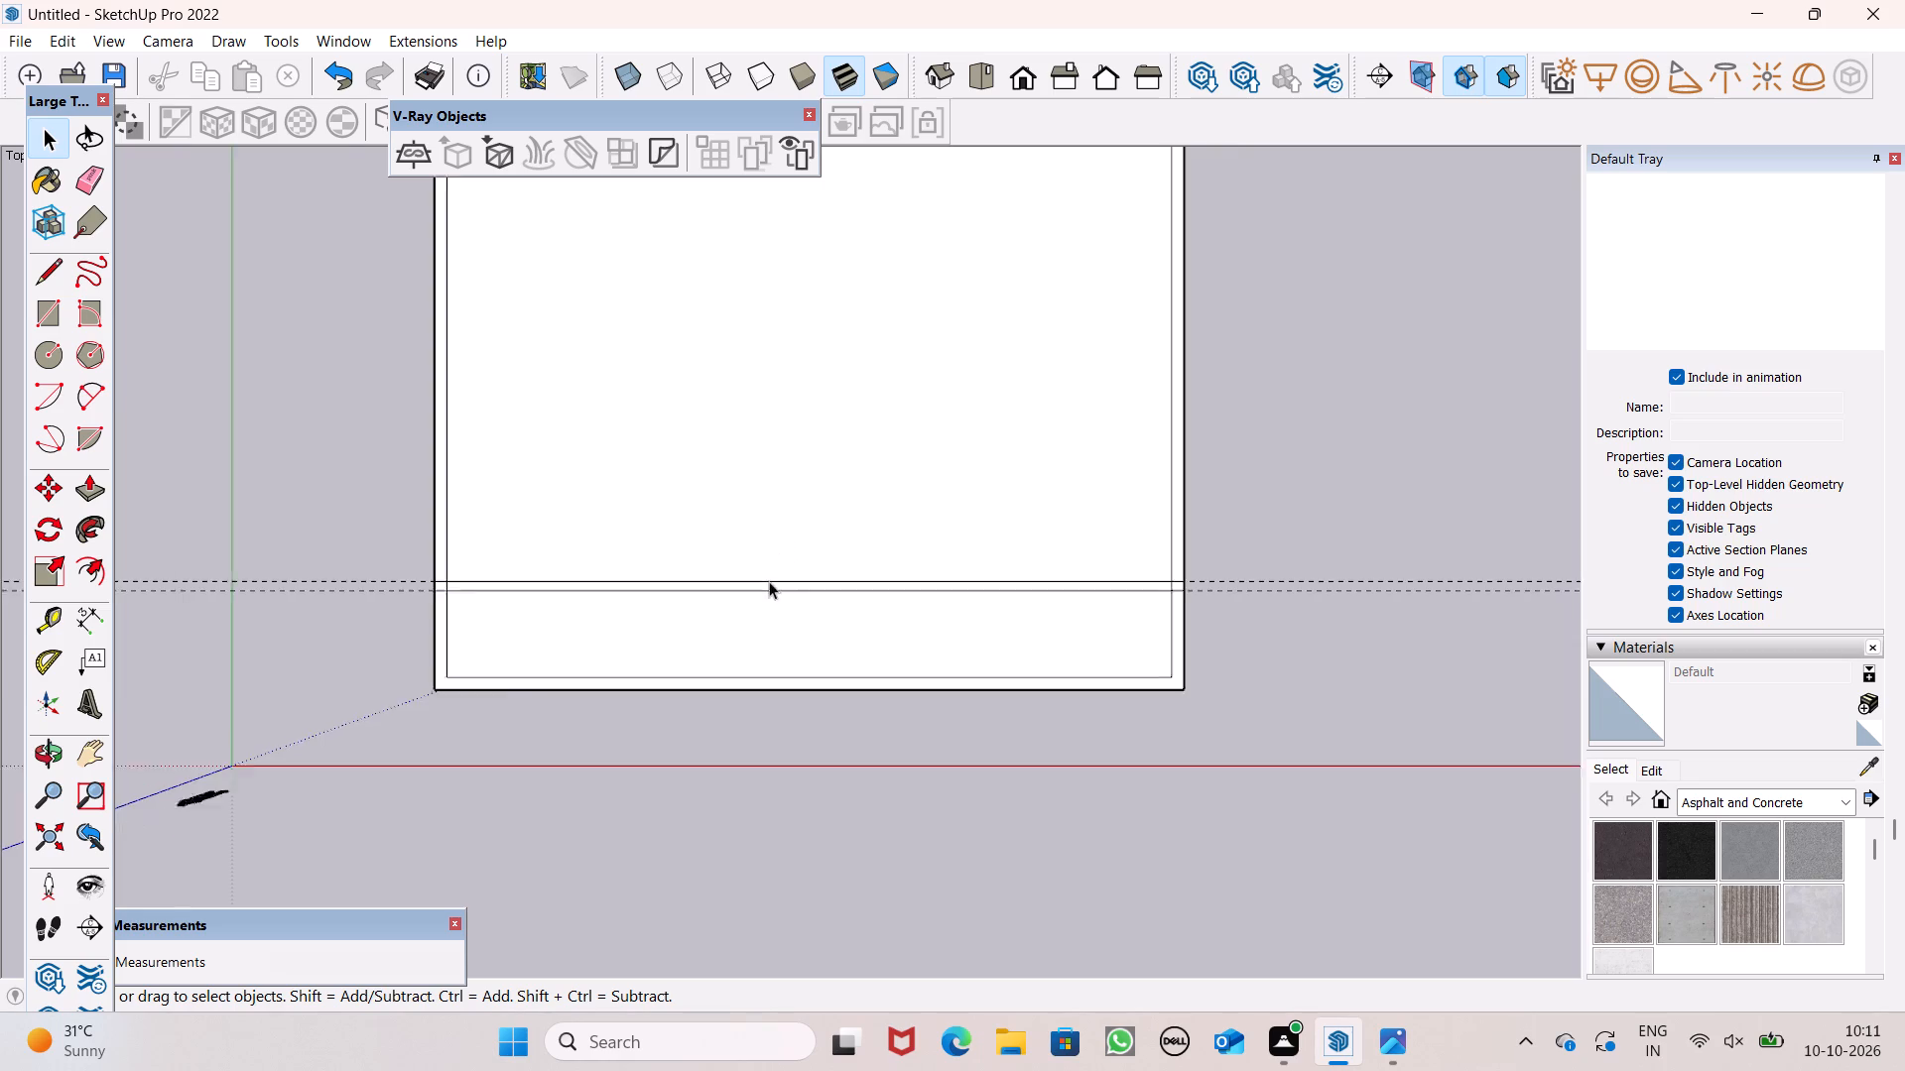
pyautogui.scroll(-4, 769, 581)
pyautogui.scroll(4, 1016, 336)
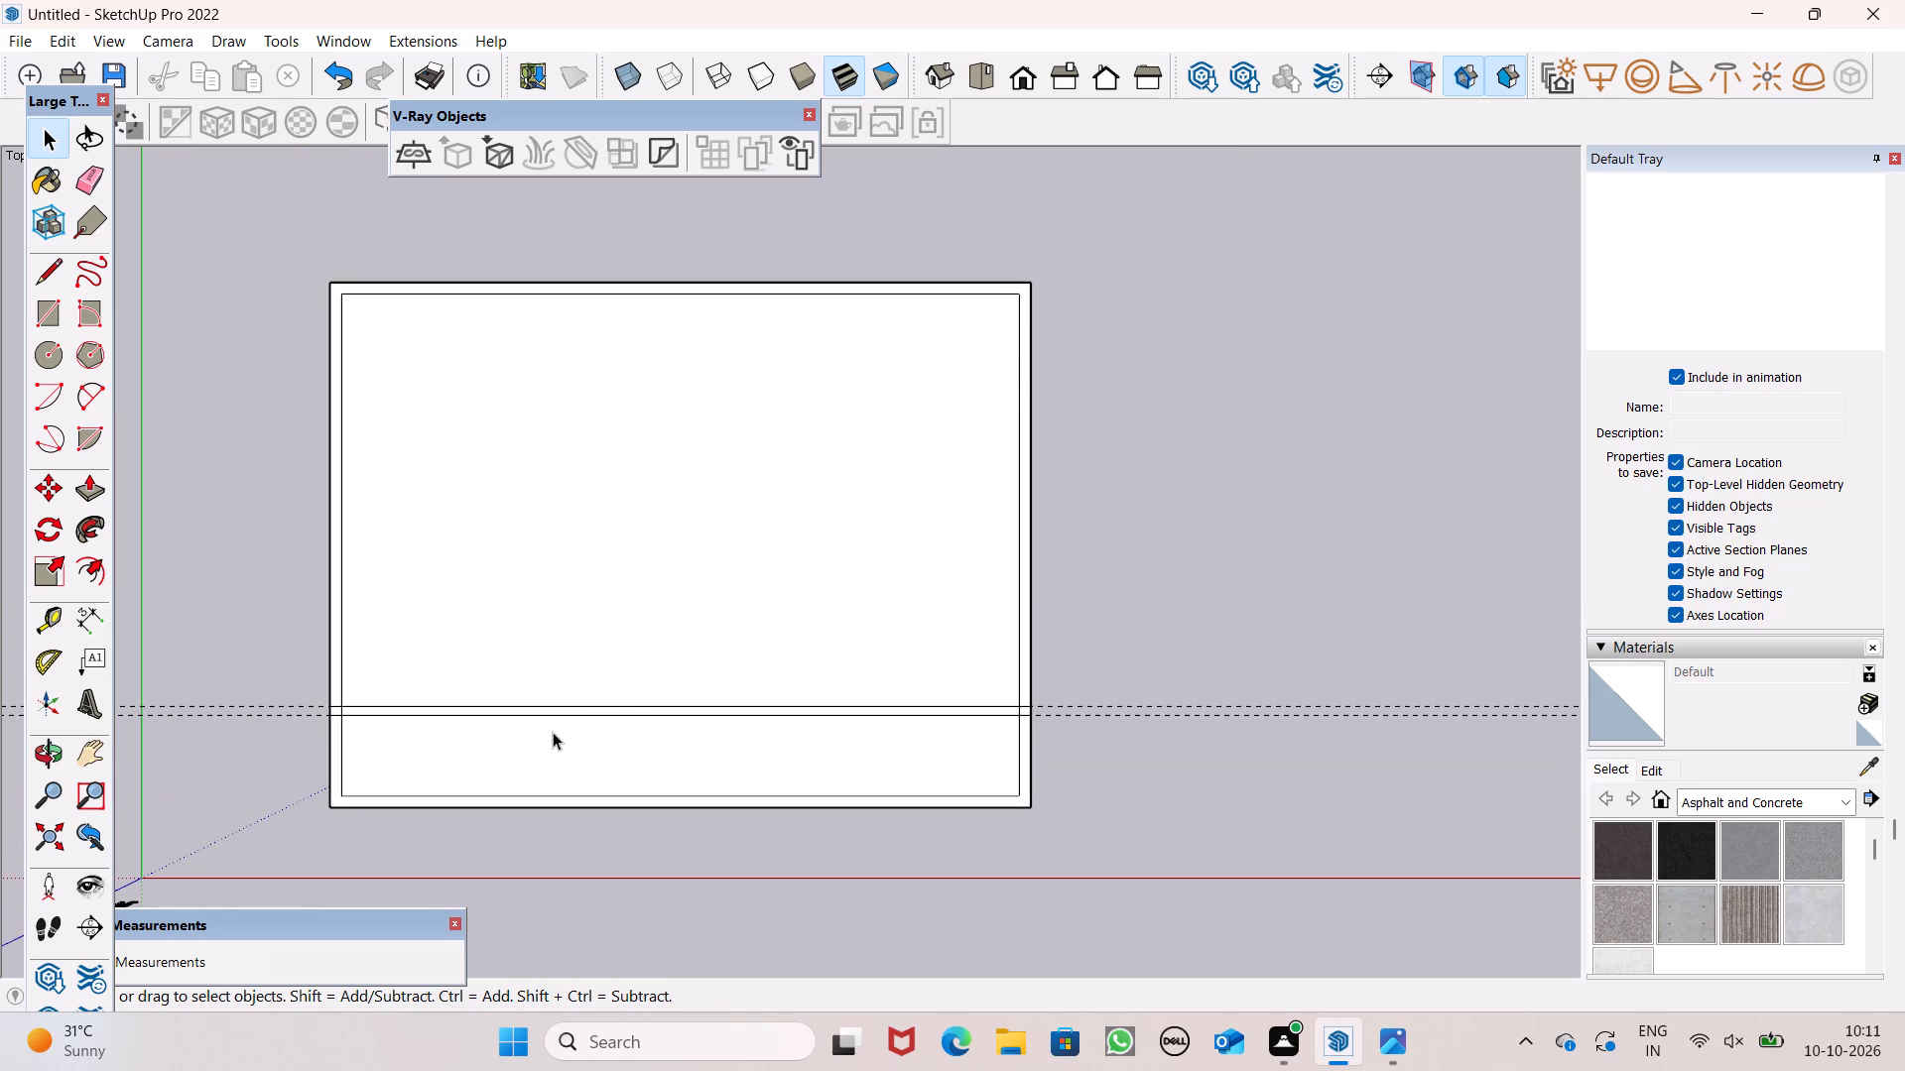
pyautogui.scroll(1, 553, 728)
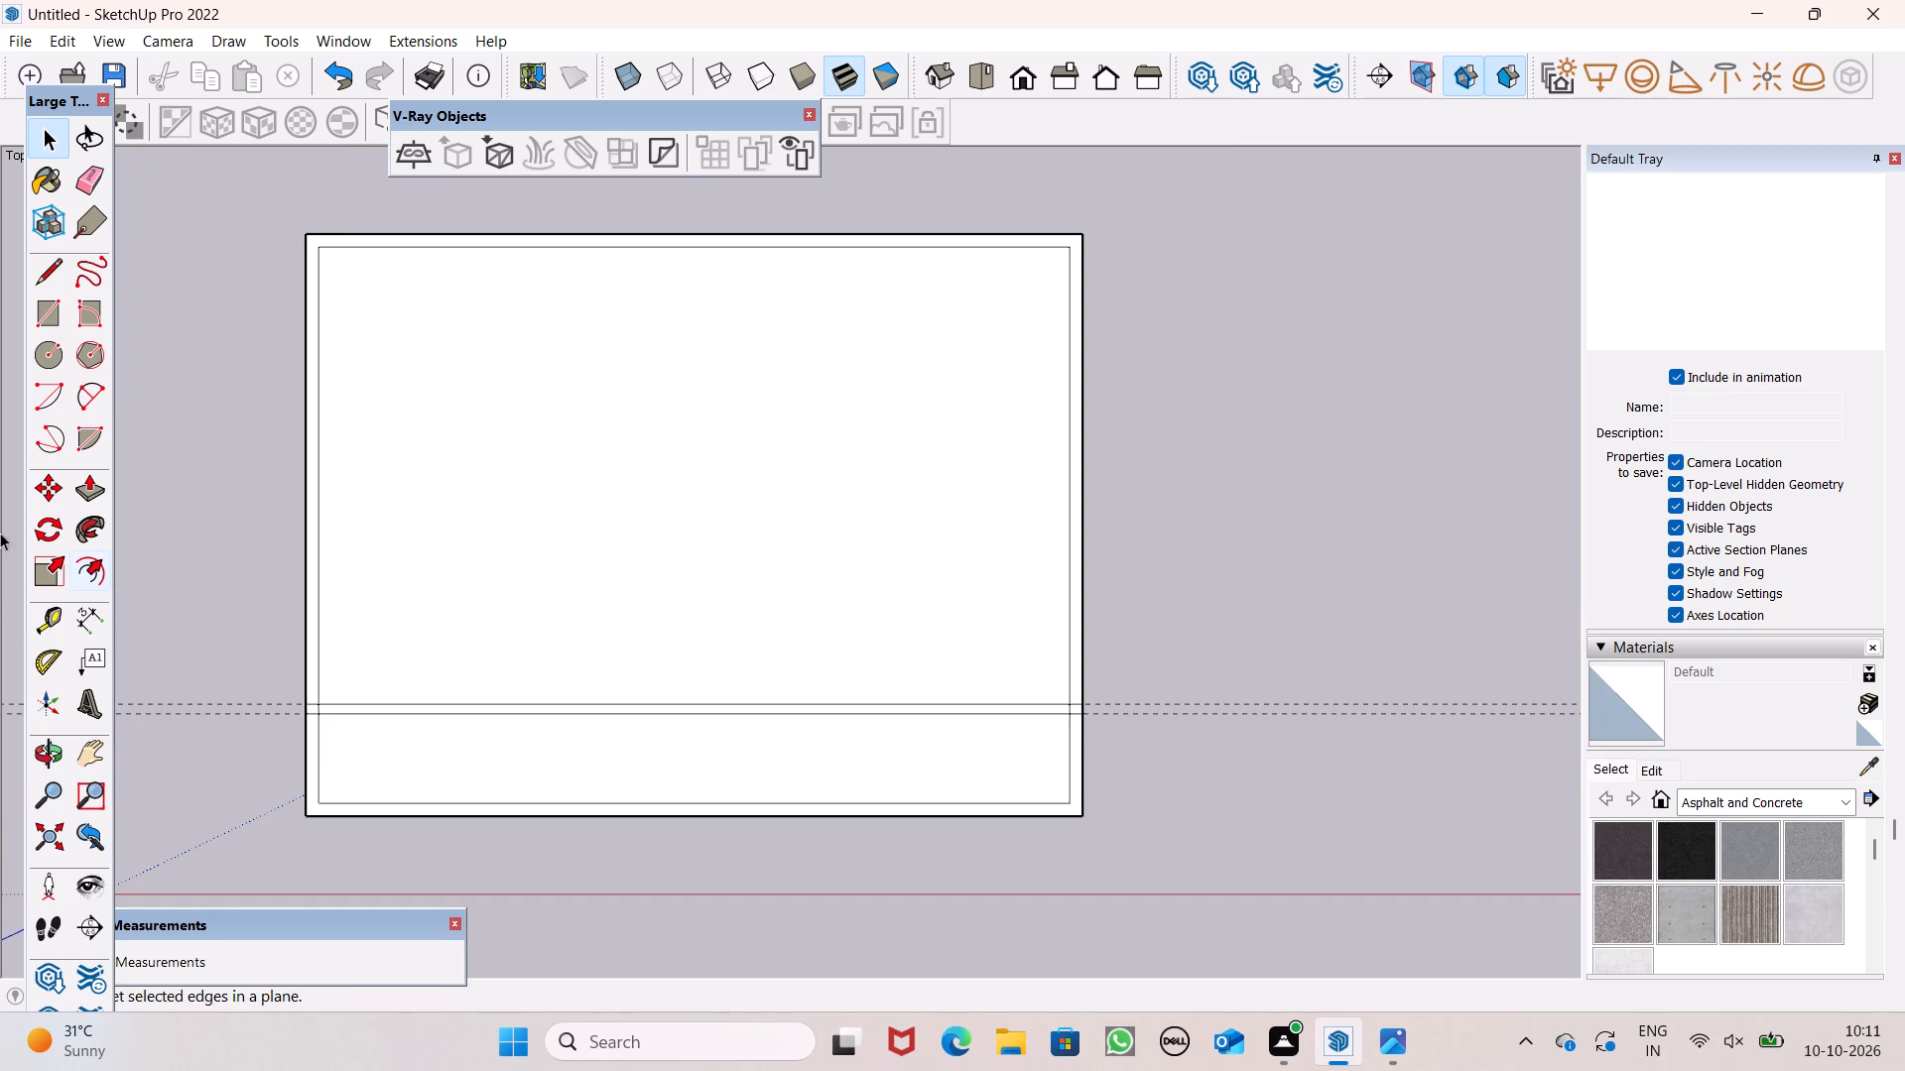
pyautogui.click(103, 489)
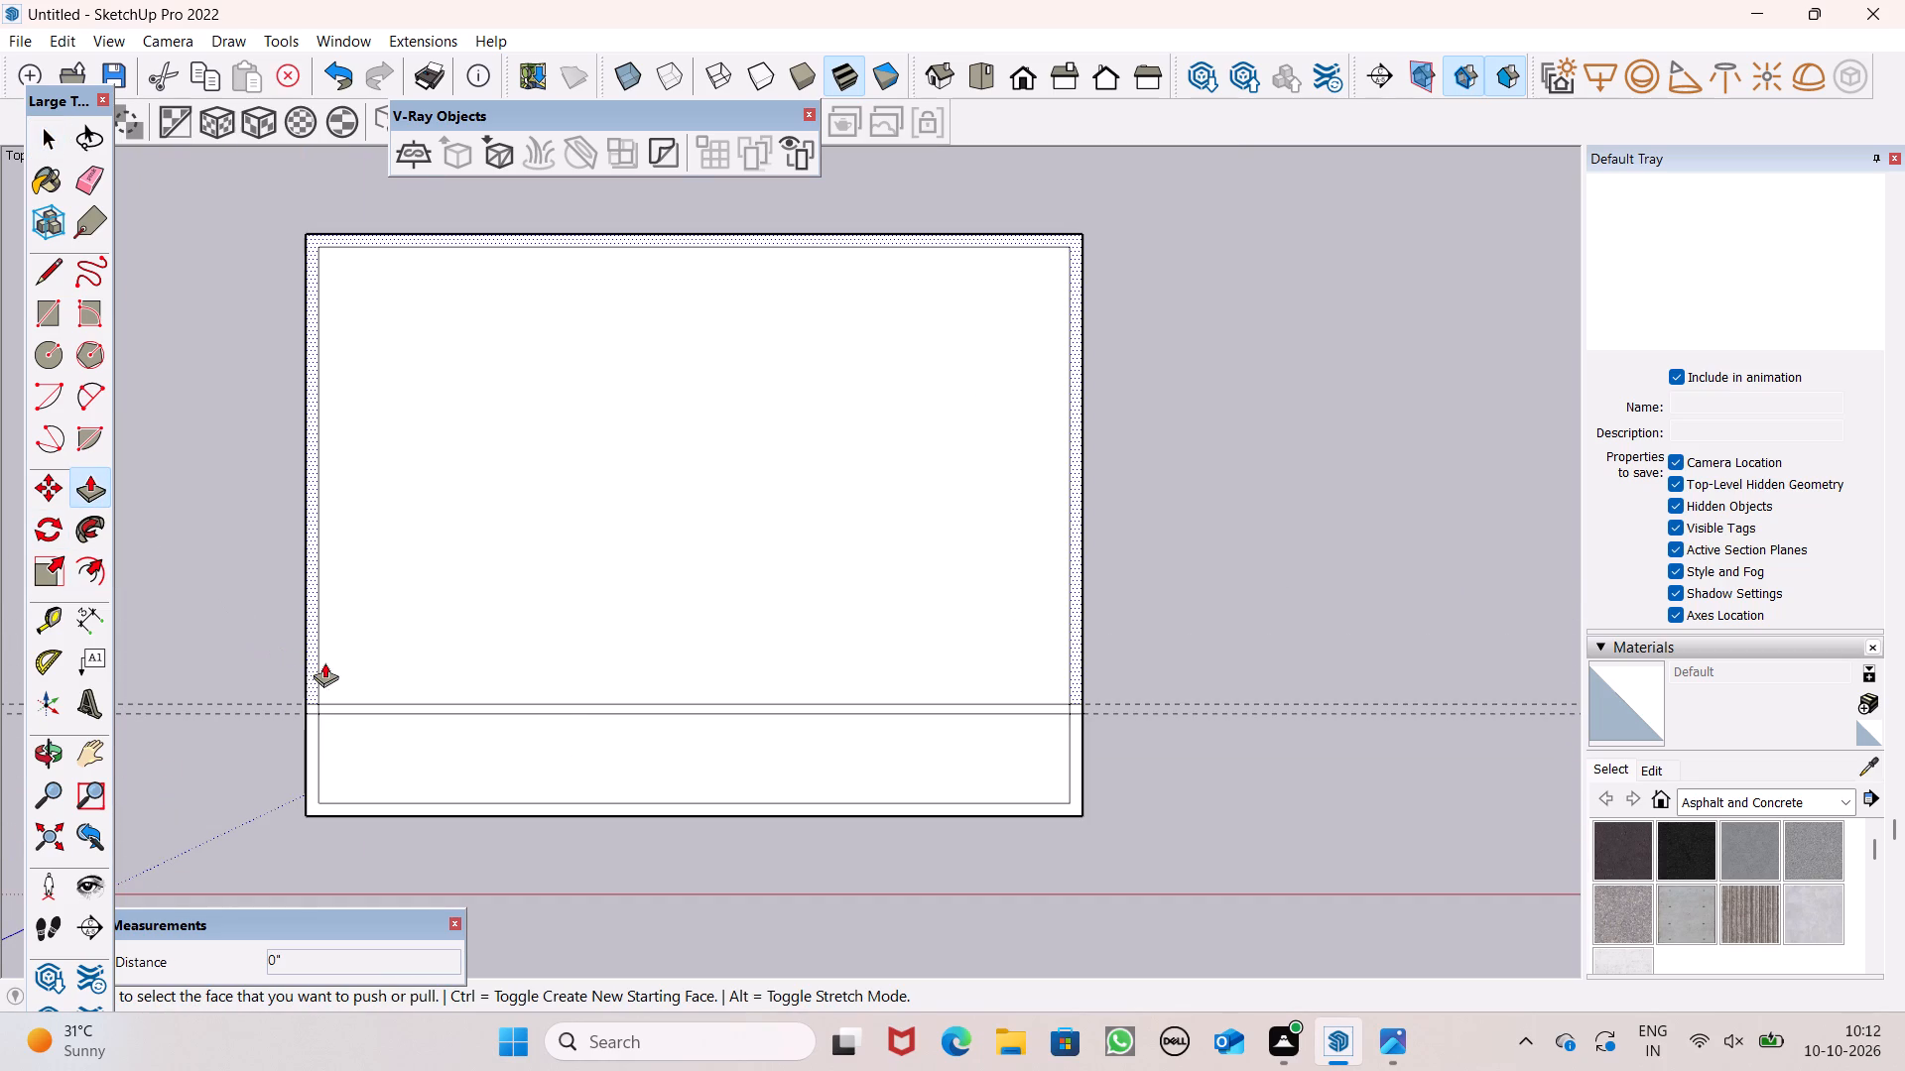
pyautogui.moveTo(308, 664); pyautogui.dragTo(258, 616)
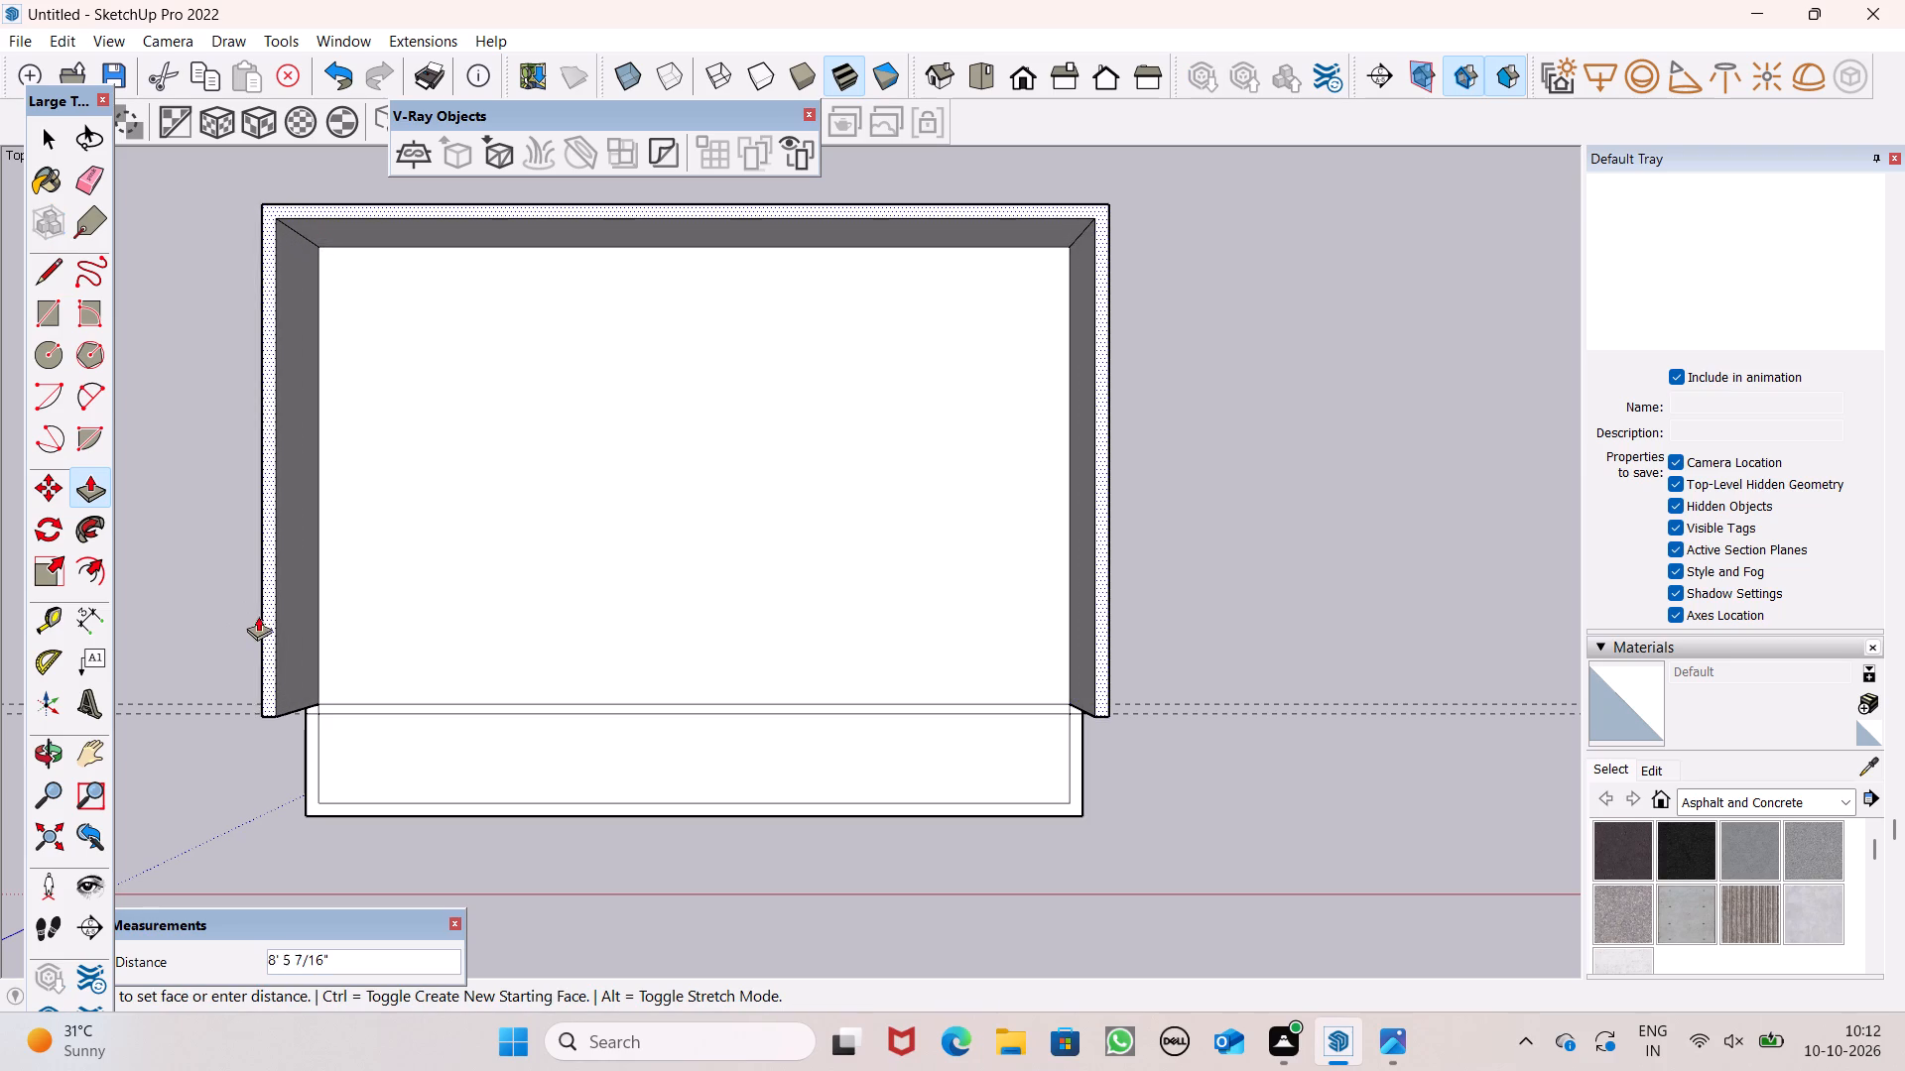
pyautogui.moveTo(258, 616); pyautogui.dragTo(252, 613)
pyautogui.click(249, 609)
pyautogui.press('1')
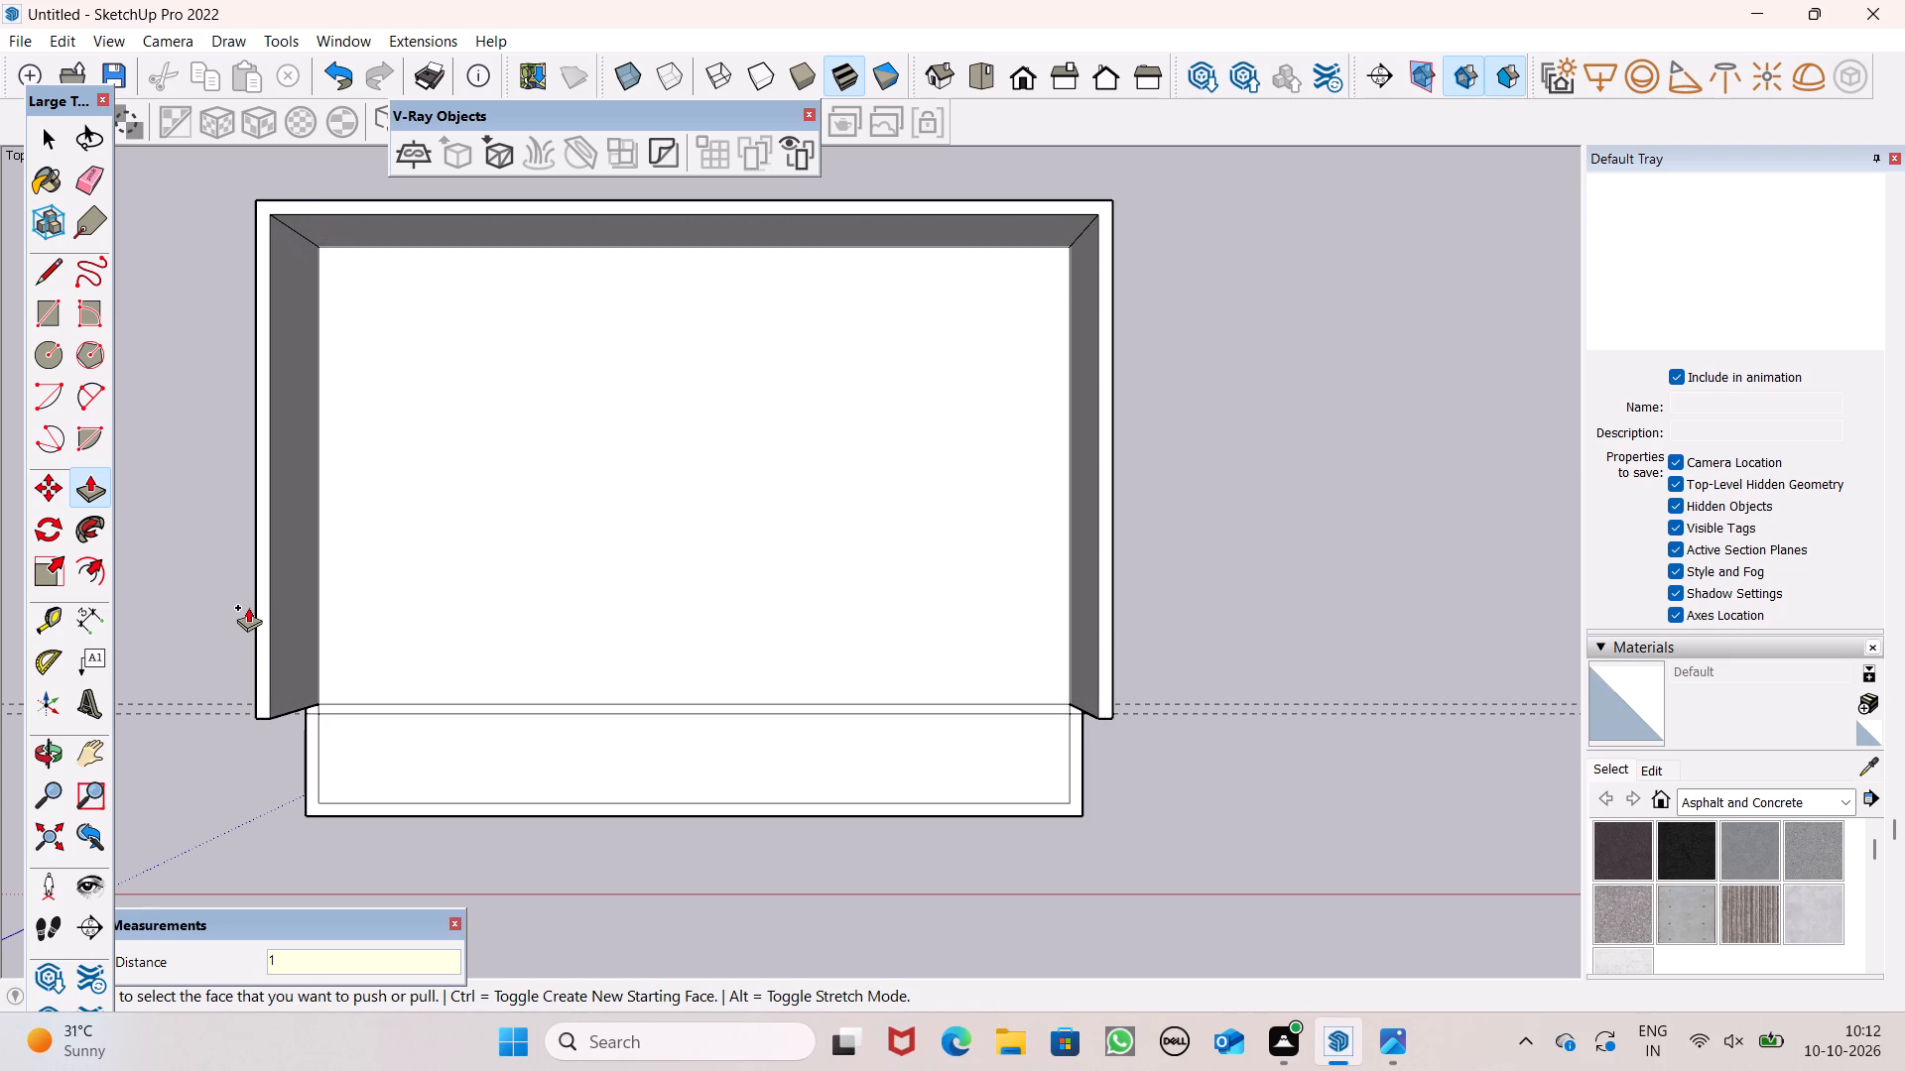
pyautogui.write("0'")
pyautogui.press('Return')
# Place a Tape Measure guide inside the walls, parallel to the 9" strip and about 7' 10" from its edge farther from the red axis.
pyautogui.scroll(-2, 1284, 501)
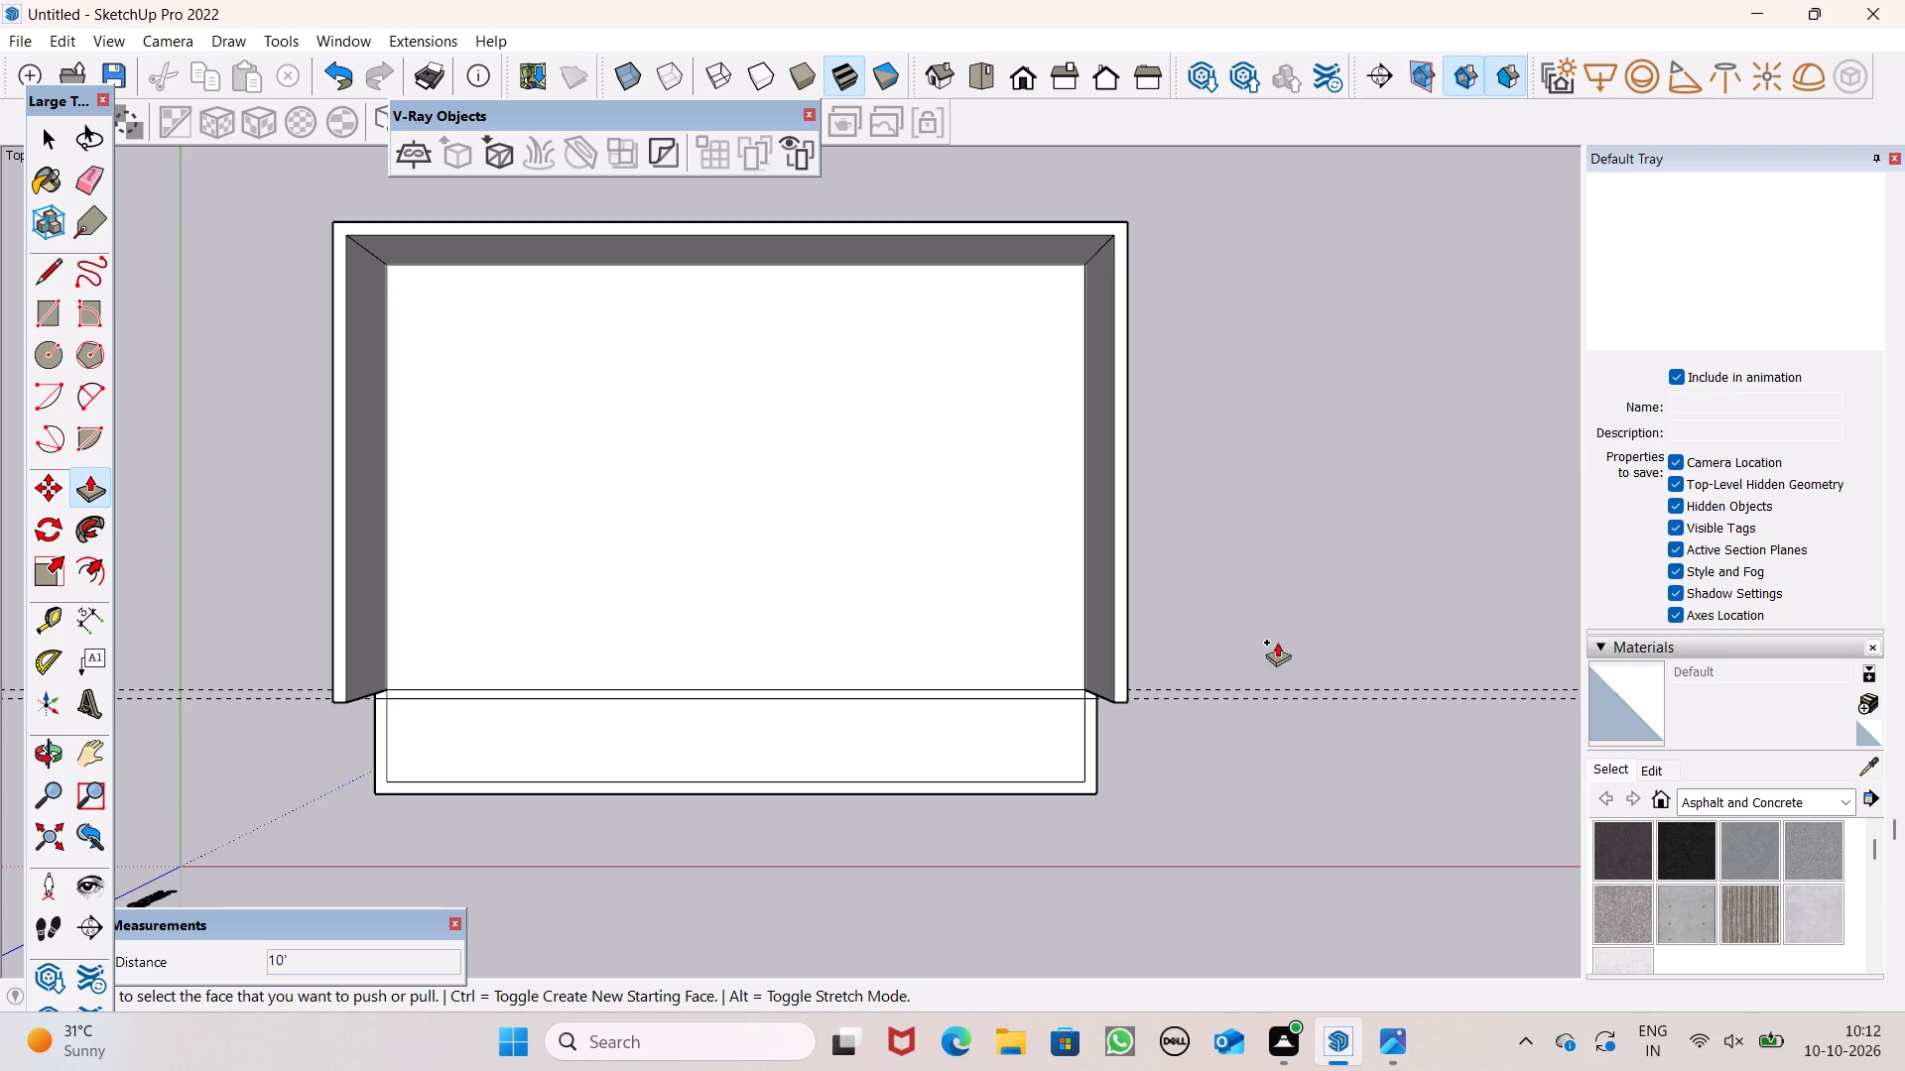
pyautogui.moveTo(1253, 432); pyautogui.dragTo(1293, 207, button='middle')
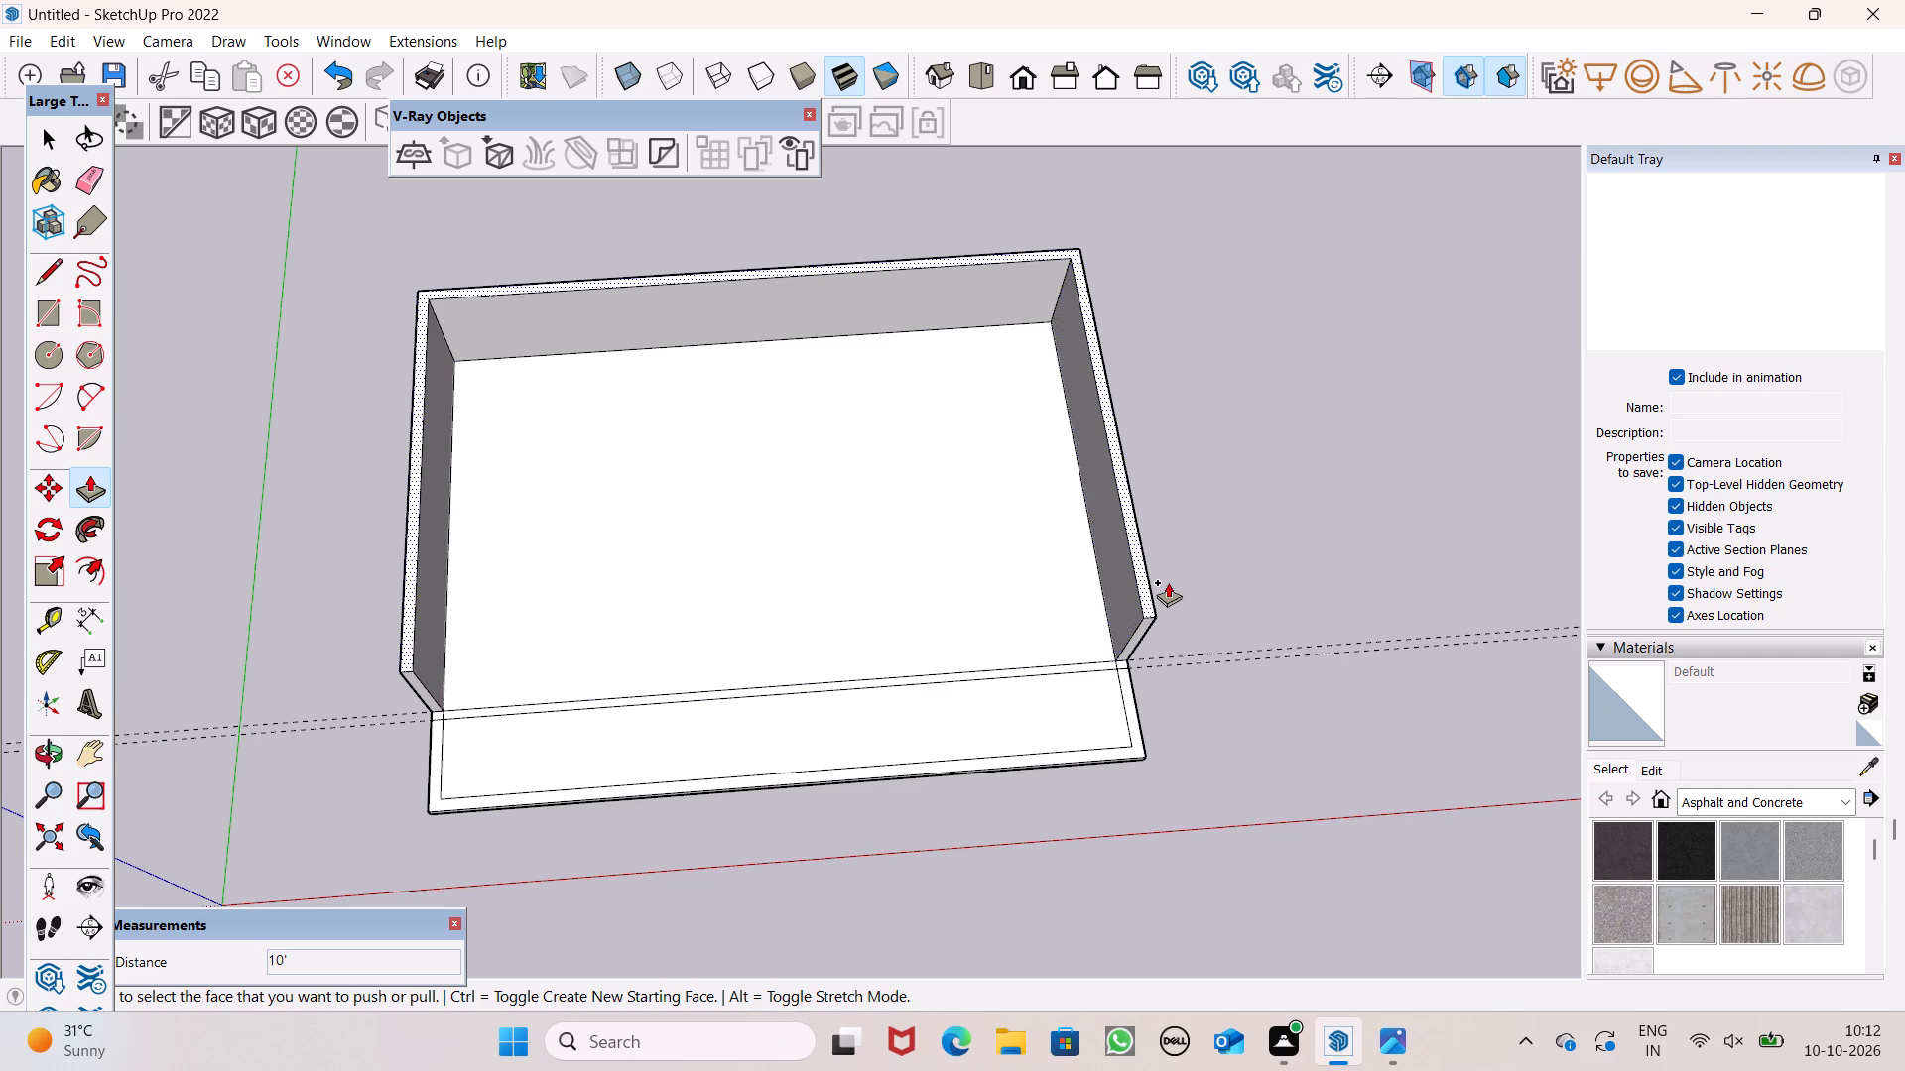
pyautogui.scroll(-1, 1178, 567)
pyautogui.moveTo(1265, 664); pyautogui.dragTo(1205, 852, button='middle')
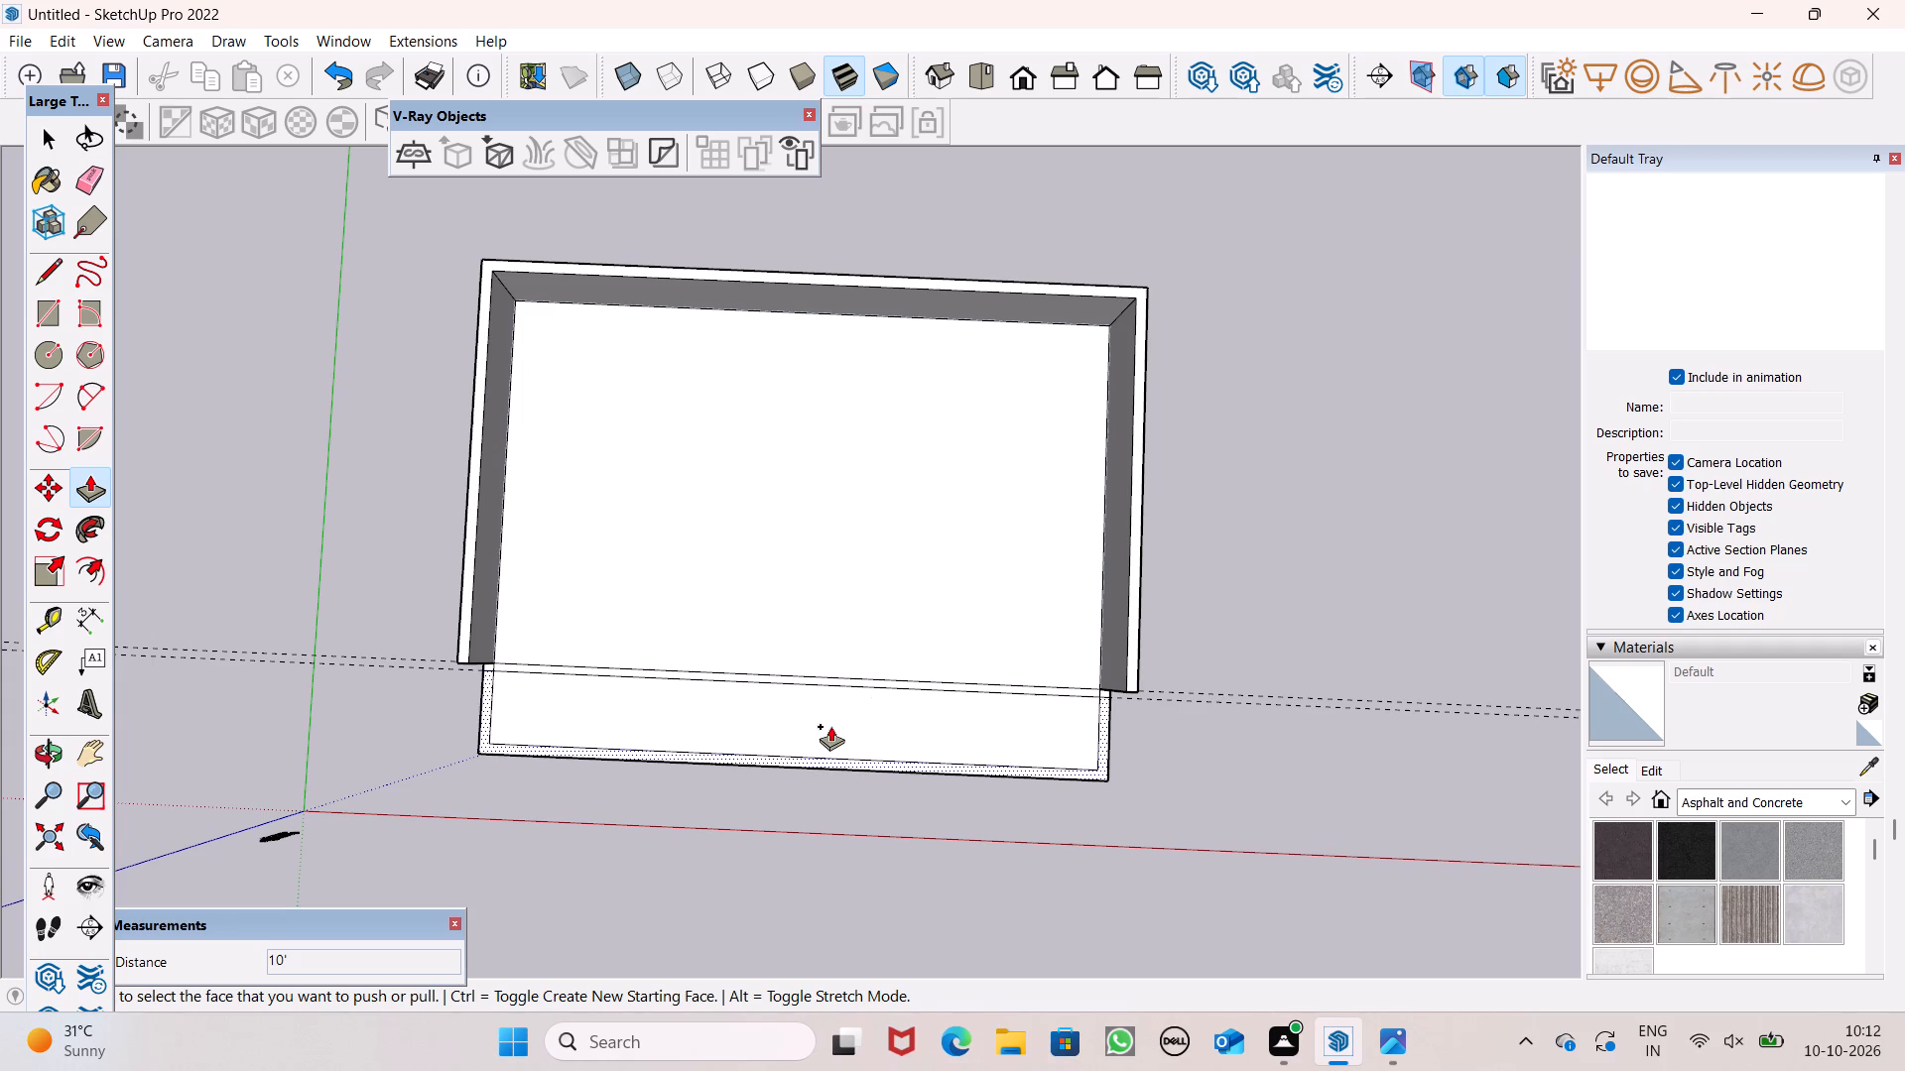
pyautogui.scroll(1, 741, 703)
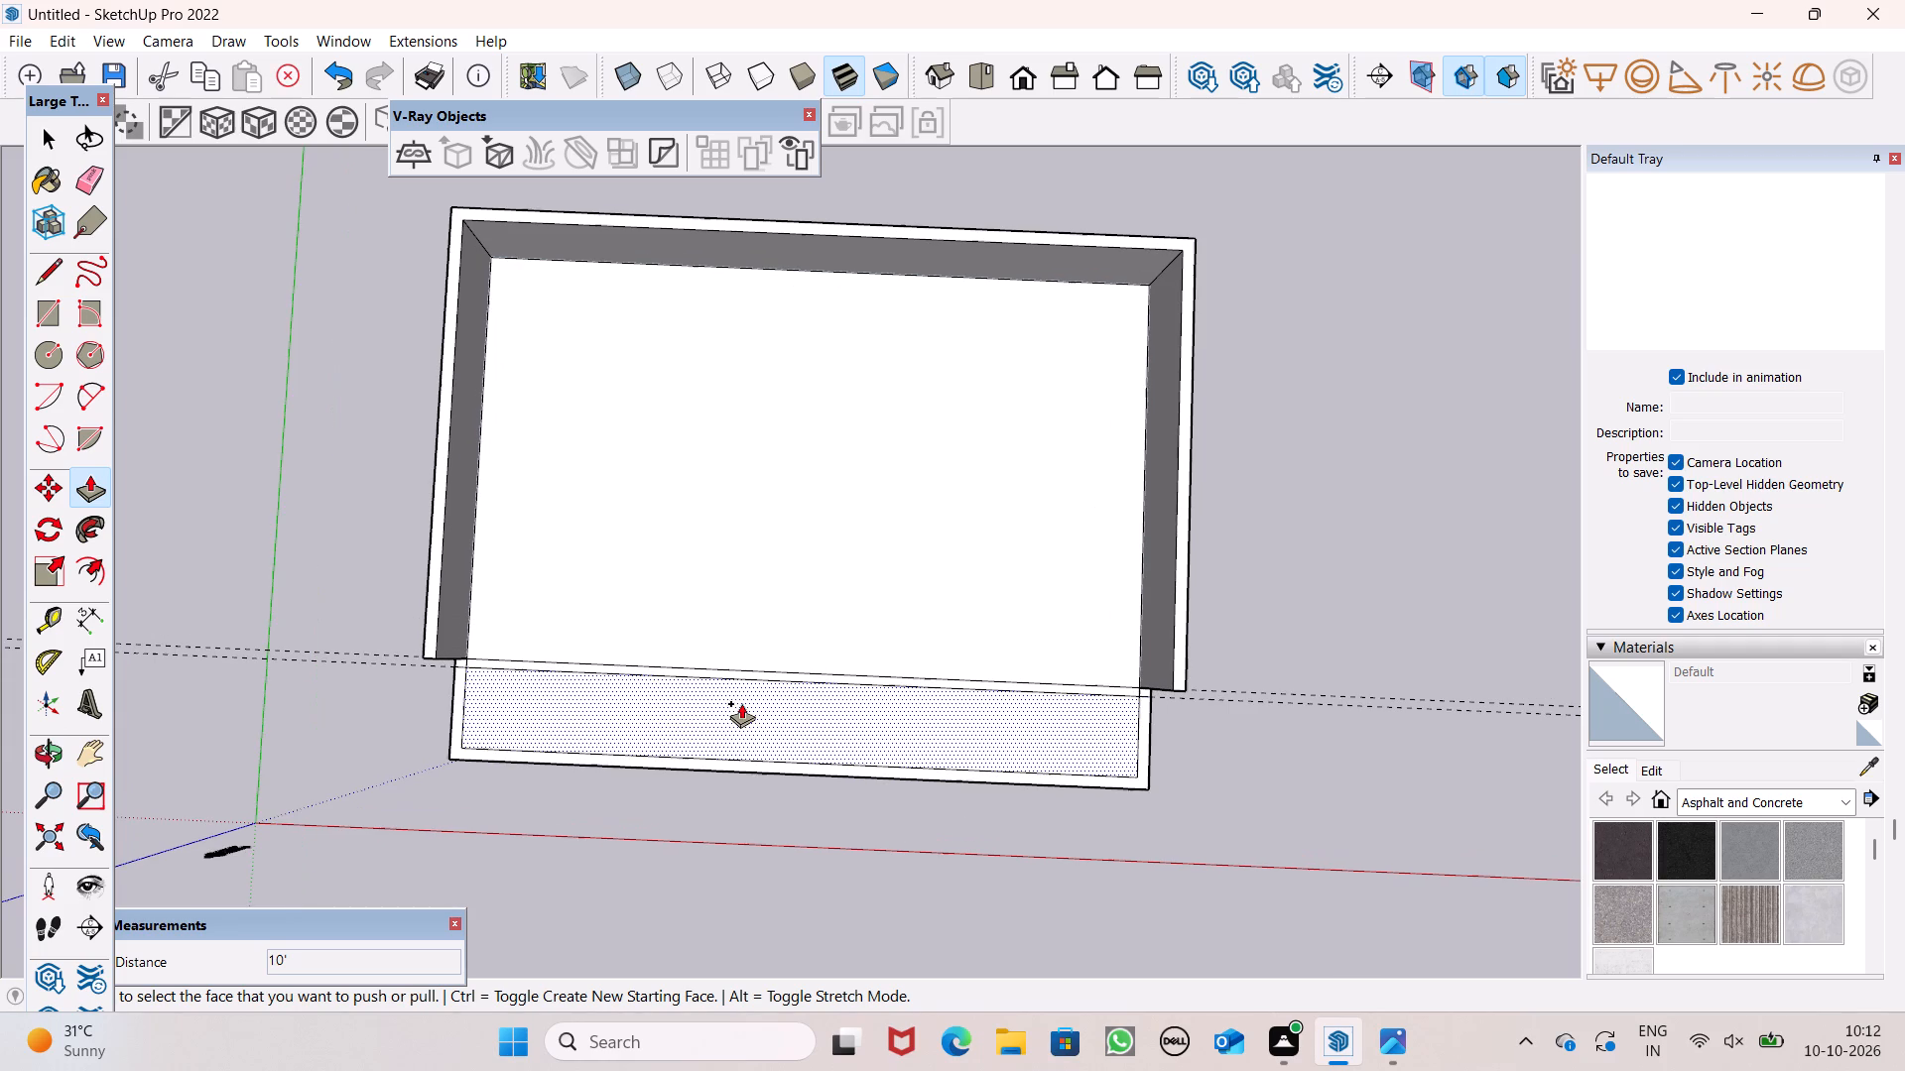
pyautogui.scroll(1, 741, 703)
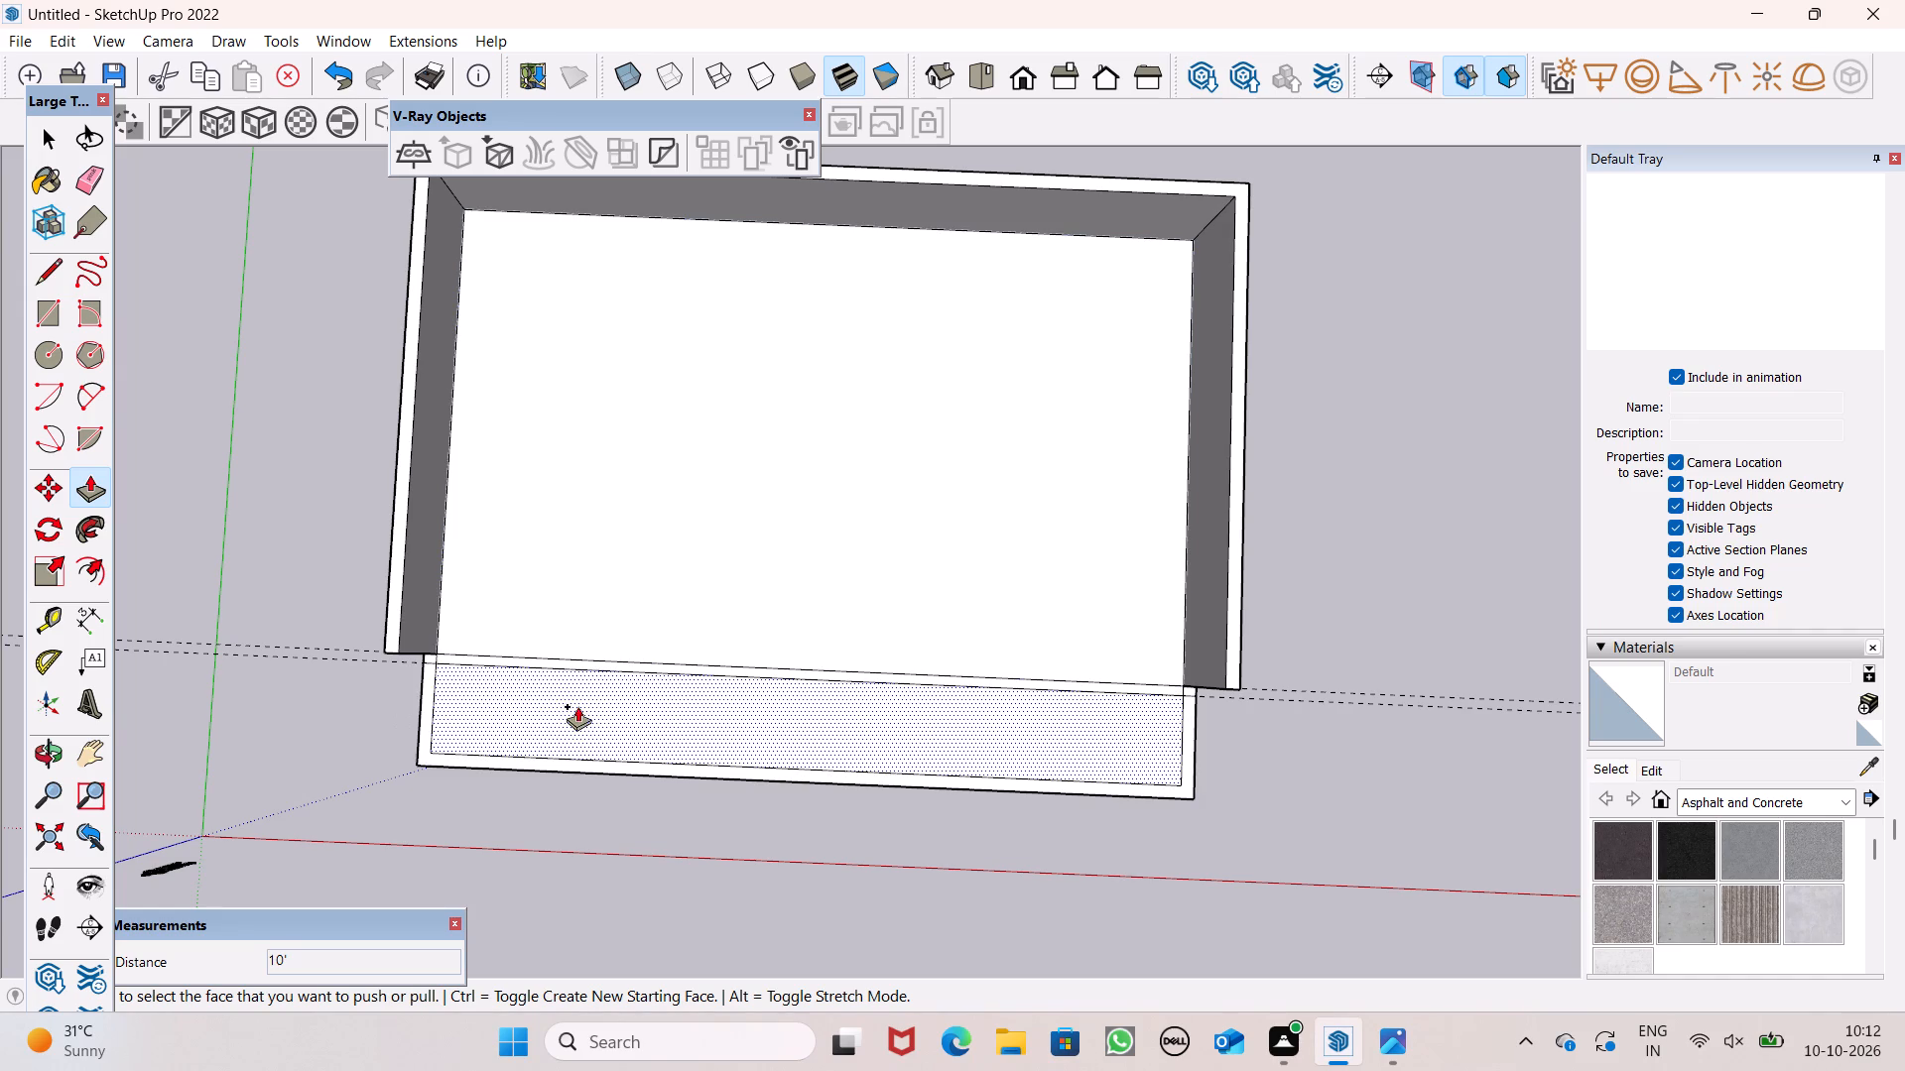
pyautogui.click(47, 618)
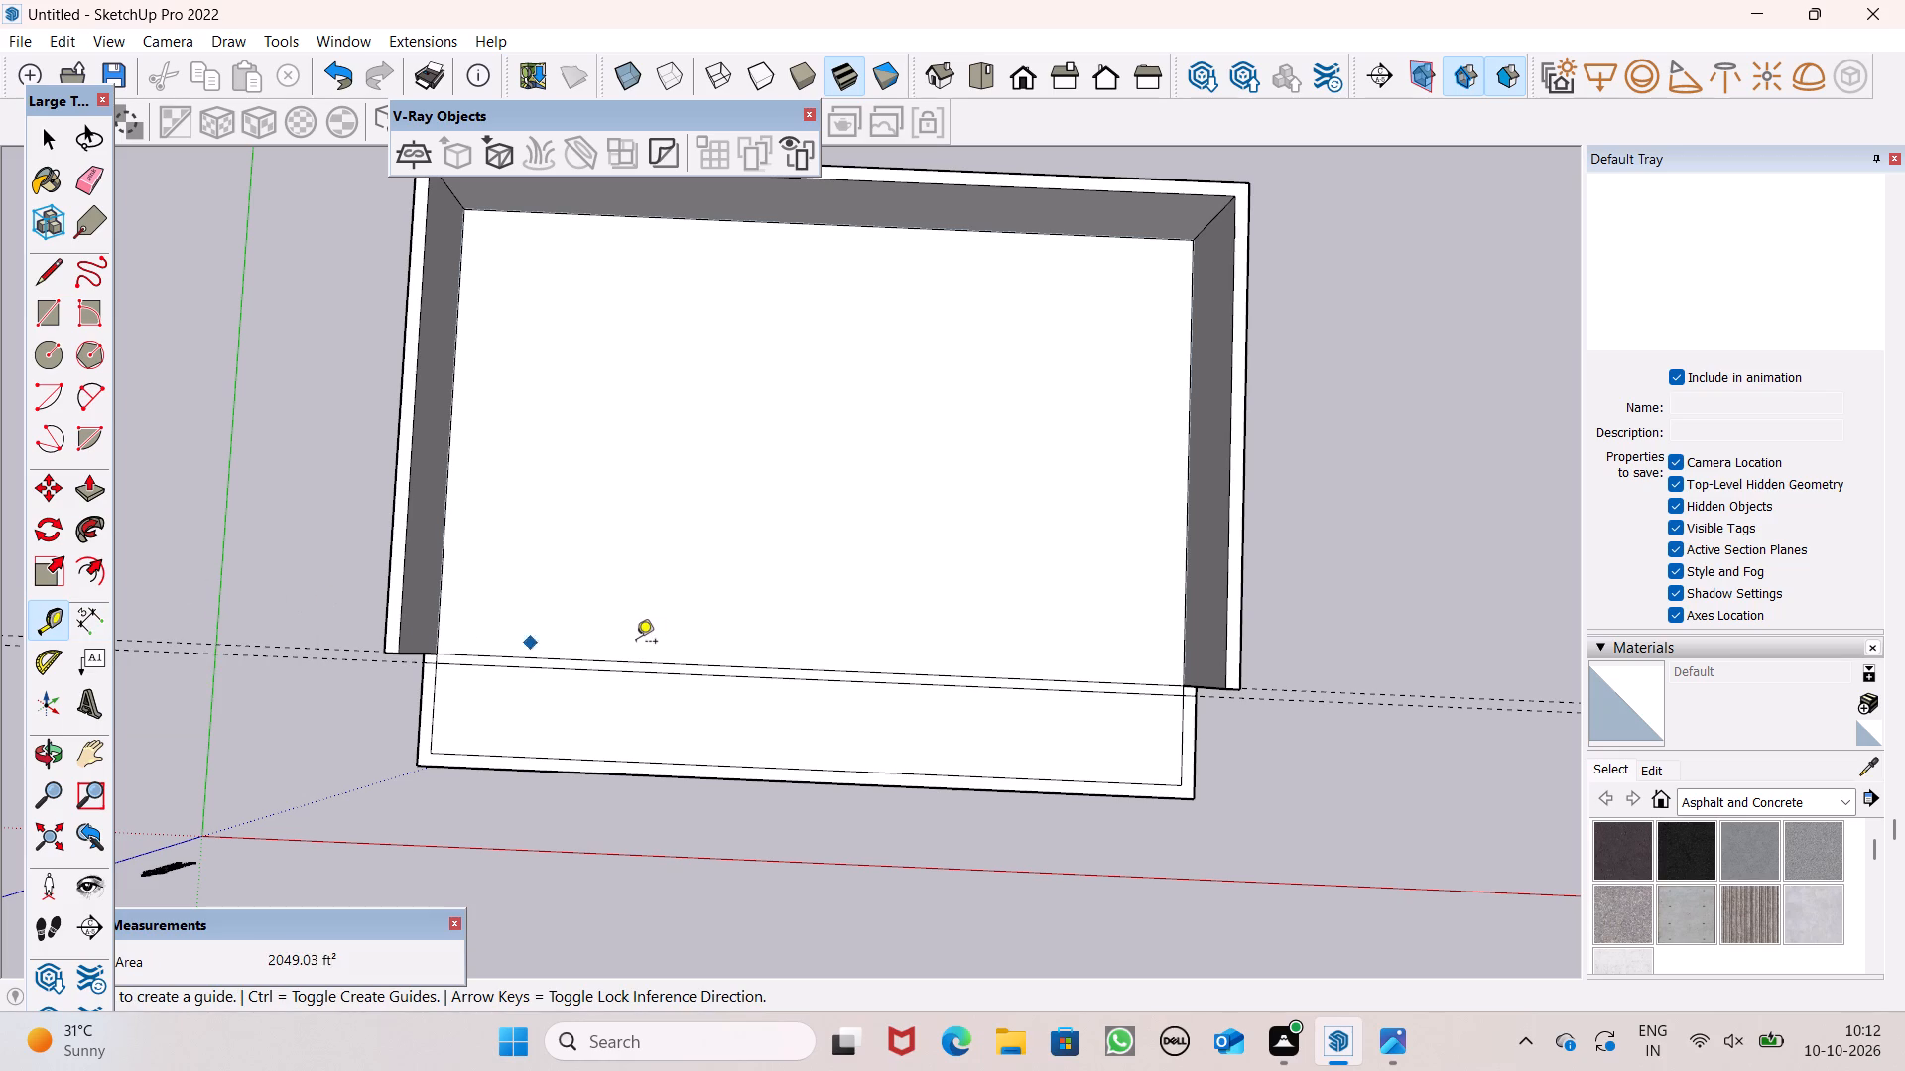
pyautogui.click(709, 672)
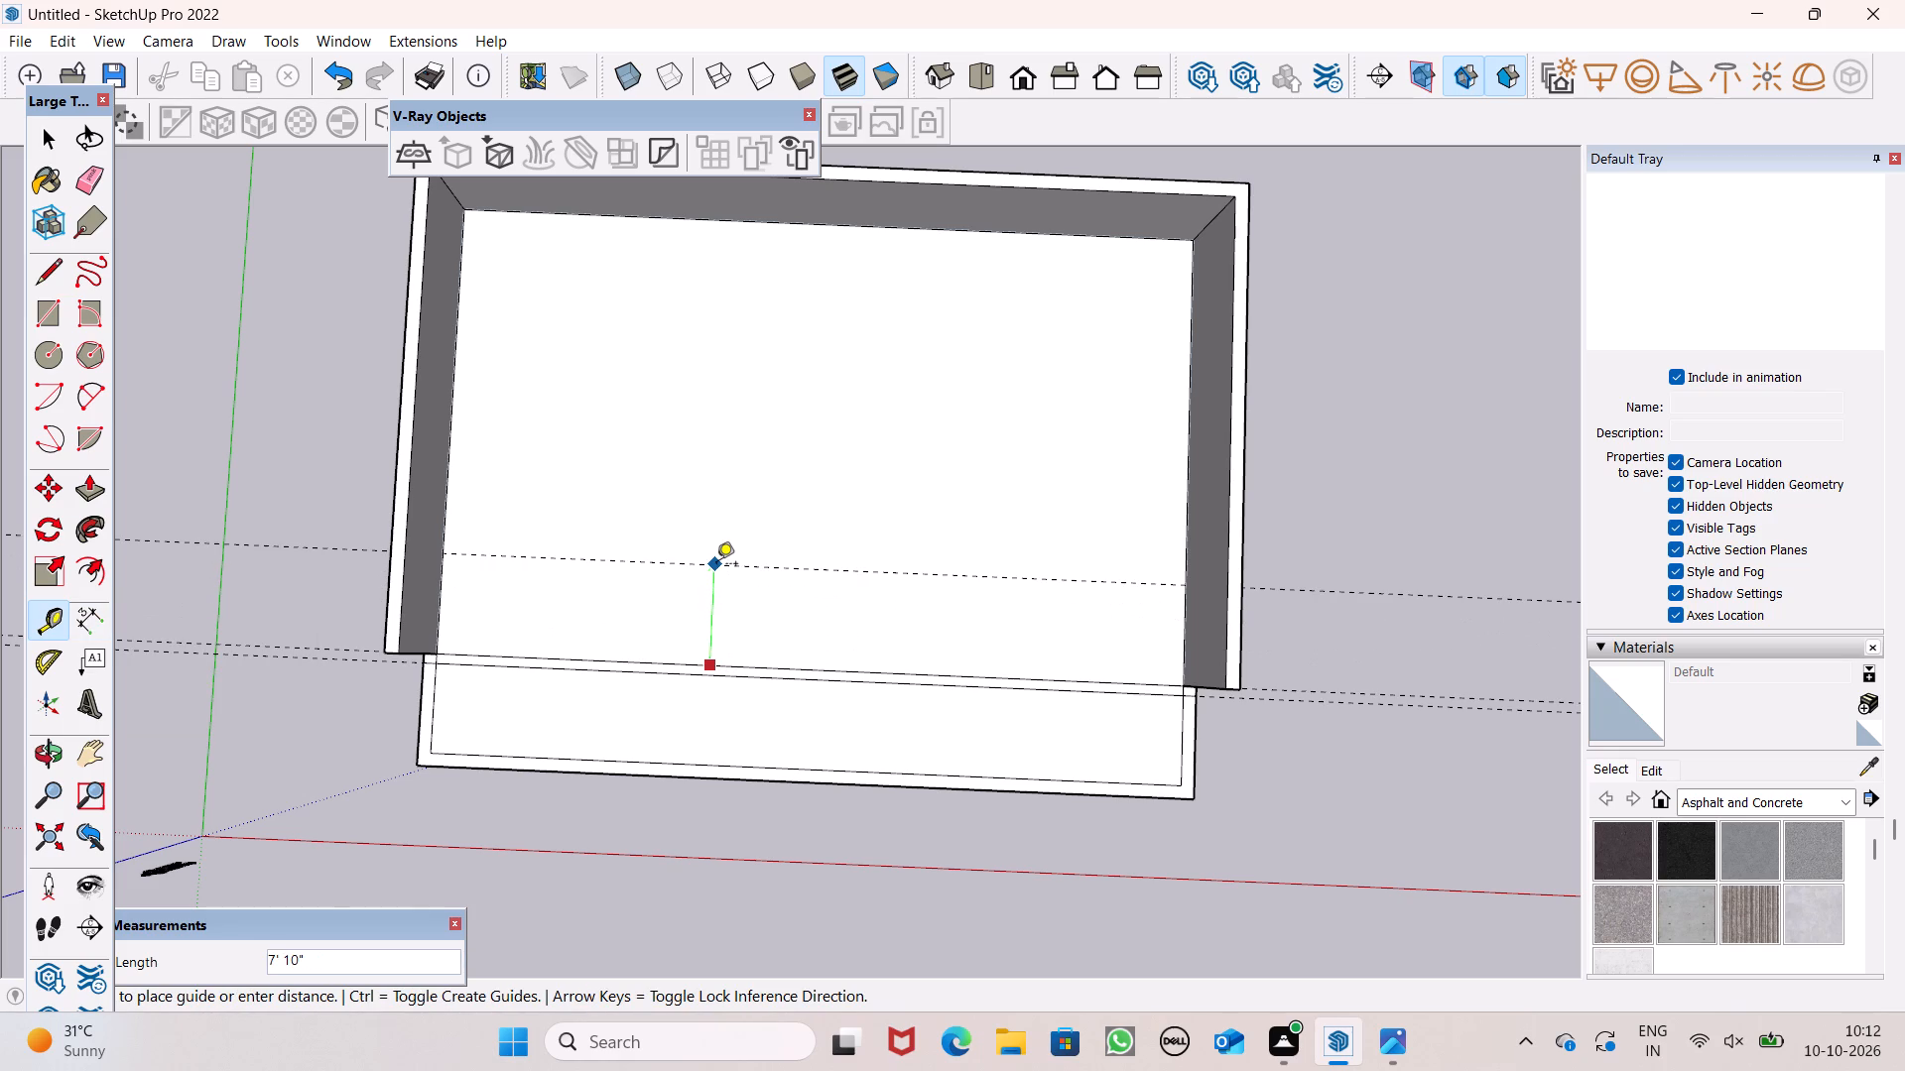
pyautogui.click(716, 565)
# Add a parallel guide offset 9" from the newest guide, farther from the red axis.
pyautogui.click(716, 565)
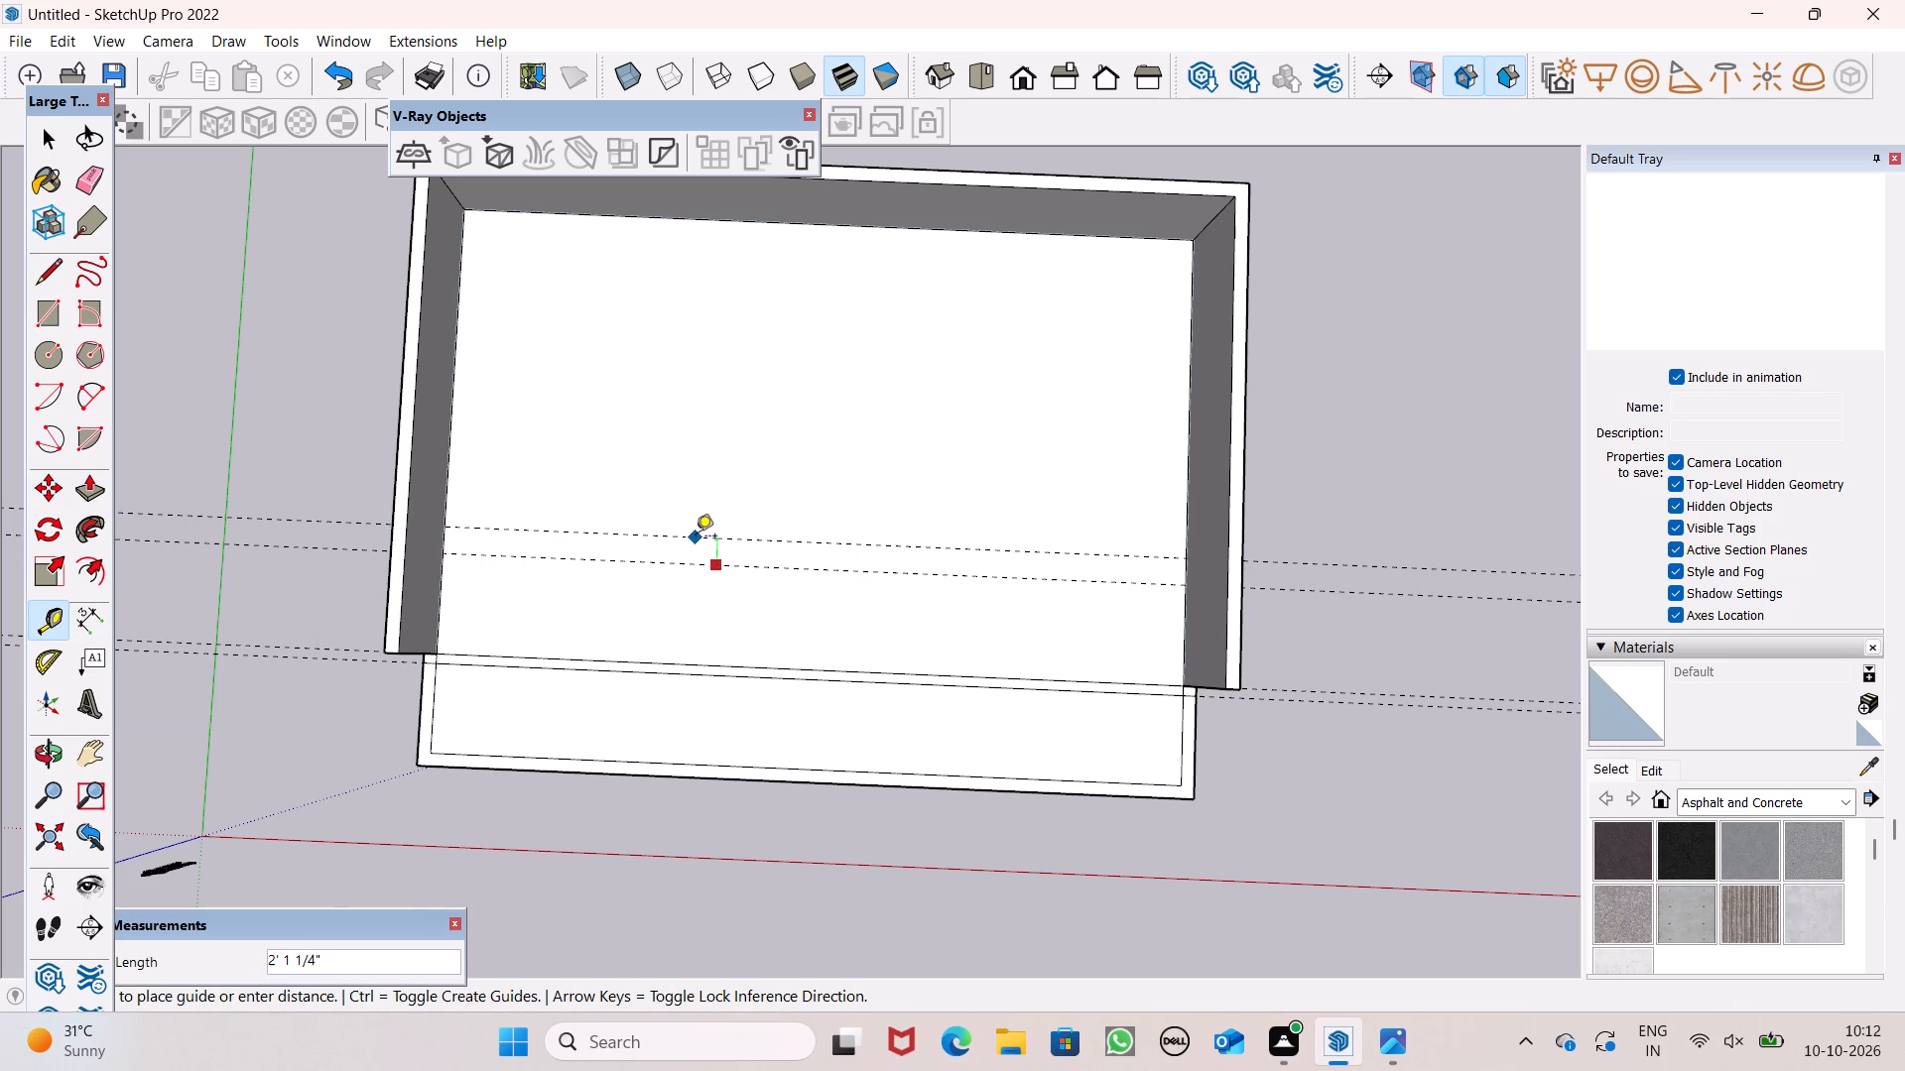
pyautogui.write('9"')
pyautogui.press('Return')
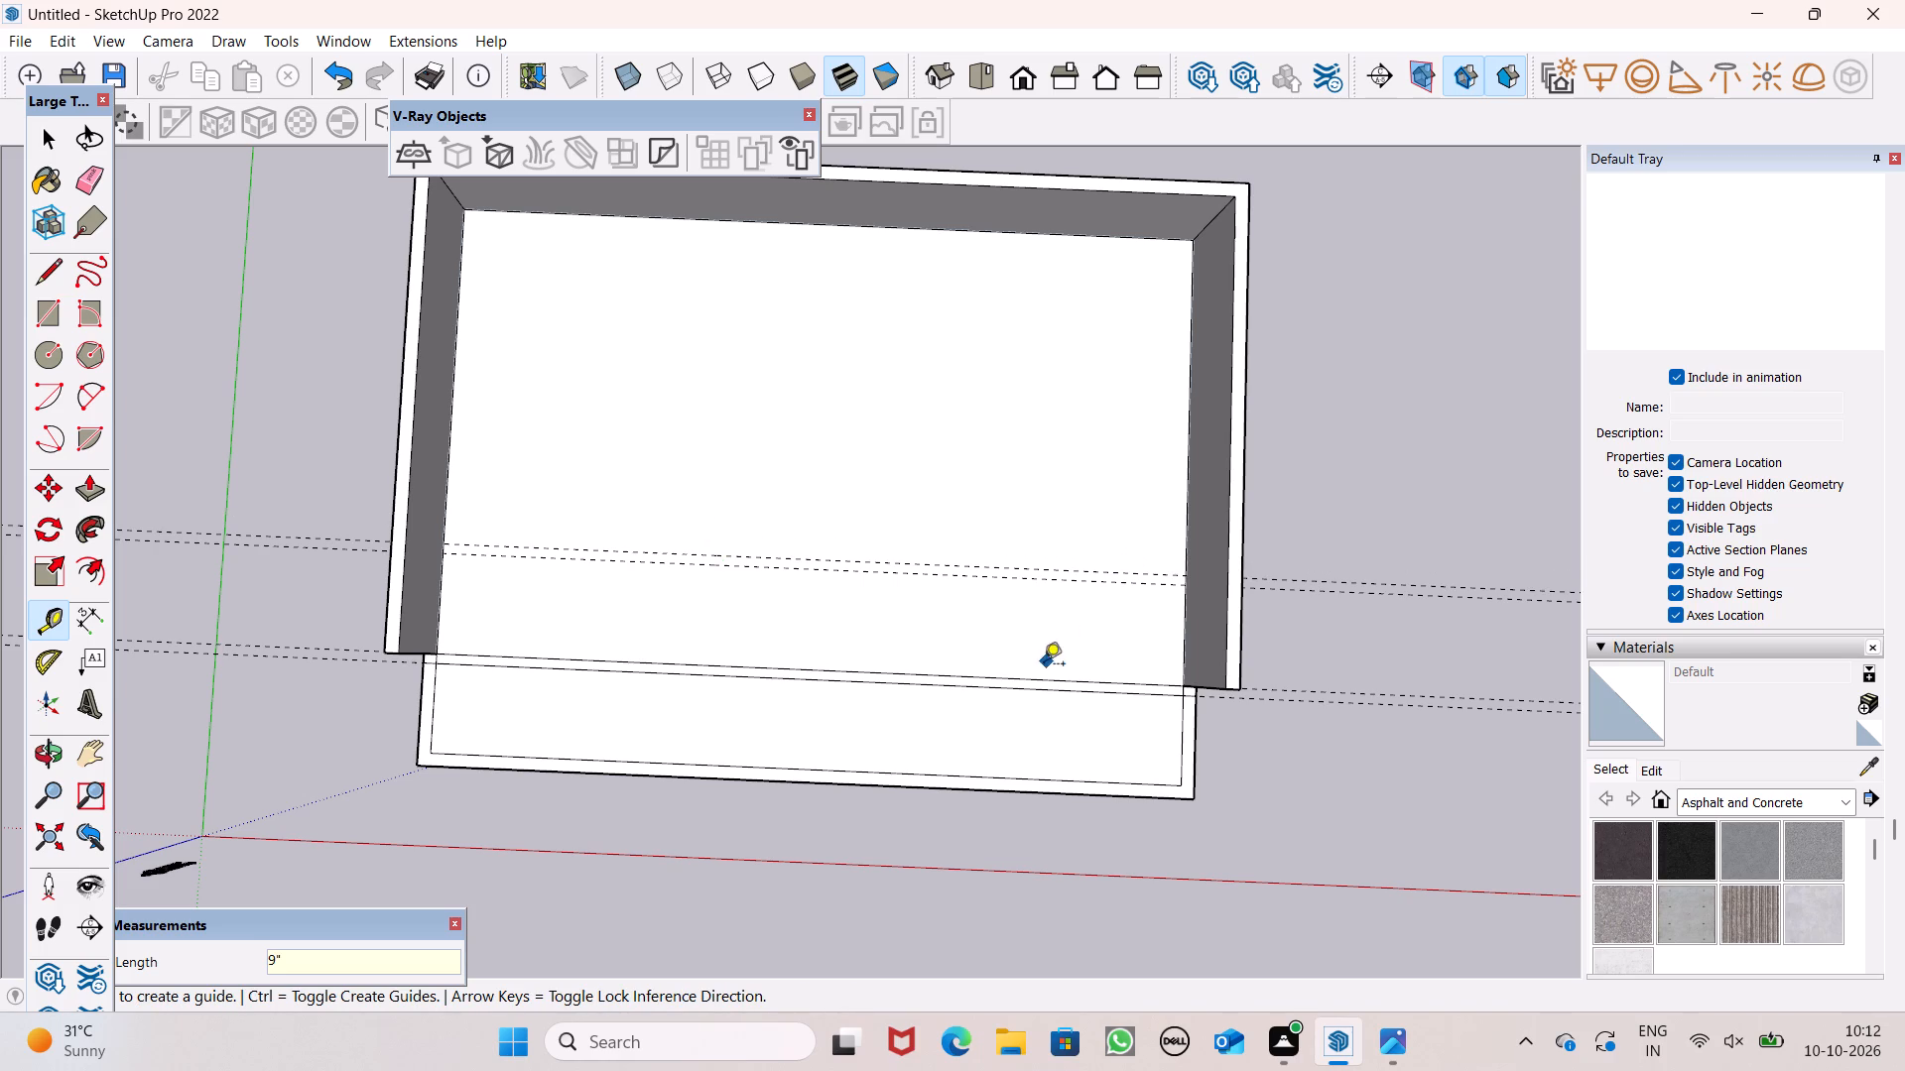
# Draw a 9" by 58' rectangle between the two new guides, spanning the floor from one side wall's inner face to the other.
pyautogui.moveTo(1116, 695); pyautogui.dragTo(1122, 580, button='middle')
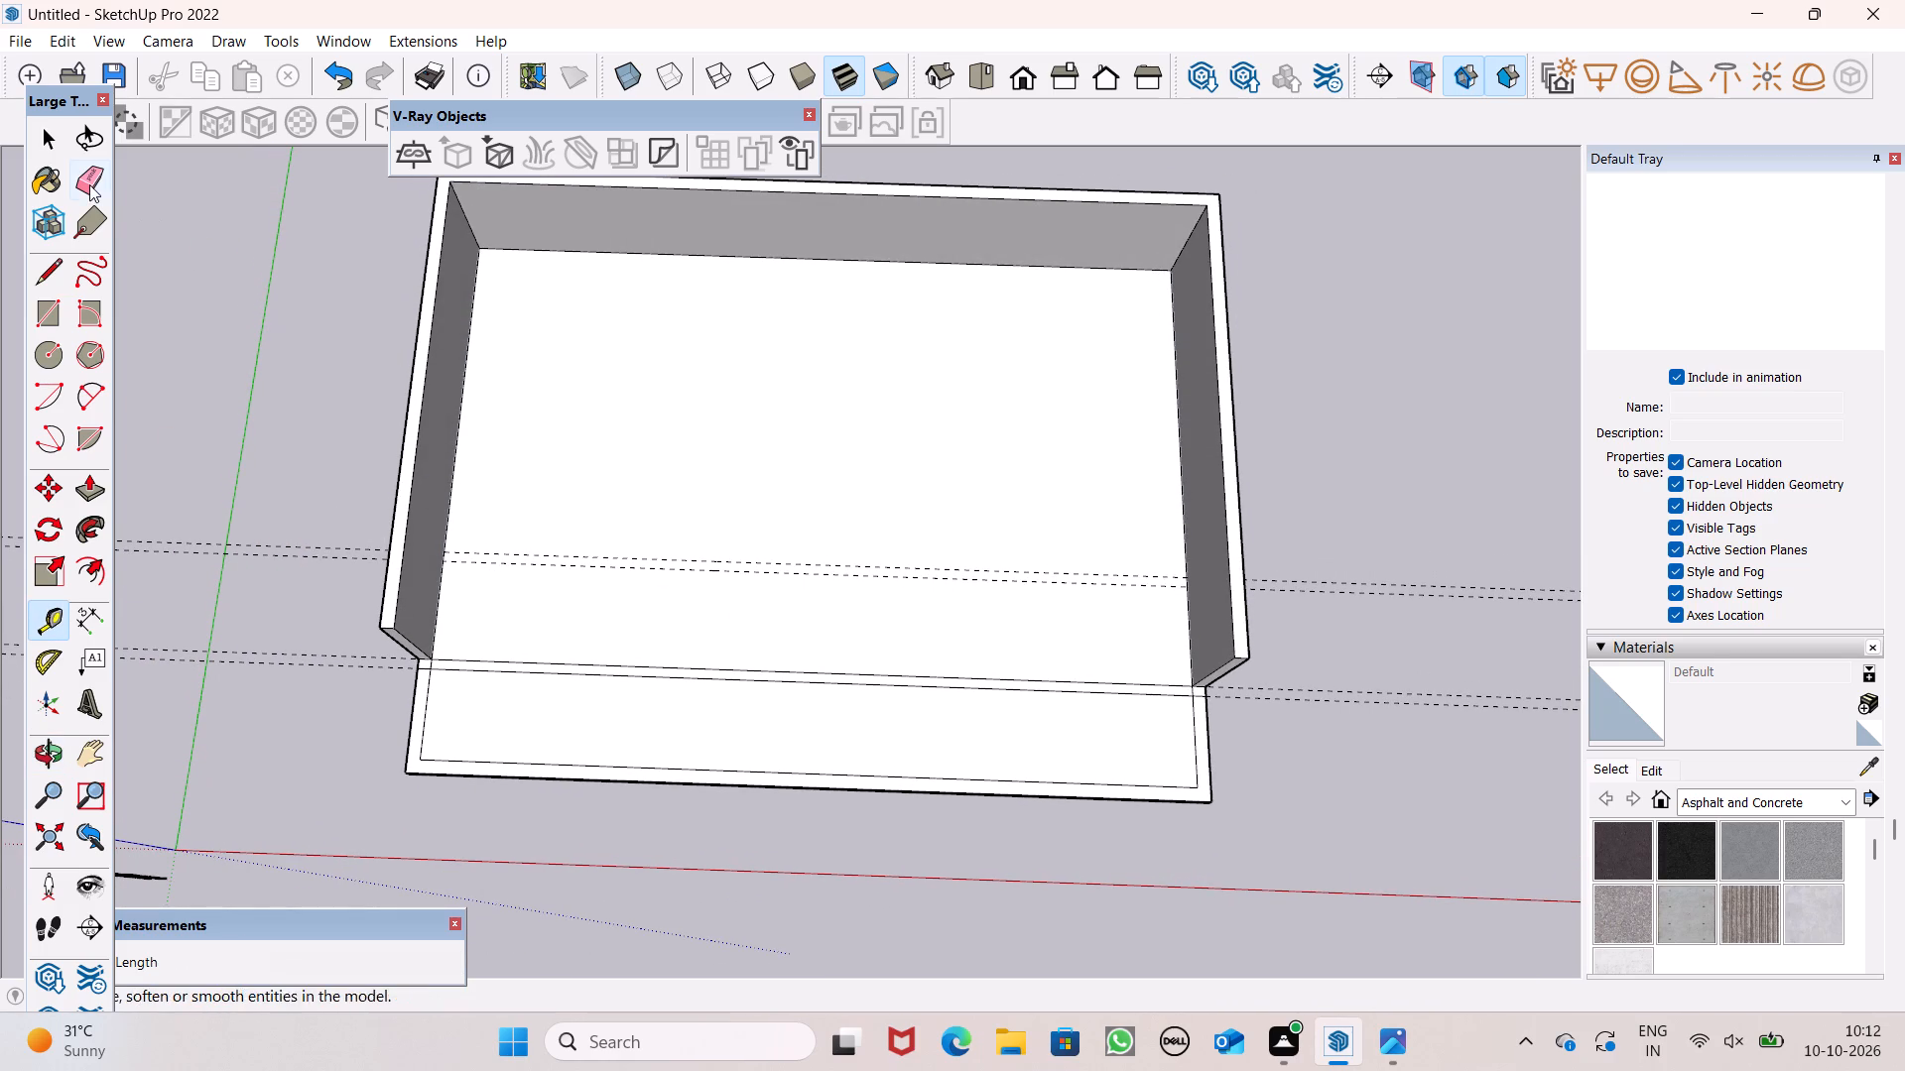
pyautogui.click(75, 488)
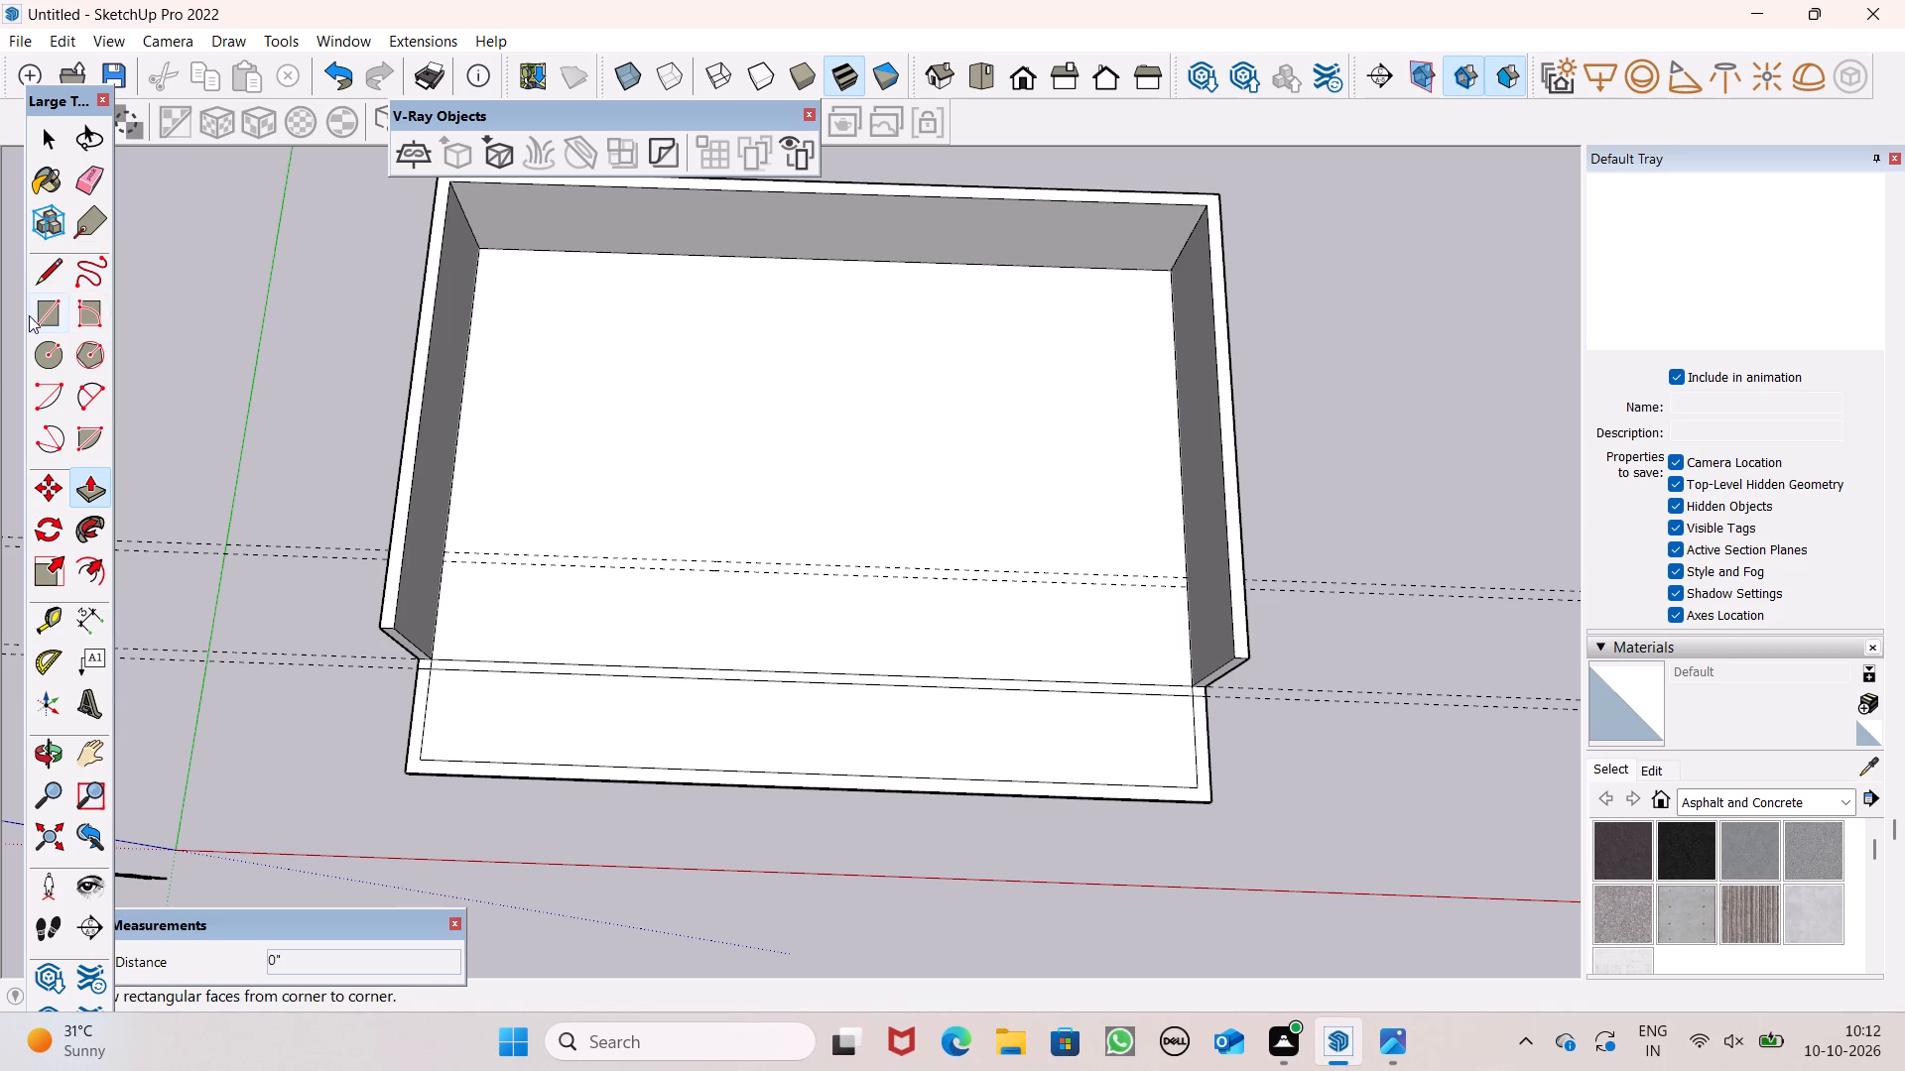
pyautogui.moveTo(43, 311); pyautogui.dragTo(52, 306)
pyautogui.scroll(-2, 874, 536)
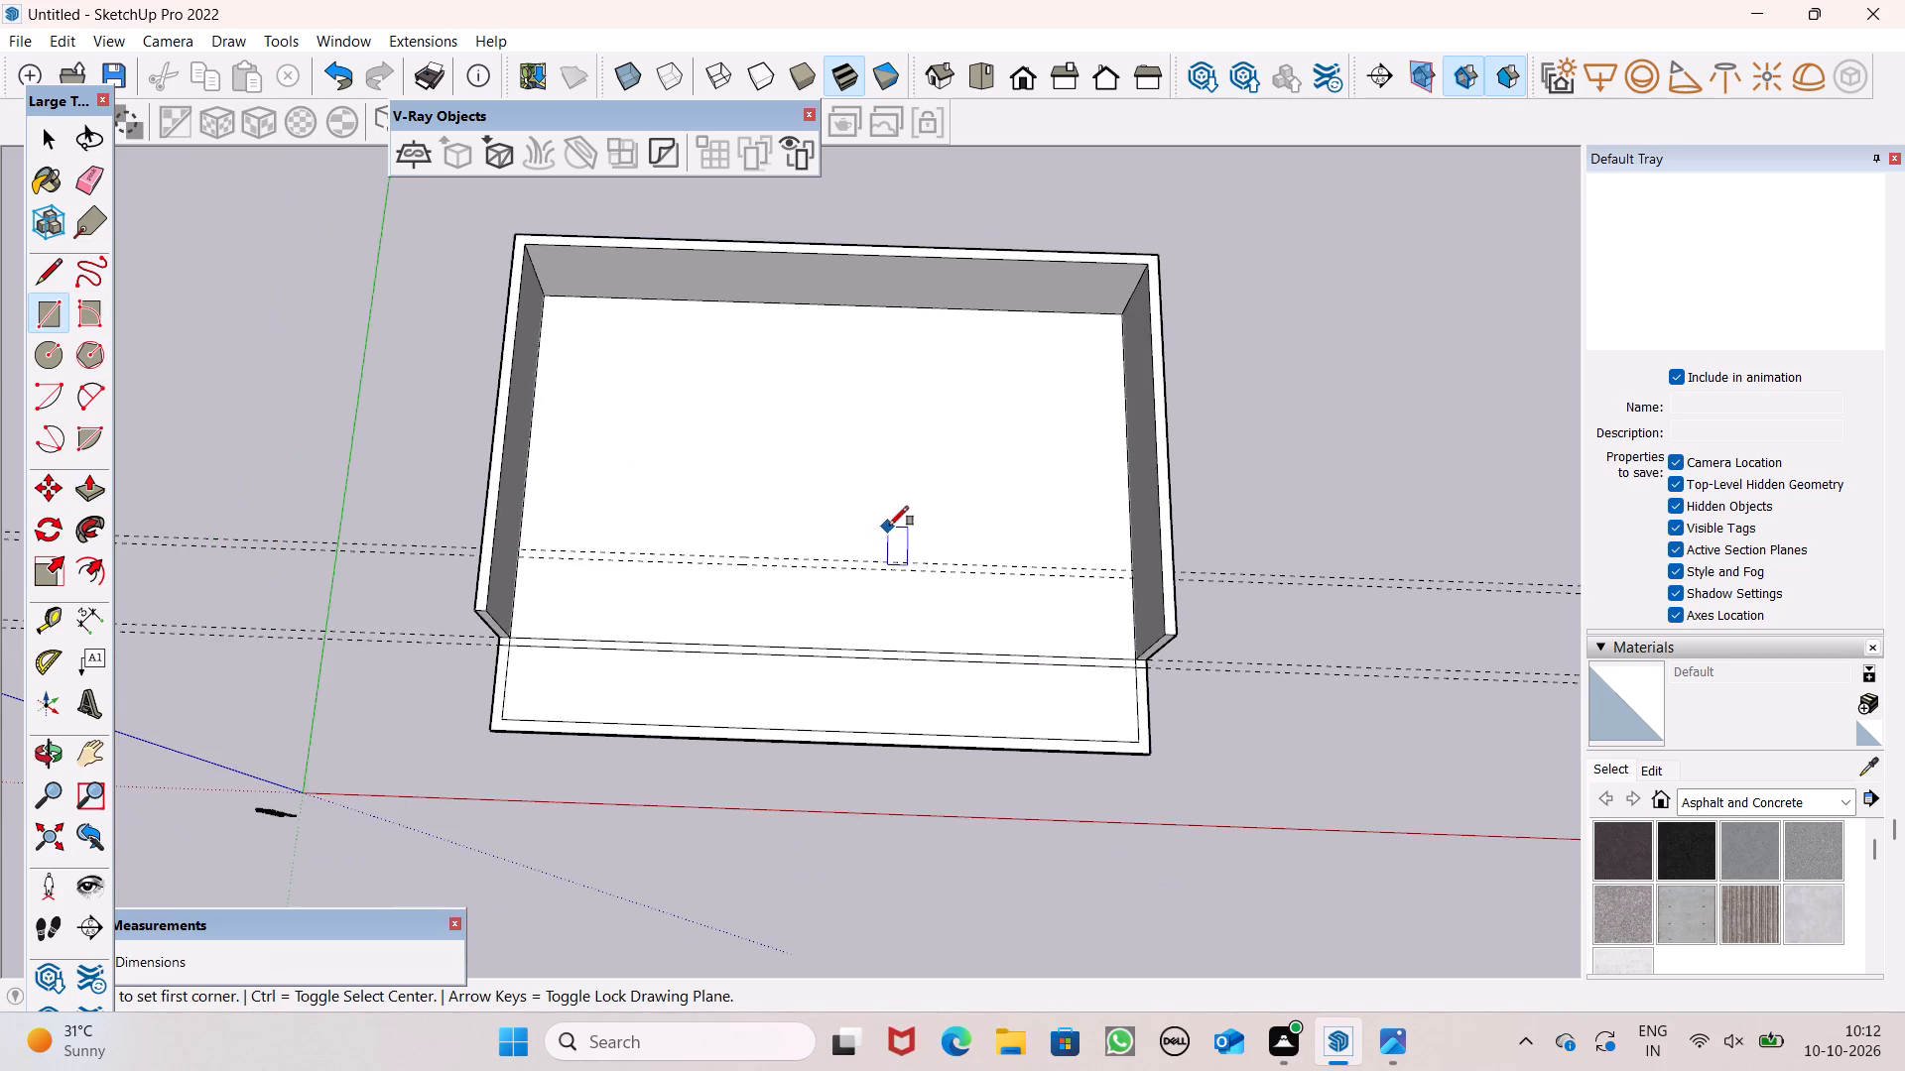
pyautogui.moveTo(889, 526); pyautogui.dragTo(813, 748, button='middle')
pyautogui.scroll(6, 658, 576)
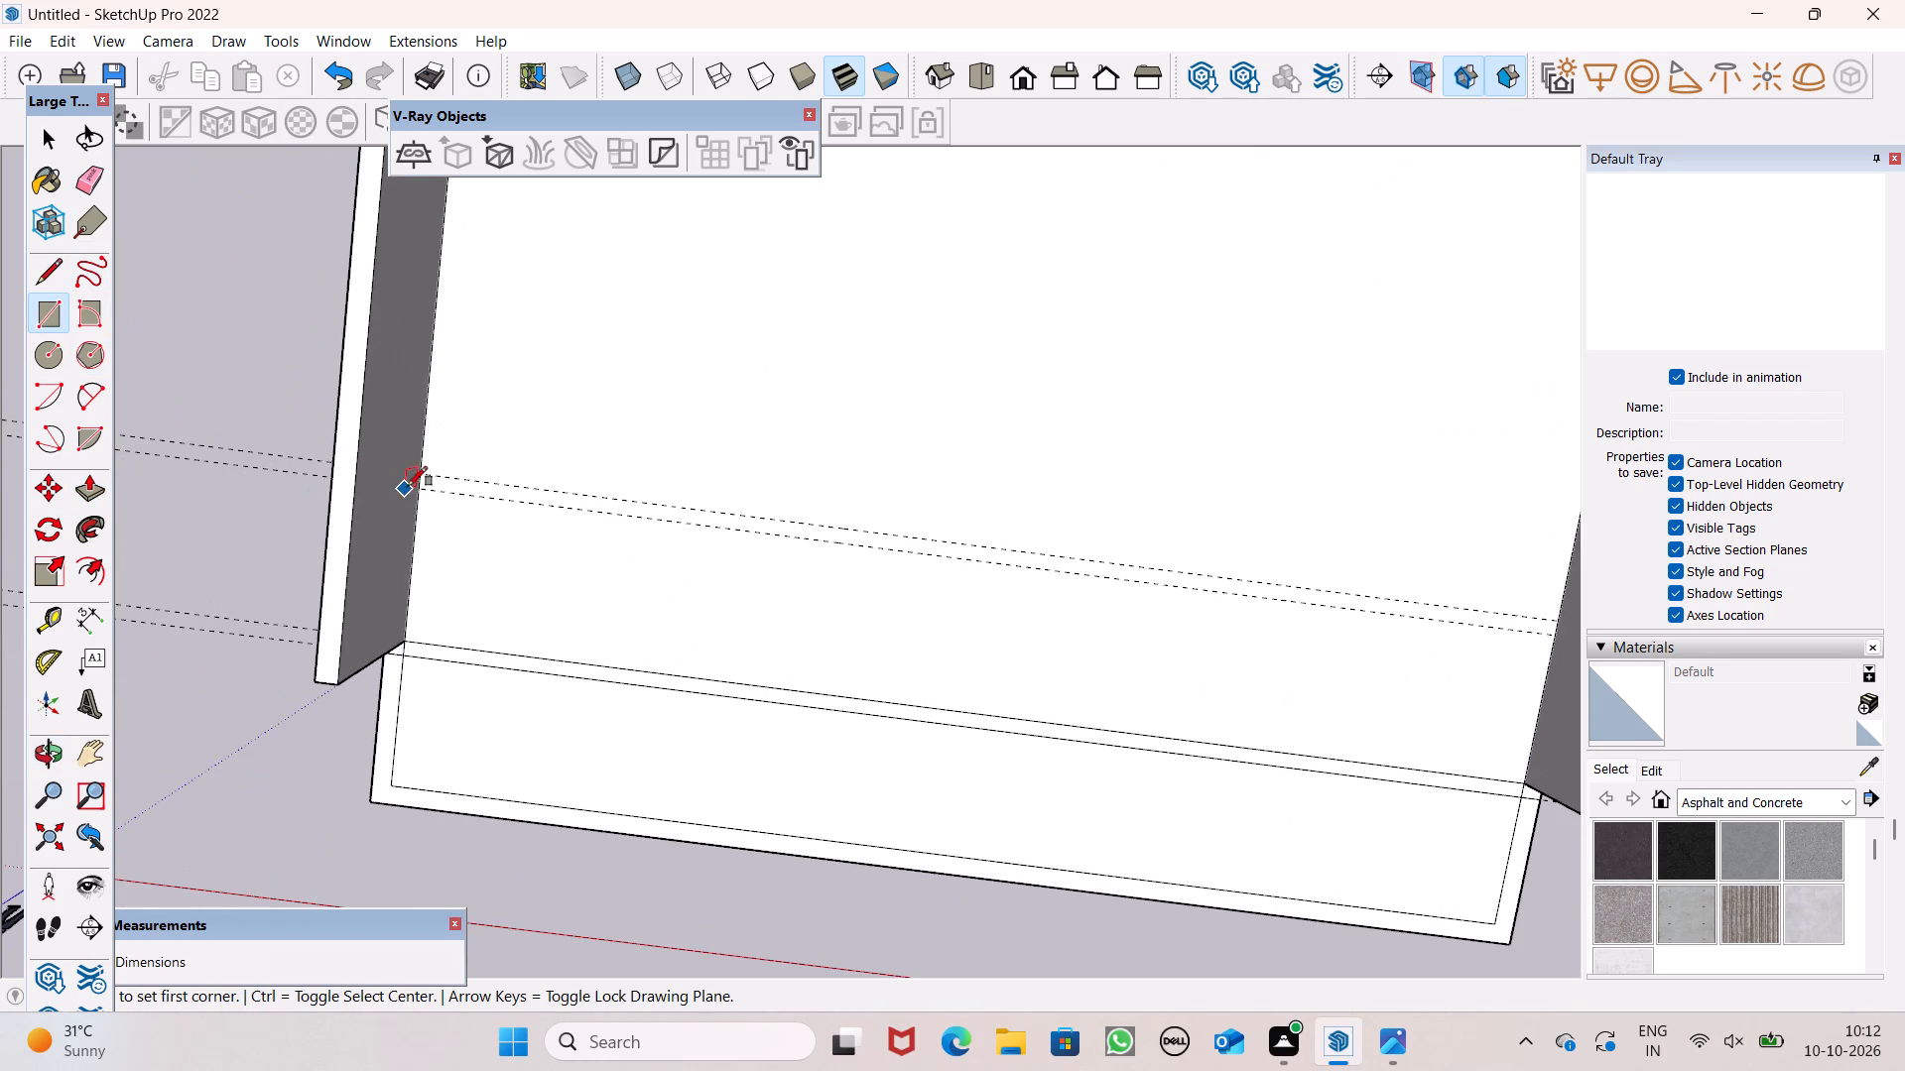
pyautogui.scroll(5, 408, 486)
pyautogui.click(428, 472)
pyautogui.scroll(-2, 449, 478)
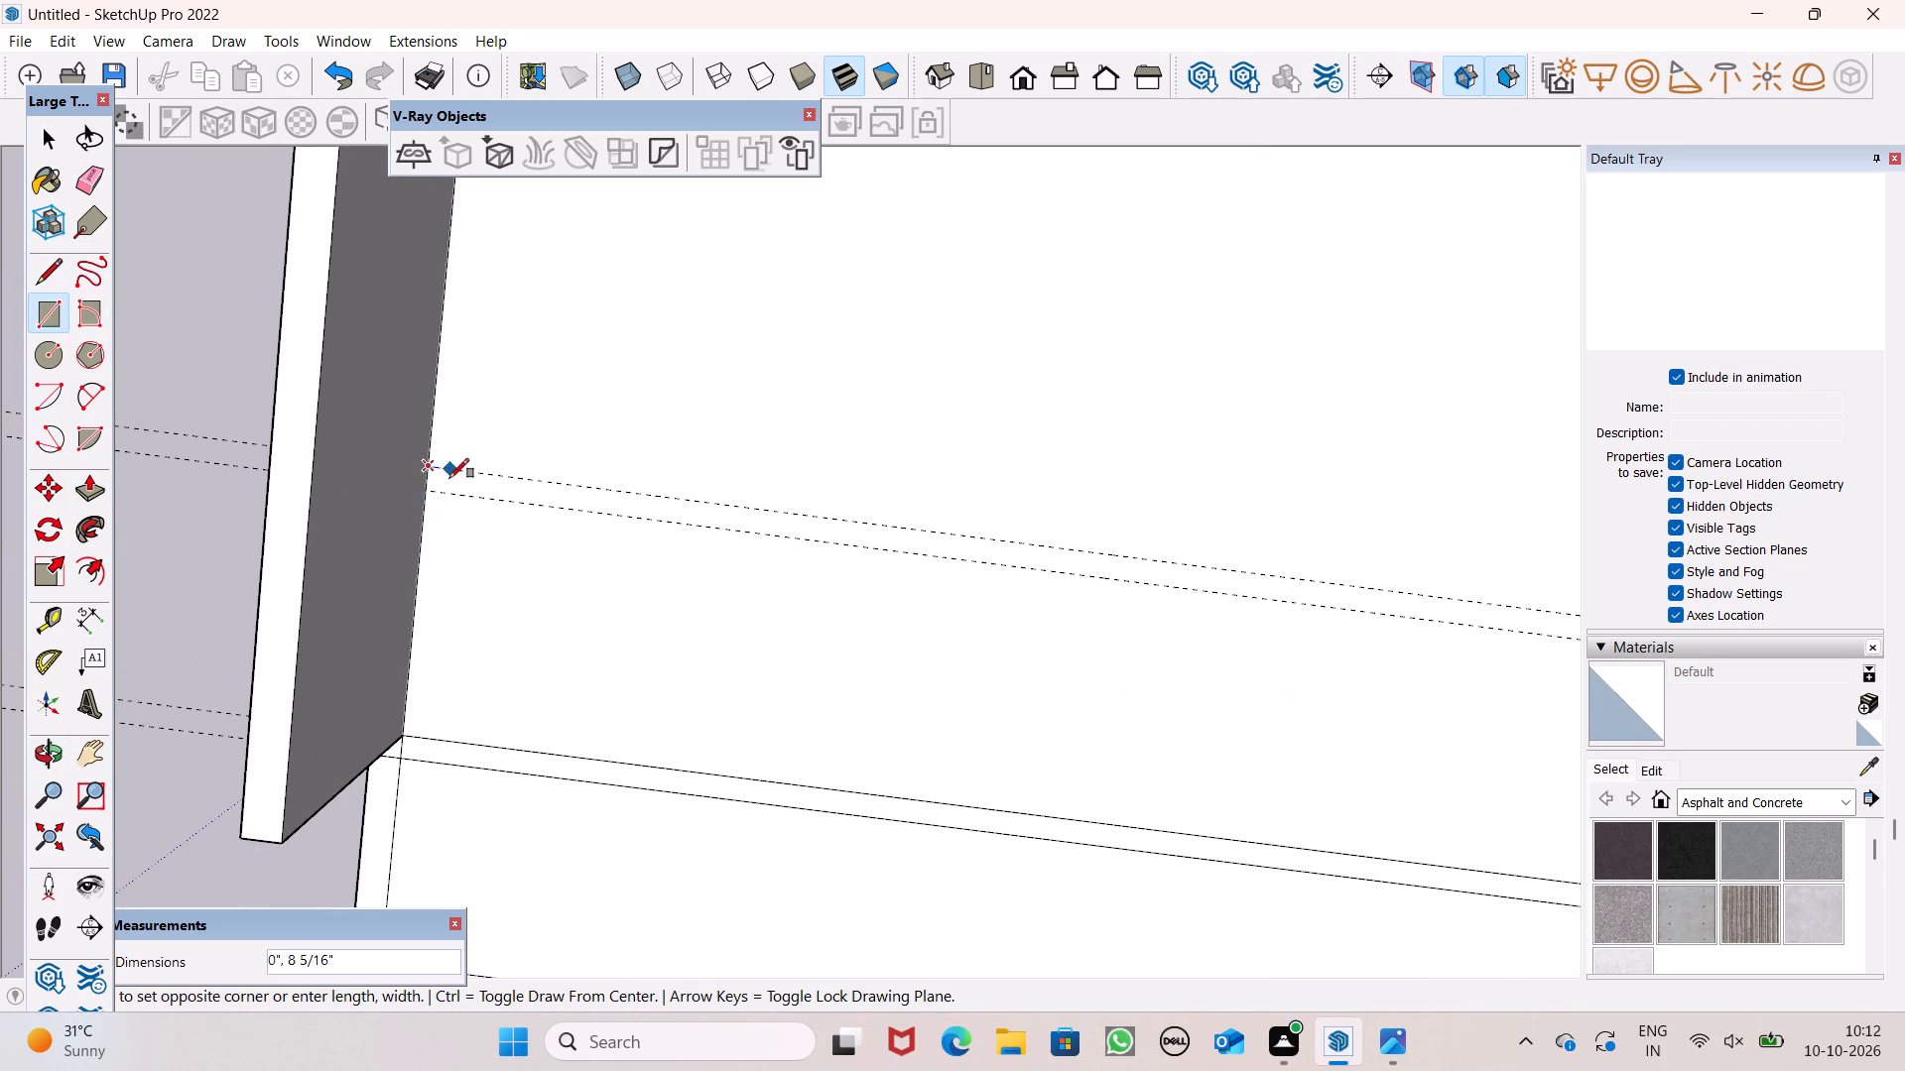
pyautogui.scroll(-2, 449, 478)
pyautogui.scroll(-6, 647, 505)
pyautogui.moveTo(713, 574); pyautogui.dragTo(959, 540, button='middle')
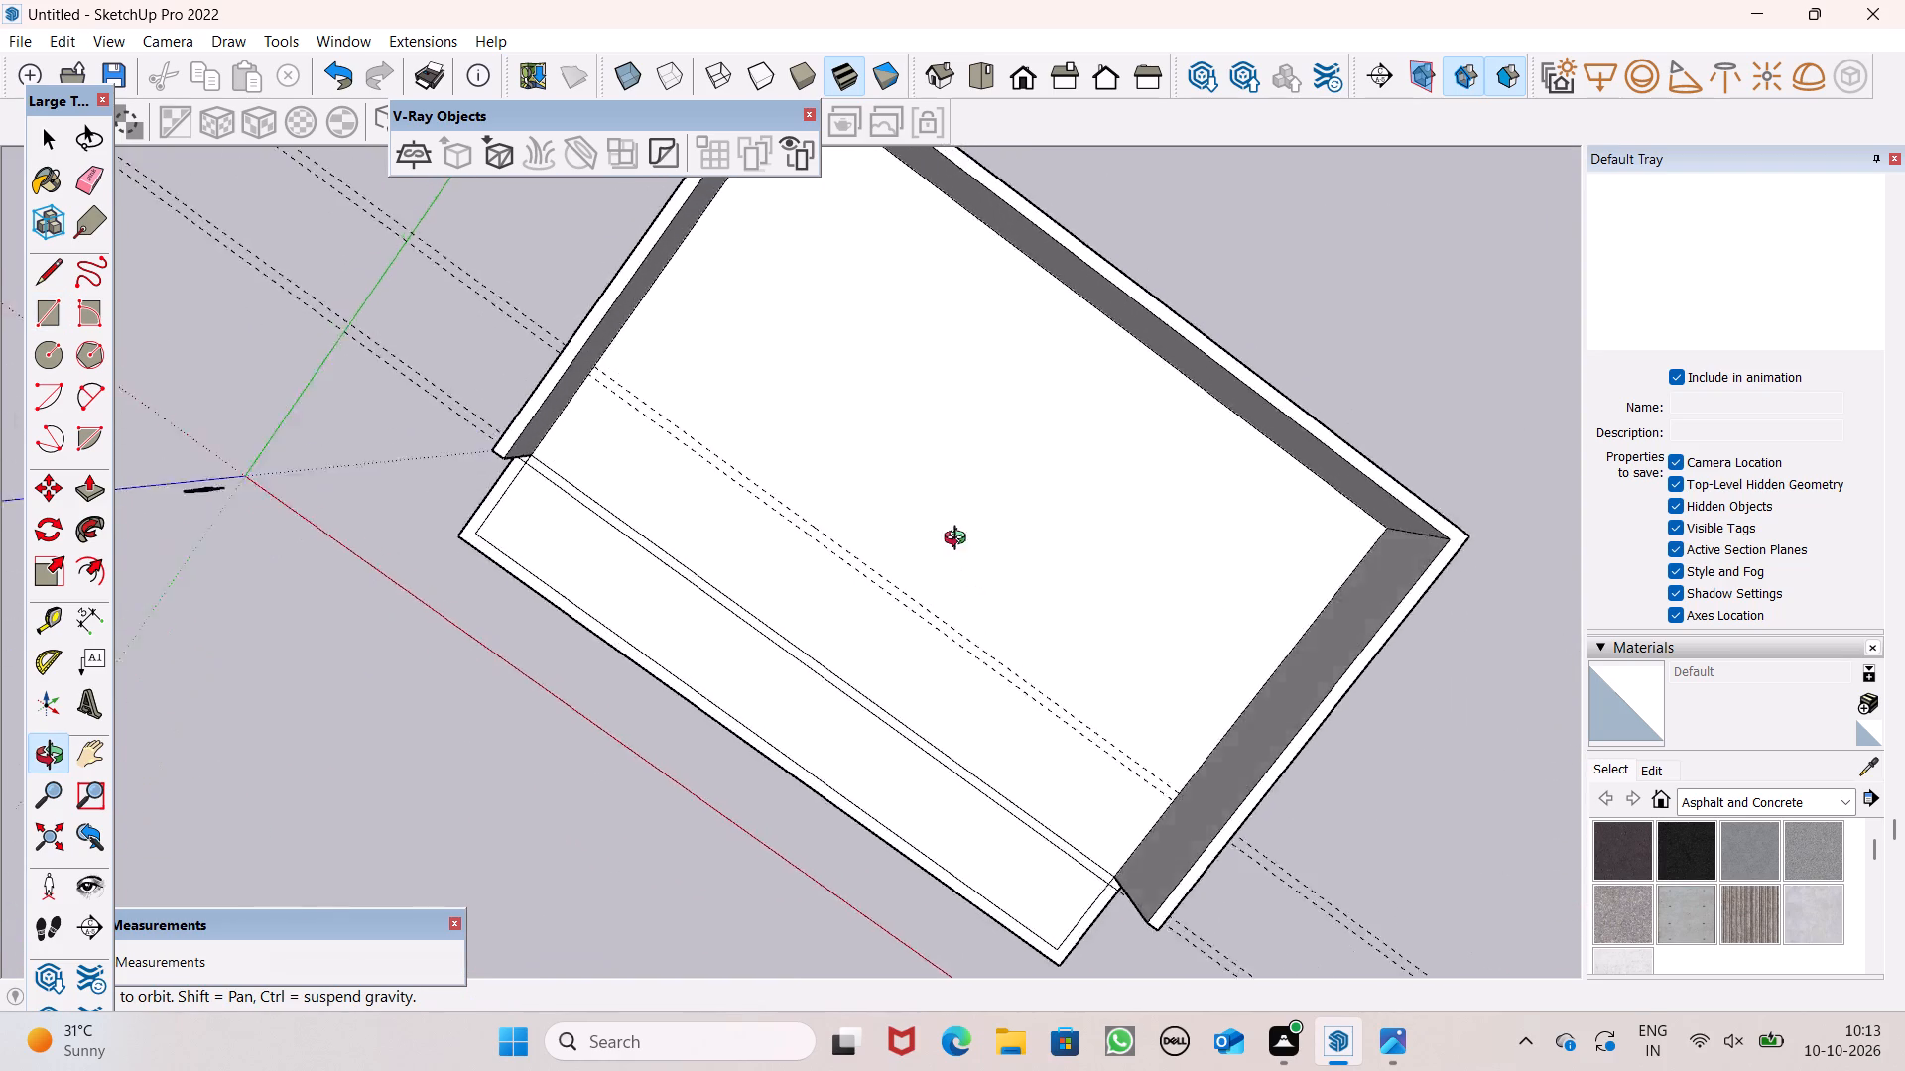
pyautogui.moveTo(959, 540); pyautogui.dragTo(787, 594, button='middle')
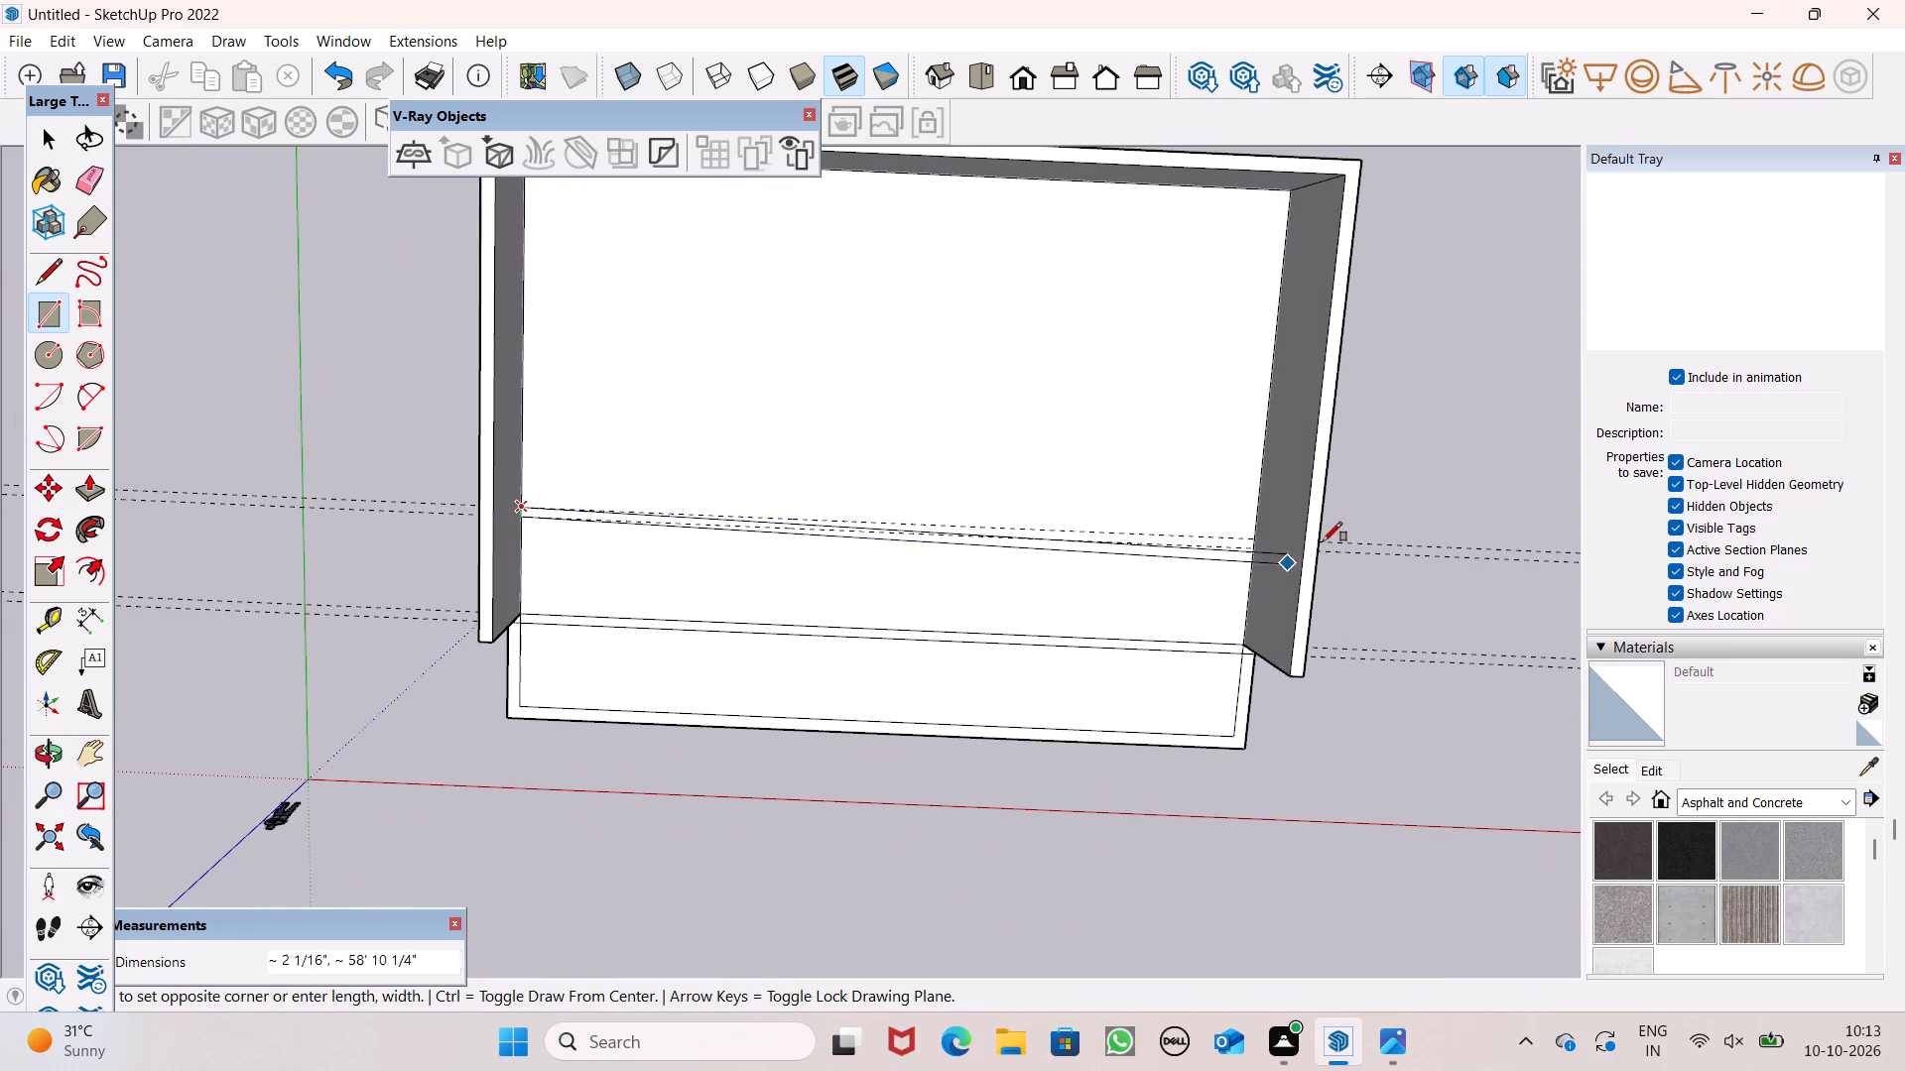
pyautogui.scroll(13, 1302, 534)
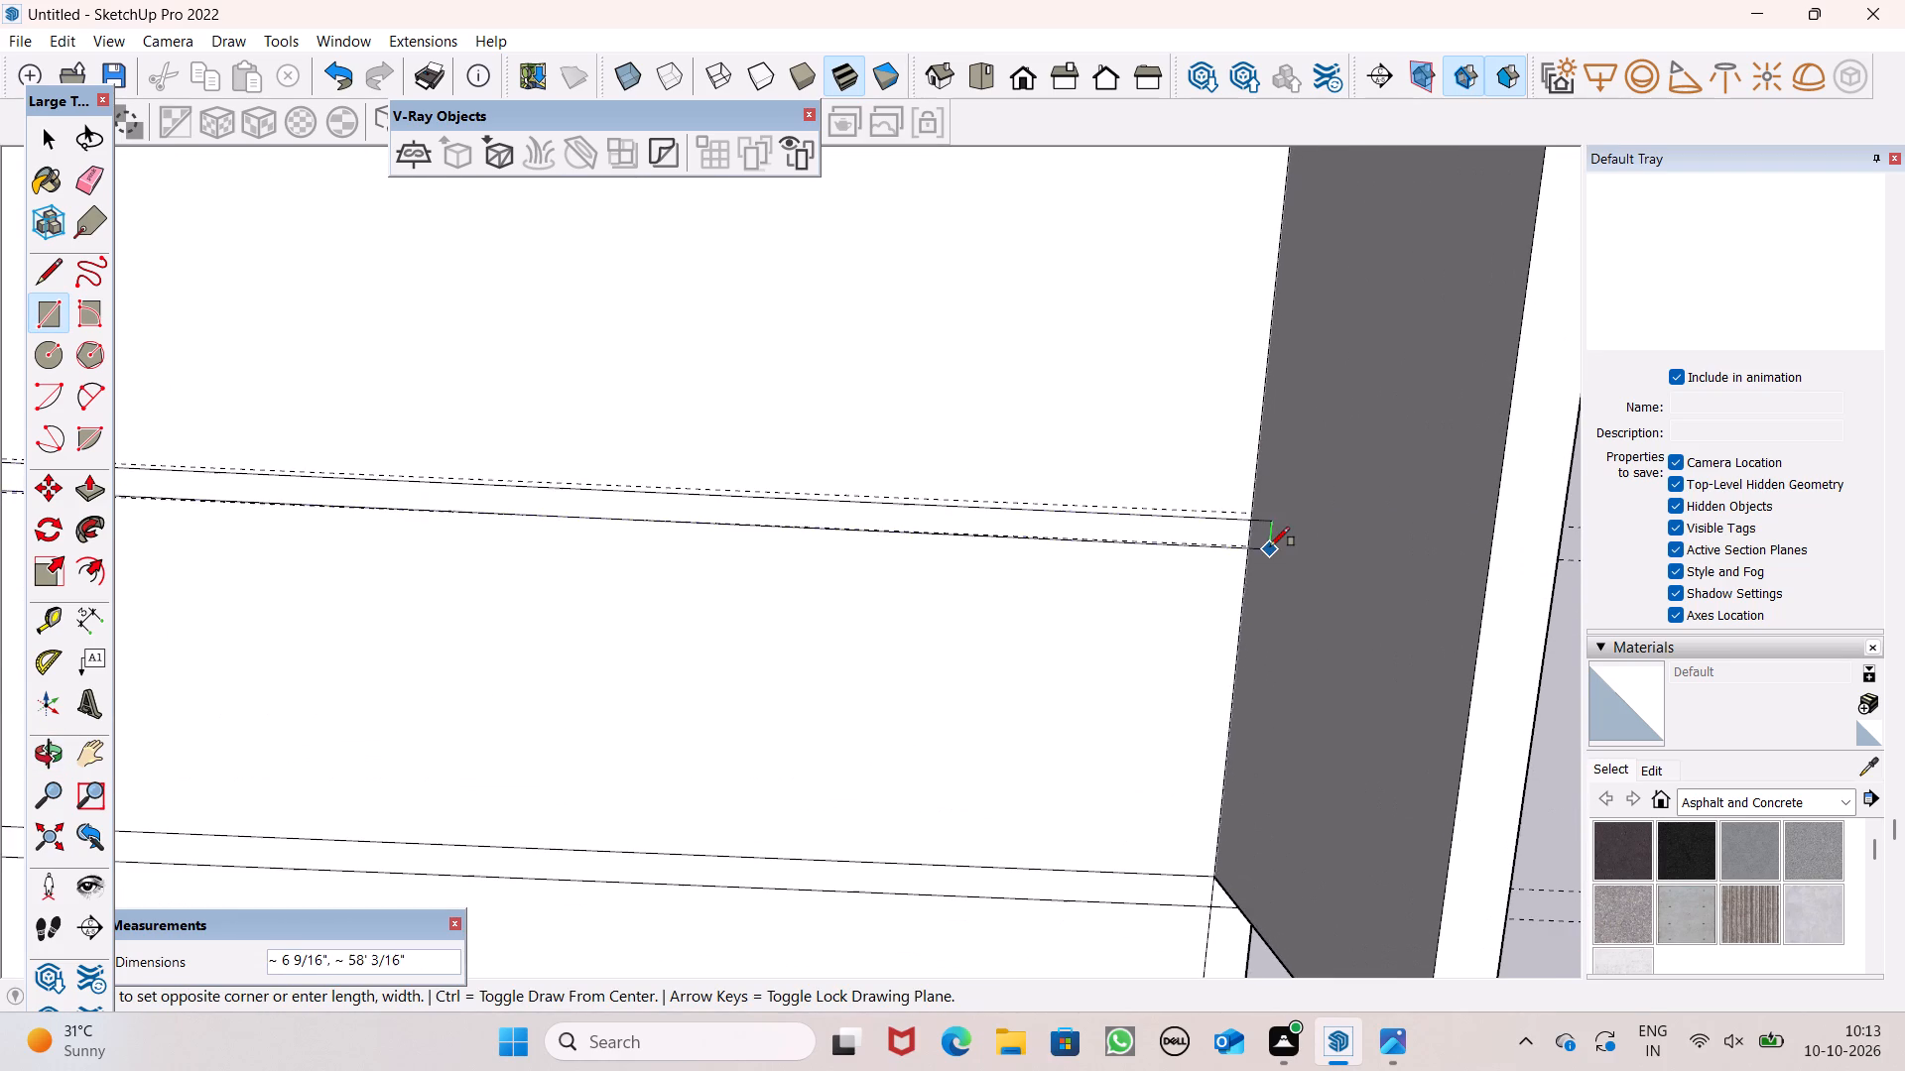
pyautogui.click(1253, 550)
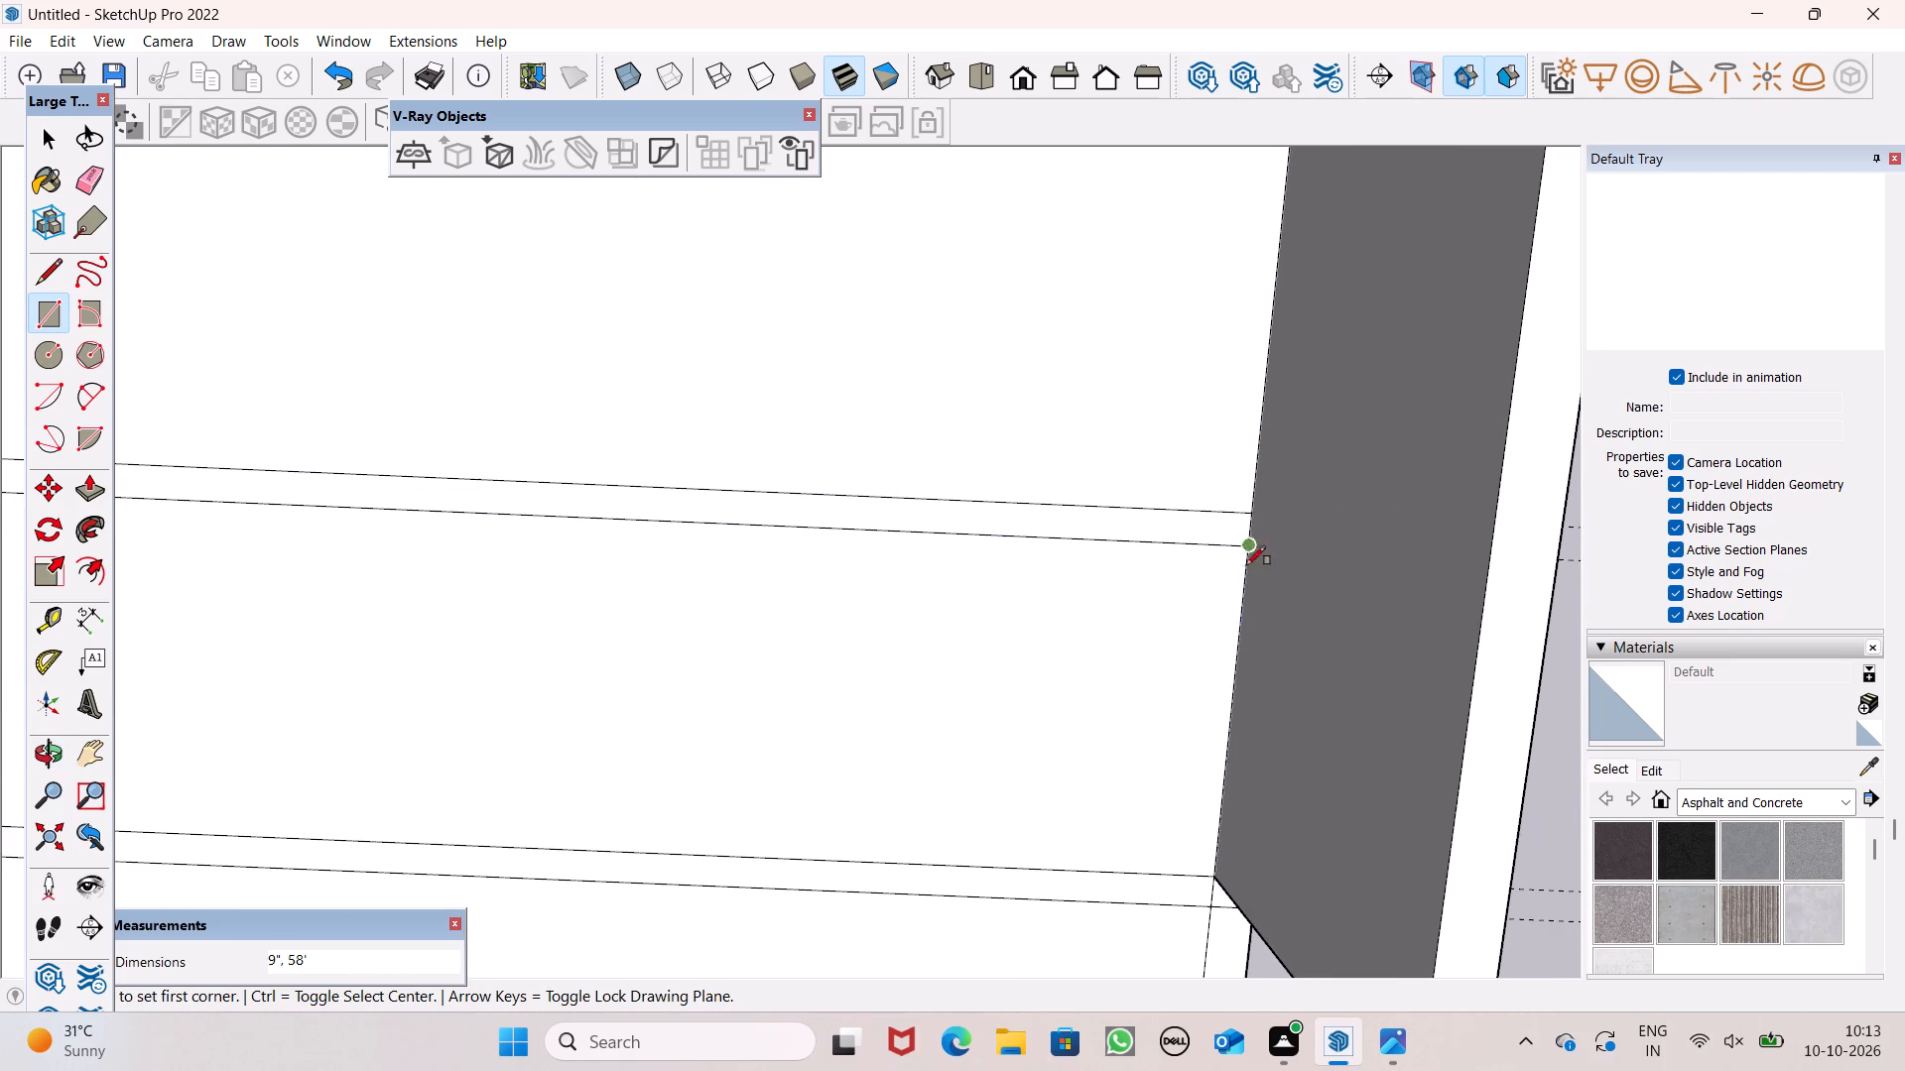
pyautogui.press('space')
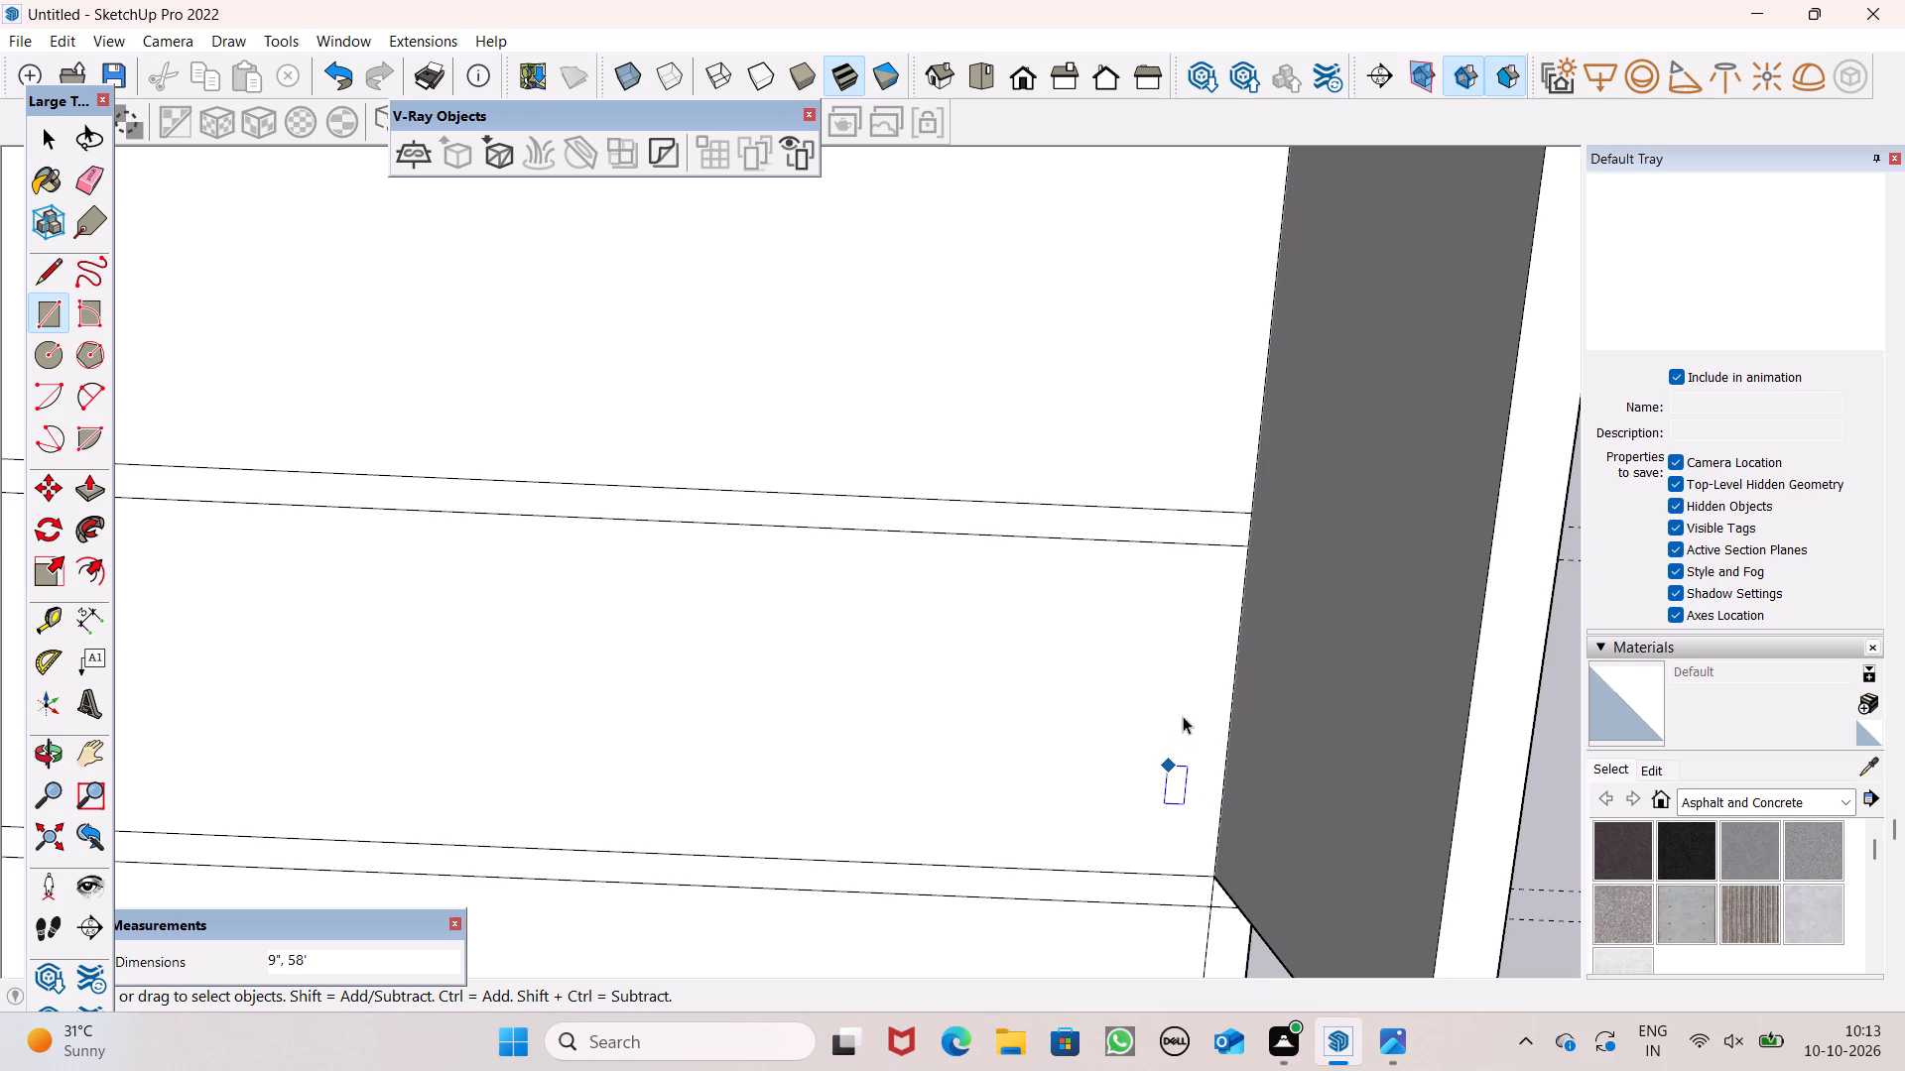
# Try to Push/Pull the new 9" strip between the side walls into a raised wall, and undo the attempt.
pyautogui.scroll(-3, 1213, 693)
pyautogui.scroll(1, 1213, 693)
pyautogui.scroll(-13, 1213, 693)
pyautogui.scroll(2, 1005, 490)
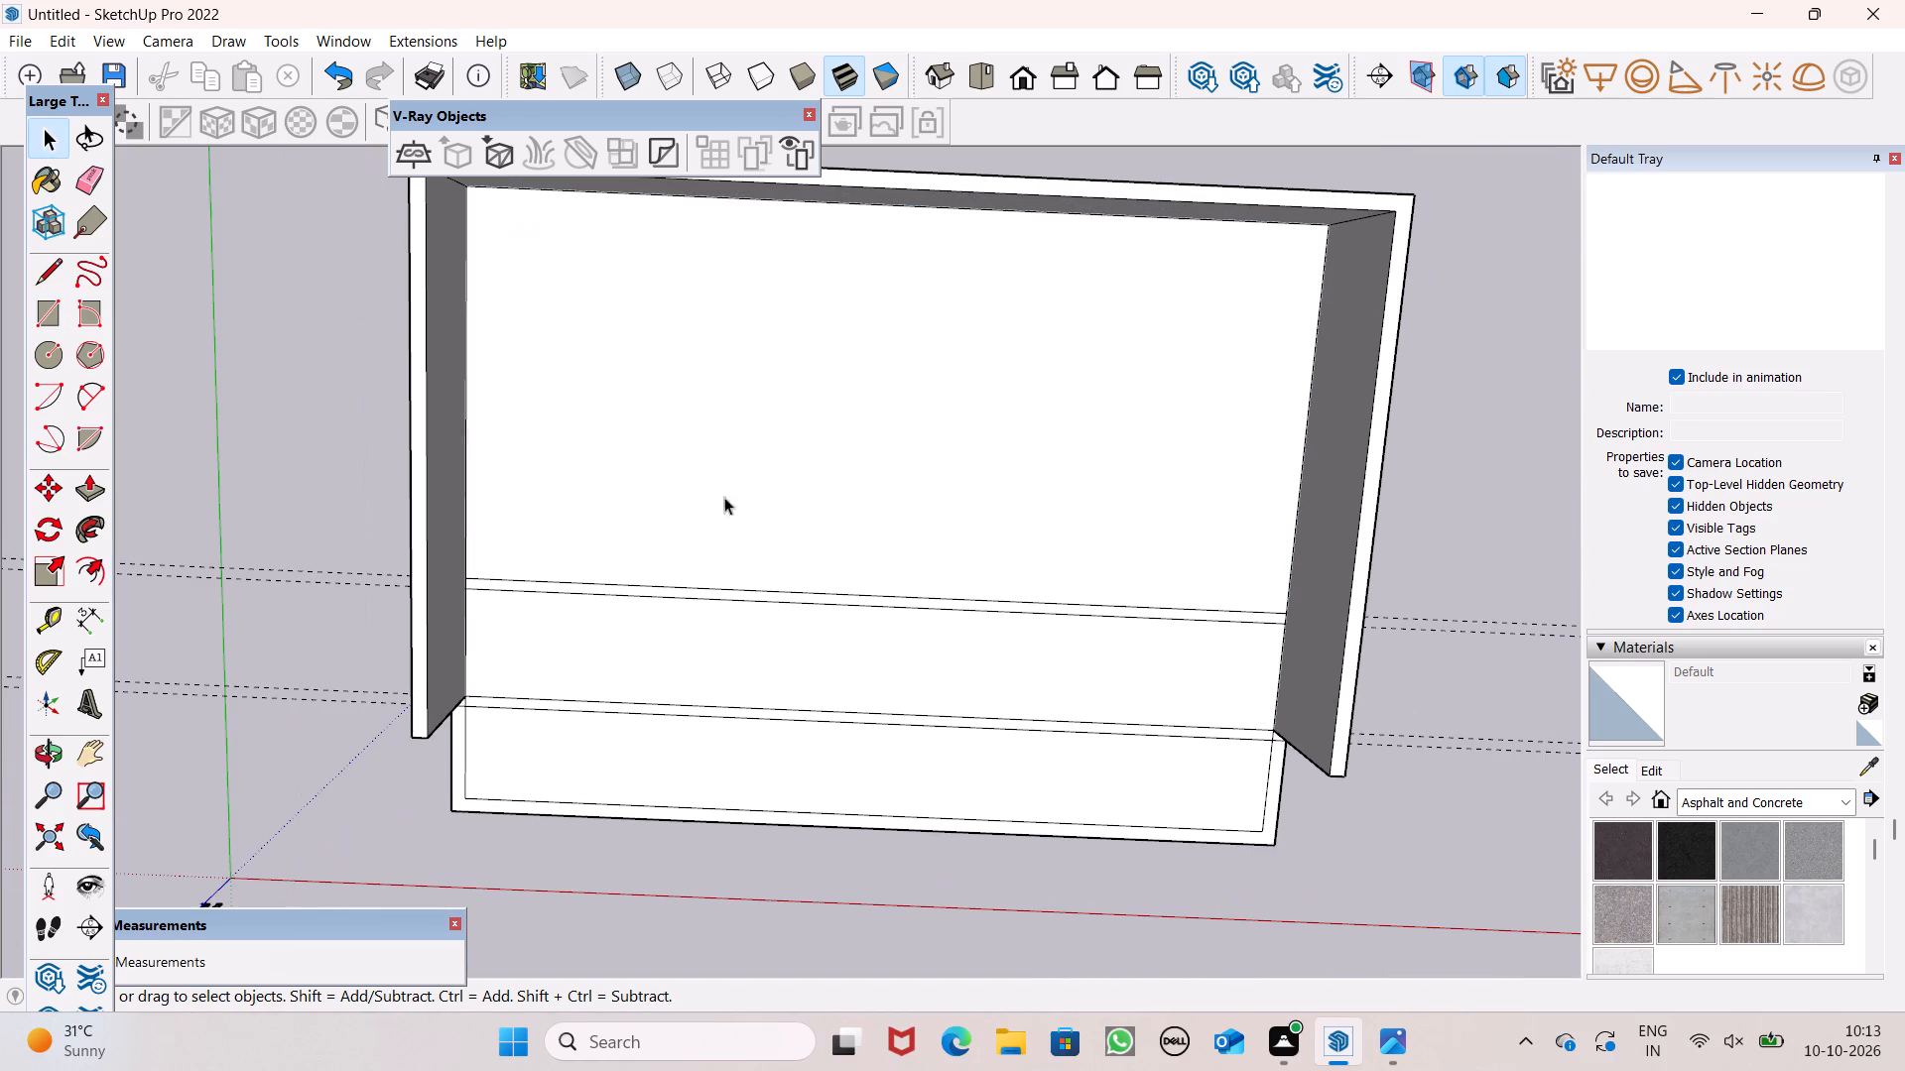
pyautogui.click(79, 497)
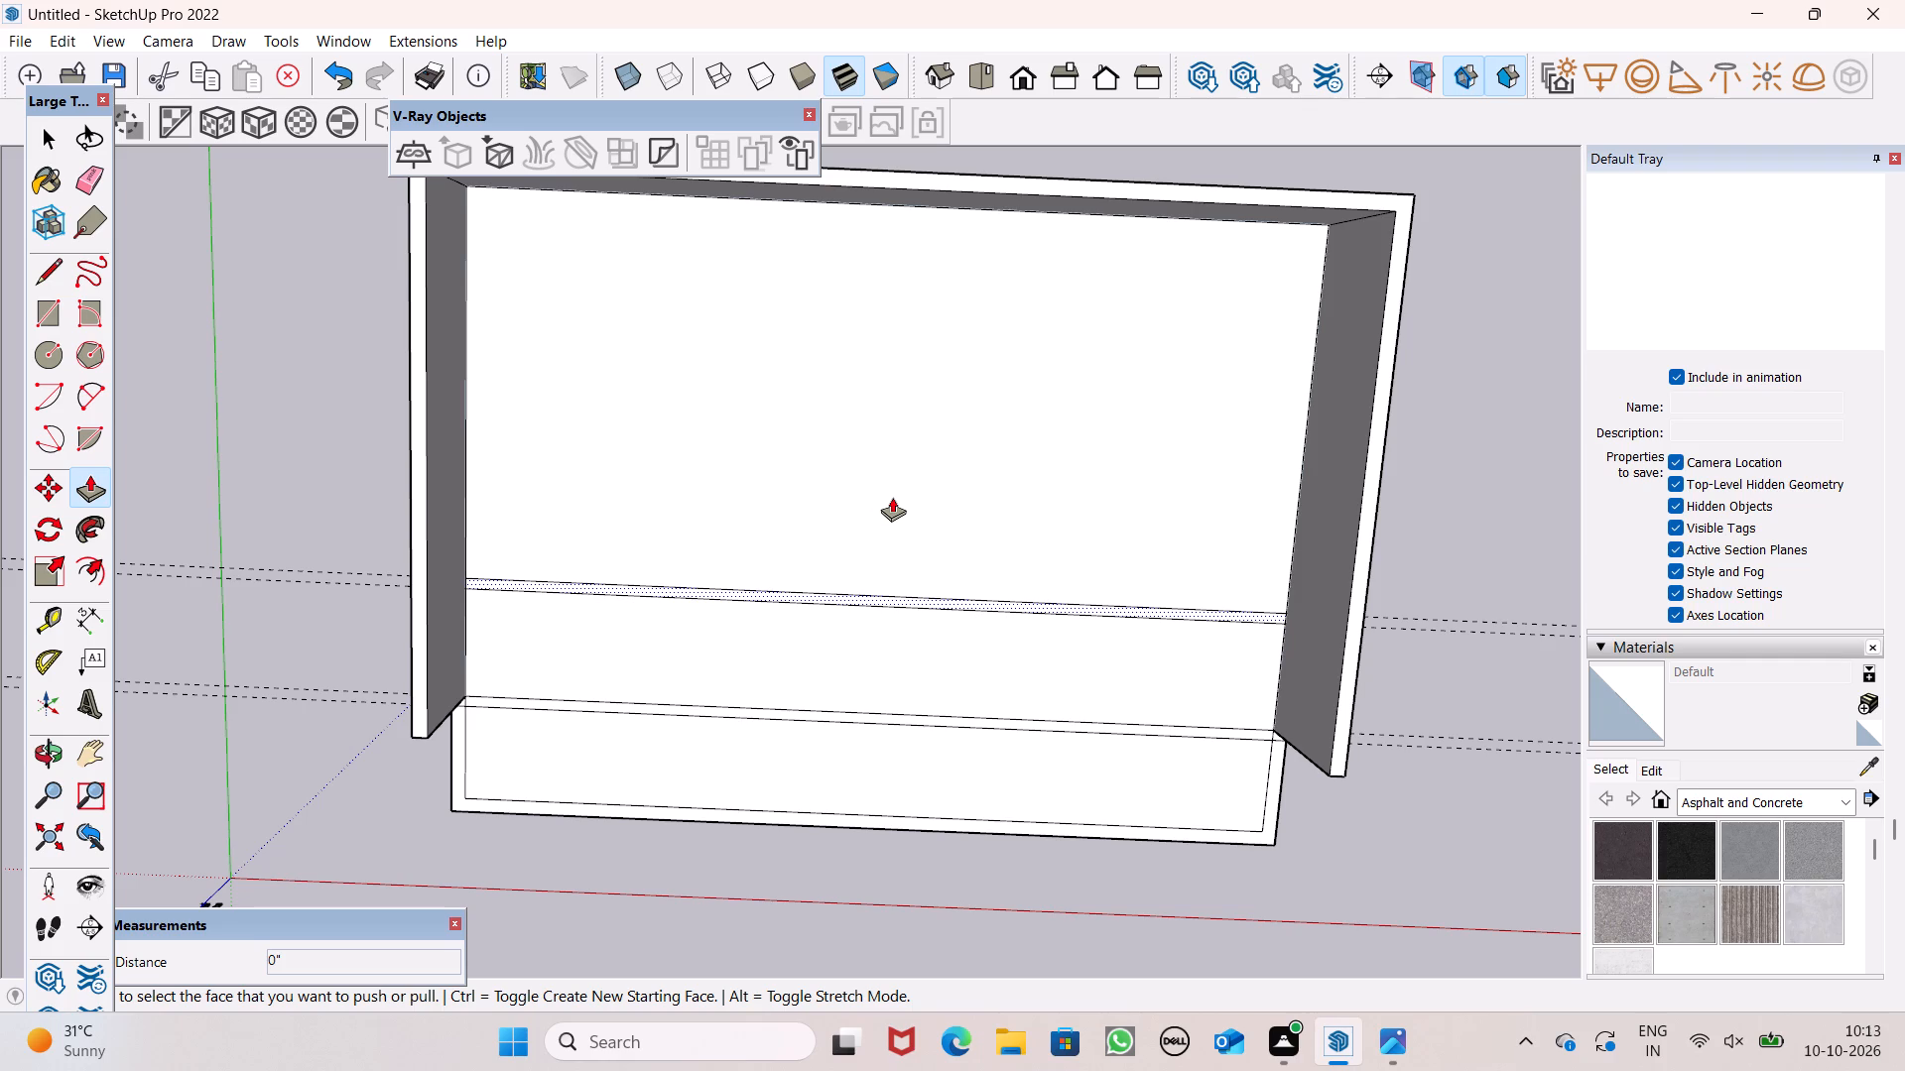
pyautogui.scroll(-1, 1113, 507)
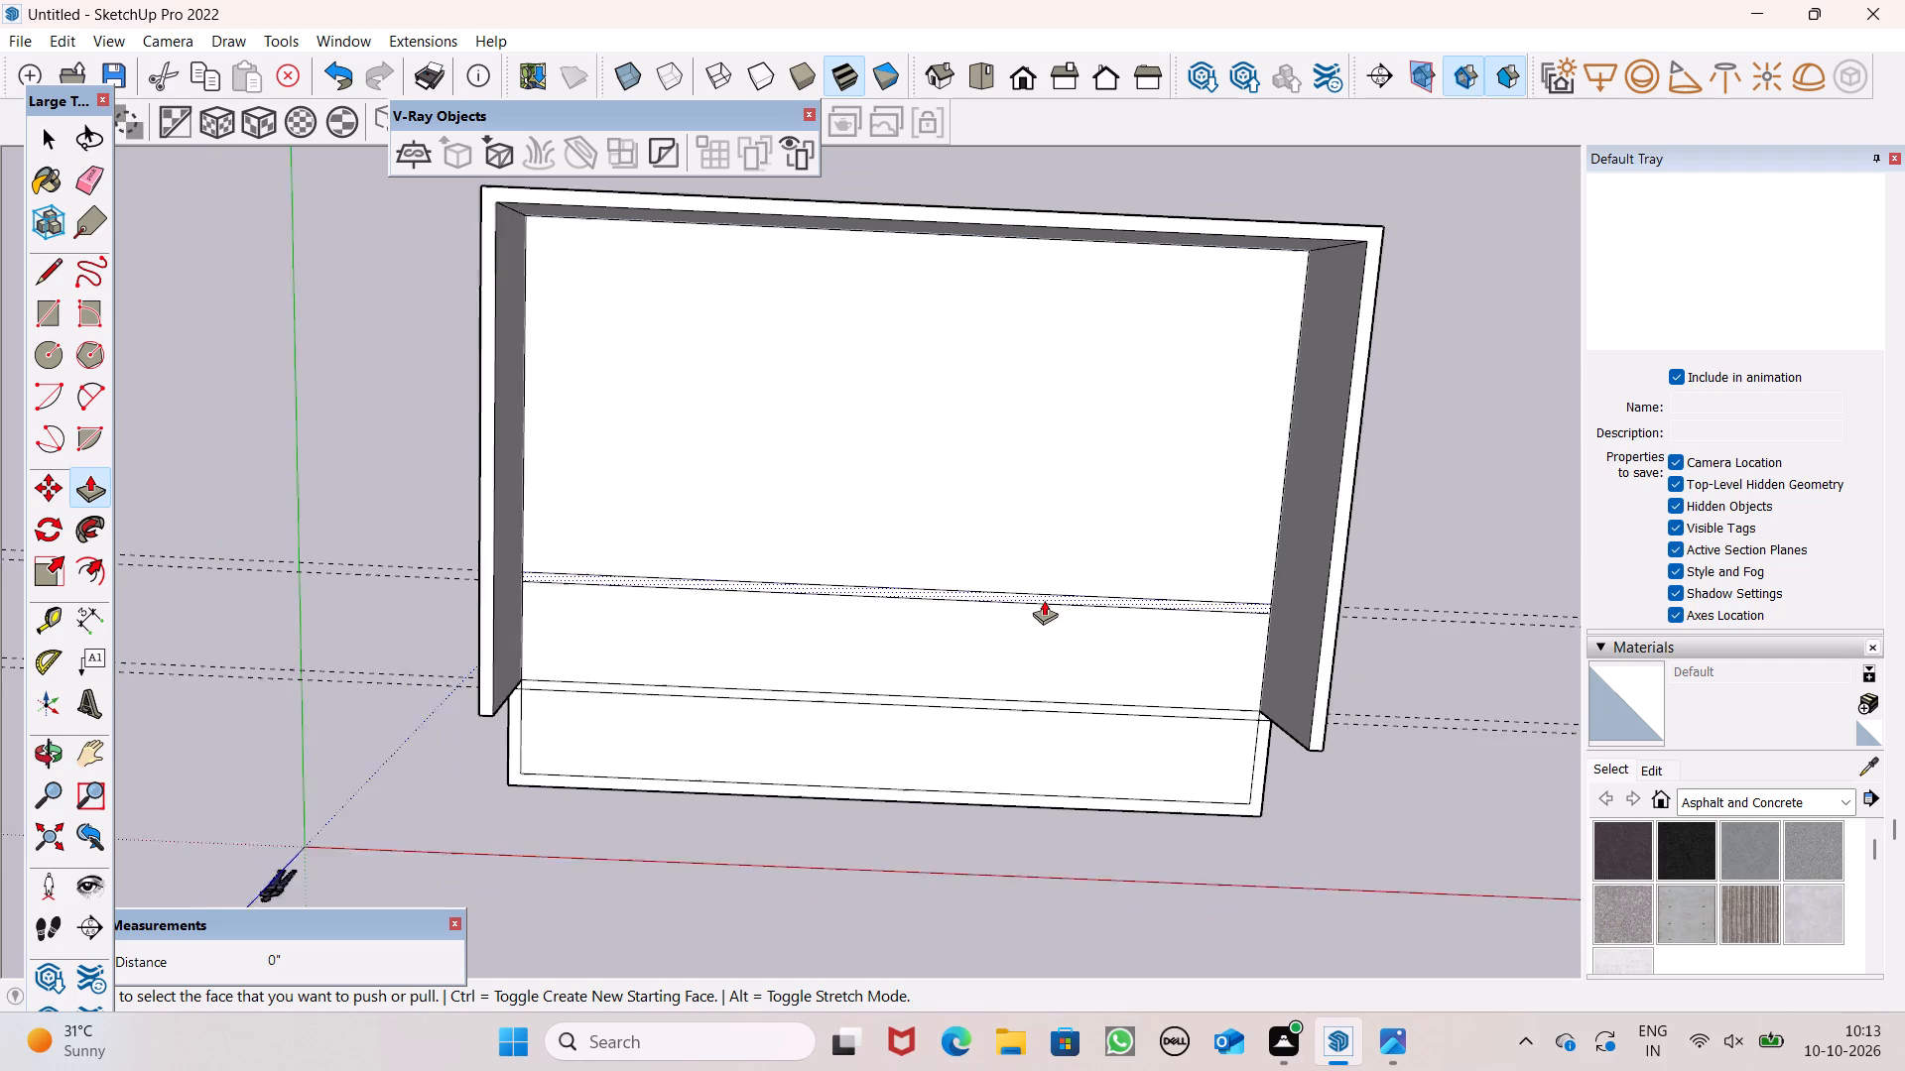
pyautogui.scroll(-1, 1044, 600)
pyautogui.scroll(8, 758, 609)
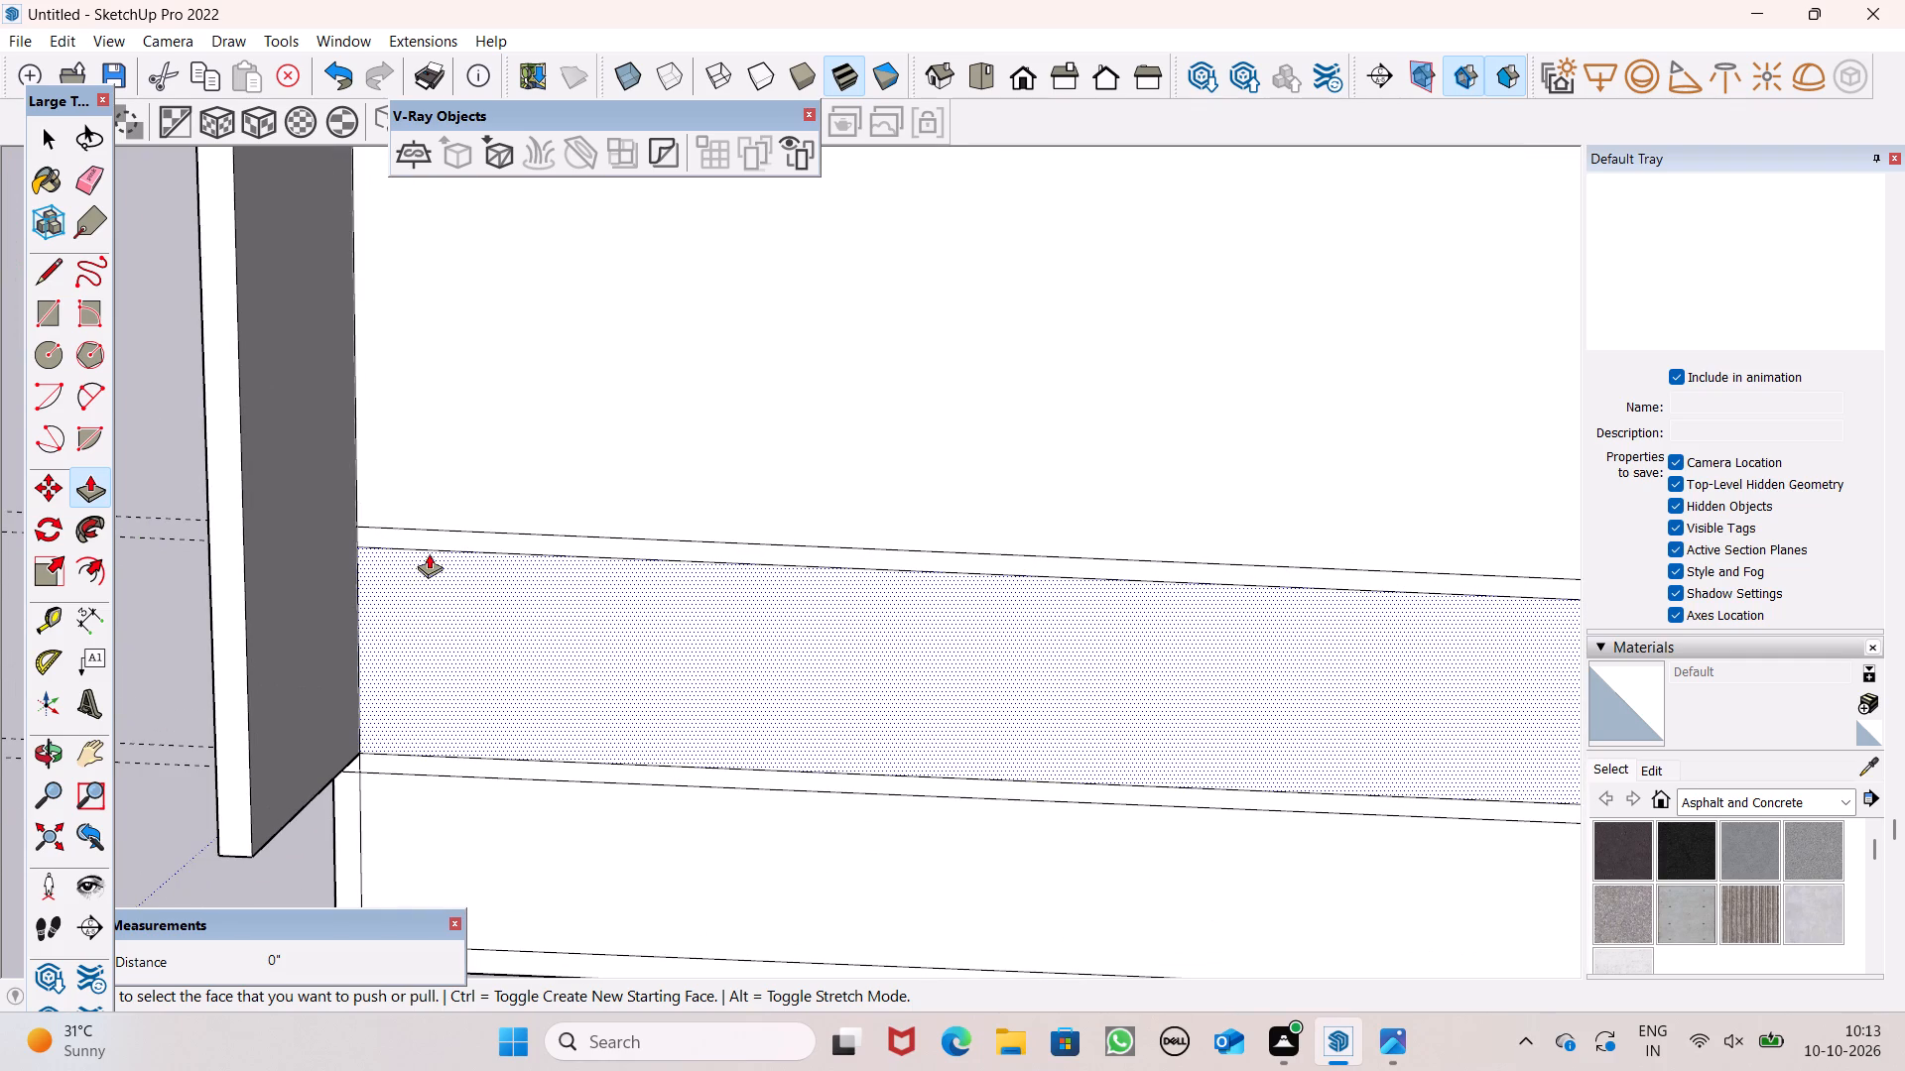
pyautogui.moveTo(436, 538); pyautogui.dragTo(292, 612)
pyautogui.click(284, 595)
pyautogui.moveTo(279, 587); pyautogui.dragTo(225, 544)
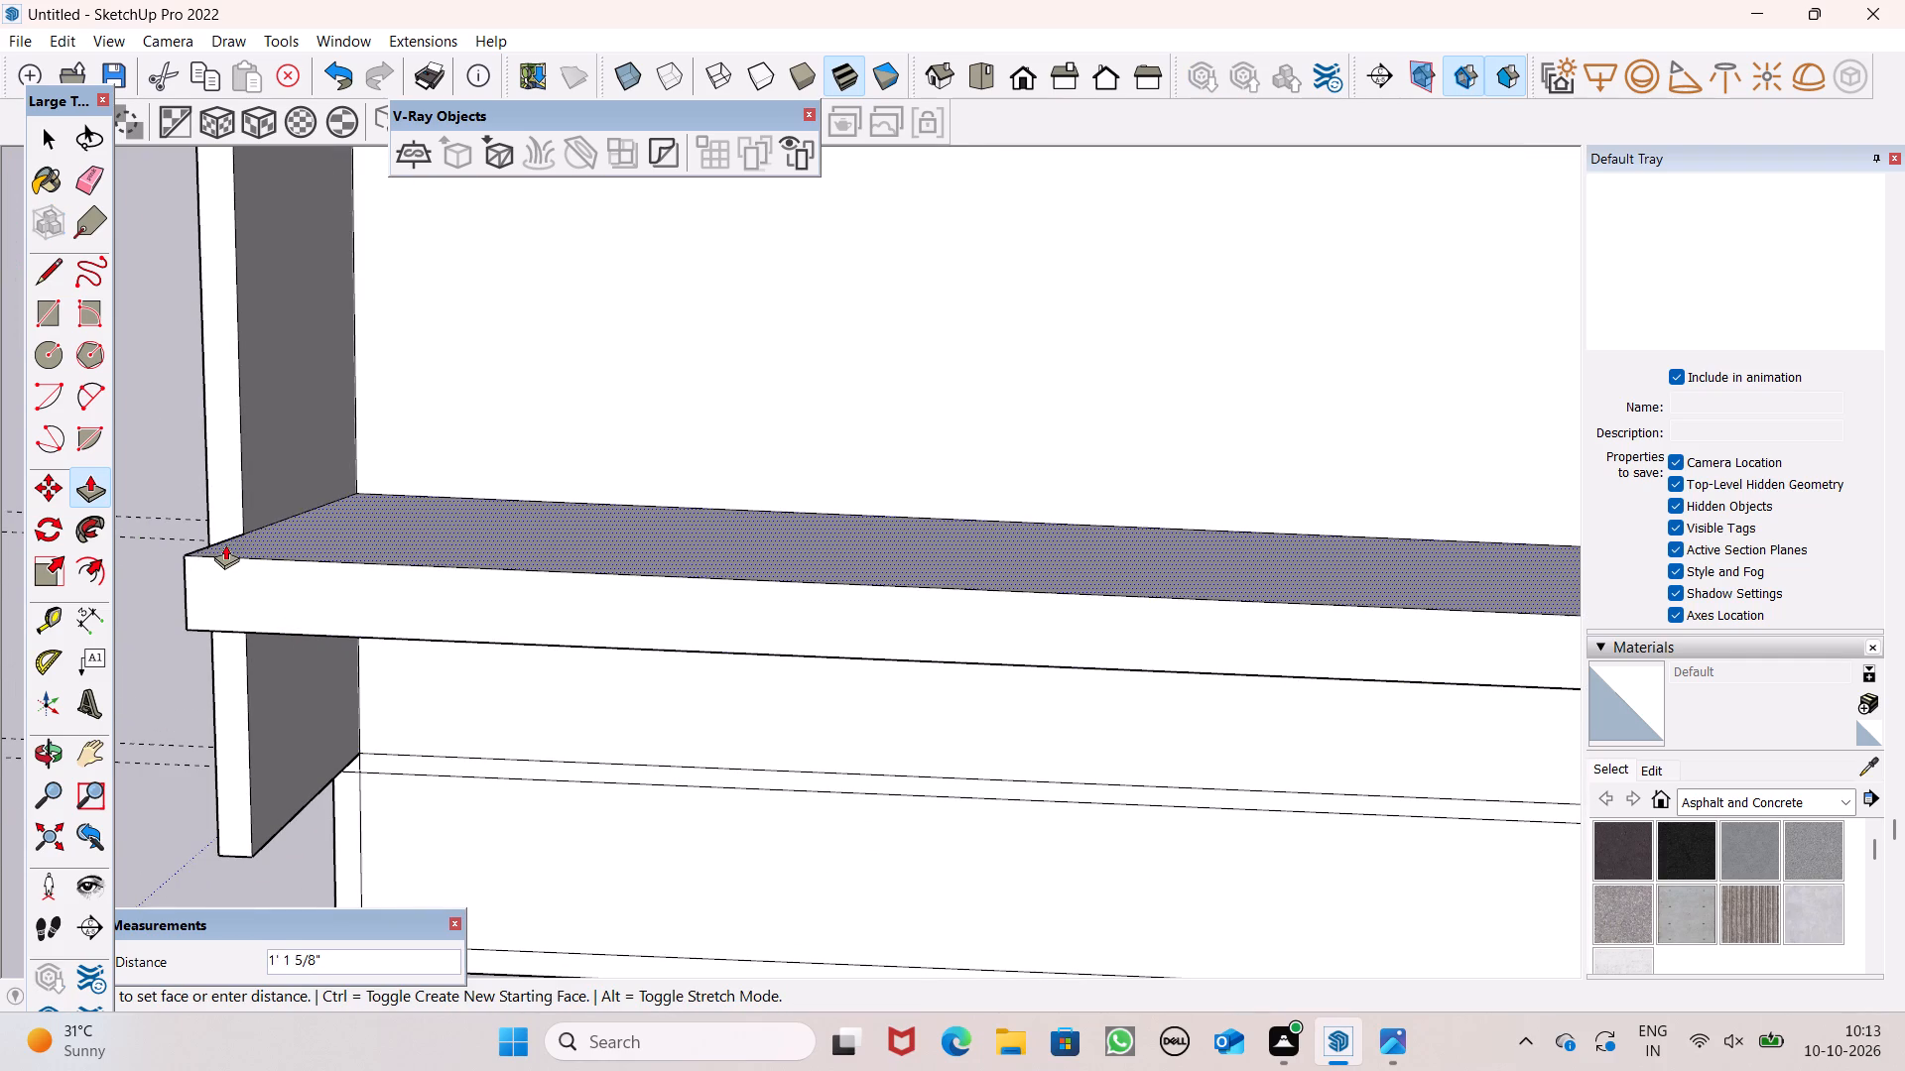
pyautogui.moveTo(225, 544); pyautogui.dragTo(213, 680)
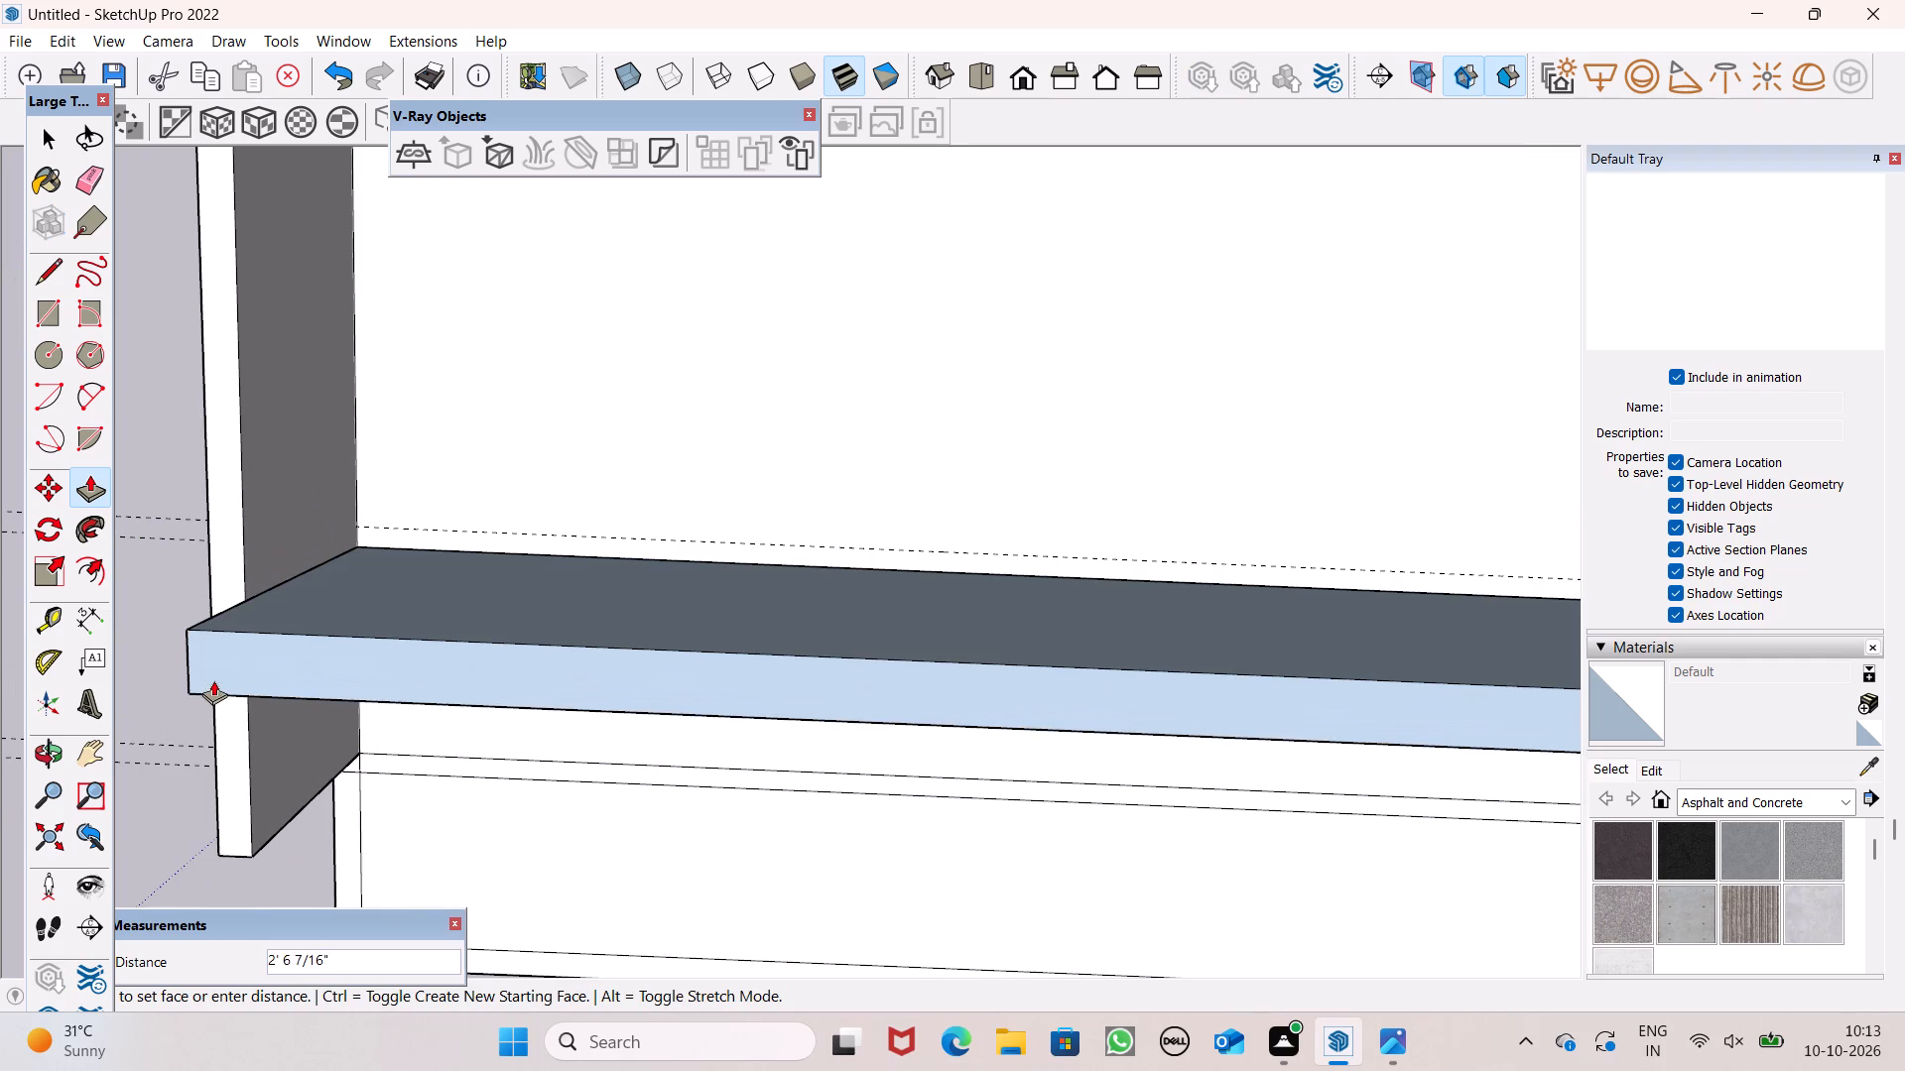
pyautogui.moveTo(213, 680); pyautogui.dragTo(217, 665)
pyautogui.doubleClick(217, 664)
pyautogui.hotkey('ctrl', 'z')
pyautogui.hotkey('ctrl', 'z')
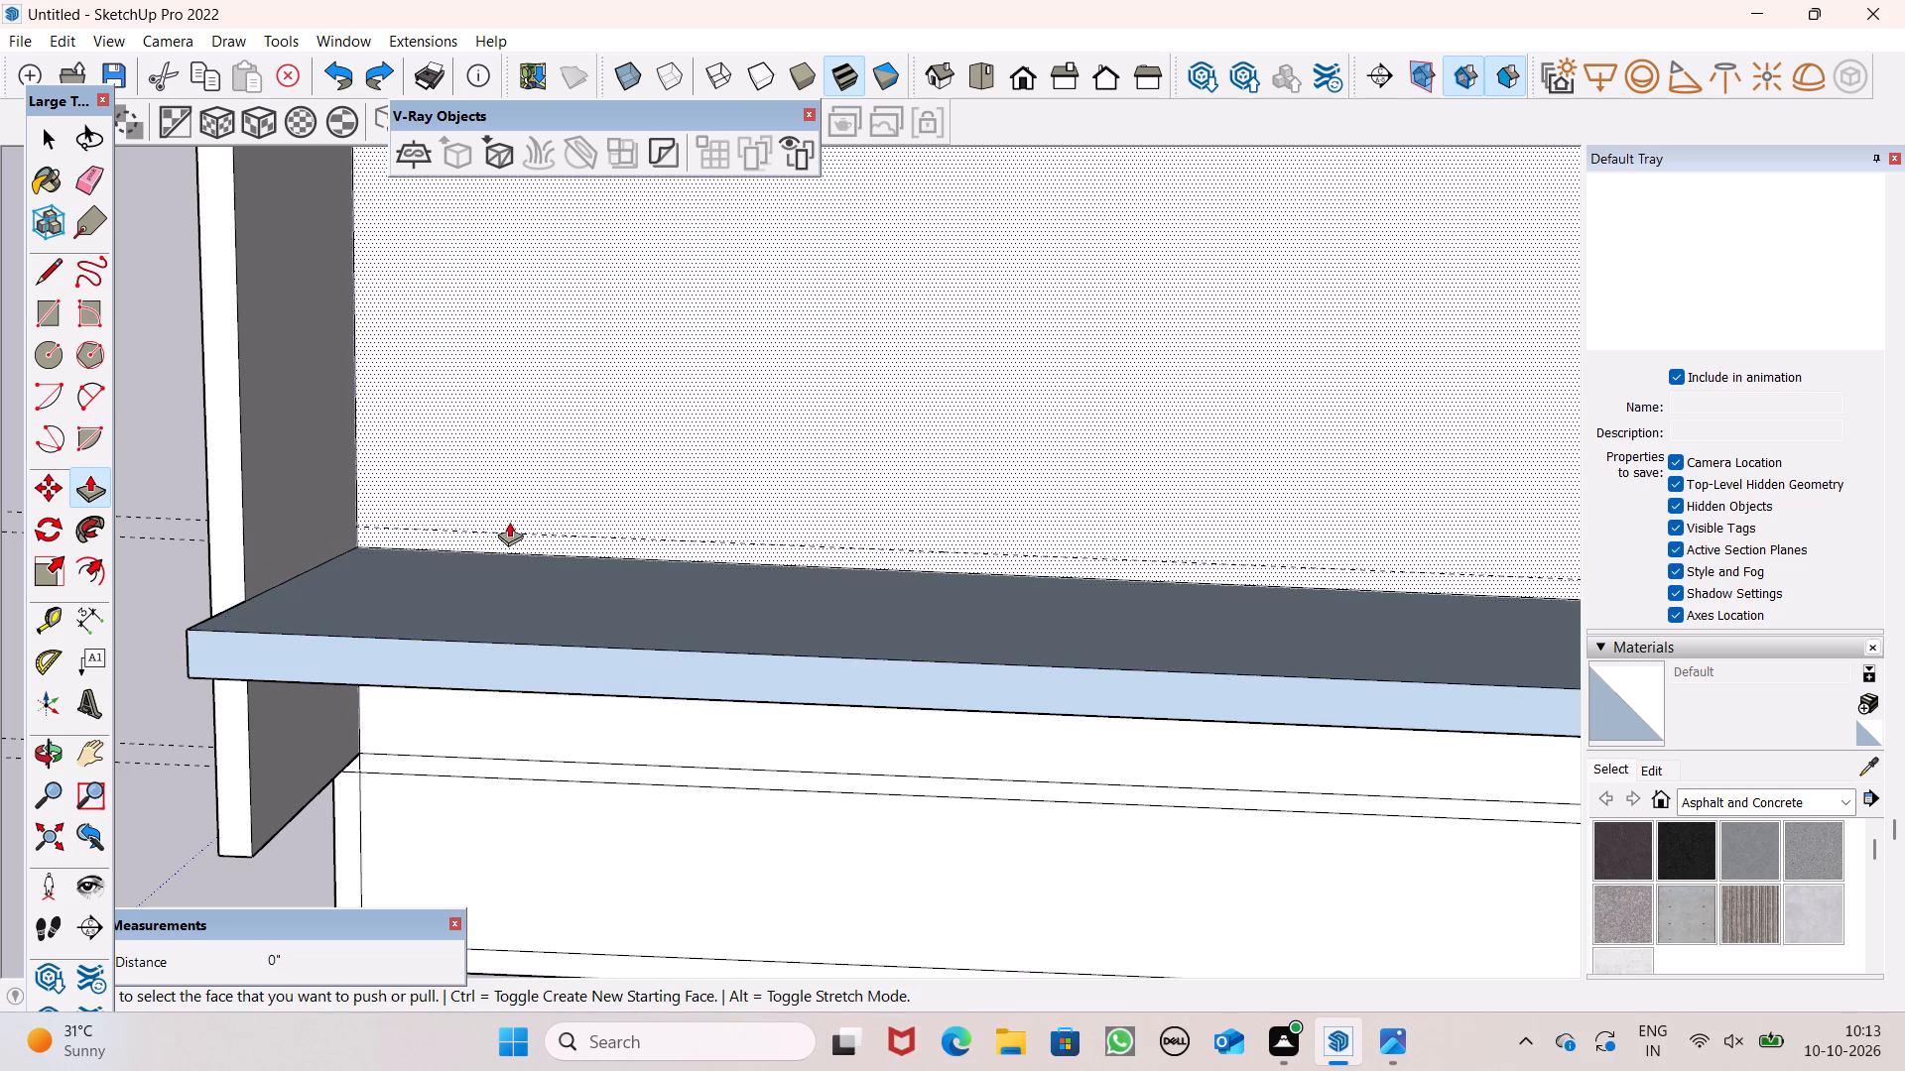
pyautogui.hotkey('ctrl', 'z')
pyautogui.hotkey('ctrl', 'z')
# Push/Pull the 9" by 58' strip between the side walls up 10' to form a cross wall level with their tops.
pyautogui.scroll(-4, 592, 560)
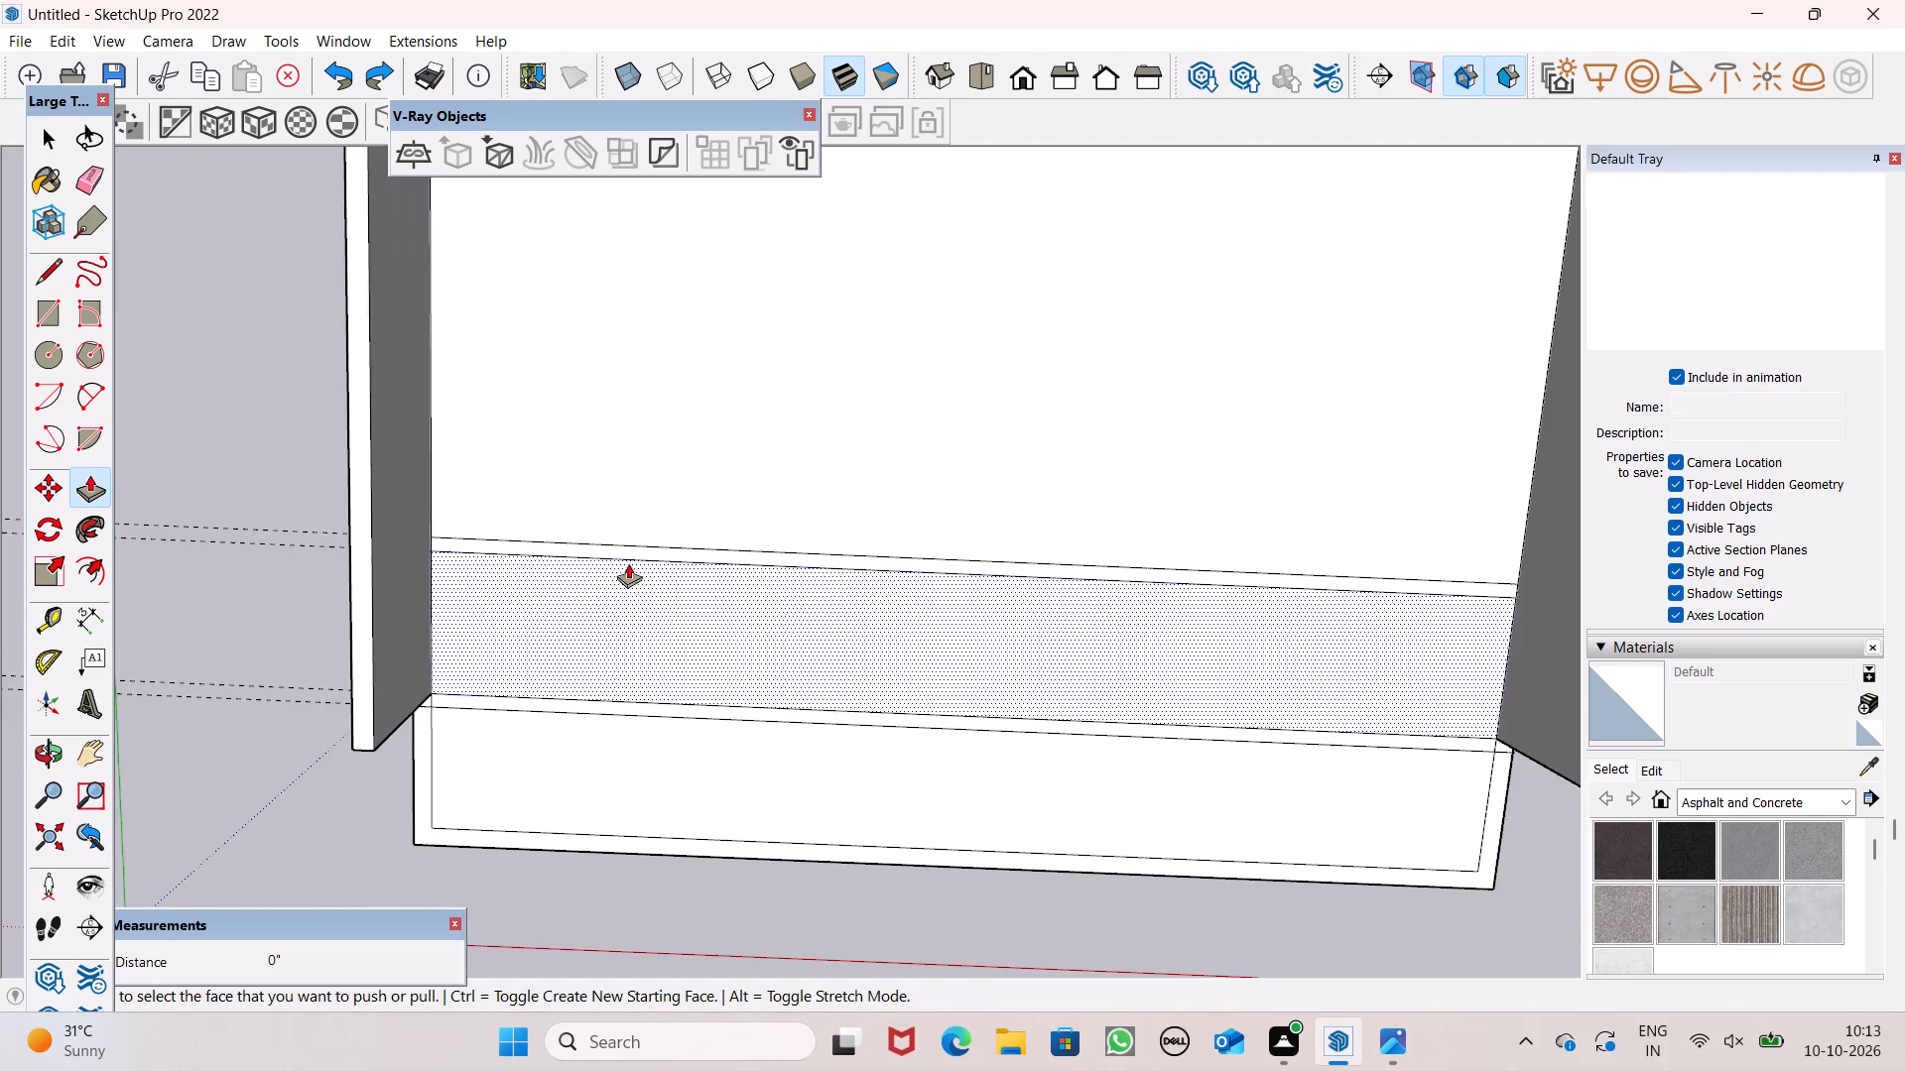
pyautogui.scroll(-4, 645, 546)
pyautogui.moveTo(723, 563); pyautogui.dragTo(747, 450, button='middle')
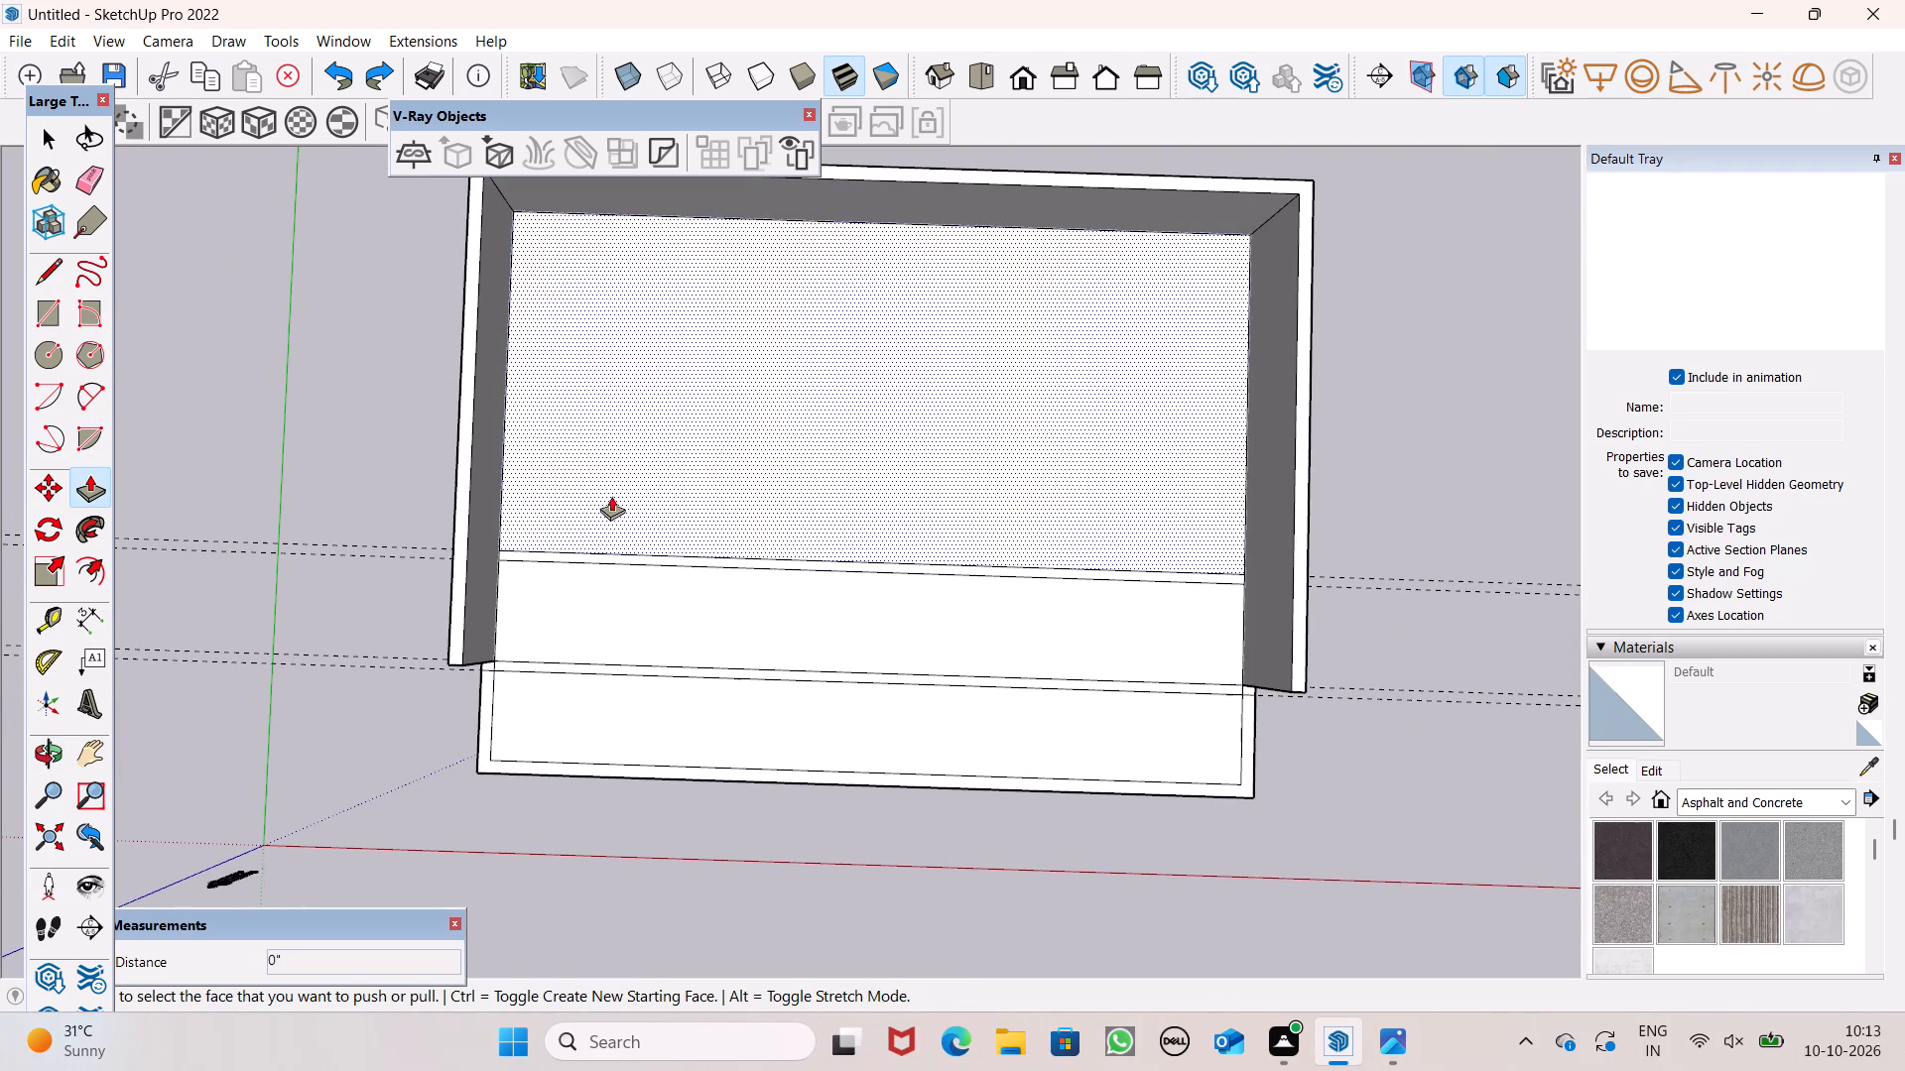
pyautogui.scroll(1, 519, 481)
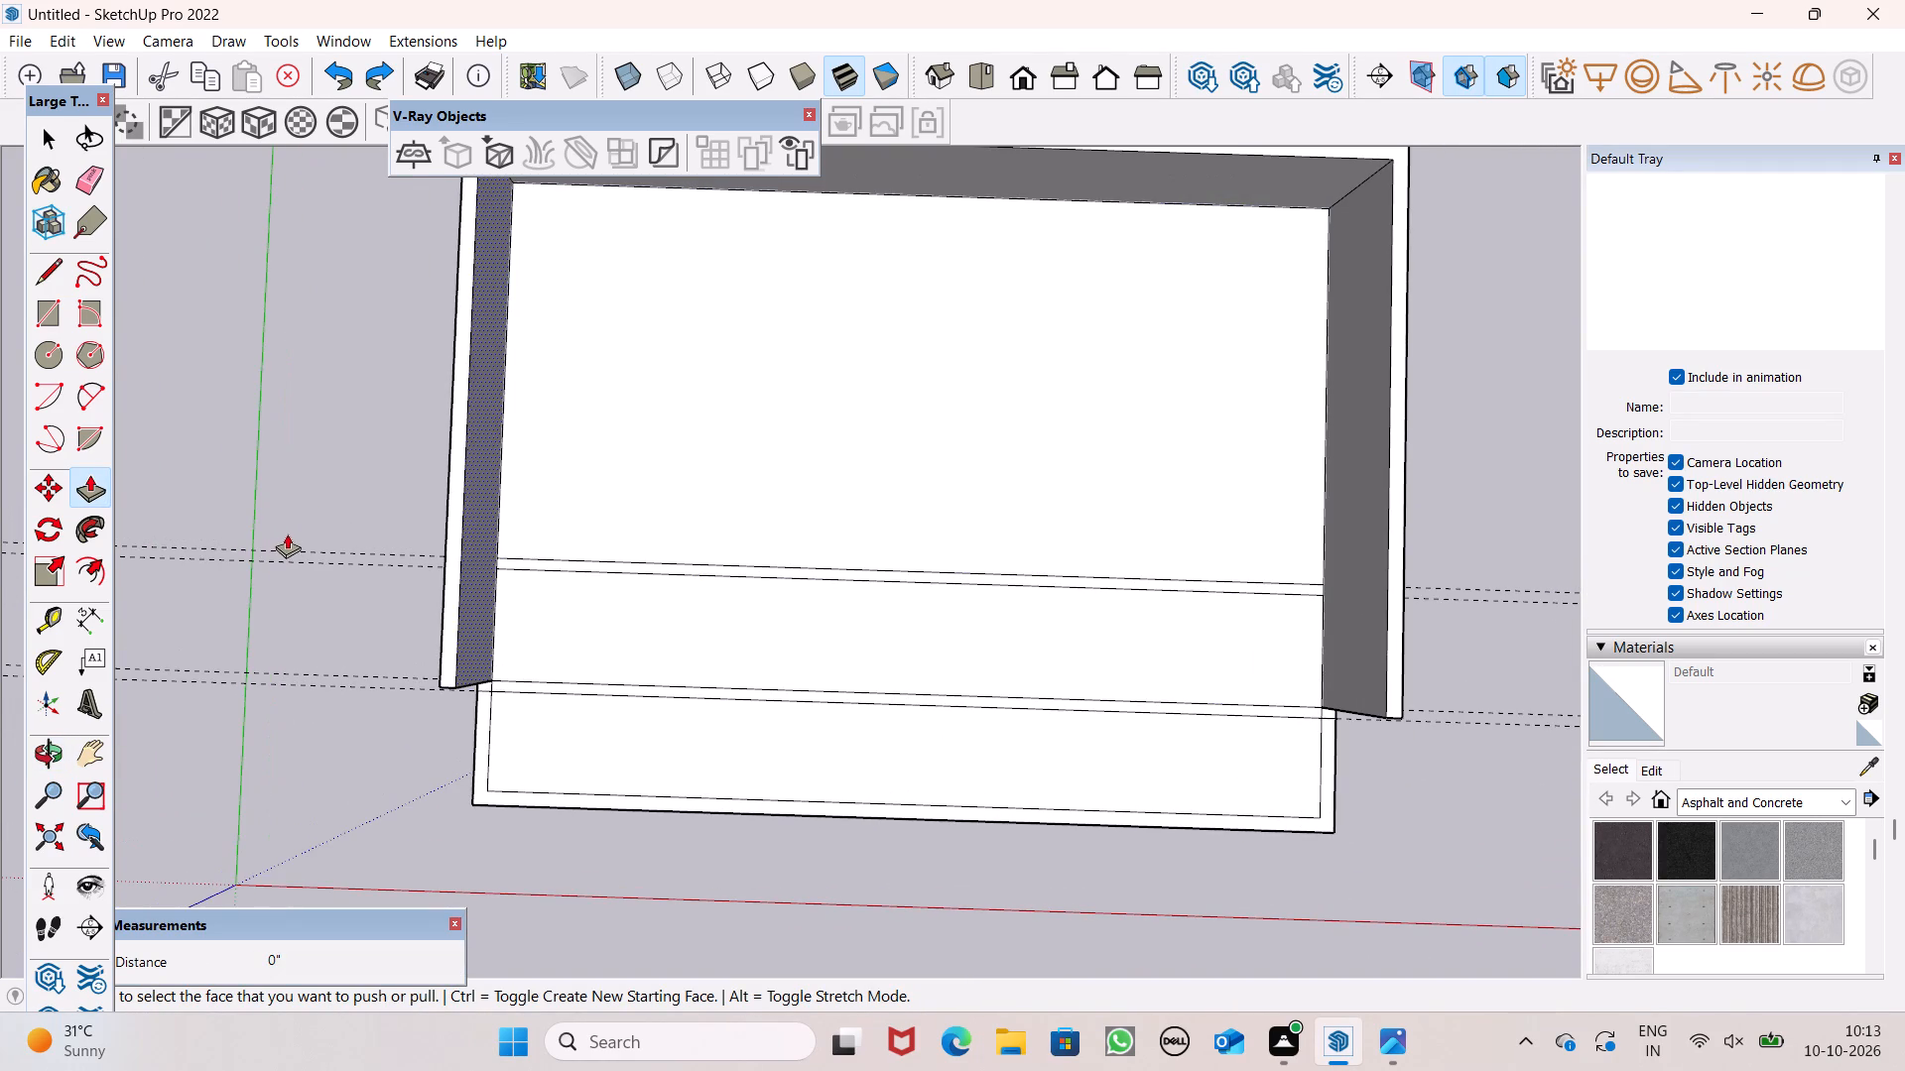
pyautogui.scroll(-2, 288, 533)
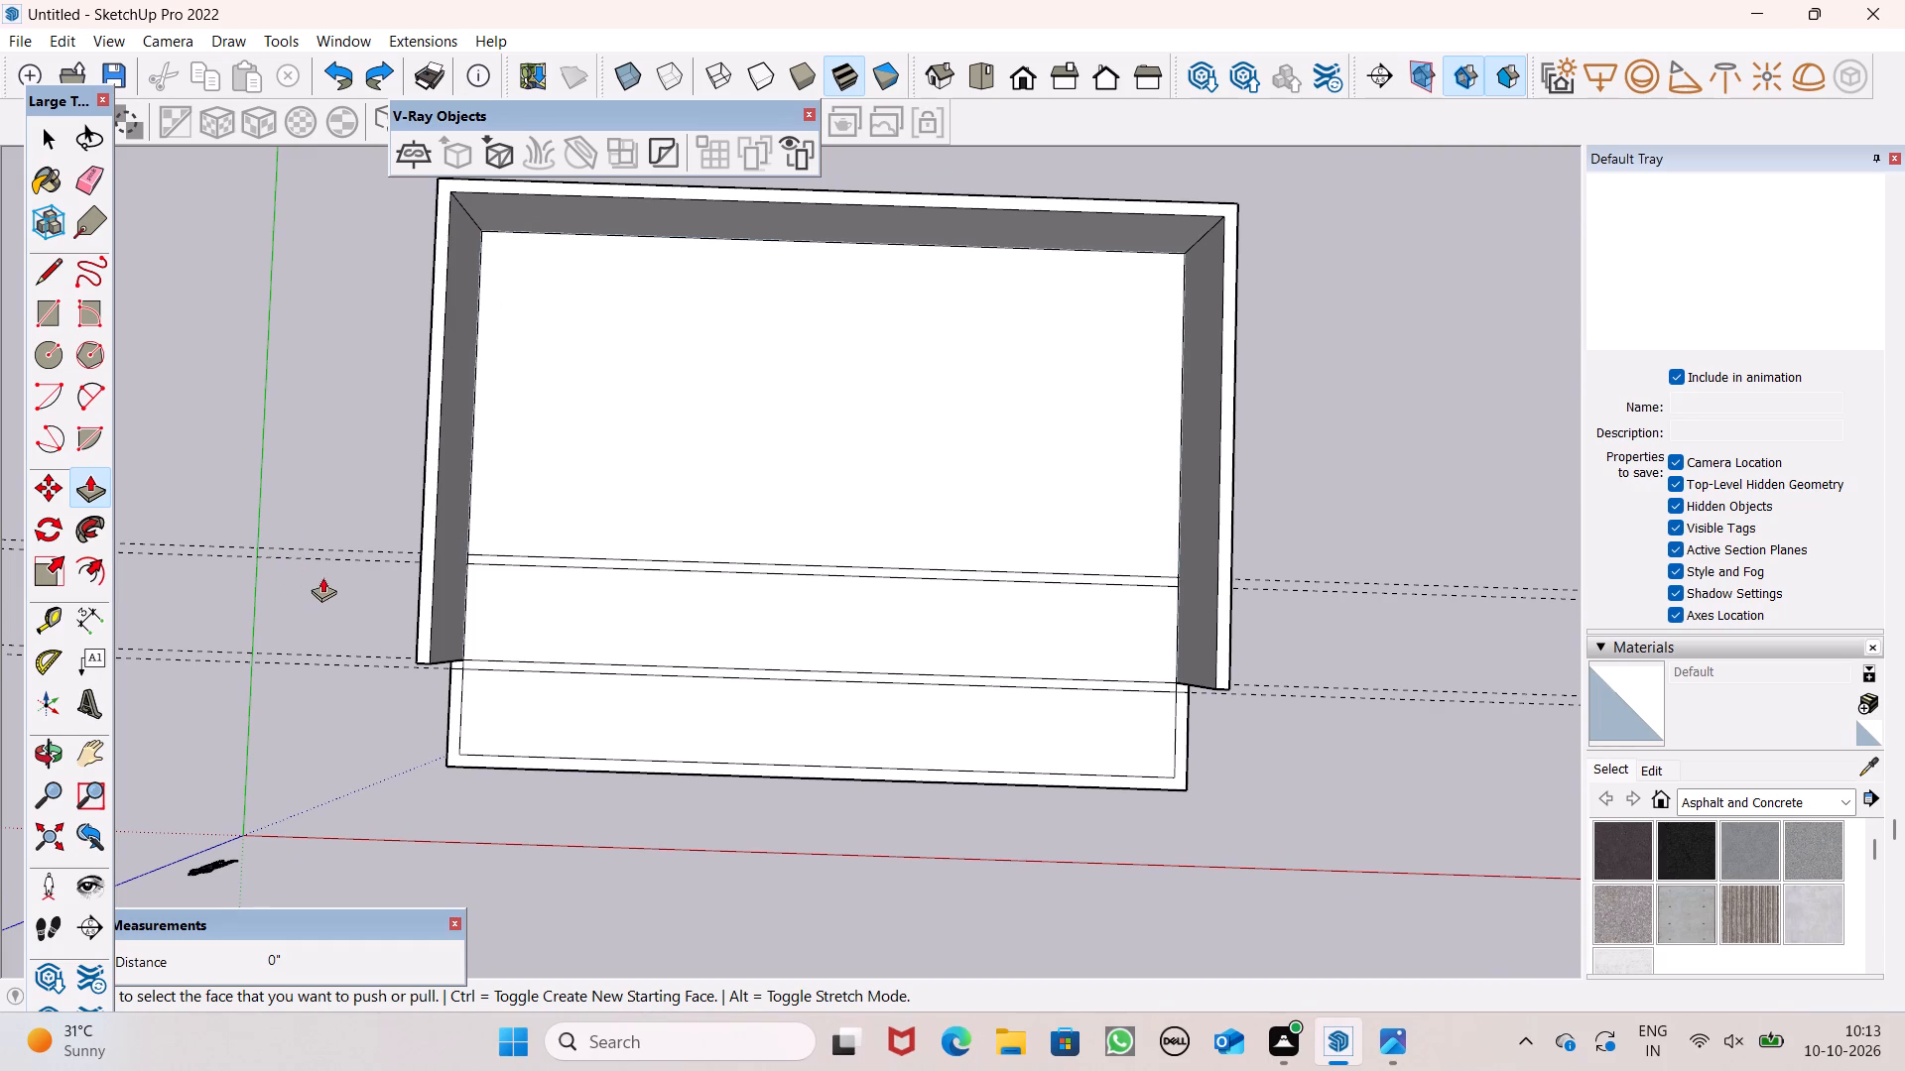
pyautogui.moveTo(323, 577); pyautogui.dragTo(360, 554, button='middle')
pyautogui.scroll(1, 369, 544)
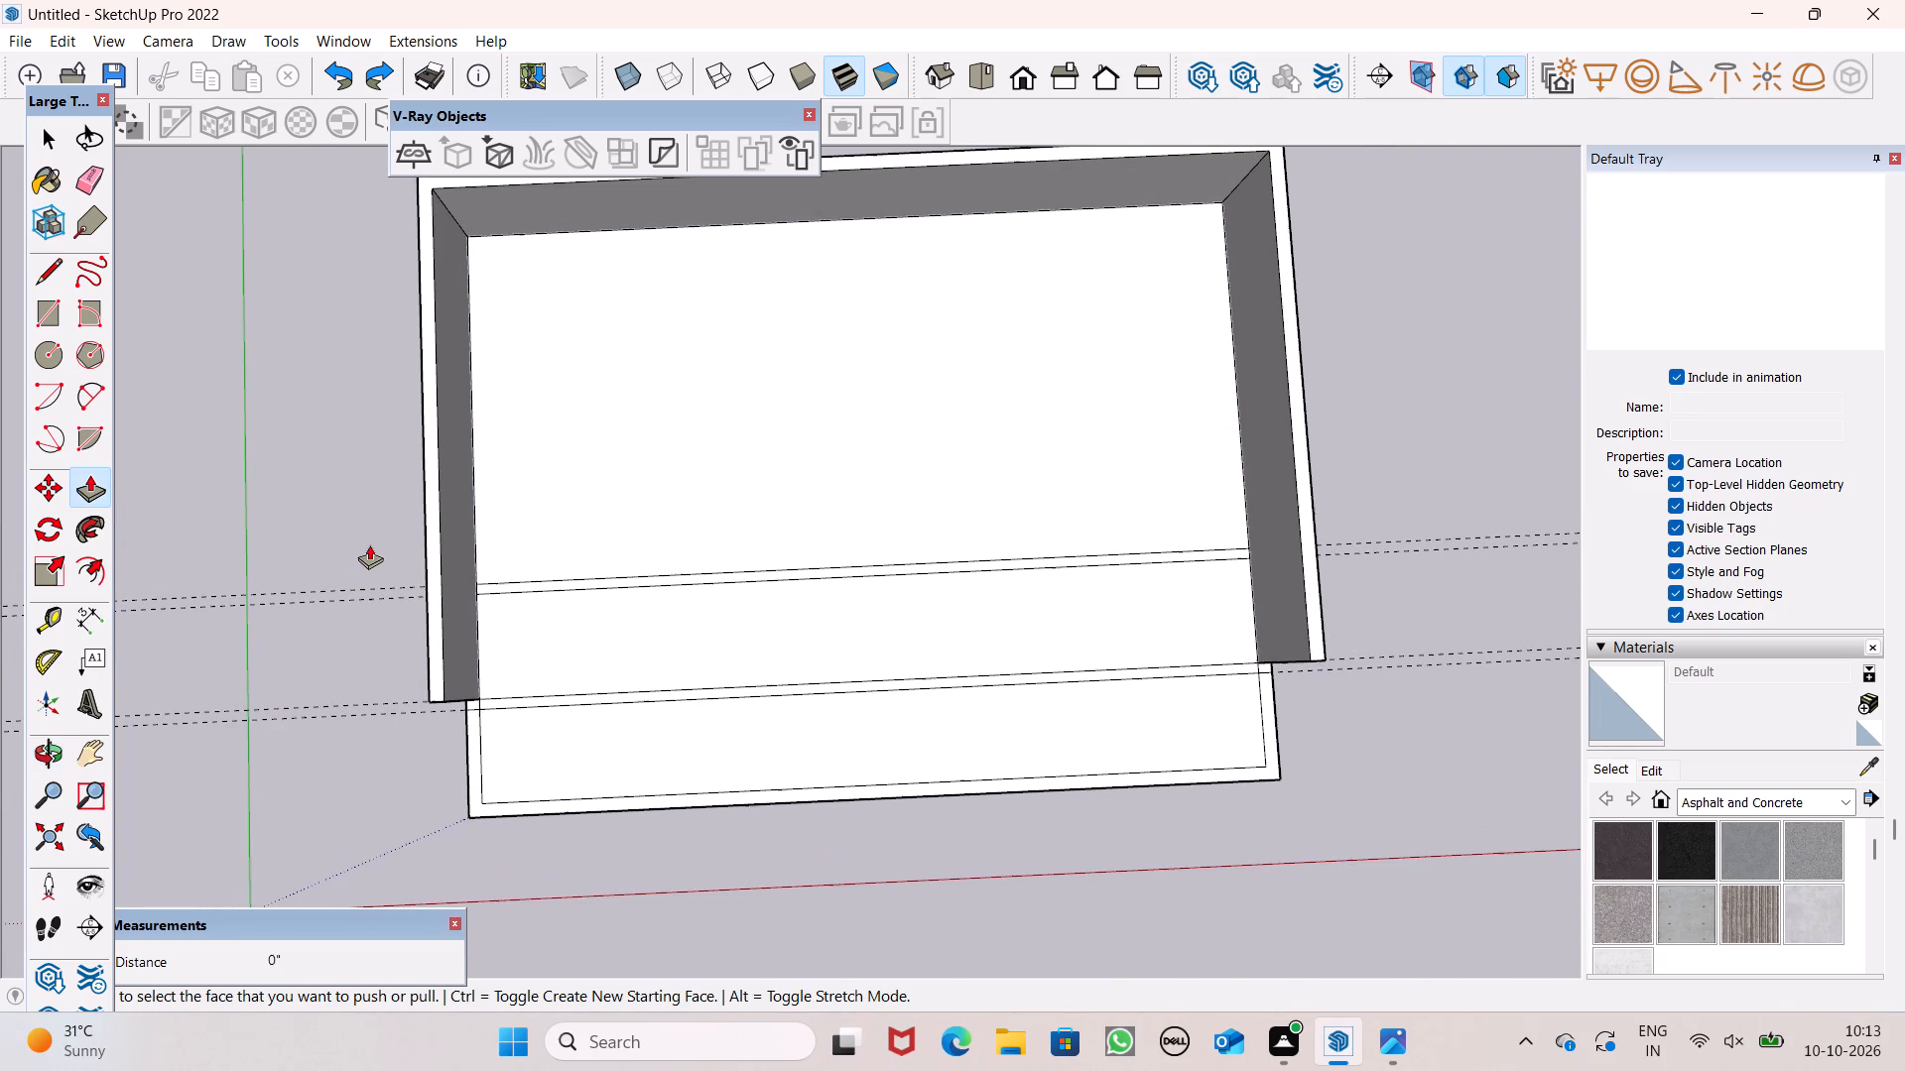
pyautogui.scroll(1, 369, 542)
pyautogui.scroll(8, 483, 575)
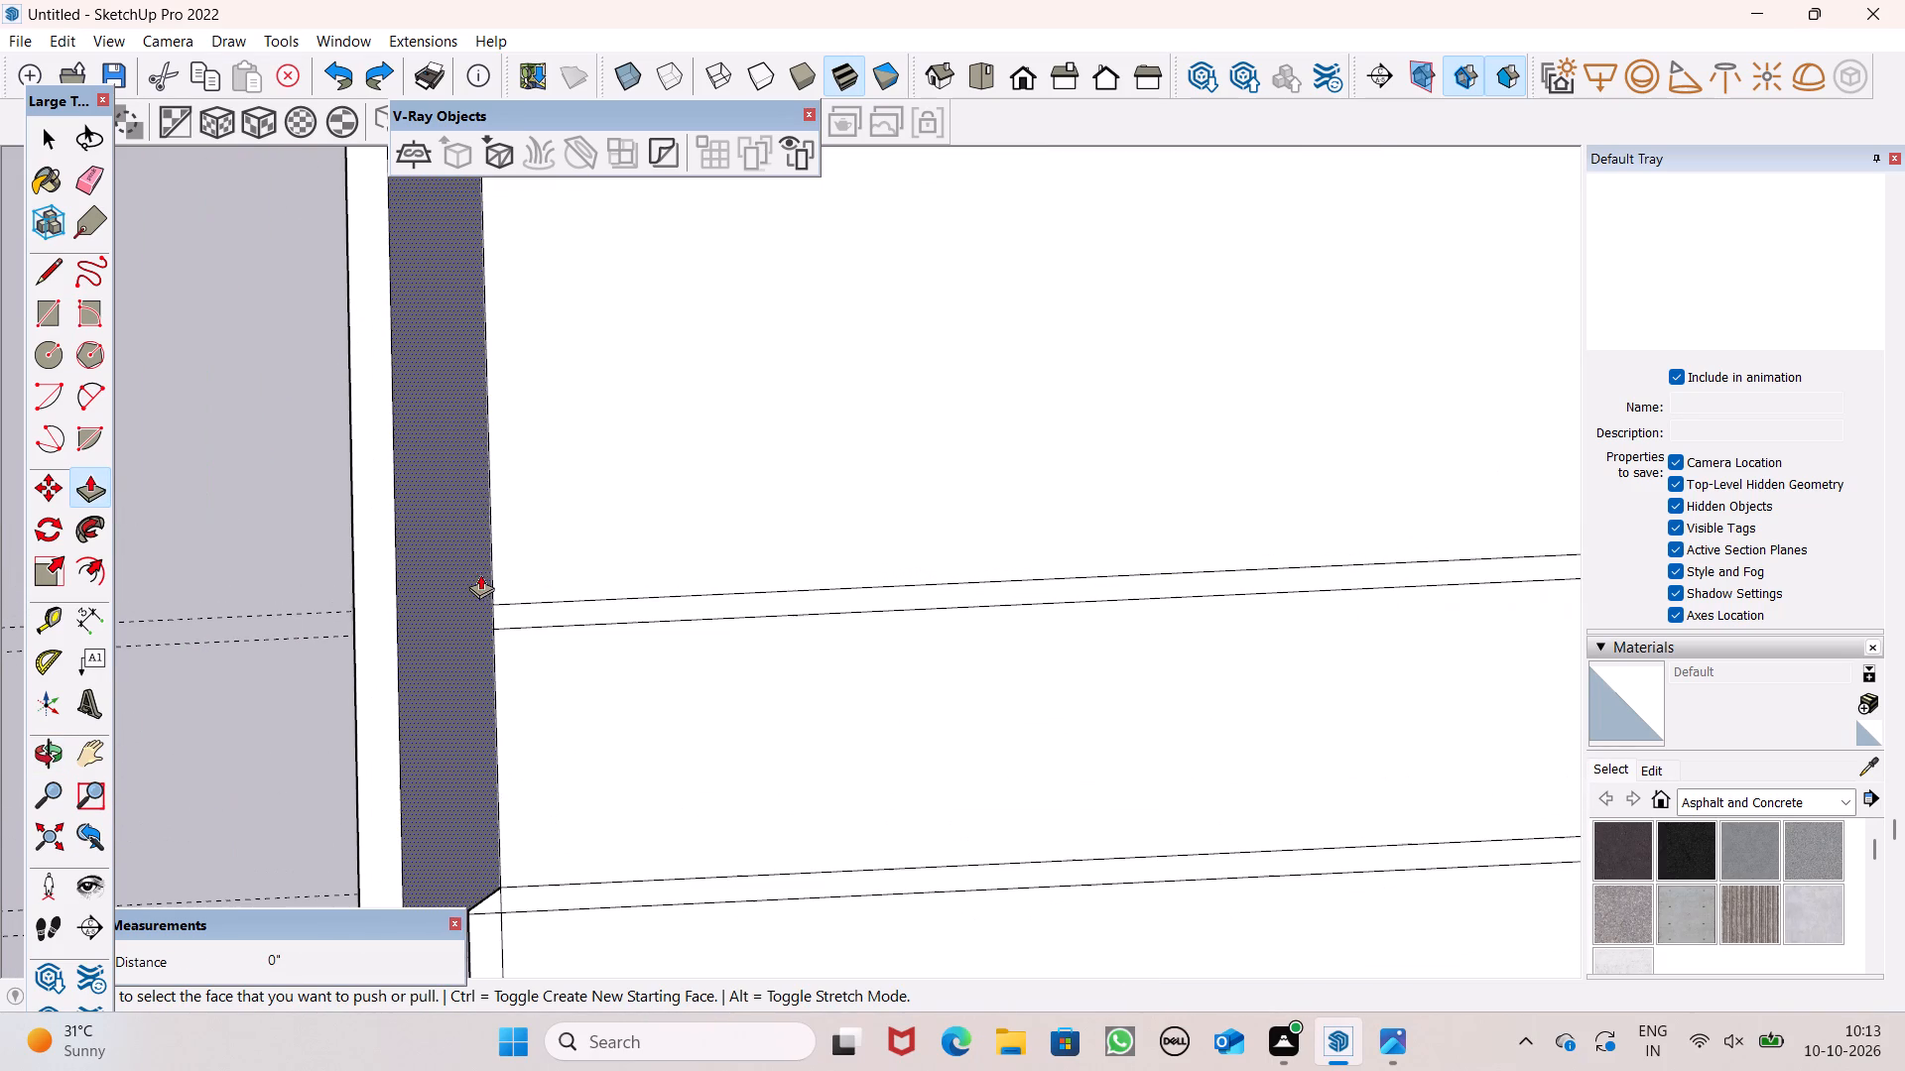
pyautogui.scroll(1, 474, 592)
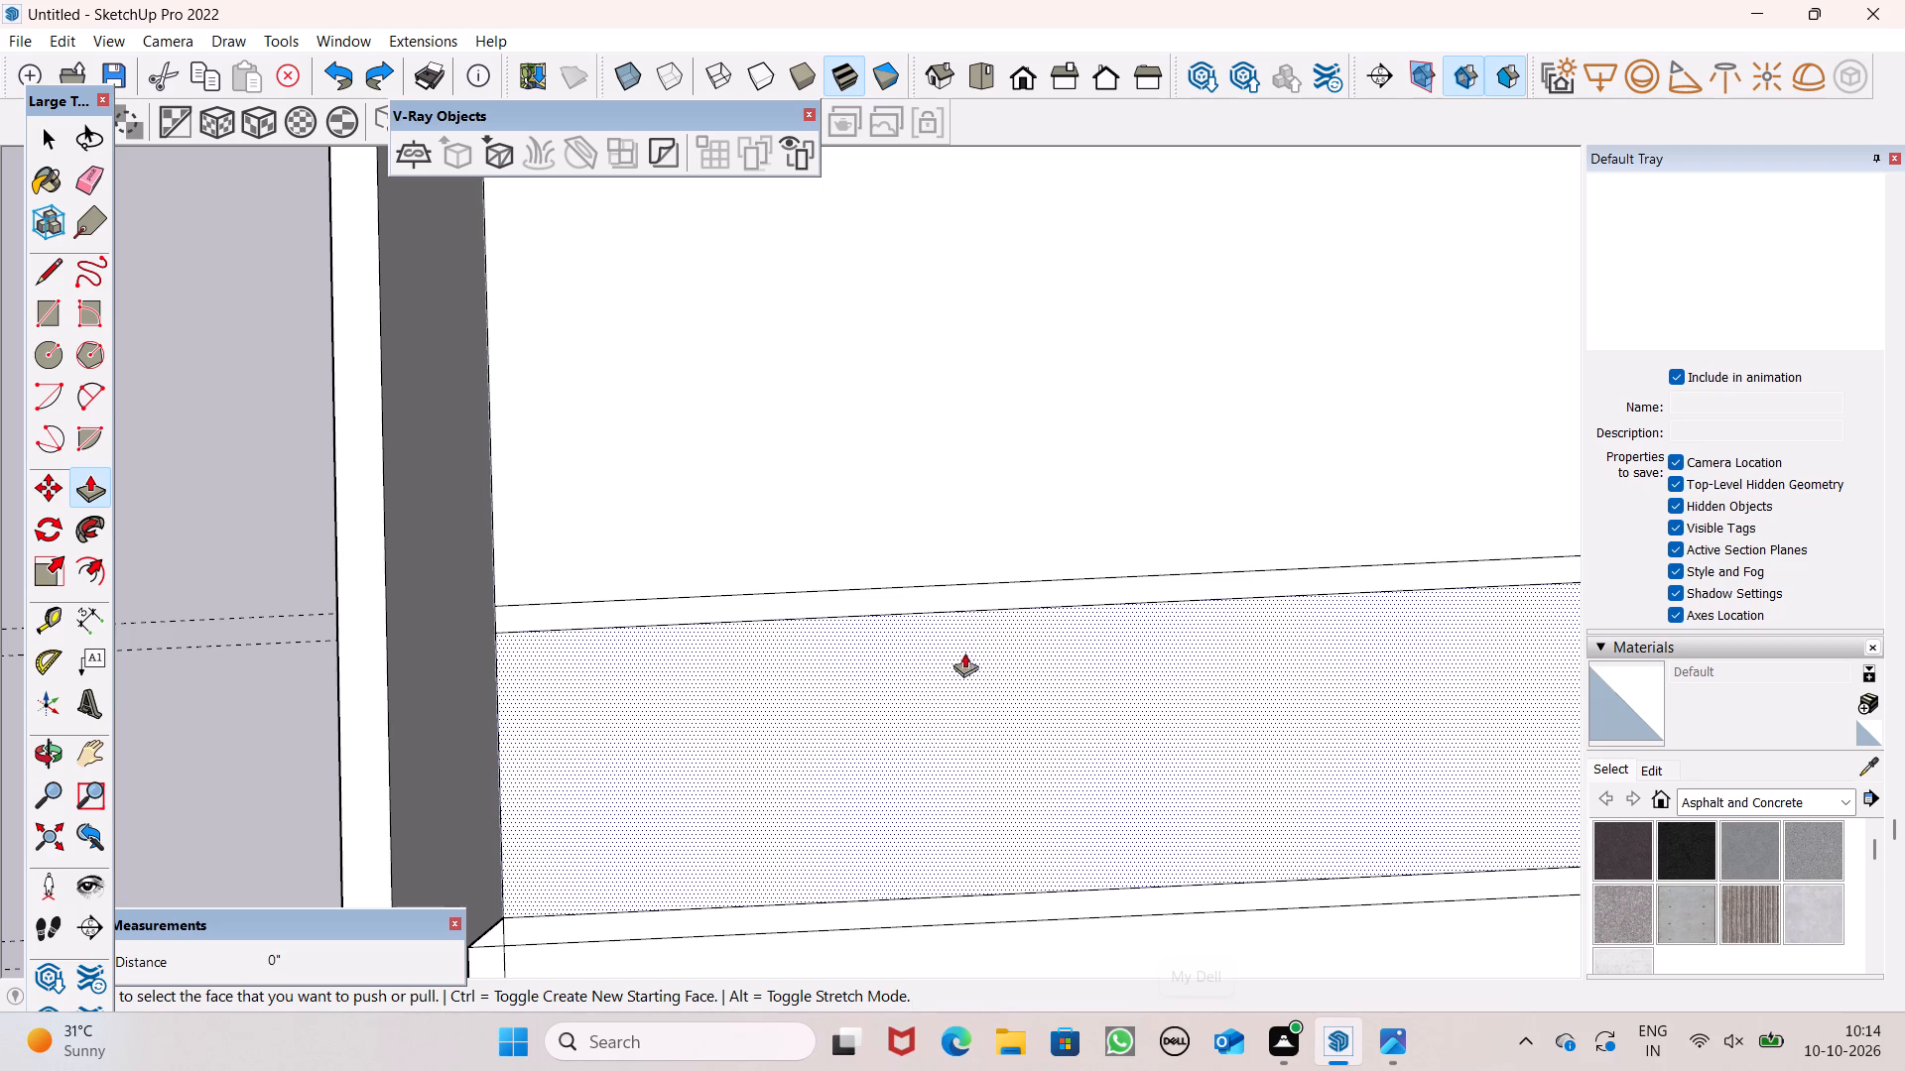
pyautogui.scroll(-6, 942, 660)
pyautogui.scroll(6, 808, 650)
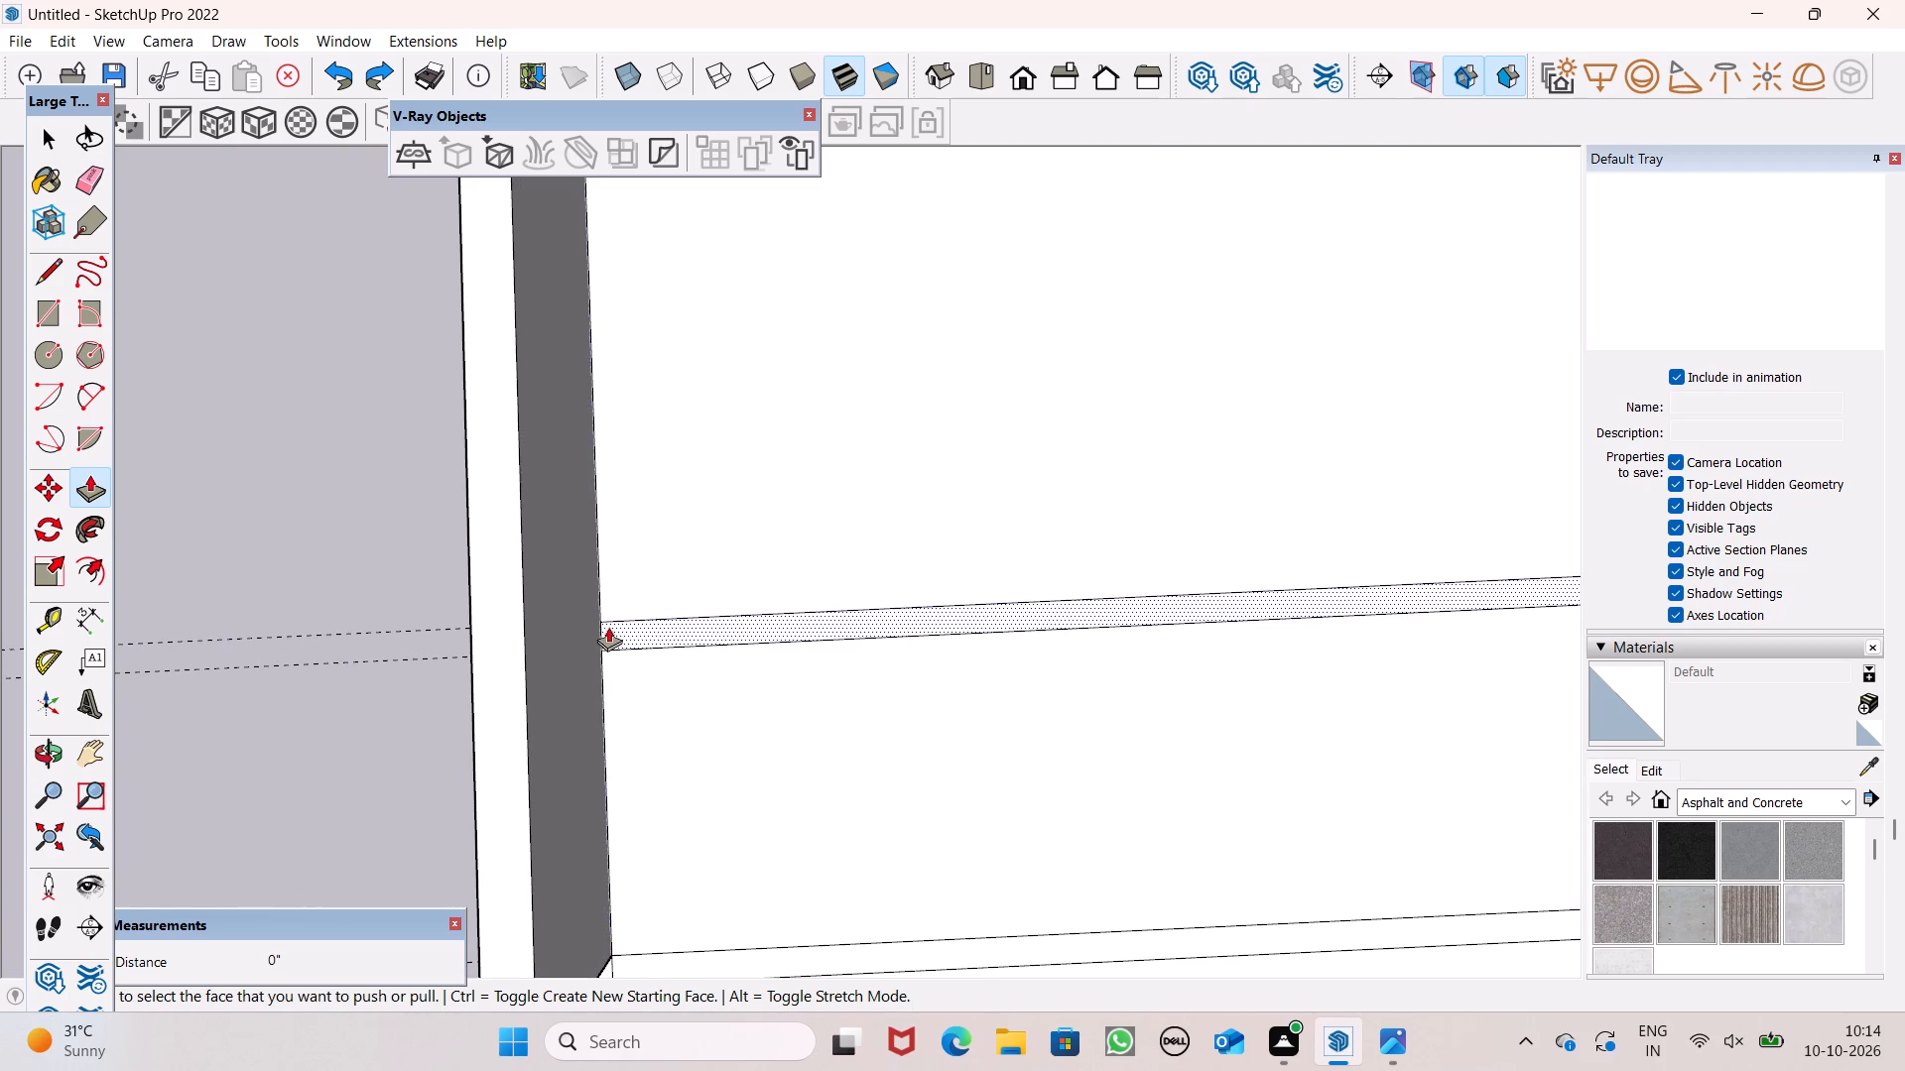
pyautogui.moveTo(617, 636); pyautogui.dragTo(530, 596)
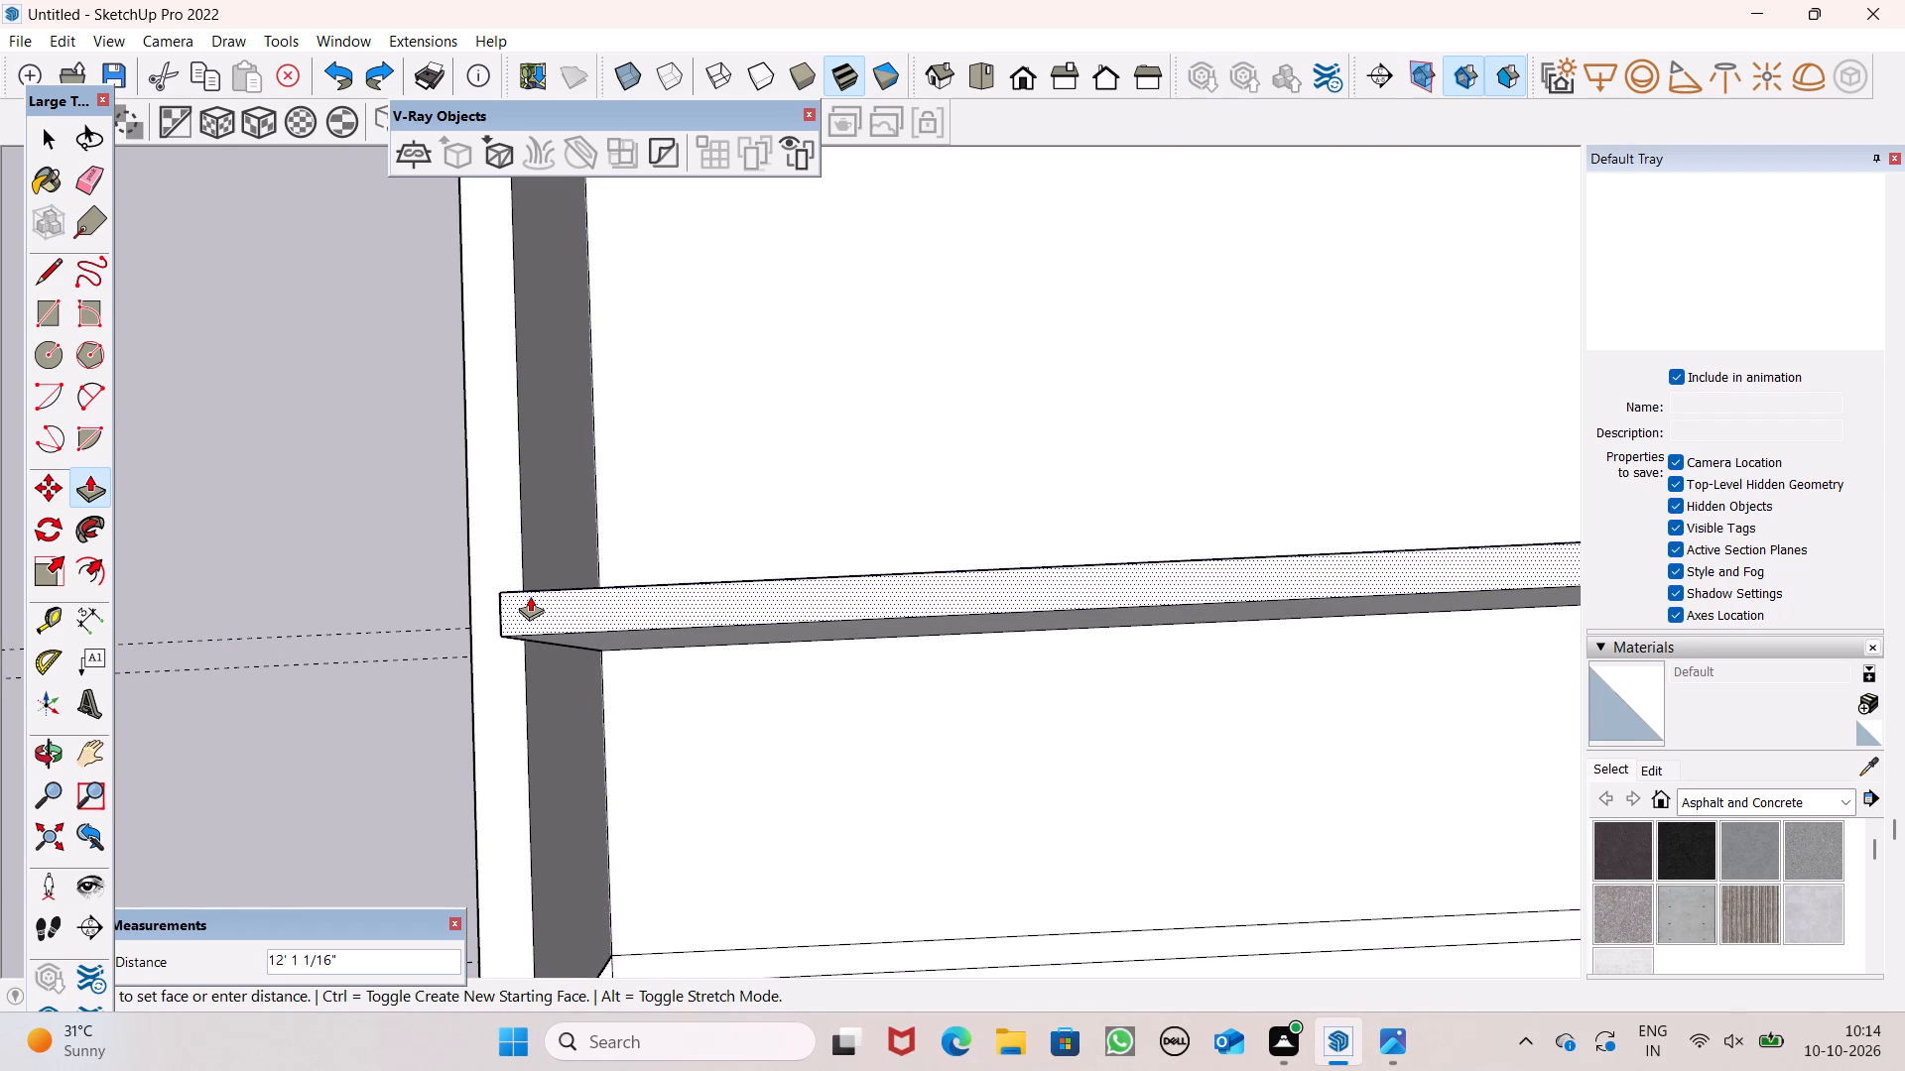
pyautogui.moveTo(530, 596); pyautogui.dragTo(481, 697)
# Erase the four dashed guides that run along the two 9" strips and extend beyond the building.
pyautogui.scroll(-6, 434, 663)
pyautogui.scroll(-1, 320, 625)
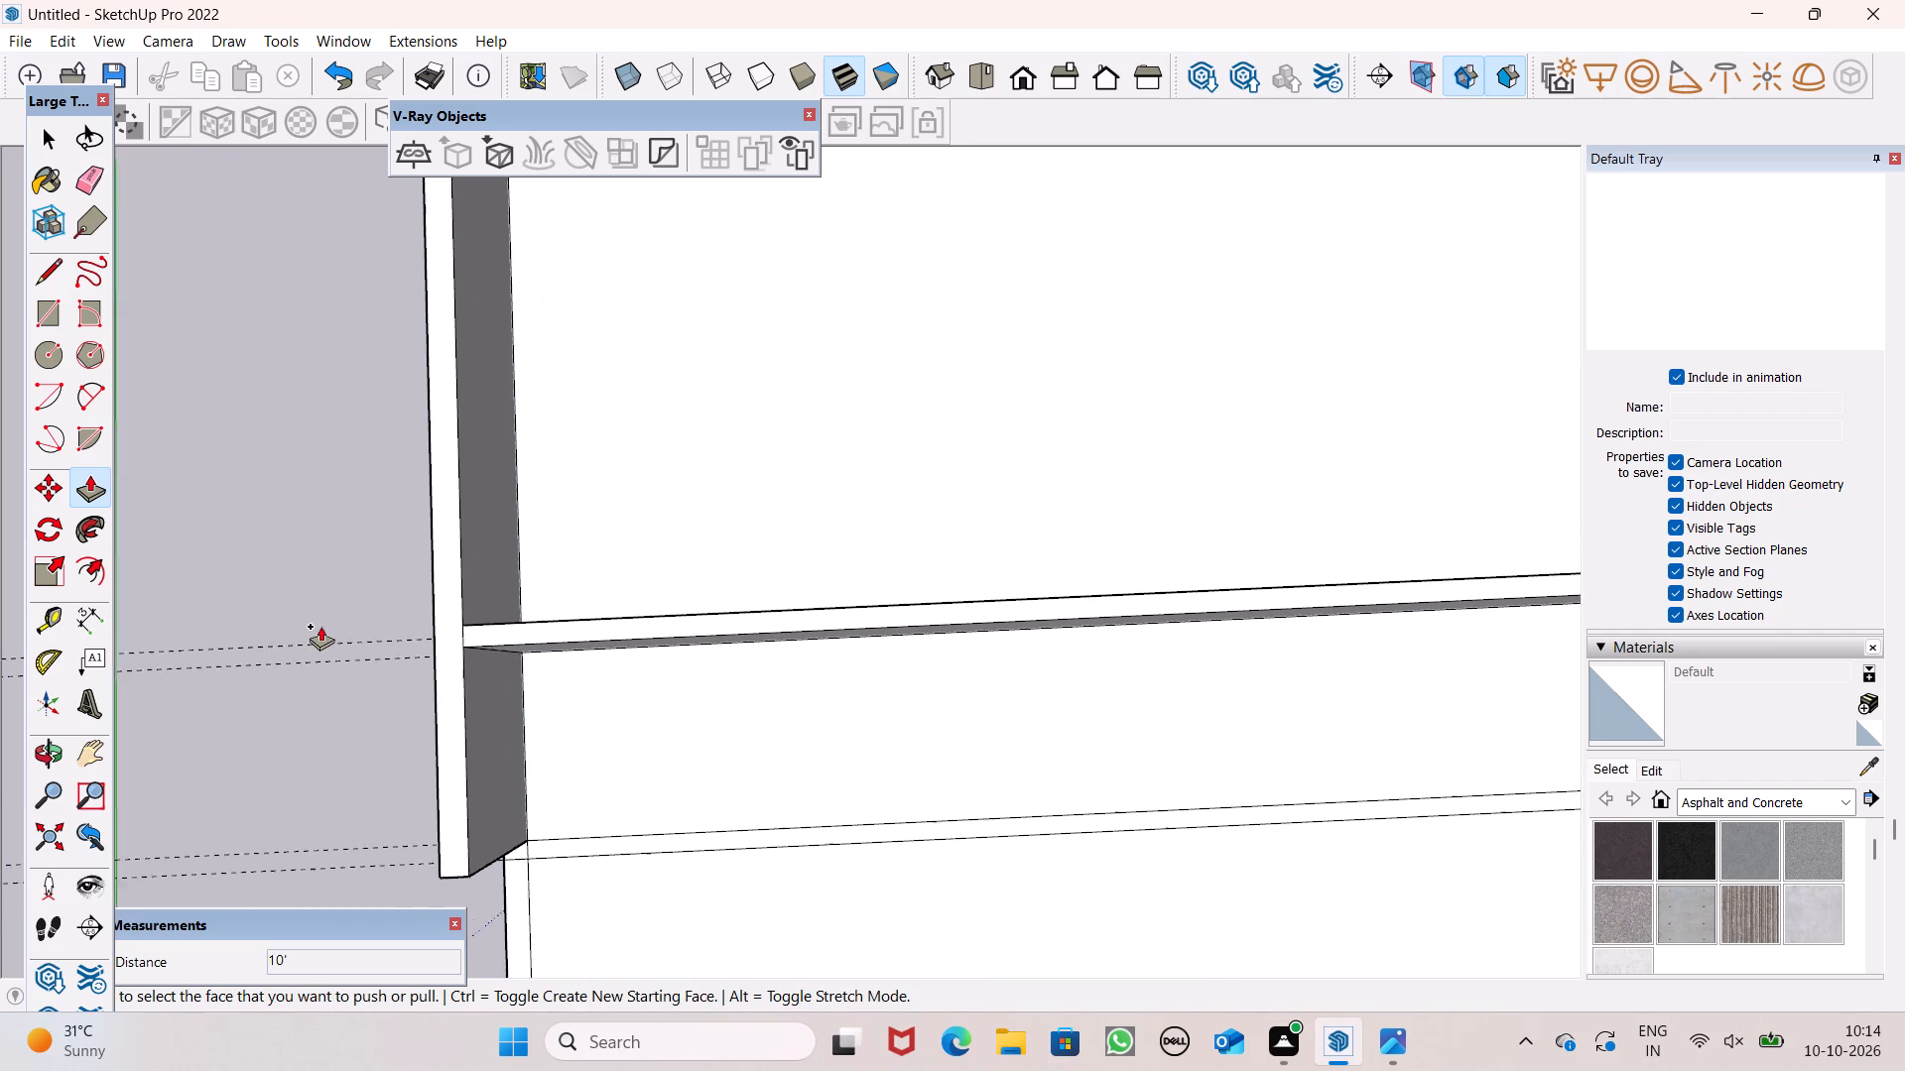
pyautogui.scroll(-8, 320, 626)
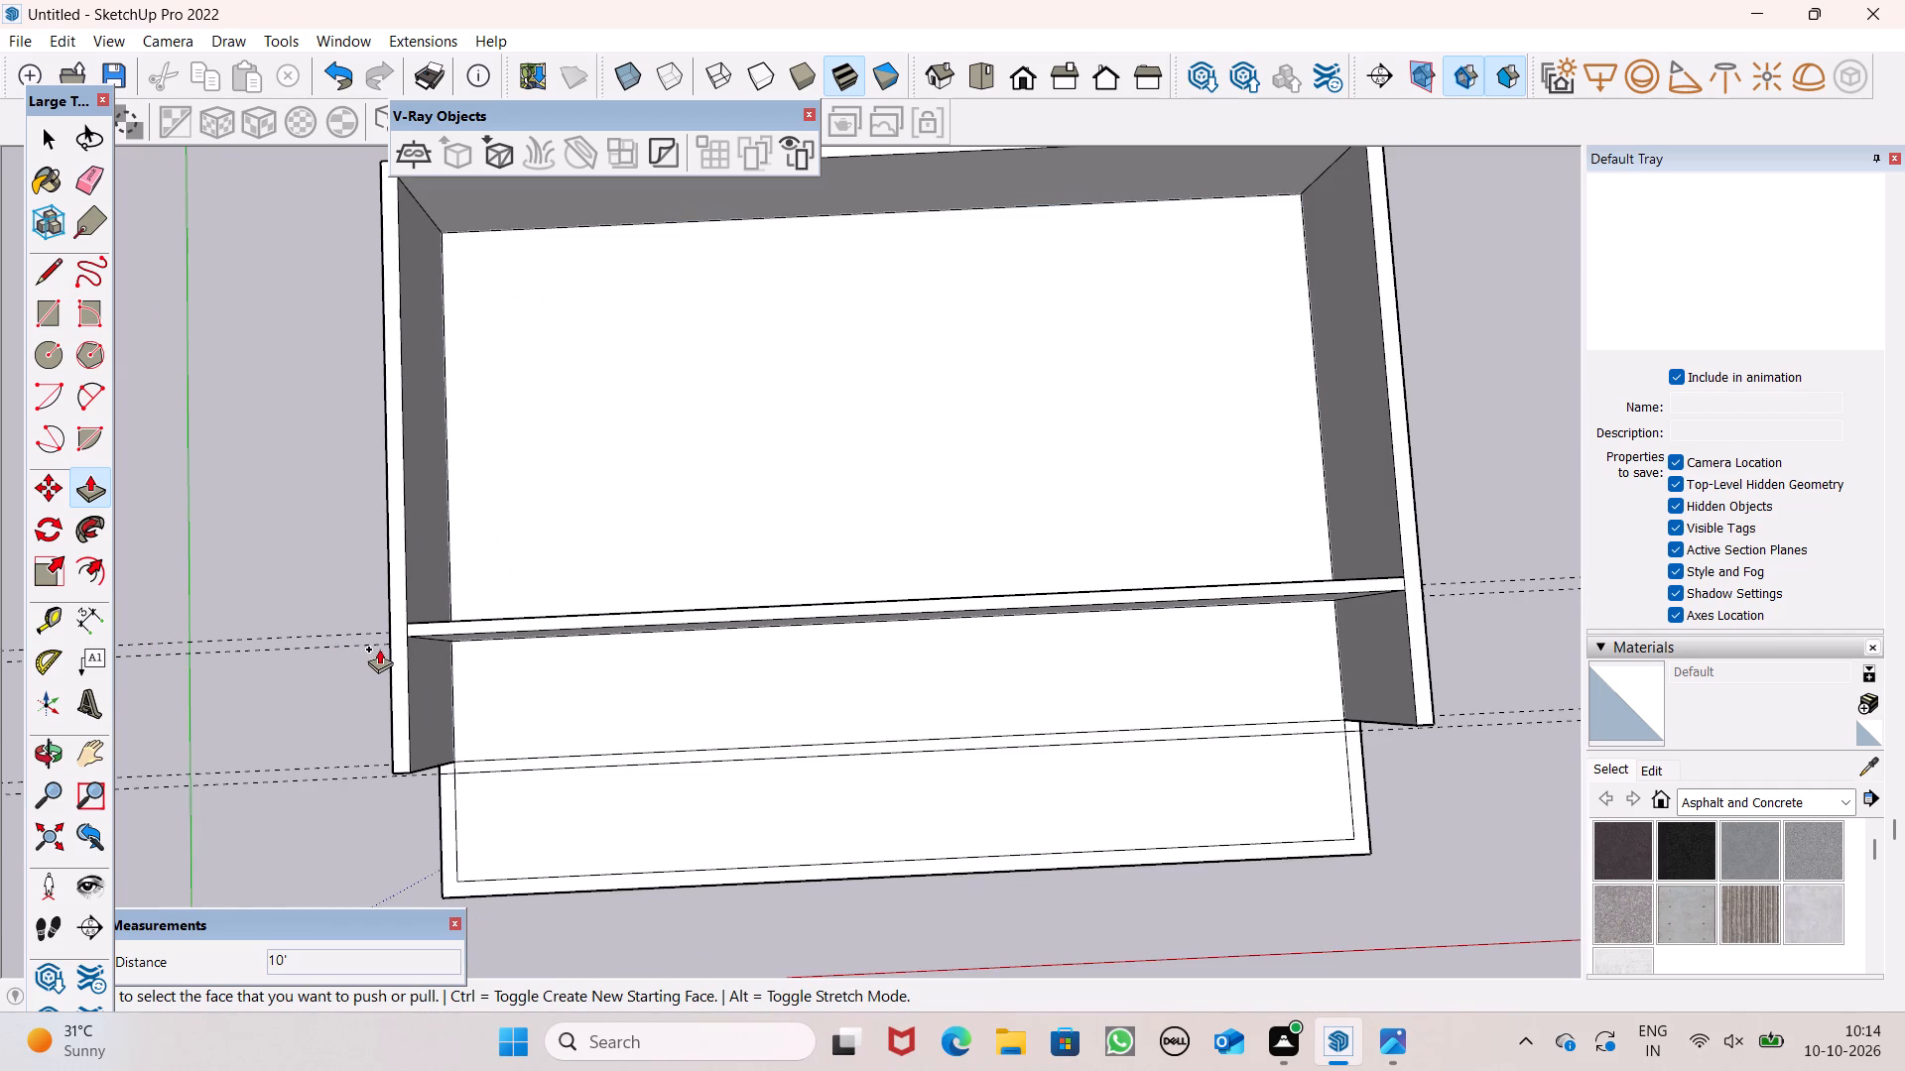
pyautogui.scroll(-3, 379, 649)
pyautogui.moveTo(425, 655); pyautogui.dragTo(494, 287, button='middle')
pyautogui.moveTo(601, 642); pyautogui.dragTo(574, 582, button='middle')
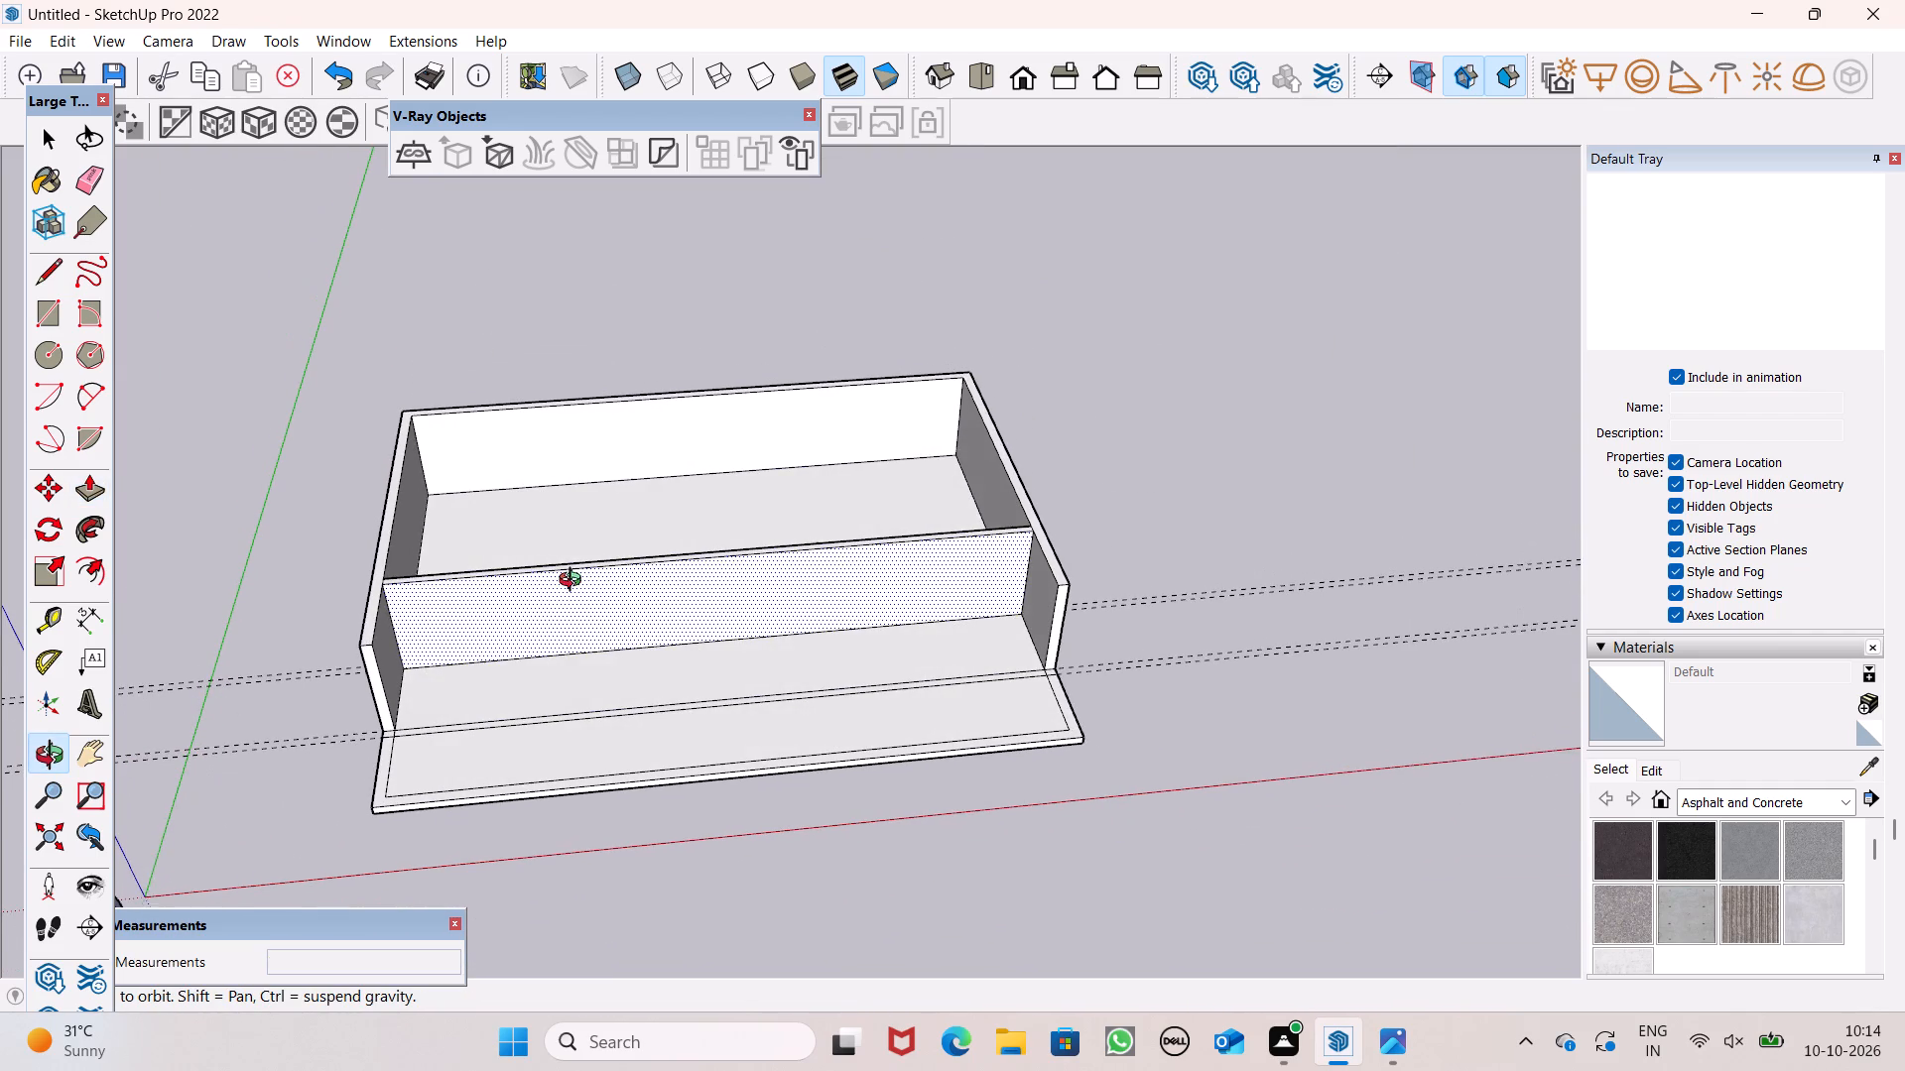
pyautogui.moveTo(574, 582); pyautogui.dragTo(571, 582, button='middle')
pyautogui.click(107, 164)
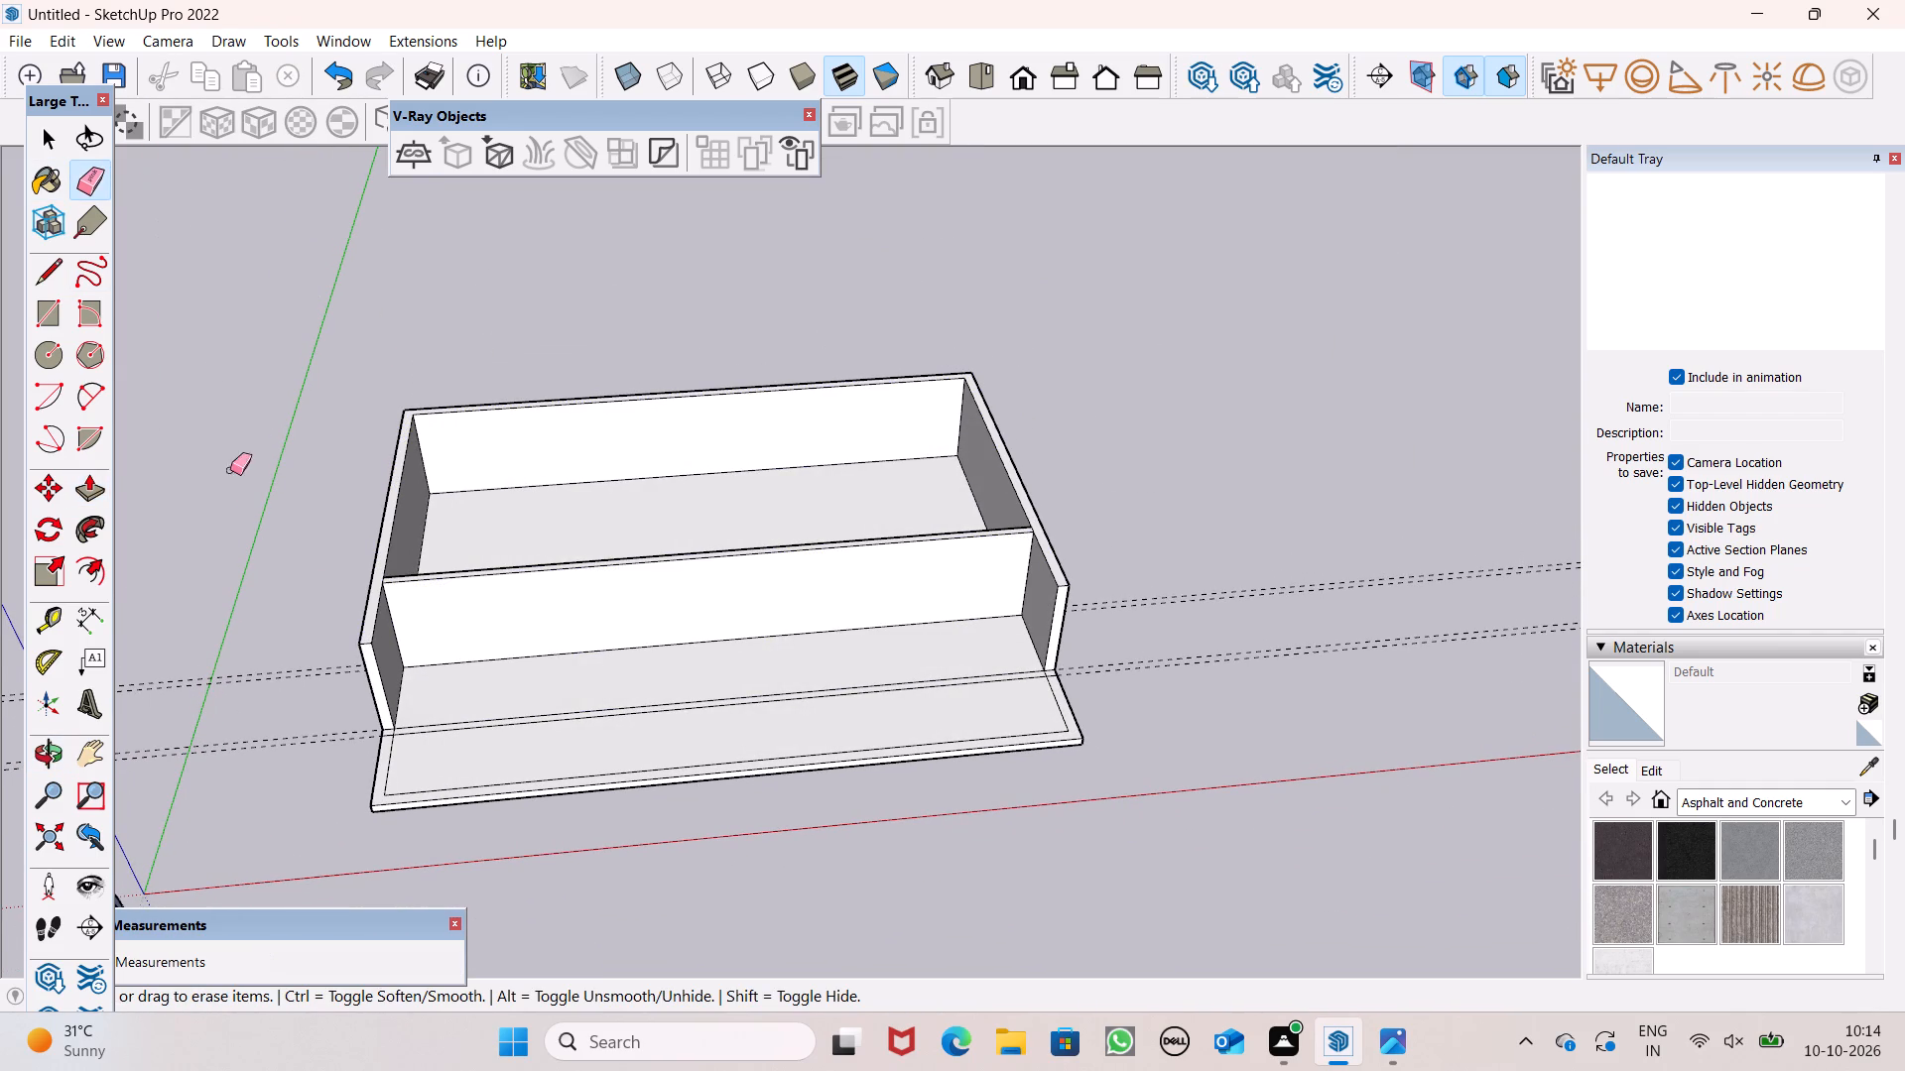
pyautogui.moveTo(262, 660); pyautogui.dragTo(247, 747)
pyautogui.scroll(-2, 422, 495)
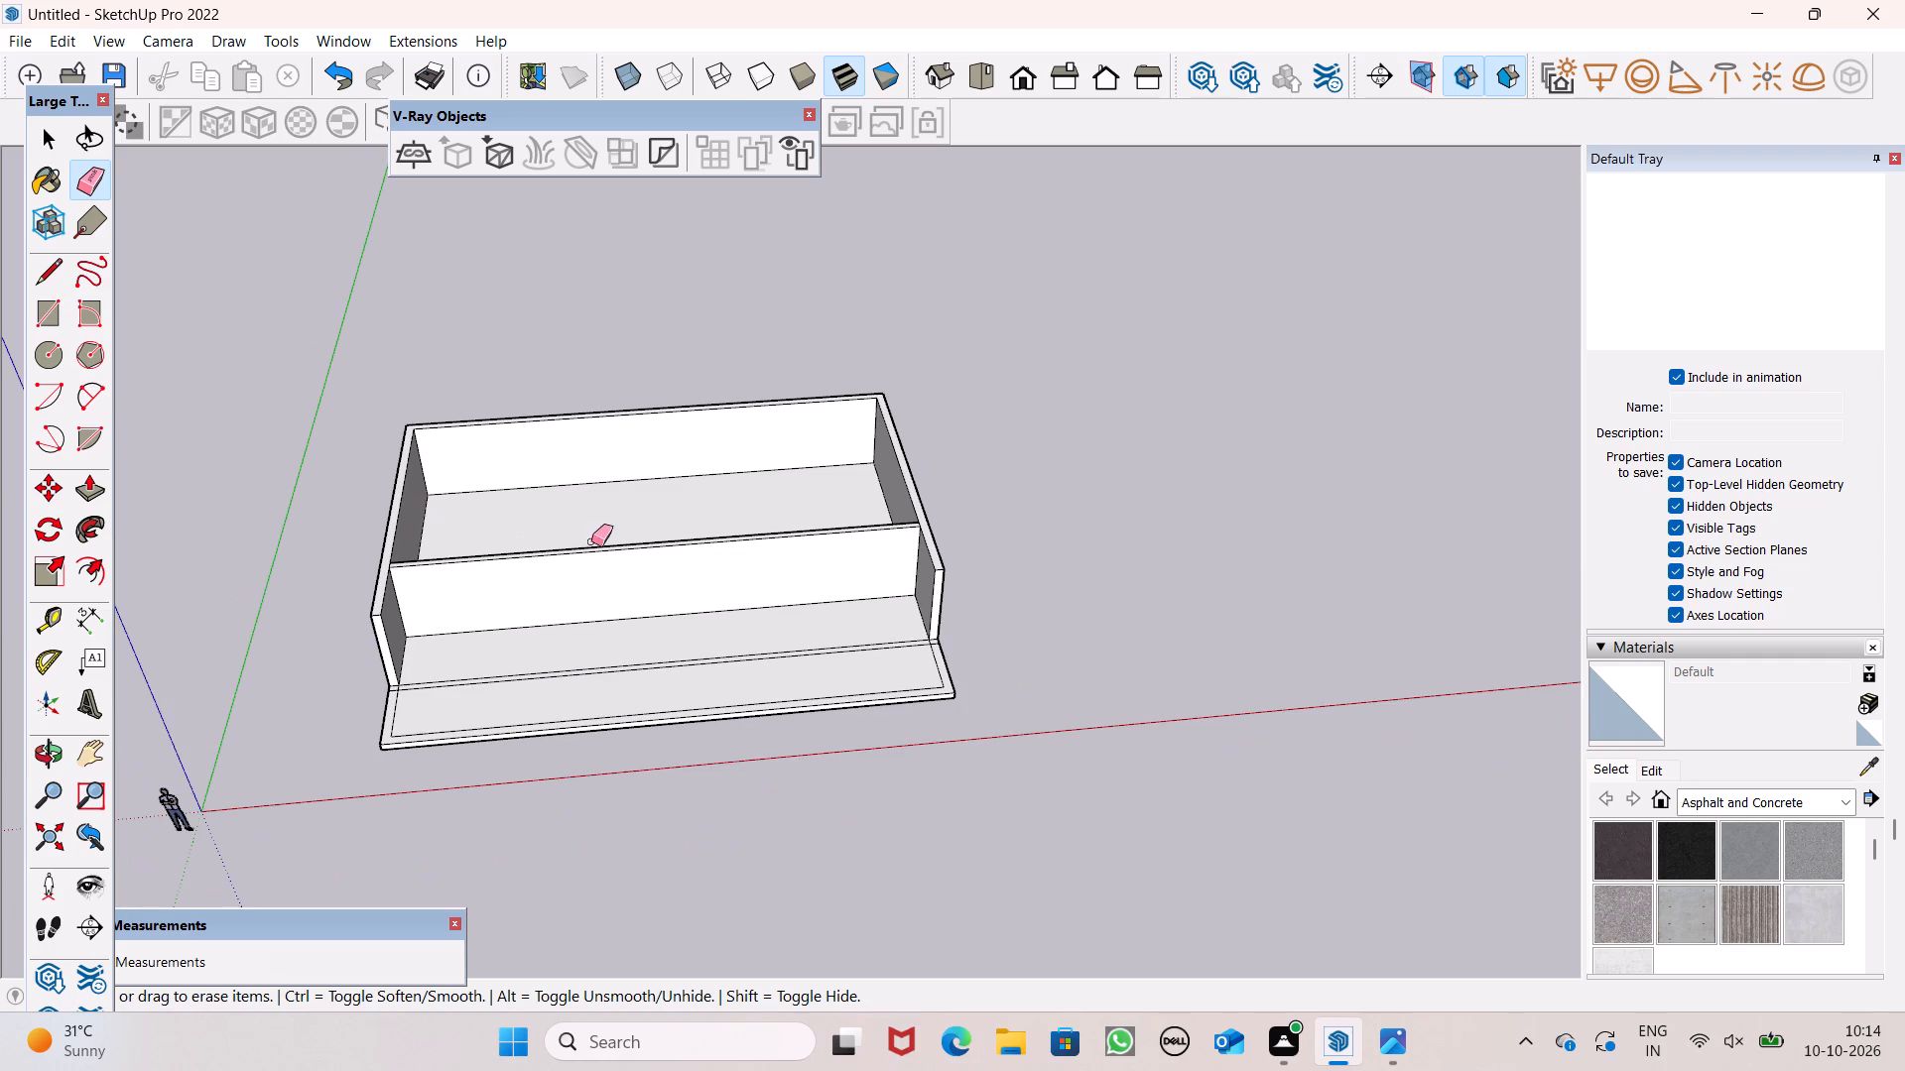
pyautogui.press('space')
# Examine the perimeter walls, the new cross wall and the open strip of floor from several angles.
pyautogui.moveTo(676, 545); pyautogui.dragTo(666, 522, button='middle')
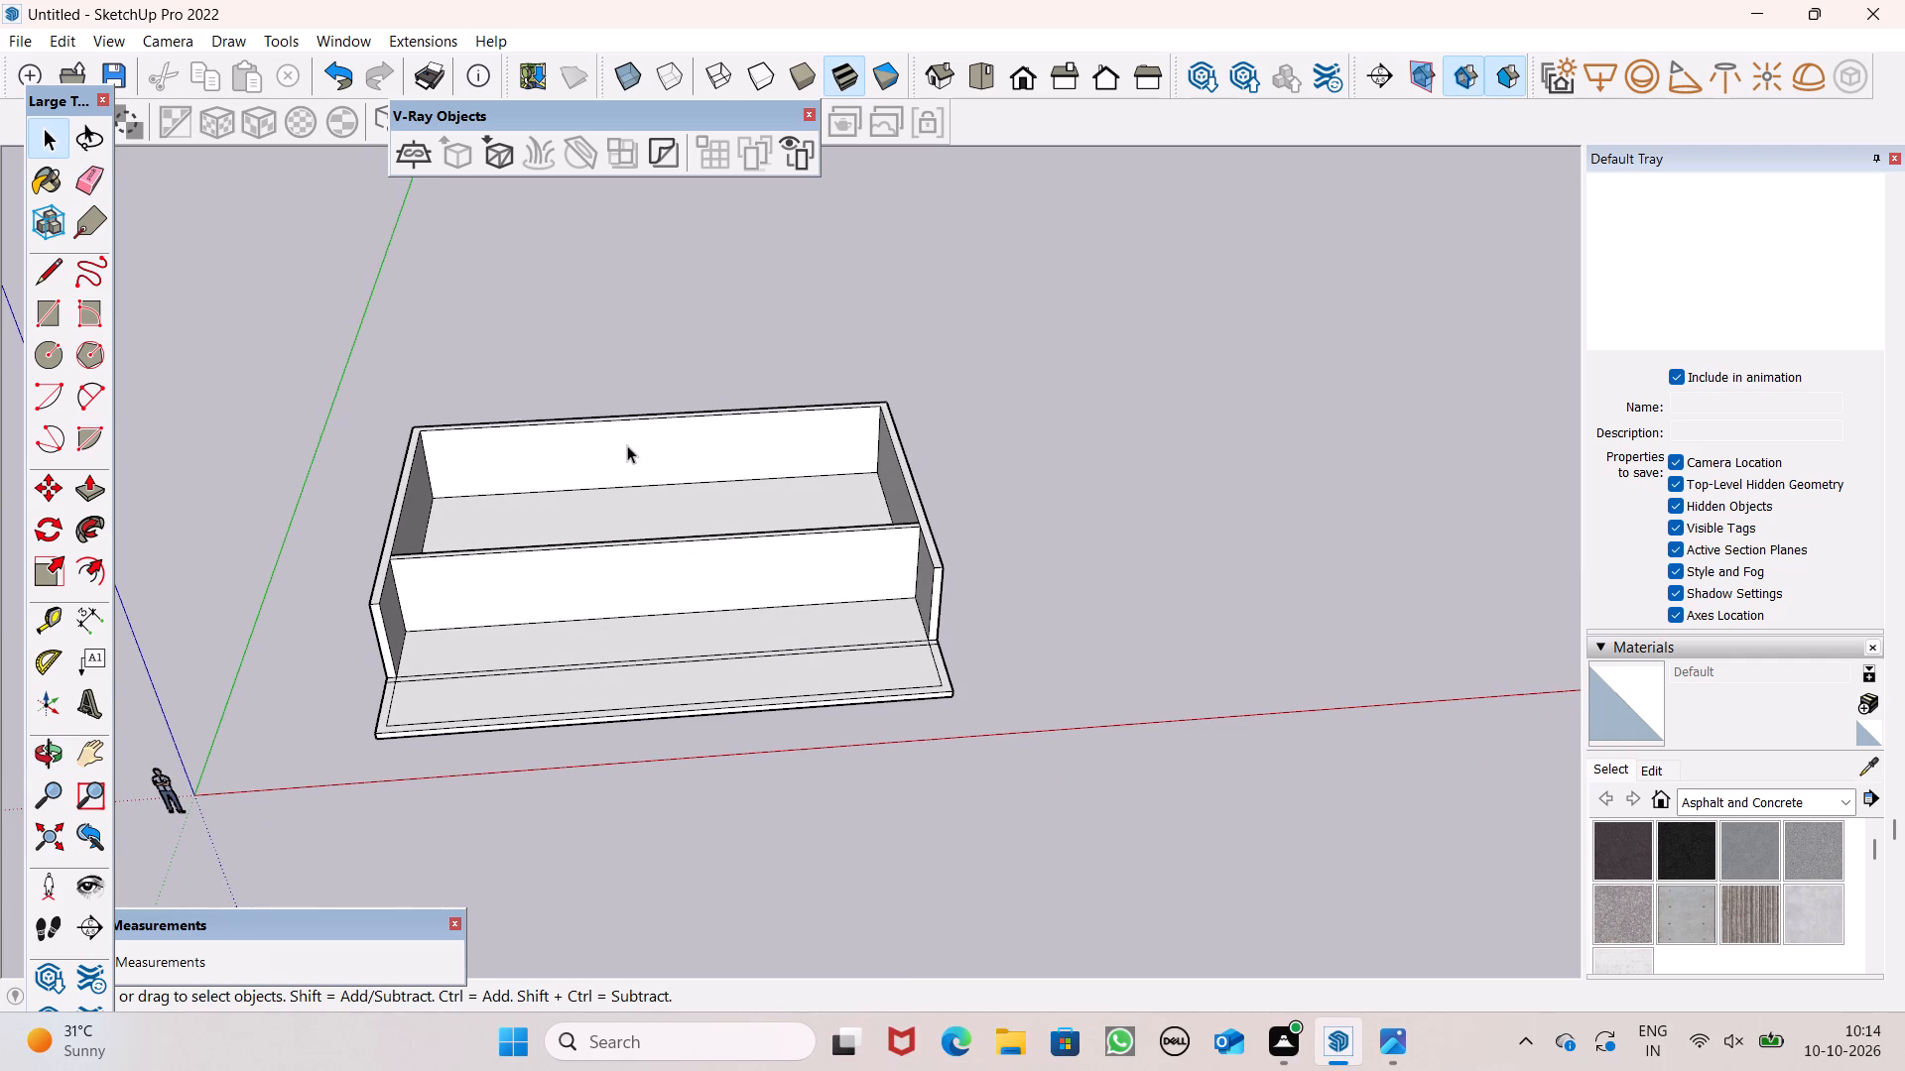
pyautogui.scroll(2, 623, 513)
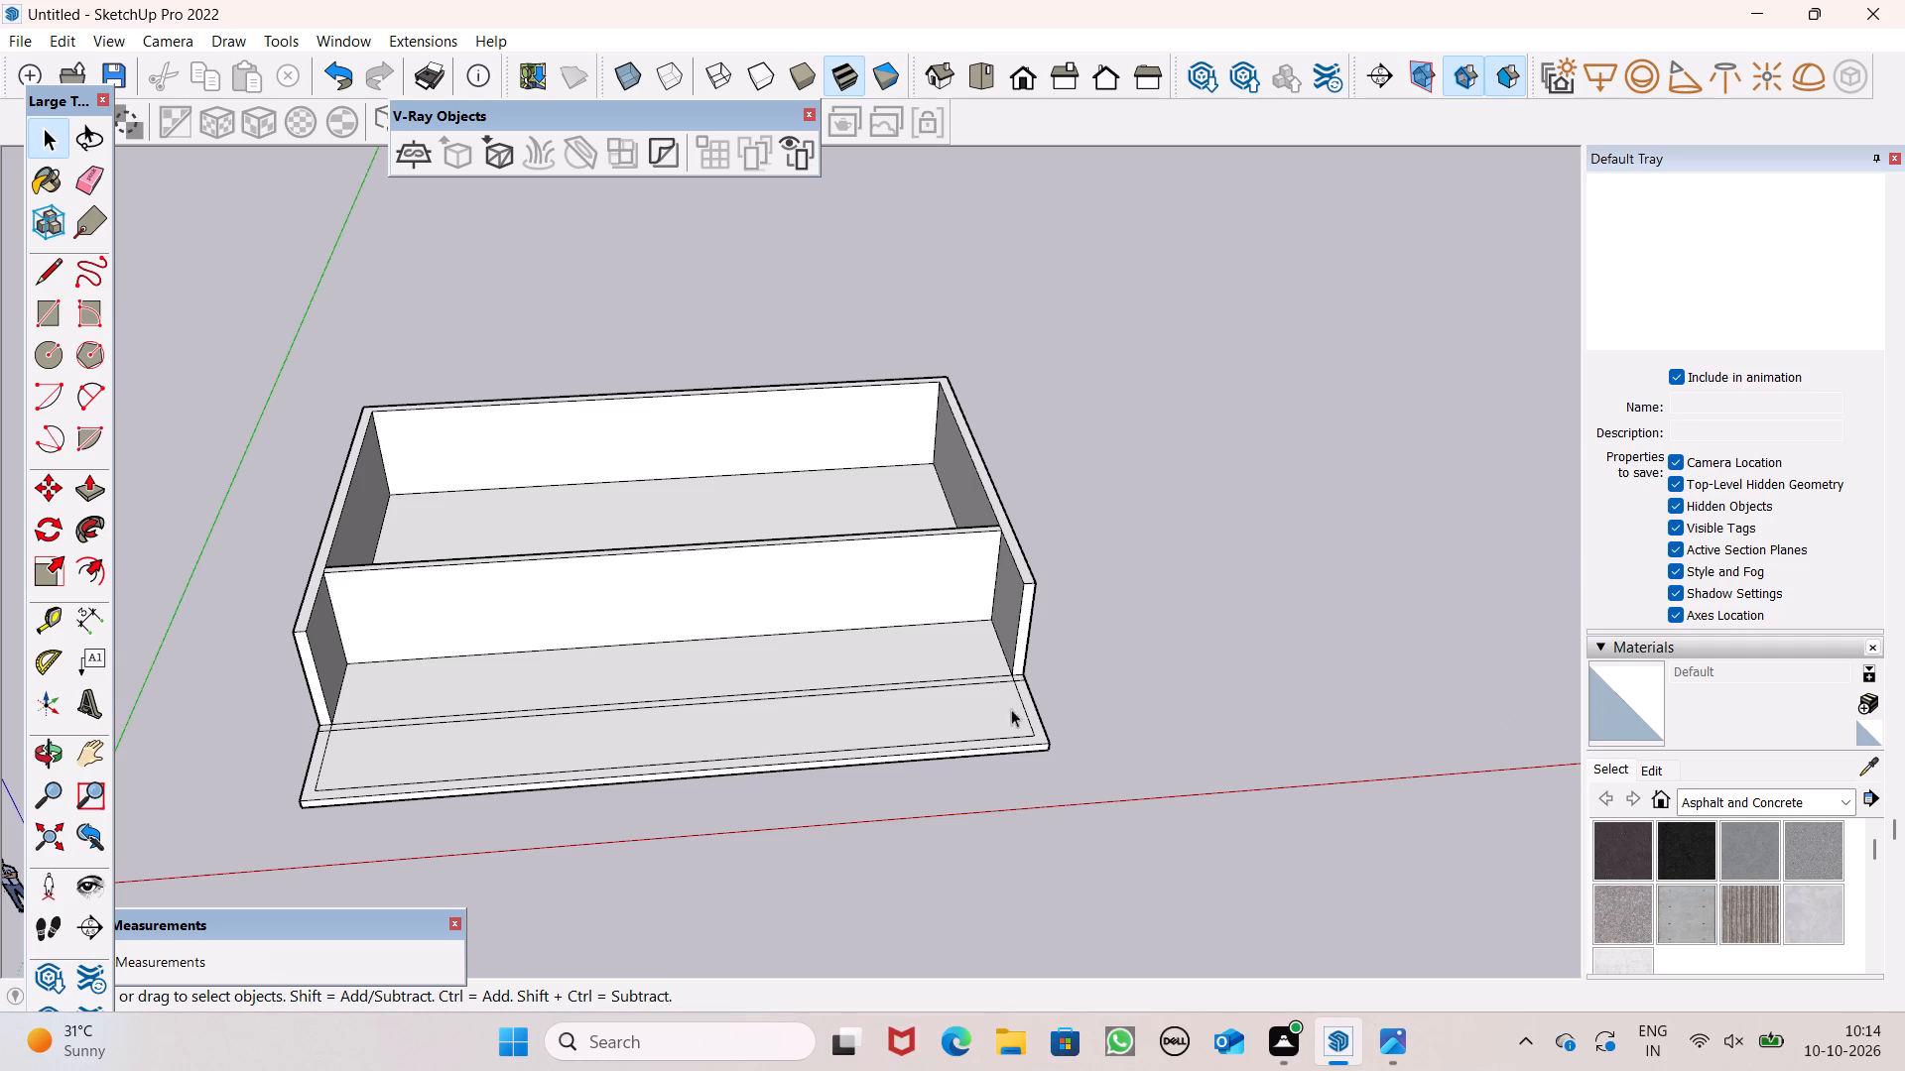
pyautogui.scroll(-3, 890, 625)
pyautogui.moveTo(929, 683); pyautogui.dragTo(831, 870, button='middle')
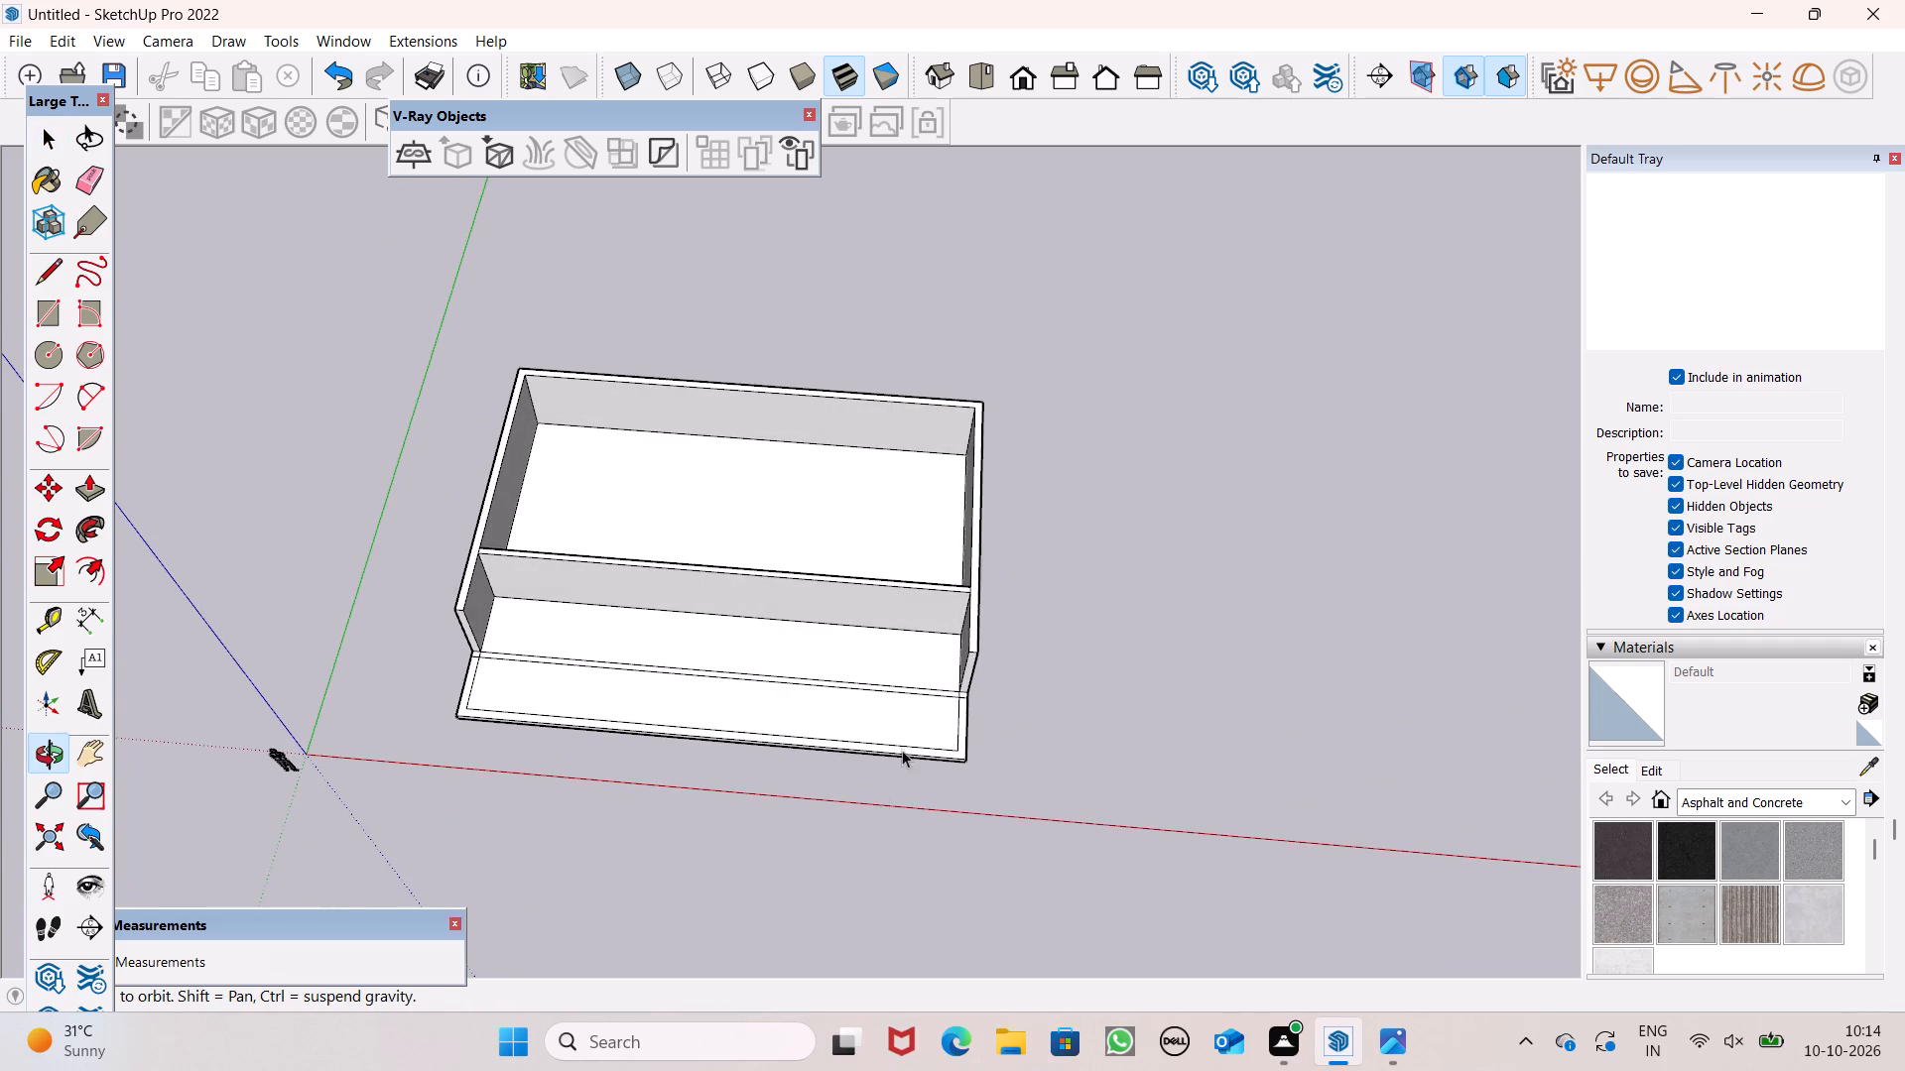
pyautogui.scroll(1, 910, 733)
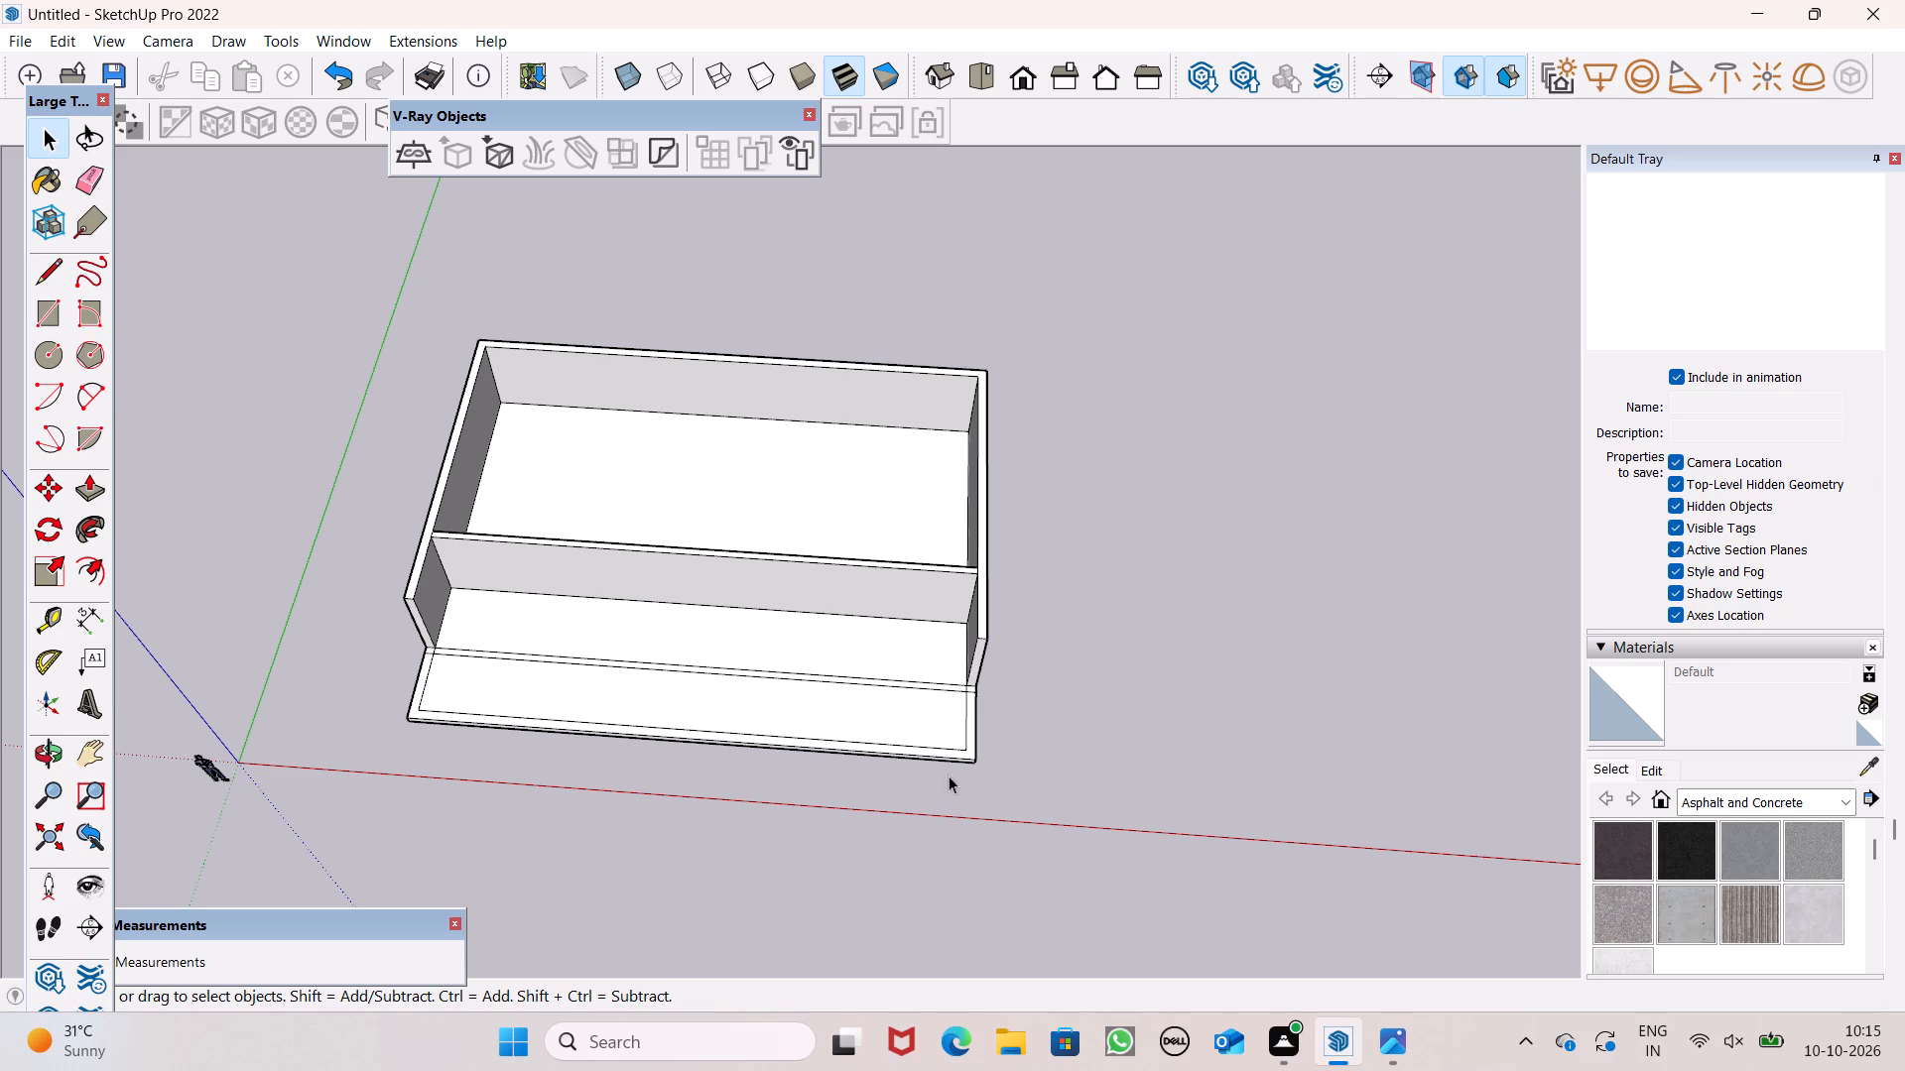
pyautogui.scroll(1, 1190, 705)
pyautogui.moveTo(1190, 705); pyautogui.dragTo(1206, 669, button='middle')
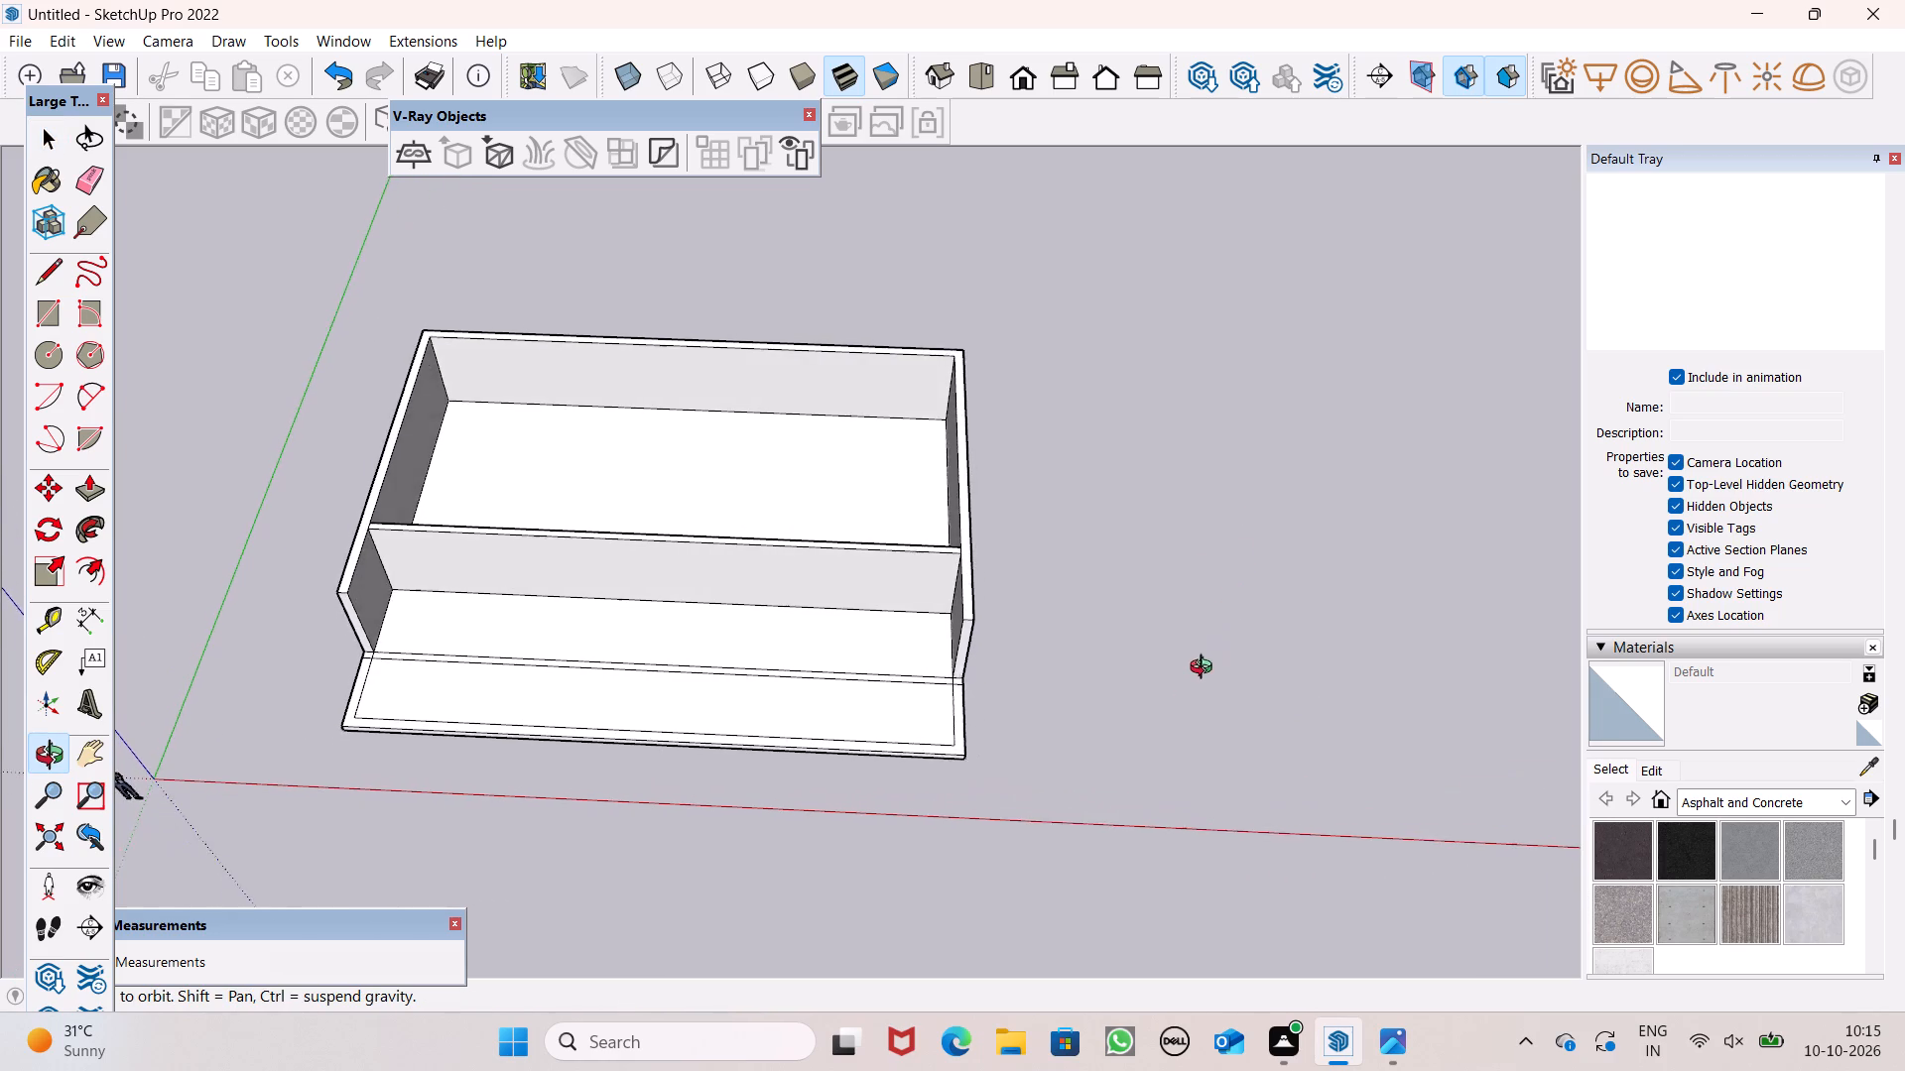
pyautogui.moveTo(1206, 669); pyautogui.dragTo(1199, 667, button='middle')
pyautogui.scroll(-2, 1123, 589)
pyautogui.moveTo(1103, 616); pyautogui.dragTo(1158, 665, button='middle')
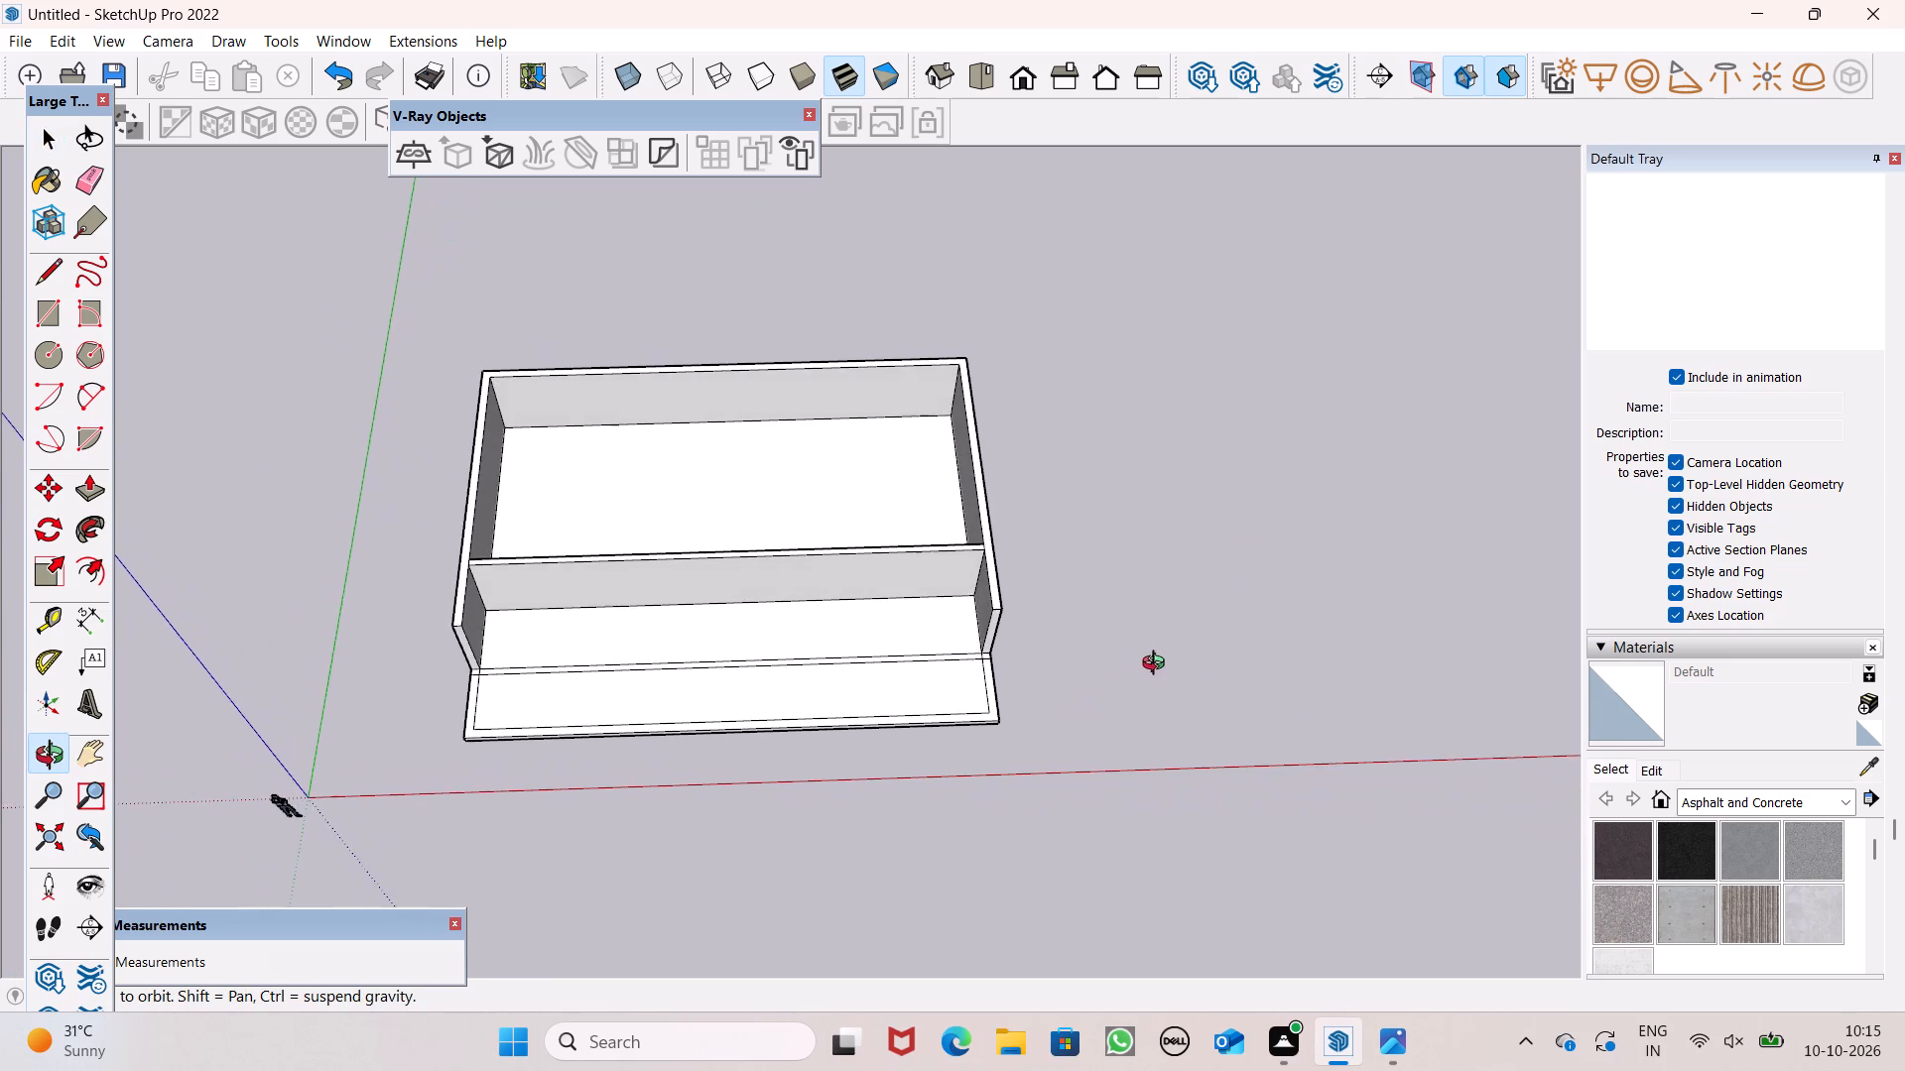
pyautogui.moveTo(1158, 665); pyautogui.dragTo(1153, 663, button='middle')
pyautogui.scroll(5, 716, 593)
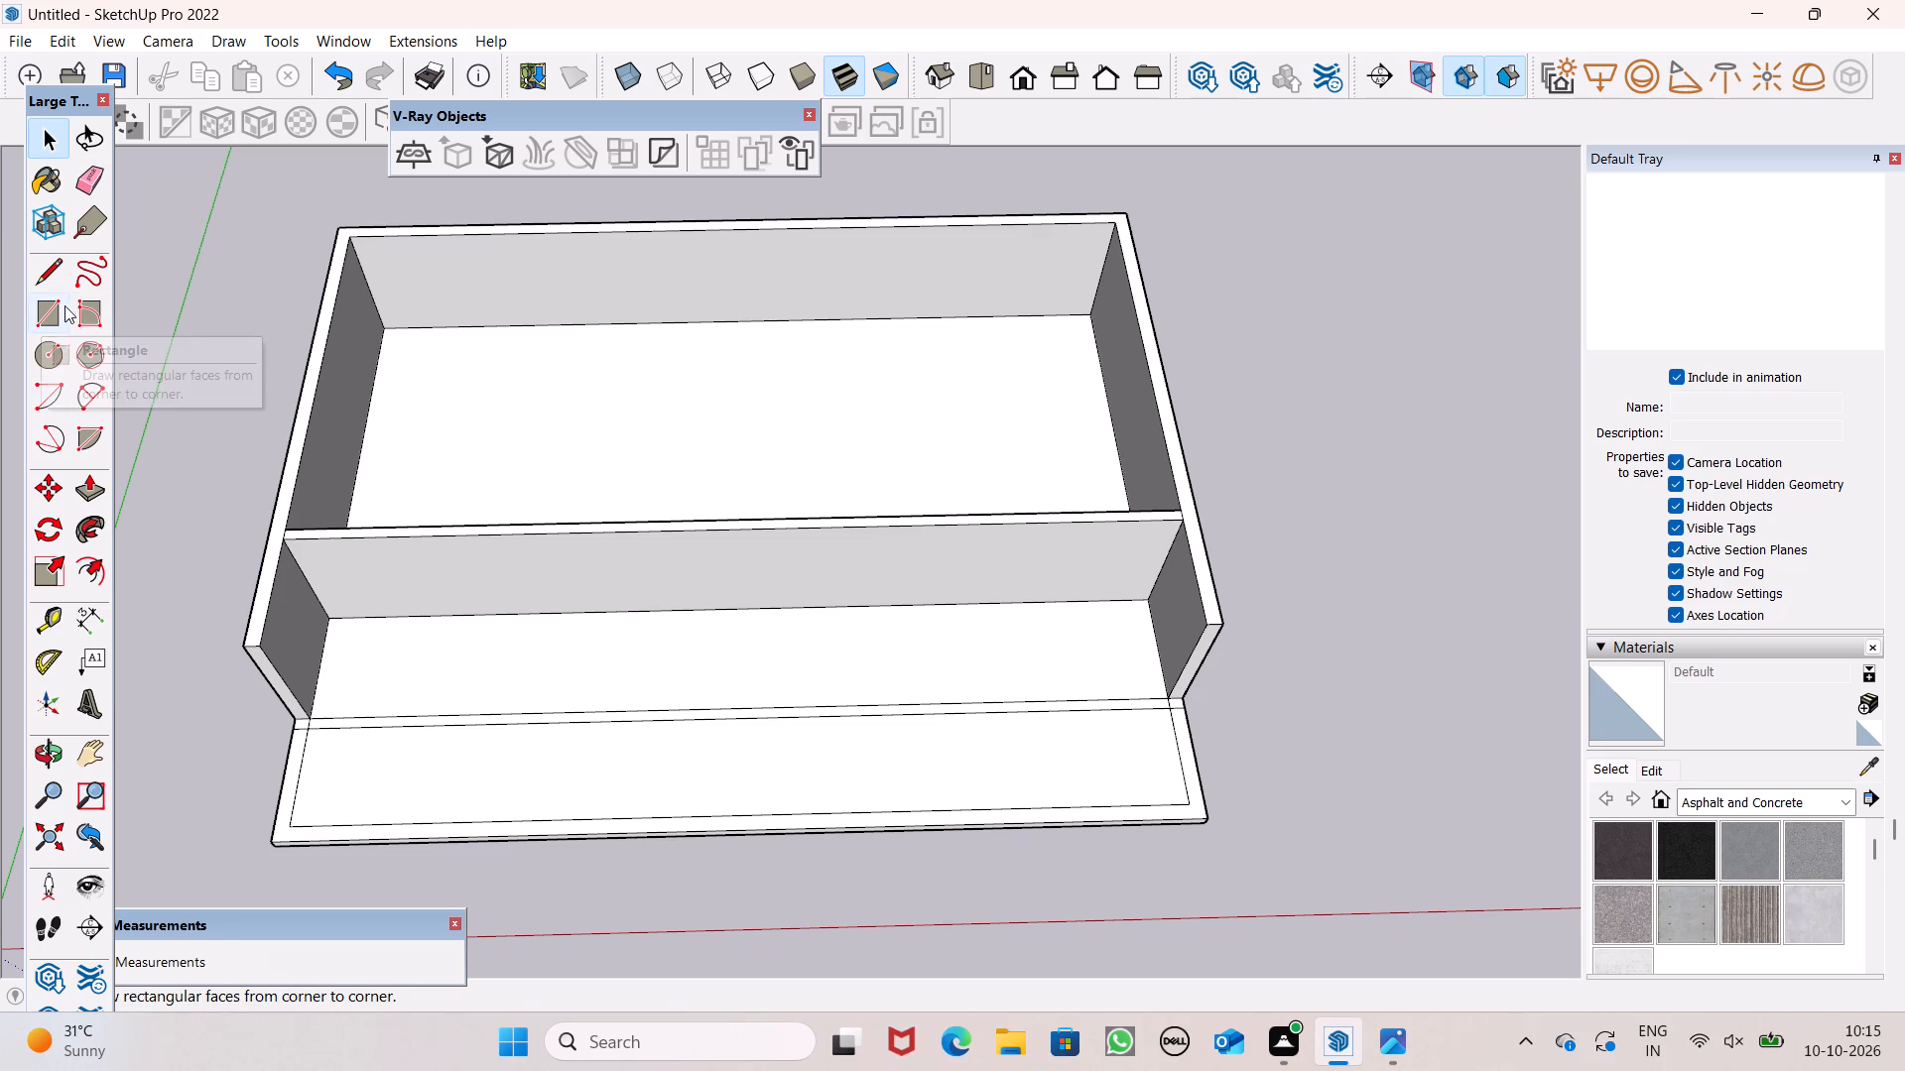
pyautogui.scroll(-1, 441, 371)
pyautogui.moveTo(570, 474); pyautogui.dragTo(574, 462, button='middle')
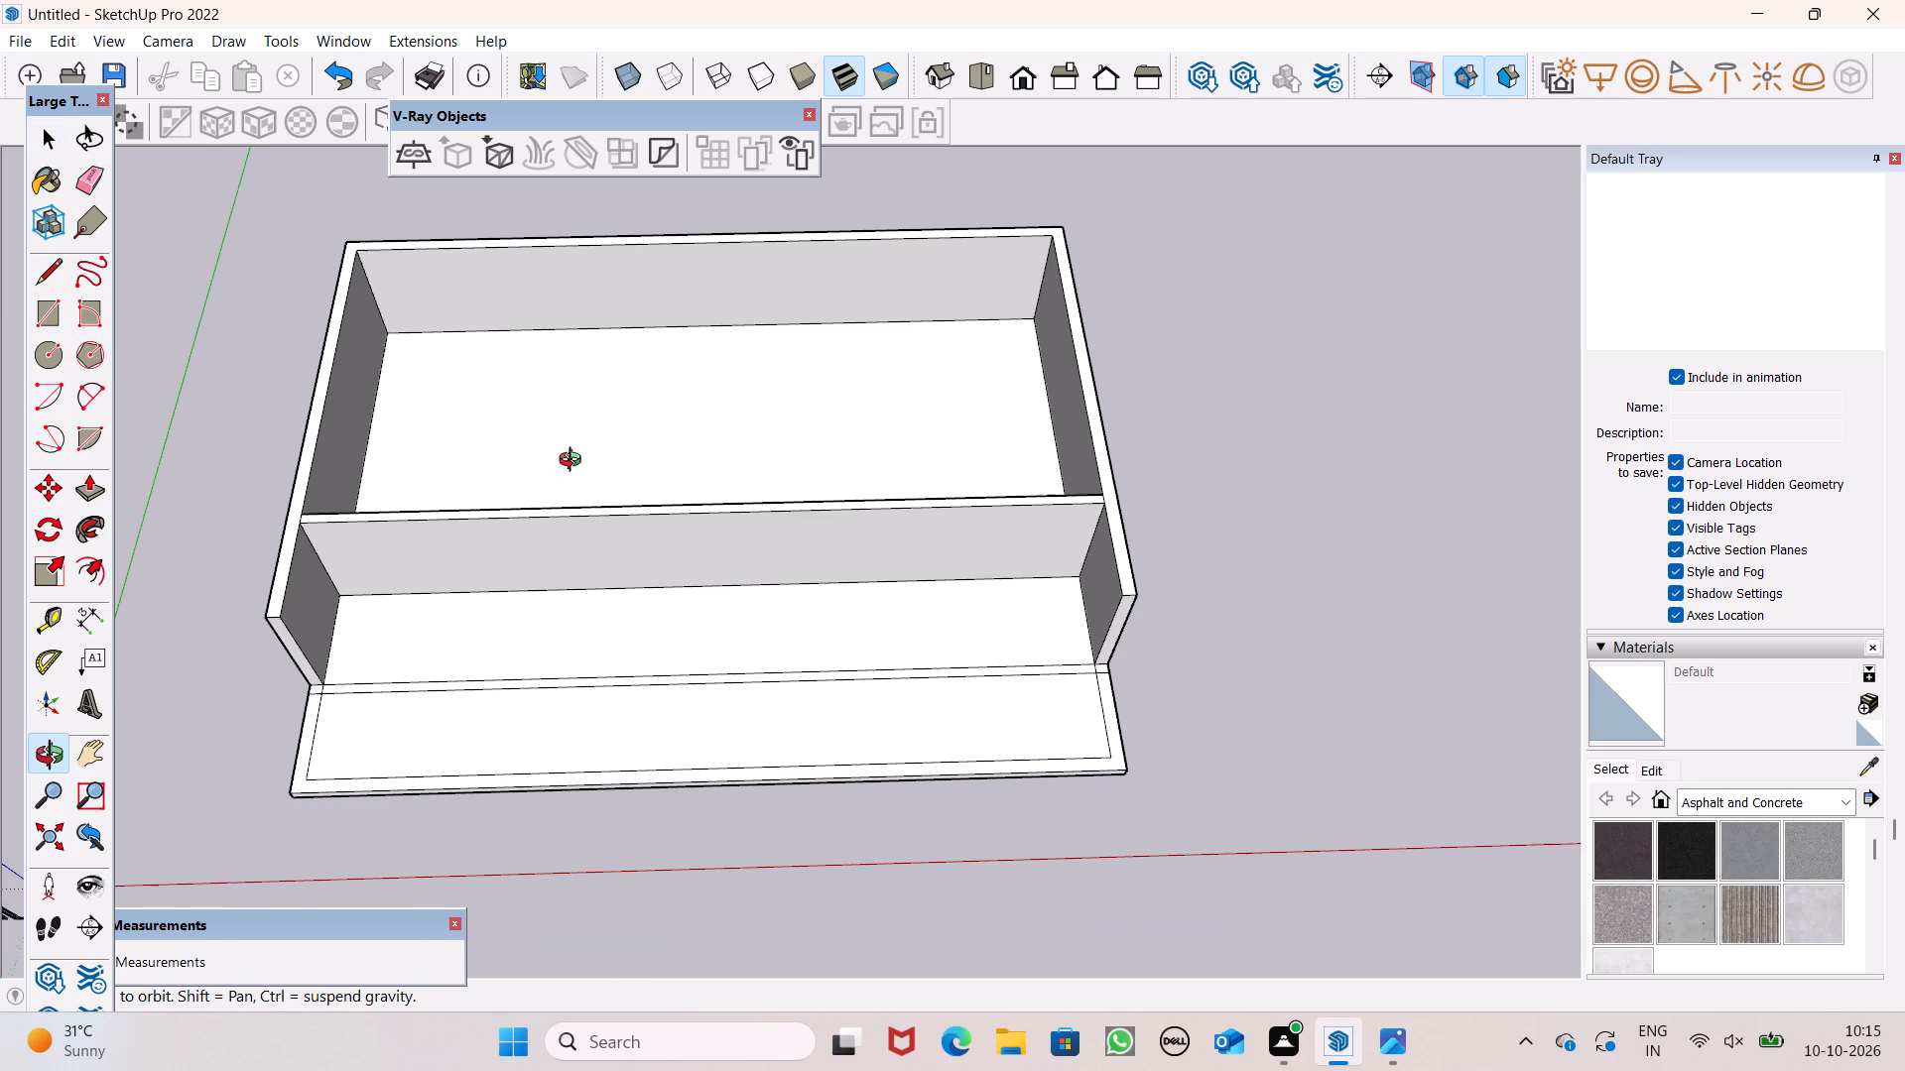
pyautogui.moveTo(574, 462); pyautogui.dragTo(546, 423, button='middle')
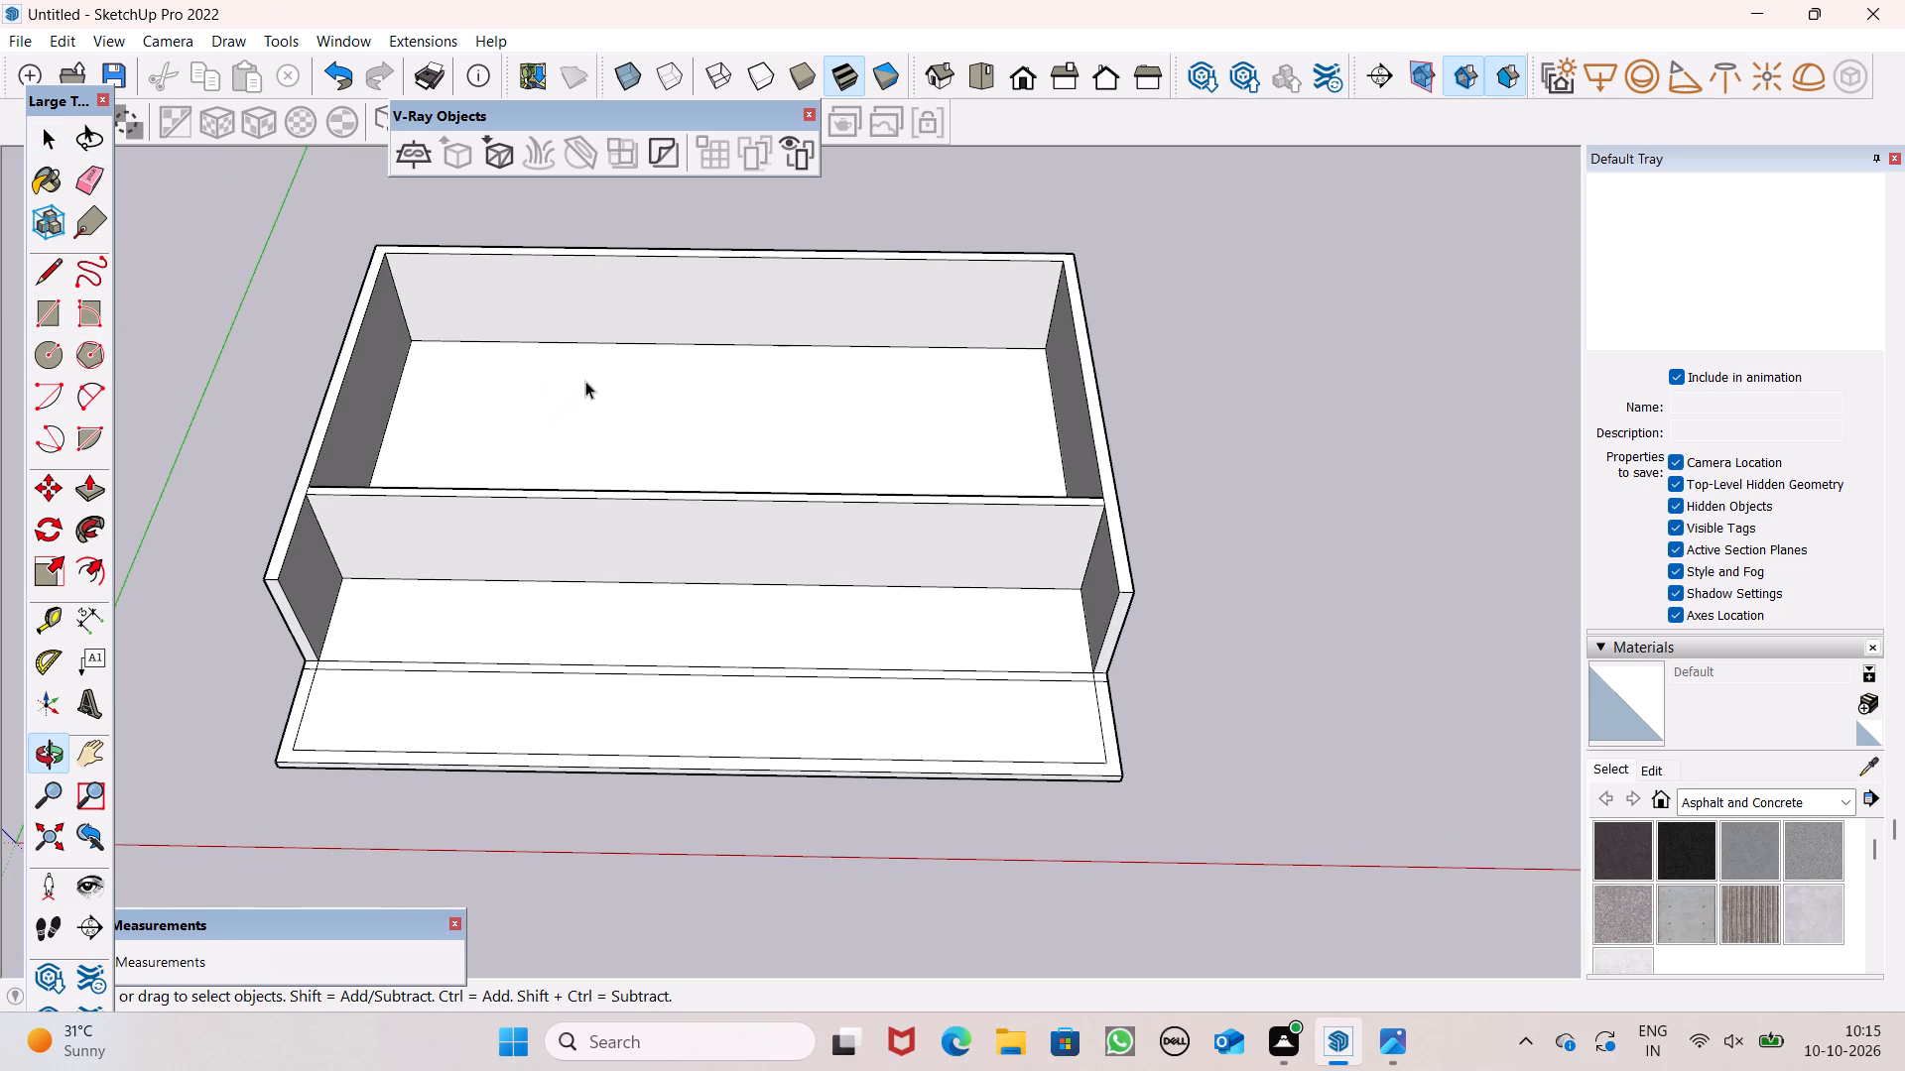
pyautogui.scroll(-1, 585, 381)
pyautogui.moveTo(607, 500); pyautogui.dragTo(594, 445, button='middle')
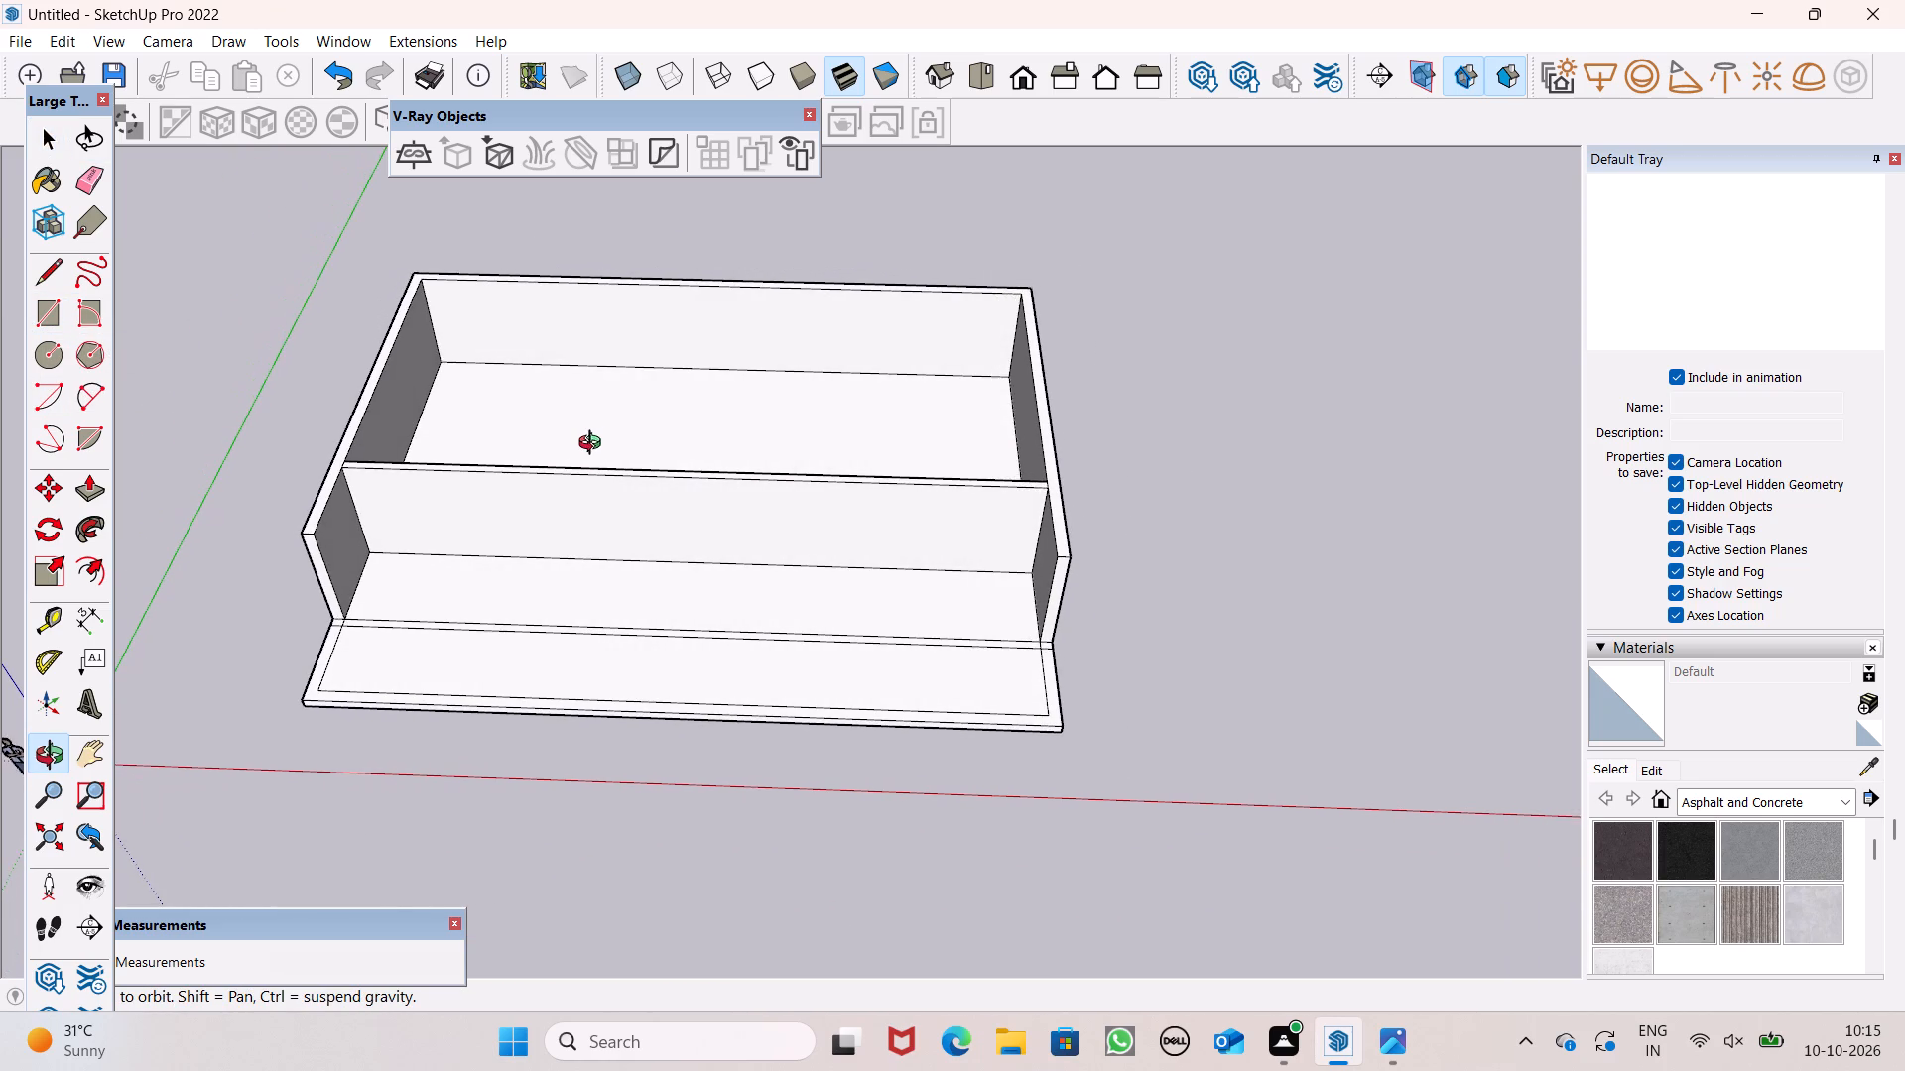
pyautogui.moveTo(594, 445); pyautogui.dragTo(670, 321, button='middle')
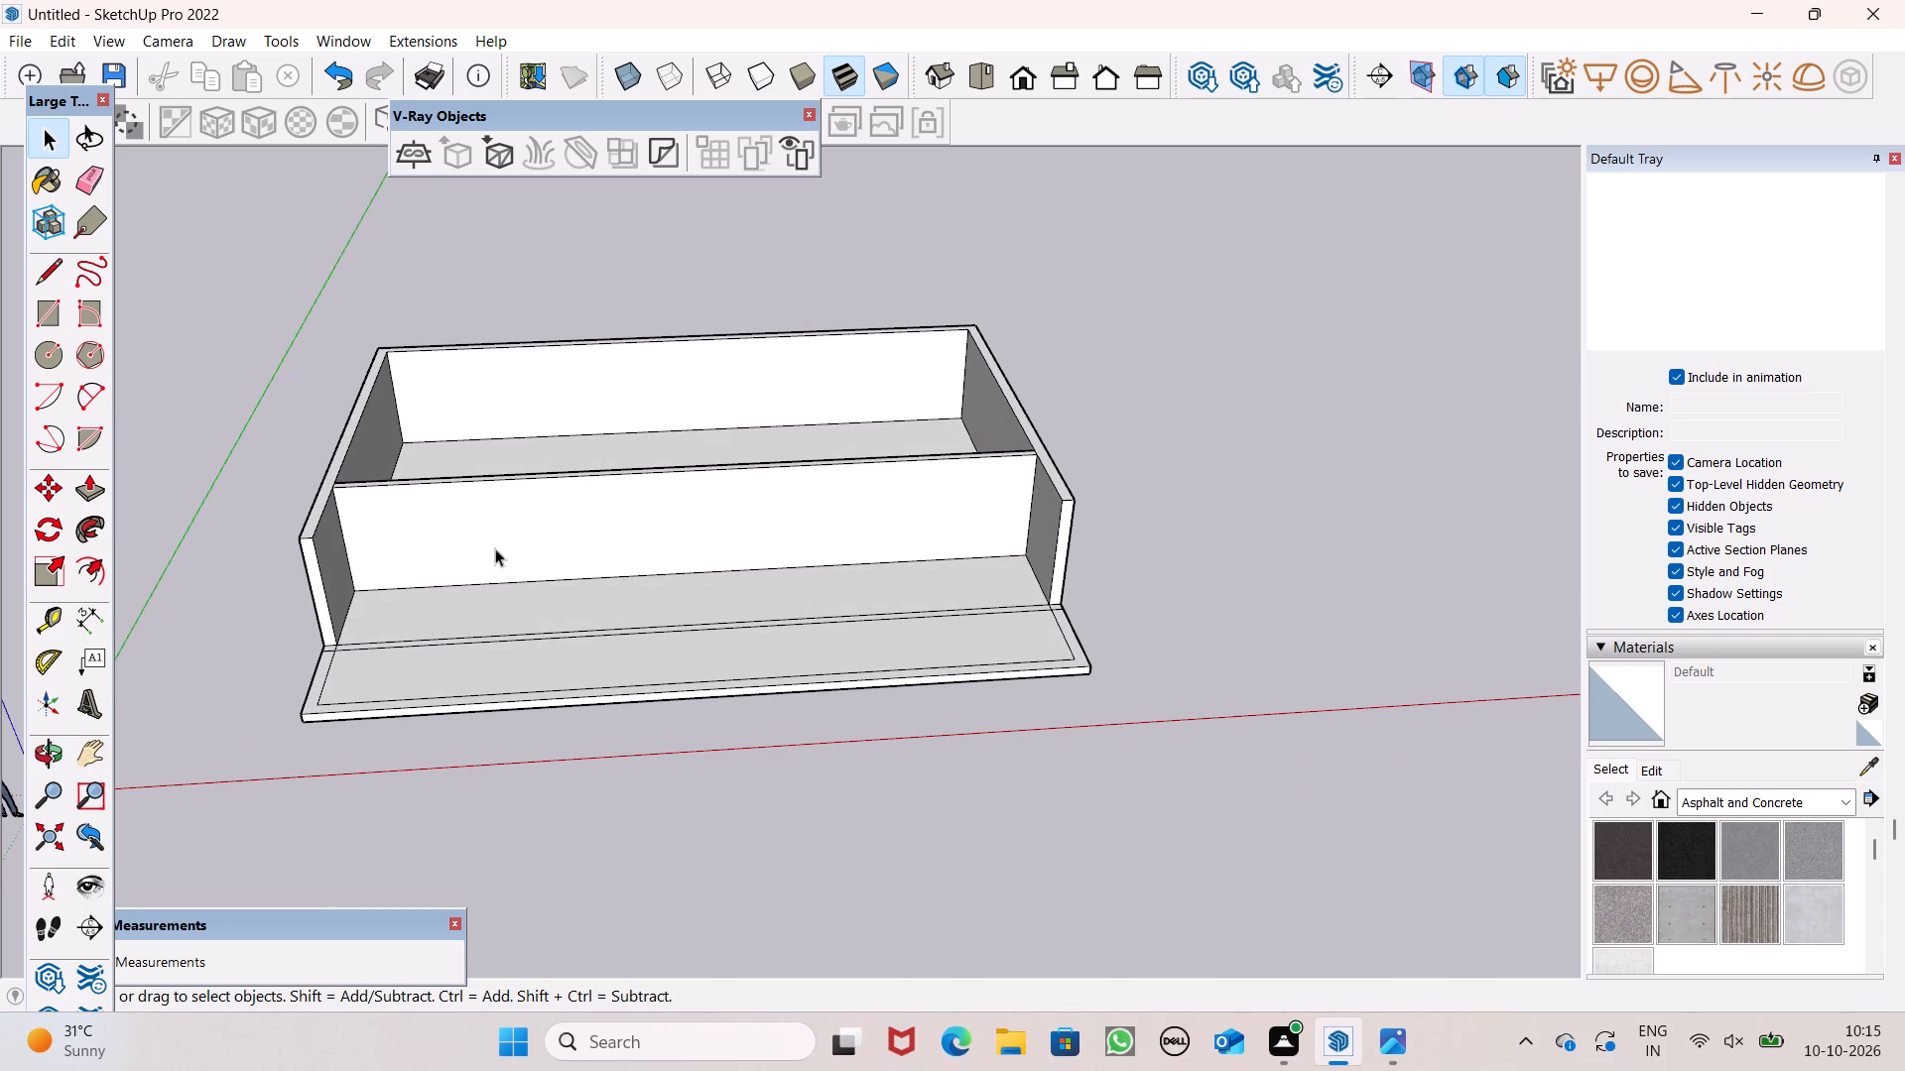
pyautogui.scroll(1, 571, 594)
pyautogui.moveTo(595, 624); pyautogui.dragTo(592, 517, button='middle')
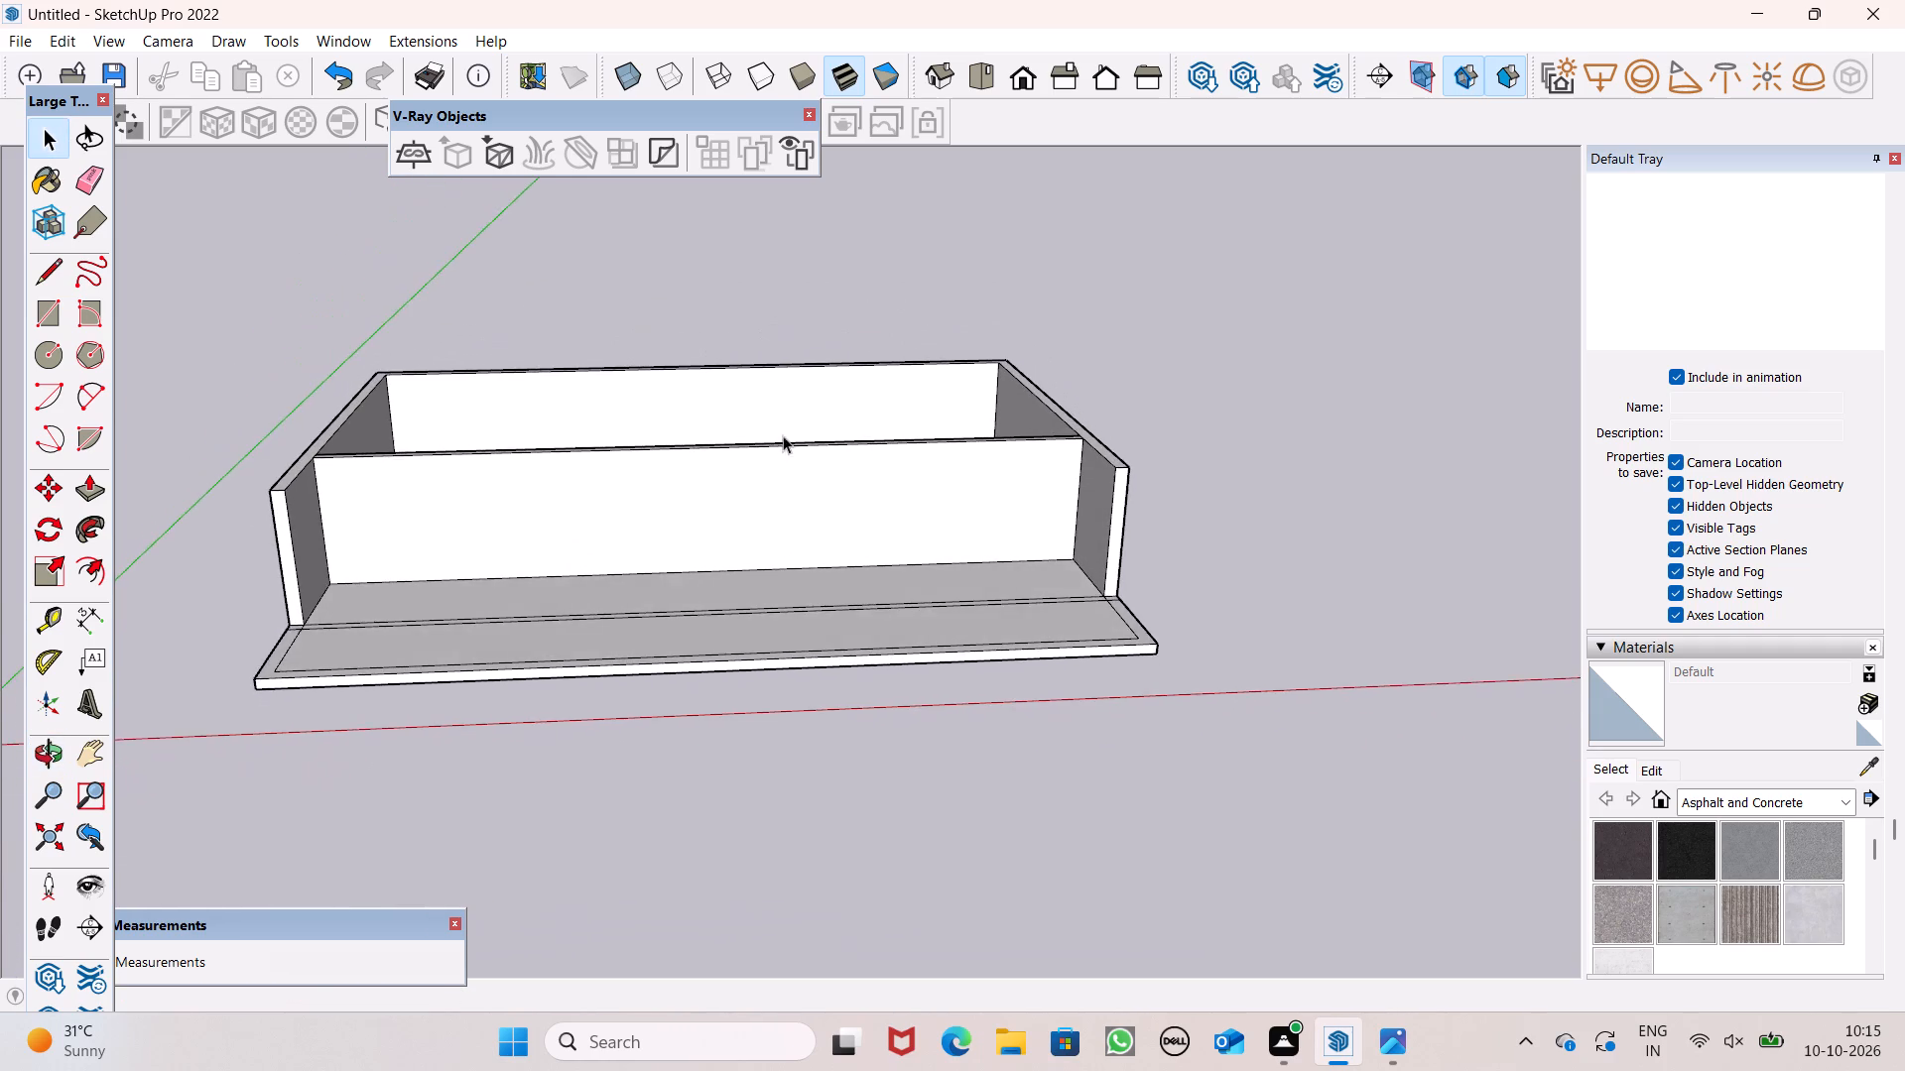
pyautogui.scroll(-1, 784, 443)
pyautogui.moveTo(882, 524); pyautogui.dragTo(798, 614, button='middle')
pyautogui.scroll(-1, 812, 600)
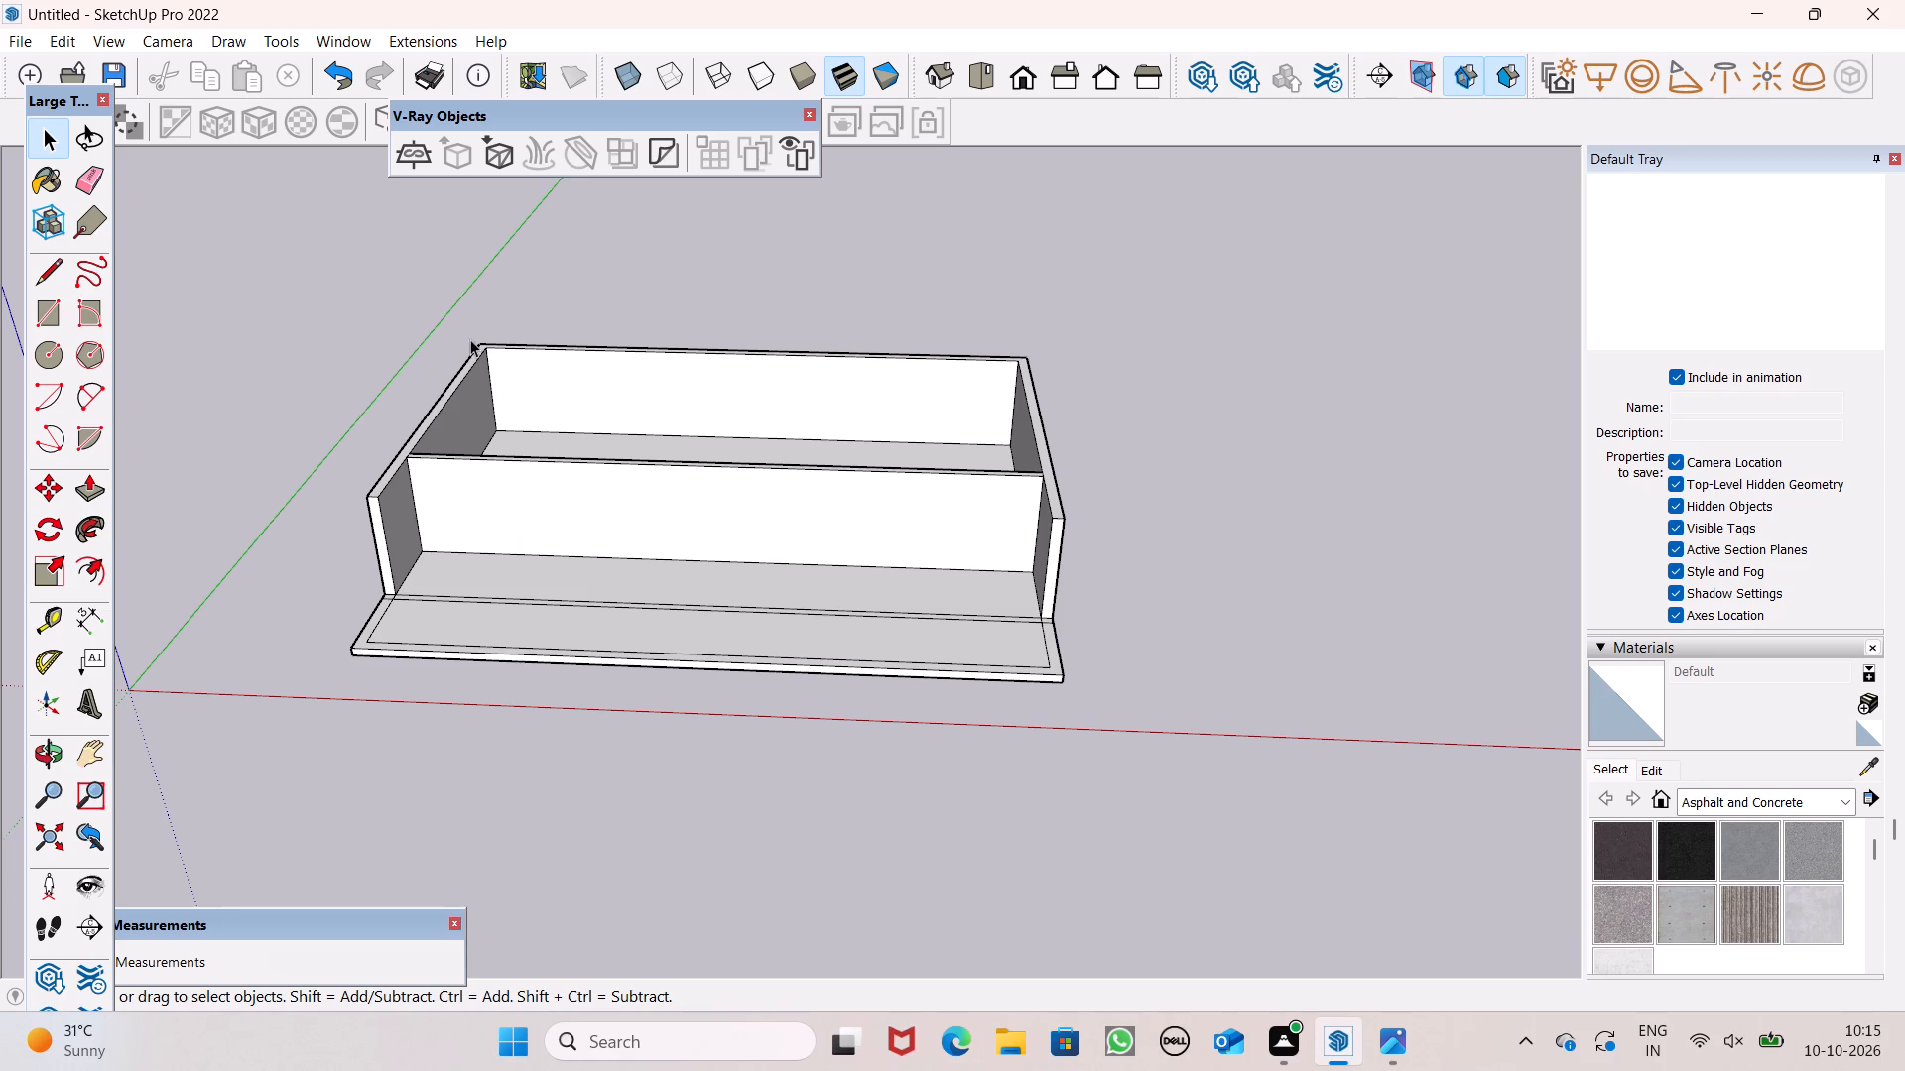
# Examine the rear room, the cross wall and the open front part of the floor from several angles.
pyautogui.click(48, 294)
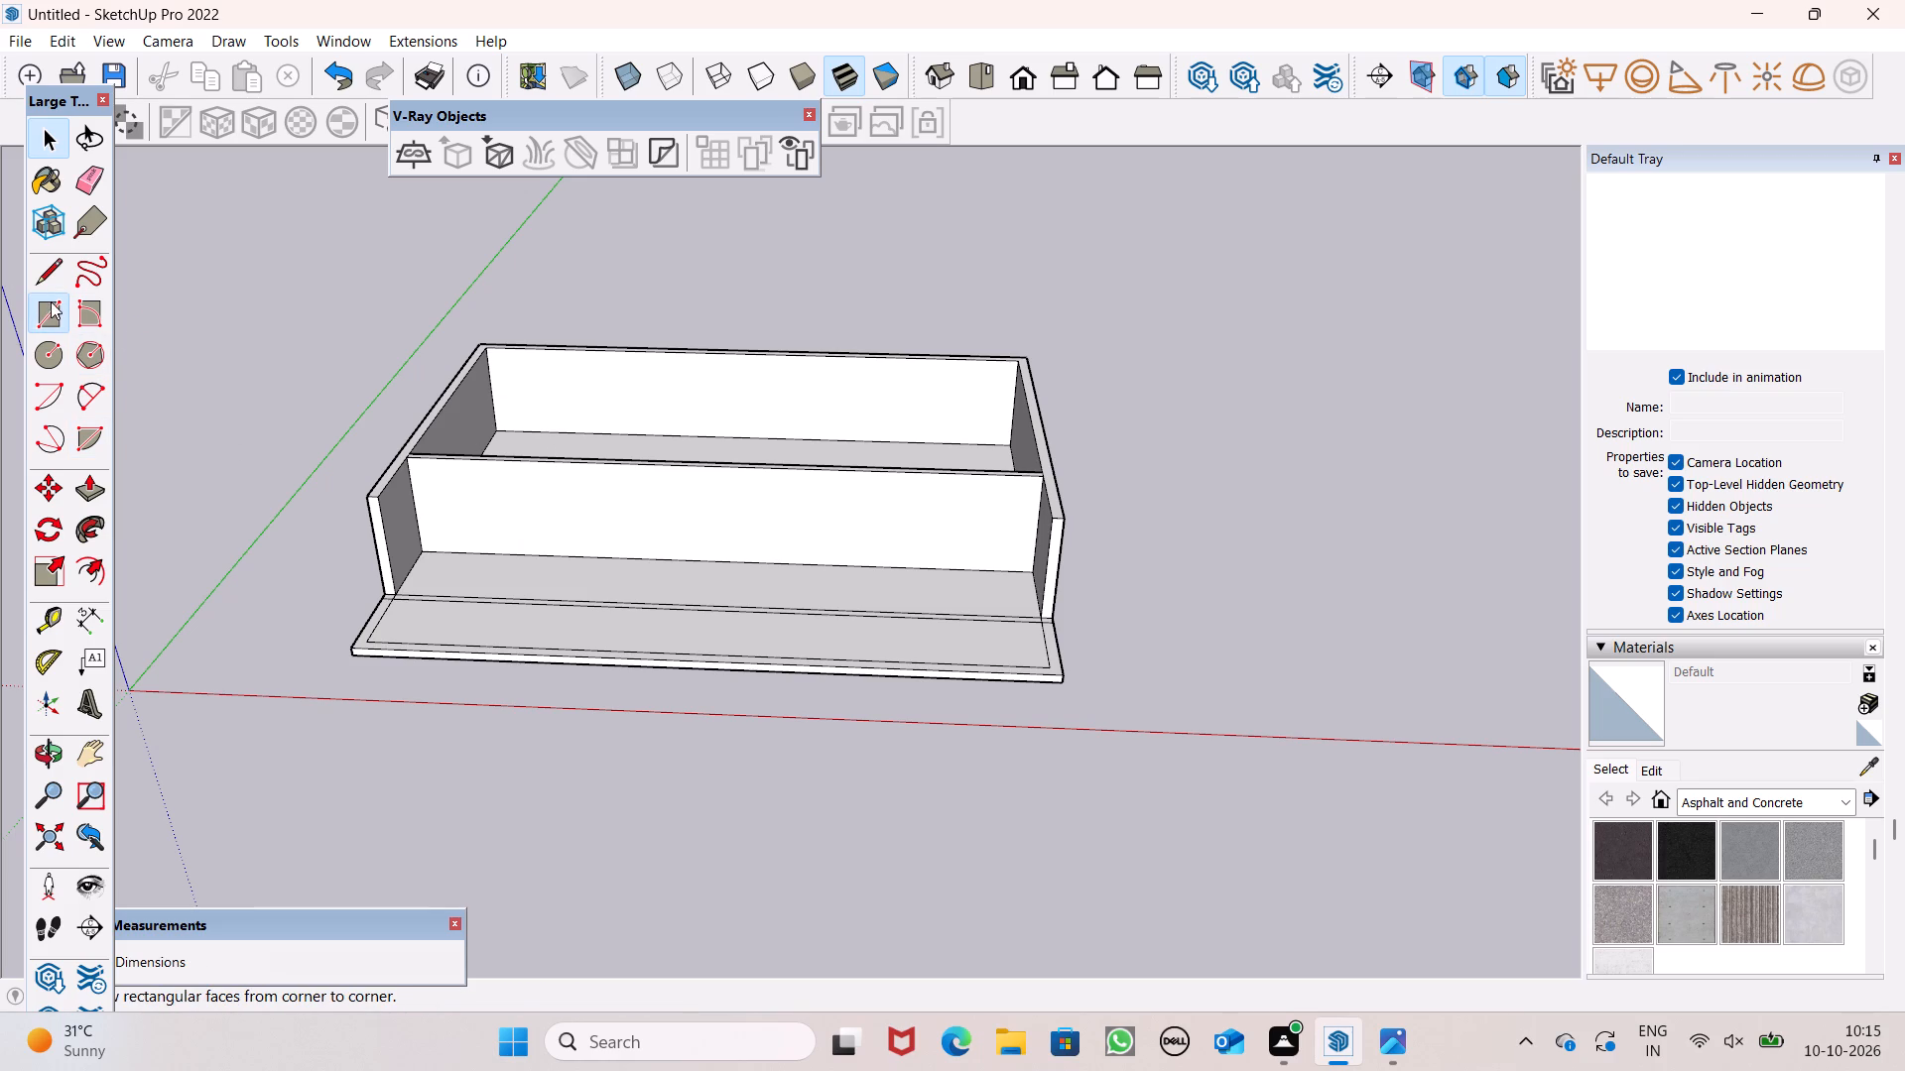
pyautogui.scroll(-1, 518, 483)
pyautogui.moveTo(520, 549); pyautogui.dragTo(492, 633, button='middle')
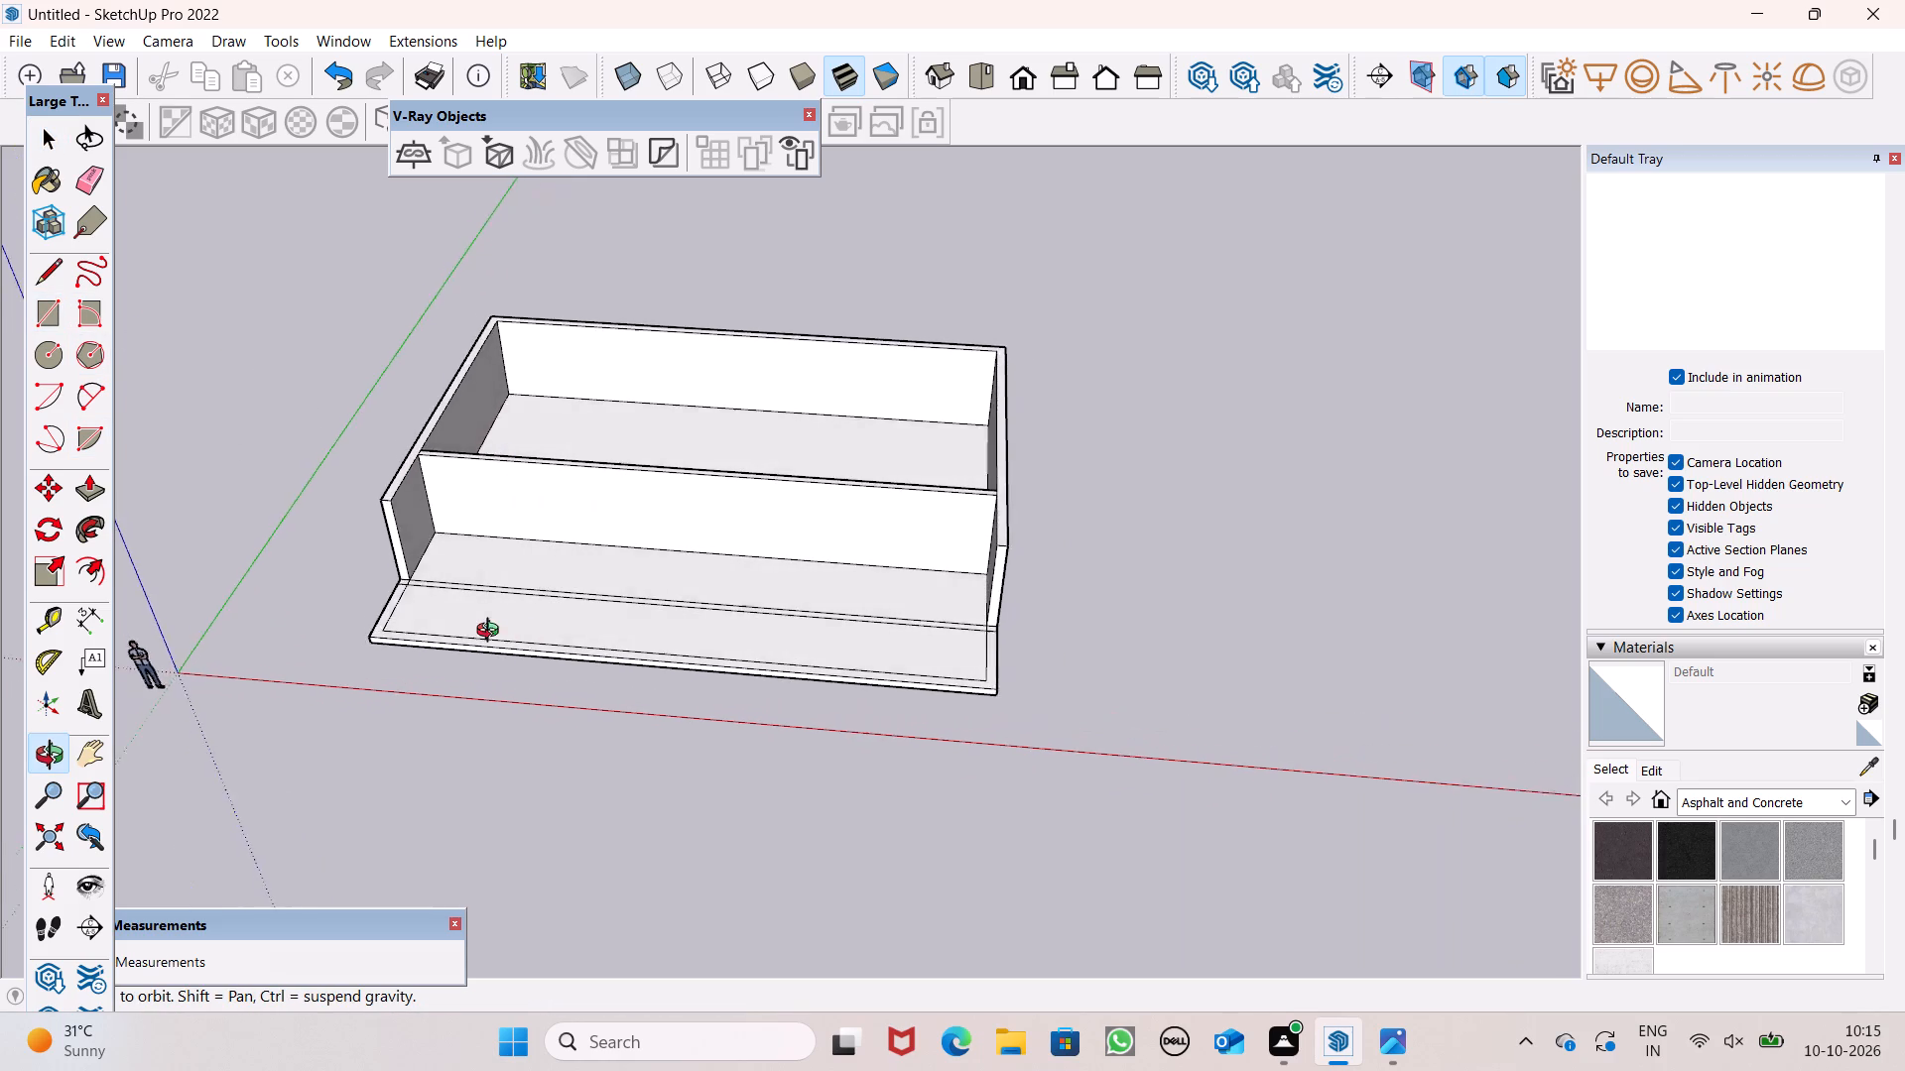
pyautogui.moveTo(492, 633); pyautogui.dragTo(500, 658, button='middle')
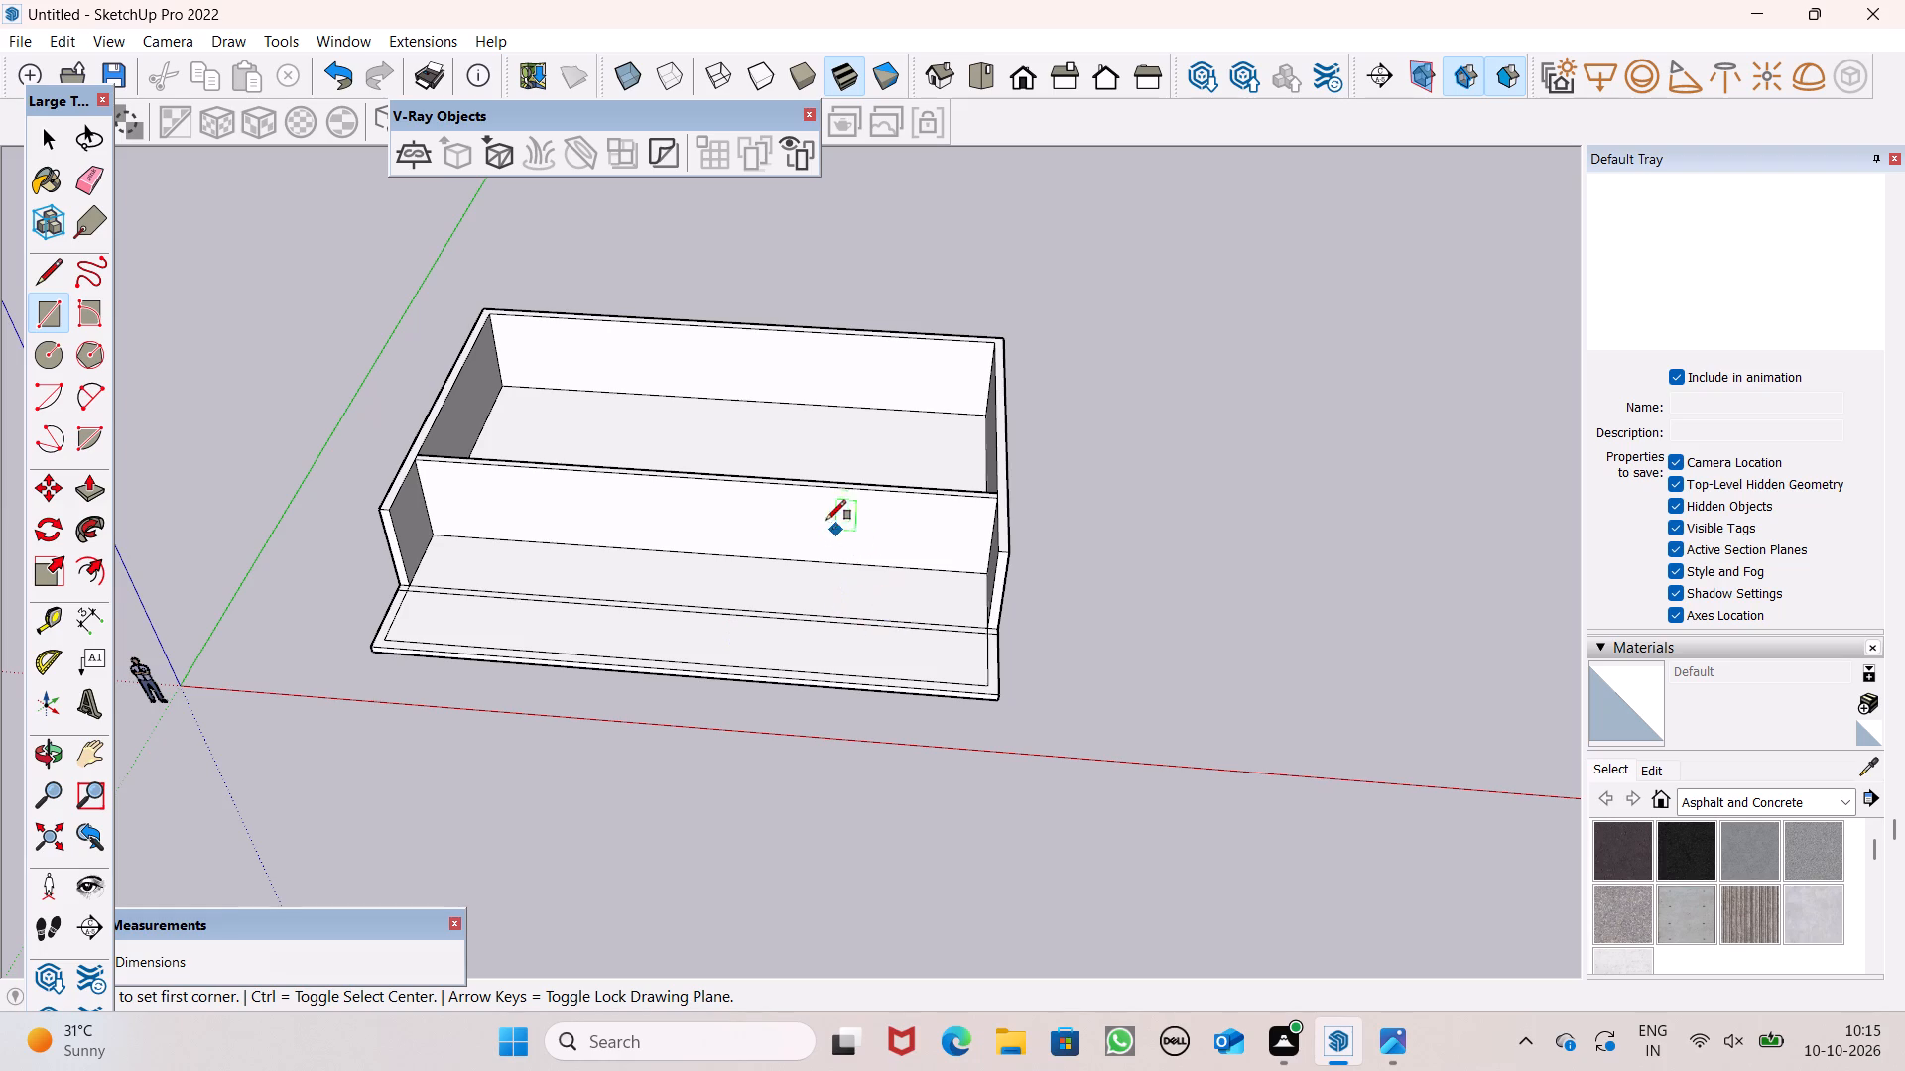
pyautogui.scroll(2, 820, 520)
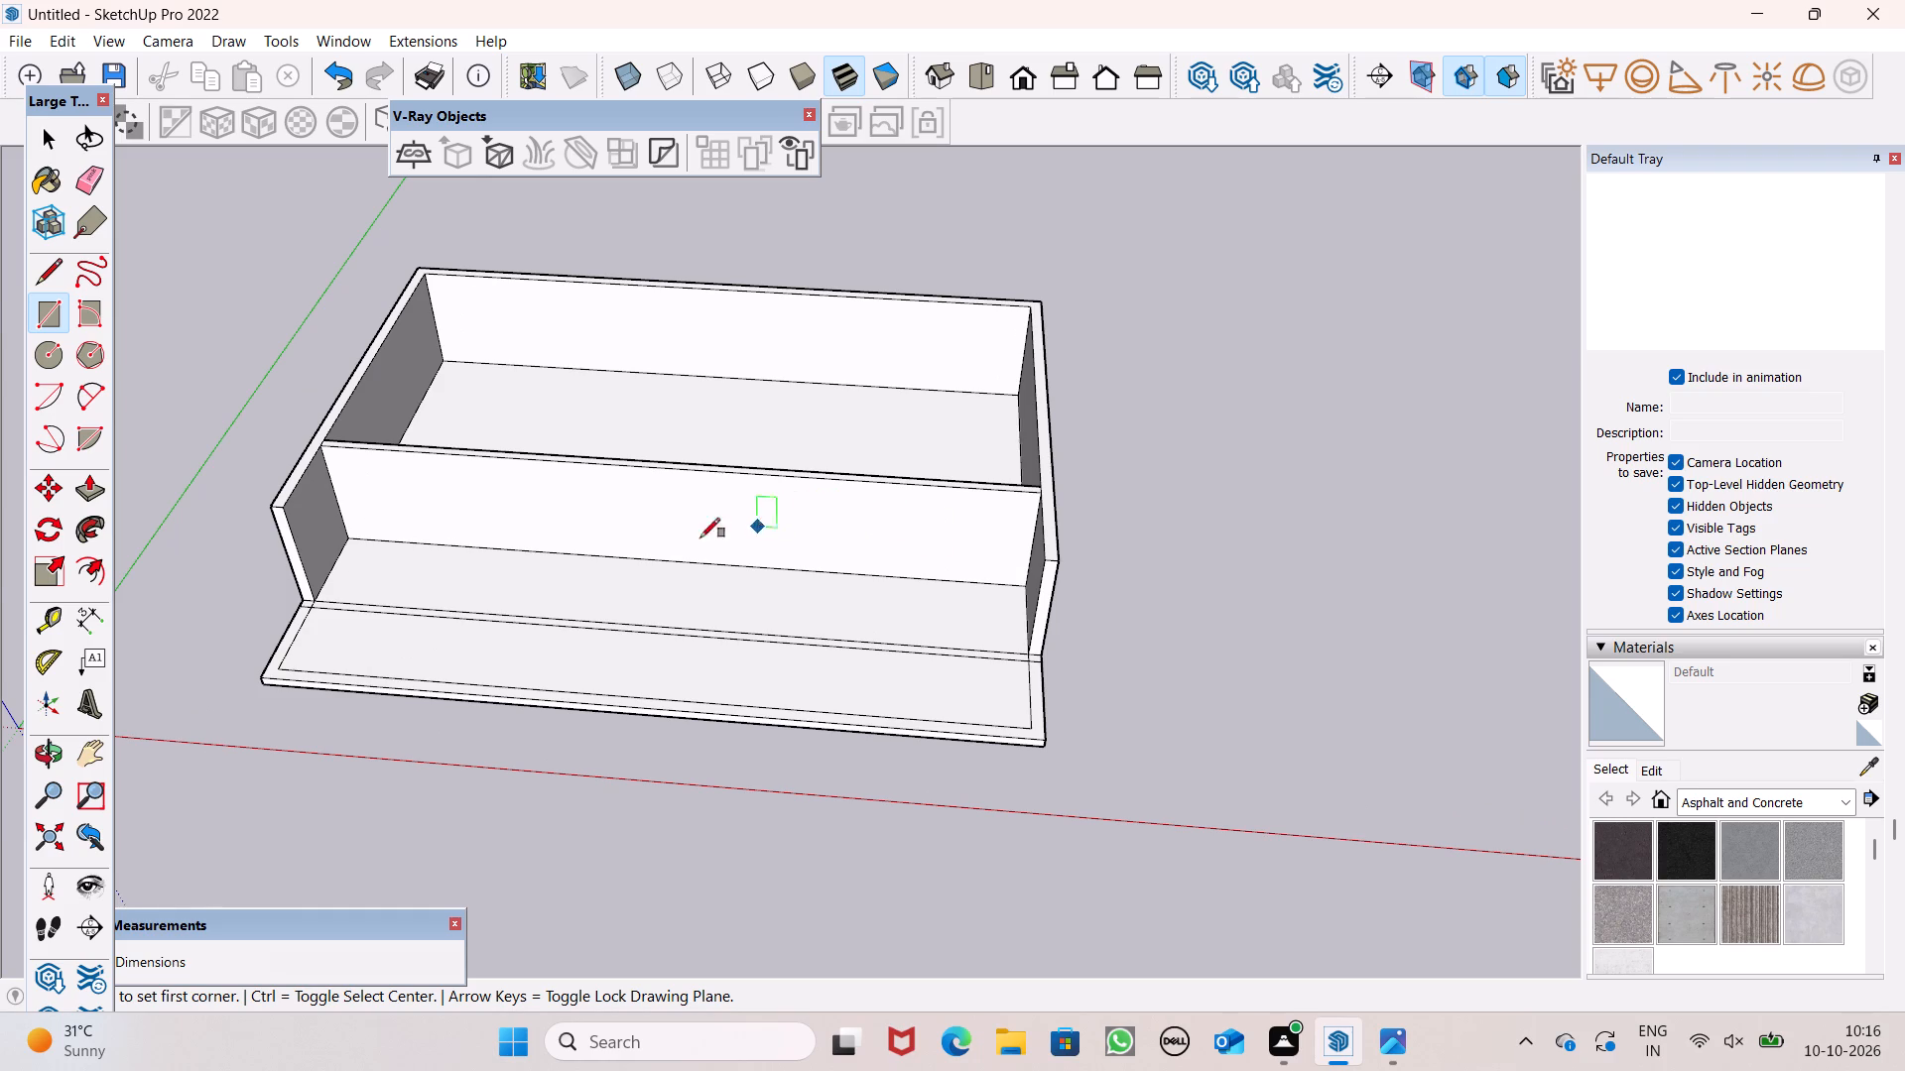
pyautogui.scroll(3, 630, 551)
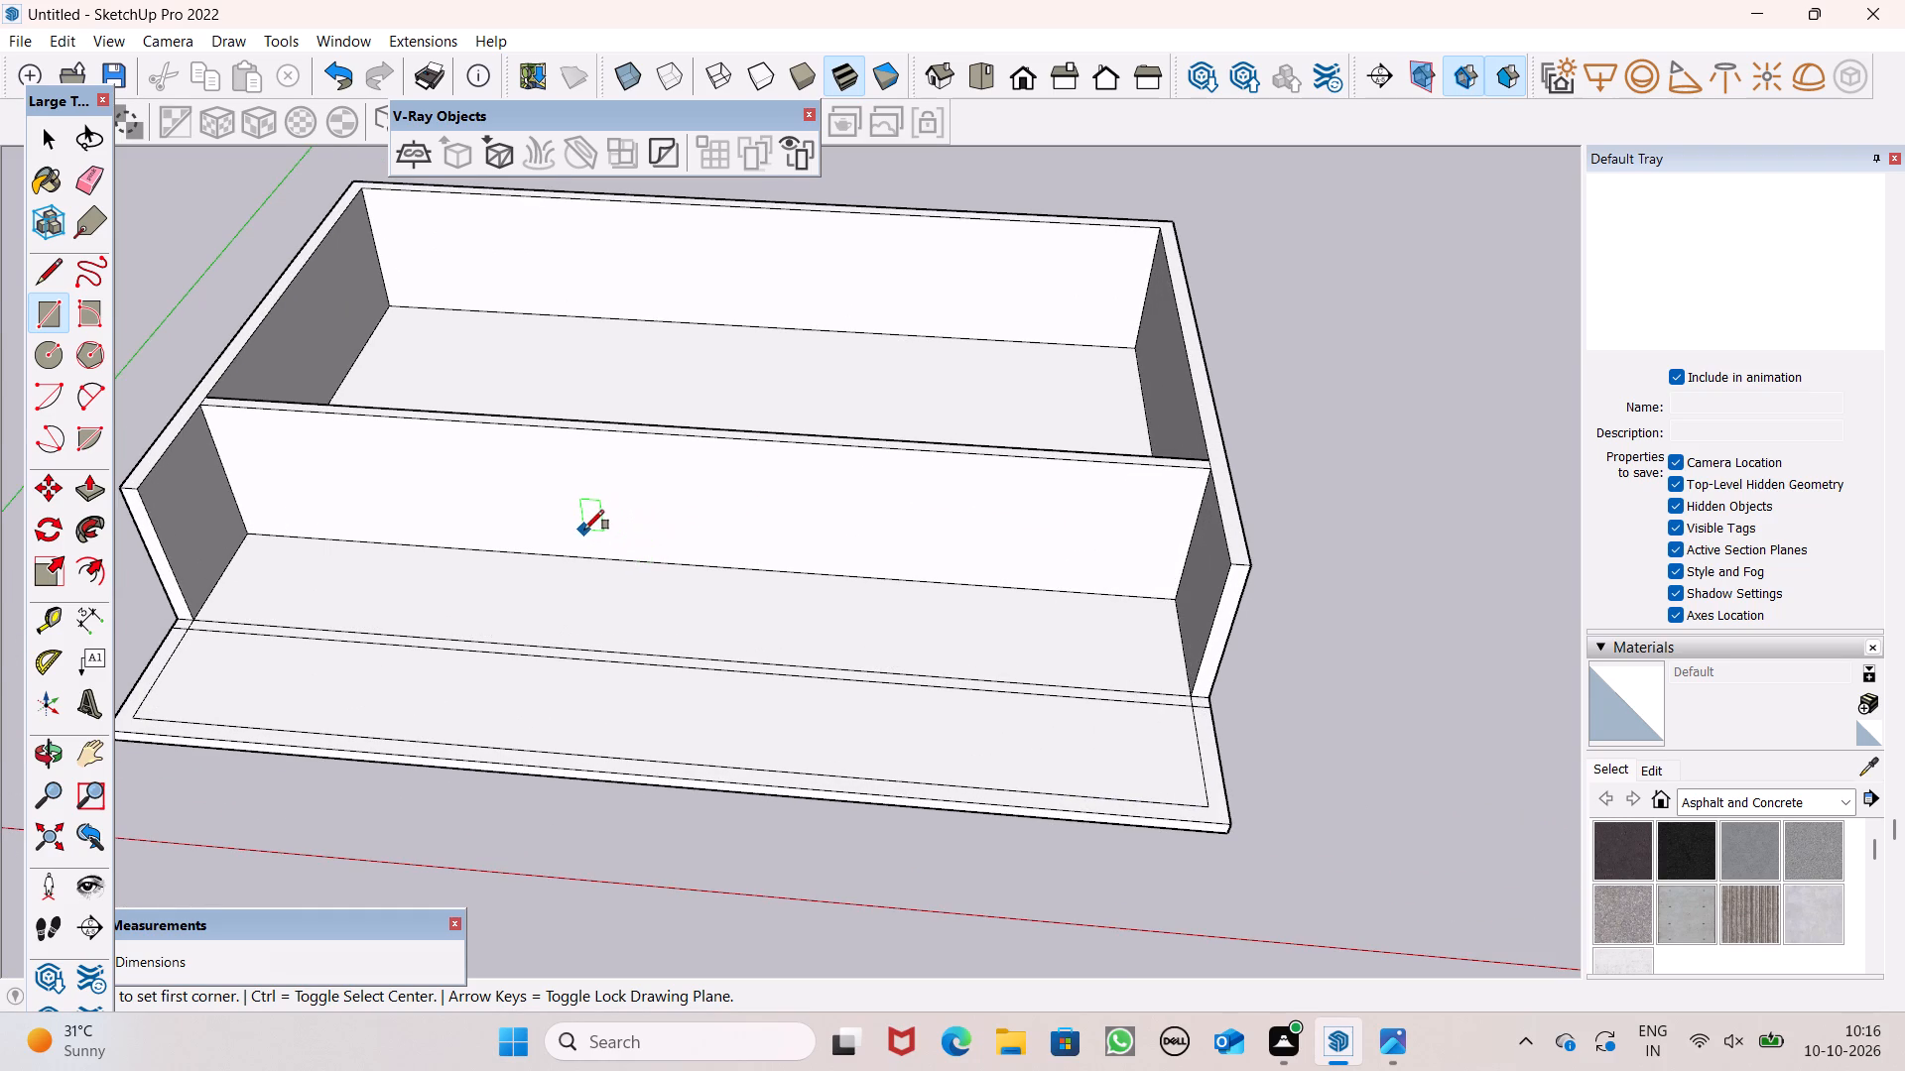
pyautogui.scroll(1, 584, 530)
pyautogui.scroll(-3, 709, 369)
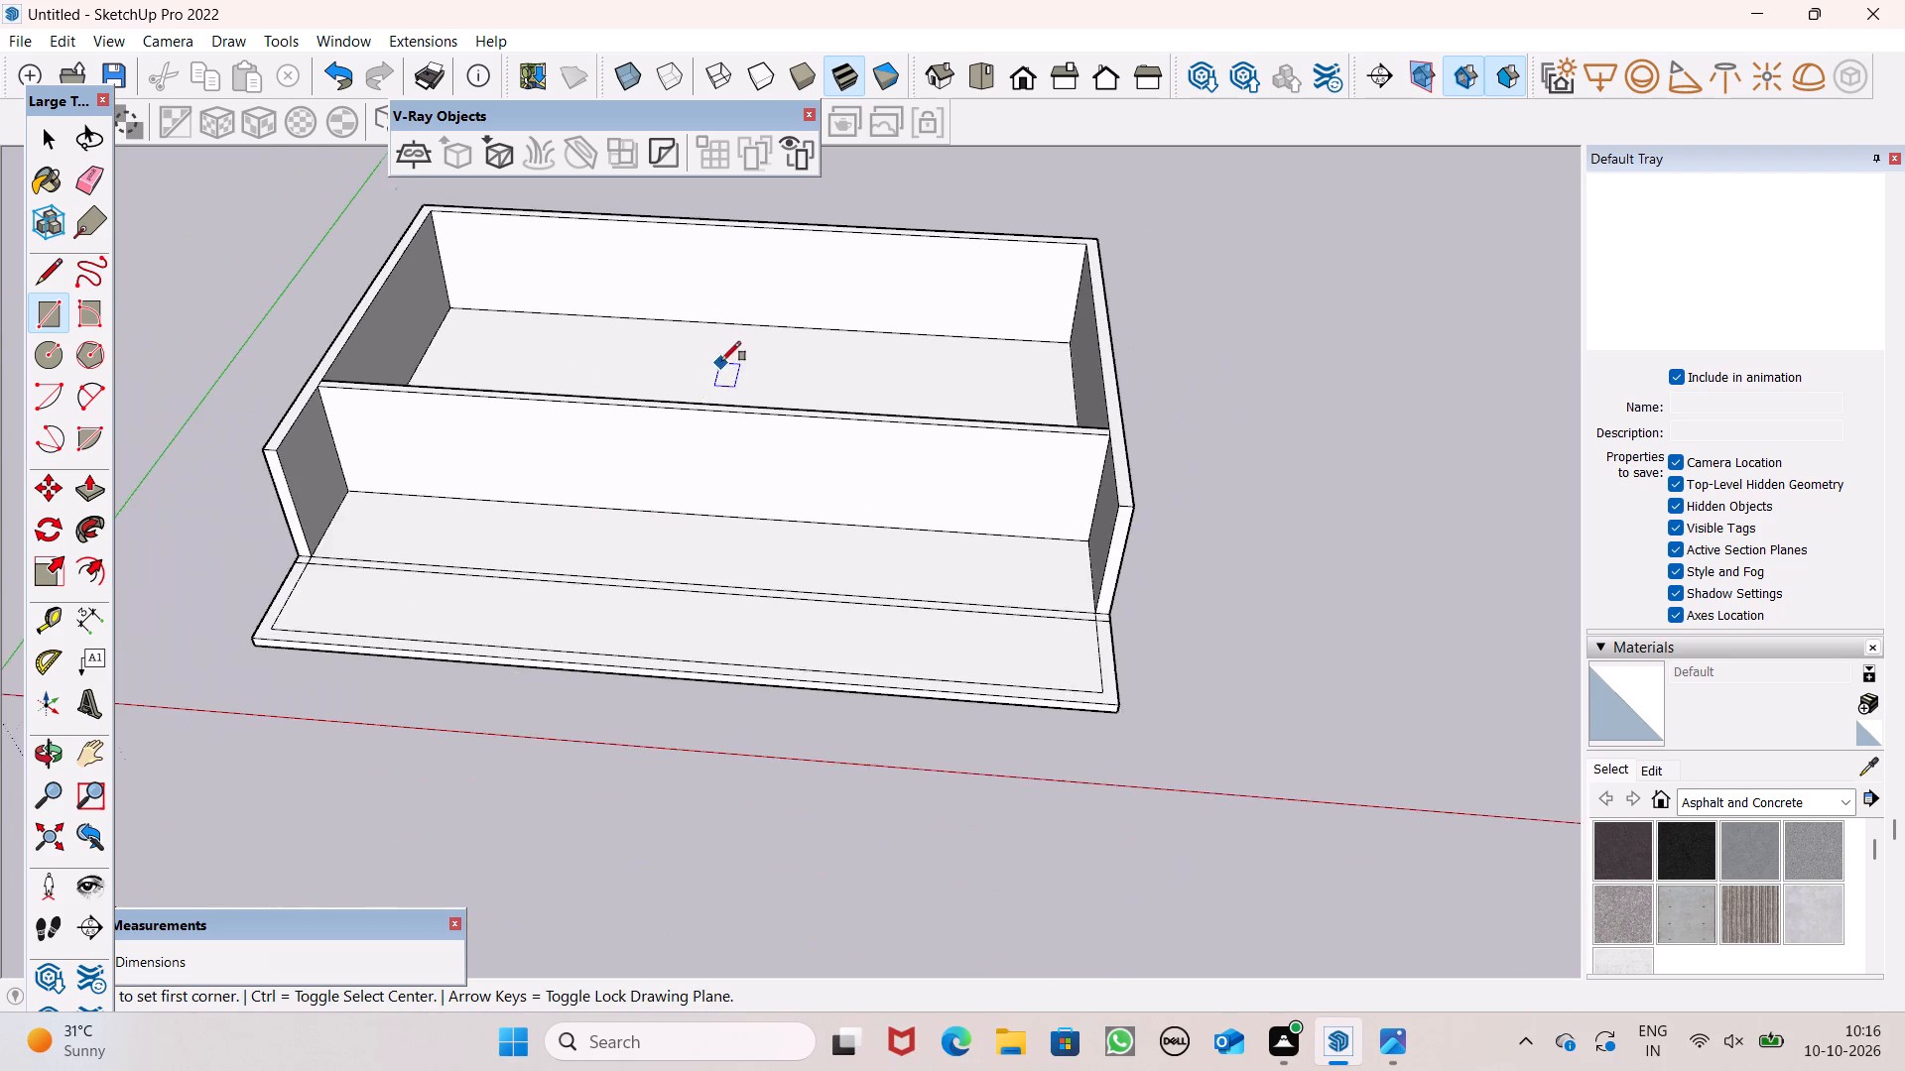
pyautogui.scroll(-3, 721, 360)
pyautogui.scroll(1, 722, 387)
pyautogui.moveTo(722, 387); pyautogui.dragTo(792, 481, button='middle')
pyautogui.scroll(1, 617, 477)
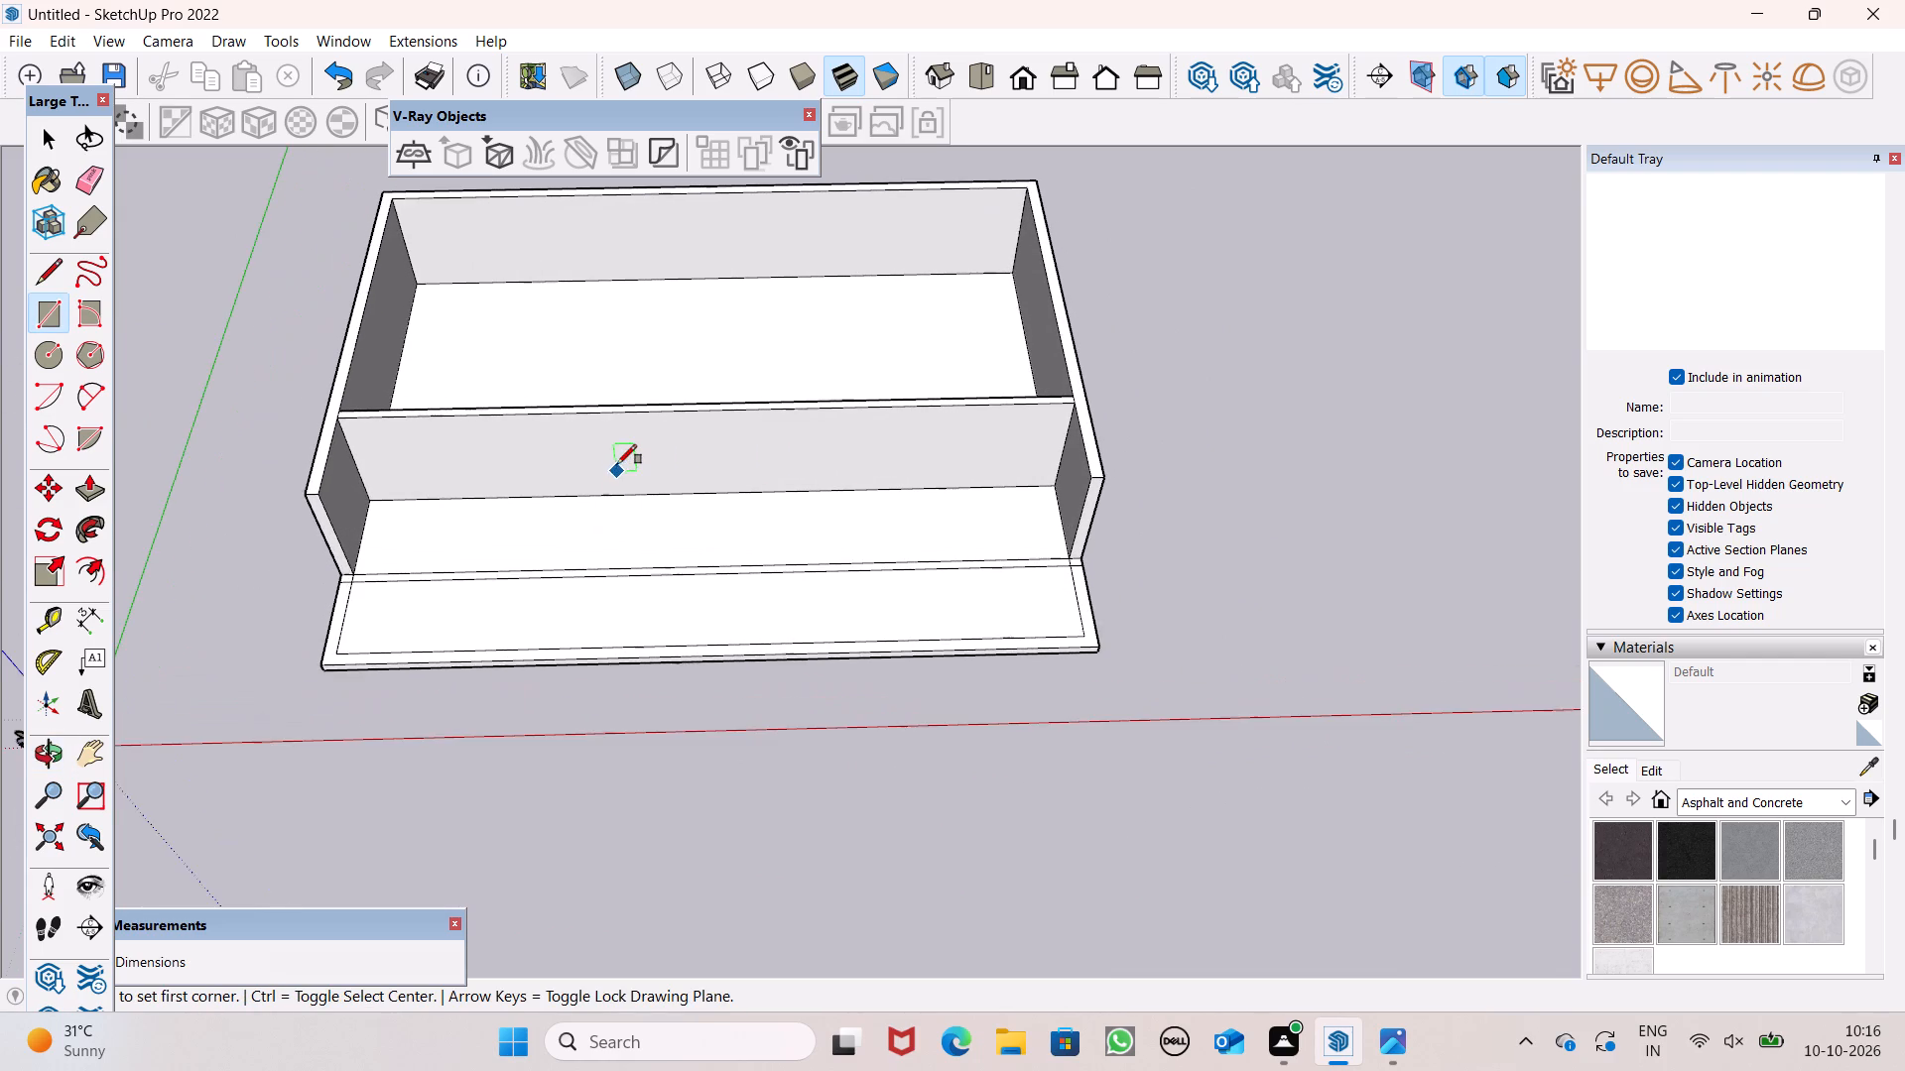
pyautogui.scroll(1, 611, 453)
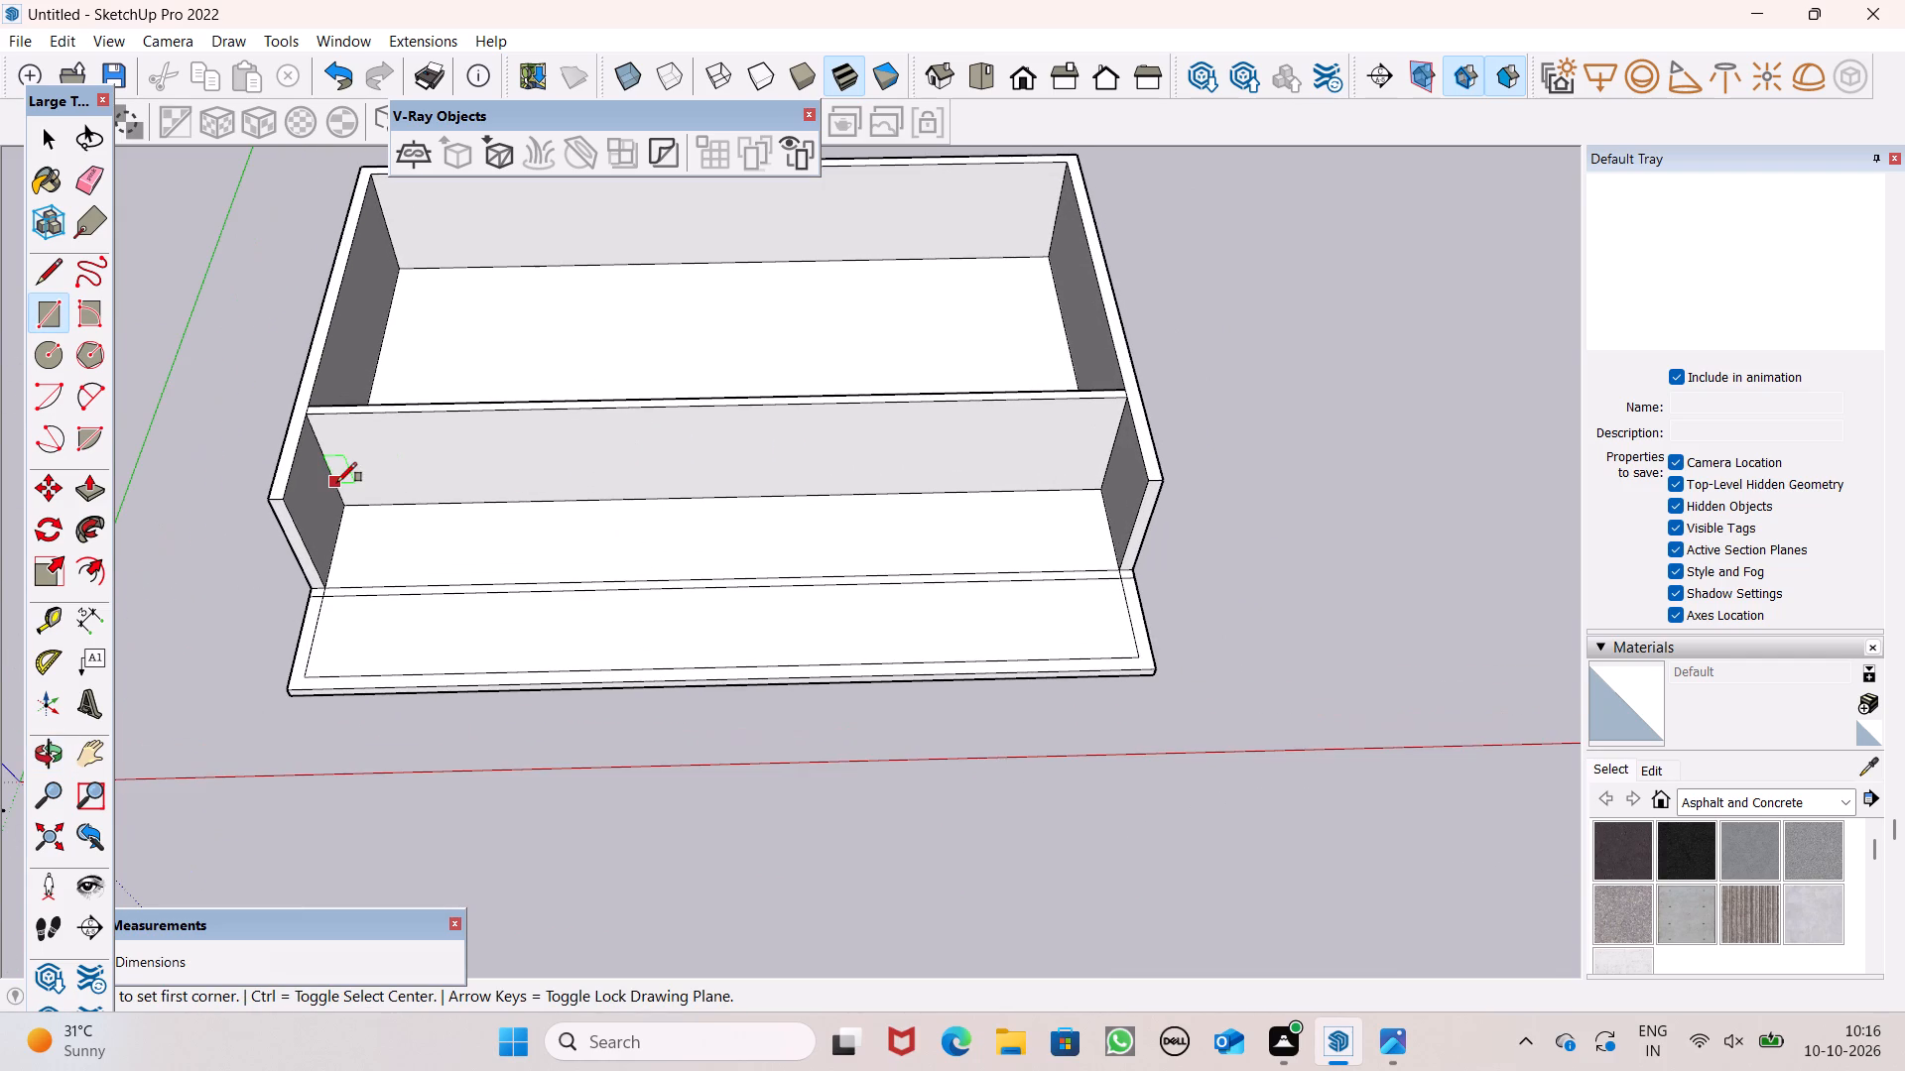
pyautogui.scroll(-3, 364, 458)
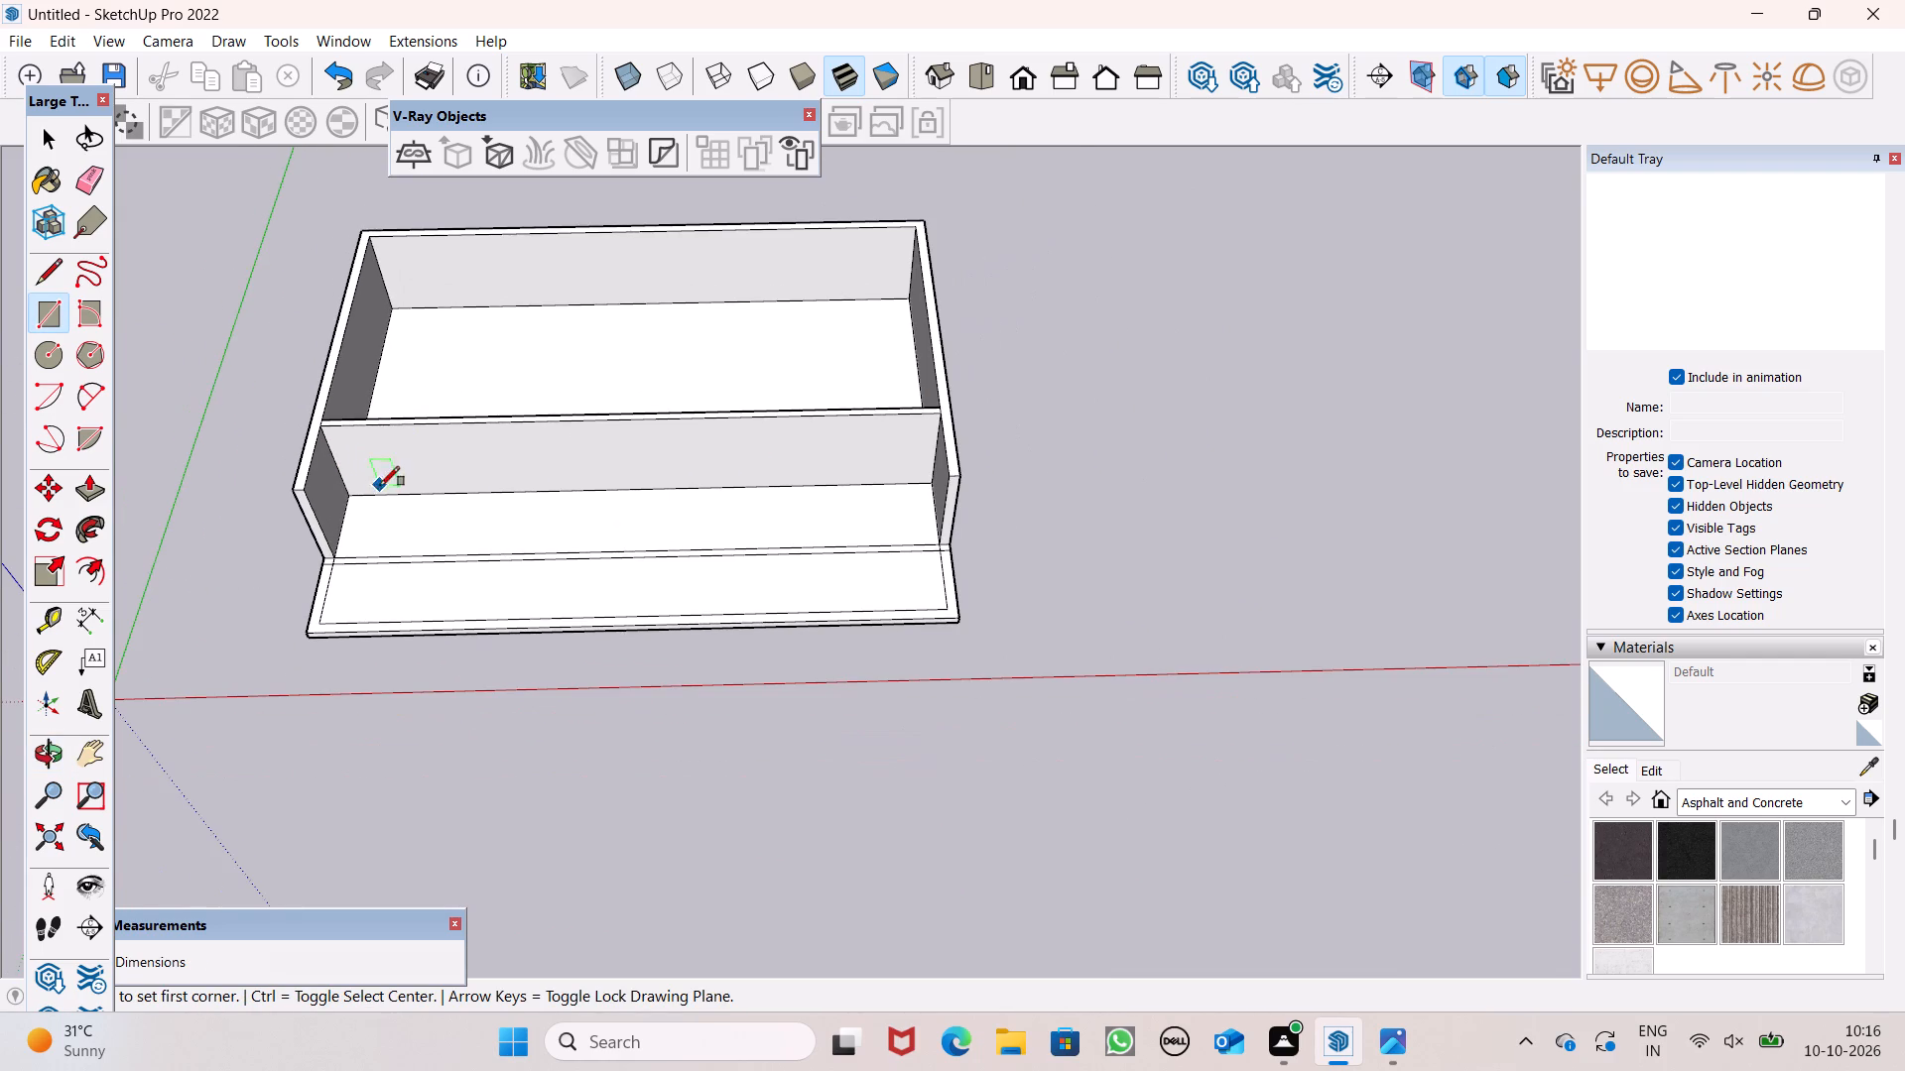
pyautogui.moveTo(375, 483); pyautogui.dragTo(375, 431, button='middle')
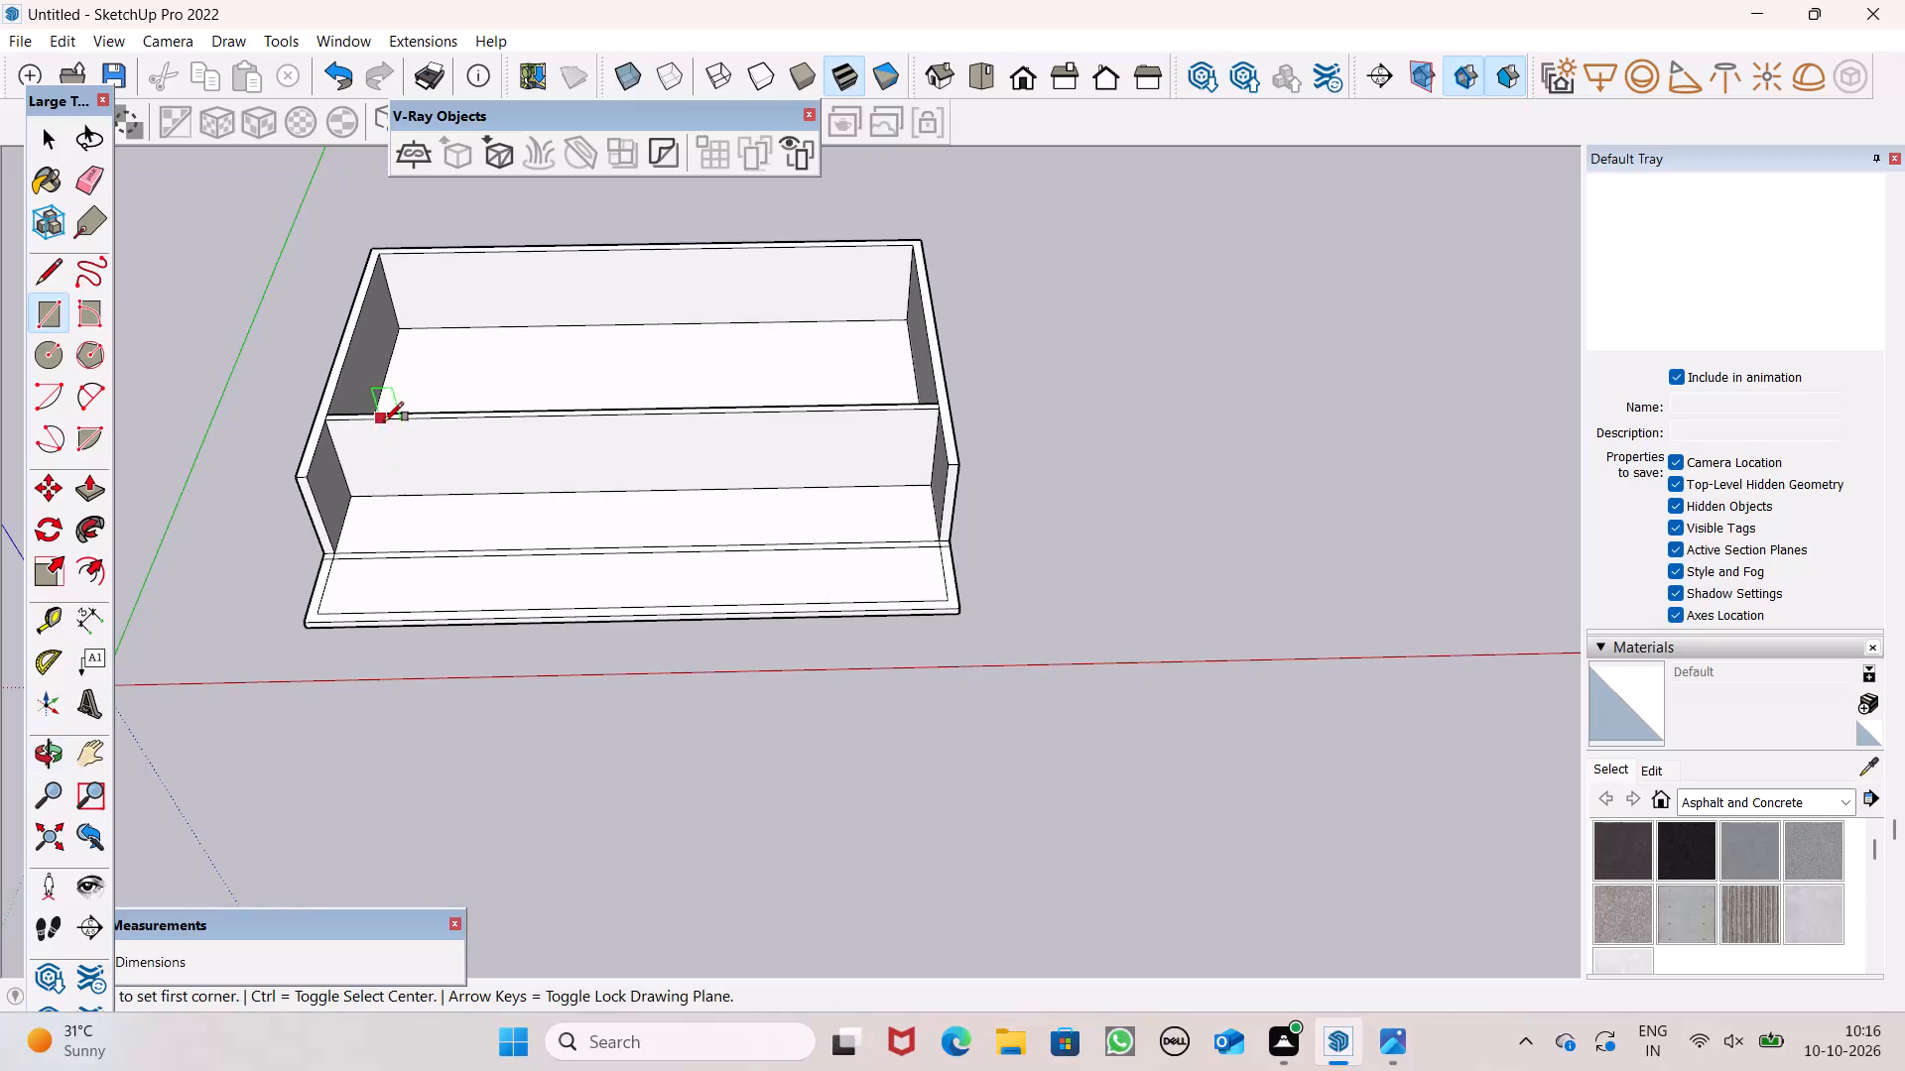
pyautogui.scroll(2, 615, 425)
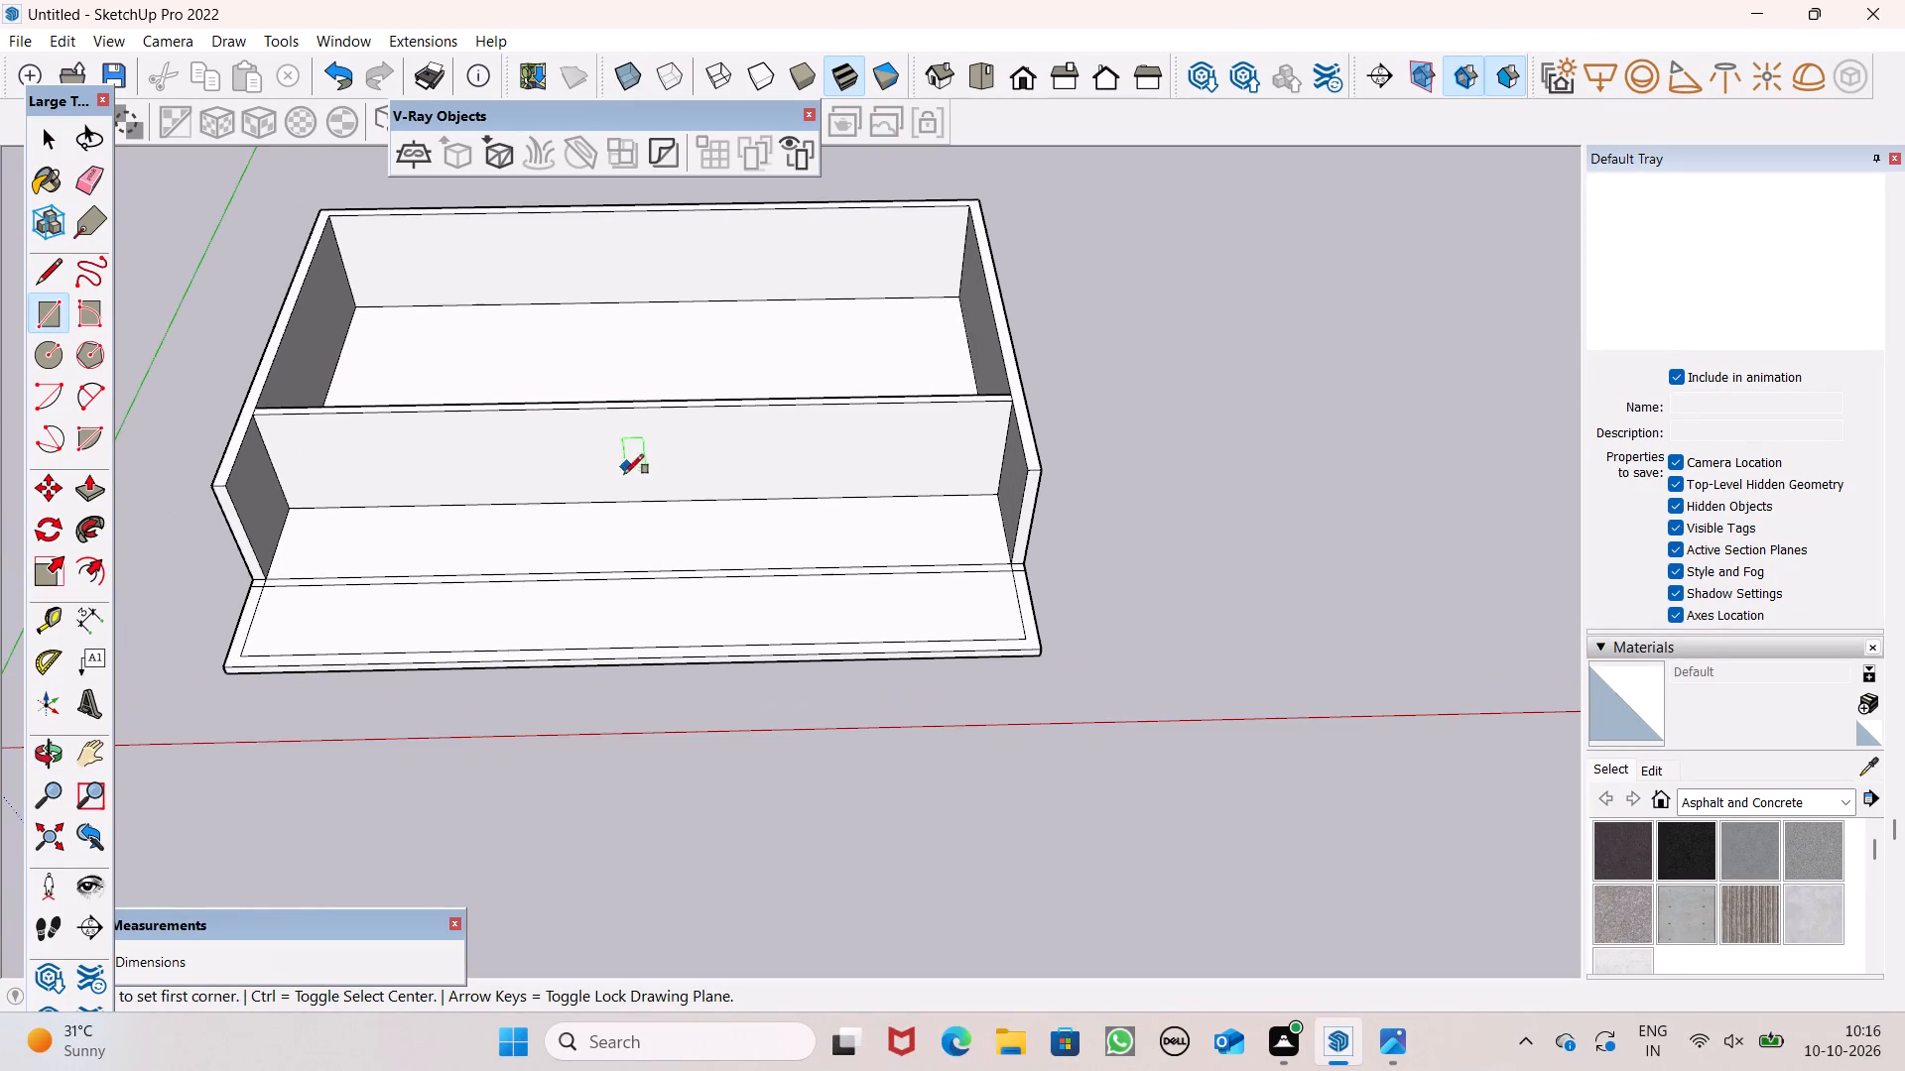
pyautogui.moveTo(534, 504); pyautogui.dragTo(538, 467, button='middle')
pyautogui.scroll(1, 488, 484)
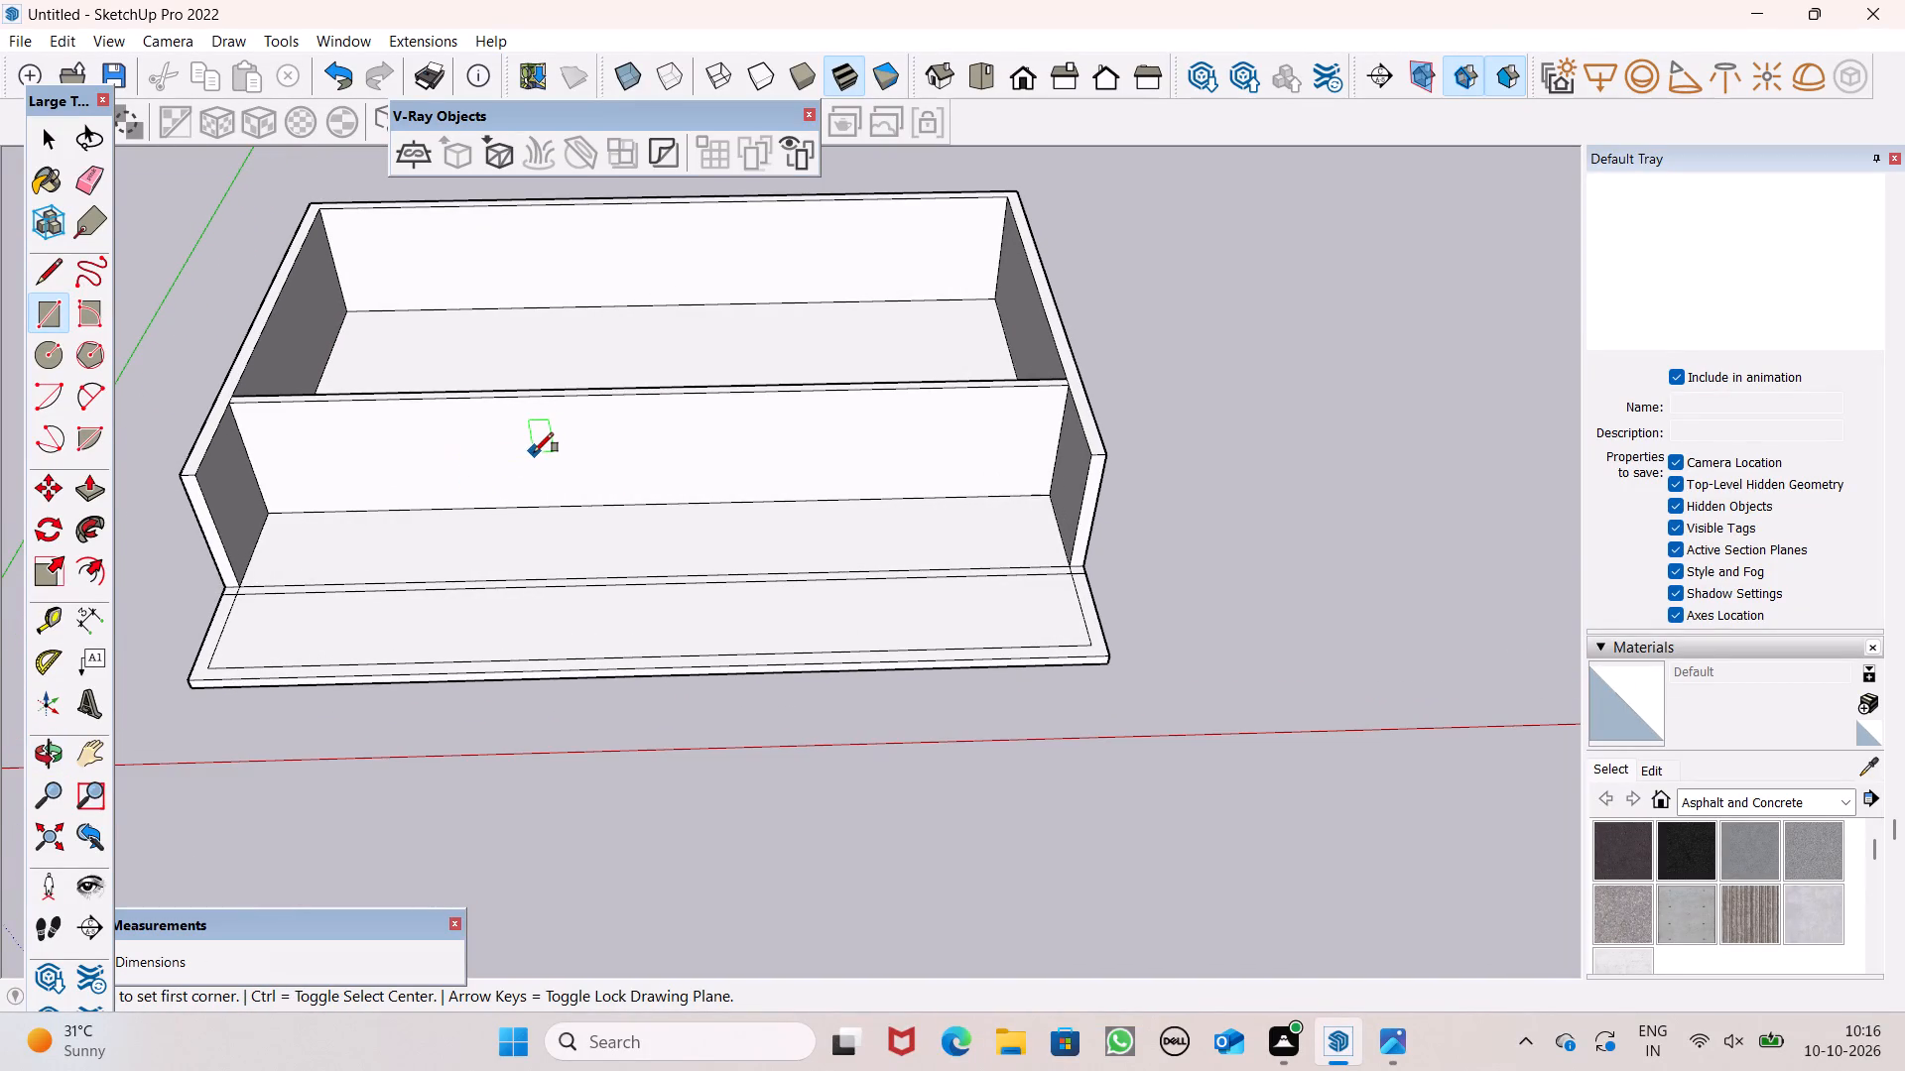
pyautogui.scroll(-2, 534, 452)
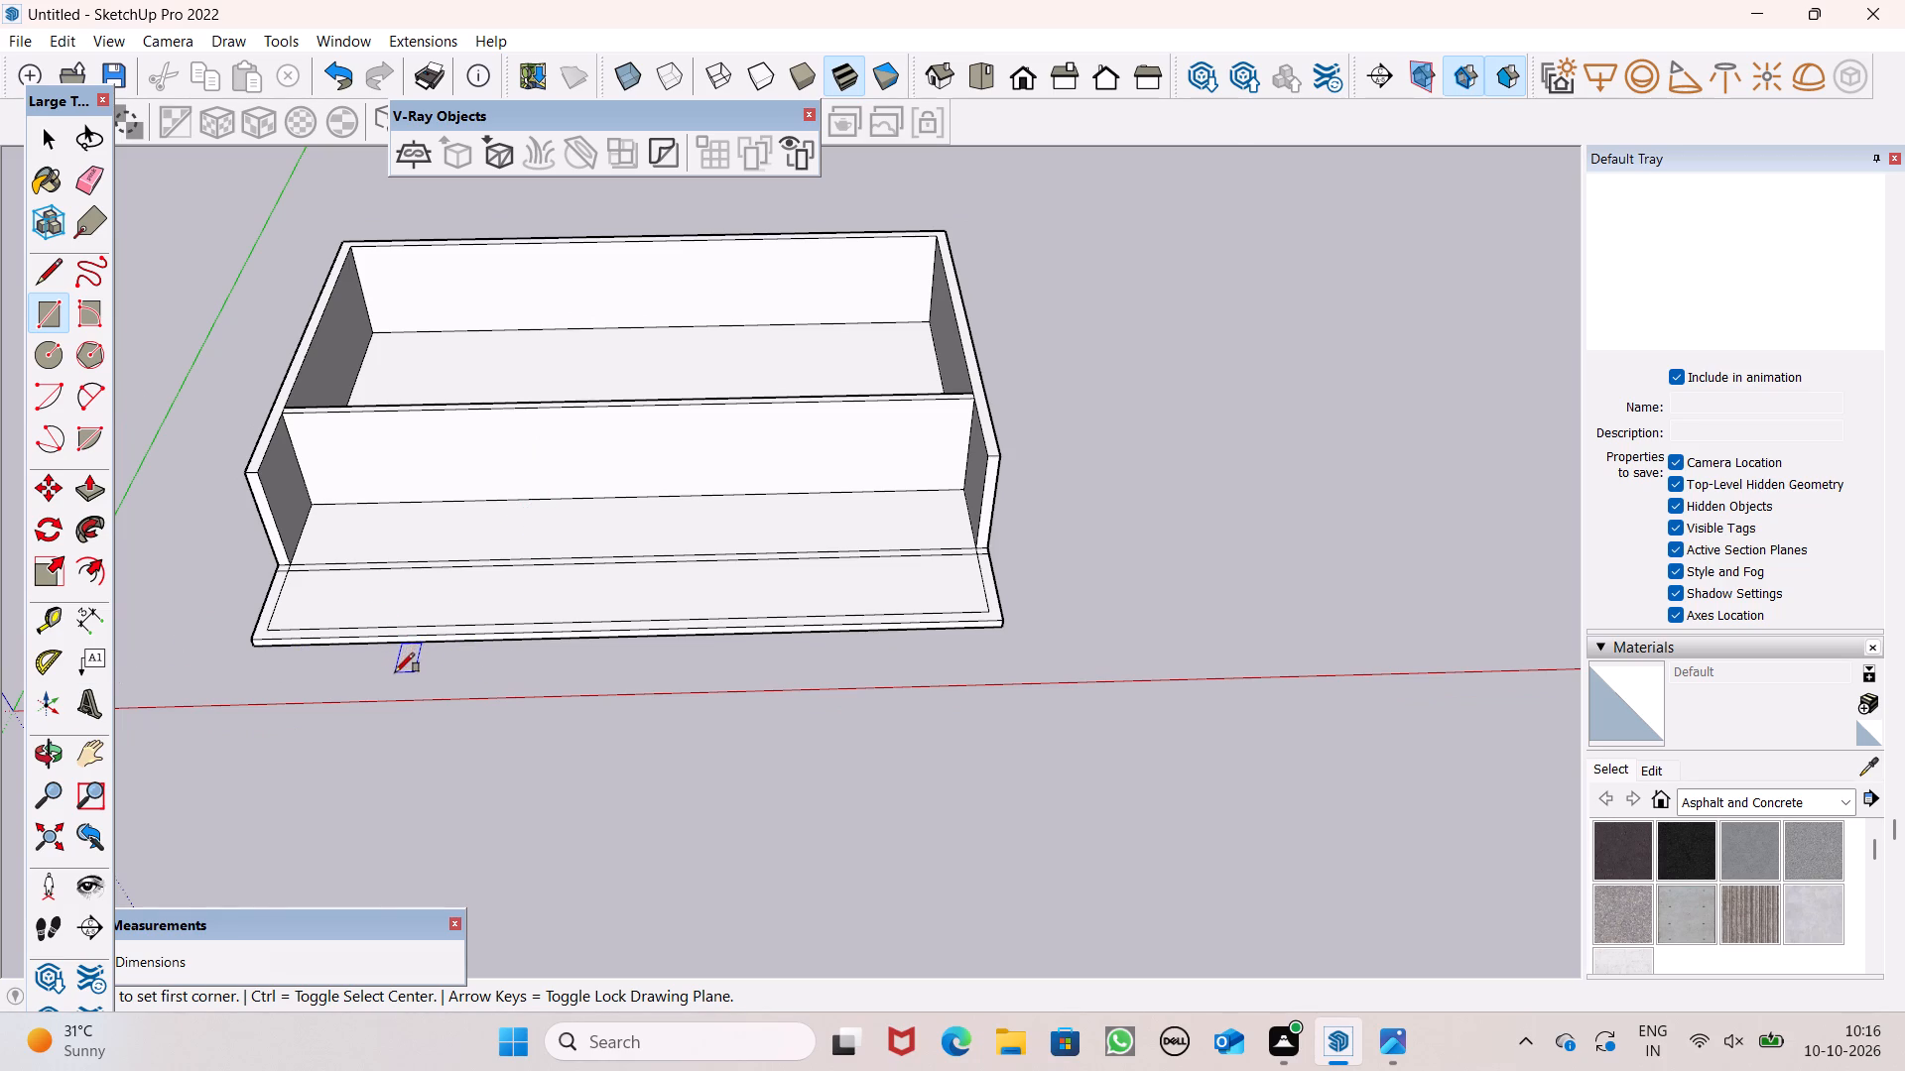
pyautogui.scroll(-1, 627, 624)
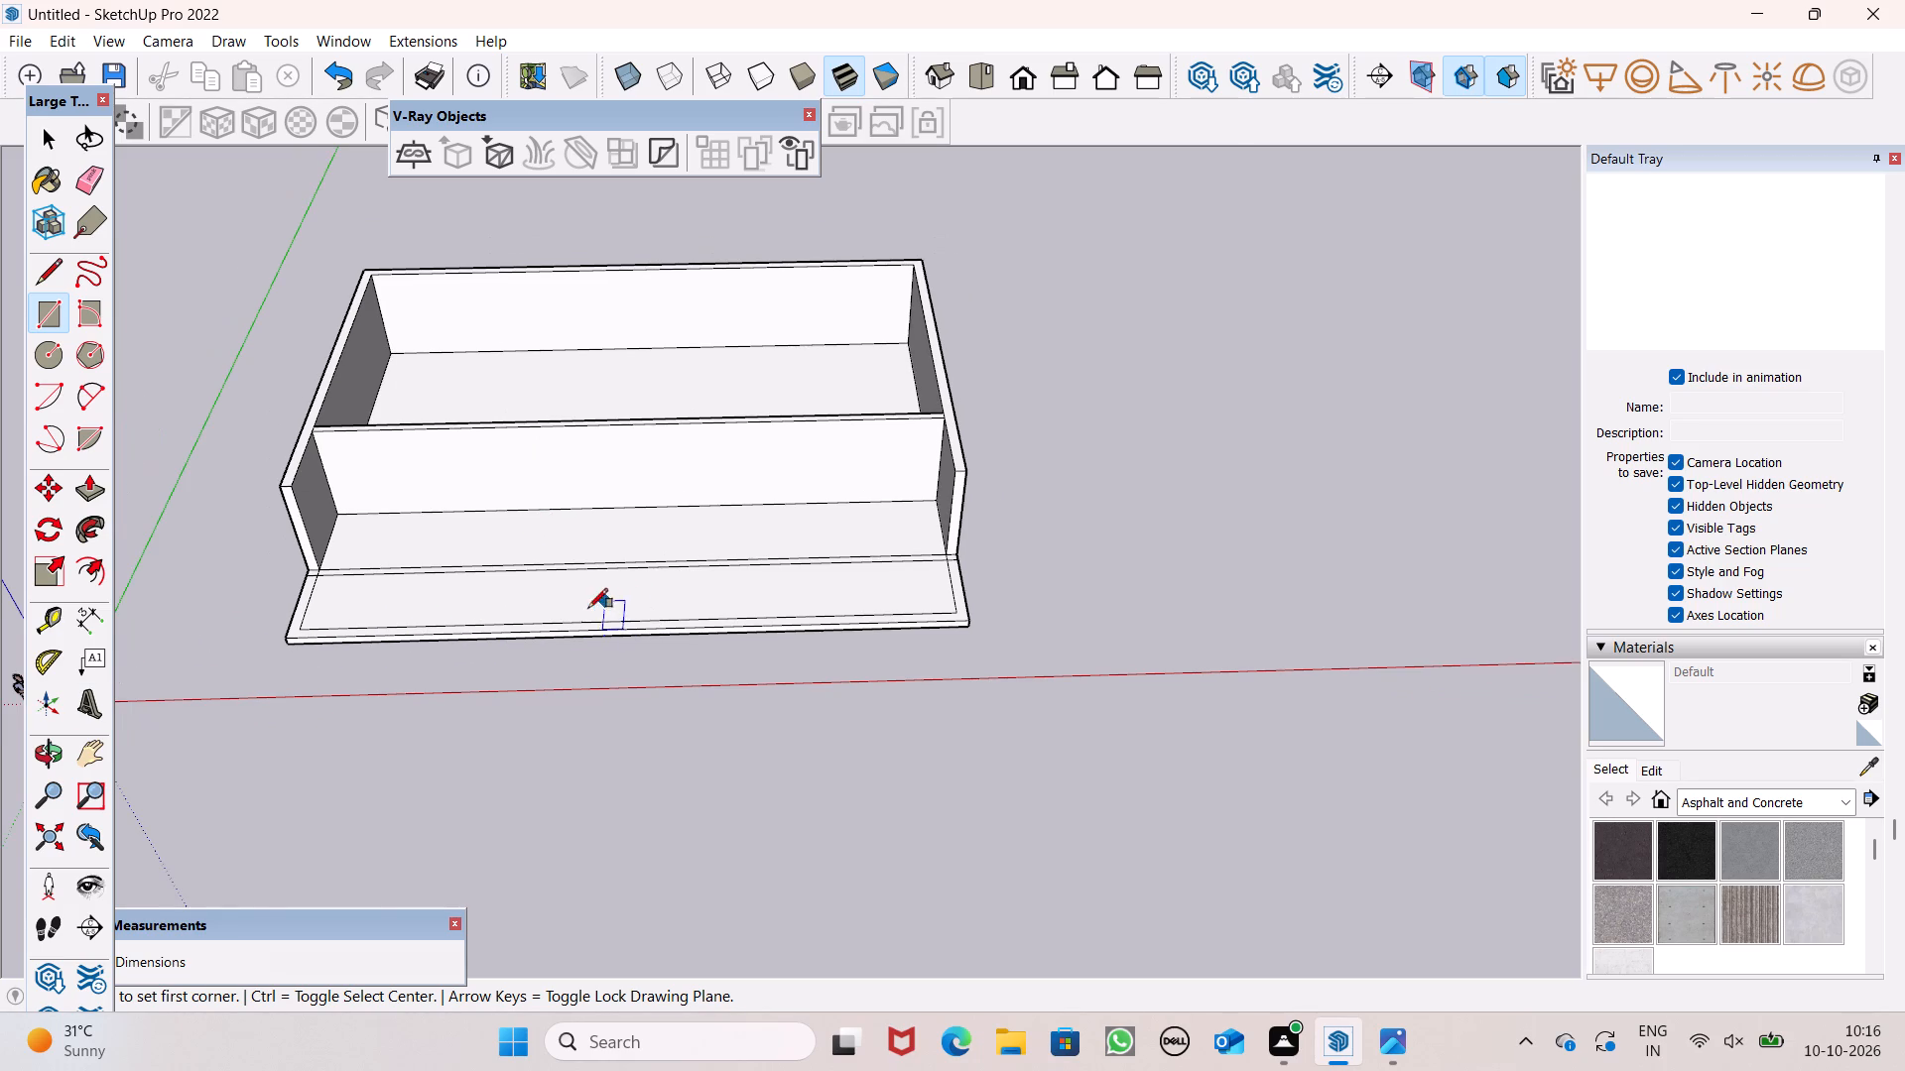
pyautogui.moveTo(569, 439); pyautogui.dragTo(515, 532, button='middle')
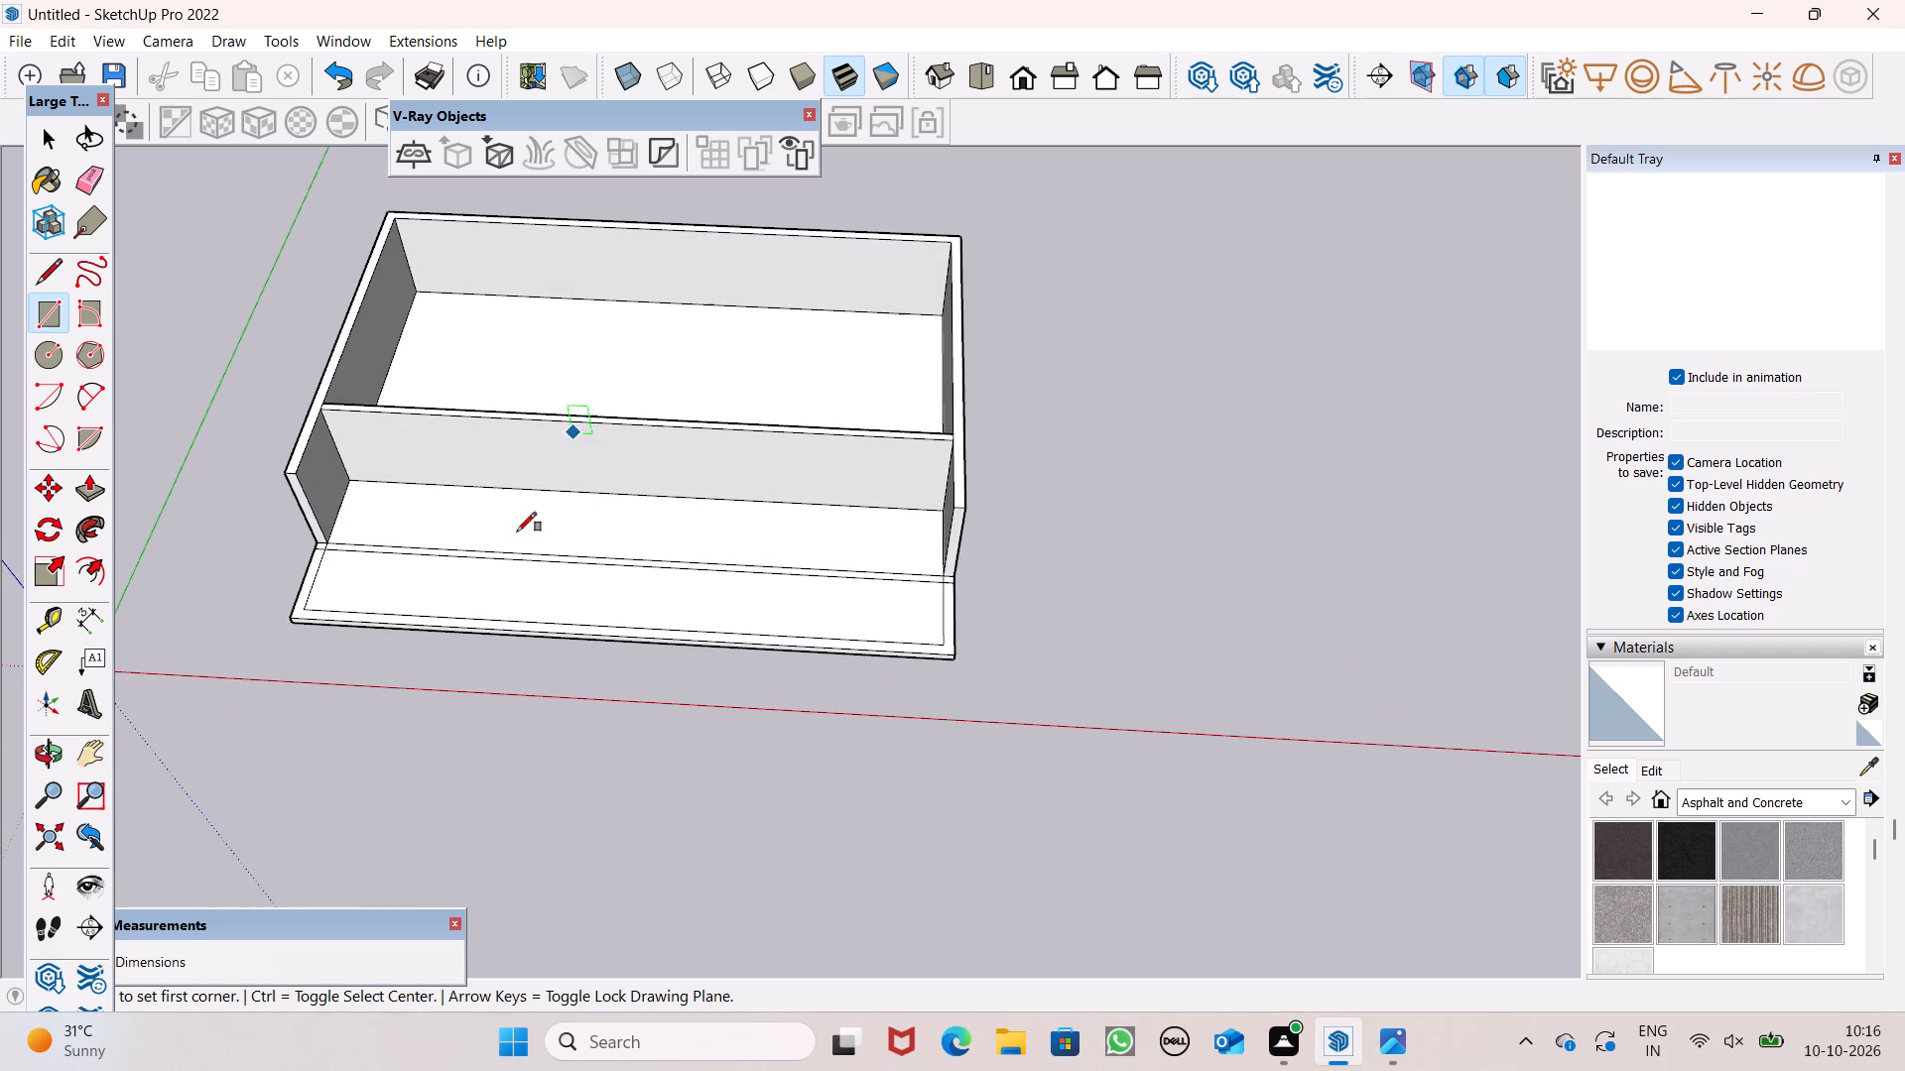
pyautogui.scroll(3, 441, 433)
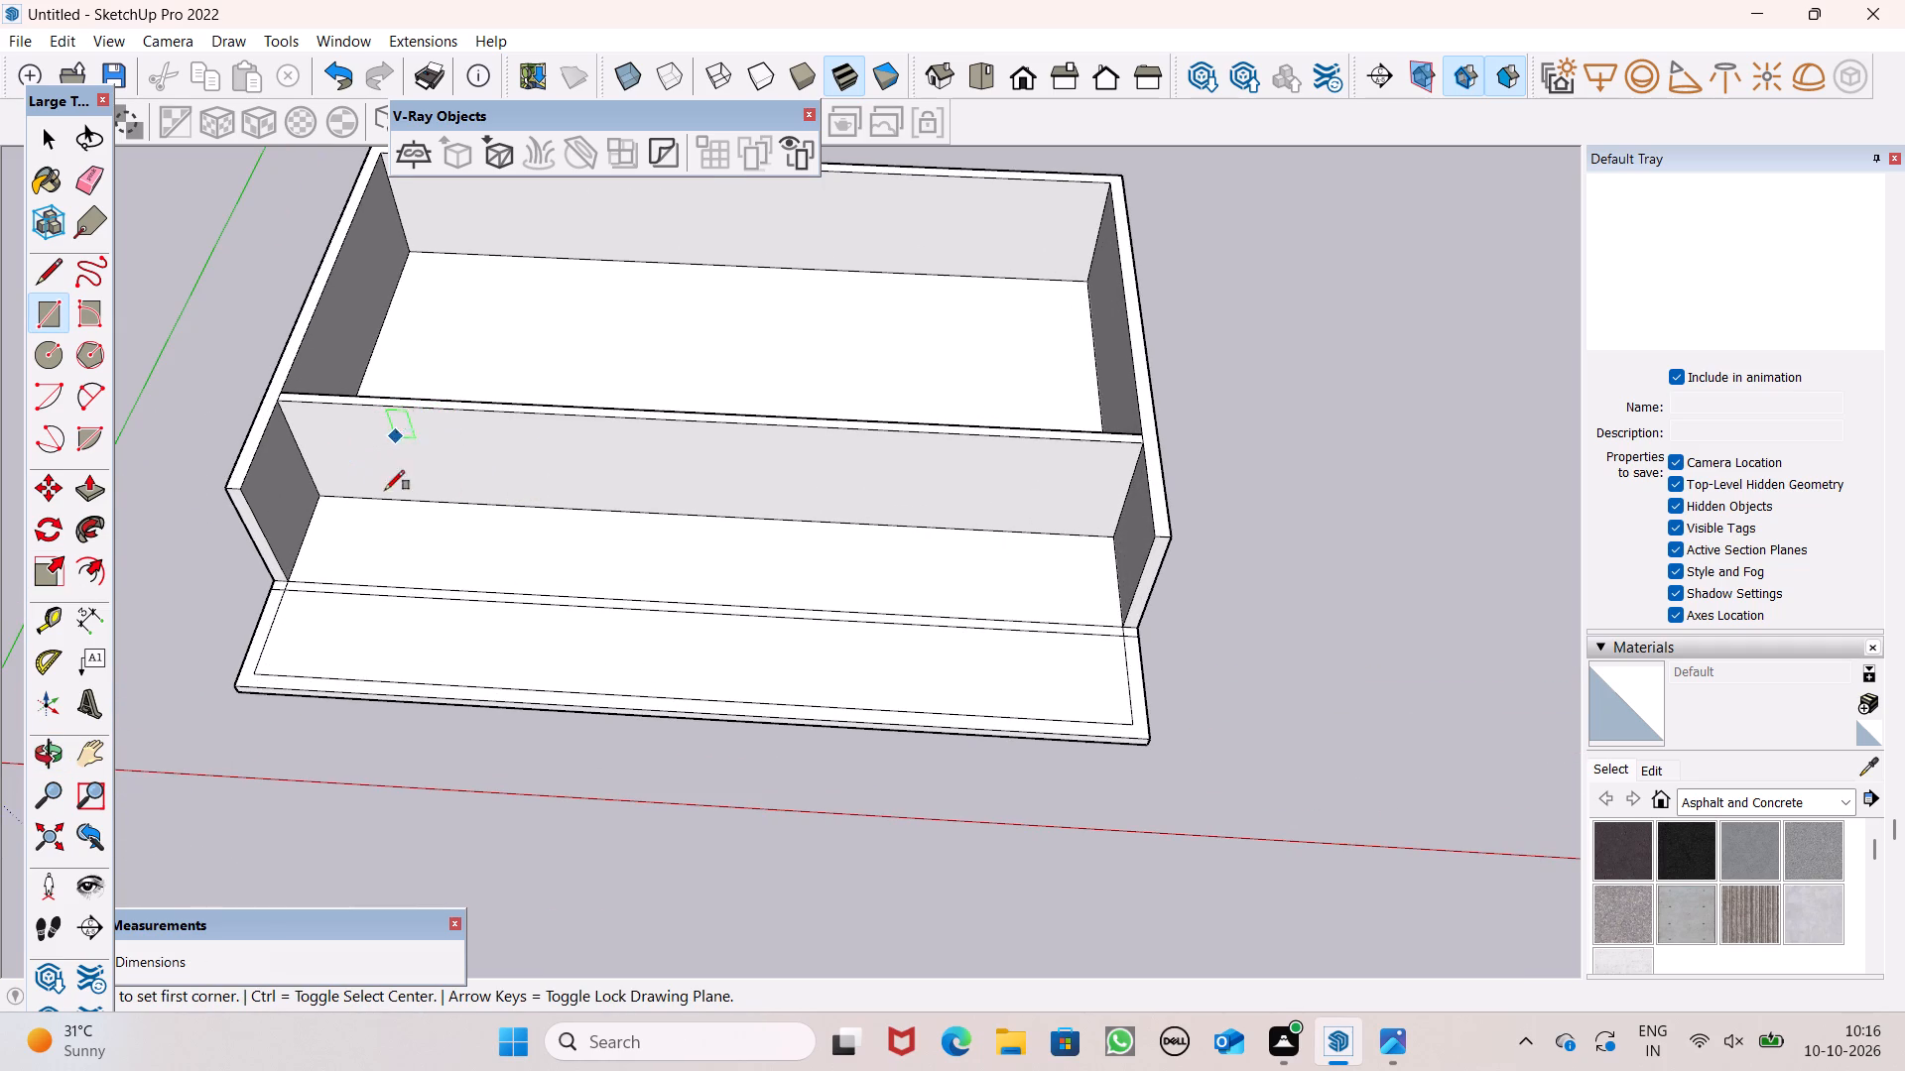
pyautogui.scroll(-1, 360, 508)
pyautogui.moveTo(397, 589); pyautogui.dragTo(403, 575, button='middle')
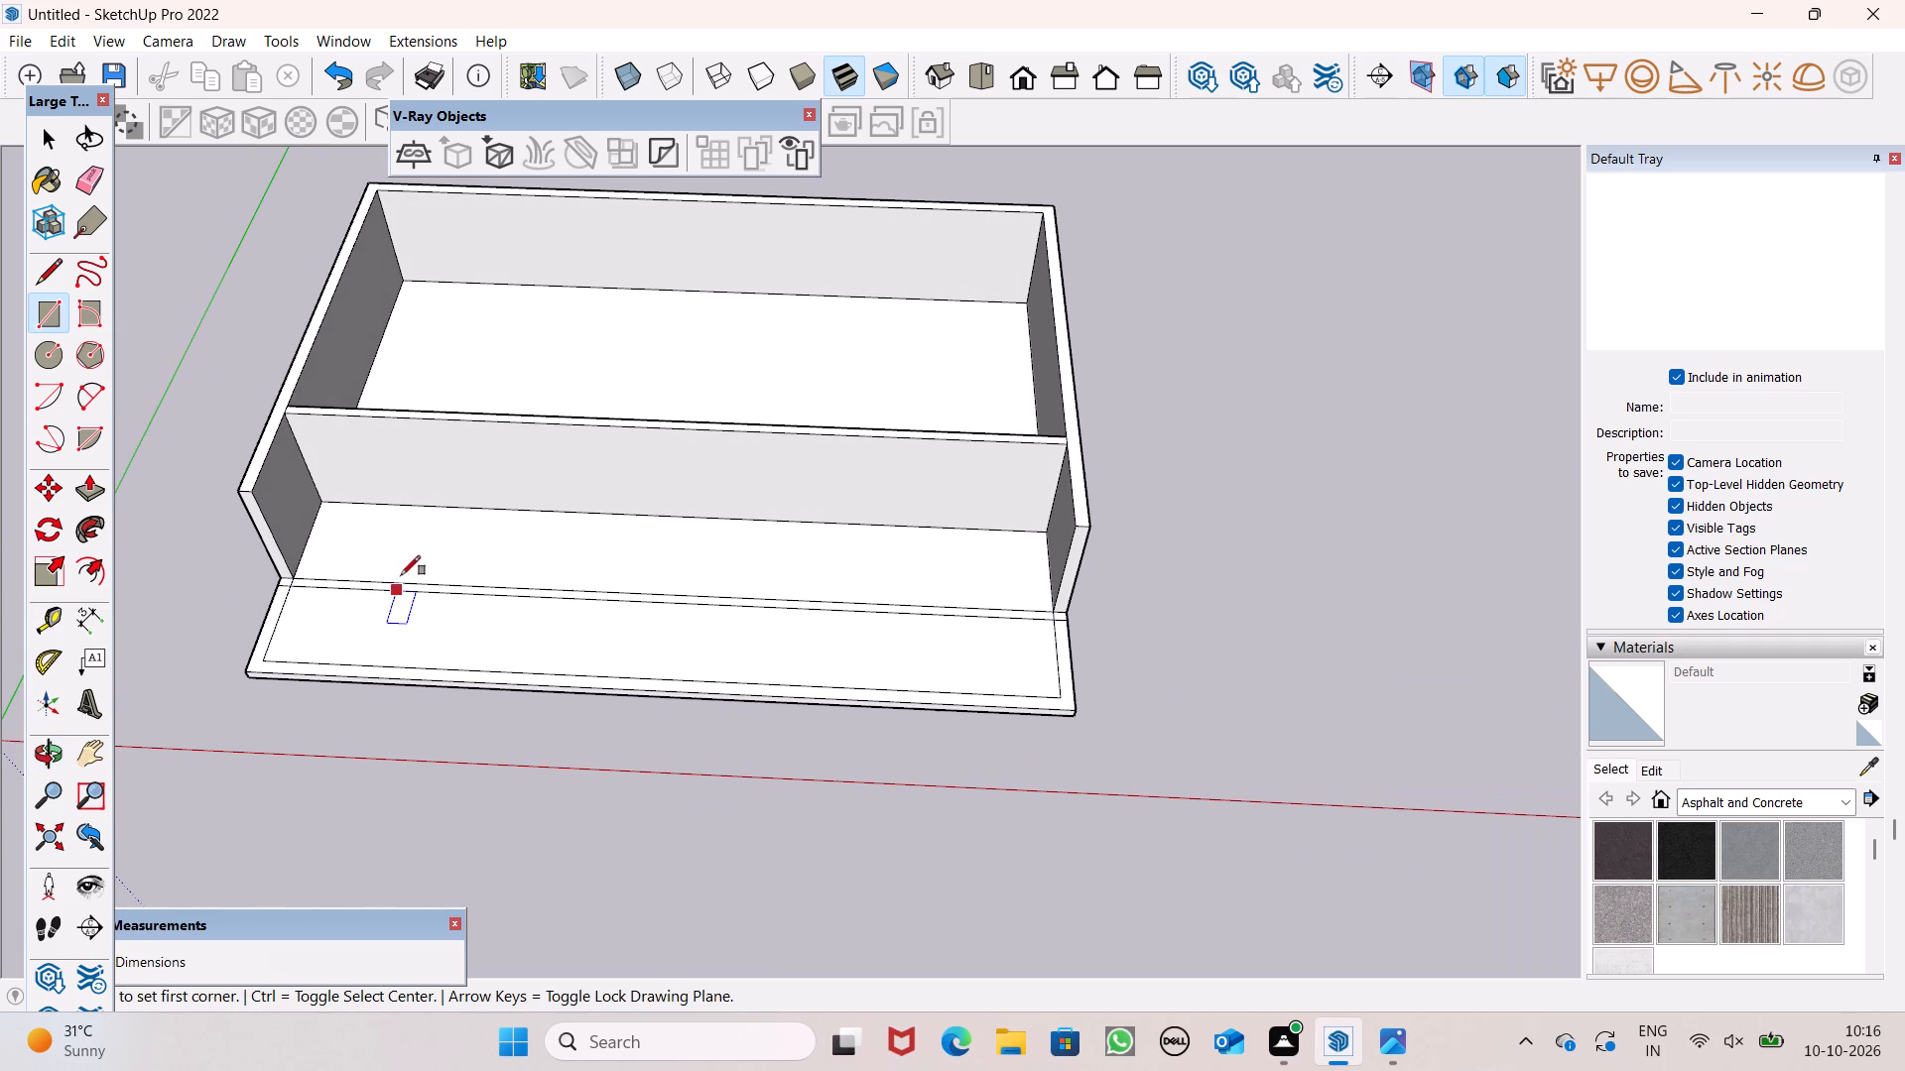
pyautogui.scroll(3, 596, 400)
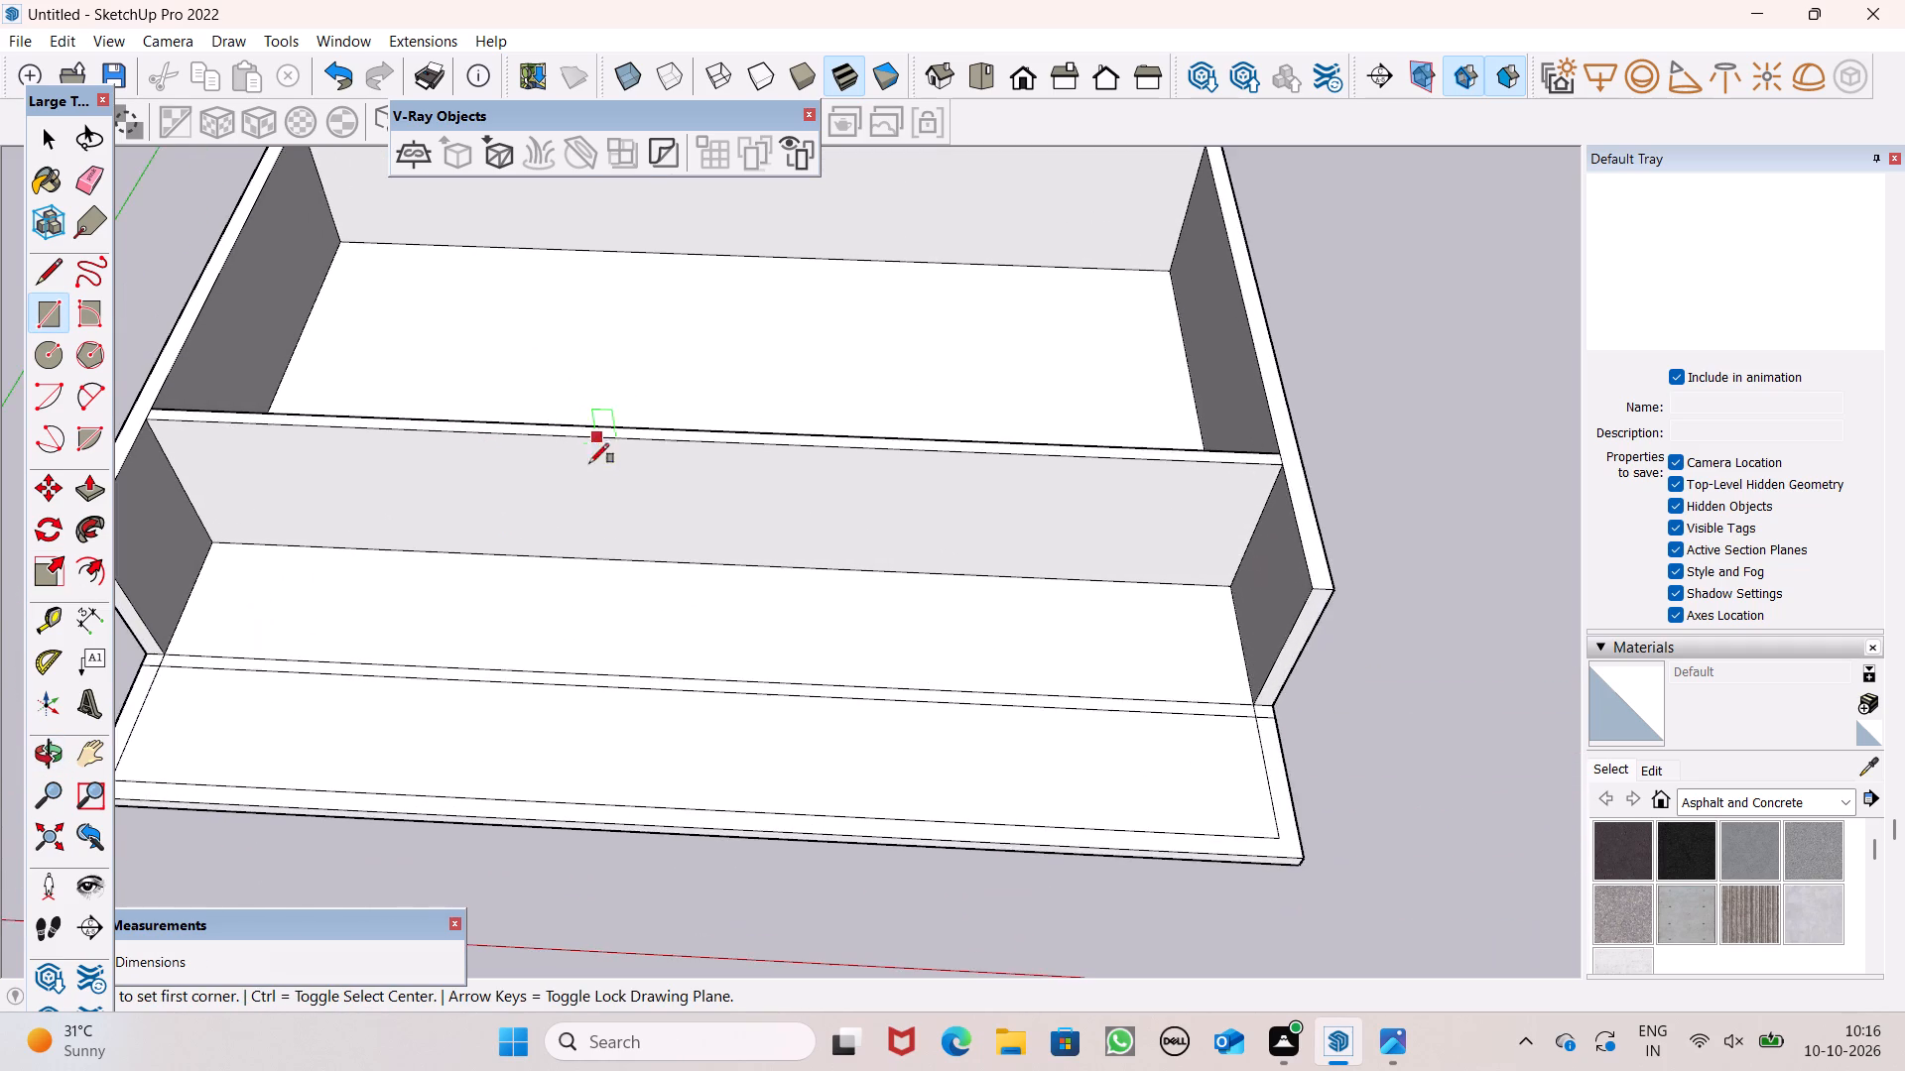
pyautogui.scroll(-2, 646, 480)
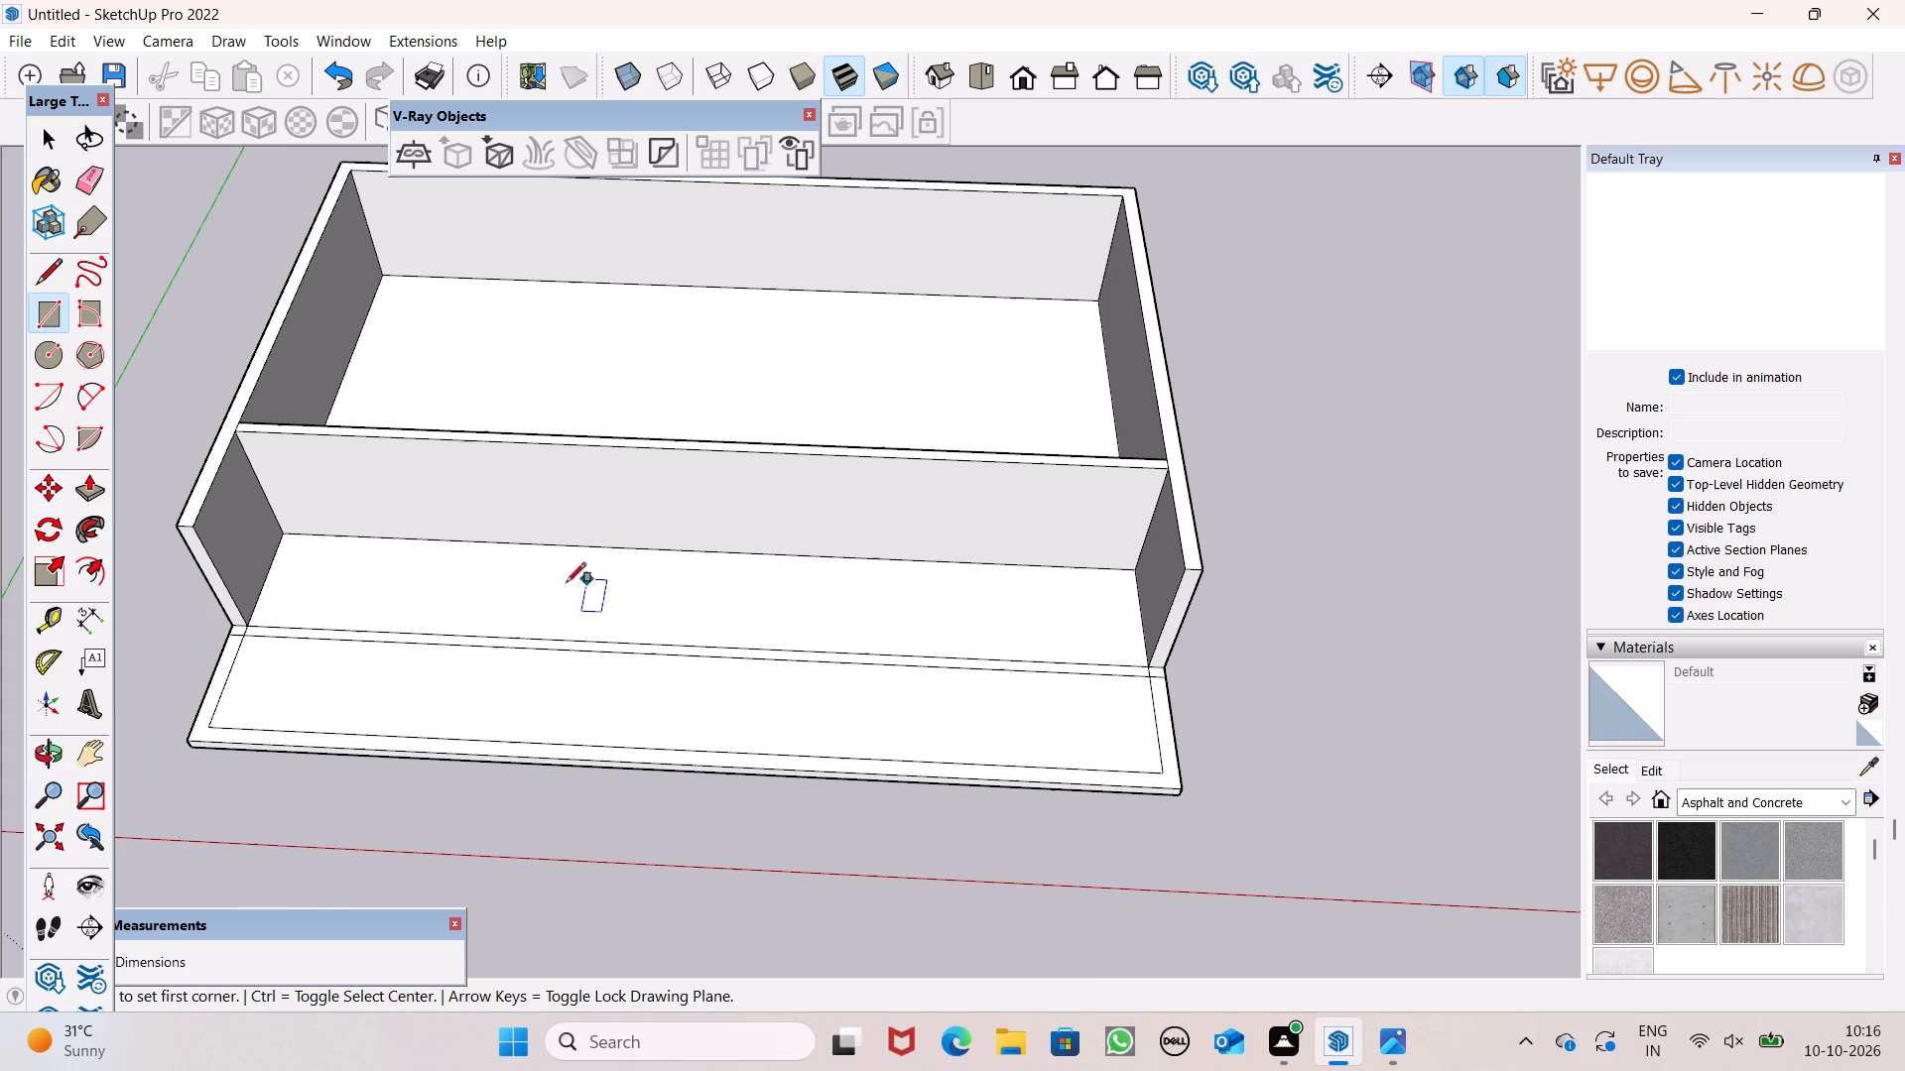
pyautogui.scroll(-4, 439, 529)
pyautogui.scroll(3, 338, 488)
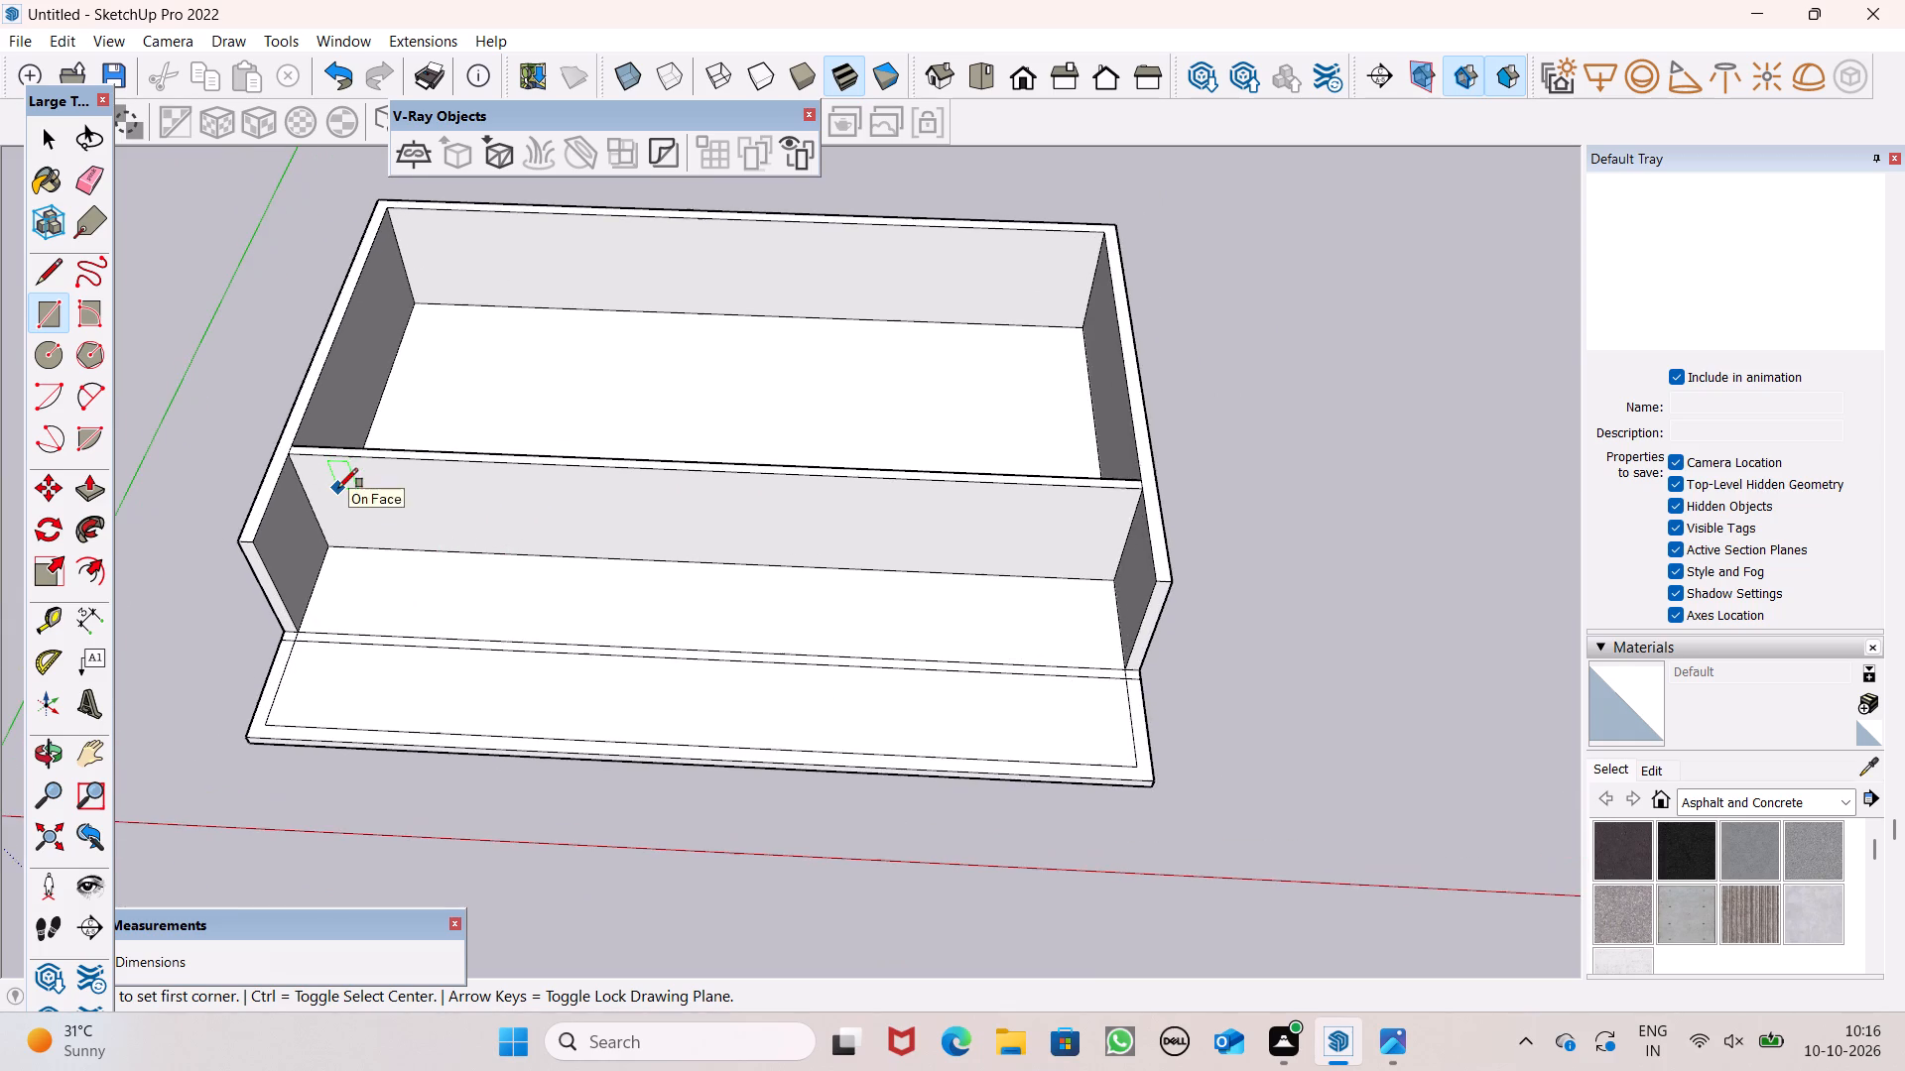
pyautogui.scroll(1, 416, 578)
pyautogui.moveTo(418, 578); pyautogui.dragTo(432, 554, button='middle')
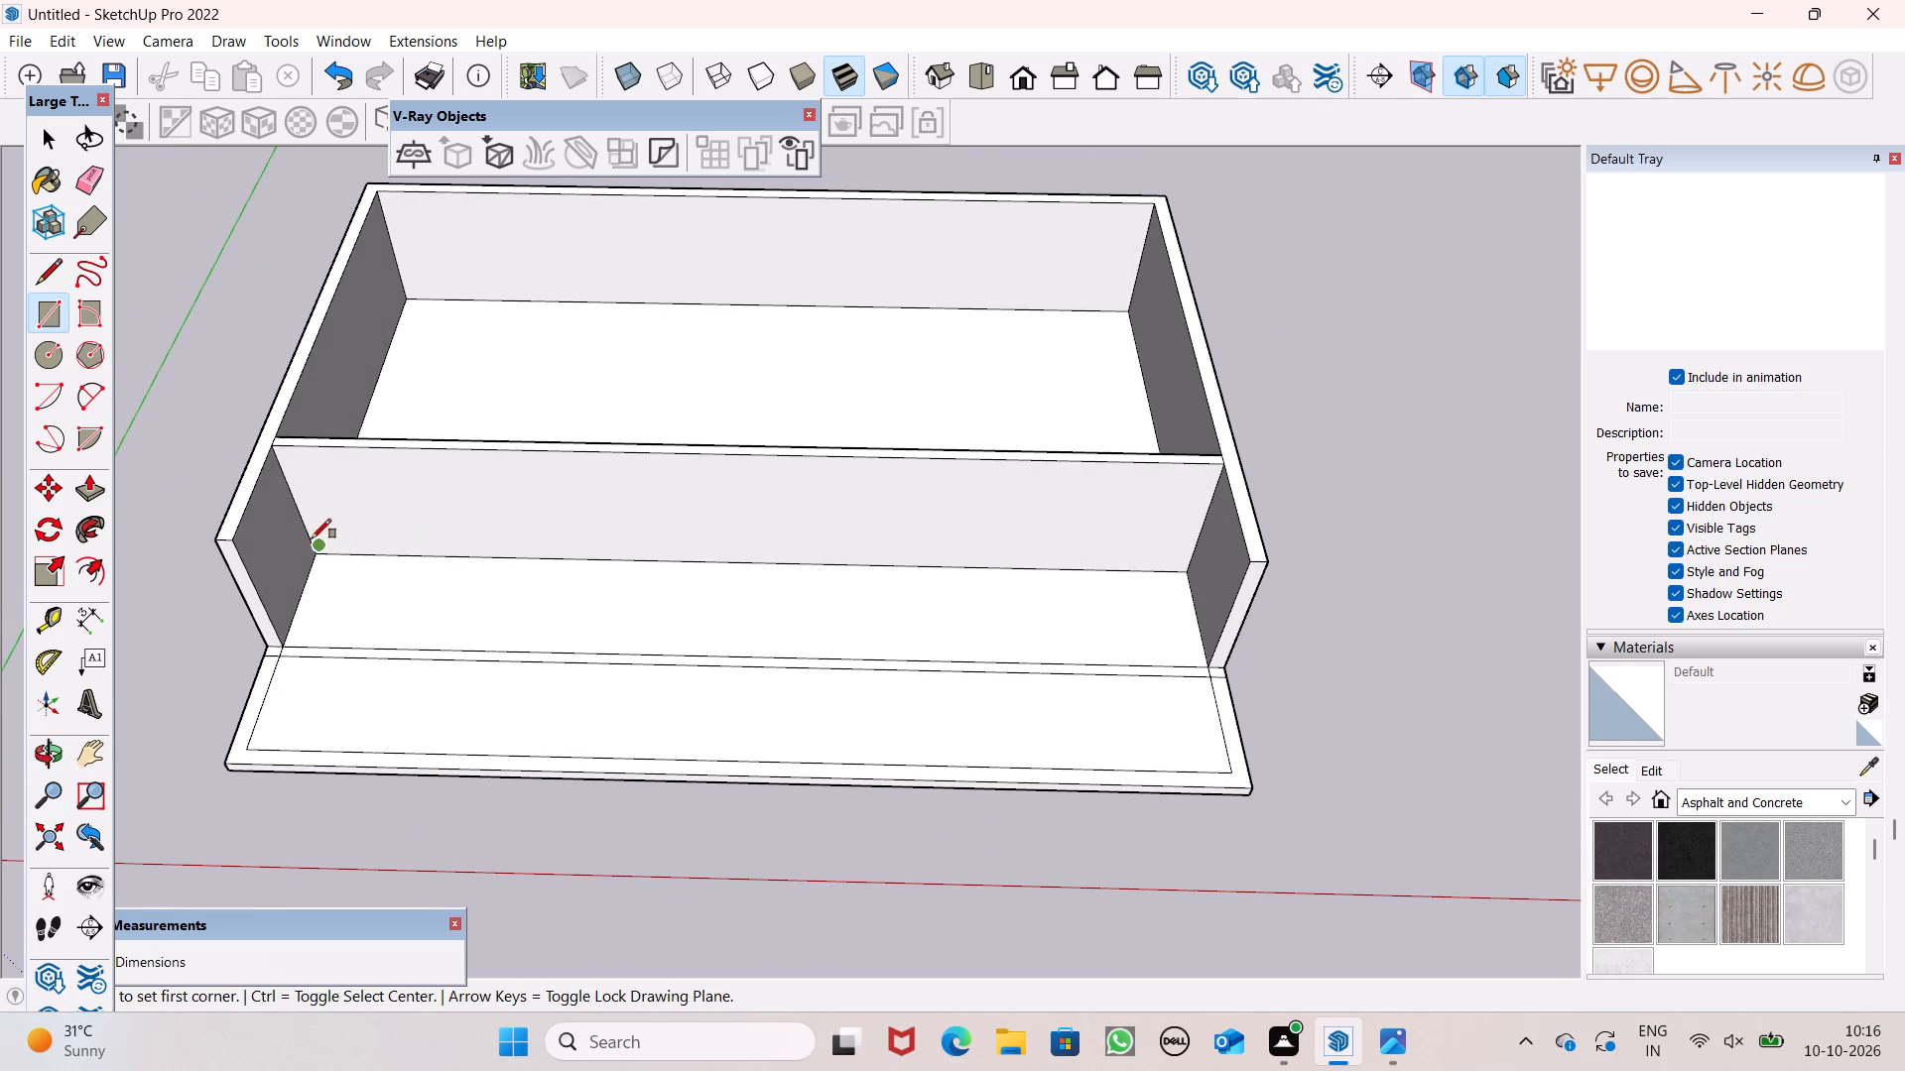
pyautogui.moveTo(652, 626); pyautogui.dragTo(683, 551, button='middle')
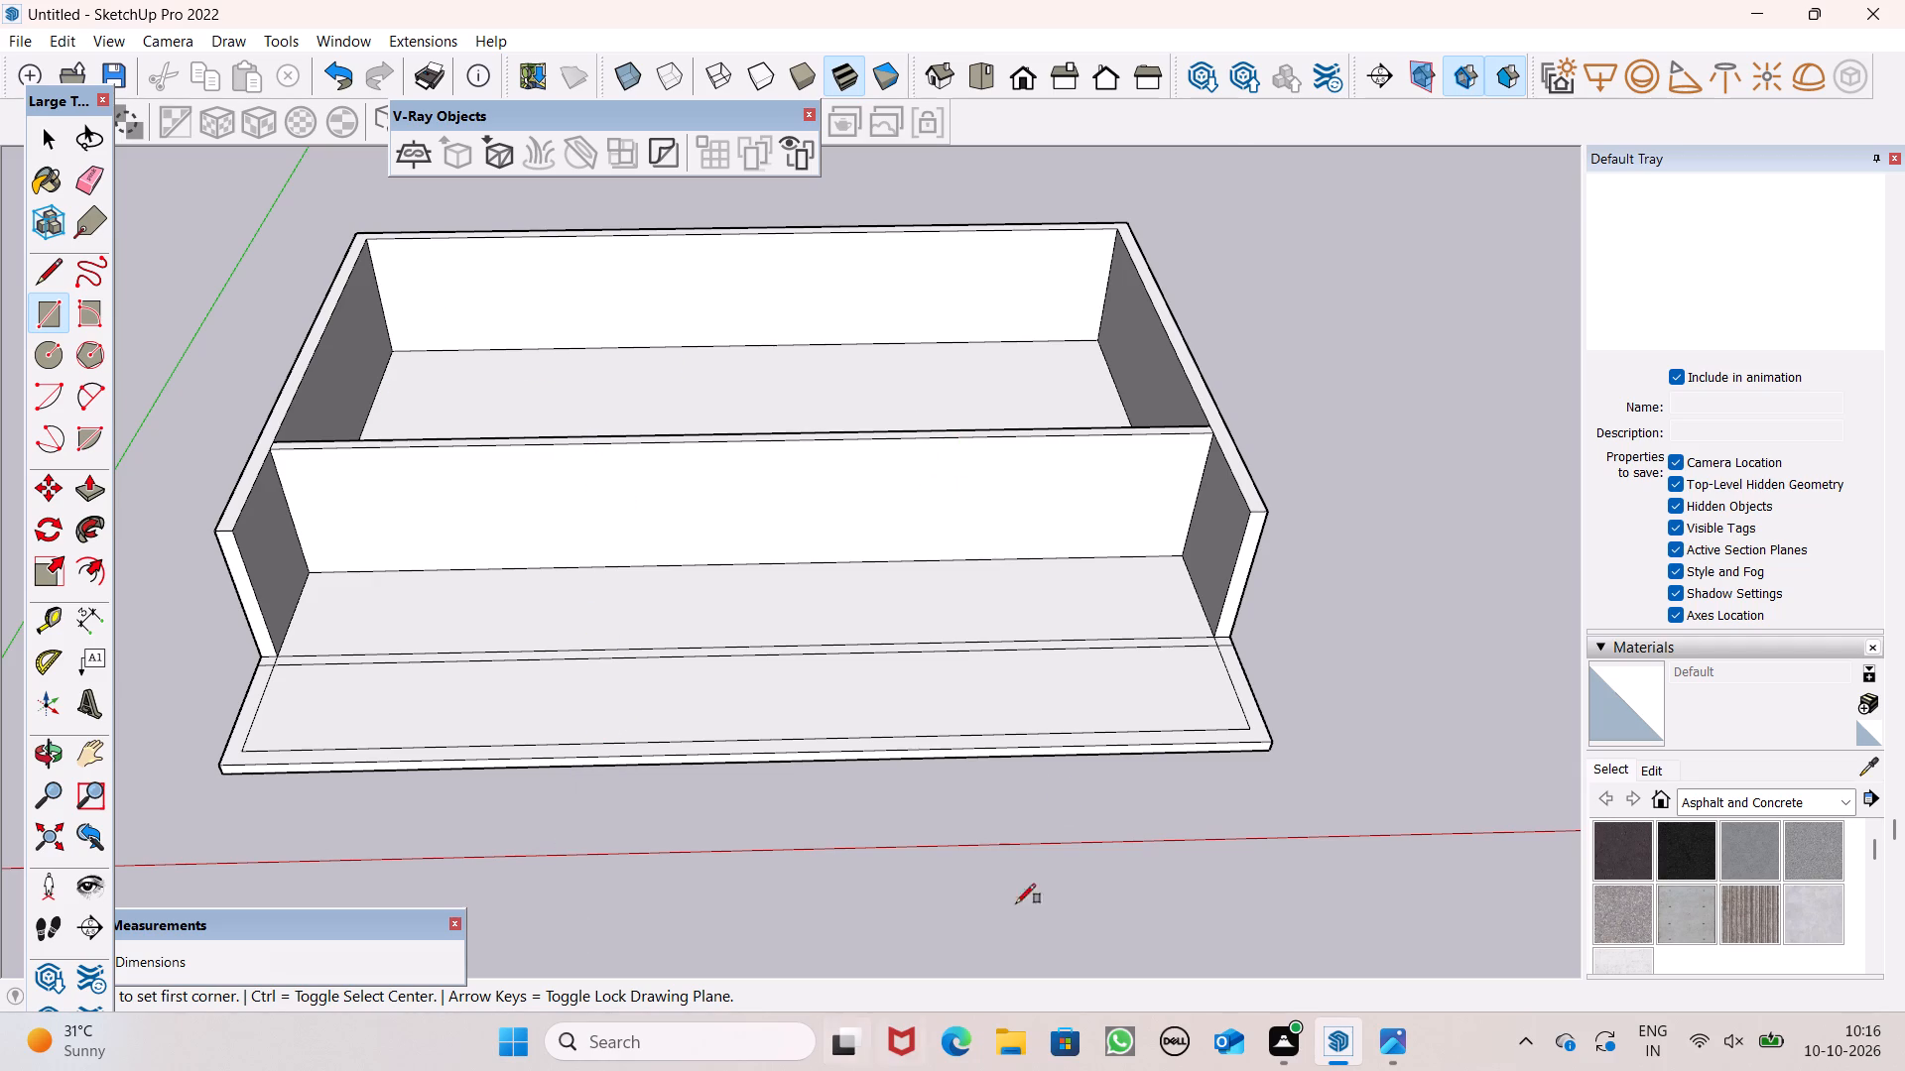
pyautogui.scroll(-1, 907, 404)
pyautogui.moveTo(917, 481); pyautogui.dragTo(947, 464, button='middle')
pyautogui.scroll(1, 919, 482)
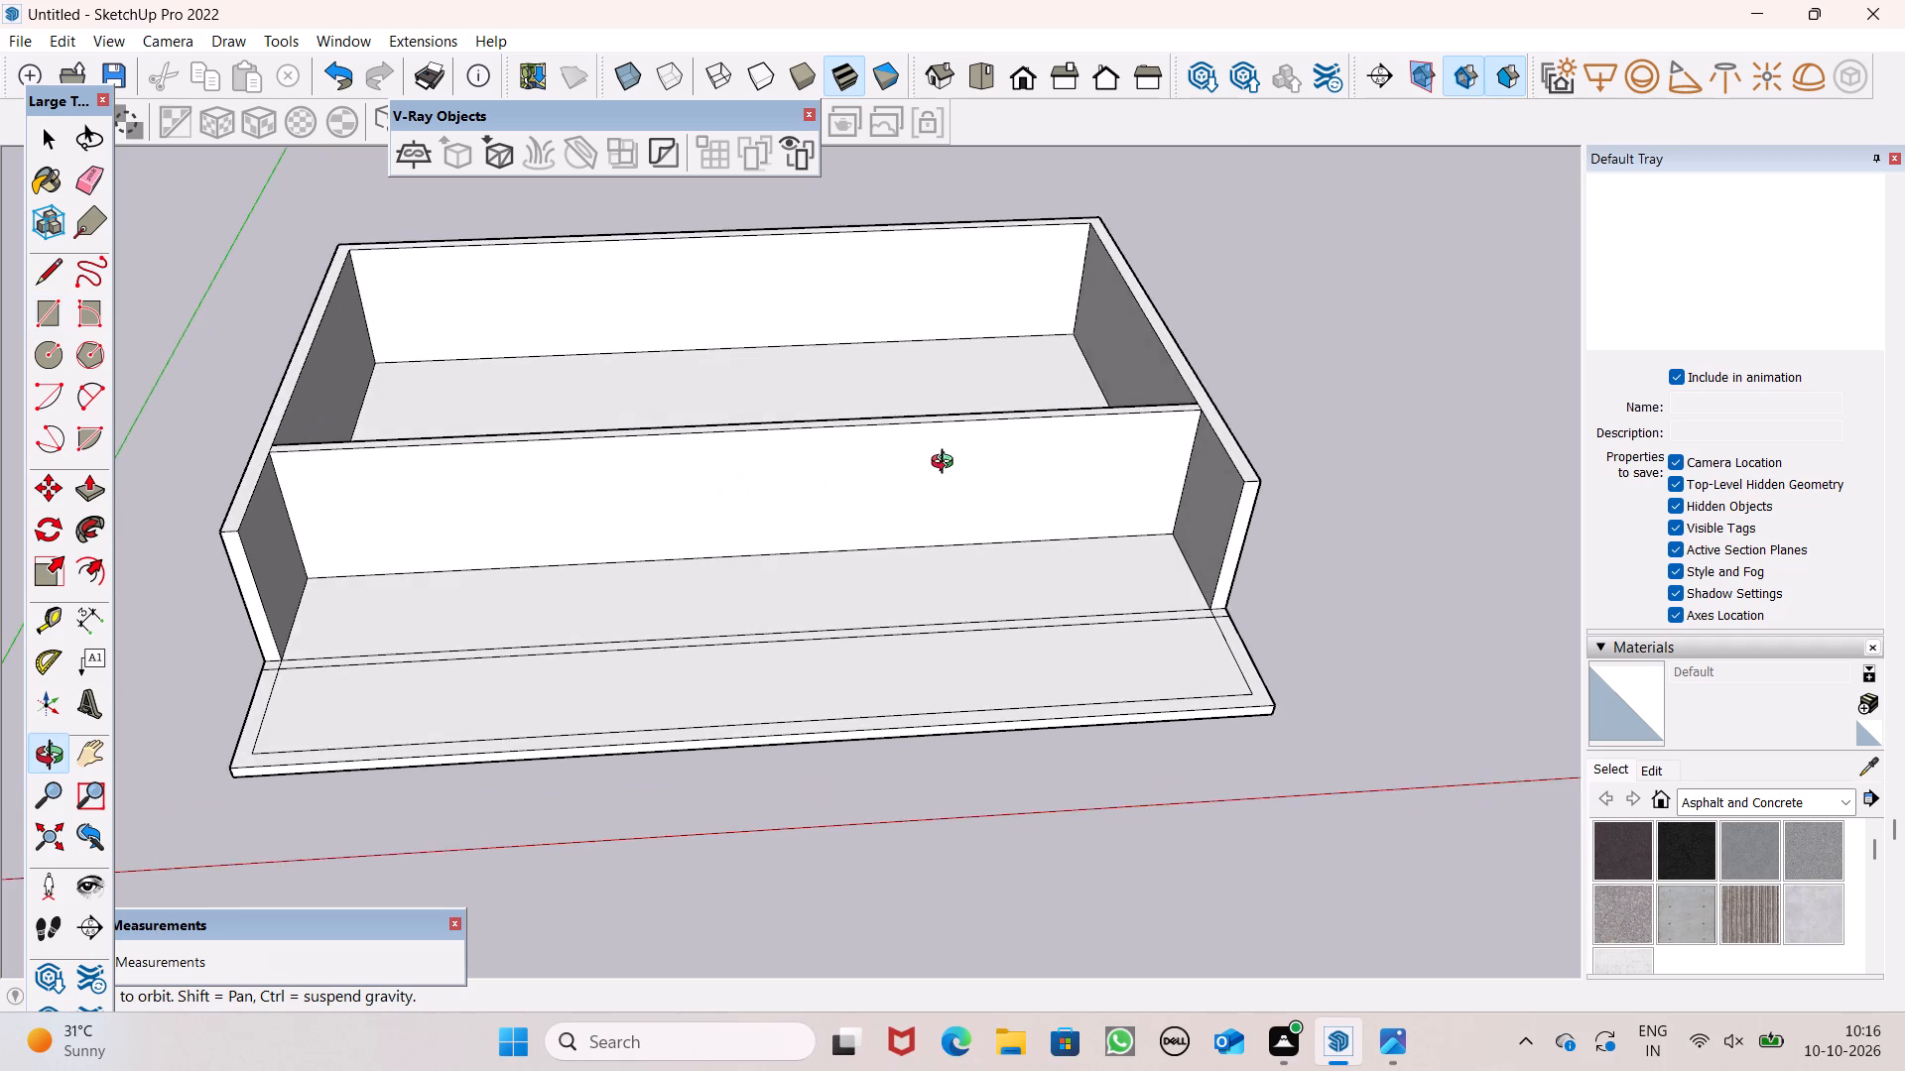
pyautogui.moveTo(947, 464); pyautogui.dragTo(861, 494, button='middle')
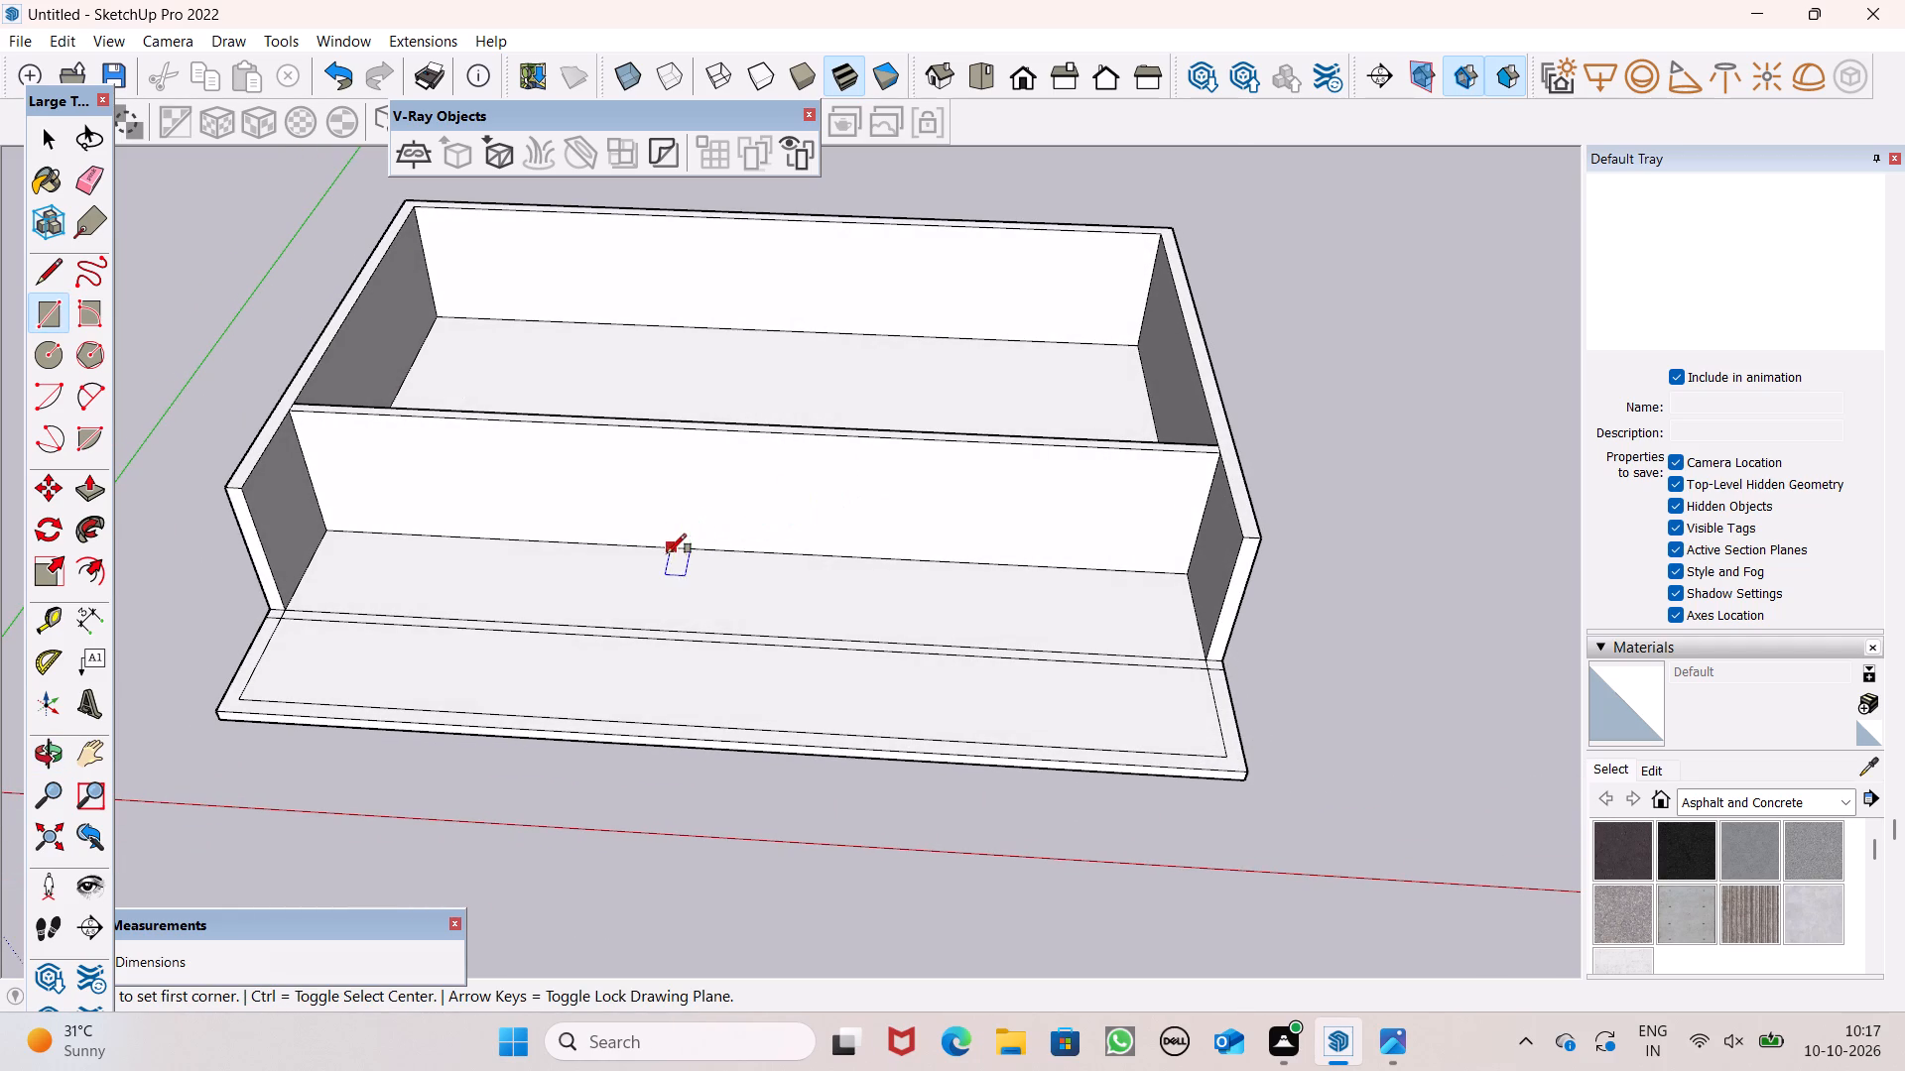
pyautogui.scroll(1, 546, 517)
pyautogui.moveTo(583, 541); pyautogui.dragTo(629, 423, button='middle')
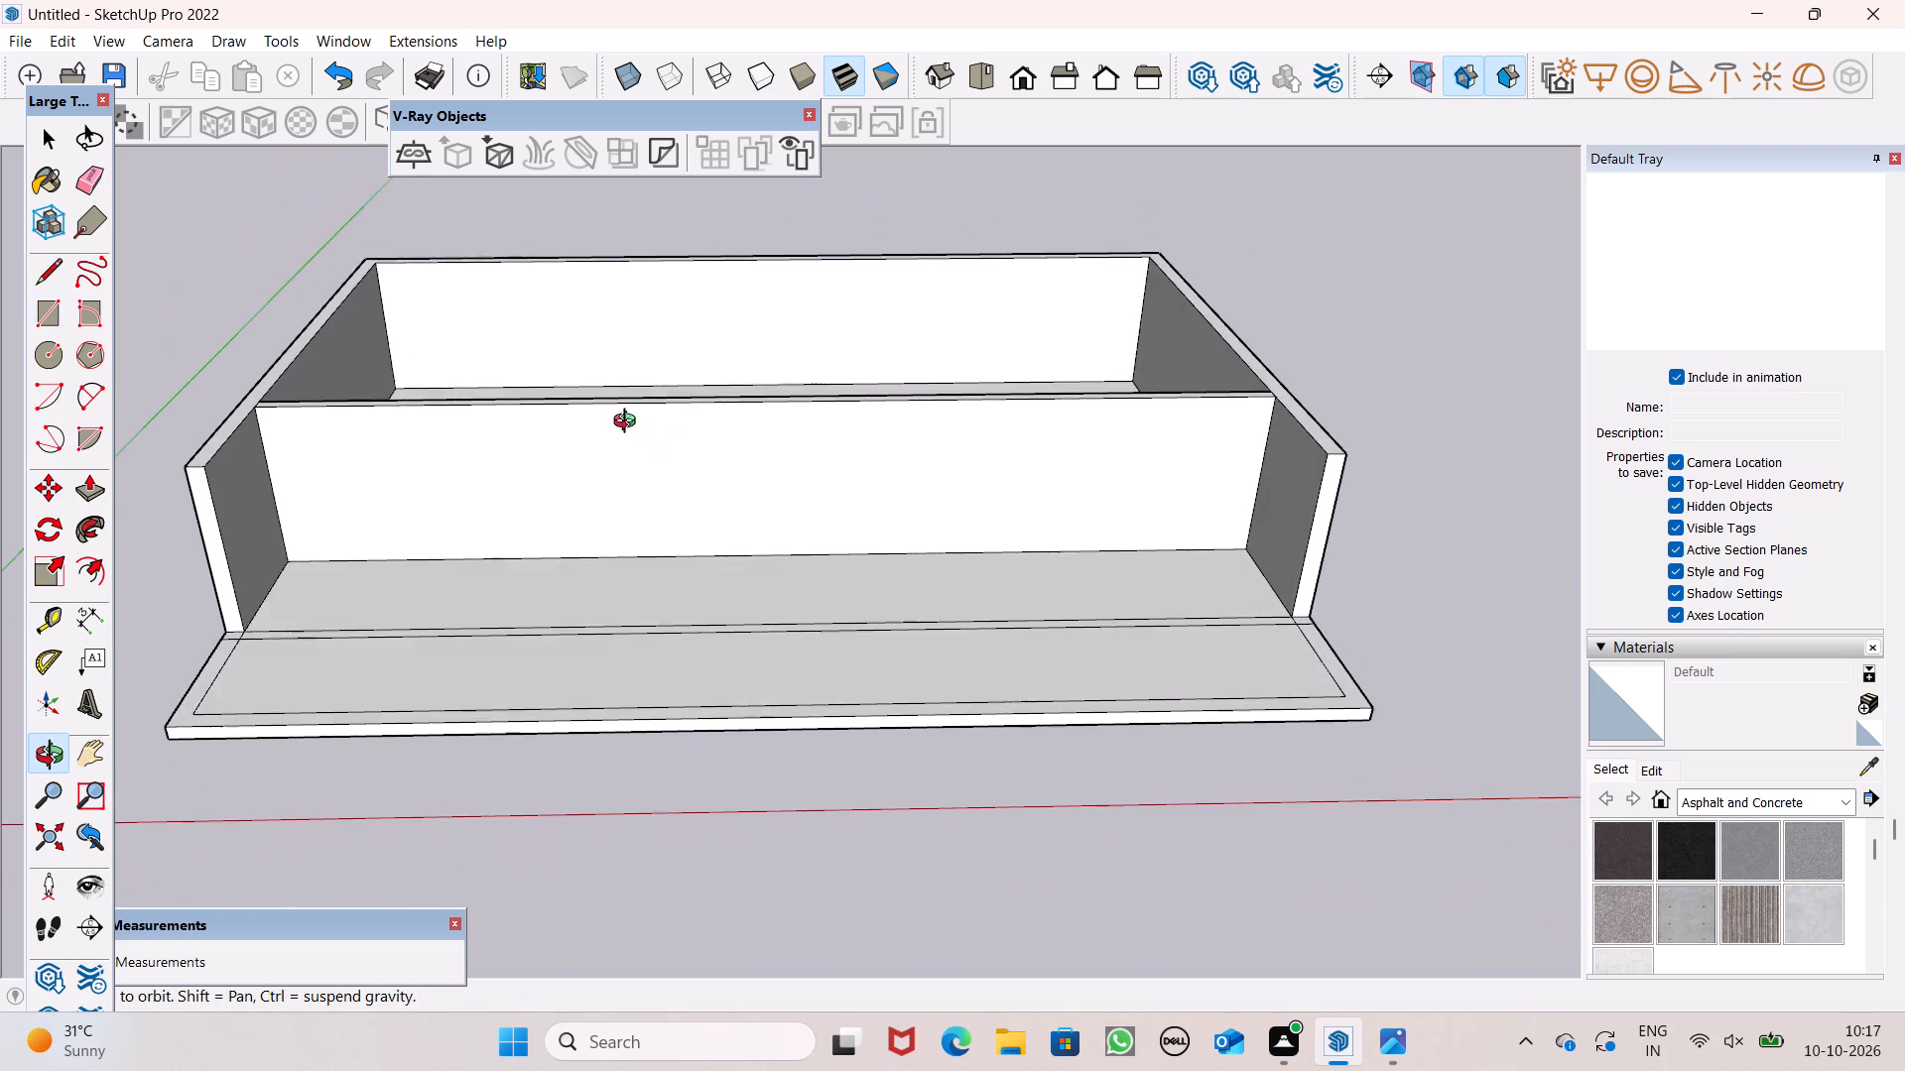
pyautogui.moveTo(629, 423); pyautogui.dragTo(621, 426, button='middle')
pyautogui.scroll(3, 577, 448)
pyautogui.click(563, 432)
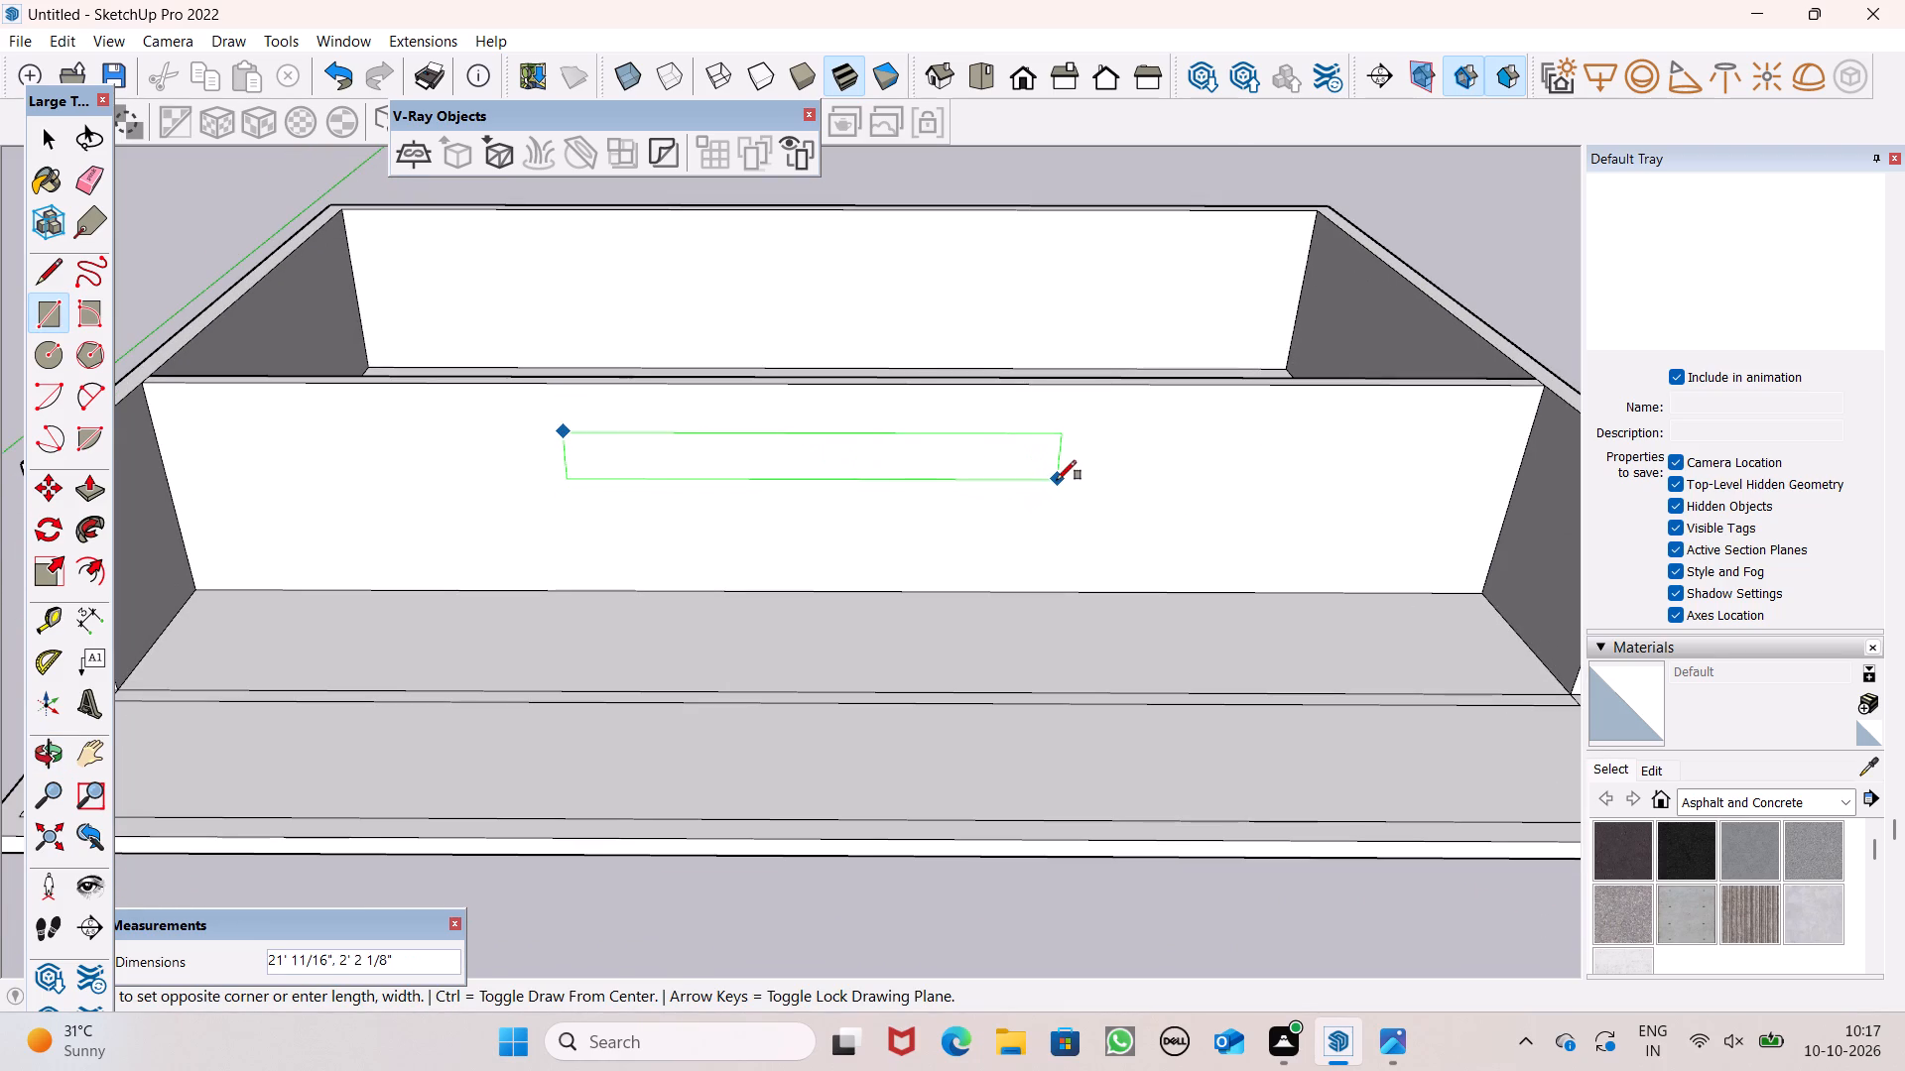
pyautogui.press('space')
# Draw a short line along the back wall's inner top edge, starting at its corner, to close the rear room's top with a face.
pyautogui.scroll(-4, 627, 517)
pyautogui.moveTo(701, 541); pyautogui.dragTo(671, 642, button='middle')
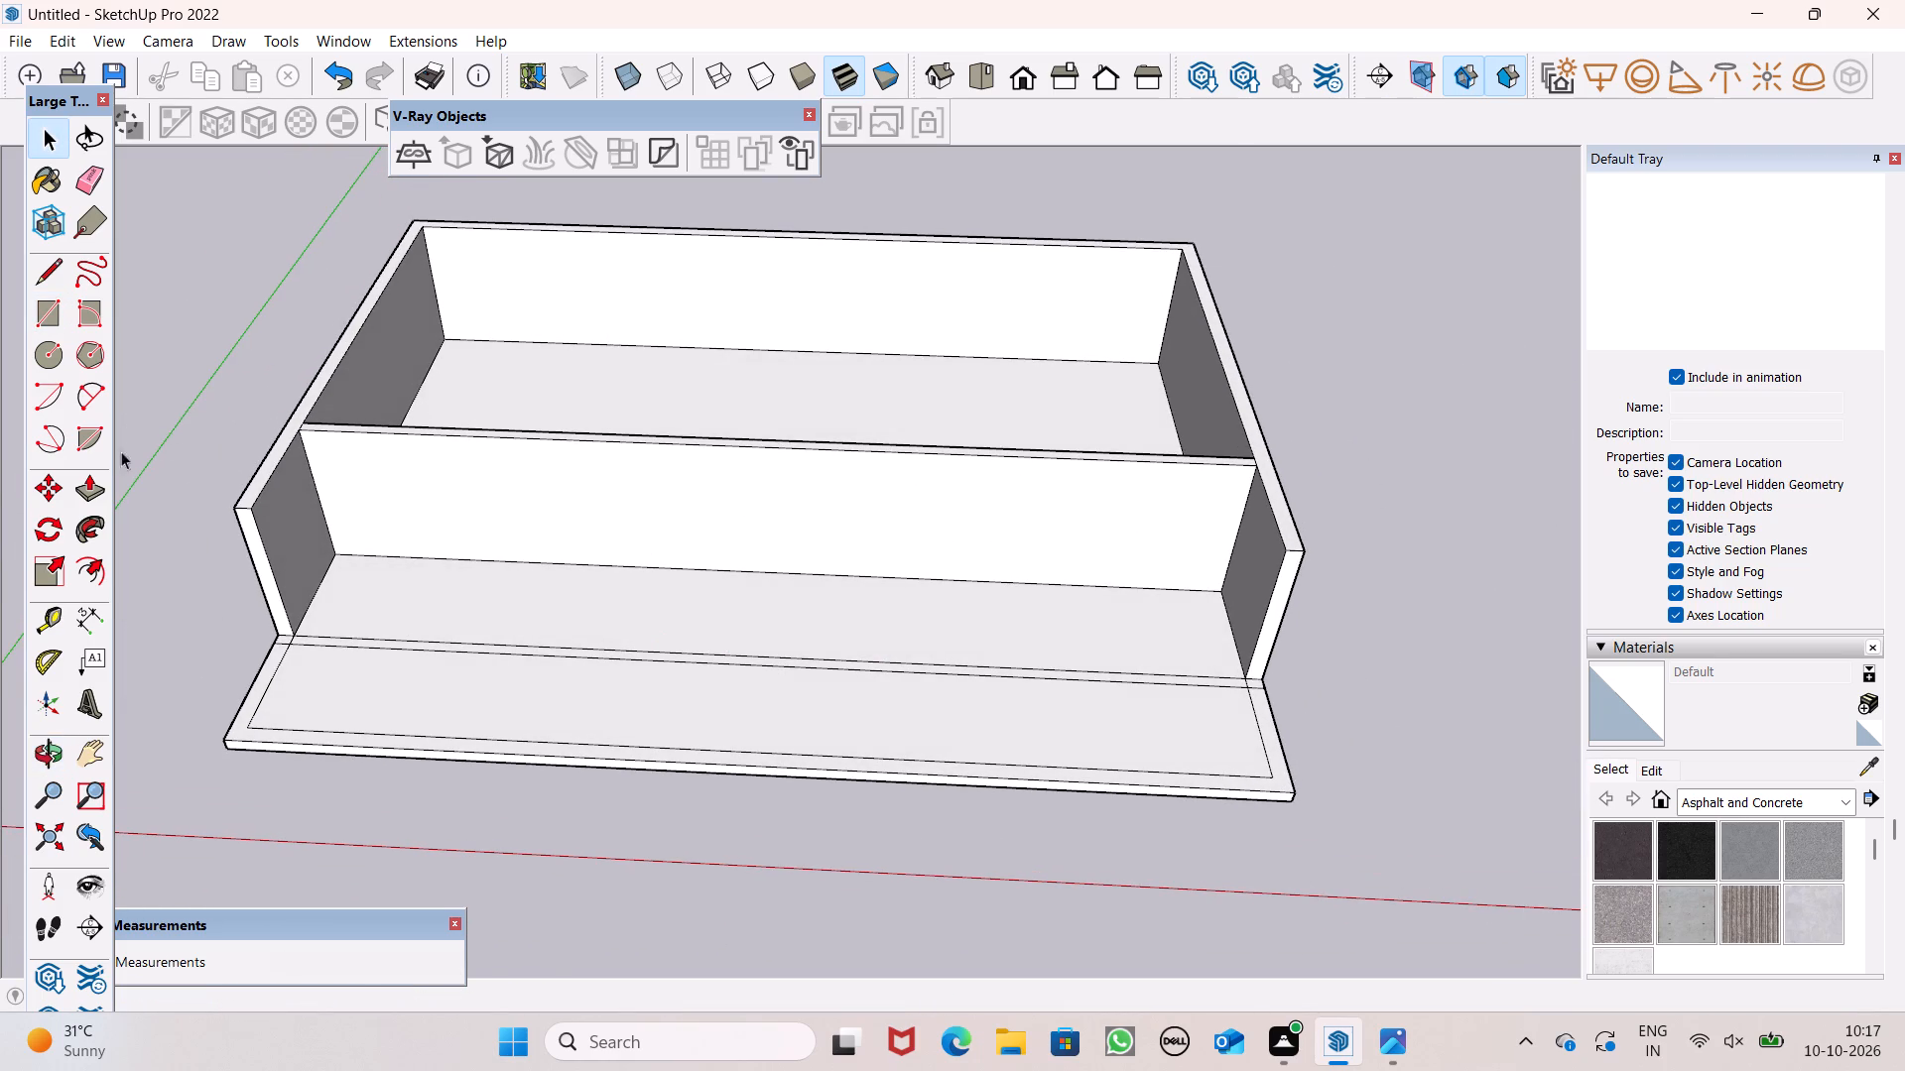
pyautogui.click(41, 304)
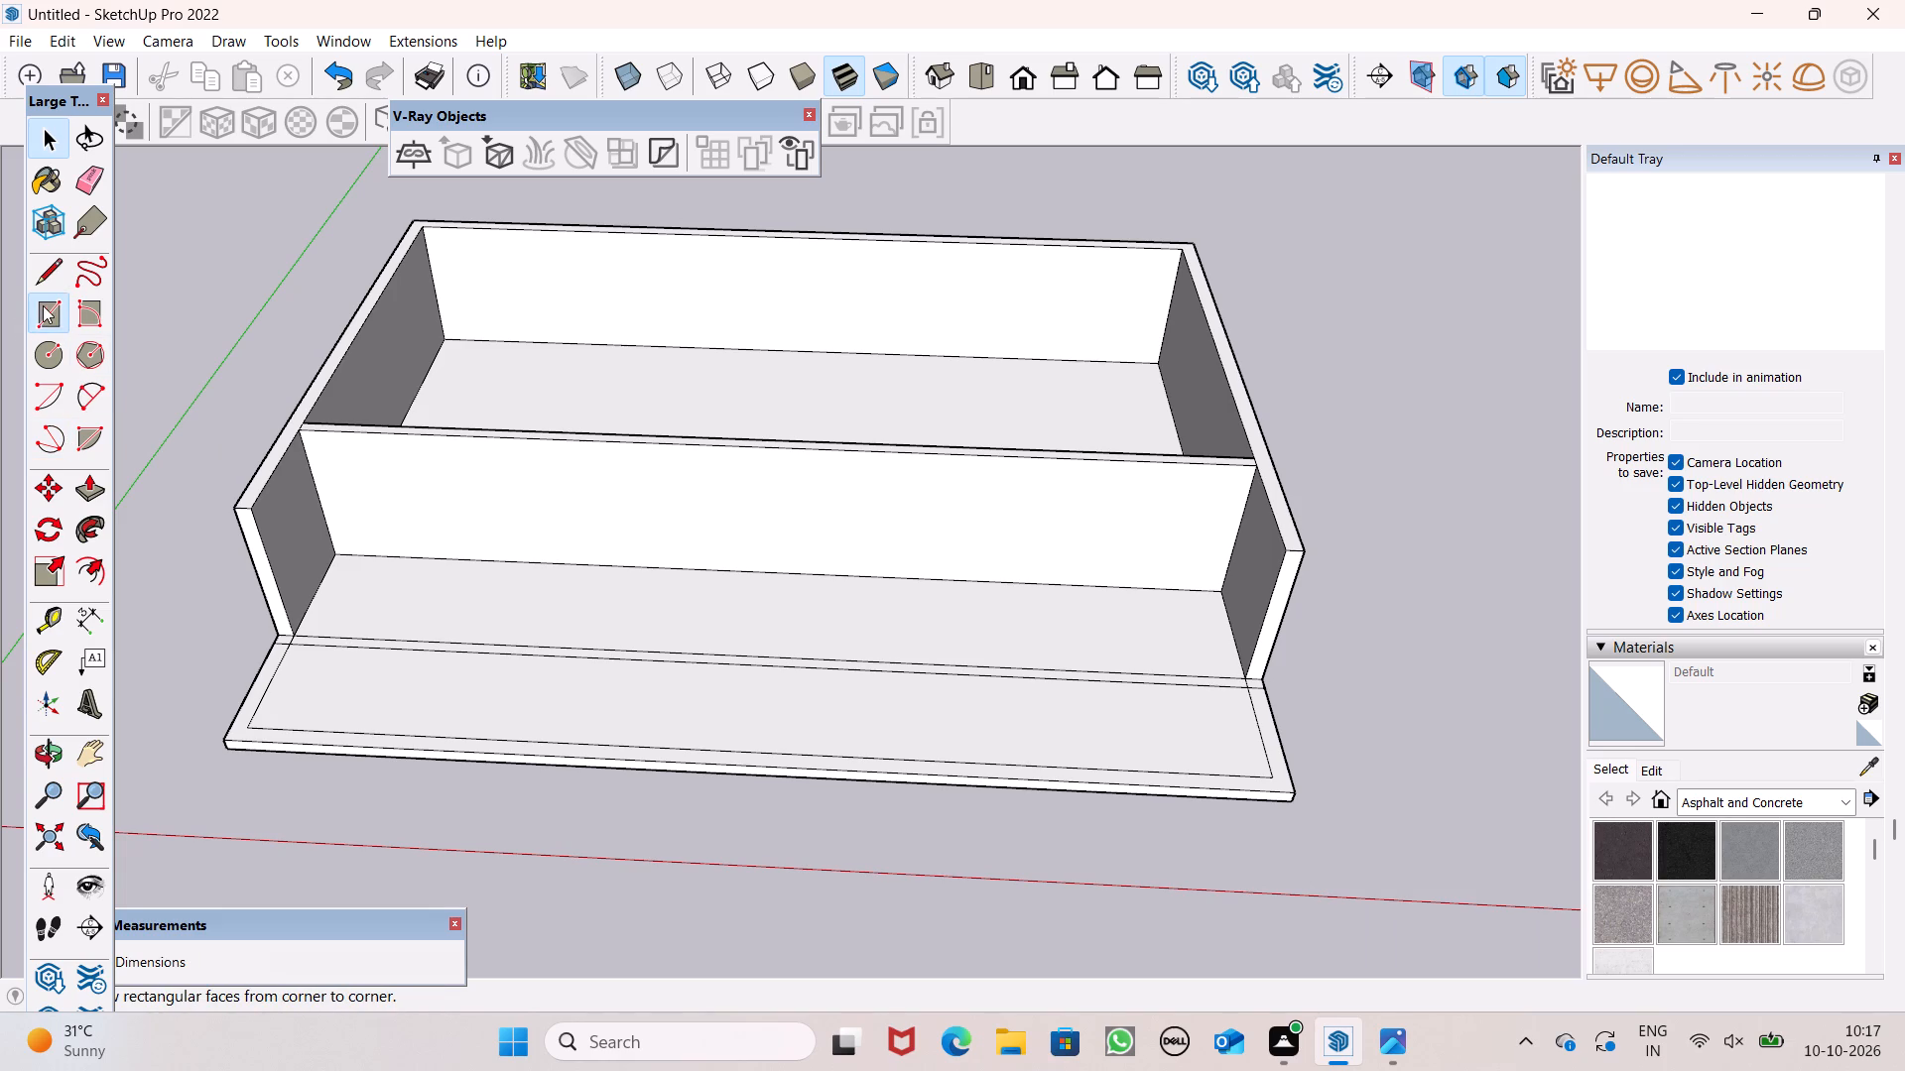
pyautogui.scroll(-4, 210, 441)
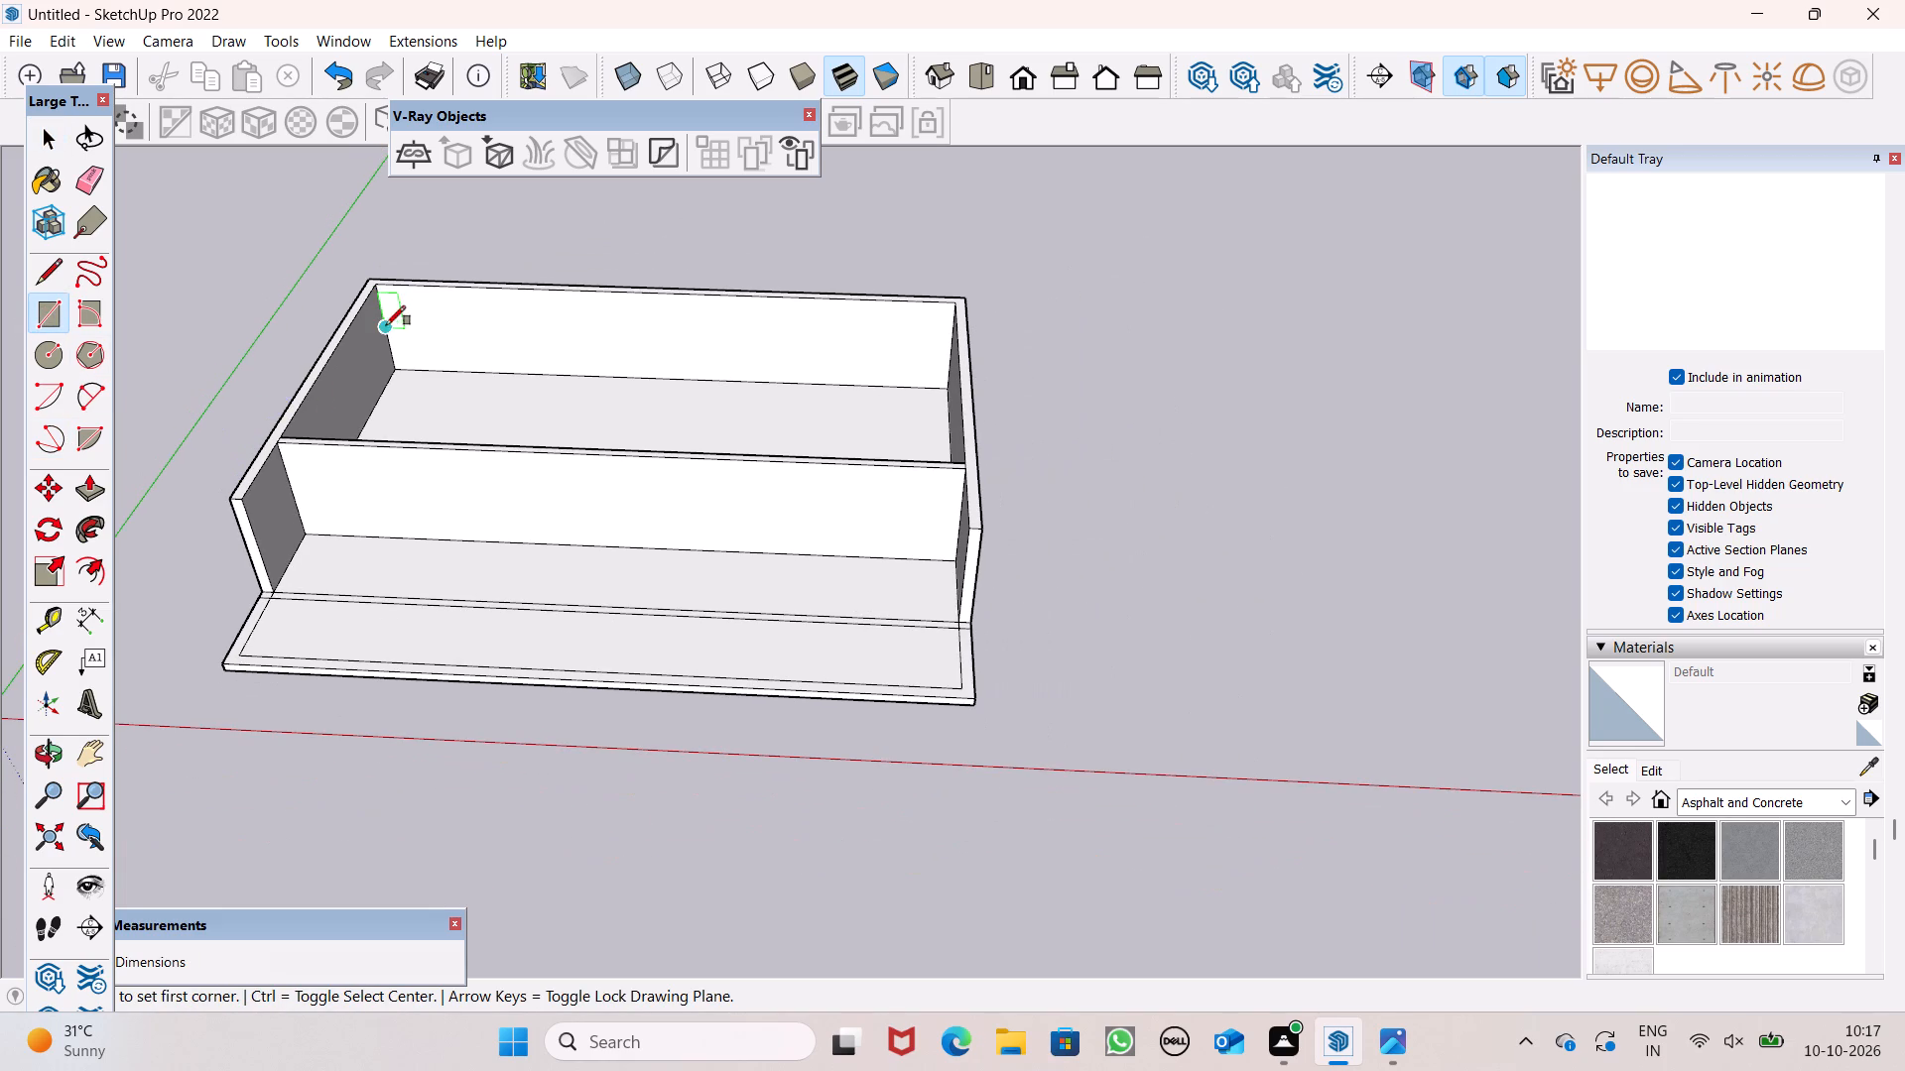
pyautogui.moveTo(386, 371); pyautogui.dragTo(425, 502, button='middle')
pyautogui.scroll(2, 354, 336)
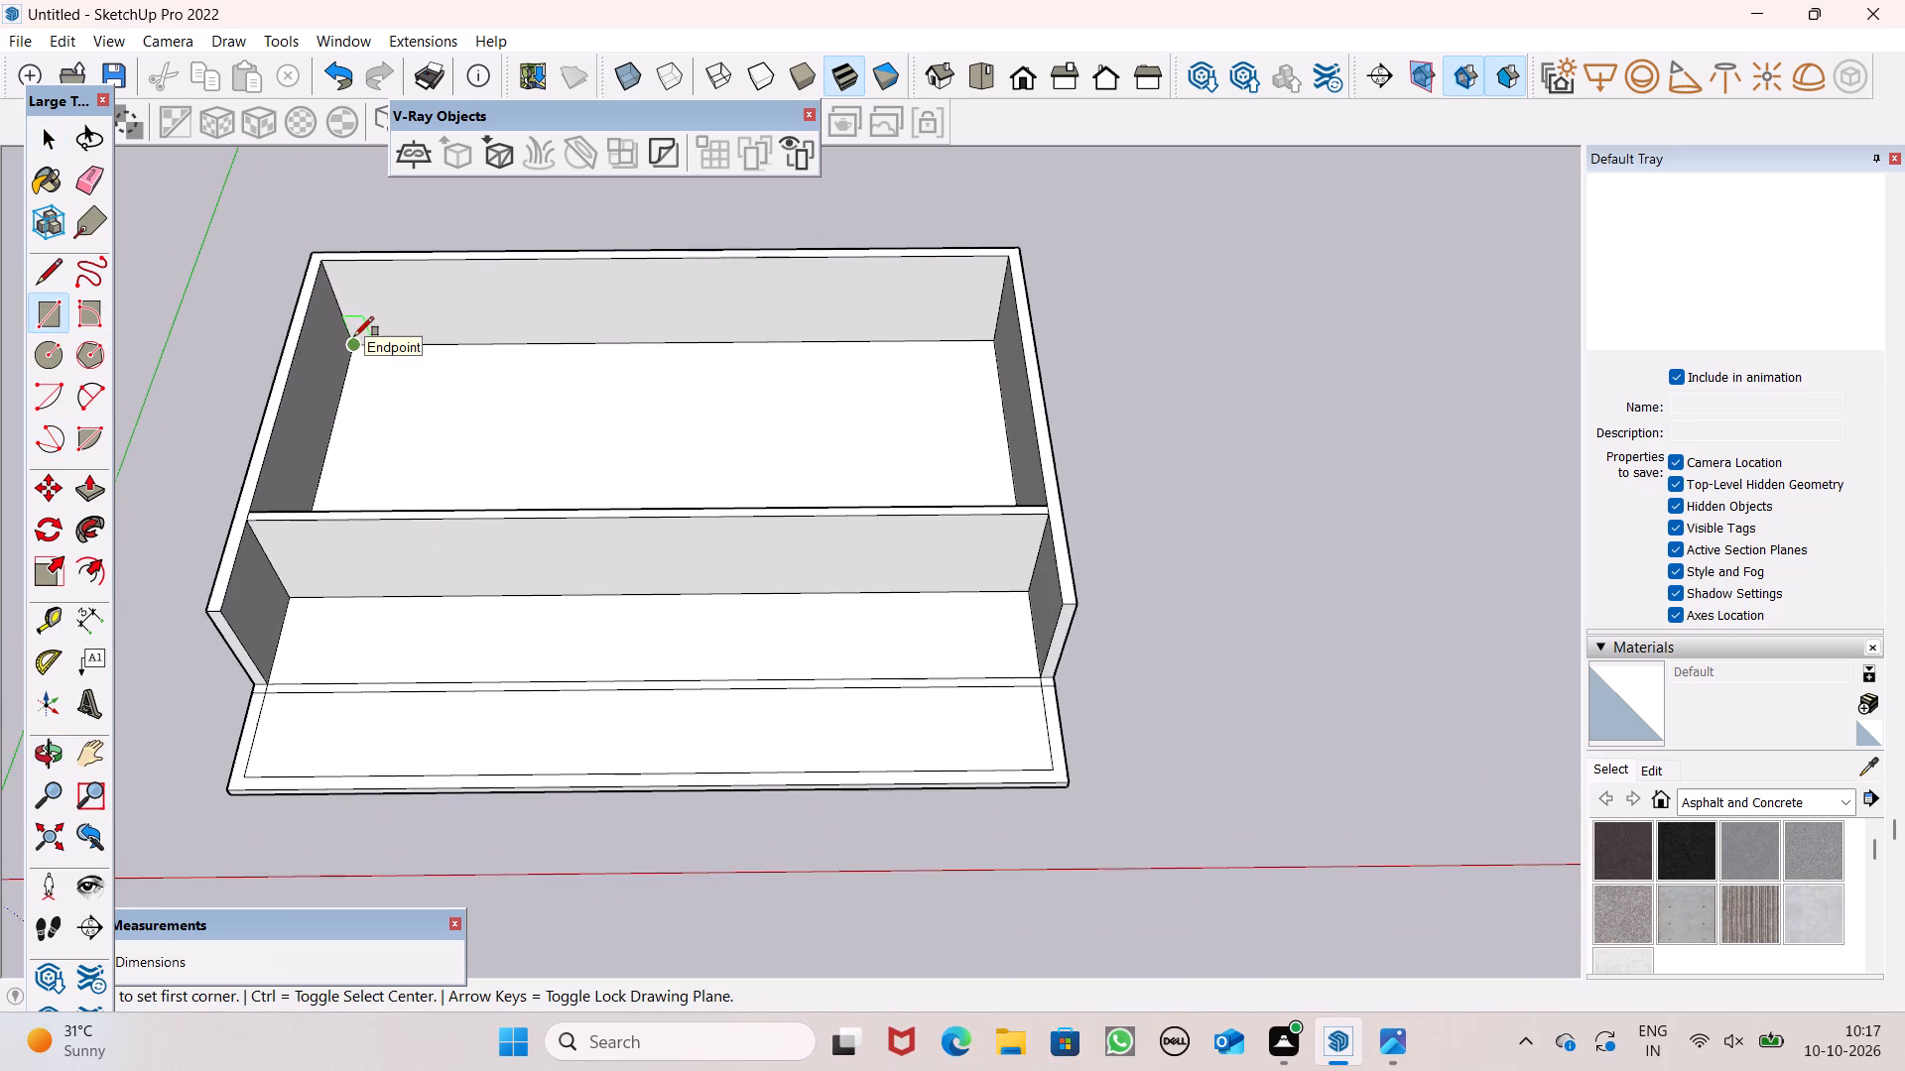
pyautogui.scroll(1, 369, 338)
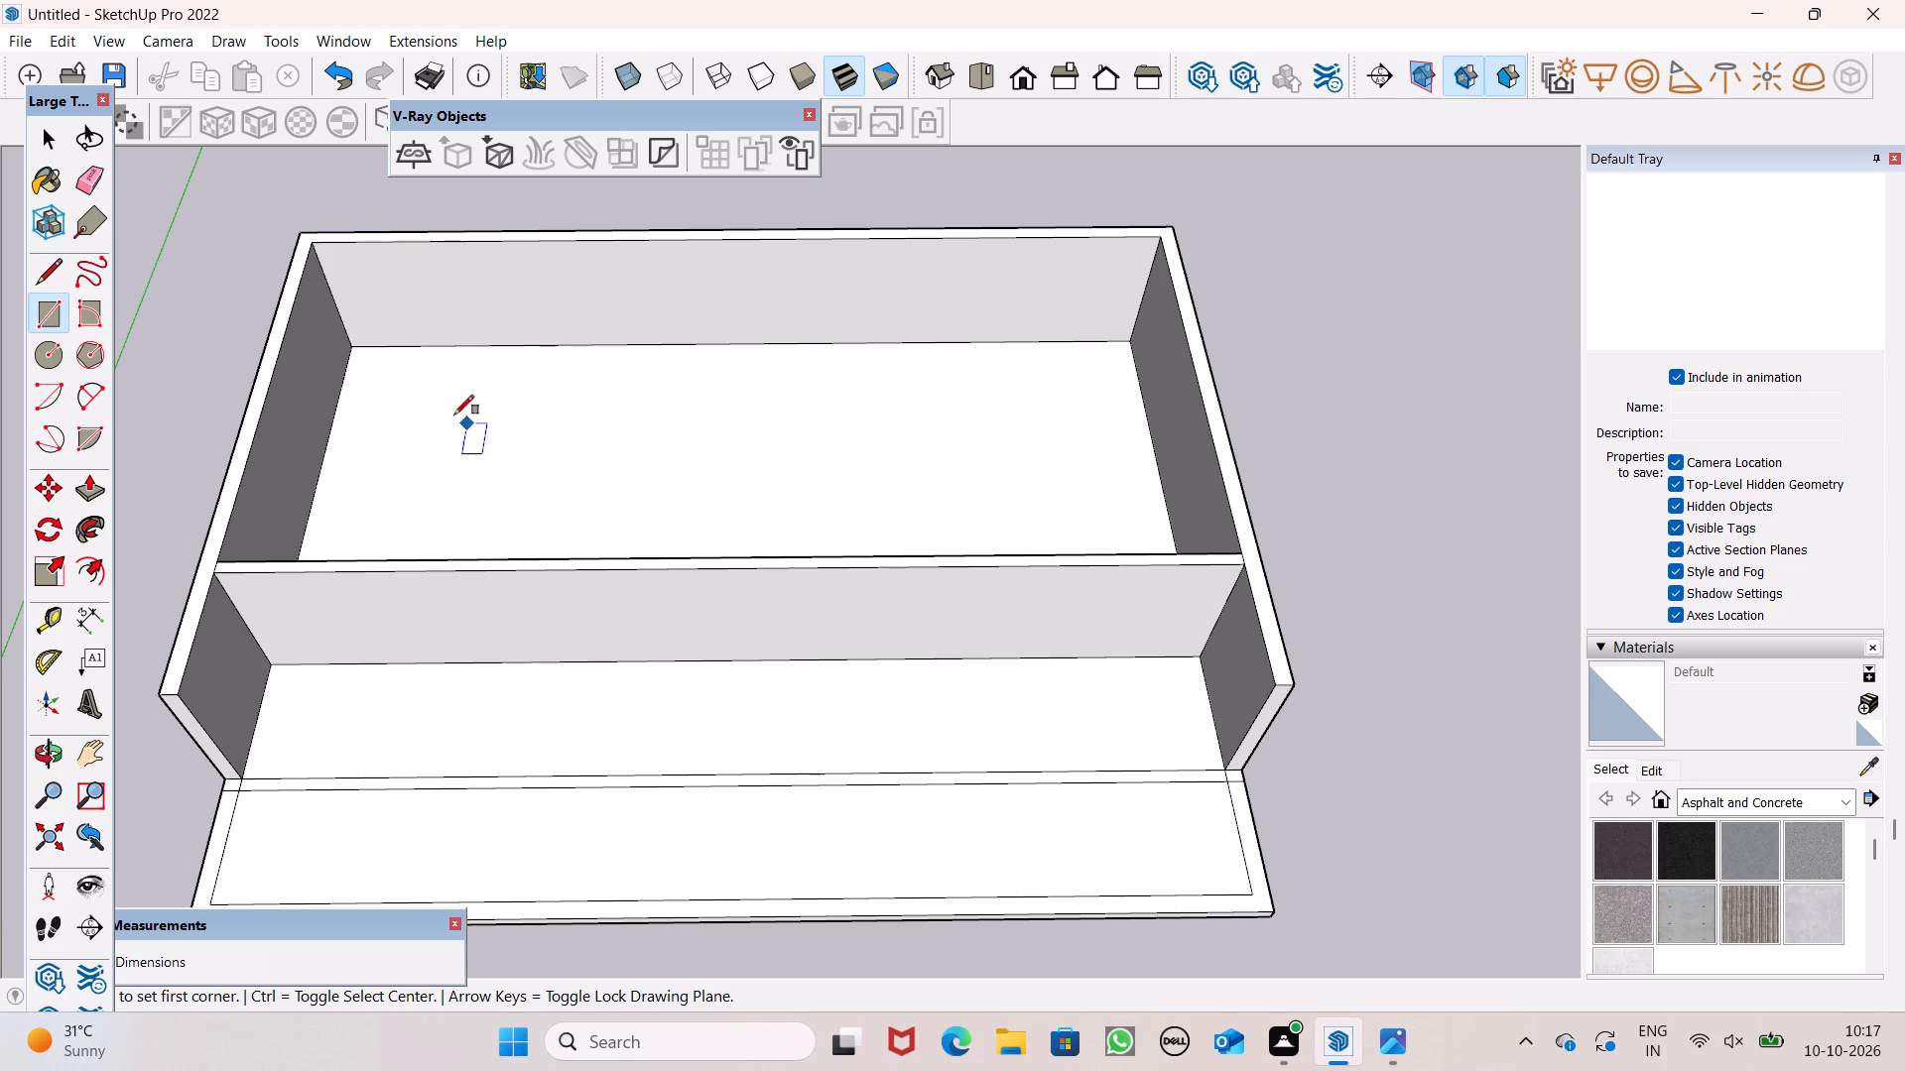
pyautogui.scroll(-2, 444, 426)
pyautogui.moveTo(621, 585); pyautogui.dragTo(626, 745, button='middle')
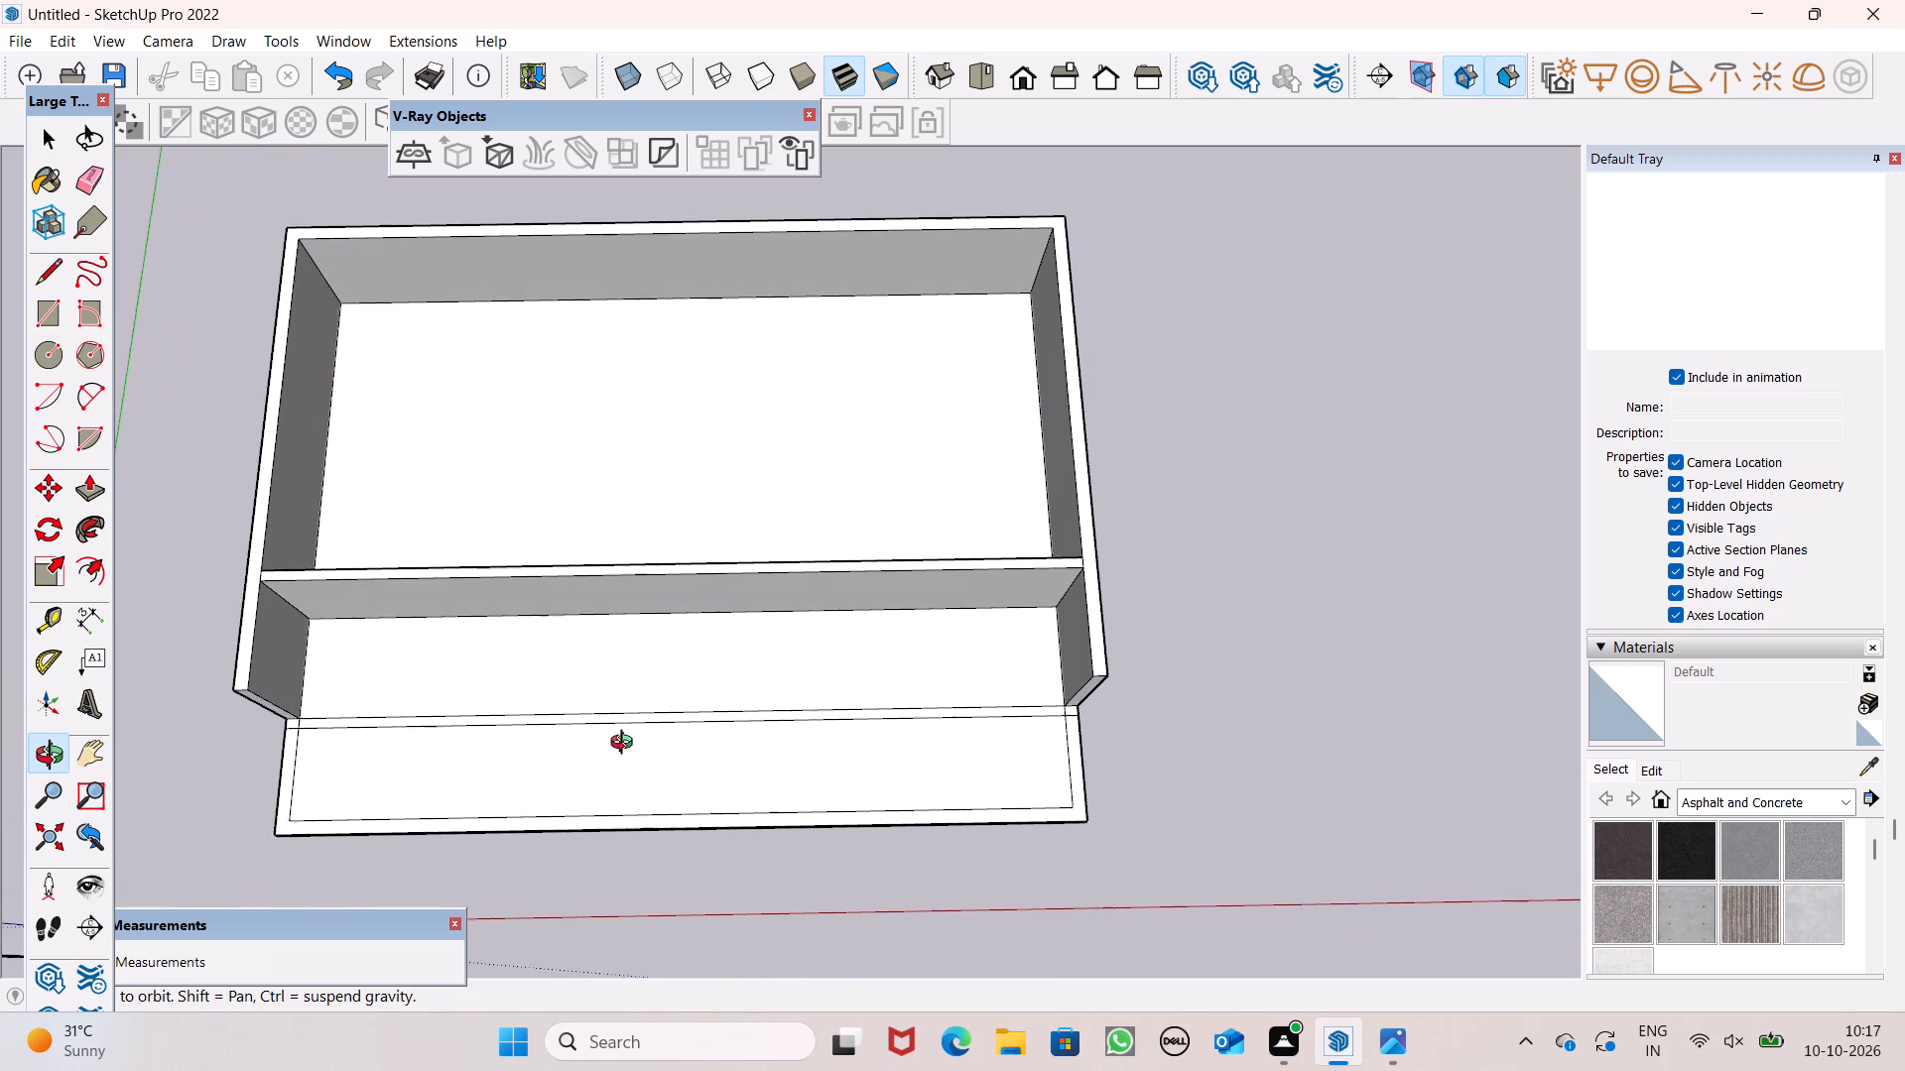
pyautogui.moveTo(626, 745); pyautogui.dragTo(633, 731, button='middle')
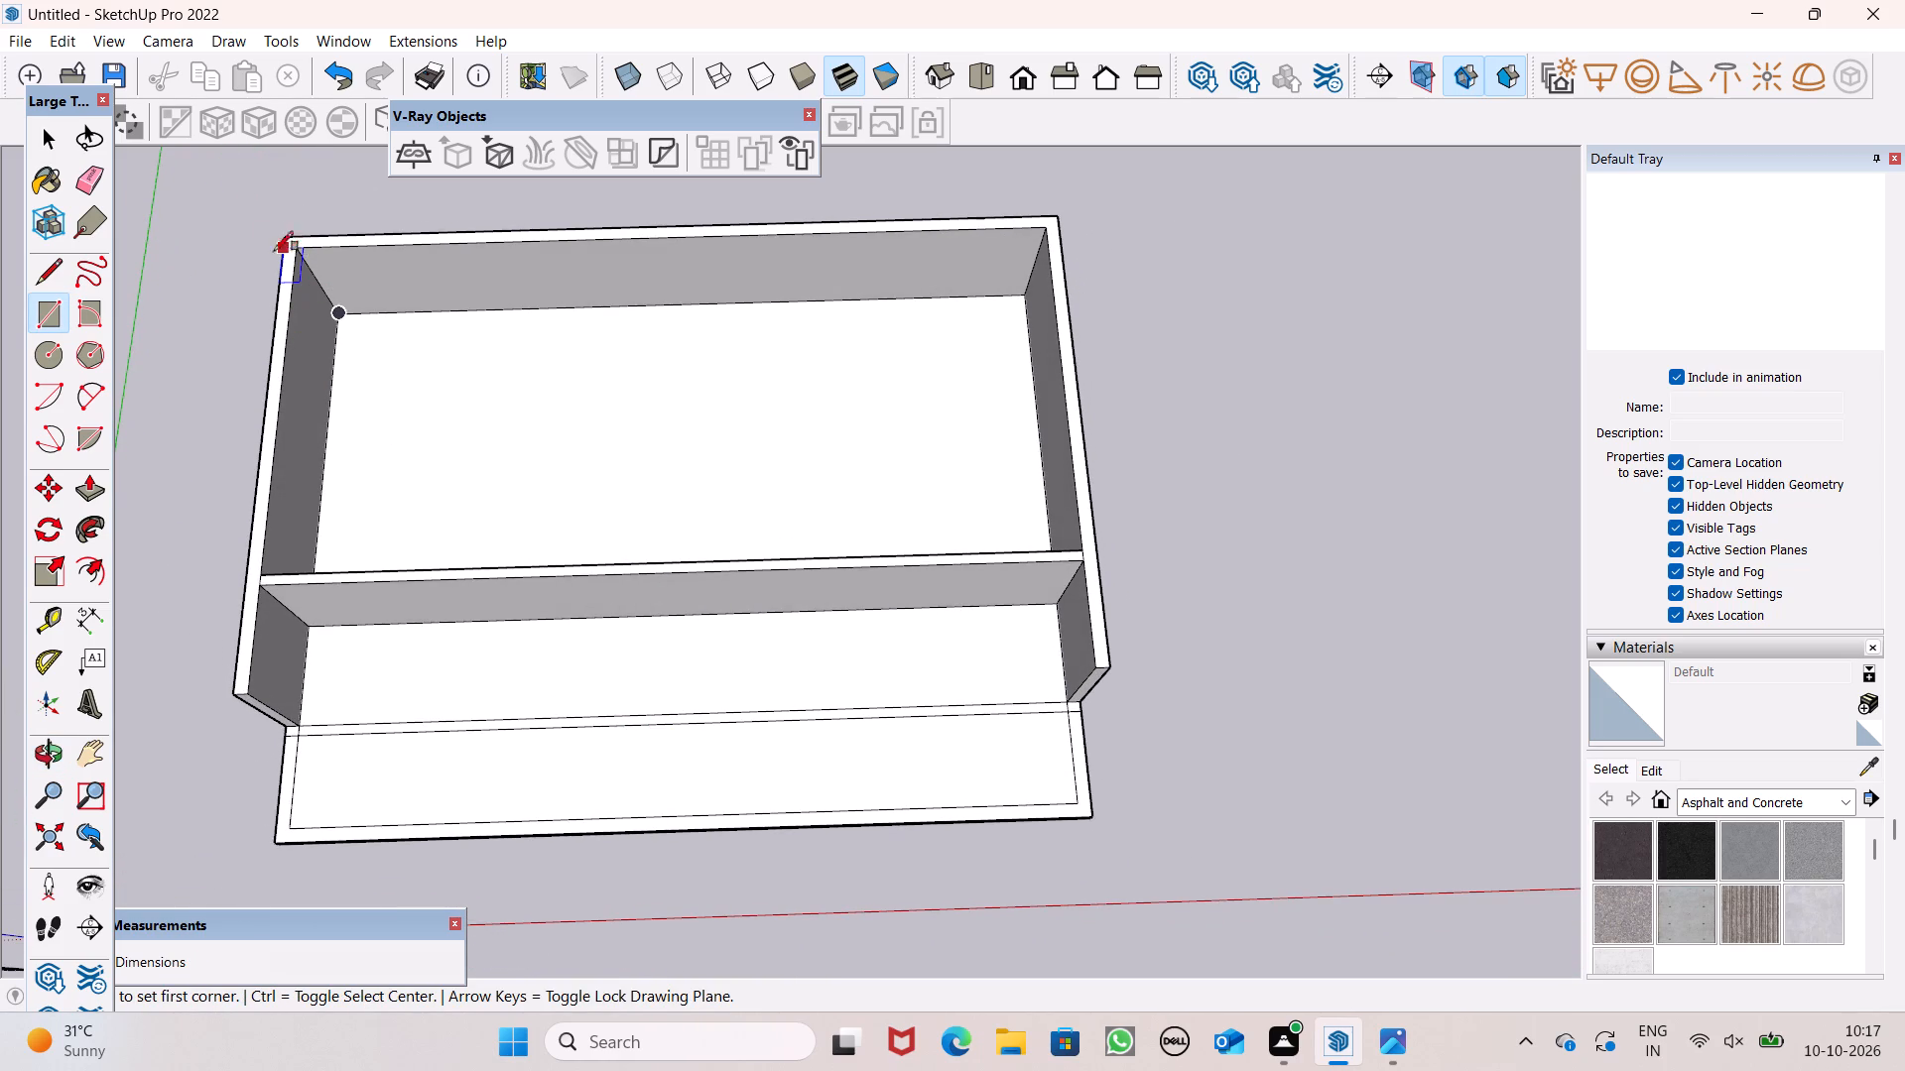
pyautogui.doubleClick(59, 279)
pyautogui.click(294, 255)
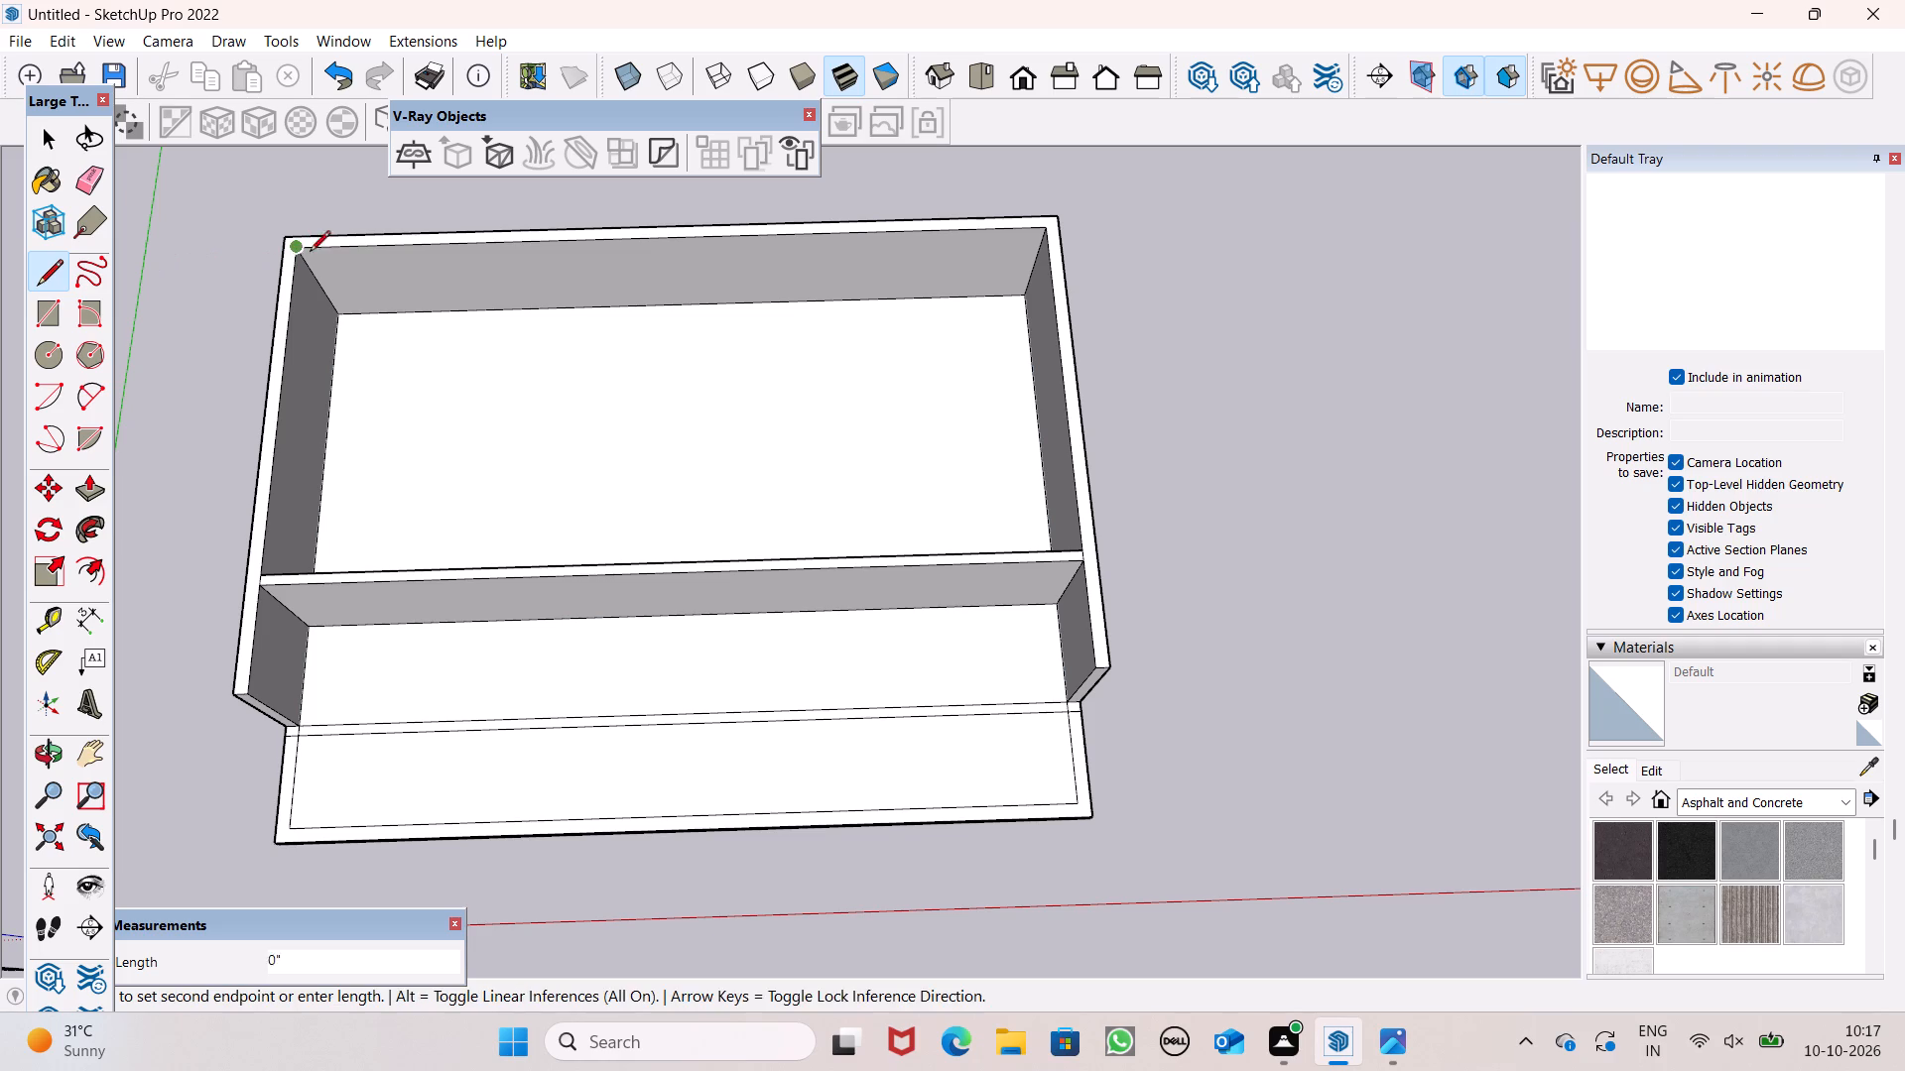
pyautogui.click(326, 252)
pyautogui.press('space')
pyautogui.scroll(-1, 212, 360)
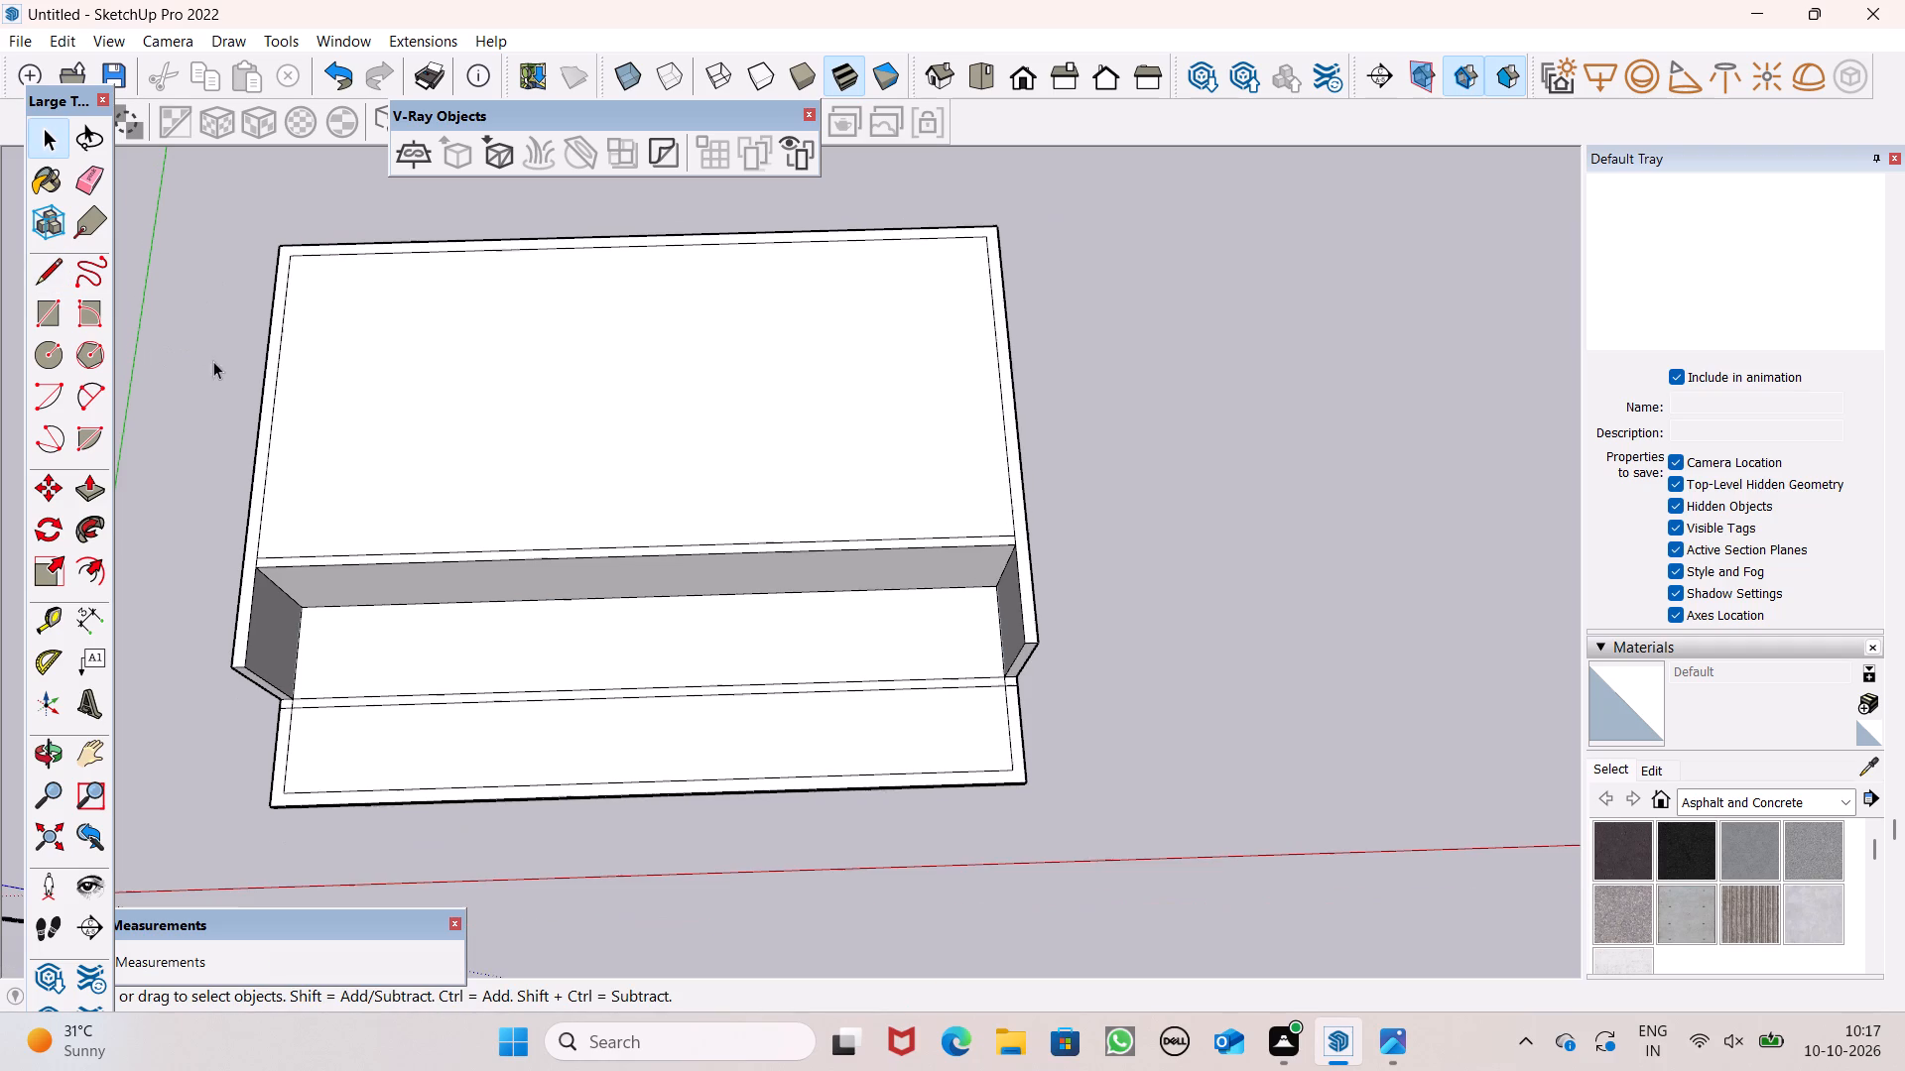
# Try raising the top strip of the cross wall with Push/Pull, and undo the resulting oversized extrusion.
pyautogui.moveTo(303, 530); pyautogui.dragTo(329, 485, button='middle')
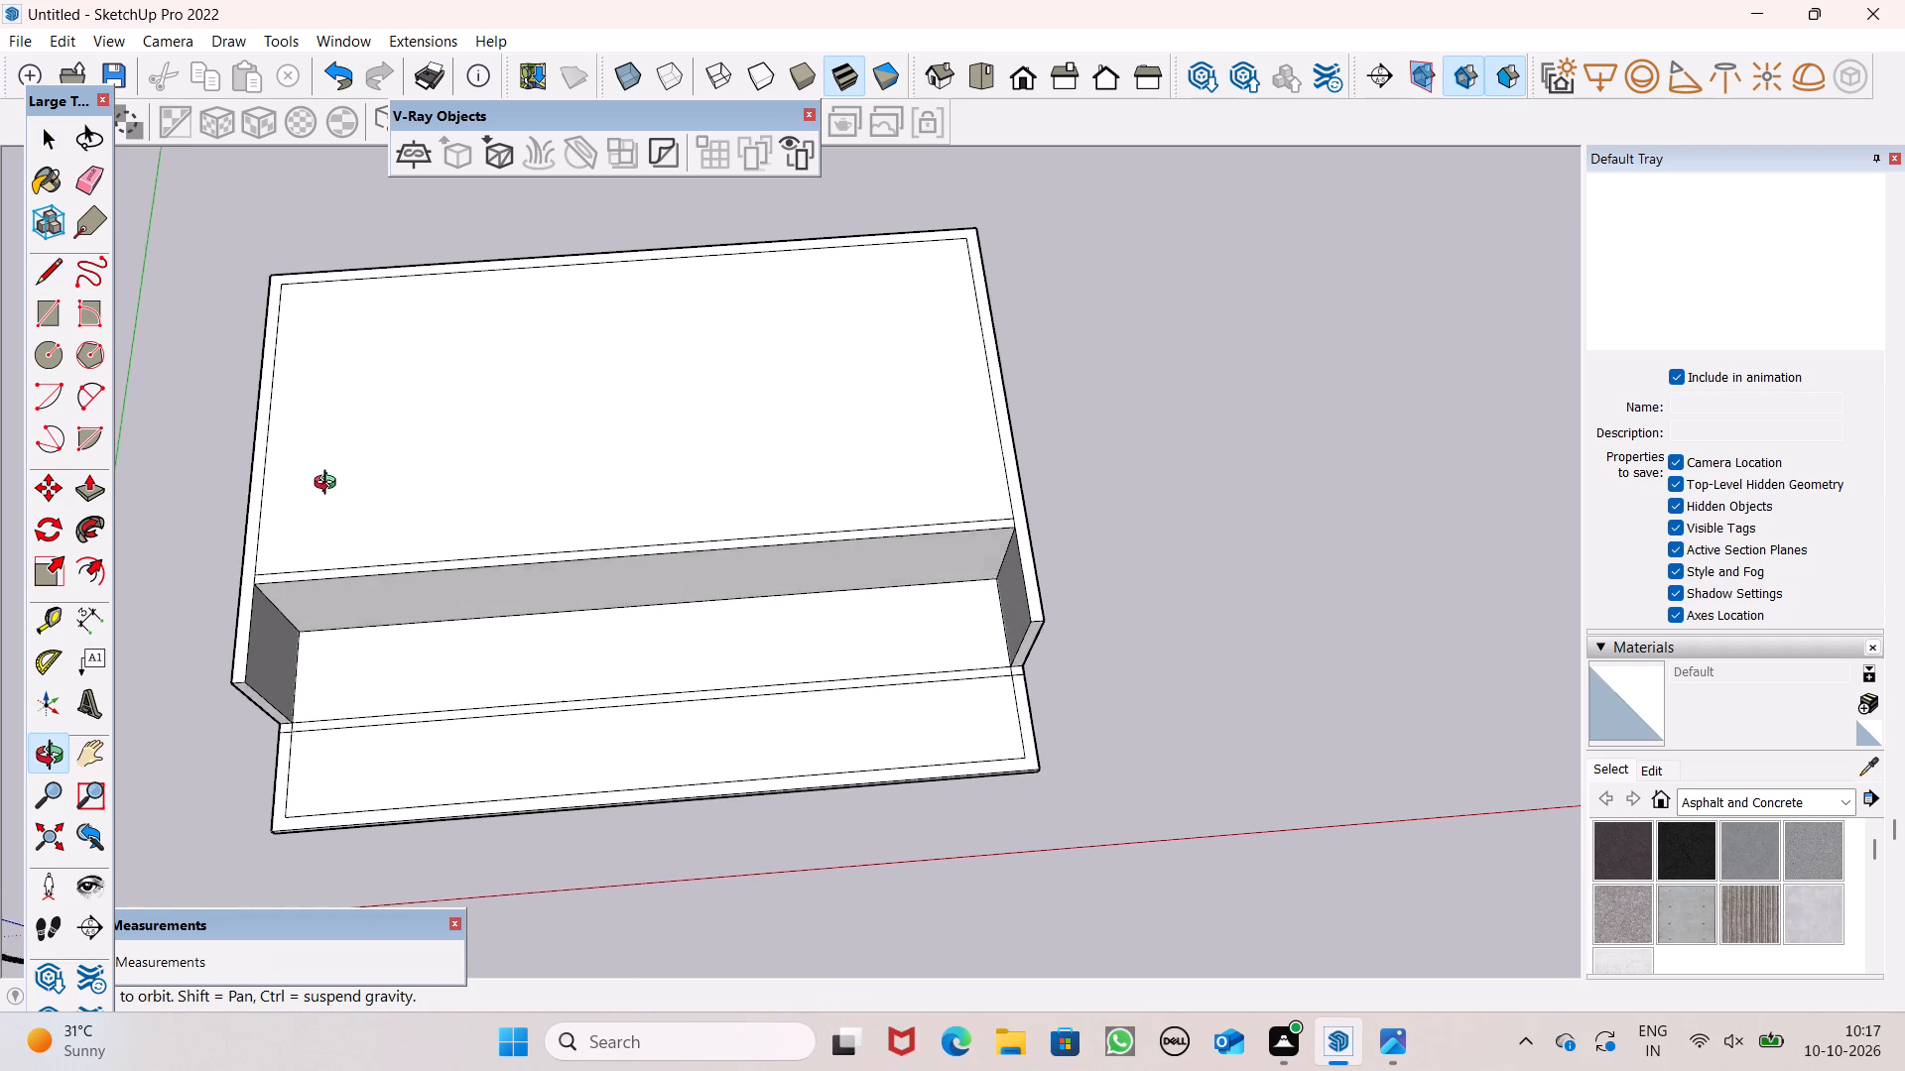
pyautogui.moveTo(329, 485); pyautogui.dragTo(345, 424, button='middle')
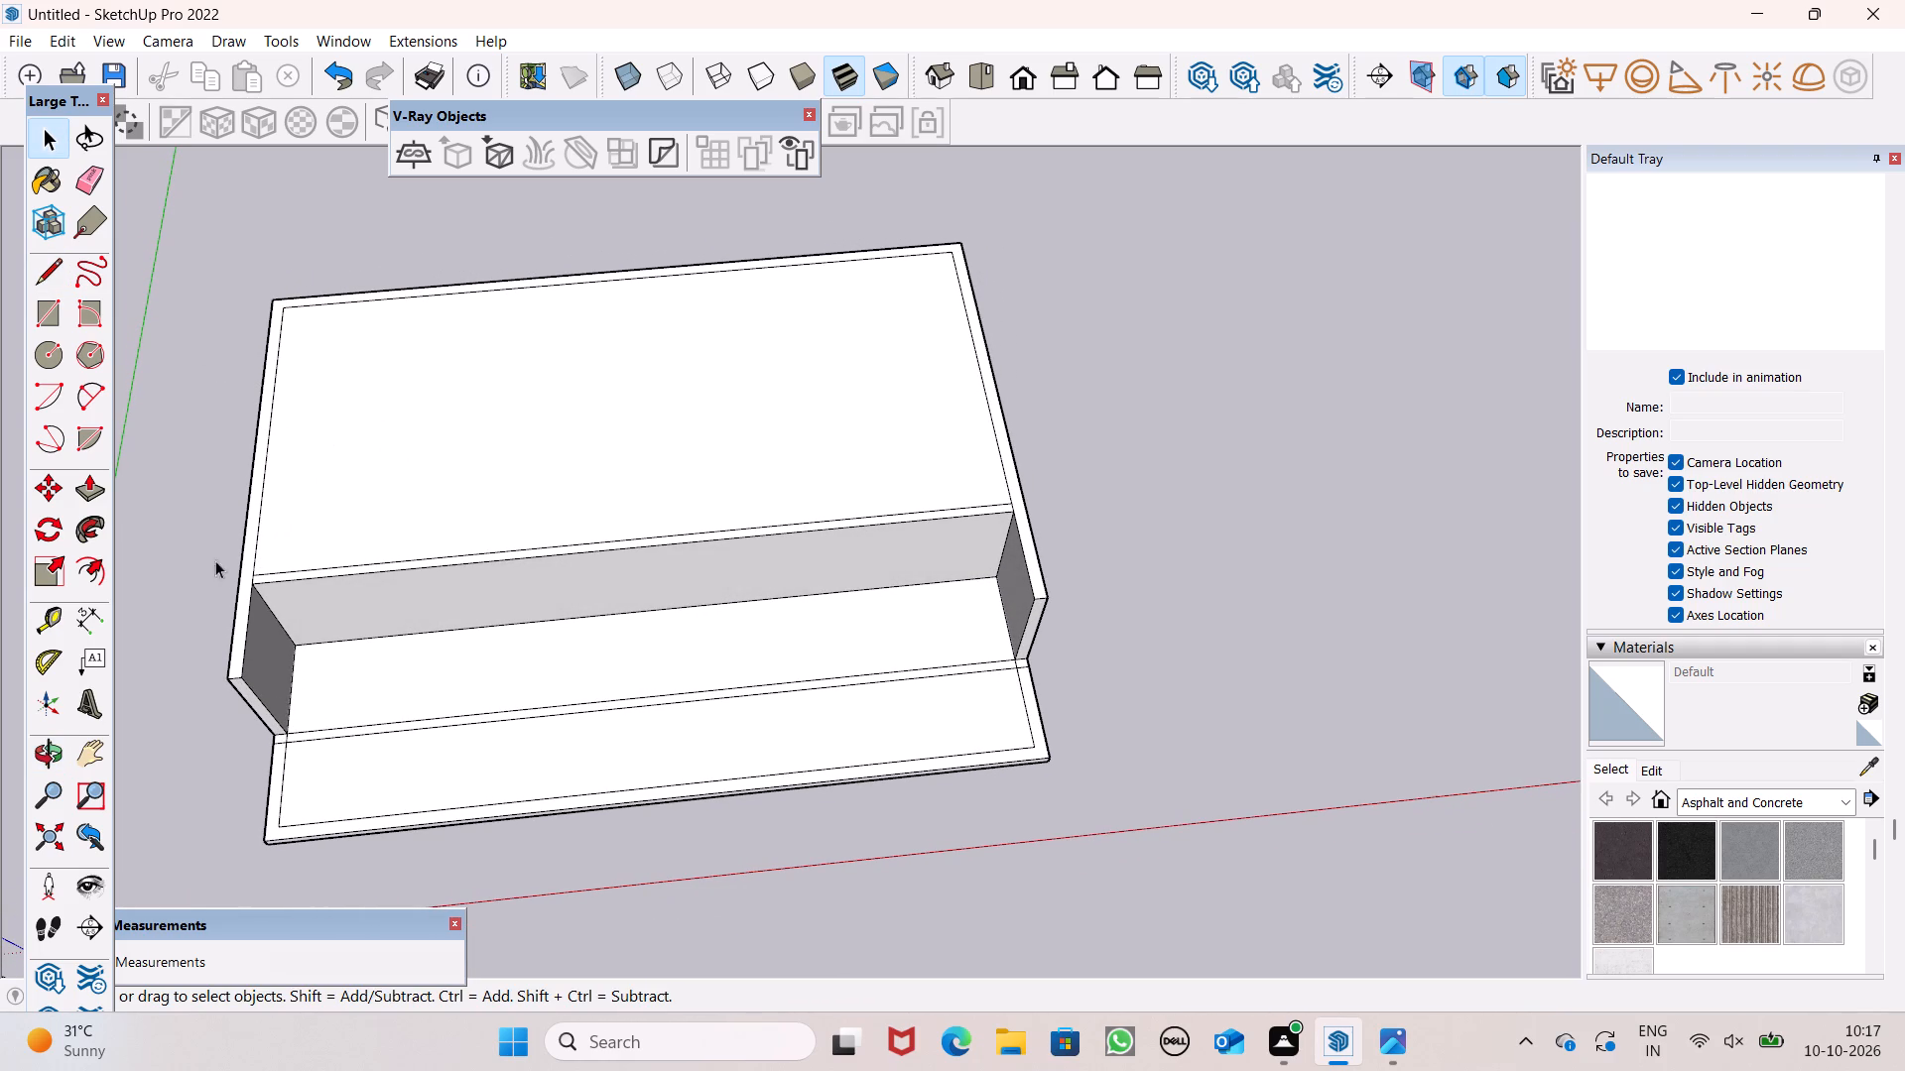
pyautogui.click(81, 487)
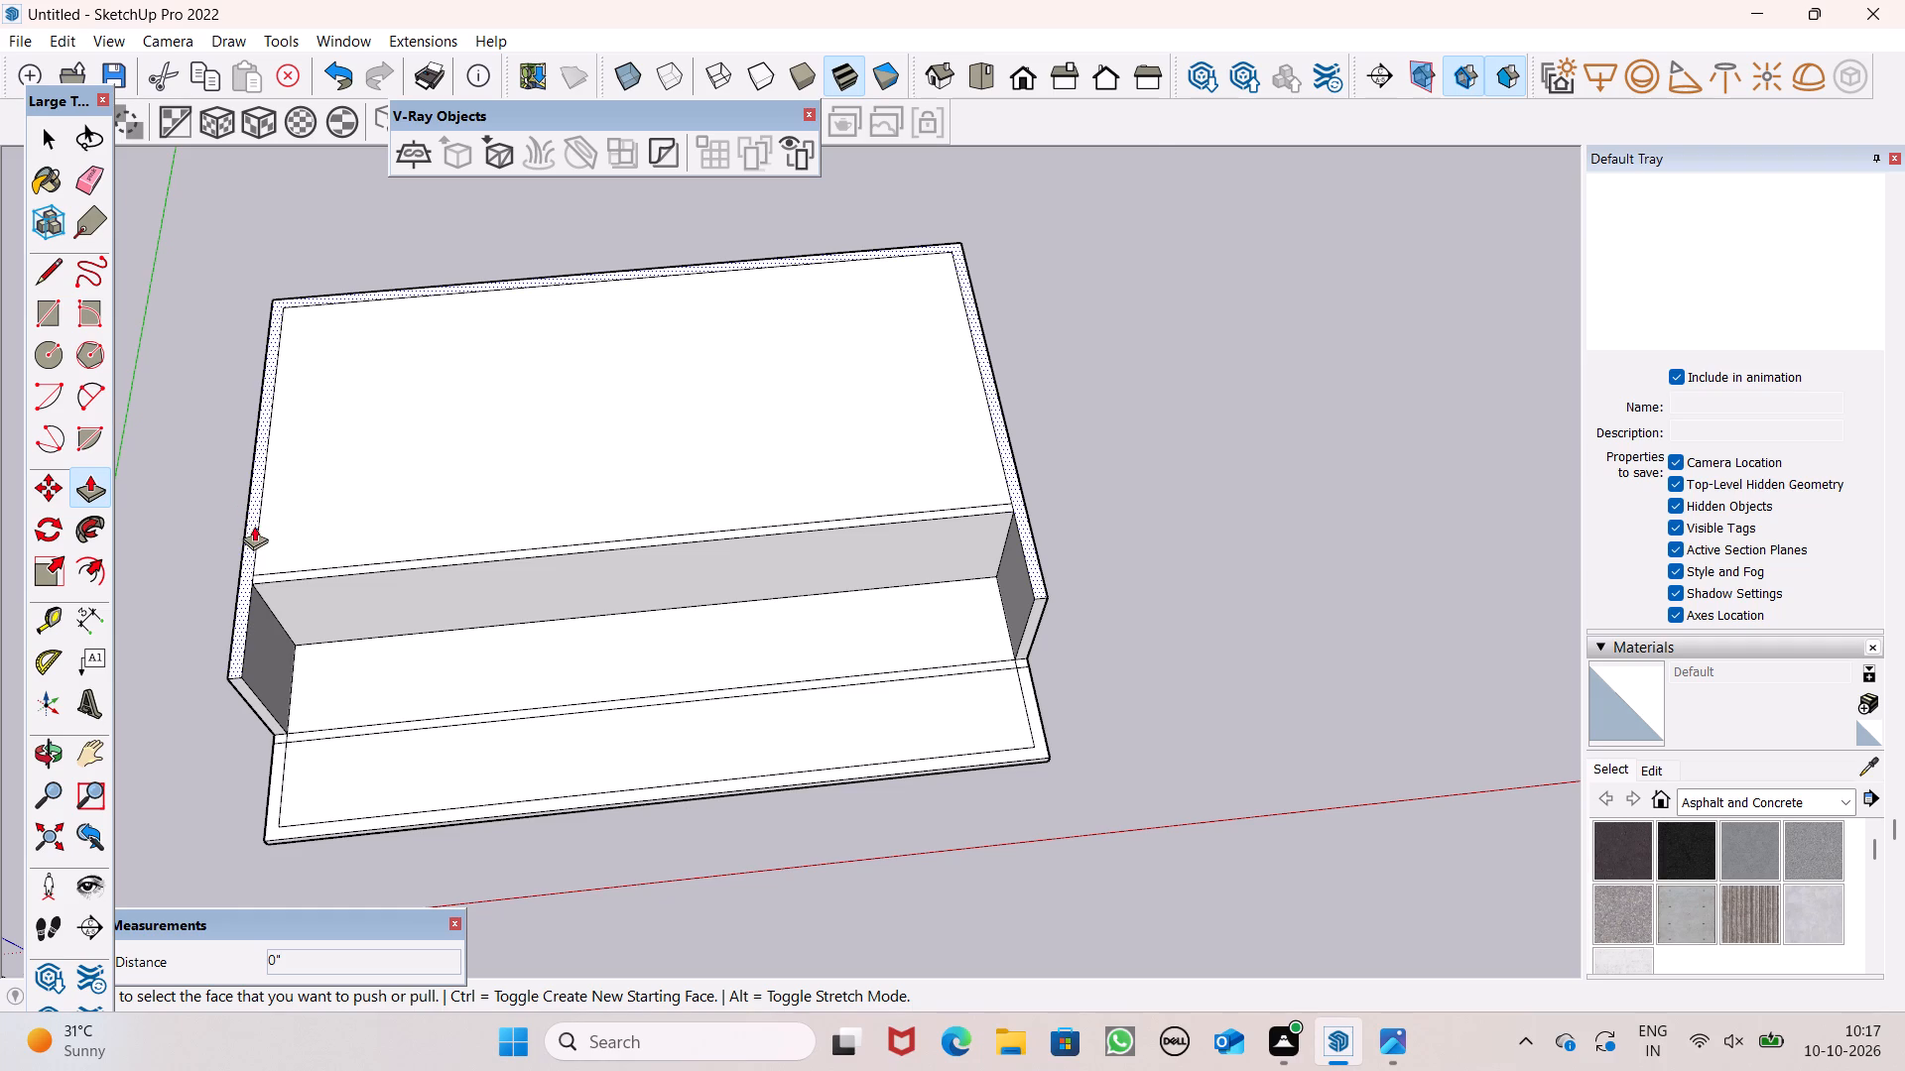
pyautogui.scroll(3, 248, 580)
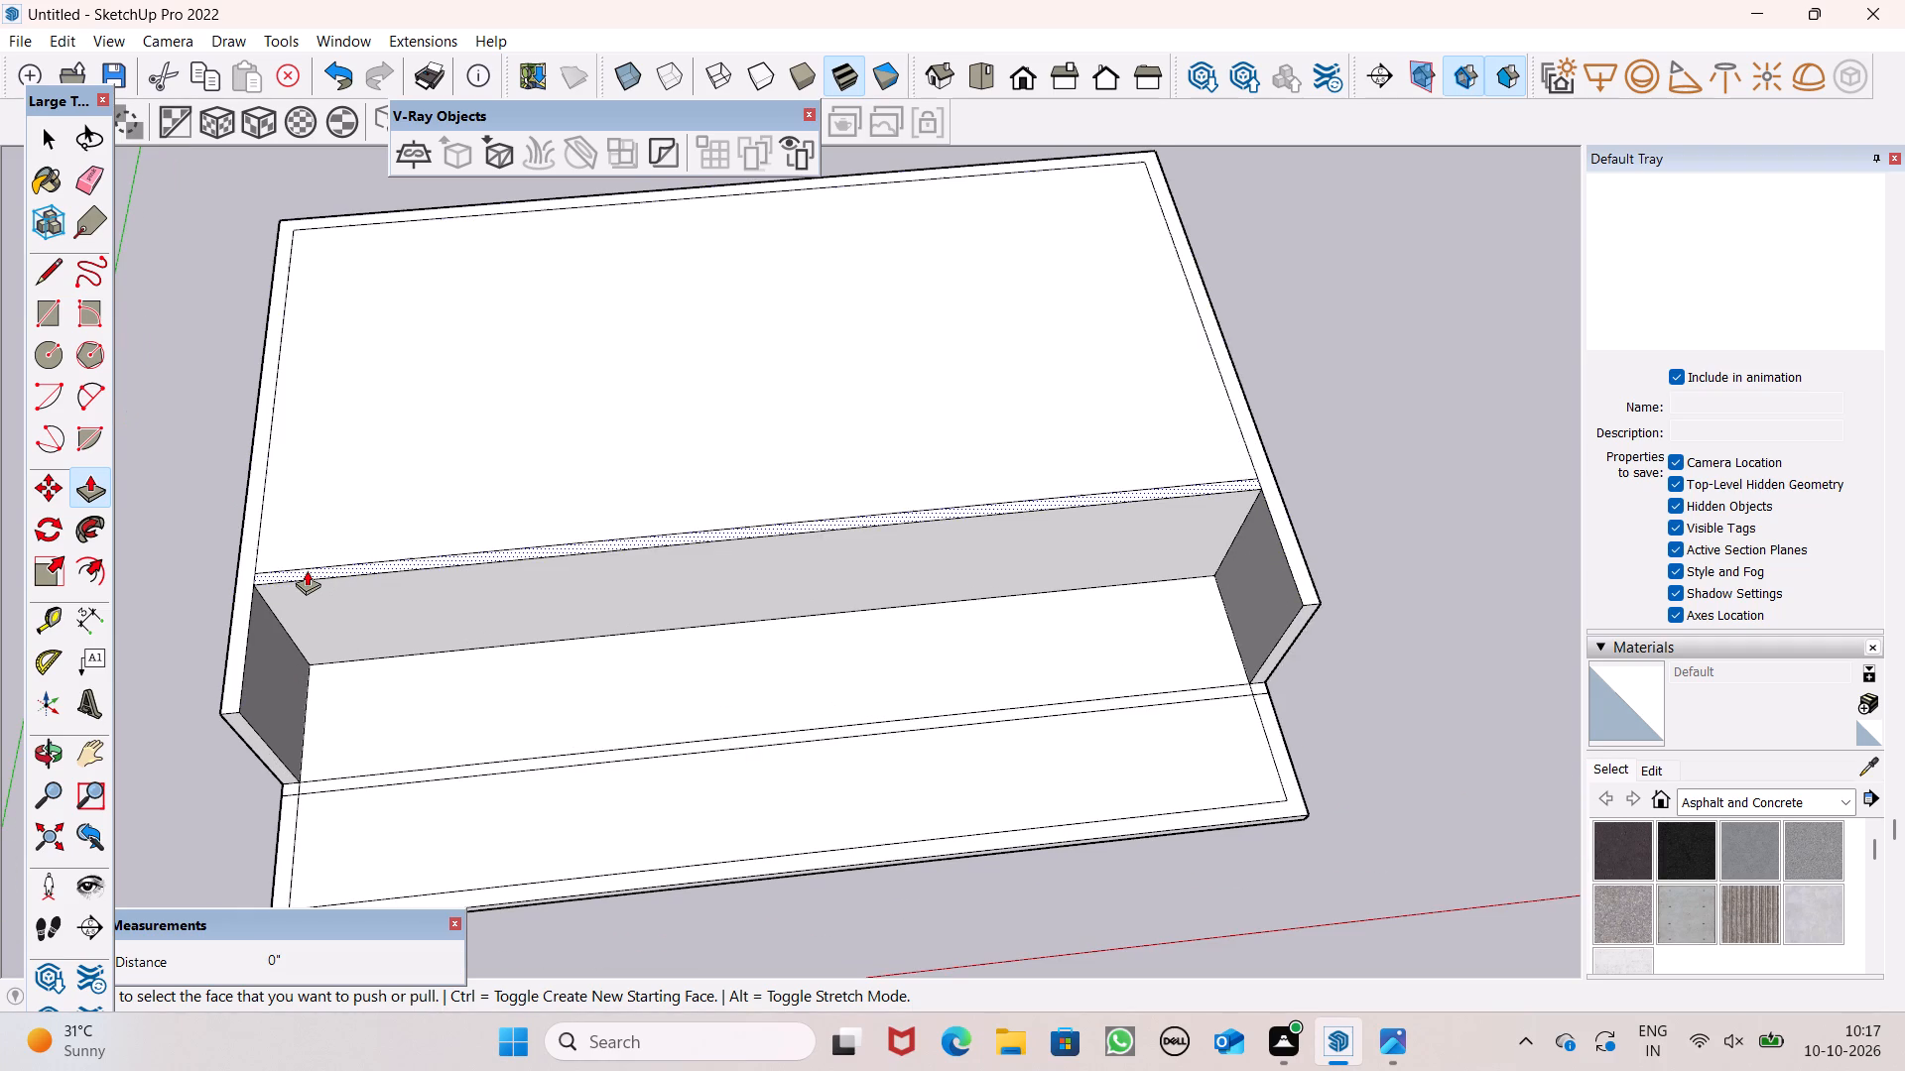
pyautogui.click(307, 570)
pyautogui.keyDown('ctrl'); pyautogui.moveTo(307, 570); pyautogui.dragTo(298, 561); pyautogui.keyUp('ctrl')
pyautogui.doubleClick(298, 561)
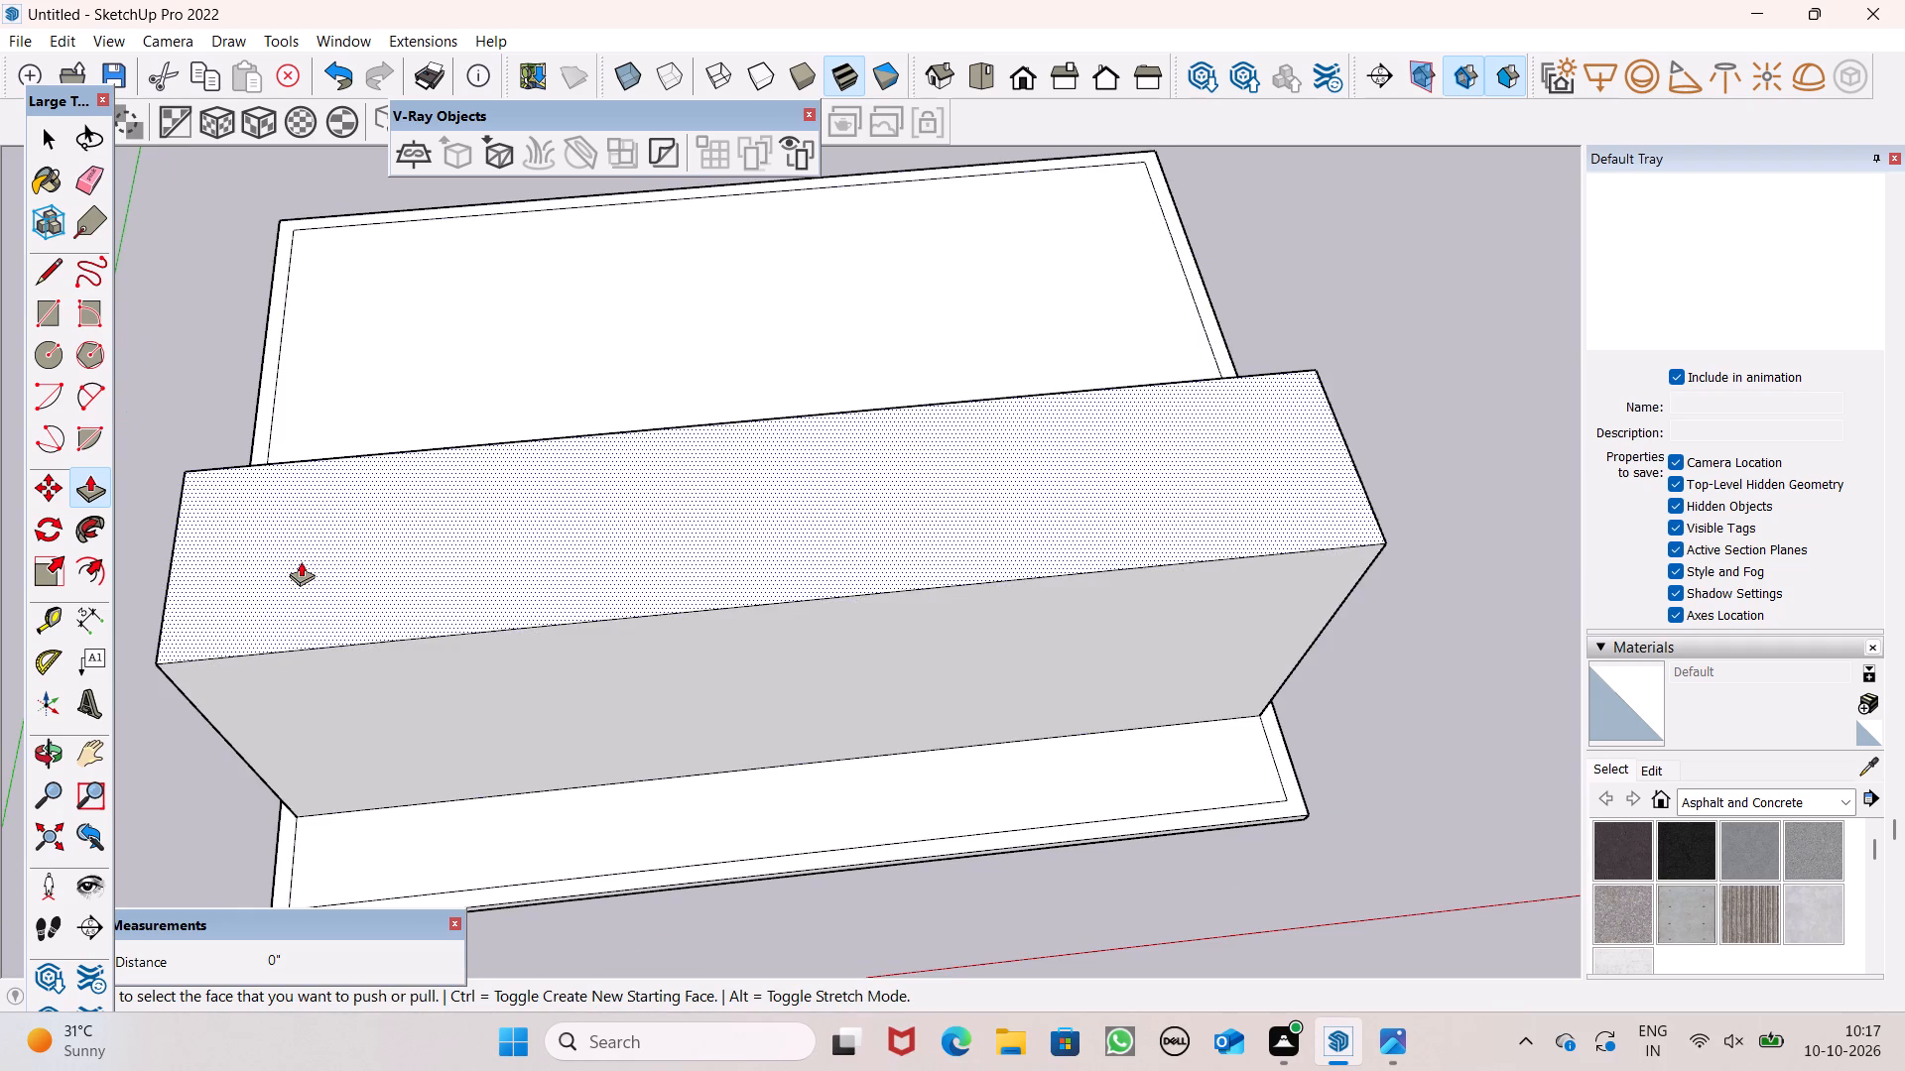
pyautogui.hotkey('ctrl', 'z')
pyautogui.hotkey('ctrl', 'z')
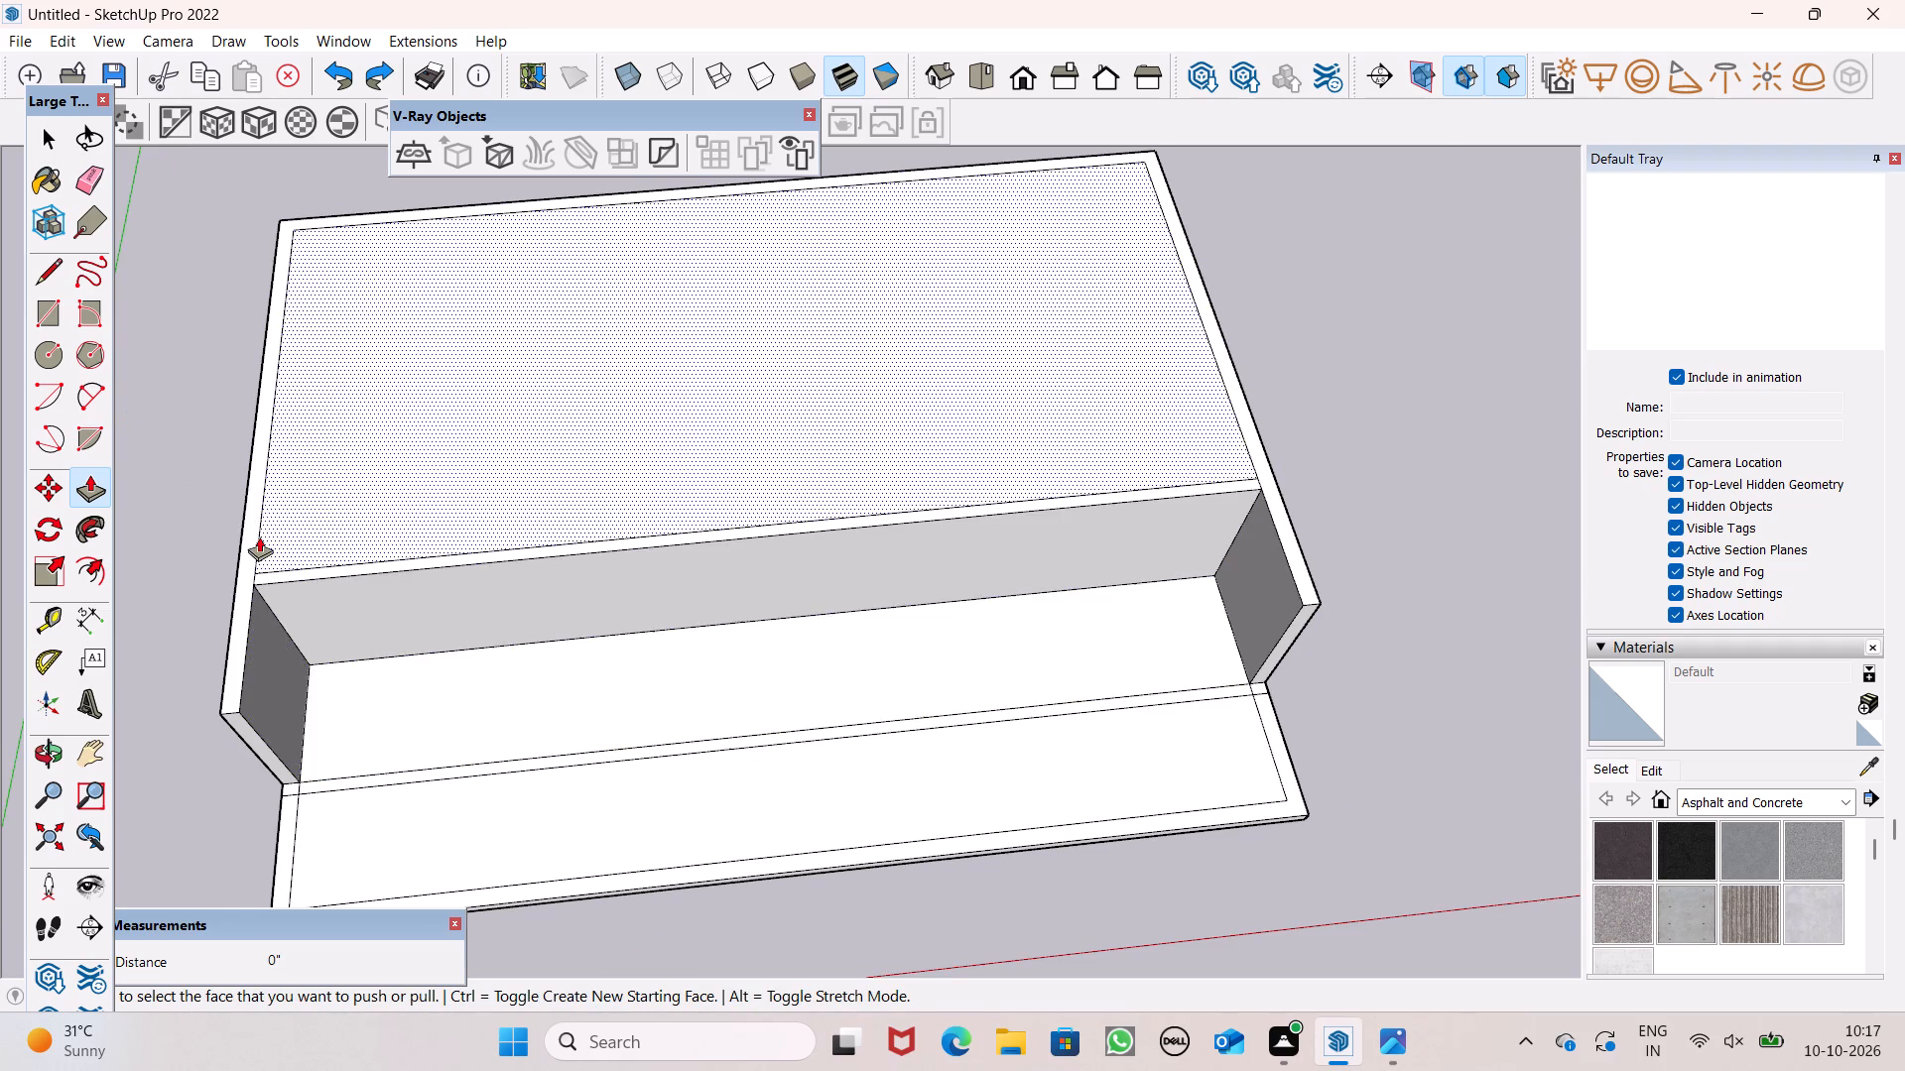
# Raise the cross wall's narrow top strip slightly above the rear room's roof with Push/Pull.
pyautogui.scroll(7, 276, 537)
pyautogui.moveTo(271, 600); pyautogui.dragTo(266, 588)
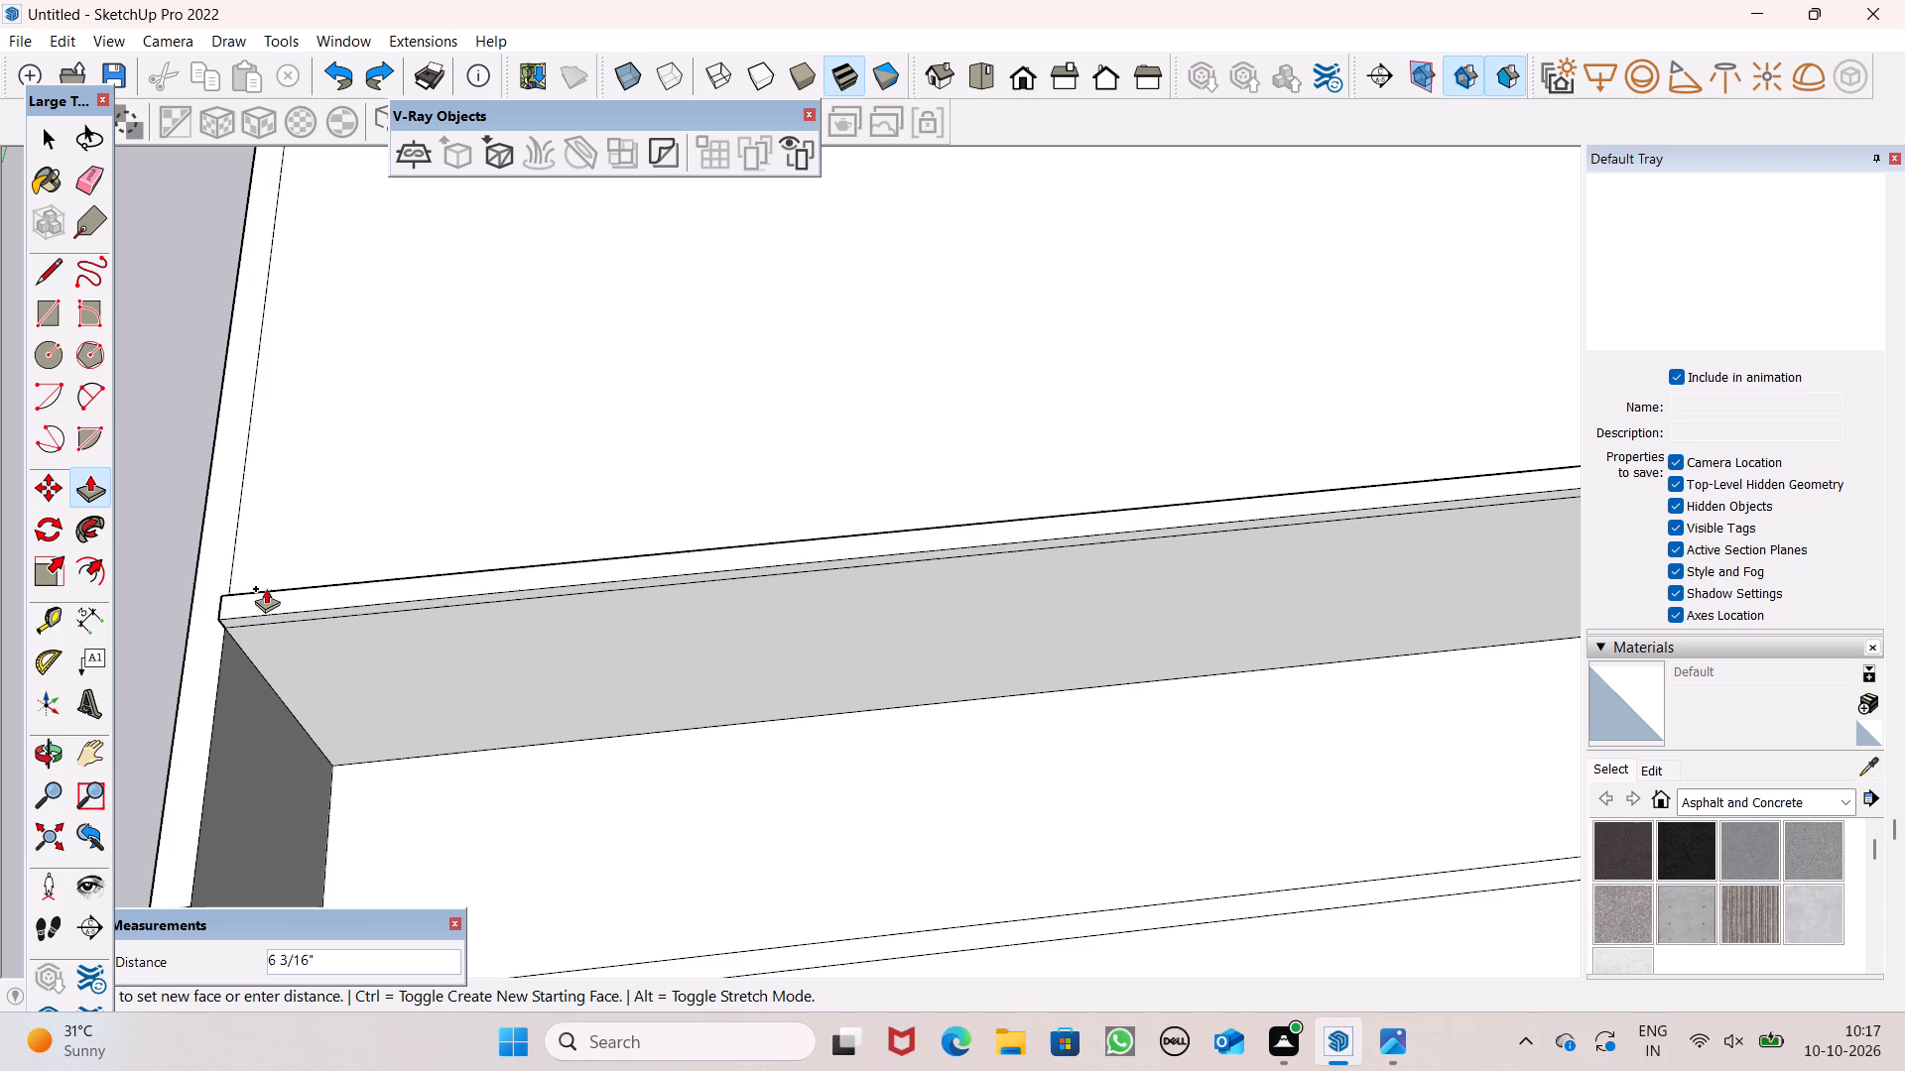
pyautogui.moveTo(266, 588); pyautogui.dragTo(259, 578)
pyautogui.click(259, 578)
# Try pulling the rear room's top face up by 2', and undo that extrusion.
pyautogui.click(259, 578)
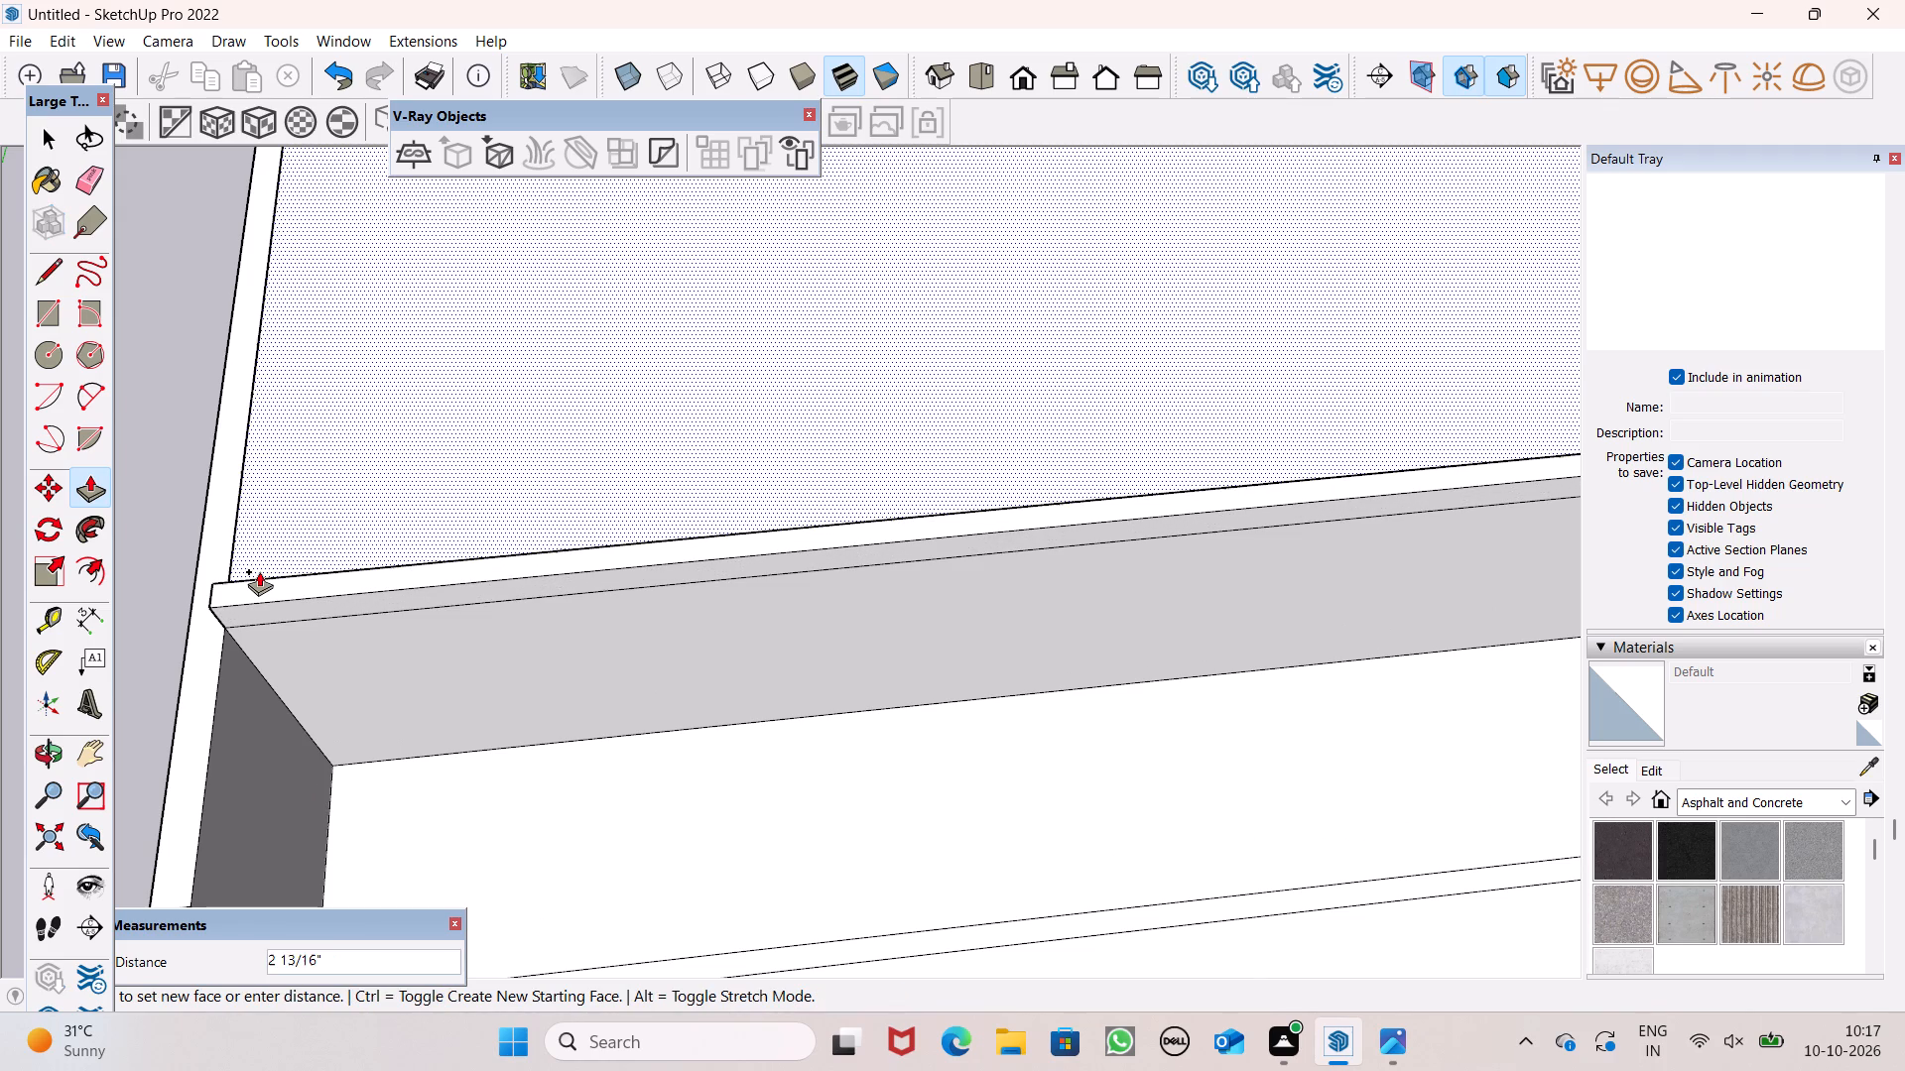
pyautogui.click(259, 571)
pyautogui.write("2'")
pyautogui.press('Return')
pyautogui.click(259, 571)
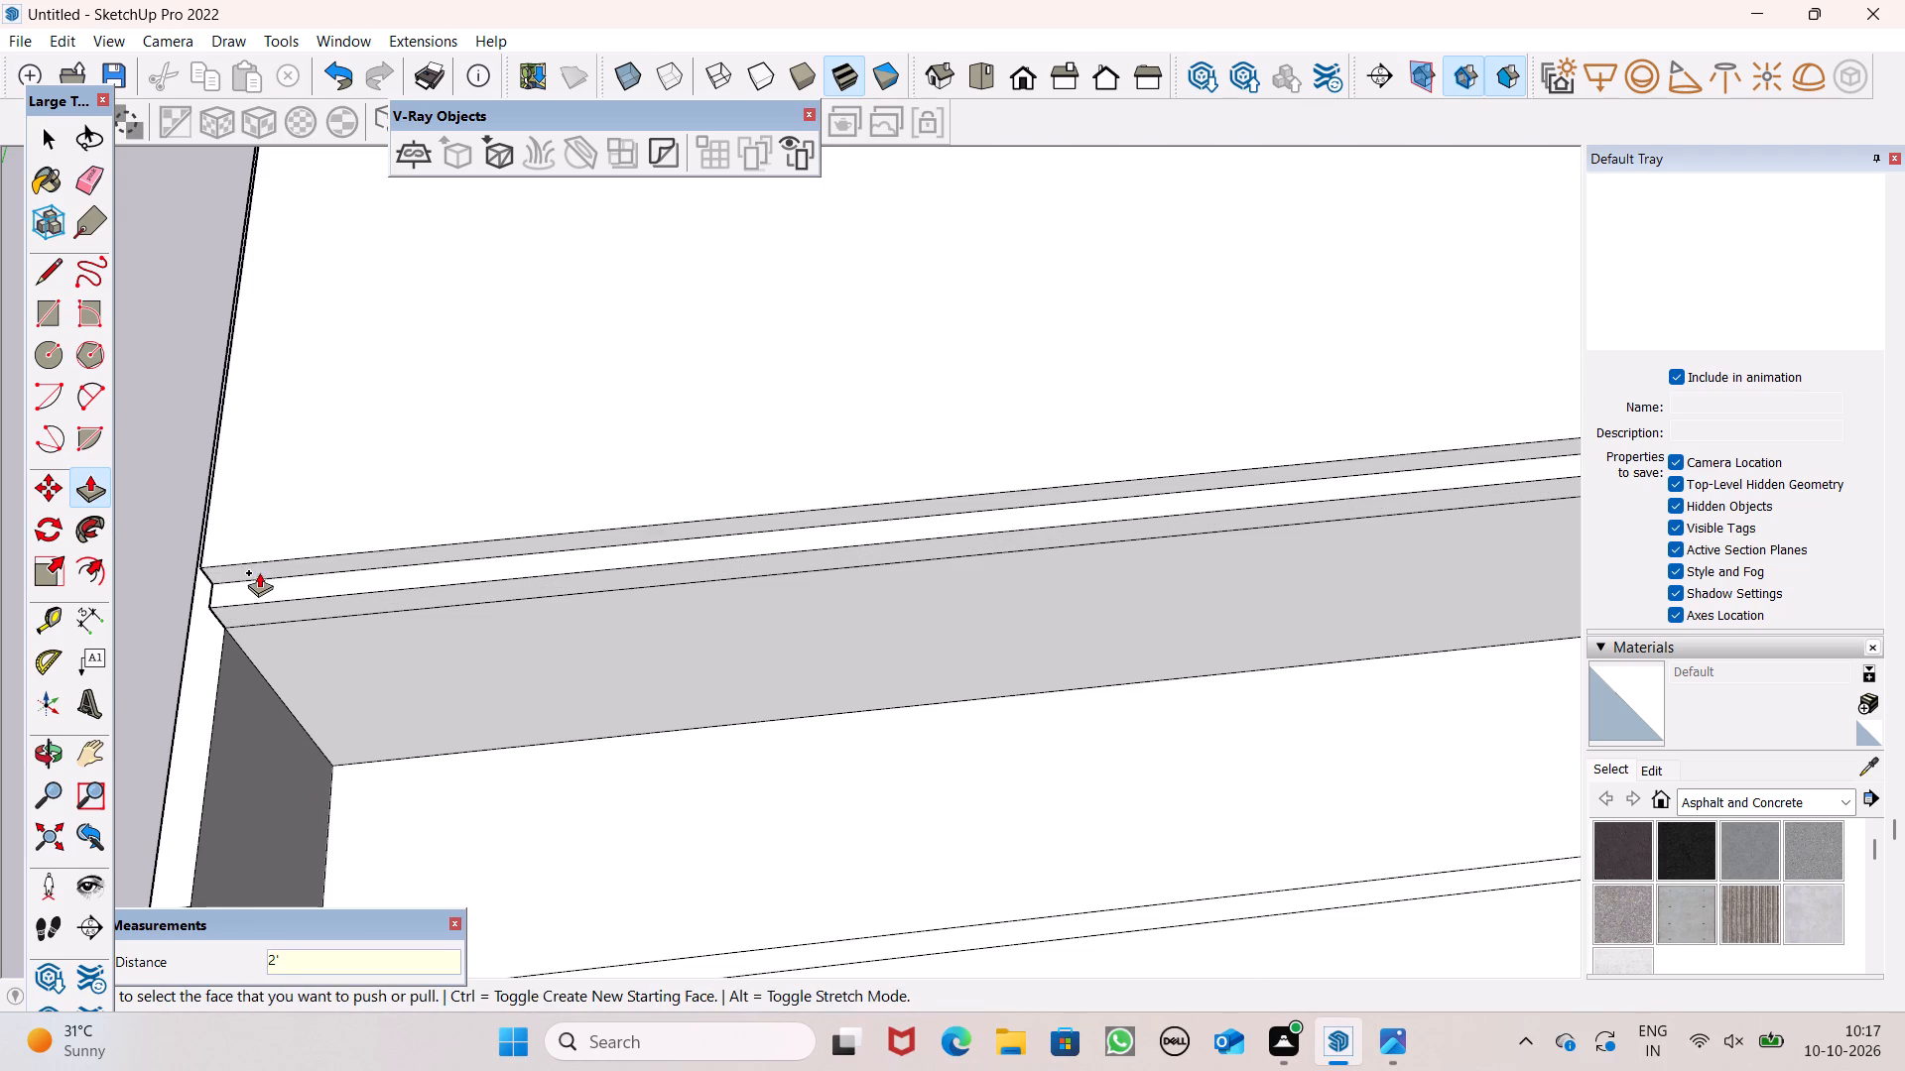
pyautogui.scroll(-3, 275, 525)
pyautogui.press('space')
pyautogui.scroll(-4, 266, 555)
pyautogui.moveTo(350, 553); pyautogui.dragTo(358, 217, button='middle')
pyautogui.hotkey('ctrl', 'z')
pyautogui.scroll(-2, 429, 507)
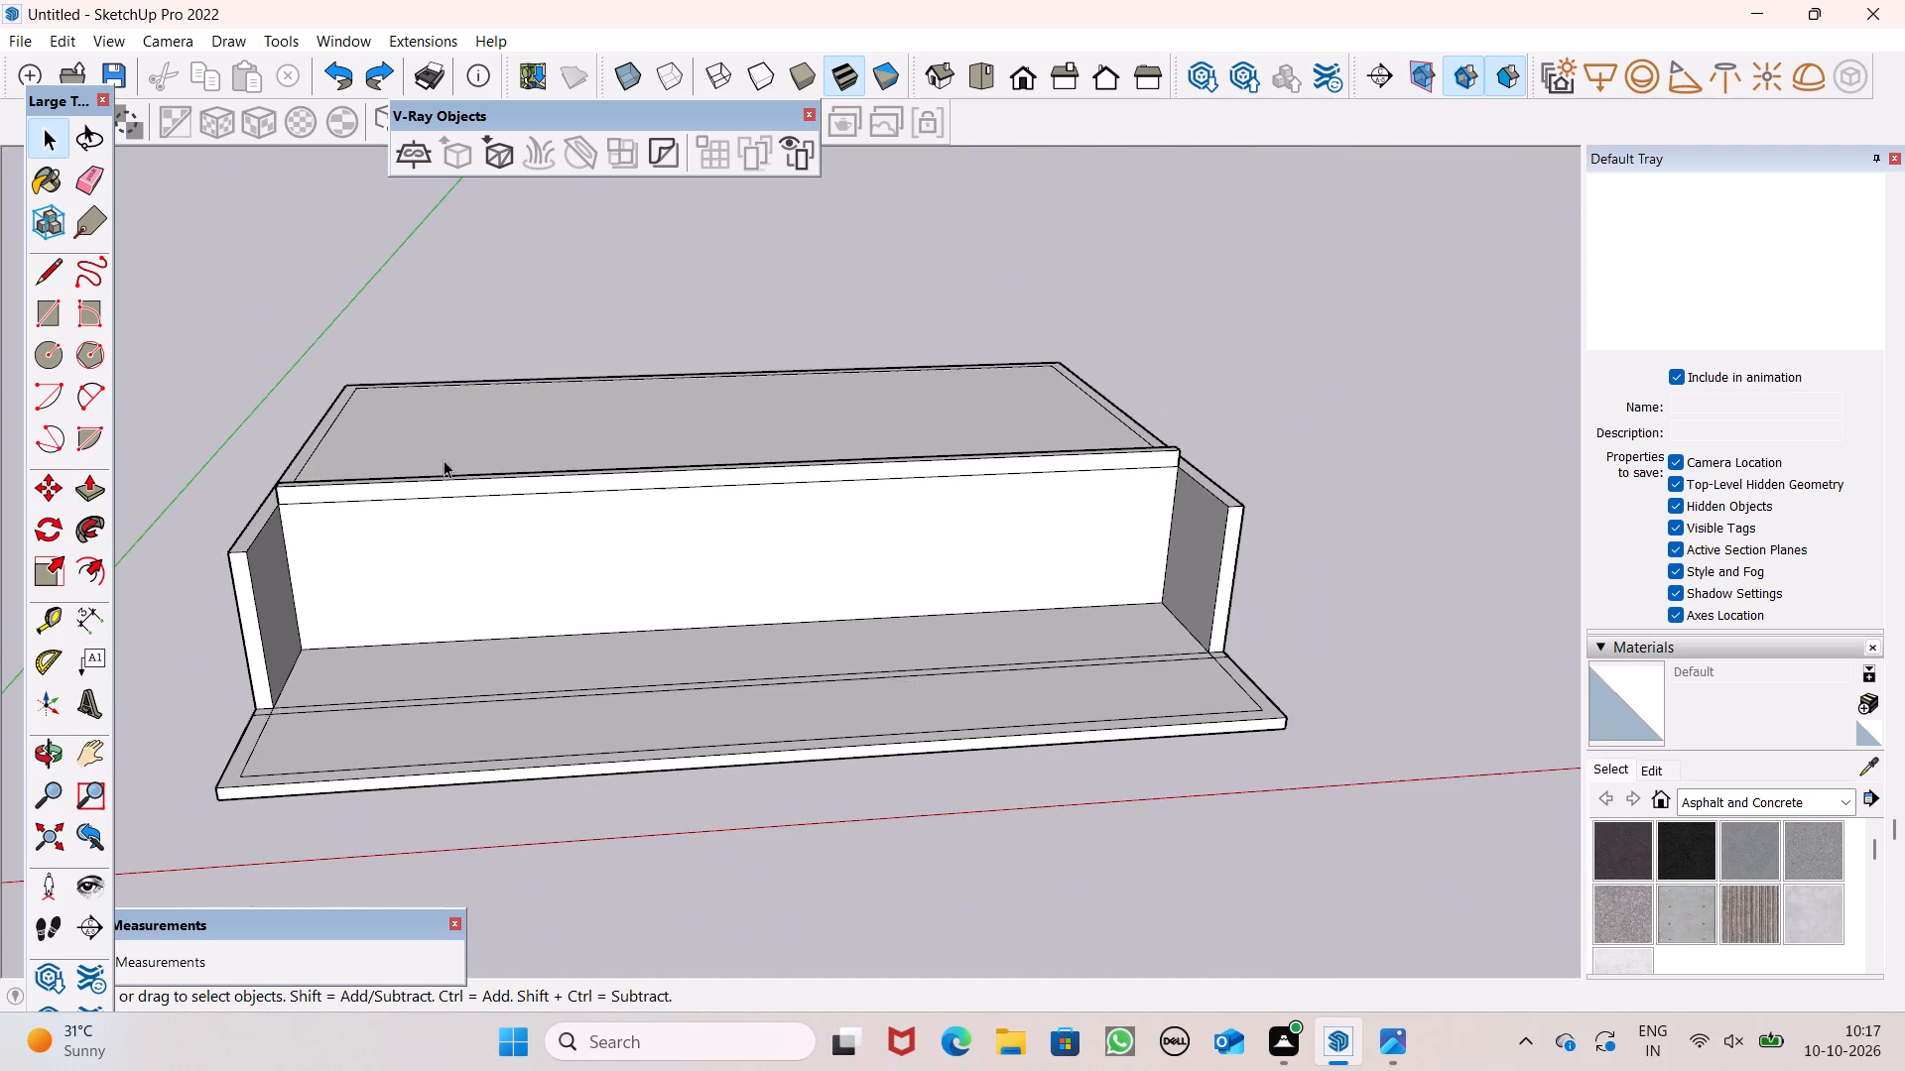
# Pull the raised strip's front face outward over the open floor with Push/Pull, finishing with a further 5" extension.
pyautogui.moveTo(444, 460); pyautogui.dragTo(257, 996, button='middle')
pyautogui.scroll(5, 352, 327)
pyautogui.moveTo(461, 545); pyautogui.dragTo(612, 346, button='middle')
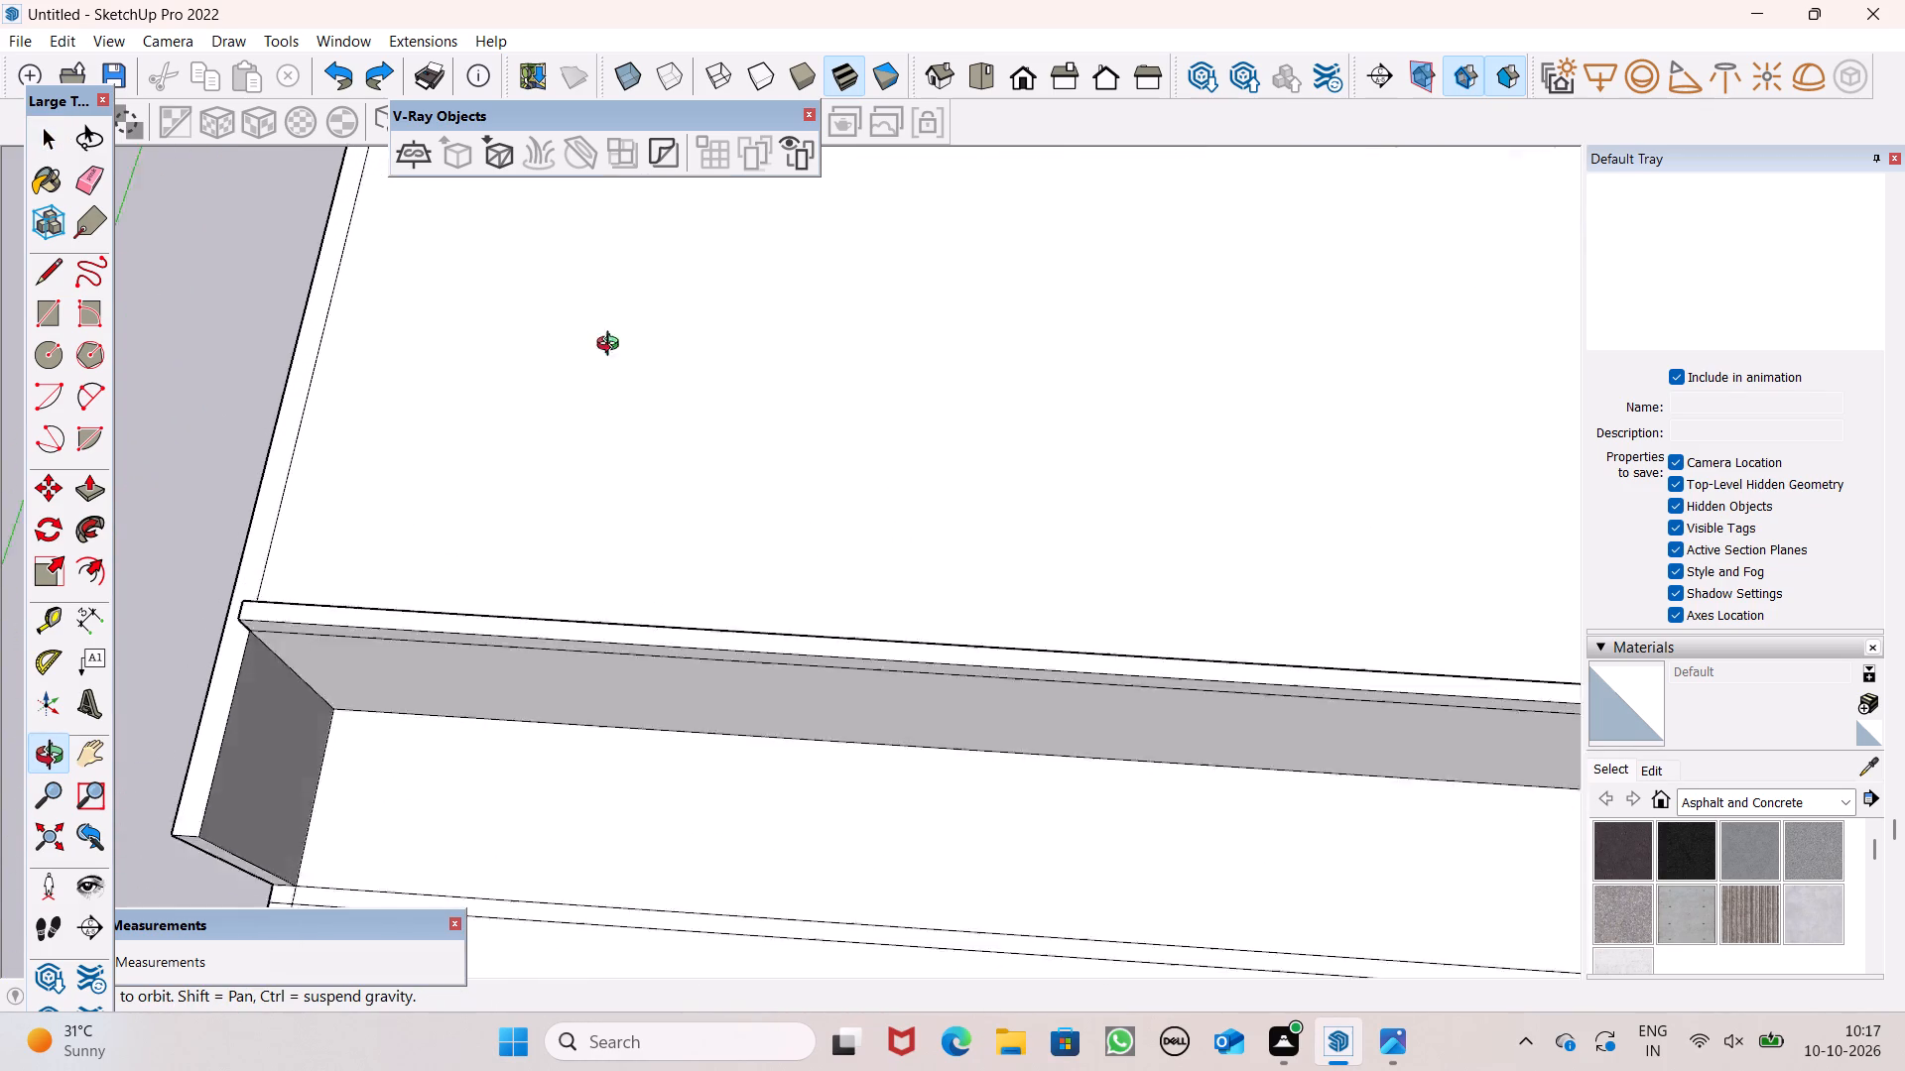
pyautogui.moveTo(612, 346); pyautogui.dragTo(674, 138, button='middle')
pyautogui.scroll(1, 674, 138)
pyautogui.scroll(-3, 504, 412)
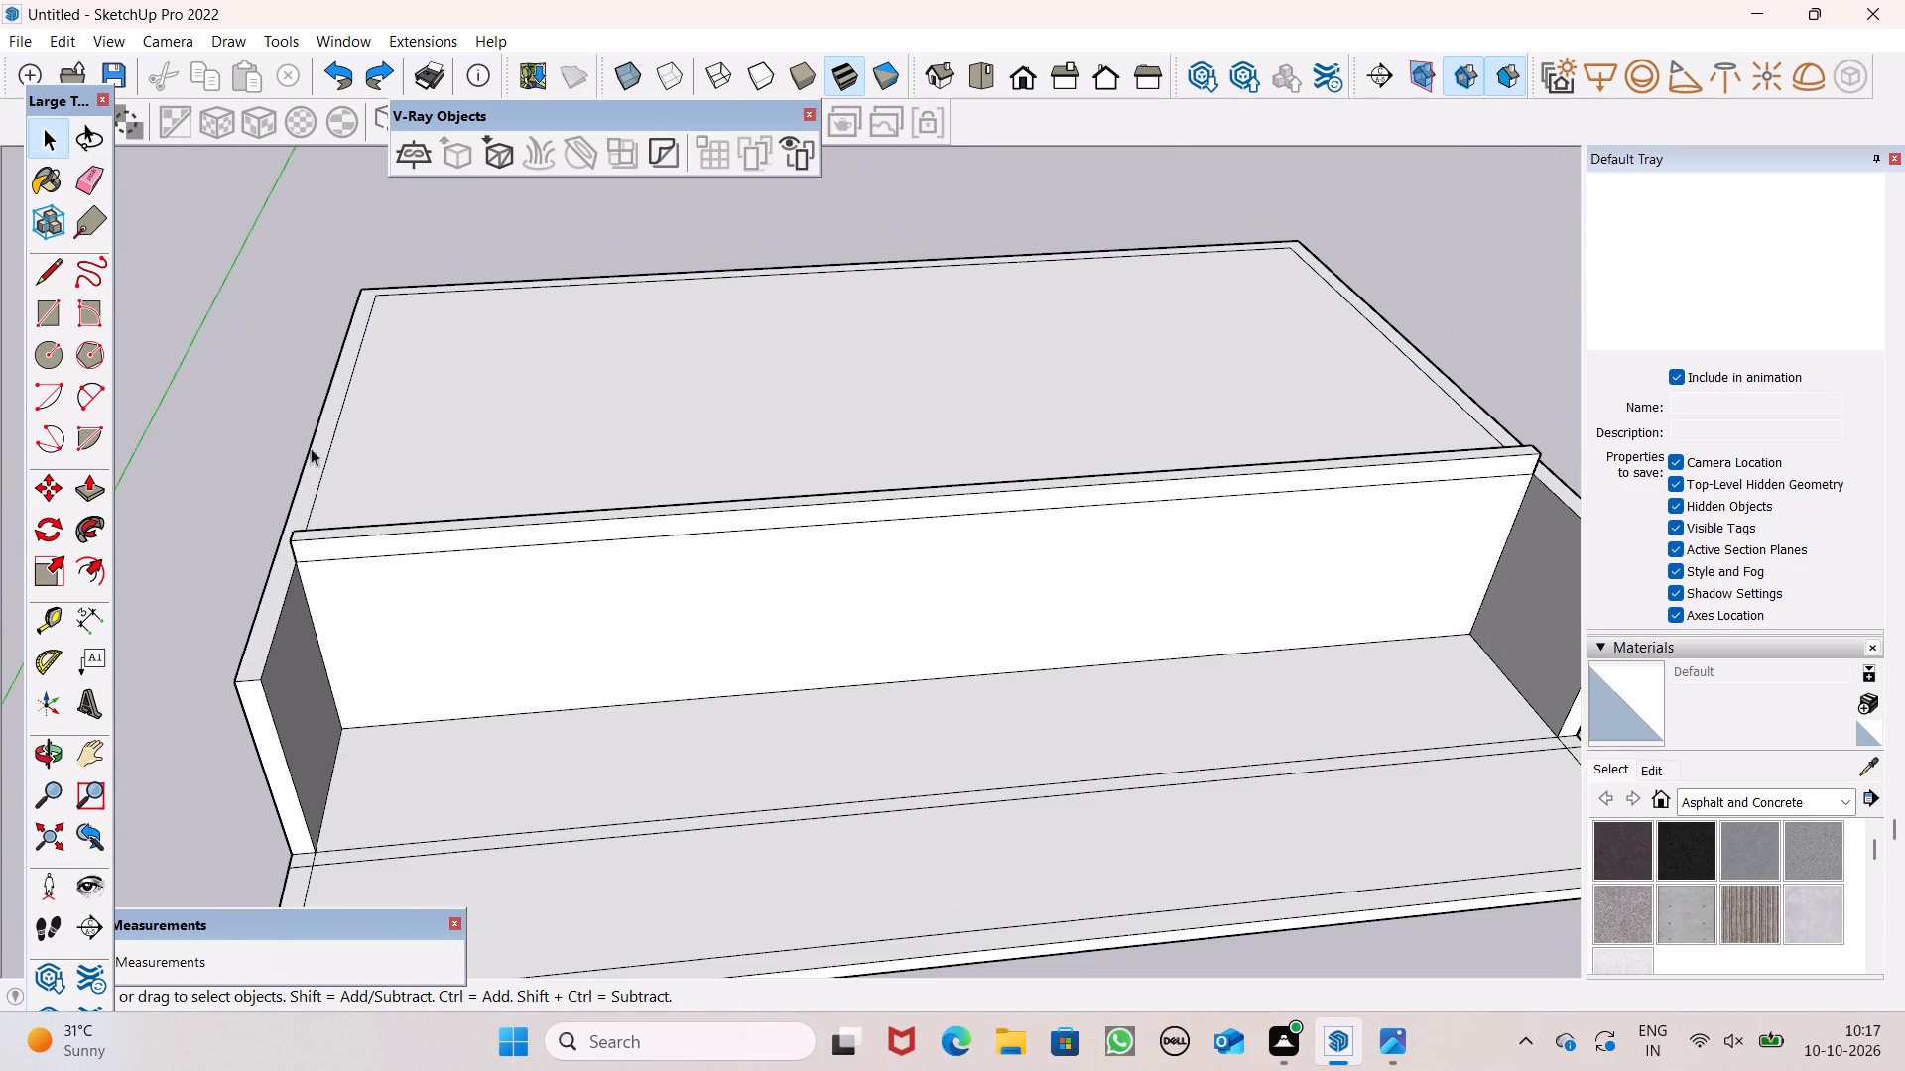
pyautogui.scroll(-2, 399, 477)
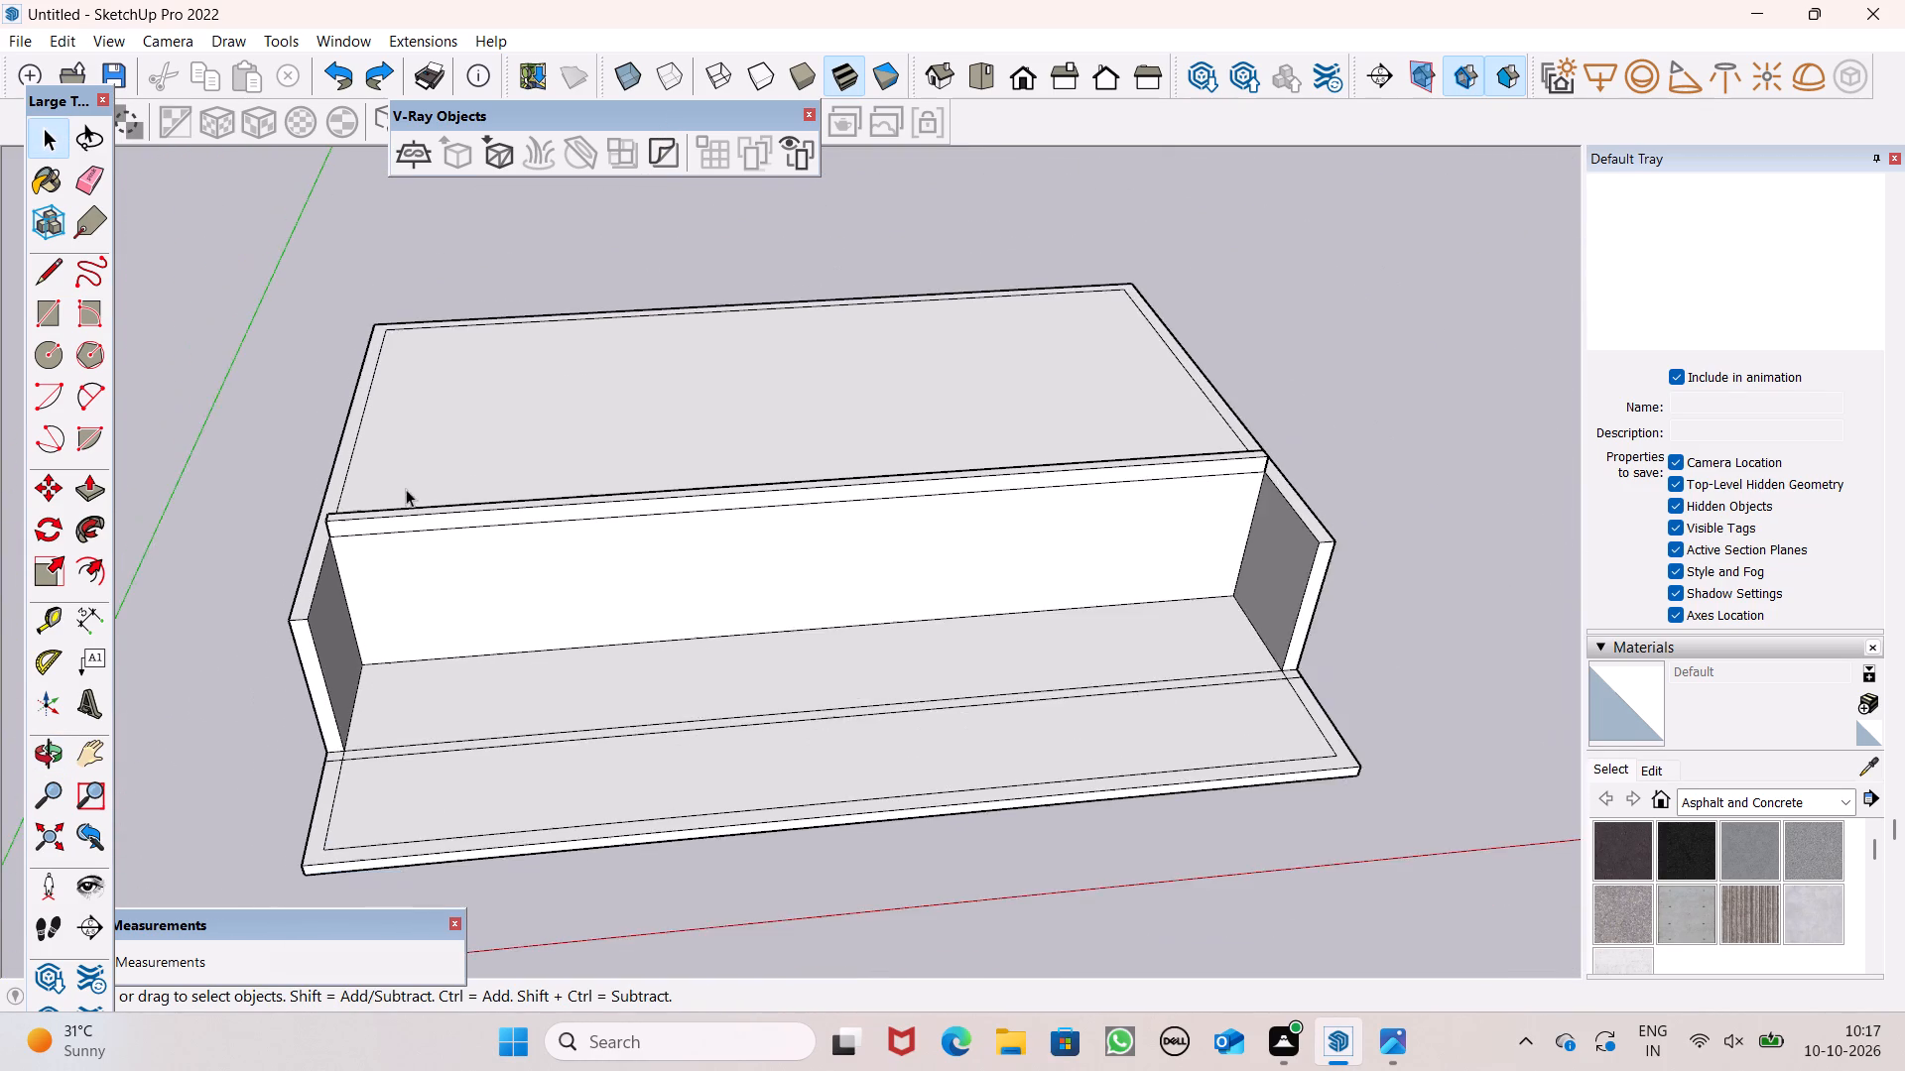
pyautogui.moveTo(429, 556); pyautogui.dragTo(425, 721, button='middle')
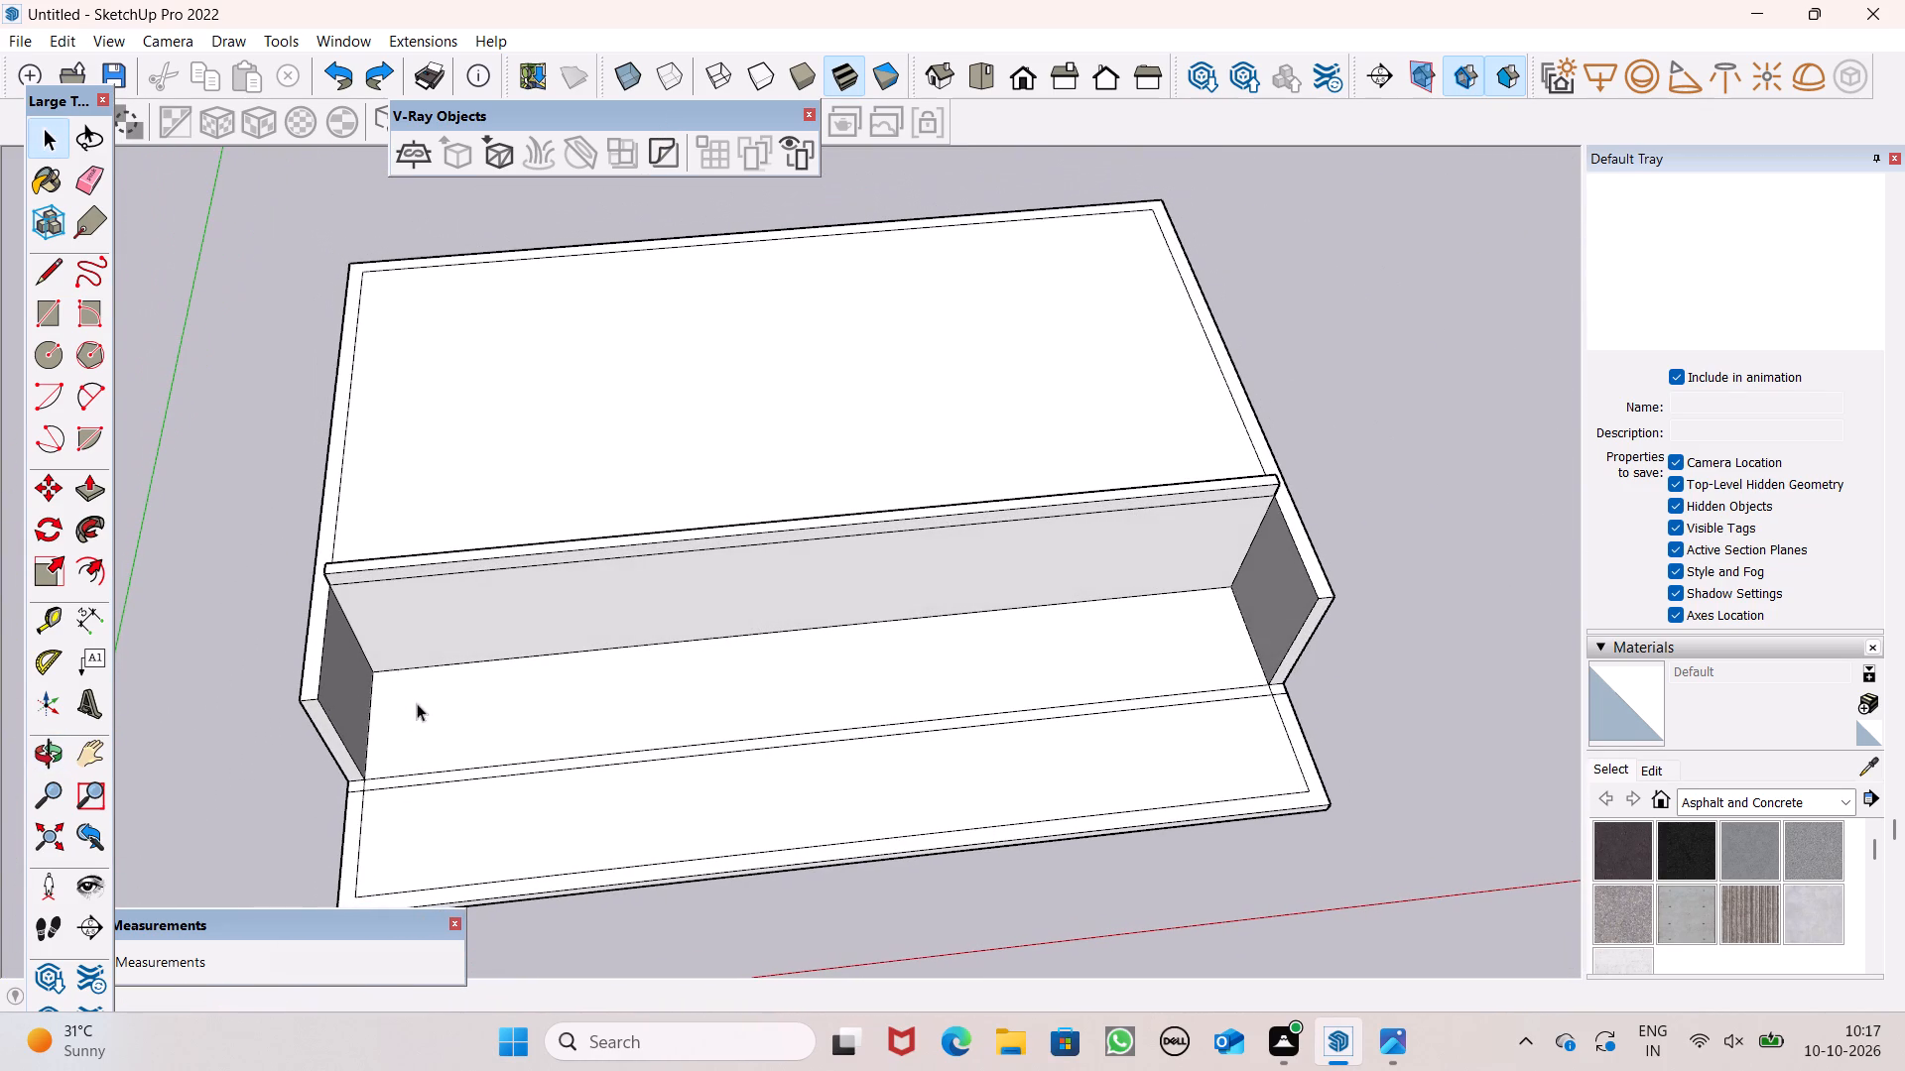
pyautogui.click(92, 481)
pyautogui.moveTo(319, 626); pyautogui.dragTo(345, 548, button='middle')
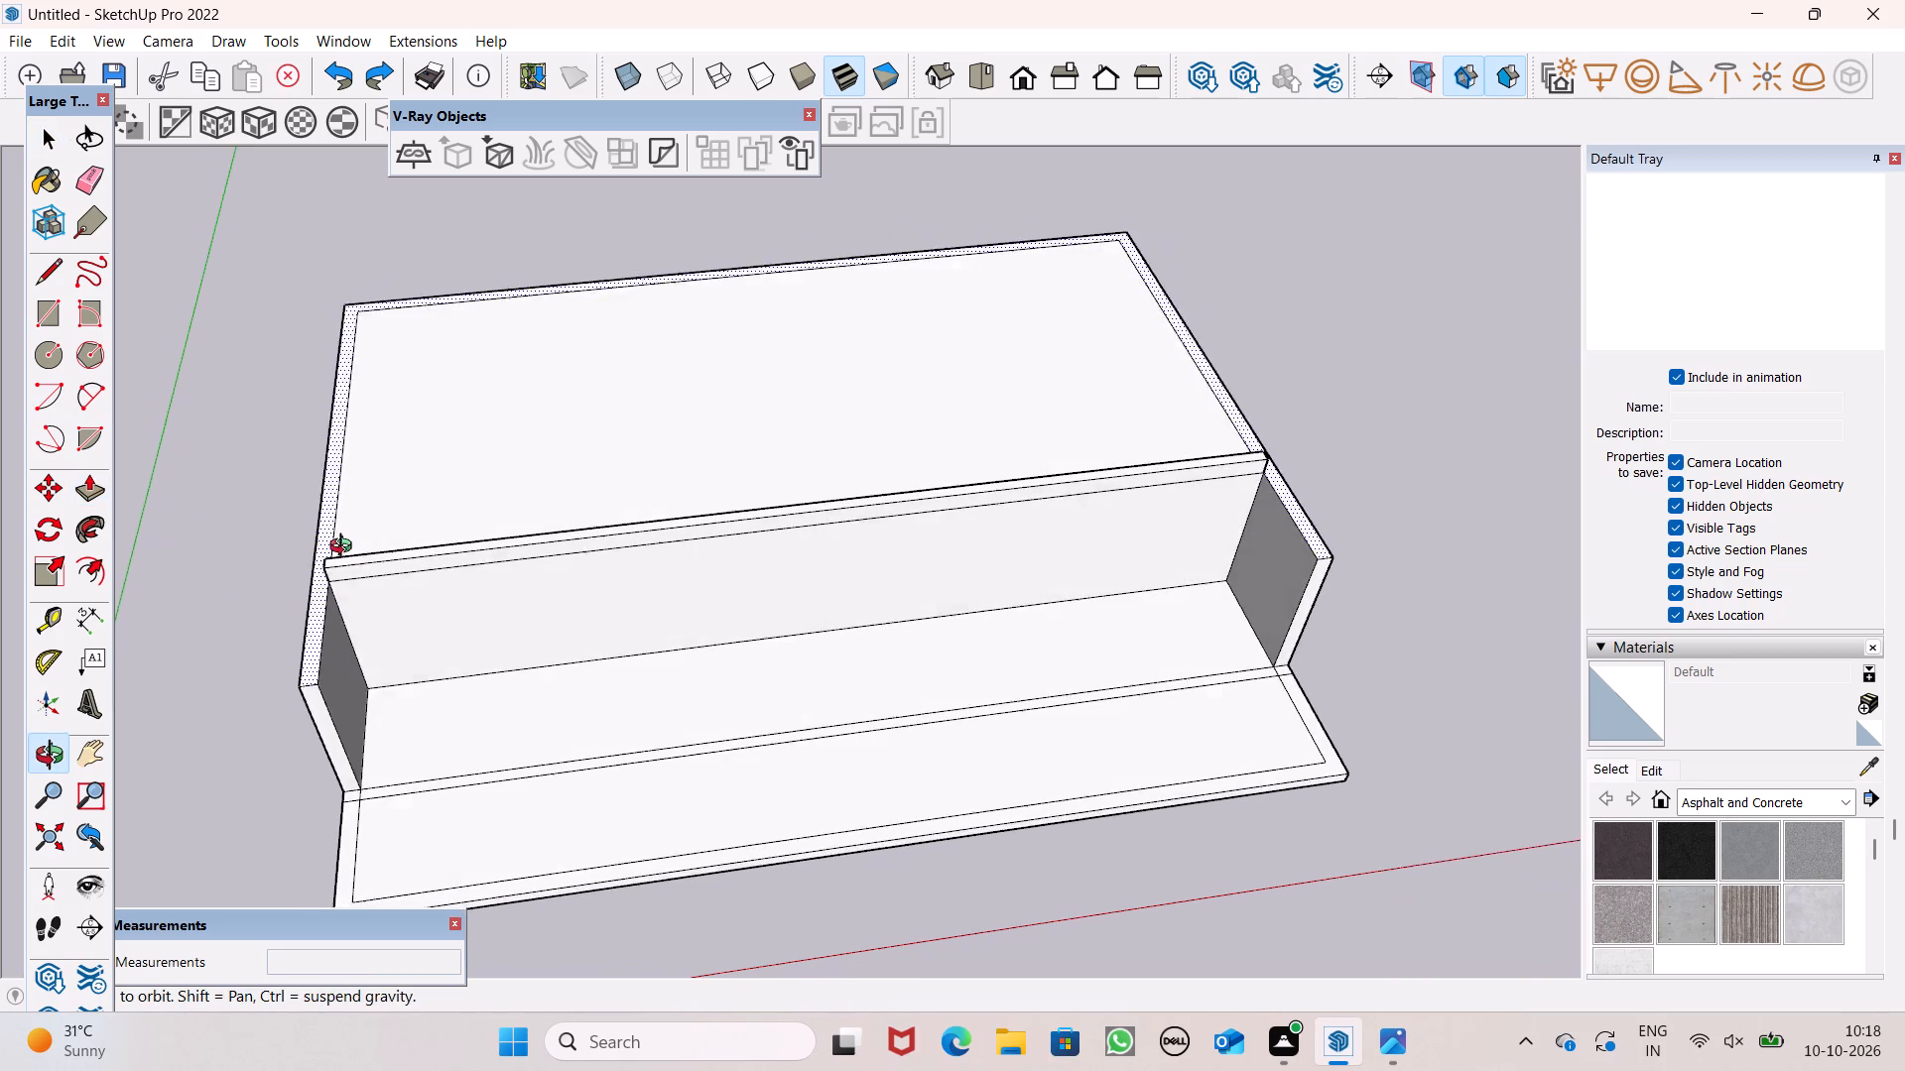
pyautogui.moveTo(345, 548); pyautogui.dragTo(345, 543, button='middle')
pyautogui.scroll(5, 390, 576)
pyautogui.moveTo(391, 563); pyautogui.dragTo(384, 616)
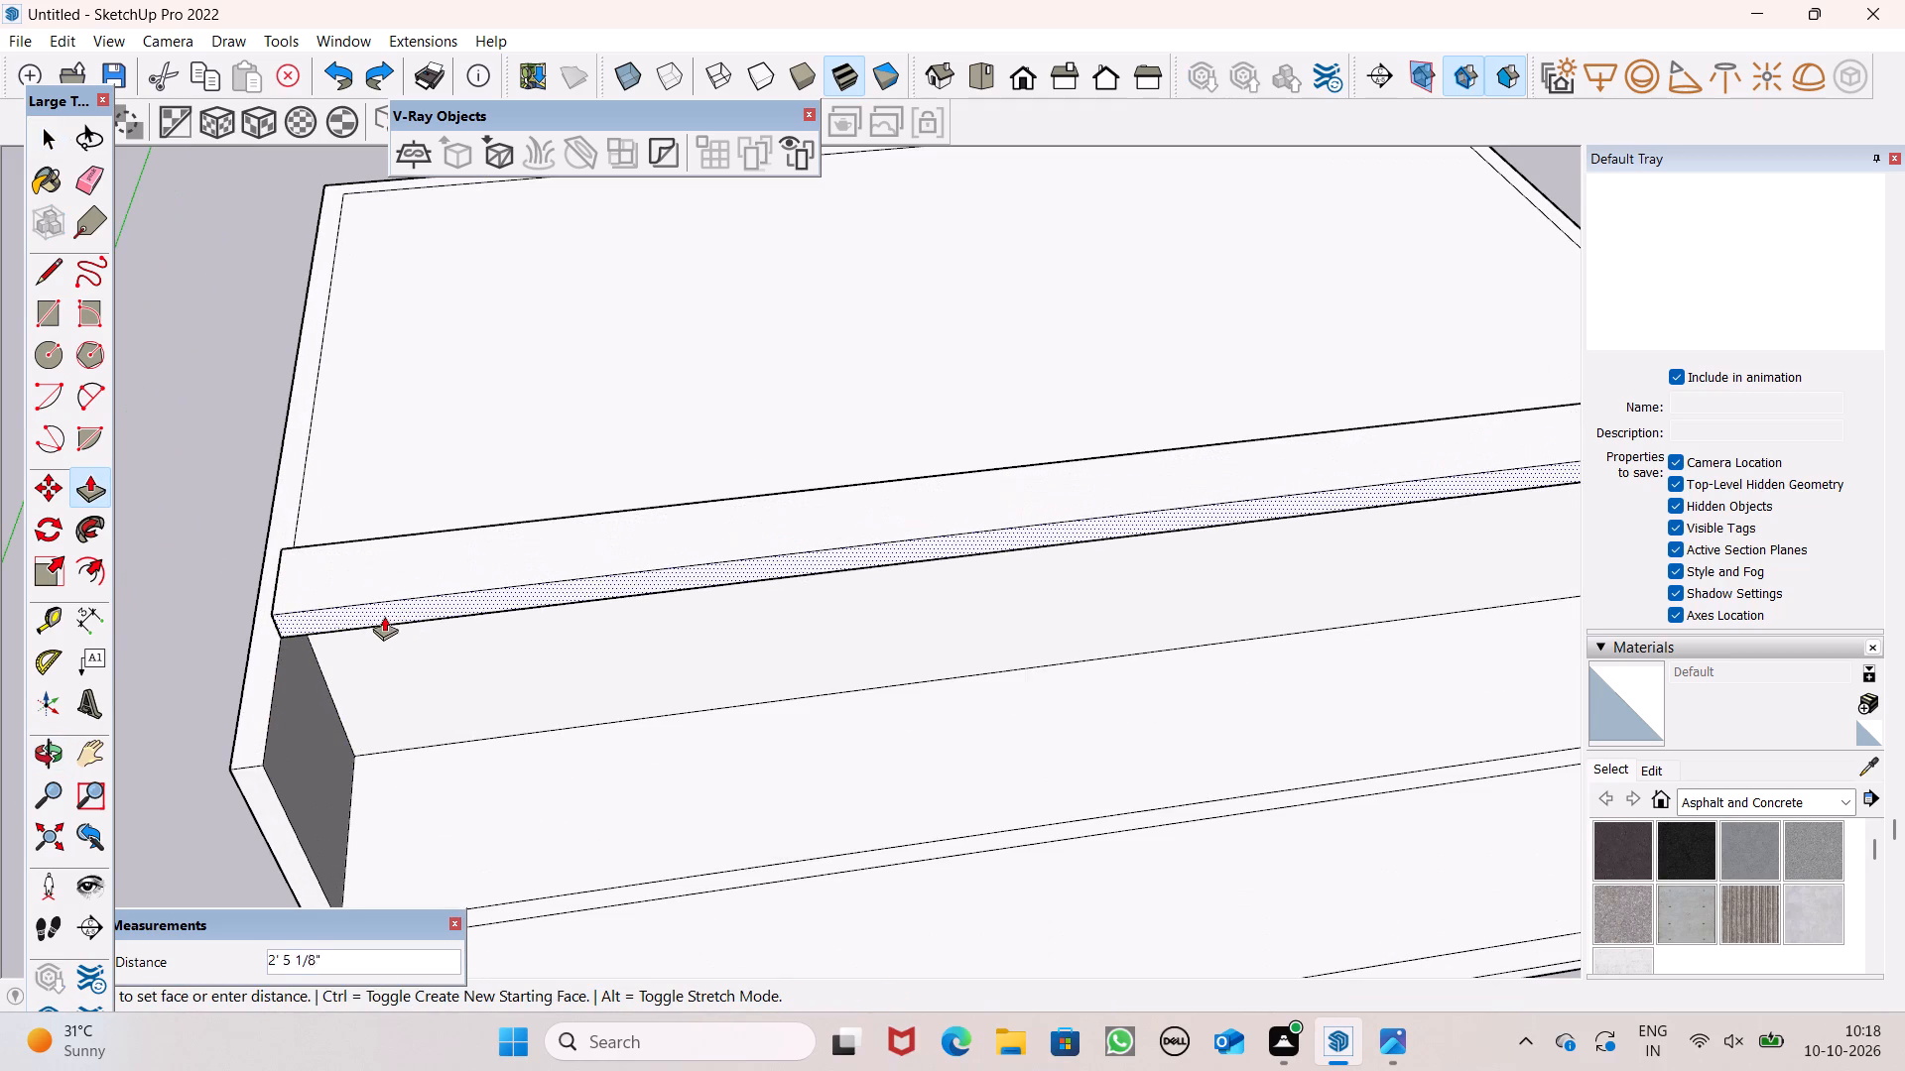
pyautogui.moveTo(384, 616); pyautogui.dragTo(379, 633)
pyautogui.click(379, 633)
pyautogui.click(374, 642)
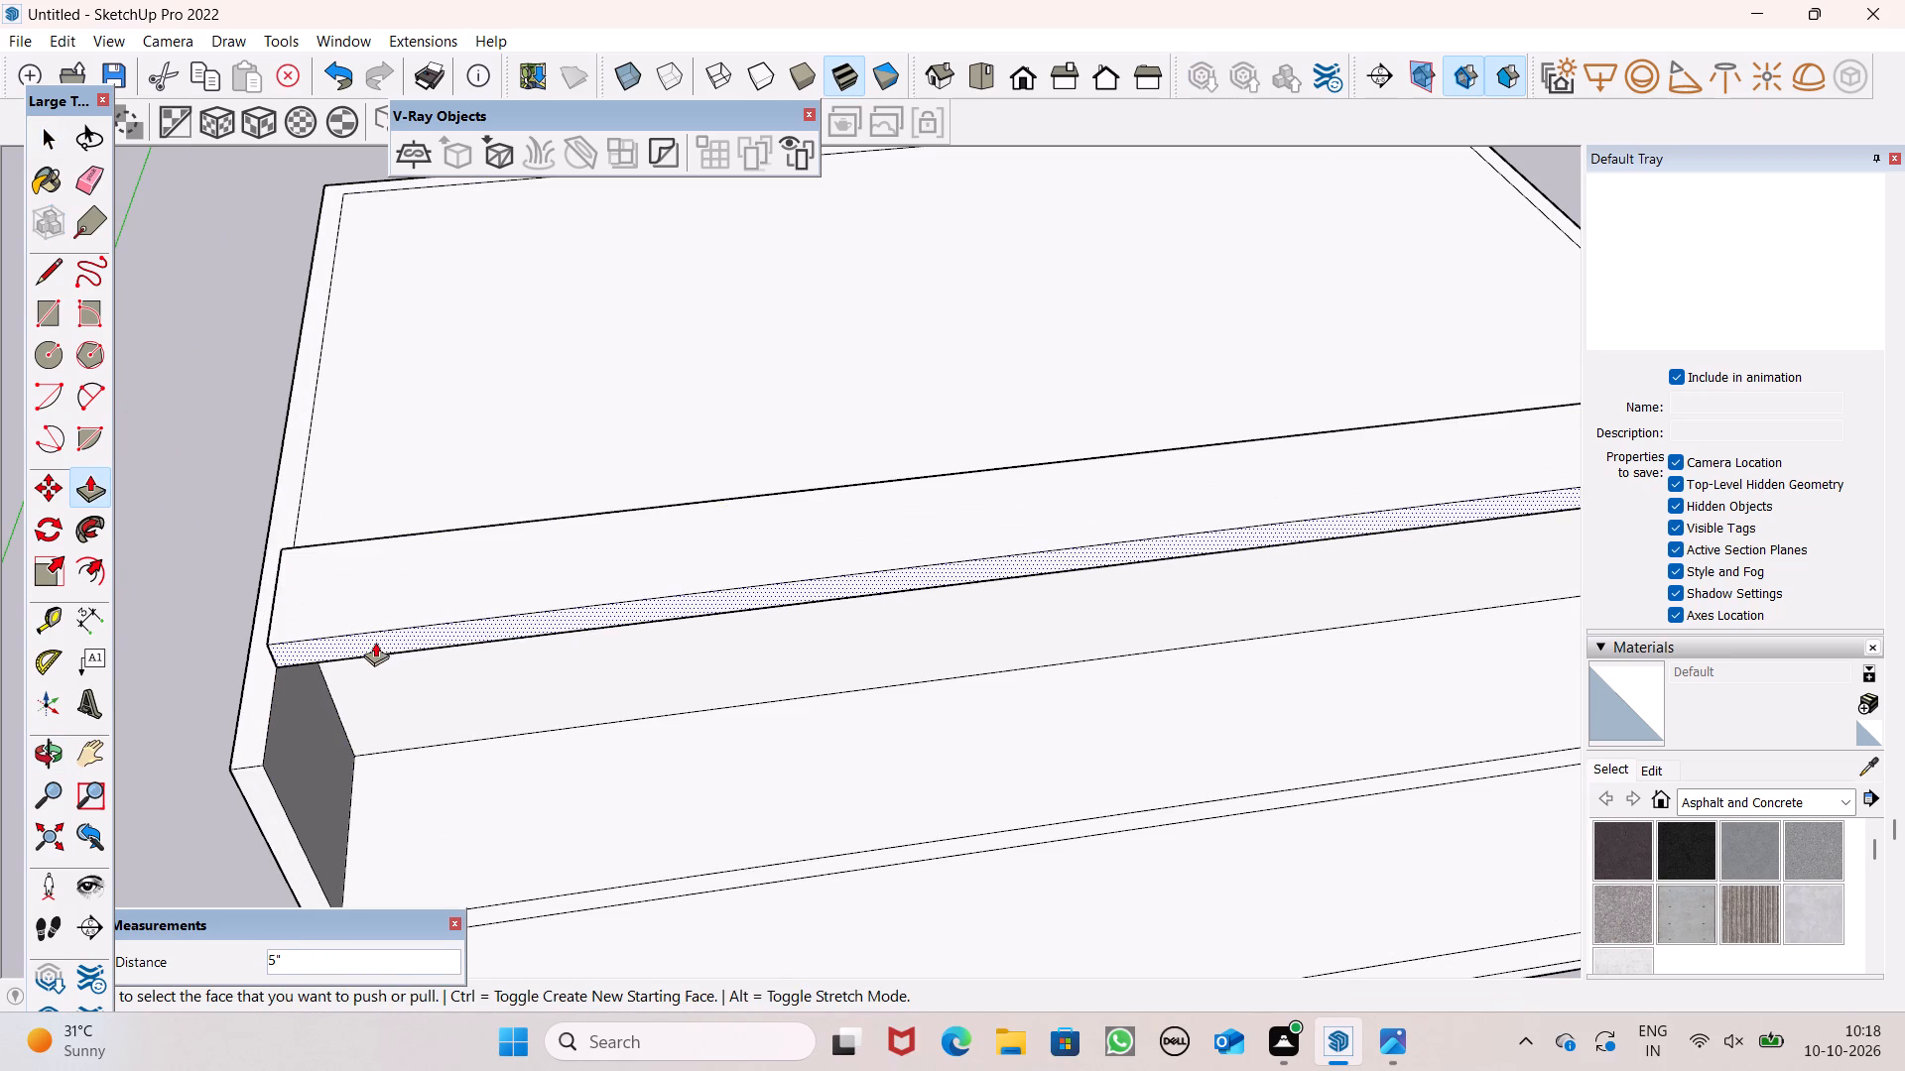
# Examine the overhanging strip above the open front area, the side walls and the rear roof from several angles.
pyautogui.scroll(-7, 331, 489)
pyautogui.moveTo(403, 560); pyautogui.dragTo(415, 359, button='middle')
pyautogui.scroll(1, 415, 359)
pyautogui.scroll(3, 400, 466)
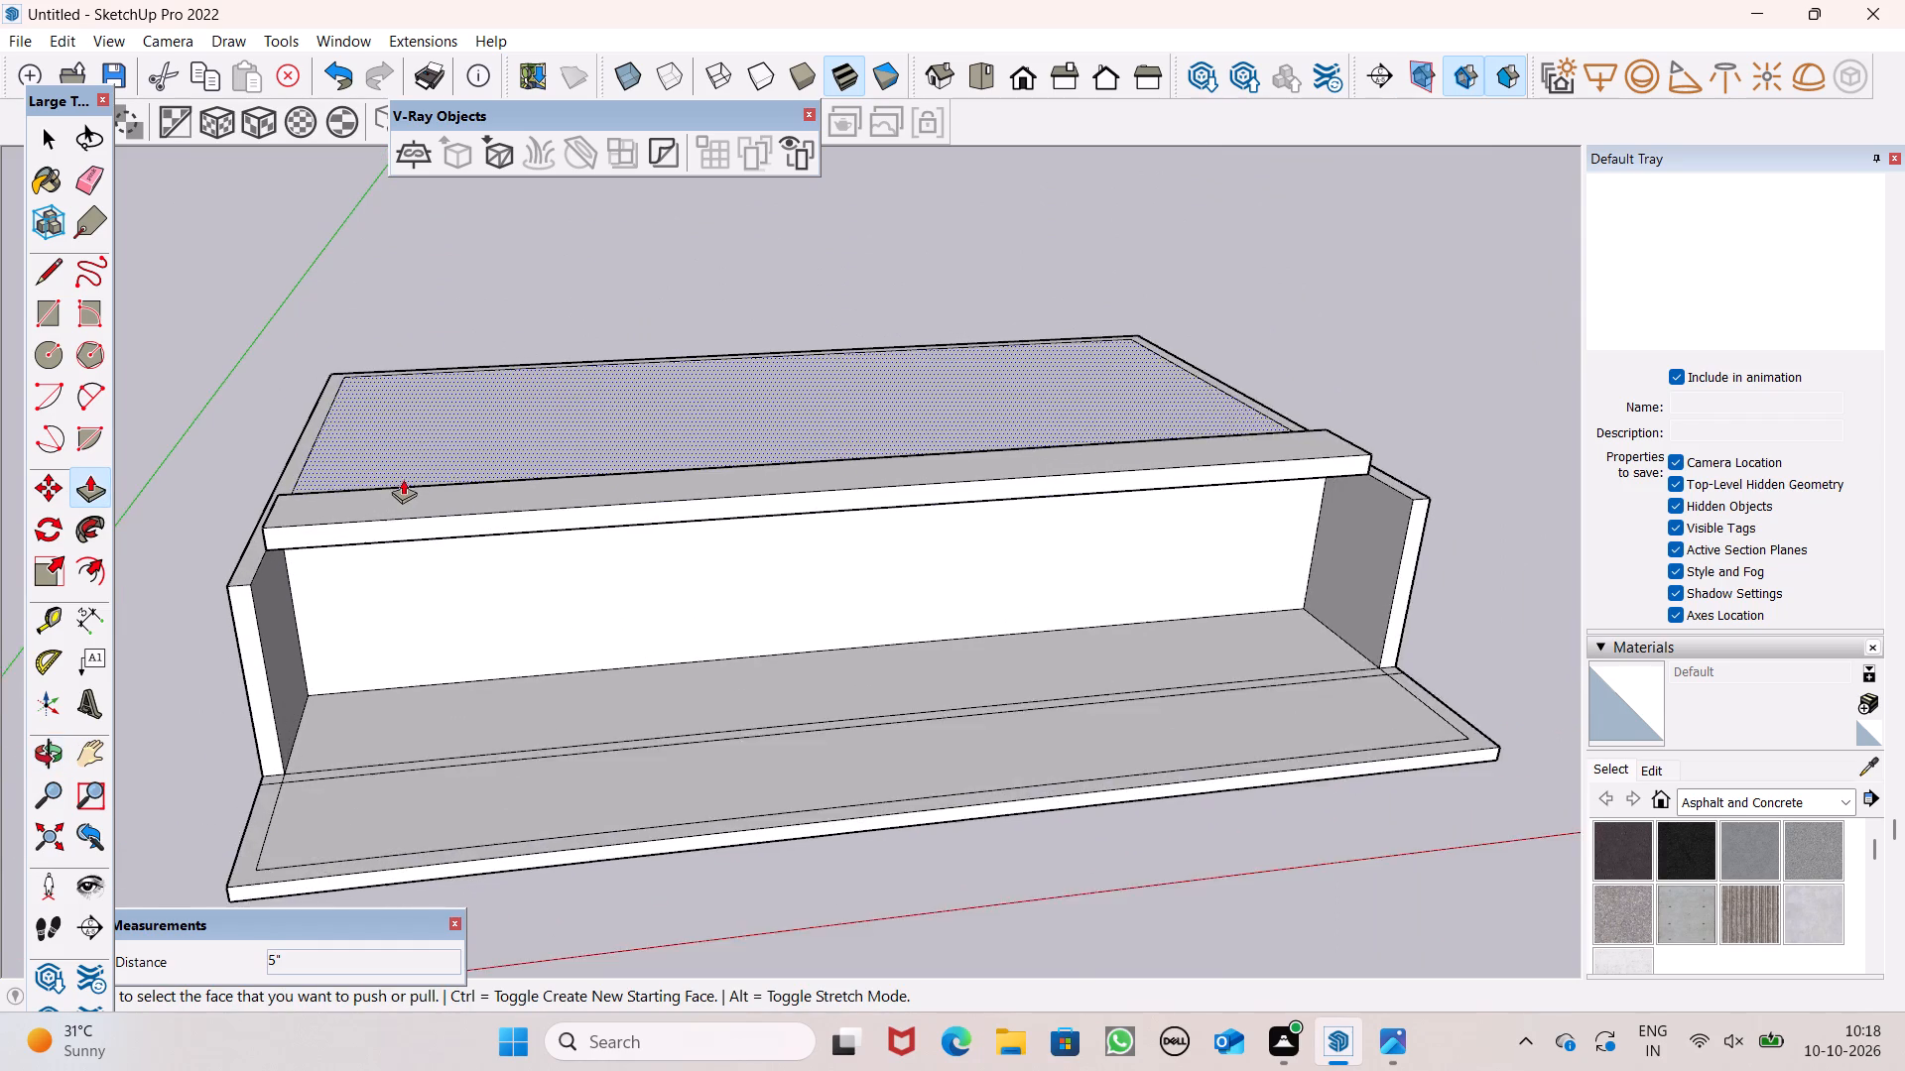
pyautogui.scroll(-4, 472, 485)
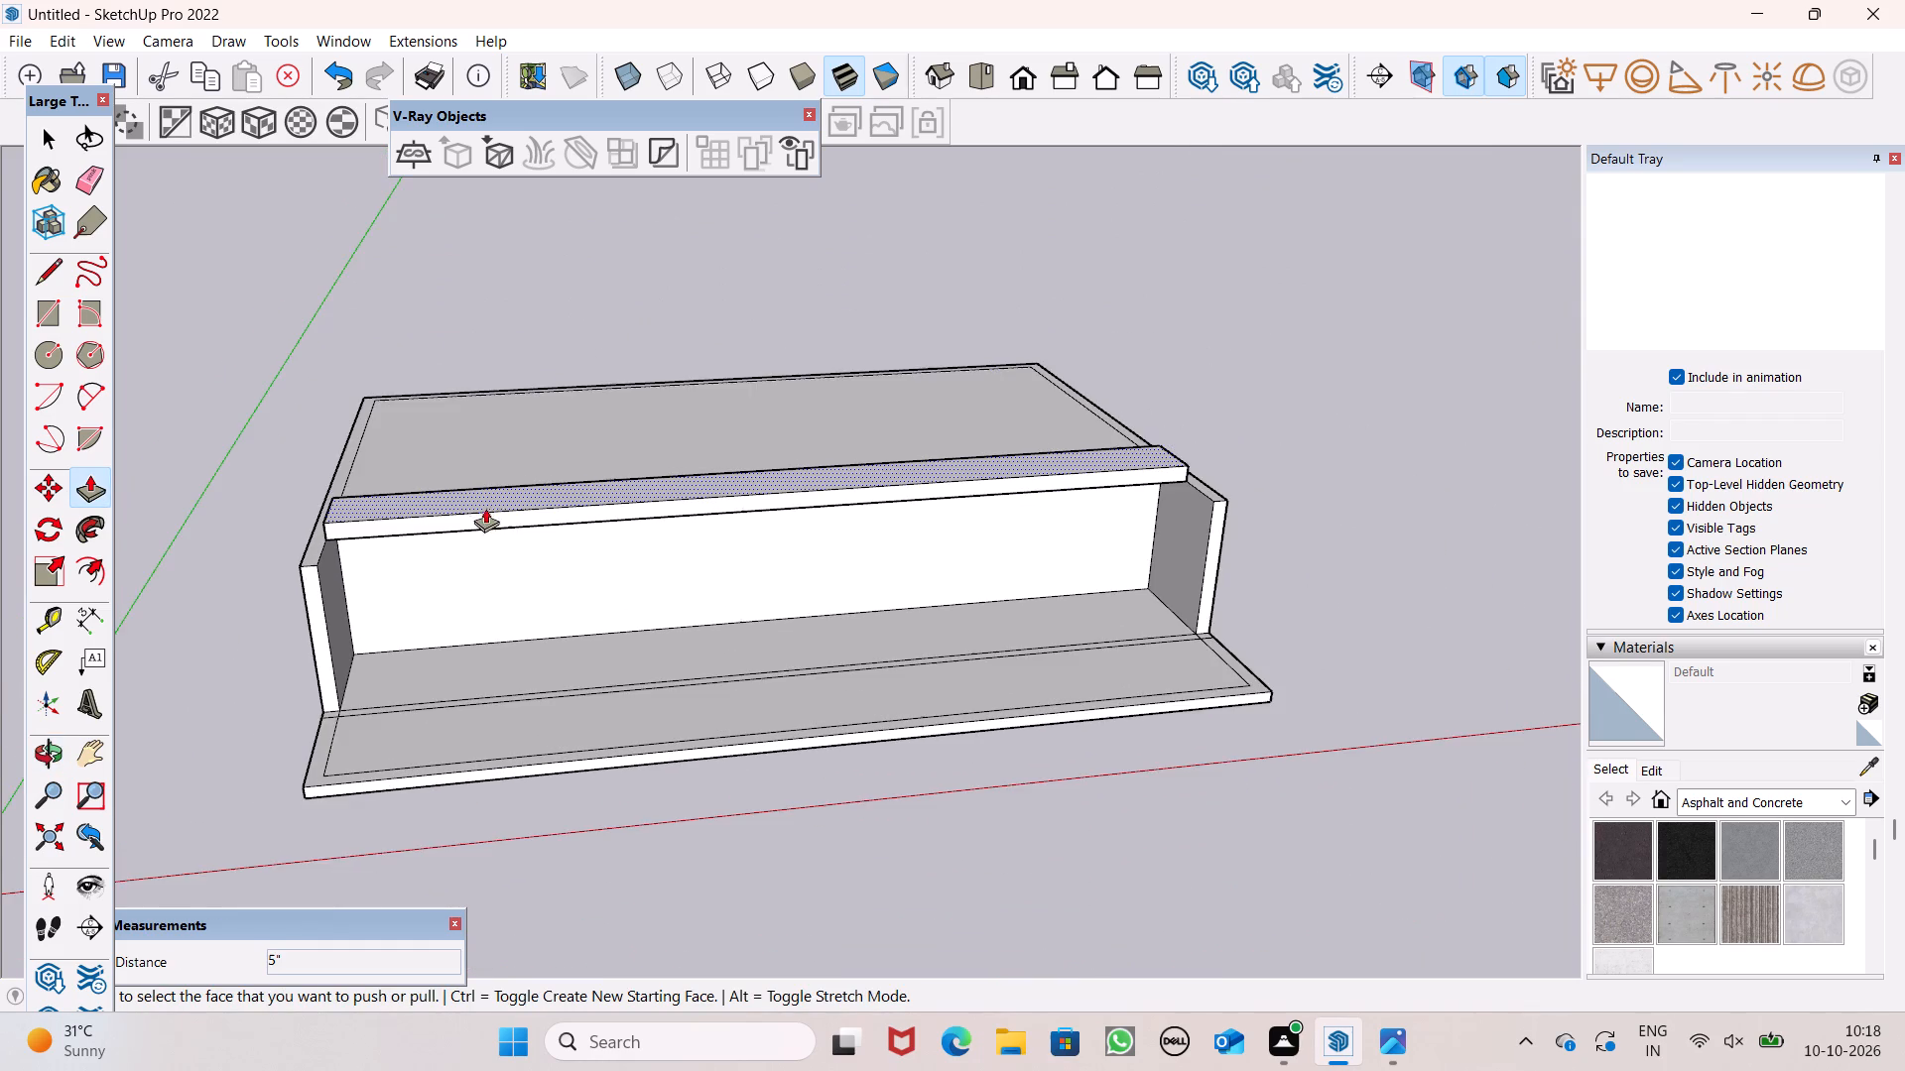
pyautogui.moveTo(484, 508); pyautogui.dragTo(558, 450, button='middle')
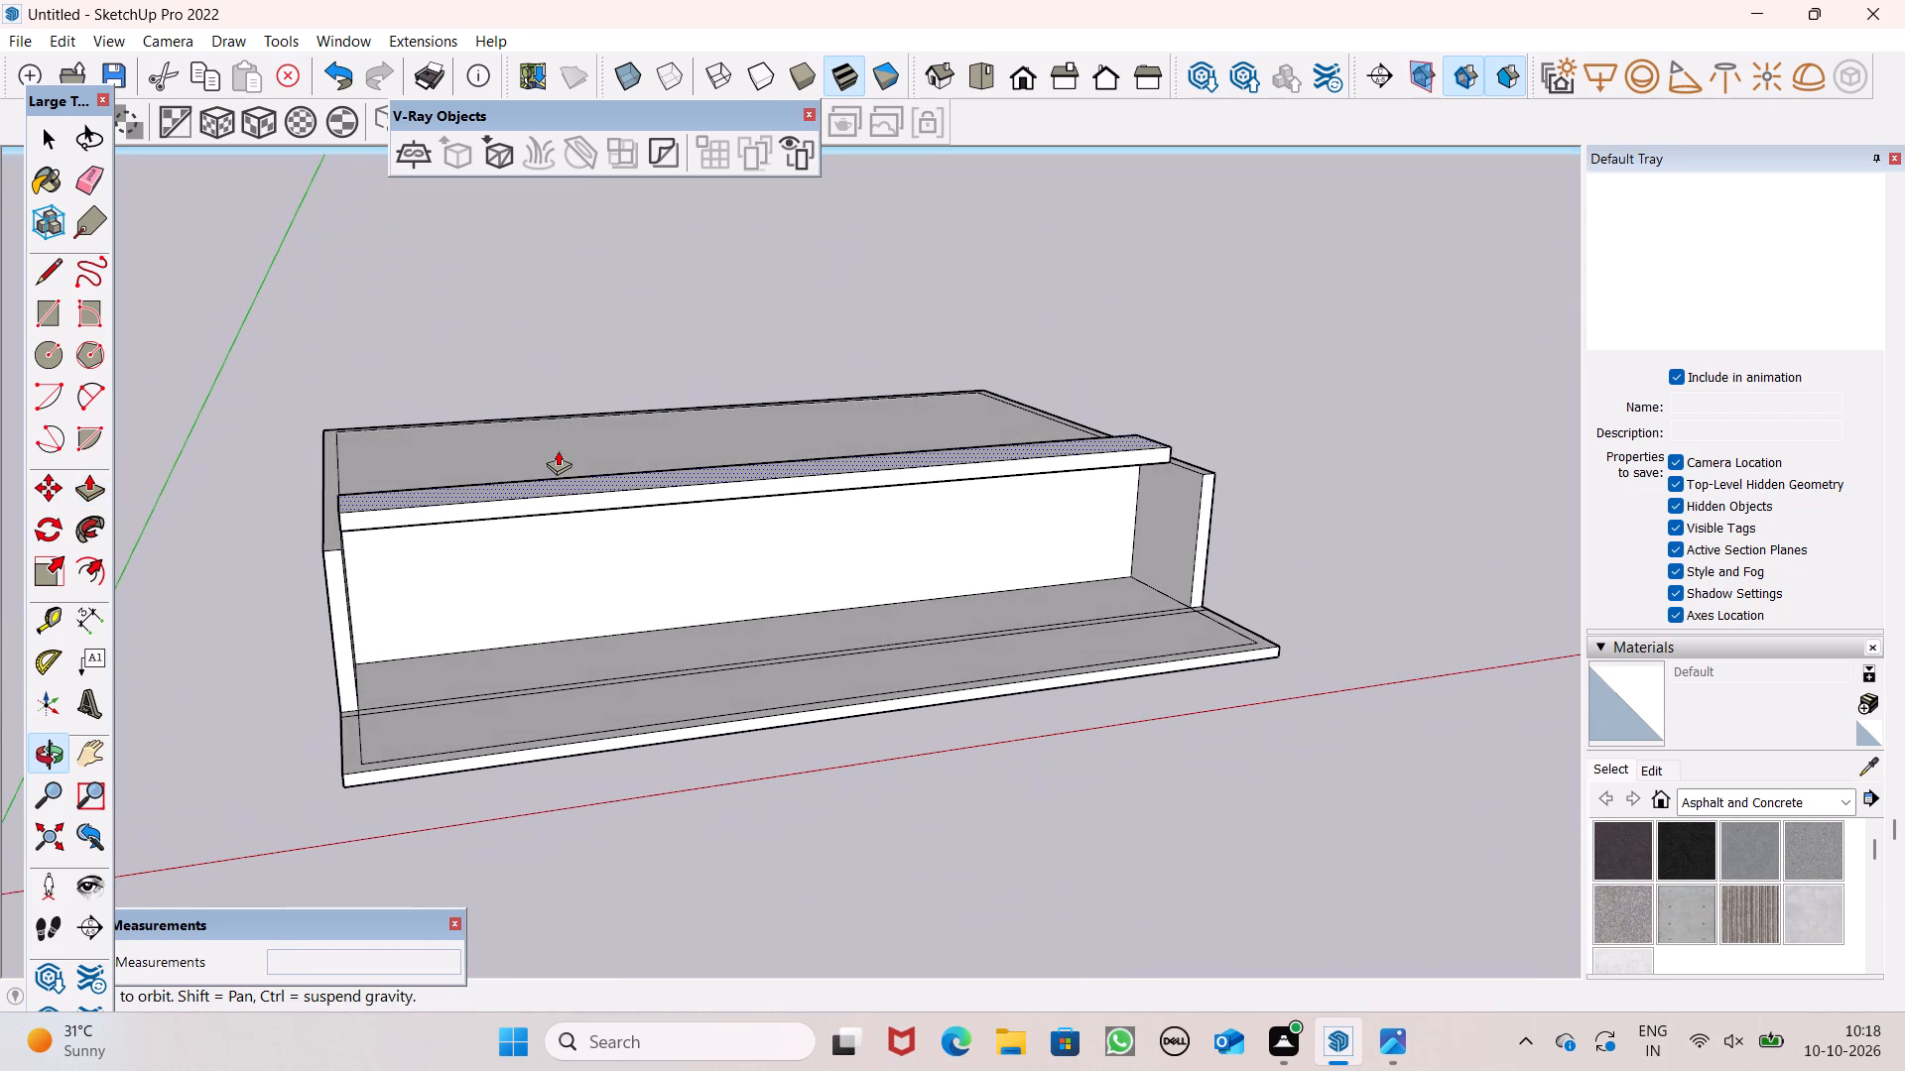
pyautogui.scroll(4, 406, 487)
pyautogui.scroll(-2, 368, 473)
pyautogui.moveTo(367, 483); pyautogui.dragTo(223, 542, button='middle')
pyautogui.scroll(-3, 389, 514)
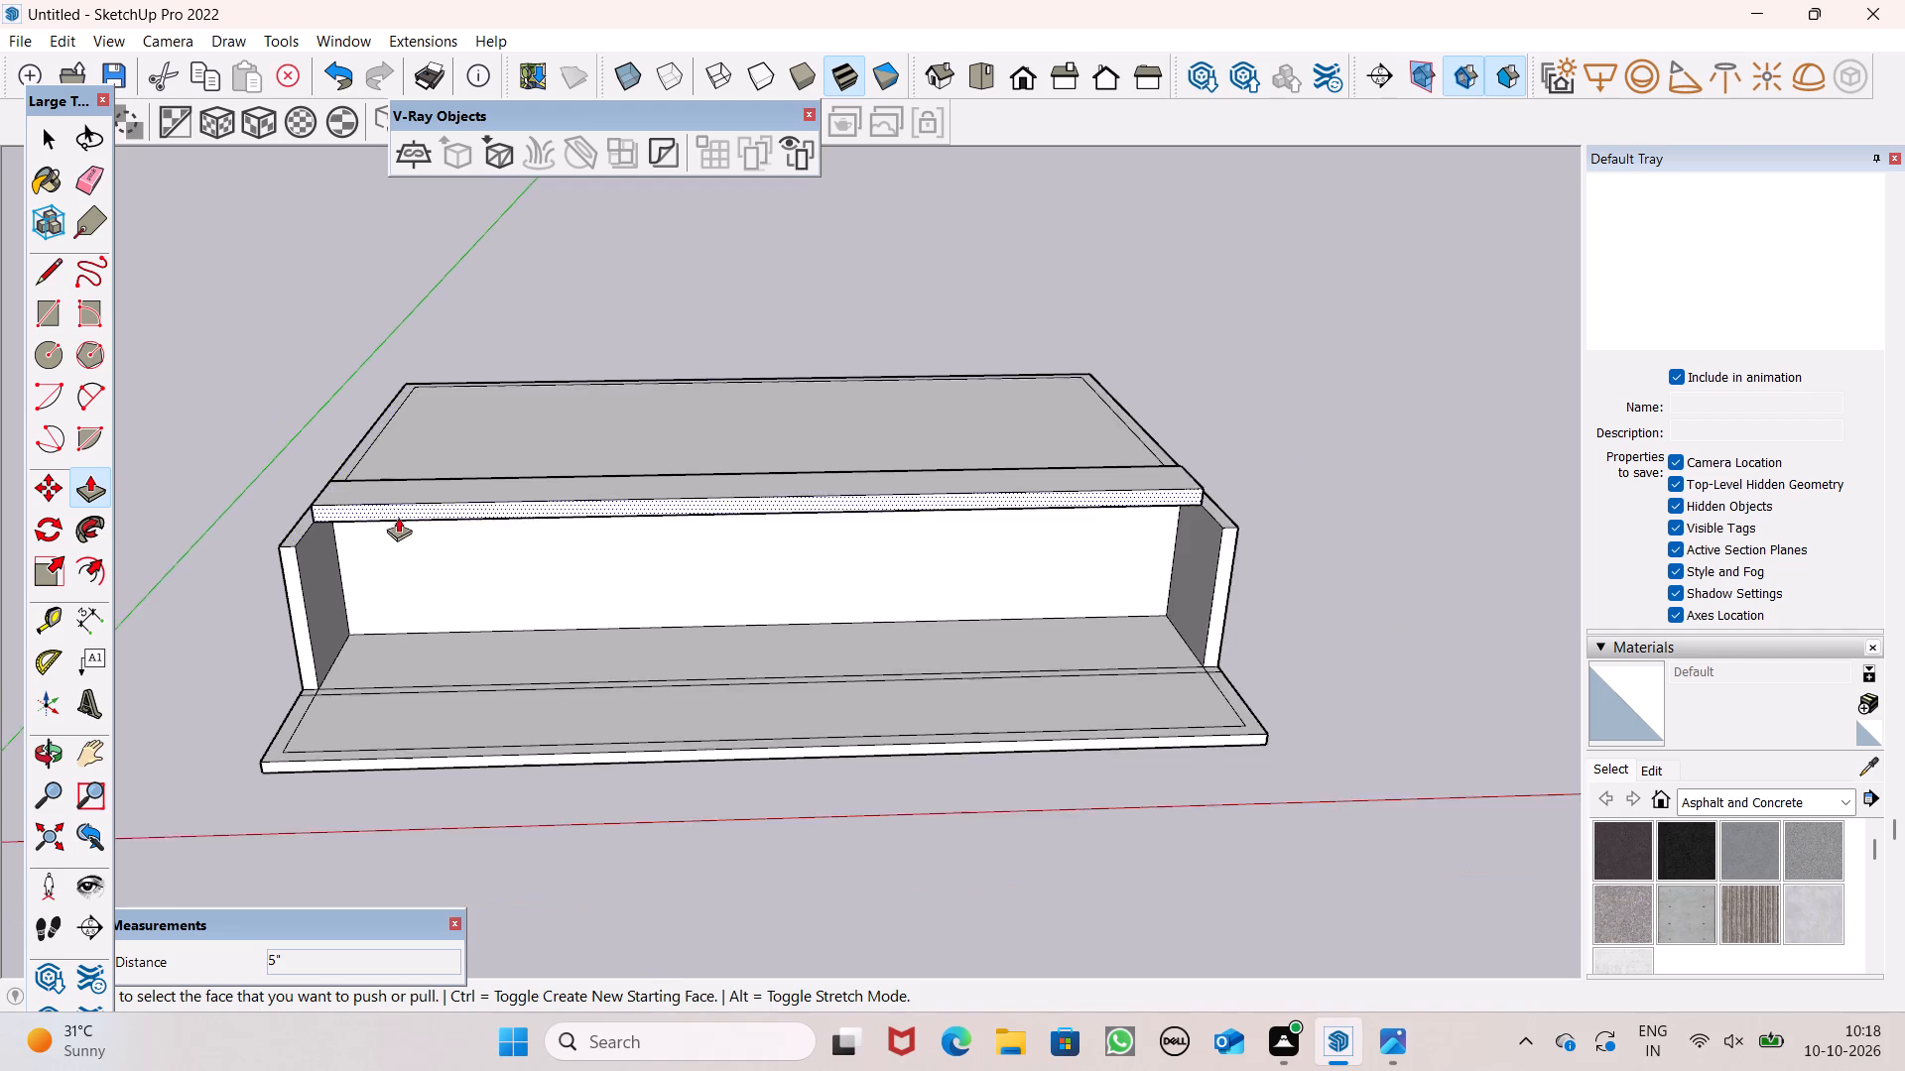
pyautogui.moveTo(403, 527); pyautogui.dragTo(753, 624, button='middle')
pyautogui.scroll(1, 753, 624)
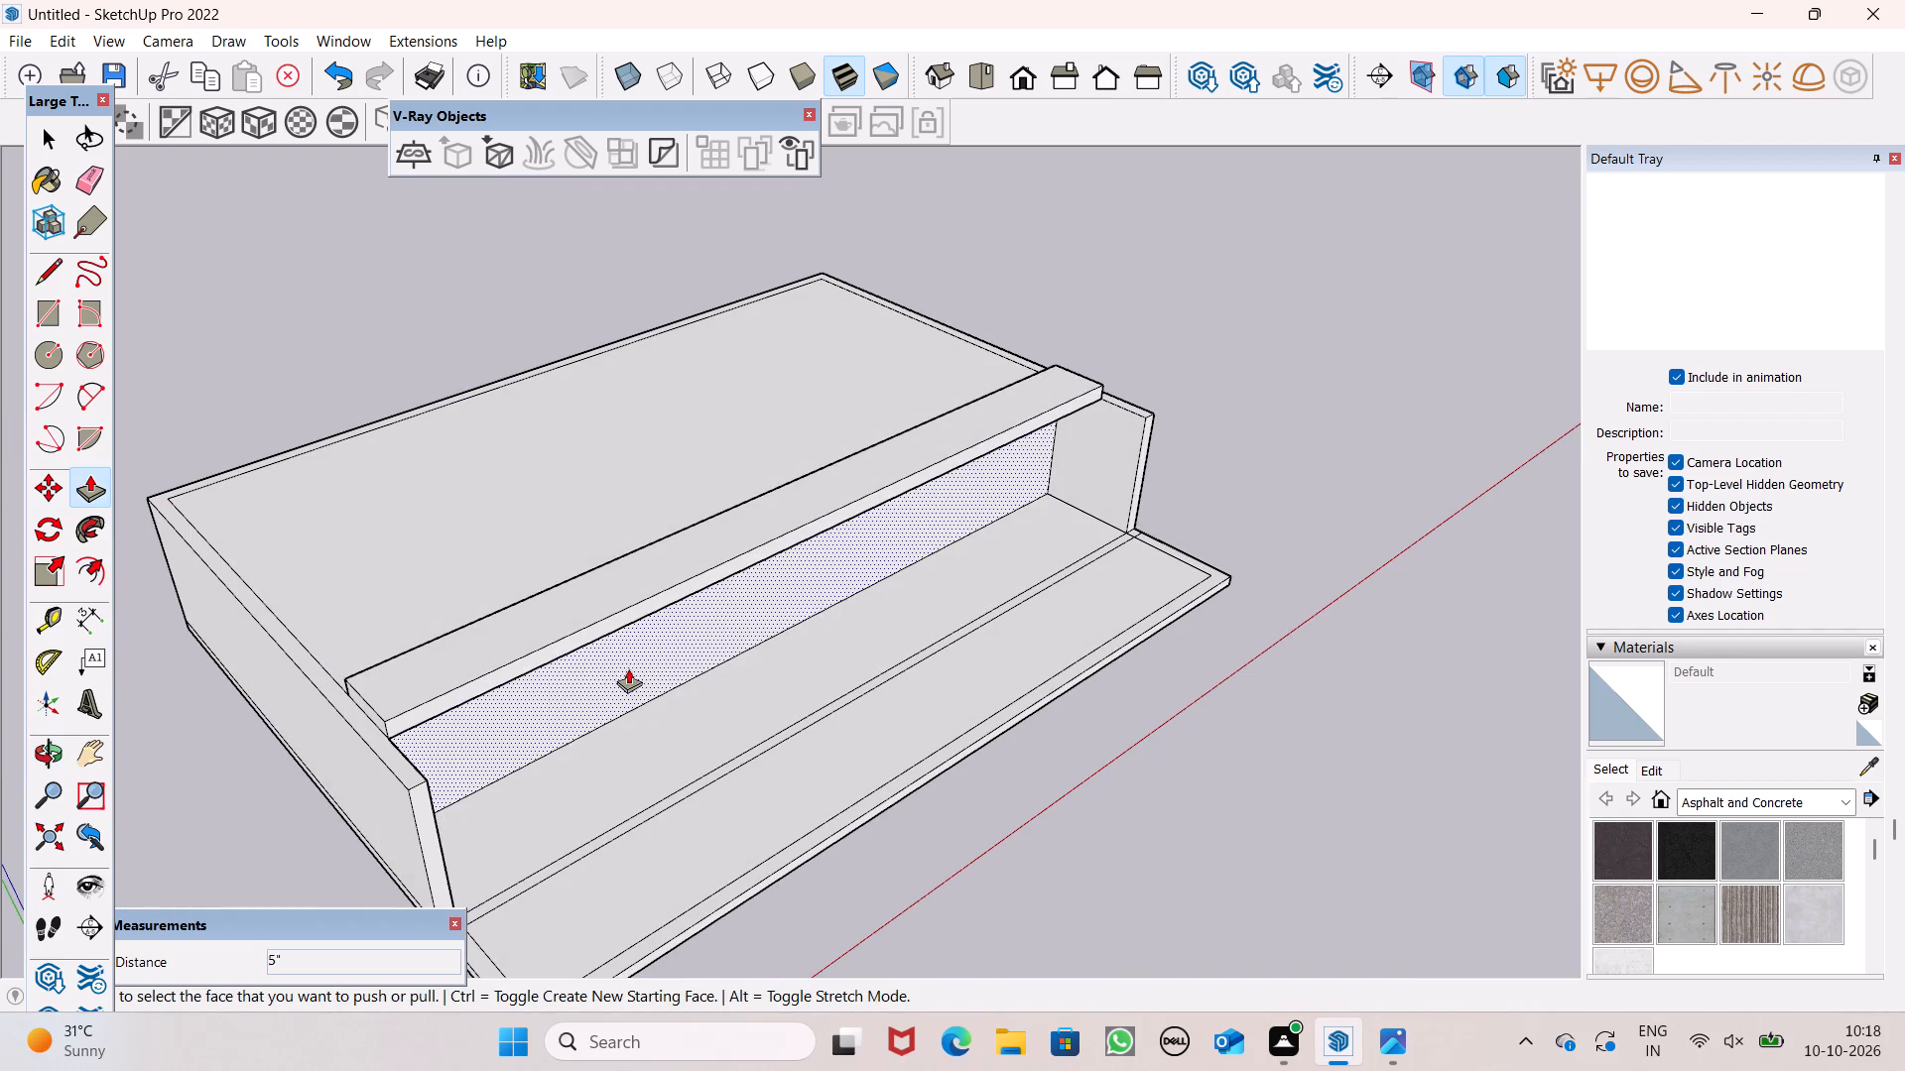
pyautogui.scroll(-2, 628, 665)
pyautogui.moveTo(866, 684); pyautogui.dragTo(405, 470, button='middle')
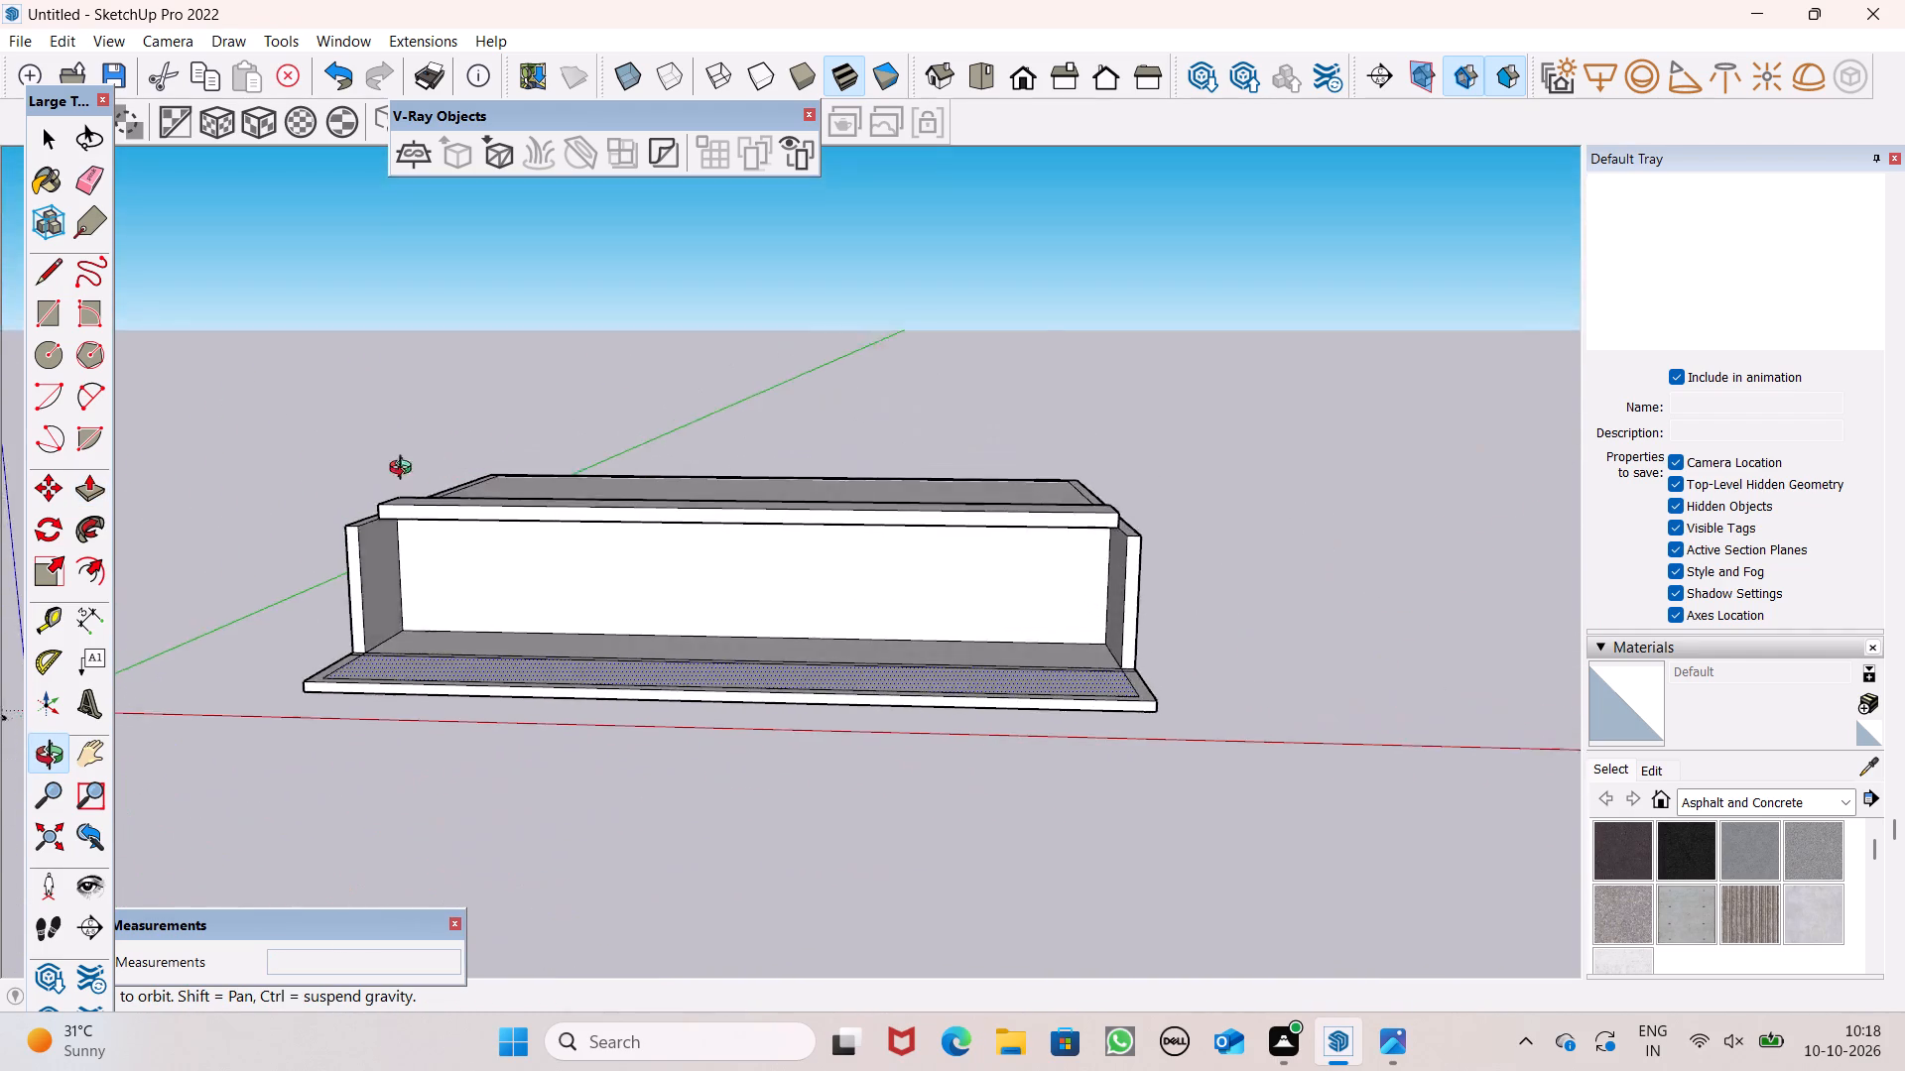
pyautogui.moveTo(405, 470); pyautogui.dragTo(415, 489, button='middle')
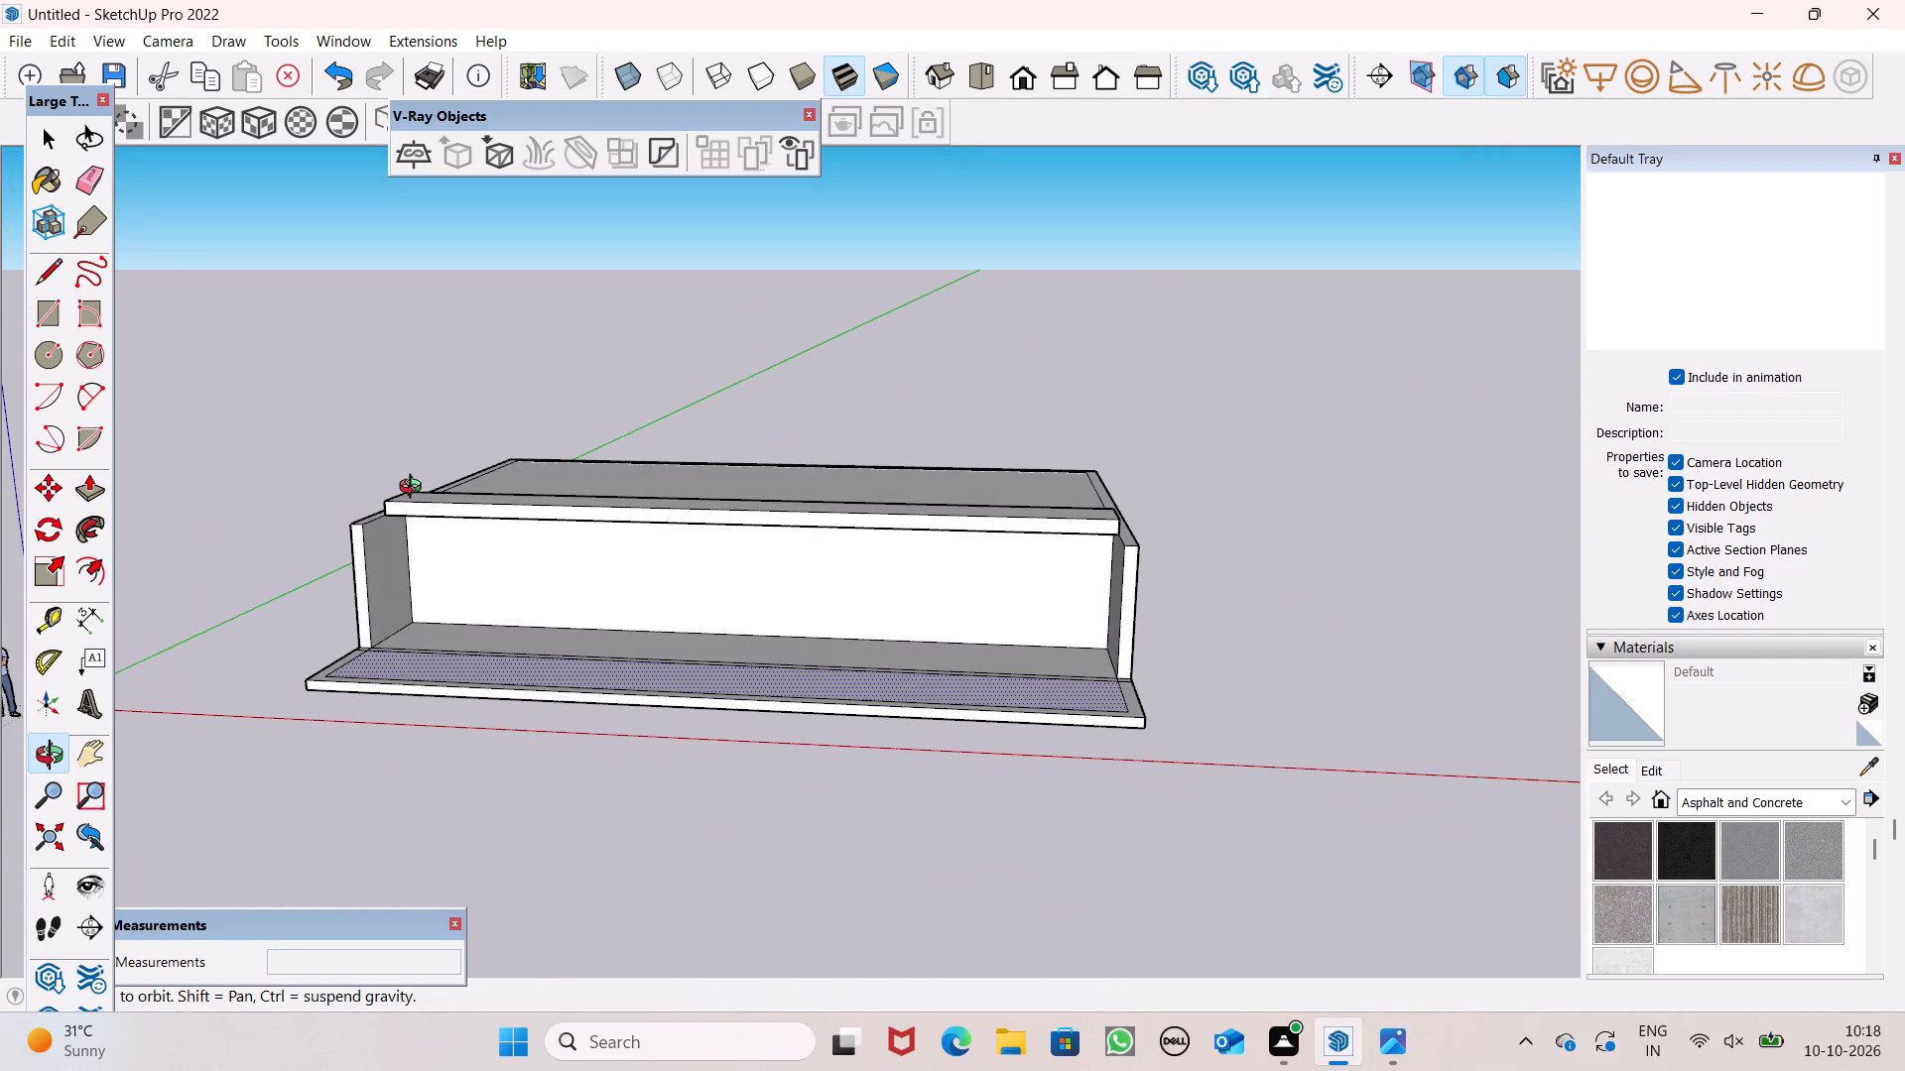
pyautogui.moveTo(415, 489); pyautogui.dragTo(427, 487, button='middle')
pyautogui.scroll(-2, 618, 470)
pyautogui.moveTo(735, 583); pyautogui.dragTo(727, 658, button='middle')
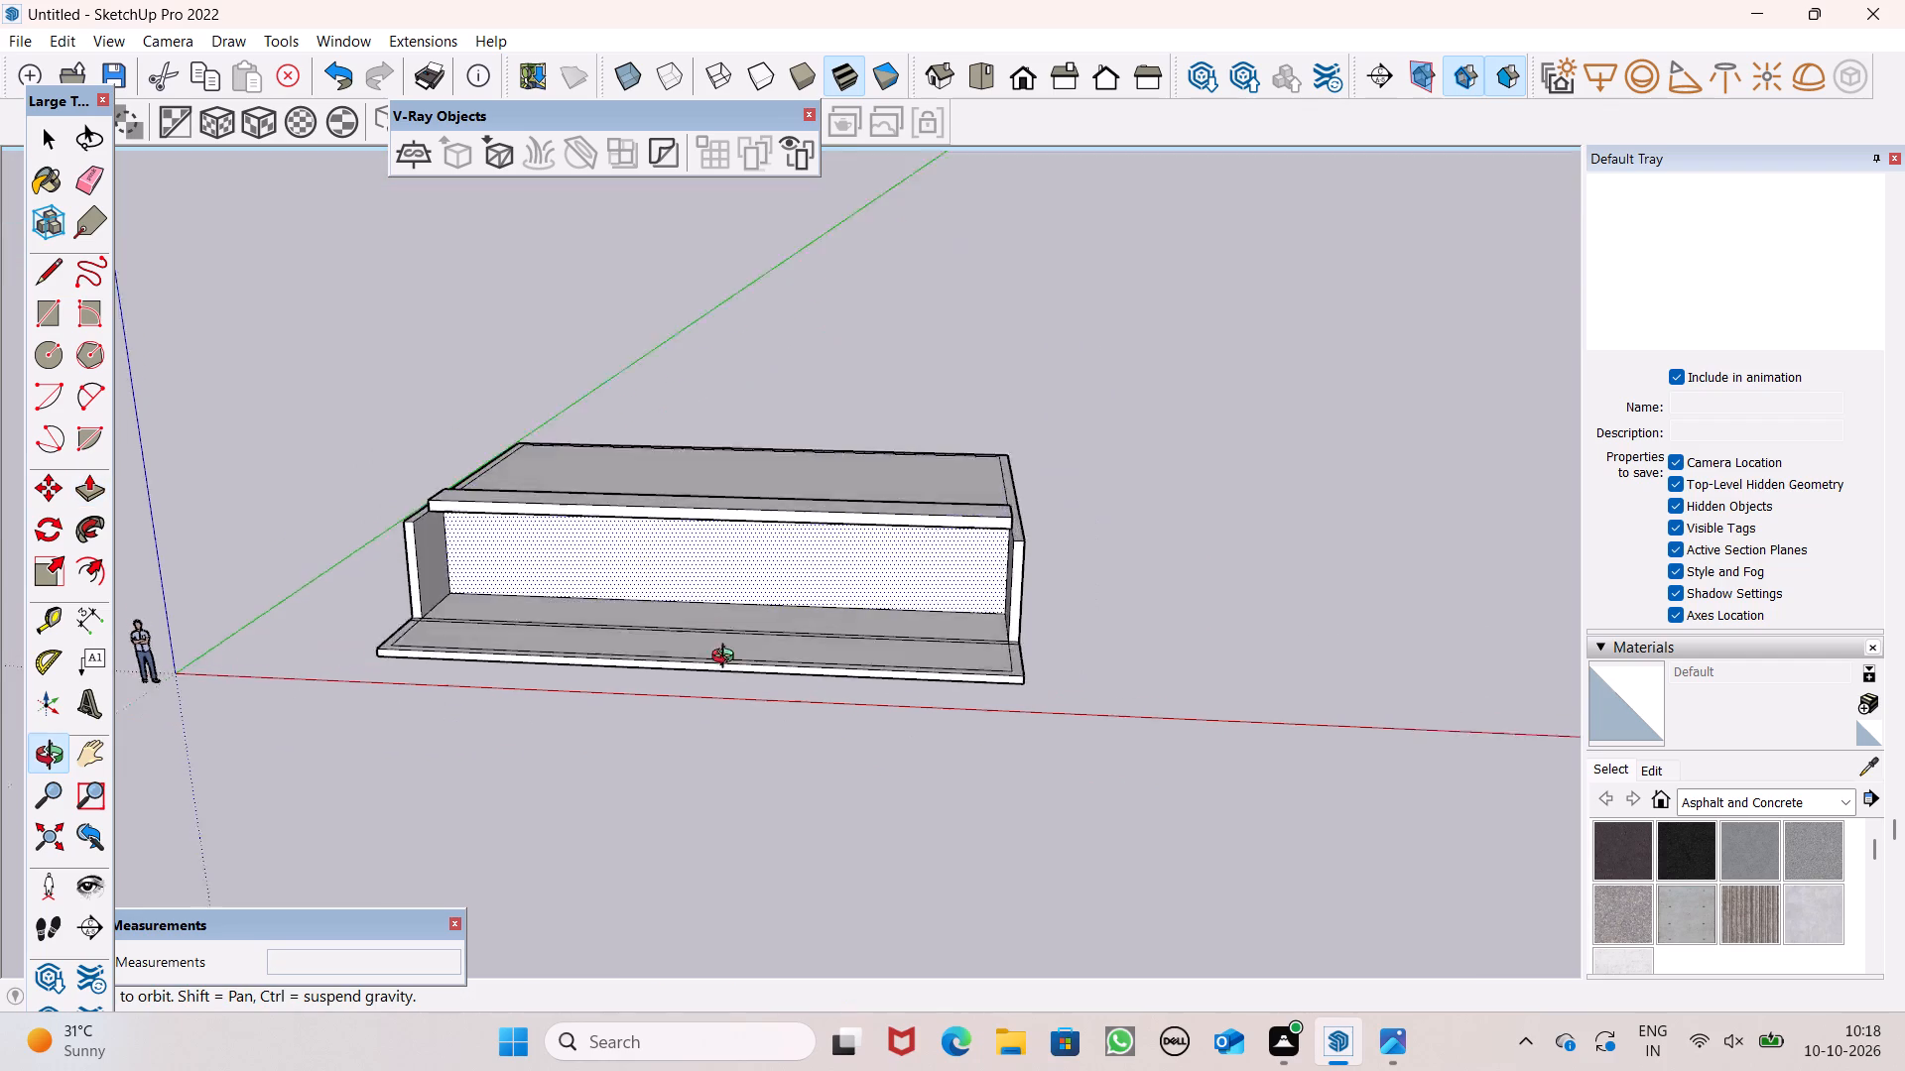
pyautogui.moveTo(727, 658); pyautogui.dragTo(341, 685, button='middle')
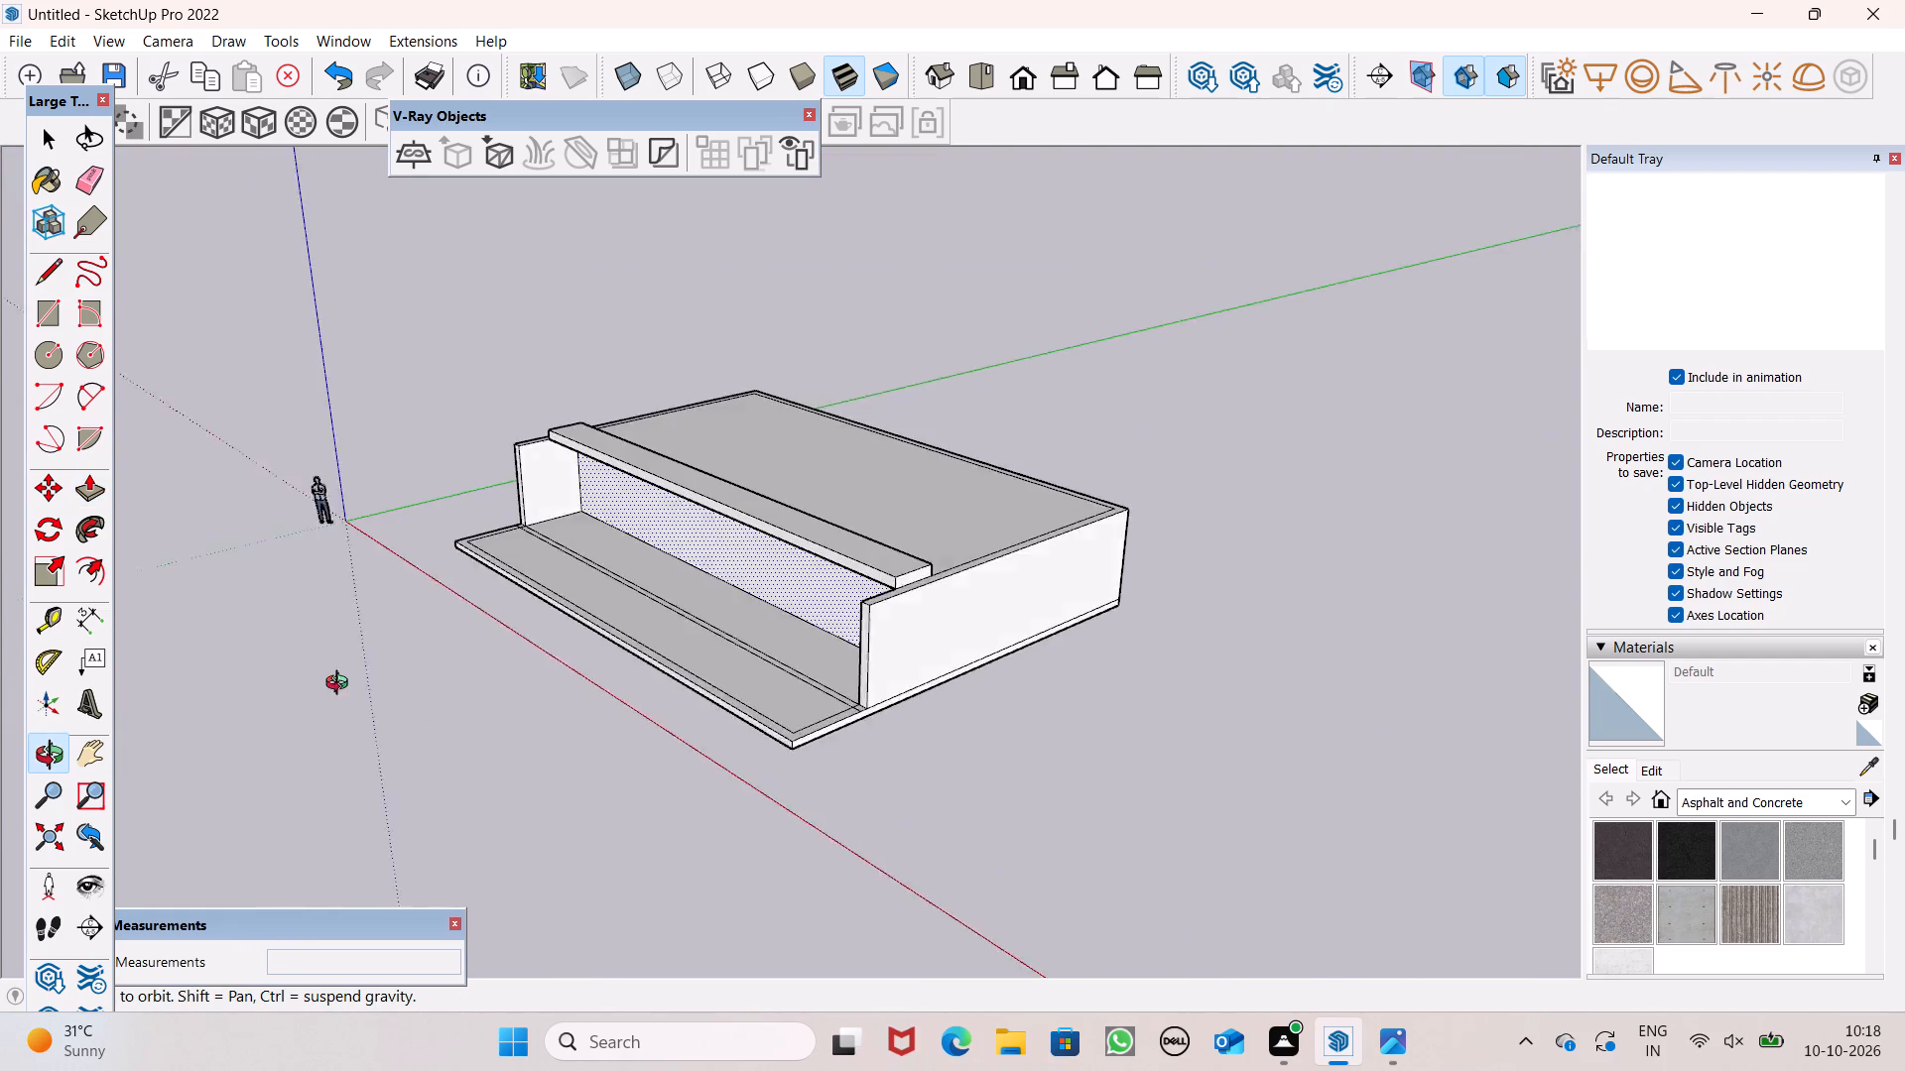
pyautogui.moveTo(341, 685); pyautogui.dragTo(604, 724, button='middle')
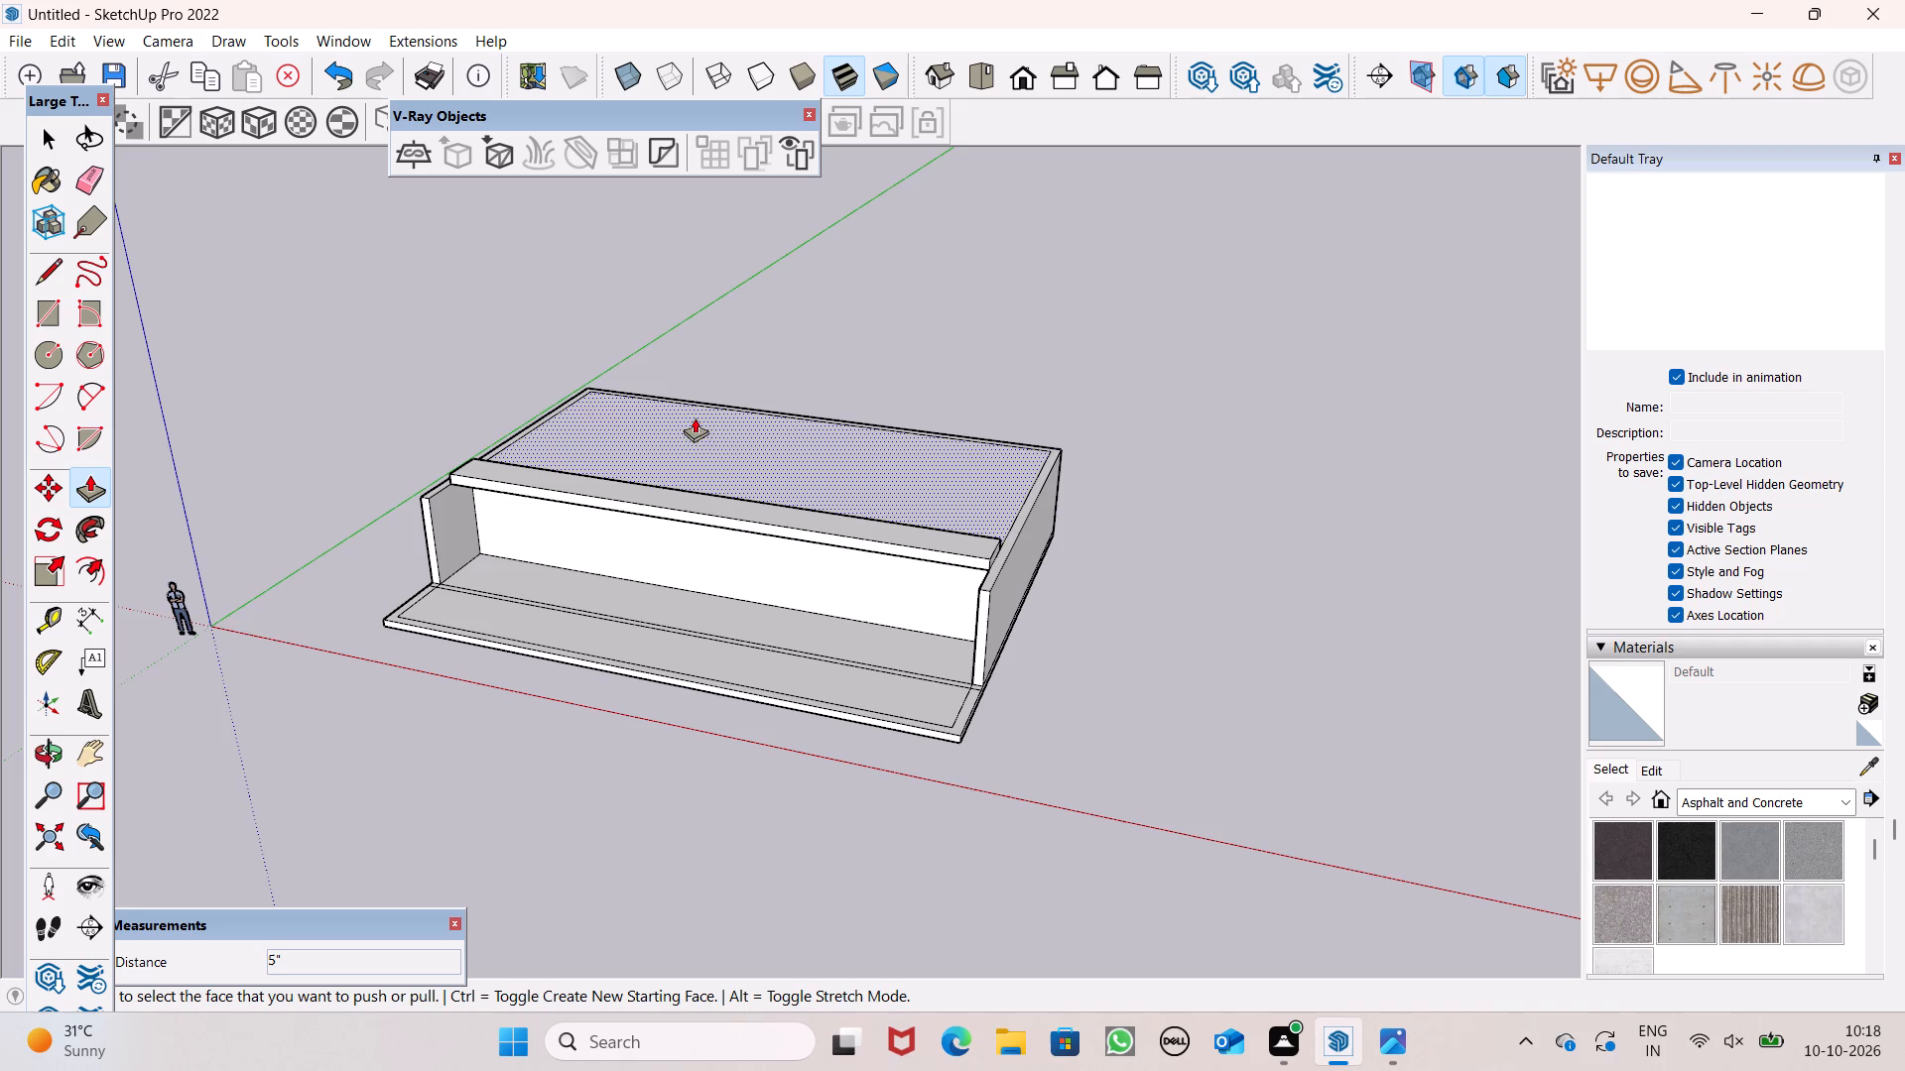
pyautogui.scroll(-1, 595, 401)
pyautogui.moveTo(619, 517); pyautogui.dragTo(766, 529, button='middle')
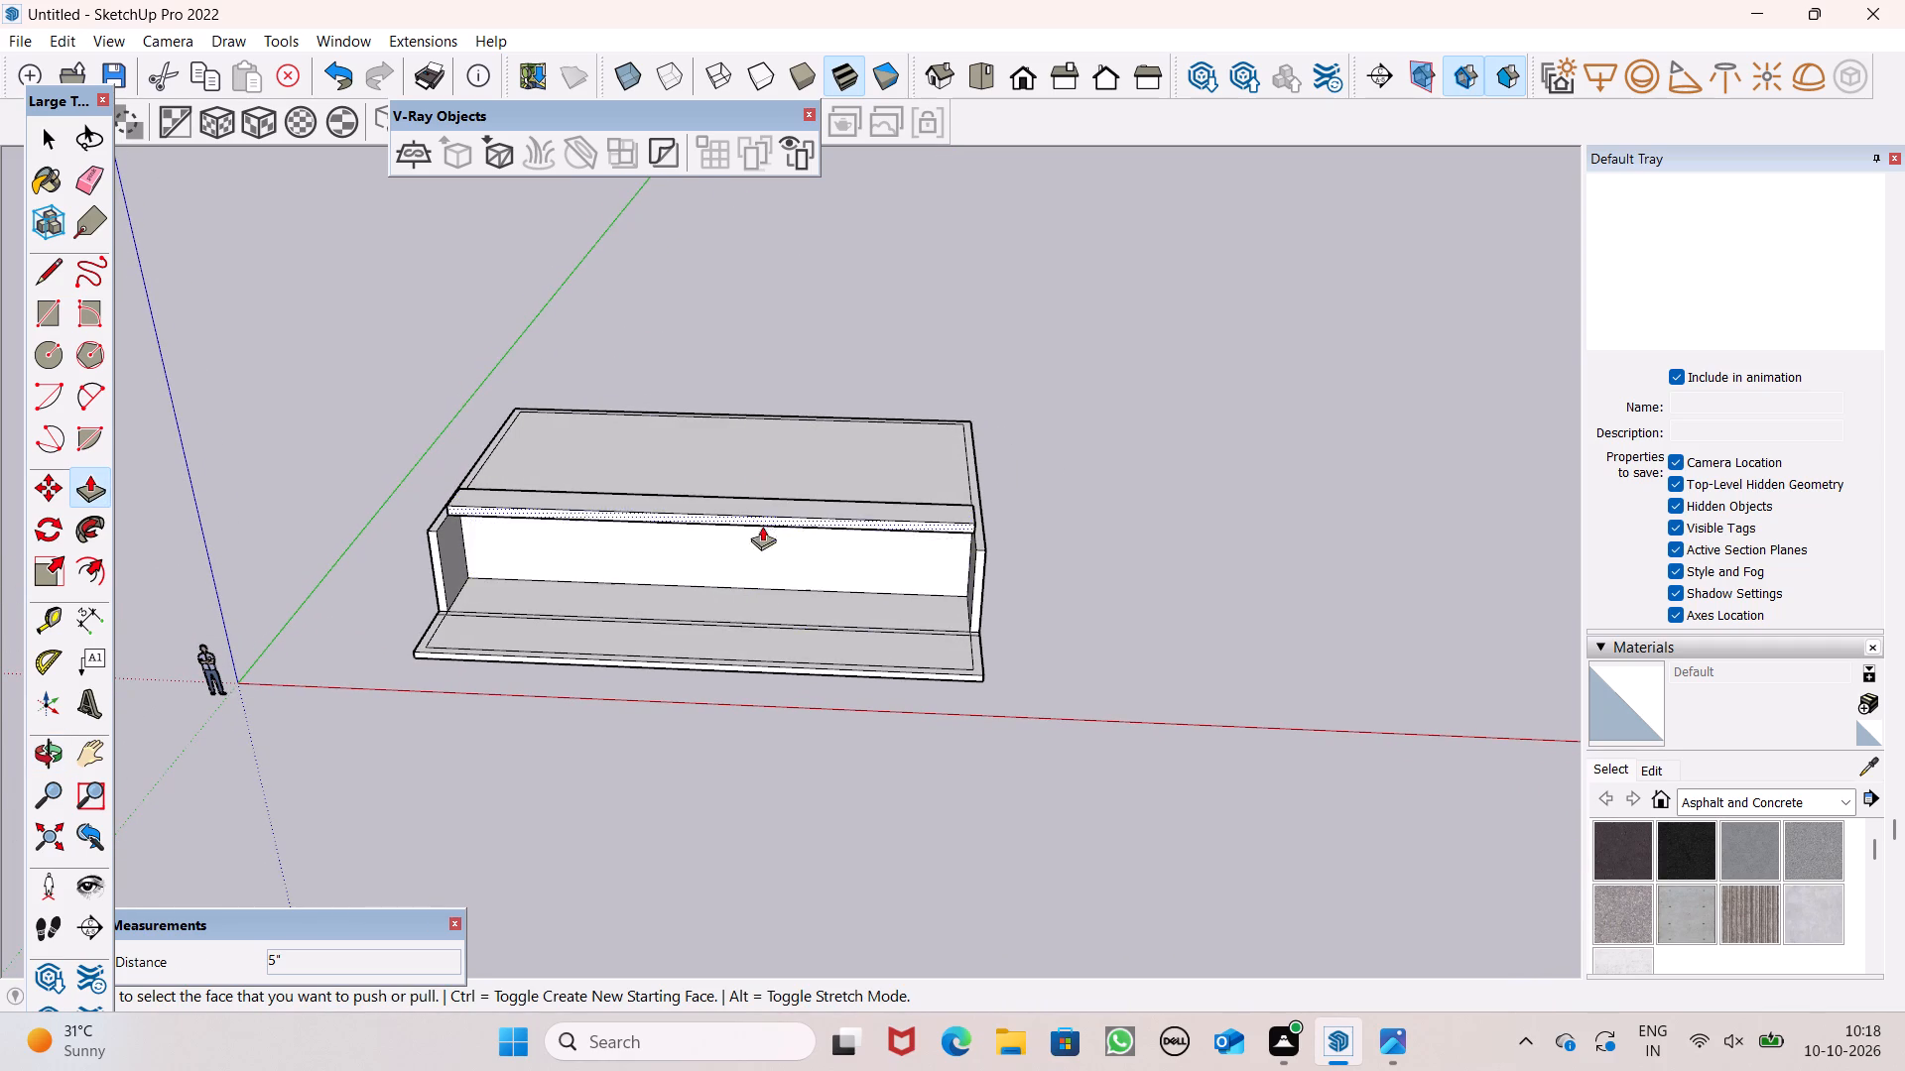
pyautogui.scroll(4, 763, 512)
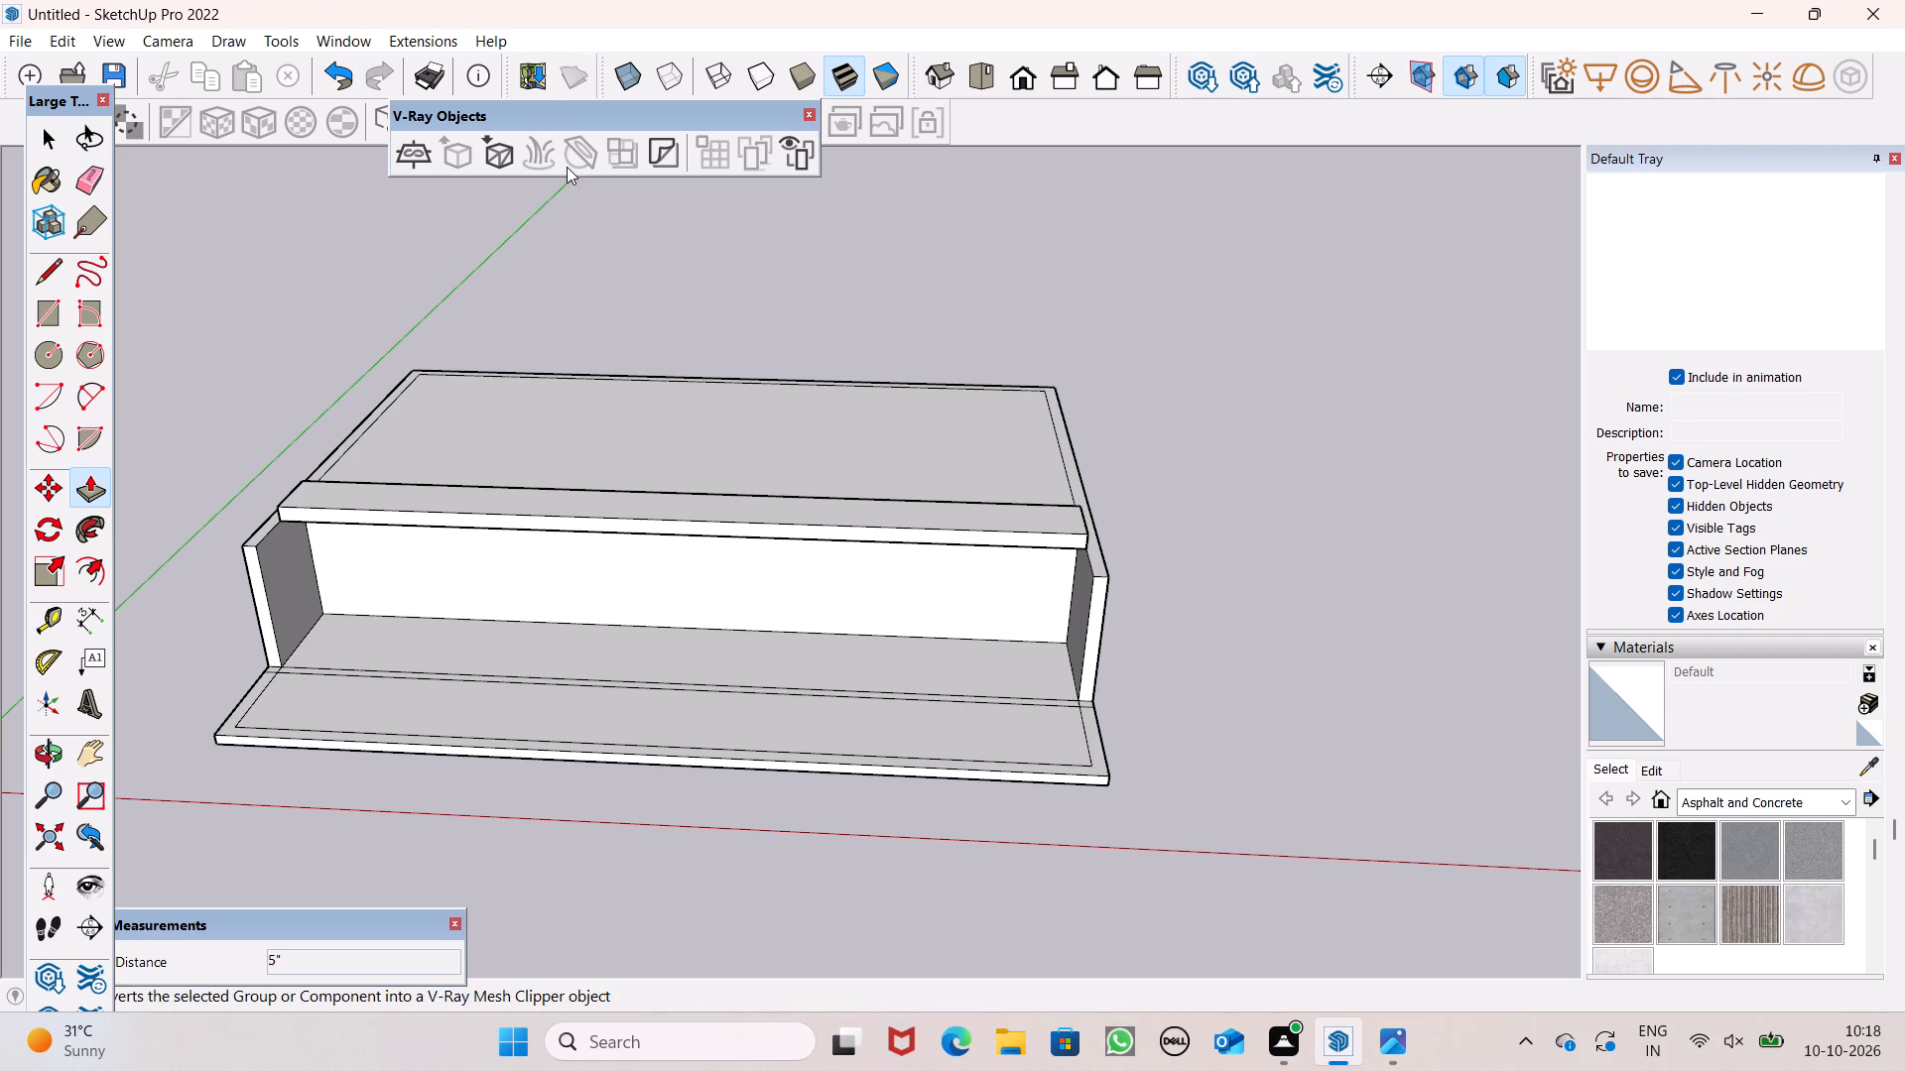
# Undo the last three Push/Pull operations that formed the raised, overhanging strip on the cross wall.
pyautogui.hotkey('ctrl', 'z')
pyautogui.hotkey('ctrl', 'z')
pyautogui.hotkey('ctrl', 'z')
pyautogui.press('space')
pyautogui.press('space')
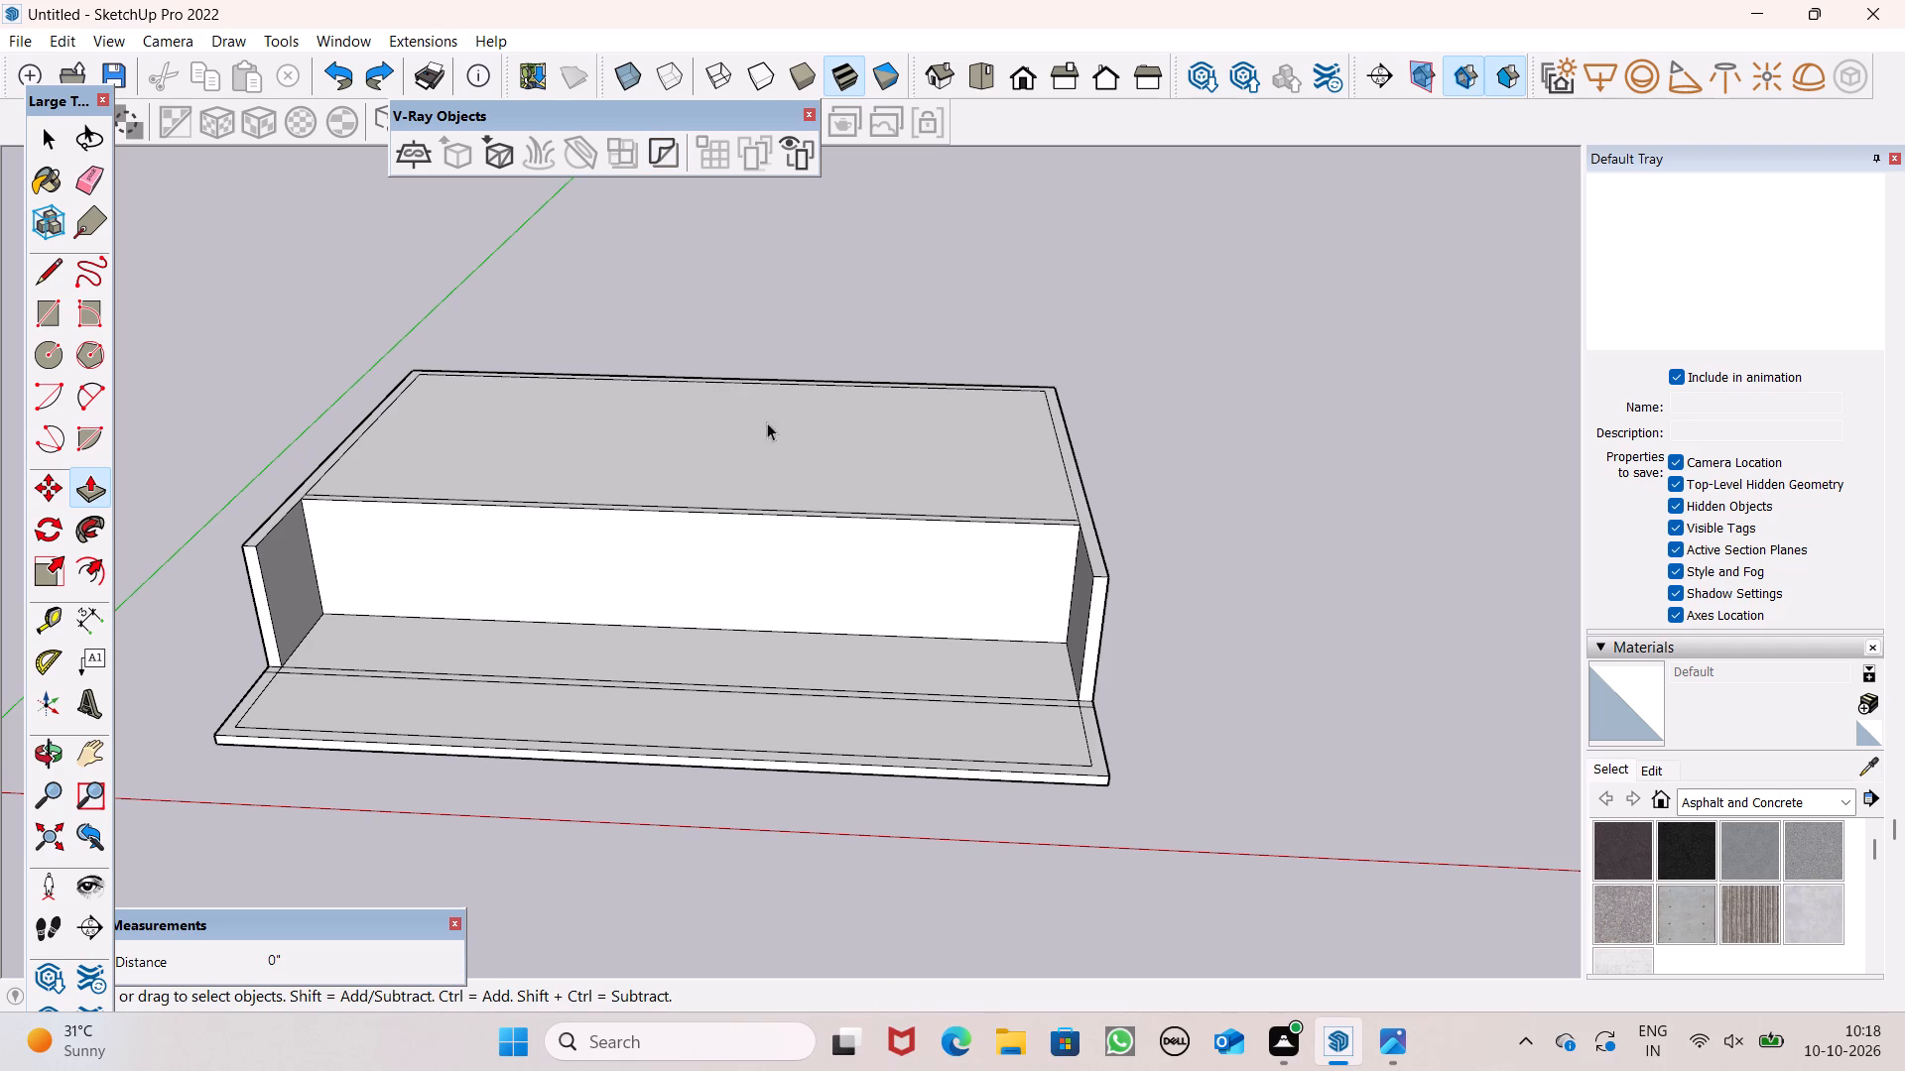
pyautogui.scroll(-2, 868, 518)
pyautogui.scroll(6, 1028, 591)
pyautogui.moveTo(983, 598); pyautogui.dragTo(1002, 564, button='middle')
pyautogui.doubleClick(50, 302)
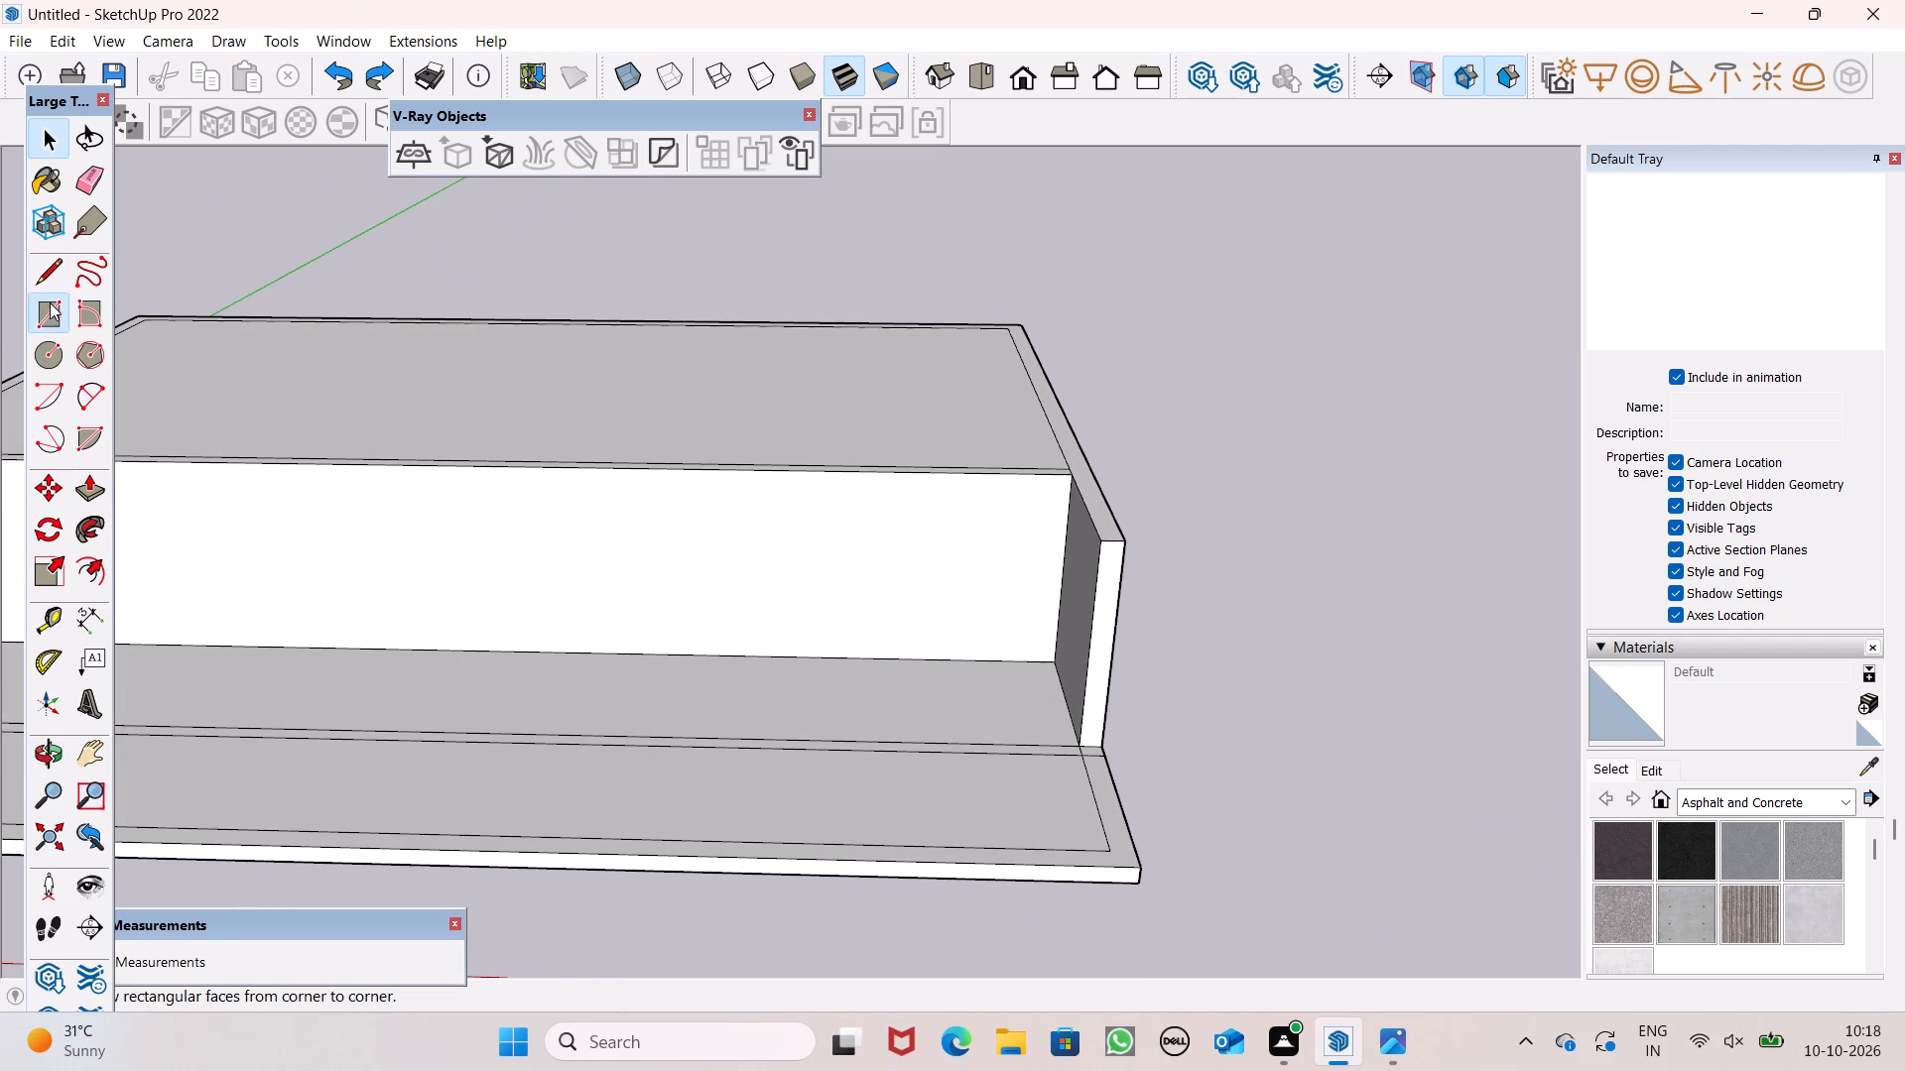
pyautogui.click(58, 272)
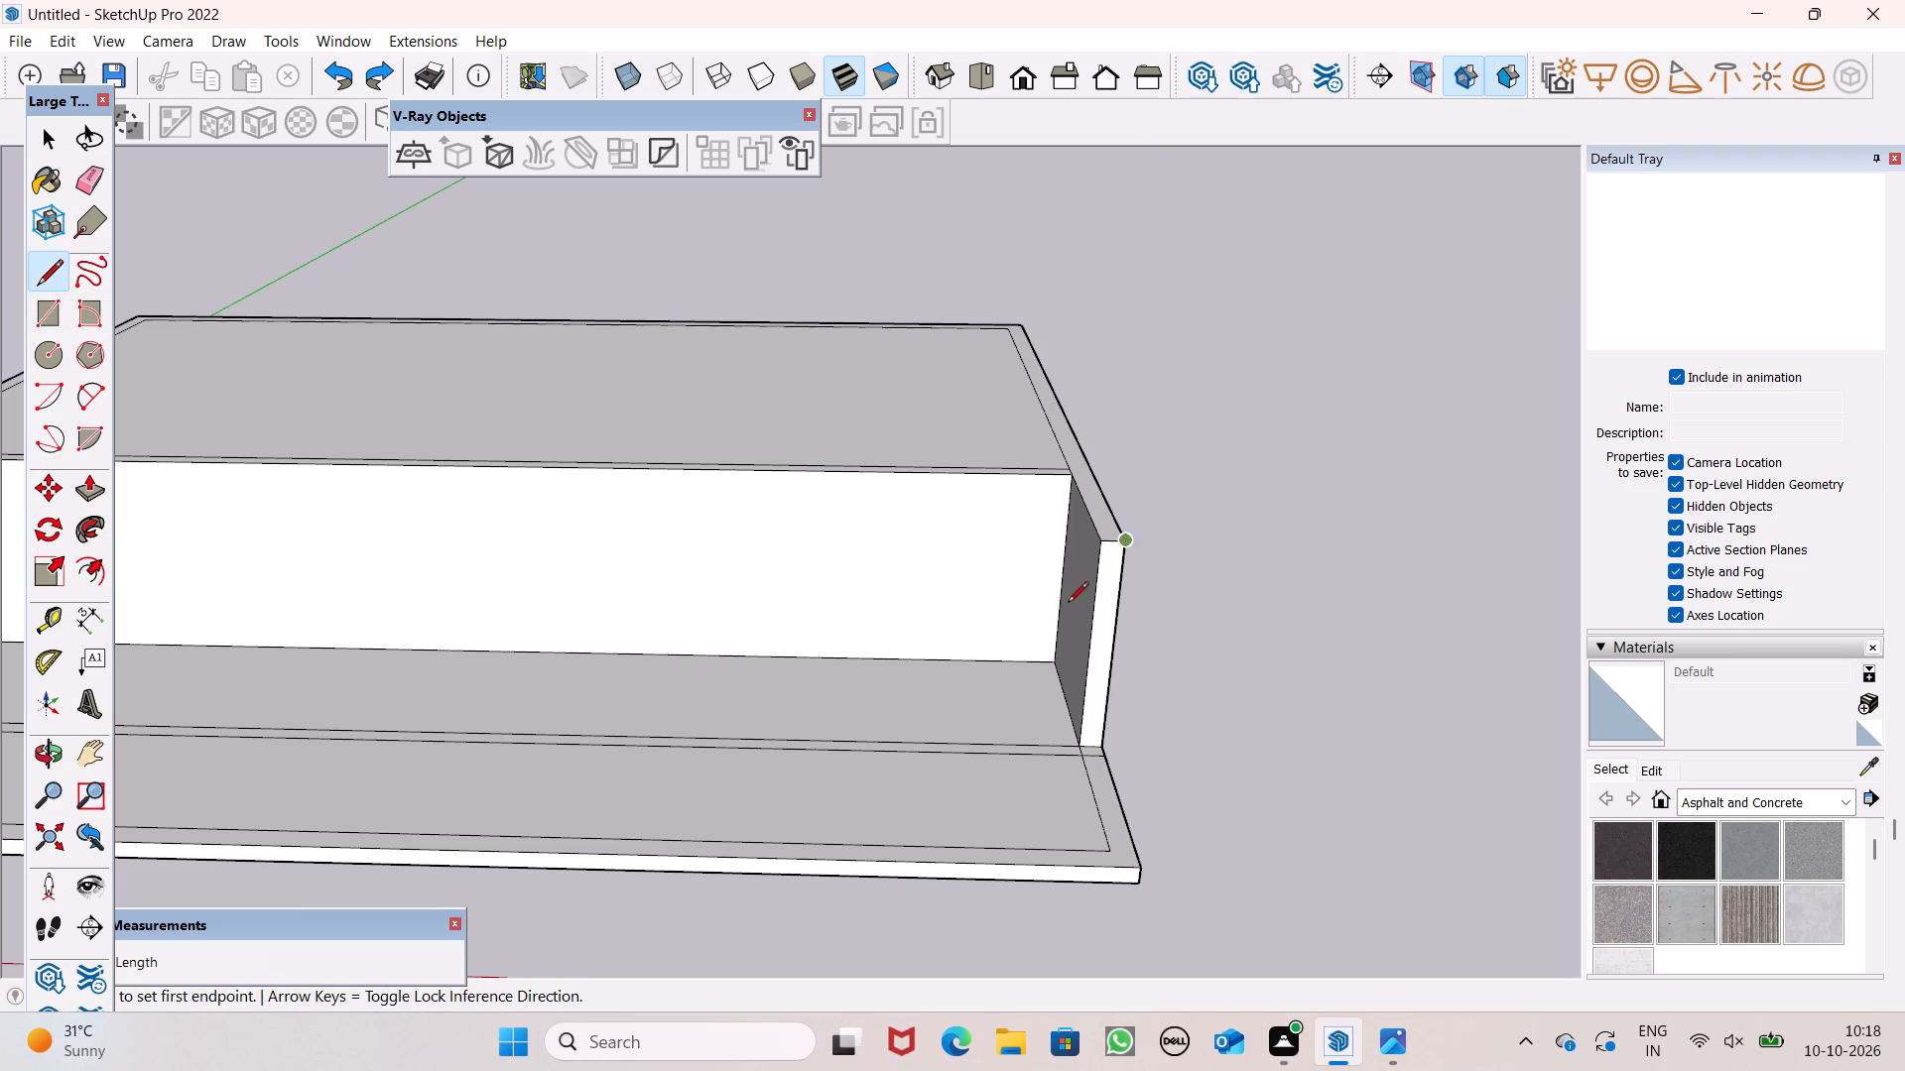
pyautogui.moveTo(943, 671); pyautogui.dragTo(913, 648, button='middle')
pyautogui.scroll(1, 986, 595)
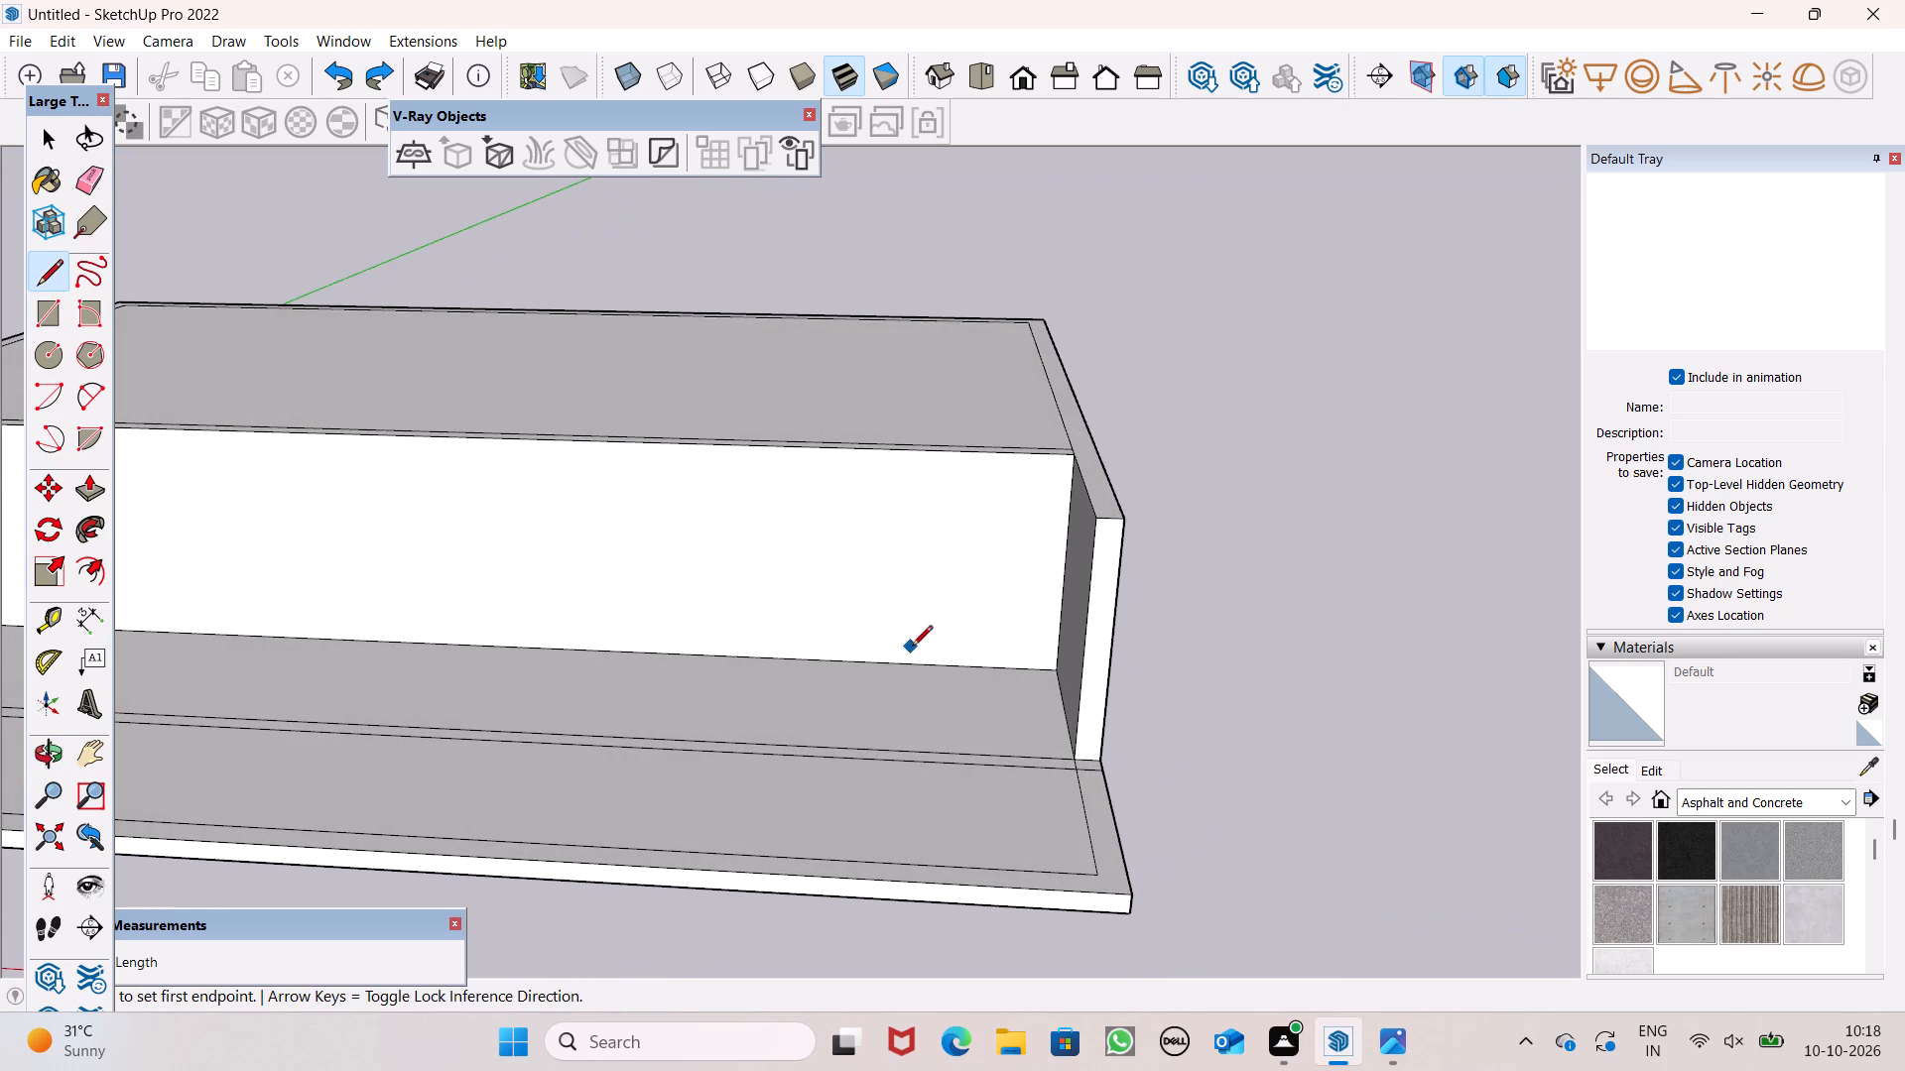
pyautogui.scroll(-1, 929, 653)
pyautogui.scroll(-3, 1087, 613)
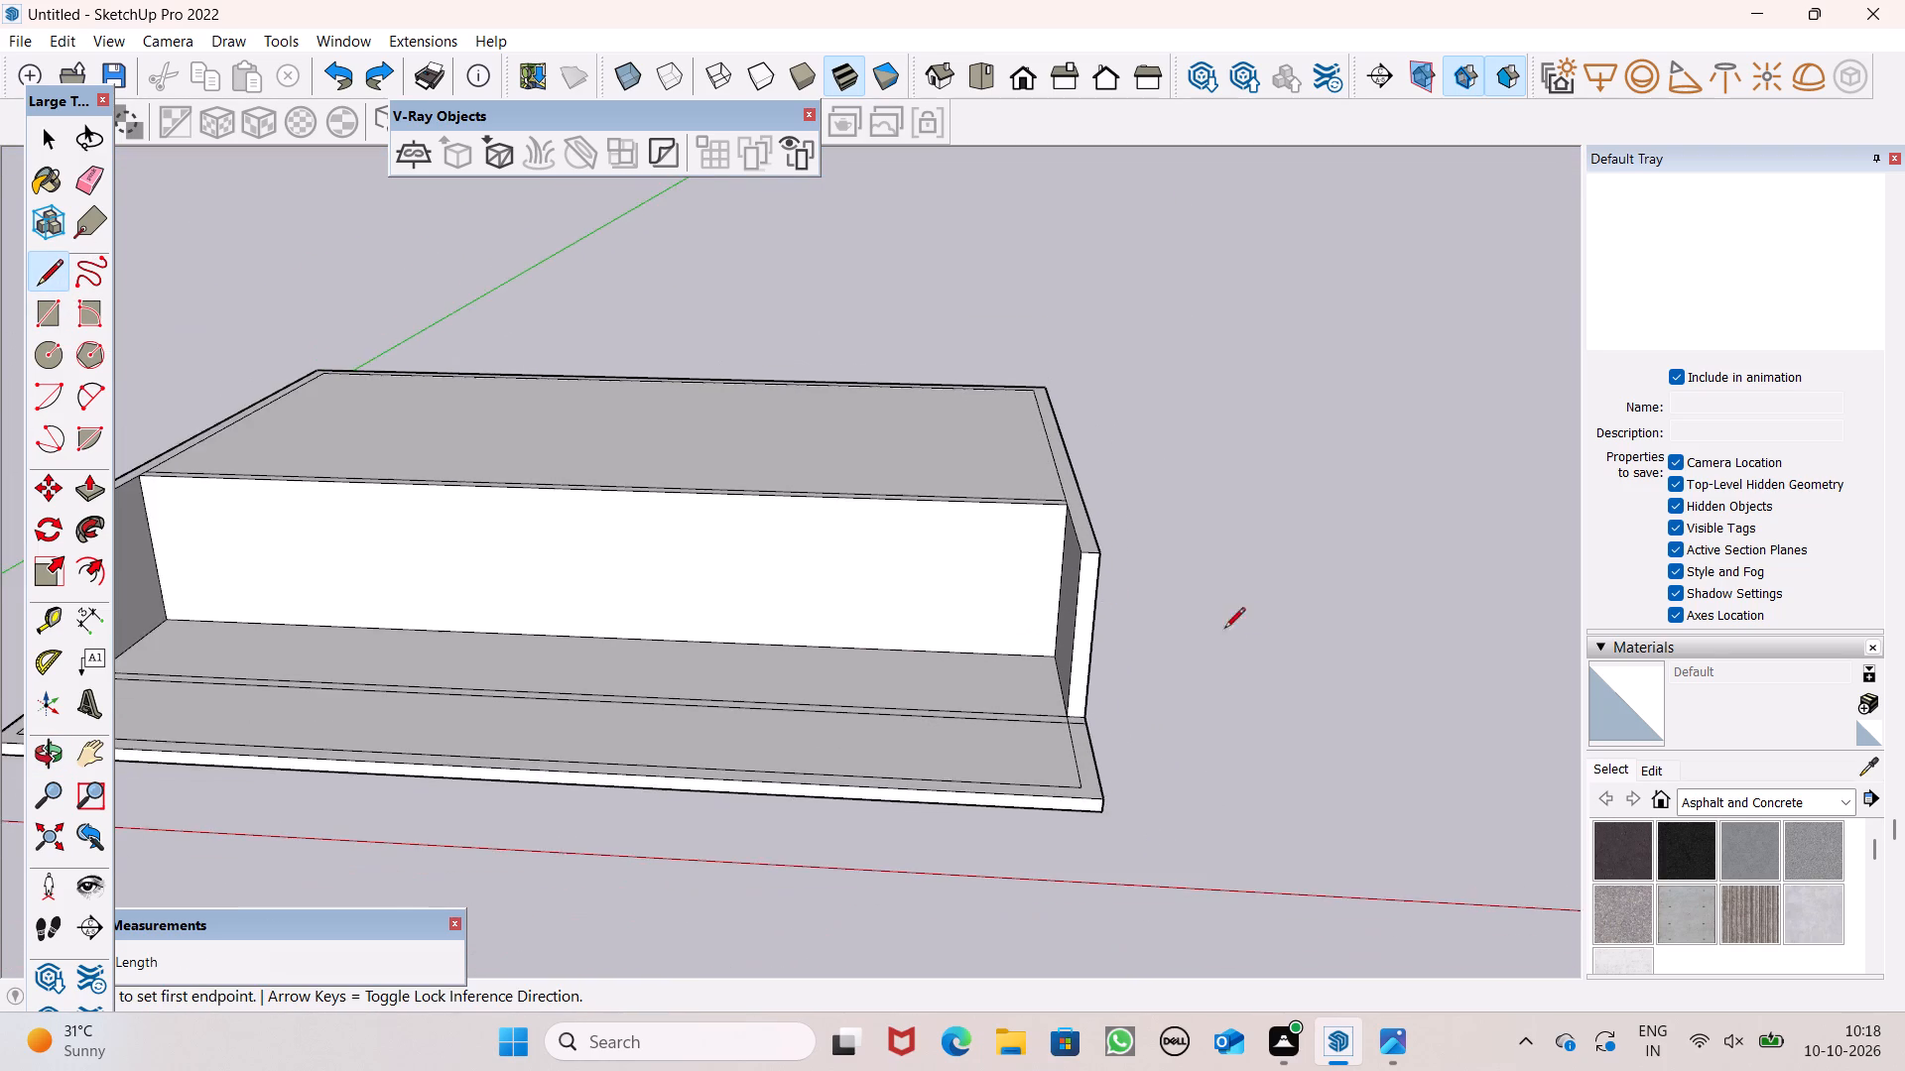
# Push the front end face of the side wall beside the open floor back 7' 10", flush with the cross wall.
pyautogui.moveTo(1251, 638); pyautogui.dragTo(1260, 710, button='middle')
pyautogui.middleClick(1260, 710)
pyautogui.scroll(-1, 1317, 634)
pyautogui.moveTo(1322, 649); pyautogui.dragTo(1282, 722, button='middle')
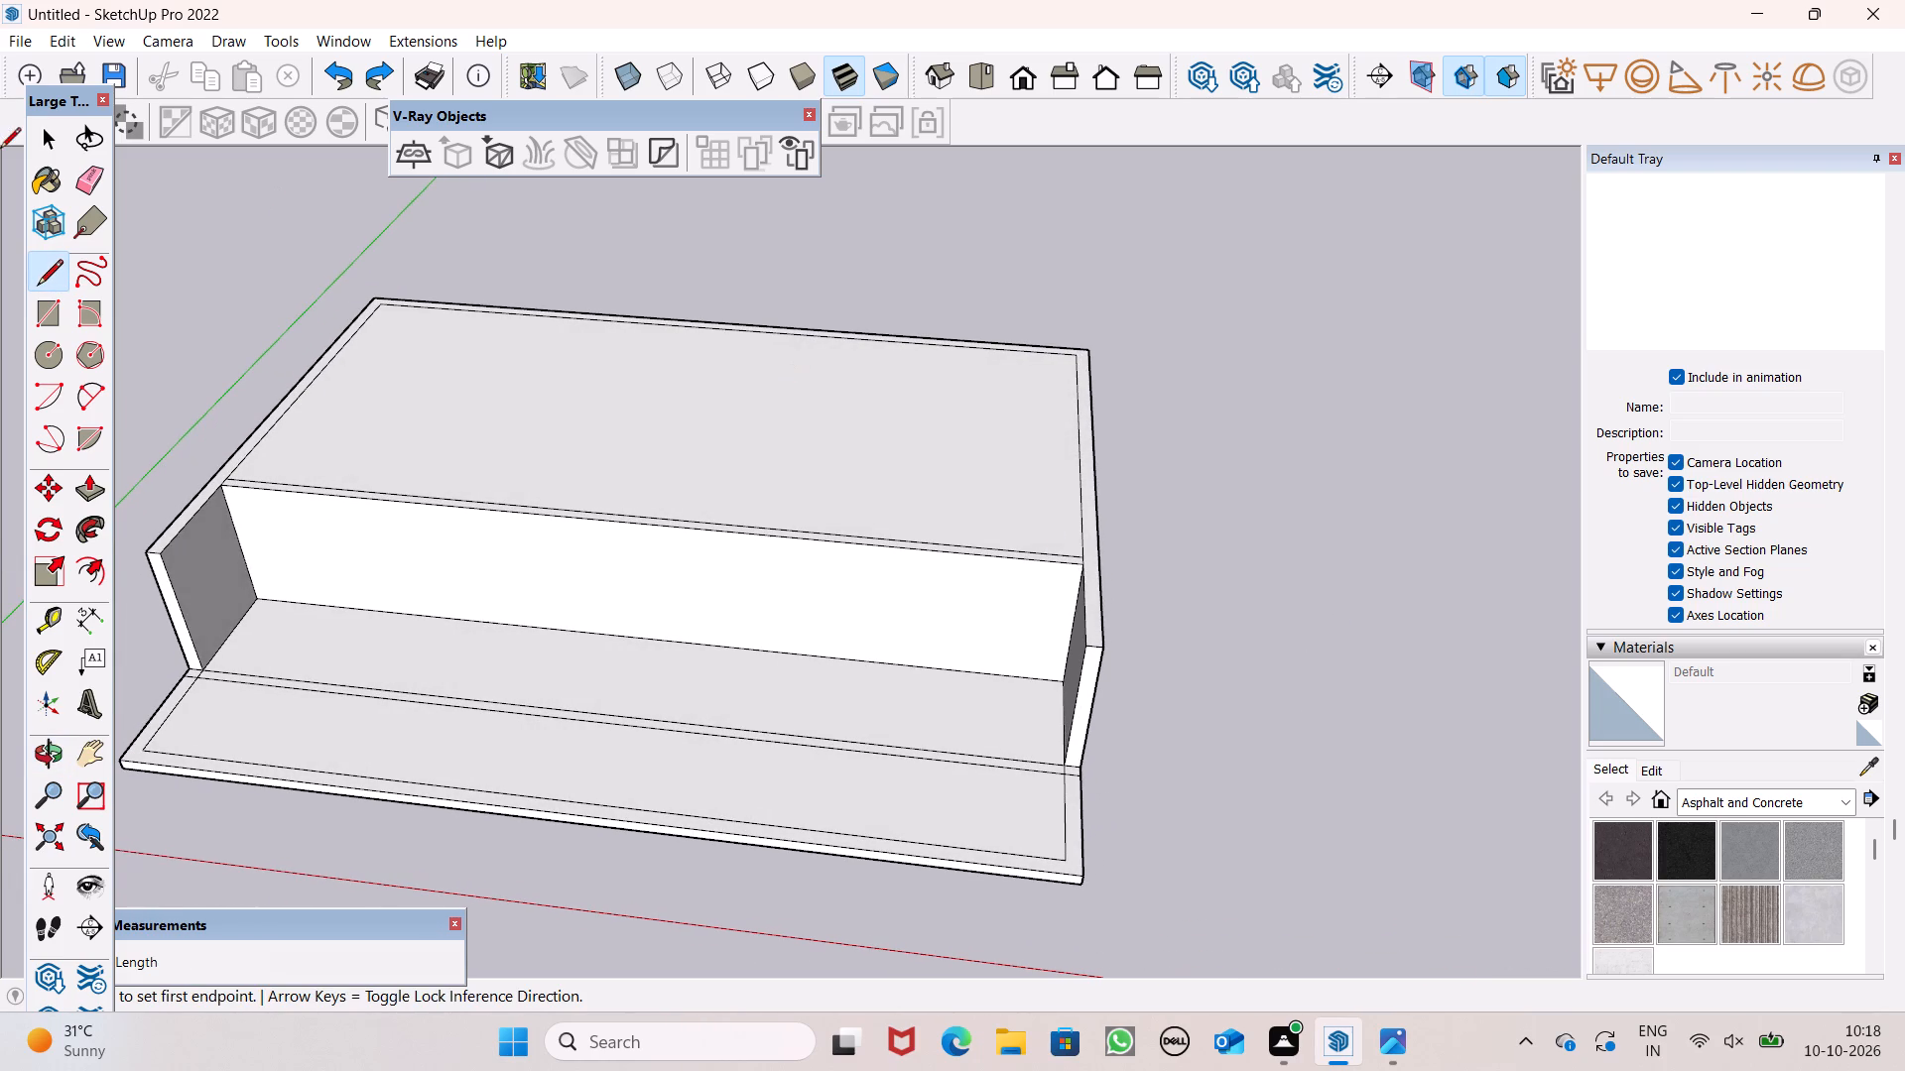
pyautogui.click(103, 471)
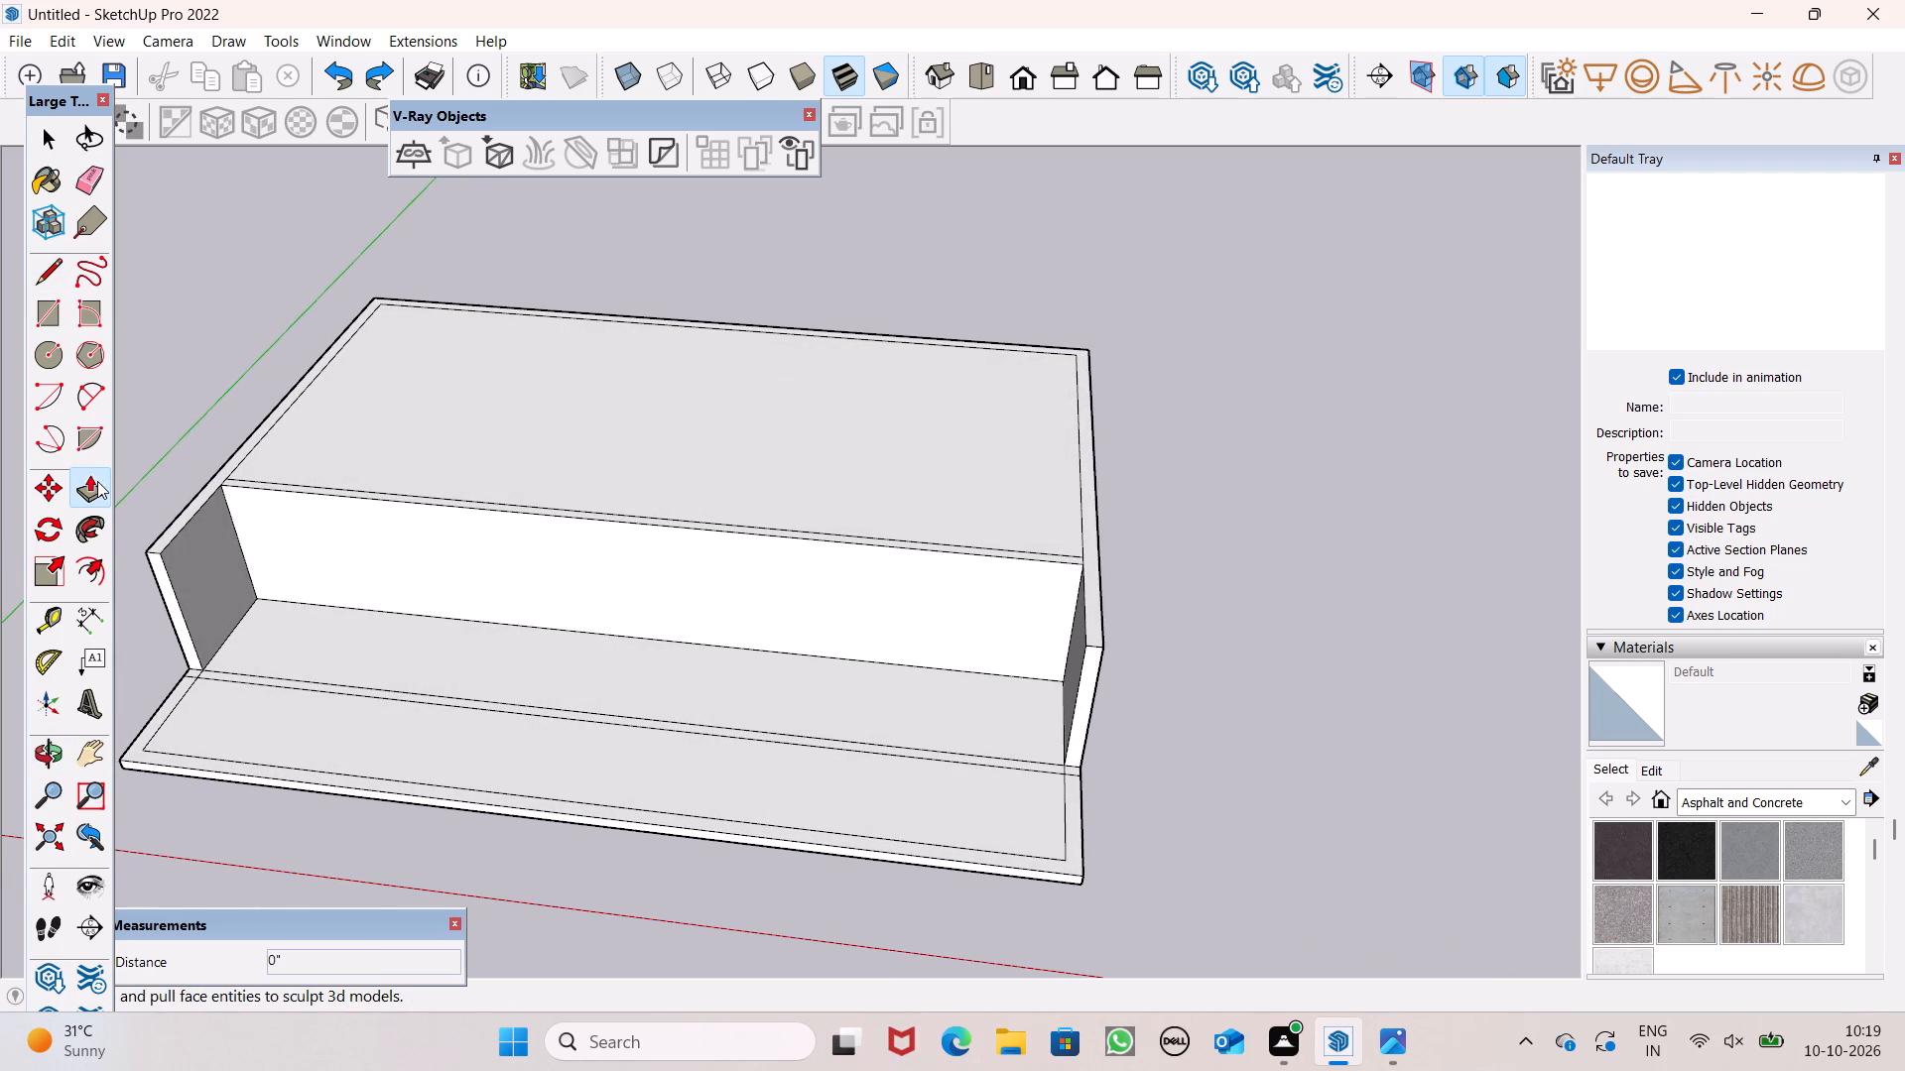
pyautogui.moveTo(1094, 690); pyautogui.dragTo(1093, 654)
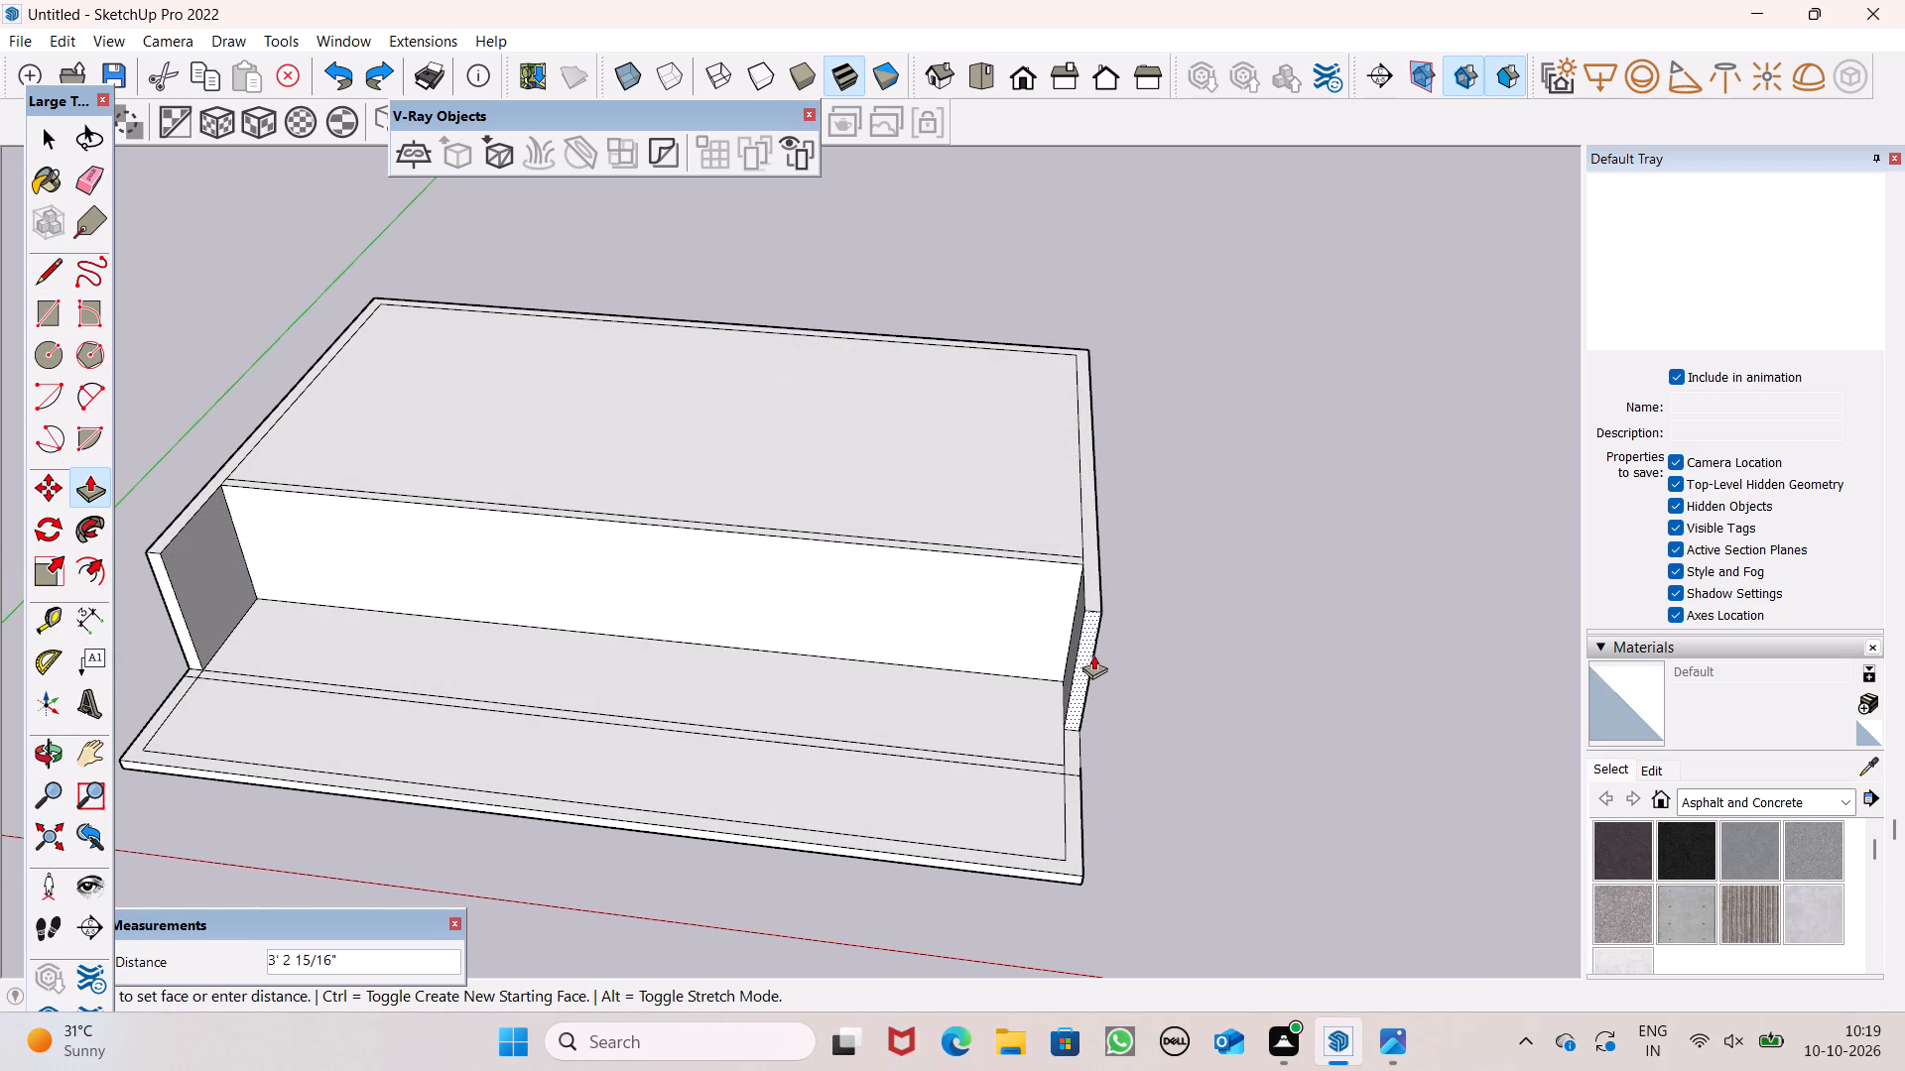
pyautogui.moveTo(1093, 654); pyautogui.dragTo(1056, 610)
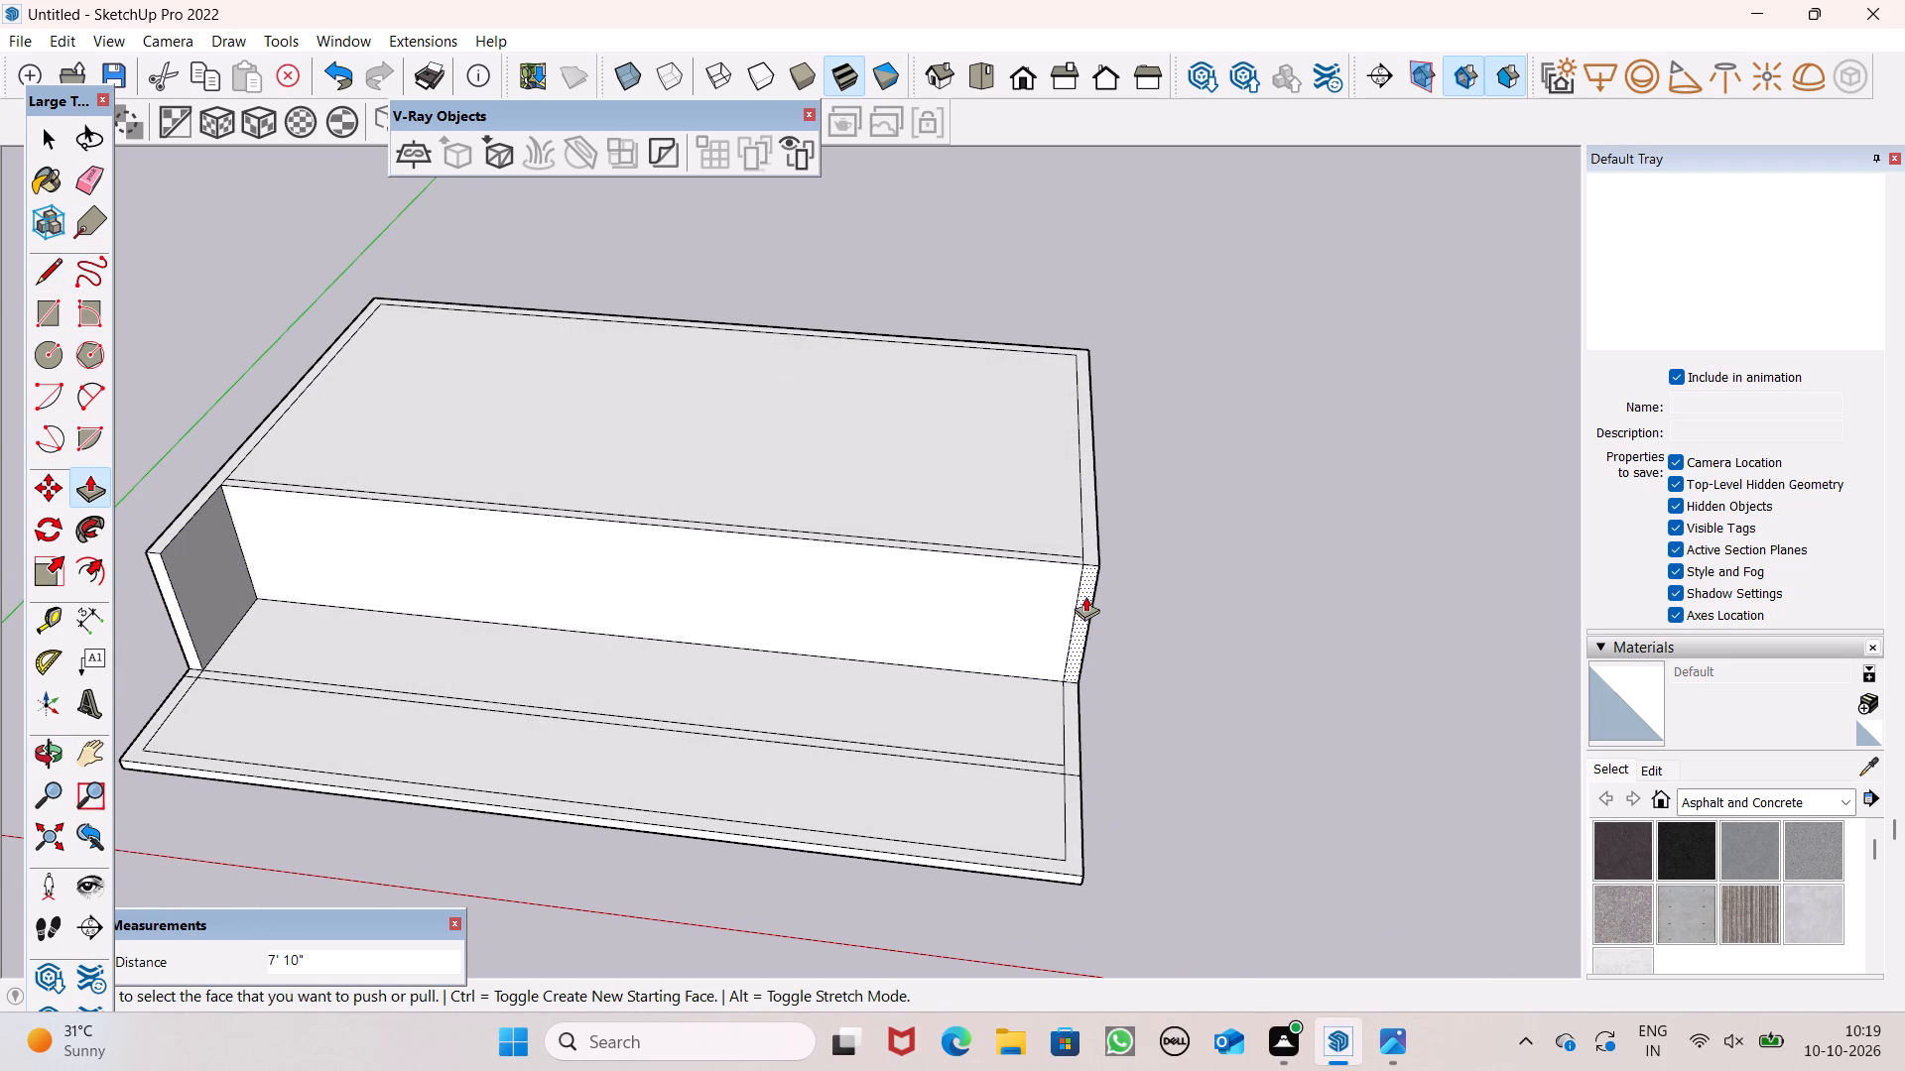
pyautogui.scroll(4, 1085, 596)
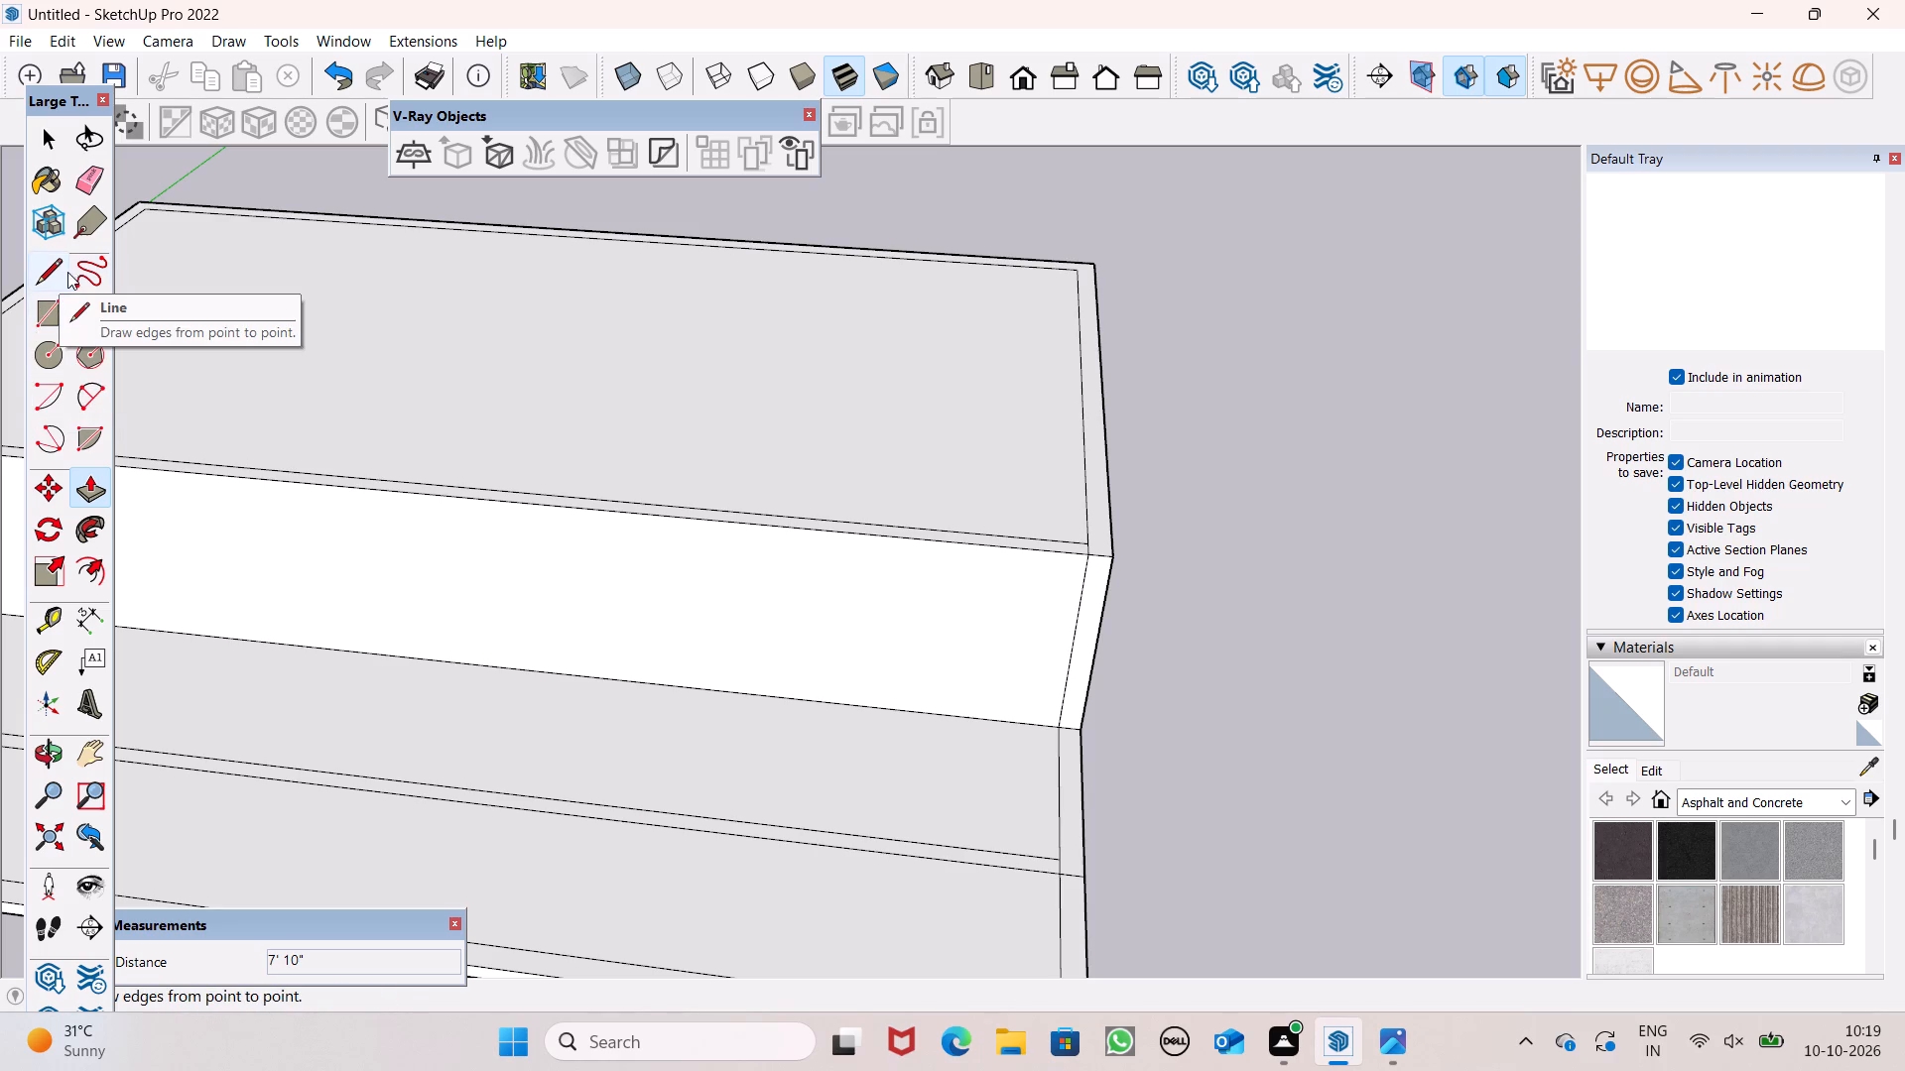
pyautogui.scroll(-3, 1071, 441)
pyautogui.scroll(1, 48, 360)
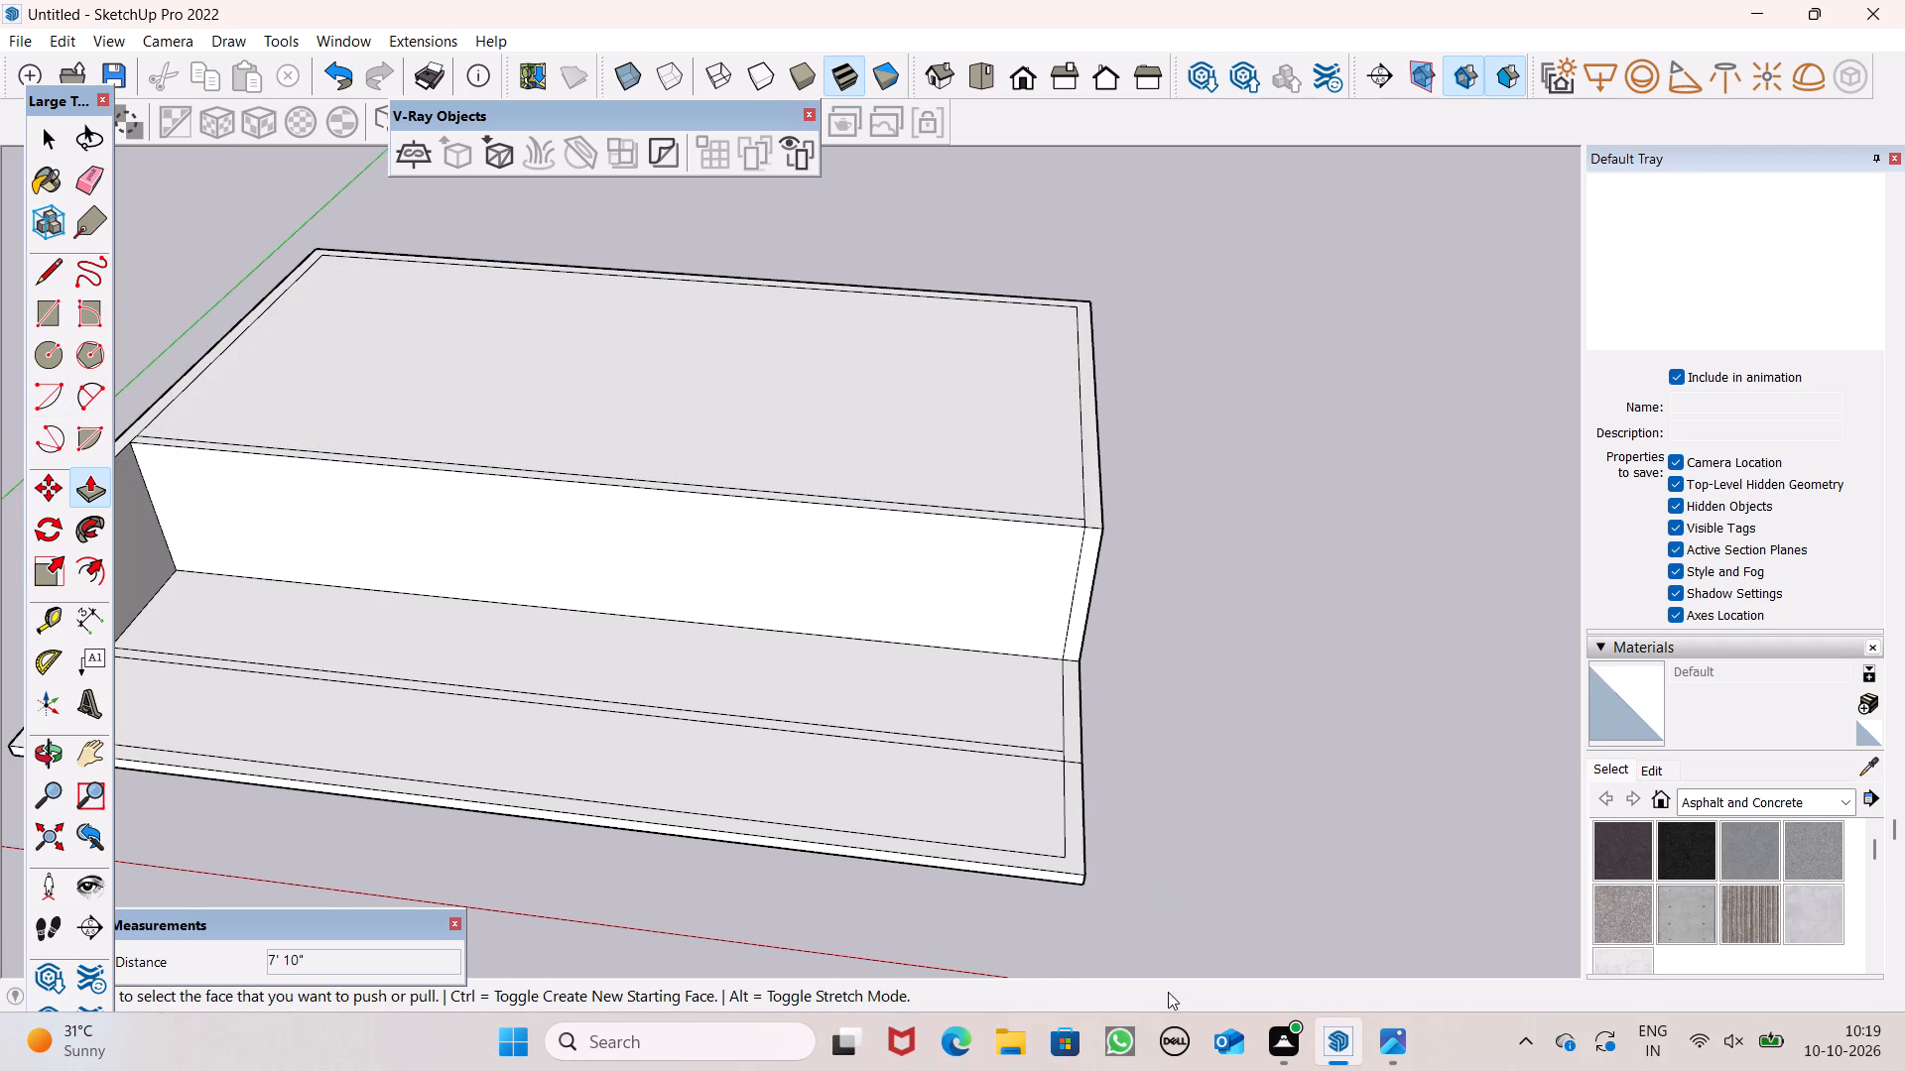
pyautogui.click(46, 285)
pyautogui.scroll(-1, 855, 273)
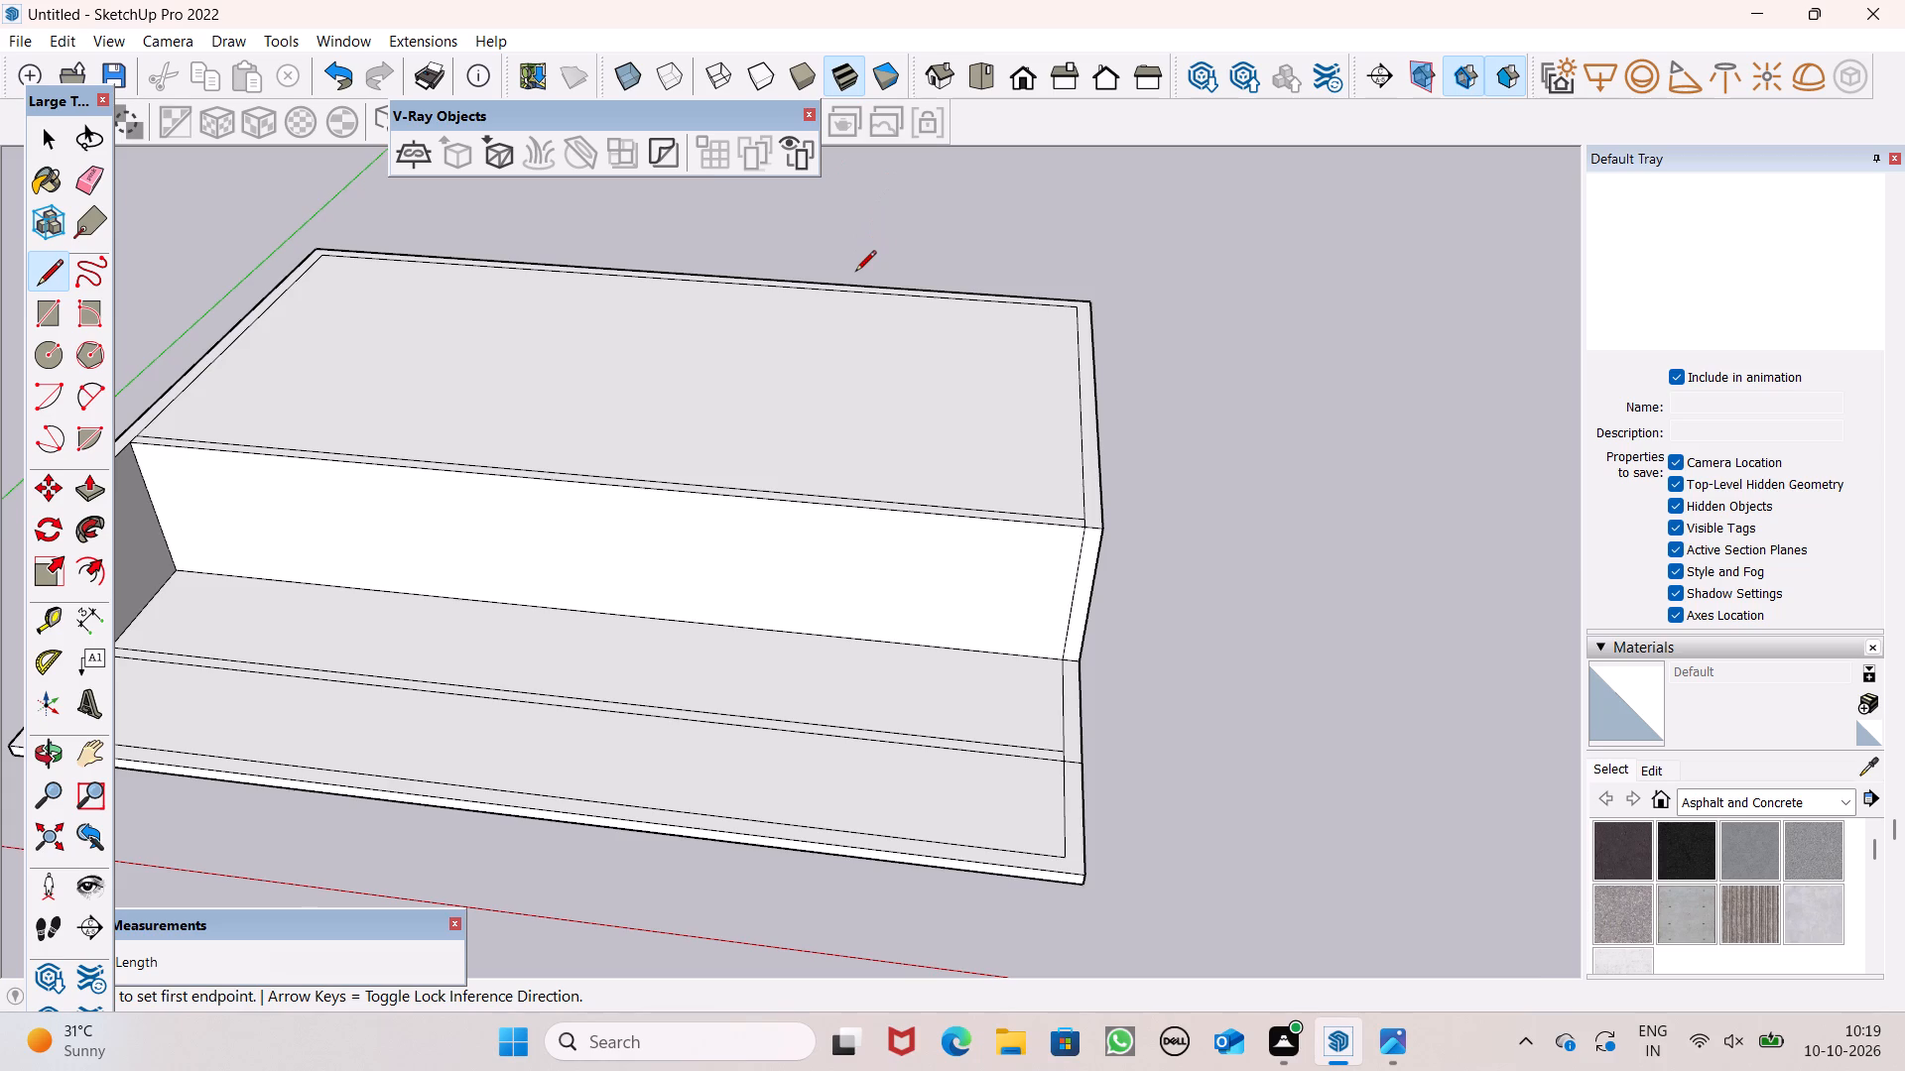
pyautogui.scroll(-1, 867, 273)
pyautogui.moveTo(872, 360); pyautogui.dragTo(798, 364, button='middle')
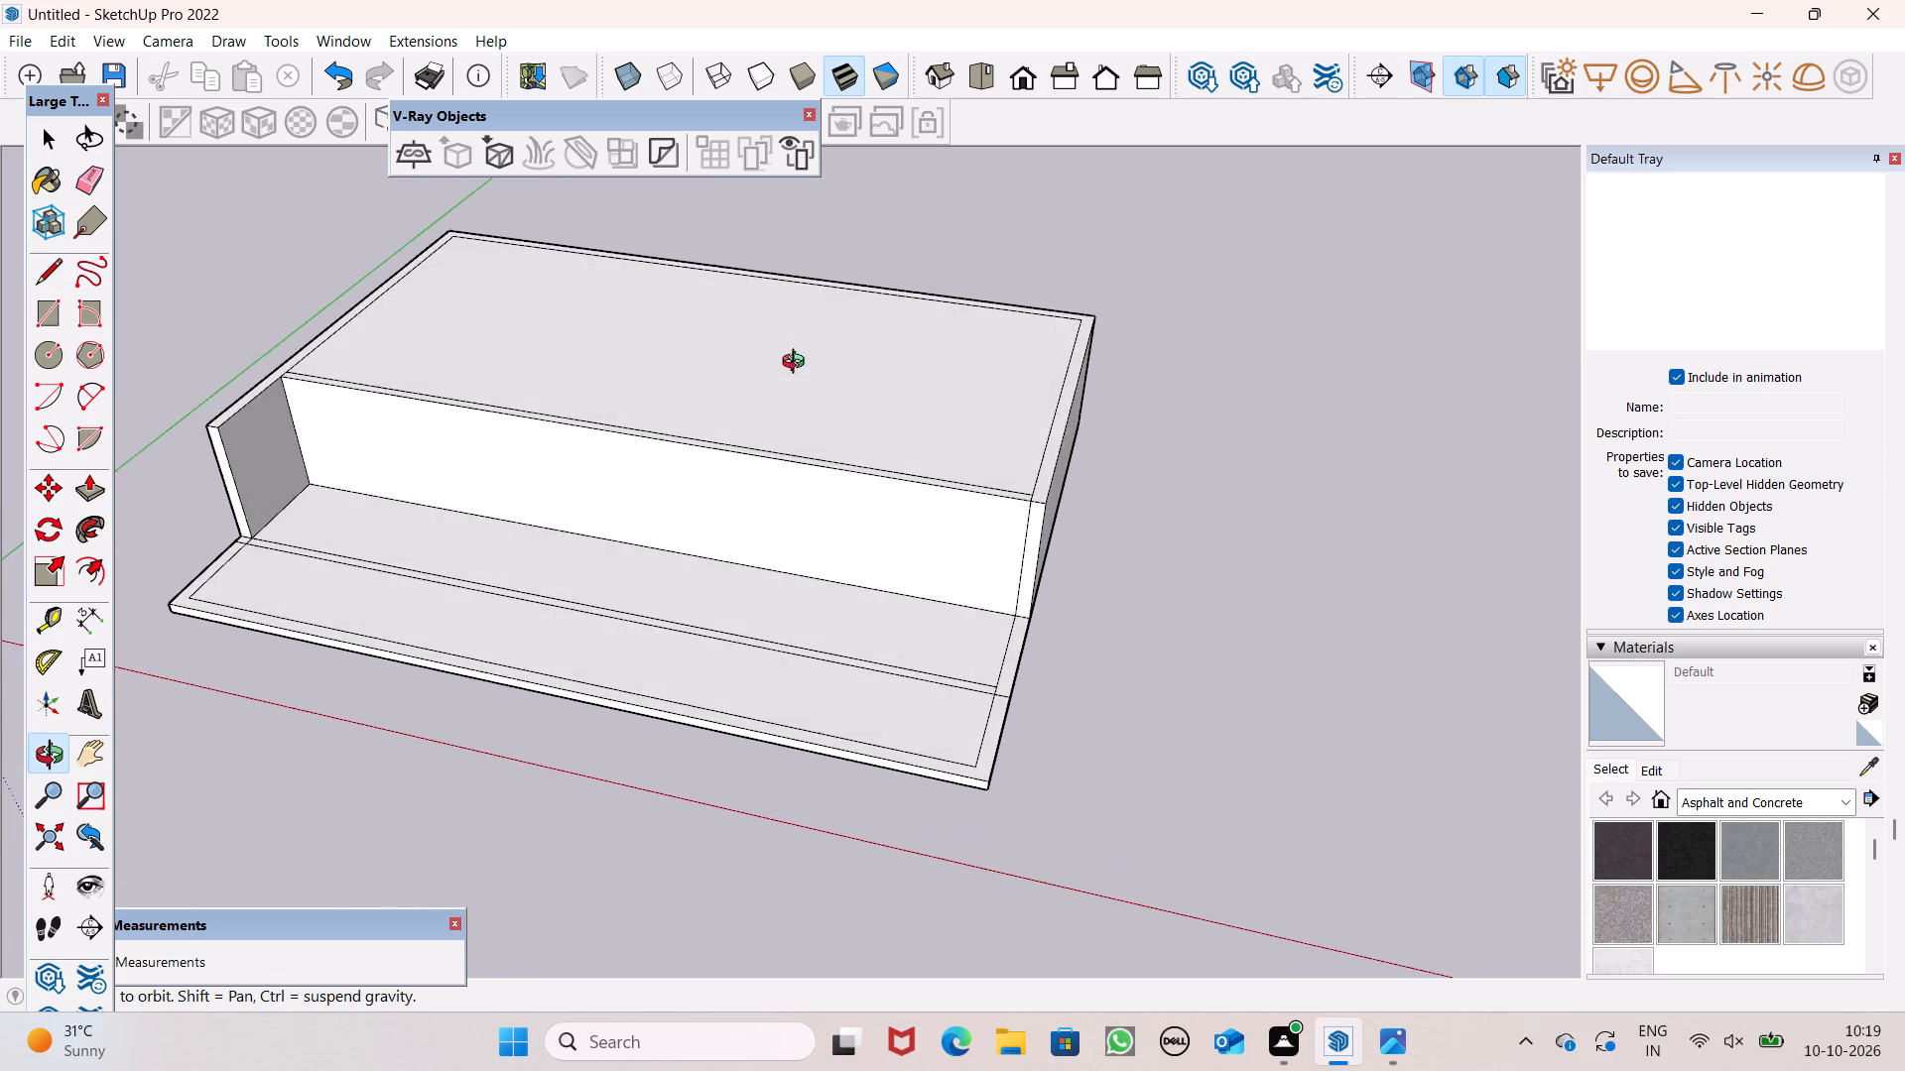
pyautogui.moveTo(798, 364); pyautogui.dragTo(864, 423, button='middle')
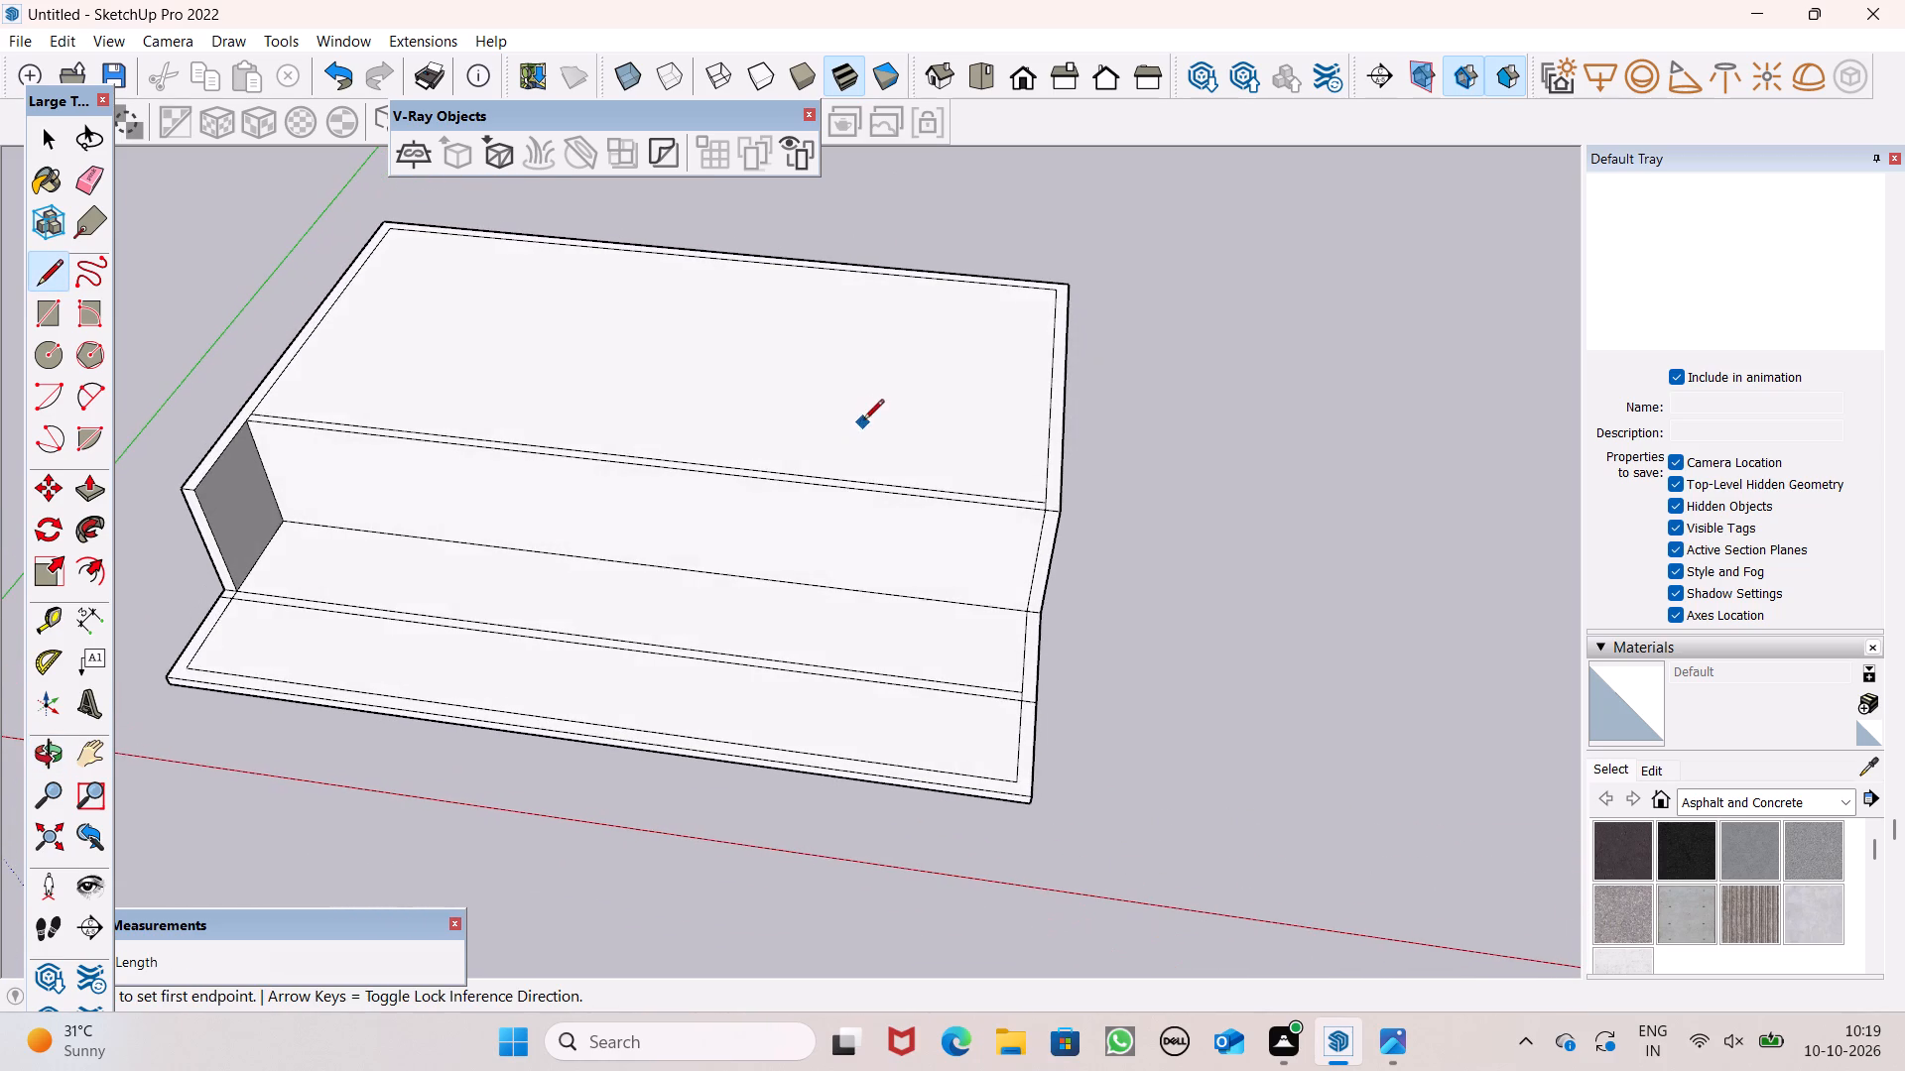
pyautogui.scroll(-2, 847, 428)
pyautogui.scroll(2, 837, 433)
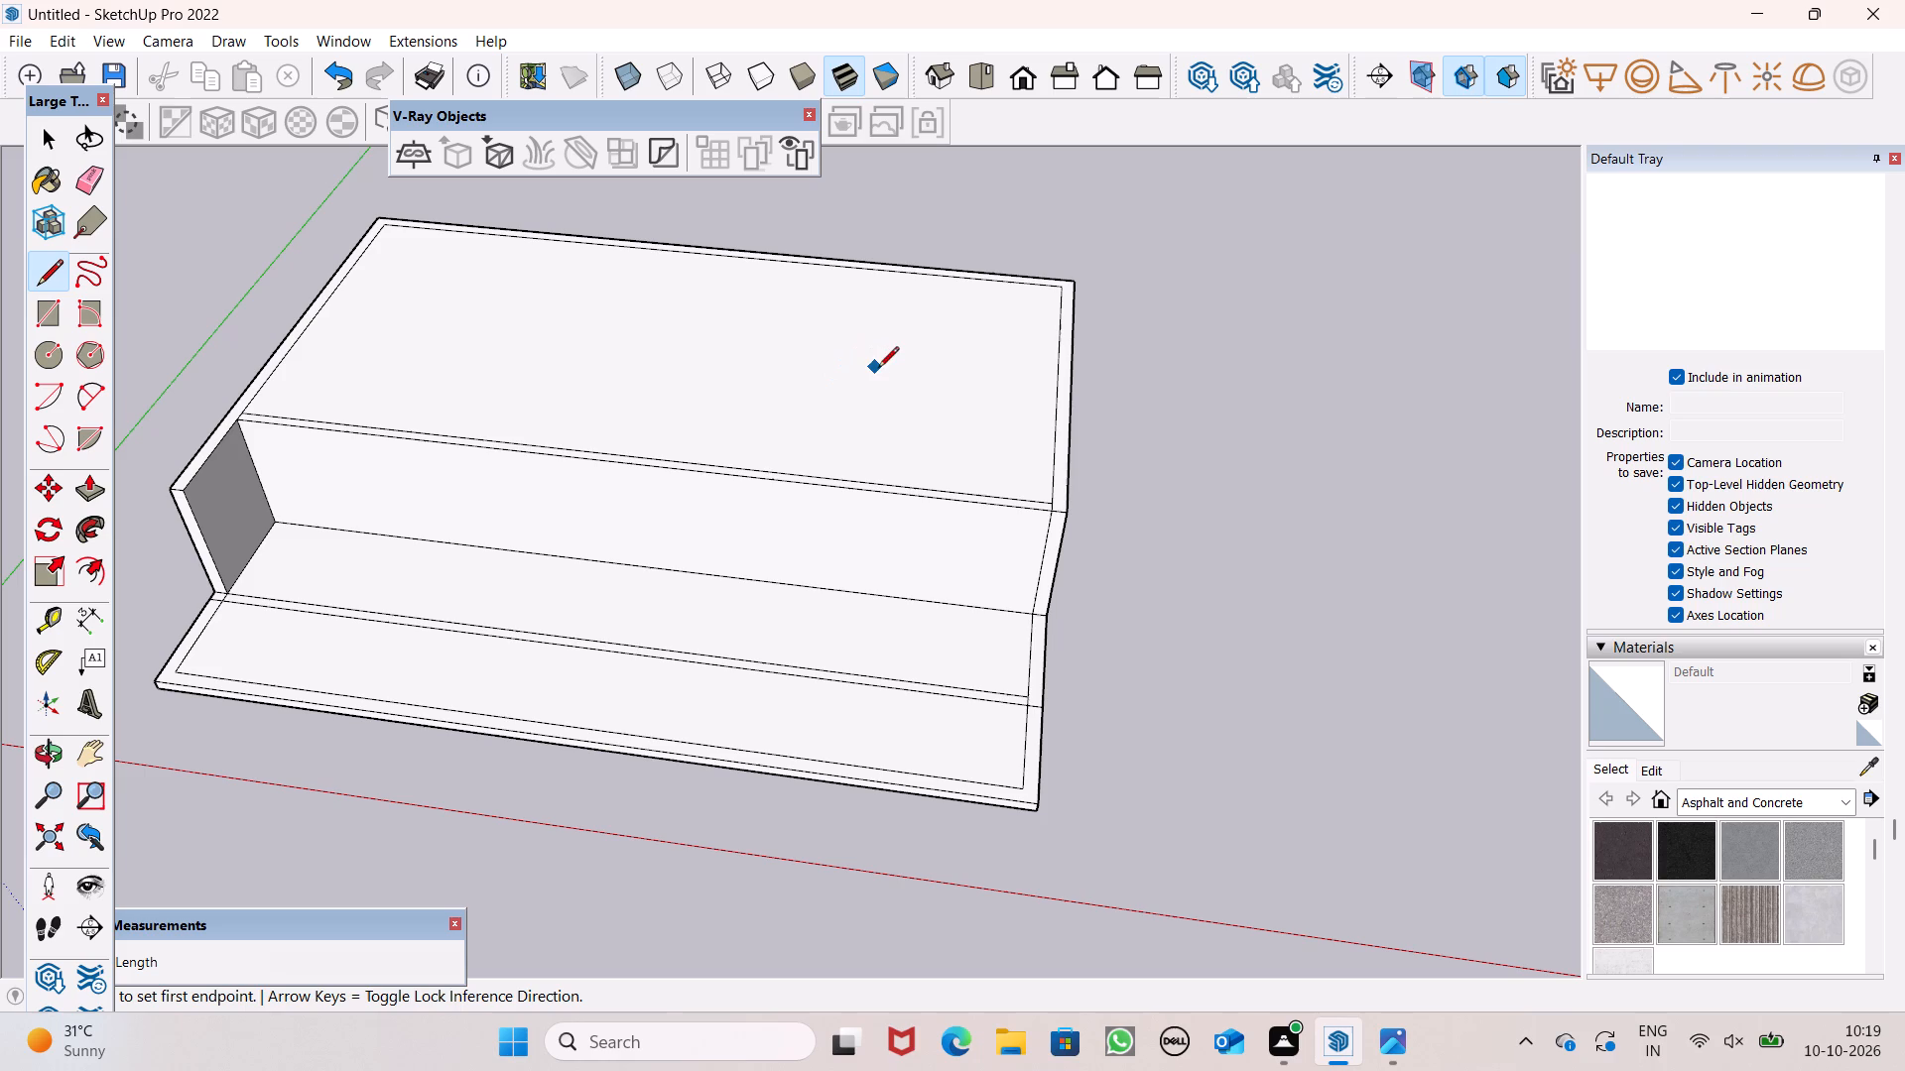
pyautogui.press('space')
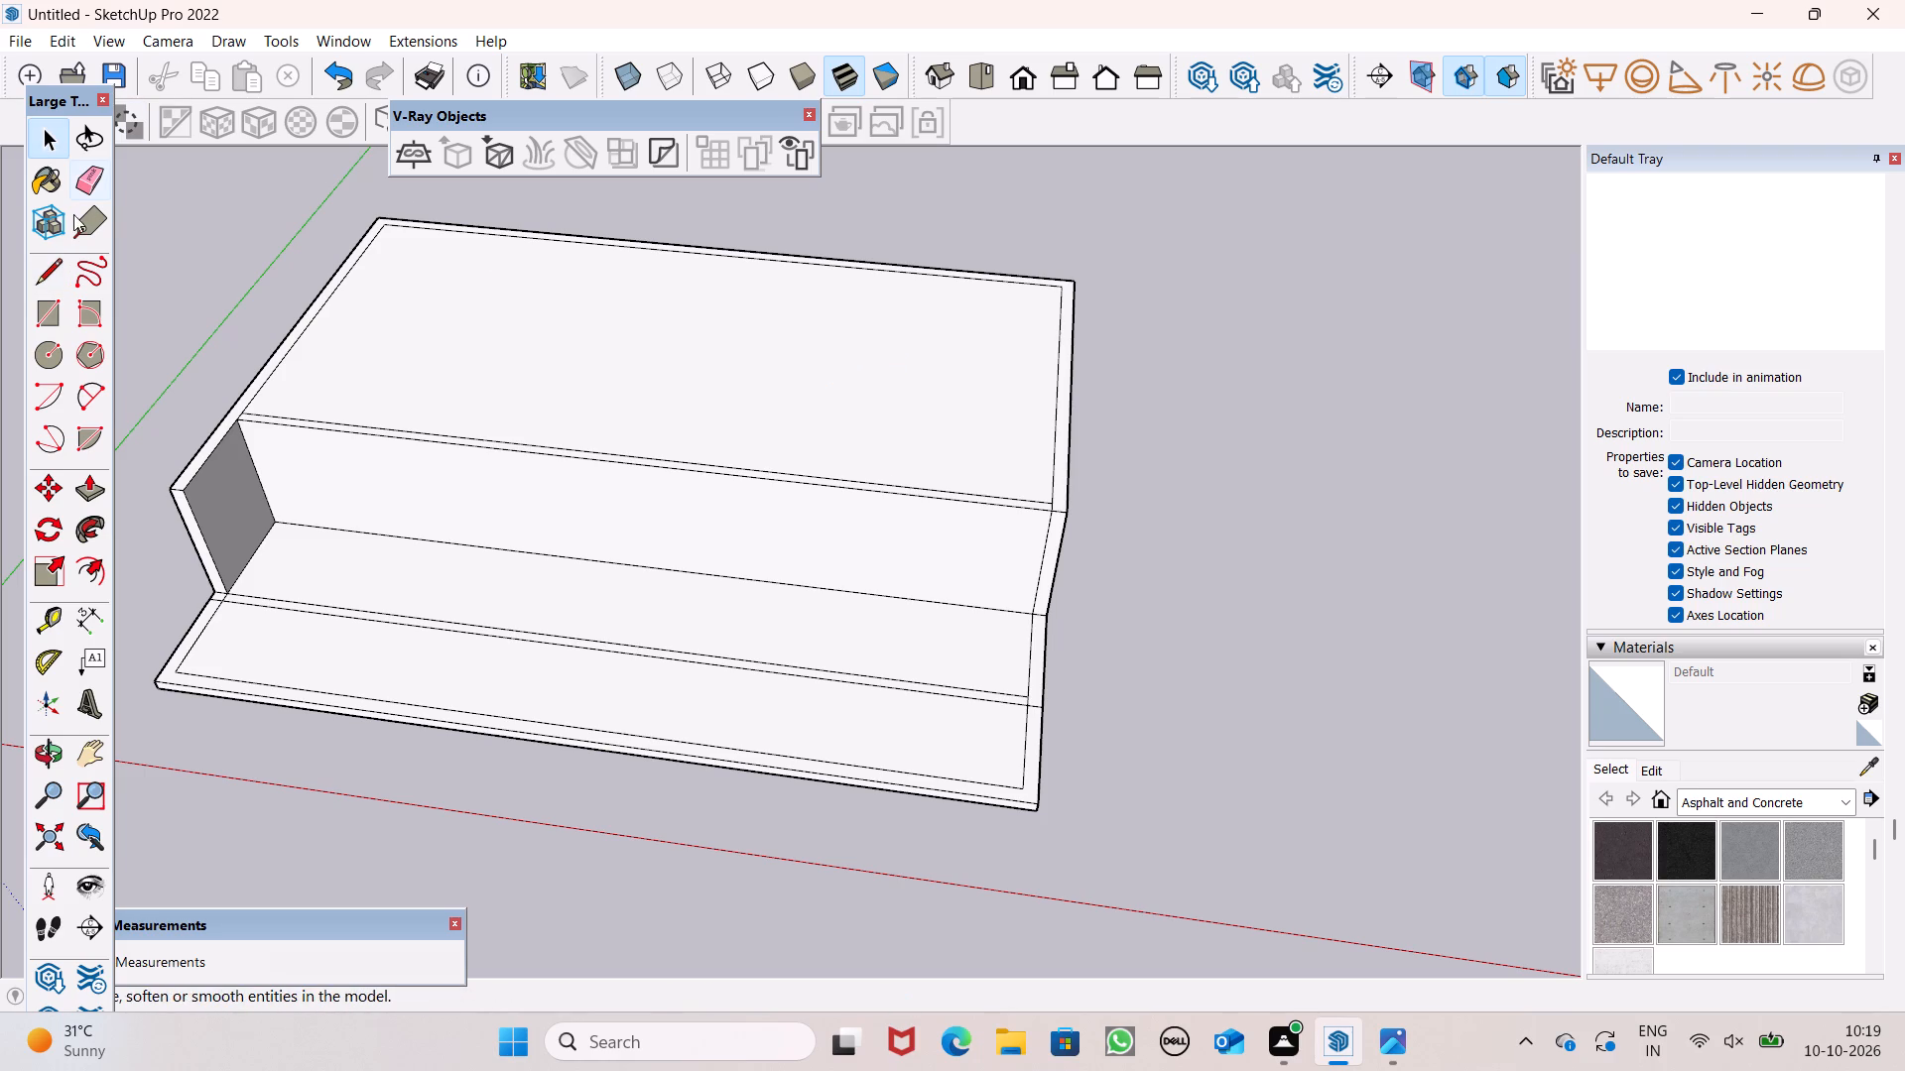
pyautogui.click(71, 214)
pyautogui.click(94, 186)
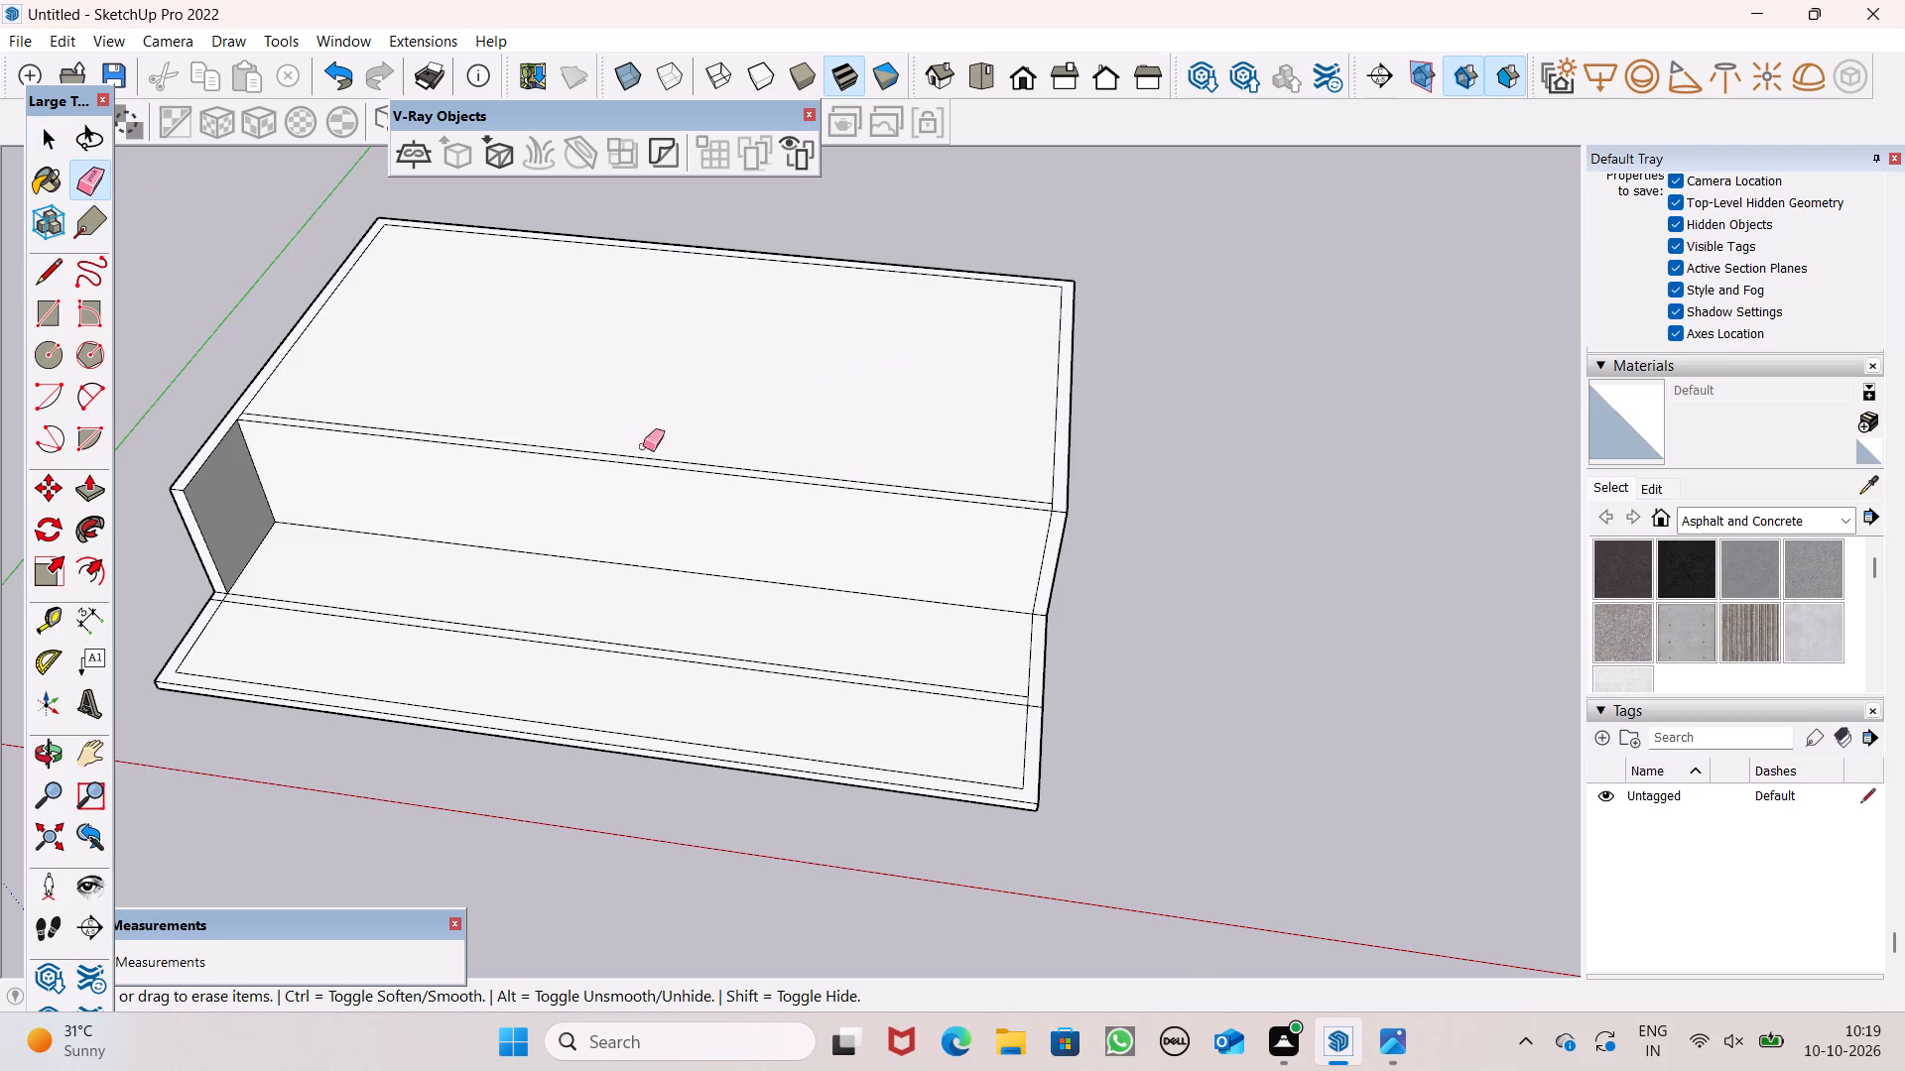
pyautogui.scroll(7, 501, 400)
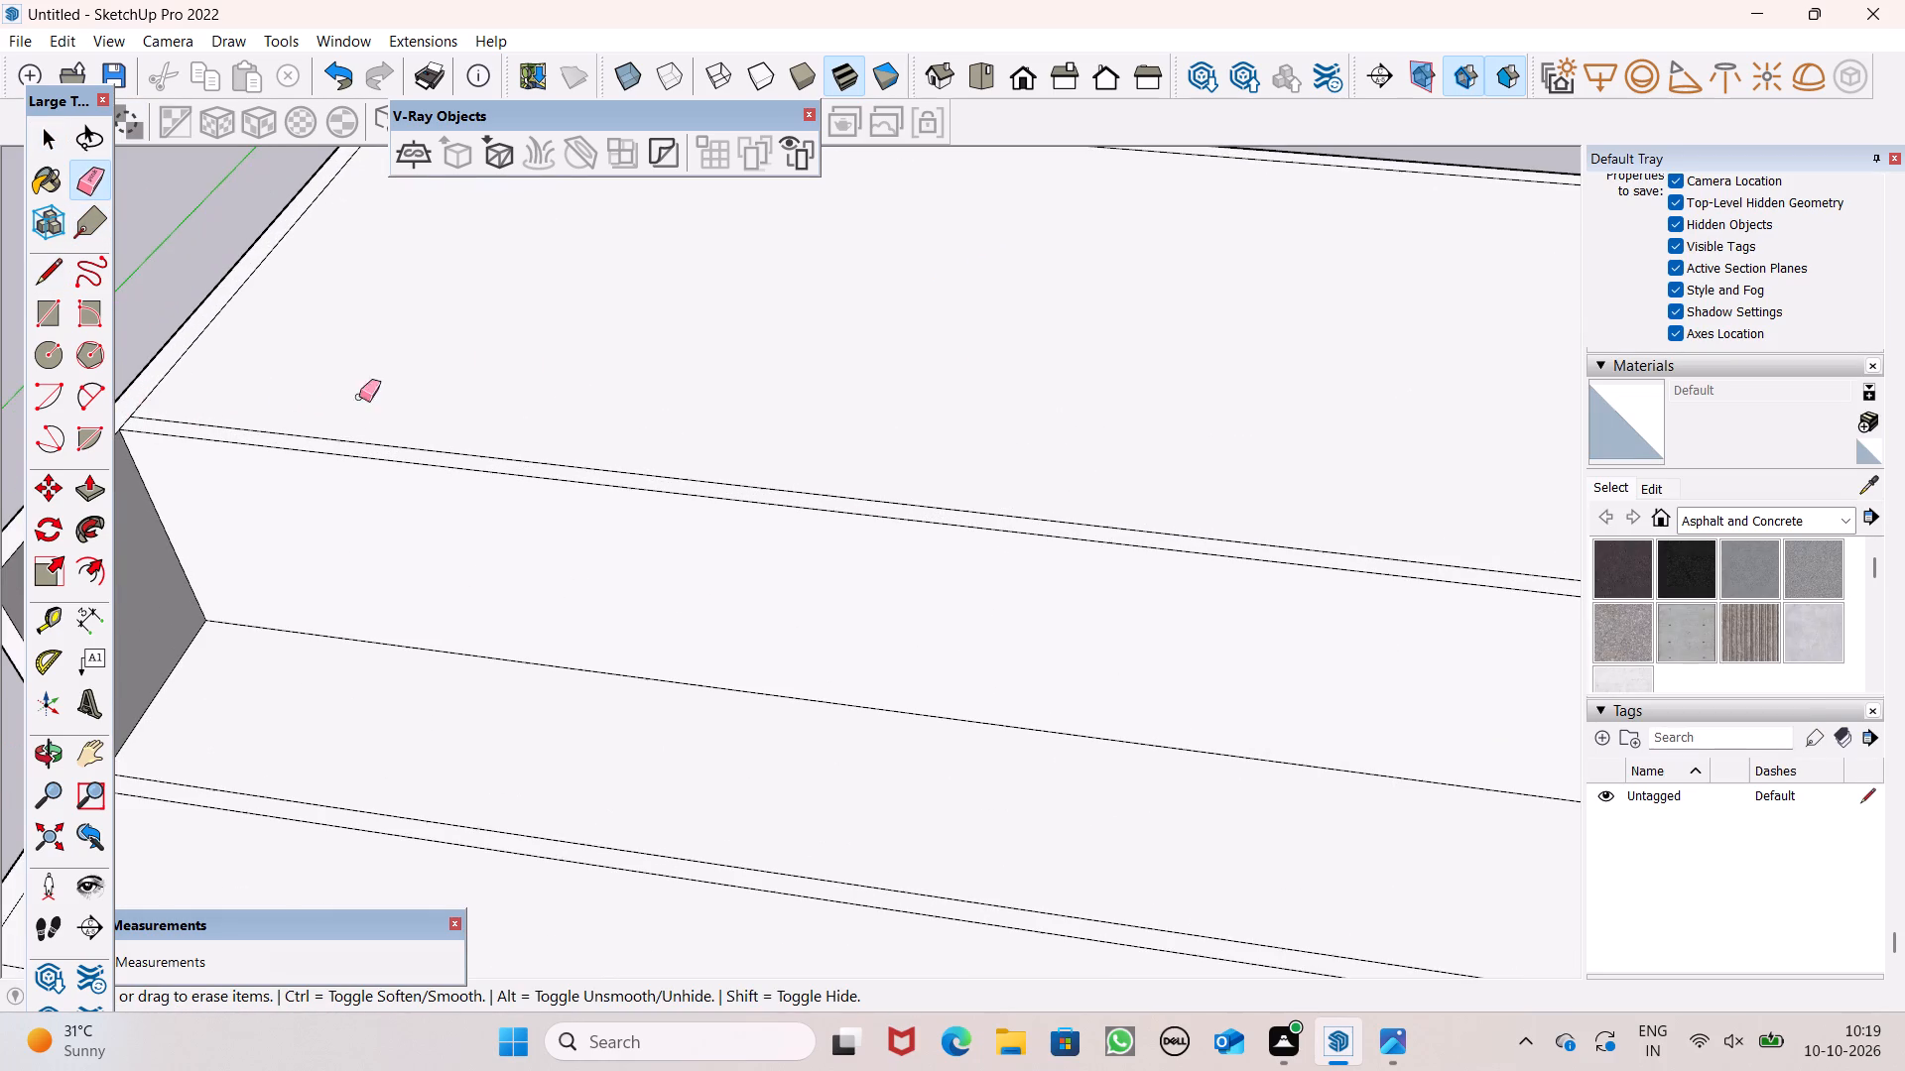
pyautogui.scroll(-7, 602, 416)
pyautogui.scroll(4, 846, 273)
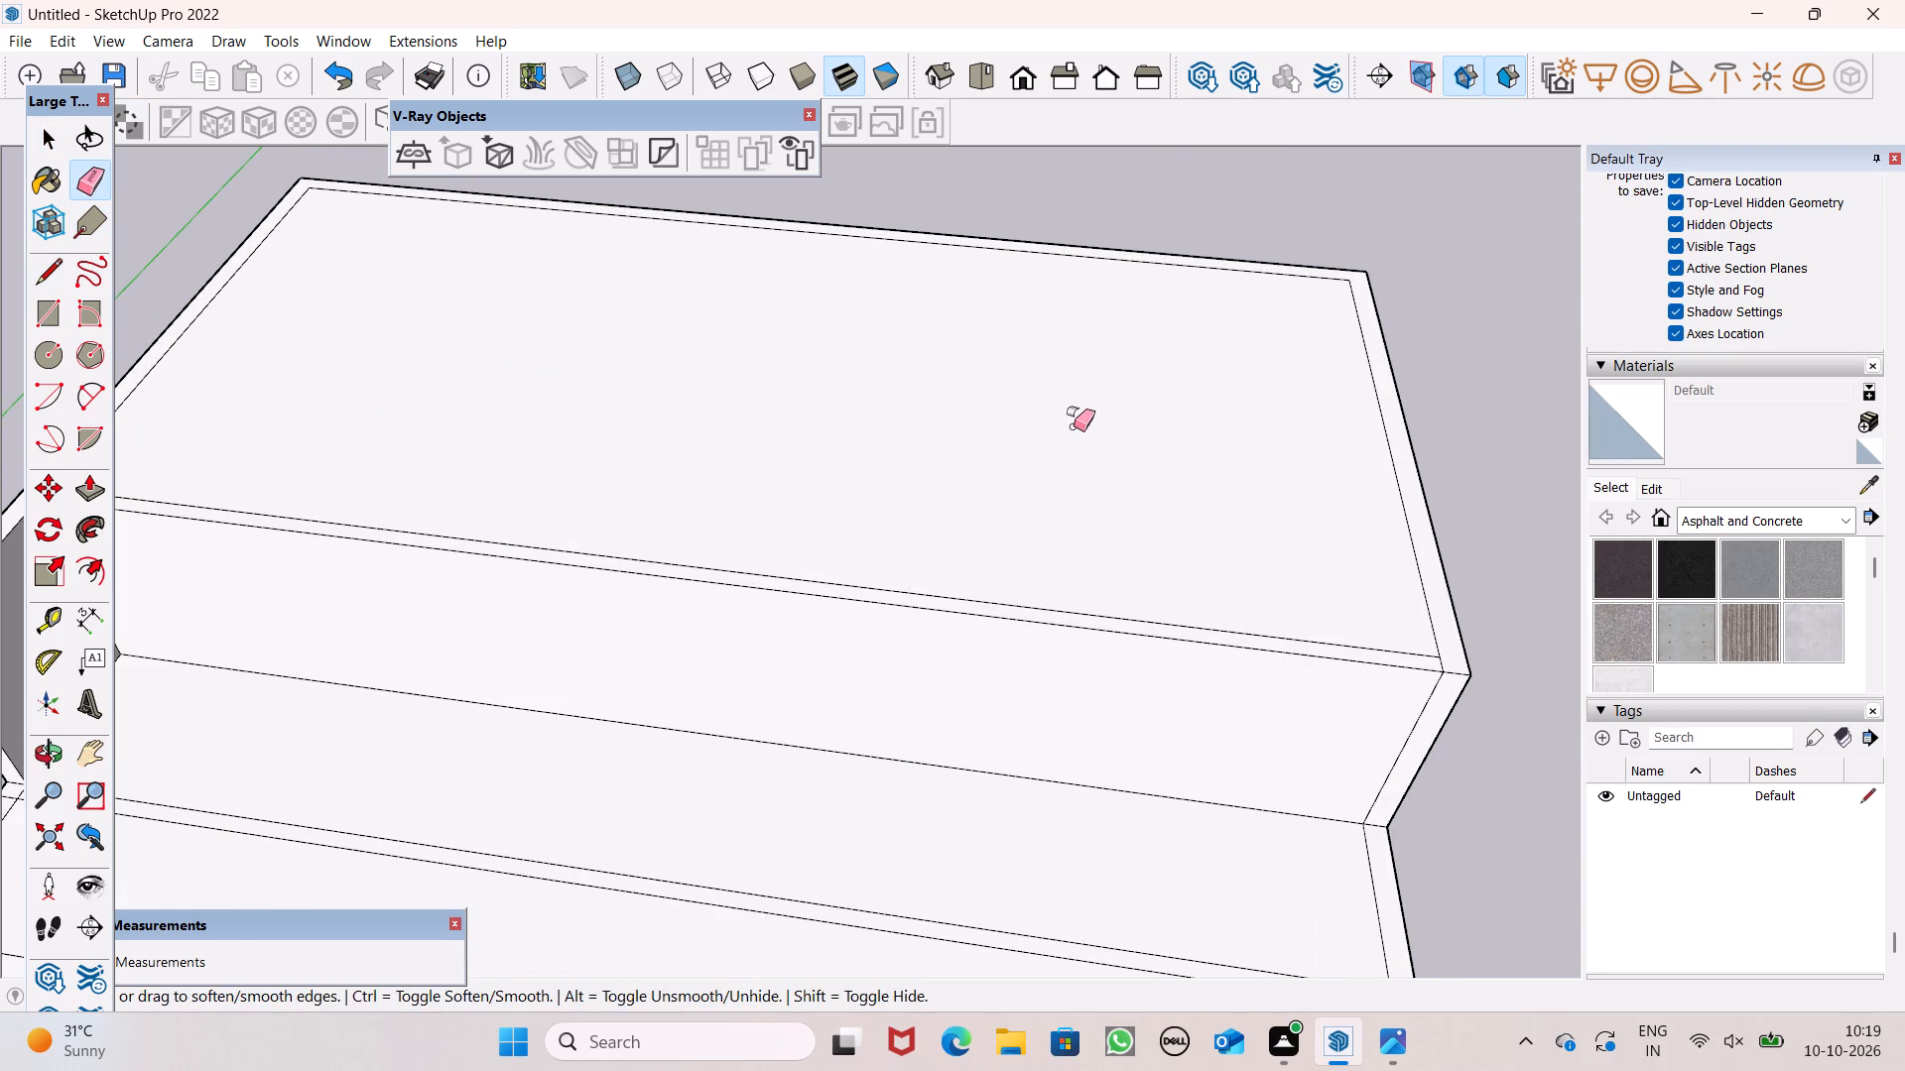
# Undo the side wall's Push/Pull and the face that closes the top of the rear room.
pyautogui.hotkey('ctrl', 'z')
pyautogui.hotkey('ctrl', 'z')
pyautogui.press('space')
pyautogui.scroll(-1, 1135, 394)
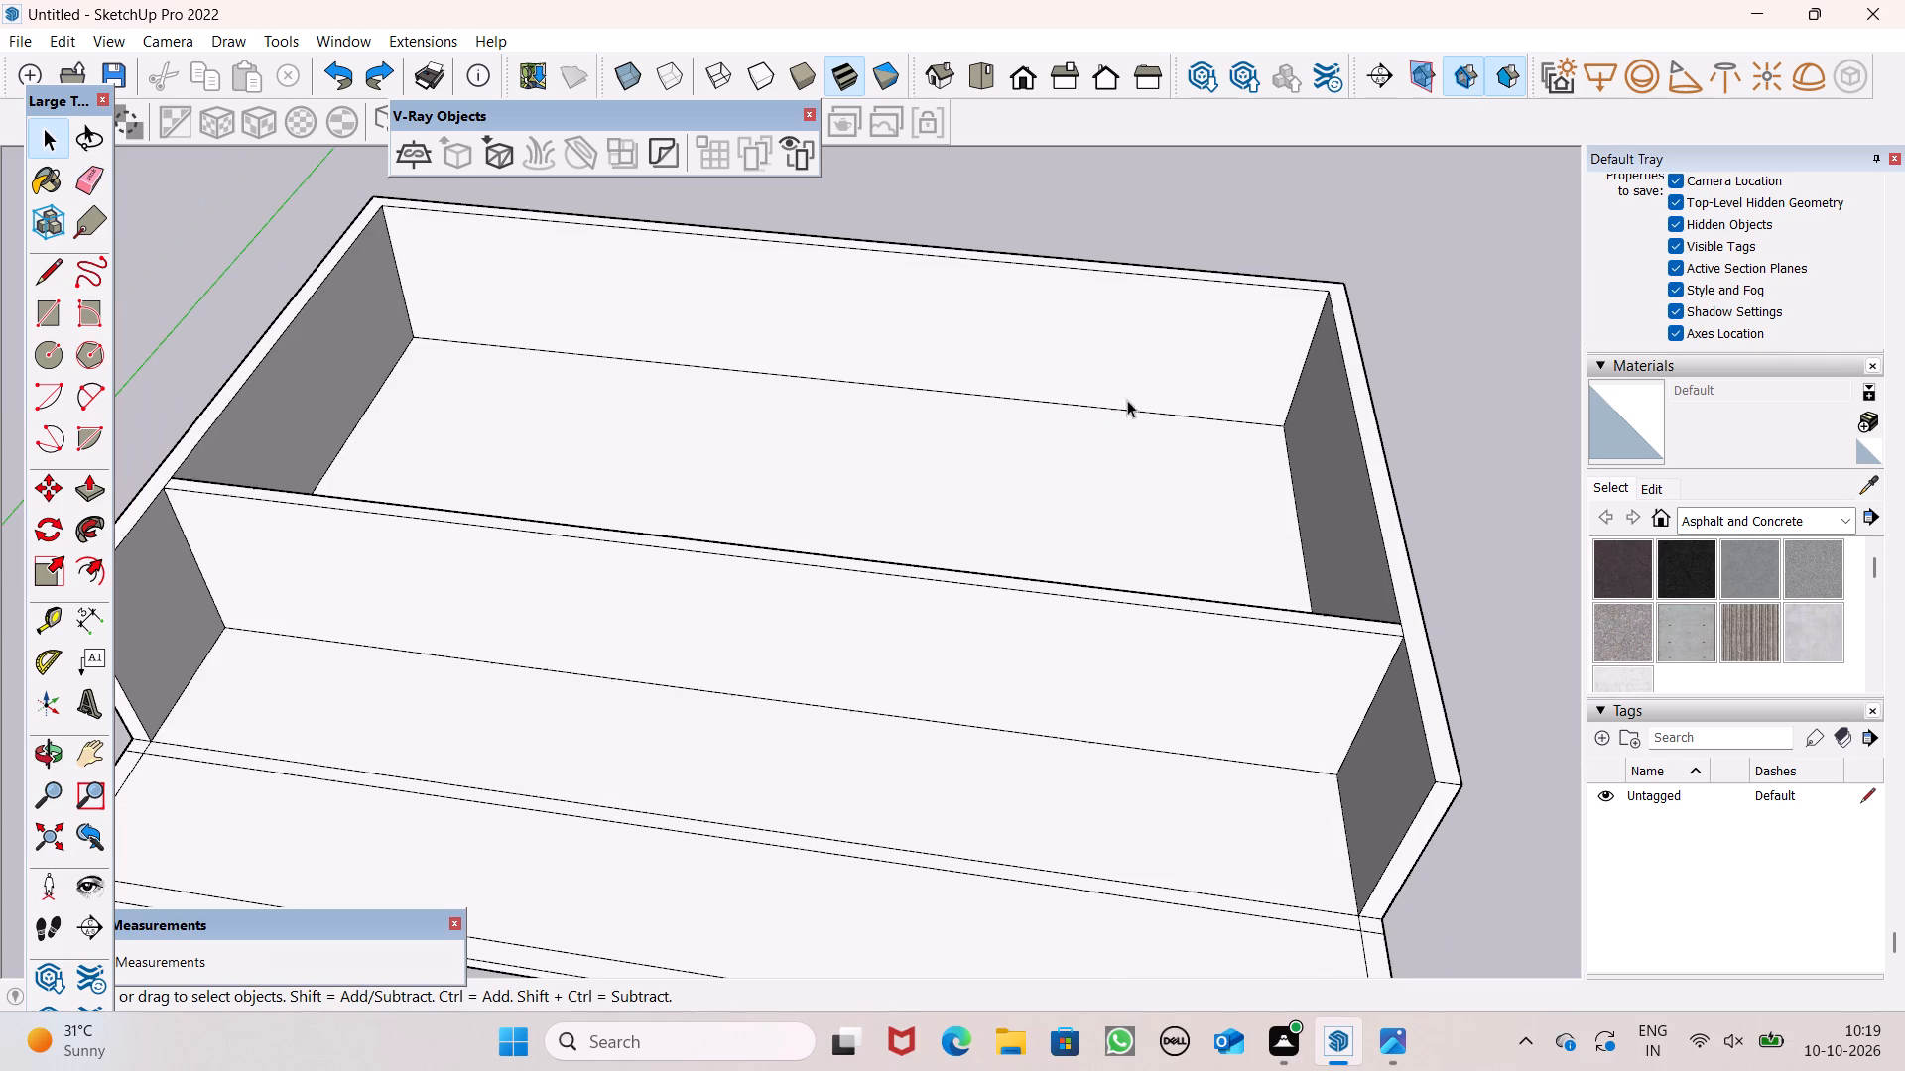
pyautogui.scroll(-1, 1127, 400)
pyautogui.moveTo(1072, 360); pyautogui.dragTo(1048, 420, button='middle')
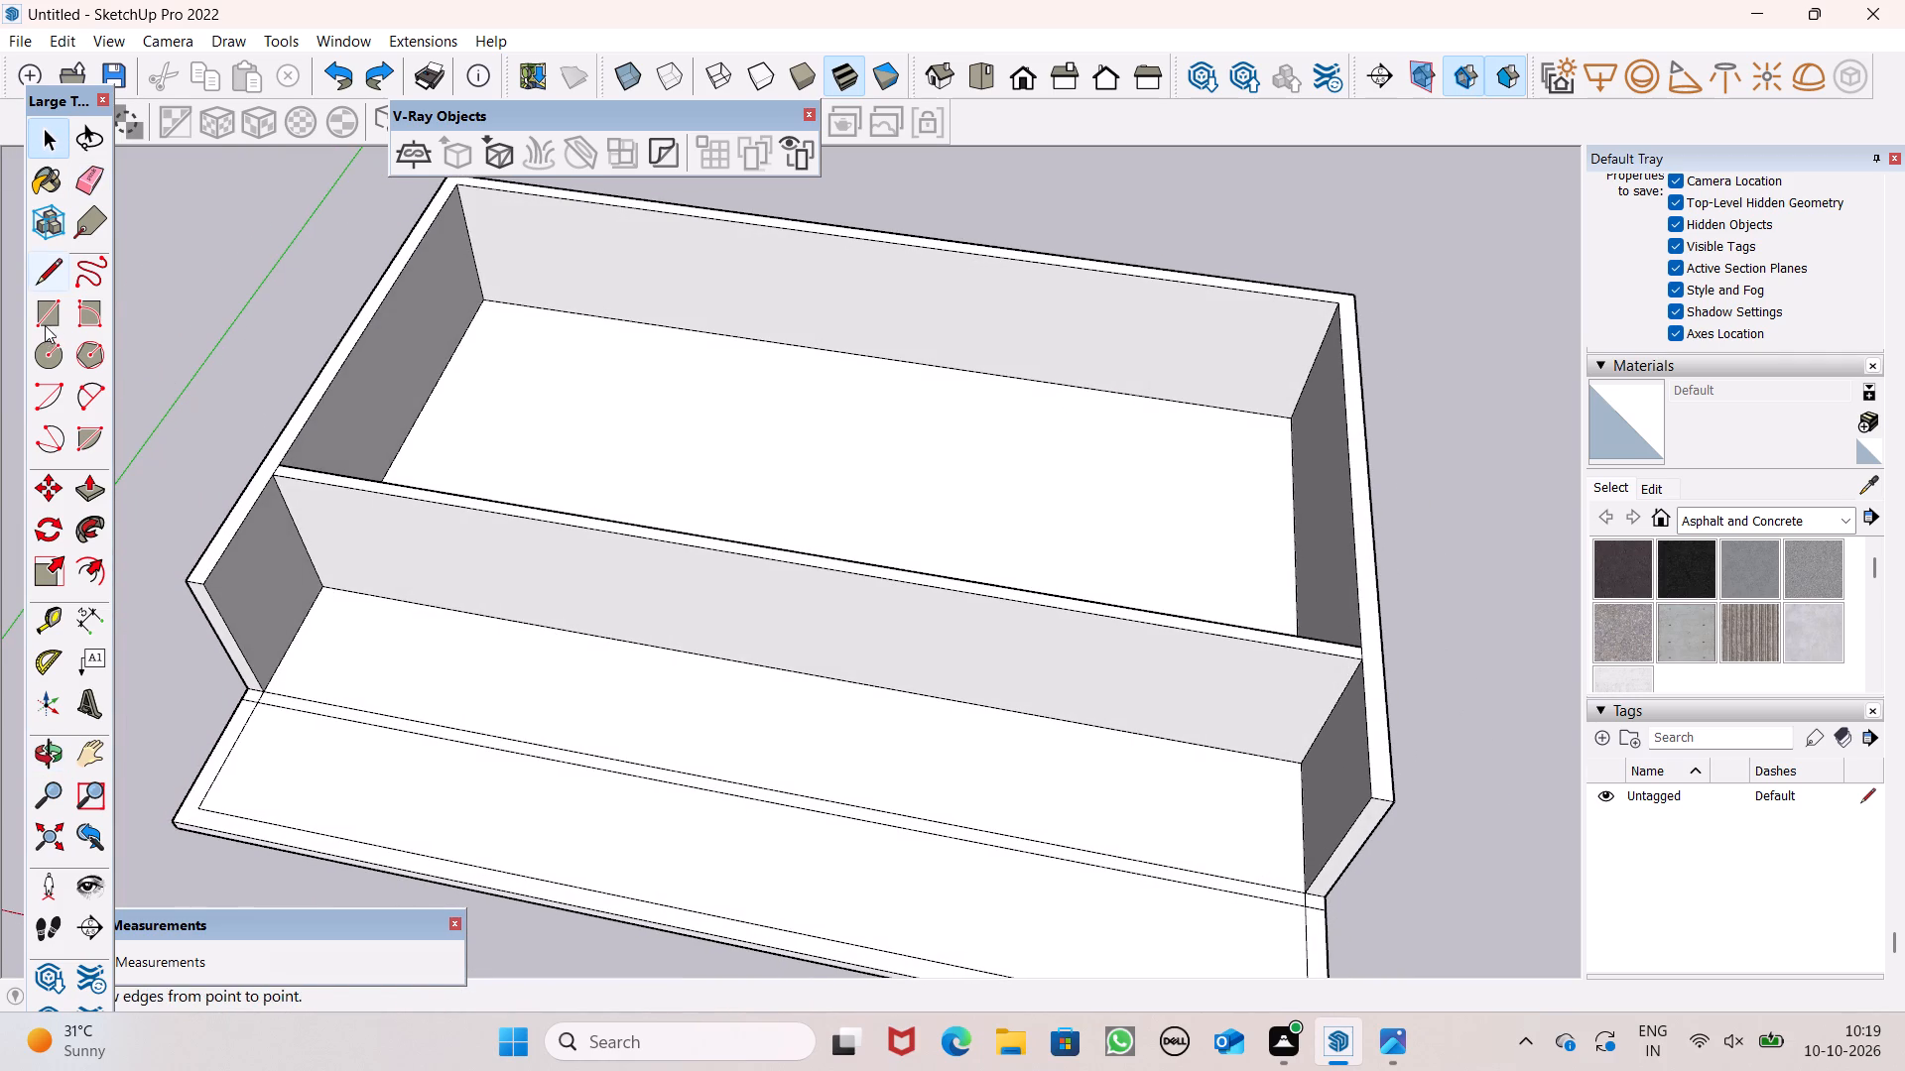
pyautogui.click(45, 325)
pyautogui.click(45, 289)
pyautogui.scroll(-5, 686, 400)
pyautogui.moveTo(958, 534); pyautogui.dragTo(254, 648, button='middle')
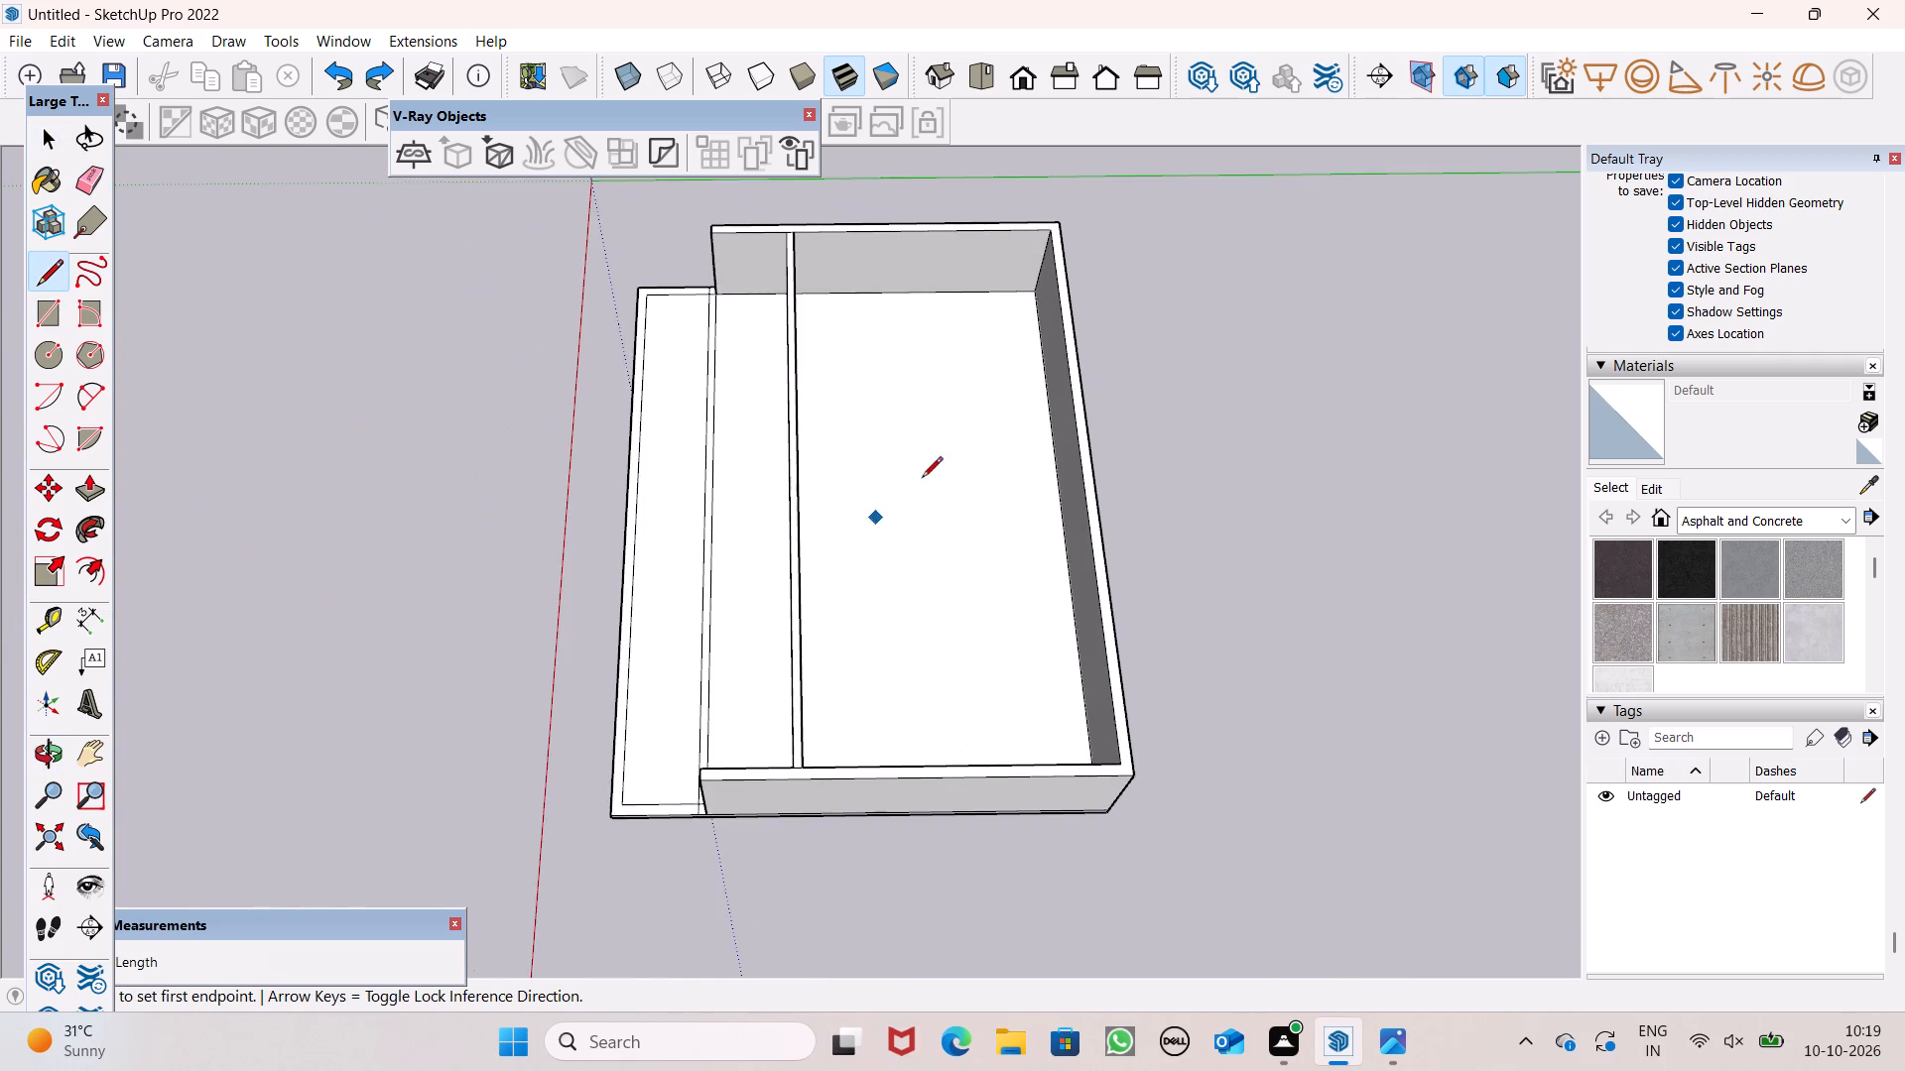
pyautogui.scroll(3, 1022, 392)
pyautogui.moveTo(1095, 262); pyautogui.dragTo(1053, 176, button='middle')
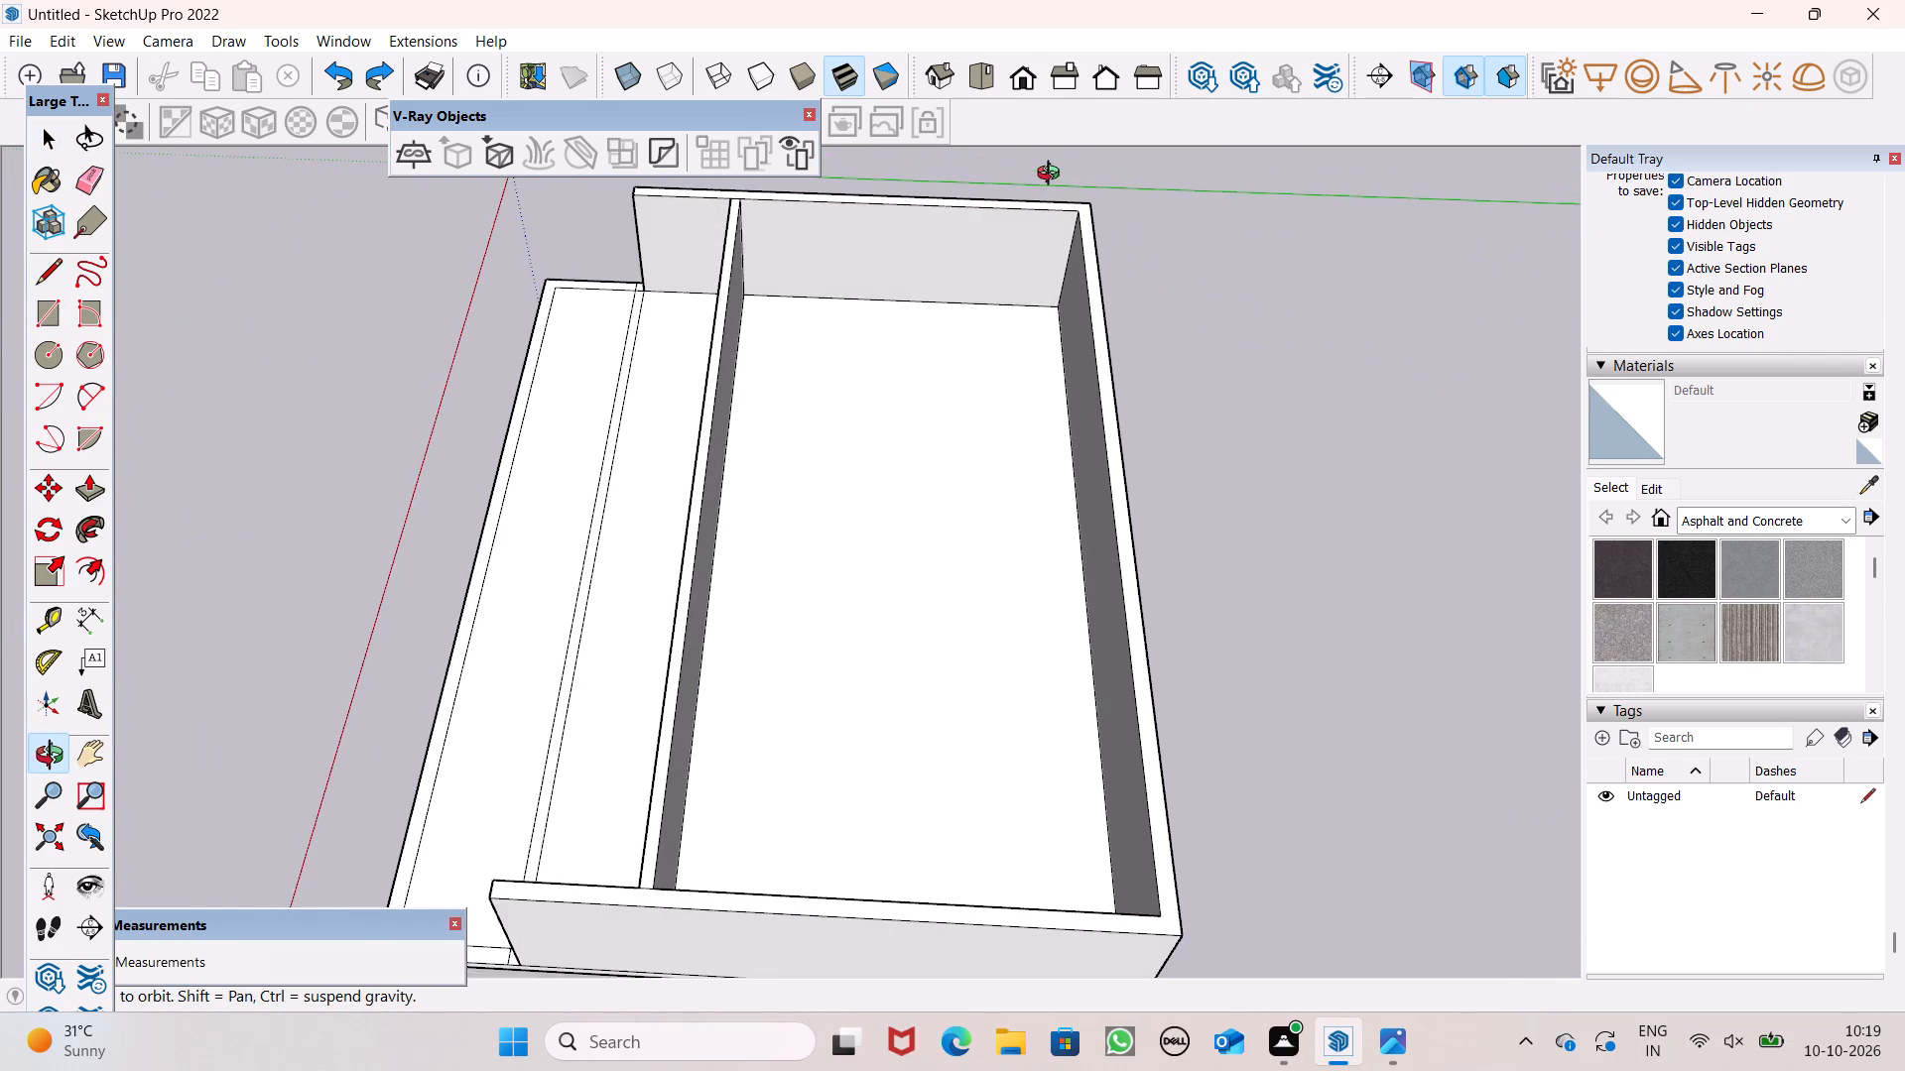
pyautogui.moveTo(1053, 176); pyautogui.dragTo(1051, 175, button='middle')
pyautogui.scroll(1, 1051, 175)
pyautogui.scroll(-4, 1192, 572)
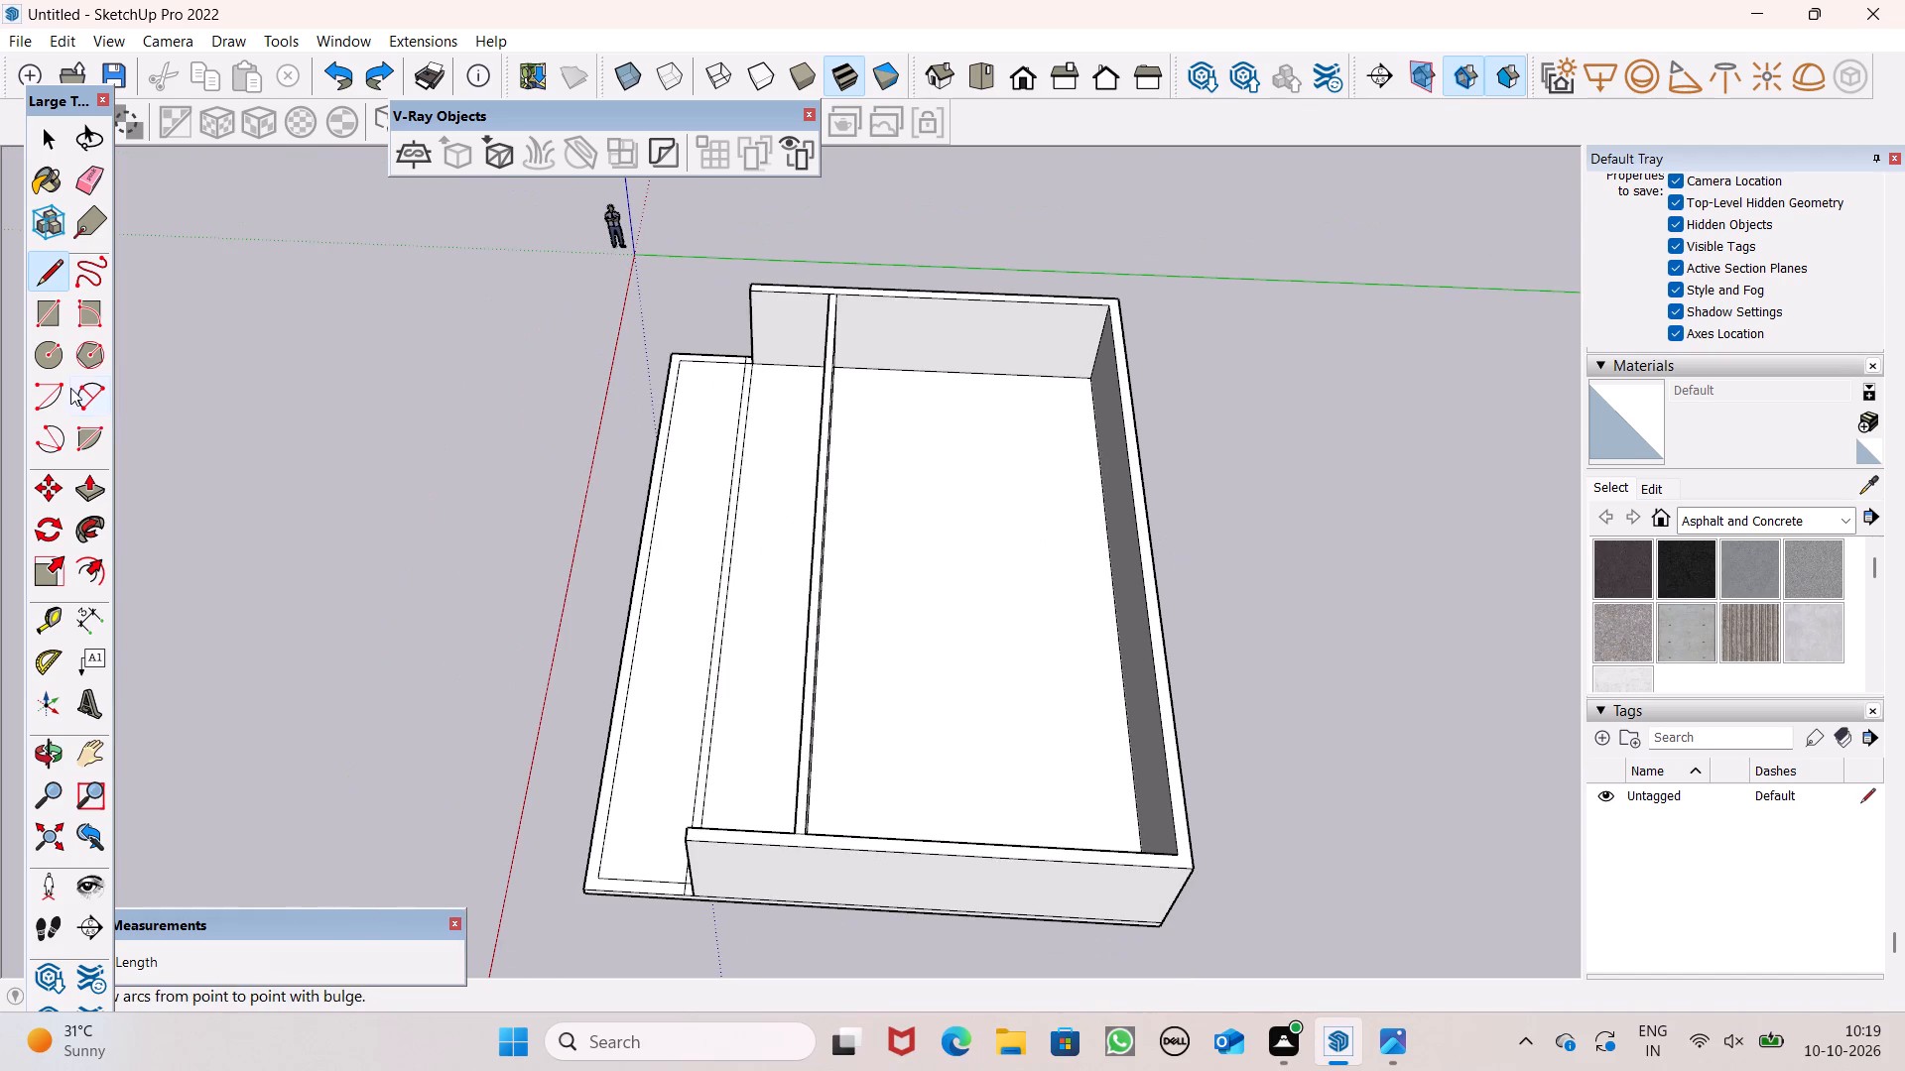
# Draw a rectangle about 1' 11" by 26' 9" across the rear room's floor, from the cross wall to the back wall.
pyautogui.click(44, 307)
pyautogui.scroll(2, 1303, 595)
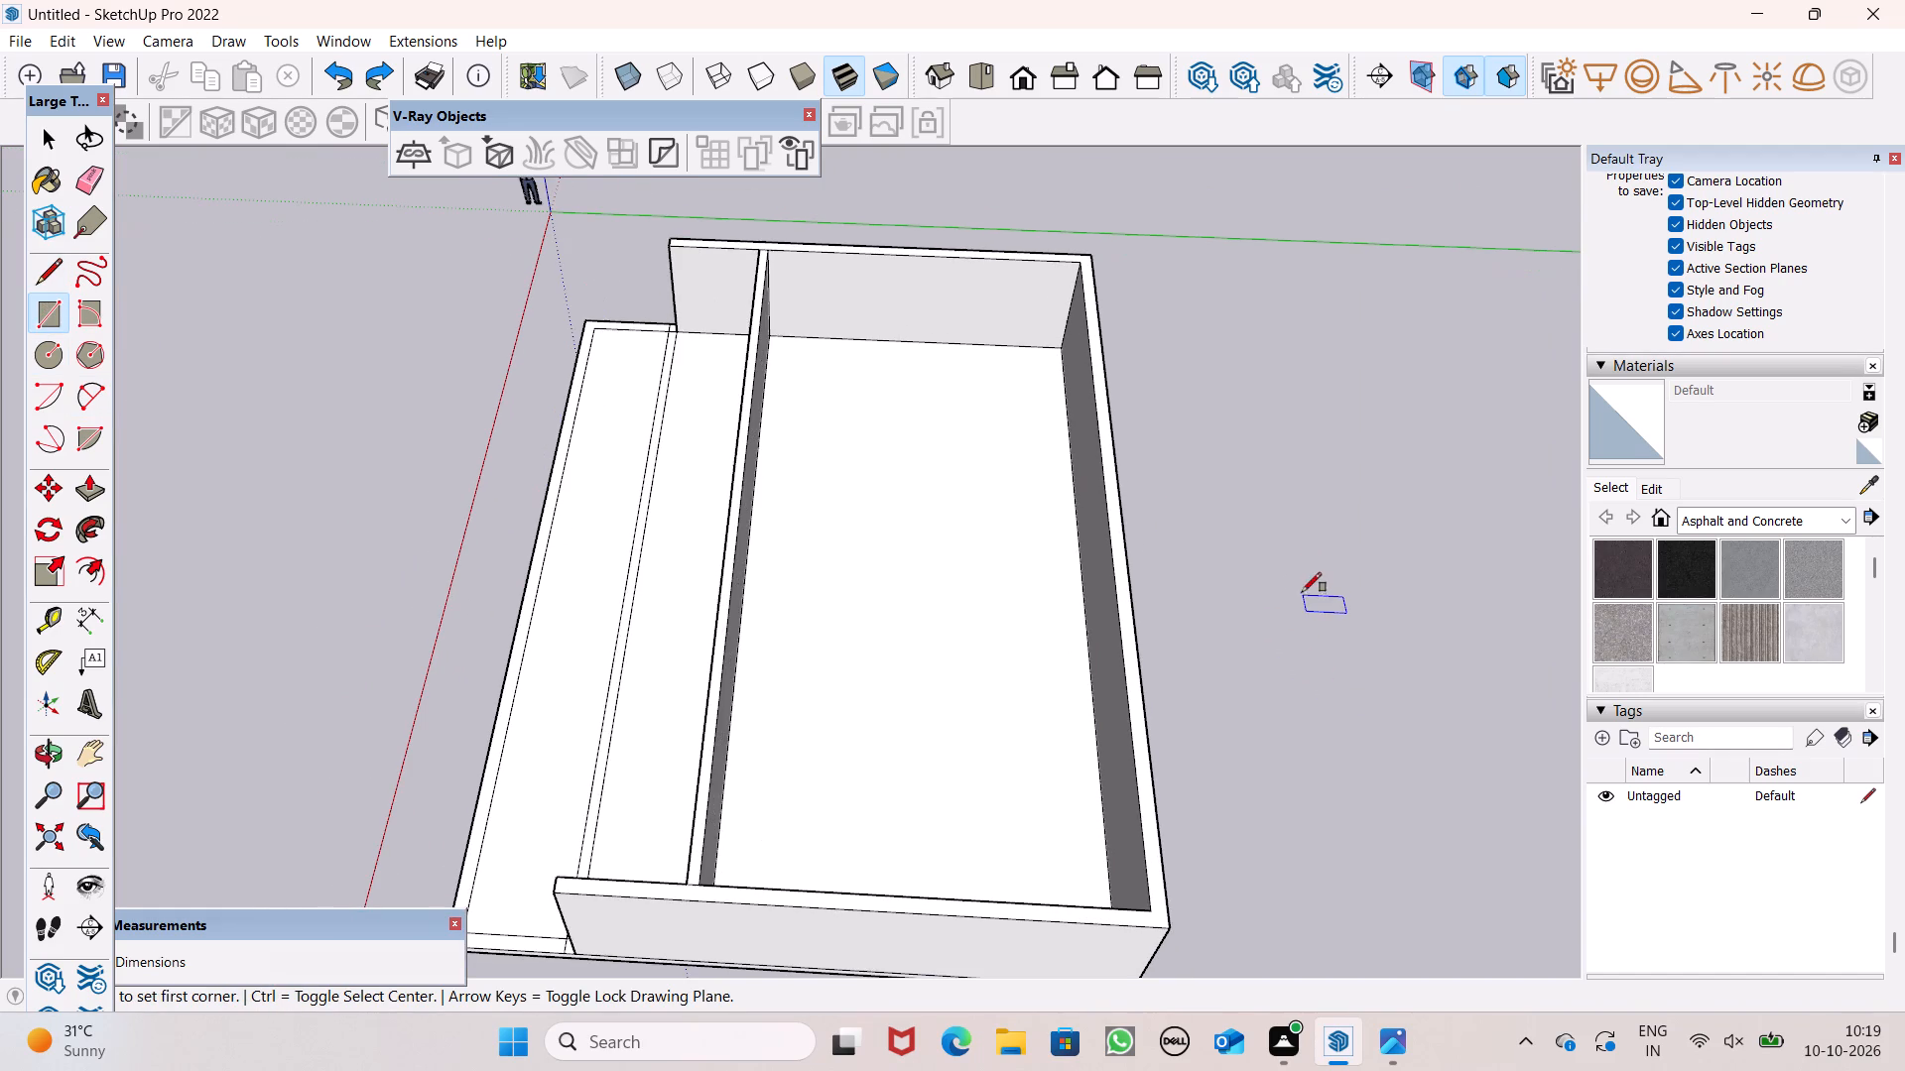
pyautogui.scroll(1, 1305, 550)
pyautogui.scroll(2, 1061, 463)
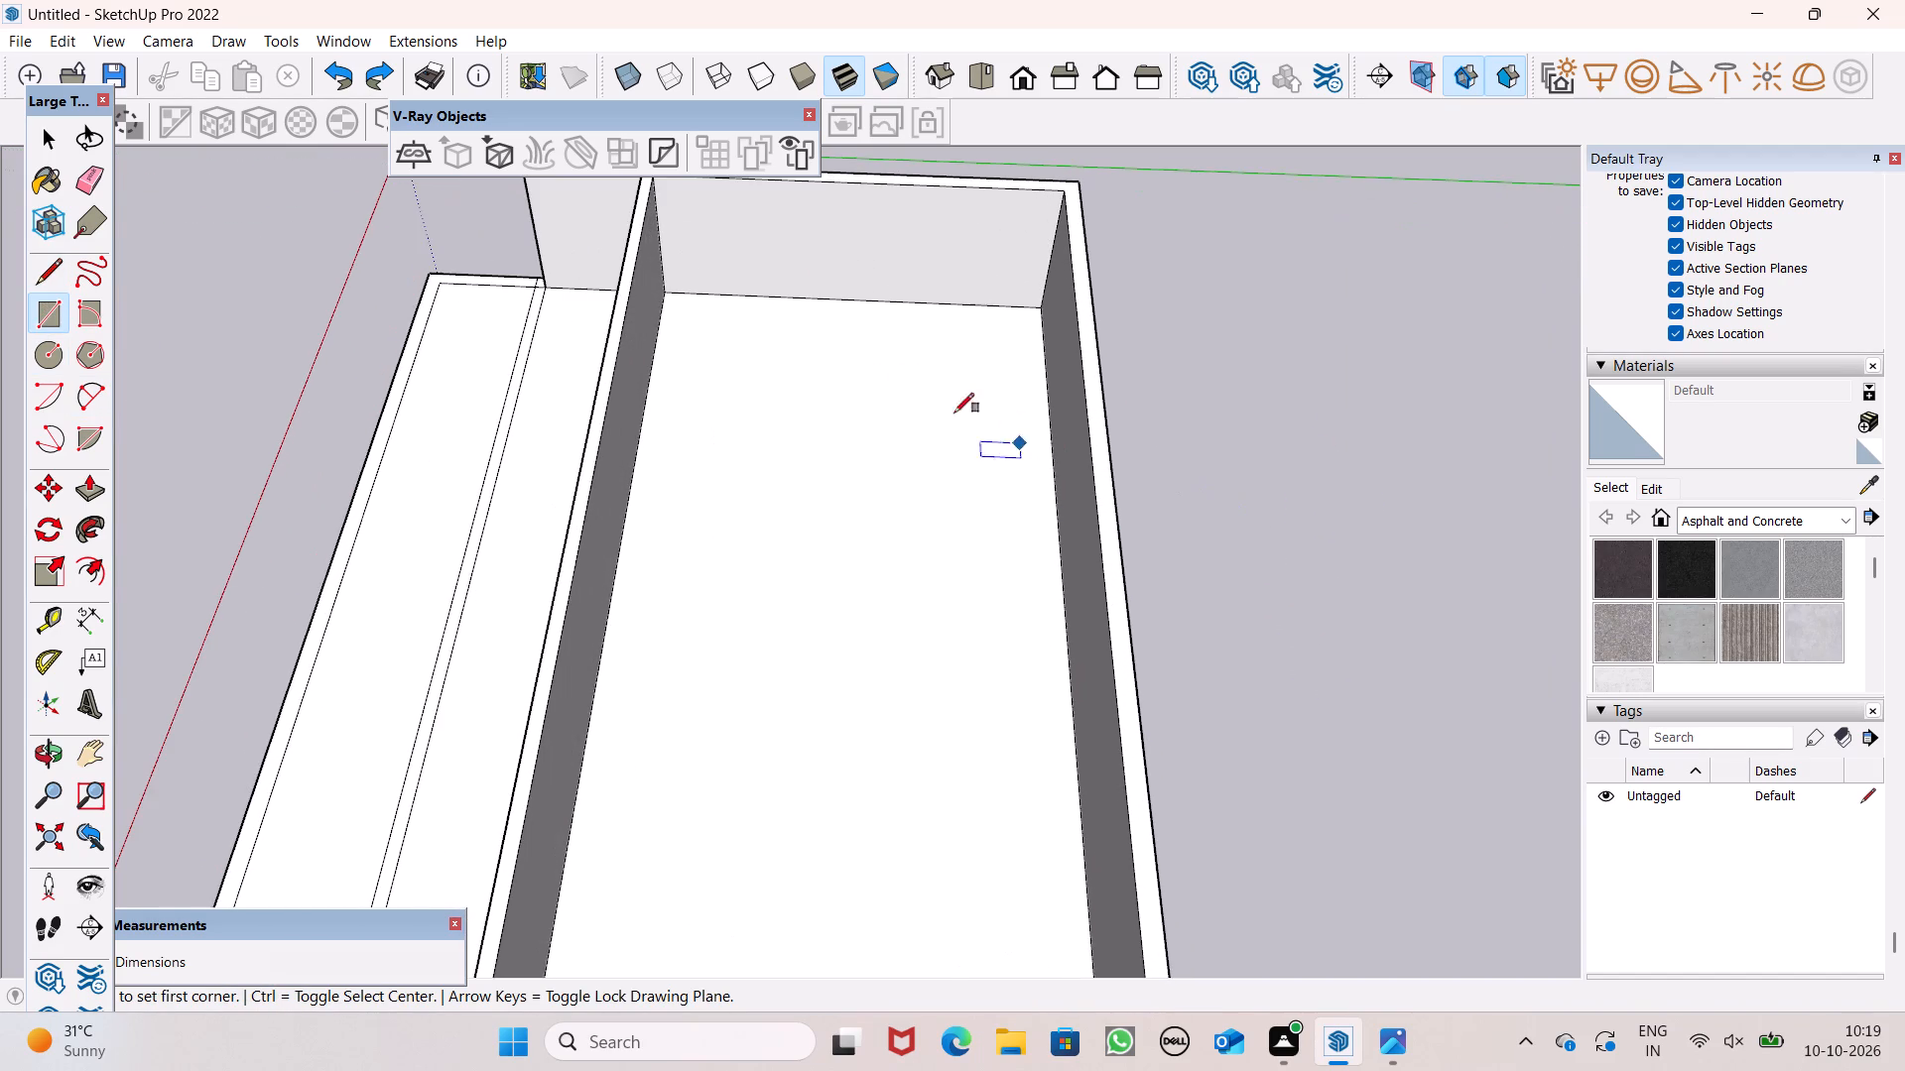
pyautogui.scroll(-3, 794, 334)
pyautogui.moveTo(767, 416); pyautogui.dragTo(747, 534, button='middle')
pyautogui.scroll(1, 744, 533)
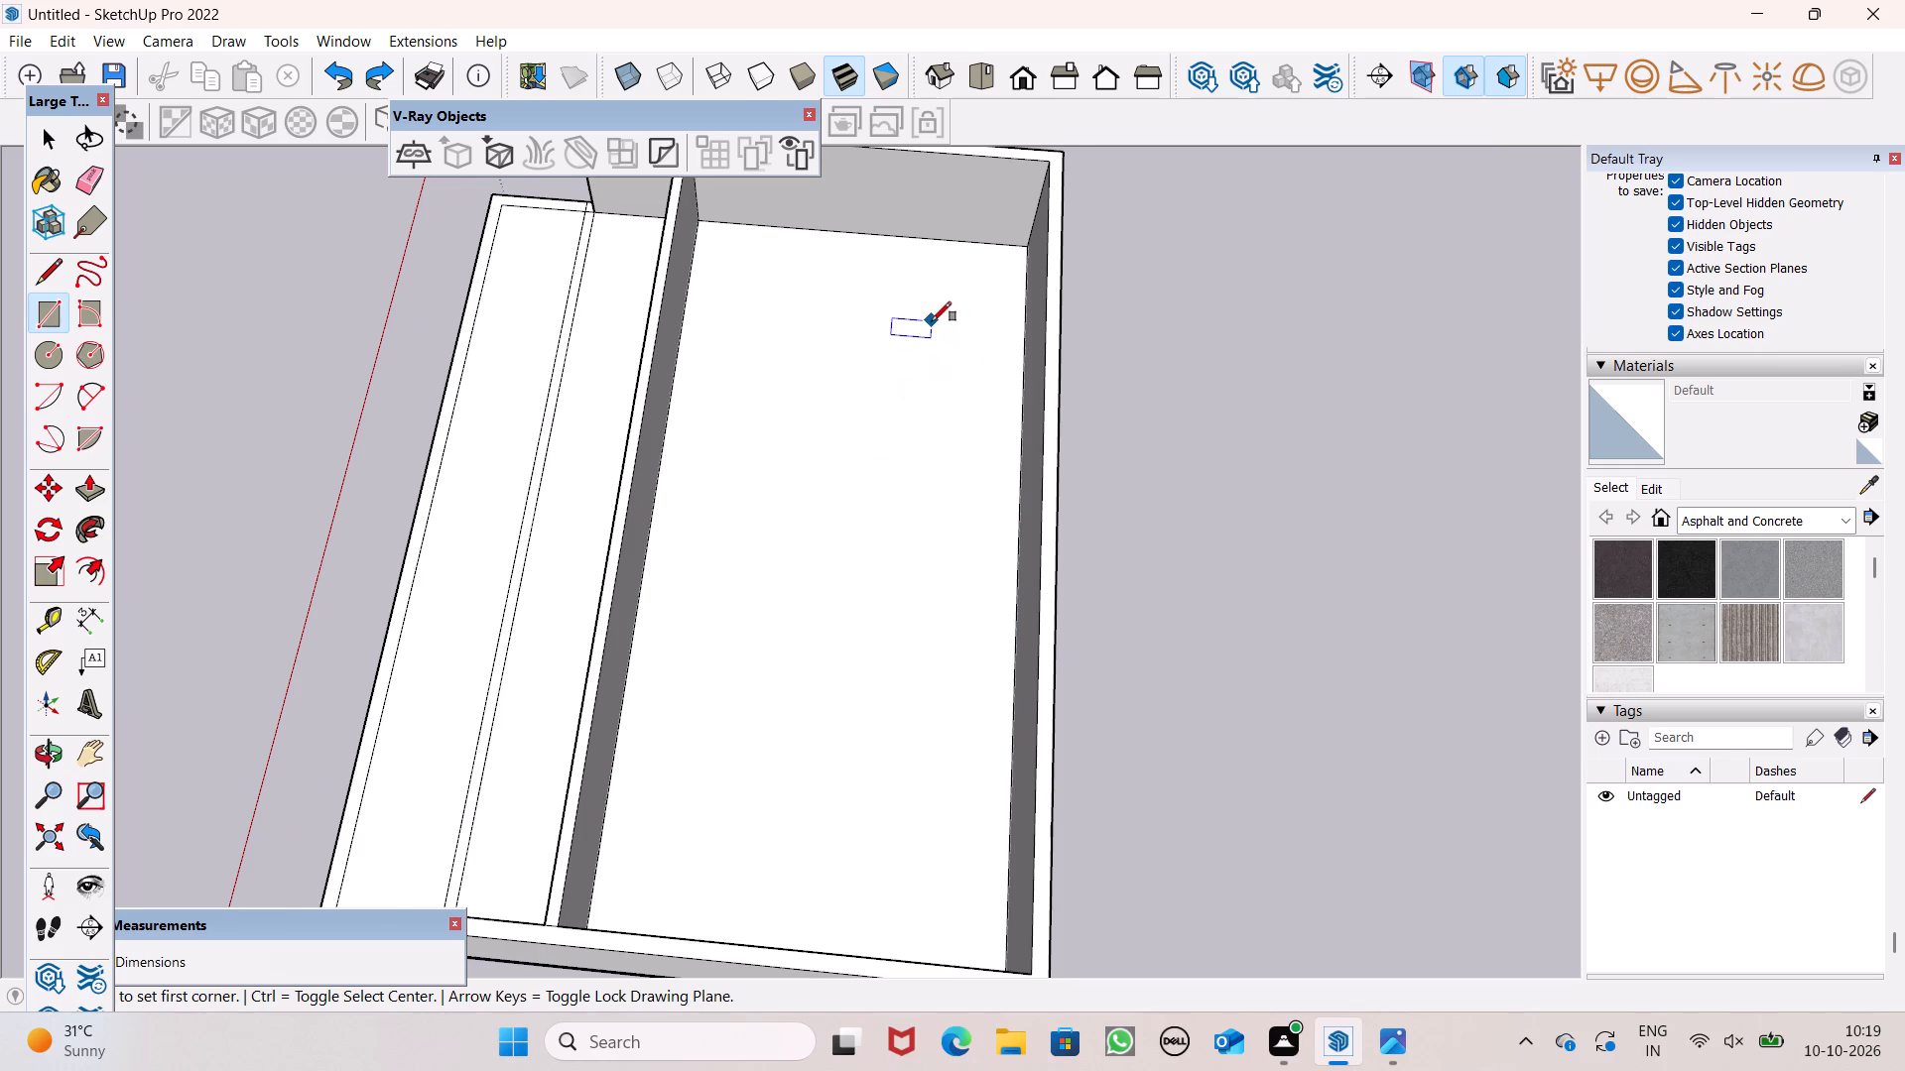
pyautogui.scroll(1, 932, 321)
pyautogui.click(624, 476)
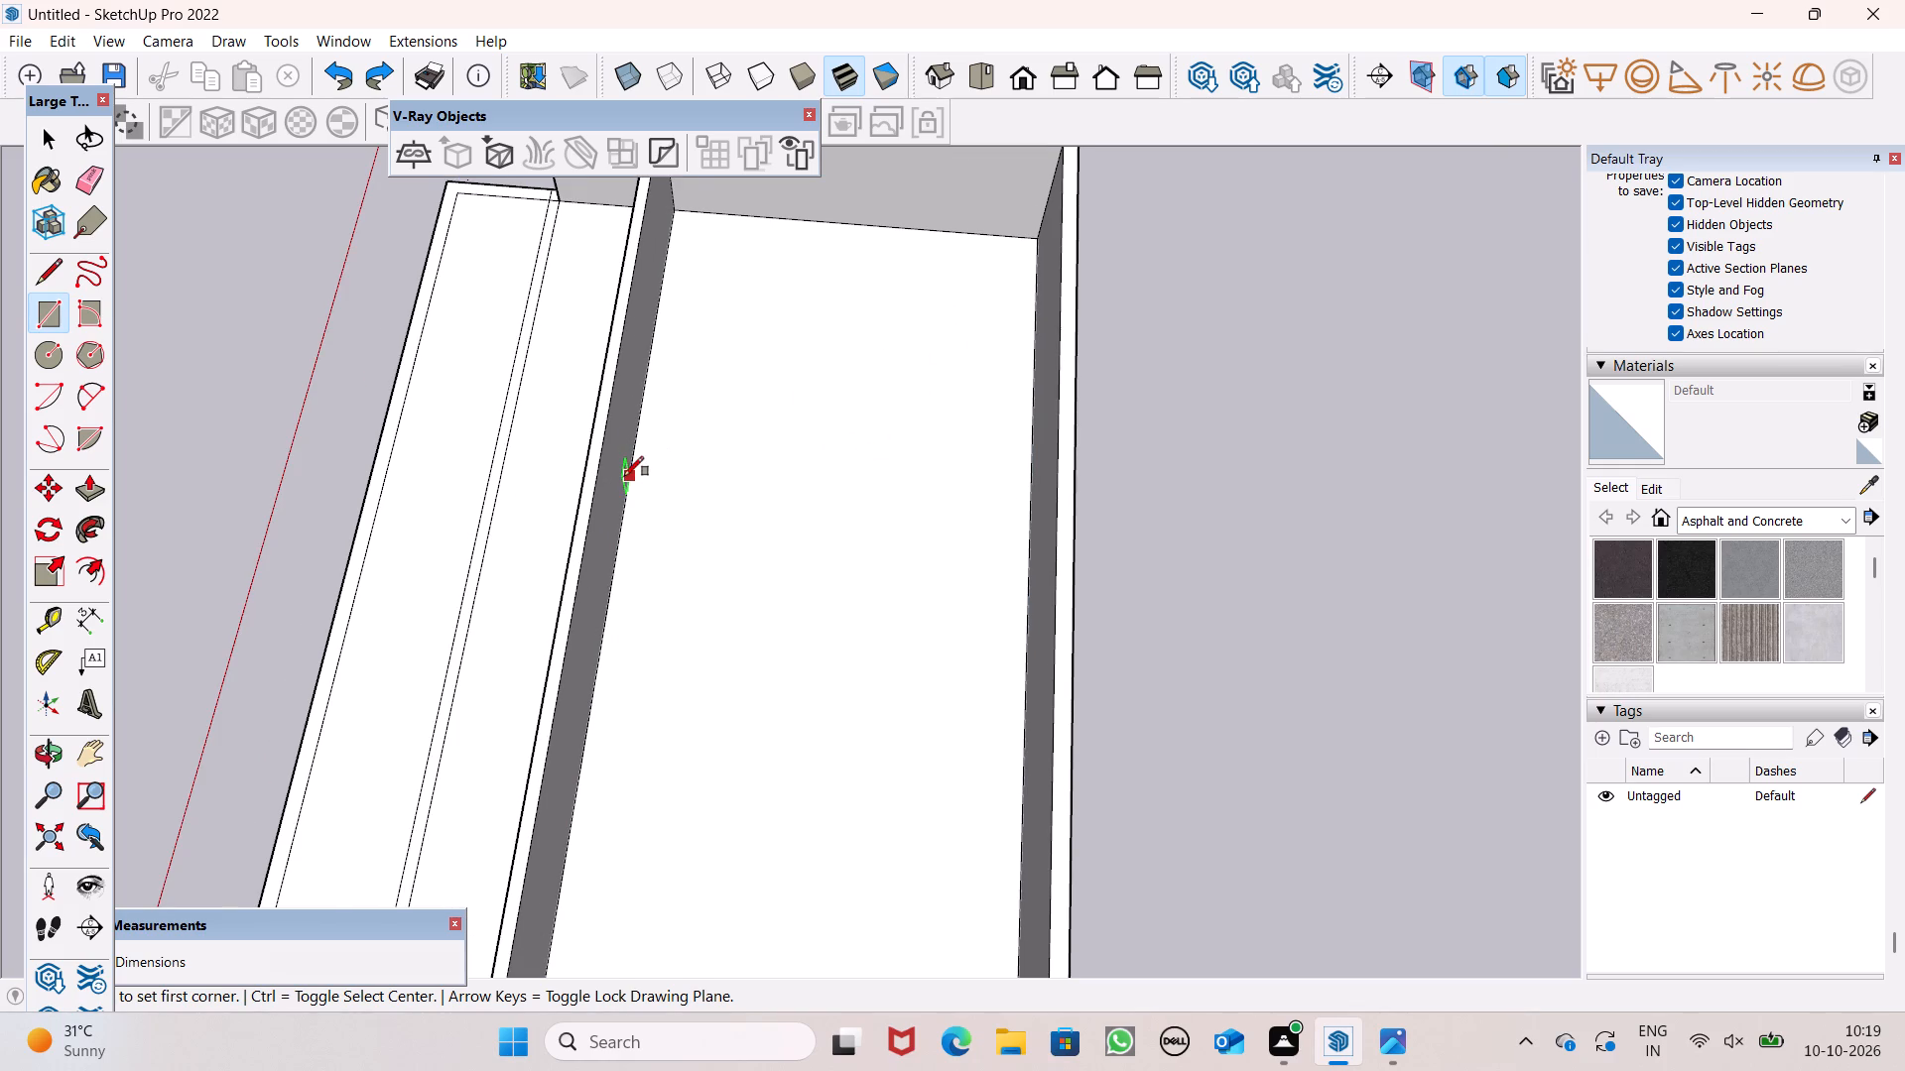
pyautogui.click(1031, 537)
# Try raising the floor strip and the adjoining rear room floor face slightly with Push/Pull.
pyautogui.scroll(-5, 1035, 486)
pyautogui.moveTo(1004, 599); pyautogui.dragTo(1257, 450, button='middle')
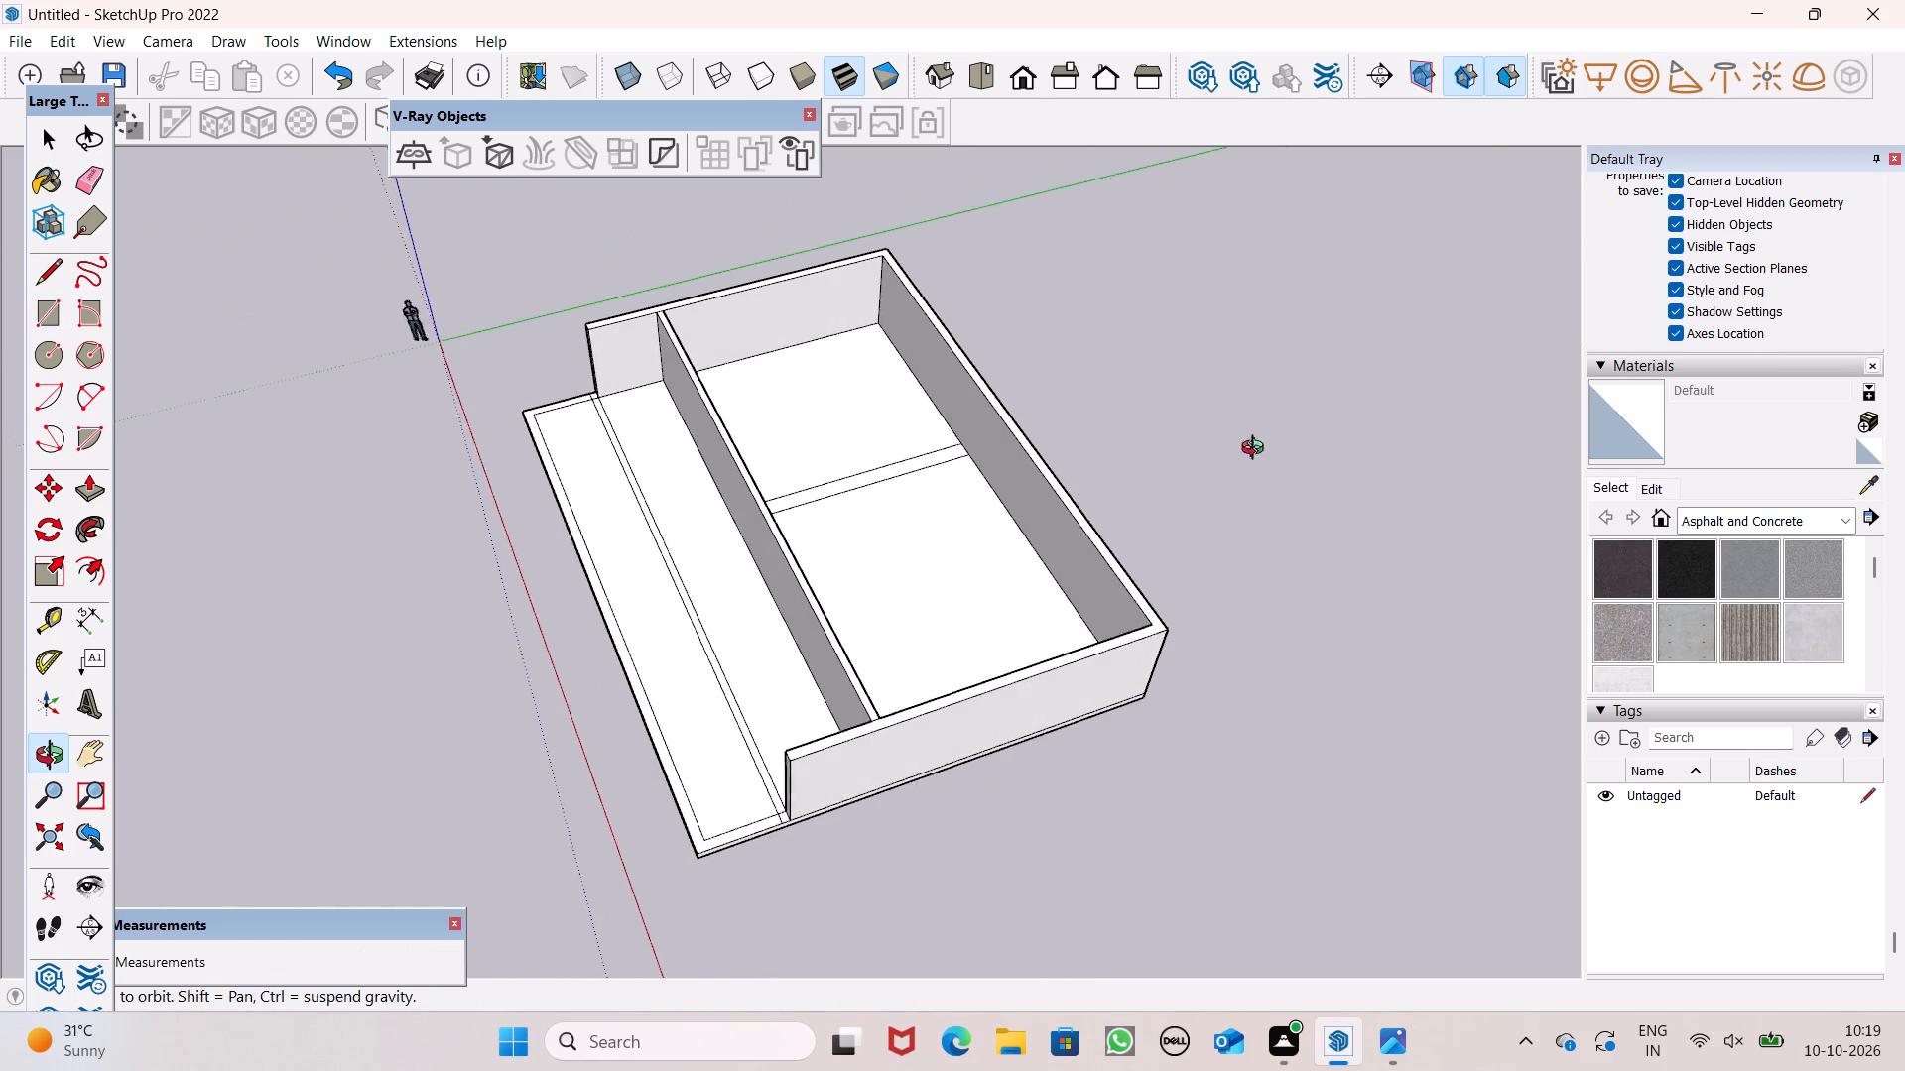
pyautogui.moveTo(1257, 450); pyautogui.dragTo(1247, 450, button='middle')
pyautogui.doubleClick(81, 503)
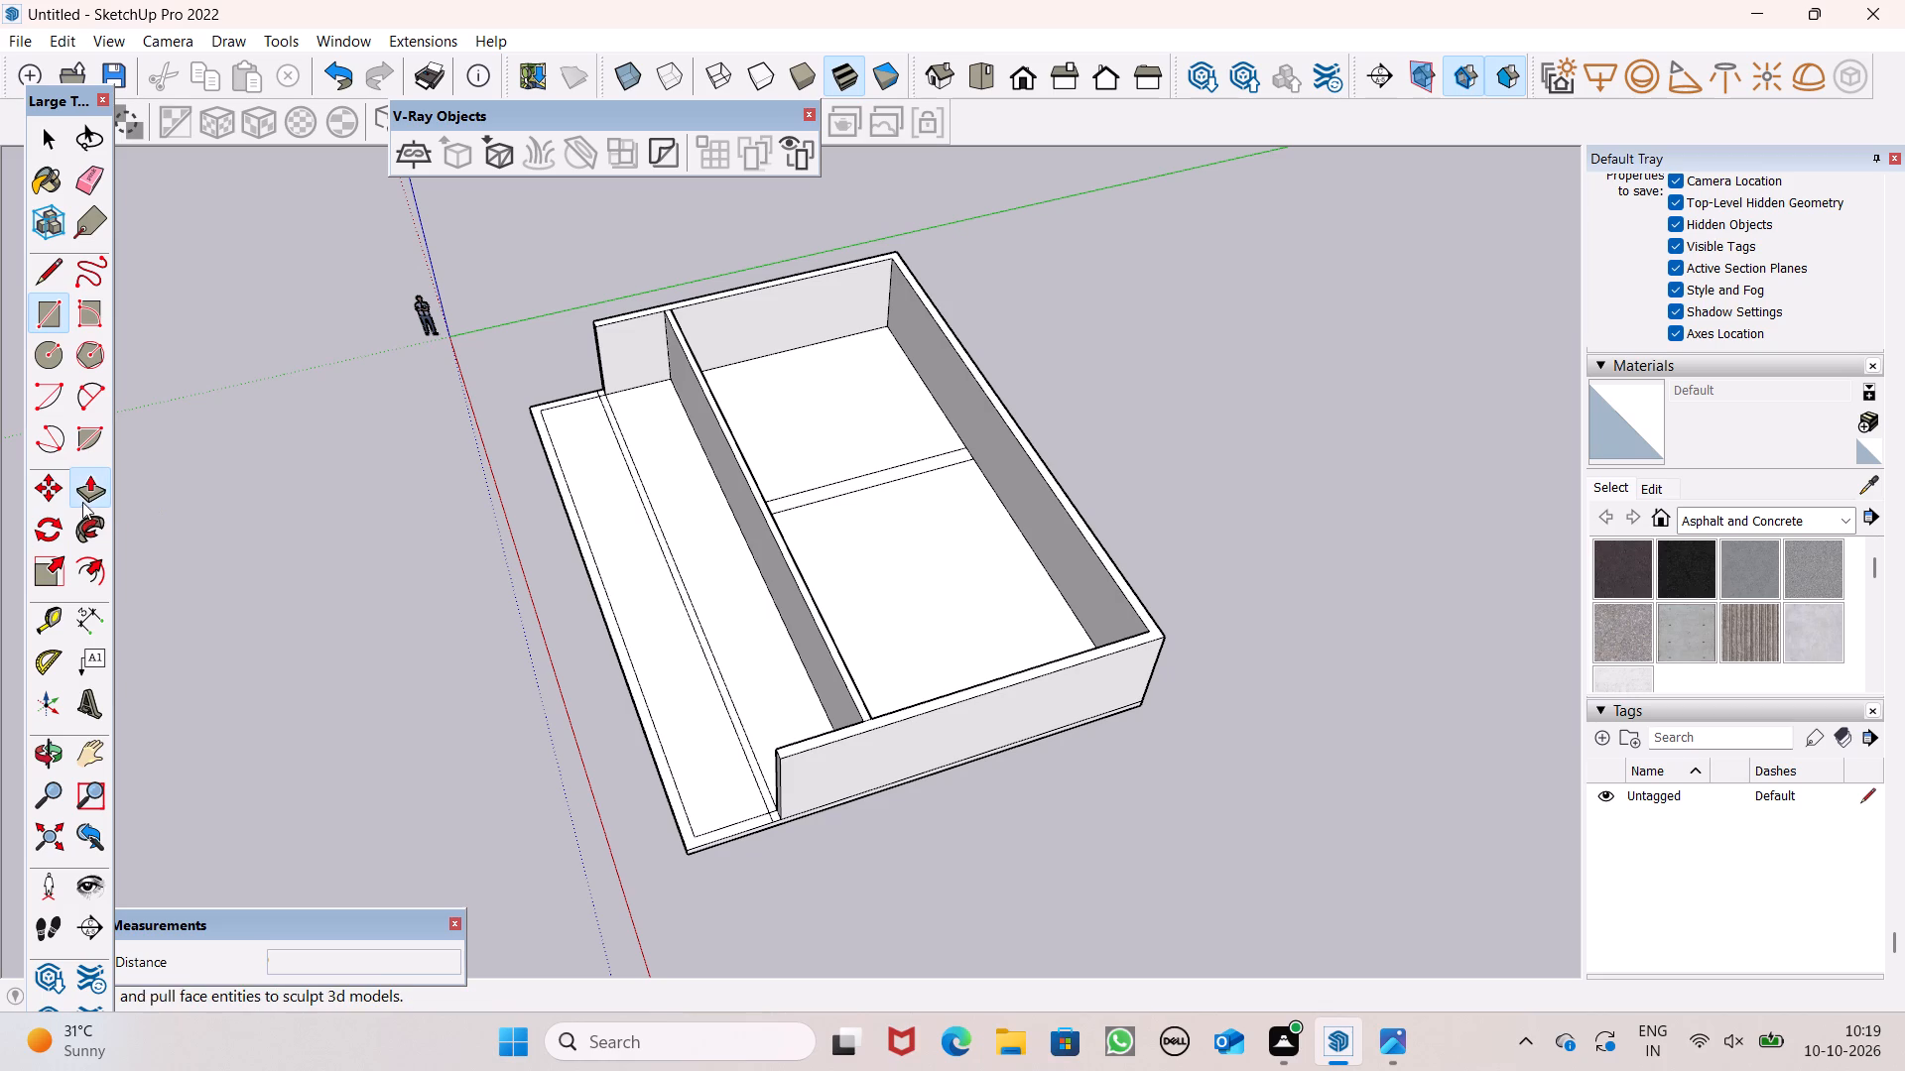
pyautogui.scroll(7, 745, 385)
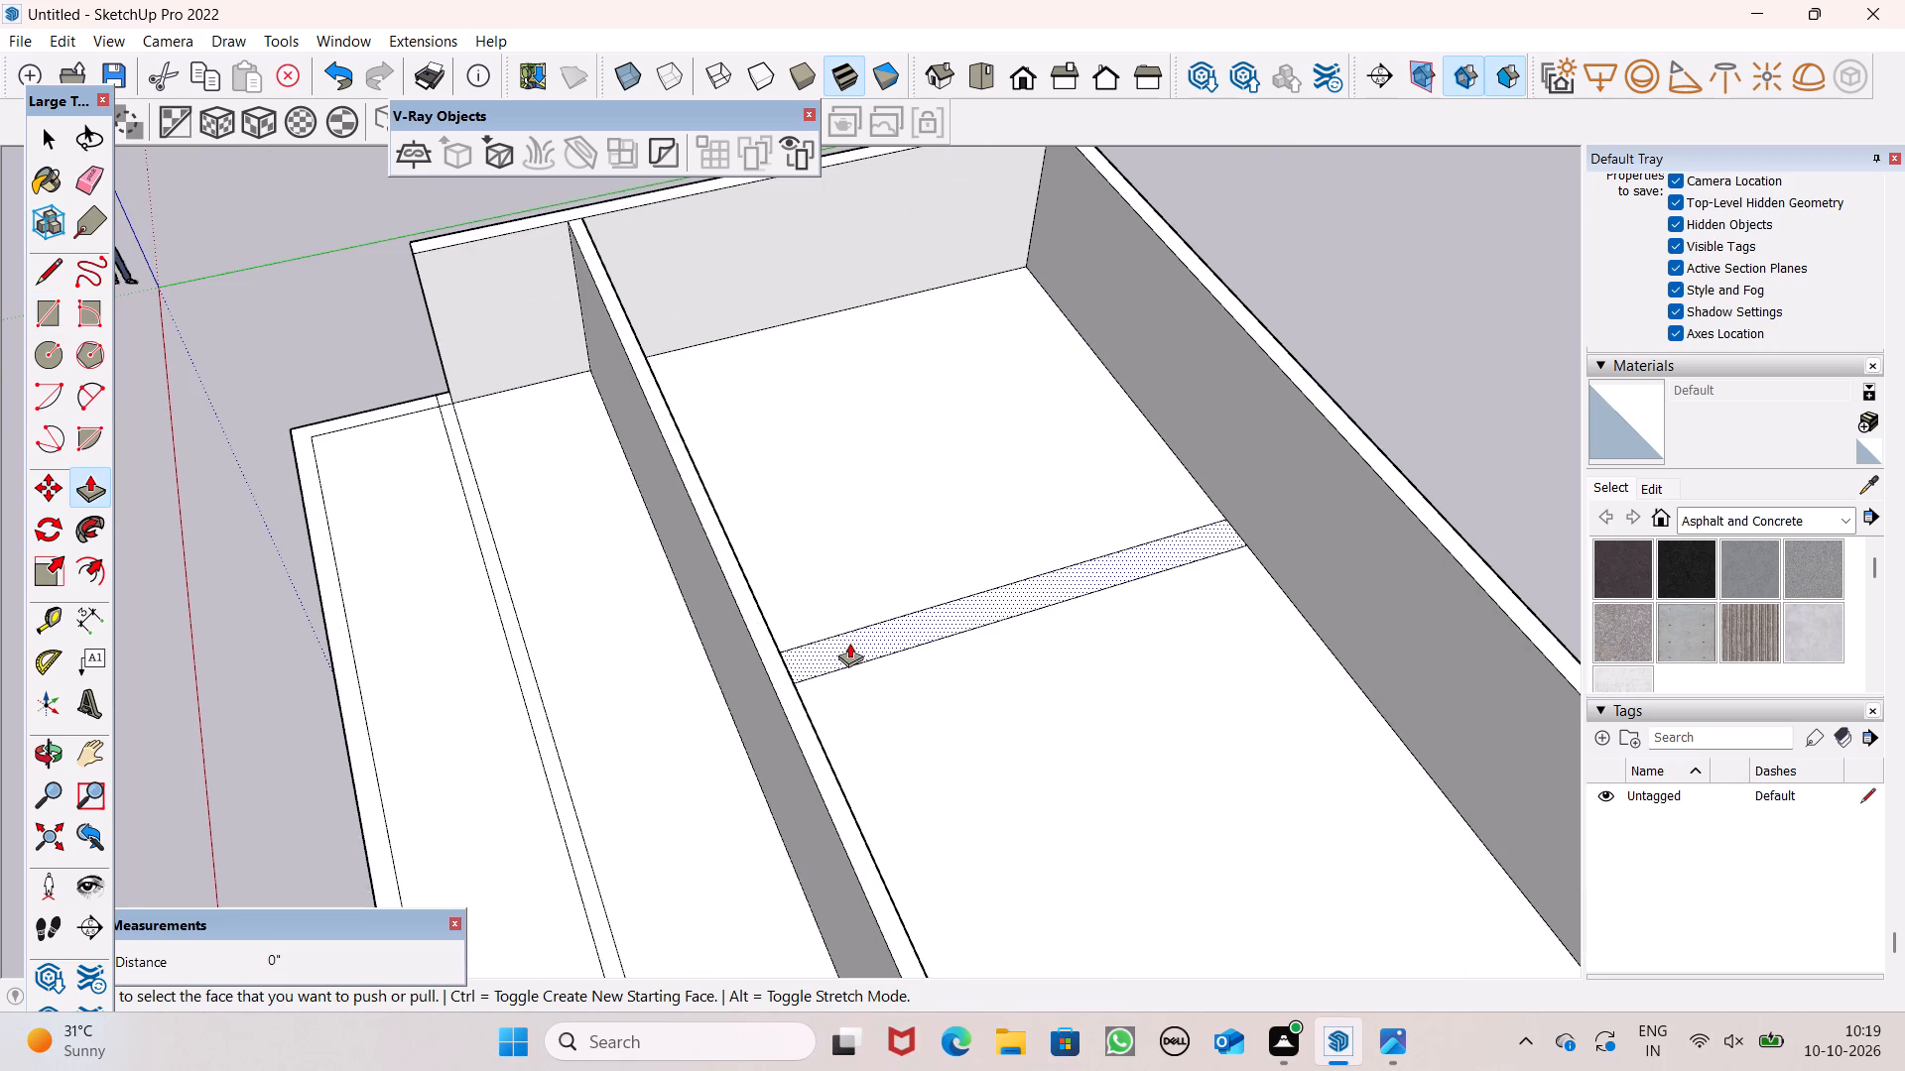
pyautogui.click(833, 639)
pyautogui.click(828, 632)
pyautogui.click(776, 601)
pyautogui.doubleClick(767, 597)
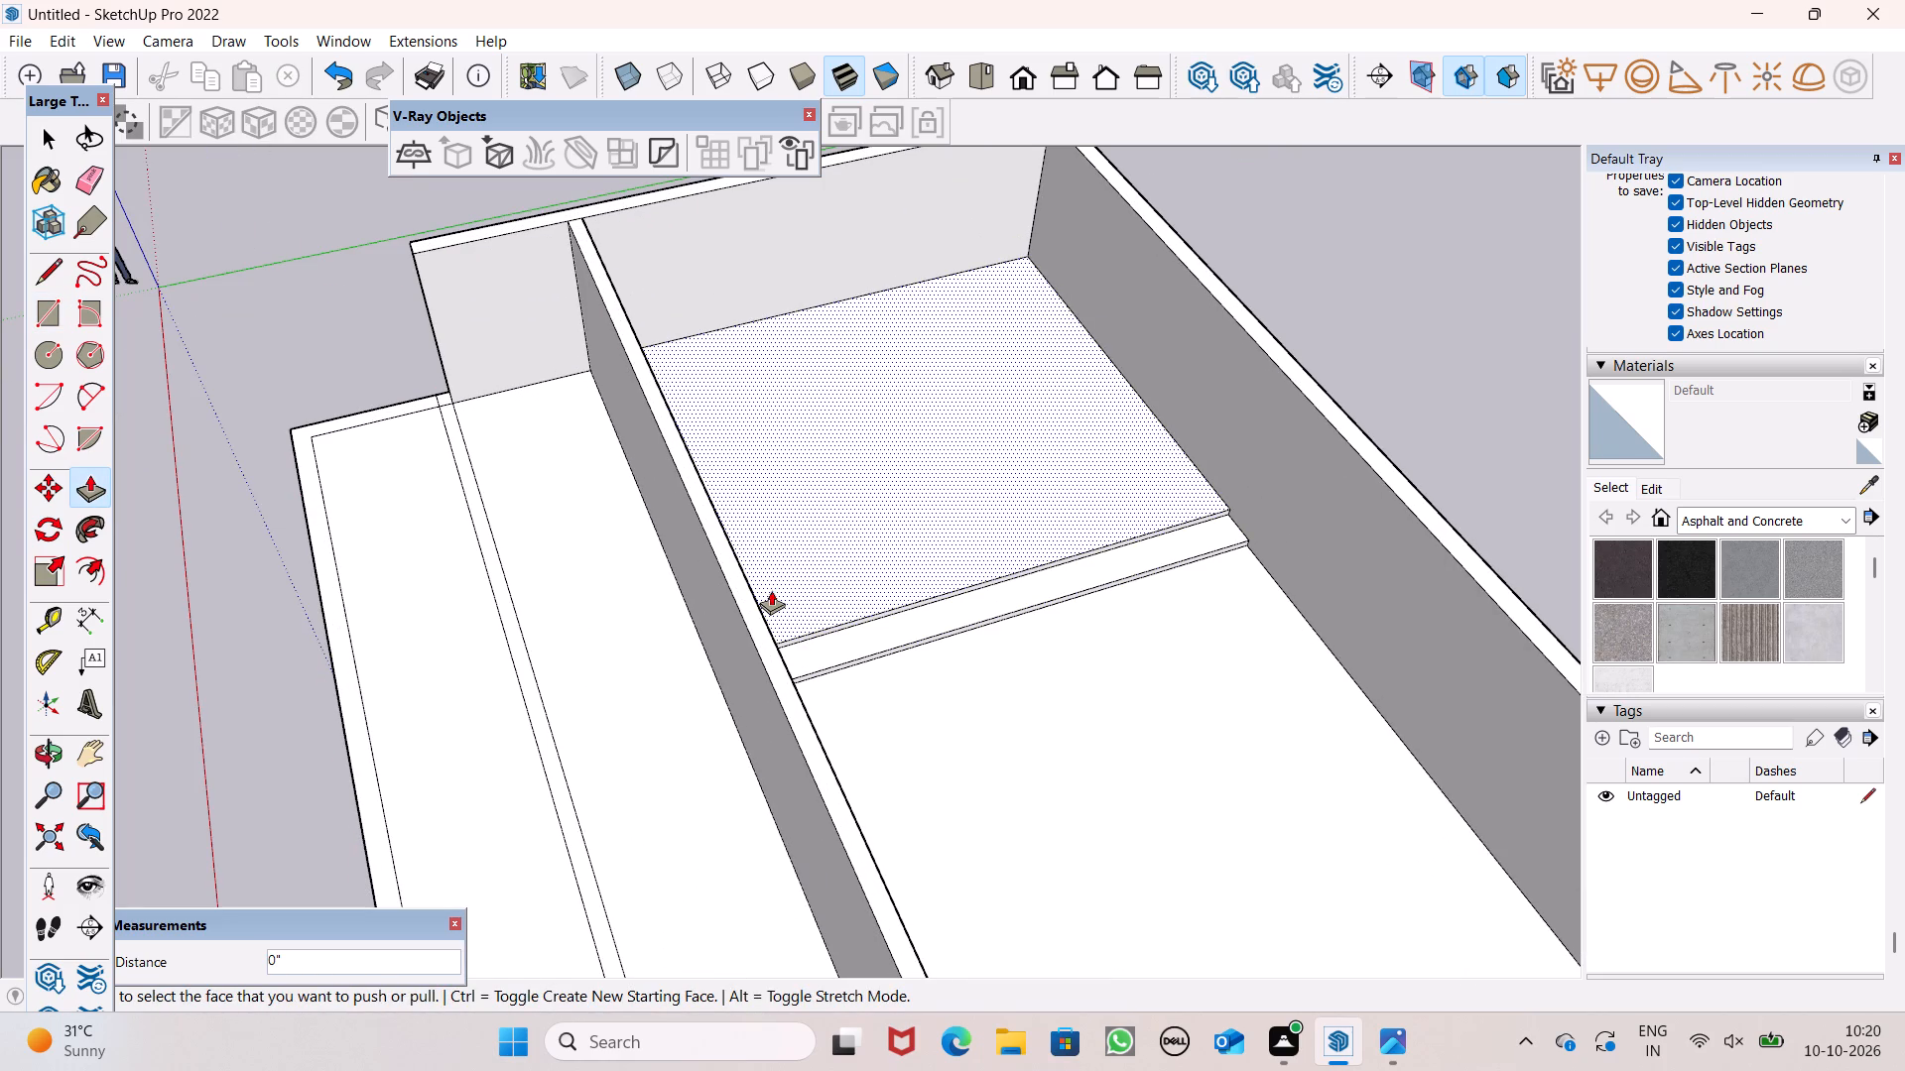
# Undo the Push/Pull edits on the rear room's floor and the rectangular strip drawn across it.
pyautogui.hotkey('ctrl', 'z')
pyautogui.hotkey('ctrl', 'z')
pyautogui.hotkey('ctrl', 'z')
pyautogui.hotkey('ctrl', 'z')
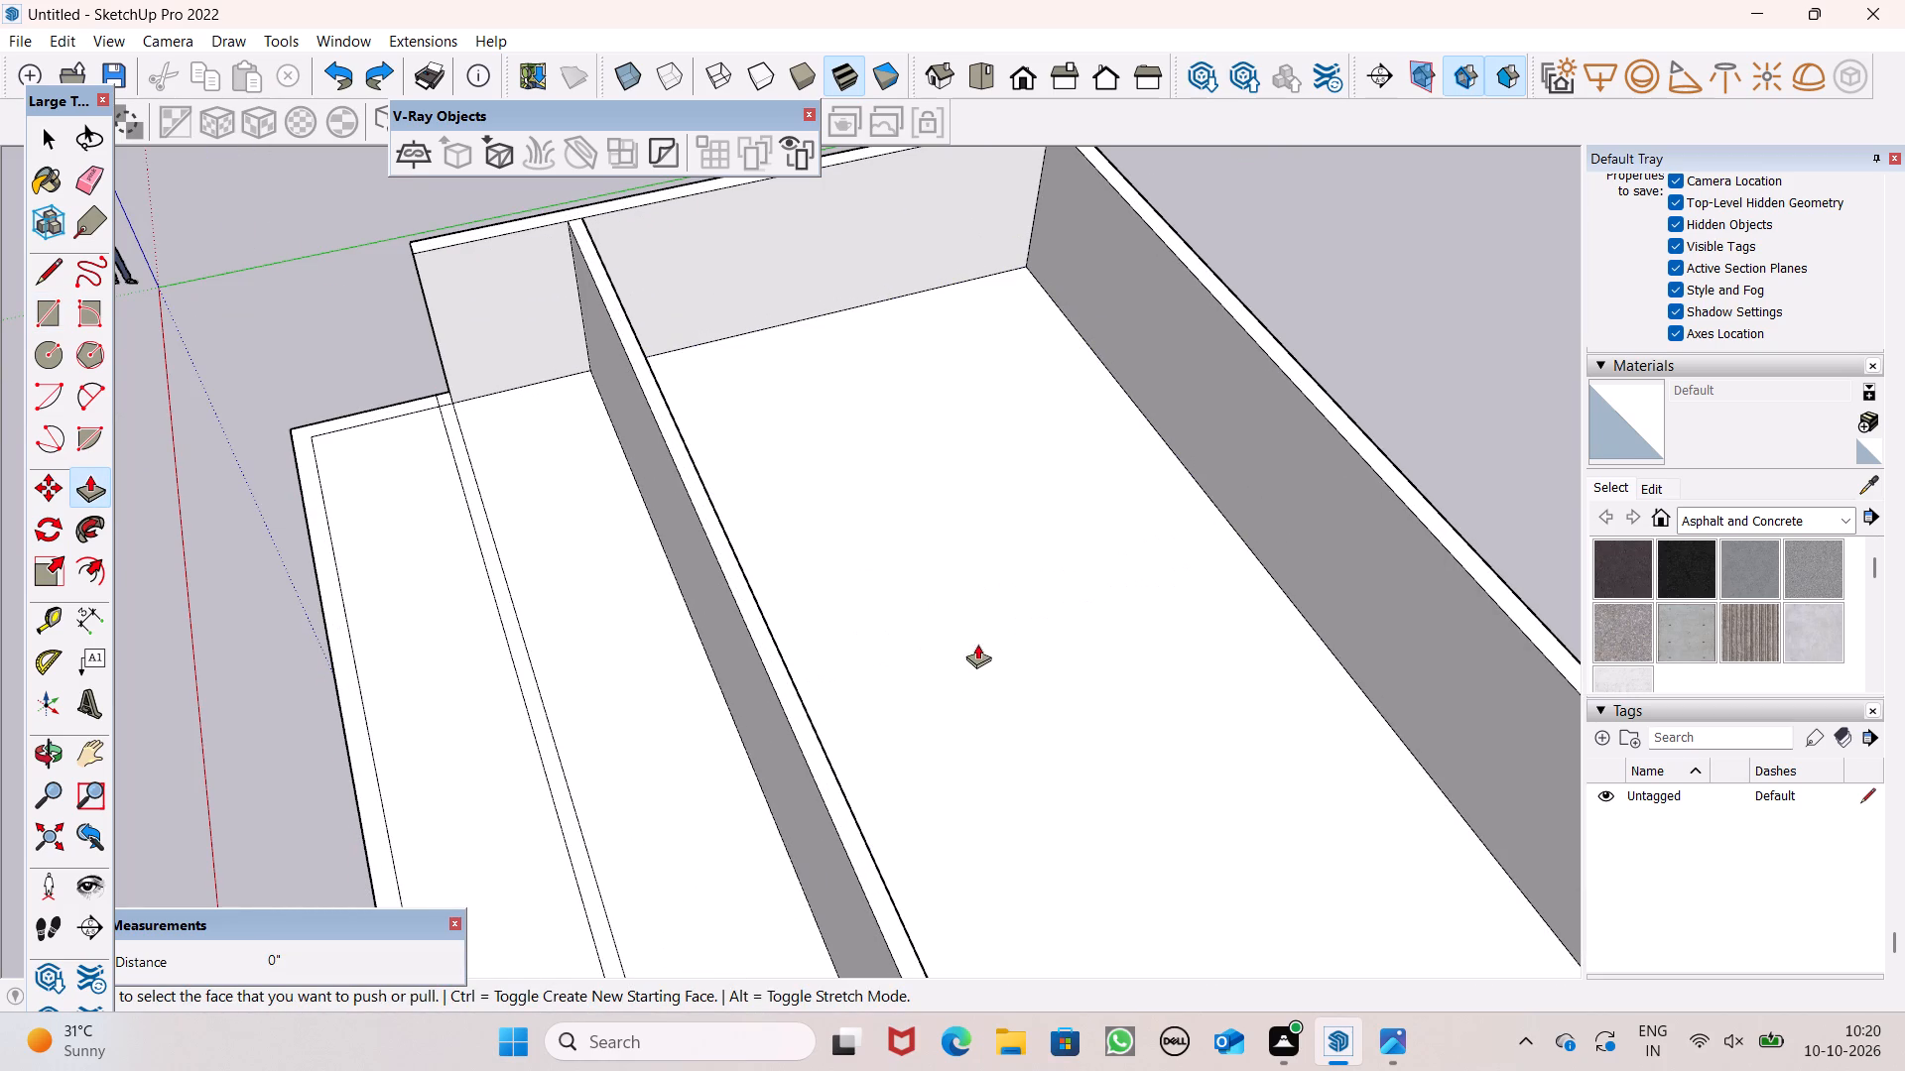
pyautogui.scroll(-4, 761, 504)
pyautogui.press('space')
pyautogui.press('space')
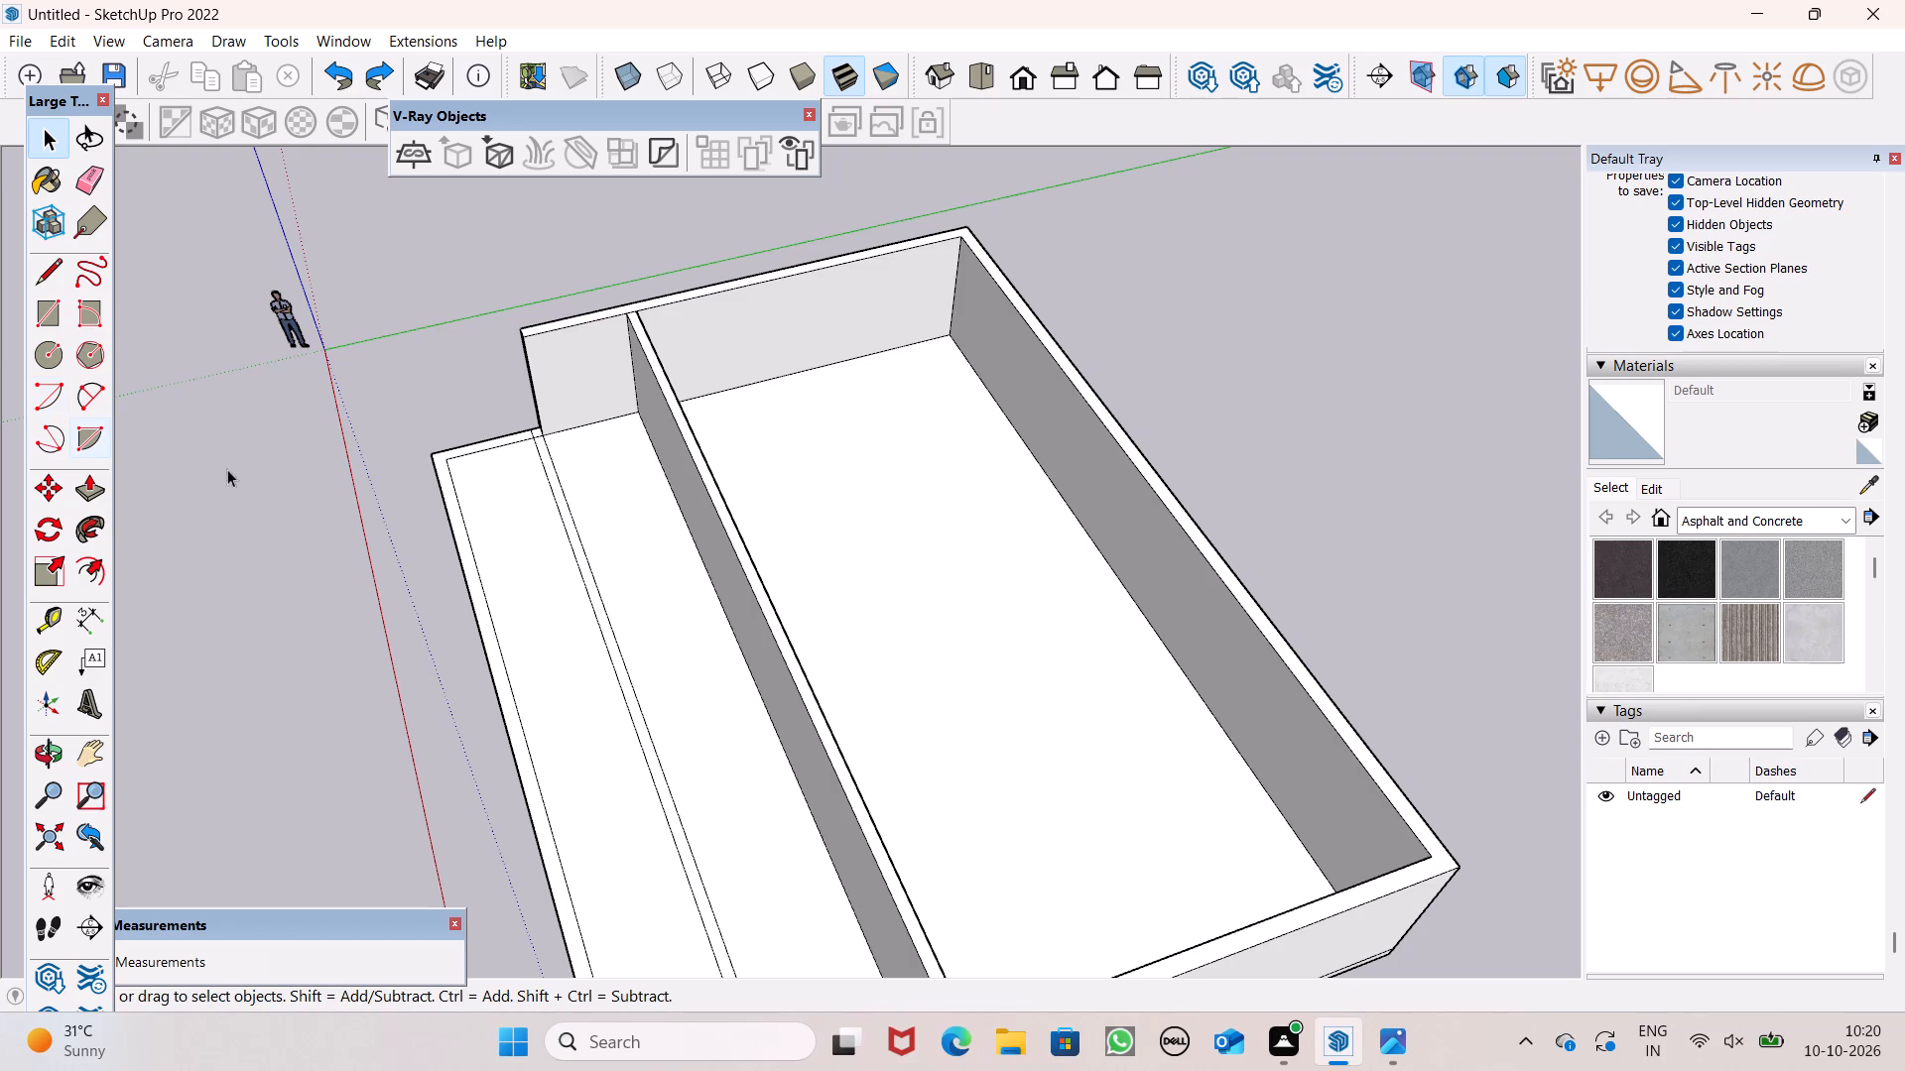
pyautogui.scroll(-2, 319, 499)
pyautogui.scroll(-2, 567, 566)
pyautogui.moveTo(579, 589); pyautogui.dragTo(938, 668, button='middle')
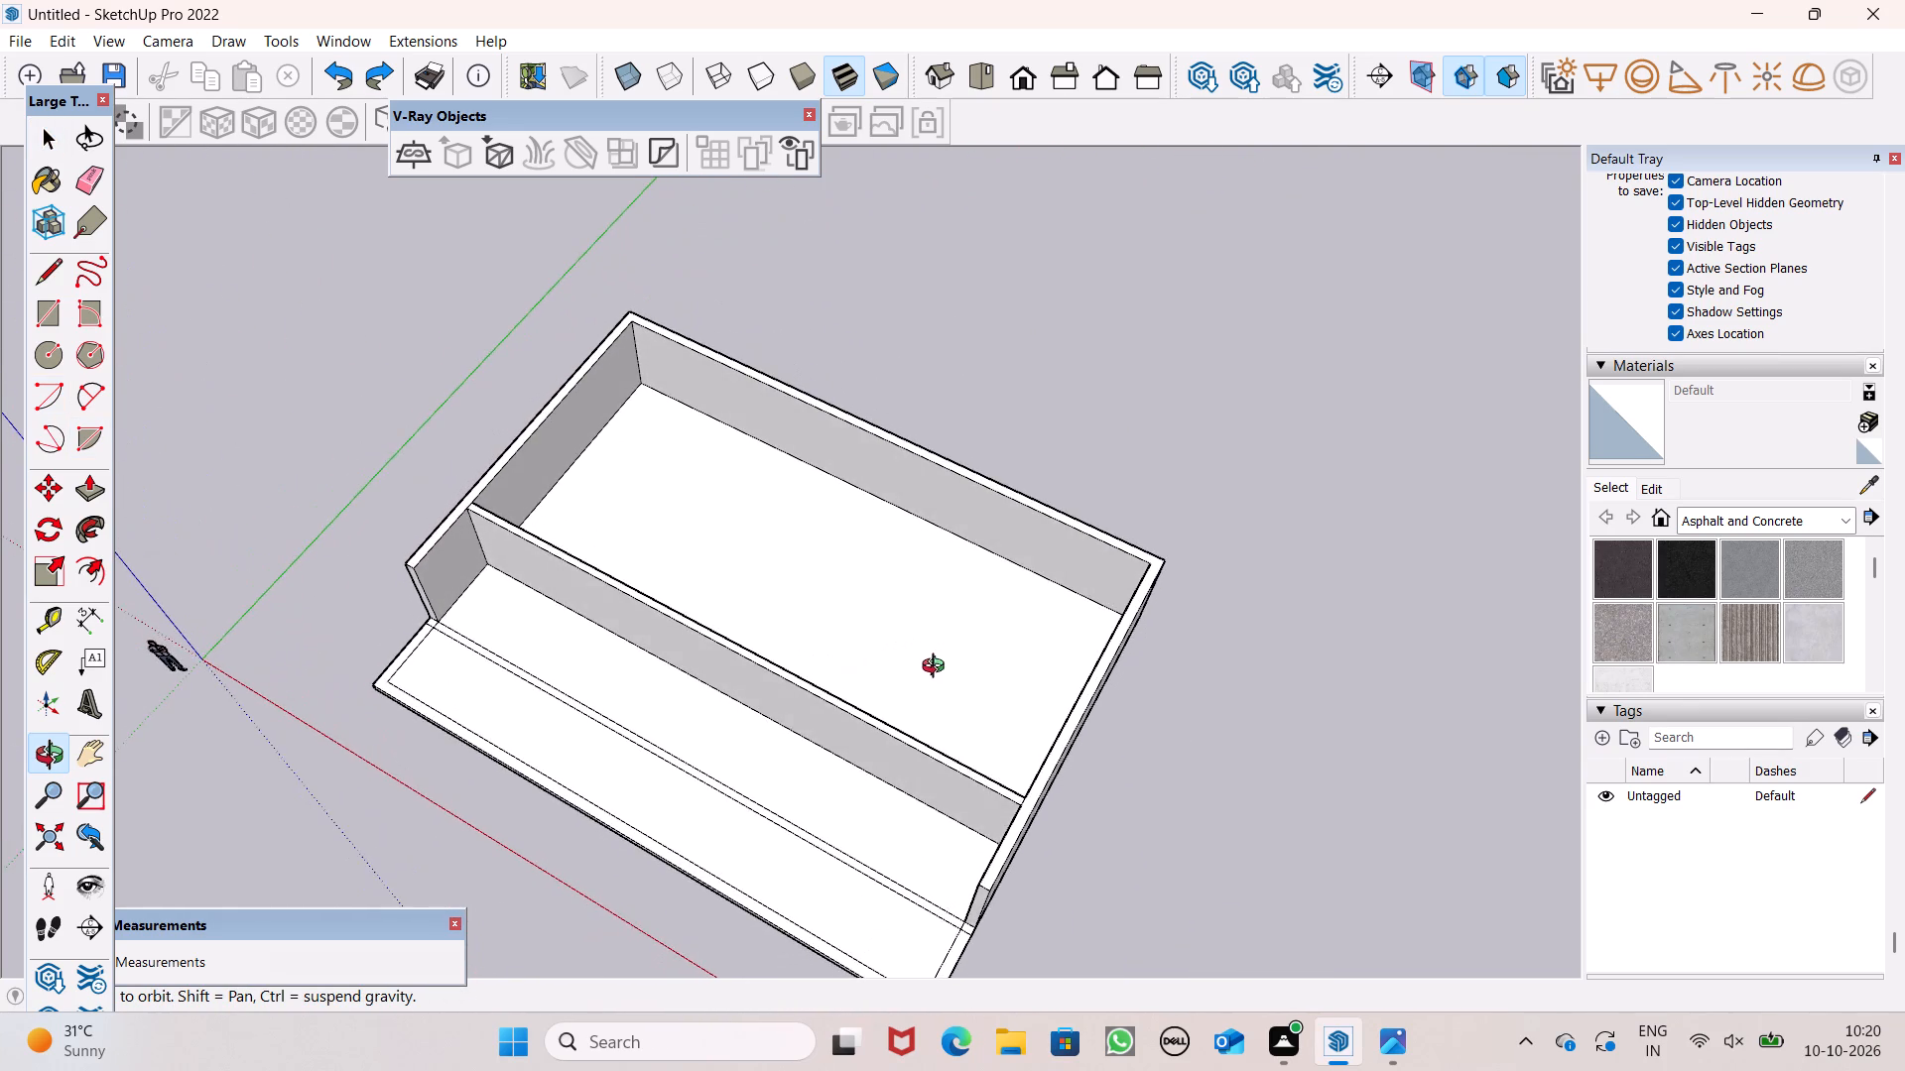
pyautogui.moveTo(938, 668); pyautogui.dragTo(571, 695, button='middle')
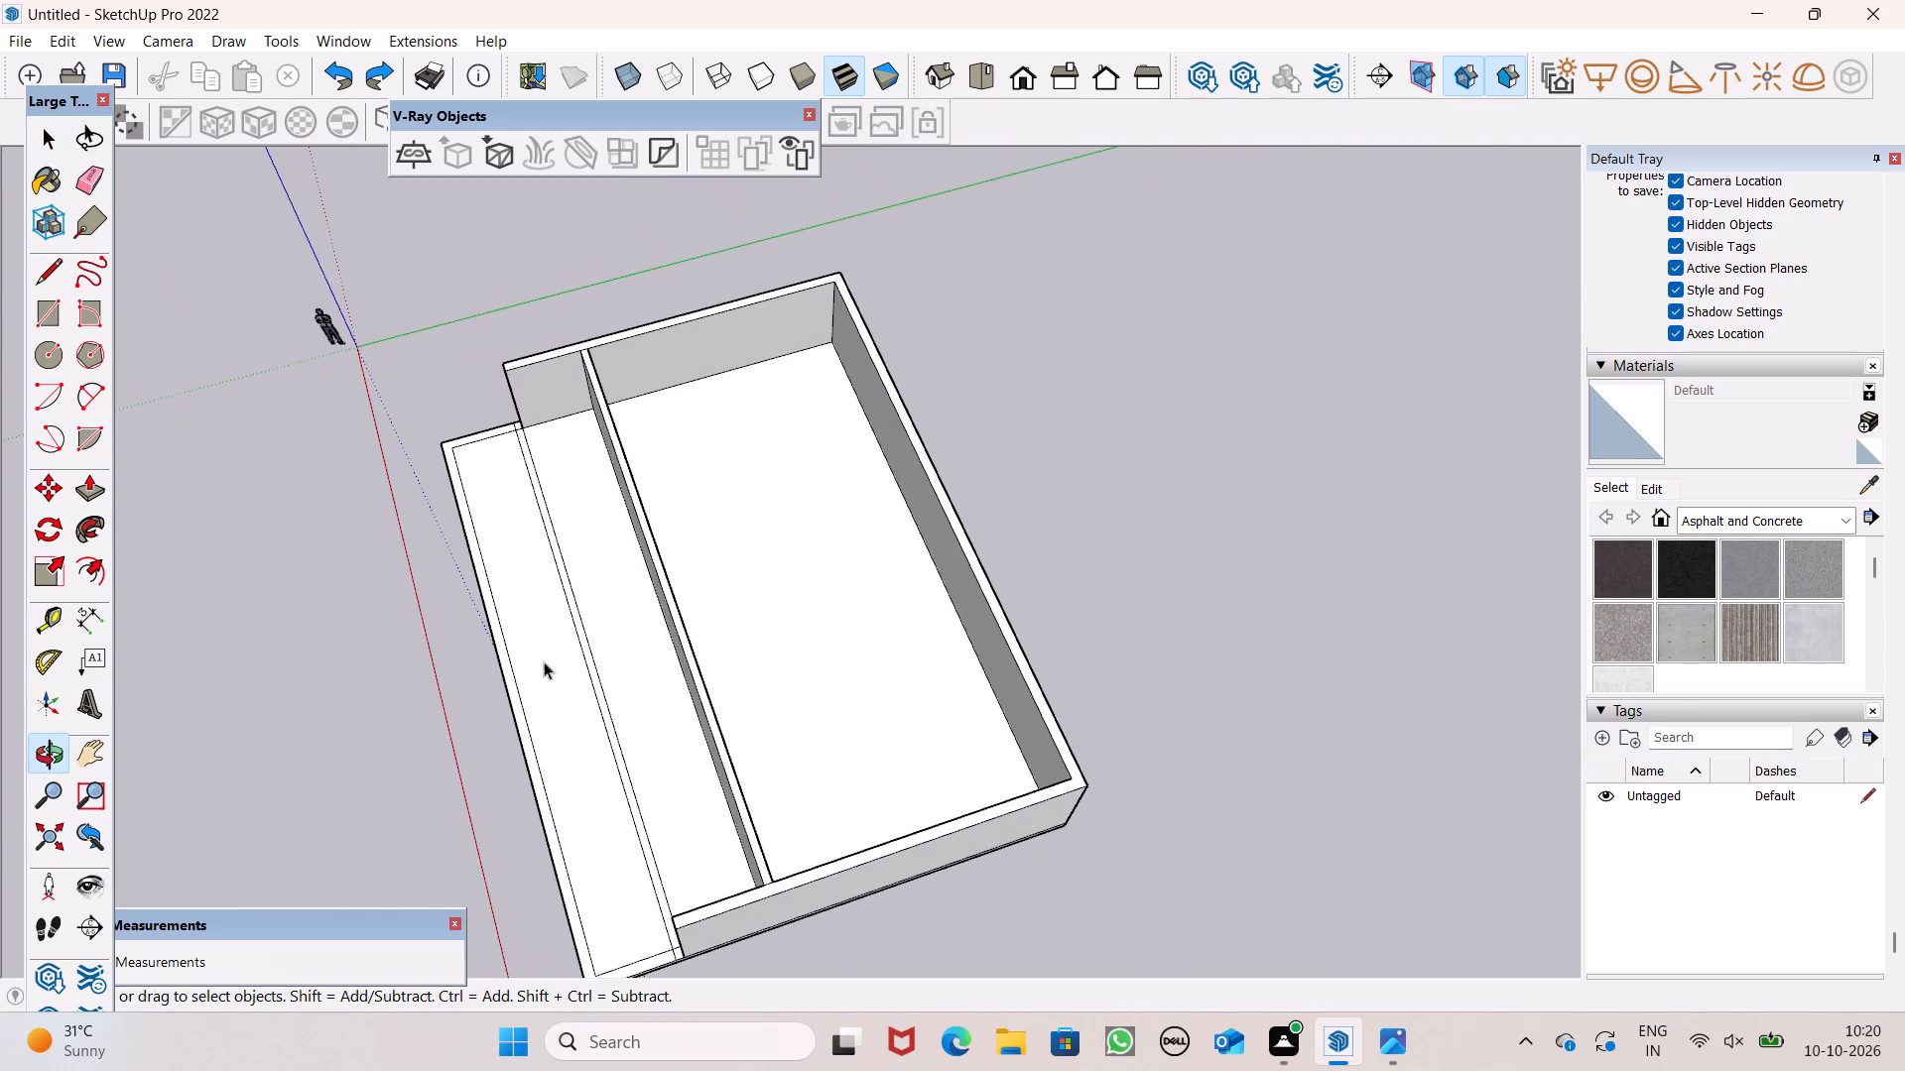
# Draw a narrow rectangle across the rear room's floor, from the cross wall to the back wall.
pyautogui.click(54, 321)
pyautogui.moveTo(962, 745); pyautogui.dragTo(863, 777, button='middle')
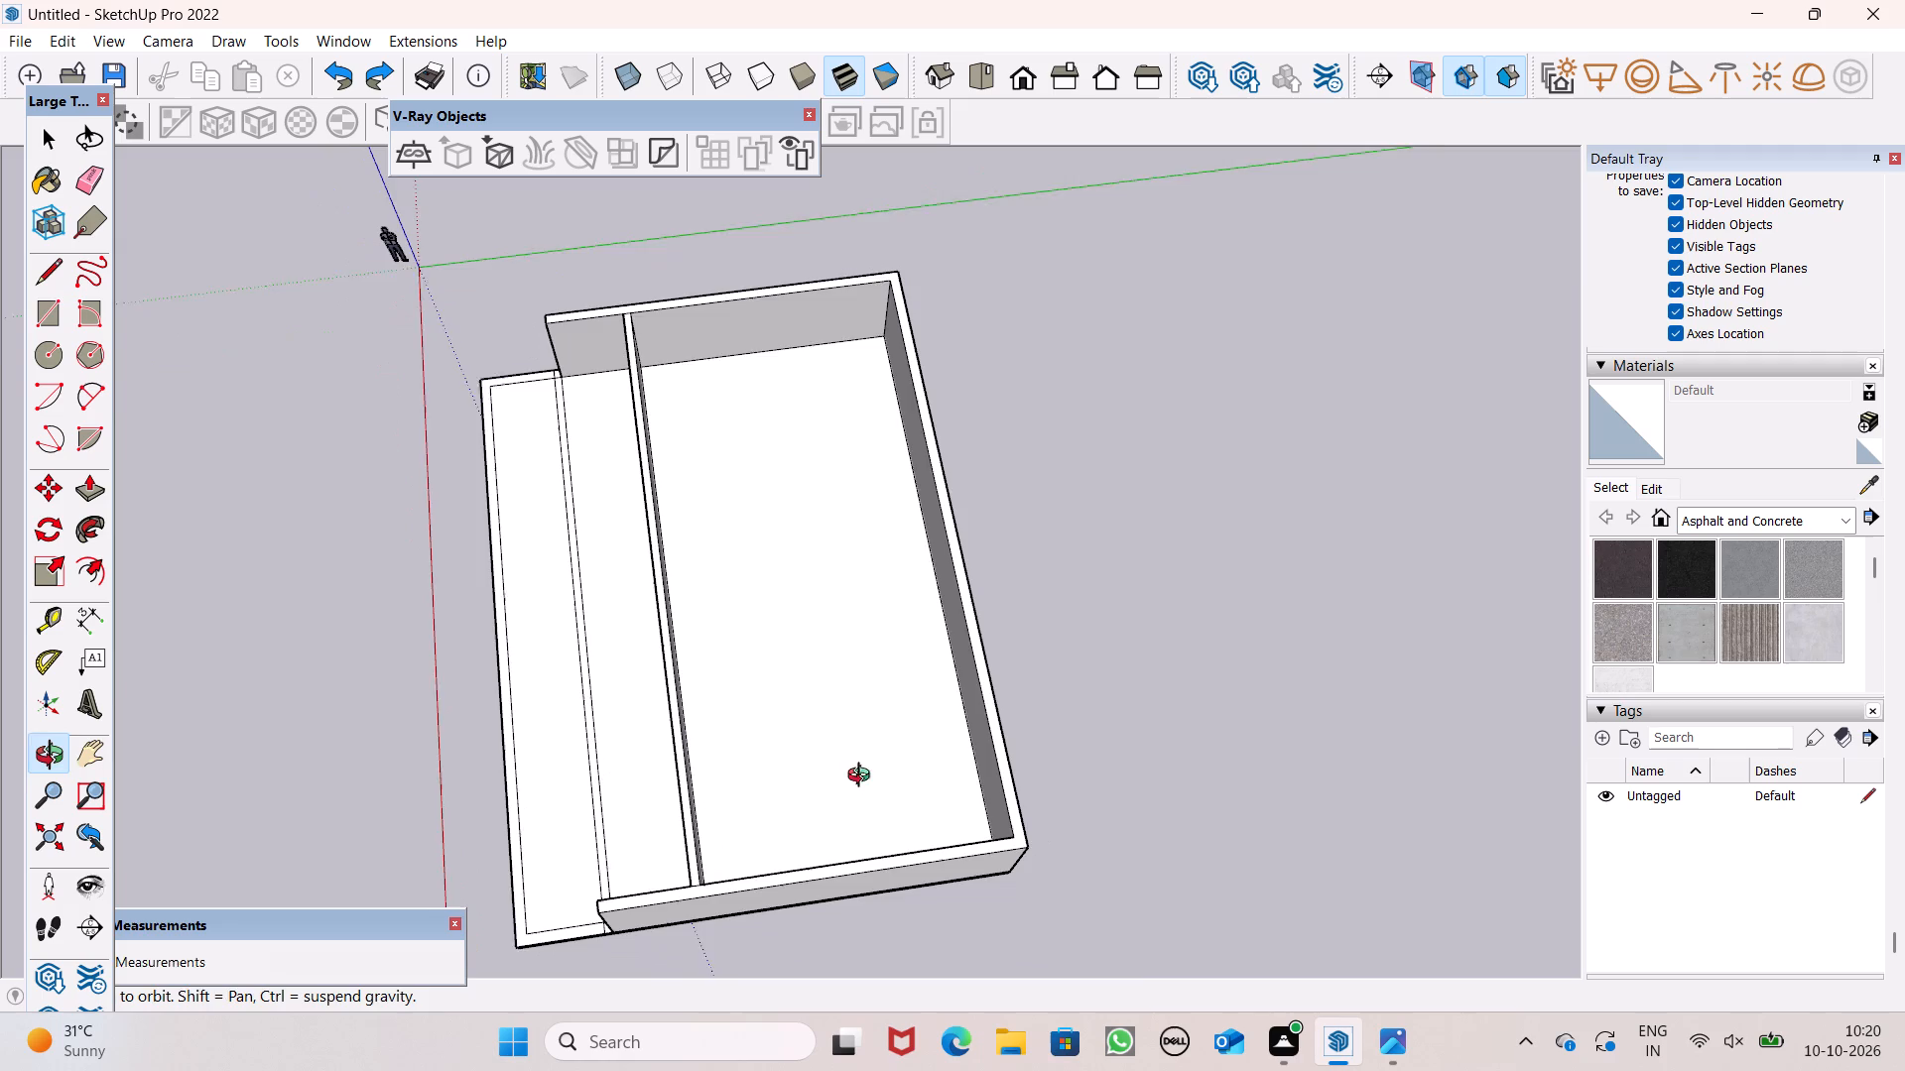
pyautogui.moveTo(863, 777); pyautogui.dragTo(863, 769, button='middle')
pyautogui.scroll(3, 767, 444)
pyautogui.moveTo(794, 662); pyautogui.dragTo(660, 773, button='middle')
pyautogui.scroll(2, 680, 741)
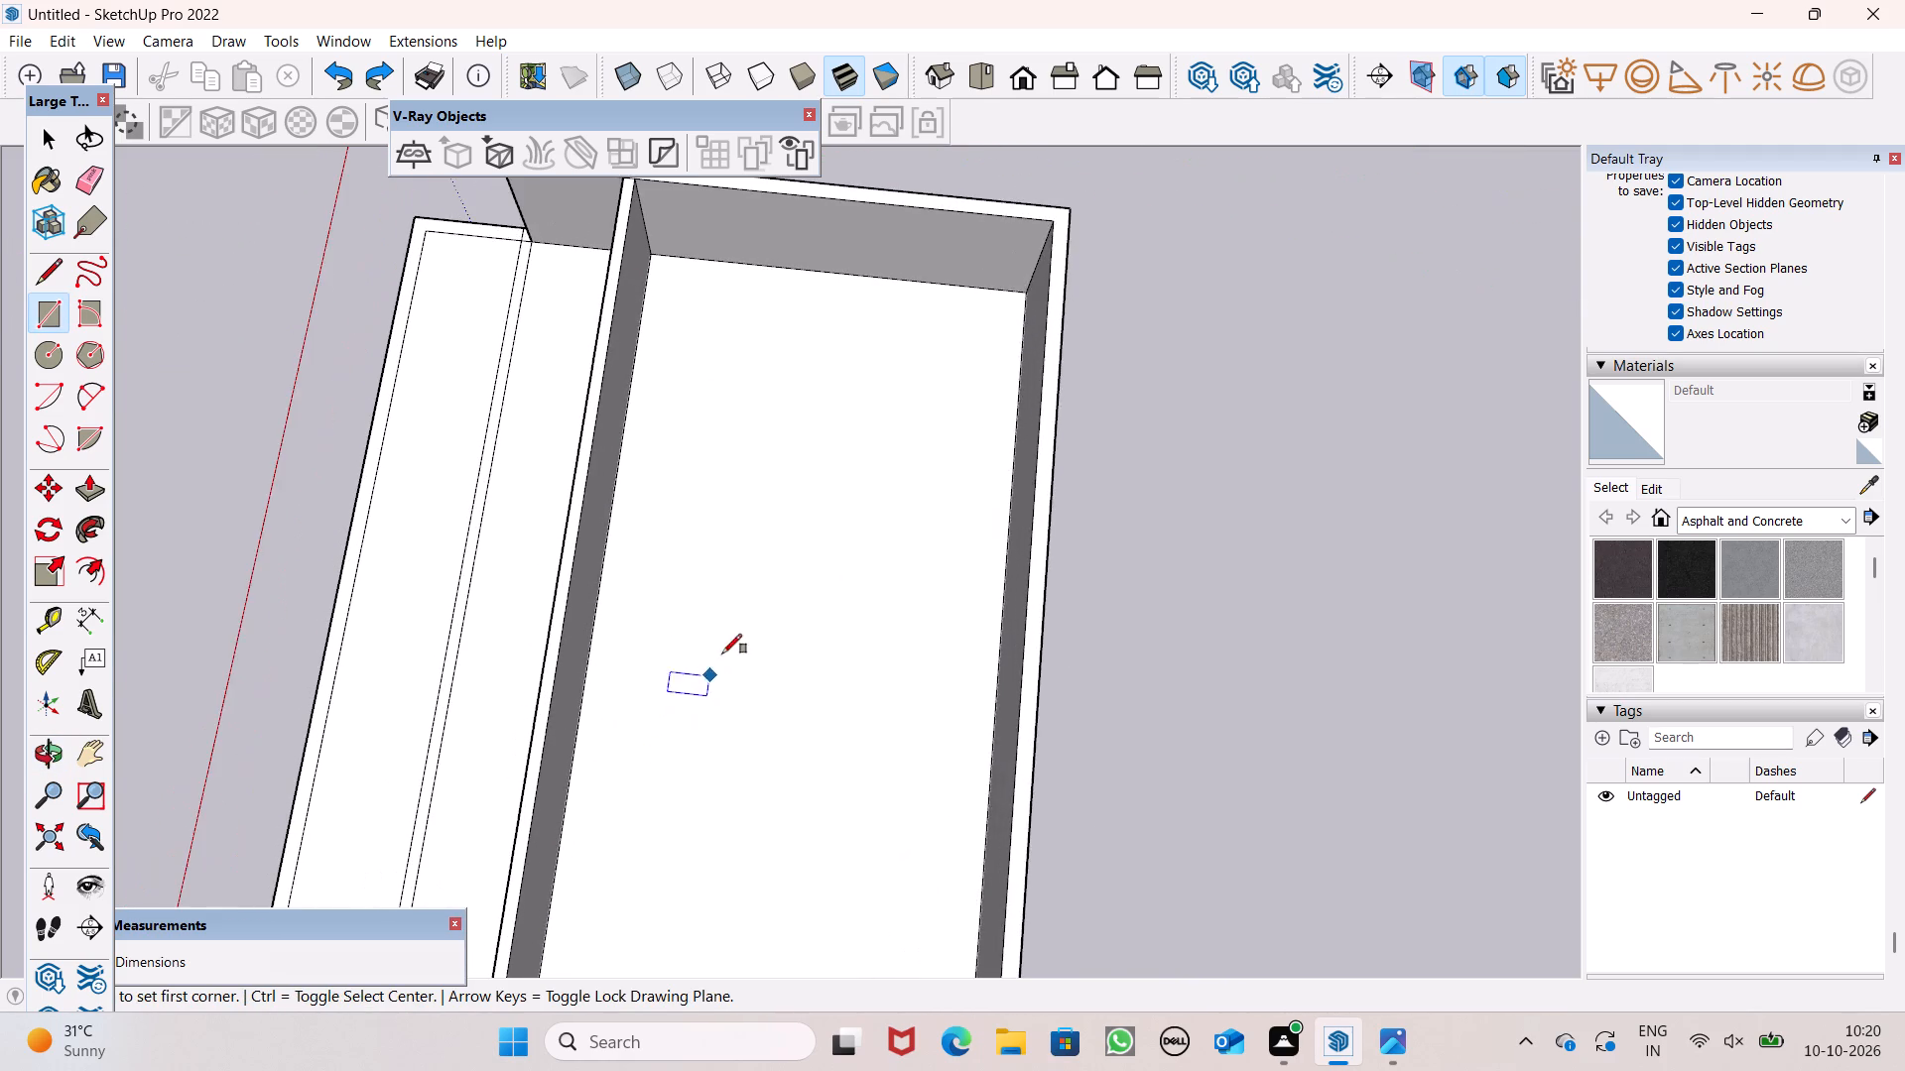
pyautogui.scroll(2, 722, 654)
pyautogui.scroll(-3, 649, 548)
pyautogui.moveTo(666, 816); pyautogui.dragTo(718, 813, button='middle')
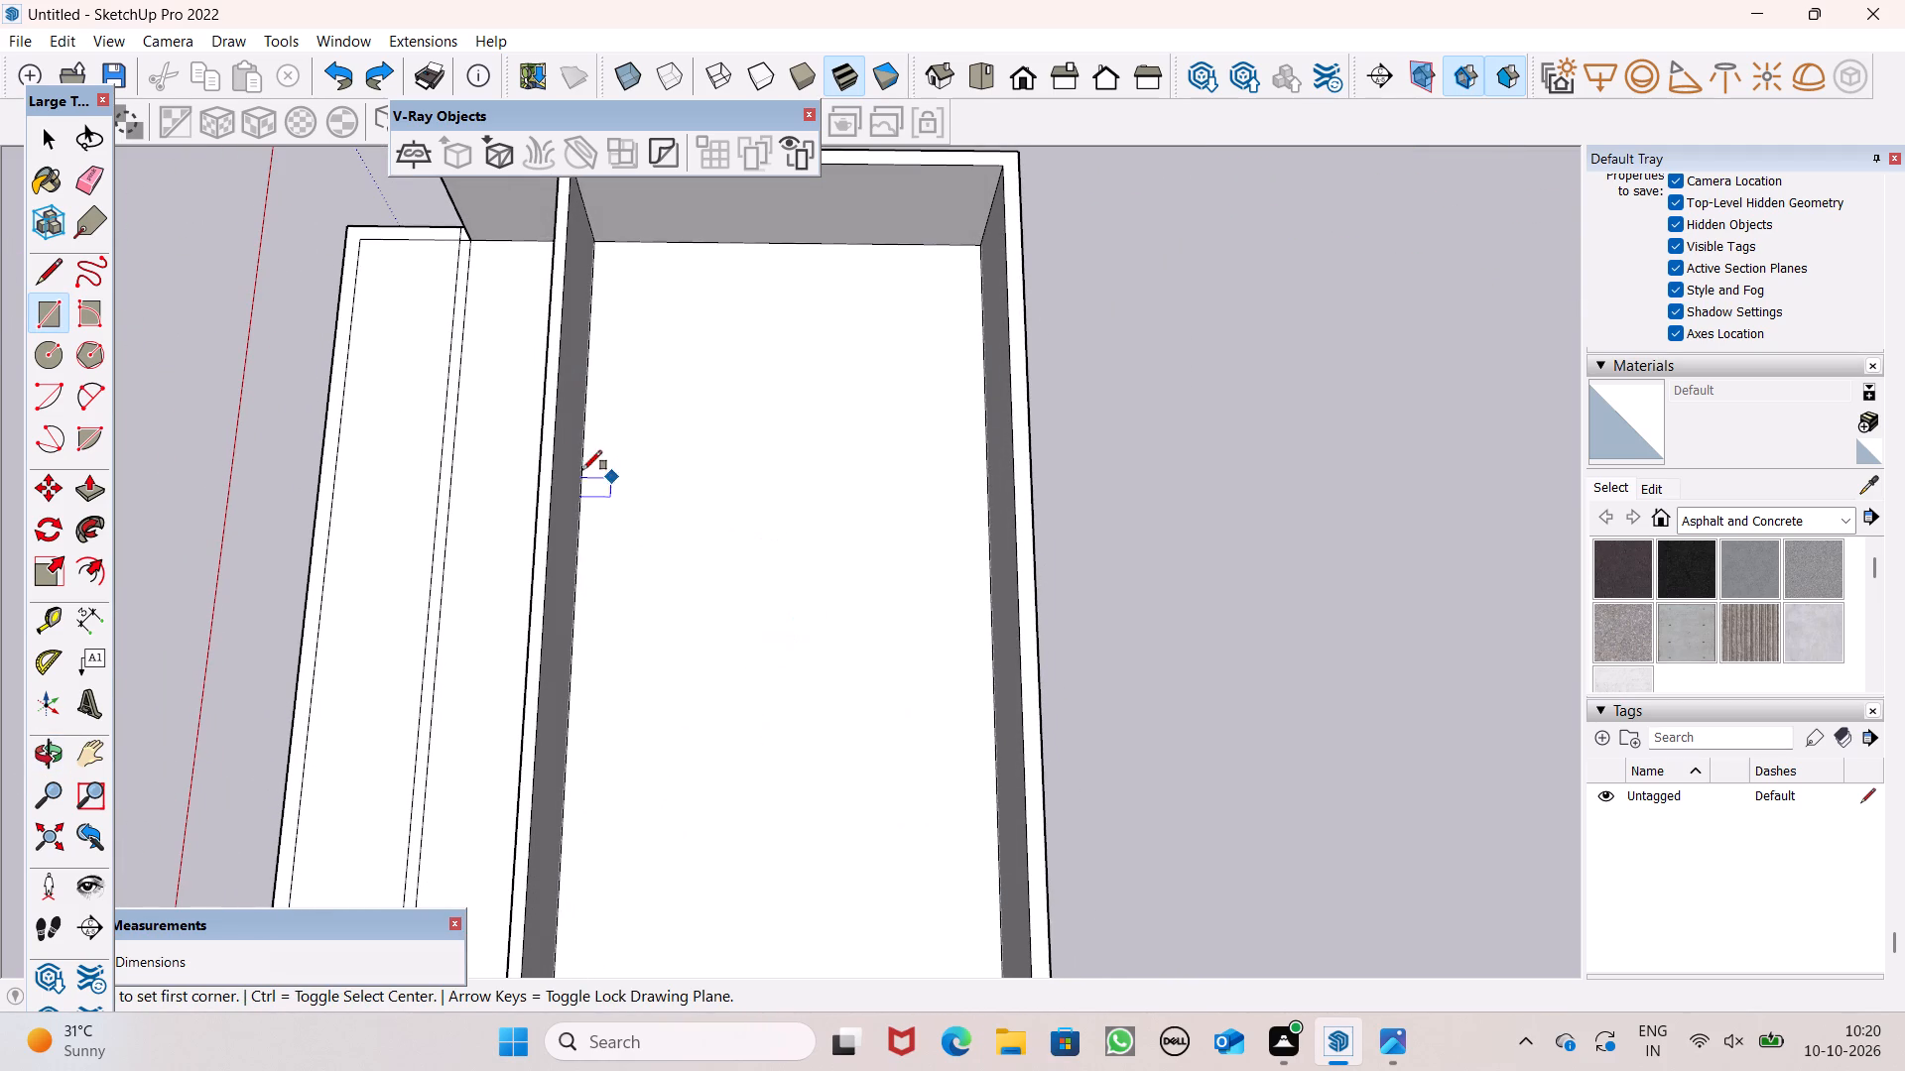
pyautogui.click(573, 624)
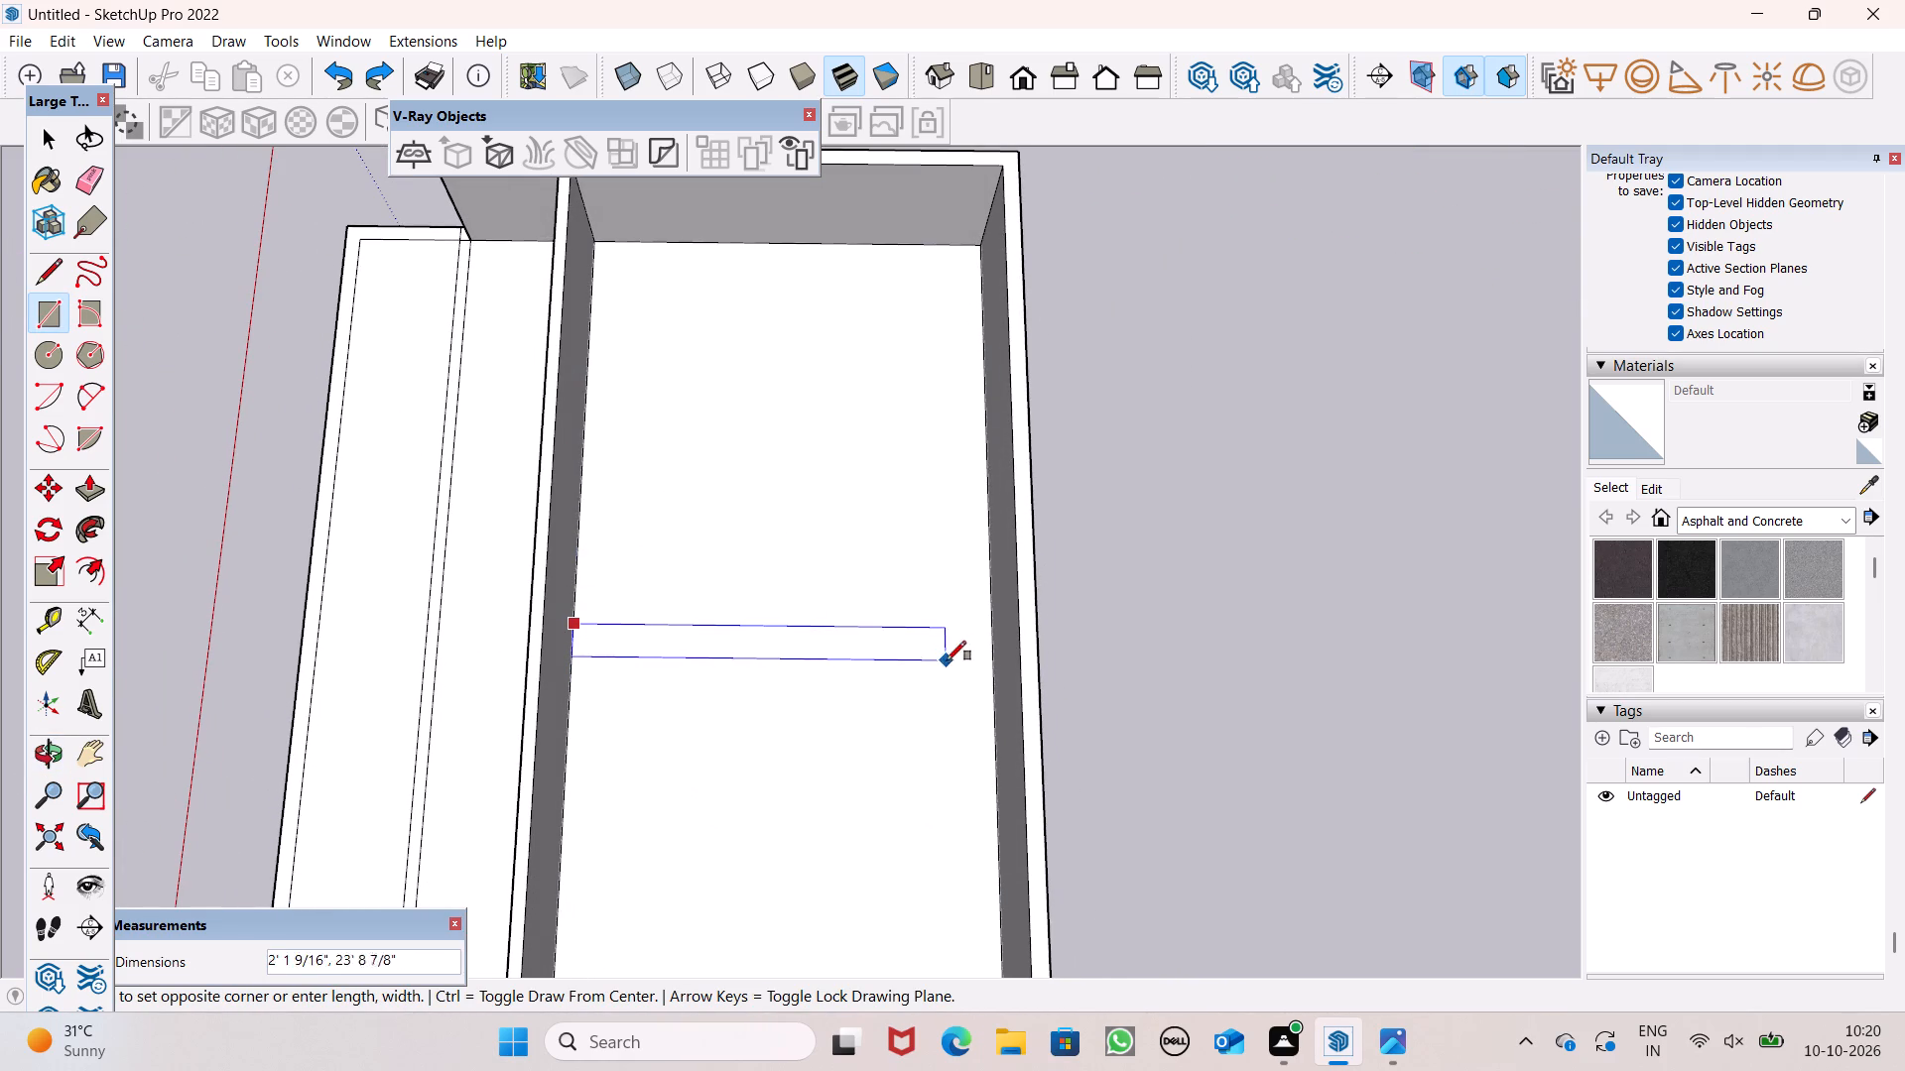
pyautogui.click(995, 652)
pyautogui.scroll(-2, 925, 583)
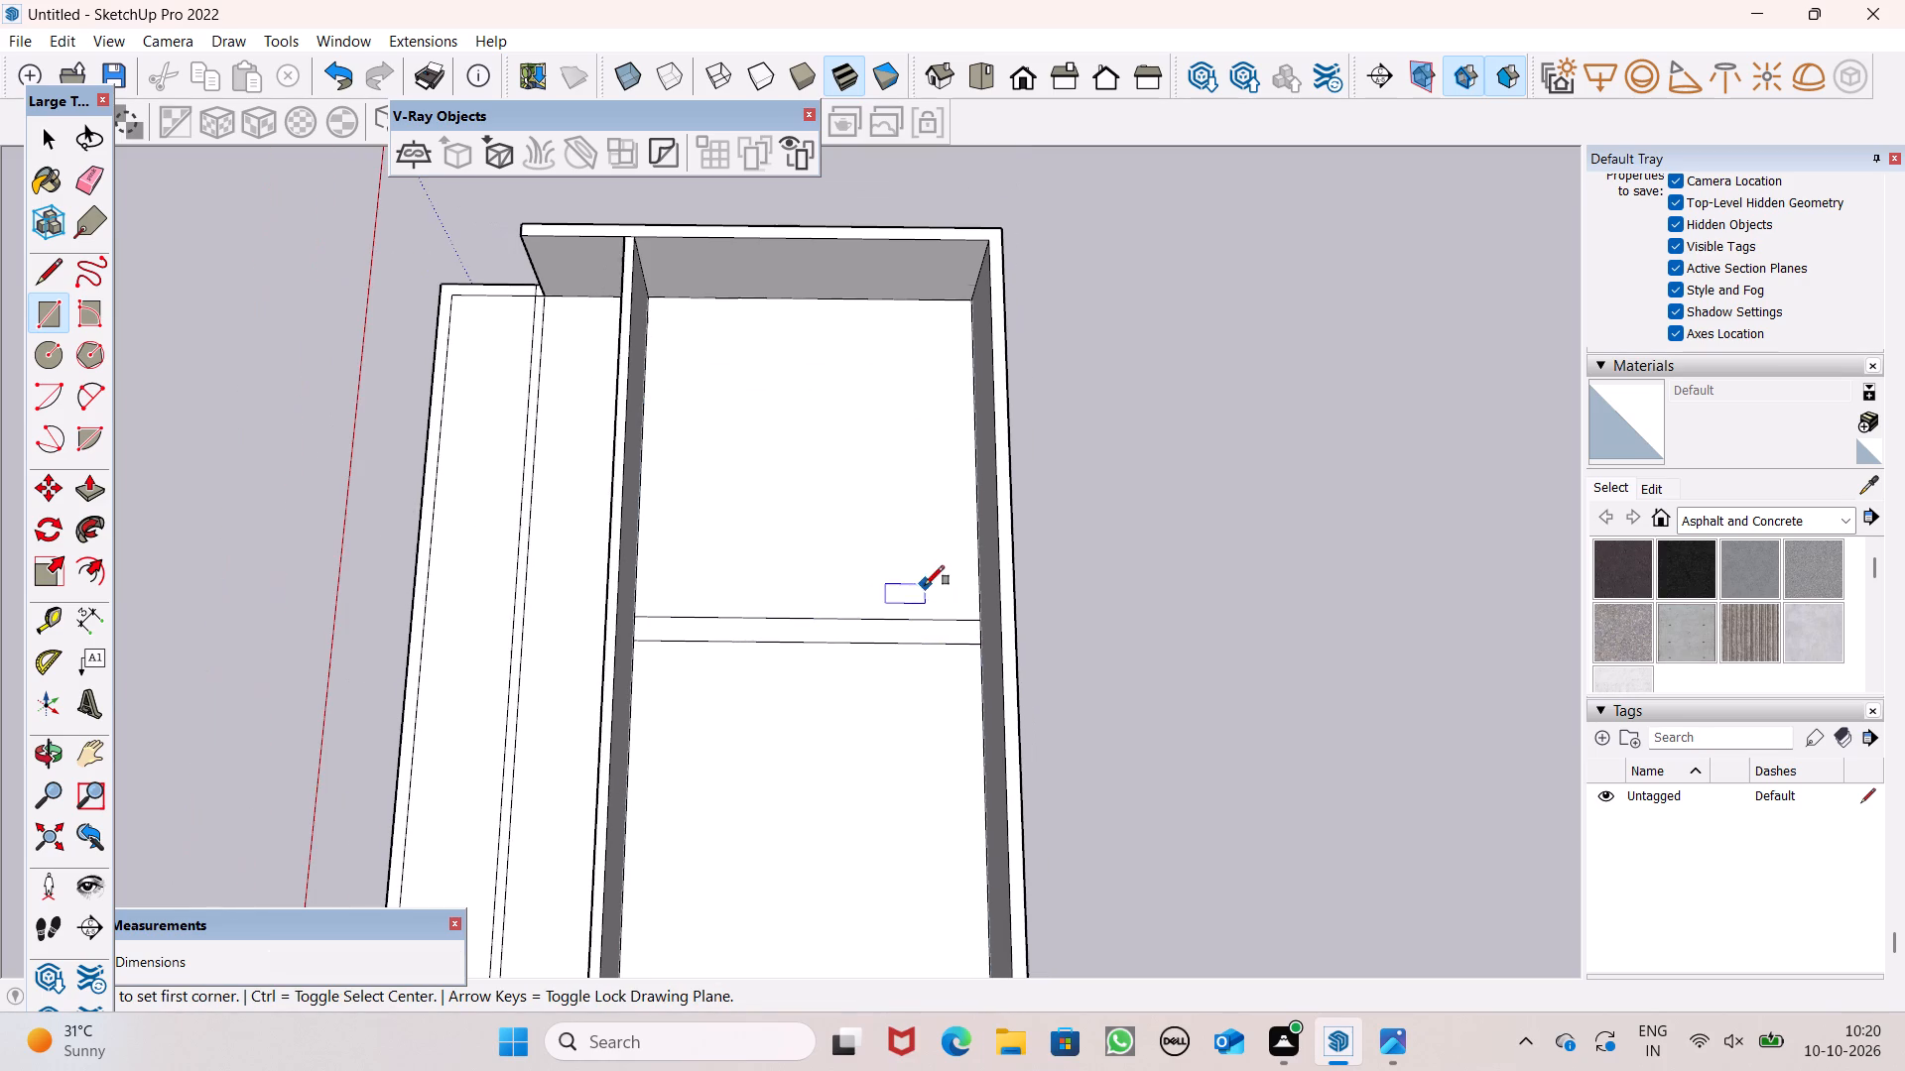
# Raise the floor strip with Push/Pull to the top of the surrounding walls to form a partition, discarding the extra pull.
pyautogui.click(89, 501)
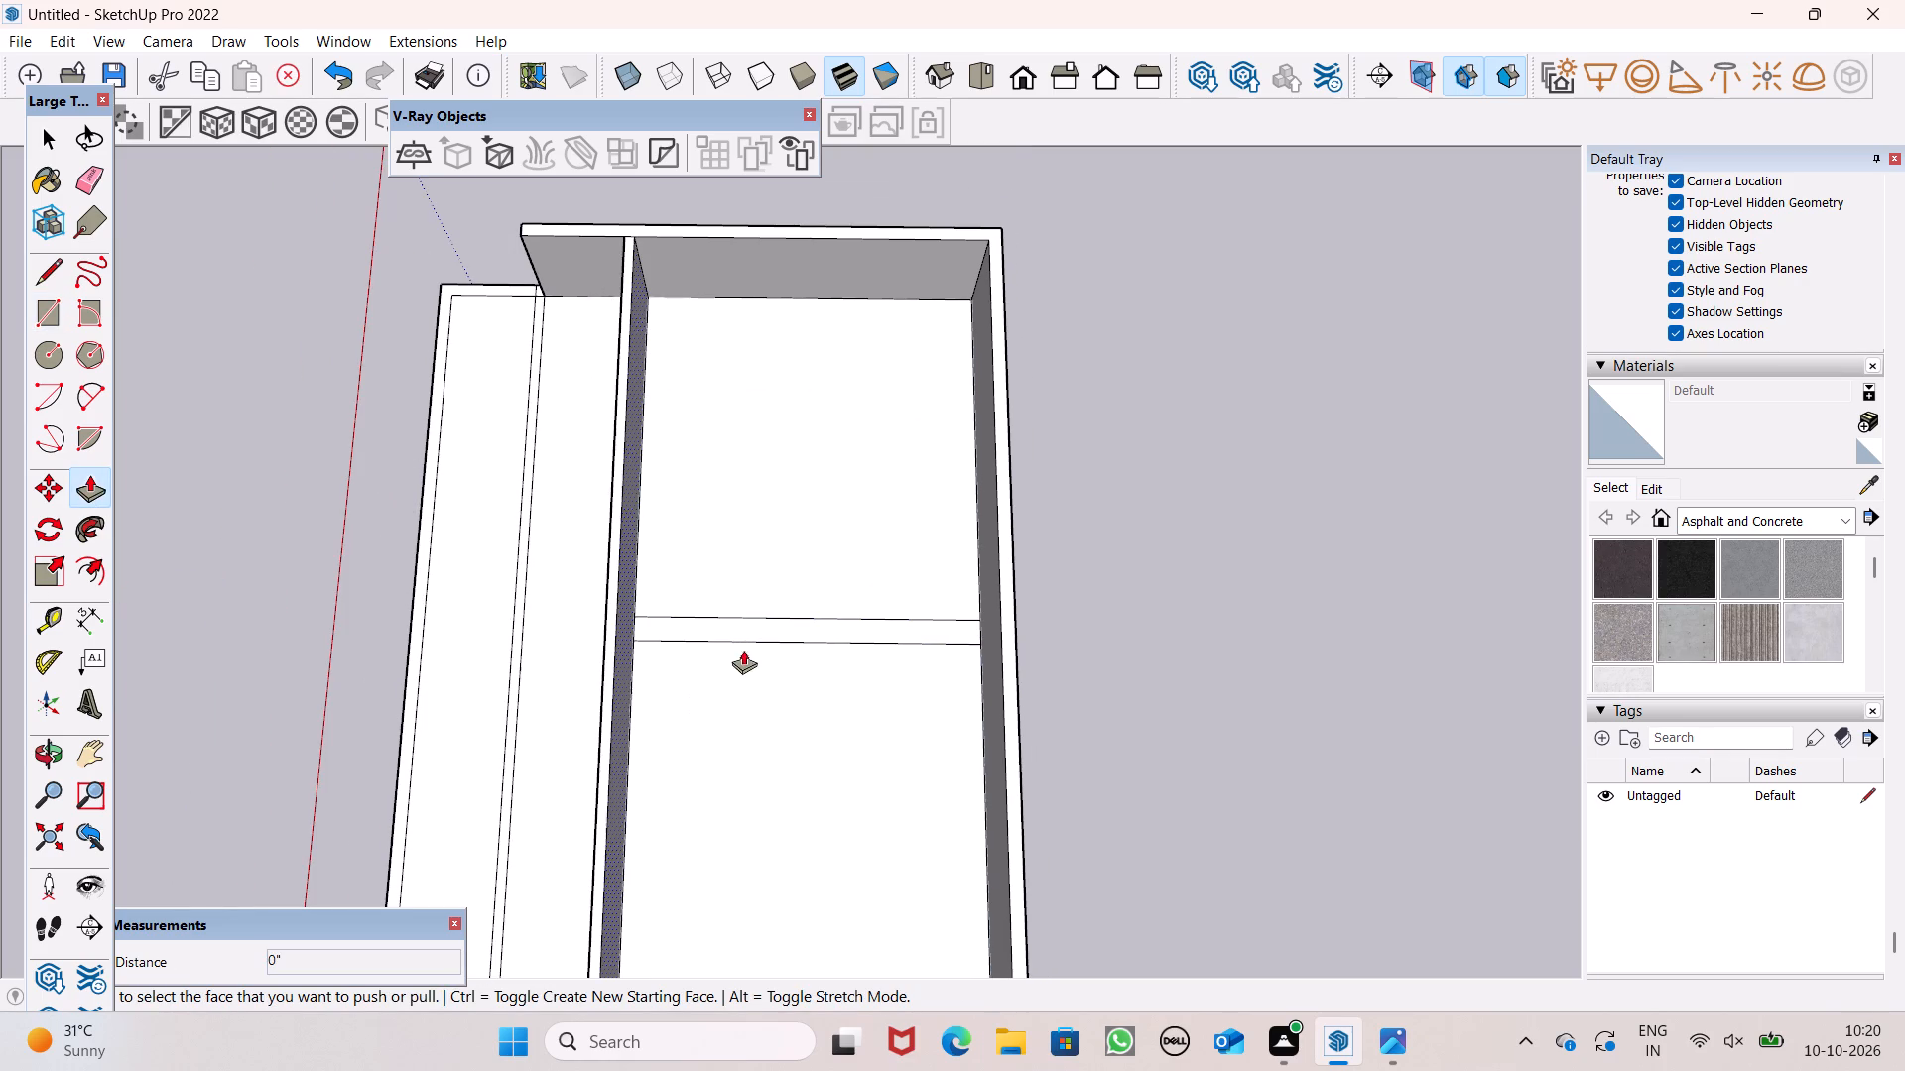
pyautogui.moveTo(712, 631); pyautogui.dragTo(617, 631)
pyautogui.click(614, 635)
pyautogui.moveTo(612, 638); pyautogui.dragTo(607, 649)
pyautogui.click(607, 649)
pyautogui.scroll(-4, 640, 622)
pyautogui.moveTo(713, 663); pyautogui.dragTo(829, 591, button='middle')
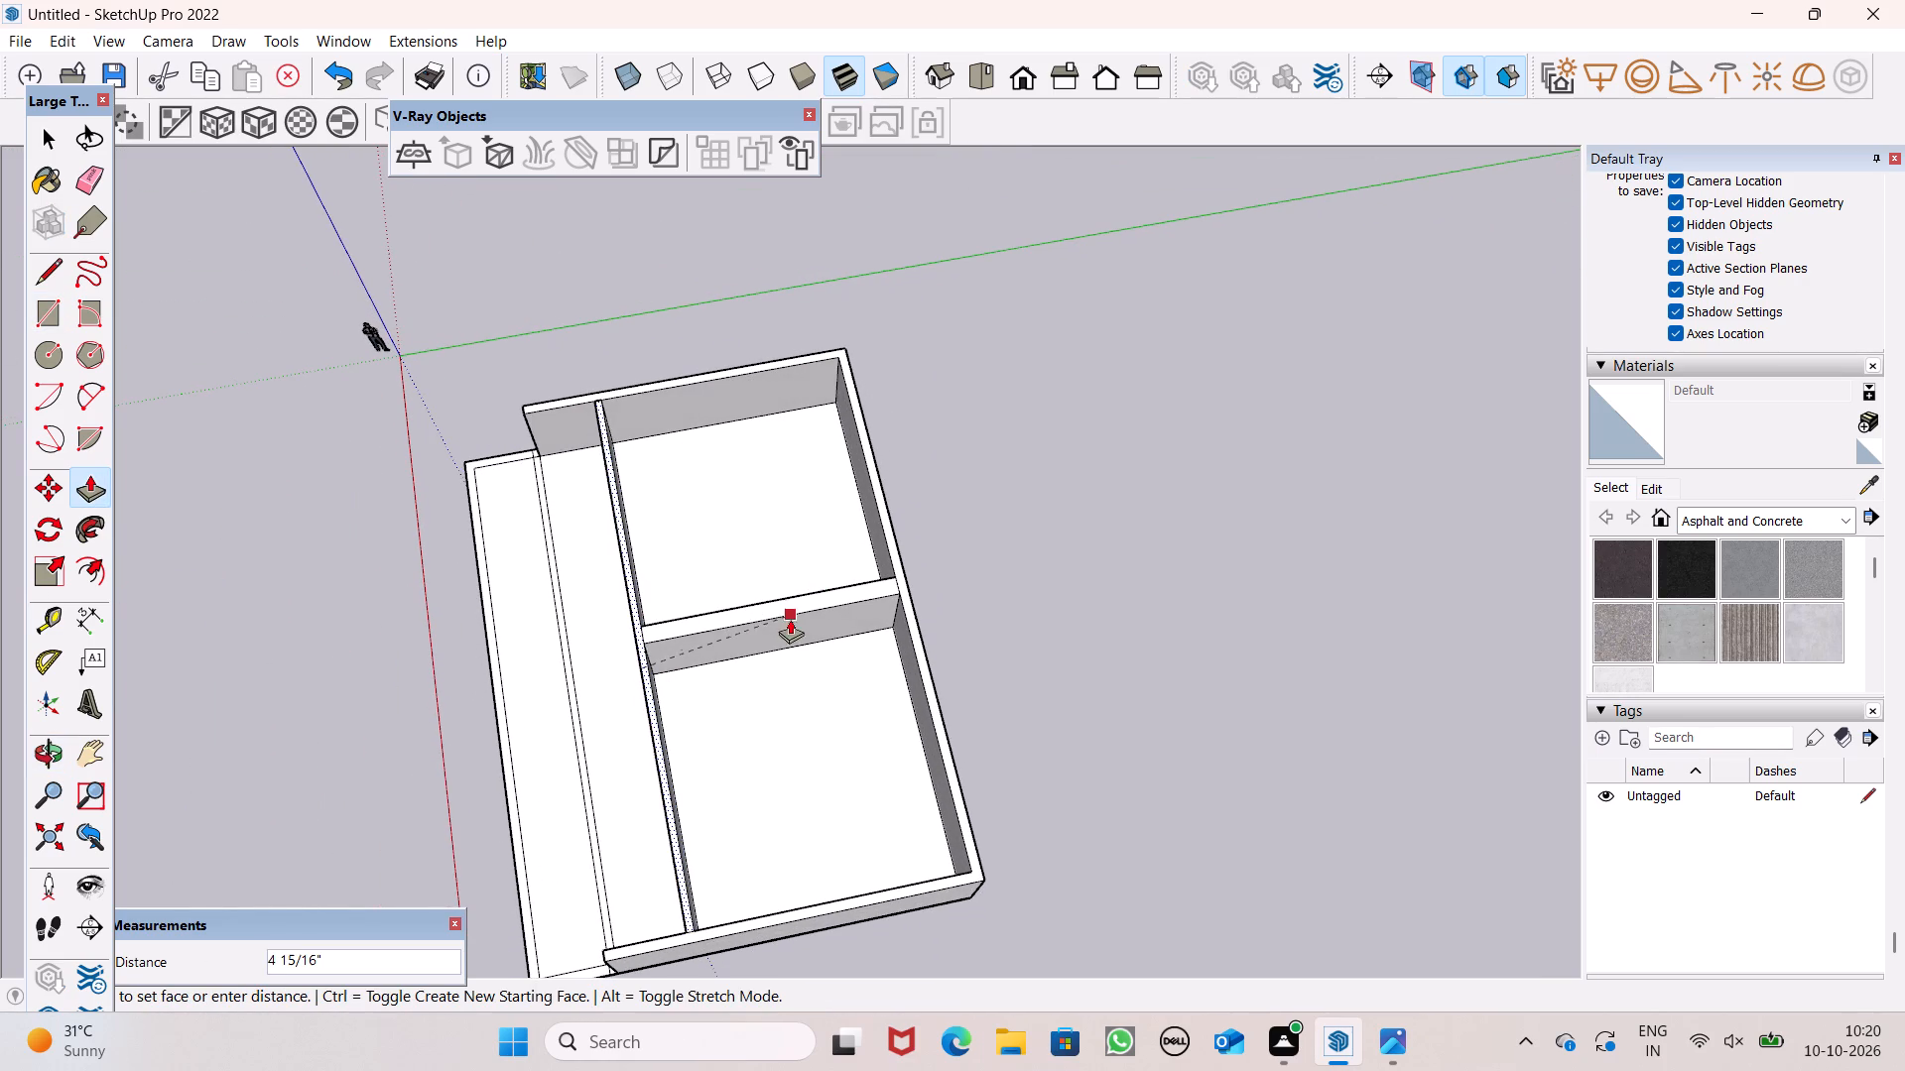
pyautogui.hotkey('ctrl', 'z')
pyautogui.press('space')
# Examine the rear room's new partition and the surrounding walls from several angles.
pyautogui.scroll(-3, 732, 686)
pyautogui.moveTo(793, 733); pyautogui.dragTo(1155, 491, button='middle')
pyautogui.scroll(2, 772, 678)
pyautogui.moveTo(803, 718); pyautogui.dragTo(1093, 703, button='middle')
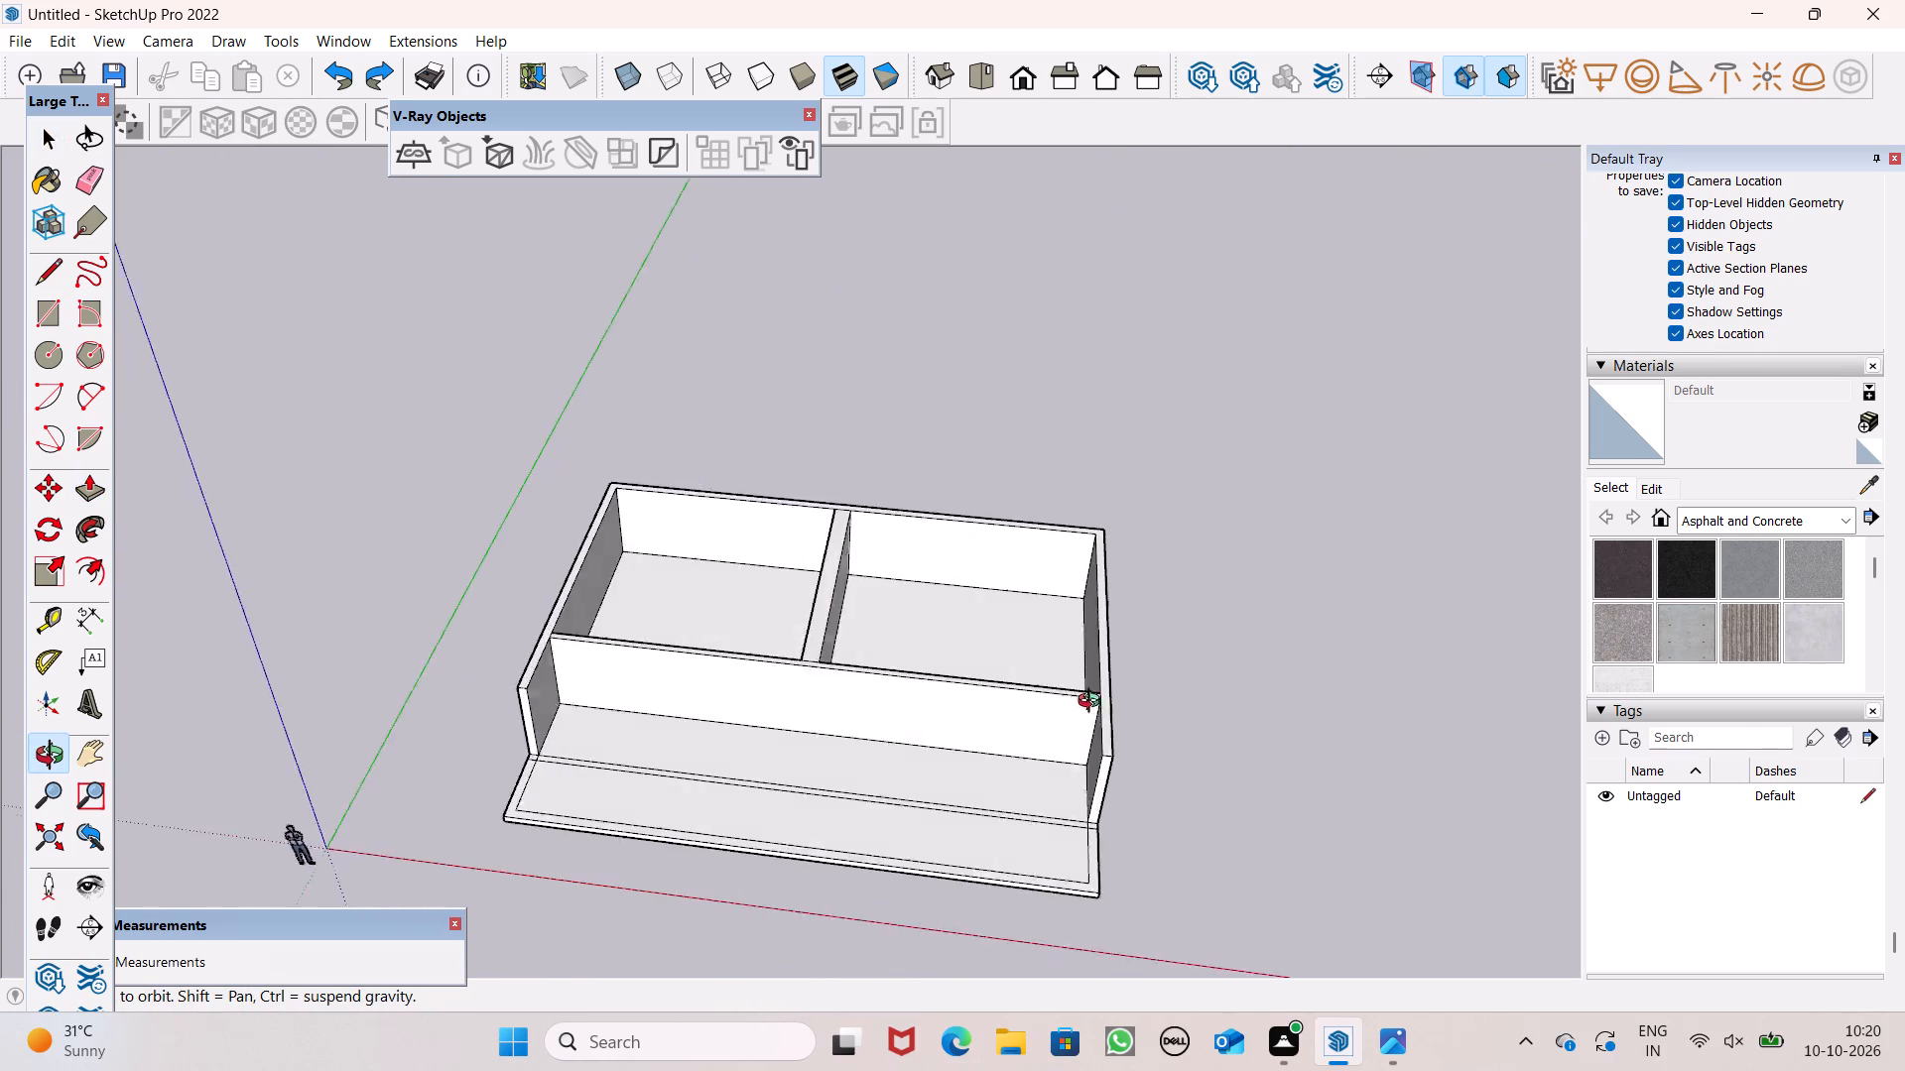
pyautogui.moveTo(1093, 703); pyautogui.dragTo(1146, 645, button='middle')
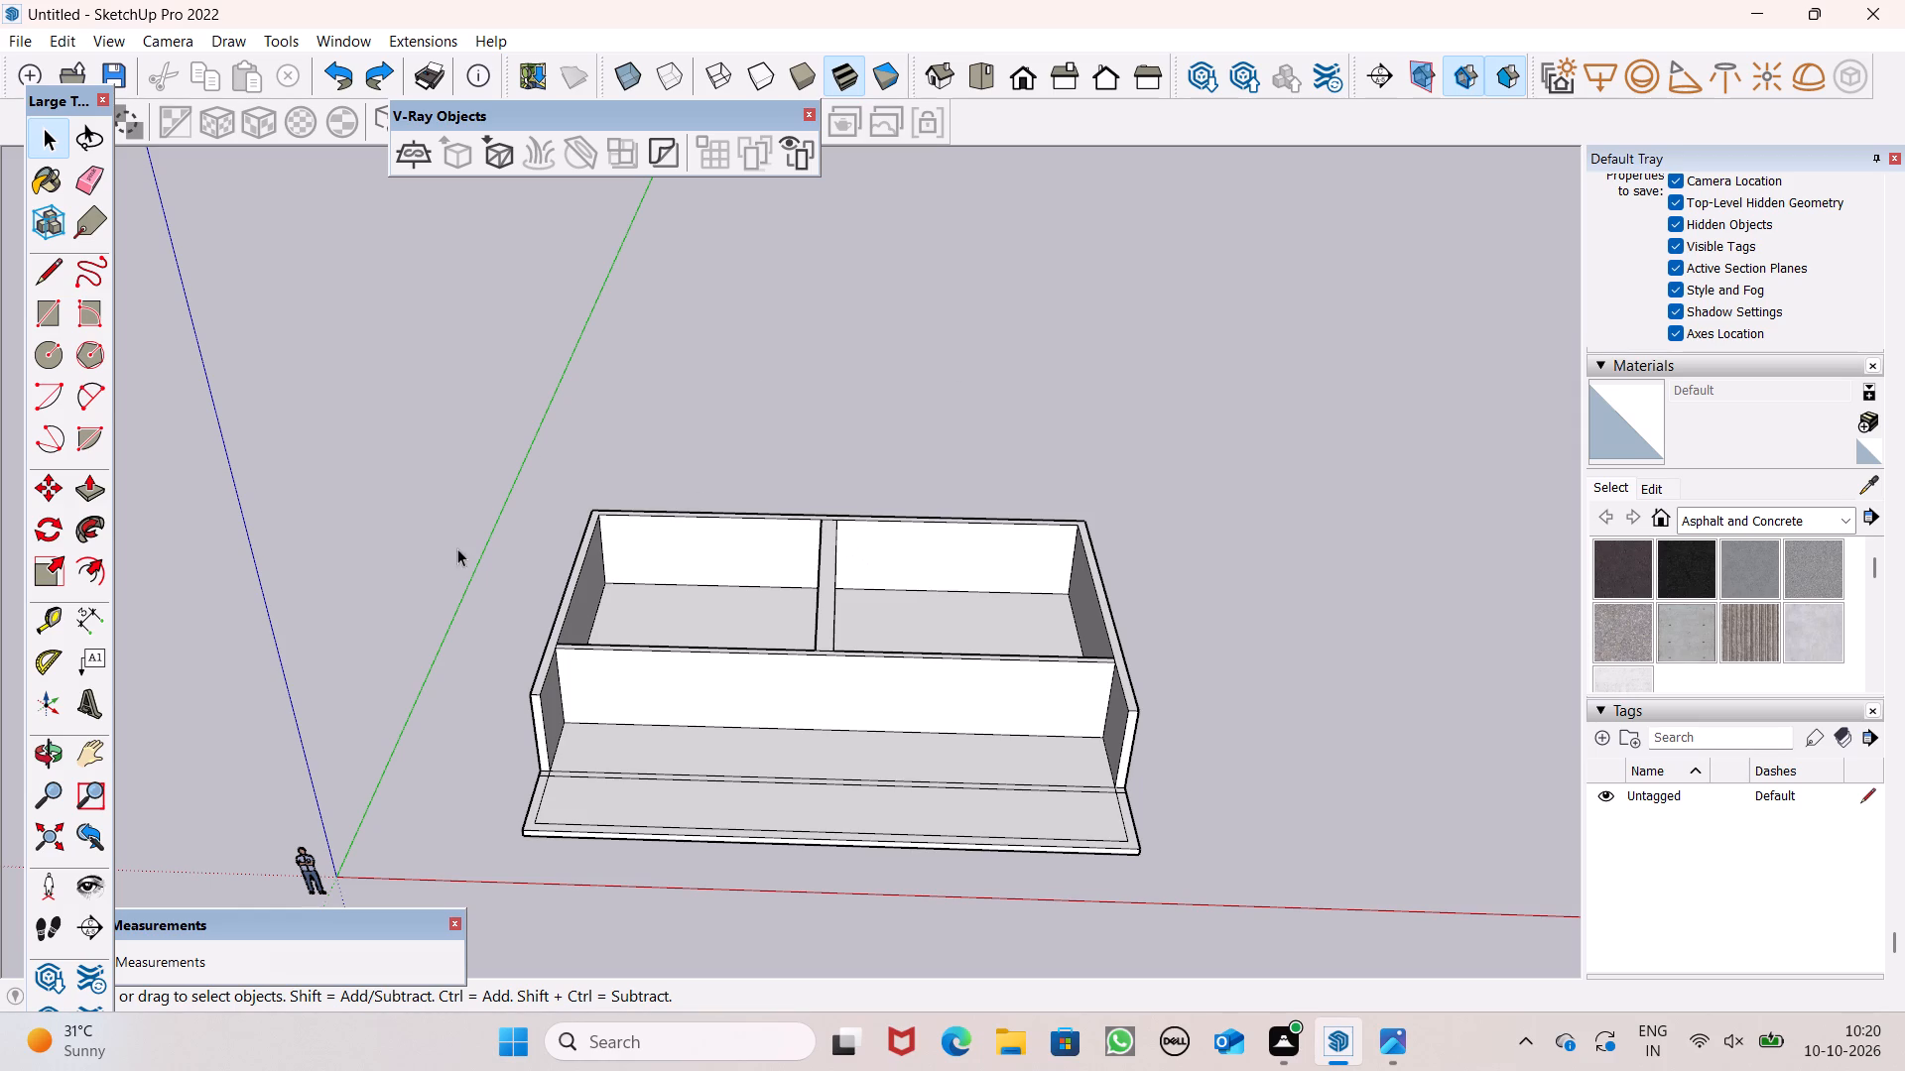
pyautogui.scroll(2, 683, 654)
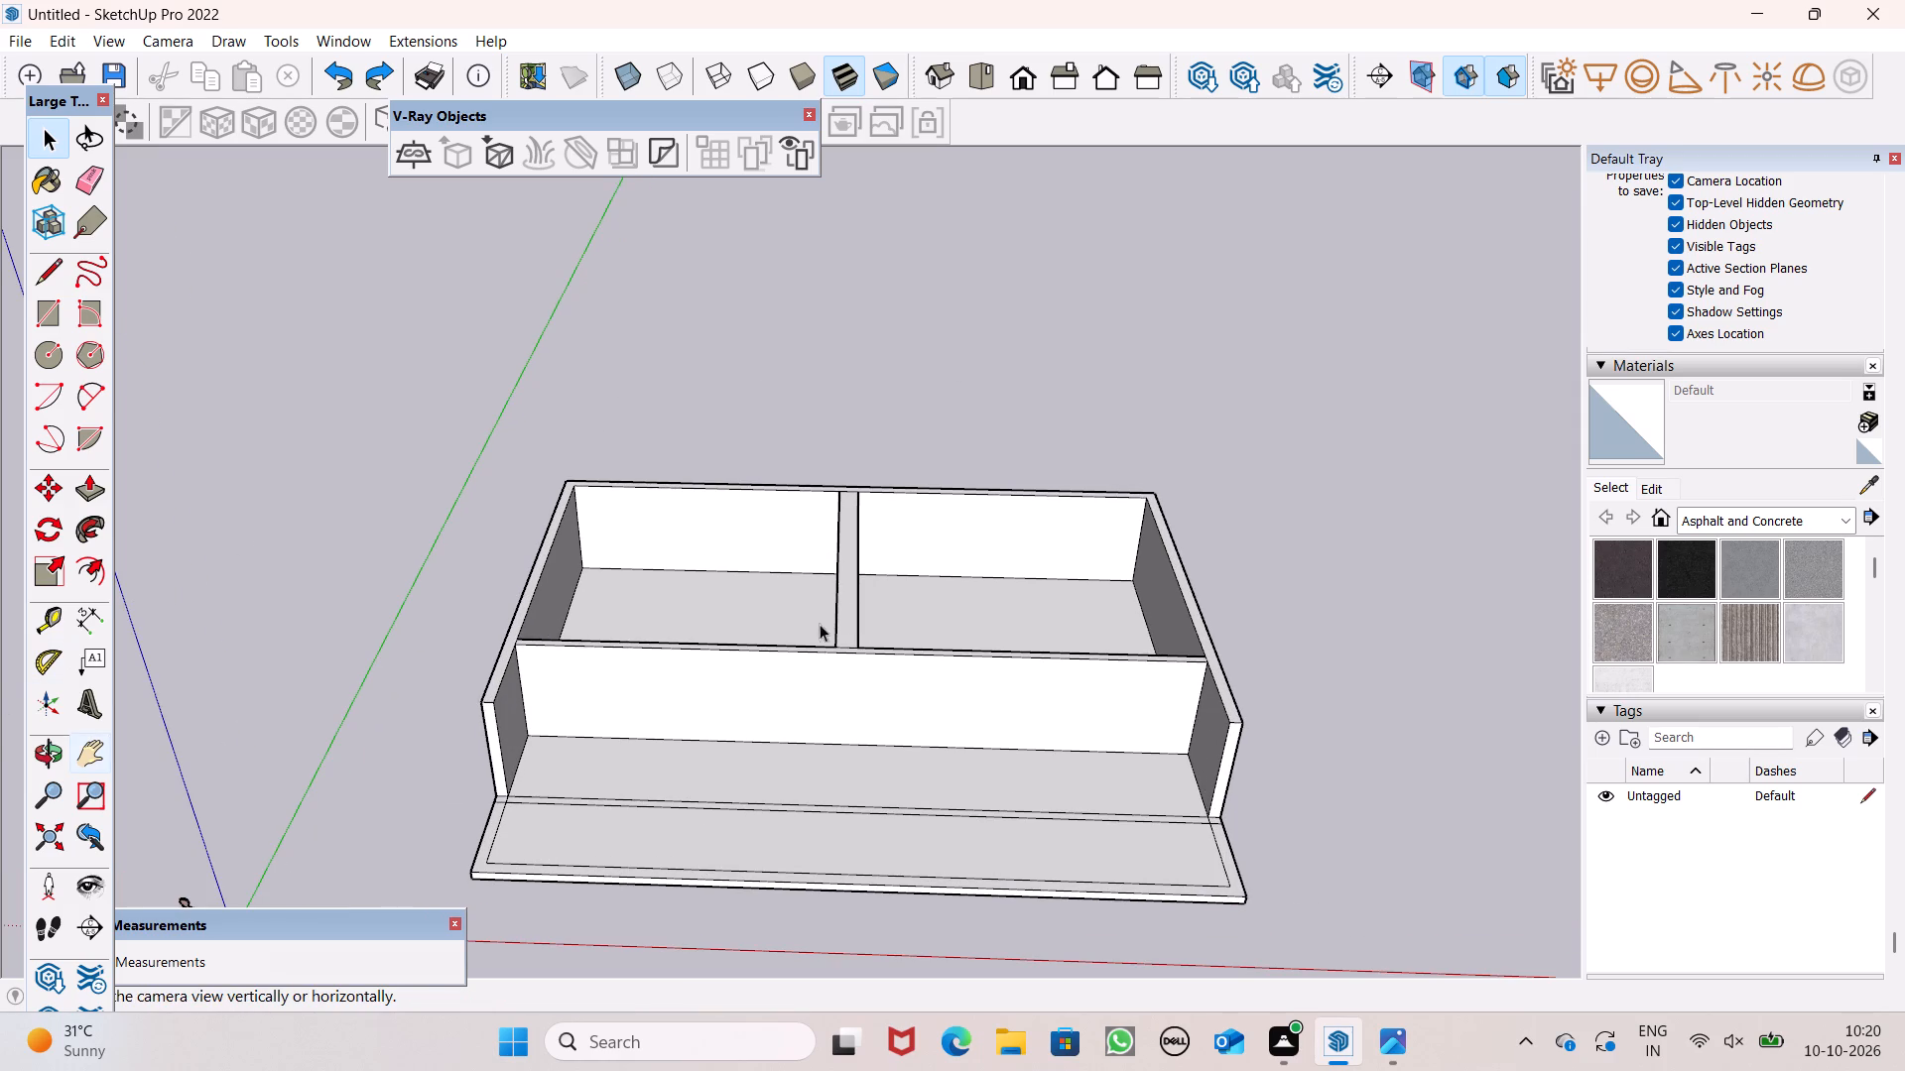
pyautogui.scroll(-4, 989, 543)
pyautogui.moveTo(984, 560); pyautogui.dragTo(537, 982, button='middle')
pyautogui.scroll(2, 753, 760)
pyautogui.scroll(-1, 754, 760)
pyautogui.scroll(1, 754, 760)
# Thicken the rear partition with Push/Pull by extending its side face into the room nearest the green axis.
pyautogui.click(89, 507)
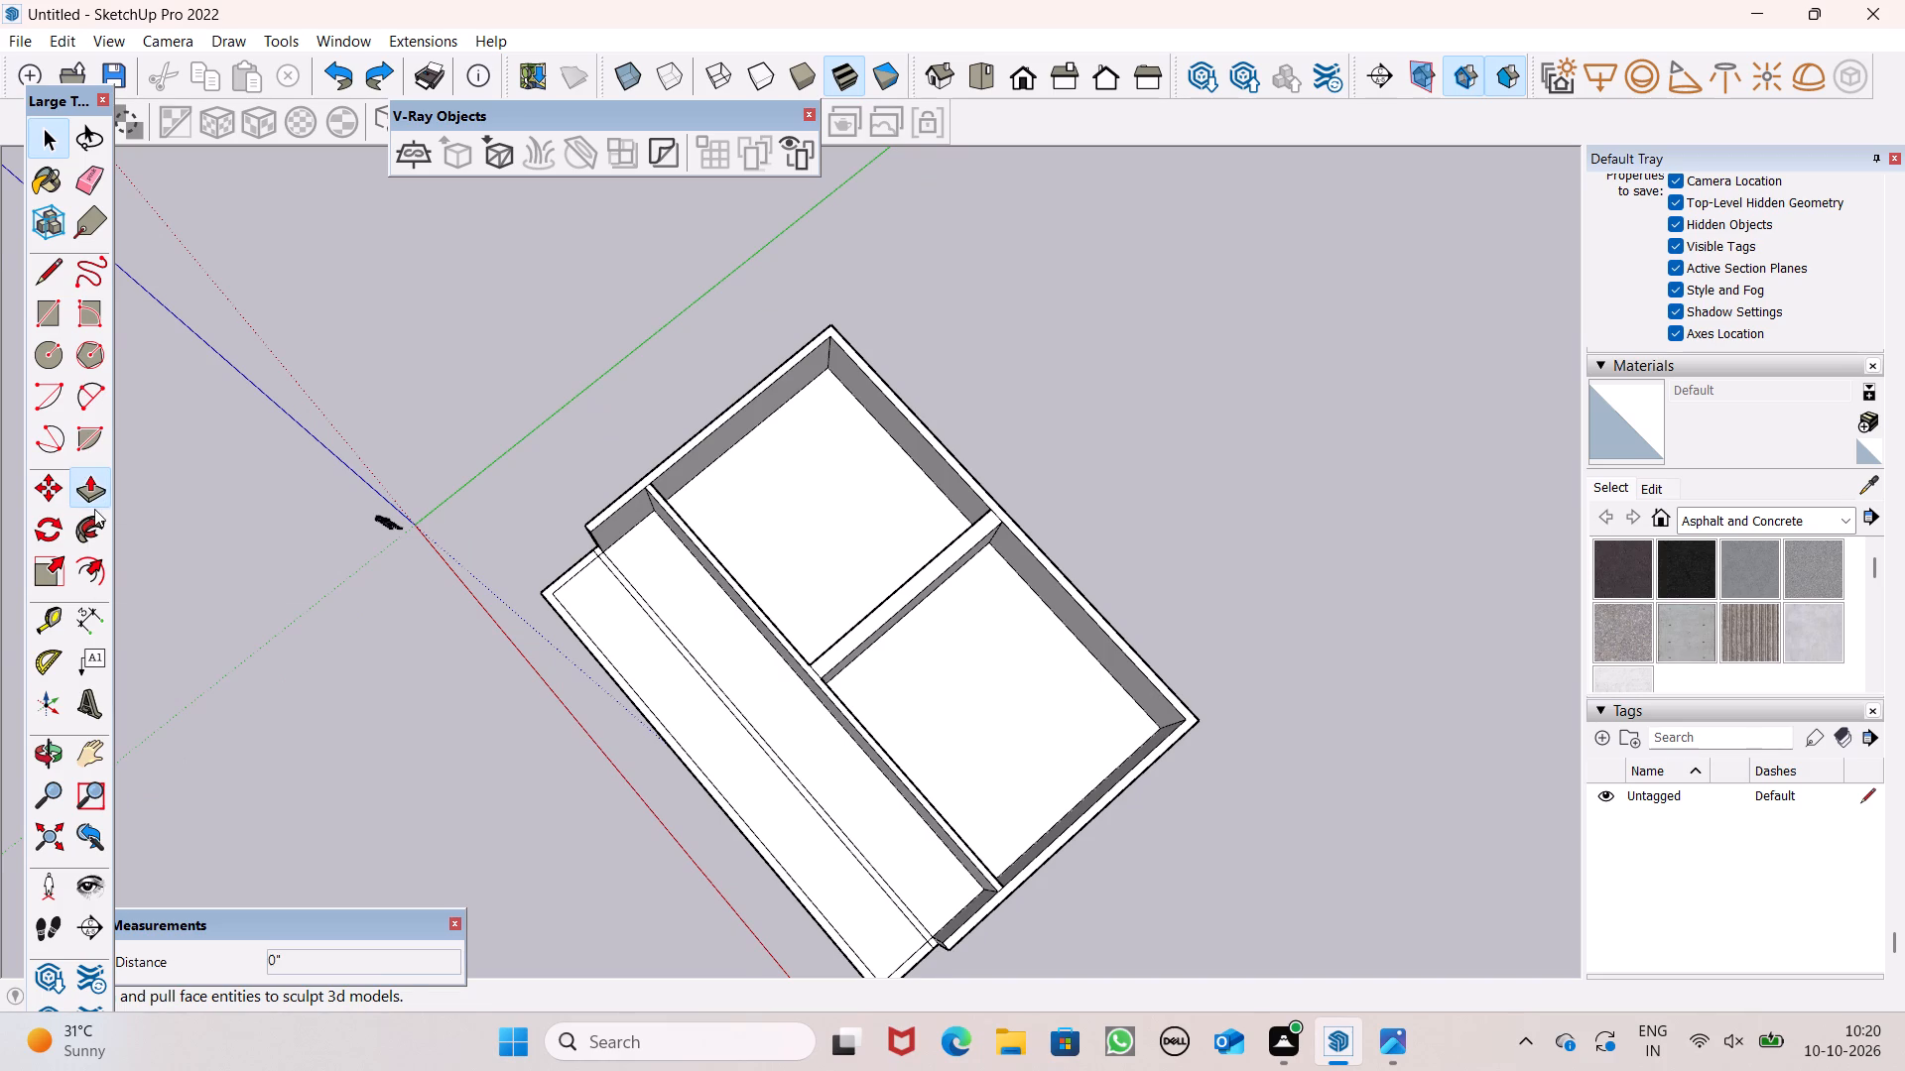
pyautogui.scroll(-3, 314, 636)
pyautogui.moveTo(583, 820); pyautogui.dragTo(802, 950, button='middle')
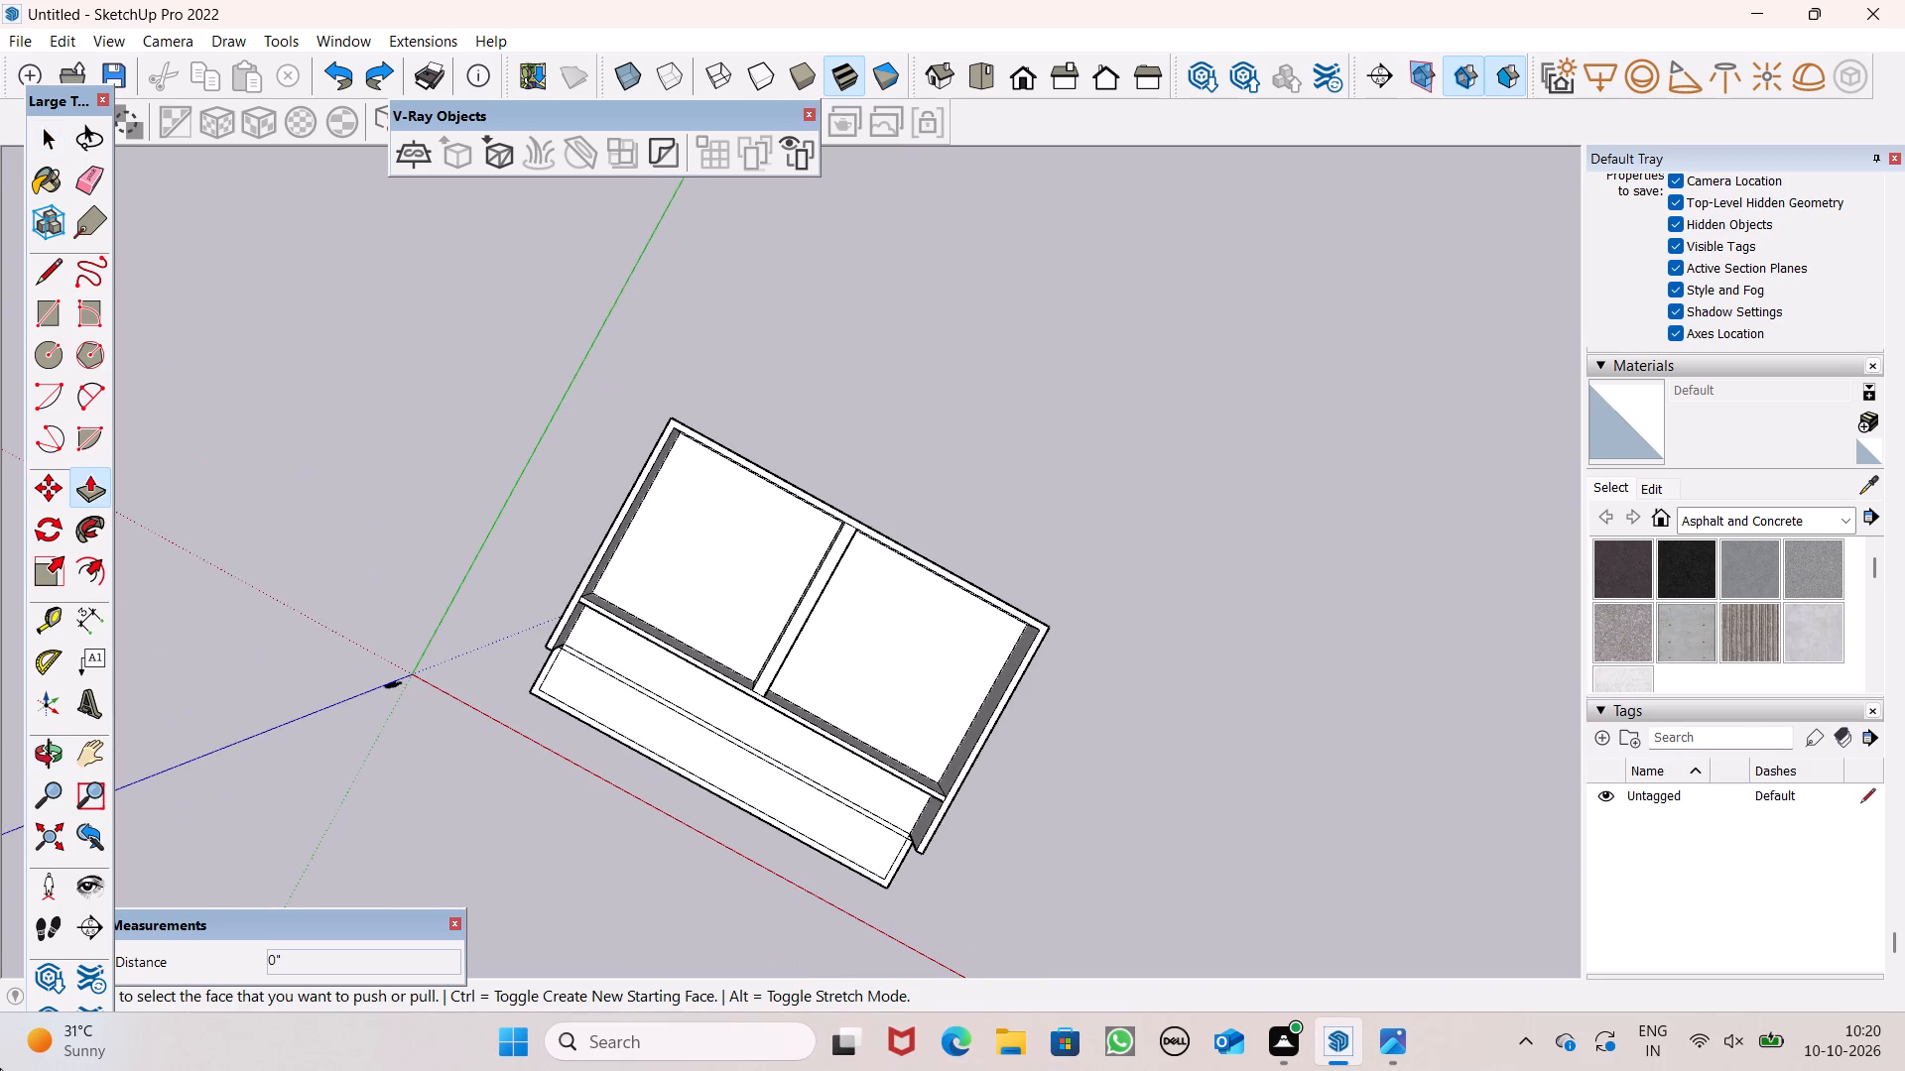
pyautogui.scroll(-5, 779, 429)
pyautogui.moveTo(799, 533); pyautogui.dragTo(1131, 592, button='middle')
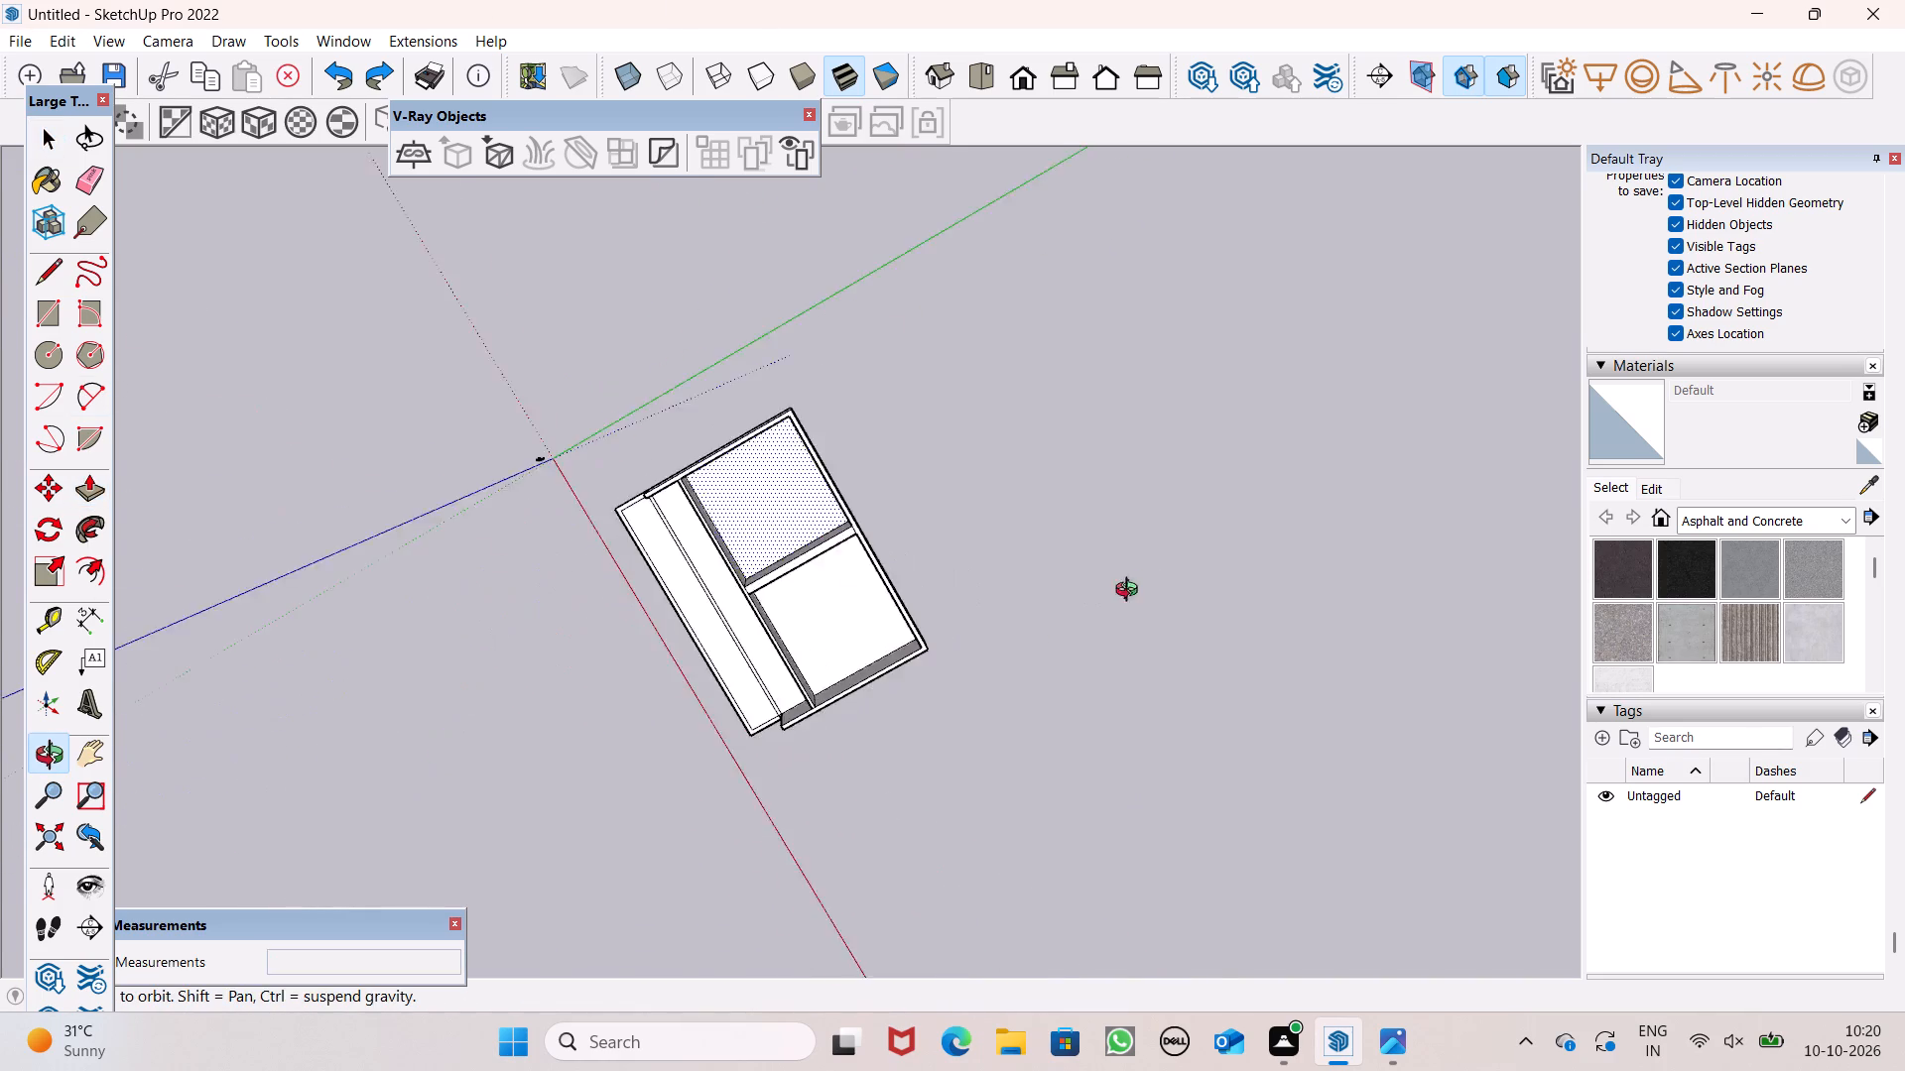
pyautogui.moveTo(1131, 592); pyautogui.dragTo(1138, 534, button='middle')
pyautogui.scroll(1, 1102, 526)
pyautogui.scroll(-5, 600, 436)
pyautogui.moveTo(543, 551); pyautogui.dragTo(902, 291, button='middle')
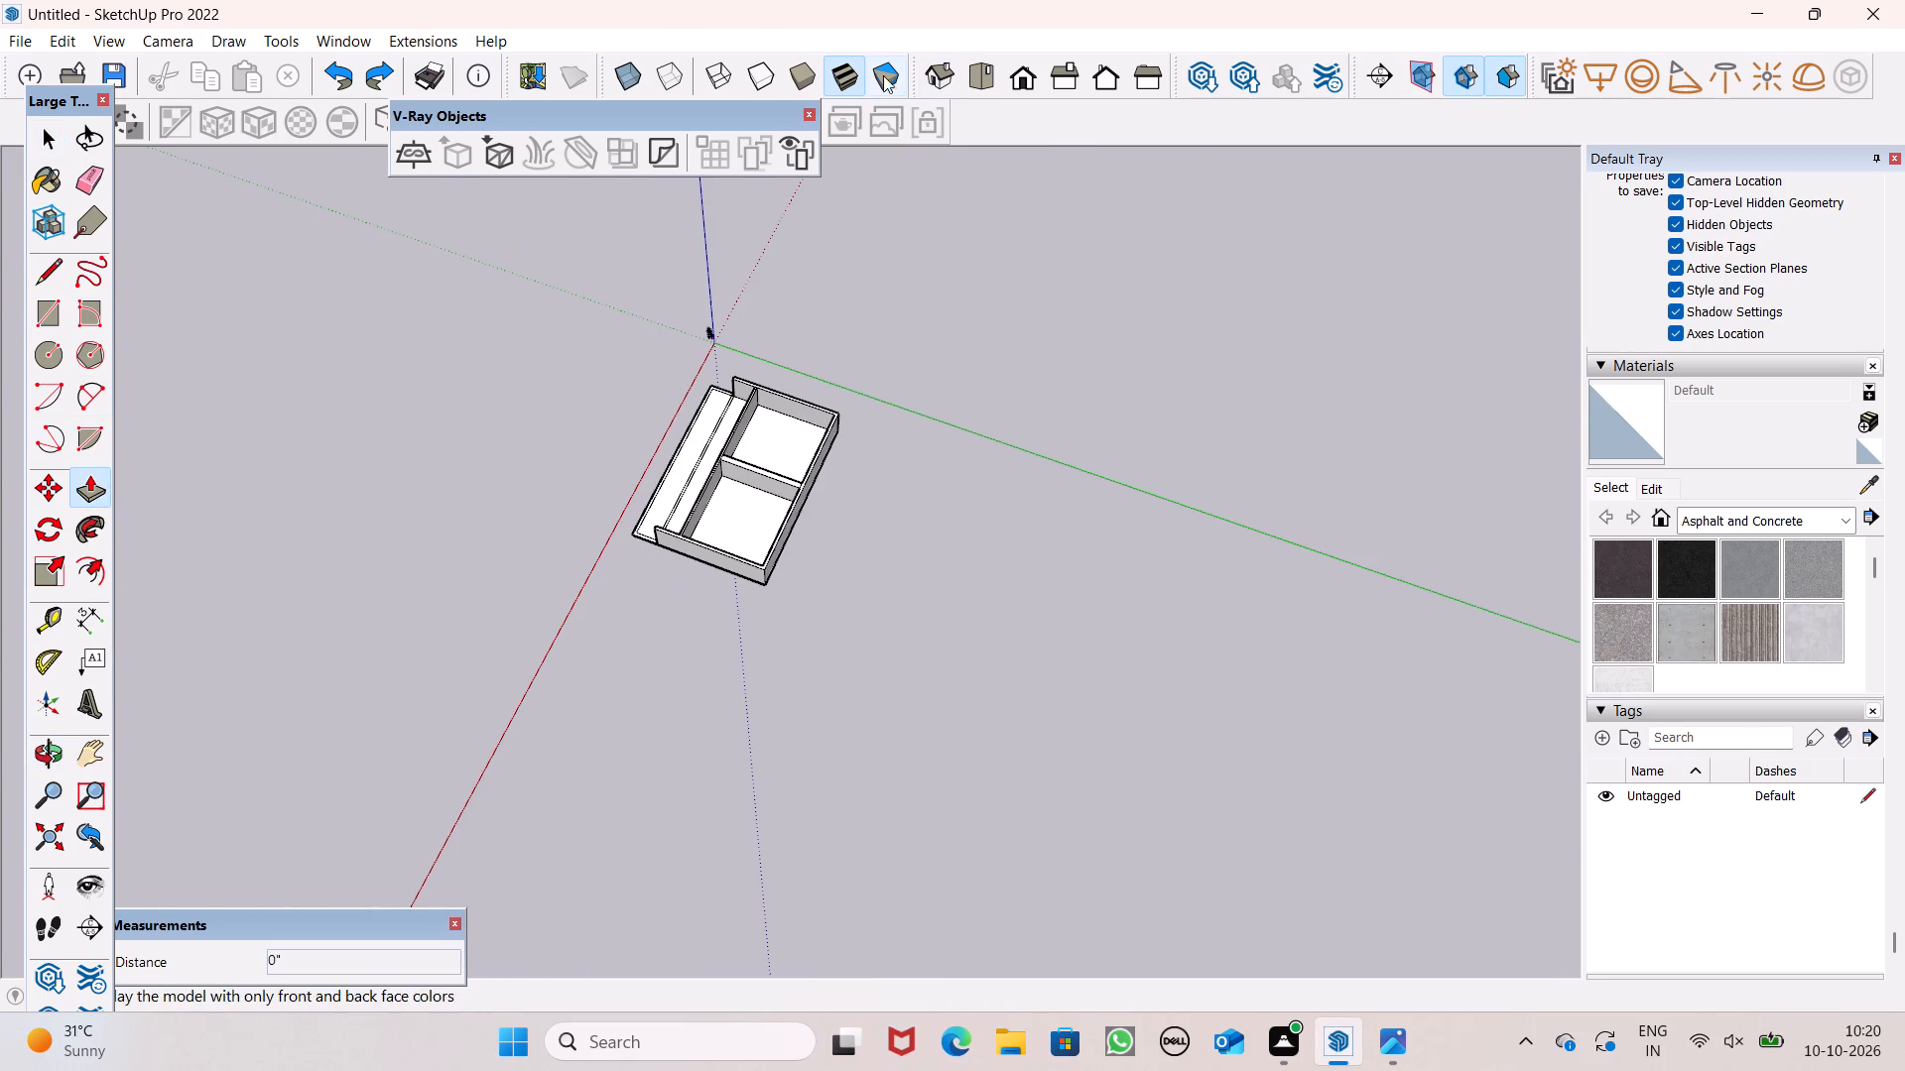
pyautogui.click(977, 73)
pyautogui.scroll(13, 855, 342)
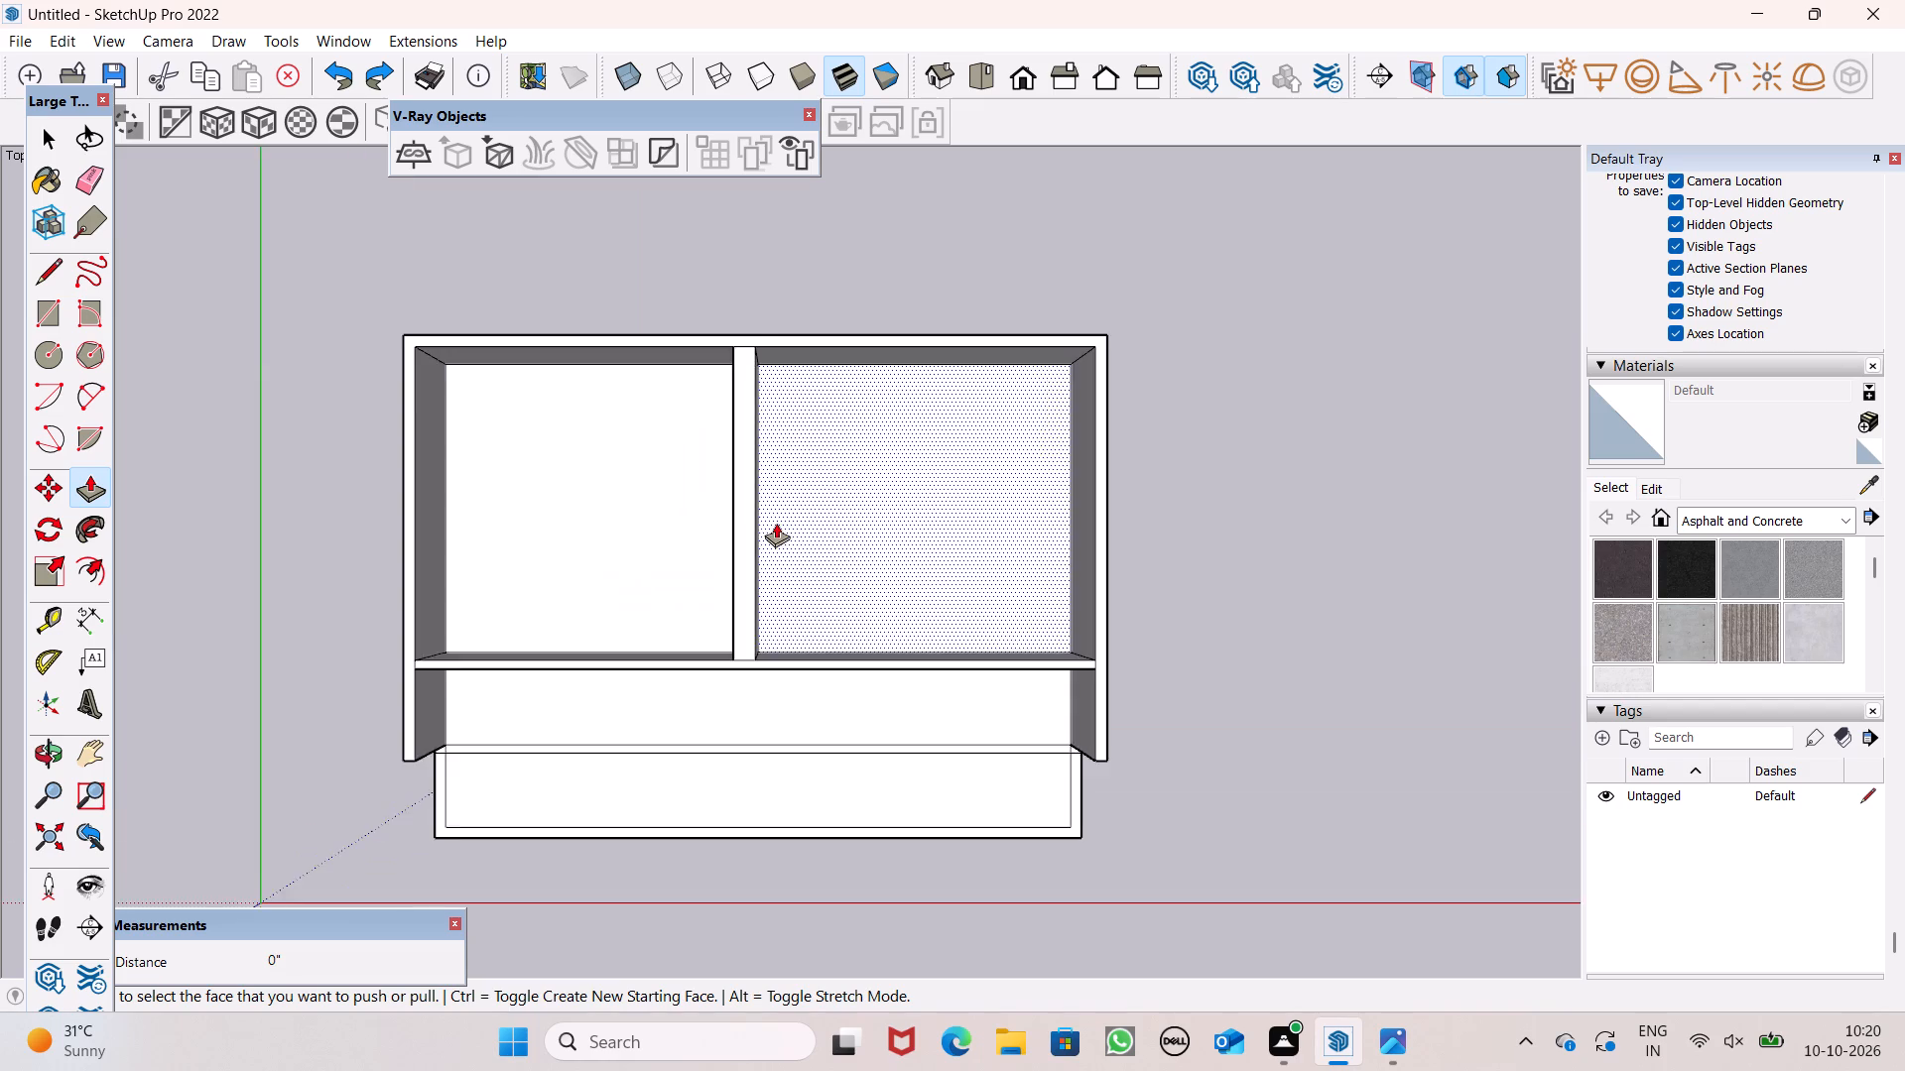
pyautogui.scroll(1, 662, 630)
pyautogui.moveTo(662, 630); pyautogui.dragTo(902, 558, button='middle')
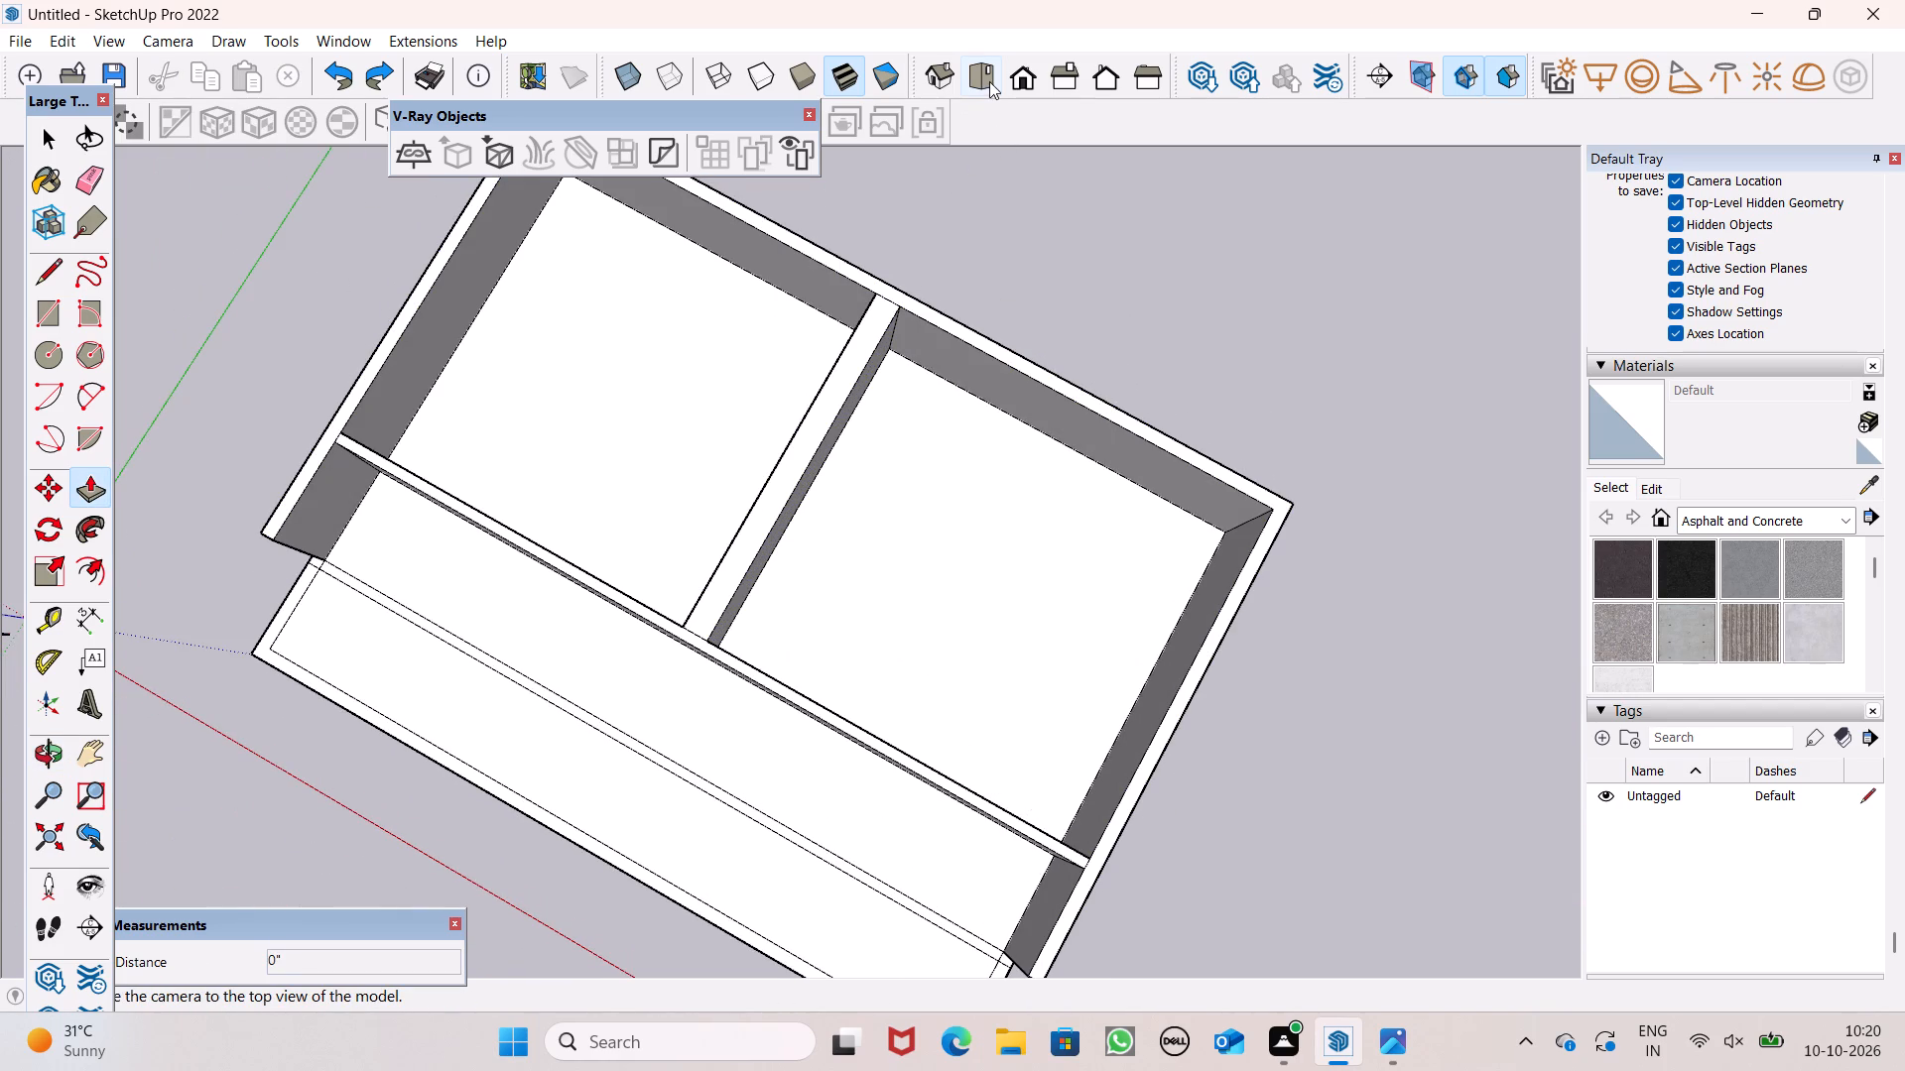
pyautogui.click(987, 80)
pyautogui.scroll(1, 983, 84)
pyautogui.scroll(-2, 1166, 1)
pyautogui.scroll(6, 908, 498)
pyautogui.moveTo(790, 757); pyautogui.dragTo(919, 831, button='middle')
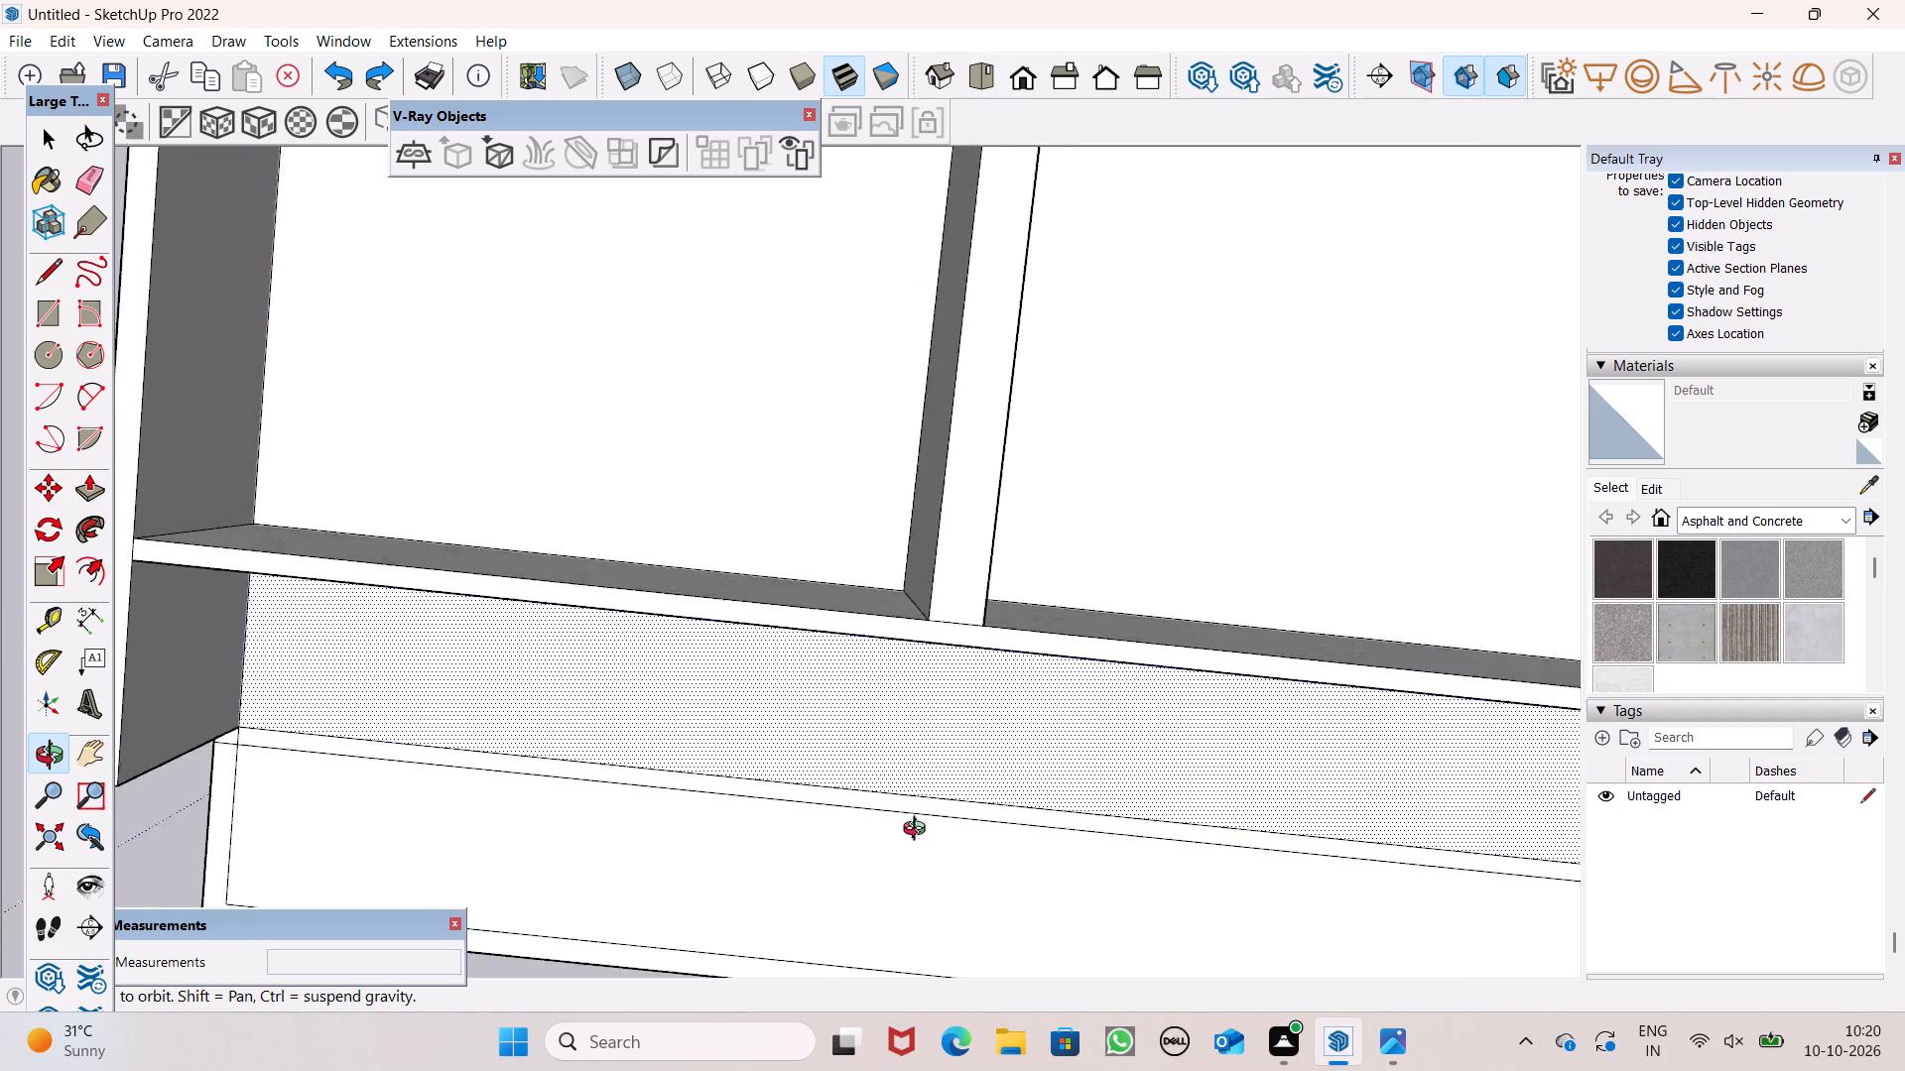
pyautogui.moveTo(919, 831); pyautogui.dragTo(552, 929, button='middle')
pyautogui.scroll(-4, 839, 467)
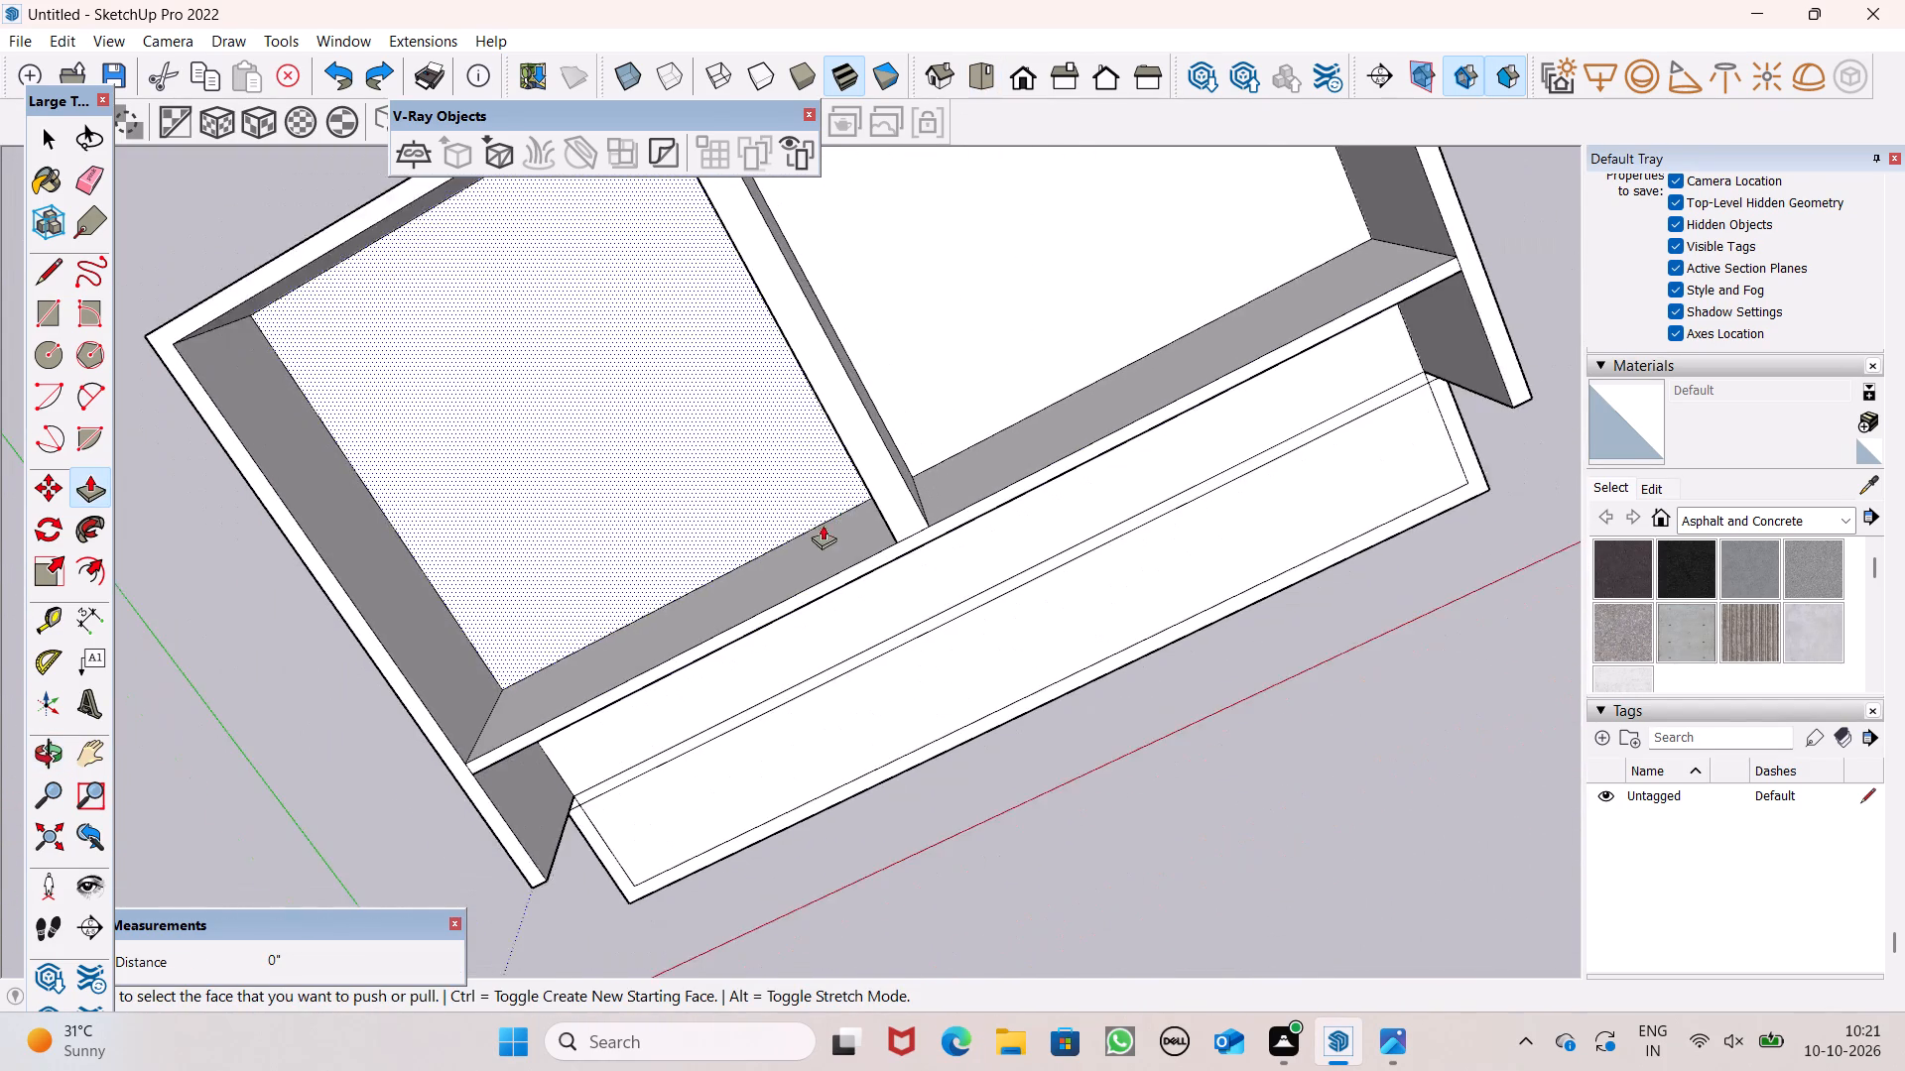
pyautogui.scroll(-2, 824, 525)
pyautogui.moveTo(845, 447); pyautogui.dragTo(980, 165, button='middle')
pyautogui.scroll(-6, 944, 237)
pyautogui.scroll(6, 883, 230)
pyautogui.moveTo(868, 345); pyautogui.dragTo(1082, 95, button='middle')
pyautogui.scroll(1, 1082, 96)
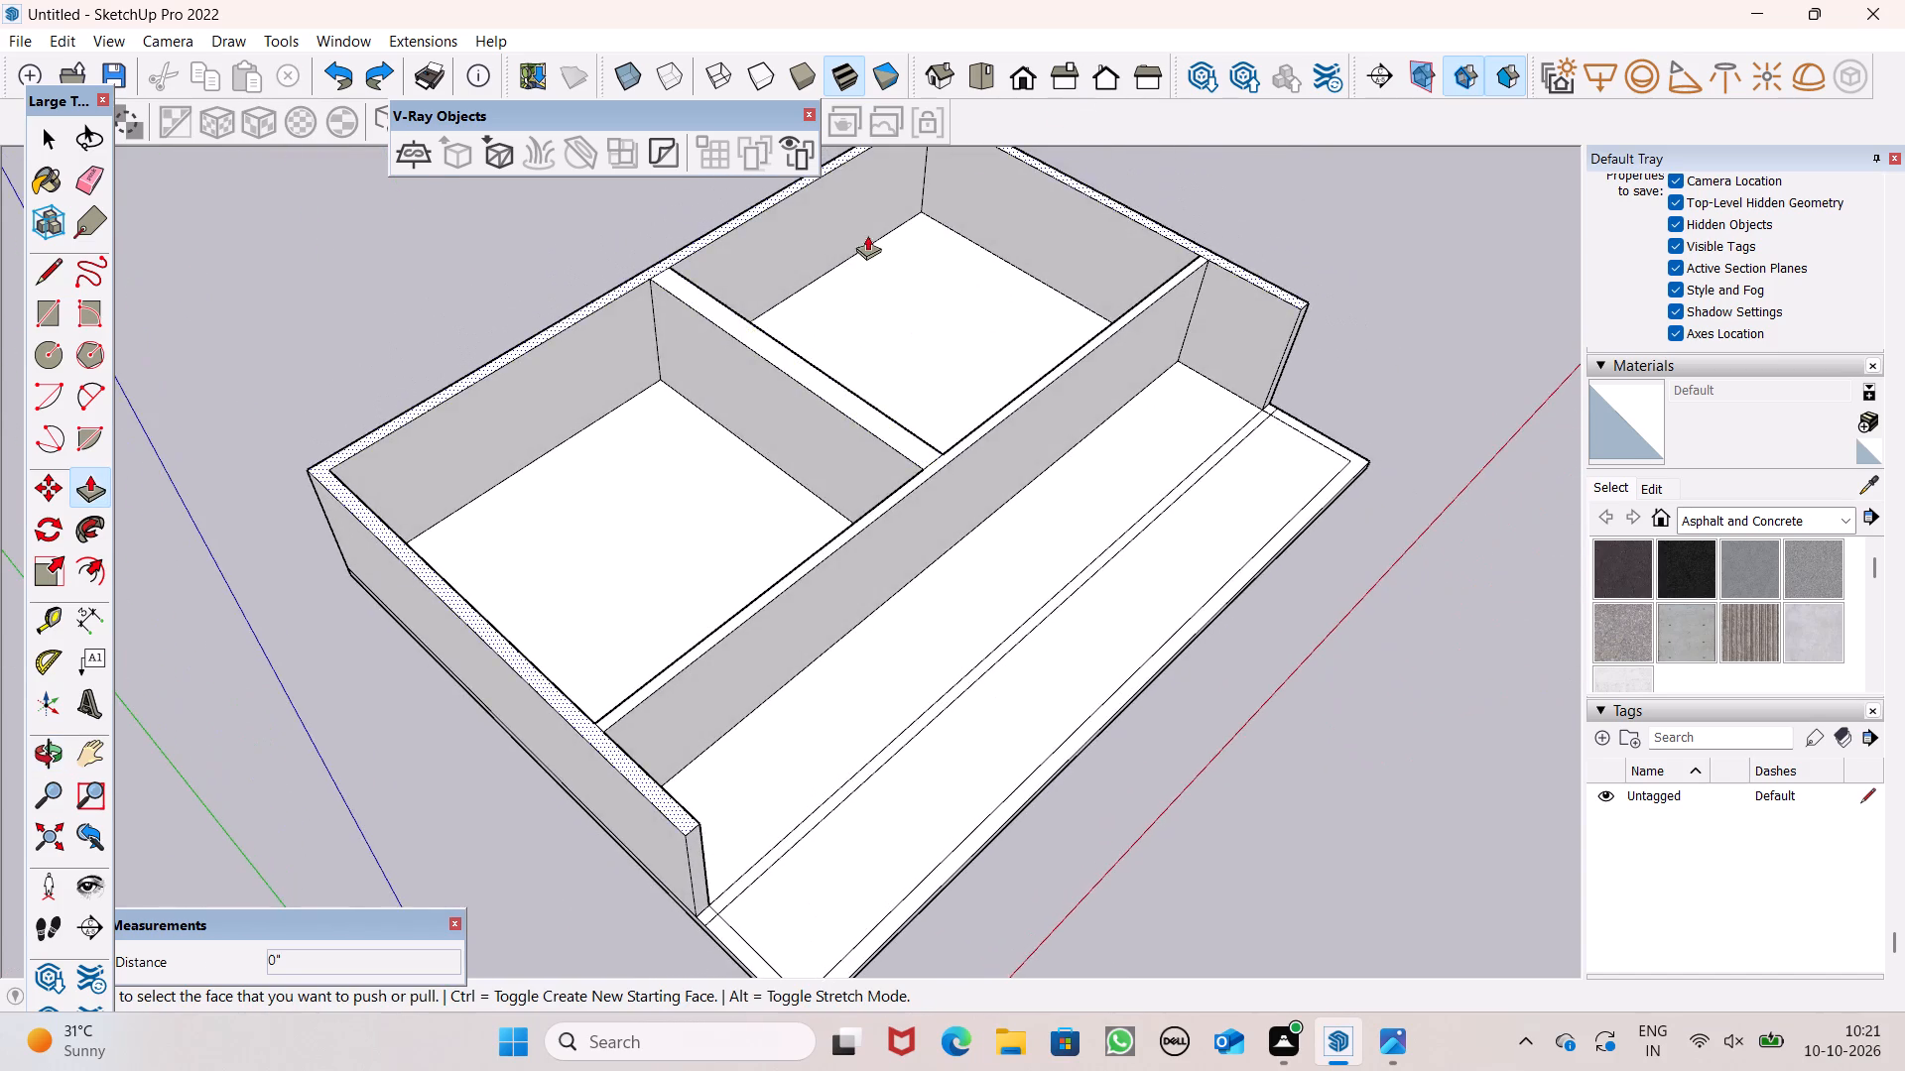
pyautogui.scroll(5, 864, 242)
pyautogui.moveTo(668, 507); pyautogui.dragTo(638, 551)
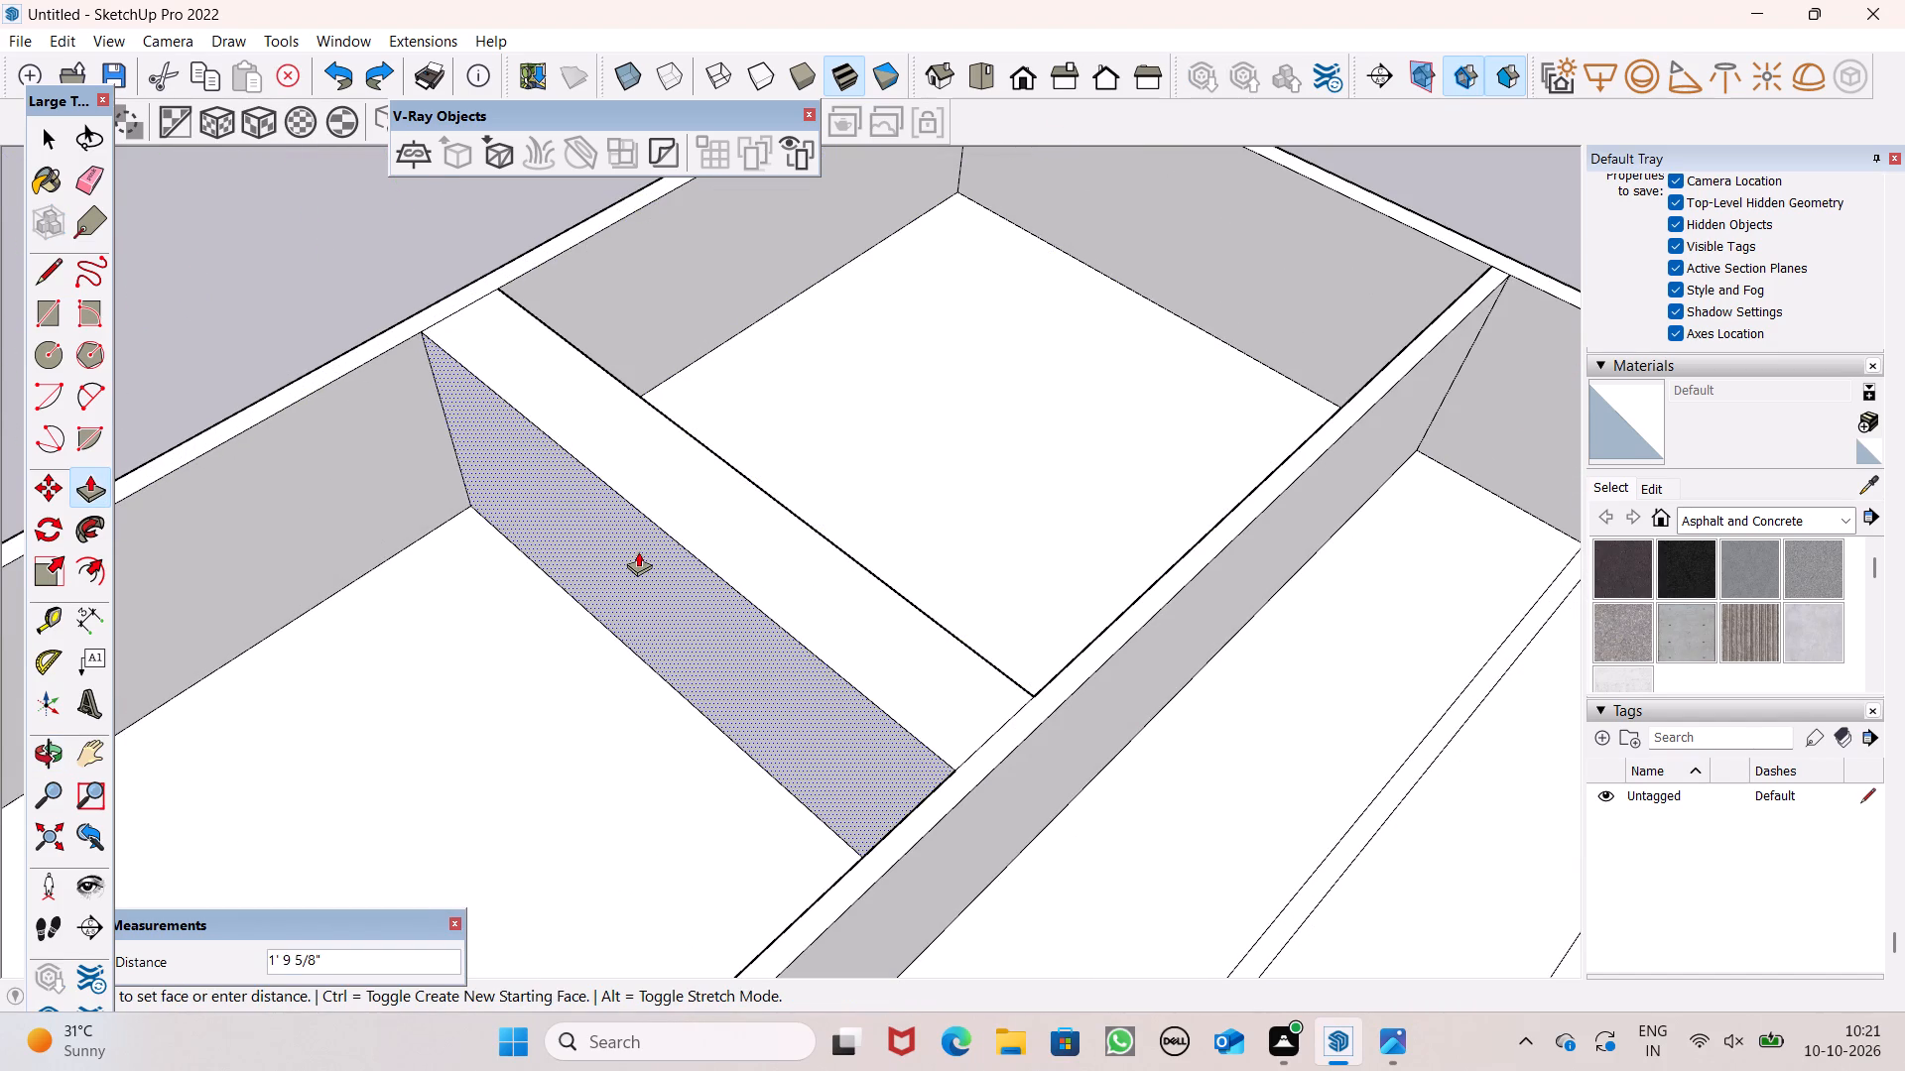
pyautogui.moveTo(638, 551); pyautogui.dragTo(543, 630)
pyautogui.click(540, 633)
# Push the partition's opposite side face in about 6' 8" to leave it 9" thick, and undo the extra push.
pyautogui.scroll(-9, 663, 478)
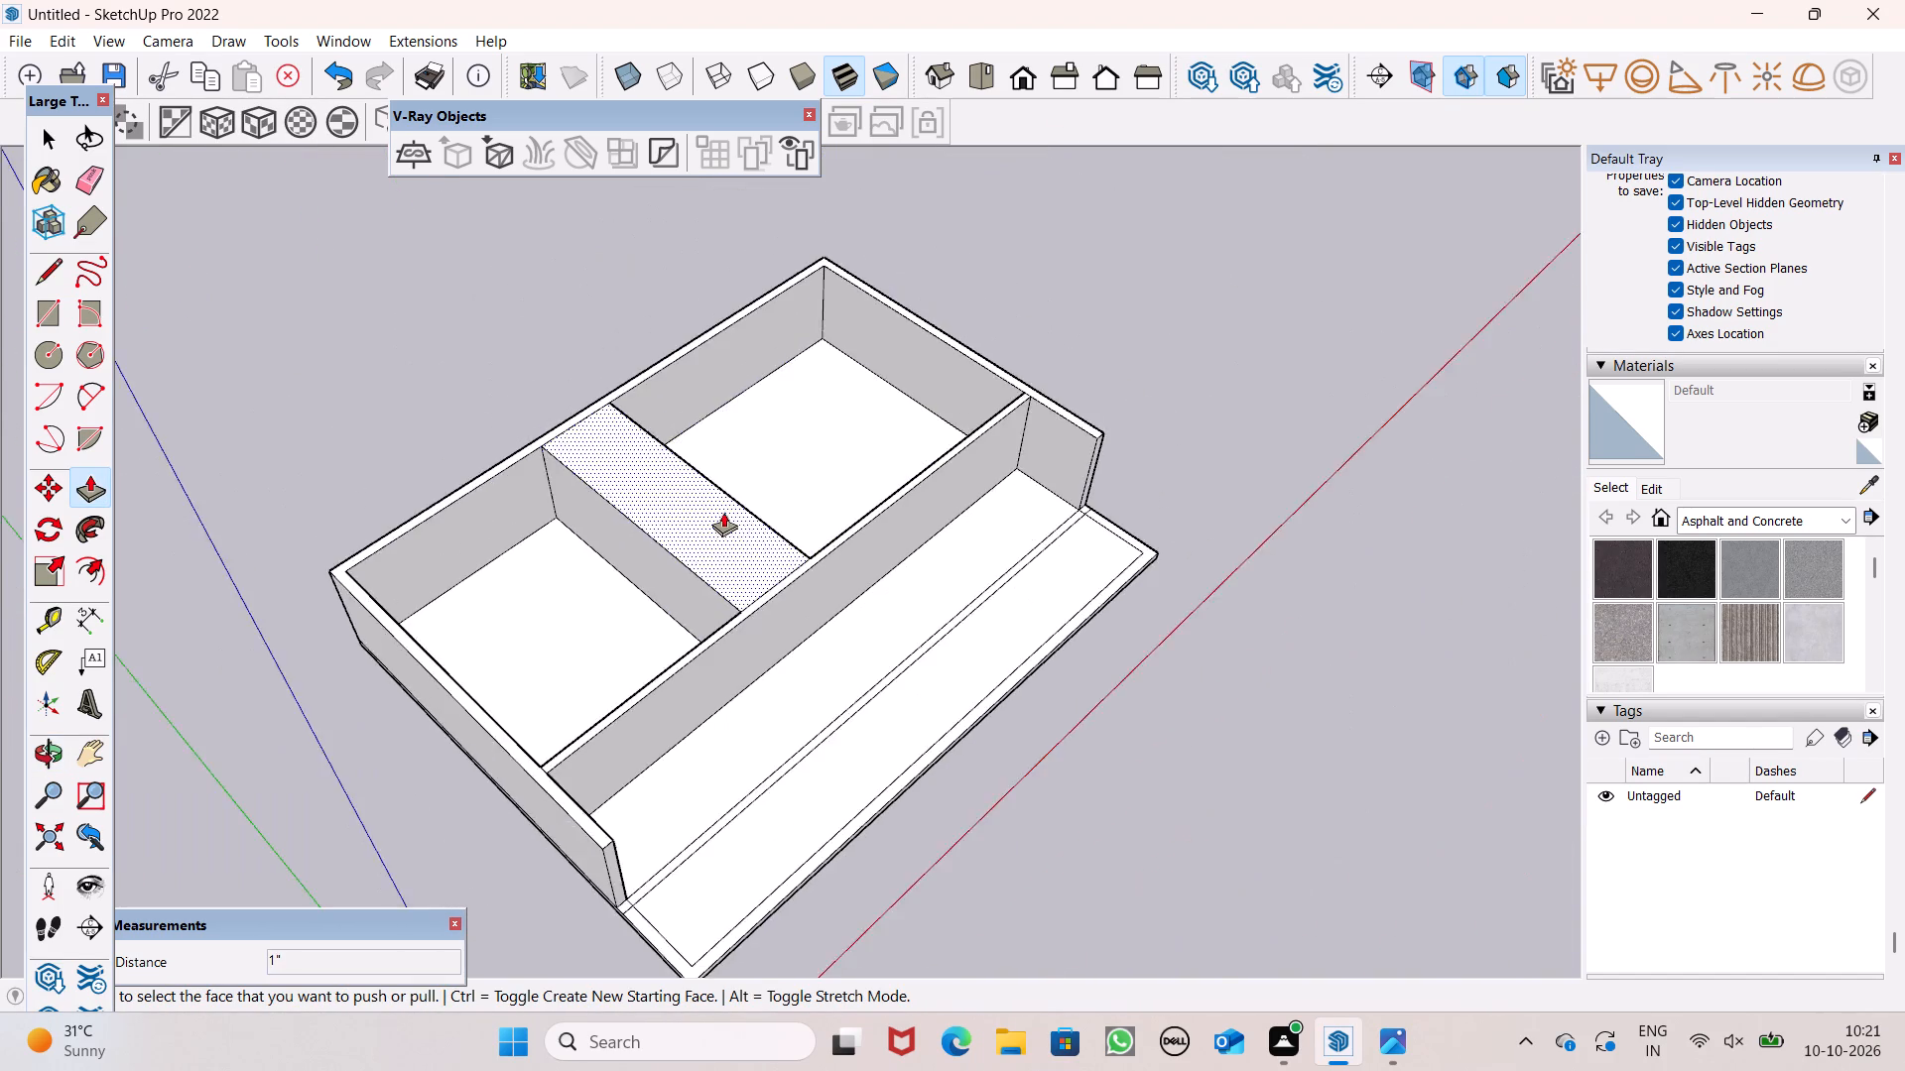
pyautogui.scroll(-2, 723, 512)
pyautogui.moveTo(782, 510); pyautogui.dragTo(181, 444, button='middle')
pyautogui.scroll(4, 803, 466)
pyautogui.scroll(-1, 805, 485)
pyautogui.scroll(4, 805, 485)
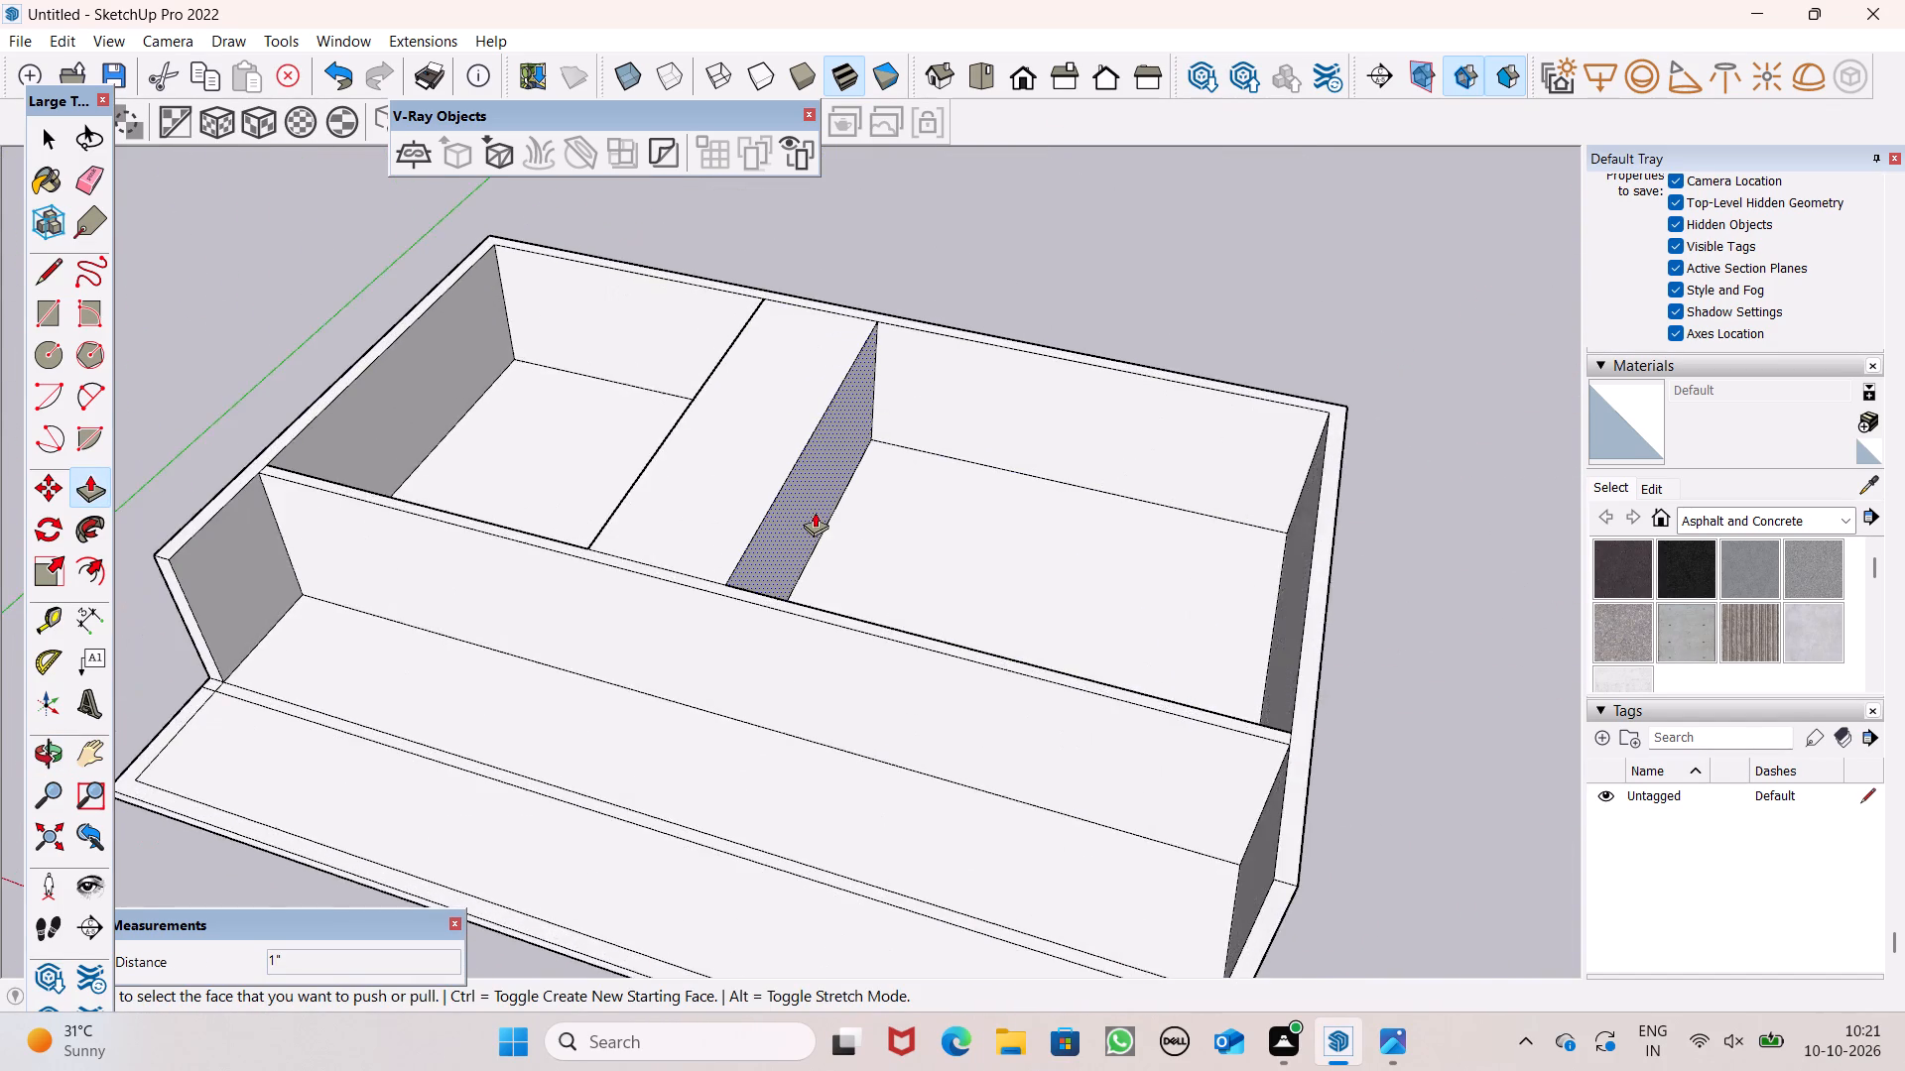
pyautogui.scroll(1, 815, 512)
pyautogui.scroll(-1, 809, 532)
pyautogui.scroll(1, 806, 538)
pyautogui.moveTo(774, 561); pyautogui.dragTo(644, 470)
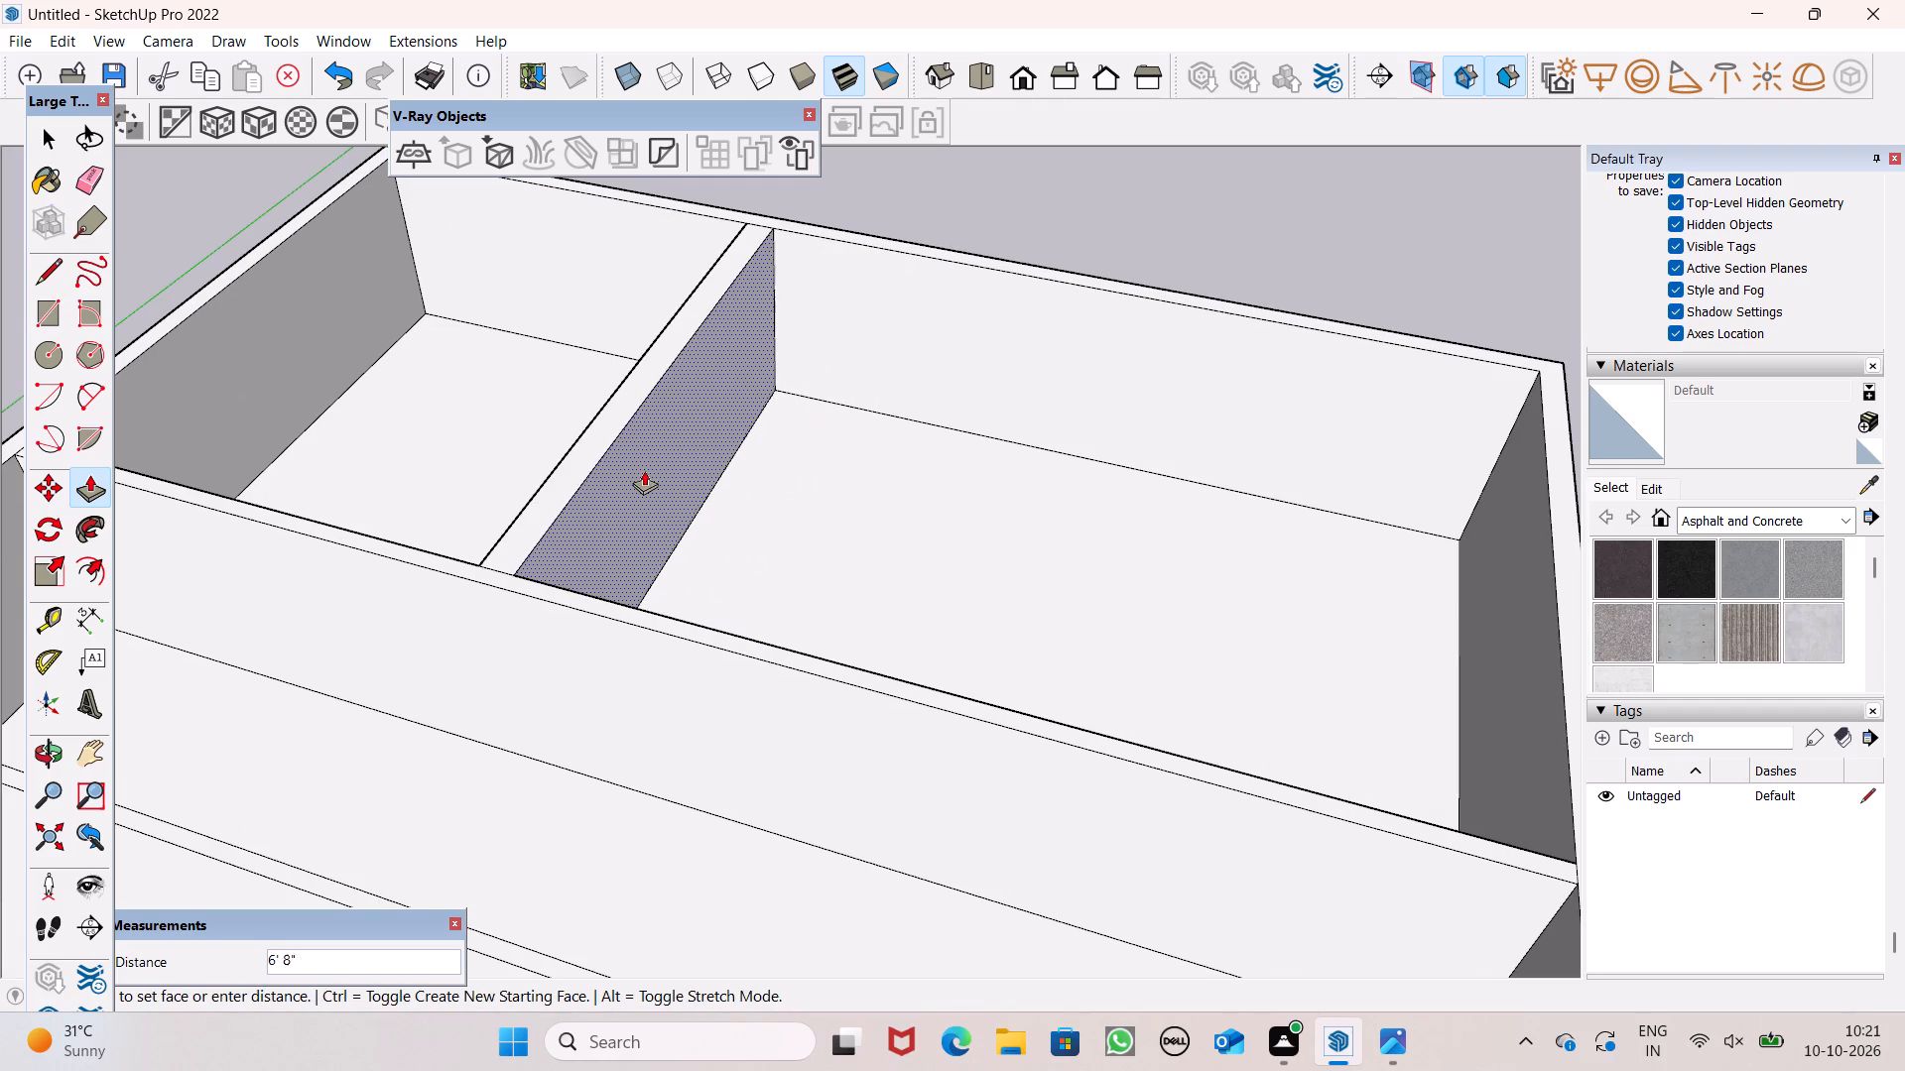
pyautogui.moveTo(644, 470); pyautogui.dragTo(638, 458)
pyautogui.click(638, 458)
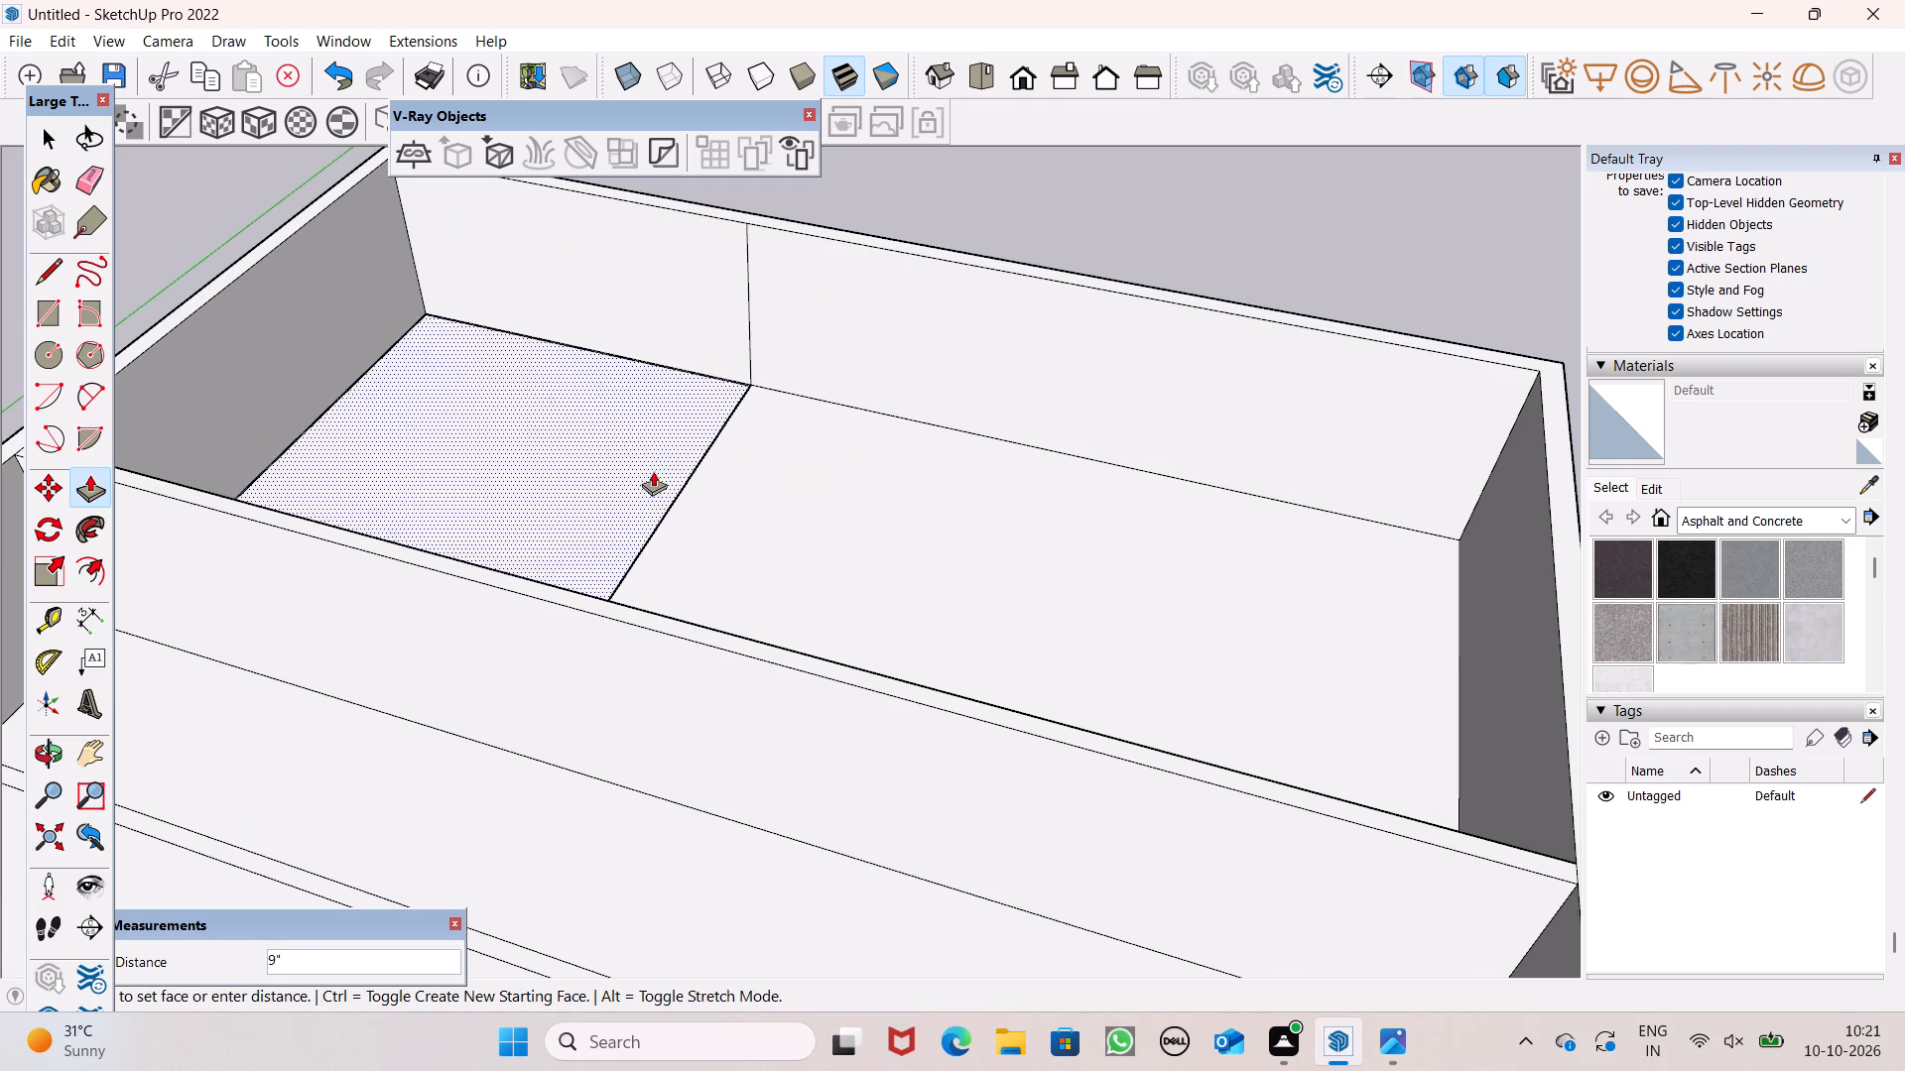
pyautogui.hotkey('ctrl', 'z')
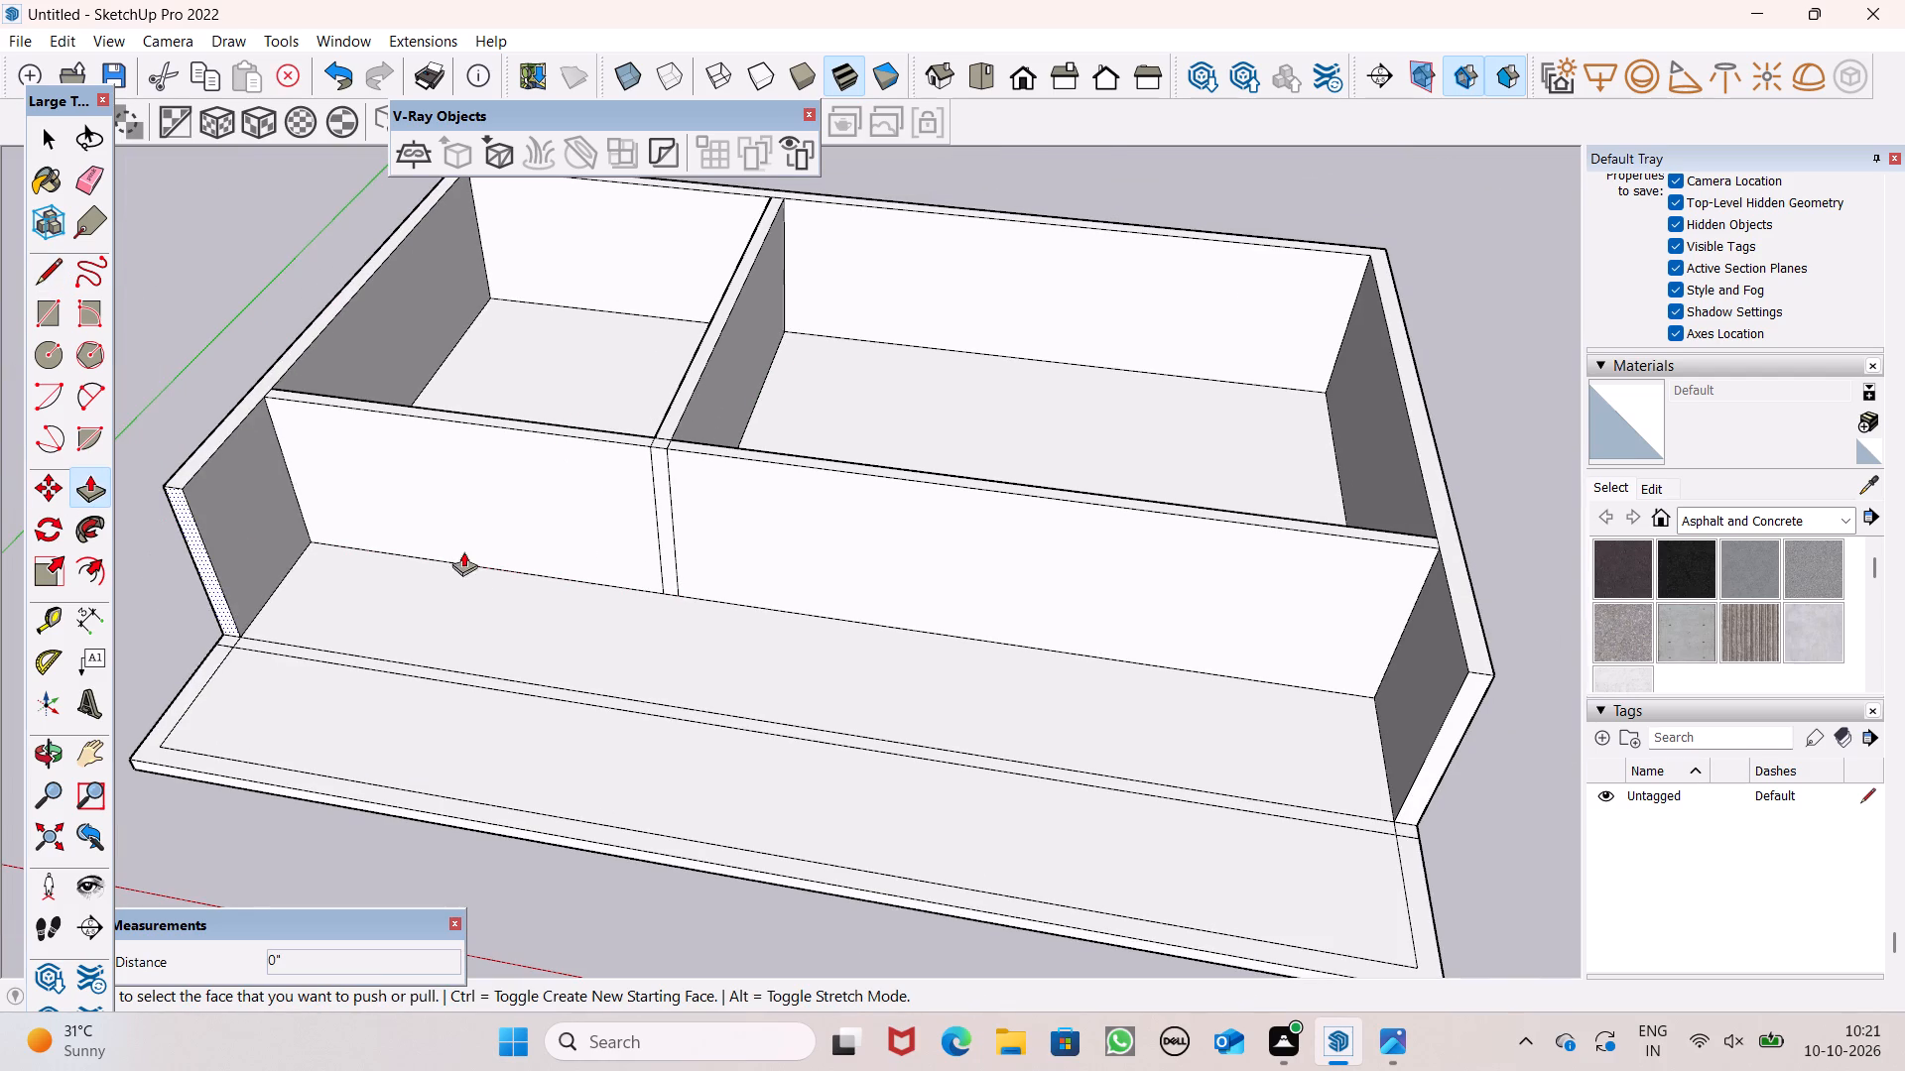
# Extend the partition about 3' 8" past the cross wall by pulling out the narrow strip on the wall's front face.
pyautogui.scroll(3, 732, 308)
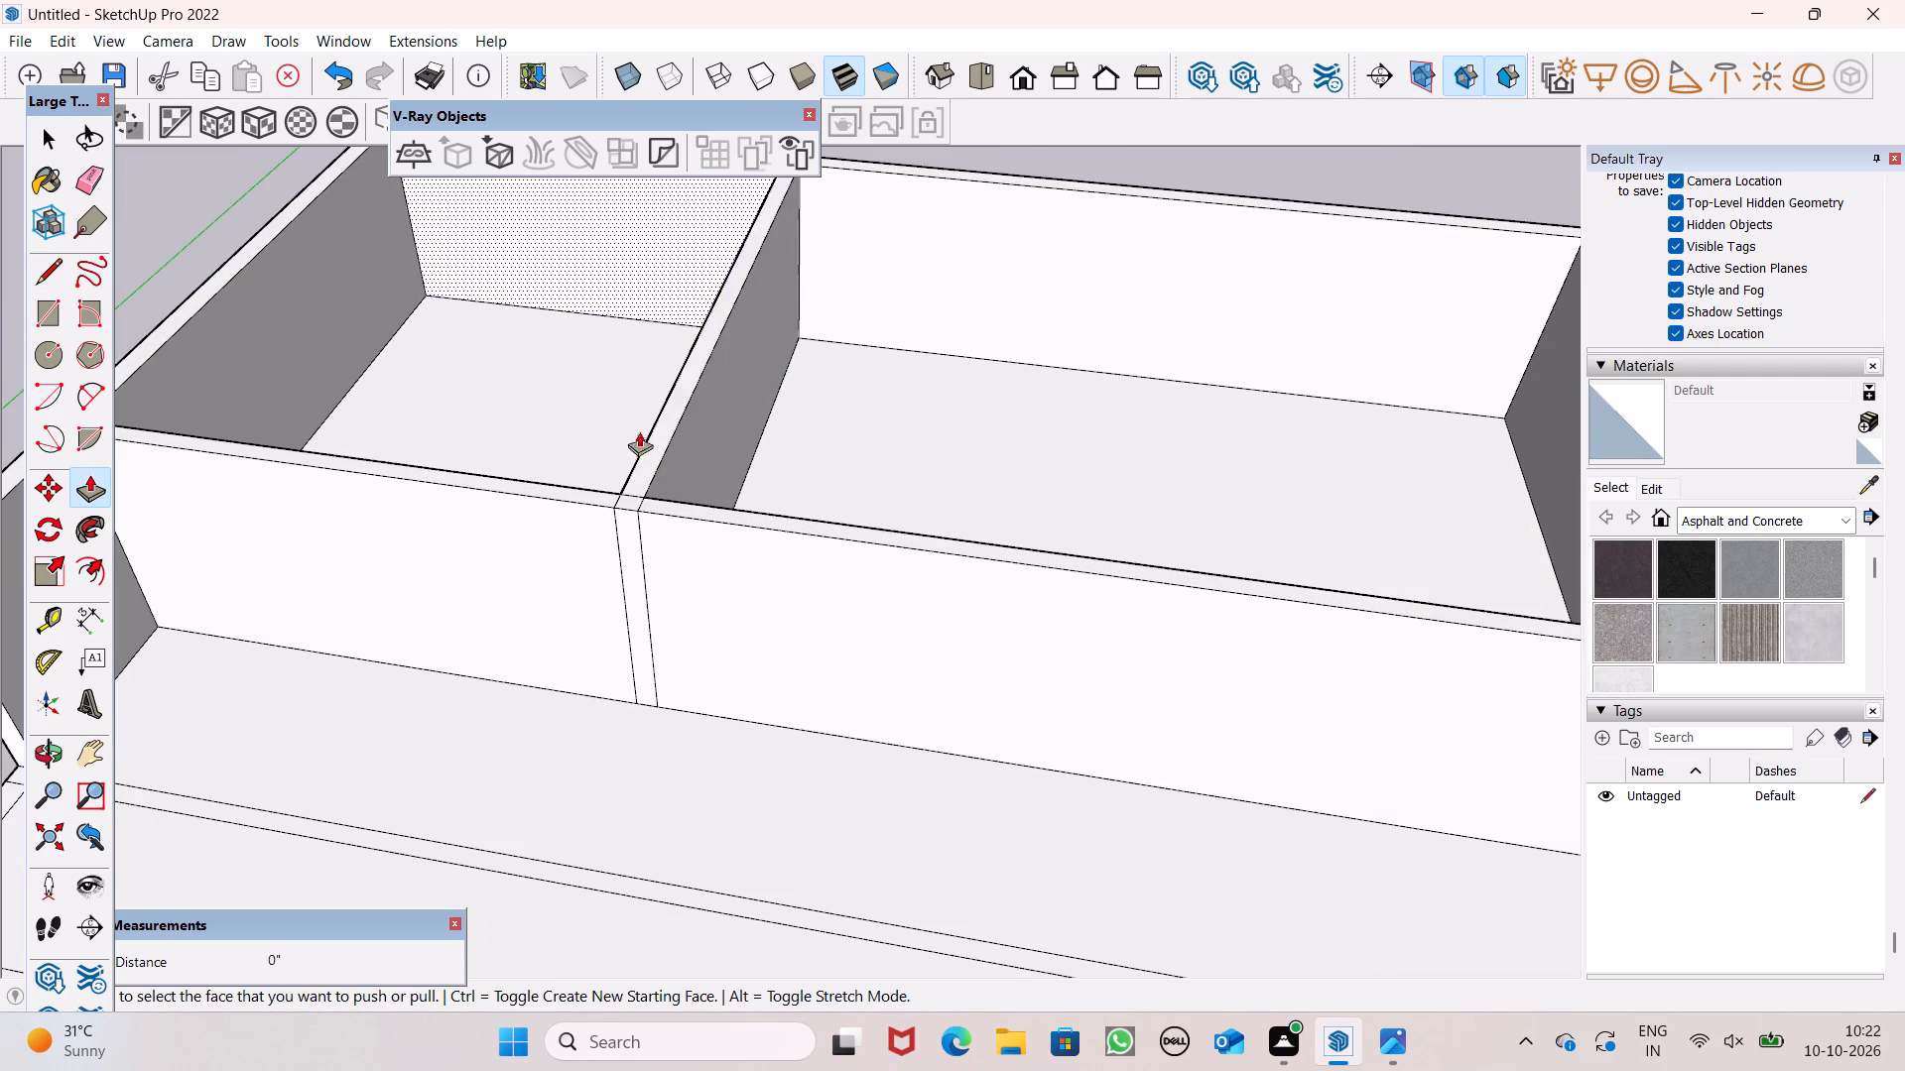
pyautogui.moveTo(637, 563); pyautogui.dragTo(594, 624)
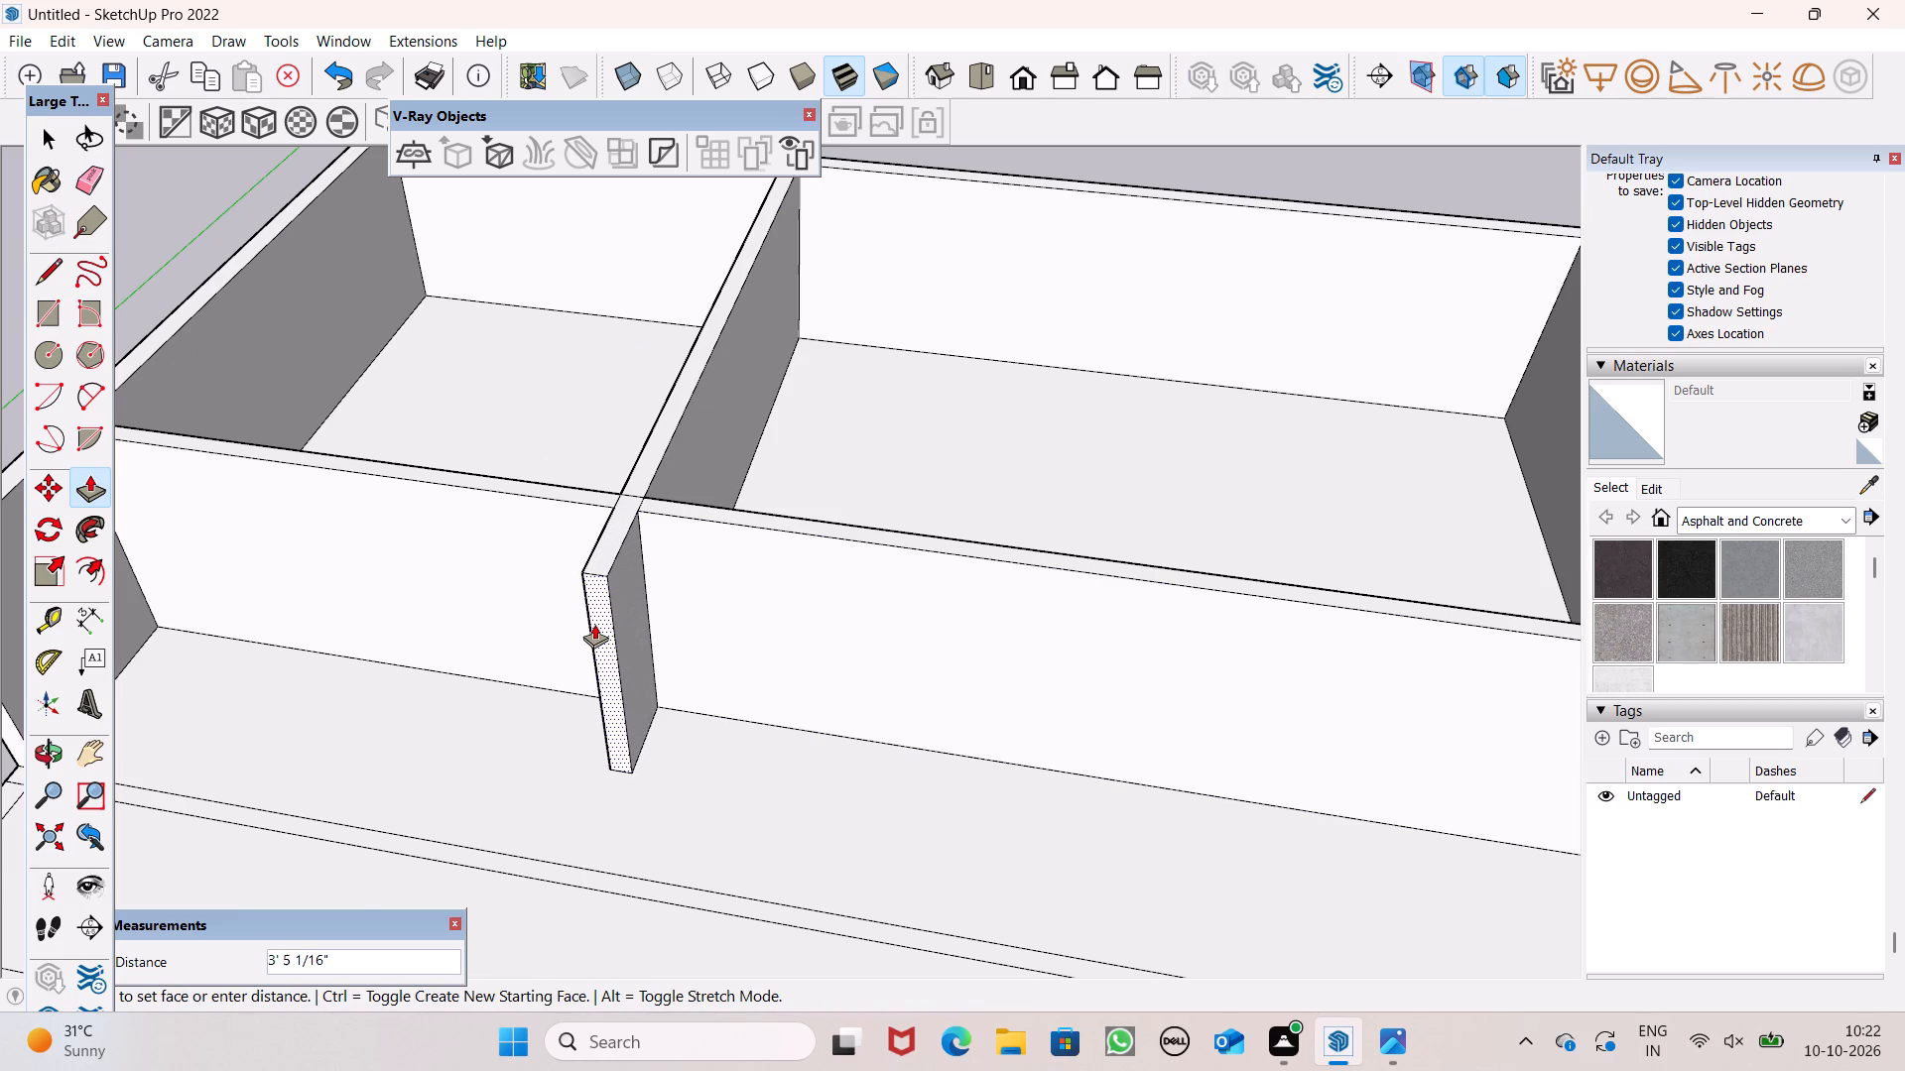
pyautogui.moveTo(594, 624); pyautogui.dragTo(593, 629)
pyautogui.moveTo(593, 629); pyautogui.dragTo(593, 630)
# Erase the leftover edges on top of the walls where the partition crosses the cross wall.
pyautogui.scroll(-6, 777, 561)
pyautogui.moveTo(829, 570); pyautogui.dragTo(828, 554, button='middle')
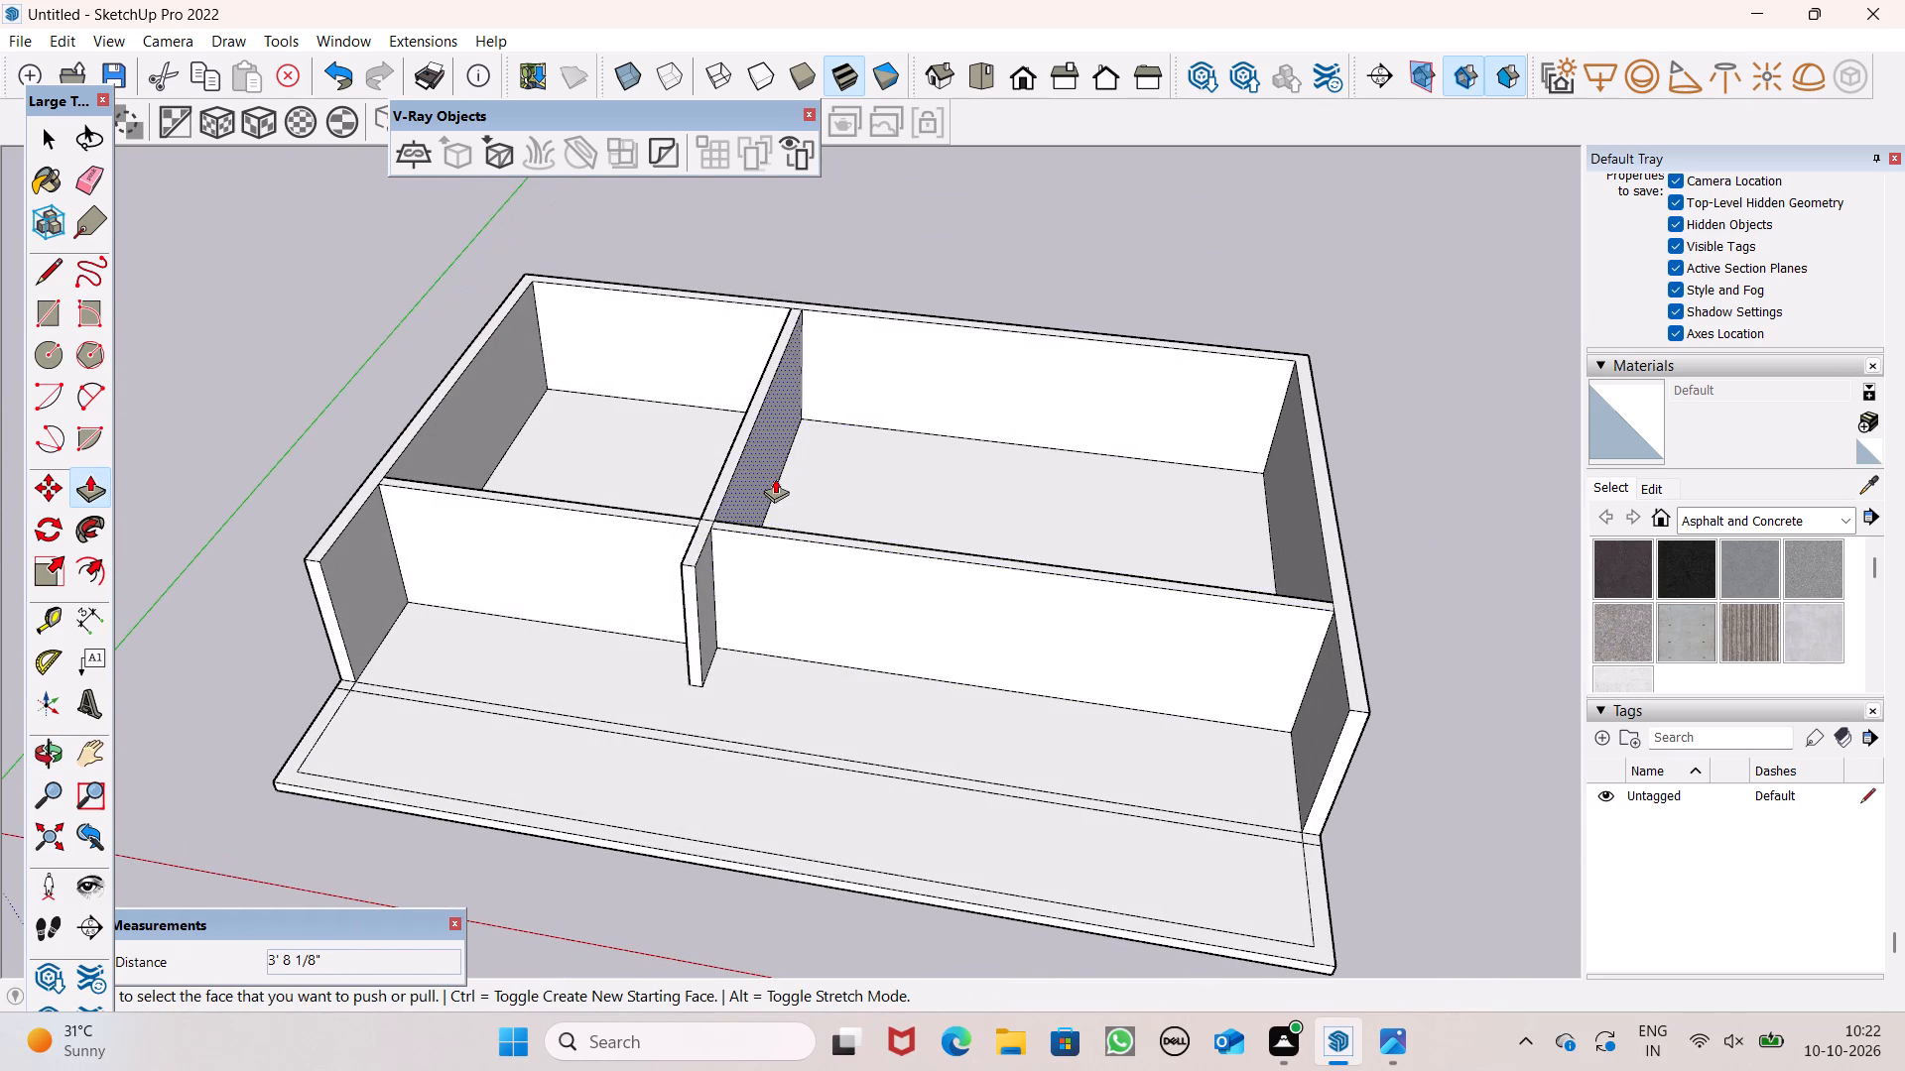
pyautogui.scroll(-1, 724, 488)
pyautogui.moveTo(817, 570); pyautogui.dragTo(828, 642, button='middle')
pyautogui.scroll(5, 786, 468)
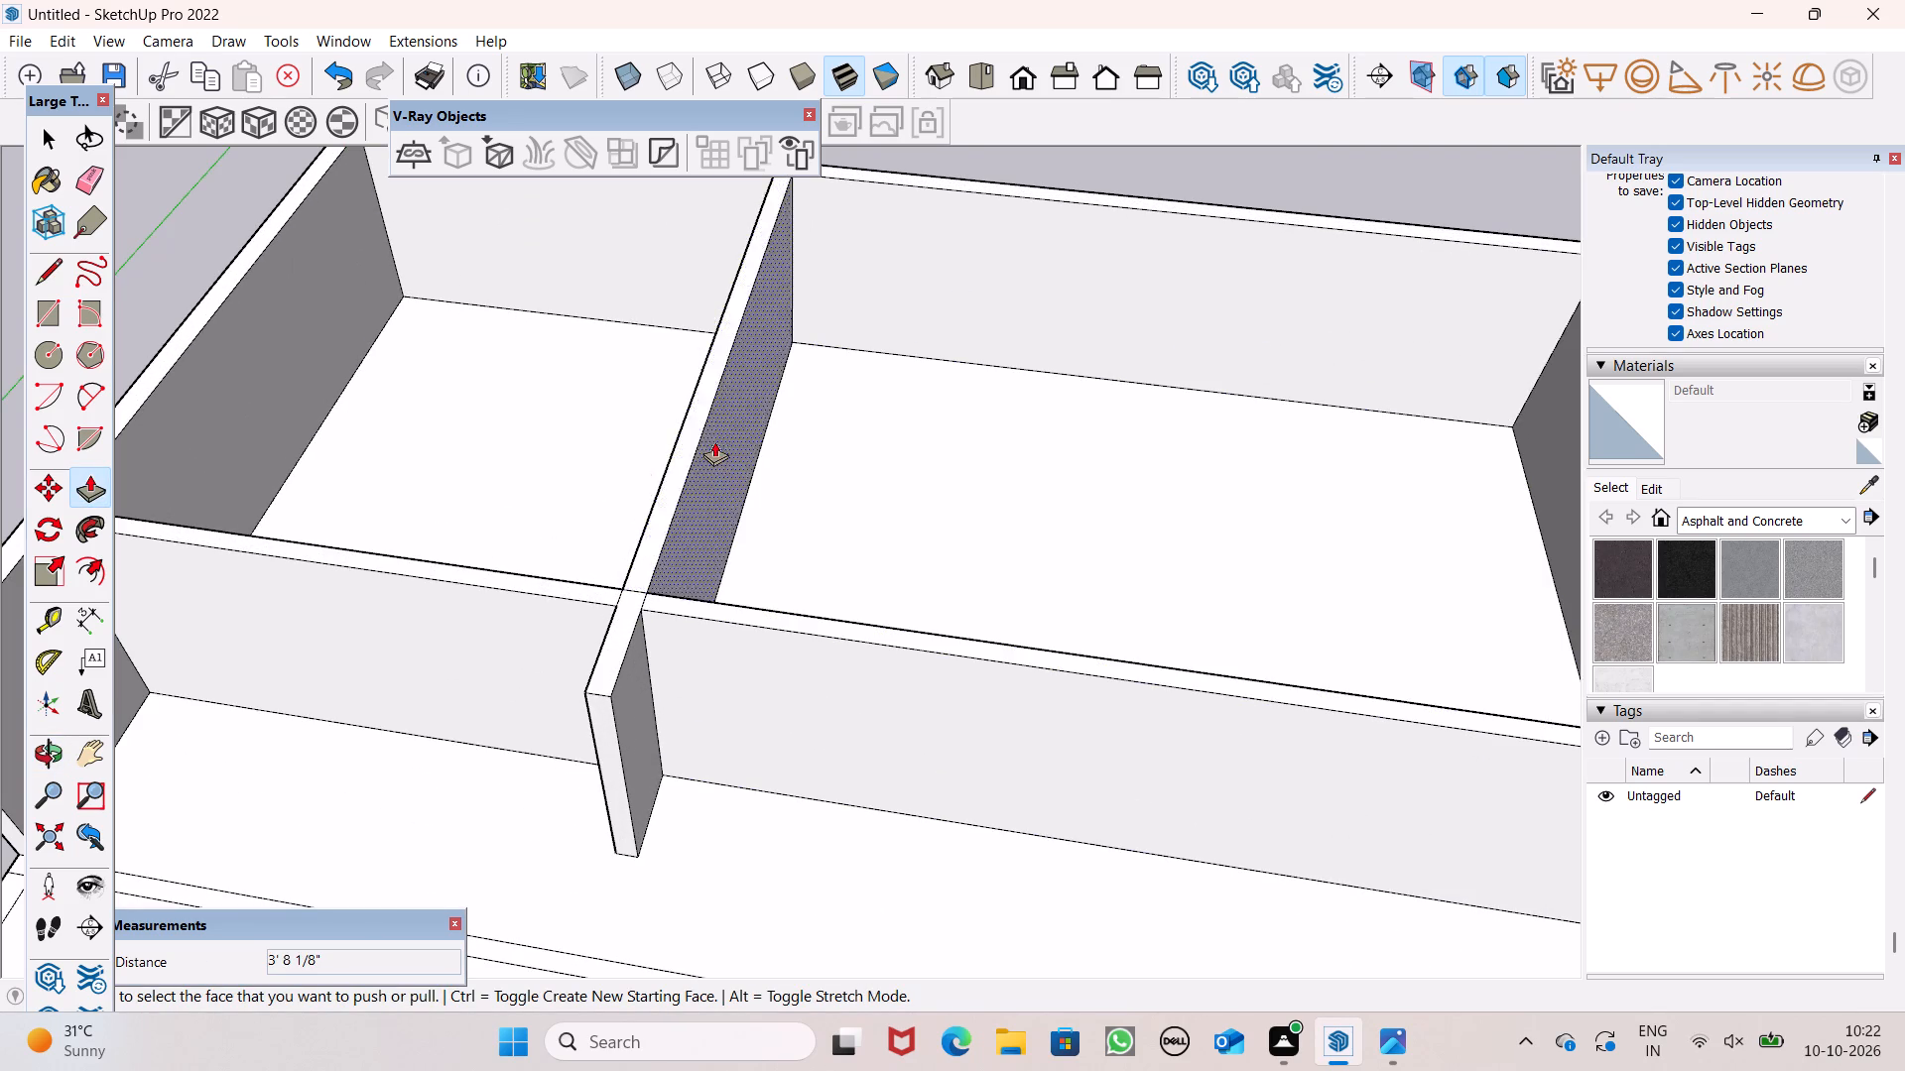
pyautogui.click(77, 183)
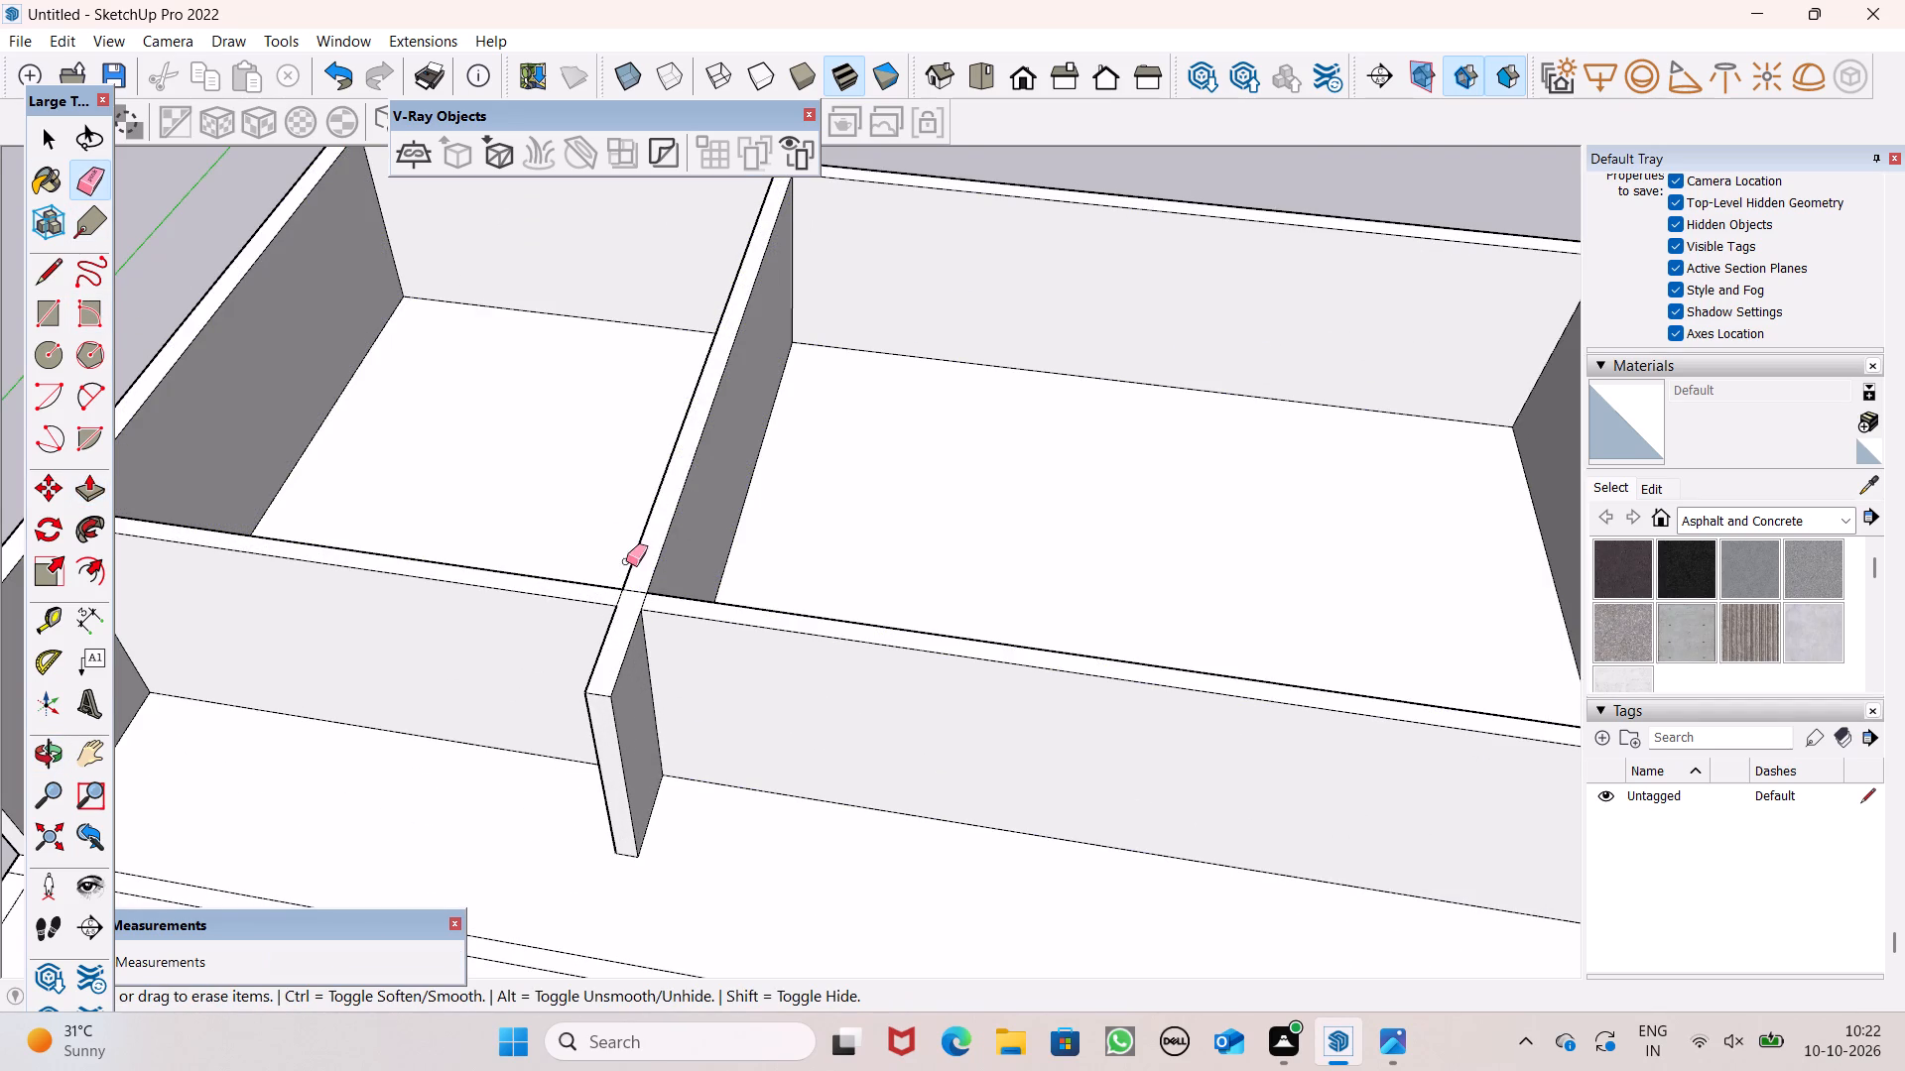
pyautogui.scroll(5, 606, 550)
pyautogui.moveTo(606, 613); pyautogui.dragTo(655, 608)
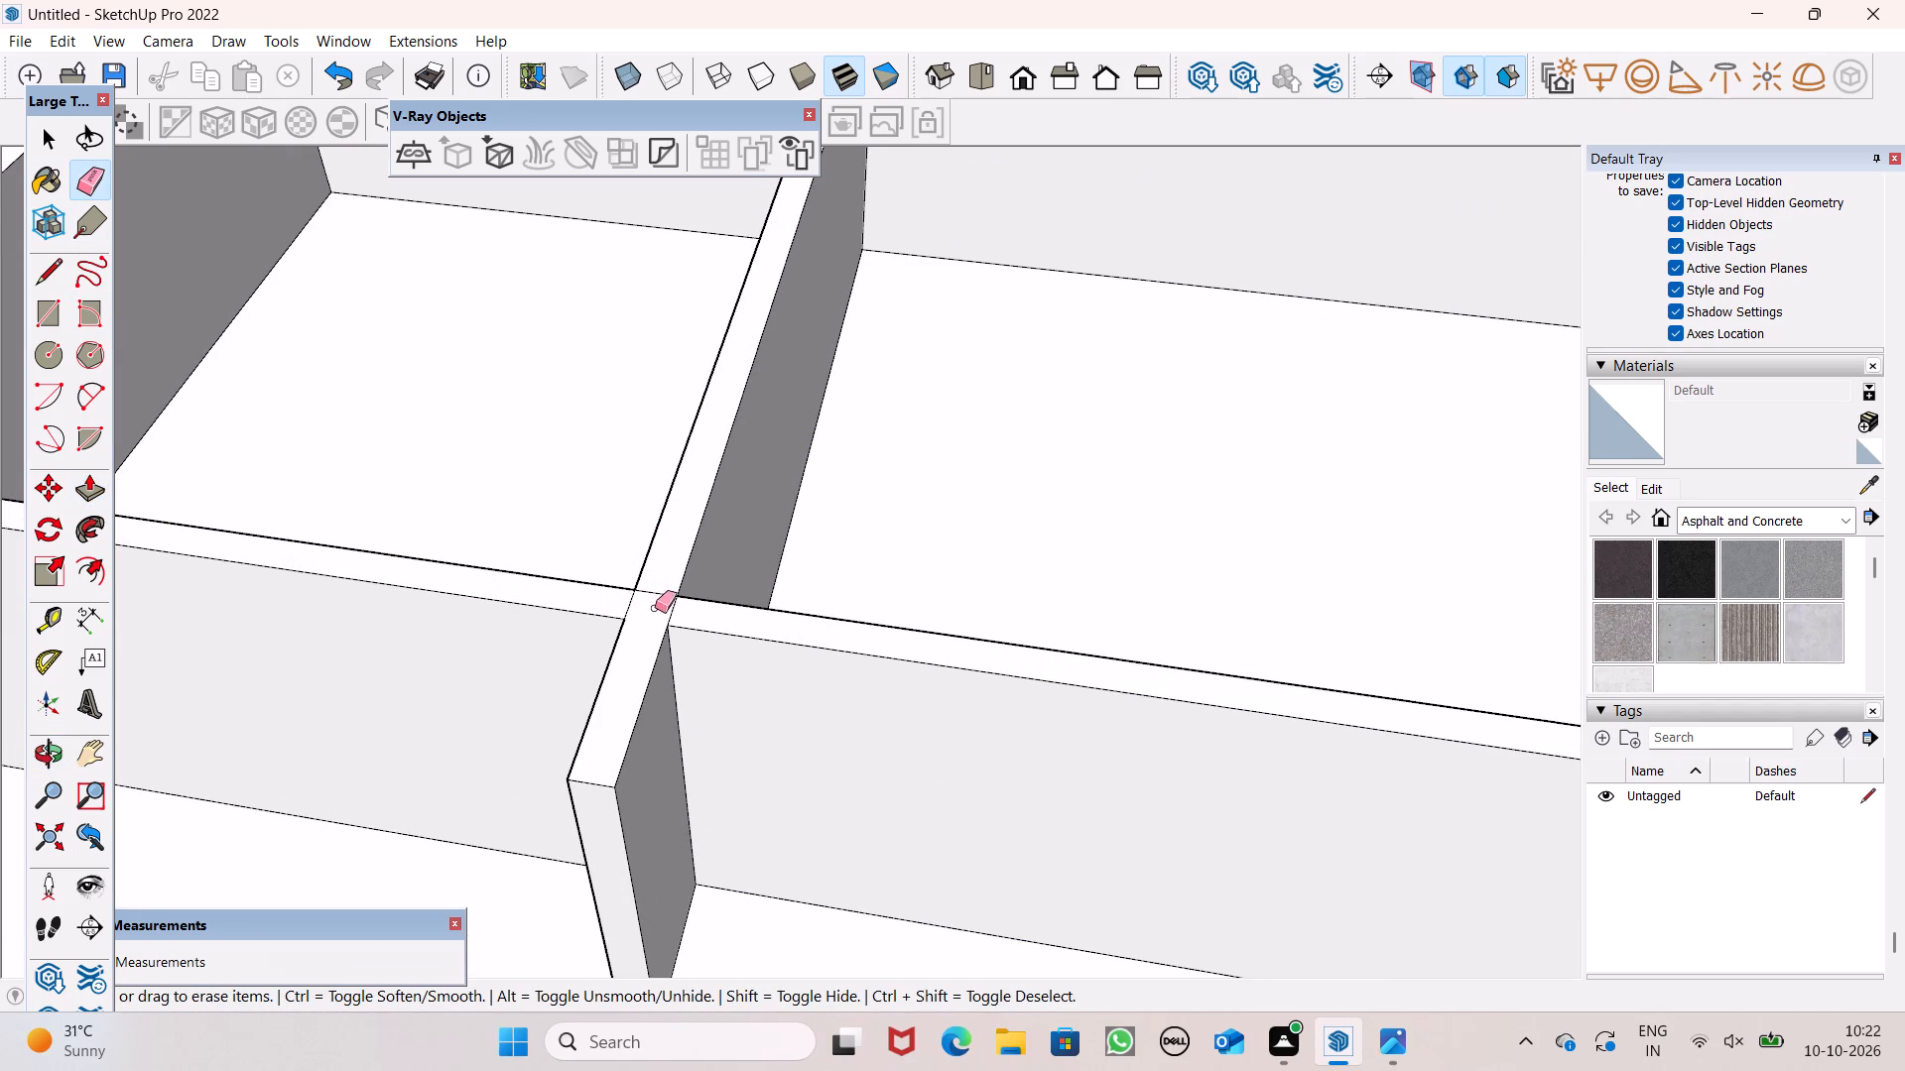
pyautogui.moveTo(655, 608); pyautogui.dragTo(673, 608)
pyautogui.click(673, 608)
pyautogui.moveTo(662, 584); pyautogui.dragTo(648, 600)
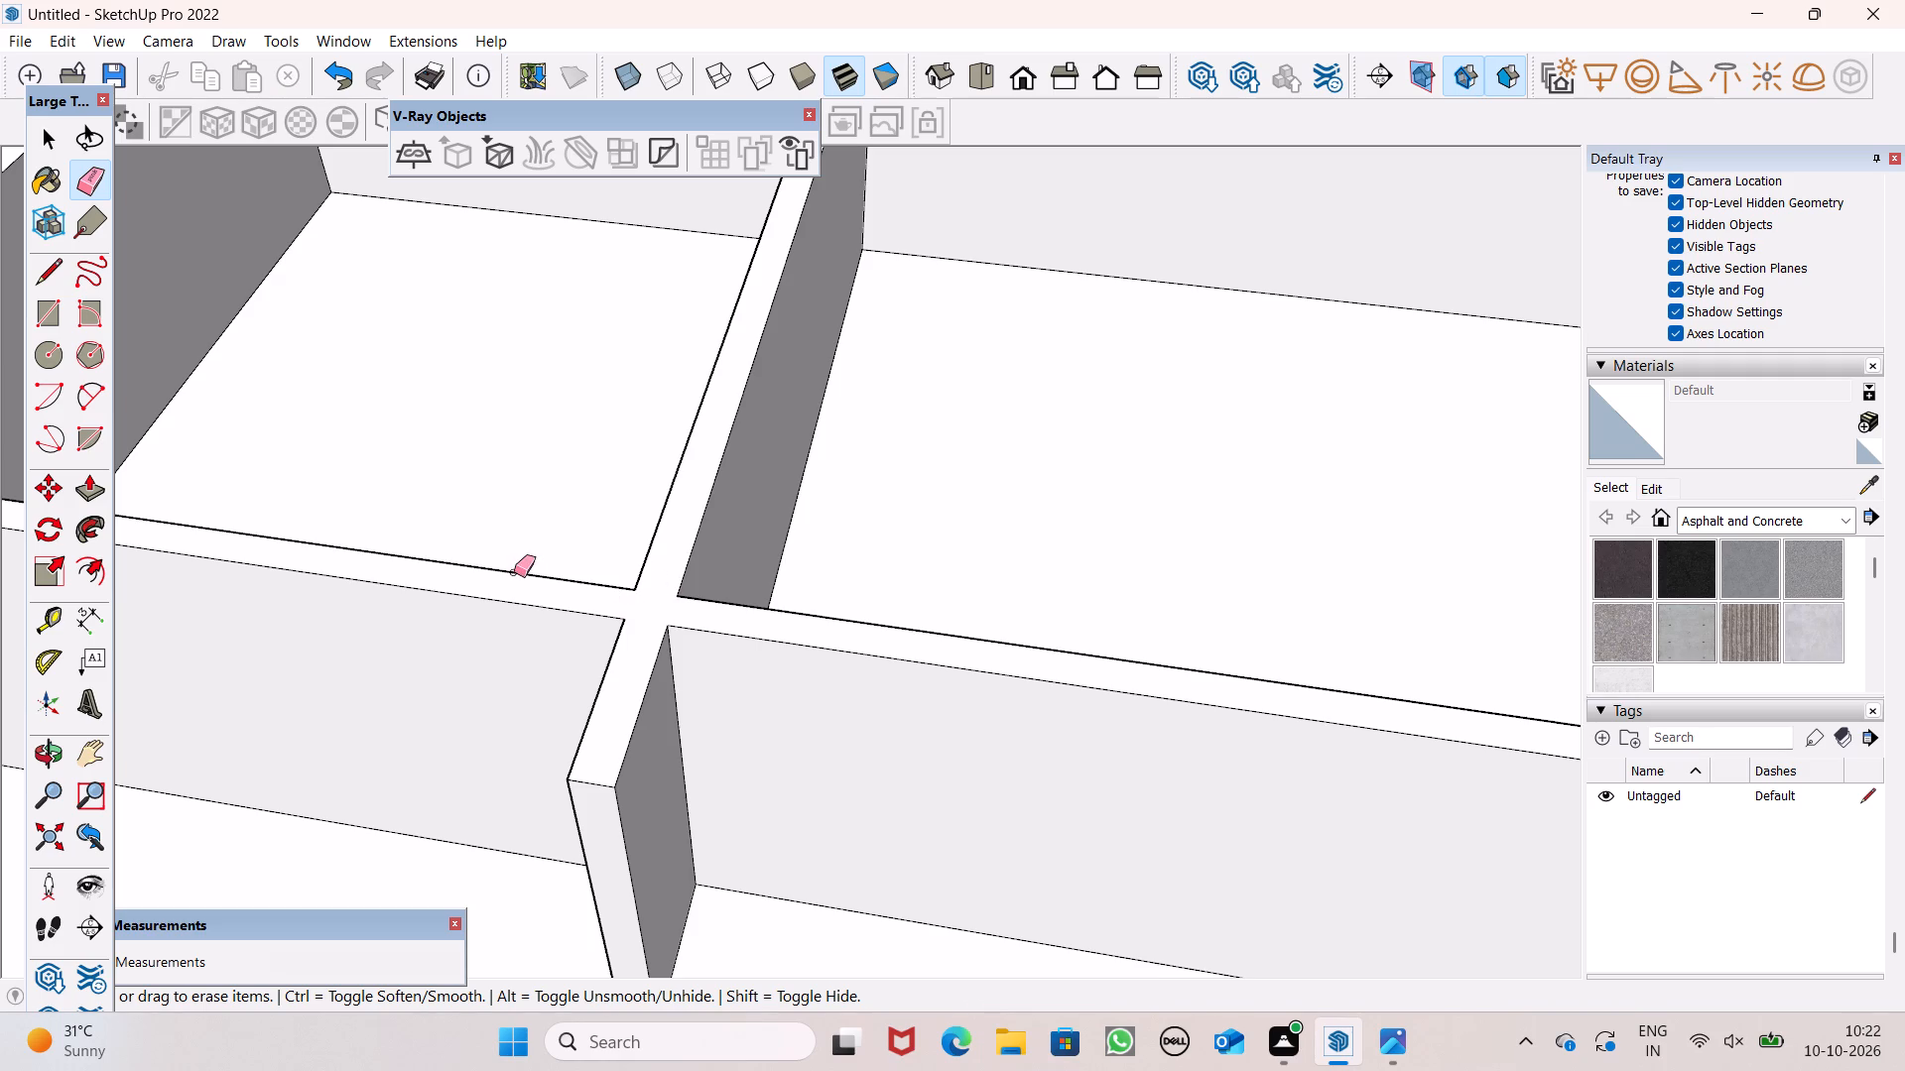
pyautogui.press('space')
pyautogui.scroll(-3, 514, 572)
pyautogui.scroll(2, 642, 572)
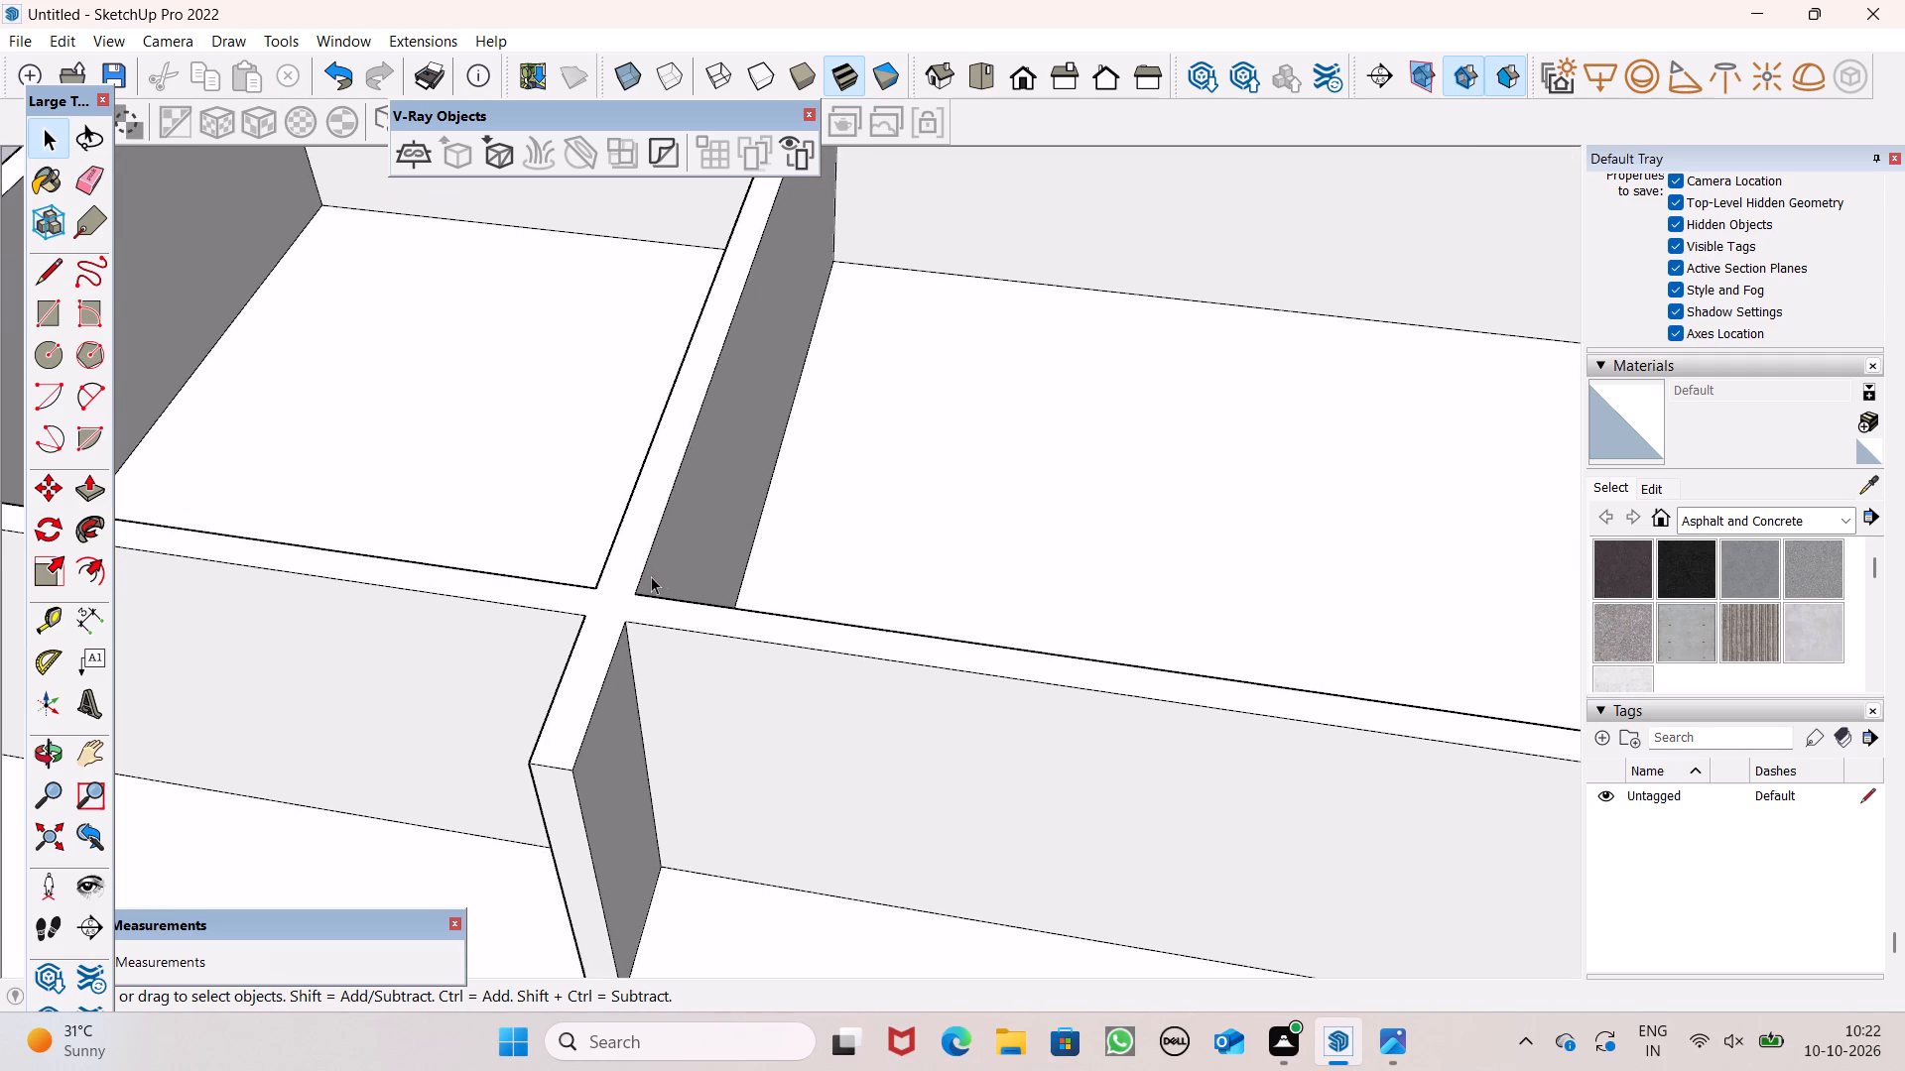
pyautogui.scroll(-9, 671, 591)
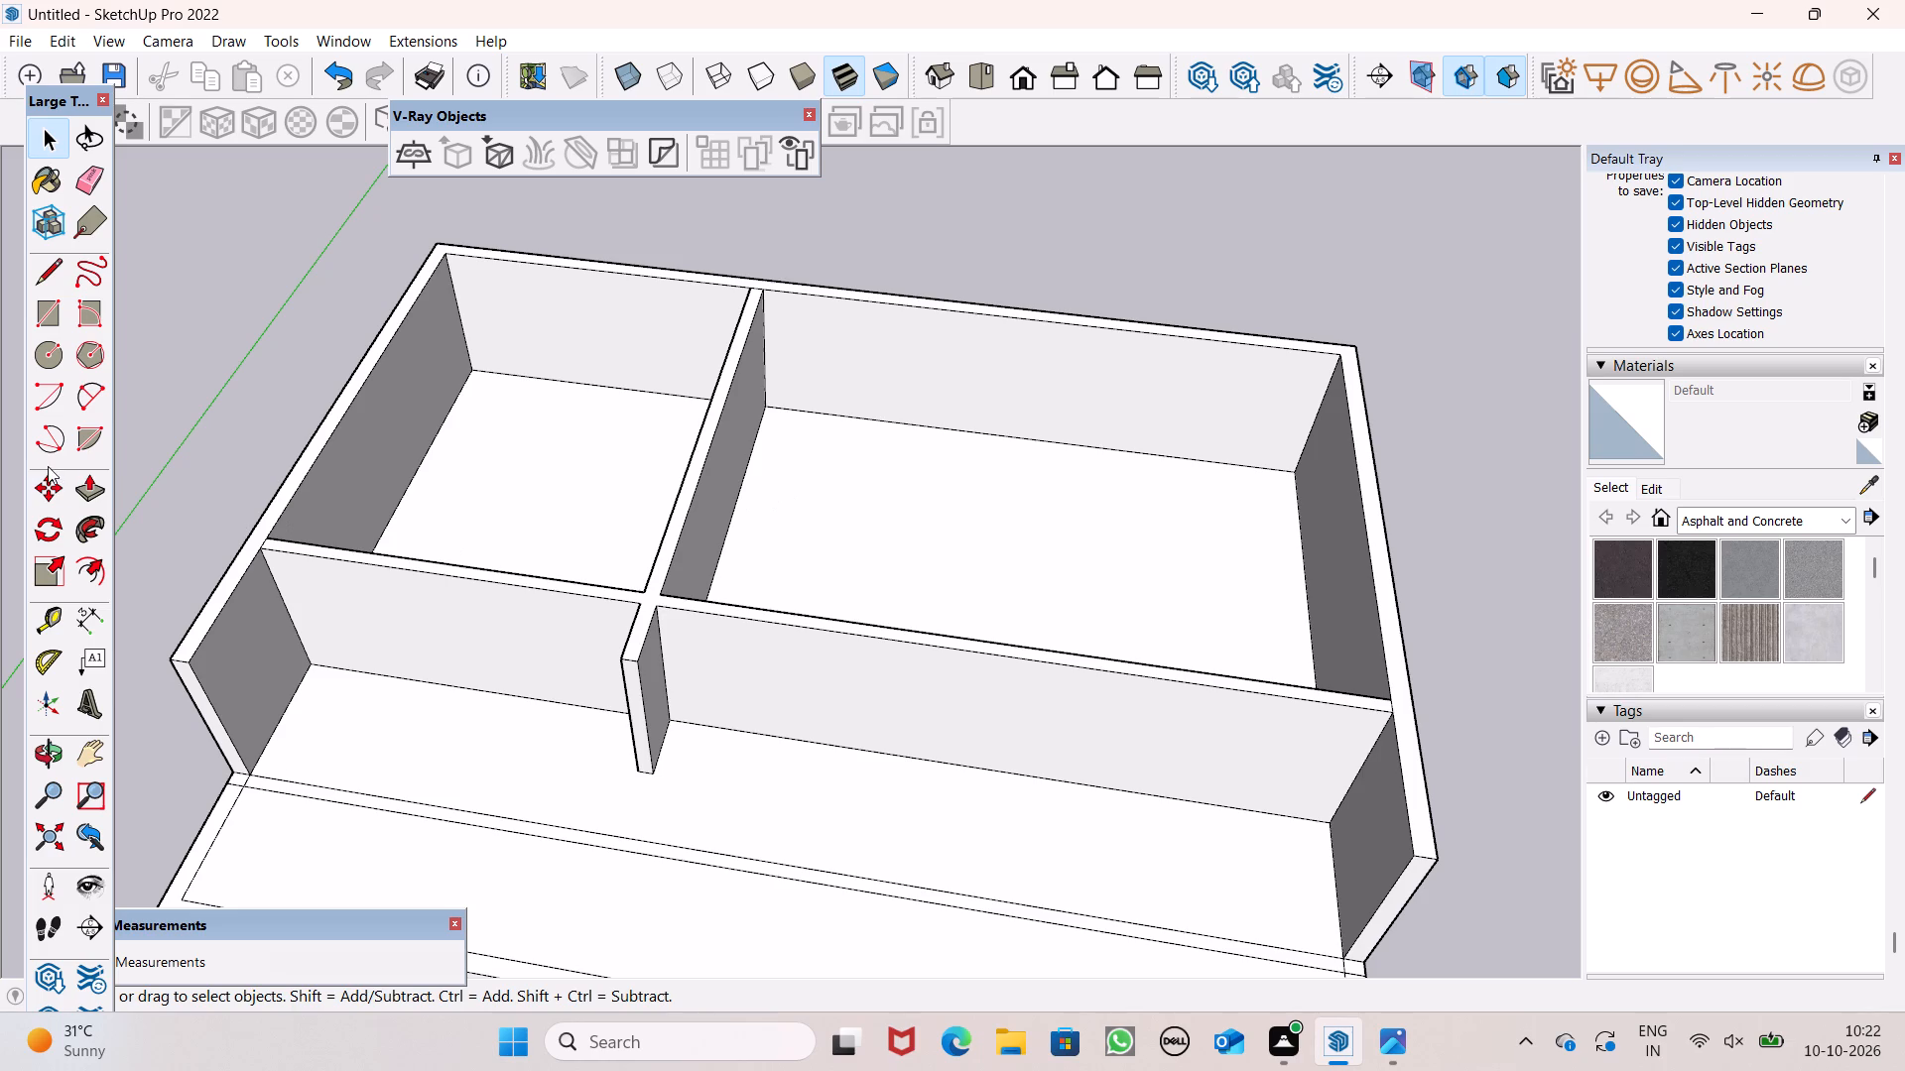
# Draw a rectangle about 7' 4" wide and the full 10' high on the cross wall's front face, between the partition and the end wall.
pyautogui.click(90, 490)
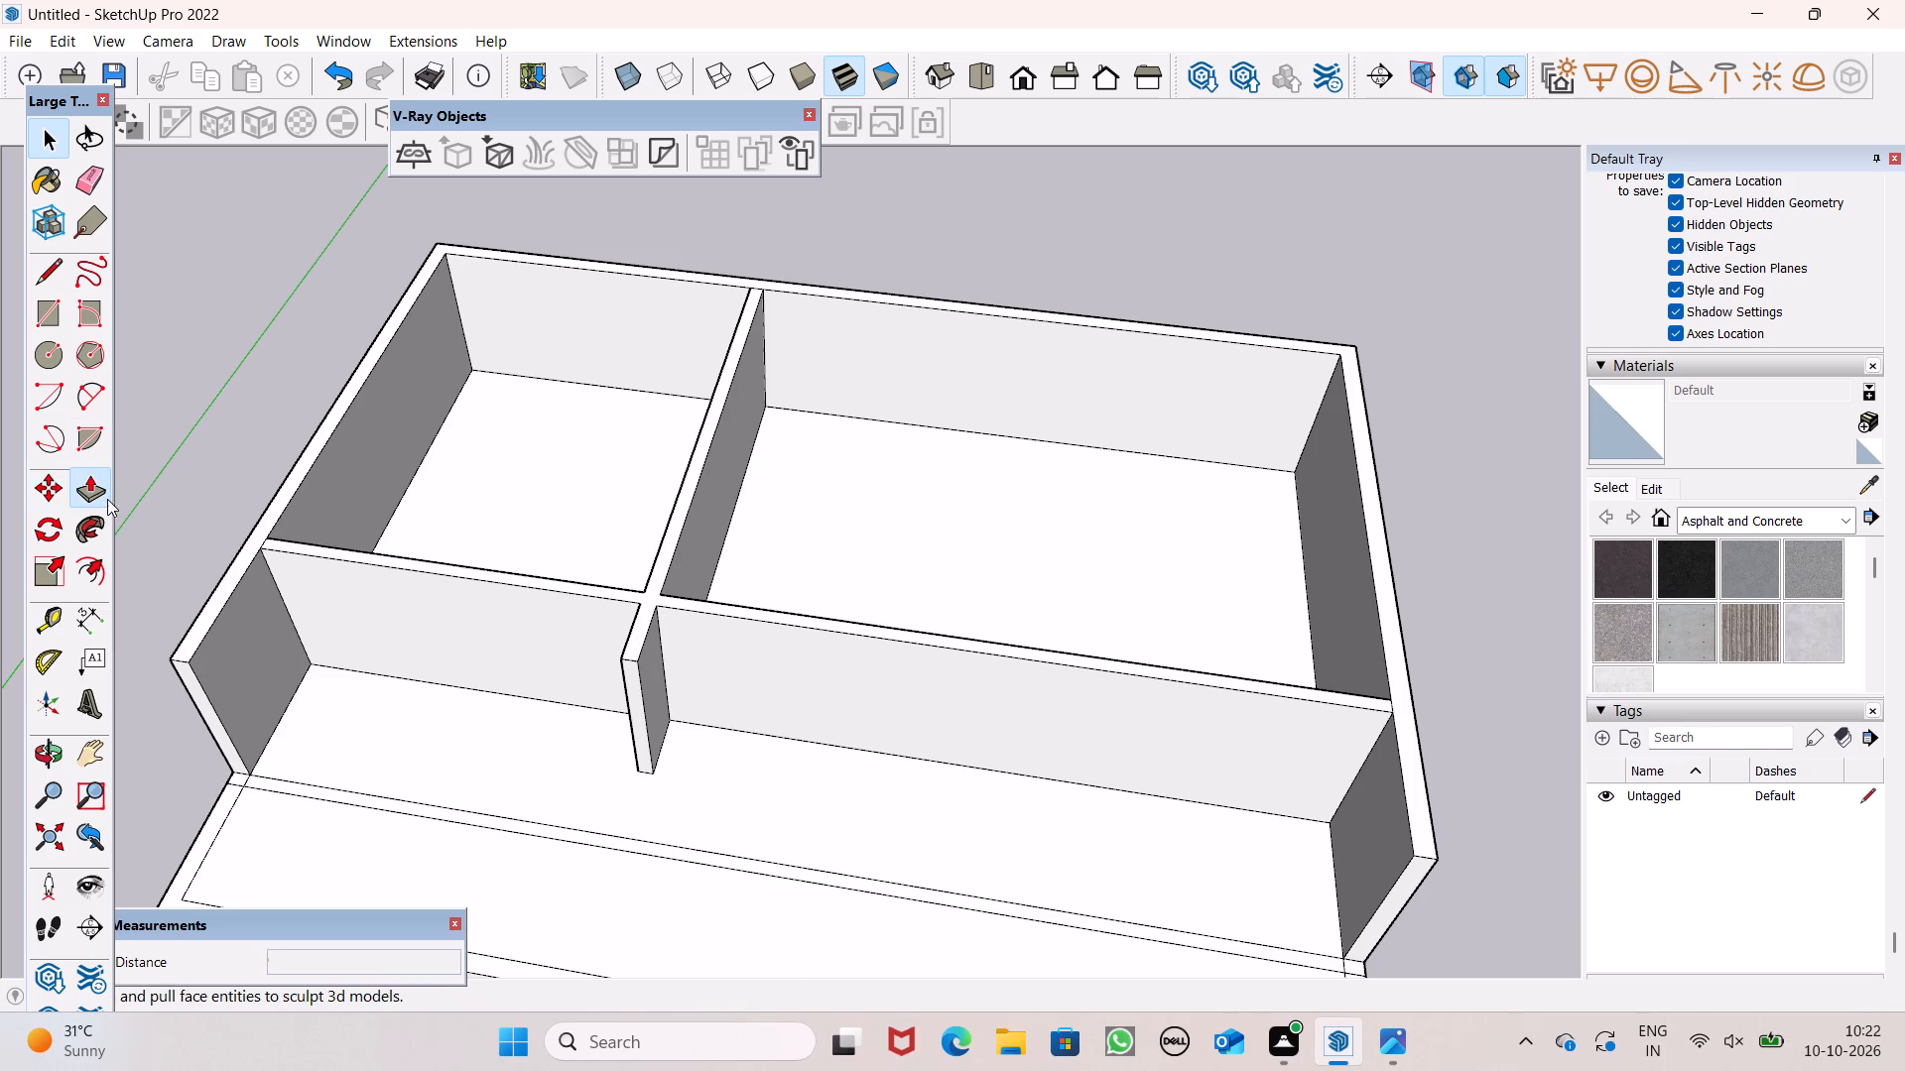
pyautogui.scroll(2, 296, 510)
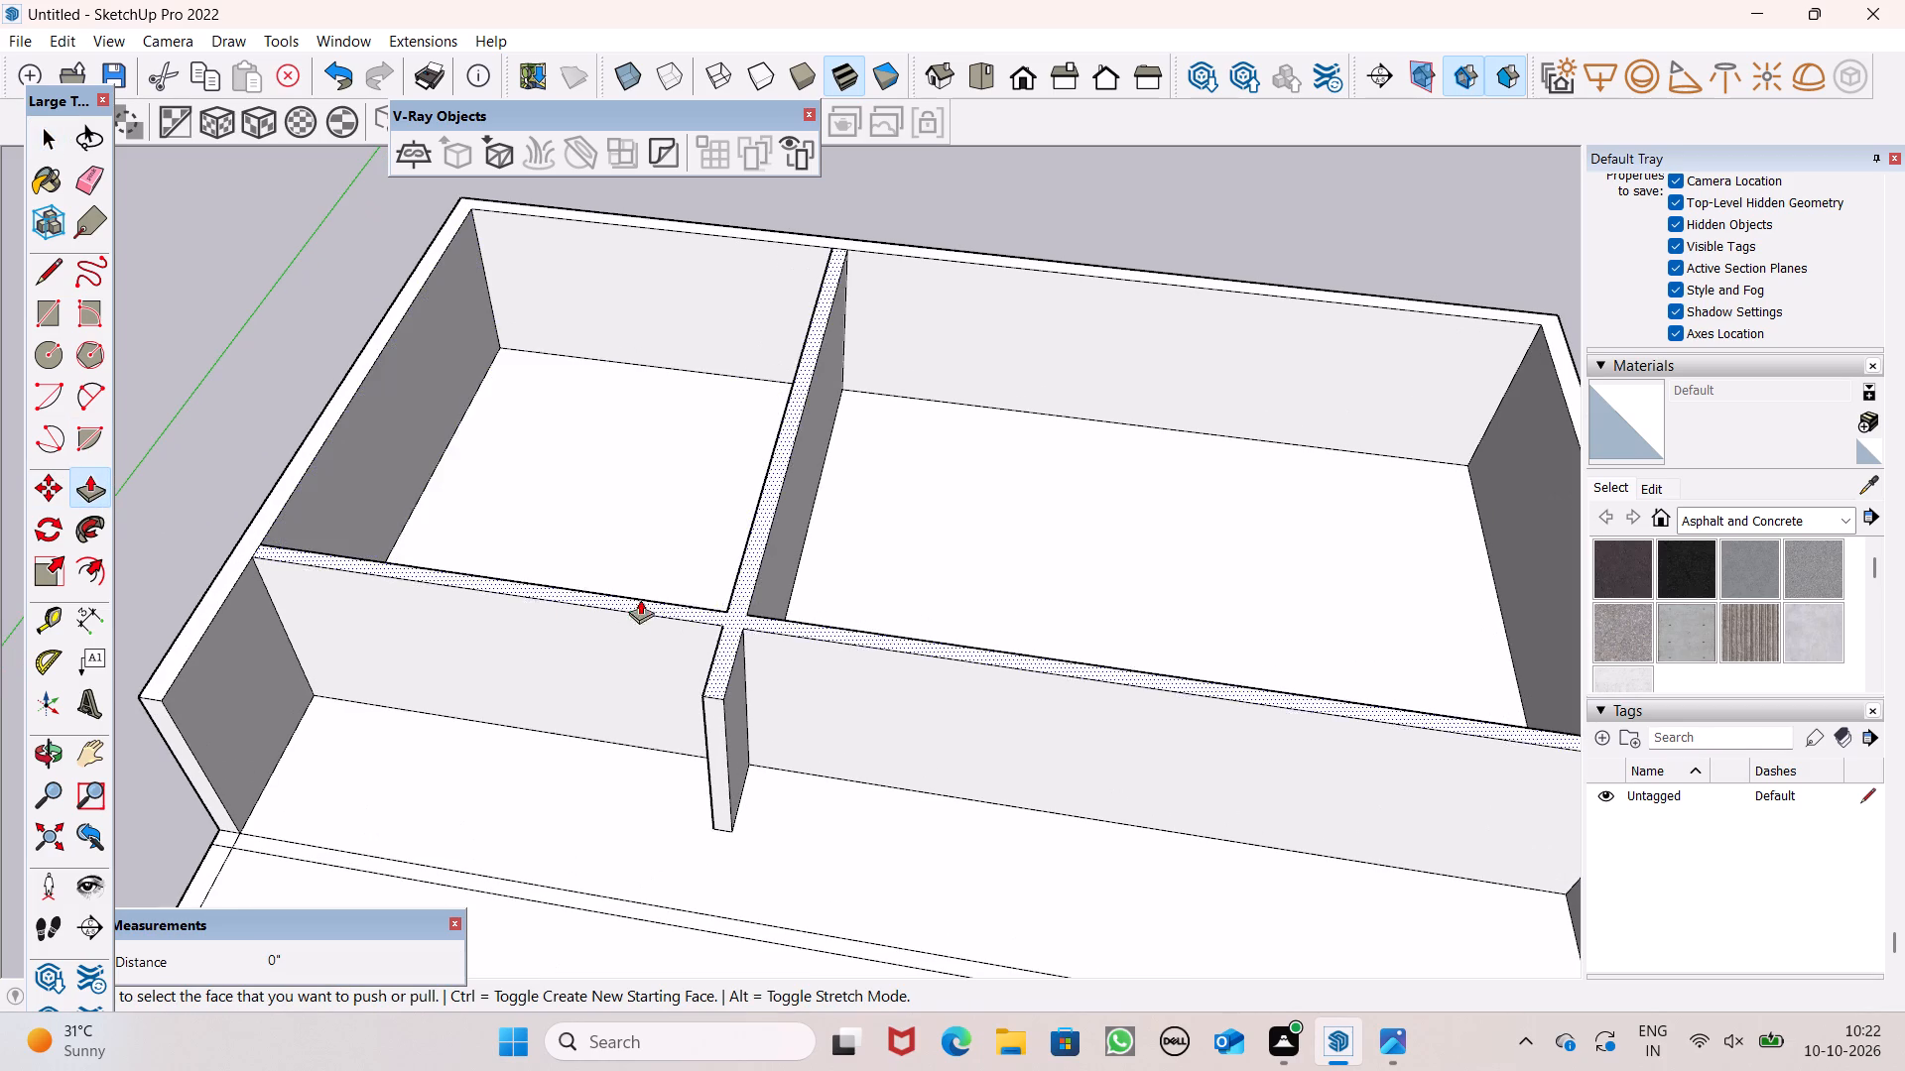
pyautogui.scroll(-7, 697, 576)
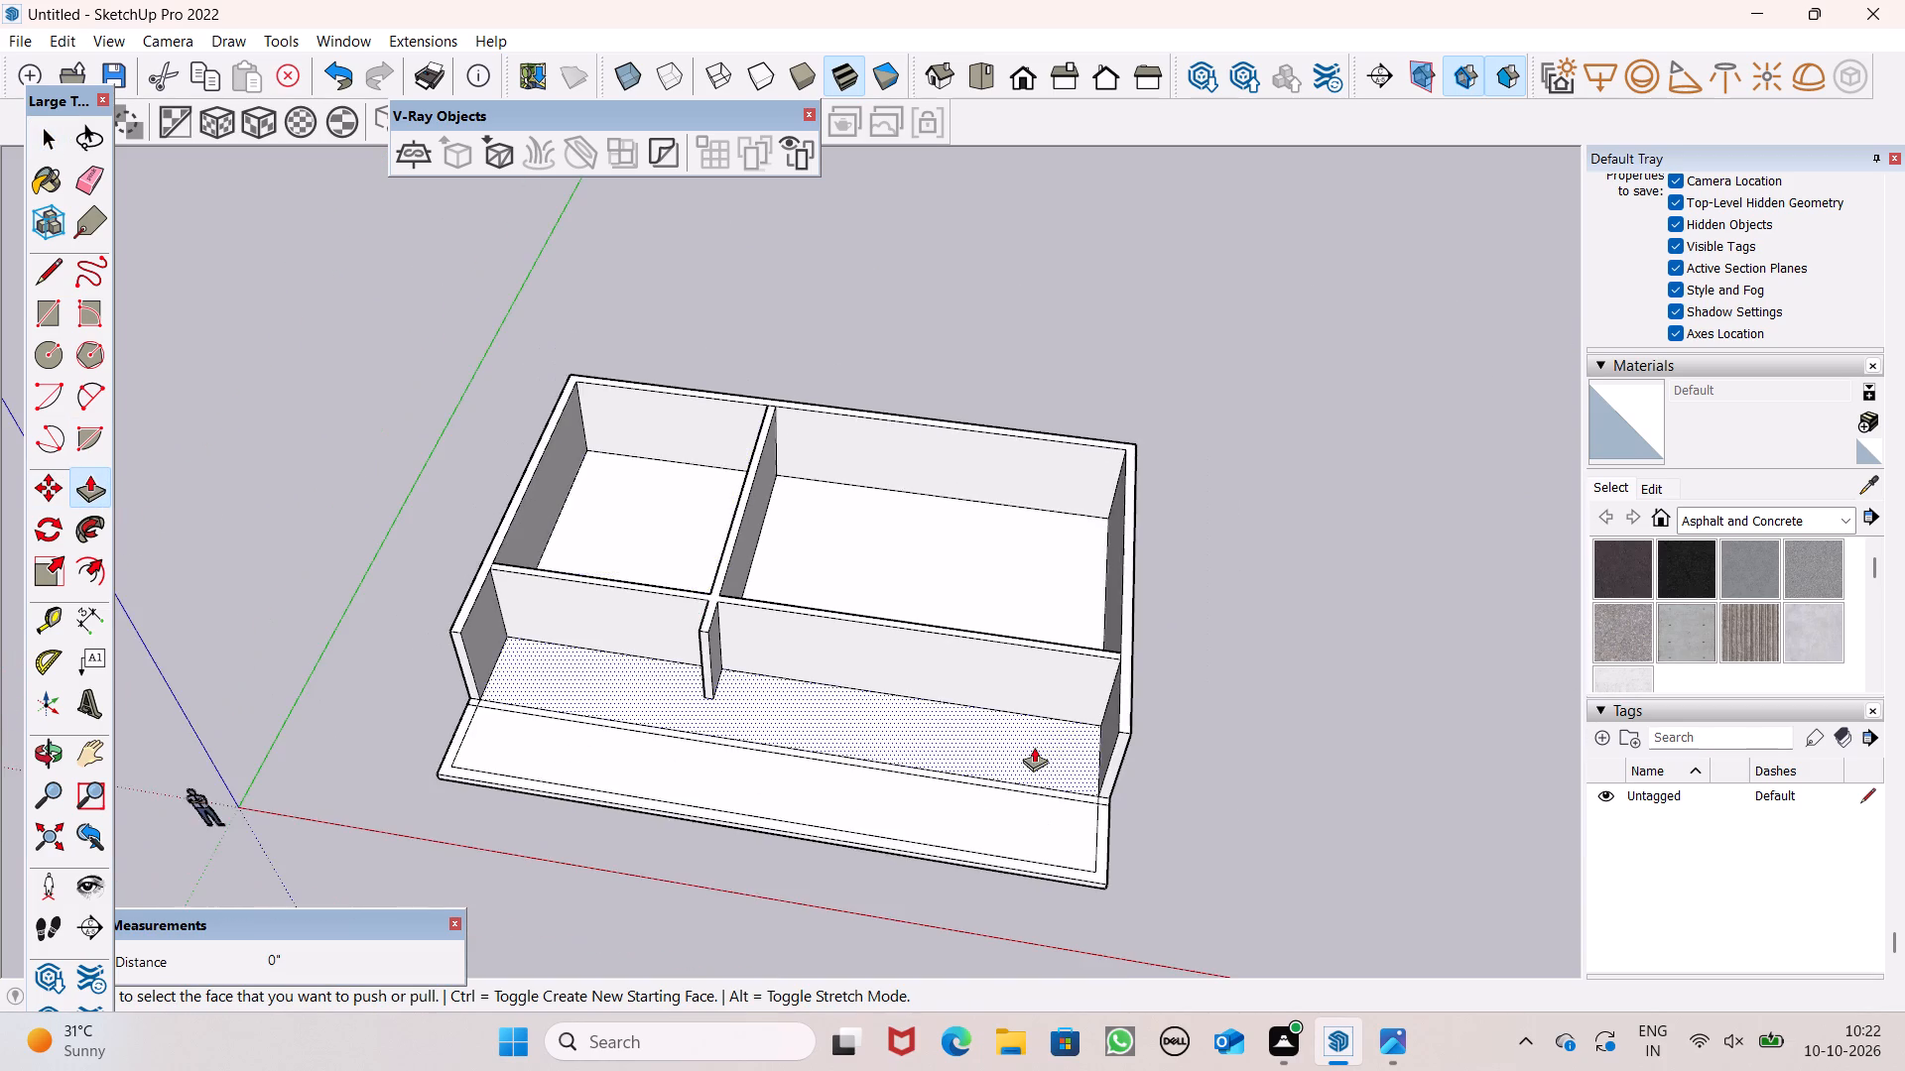
pyautogui.moveTo(1056, 750); pyautogui.dragTo(978, 730, button='middle')
pyautogui.click(42, 324)
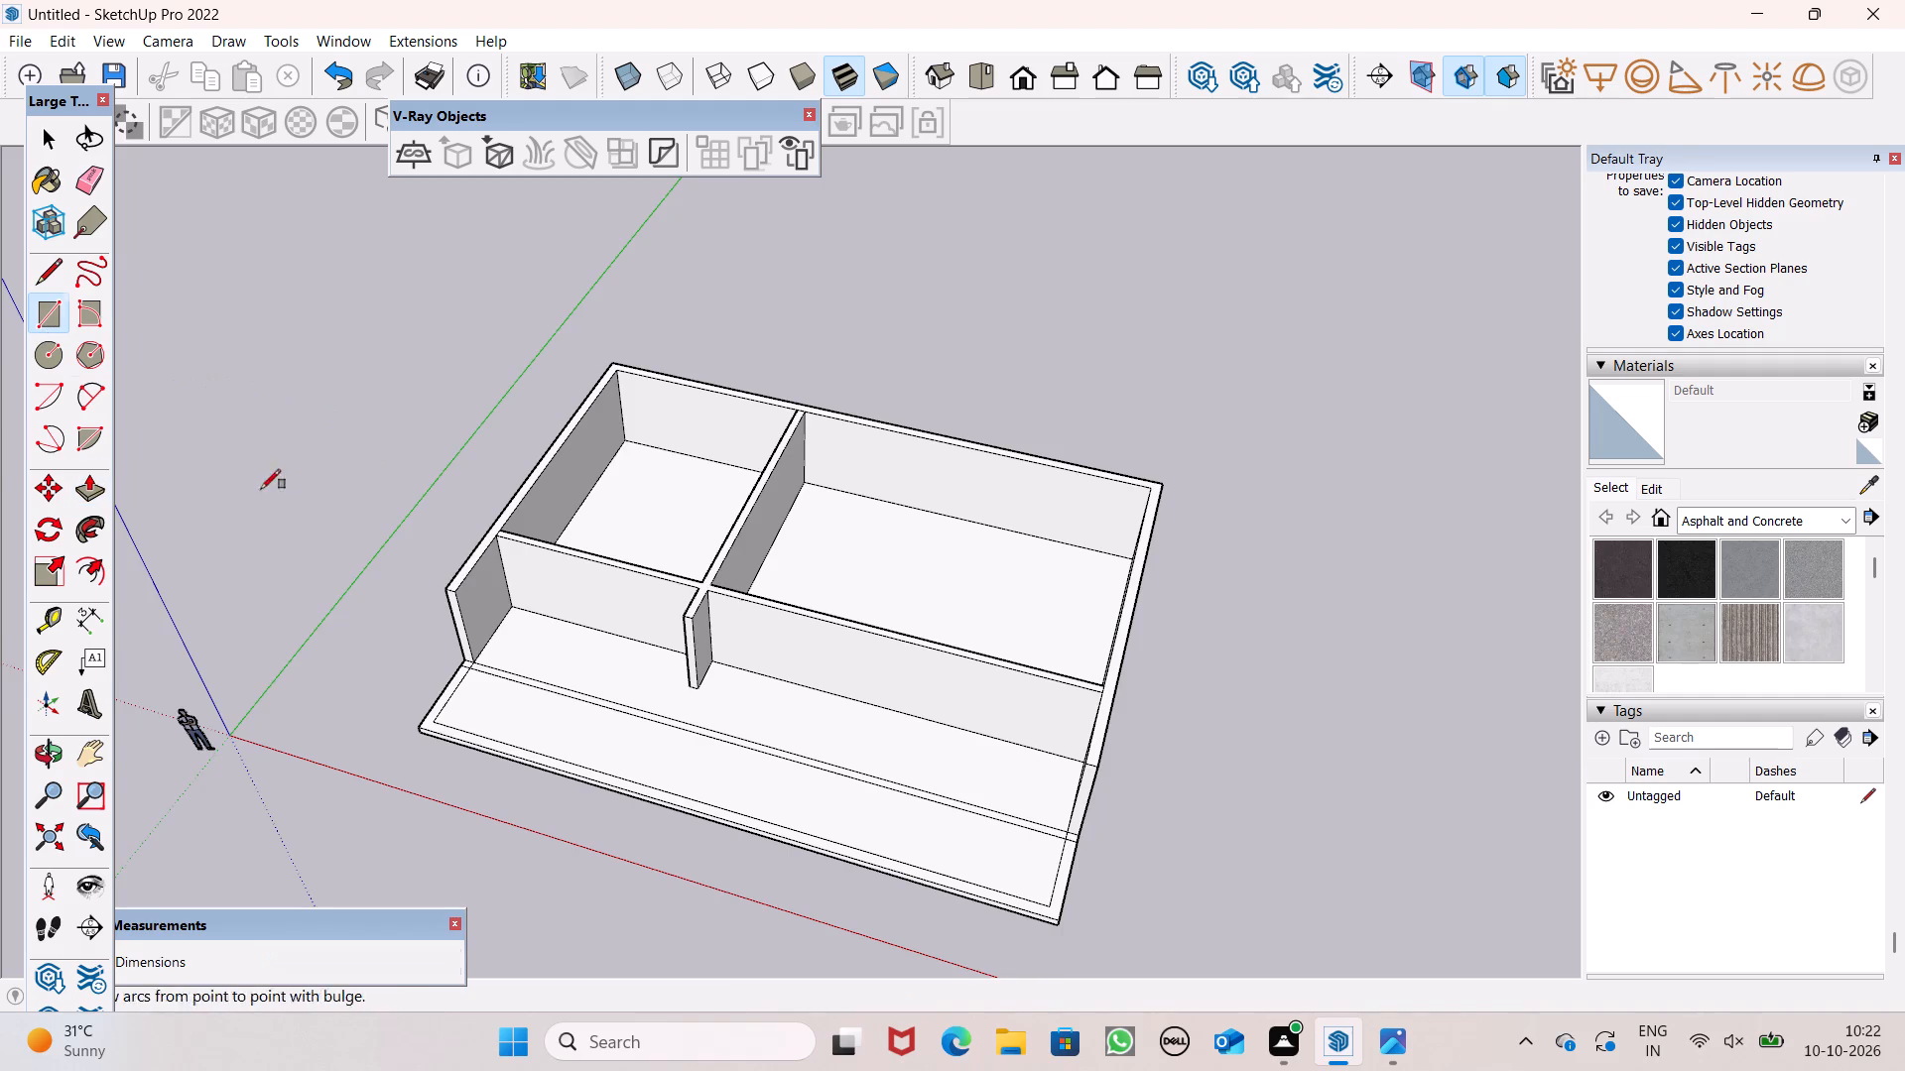
pyautogui.scroll(-1, 1073, 748)
pyautogui.moveTo(1156, 889); pyautogui.dragTo(1373, 875, button='middle')
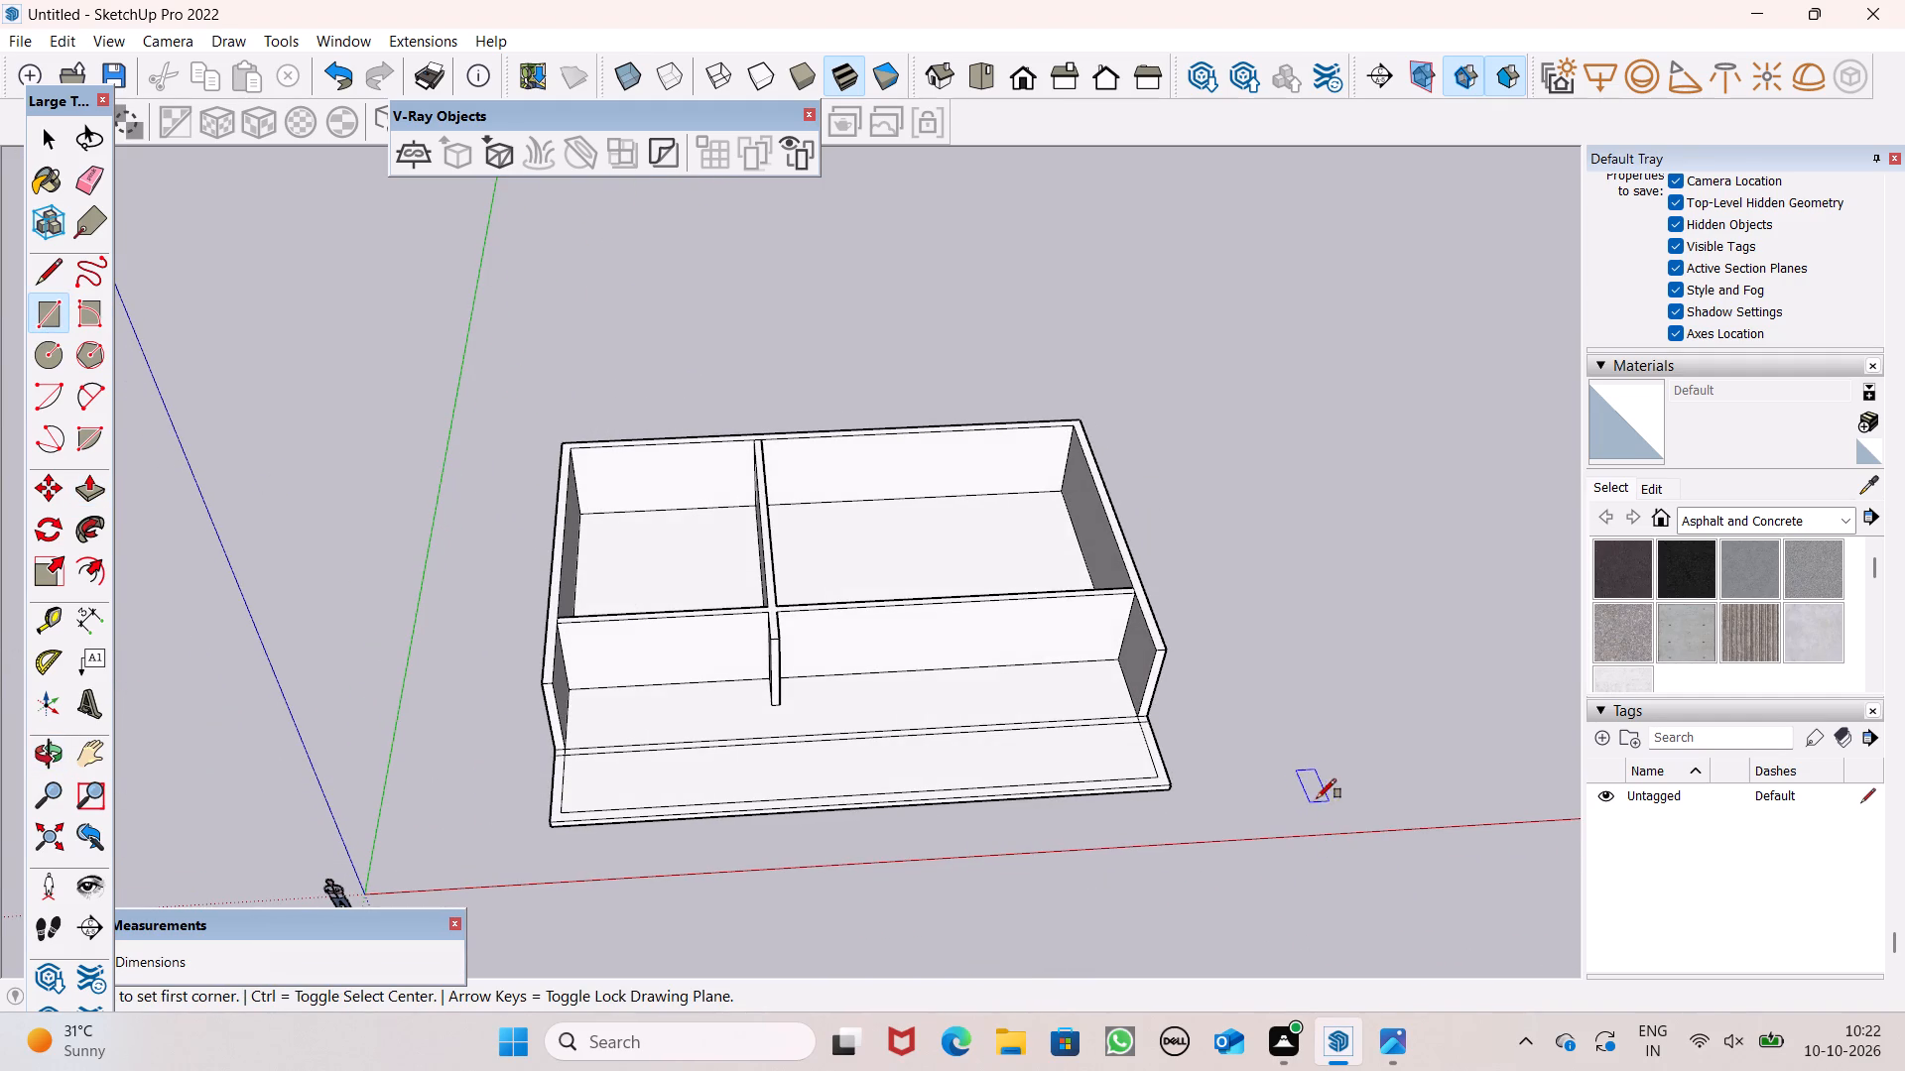
pyautogui.moveTo(1315, 814); pyautogui.dragTo(1289, 849, button='middle')
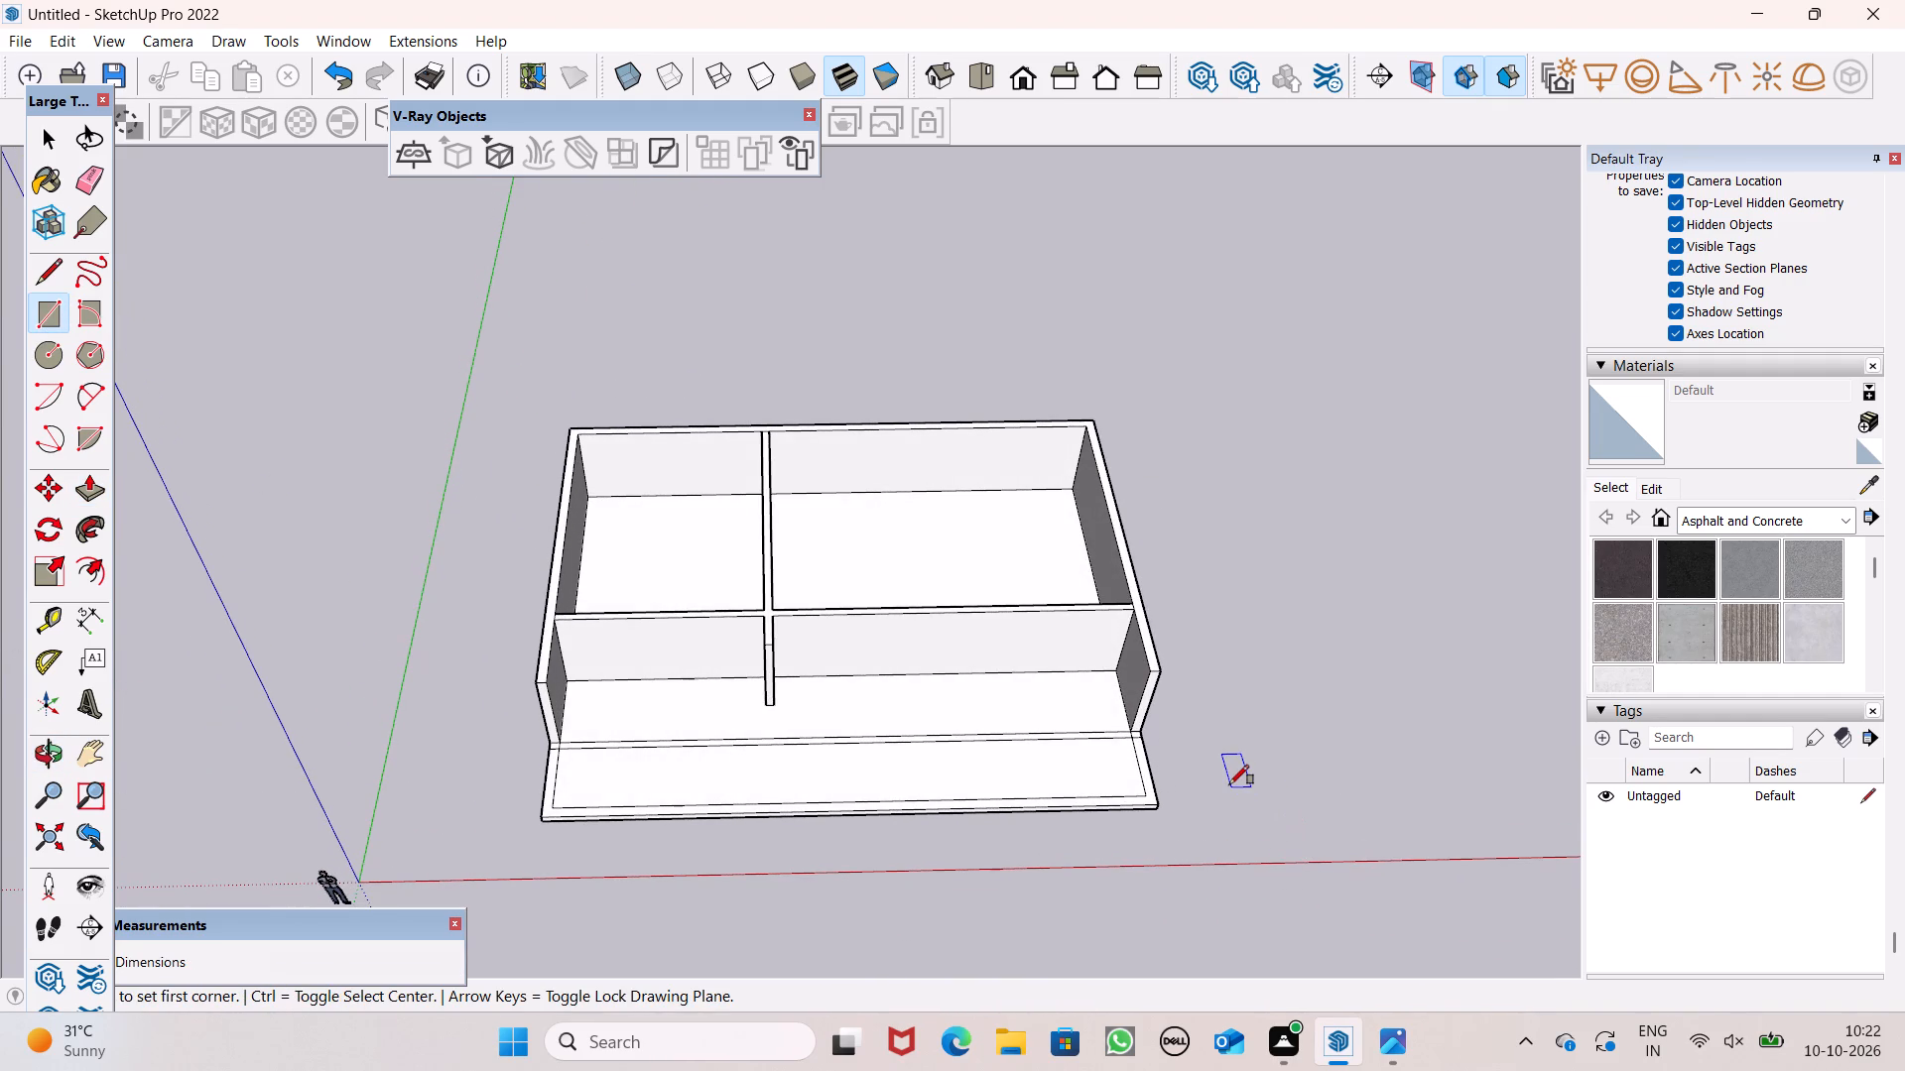
pyautogui.scroll(2, 1086, 681)
pyautogui.moveTo(1055, 694); pyautogui.dragTo(1015, 632, button='middle')
pyautogui.scroll(5, 934, 627)
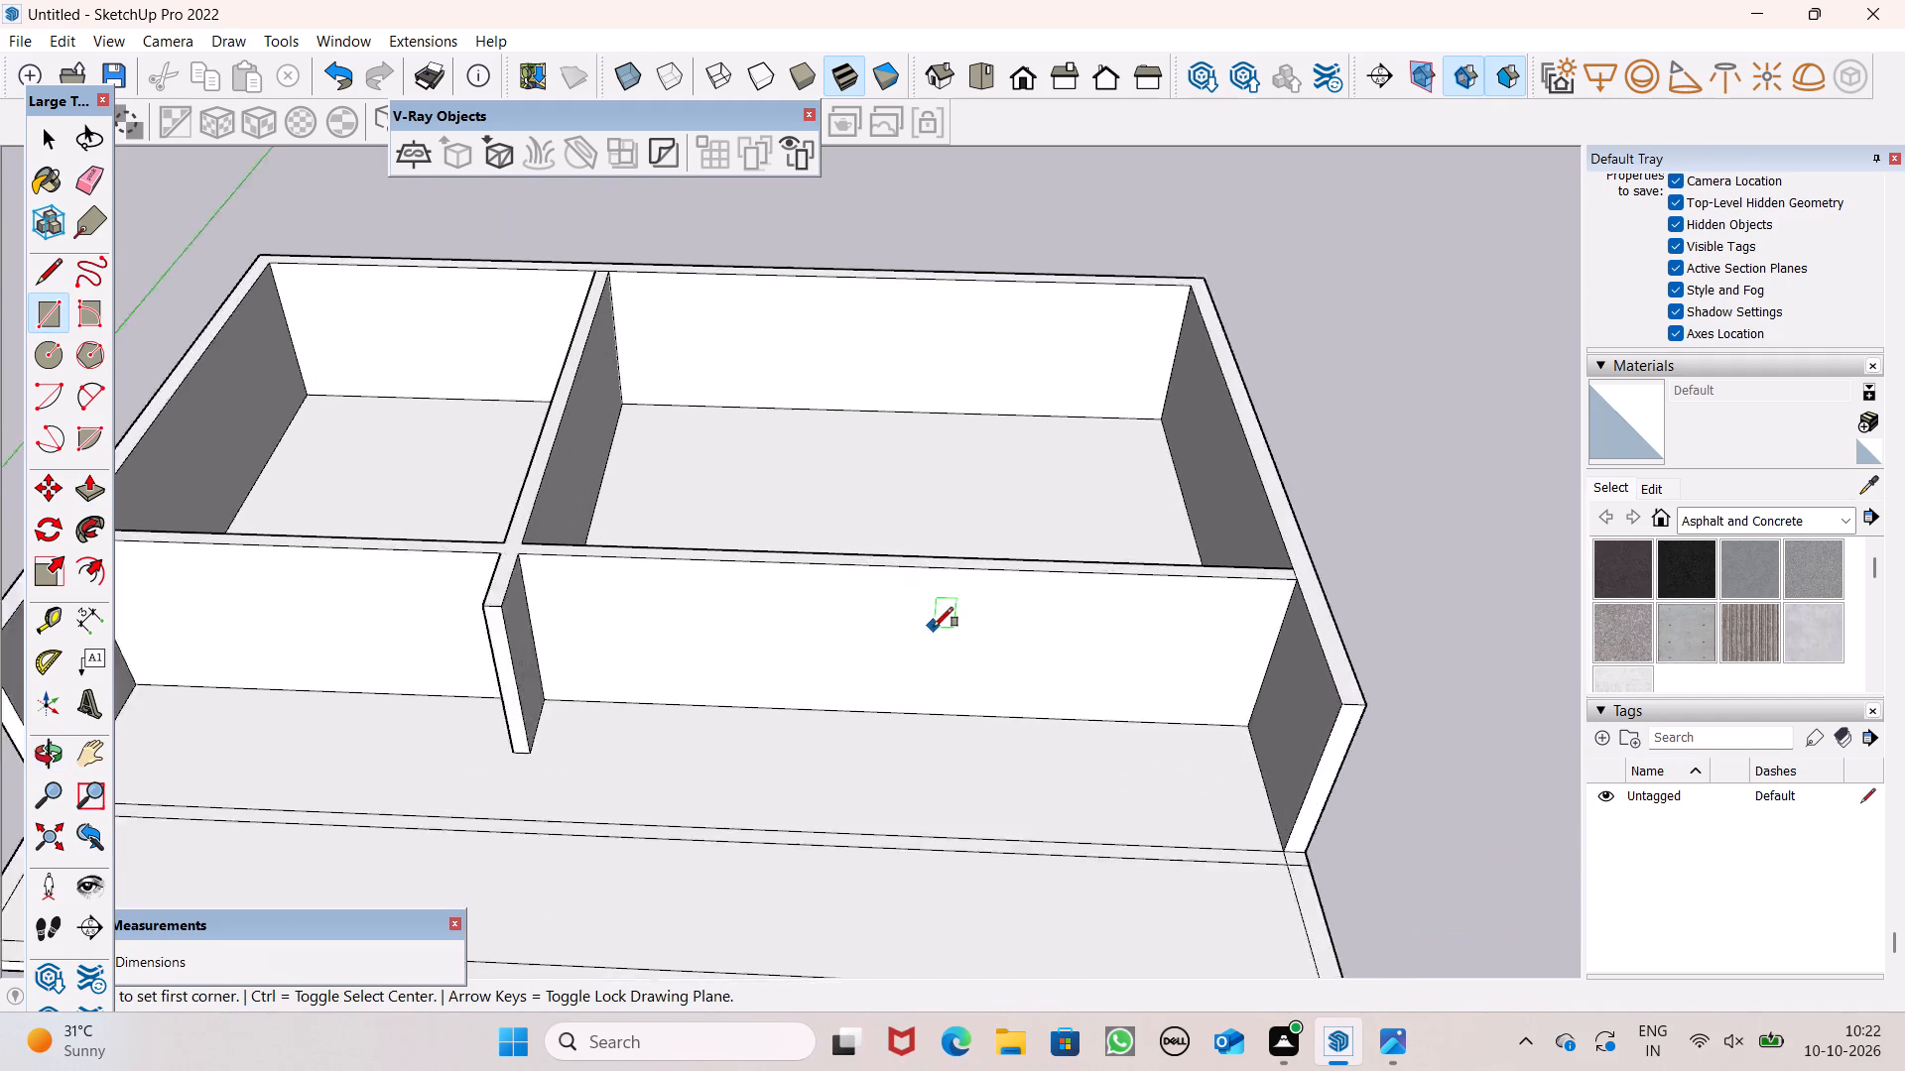
pyautogui.scroll(2, 934, 627)
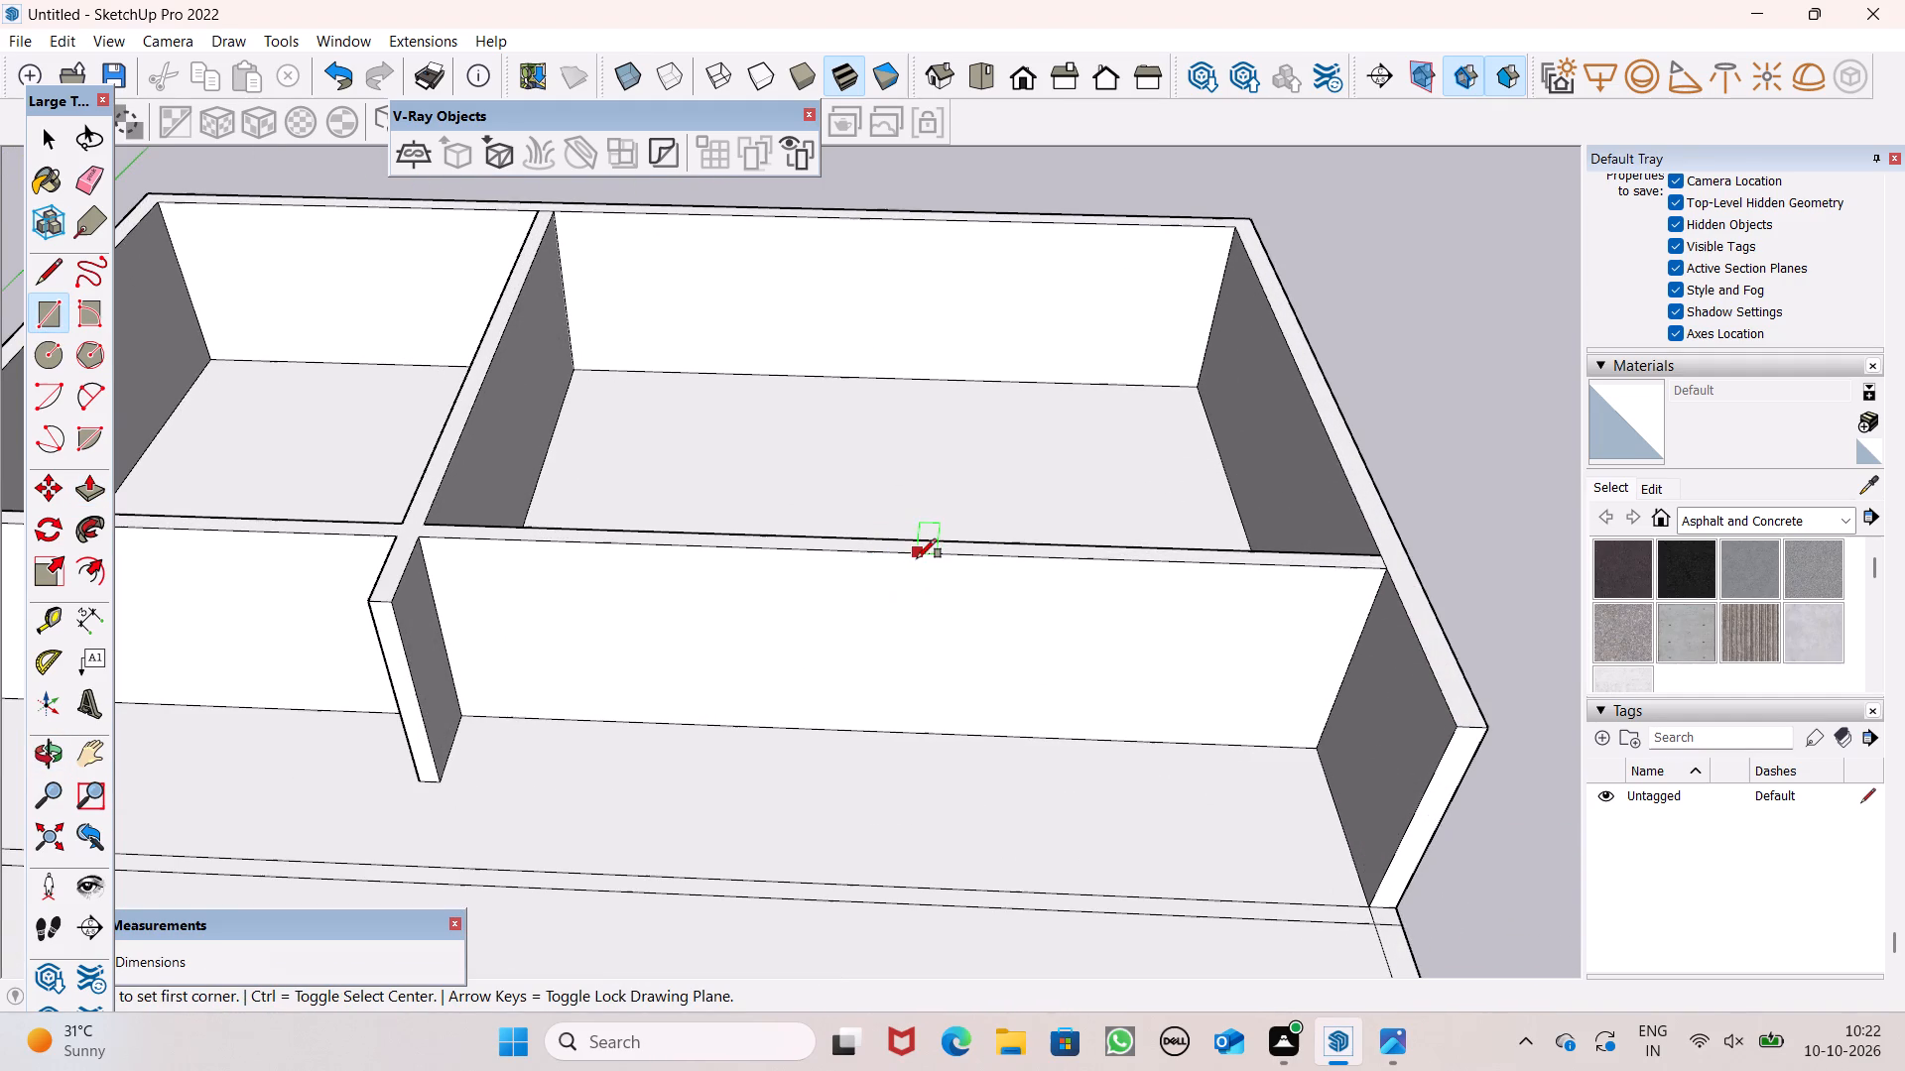
pyautogui.moveTo(889, 558); pyautogui.dragTo(889, 572)
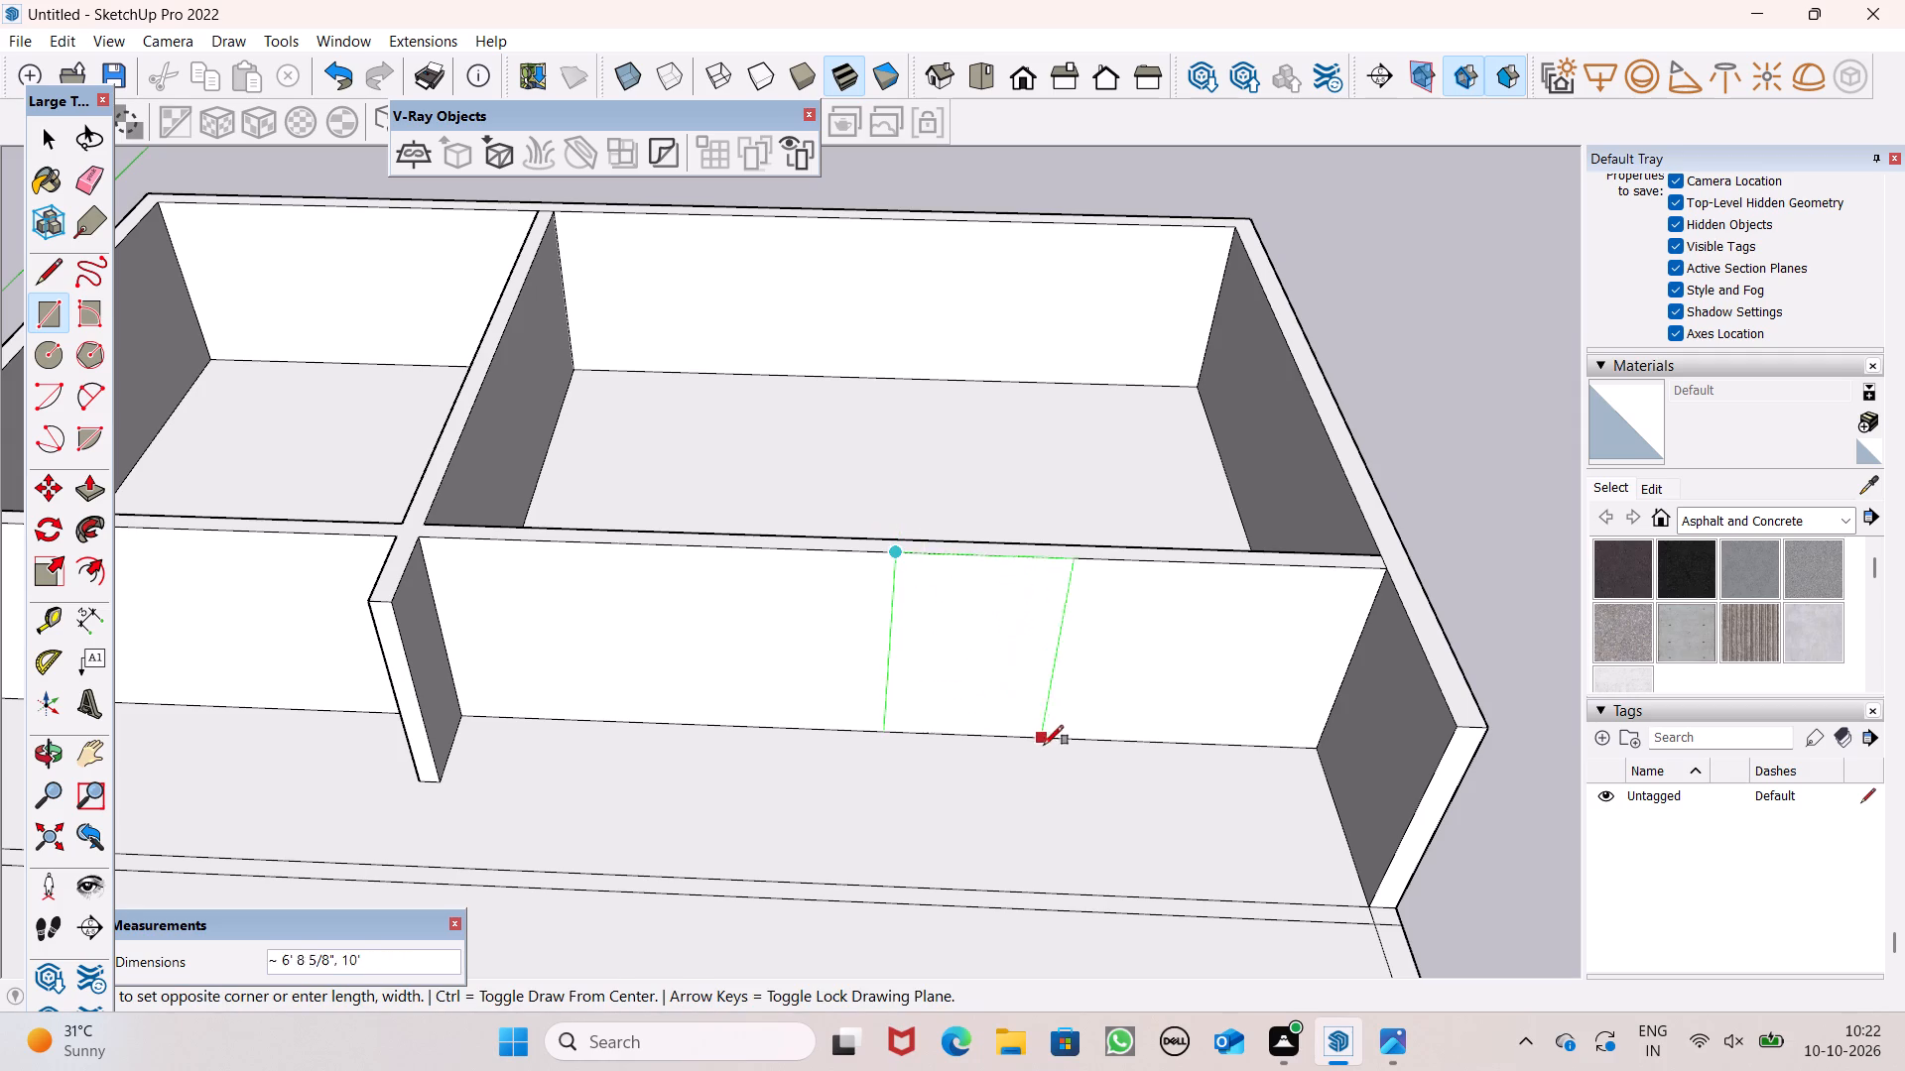
pyautogui.click(1057, 735)
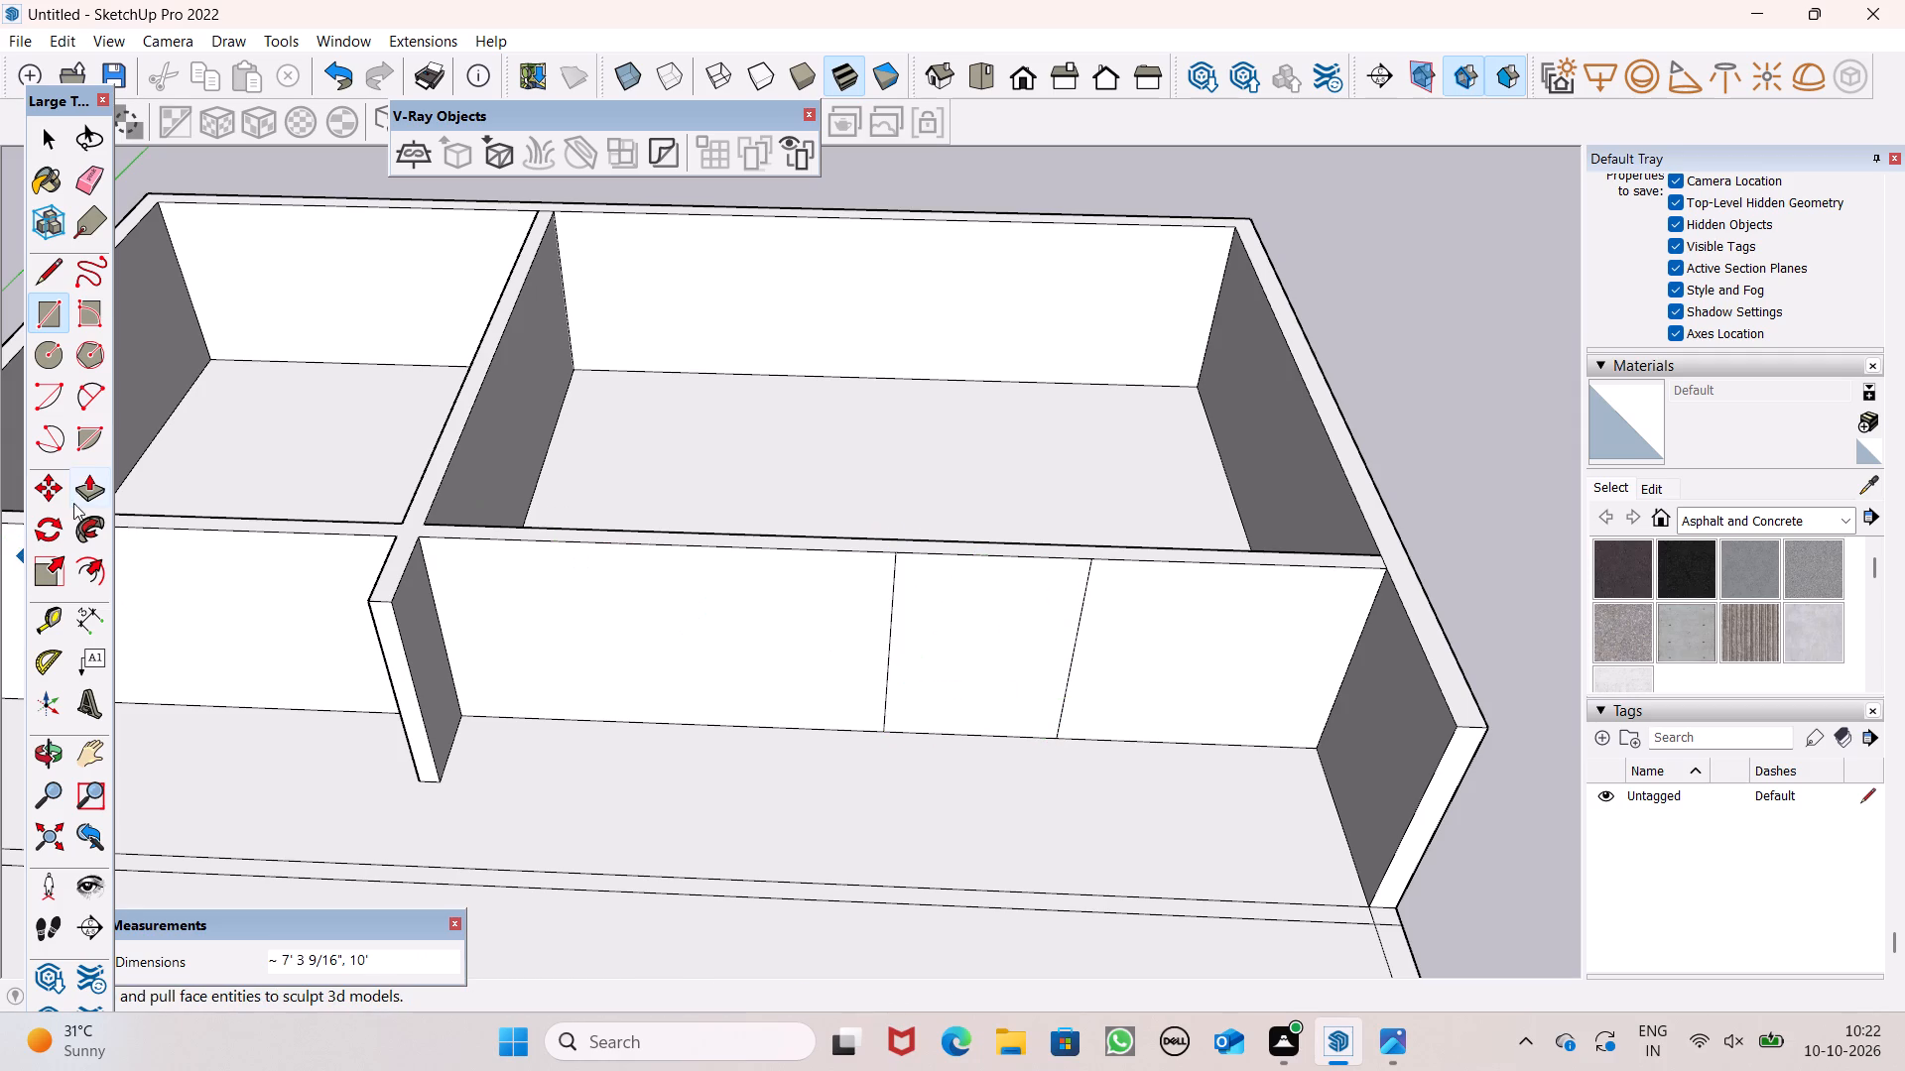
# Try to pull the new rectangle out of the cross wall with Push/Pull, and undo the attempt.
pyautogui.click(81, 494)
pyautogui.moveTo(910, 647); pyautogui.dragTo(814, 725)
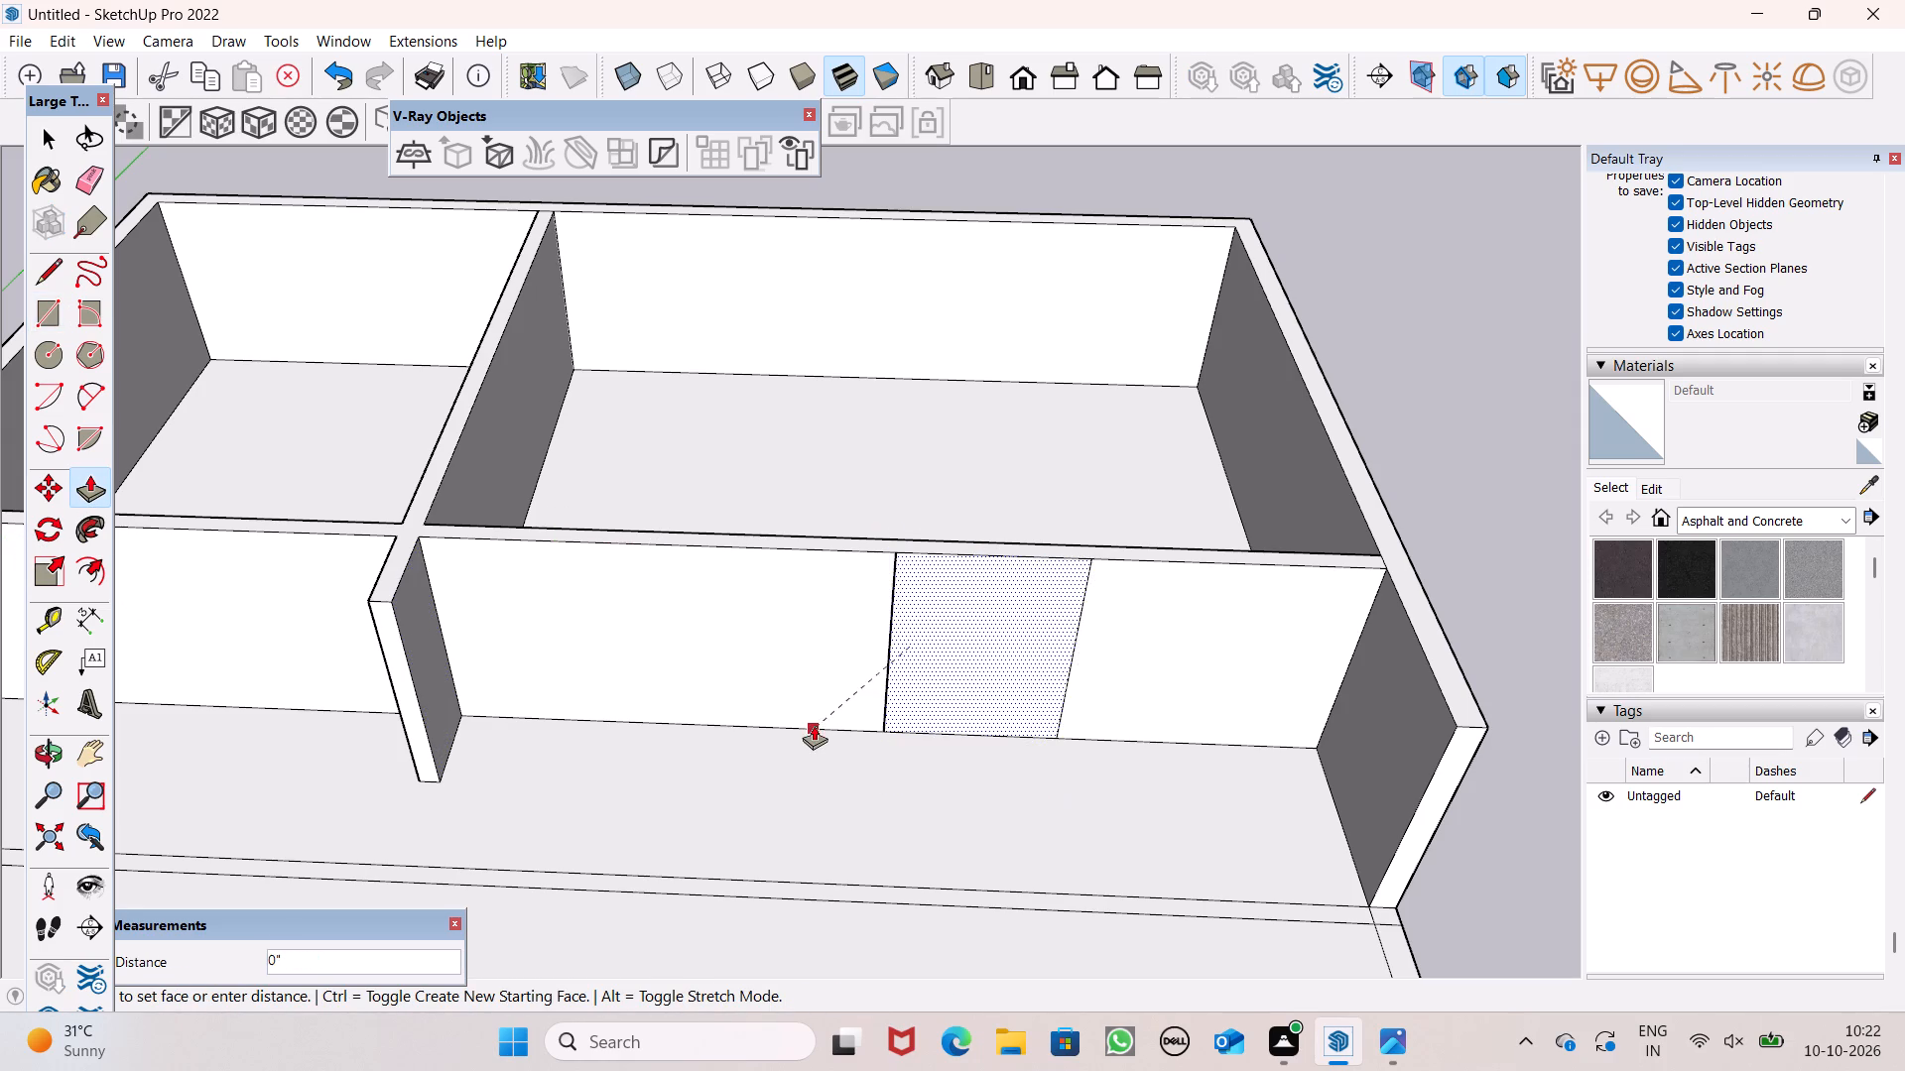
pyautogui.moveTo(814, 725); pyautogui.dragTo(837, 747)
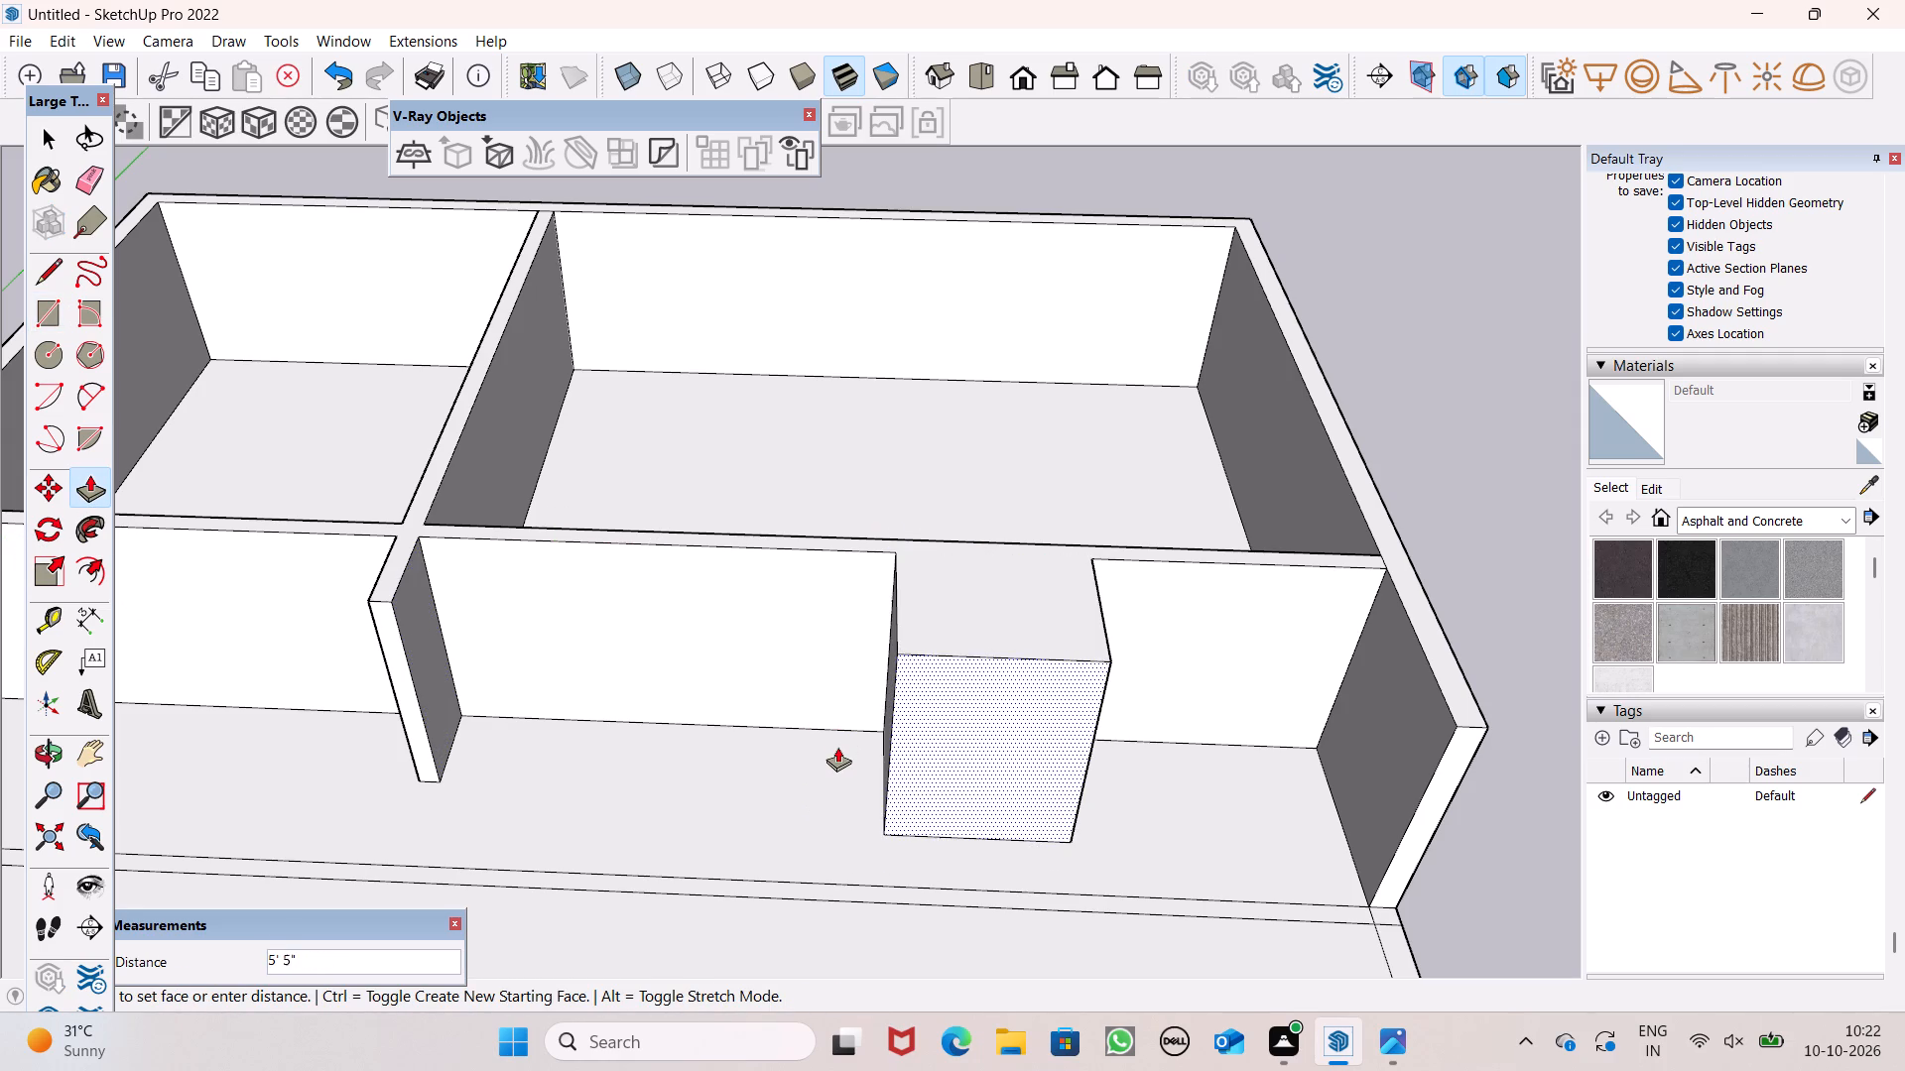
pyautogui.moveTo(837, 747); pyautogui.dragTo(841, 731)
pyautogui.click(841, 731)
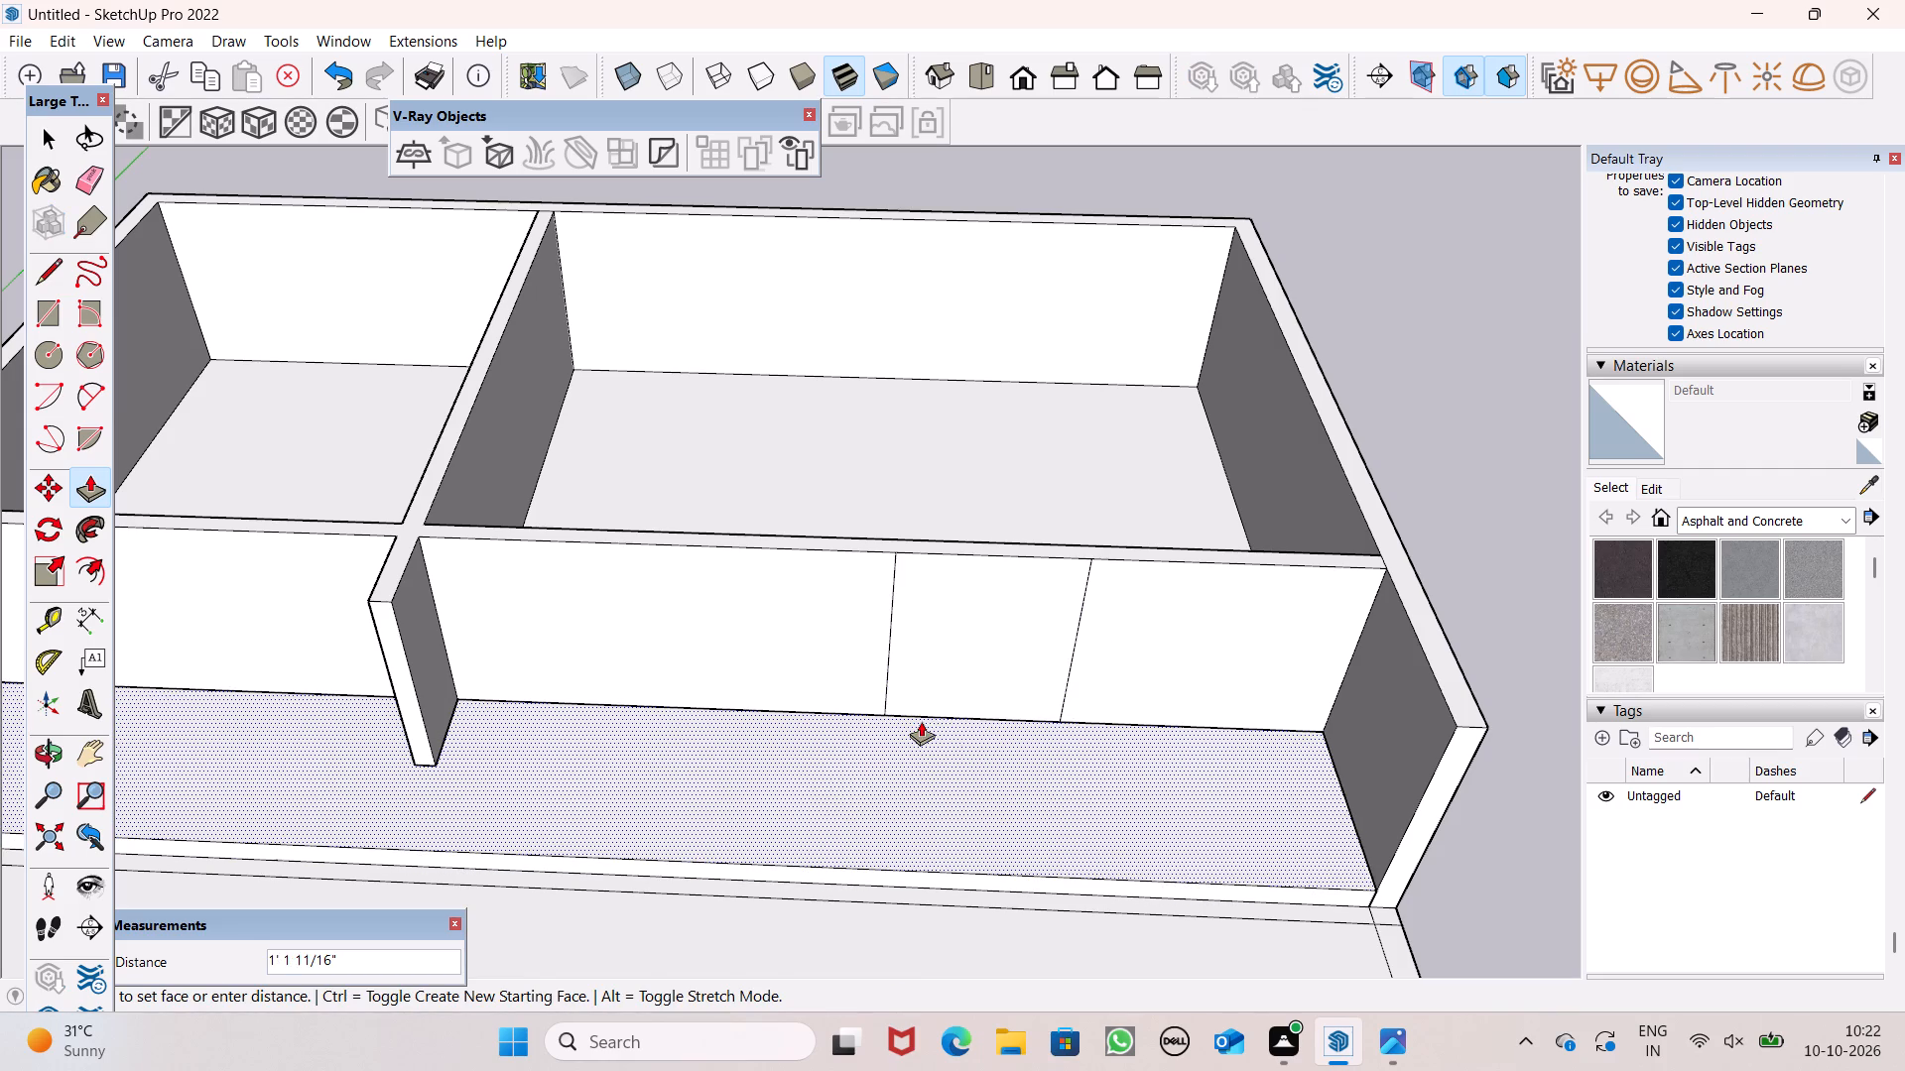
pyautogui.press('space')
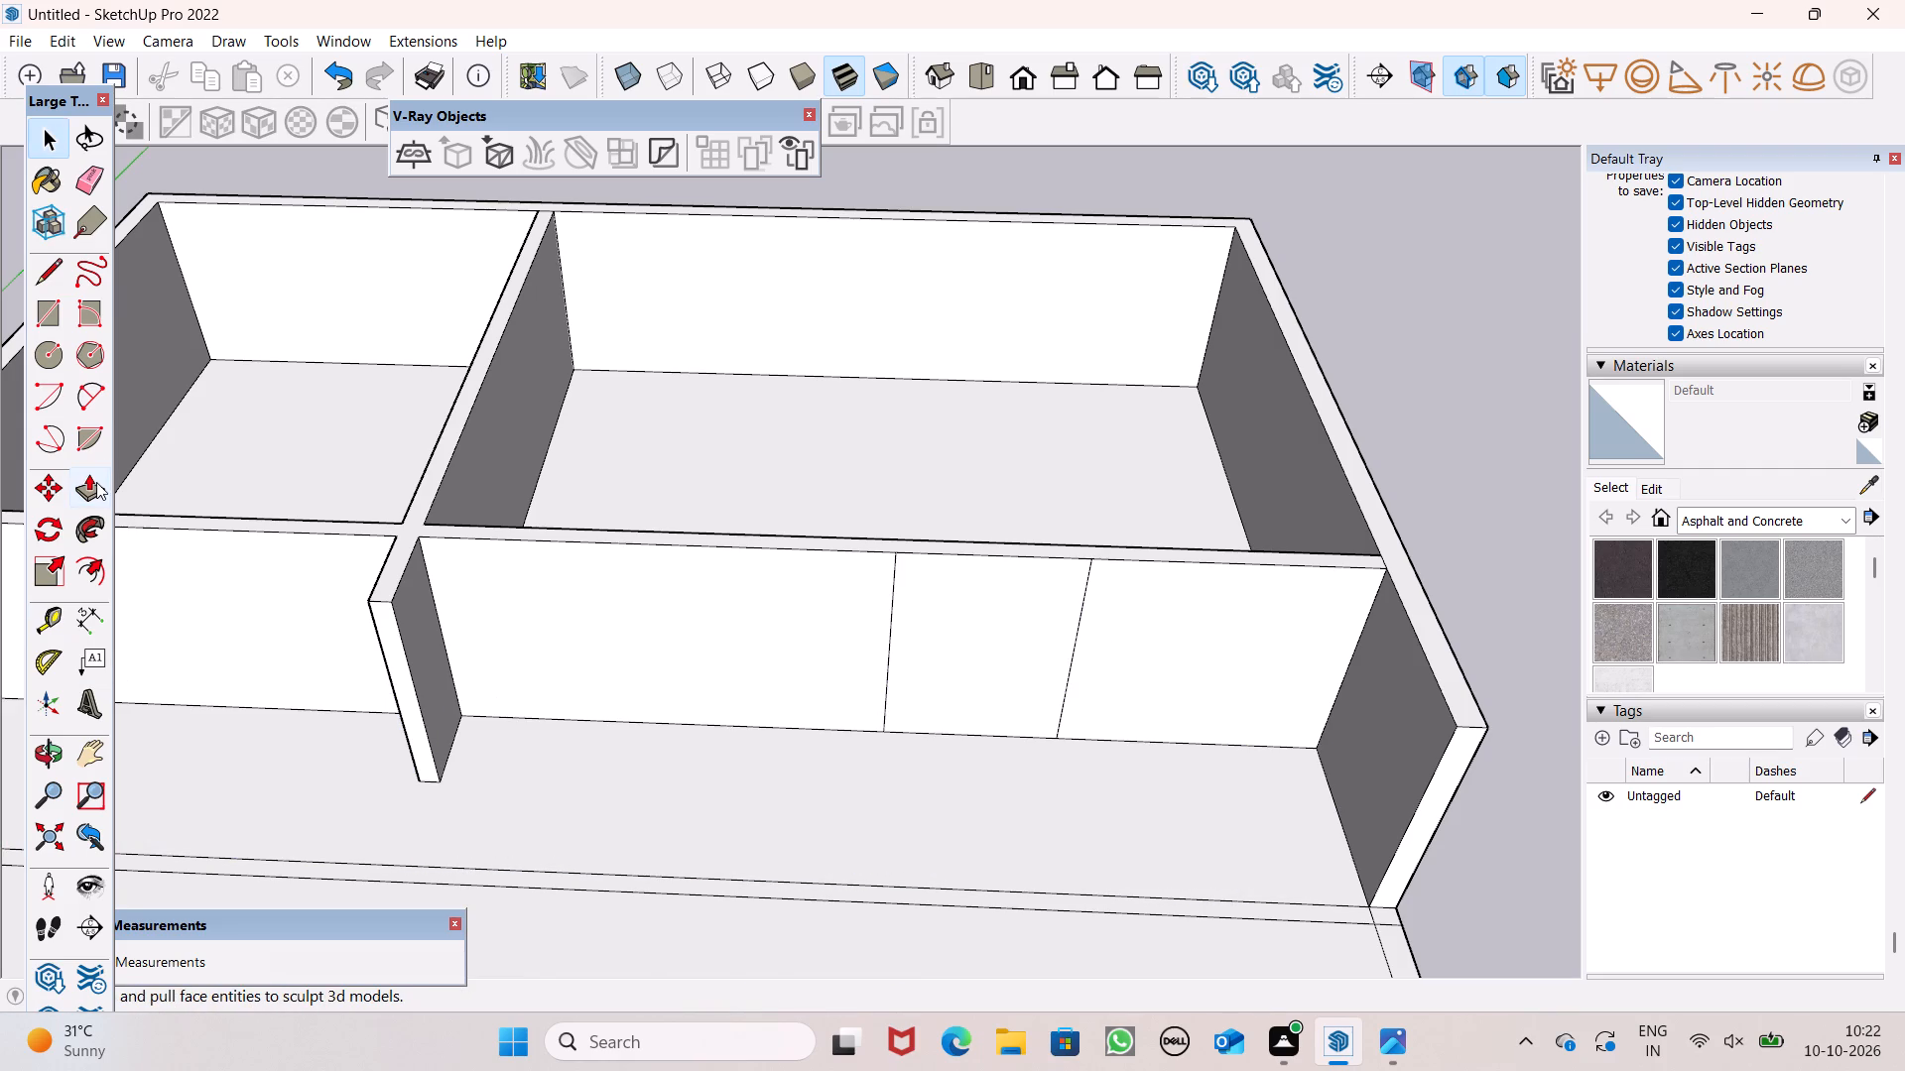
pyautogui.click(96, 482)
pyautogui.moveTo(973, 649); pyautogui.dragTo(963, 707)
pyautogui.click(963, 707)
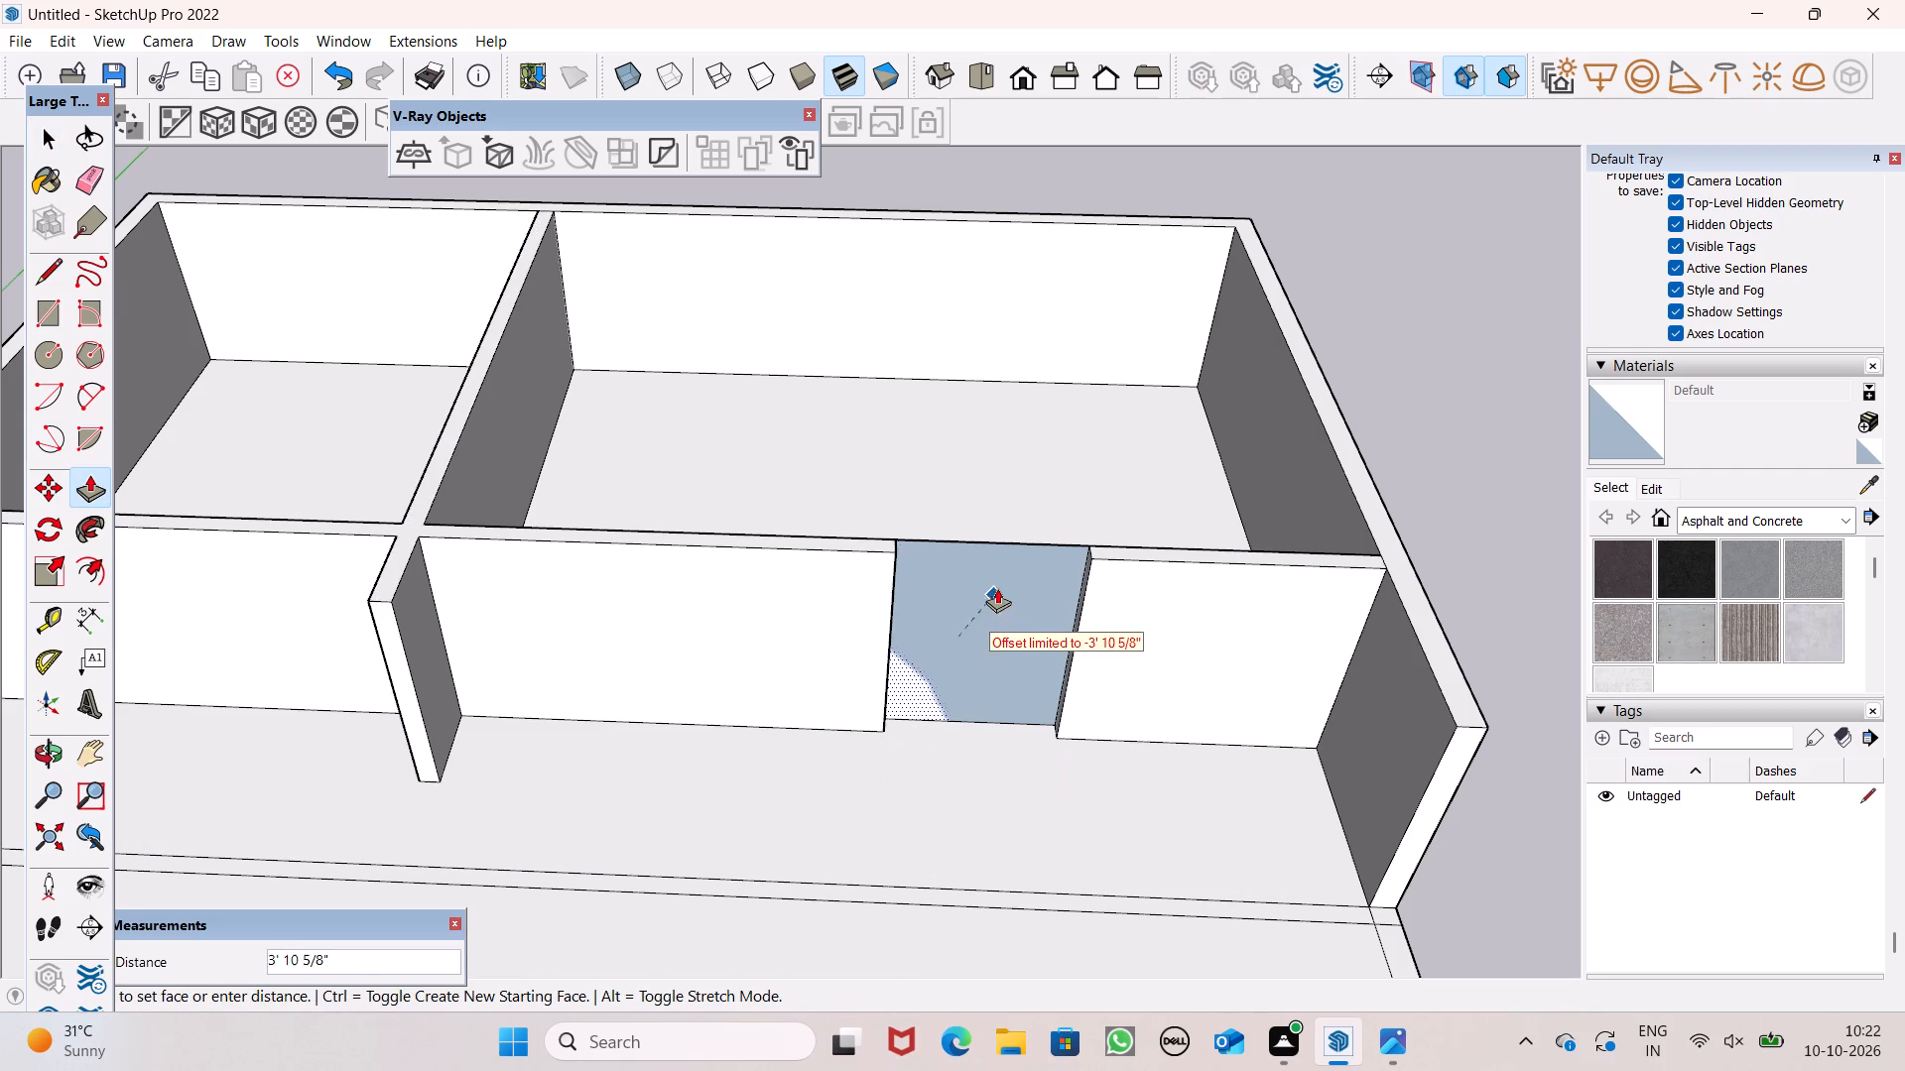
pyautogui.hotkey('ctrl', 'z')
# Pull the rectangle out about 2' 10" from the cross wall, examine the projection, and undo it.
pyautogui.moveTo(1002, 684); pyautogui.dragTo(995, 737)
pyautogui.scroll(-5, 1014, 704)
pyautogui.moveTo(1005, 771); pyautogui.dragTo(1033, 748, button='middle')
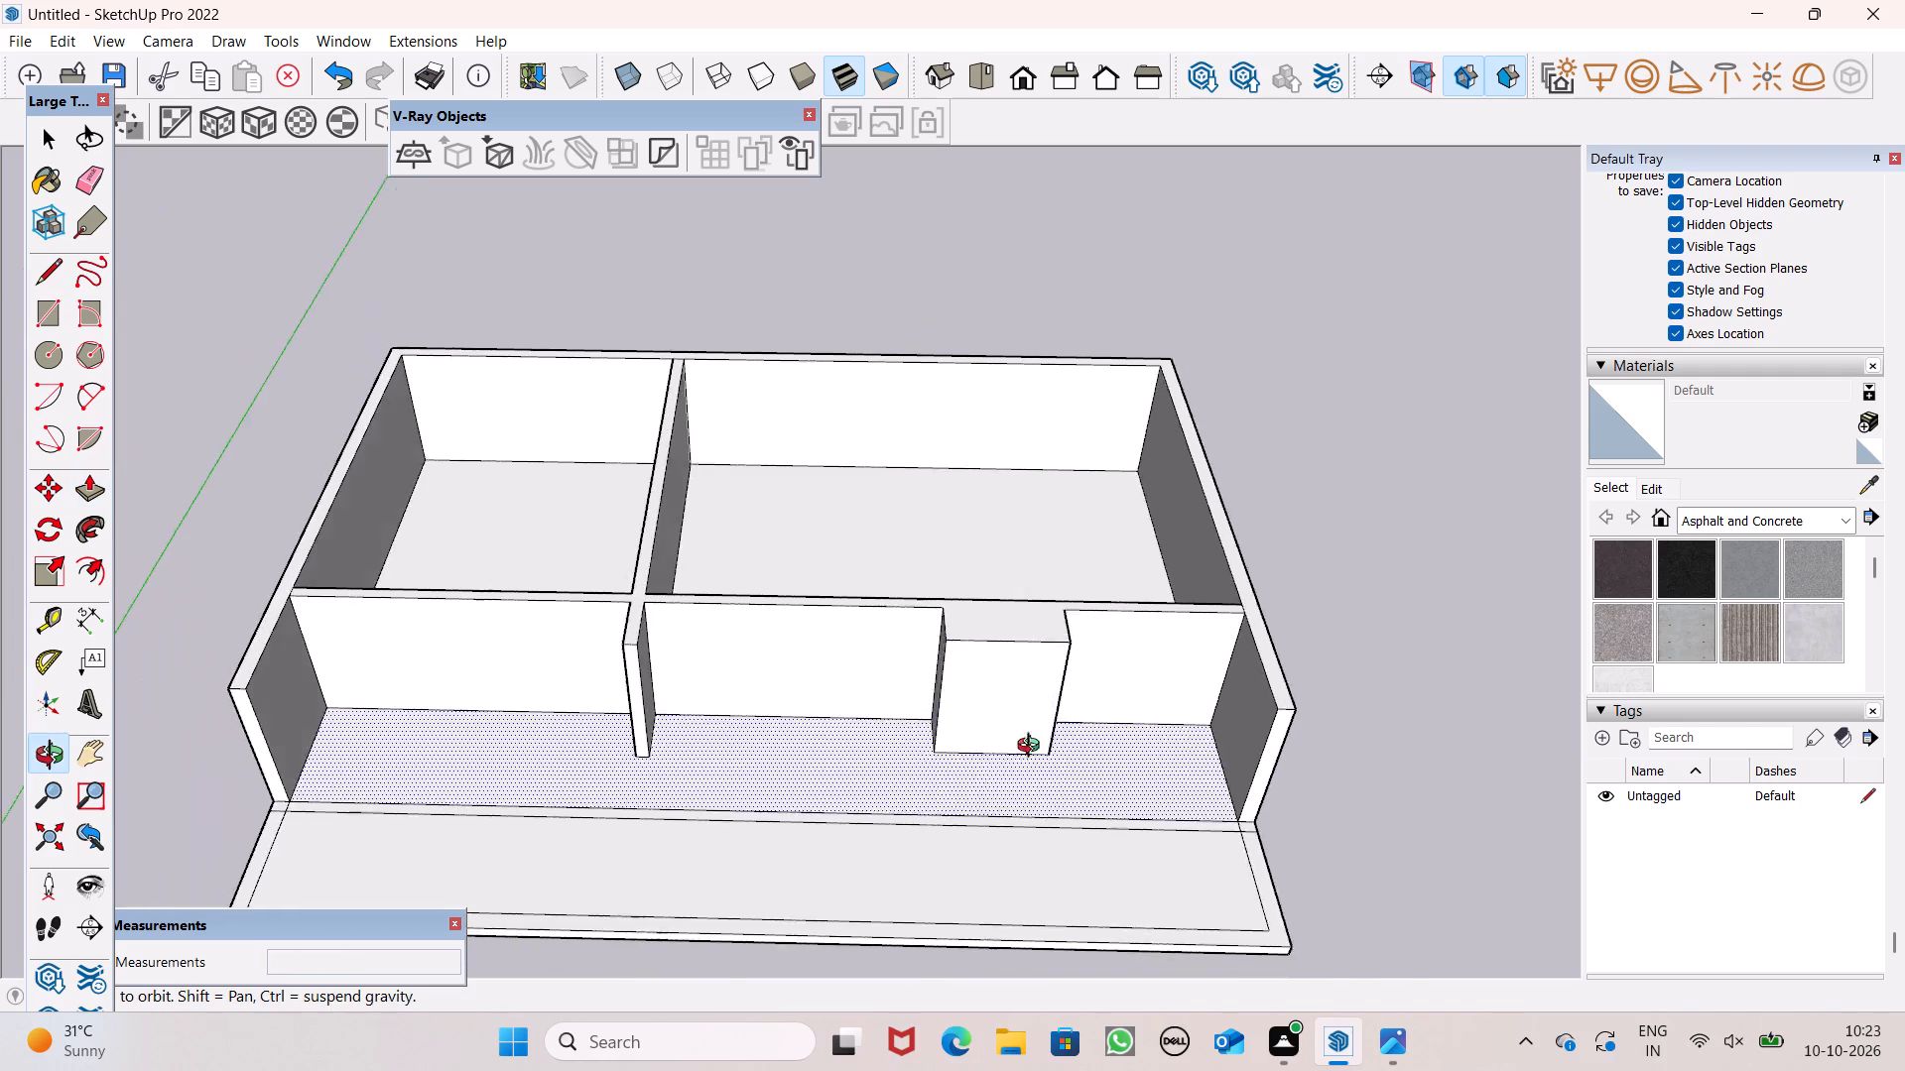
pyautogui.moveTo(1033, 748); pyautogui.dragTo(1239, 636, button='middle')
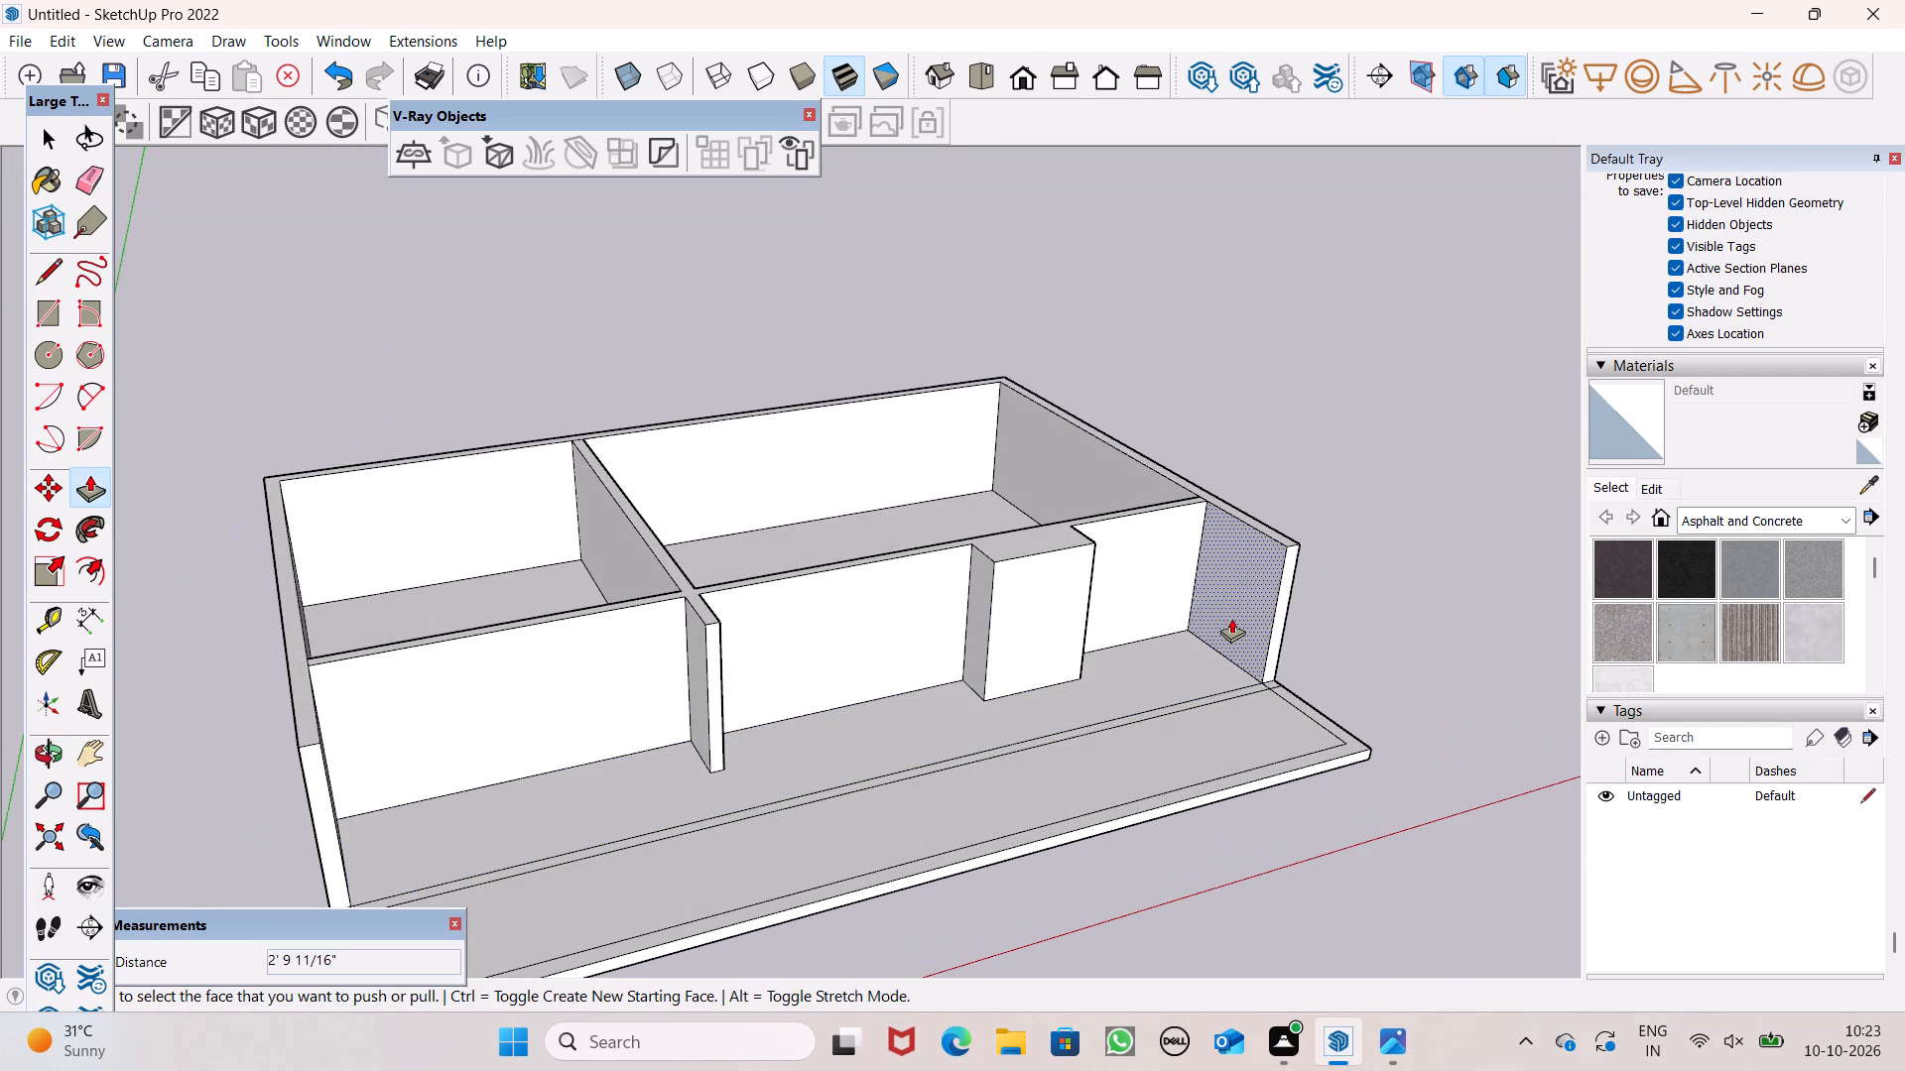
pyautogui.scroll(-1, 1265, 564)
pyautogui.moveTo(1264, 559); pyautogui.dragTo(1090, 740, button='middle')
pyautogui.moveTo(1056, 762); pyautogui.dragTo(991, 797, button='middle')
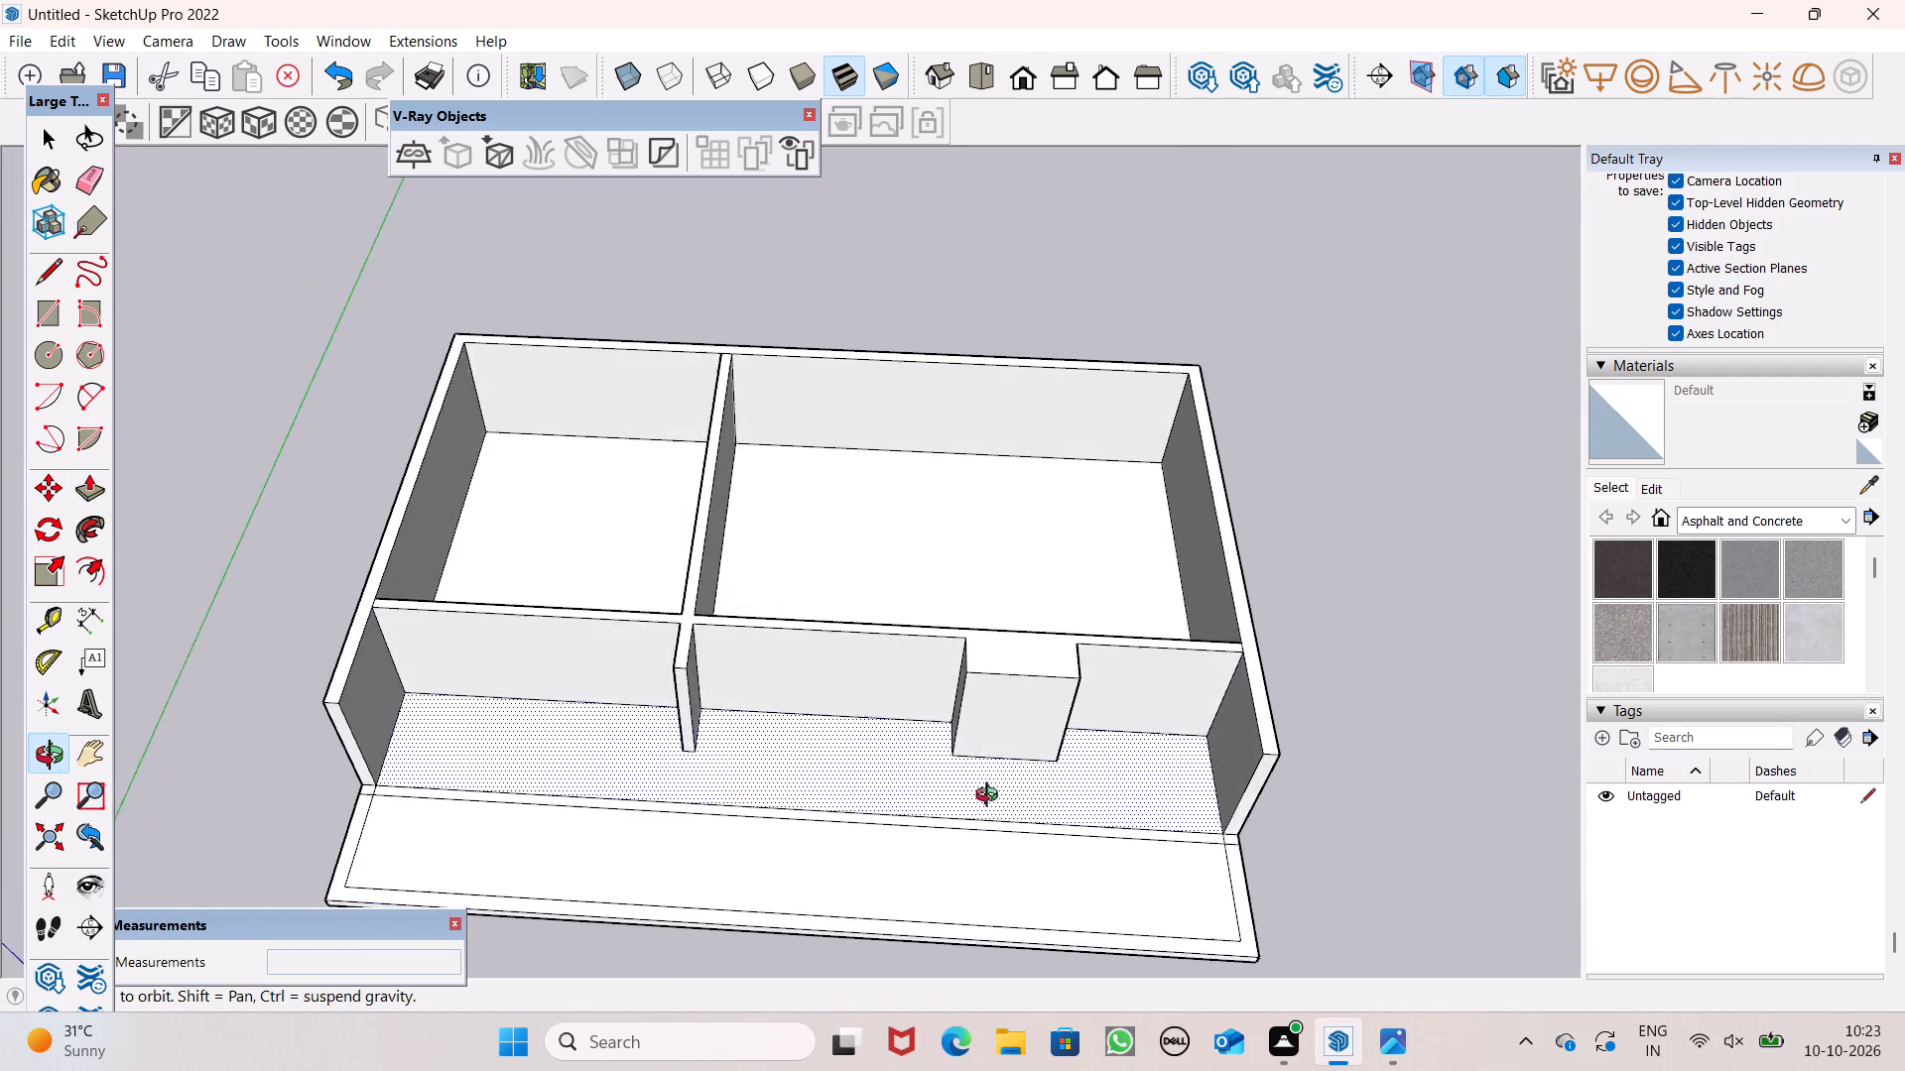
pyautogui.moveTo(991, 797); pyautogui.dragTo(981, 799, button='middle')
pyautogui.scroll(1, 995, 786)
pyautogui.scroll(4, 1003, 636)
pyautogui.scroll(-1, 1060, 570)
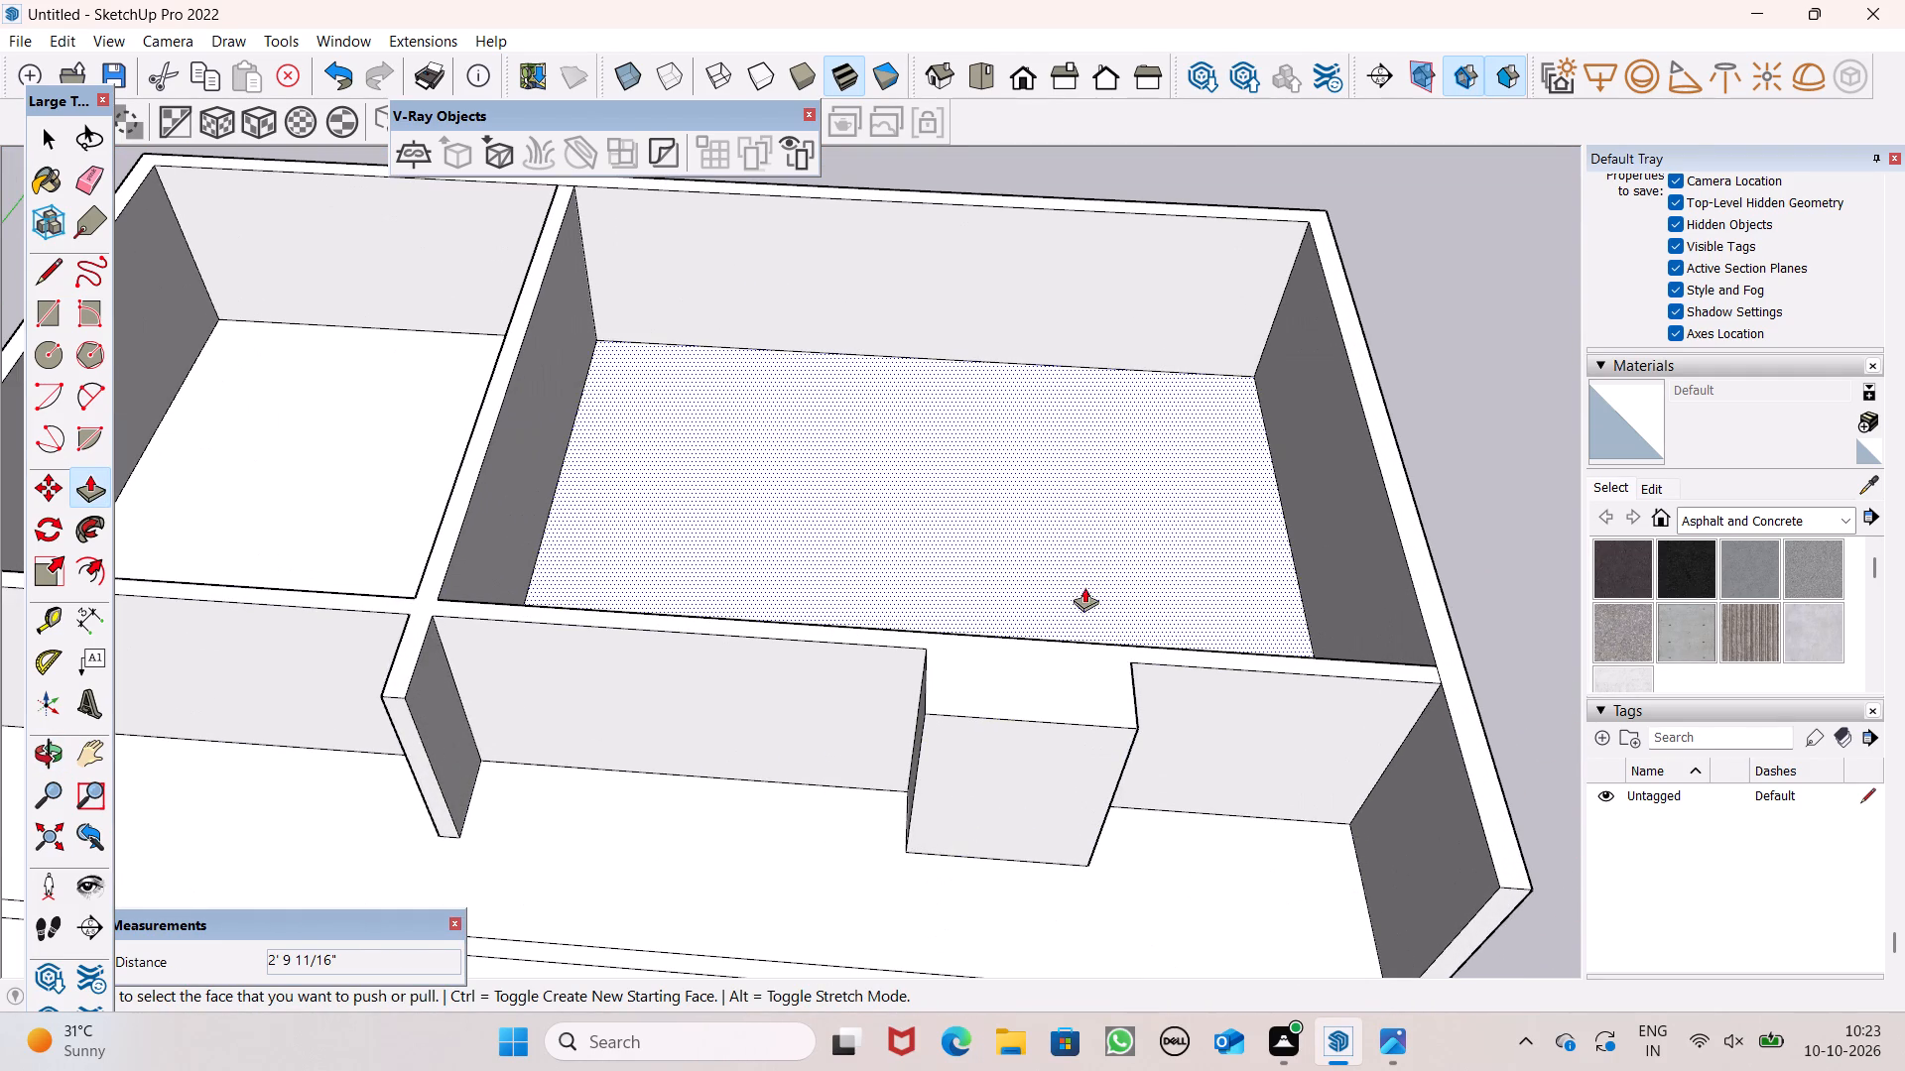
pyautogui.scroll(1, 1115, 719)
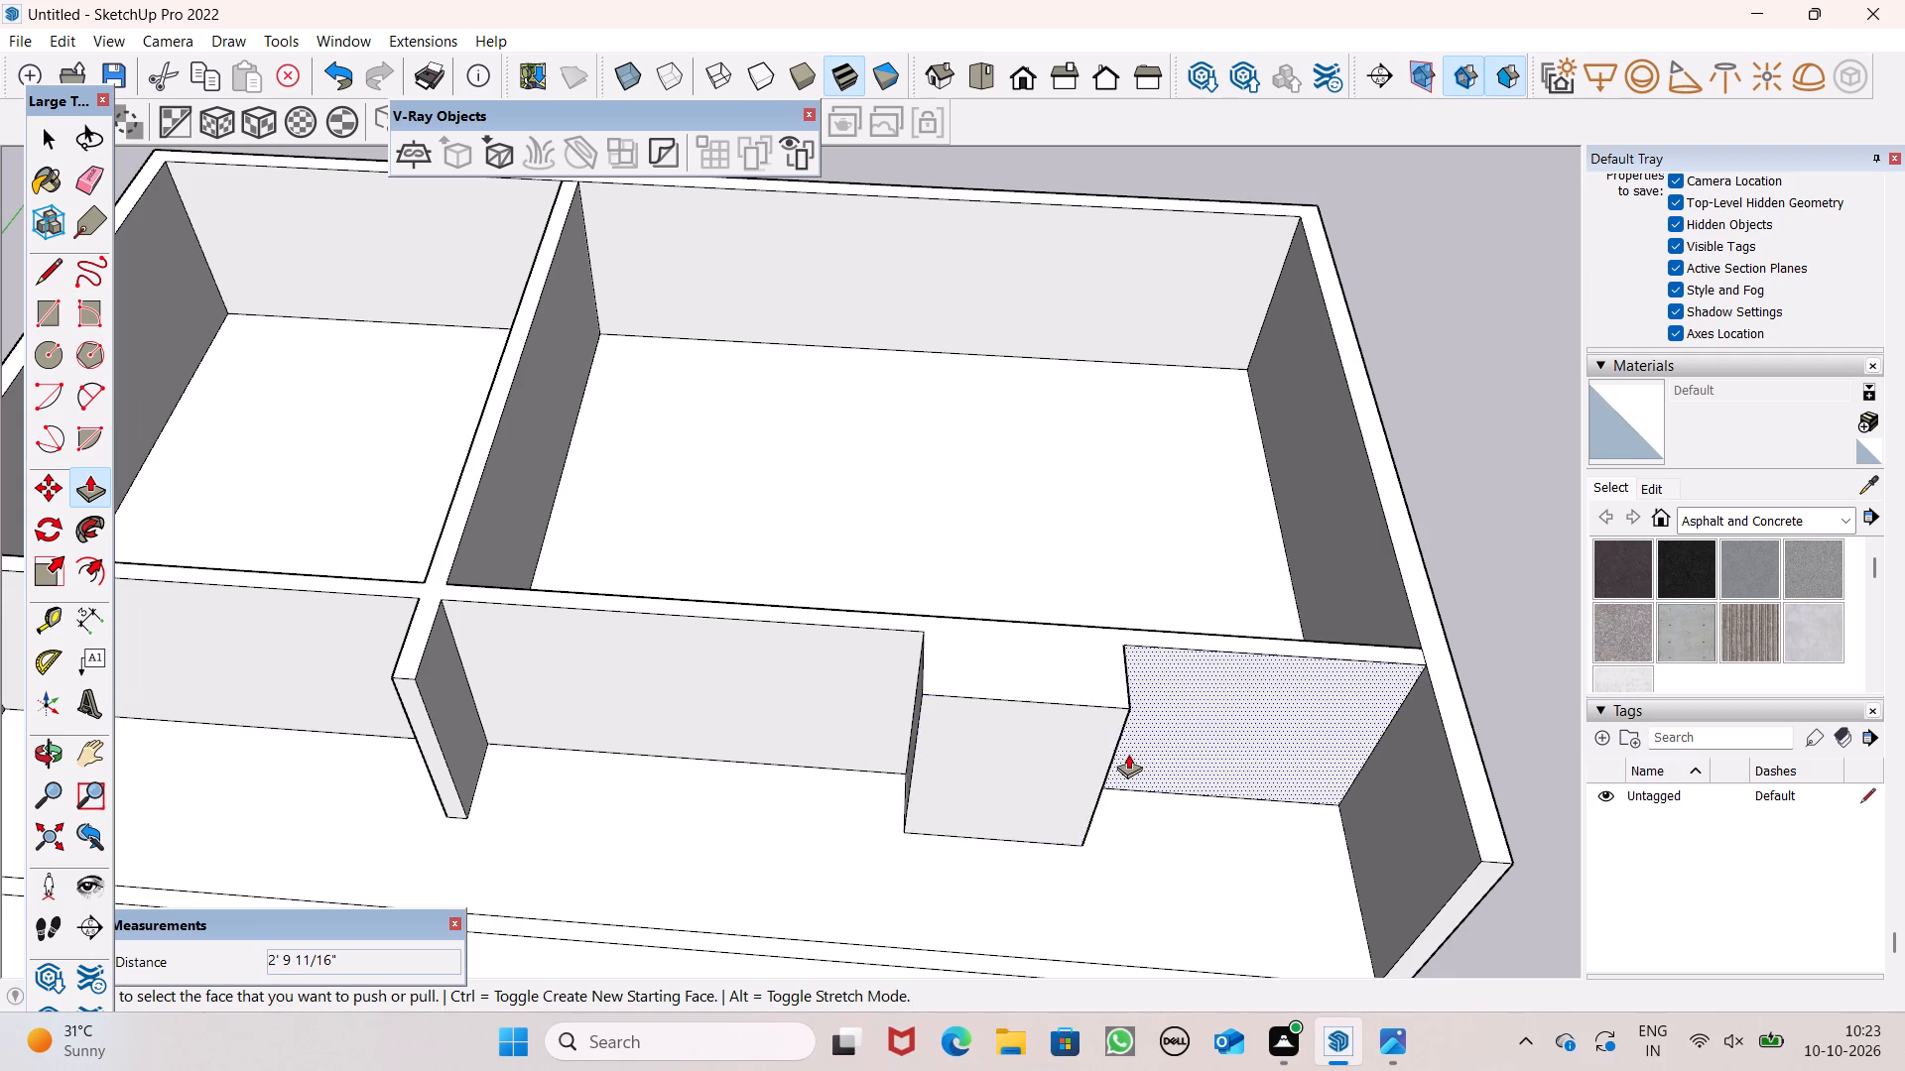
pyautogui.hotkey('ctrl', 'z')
# Pull the rectangle about 3' out of the cross wall's front face to form a full-height block.
pyautogui.keyDown('ctrl'); pyautogui.moveTo(1052, 714); pyautogui.dragTo(1055, 738); pyautogui.keyUp('ctrl')
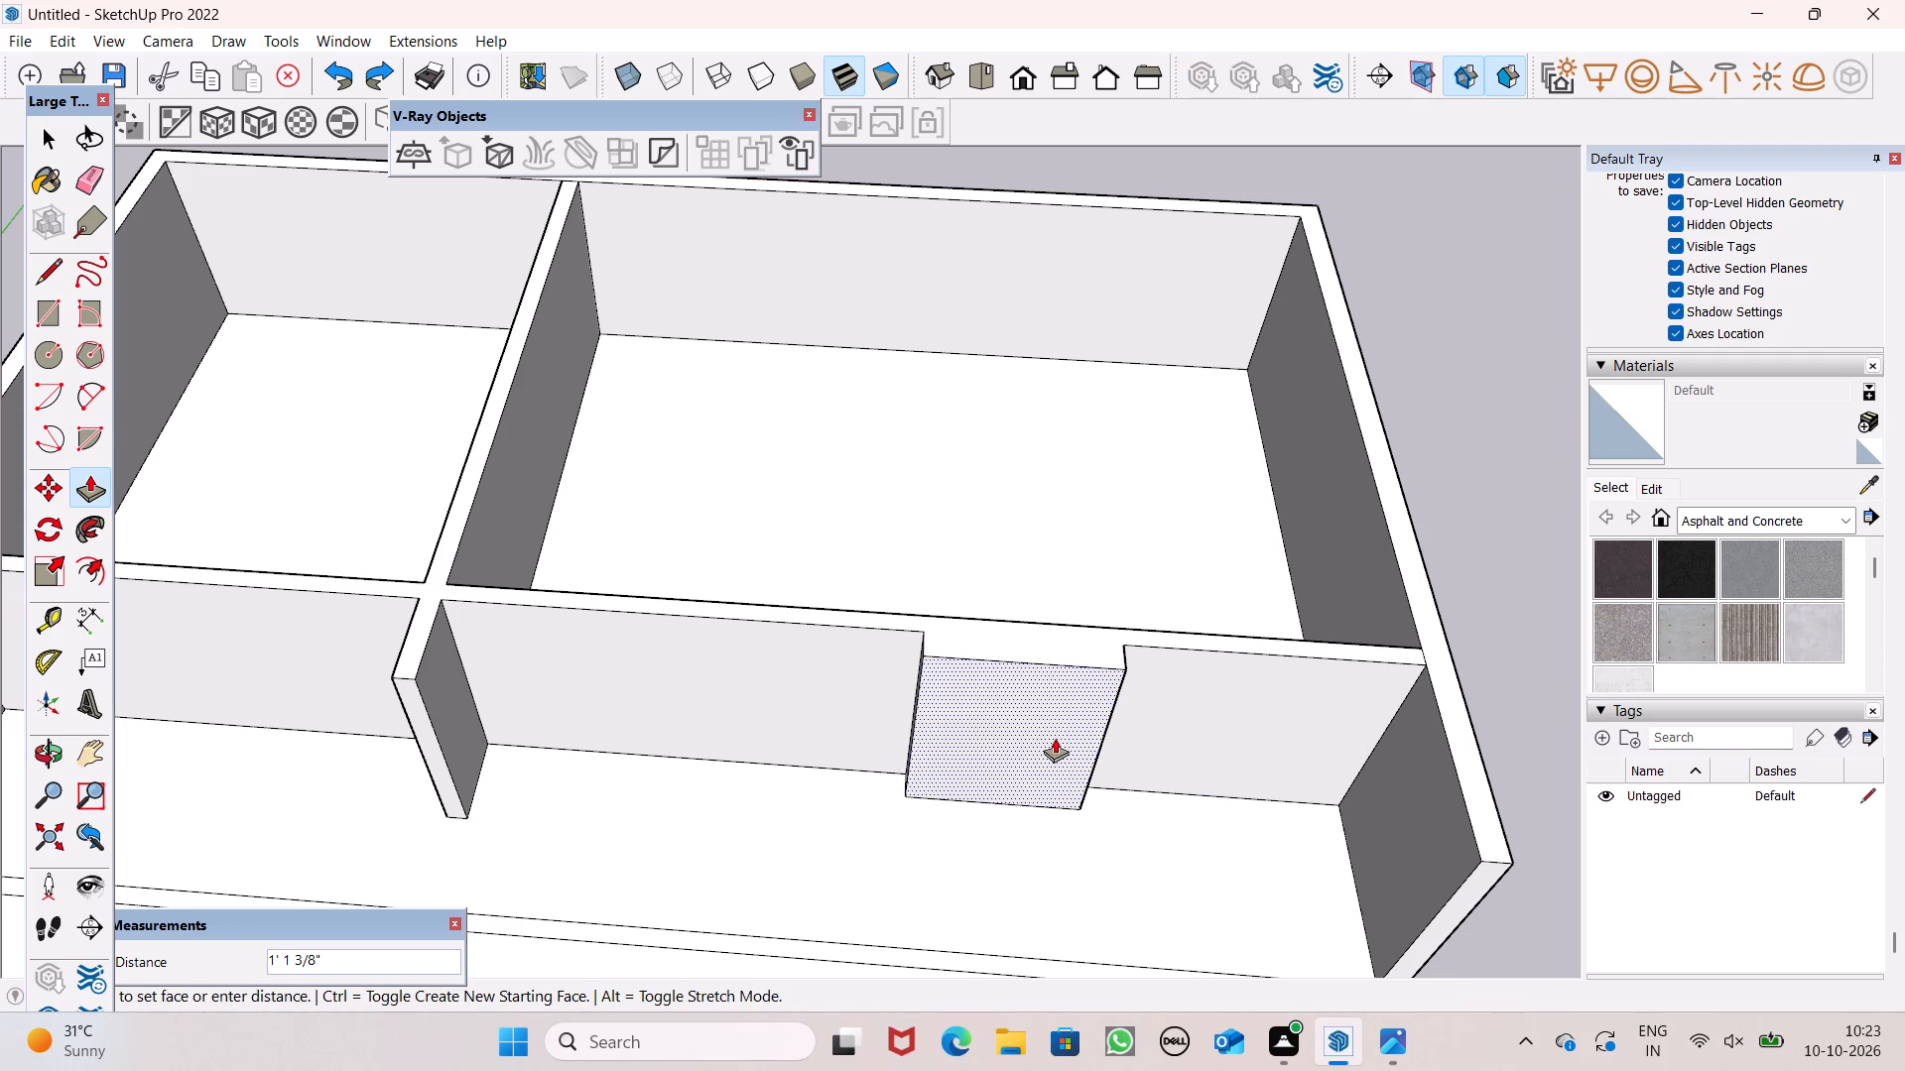
pyautogui.keyDown('ctrl'); pyautogui.moveTo(1055, 738); pyautogui.dragTo(1053, 741); pyautogui.keyUp('ctrl')
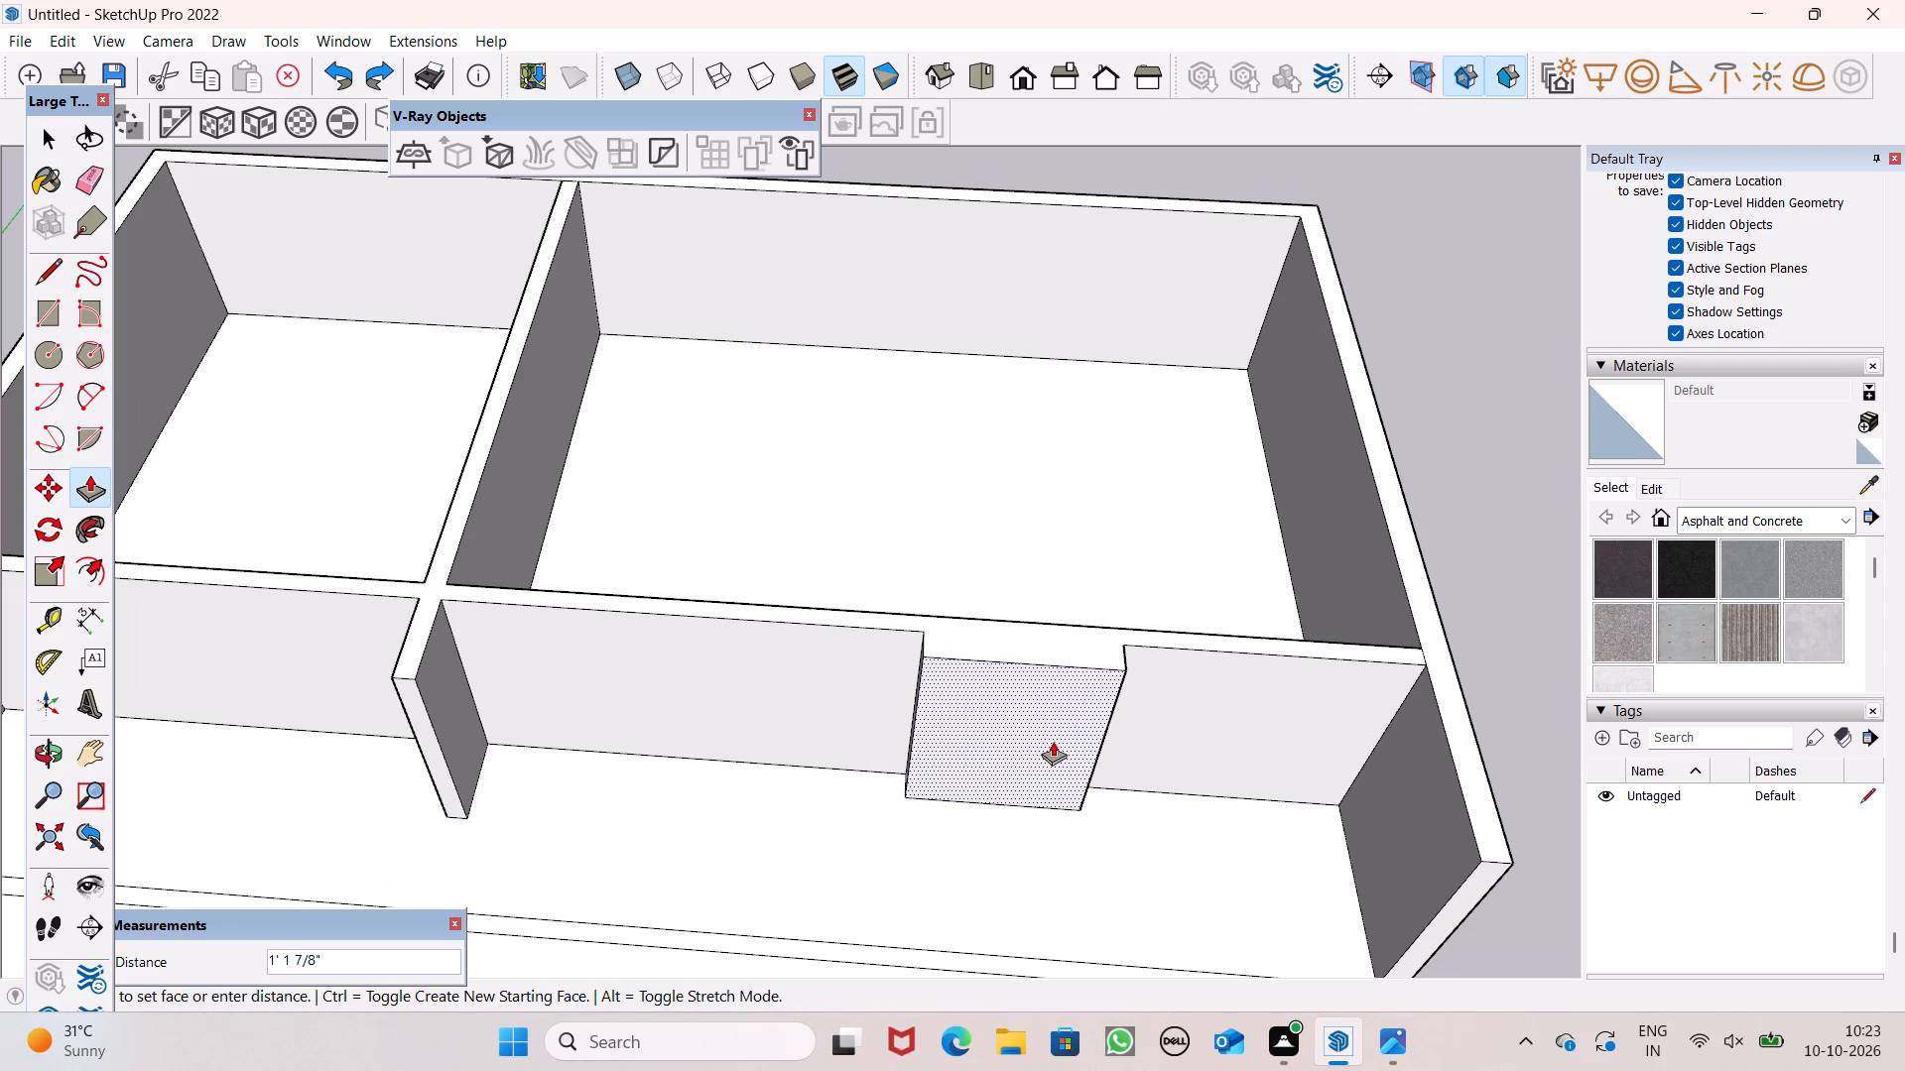
pyautogui.keyDown('ctrl'); pyautogui.moveTo(1053, 741); pyautogui.dragTo(1041, 779); pyautogui.keyUp('ctrl')
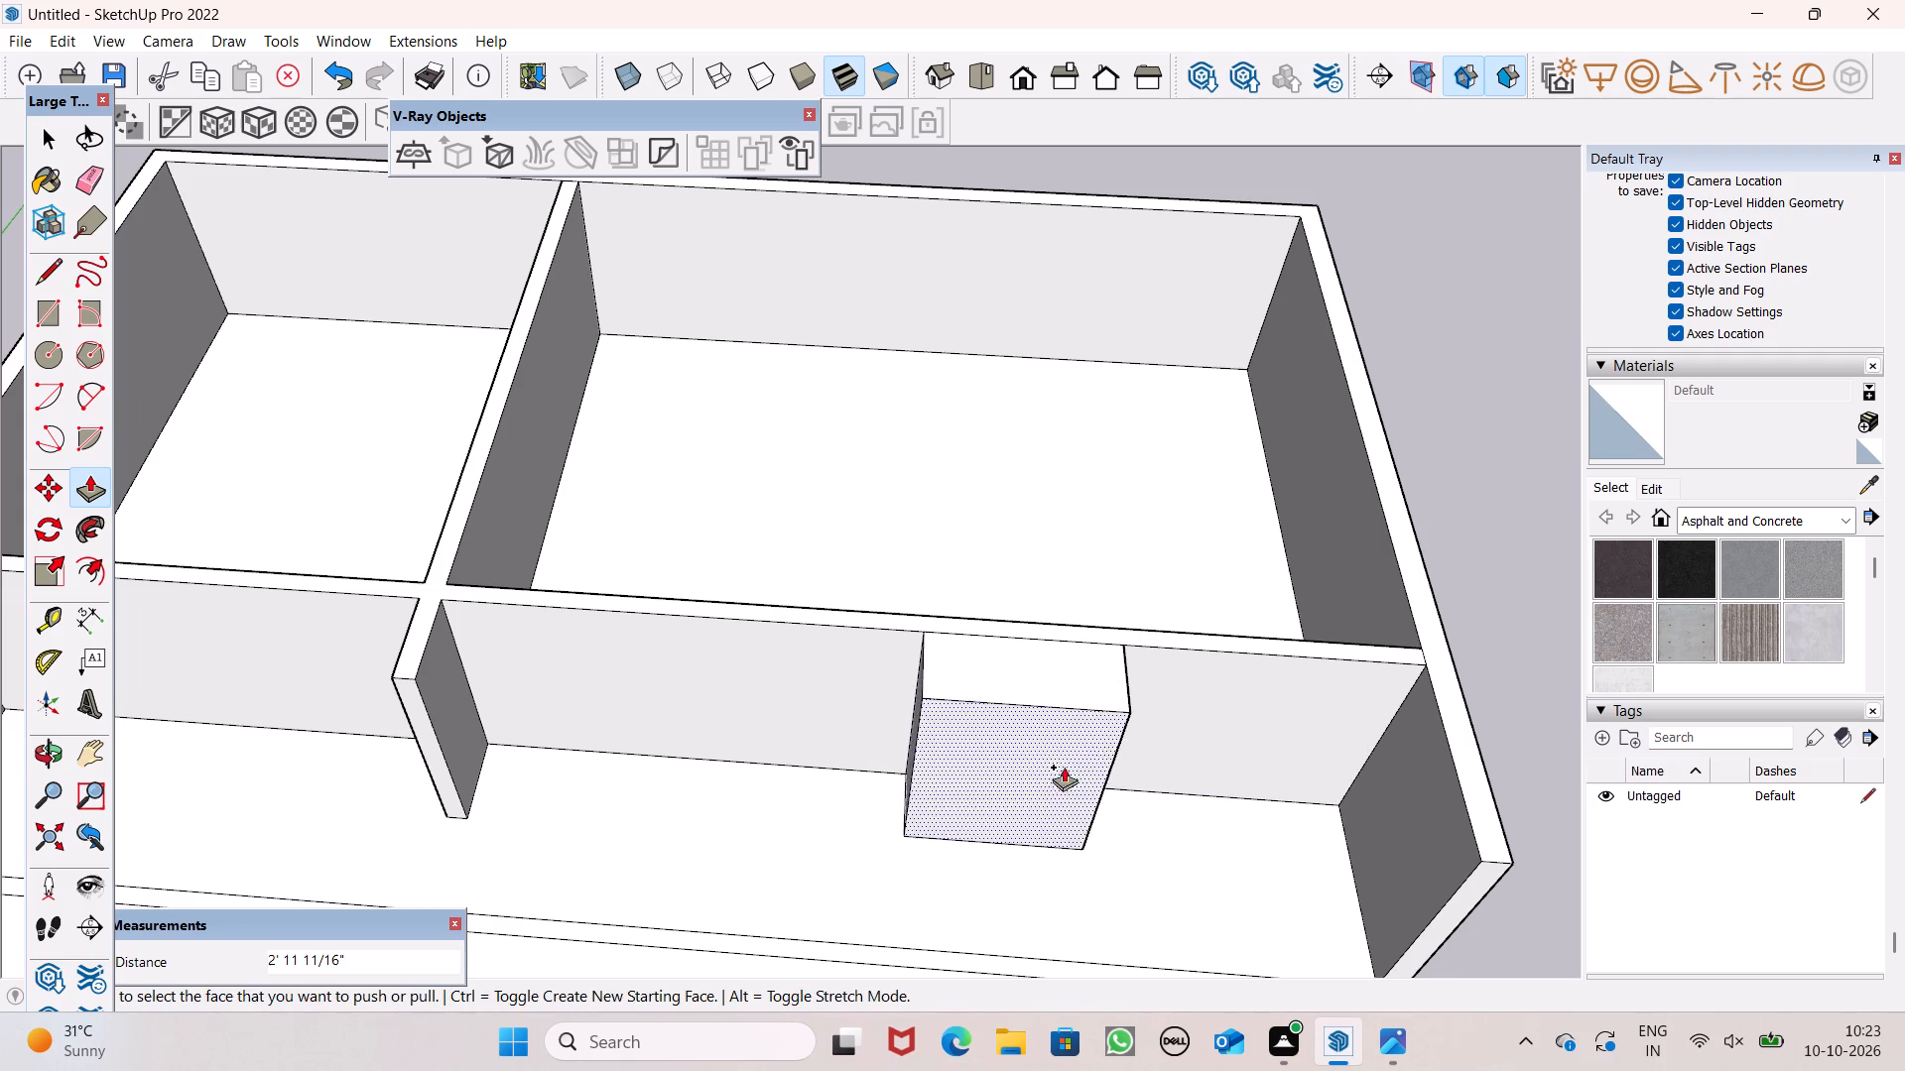
# Examine the projecting block and its surrounding walls from the front, both sides and above.
pyautogui.scroll(-5, 1098, 707)
pyautogui.moveTo(1076, 763); pyautogui.dragTo(876, 435, button='middle')
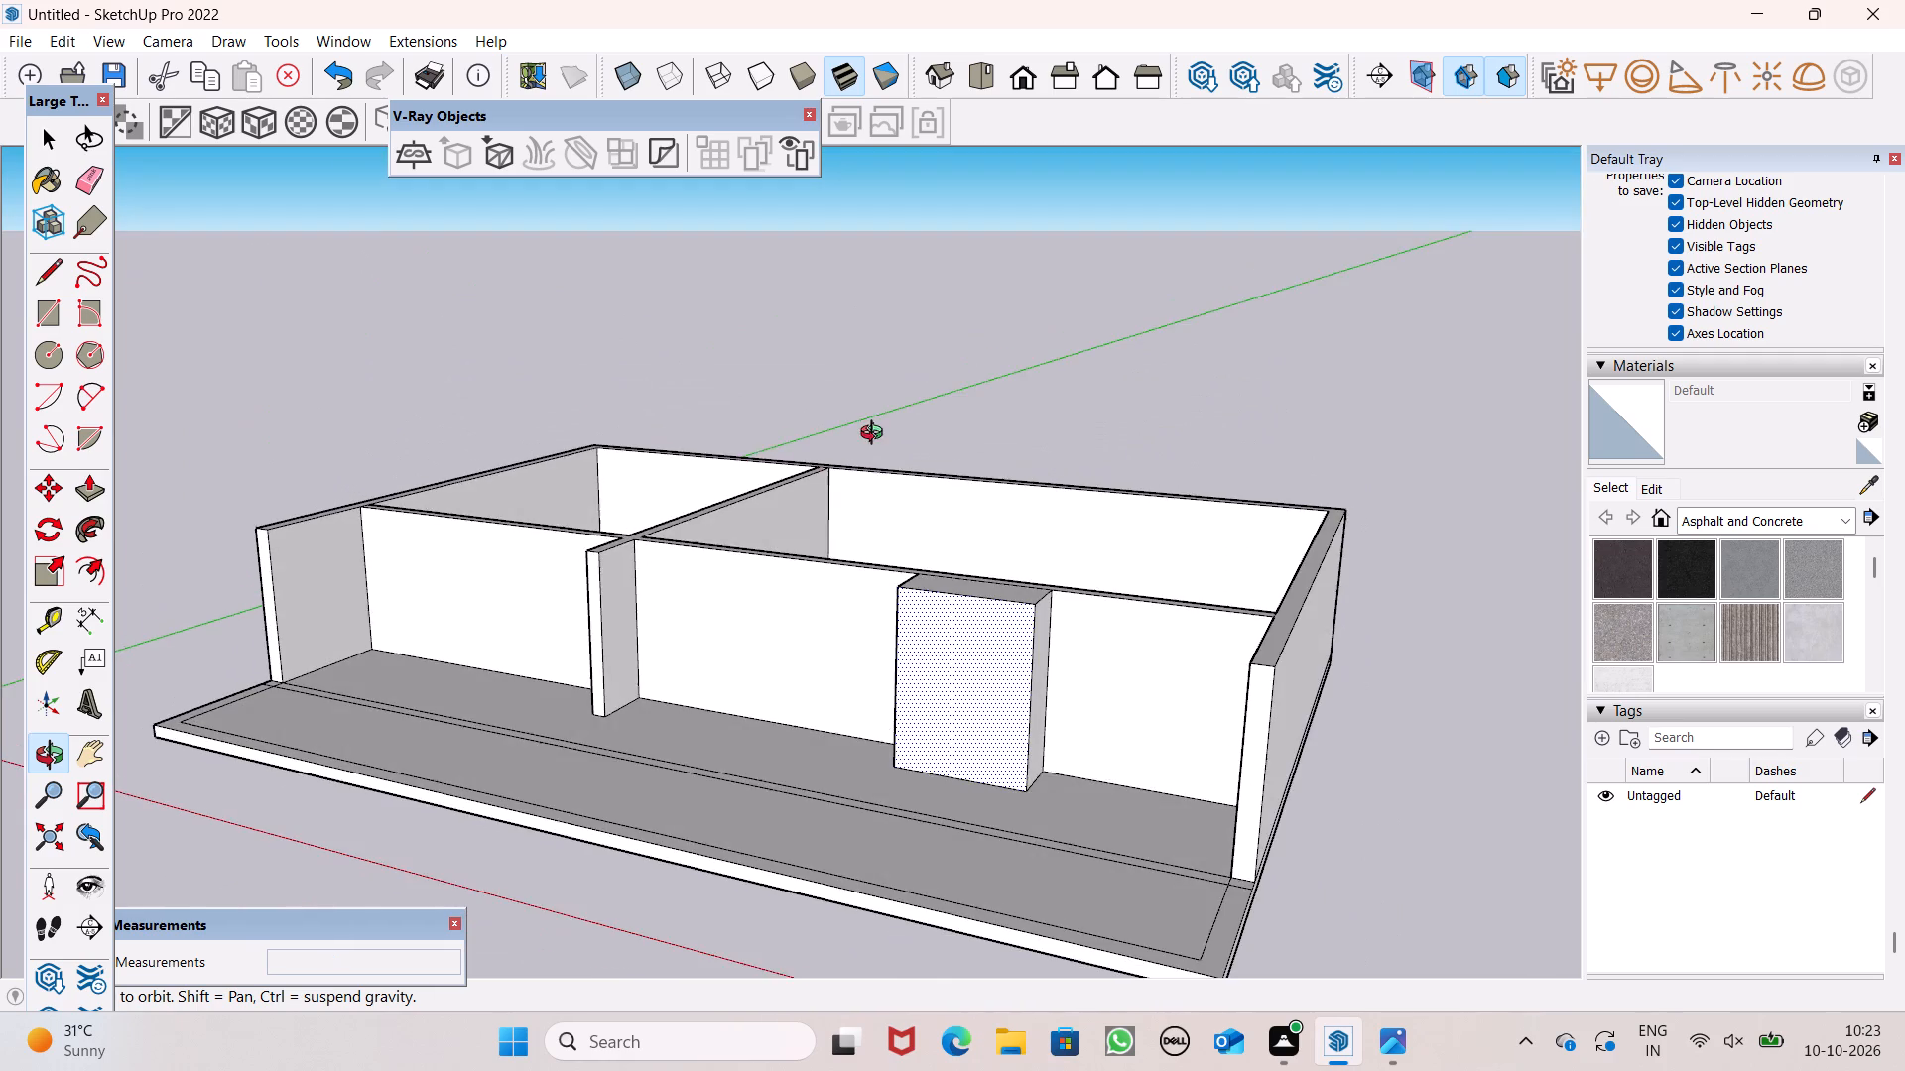
pyautogui.moveTo(876, 435); pyautogui.dragTo(1050, 480, button='middle')
pyautogui.scroll(1, 1057, 533)
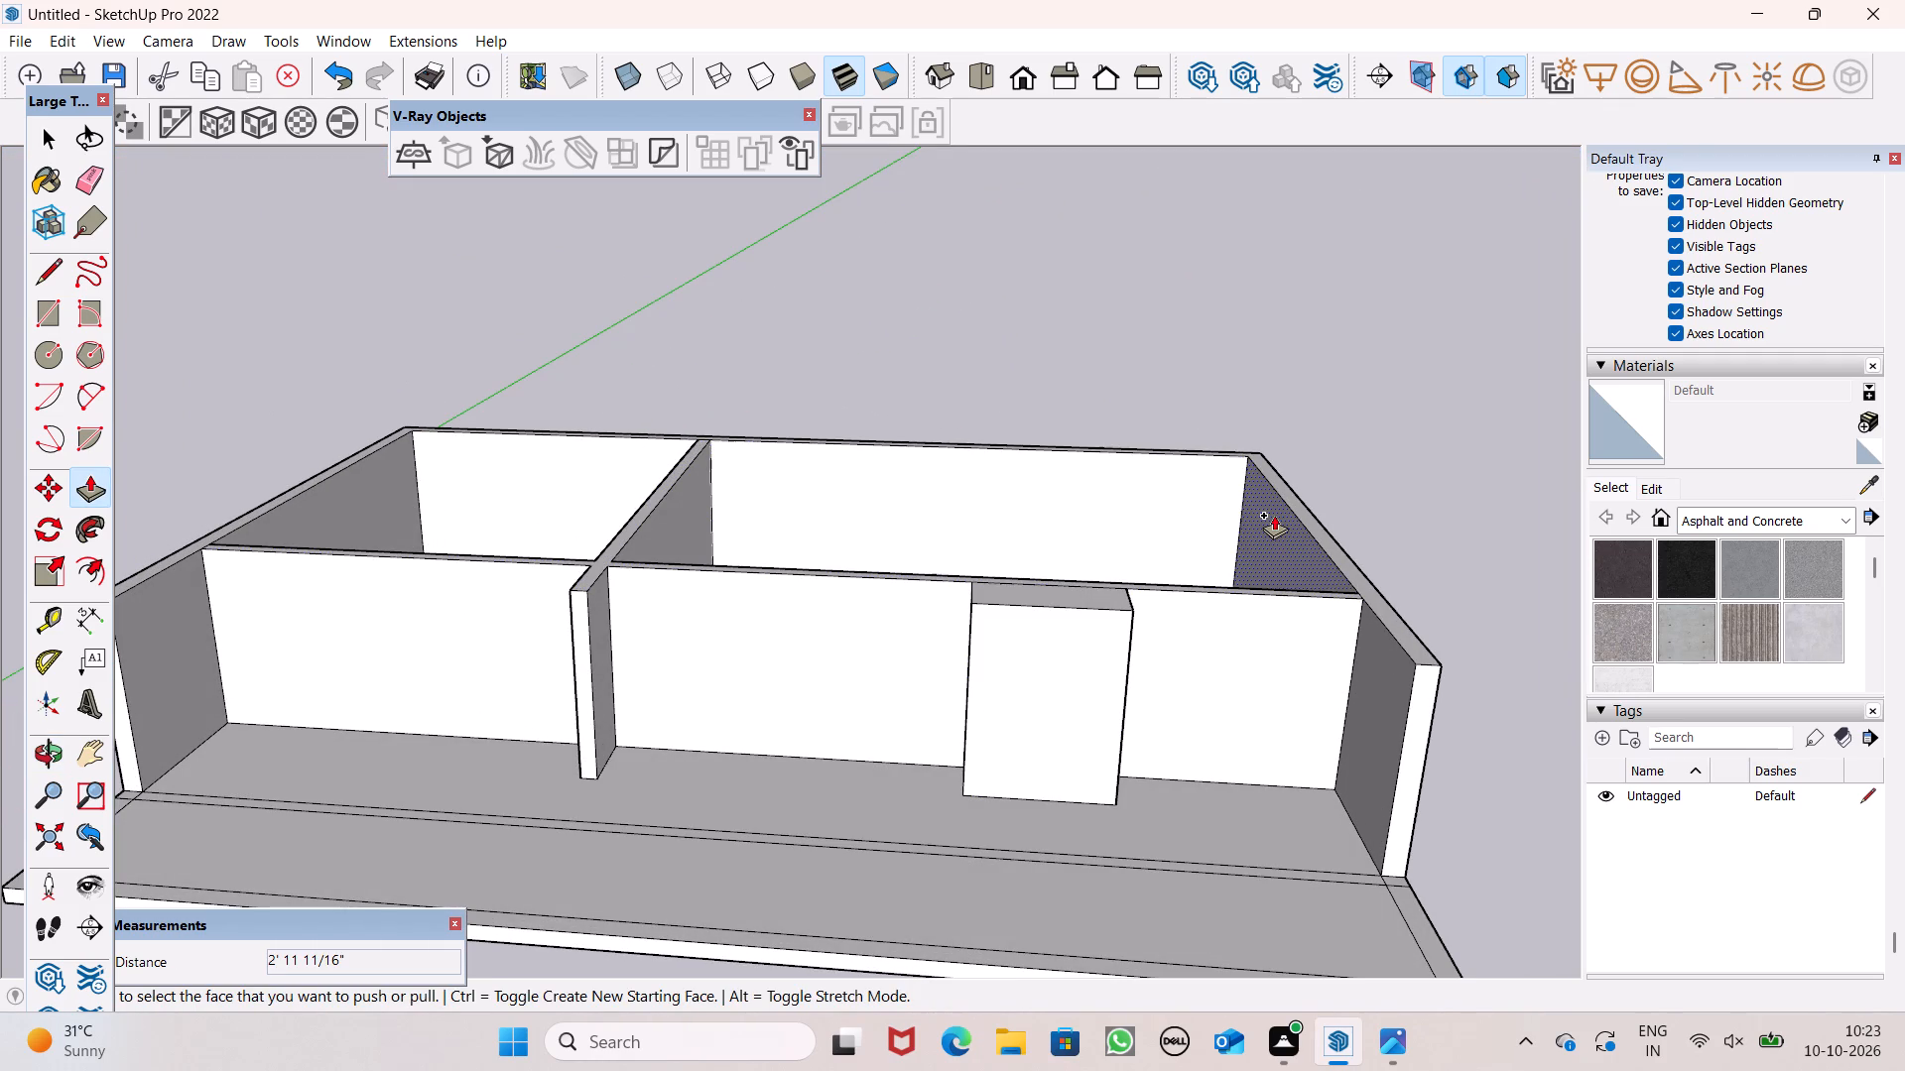
pyautogui.moveTo(1270, 548); pyautogui.dragTo(1261, 371, button='middle')
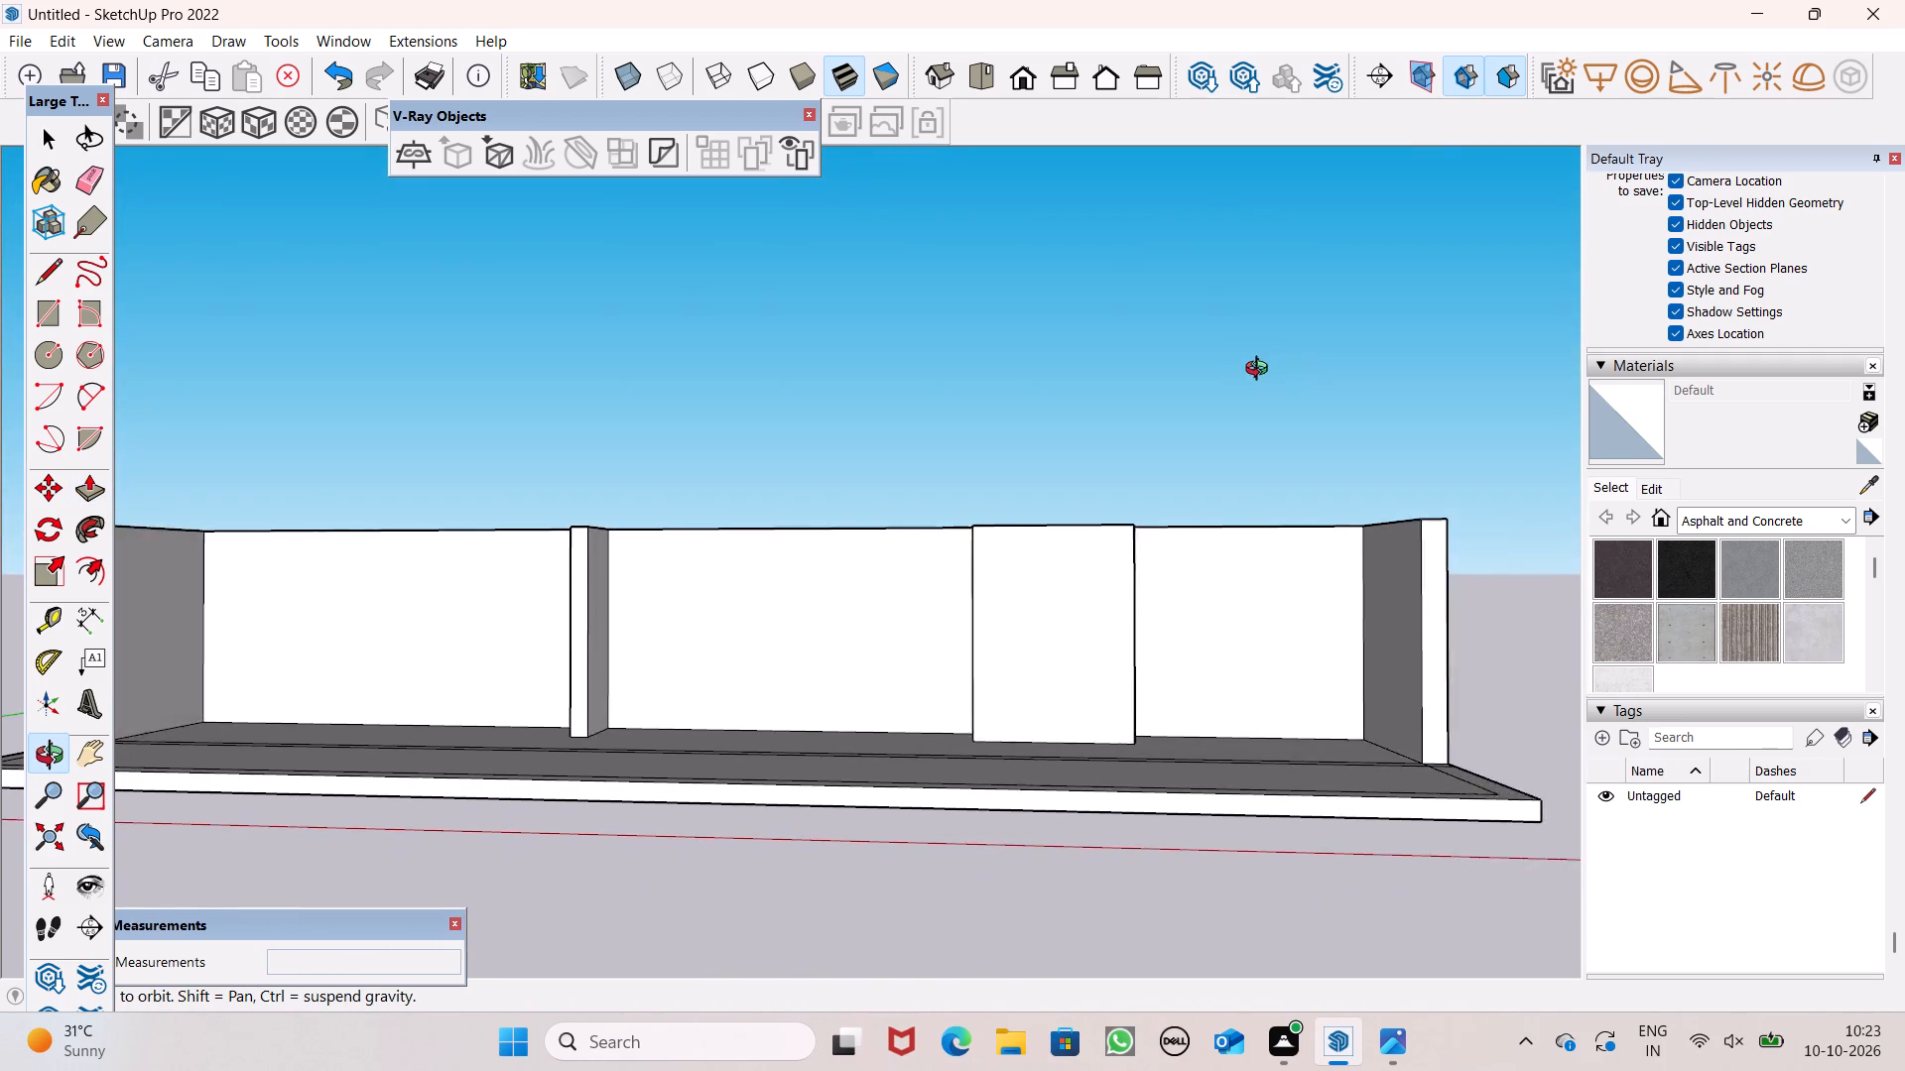
pyautogui.moveTo(1261, 371); pyautogui.dragTo(1078, 584, button='middle')
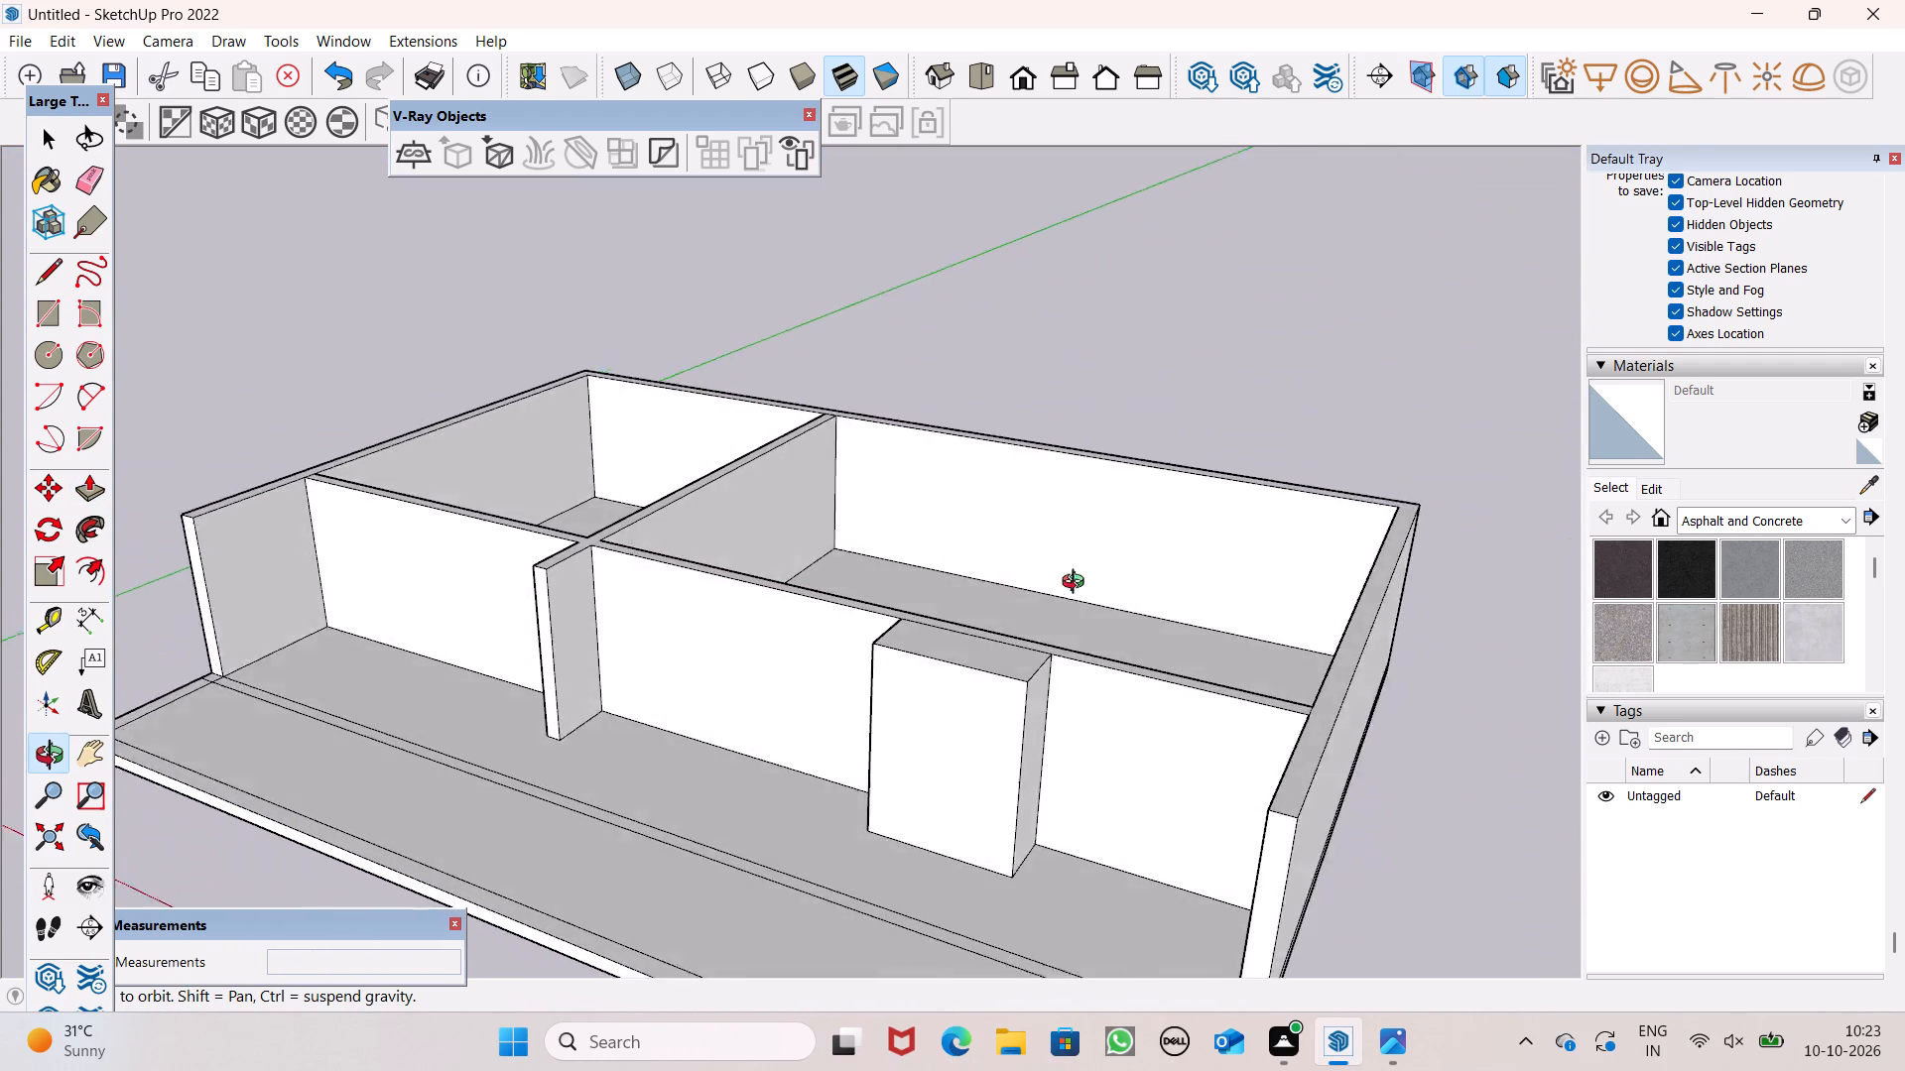
pyautogui.moveTo(1078, 584); pyautogui.dragTo(1081, 497, button='middle')
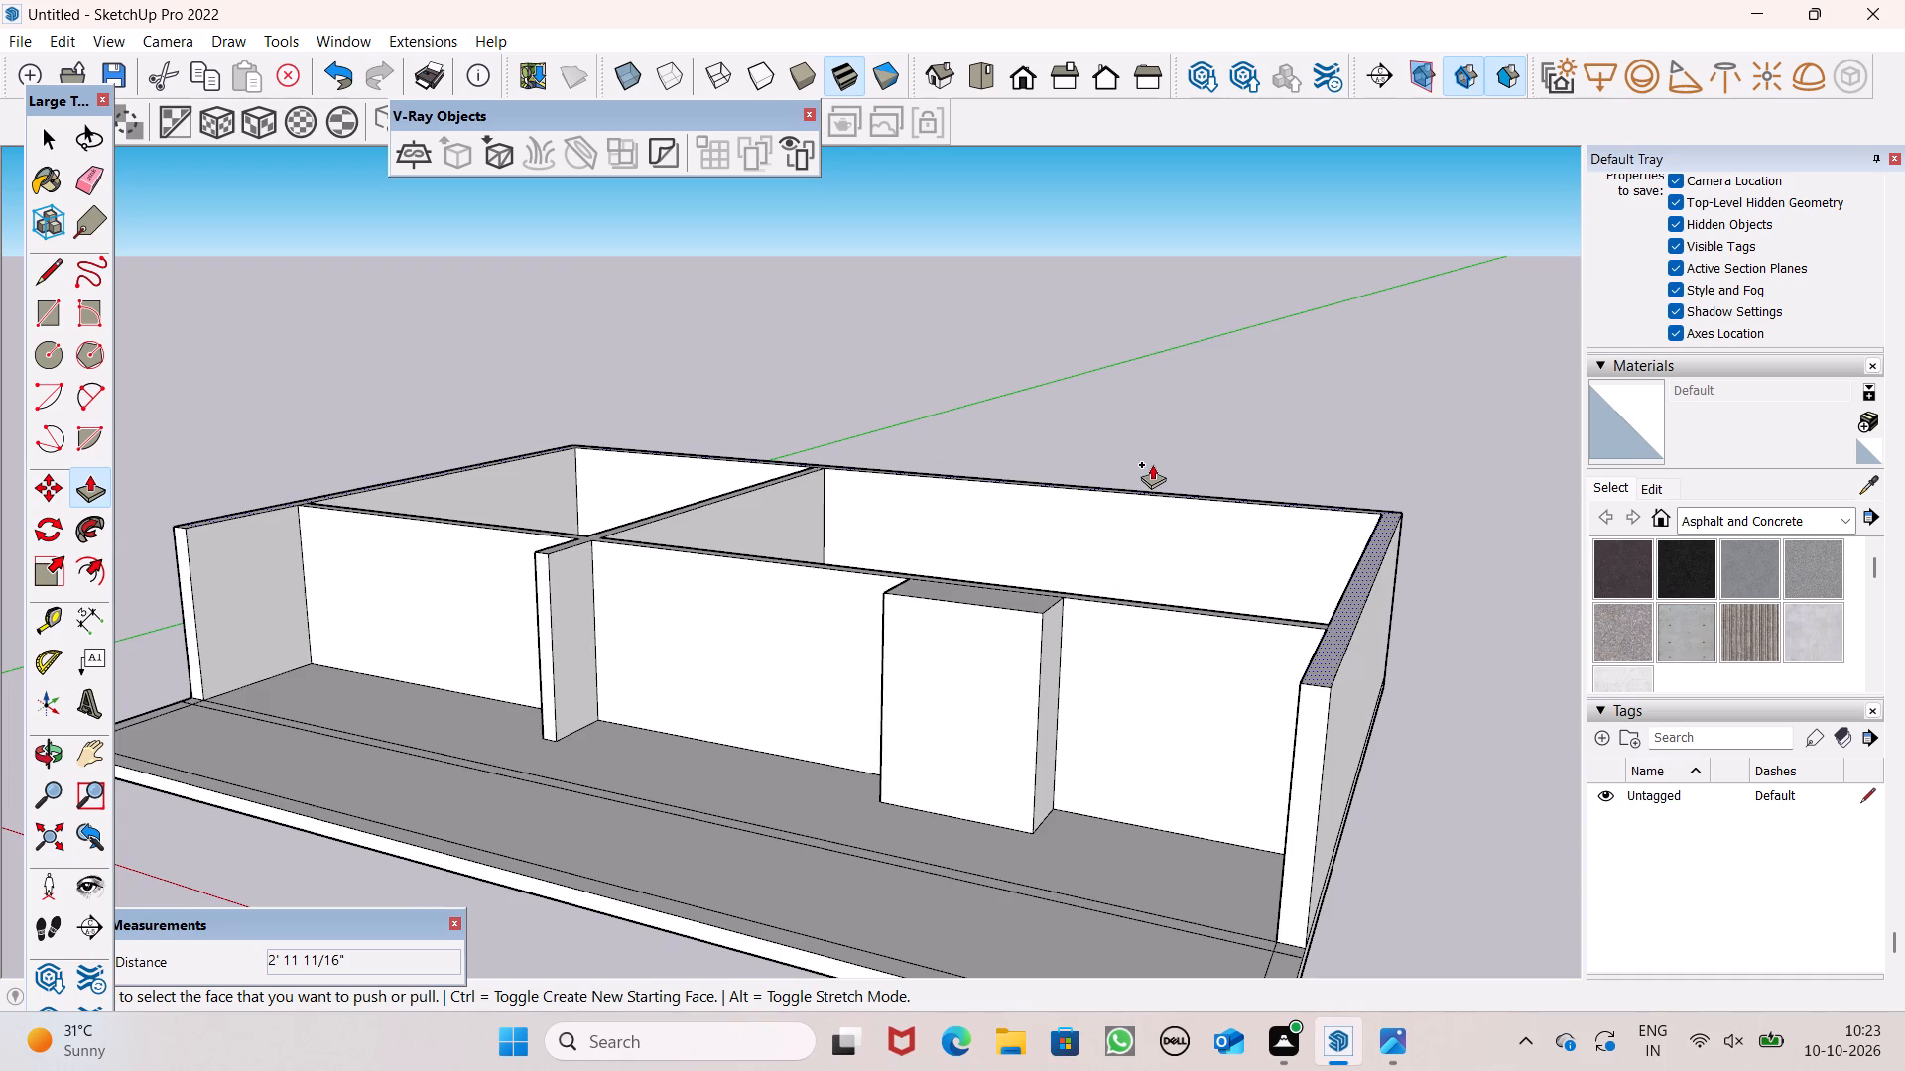
pyautogui.scroll(-1, 1159, 474)
pyautogui.scroll(1, 1081, 615)
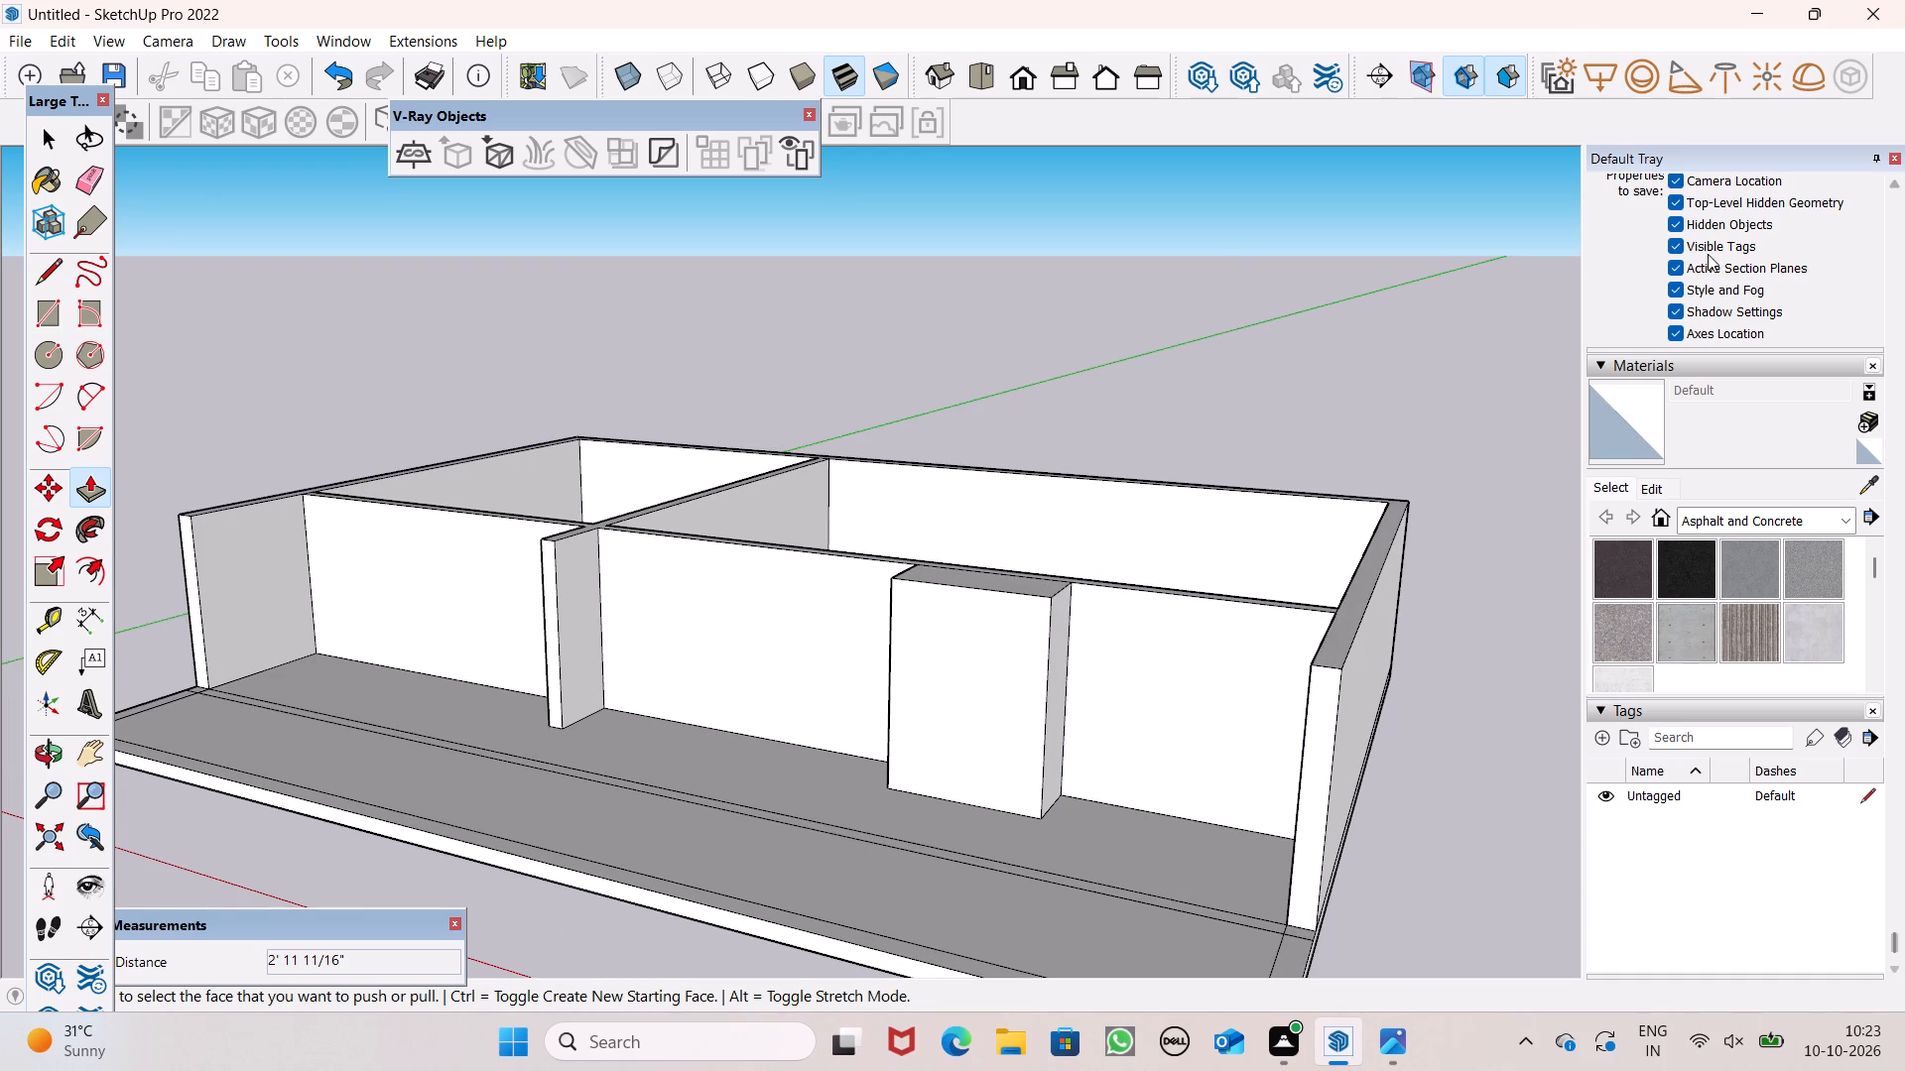
pyautogui.scroll(-2, 935, 539)
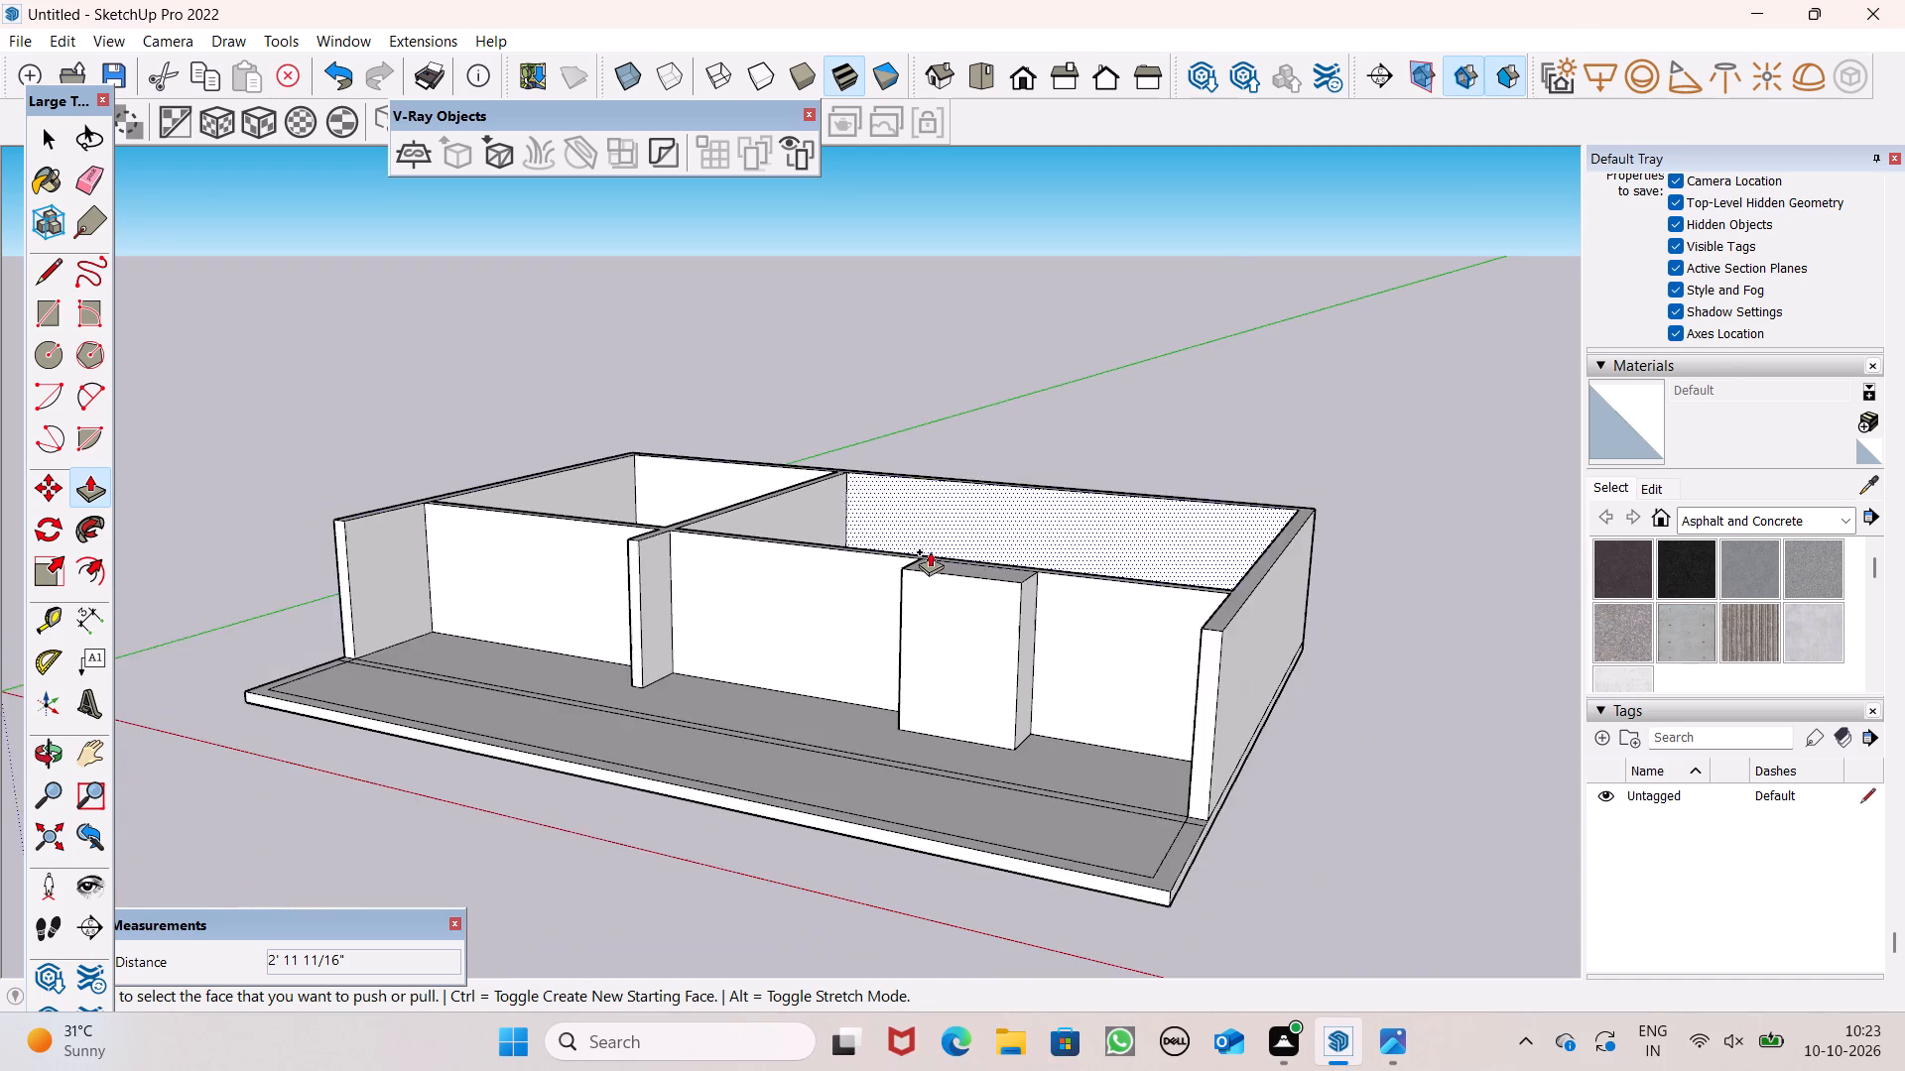
pyautogui.moveTo(937, 572); pyautogui.dragTo(1547, 671, button='middle')
pyautogui.scroll(6, 1267, 581)
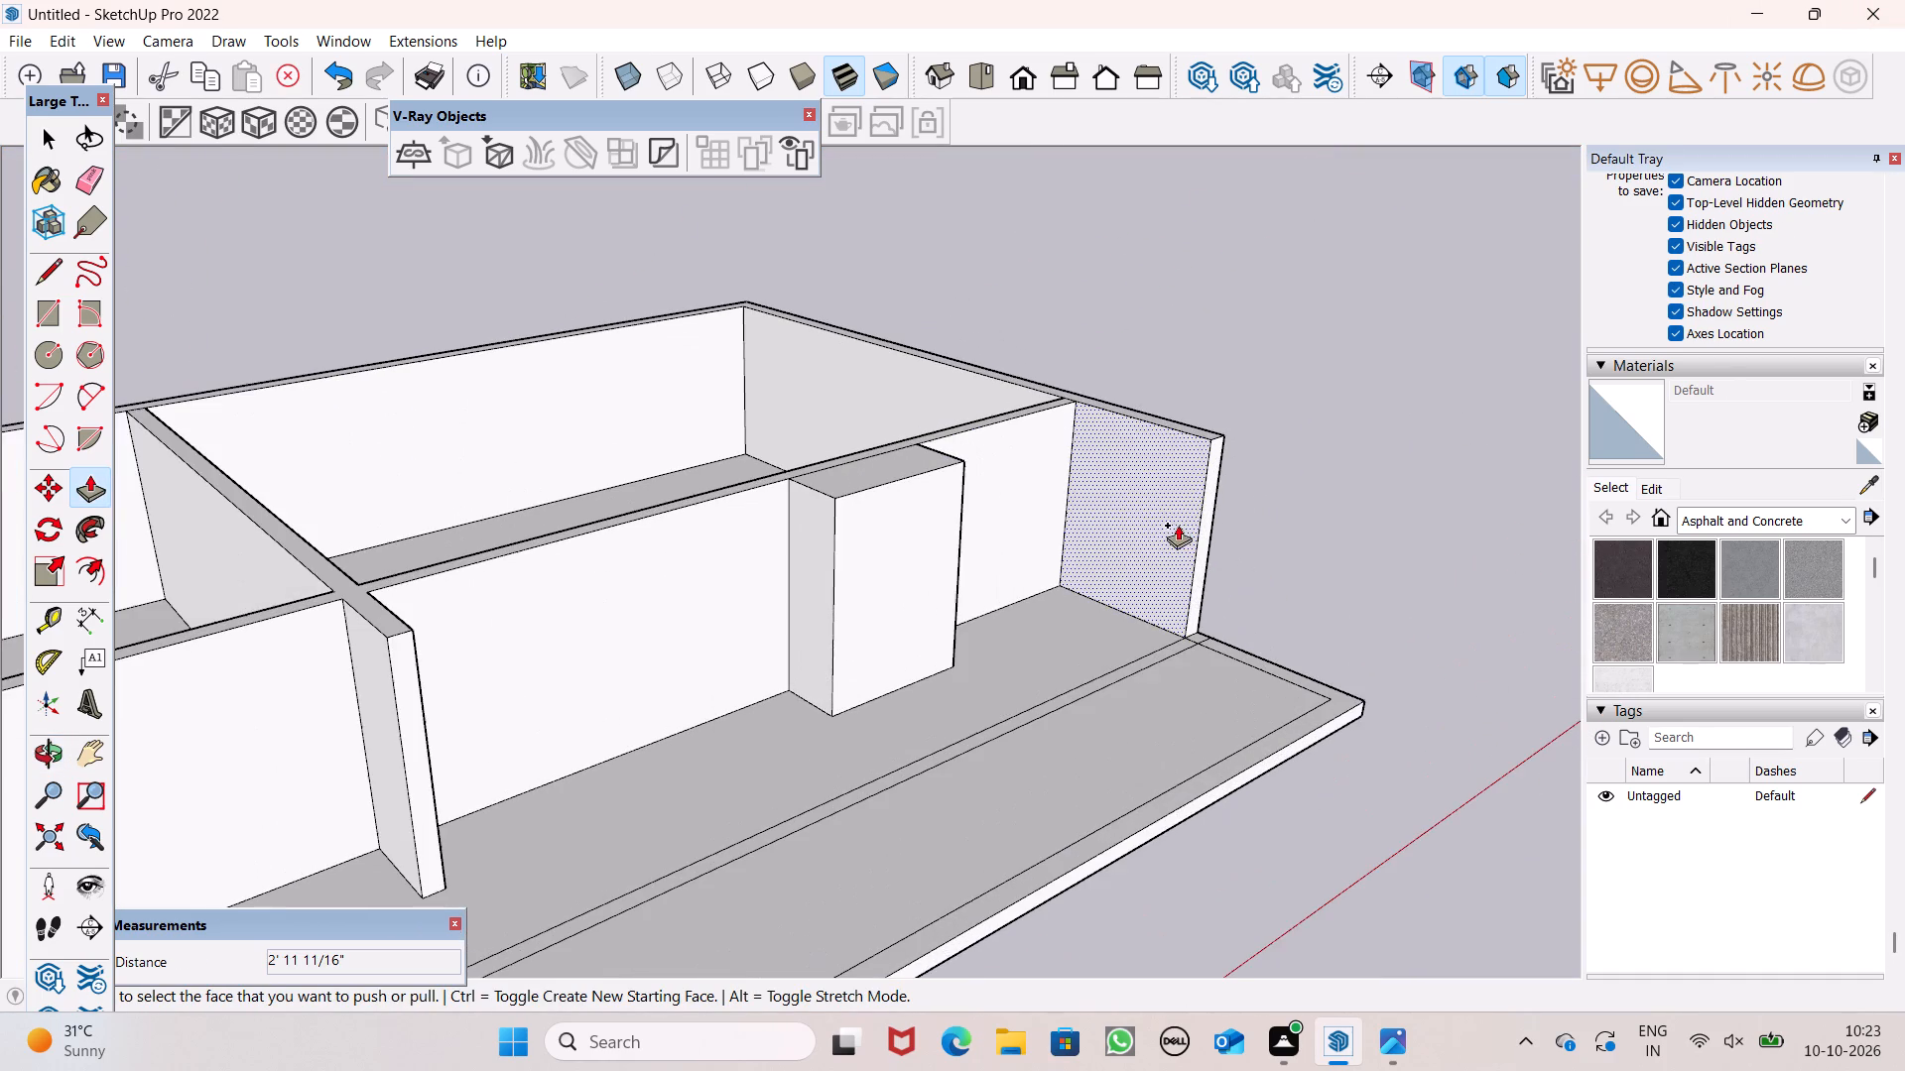
pyautogui.scroll(-2, 1035, 506)
pyautogui.moveTo(992, 551); pyautogui.dragTo(811, 616, button='middle')
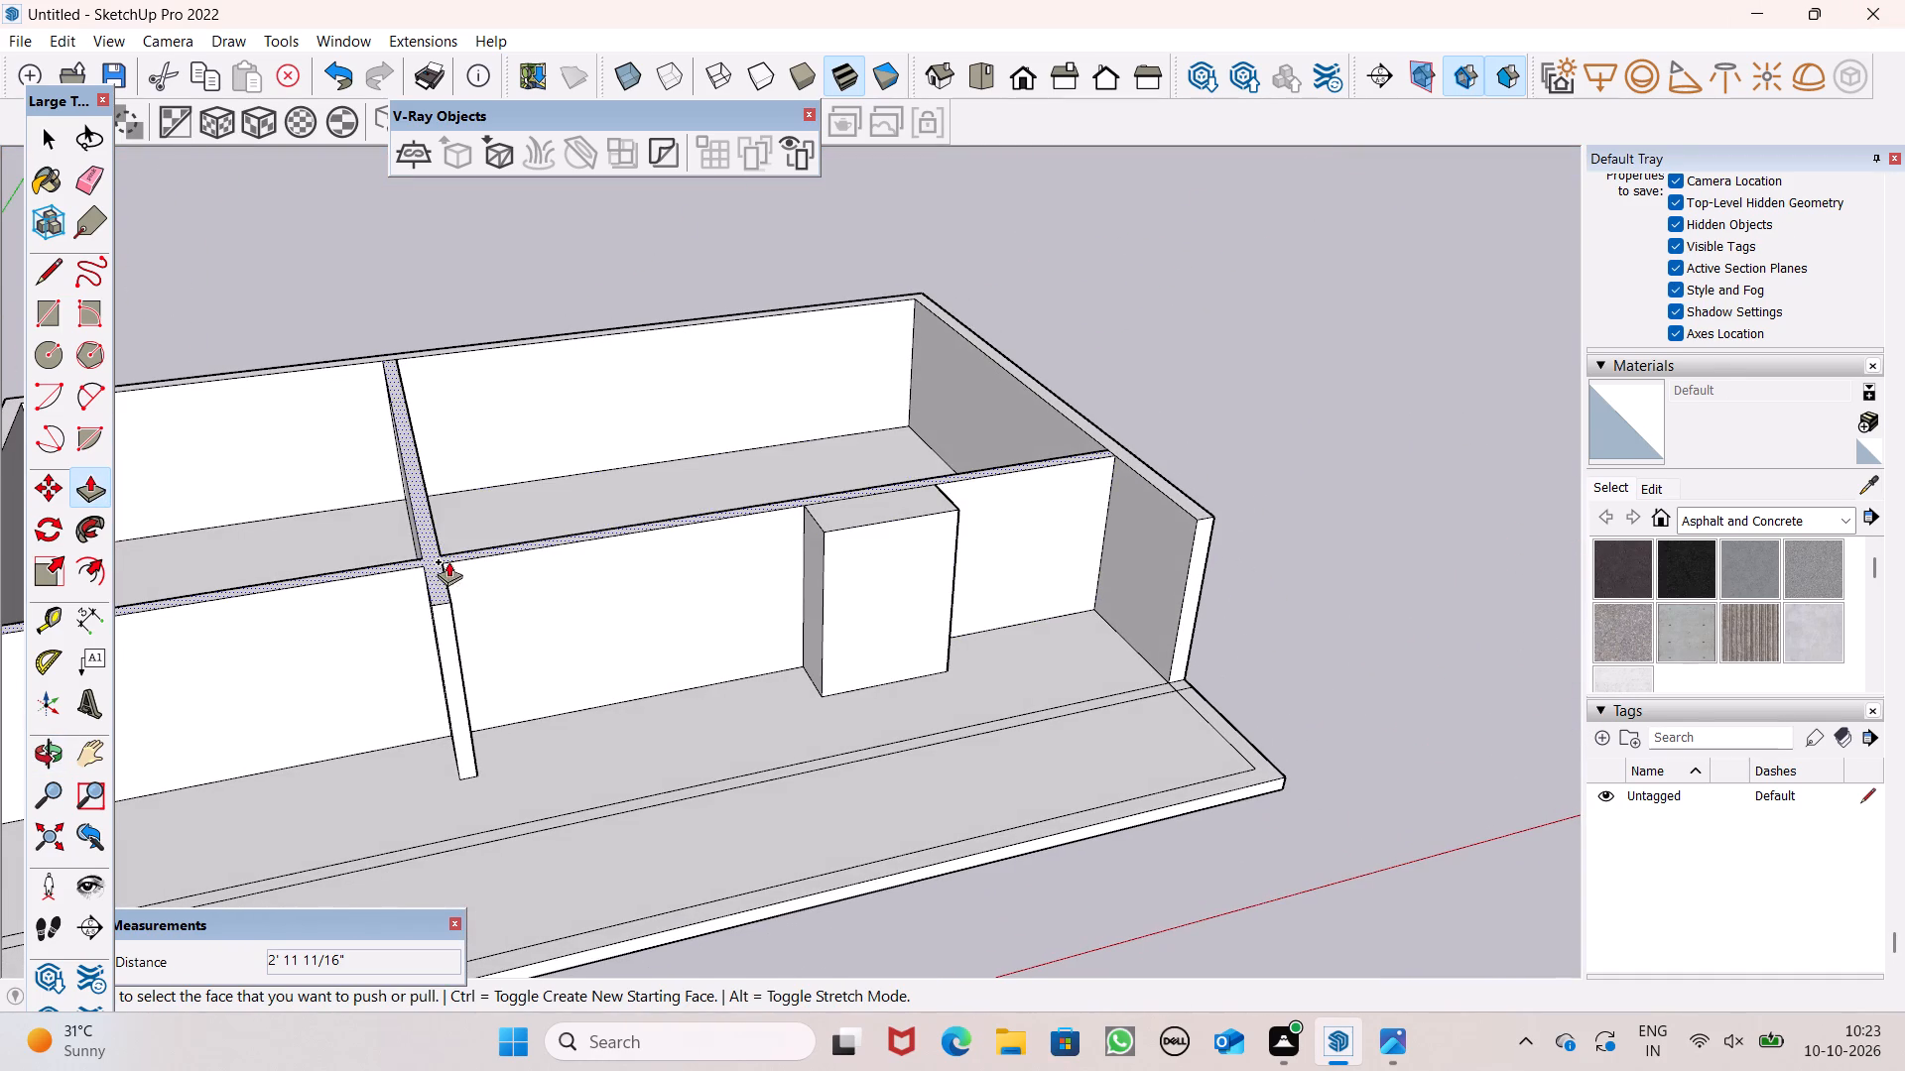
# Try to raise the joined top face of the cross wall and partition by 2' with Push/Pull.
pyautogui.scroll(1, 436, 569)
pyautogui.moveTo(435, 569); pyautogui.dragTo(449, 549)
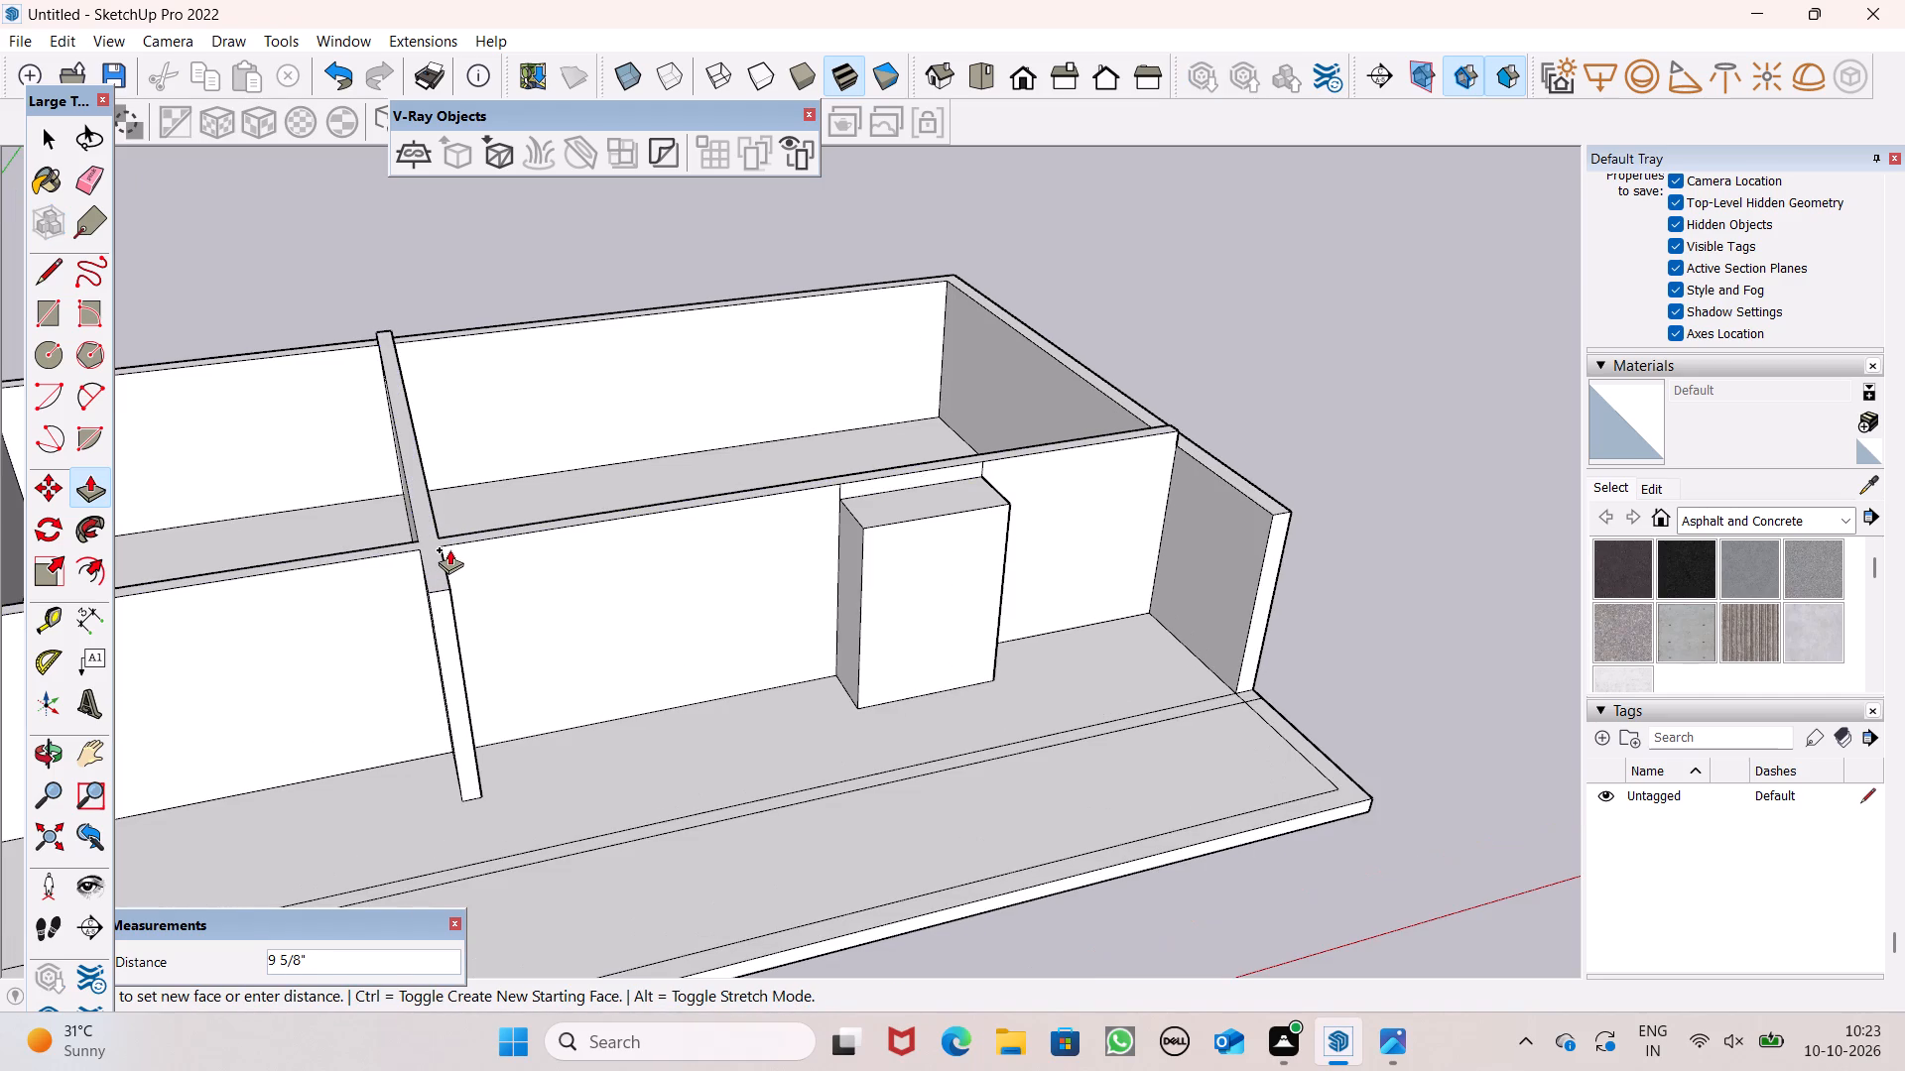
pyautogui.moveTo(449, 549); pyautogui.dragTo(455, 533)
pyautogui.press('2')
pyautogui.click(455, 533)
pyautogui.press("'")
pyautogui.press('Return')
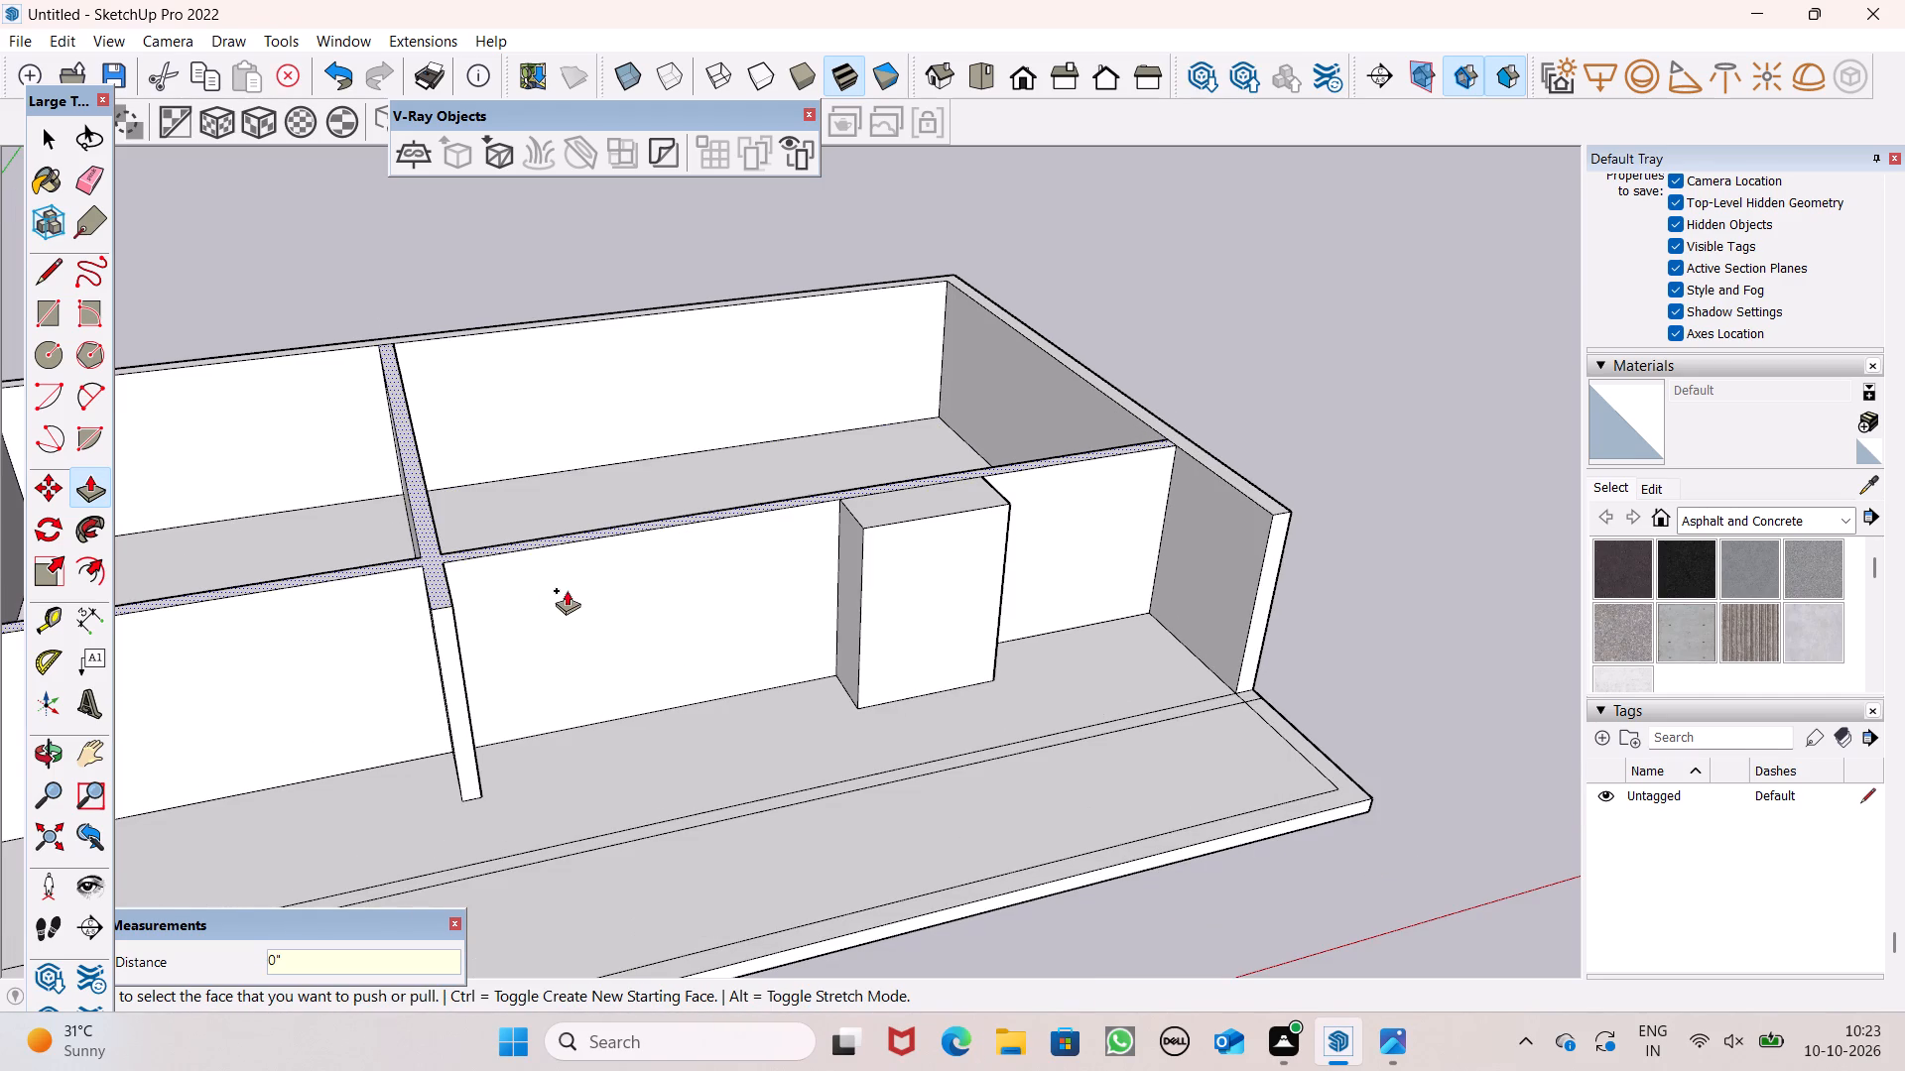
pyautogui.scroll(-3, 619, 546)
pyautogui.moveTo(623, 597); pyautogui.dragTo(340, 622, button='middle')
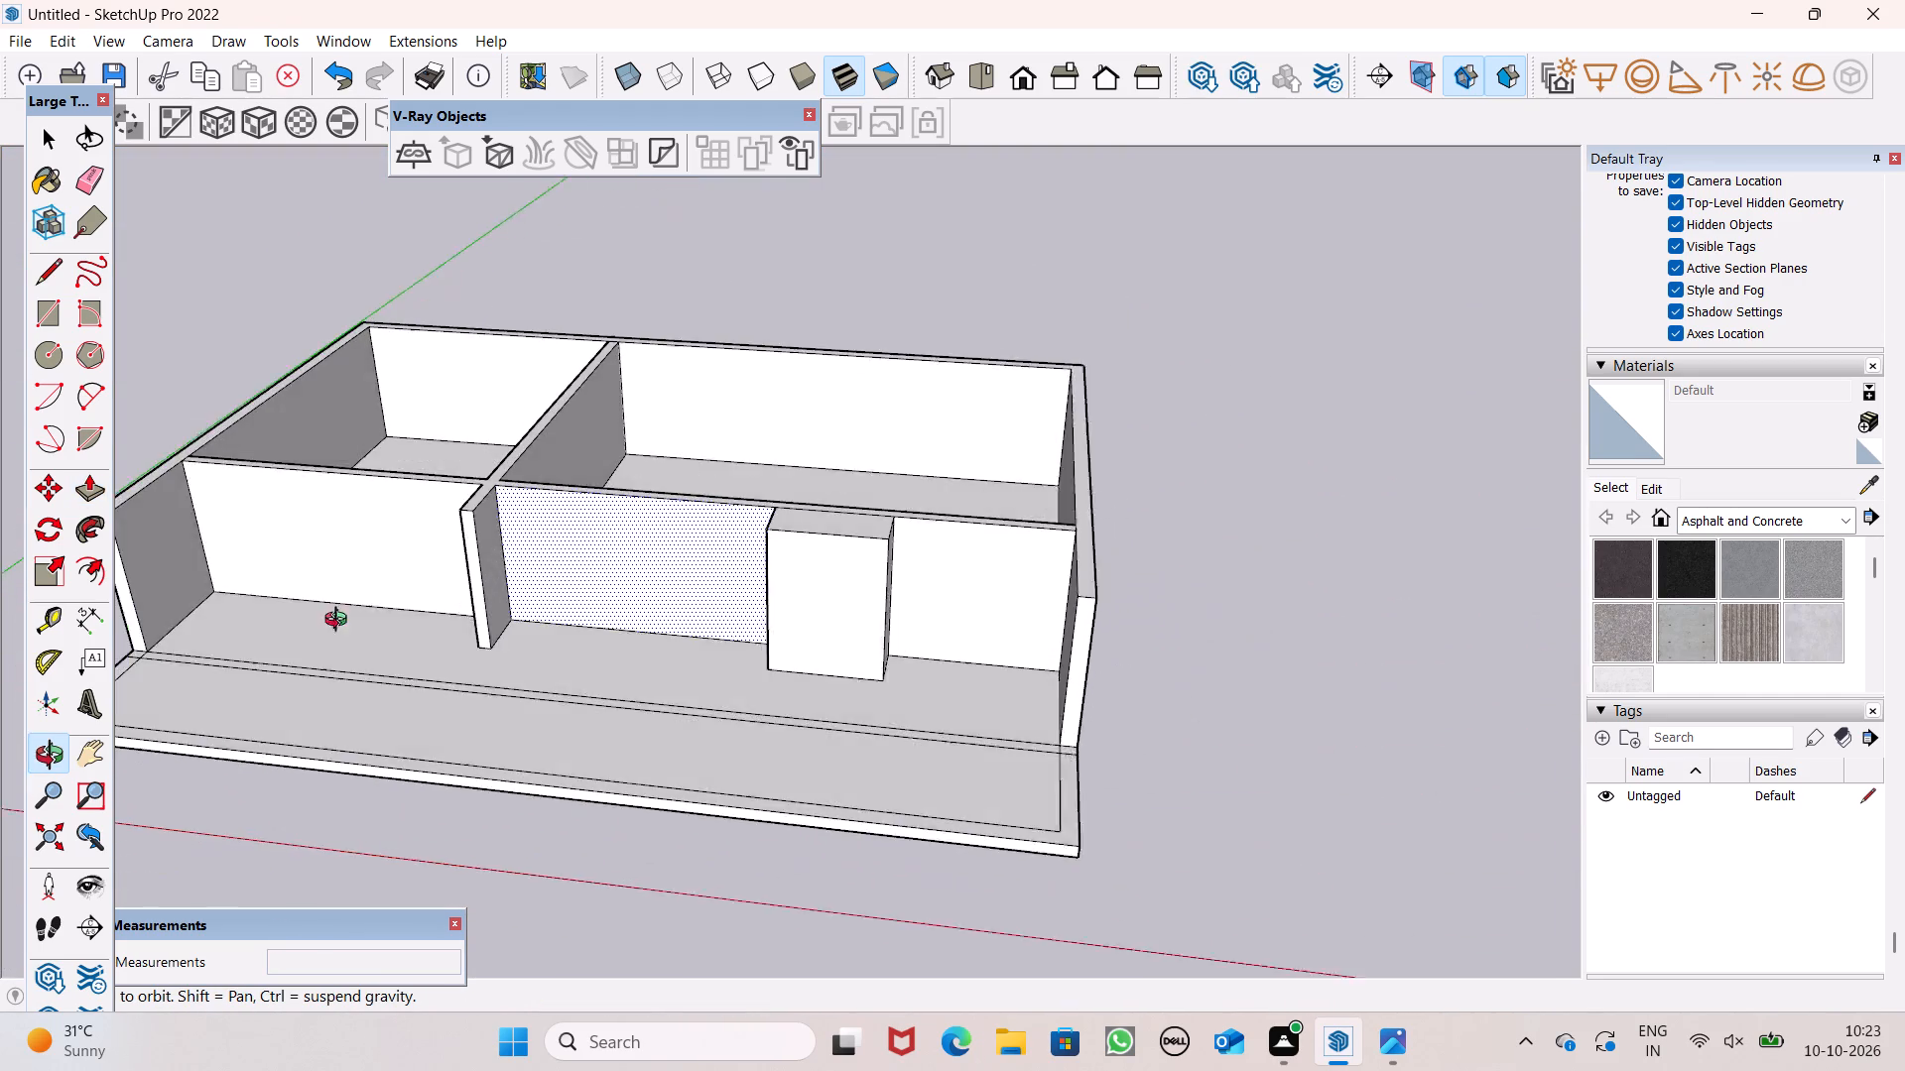
# Check the height of the side wall's front end with the Dimension tool, without placing a dimension.
pyautogui.moveTo(340, 622); pyautogui.dragTo(329, 643, button='middle')
pyautogui.scroll(6, 482, 473)
pyautogui.scroll(-8, 570, 475)
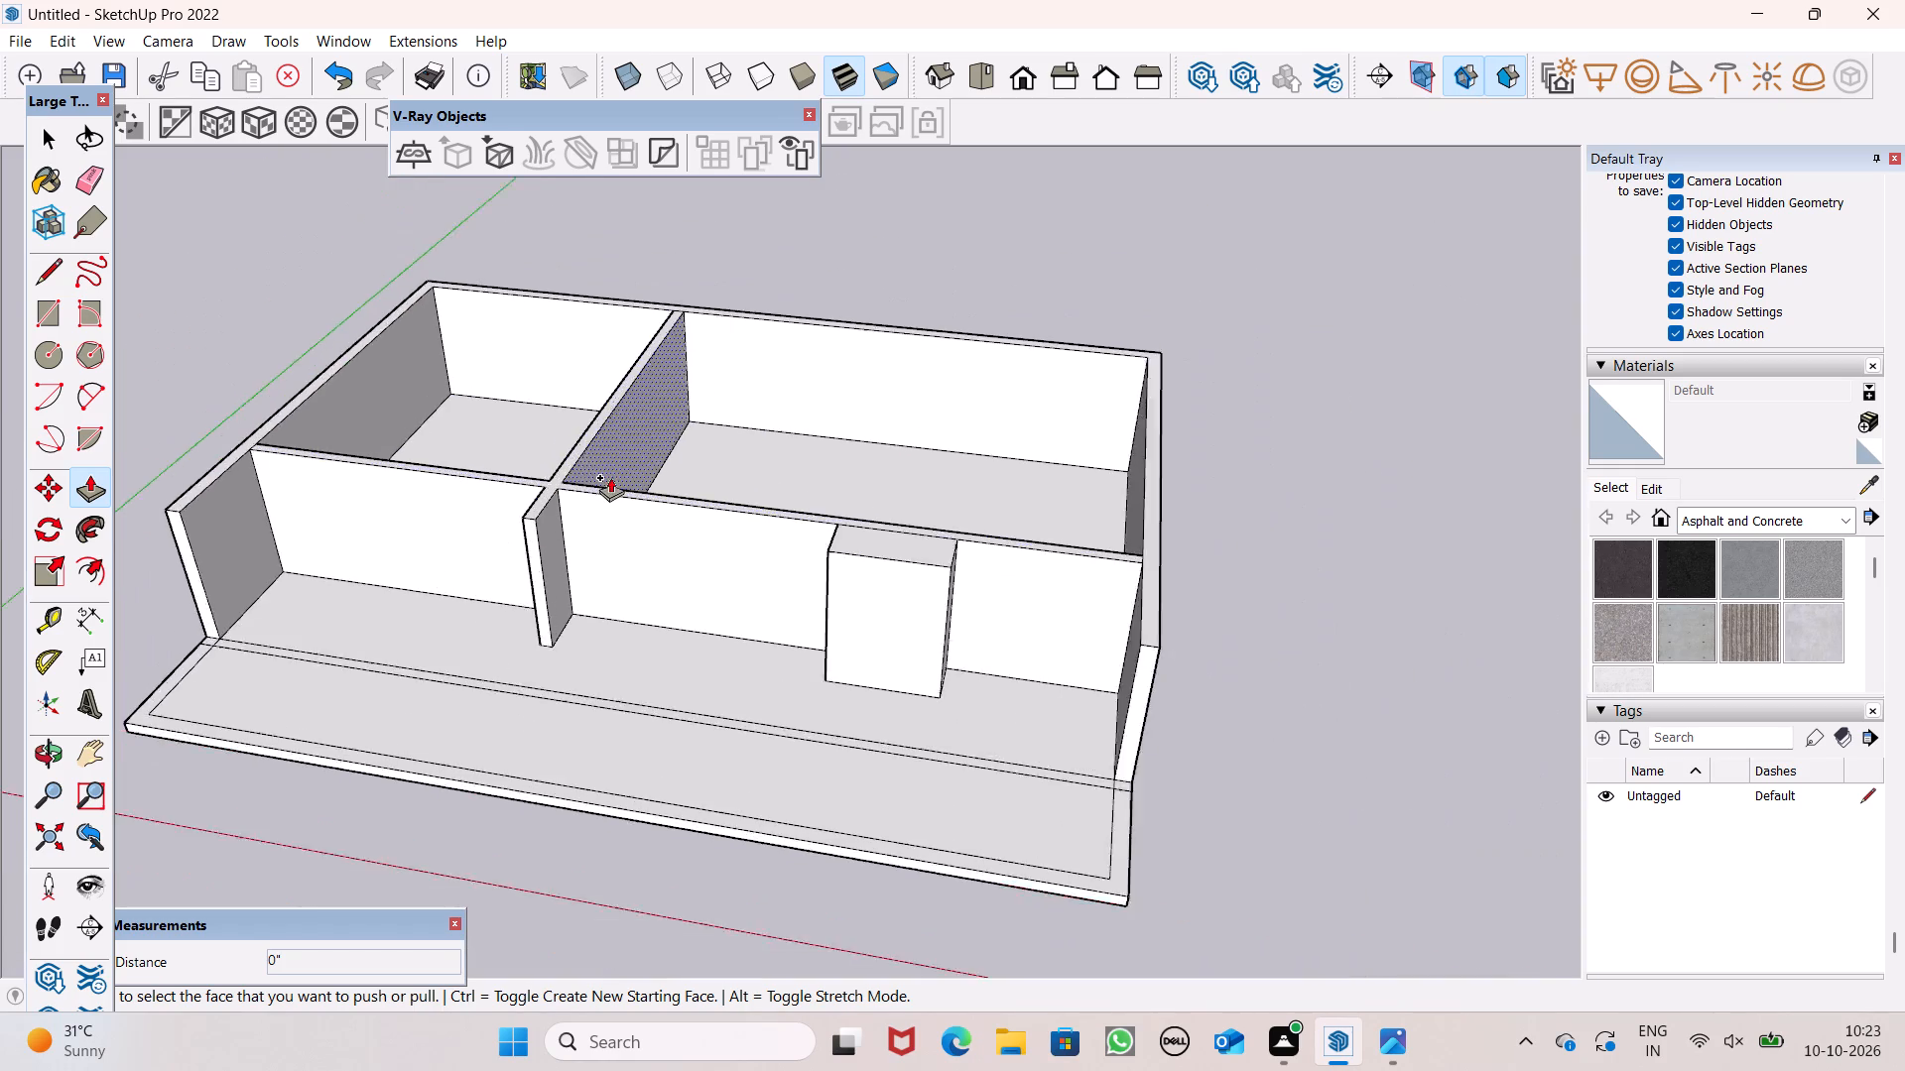
pyautogui.scroll(-2, 610, 477)
pyautogui.moveTo(313, 498); pyautogui.dragTo(547, 278, button='middle')
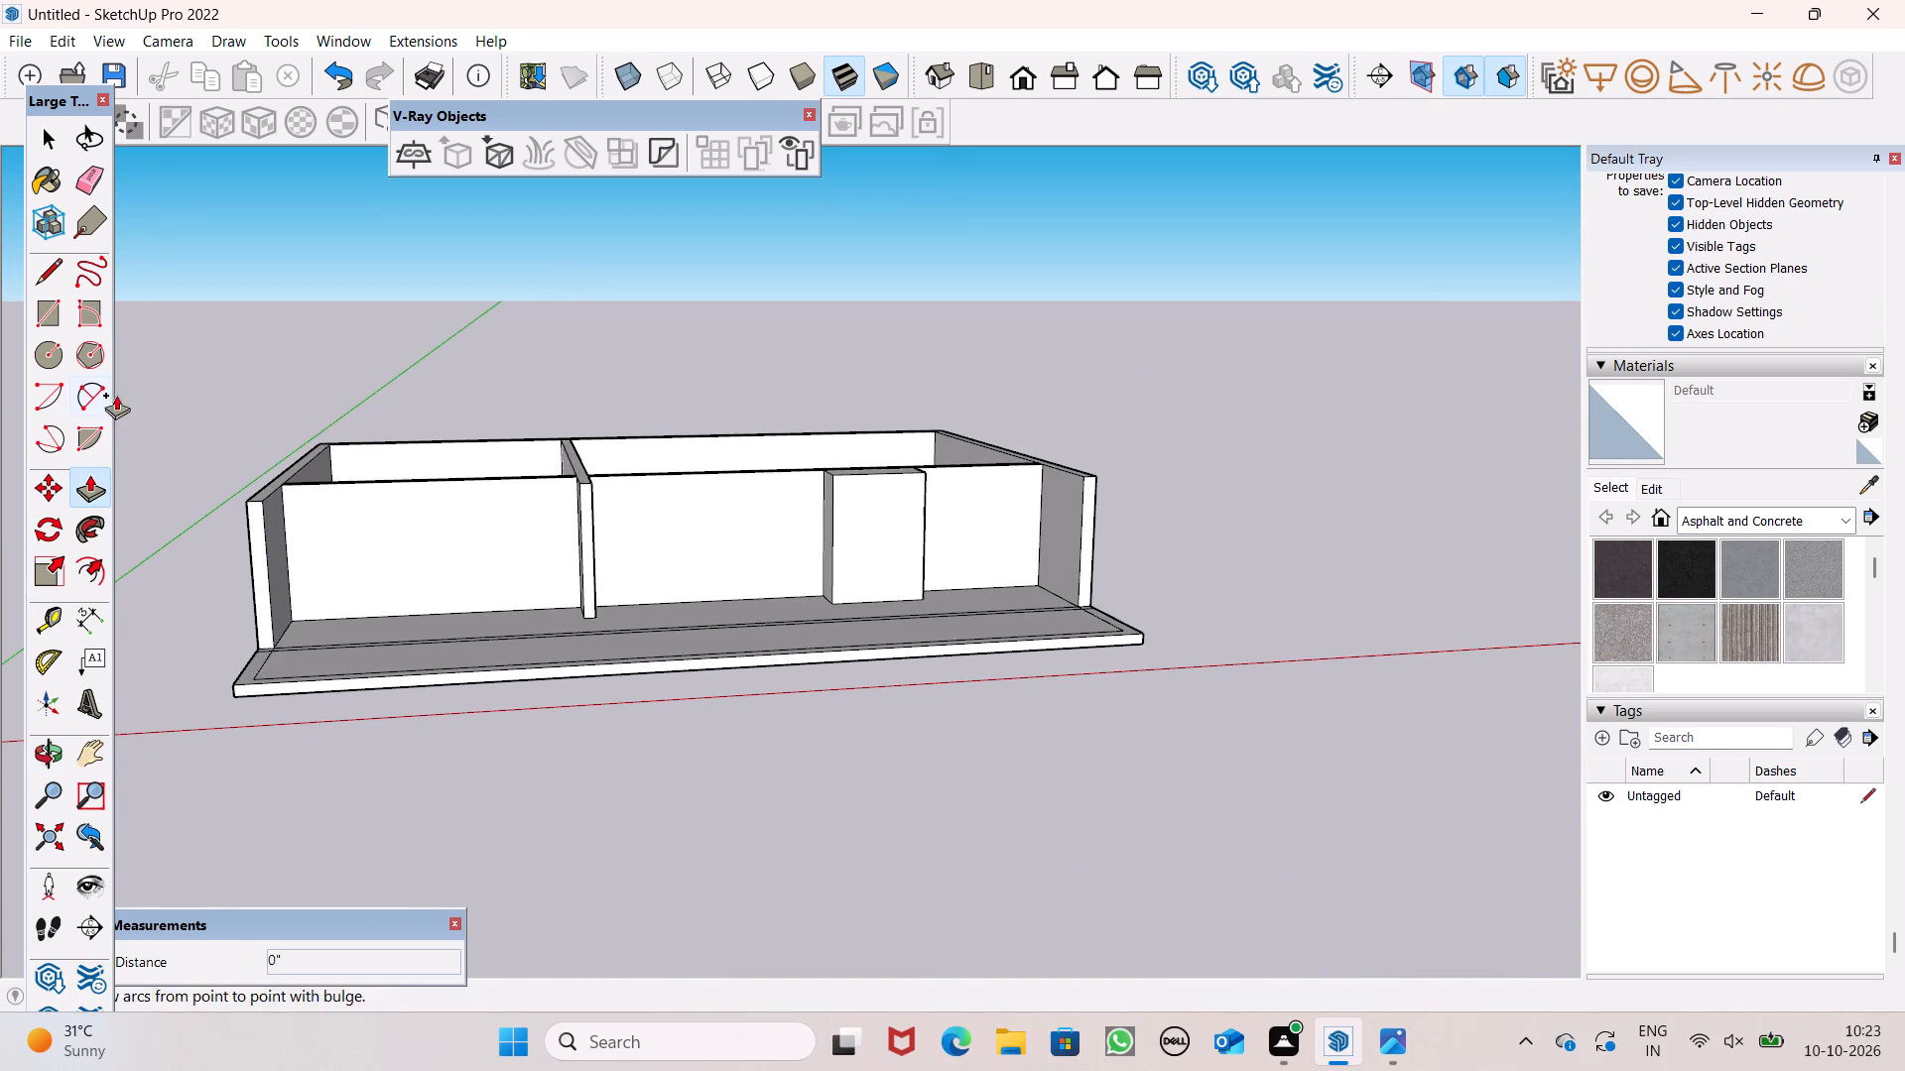
pyautogui.click(91, 593)
pyautogui.click(97, 630)
pyautogui.scroll(3, 225, 579)
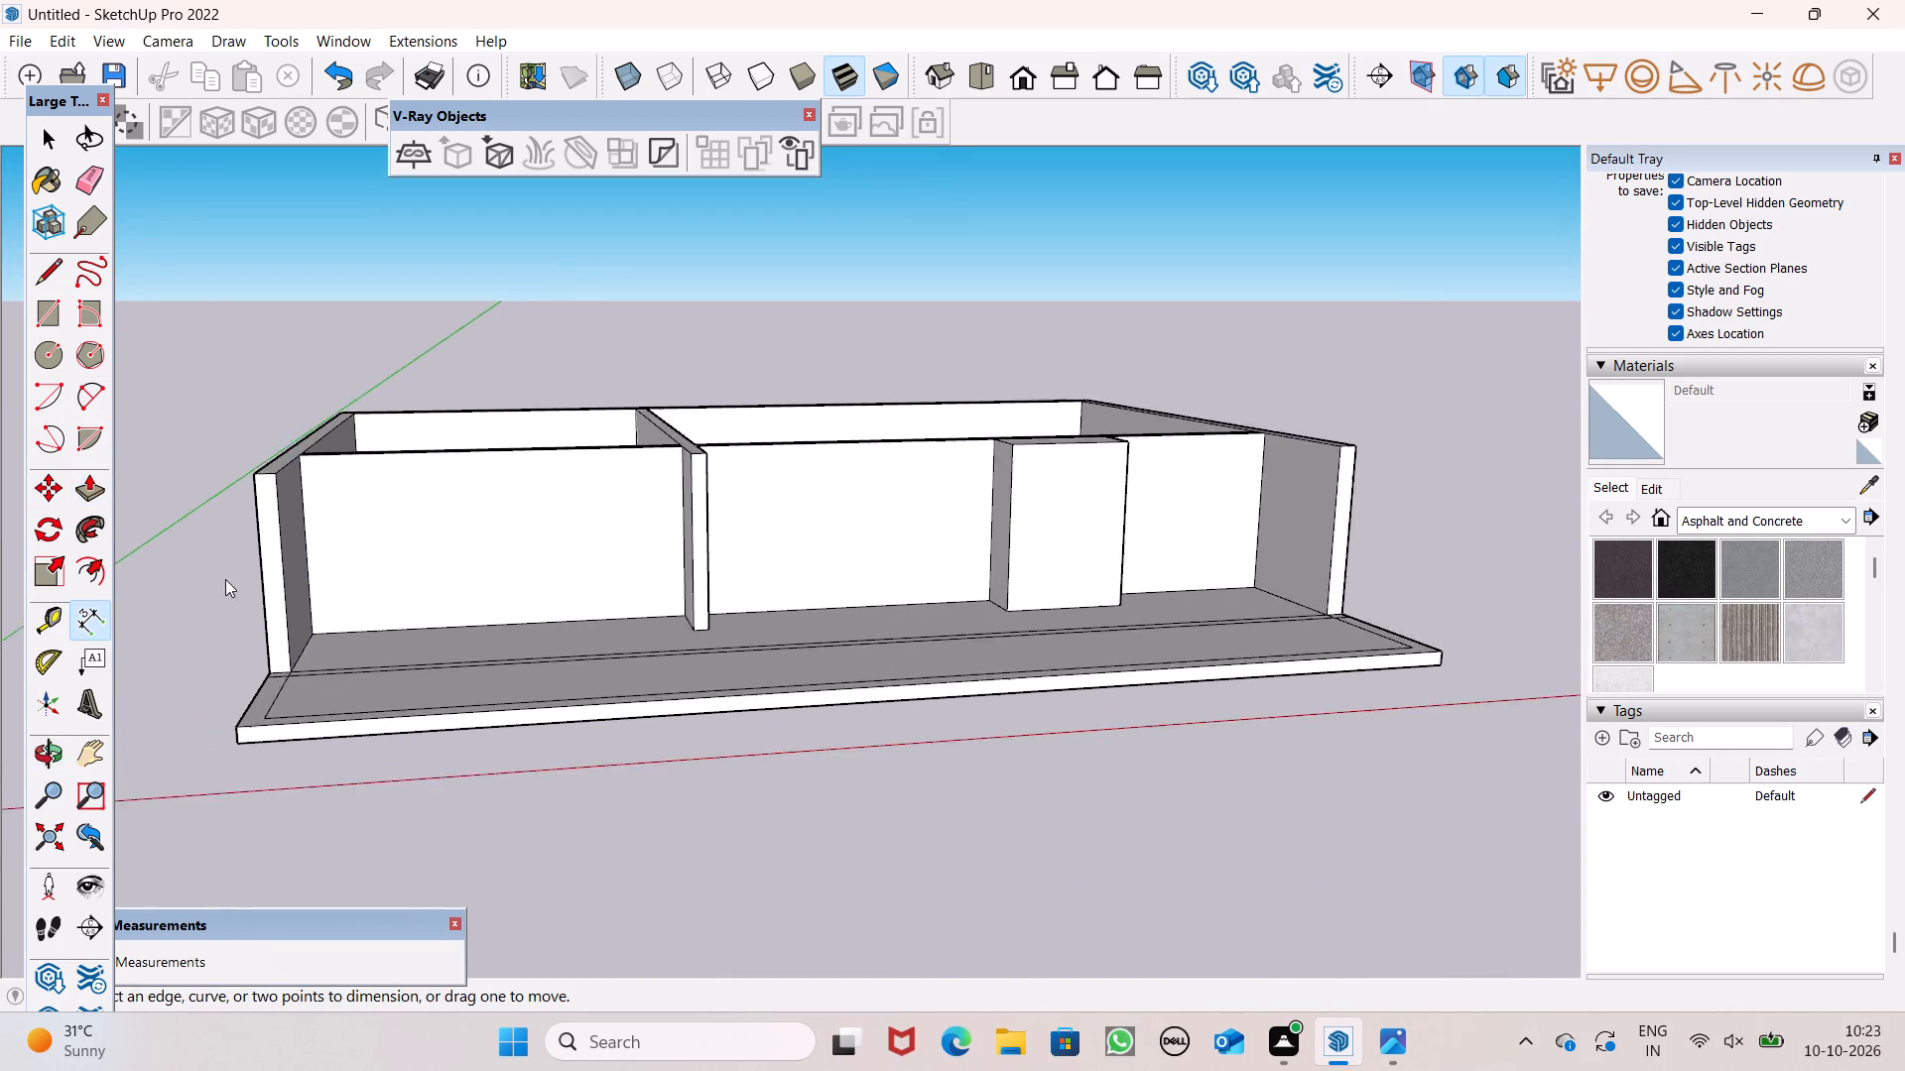
pyautogui.scroll(3, 225, 579)
pyautogui.click(298, 450)
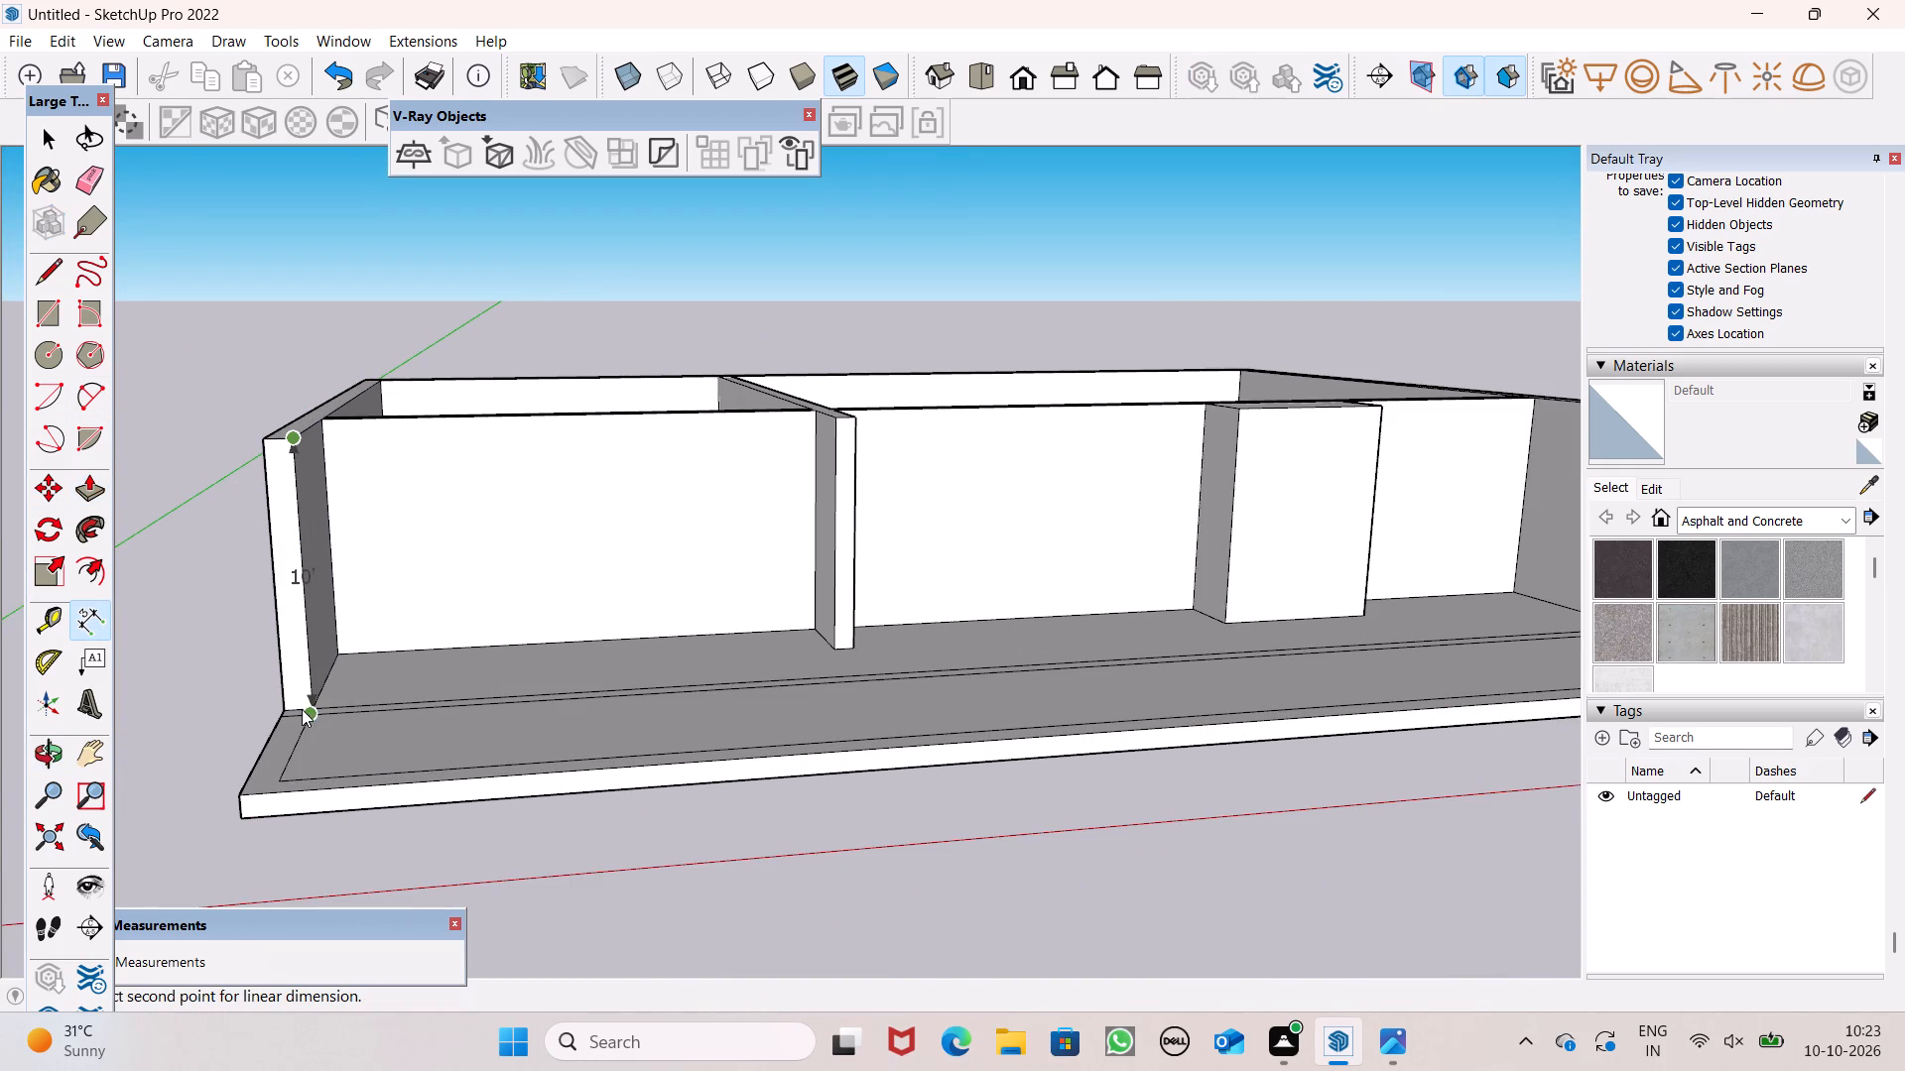
pyautogui.press('space')
# Raise the joined top face of the cross wall and partition by 2' with Push/Pull.
pyautogui.scroll(-8, 499, 598)
pyautogui.moveTo(635, 556); pyautogui.dragTo(534, 1006, button='middle')
pyautogui.scroll(2, 658, 494)
pyautogui.scroll(-3, 658, 493)
pyautogui.moveTo(677, 501); pyautogui.dragTo(640, 672, button='middle')
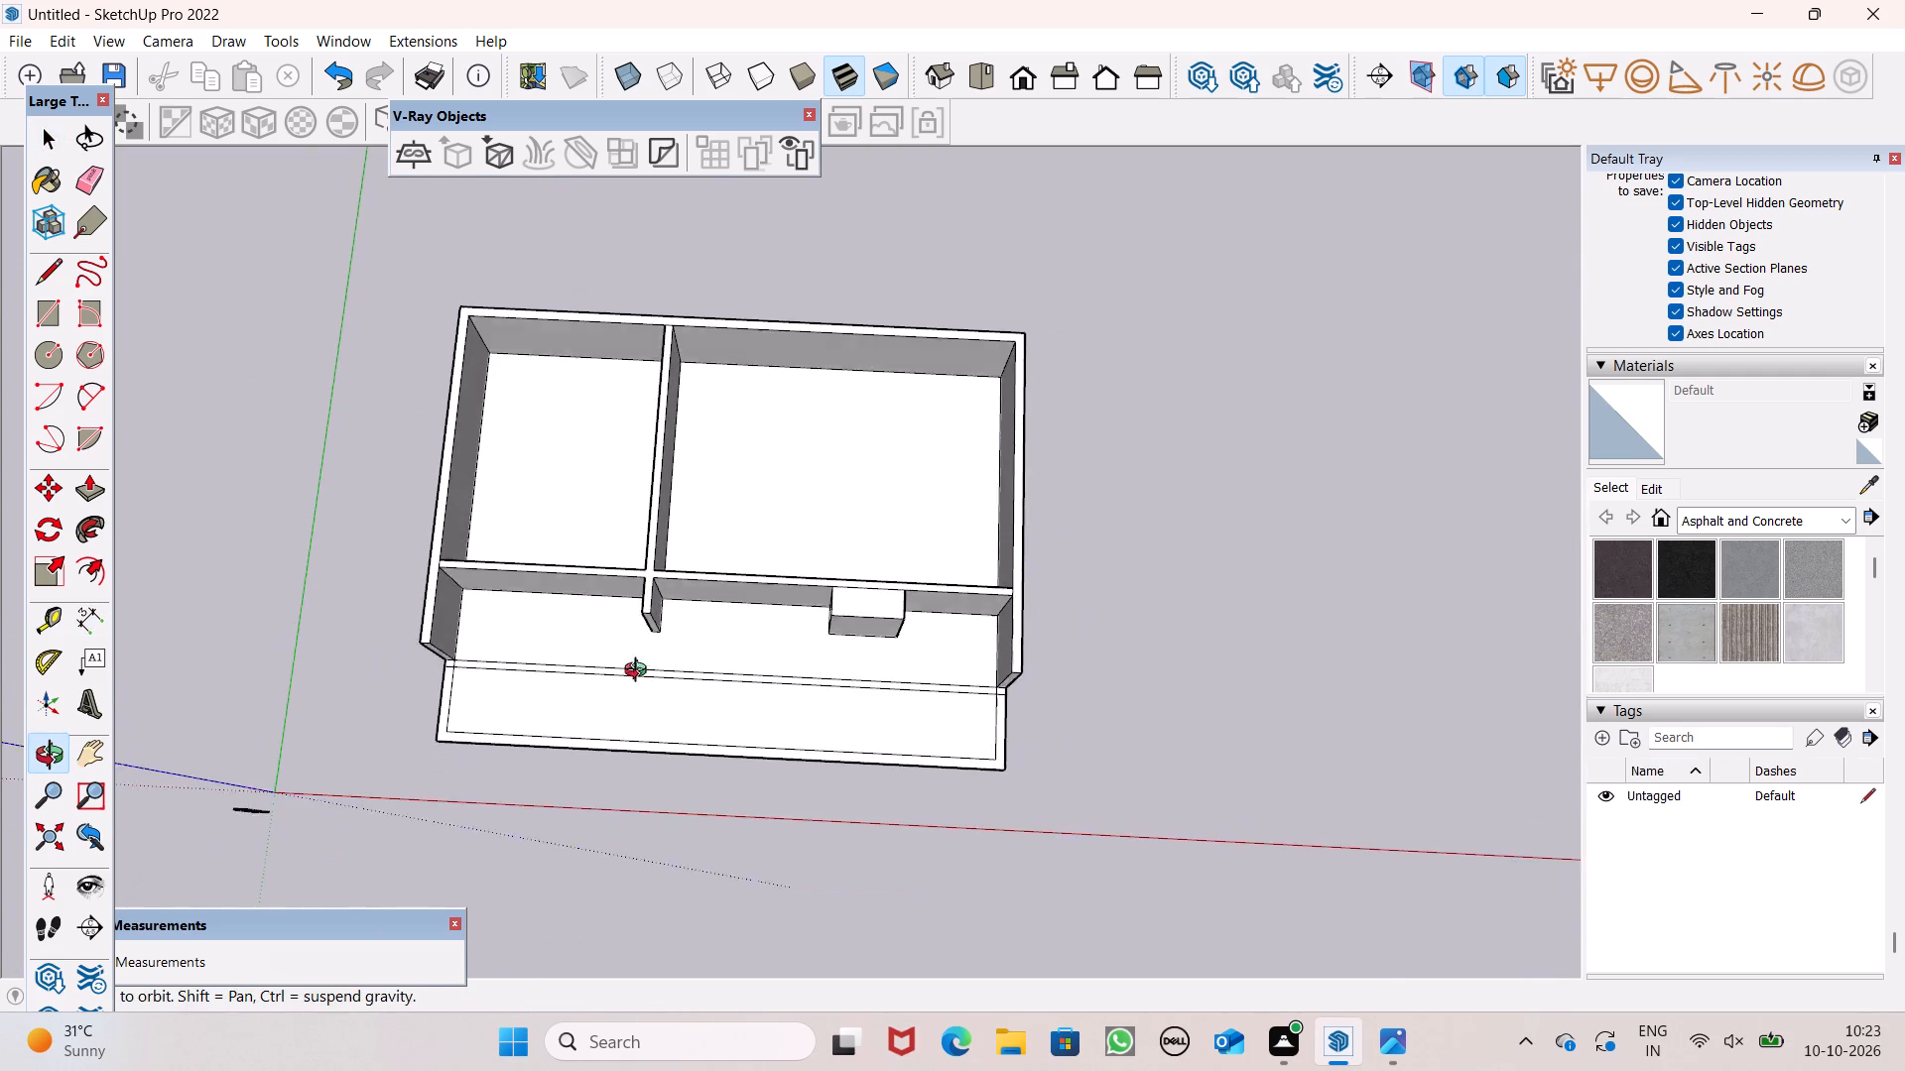
pyautogui.moveTo(640, 672); pyautogui.dragTo(633, 671, button='middle')
pyautogui.scroll(3, 670, 438)
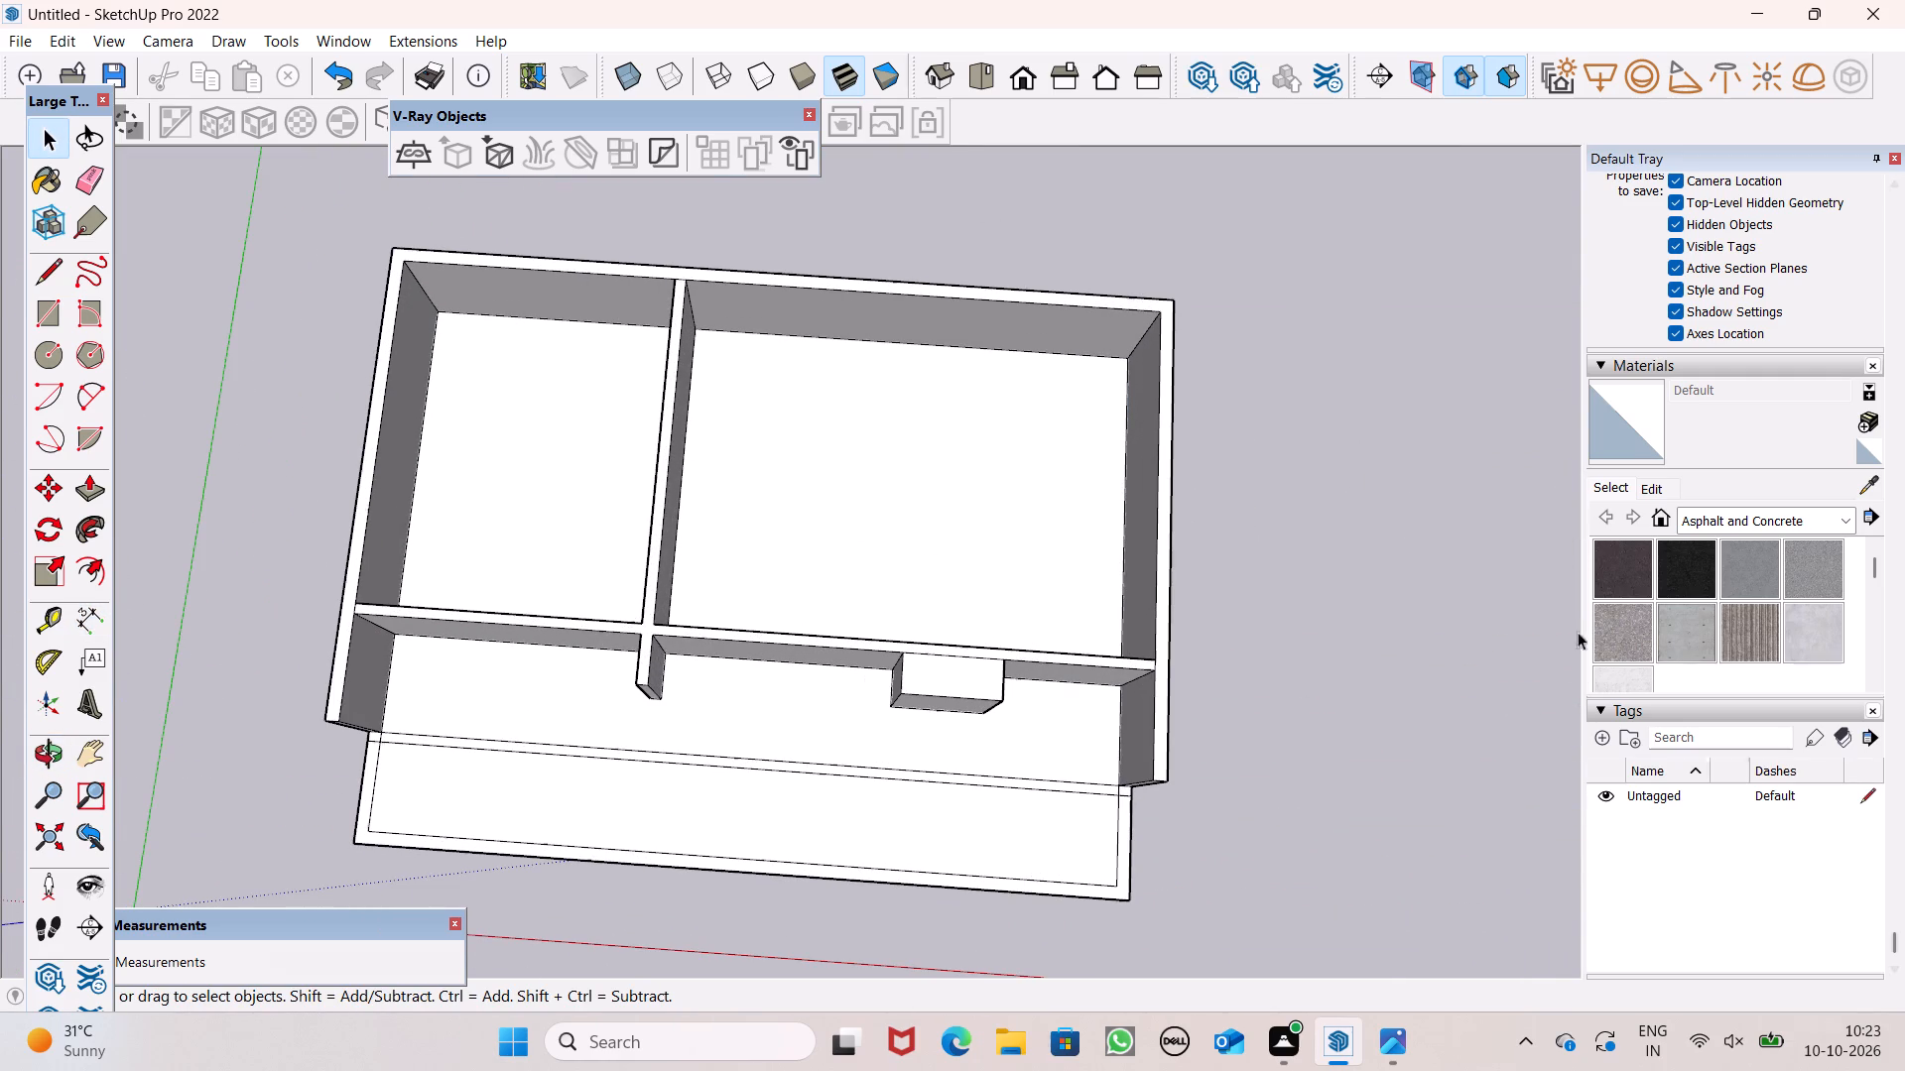
pyautogui.click(102, 501)
pyautogui.scroll(5, 616, 615)
pyautogui.moveTo(658, 654); pyautogui.dragTo(662, 644)
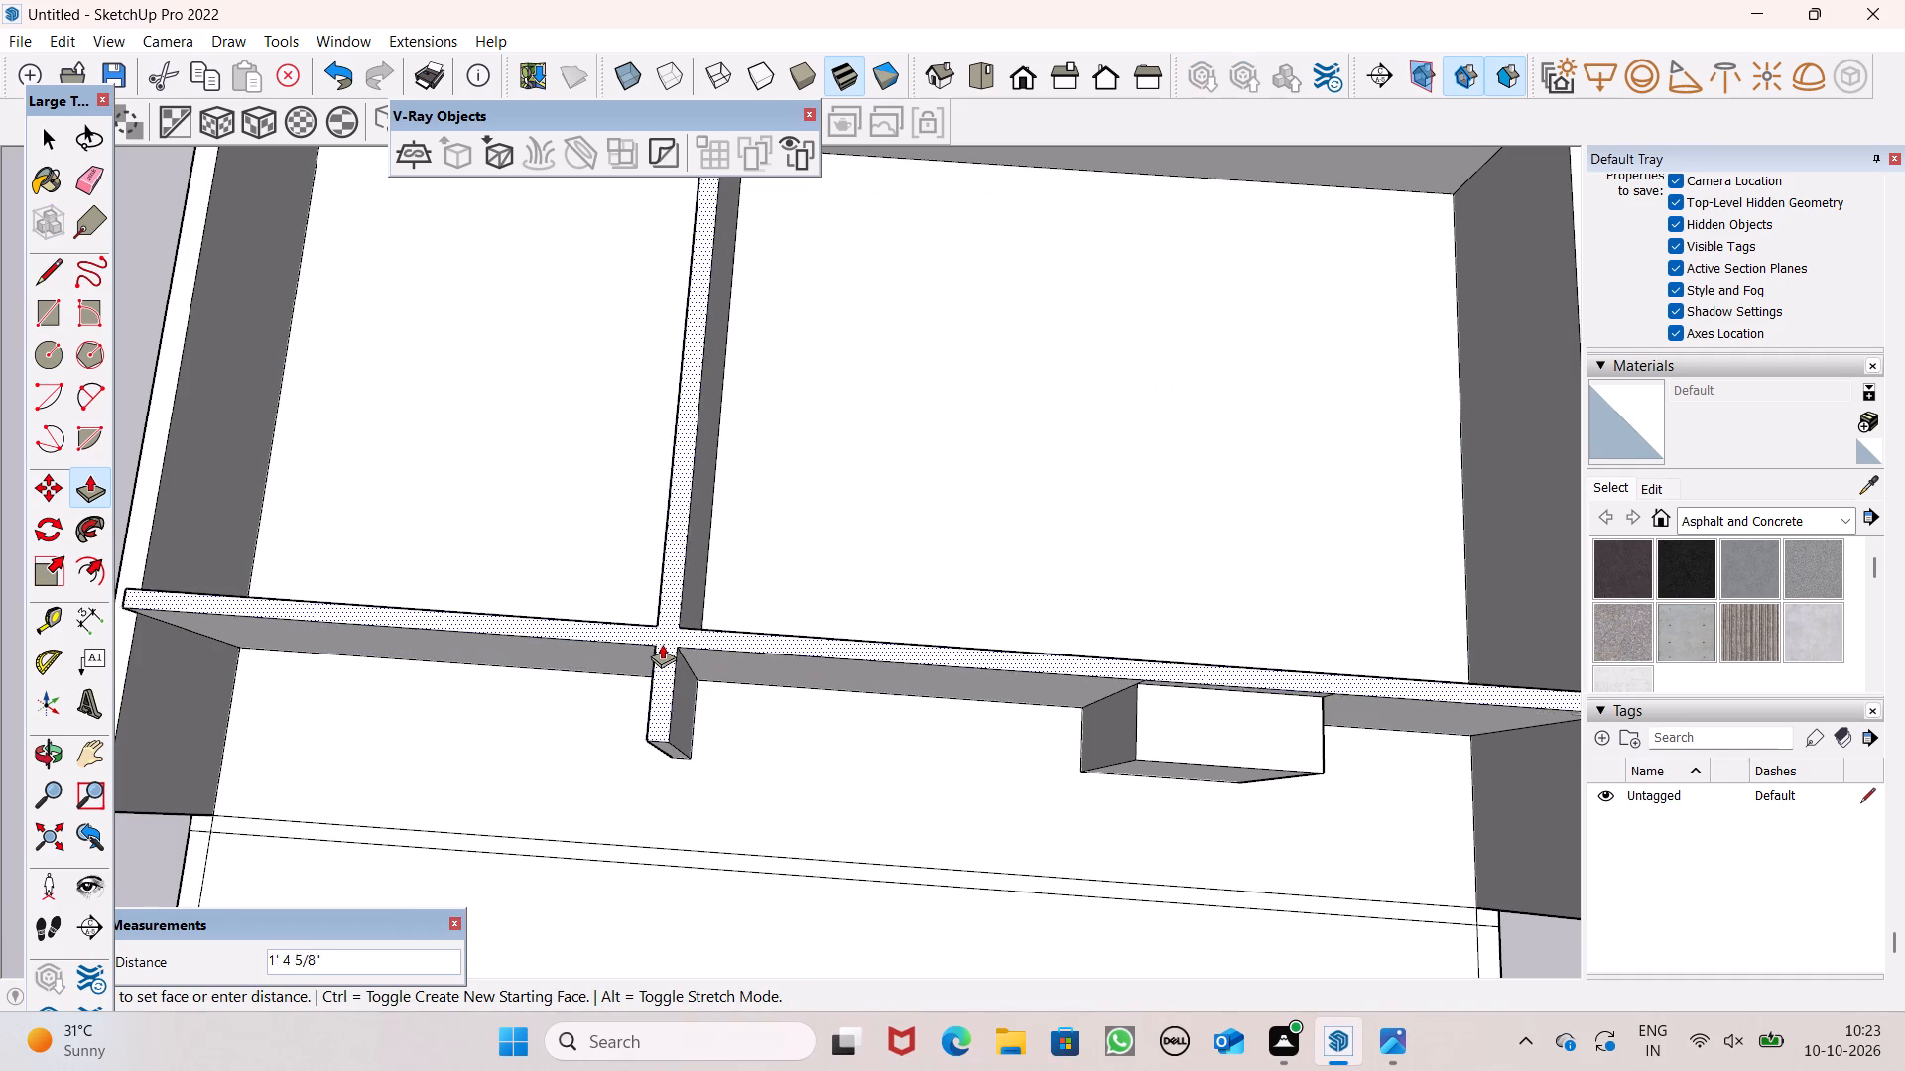
pyautogui.moveTo(662, 644); pyautogui.dragTo(659, 620)
pyautogui.press('1')
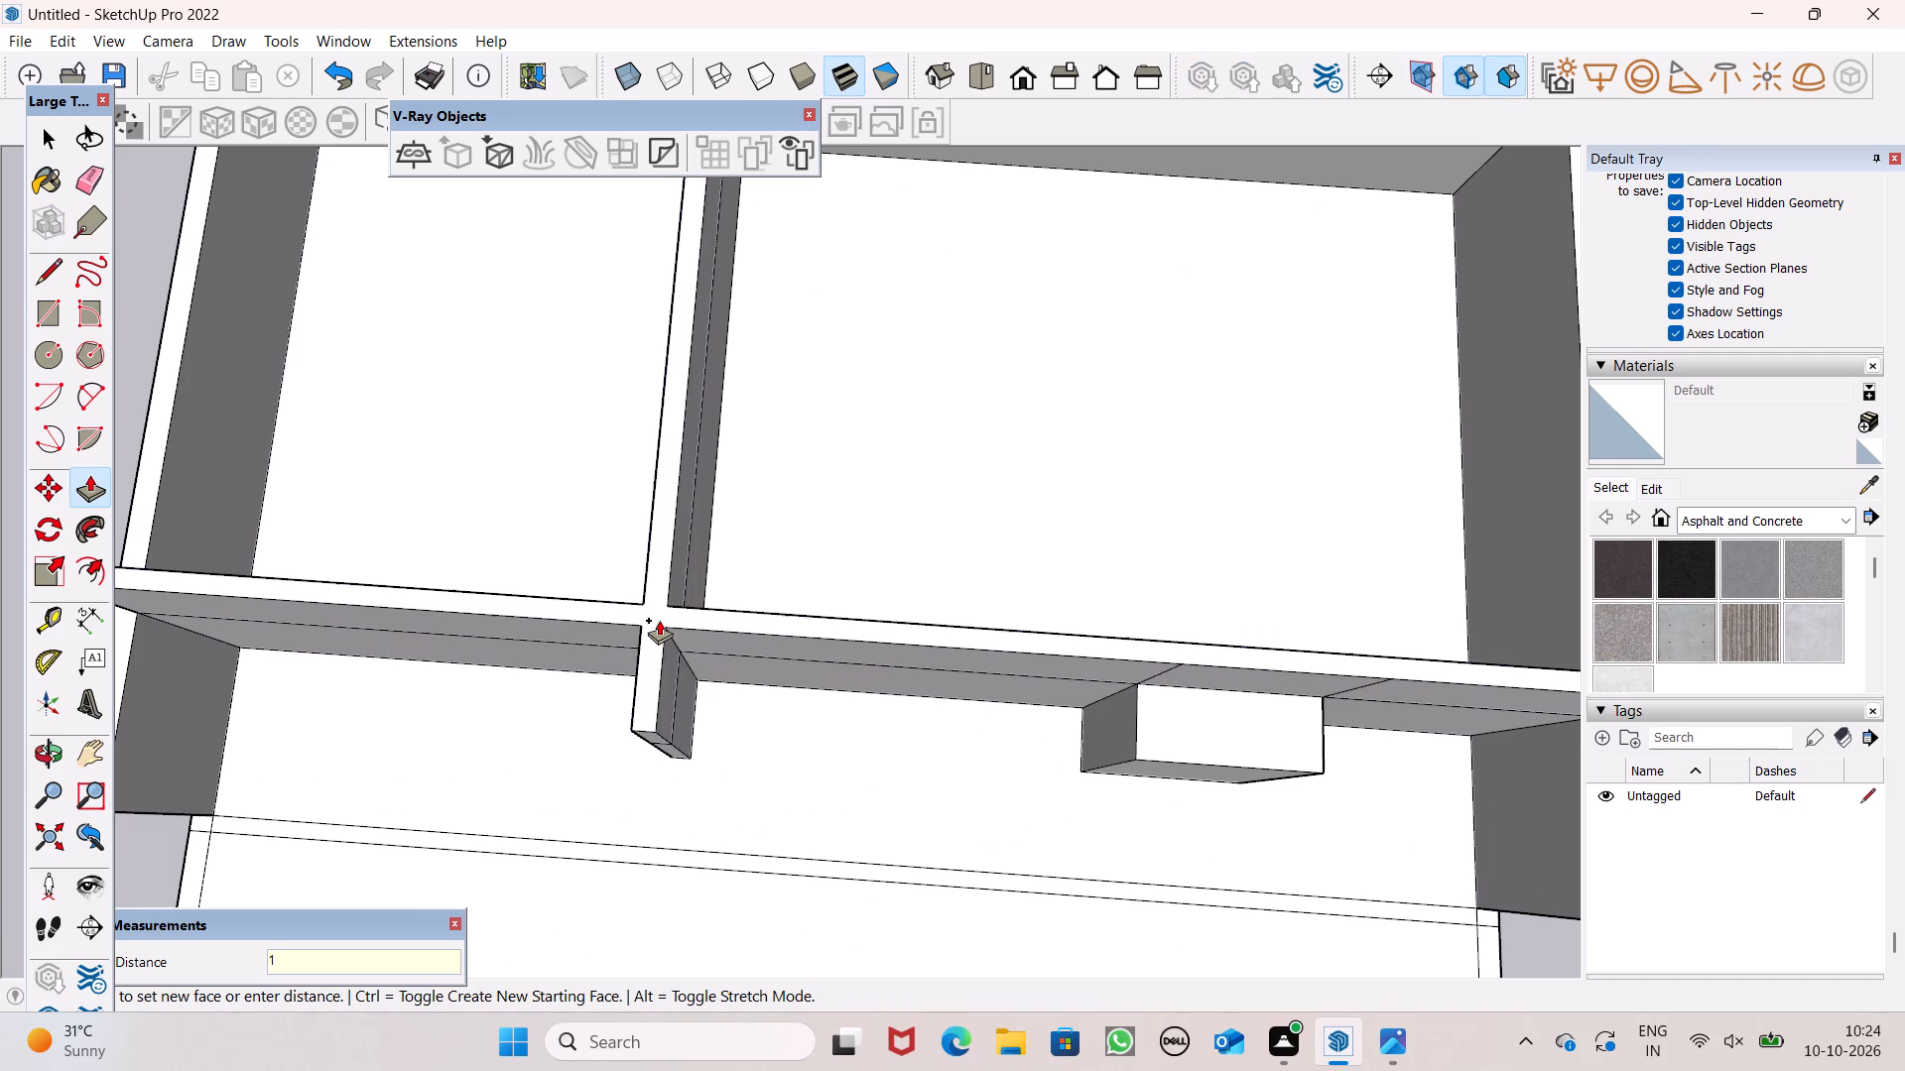
pyautogui.moveTo(659, 620); pyautogui.dragTo(661, 619)
pyautogui.press('BackSpace')
pyautogui.press('2')
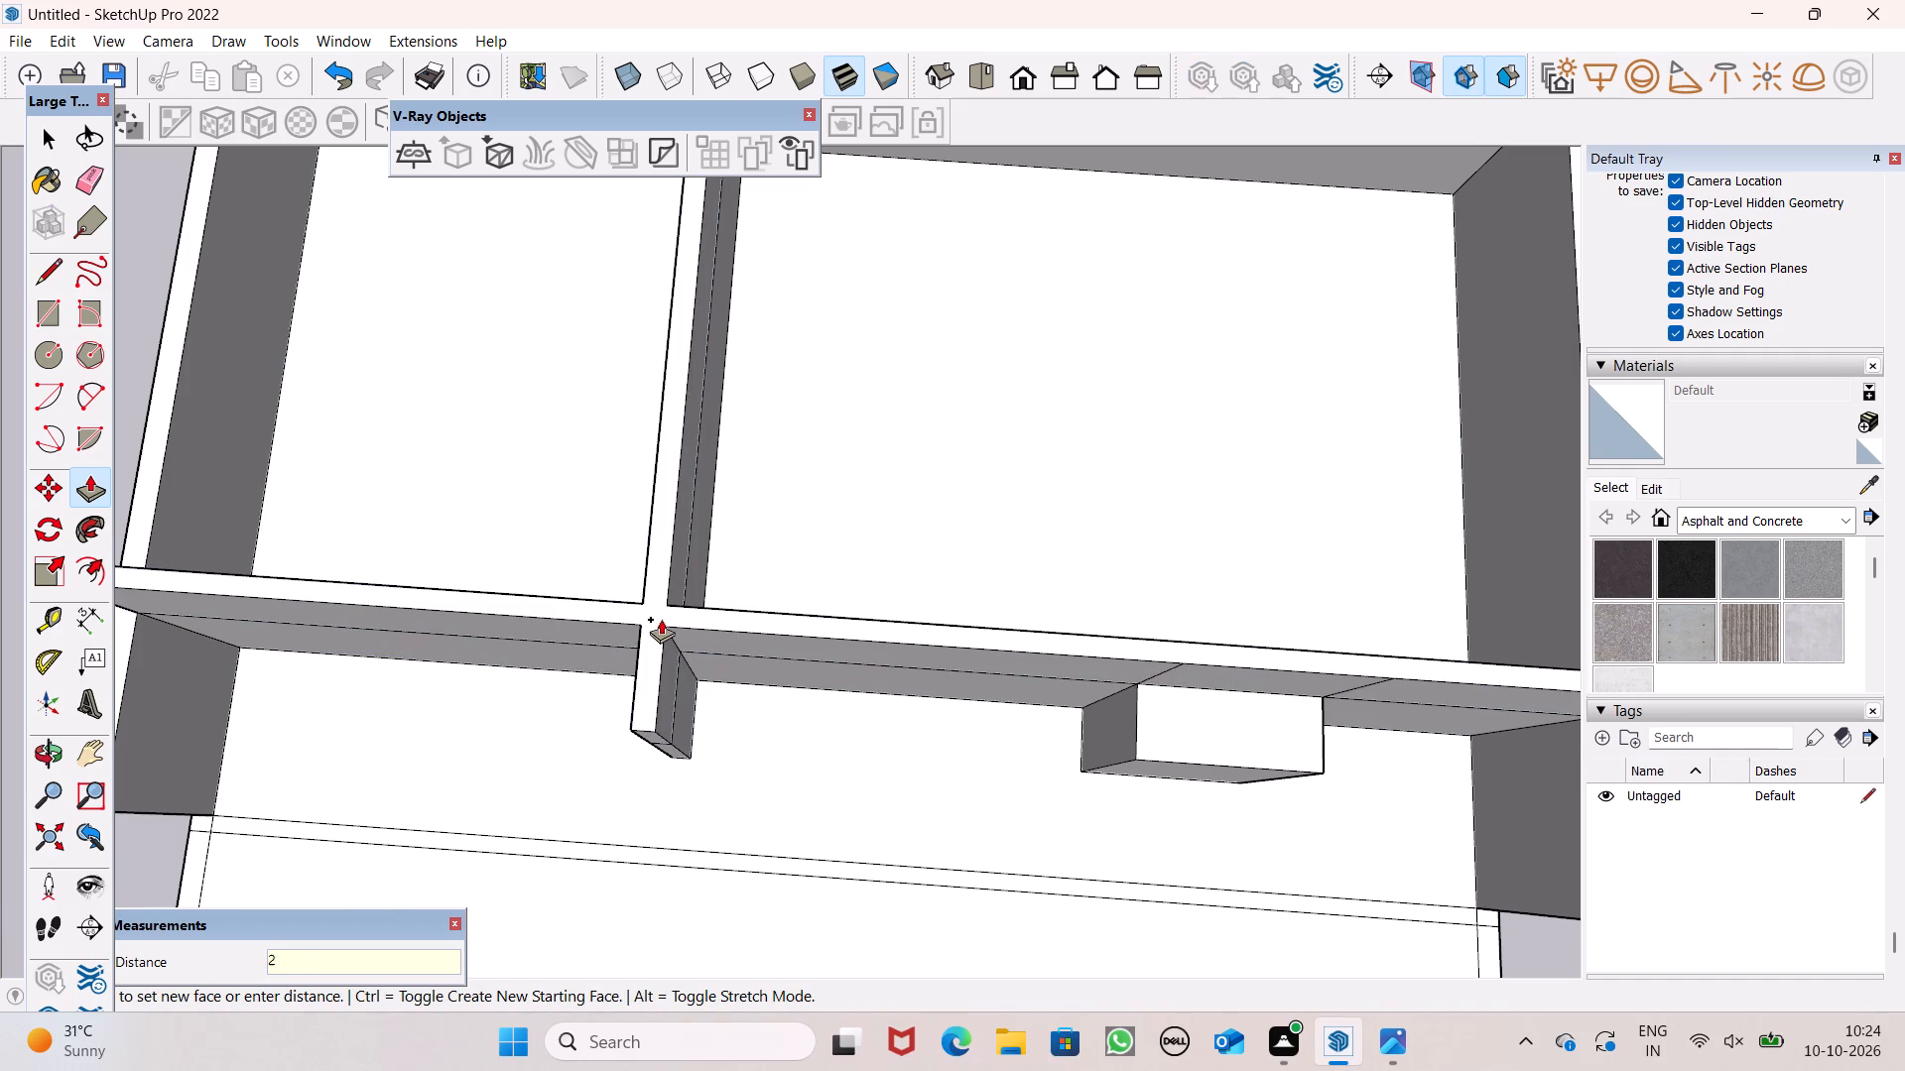
pyautogui.moveTo(661, 619); pyautogui.dragTo(664, 624)
pyautogui.press("'")
pyautogui.press('Return')
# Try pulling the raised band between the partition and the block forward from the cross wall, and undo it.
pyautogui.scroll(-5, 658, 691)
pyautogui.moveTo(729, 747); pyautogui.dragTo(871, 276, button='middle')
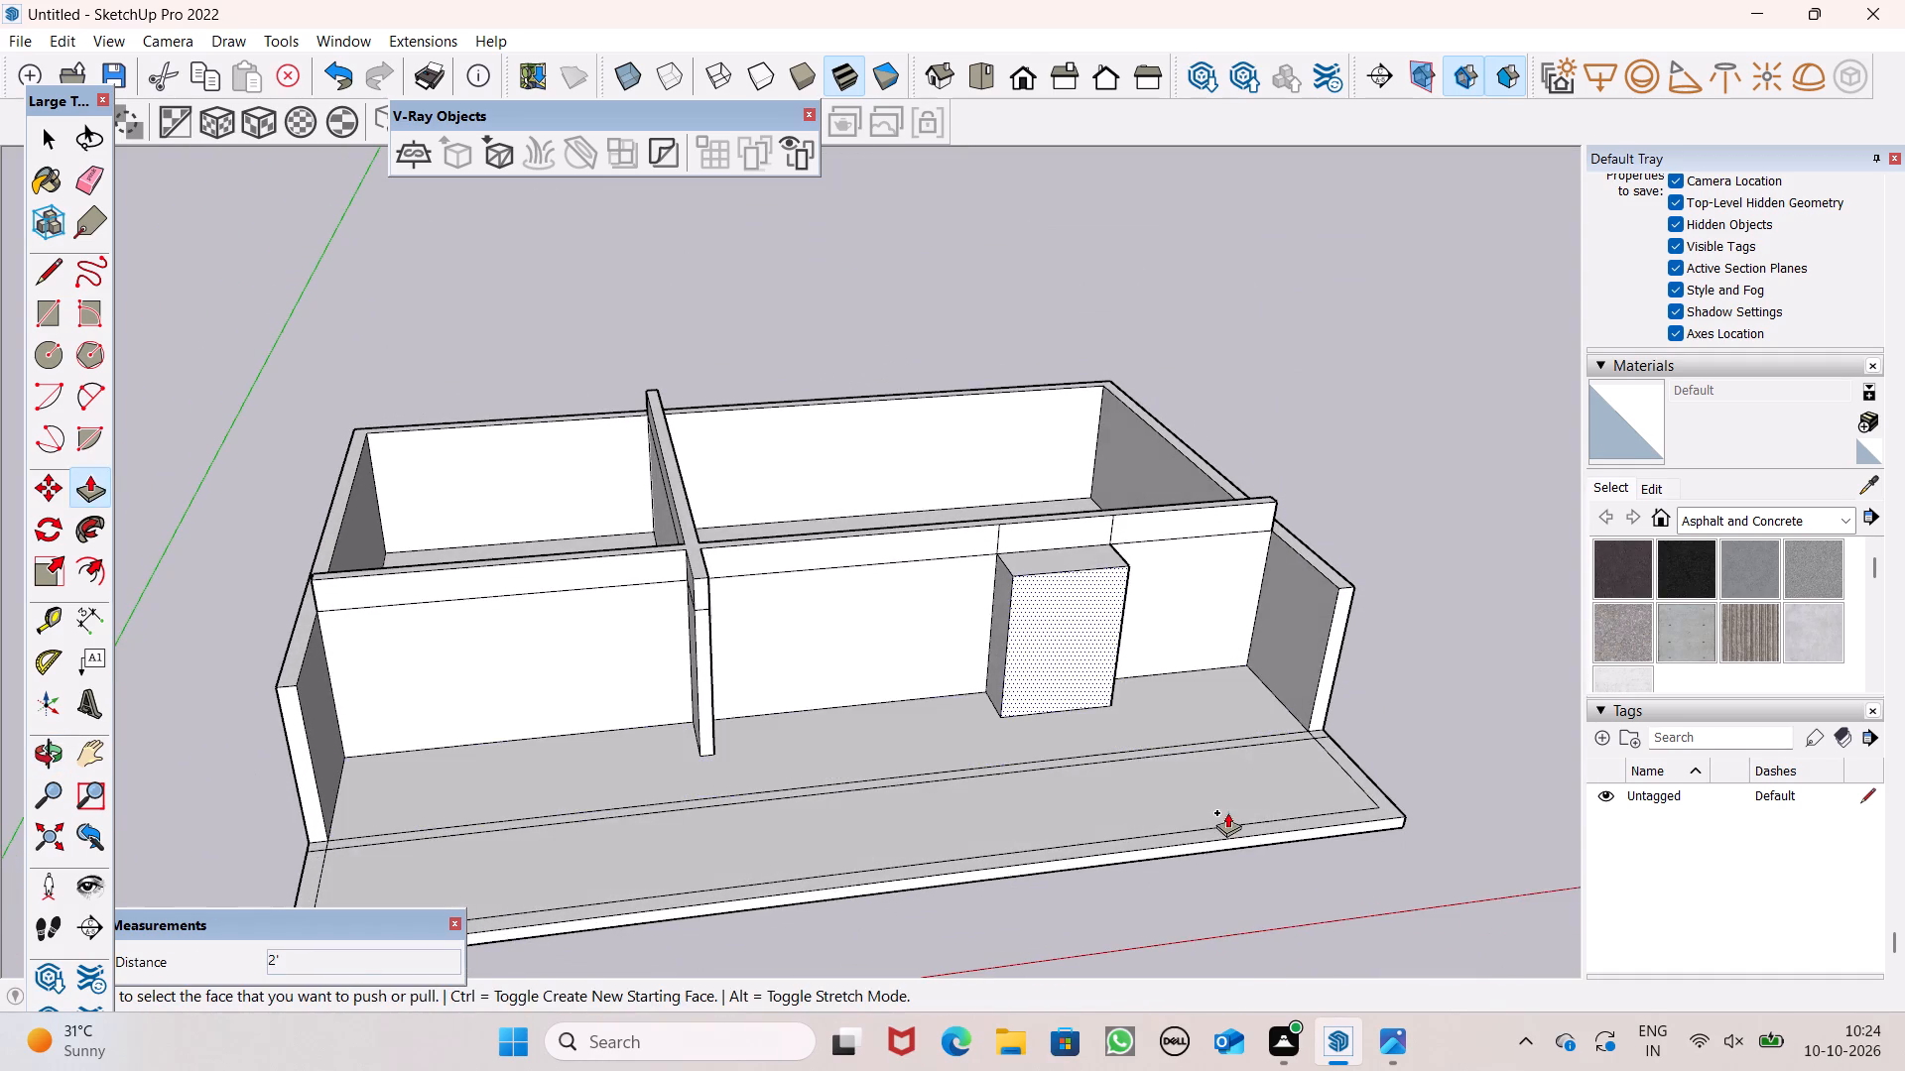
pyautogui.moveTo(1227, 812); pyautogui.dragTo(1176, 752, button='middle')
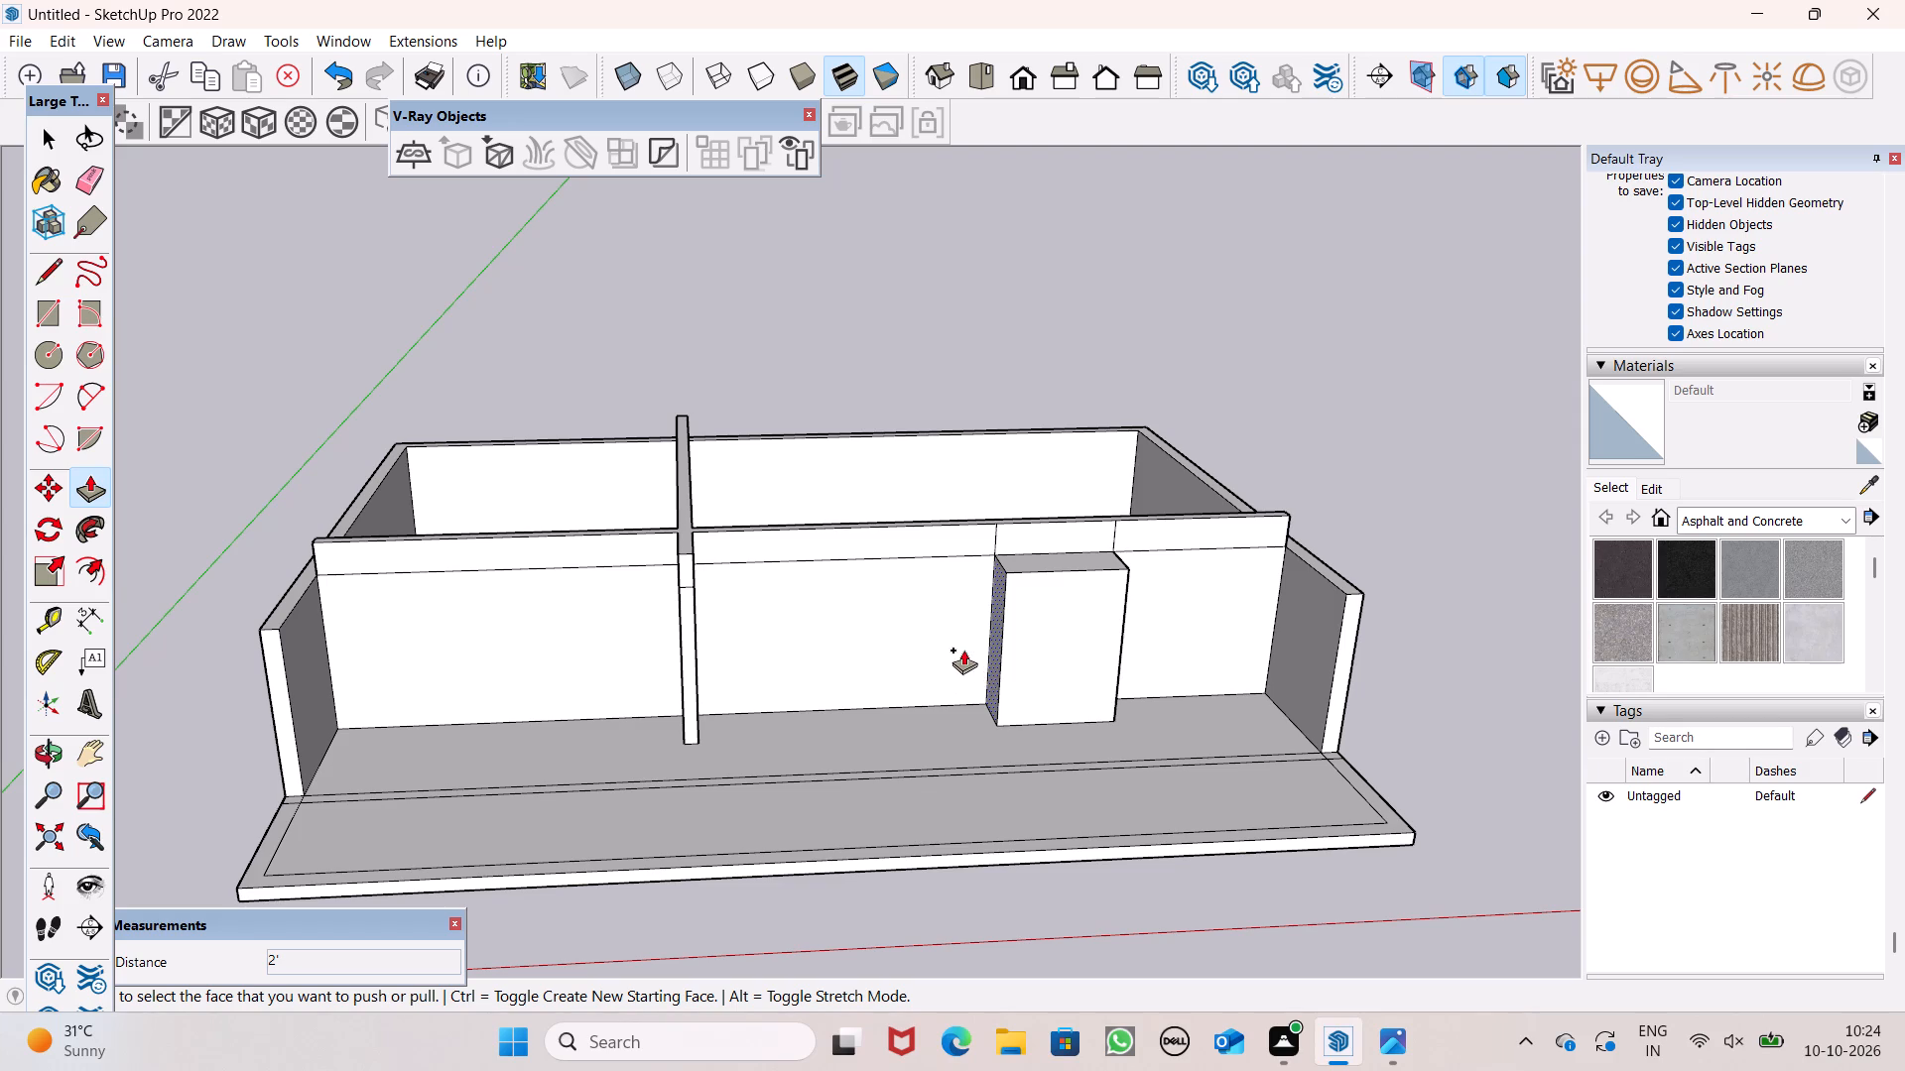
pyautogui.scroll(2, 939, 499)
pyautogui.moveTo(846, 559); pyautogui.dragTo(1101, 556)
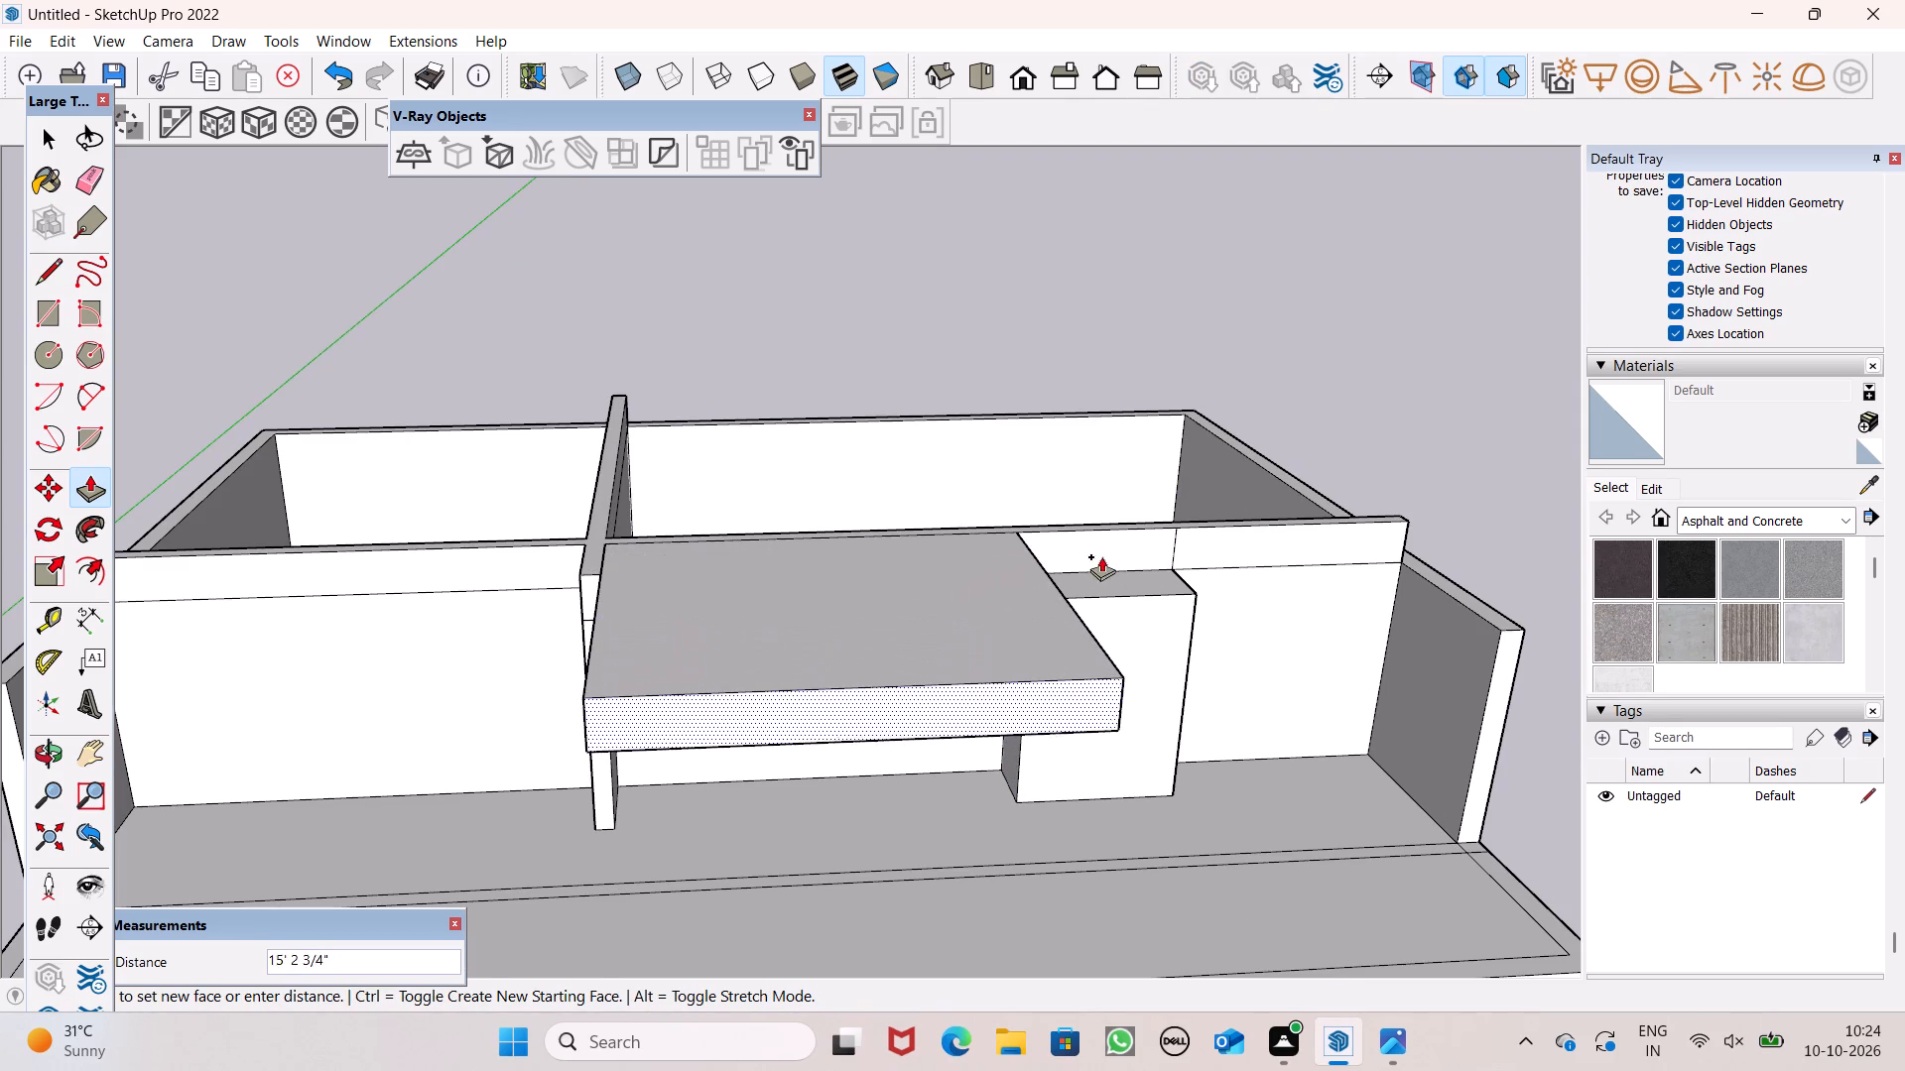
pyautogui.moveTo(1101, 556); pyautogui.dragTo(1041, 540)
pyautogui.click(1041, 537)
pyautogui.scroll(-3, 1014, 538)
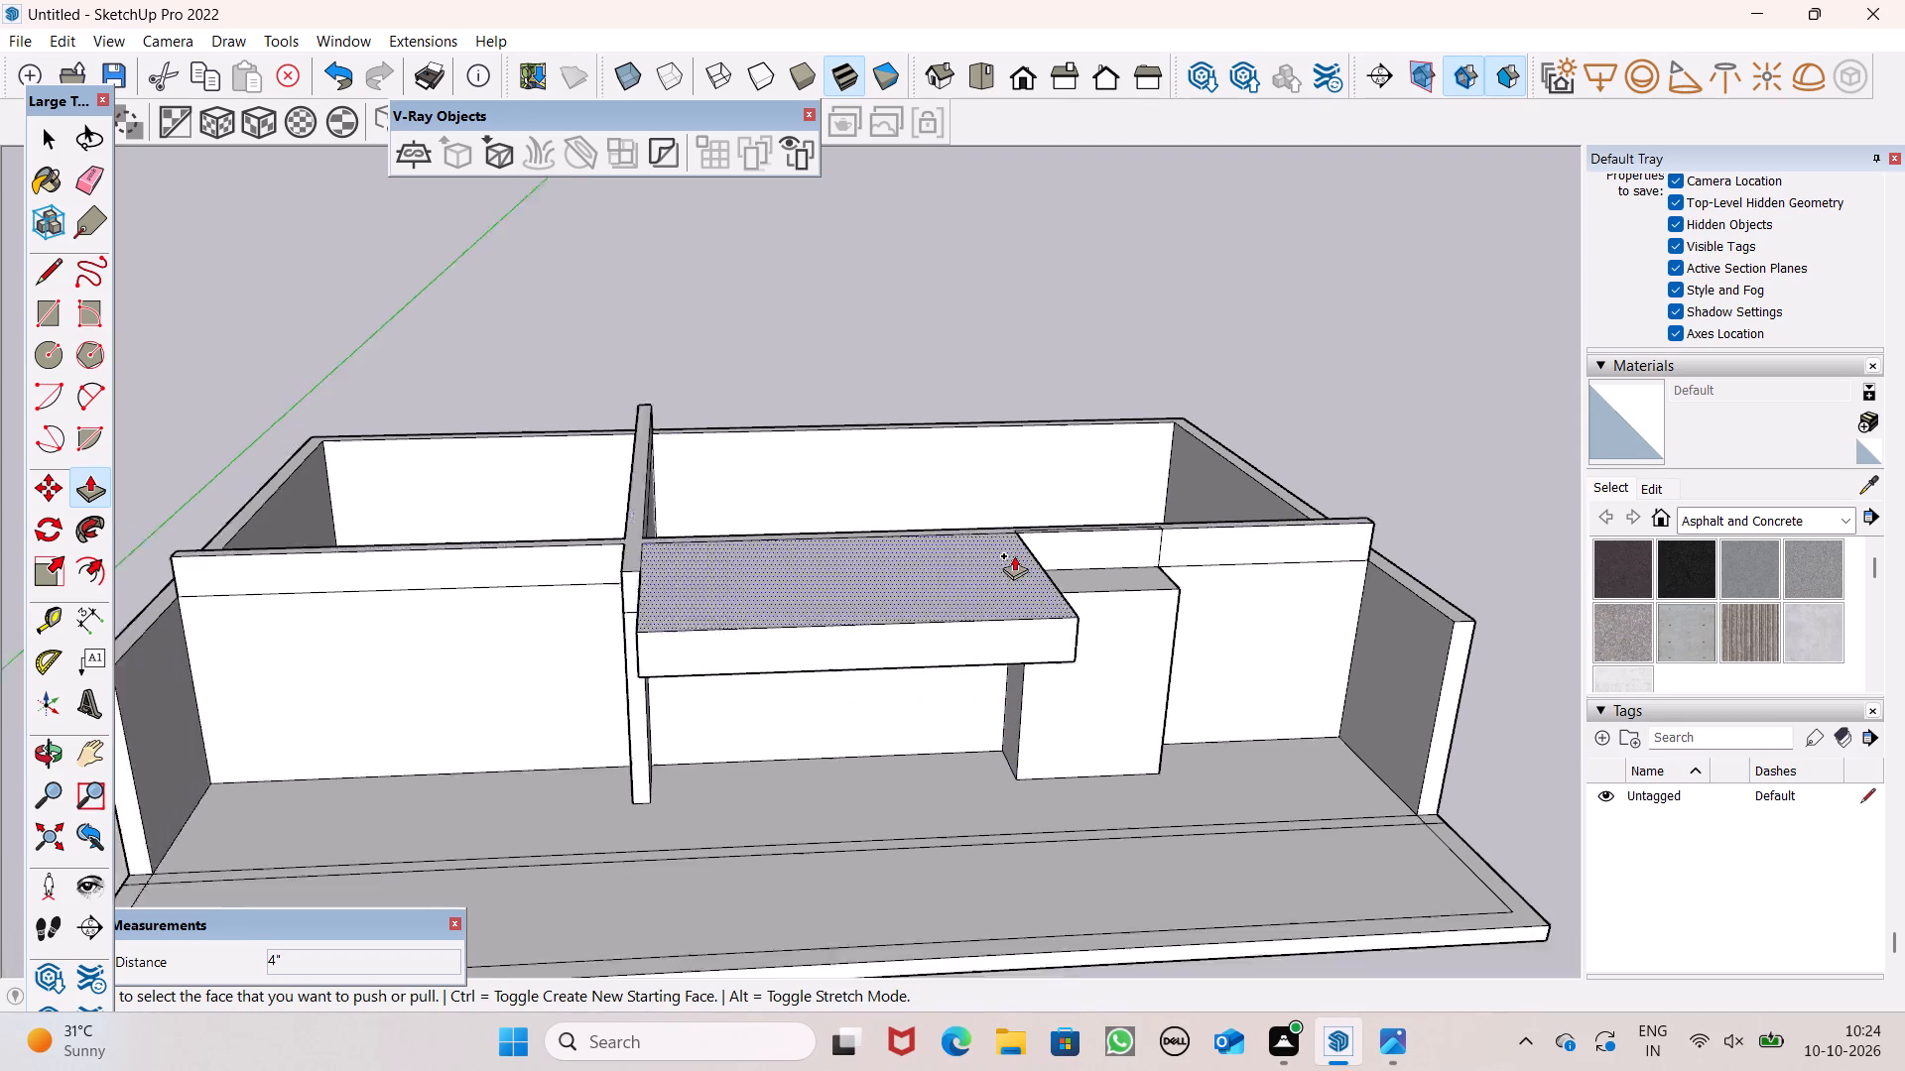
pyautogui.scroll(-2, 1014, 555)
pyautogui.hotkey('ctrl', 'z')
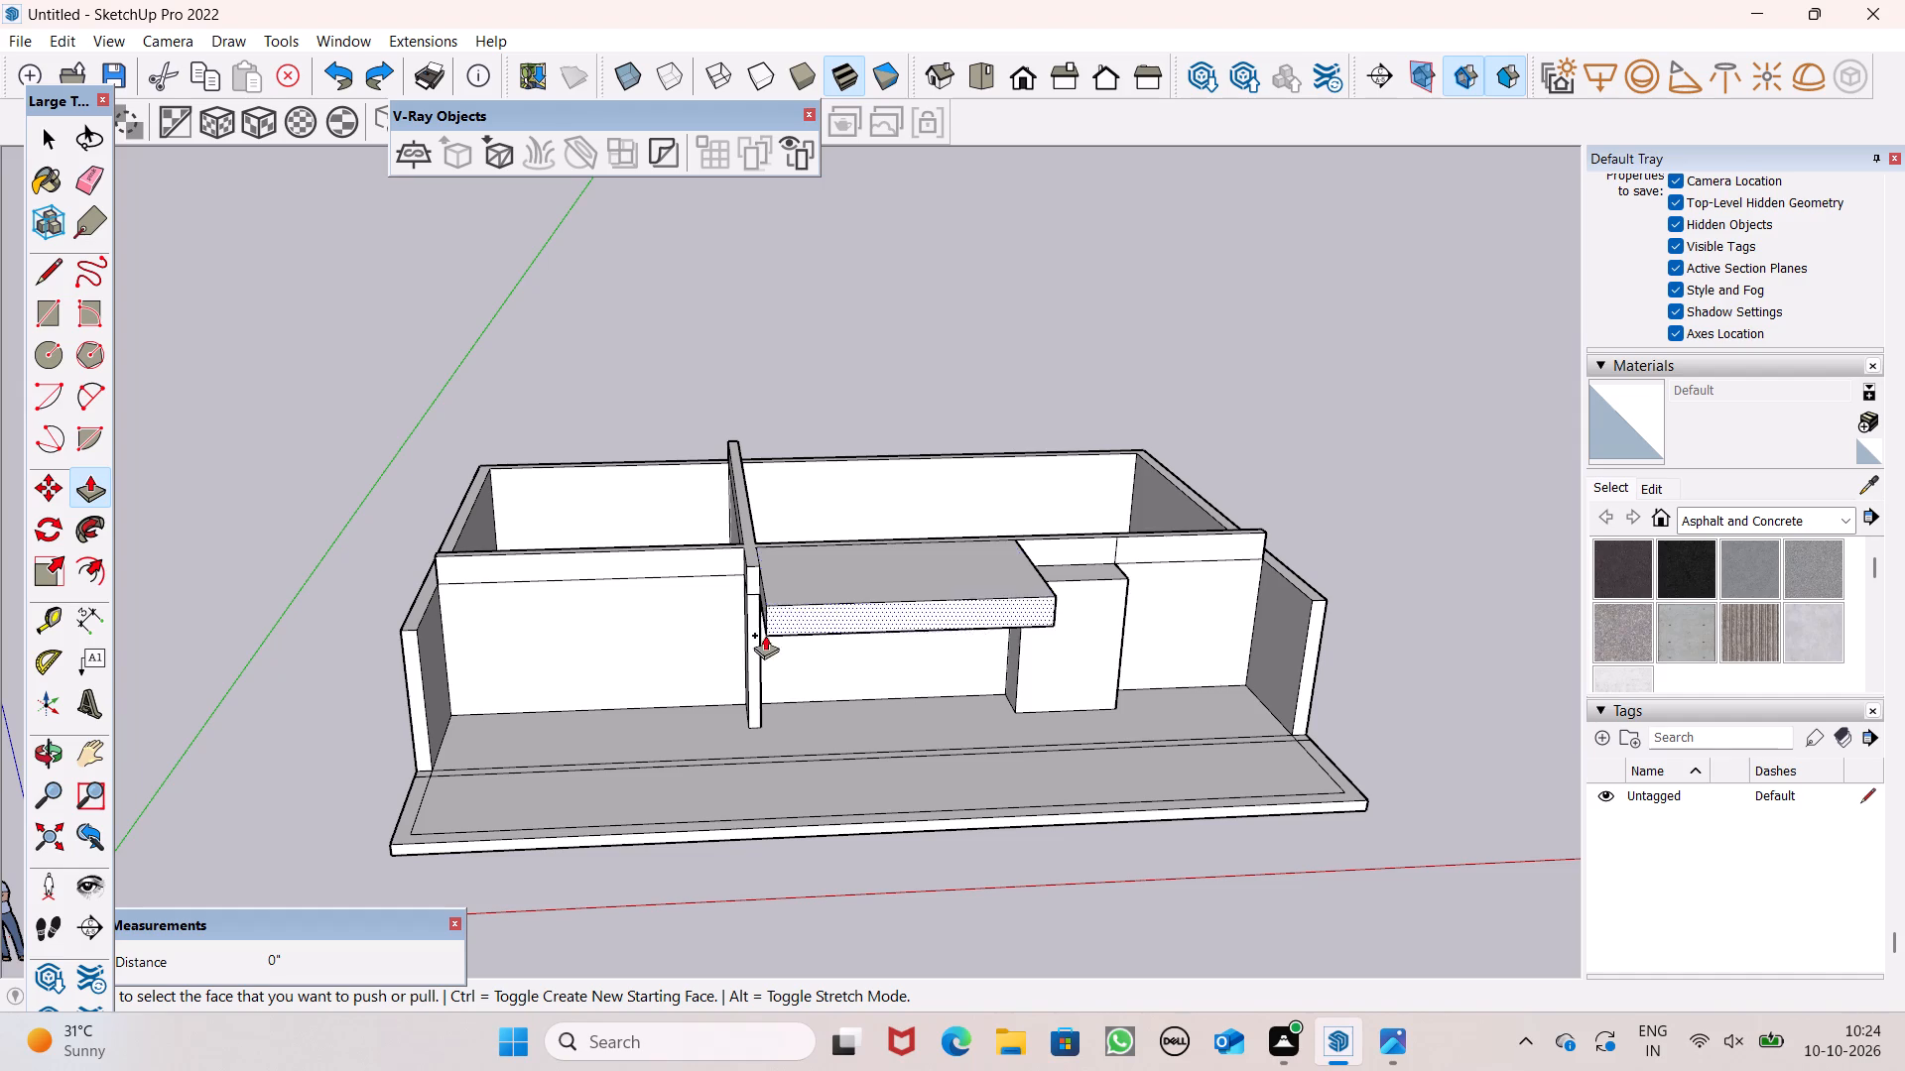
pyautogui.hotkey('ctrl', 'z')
# Pull the raised band between the partition and block about 3' 8" forward, flush with the partition's front end.
pyautogui.scroll(3, 788, 514)
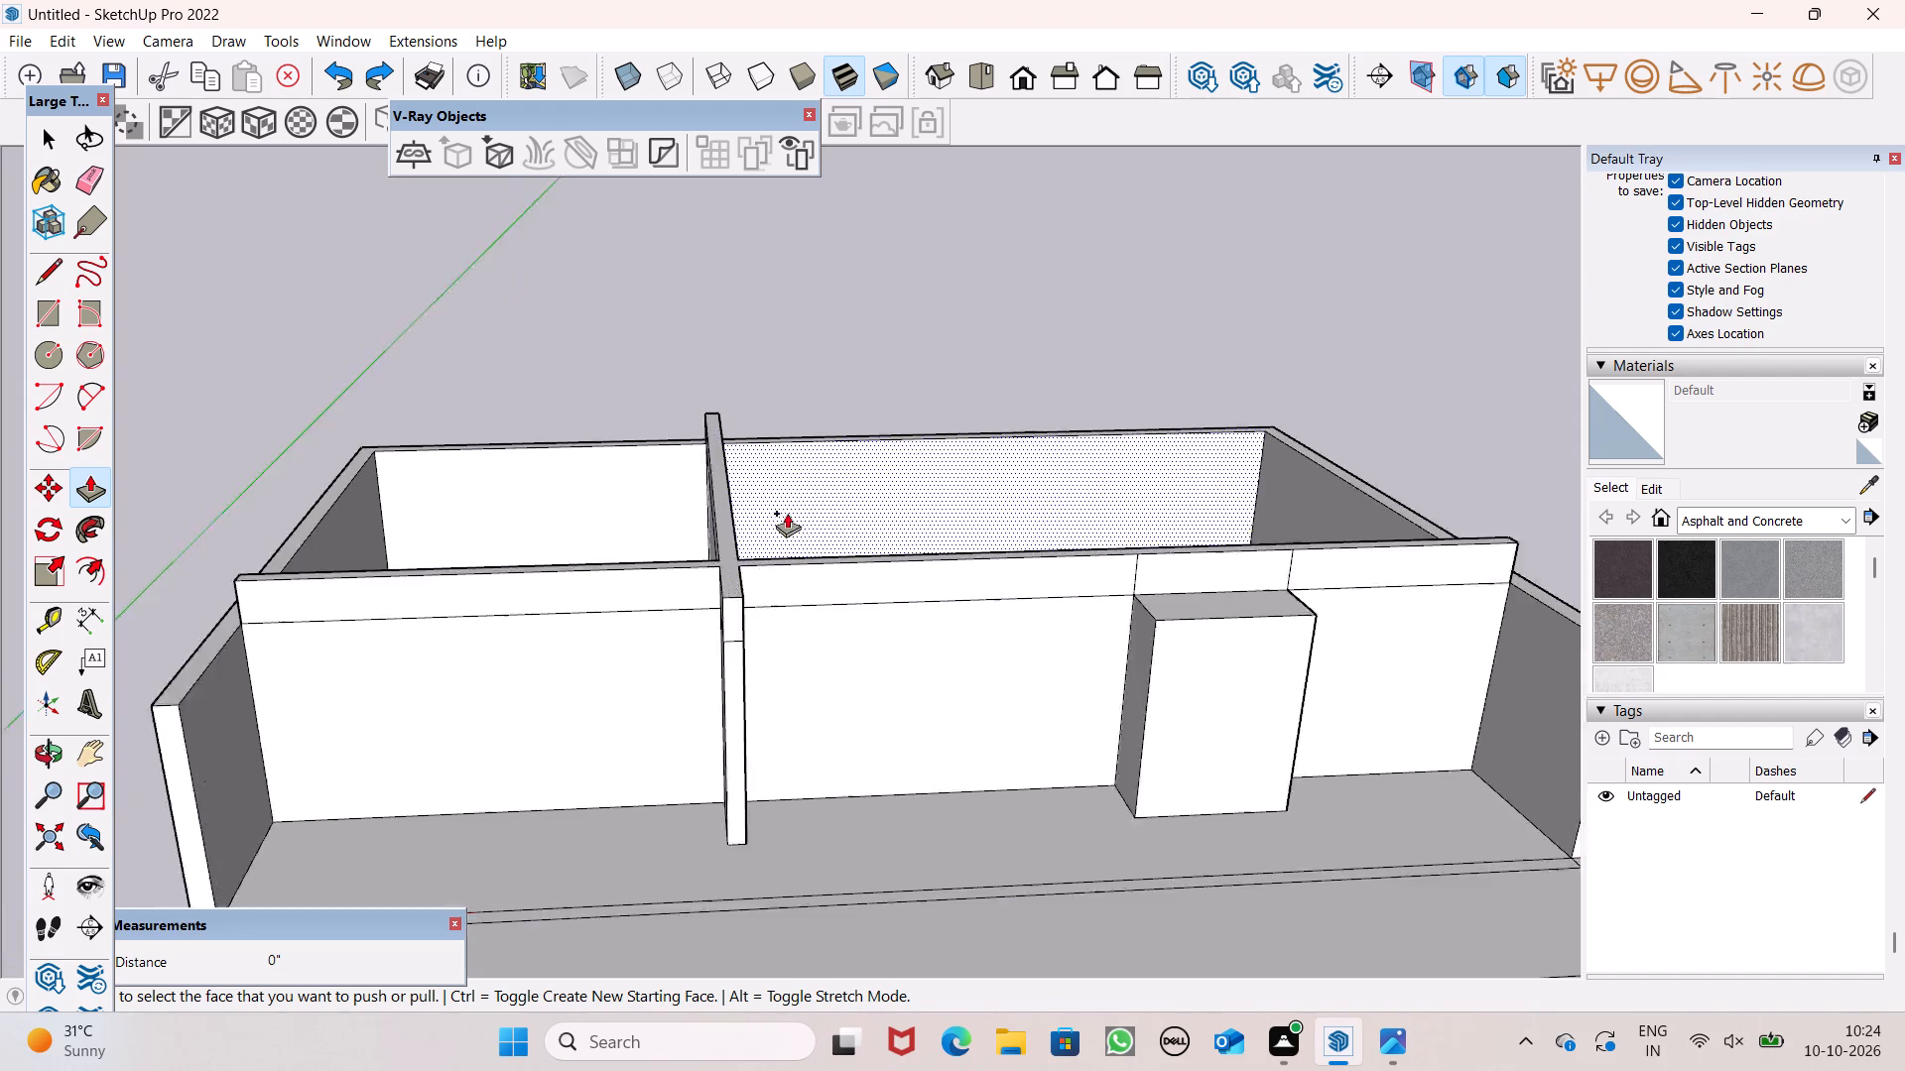
pyautogui.scroll(2, 787, 513)
pyautogui.scroll(-5, 888, 517)
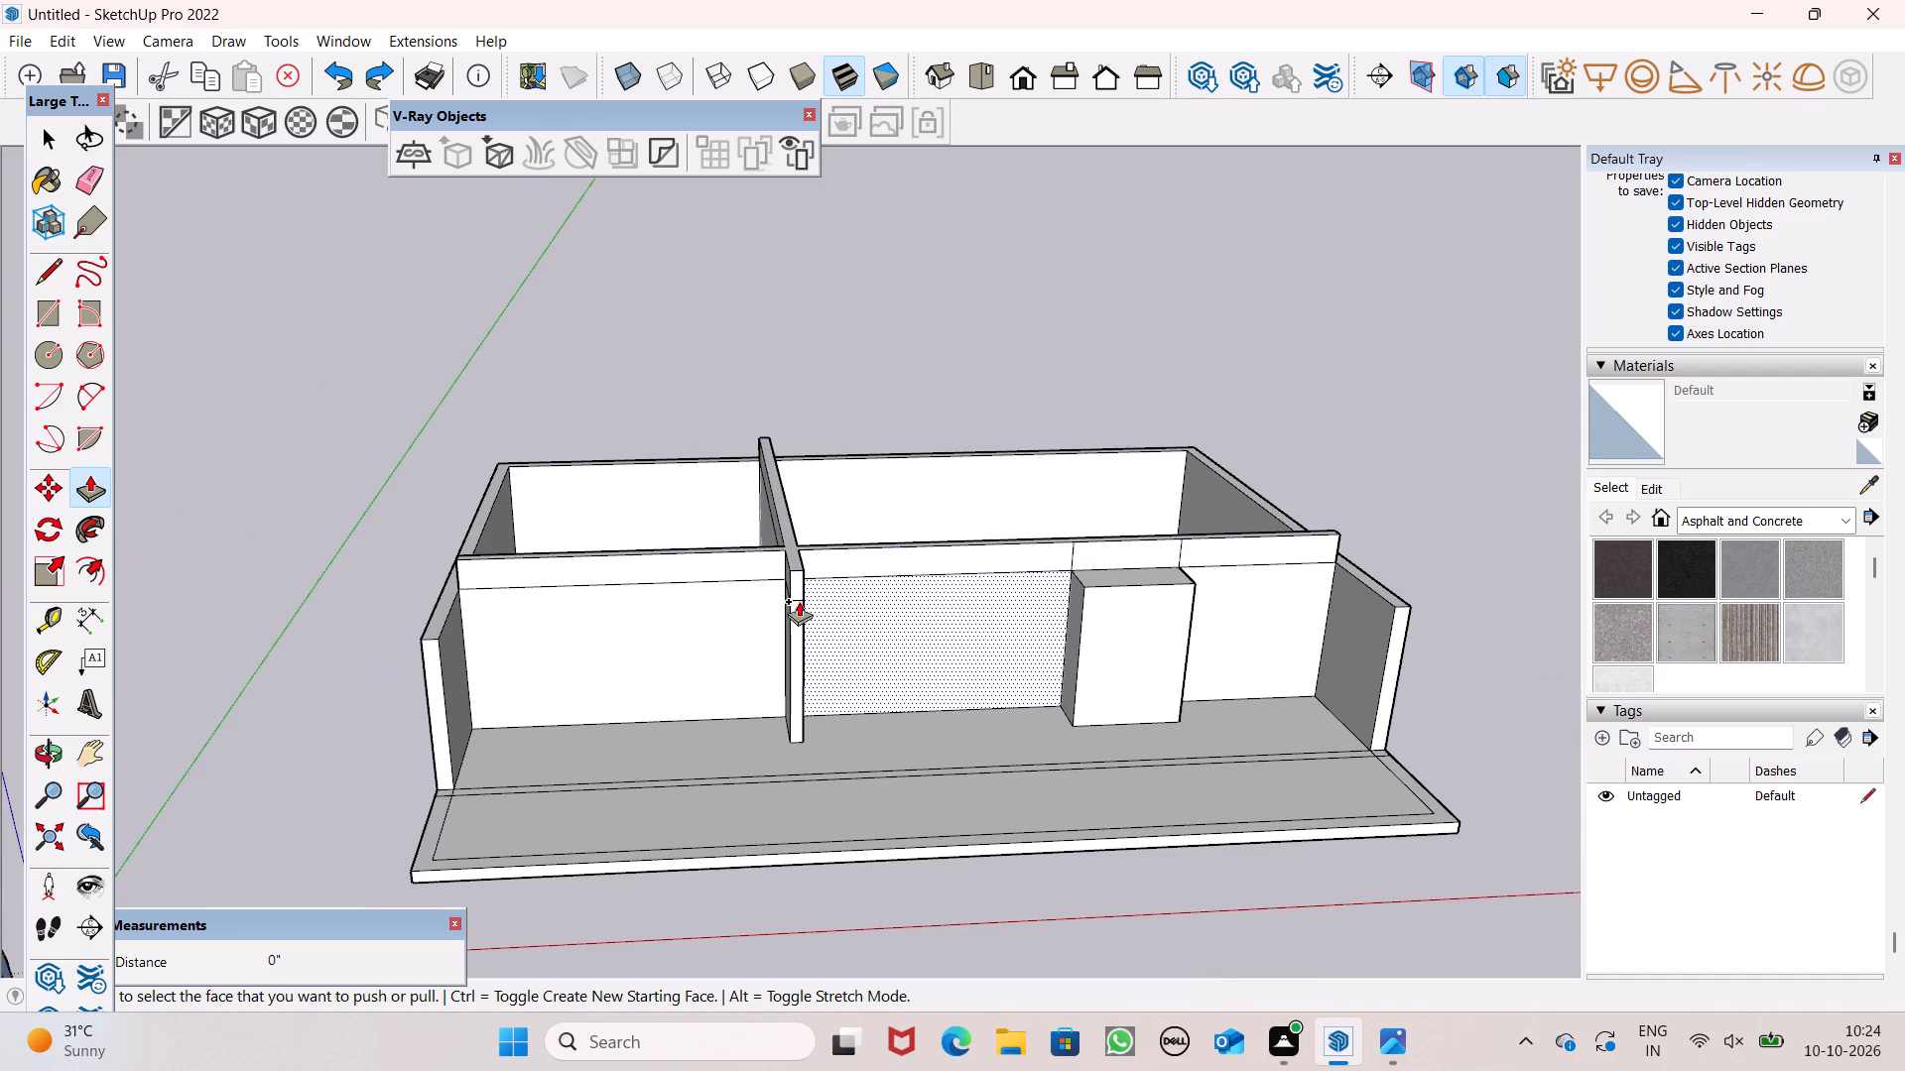
pyautogui.scroll(-1, 814, 577)
pyautogui.moveTo(945, 645); pyautogui.dragTo(907, 752, button='middle')
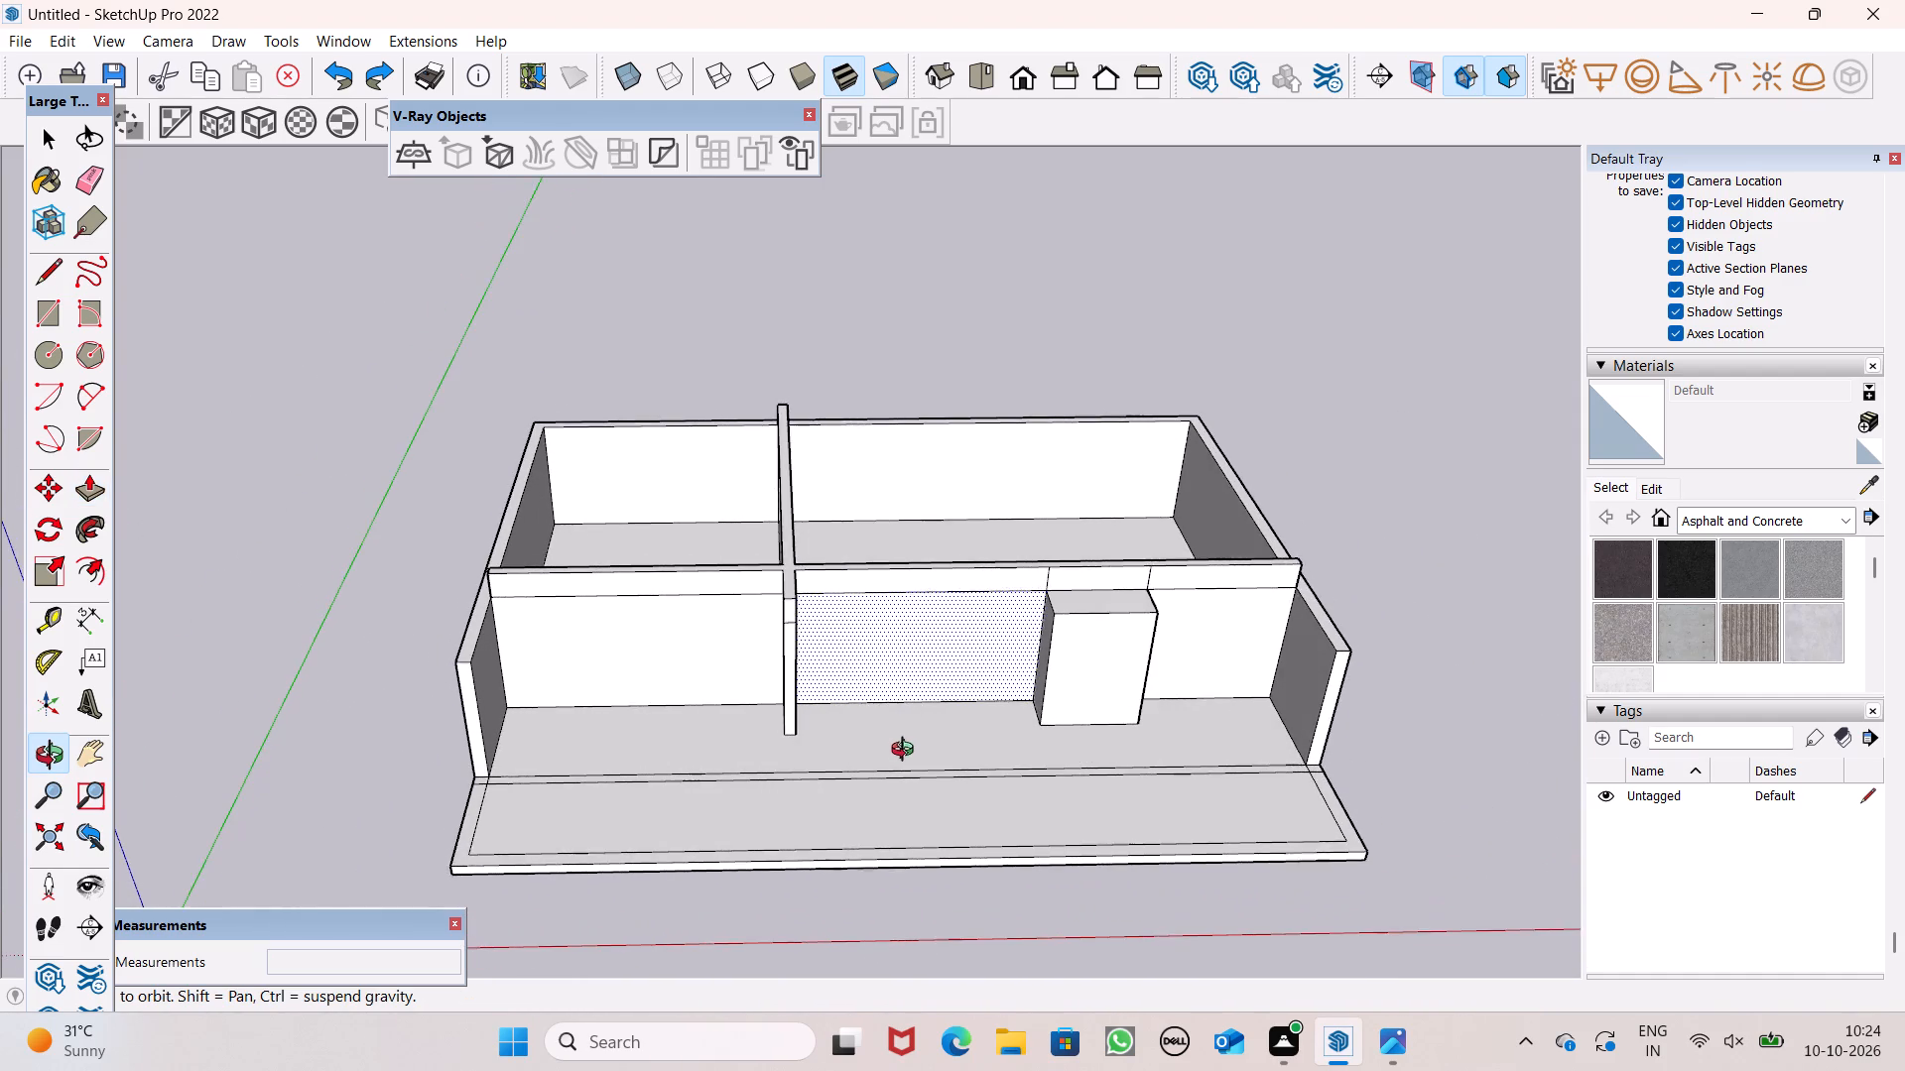
pyautogui.moveTo(907, 752); pyautogui.dragTo(906, 753, button='middle')
pyautogui.scroll(6, 877, 649)
pyautogui.moveTo(777, 548); pyautogui.dragTo(755, 589)
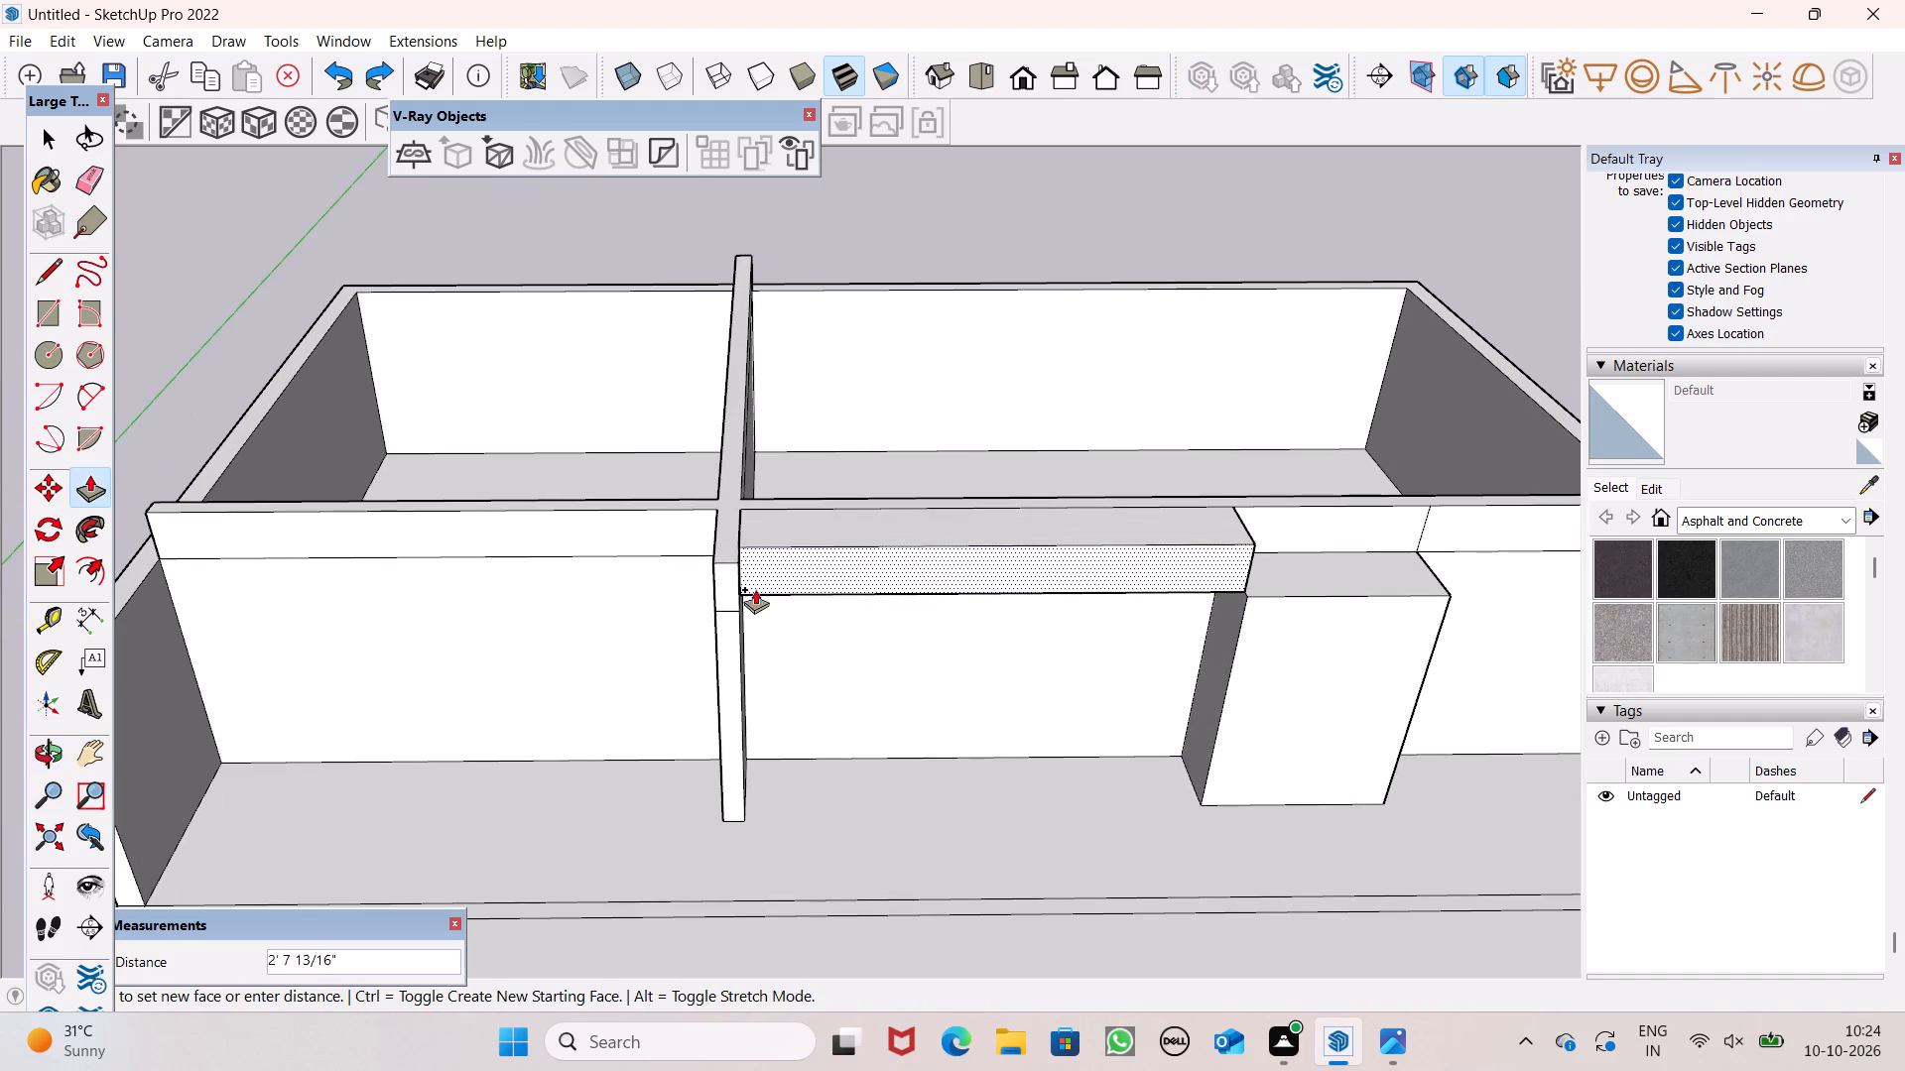
pyautogui.moveTo(755, 589); pyautogui.dragTo(737, 597)
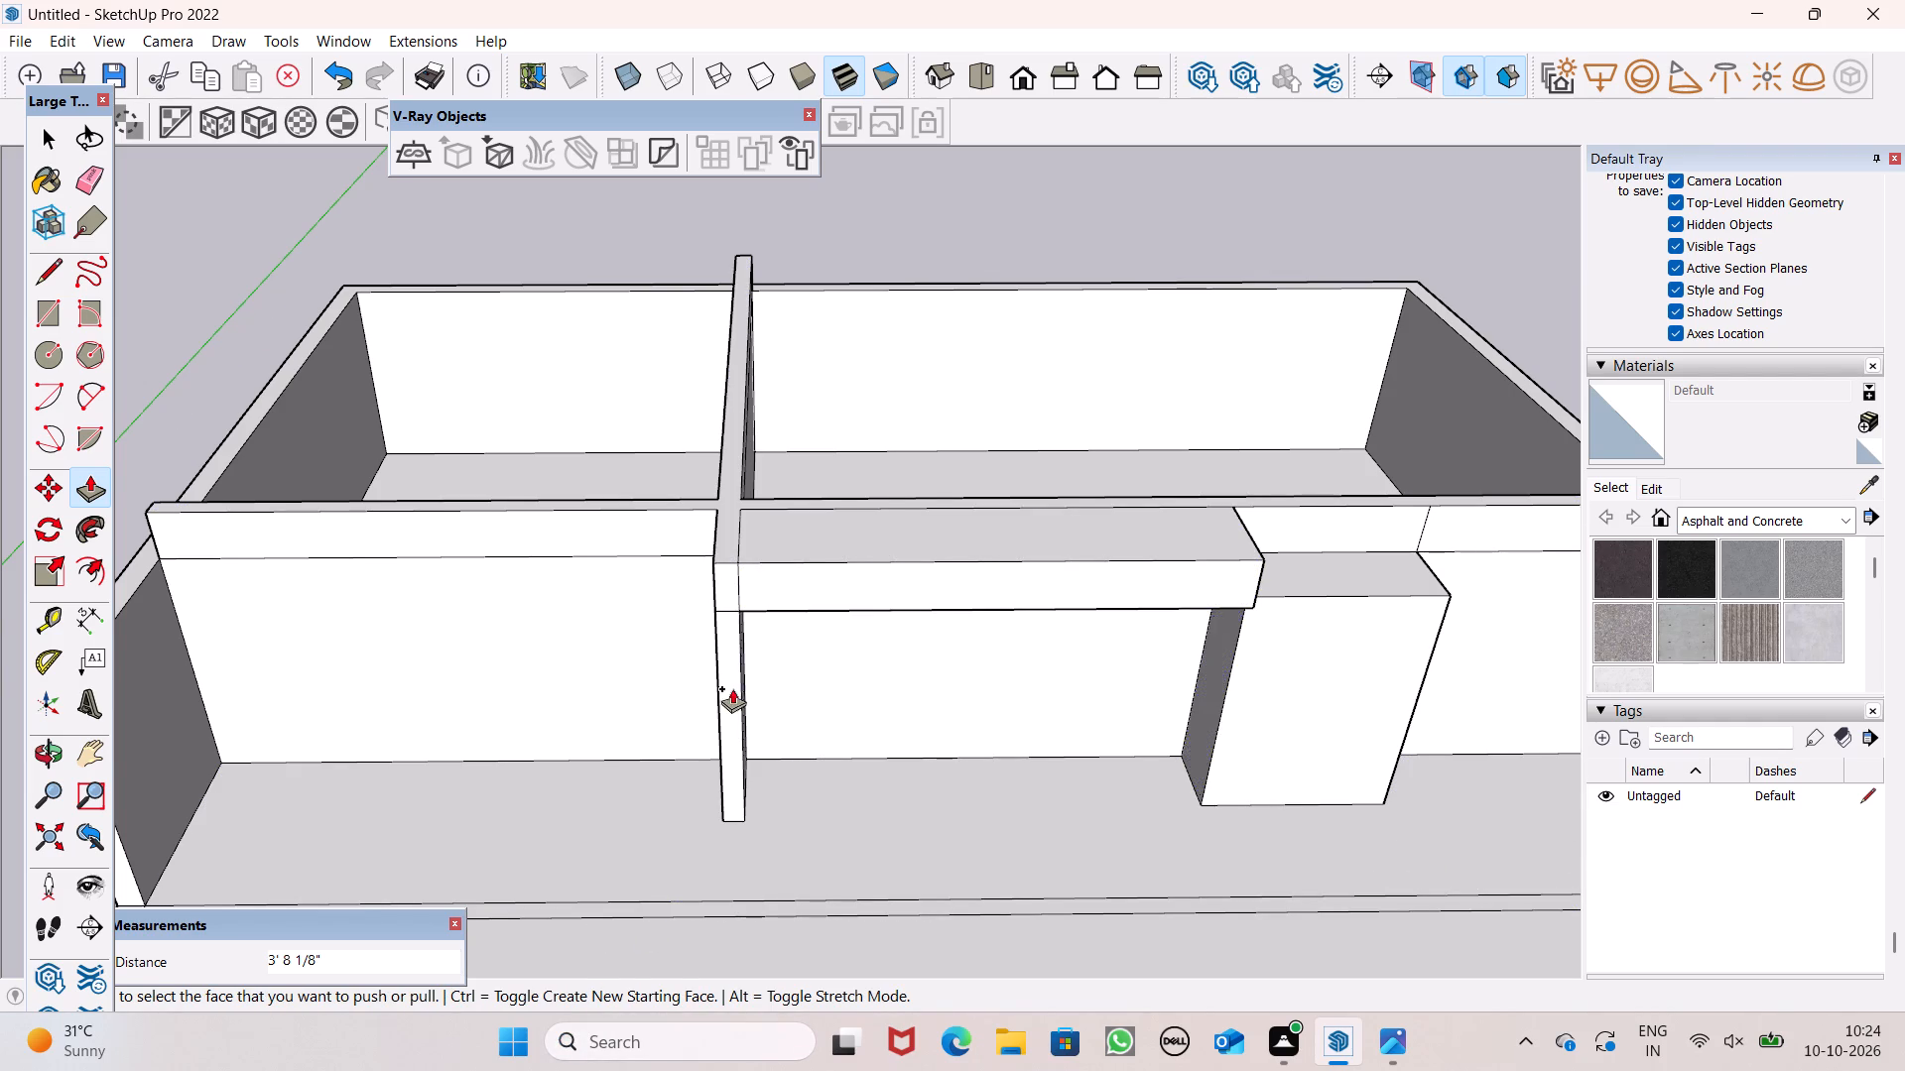
# Raise the projecting block's top face about 2' to align with the top of the raised cross wall.
pyautogui.scroll(-2, 732, 688)
pyautogui.scroll(-2, 1012, 547)
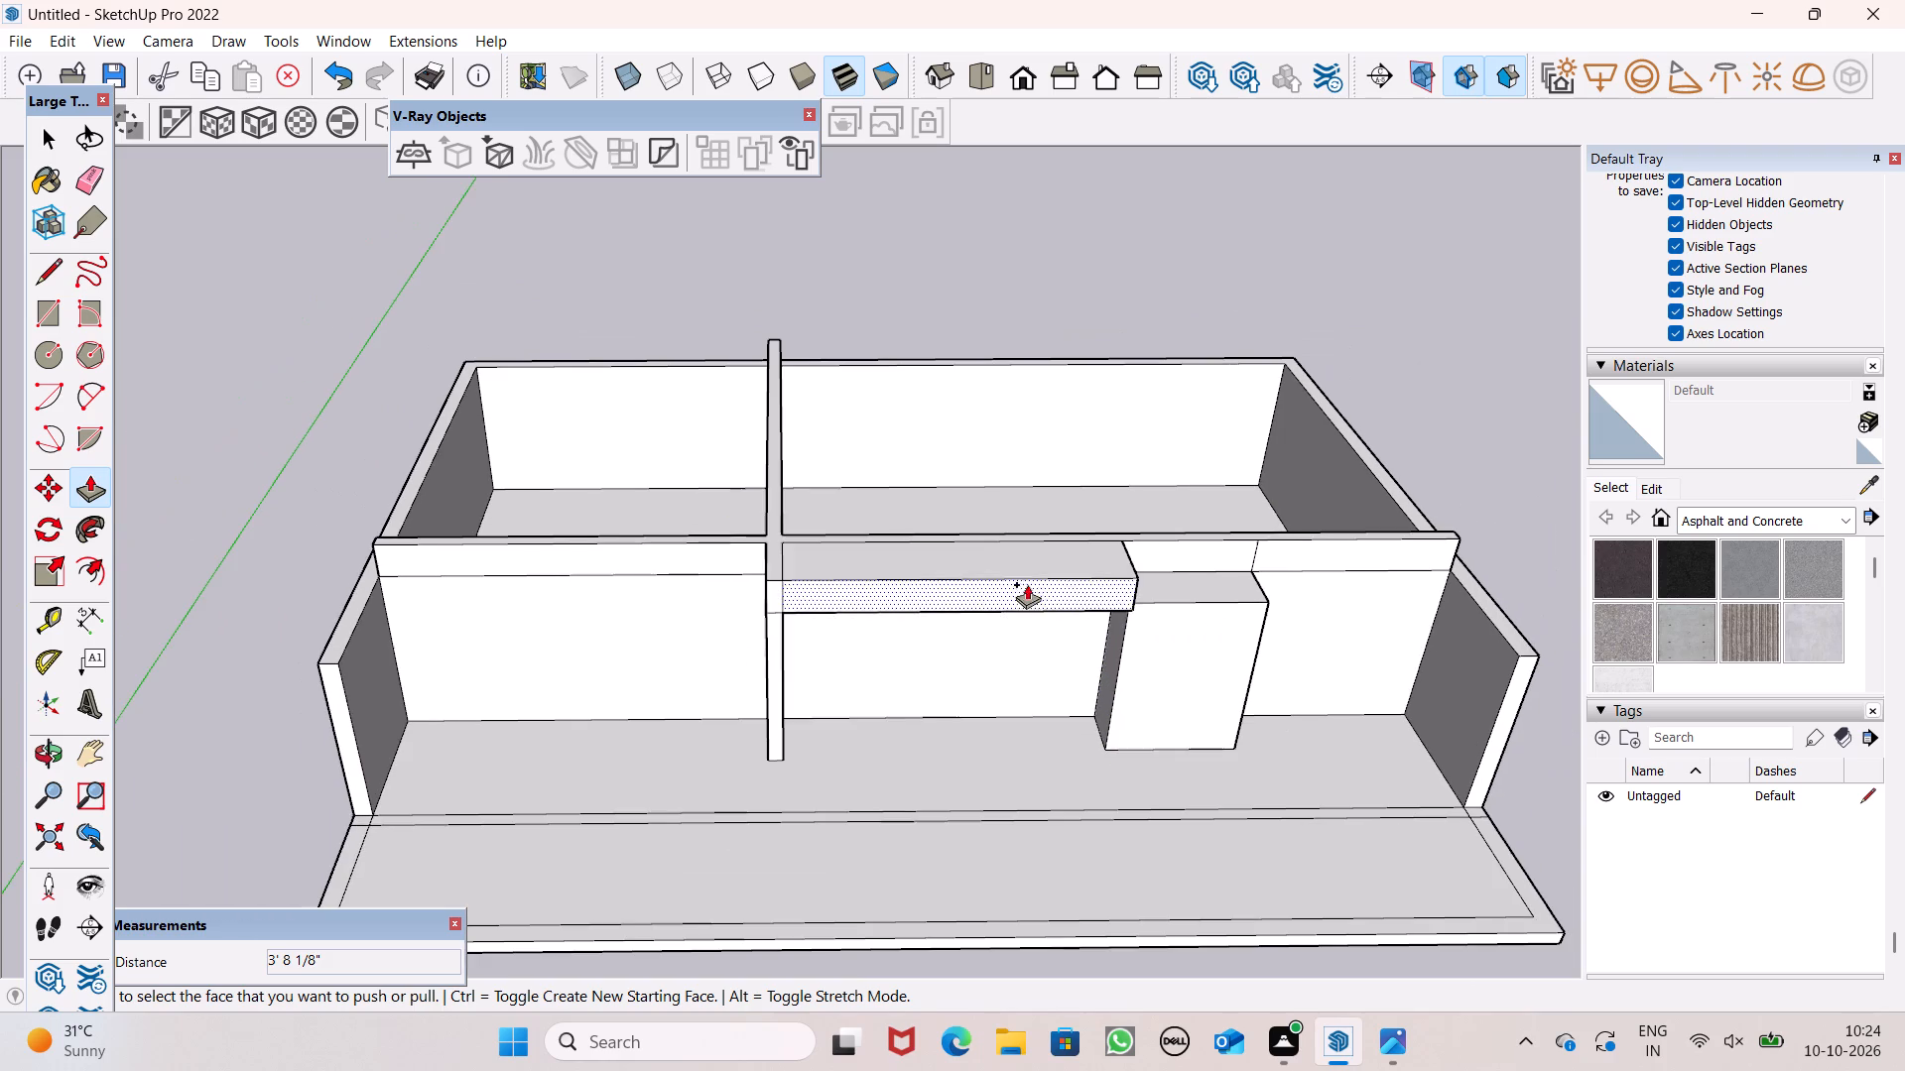
pyautogui.scroll(5, 1400, 619)
pyautogui.scroll(1, 1236, 630)
pyautogui.moveTo(1236, 619); pyautogui.dragTo(1190, 530, button='middle')
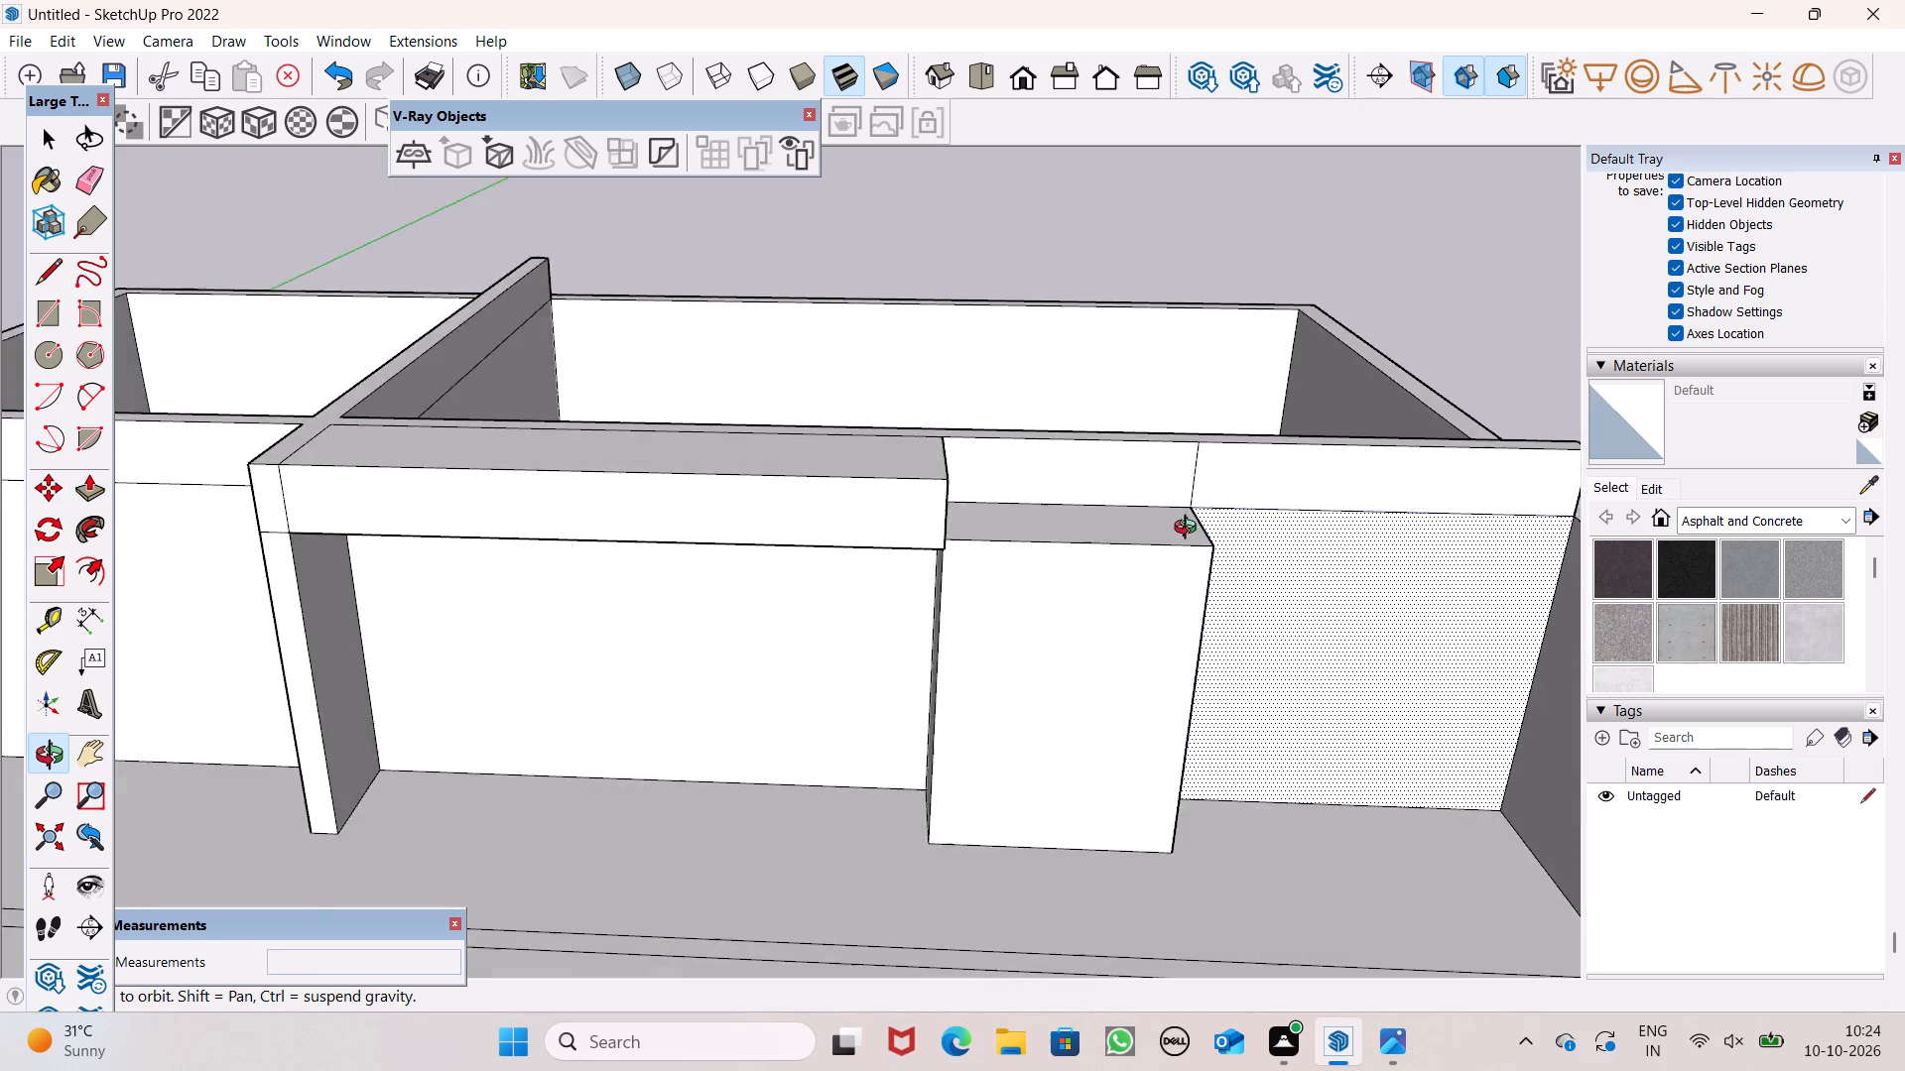
pyautogui.moveTo(1190, 530); pyautogui.dragTo(1071, 531, button='middle')
pyautogui.scroll(3, 971, 530)
pyautogui.moveTo(916, 545); pyautogui.dragTo(908, 484)
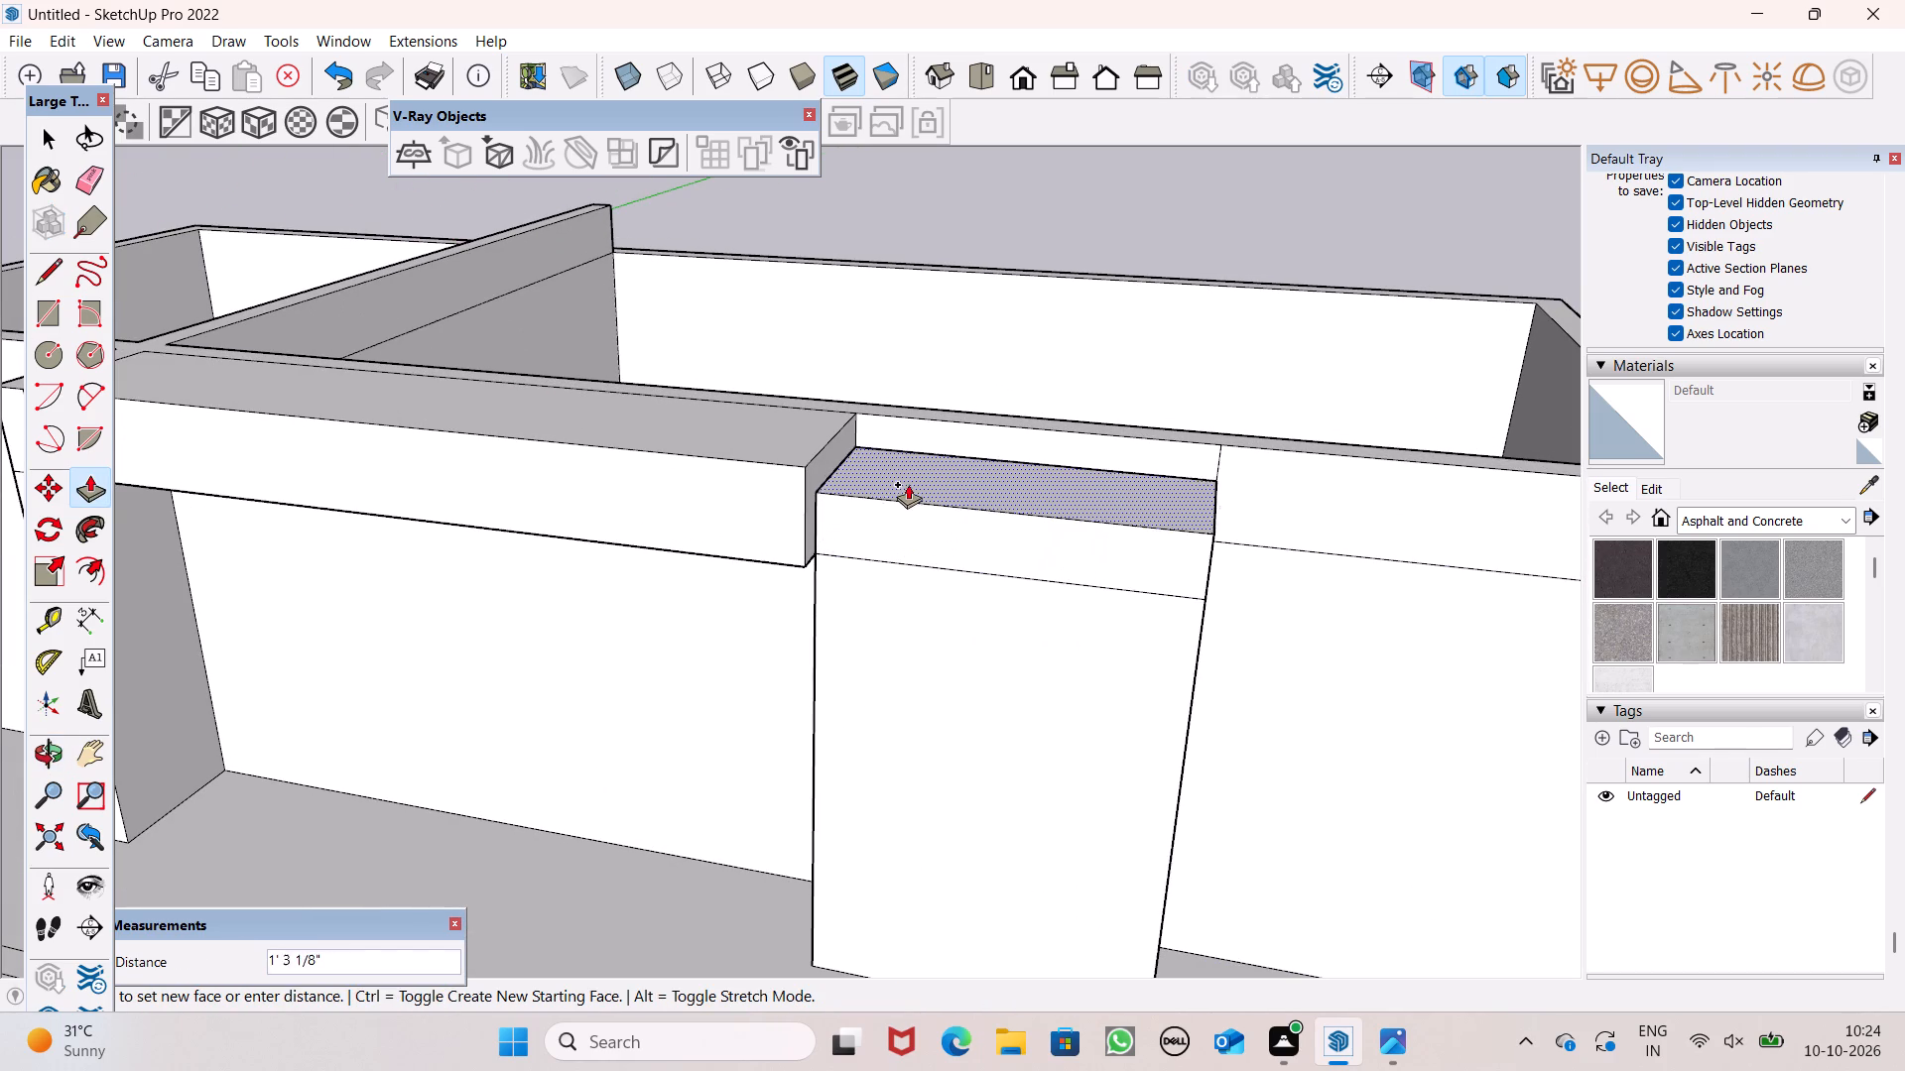
pyautogui.moveTo(908, 484); pyautogui.dragTo(910, 453)
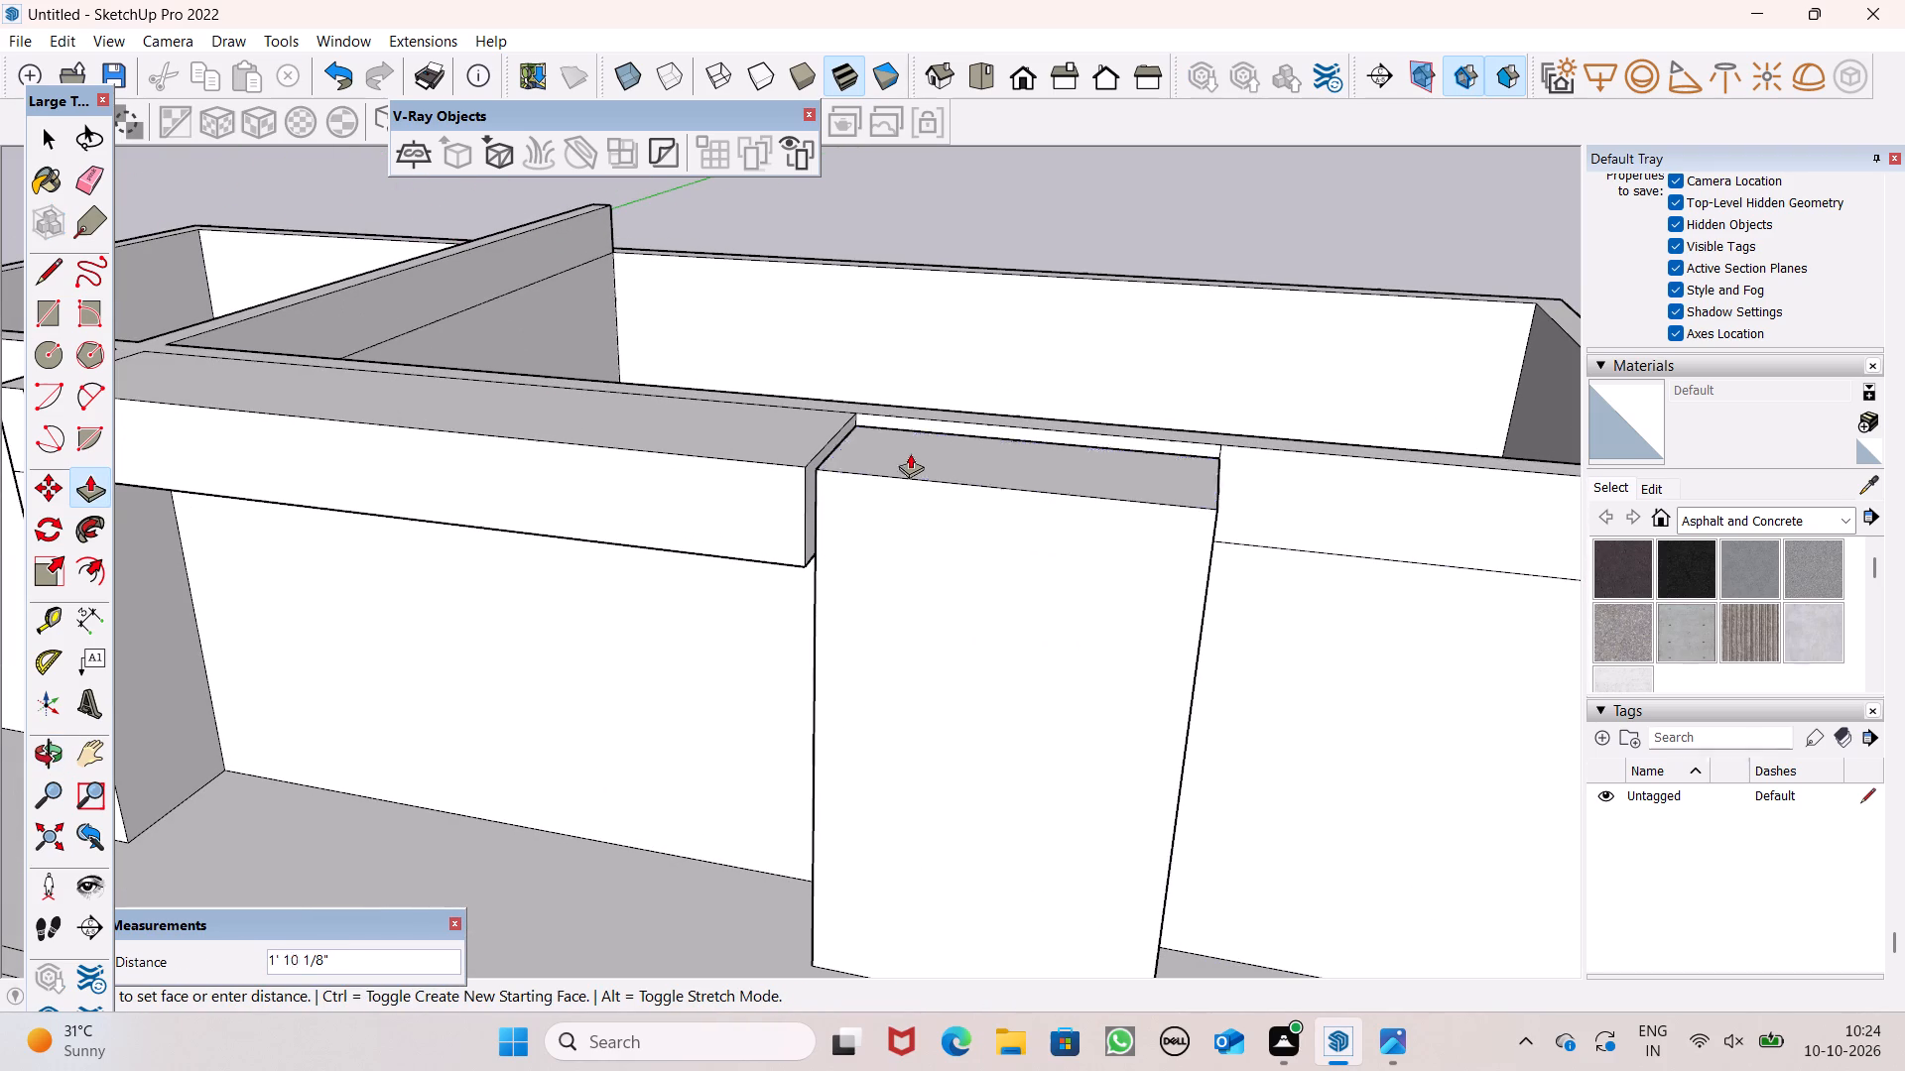
pyautogui.moveTo(910, 453); pyautogui.dragTo(916, 447)
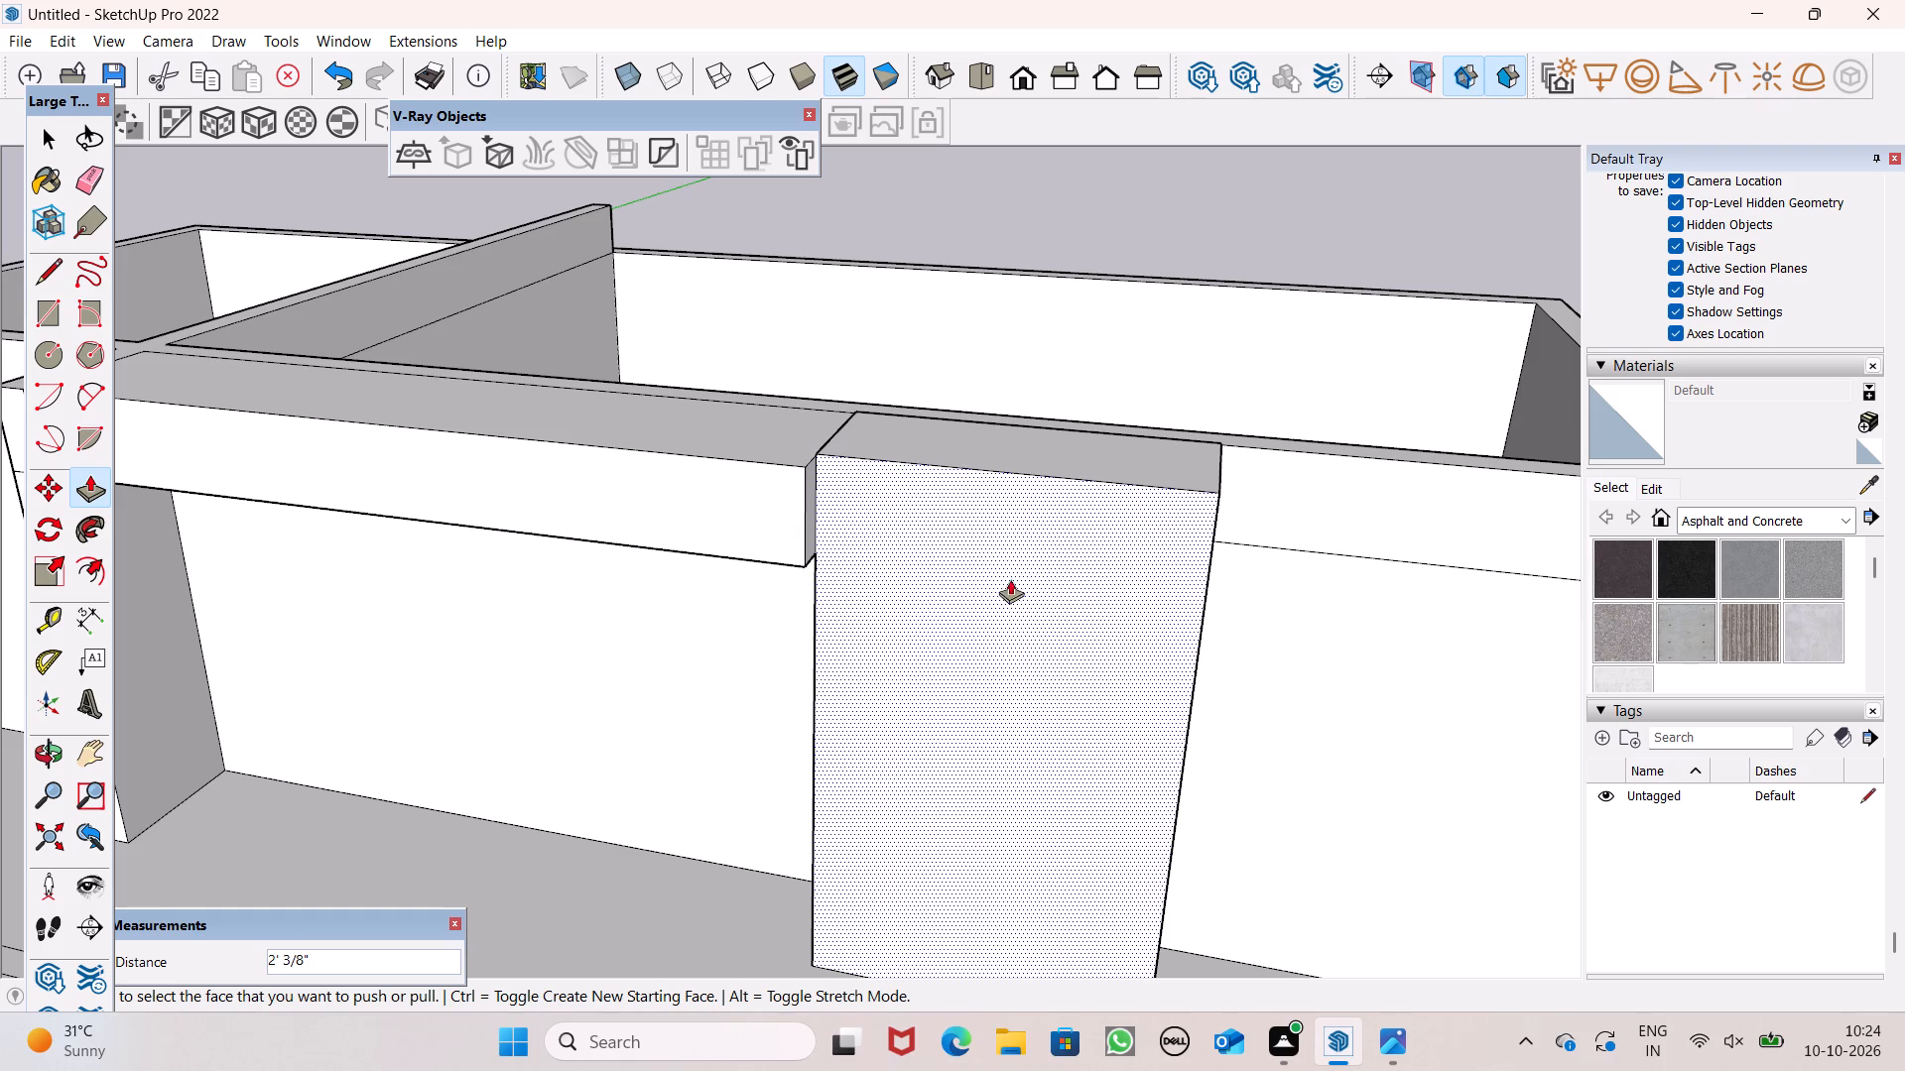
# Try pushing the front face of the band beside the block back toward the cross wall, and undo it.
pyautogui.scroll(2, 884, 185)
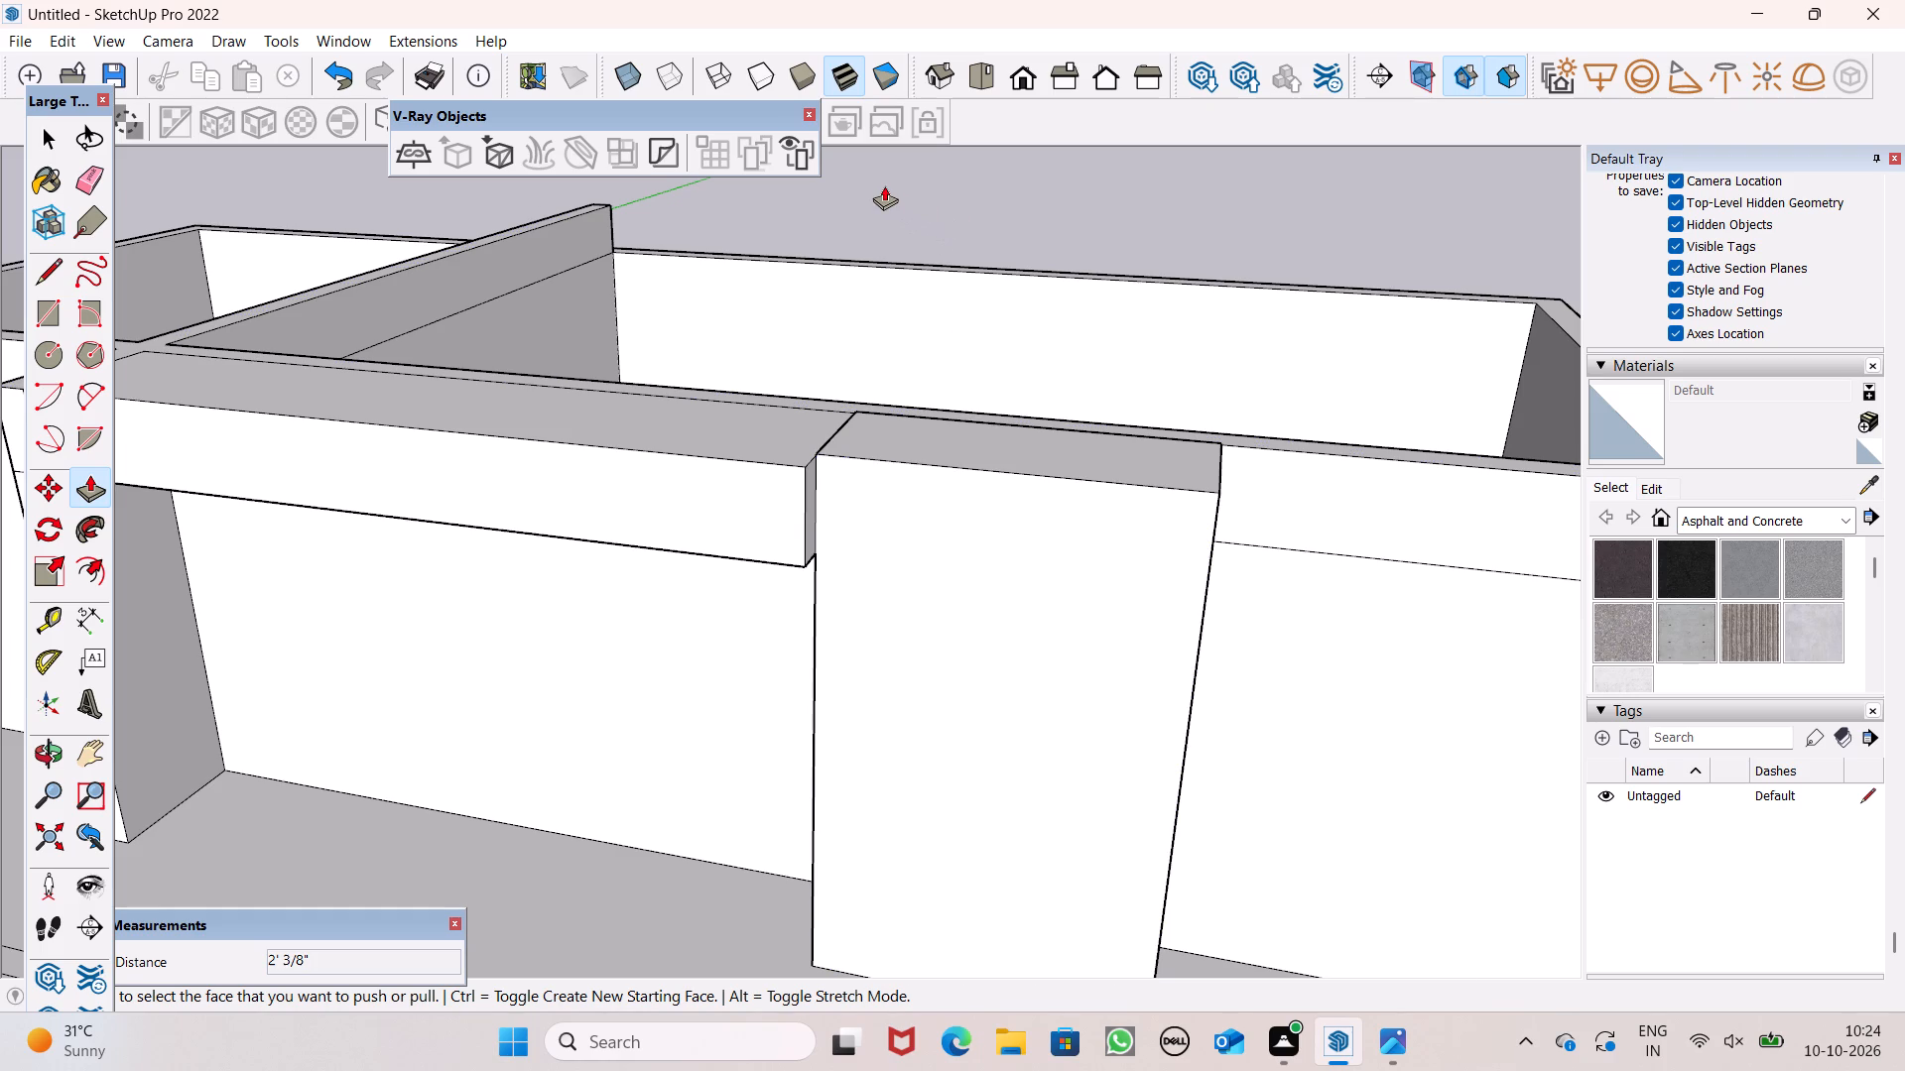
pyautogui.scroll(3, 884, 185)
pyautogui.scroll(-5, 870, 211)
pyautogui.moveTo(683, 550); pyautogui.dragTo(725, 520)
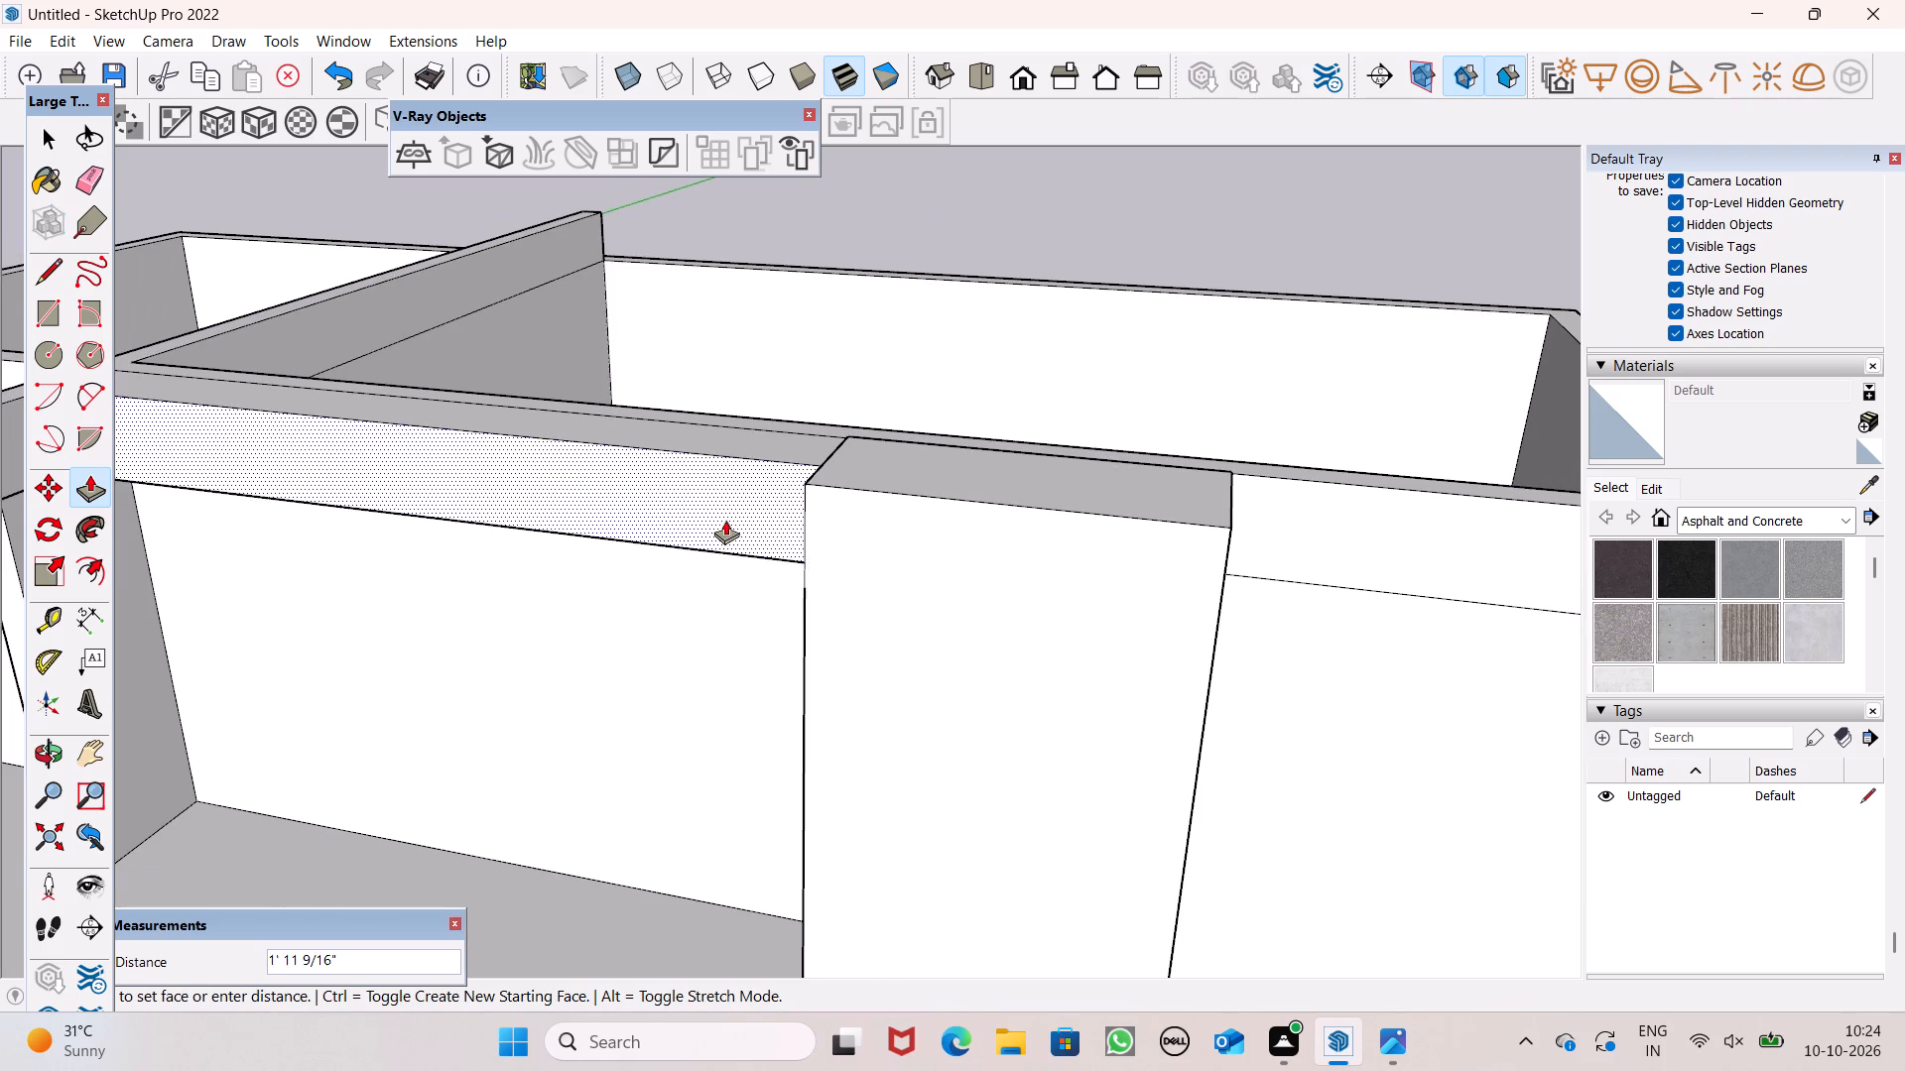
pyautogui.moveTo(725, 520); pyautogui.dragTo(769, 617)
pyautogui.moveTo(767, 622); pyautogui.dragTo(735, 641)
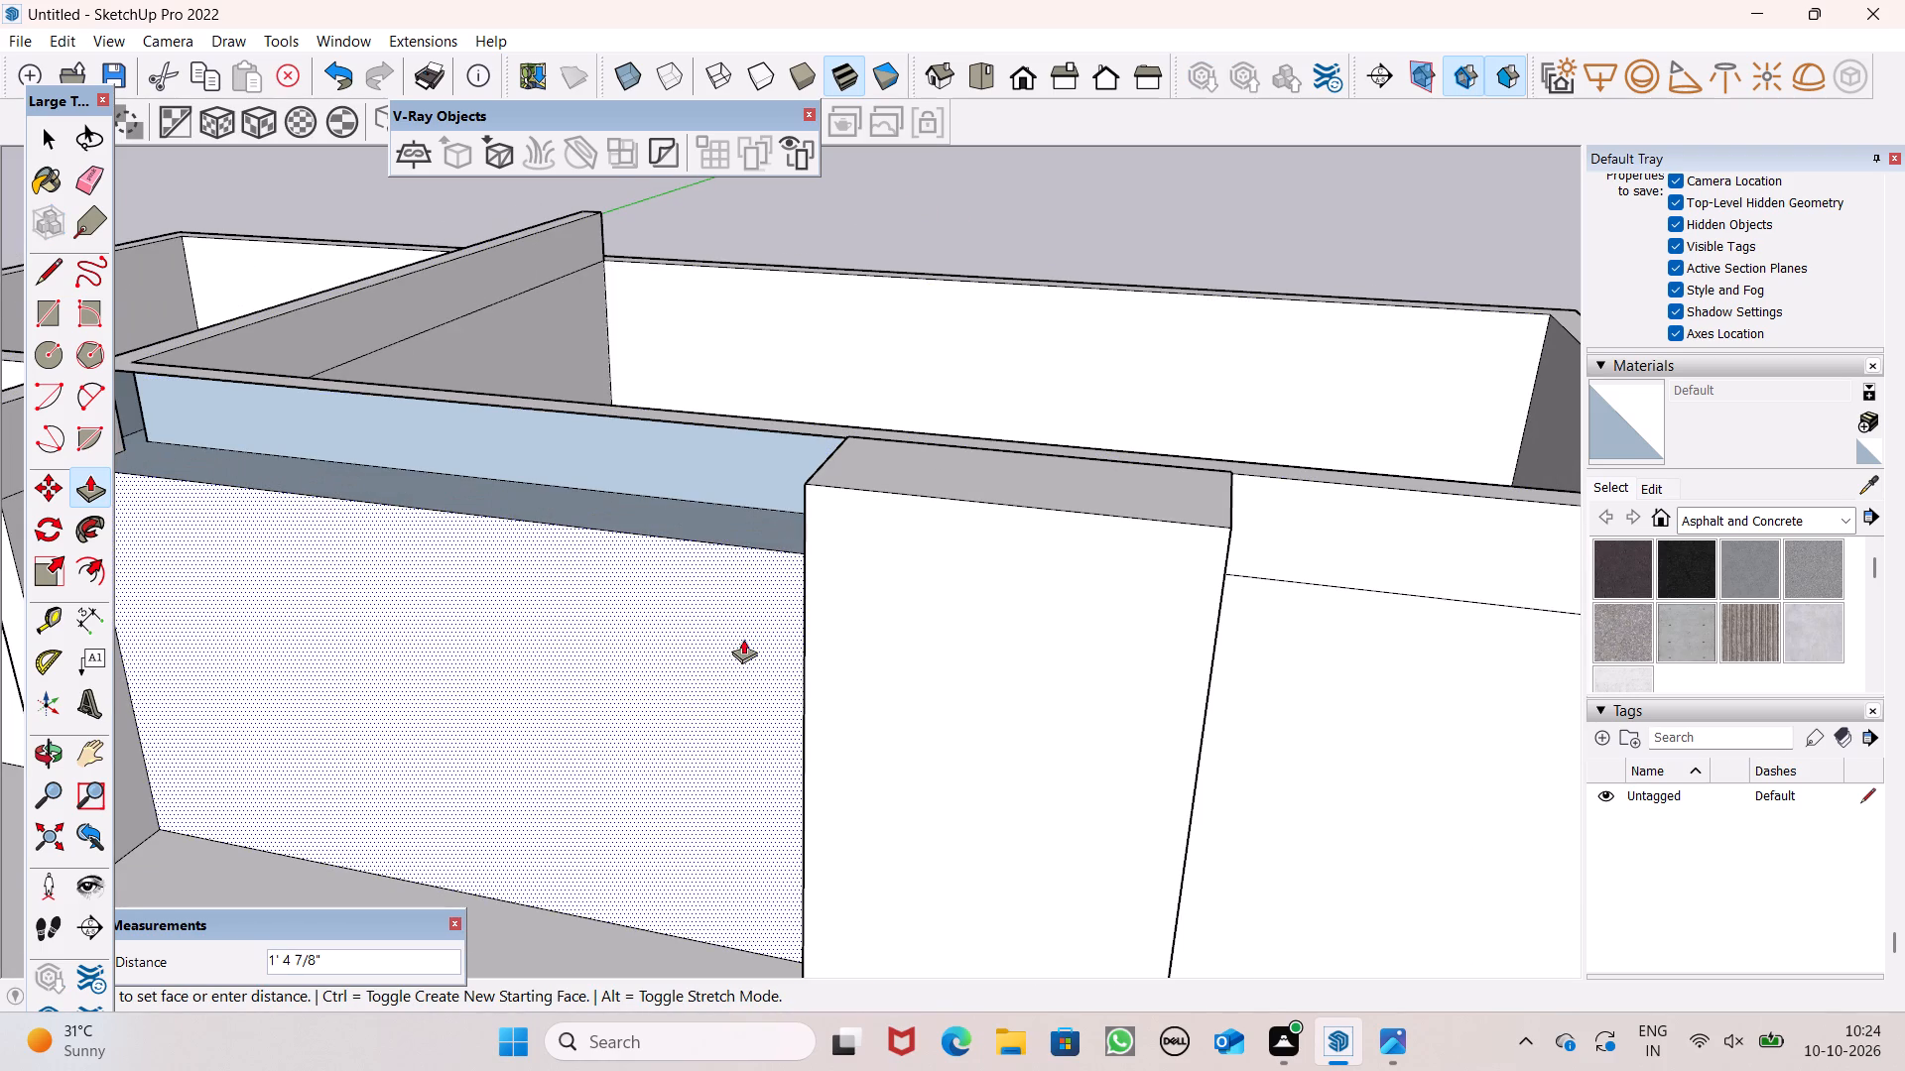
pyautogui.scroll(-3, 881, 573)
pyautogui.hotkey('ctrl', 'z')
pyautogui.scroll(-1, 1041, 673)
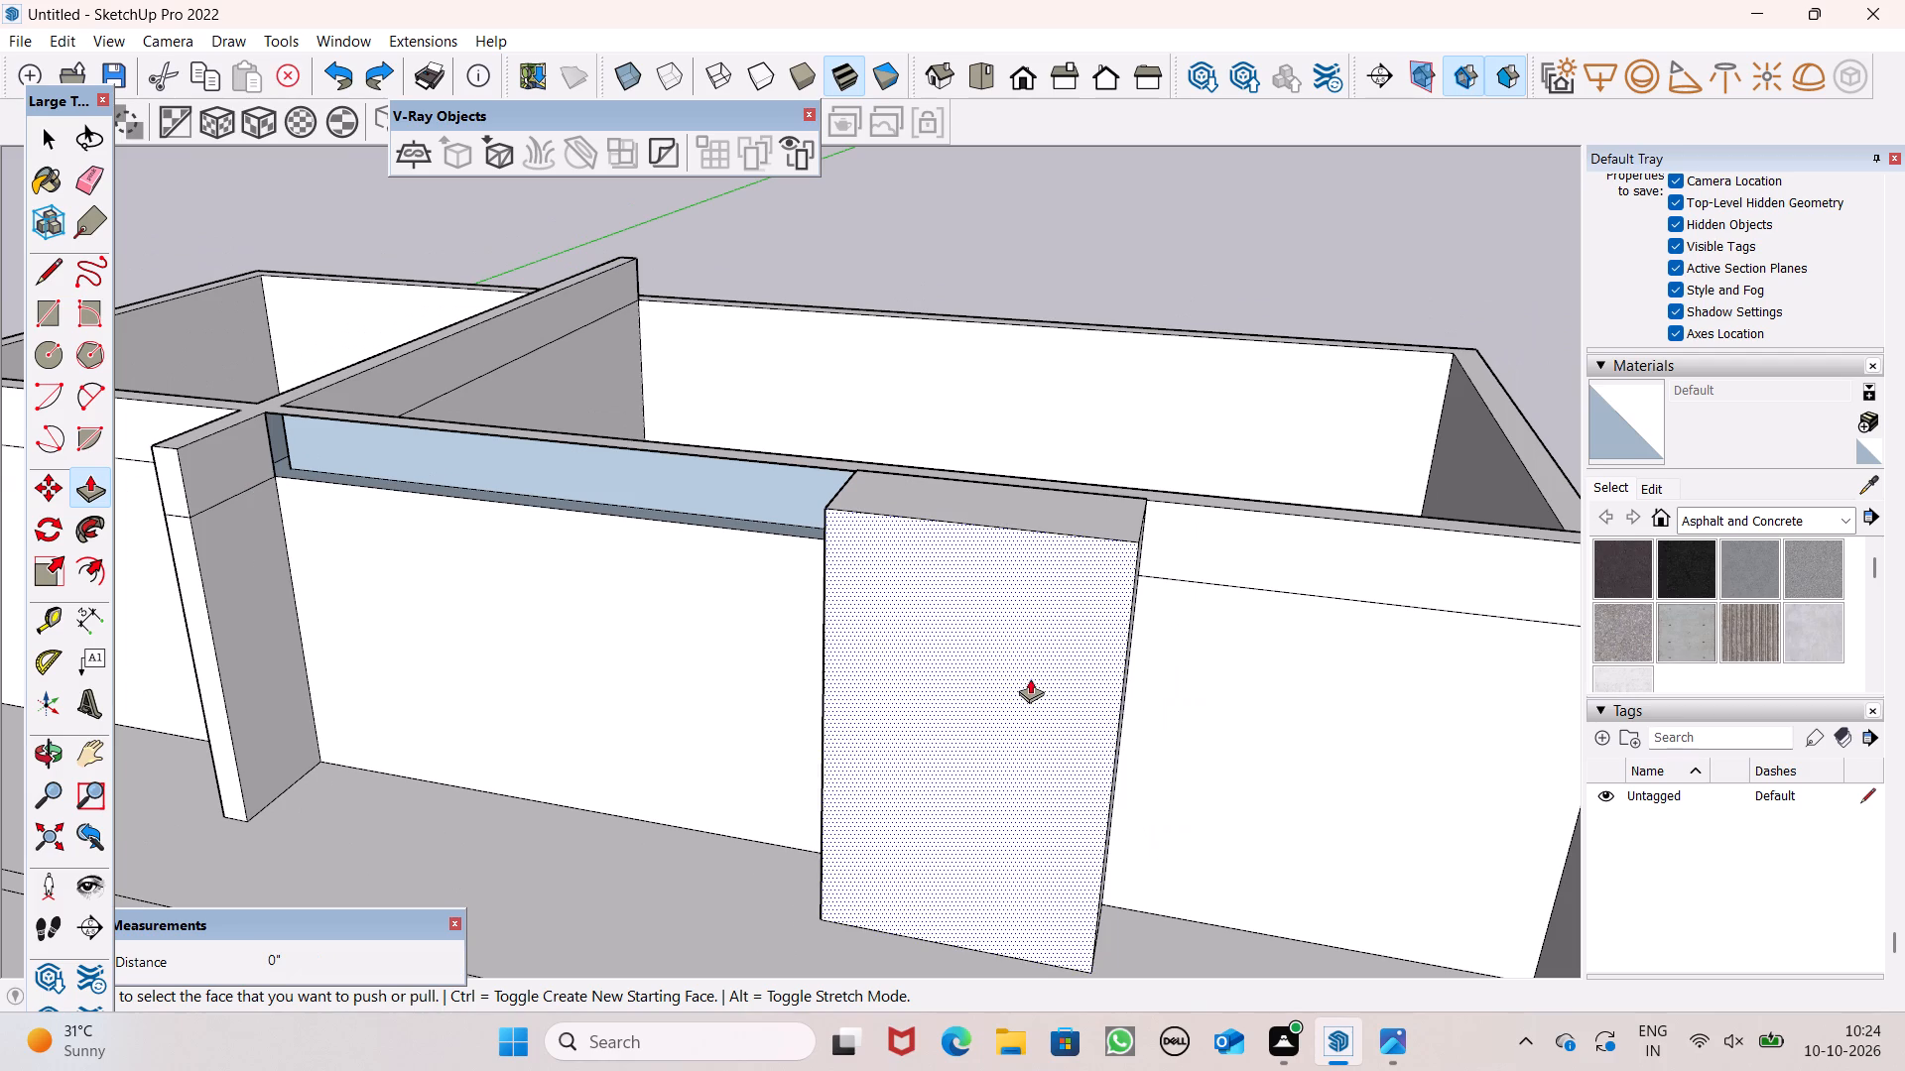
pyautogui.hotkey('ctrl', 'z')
# Push the band's front face back about 8 1/2" to sit flush with the block's front face.
pyautogui.moveTo(823, 564); pyautogui.dragTo(860, 562)
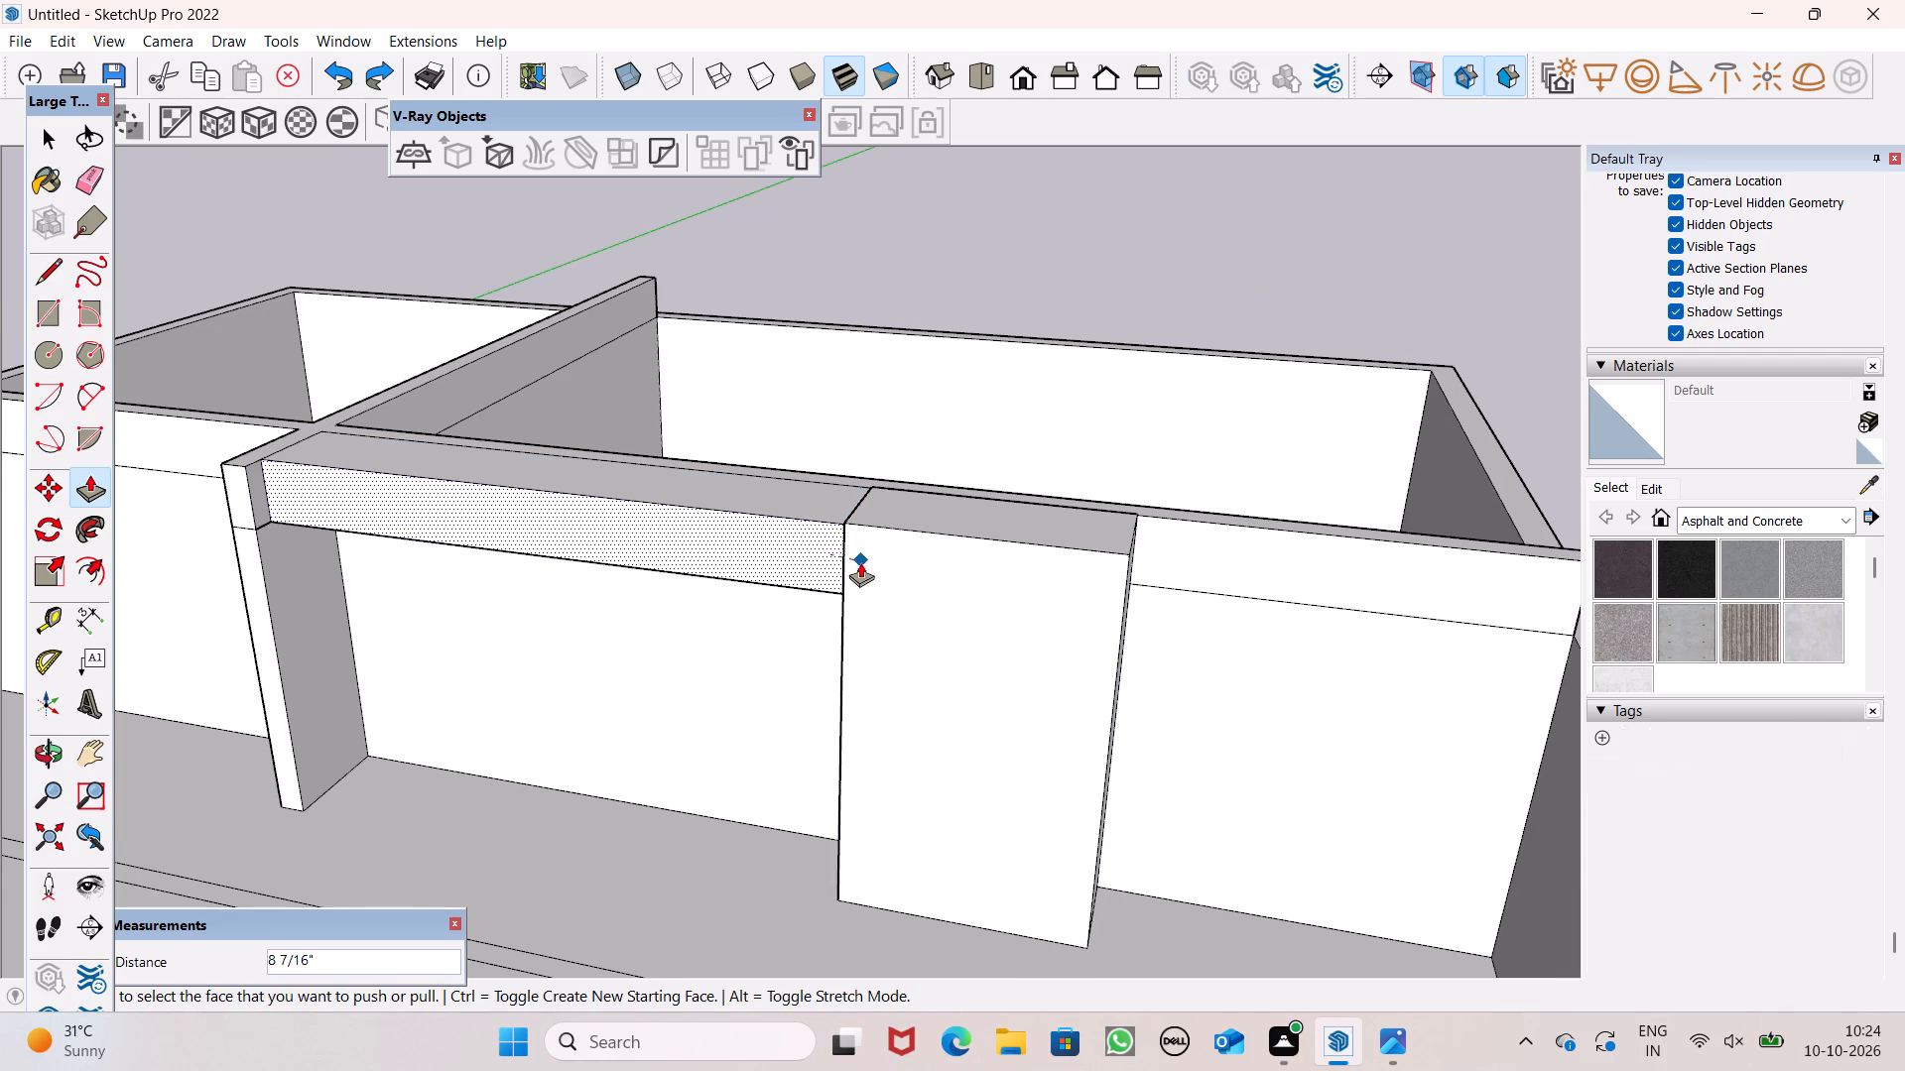
pyautogui.moveTo(860, 562); pyautogui.dragTo(860, 561)
# Pull the raised band between the block and the side wall about 3' forward, flush with the block's front face.
pyautogui.scroll(-4, 816, 560)
pyautogui.scroll(-2, 1092, 582)
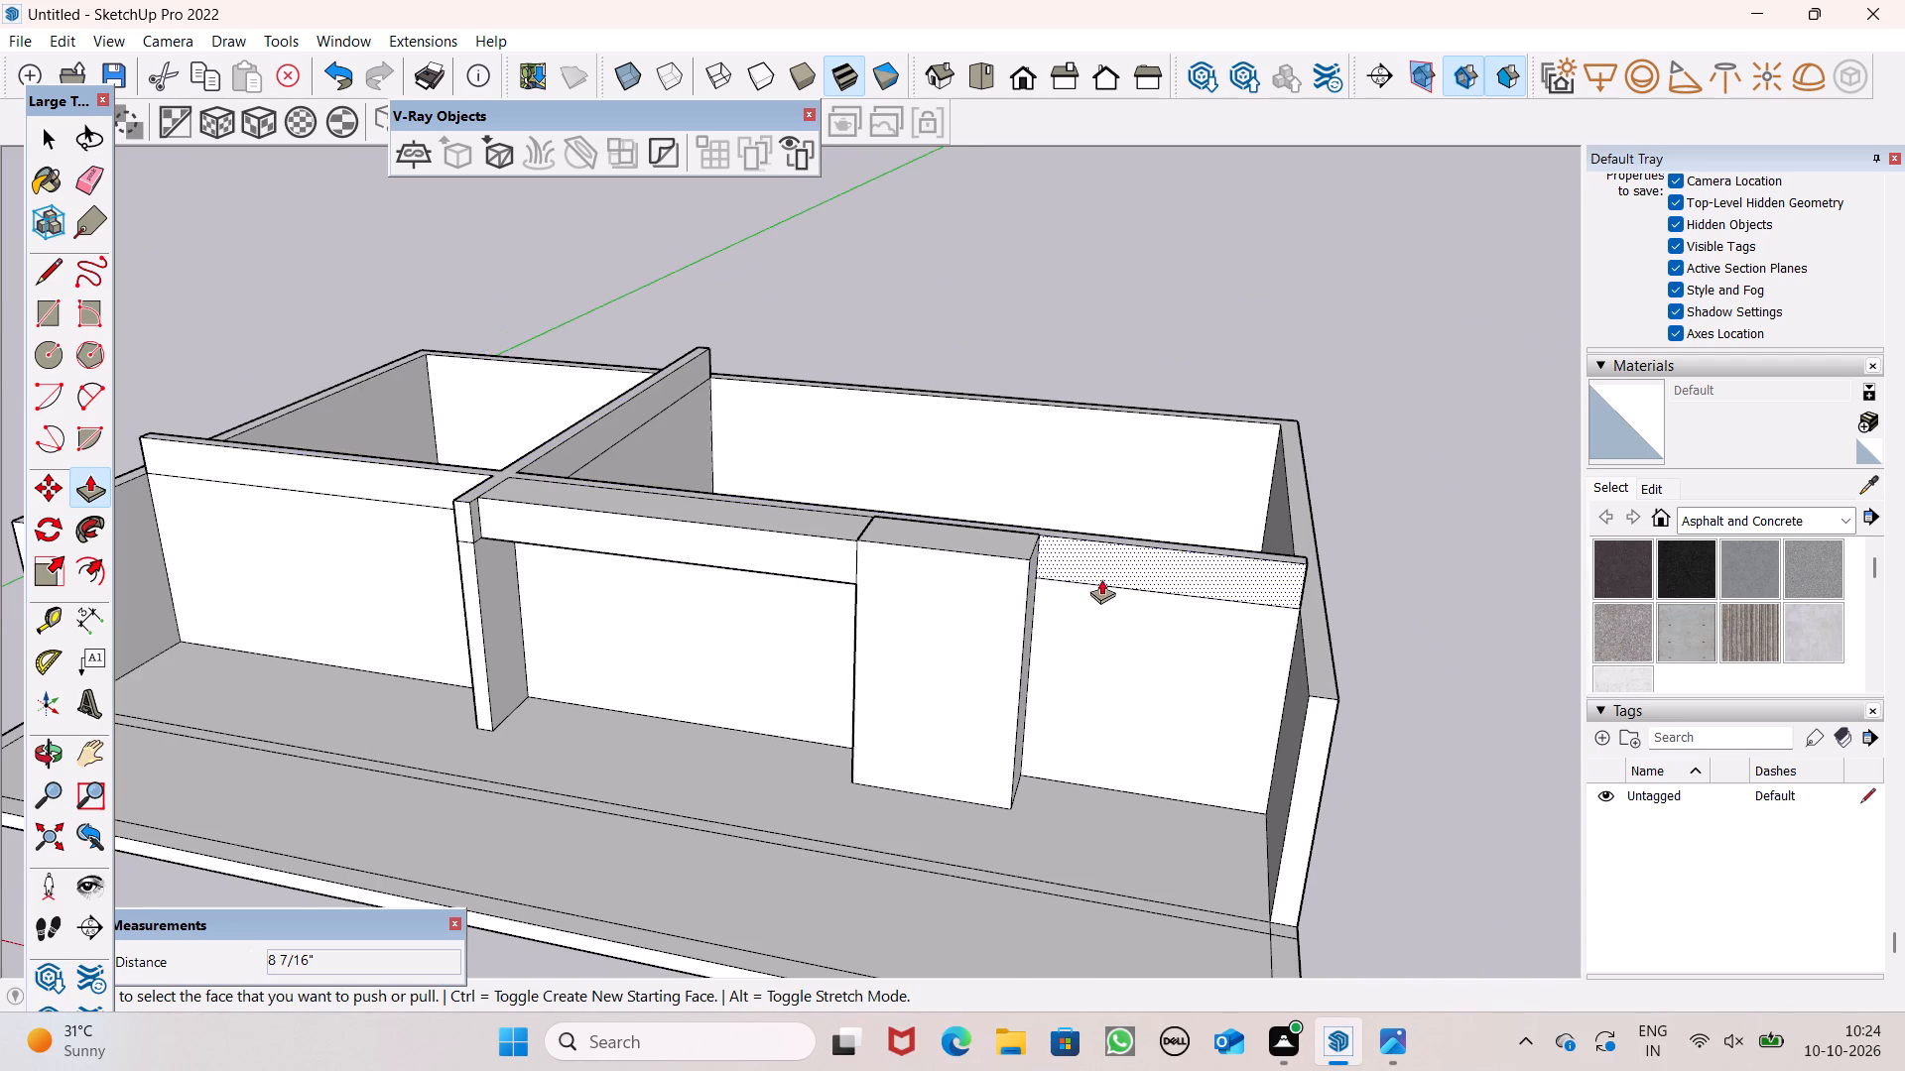
pyautogui.moveTo(1307, 654); pyautogui.dragTo(1328, 713, button='middle')
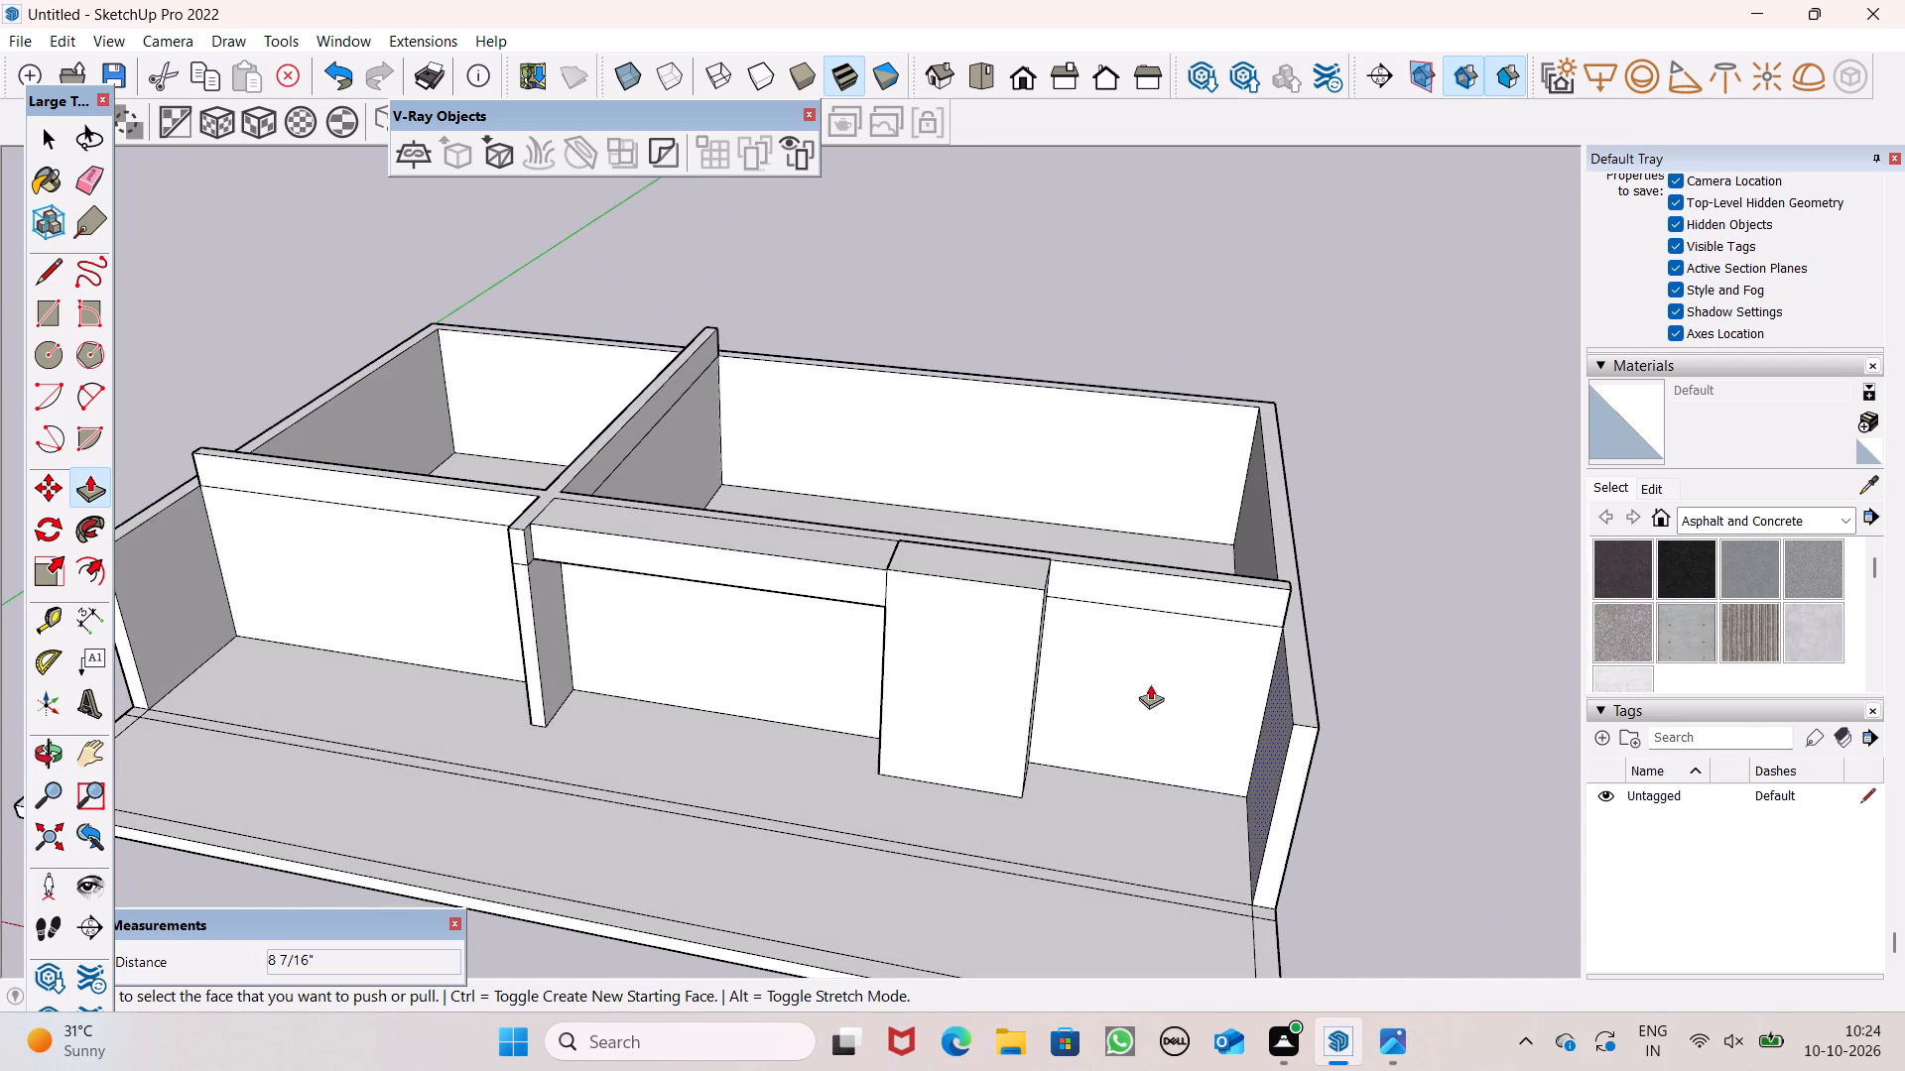
pyautogui.scroll(5, 1068, 609)
pyautogui.scroll(-3, 1074, 613)
pyautogui.moveTo(1100, 628); pyautogui.dragTo(1138, 621, button='middle')
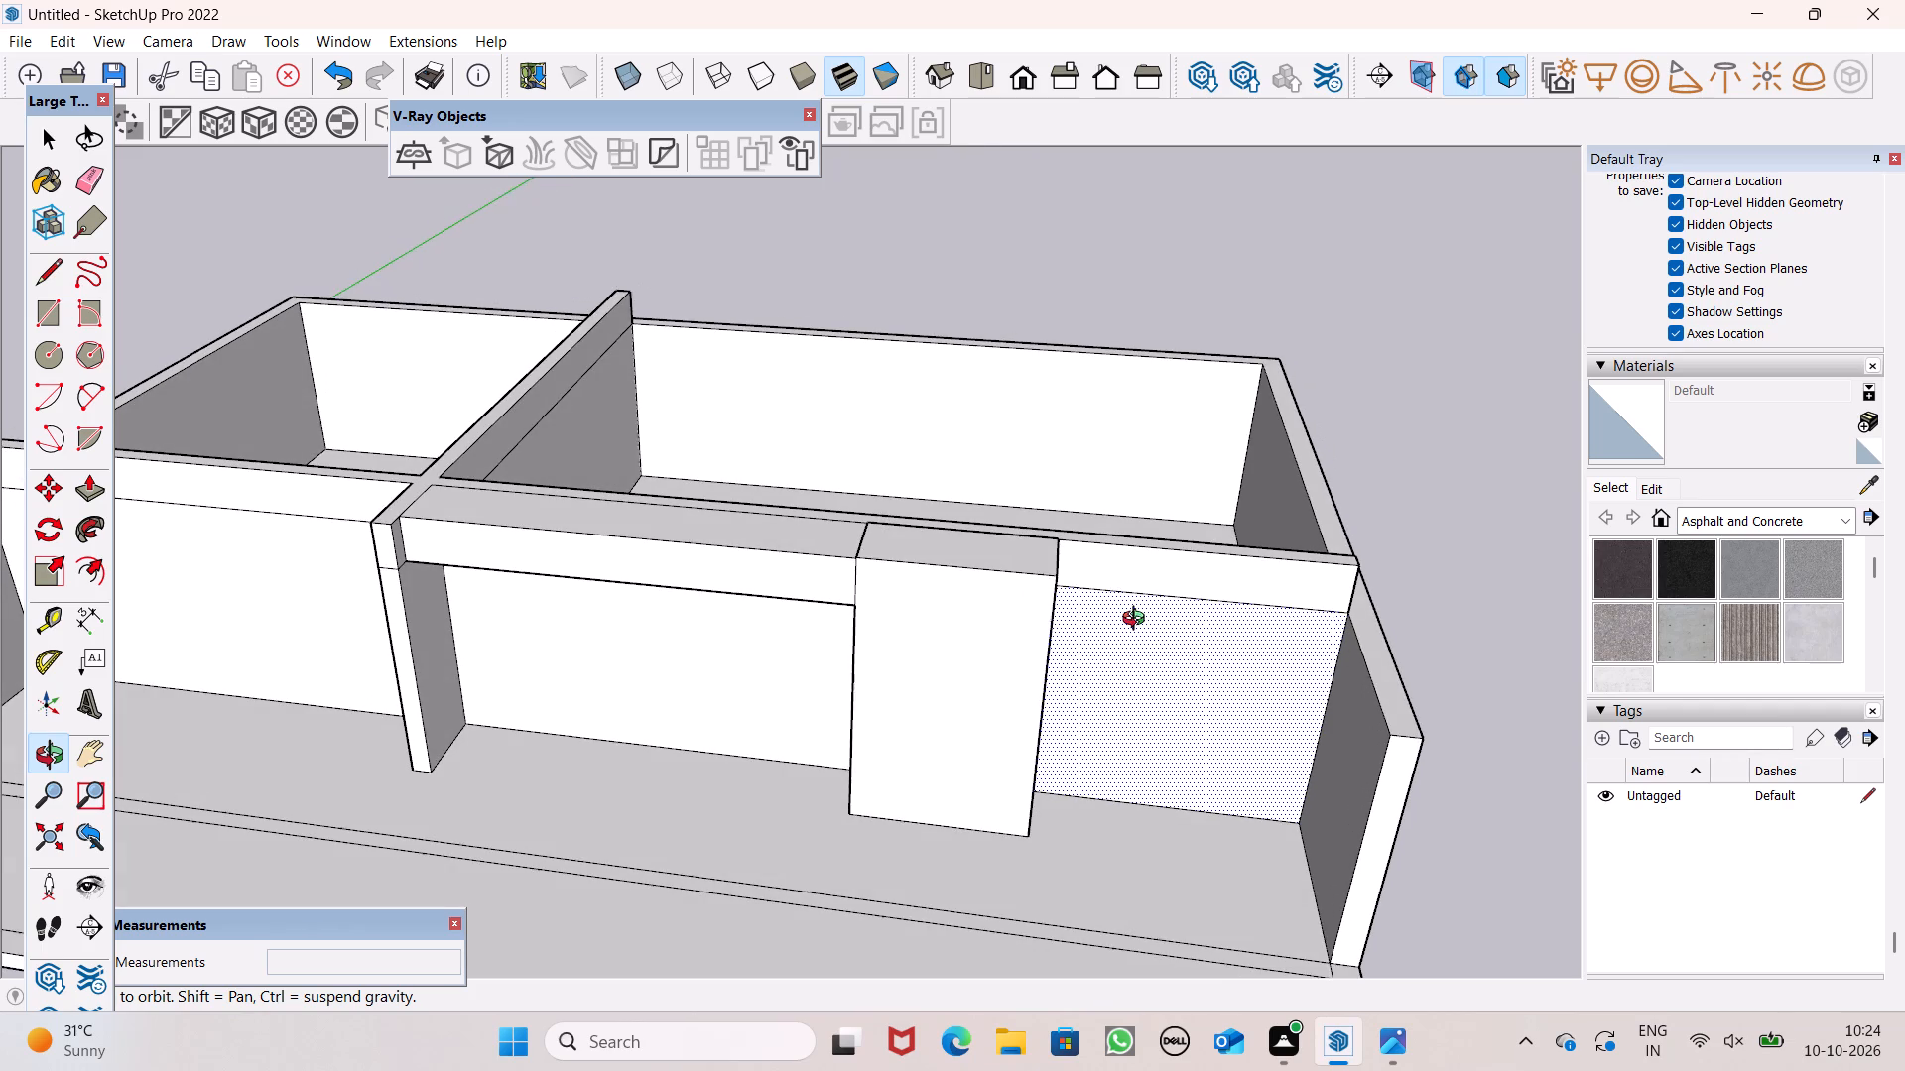
pyautogui.moveTo(1138, 621); pyautogui.dragTo(1129, 619, button='middle')
pyautogui.scroll(5, 1116, 599)
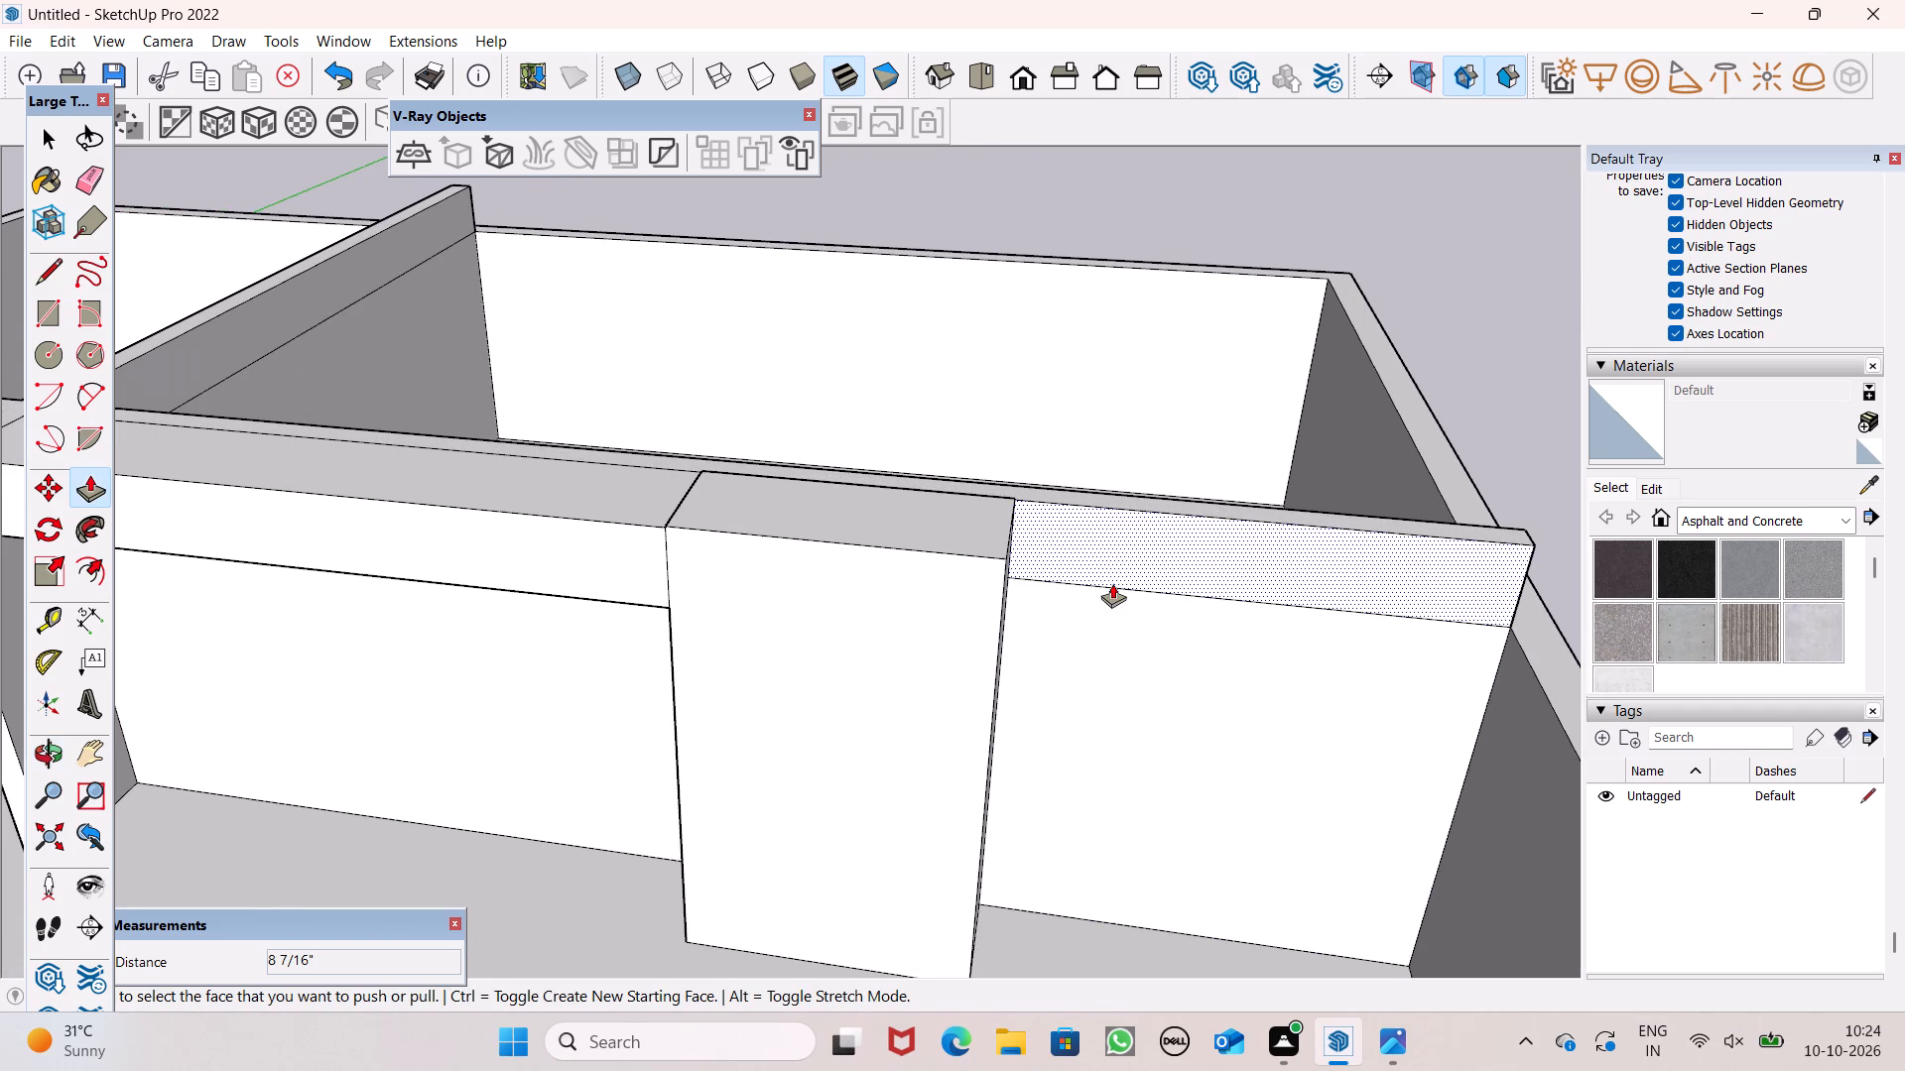
pyautogui.moveTo(1112, 559); pyautogui.dragTo(1028, 622)
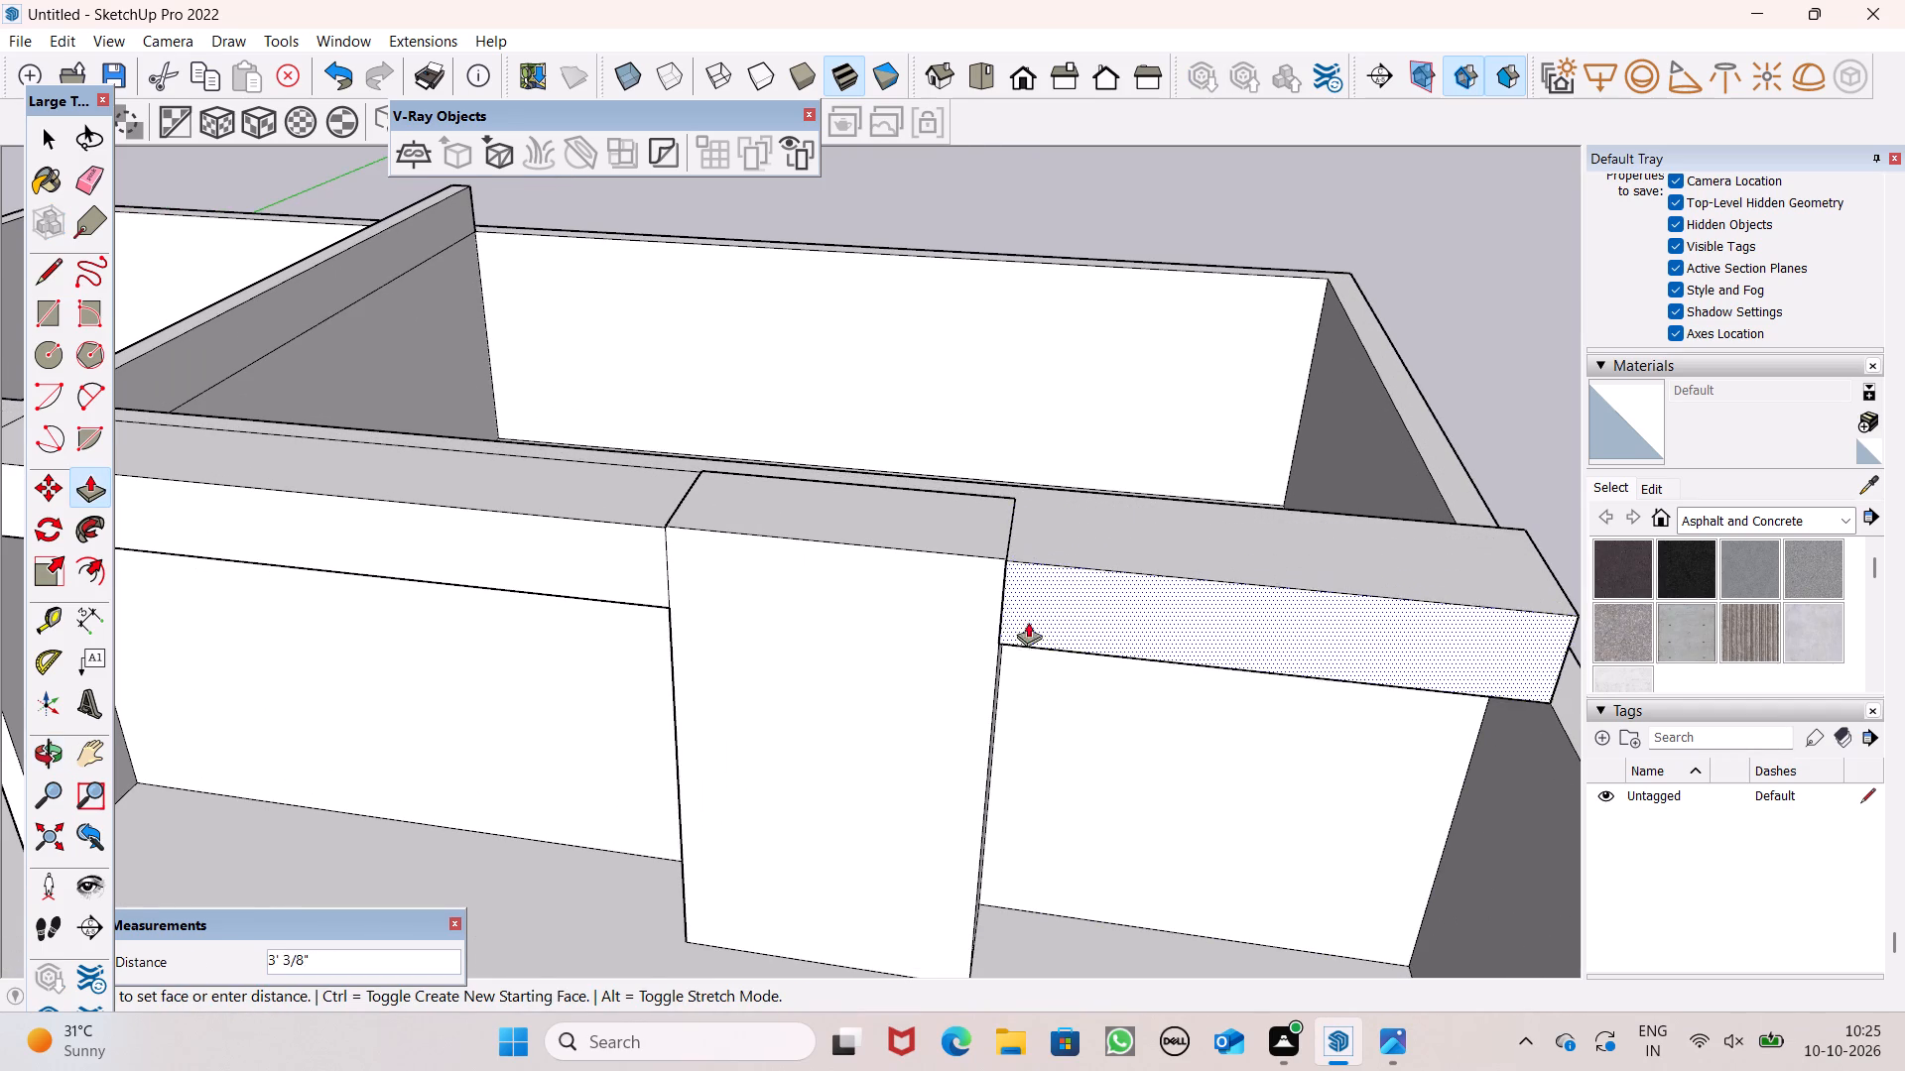
pyautogui.moveTo(1028, 622); pyautogui.dragTo(975, 623)
pyautogui.scroll(-4, 1023, 575)
pyautogui.moveTo(1151, 686); pyautogui.dragTo(1131, 595, button='middle')
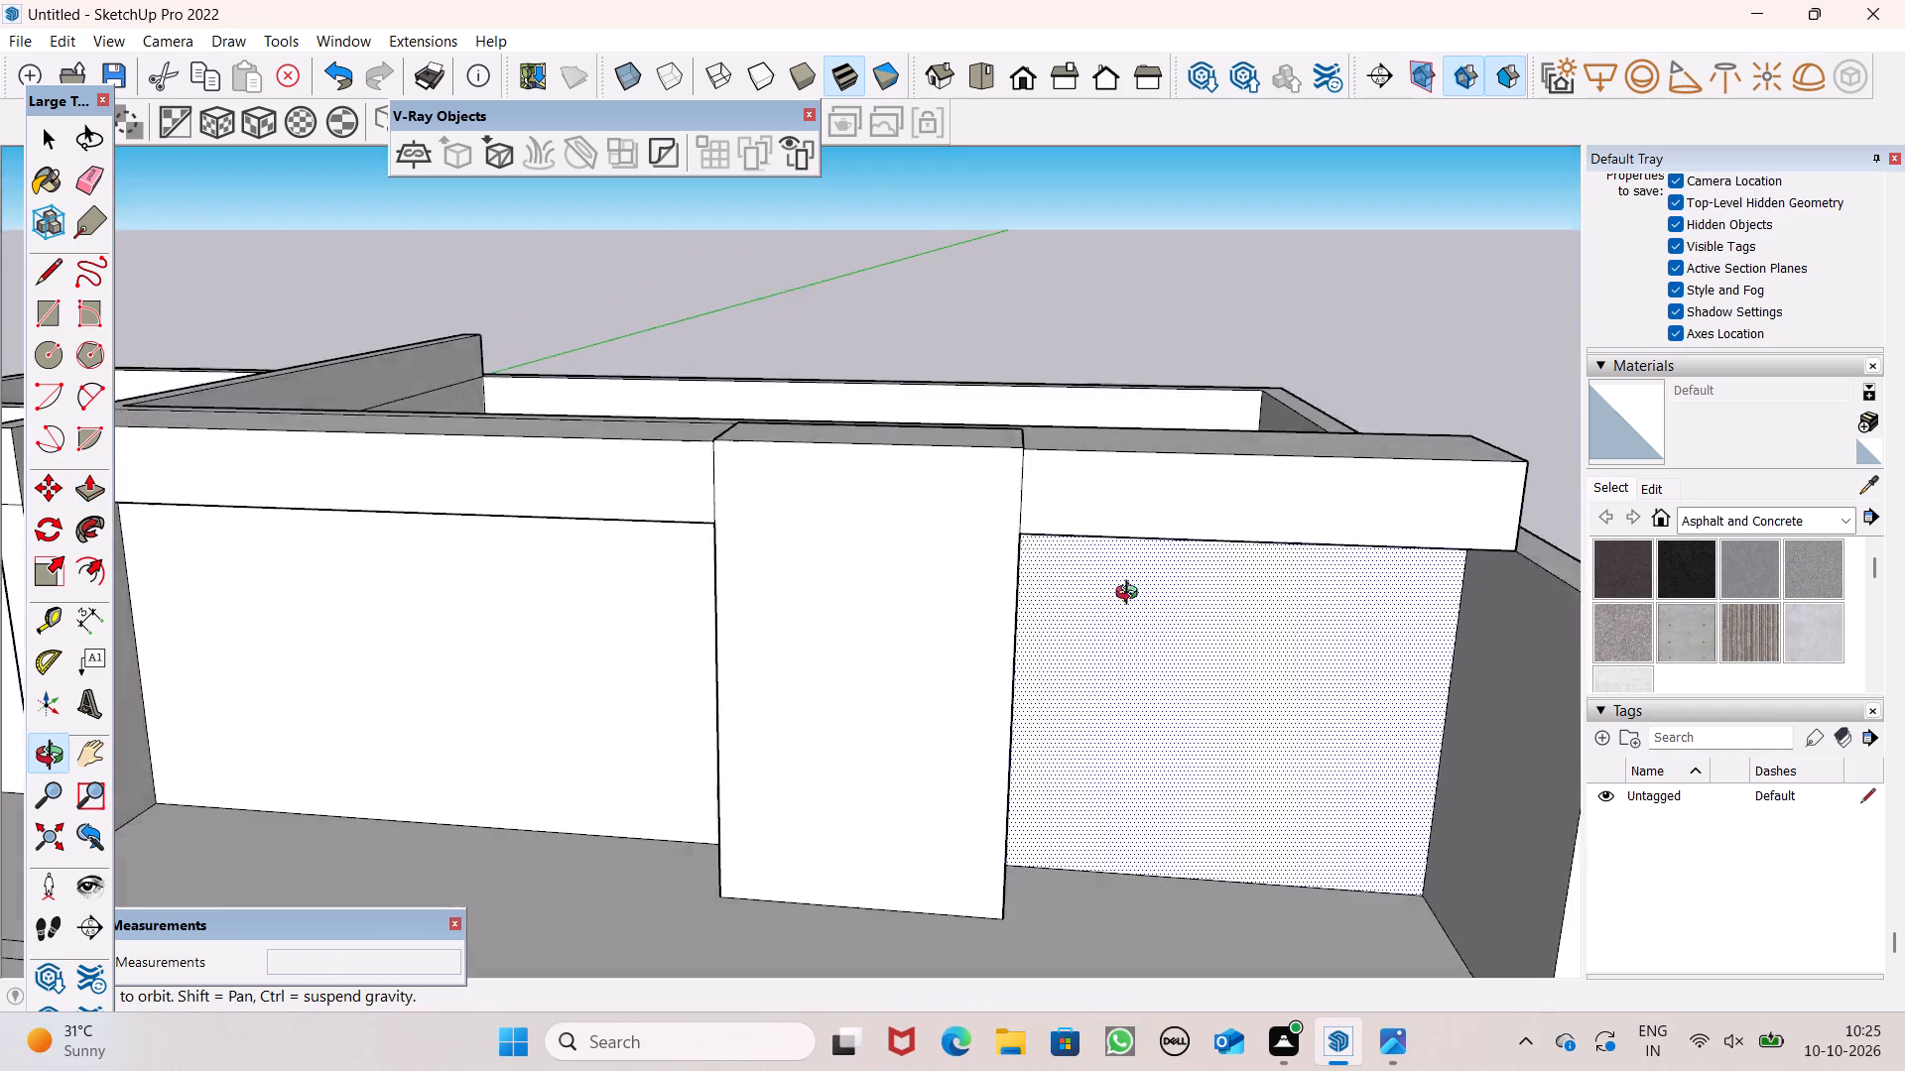
# Push/pull the projecting block's top face 3/8" so it sits level with the top of the adjoining raised band.
pyautogui.moveTo(1131, 595); pyautogui.dragTo(1079, 552, button='middle')
pyautogui.scroll(-5, 1144, 591)
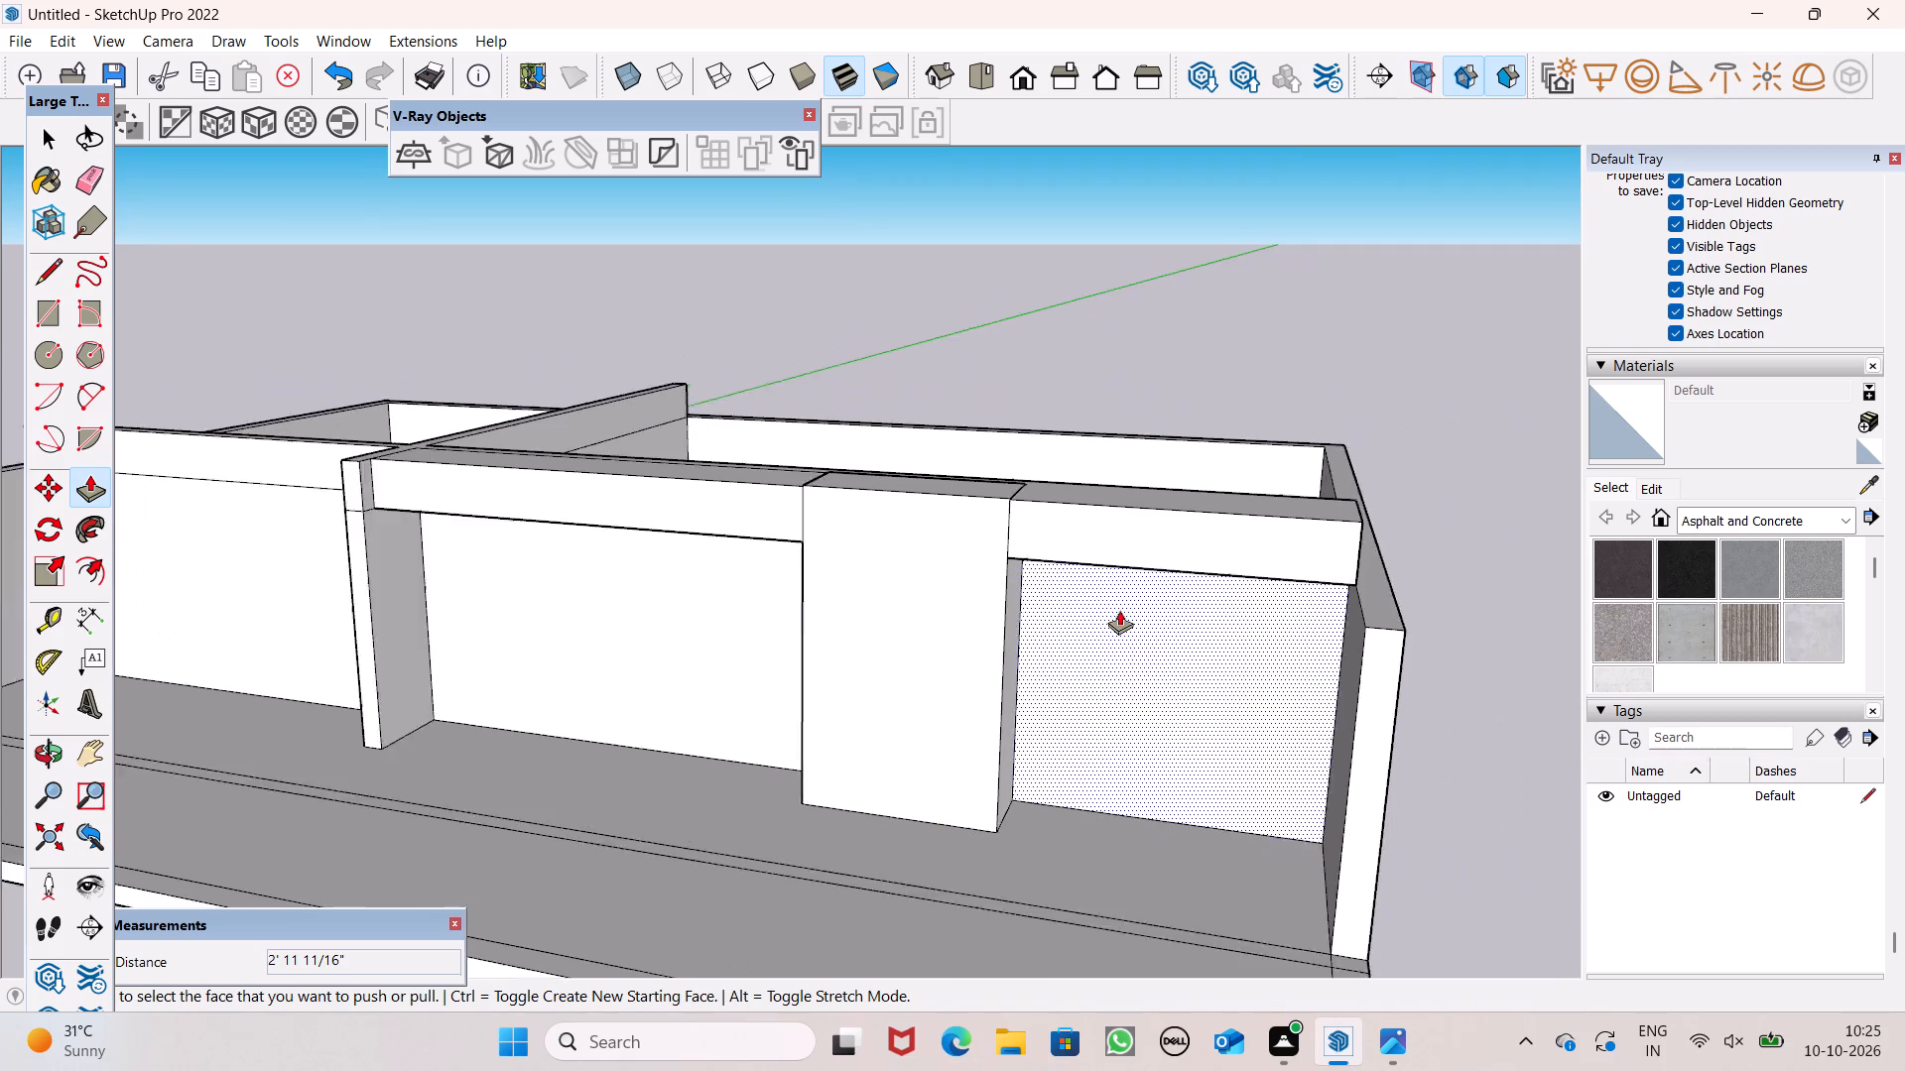
pyautogui.scroll(-2, 1119, 610)
pyautogui.scroll(1, 1141, 566)
pyautogui.scroll(-1, 1158, 543)
pyautogui.moveTo(1176, 509); pyautogui.dragTo(1427, 845, button='middle')
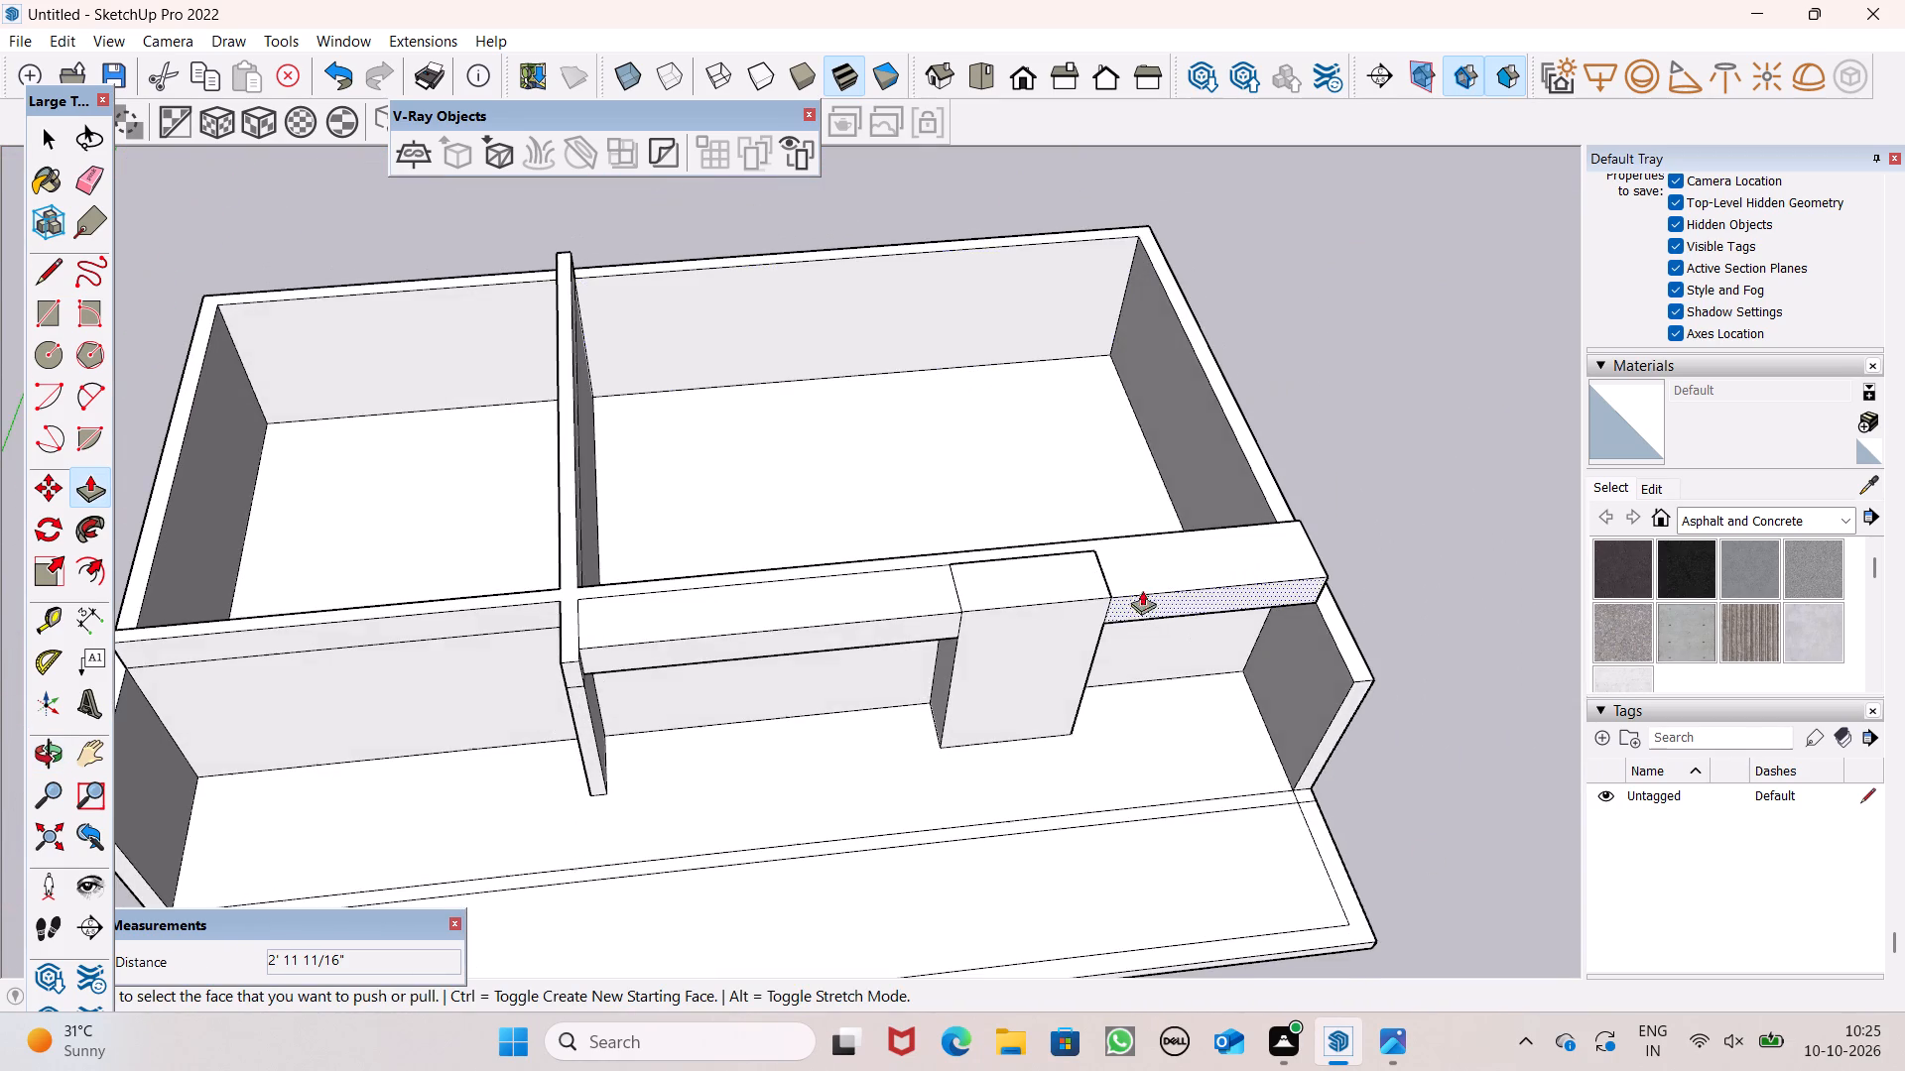
pyautogui.scroll(8, 1109, 511)
pyautogui.scroll(-4, 1113, 618)
pyautogui.moveTo(1078, 671); pyautogui.dragTo(649, 552, button='middle')
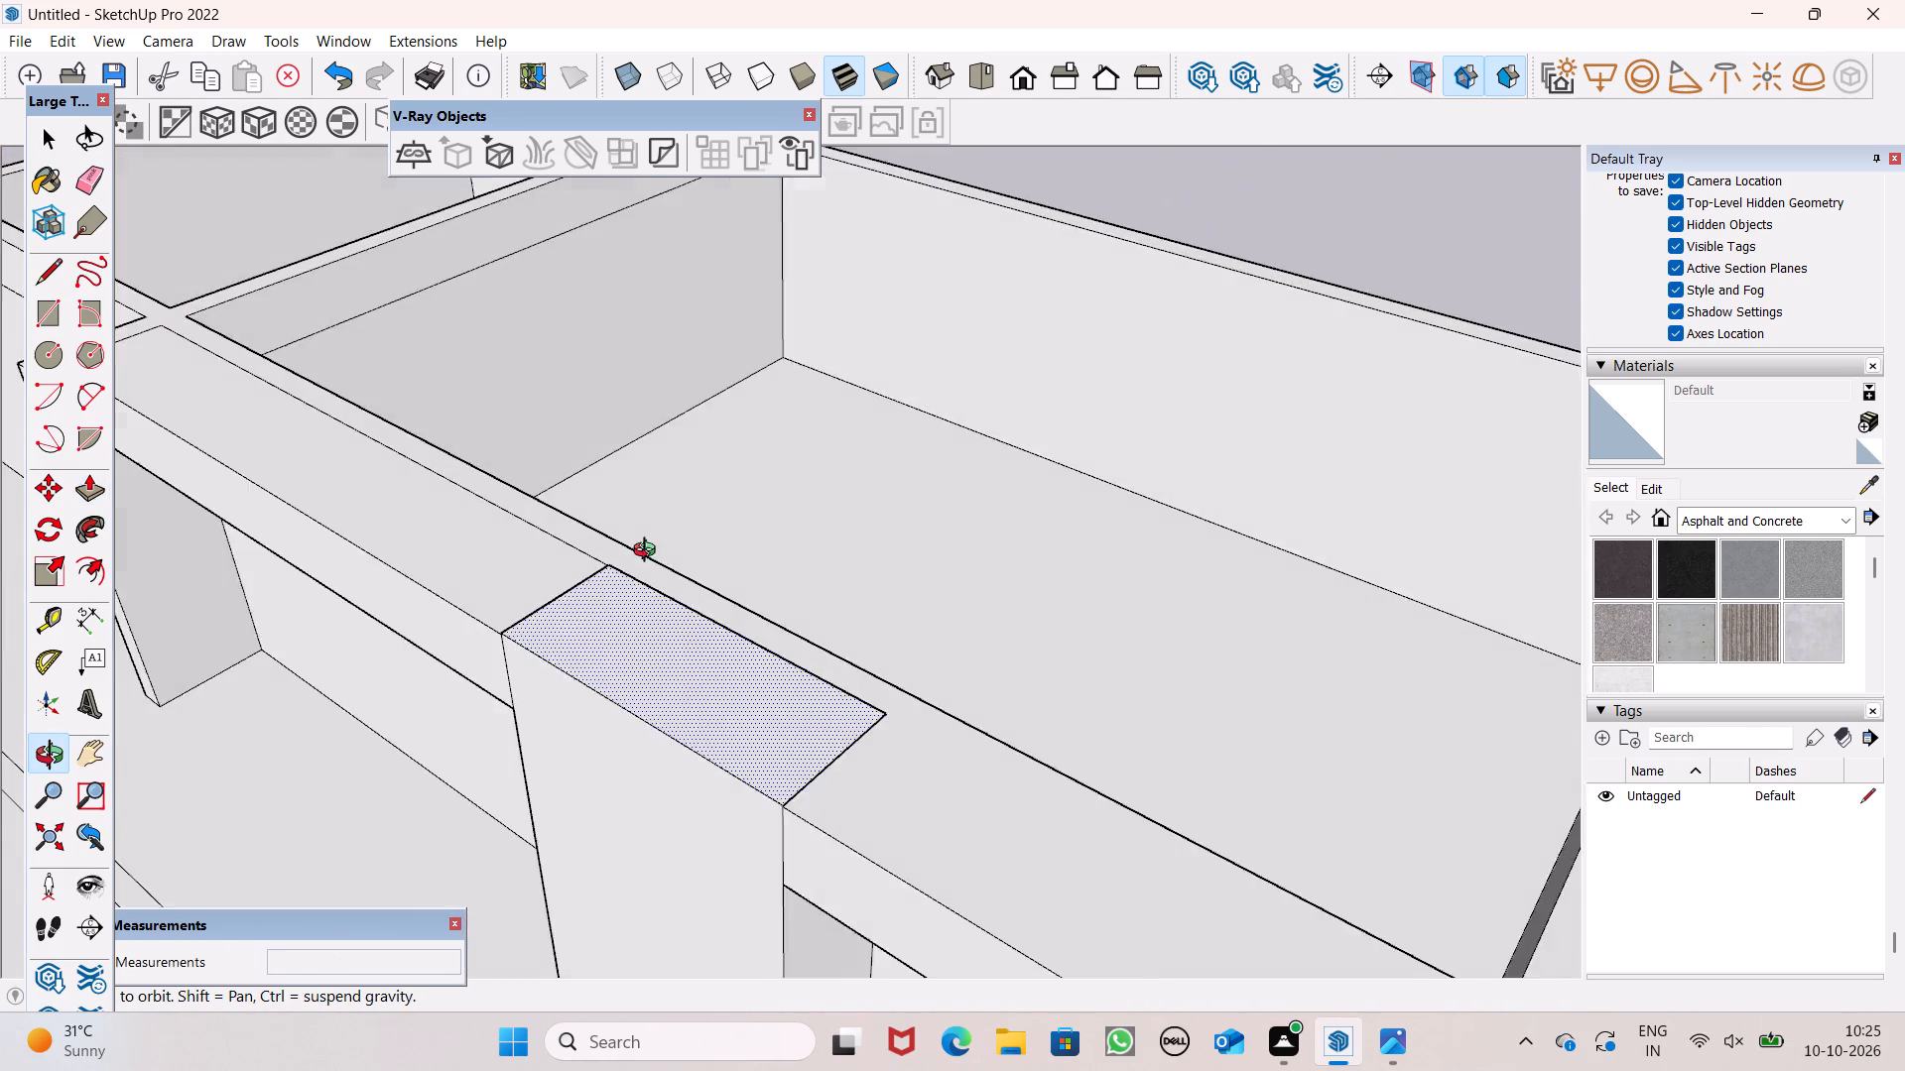
pyautogui.moveTo(649, 552); pyautogui.dragTo(754, 480, button='middle')
pyautogui.scroll(15, 938, 718)
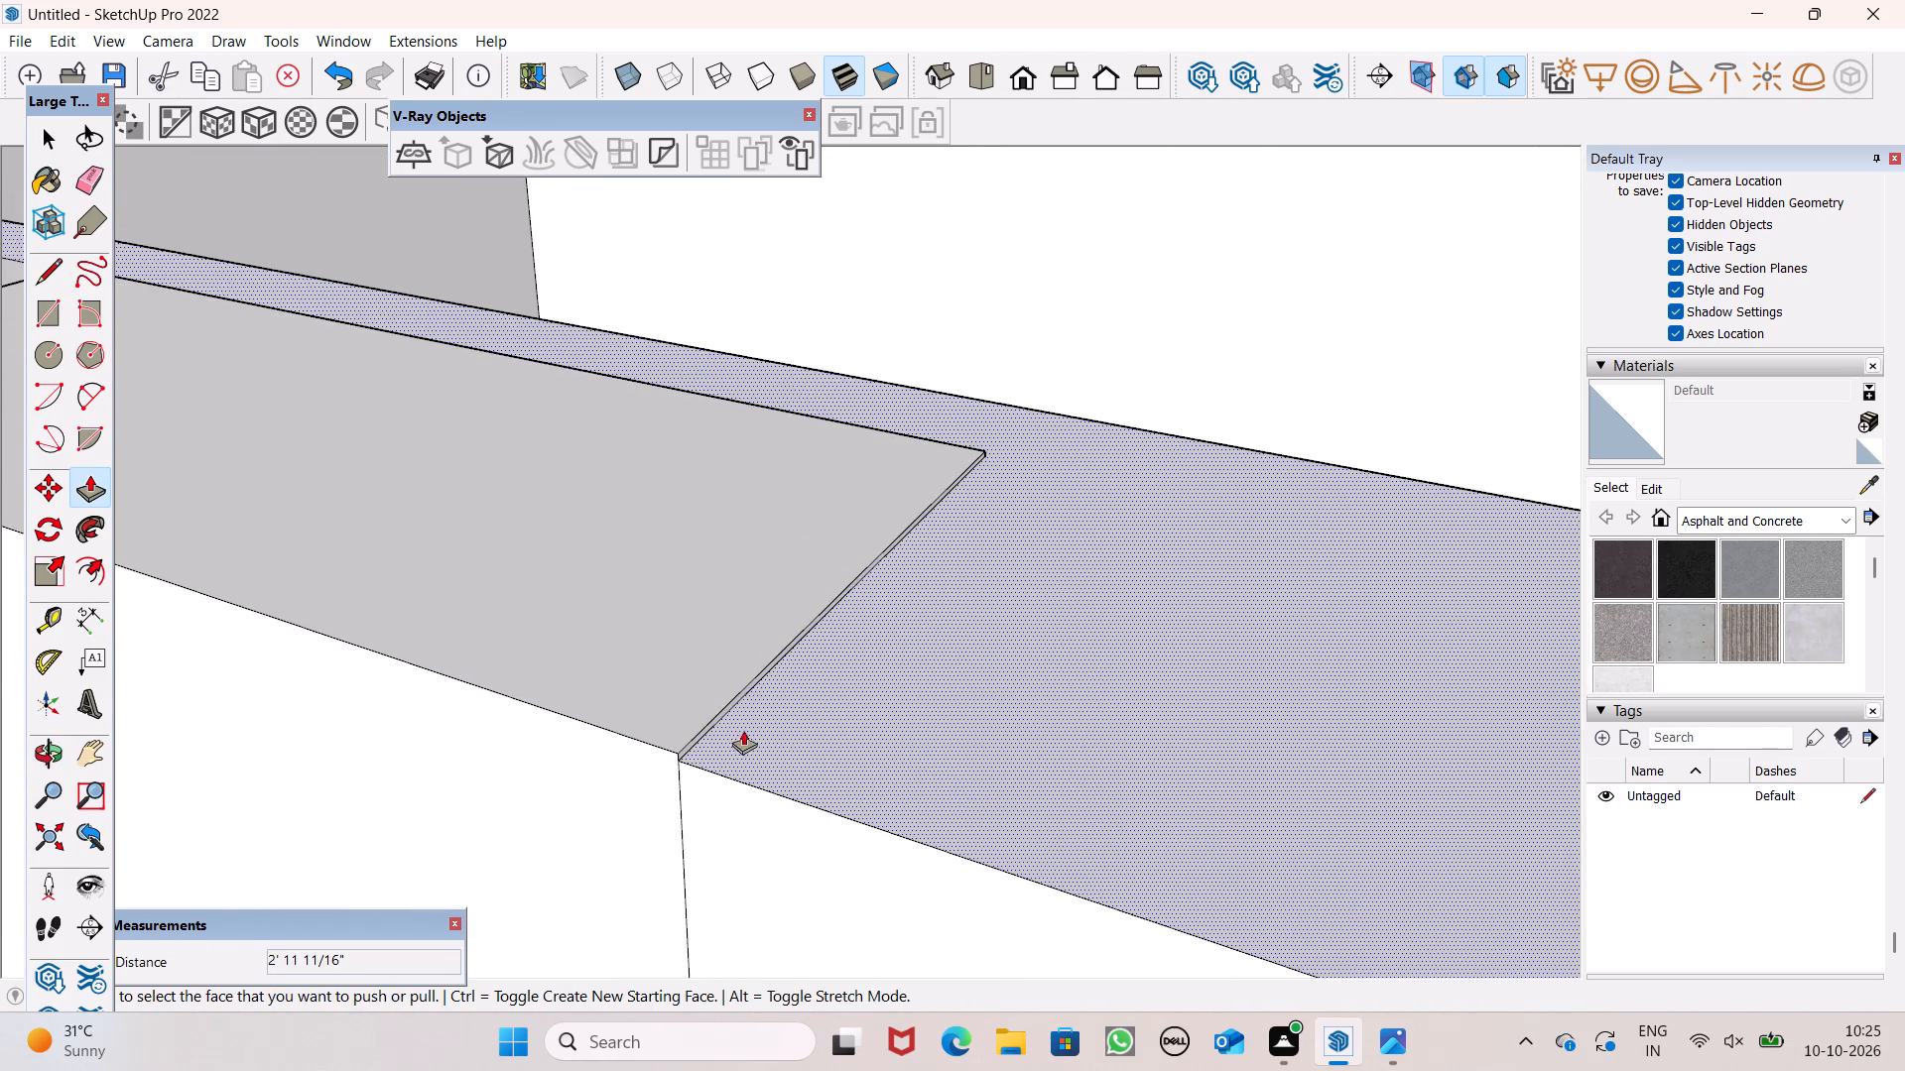
pyautogui.moveTo(675, 710); pyautogui.dragTo(726, 737)
pyautogui.scroll(-3, 936, 646)
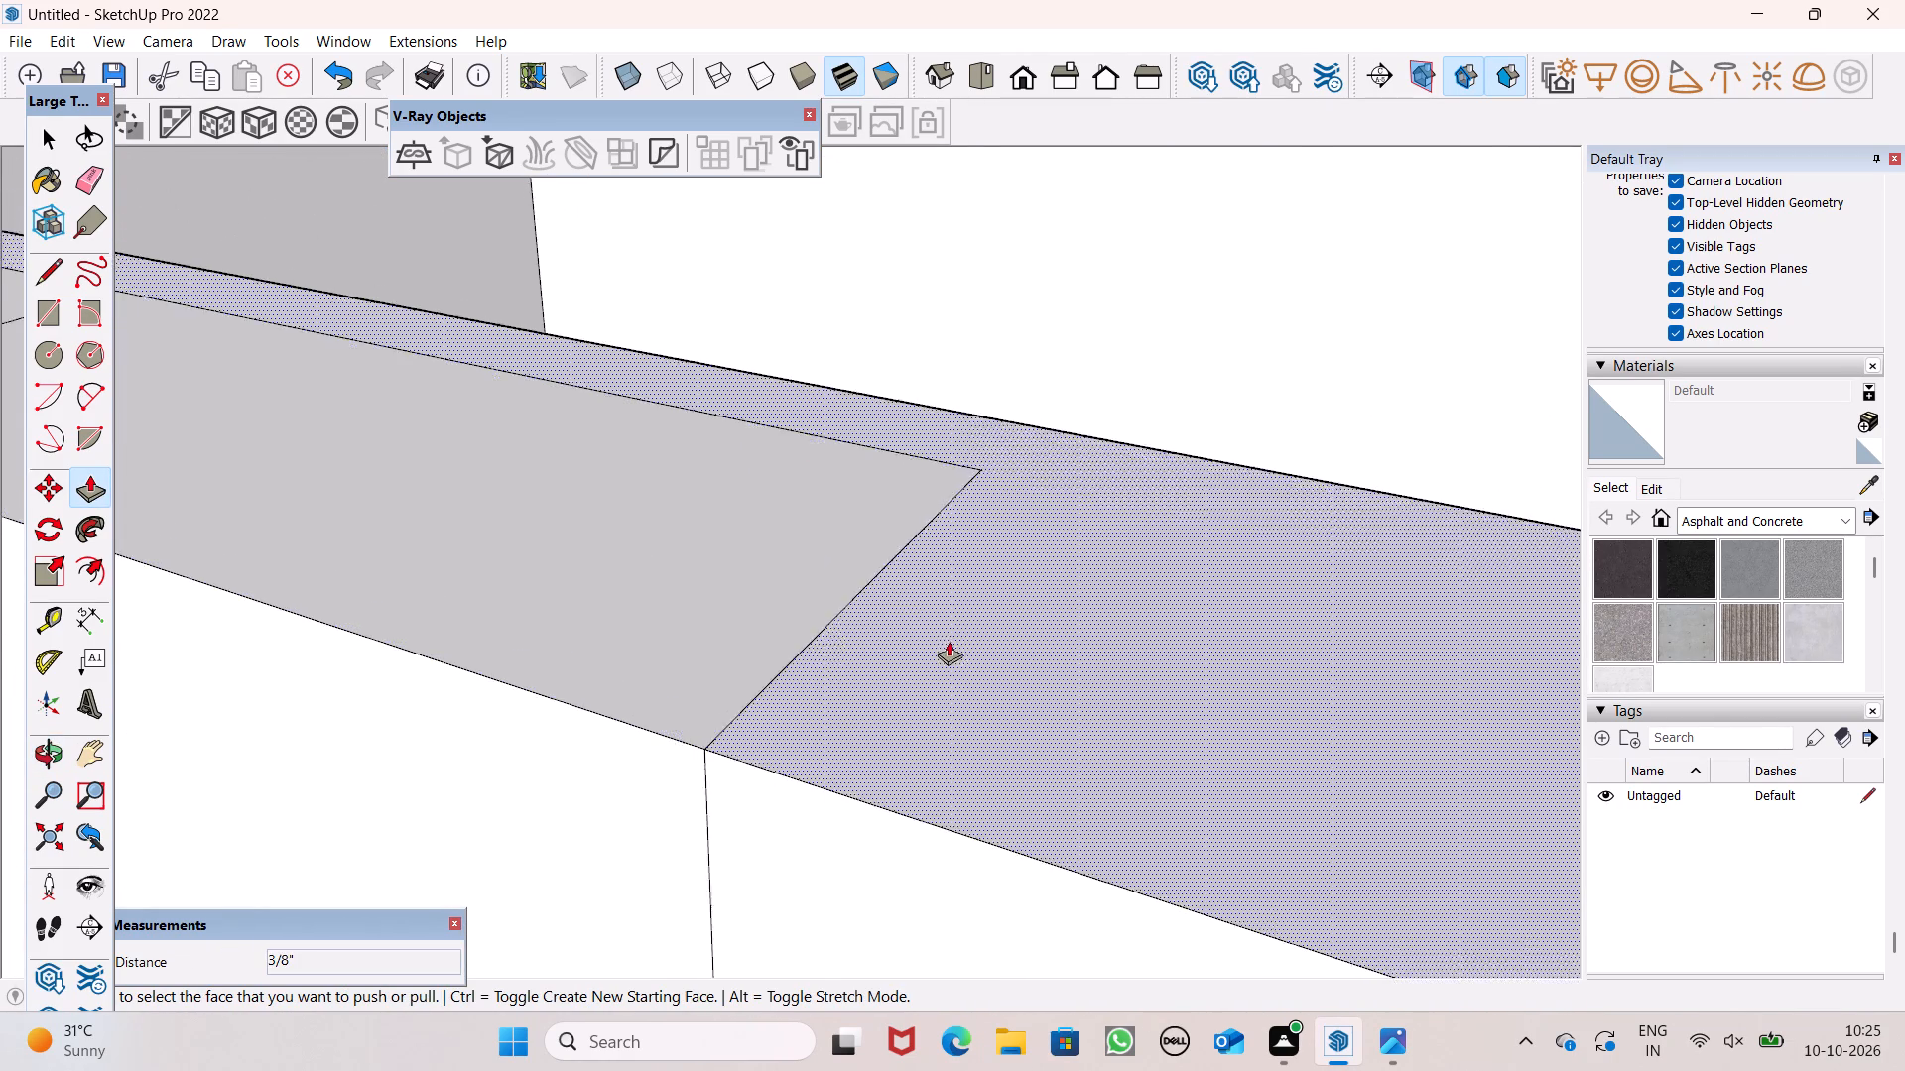
pyautogui.scroll(-3, 949, 641)
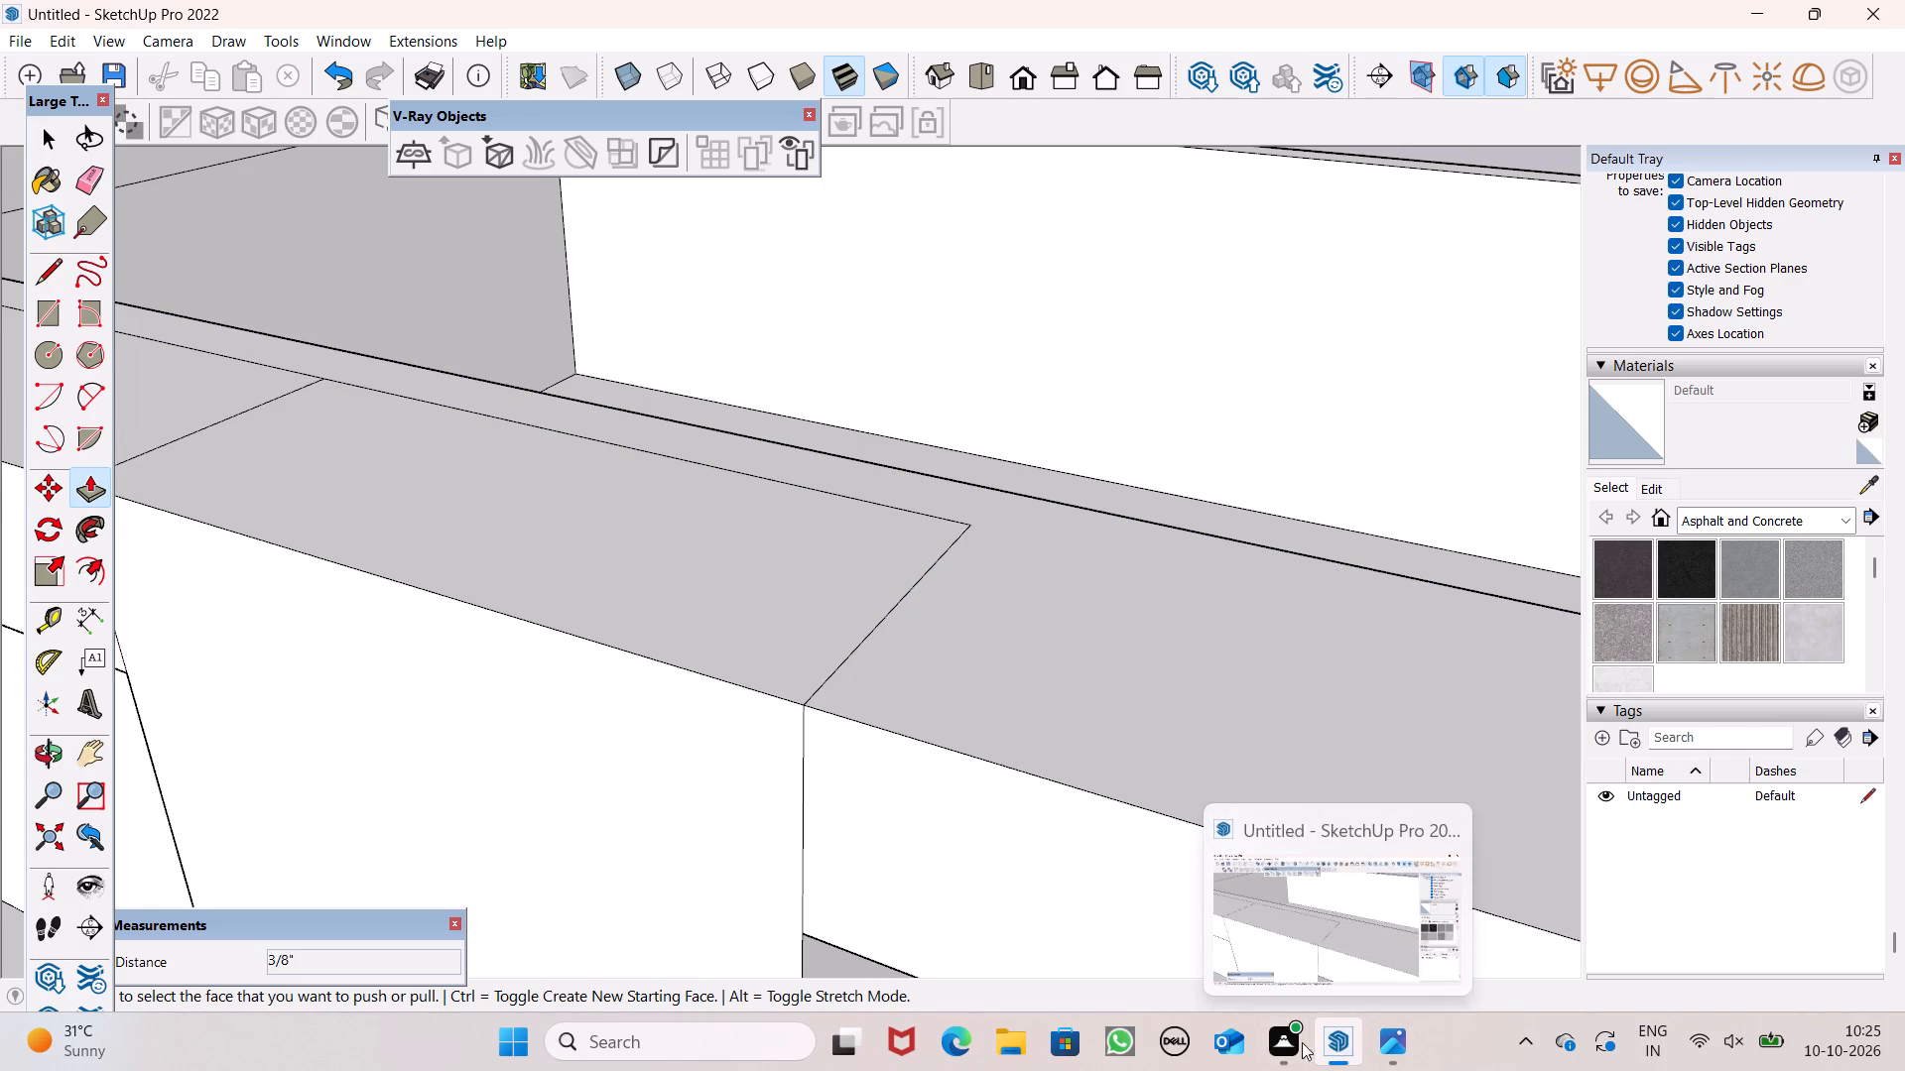
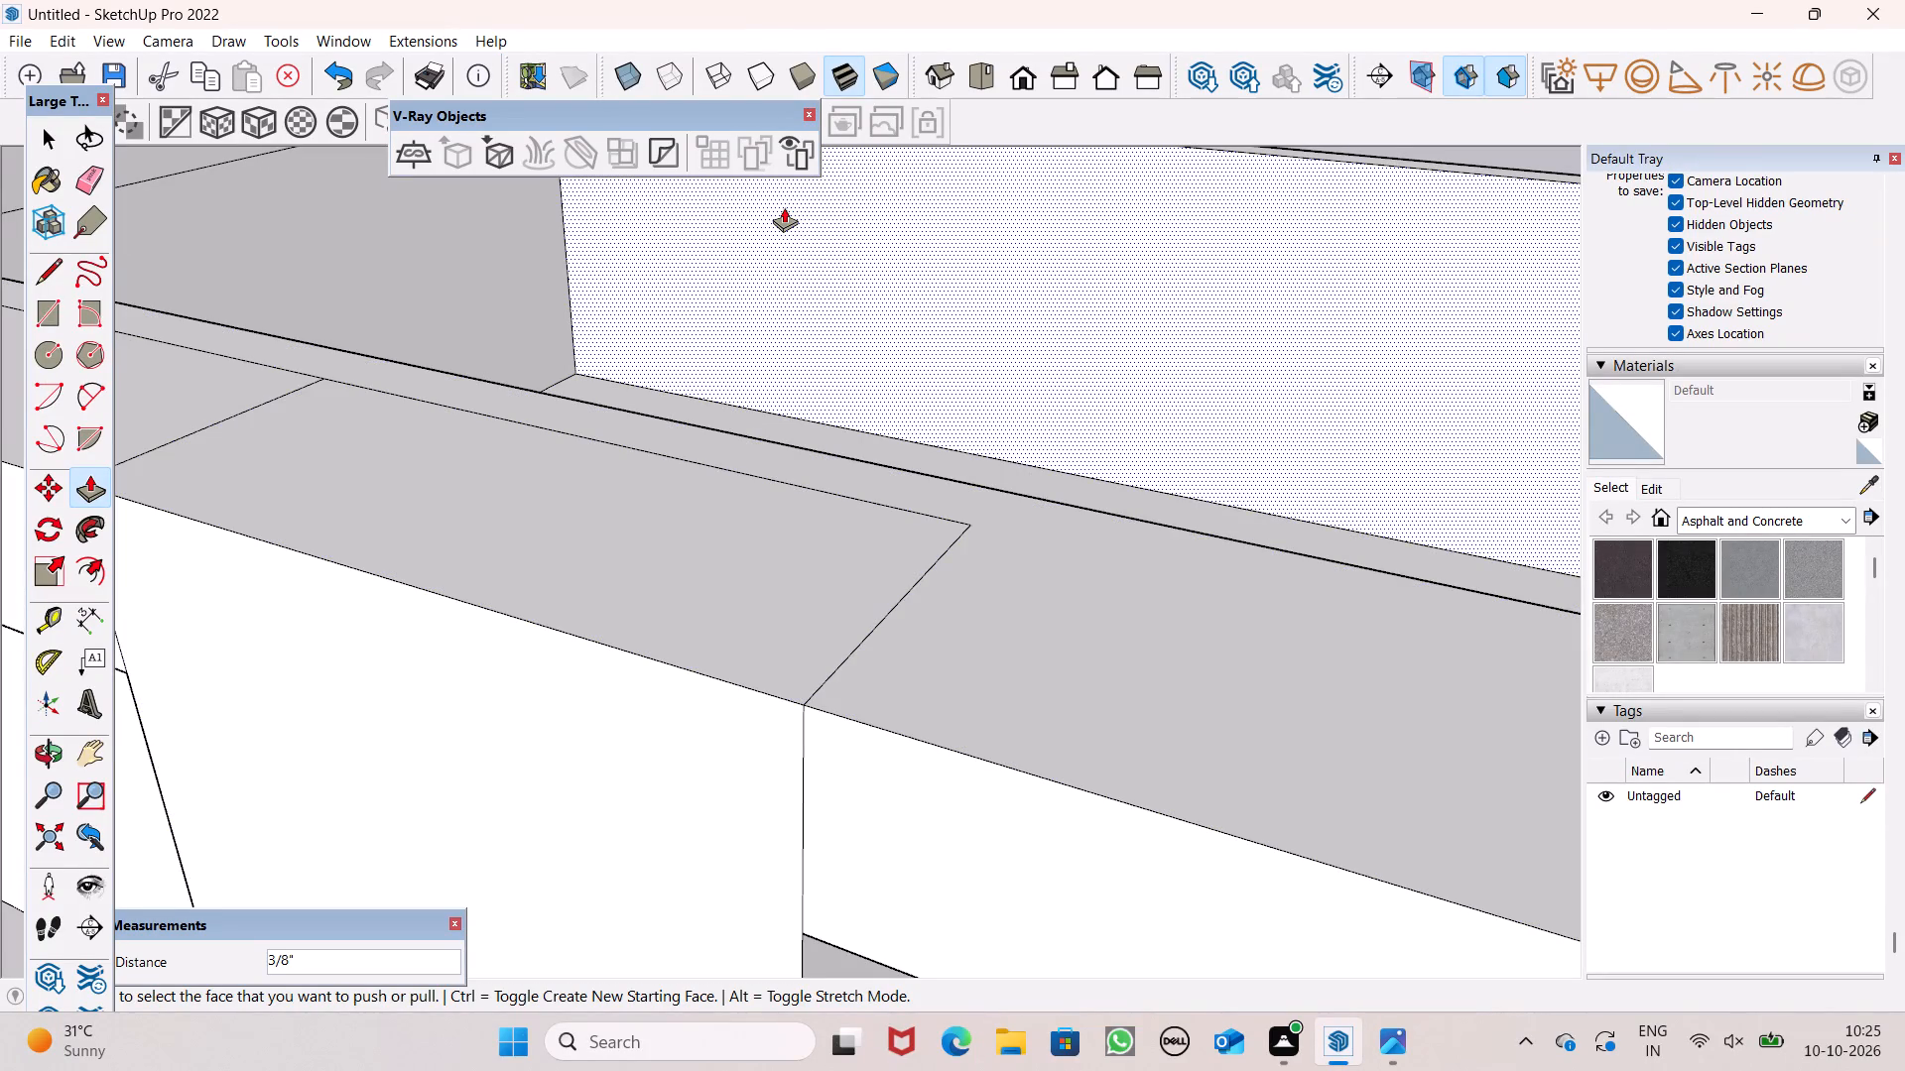
# Examine the projecting block and raised band from above and in the context of the whole building.
pyautogui.scroll(-2, 633, 515)
pyautogui.scroll(-3, 714, 610)
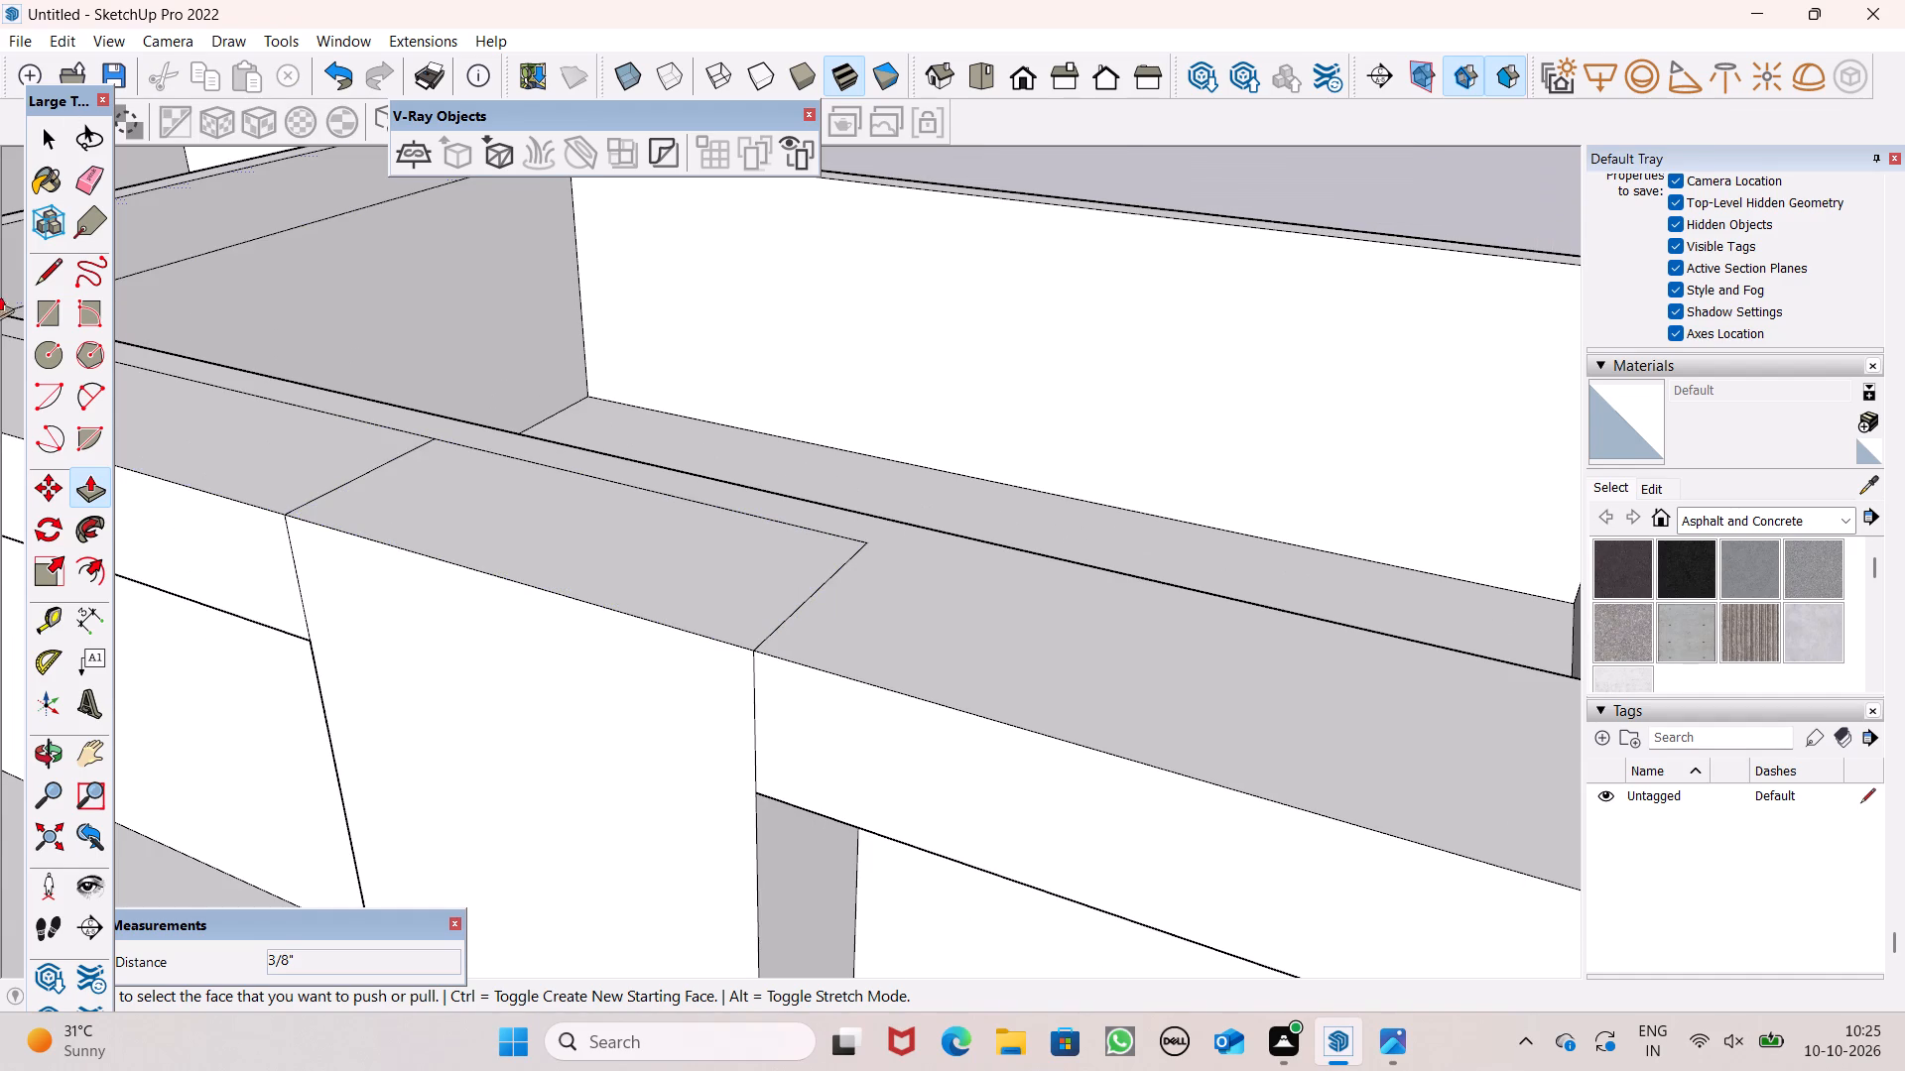
pyautogui.scroll(-9, 605, 353)
pyautogui.moveTo(632, 556); pyautogui.dragTo(891, 964, button='middle')
pyautogui.scroll(1, 891, 958)
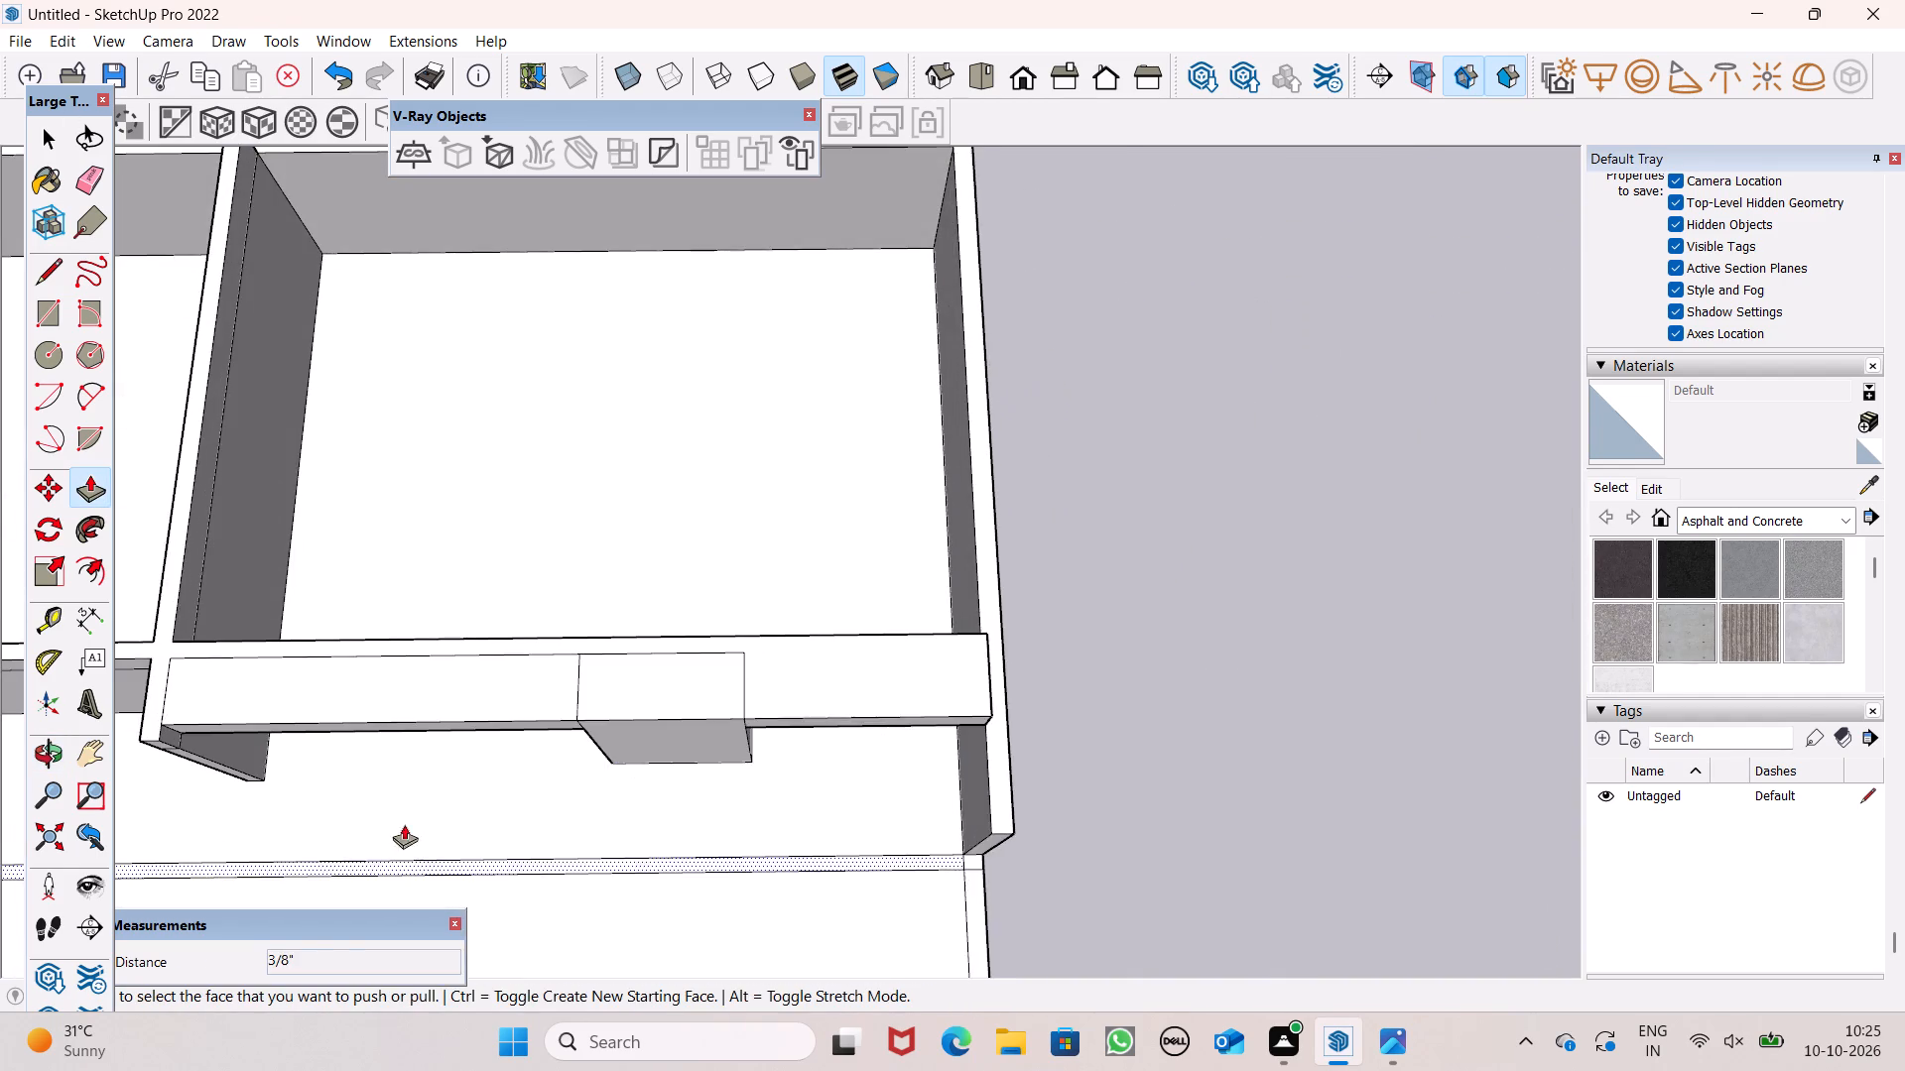
pyautogui.scroll(2, 431, 734)
pyautogui.scroll(-6, 772, 545)
pyautogui.moveTo(648, 681); pyautogui.dragTo(663, 466, button='middle')
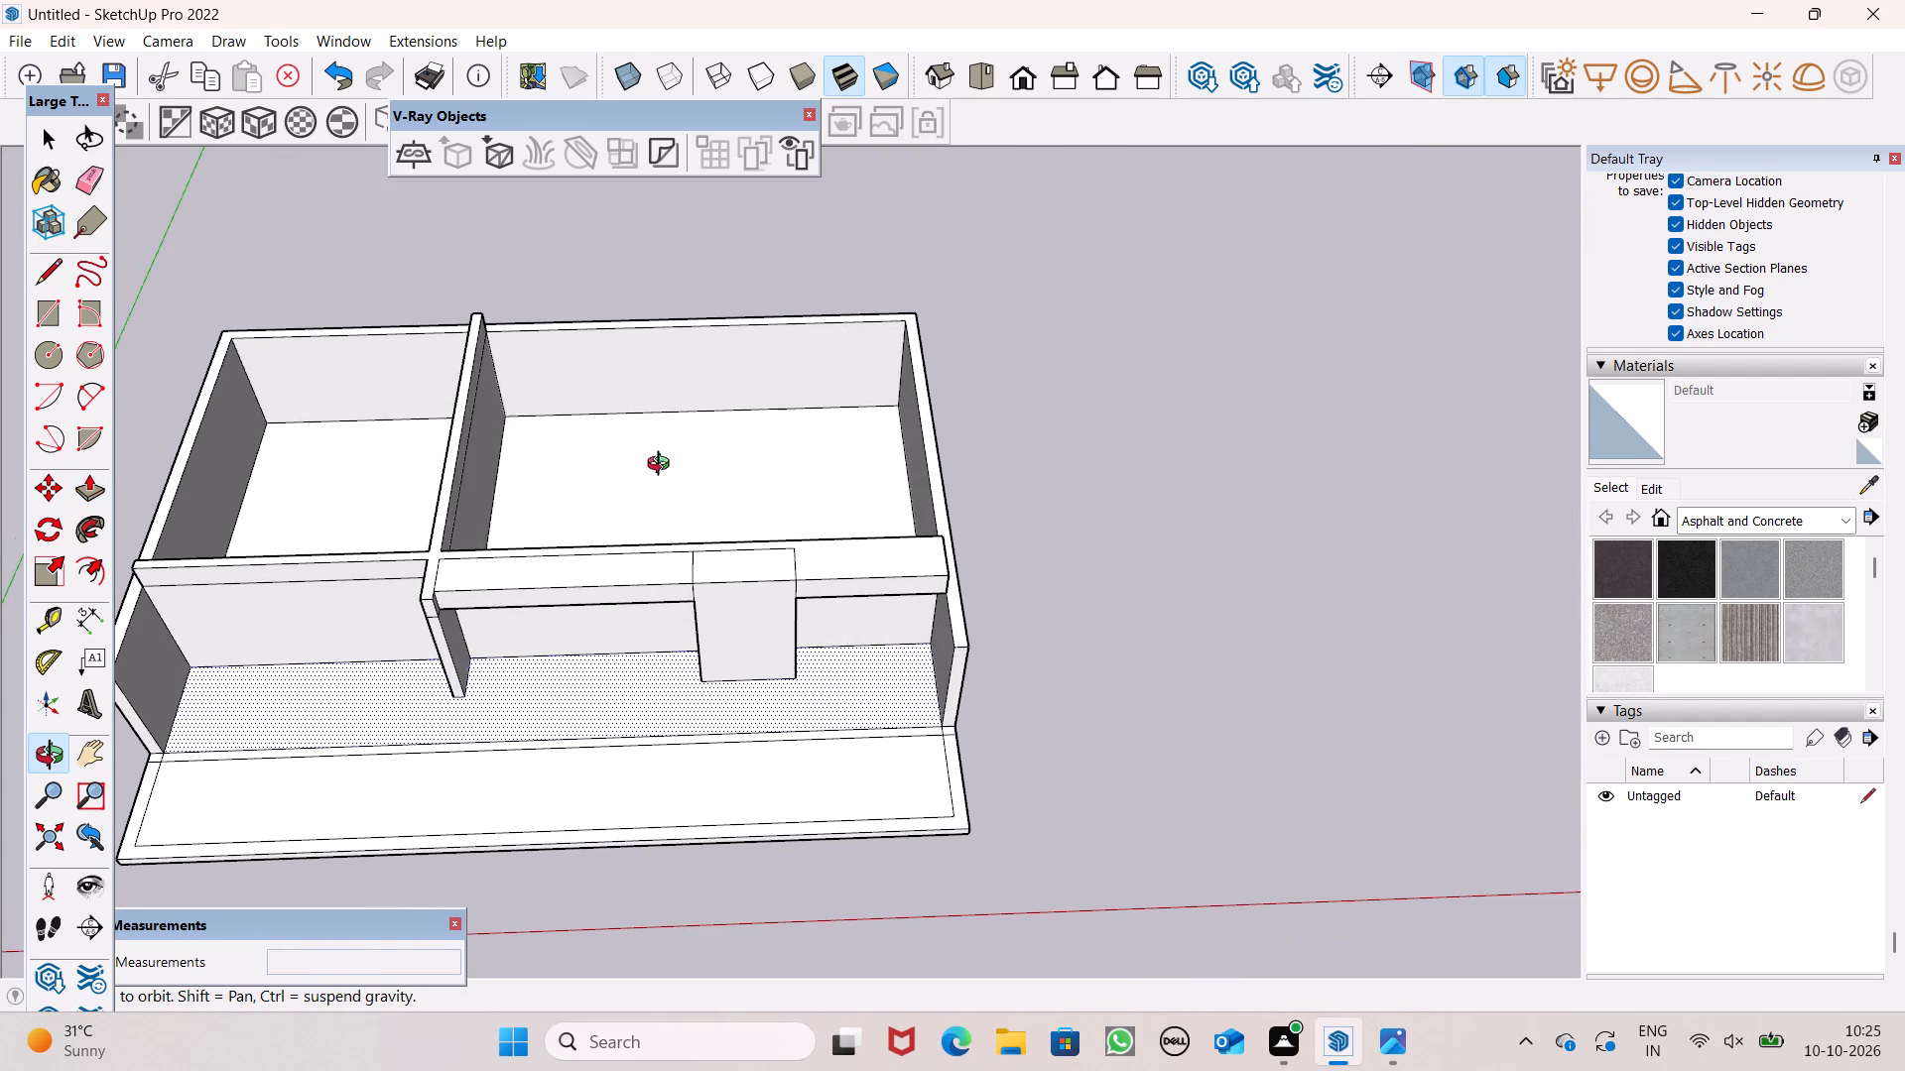
pyautogui.moveTo(663, 466); pyautogui.dragTo(664, 455, button='middle')
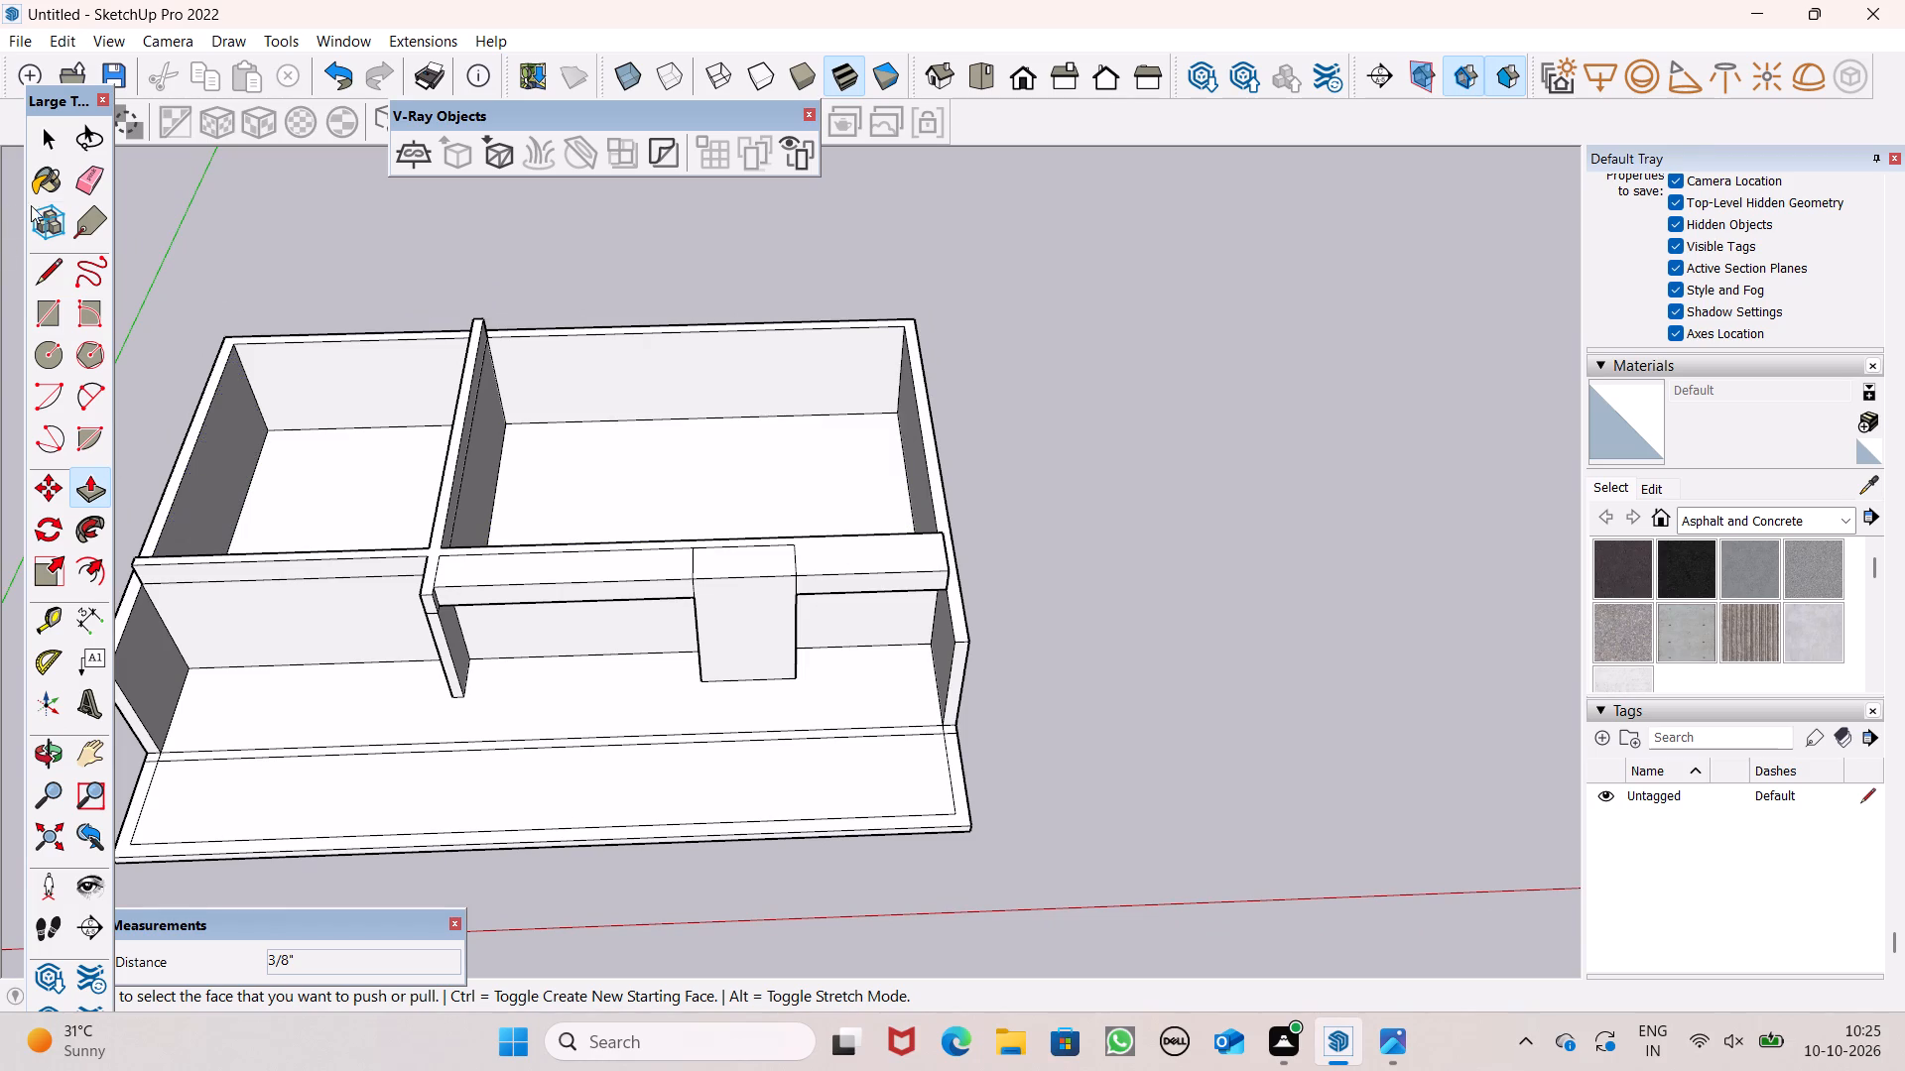
pyautogui.moveTo(45, 334); pyautogui.dragTo(52, 324)
pyautogui.scroll(-2, 779, 272)
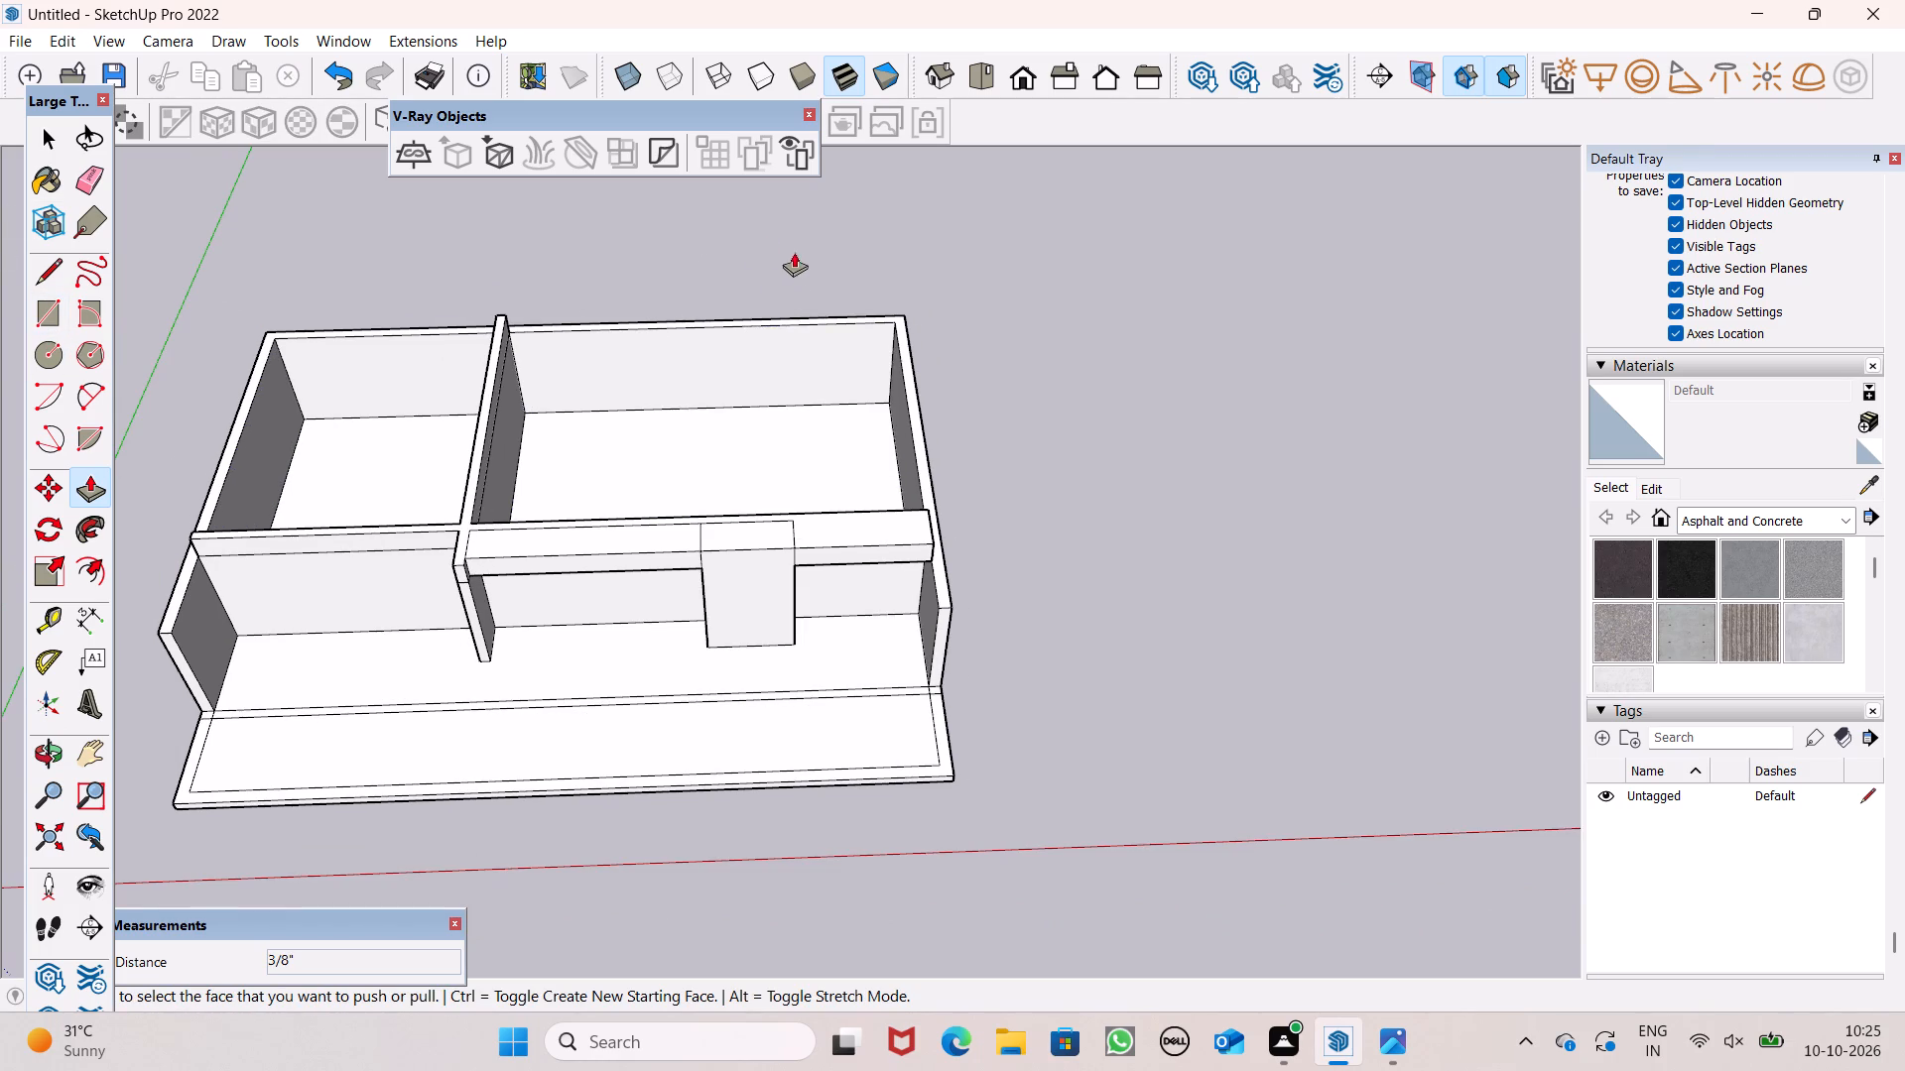
pyautogui.click(88, 477)
pyautogui.scroll(-5, 487, 166)
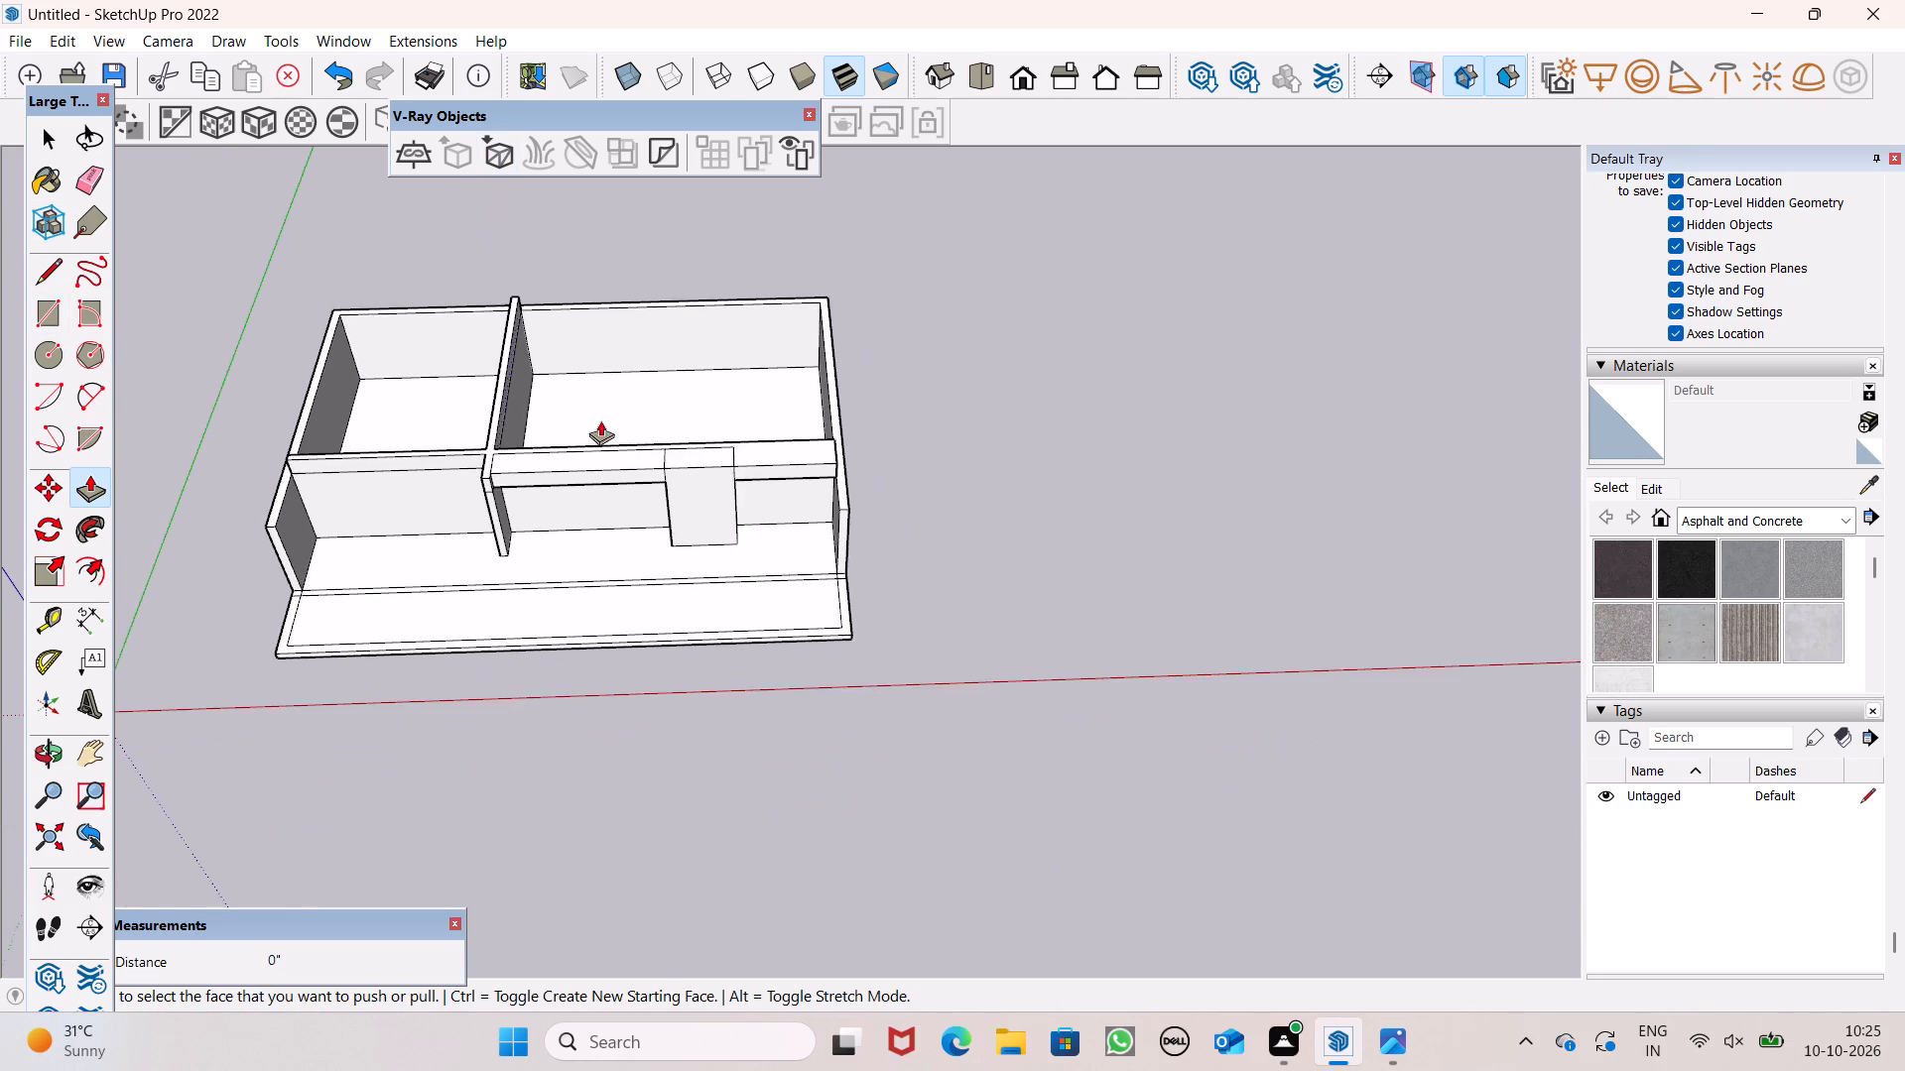
pyautogui.scroll(5, 607, 404)
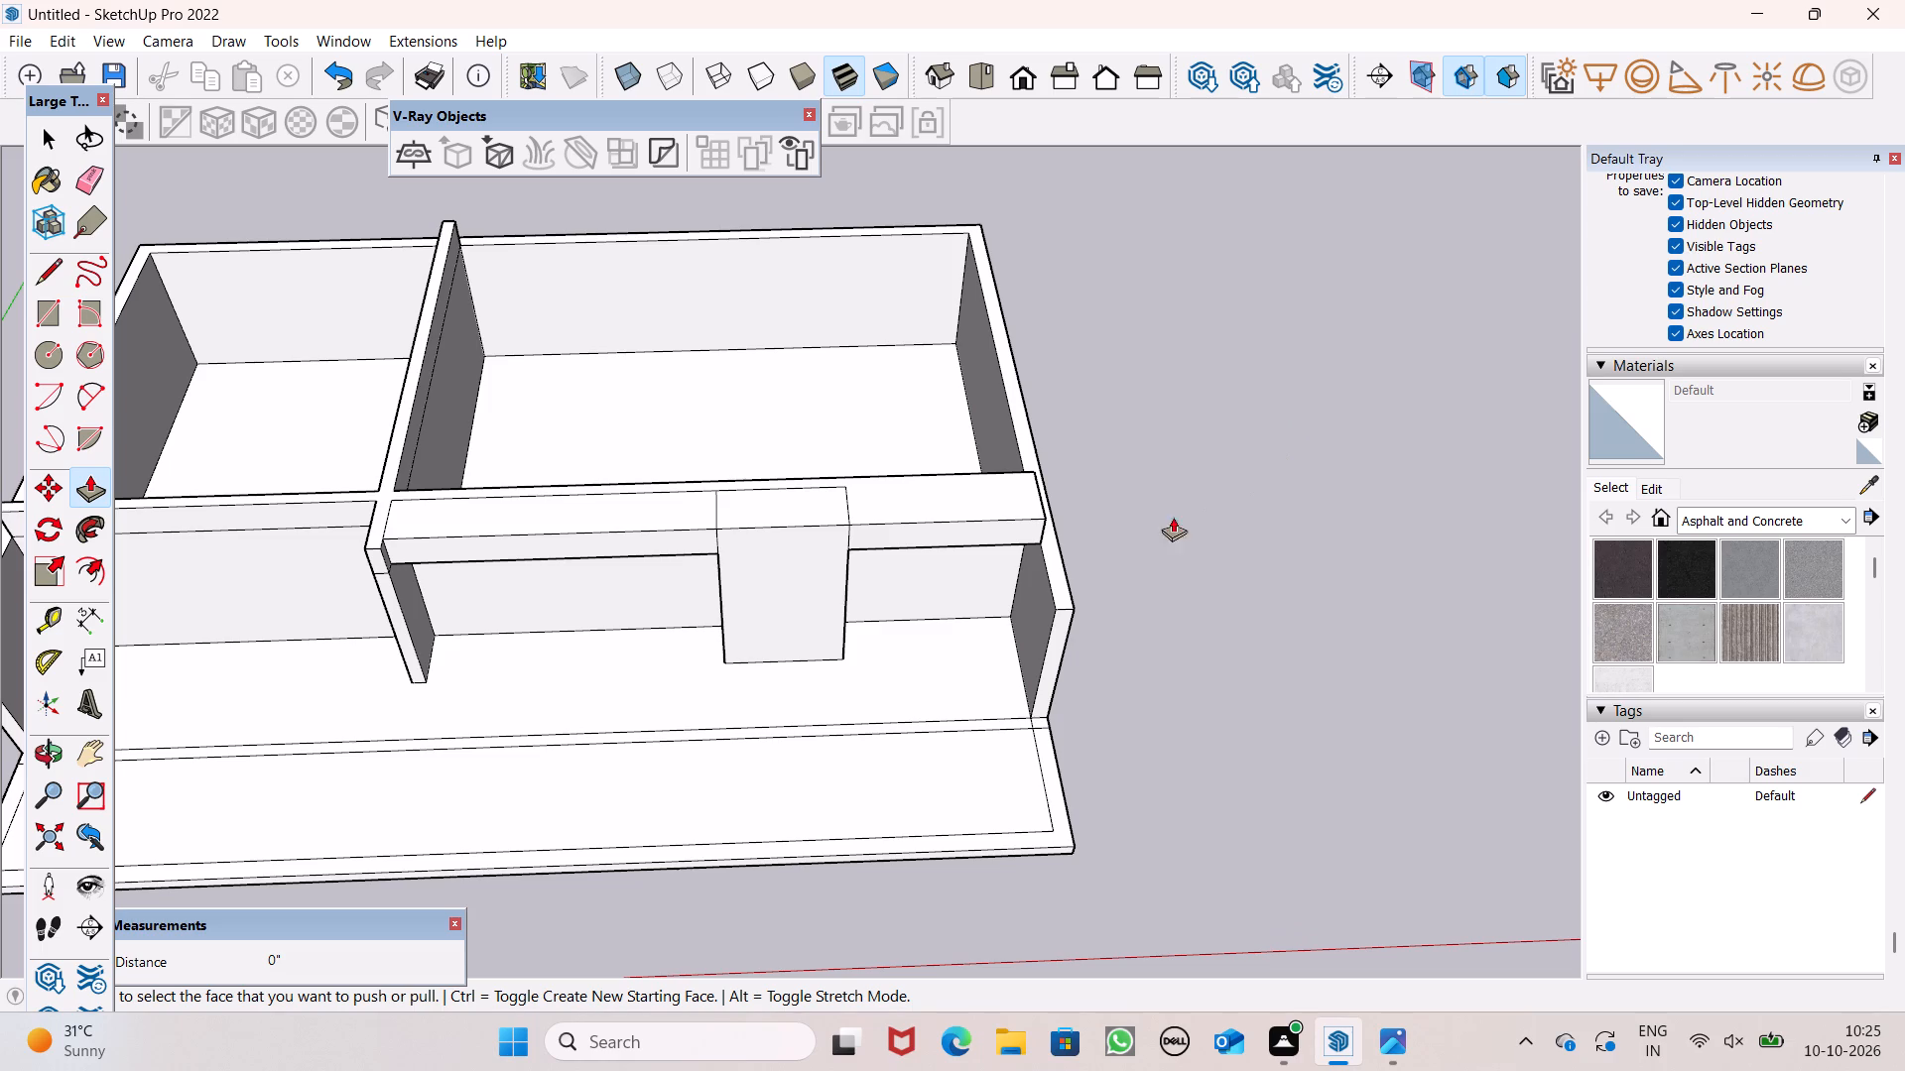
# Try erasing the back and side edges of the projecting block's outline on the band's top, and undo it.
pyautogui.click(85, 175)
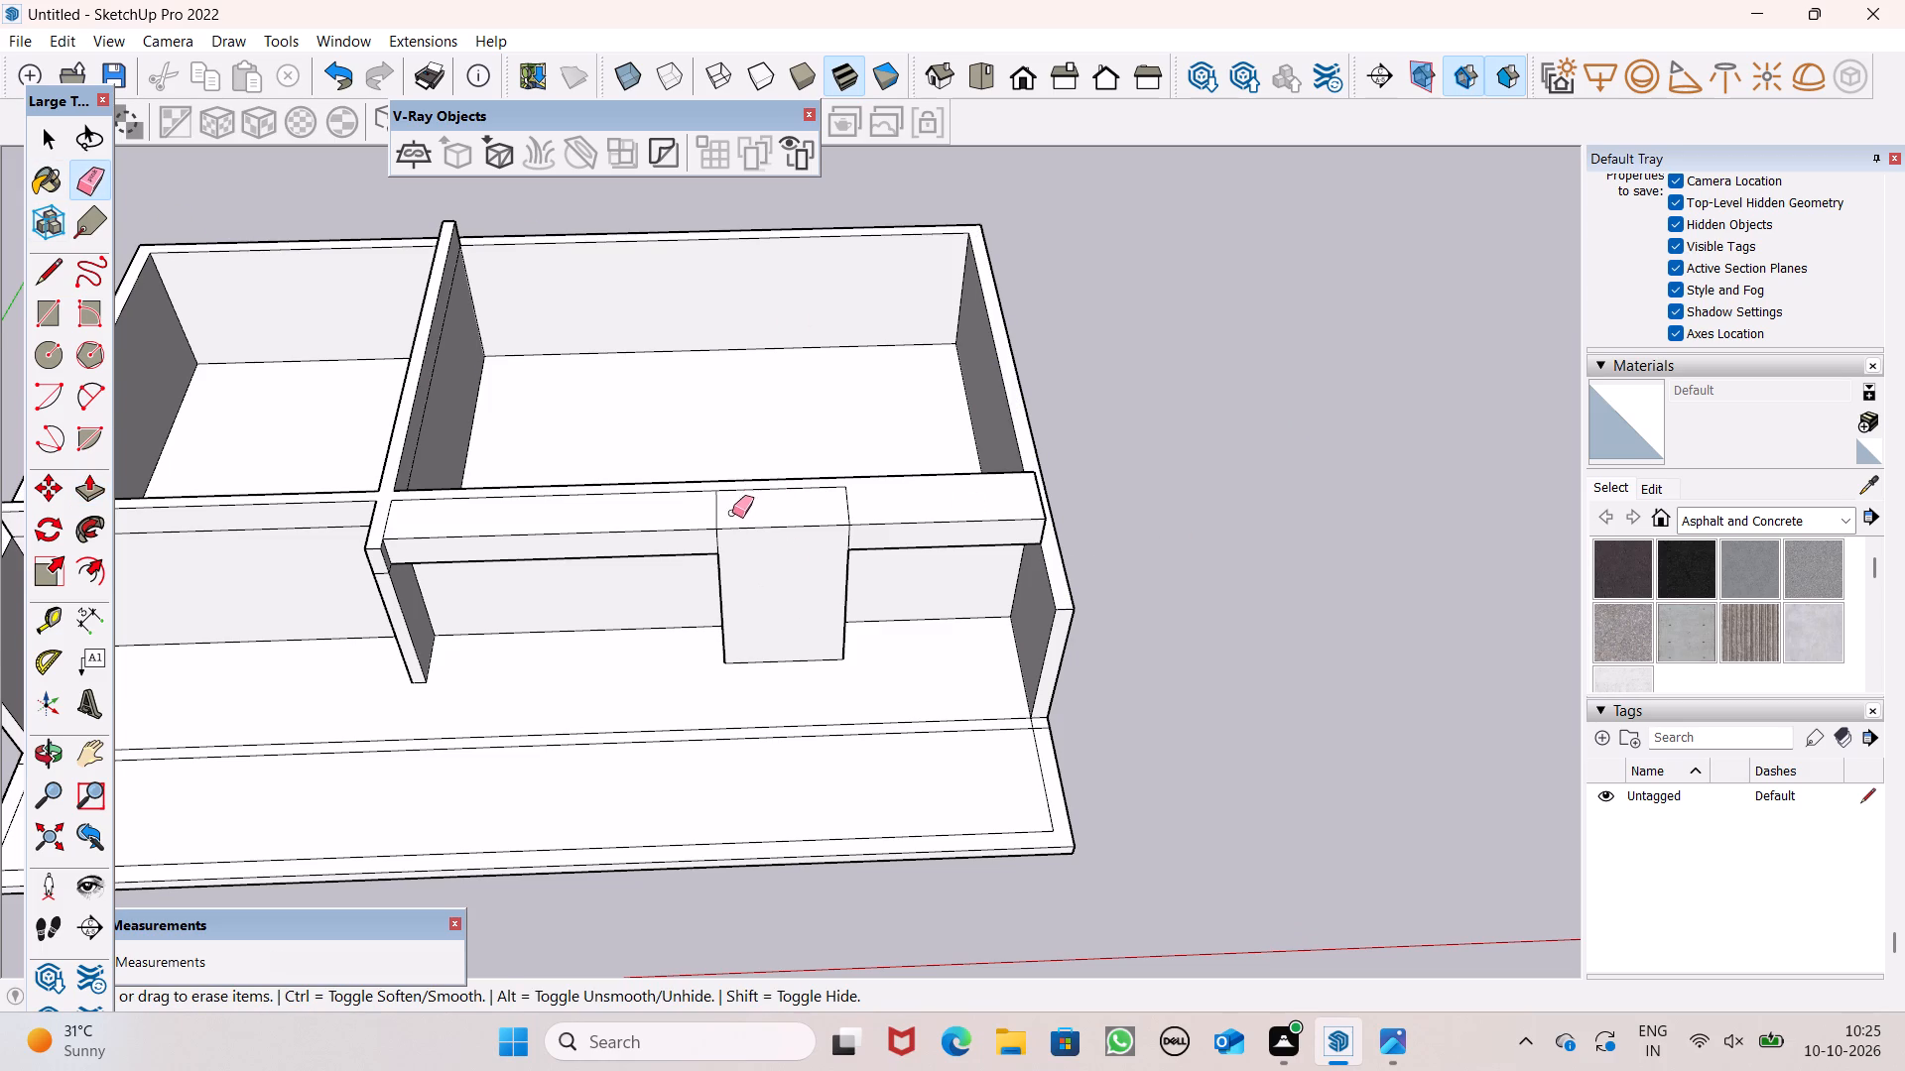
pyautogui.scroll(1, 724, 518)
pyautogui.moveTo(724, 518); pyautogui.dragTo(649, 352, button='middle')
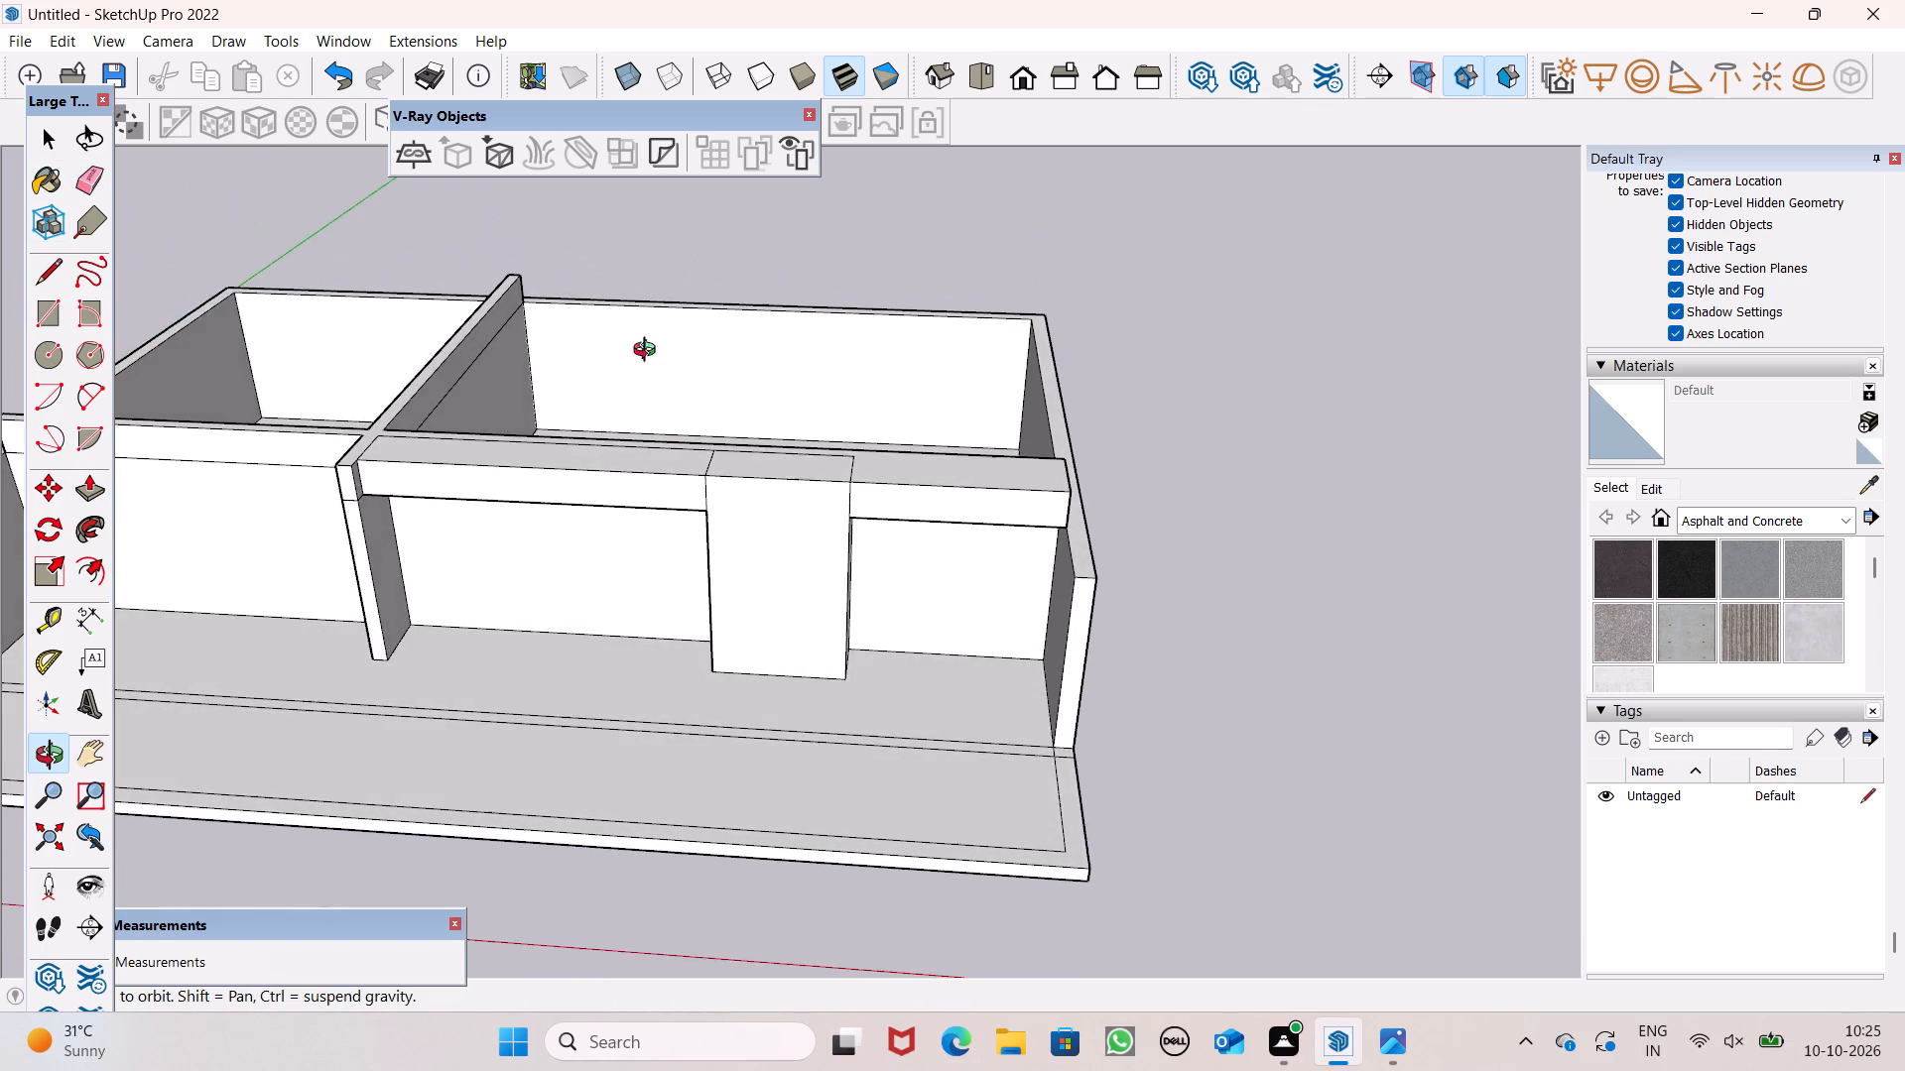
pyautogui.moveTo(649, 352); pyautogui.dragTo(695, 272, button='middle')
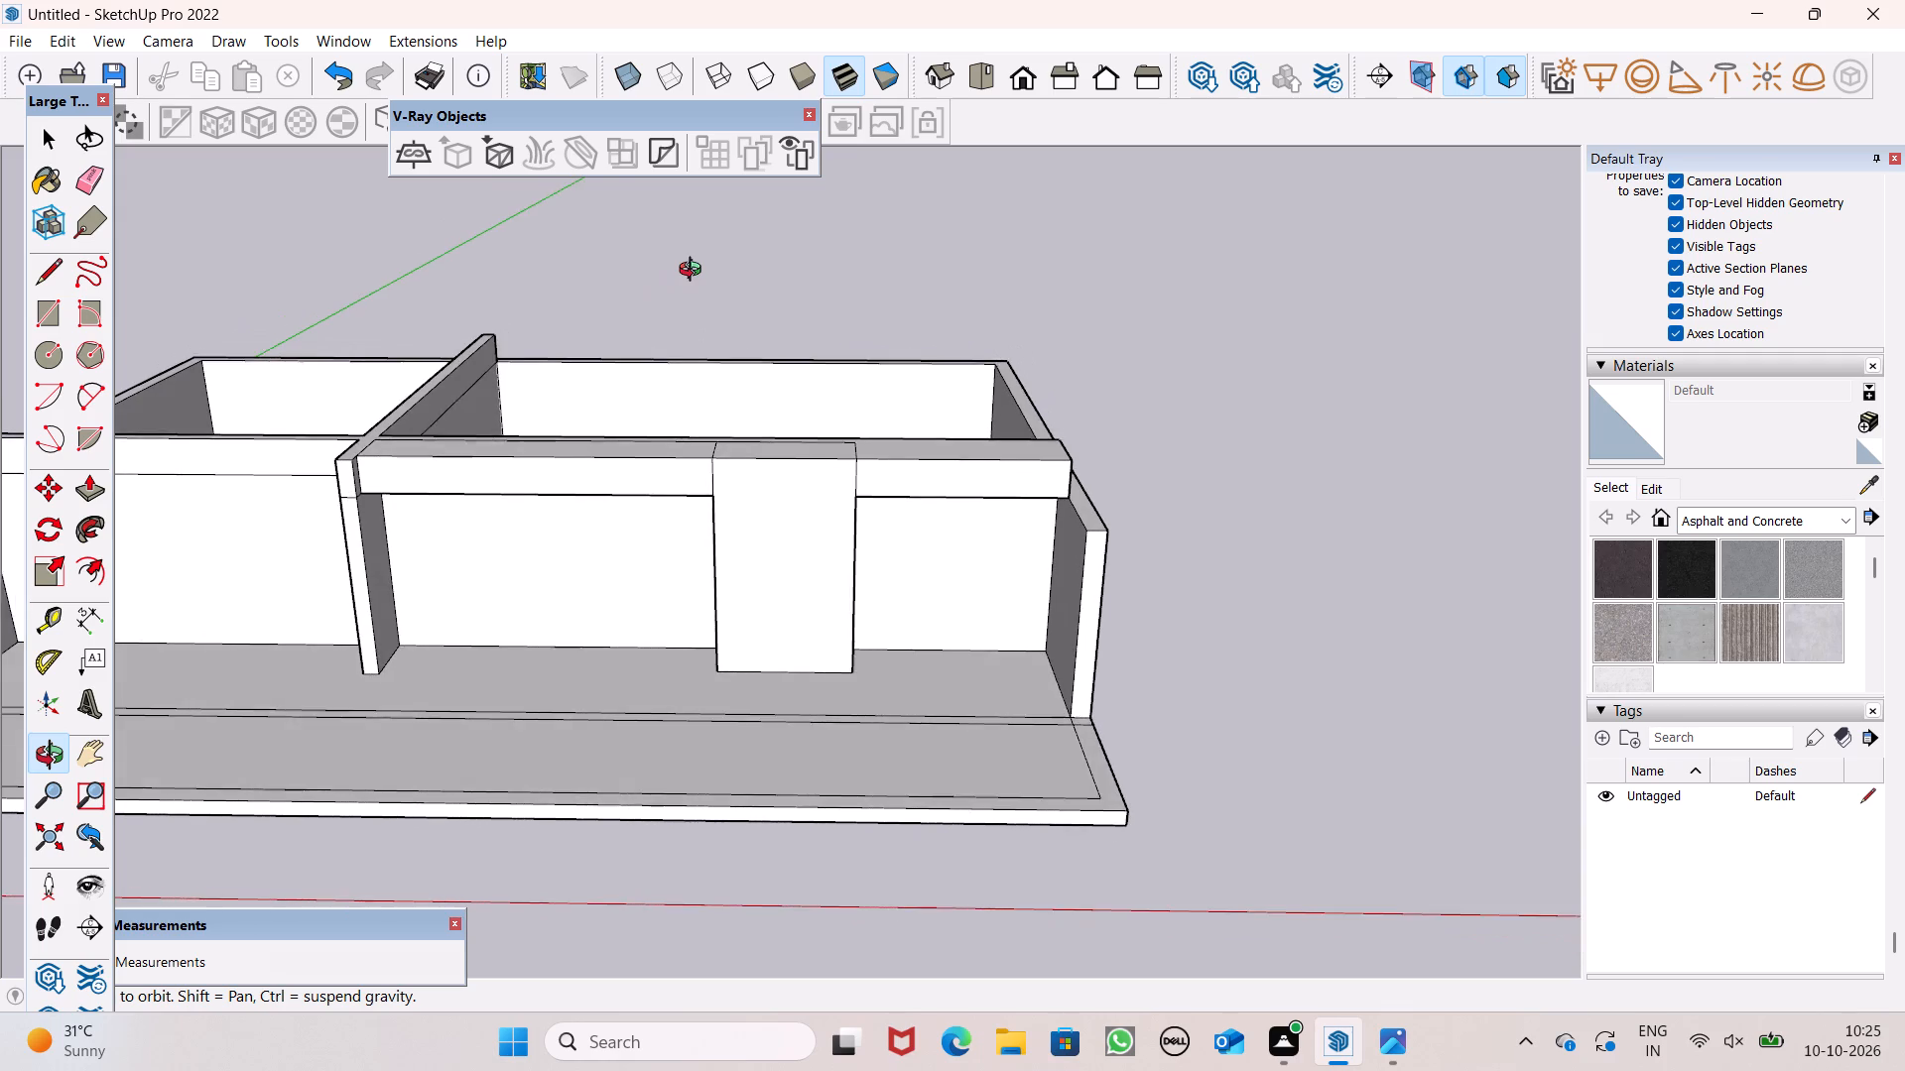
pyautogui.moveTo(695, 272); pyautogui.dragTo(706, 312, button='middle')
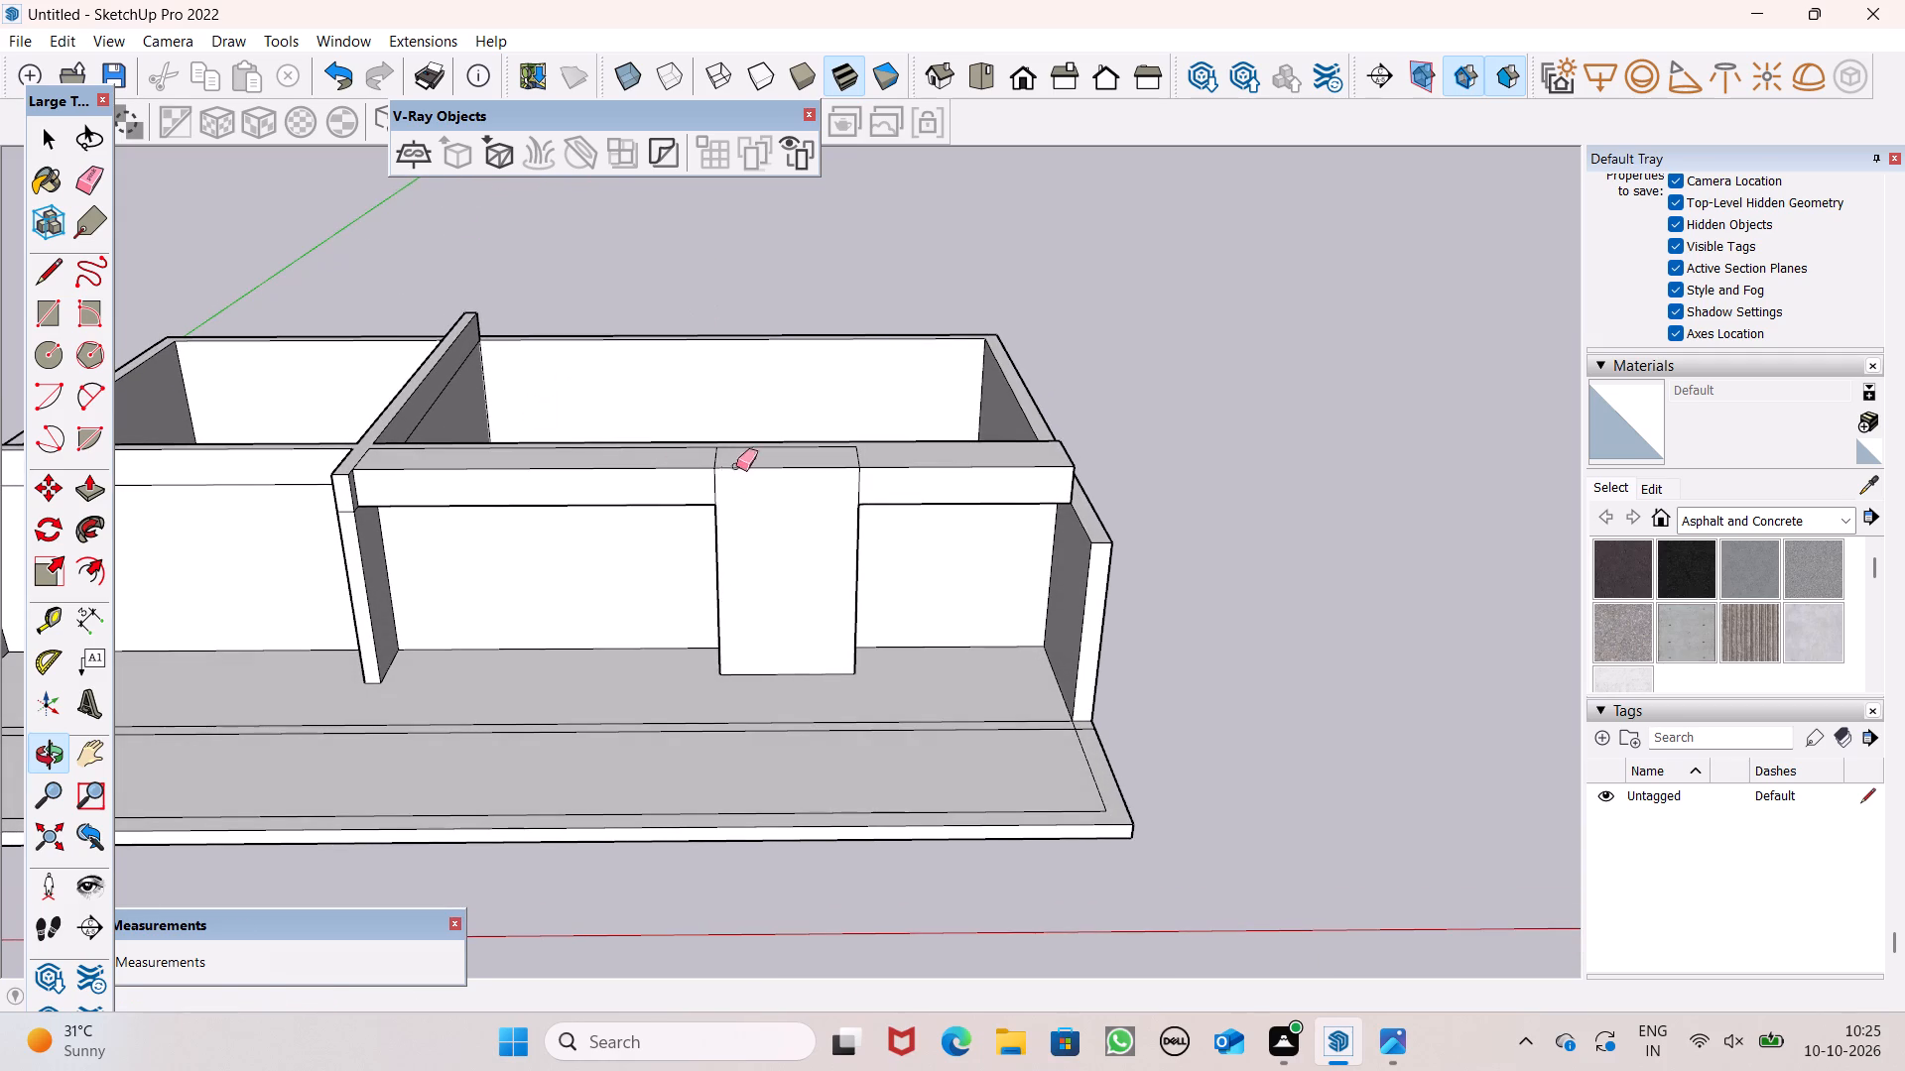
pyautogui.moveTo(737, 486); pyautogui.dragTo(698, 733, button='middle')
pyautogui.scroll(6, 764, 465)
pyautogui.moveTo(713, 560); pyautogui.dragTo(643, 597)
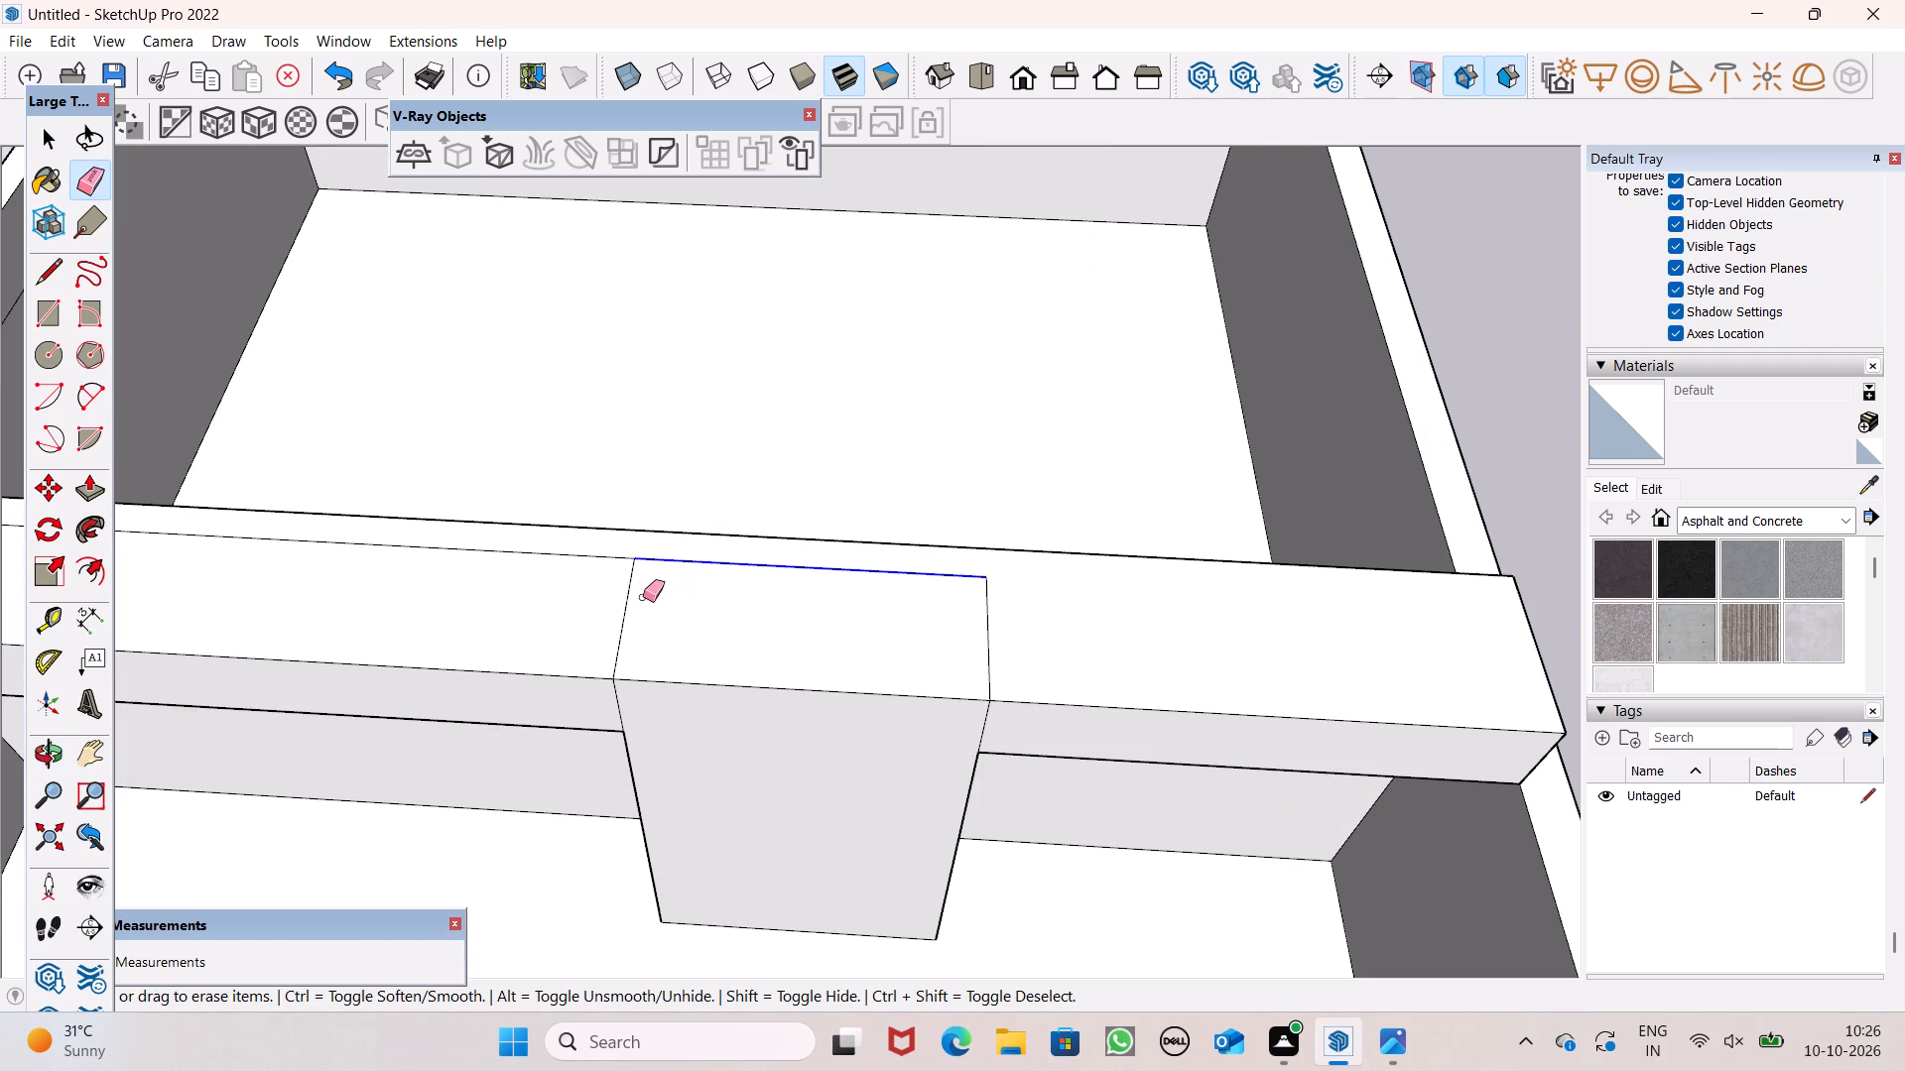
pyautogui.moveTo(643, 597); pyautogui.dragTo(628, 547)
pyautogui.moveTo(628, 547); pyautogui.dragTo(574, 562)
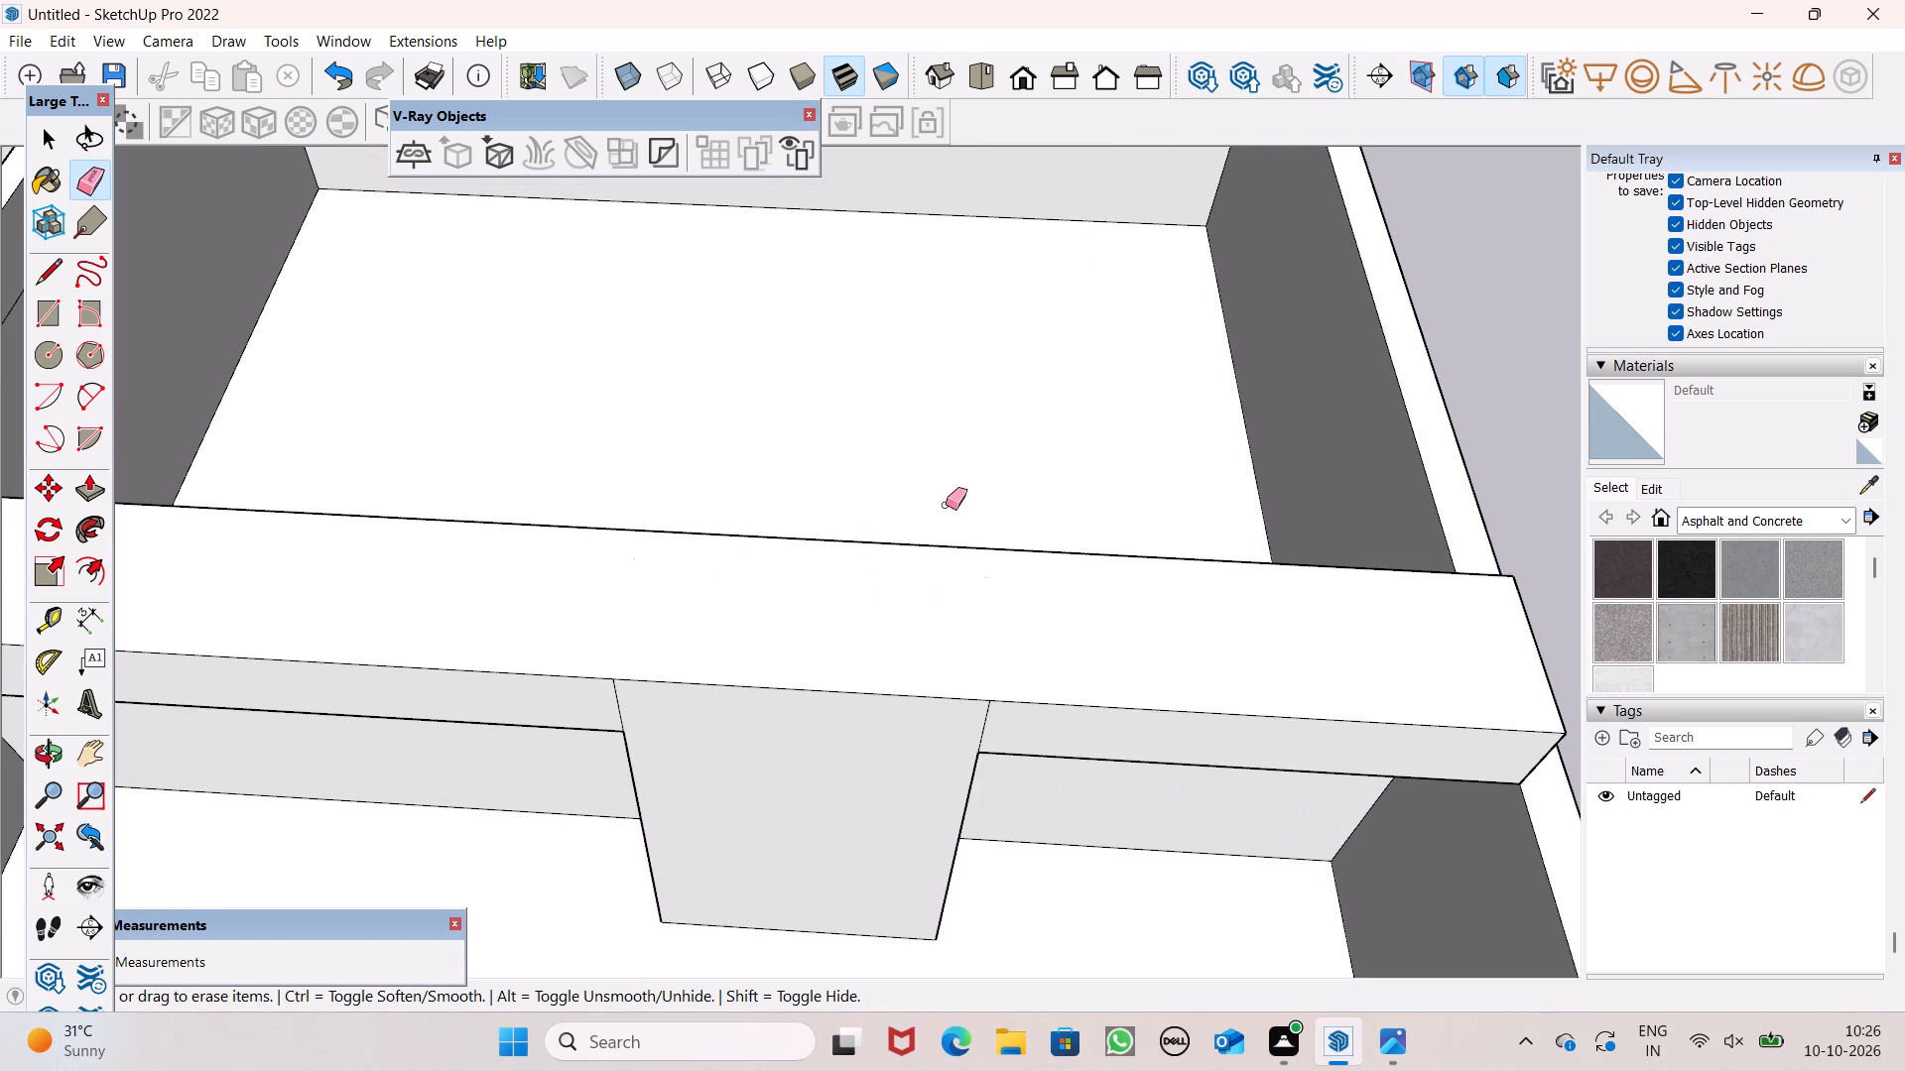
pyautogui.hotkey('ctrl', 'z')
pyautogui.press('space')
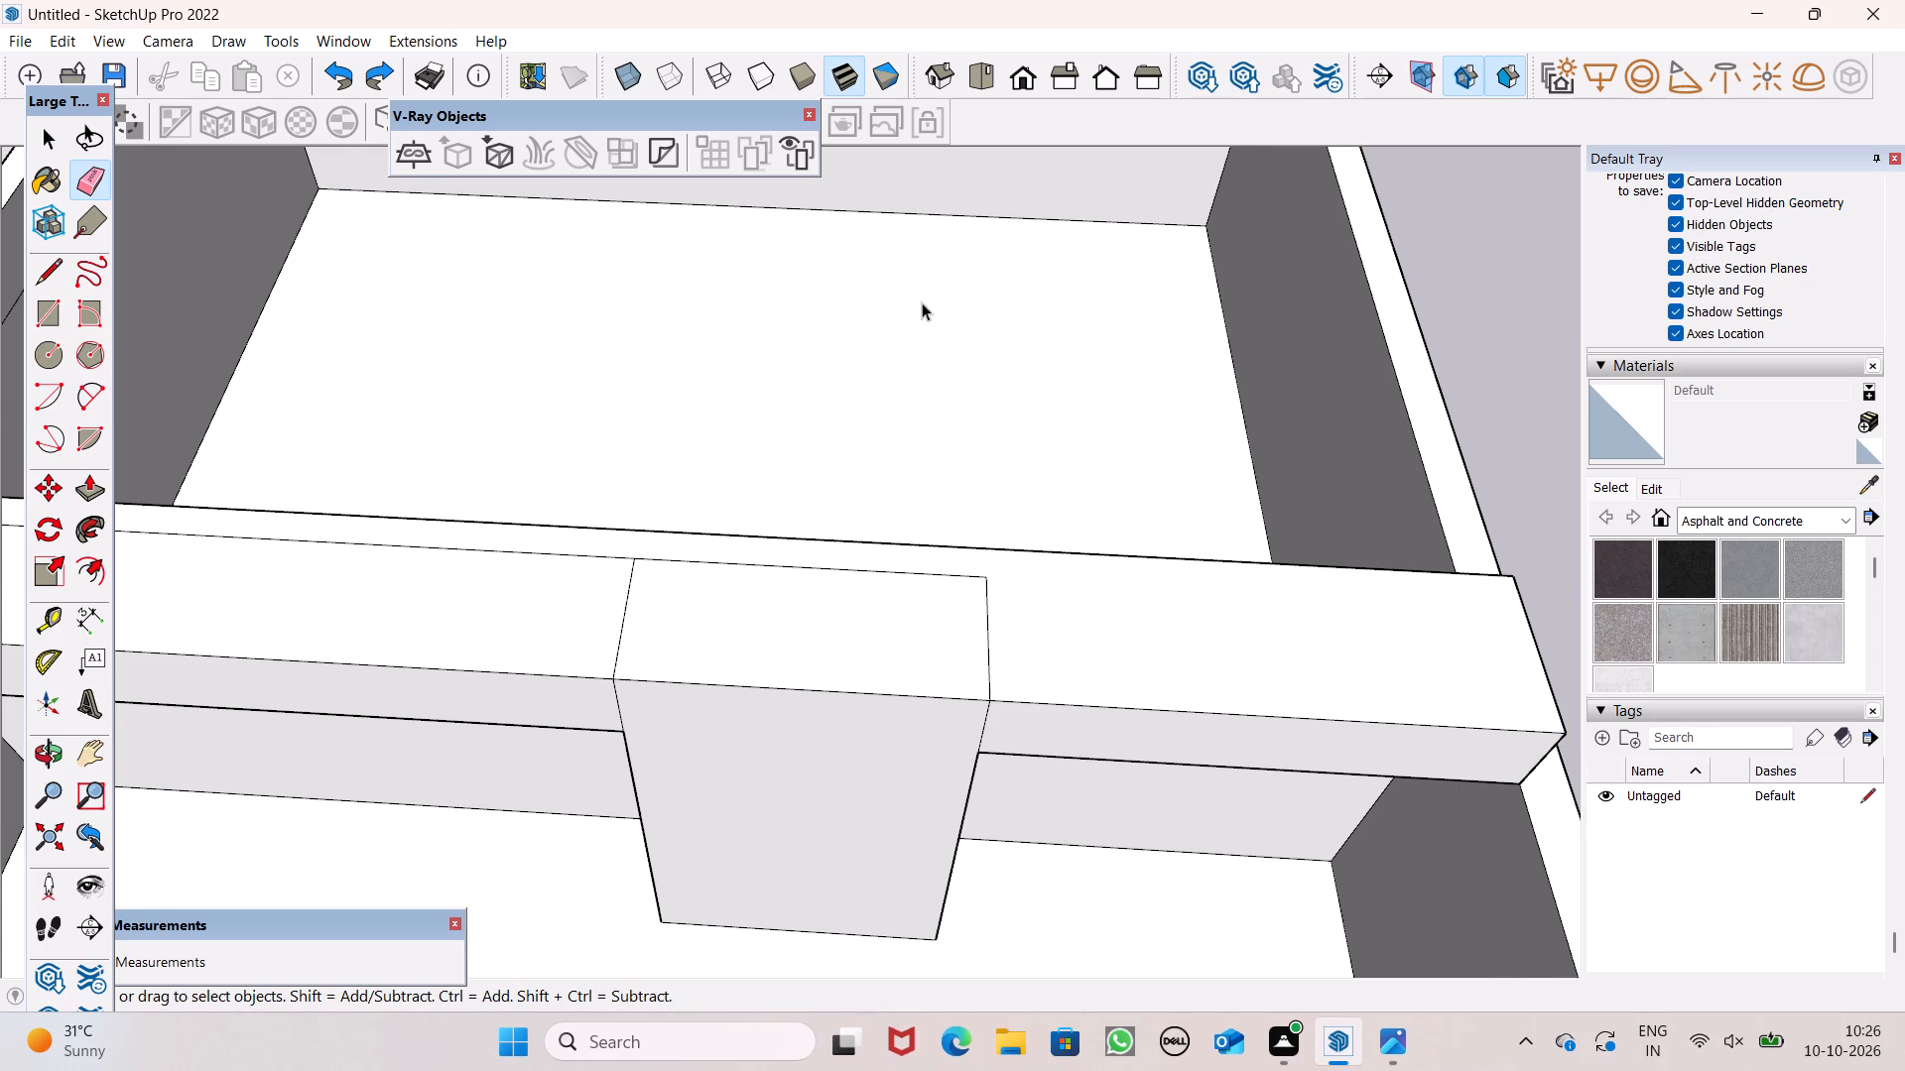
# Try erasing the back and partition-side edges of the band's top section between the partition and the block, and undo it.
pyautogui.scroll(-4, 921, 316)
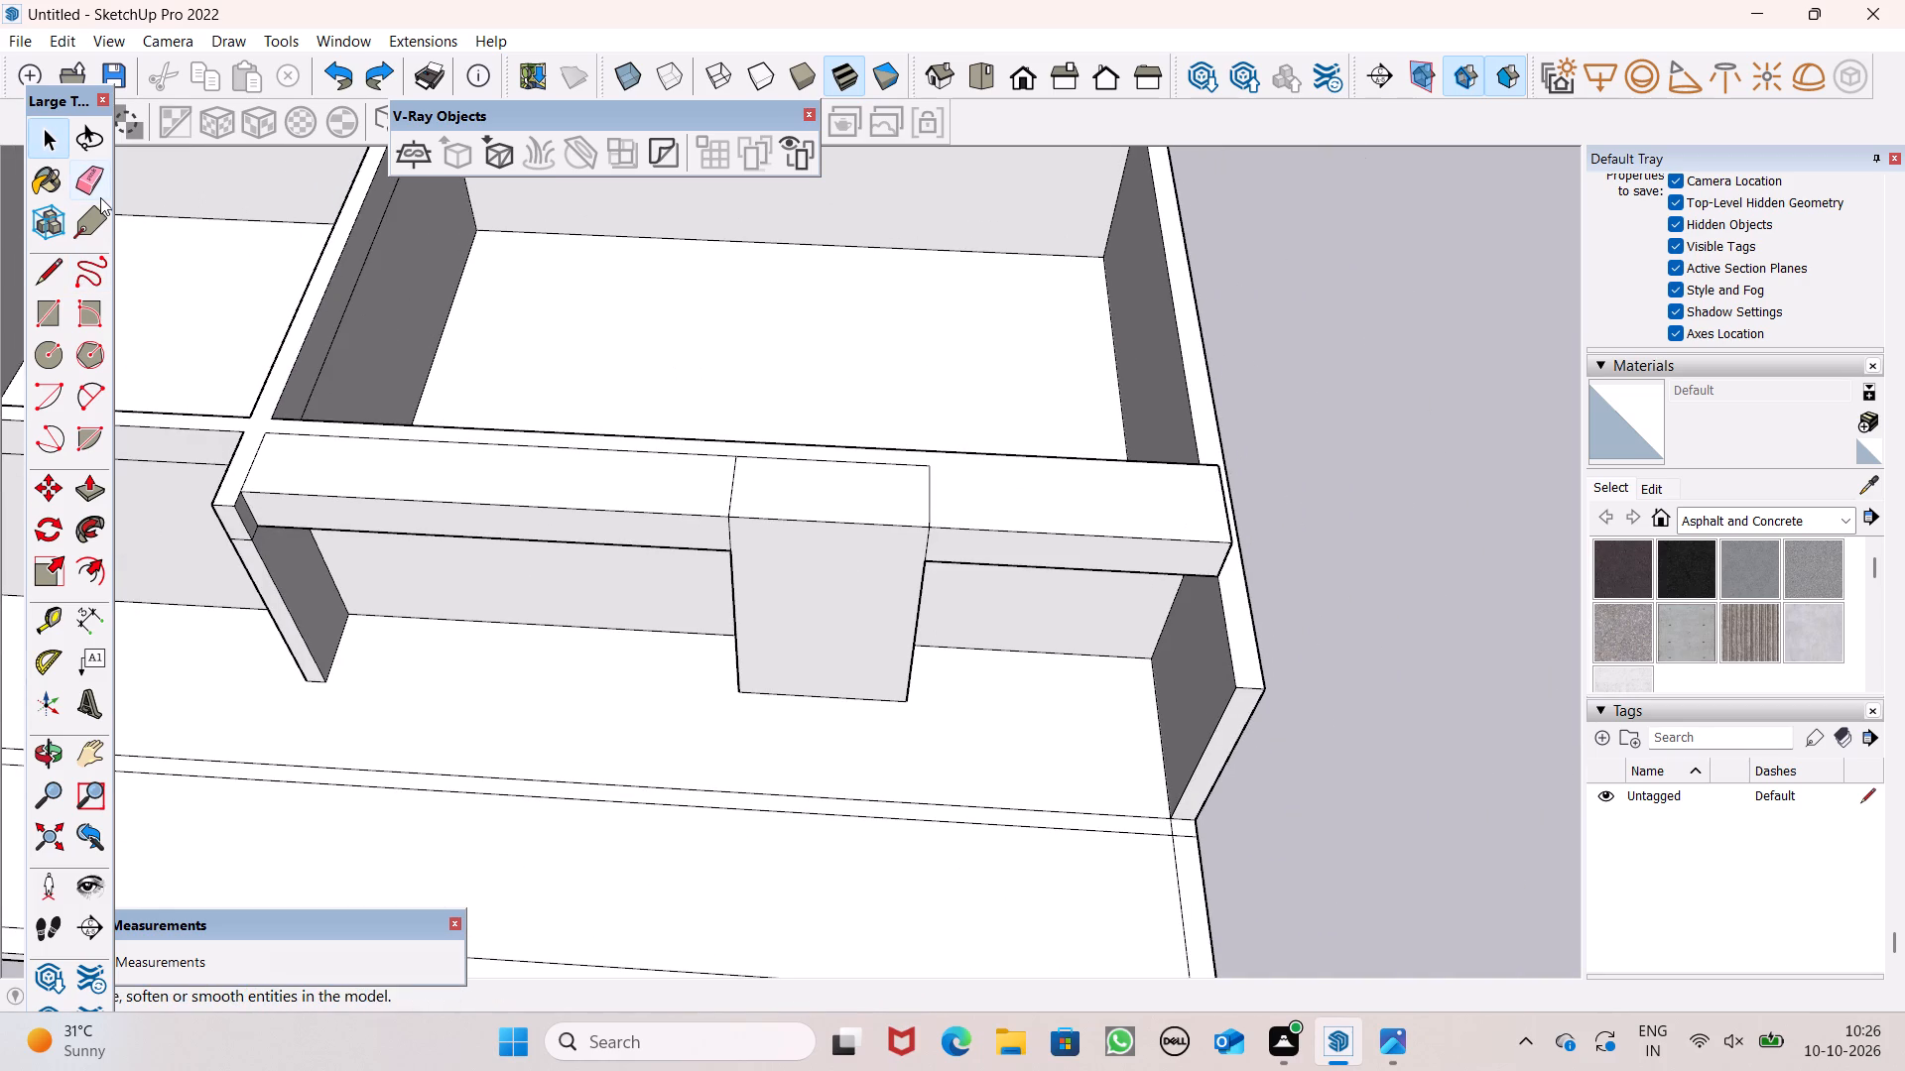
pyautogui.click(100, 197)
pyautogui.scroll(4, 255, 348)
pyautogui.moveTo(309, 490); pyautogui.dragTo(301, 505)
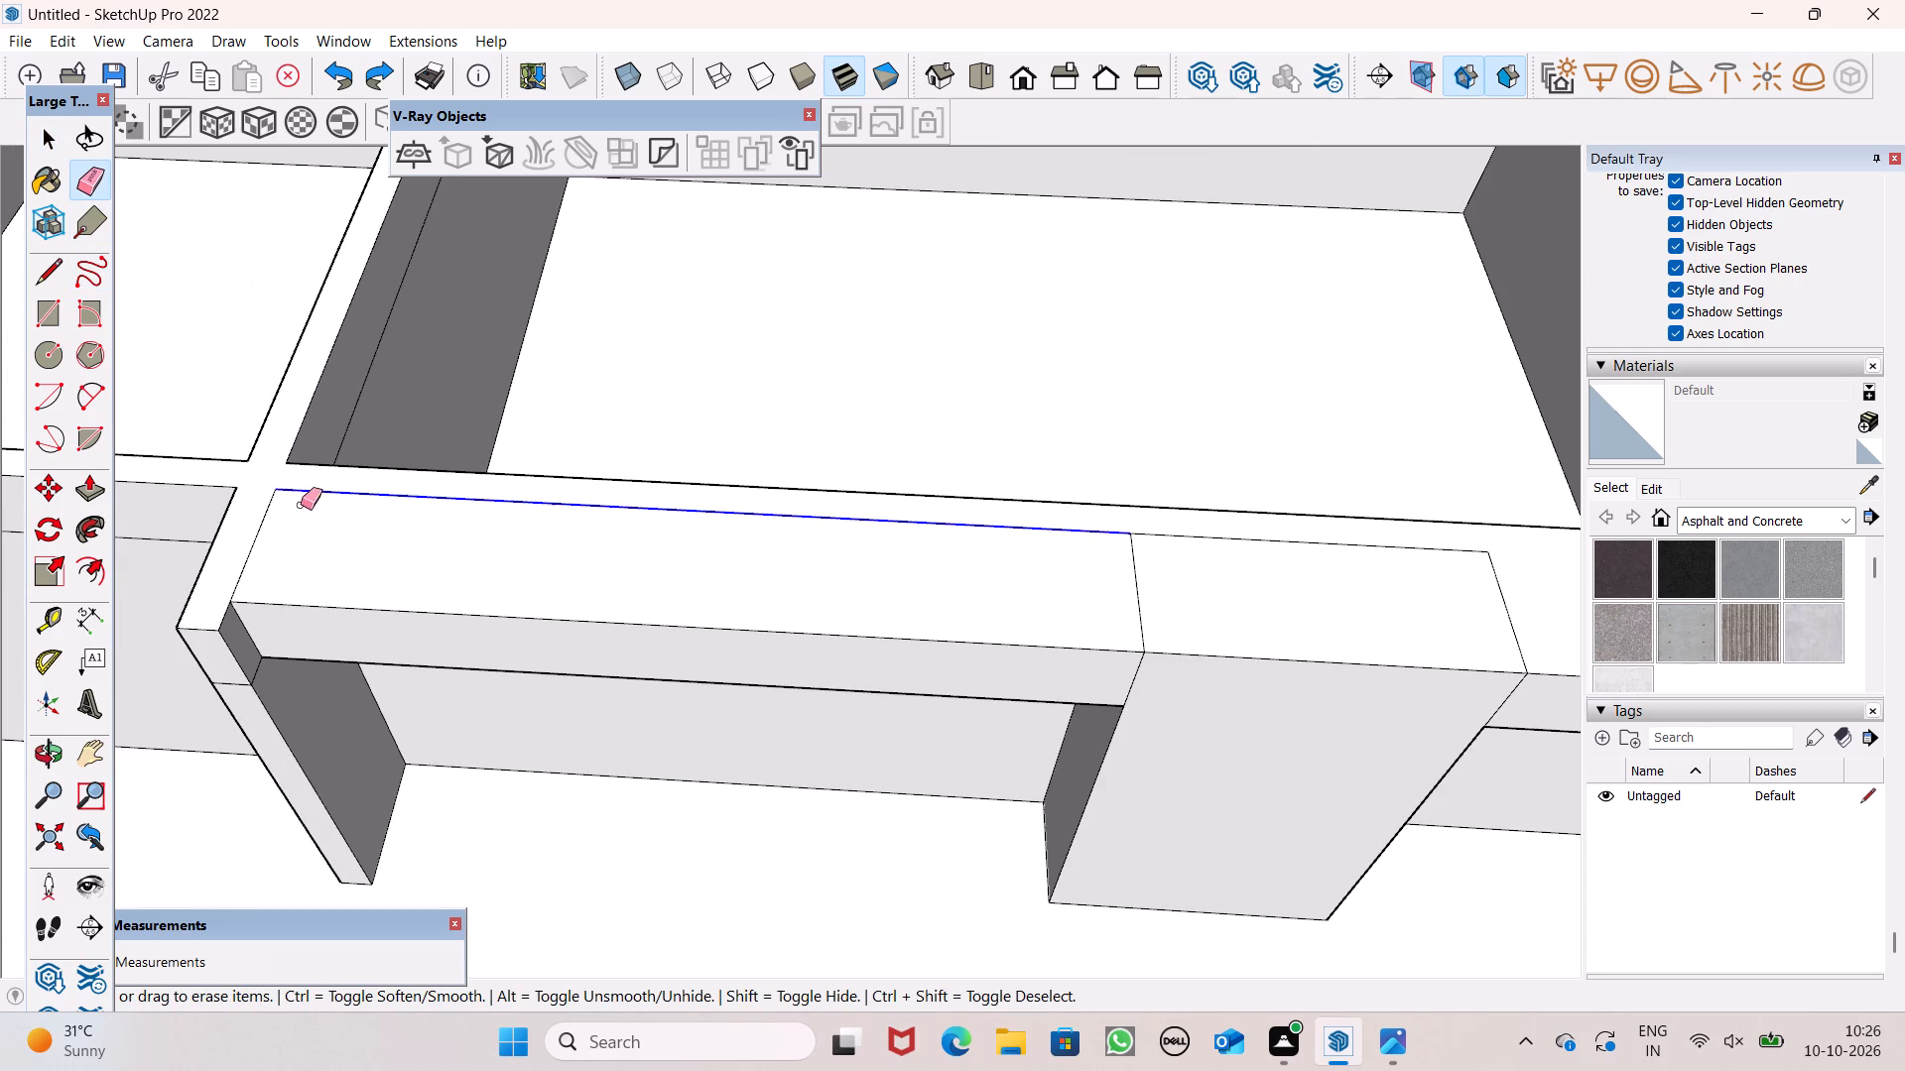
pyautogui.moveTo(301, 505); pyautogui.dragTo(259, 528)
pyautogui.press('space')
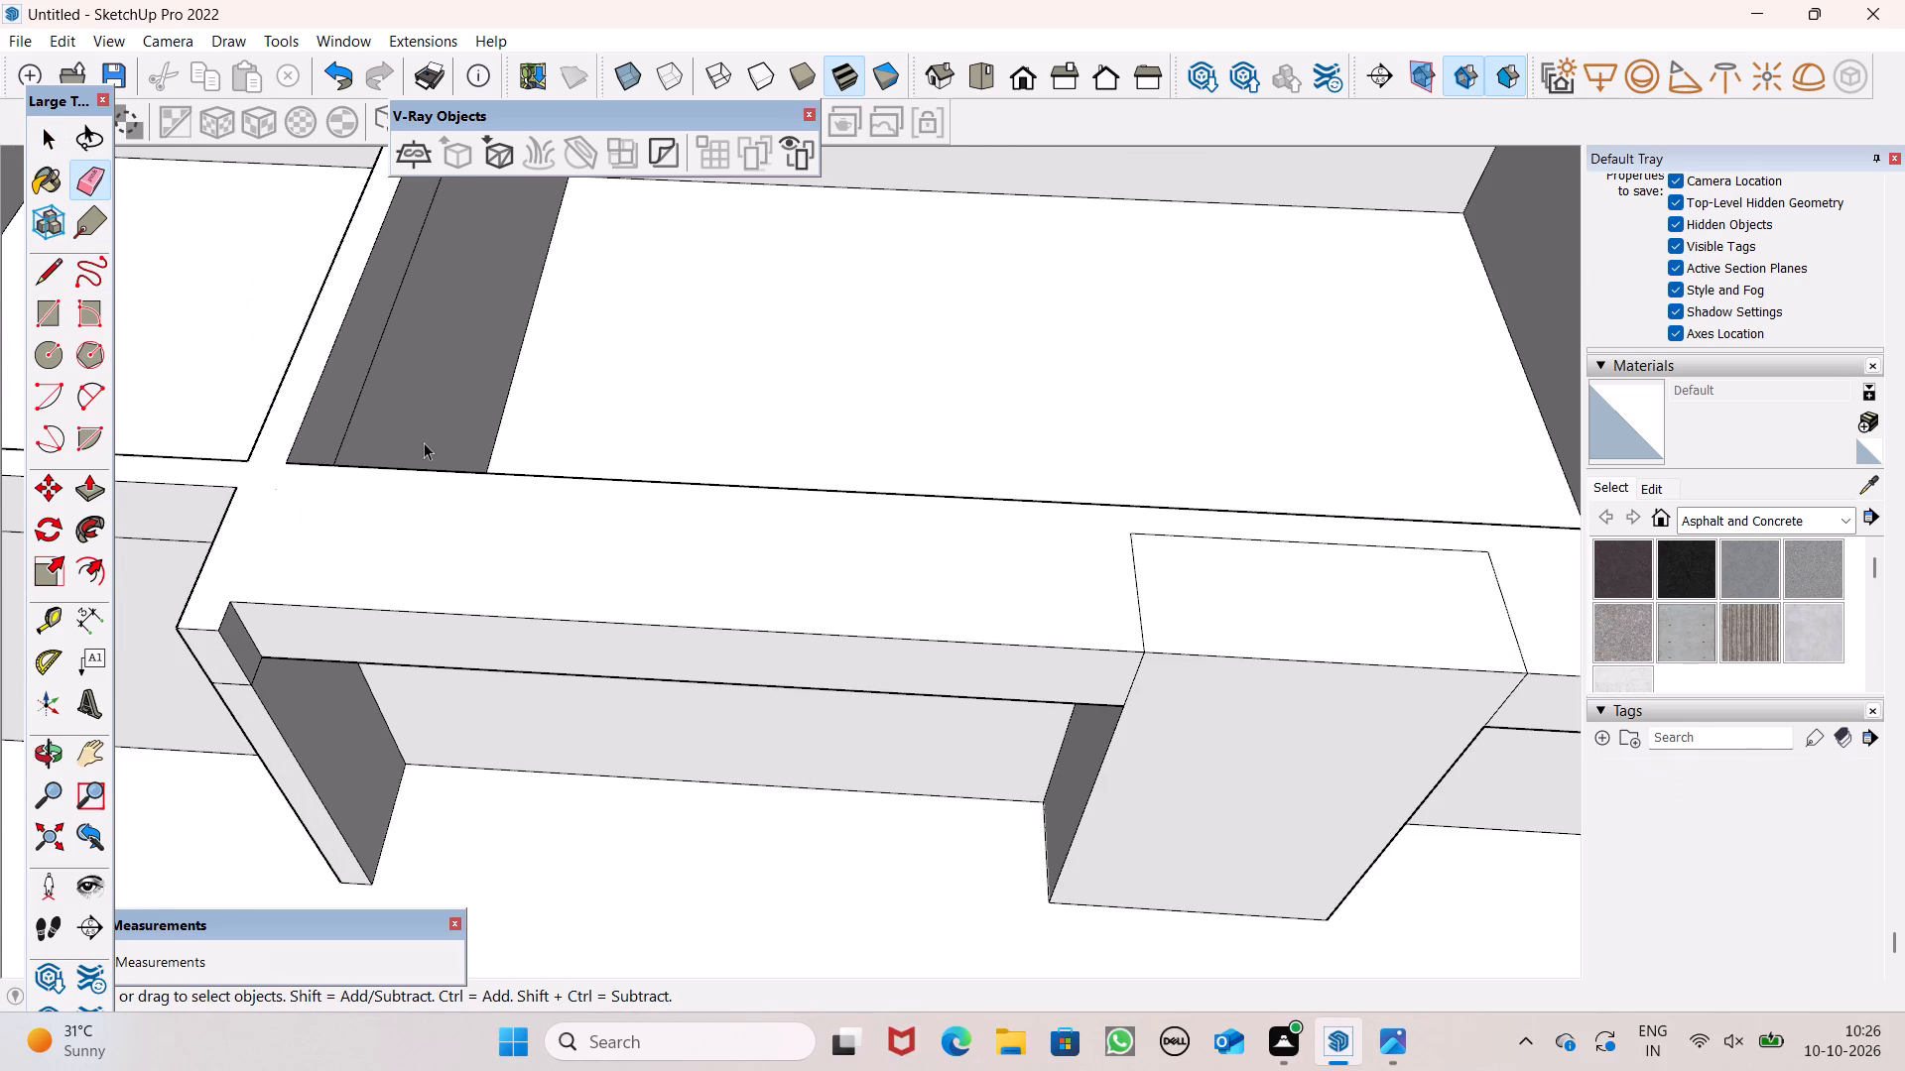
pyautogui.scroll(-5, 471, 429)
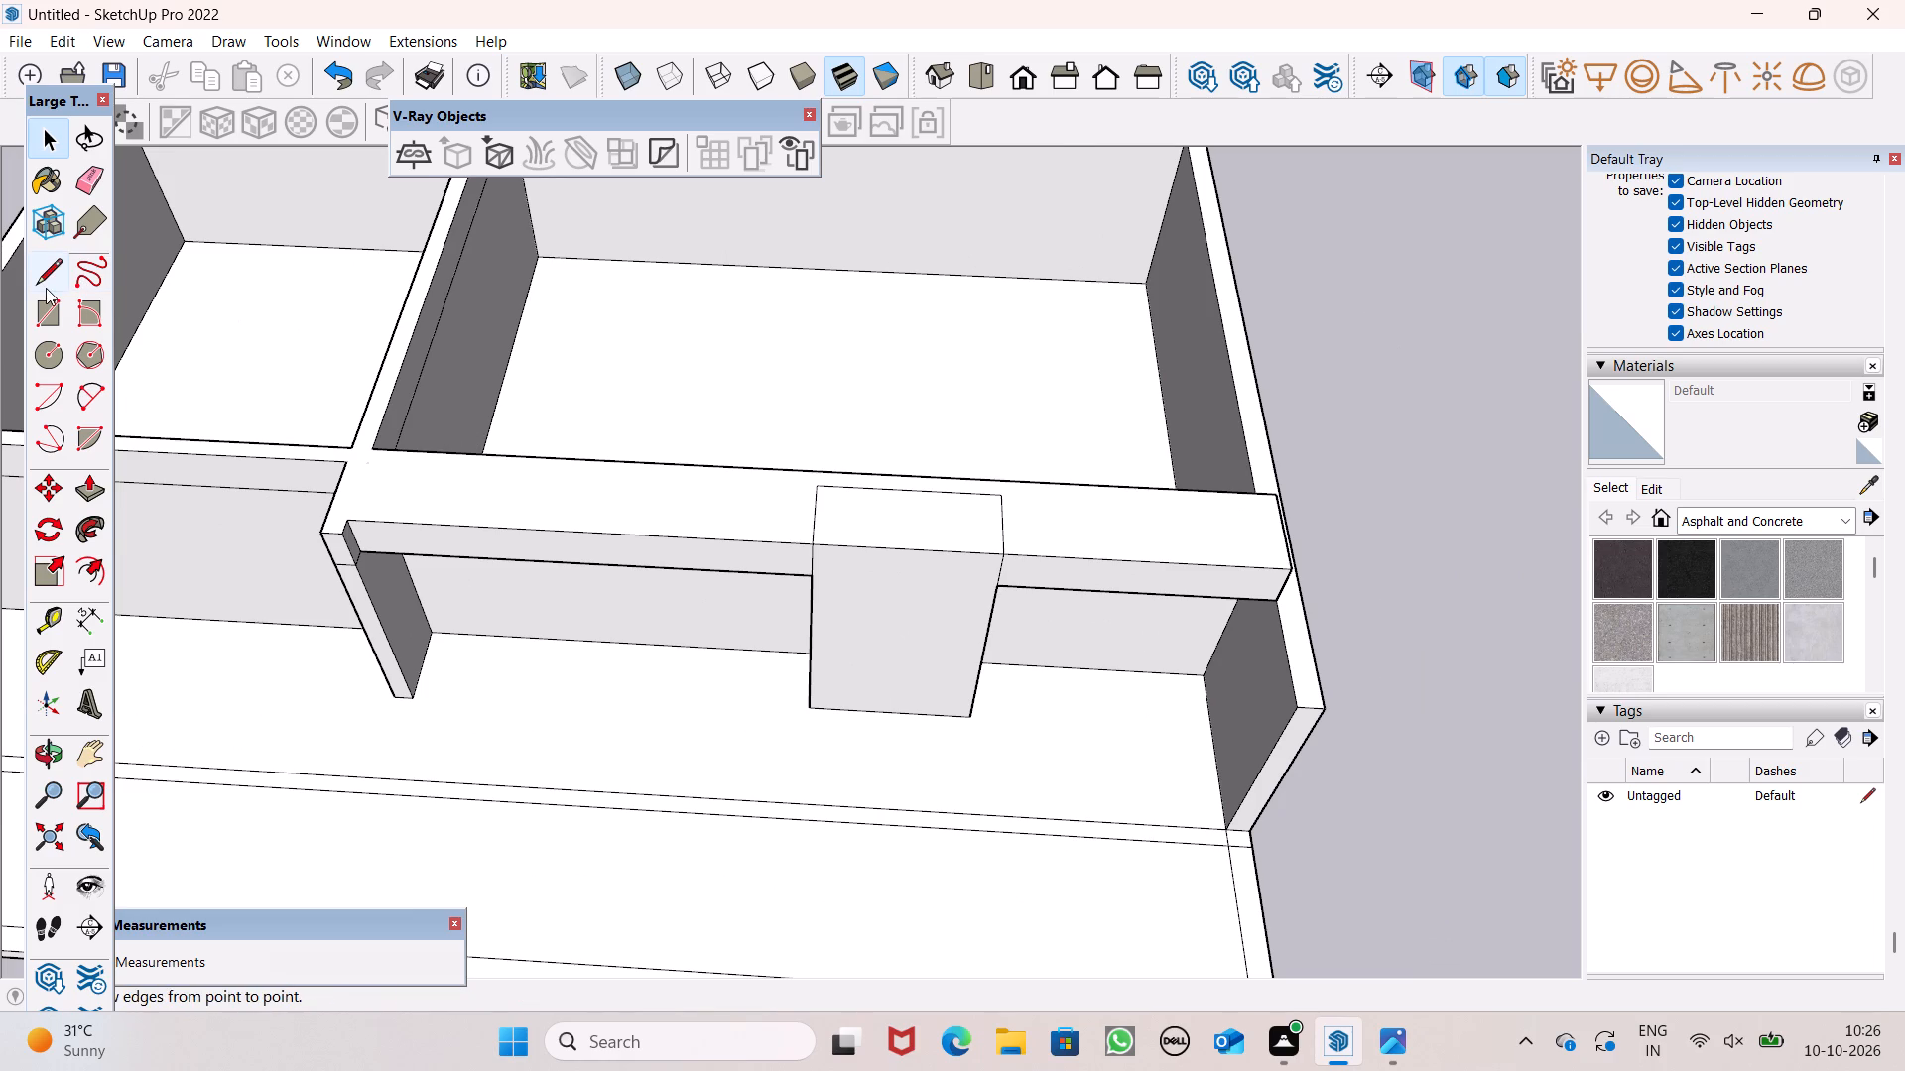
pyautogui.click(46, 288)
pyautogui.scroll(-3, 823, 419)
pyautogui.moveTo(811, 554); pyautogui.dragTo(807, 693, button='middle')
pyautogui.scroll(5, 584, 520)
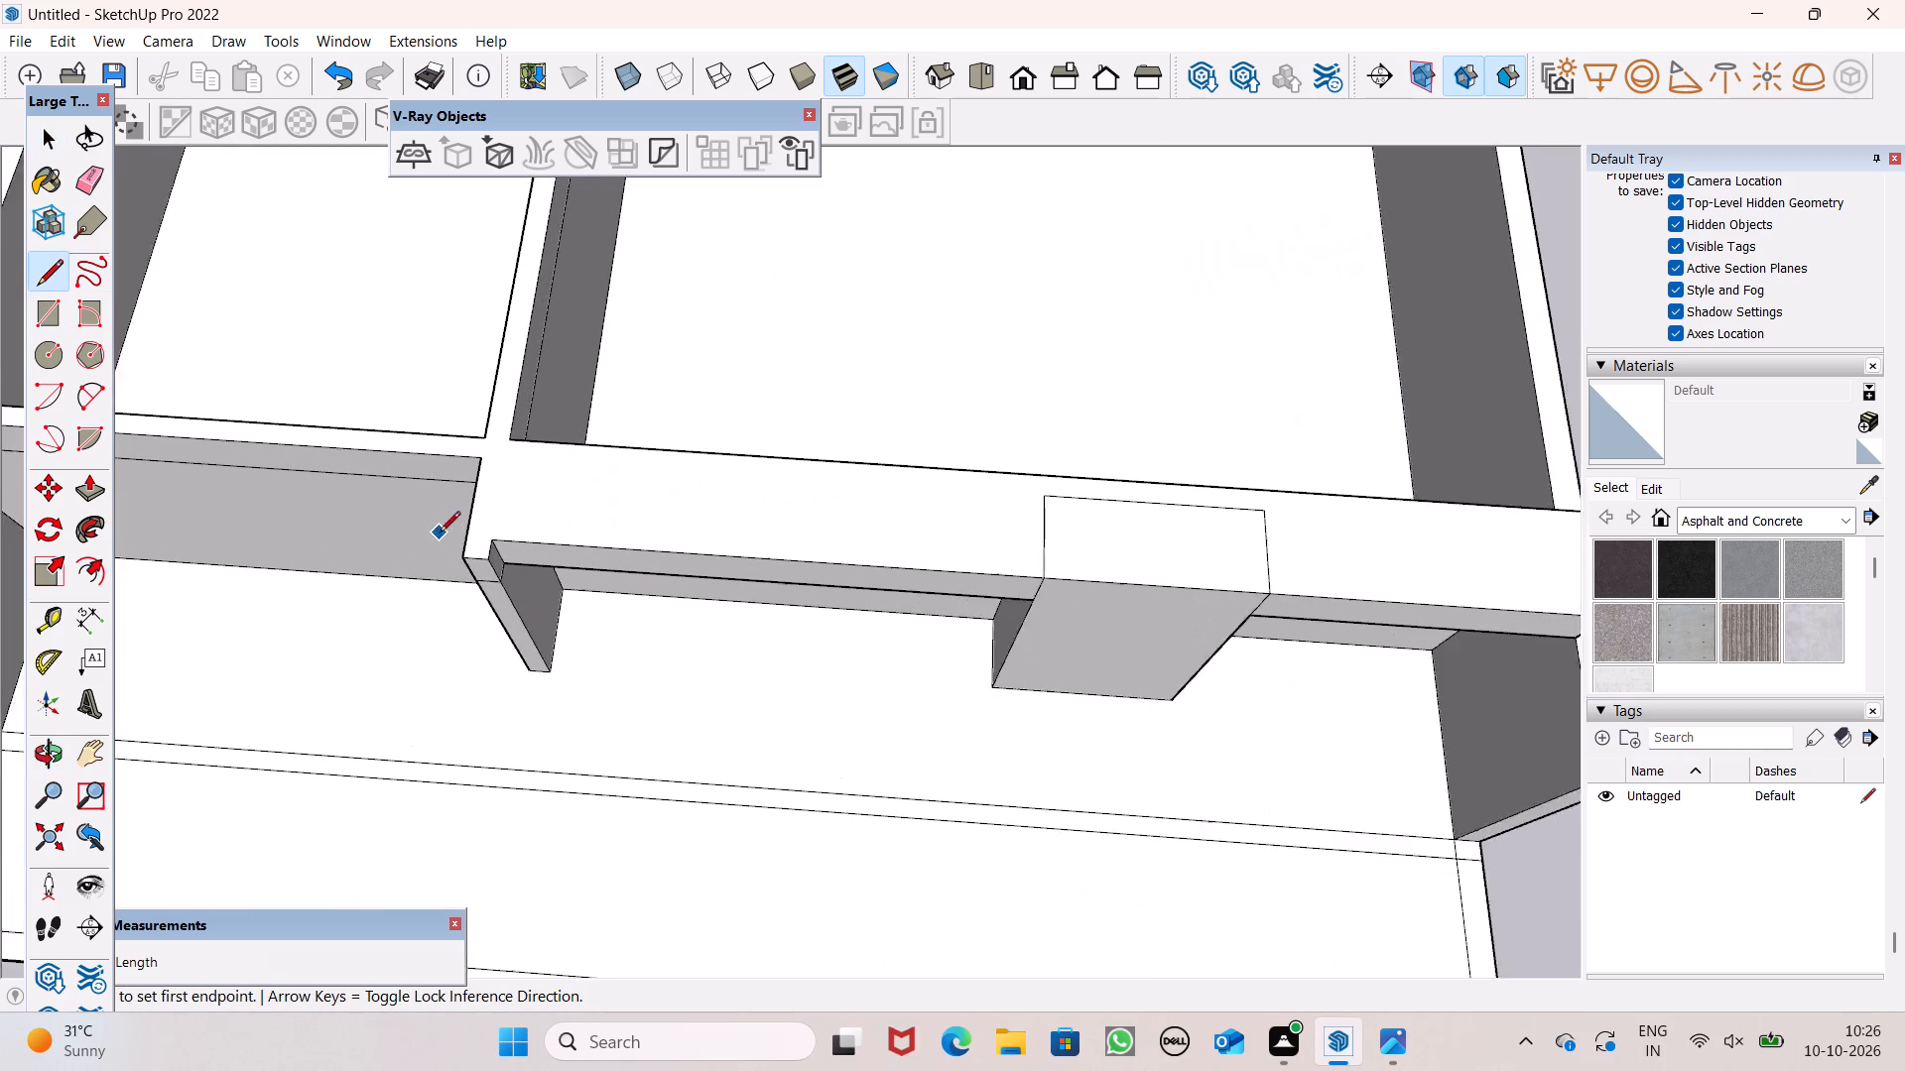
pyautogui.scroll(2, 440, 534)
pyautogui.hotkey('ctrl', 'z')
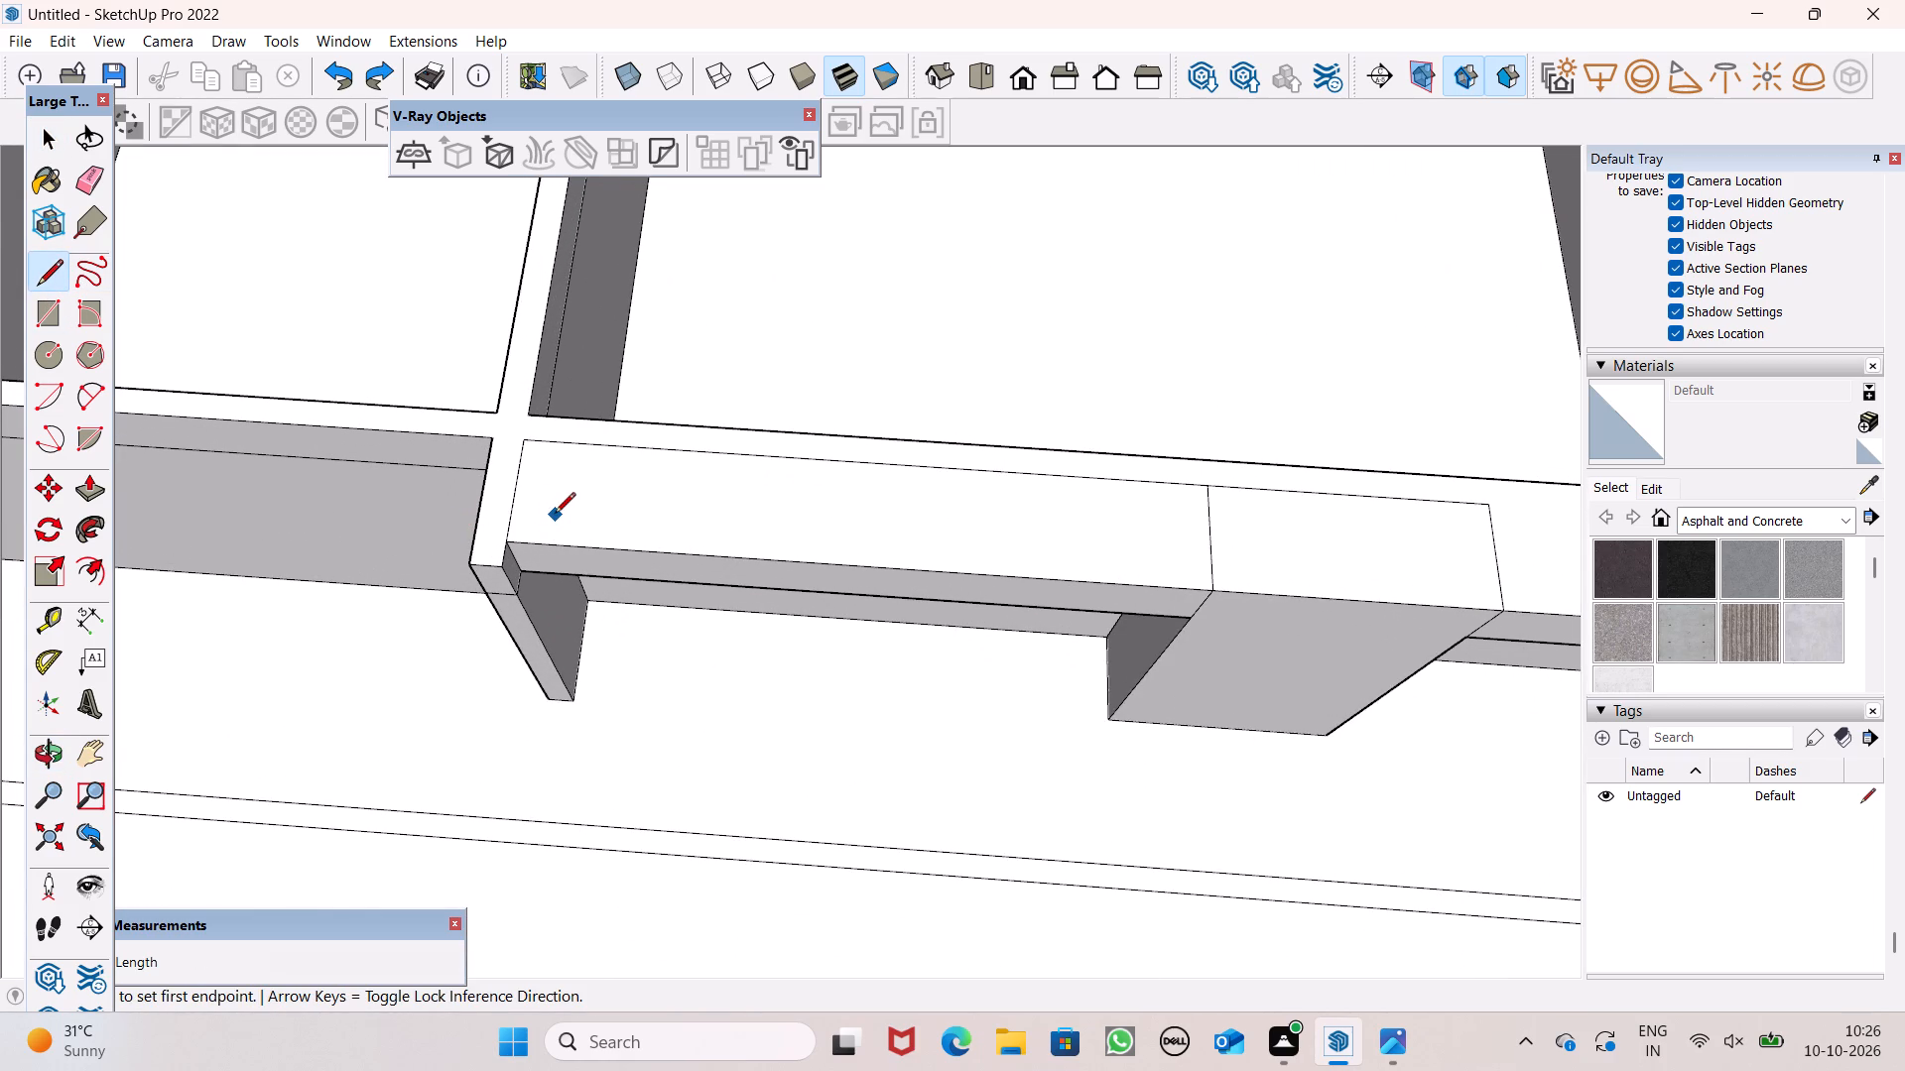
# Draw a line about 10 3/16" across the partition's top, from the band's front corner to the partition's outer edge.
pyautogui.click(502, 539)
pyautogui.click(481, 539)
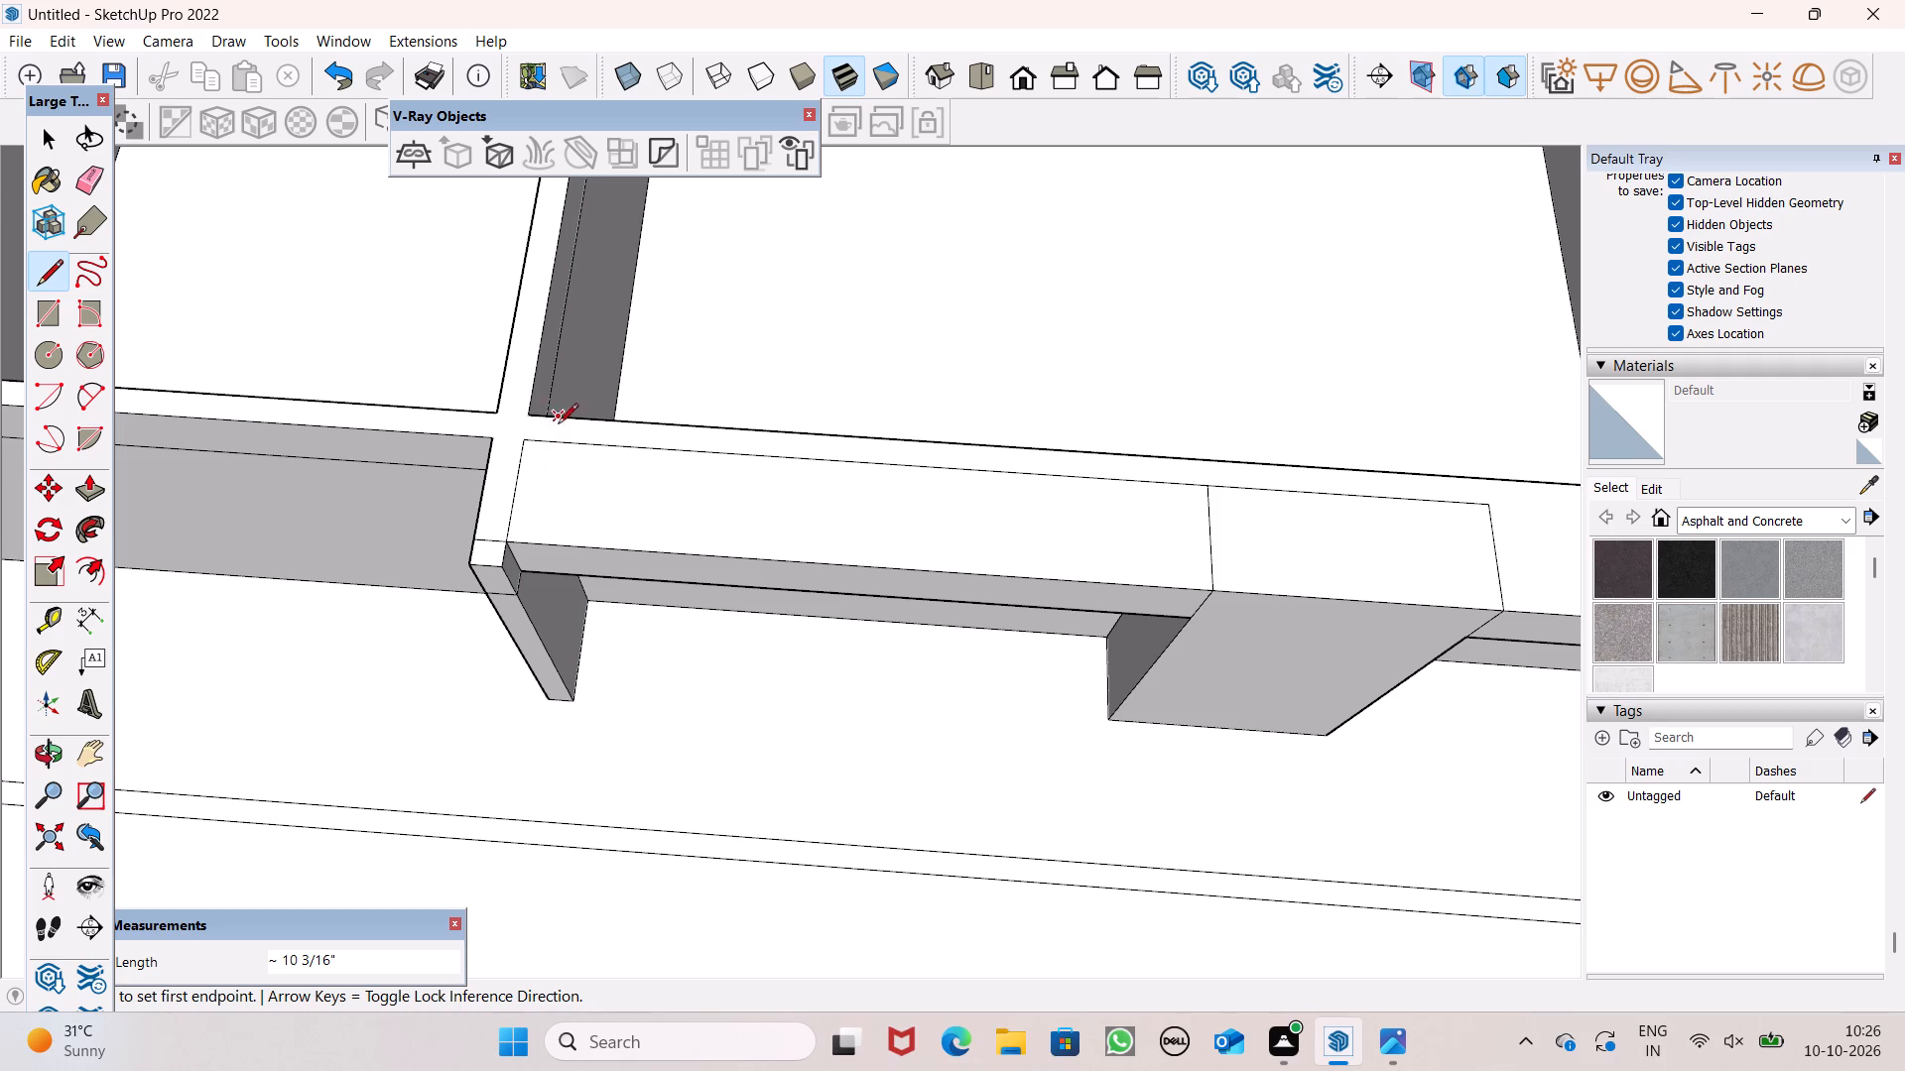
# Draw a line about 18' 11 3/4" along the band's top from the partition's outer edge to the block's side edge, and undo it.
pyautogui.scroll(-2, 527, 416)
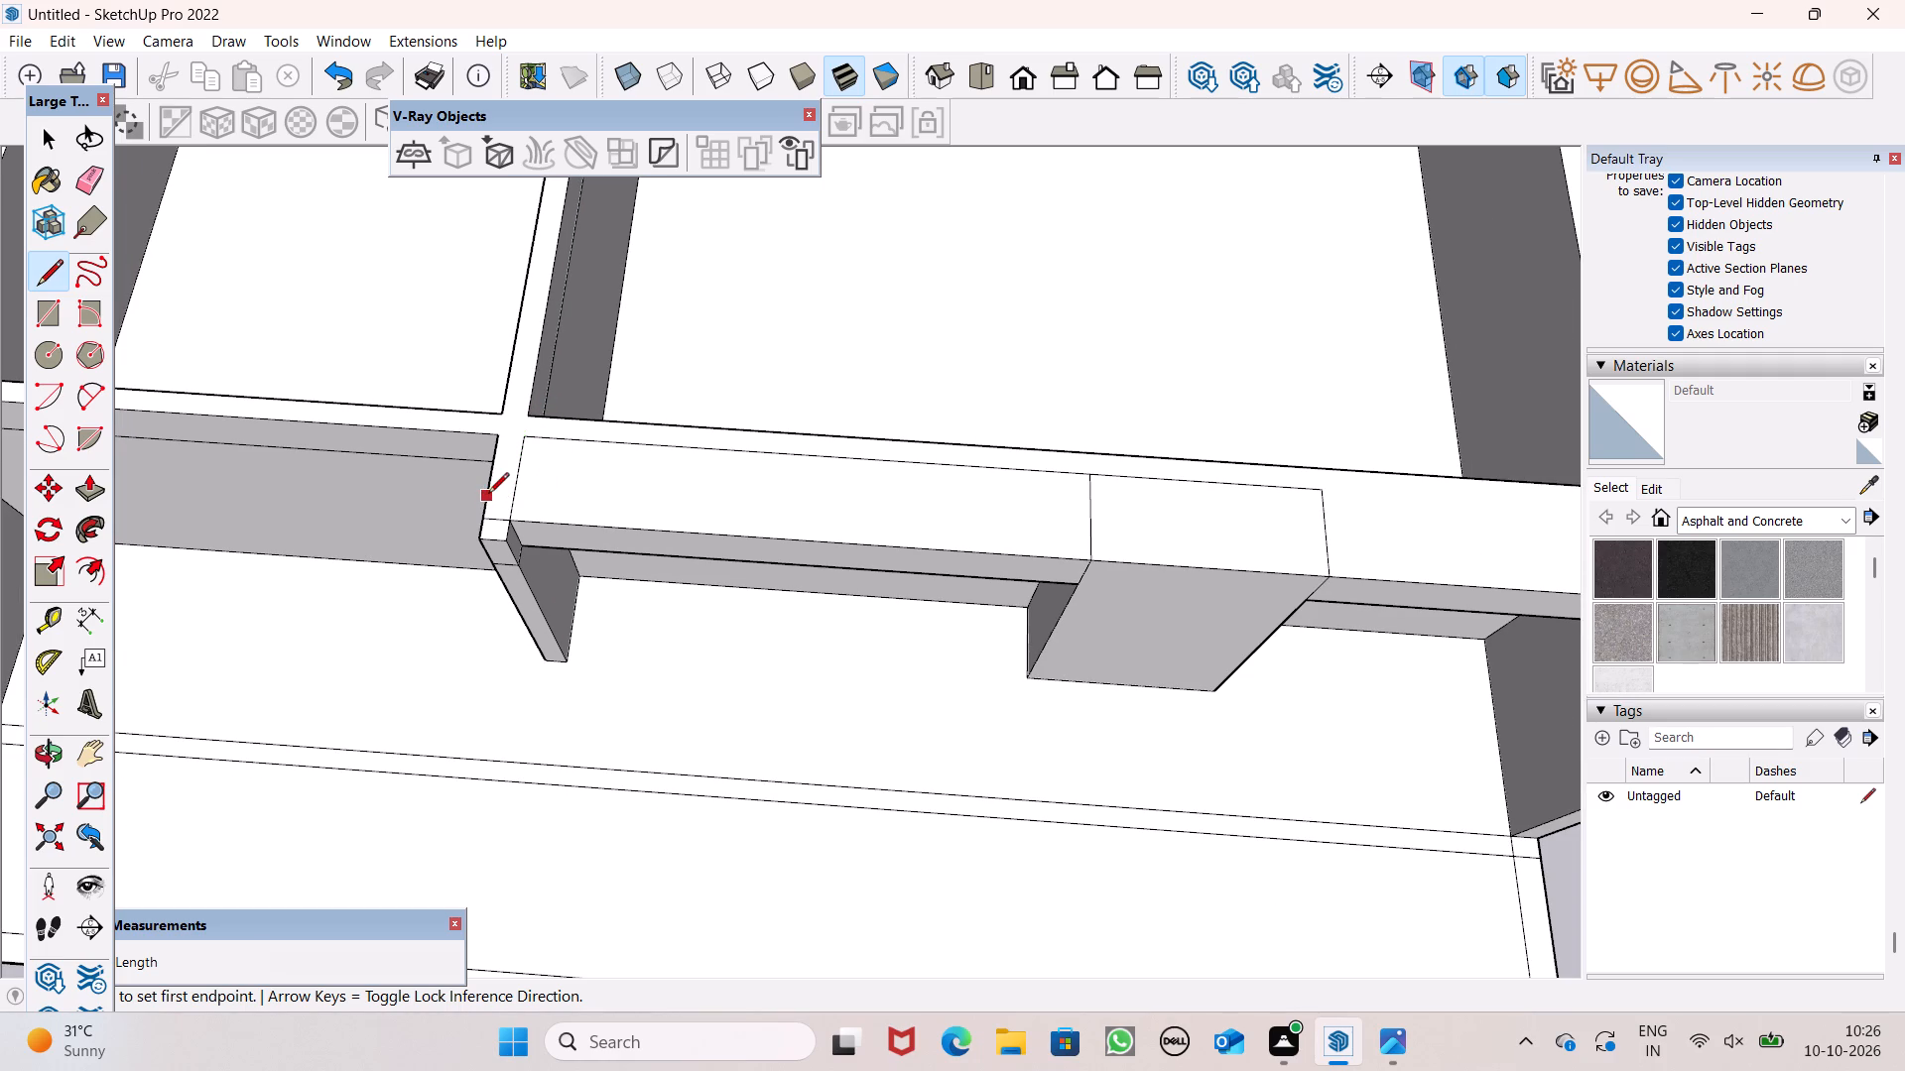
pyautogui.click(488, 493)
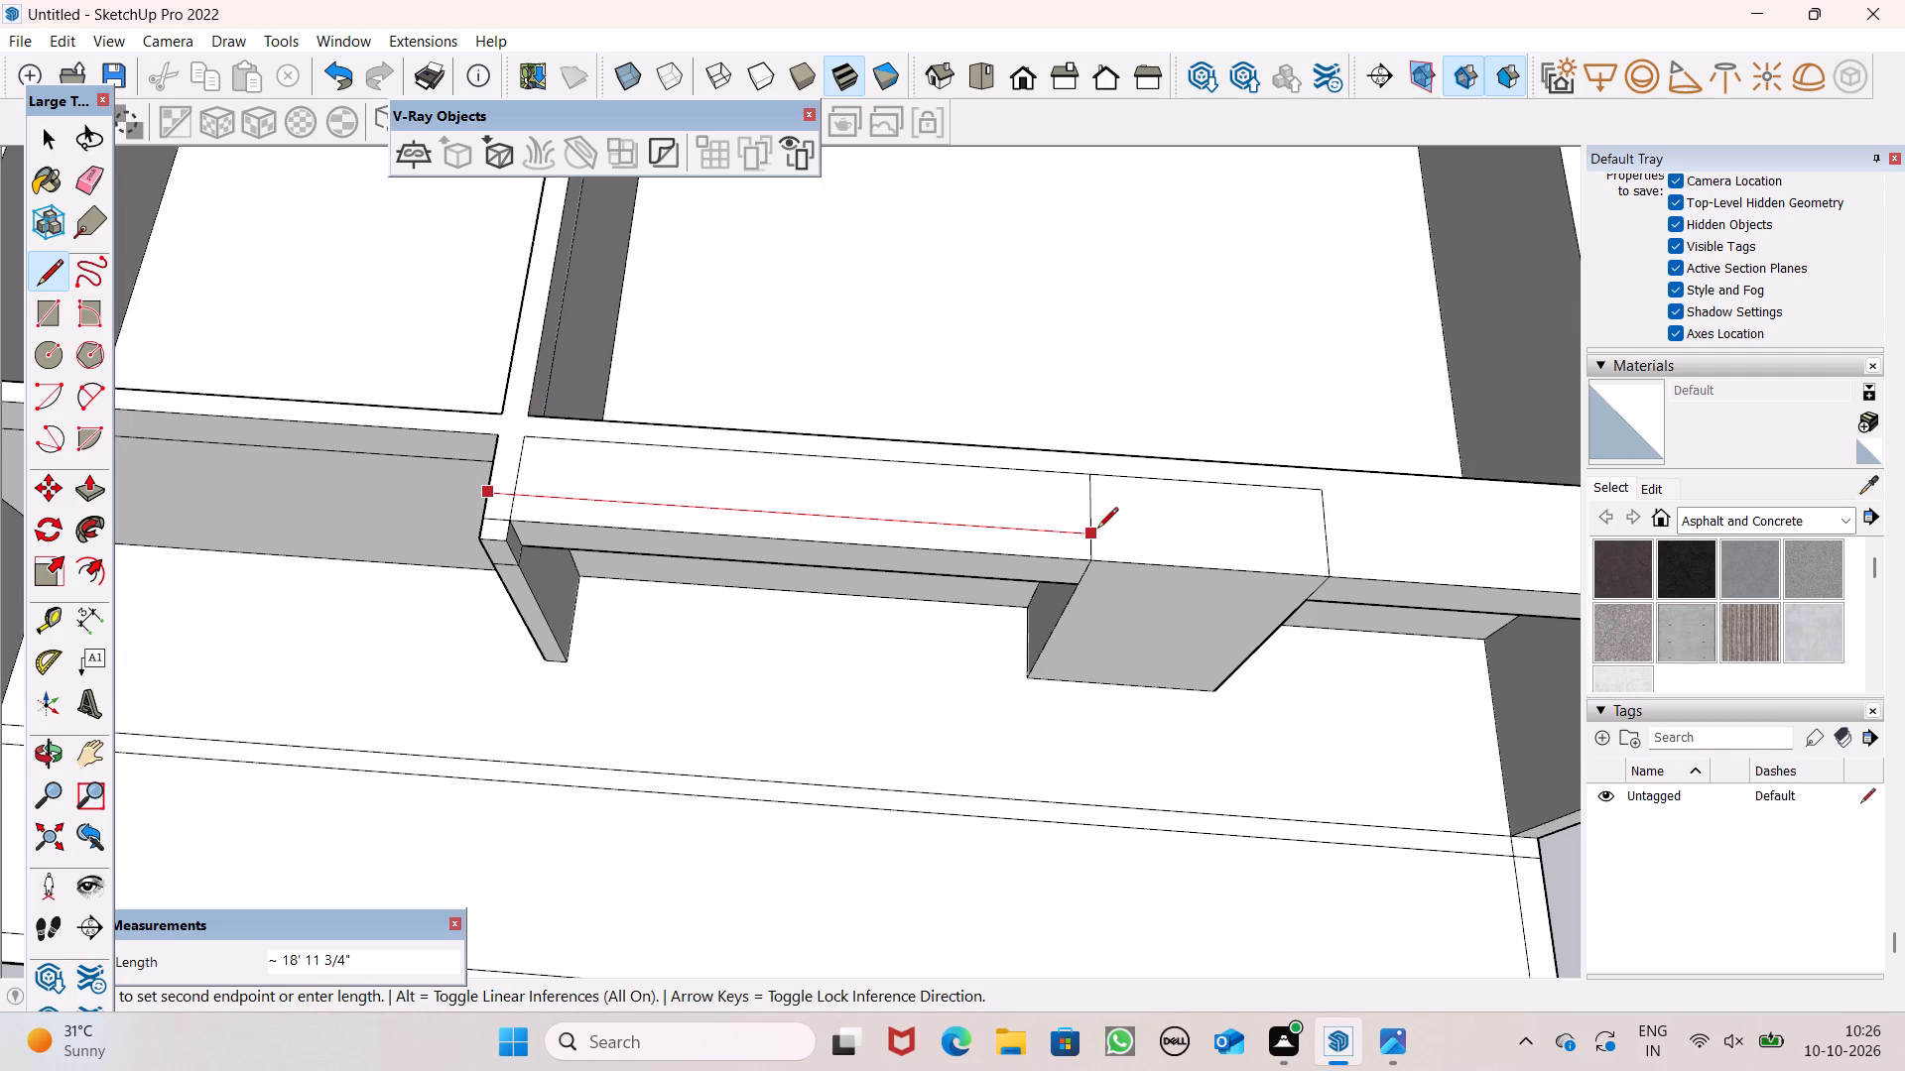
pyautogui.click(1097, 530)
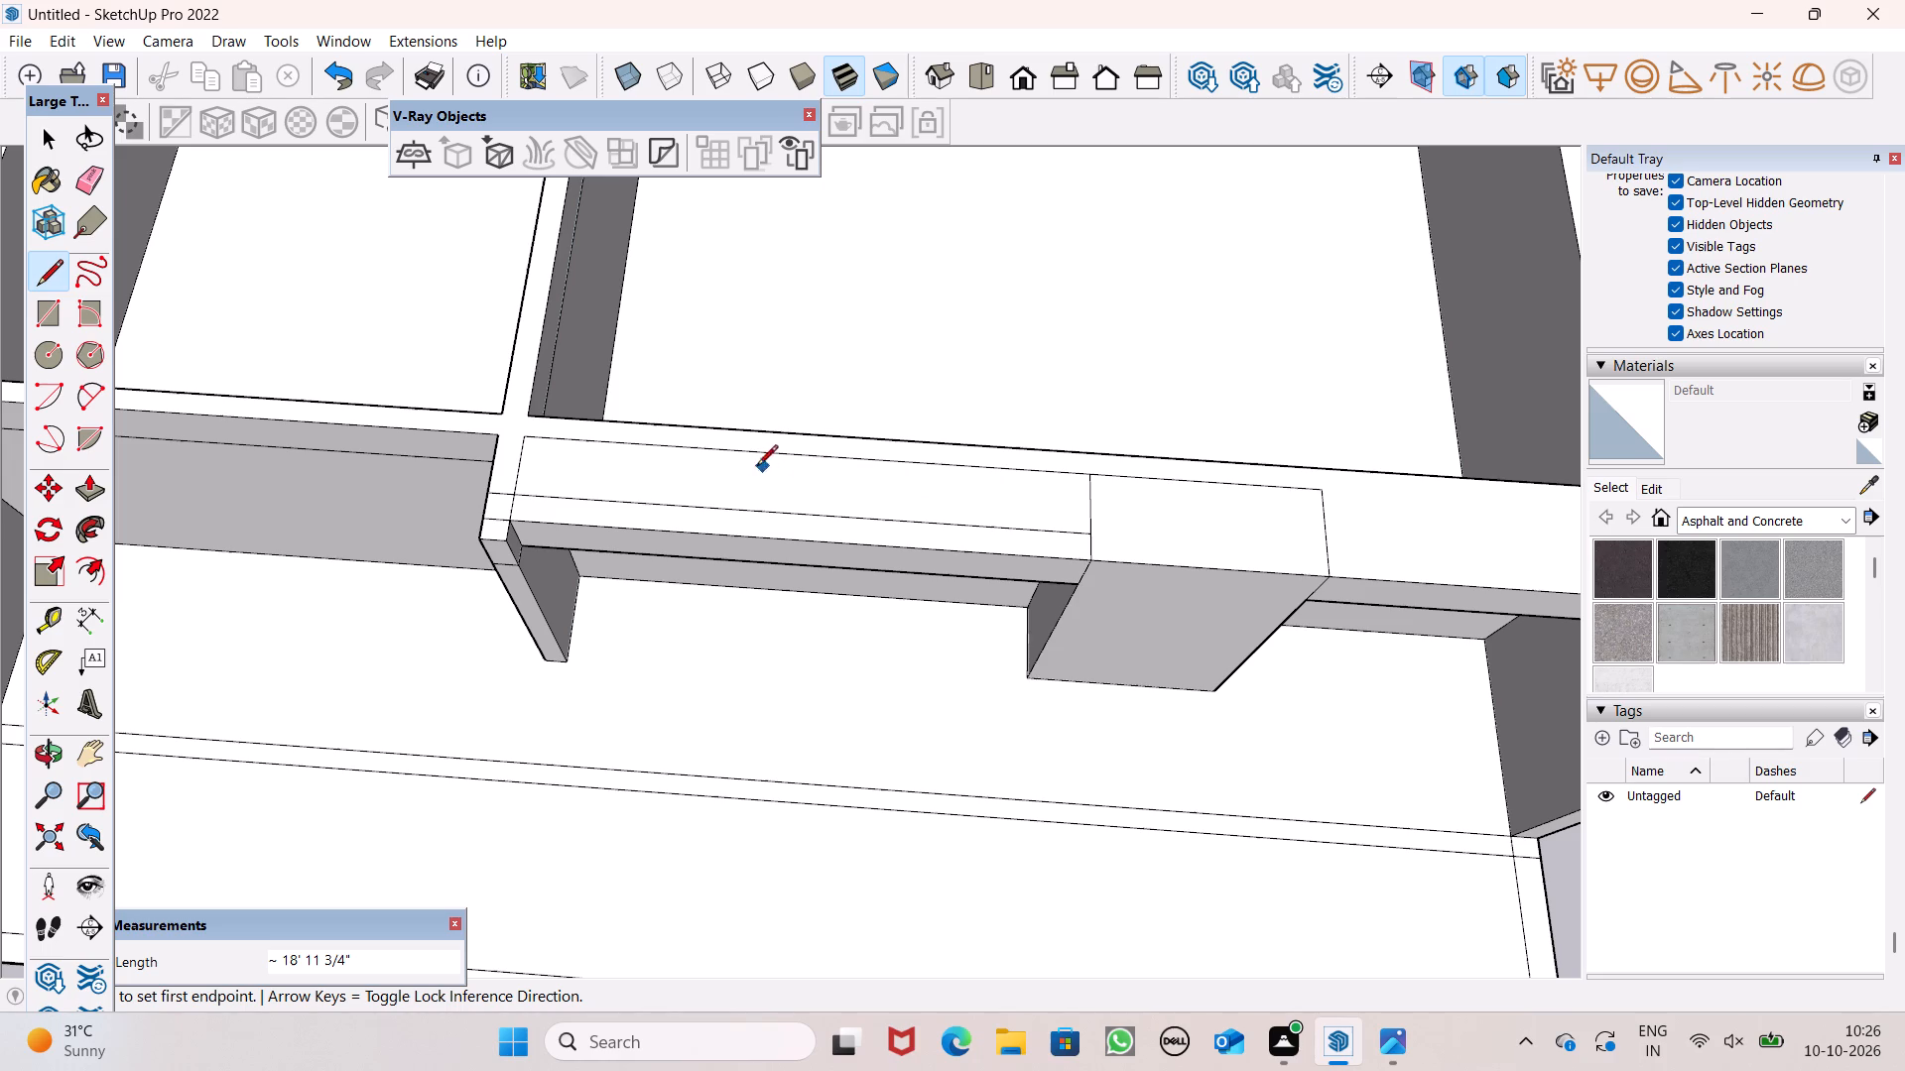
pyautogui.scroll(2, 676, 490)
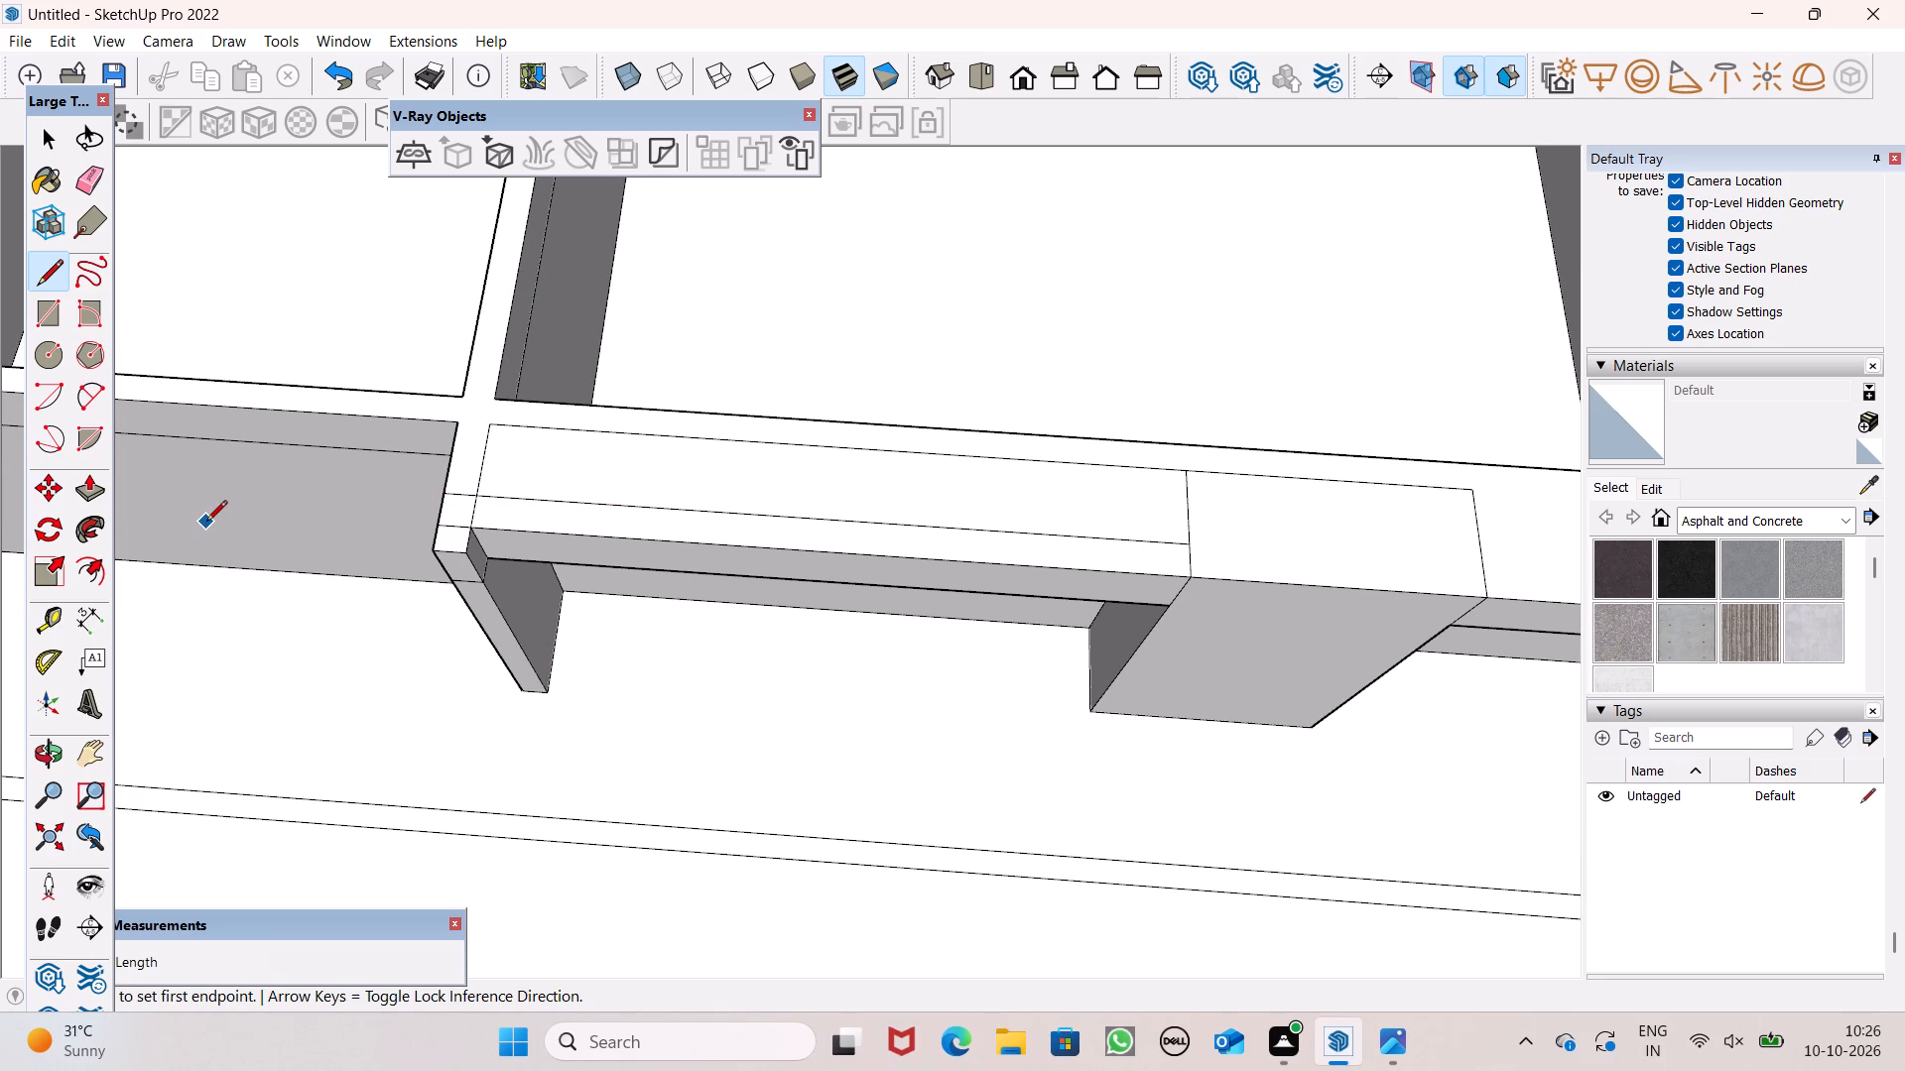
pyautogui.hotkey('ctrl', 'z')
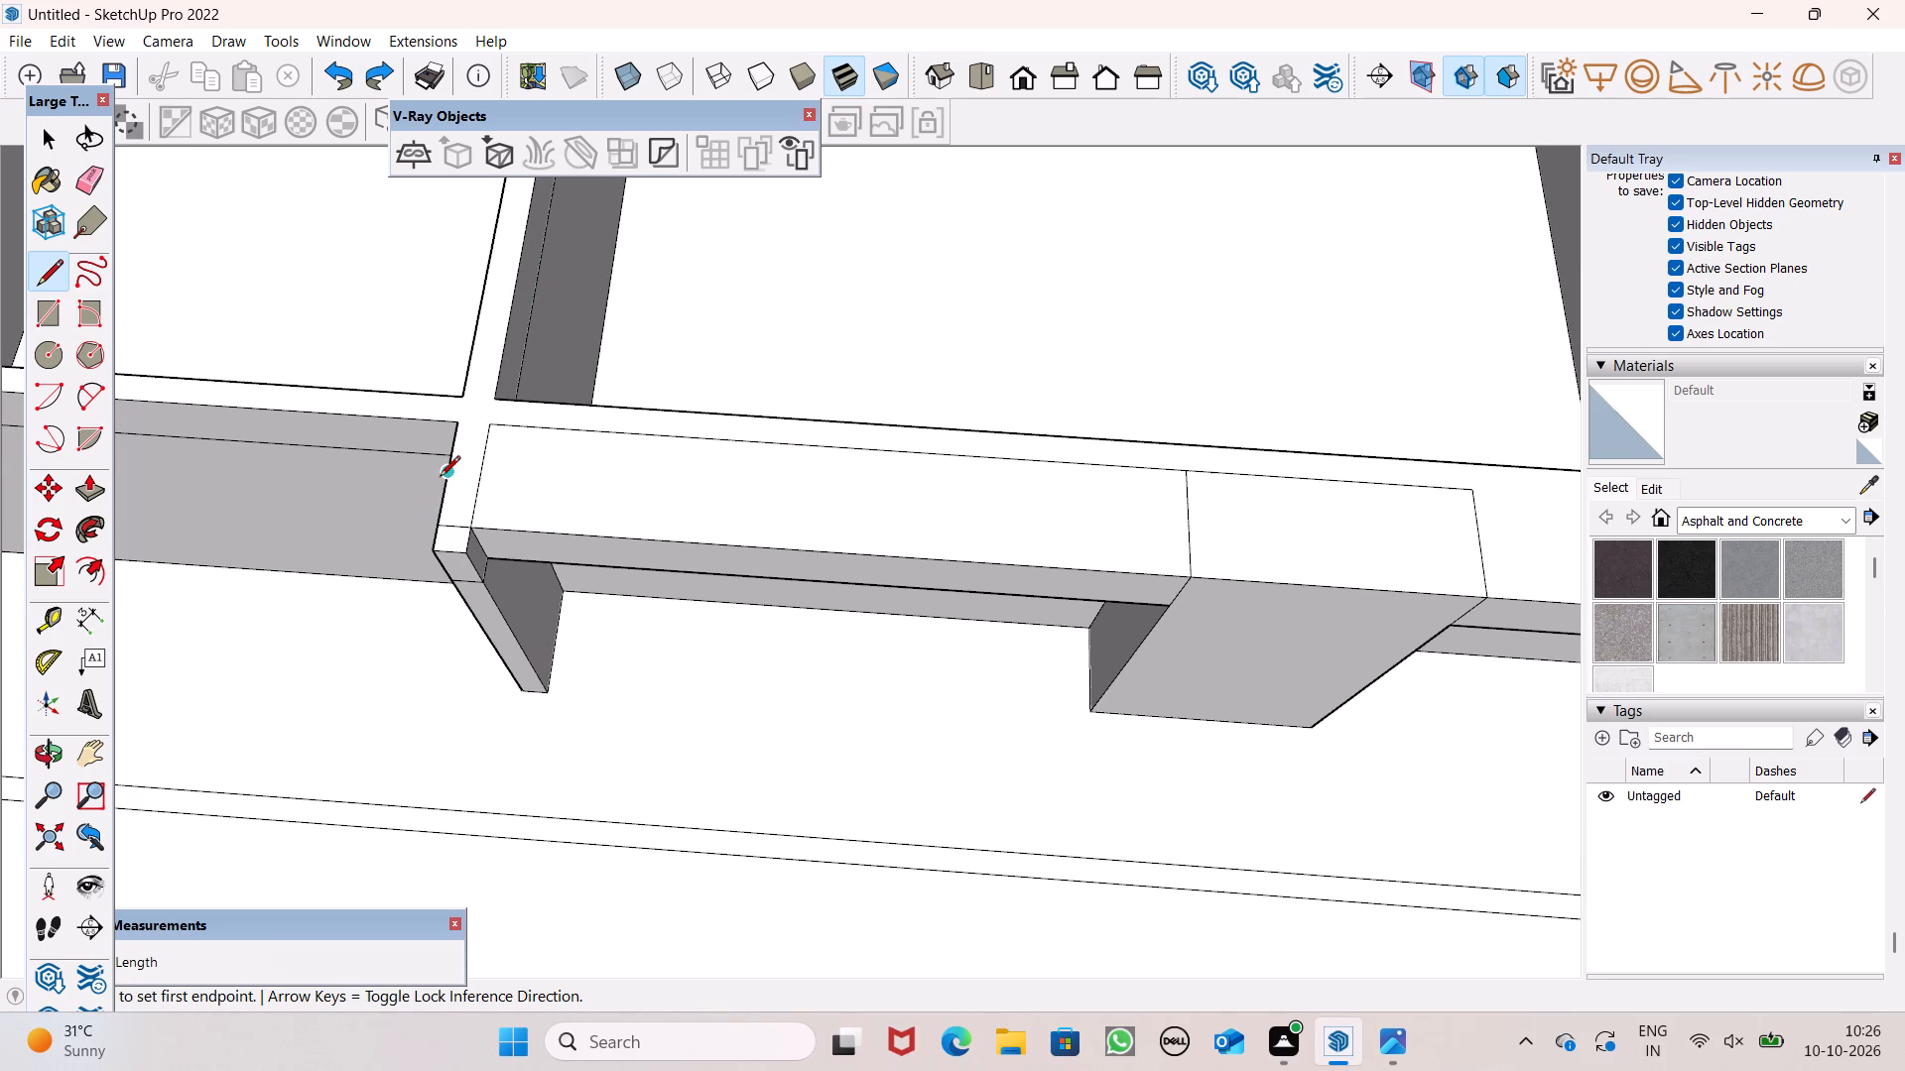
# Draw a line about 18' 11 3/4" lengthwise along the middle of the band's top, from the partition's outer edge to the block's side edge.
pyautogui.scroll(6, 451, 498)
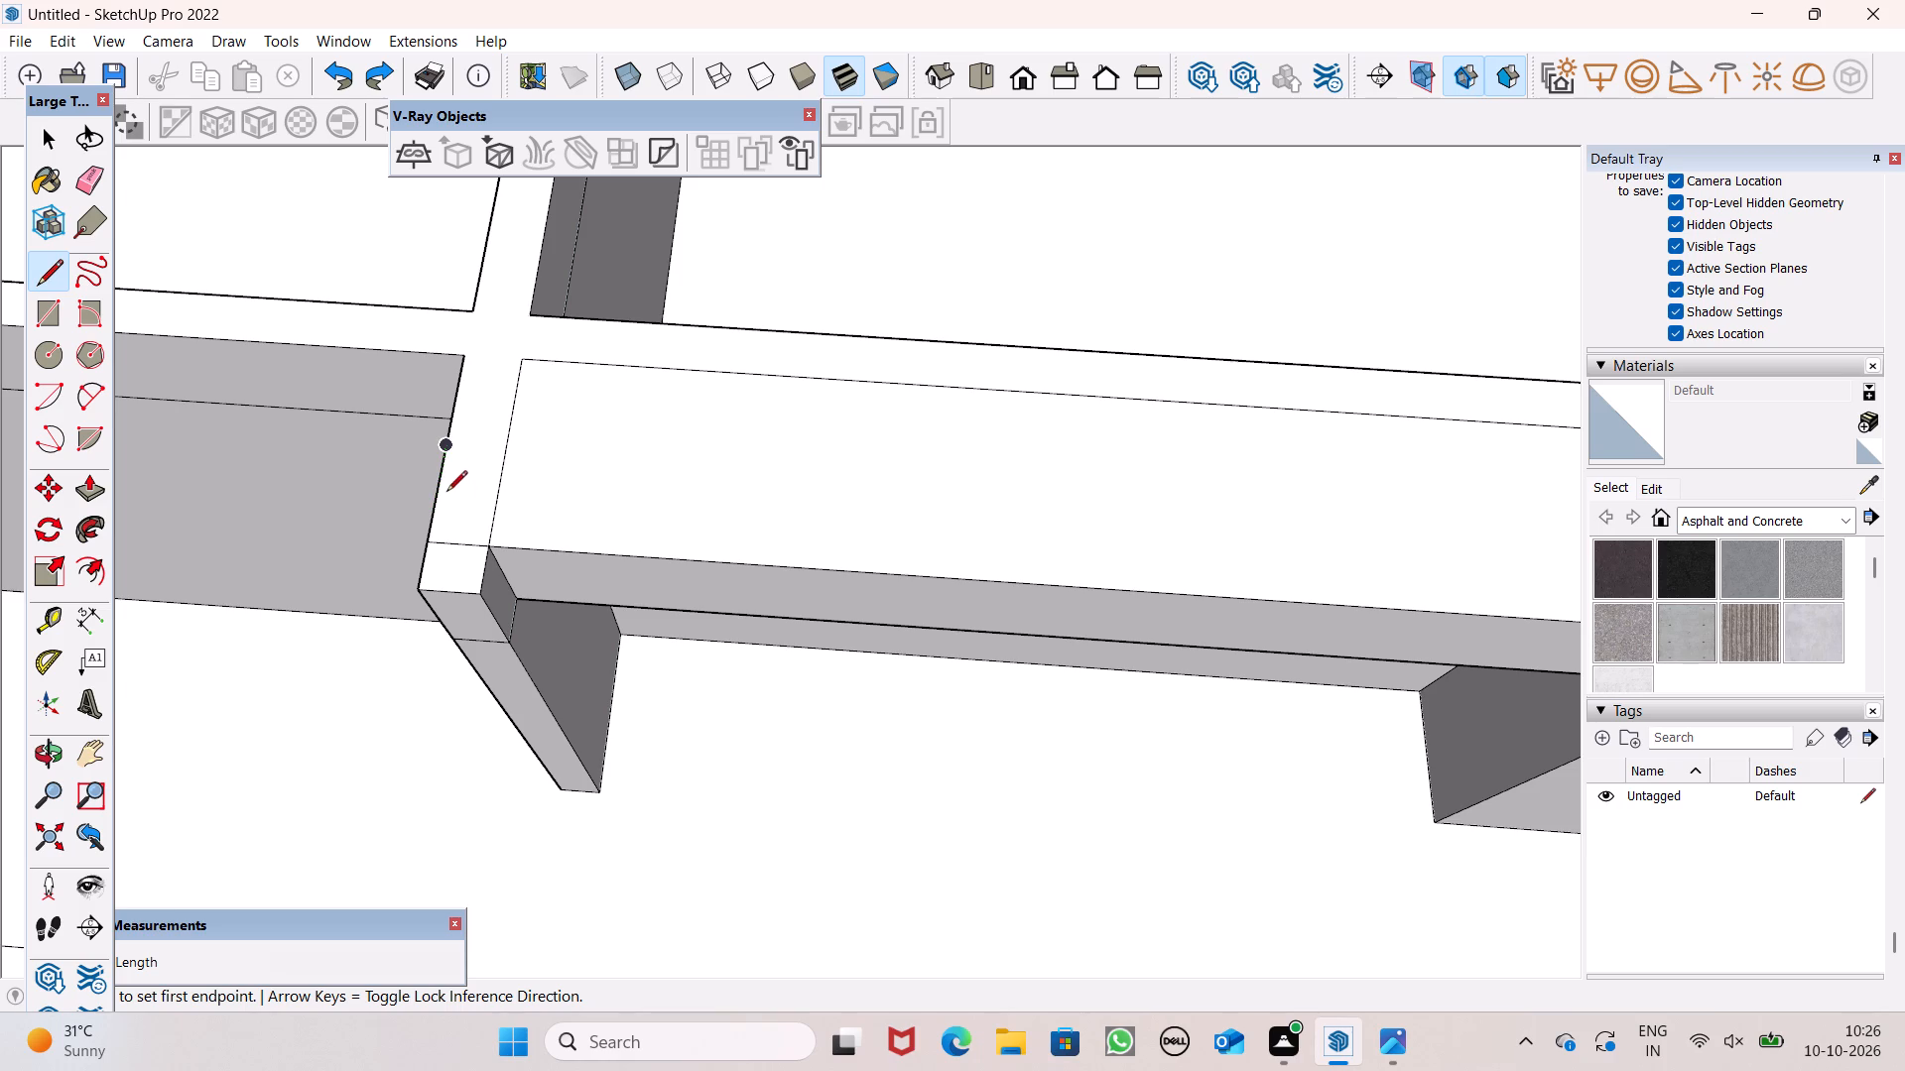
pyautogui.click(452, 447)
pyautogui.scroll(-4, 593, 435)
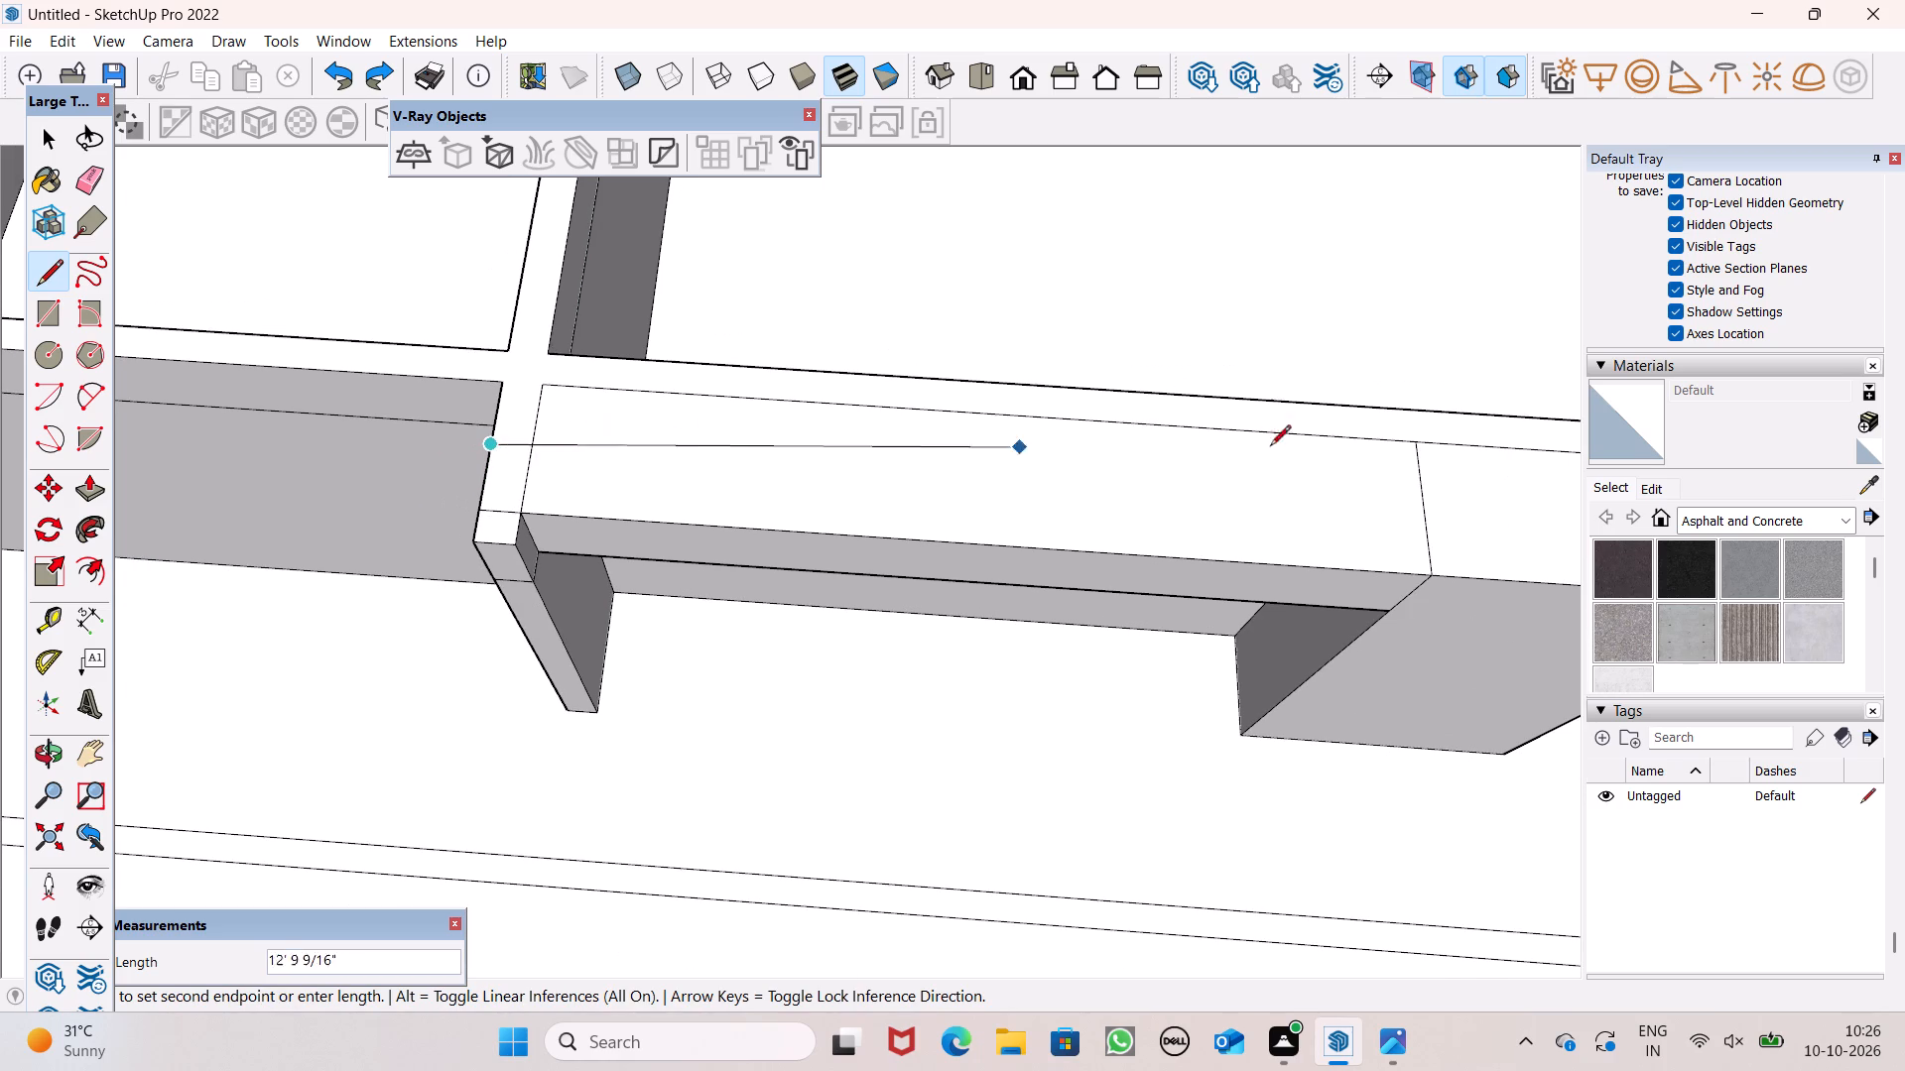
pyautogui.click(1427, 516)
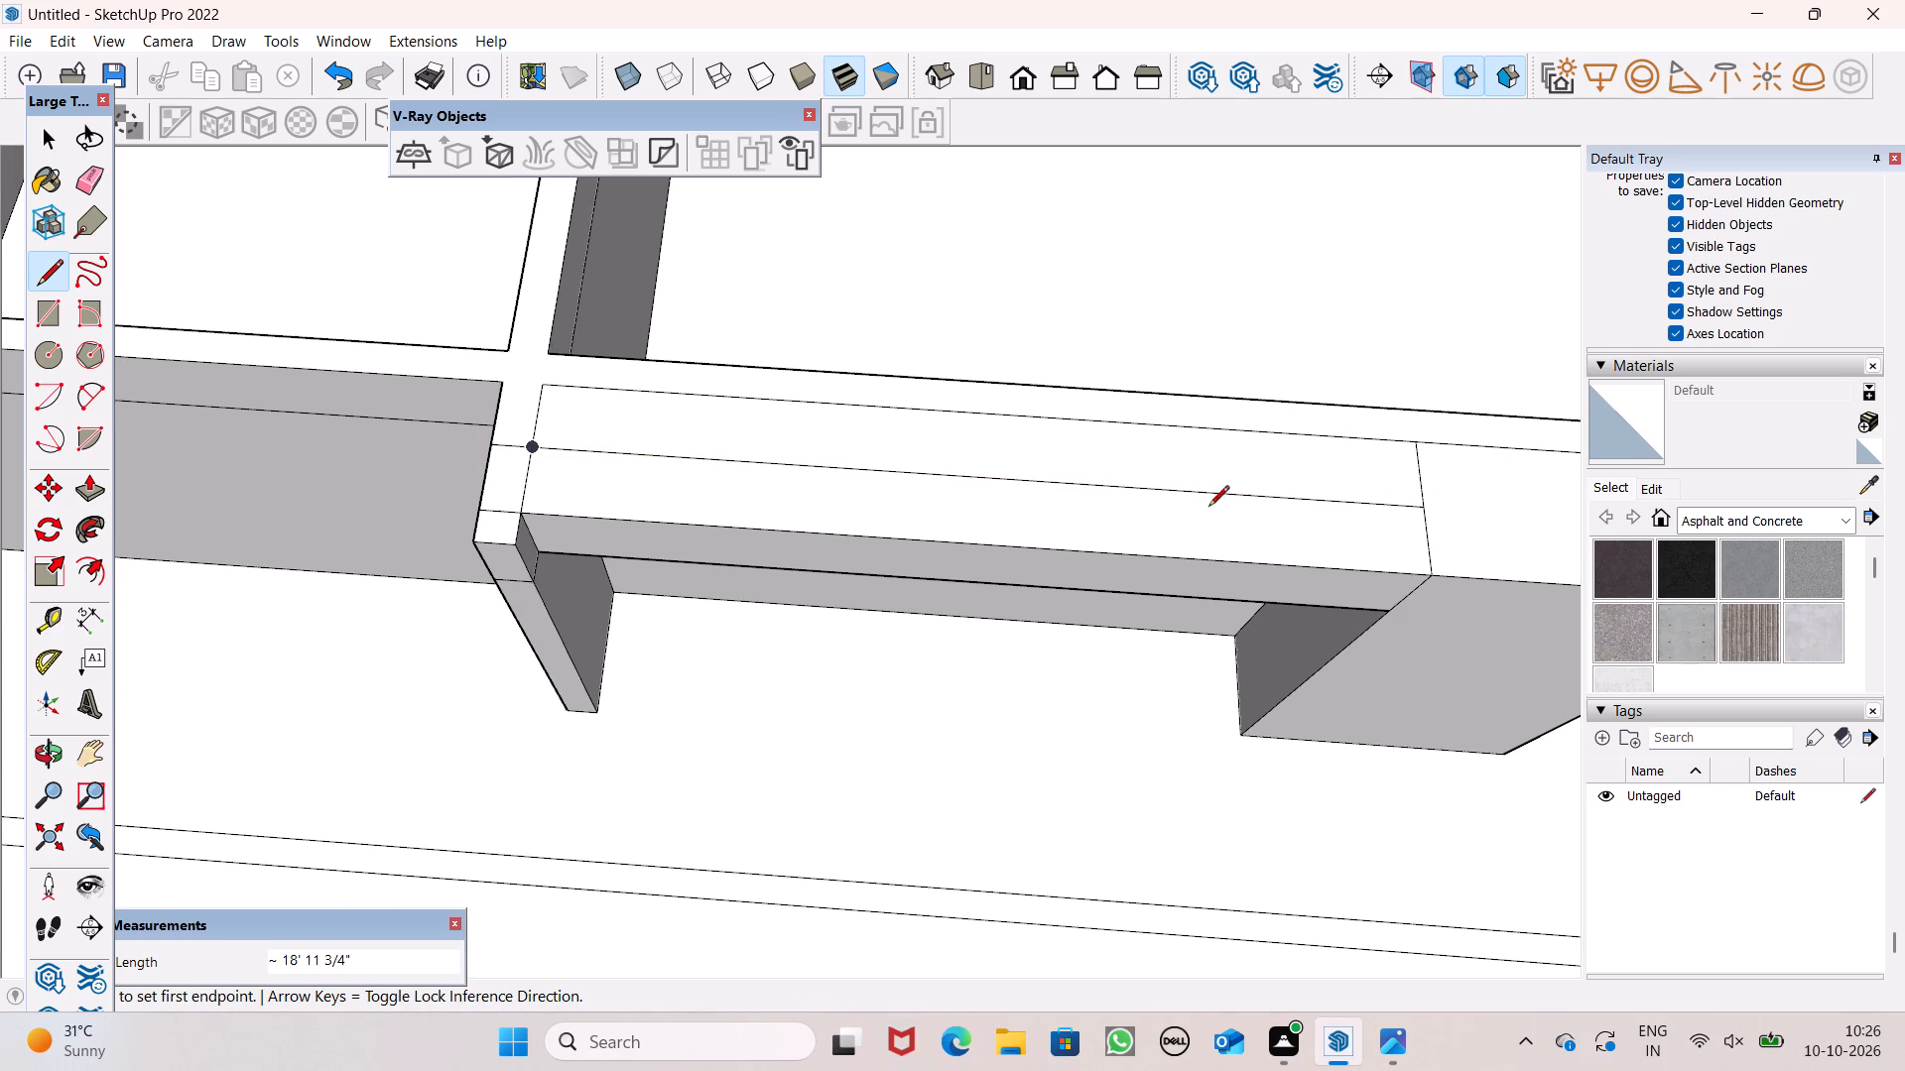
pyautogui.press('space')
# Push/Pull the front half of the band's top between the partition and the block up 3'.
pyautogui.scroll(-2, 1126, 562)
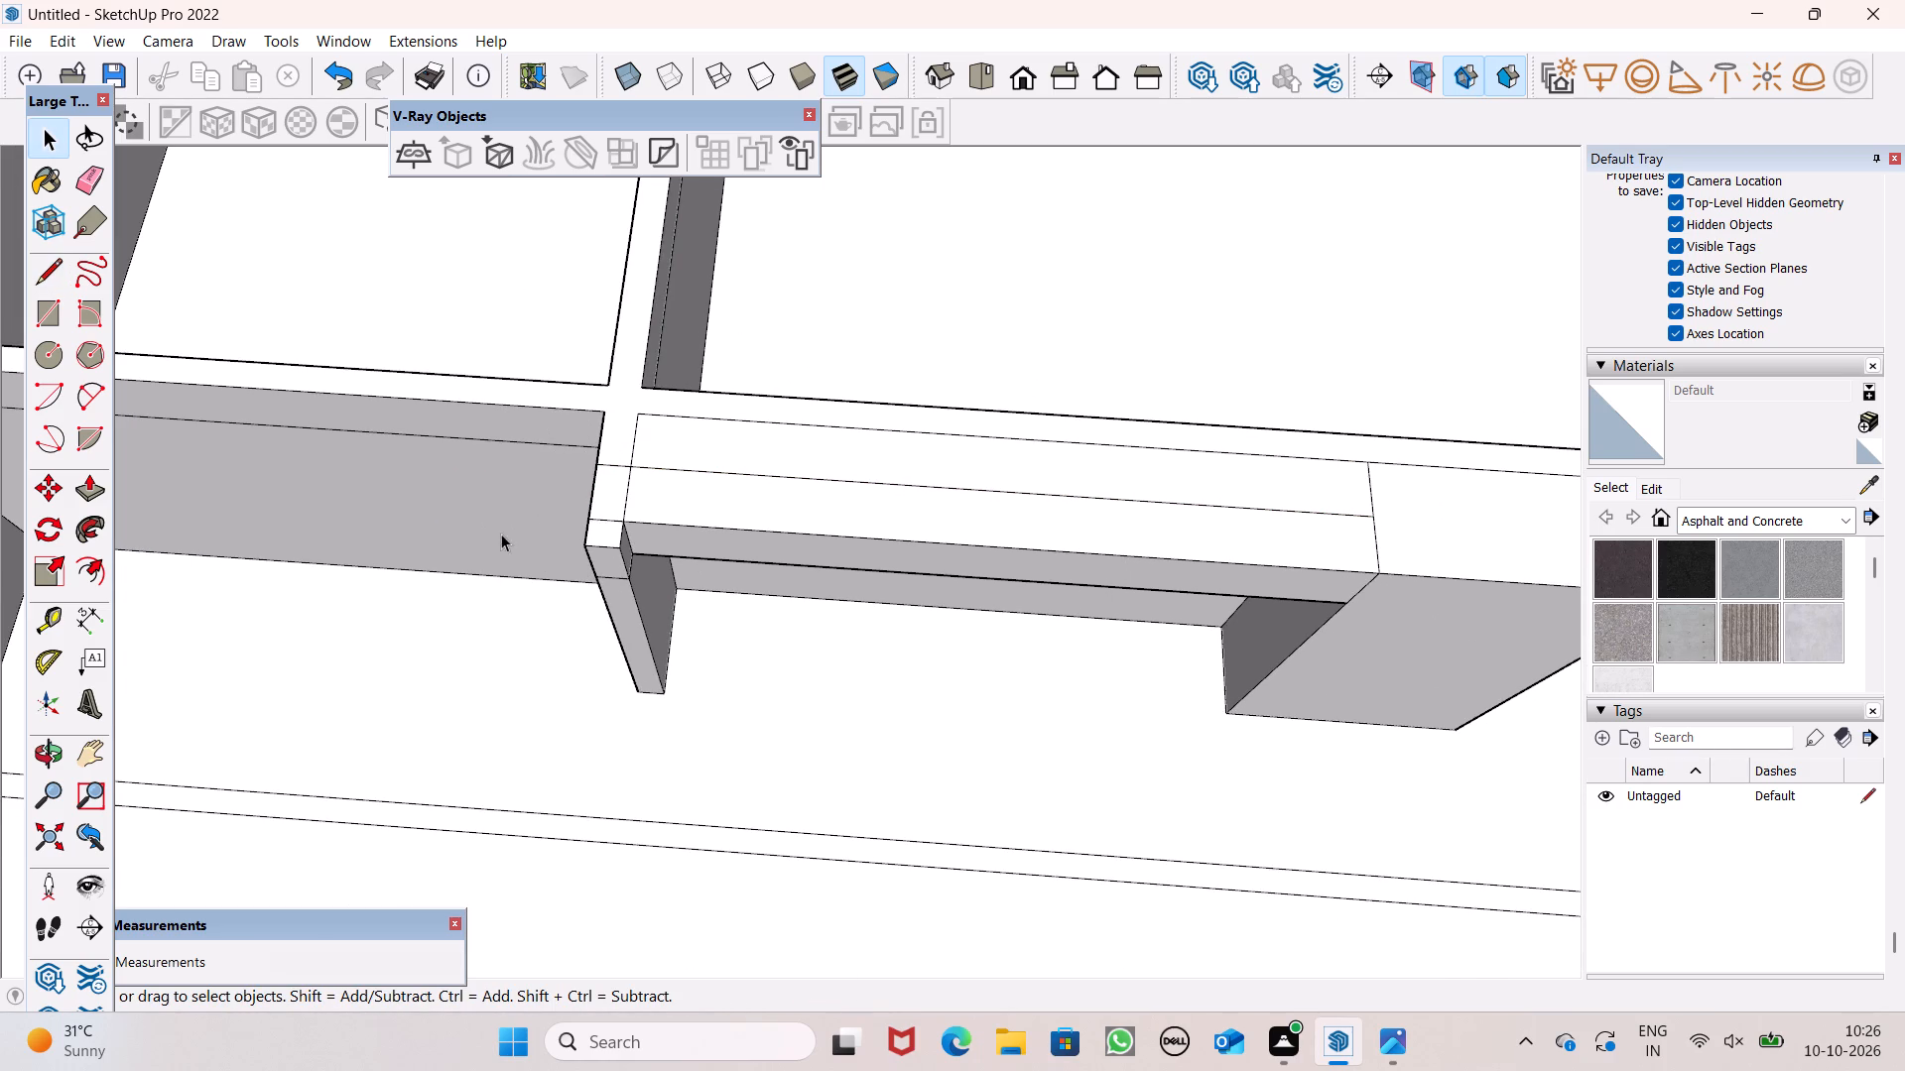
pyautogui.moveTo(89, 482); pyautogui.dragTo(109, 474)
pyautogui.scroll(-3, 1541, 572)
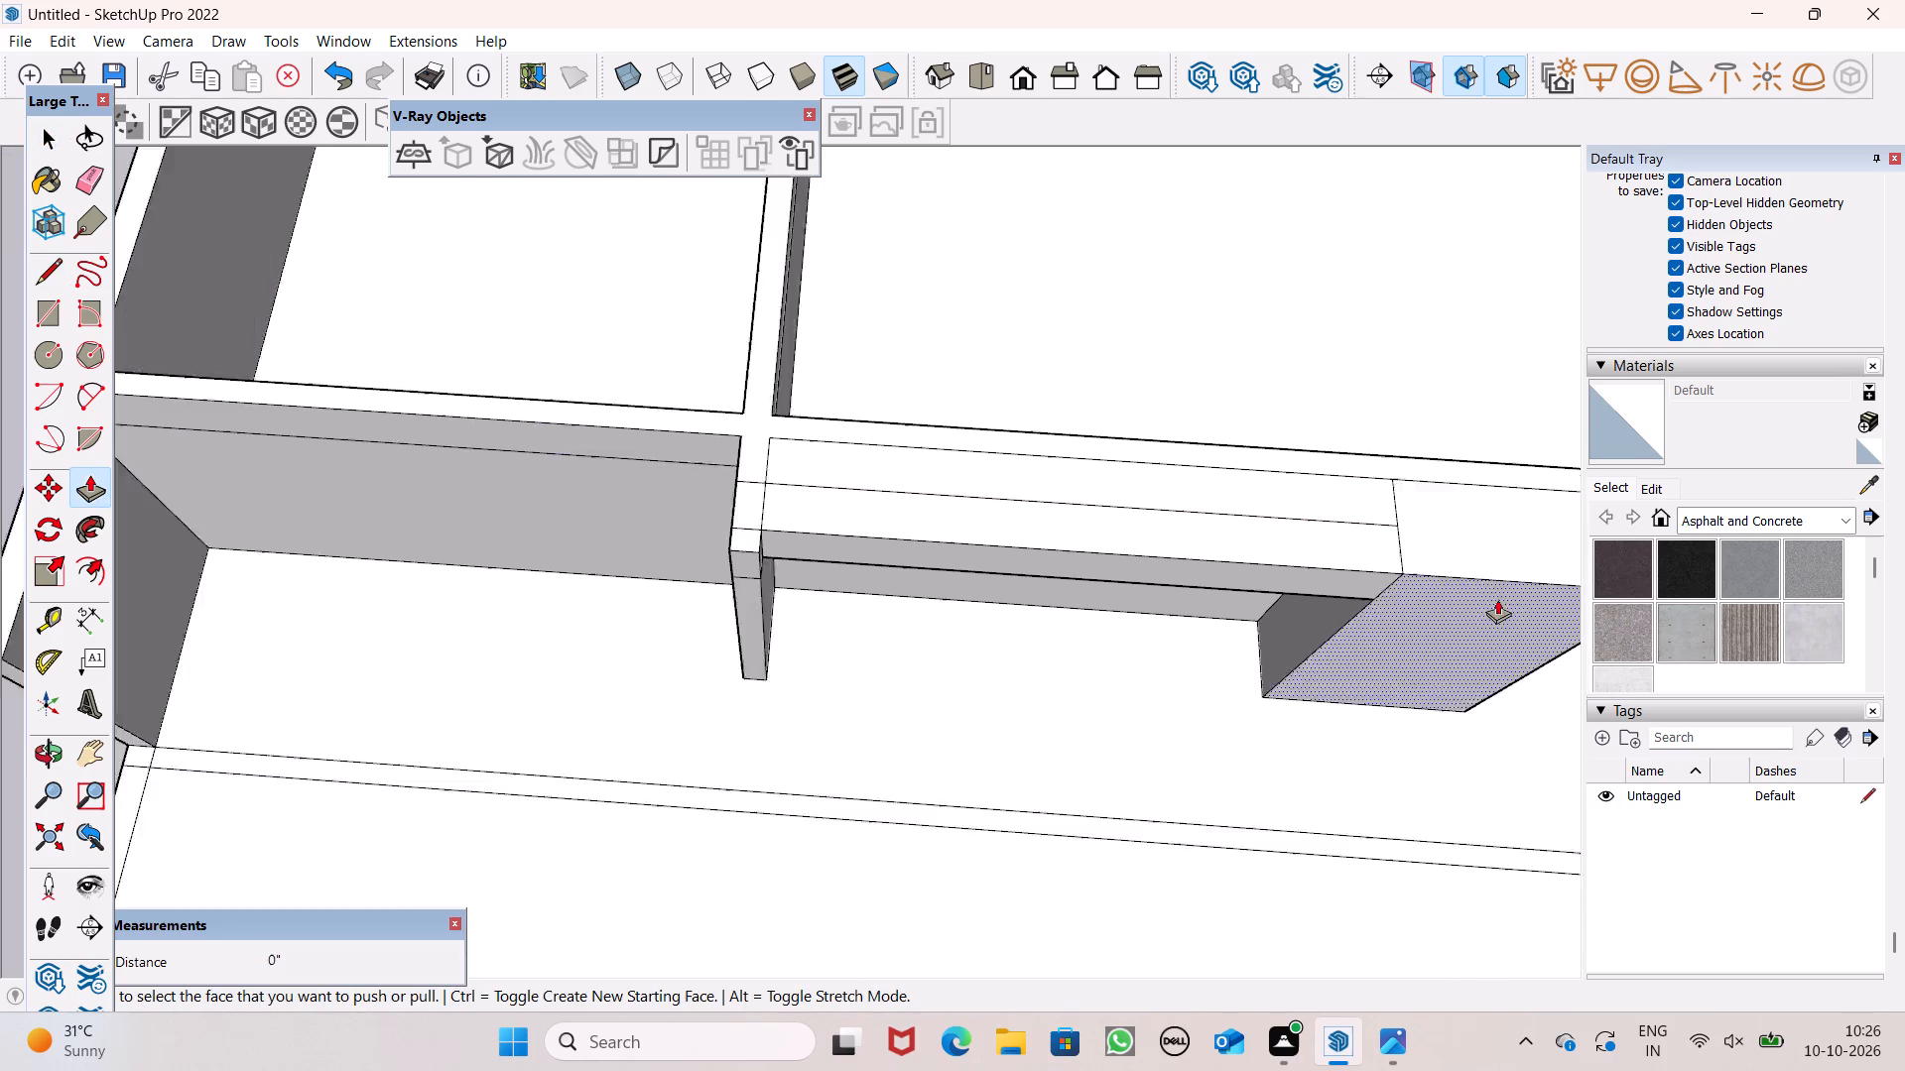
pyautogui.scroll(-2, 1497, 599)
pyautogui.moveTo(1367, 618); pyautogui.dragTo(1412, 307, button='middle')
pyautogui.scroll(5, 1130, 407)
pyautogui.scroll(-1, 959, 511)
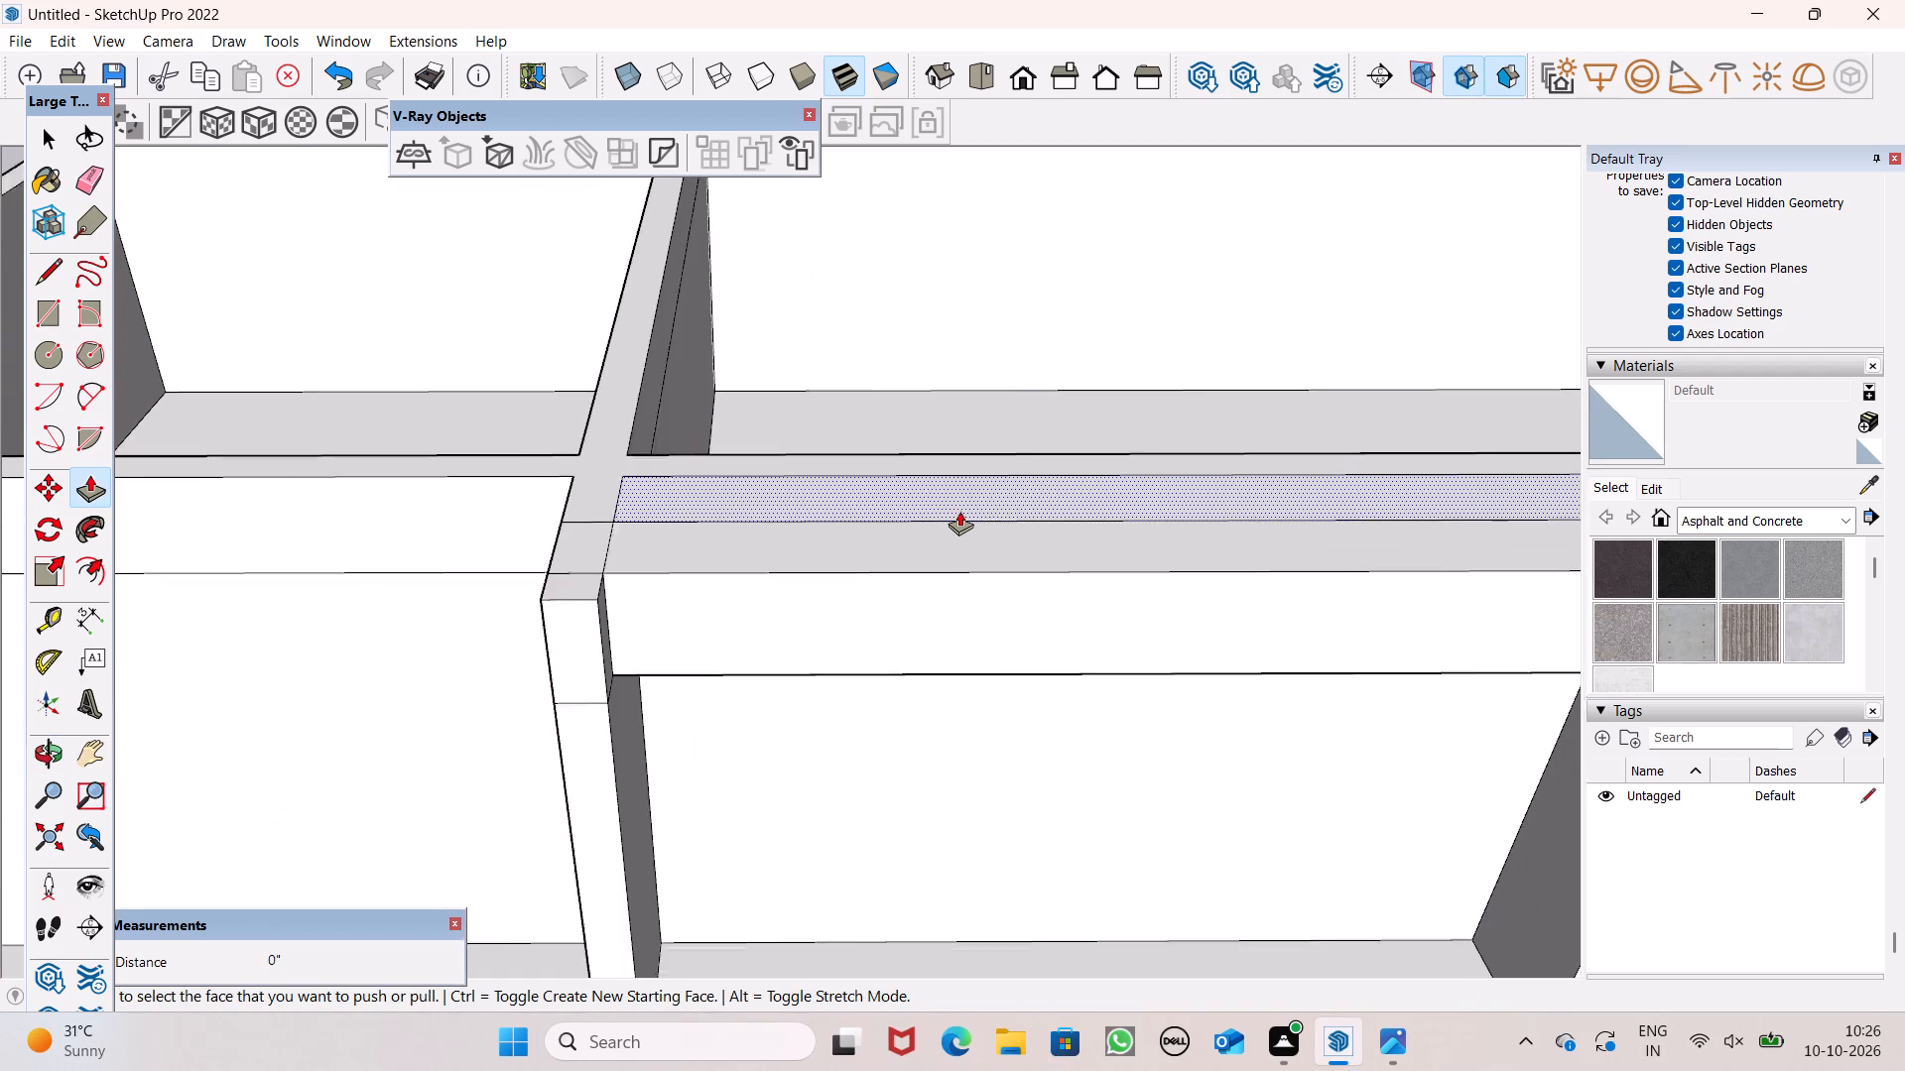
pyautogui.scroll(-1, 959, 511)
pyautogui.moveTo(931, 528); pyautogui.dragTo(918, 496)
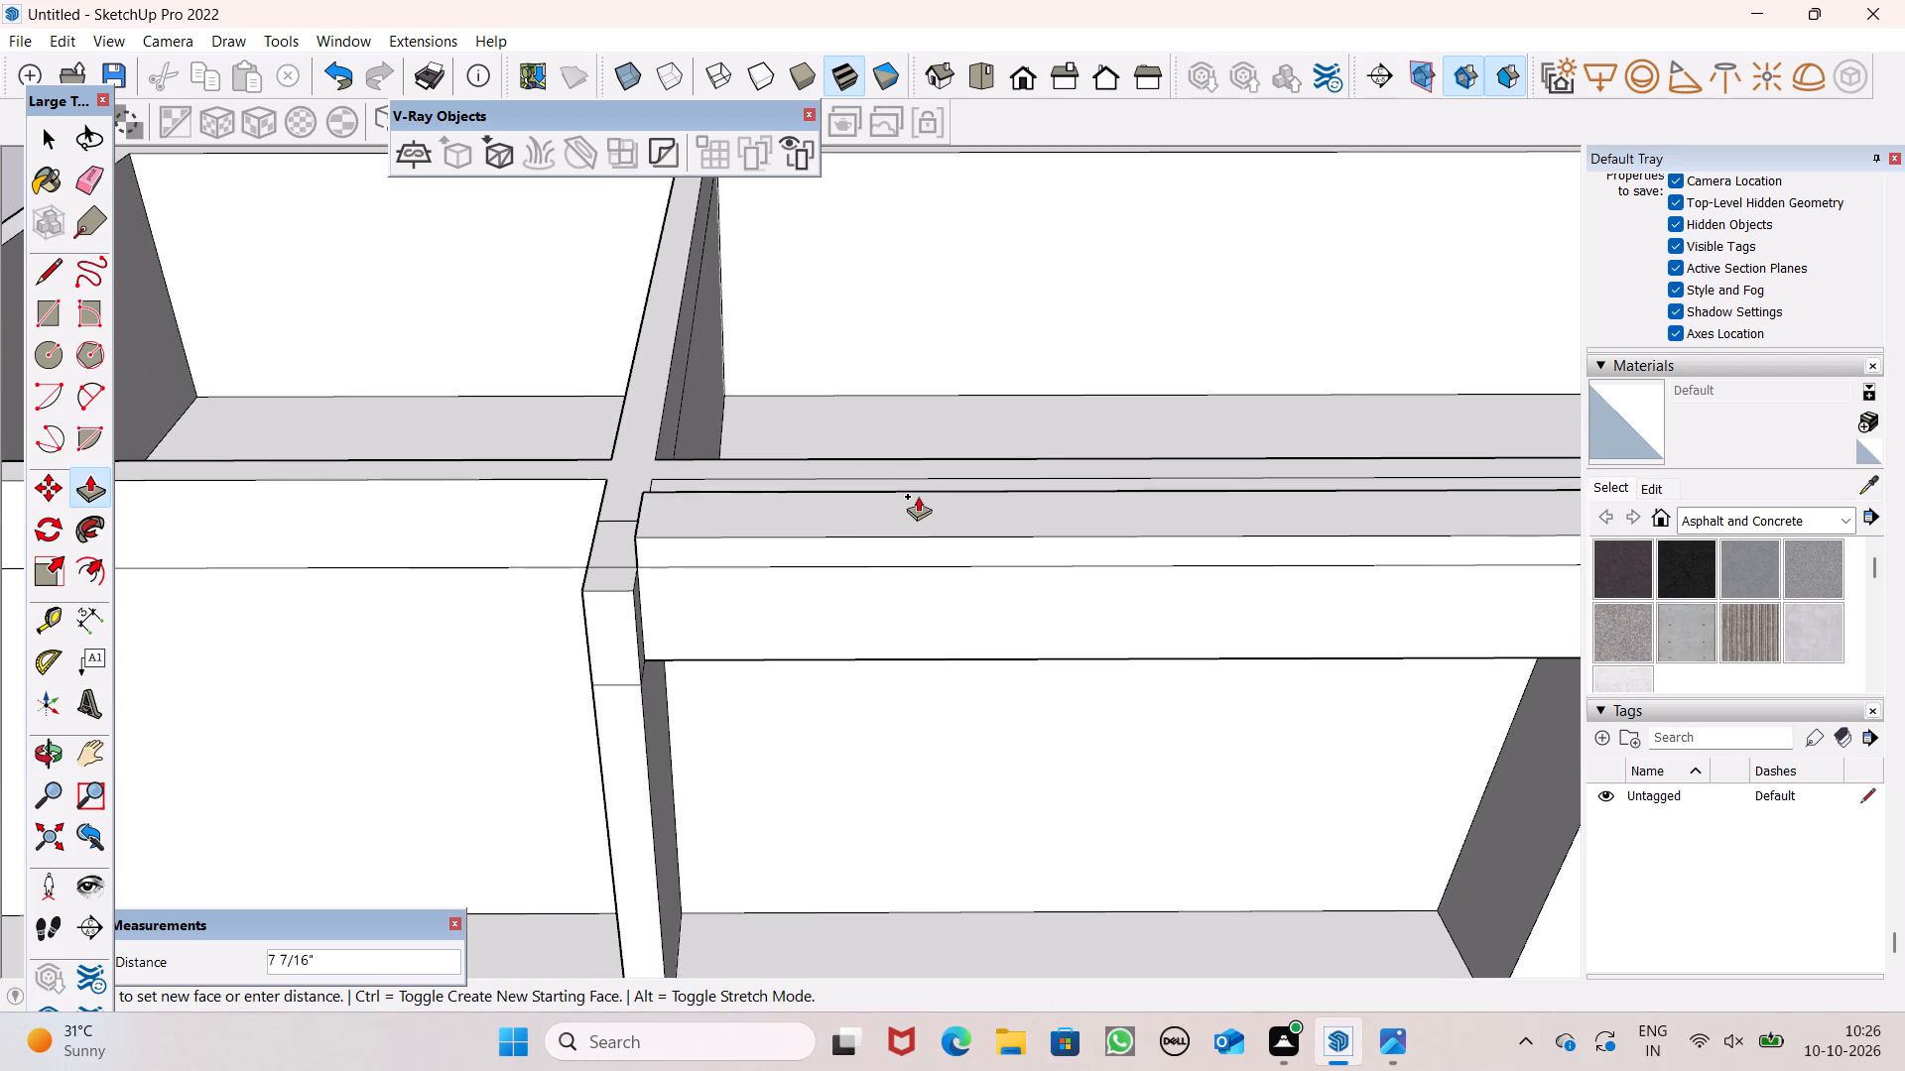
pyautogui.moveTo(918, 496); pyautogui.dragTo(917, 475)
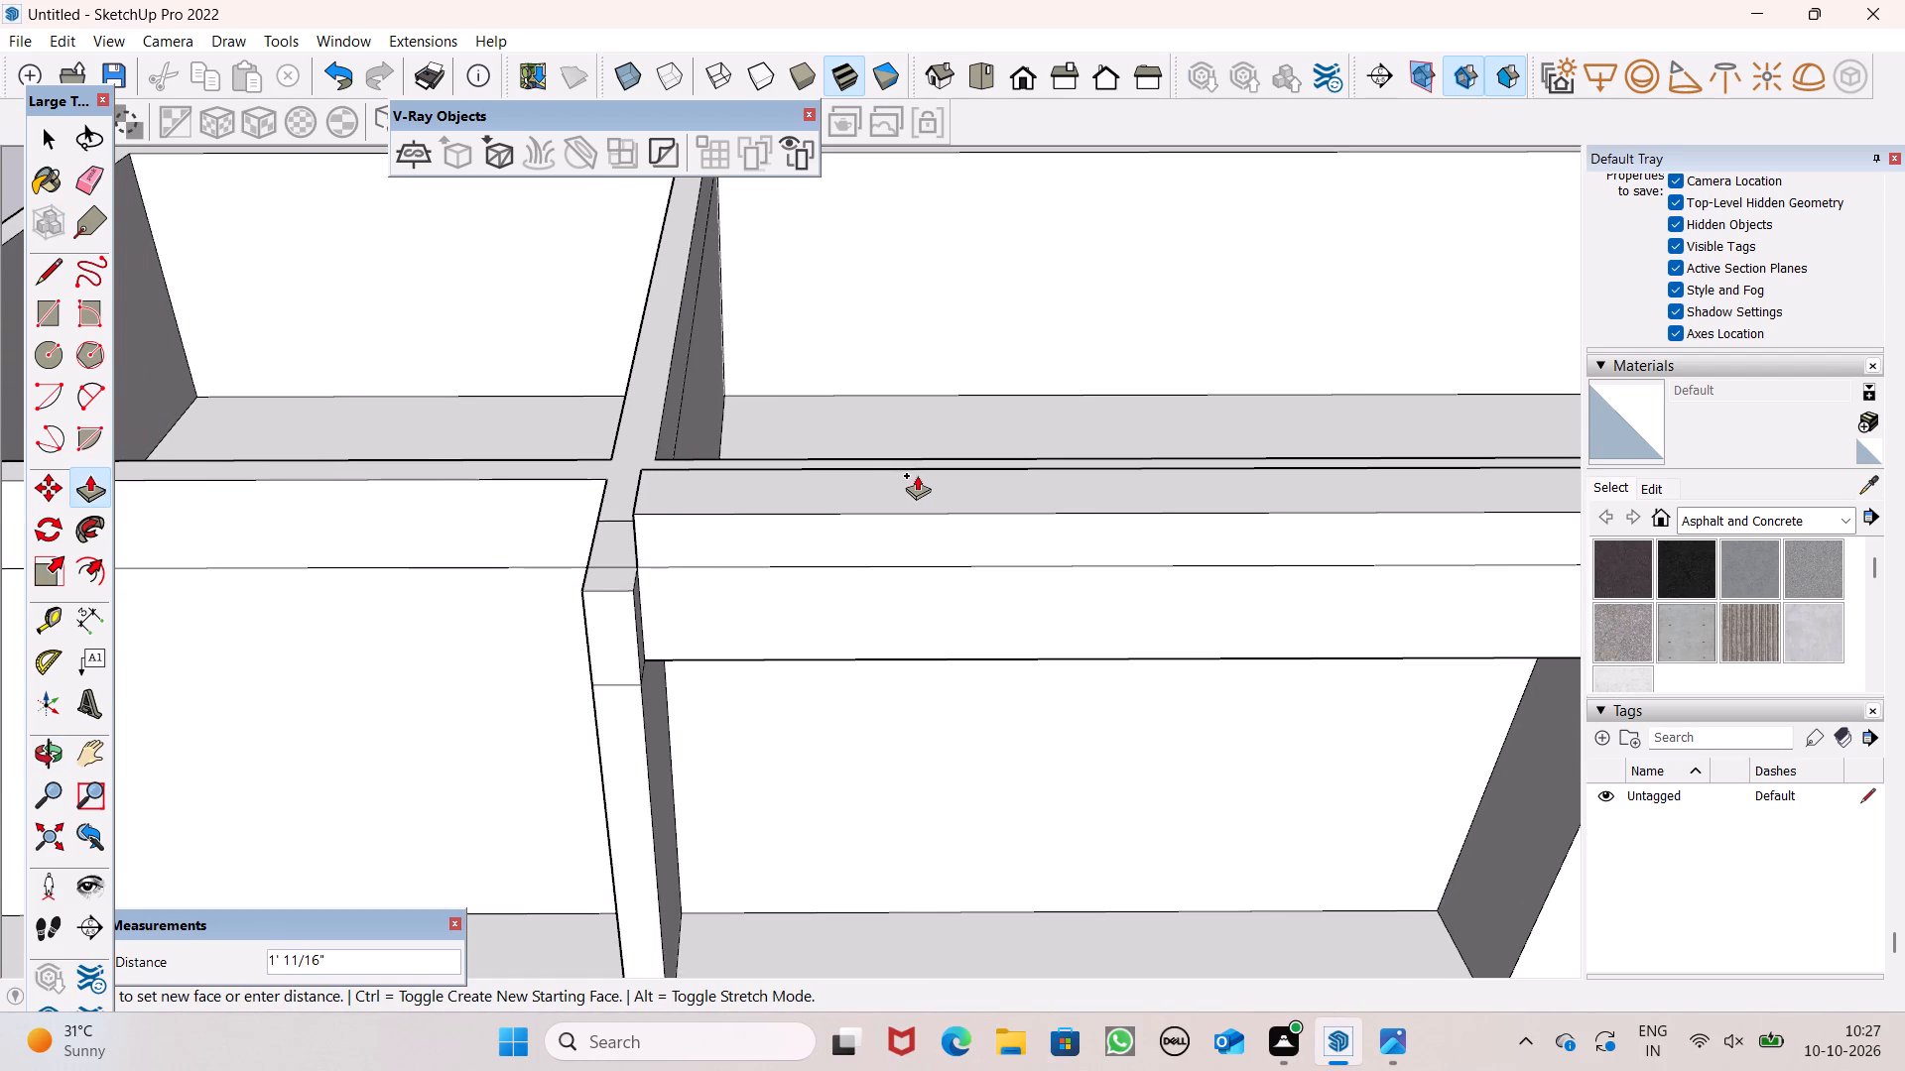
pyautogui.moveTo(917, 475); pyautogui.dragTo(932, 463)
pyautogui.press('3')
pyautogui.press("'")
pyautogui.press('Return')
pyautogui.scroll(-3, 883, 471)
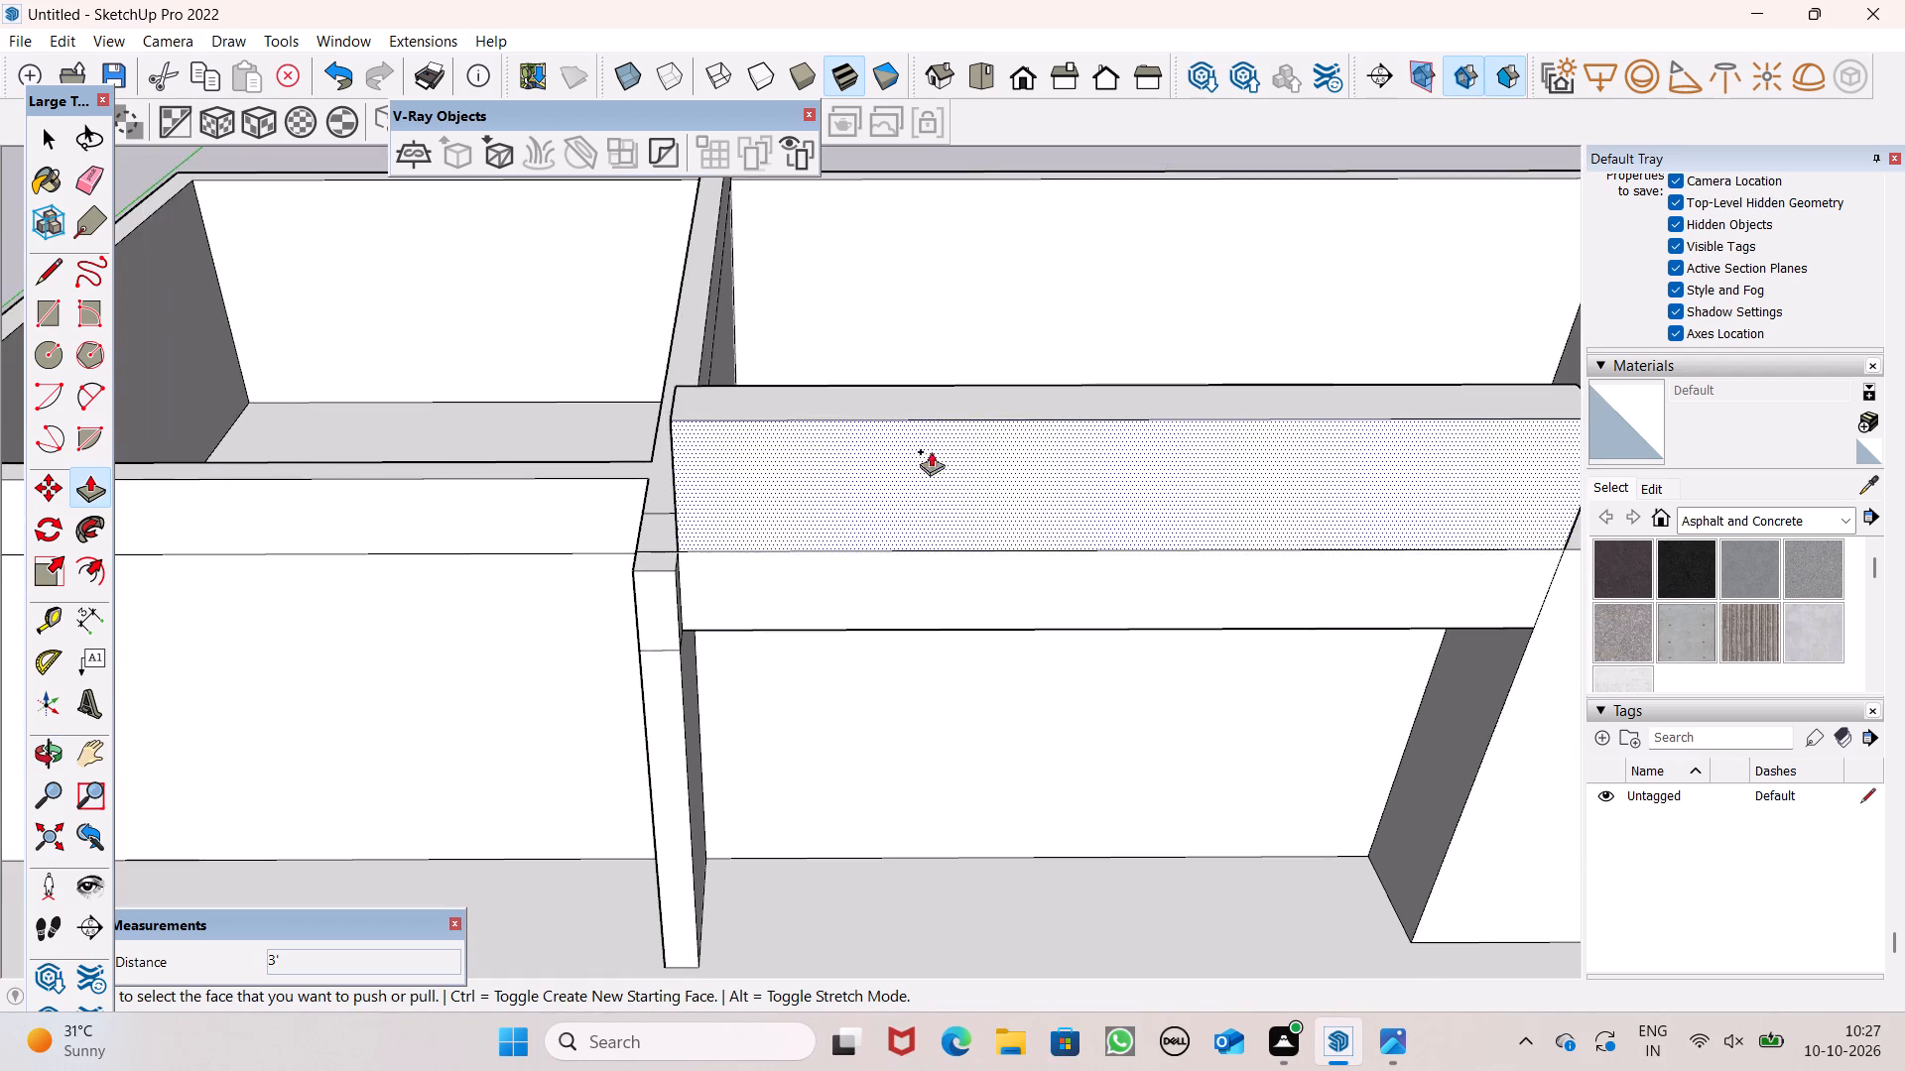
# Push the front face of the raised strip between the partition and the block back 7".
pyautogui.scroll(-5, 990, 428)
pyautogui.moveTo(995, 460); pyautogui.dragTo(1217, 430, button='middle')
pyautogui.scroll(8, 936, 468)
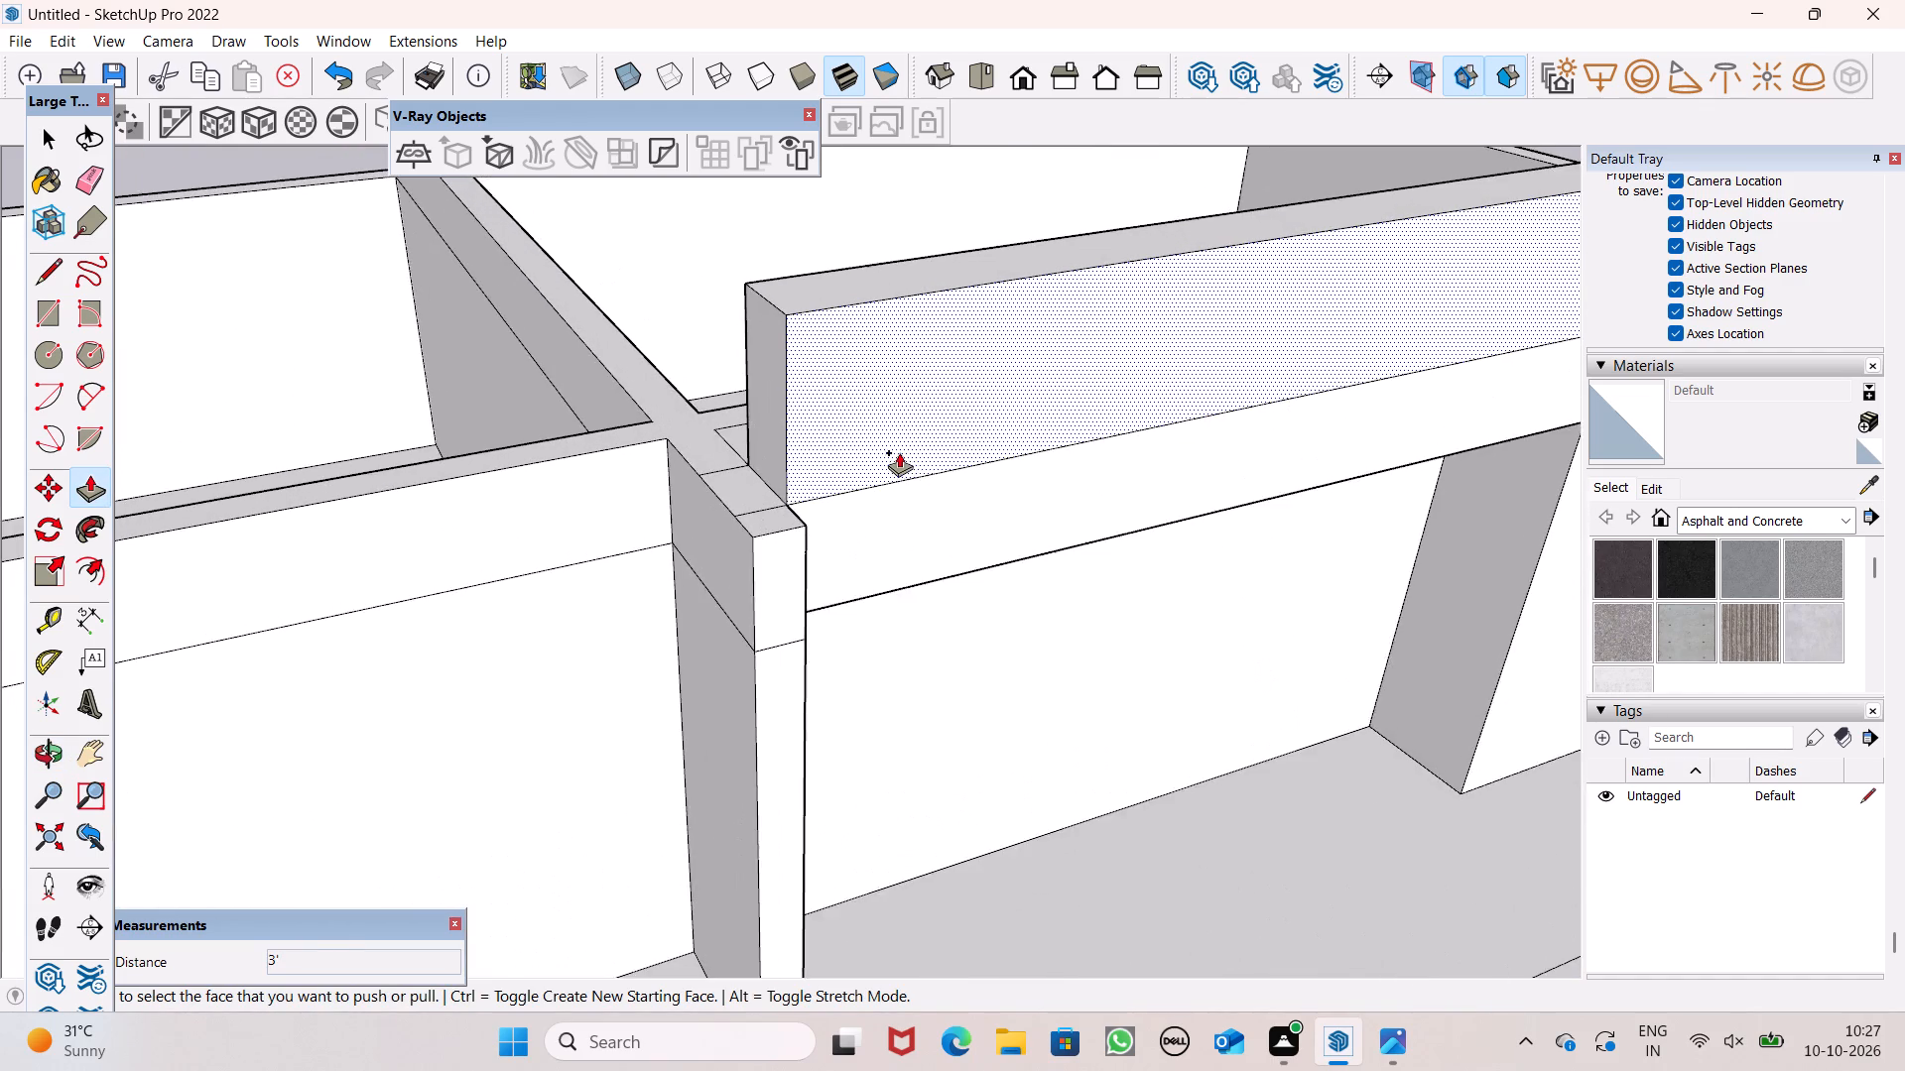
pyautogui.scroll(8, 897, 452)
pyautogui.moveTo(846, 437); pyautogui.dragTo(825, 423)
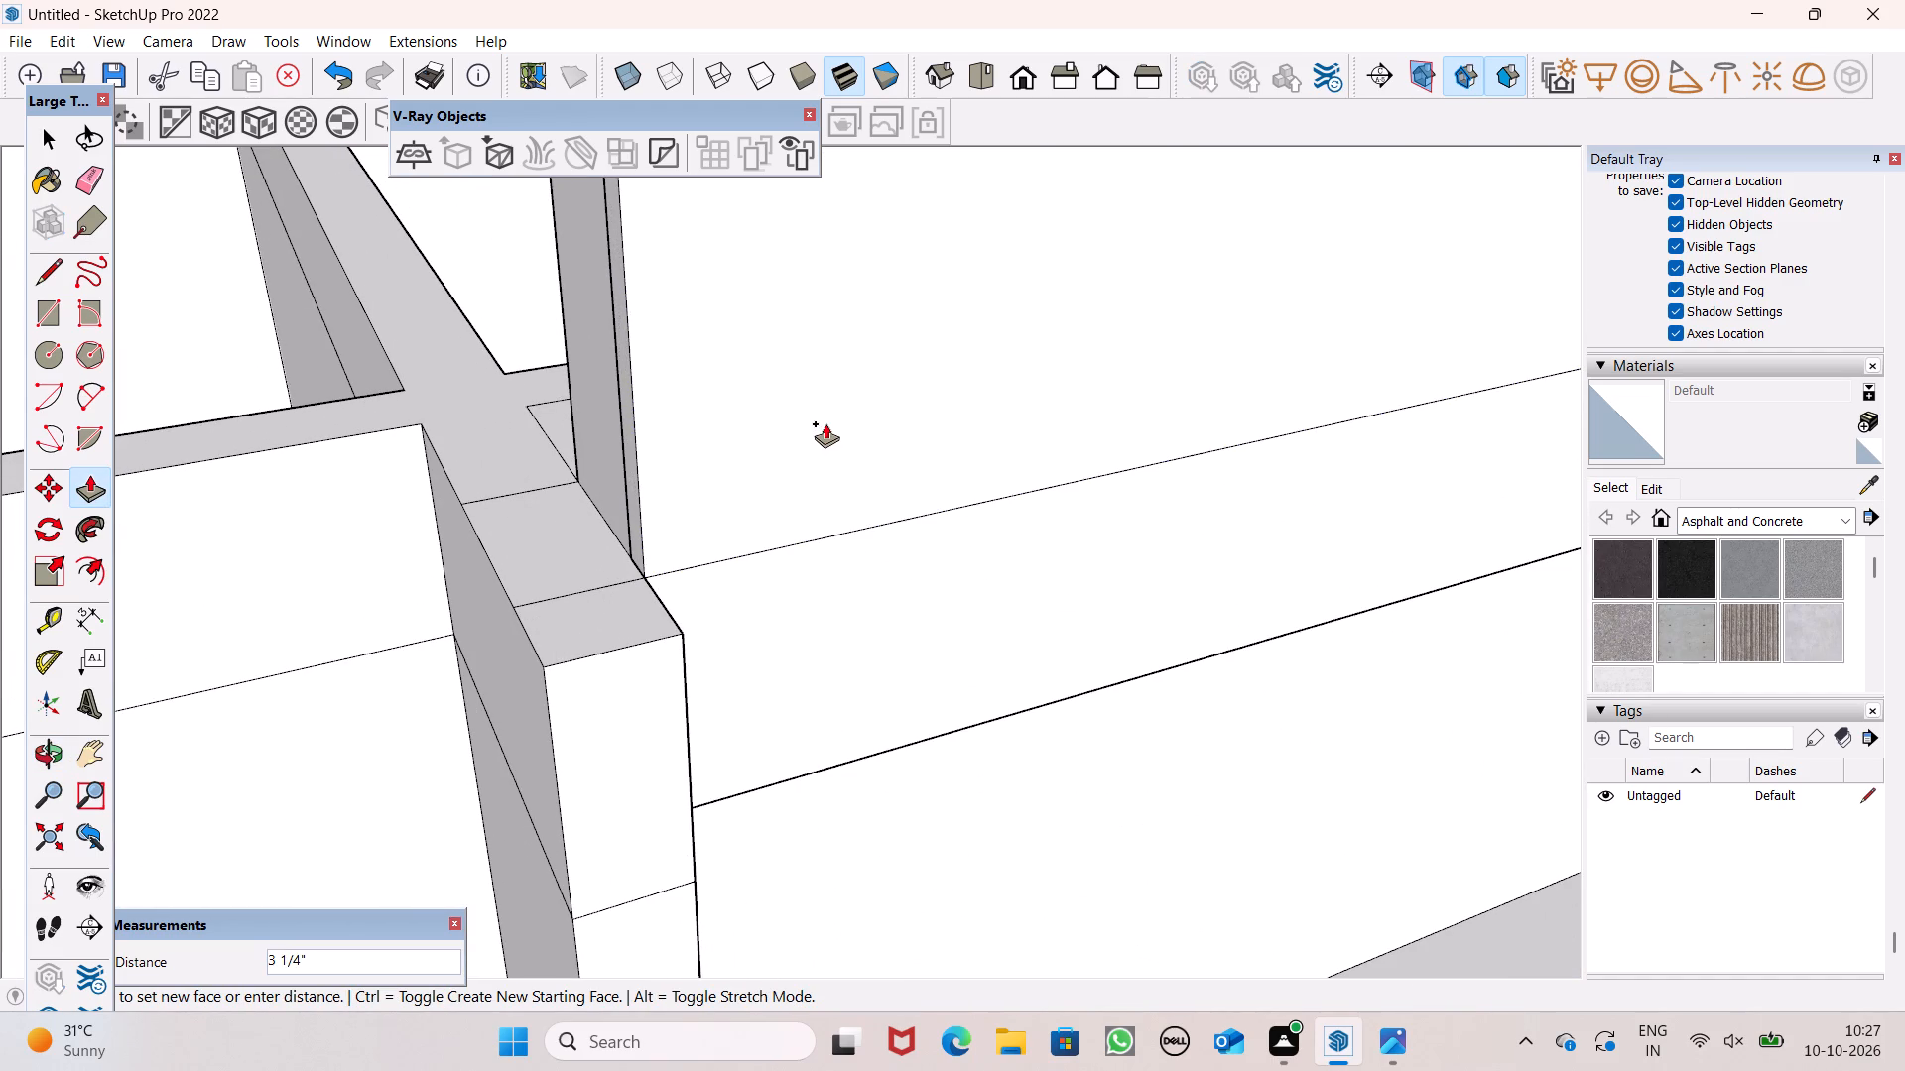
pyautogui.moveTo(825, 423); pyautogui.dragTo(791, 423)
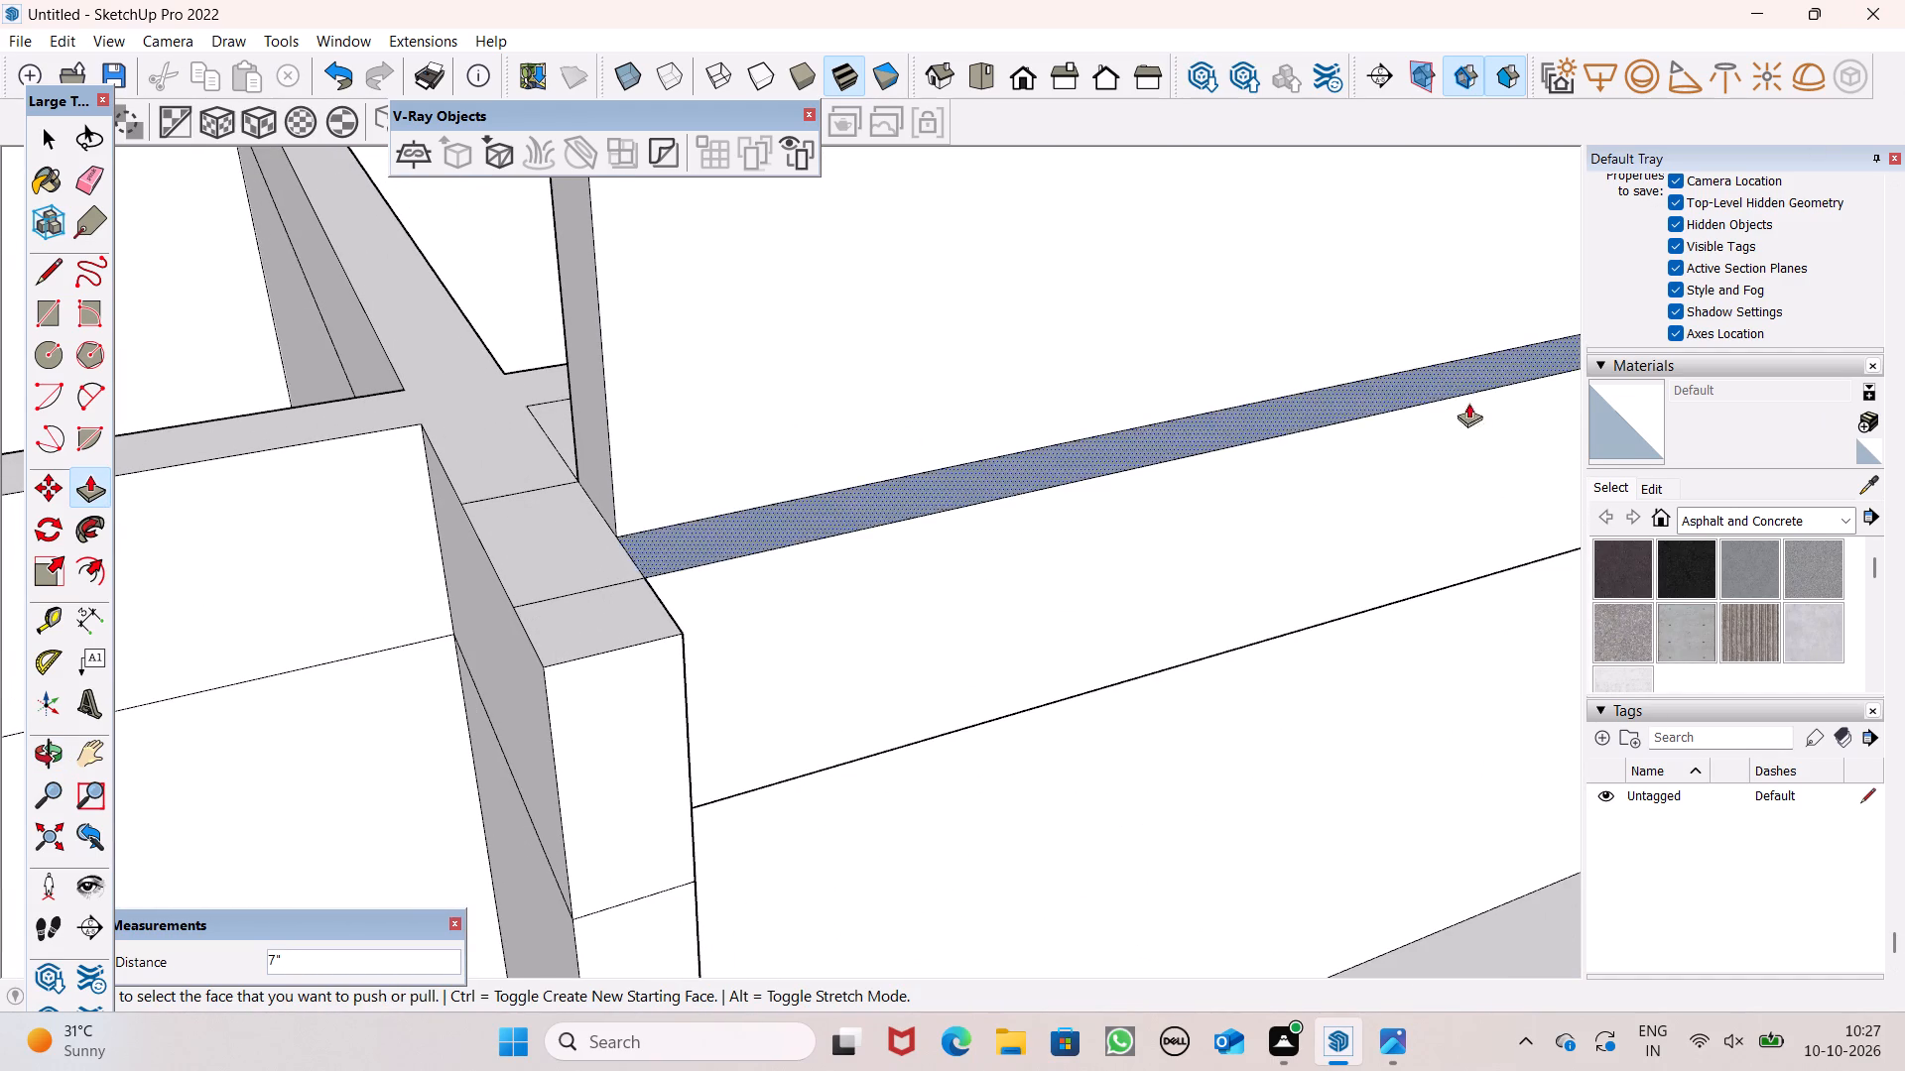
# Push the back face of the raised strip between the partition and the block inward to make the strip thinner.
pyautogui.scroll(-4, 882, 518)
pyautogui.scroll(-12, 604, 698)
pyautogui.moveTo(978, 587); pyautogui.dragTo(1823, 921, button='middle')
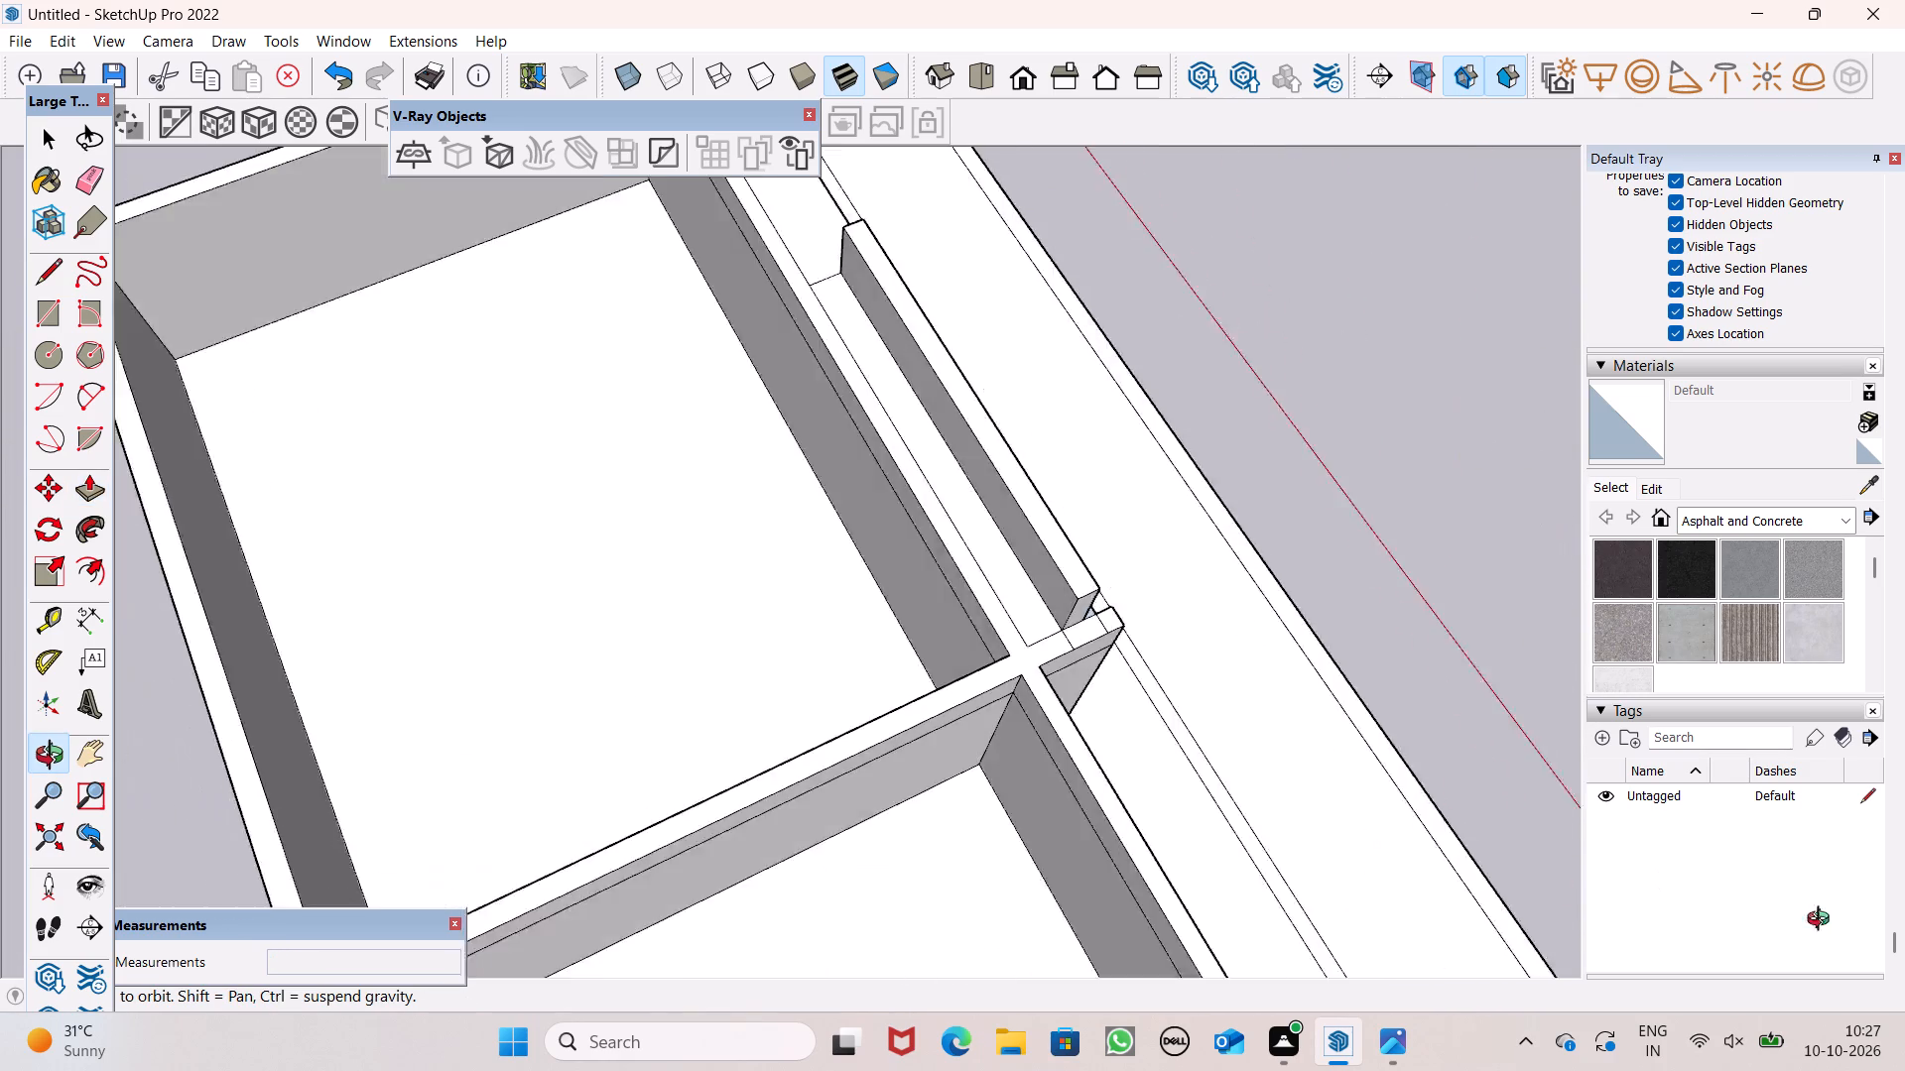
pyautogui.moveTo(1823, 921); pyautogui.dragTo(1854, 813, button='middle')
pyautogui.scroll(5, 955, 319)
pyautogui.moveTo(891, 546); pyautogui.dragTo(892, 545)
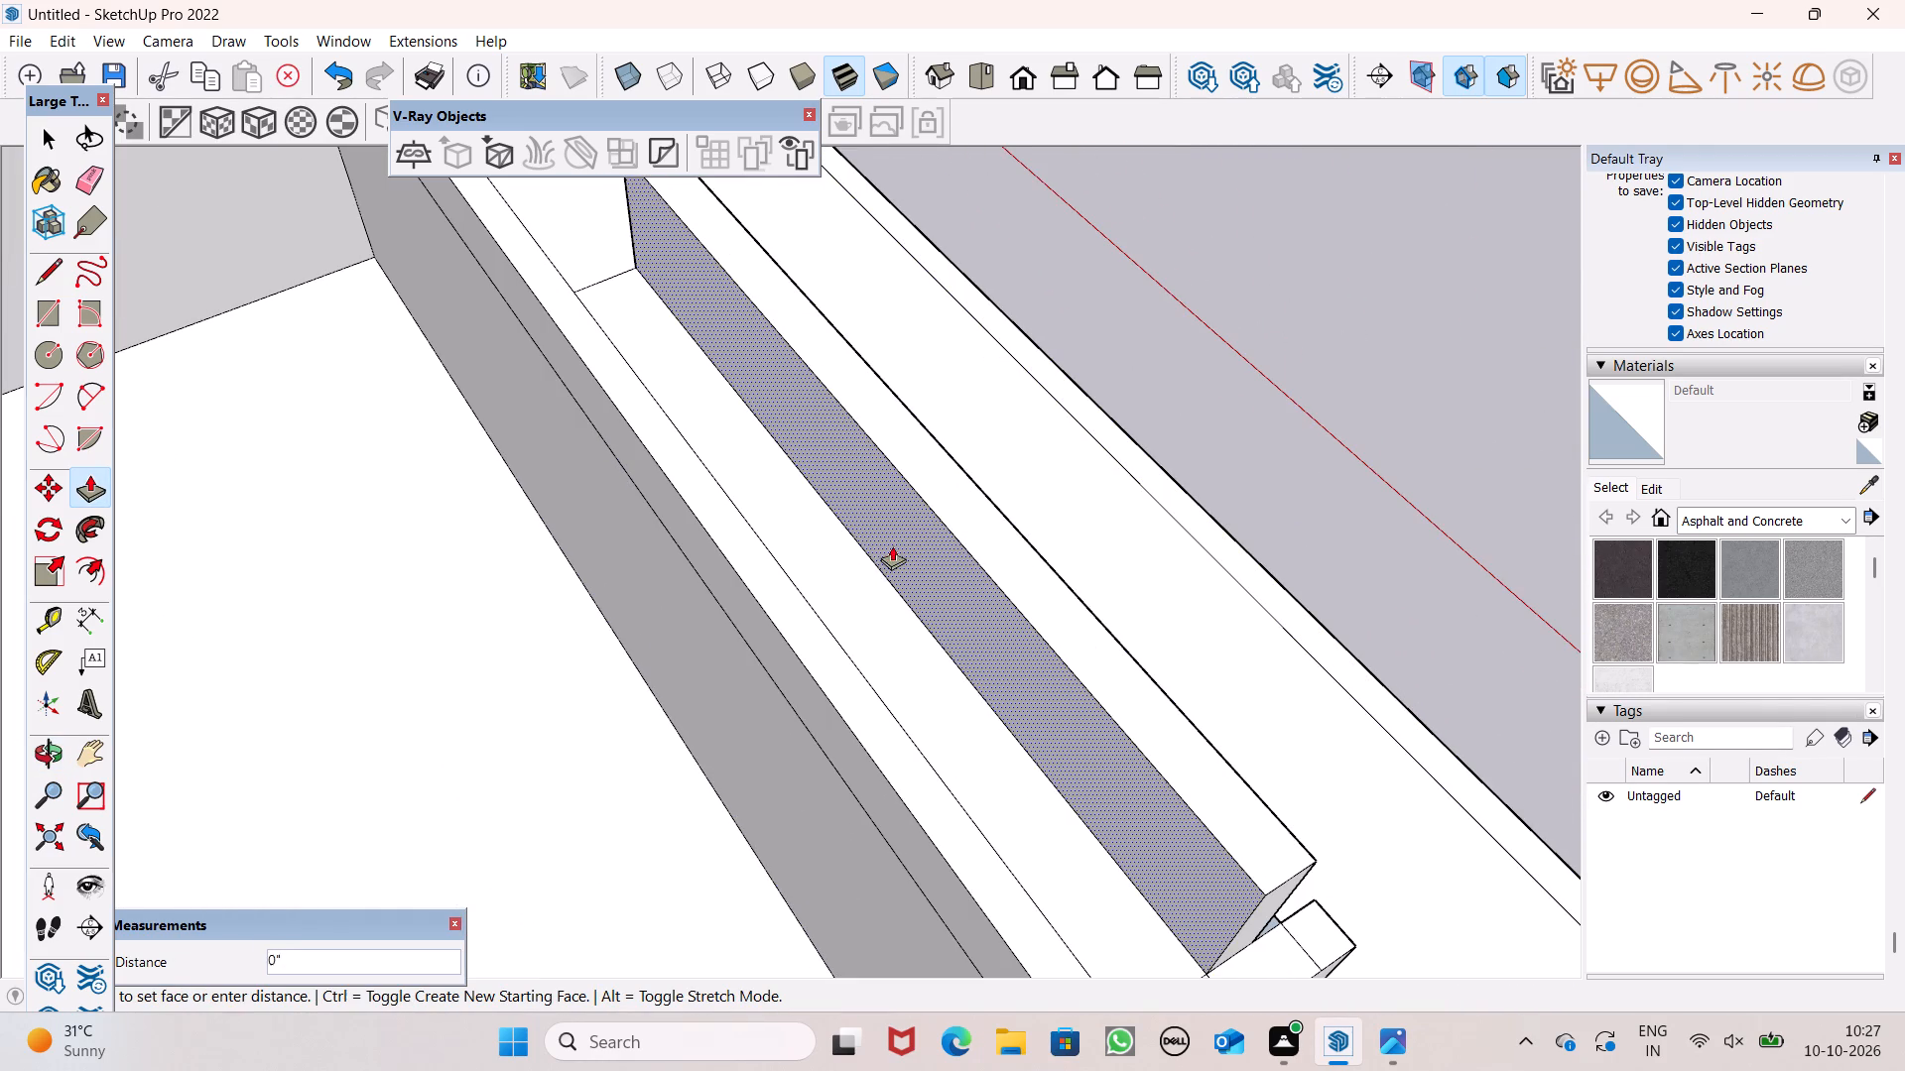
pyautogui.moveTo(892, 545); pyautogui.dragTo(924, 532)
pyautogui.click(924, 532)
pyautogui.scroll(-5, 982, 535)
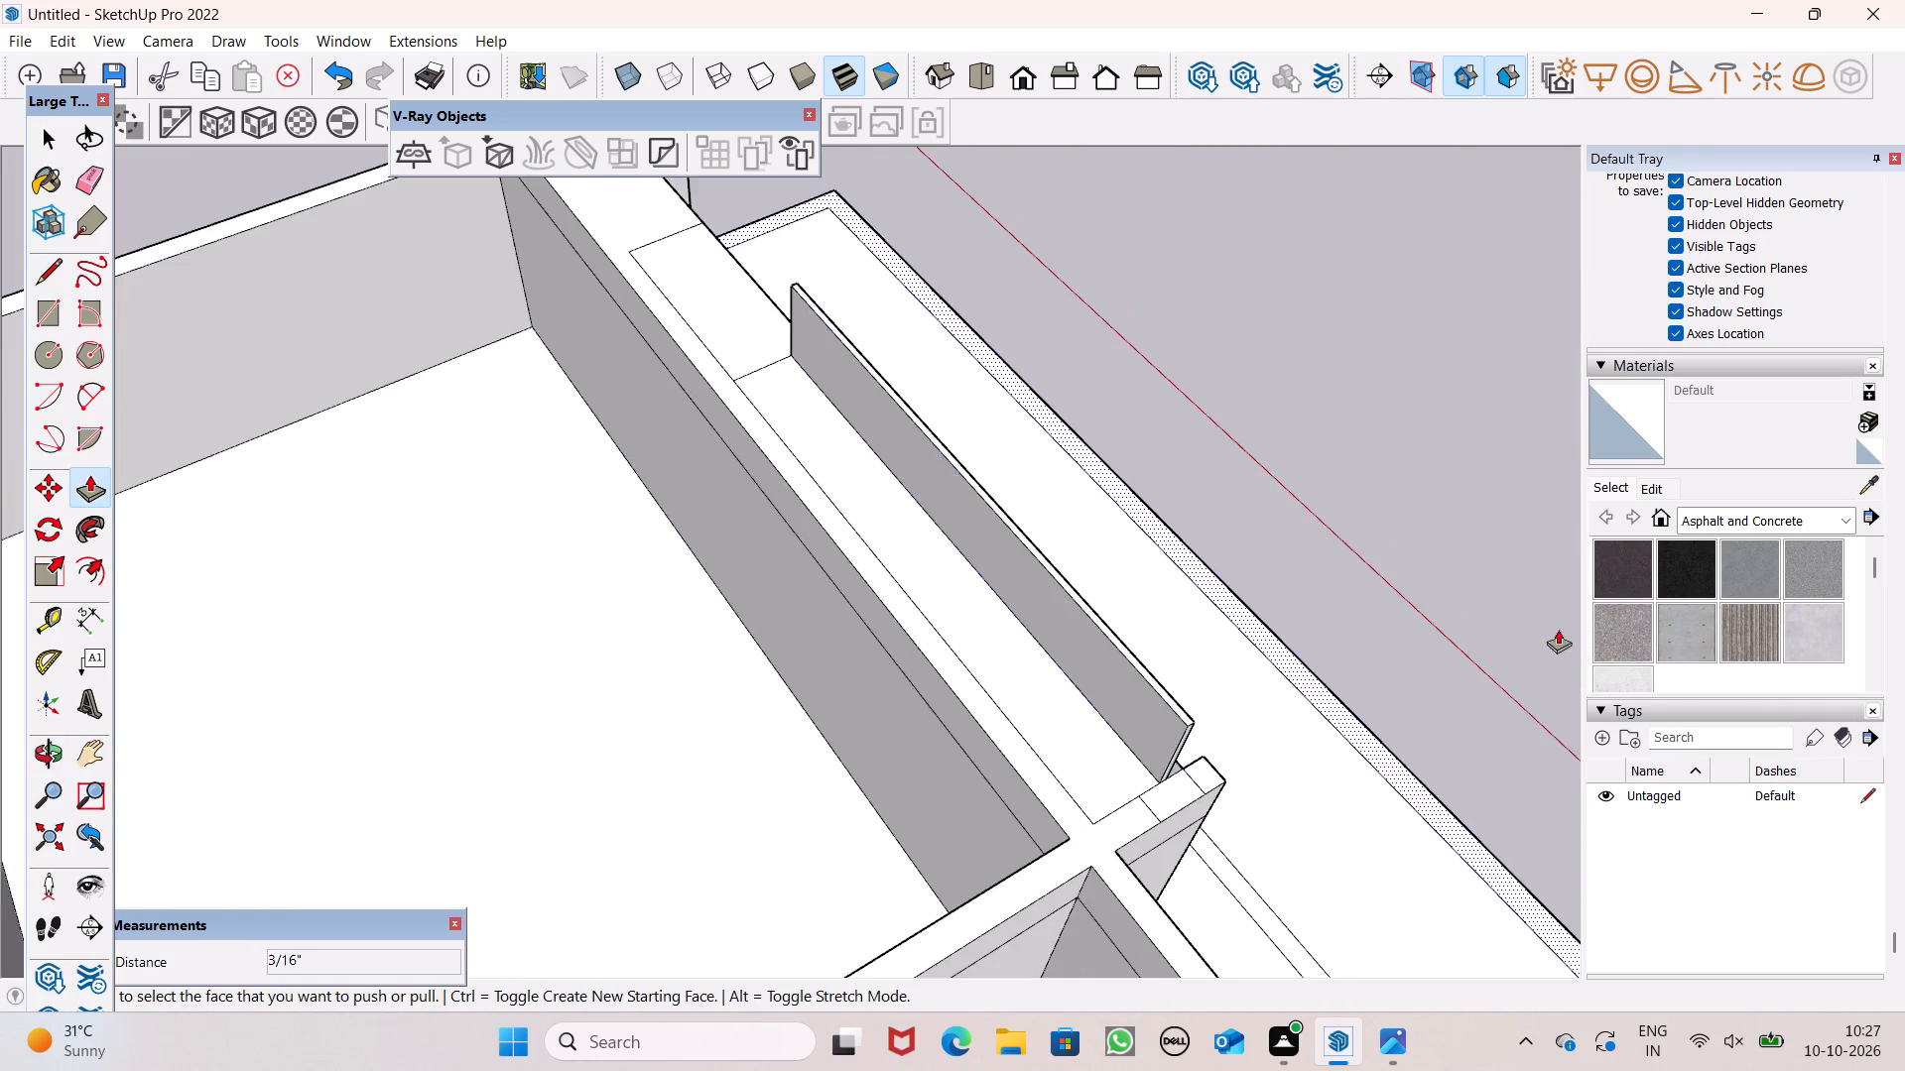
# Draw a line about 18' 1 9/16" along the top of the block and outer band, from the raised strip's end to the band's outer end.
pyautogui.moveTo(1566, 644); pyautogui.dragTo(961, 518, button='middle')
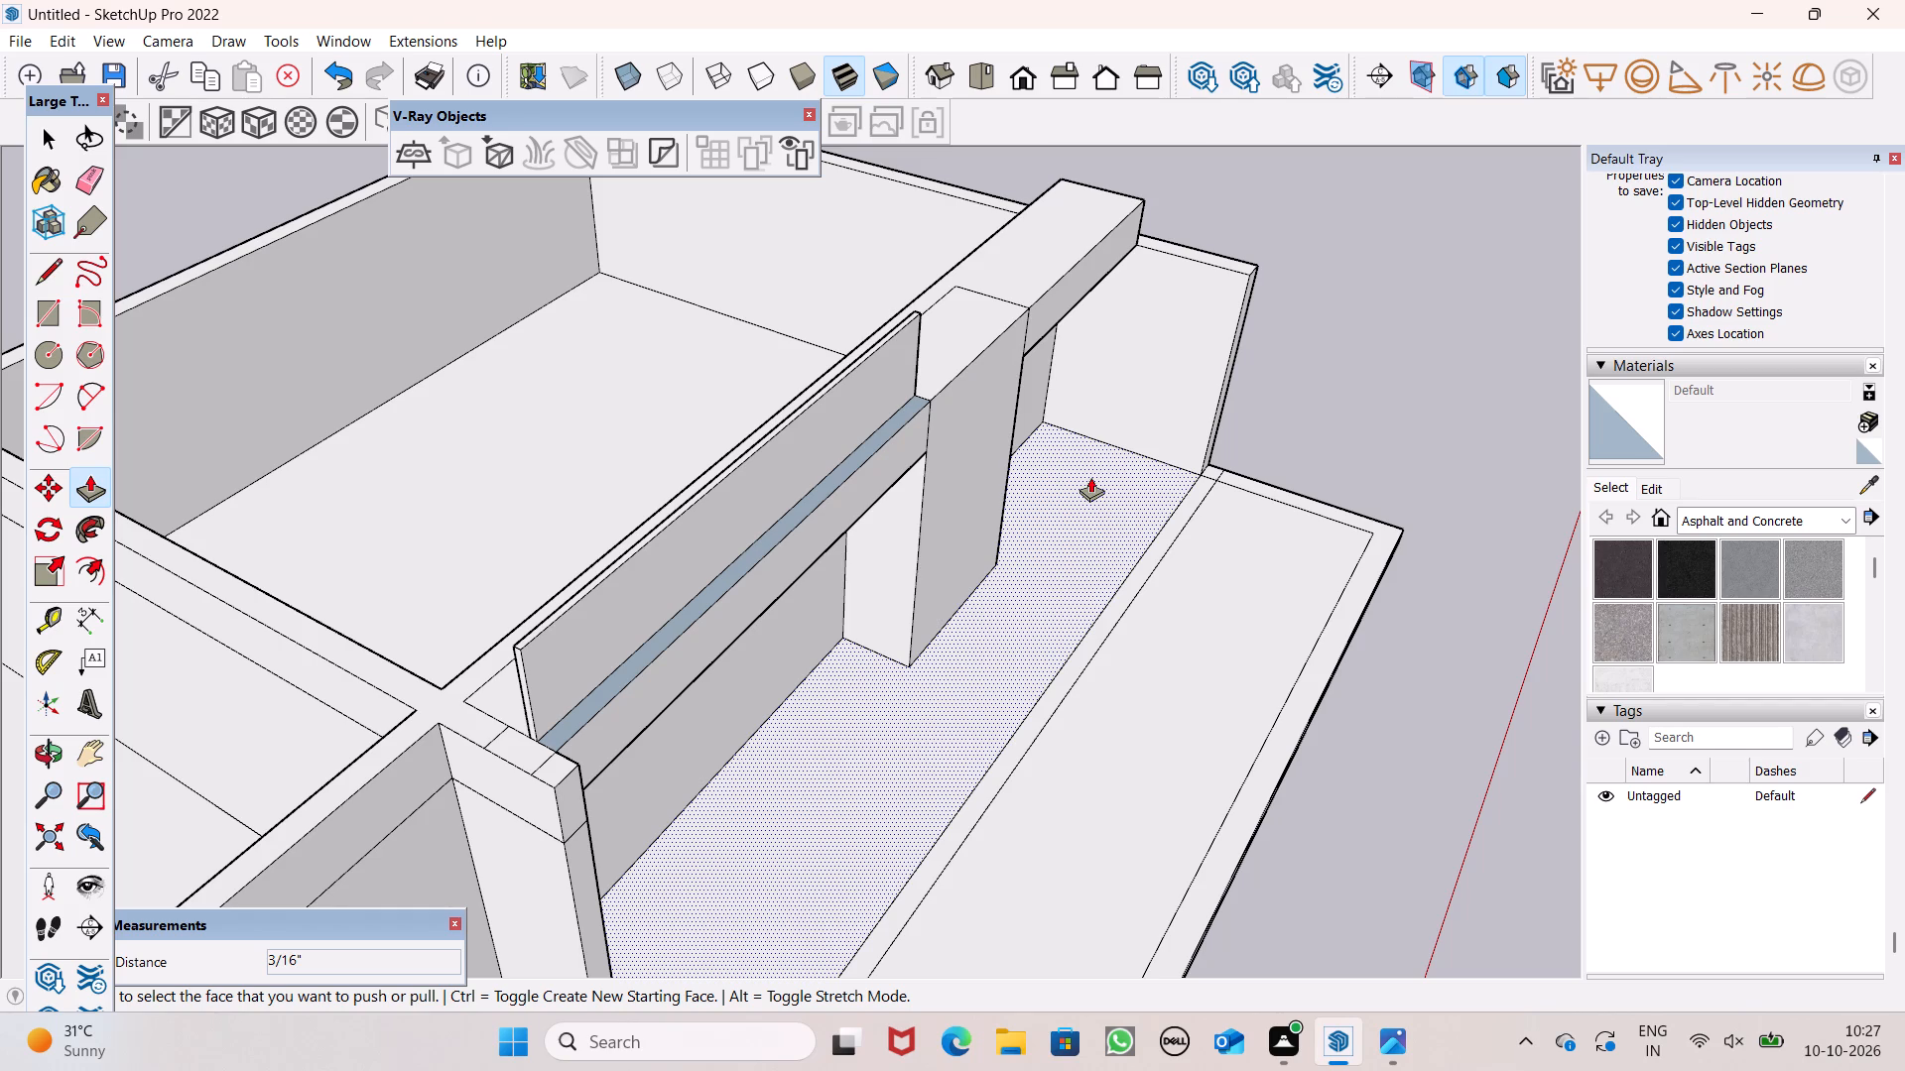
pyautogui.scroll(-2, 1118, 487)
pyautogui.scroll(1, 1131, 502)
pyautogui.moveTo(1258, 535); pyautogui.dragTo(777, 526, button='middle')
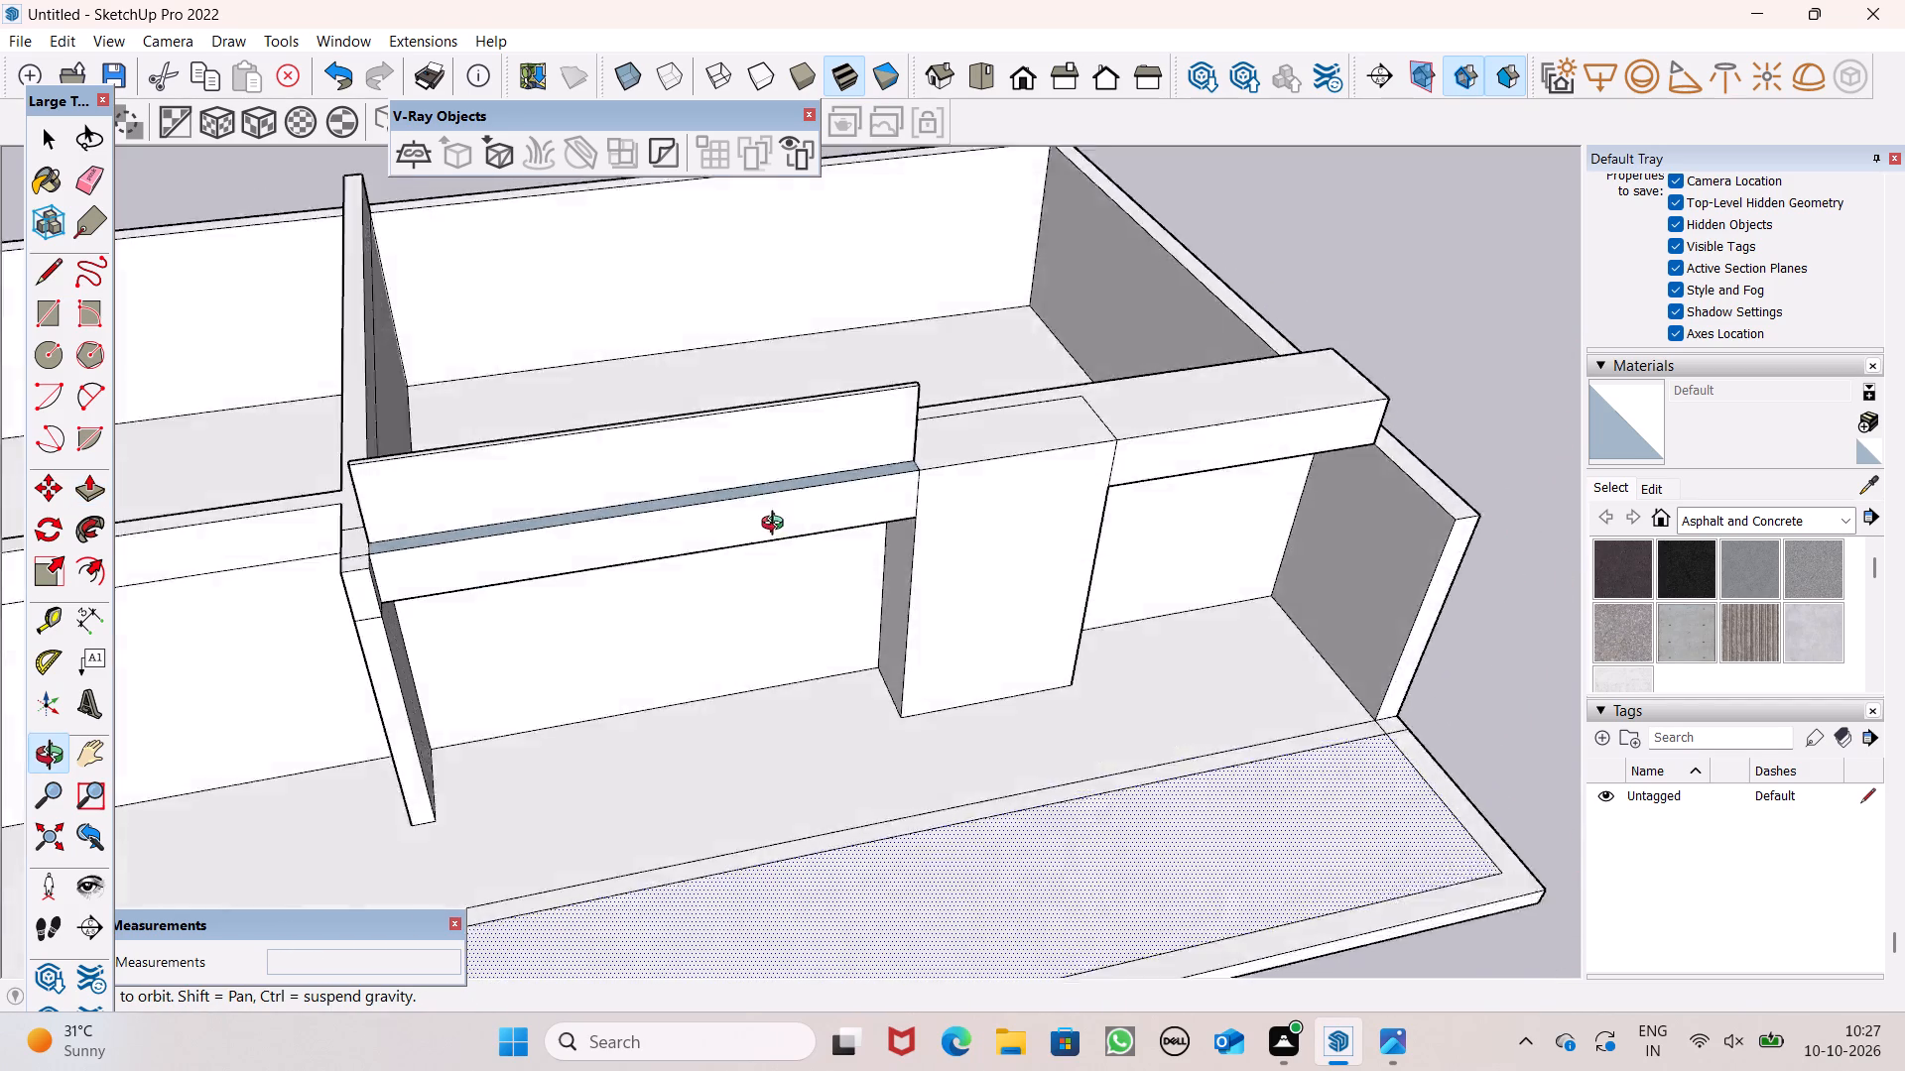
pyautogui.moveTo(777, 526); pyautogui.dragTo(643, 535, button='middle')
pyautogui.scroll(1, 643, 535)
pyautogui.scroll(-1, 1102, 545)
pyautogui.moveTo(1125, 555); pyautogui.dragTo(969, 751, button='middle')
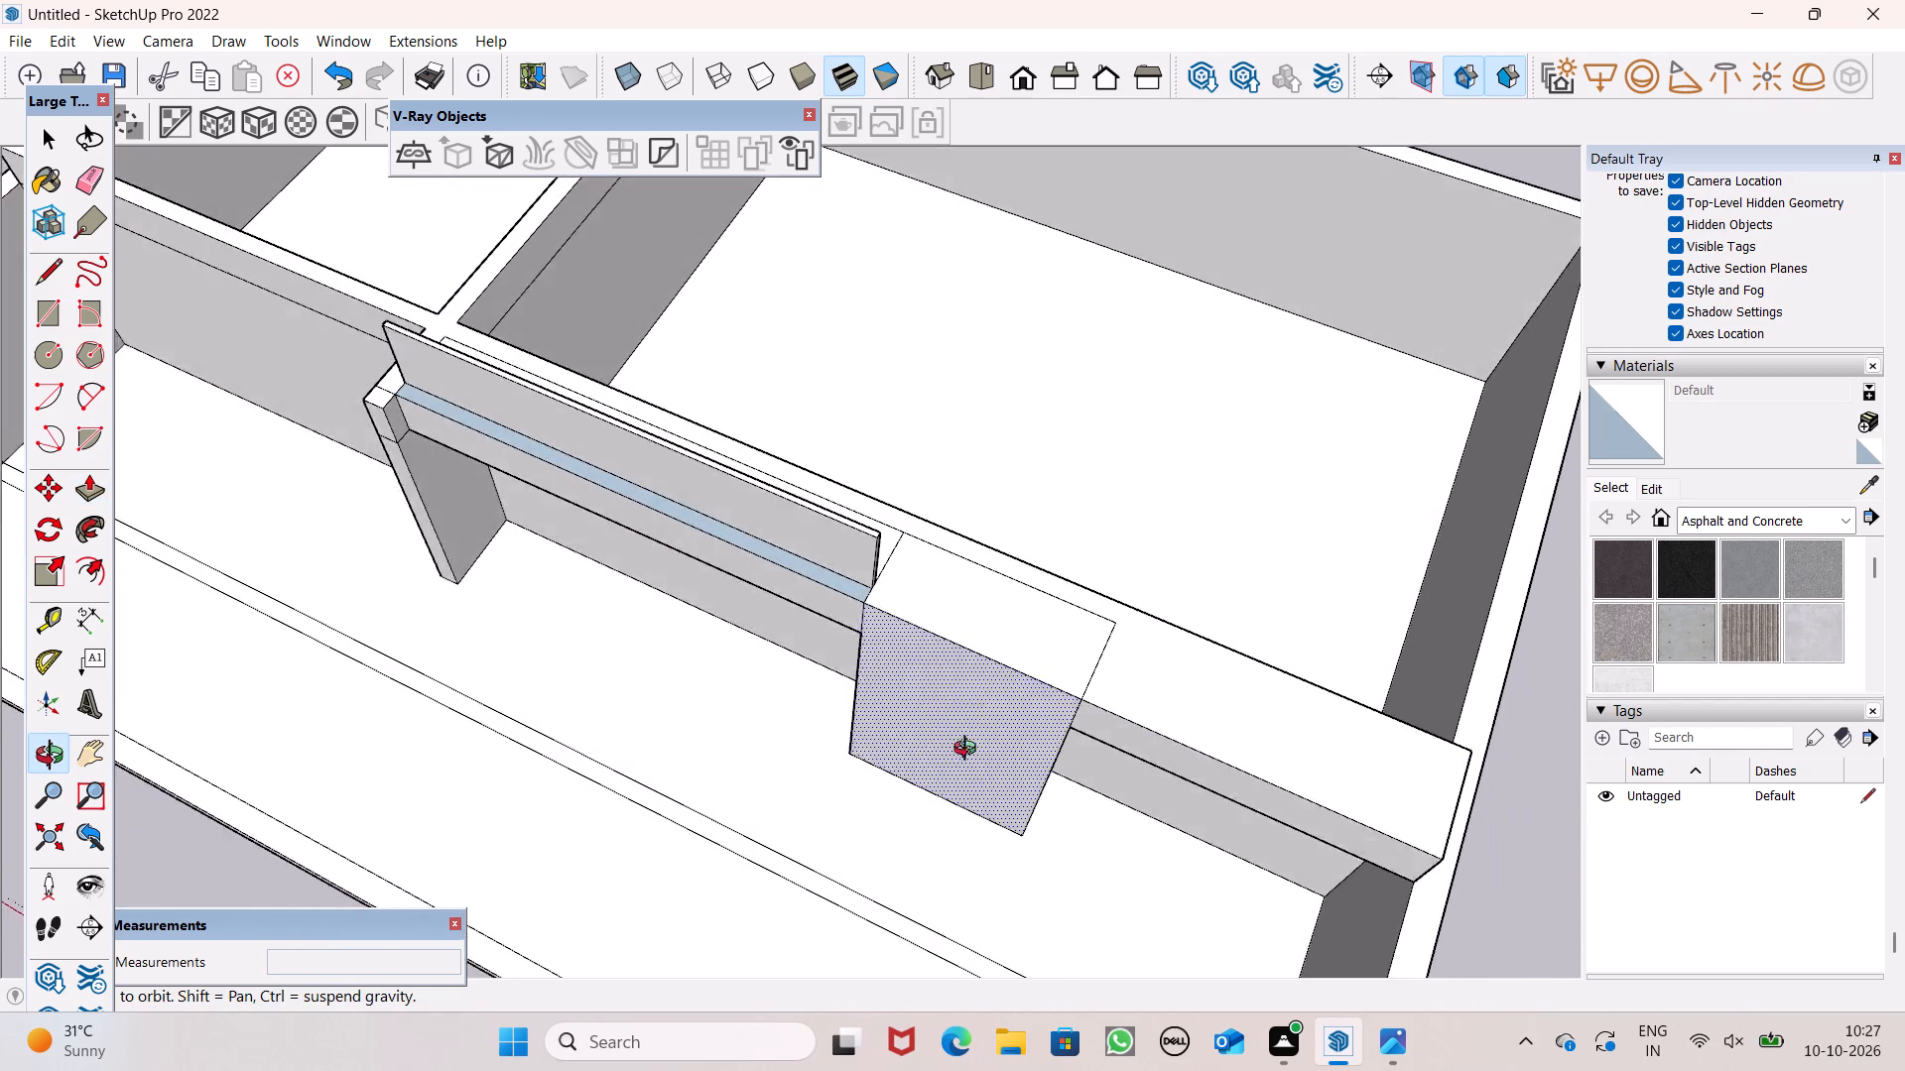
pyautogui.moveTo(969, 751); pyautogui.dragTo(976, 811, button='middle')
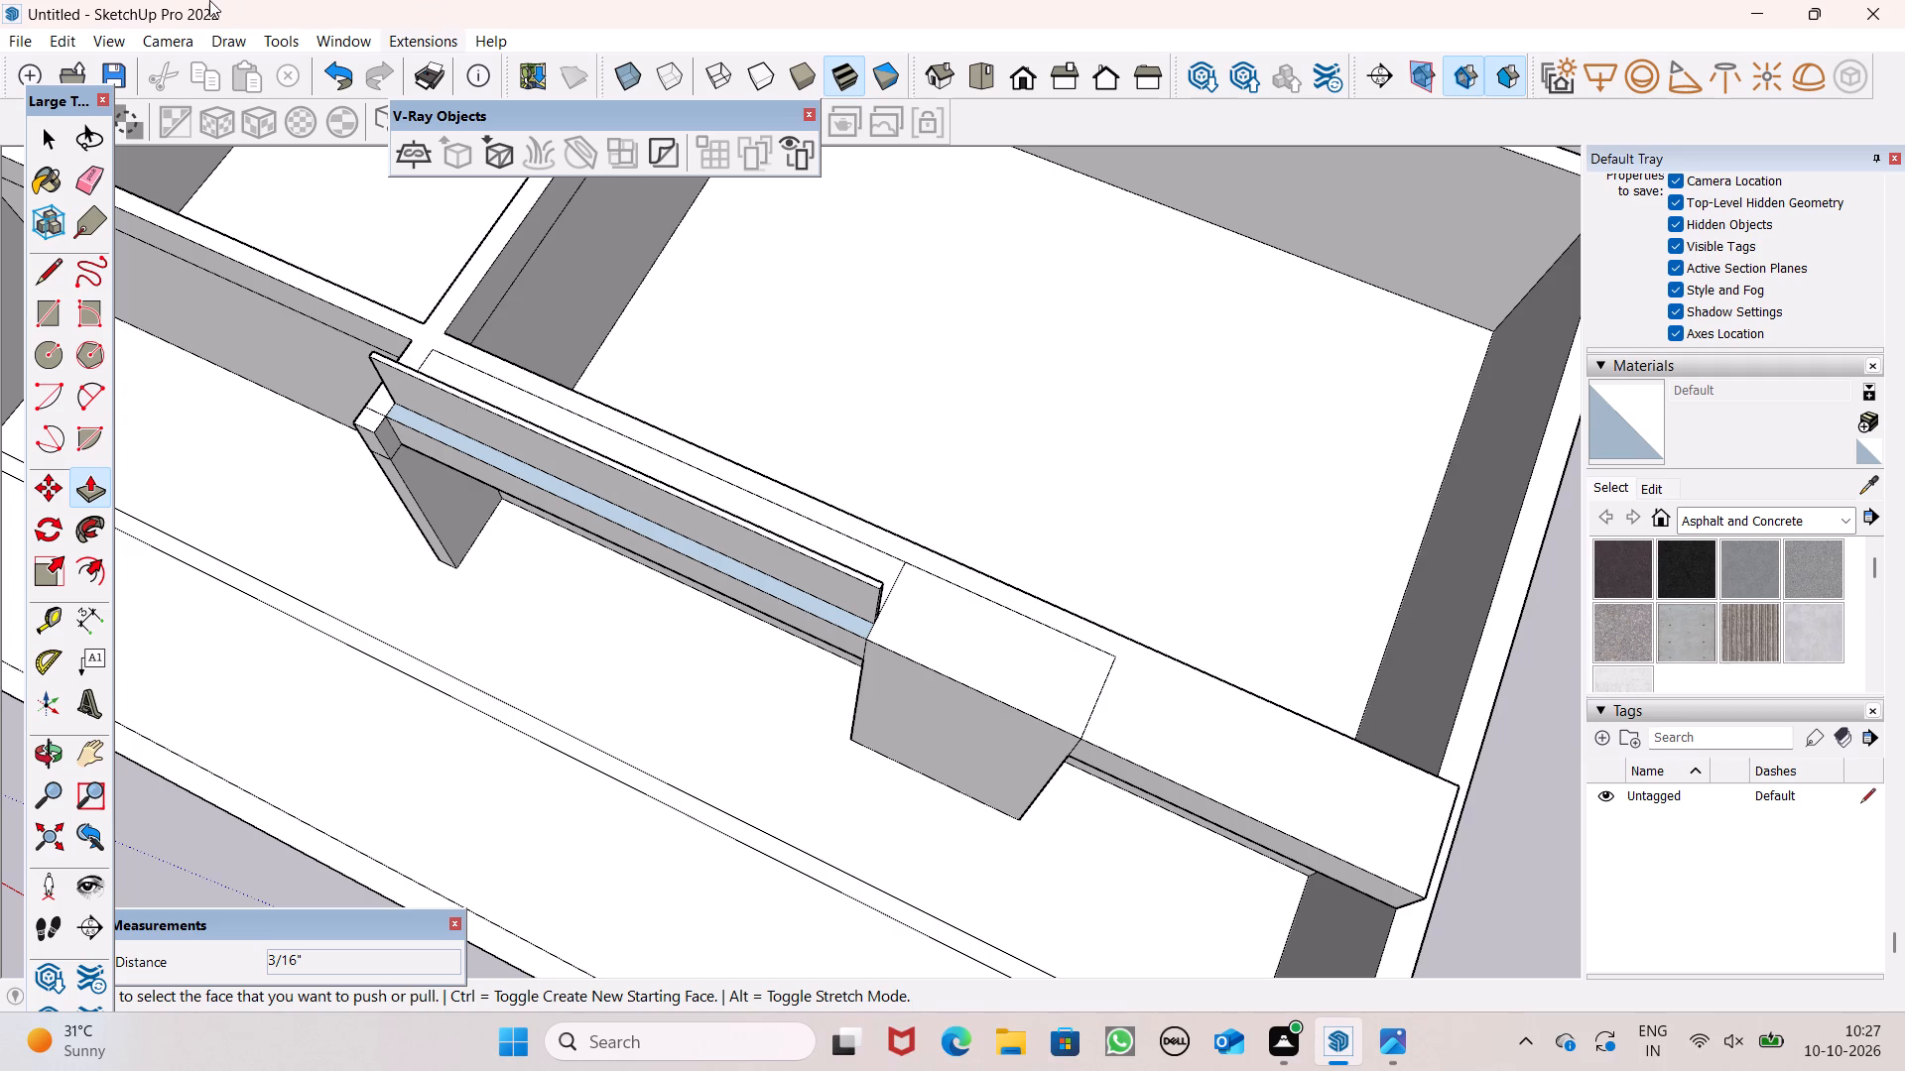
pyautogui.click(58, 263)
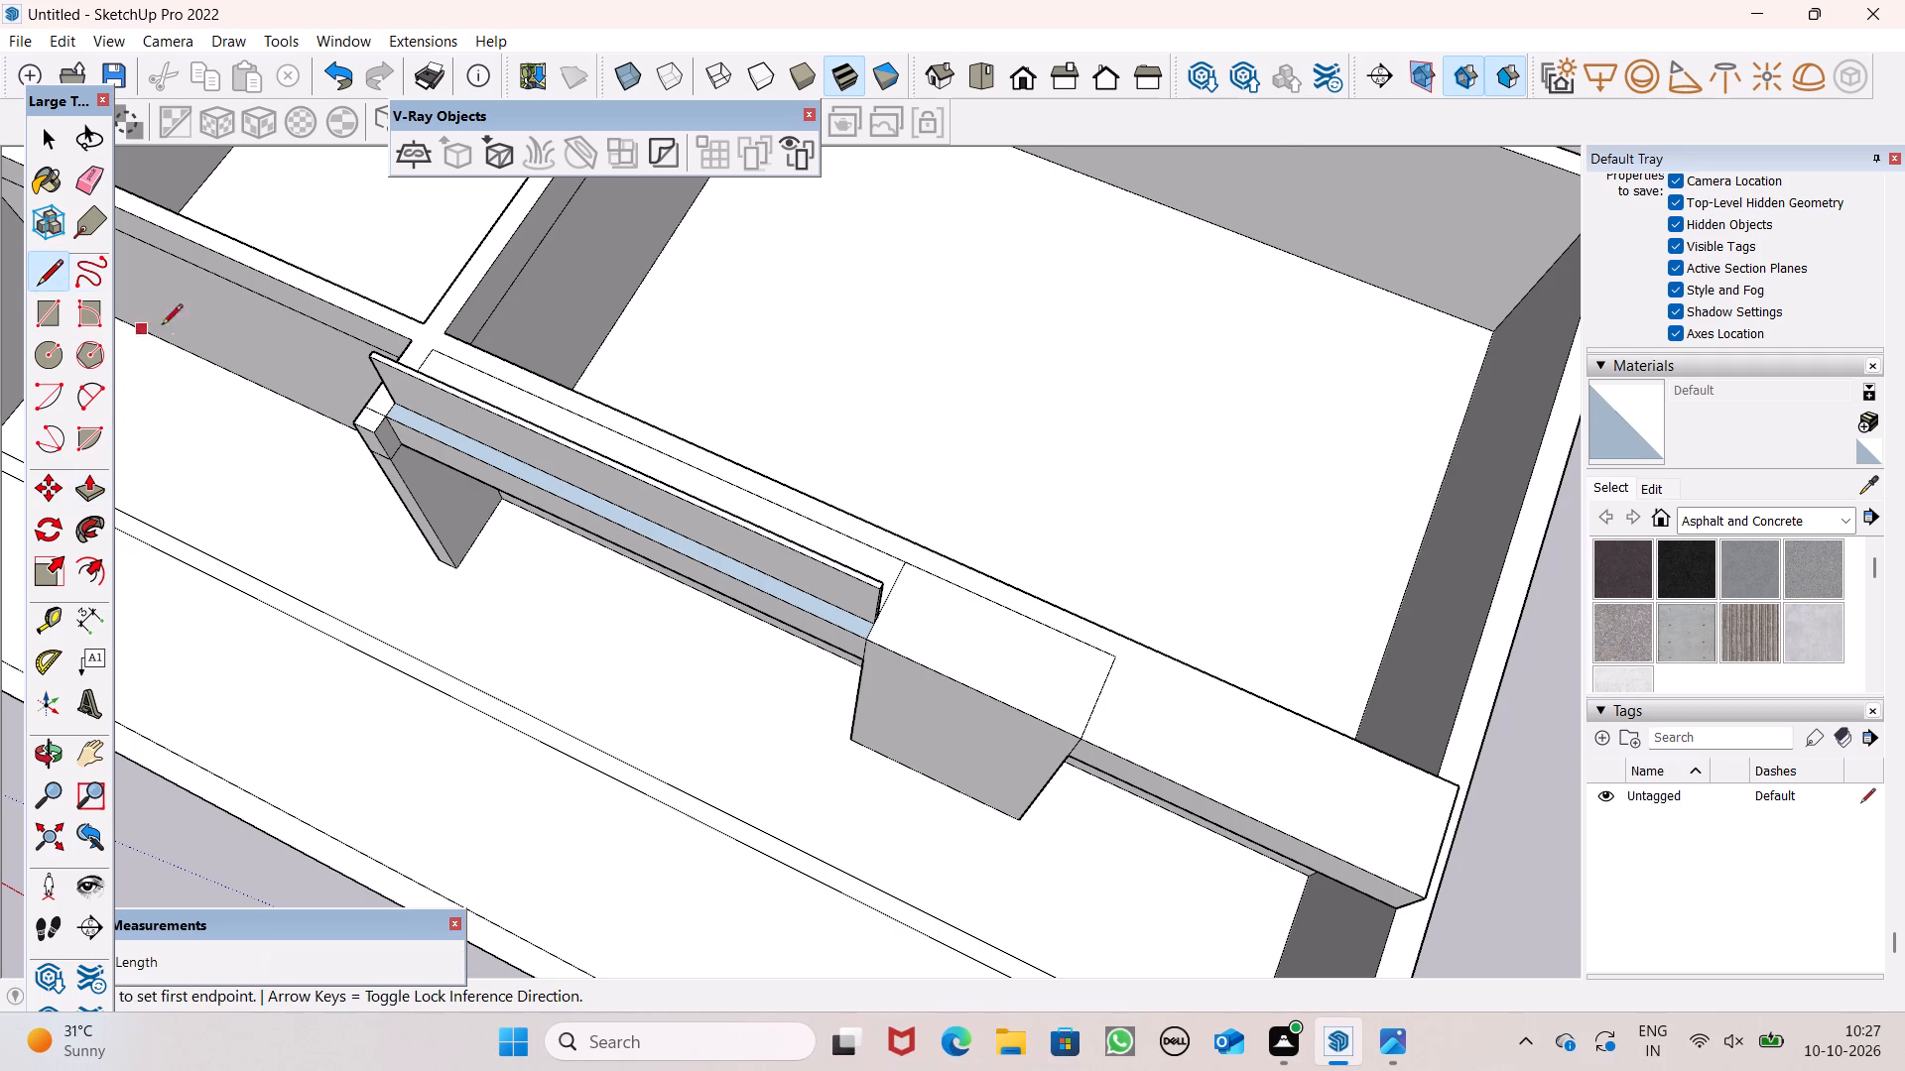
pyautogui.scroll(-5, 177, 320)
pyautogui.moveTo(351, 463); pyautogui.dragTo(444, 559, button='middle')
pyautogui.scroll(7, 671, 567)
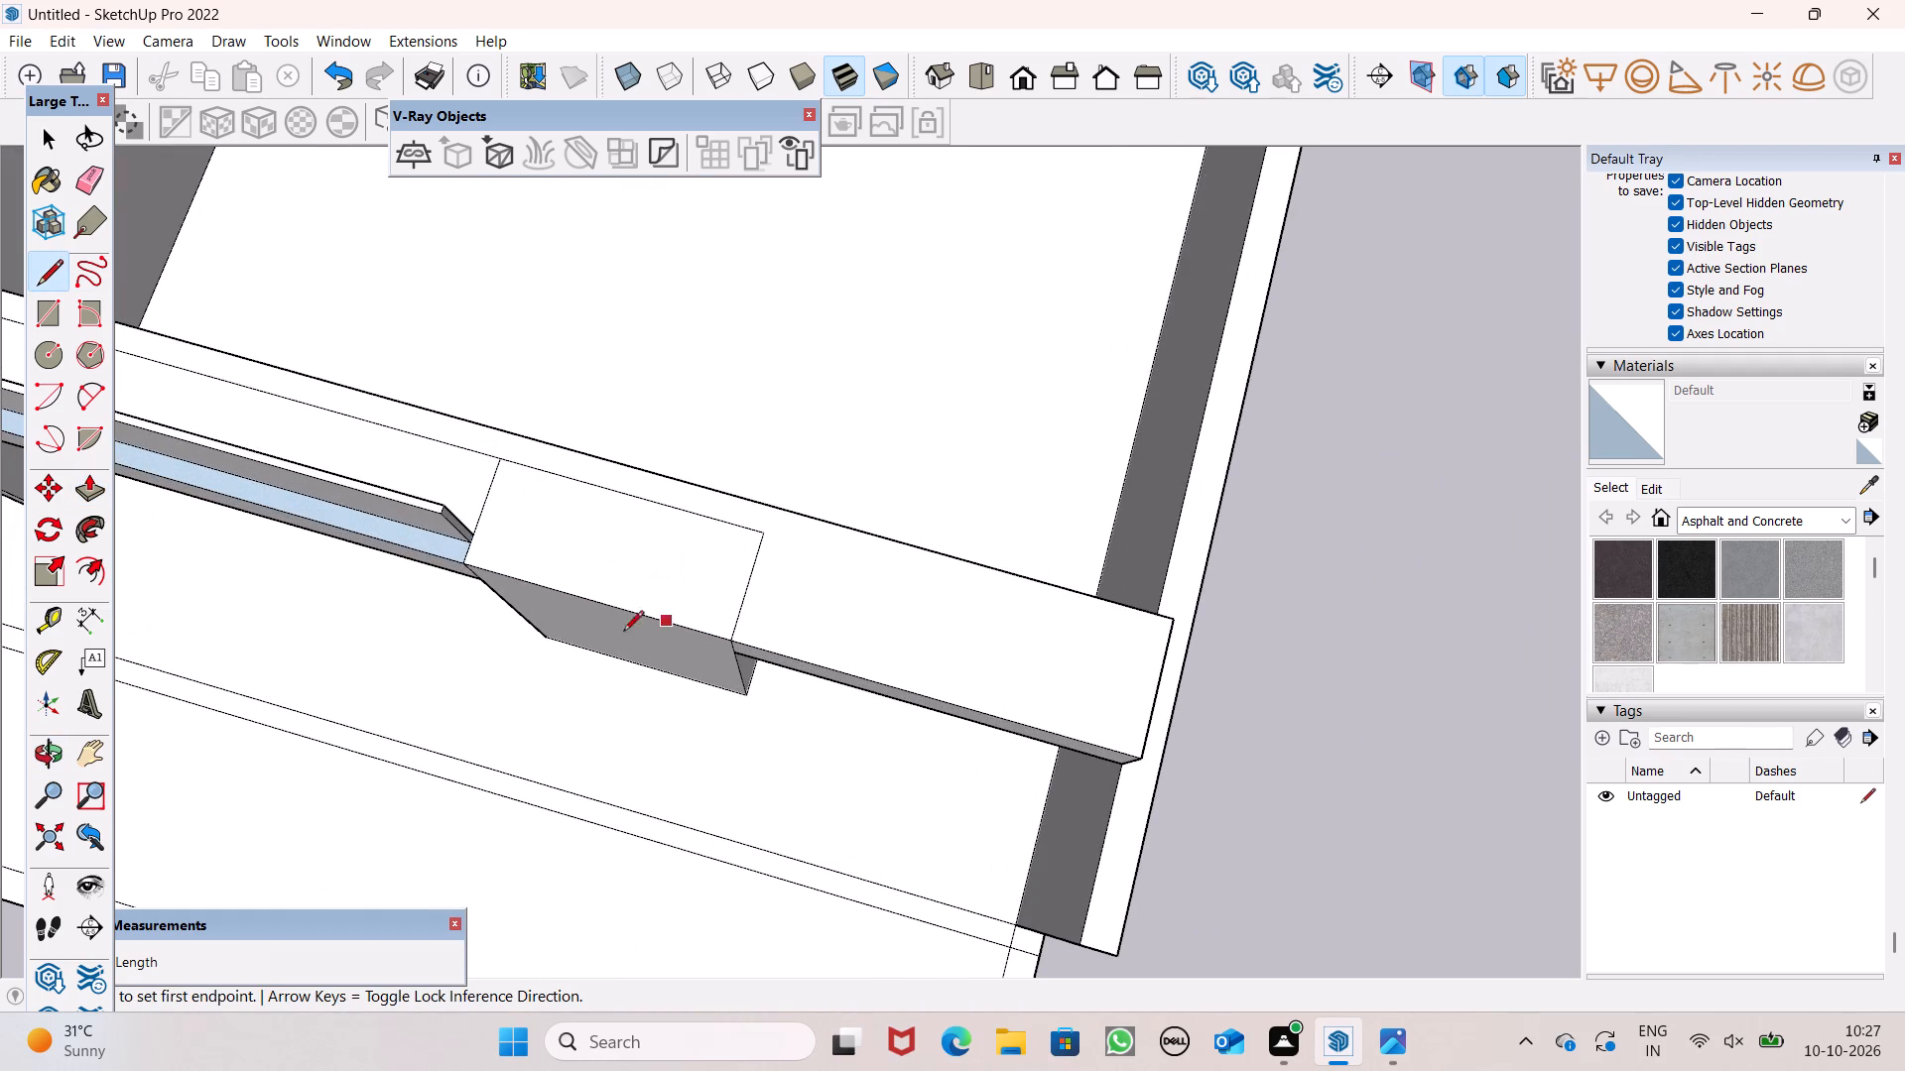
pyautogui.click(478, 533)
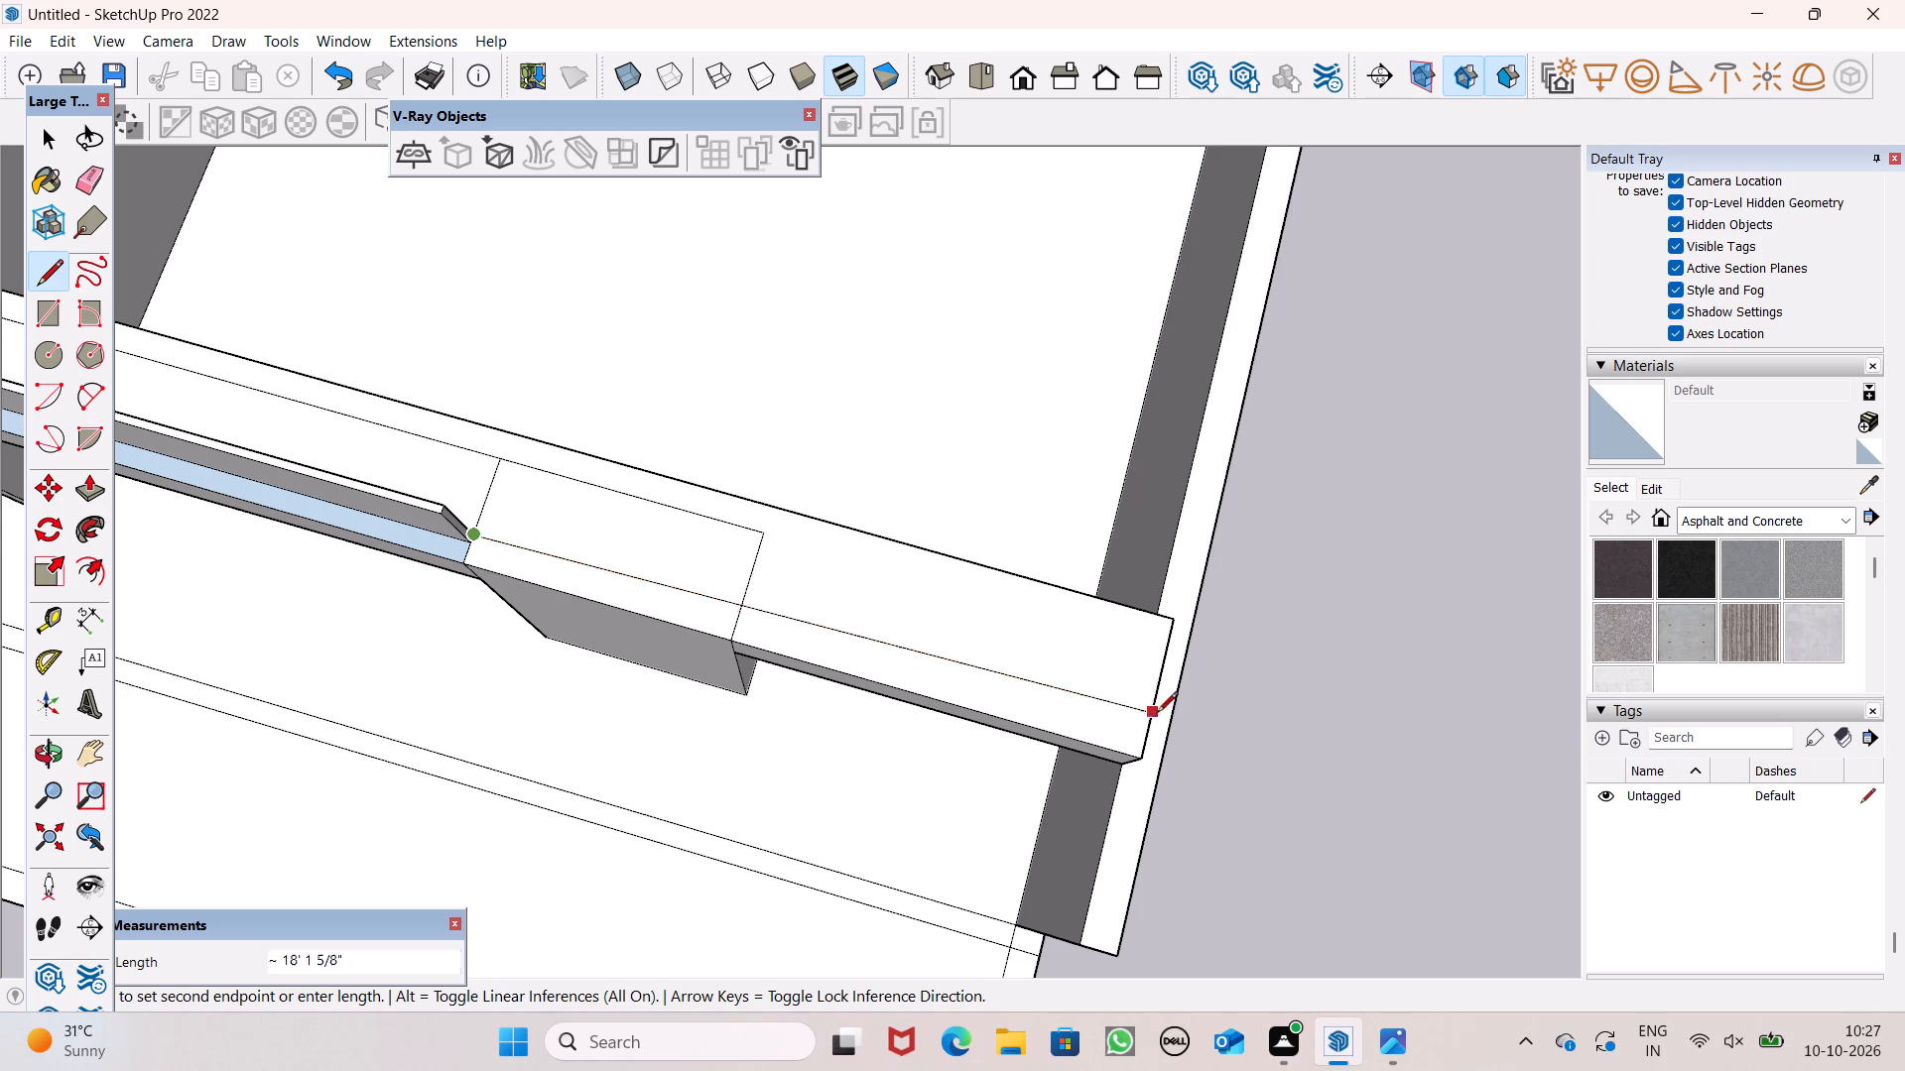
pyautogui.click(1144, 724)
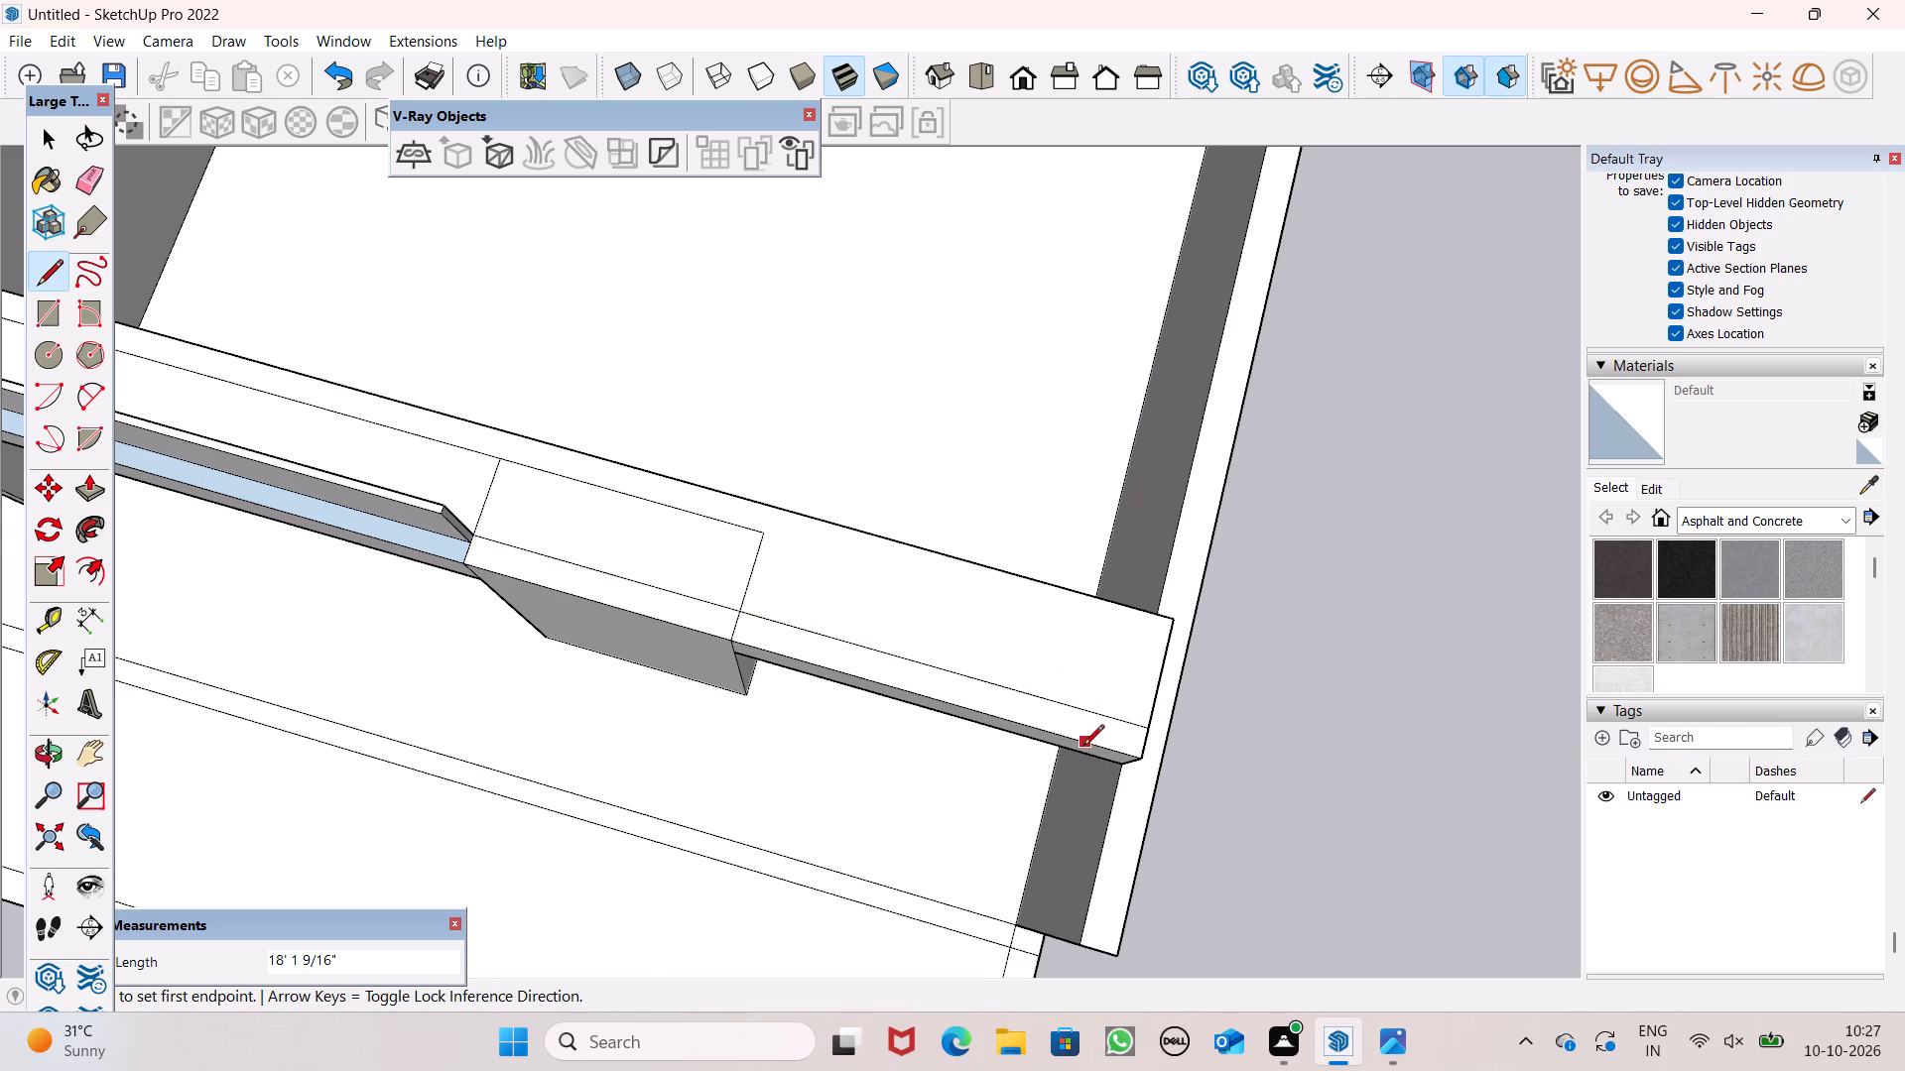
# Draw a line across the width of the band's top near its outer end, from the front edge to the back edge.
pyautogui.click(1081, 740)
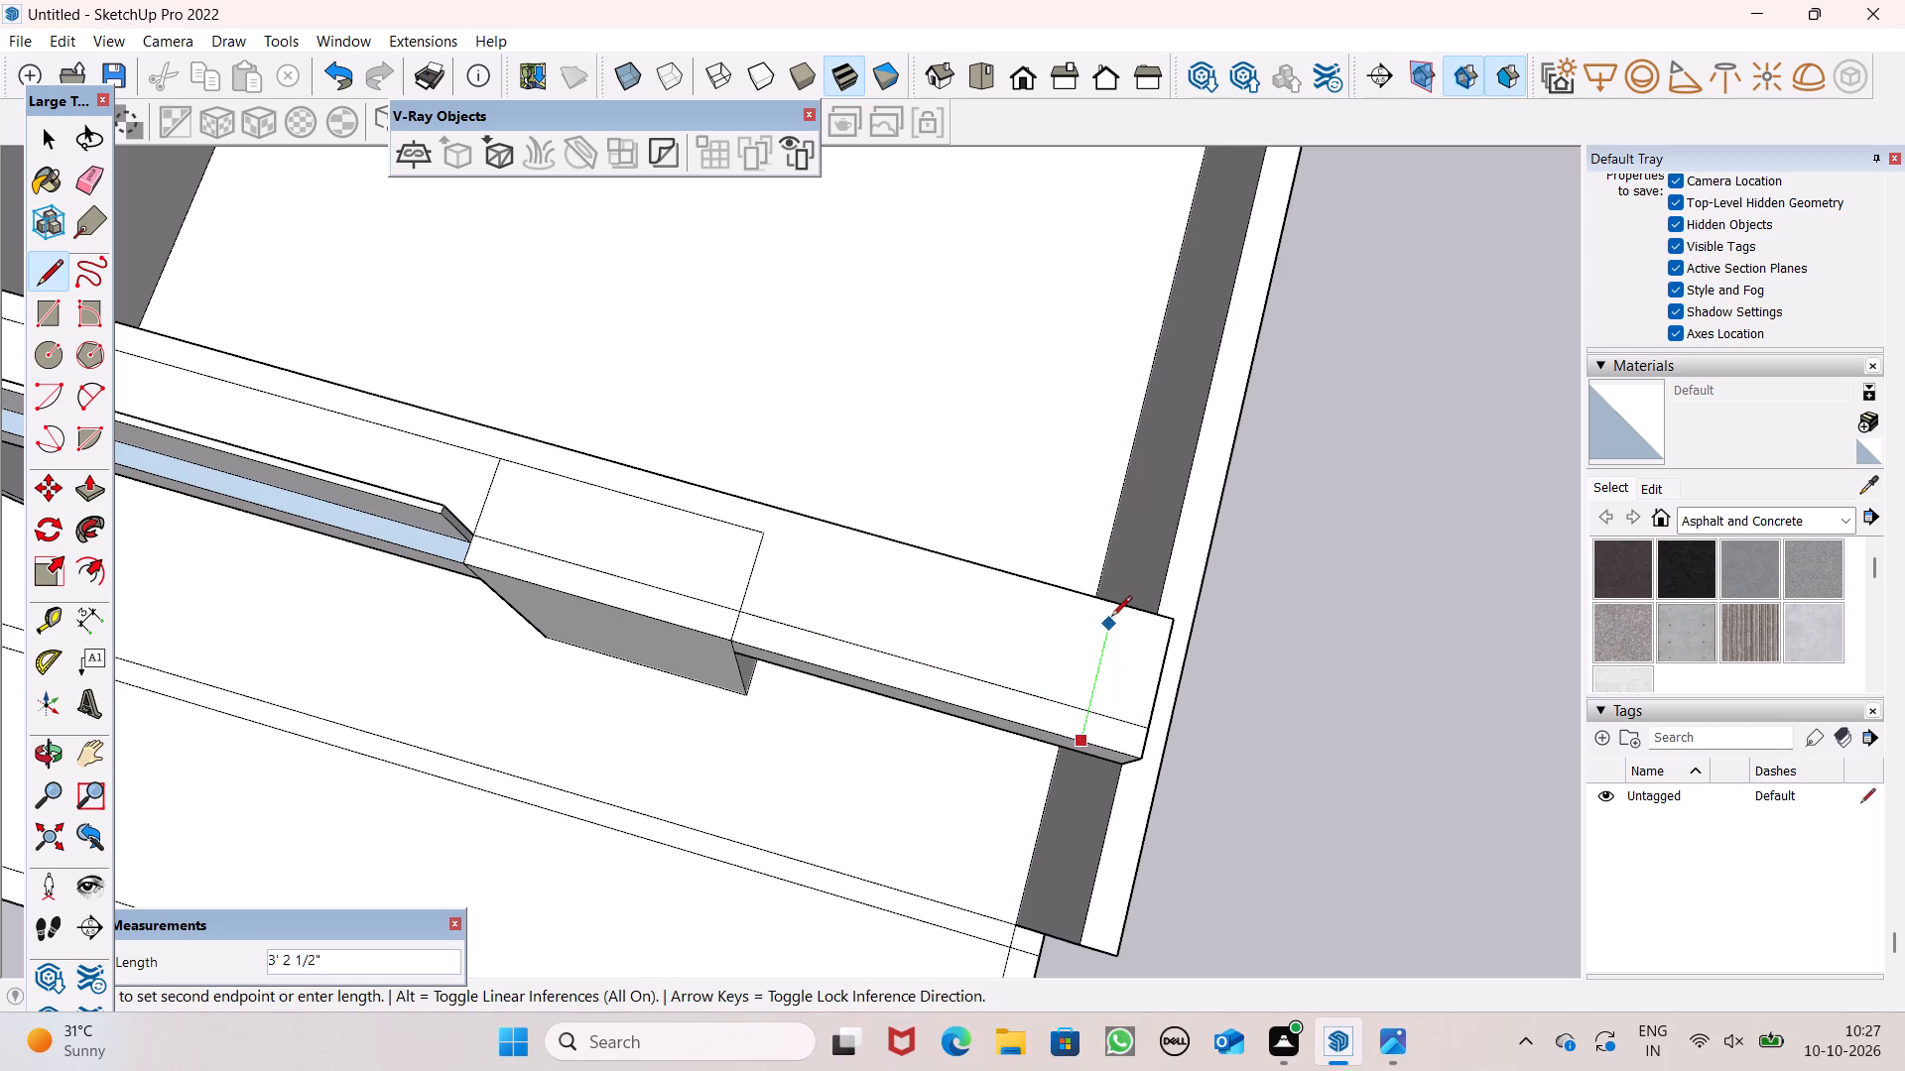
pyautogui.click(1113, 609)
pyautogui.press('space')
pyautogui.scroll(-1, 986, 669)
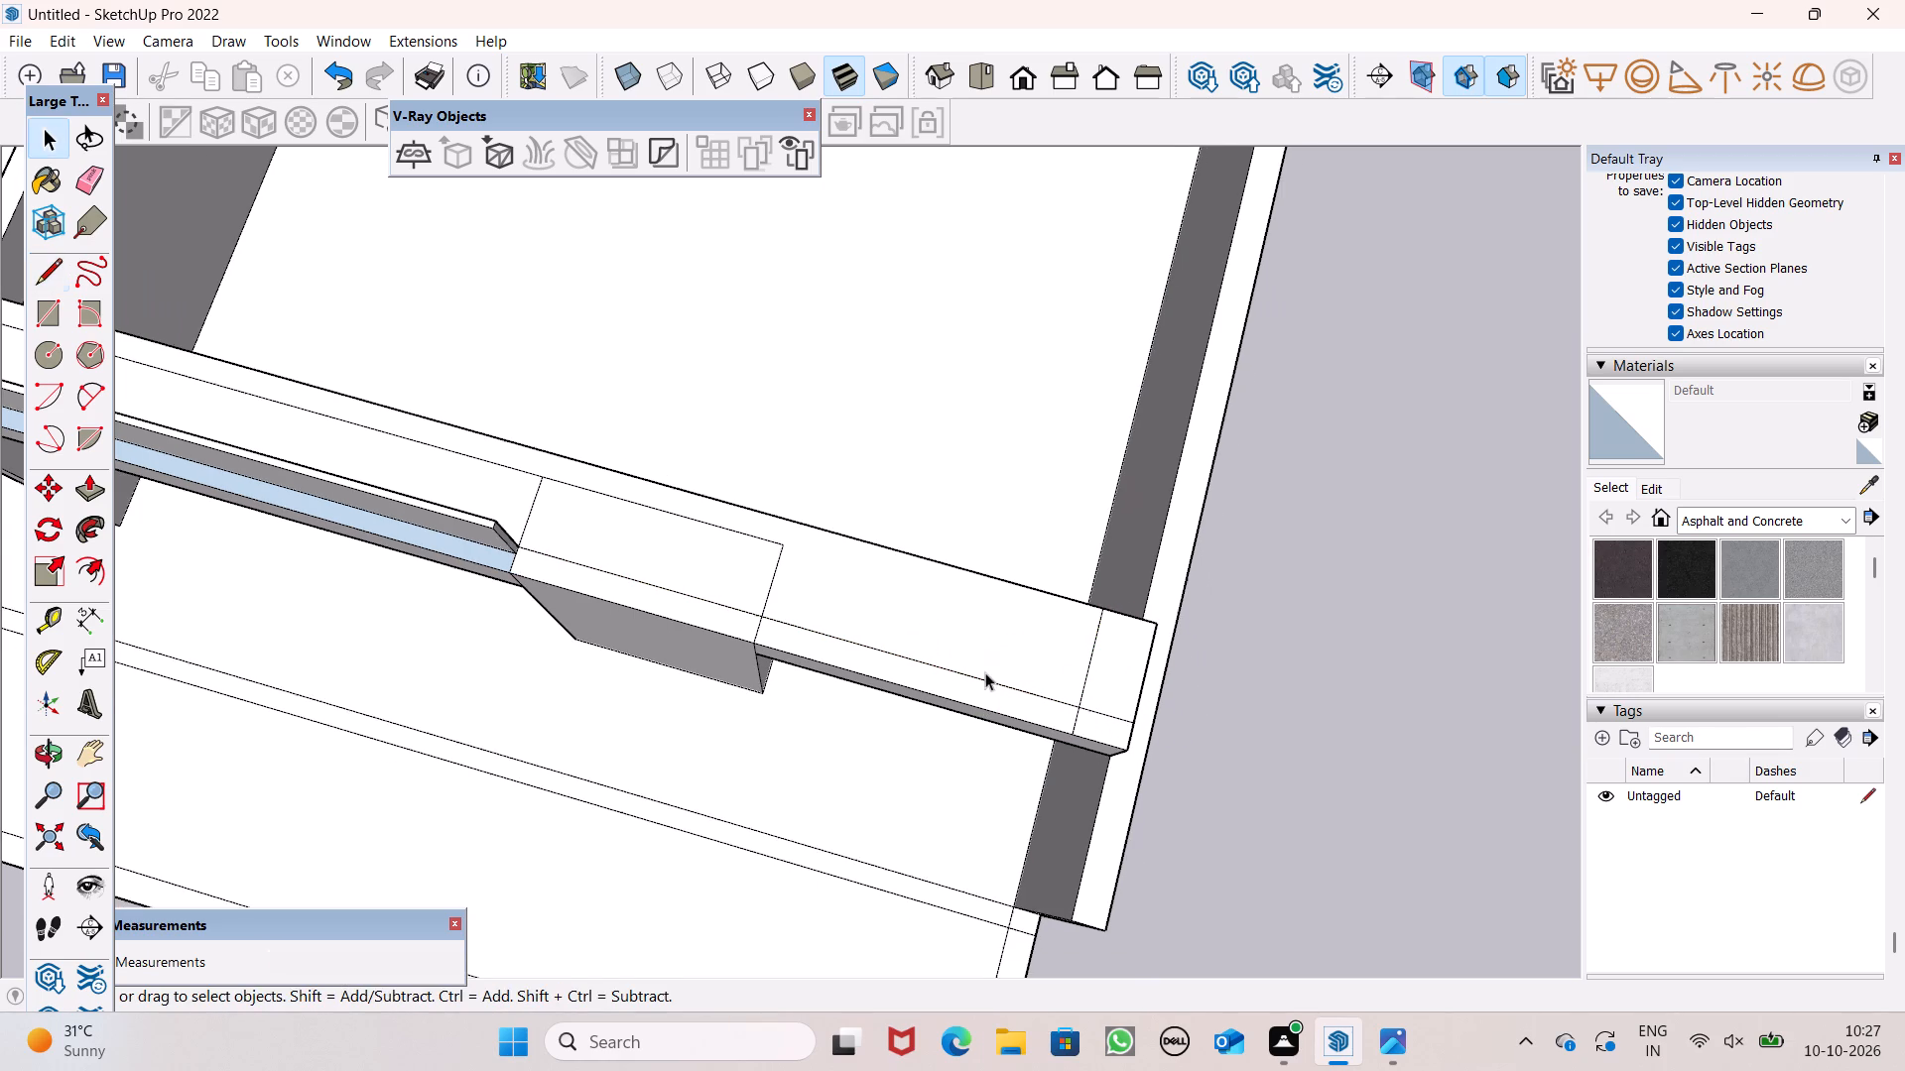
# Push/Pull the top section between the block and the cross line near the band's outer end up 3'.
pyautogui.moveTo(996, 697); pyautogui.dragTo(1008, 573, button='middle')
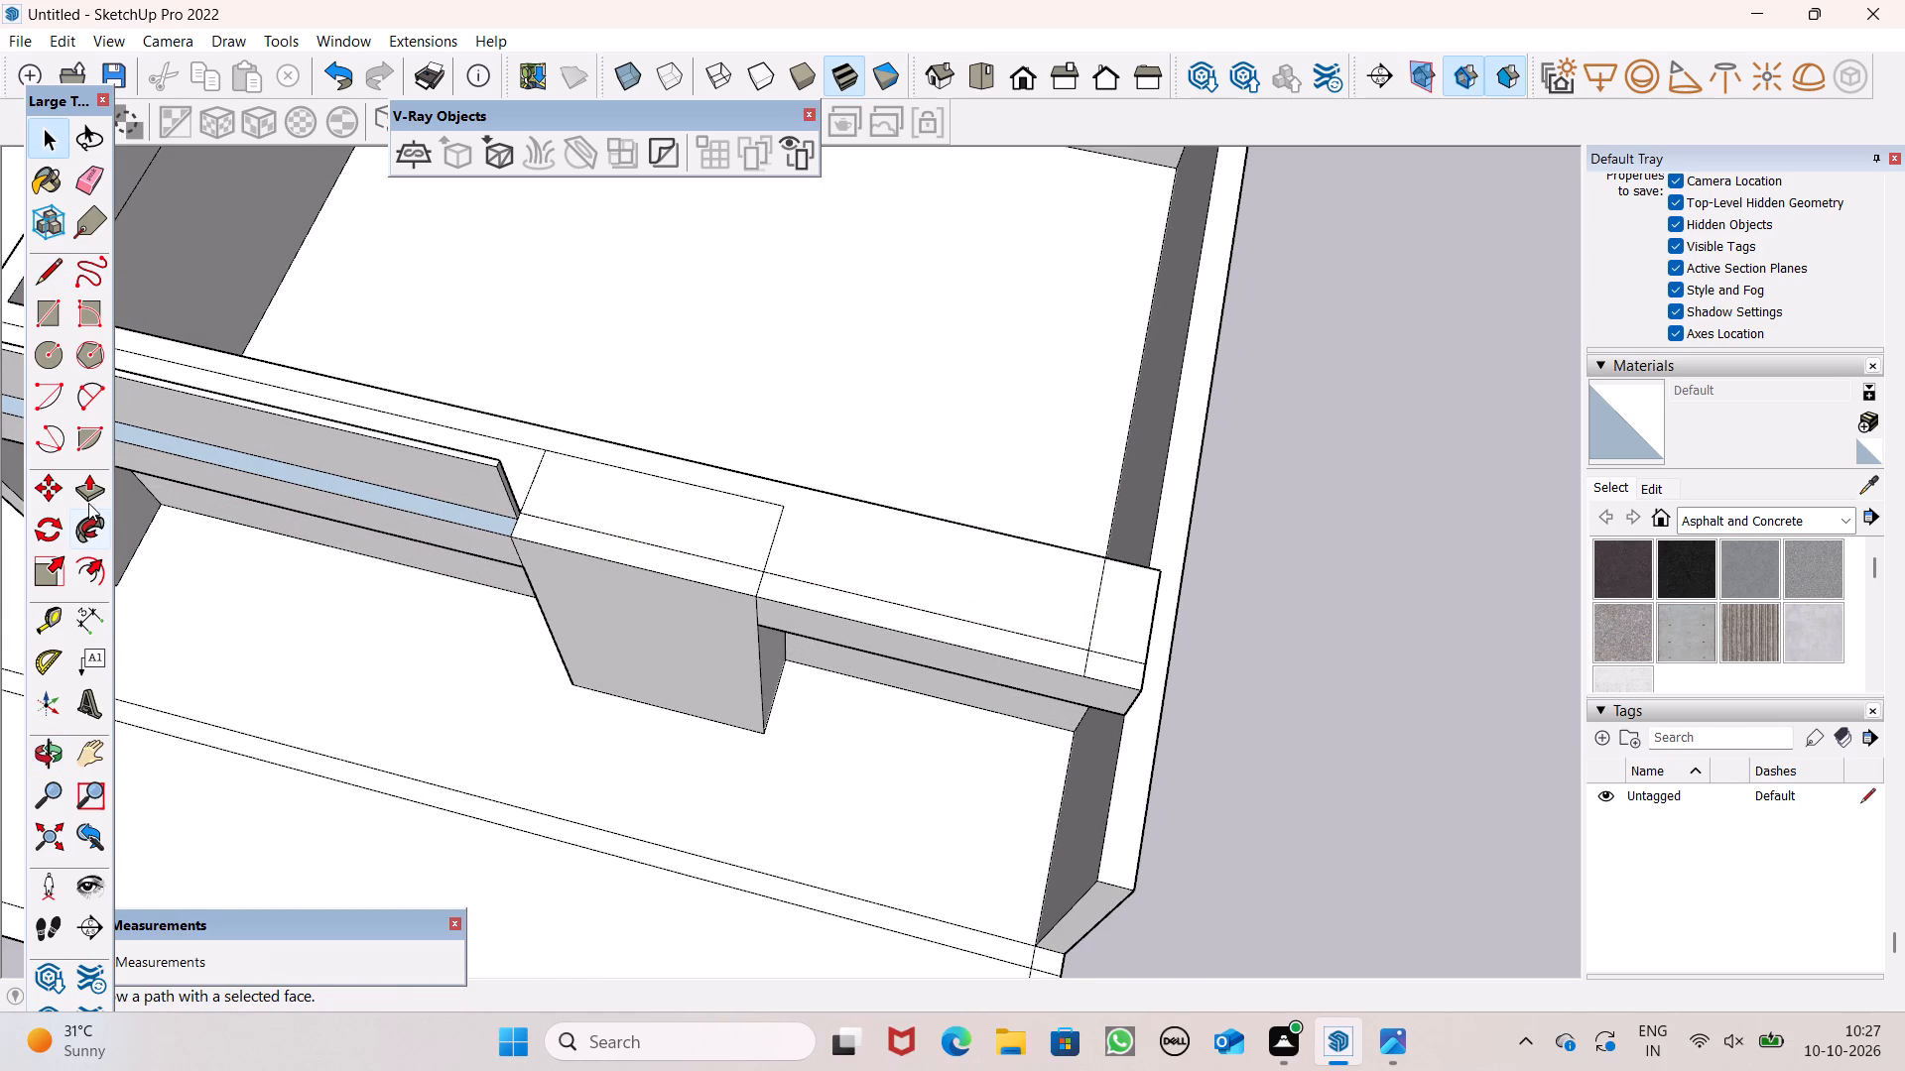
pyautogui.click(88, 502)
pyautogui.scroll(3, 738, 521)
pyautogui.moveTo(829, 611); pyautogui.dragTo(728, 517)
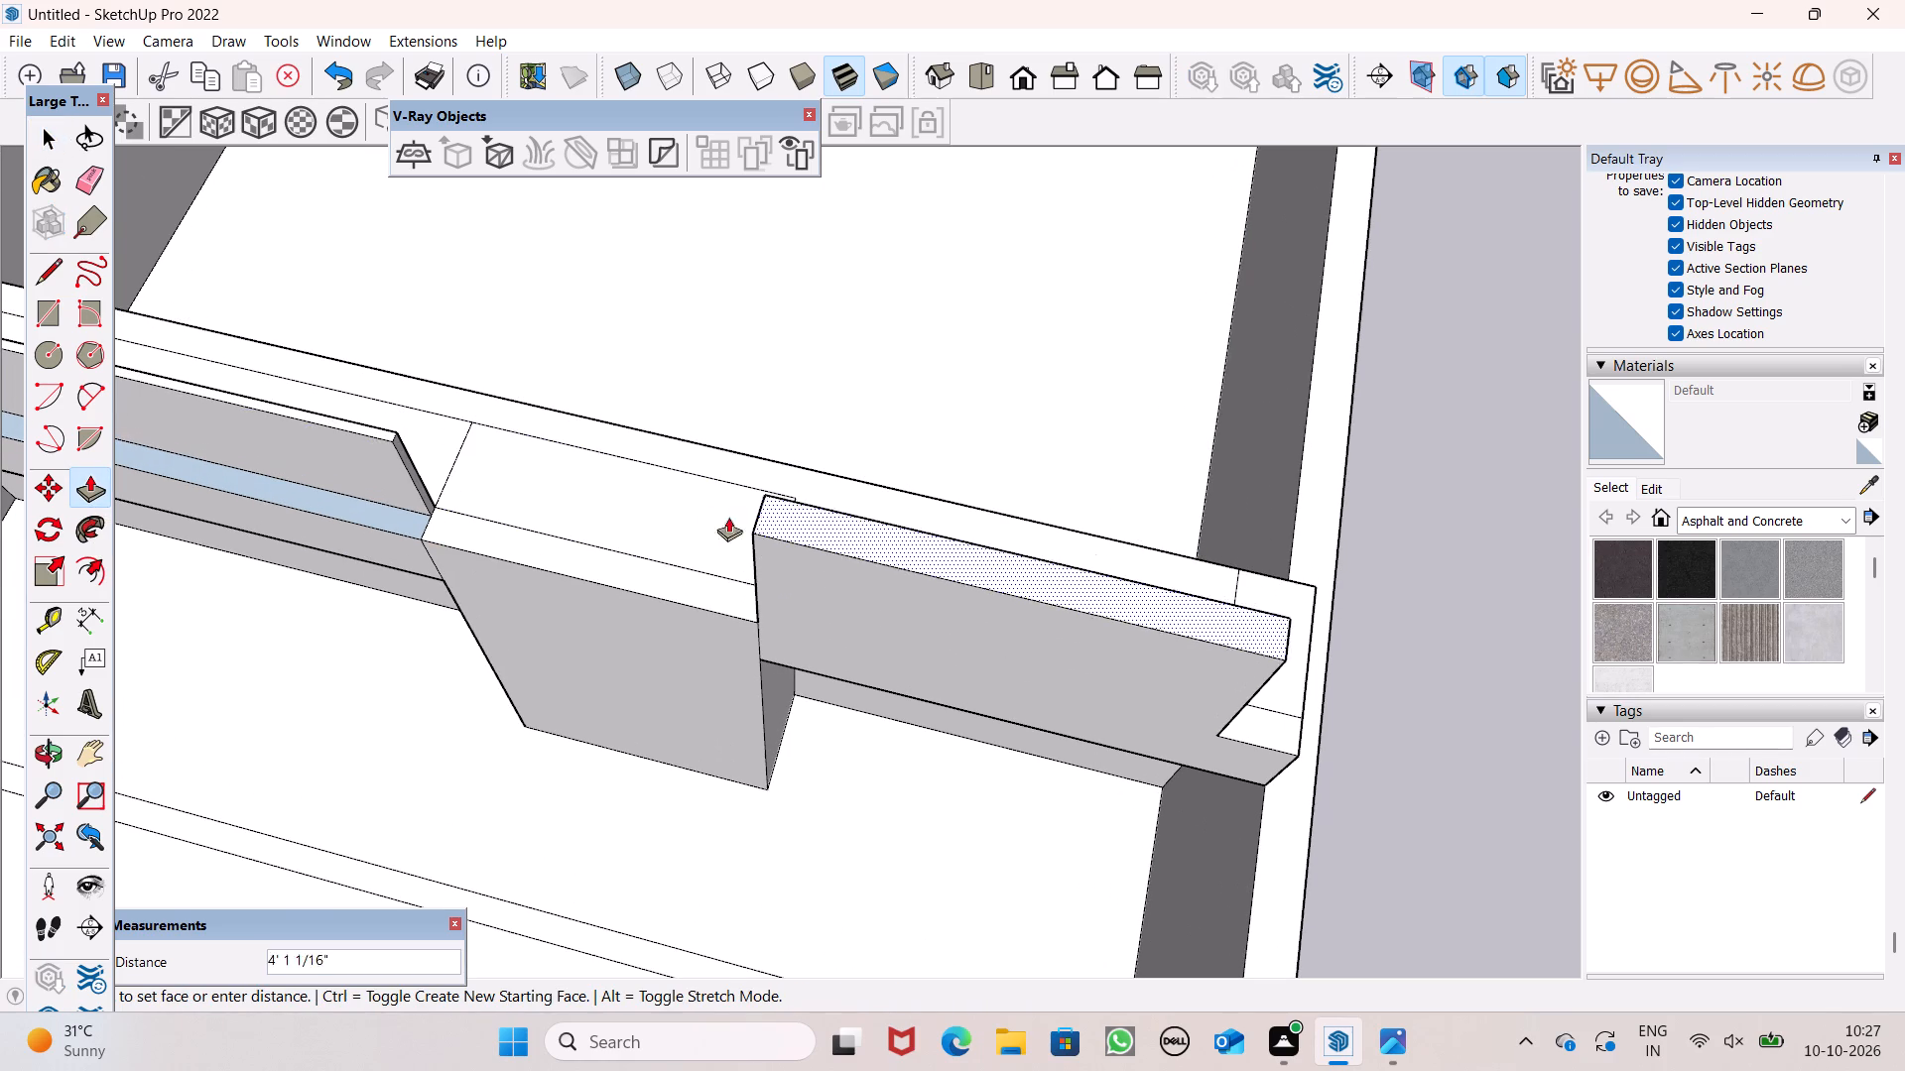
pyautogui.moveTo(728, 517); pyautogui.dragTo(539, 500)
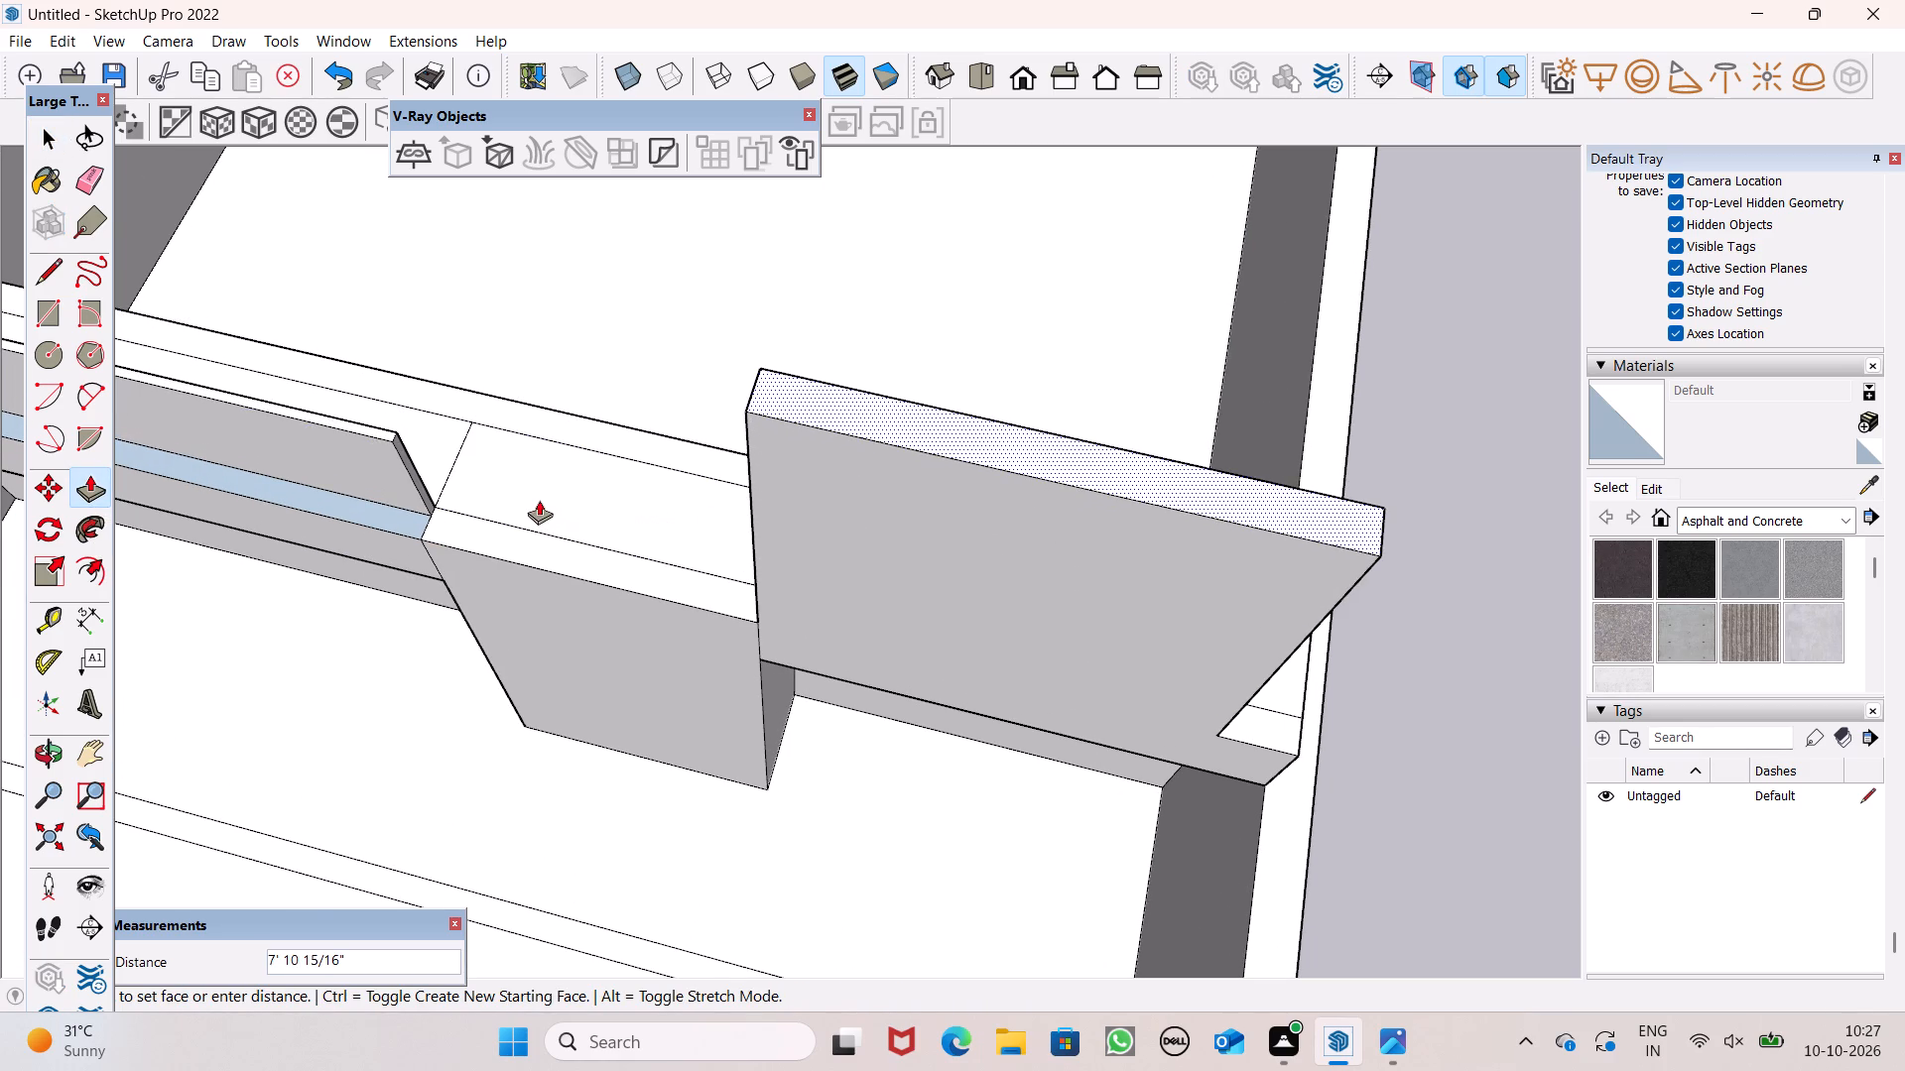
pyautogui.moveTo(539, 500); pyautogui.dragTo(378, 444)
# Push the front face of the raised strip beyond the block back 5".
pyautogui.scroll(-2, 903, 573)
pyautogui.moveTo(1015, 699); pyautogui.dragTo(1029, 598, button='middle')
pyautogui.scroll(3, 1005, 601)
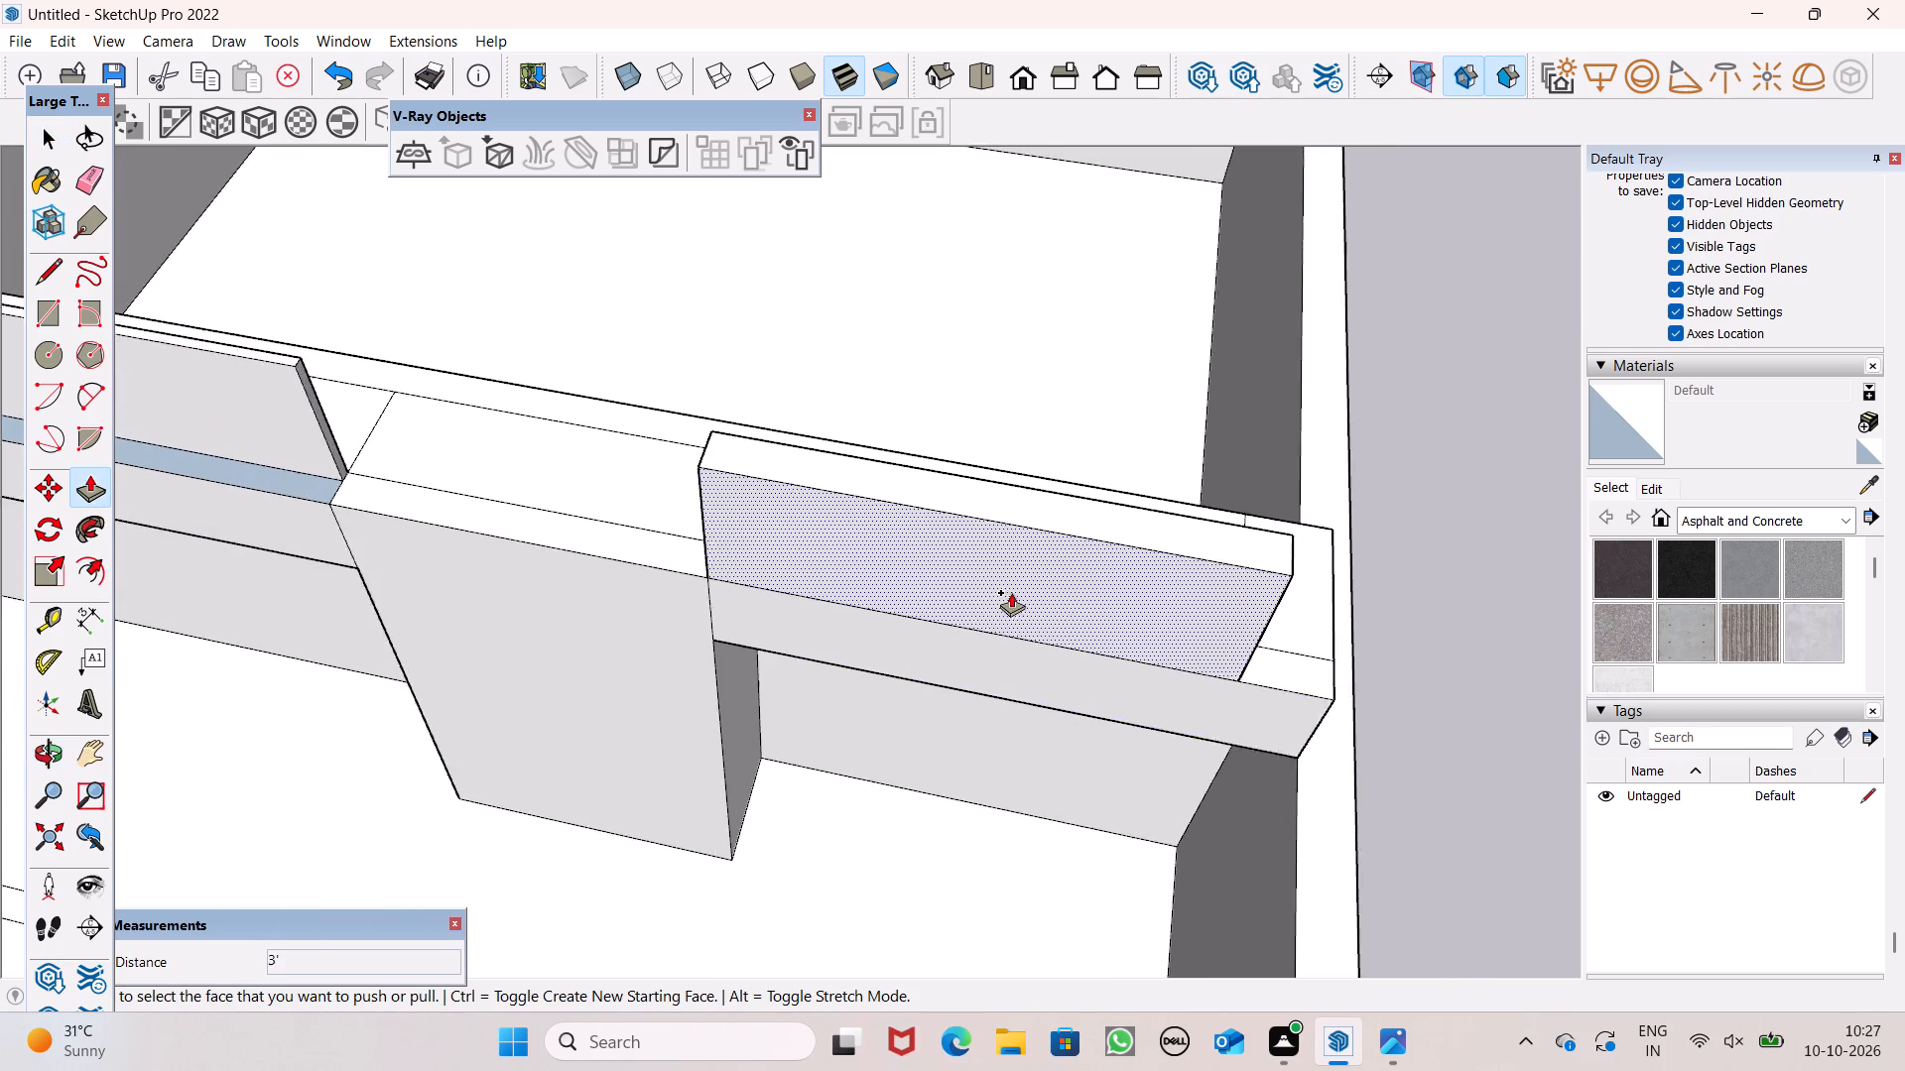
pyautogui.scroll(3, 1011, 592)
pyautogui.moveTo(835, 588); pyautogui.dragTo(844, 572)
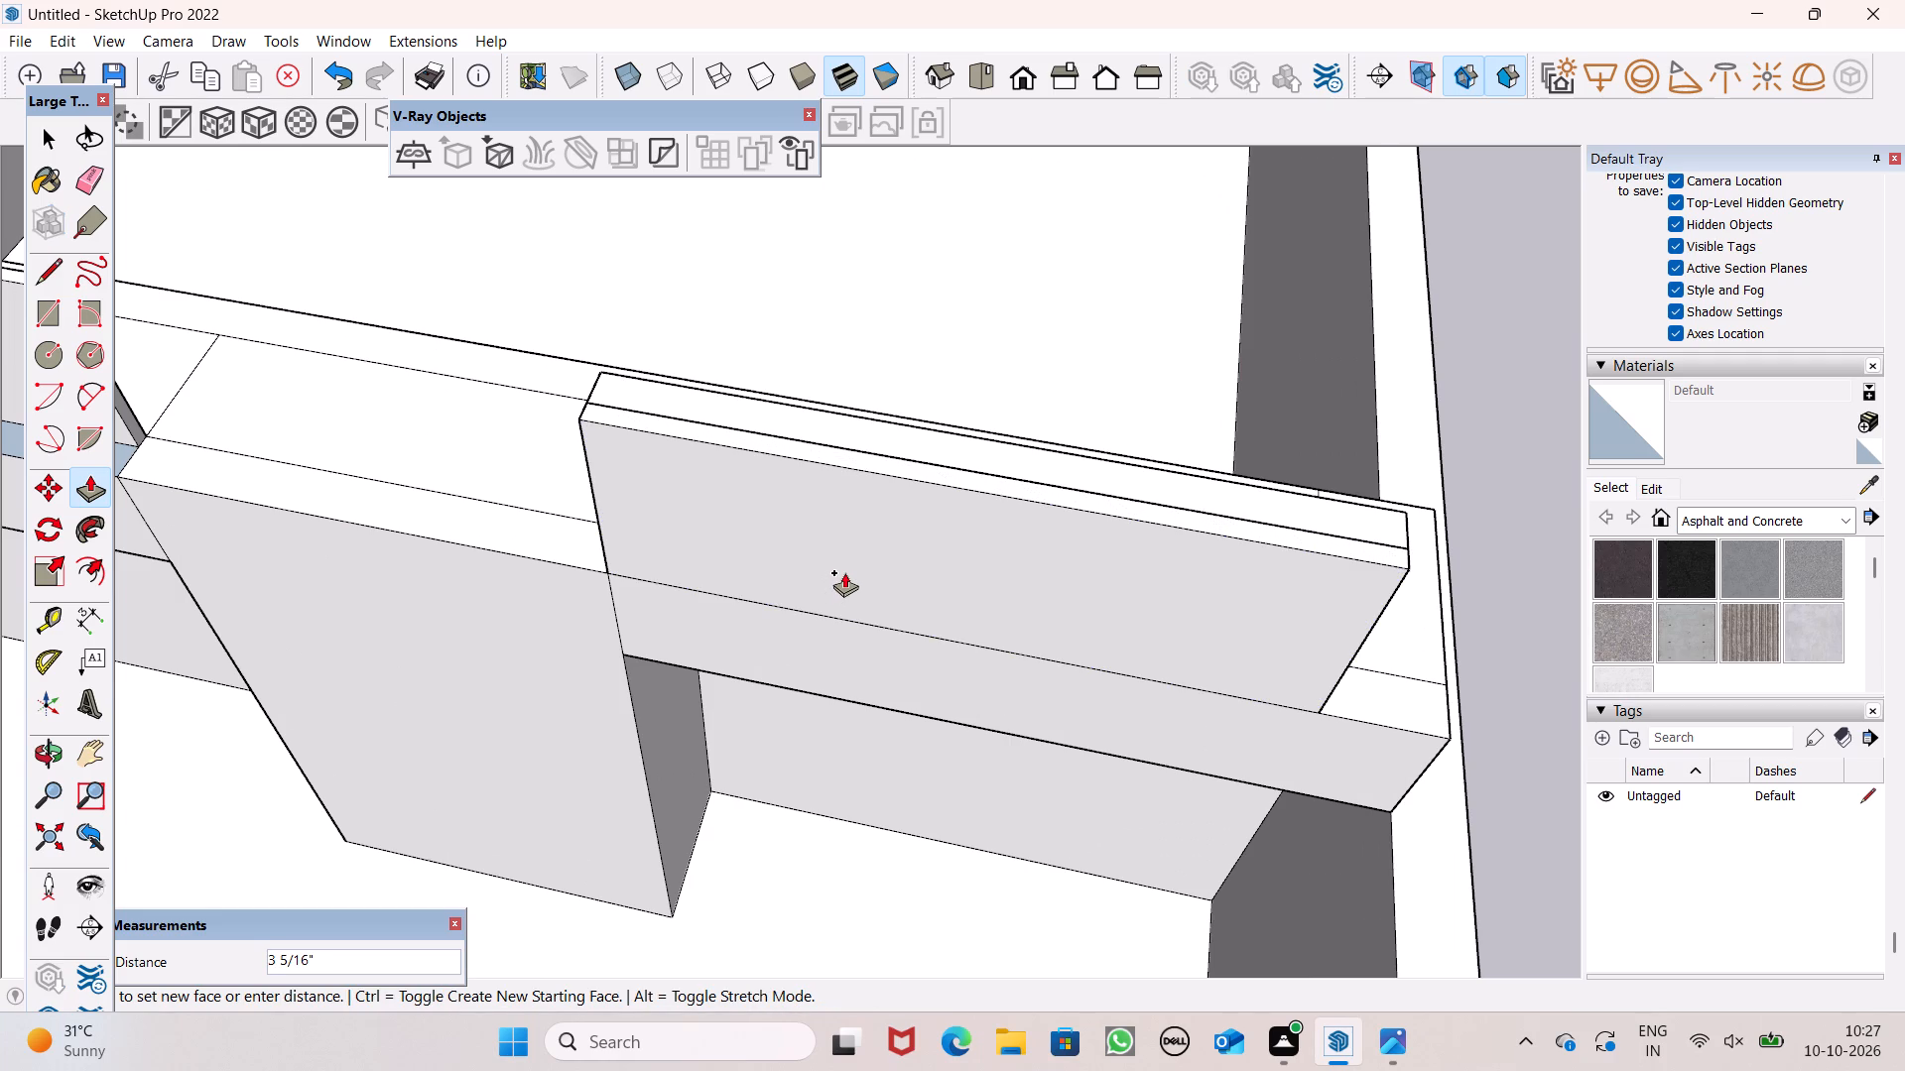
pyautogui.moveTo(844, 572); pyautogui.dragTo(852, 565)
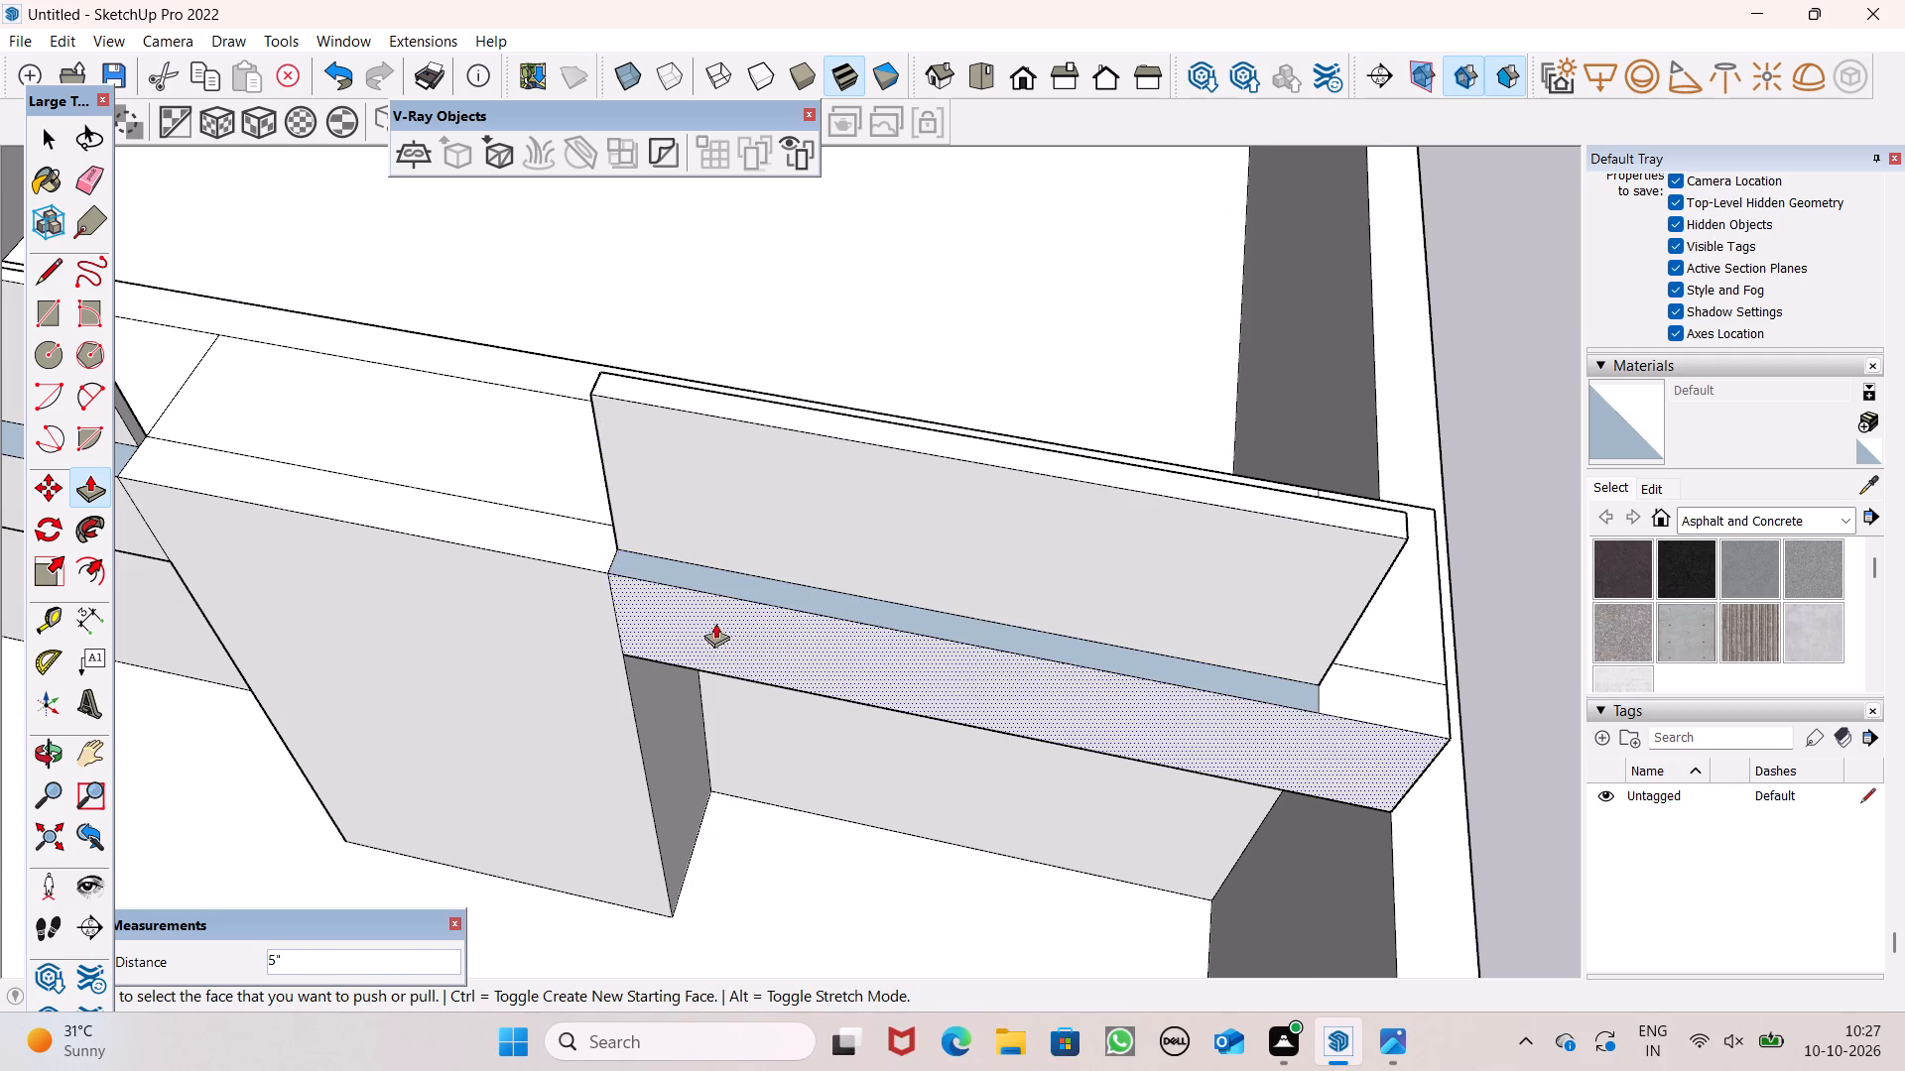
# Push/Pull the rear rectangle at the outer end of the band's top up 3'.
pyautogui.scroll(-4, 970, 647)
pyautogui.scroll(-3, 822, 620)
pyautogui.moveTo(1227, 709); pyautogui.dragTo(952, 668, button='middle')
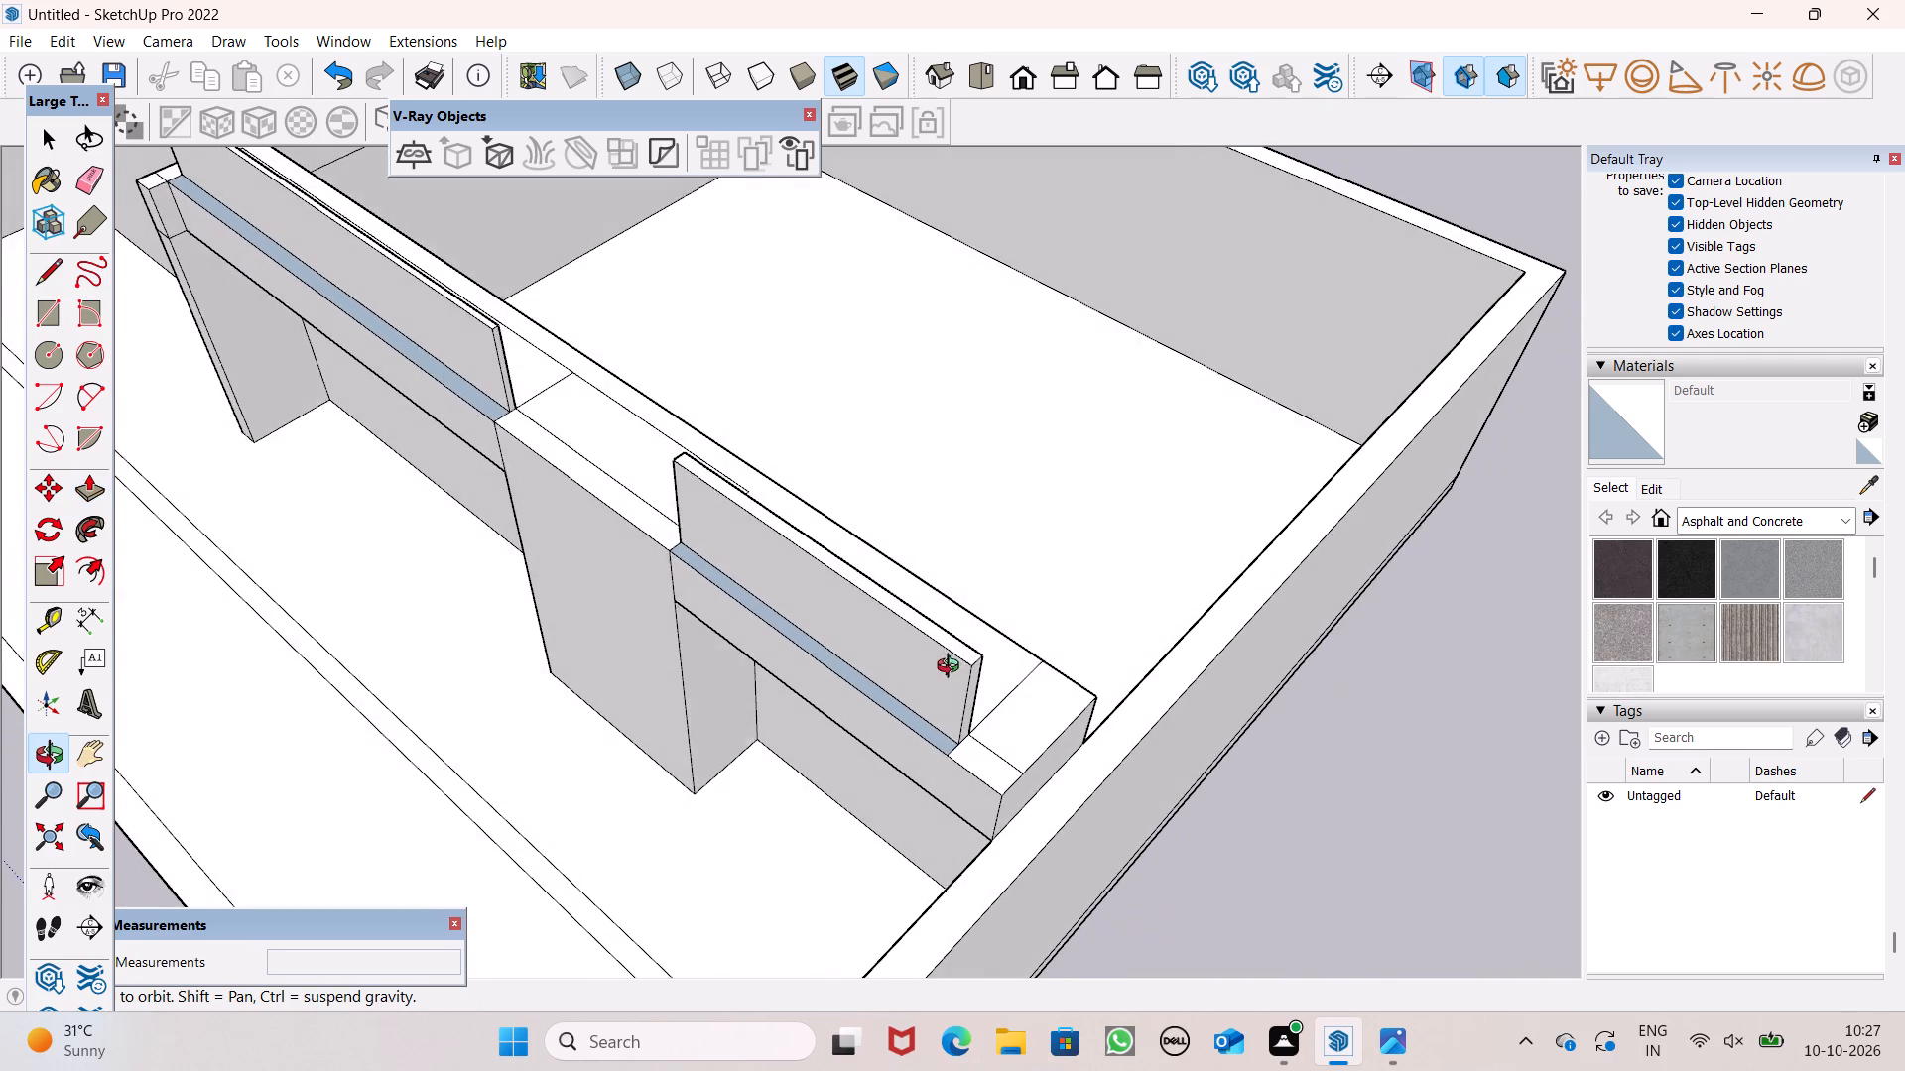
pyautogui.moveTo(952, 668); pyautogui.dragTo(954, 667, button='middle')
pyautogui.middleClick(952, 667)
pyautogui.scroll(-1, 1048, 649)
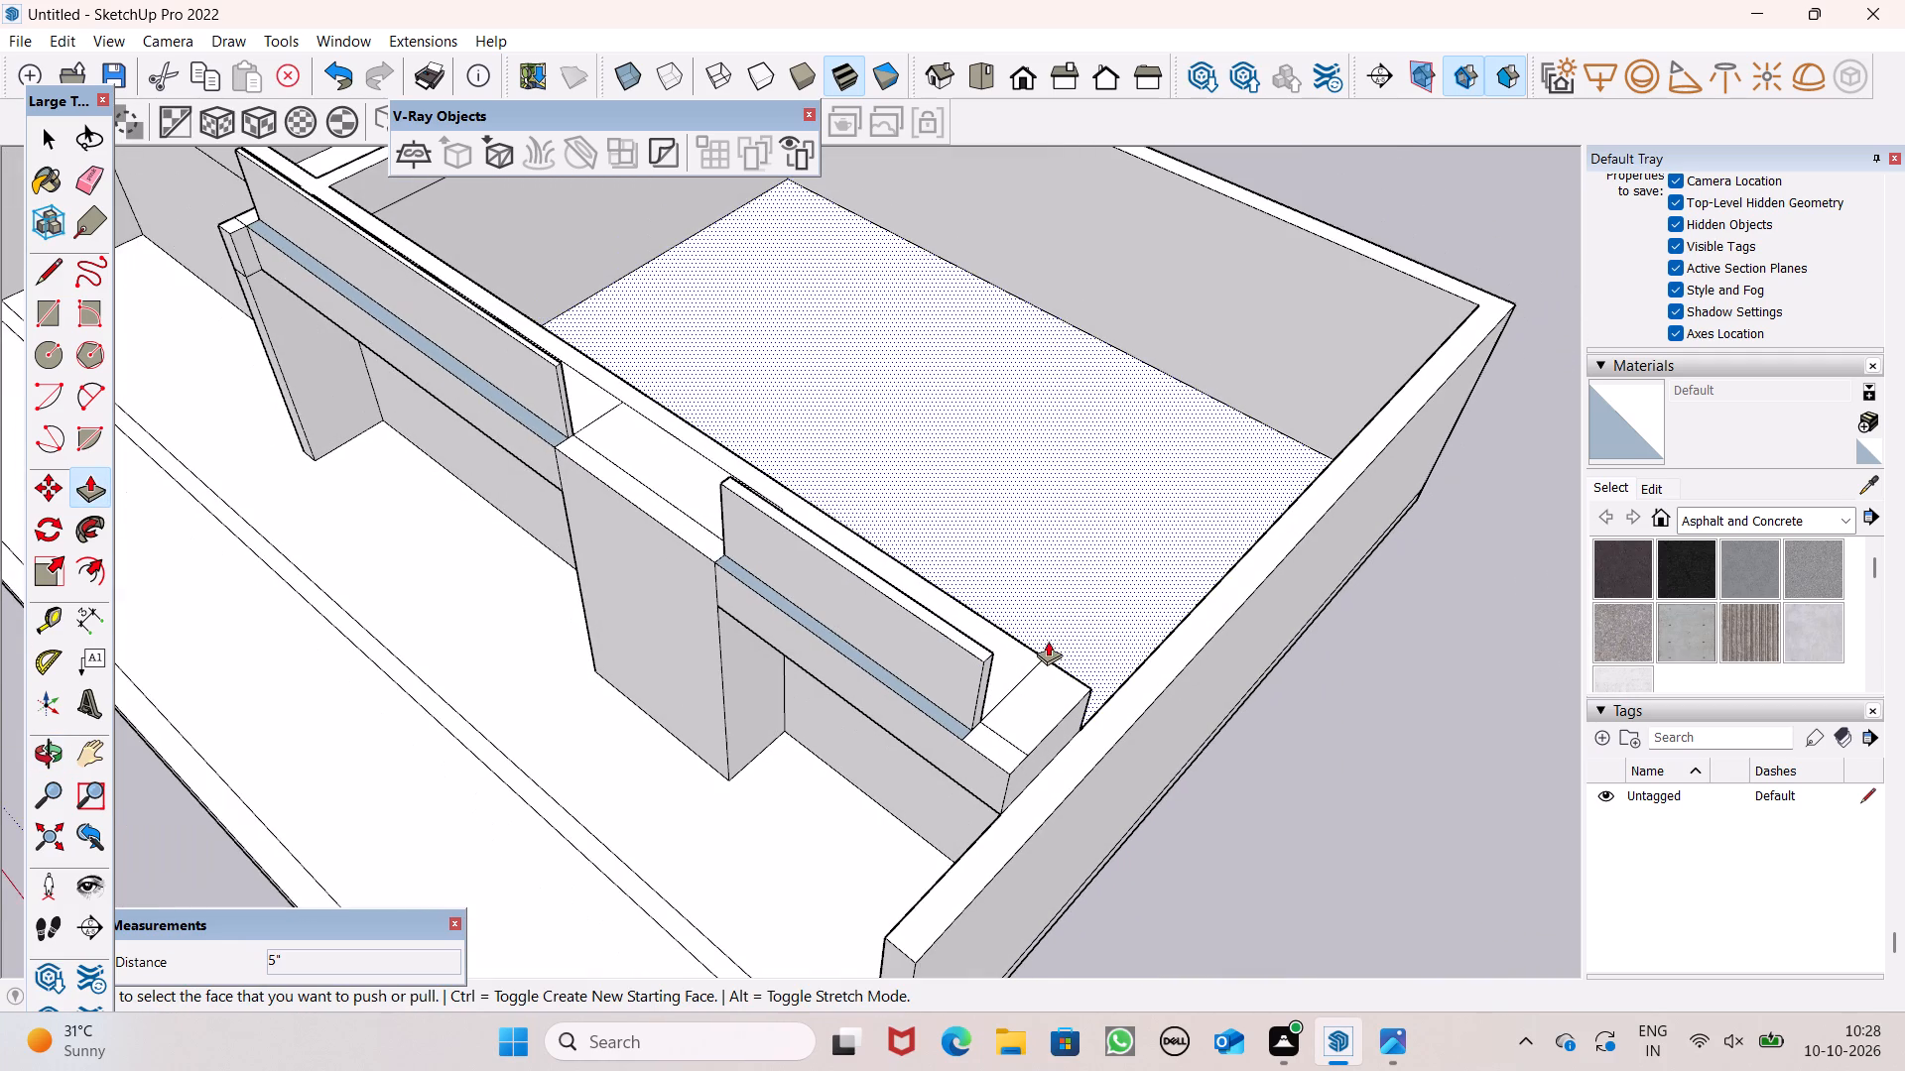
pyautogui.moveTo(1048, 640); pyautogui.dragTo(981, 560, button='middle')
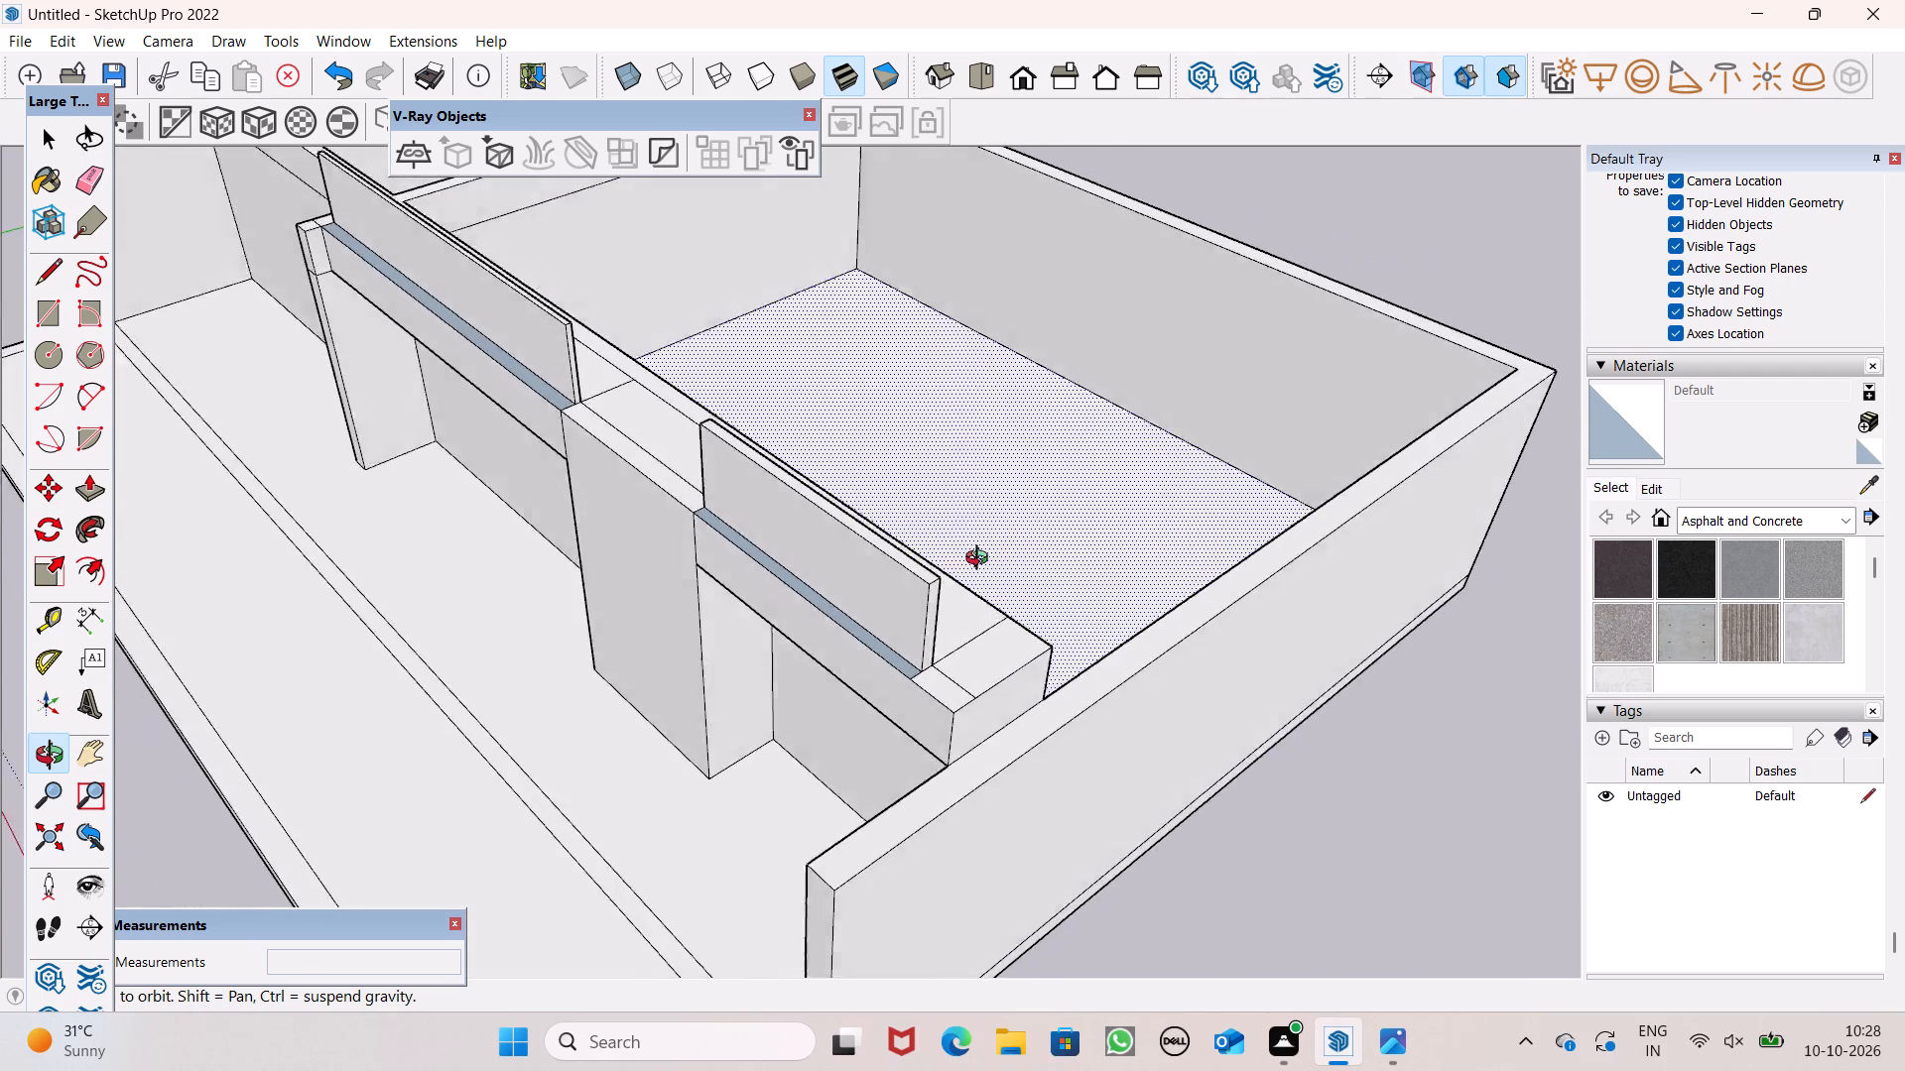
pyautogui.moveTo(981, 560); pyautogui.dragTo(776, 587, button='middle')
pyautogui.moveTo(741, 610); pyautogui.dragTo(705, 644, button='middle')
pyautogui.scroll(6, 744, 730)
pyautogui.moveTo(741, 749); pyautogui.dragTo(737, 725)
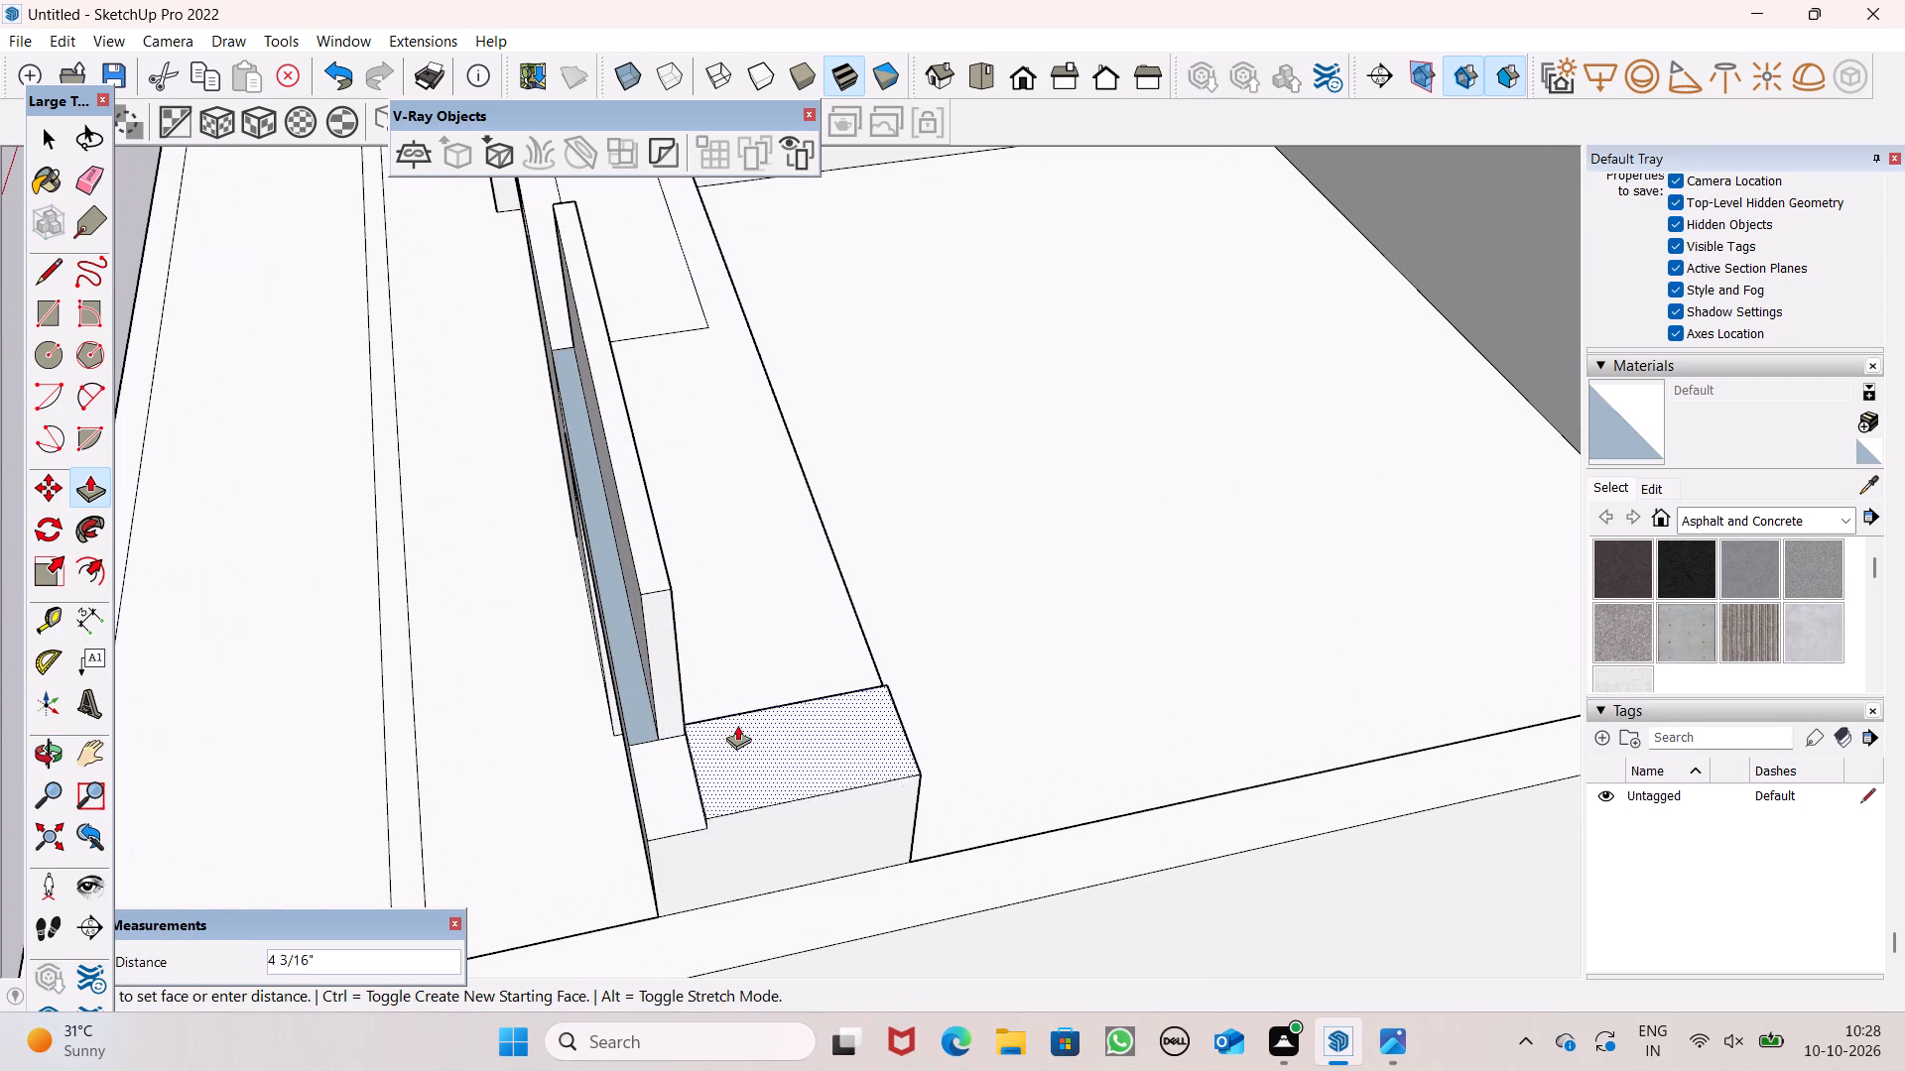
pyautogui.moveTo(737, 725); pyautogui.dragTo(659, 590)
pyautogui.scroll(-4, 727, 650)
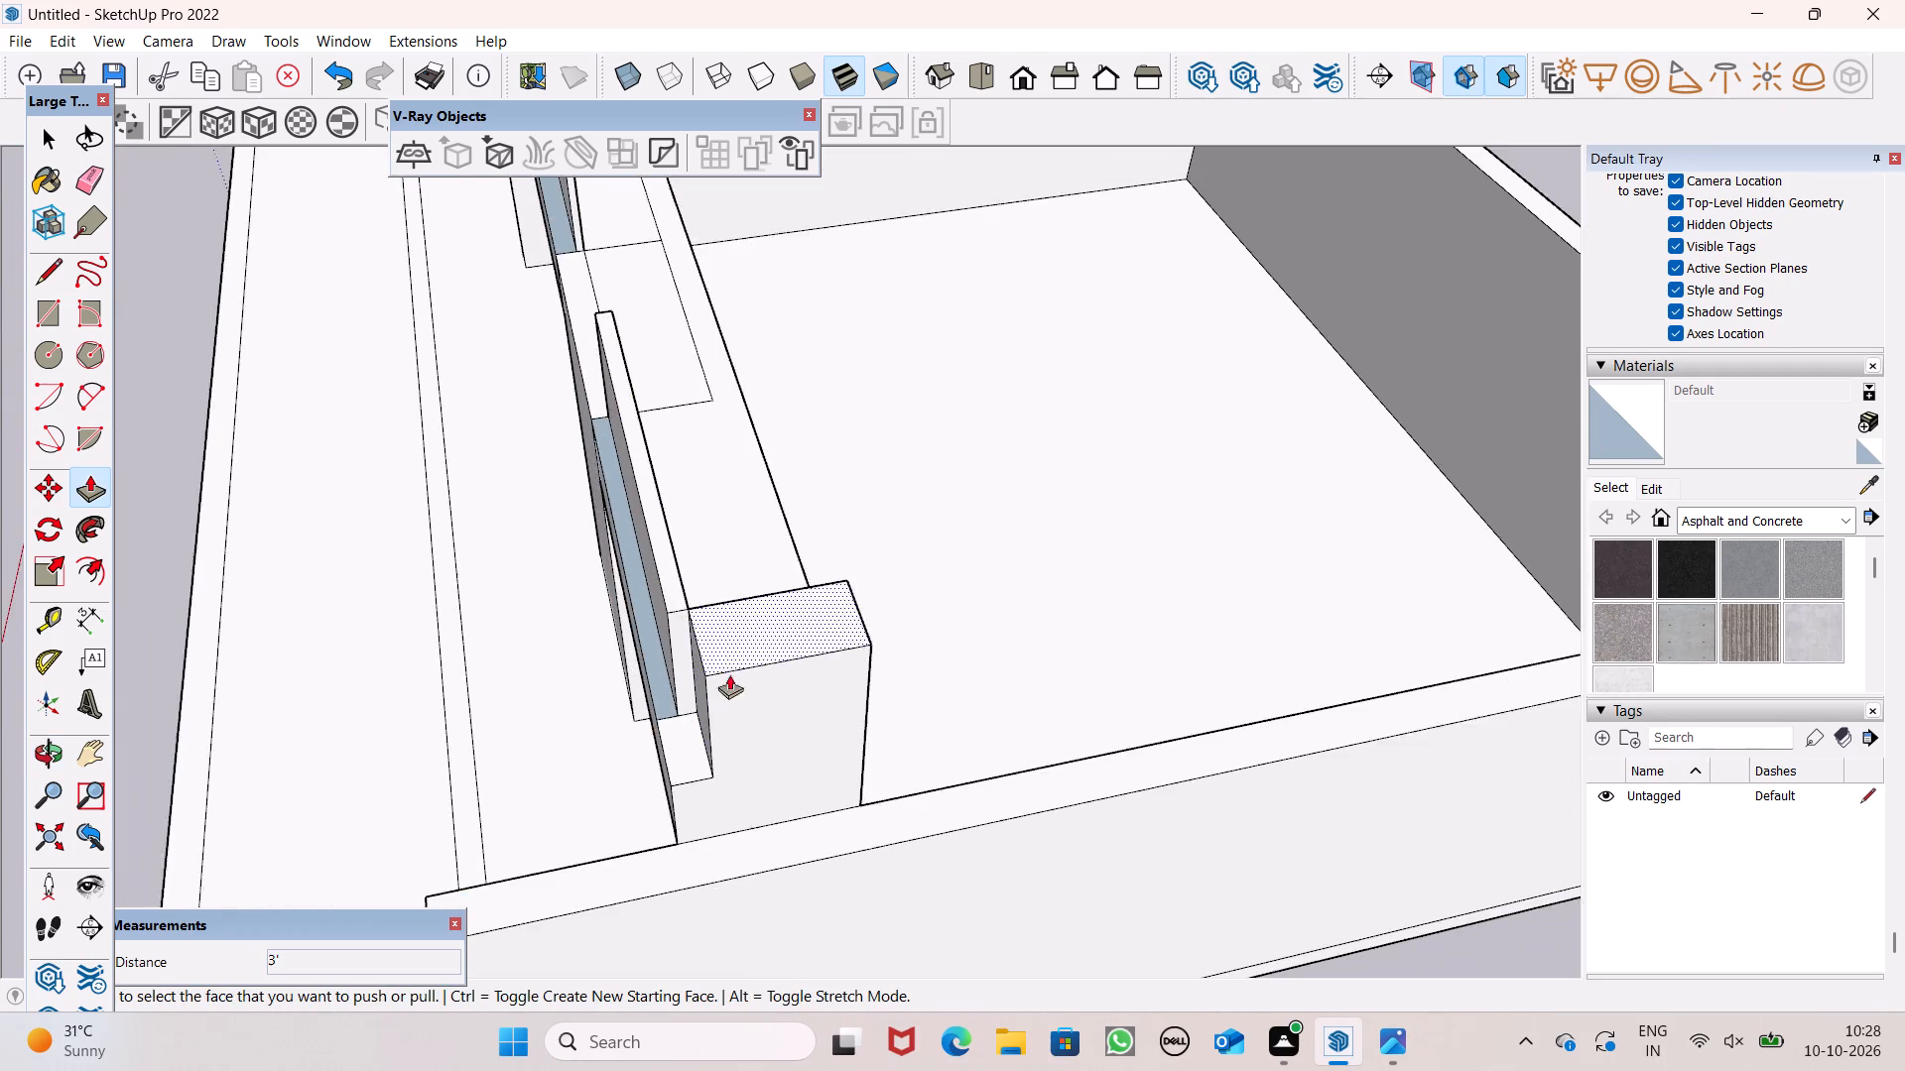
# Pull the front face of the raised end piece forward about 4 9/16", to the front face of the adjoining strip.
pyautogui.moveTo(752, 814); pyautogui.dragTo(1130, 769, button='middle')
pyautogui.scroll(5, 796, 547)
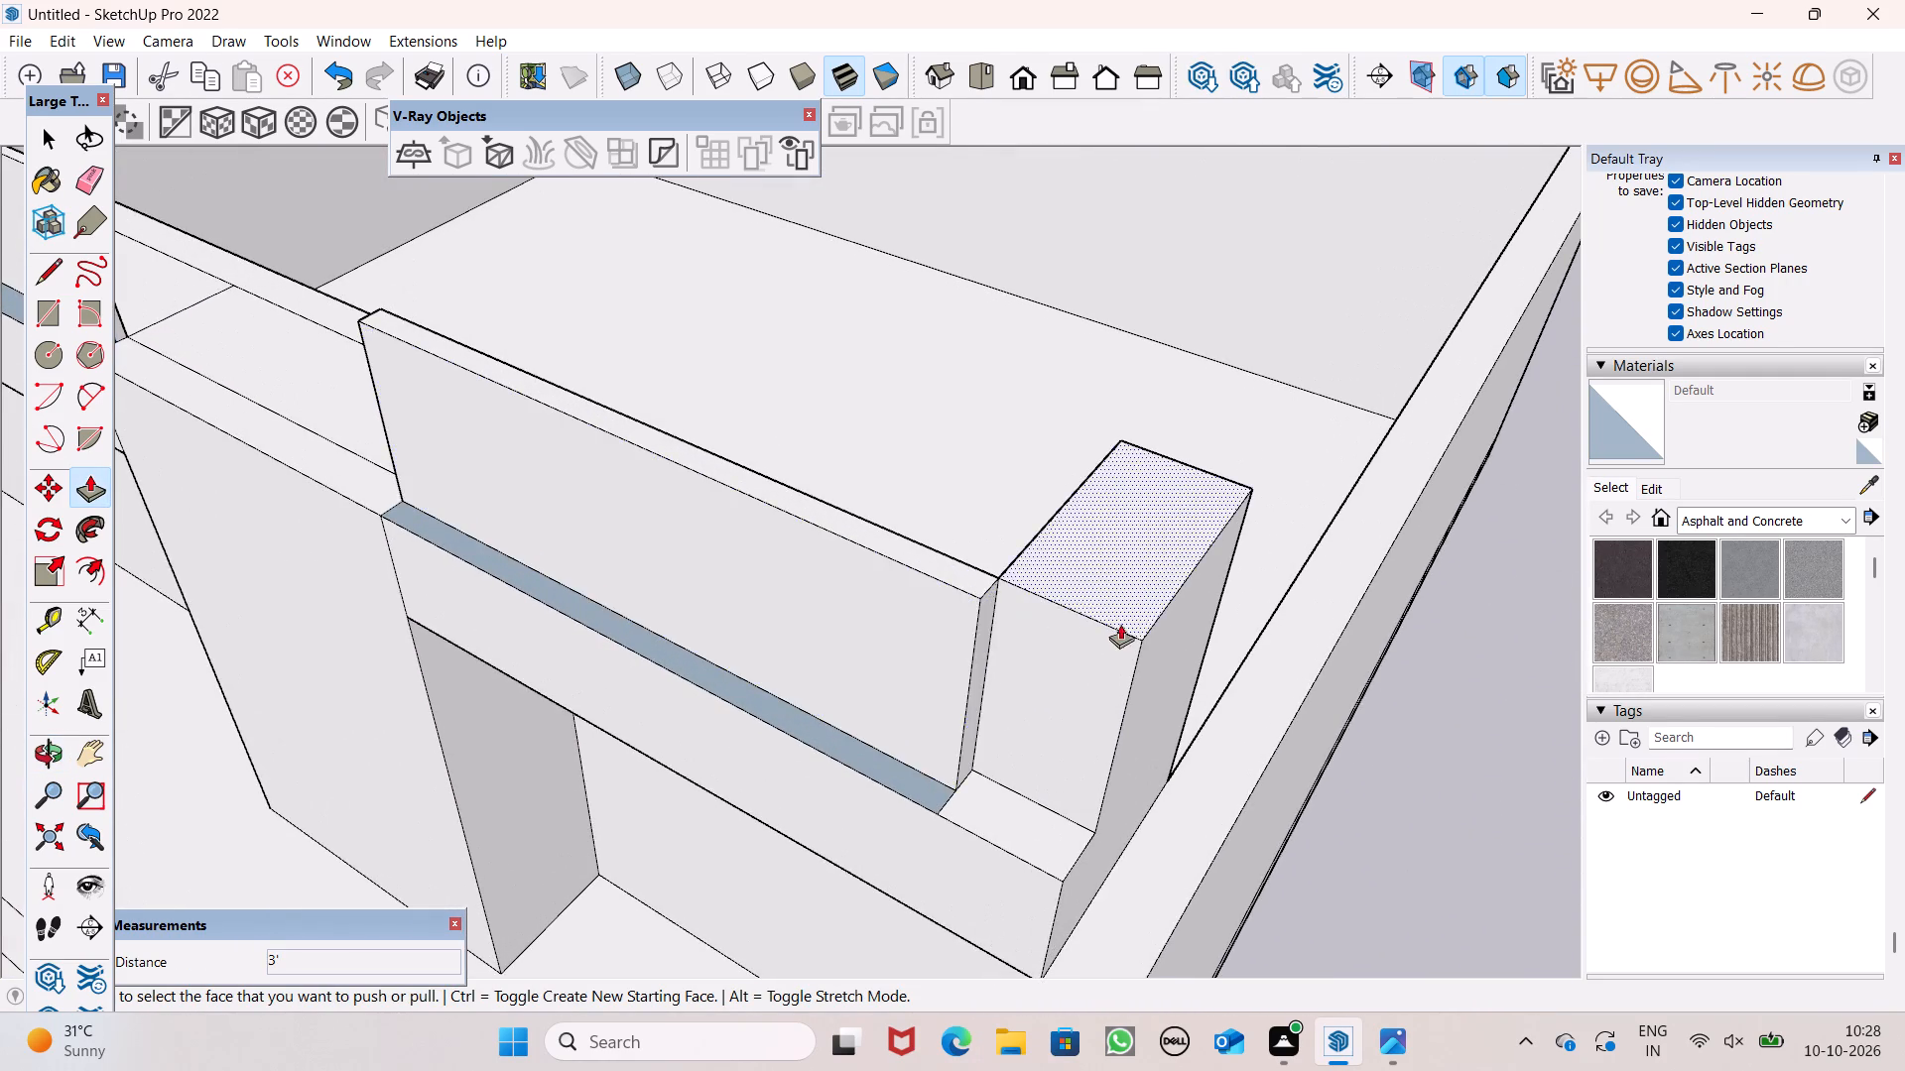
pyautogui.scroll(-5, 1125, 632)
pyautogui.moveTo(1075, 638); pyautogui.dragTo(1023, 624)
pyautogui.scroll(-6, 1002, 621)
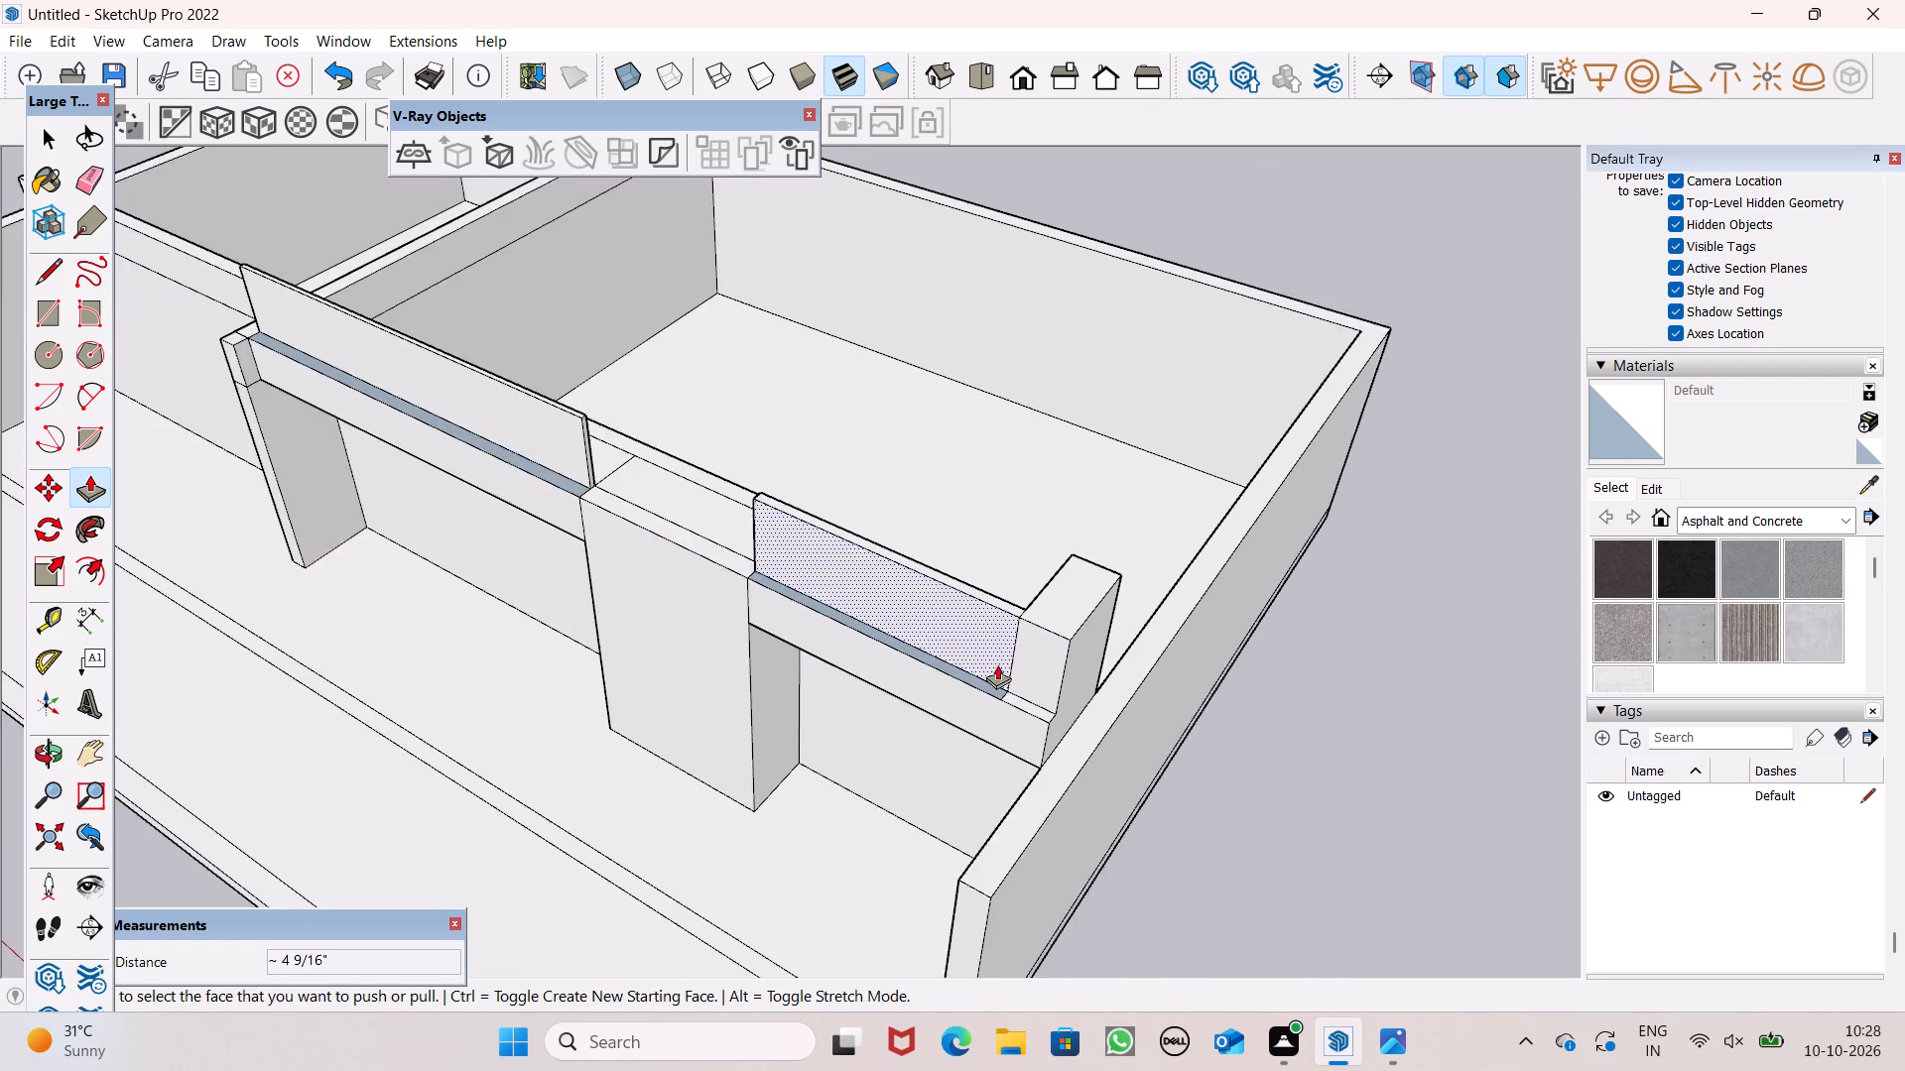
# Push the inner face of the raised end piece back about 10 7/16", thinning it towards the outer end.
pyautogui.moveTo(1015, 685); pyautogui.dragTo(1550, 753, button='middle')
pyautogui.scroll(-2, 990, 269)
pyautogui.moveTo(1011, 451); pyautogui.dragTo(1474, 536, button='middle')
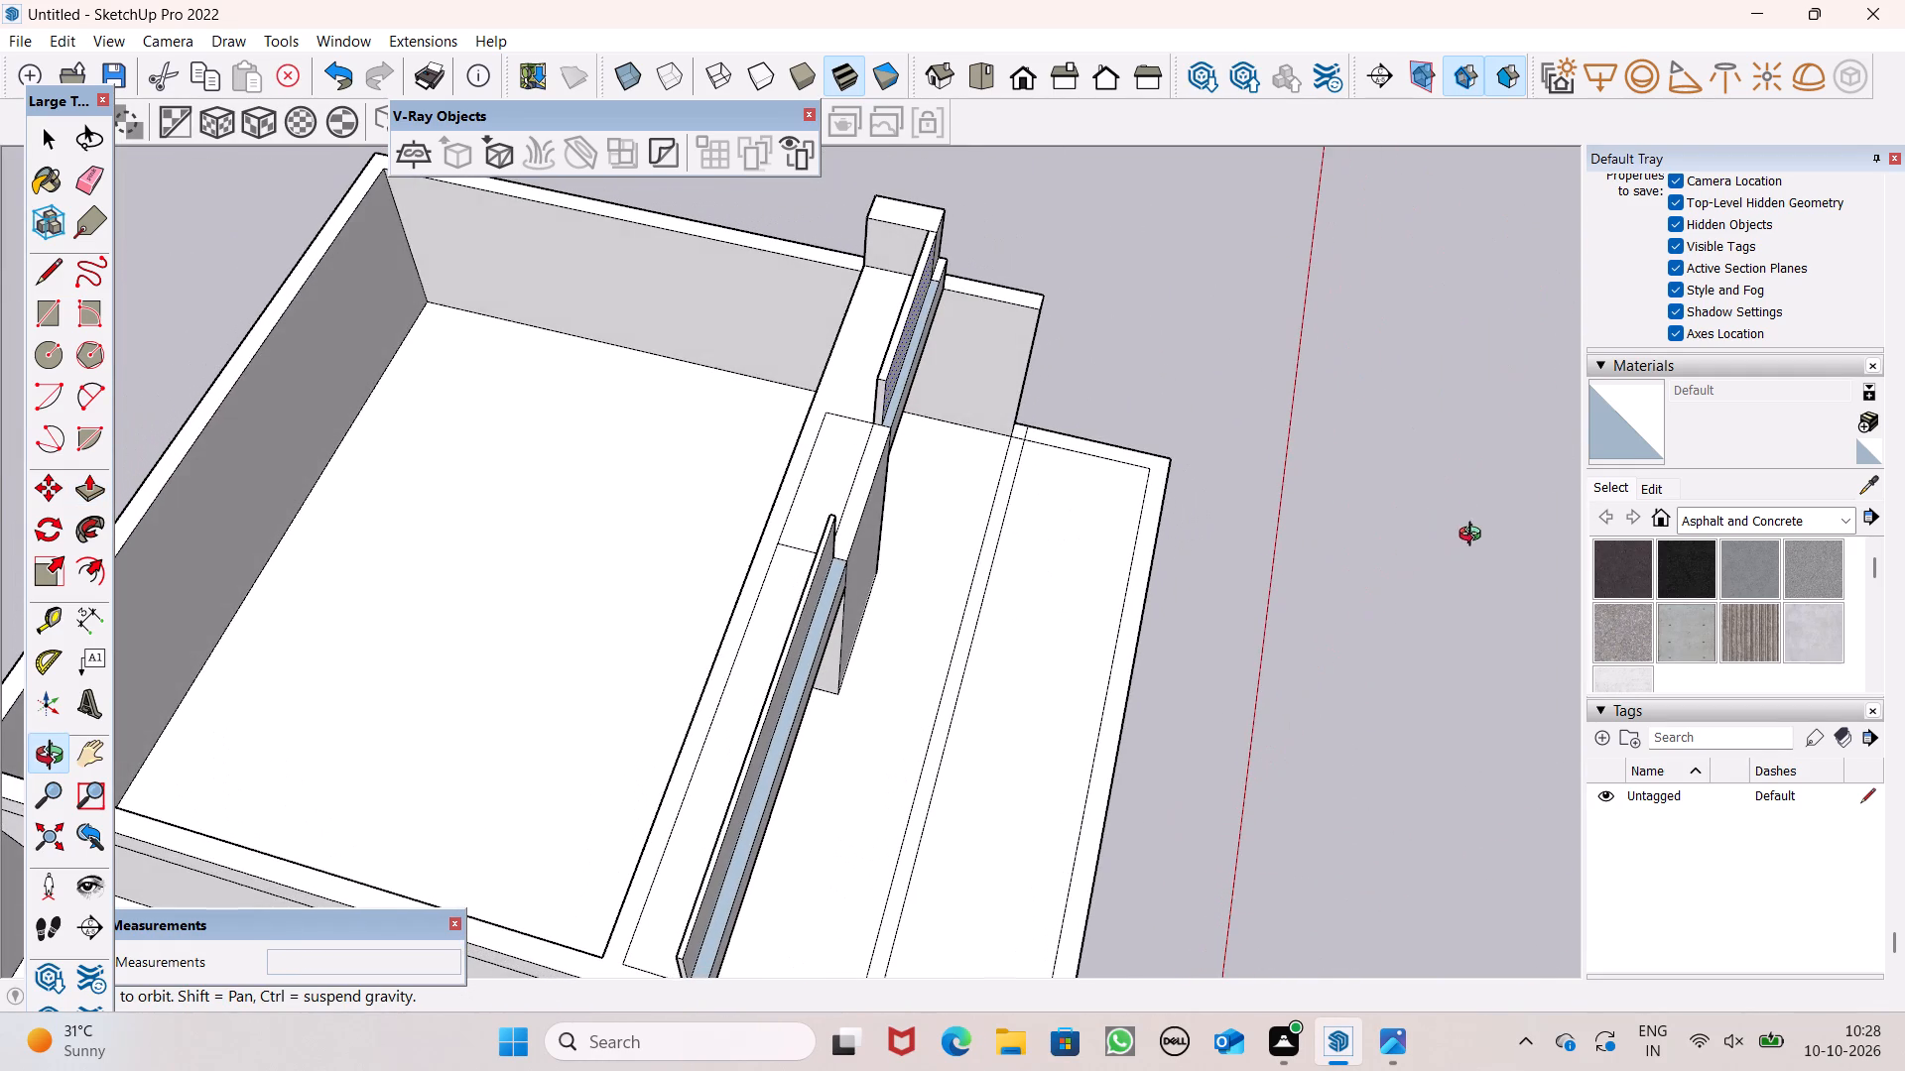
pyautogui.moveTo(1474, 536); pyautogui.dragTo(1474, 535, button='middle')
pyautogui.scroll(11, 831, 177)
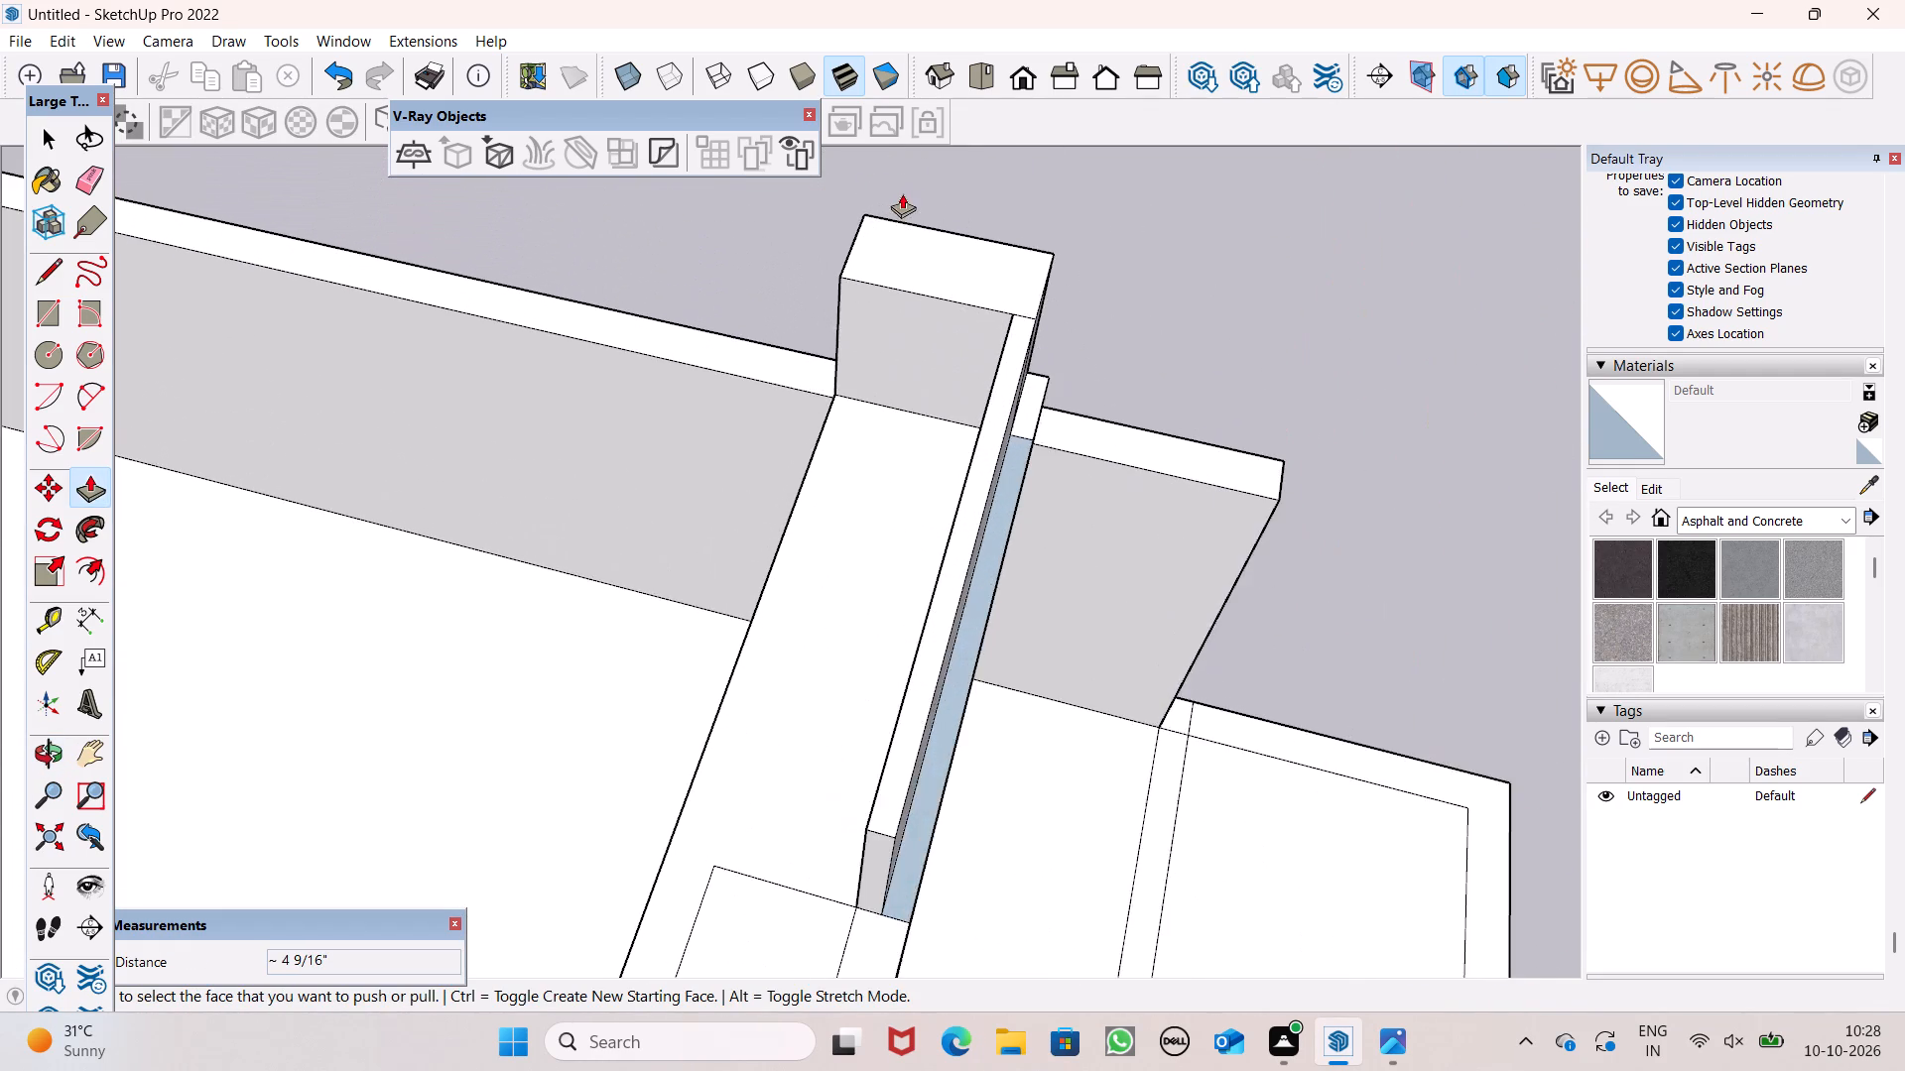
pyautogui.scroll(5, 901, 248)
pyautogui.moveTo(938, 390); pyautogui.dragTo(962, 332)
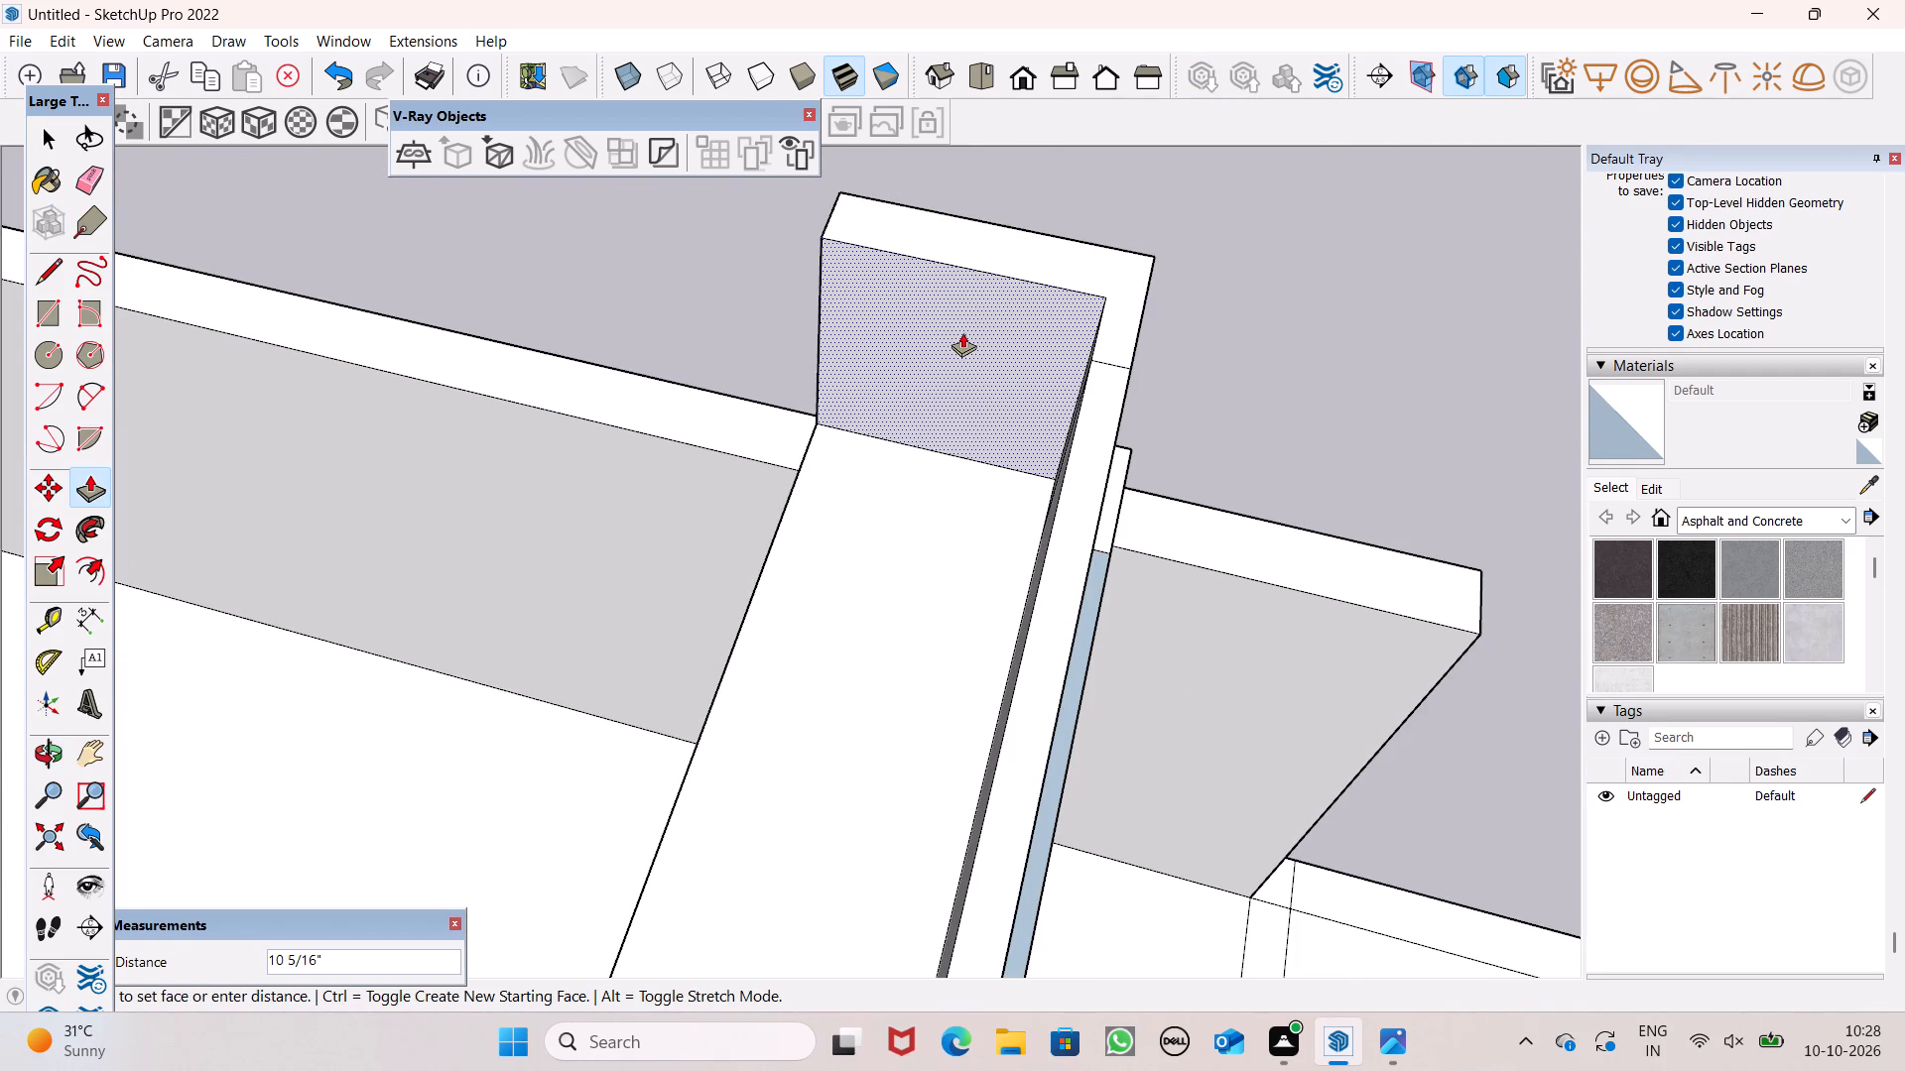
pyautogui.moveTo(962, 332); pyautogui.dragTo(964, 332)
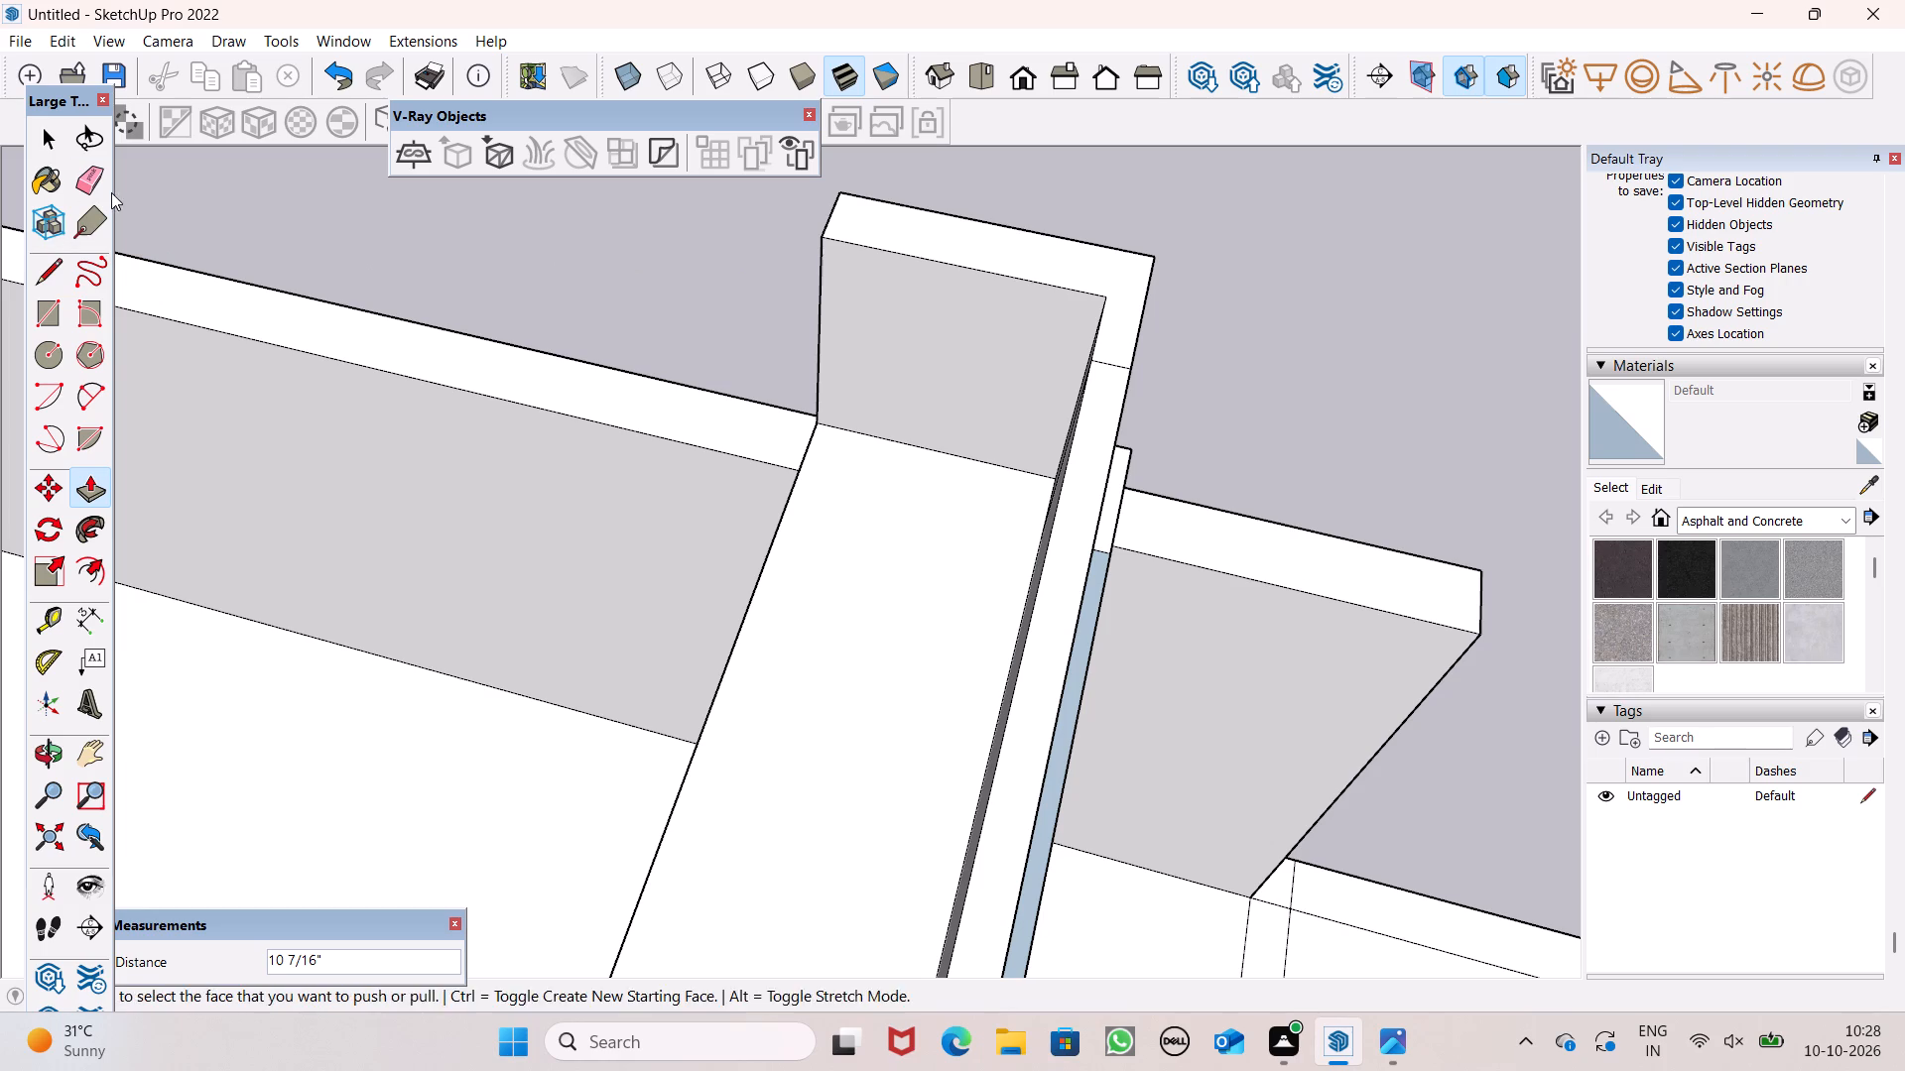
# Erase the short seam line across the parapet's top at the outer end corner.
pyautogui.click(72, 183)
pyautogui.scroll(4, 1147, 149)
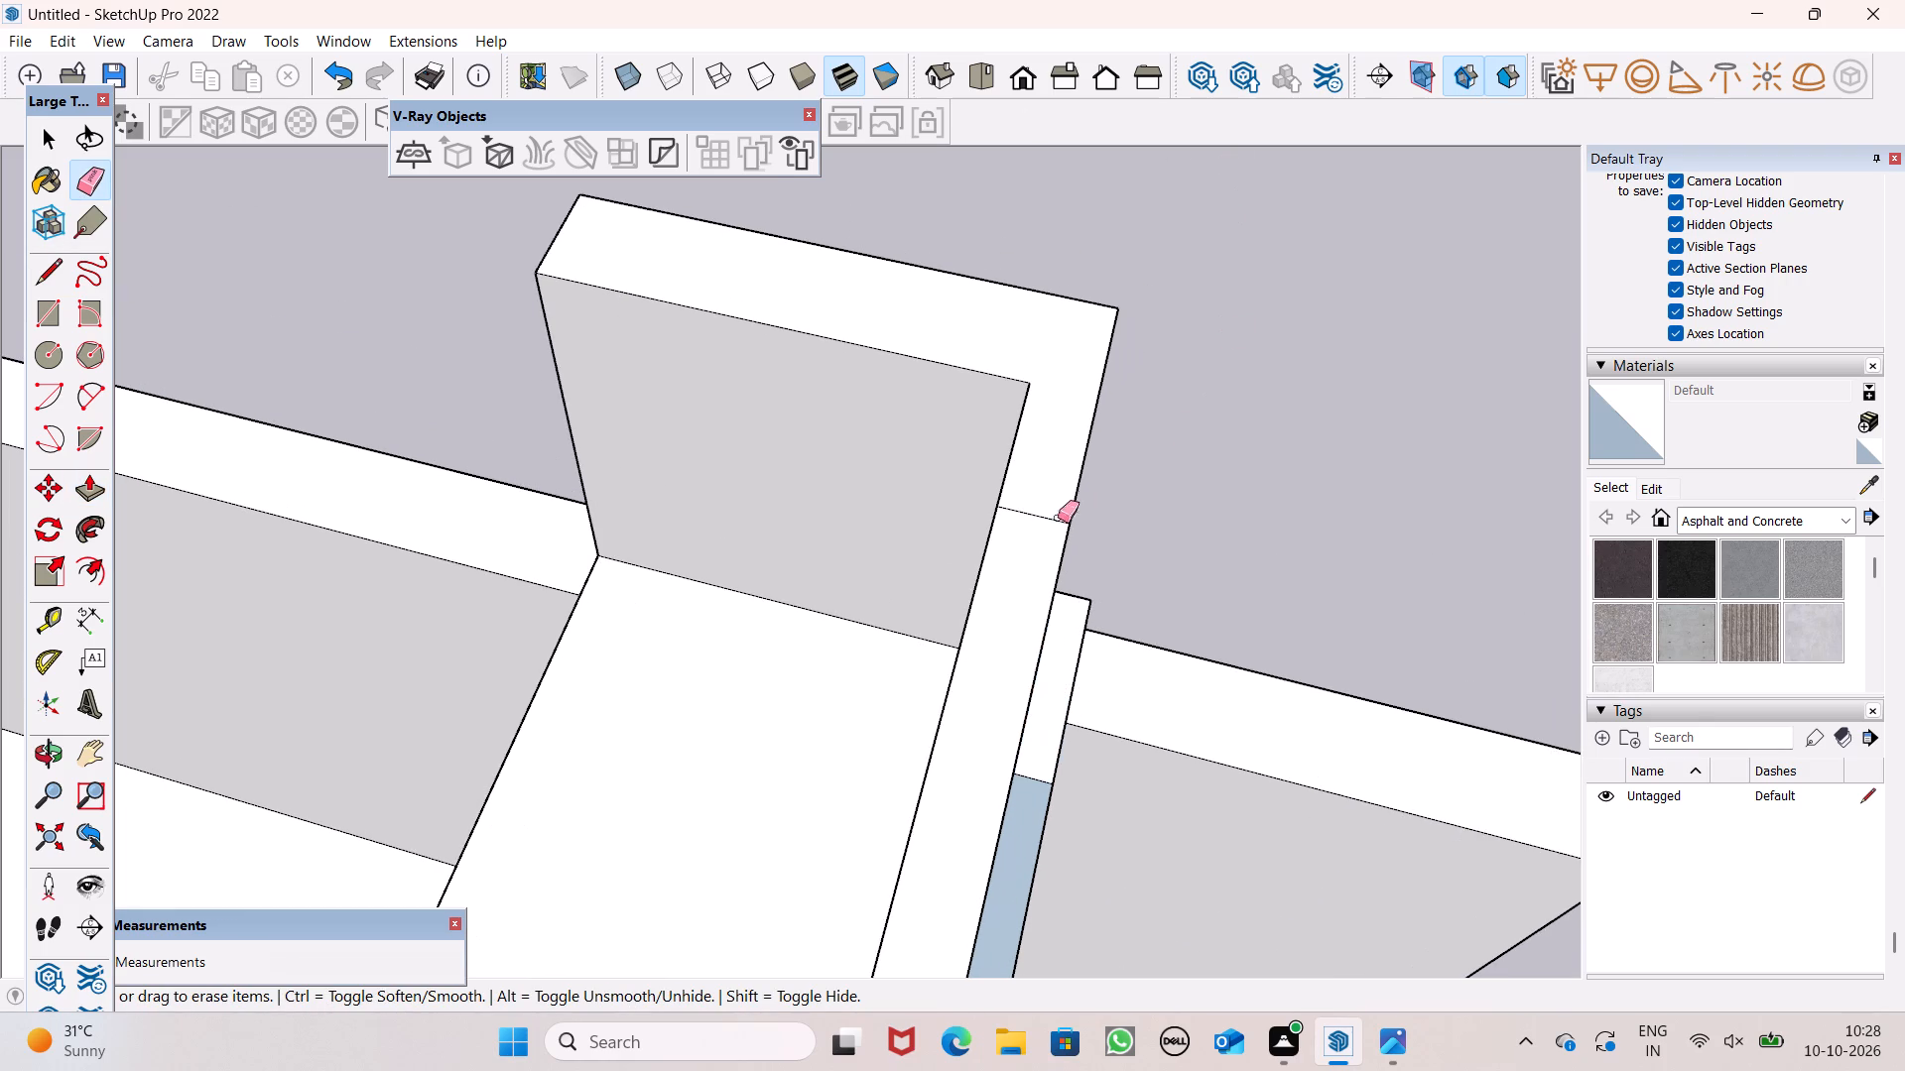
pyautogui.moveTo(1034, 535); pyautogui.dragTo(1054, 509)
pyautogui.scroll(-6, 1116, 449)
pyautogui.press('space')
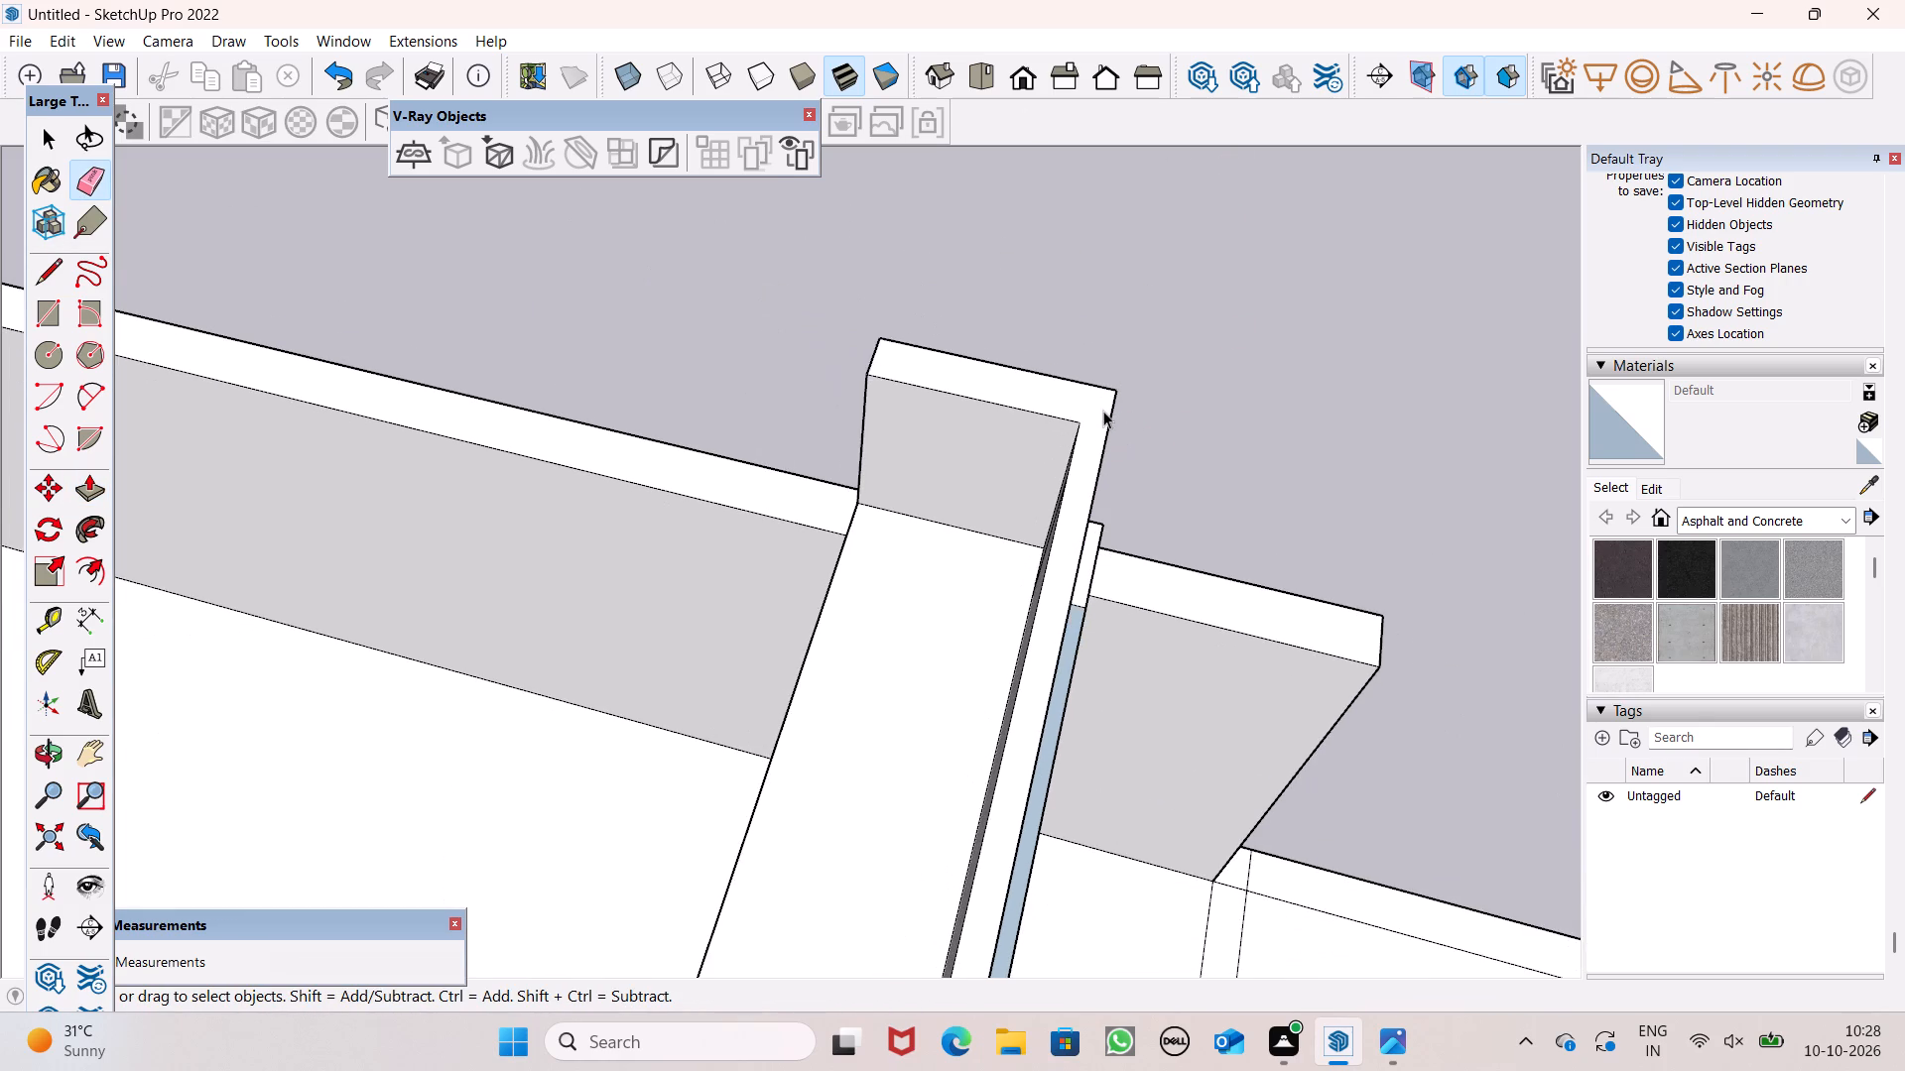
# Erase the vertical seam line on the parapet's front face near the outer end corner.
pyautogui.scroll(-5, 1099, 403)
pyautogui.moveTo(1126, 385); pyautogui.dragTo(728, 189, button='middle')
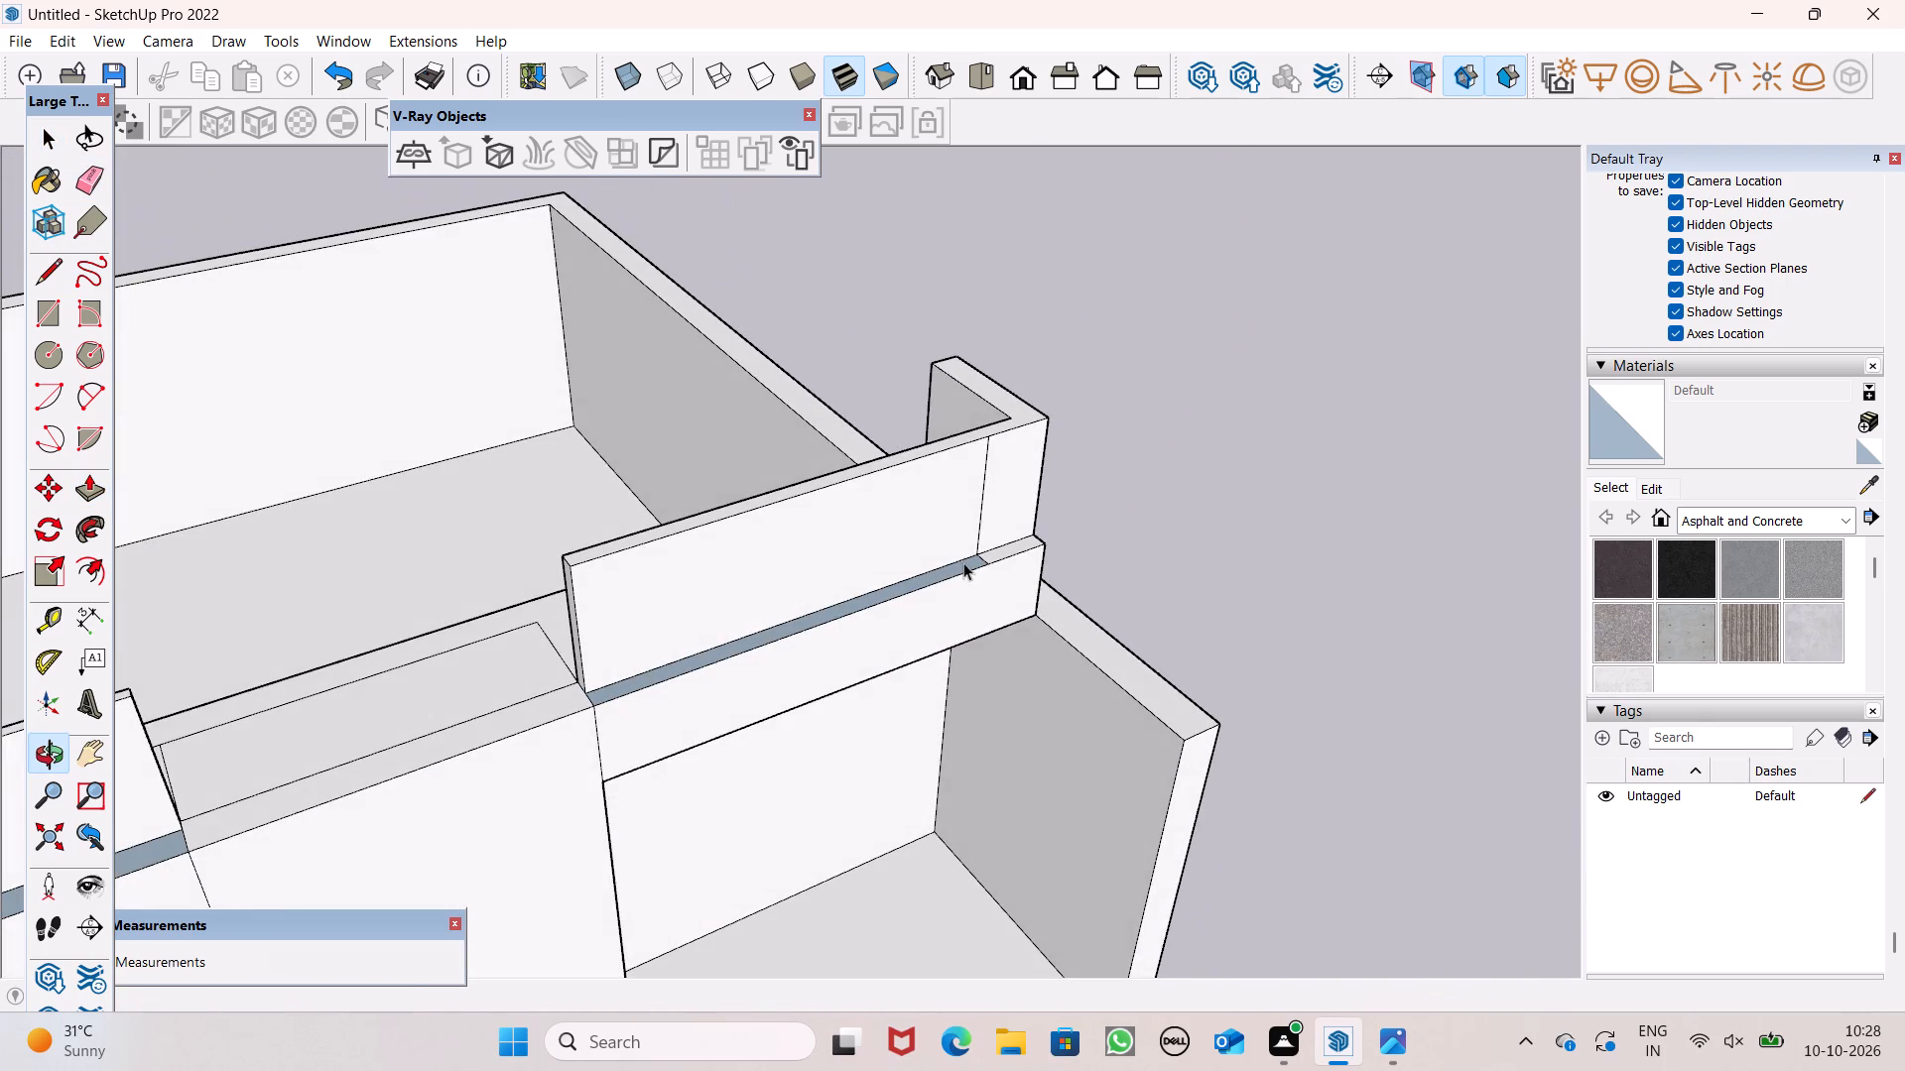
pyautogui.moveTo(967, 564); pyautogui.dragTo(672, 426, button='middle')
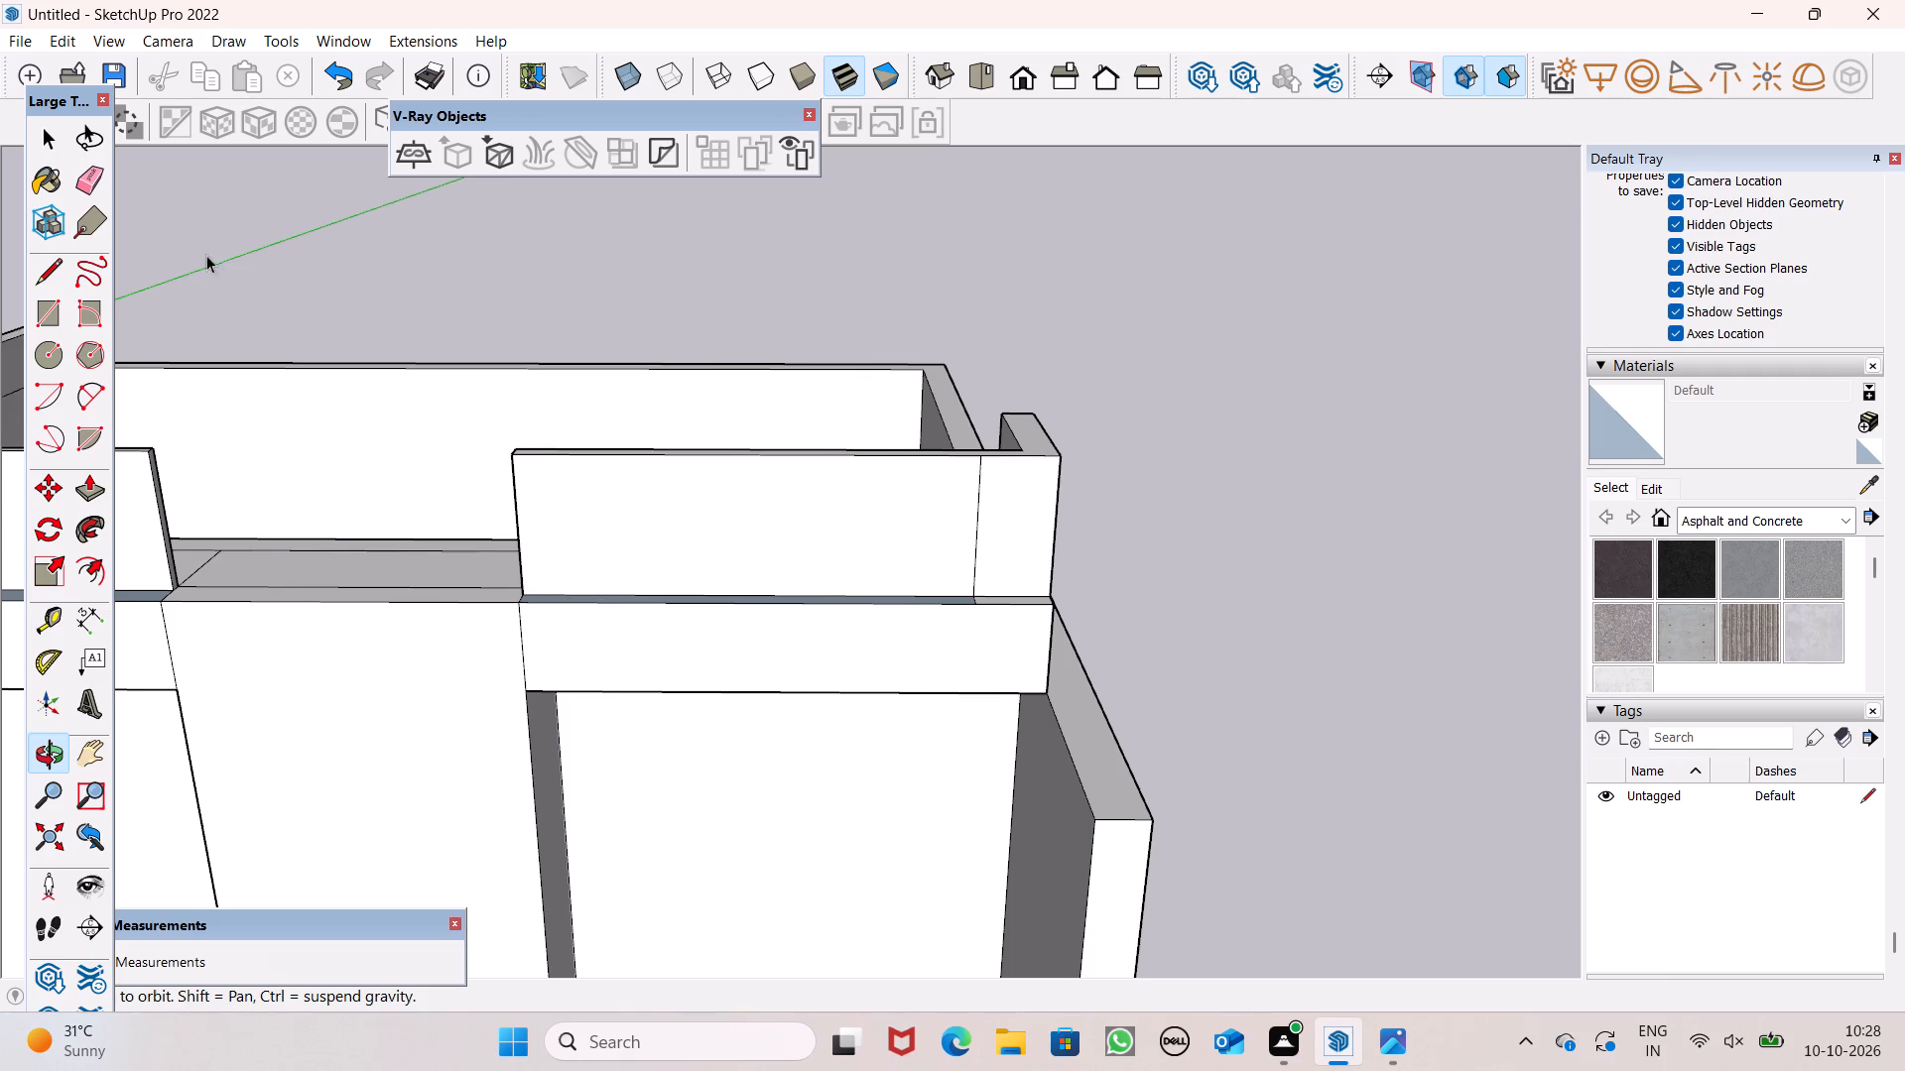
pyautogui.click(77, 196)
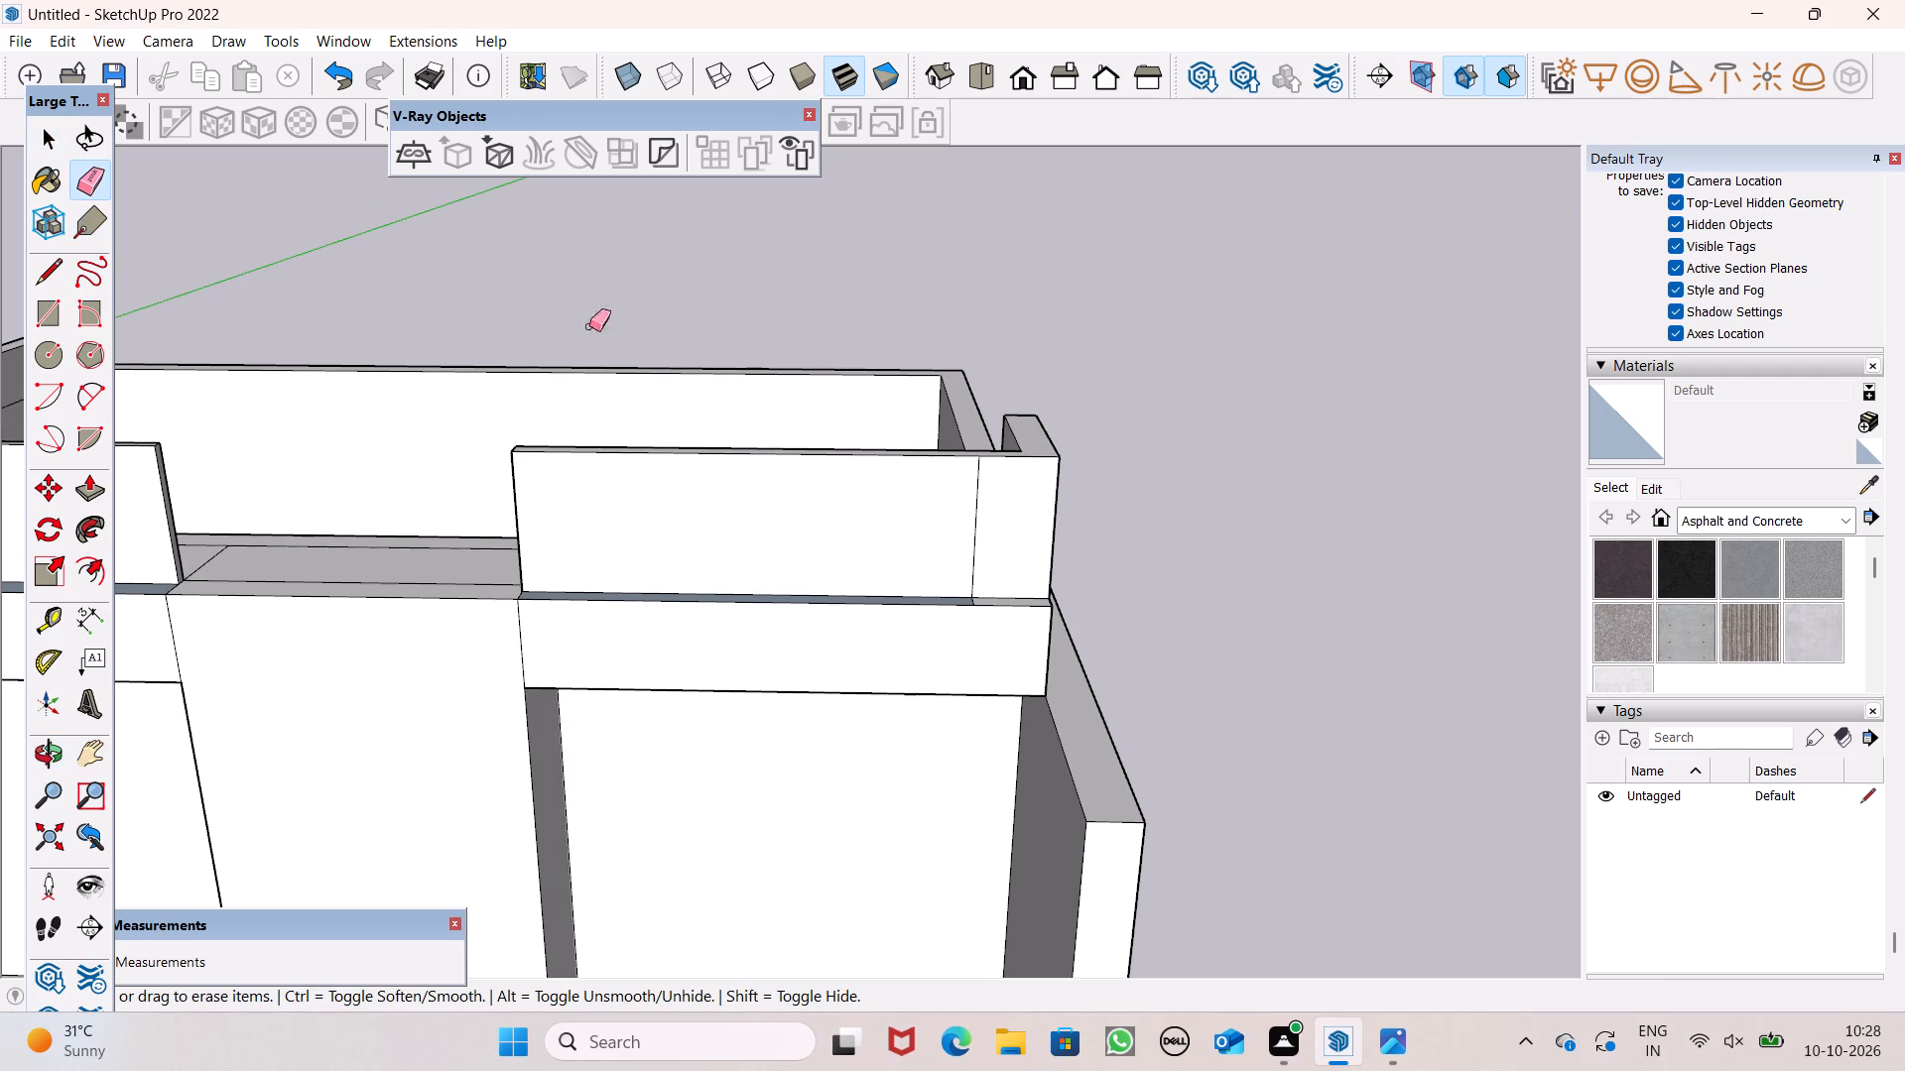
pyautogui.moveTo(980, 552); pyautogui.dragTo(963, 541)
# Erase the dividing line running along the block's top near its front edge.
pyautogui.scroll(-2, 1158, 553)
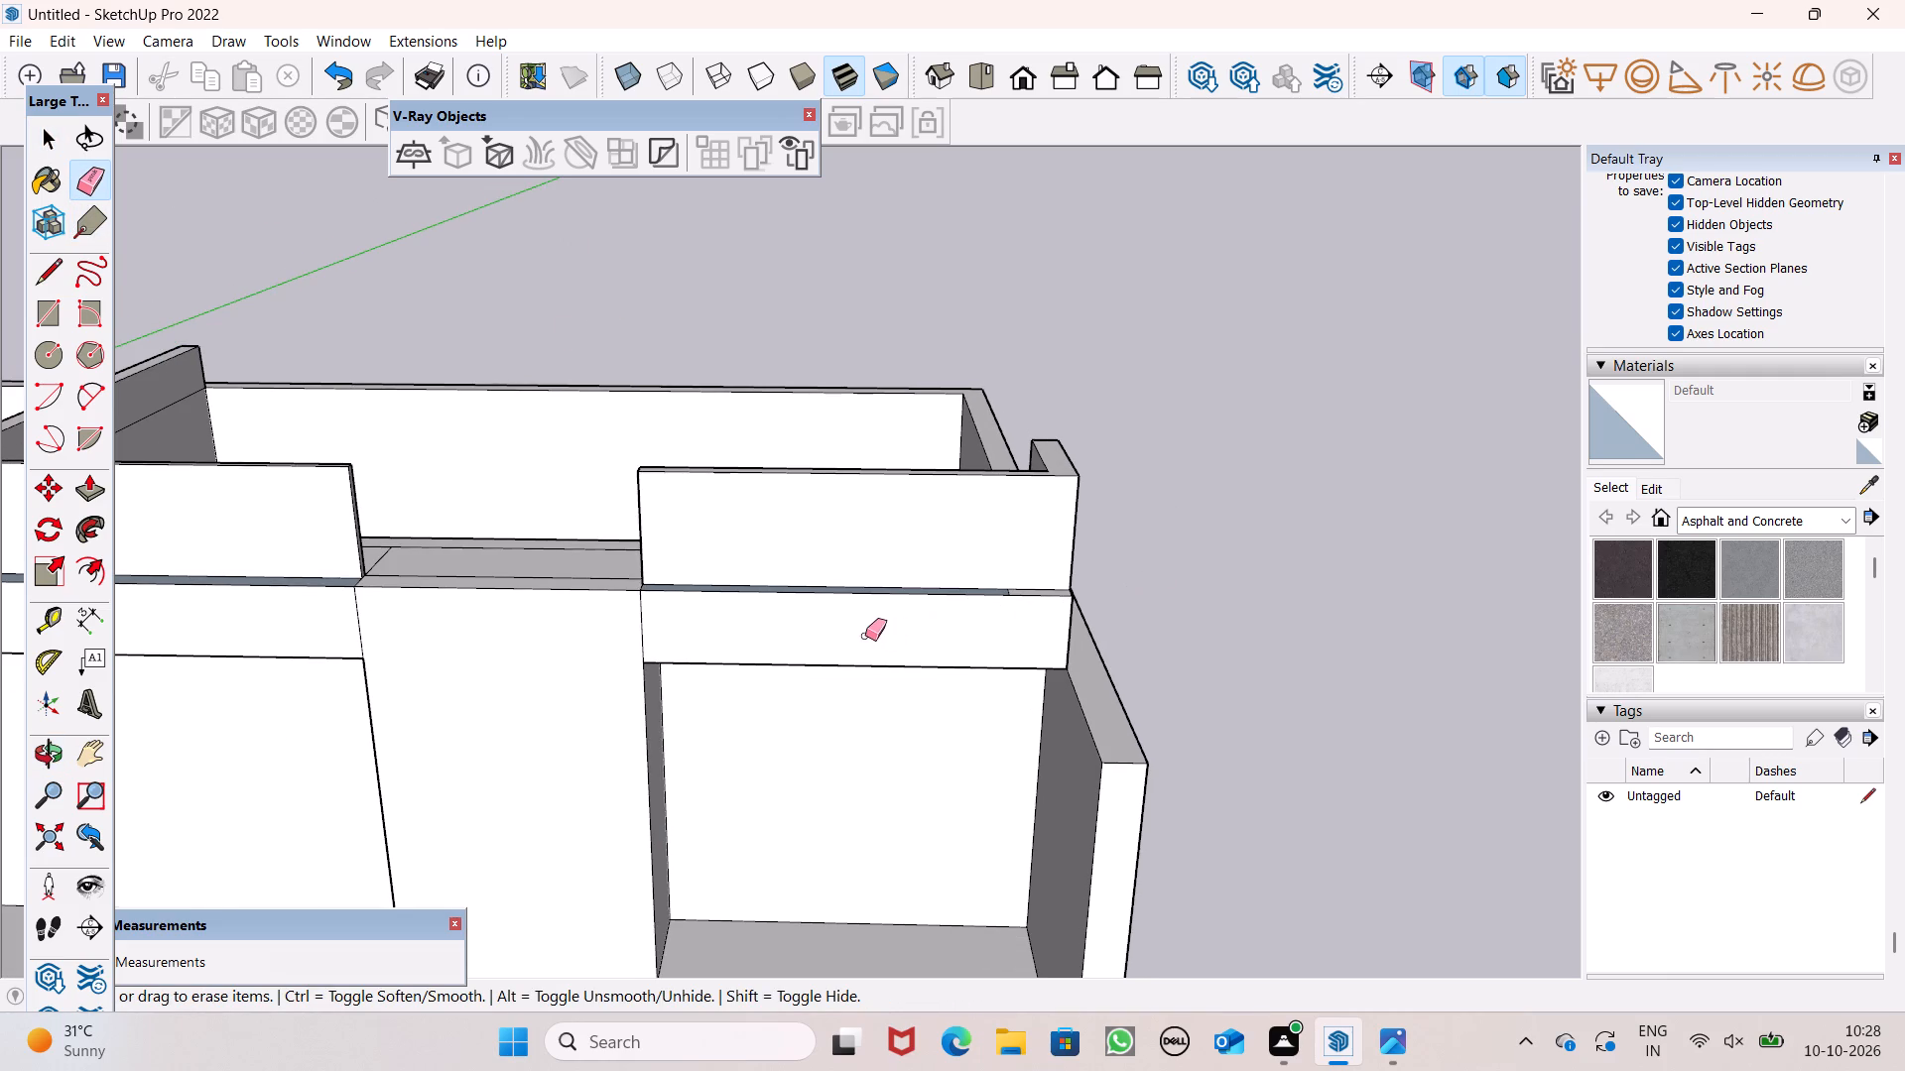
pyautogui.scroll(-1, 964, 565)
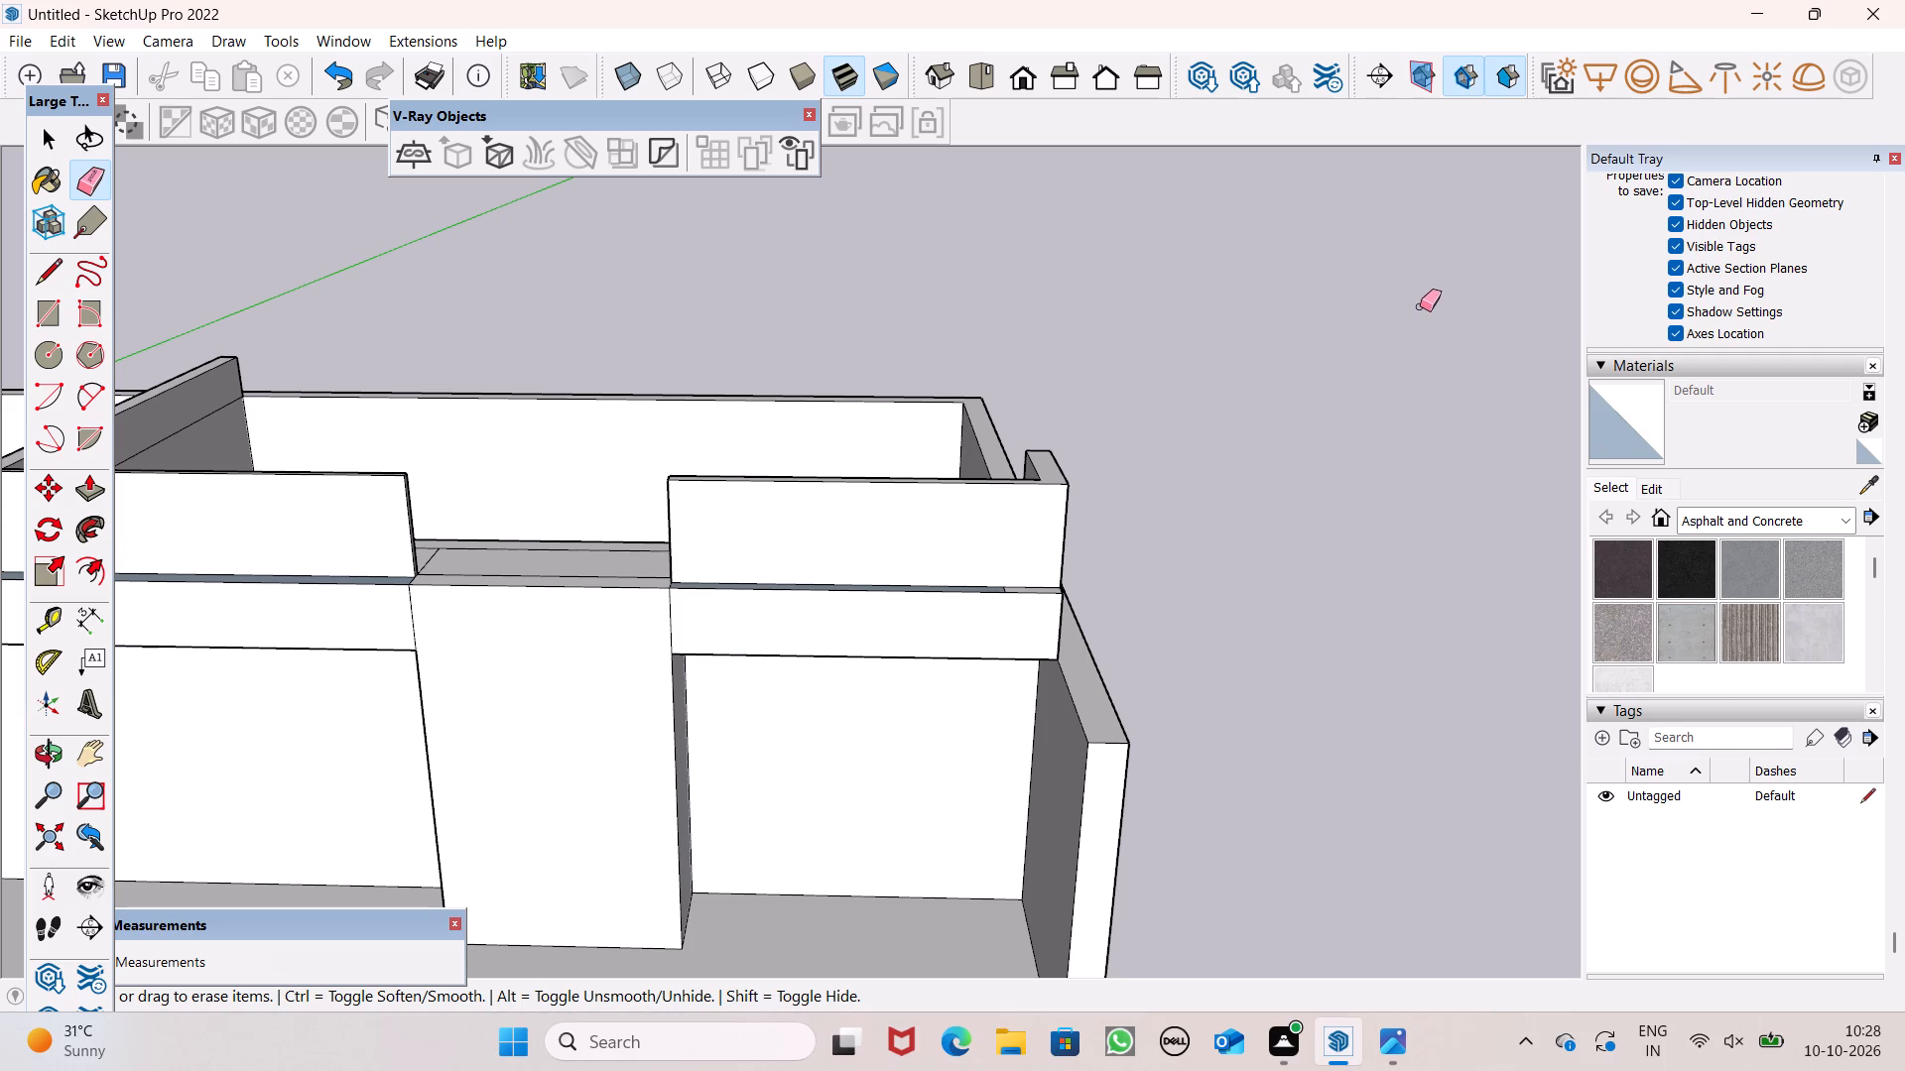
pyautogui.scroll(-2, 1407, 299)
pyautogui.moveTo(1428, 309); pyautogui.dragTo(1366, 619, button='middle')
pyautogui.scroll(2, 1022, 532)
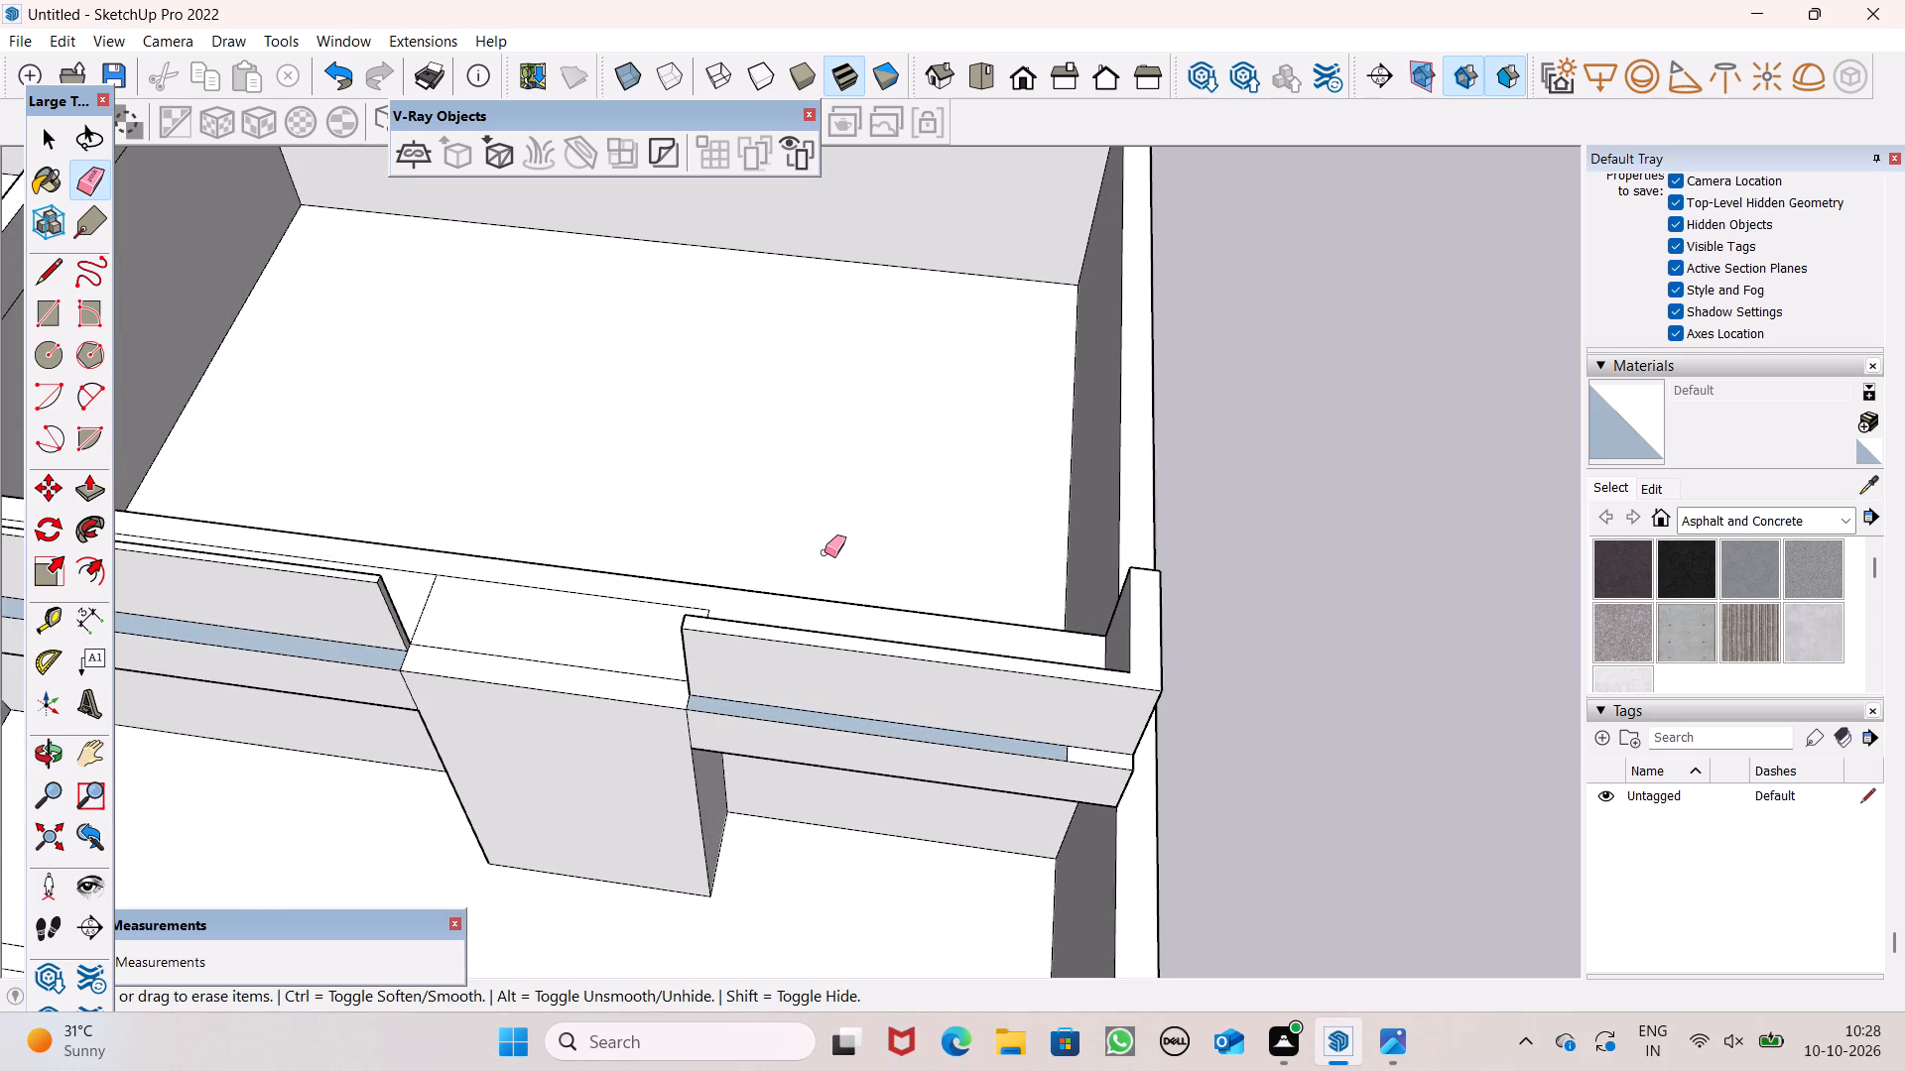
pyautogui.scroll(-3, 853, 546)
pyautogui.moveTo(692, 668); pyautogui.dragTo(729, 643, button='middle')
pyautogui.scroll(1, 742, 613)
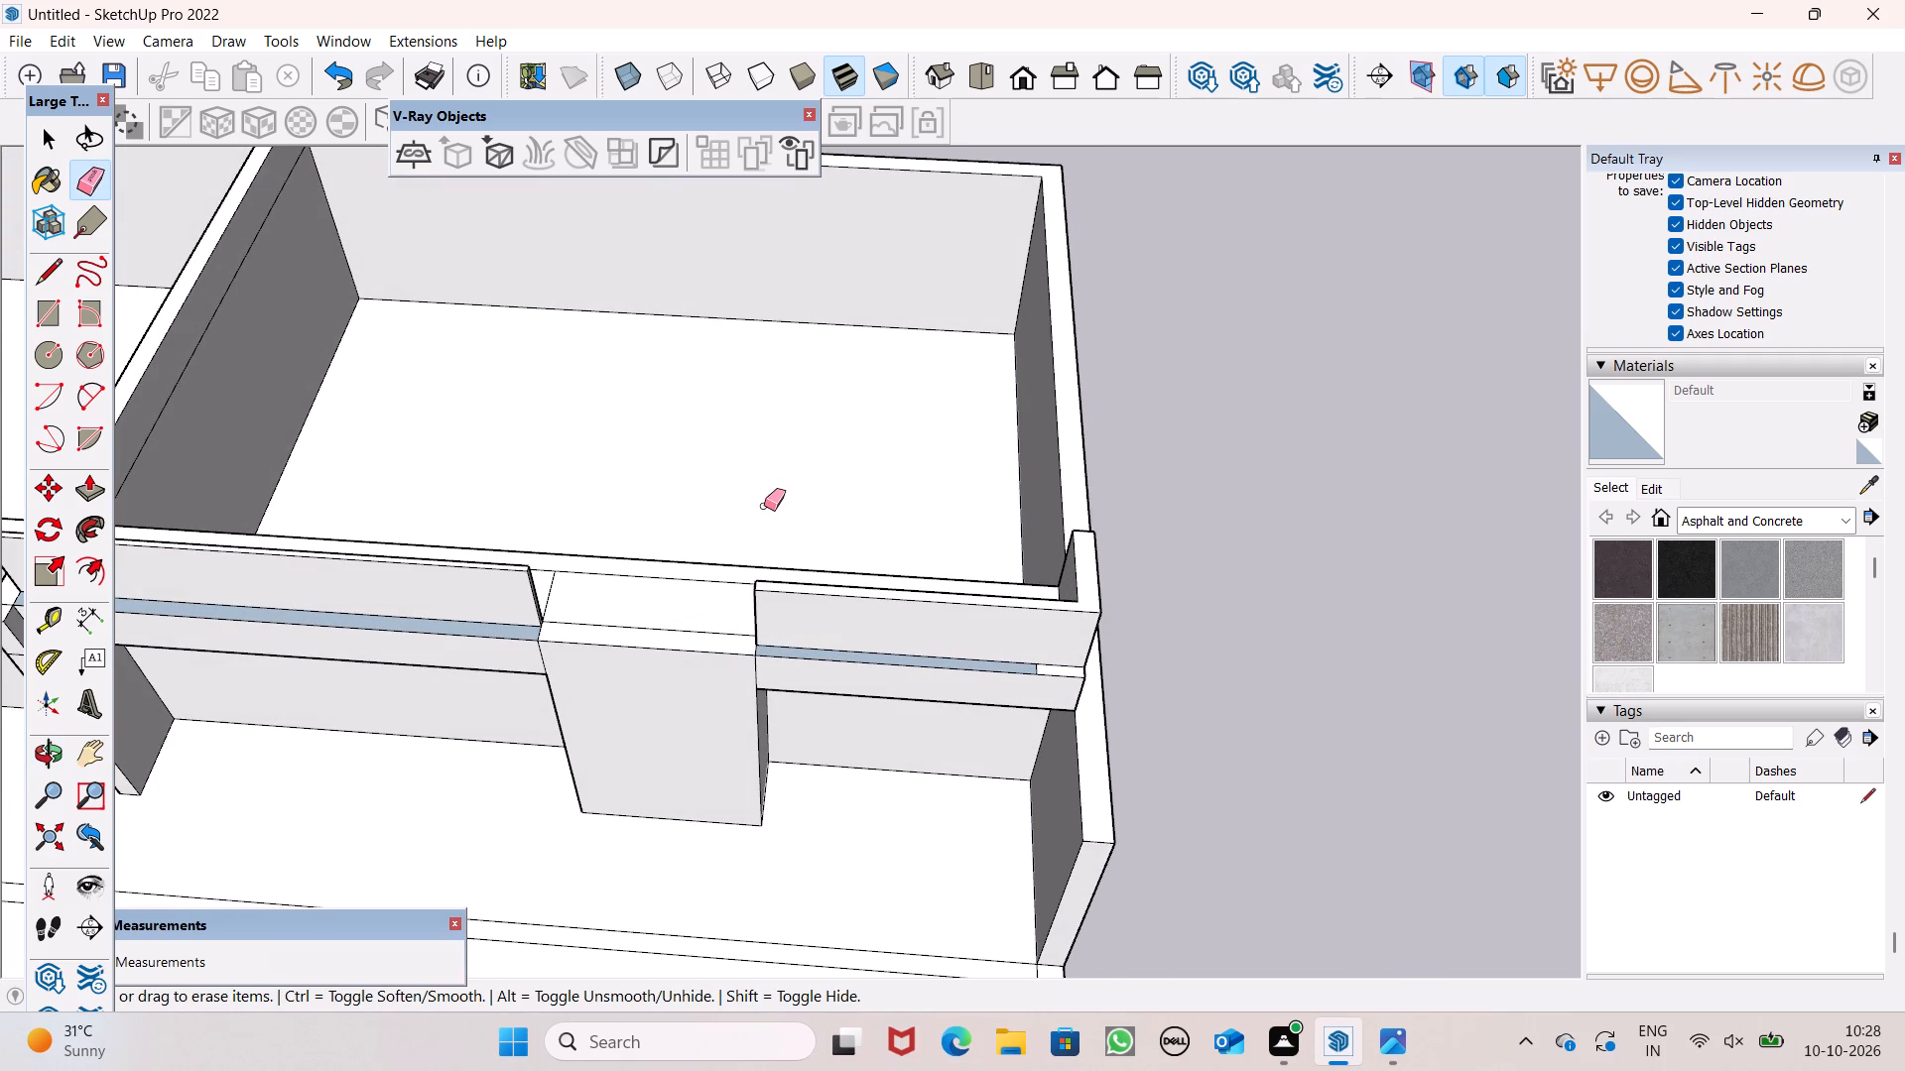
pyautogui.scroll(3, 648, 593)
pyautogui.moveTo(588, 620); pyautogui.dragTo(600, 614)
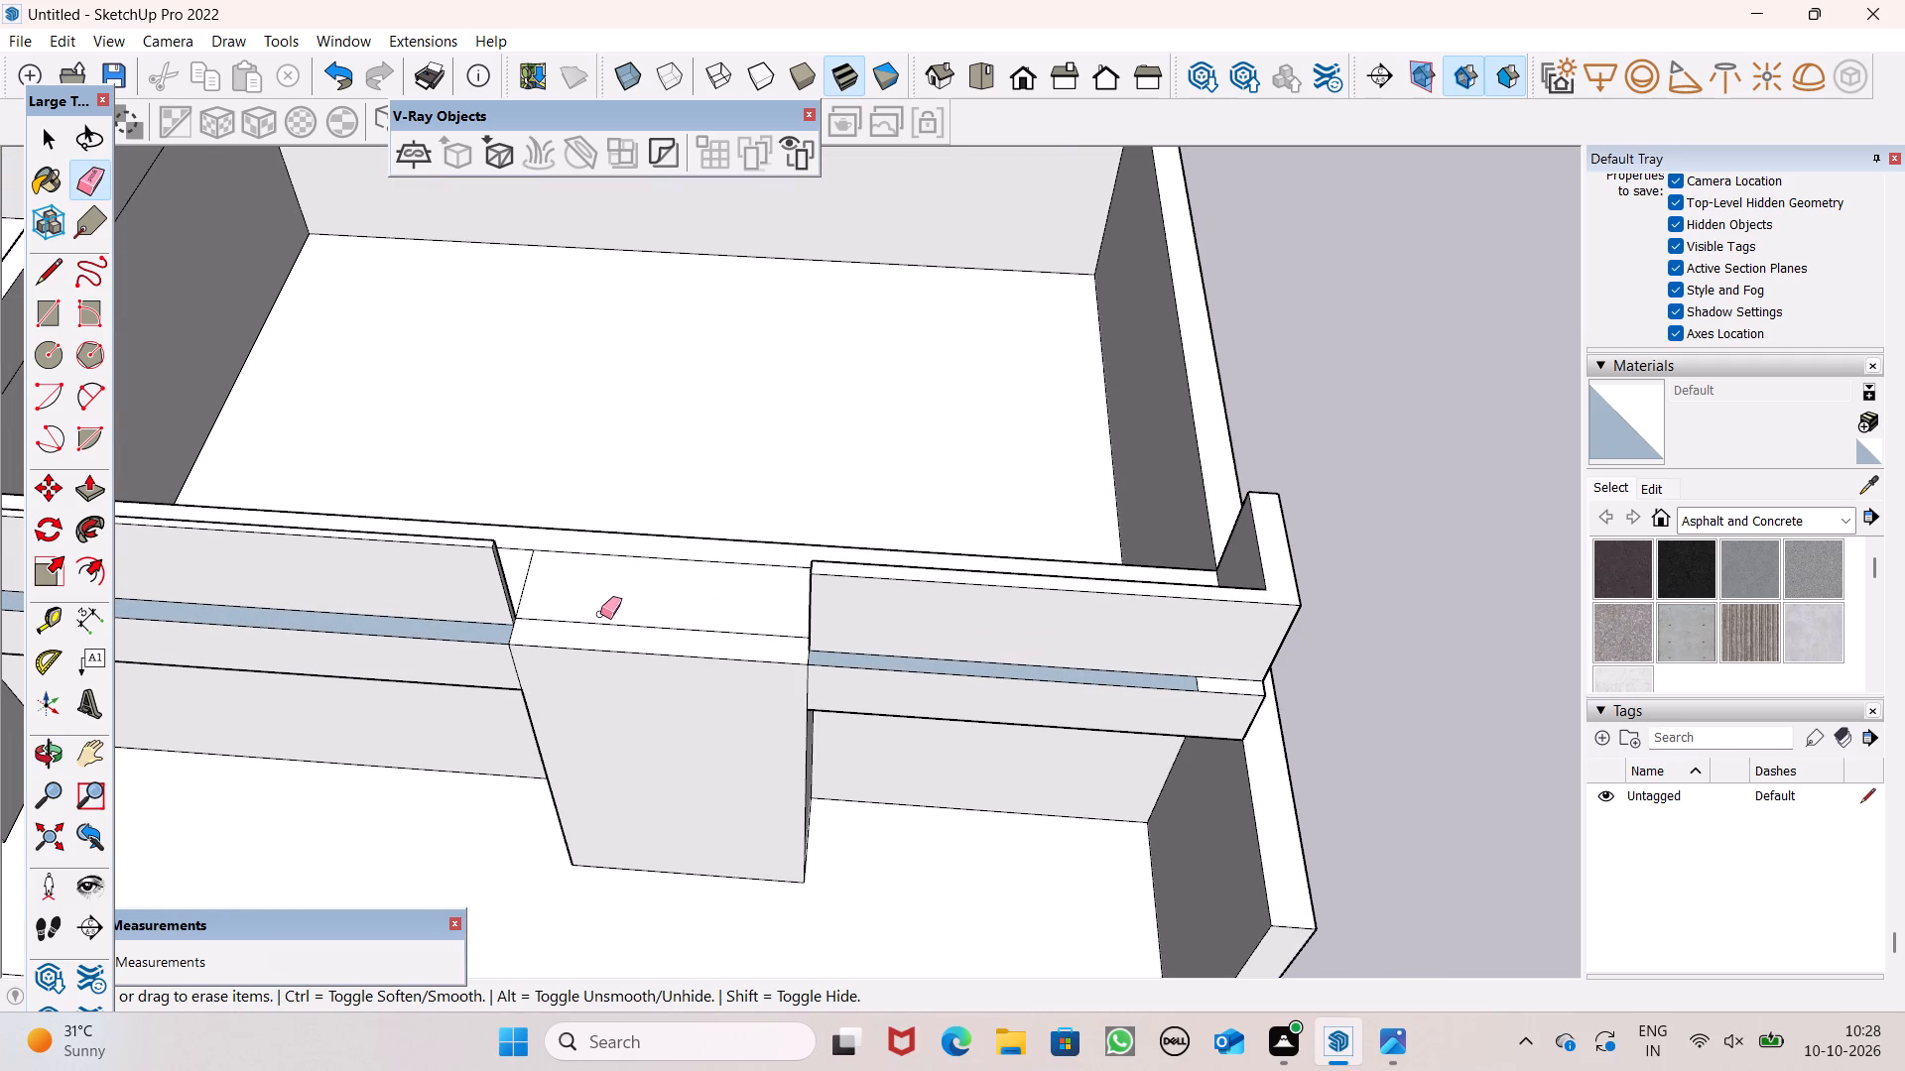
pyautogui.moveTo(600, 614); pyautogui.dragTo(598, 635)
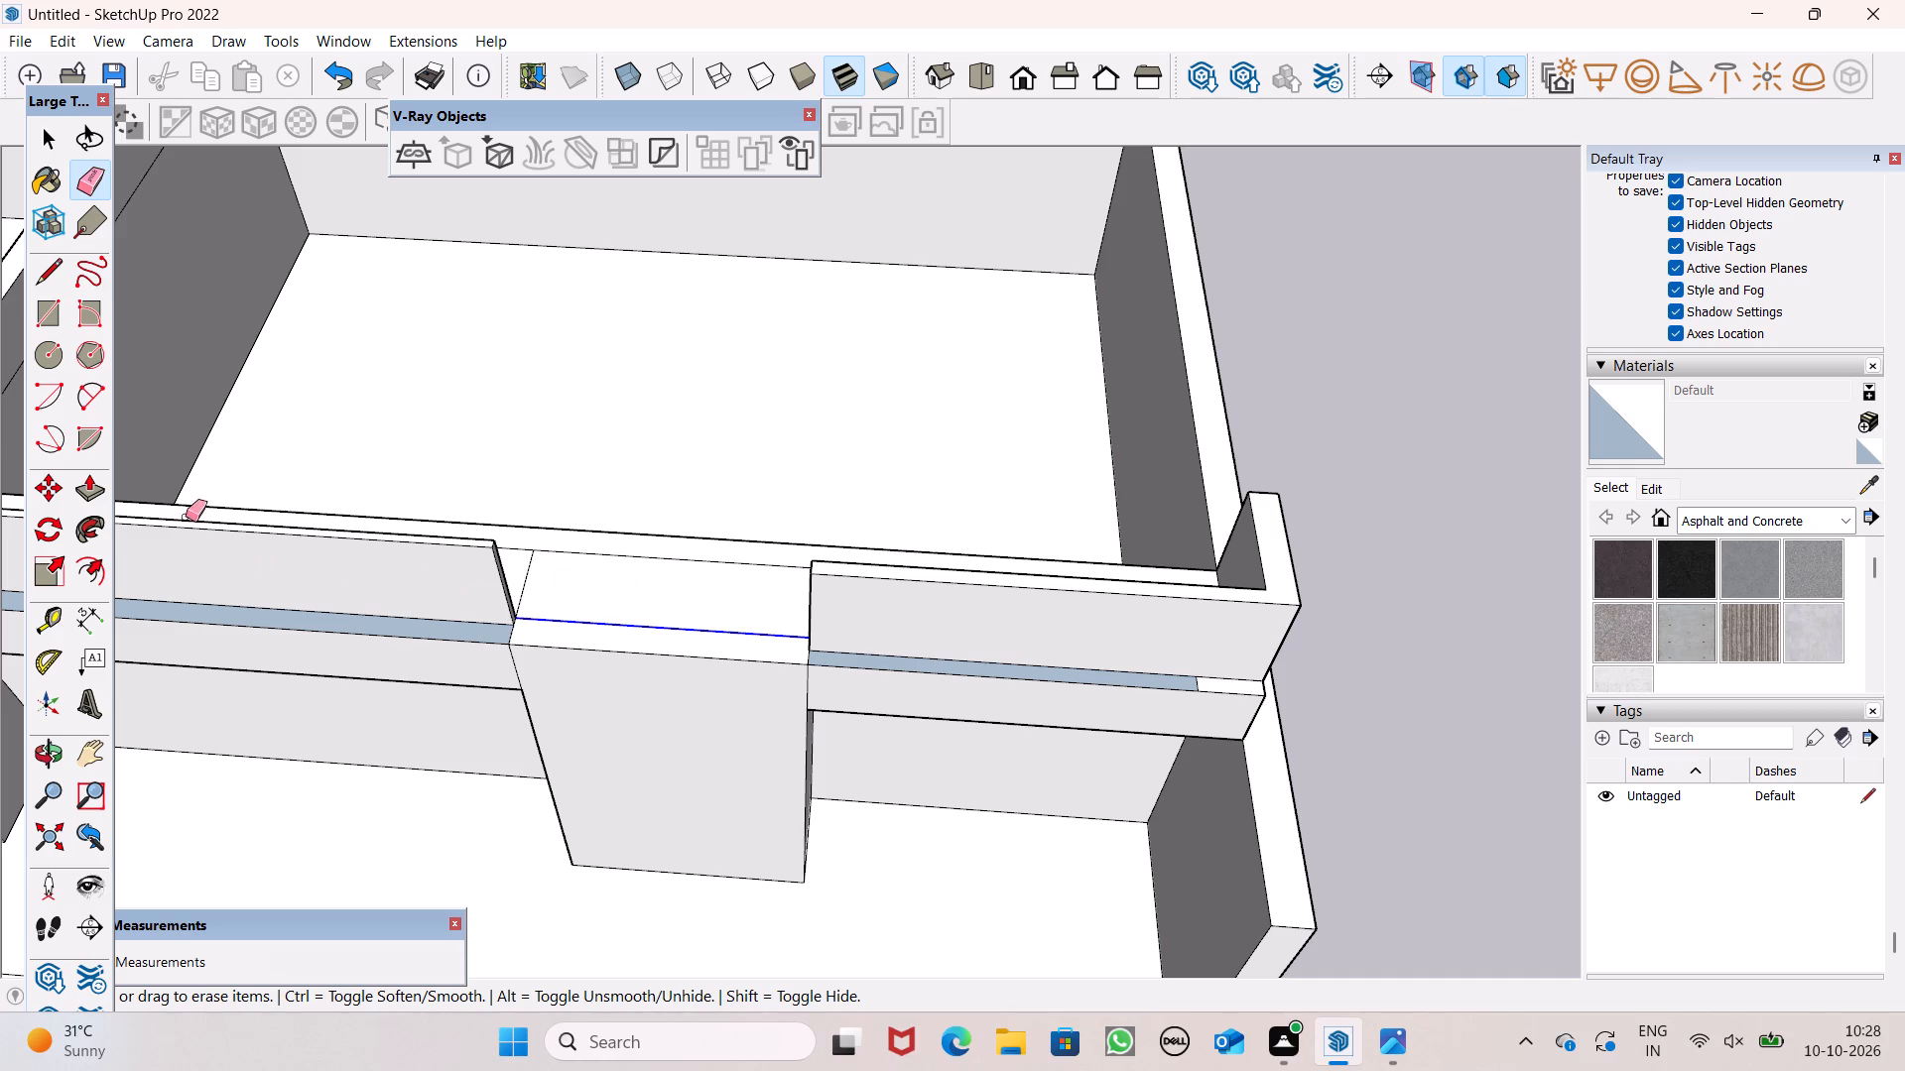
# Push/Pull the block's merged top face up 3'.
pyautogui.click(100, 487)
pyautogui.moveTo(562, 594); pyautogui.dragTo(487, 554)
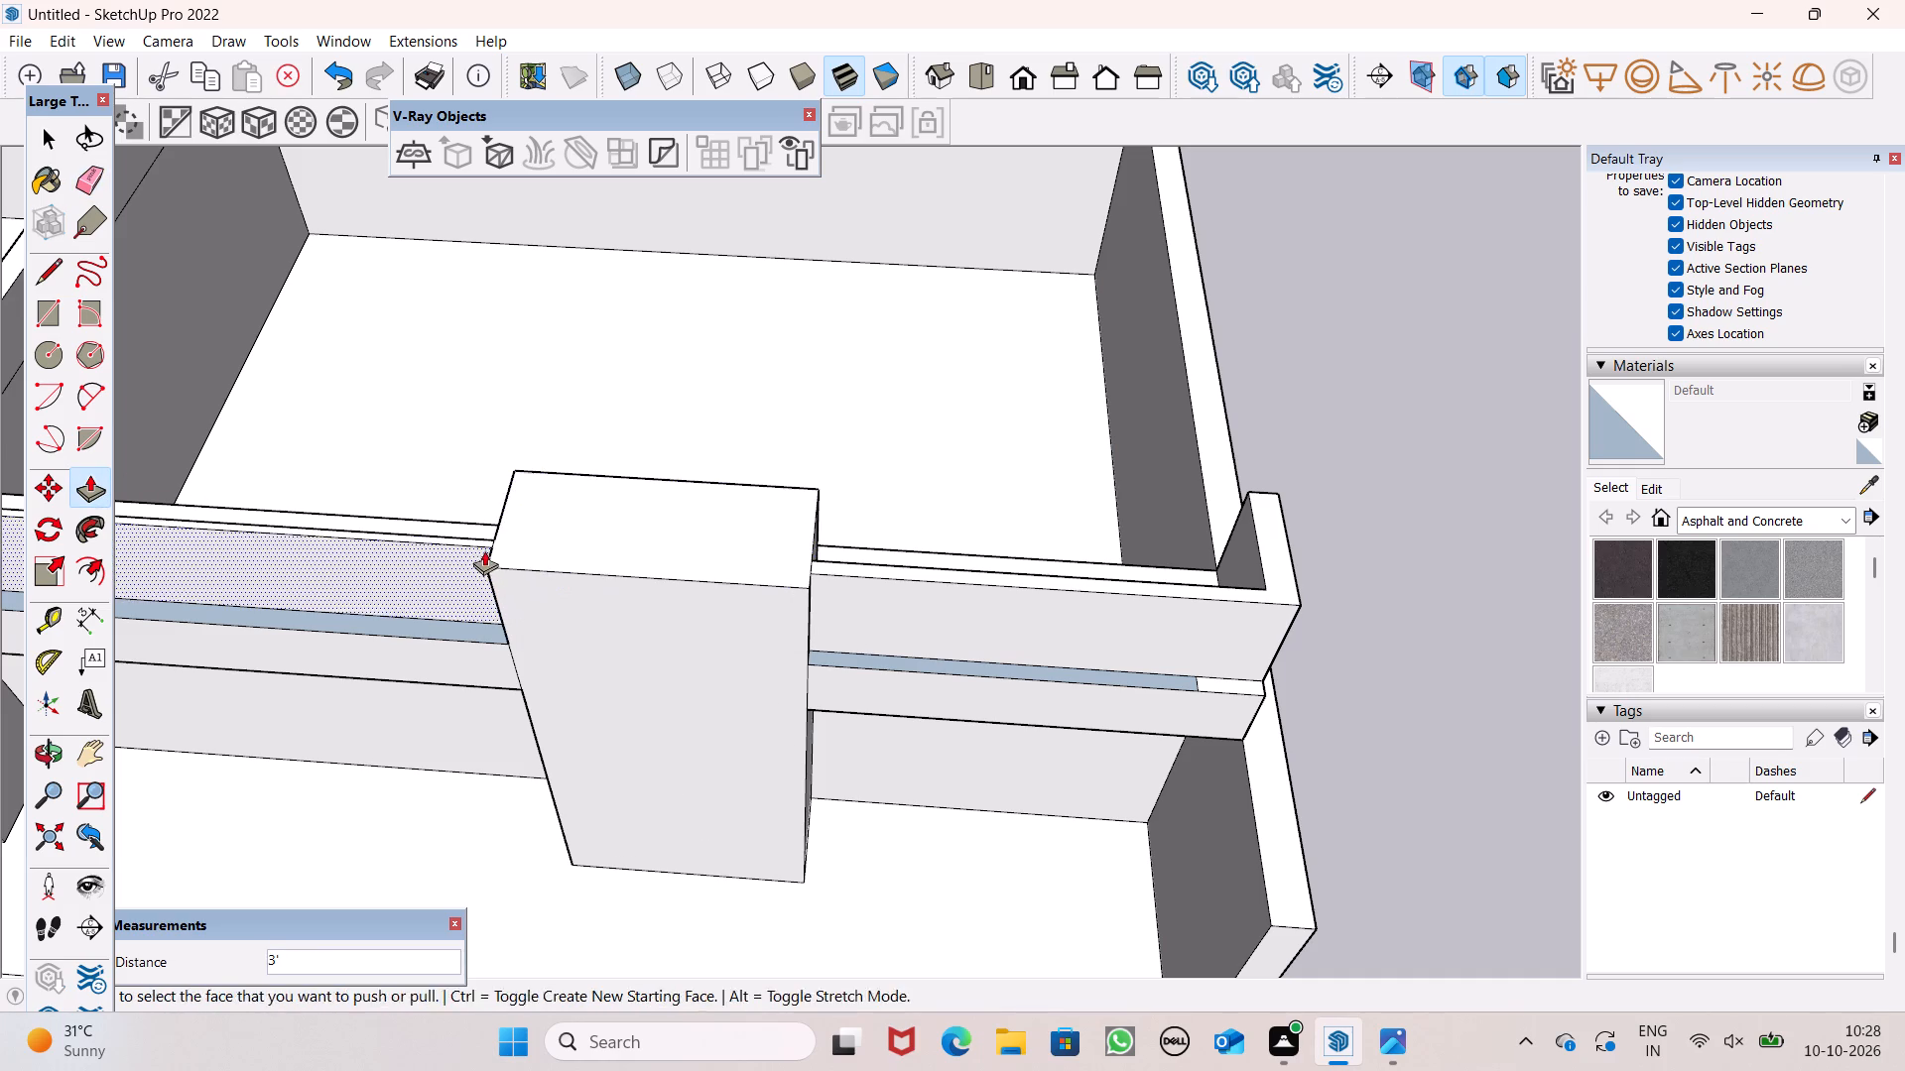
pyautogui.doubleClick(484, 550)
pyautogui.hotkey('ctrl', 'z')
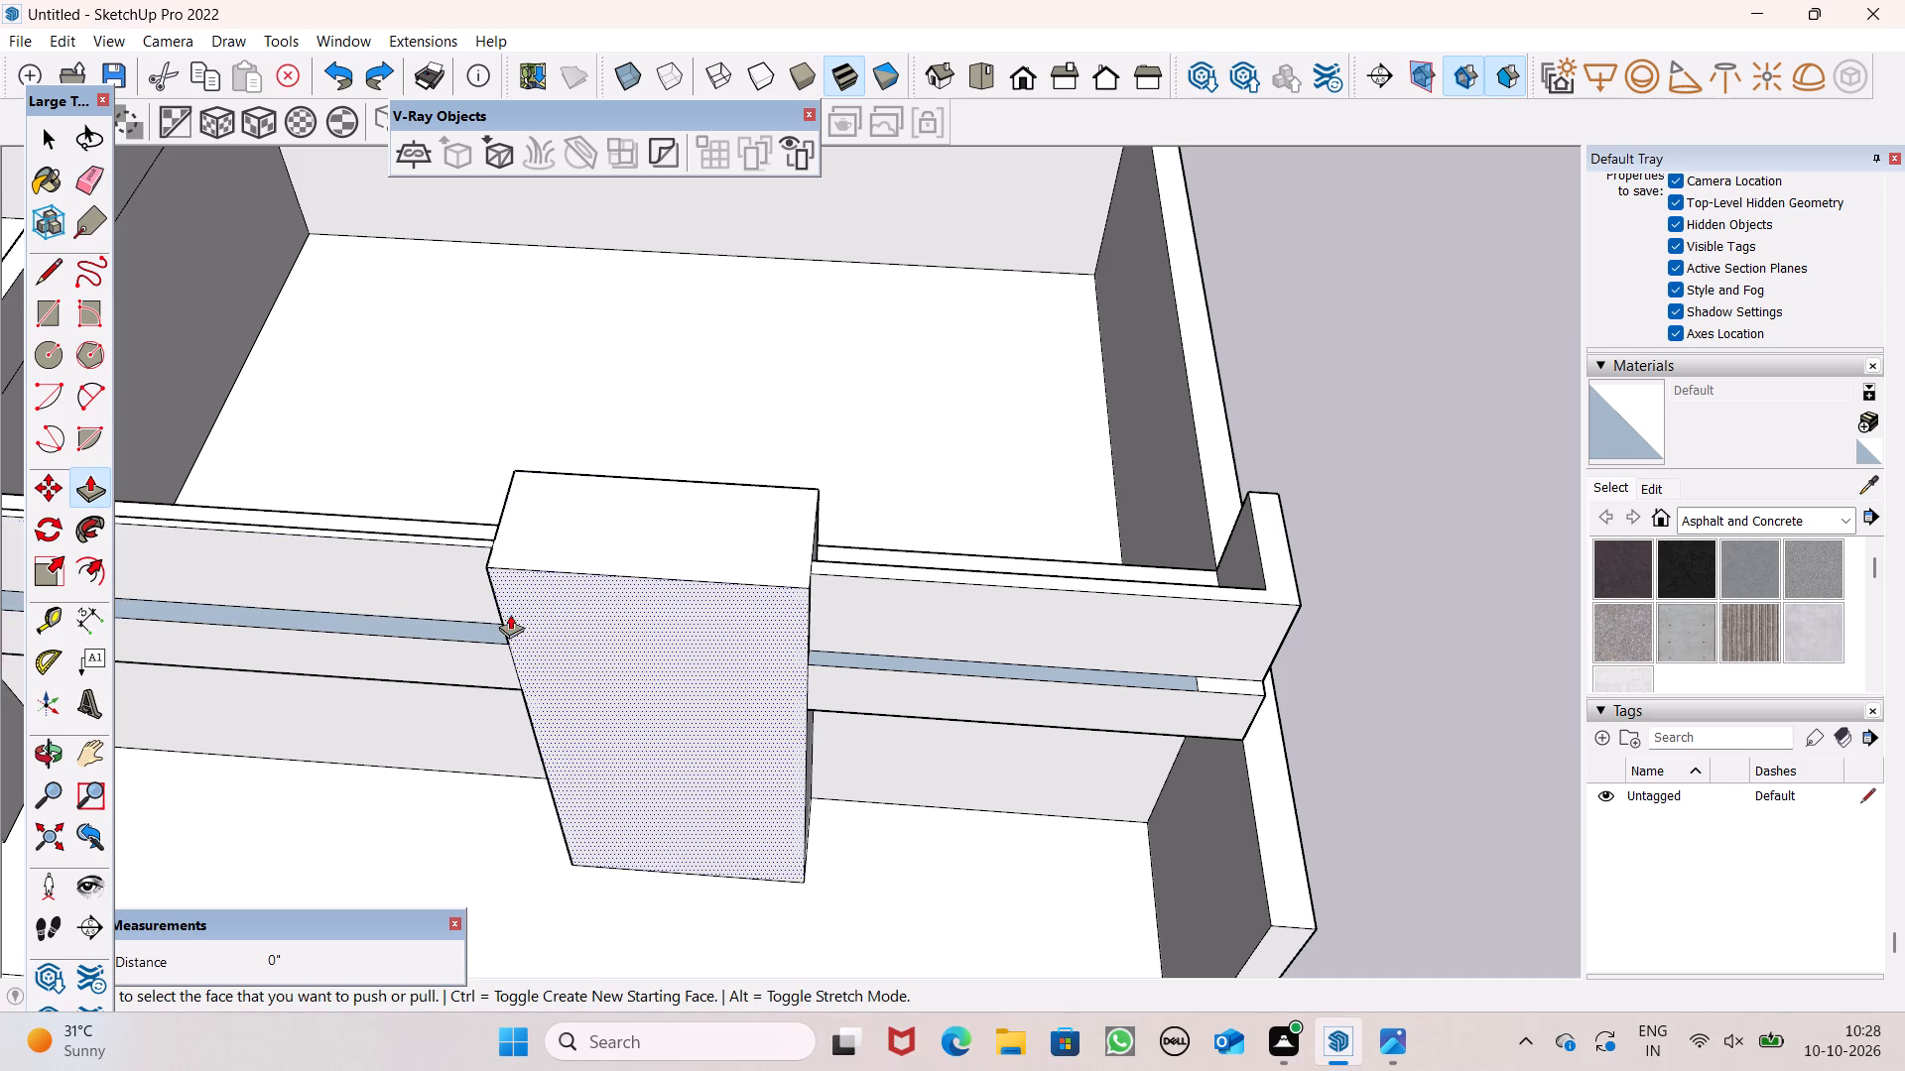
# Examine the raised block, the band and the parapets from the front, below and above.
pyautogui.scroll(-3, 563, 577)
pyautogui.moveTo(576, 601); pyautogui.dragTo(654, 382, button='middle')
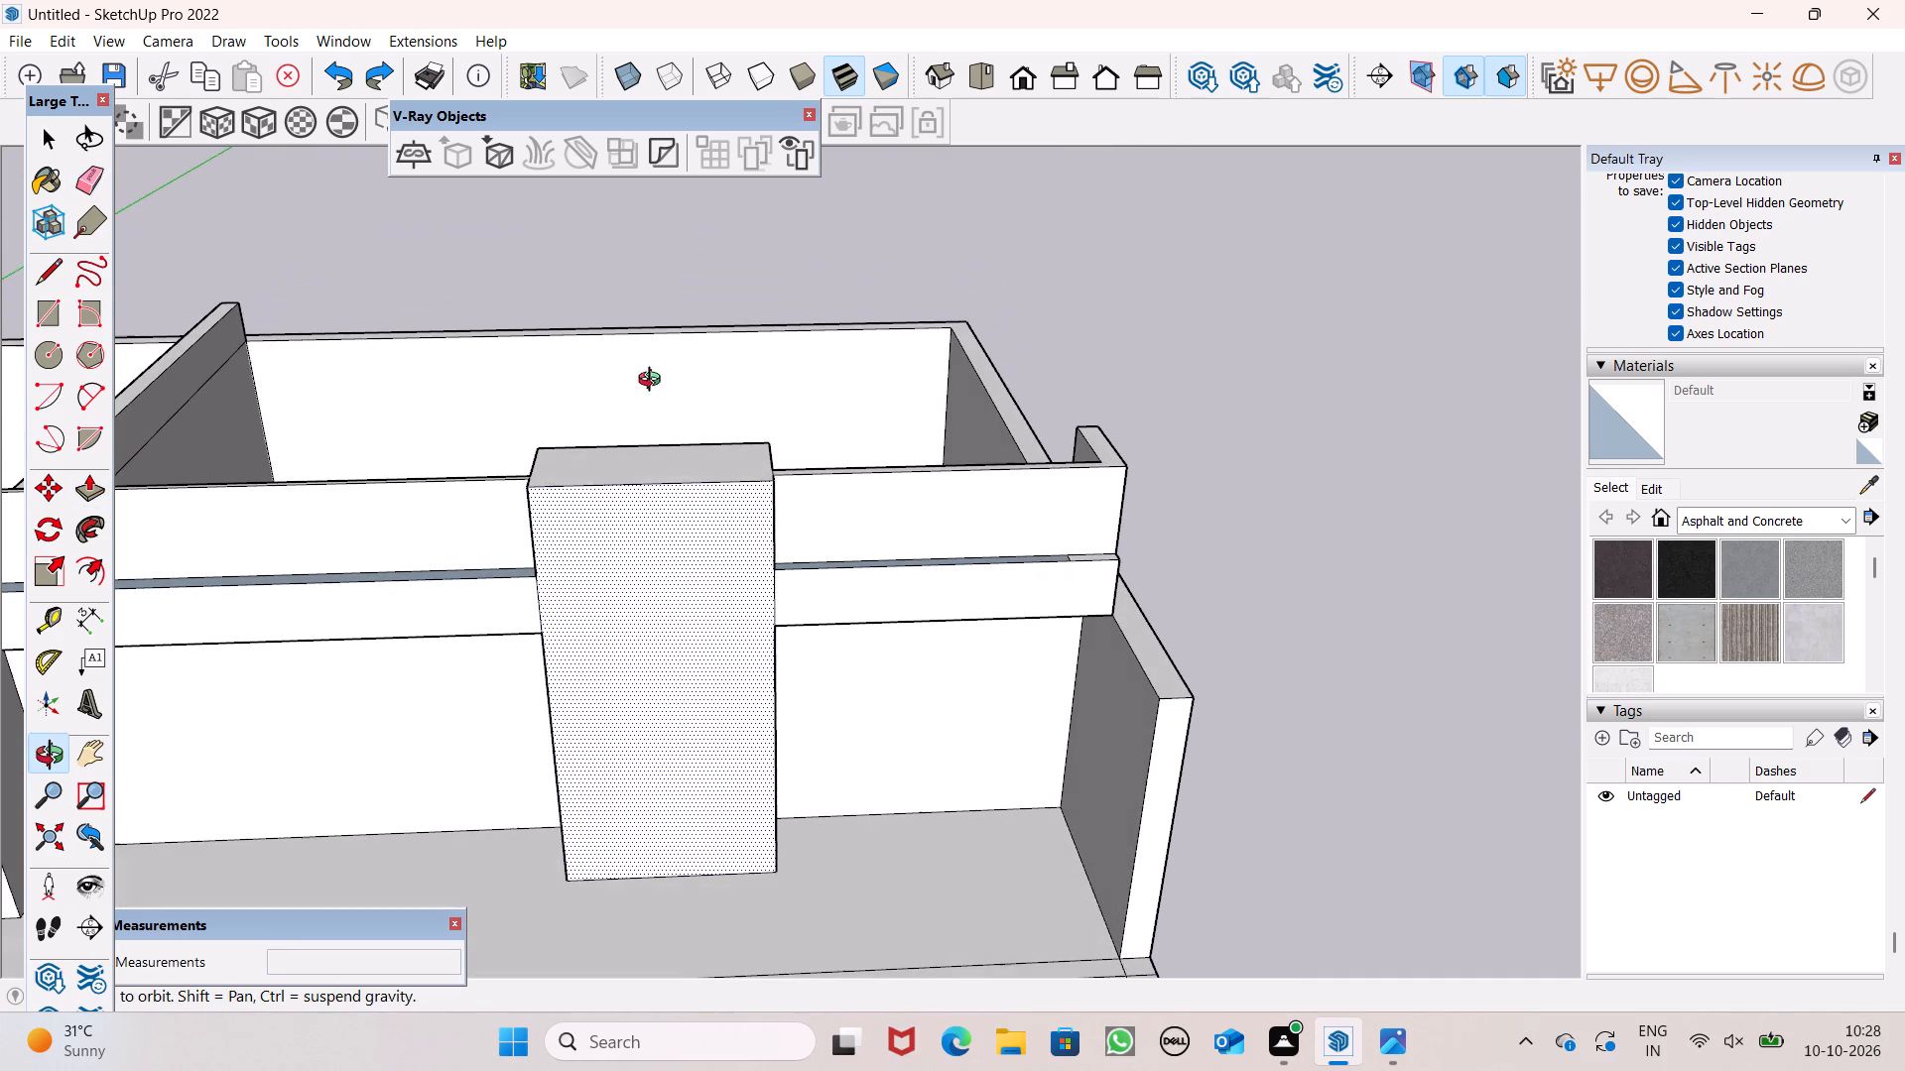
pyautogui.moveTo(654, 382); pyautogui.dragTo(655, 381, button='middle')
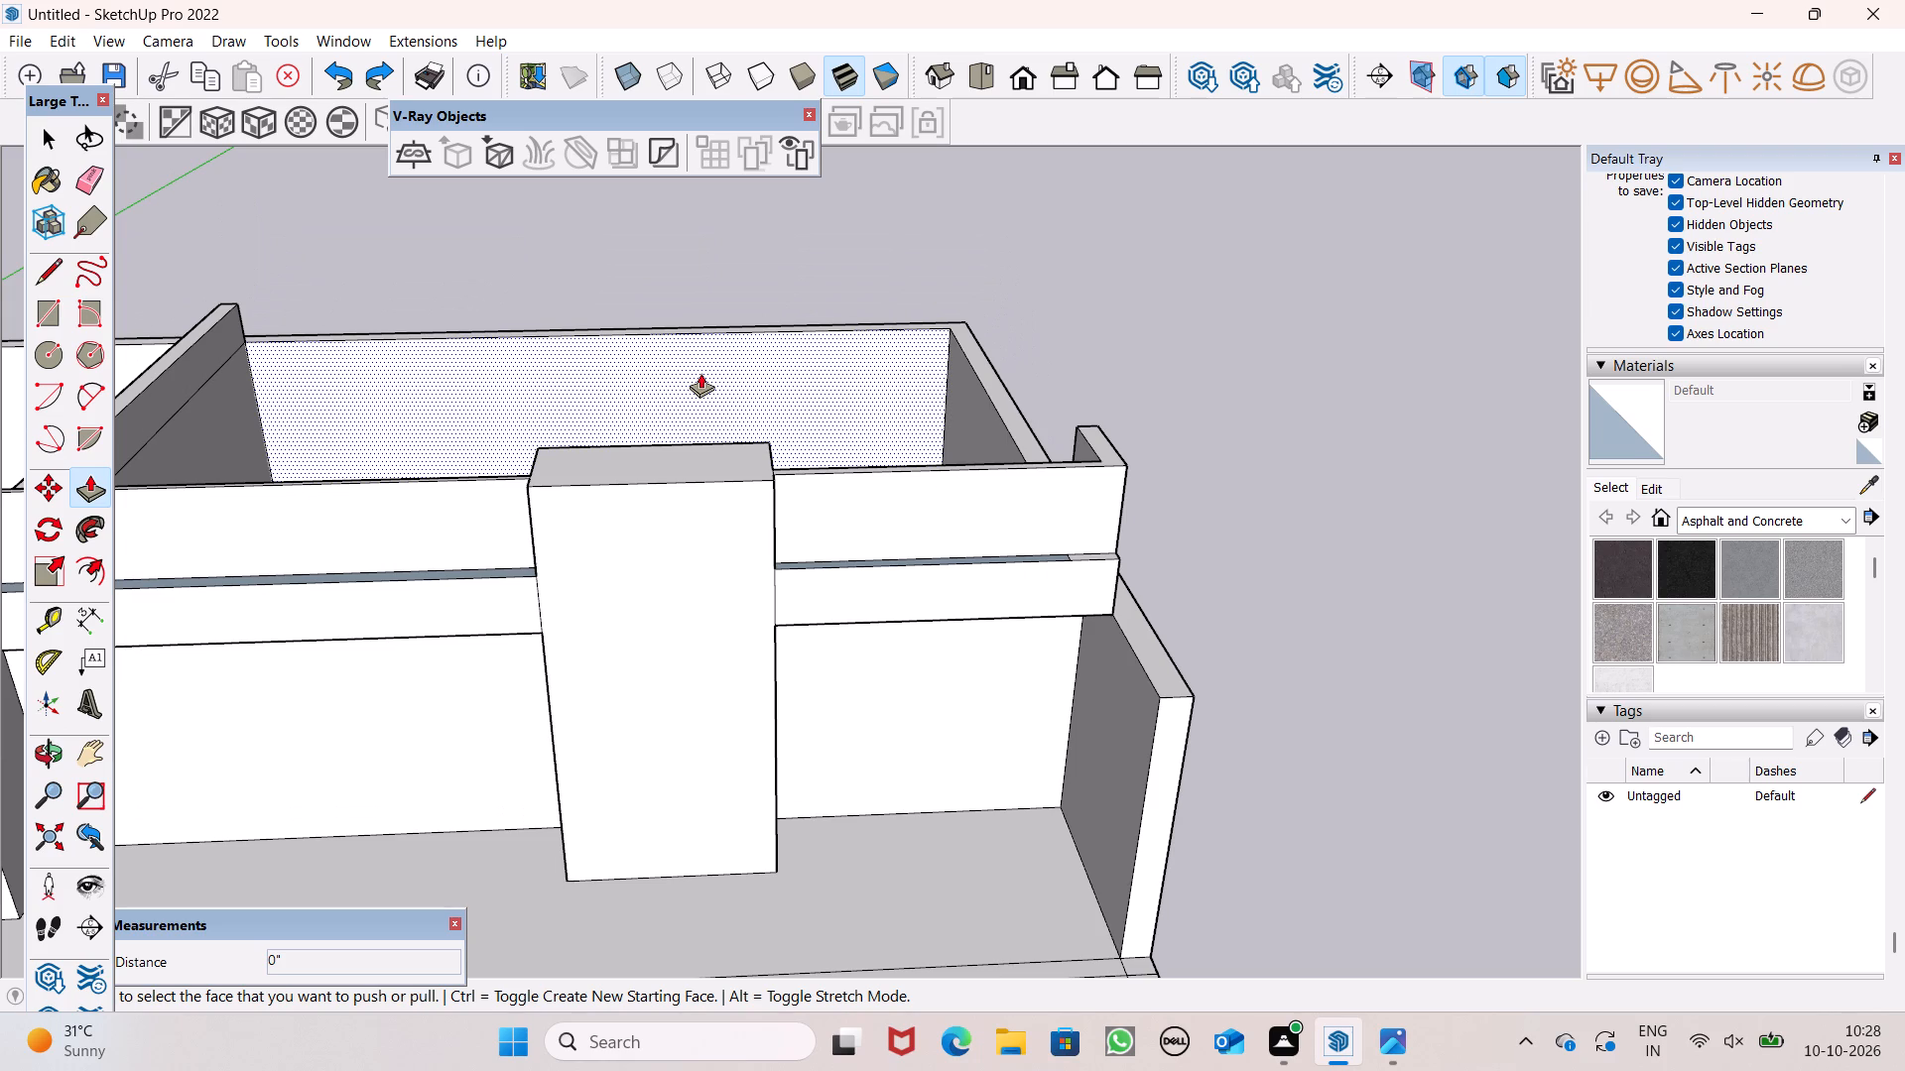
pyautogui.press('space')
pyautogui.press('space')
pyautogui.scroll(-6, 695, 407)
pyautogui.moveTo(654, 491); pyautogui.dragTo(664, 406, button='middle')
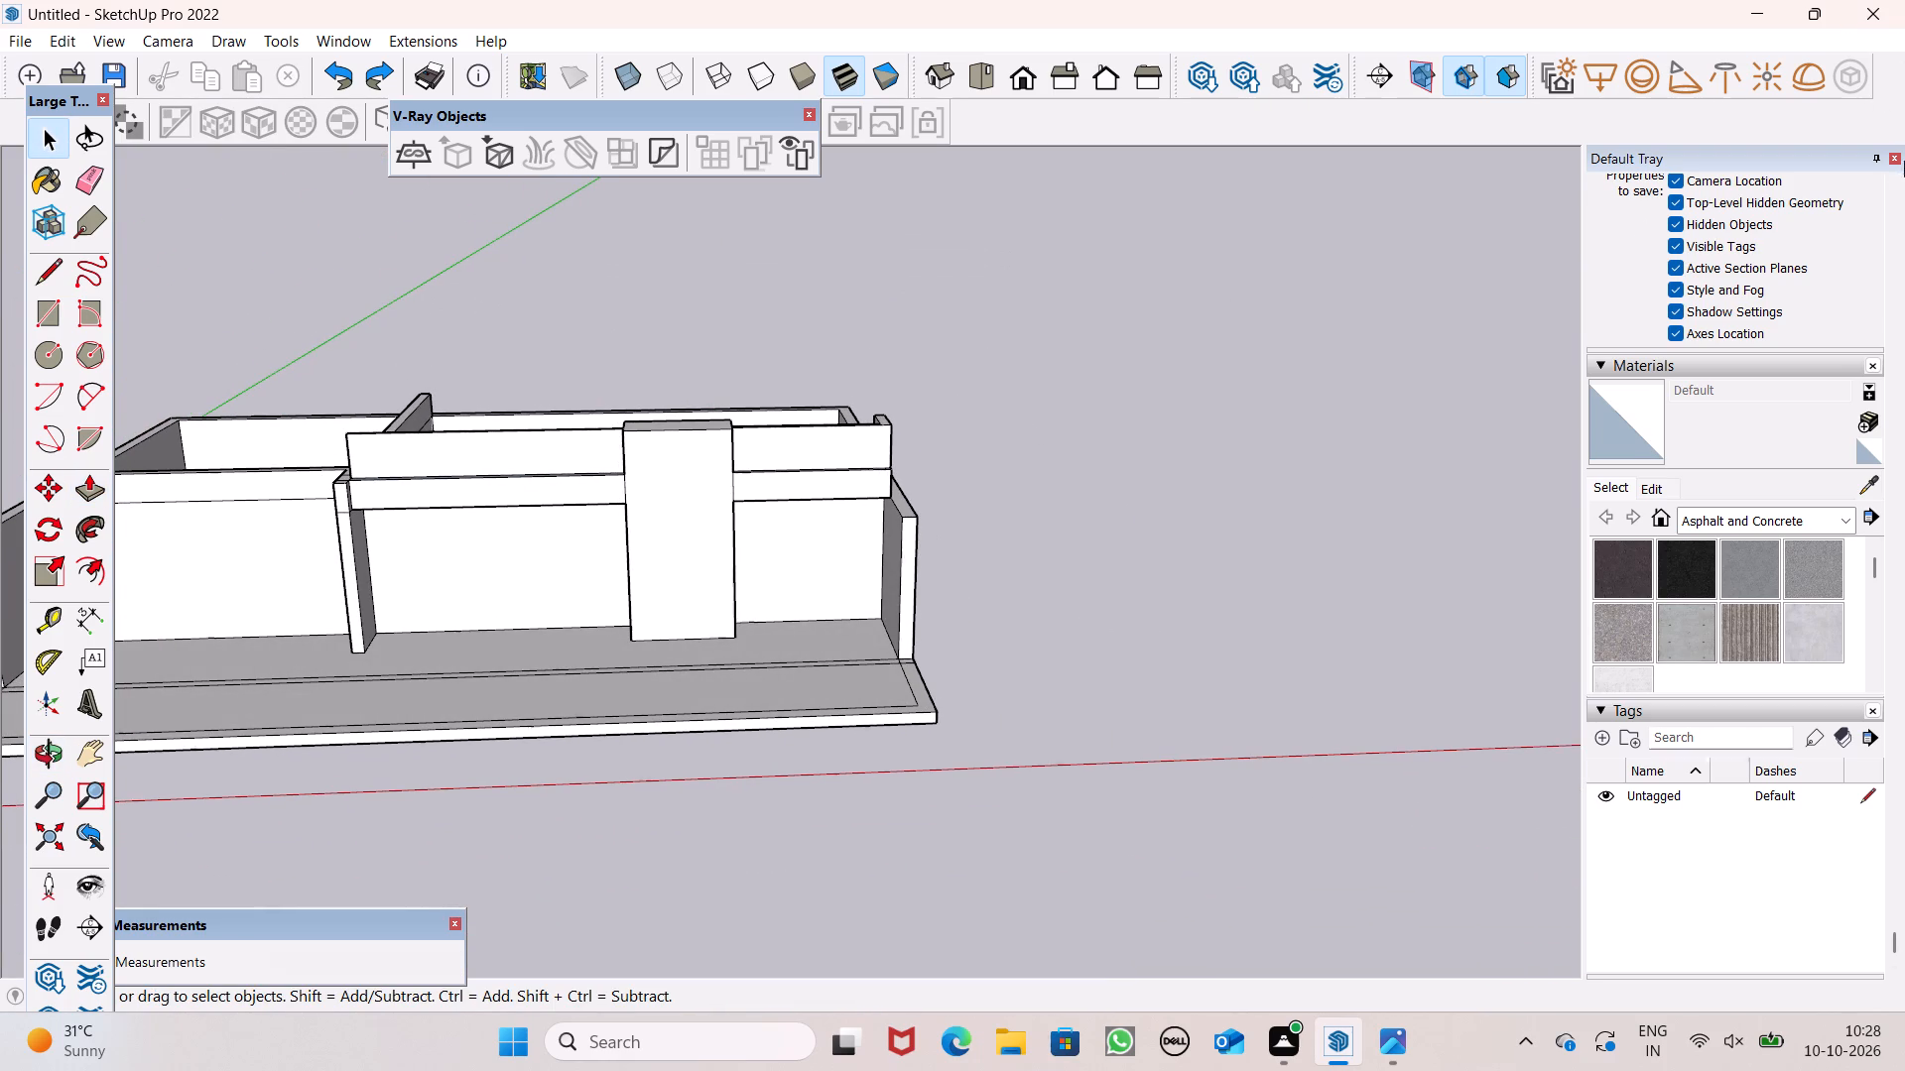
pyautogui.scroll(-2, 1849, 392)
pyautogui.scroll(-1, 711, 521)
pyautogui.scroll(1, 711, 521)
pyautogui.scroll(-2, 711, 521)
pyautogui.moveTo(740, 519); pyautogui.dragTo(751, 532, button='middle')
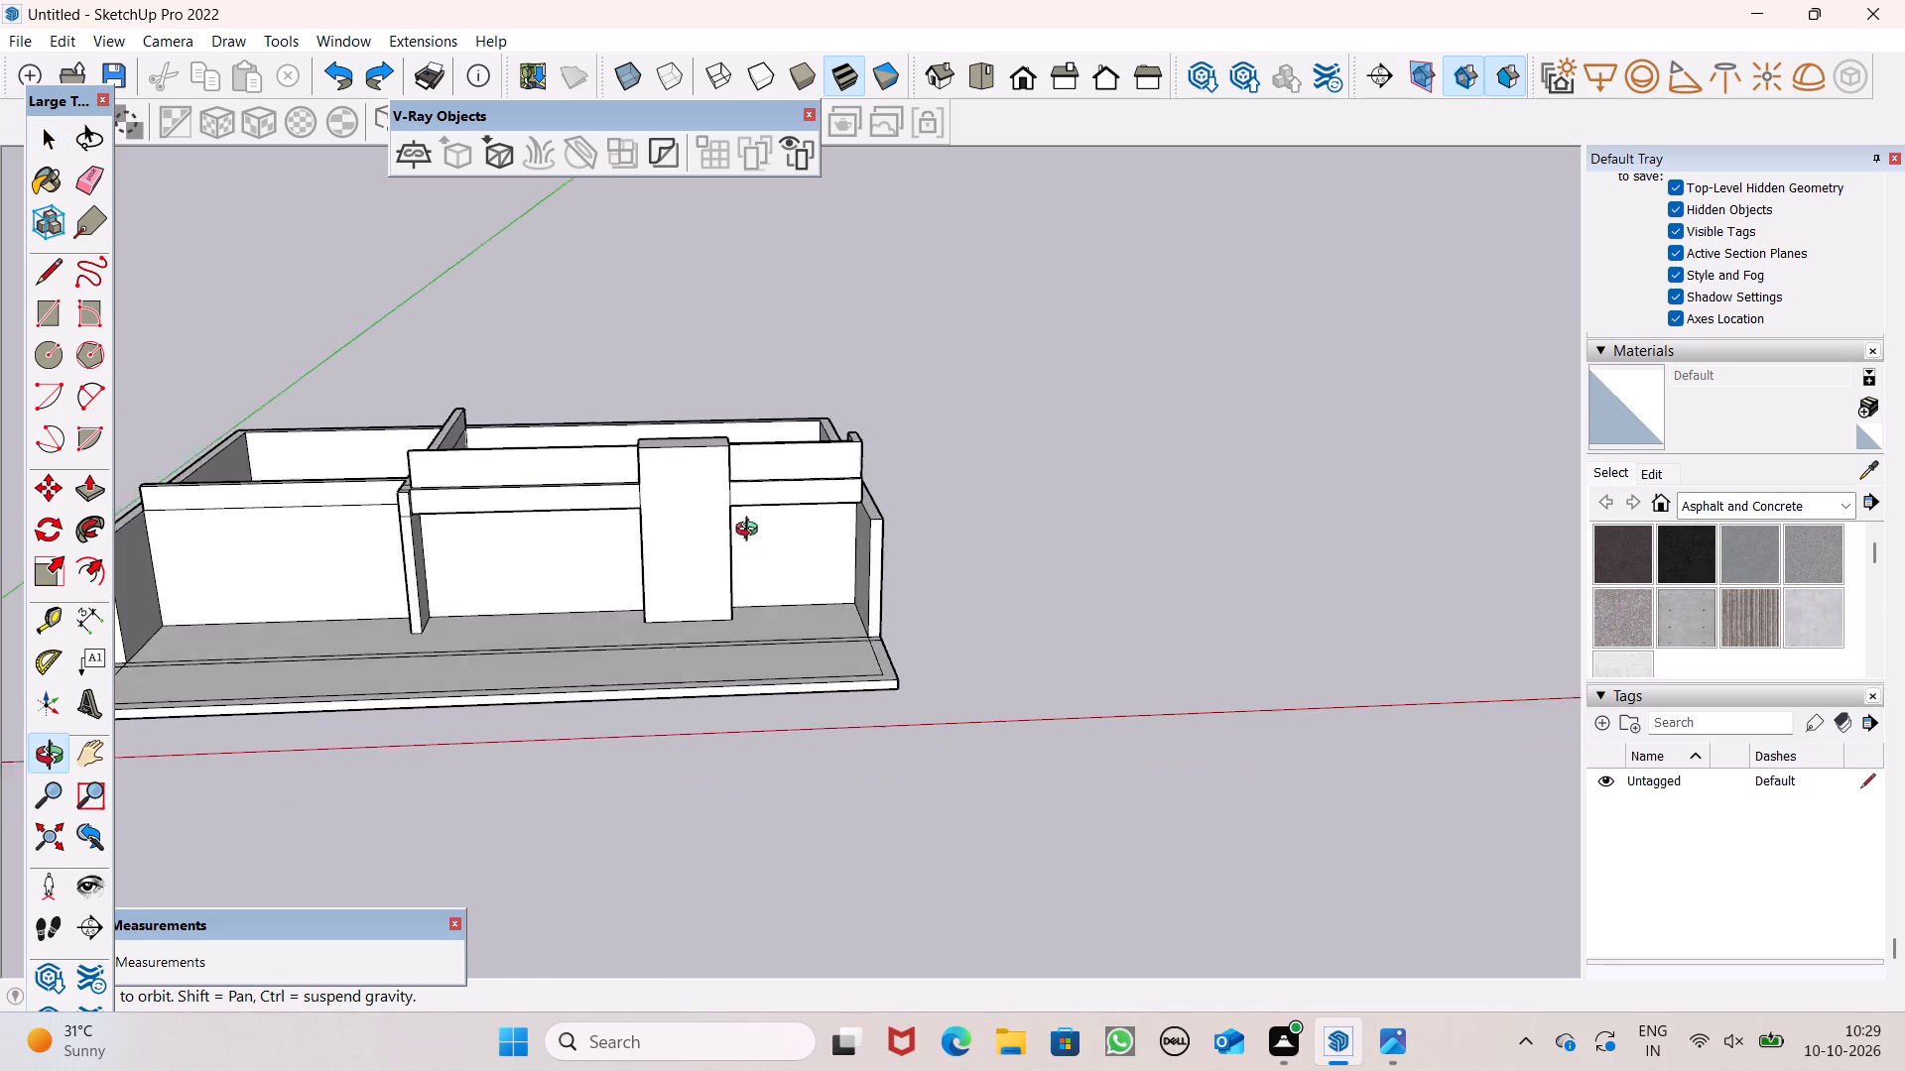
pyautogui.moveTo(751, 532); pyautogui.dragTo(712, 193, button='middle')
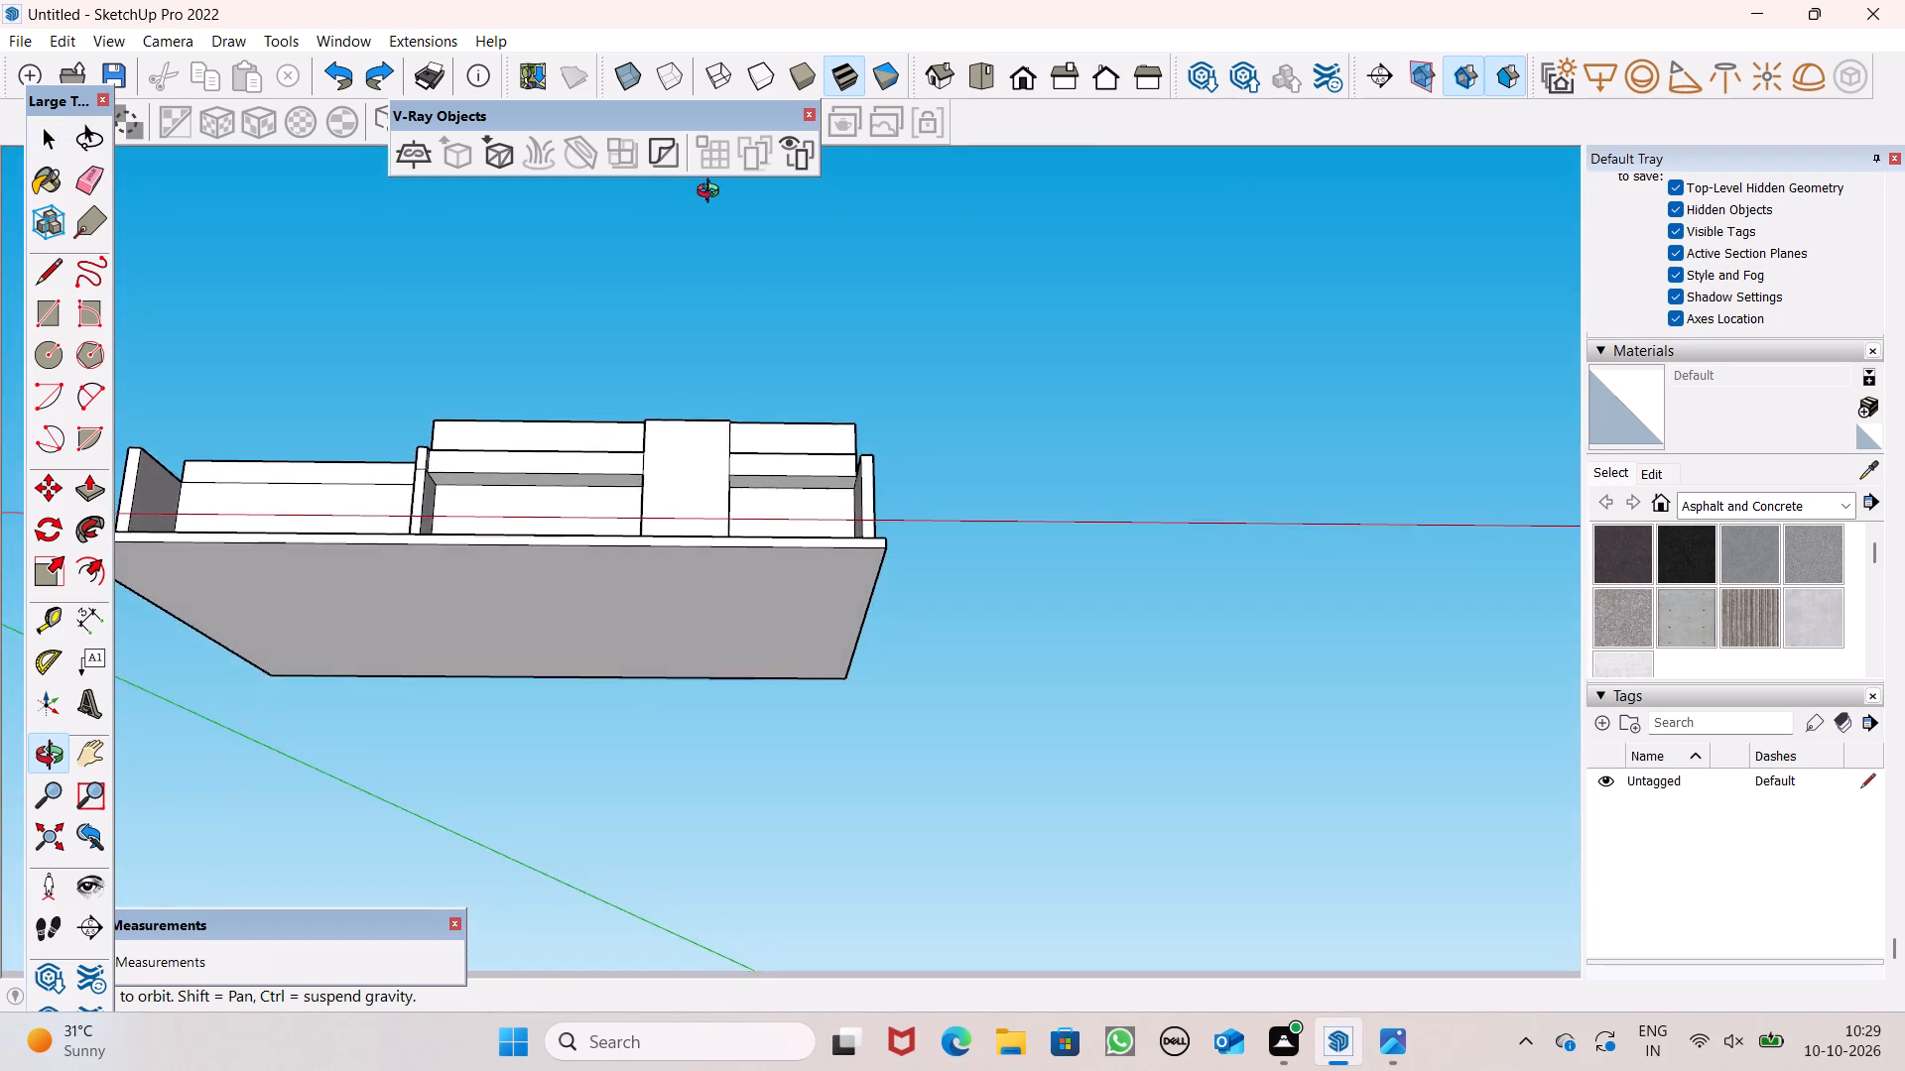
pyautogui.moveTo(712, 193); pyautogui.dragTo(948, 676, button='middle')
pyautogui.scroll(3, 591, 670)
pyautogui.scroll(-2, 568, 616)
pyautogui.moveTo(603, 605); pyautogui.dragTo(555, 609, button='middle')
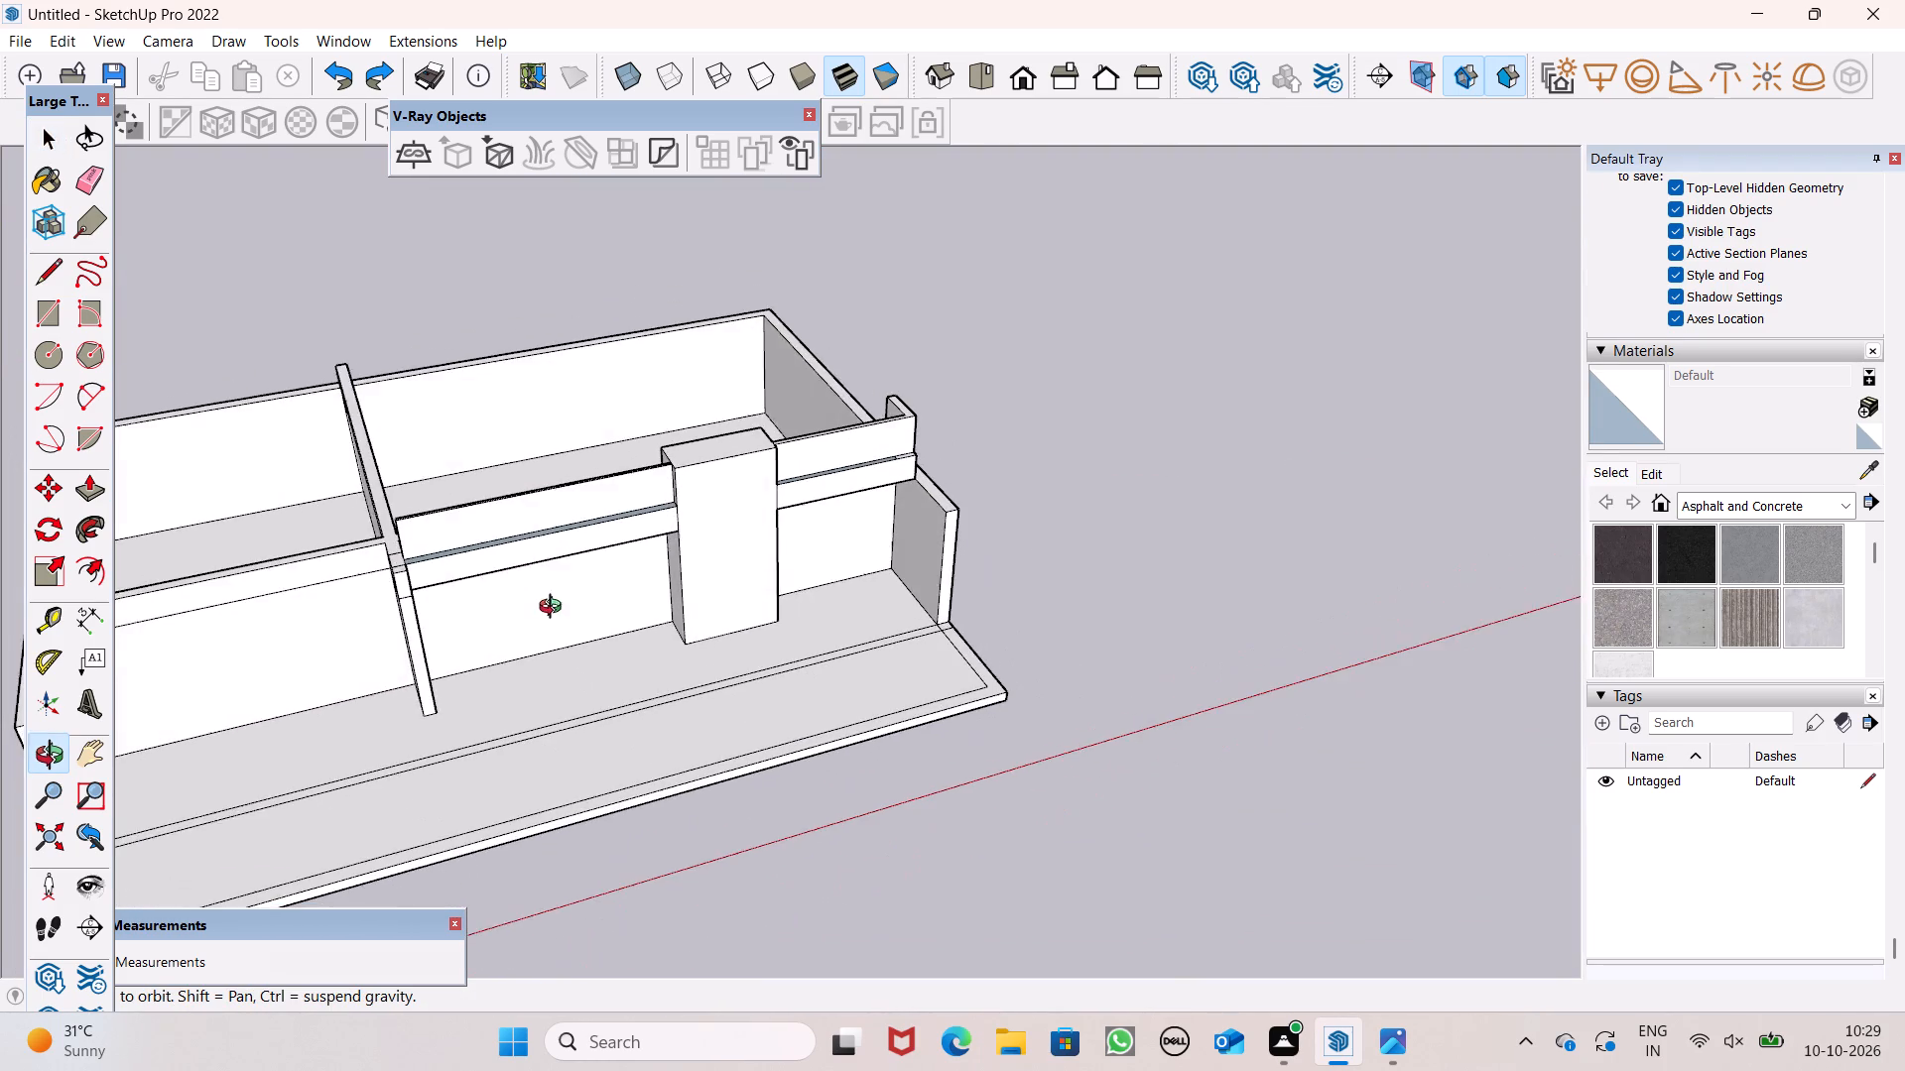
pyautogui.moveTo(555, 609); pyautogui.dragTo(547, 523, button='middle')
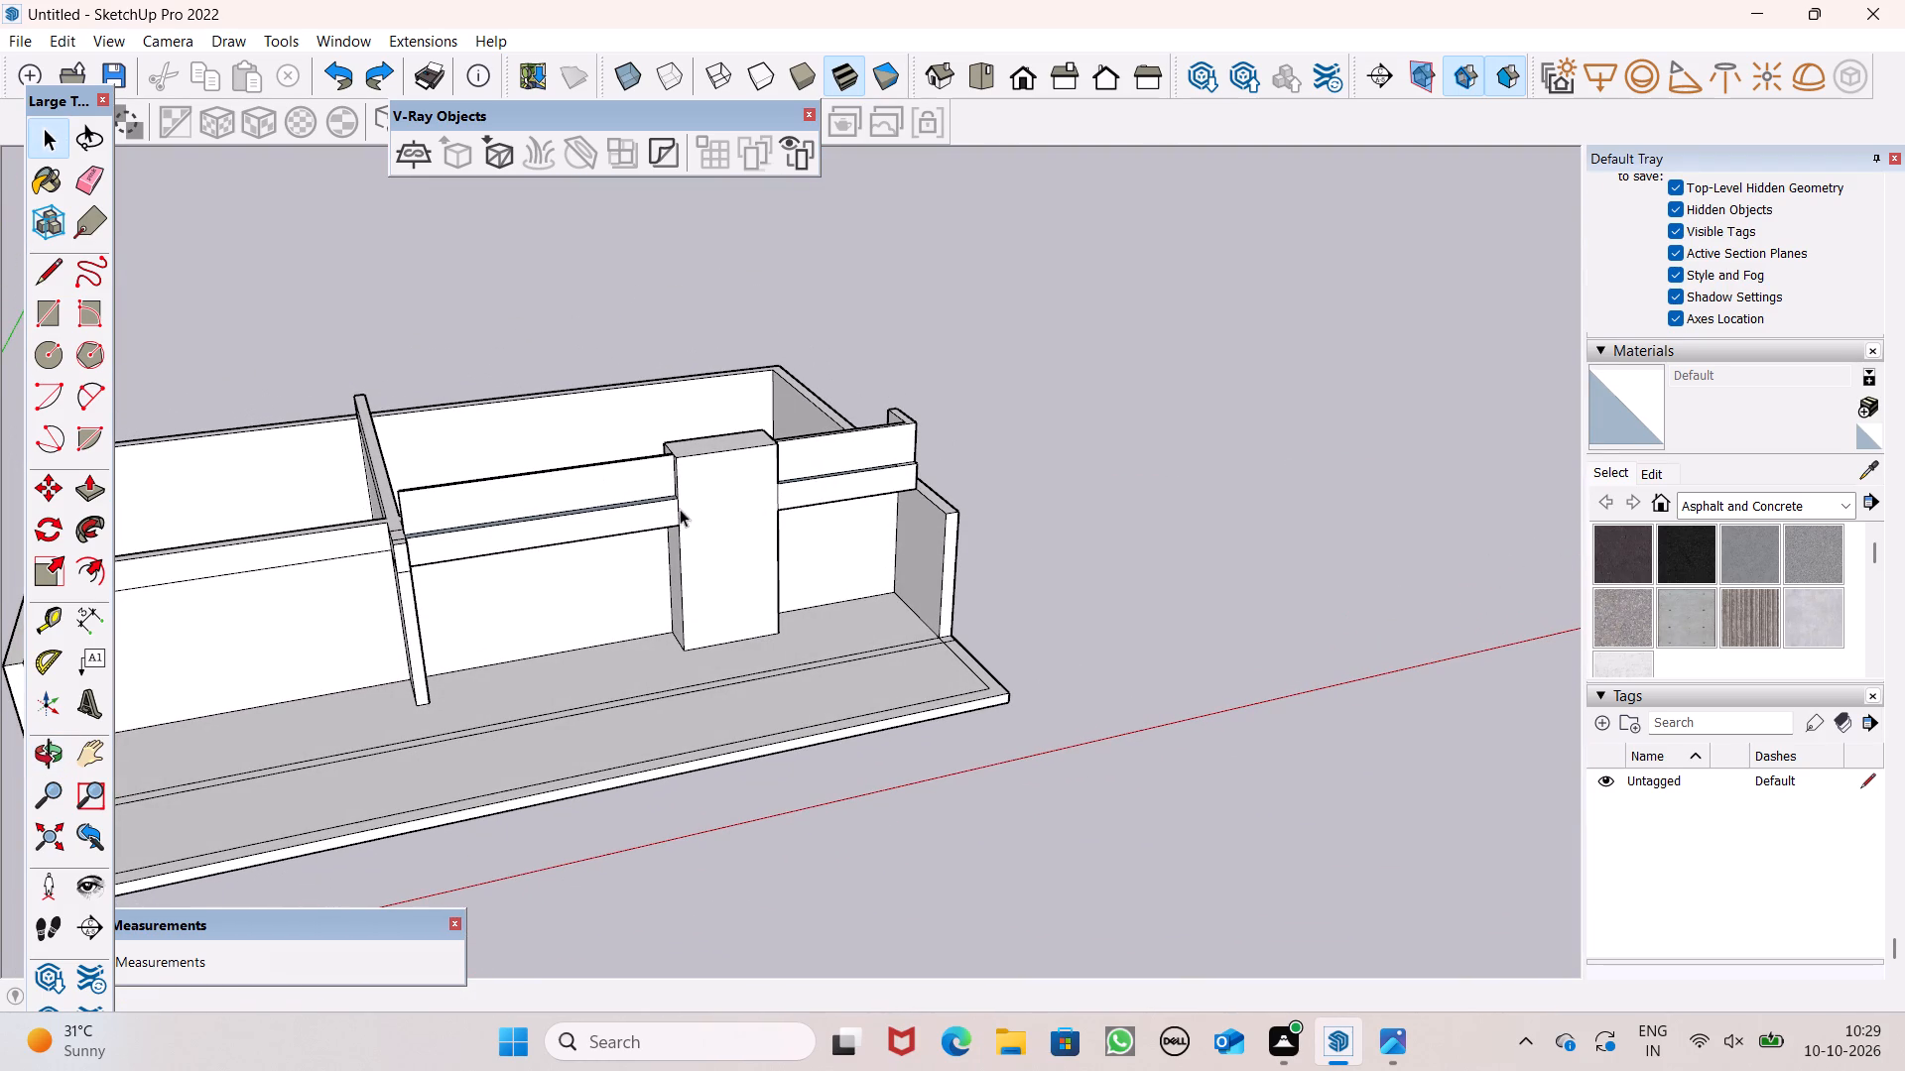
# Pull the front face of the raised block forward about 10 13/16".
pyautogui.click(92, 496)
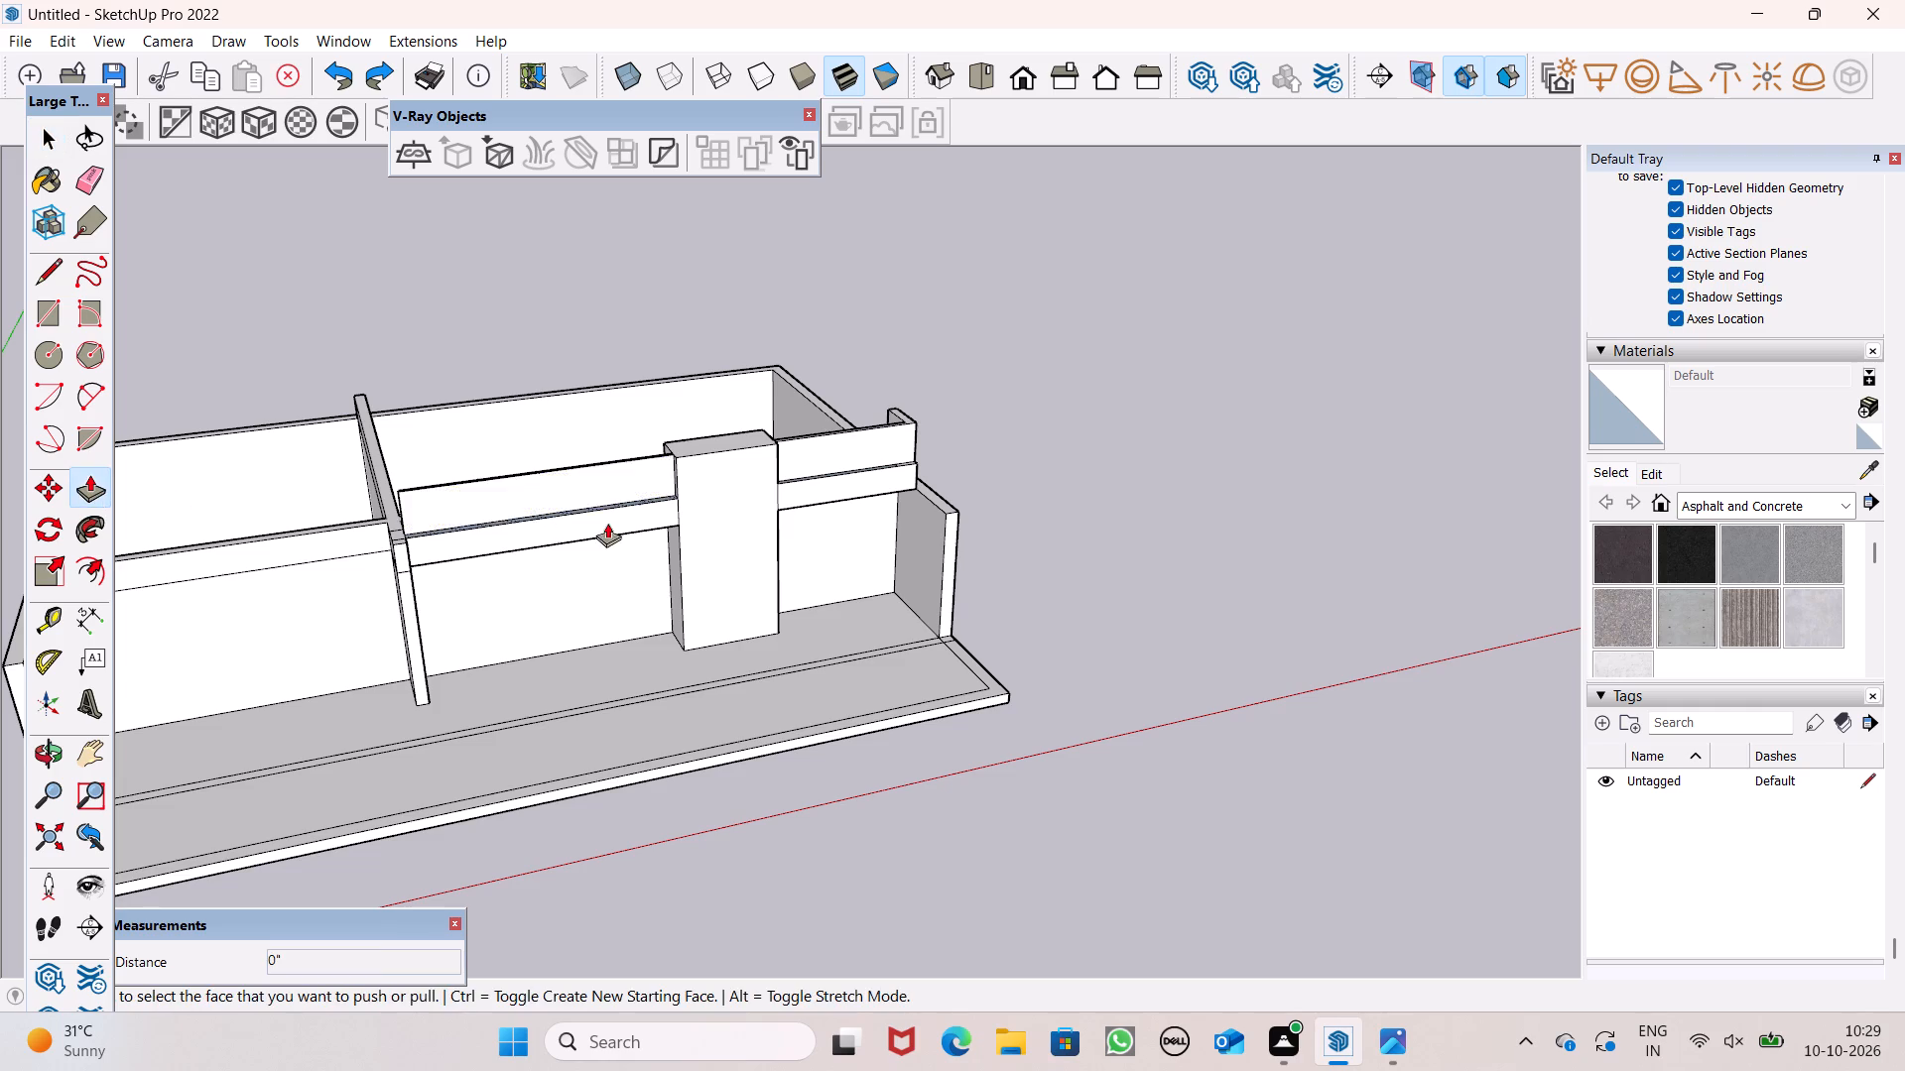
pyautogui.moveTo(639, 568); pyautogui.dragTo(727, 661, button='middle')
pyautogui.scroll(5, 764, 522)
pyautogui.moveTo(697, 545); pyautogui.dragTo(709, 550)
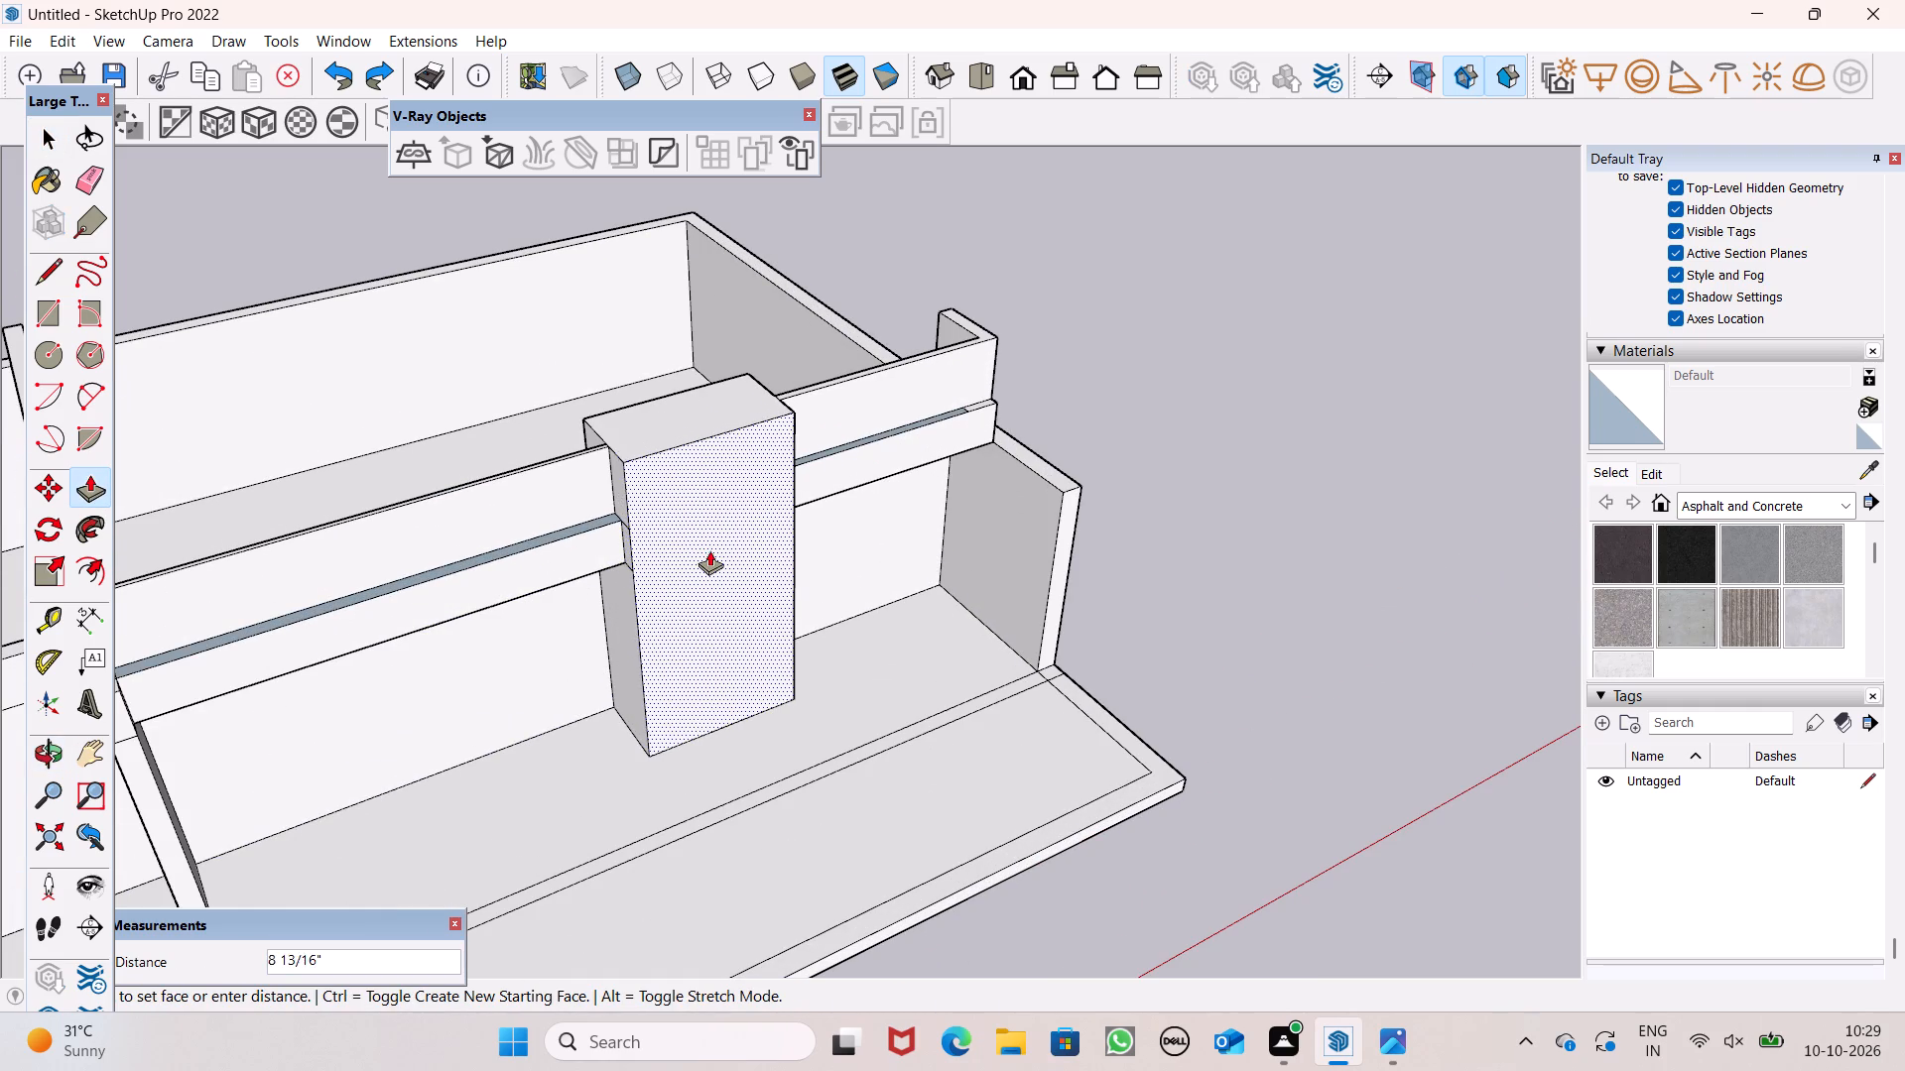
pyautogui.moveTo(709, 550); pyautogui.dragTo(710, 553)
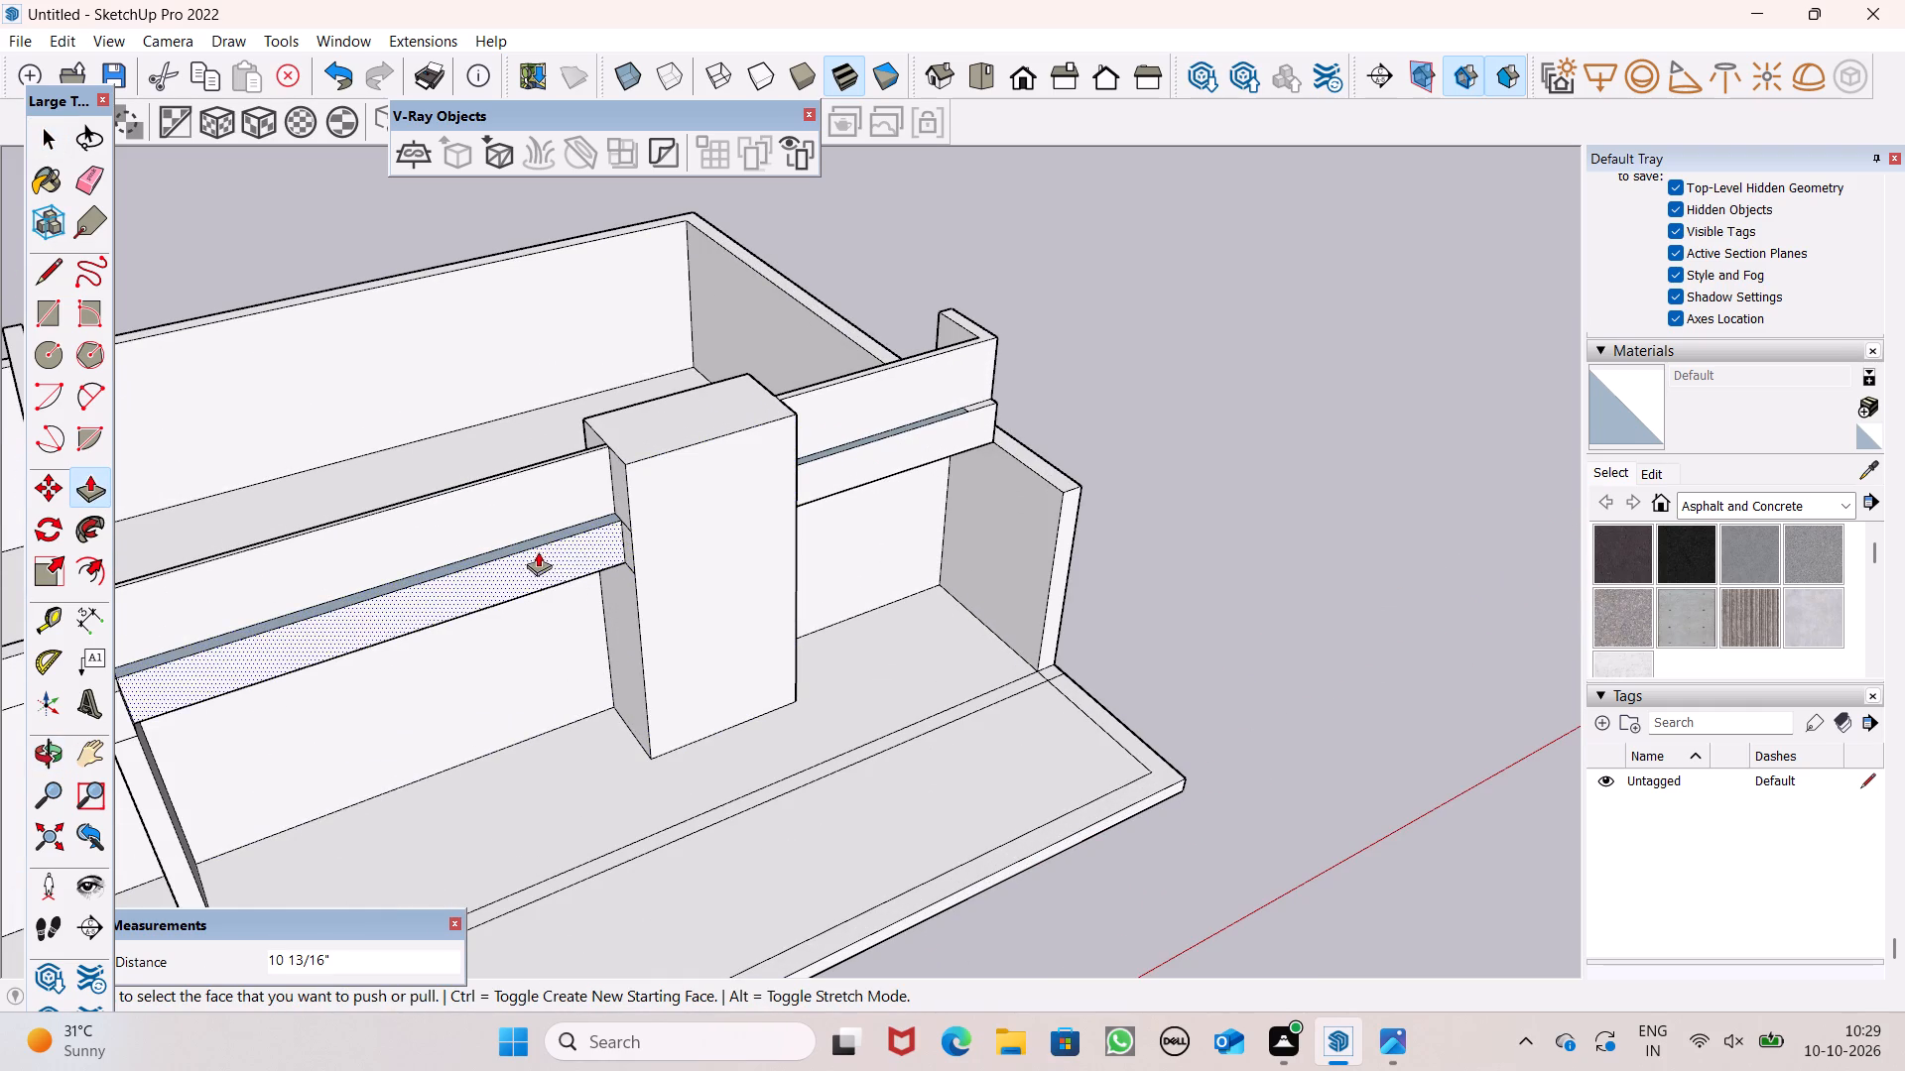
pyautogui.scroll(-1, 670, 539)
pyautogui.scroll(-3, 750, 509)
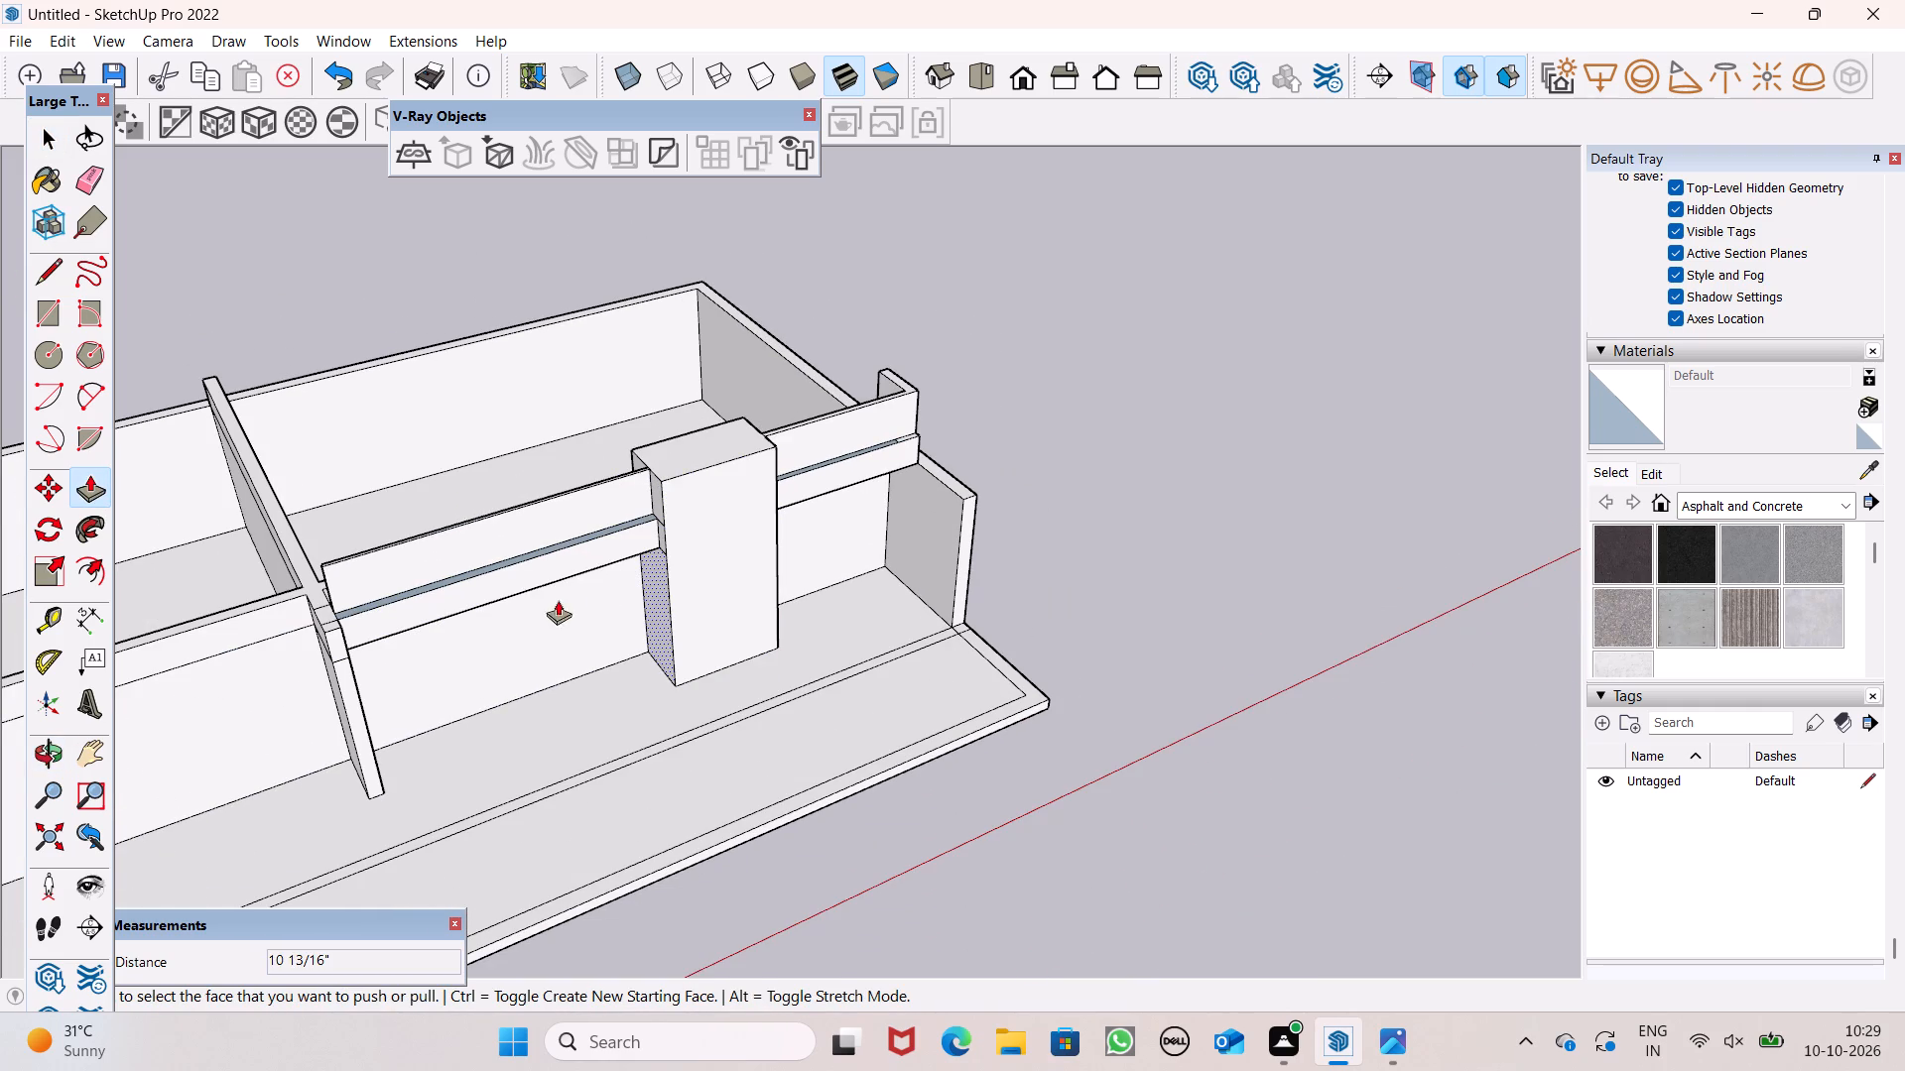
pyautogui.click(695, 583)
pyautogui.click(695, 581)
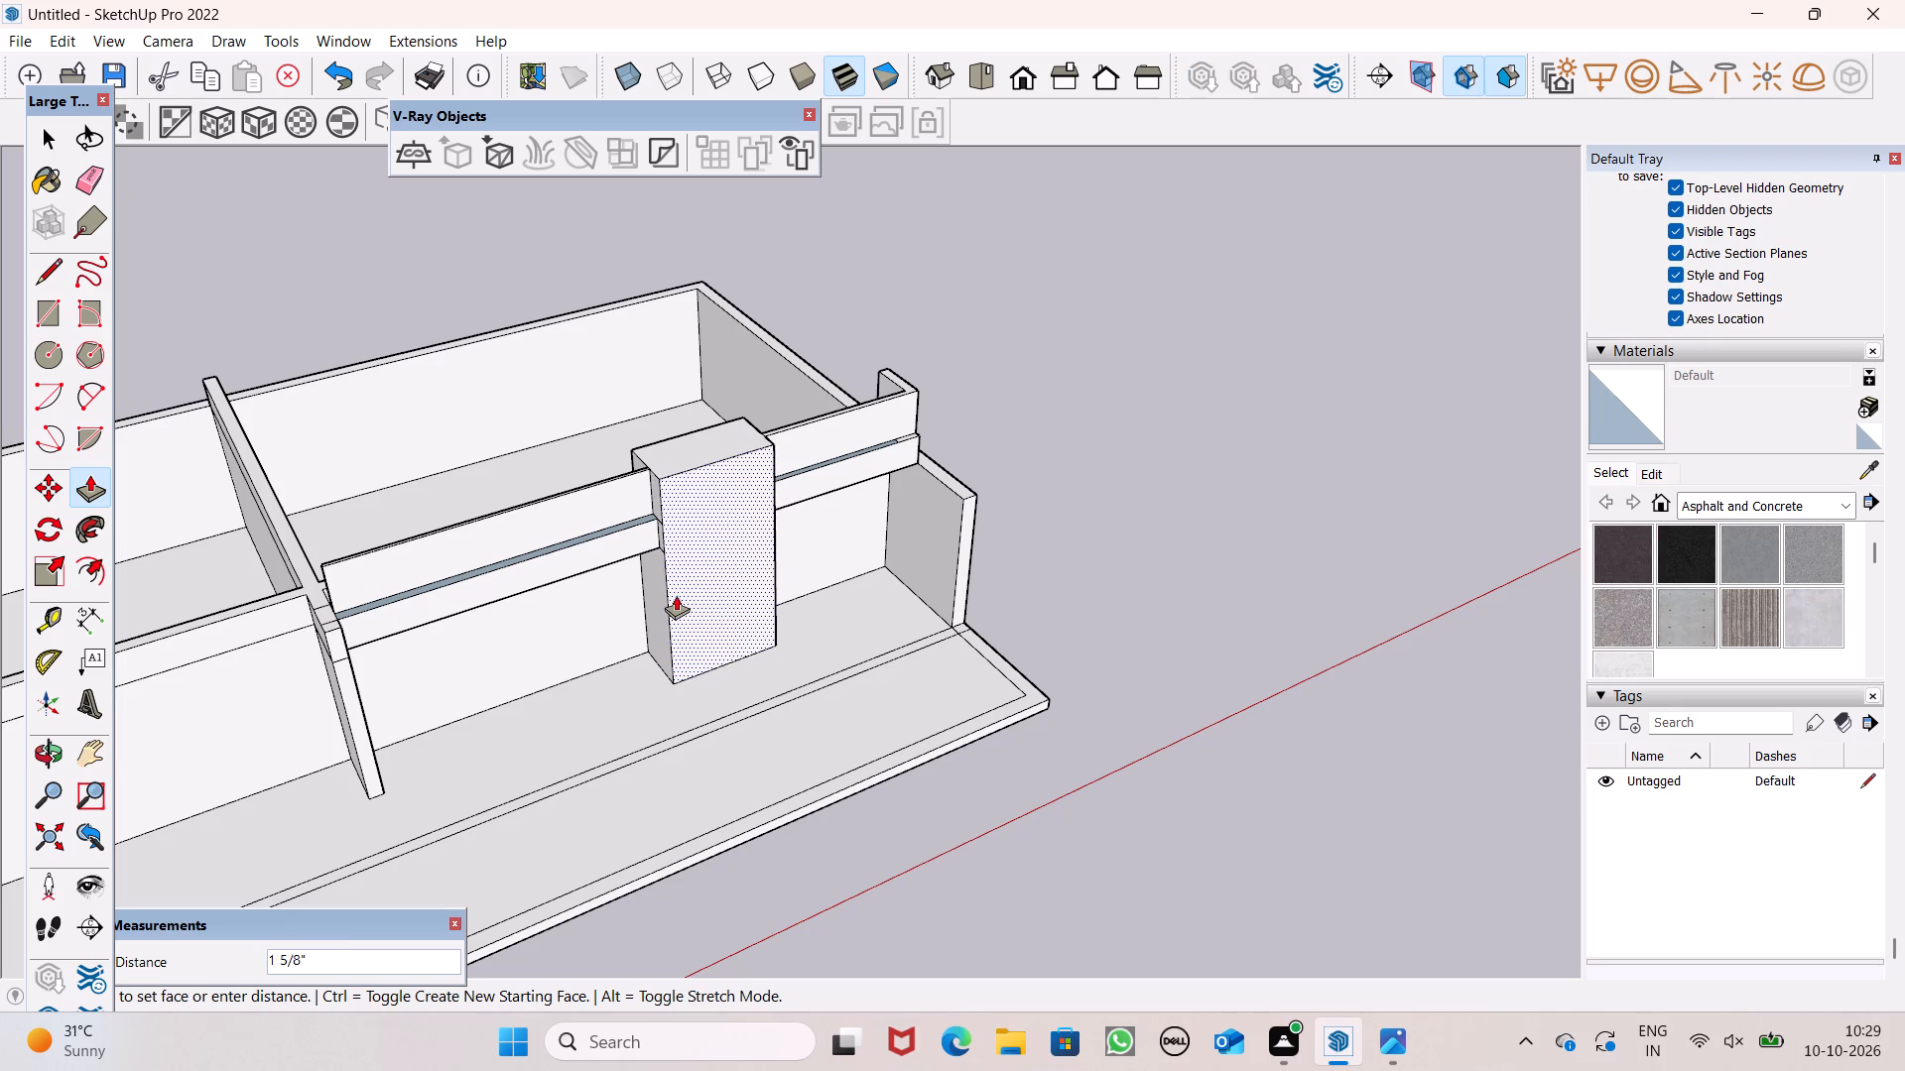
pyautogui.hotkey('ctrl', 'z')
# Push the front face of the band between the partition and the block back 7", to the parapet's front face.
pyautogui.moveTo(551, 641); pyautogui.dragTo(695, 562, button='middle')
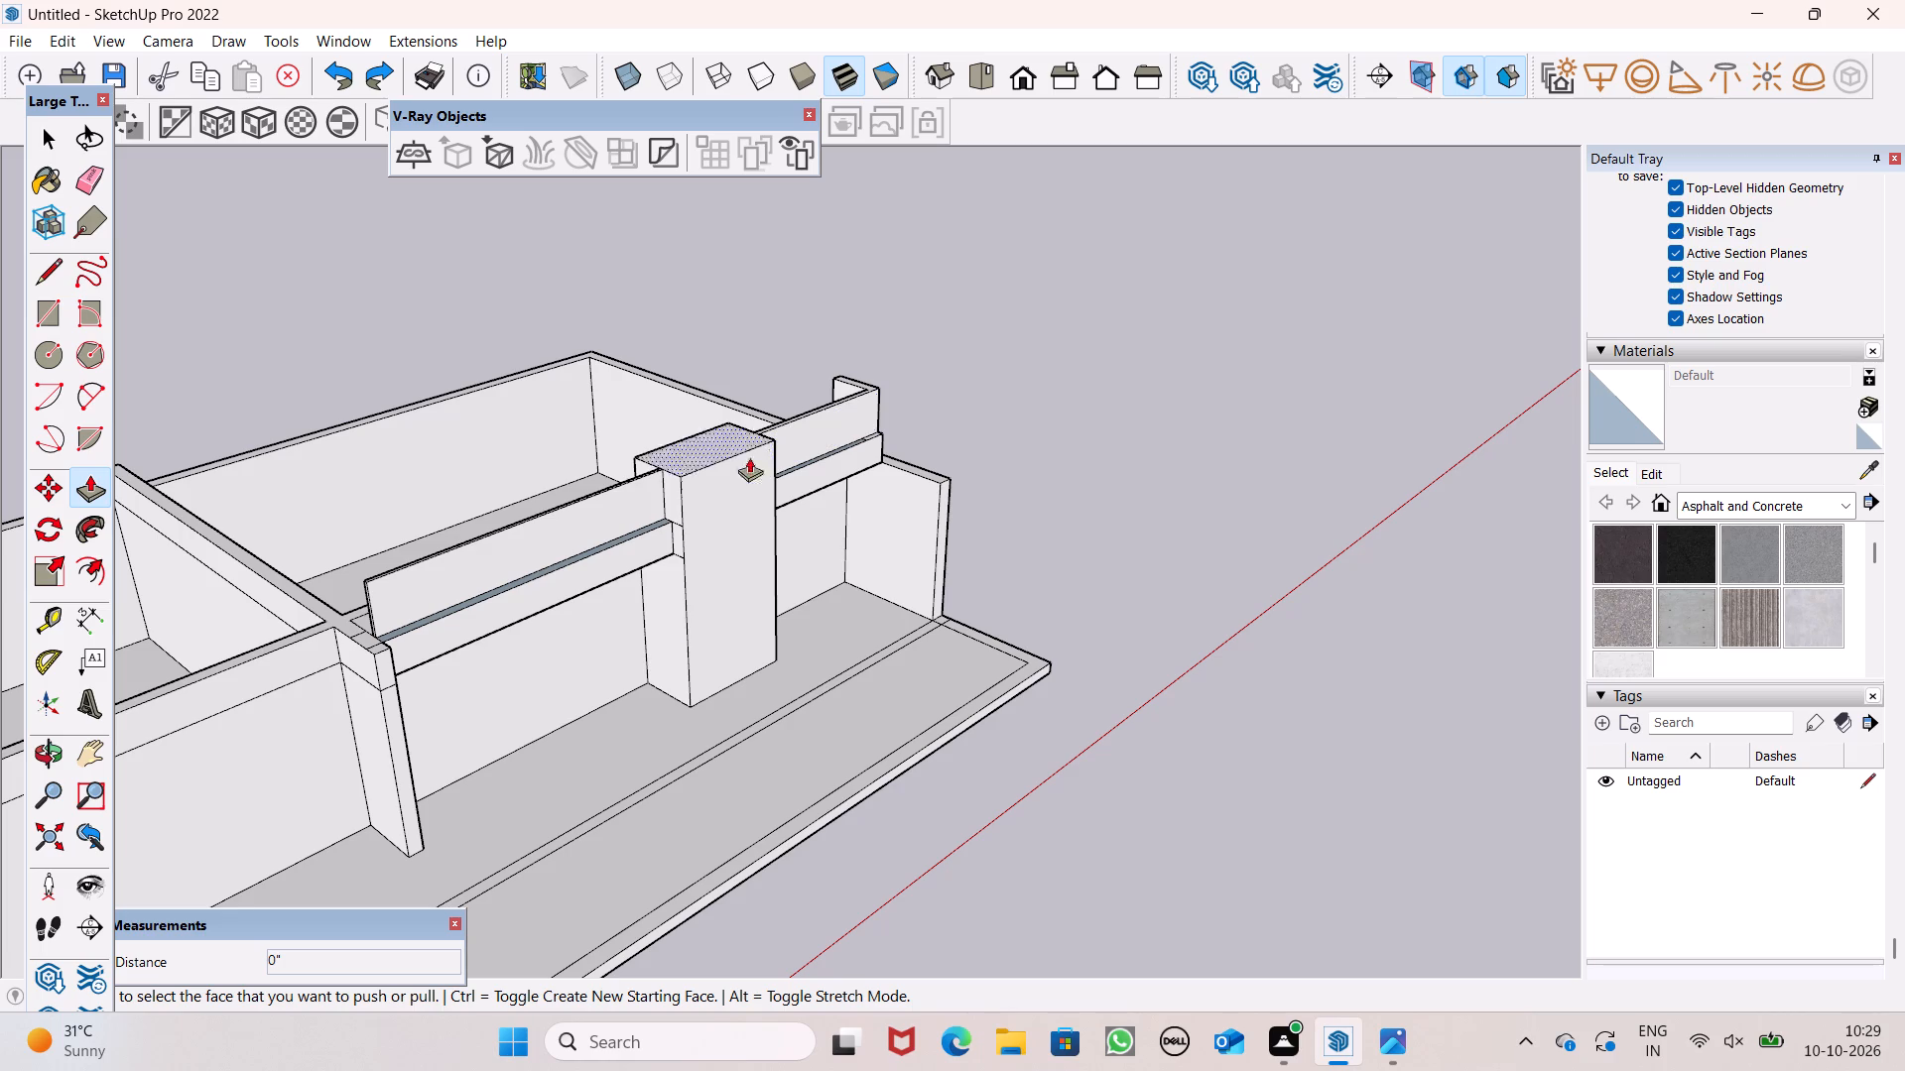
pyautogui.moveTo(517, 622); pyautogui.dragTo(568, 597, button='middle')
pyautogui.scroll(2, 568, 597)
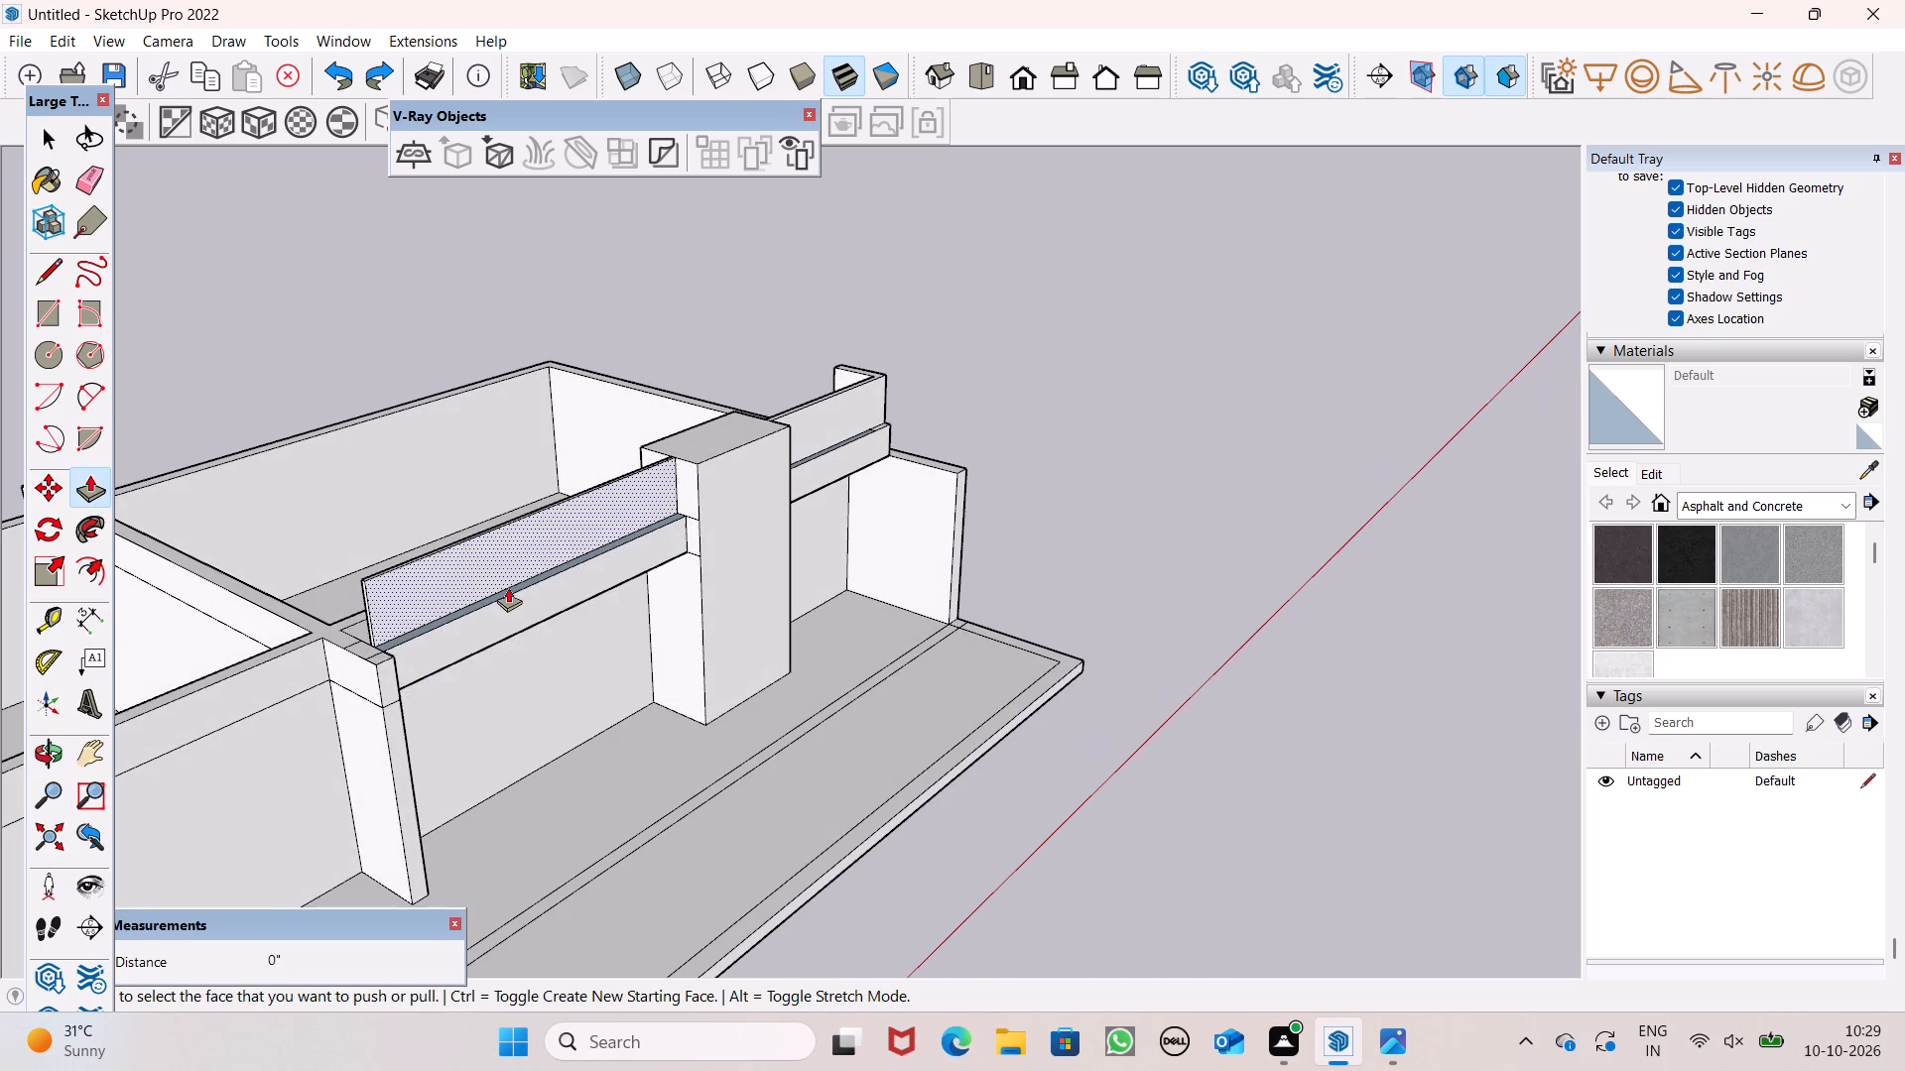
pyautogui.scroll(4, 507, 587)
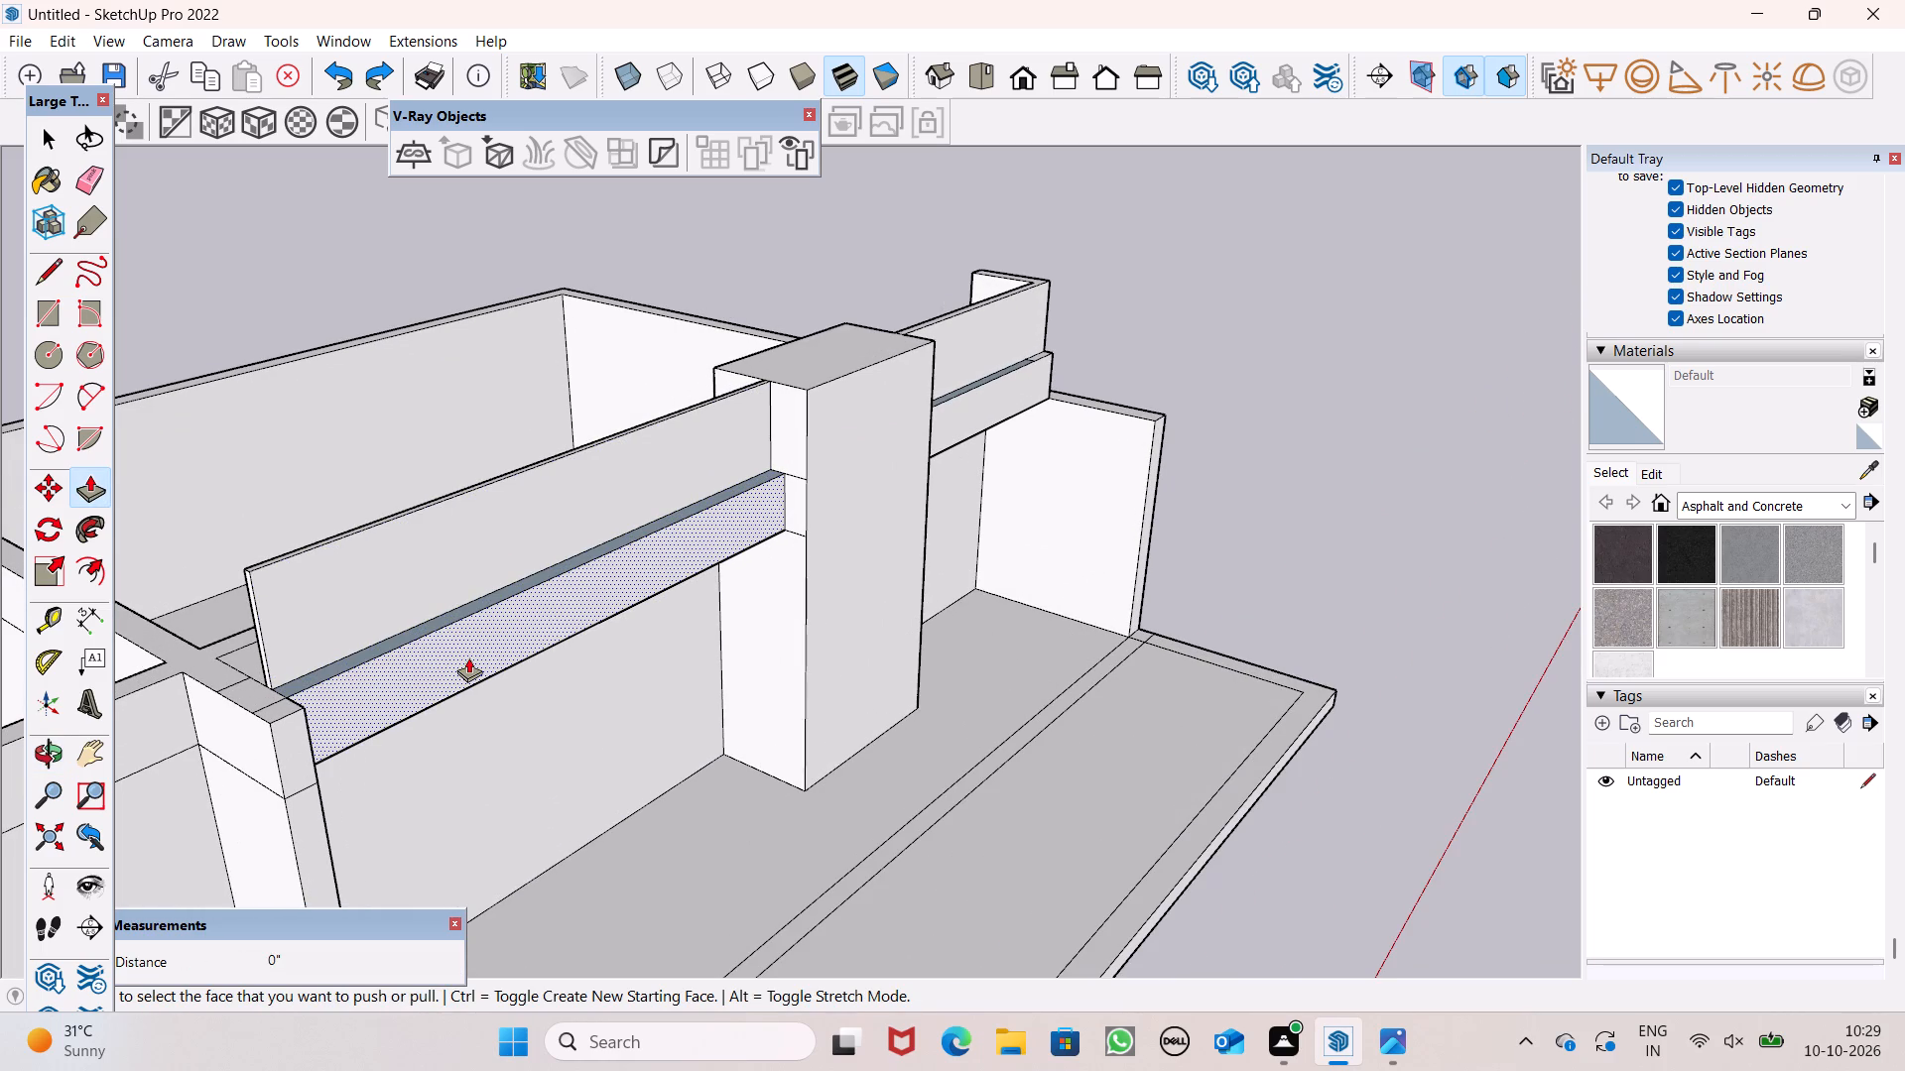
pyautogui.scroll(2, 466, 656)
pyautogui.moveTo(470, 649); pyautogui.dragTo(506, 667)
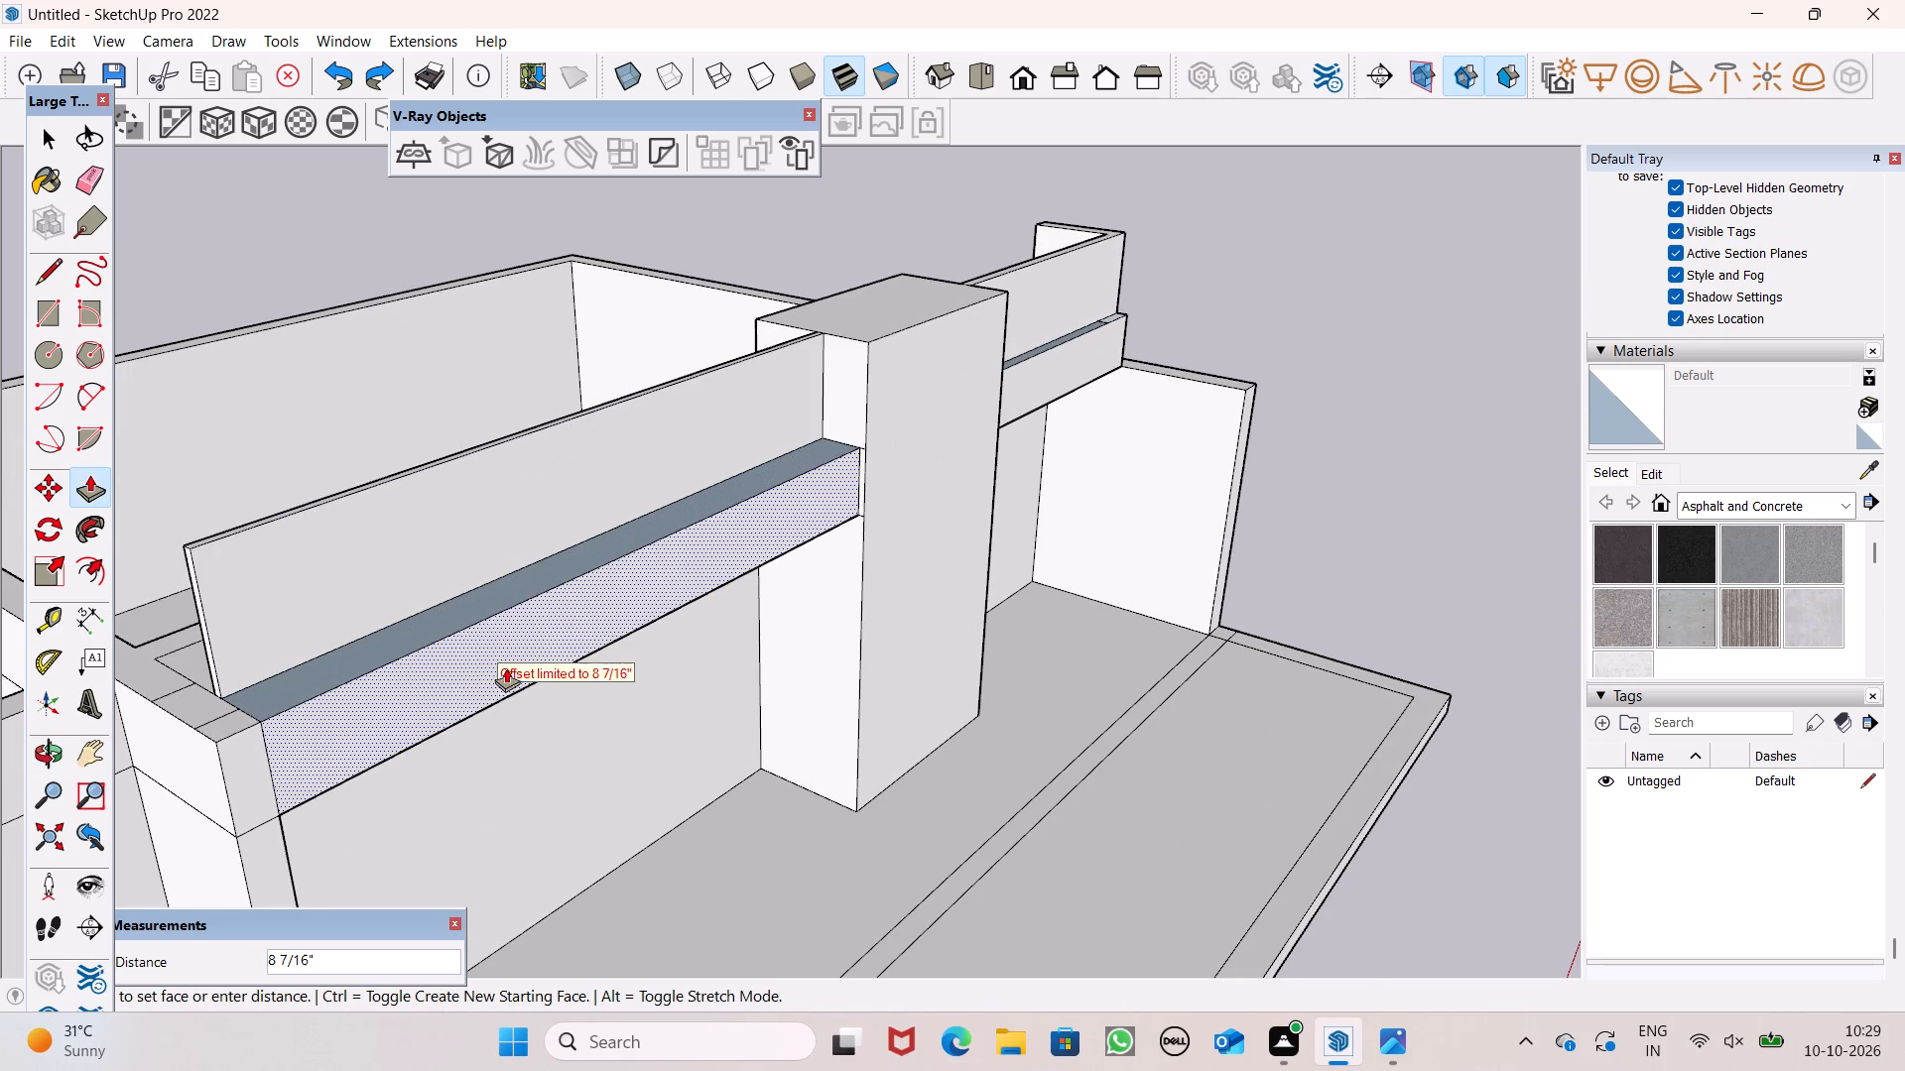
pyautogui.moveTo(506, 667); pyautogui.dragTo(528, 705)
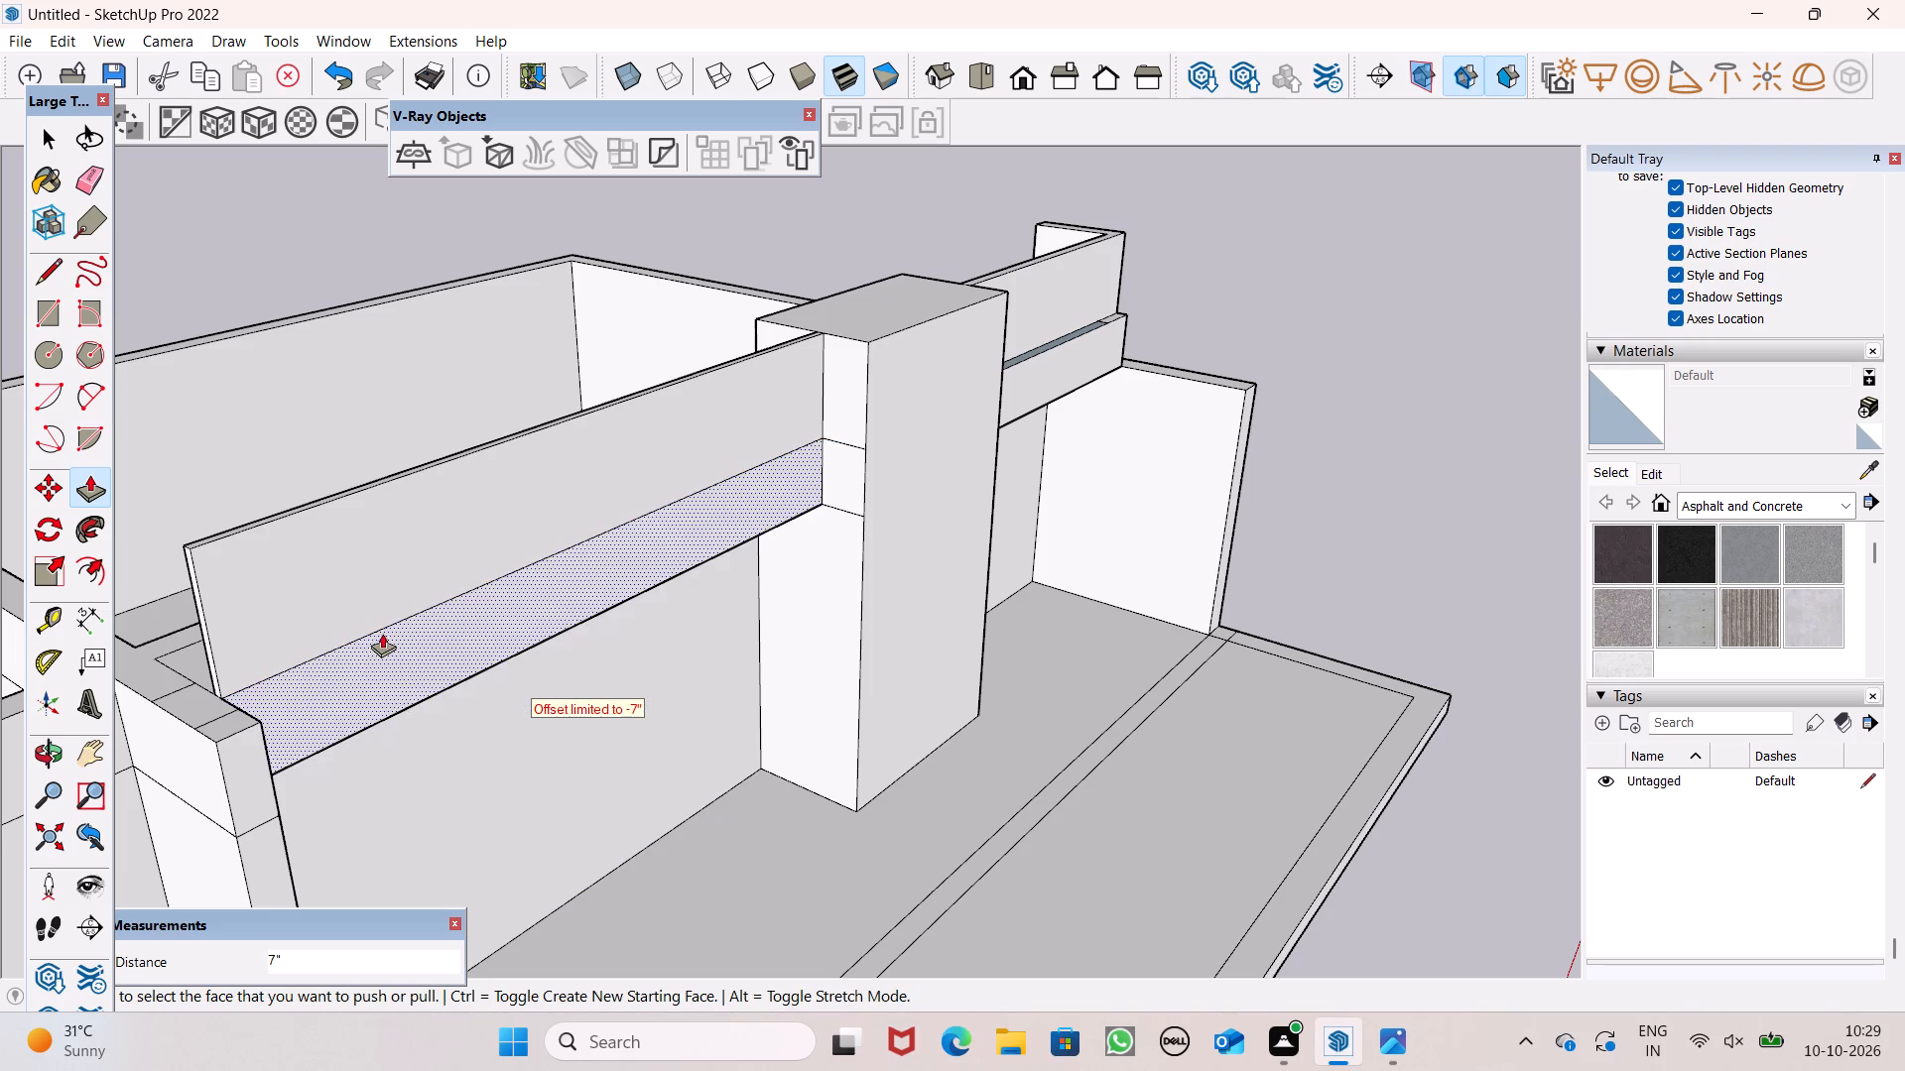
# Pull the band's front face between the partition and the block forward about 1' 3 7/16", to the block's front face.
pyautogui.moveTo(411, 651); pyautogui.dragTo(539, 708)
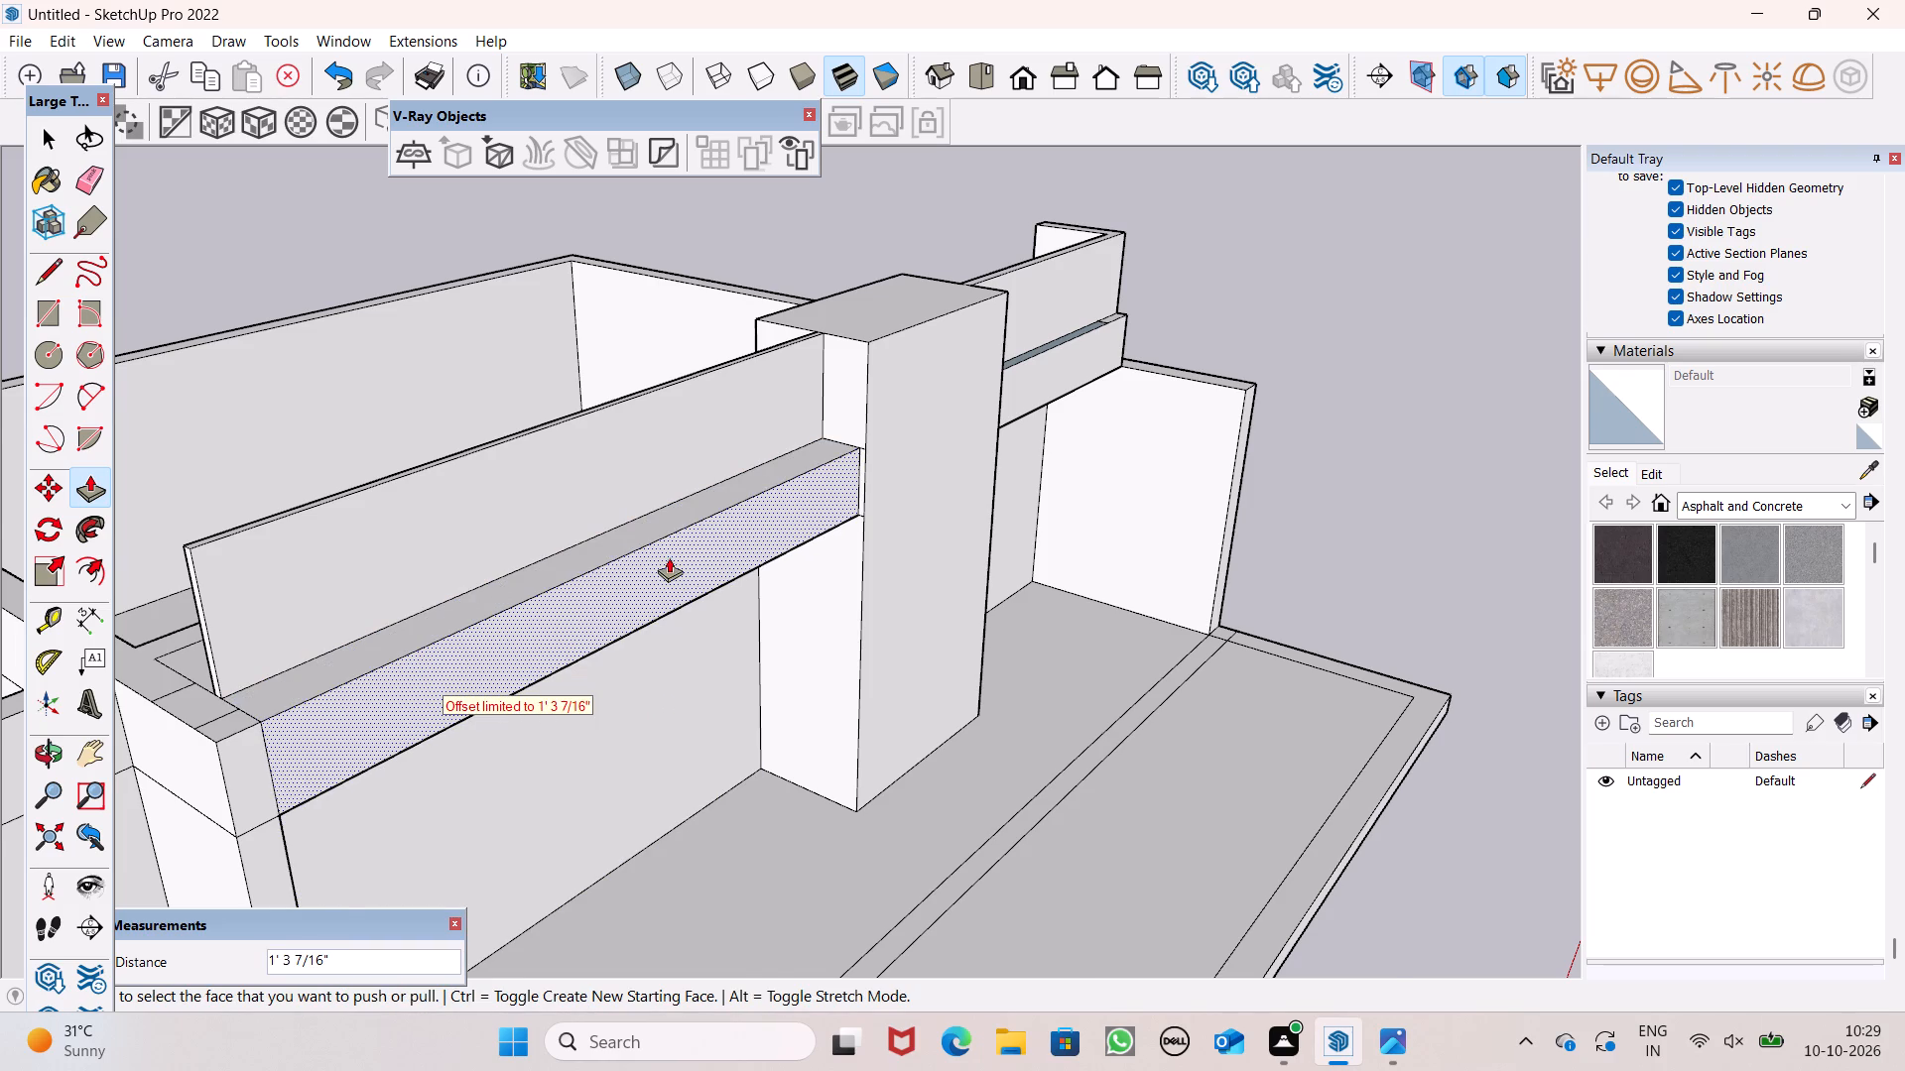
# Pull the raised block's front face slightly forward, past the front face of the adjoining band.
pyautogui.scroll(-2, 669, 557)
pyautogui.scroll(1, 933, 457)
pyautogui.scroll(1, 1011, 482)
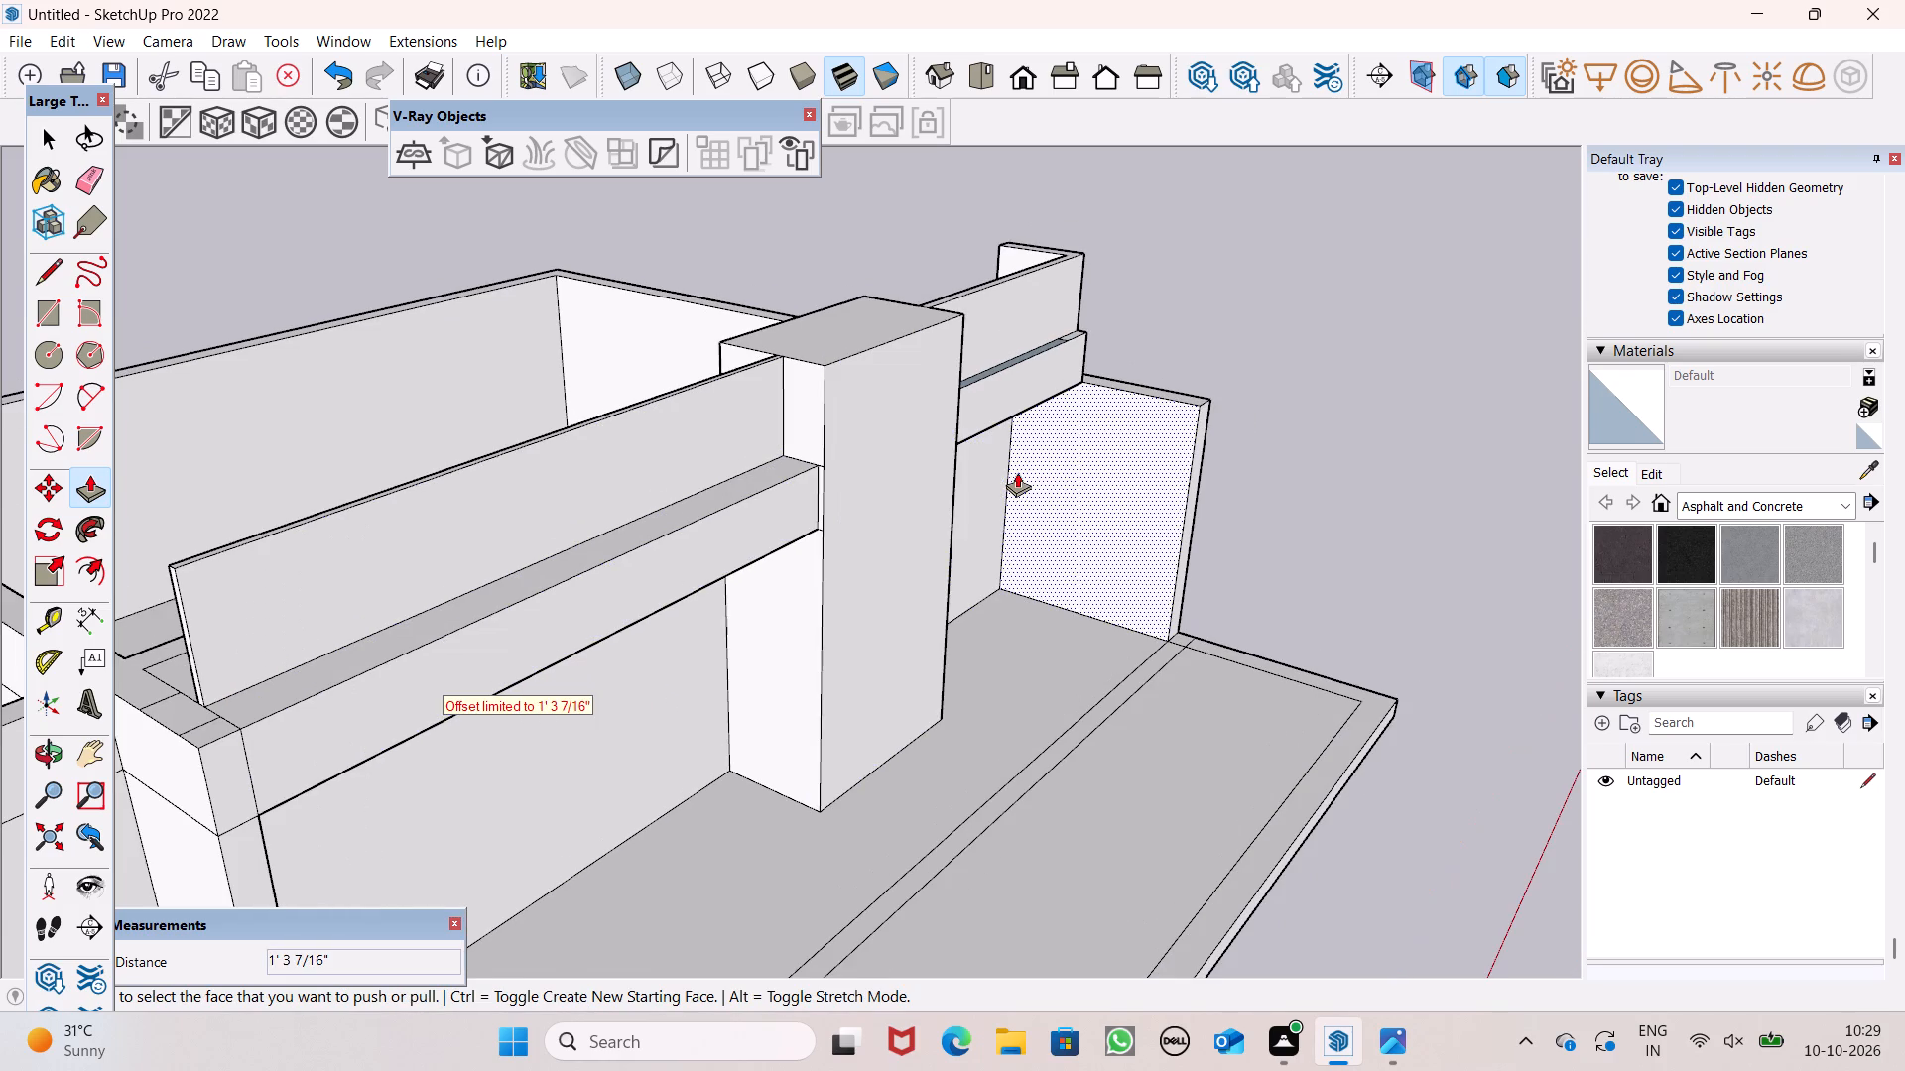
pyautogui.scroll(4, 1019, 465)
pyautogui.scroll(-5, 759, 450)
pyautogui.scroll(1, 773, 460)
pyautogui.scroll(-2, 773, 460)
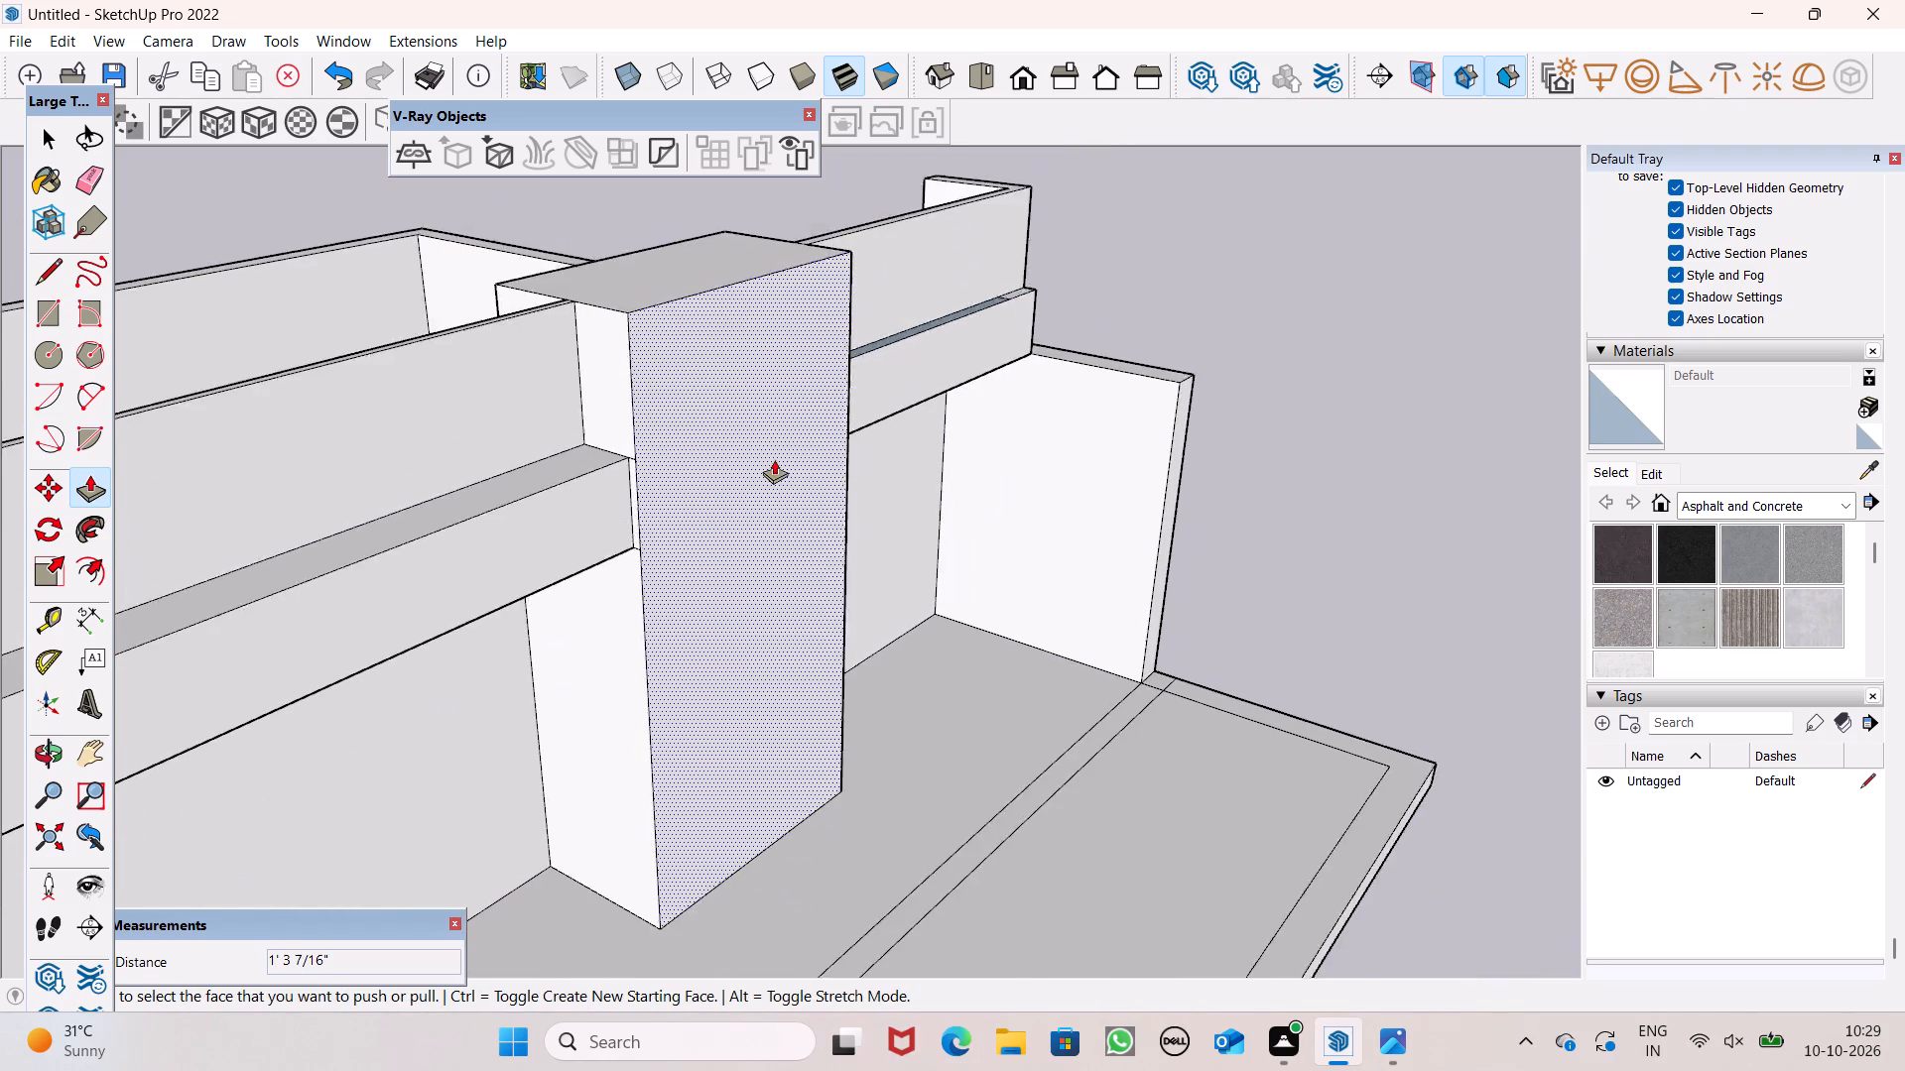
pyautogui.scroll(-2, 774, 459)
pyautogui.moveTo(737, 466); pyautogui.dragTo(758, 482)
# Pull the band's front face between the partition and the block forward about 1' 11/16", flush with the block's front face.
pyautogui.moveTo(576, 517); pyautogui.dragTo(589, 526)
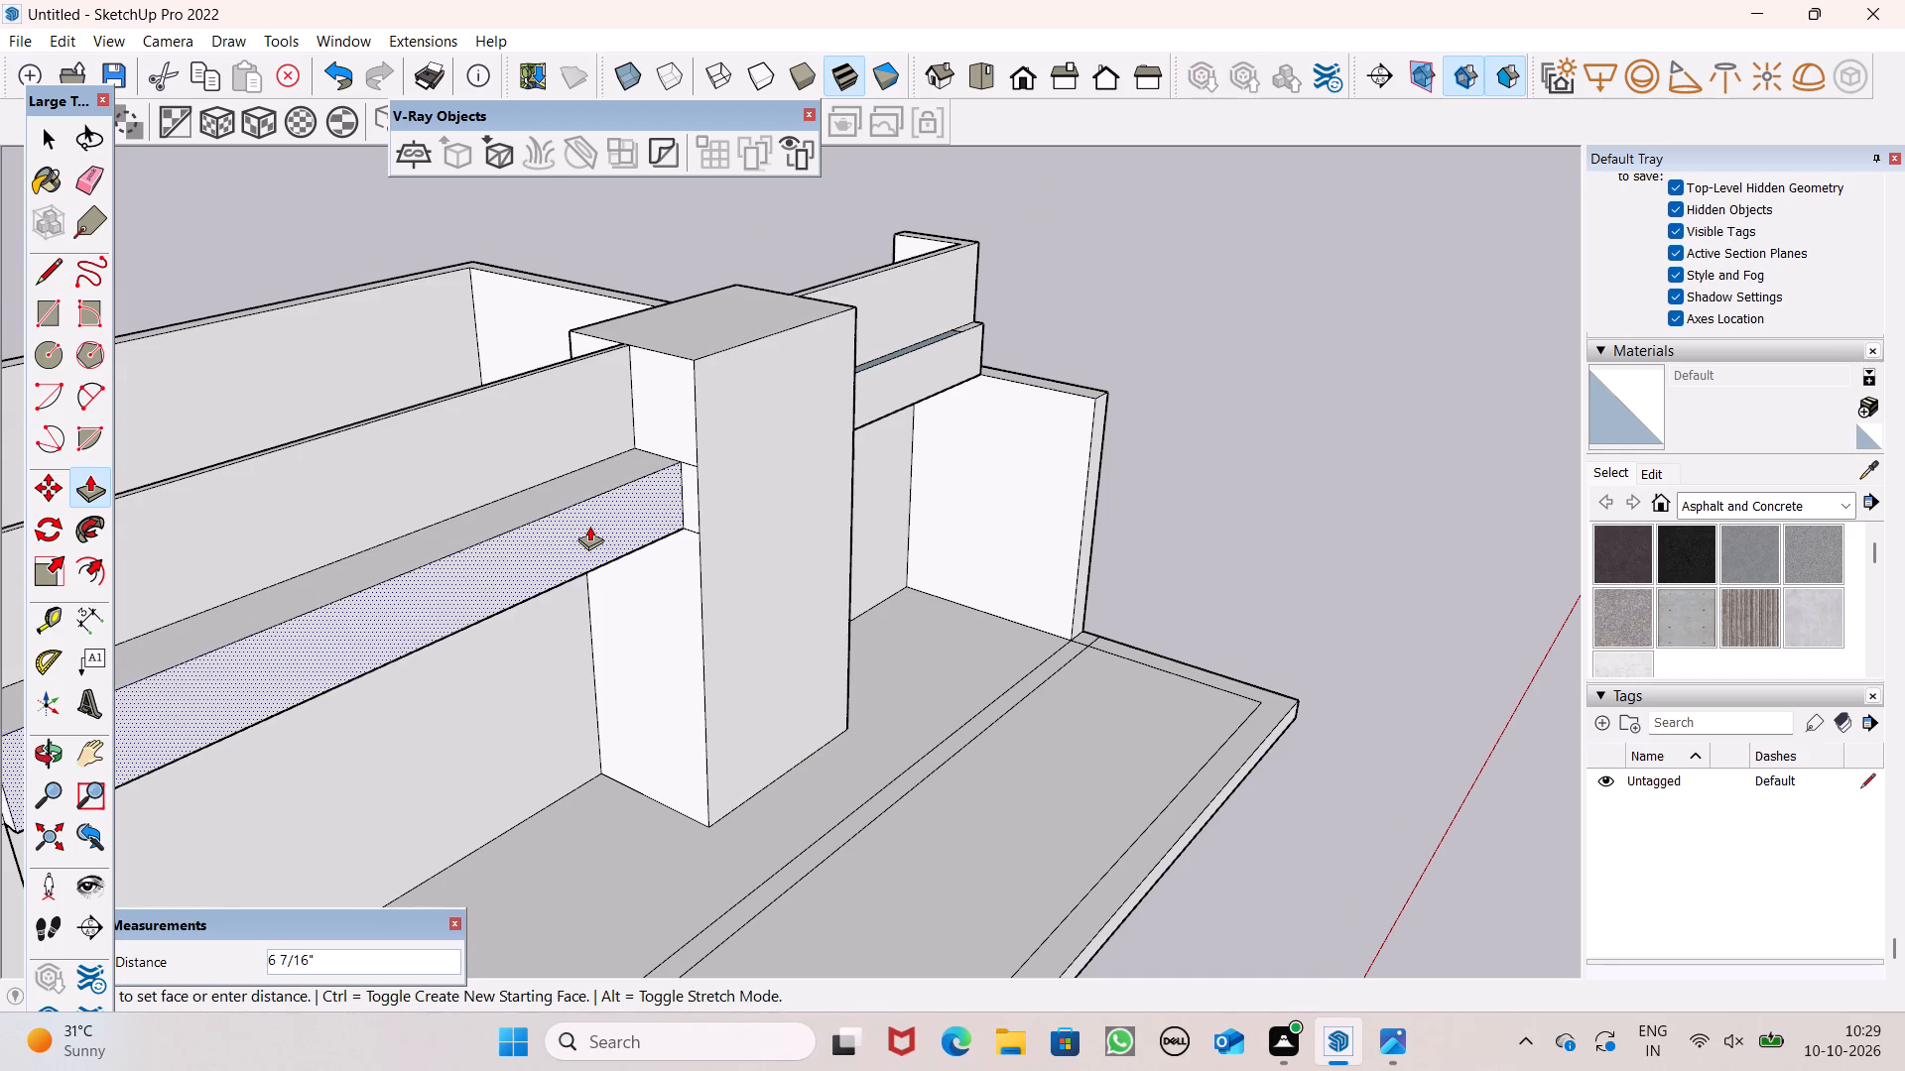
pyautogui.moveTo(589, 526); pyautogui.dragTo(600, 539)
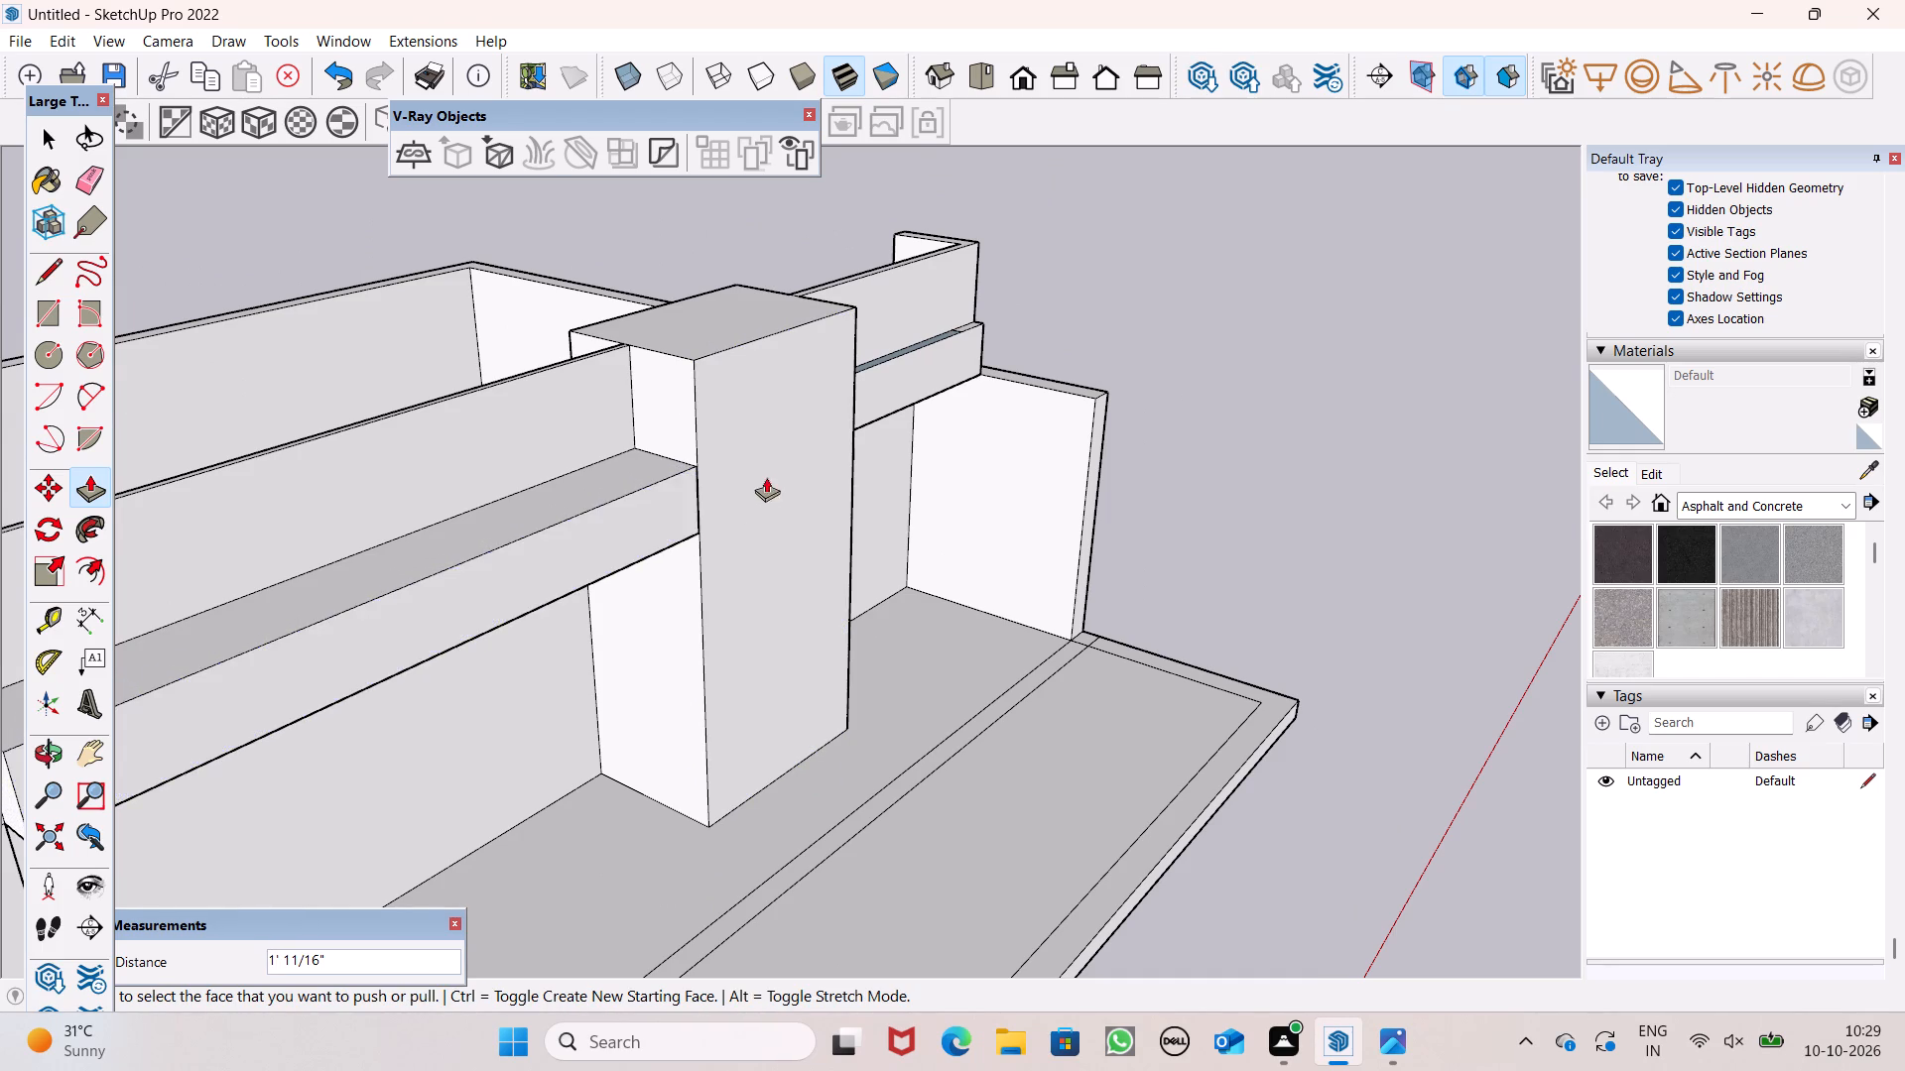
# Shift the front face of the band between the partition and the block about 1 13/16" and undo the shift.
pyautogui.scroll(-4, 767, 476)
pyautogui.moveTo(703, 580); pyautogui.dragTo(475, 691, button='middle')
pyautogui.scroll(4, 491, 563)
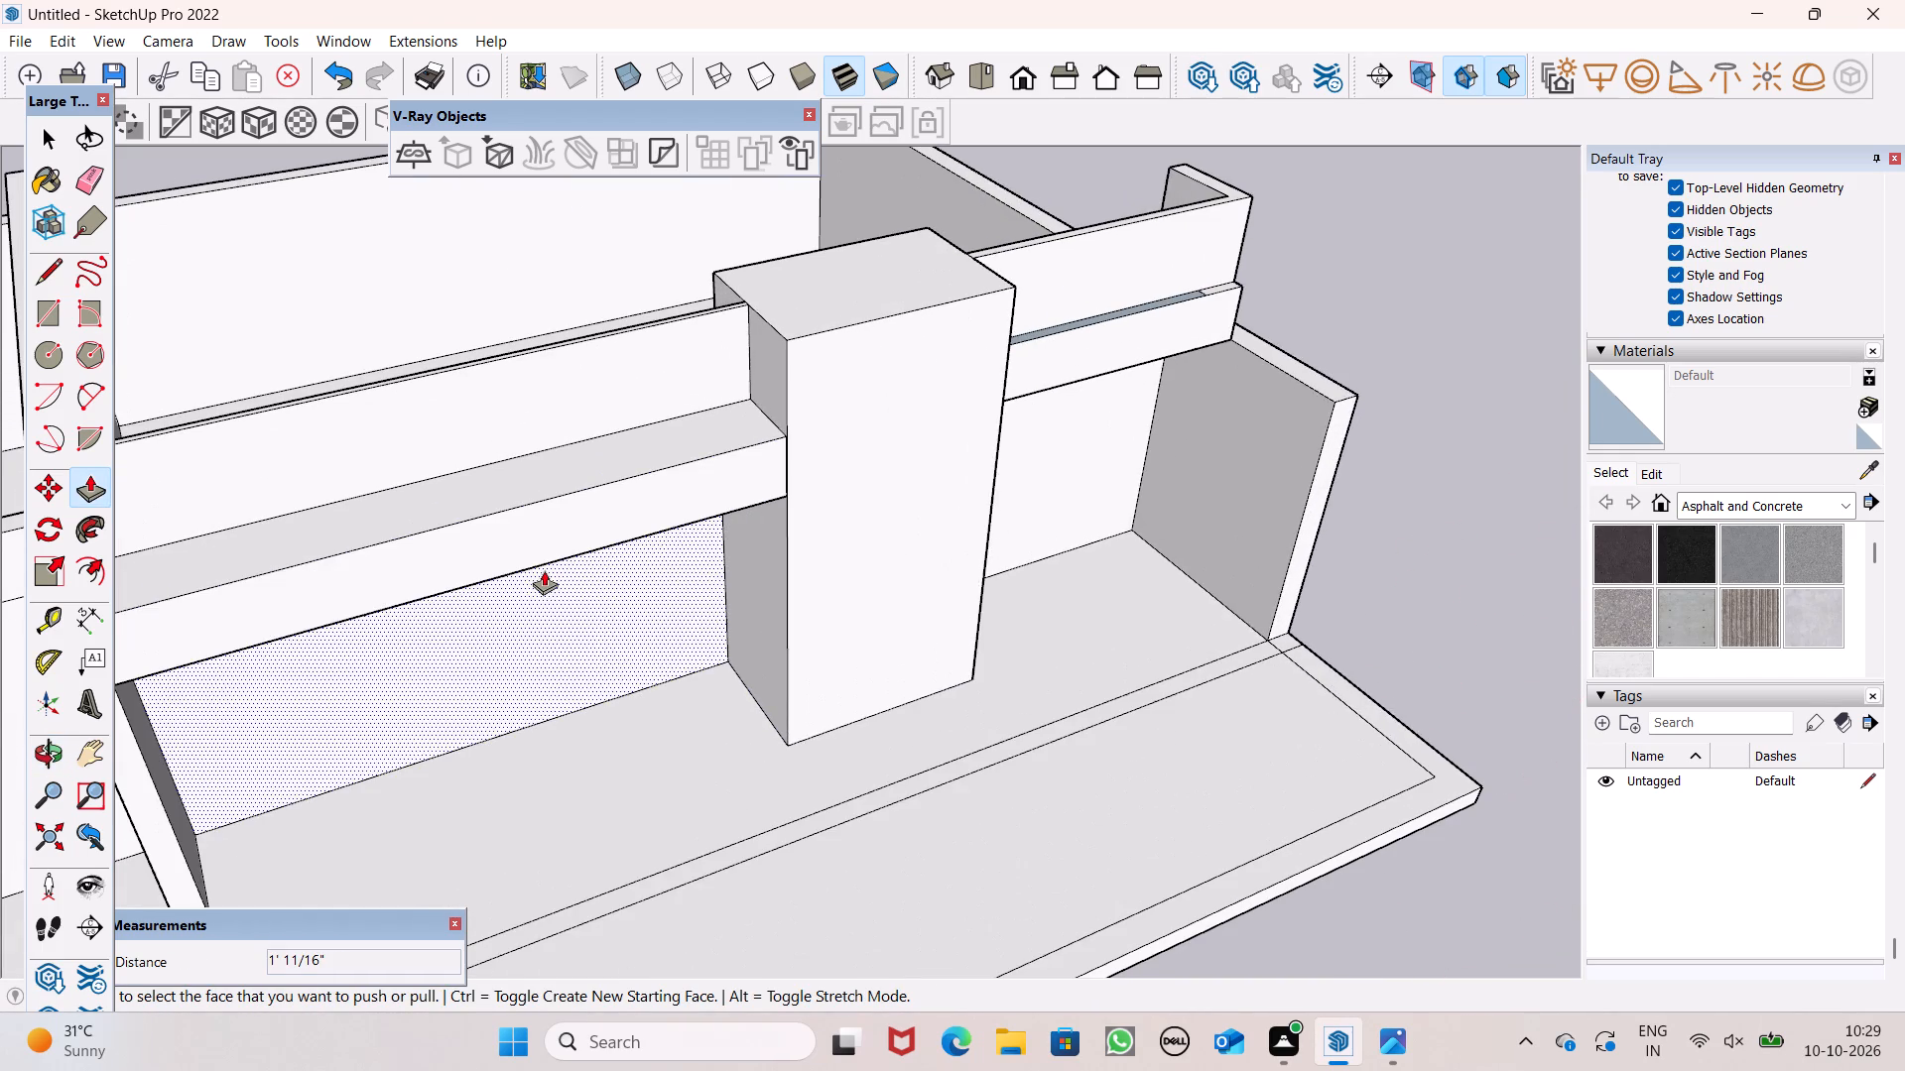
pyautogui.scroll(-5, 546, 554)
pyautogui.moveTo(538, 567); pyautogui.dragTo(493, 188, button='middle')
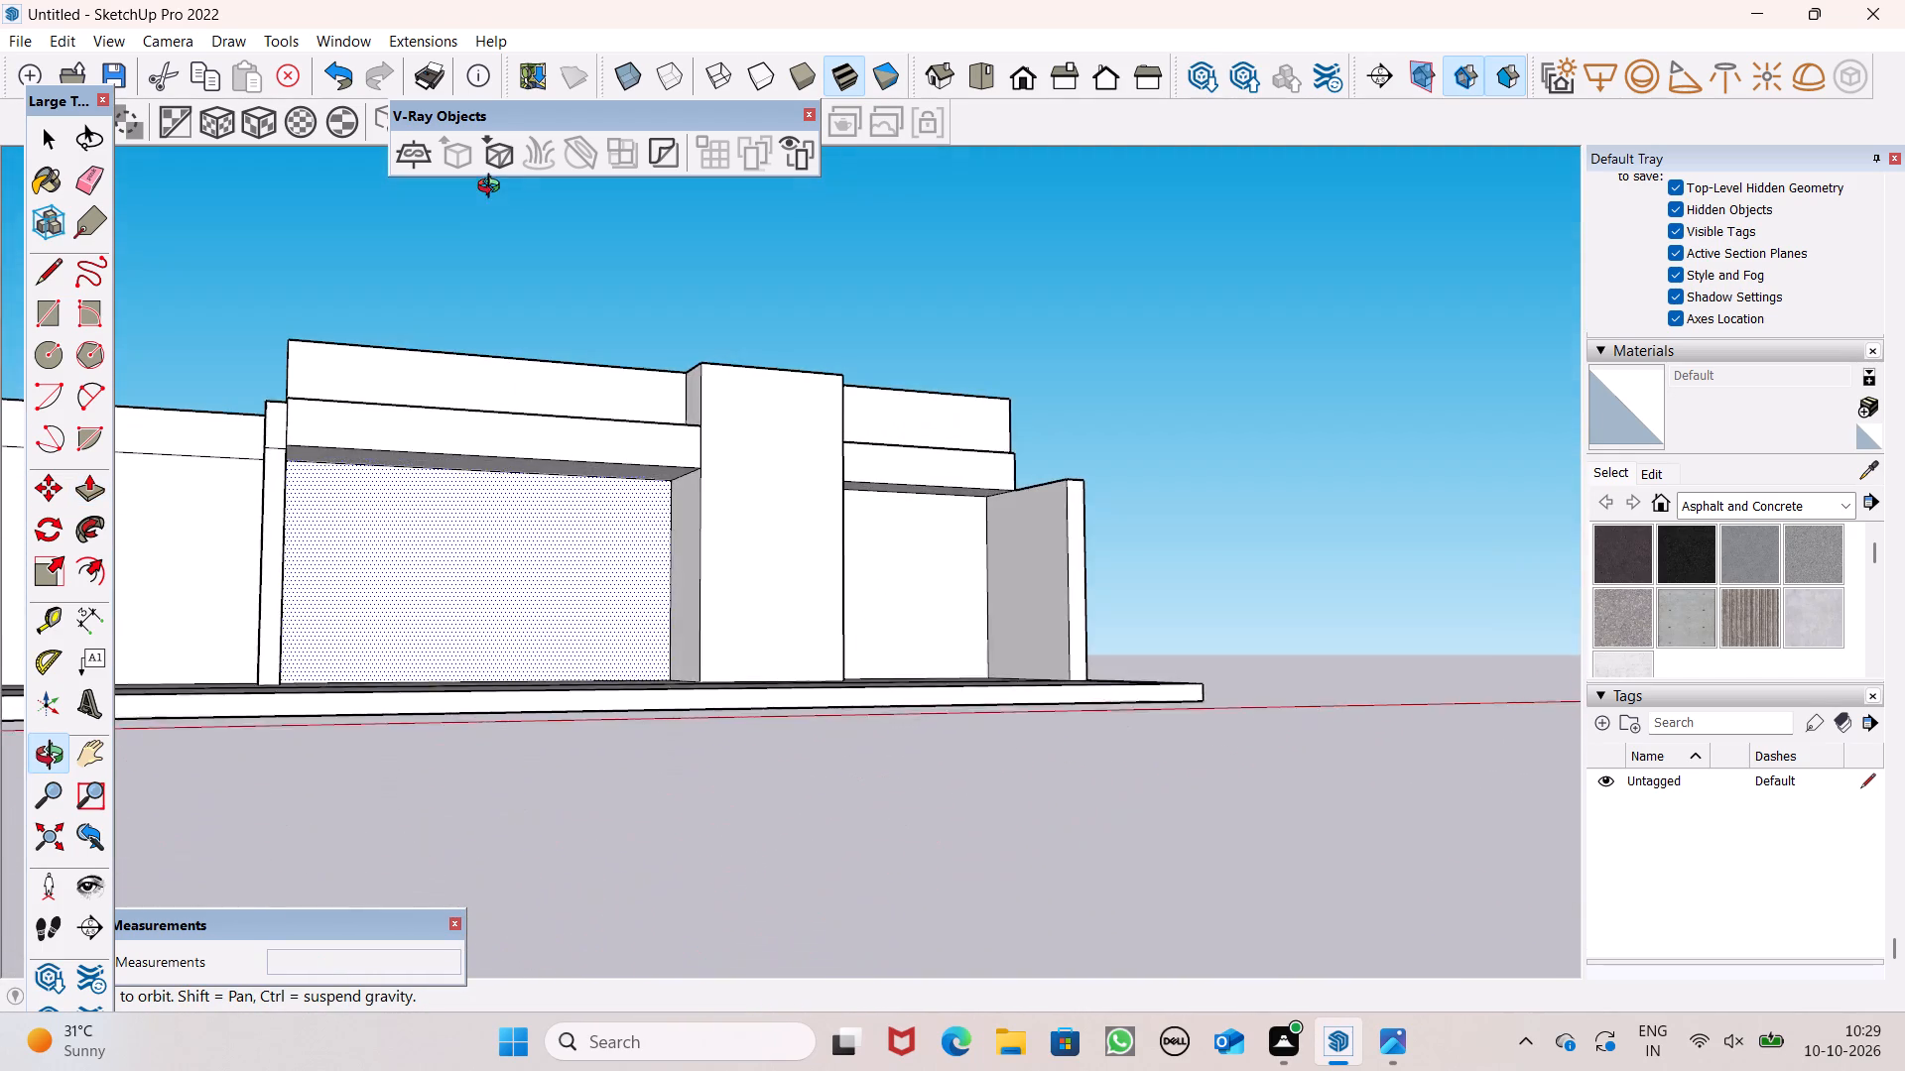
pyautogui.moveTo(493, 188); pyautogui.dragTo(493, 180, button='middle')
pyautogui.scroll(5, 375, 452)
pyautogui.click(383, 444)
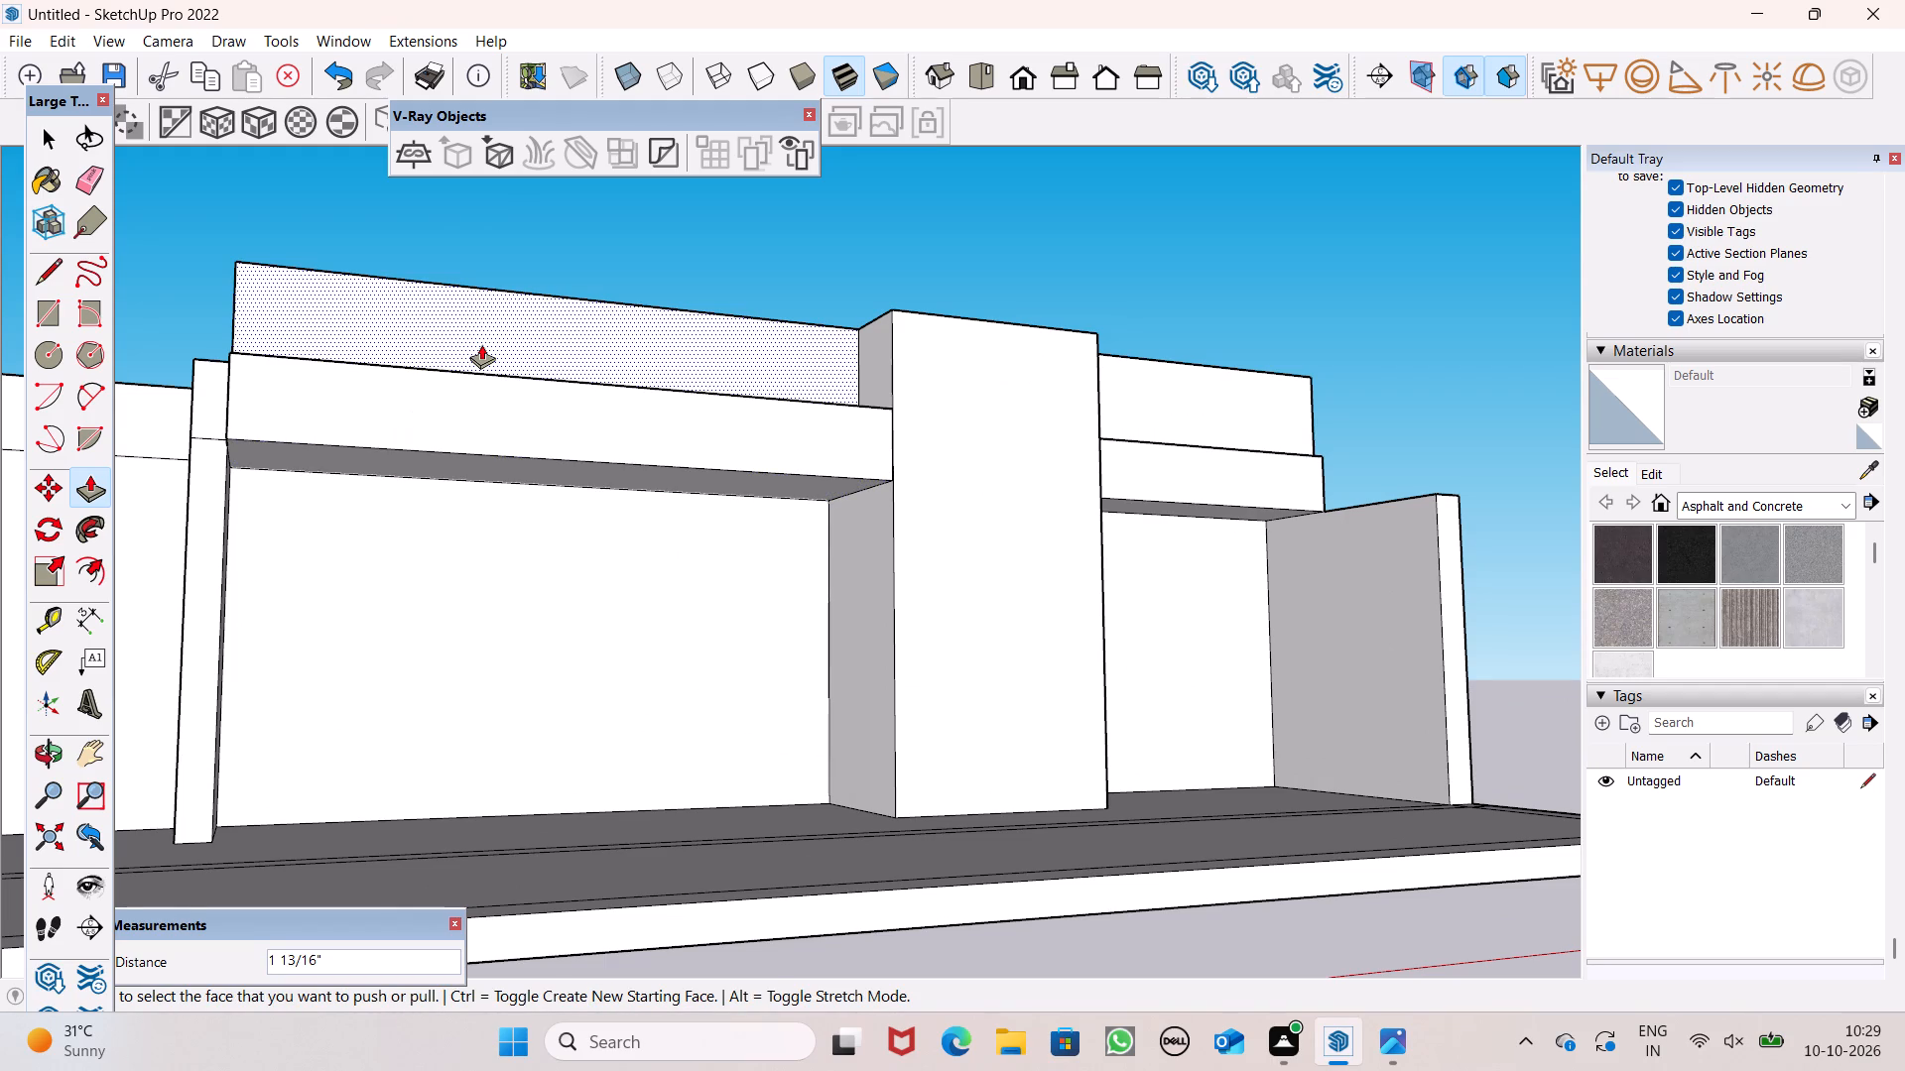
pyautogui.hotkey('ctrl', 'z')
# Pull the band's front face between the partition and the block slightly forward, past the block's front face.
pyautogui.scroll(-4, 468, 419)
pyautogui.moveTo(512, 627); pyautogui.dragTo(392, 1070, button='middle')
pyautogui.scroll(-1, 417, 1037)
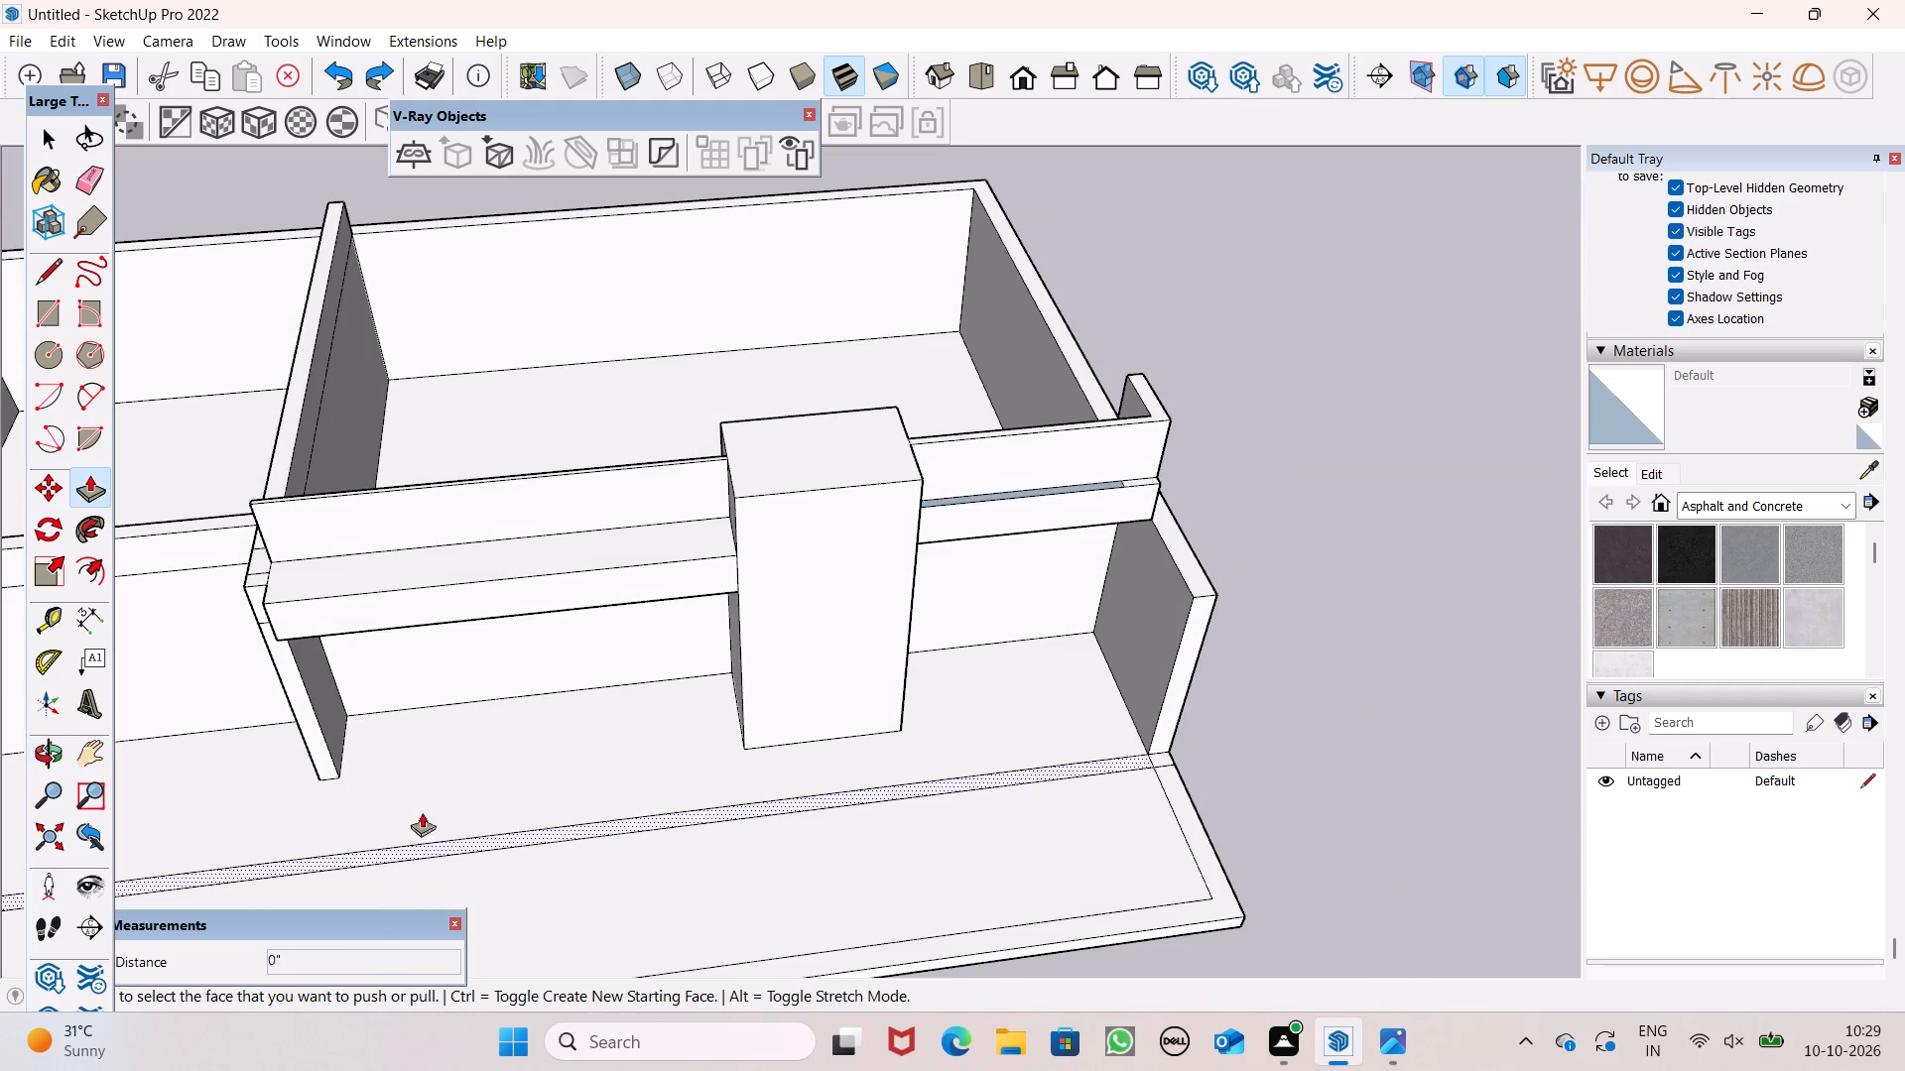
pyautogui.scroll(1, 560, 722)
pyautogui.moveTo(560, 722); pyautogui.dragTo(681, 438, button='middle')
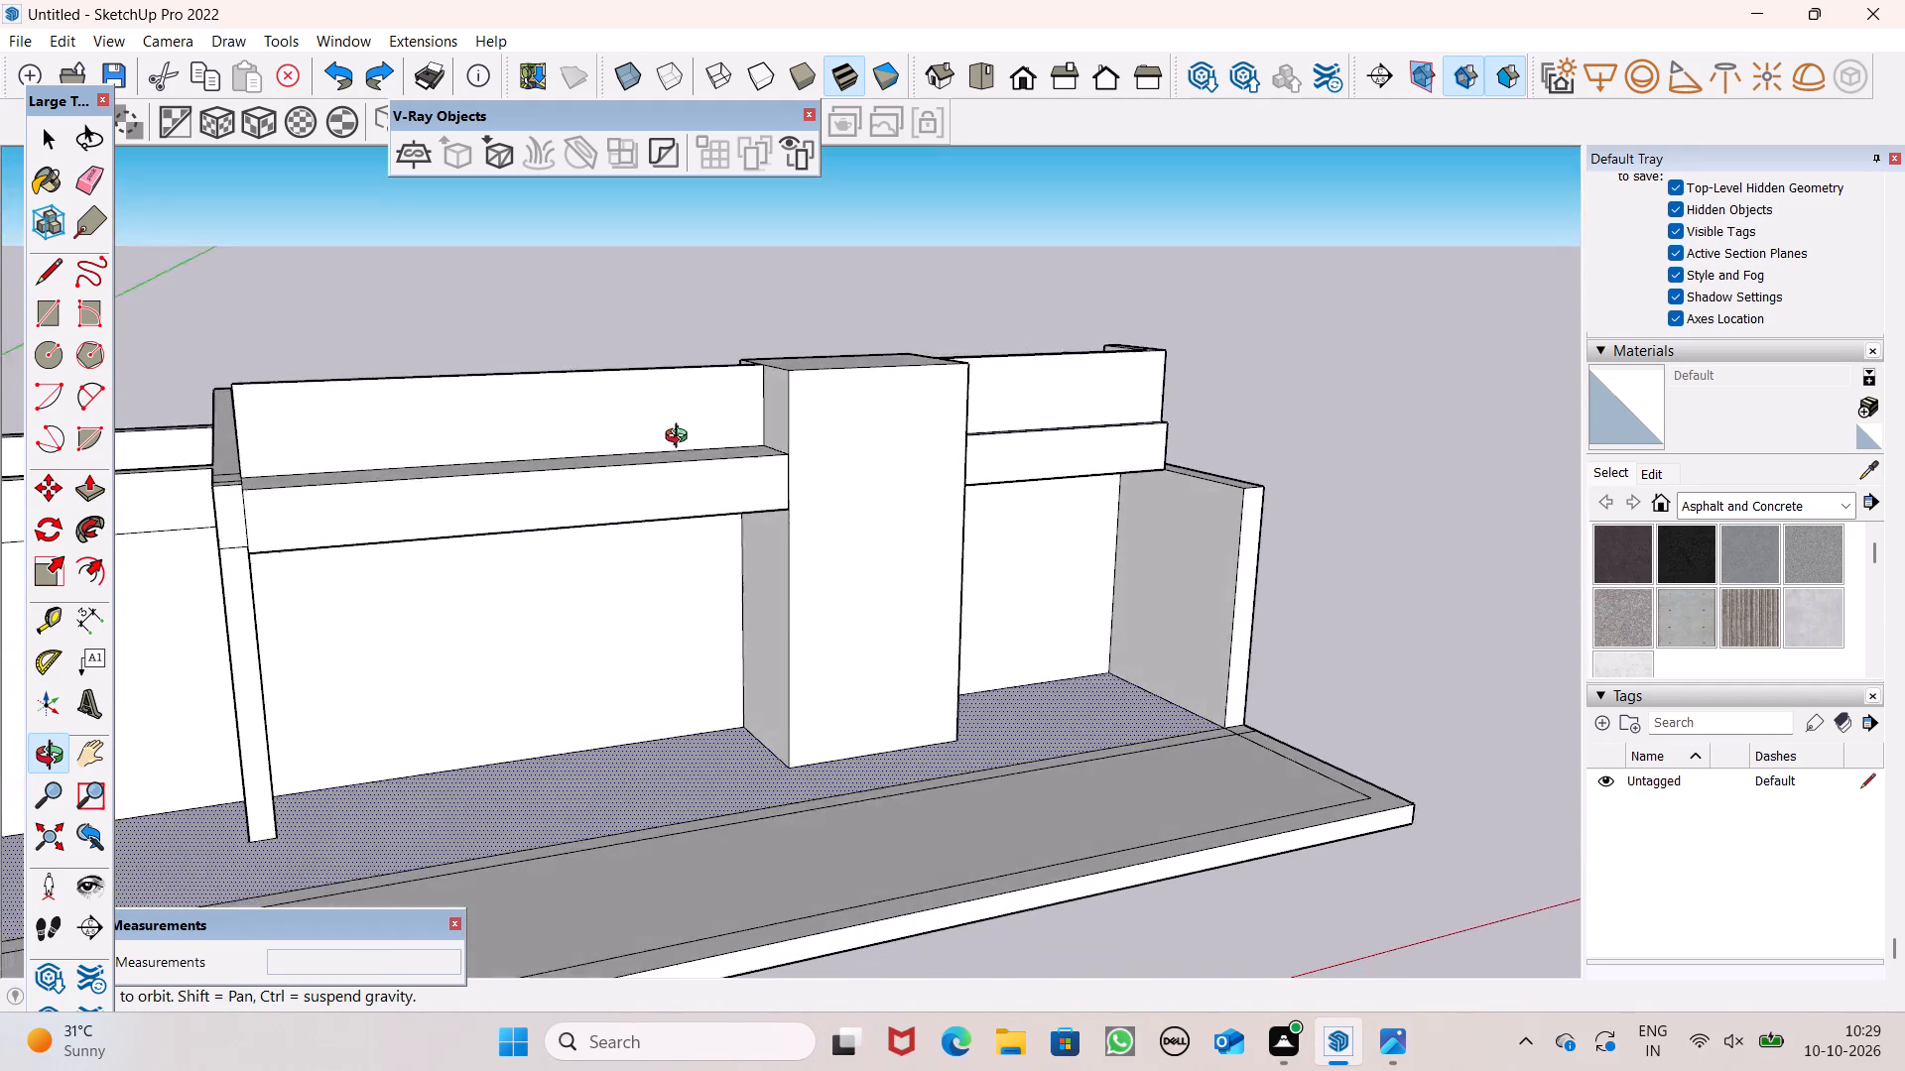
pyautogui.moveTo(681, 438); pyautogui.dragTo(459, 253, button='middle')
pyautogui.scroll(2, 383, 501)
pyautogui.moveTo(403, 437); pyautogui.dragTo(376, 447)
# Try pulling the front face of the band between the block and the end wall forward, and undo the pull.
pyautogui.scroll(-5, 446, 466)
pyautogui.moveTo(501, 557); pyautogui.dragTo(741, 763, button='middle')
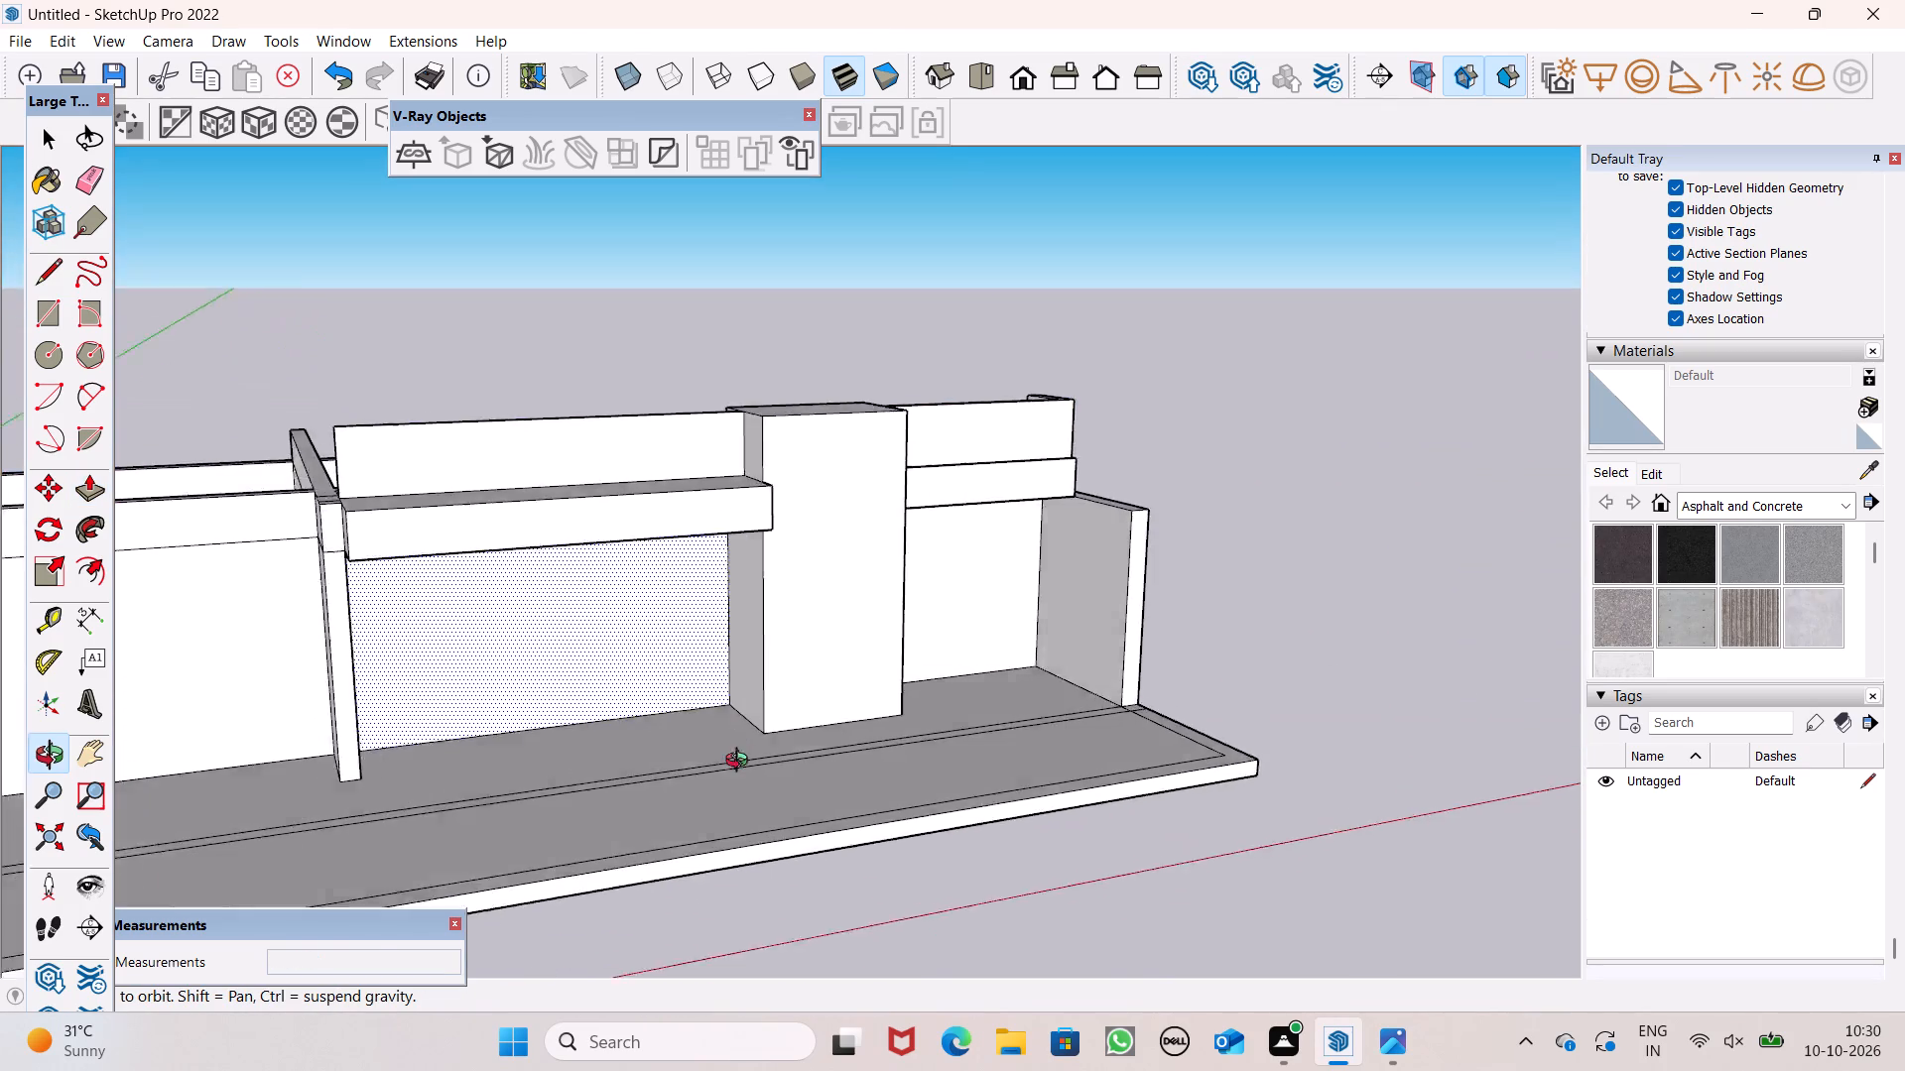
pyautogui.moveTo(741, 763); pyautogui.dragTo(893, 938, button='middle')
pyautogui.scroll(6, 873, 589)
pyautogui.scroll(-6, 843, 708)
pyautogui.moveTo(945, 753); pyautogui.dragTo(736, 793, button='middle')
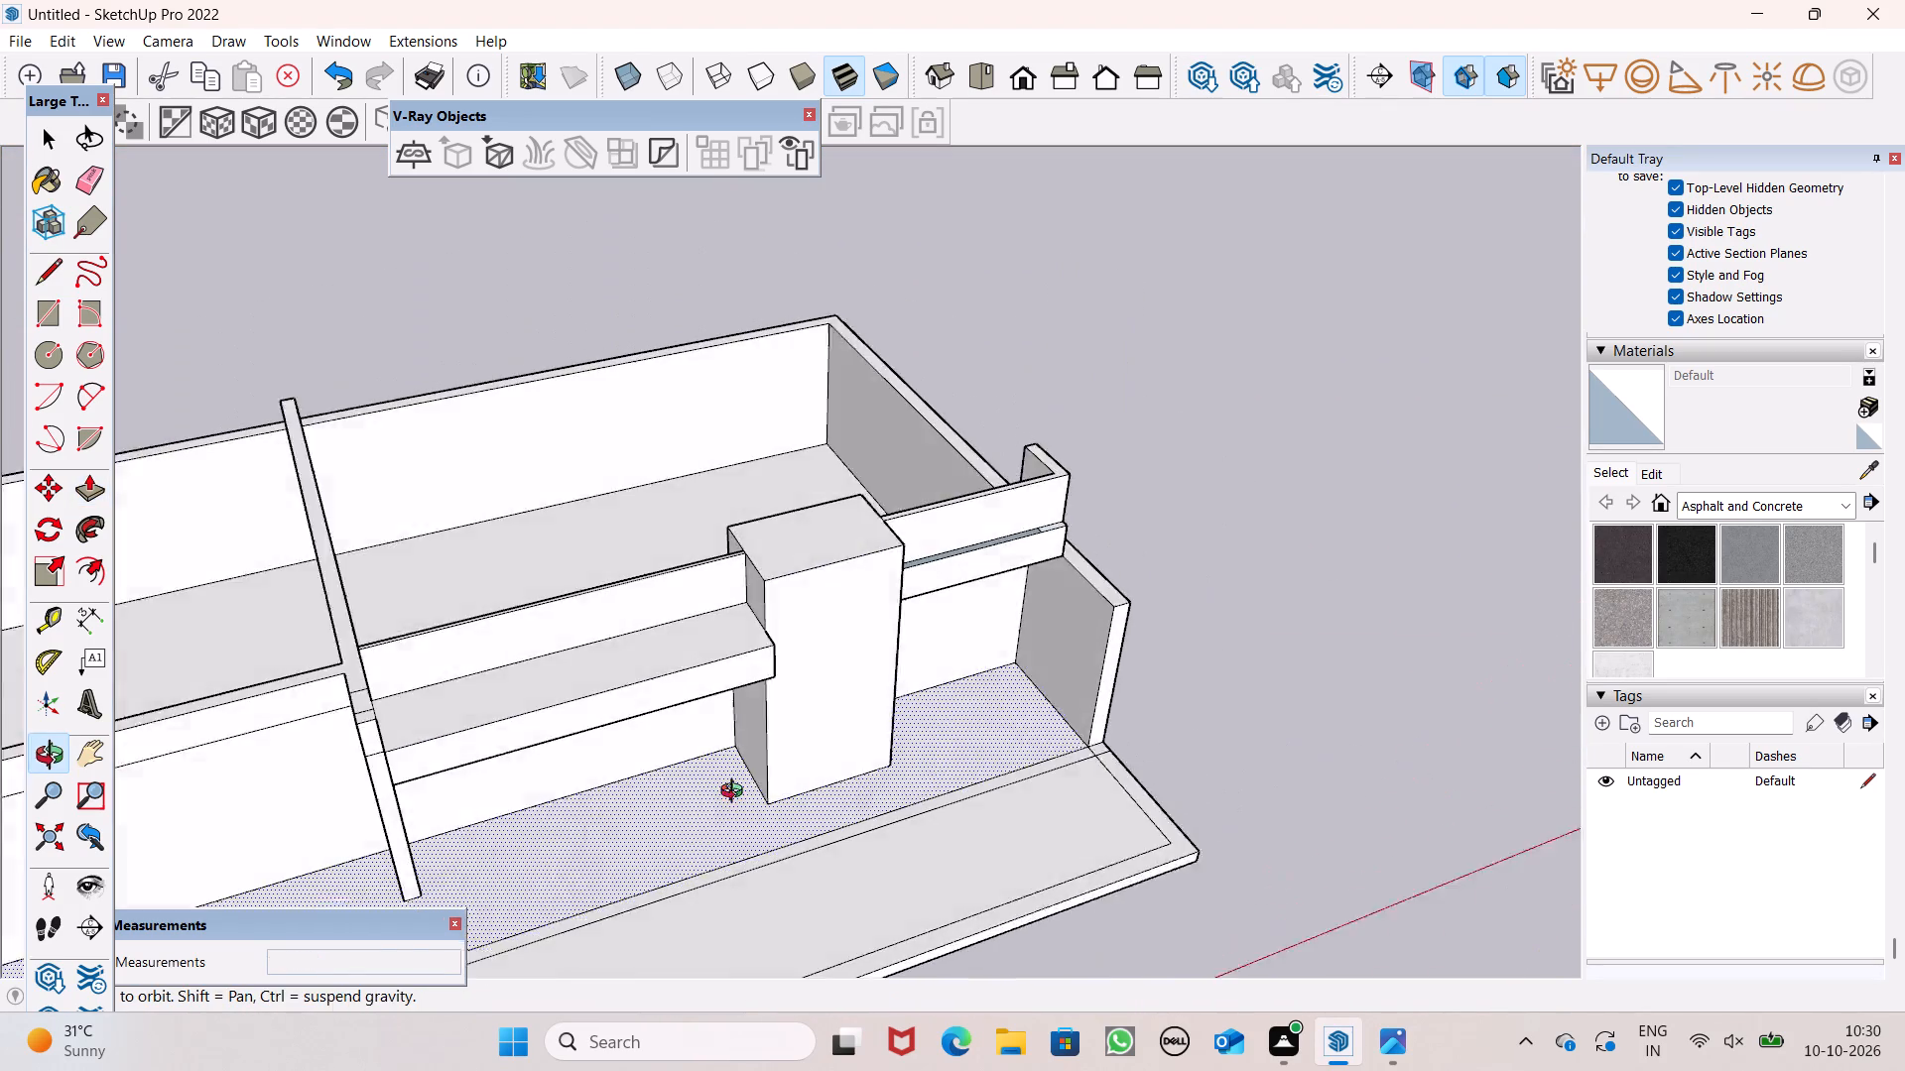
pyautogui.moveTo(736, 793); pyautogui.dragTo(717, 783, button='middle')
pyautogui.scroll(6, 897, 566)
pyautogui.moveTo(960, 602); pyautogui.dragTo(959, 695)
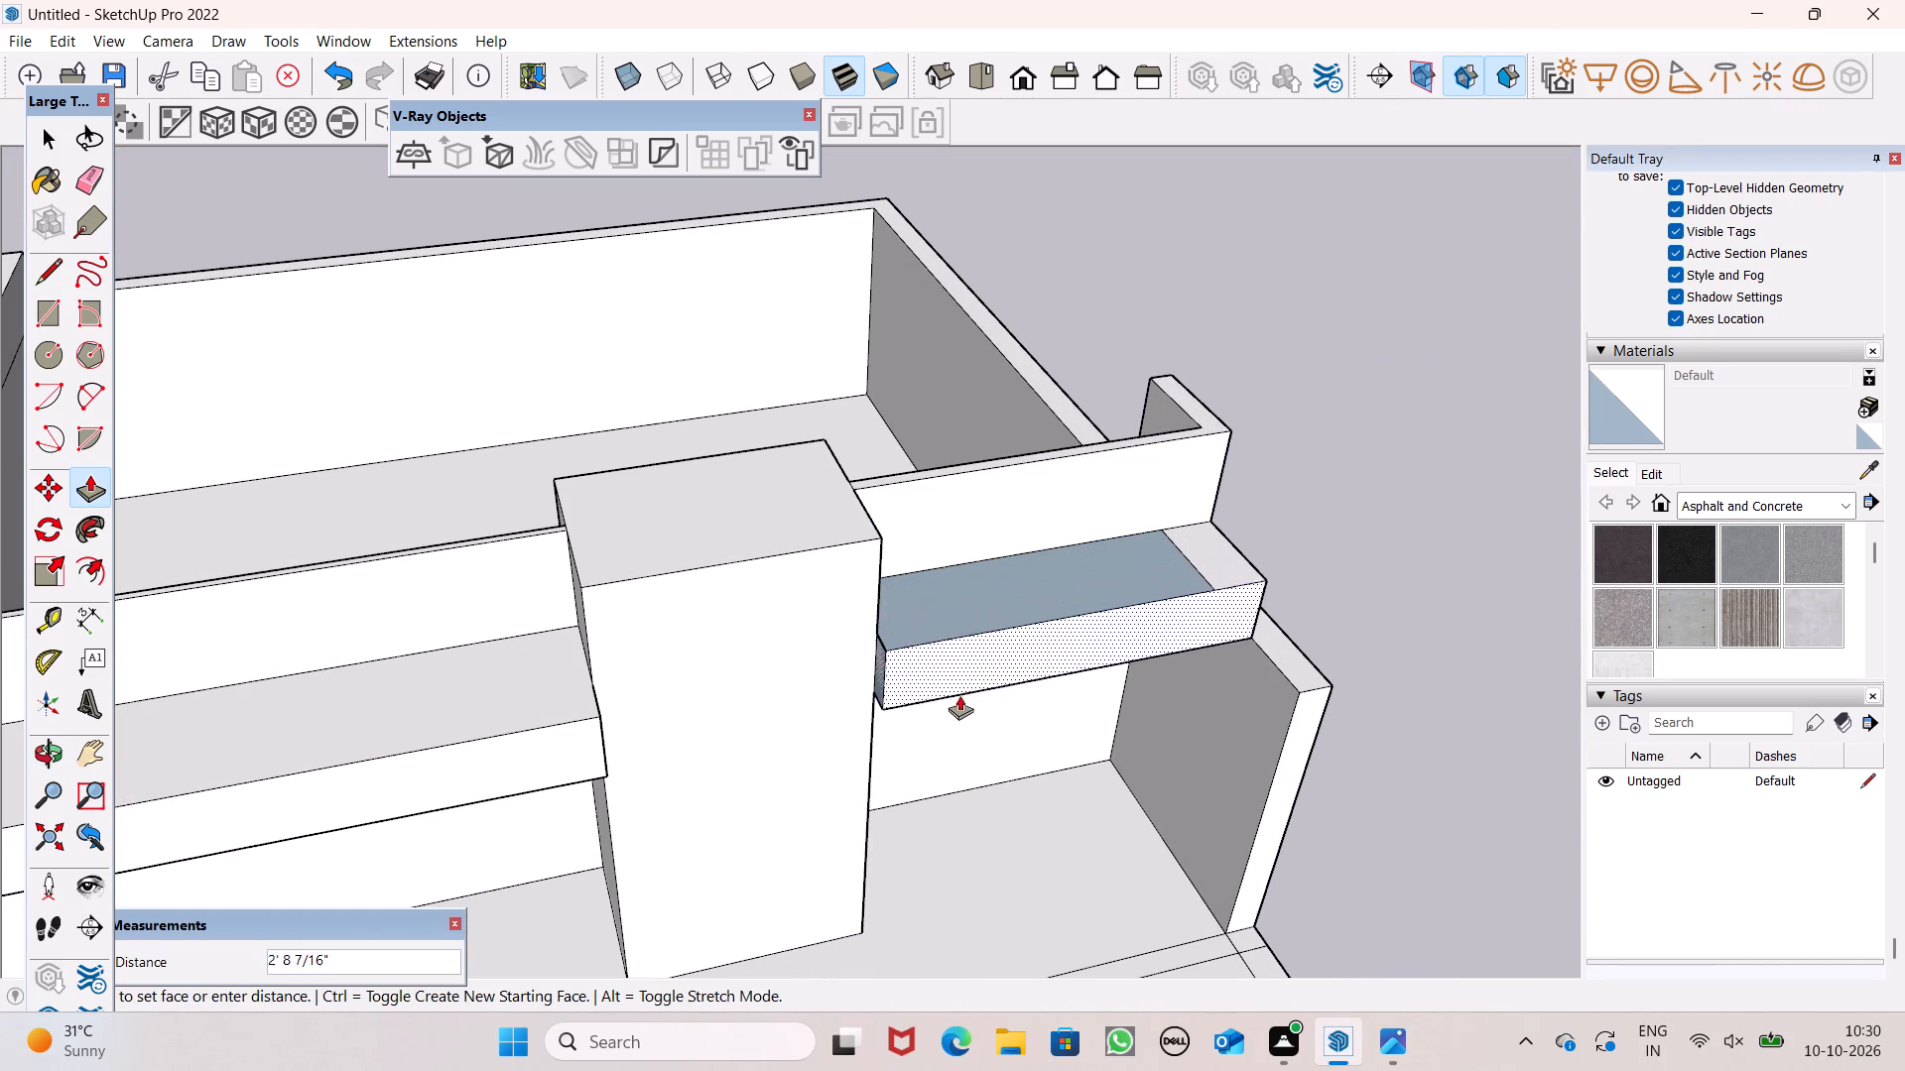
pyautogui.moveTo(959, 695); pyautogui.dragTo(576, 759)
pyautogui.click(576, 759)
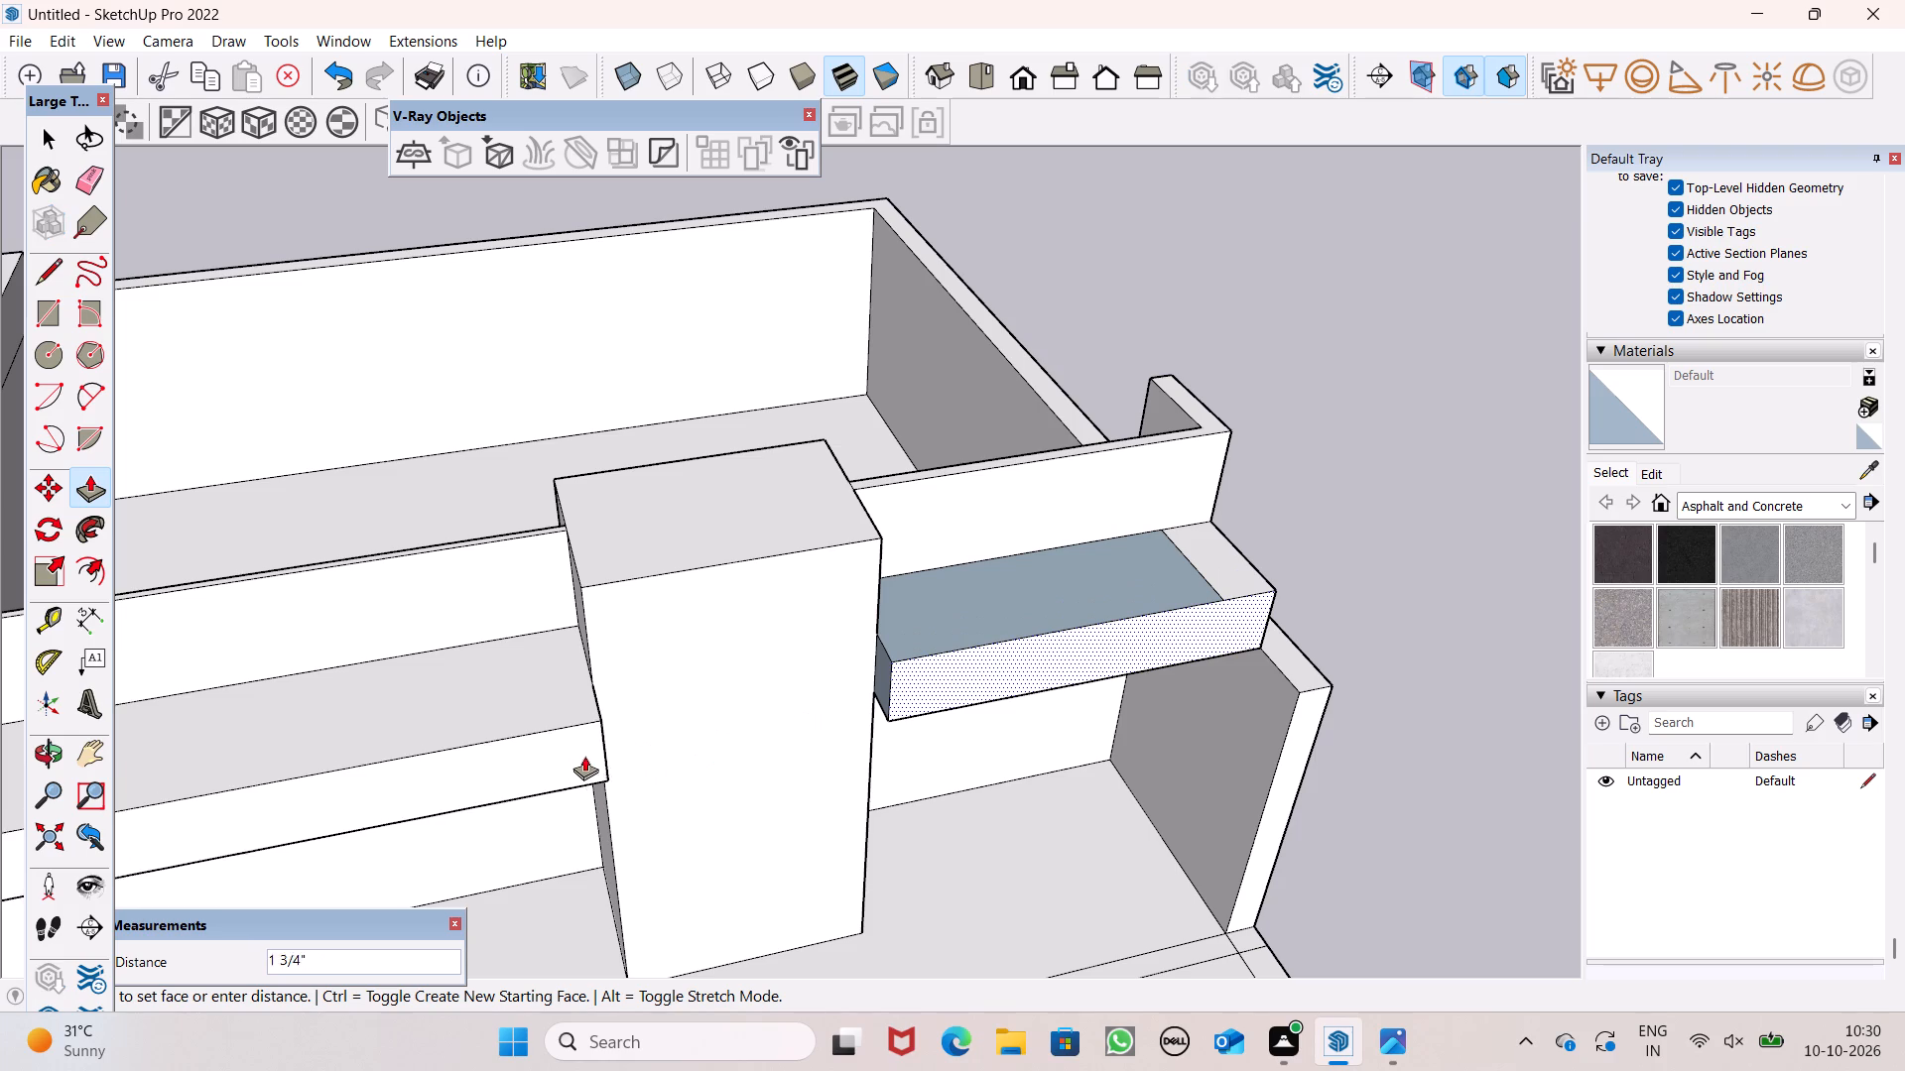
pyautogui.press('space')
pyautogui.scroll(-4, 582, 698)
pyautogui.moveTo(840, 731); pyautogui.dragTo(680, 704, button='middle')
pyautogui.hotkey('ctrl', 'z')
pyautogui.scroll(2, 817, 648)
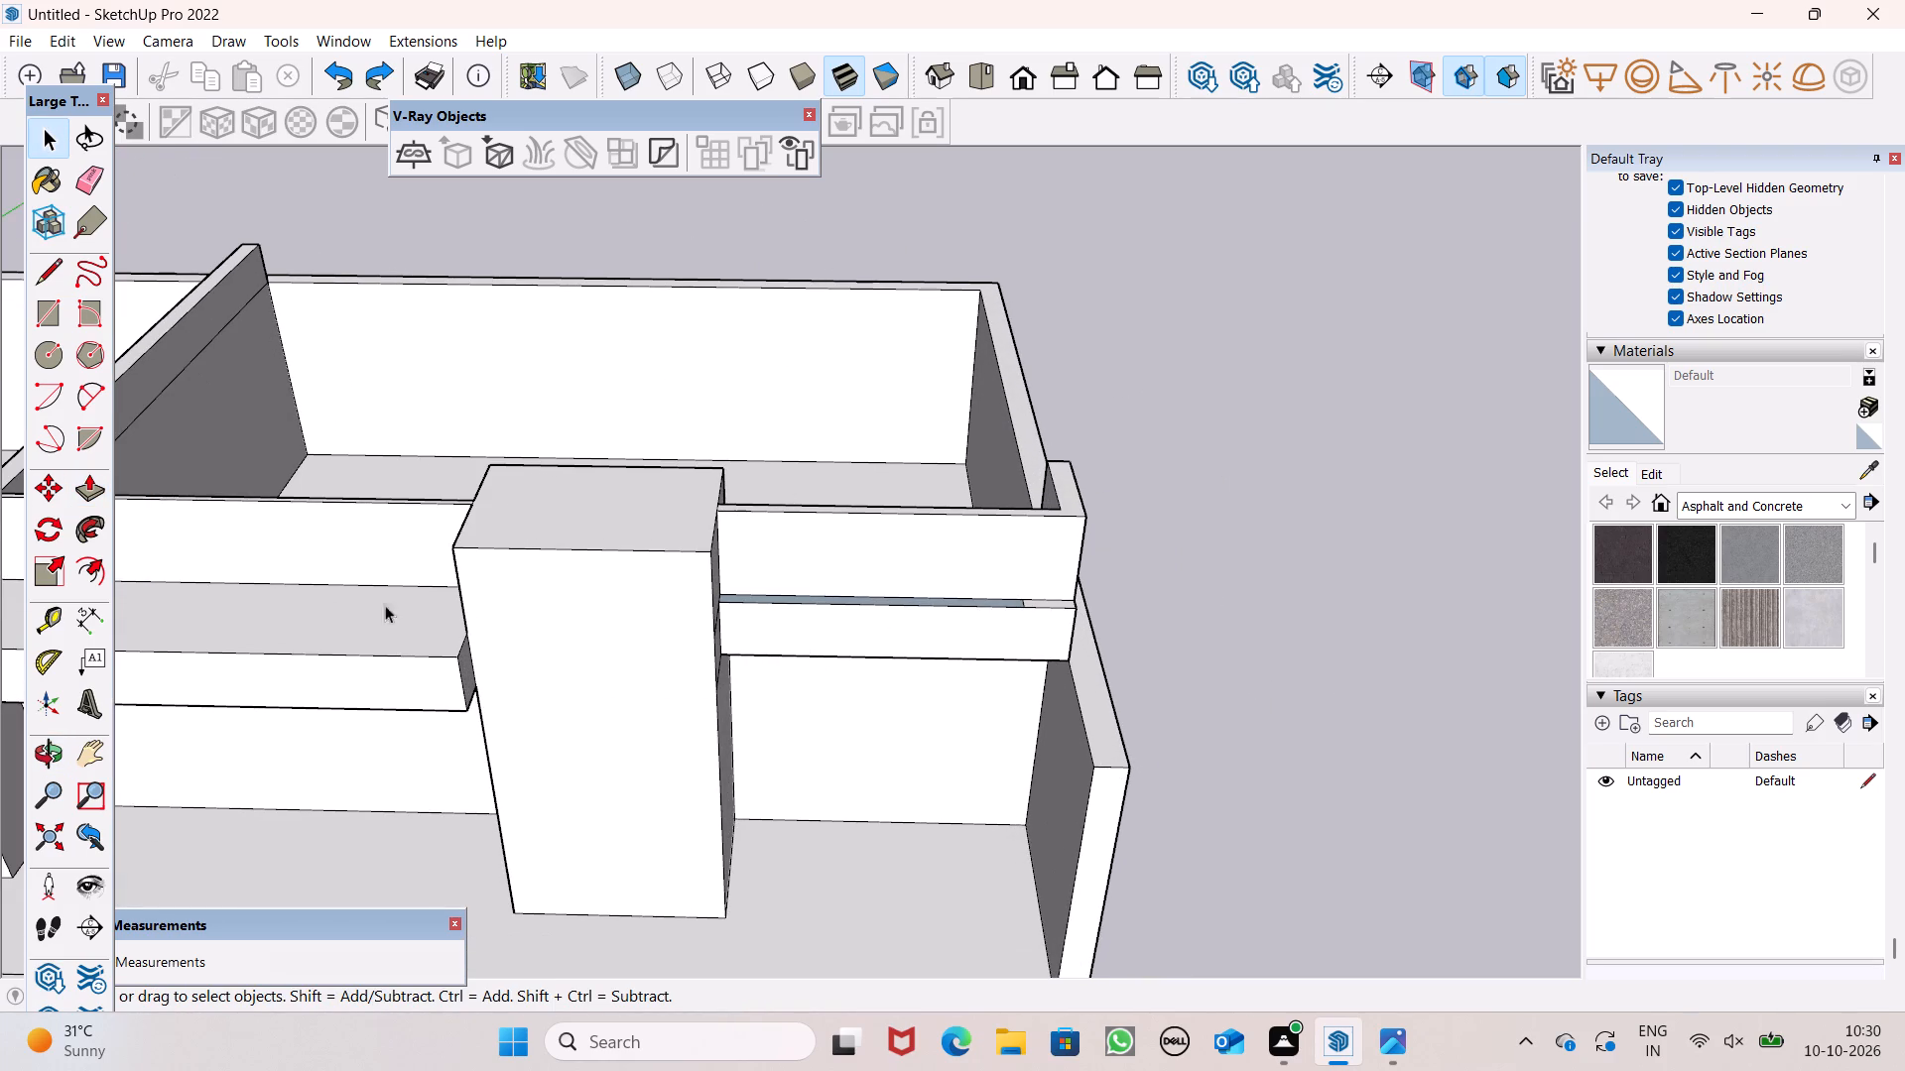
# Pull the band's front face between the block and the end wall forward 2' 11 1/2", in line with the other band segment's front.
pyautogui.click(94, 489)
pyautogui.moveTo(779, 614); pyautogui.dragTo(529, 688)
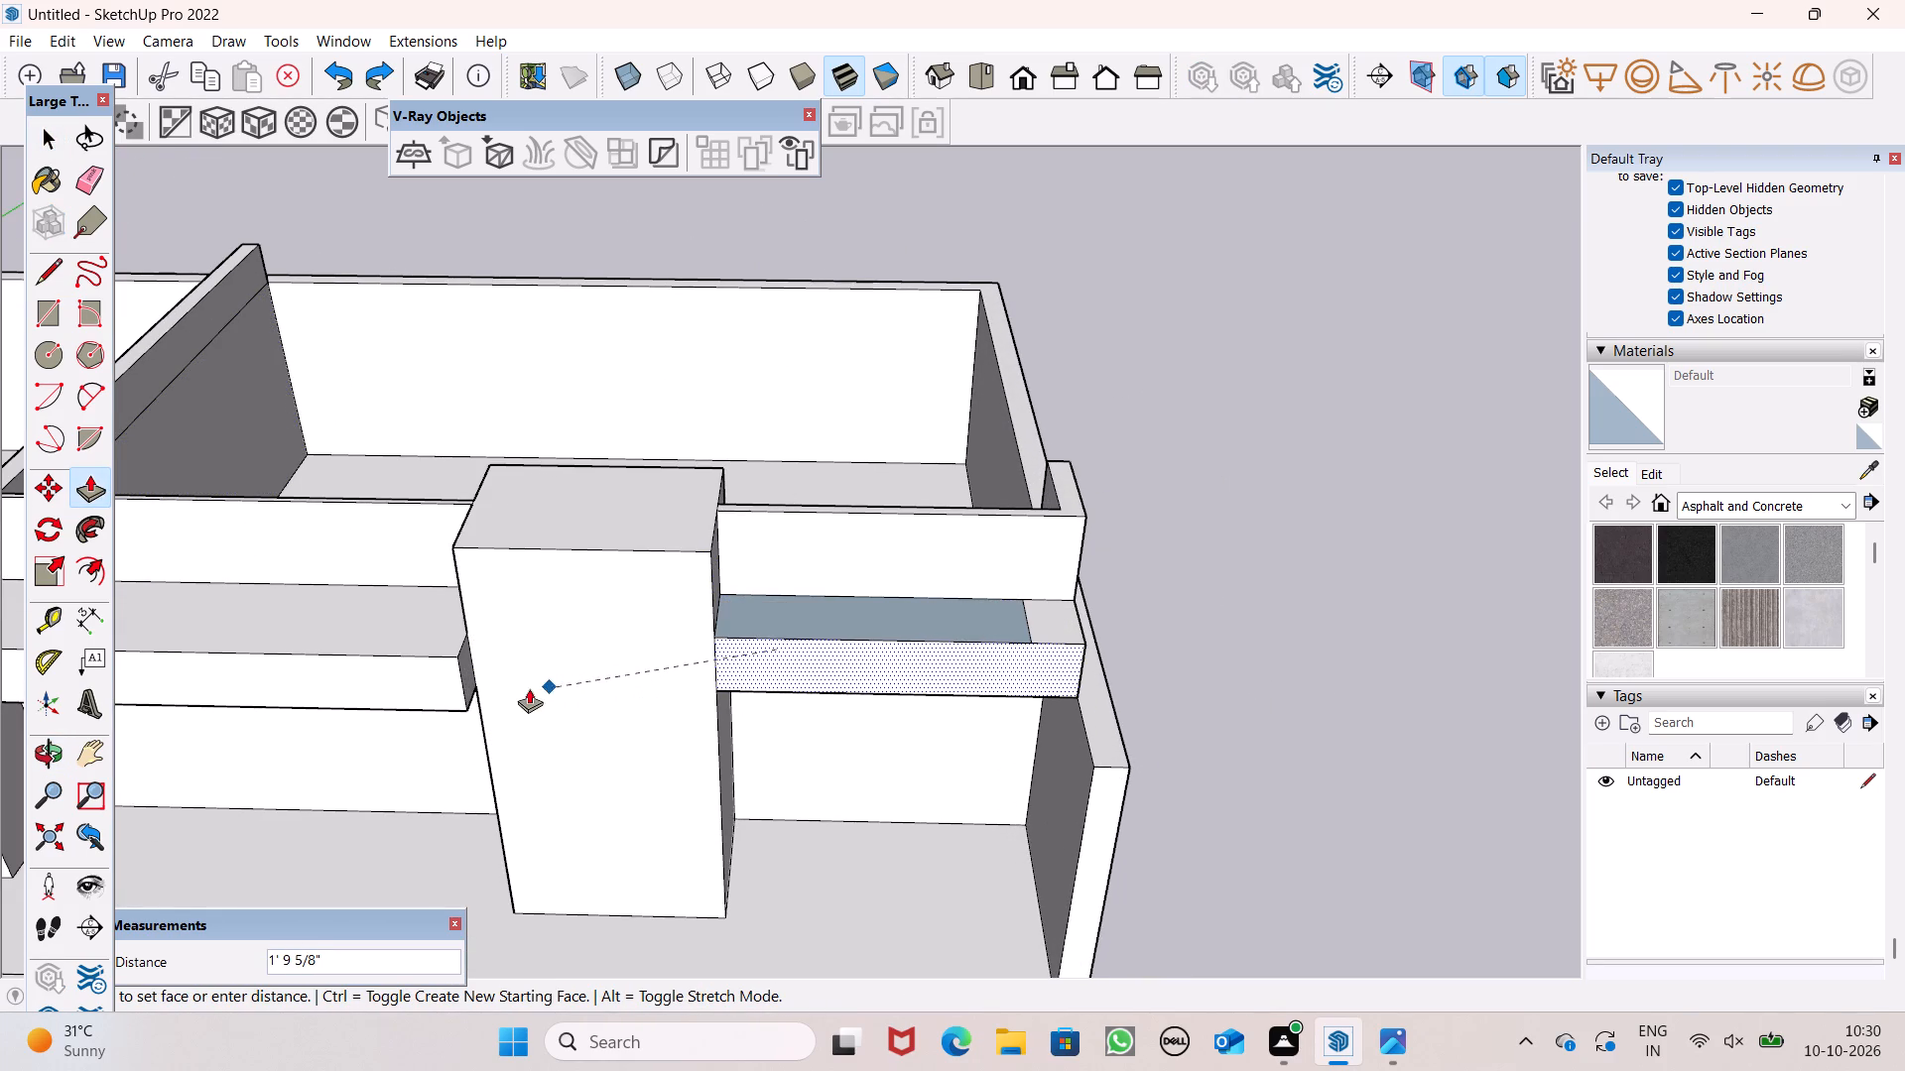
pyautogui.moveTo(529, 688); pyautogui.dragTo(459, 693)
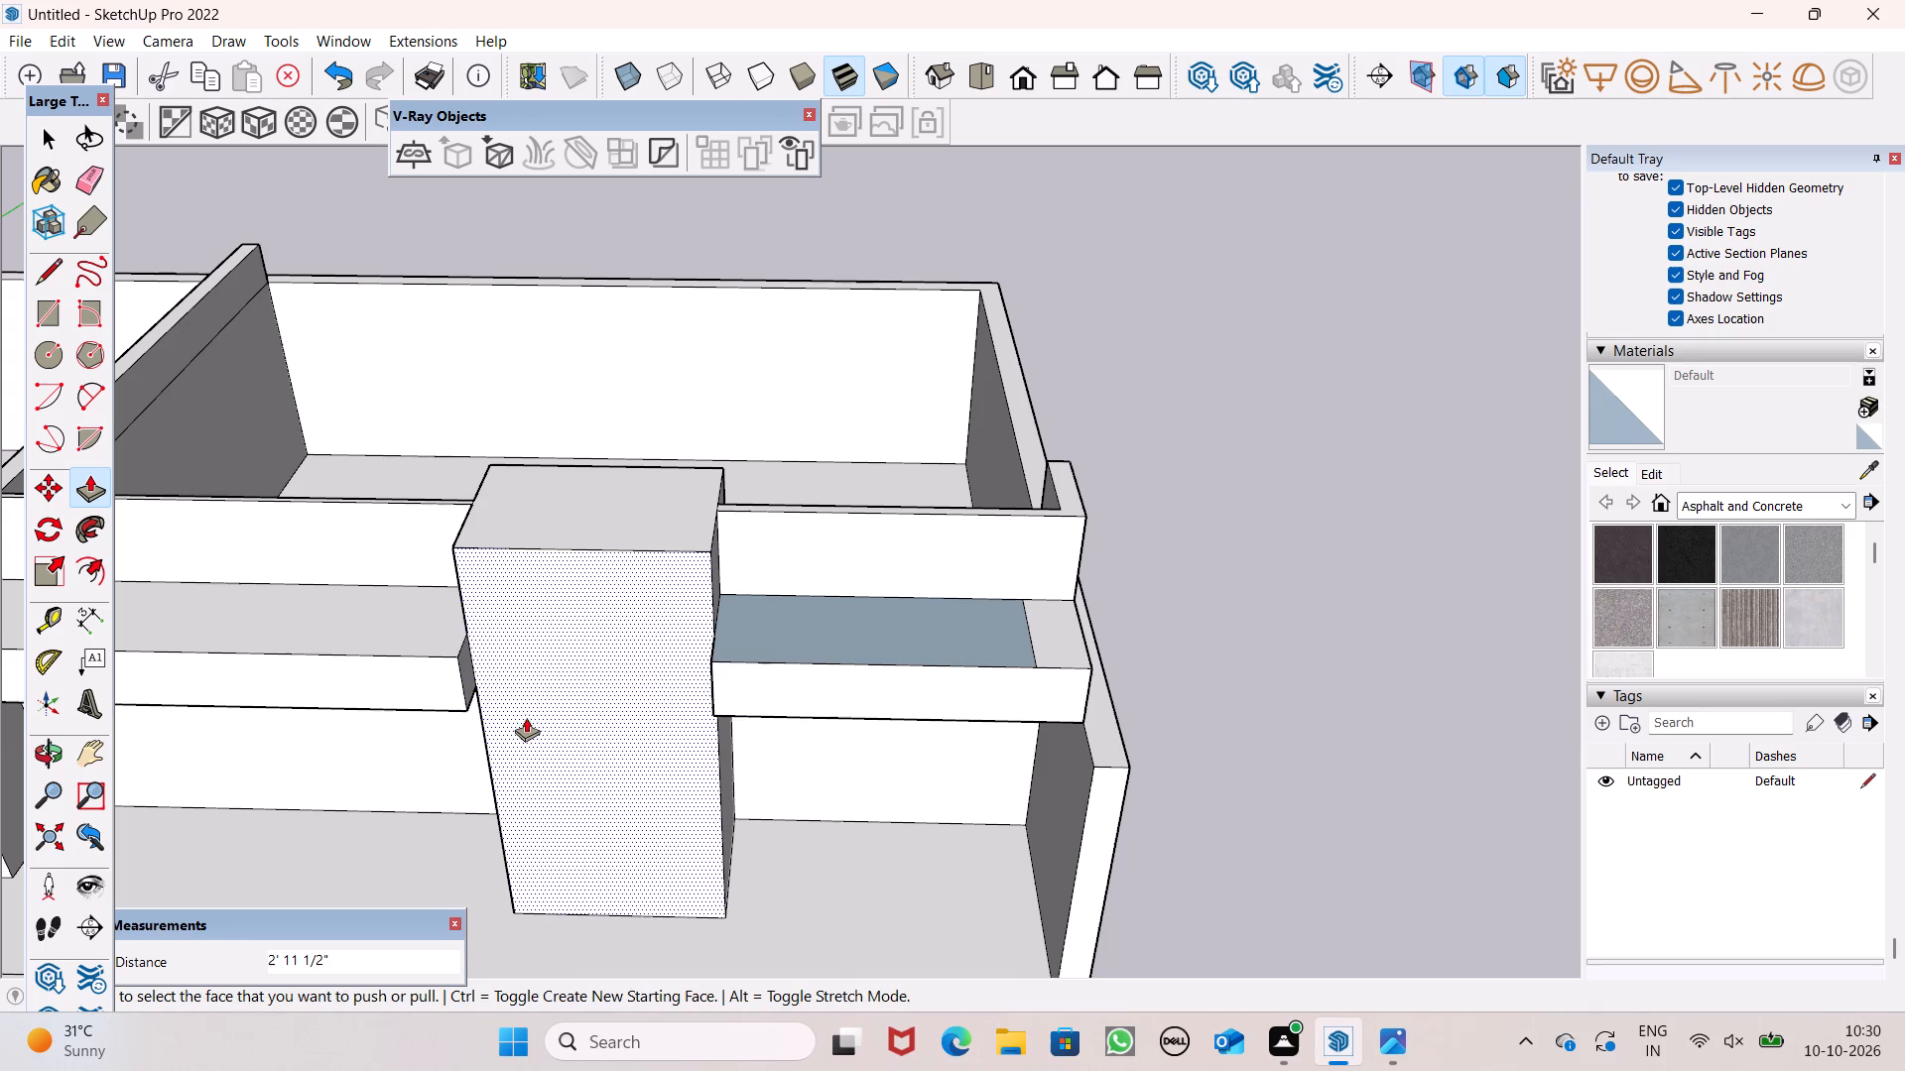
# Pull the raised block's front face forward about 1' 6 3/16", beyond the front faces of both band segments.
pyautogui.scroll(-3, 558, 659)
pyautogui.moveTo(578, 672); pyautogui.dragTo(584, 939, button='middle')
pyautogui.scroll(6, 565, 809)
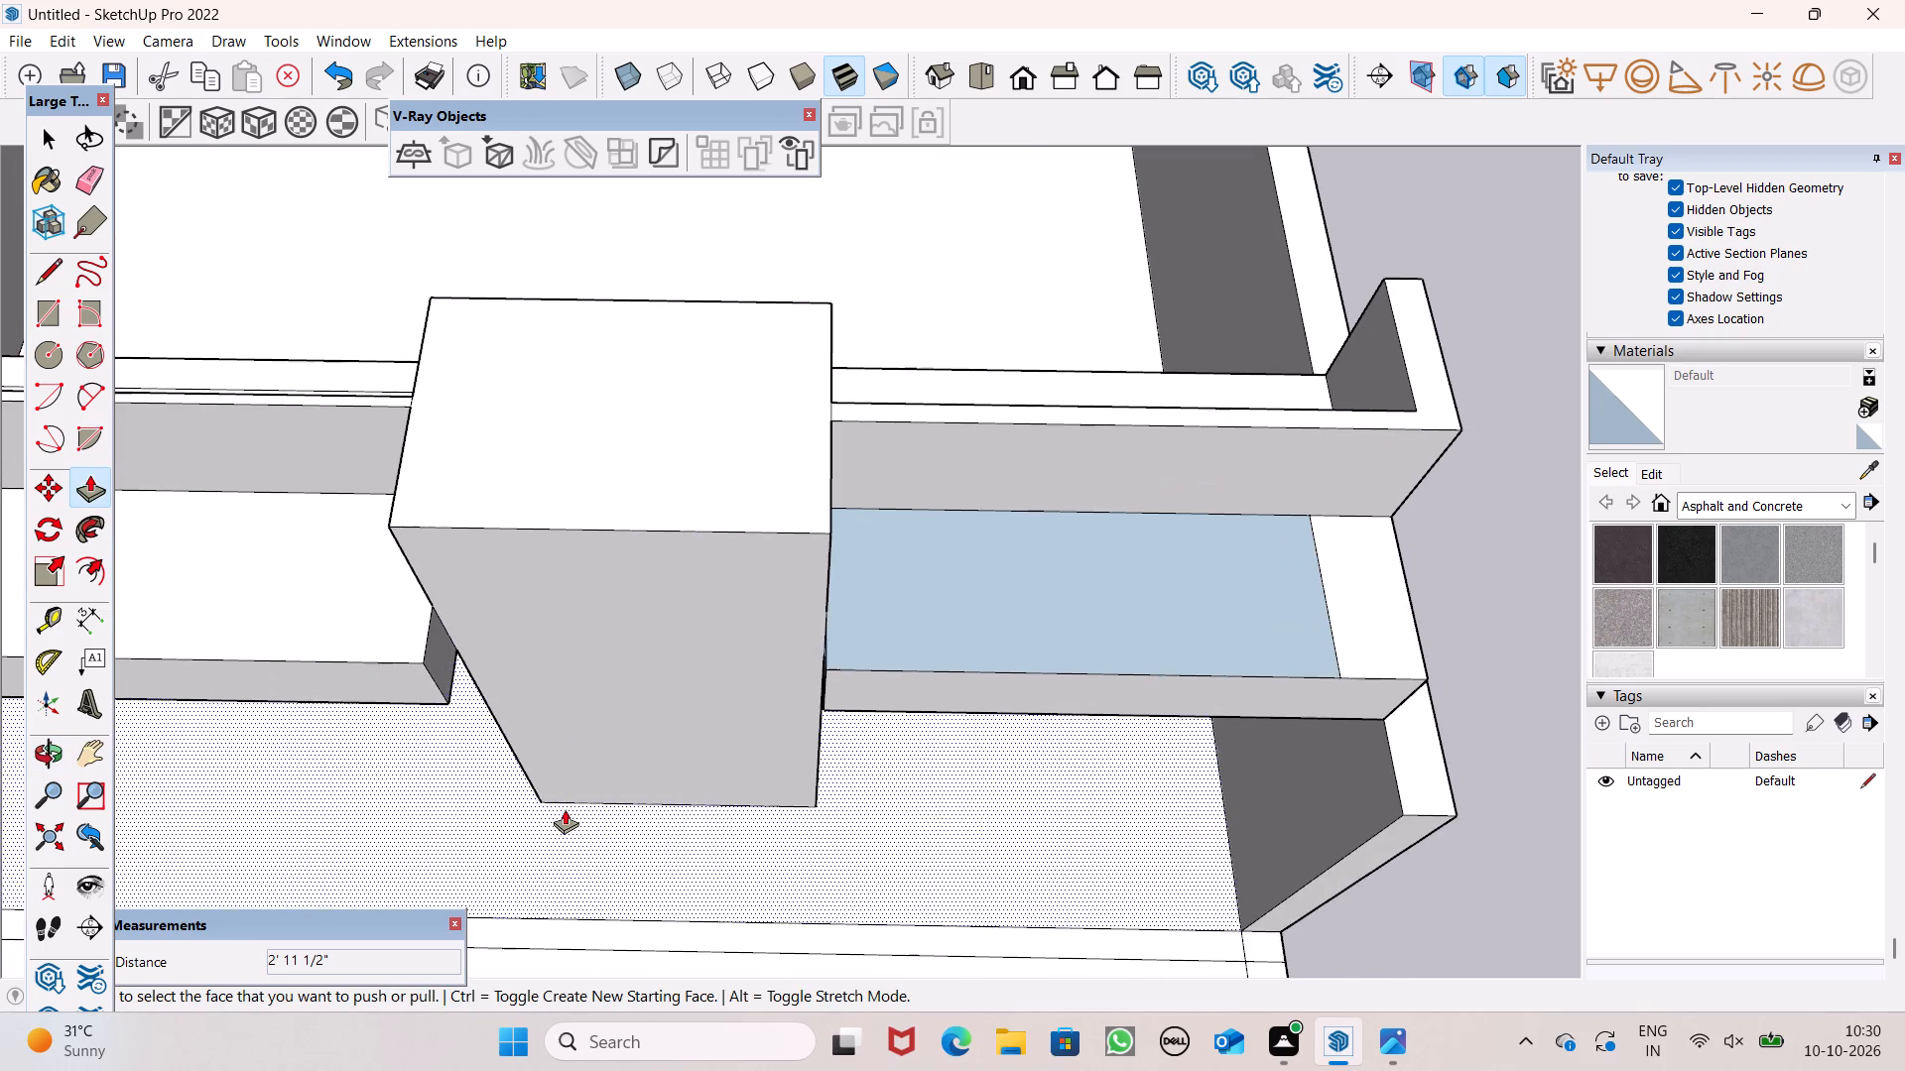
pyautogui.moveTo(560, 784); pyautogui.dragTo(540, 842)
pyautogui.scroll(-6, 559, 721)
pyautogui.moveTo(576, 744); pyautogui.dragTo(366, 326, button='middle')
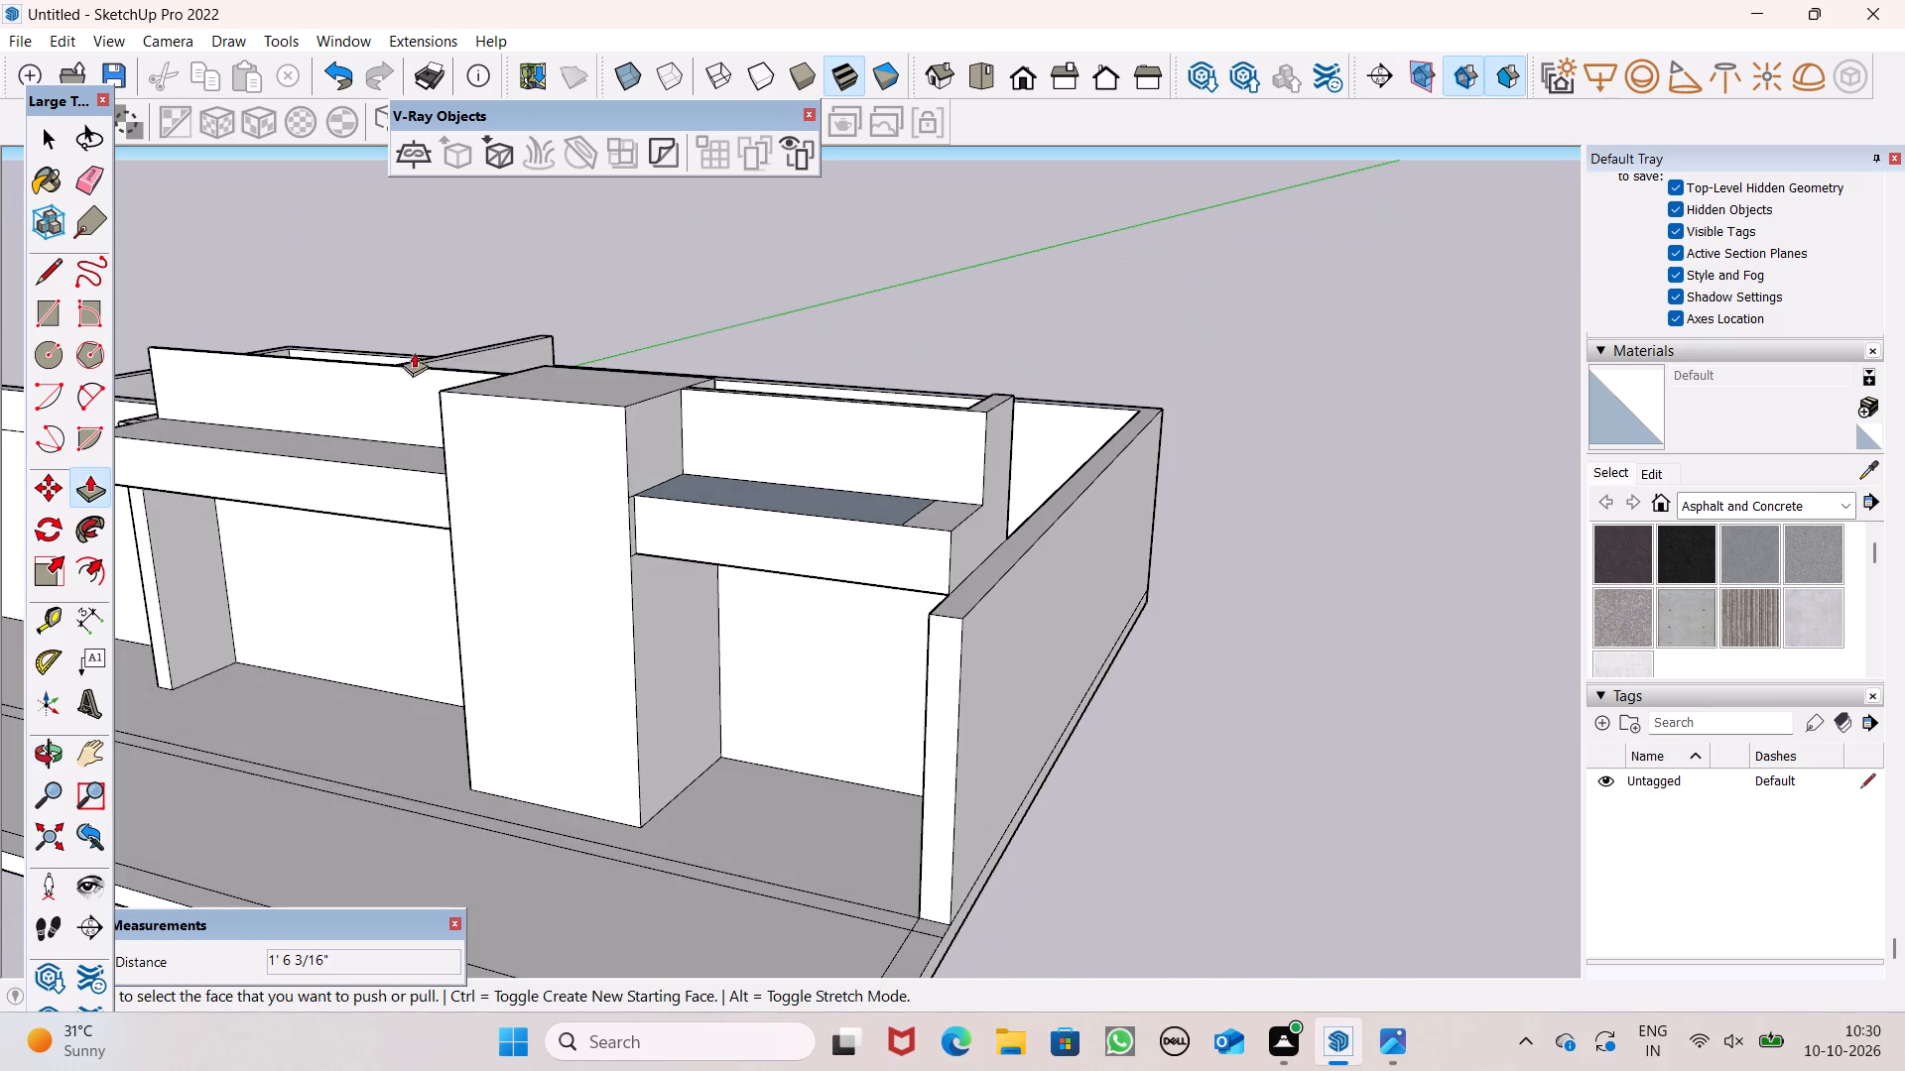
pyautogui.press('space')
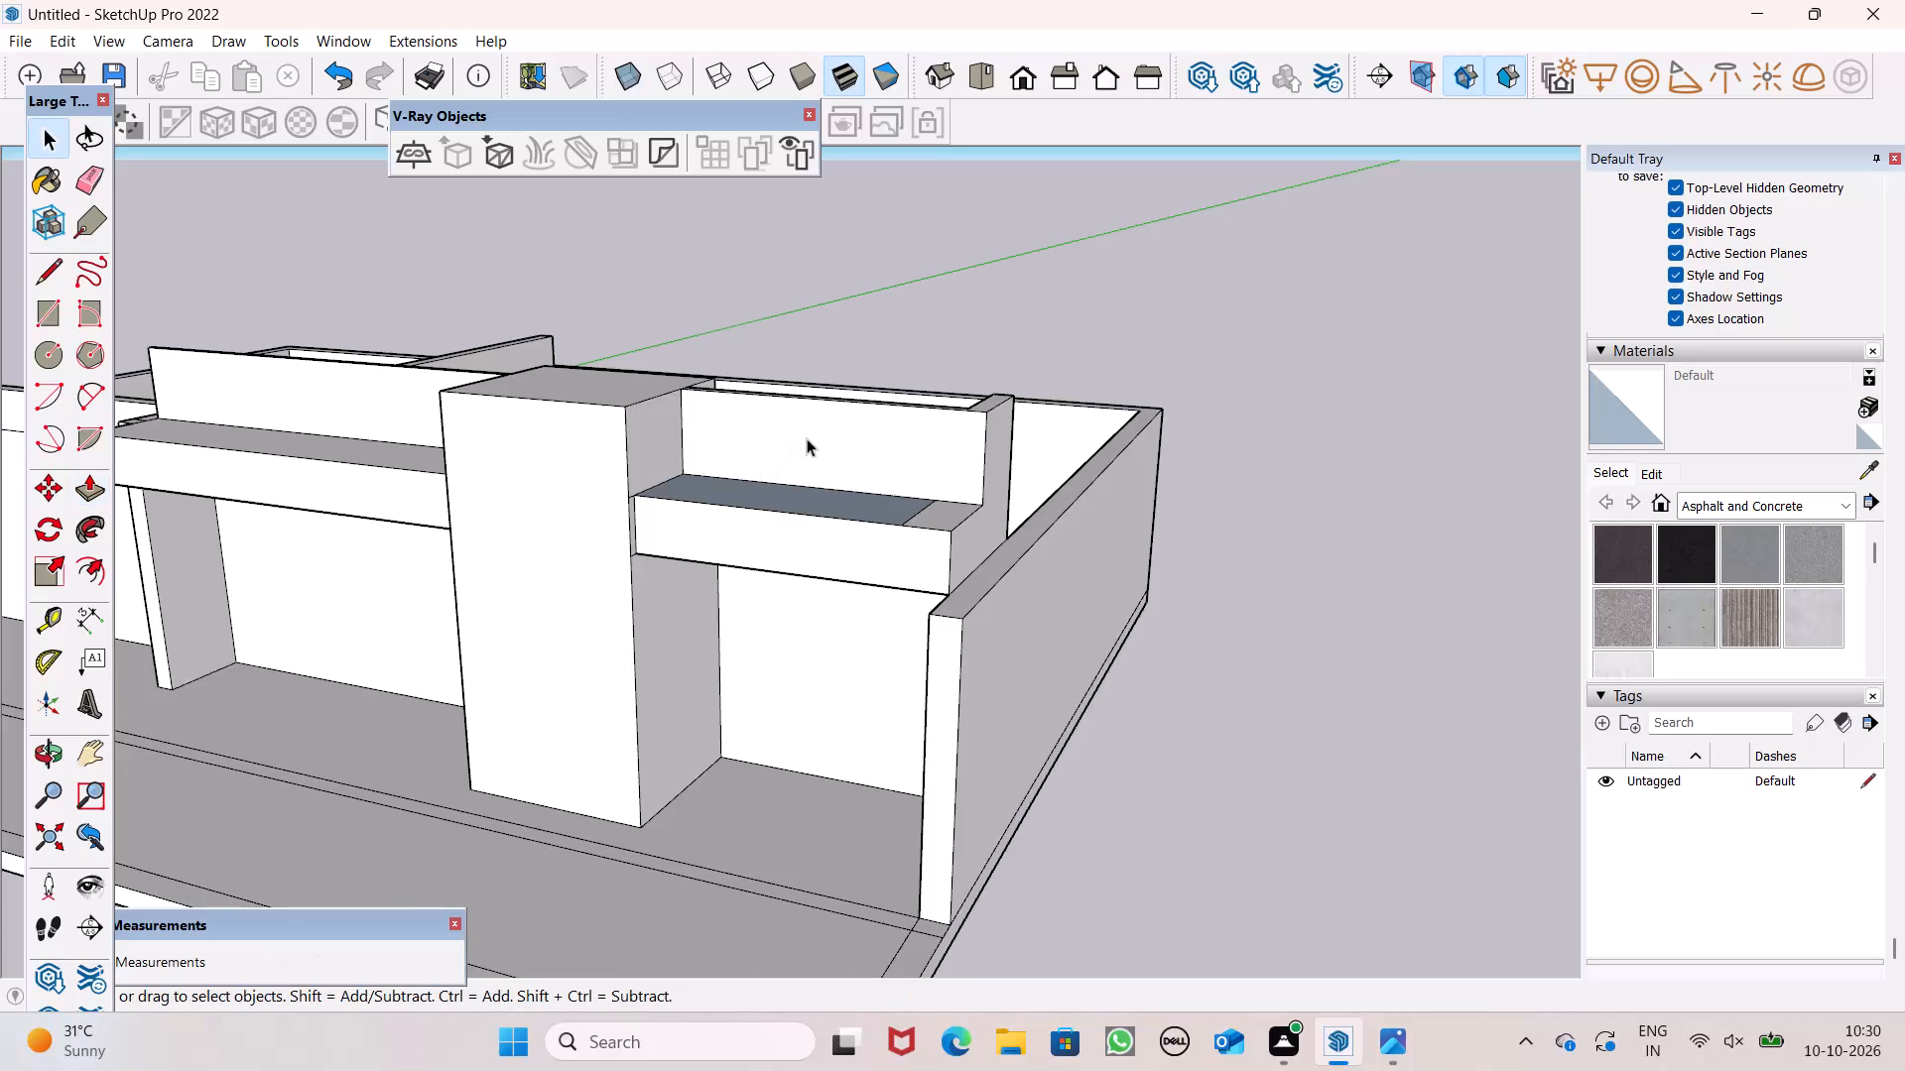
# Examine the raised block, both band segments and the parapets from the front and above.
pyautogui.scroll(-3, 808, 441)
pyautogui.moveTo(736, 544); pyautogui.dragTo(898, 416, button='middle')
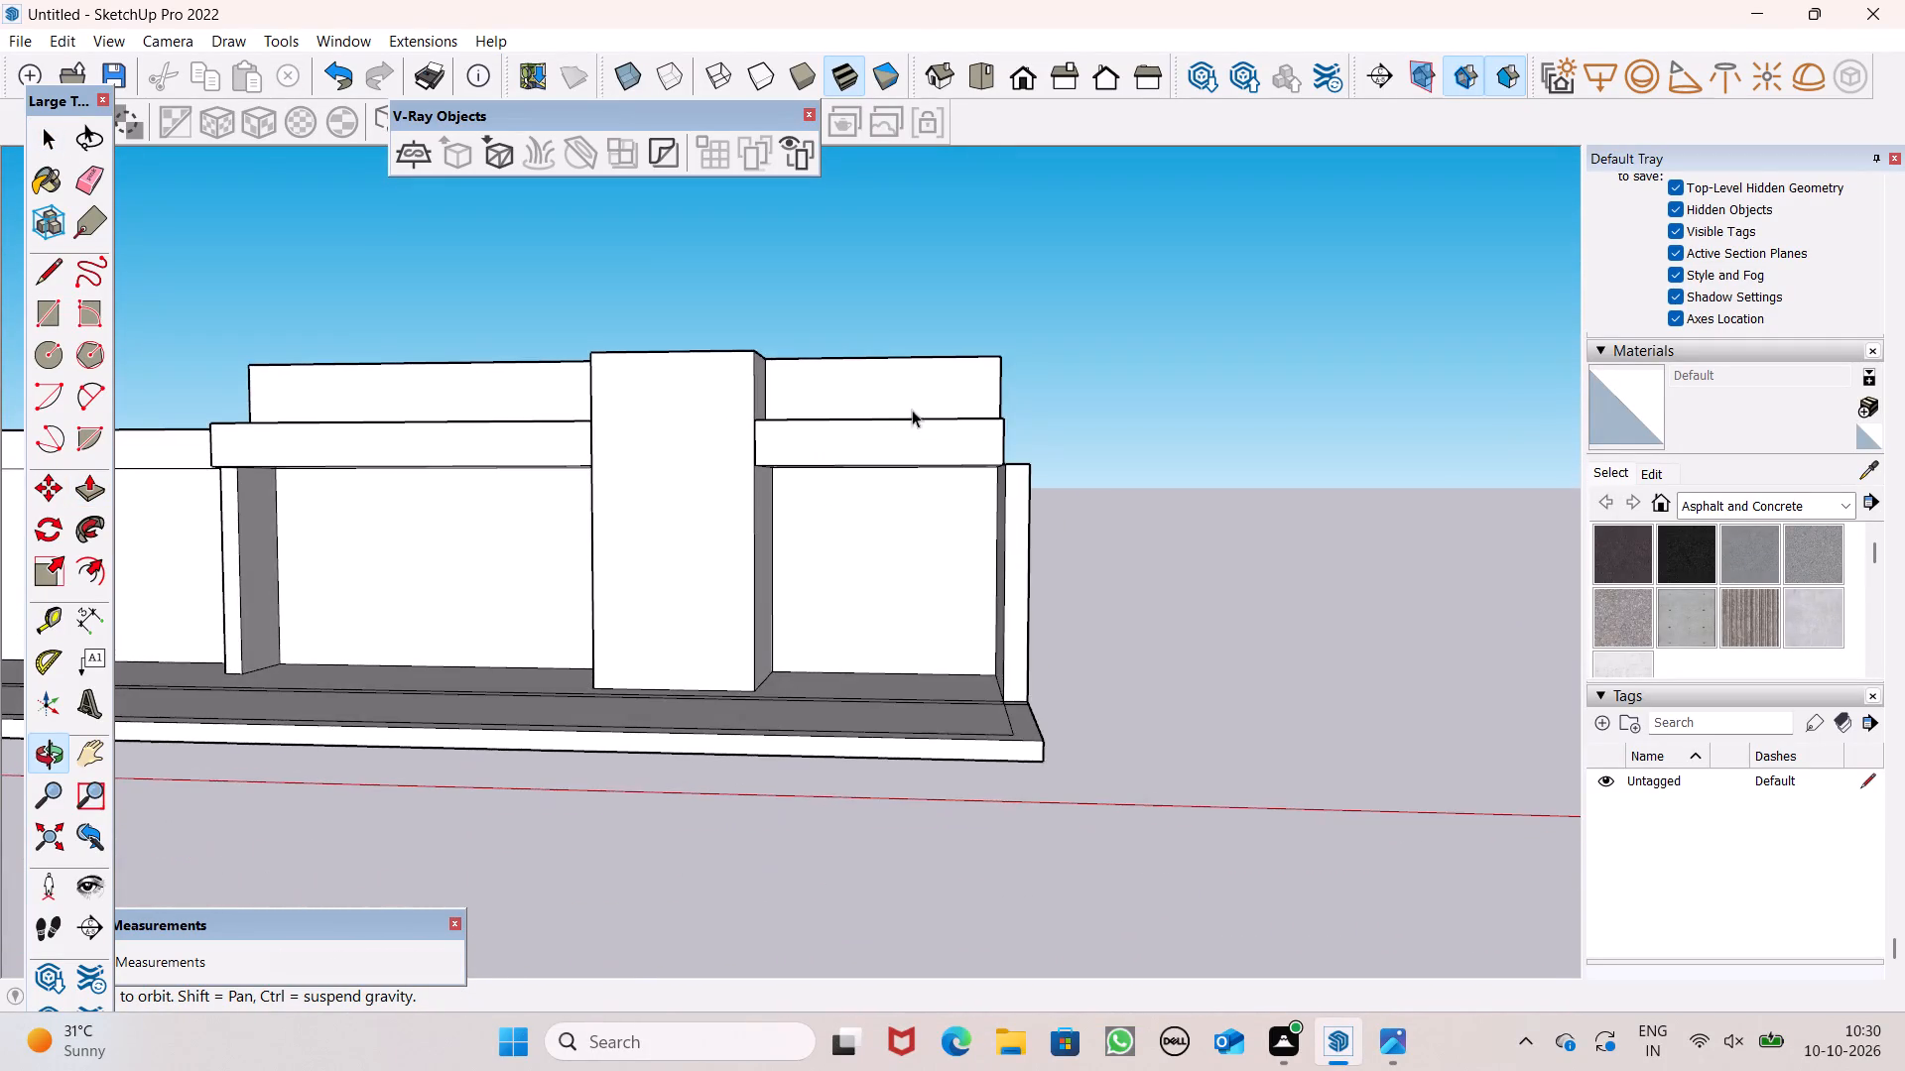
pyautogui.scroll(-4, 889, 384)
pyautogui.moveTo(447, 445); pyautogui.dragTo(536, 468, button='middle')
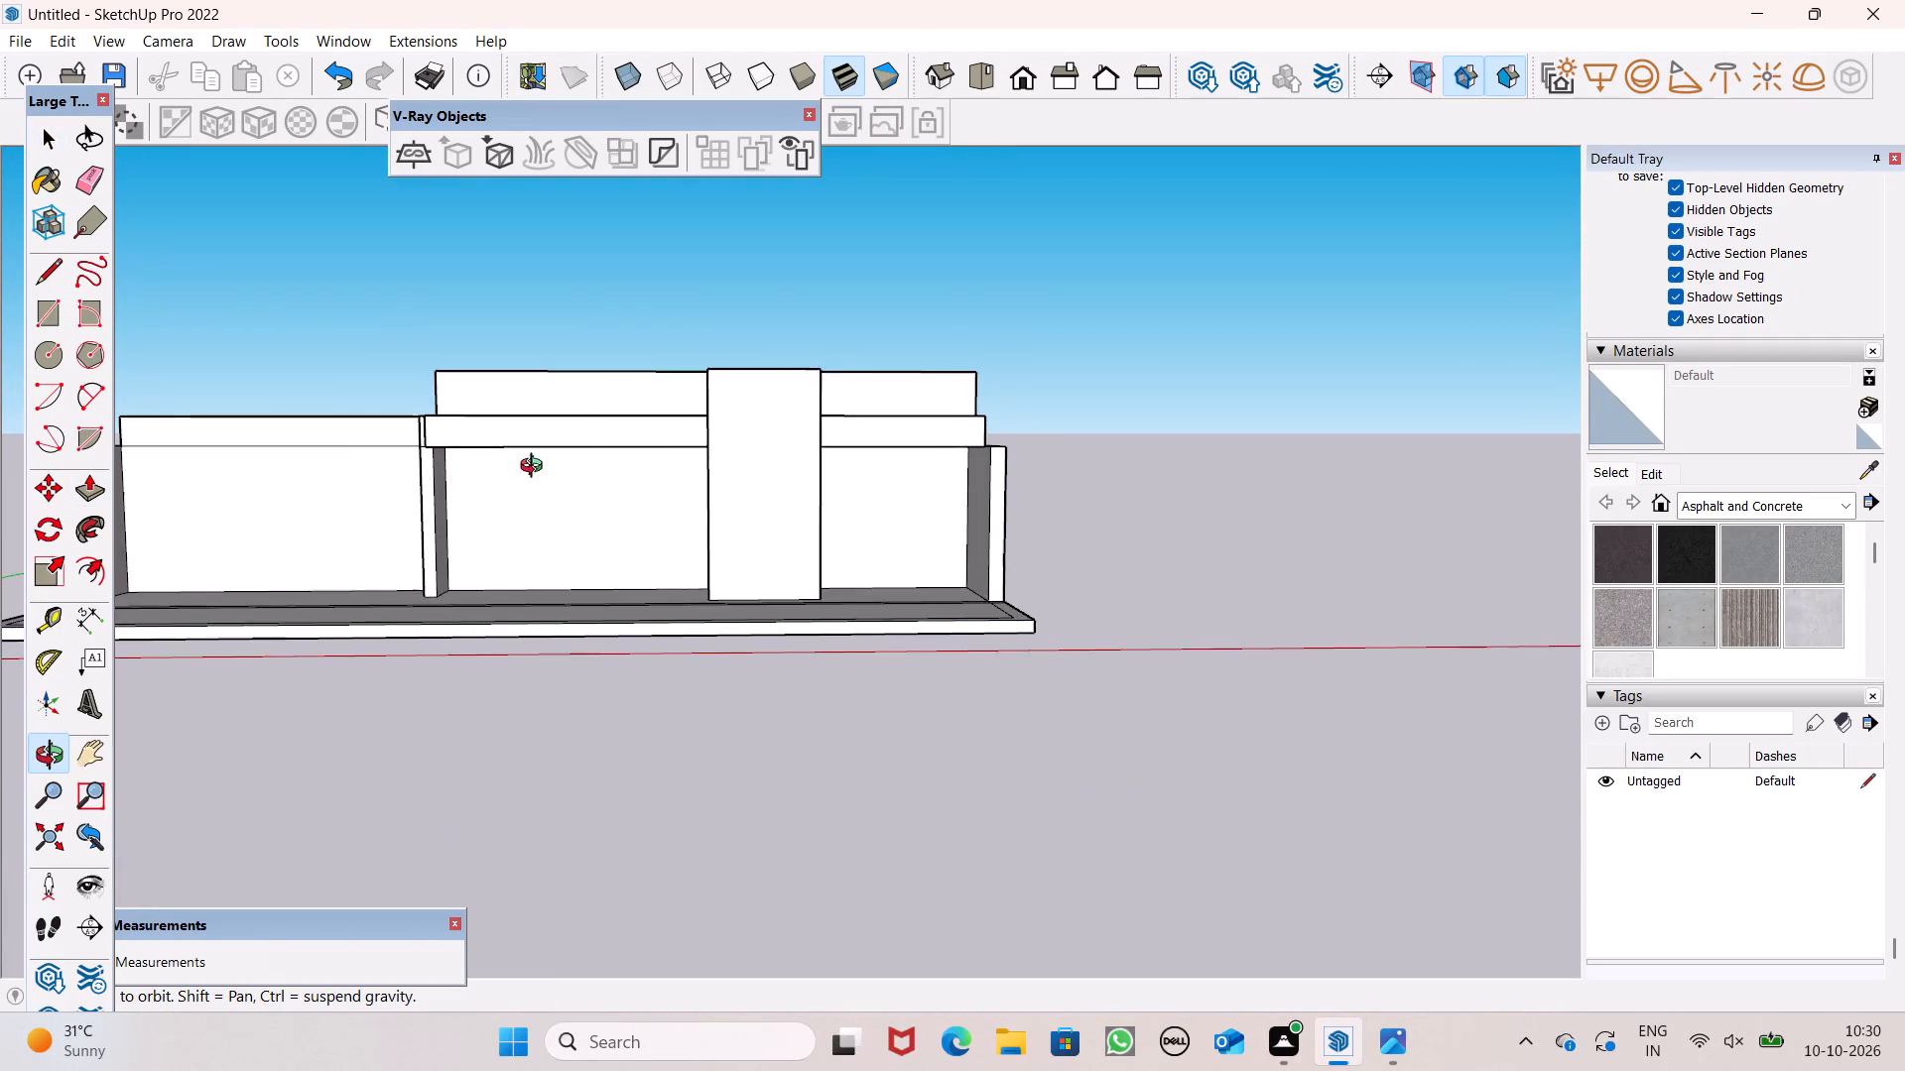
pyautogui.moveTo(536, 468); pyautogui.dragTo(559, 495, button='middle')
pyautogui.scroll(1, 559, 495)
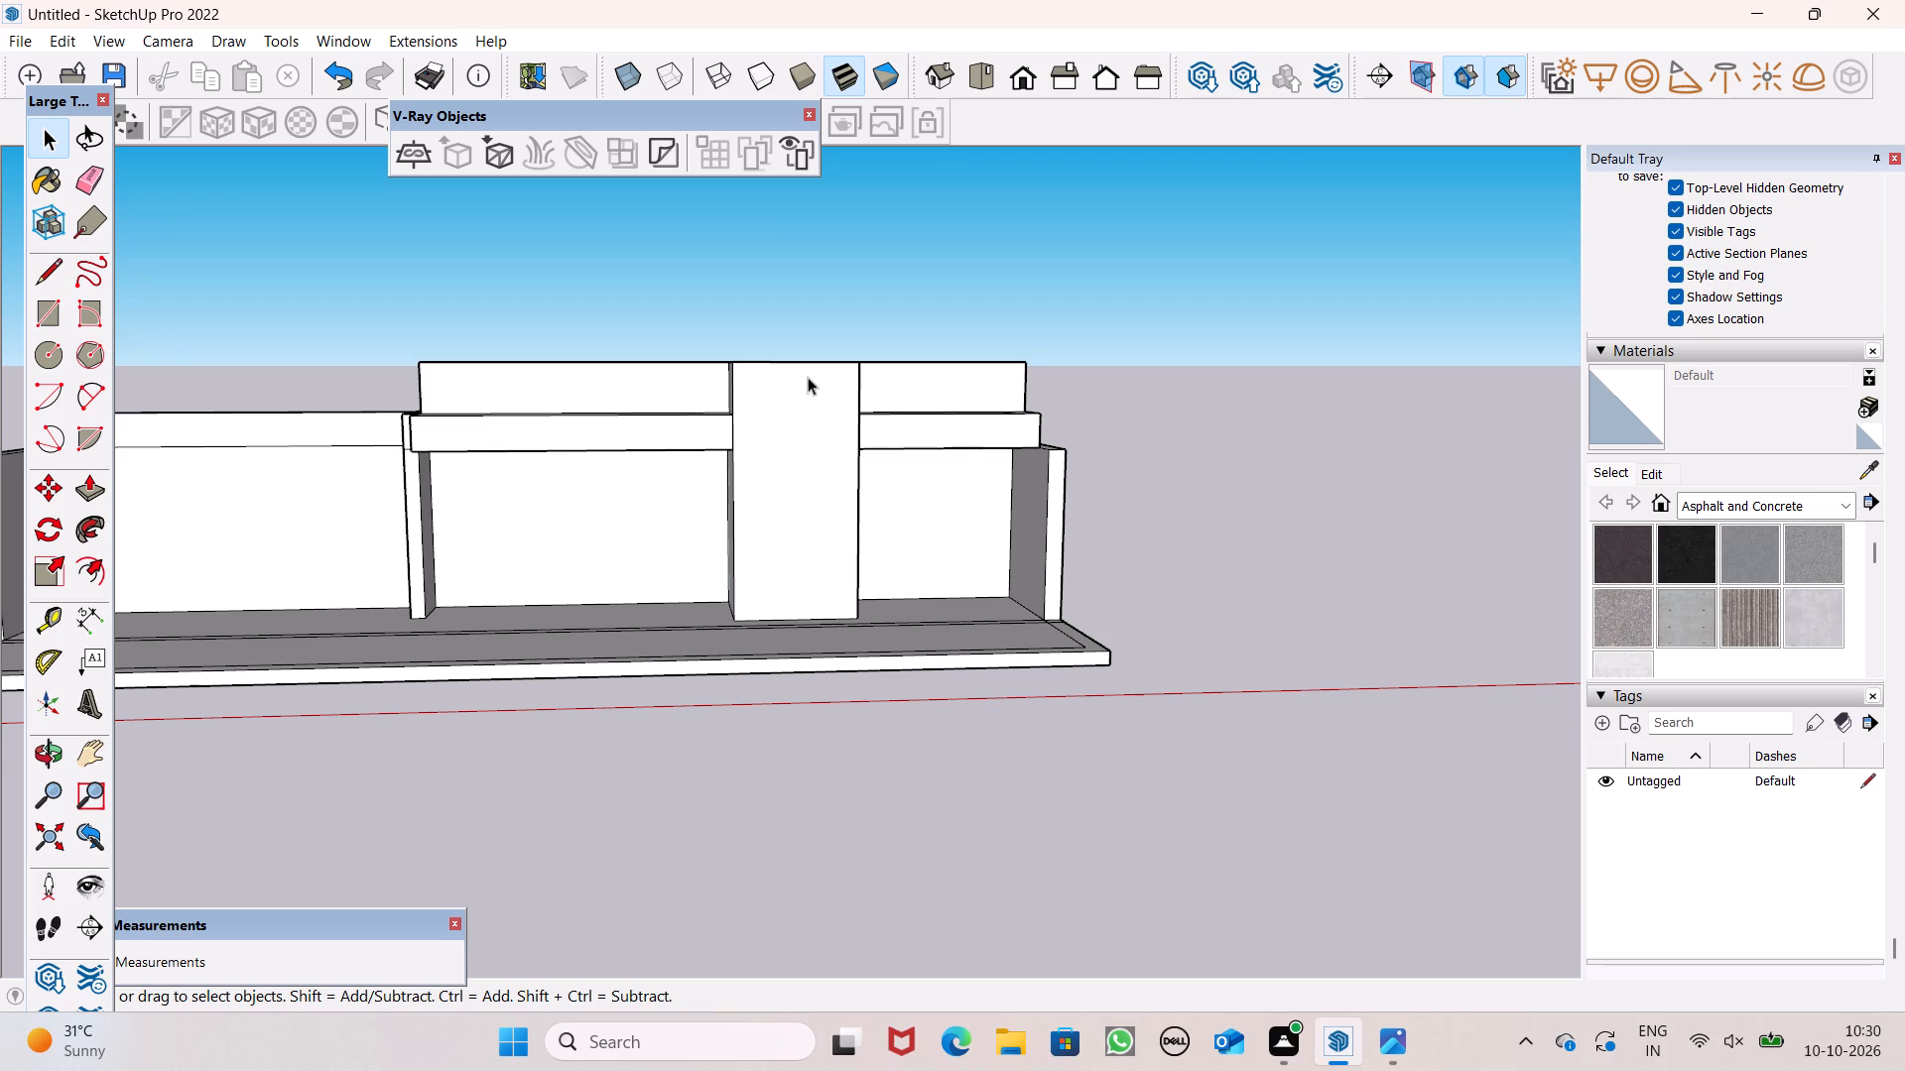
pyautogui.scroll(1, 821, 457)
pyautogui.moveTo(828, 457); pyautogui.dragTo(745, 754, button='middle')
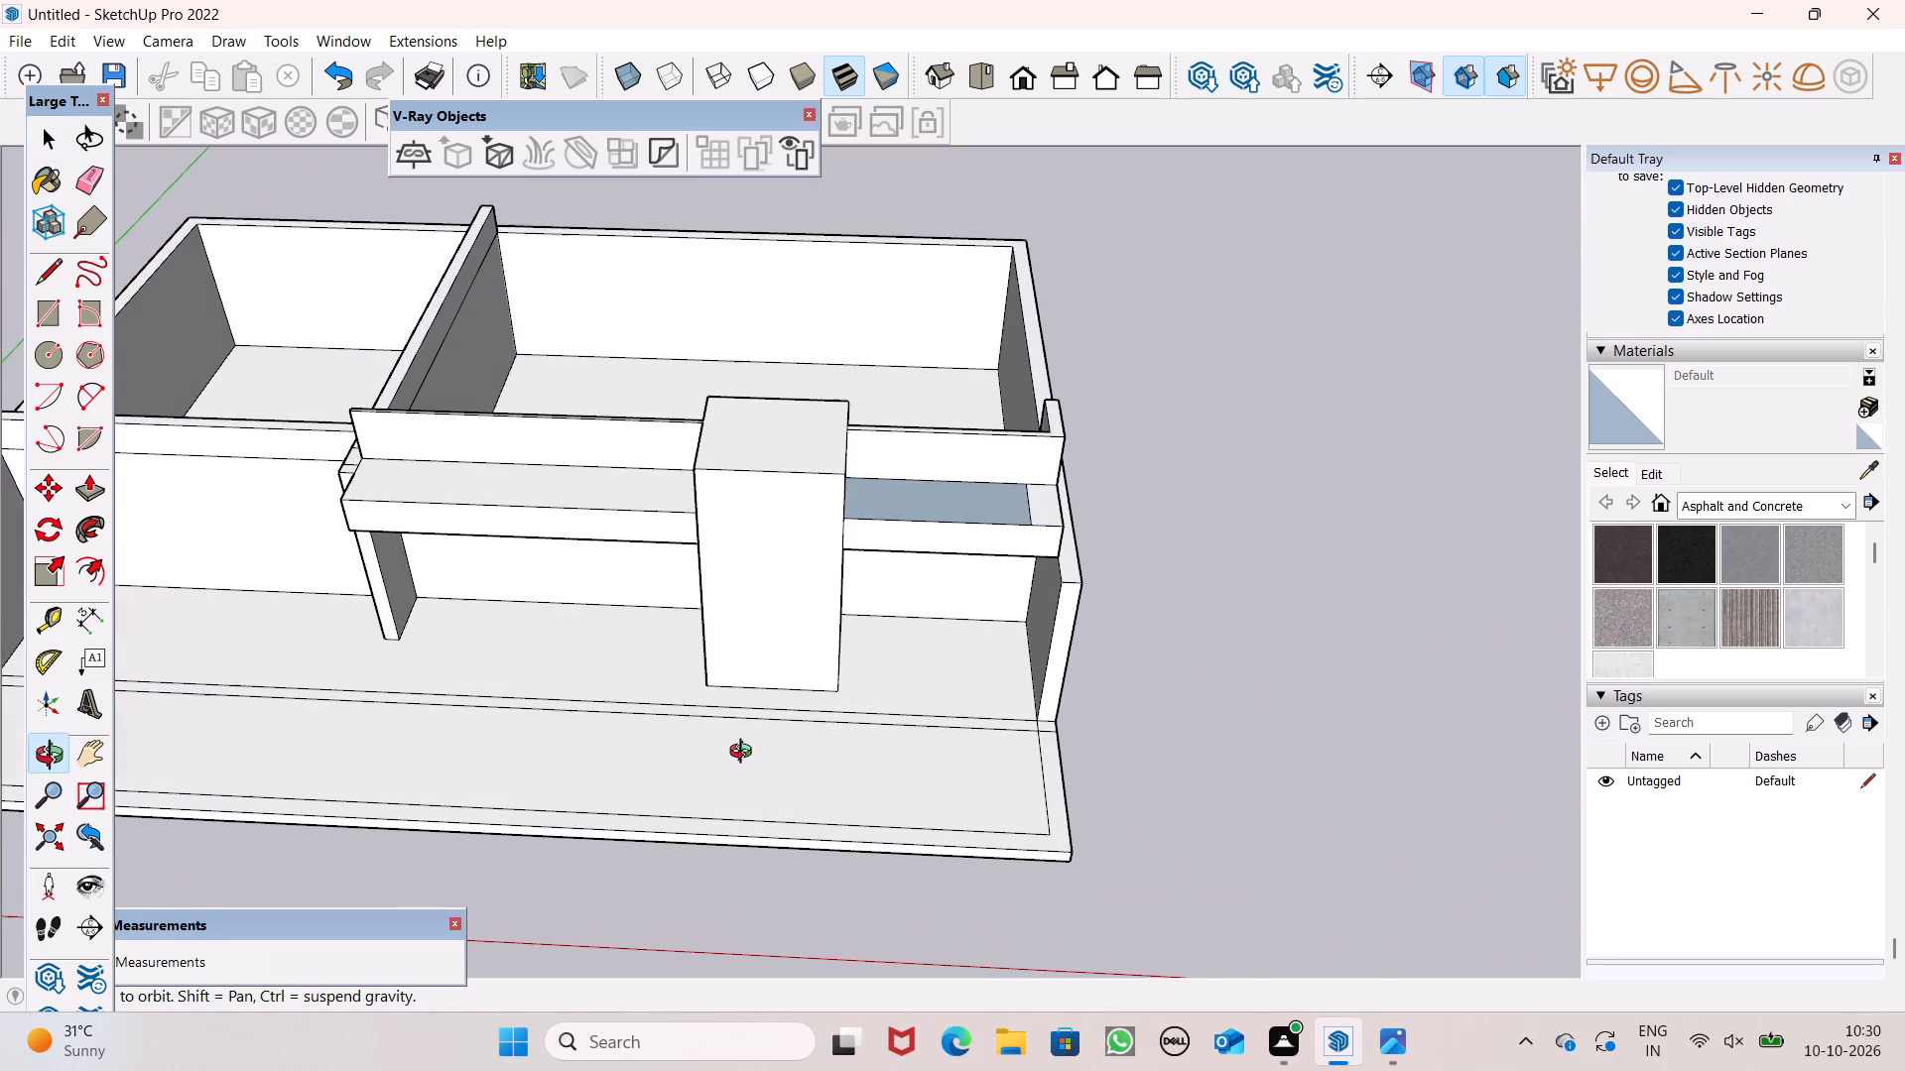
pyautogui.moveTo(745, 754); pyautogui.dragTo(741, 734, button='middle')
pyautogui.scroll(1, 794, 648)
pyautogui.scroll(1, 832, 569)
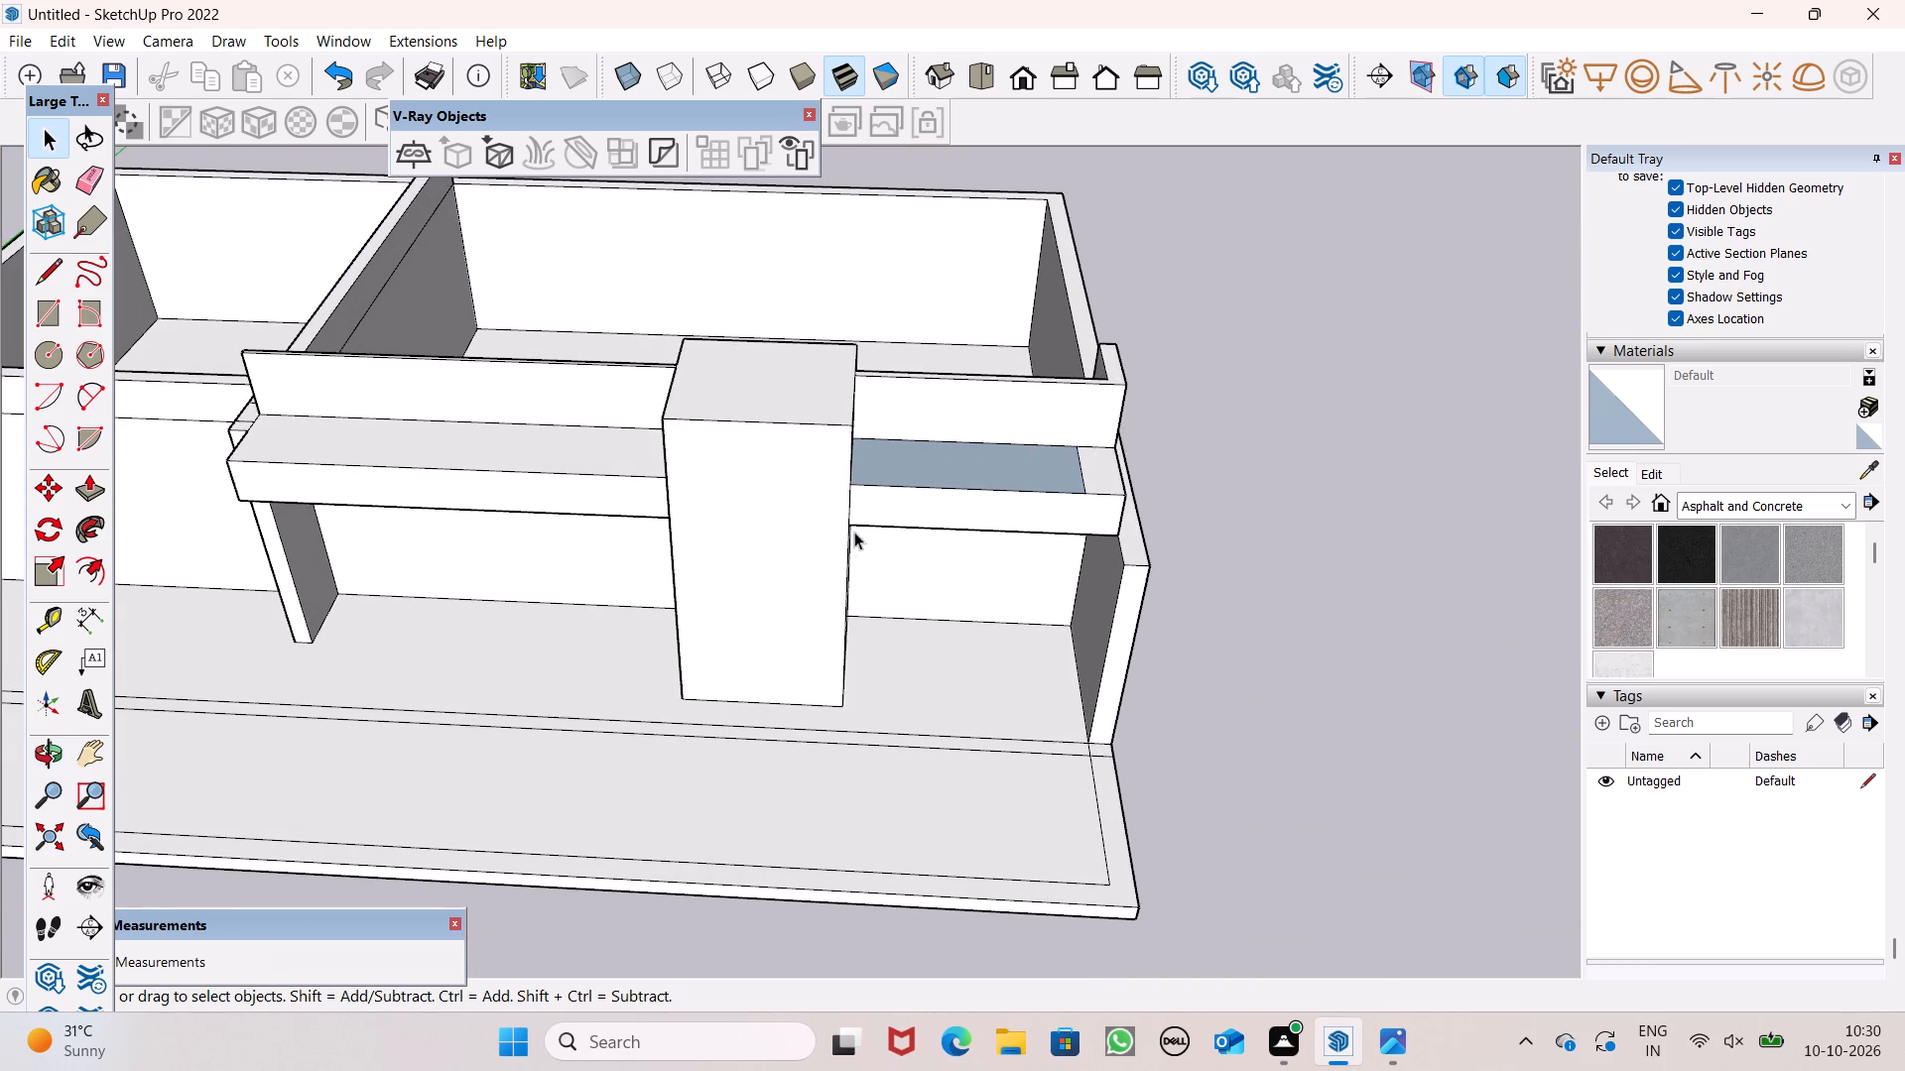
pyautogui.moveTo(872, 458); pyautogui.dragTo(881, 398, button='middle')
pyautogui.moveTo(881, 398); pyautogui.dragTo(883, 330, button='middle')
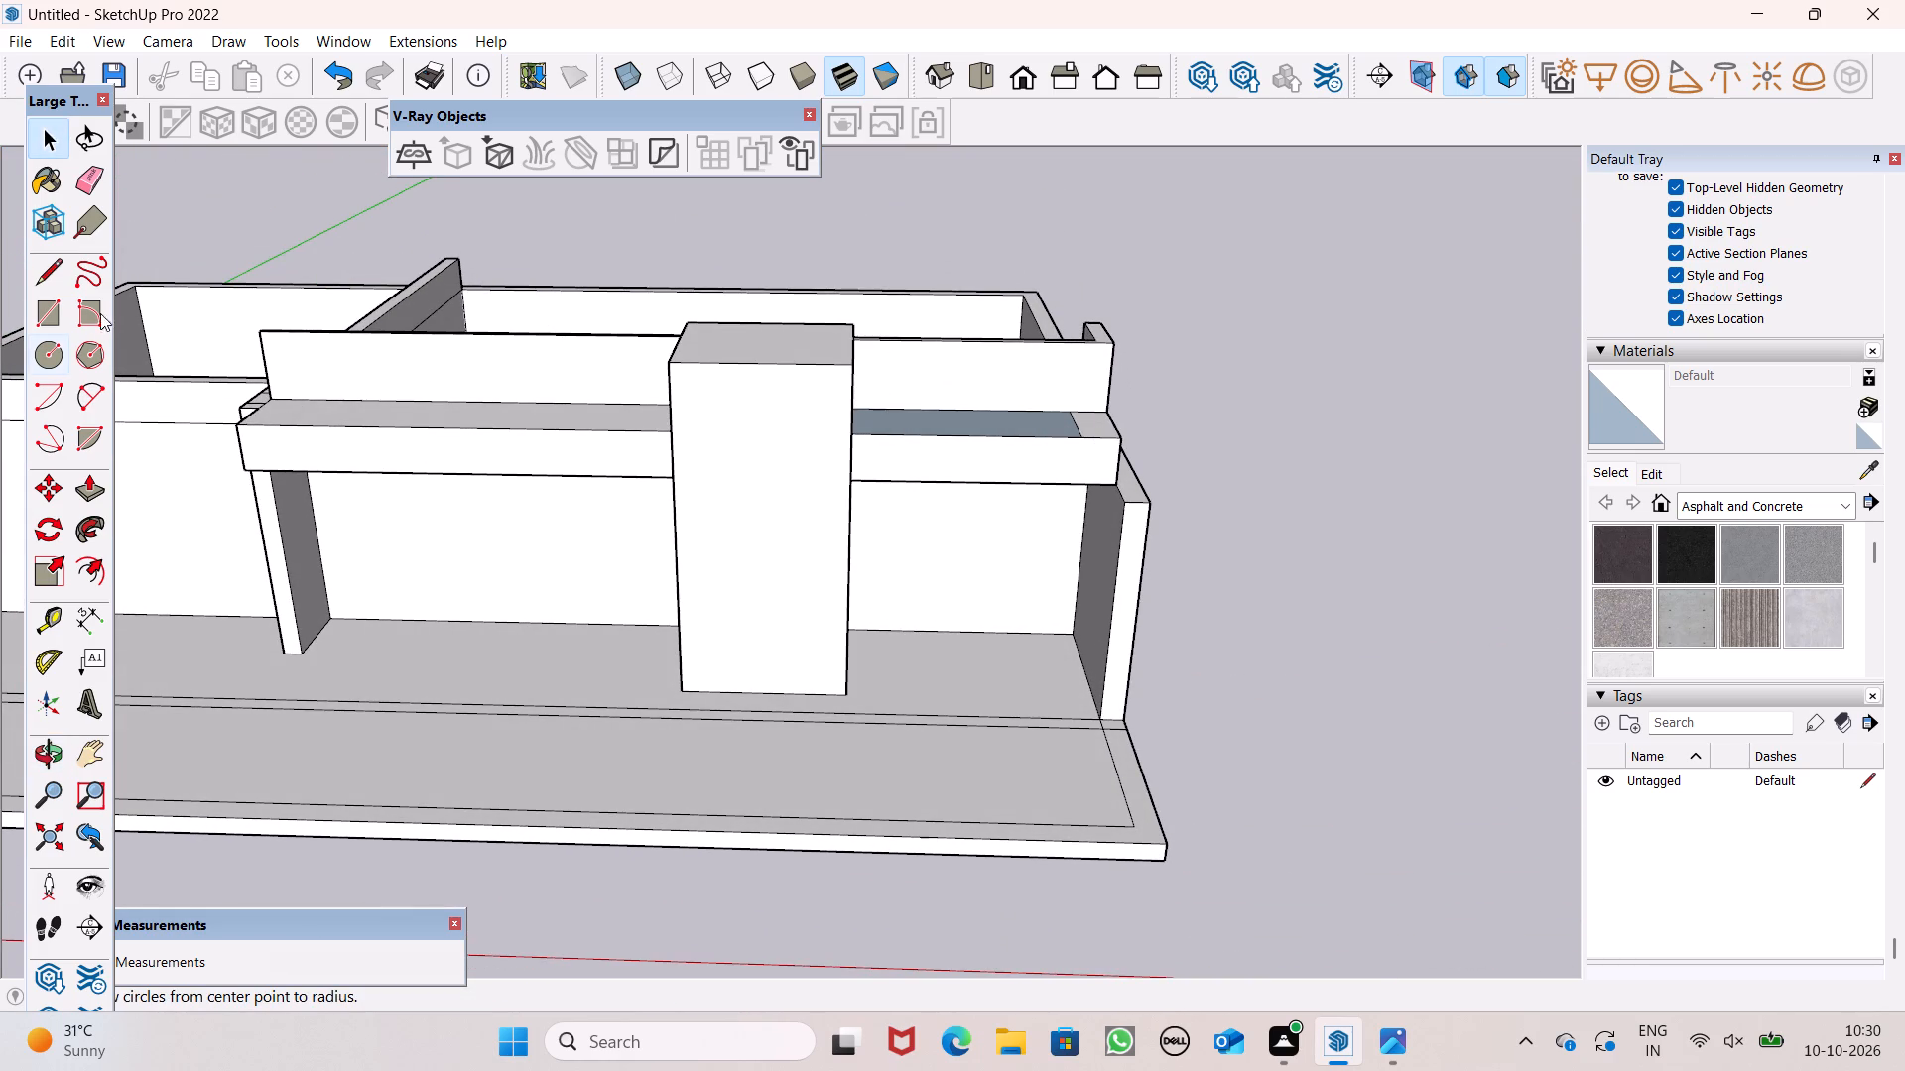
# Draw a rectangle about 8' 2" by 8' 5 5/16" from the floor edge on the wall between the partition and the block.
pyautogui.click(59, 315)
pyautogui.moveTo(802, 533); pyautogui.dragTo(799, 471, button='middle')
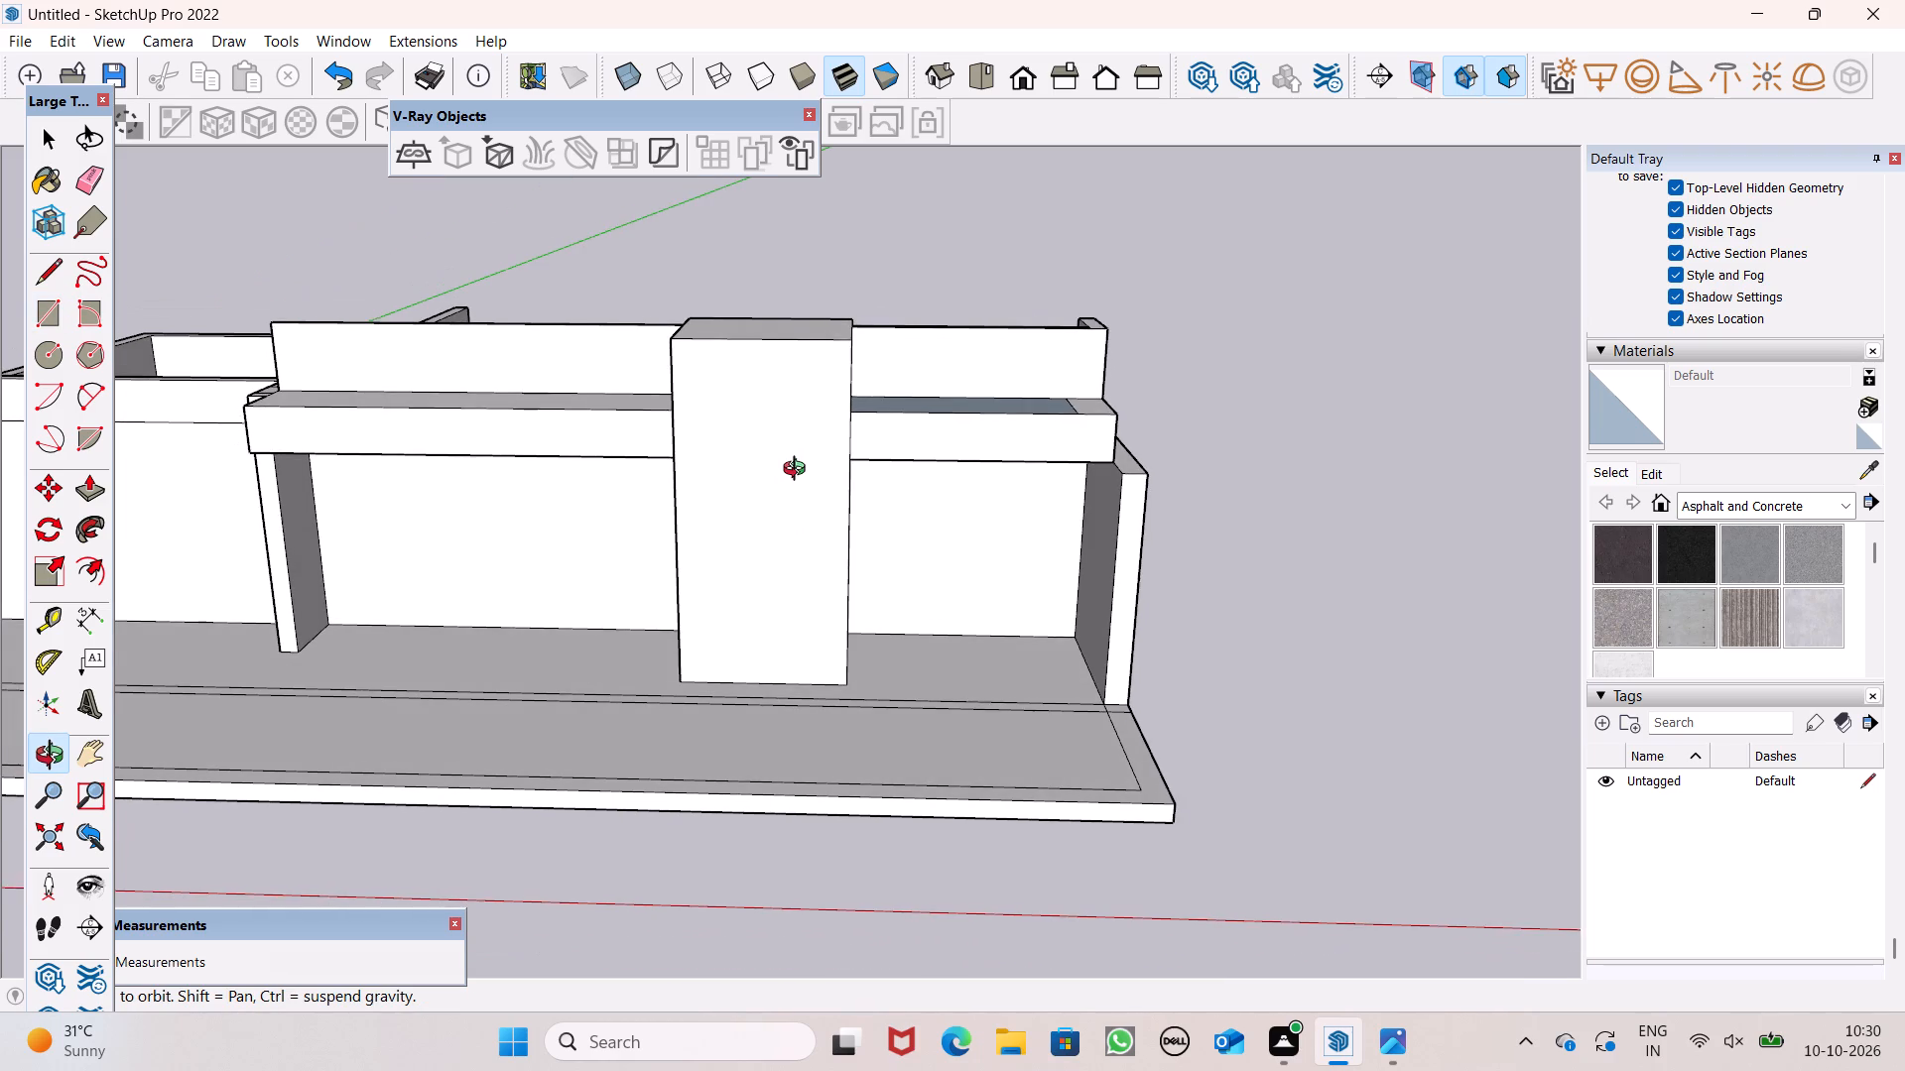
pyautogui.moveTo(799, 471); pyautogui.dragTo(793, 472, button='middle')
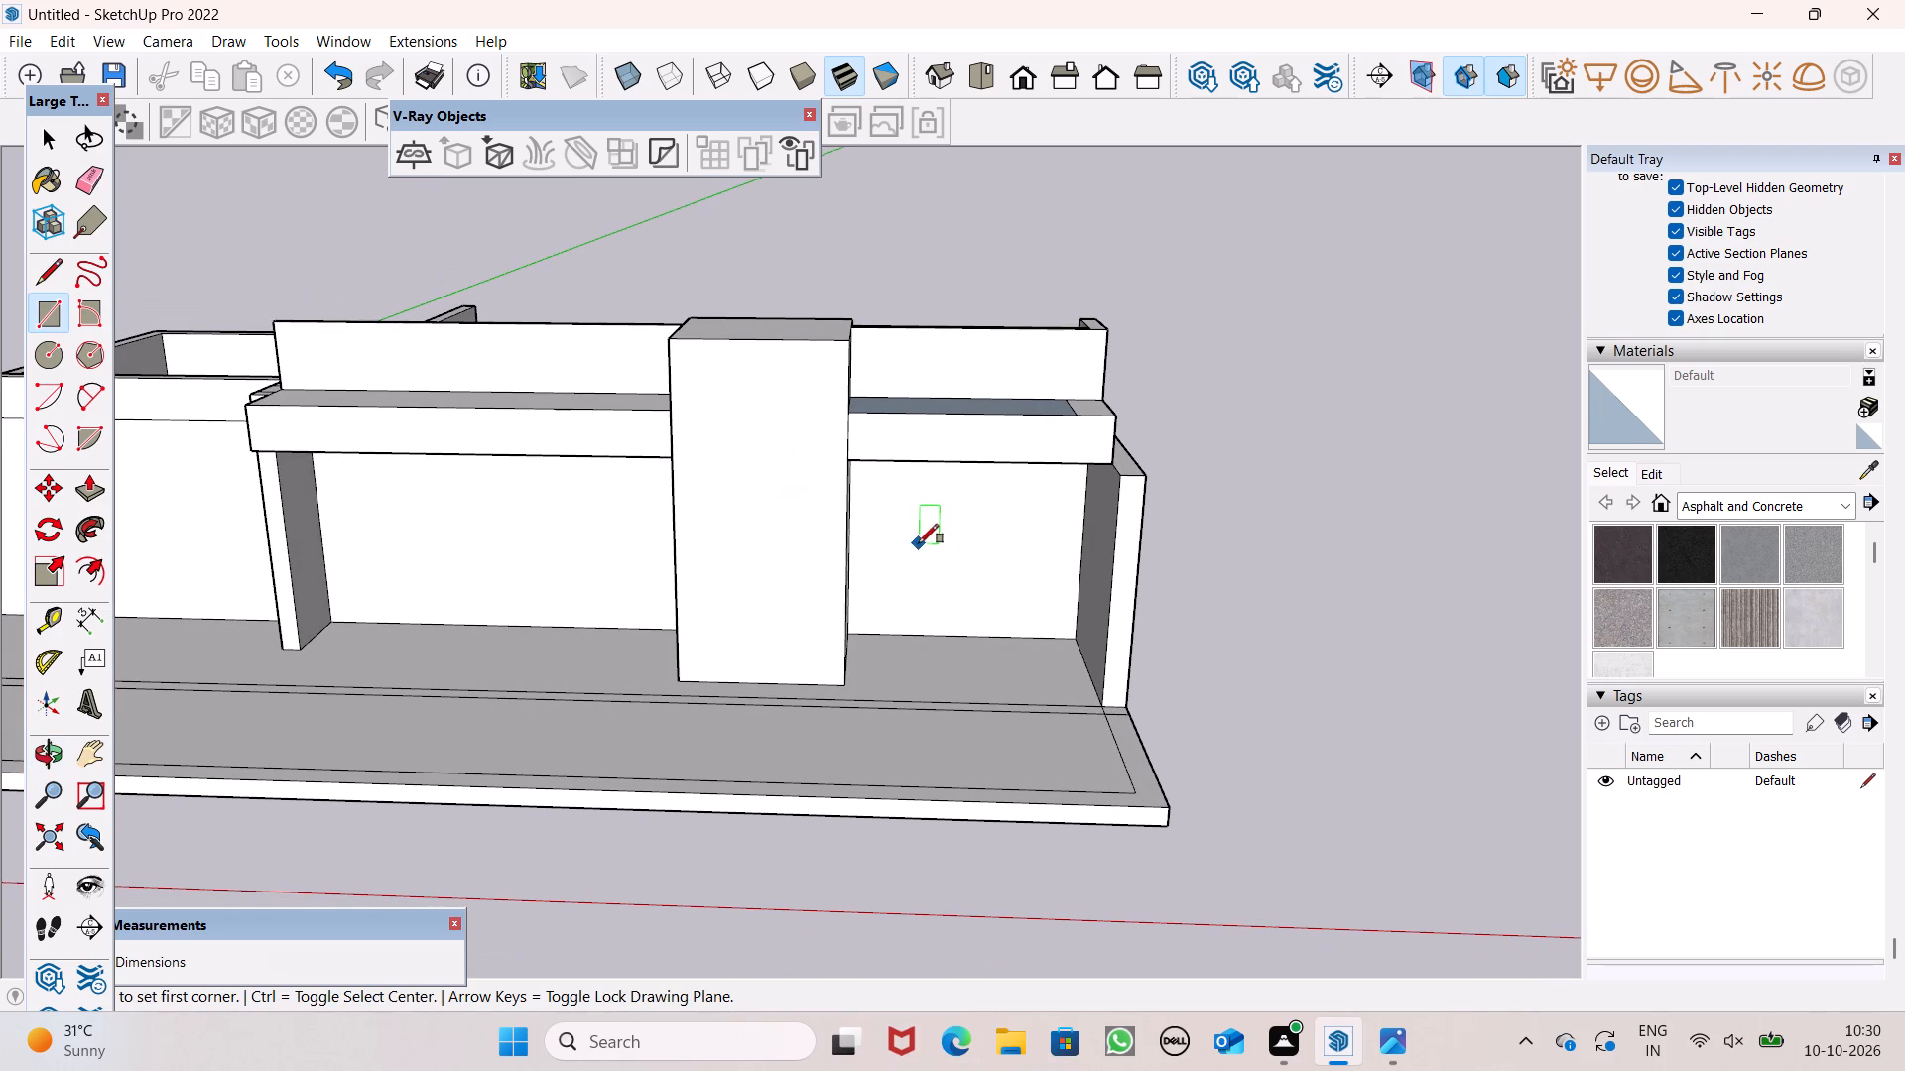
pyautogui.scroll(1, 868, 517)
pyautogui.scroll(-3, 755, 502)
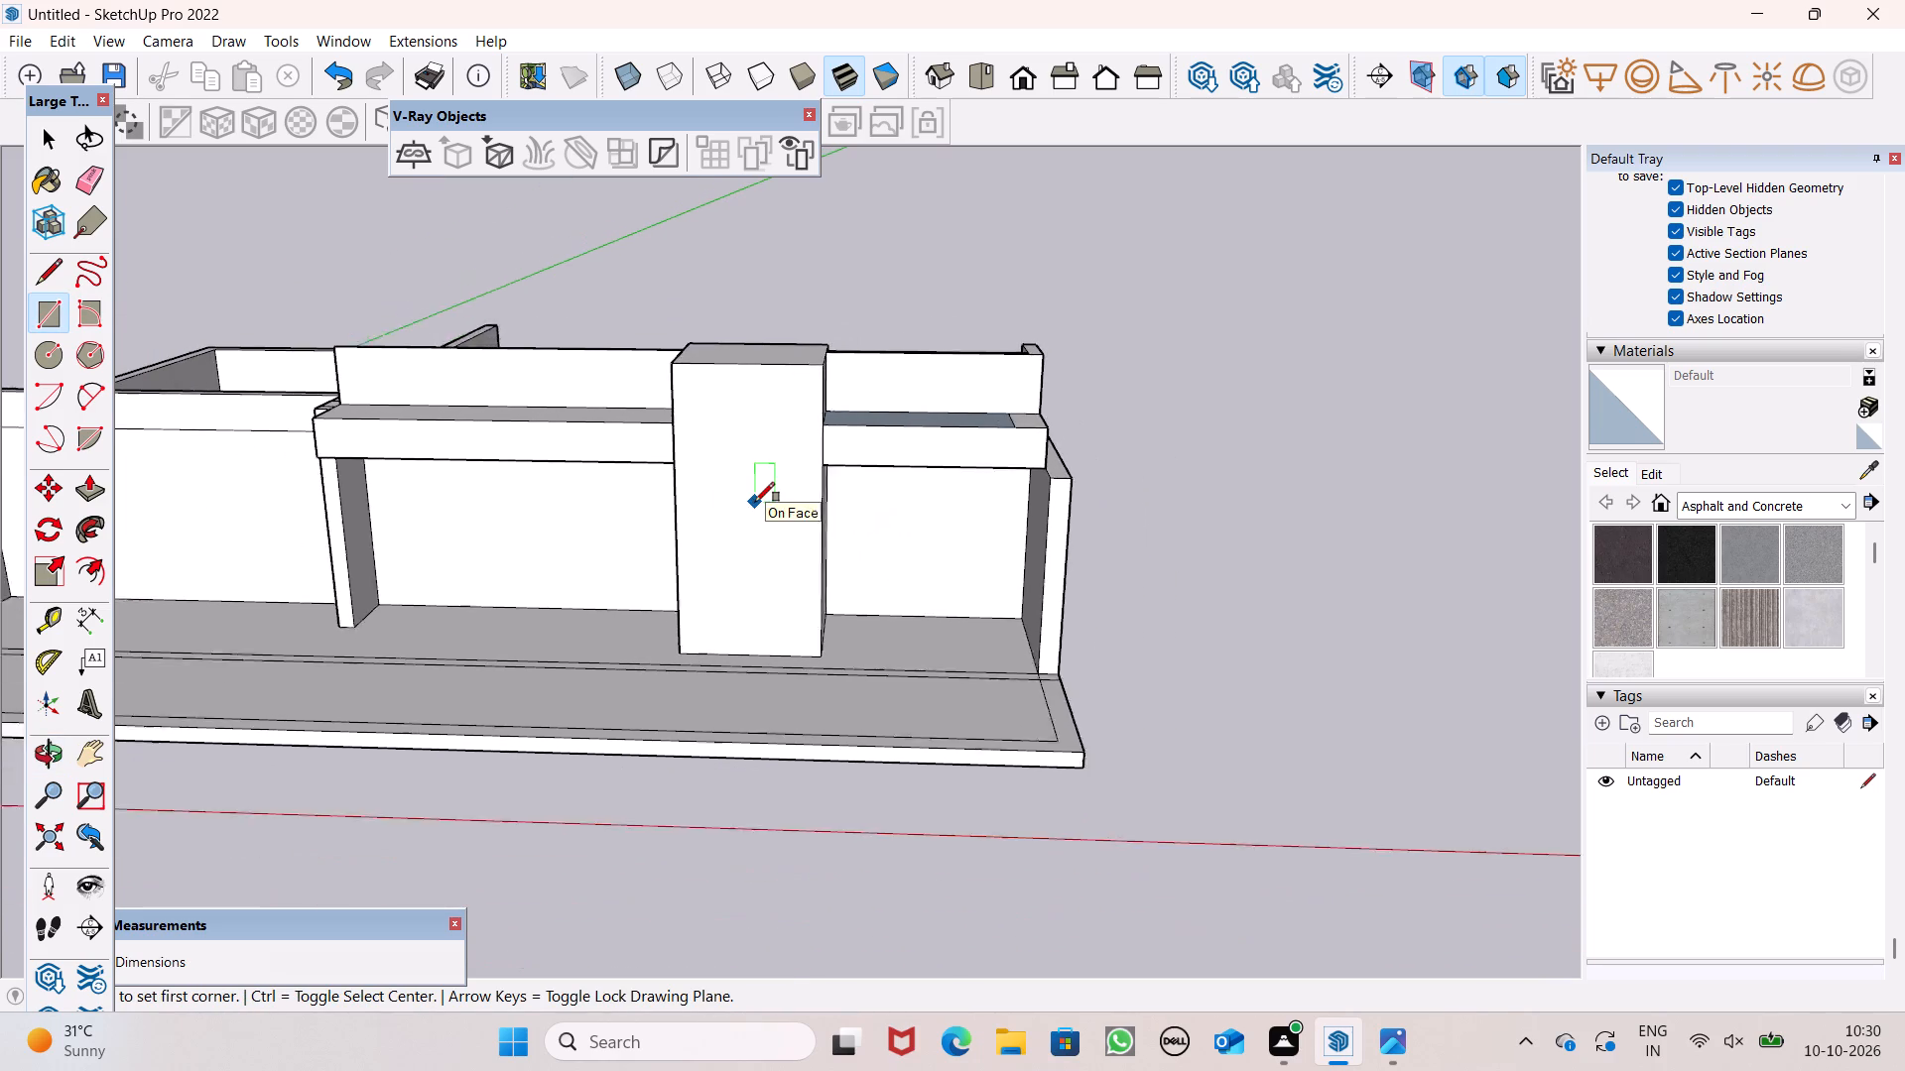
pyautogui.scroll(-5, 755, 502)
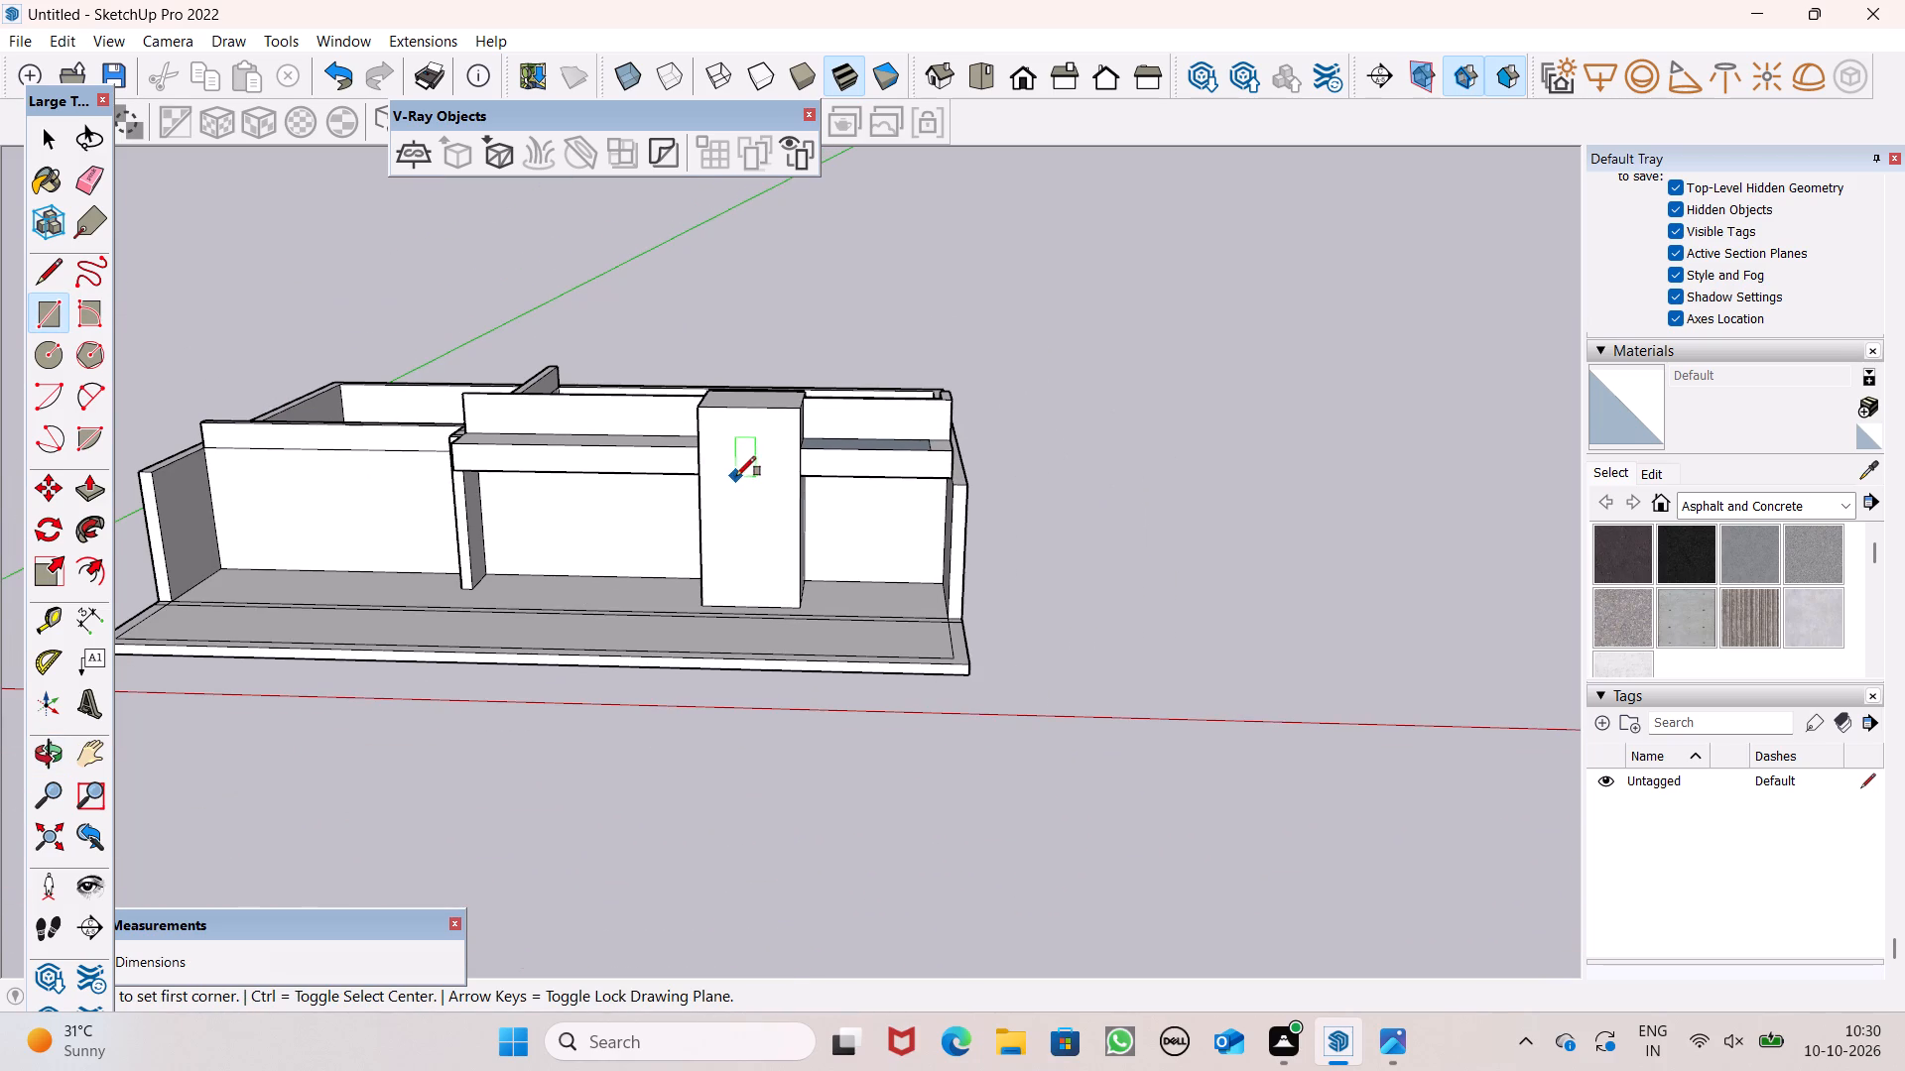
pyautogui.scroll(3, 443, 513)
pyautogui.scroll(1, 602, 528)
pyautogui.moveTo(602, 527); pyautogui.dragTo(579, 460, button='middle')
pyautogui.scroll(6, 560, 497)
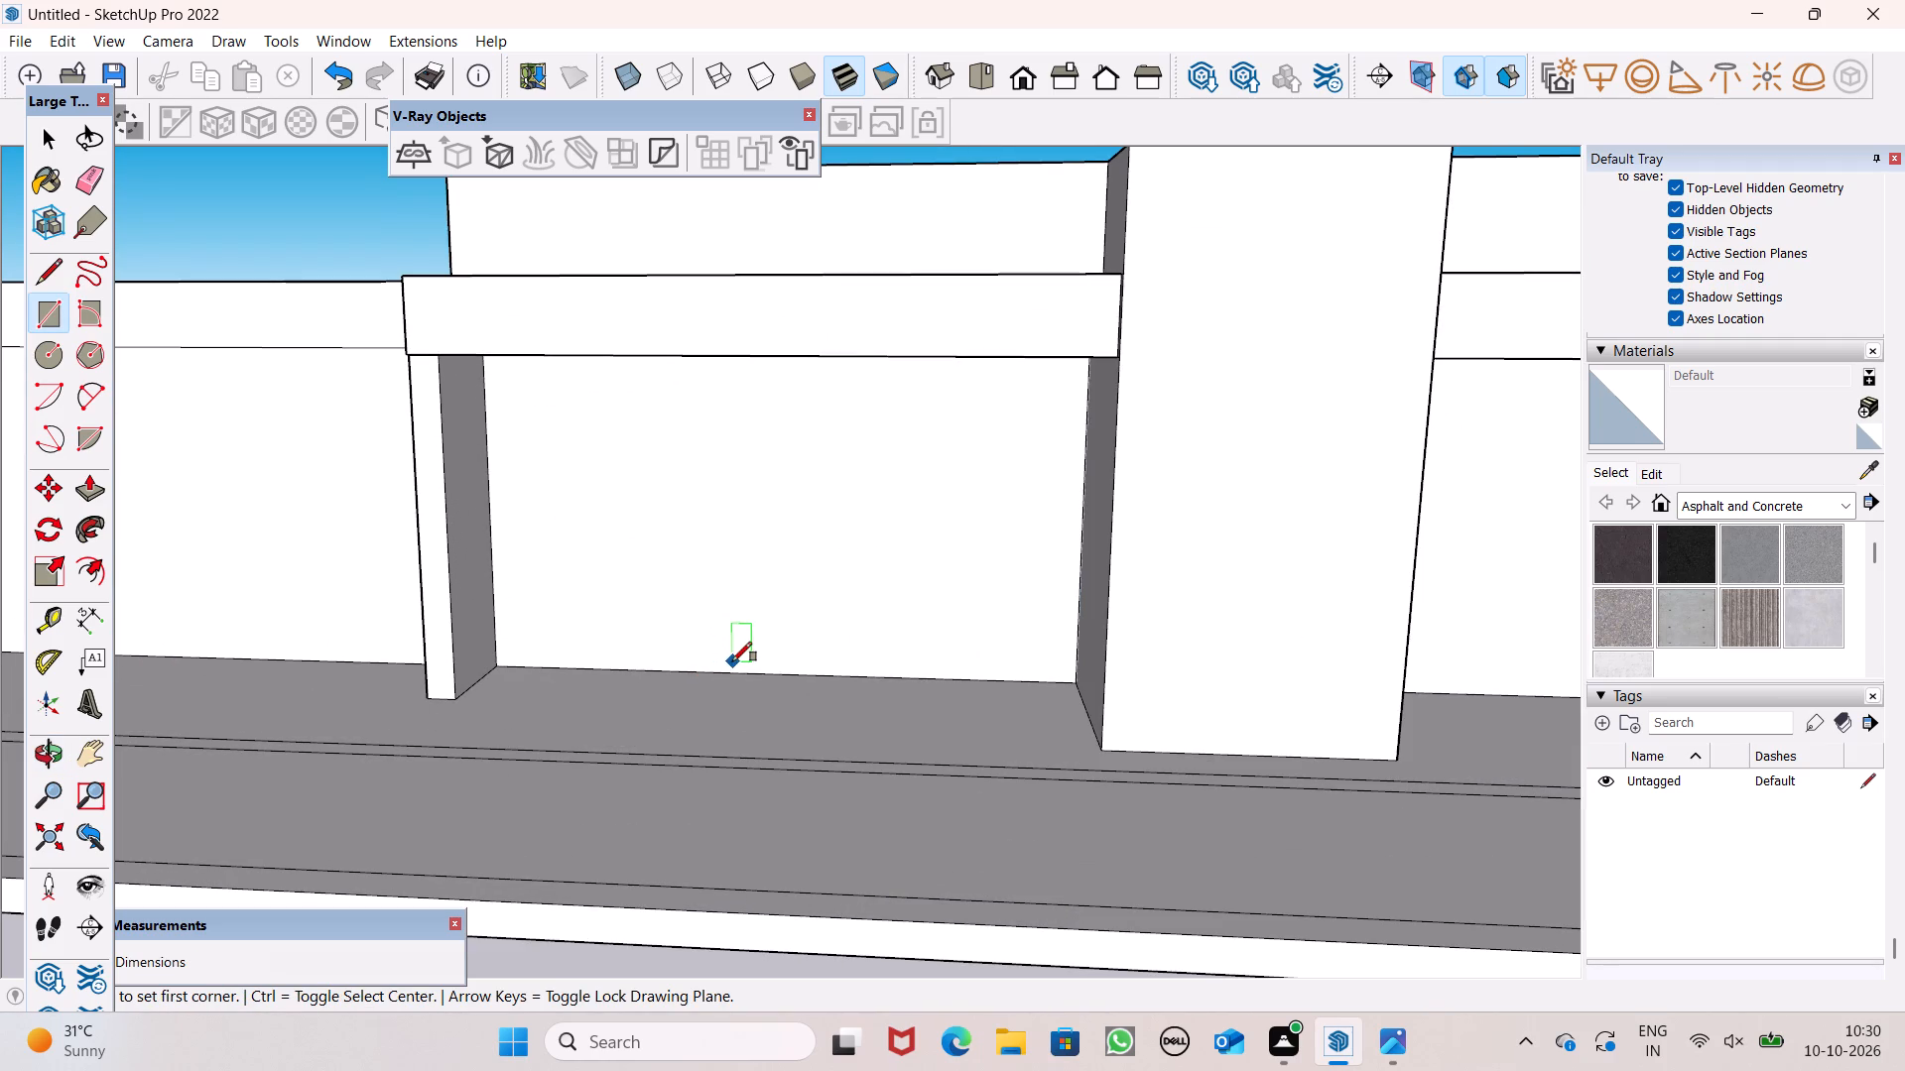
pyautogui.click(747, 669)
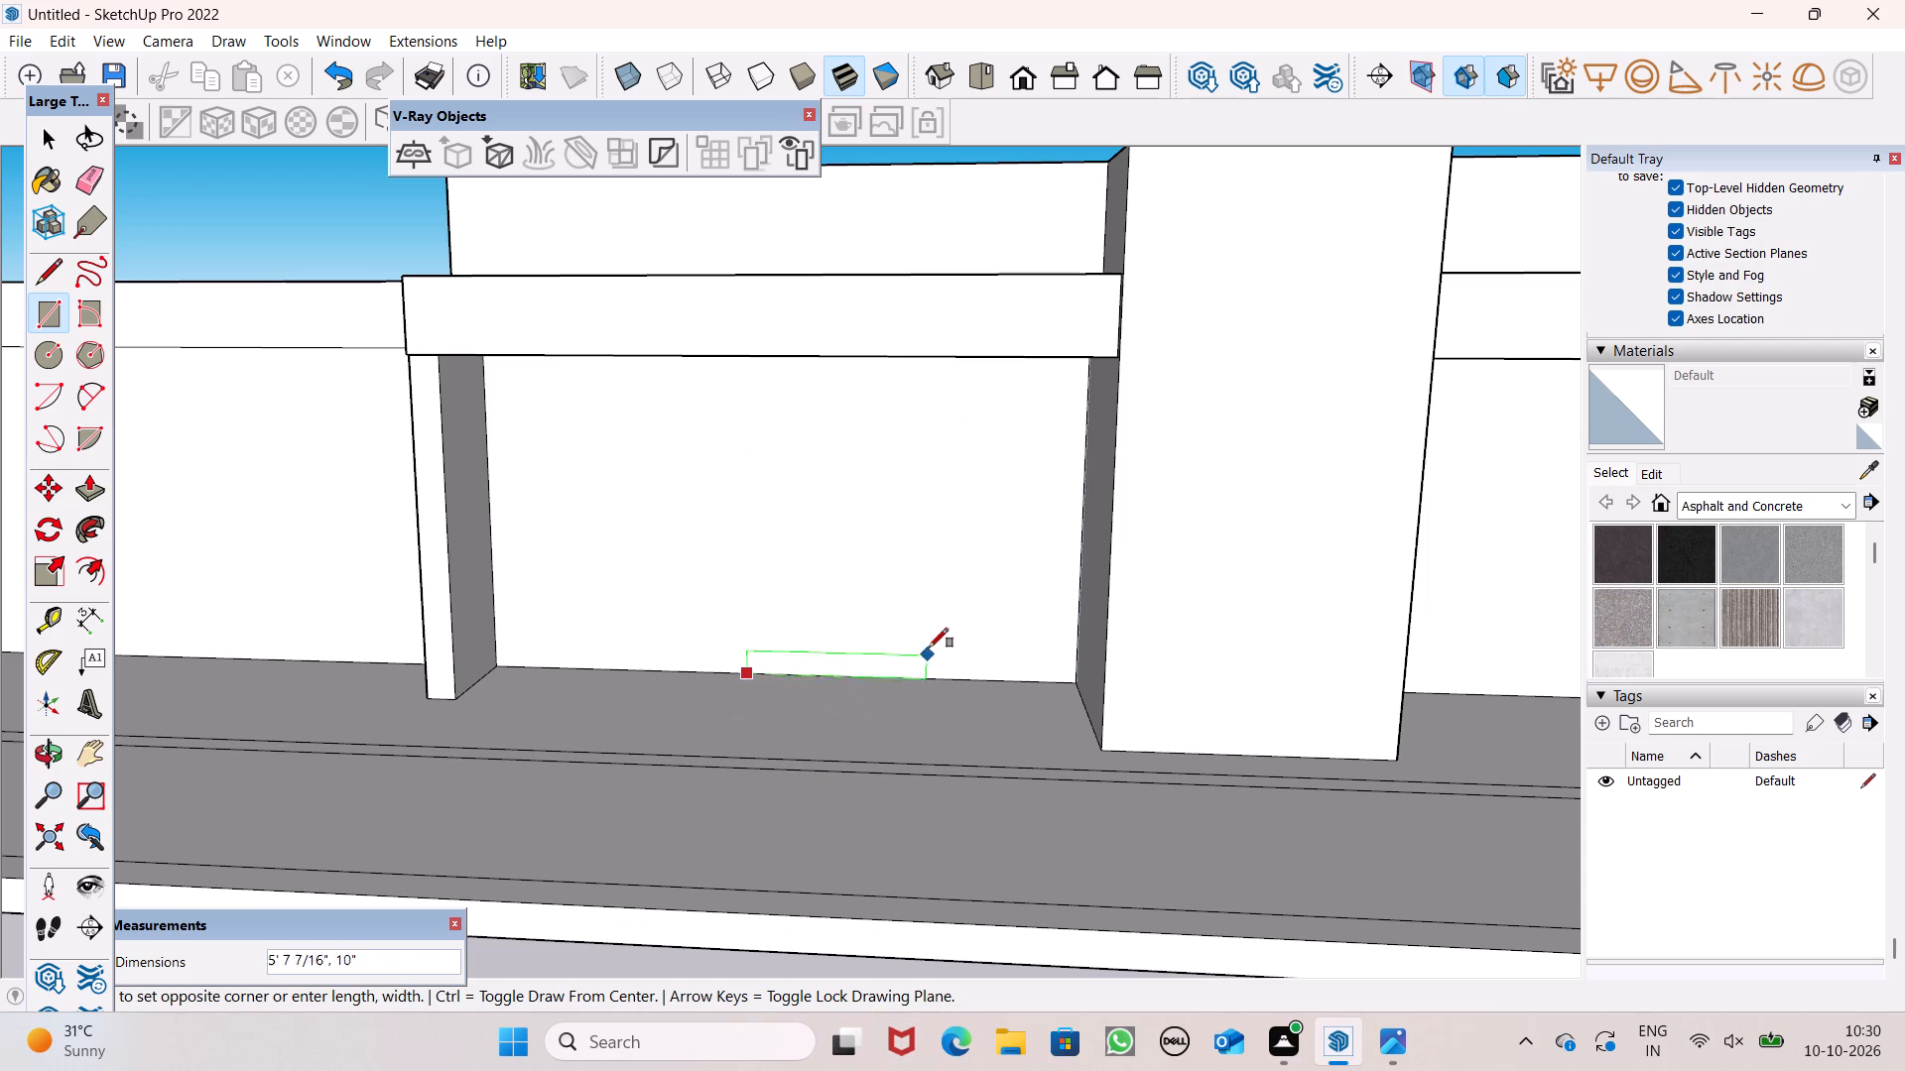
pyautogui.click(1021, 404)
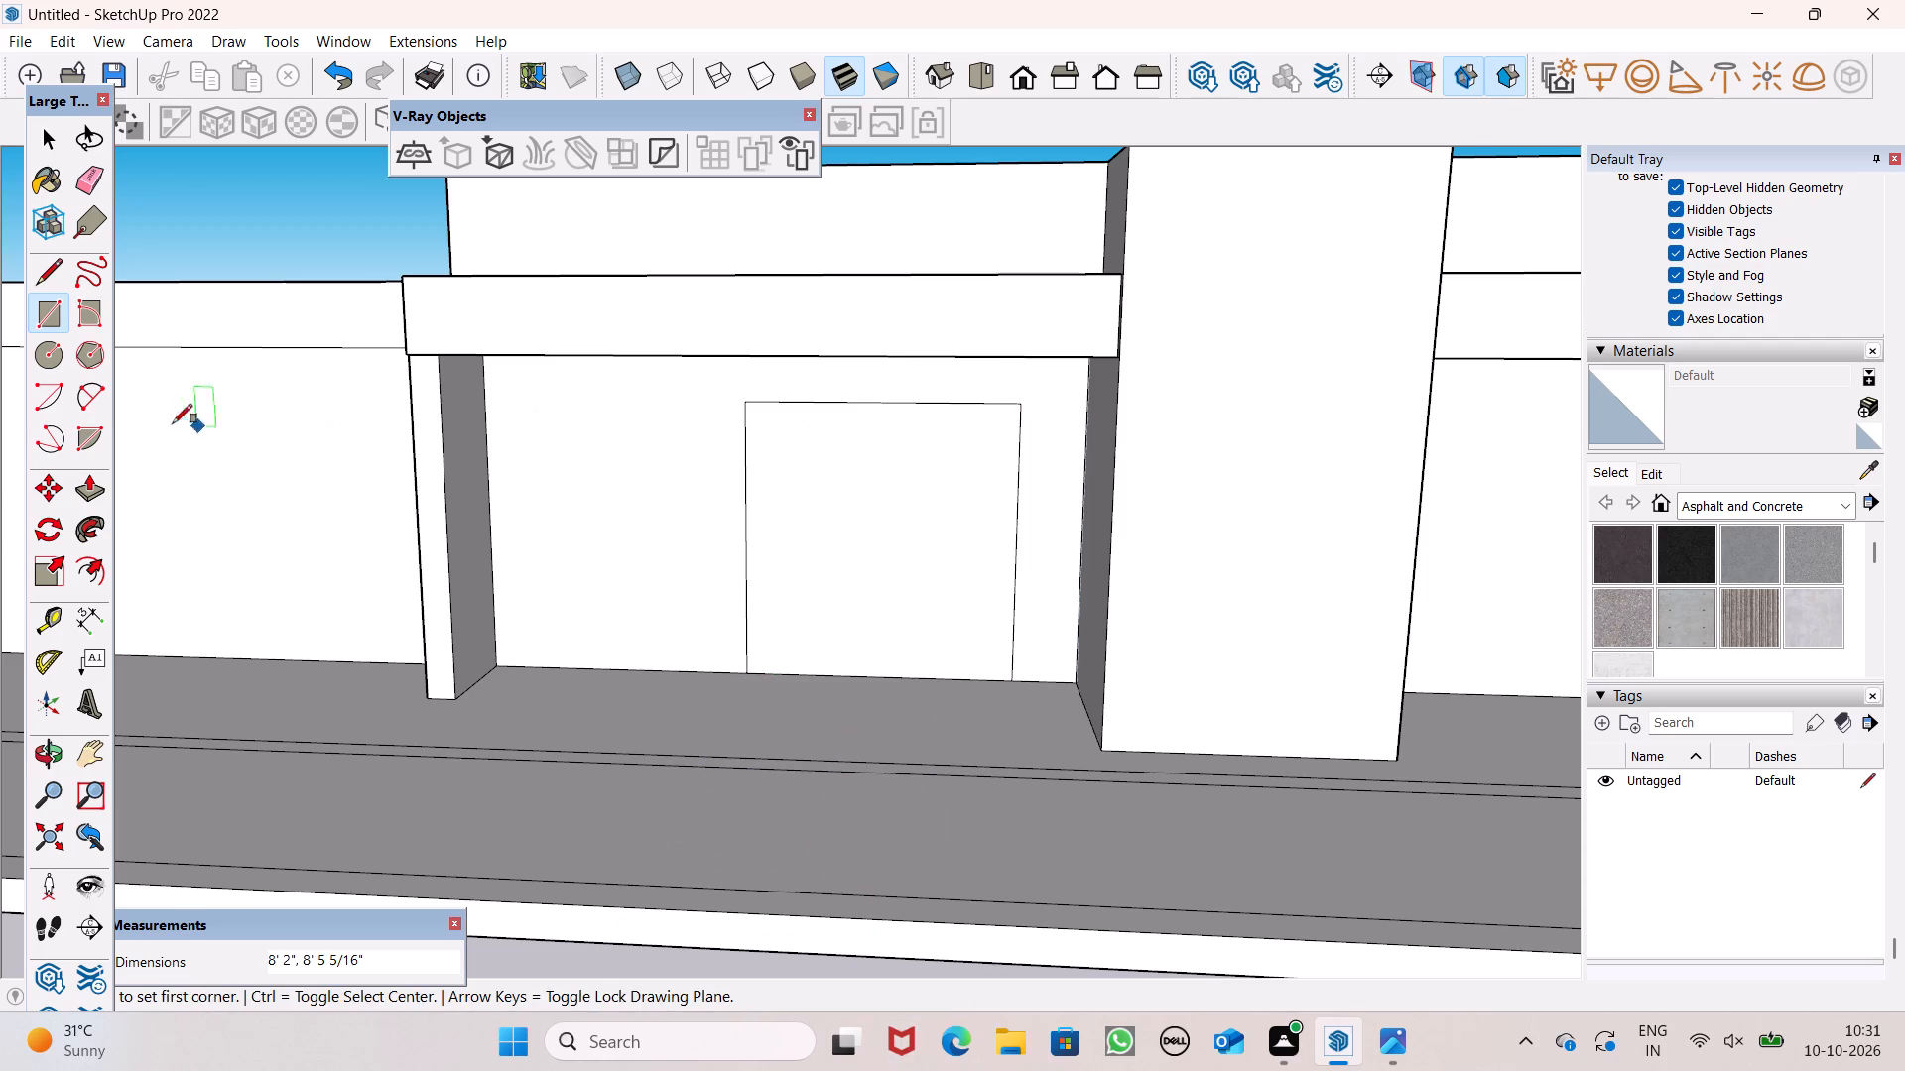
# Push the rectangle back 9" through the wall to cut a doorway opening.
pyautogui.click(97, 478)
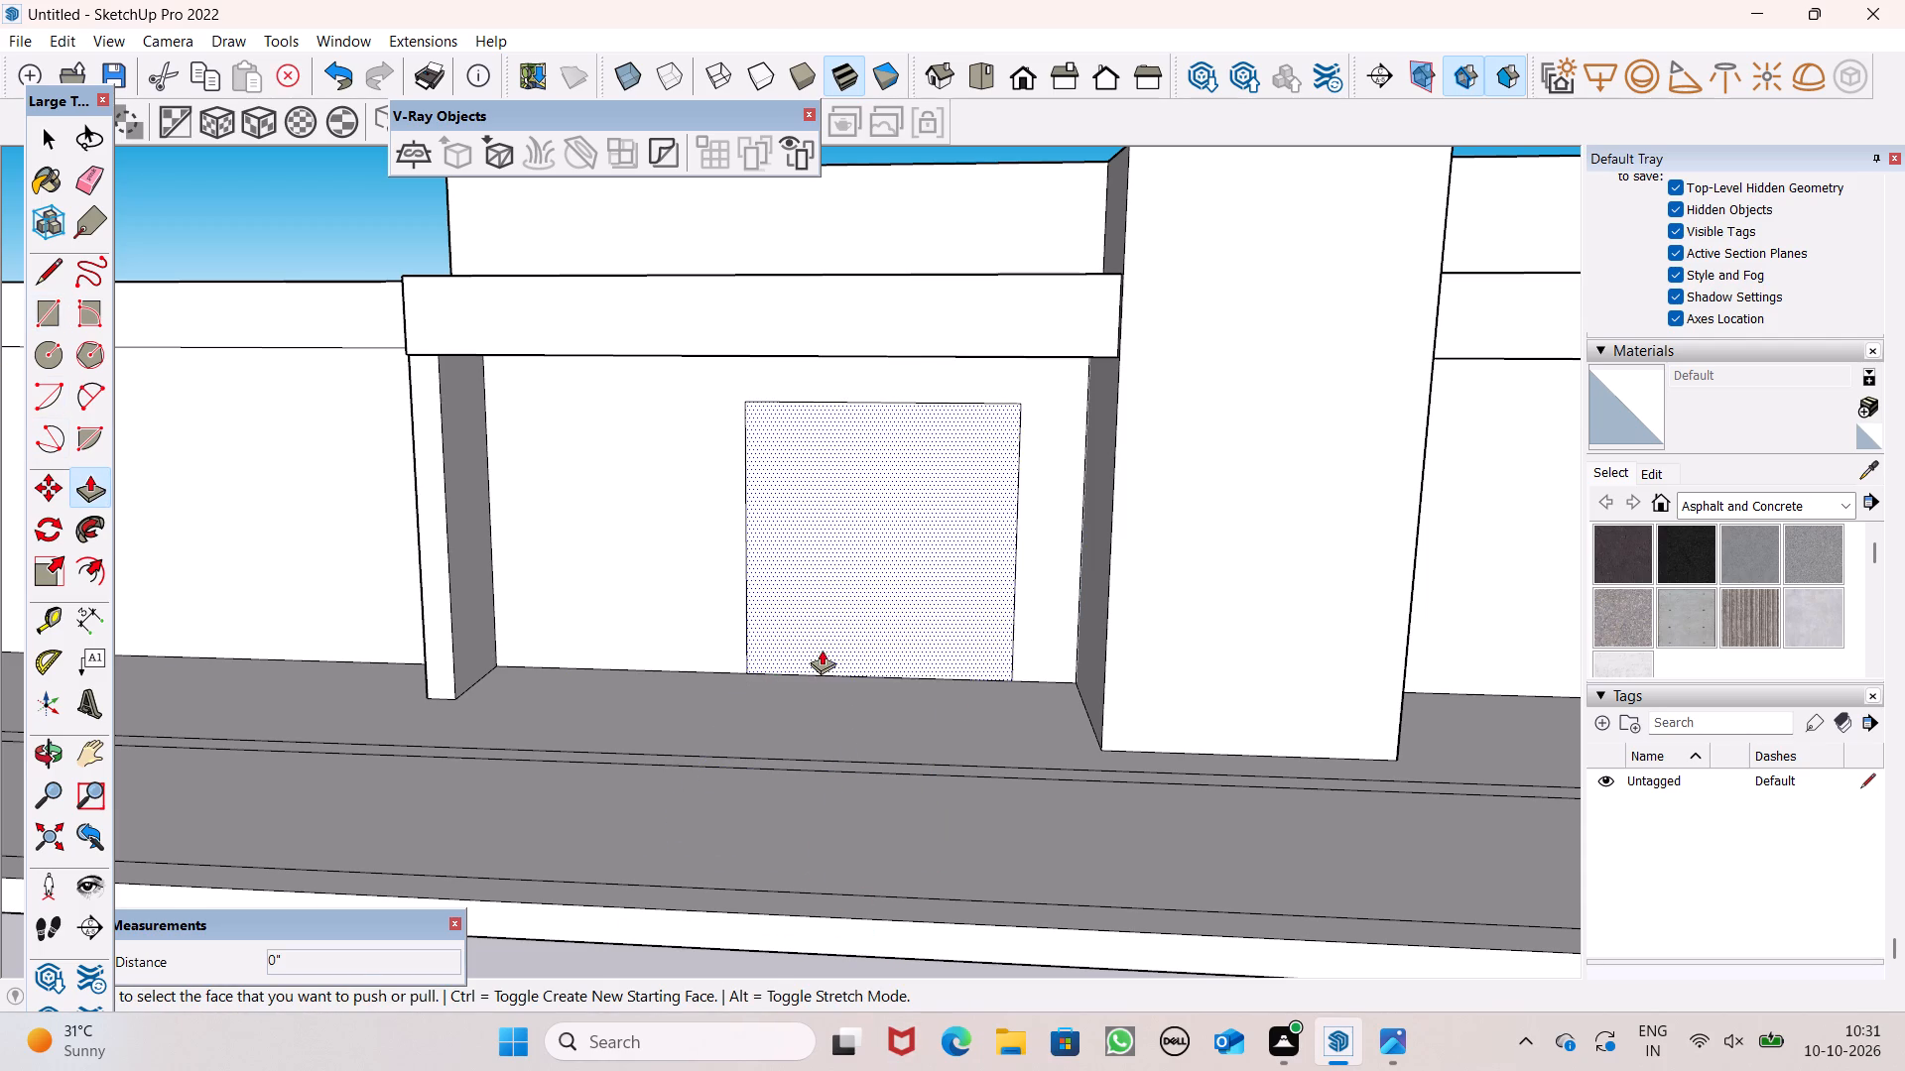
pyautogui.moveTo(822, 650); pyautogui.dragTo(854, 641)
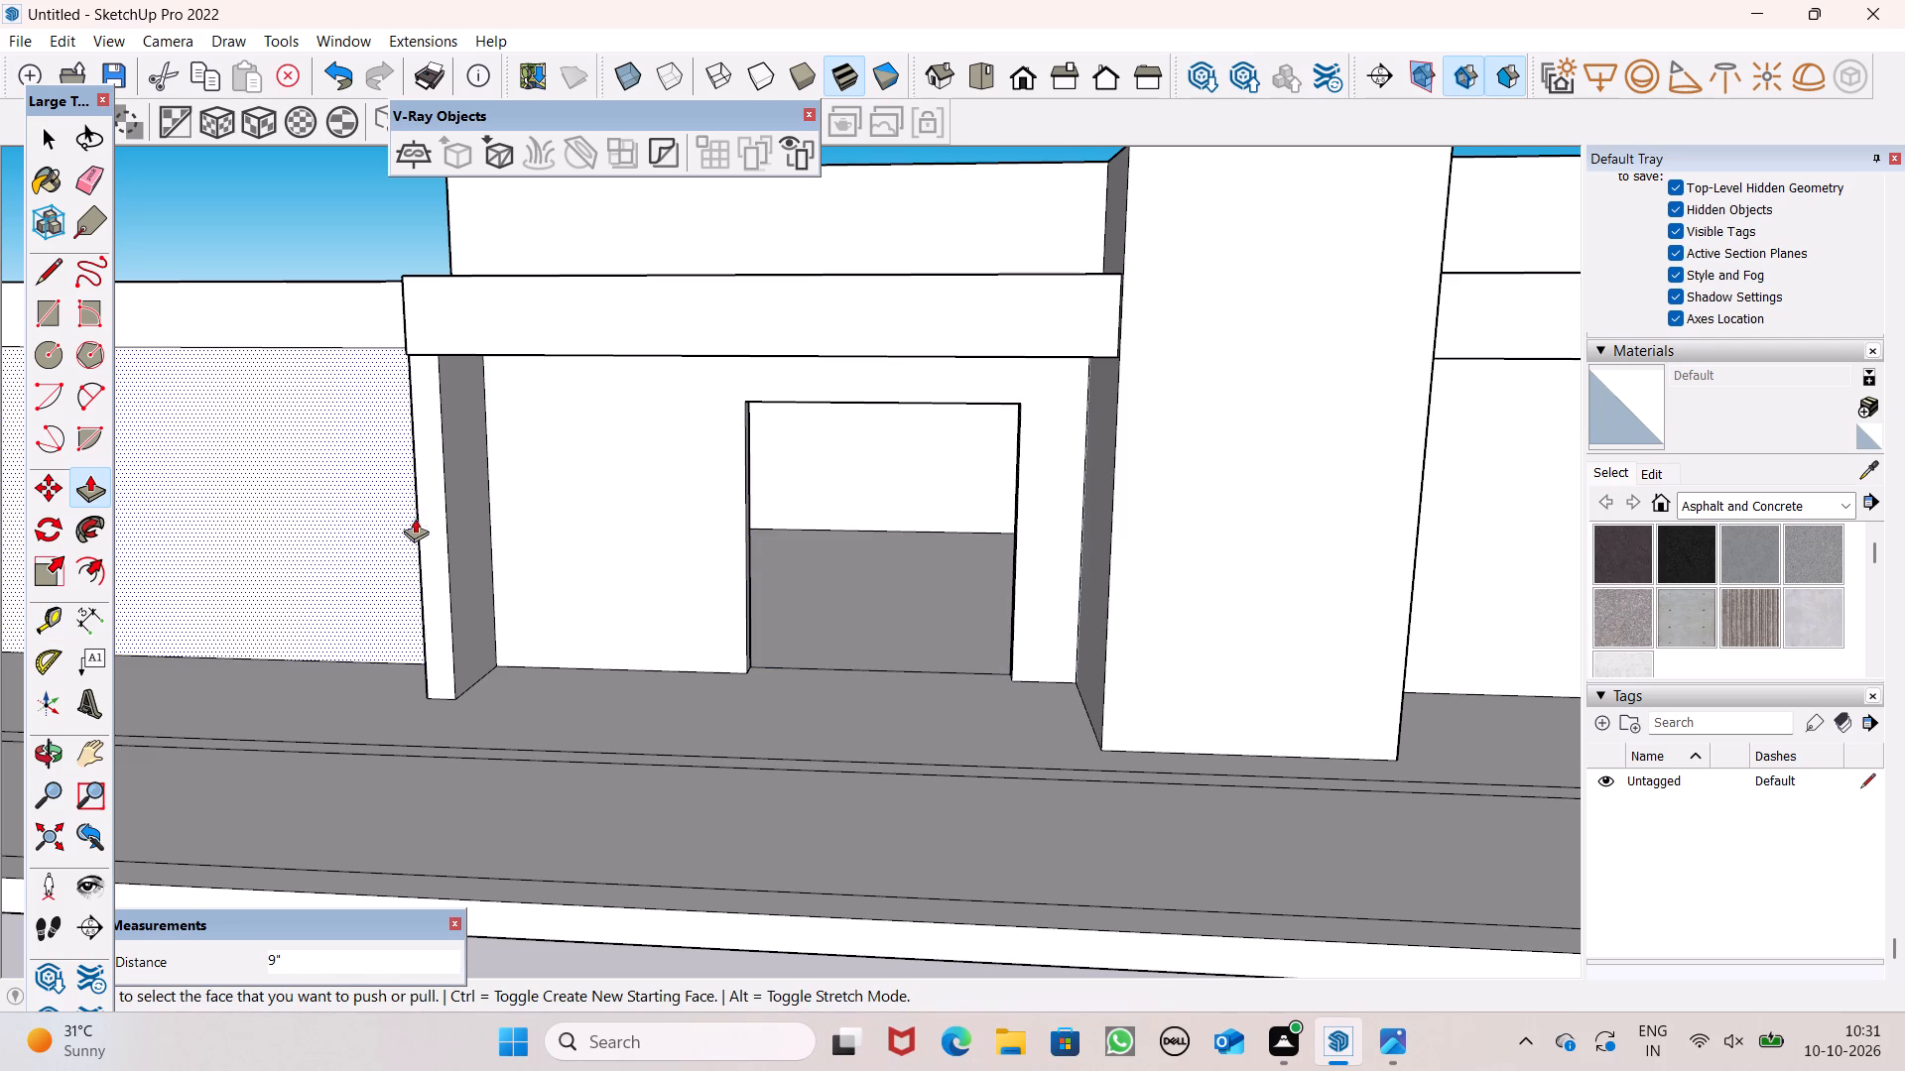
pyautogui.scroll(-11, 448, 531)
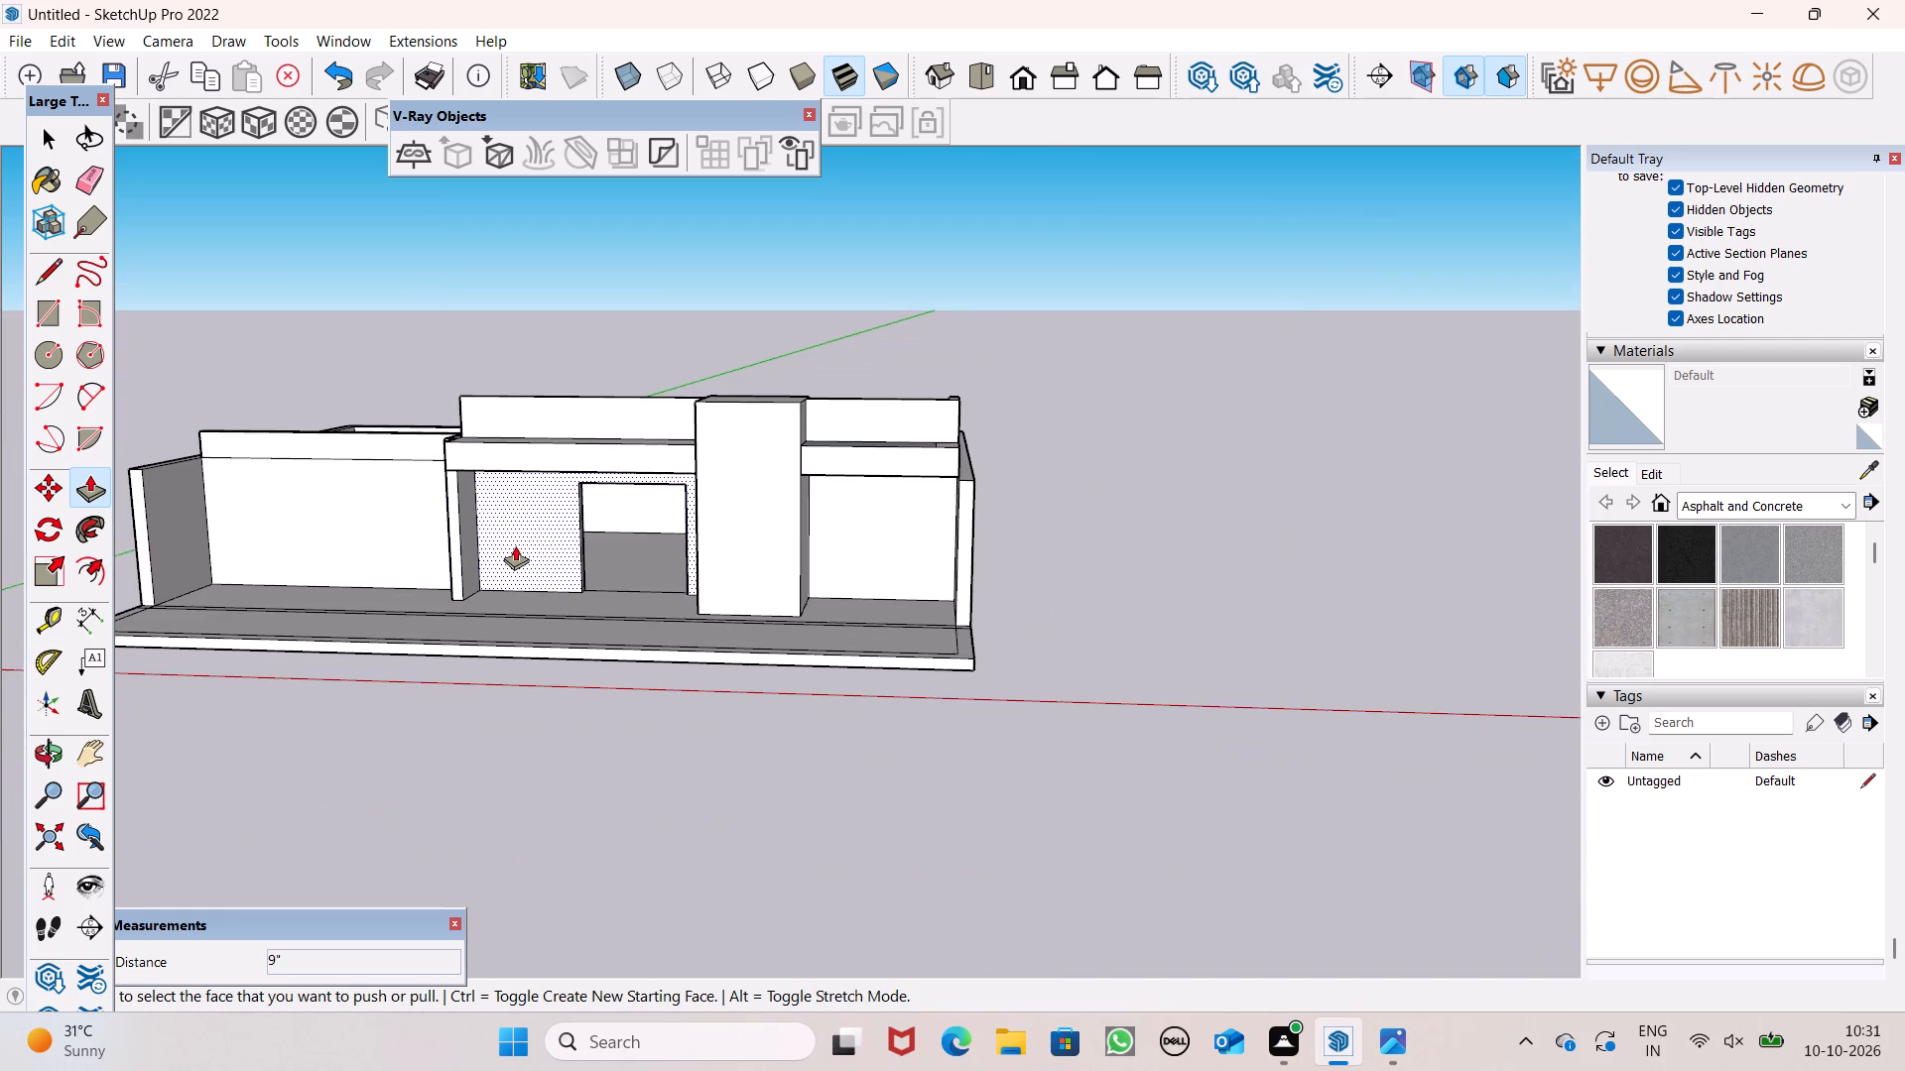
# Pull the lower side face of the projecting partition stub out about 2' 3 1/8", on the side away from the doorway.
pyautogui.scroll(-2, 470, 492)
pyautogui.moveTo(510, 536); pyautogui.dragTo(856, 770, button='middle')
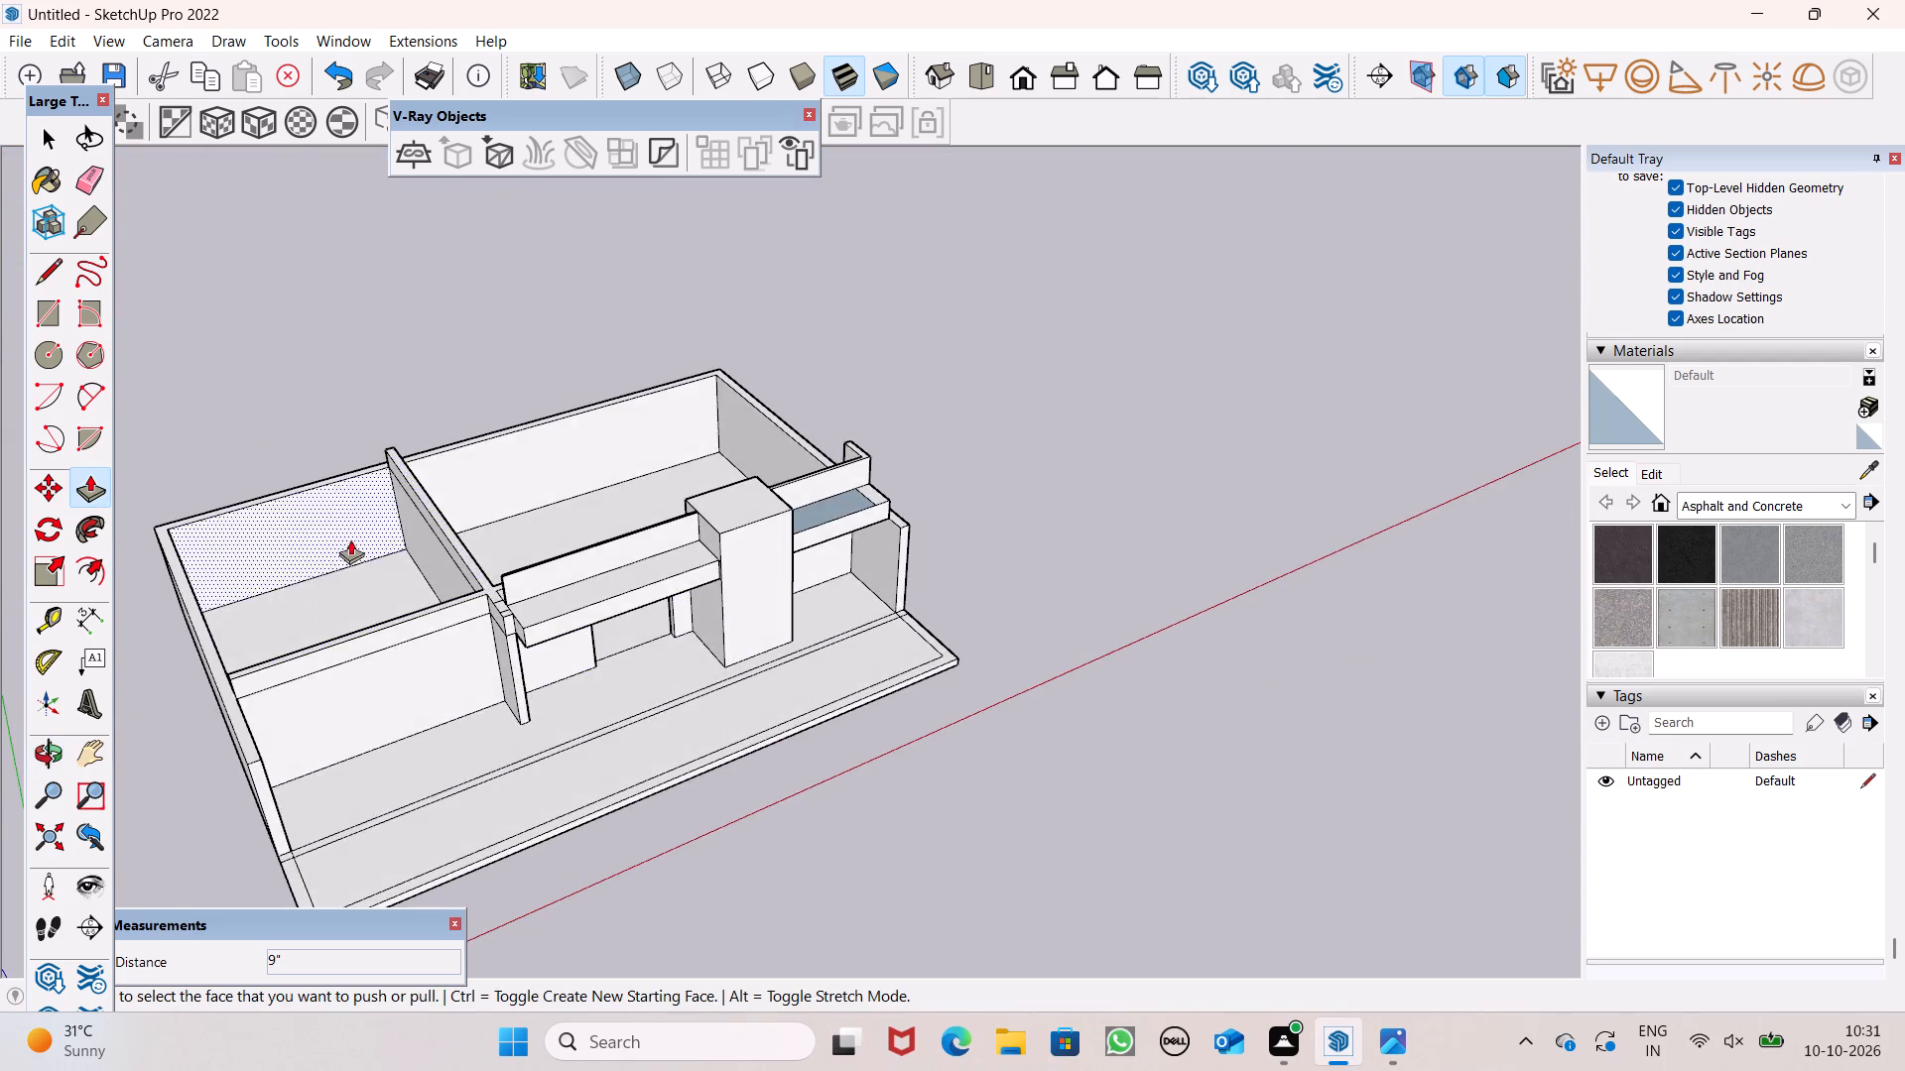
pyautogui.scroll(-3, 366, 551)
pyautogui.moveTo(415, 620); pyautogui.dragTo(663, 644, button='middle')
pyautogui.scroll(1, 663, 644)
pyautogui.scroll(-4, 636, 629)
pyautogui.moveTo(520, 708); pyautogui.dragTo(683, 618, button='middle')
pyautogui.scroll(8, 570, 791)
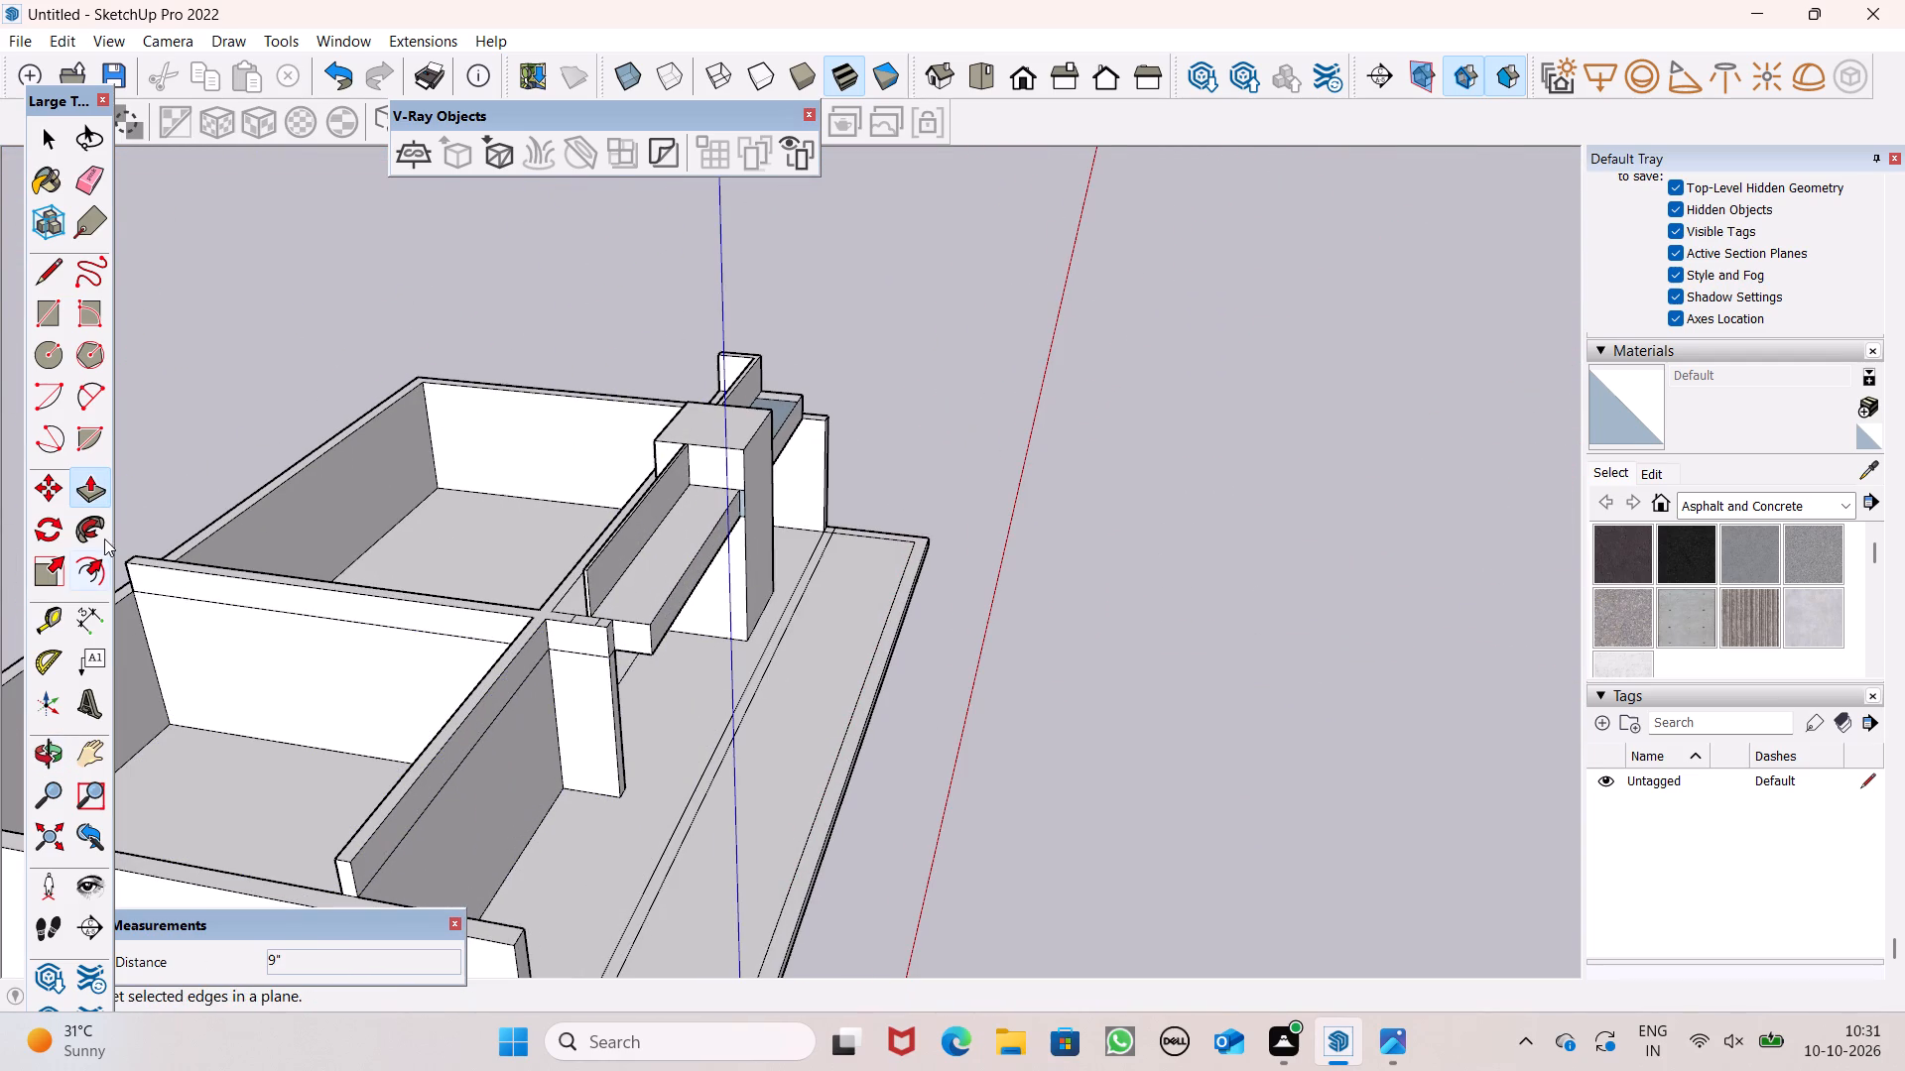
pyautogui.click(88, 482)
pyautogui.scroll(3, 546, 736)
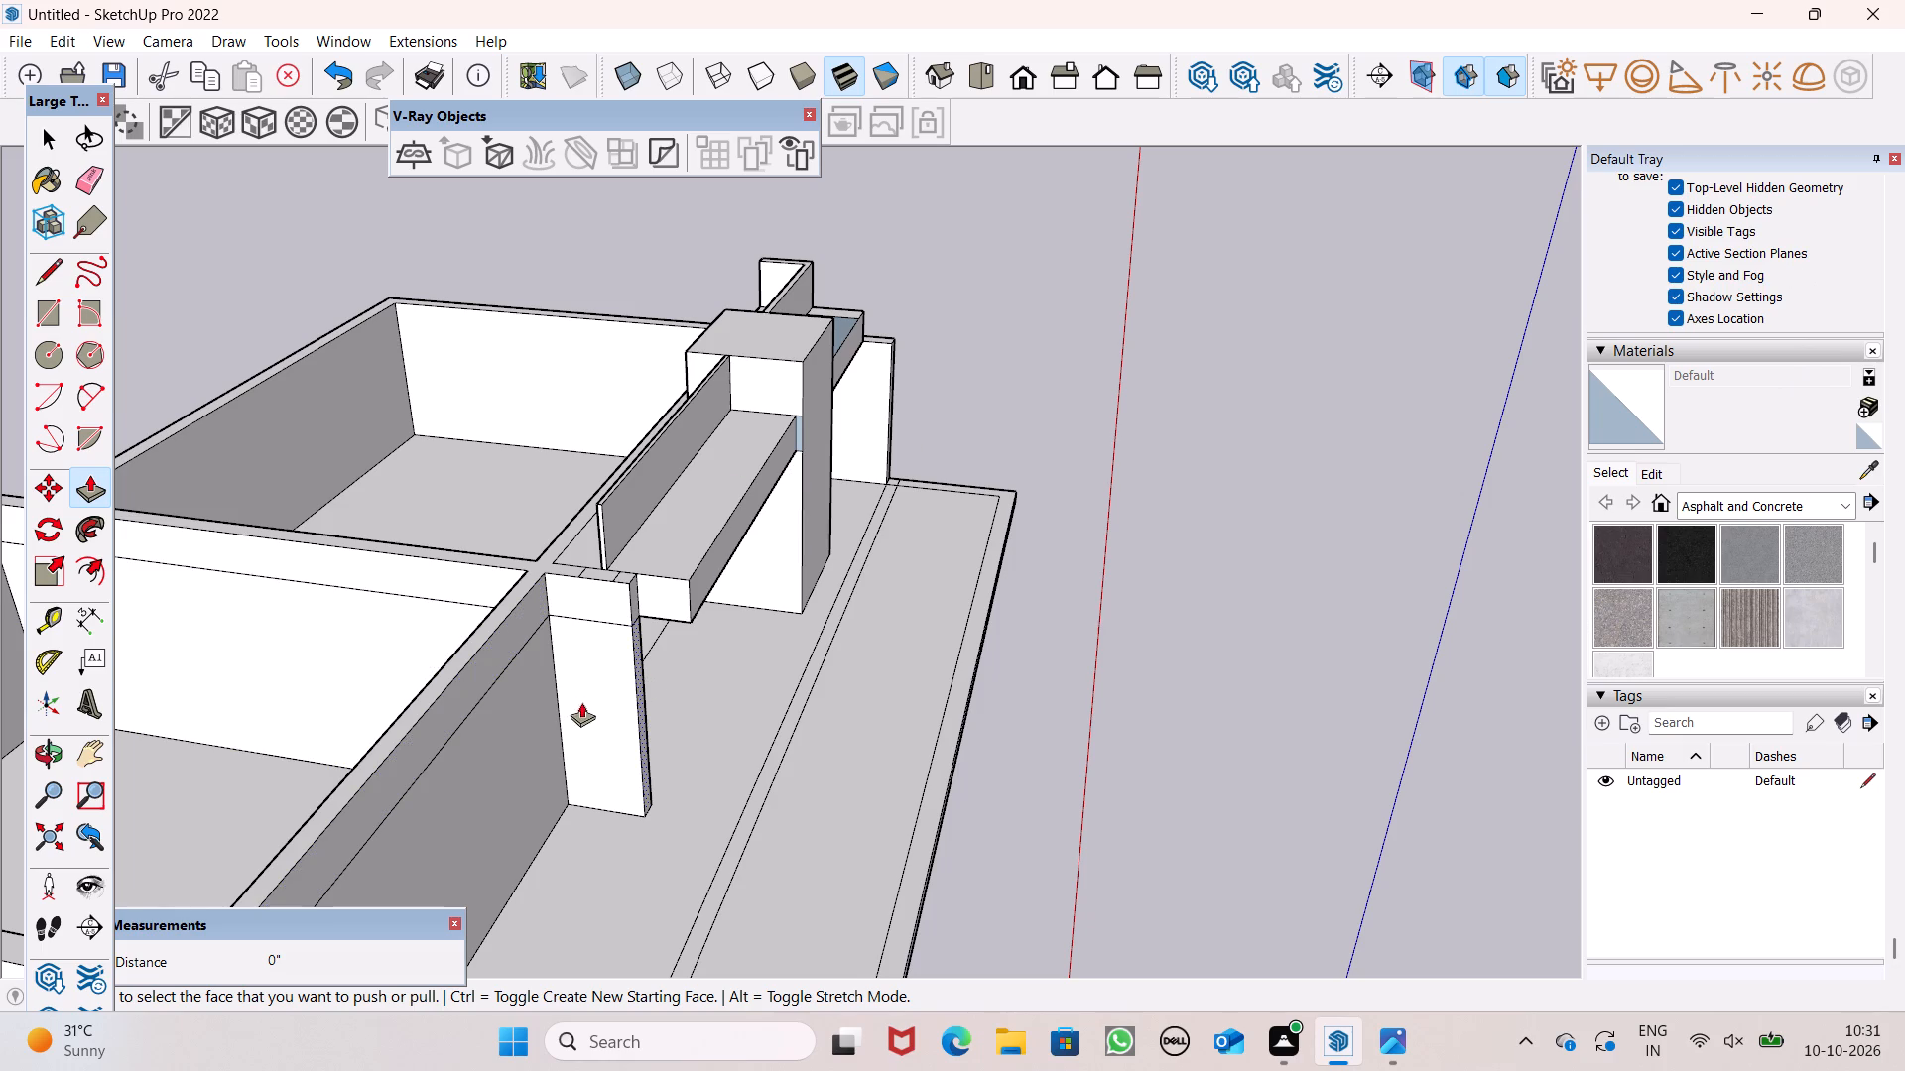
pyautogui.moveTo(612, 676); pyautogui.dragTo(589, 704)
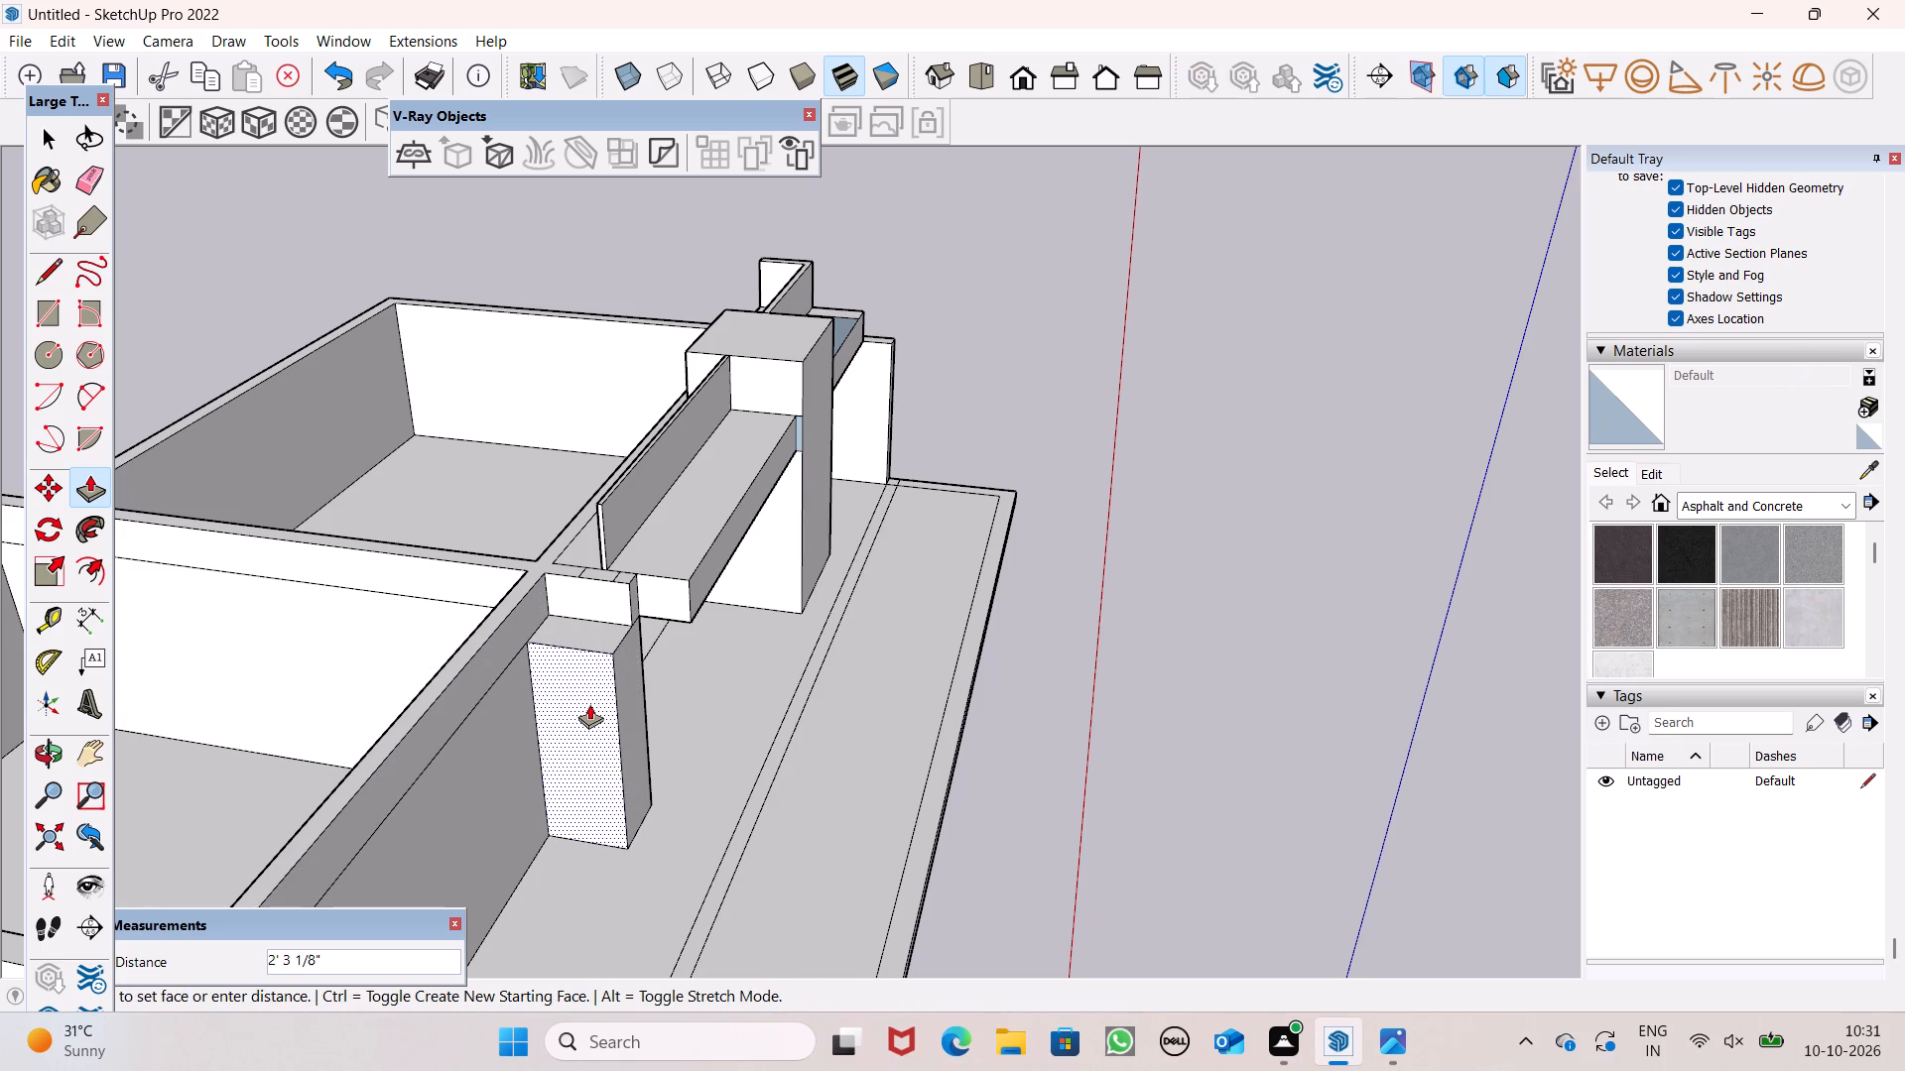
pyautogui.moveTo(589, 704); pyautogui.dragTo(588, 705)
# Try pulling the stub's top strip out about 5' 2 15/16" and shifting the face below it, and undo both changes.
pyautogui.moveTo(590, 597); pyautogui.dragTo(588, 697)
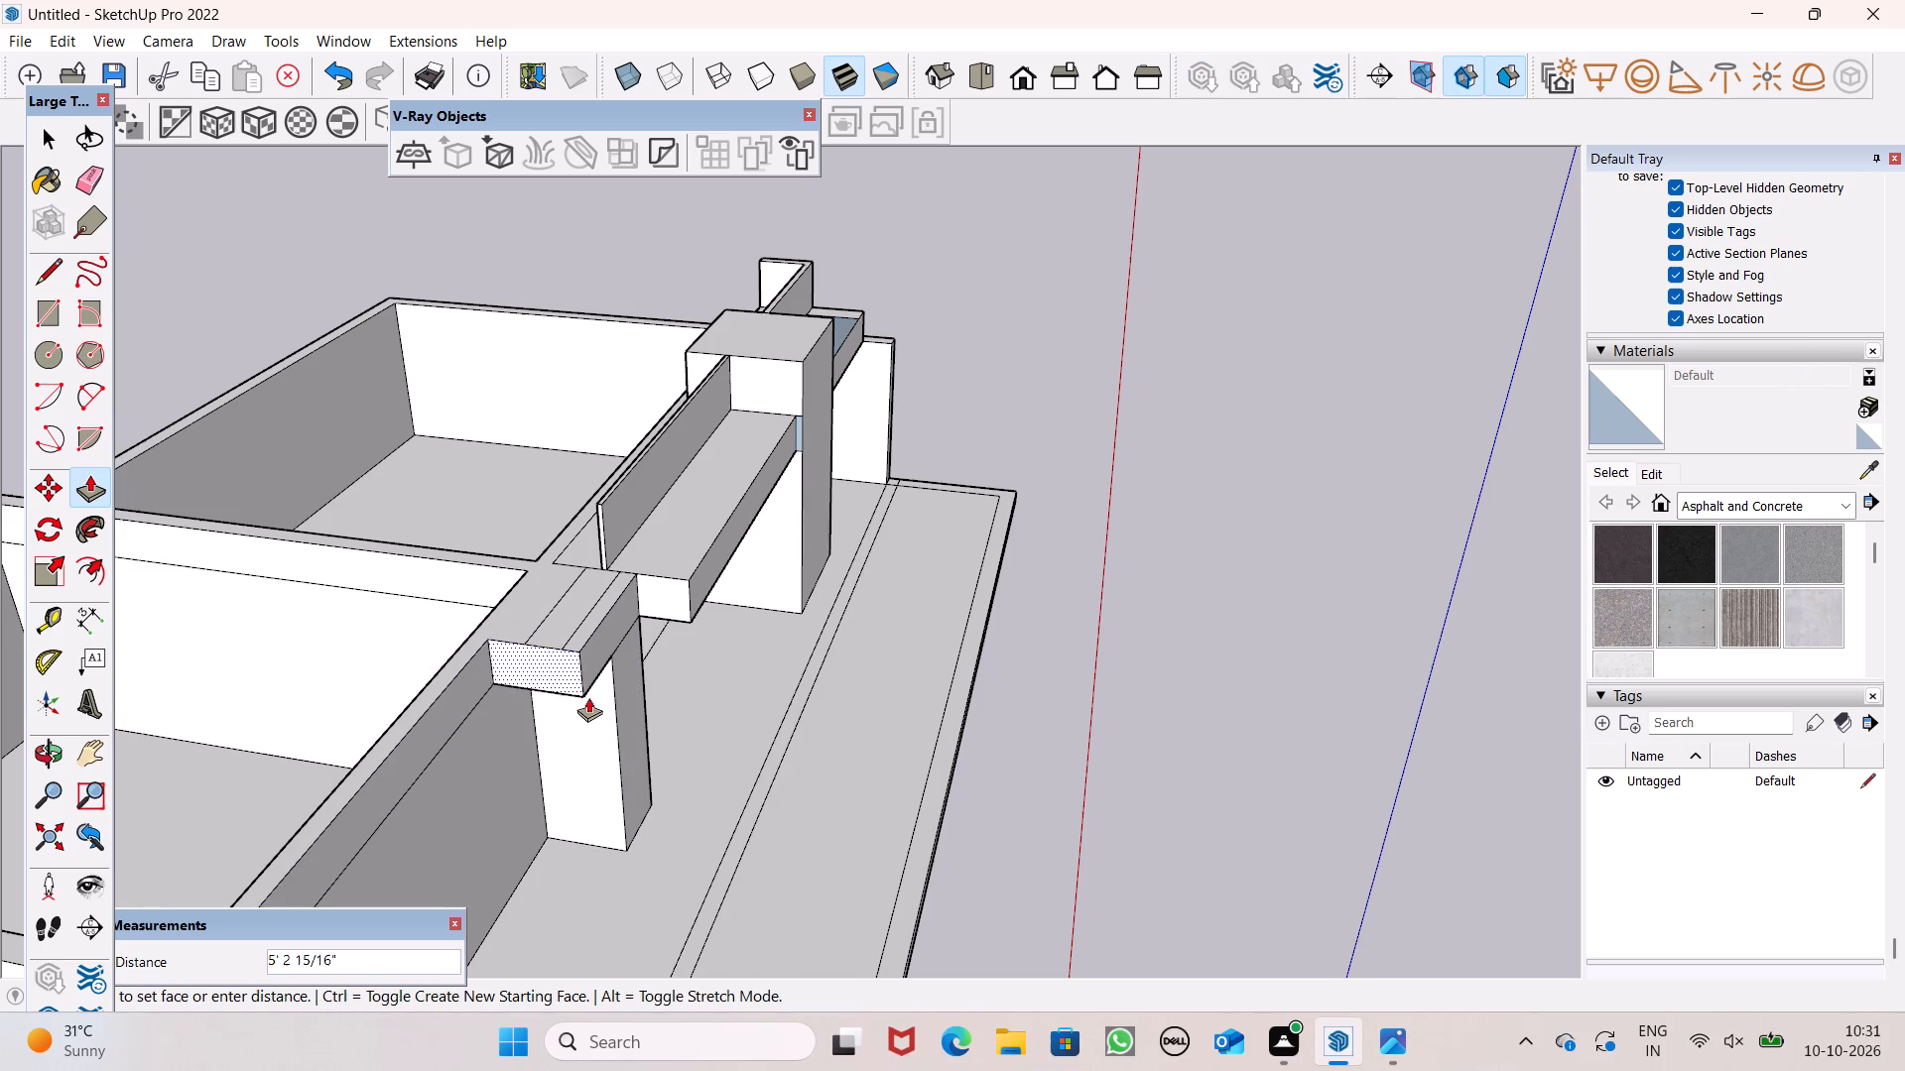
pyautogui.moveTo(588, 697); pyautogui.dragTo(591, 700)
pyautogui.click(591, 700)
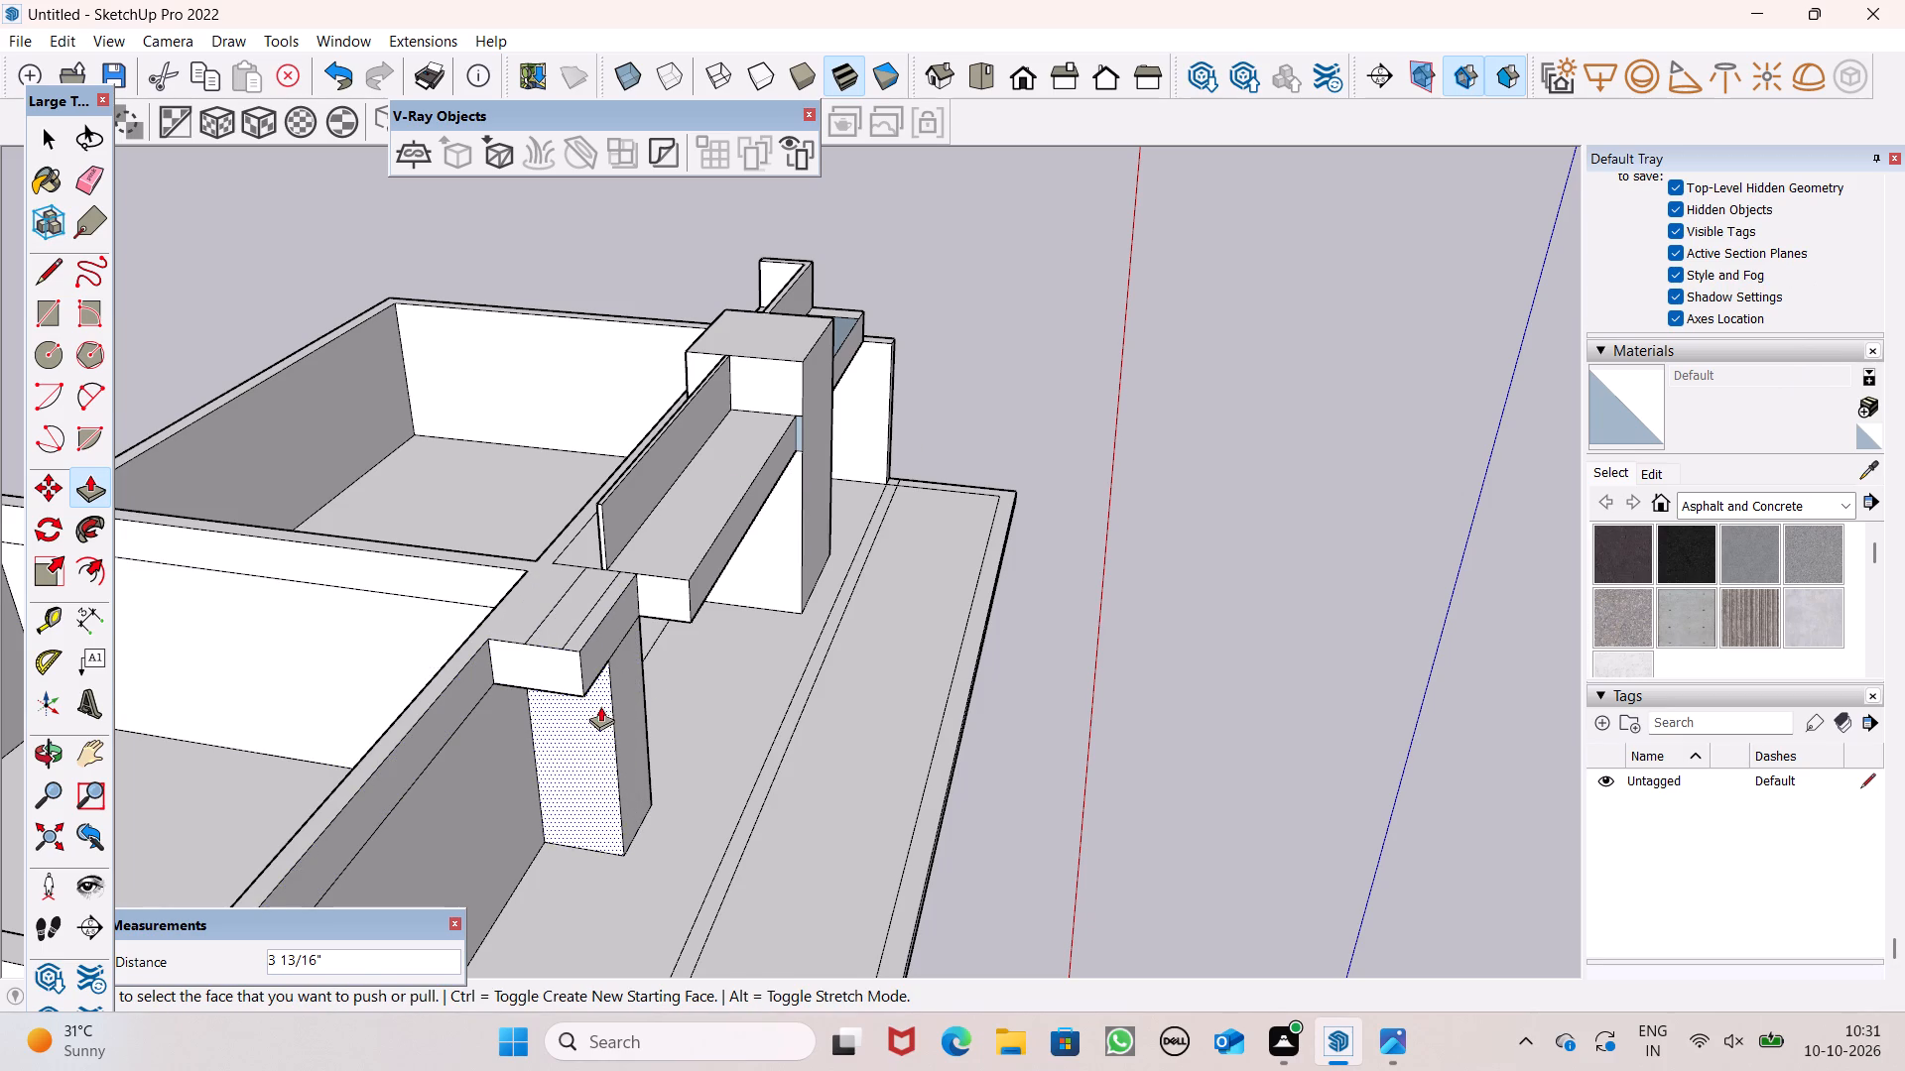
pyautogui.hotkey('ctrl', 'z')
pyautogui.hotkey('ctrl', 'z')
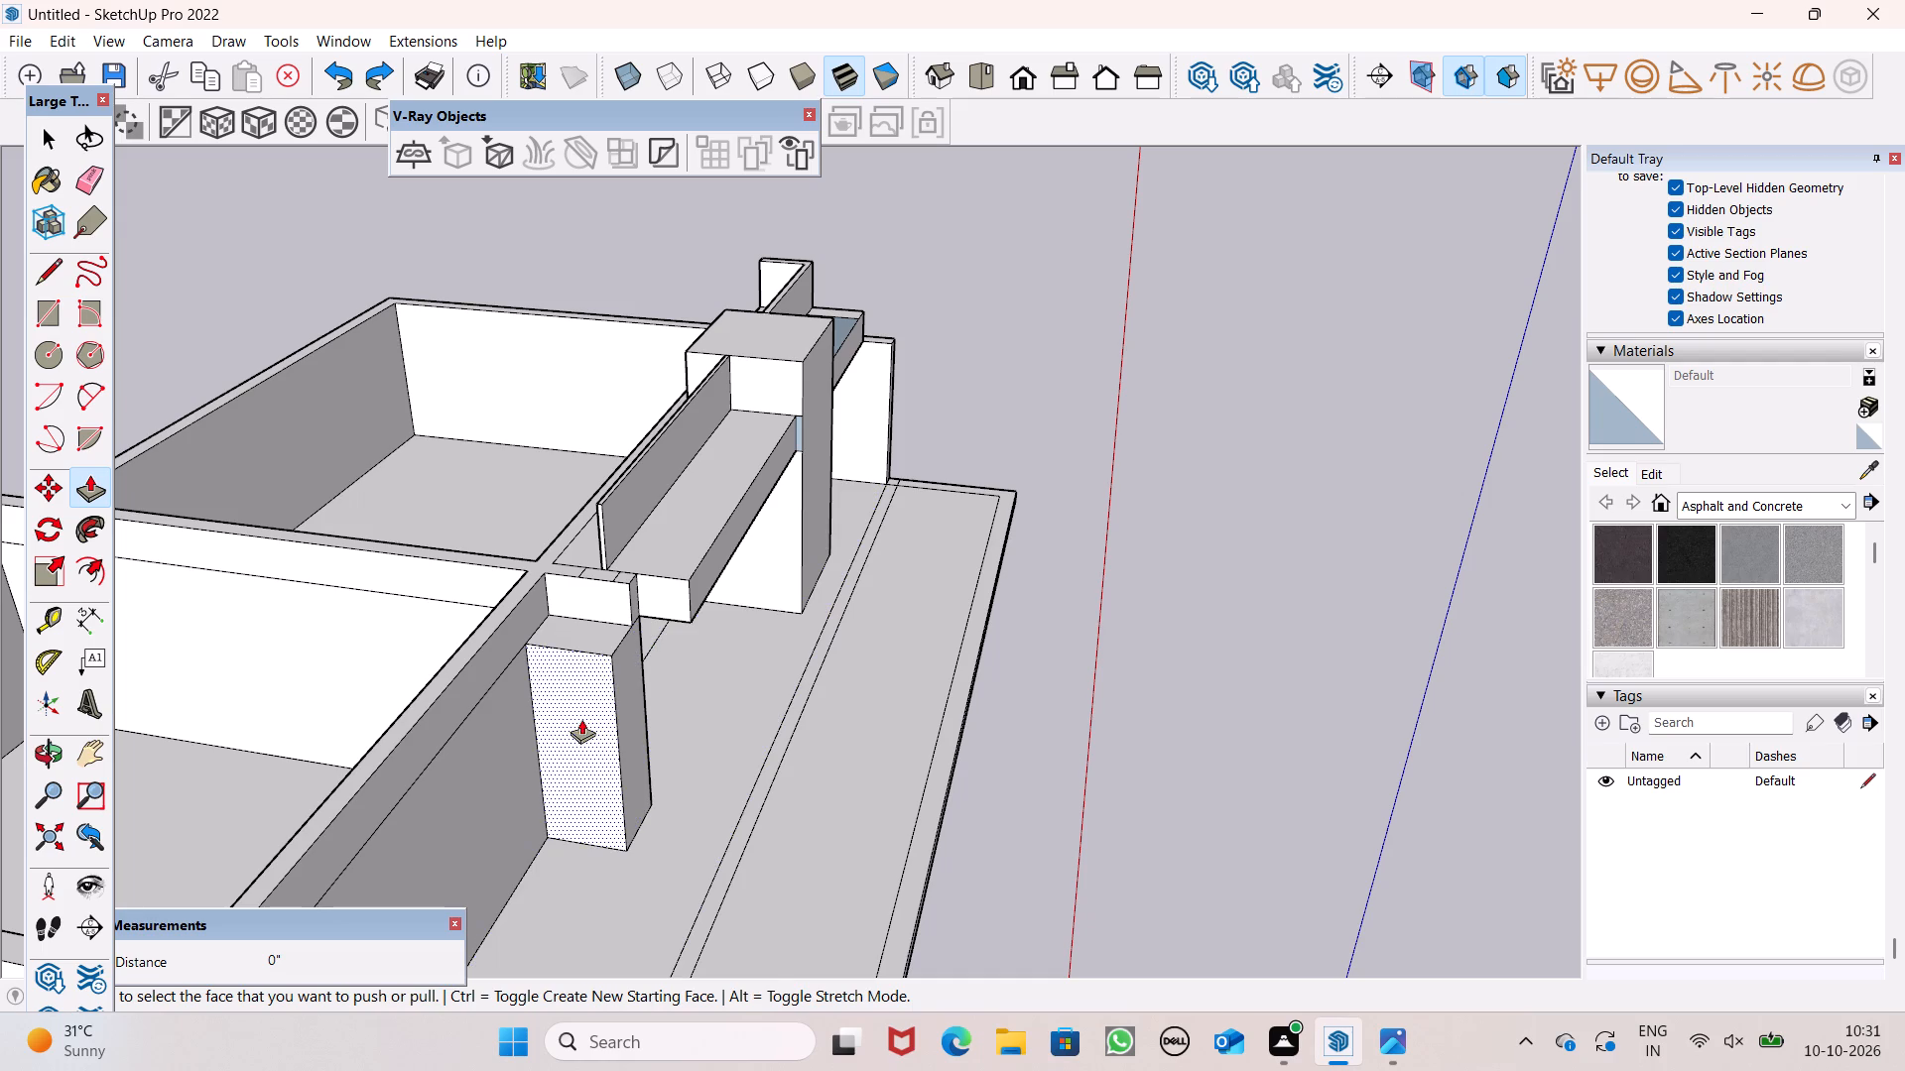
# Pull the stub's lower side face farther out and bring its top strip flush with it, extending the strip about 3' 5 15/16".
pyautogui.moveTo(581, 719); pyautogui.dragTo(576, 739)
pyautogui.scroll(6, 593, 625)
pyautogui.moveTo(593, 595); pyautogui.dragTo(575, 746)
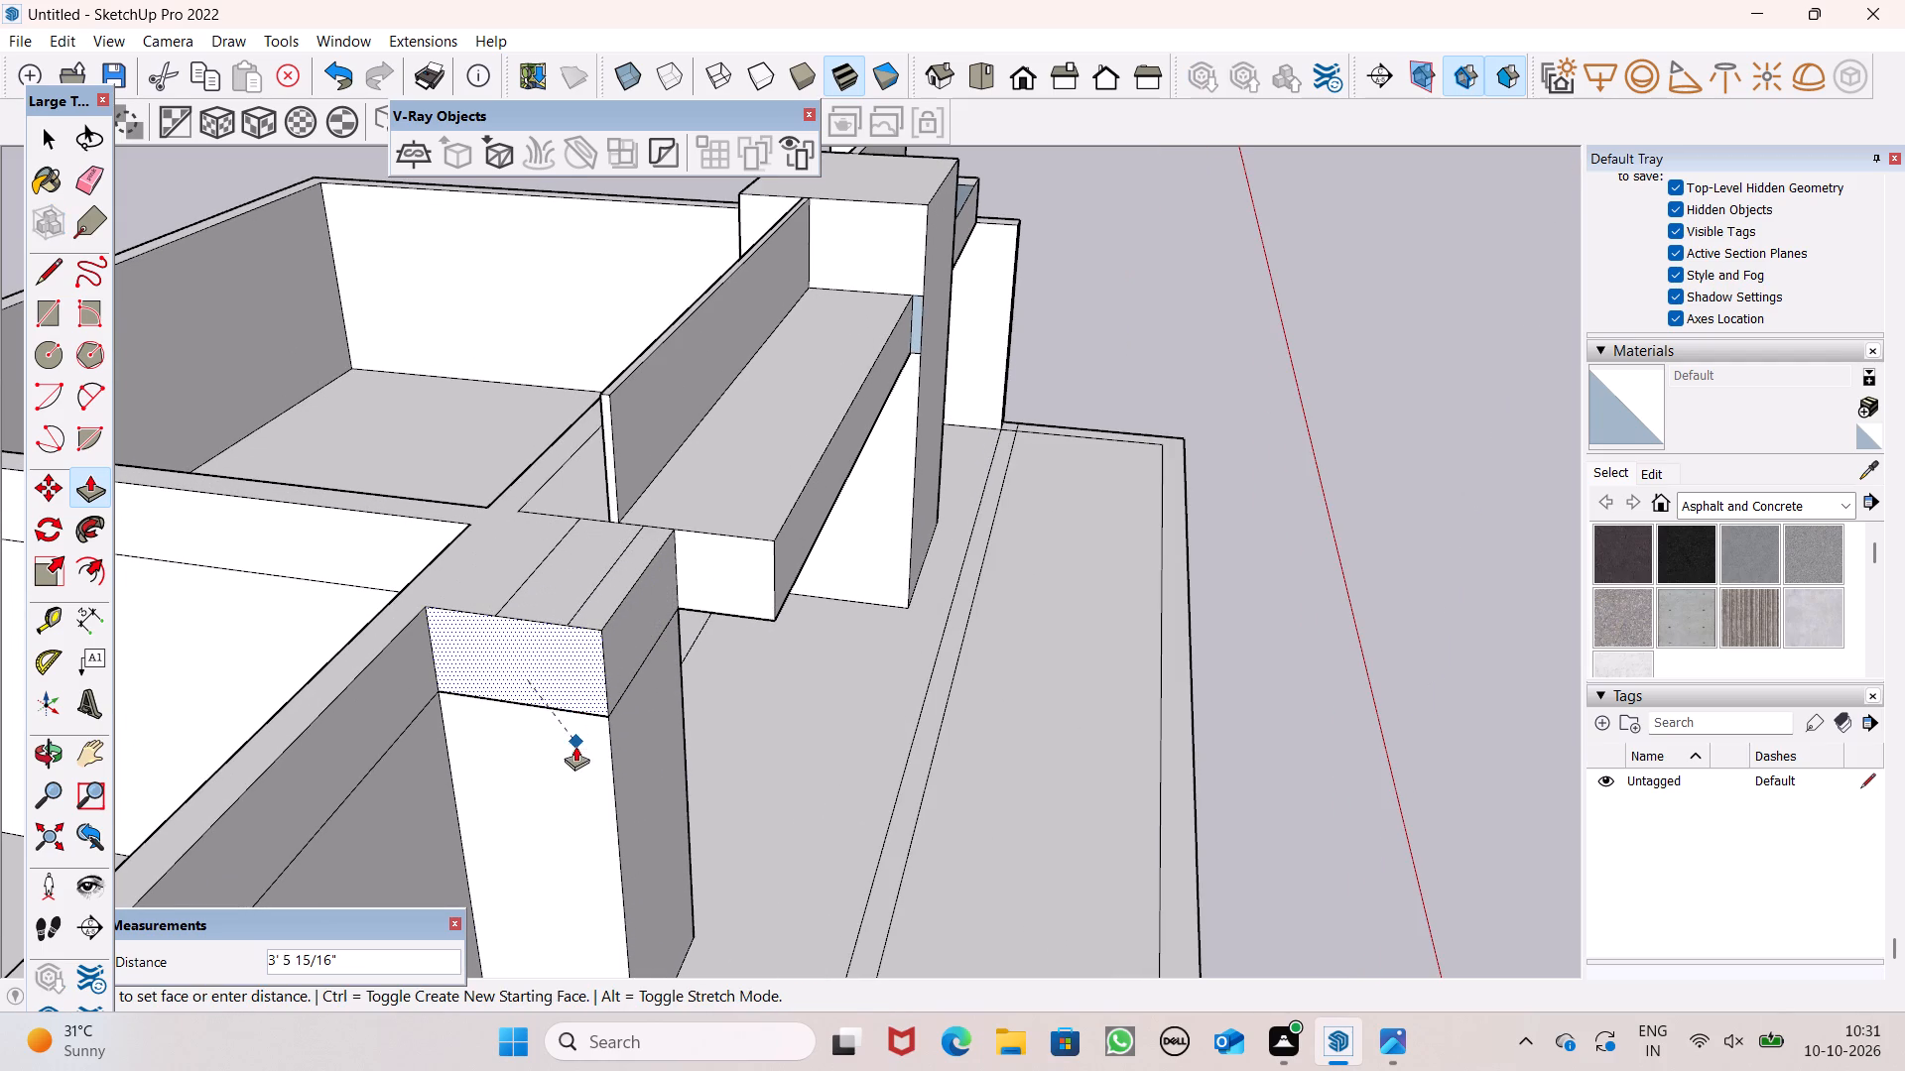
pyautogui.moveTo(575, 746); pyautogui.dragTo(578, 762)
# Pull the lower face and top strip of the partition behind the stub out about 3' 5 15/16", flush with the stub.
pyautogui.scroll(-7, 664, 651)
pyautogui.scroll(1, 689, 660)
pyautogui.moveTo(458, 635); pyautogui.dragTo(588, 746)
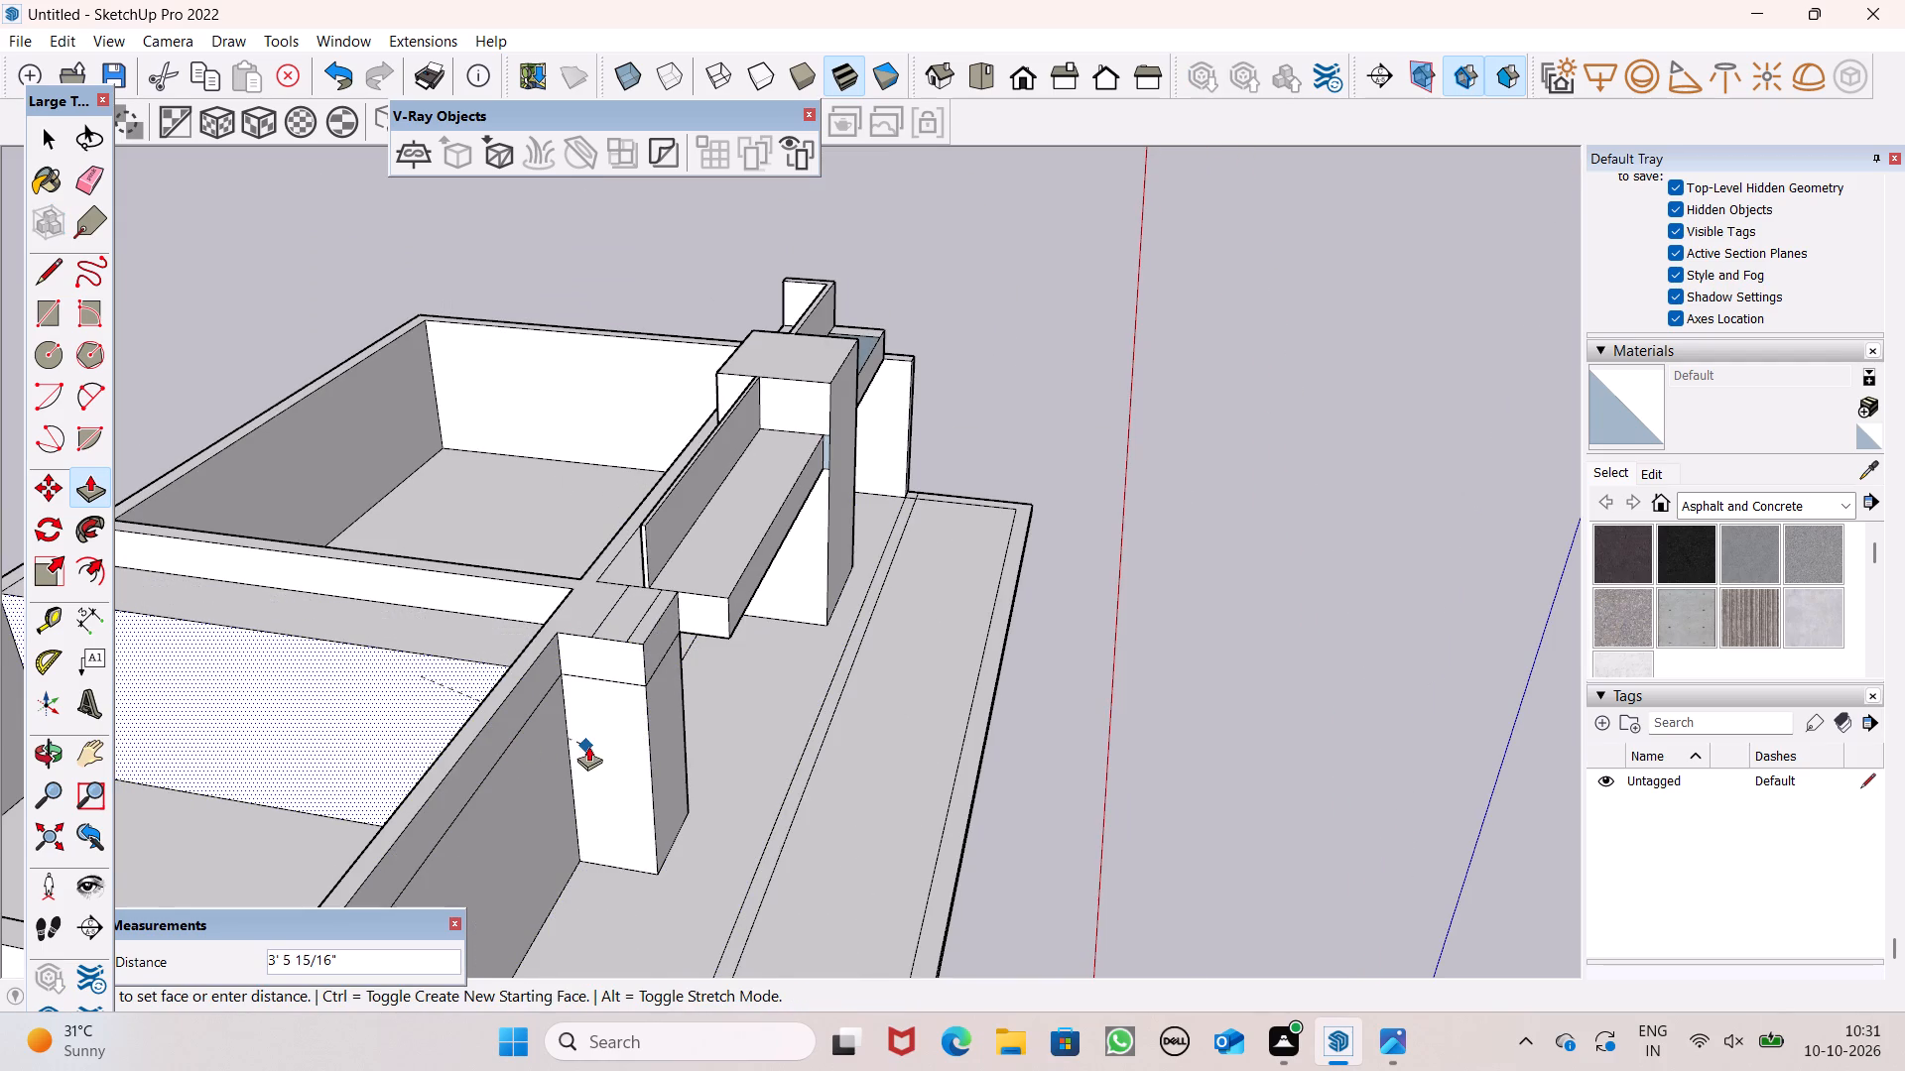
pyautogui.moveTo(588, 746); pyautogui.dragTo(589, 746)
pyautogui.moveTo(510, 597); pyautogui.dragTo(555, 691)
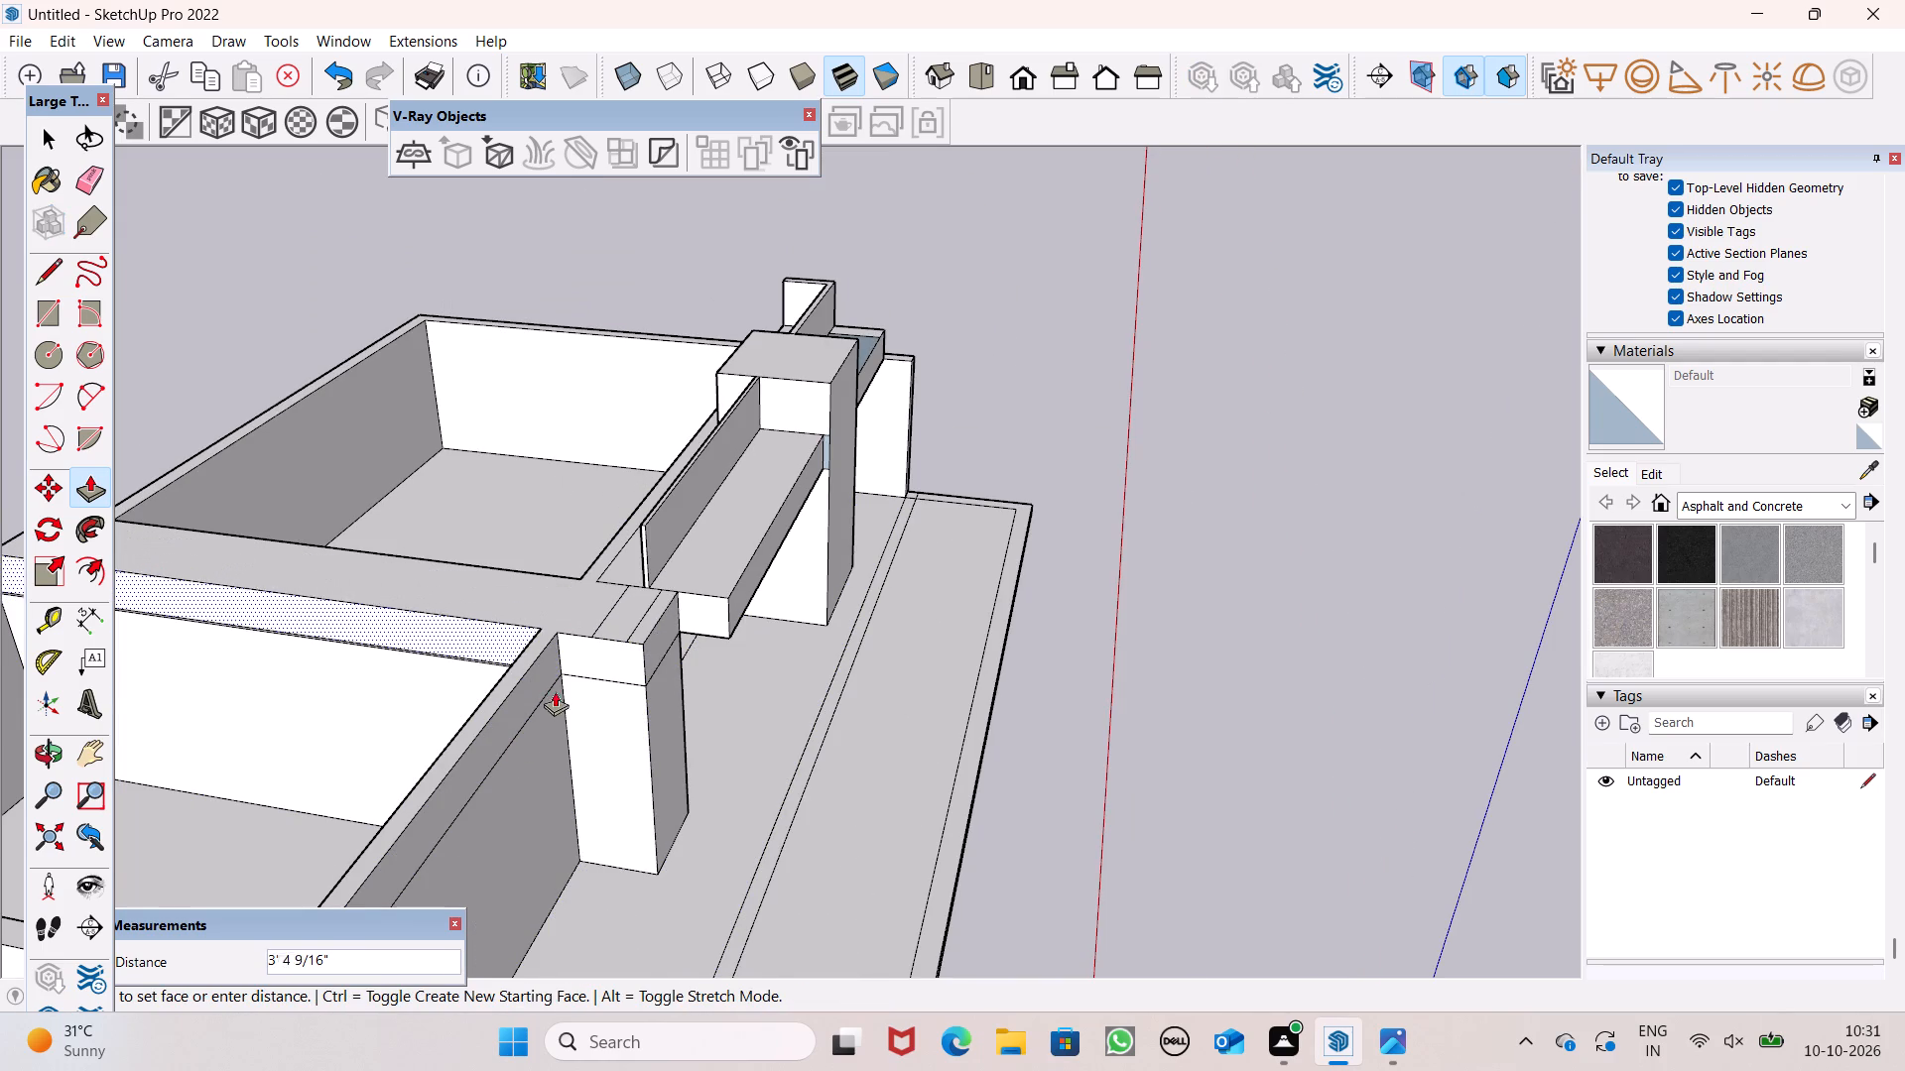
pyautogui.moveTo(555, 691); pyautogui.dragTo(591, 713)
# Push the top strip and lower face on the partition's opposite side in about 3' 4 1/2" to thin the widened partition.
pyautogui.scroll(-5, 785, 671)
pyautogui.scroll(1, 844, 628)
pyautogui.scroll(-2, 844, 629)
pyautogui.moveTo(853, 649); pyautogui.dragTo(836, 672, button='middle')
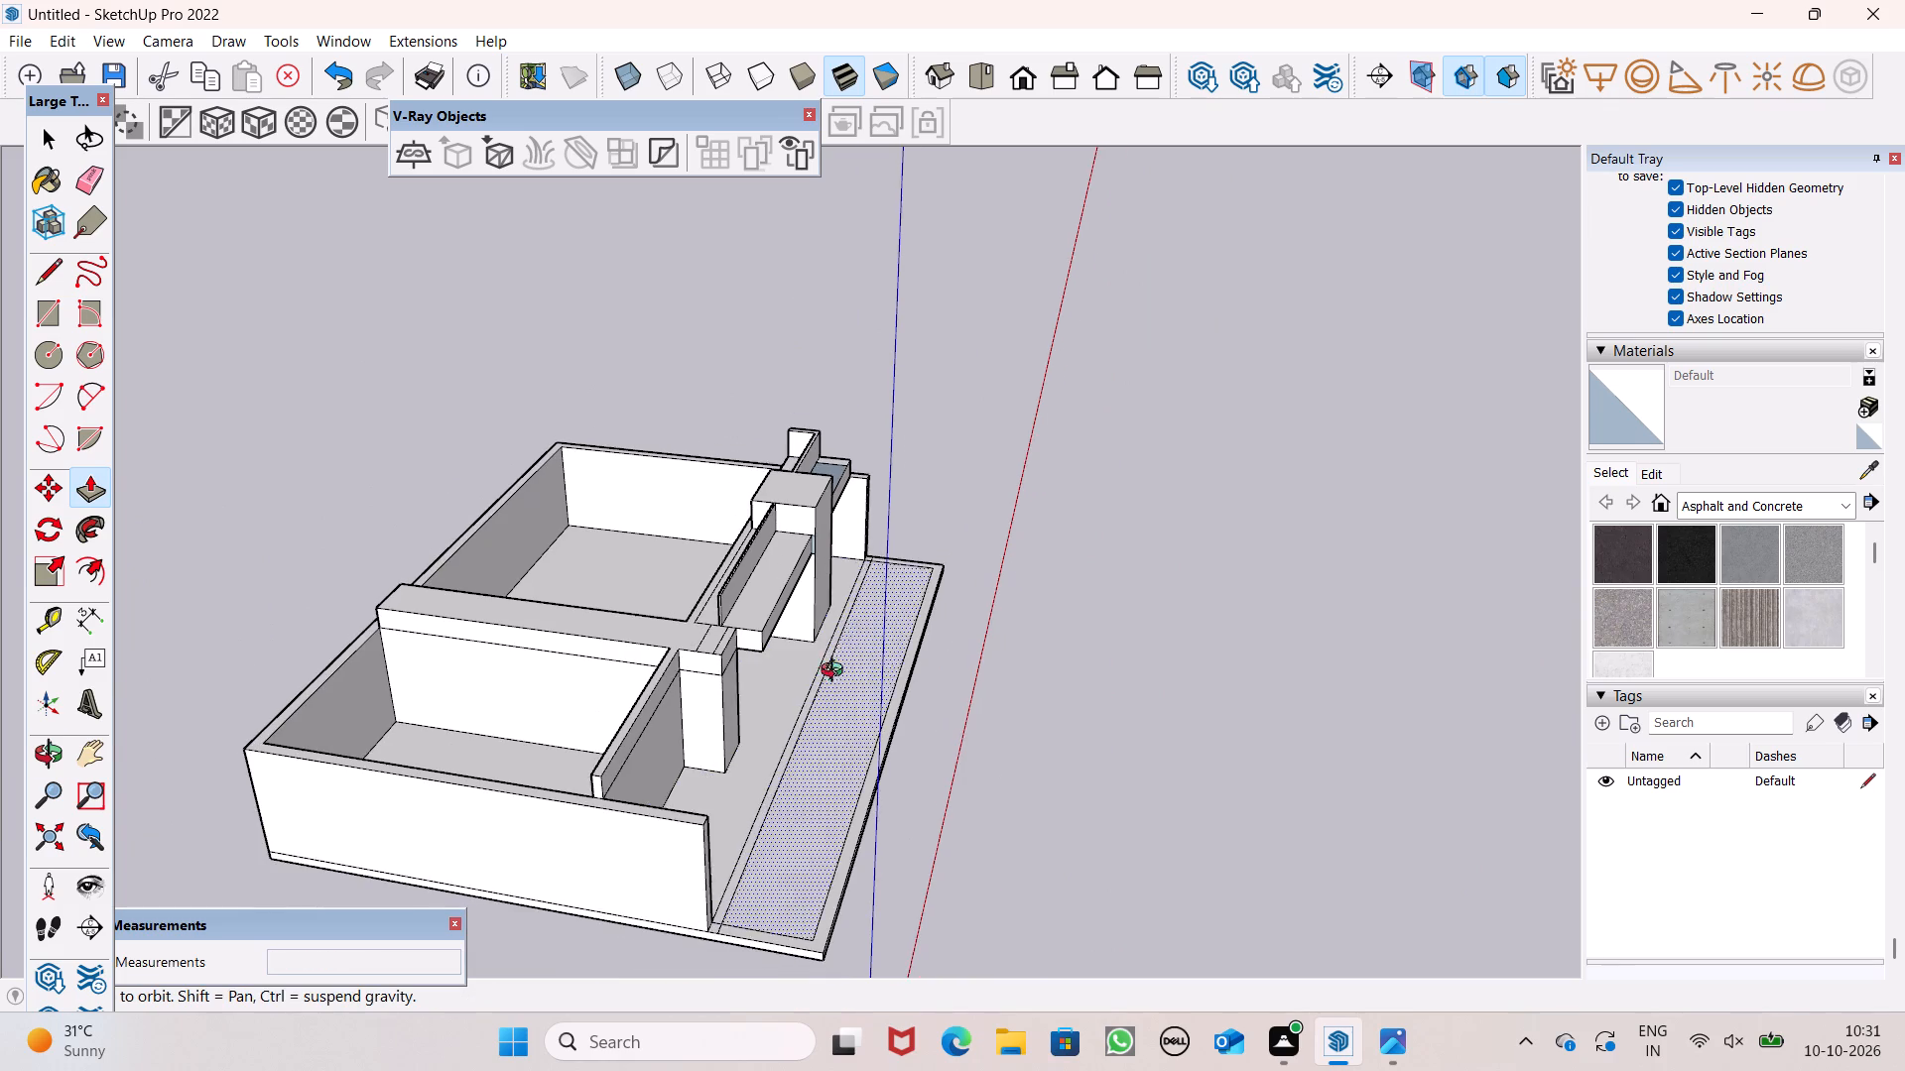
pyautogui.moveTo(836, 672); pyautogui.dragTo(255, 797, button='middle')
pyautogui.scroll(-5, 675, 455)
pyautogui.moveTo(806, 535); pyautogui.dragTo(21, 382, button='middle')
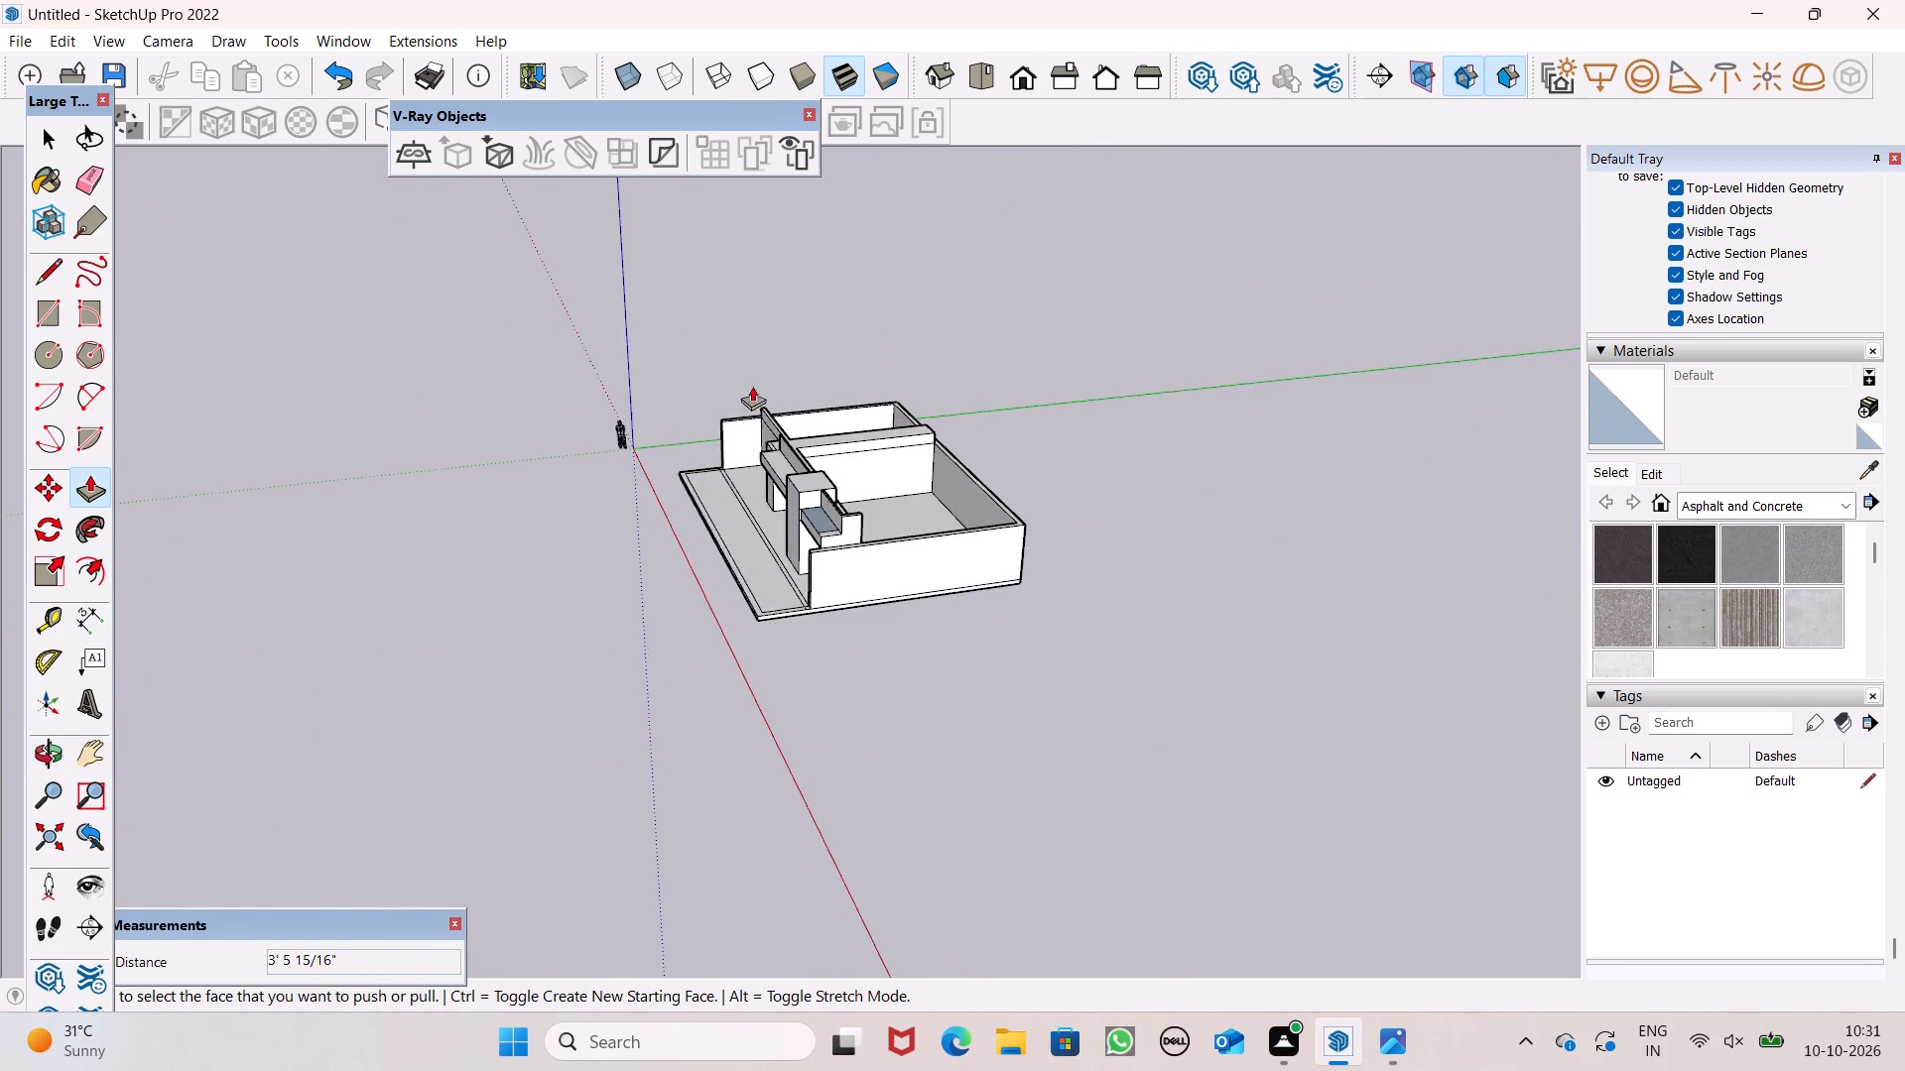
pyautogui.scroll(4, 783, 388)
pyautogui.scroll(-1, 884, 373)
pyautogui.scroll(4, 890, 375)
pyautogui.scroll(14, 715, 477)
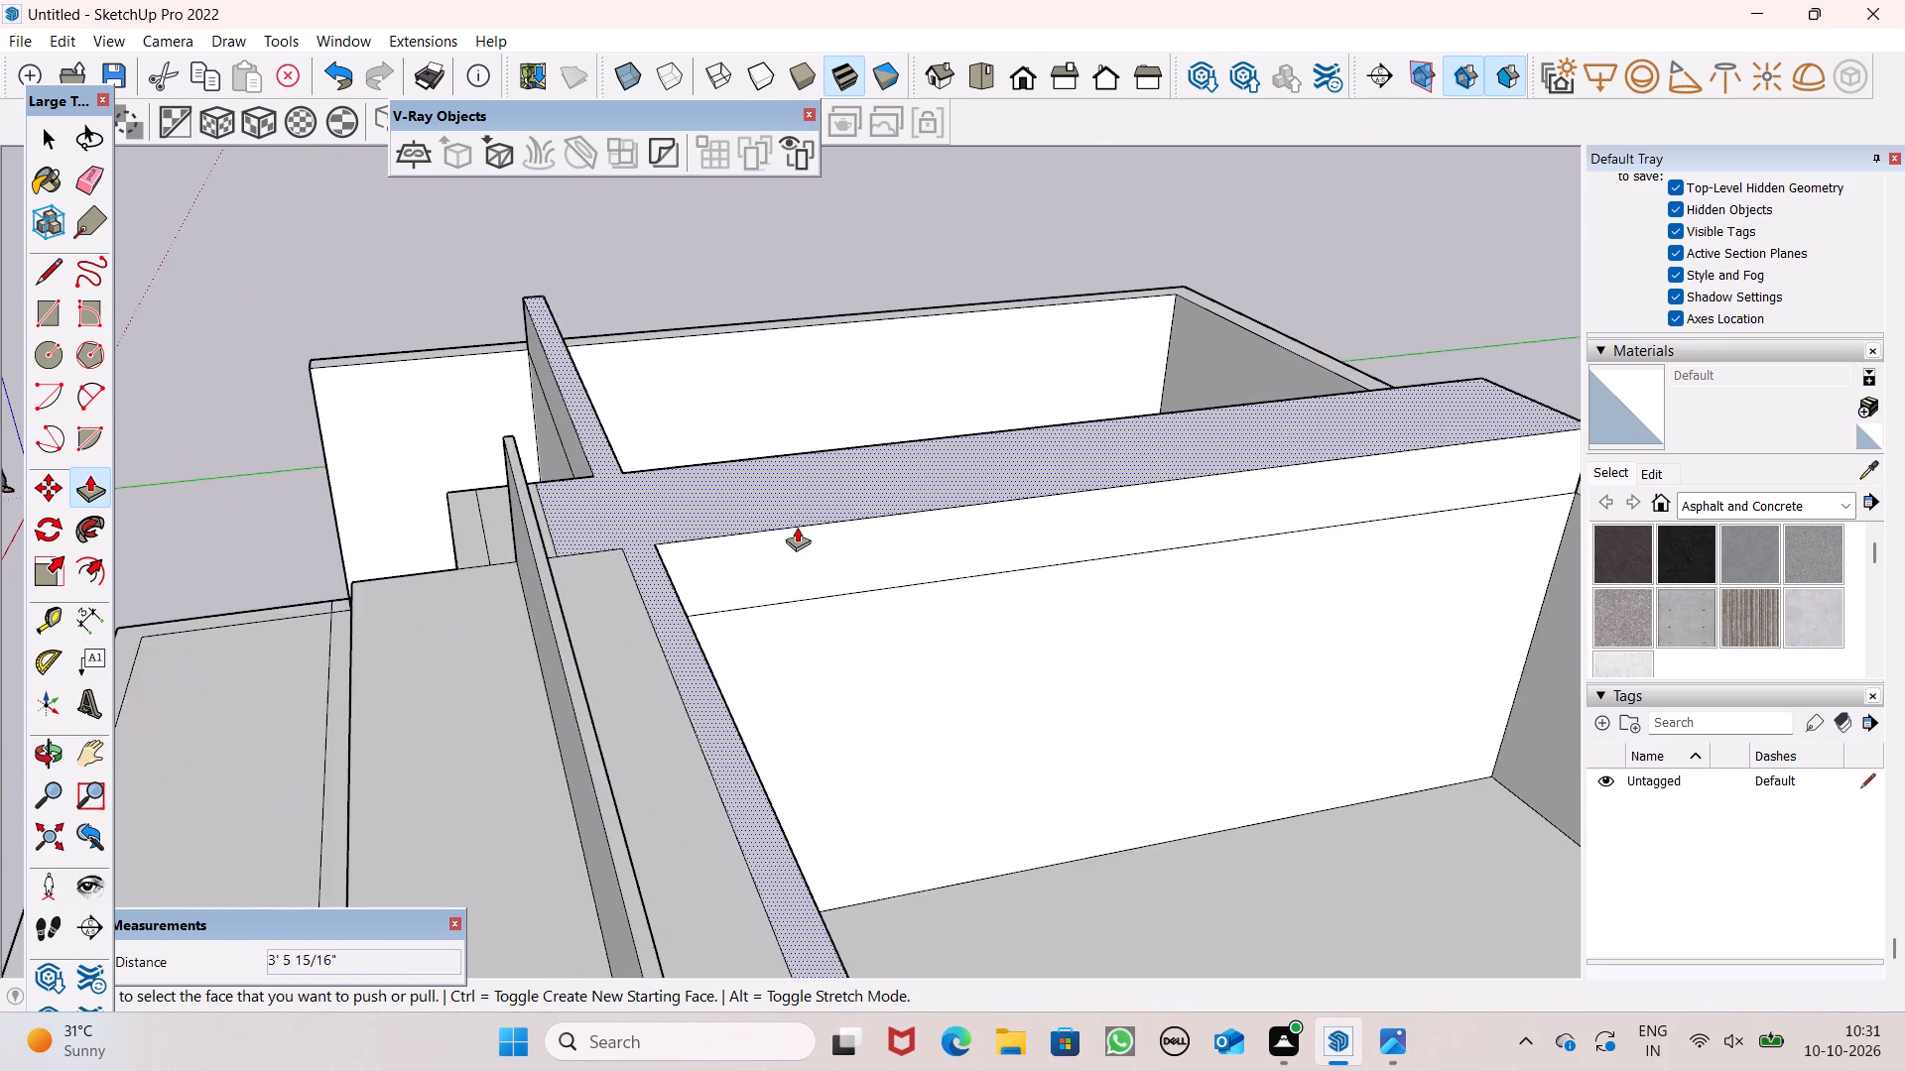
pyautogui.moveTo(801, 579); pyautogui.dragTo(770, 515)
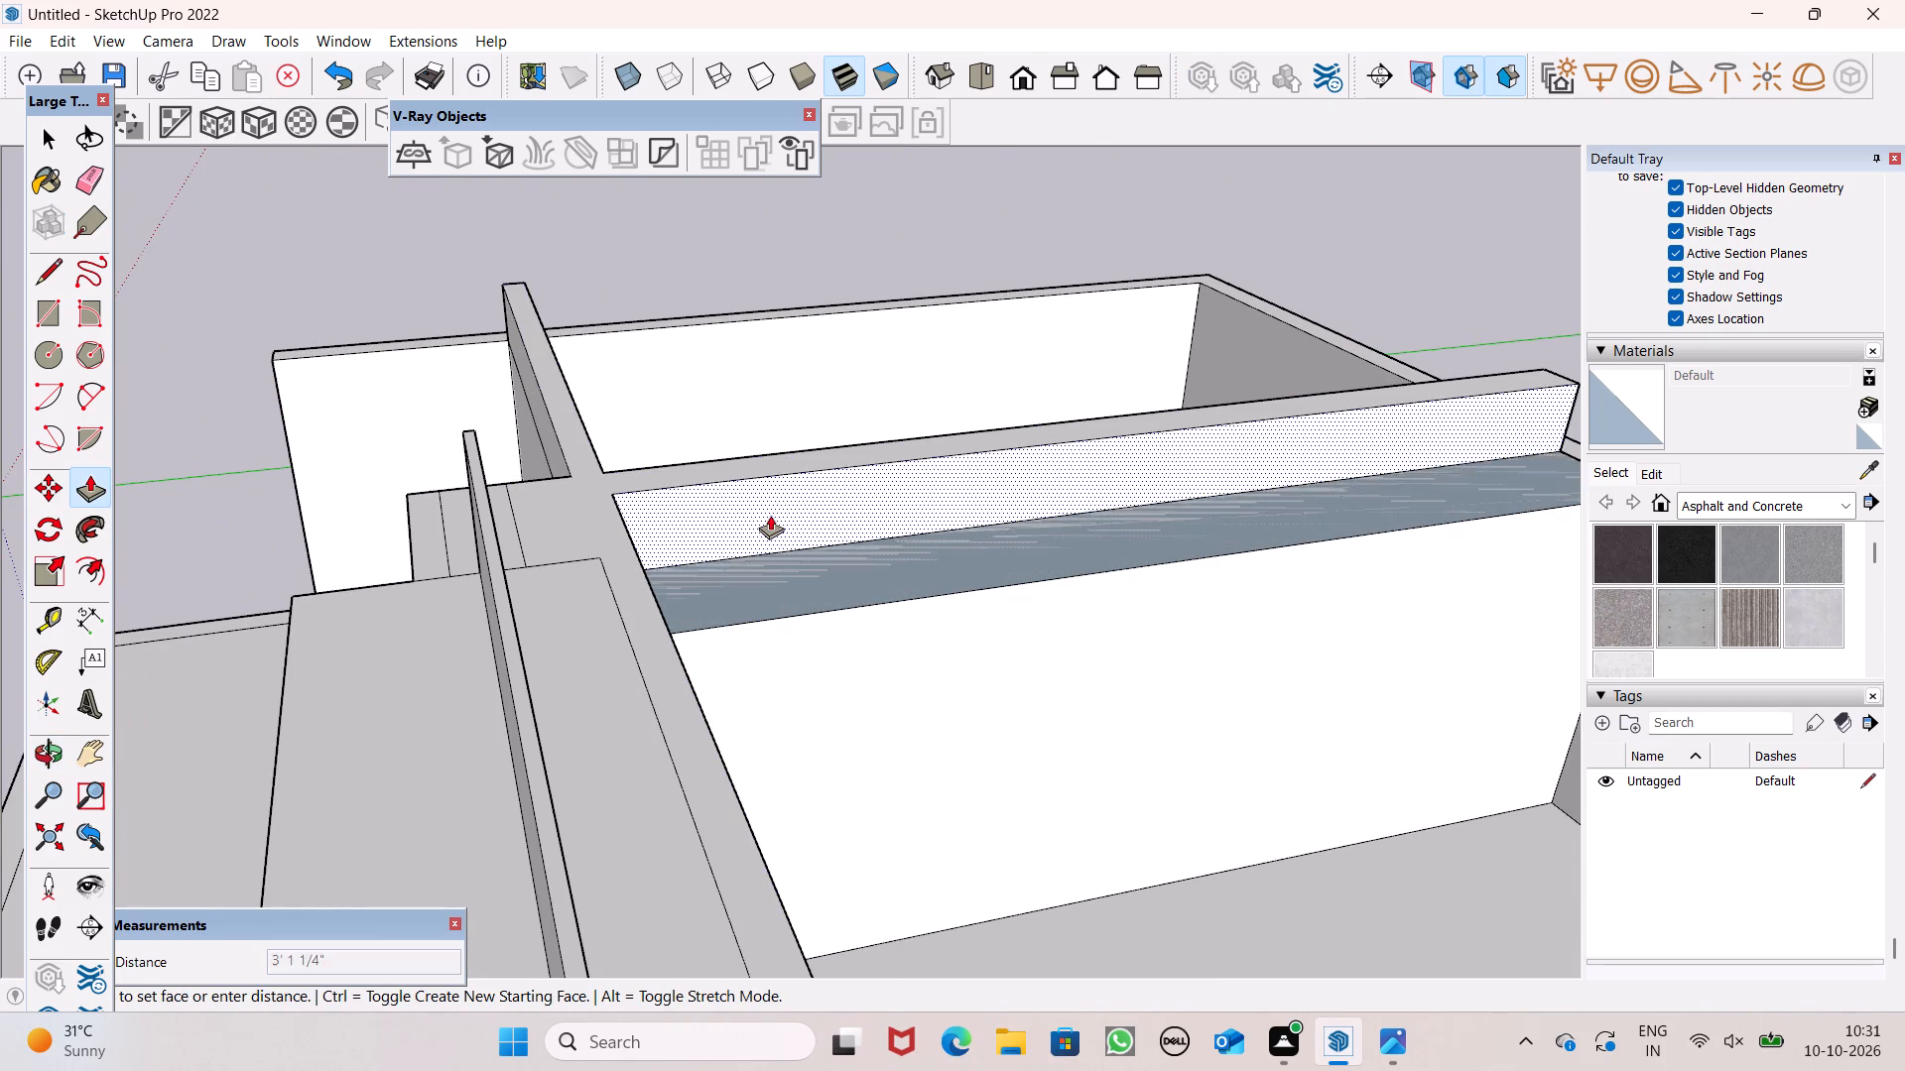
pyautogui.moveTo(770, 515); pyautogui.dragTo(766, 512)
pyautogui.moveTo(800, 660); pyautogui.dragTo(782, 606)
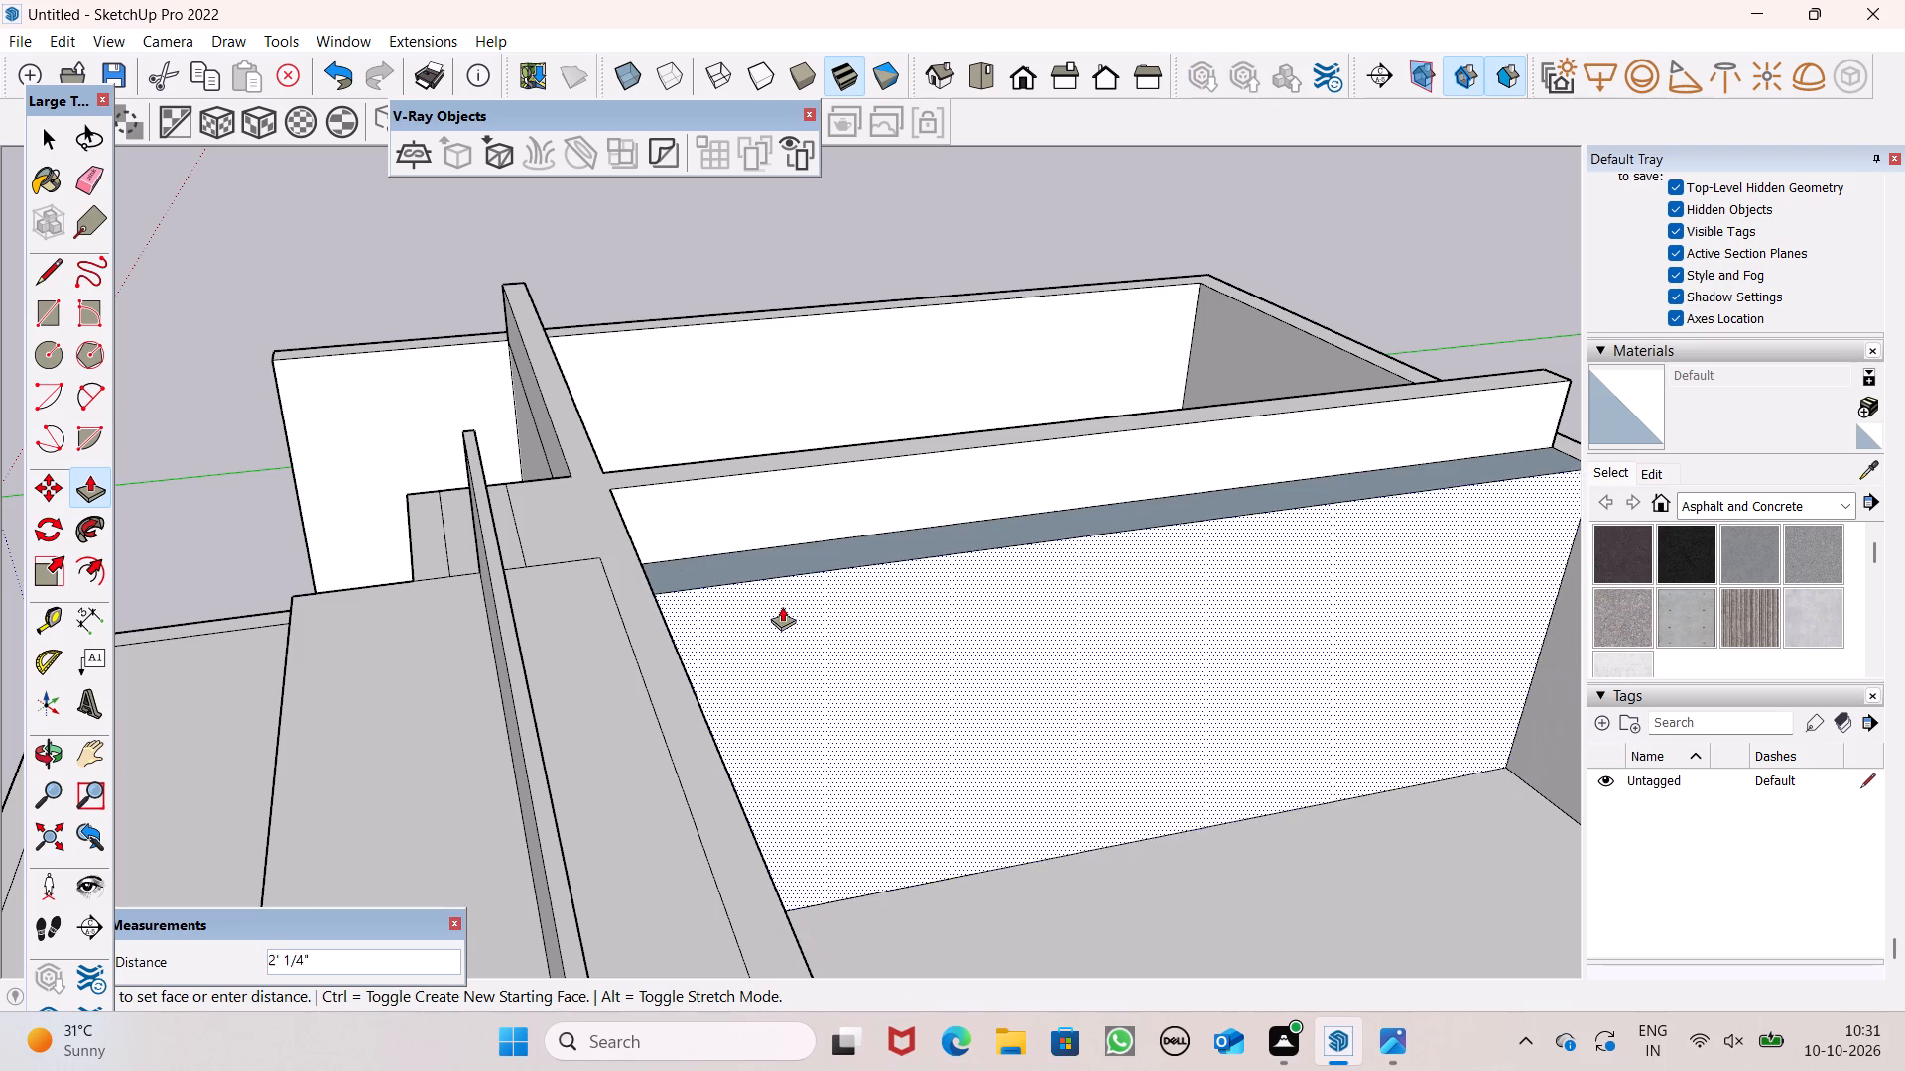
pyautogui.moveTo(782, 606); pyautogui.dragTo(784, 525)
# Push the stub's doorway-side face in about 3' 4 1/2", aligning it with the face of the partition behind.
pyautogui.scroll(-3, 788, 507)
pyautogui.moveTo(728, 527); pyautogui.dragTo(1022, 815, button='middle')
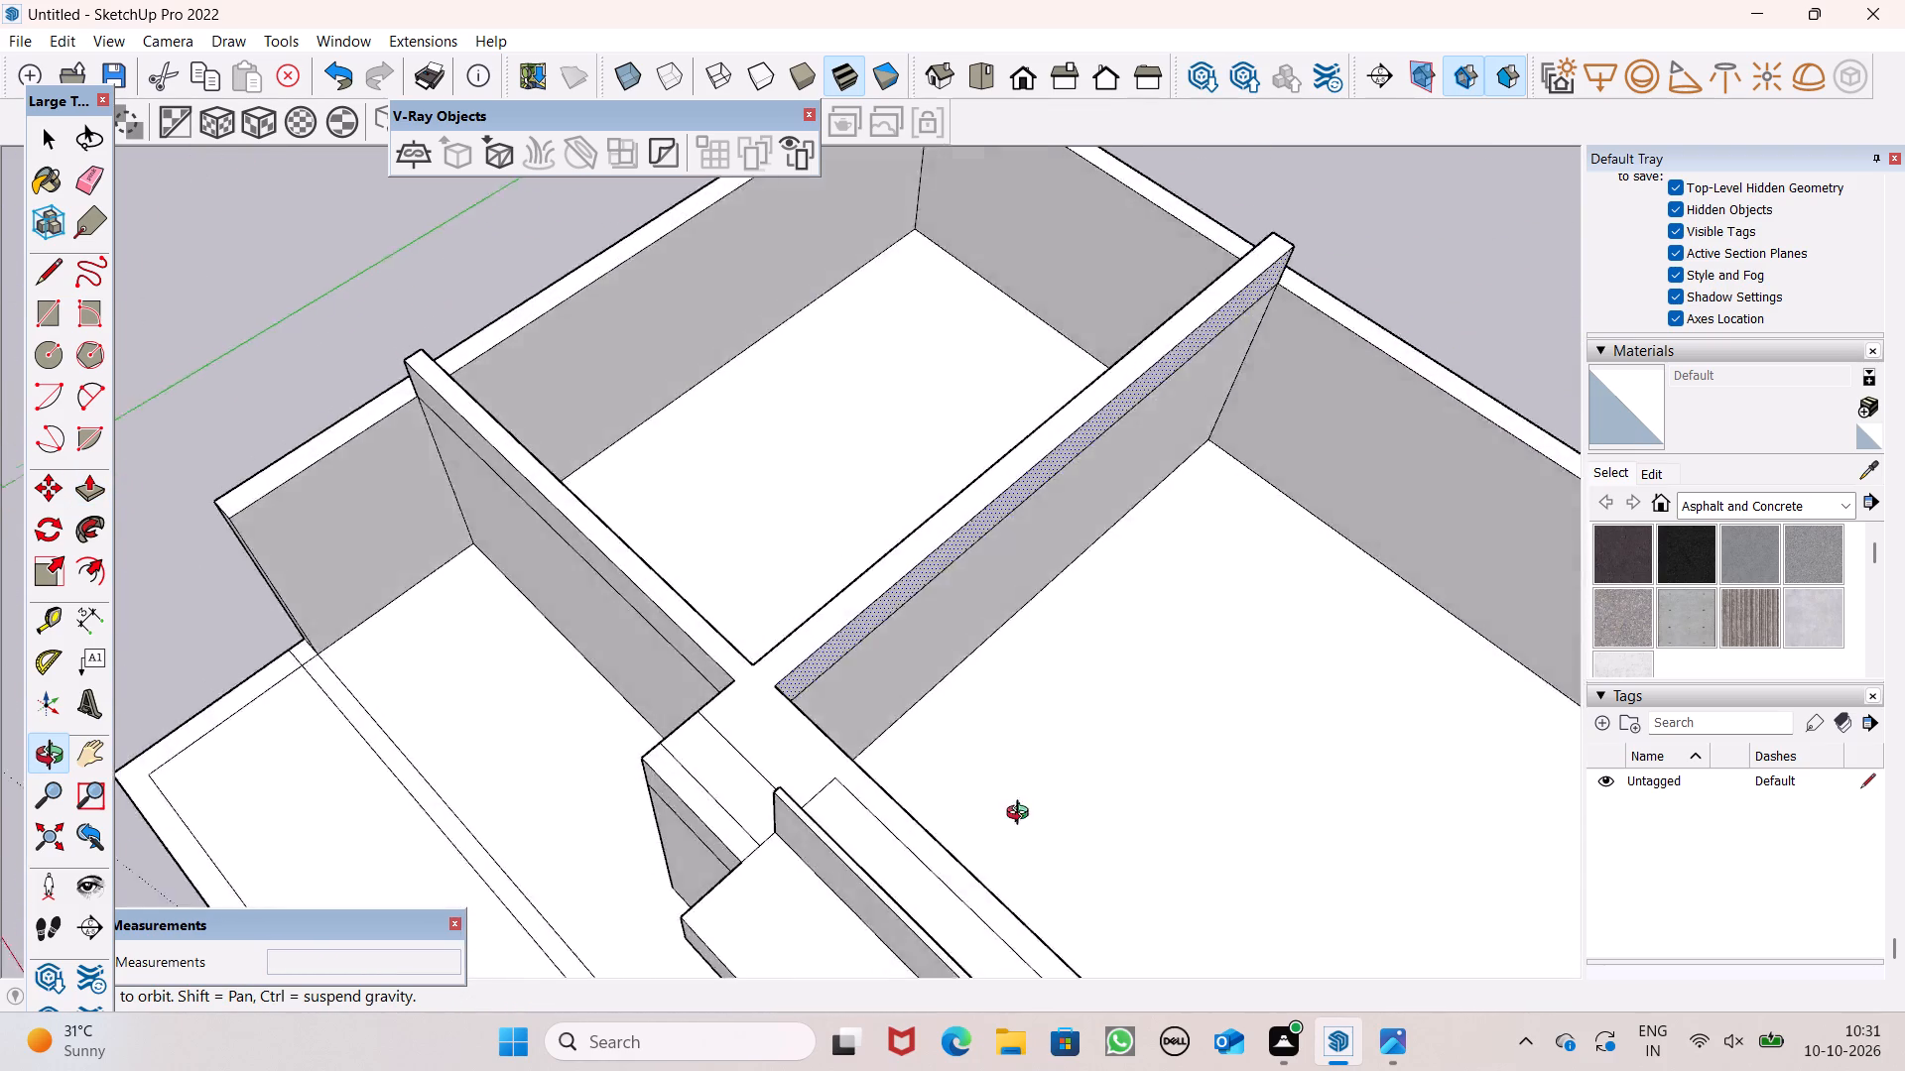
pyautogui.moveTo(1022, 815); pyautogui.dragTo(1240, 534, button='middle')
pyautogui.scroll(6, 978, 703)
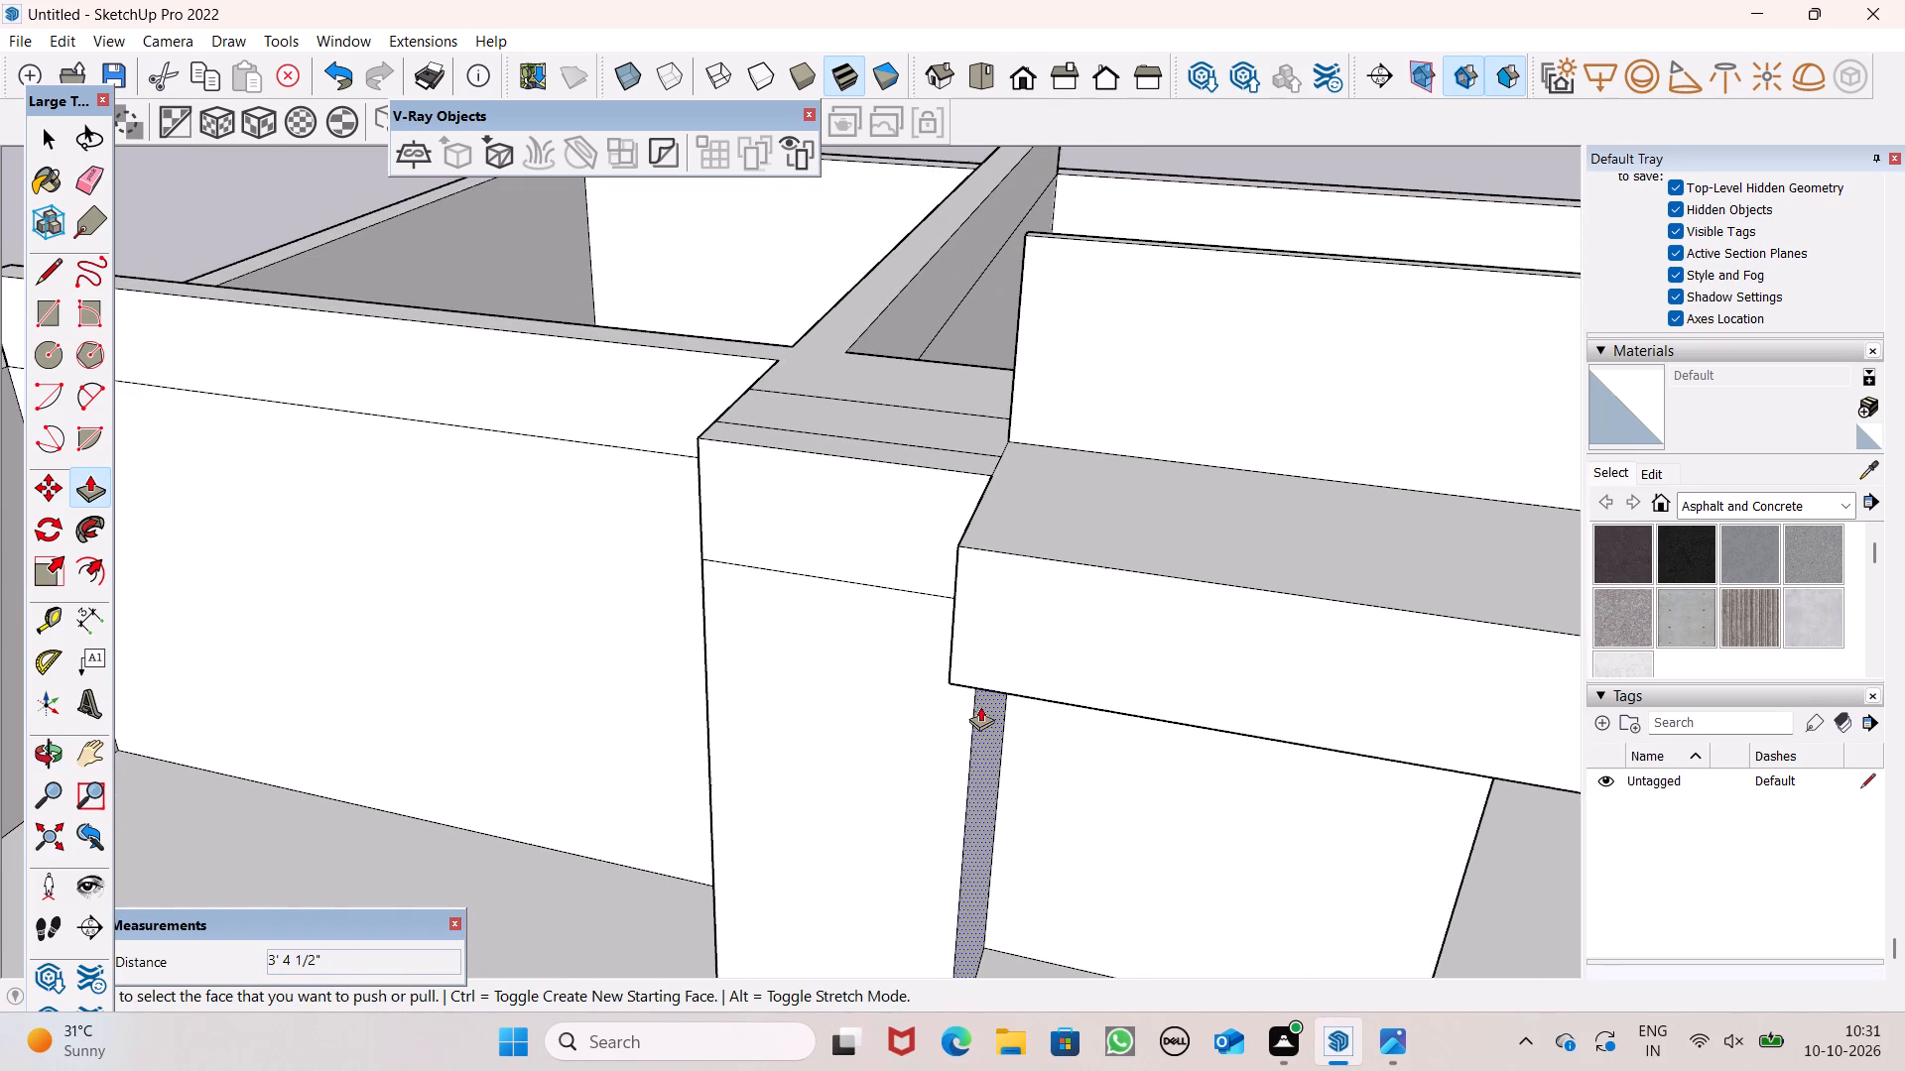
pyautogui.moveTo(999, 727); pyautogui.dragTo(853, 643)
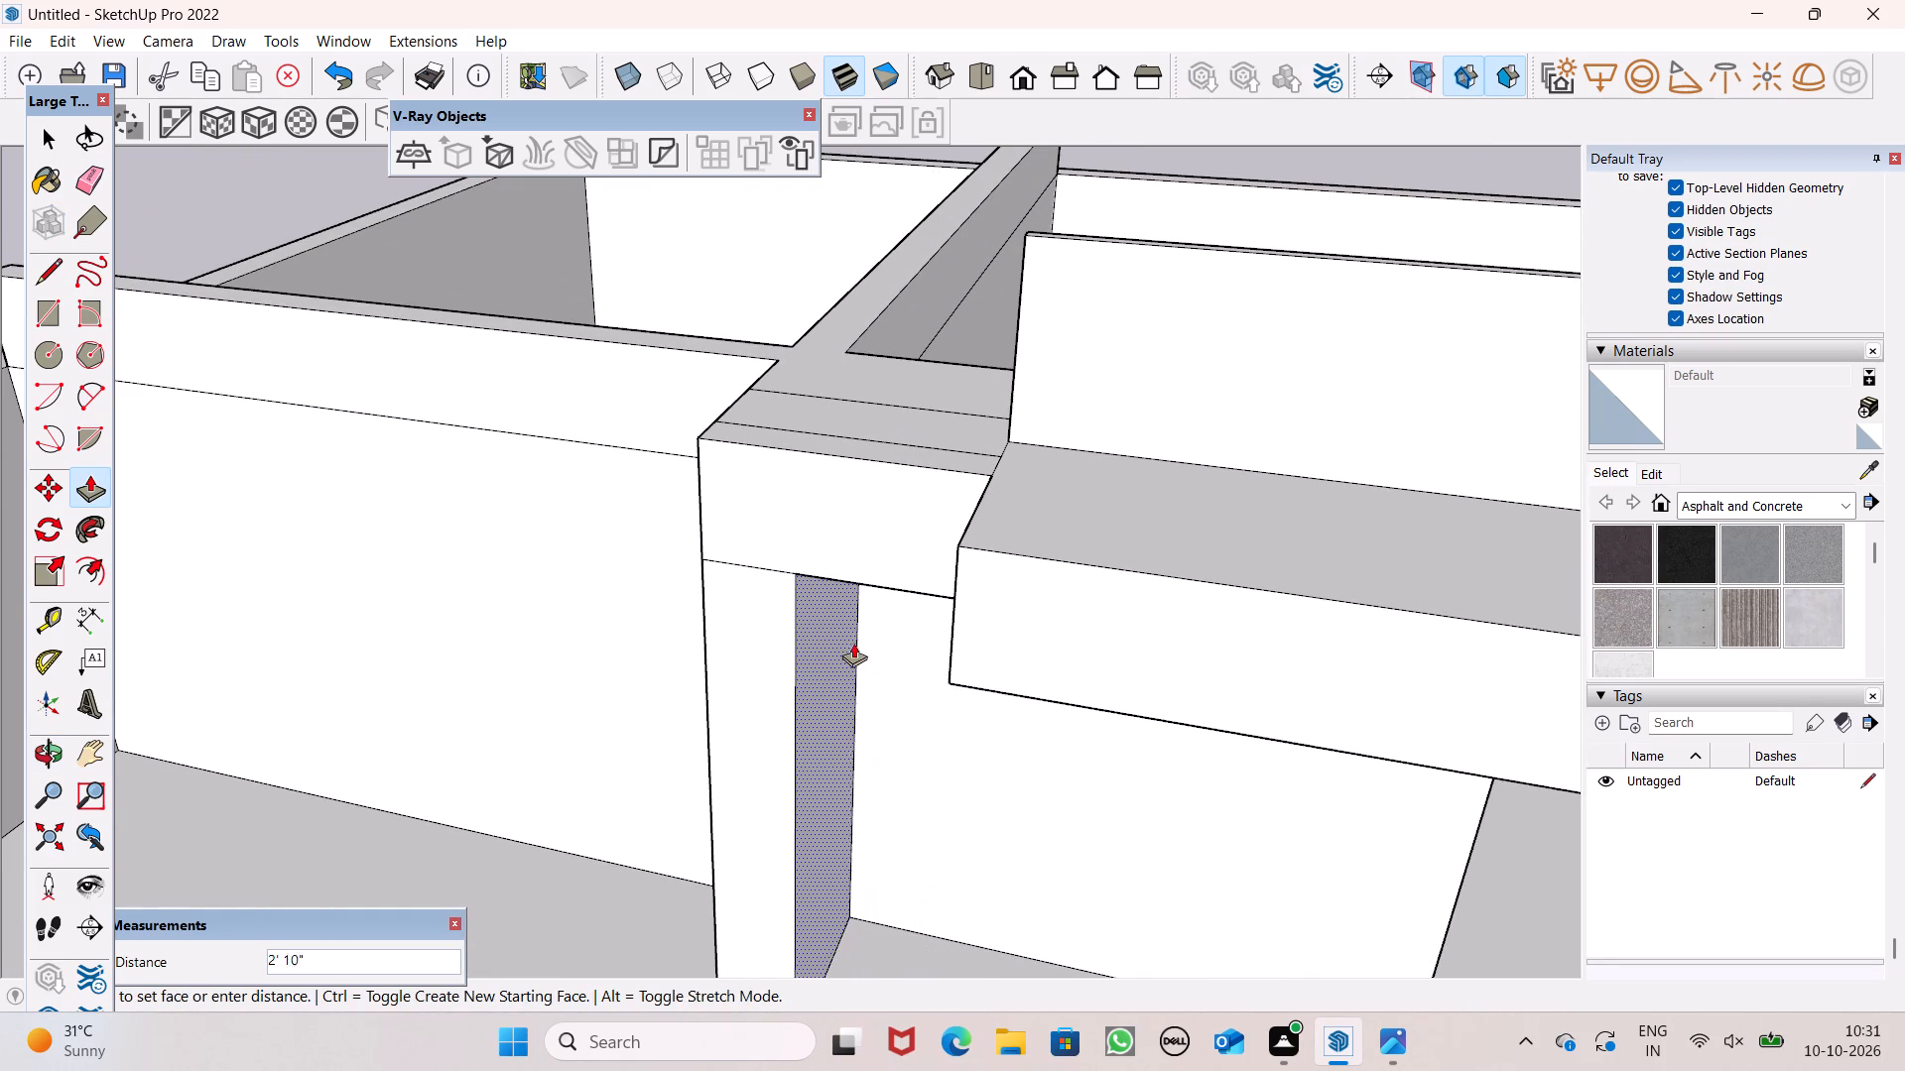
pyautogui.moveTo(853, 643); pyautogui.dragTo(925, 312)
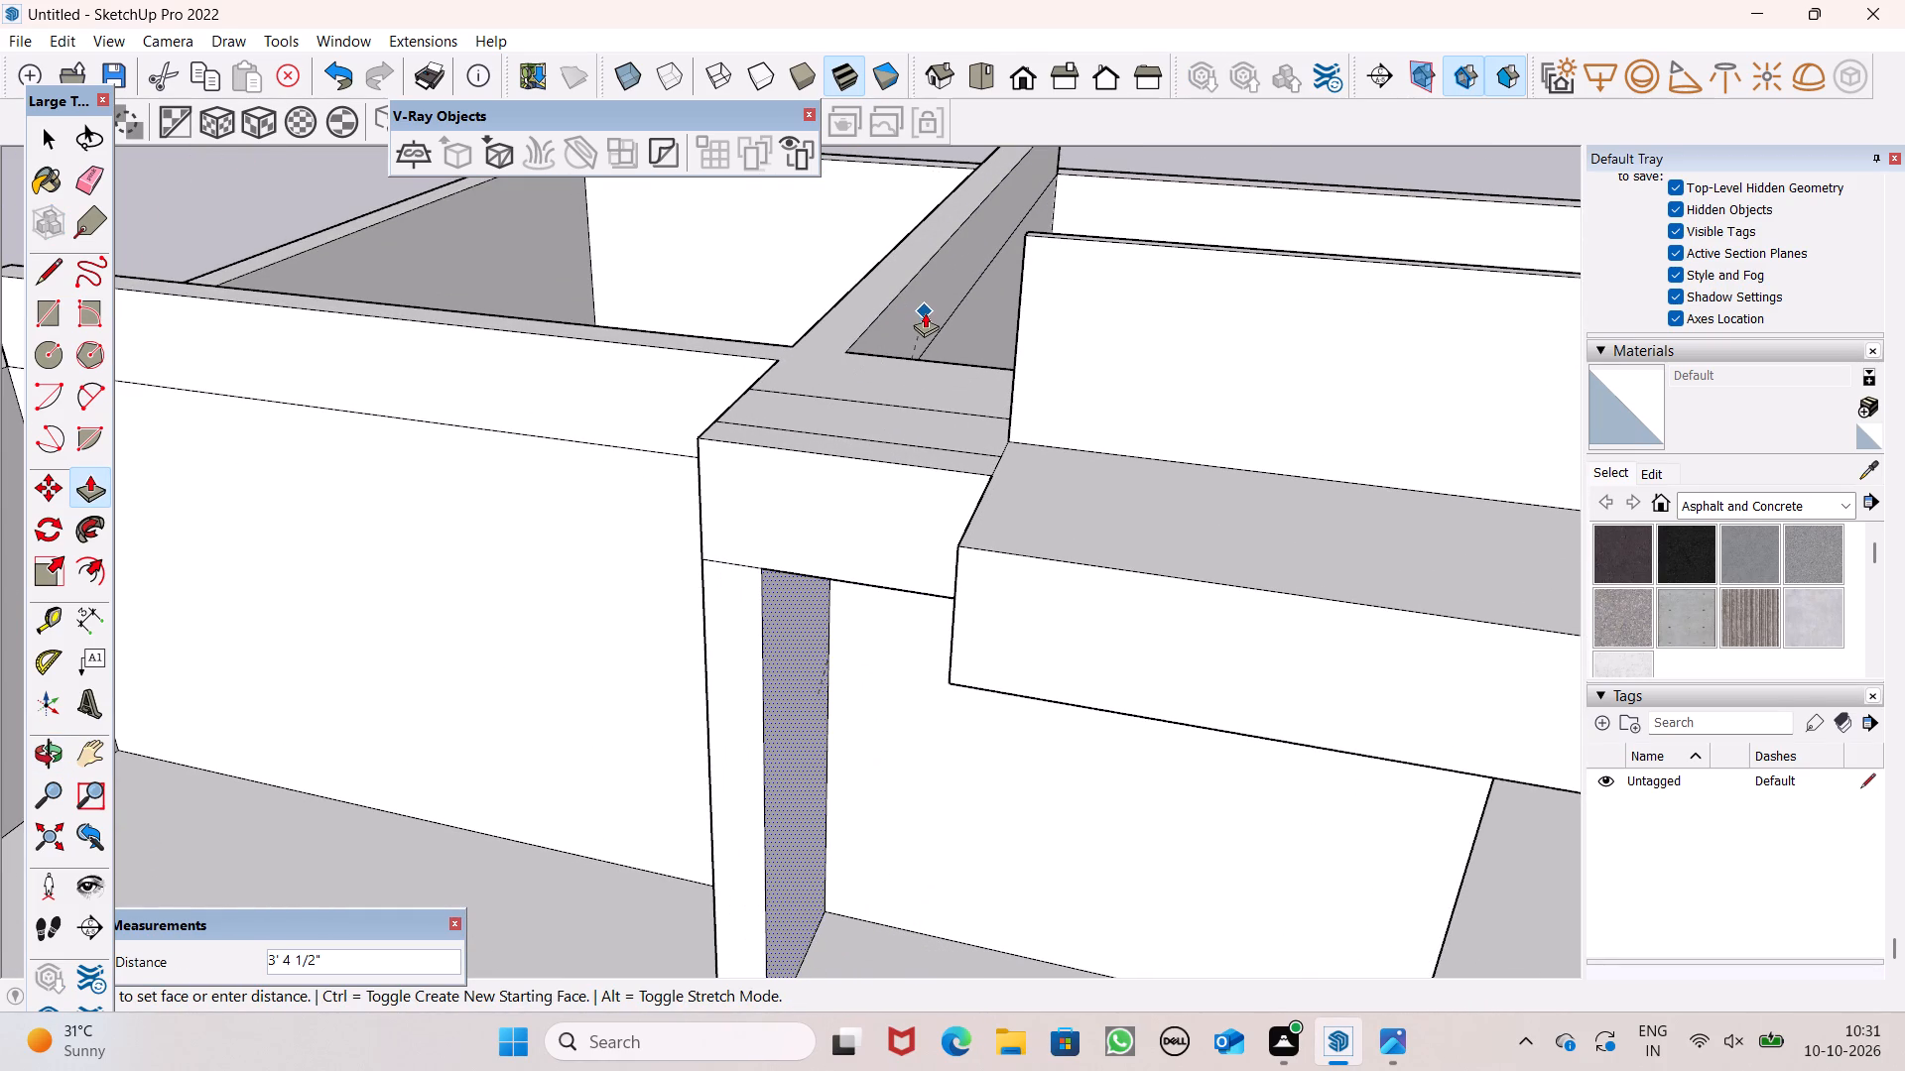
pyautogui.moveTo(925, 312); pyautogui.dragTo(888, 309)
# Examine the shifted stub and partition and the adjoining band and parapet ends from the front, below and above.
pyautogui.scroll(-2, 882, 337)
pyautogui.moveTo(949, 436); pyautogui.dragTo(1122, 392, button='middle')
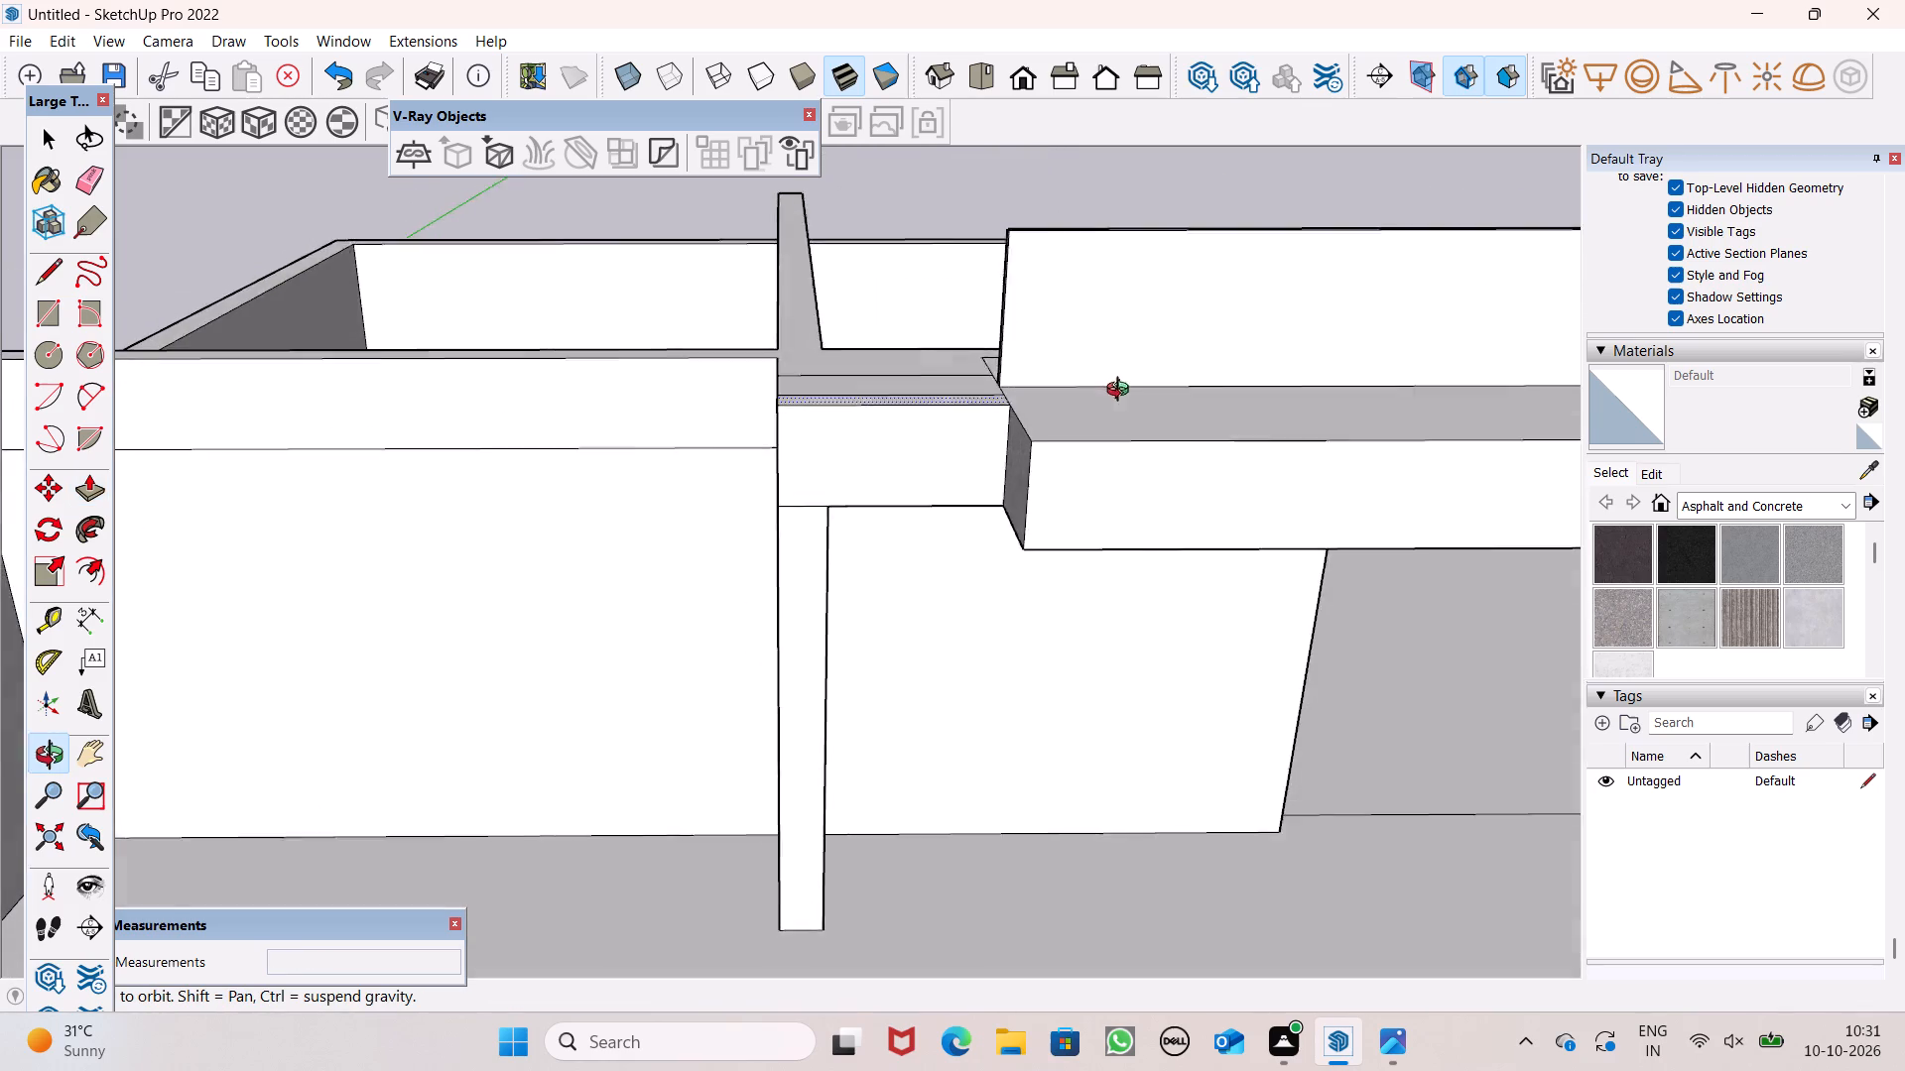
pyautogui.moveTo(1122, 392); pyautogui.dragTo(1200, 357, button='middle')
pyautogui.moveTo(1076, 422); pyautogui.dragTo(1091, 468, button='middle')
pyautogui.moveTo(1092, 401); pyautogui.dragTo(1016, 116, button='middle')
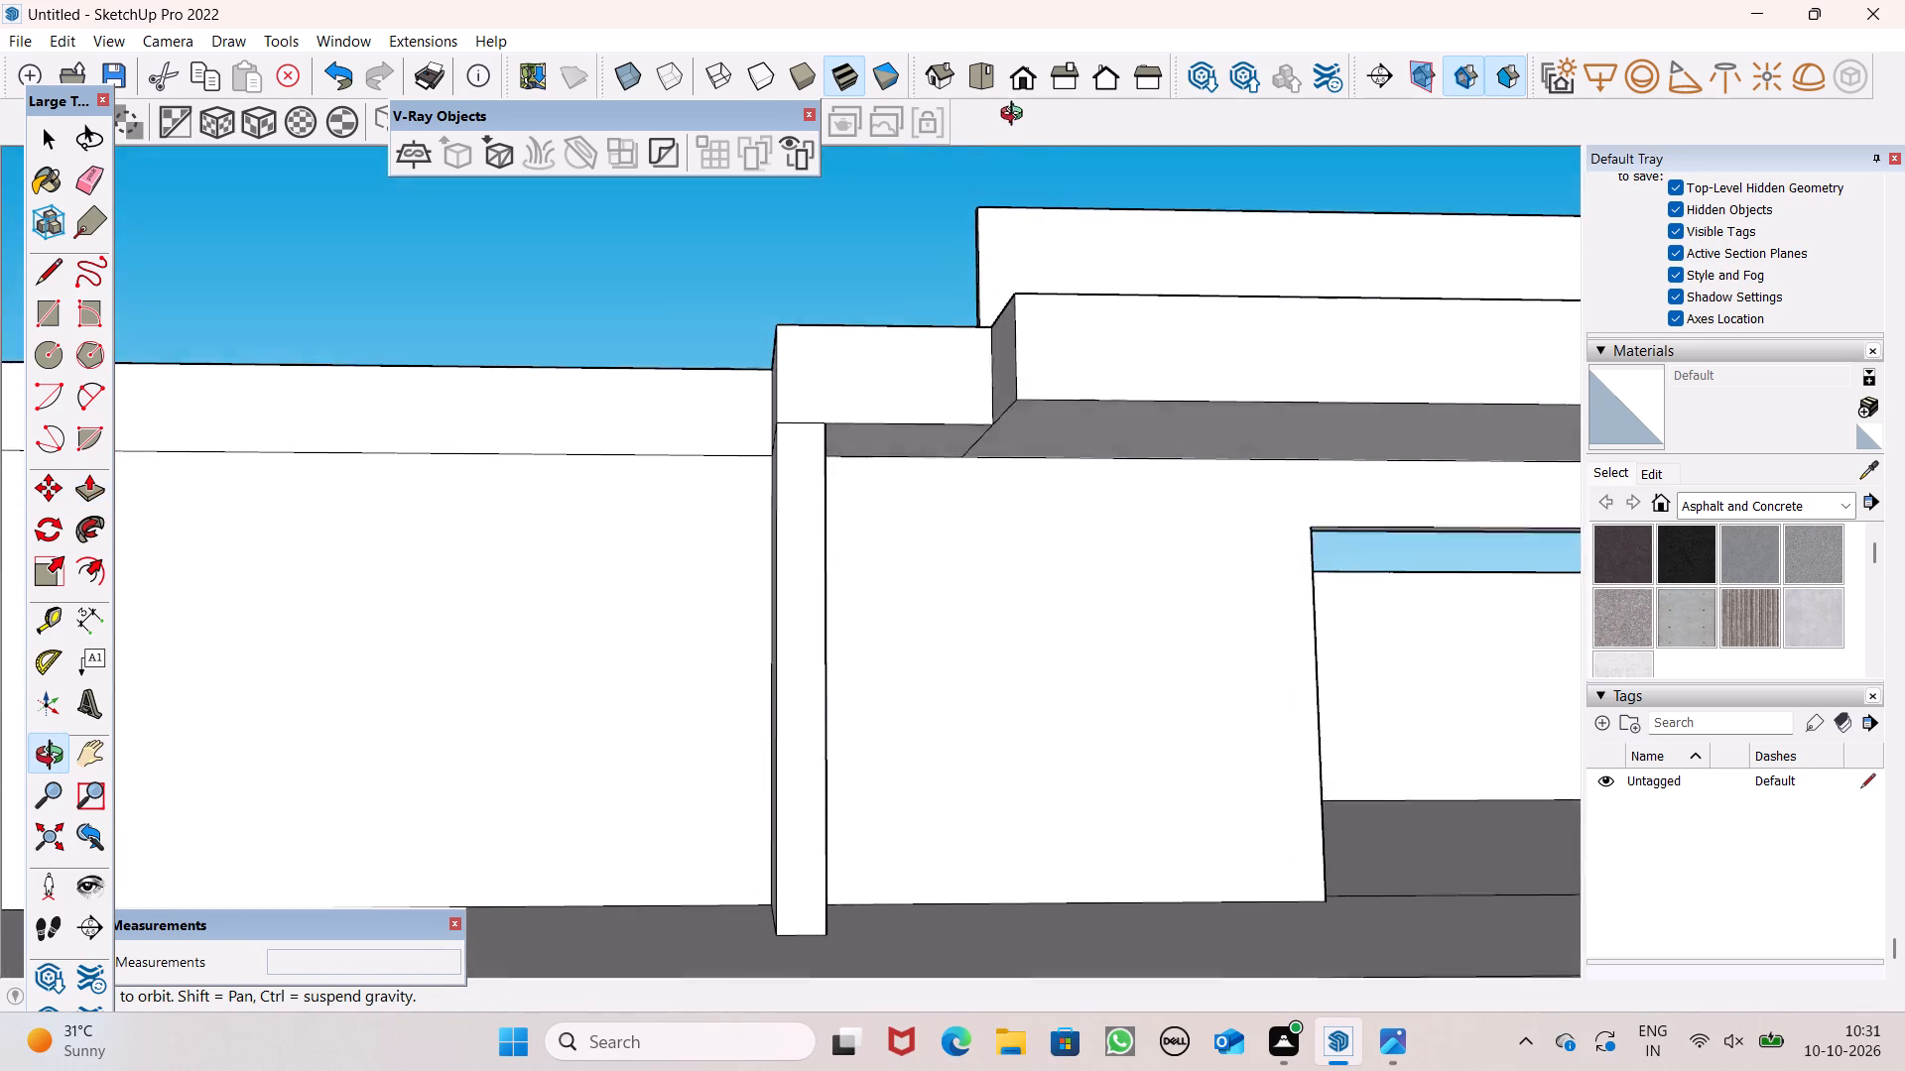
pyautogui.moveTo(1016, 116); pyautogui.dragTo(910, 611, button='middle')
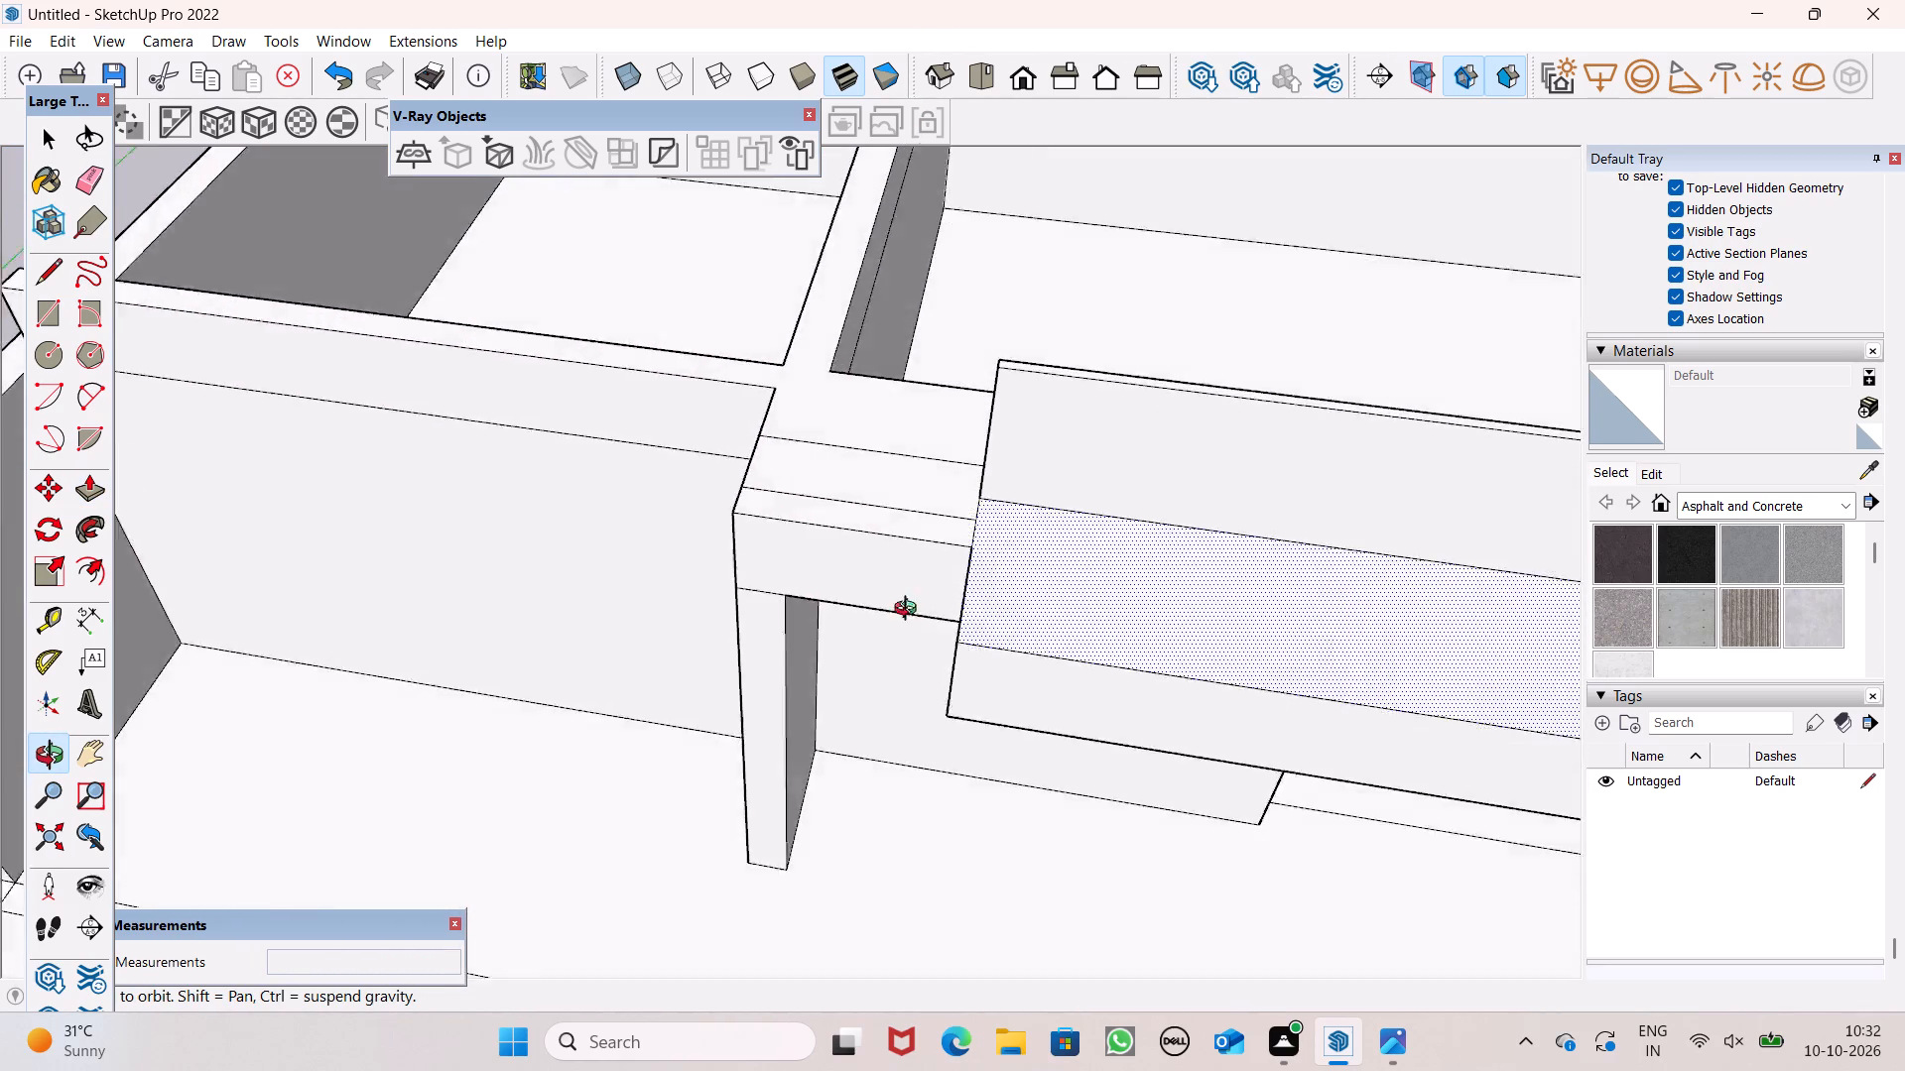
pyautogui.moveTo(910, 611); pyautogui.dragTo(945, 666, button='middle')
pyautogui.moveTo(975, 808); pyautogui.dragTo(1009, 875, button='middle')
pyautogui.scroll(-5, 1091, 602)
pyautogui.moveTo(1129, 654); pyautogui.dragTo(1204, 741, button='middle')
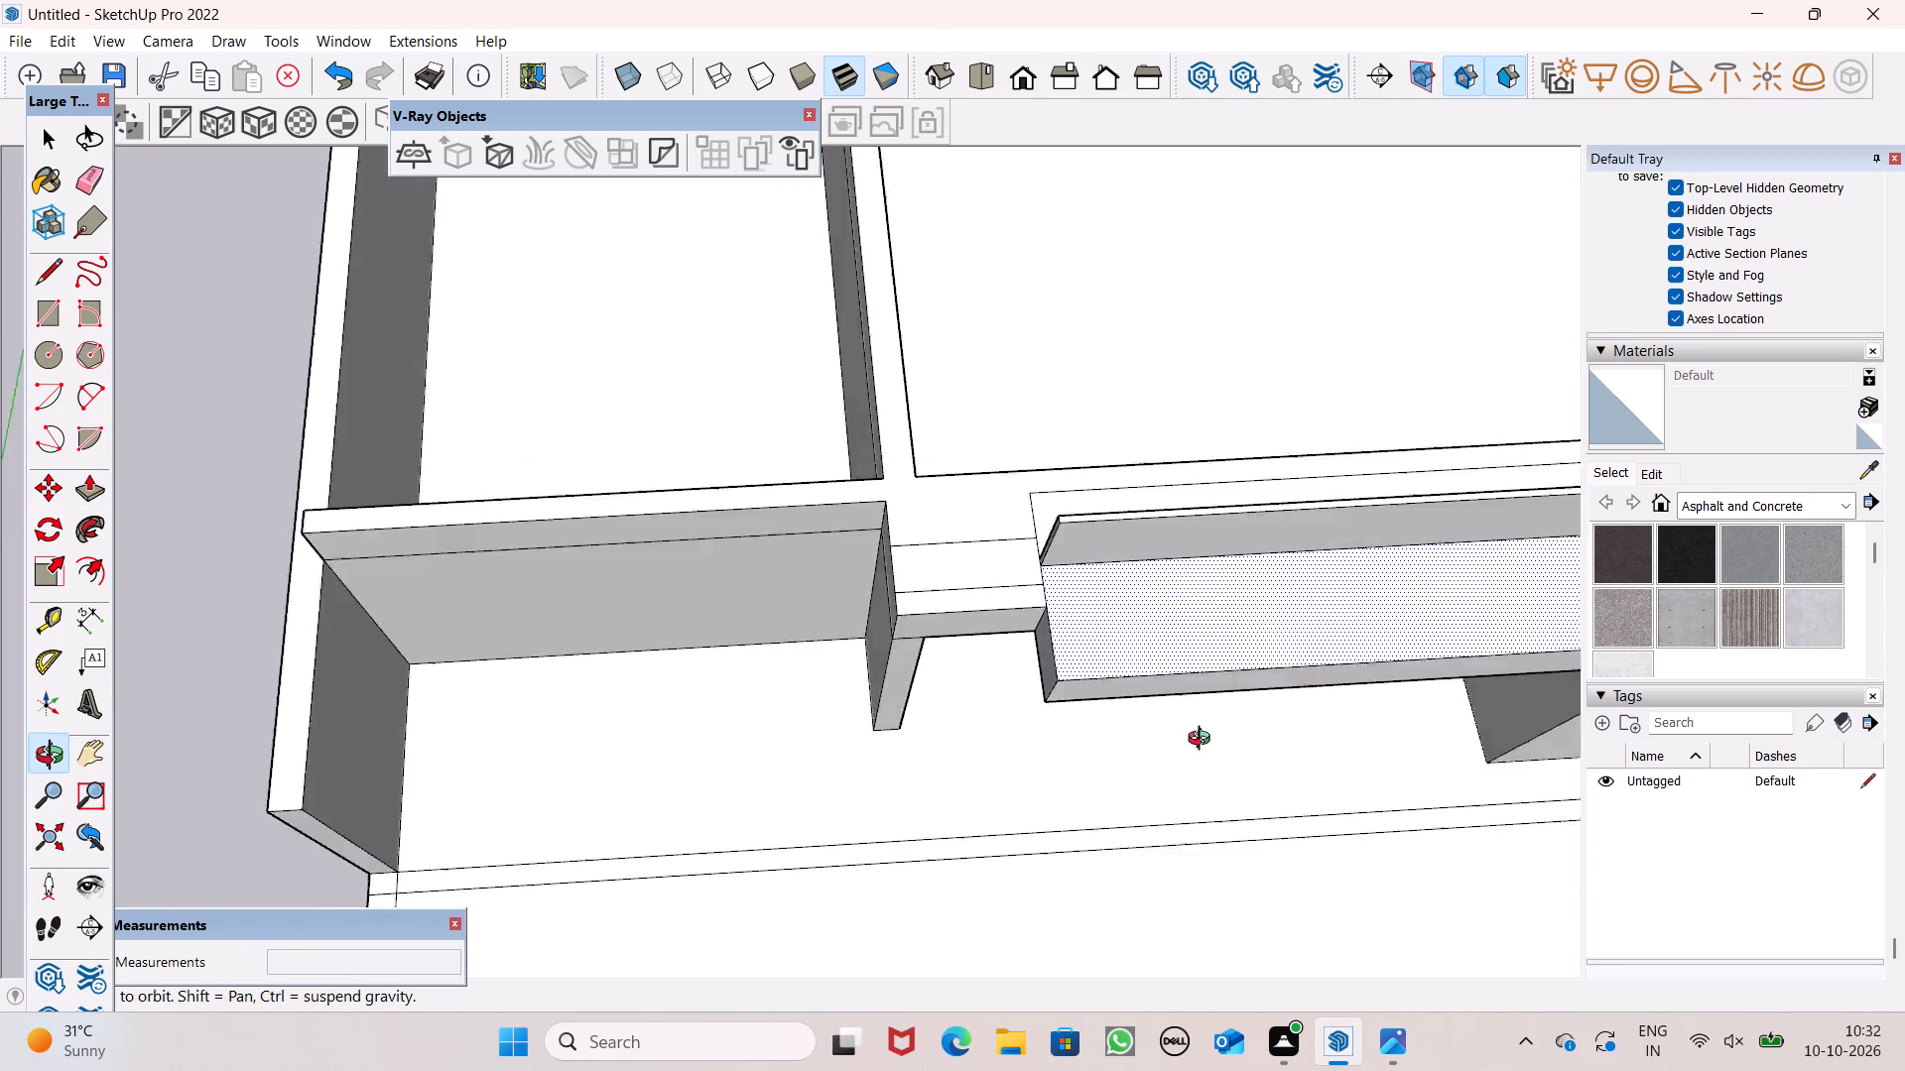
pyautogui.moveTo(1204, 741); pyautogui.dragTo(1413, 824, button='middle')
pyautogui.scroll(-4, 1012, 527)
pyautogui.moveTo(1019, 483); pyautogui.dragTo(850, 130, button='middle')
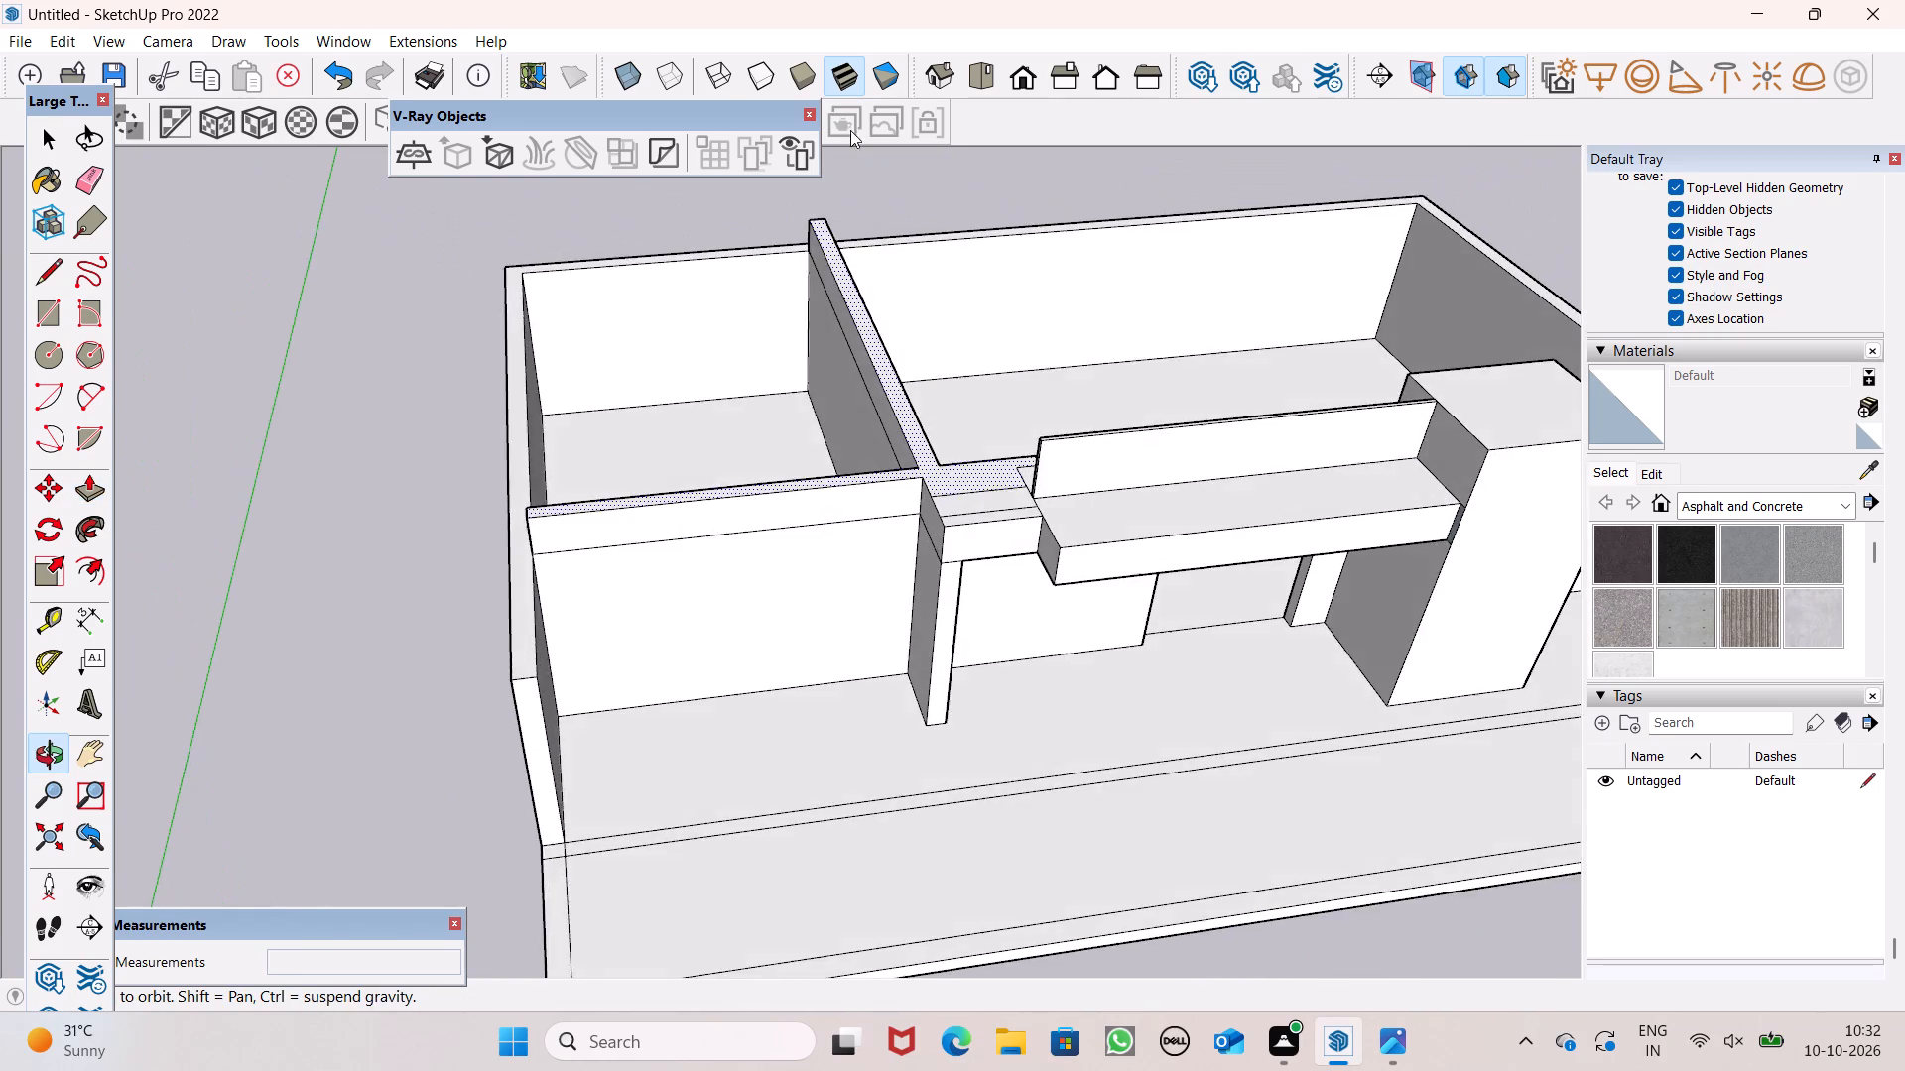
pyautogui.moveTo(850, 130); pyautogui.dragTo(828, 119, button='middle')
pyautogui.moveTo(1061, 447); pyautogui.dragTo(1142, 423, button='middle')
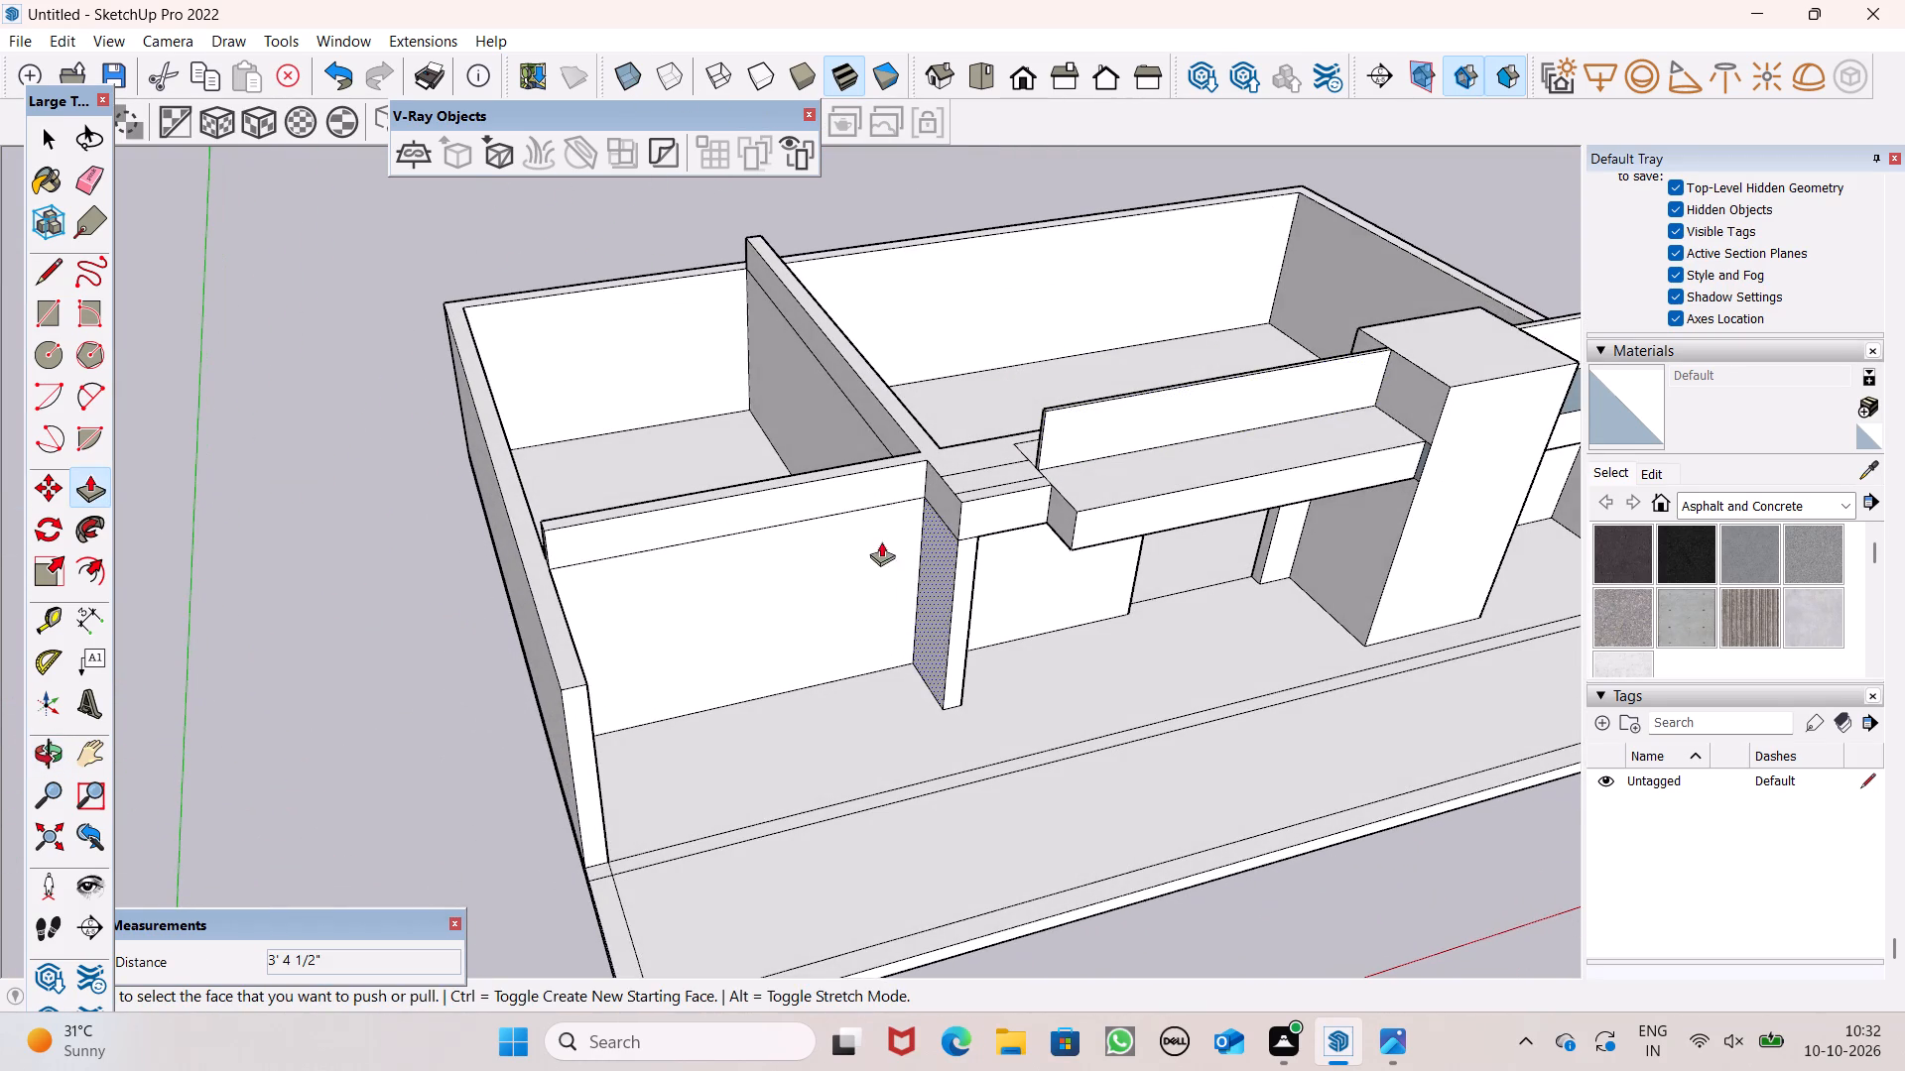
# Push the end face of the projecting band segment beside the stub back toward the raised block, shortening its projection.
pyautogui.moveTo(1052, 502); pyautogui.dragTo(1109, 492)
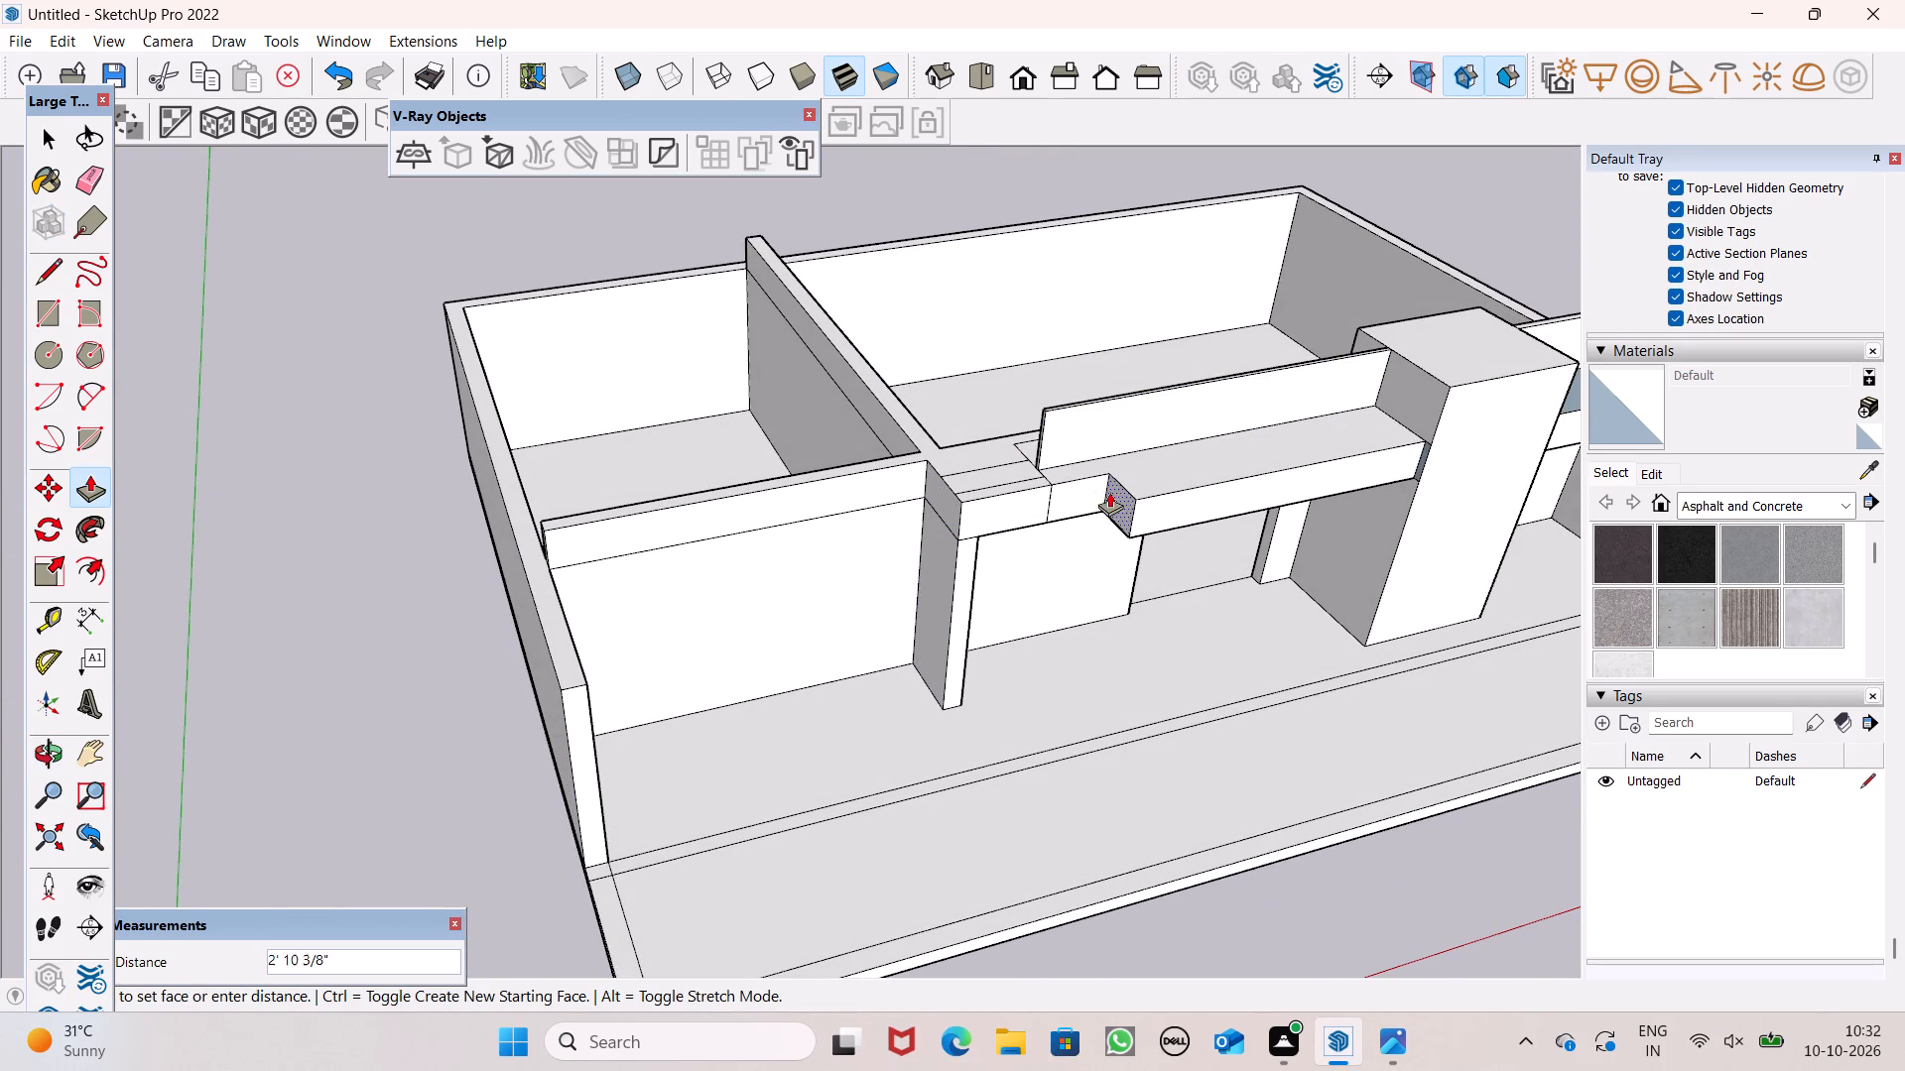
pyautogui.moveTo(1109, 492); pyautogui.dragTo(1124, 492)
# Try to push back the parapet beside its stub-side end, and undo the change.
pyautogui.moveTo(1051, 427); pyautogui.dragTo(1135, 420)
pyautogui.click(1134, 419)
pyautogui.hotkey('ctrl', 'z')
# Push the parapet's narrow end face about 2' 9 1/4" toward the raised block.
pyautogui.scroll(2, 1008, 420)
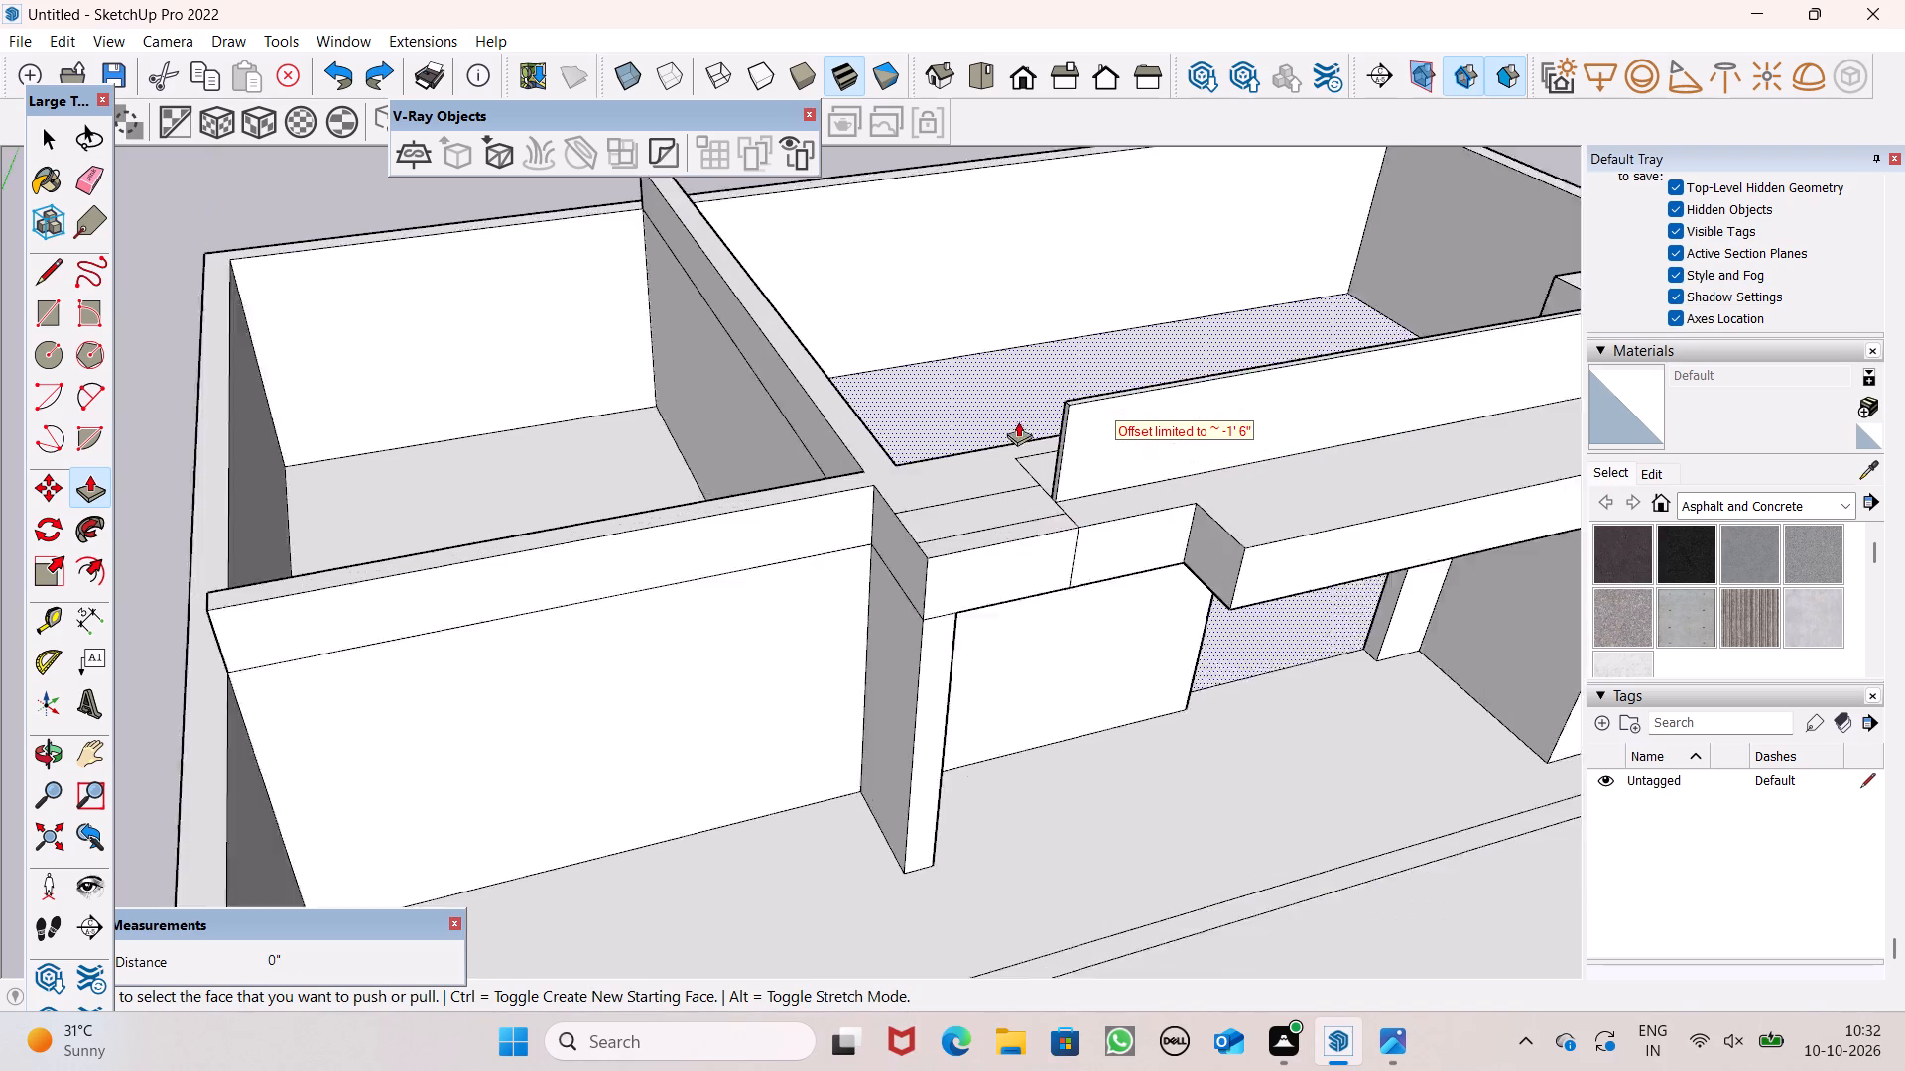
pyautogui.scroll(5, 1018, 421)
pyautogui.middleClick(1020, 423)
pyautogui.scroll(3, 1058, 504)
pyautogui.moveTo(1139, 560); pyautogui.dragTo(1287, 534)
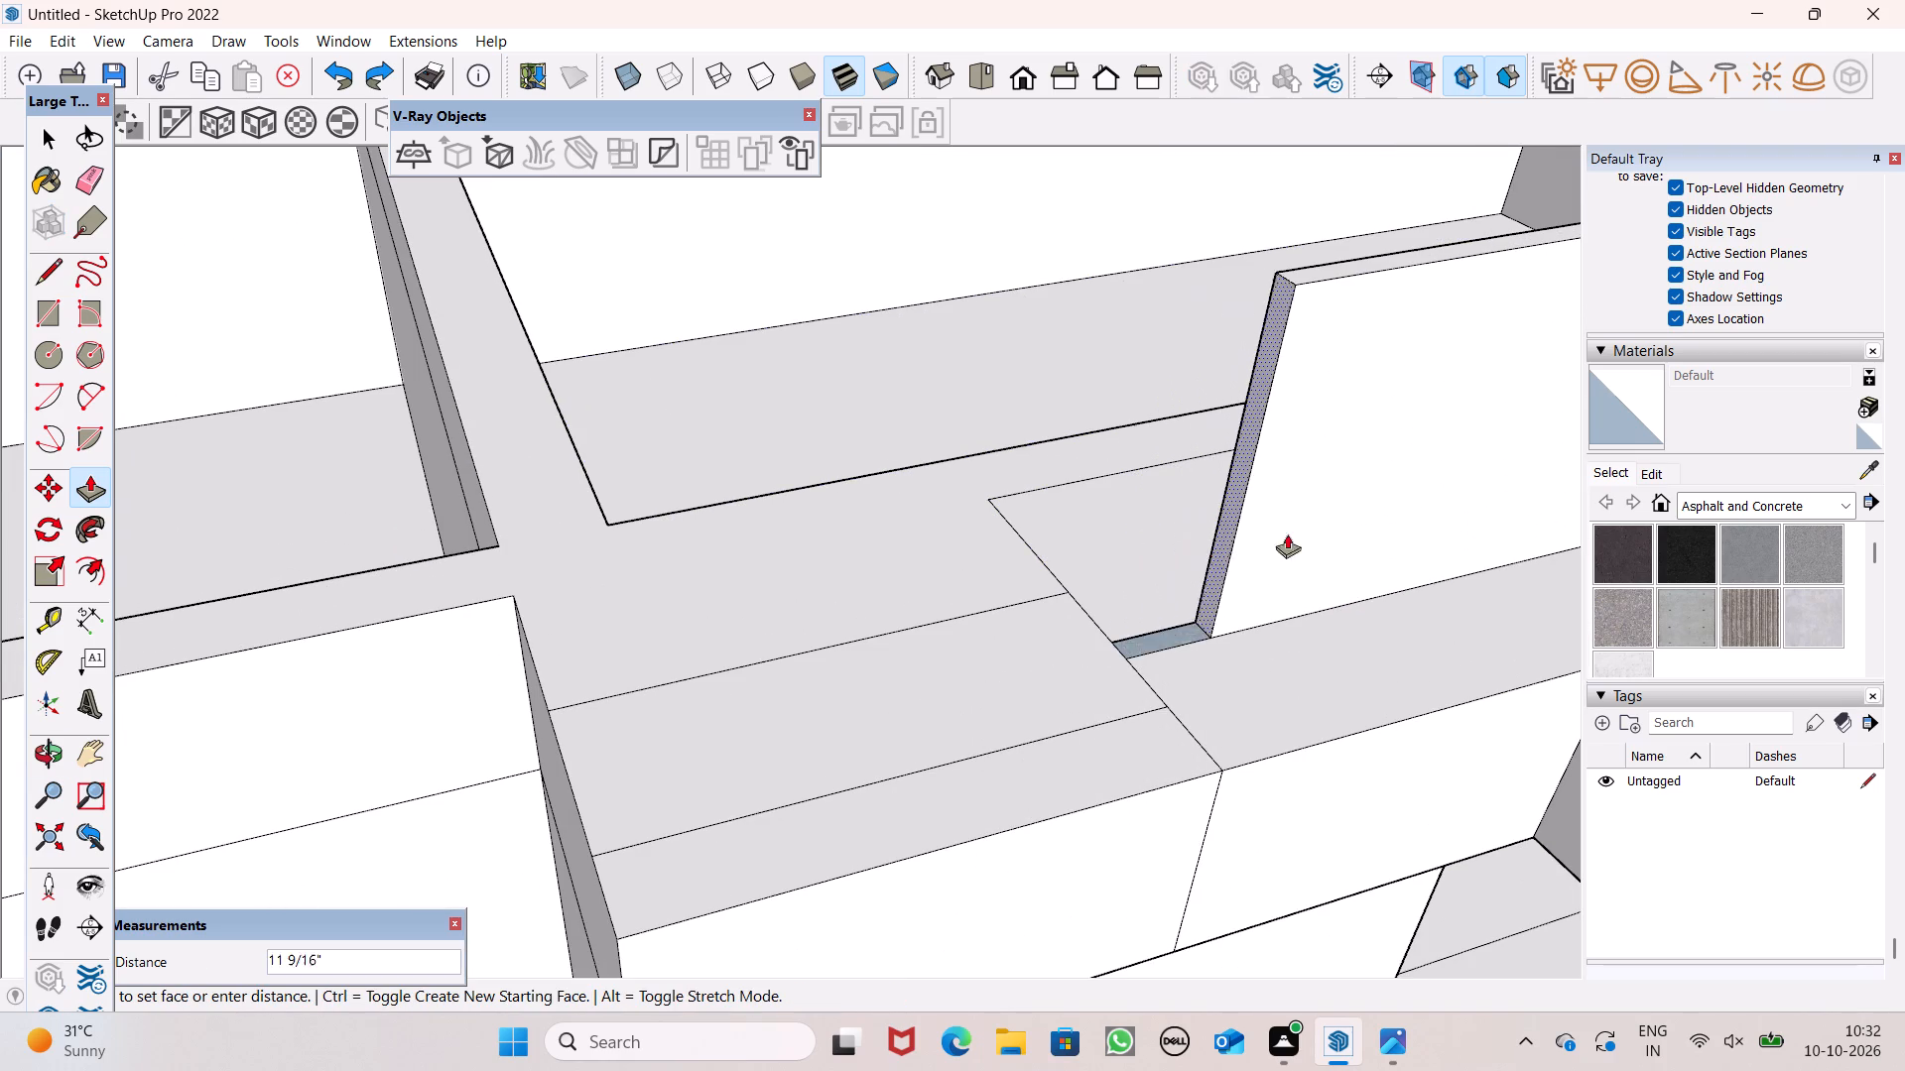
pyautogui.moveTo(1287, 534); pyautogui.dragTo(1446, 507)
# Examine the shortened parapet end, the stepped band and the stub's top faces from above and the front.
pyautogui.moveTo(1319, 619); pyautogui.dragTo(693, 771, button='middle')
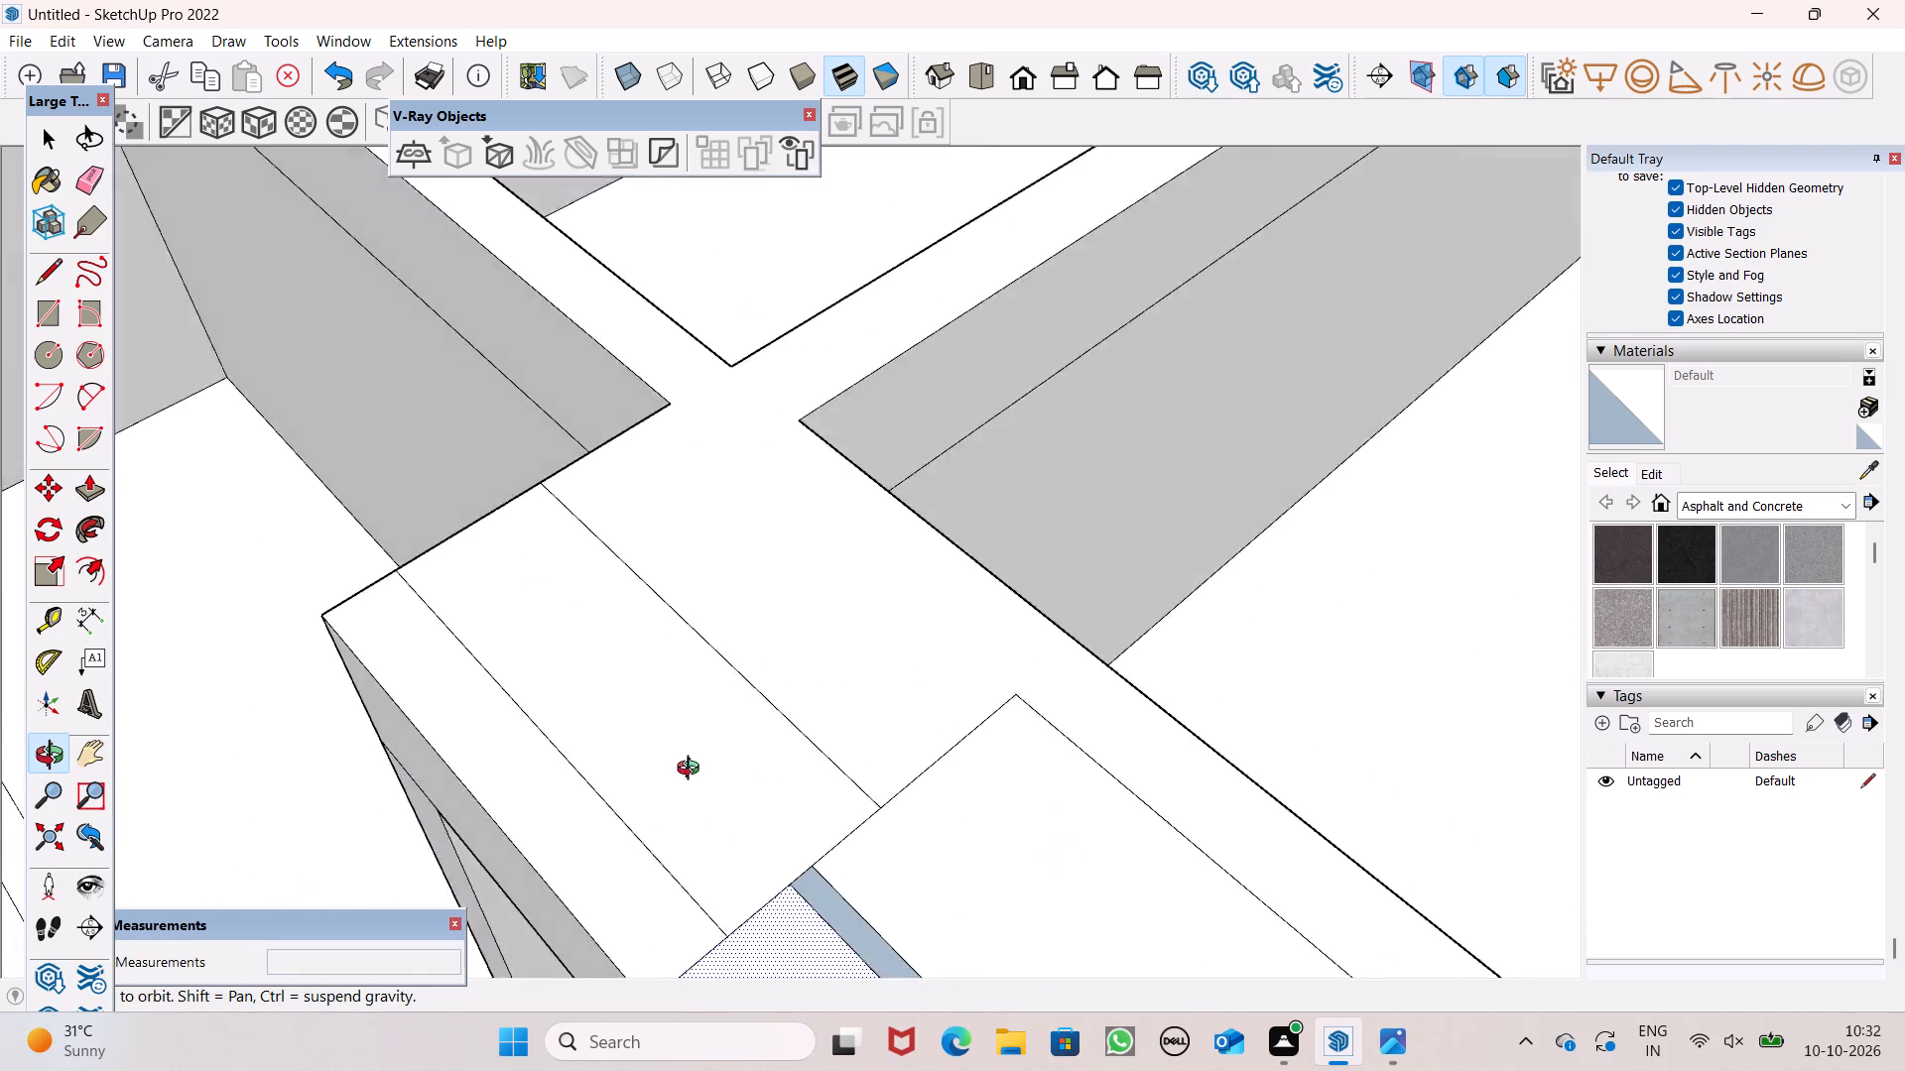
pyautogui.moveTo(693, 771); pyautogui.dragTo(1014, 671, button='middle')
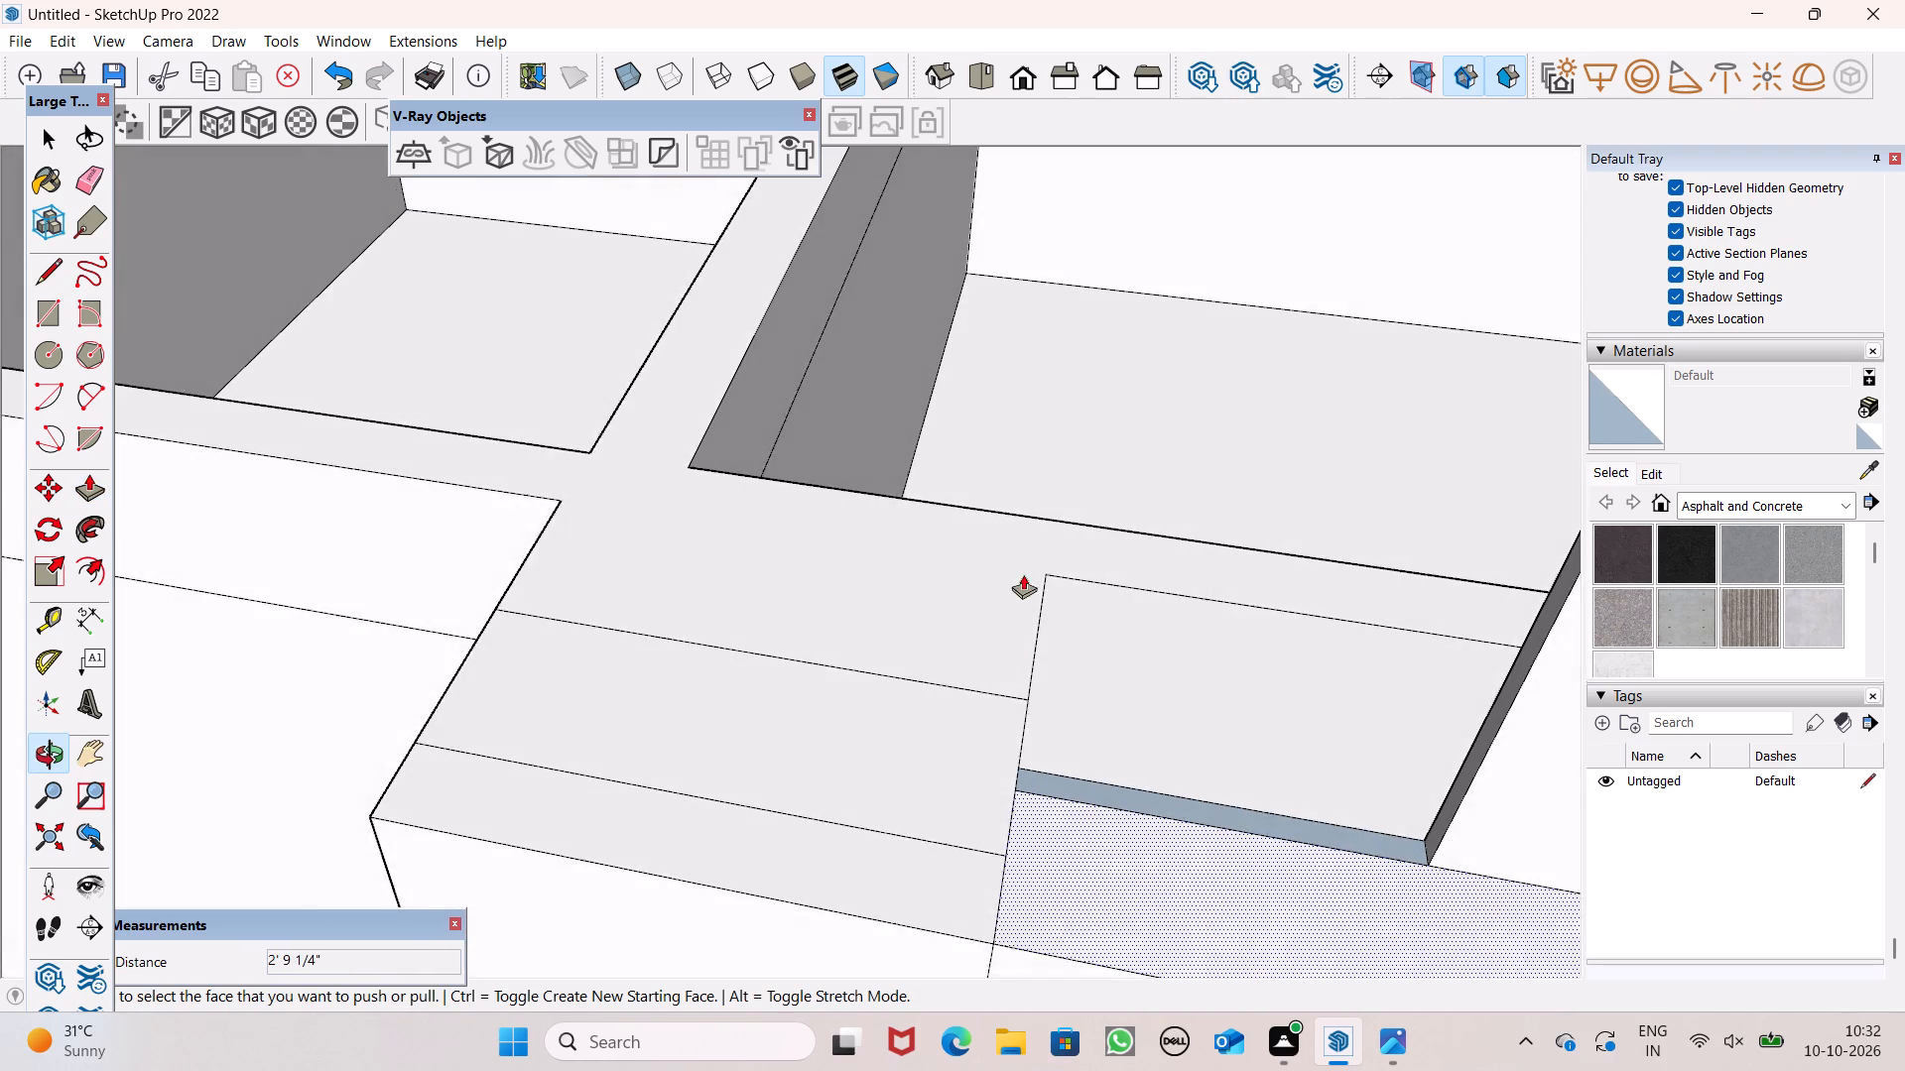
pyautogui.scroll(1, 1036, 524)
pyautogui.scroll(-4, 1038, 535)
pyautogui.scroll(-6, 1101, 766)
pyautogui.moveTo(1101, 773); pyautogui.dragTo(1084, 412, button='middle')
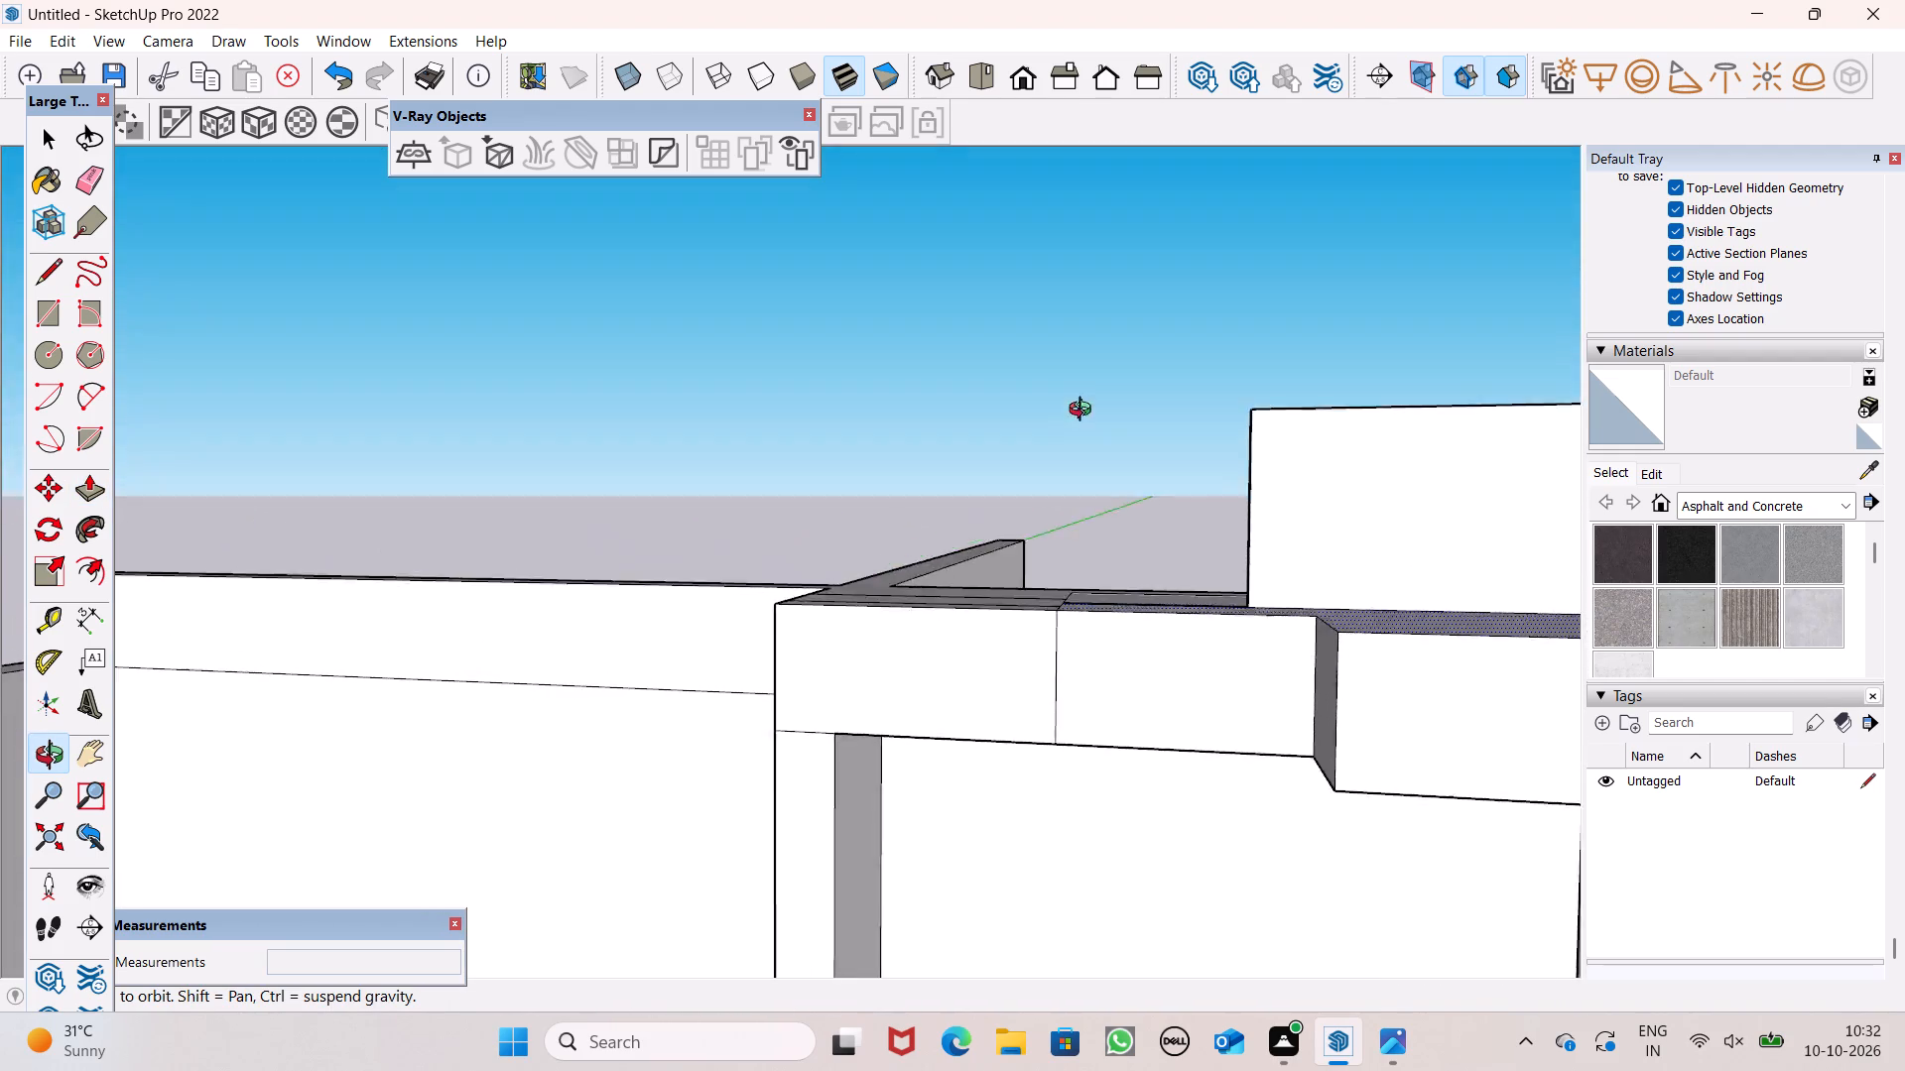
pyautogui.moveTo(1084, 412); pyautogui.dragTo(1084, 381, button='middle')
pyautogui.scroll(-3, 1067, 430)
pyautogui.moveTo(1053, 613); pyautogui.dragTo(1079, 913, button='middle')
pyautogui.scroll(1, 1079, 884)
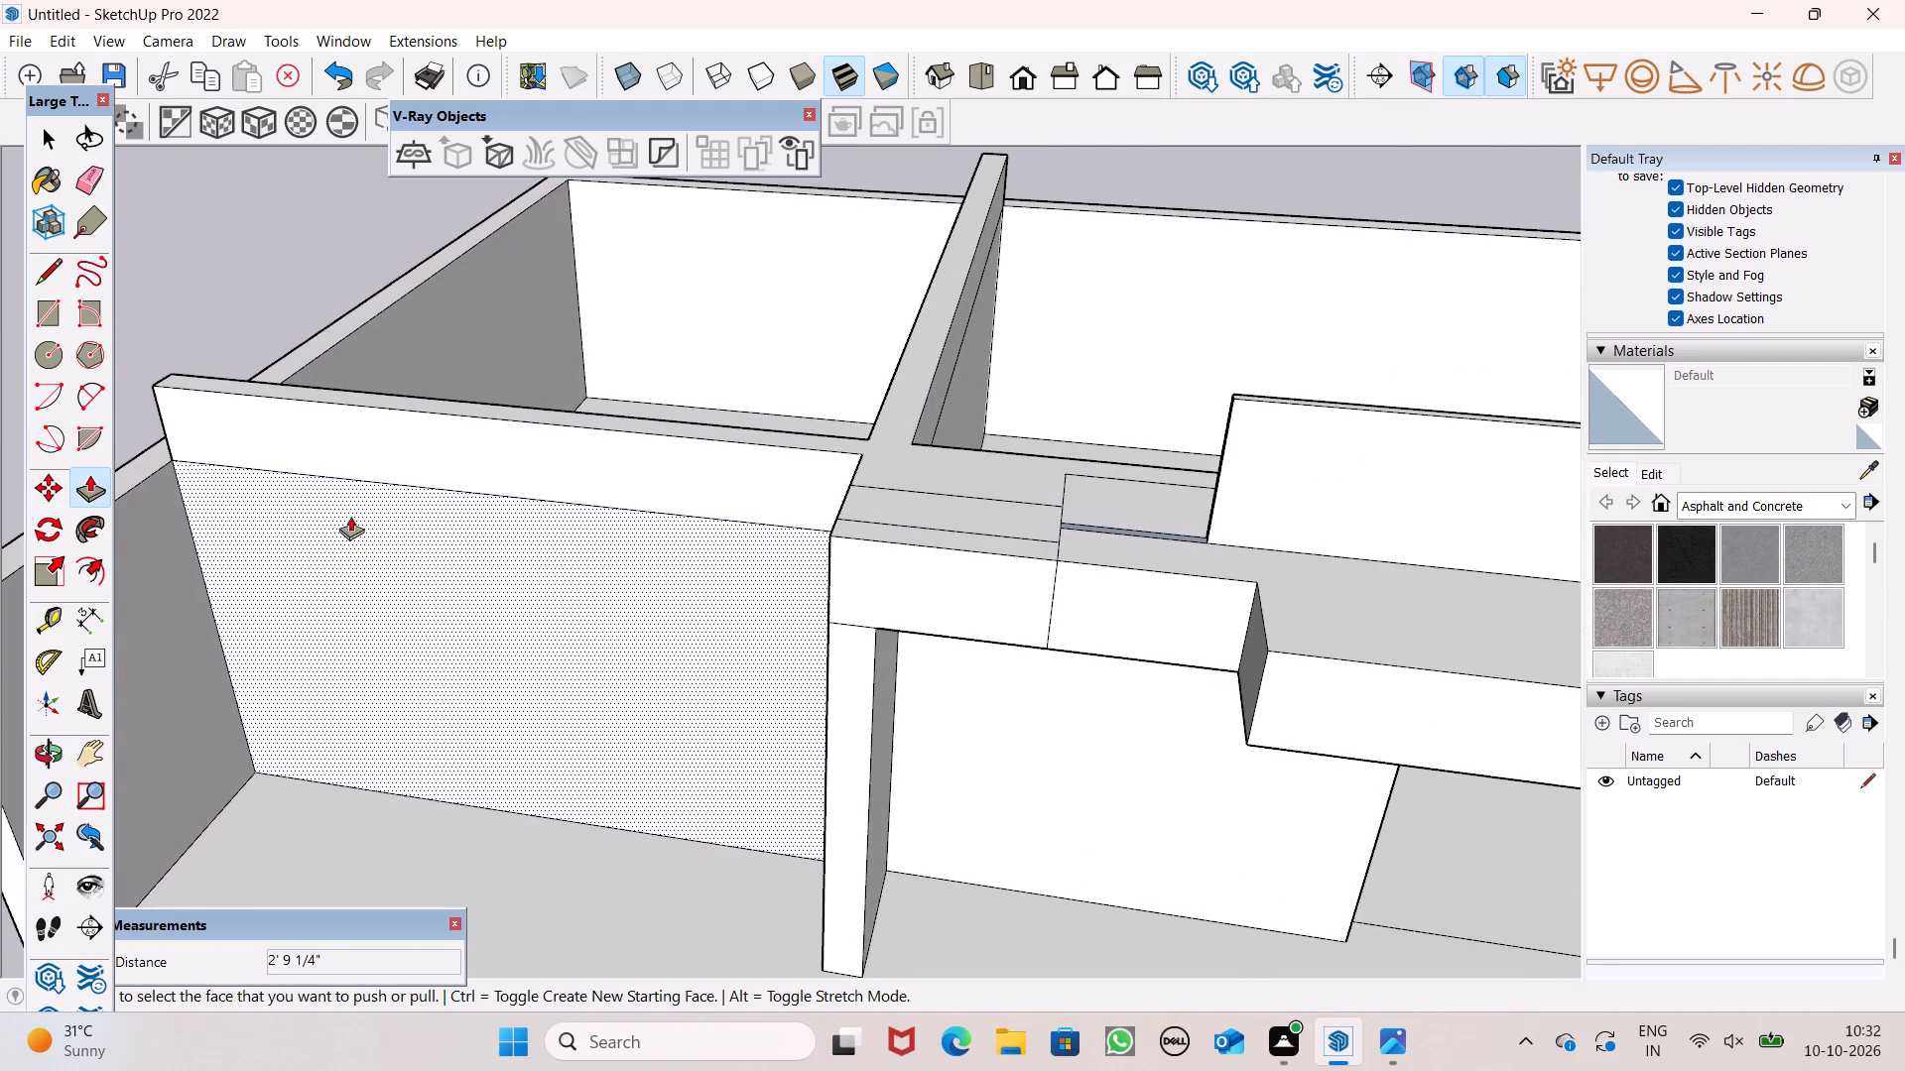
# Draw a line about 4' 8 5/8" long from the partition's inner top corner across the stub-side top face to the band's front edge.
pyautogui.click(93, 493)
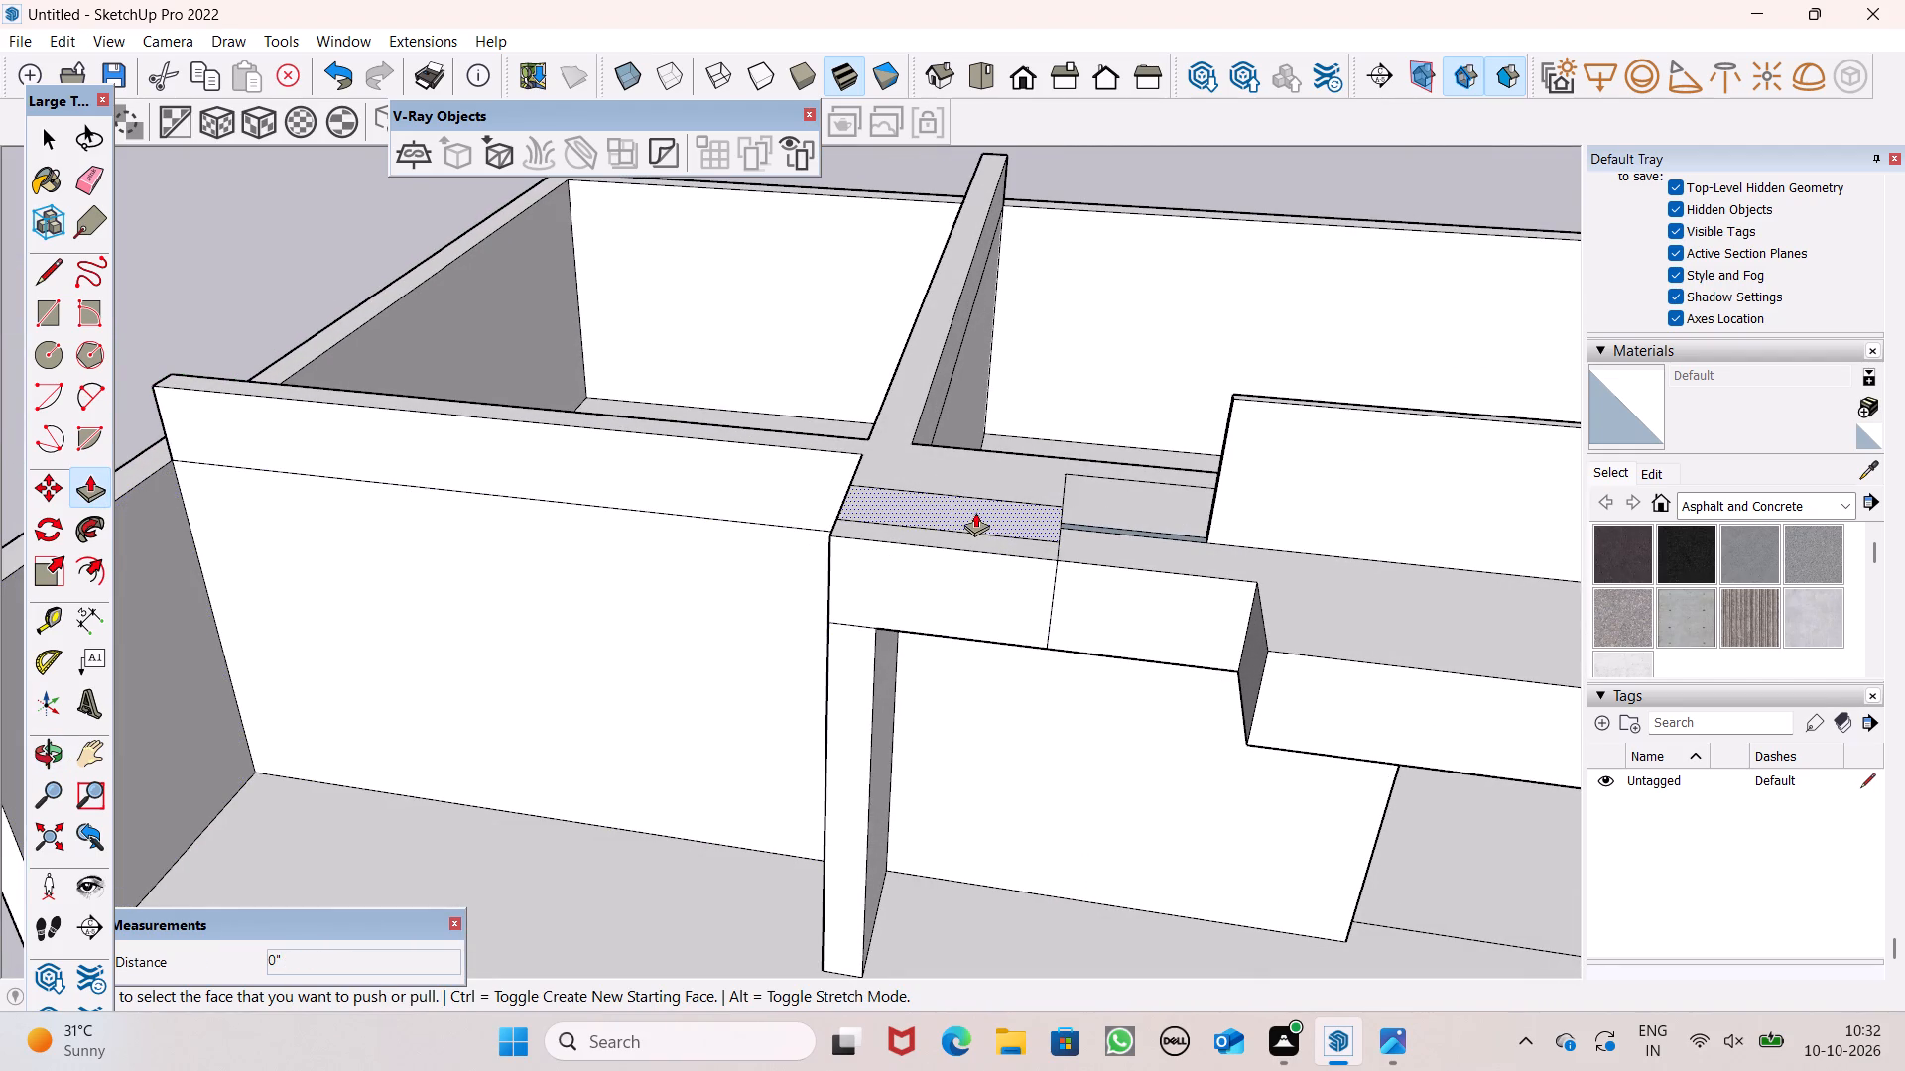
pyautogui.scroll(-1, 1058, 501)
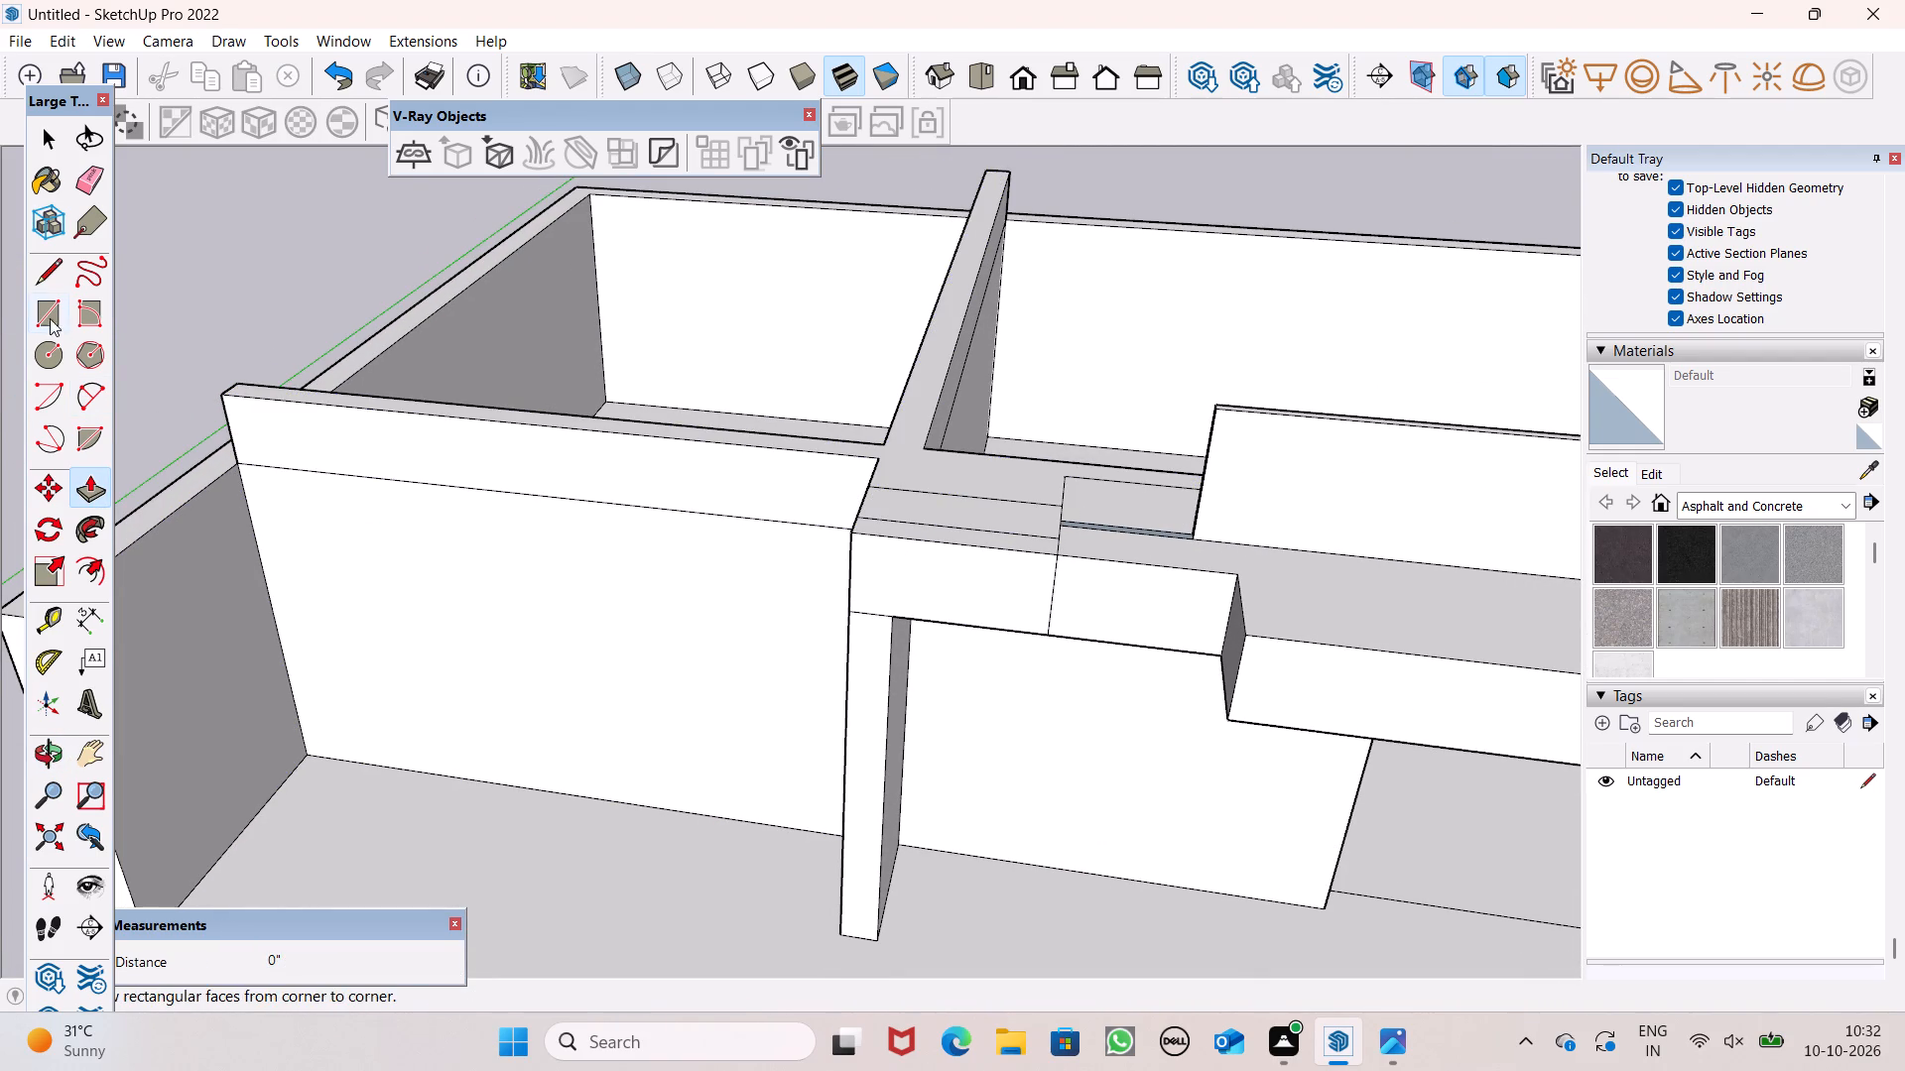
pyautogui.click(34, 278)
pyautogui.scroll(-3, 953, 483)
pyautogui.moveTo(1142, 528); pyautogui.dragTo(1184, 711, button='middle')
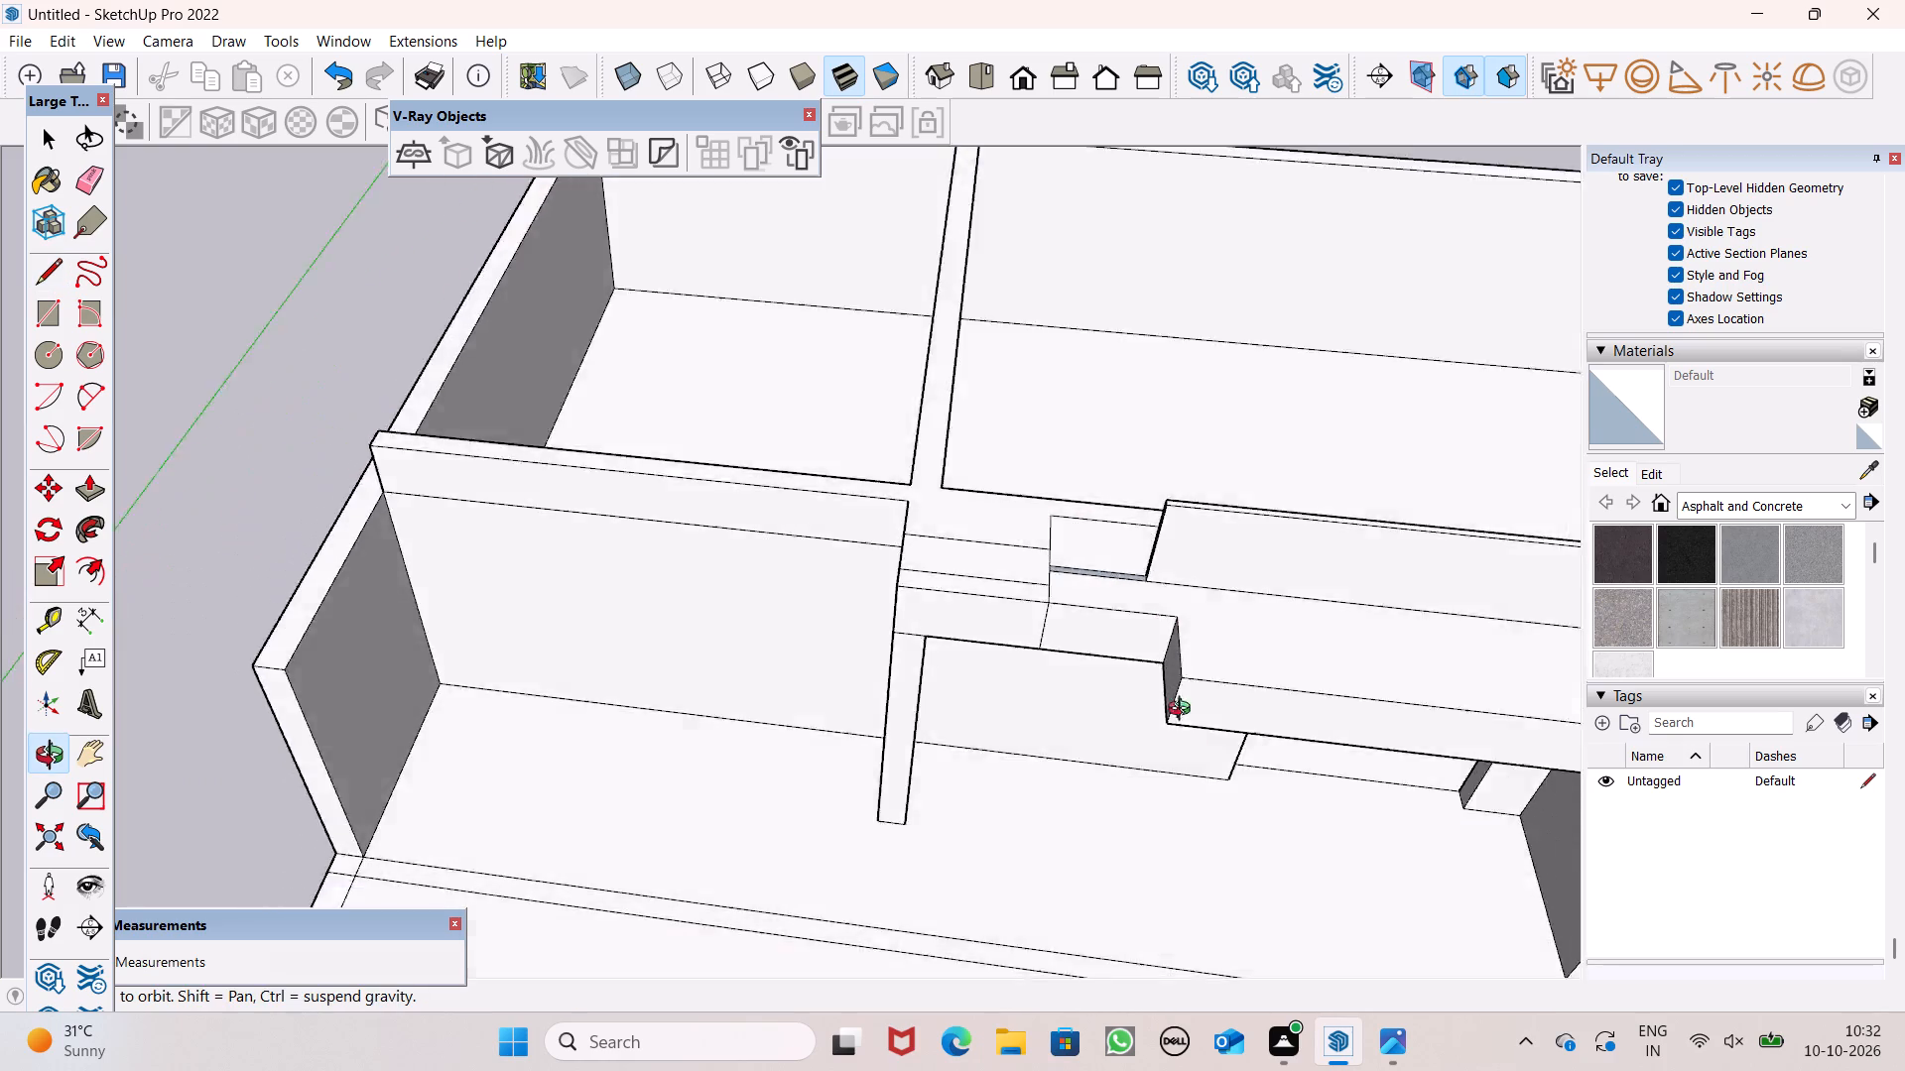
pyautogui.moveTo(1184, 711); pyautogui.dragTo(1162, 790, button='middle')
pyautogui.scroll(5, 949, 508)
pyautogui.click(997, 566)
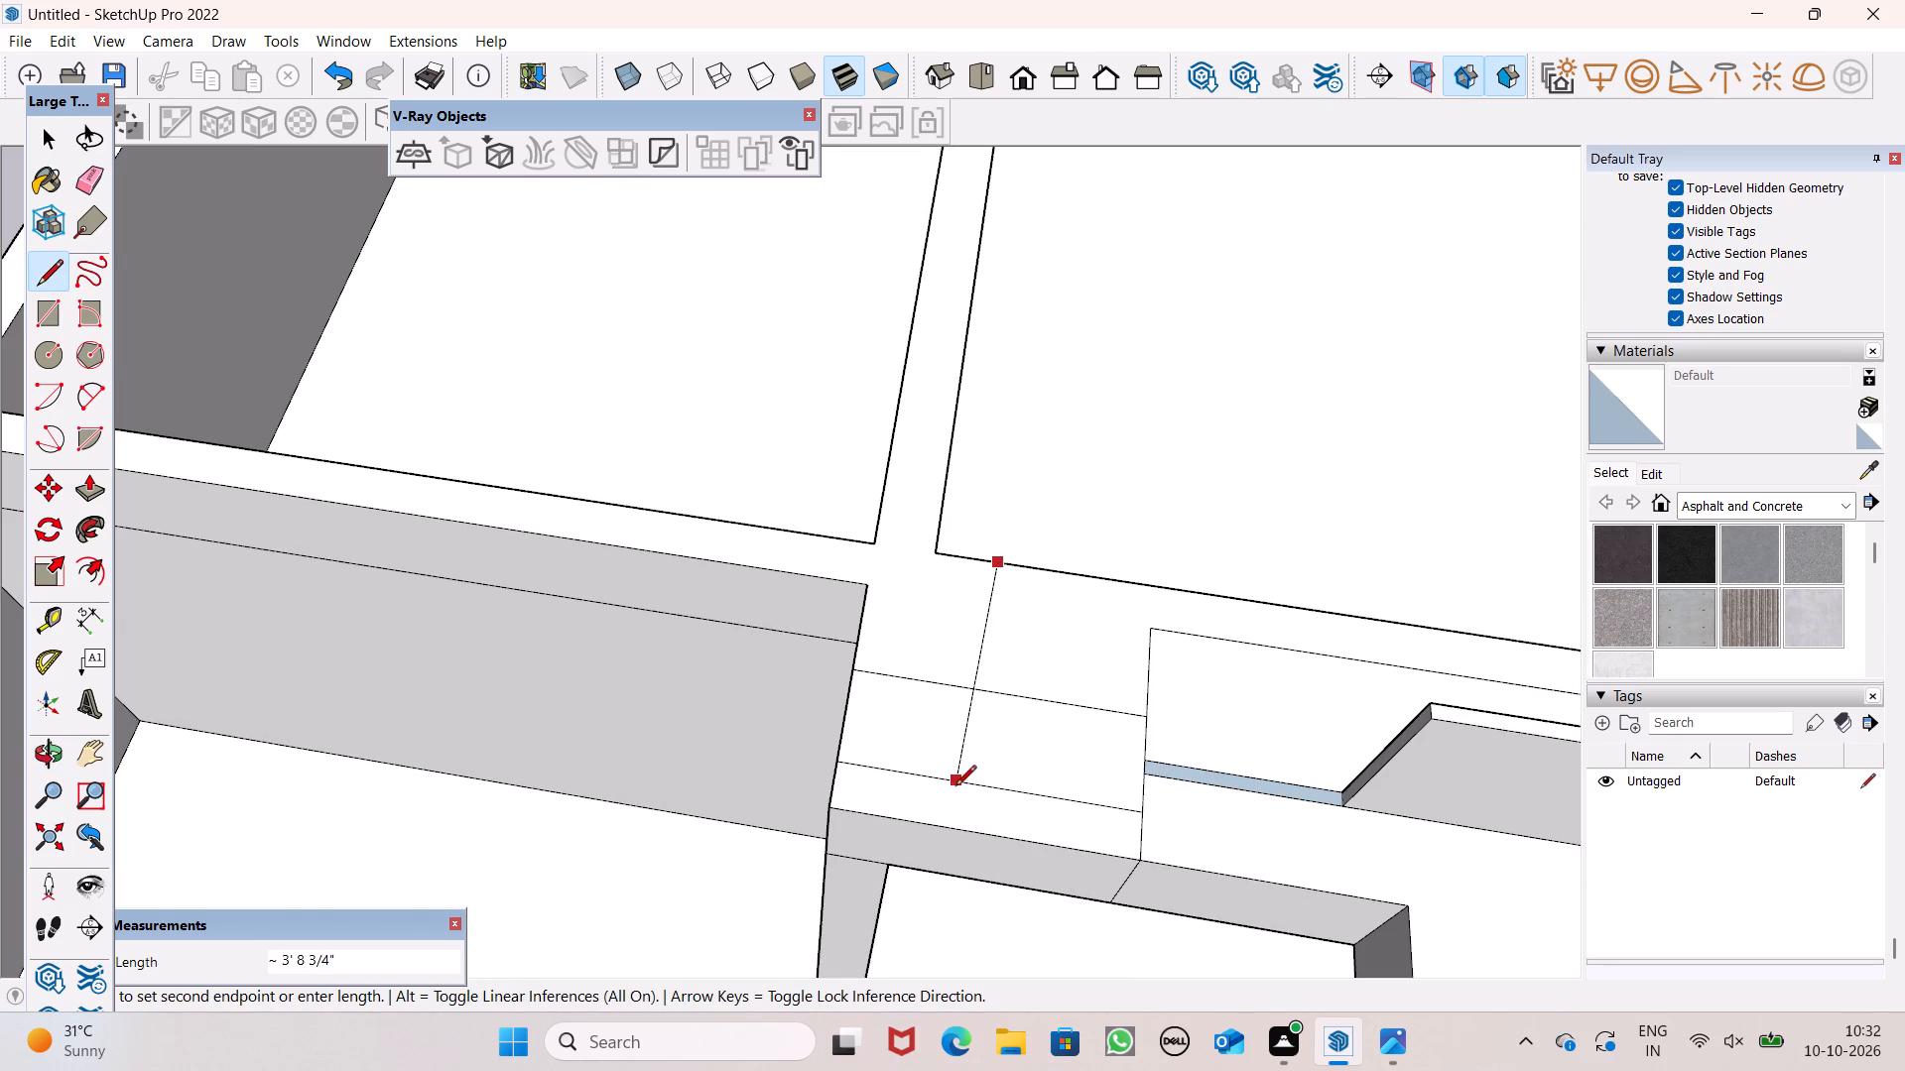
pyautogui.press('space')
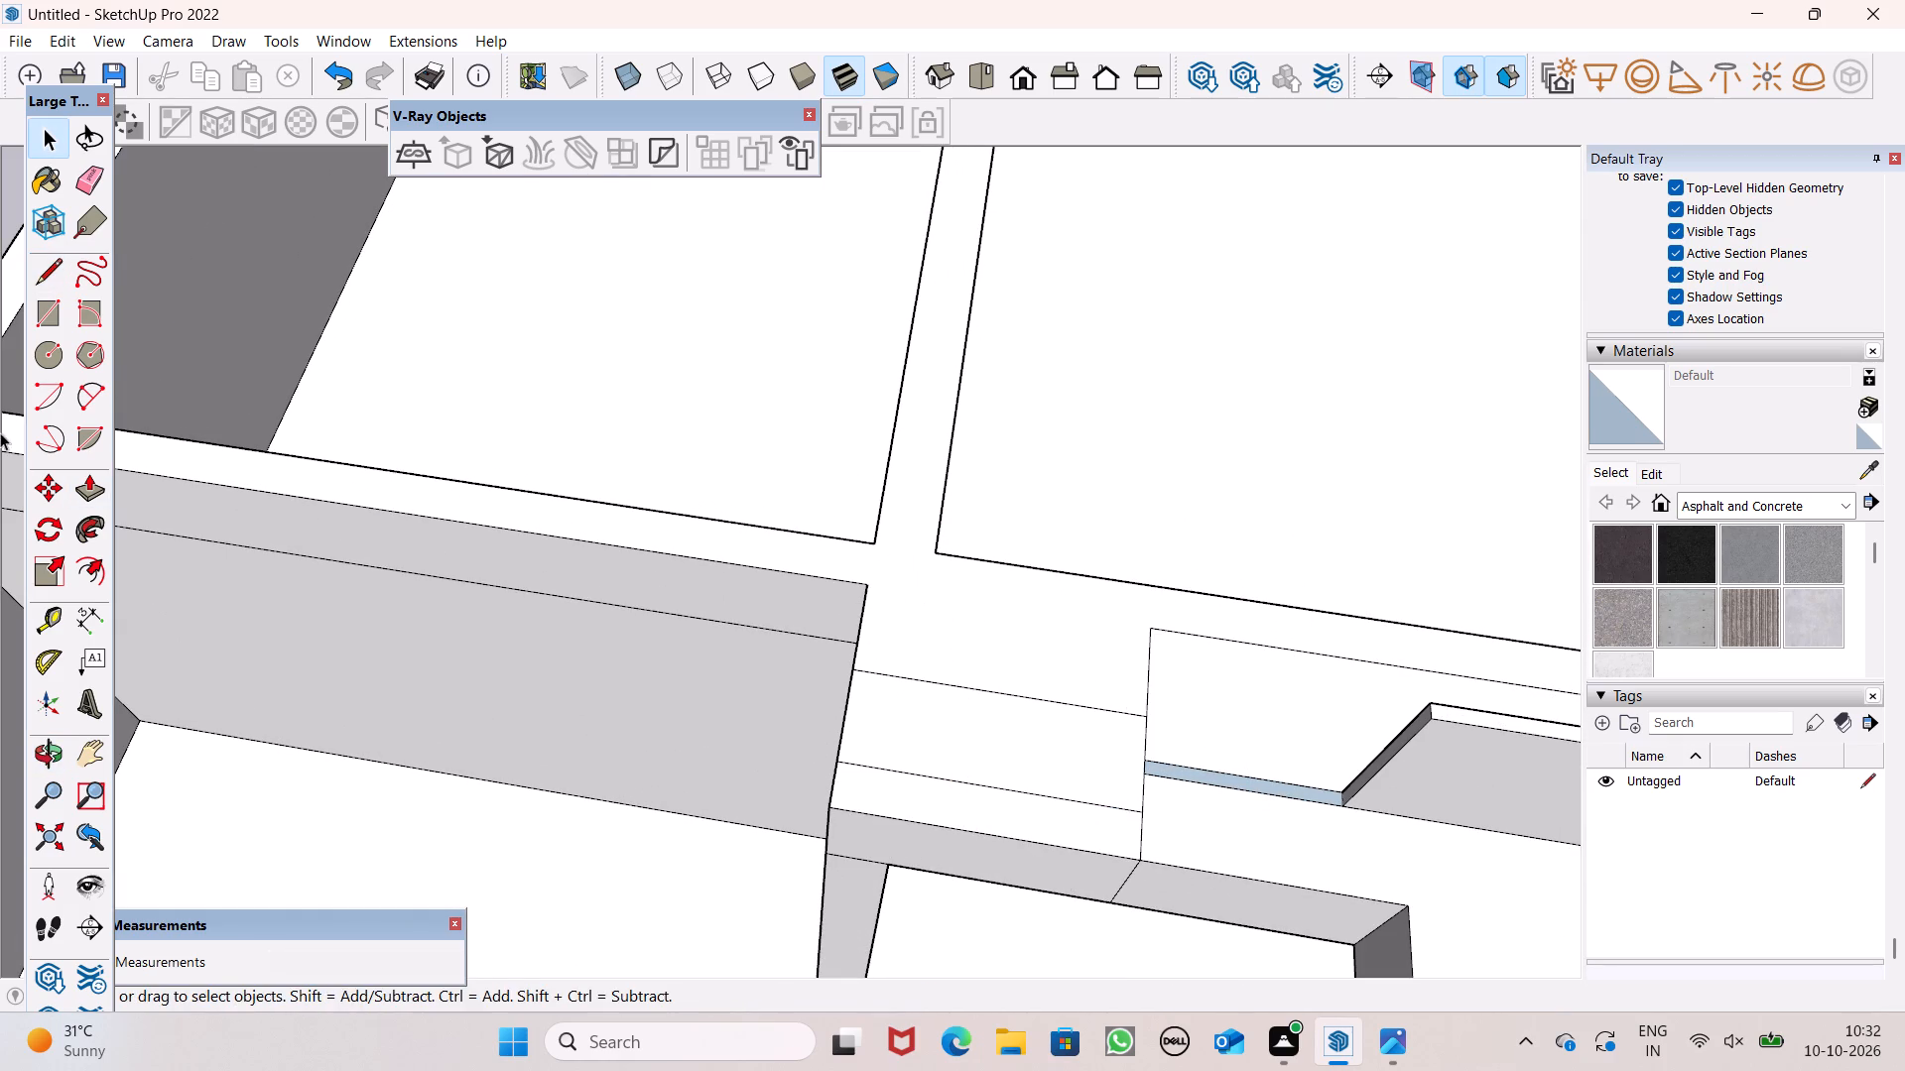
pyautogui.click(51, 275)
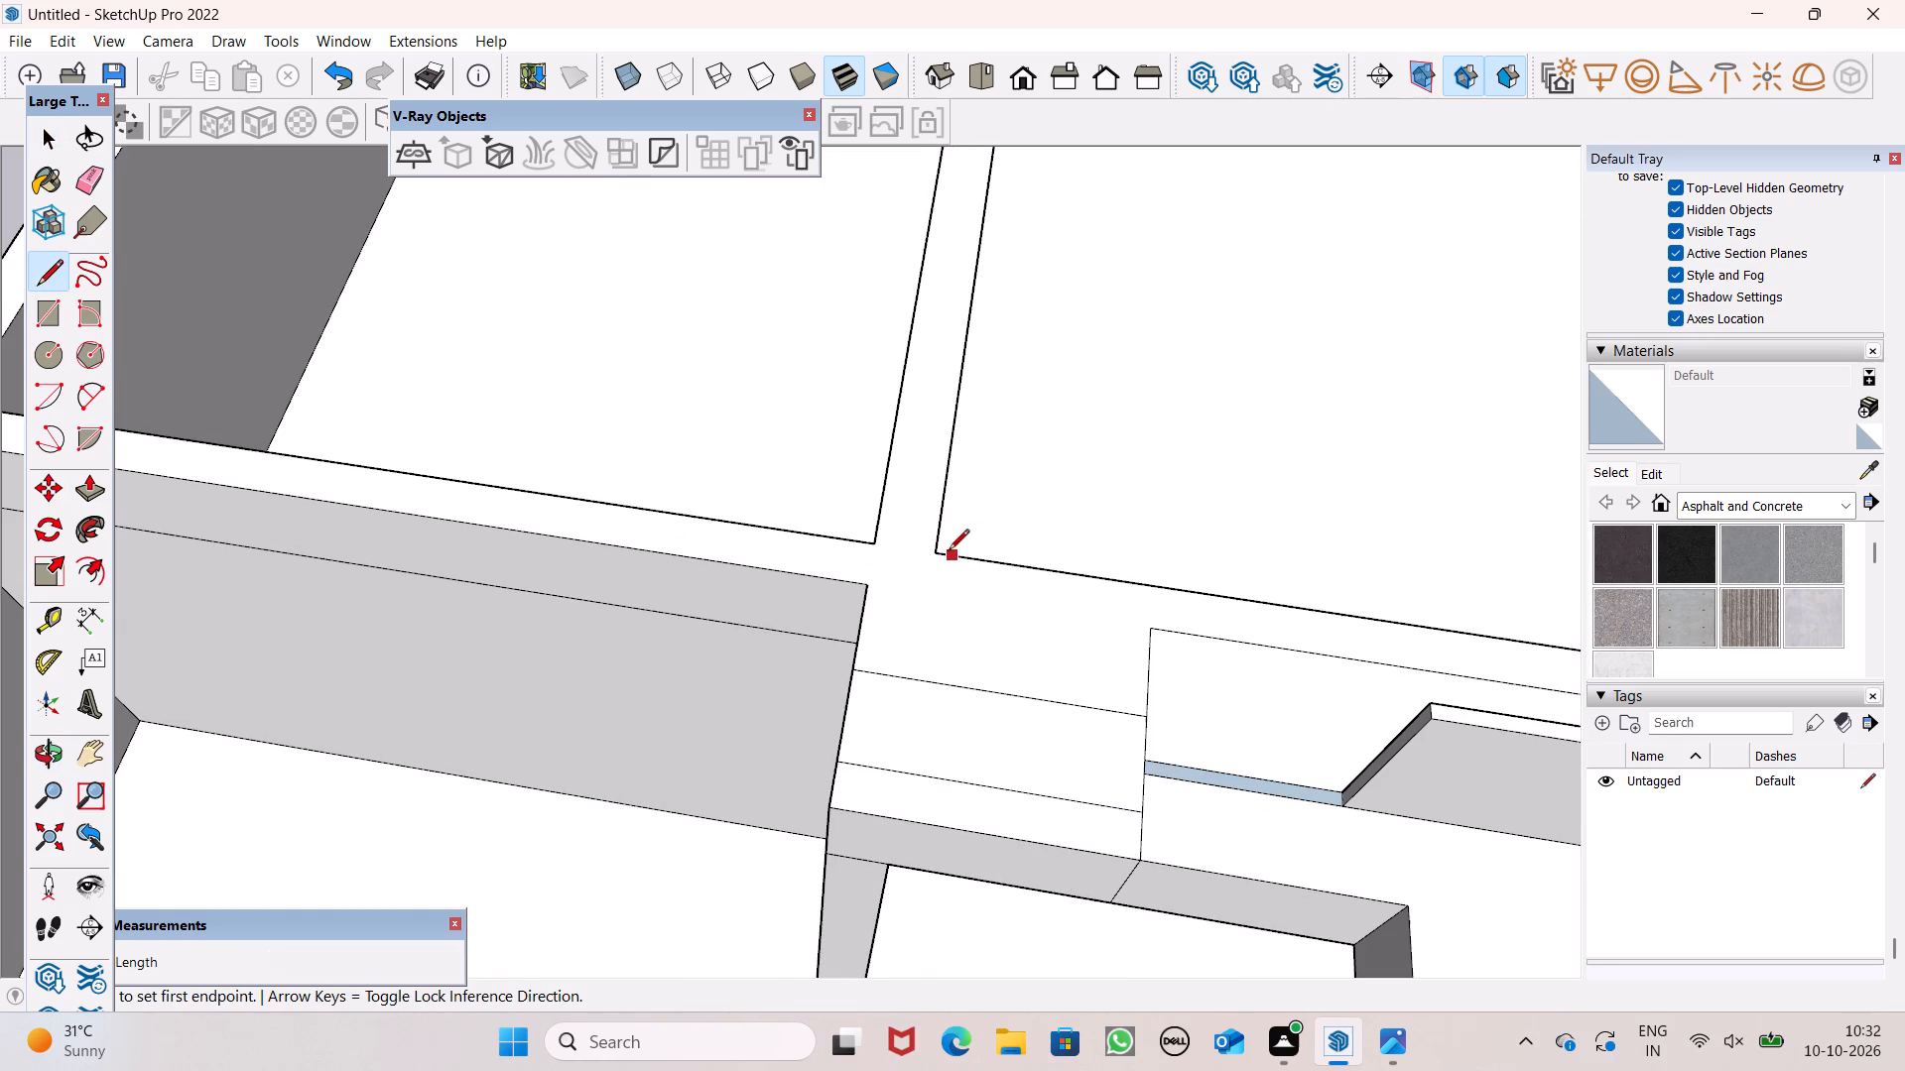
pyautogui.click(933, 551)
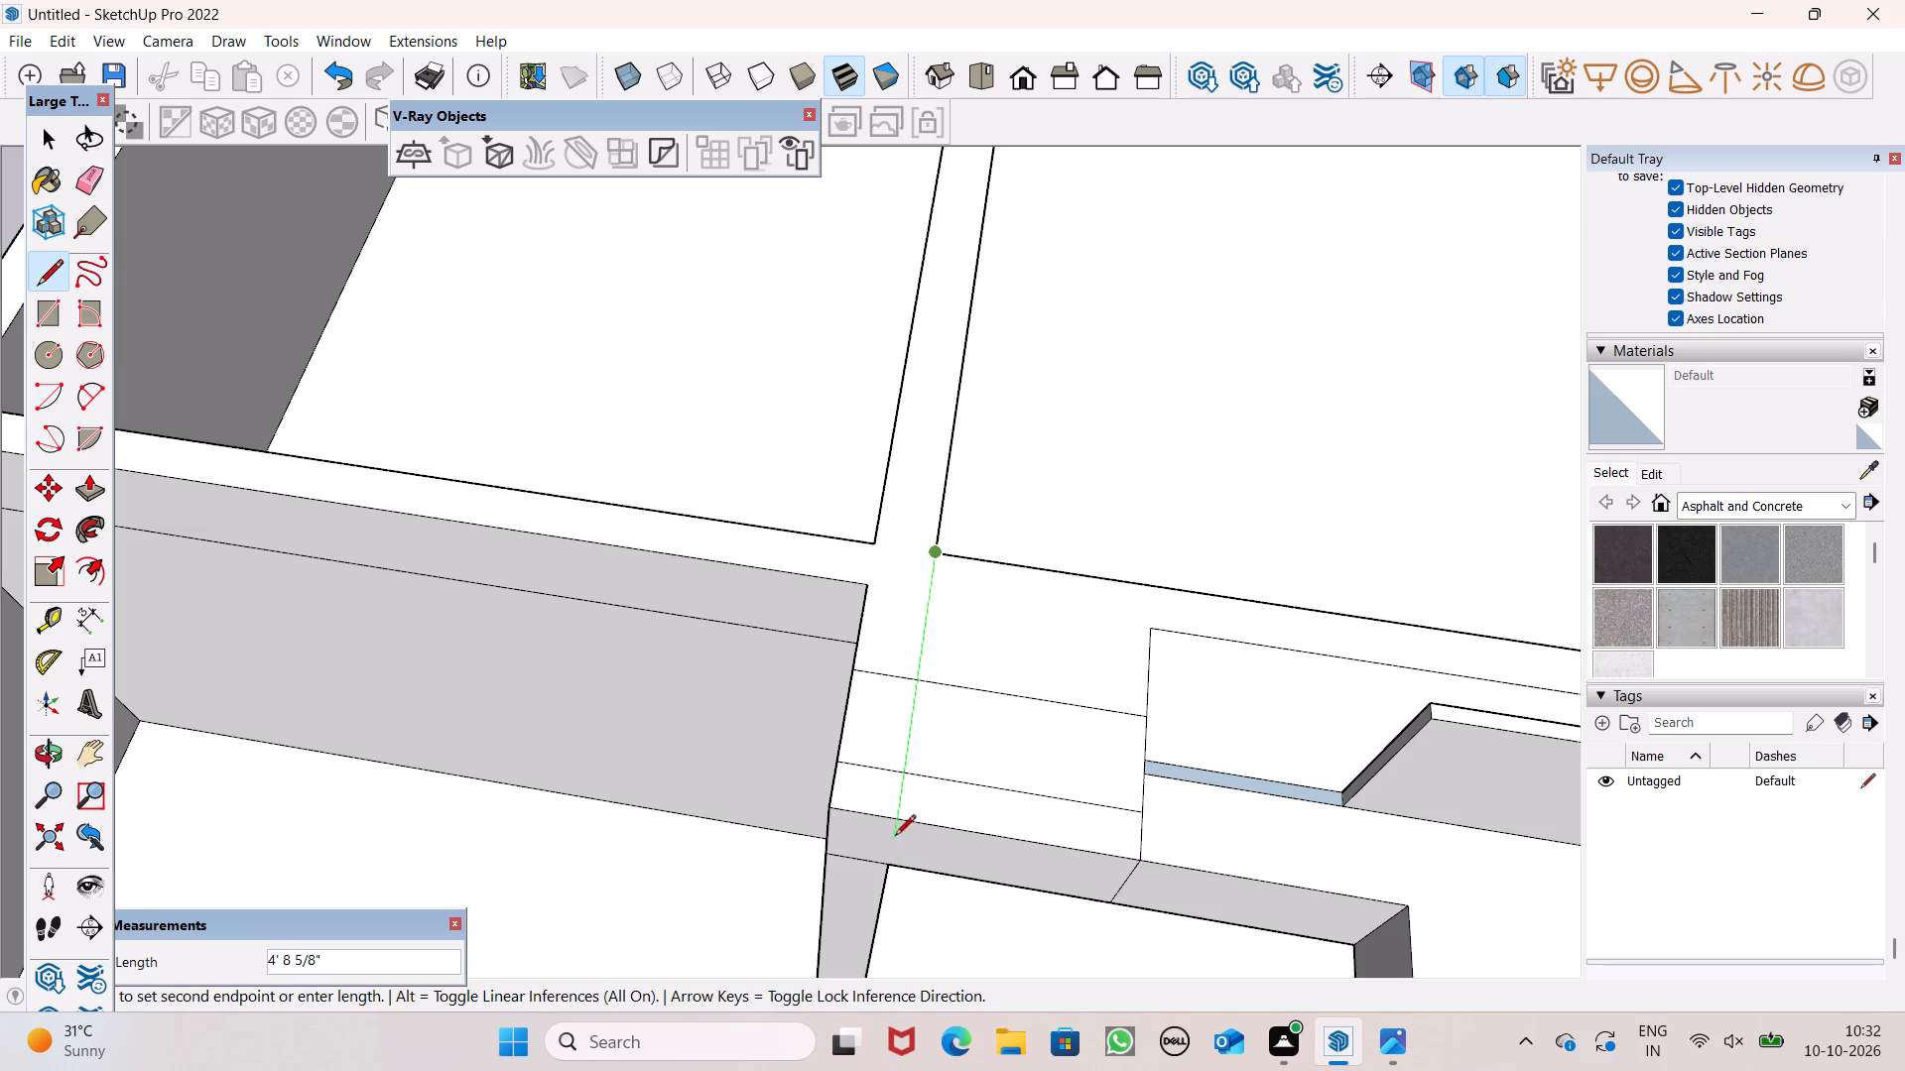
pyautogui.click(901, 823)
pyautogui.press('space')
# Erase the short pieces of the two cross lines lying between the new line and the stub's outer top edge.
pyautogui.scroll(-6, 887, 586)
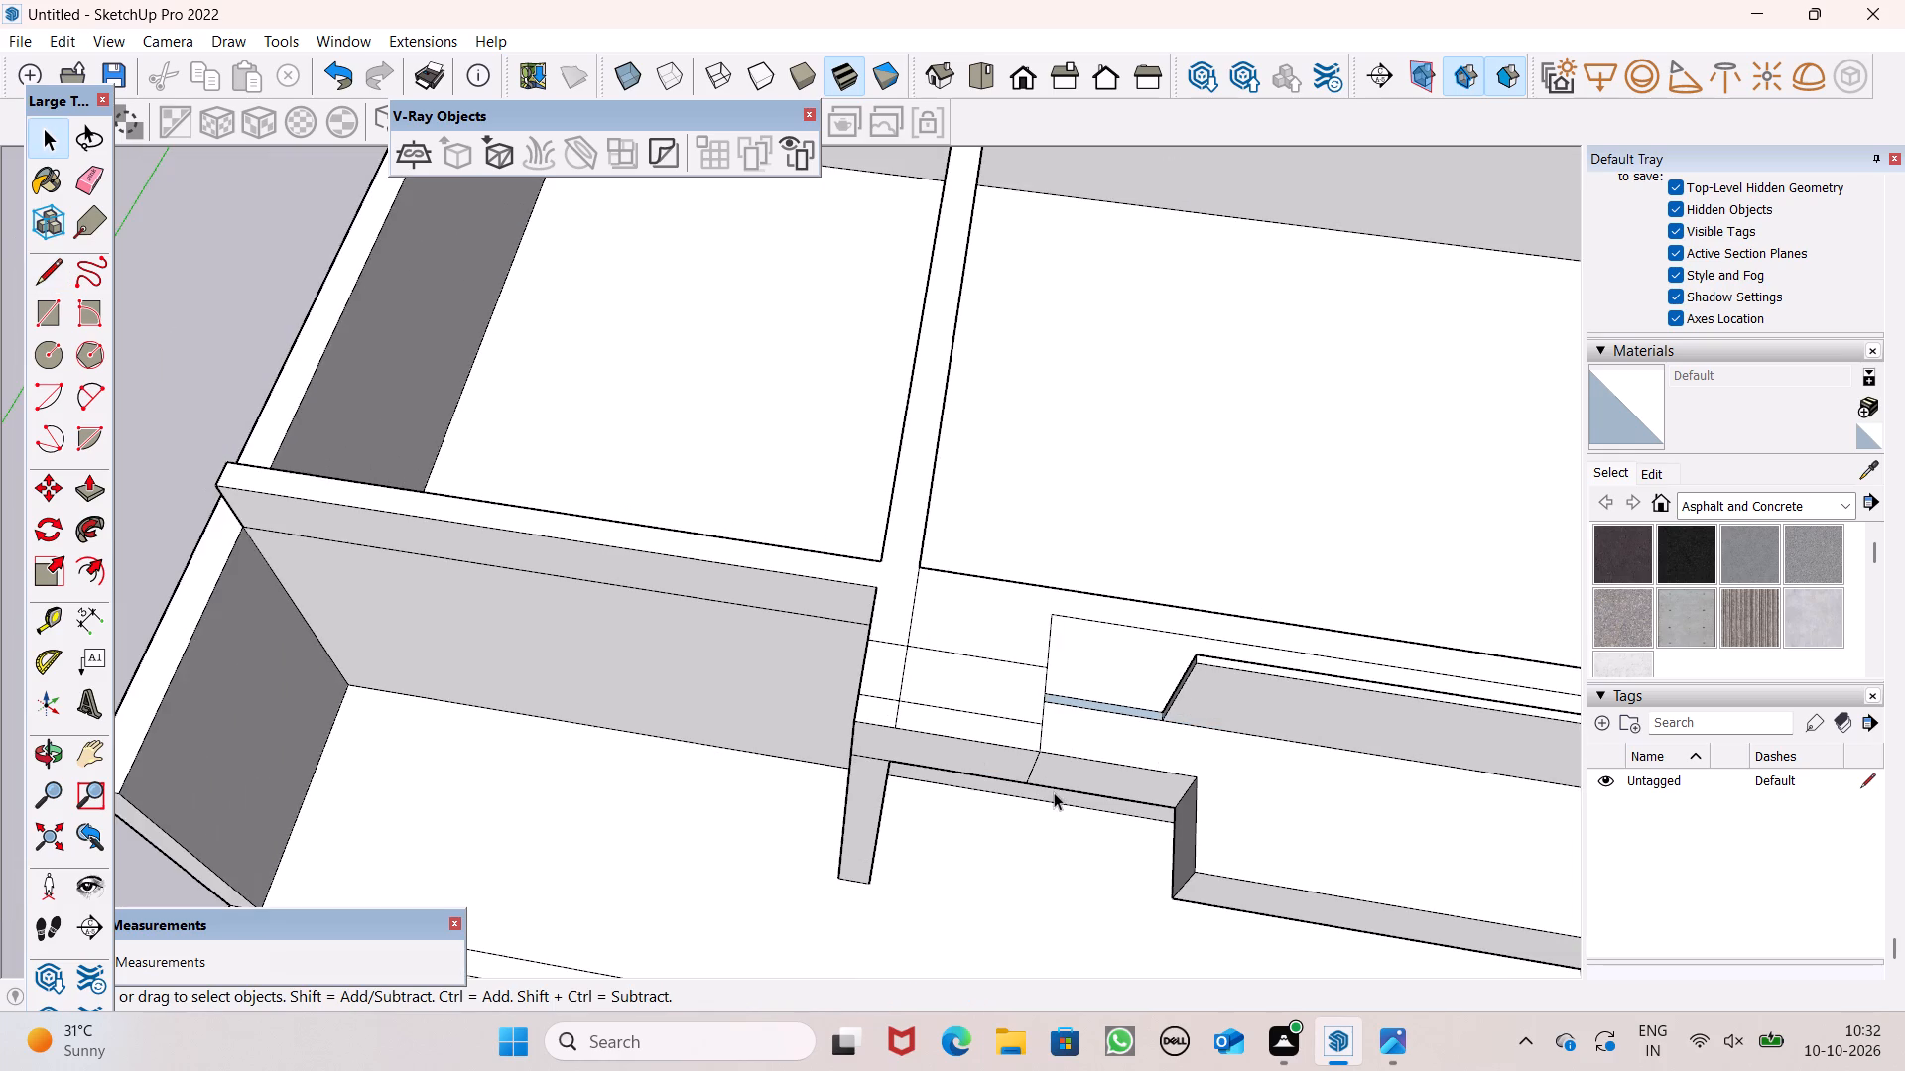
pyautogui.scroll(-4, 1003, 632)
pyautogui.moveTo(992, 747); pyautogui.dragTo(1027, 331, button='middle')
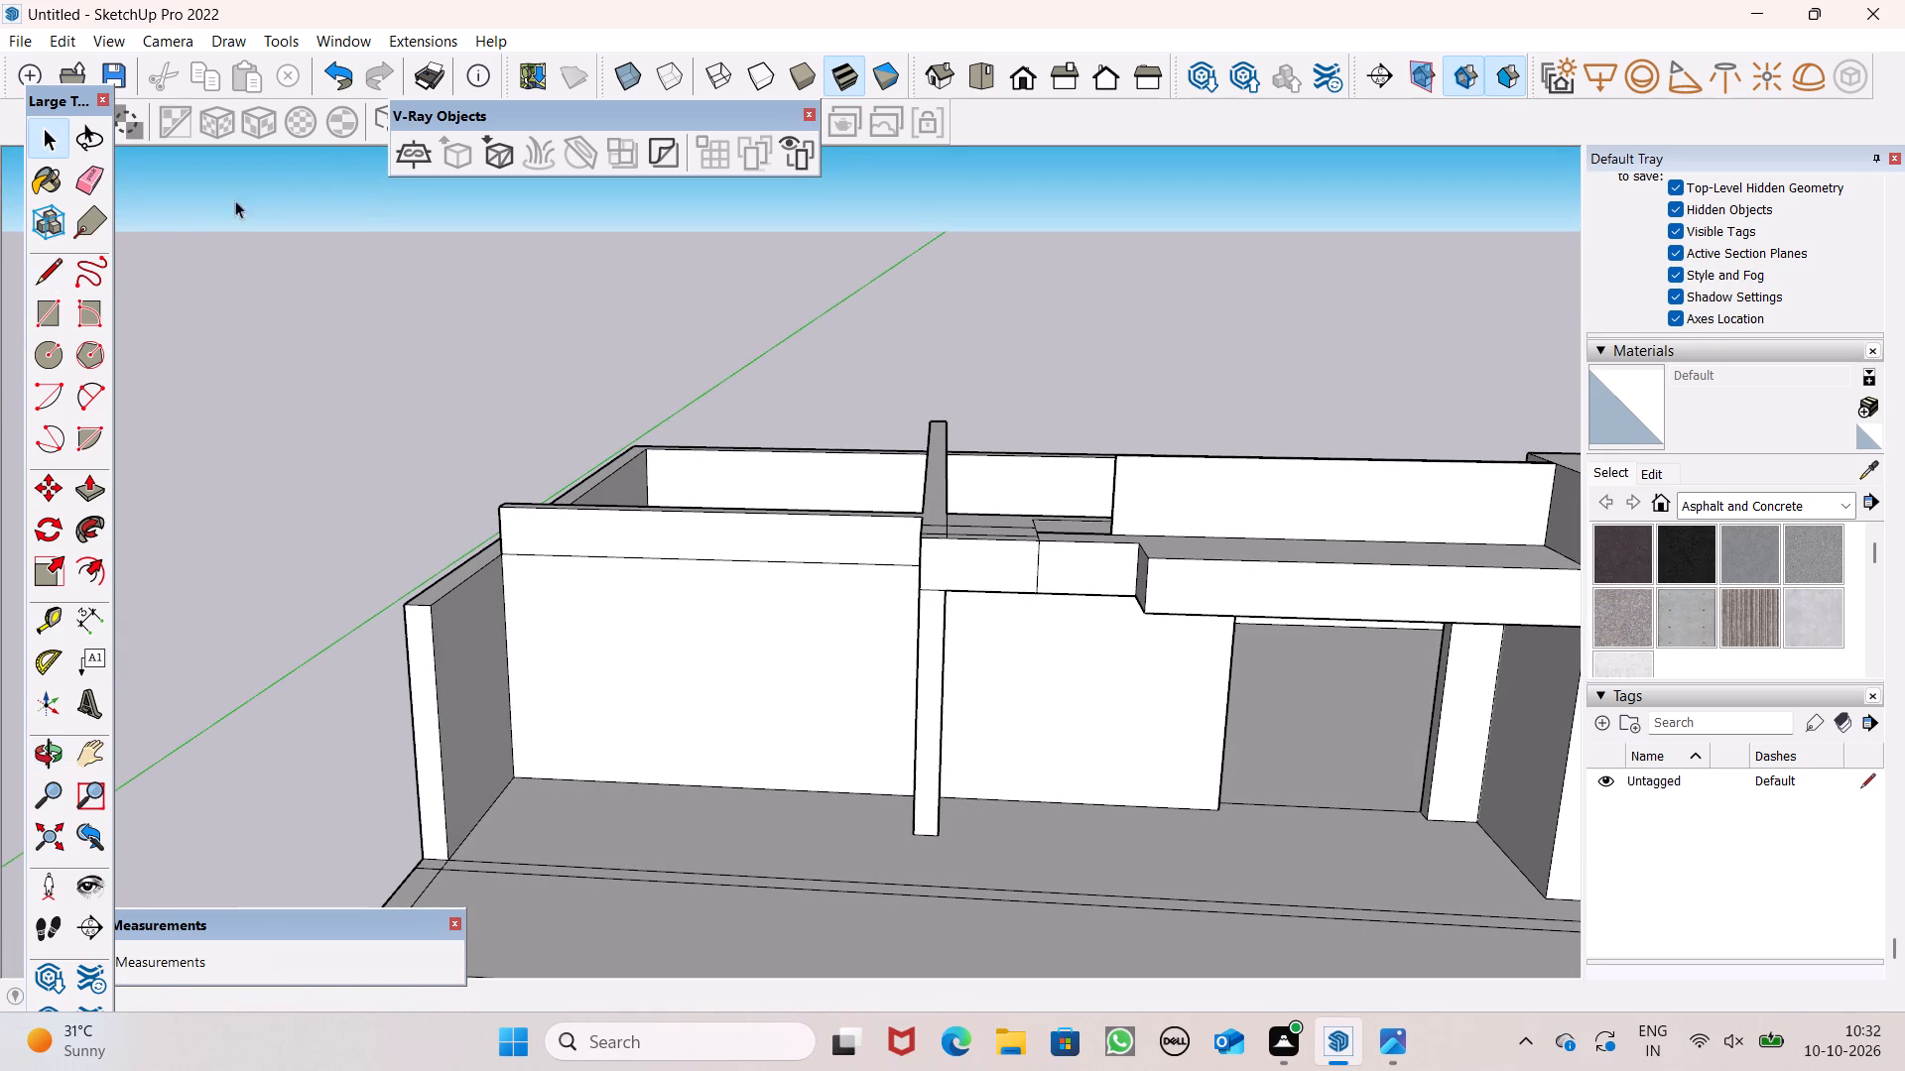
pyautogui.scroll(-4, 300, 208)
pyautogui.scroll(-2, 320, 318)
pyautogui.moveTo(483, 376); pyautogui.dragTo(1074, 654, button='middle')
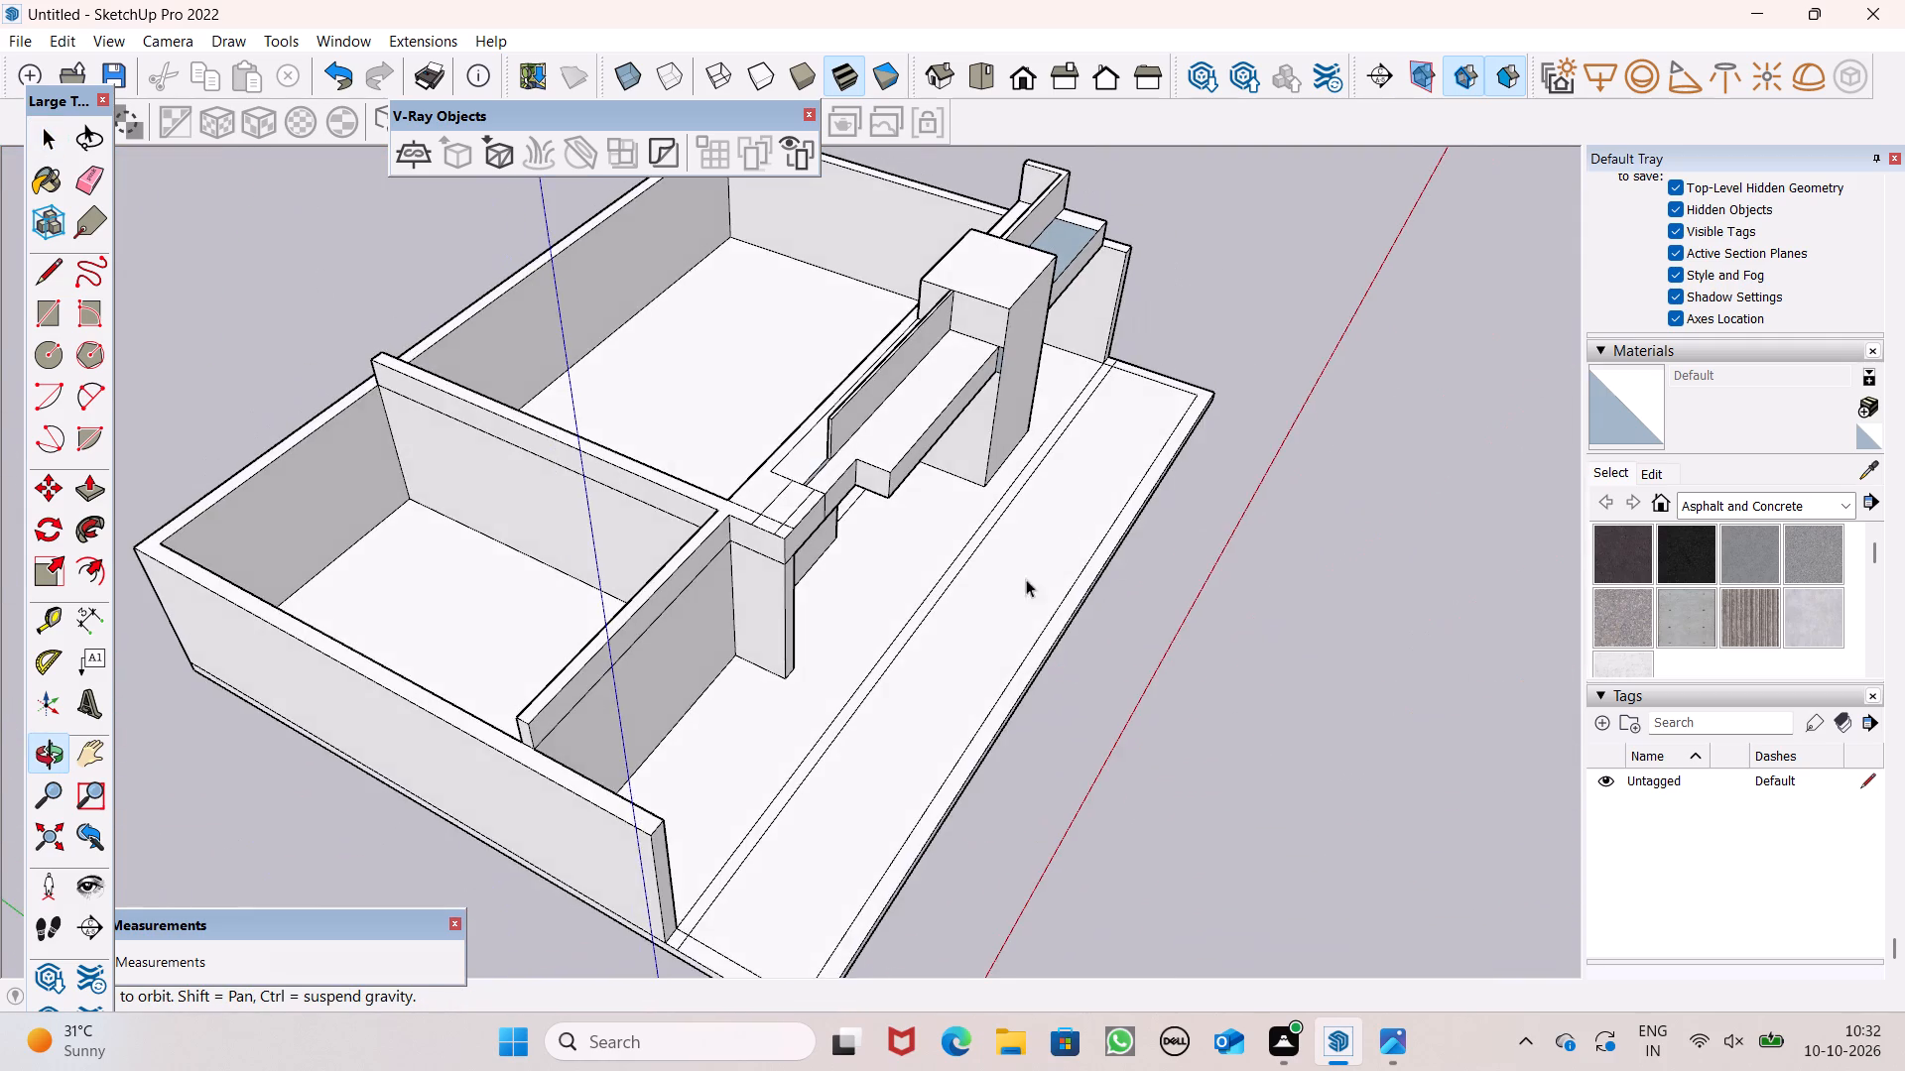
pyautogui.scroll(4, 880, 432)
pyautogui.moveTo(747, 609); pyautogui.dragTo(846, 632, button='middle')
pyautogui.scroll(1, 747, 609)
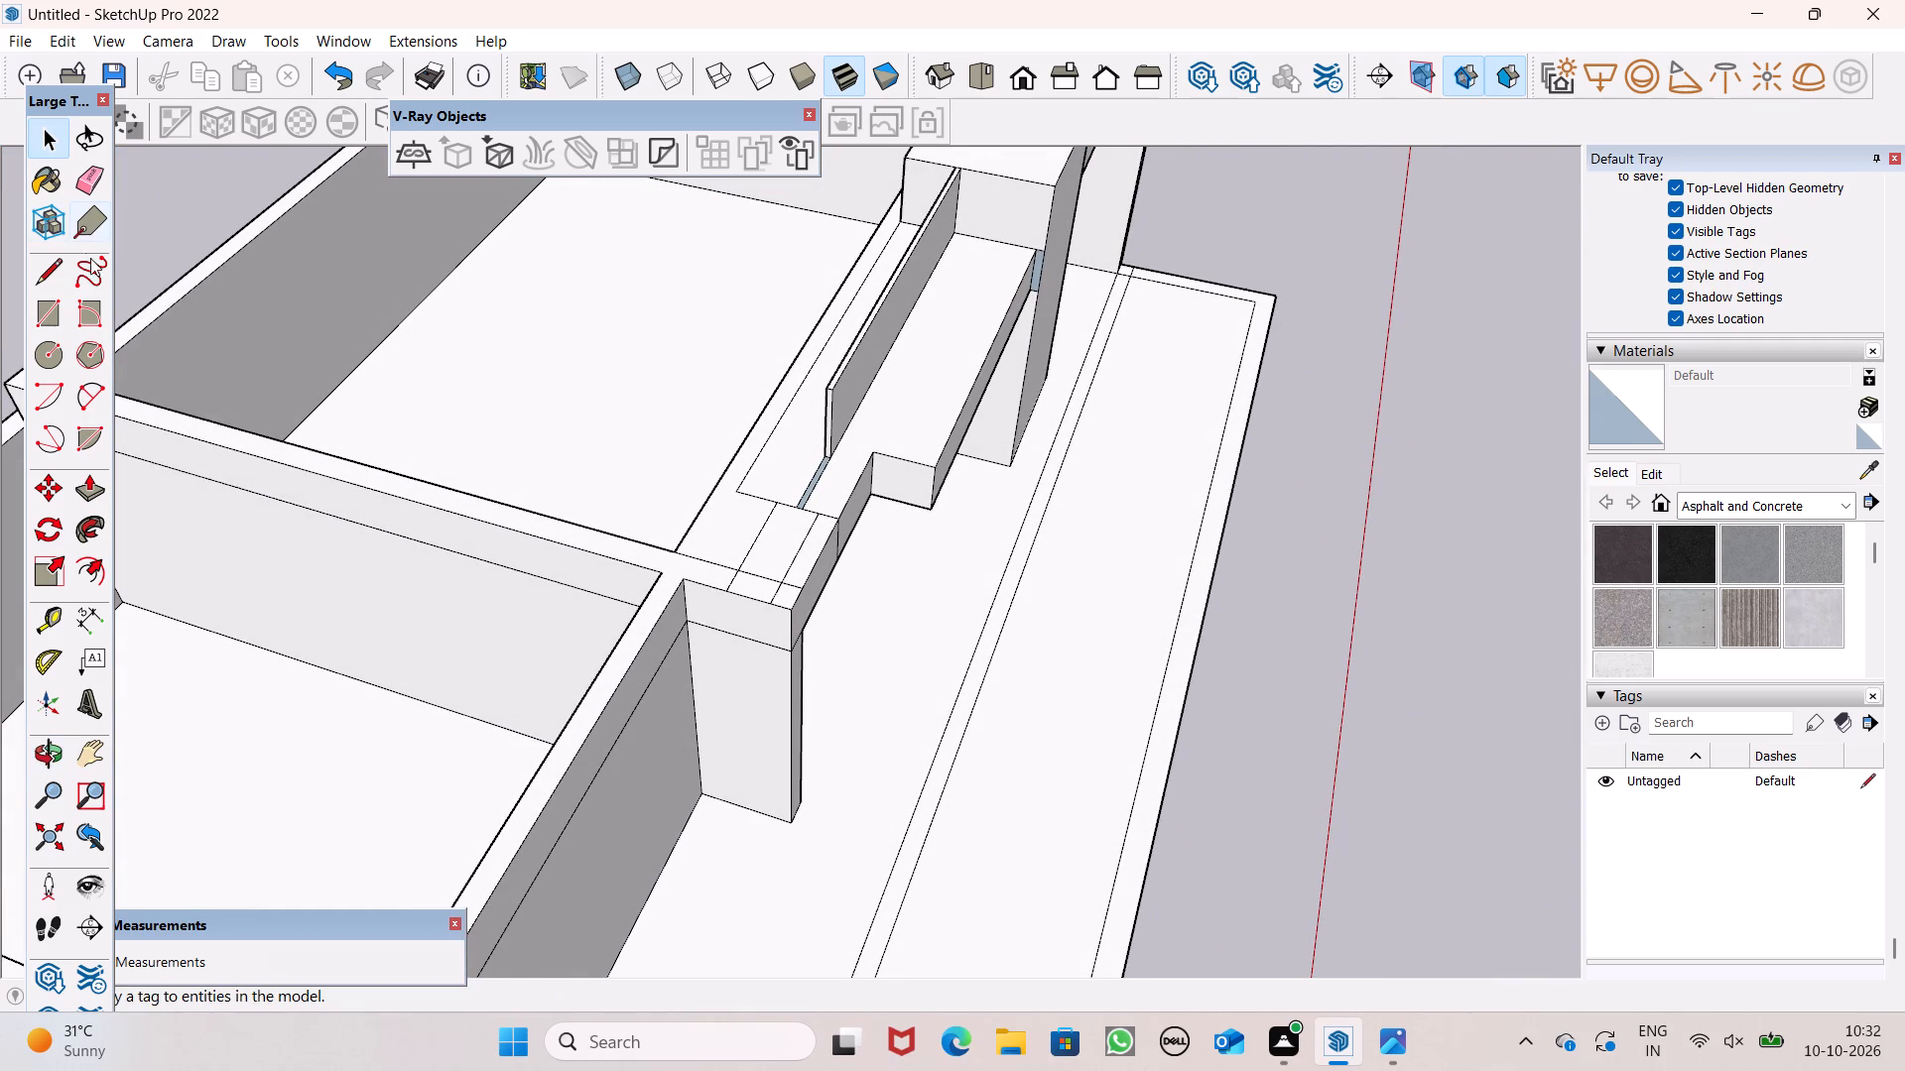
pyautogui.scroll(-2, 569, 333)
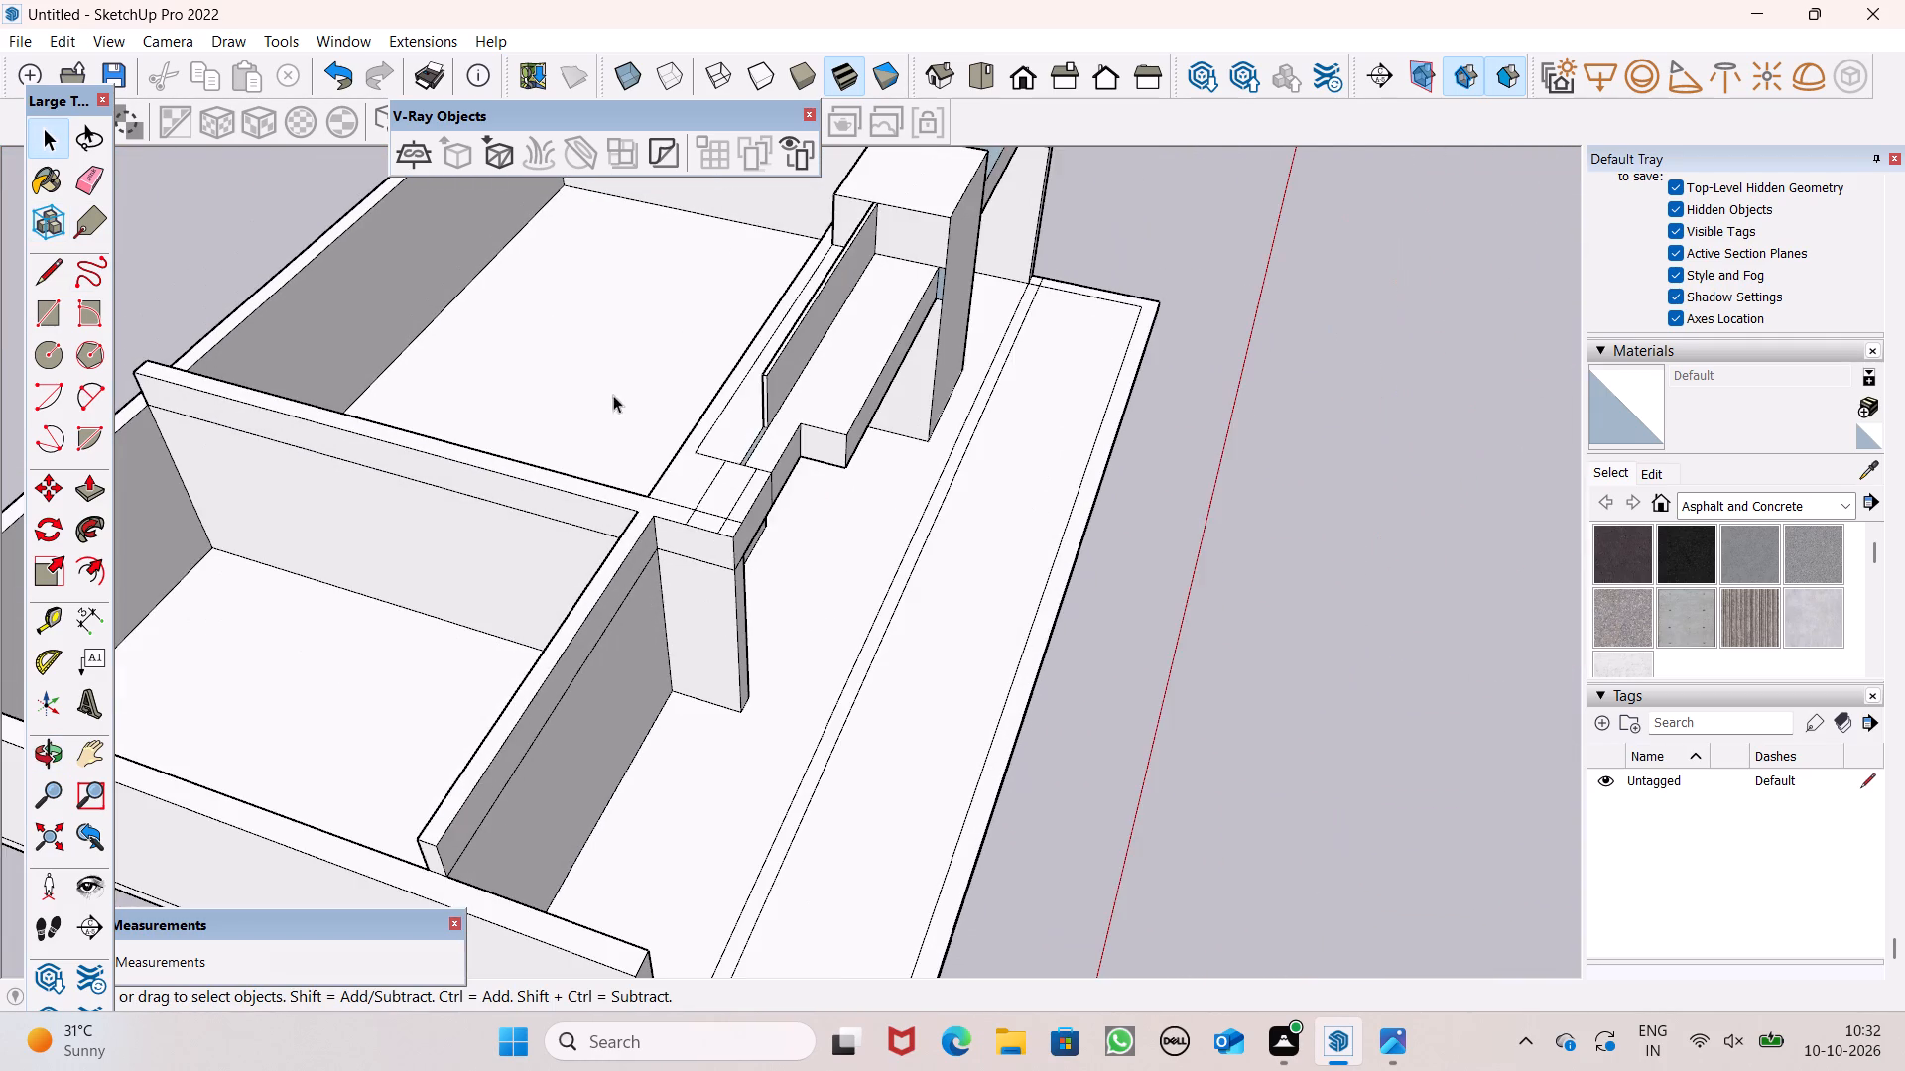
pyautogui.moveTo(612, 396); pyautogui.dragTo(398, 273, button='middle')
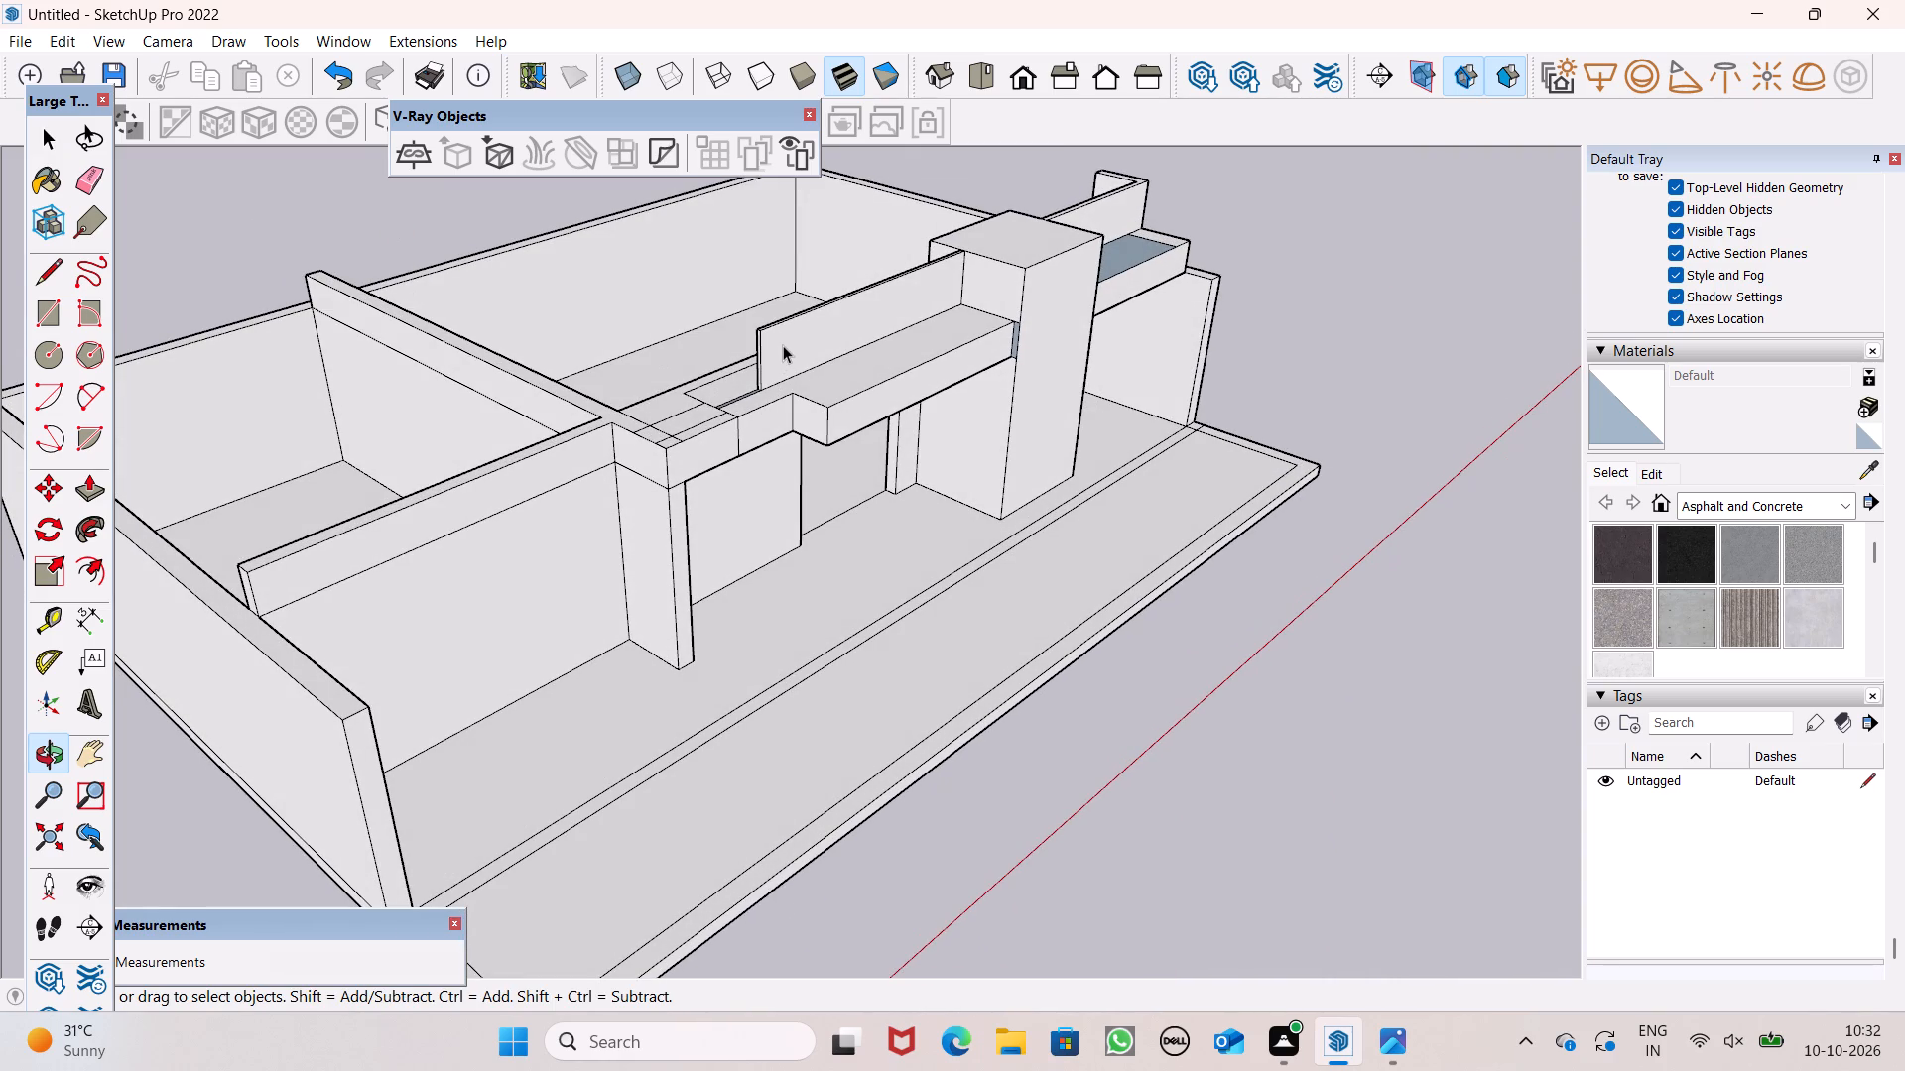
pyautogui.scroll(3, 906, 348)
pyautogui.scroll(5, 535, 385)
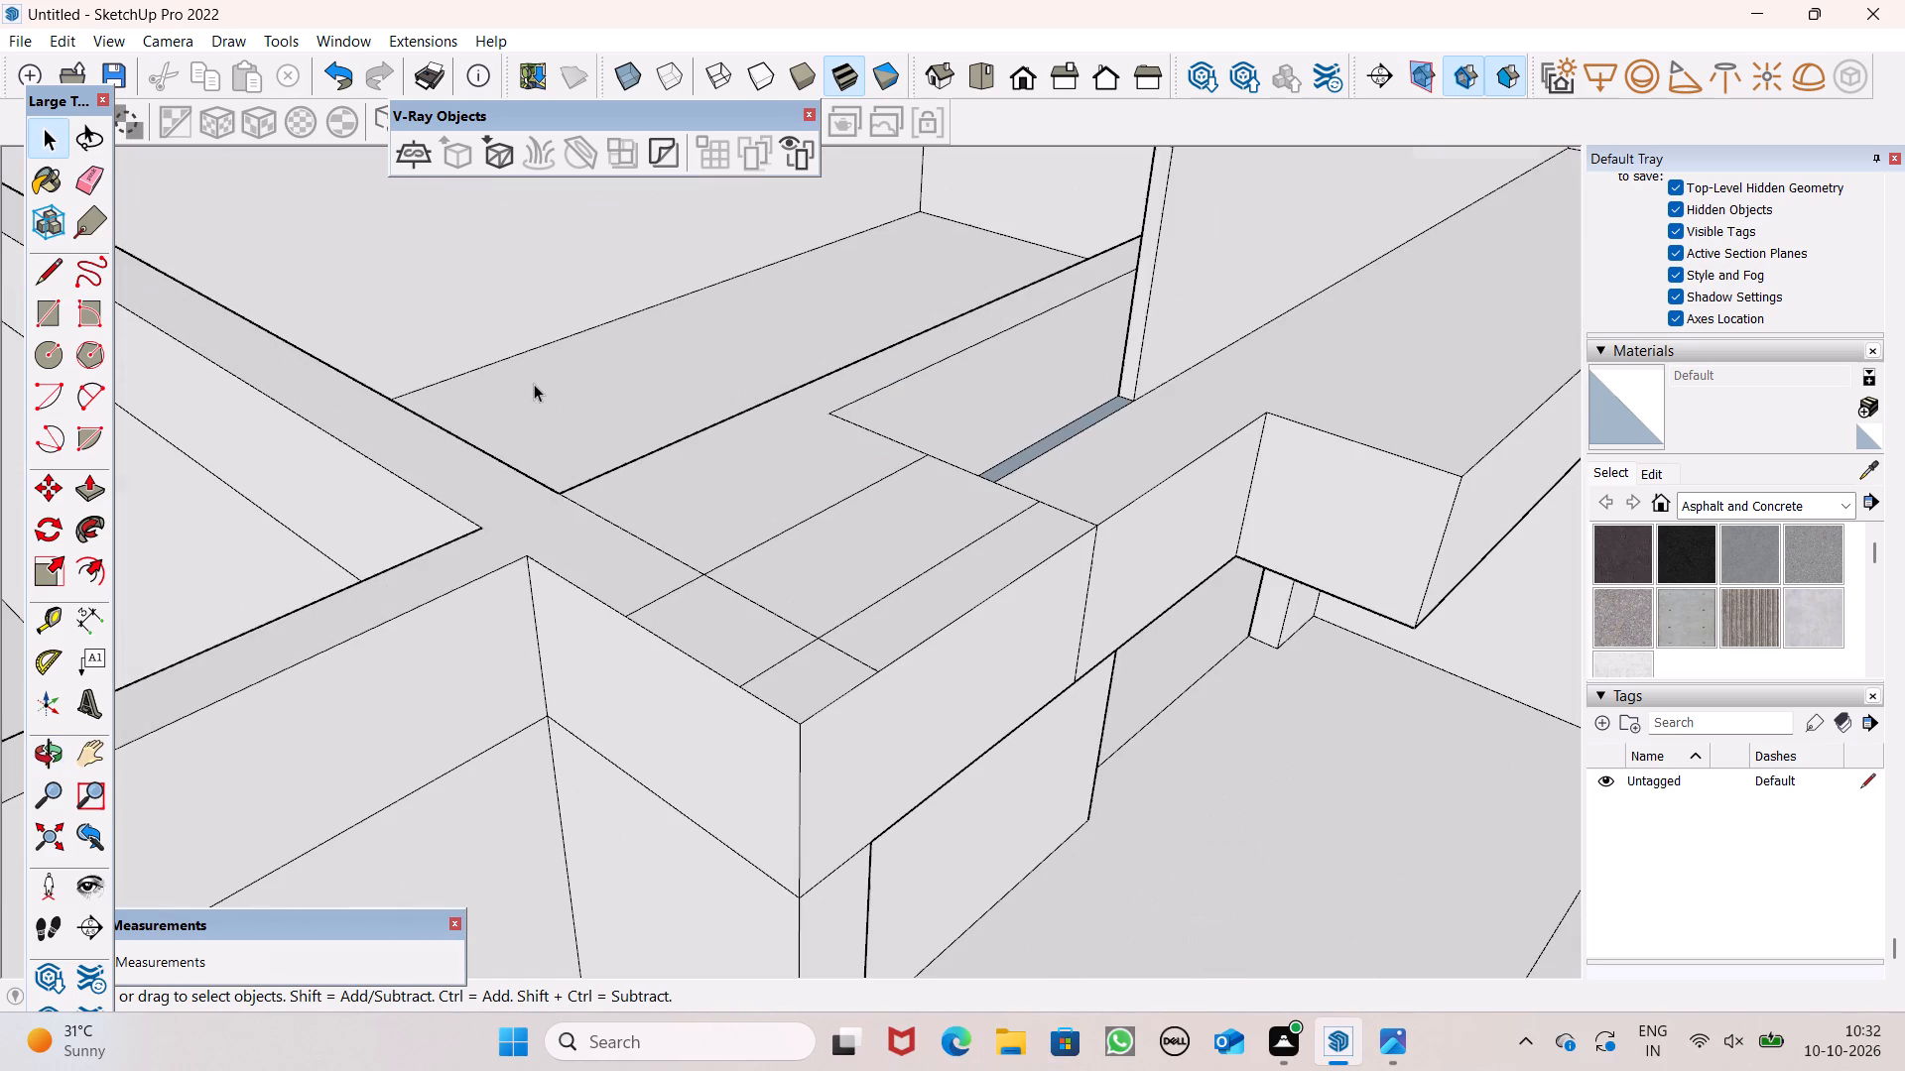
pyautogui.click(93, 191)
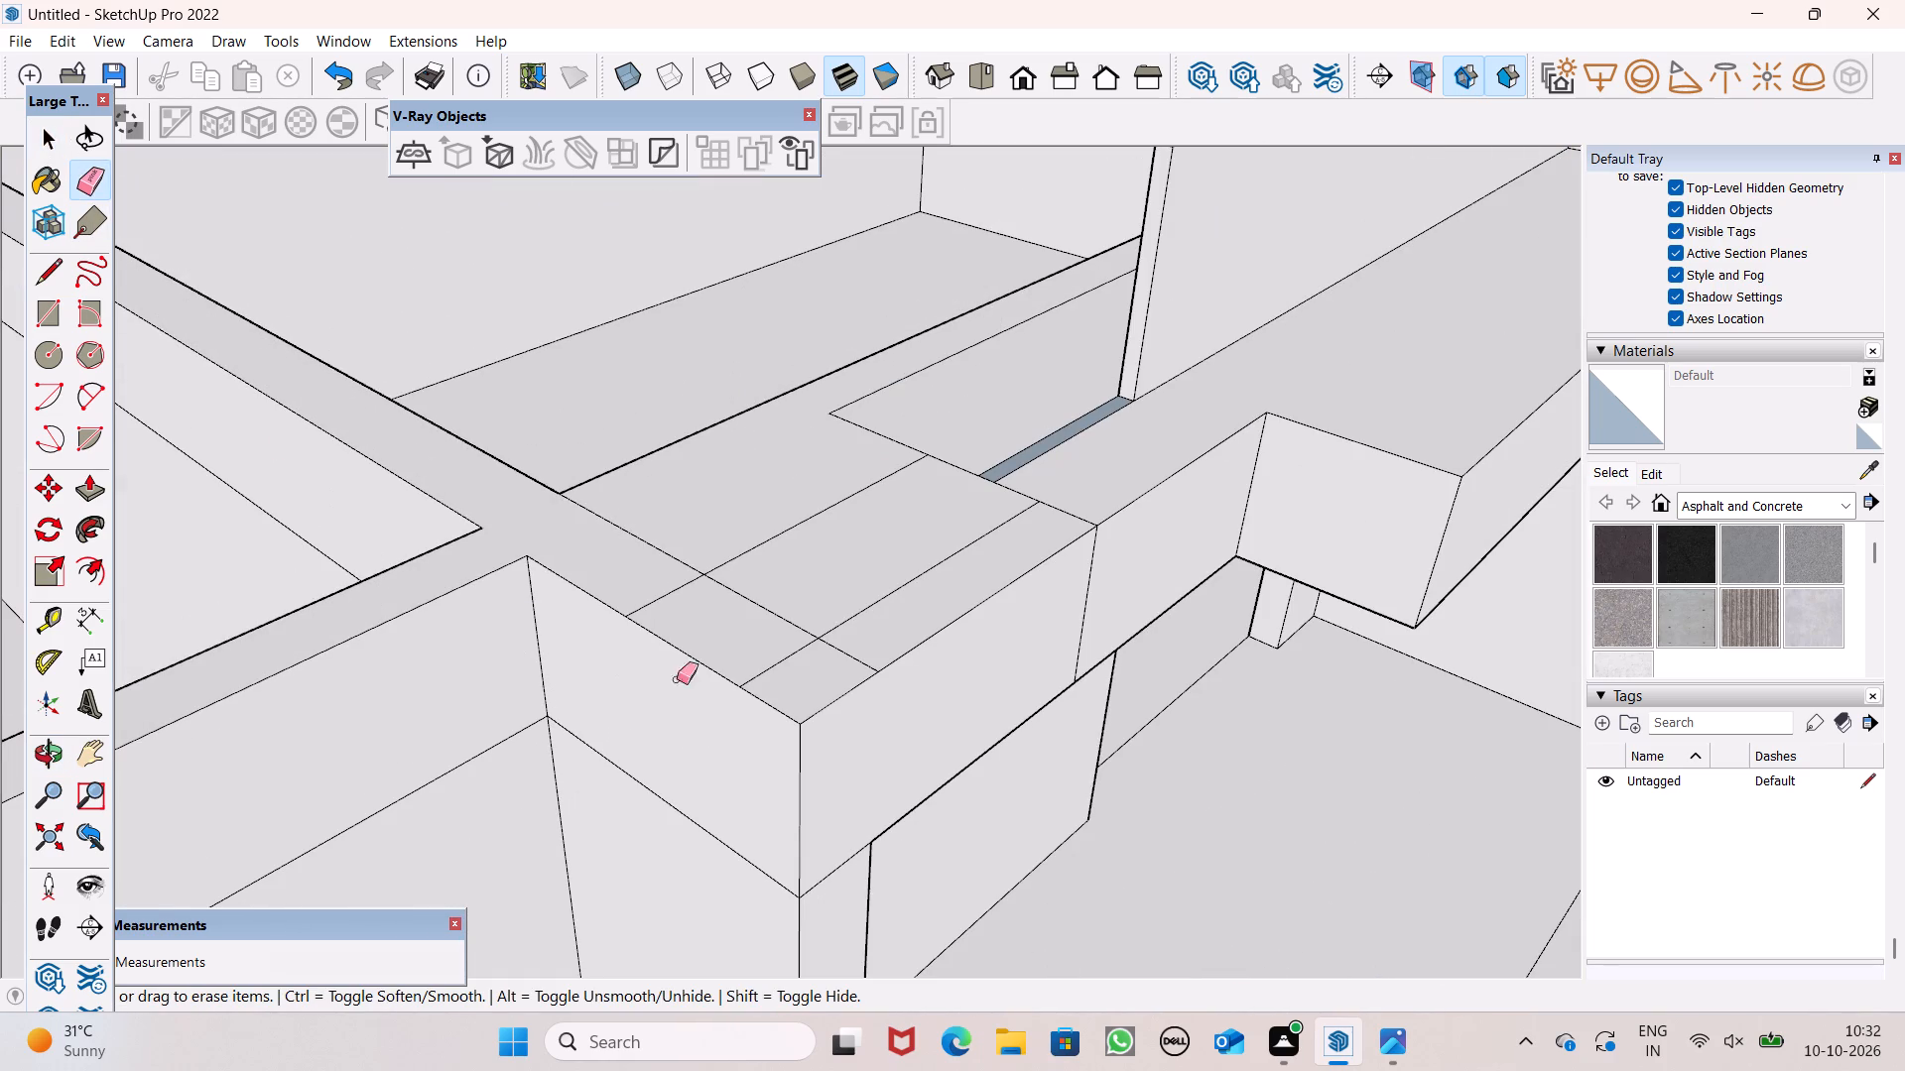
pyautogui.moveTo(789, 682); pyautogui.dragTo(657, 577)
# Erase the two remaining lines on the band's top face between the new line and the band segment with the parapet.
pyautogui.scroll(-5, 742, 649)
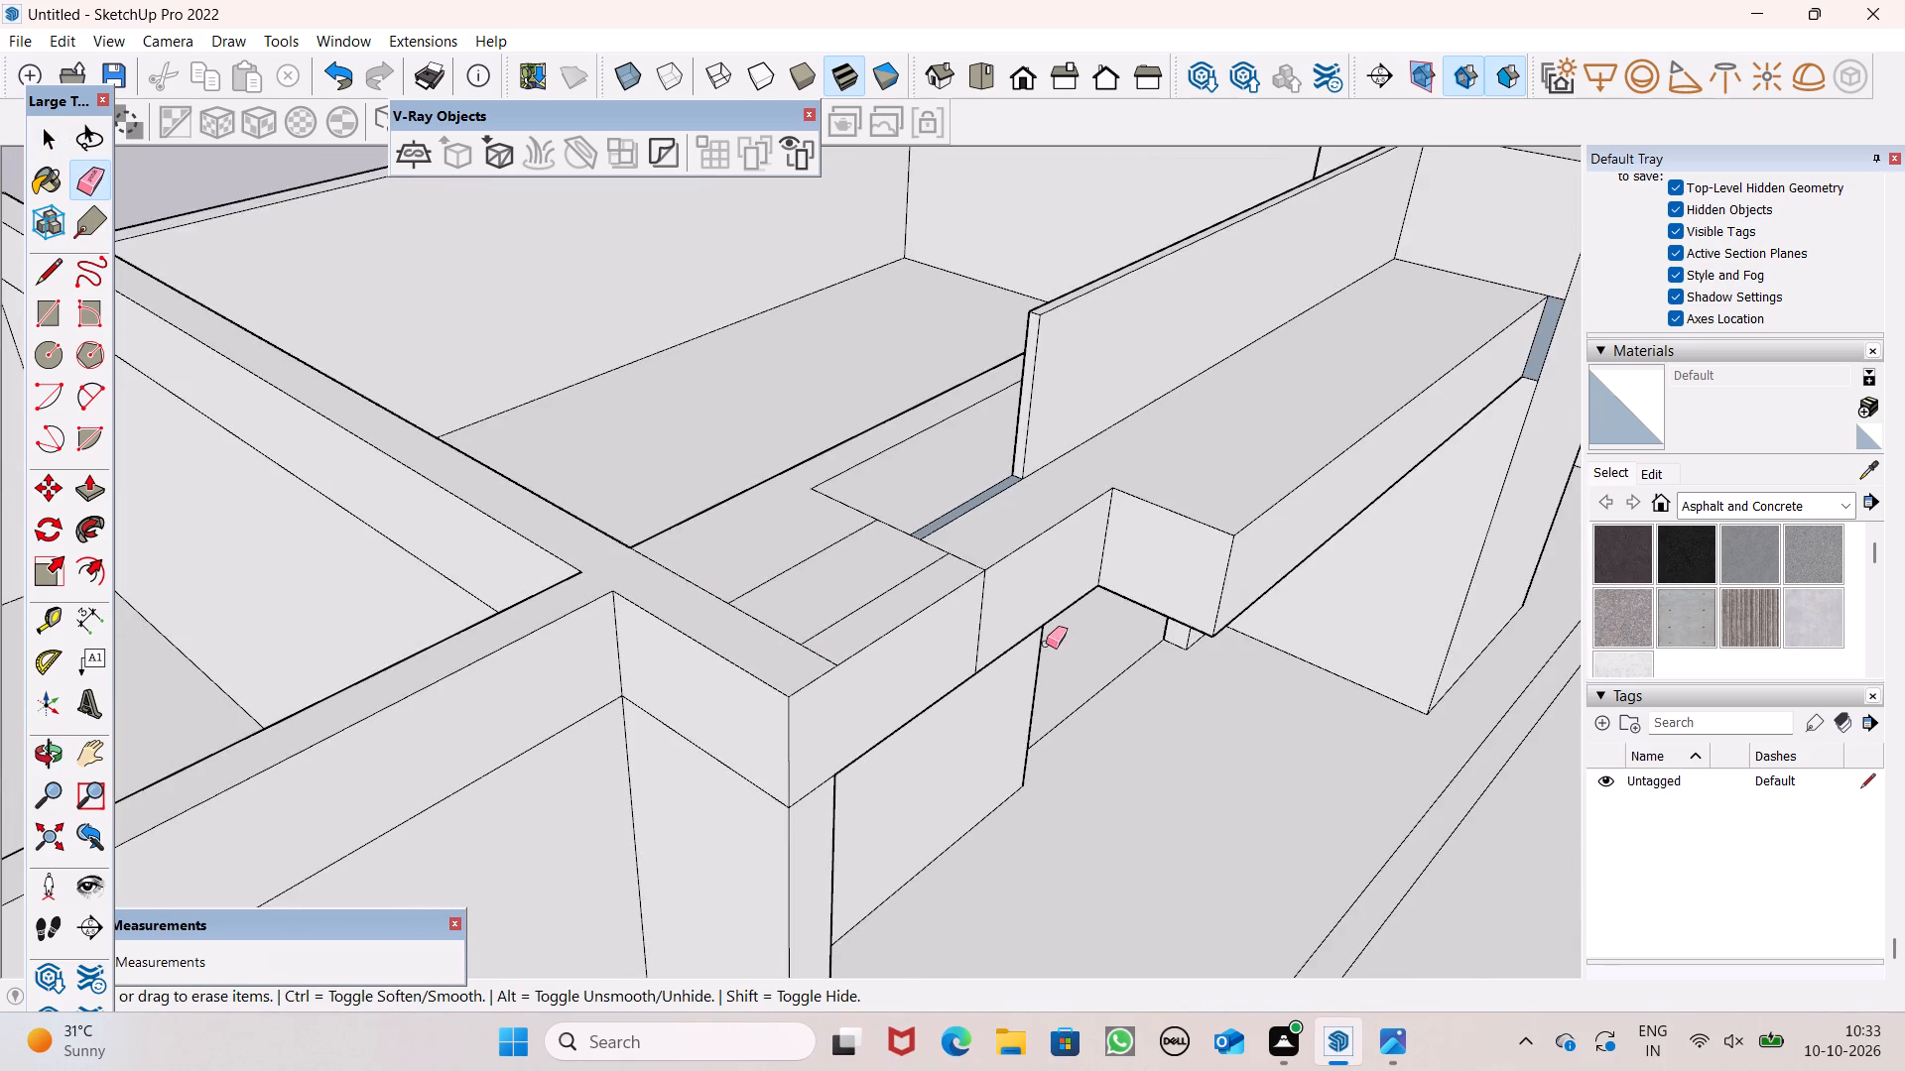
pyautogui.moveTo(1049, 668); pyautogui.dragTo(1005, 811, button='middle')
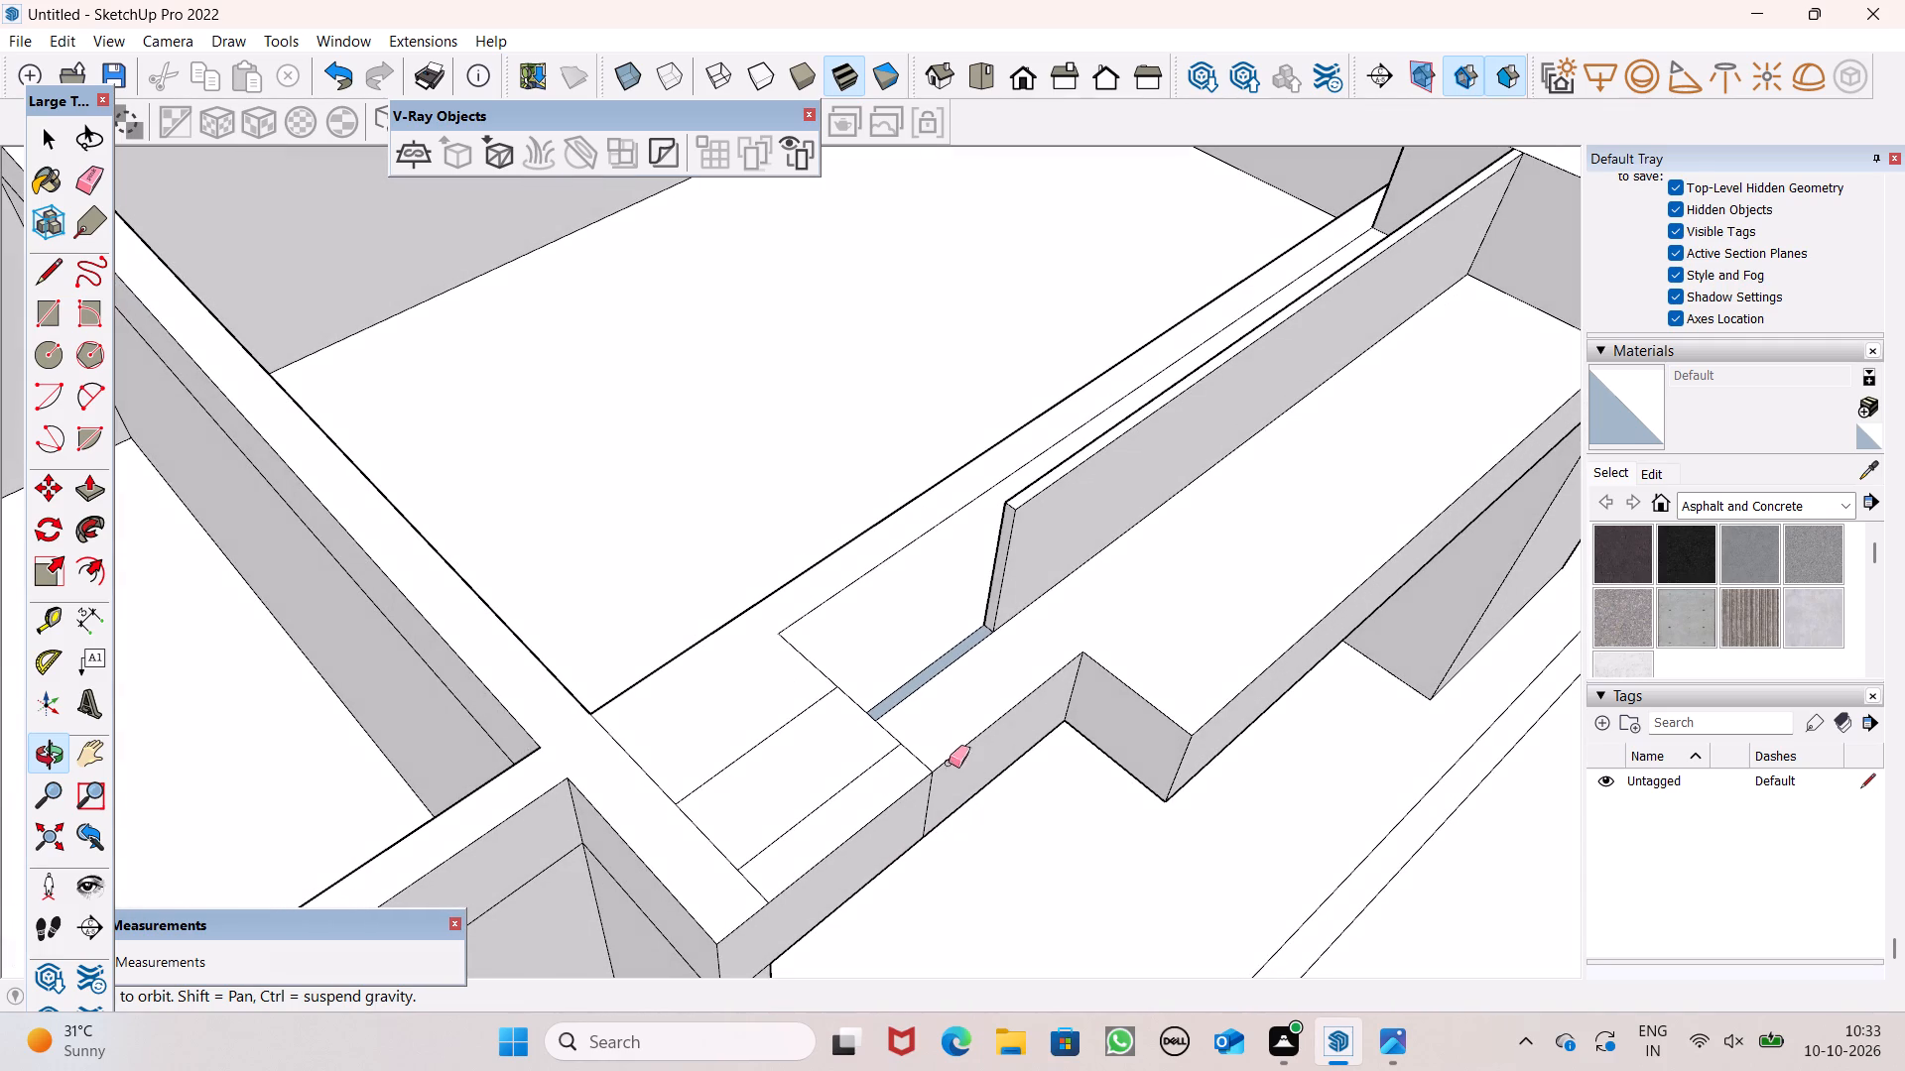
pyautogui.scroll(4, 882, 793)
pyautogui.moveTo(793, 815); pyautogui.dragTo(702, 737)
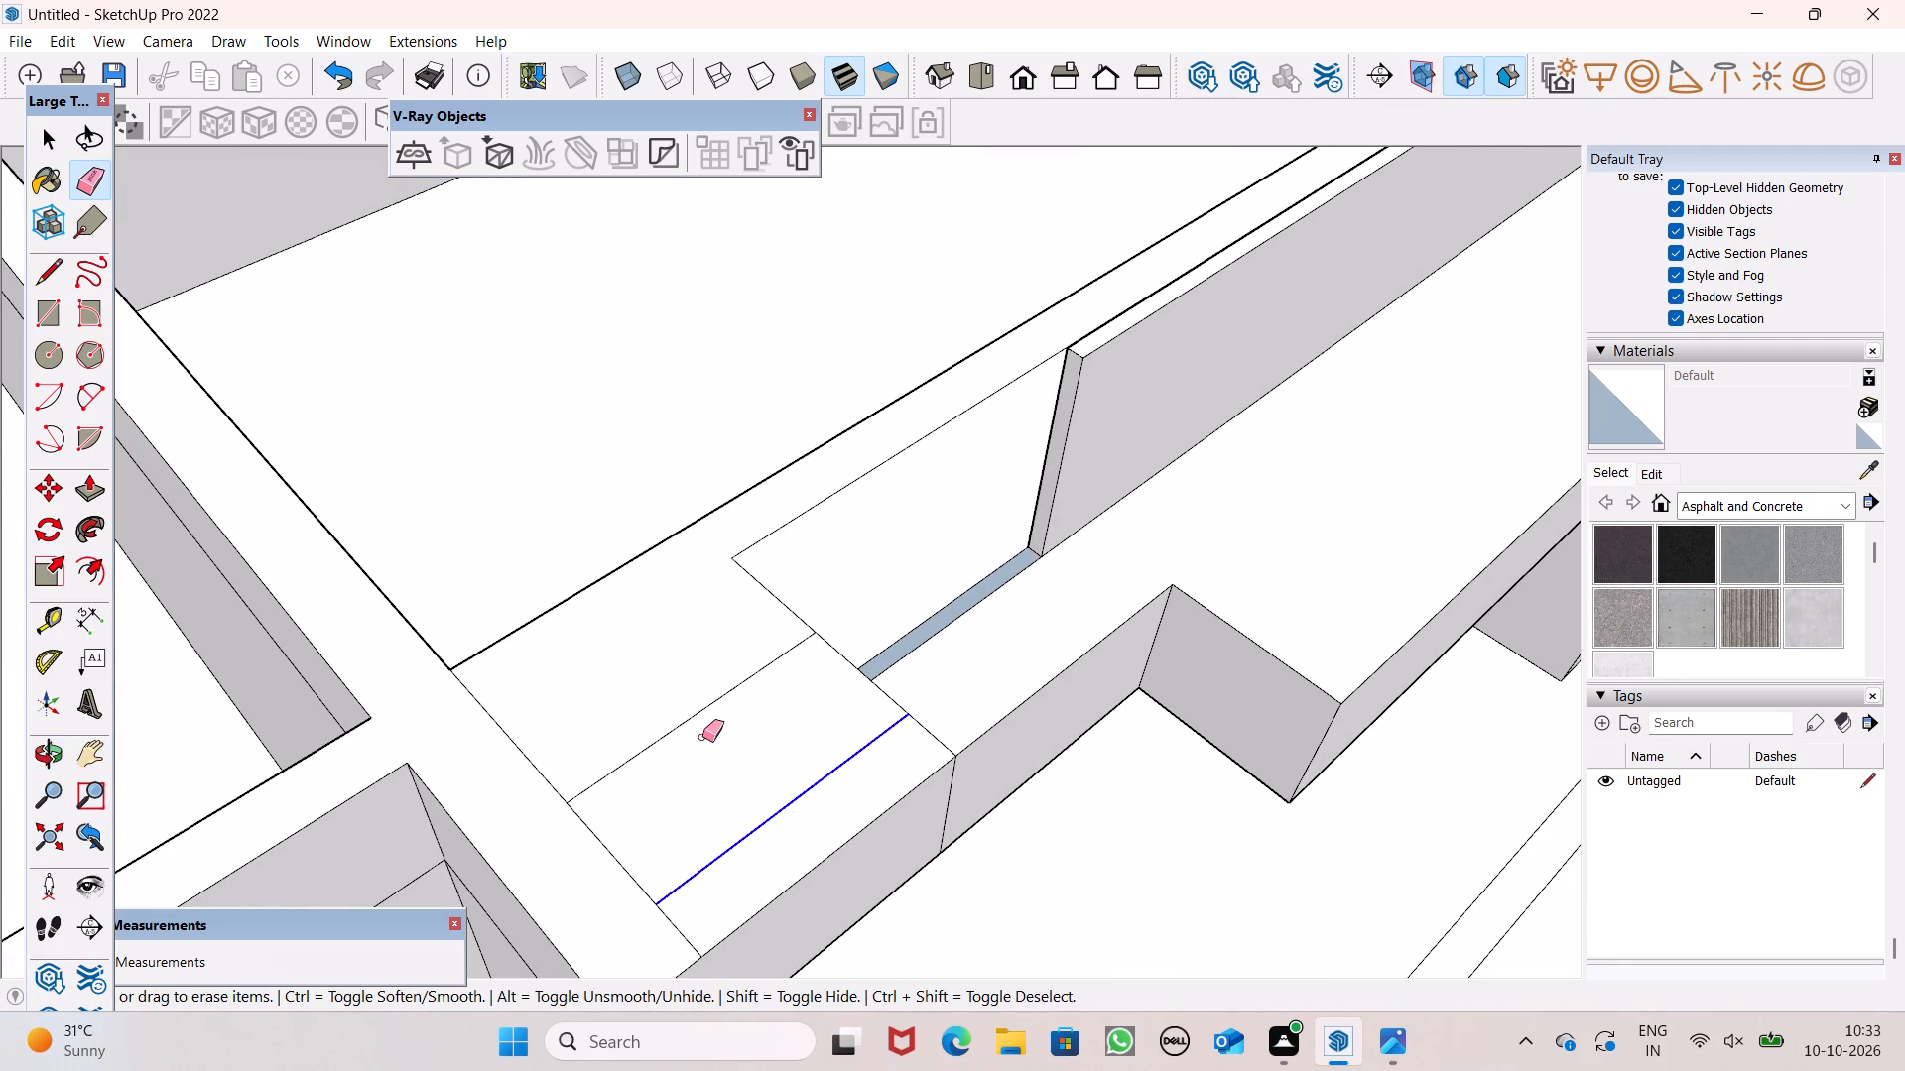
pyautogui.moveTo(702, 737); pyautogui.dragTo(693, 730)
pyautogui.moveTo(690, 729); pyautogui.dragTo(672, 704)
# Examine the cleaned-up top face, the stepped band and the parapet end from the front and above.
pyautogui.scroll(-5, 711, 539)
pyautogui.scroll(-2, 970, 625)
pyautogui.moveTo(927, 697); pyautogui.dragTo(921, 600, button='middle')
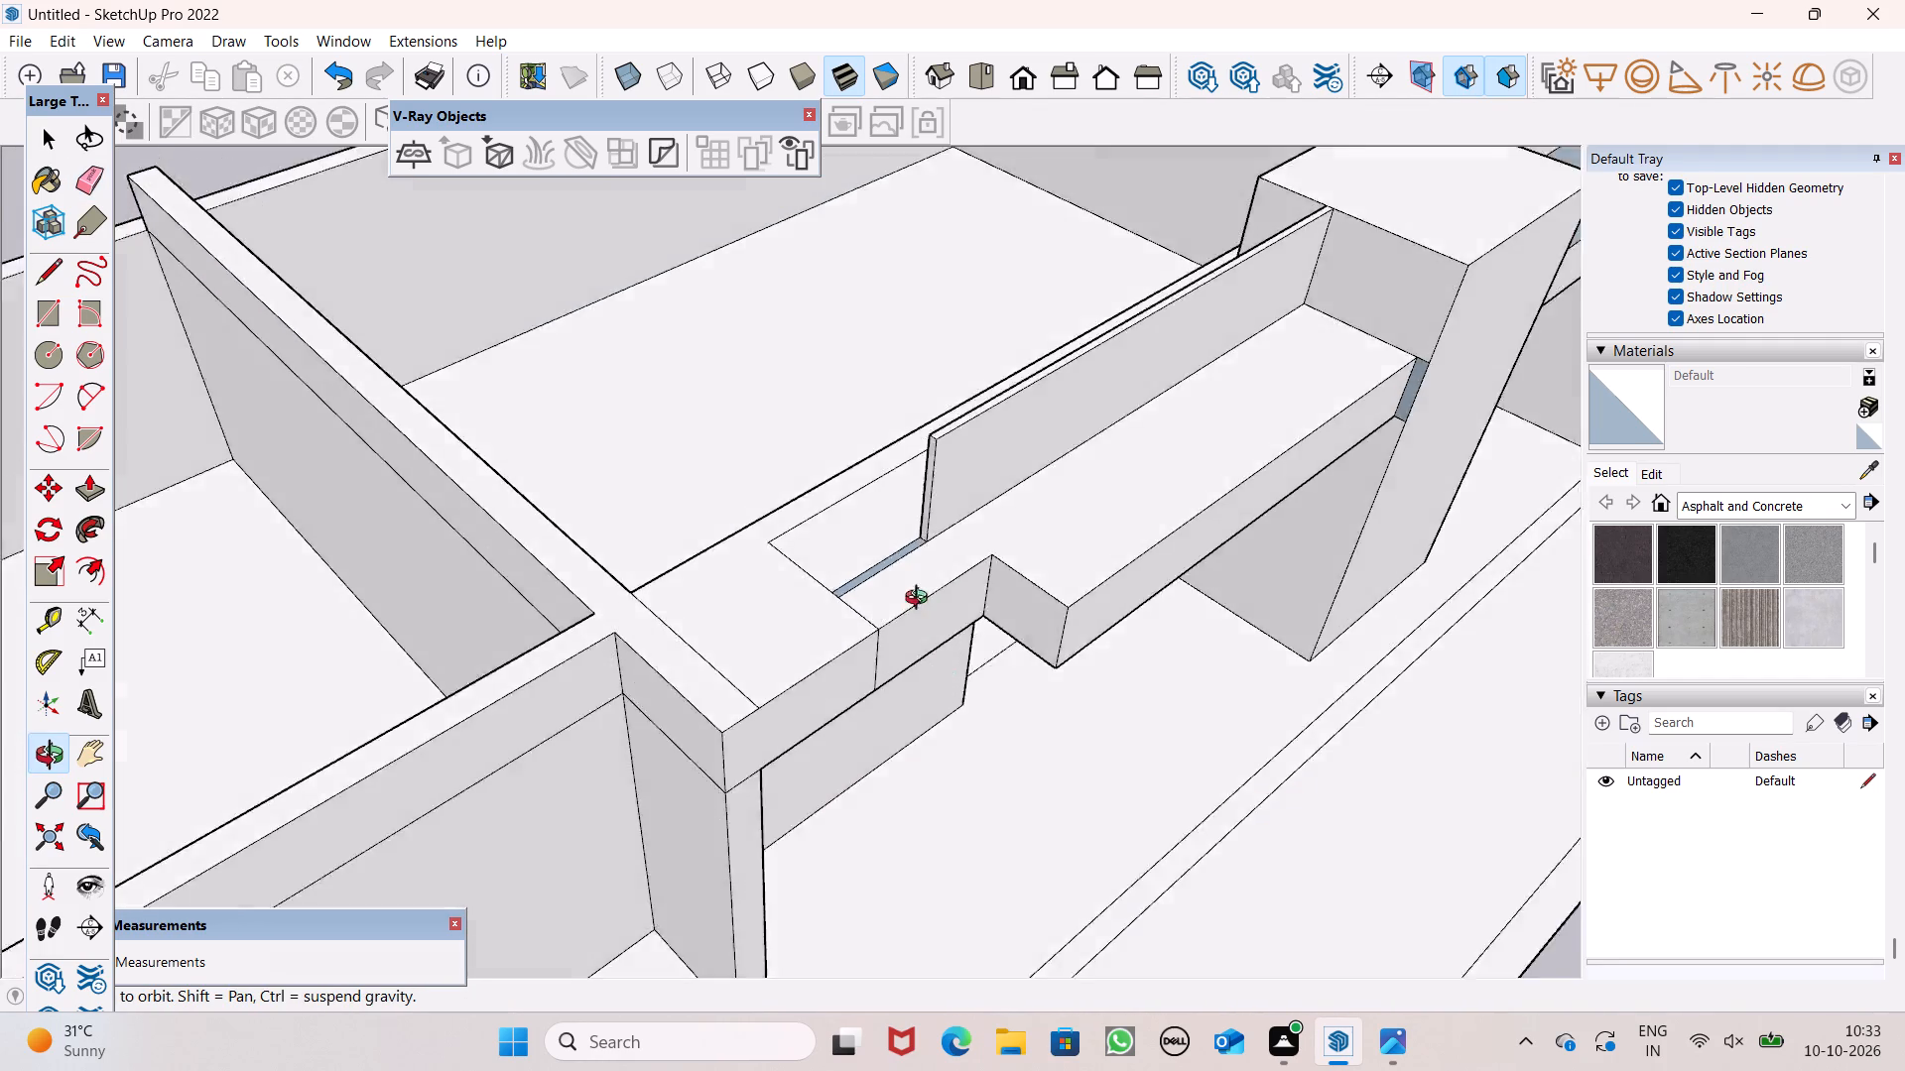
pyautogui.moveTo(921, 600); pyautogui.dragTo(855, 566, button='middle')
pyautogui.scroll(-1, 736, 539)
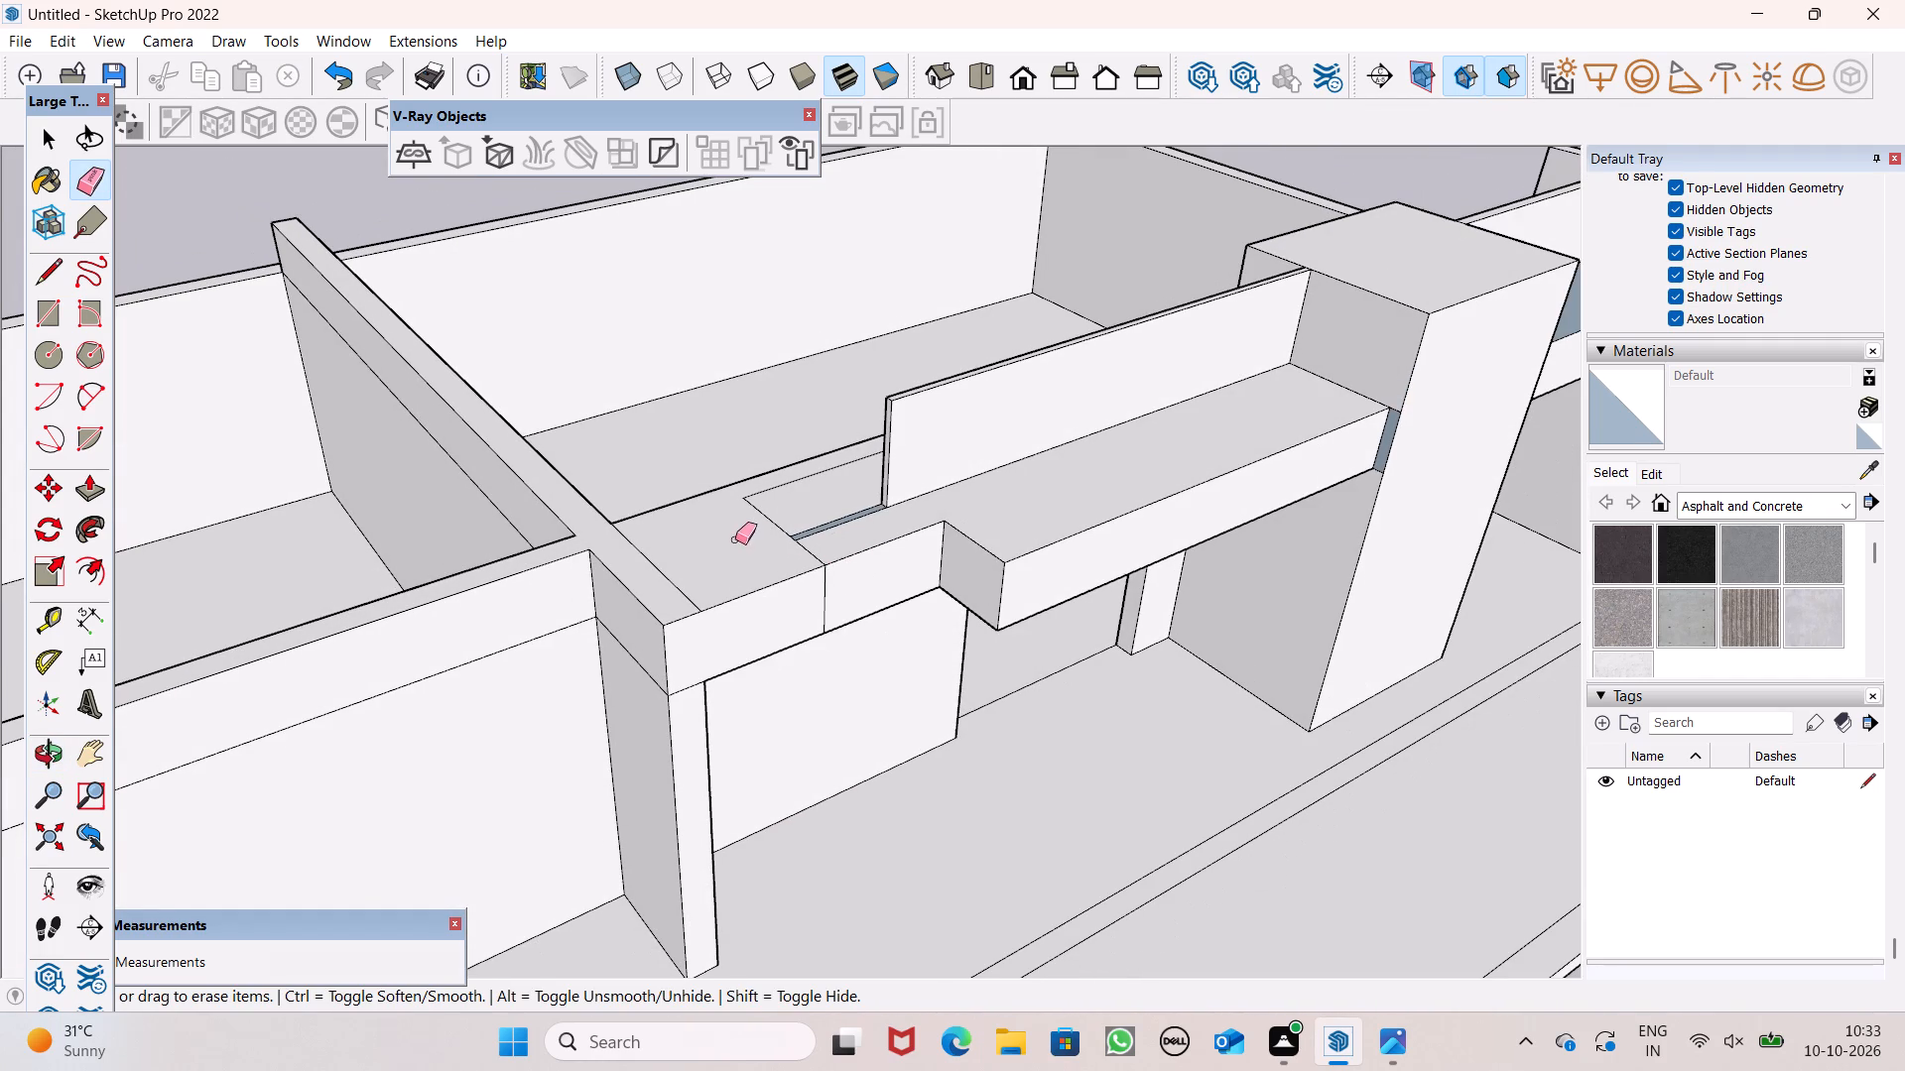
pyautogui.moveTo(736, 521); pyautogui.dragTo(531, 481, button='middle')
pyautogui.scroll(-1, 641, 494)
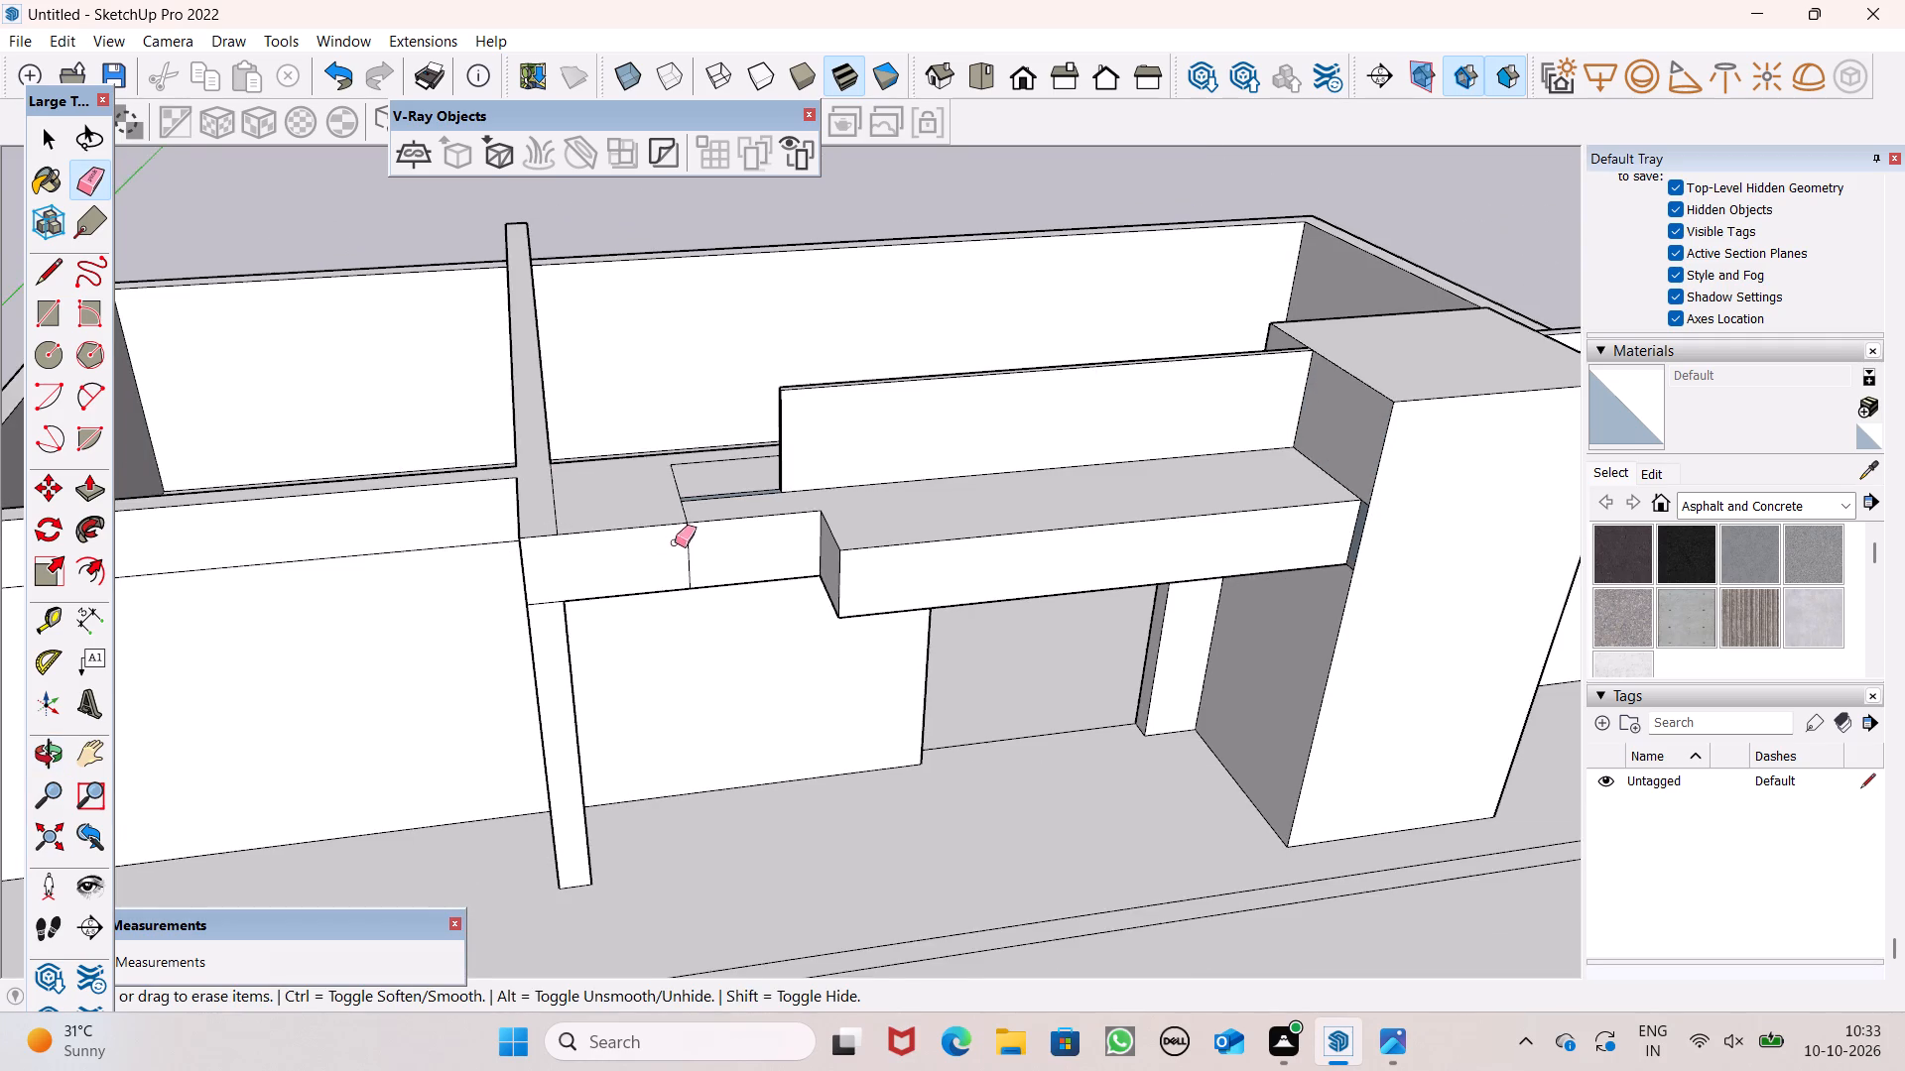
pyautogui.moveTo(676, 542); pyautogui.dragTo(622, 455, button='middle')
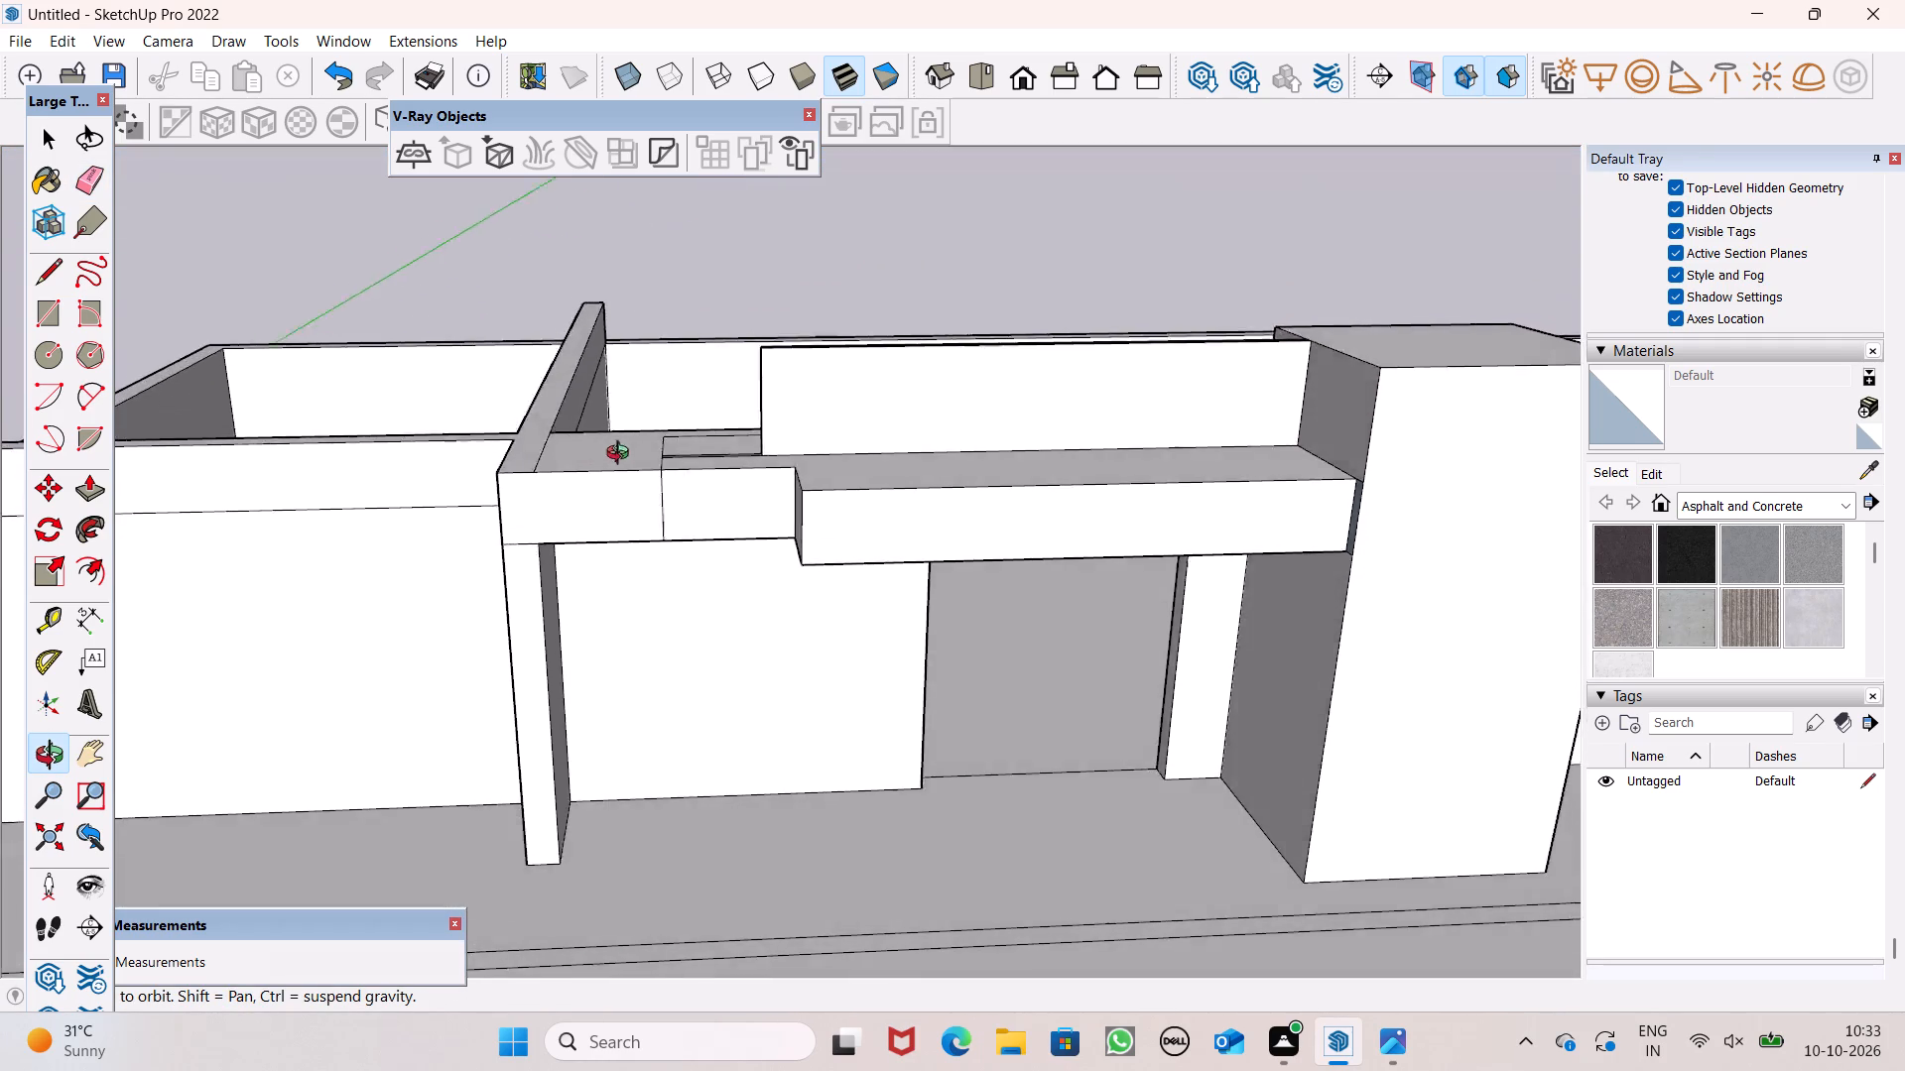
pyautogui.moveTo(622, 455); pyautogui.dragTo(844, 520, button='middle')
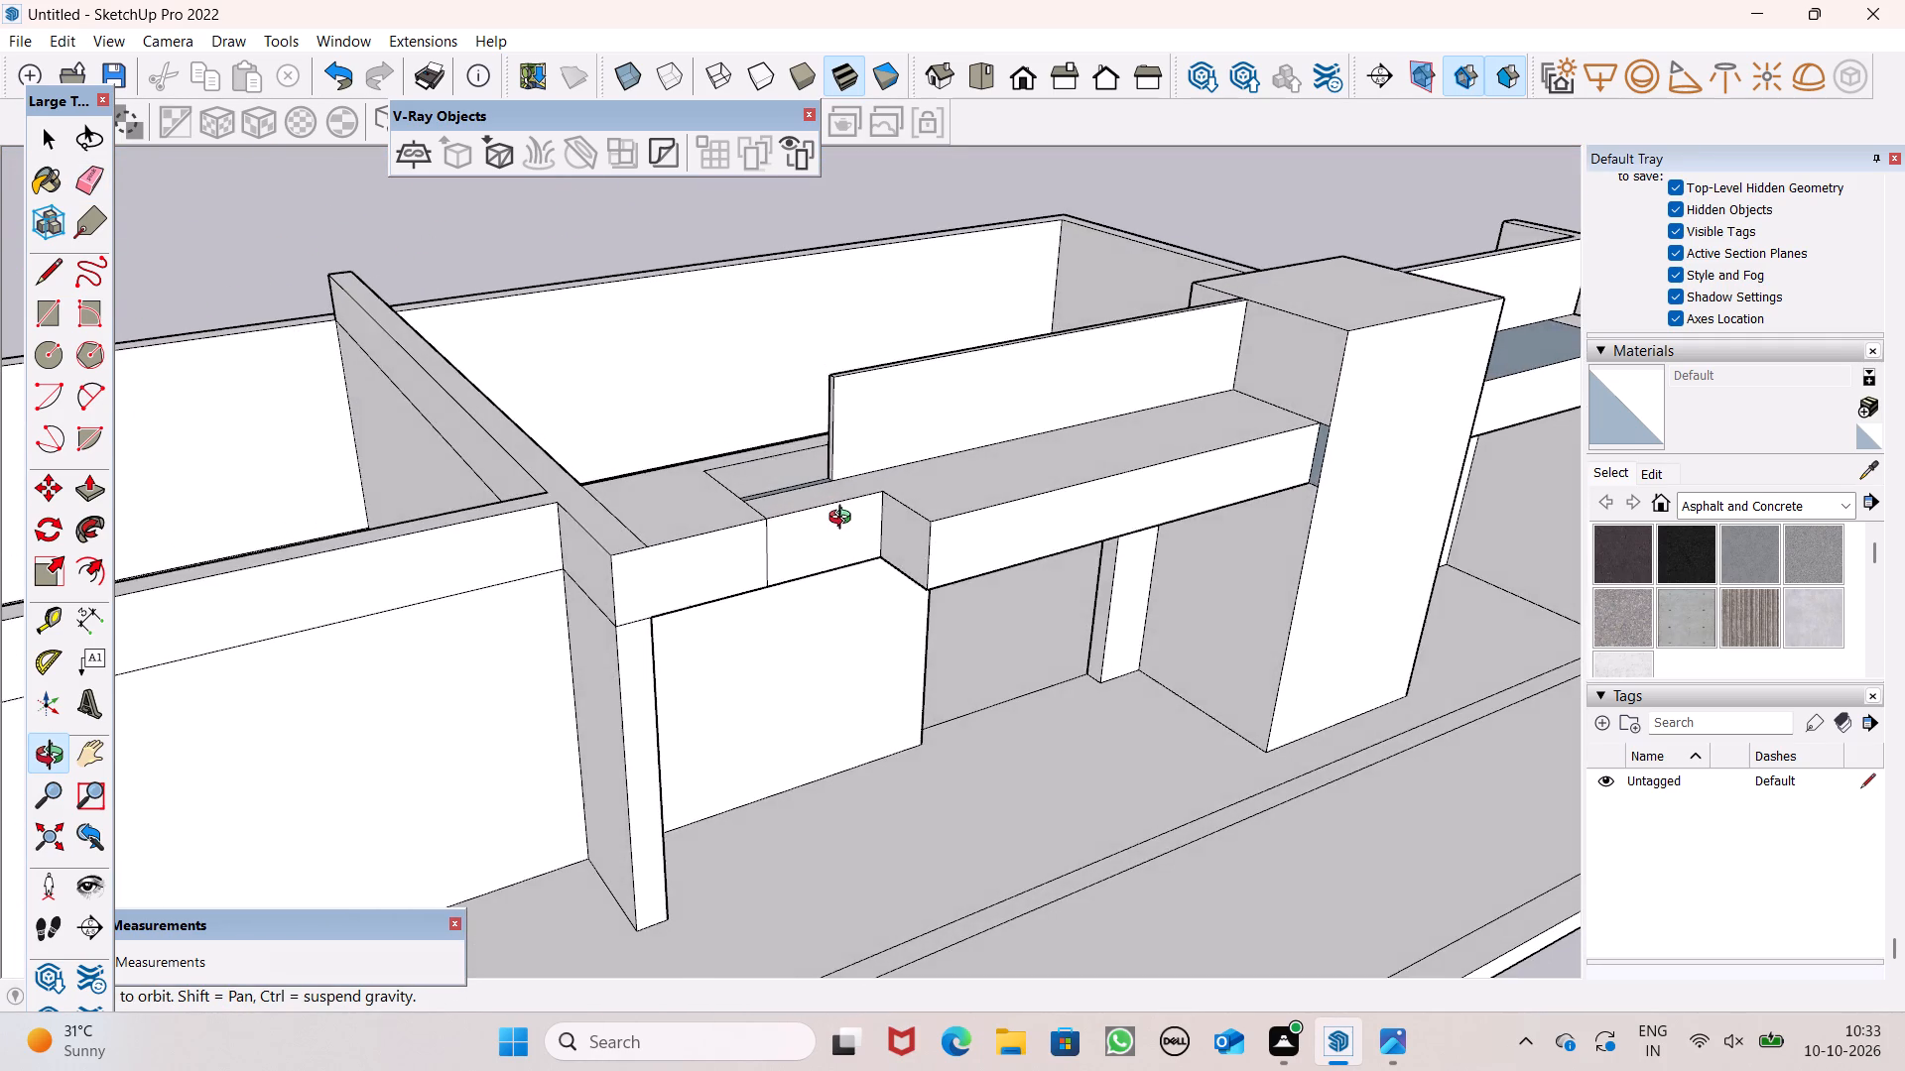
pyautogui.moveTo(844, 520); pyautogui.dragTo(1056, 724, button='middle')
# Pull the parapet's narrow end face about 2' 8 15/16" toward the stub, covering the open strip up to the edge line.
pyautogui.scroll(5, 942, 539)
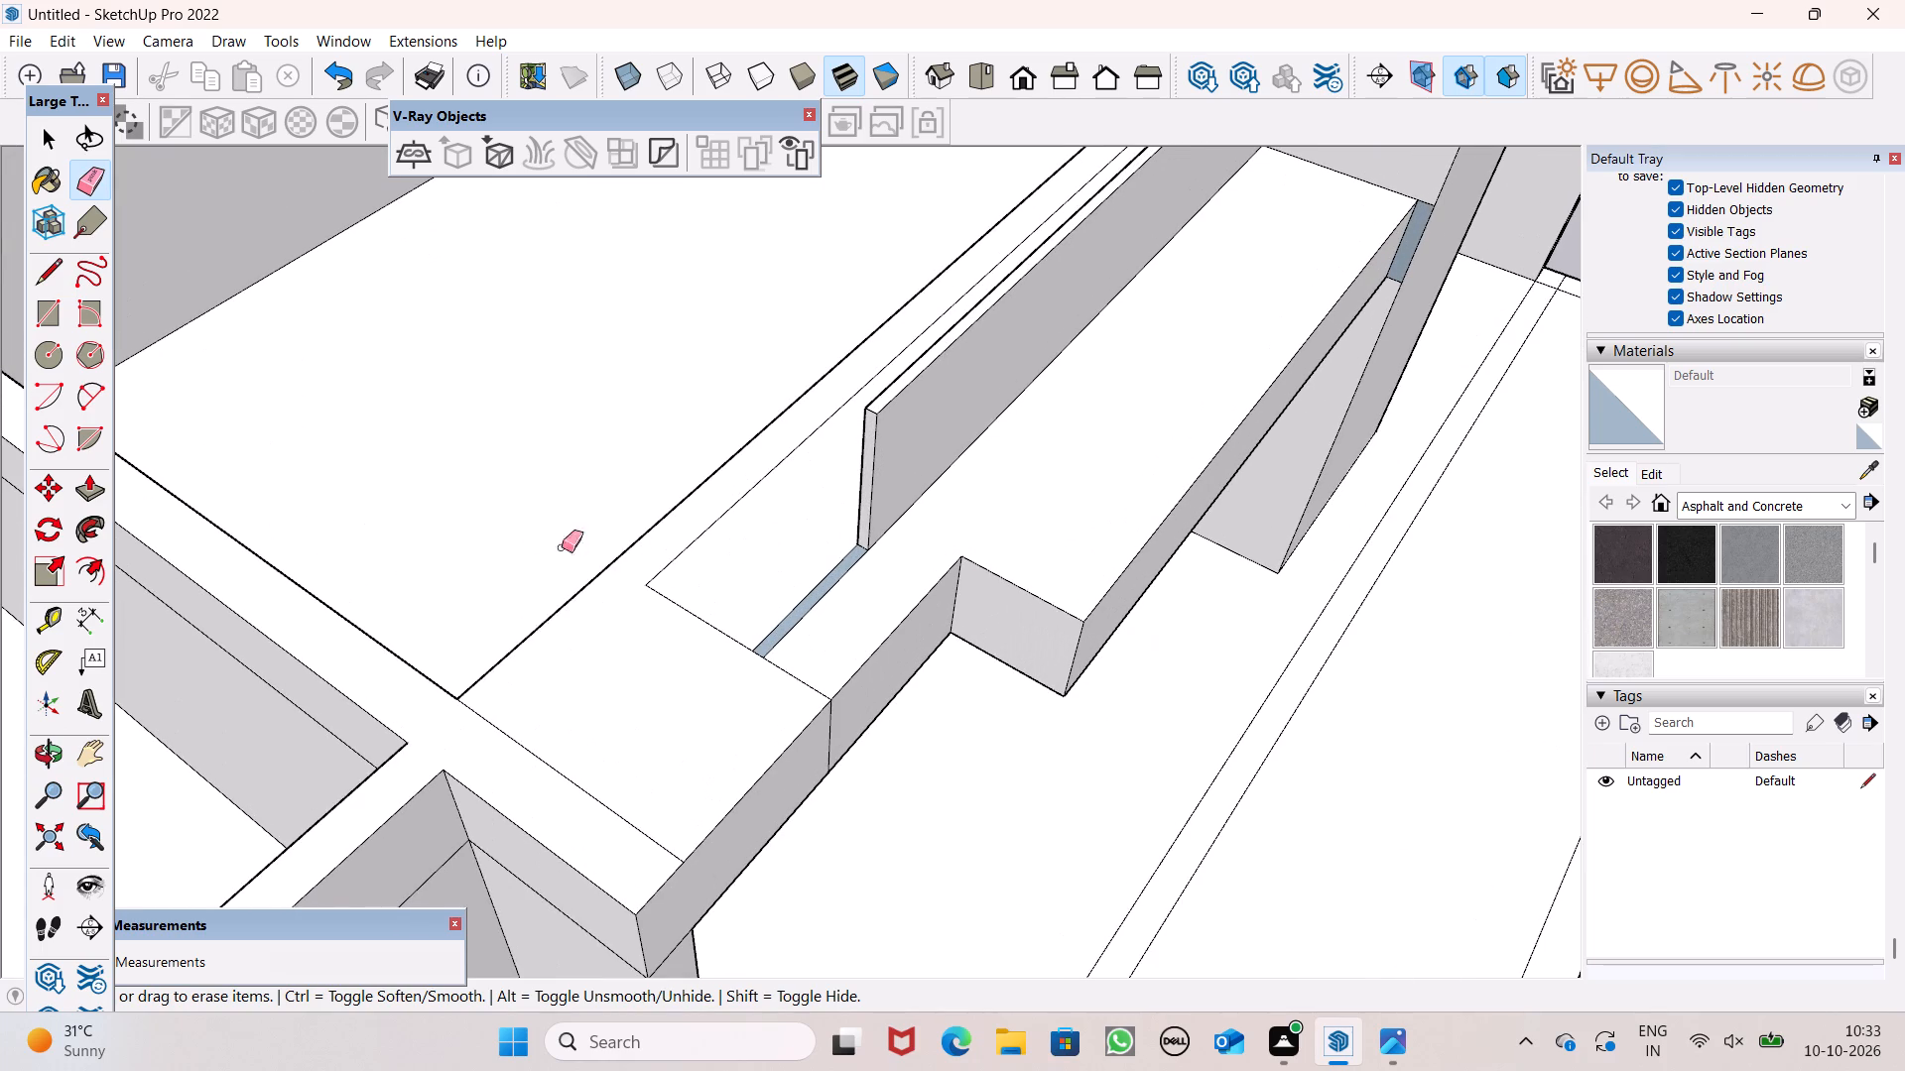
pyautogui.click(97, 484)
pyautogui.moveTo(788, 527); pyautogui.dragTo(916, 509, button='middle')
pyautogui.scroll(4, 921, 490)
pyautogui.moveTo(904, 491); pyautogui.dragTo(859, 581)
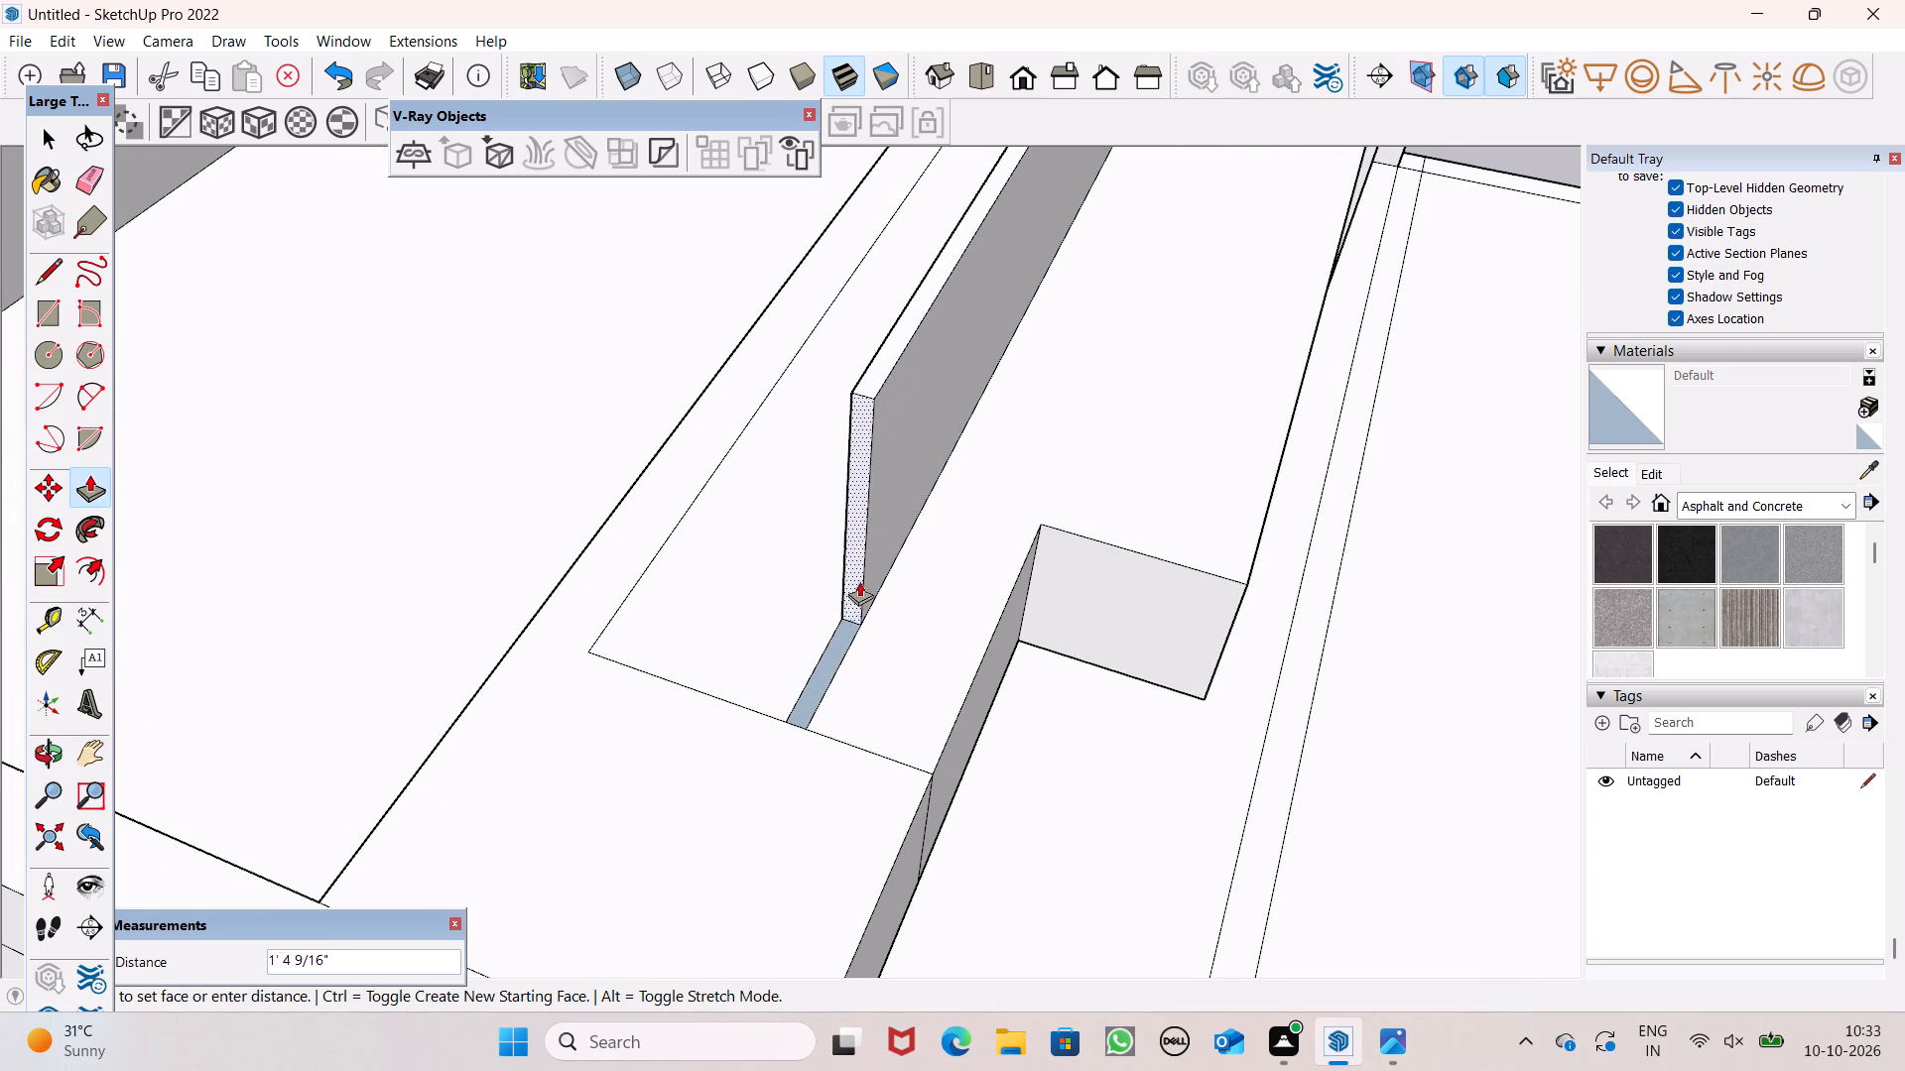
pyautogui.moveTo(859, 581); pyautogui.dragTo(820, 690)
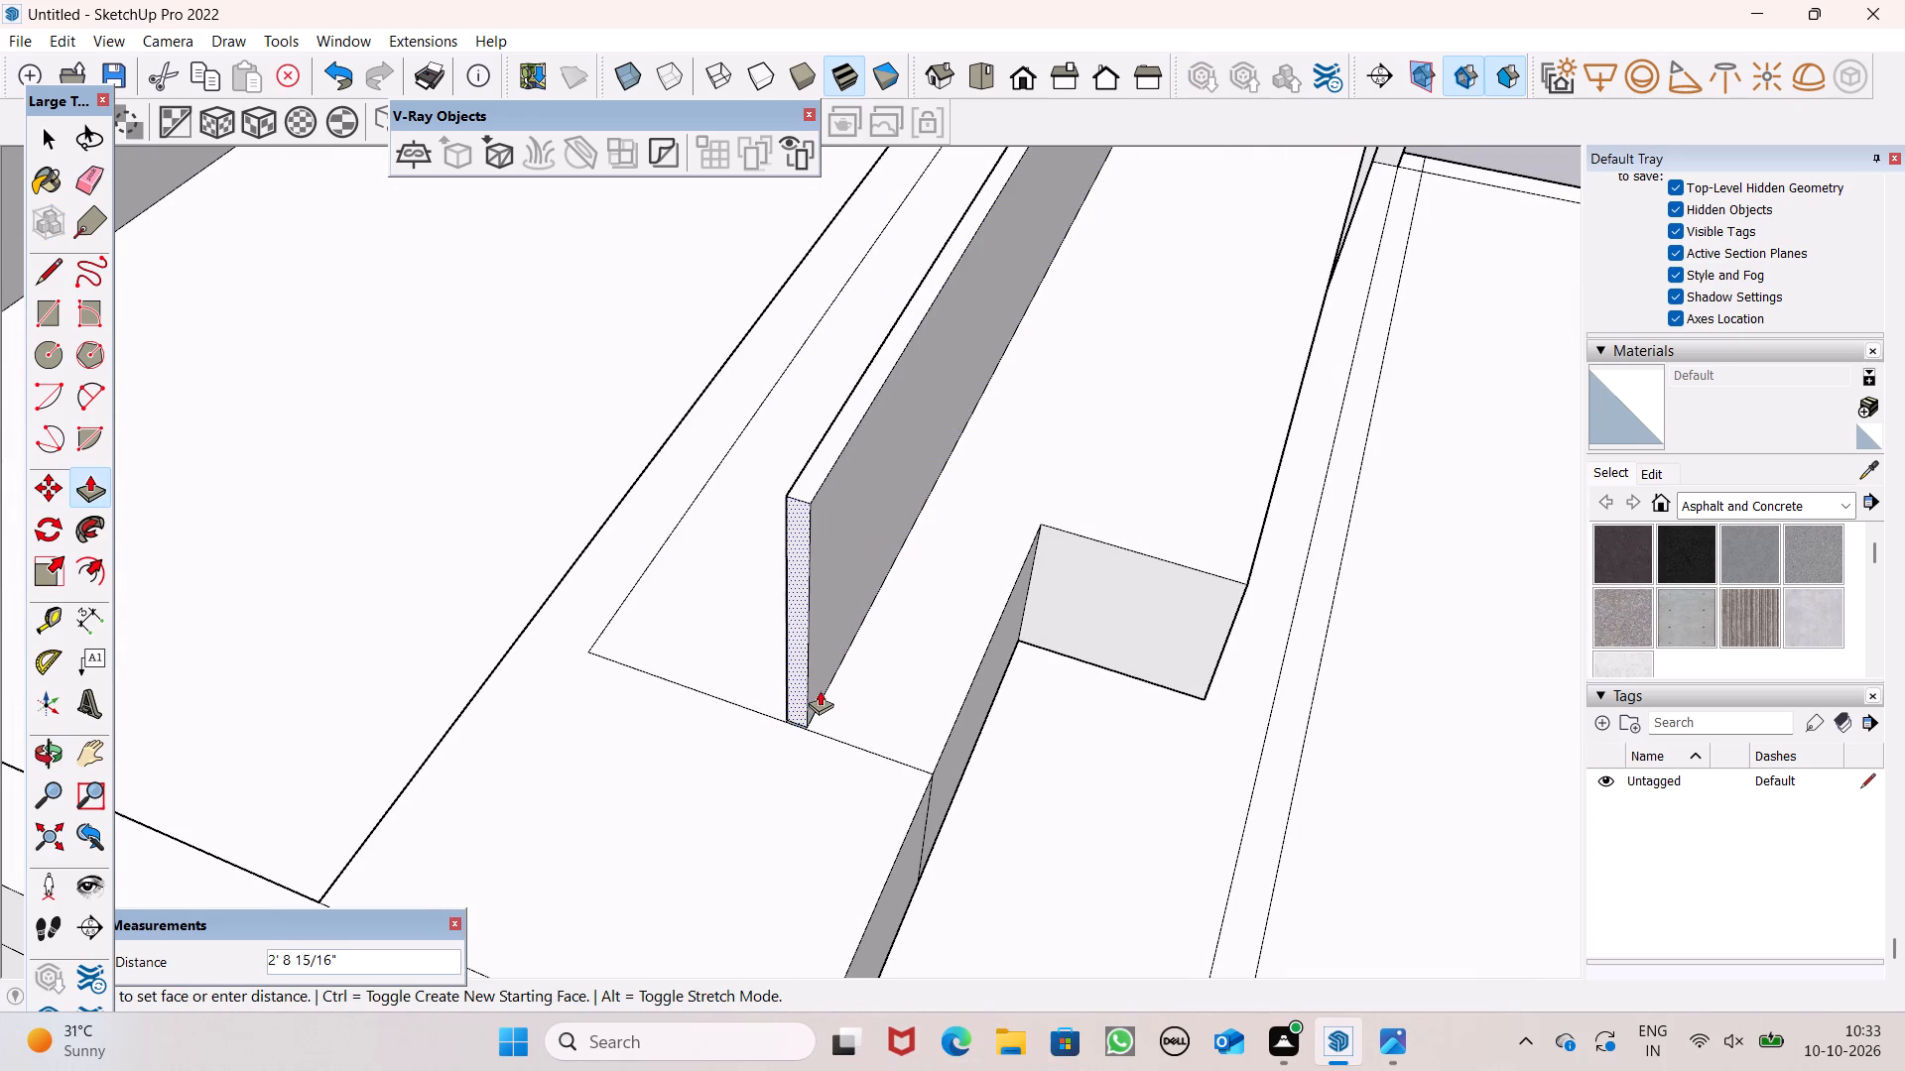
pyautogui.moveTo(820, 690); pyautogui.dragTo(819, 691)
# Pull both recessed front face segments of the band outward 2' 3 1/16", flush with the projecting band beside the raised block.
pyautogui.scroll(-5, 834, 622)
pyautogui.moveTo(873, 767); pyautogui.dragTo(778, 493, button='middle')
pyautogui.scroll(1, 873, 768)
pyautogui.scroll(-3, 795, 477)
pyautogui.moveTo(882, 551); pyautogui.dragTo(825, 707, button='middle')
pyautogui.moveTo(808, 693); pyautogui.dragTo(891, 700)
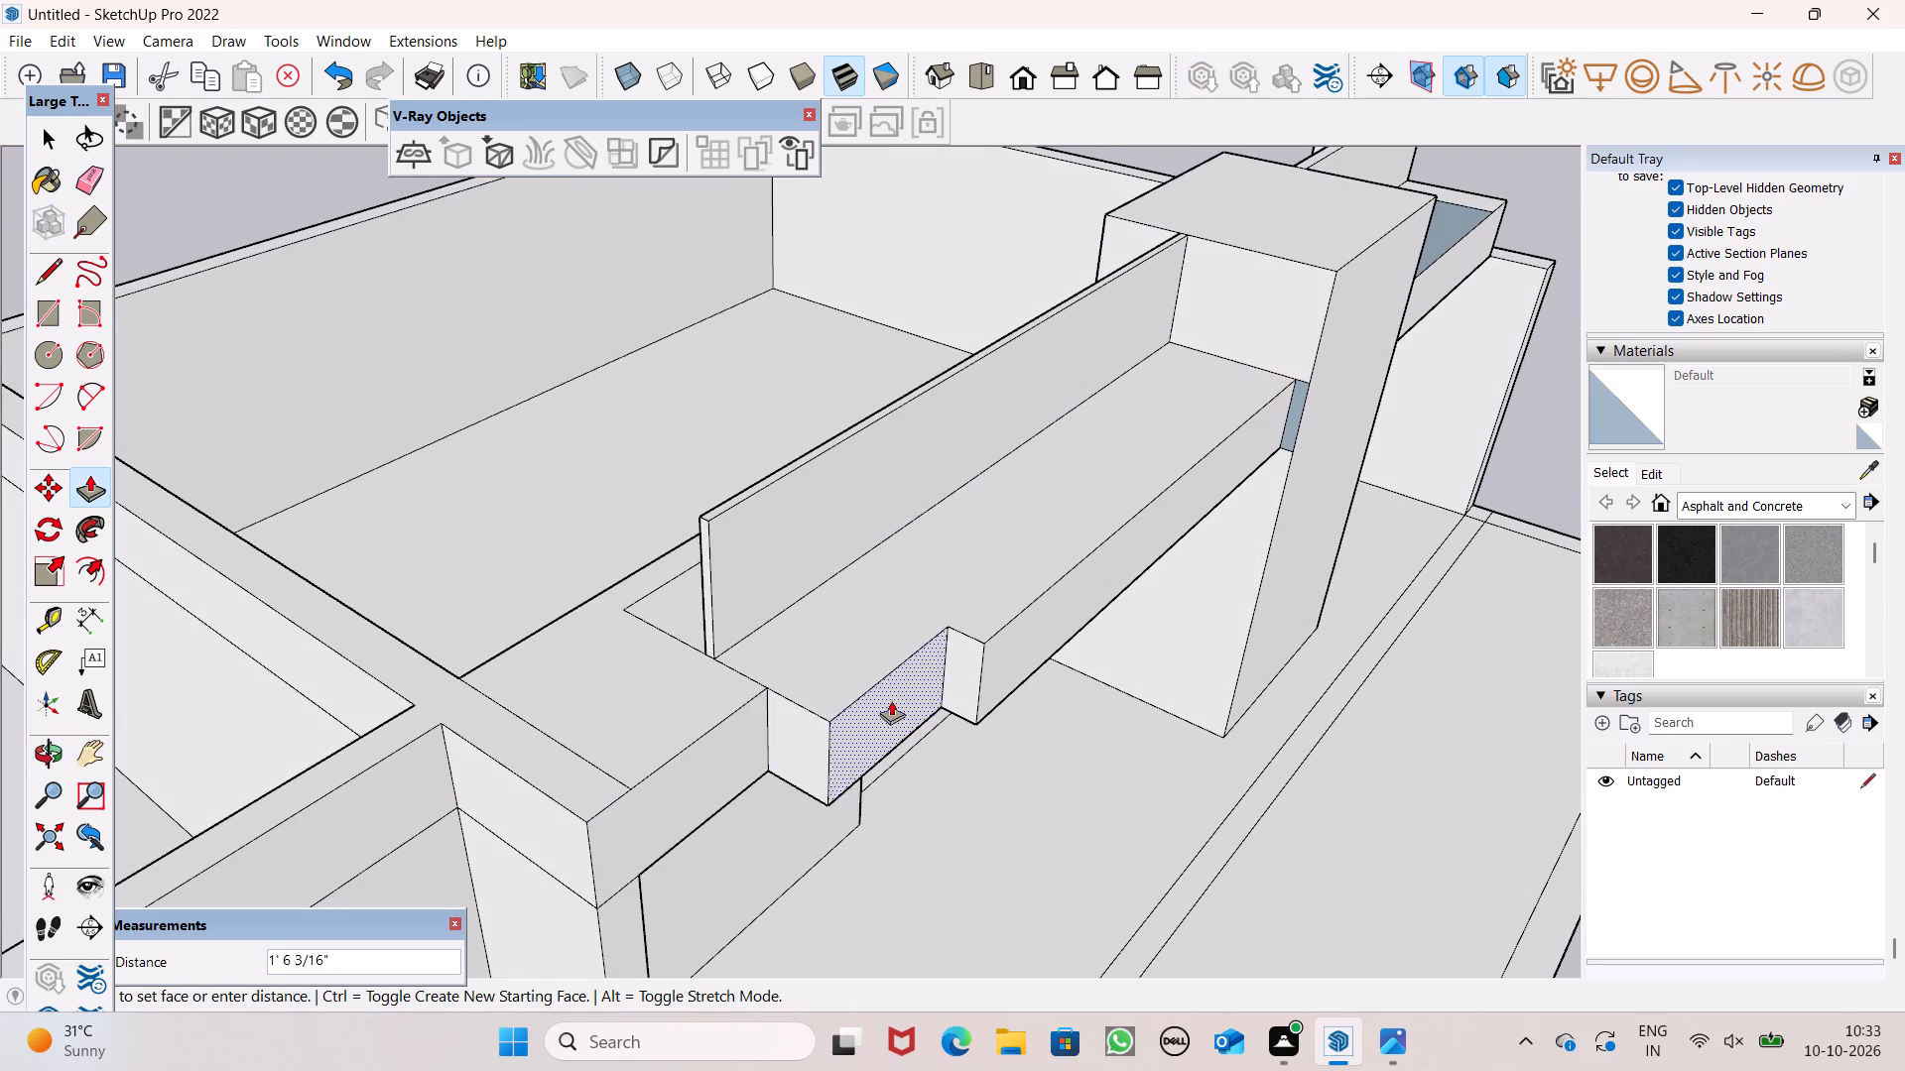
pyautogui.moveTo(891, 700); pyautogui.dragTo(1005, 624)
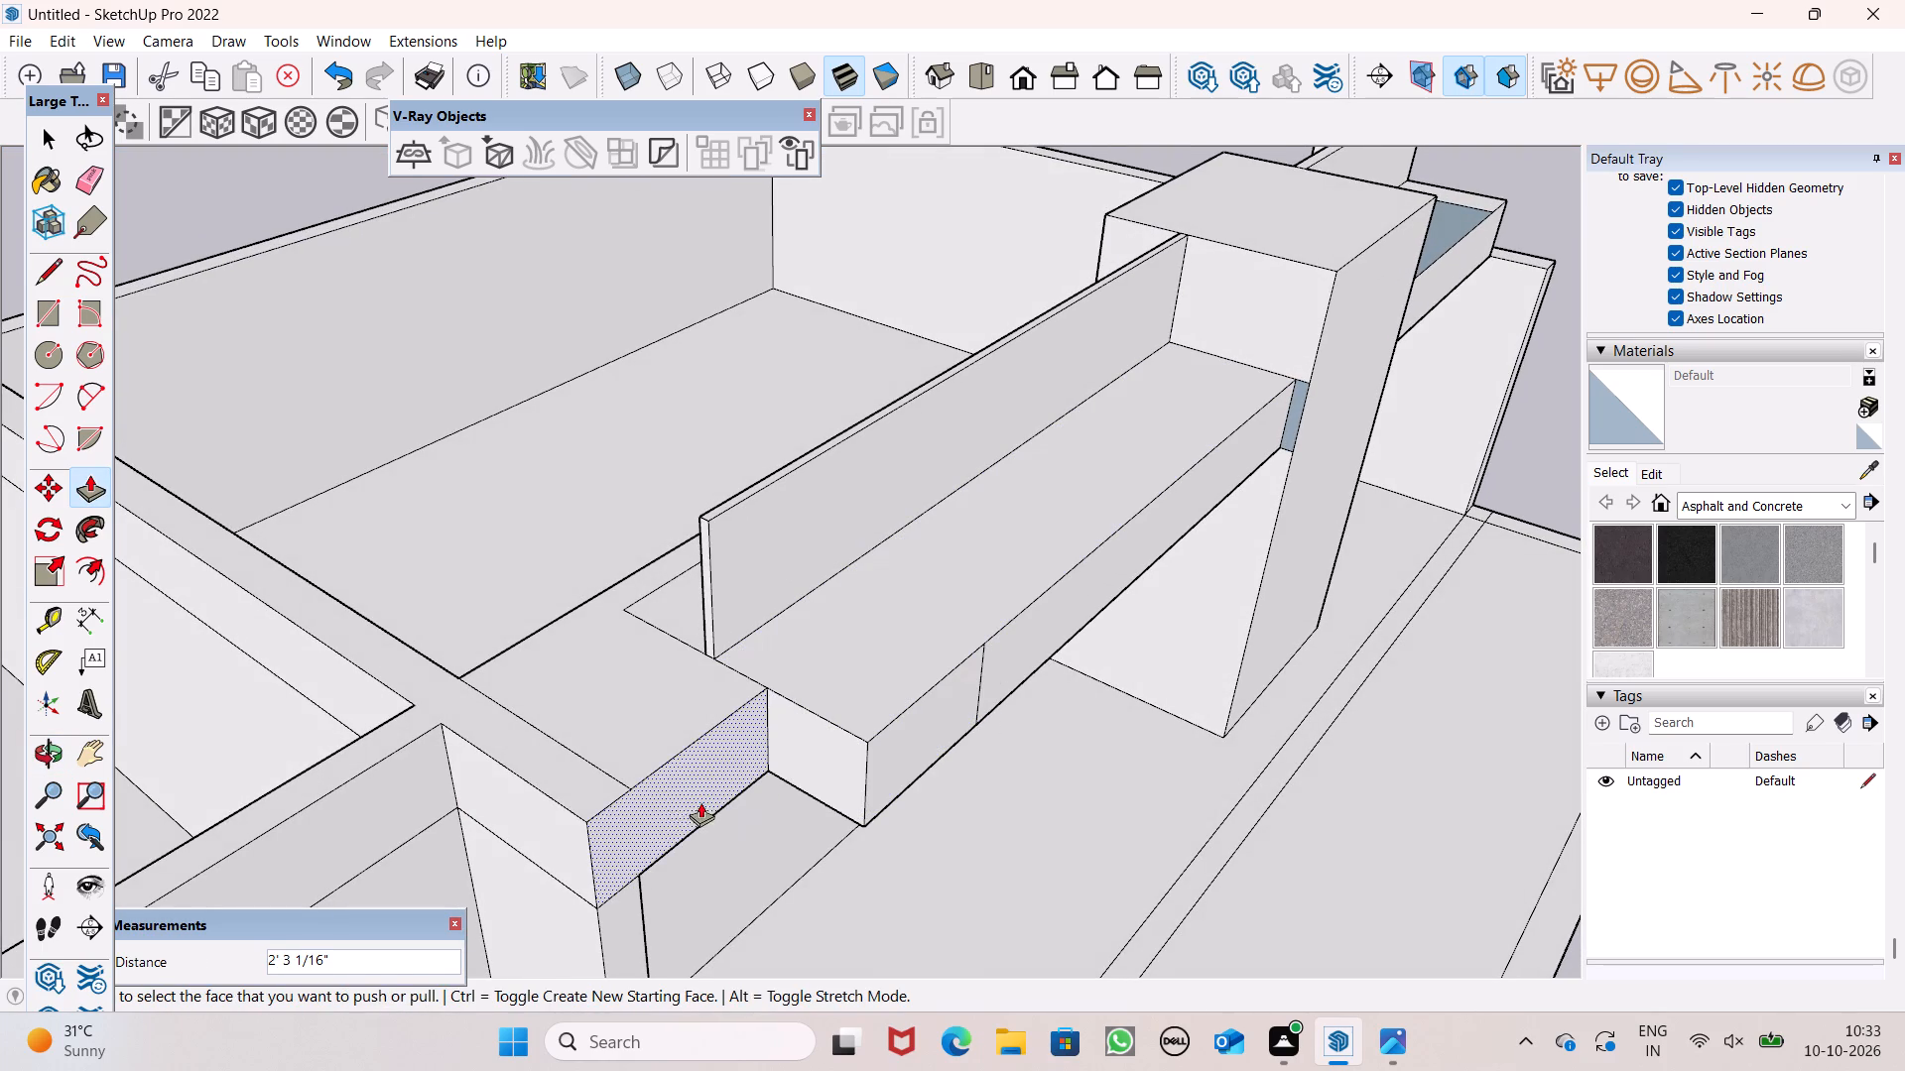
pyautogui.moveTo(677, 806); pyautogui.dragTo(855, 763)
# Pull the front face of the parapet between the stub and the raised block outward about 2' 10 11/16", near the band's front edge.
pyautogui.scroll(-6, 877, 586)
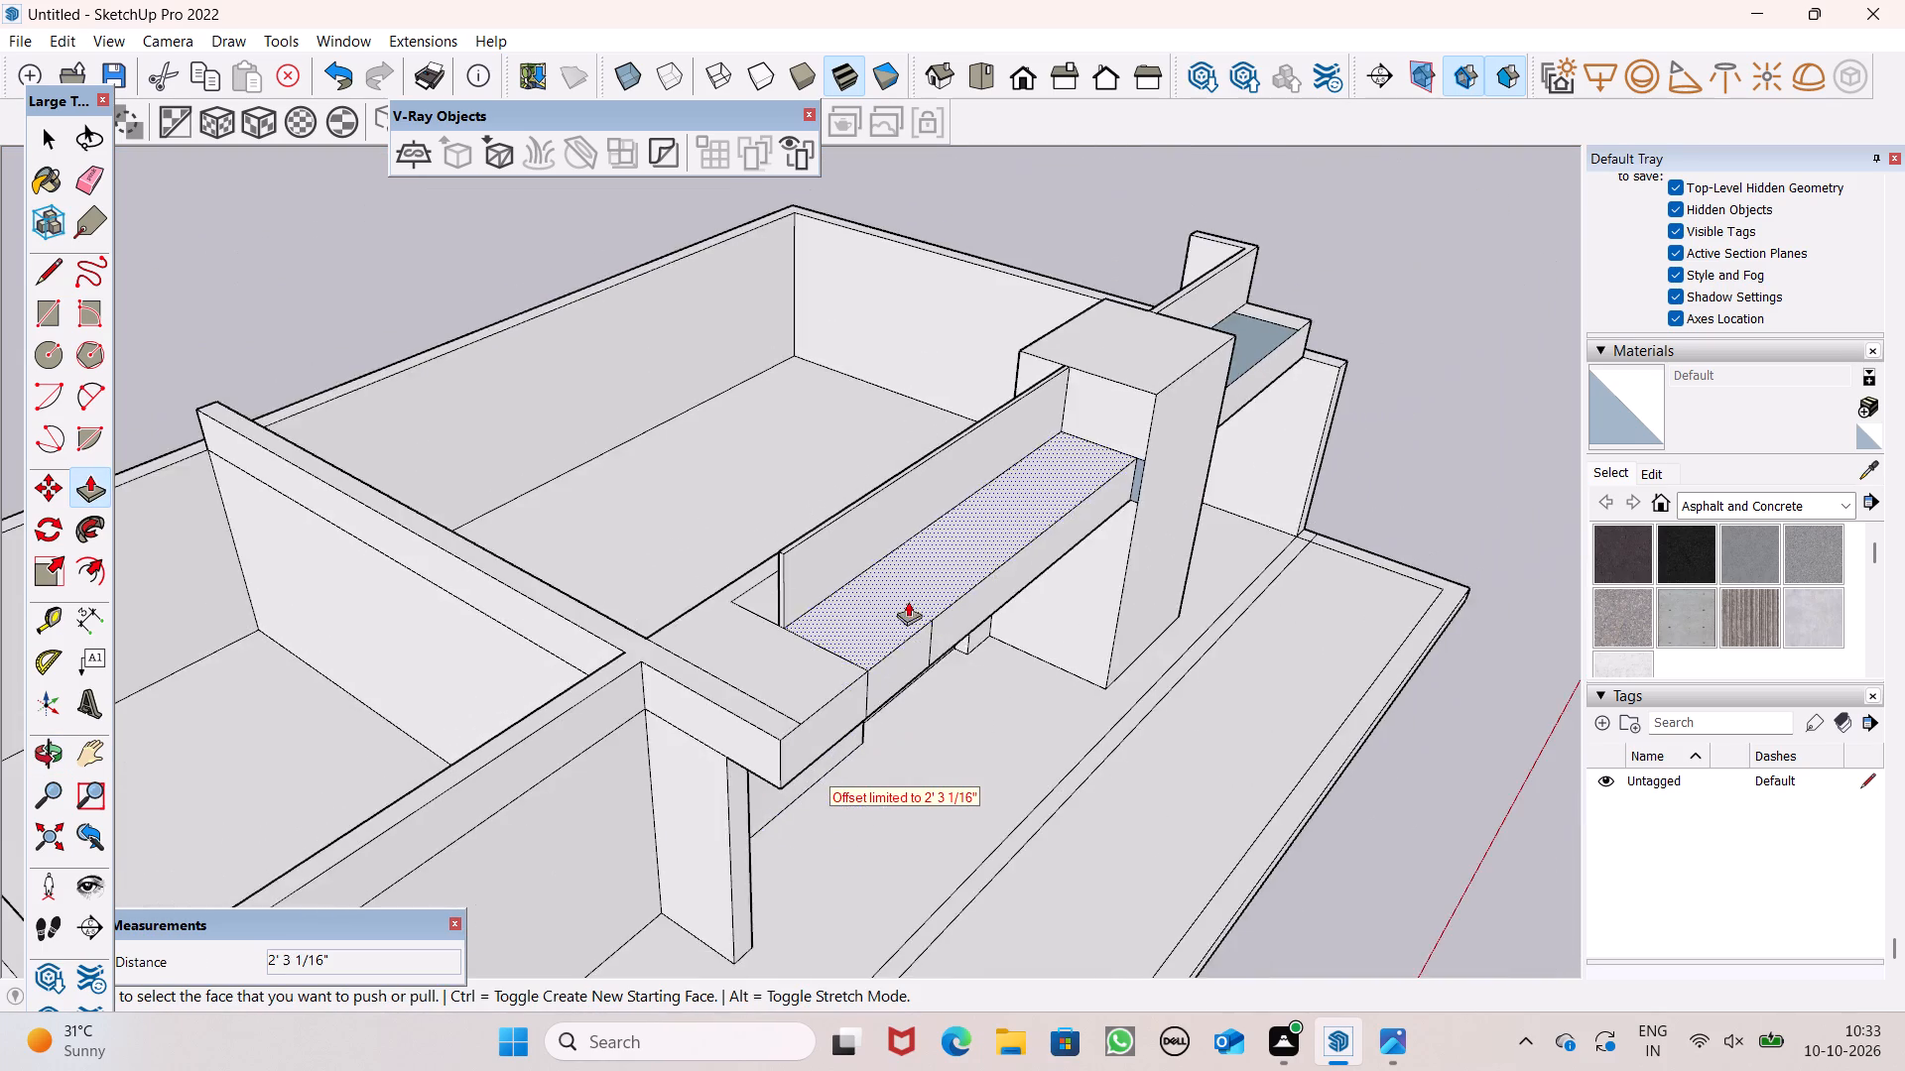
pyautogui.moveTo(959, 637); pyautogui.dragTo(609, 540, button='middle')
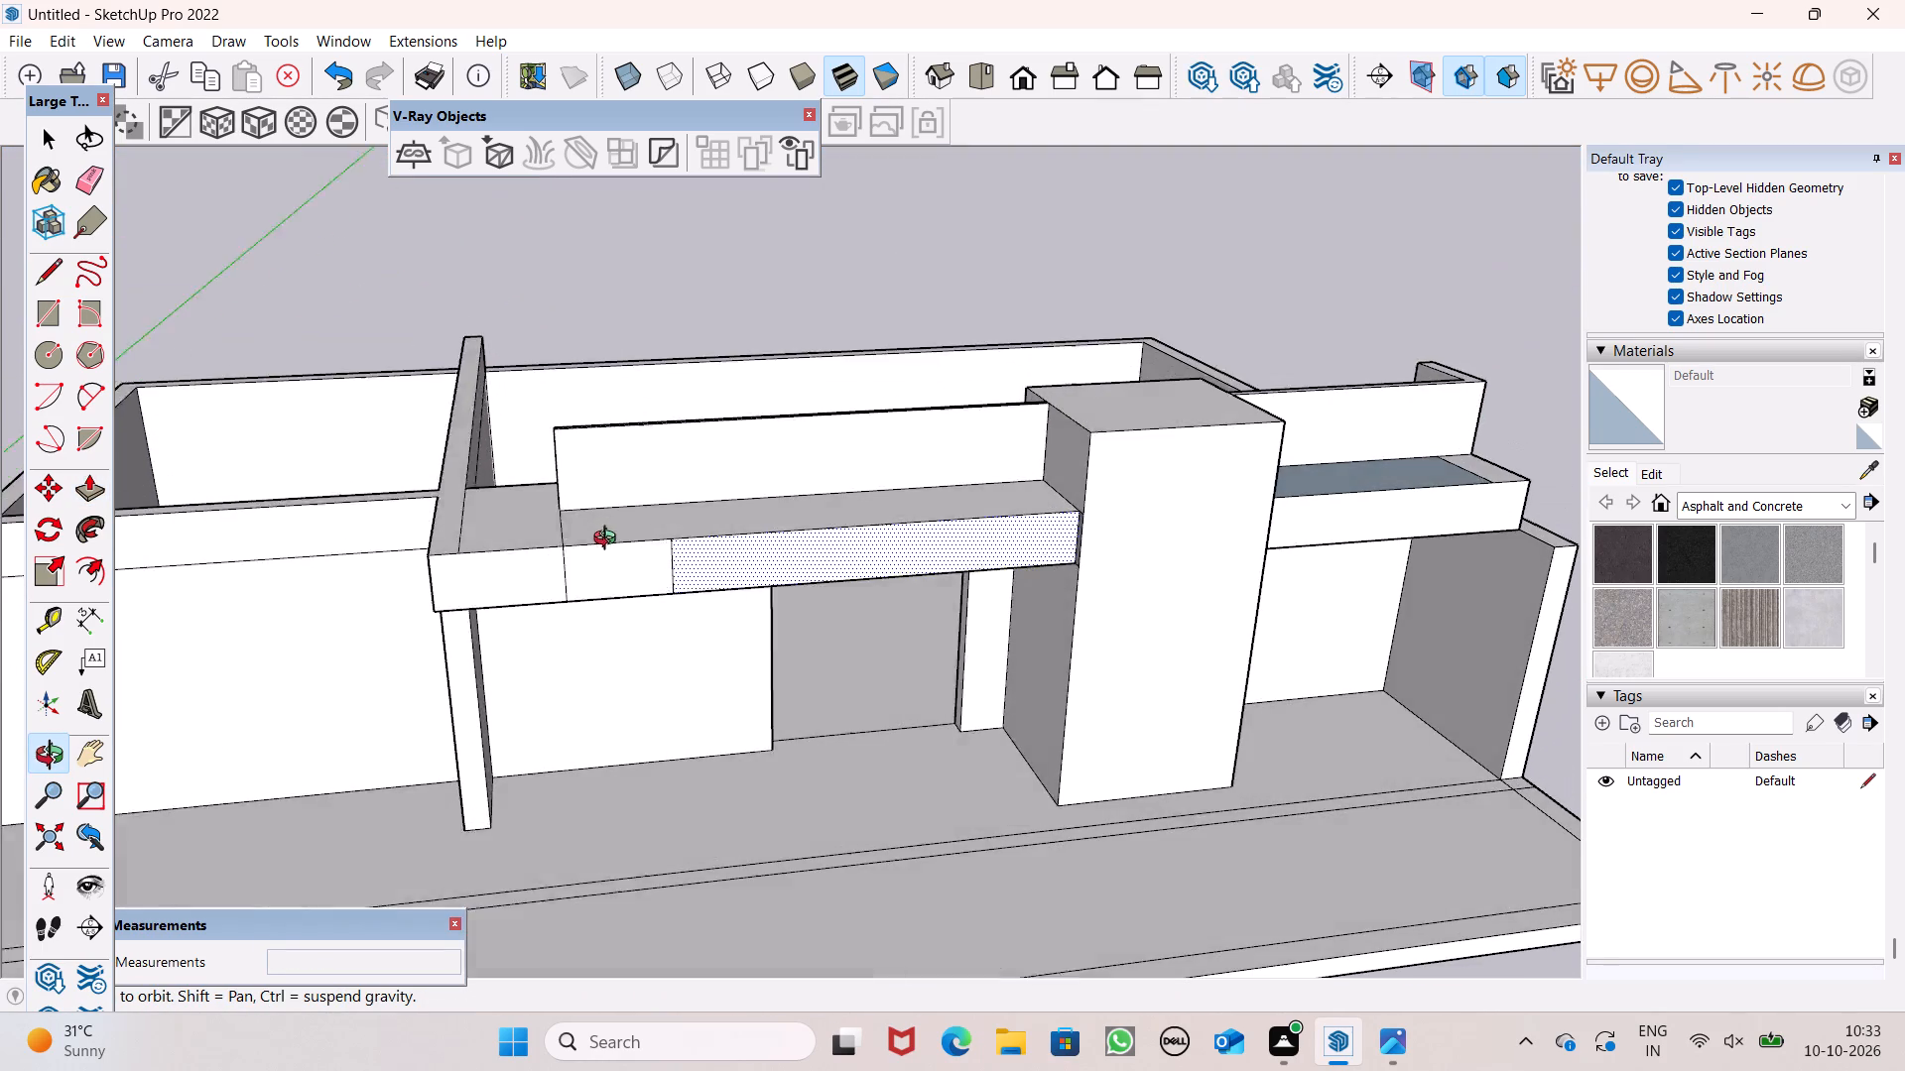
pyautogui.moveTo(609, 540); pyautogui.dragTo(619, 553, button='middle')
pyautogui.moveTo(511, 506); pyautogui.dragTo(798, 596, button='middle')
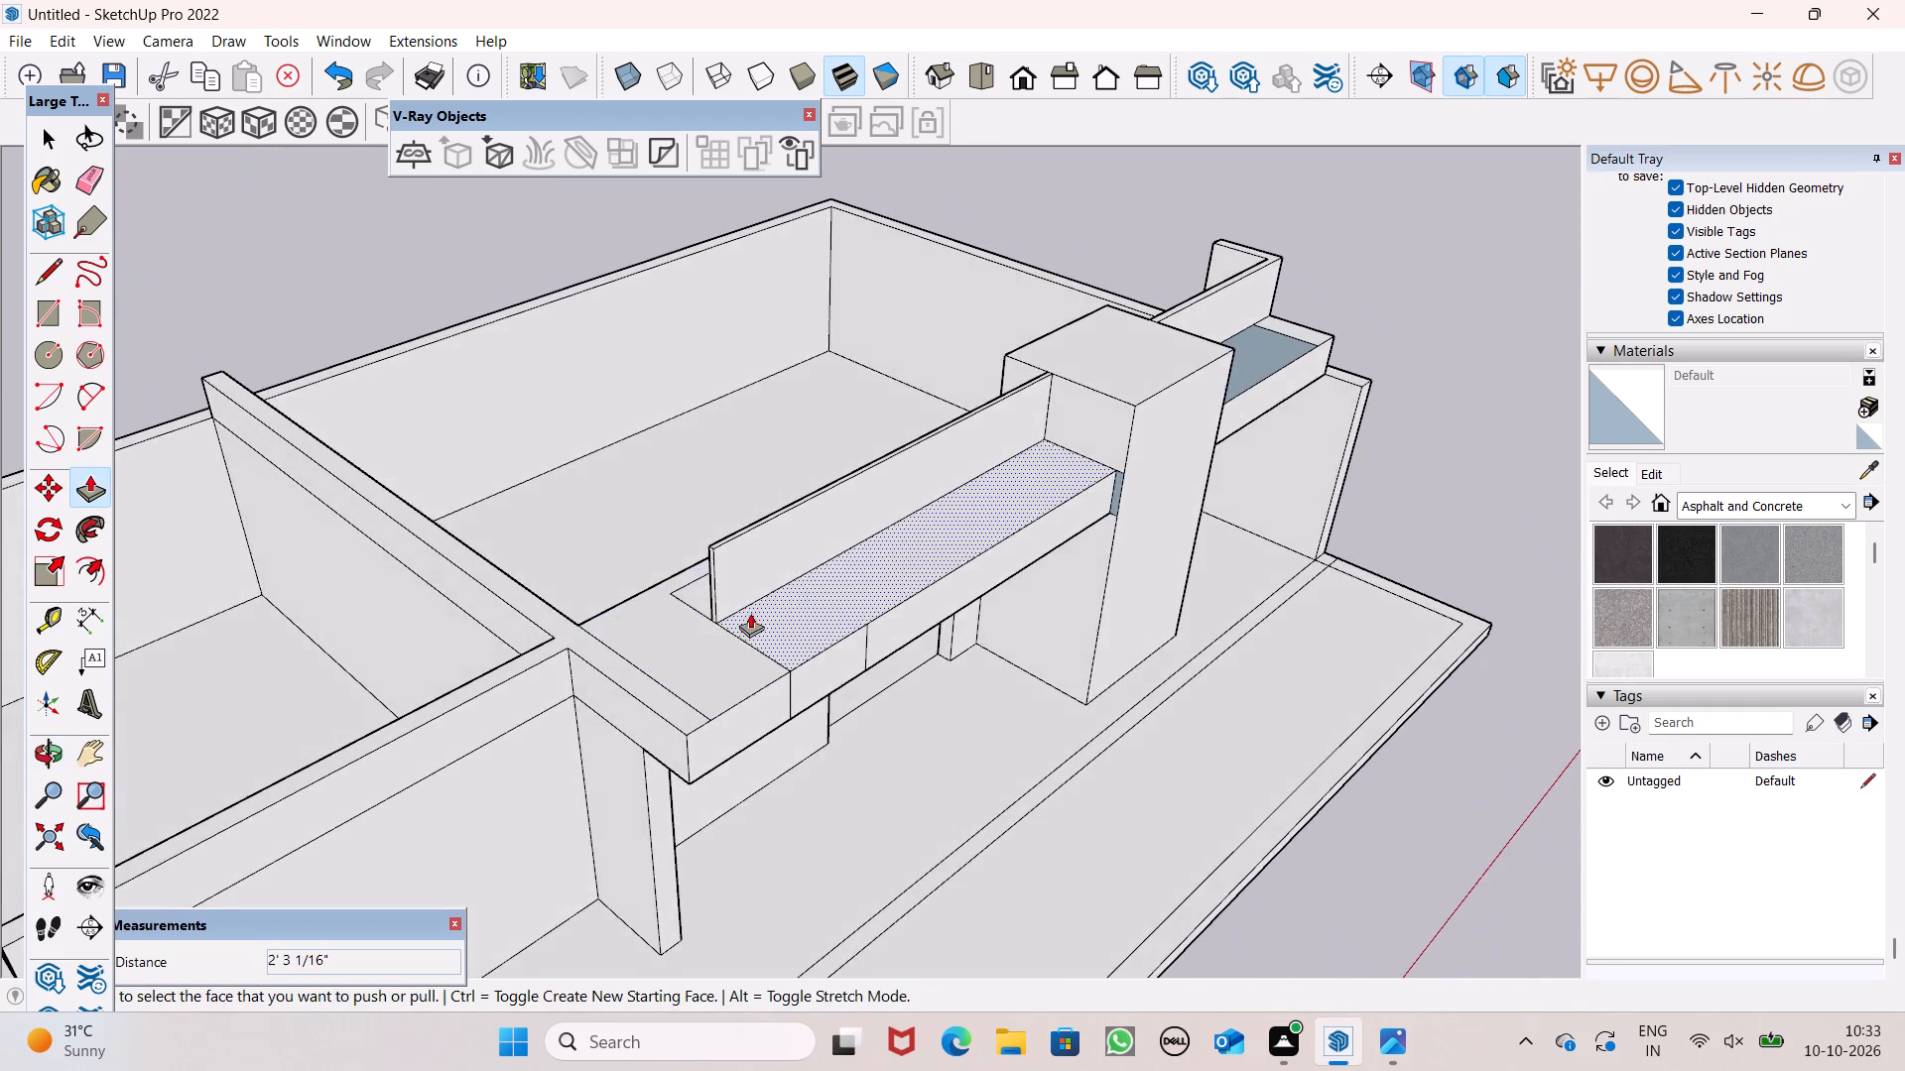
pyautogui.scroll(8, 736, 619)
pyautogui.scroll(-10, 739, 610)
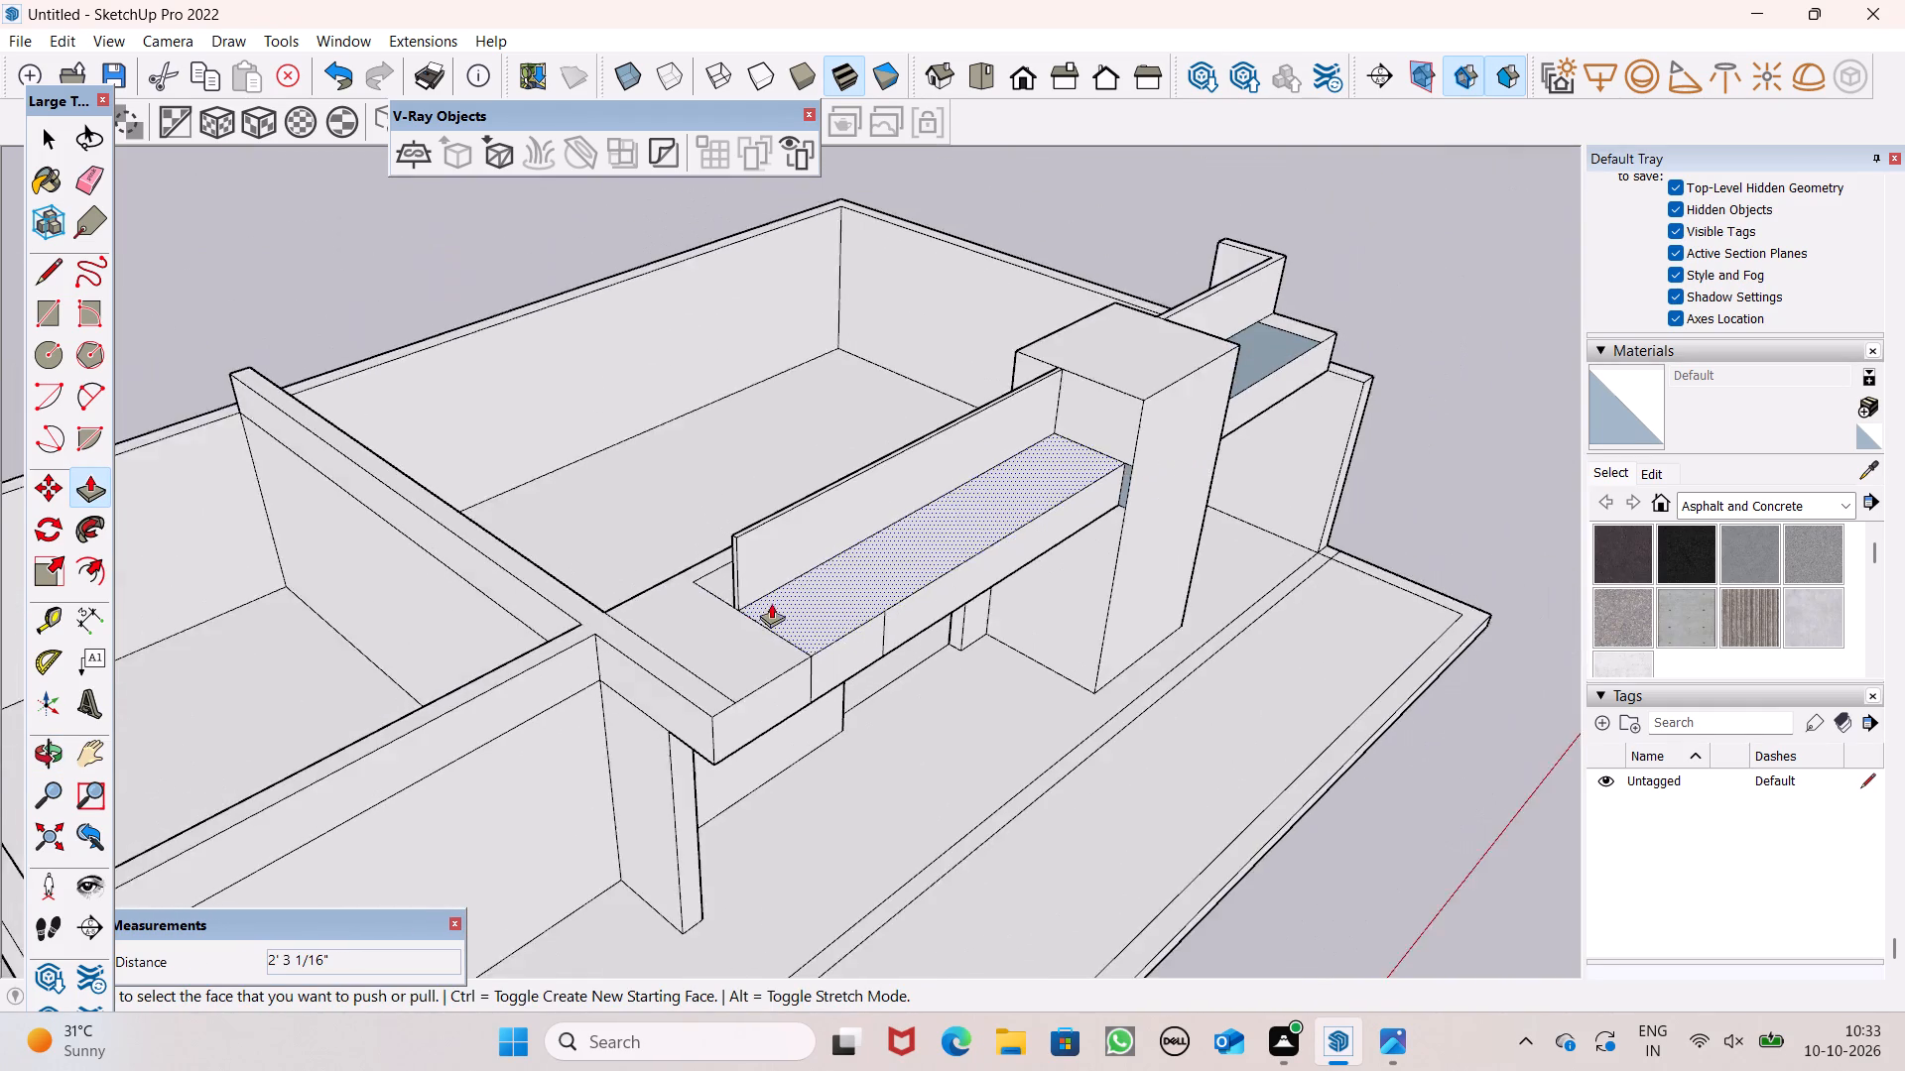
pyautogui.moveTo(715, 609); pyautogui.dragTo(765, 583, button='middle')
pyautogui.scroll(6, 756, 580)
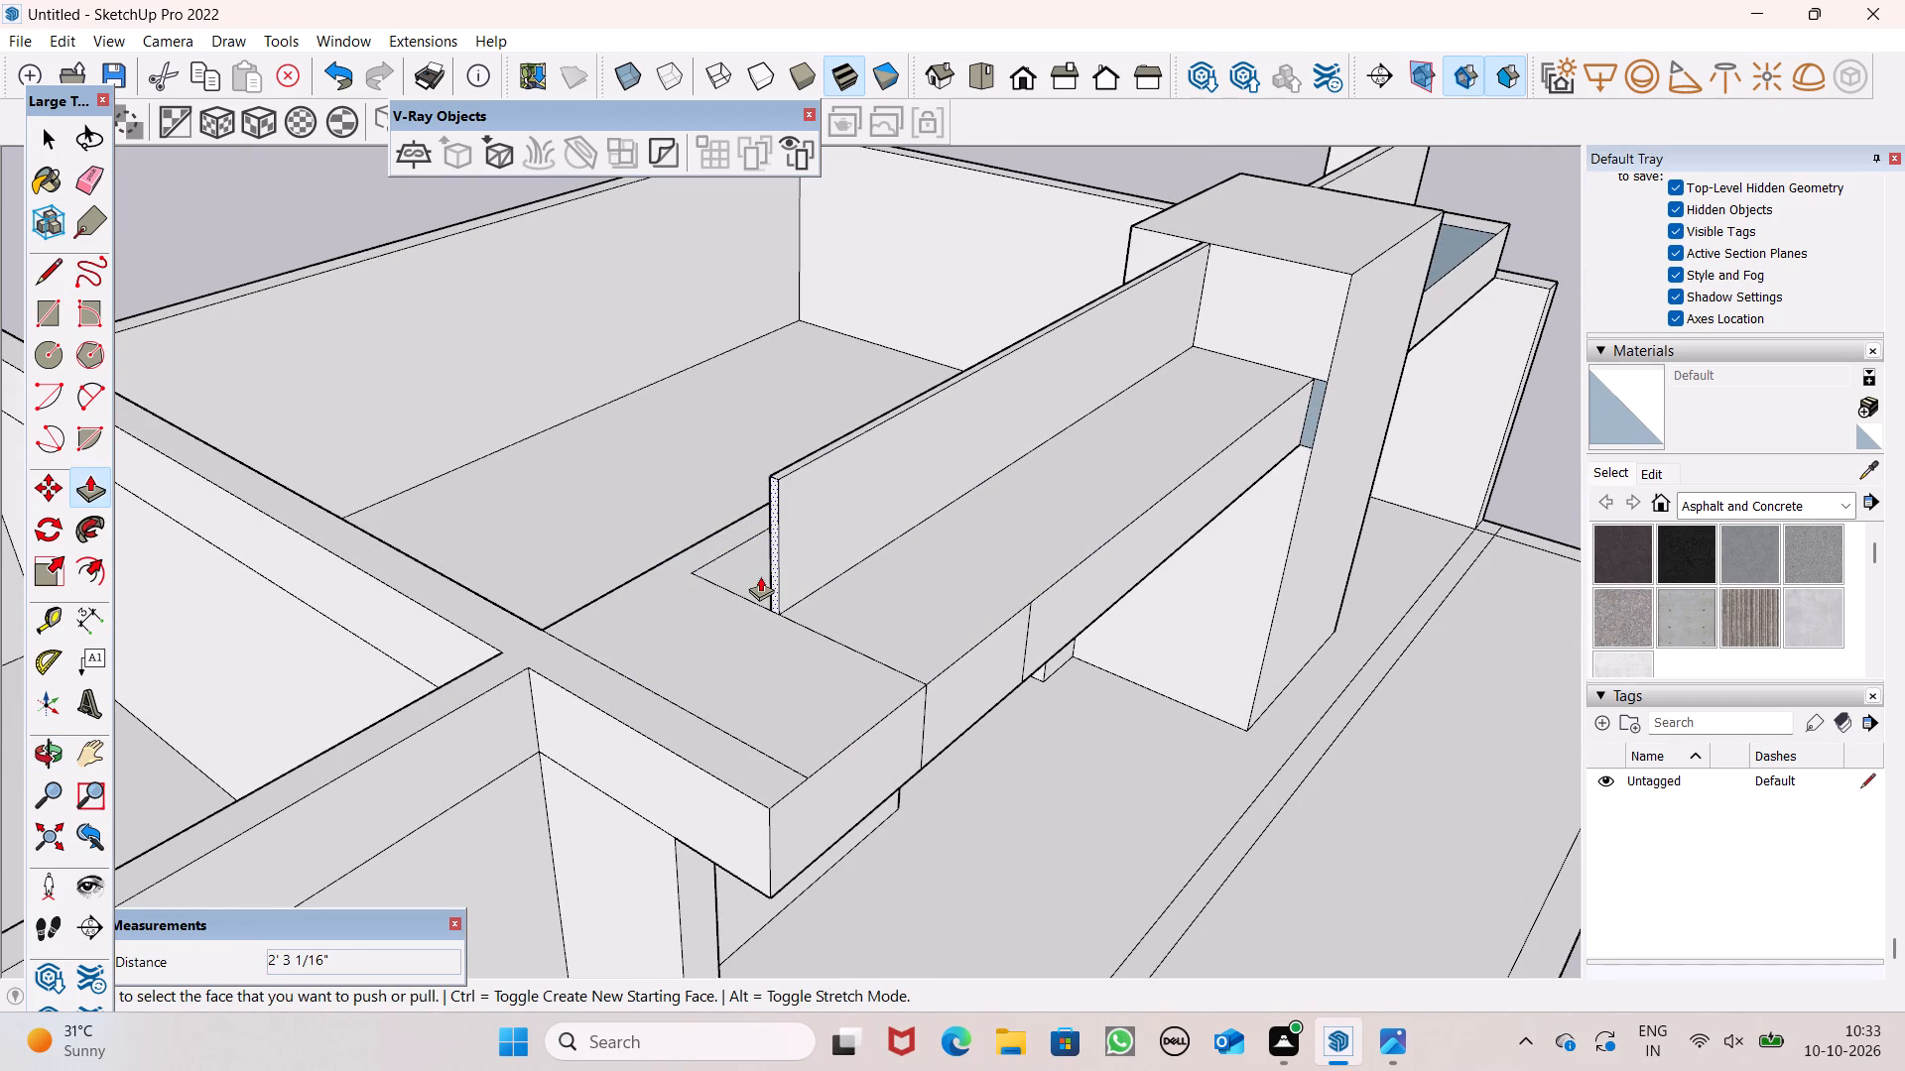
pyautogui.scroll(2, 859, 499)
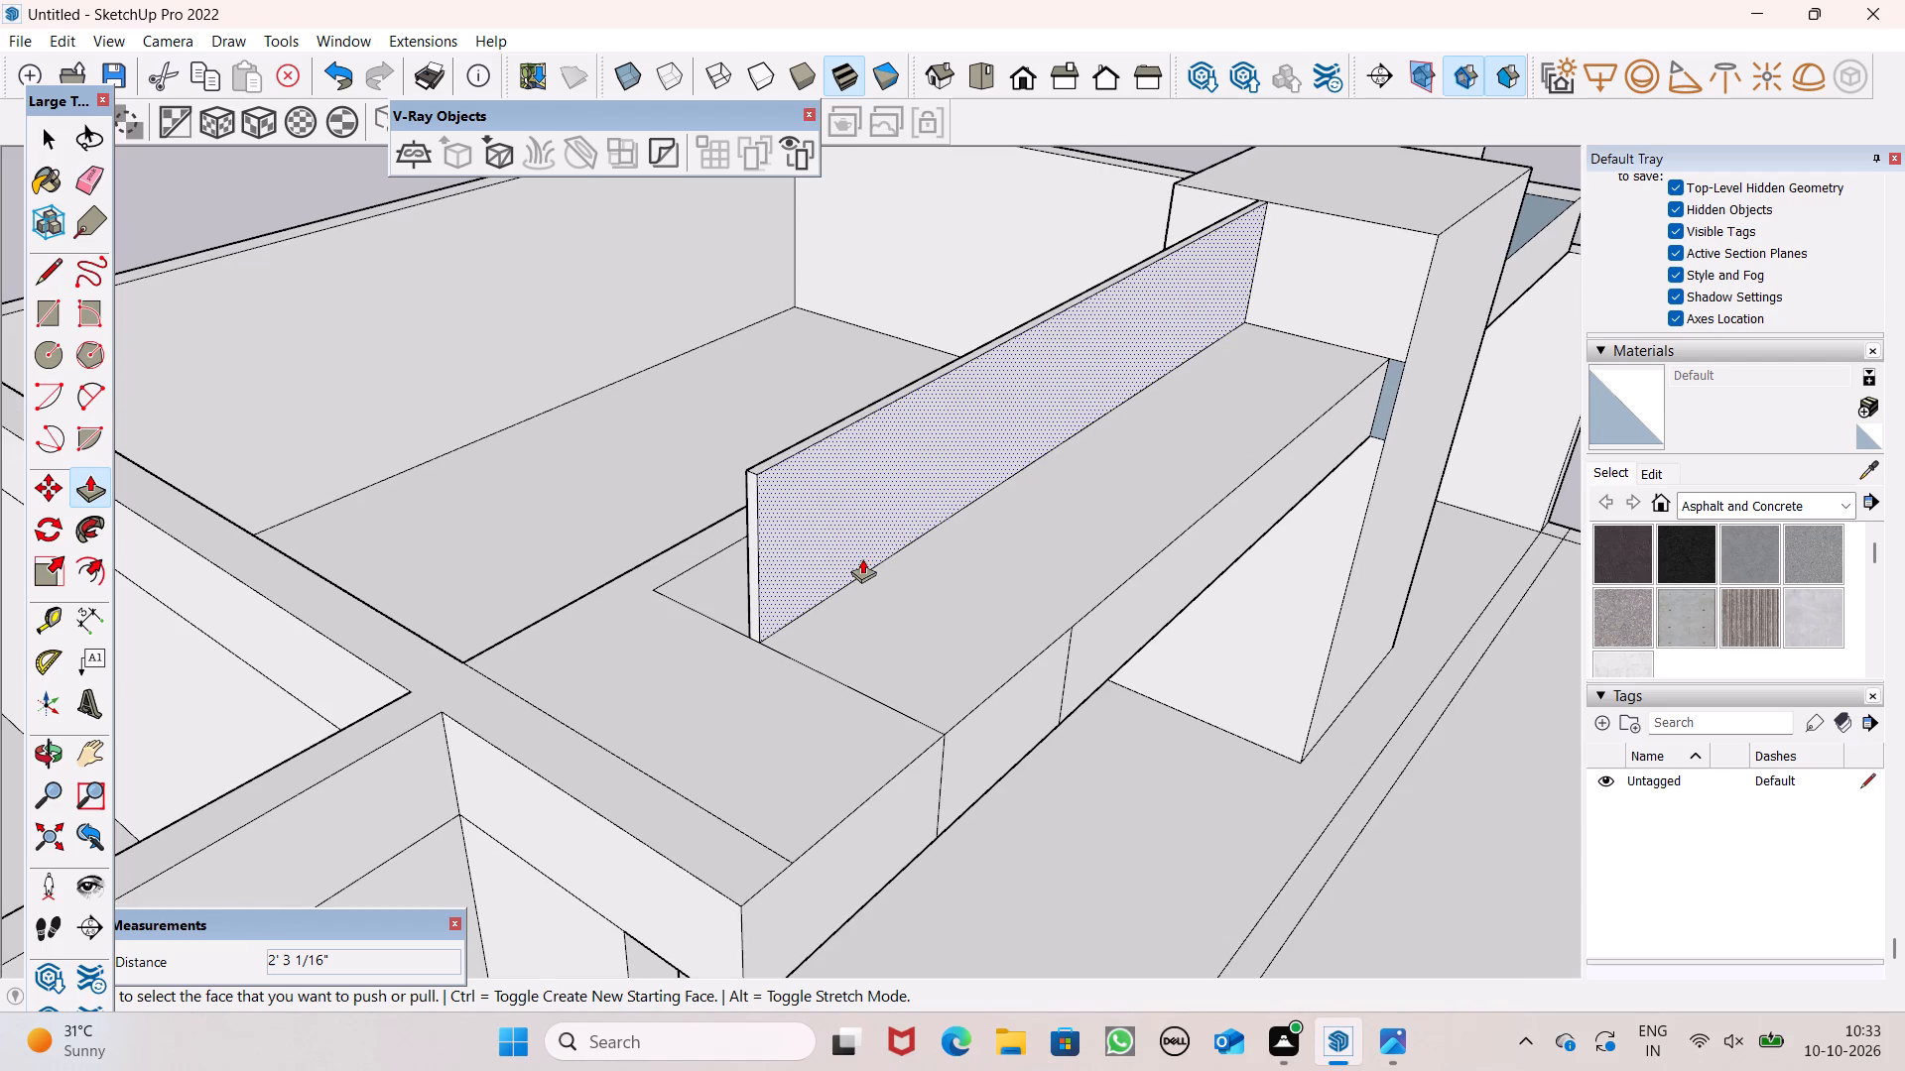
pyautogui.moveTo(862, 558); pyautogui.dragTo(974, 695)
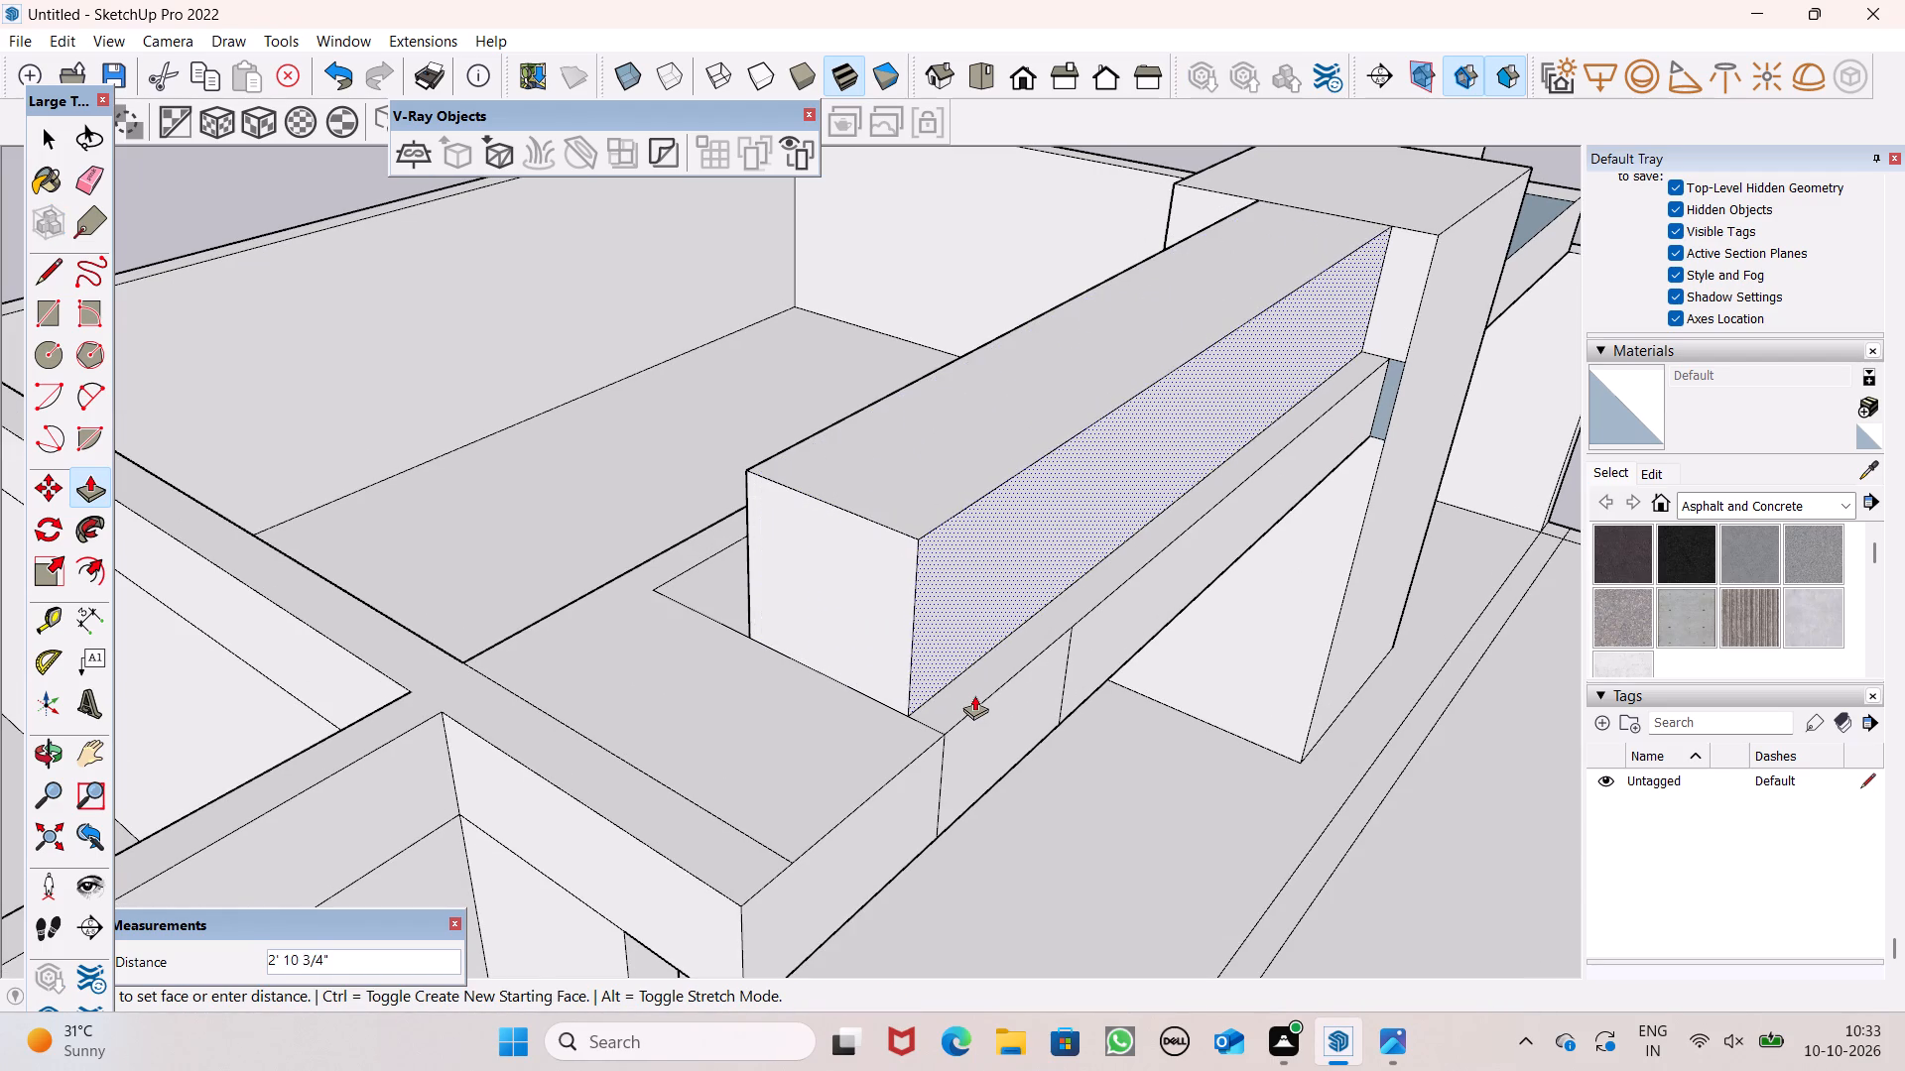
pyautogui.moveTo(974, 695); pyautogui.dragTo(974, 691)
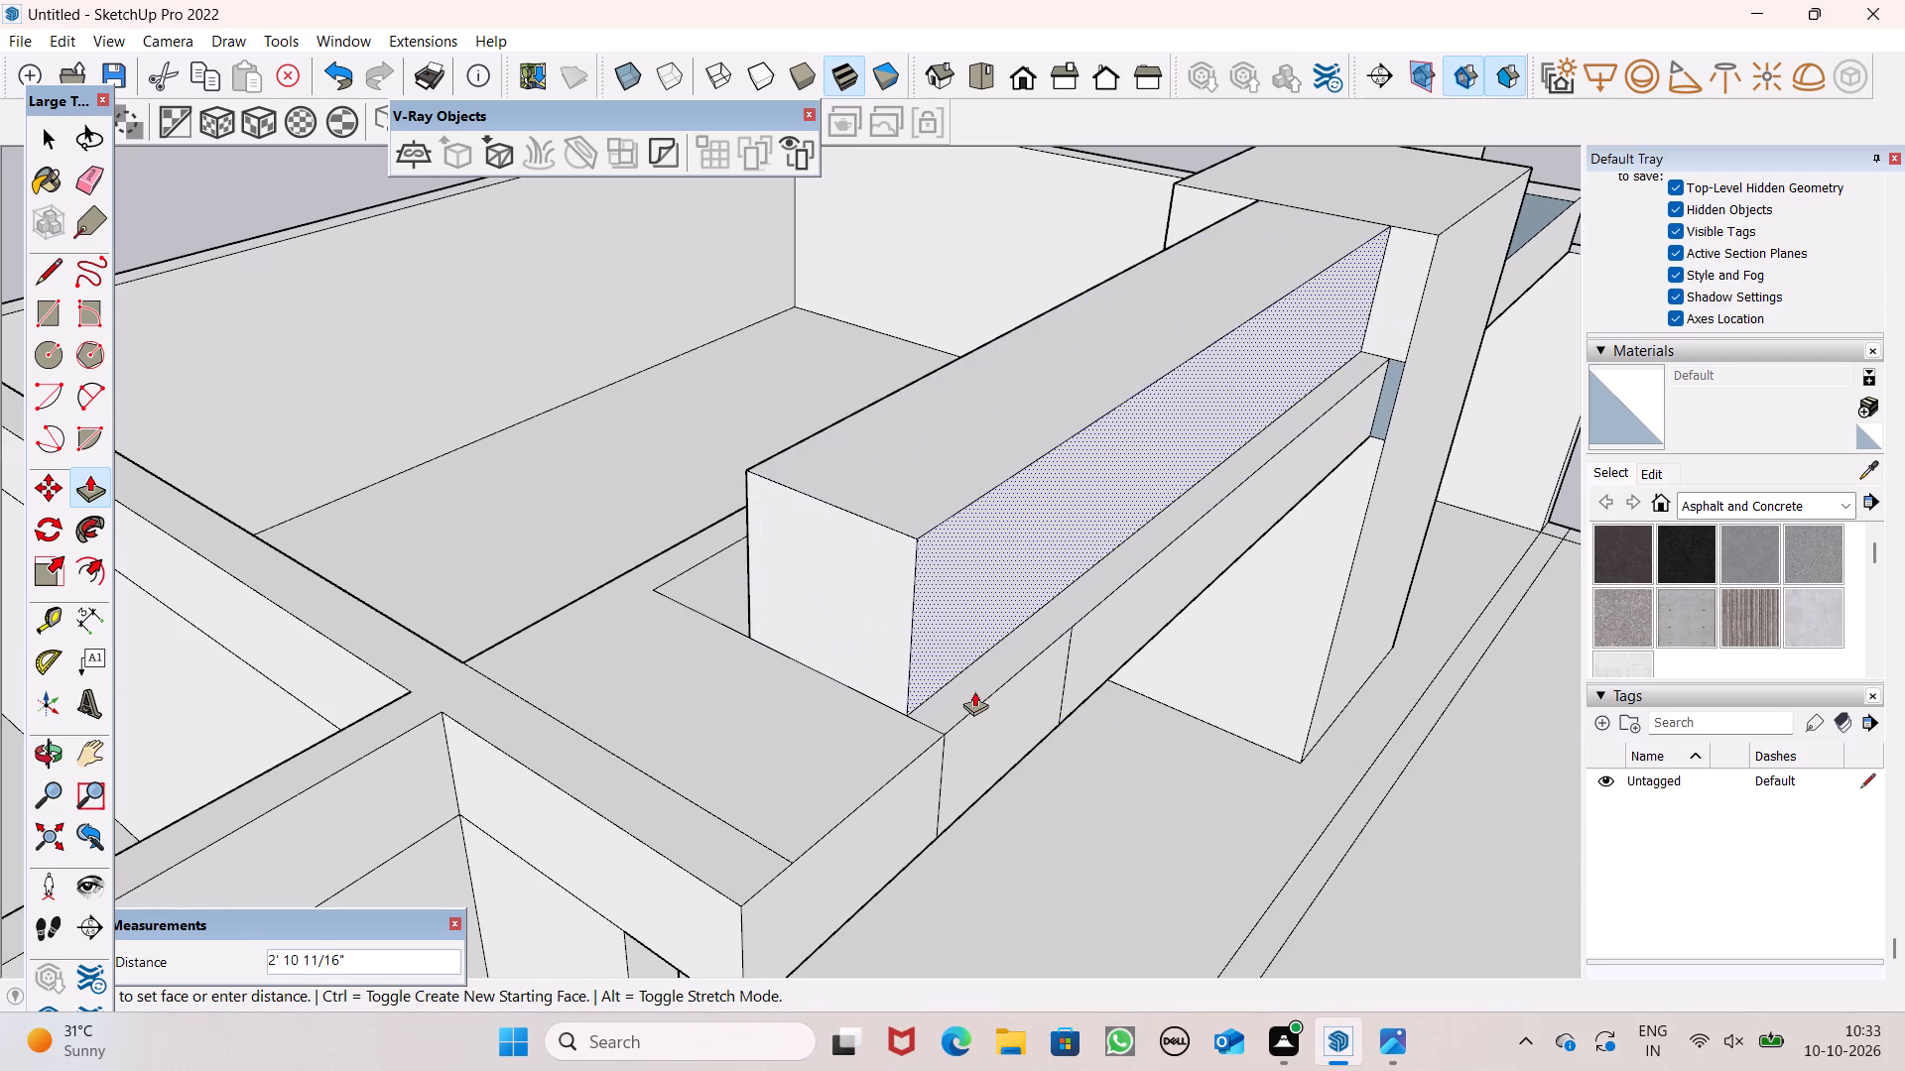
pyautogui.moveTo(974, 691); pyautogui.dragTo(976, 688)
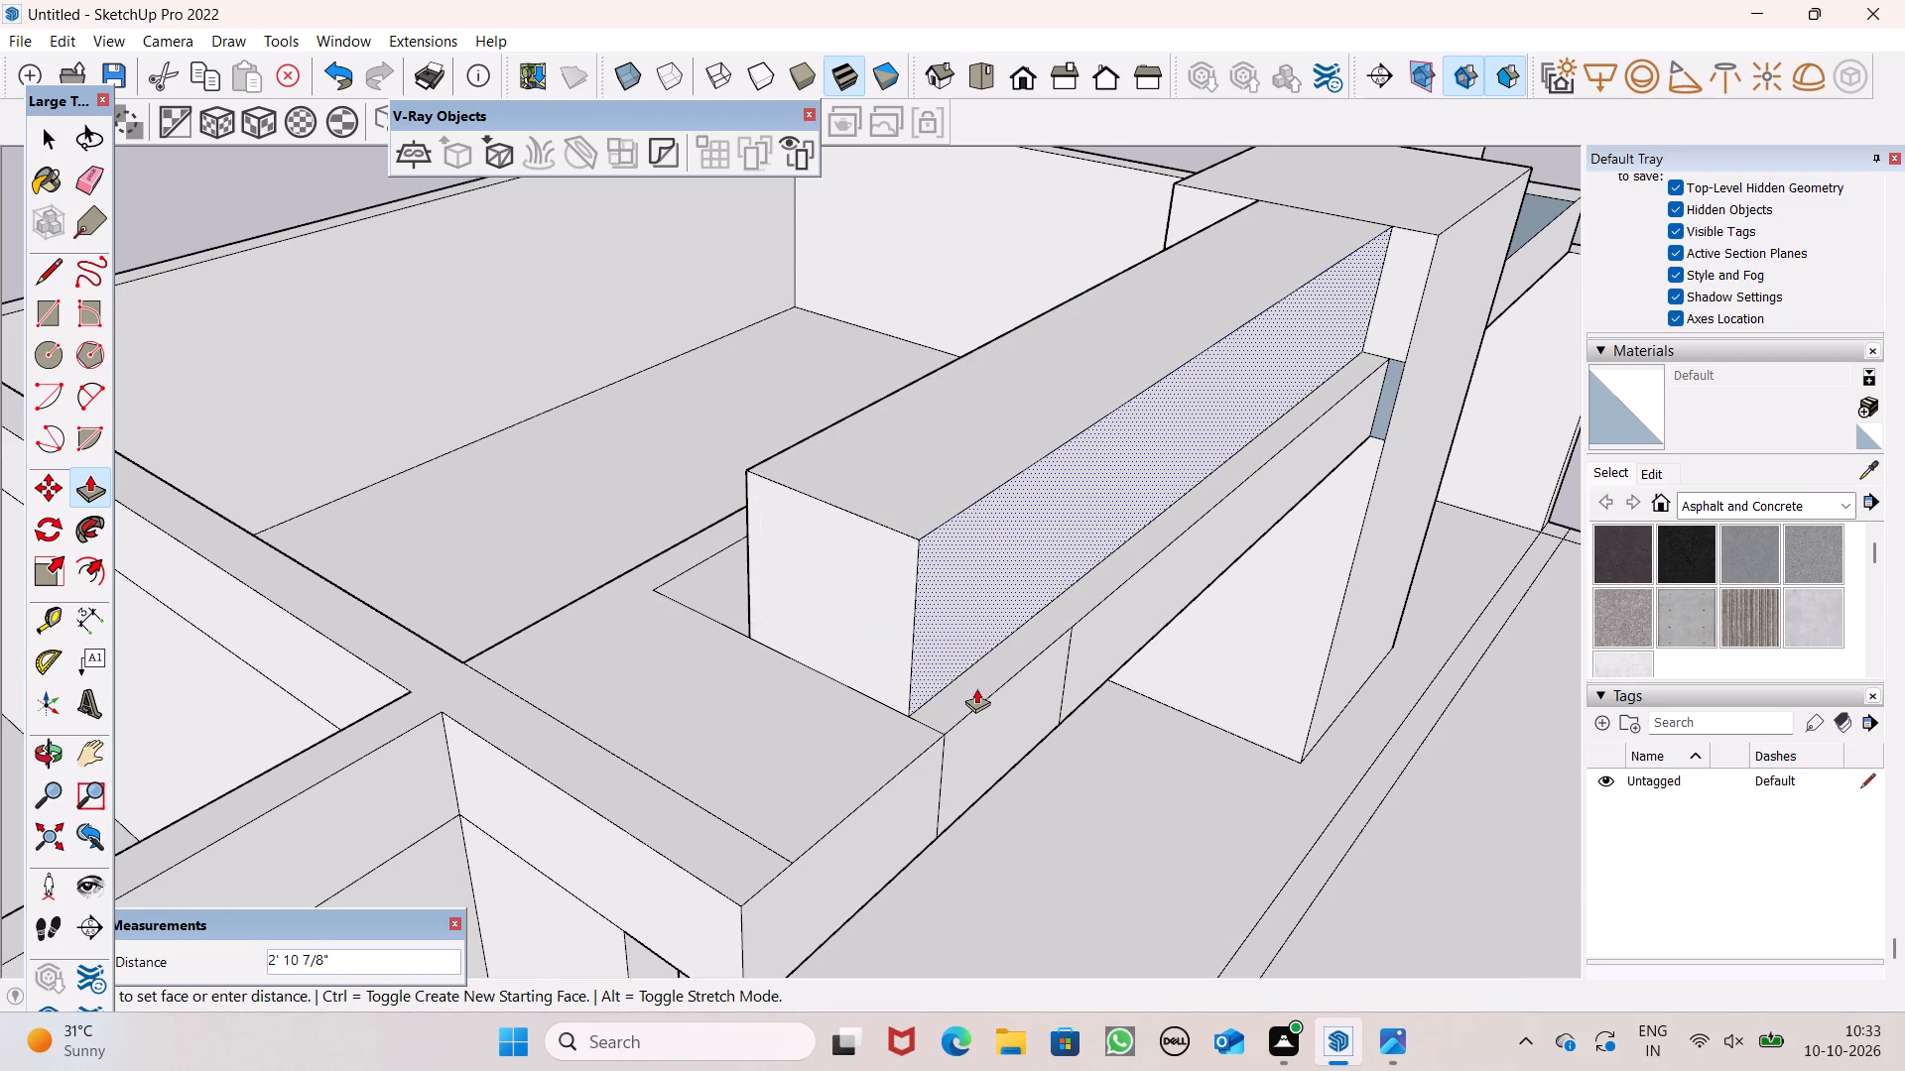
pyautogui.moveTo(976, 688); pyautogui.dragTo(976, 687)
# Push the same parapet's back face forward about 2' 8 5/16", reducing the thick block to a thin parapet along the band's front.
pyautogui.scroll(-6, 718, 535)
pyautogui.moveTo(741, 545); pyautogui.dragTo(1077, 634, button='middle')
pyautogui.scroll(1, 1077, 651)
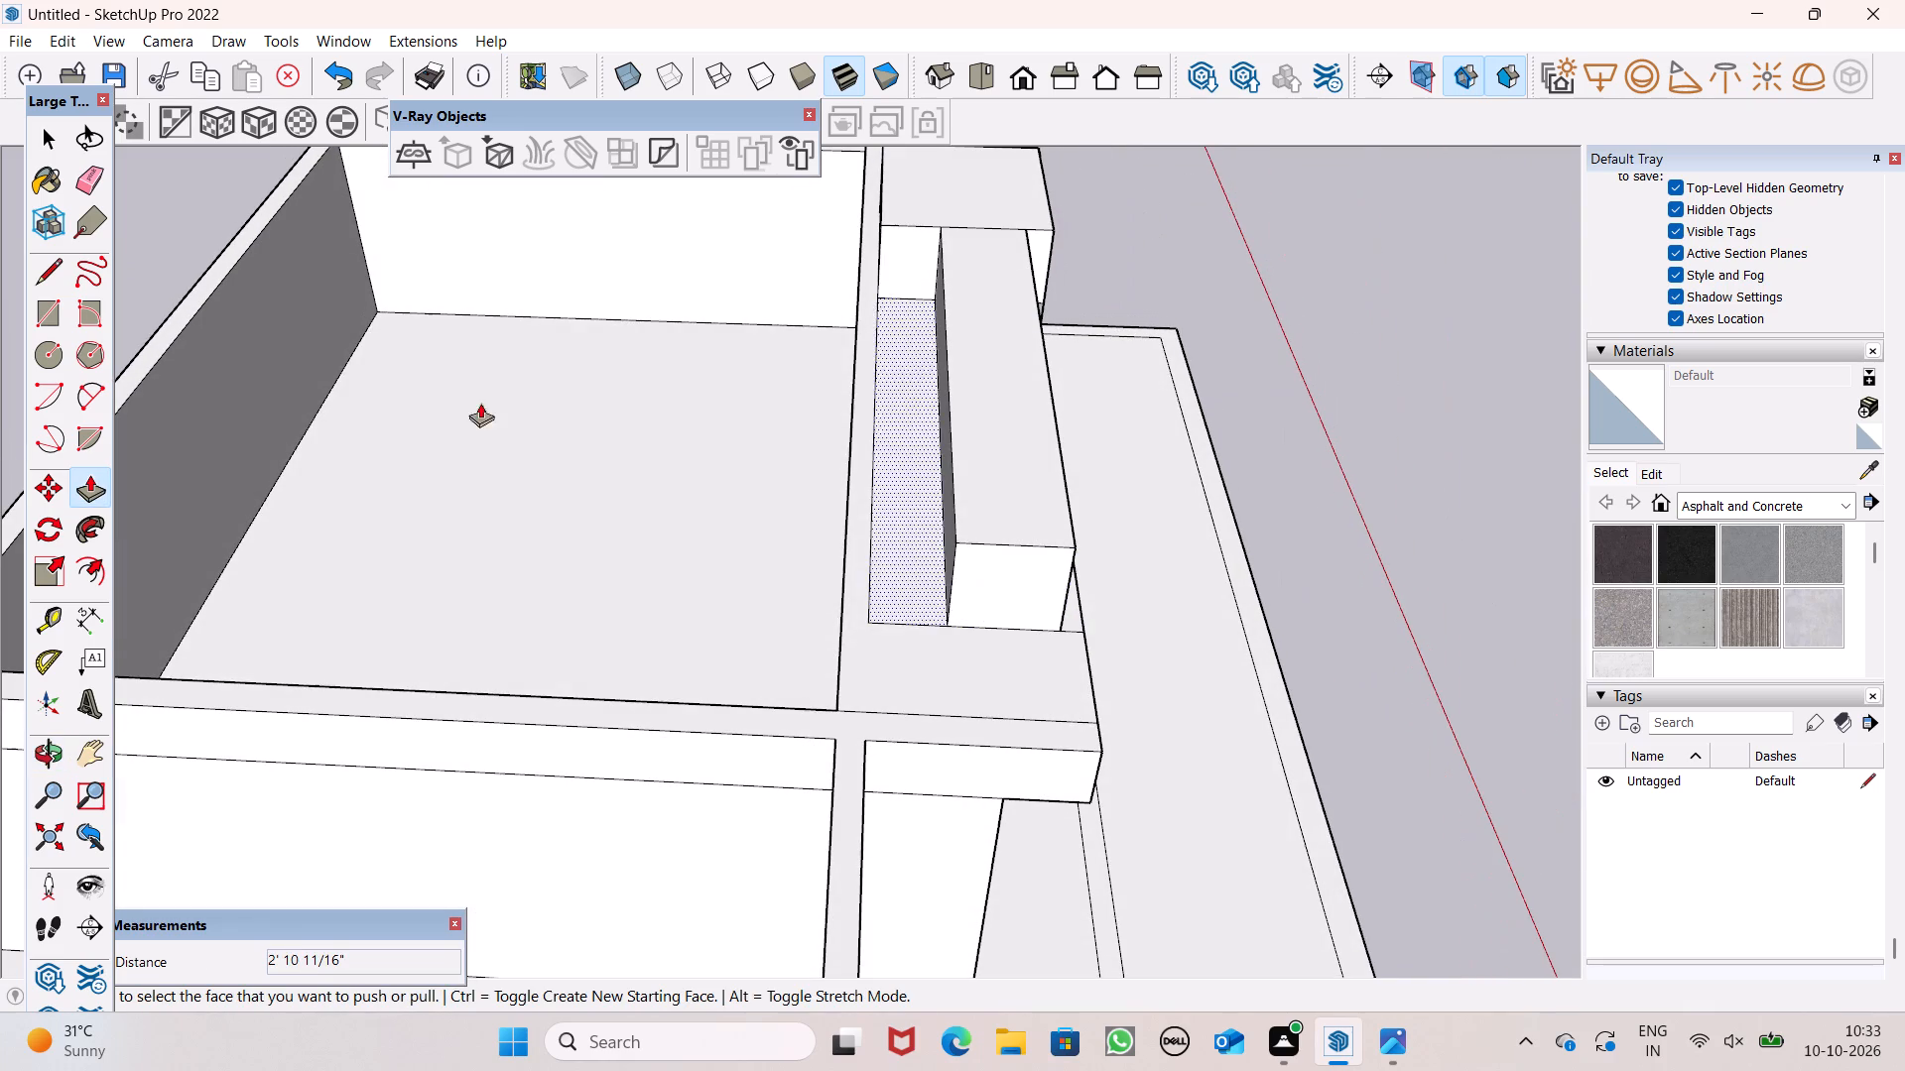
pyautogui.scroll(-1, 209, 136)
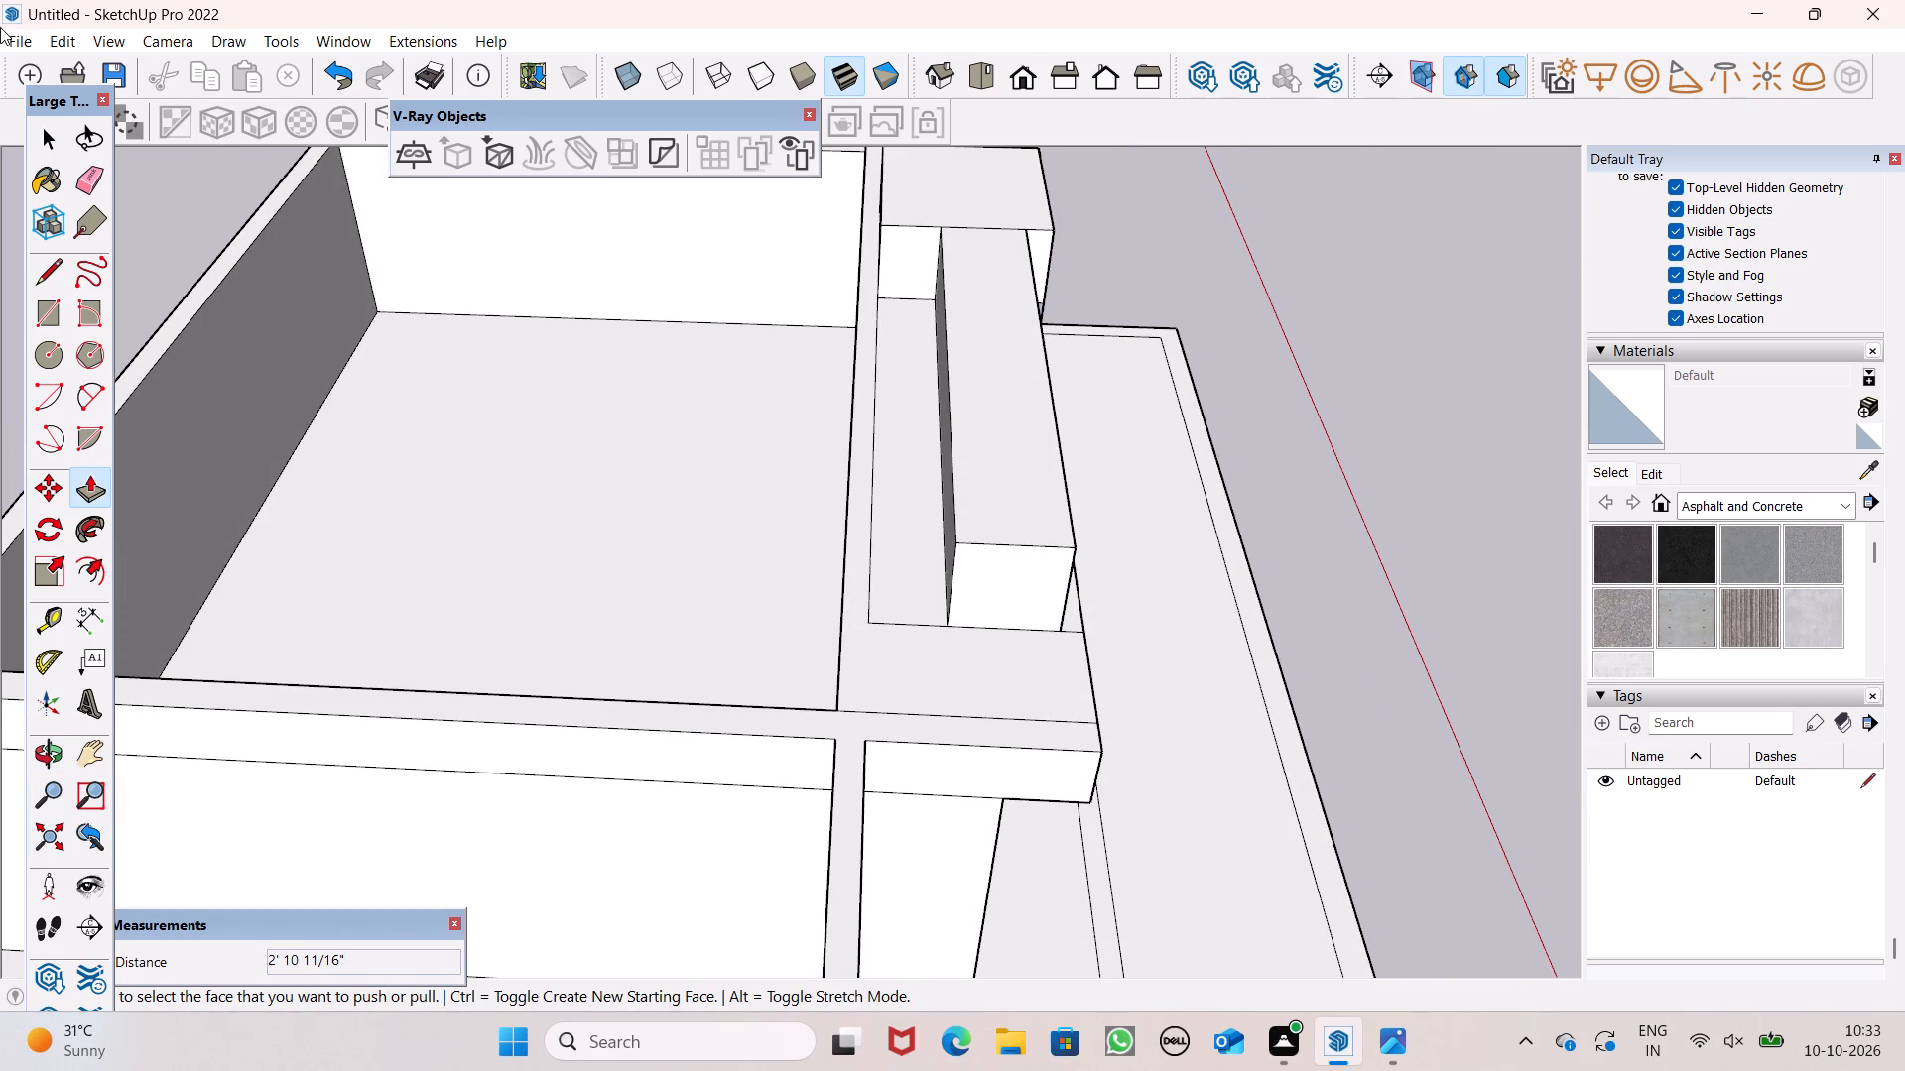
pyautogui.scroll(-3, 793, 424)
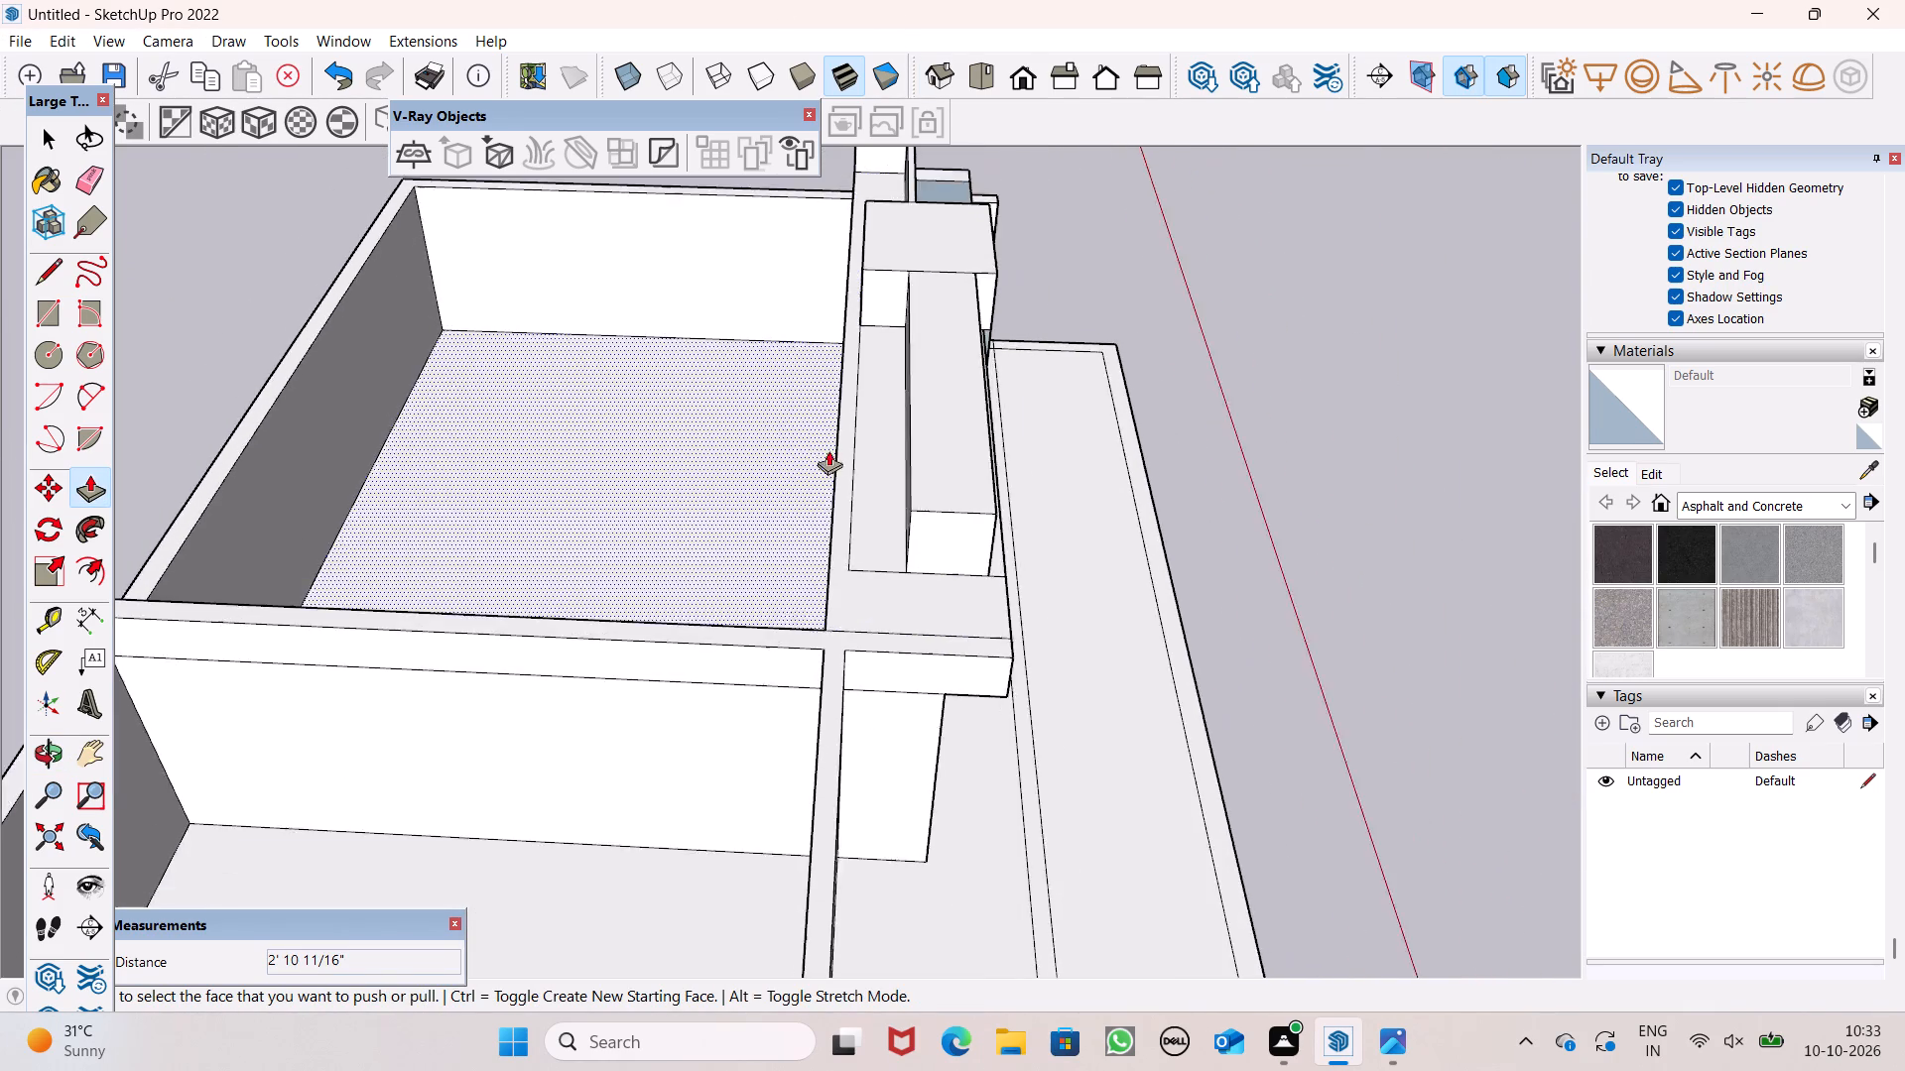
pyautogui.moveTo(847, 491); pyautogui.dragTo(1168, 503, button='middle')
pyautogui.scroll(4, 980, 289)
pyautogui.scroll(2, 822, 348)
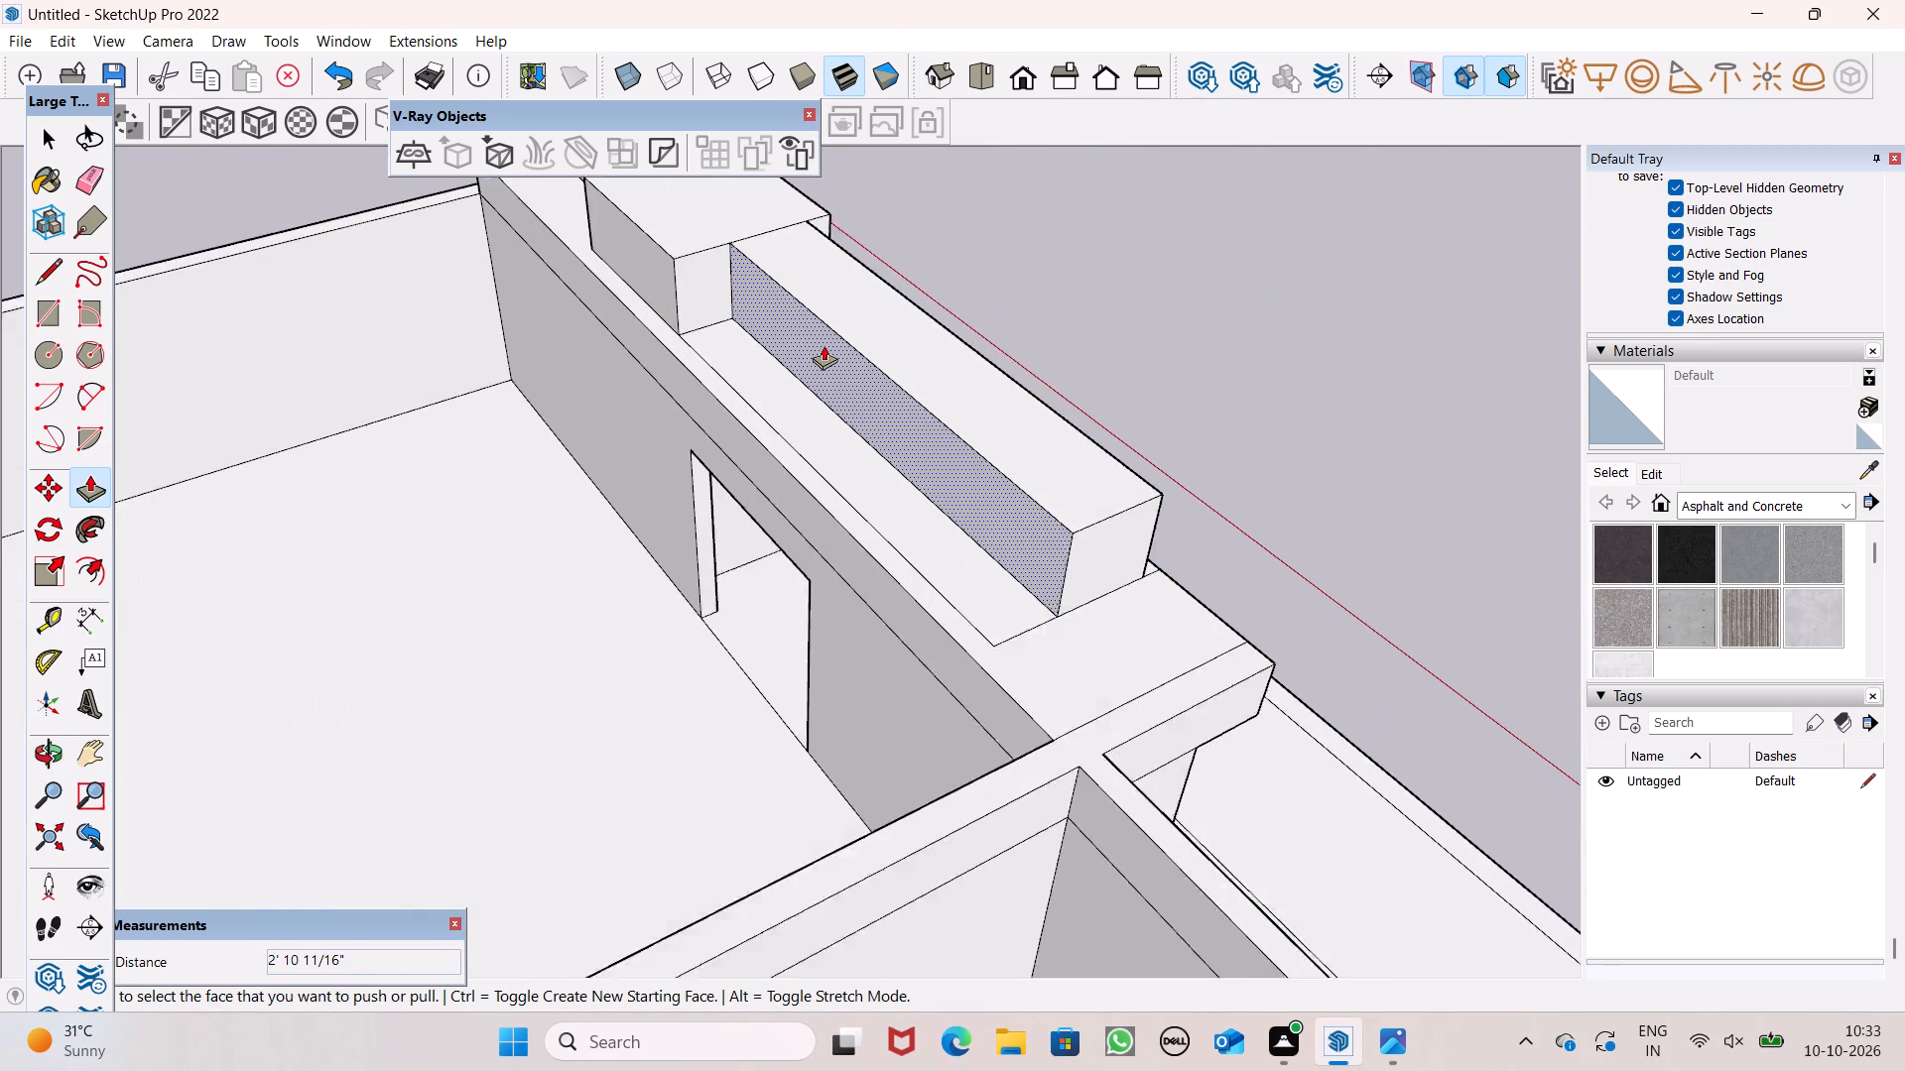
pyautogui.scroll(4, 824, 345)
pyautogui.moveTo(841, 390); pyautogui.dragTo(952, 364)
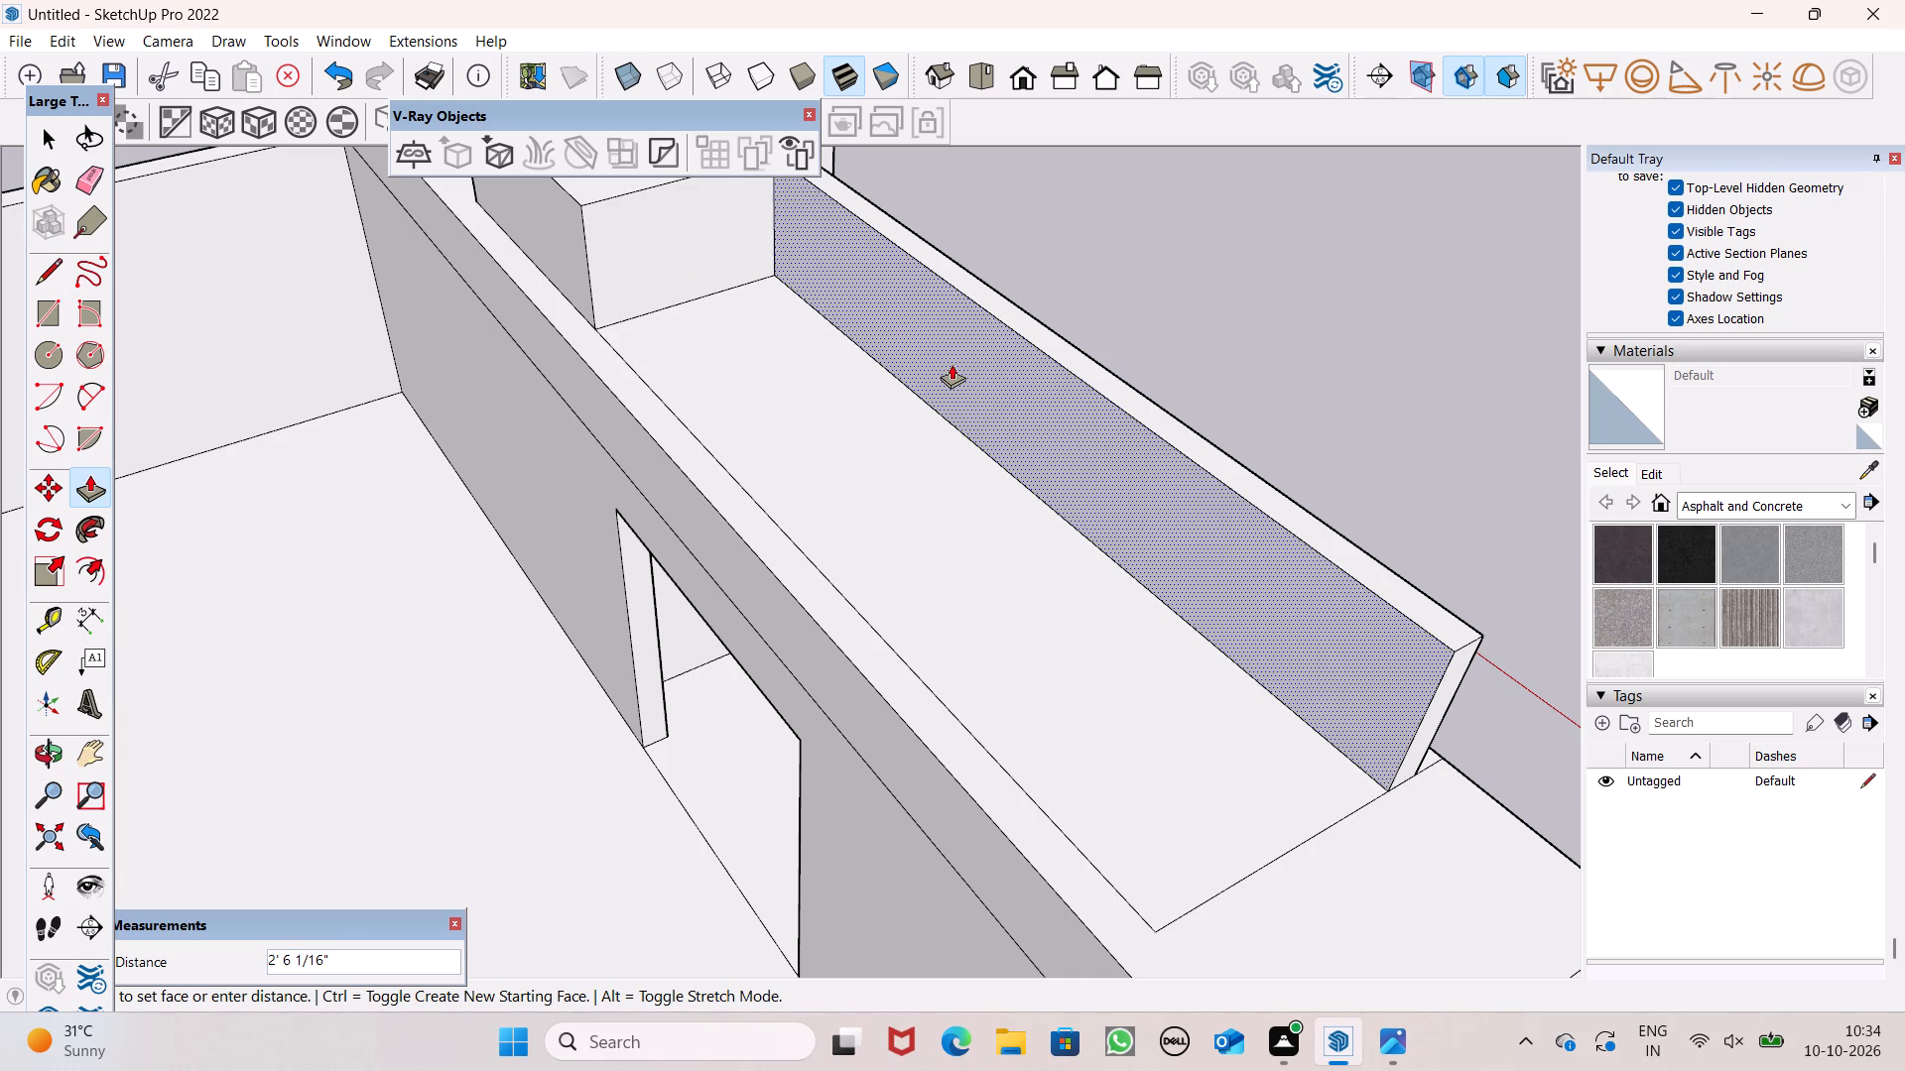
pyautogui.moveTo(952, 364); pyautogui.dragTo(960, 365)
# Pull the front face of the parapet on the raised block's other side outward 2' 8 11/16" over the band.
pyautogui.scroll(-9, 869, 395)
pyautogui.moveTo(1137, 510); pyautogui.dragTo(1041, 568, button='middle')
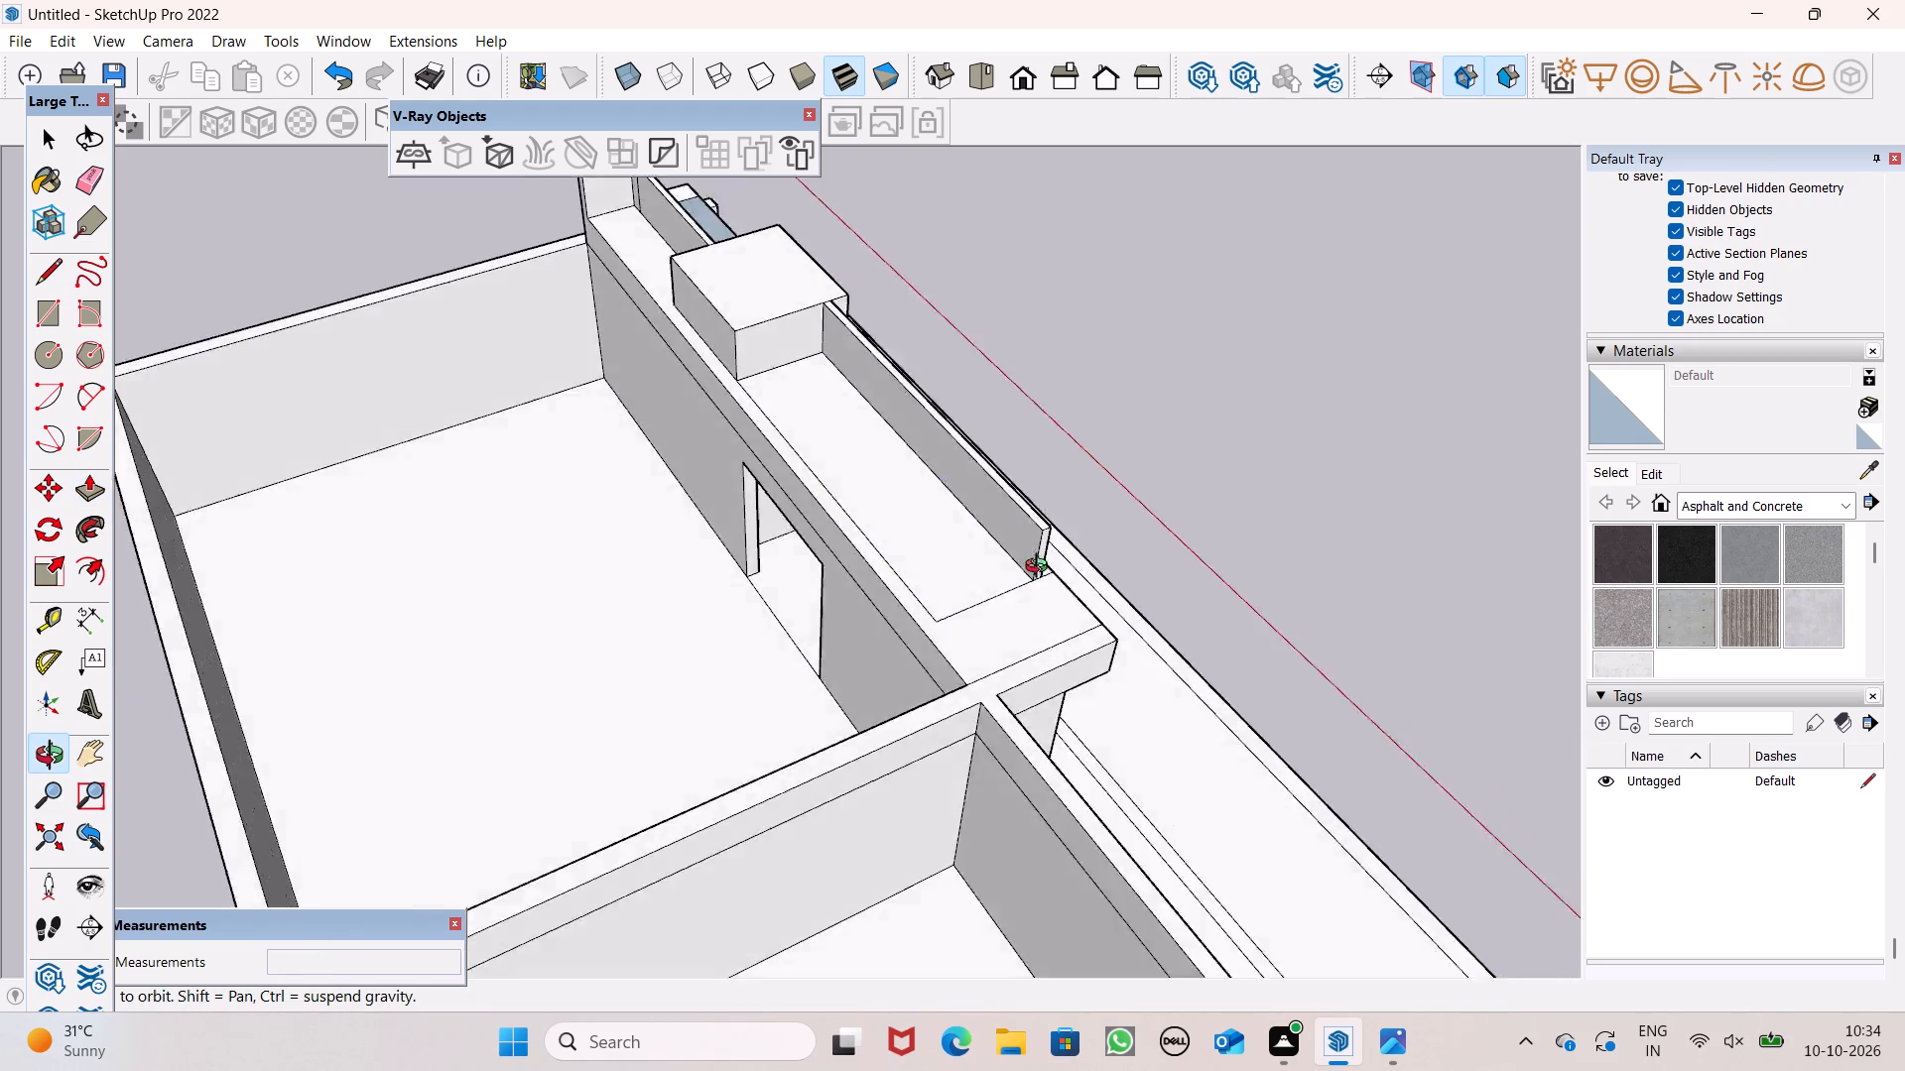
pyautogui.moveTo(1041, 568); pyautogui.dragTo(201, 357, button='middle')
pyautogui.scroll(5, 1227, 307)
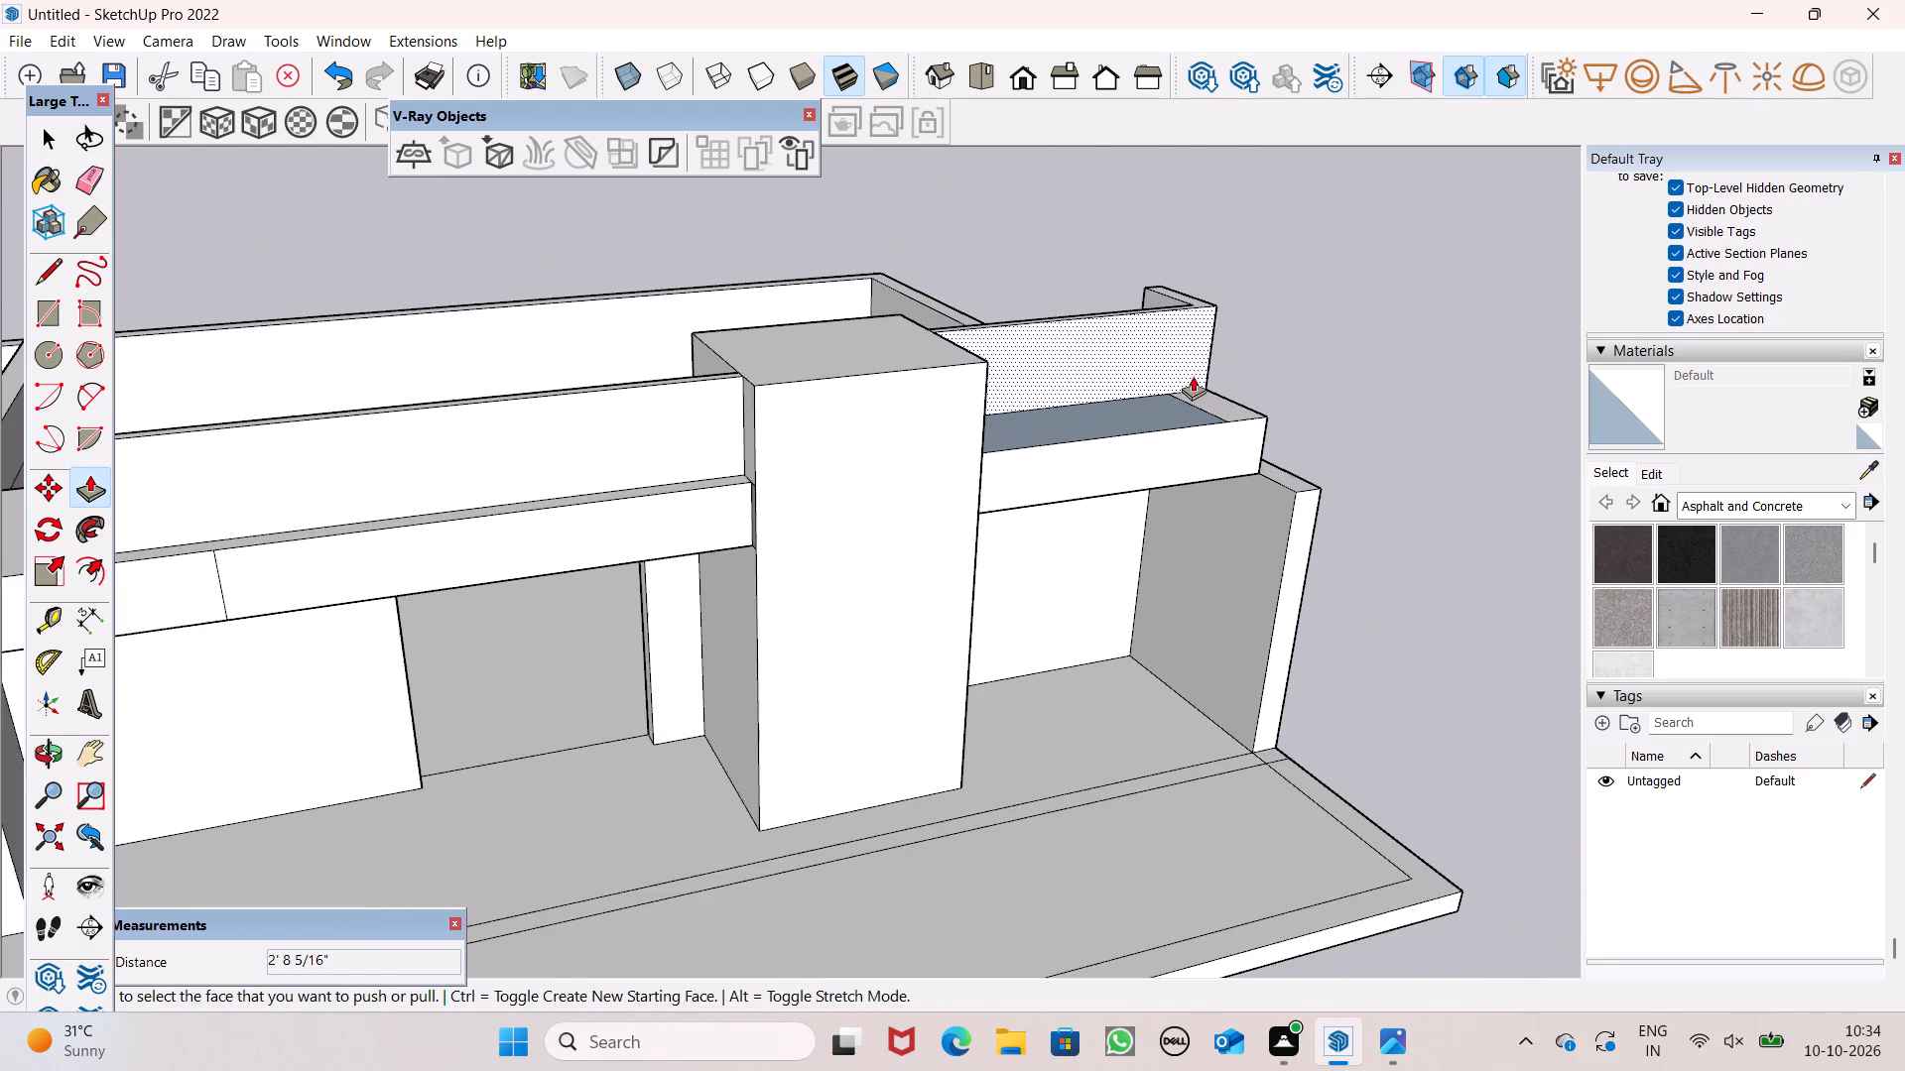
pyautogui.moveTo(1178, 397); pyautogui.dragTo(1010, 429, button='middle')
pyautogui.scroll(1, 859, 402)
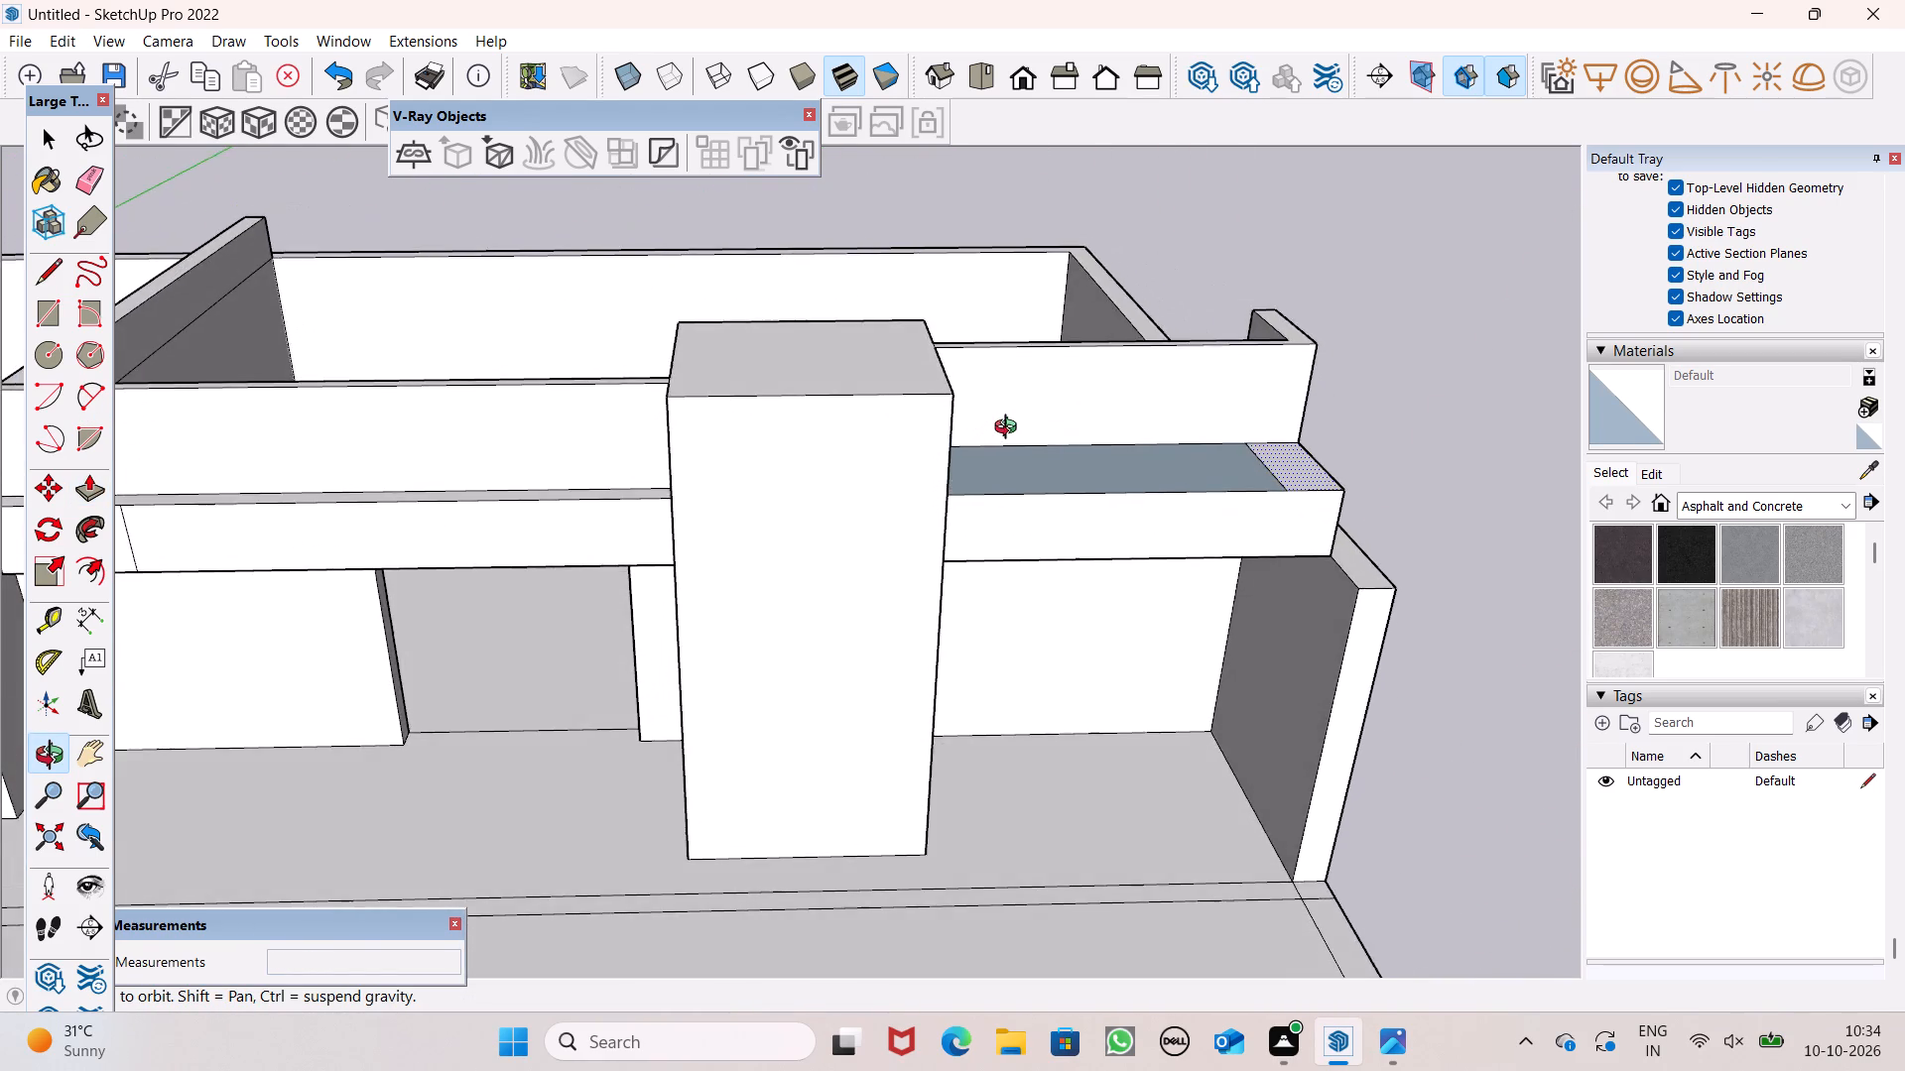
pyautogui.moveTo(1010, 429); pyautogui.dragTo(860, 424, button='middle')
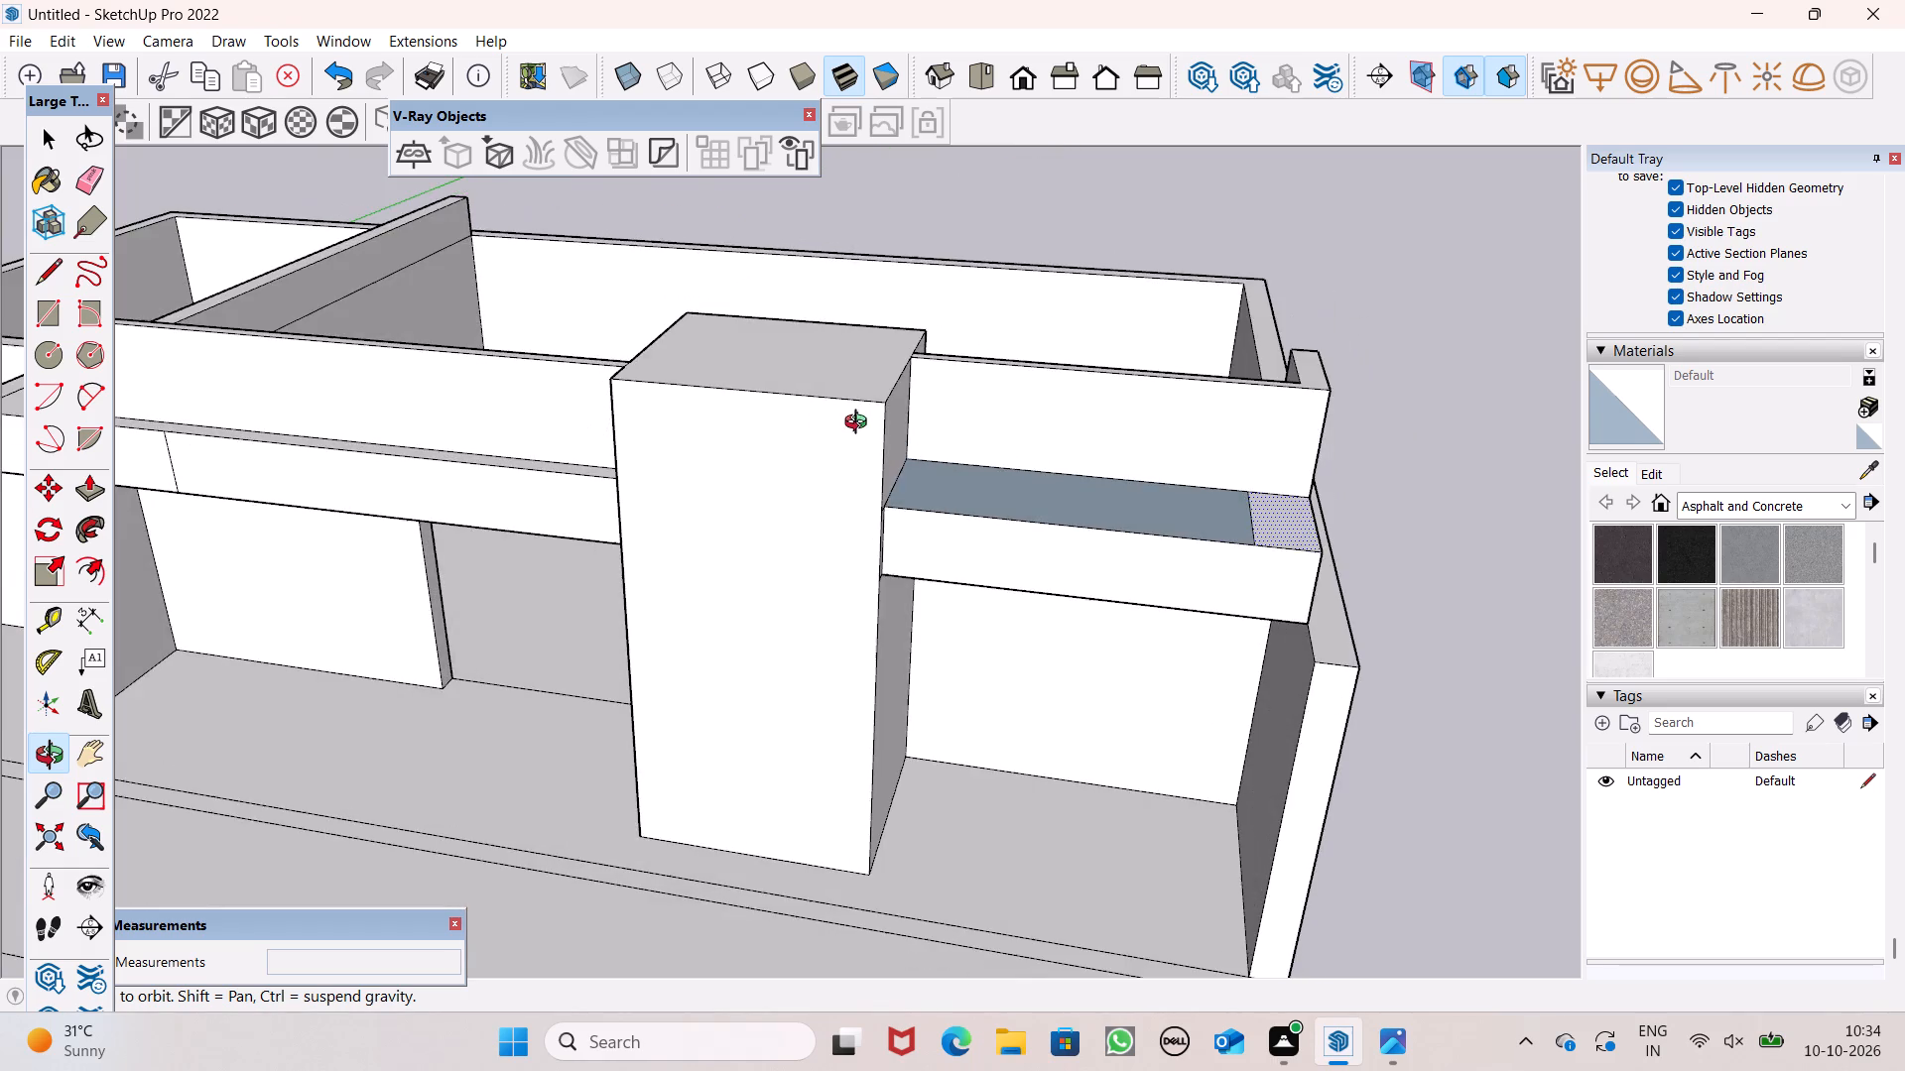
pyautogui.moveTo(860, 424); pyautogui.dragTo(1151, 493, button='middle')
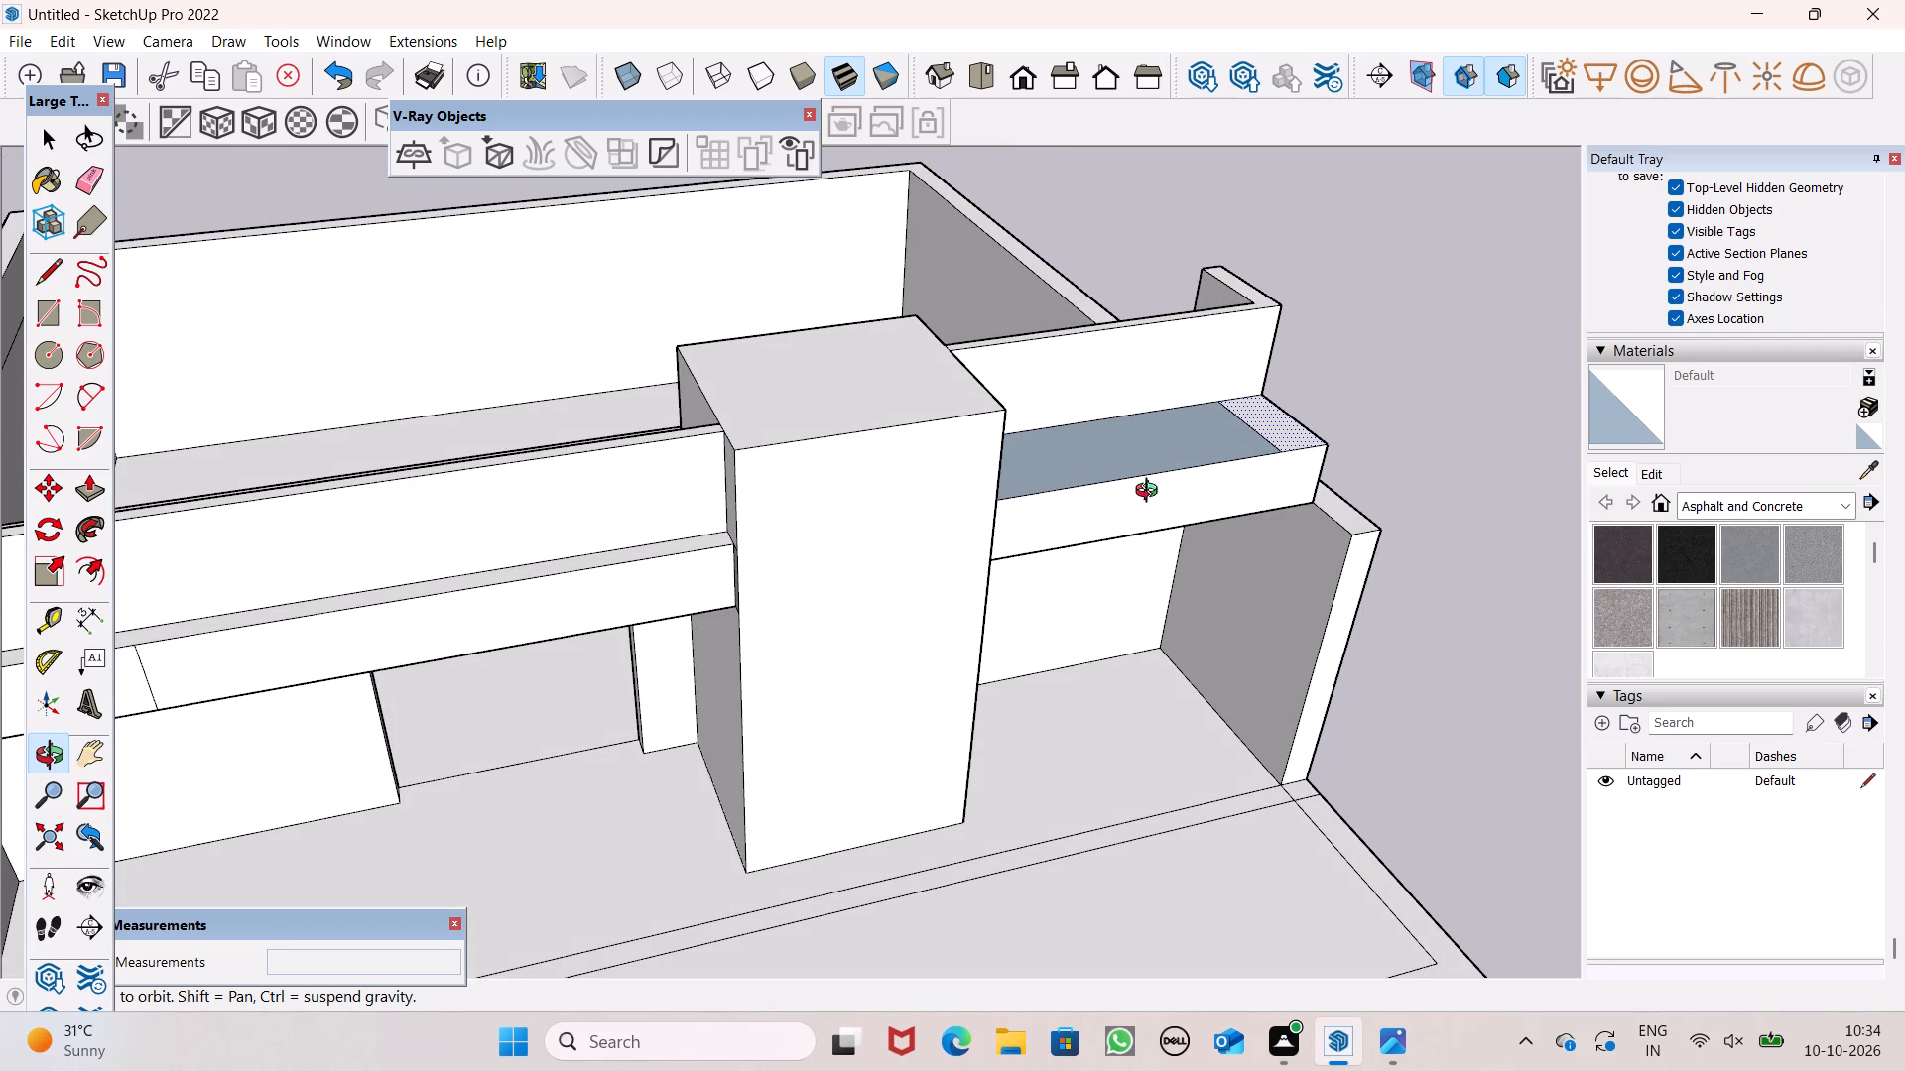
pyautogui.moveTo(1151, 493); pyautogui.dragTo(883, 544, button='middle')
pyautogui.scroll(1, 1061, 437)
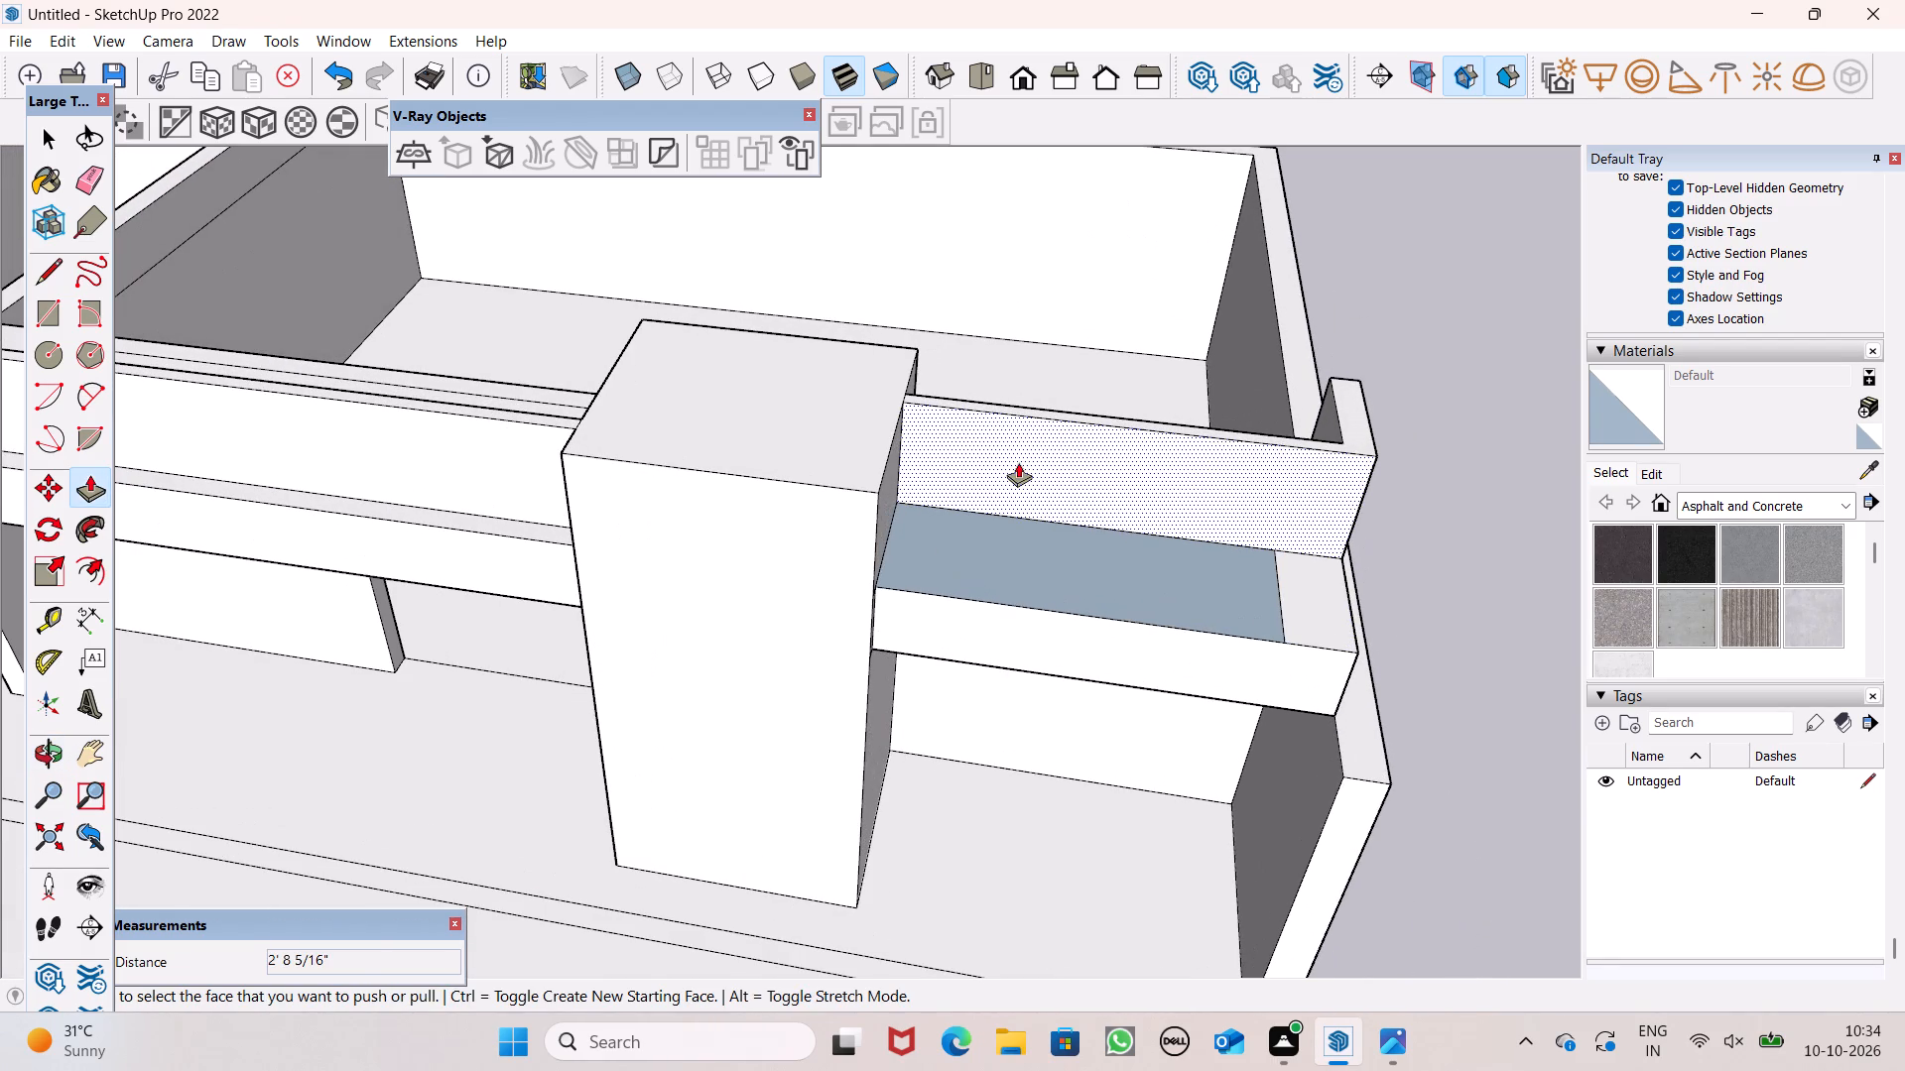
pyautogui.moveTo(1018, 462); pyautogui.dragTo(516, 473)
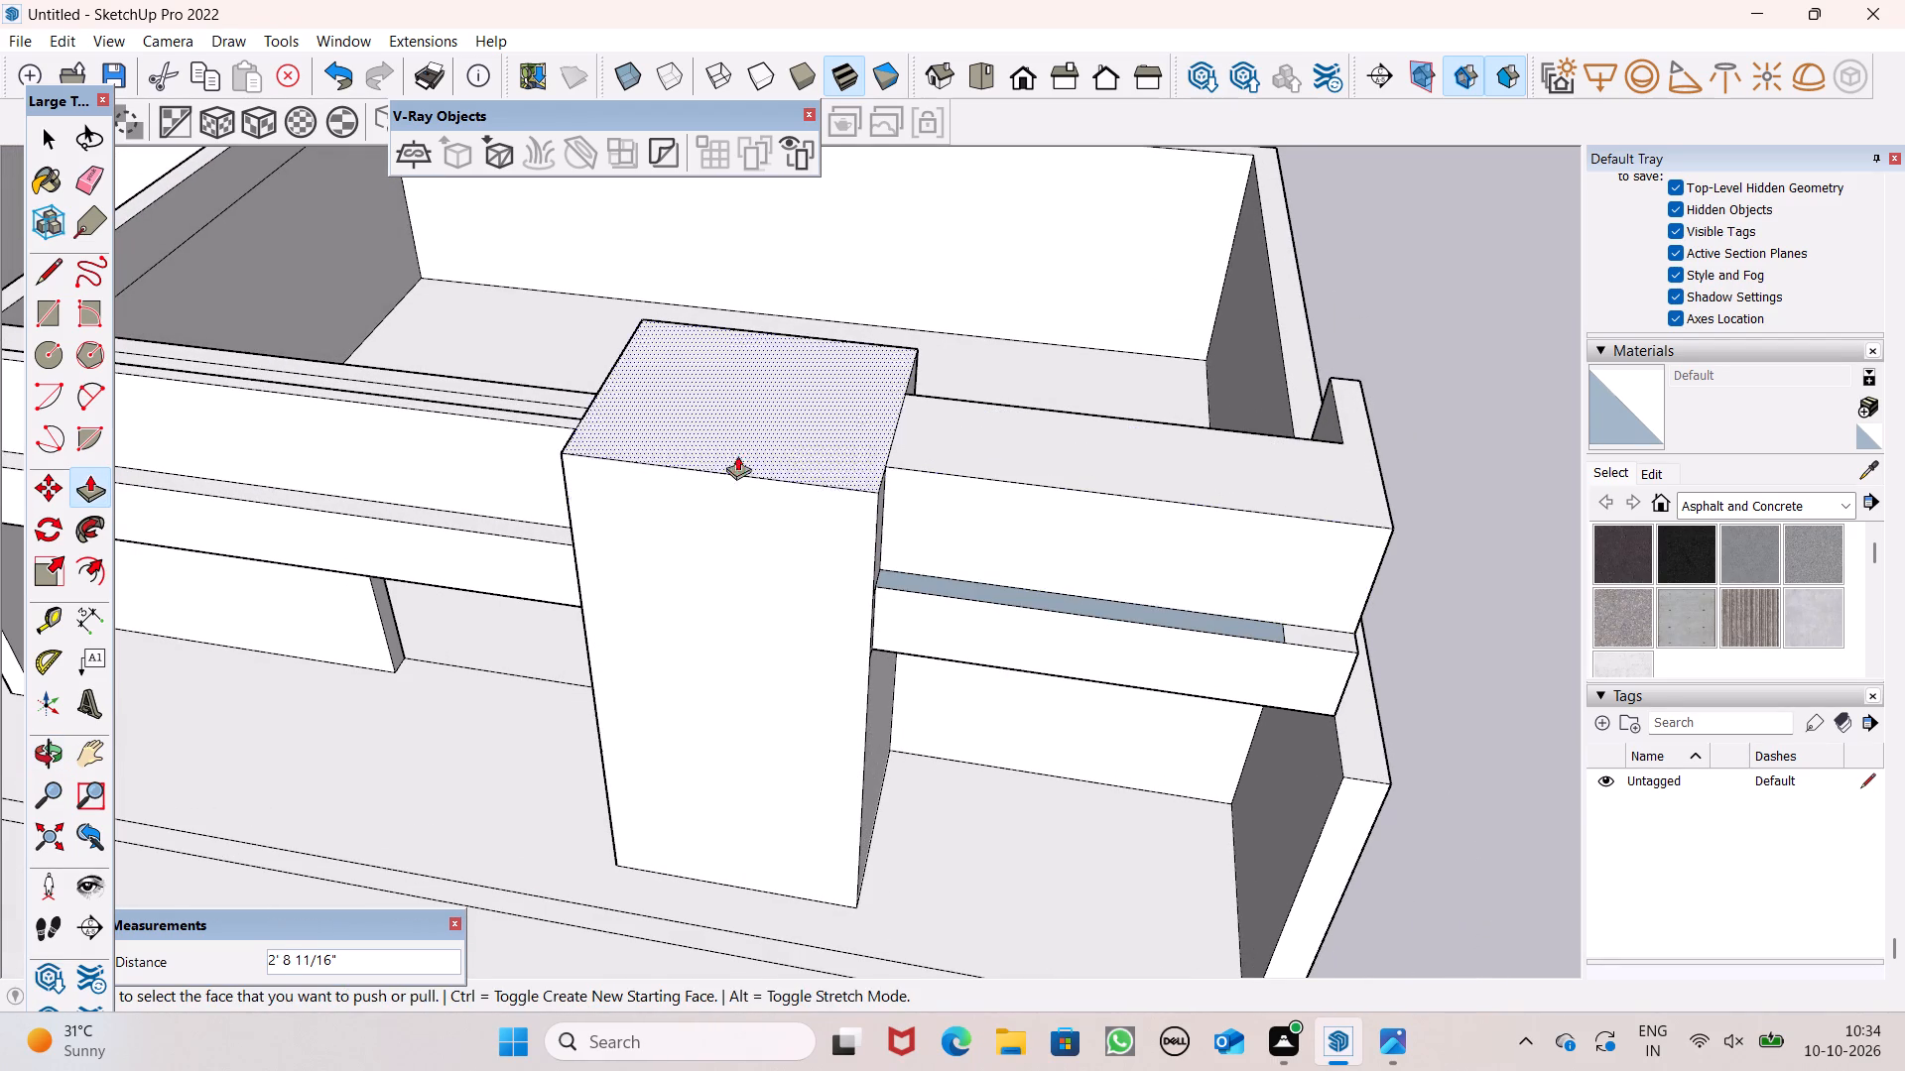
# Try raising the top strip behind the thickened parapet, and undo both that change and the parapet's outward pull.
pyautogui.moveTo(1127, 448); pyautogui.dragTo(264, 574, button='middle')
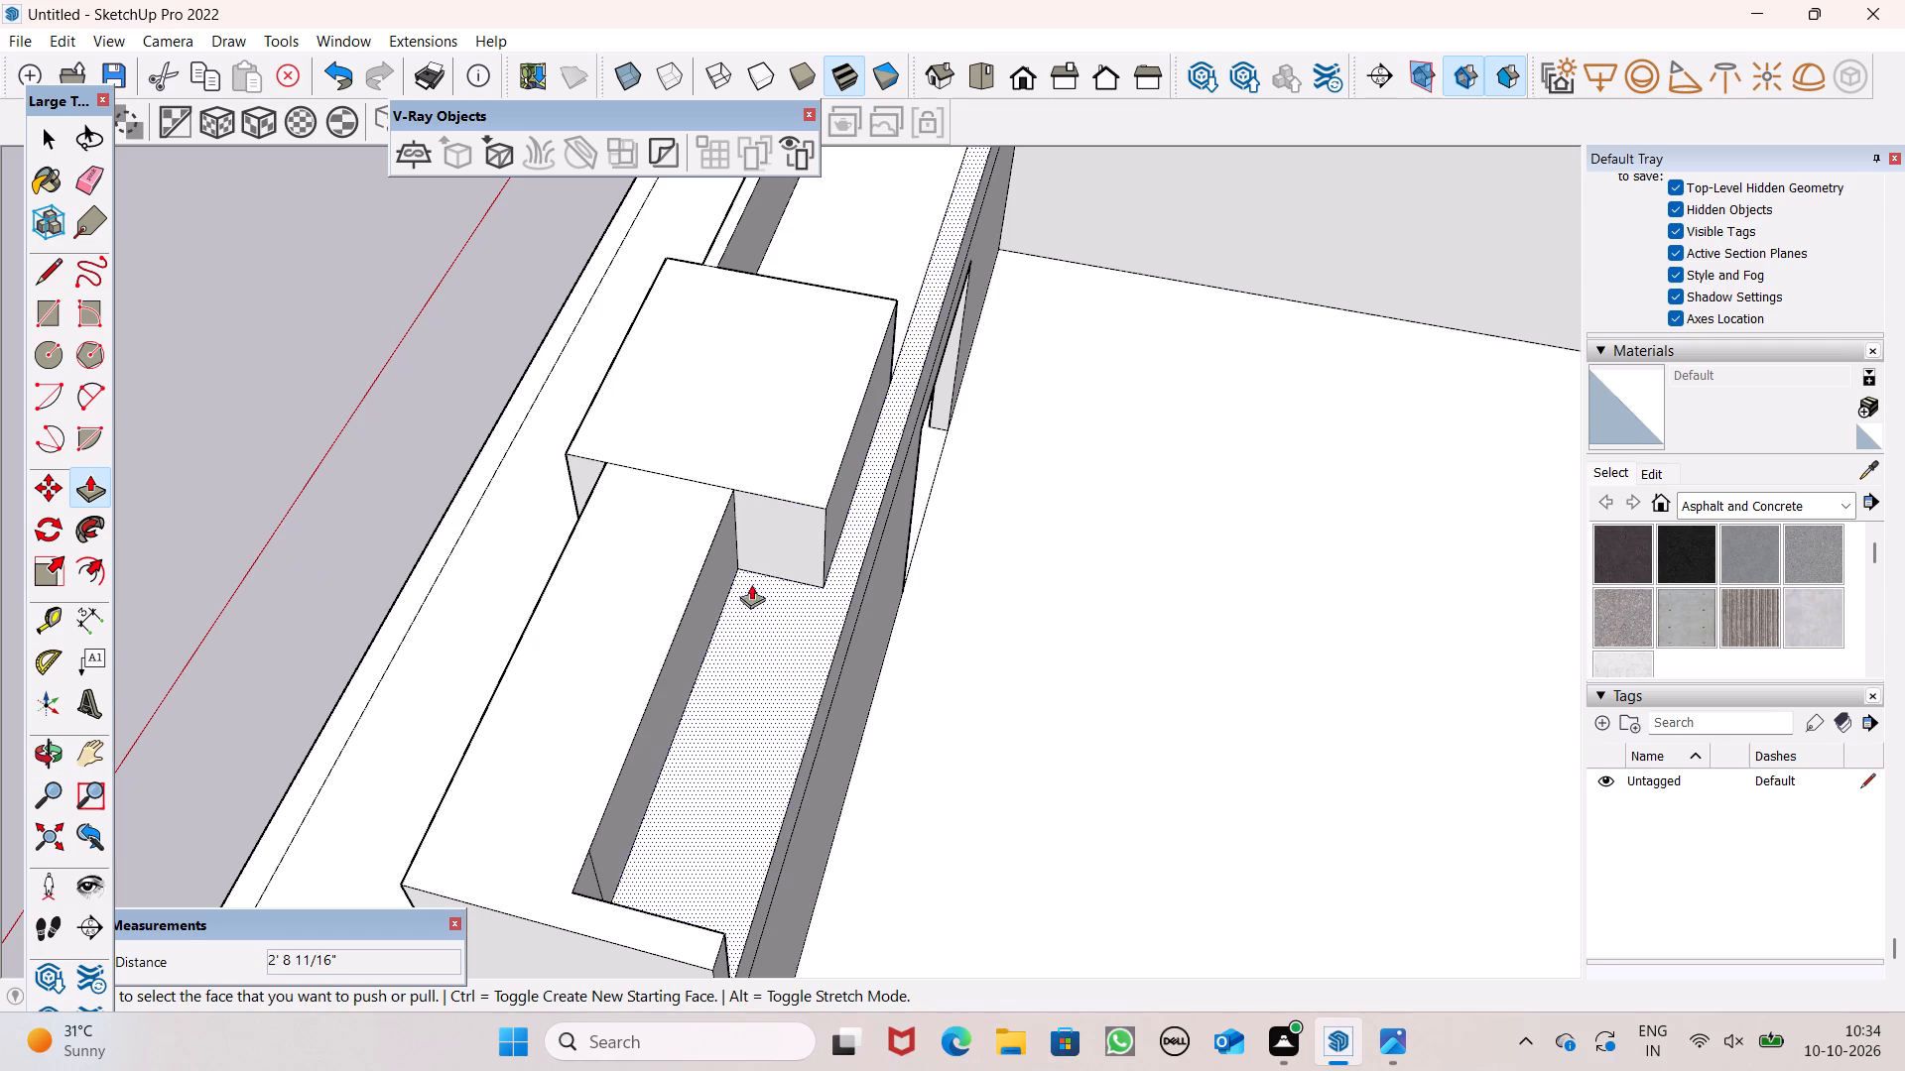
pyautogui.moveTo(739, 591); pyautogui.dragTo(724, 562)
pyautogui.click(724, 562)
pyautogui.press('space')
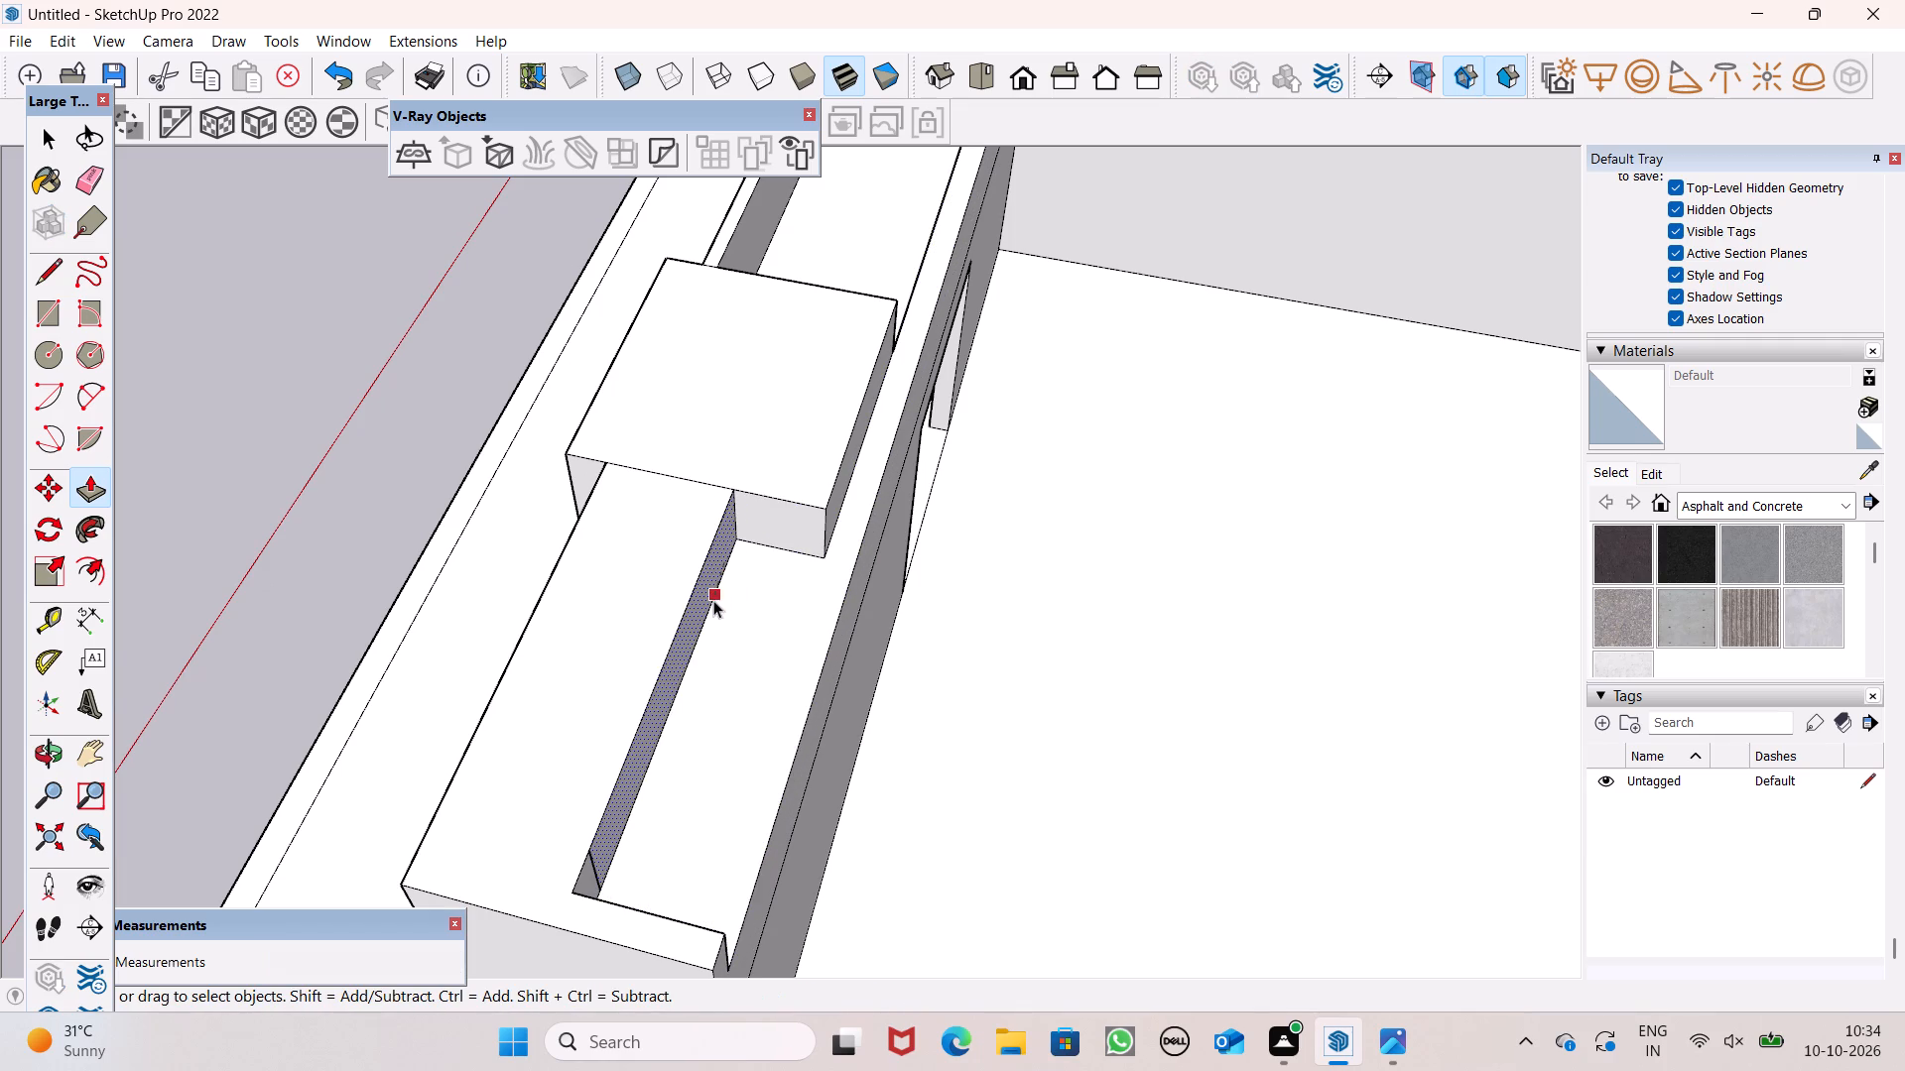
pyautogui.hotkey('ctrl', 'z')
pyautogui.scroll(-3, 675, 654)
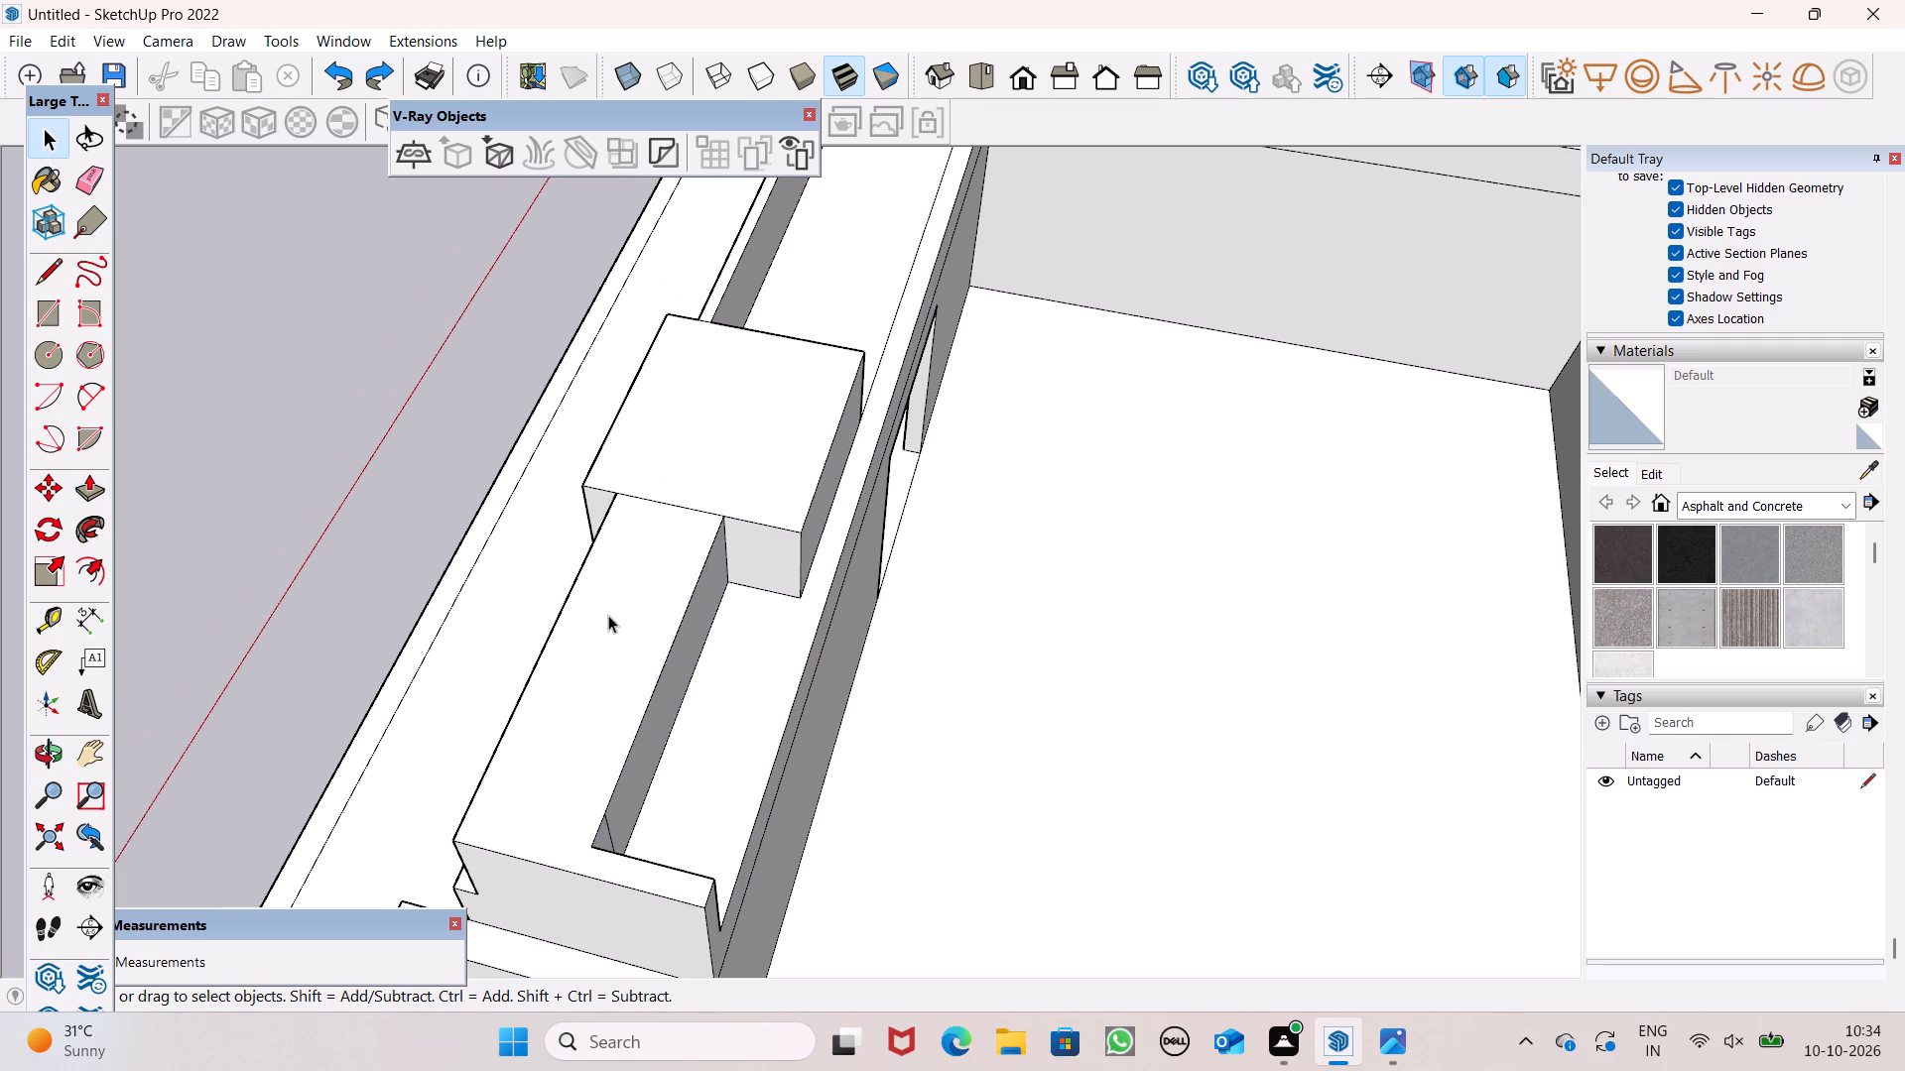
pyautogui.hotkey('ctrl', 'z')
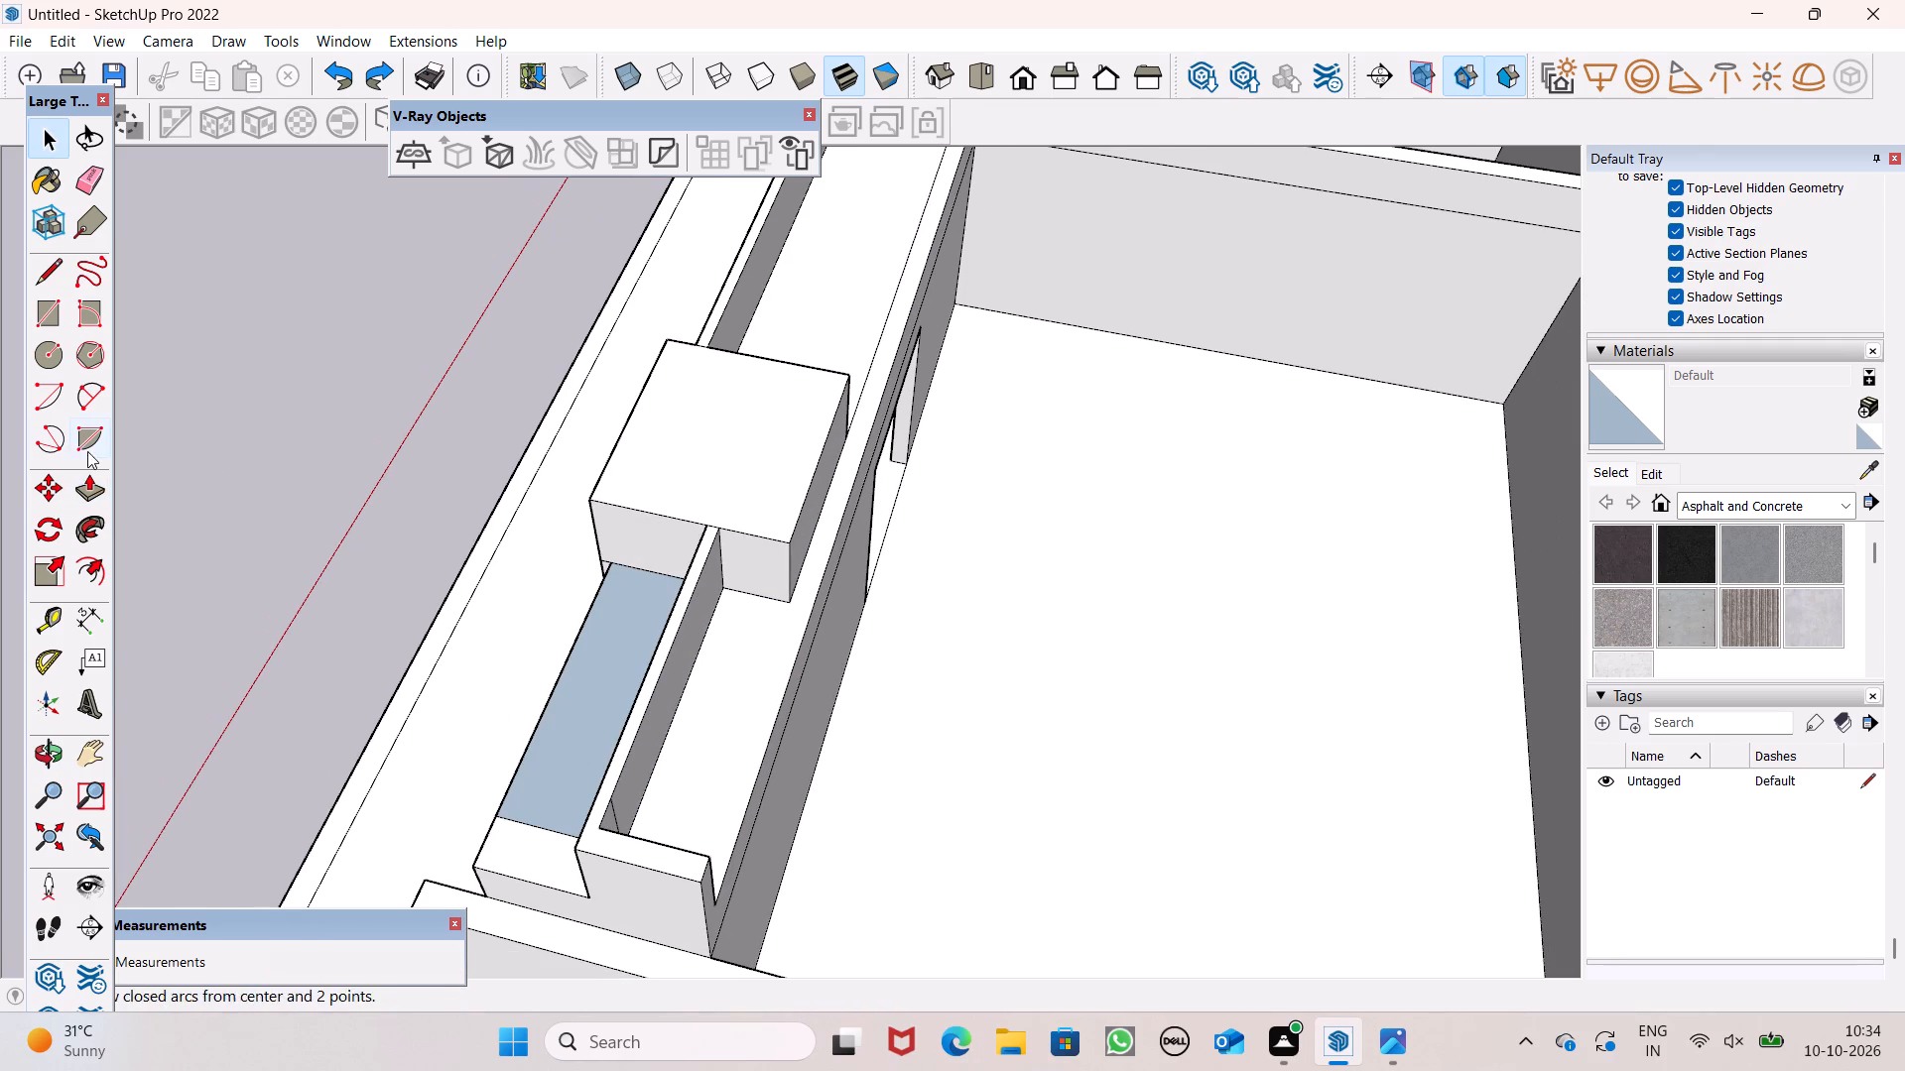
# Pull the front face of the parapet above the band with the blue top face outward 2' 8 11/16".
pyautogui.click(78, 476)
pyautogui.scroll(-5, 510, 600)
pyautogui.moveTo(578, 680); pyautogui.dragTo(1123, 642, button='middle')
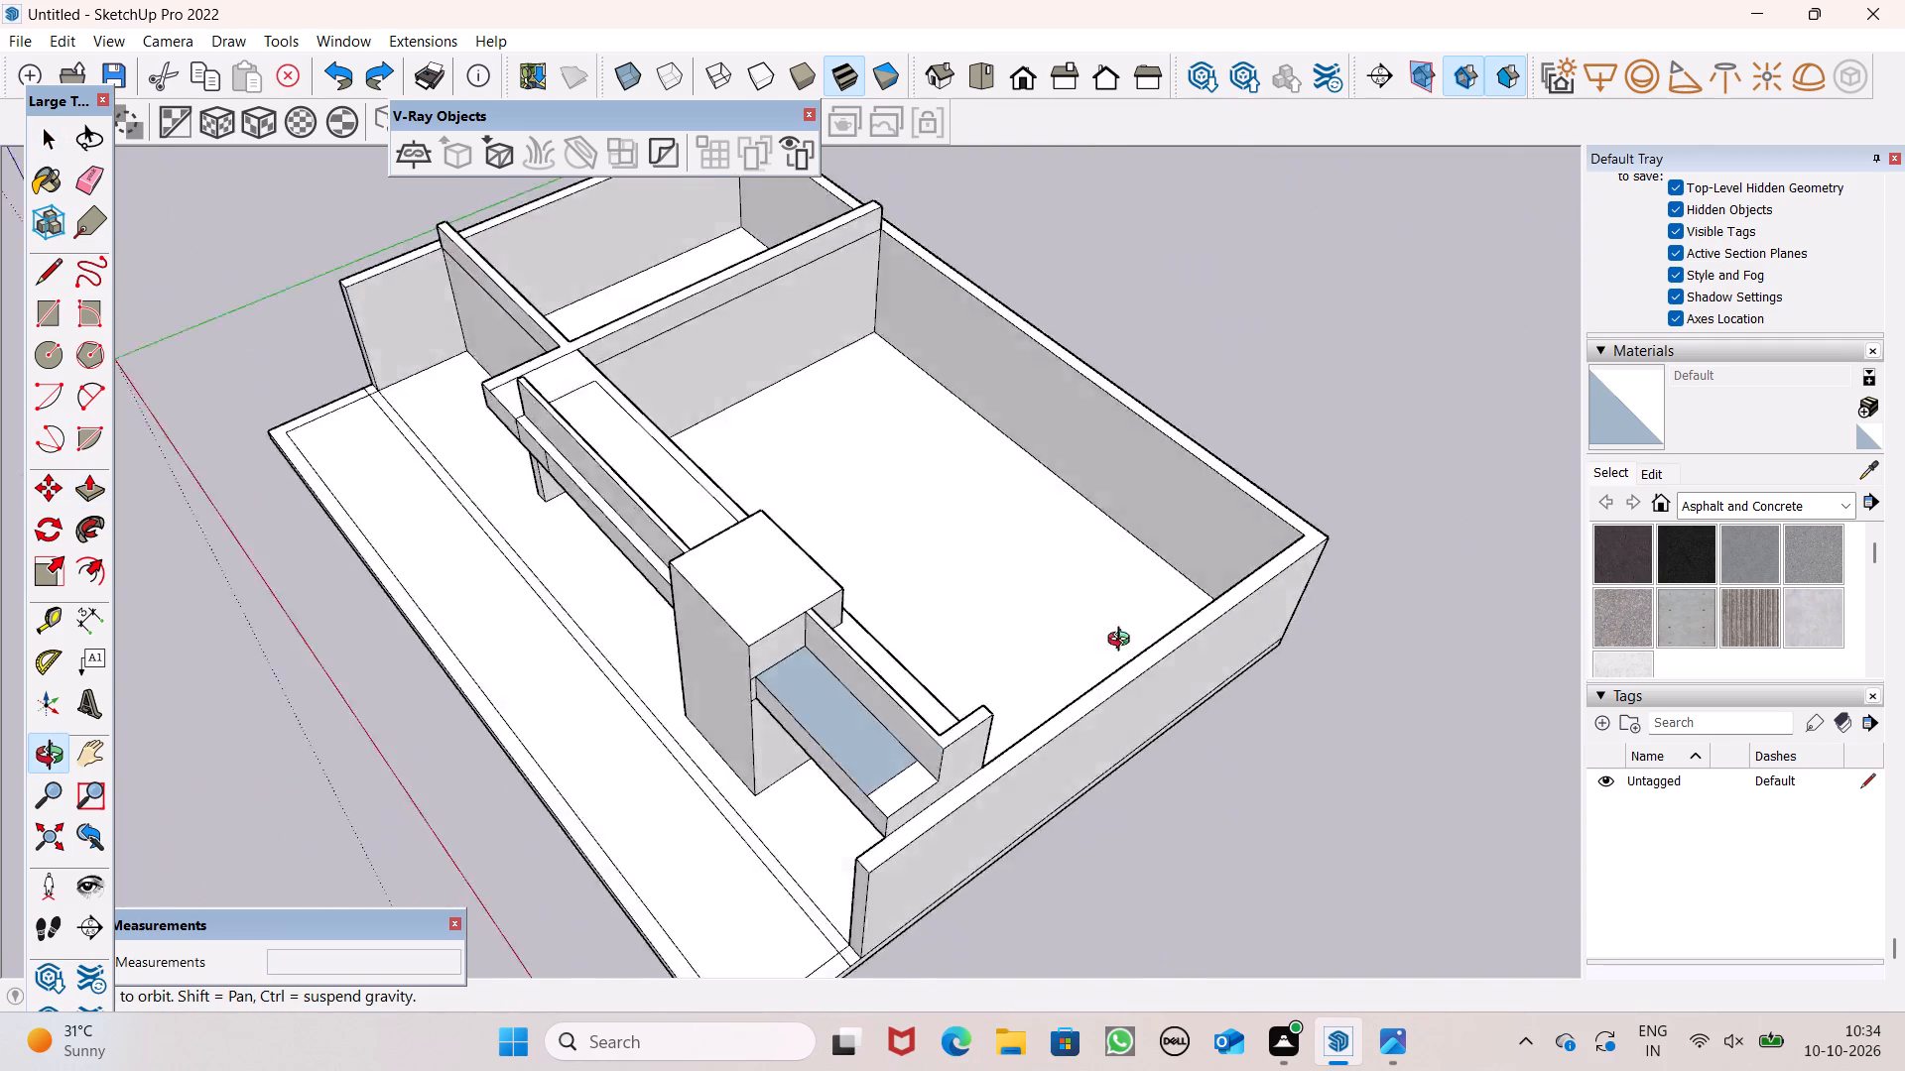
pyautogui.moveTo(1123, 642); pyautogui.dragTo(1450, 513, button='middle')
pyautogui.scroll(4, 1069, 496)
pyautogui.moveTo(972, 550); pyautogui.dragTo(639, 534)
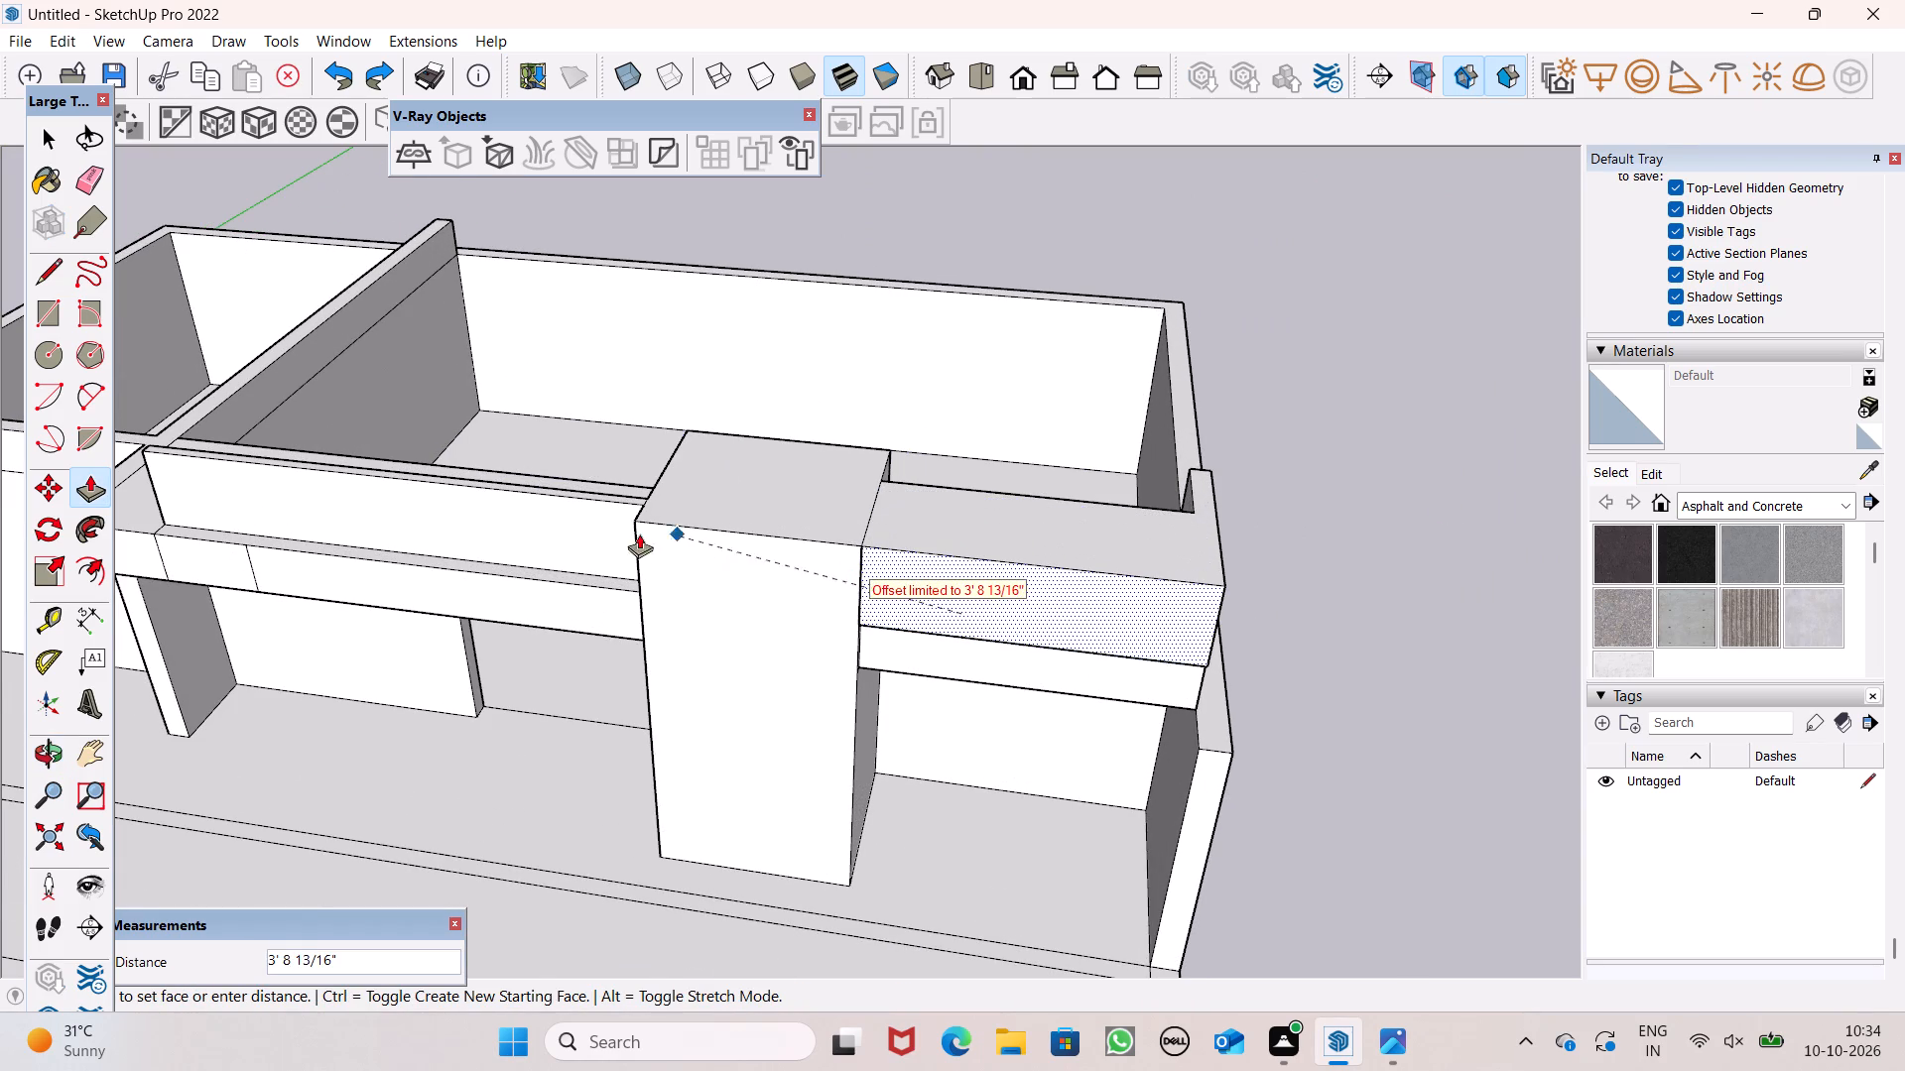
pyautogui.moveTo(639, 534); pyautogui.dragTo(573, 498)
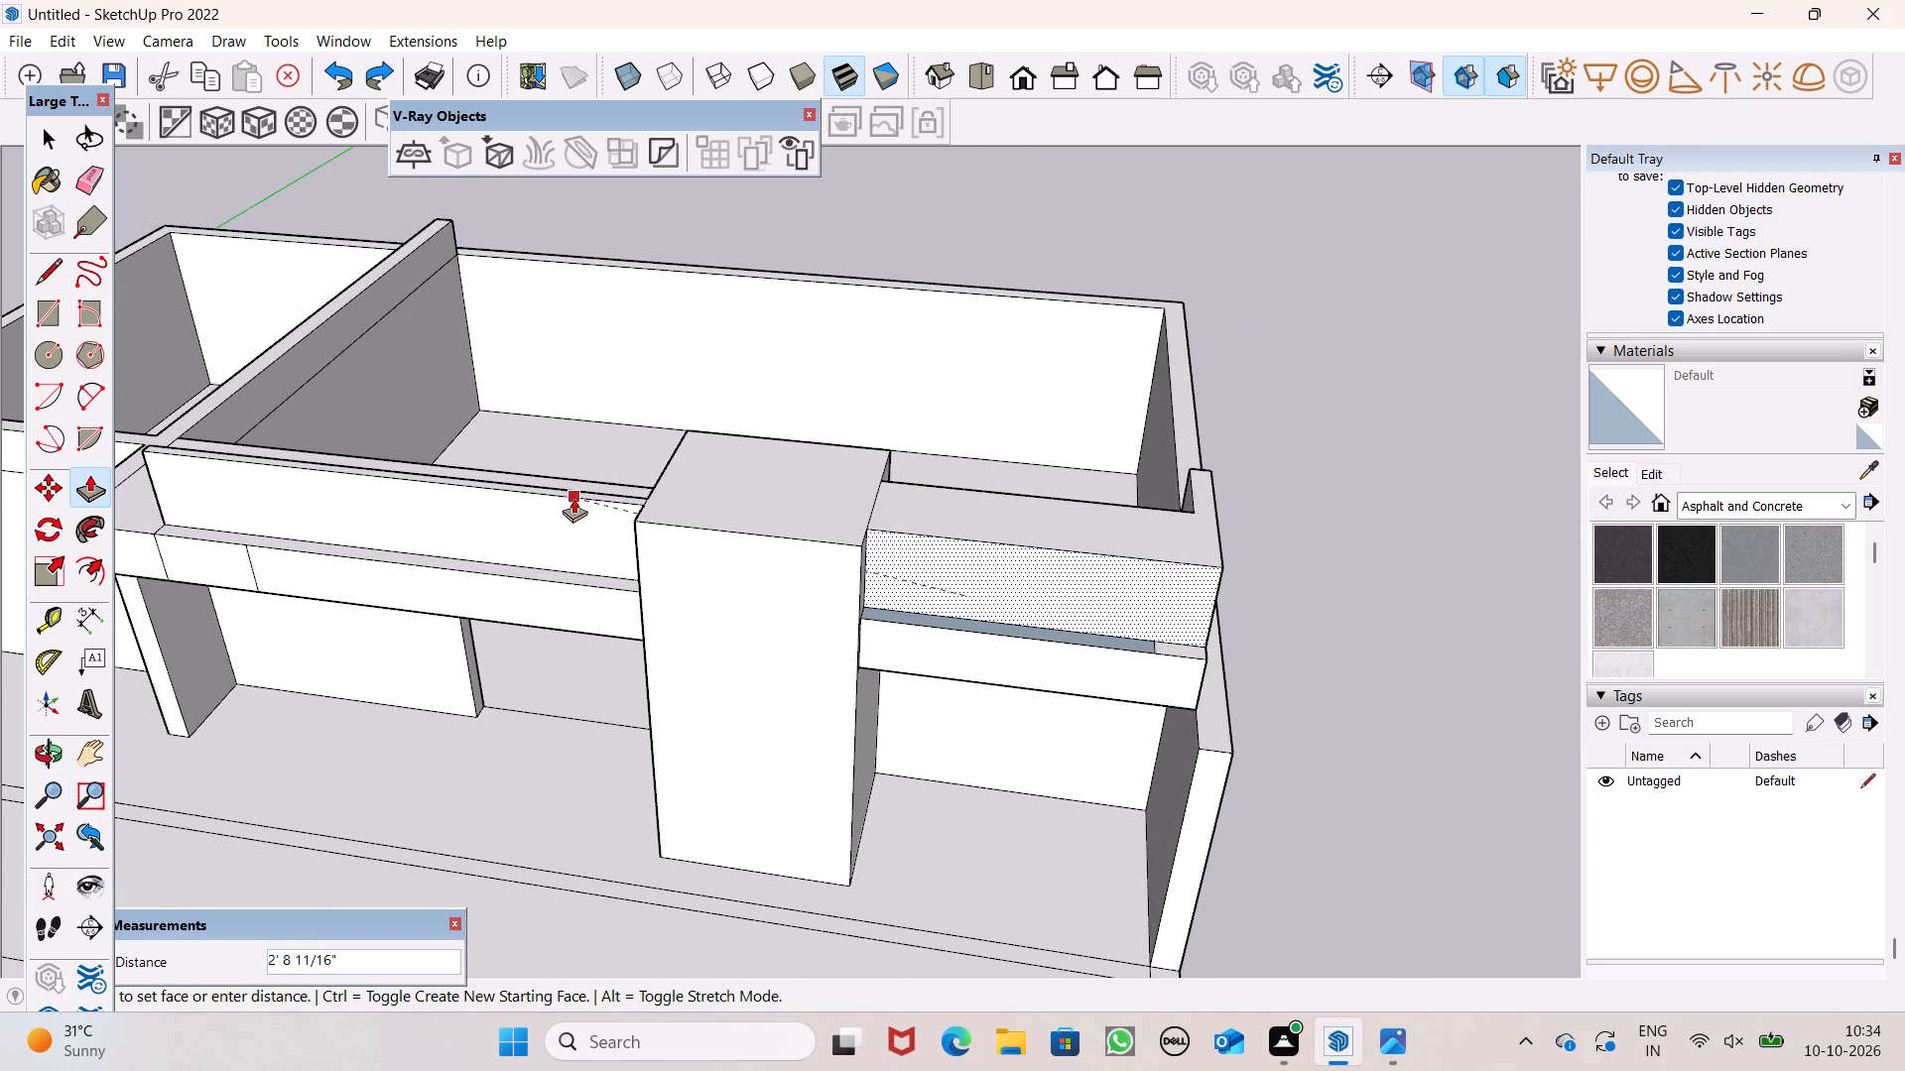
pyautogui.moveTo(573, 498); pyautogui.dragTo(574, 497)
# Push that parapet's back face forward 2' 8 5/16", leaving a thin parapet near the band's front edge.
pyautogui.scroll(-5, 911, 468)
pyautogui.moveTo(913, 487); pyautogui.dragTo(58, 566, button='middle')
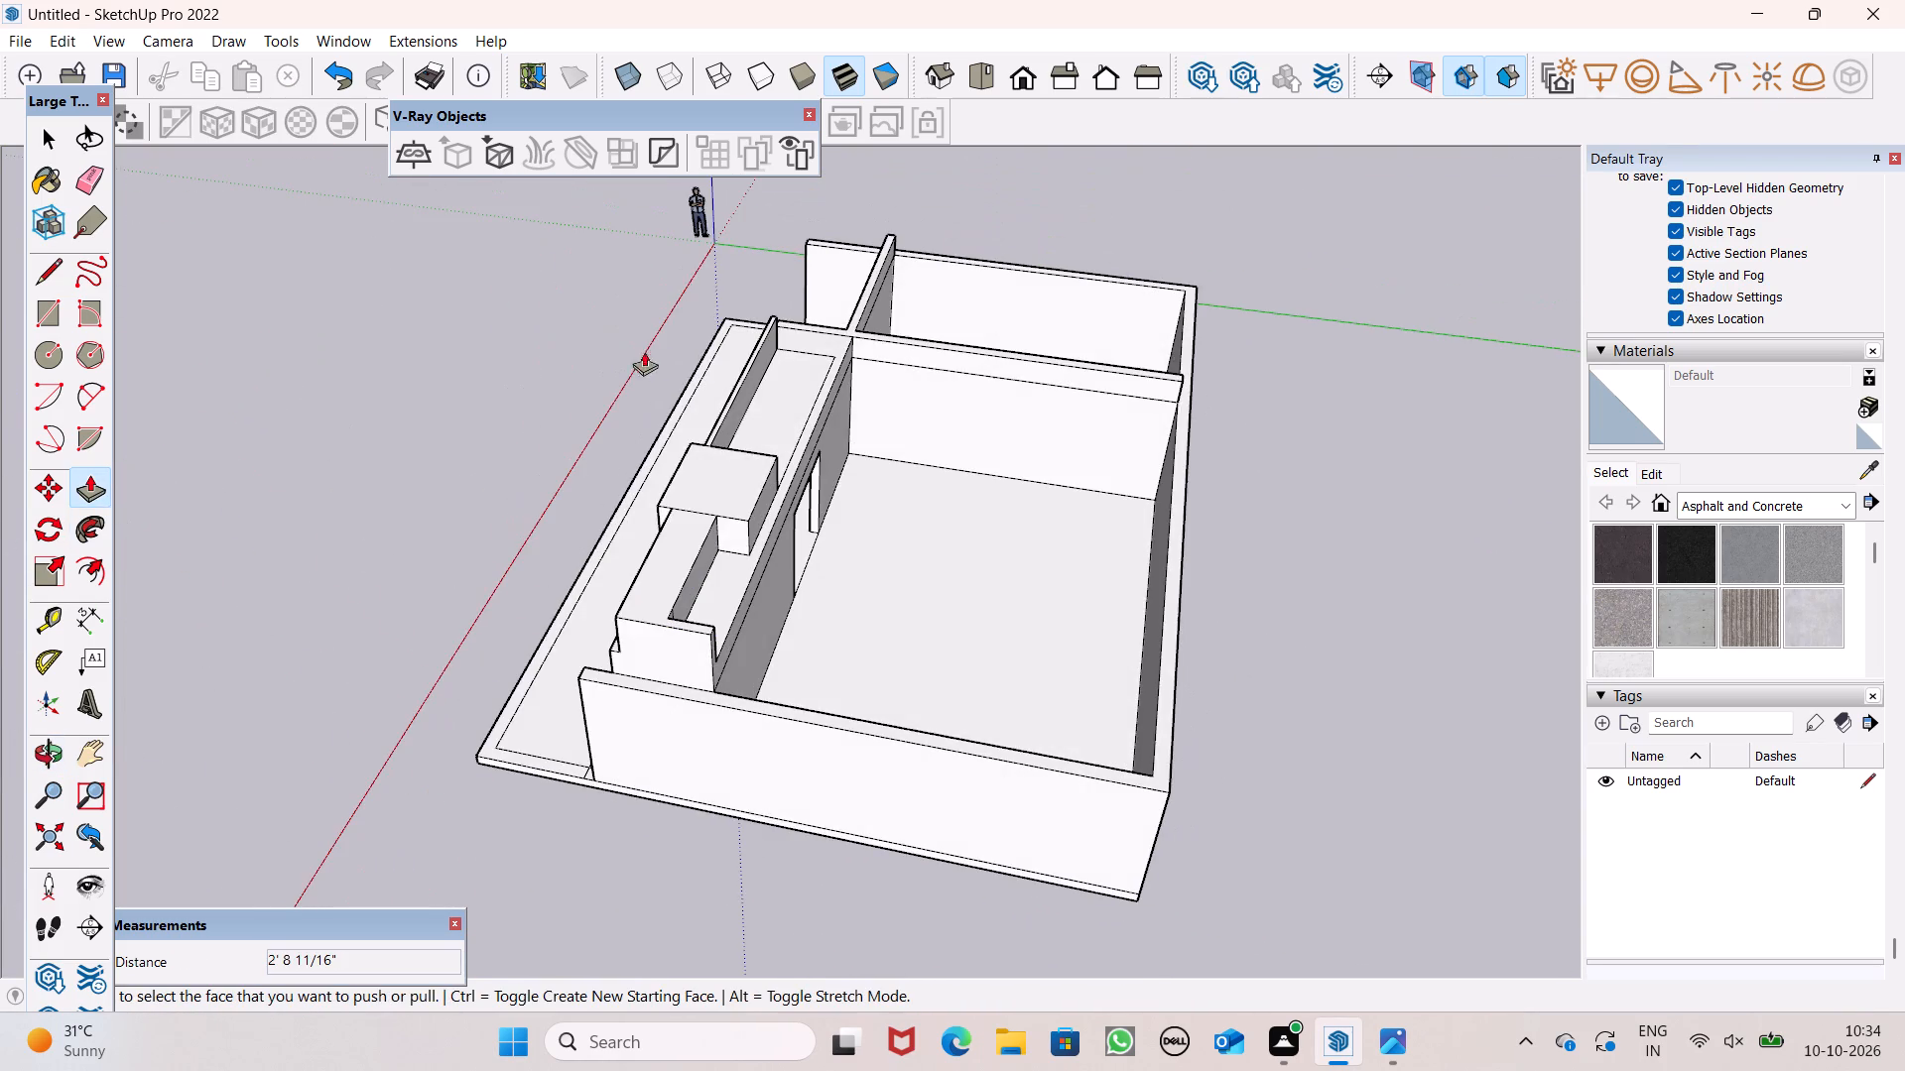
pyautogui.scroll(5, 697, 351)
pyautogui.moveTo(823, 509); pyautogui.dragTo(557, 535, button='middle')
pyautogui.scroll(3, 567, 535)
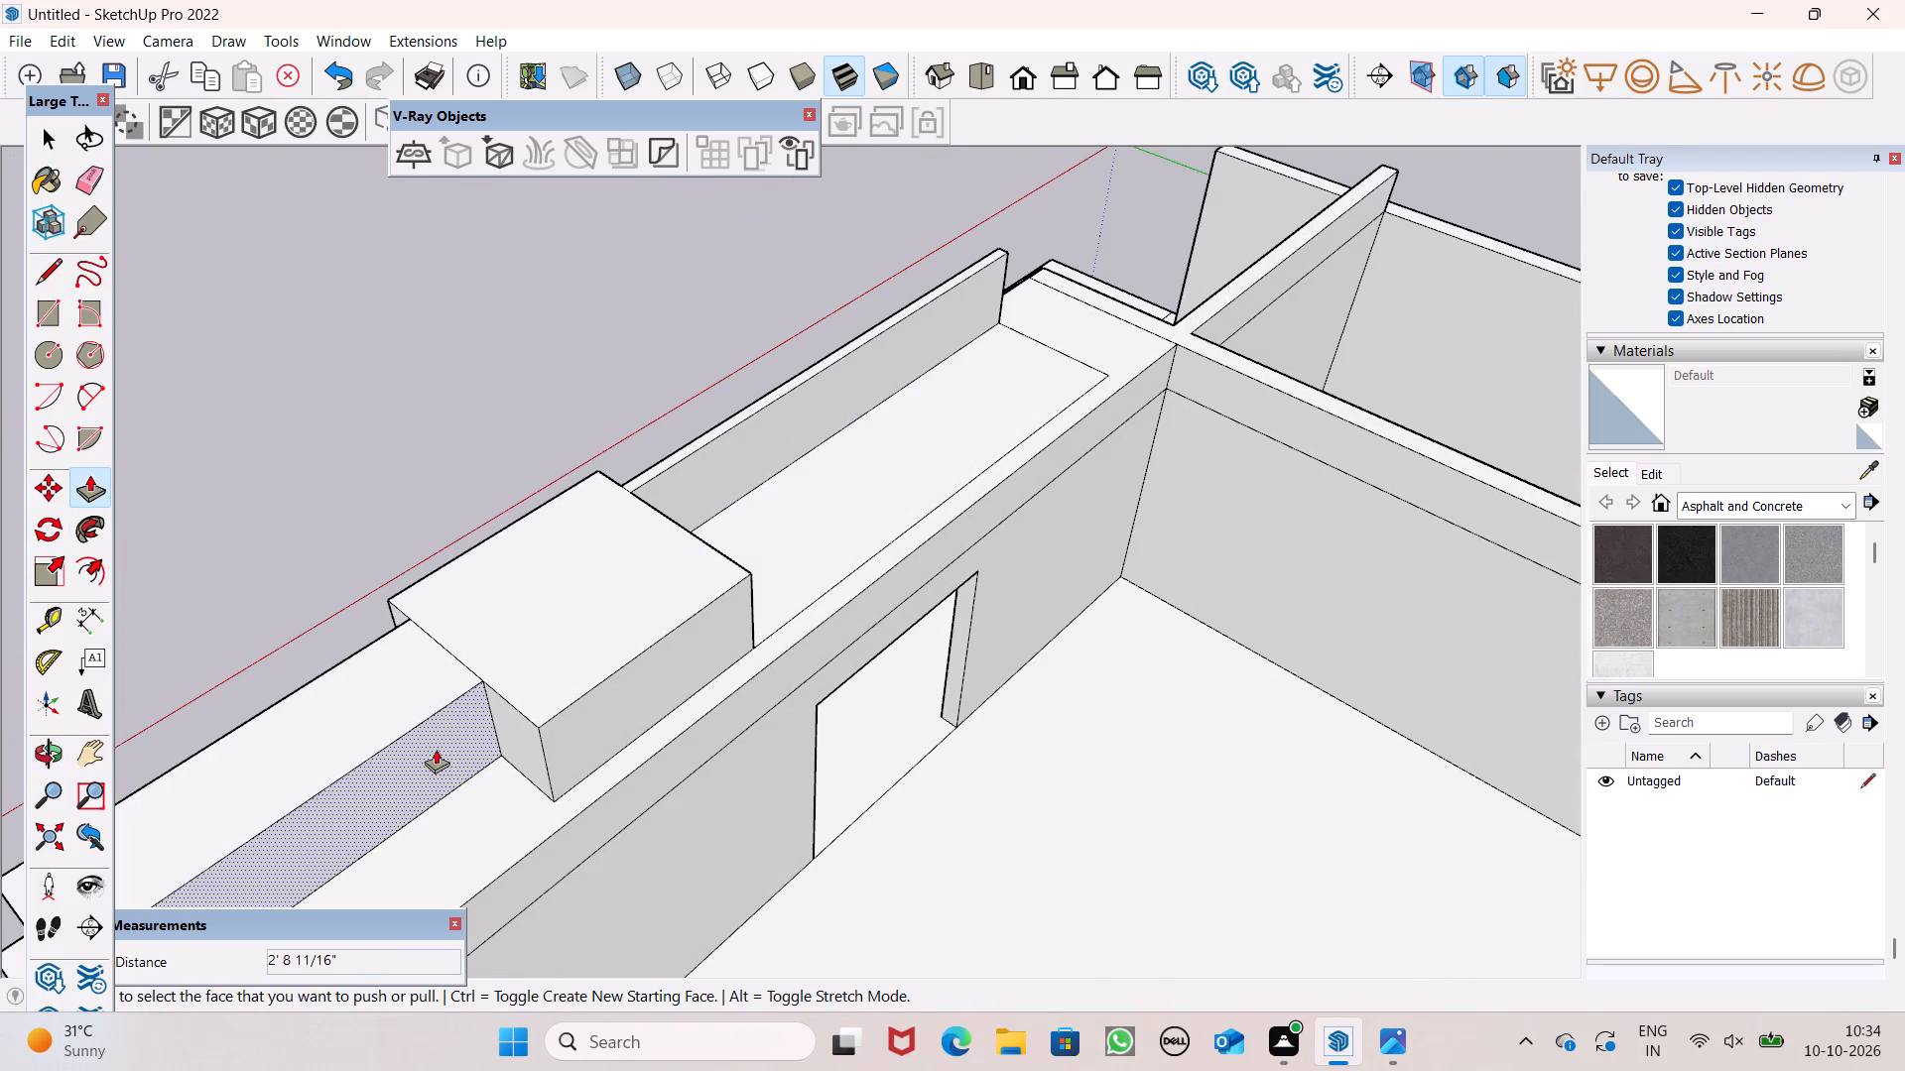
pyautogui.moveTo(436, 746); pyautogui.dragTo(722, 463)
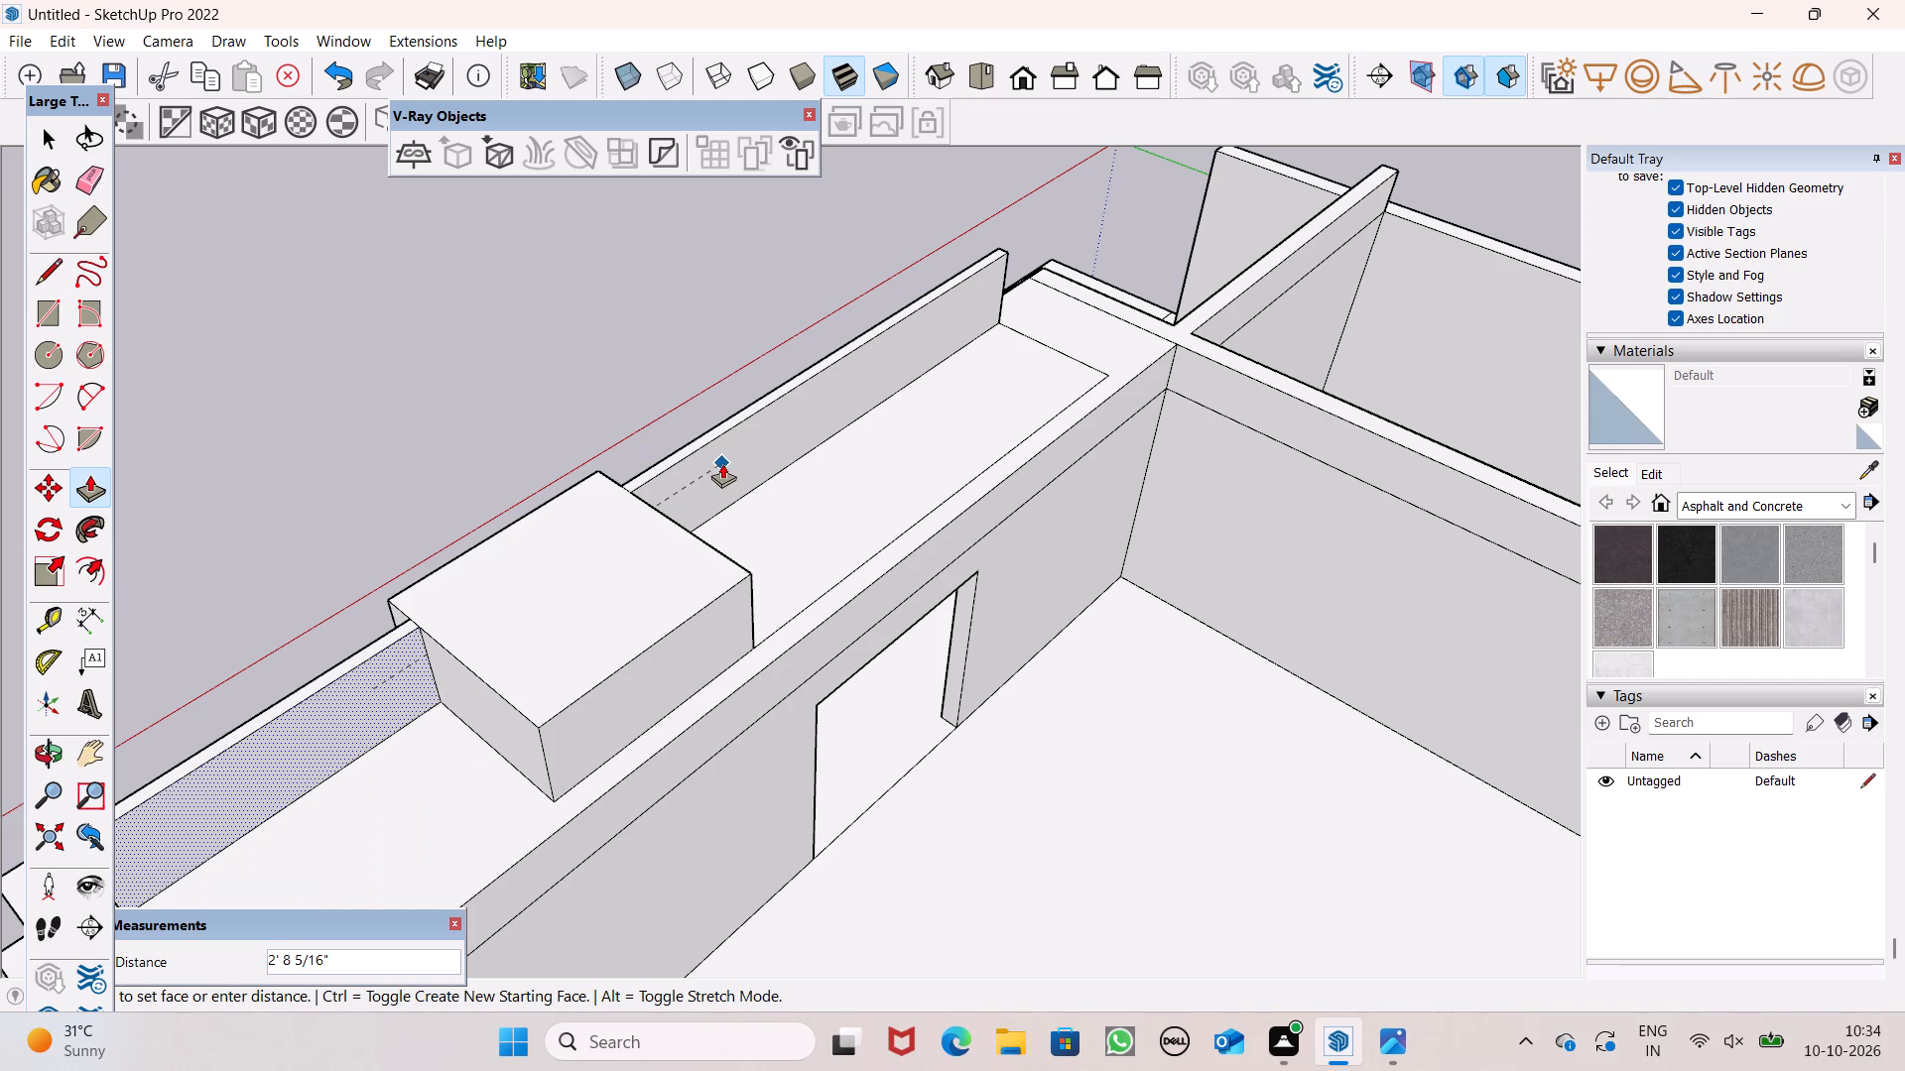
pyautogui.moveTo(722, 463); pyautogui.dragTo(718, 459)
# Examine the whole building with both repositioned parapets from above, the side and the front.
pyautogui.scroll(-8, 717, 409)
pyautogui.moveTo(705, 501); pyautogui.dragTo(799, 563, button='middle')
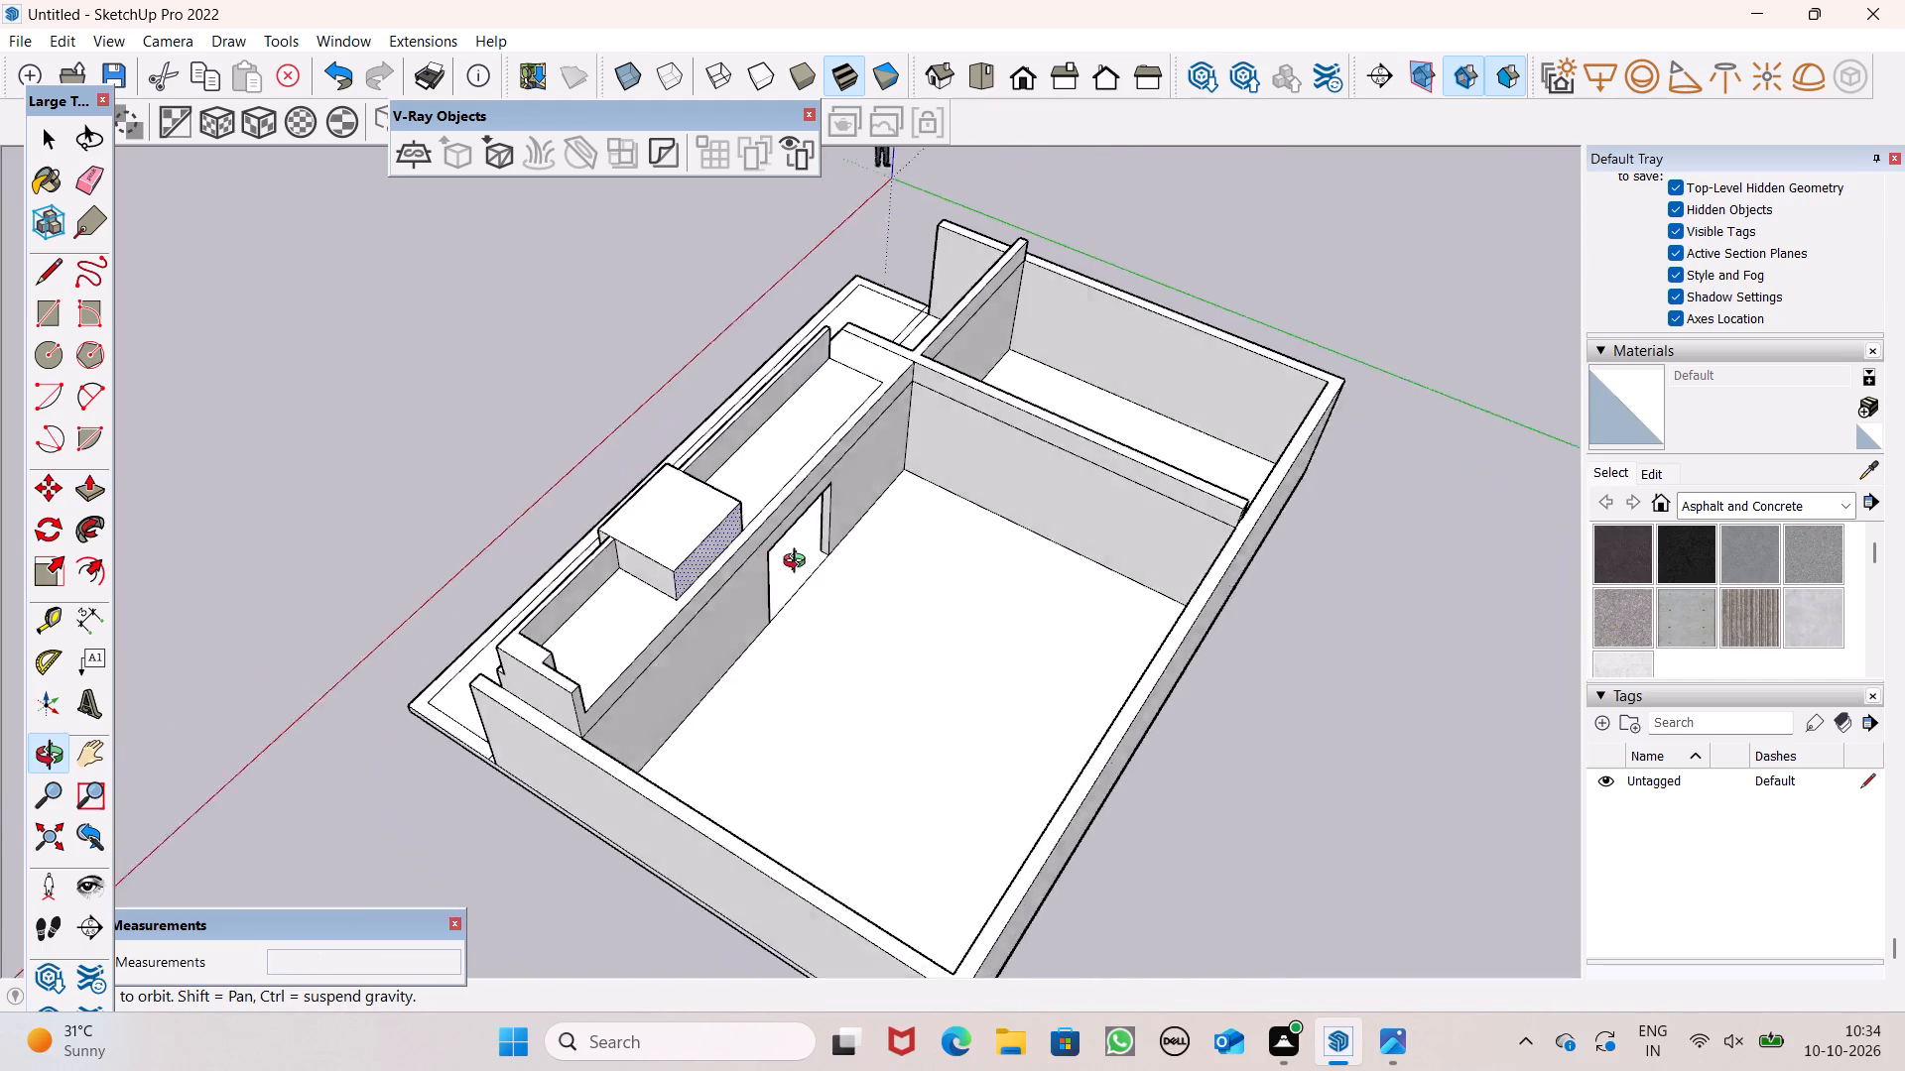
pyautogui.moveTo(799, 563); pyautogui.dragTo(850, 570, button='middle')
pyautogui.scroll(1, 518, 678)
pyautogui.moveTo(593, 772); pyautogui.dragTo(824, 533, button='middle')
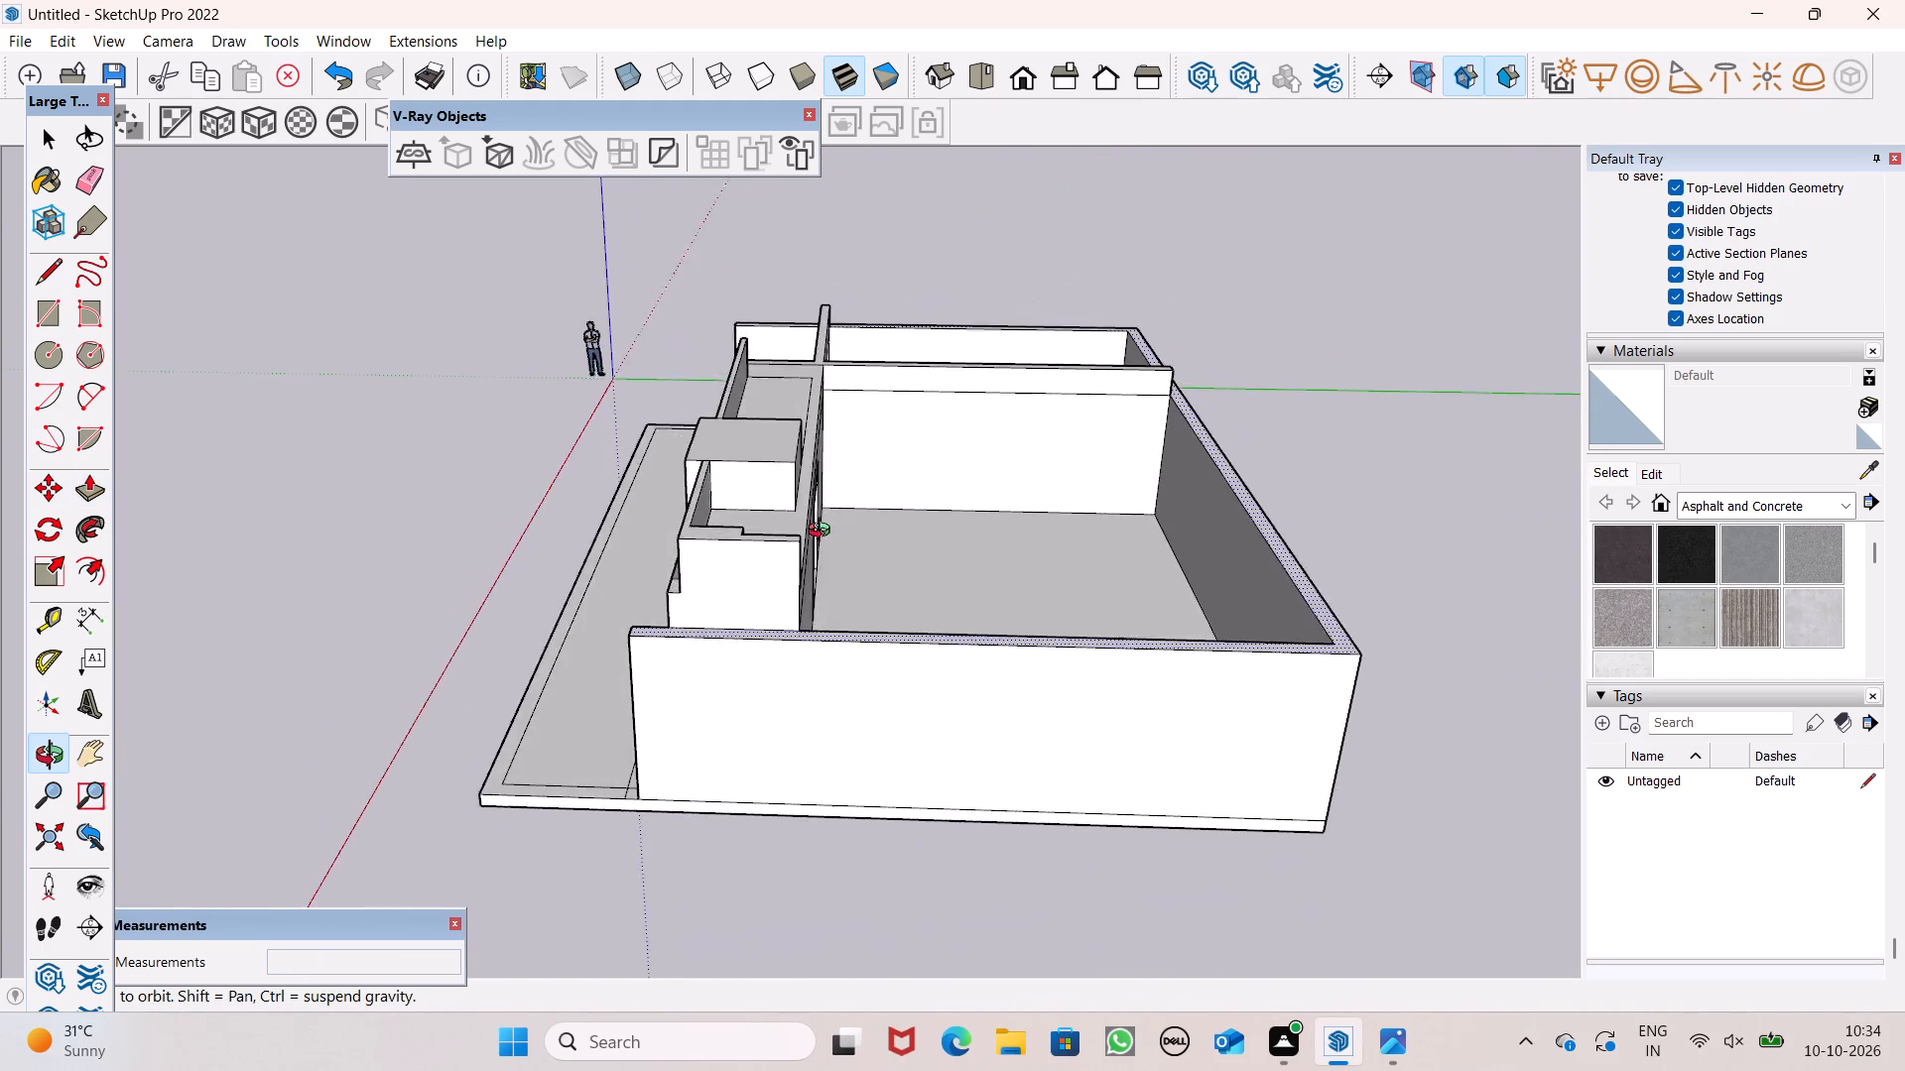
pyautogui.moveTo(824, 533); pyautogui.dragTo(994, 466, button='middle')
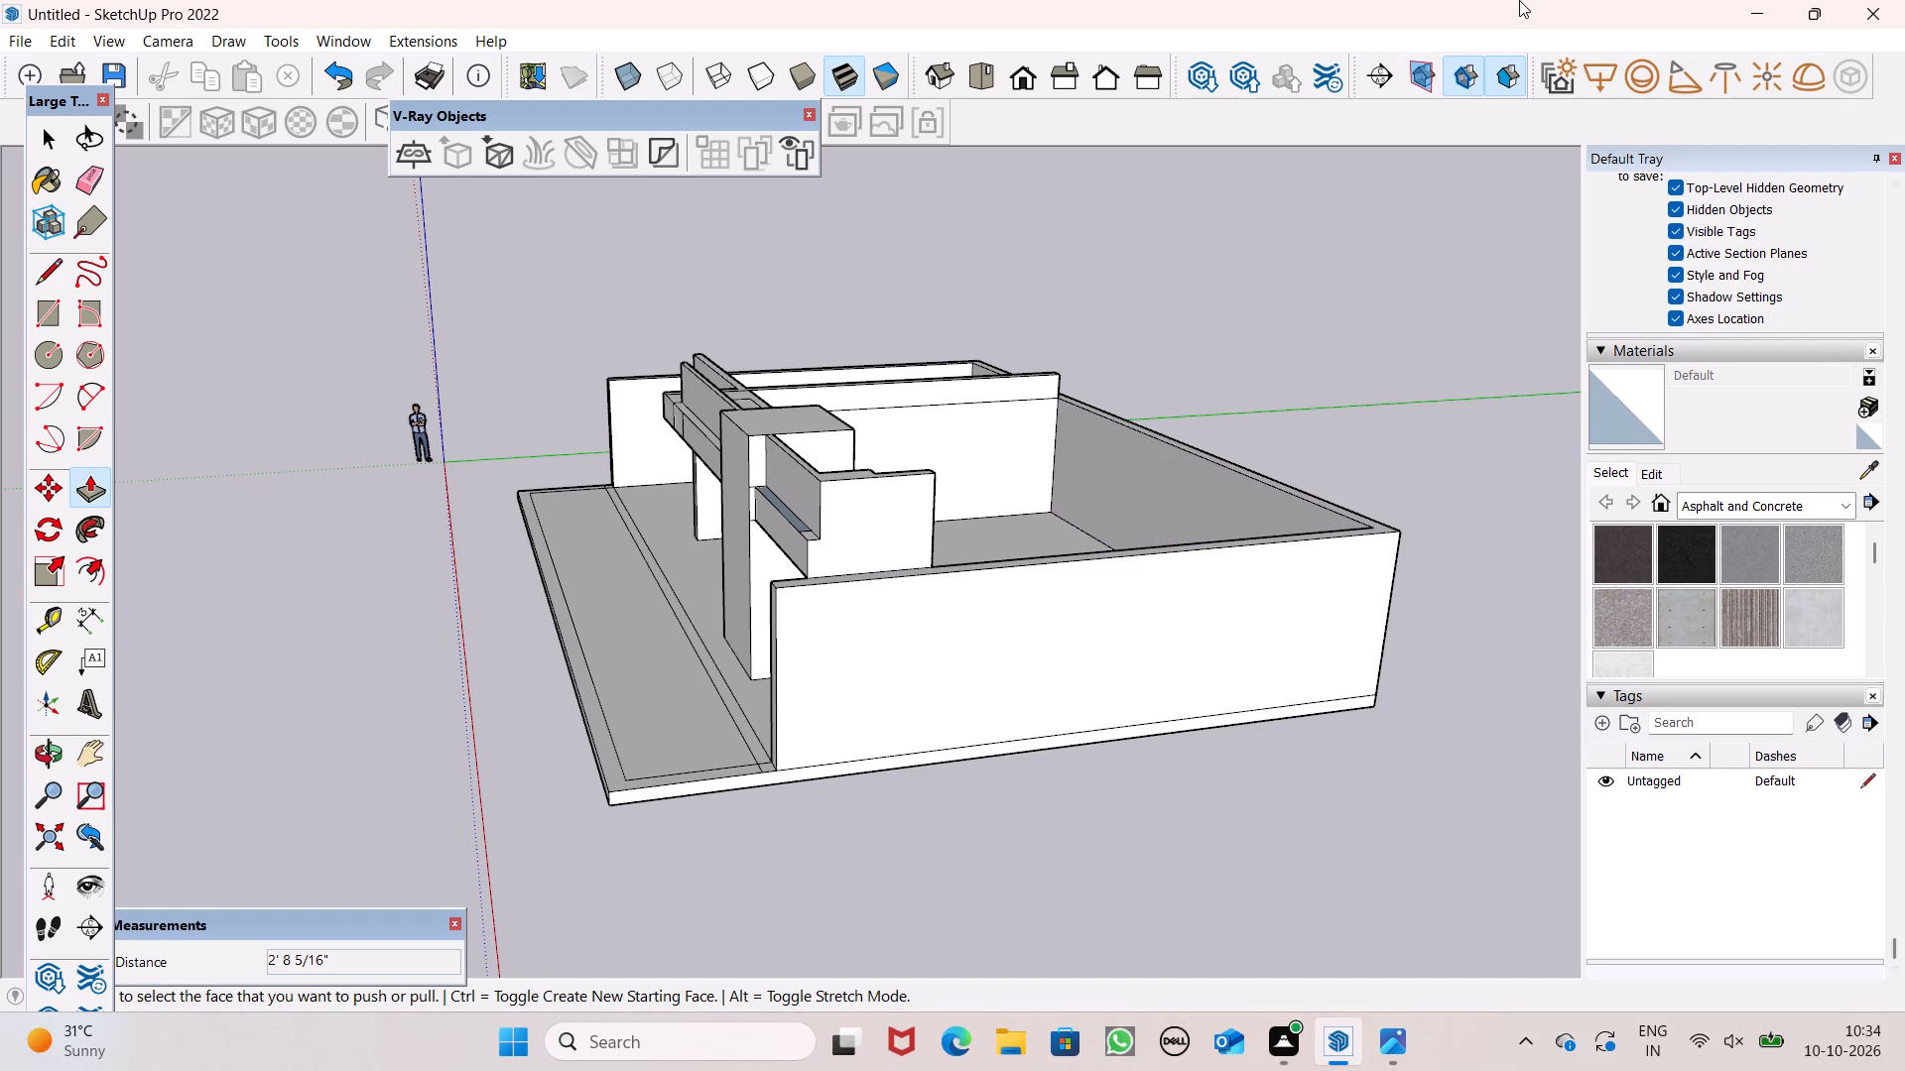
pyautogui.scroll(-4, 1388, 138)
pyautogui.scroll(-2, 555, 416)
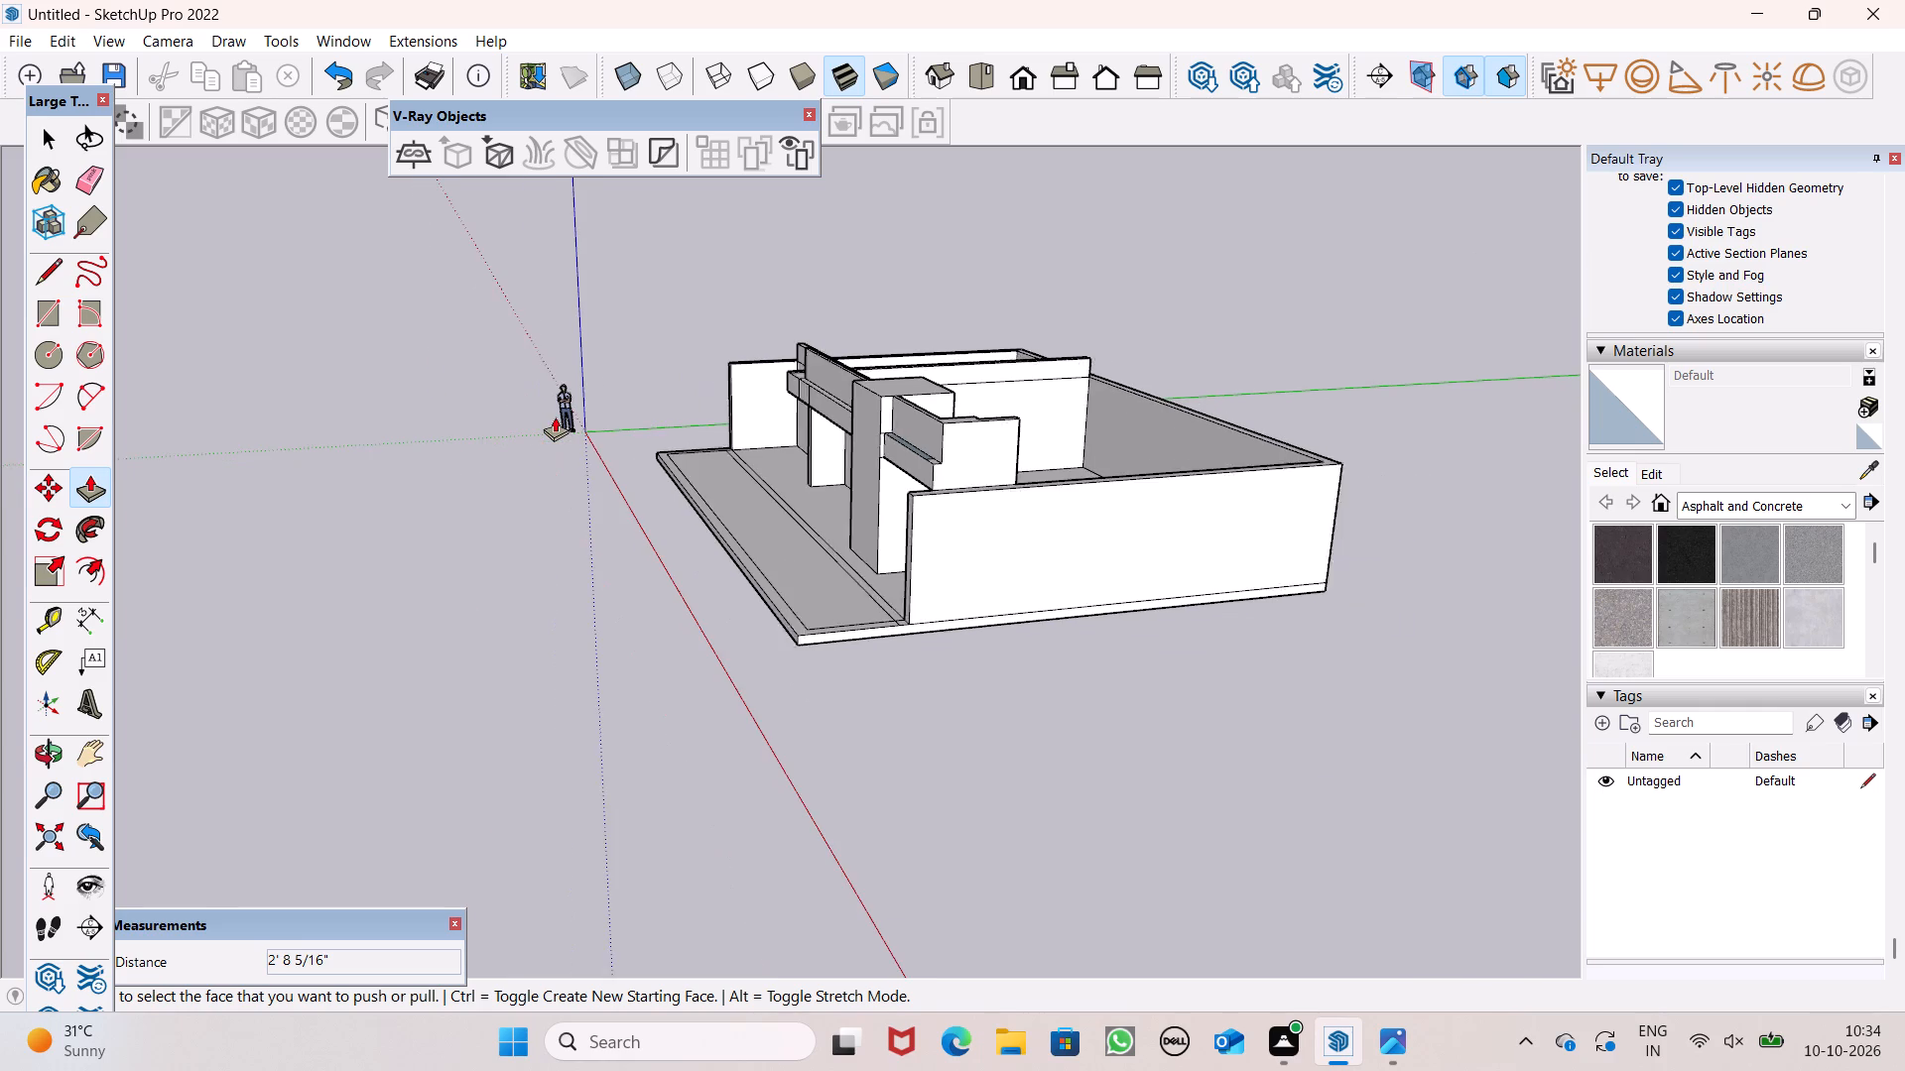
# Examine the building from the side and from above, focusing on the block, the front band and the stepped end parapet.
pyautogui.scroll(-2, 555, 416)
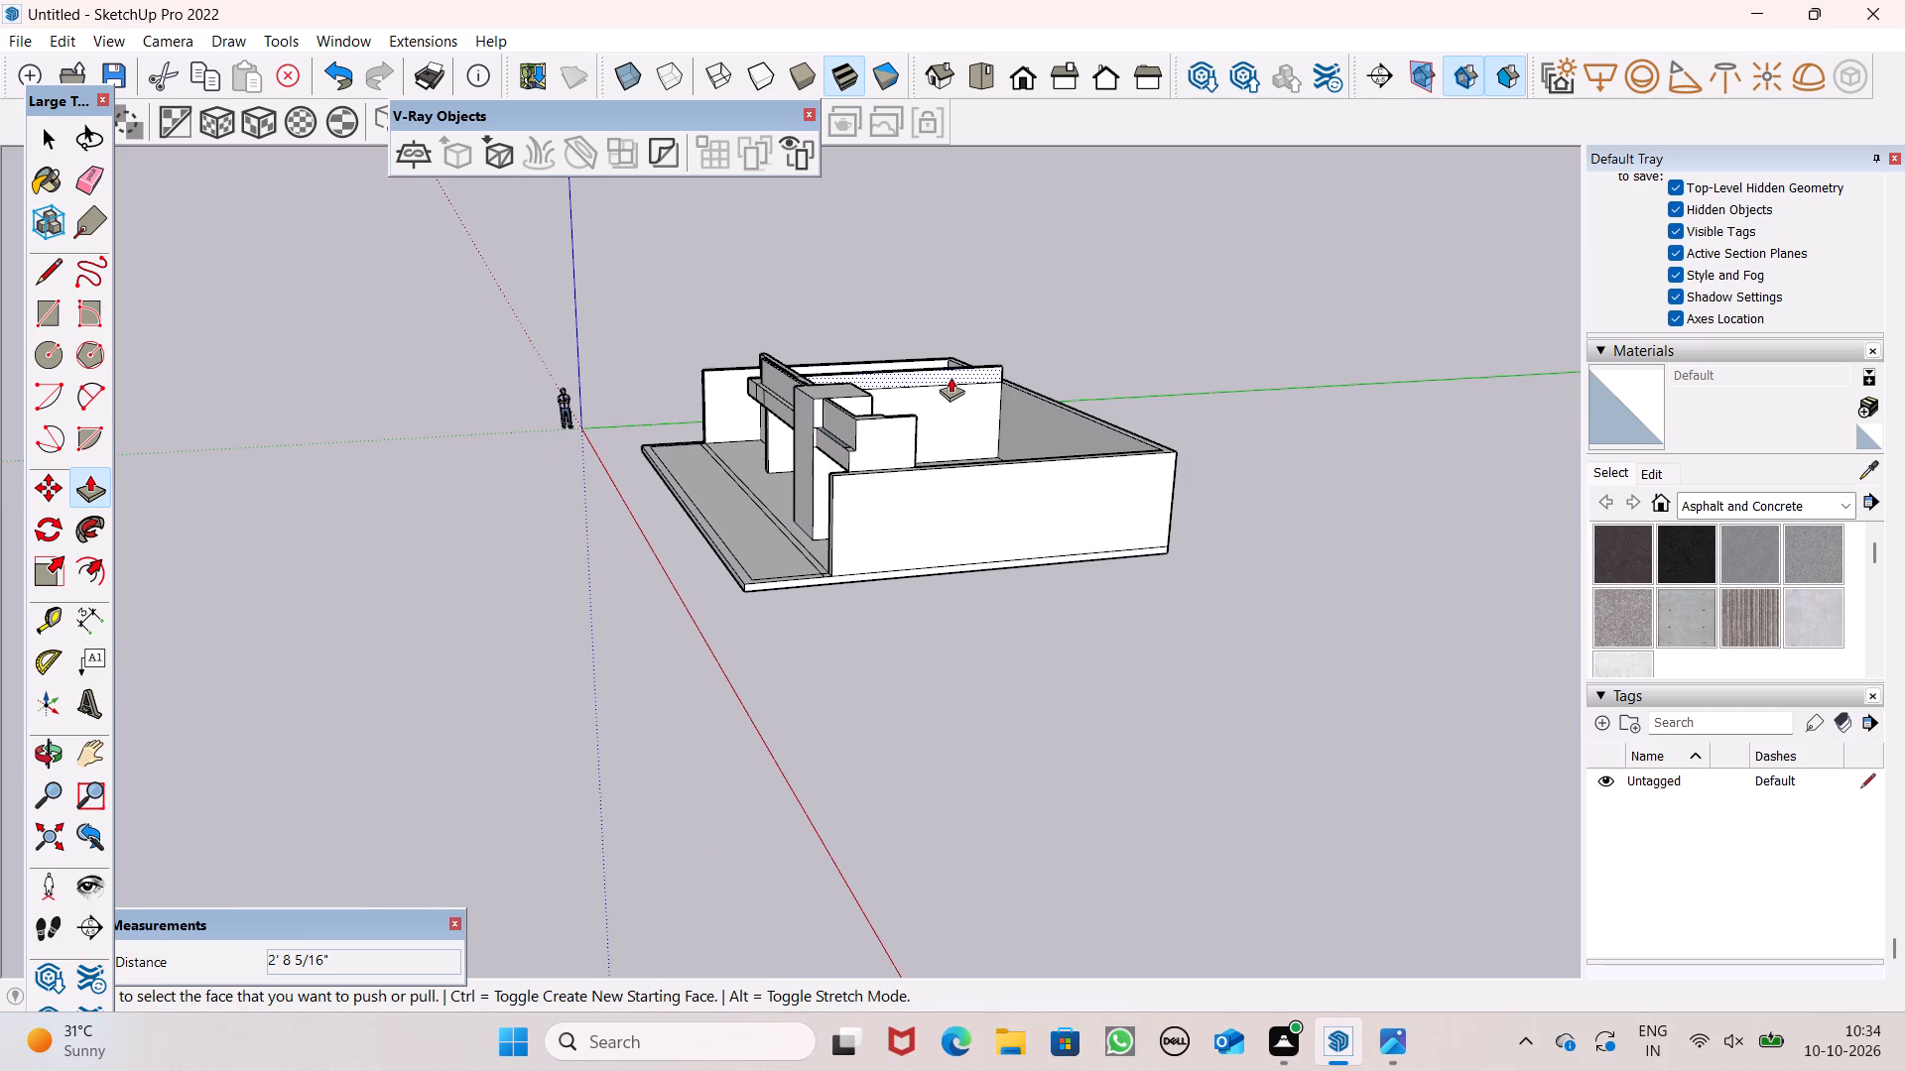
pyautogui.scroll(1, 965, 362)
pyautogui.moveTo(1224, 324); pyautogui.dragTo(1169, 330, button='middle')
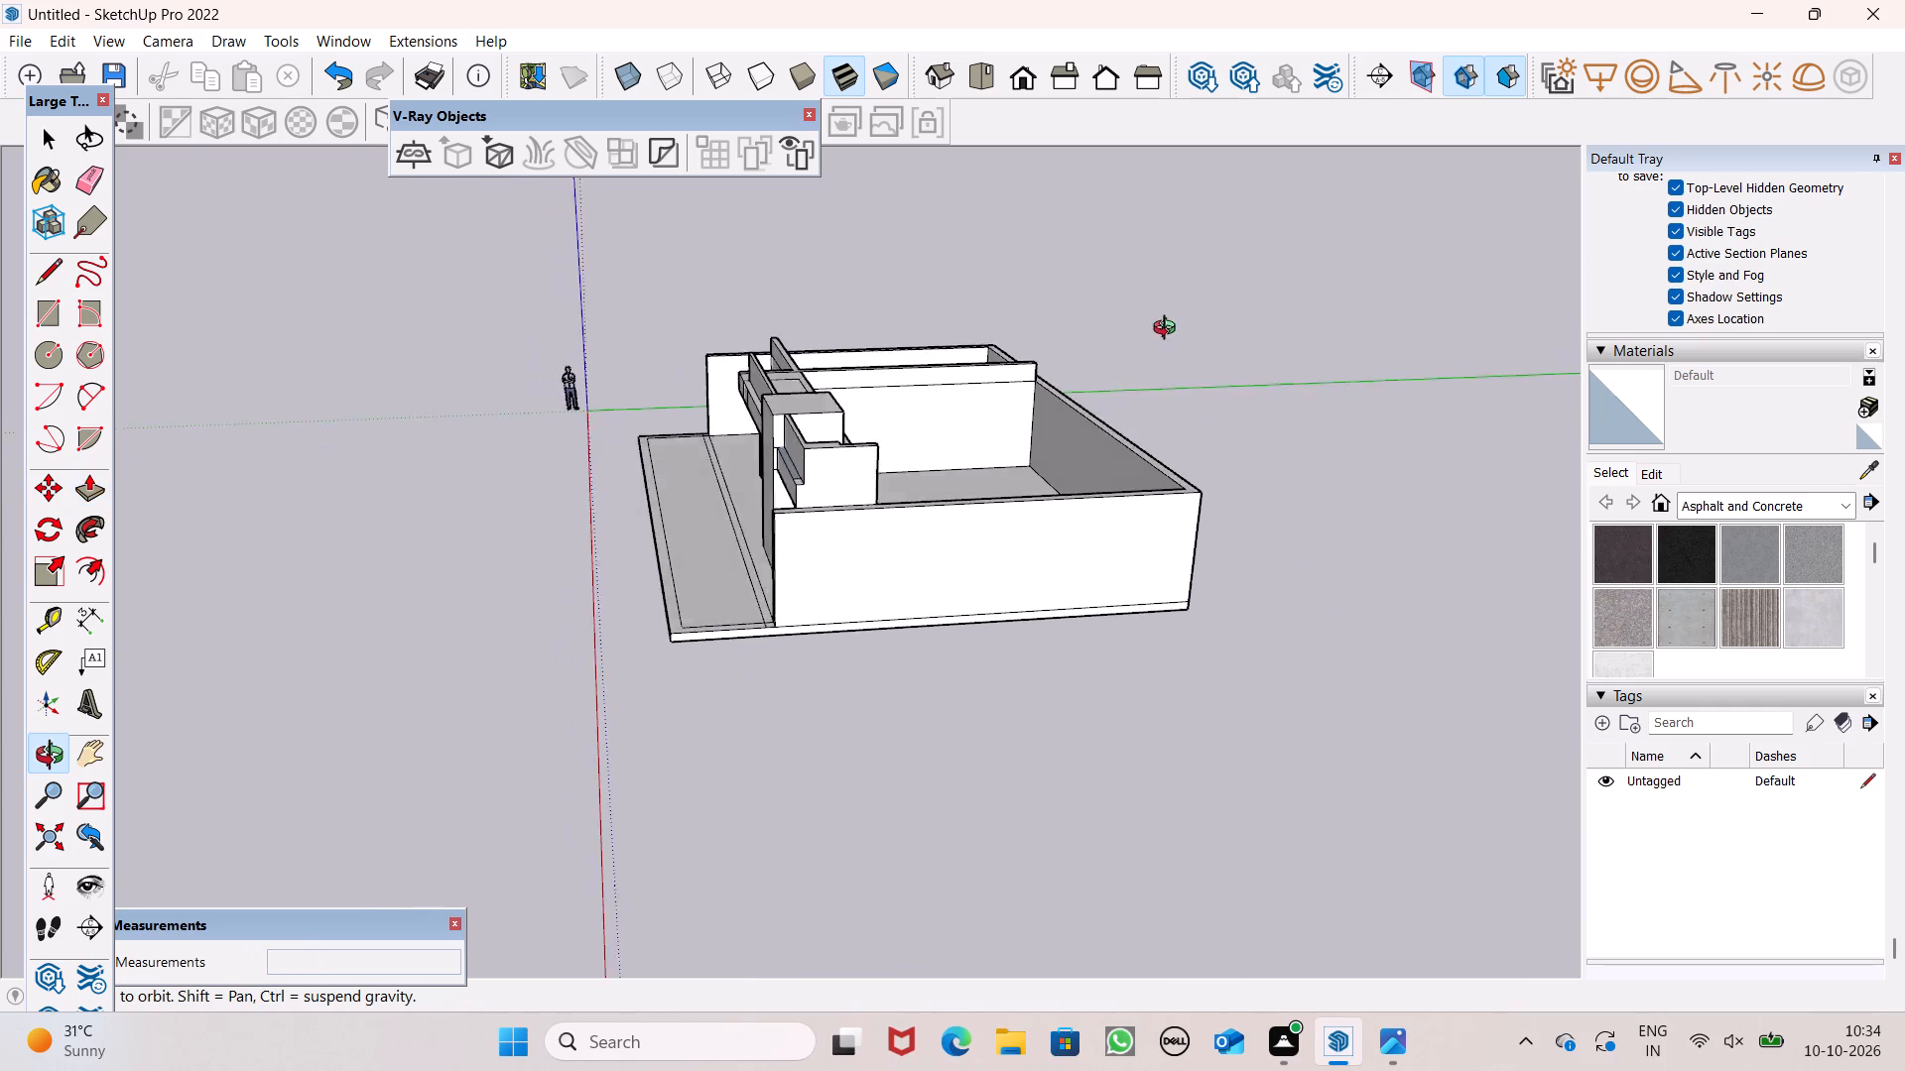
pyautogui.moveTo(1169, 330); pyautogui.dragTo(1181, 294, button='middle')
pyautogui.scroll(4, 553, 384)
pyautogui.scroll(-1, 702, 402)
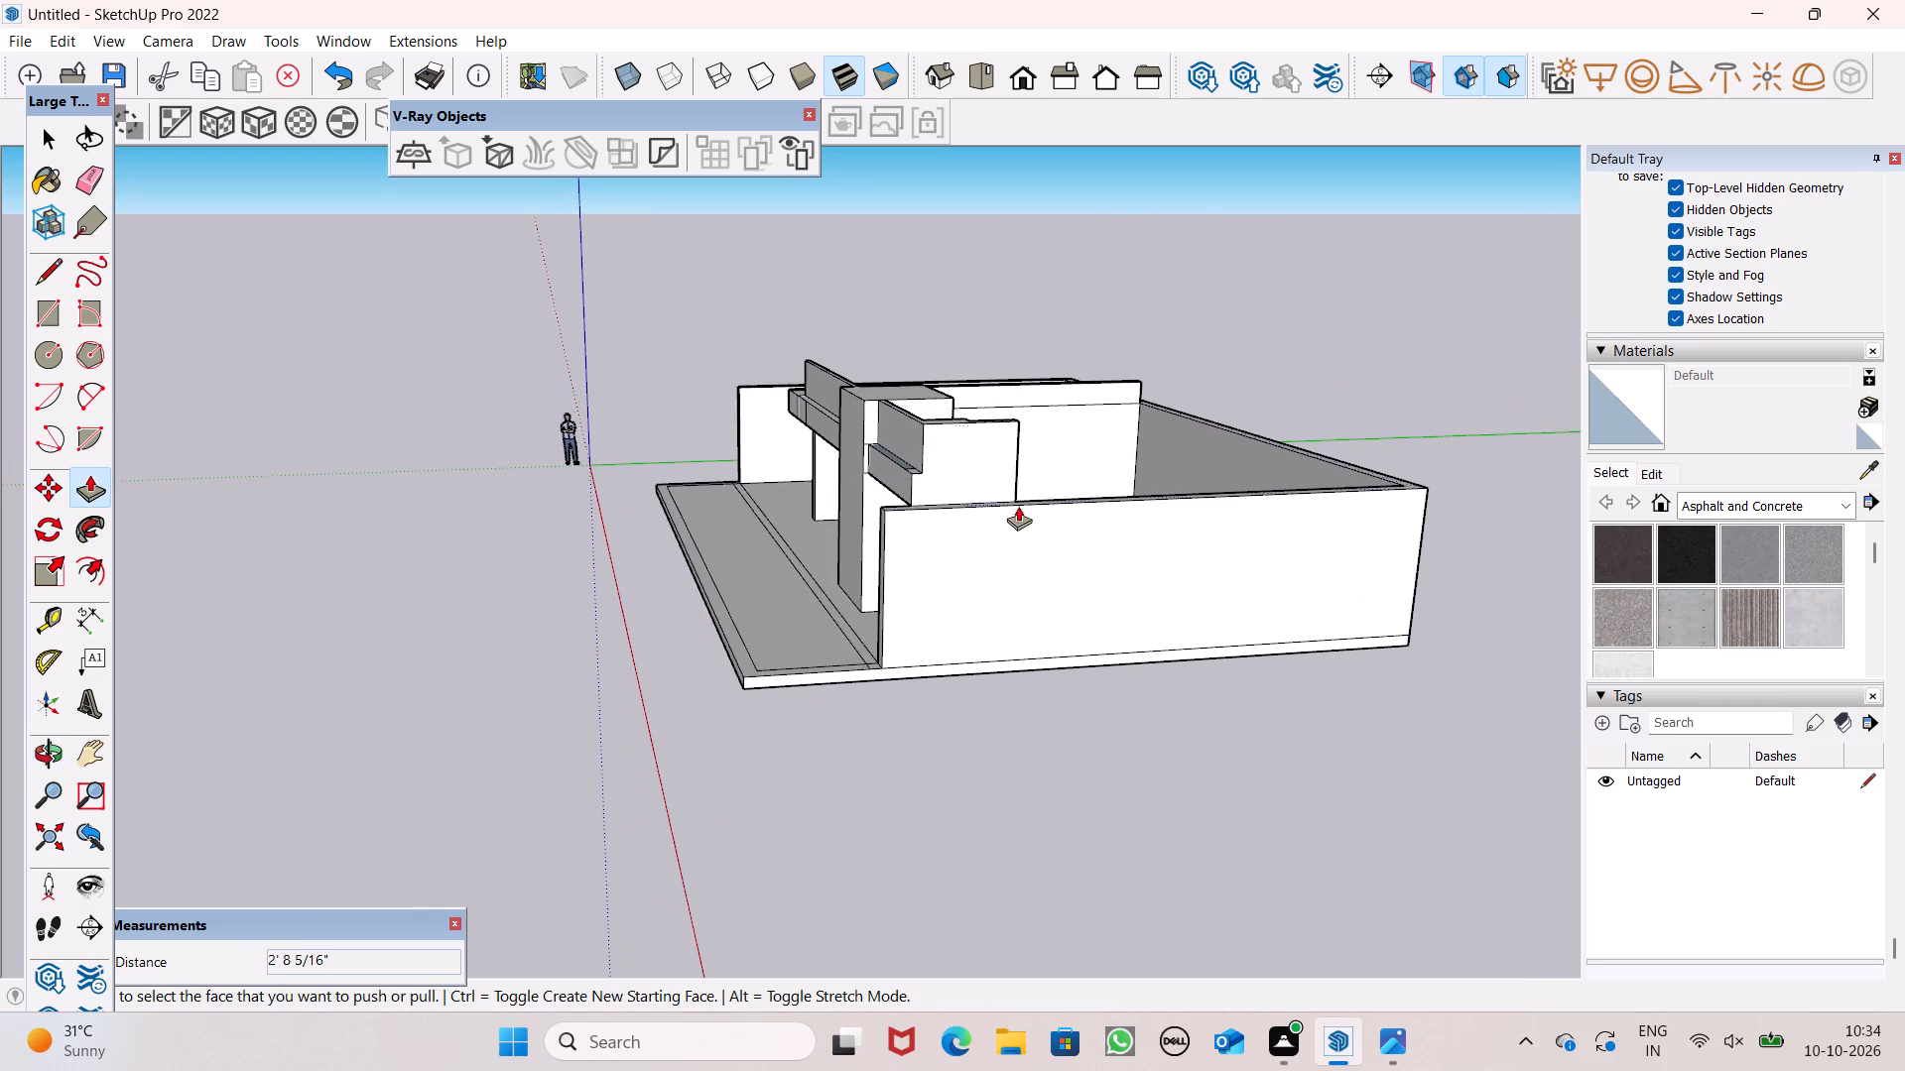
pyautogui.scroll(5, 1024, 491)
pyautogui.moveTo(983, 469); pyautogui.dragTo(839, 574, button='middle')
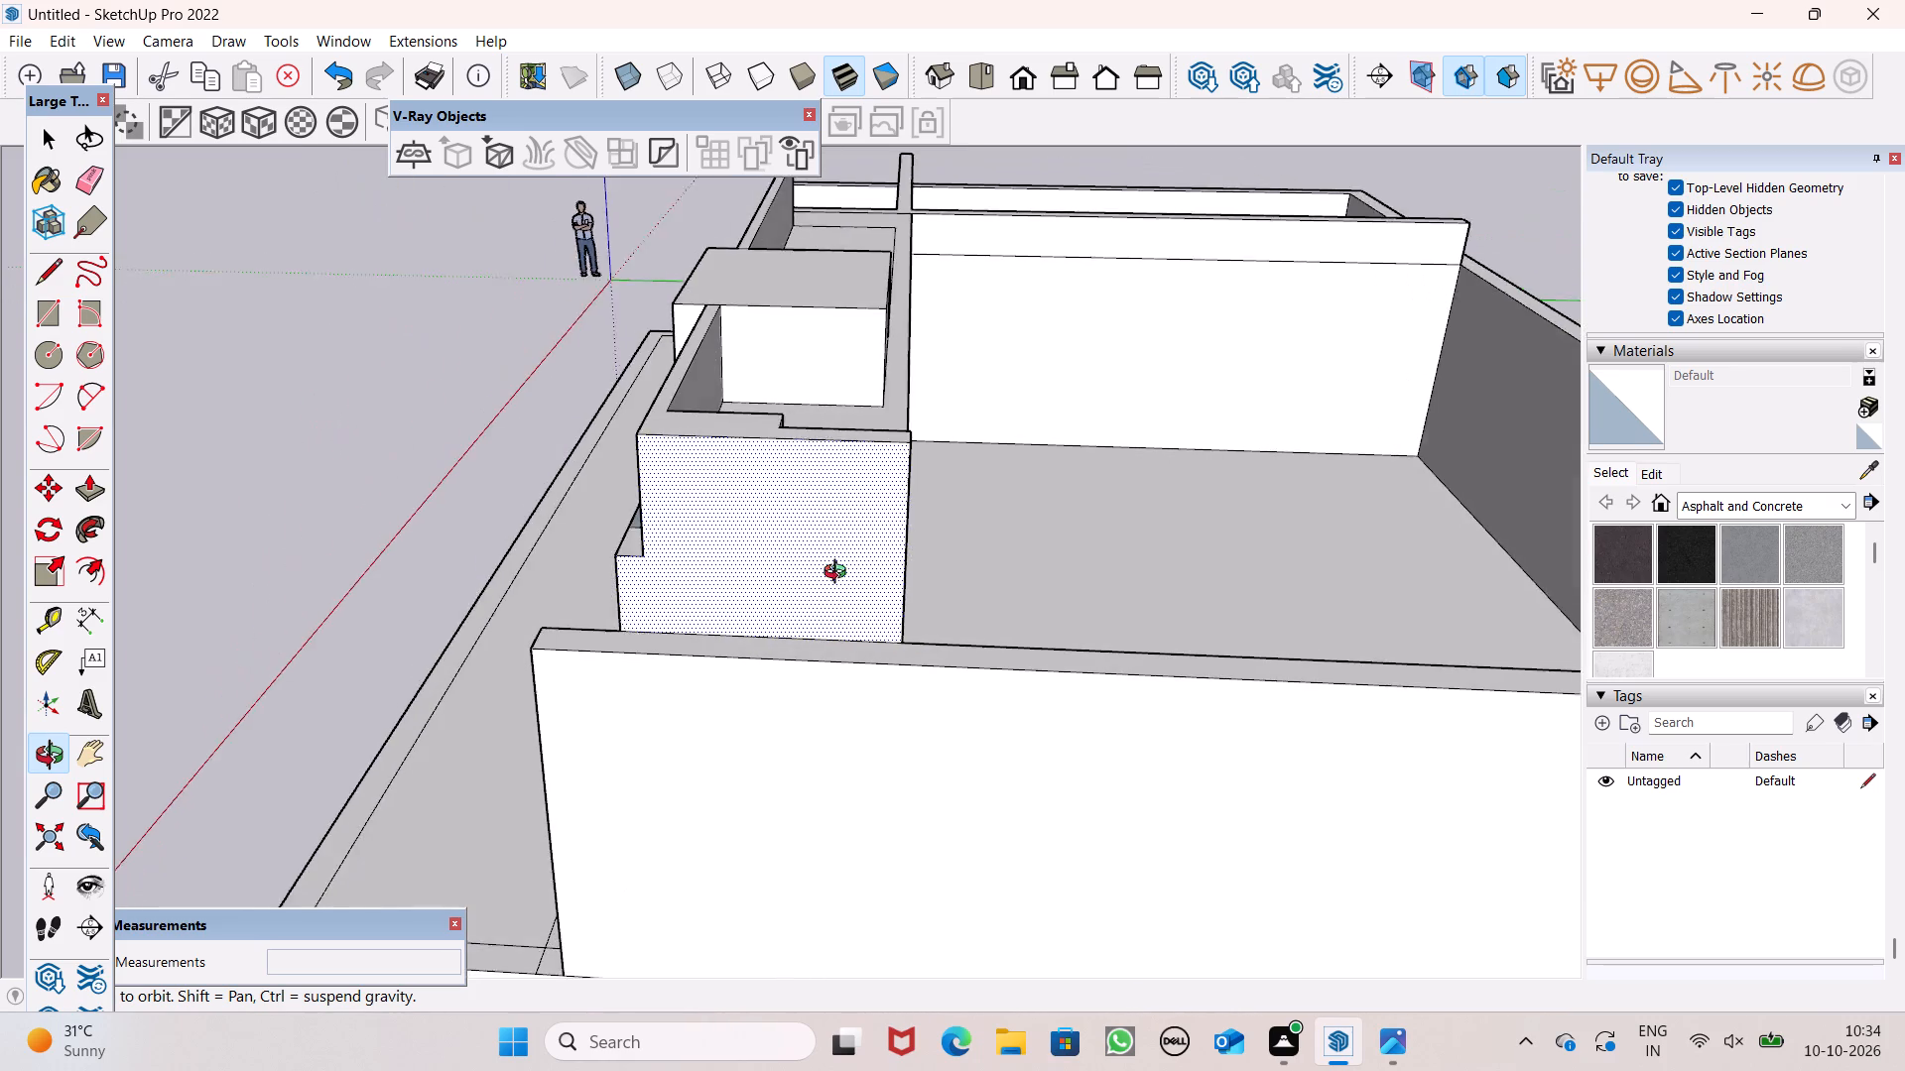
pyautogui.moveTo(839, 574); pyautogui.dragTo(627, 752, button='middle')
pyautogui.scroll(1, 743, 591)
pyautogui.scroll(-2, 746, 598)
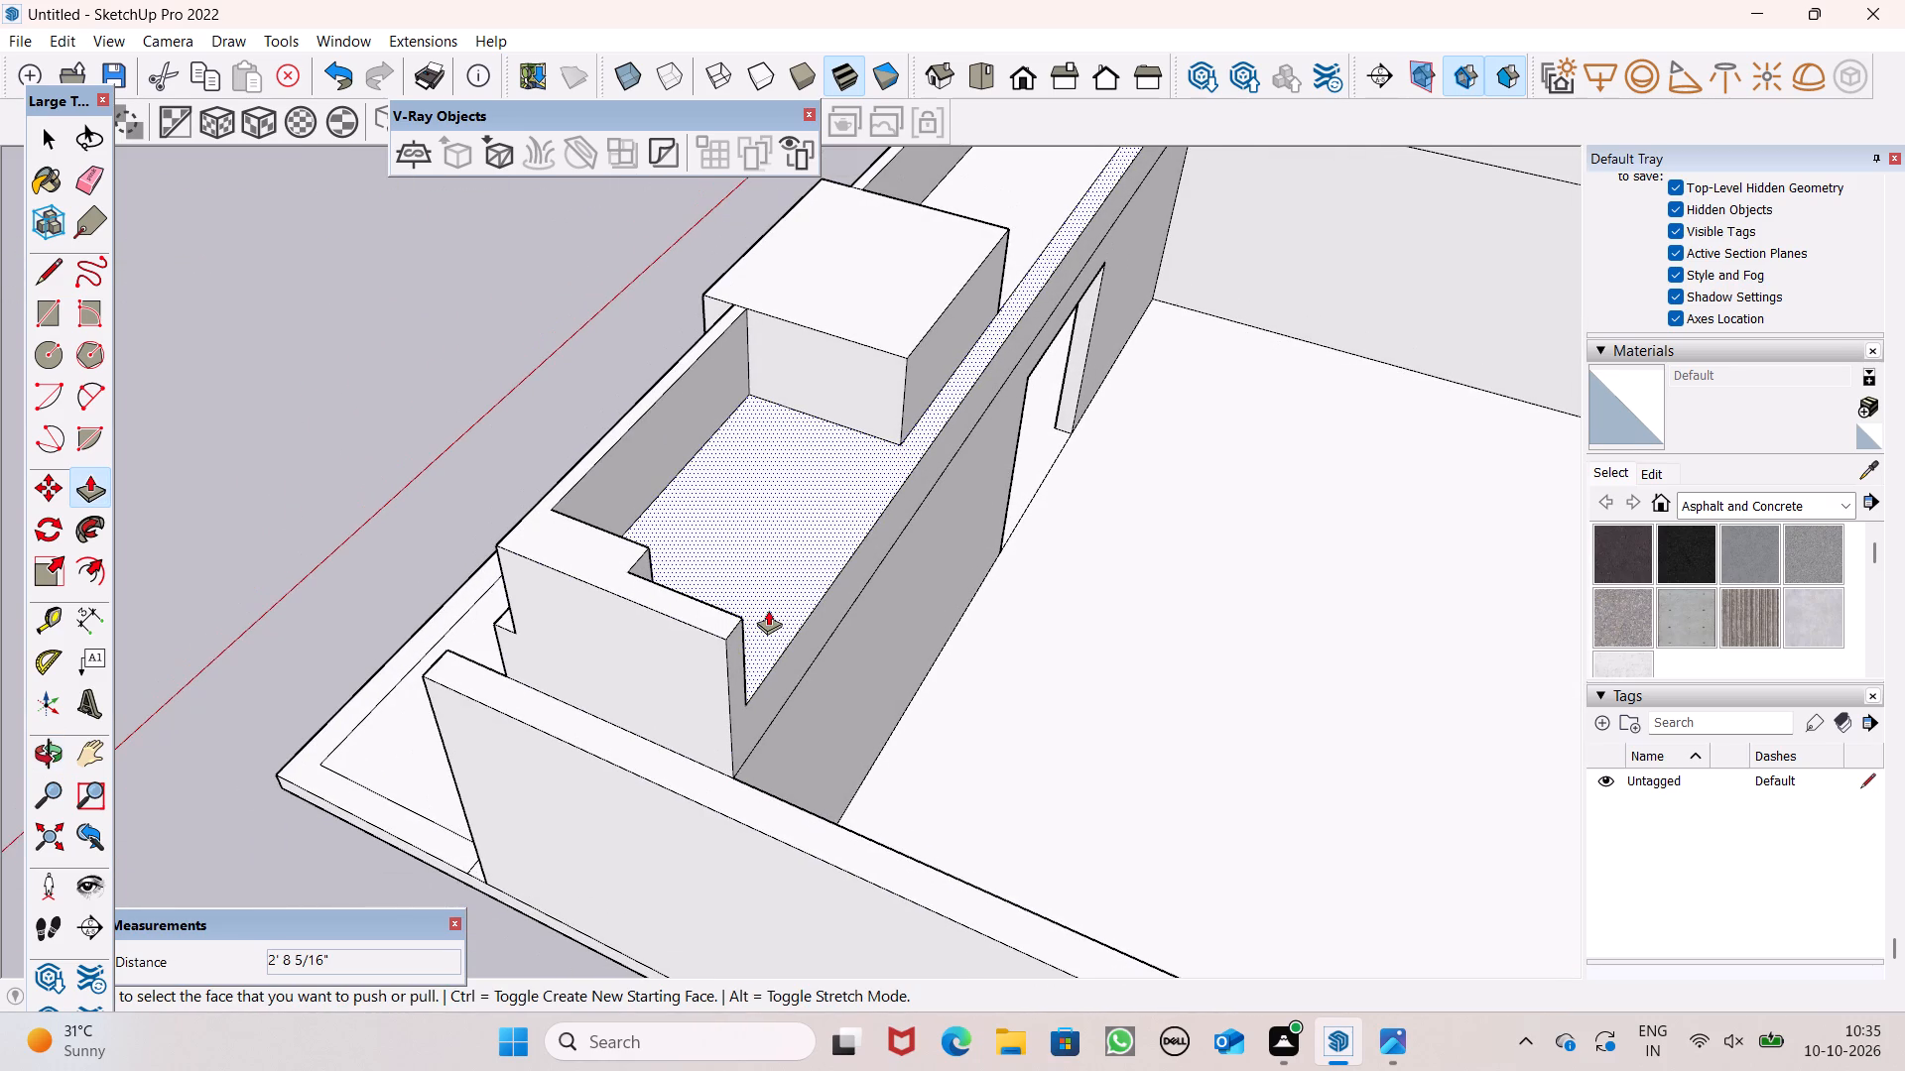
pyautogui.scroll(2, 768, 610)
pyautogui.scroll(-3, 763, 580)
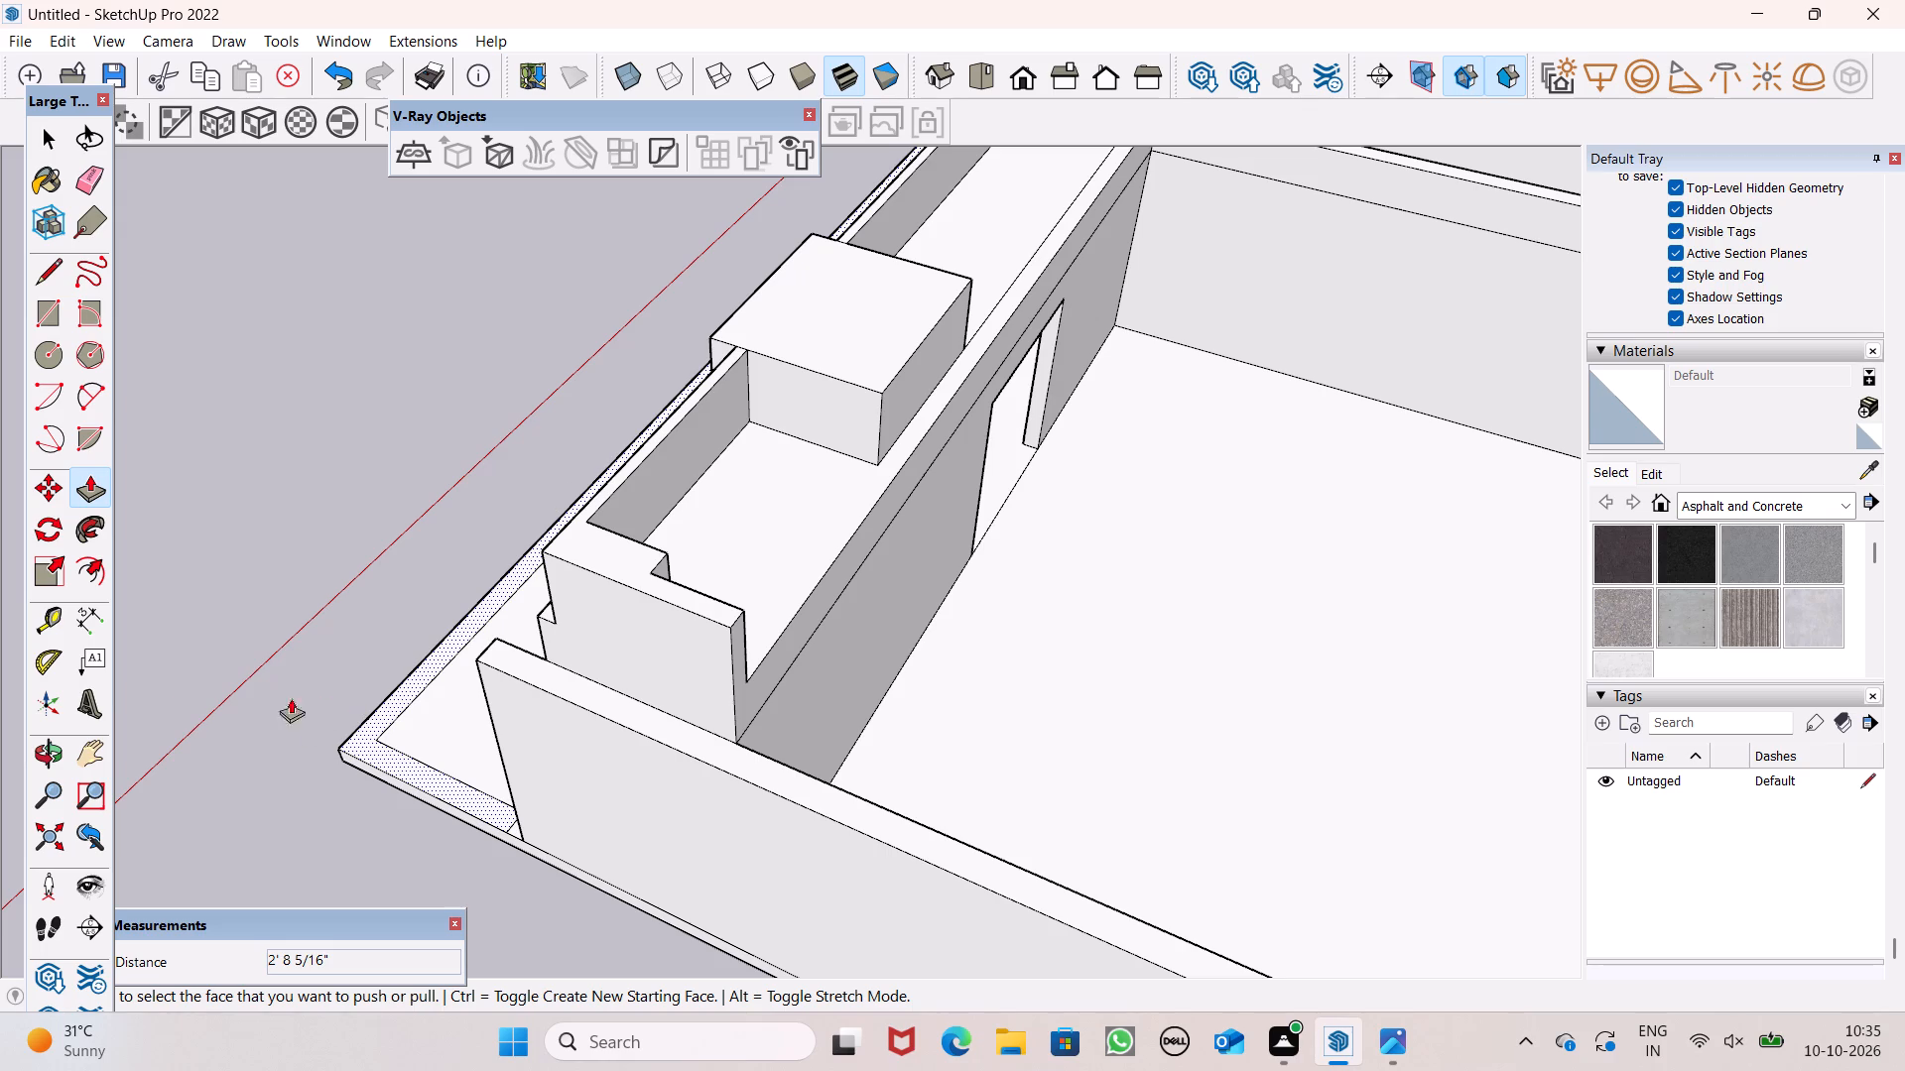
pyautogui.moveTo(786, 652); pyautogui.dragTo(786, 656, button='middle')
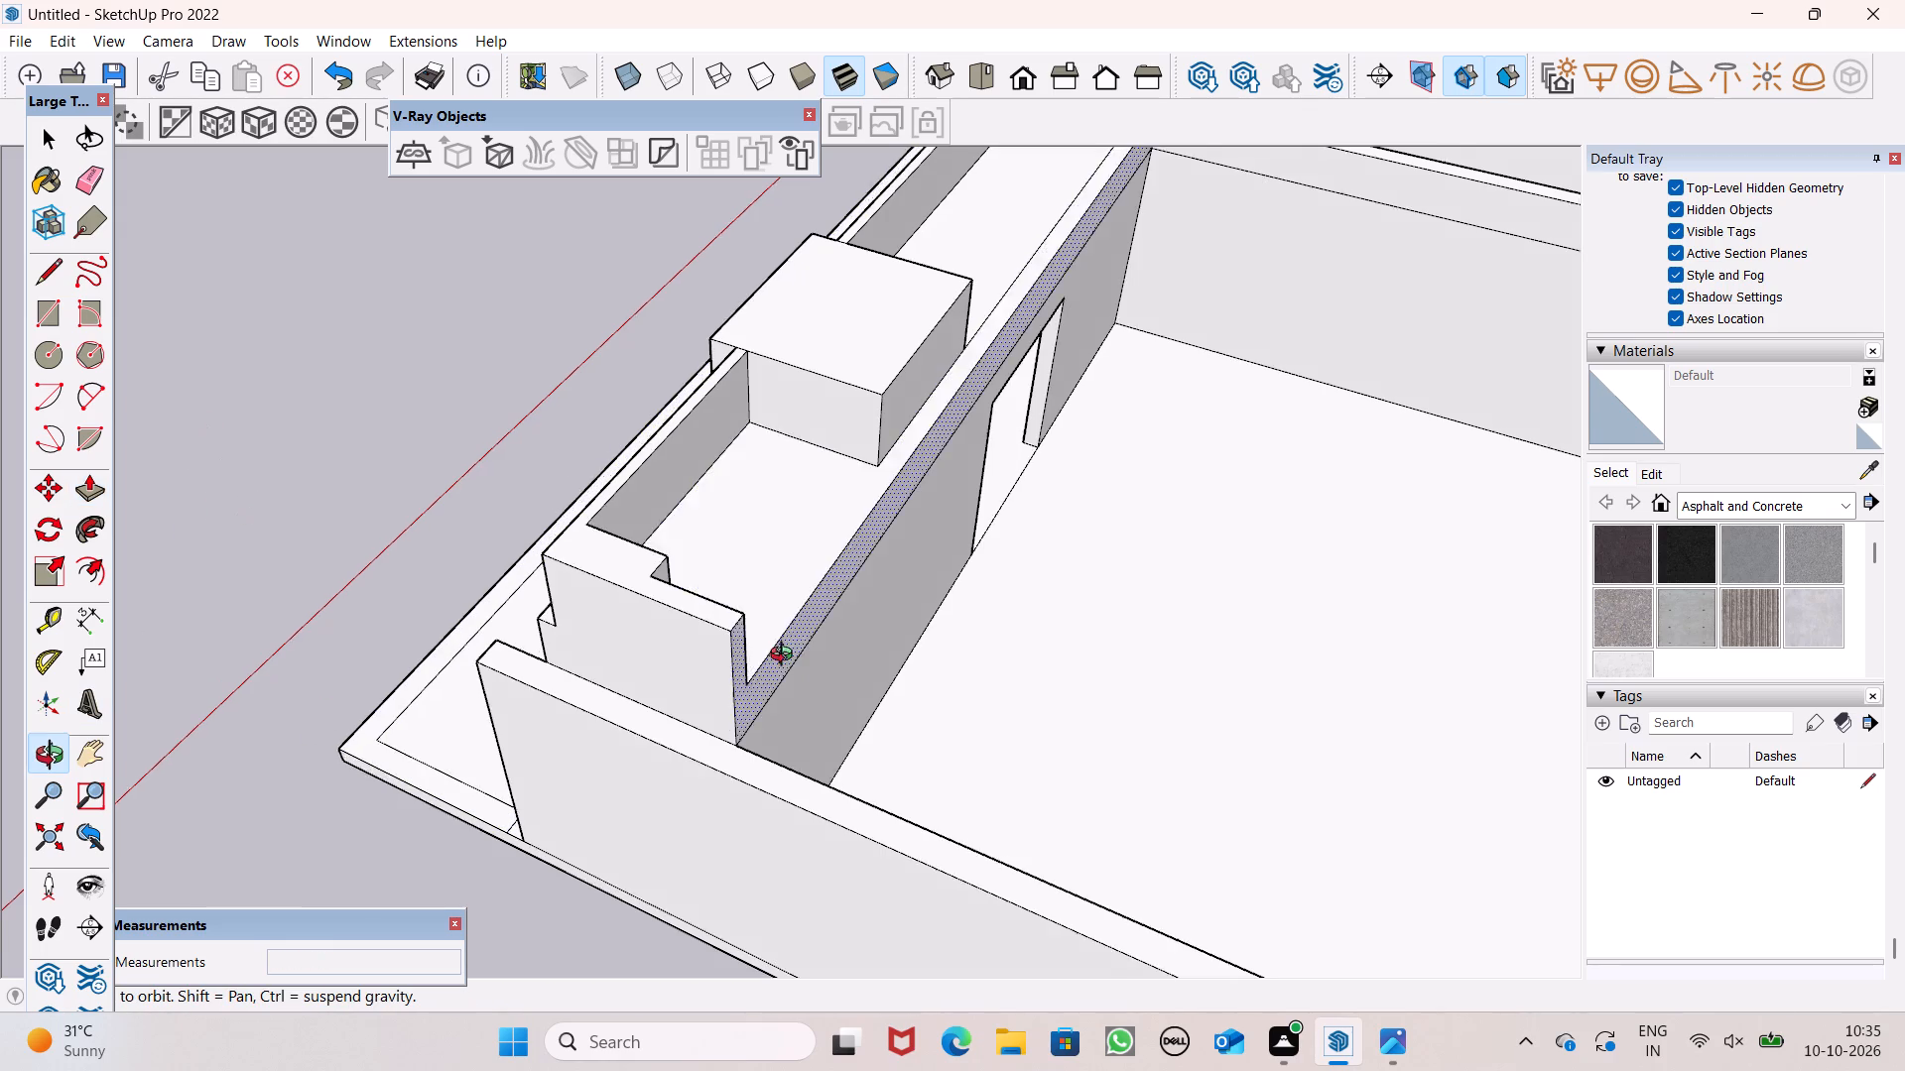
pyautogui.moveTo(786, 656); pyautogui.dragTo(969, 509, button='middle')
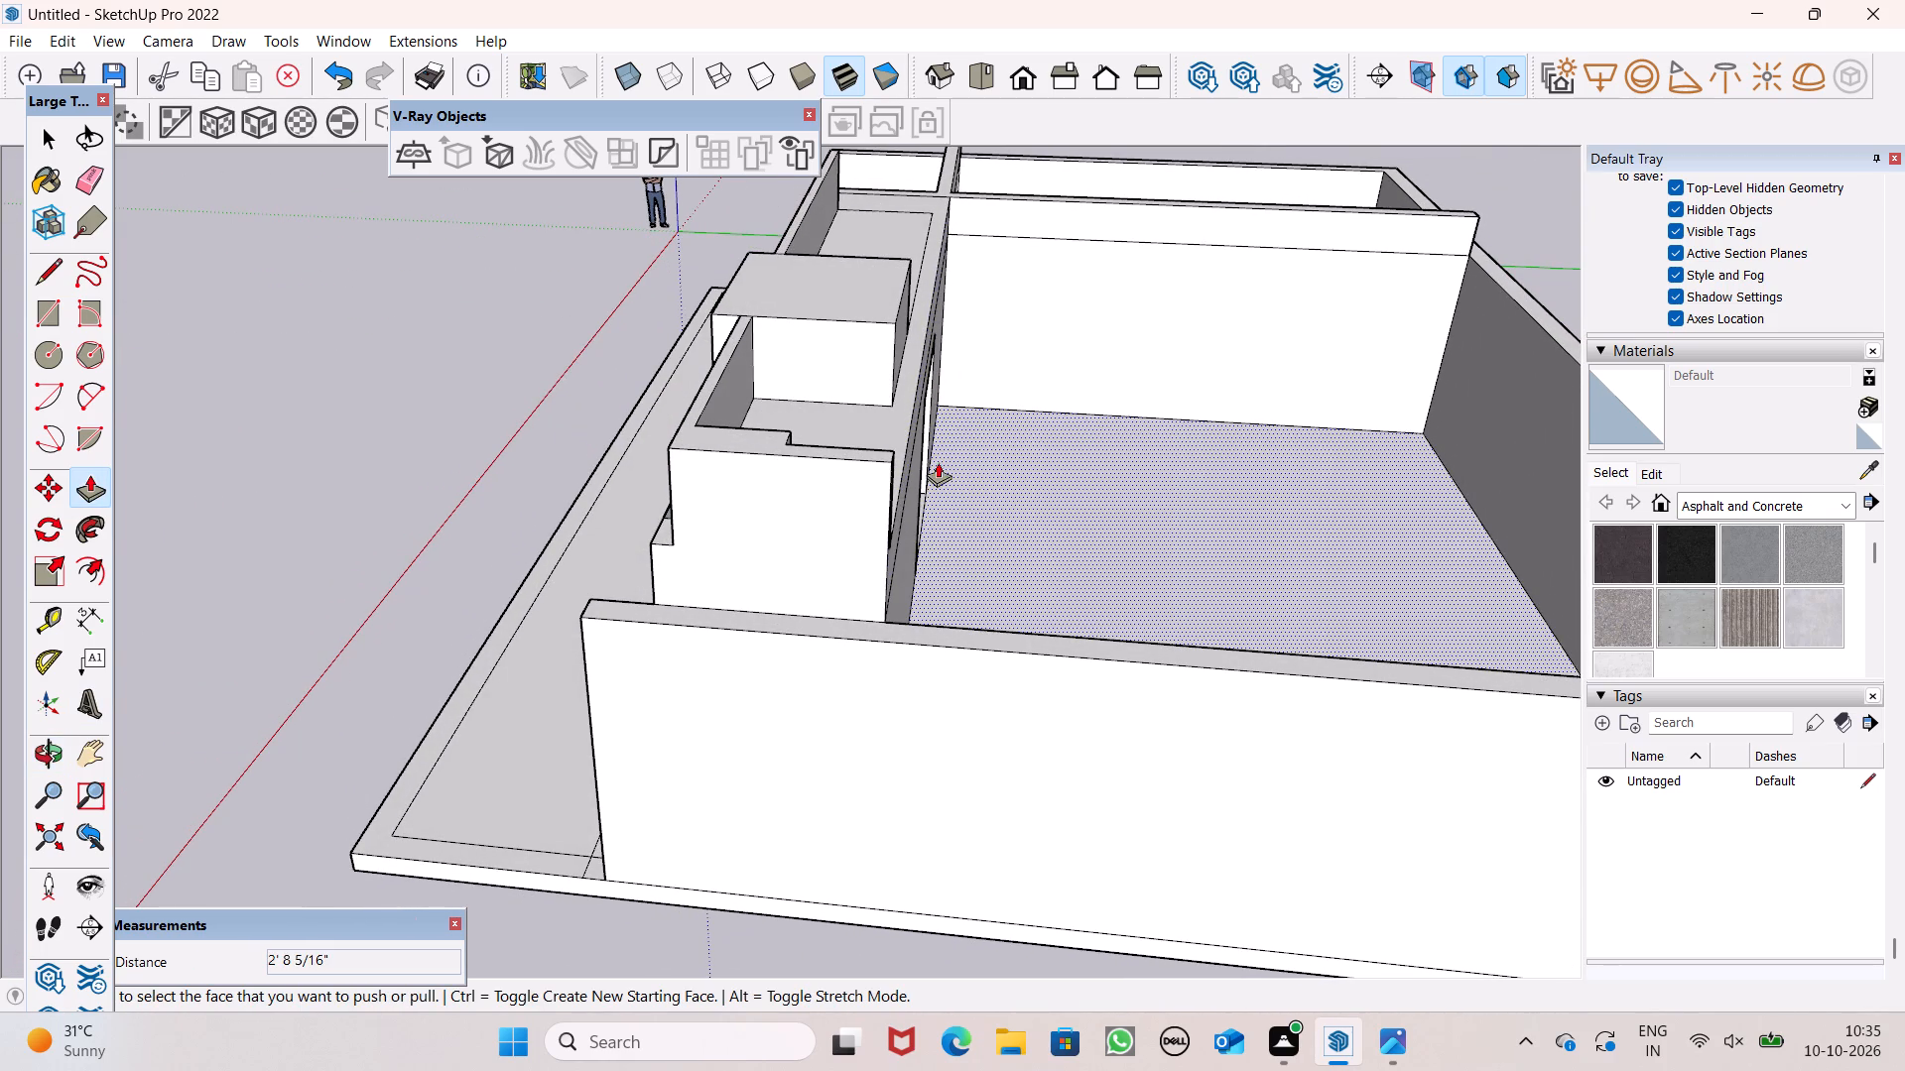
pyautogui.moveTo(760, 504); pyautogui.dragTo(921, 544, button='middle')
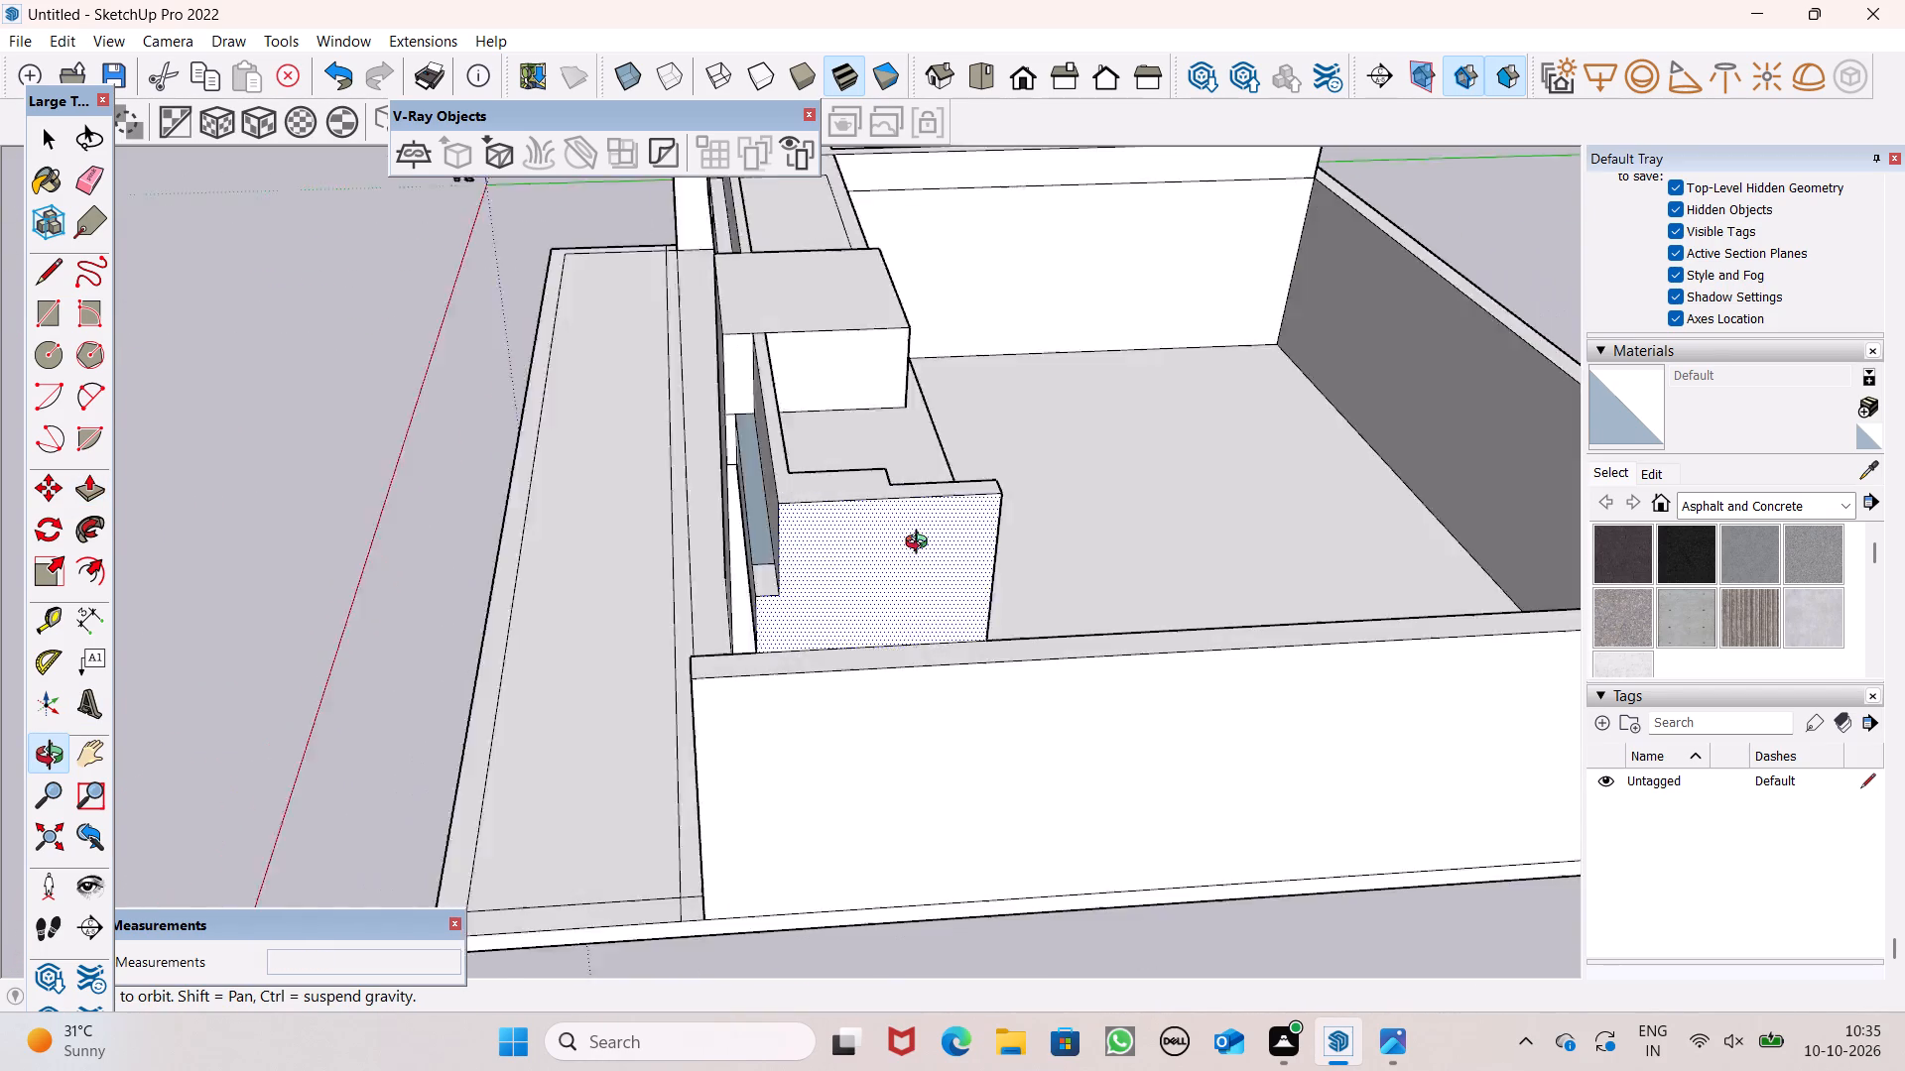
pyautogui.moveTo(921, 544); pyautogui.dragTo(497, 839, button='middle')
# Push the thicker part of the end parapet's inner face back 10 7/16", flush with the thinner part beside it.
pyautogui.scroll(4, 554, 658)
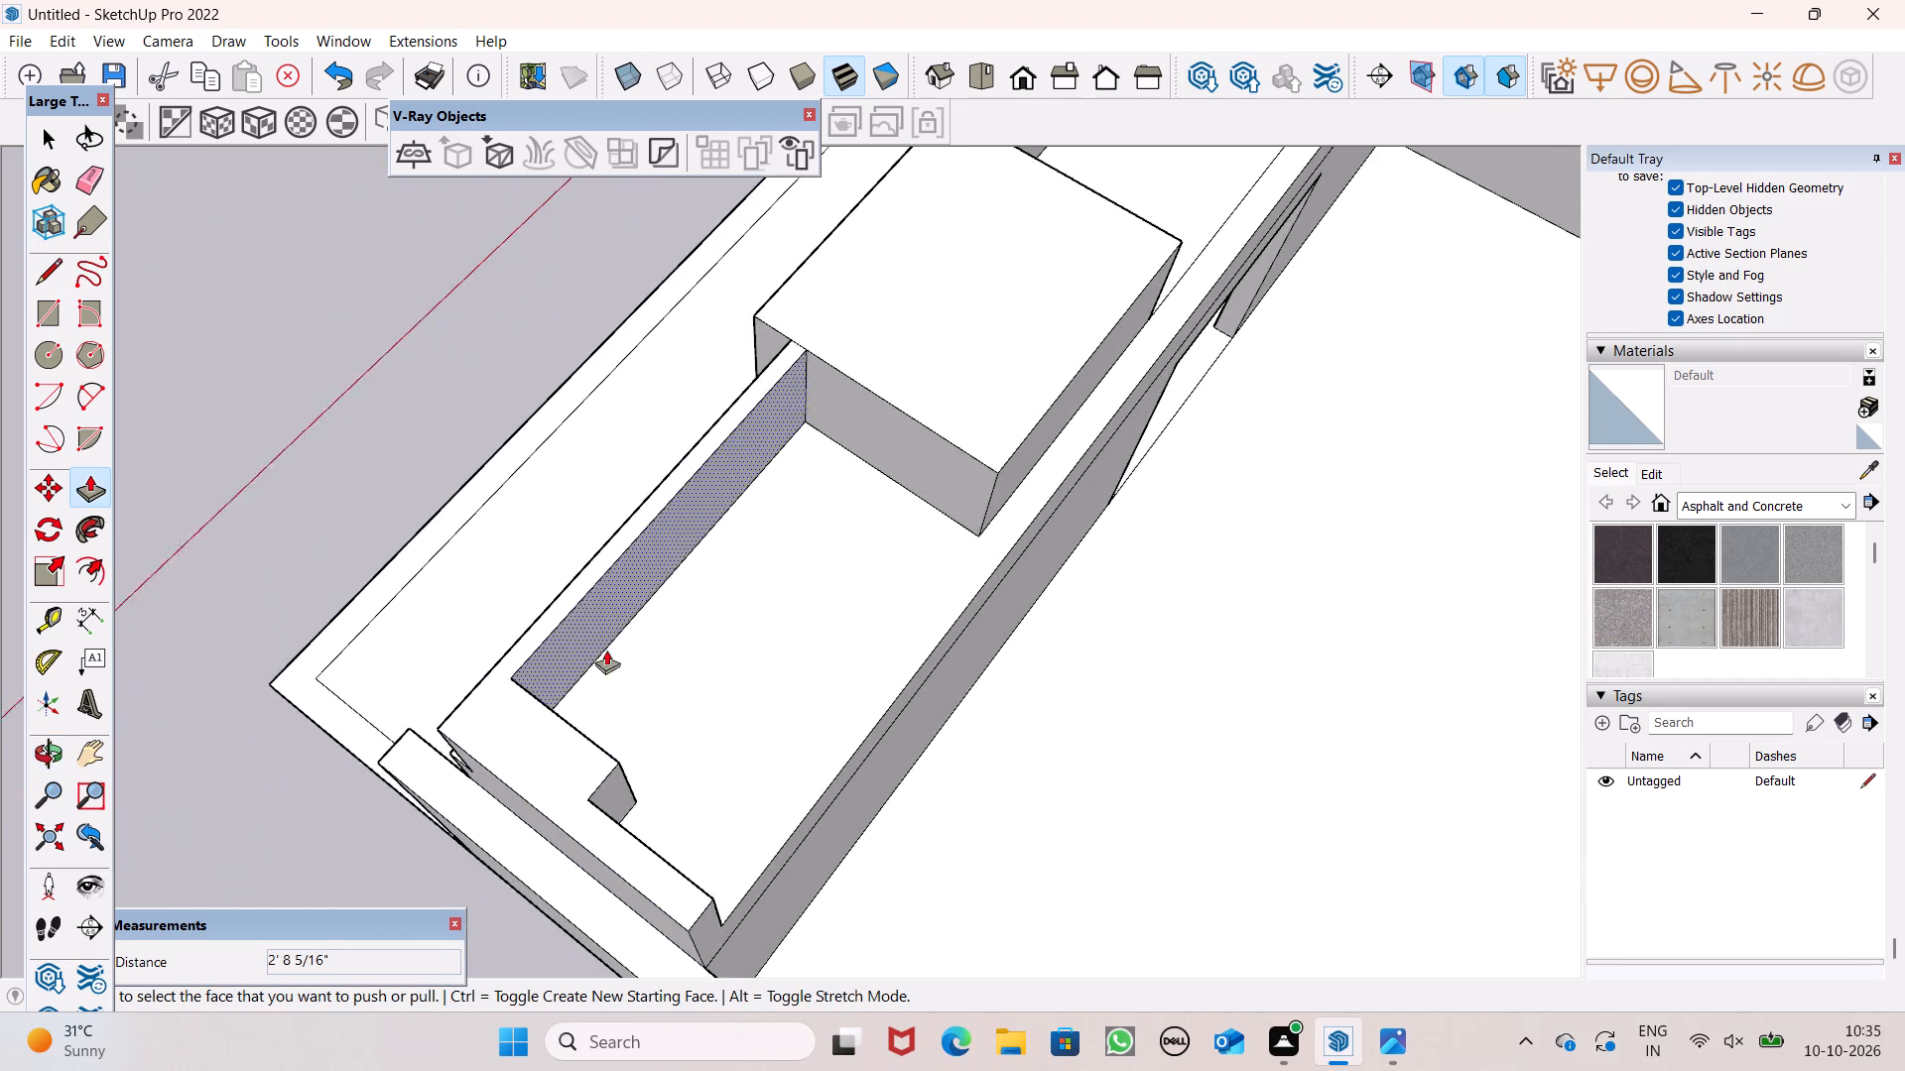
pyautogui.scroll(1, 606, 650)
pyautogui.scroll(-3, 923, 538)
pyautogui.moveTo(956, 704); pyautogui.dragTo(470, 633, button='middle')
pyautogui.scroll(1, 546, 514)
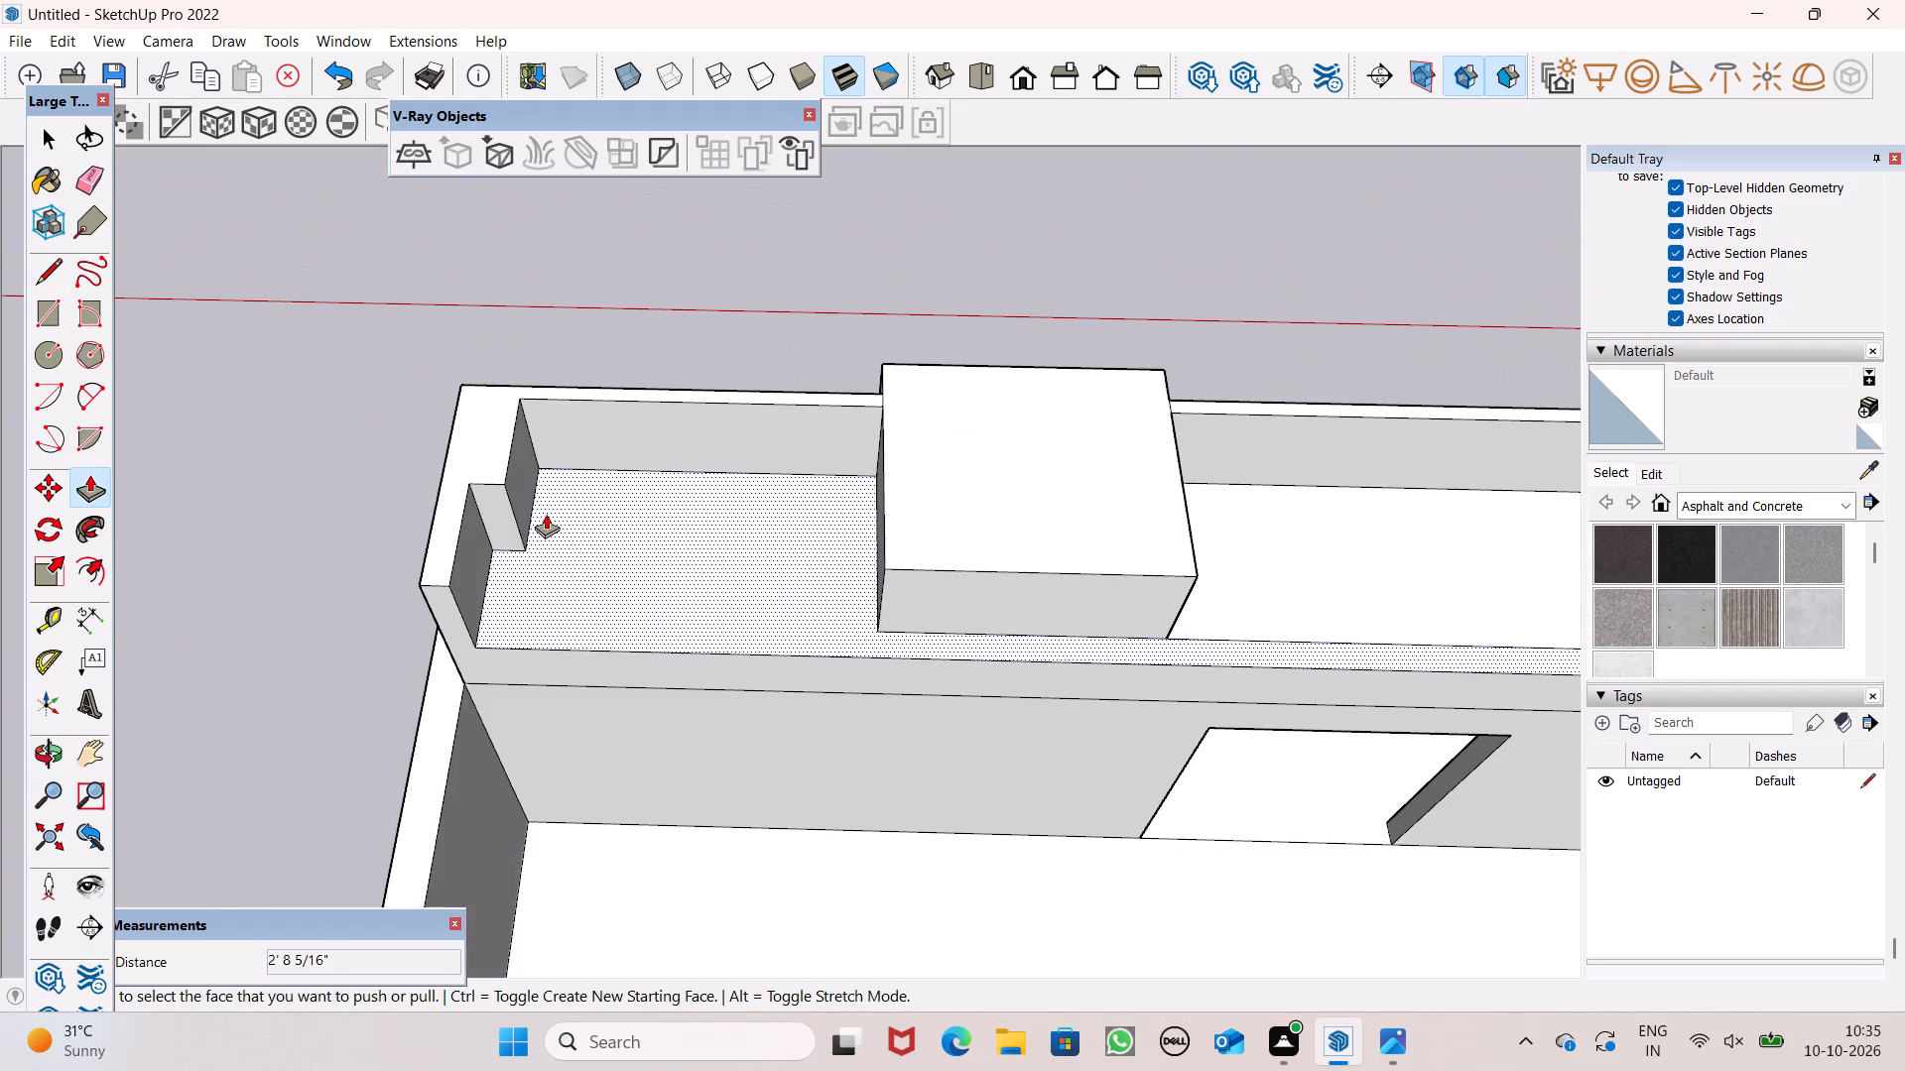
pyautogui.scroll(1, 582, 498)
pyautogui.moveTo(604, 624); pyautogui.dragTo(395, 660, button='middle')
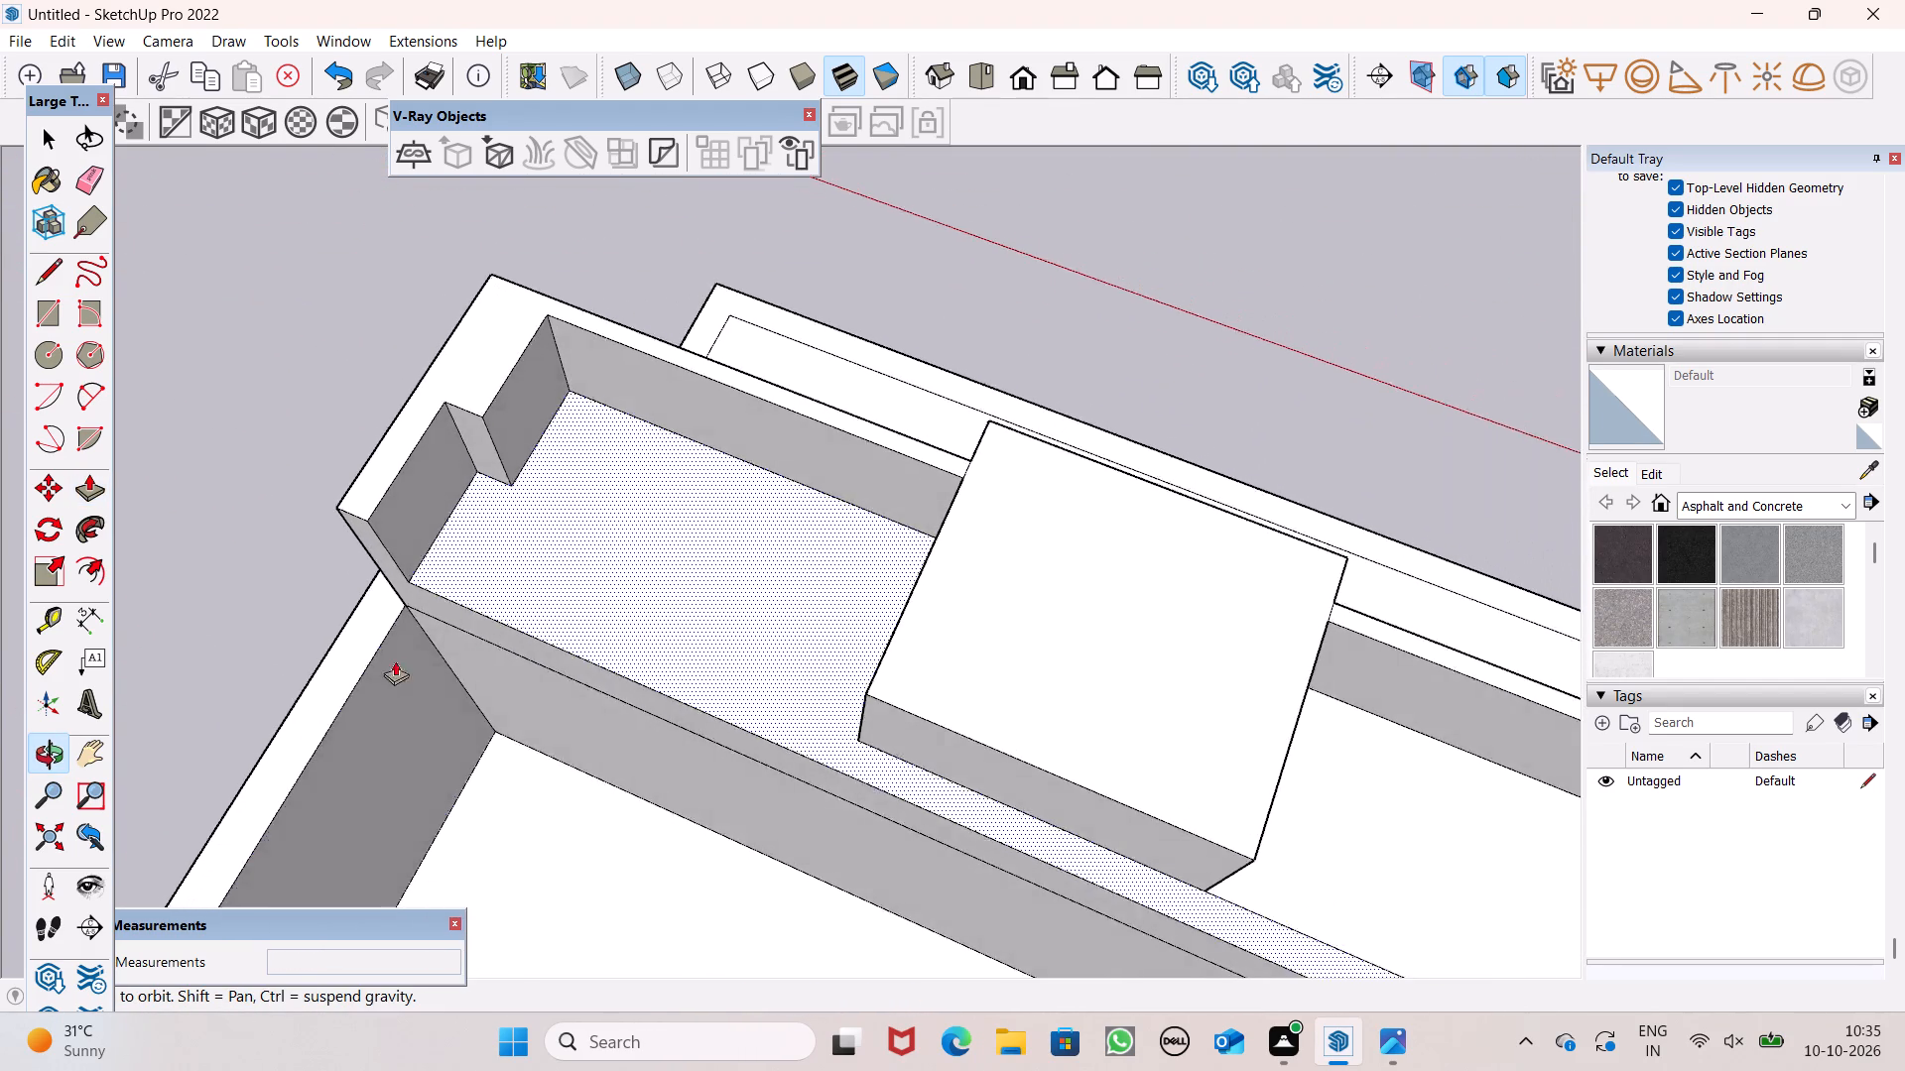
pyautogui.moveTo(395, 660); pyautogui.dragTo(395, 691, button='middle')
pyautogui.scroll(3, 527, 416)
pyautogui.moveTo(522, 409); pyautogui.dragTo(428, 457)
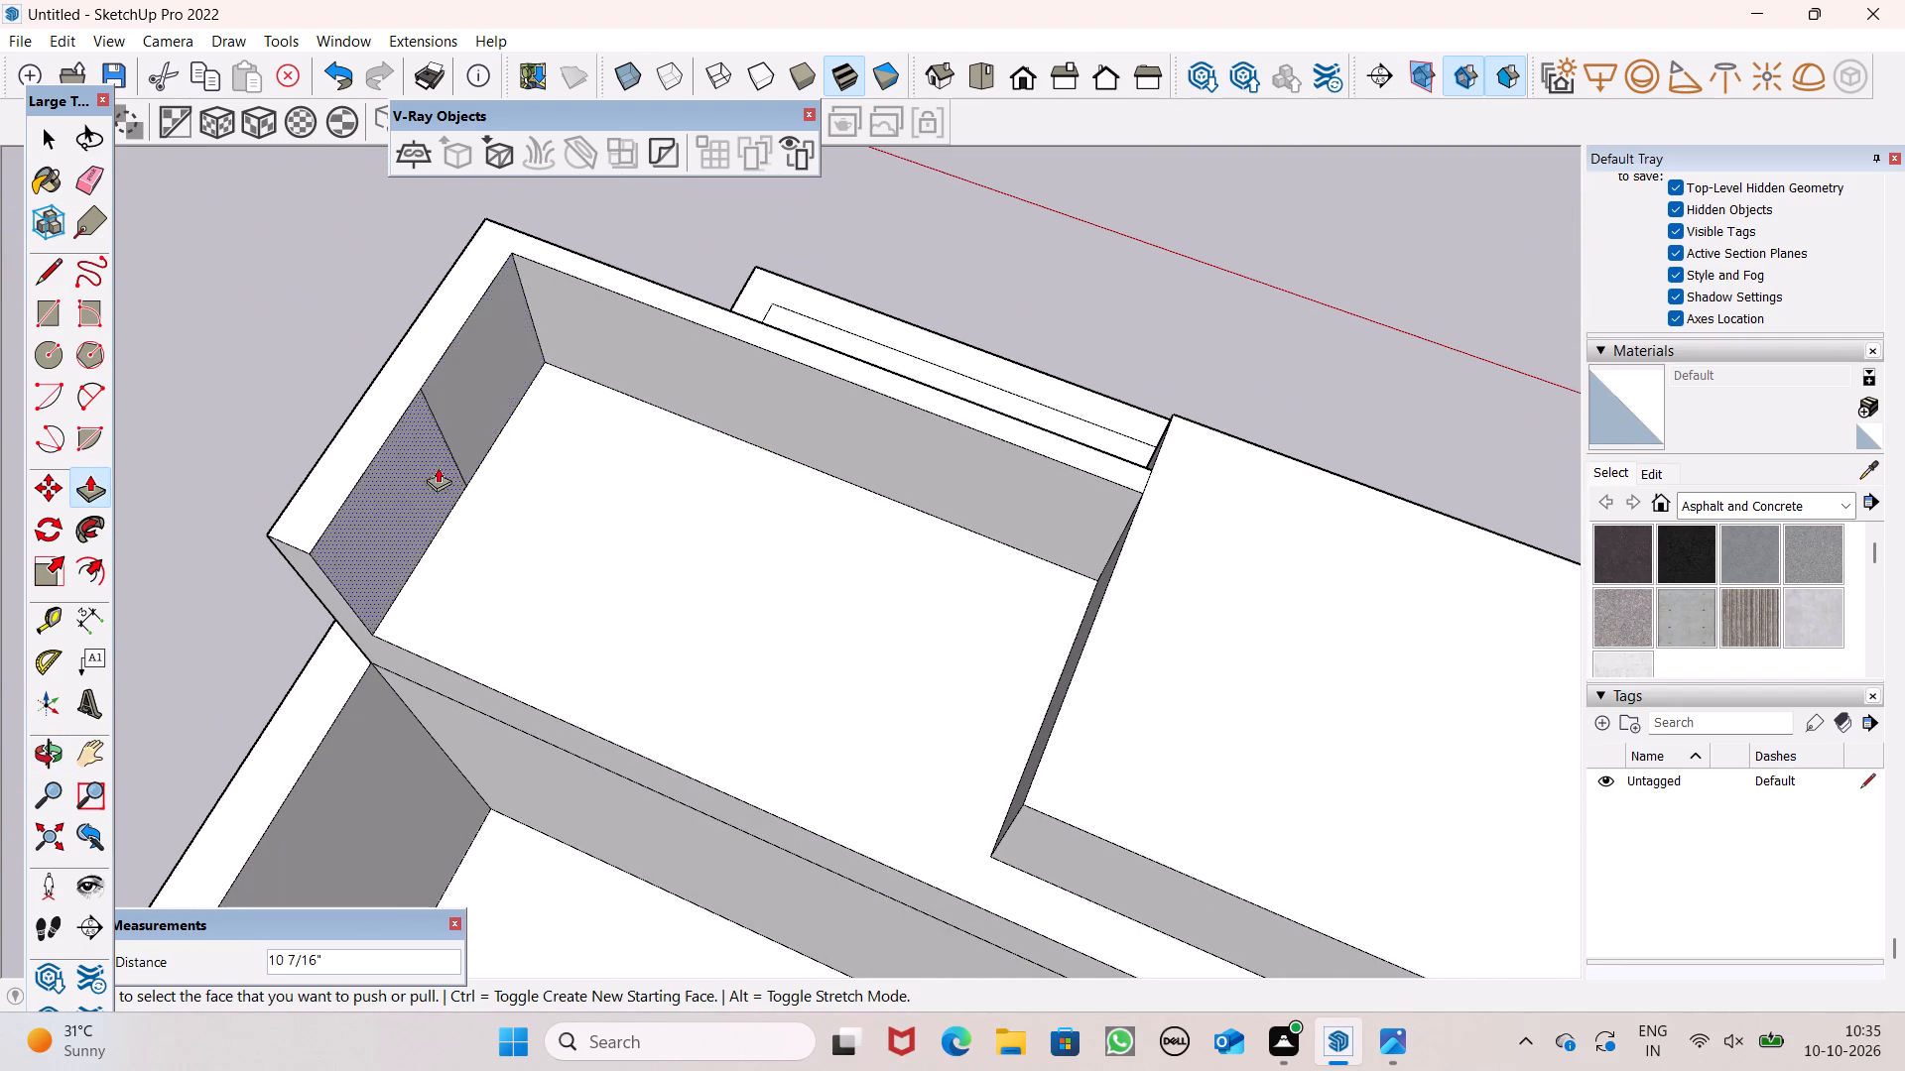
# Erase the leftover vertical edge dividing the end parapet's inner face.
pyautogui.scroll(-5, 515, 399)
pyautogui.moveTo(537, 558); pyautogui.dragTo(715, 730, button='middle')
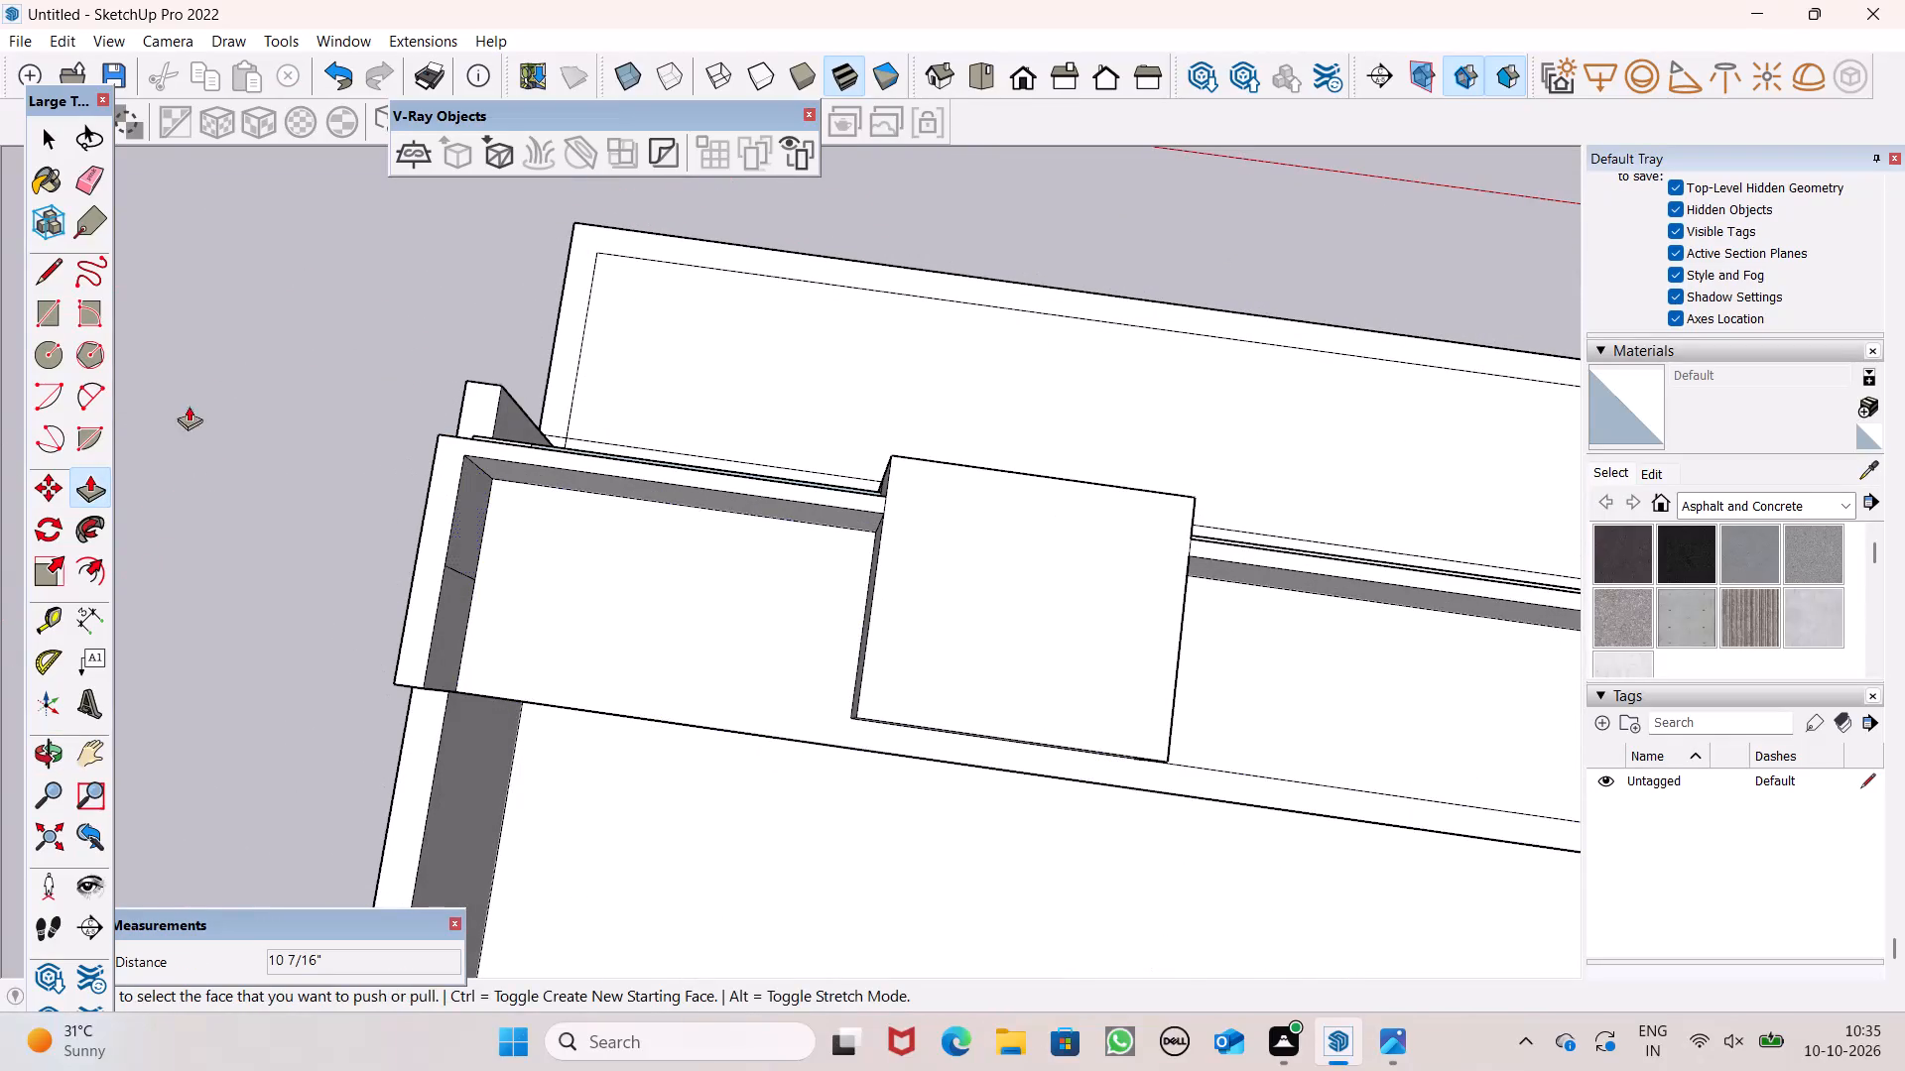
pyautogui.click(89, 198)
pyautogui.moveTo(522, 514); pyautogui.dragTo(371, 397, button='middle')
pyautogui.scroll(1, 371, 393)
pyautogui.scroll(-1, 610, 546)
pyautogui.scroll(4, 610, 546)
pyautogui.click(414, 416)
pyautogui.moveTo(437, 407); pyautogui.dragTo(428, 420)
# Erase the two vertical lines on the front band's face and the short edge joining the parapet's end corner to the band's front edge.
pyautogui.scroll(-6, 475, 437)
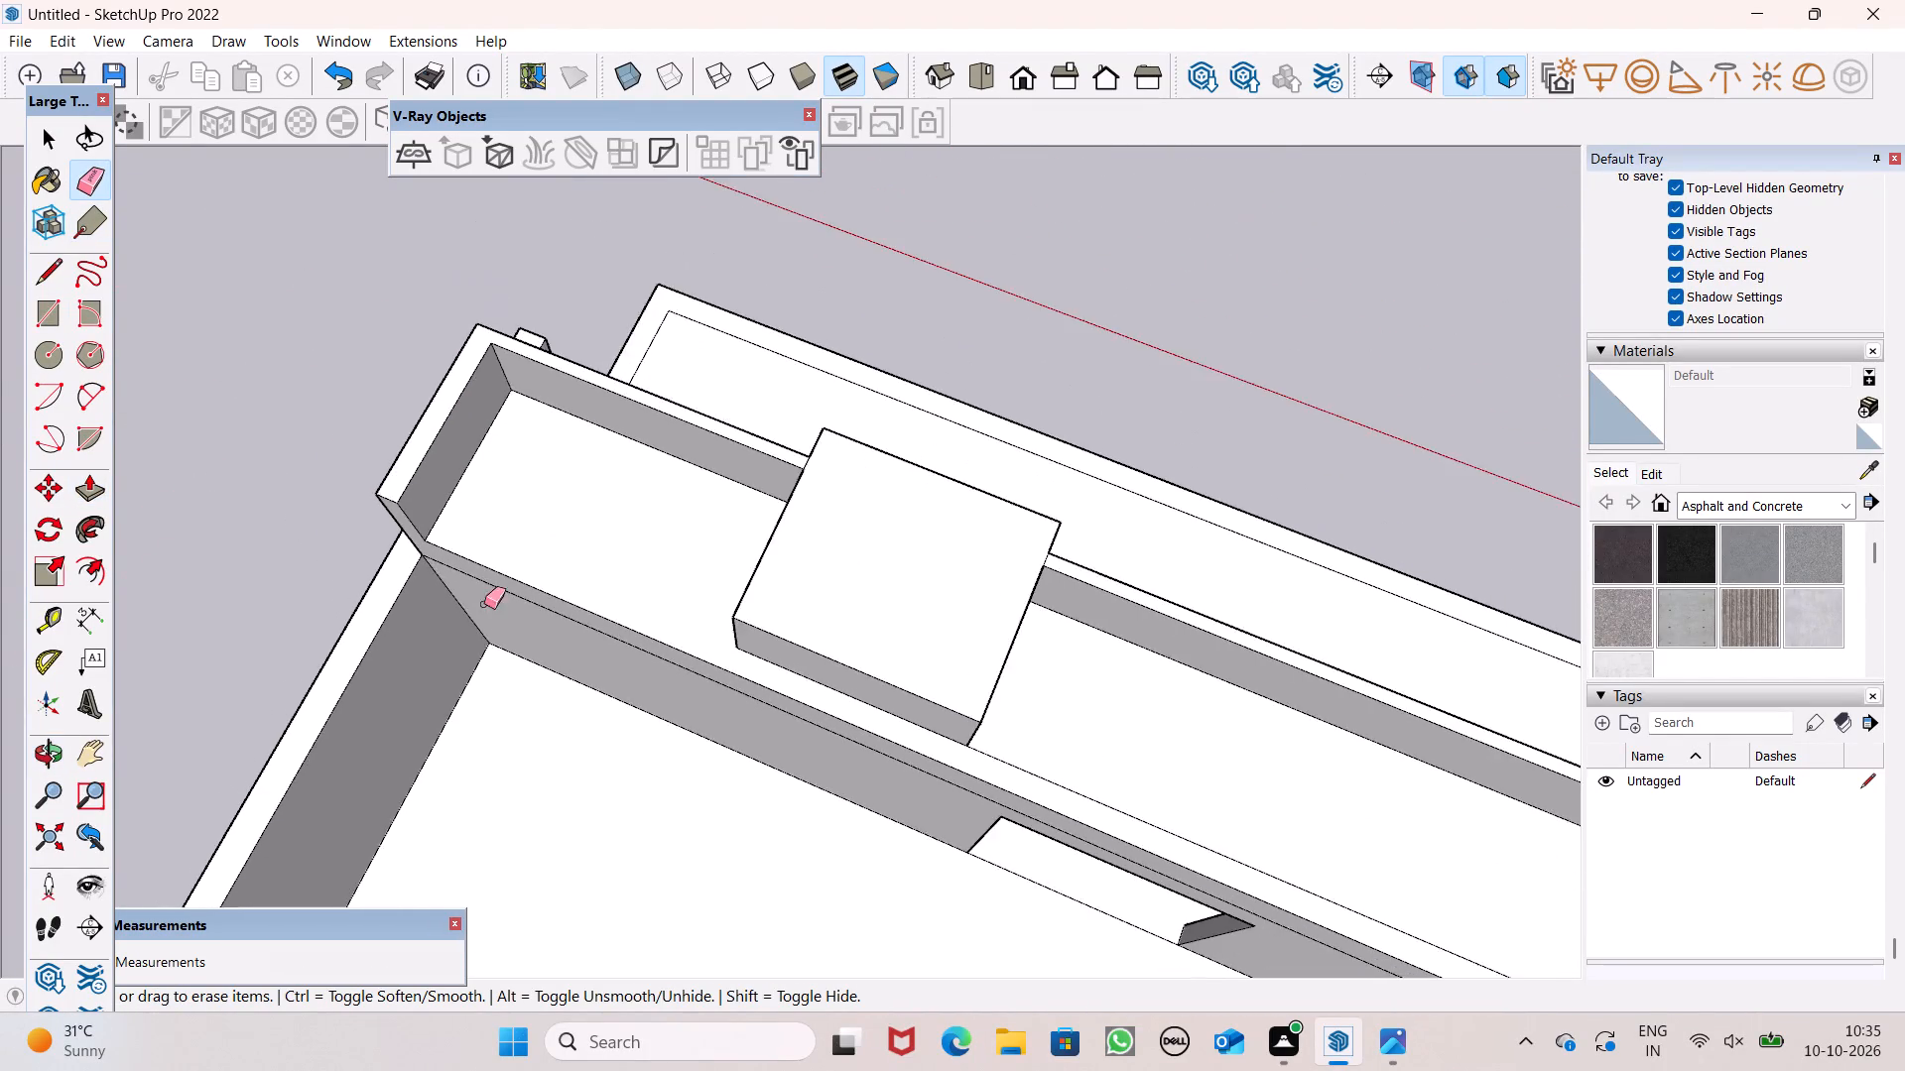
pyautogui.moveTo(480, 611); pyautogui.dragTo(1776, 706, button='middle')
pyautogui.scroll(-1, 1243, 672)
pyautogui.scroll(1, 1202, 684)
pyautogui.scroll(-2, 1196, 687)
pyautogui.moveTo(1114, 758); pyautogui.dragTo(1445, 484, button='middle')
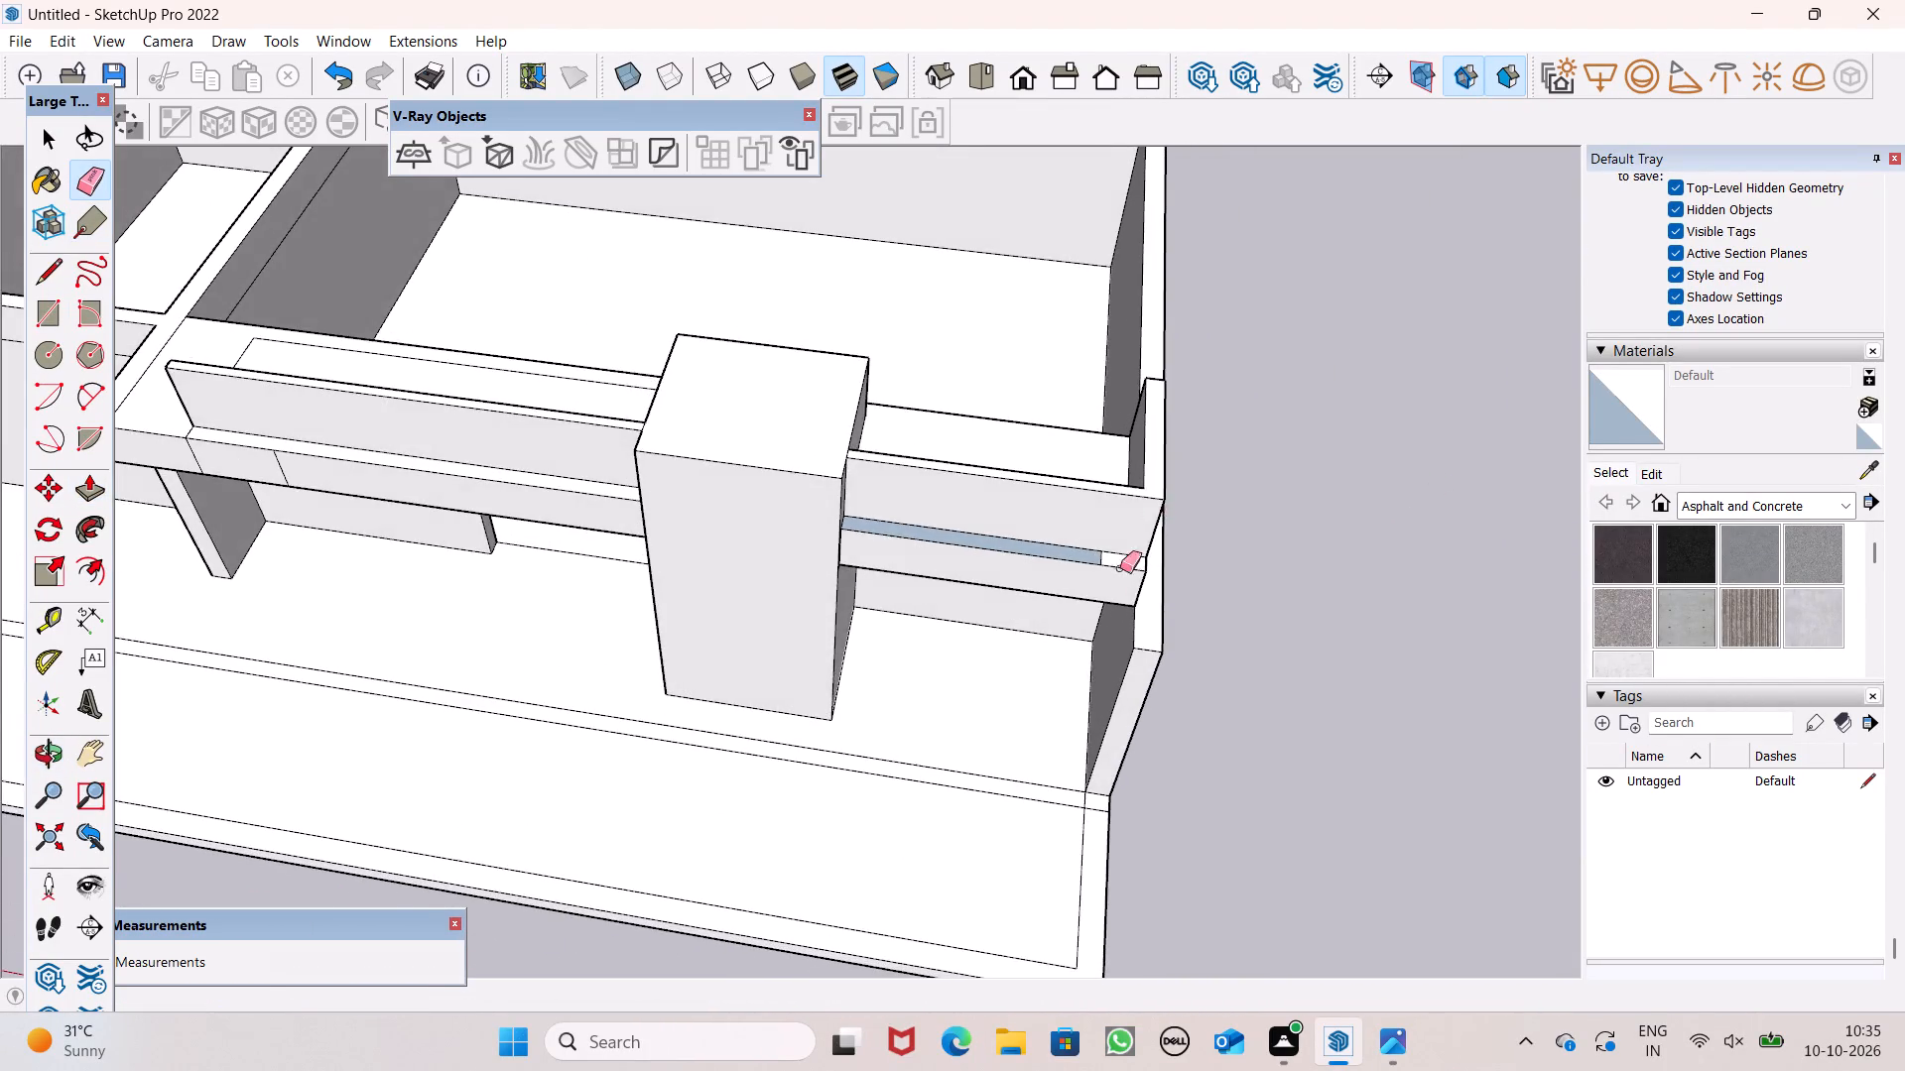
pyautogui.scroll(-3, 1098, 597)
pyautogui.moveTo(991, 627); pyautogui.dragTo(1095, 483, button='middle')
pyautogui.scroll(6, 337, 239)
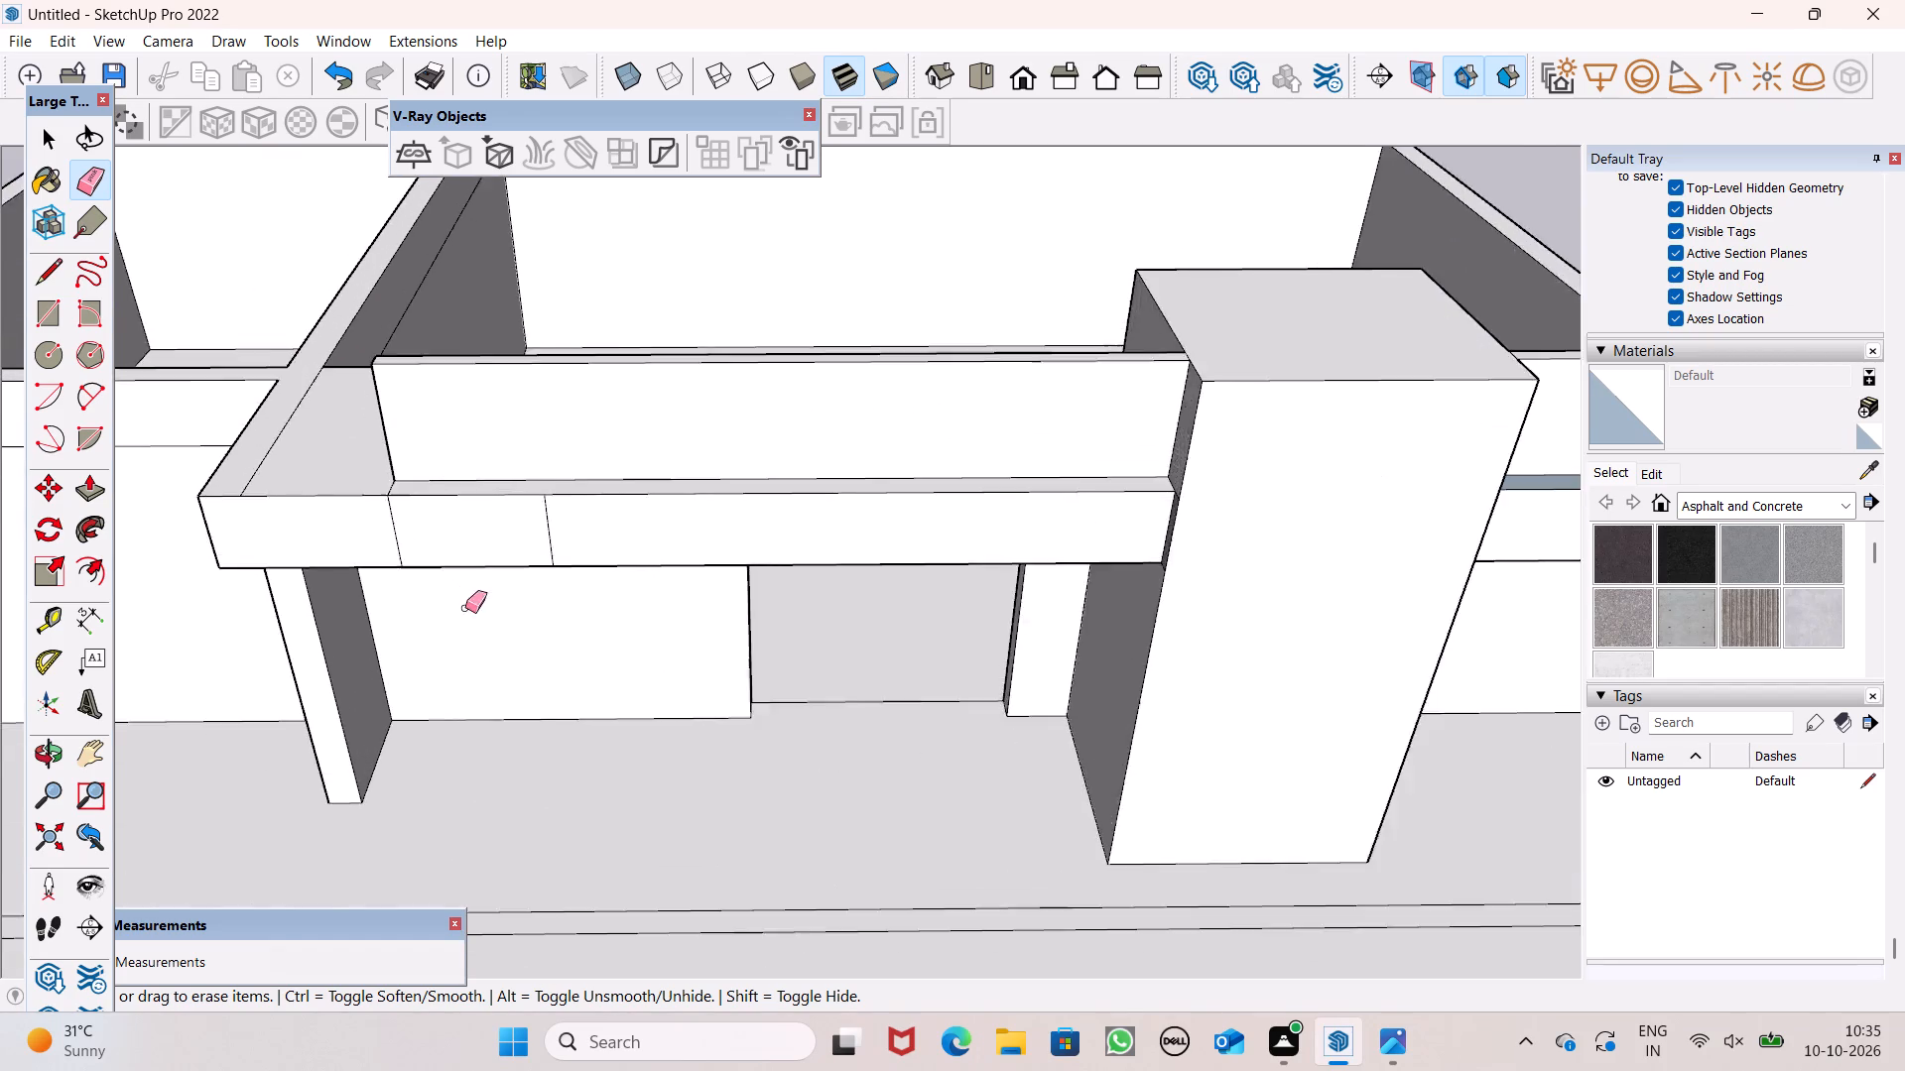
pyautogui.scroll(7, 465, 608)
pyautogui.moveTo(334, 519); pyautogui.dragTo(707, 516)
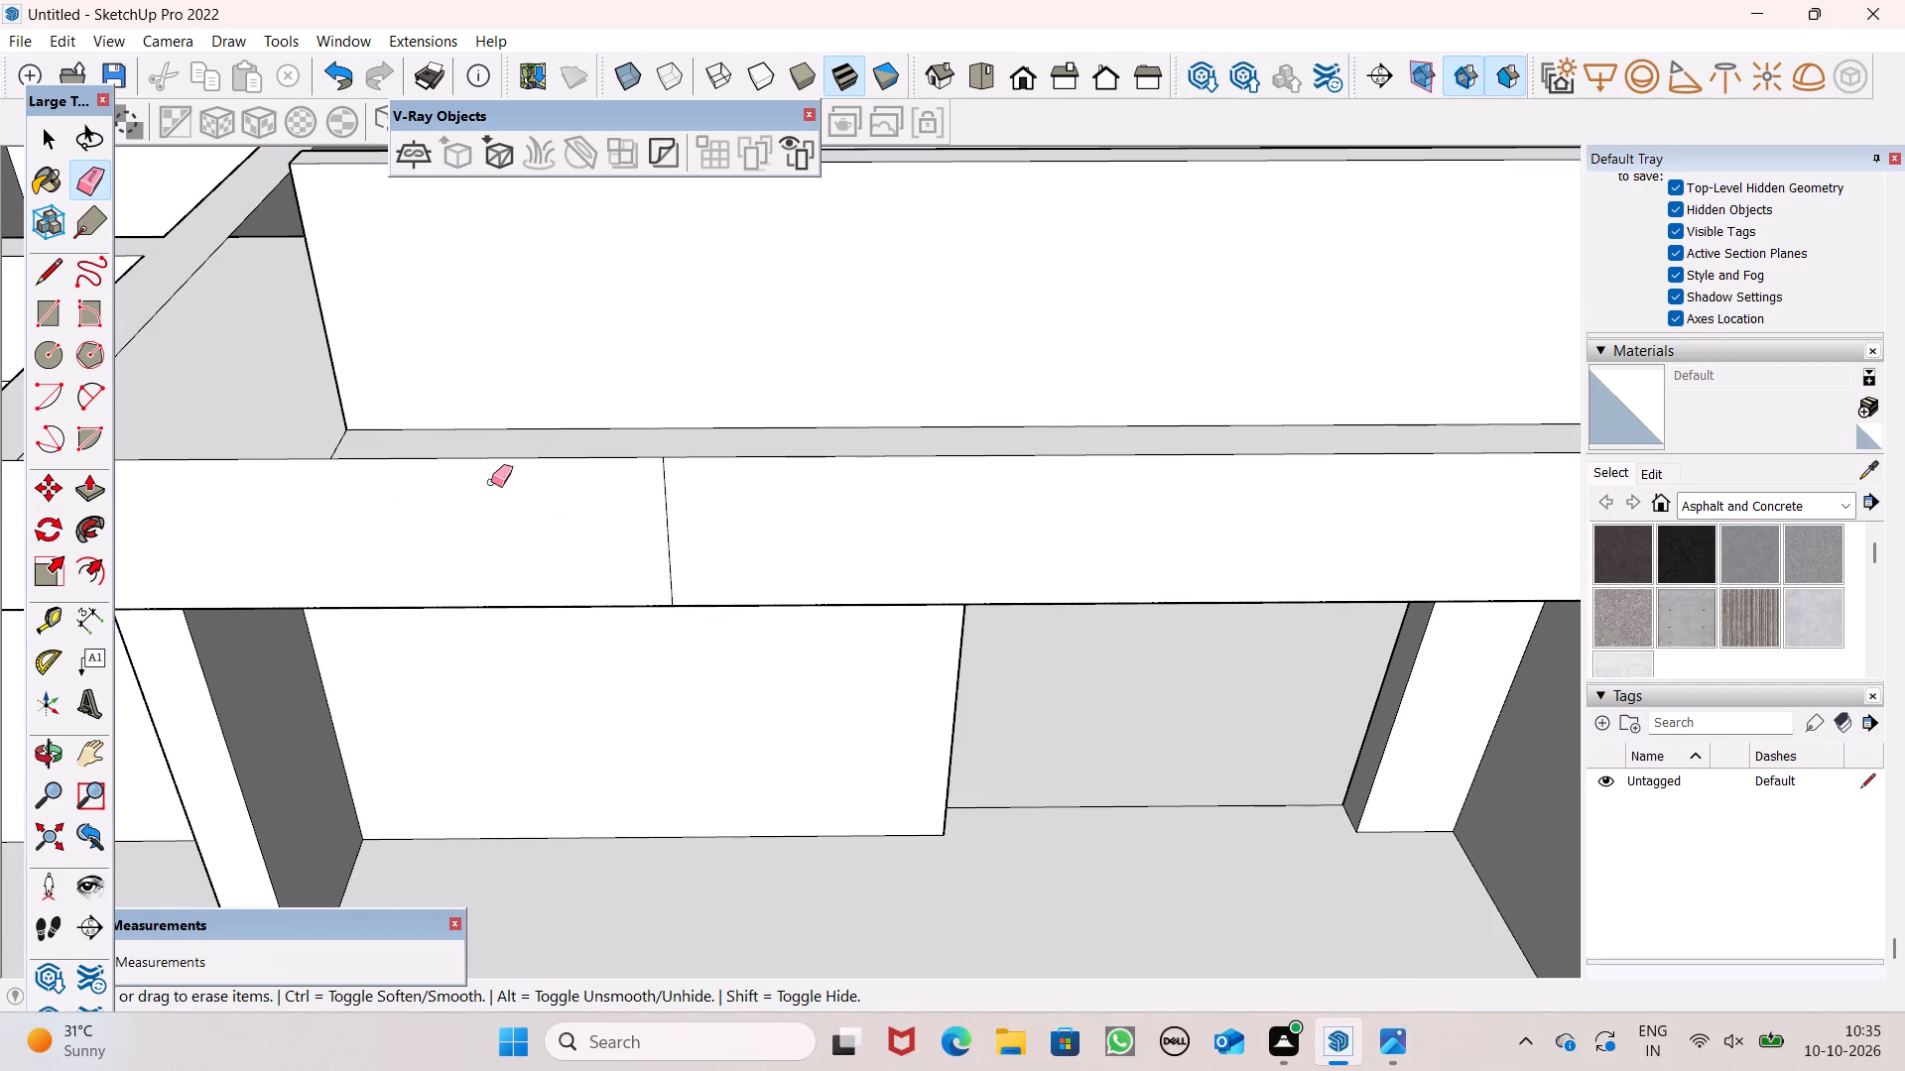
pyautogui.click(681, 557)
pyautogui.moveTo(661, 559); pyautogui.dragTo(649, 564)
pyautogui.scroll(2, 240, 412)
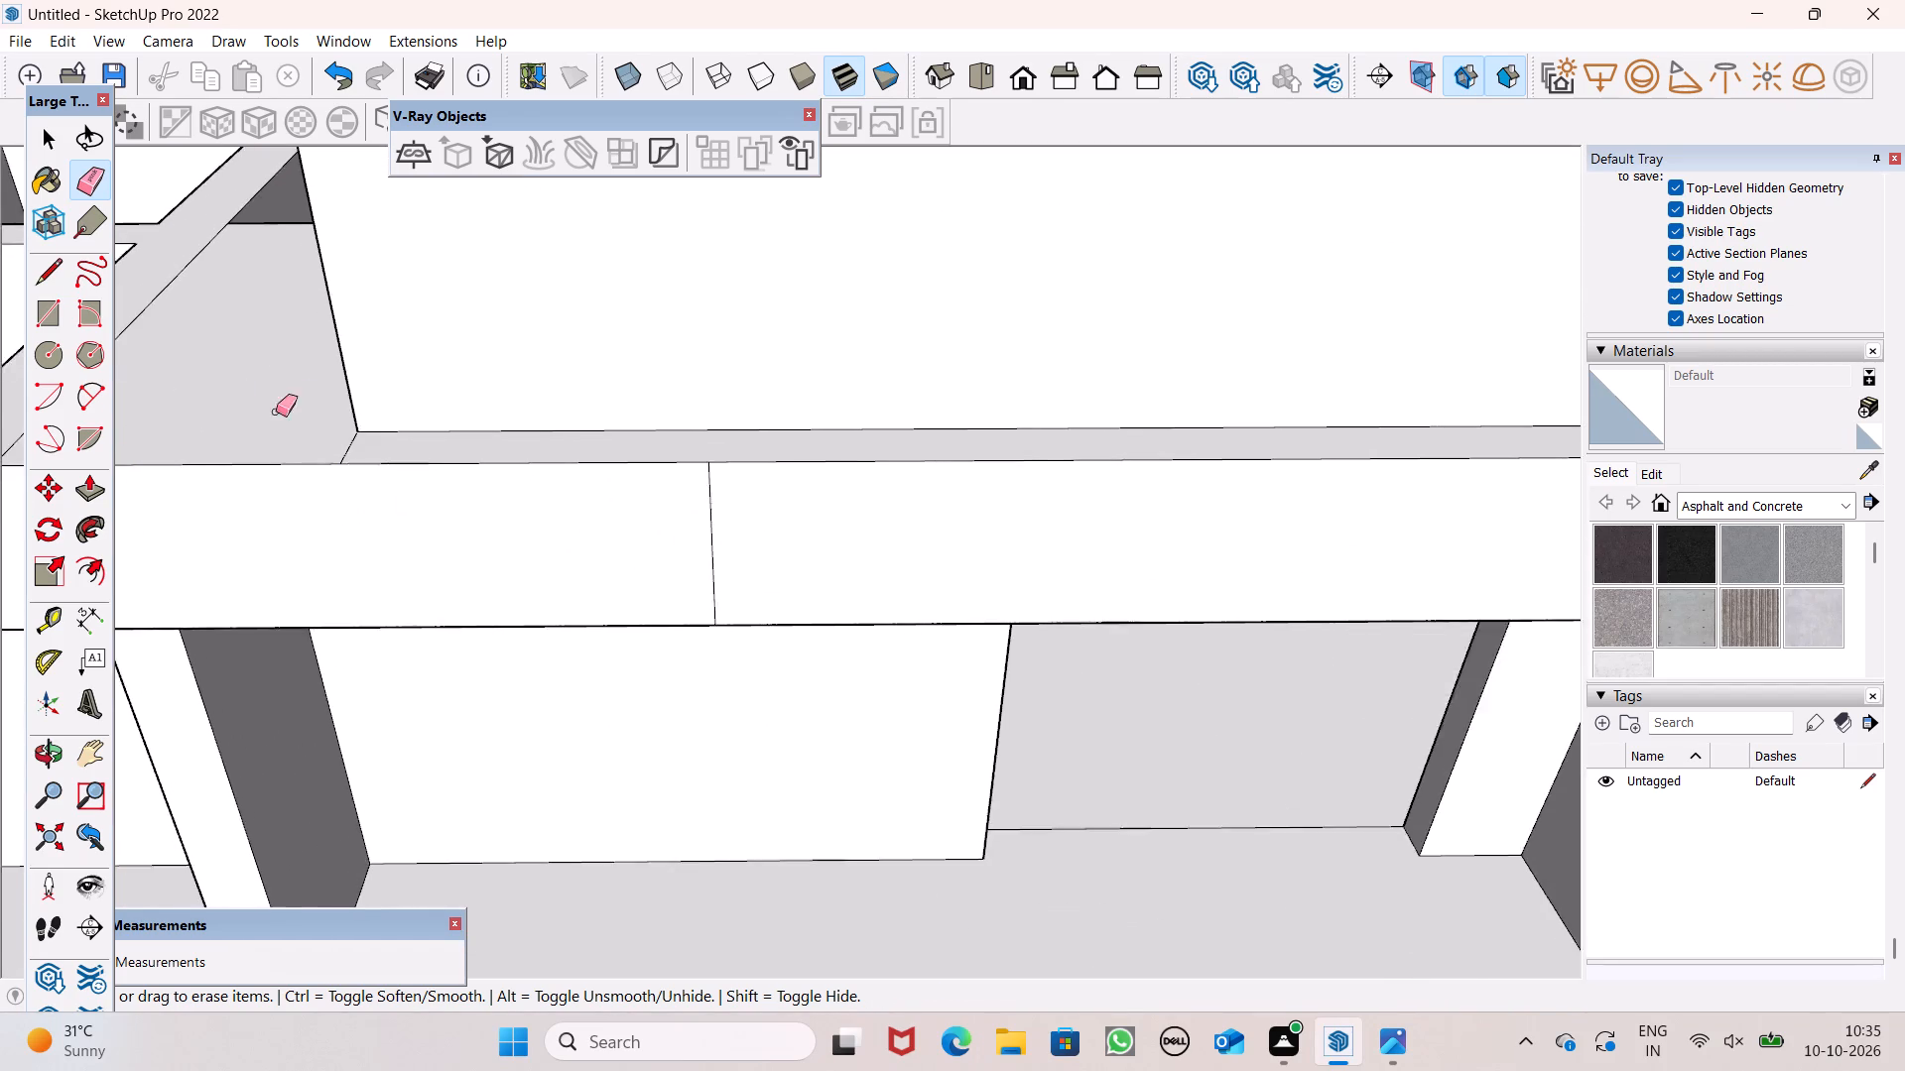
pyautogui.scroll(5, 276, 412)
pyautogui.click(365, 466)
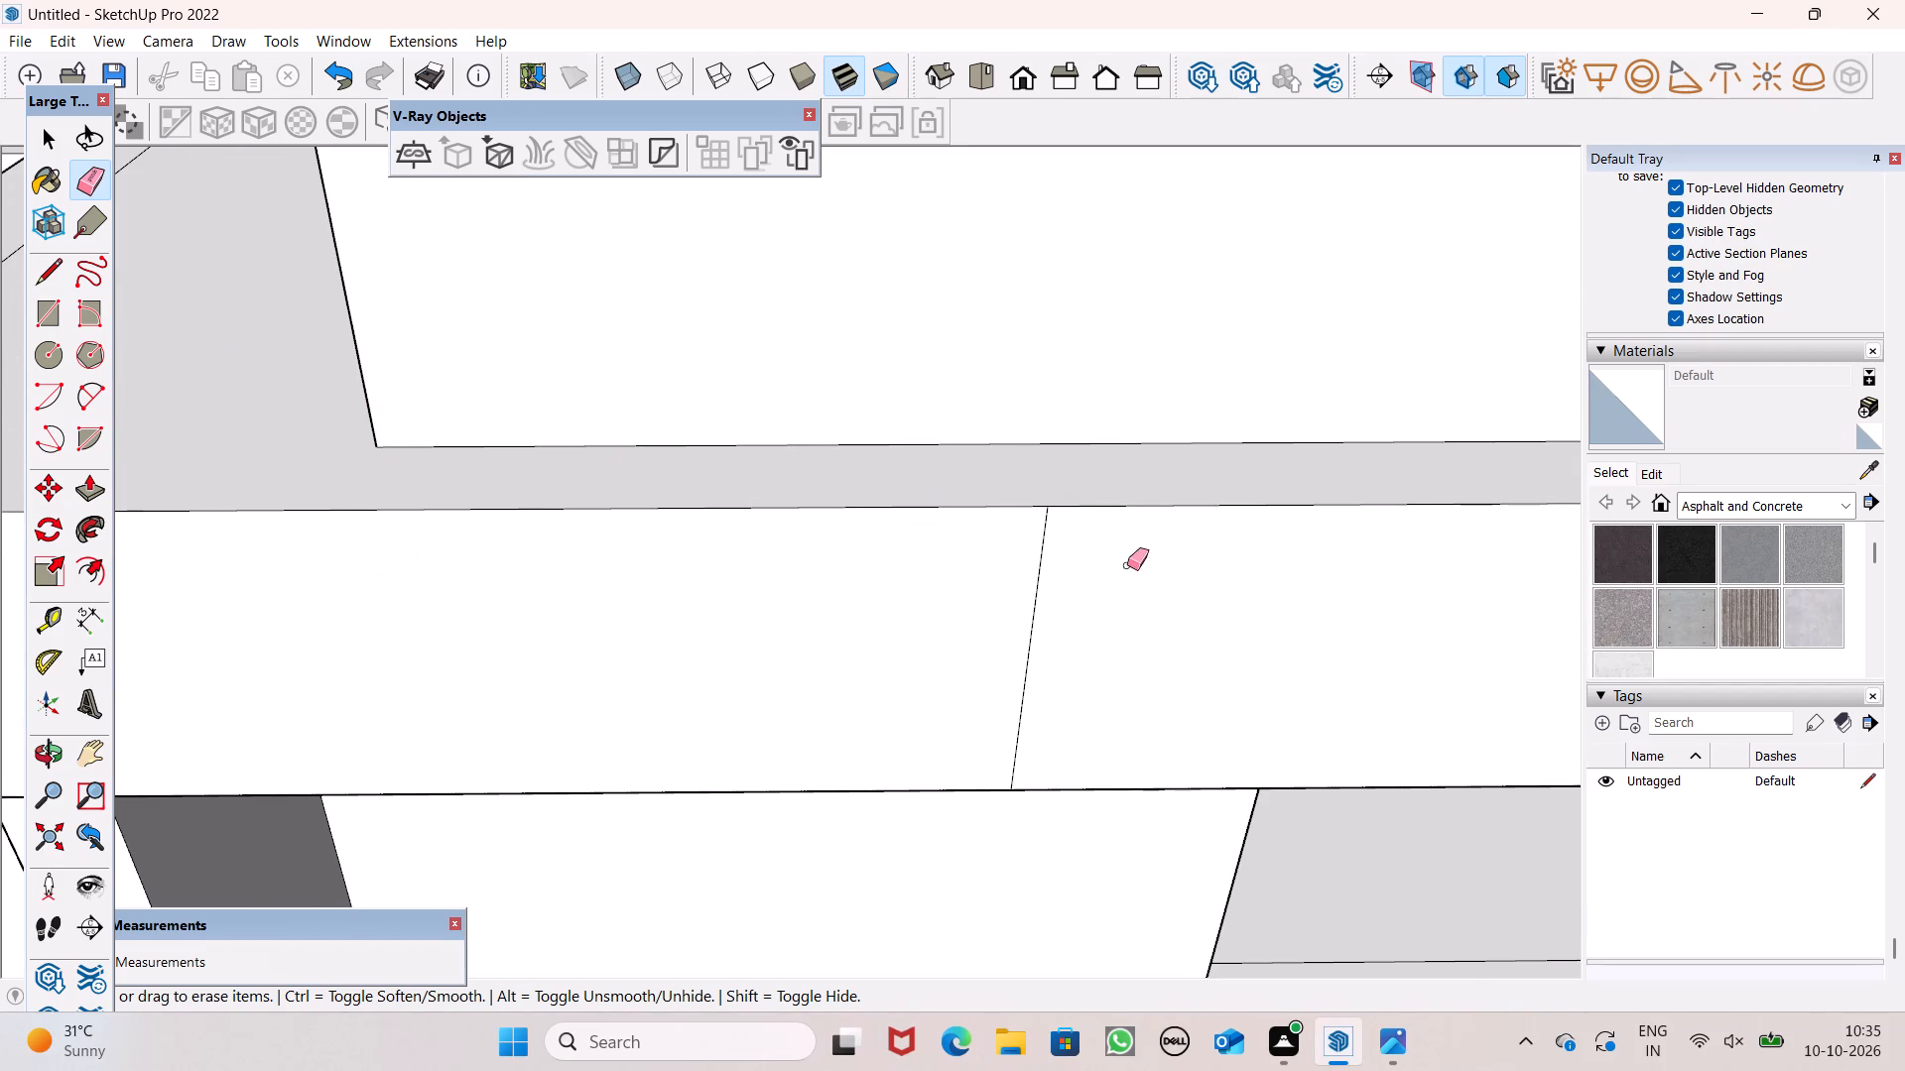
pyautogui.moveTo(1098, 583); pyautogui.dragTo(1009, 616)
pyautogui.scroll(-2, 741, 488)
pyautogui.scroll(-1, 751, 389)
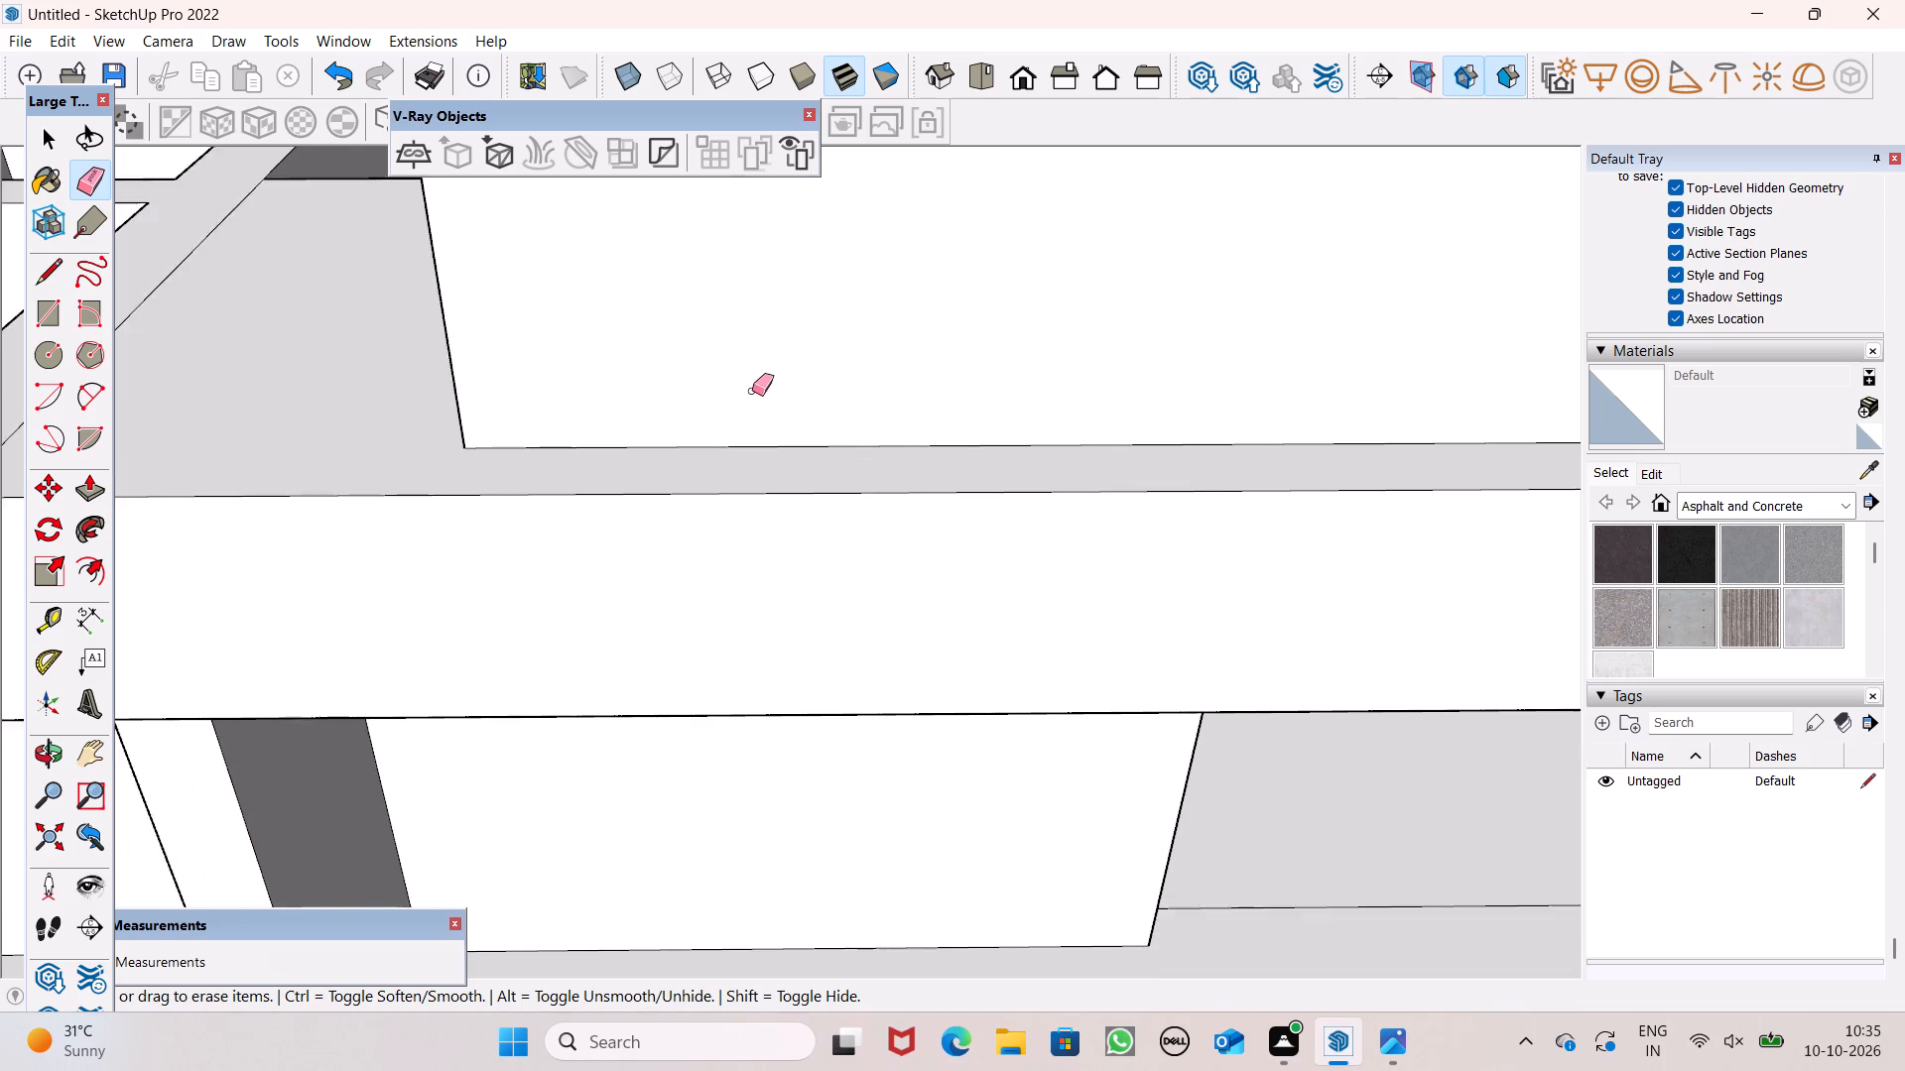
pyautogui.scroll(-2, 752, 391)
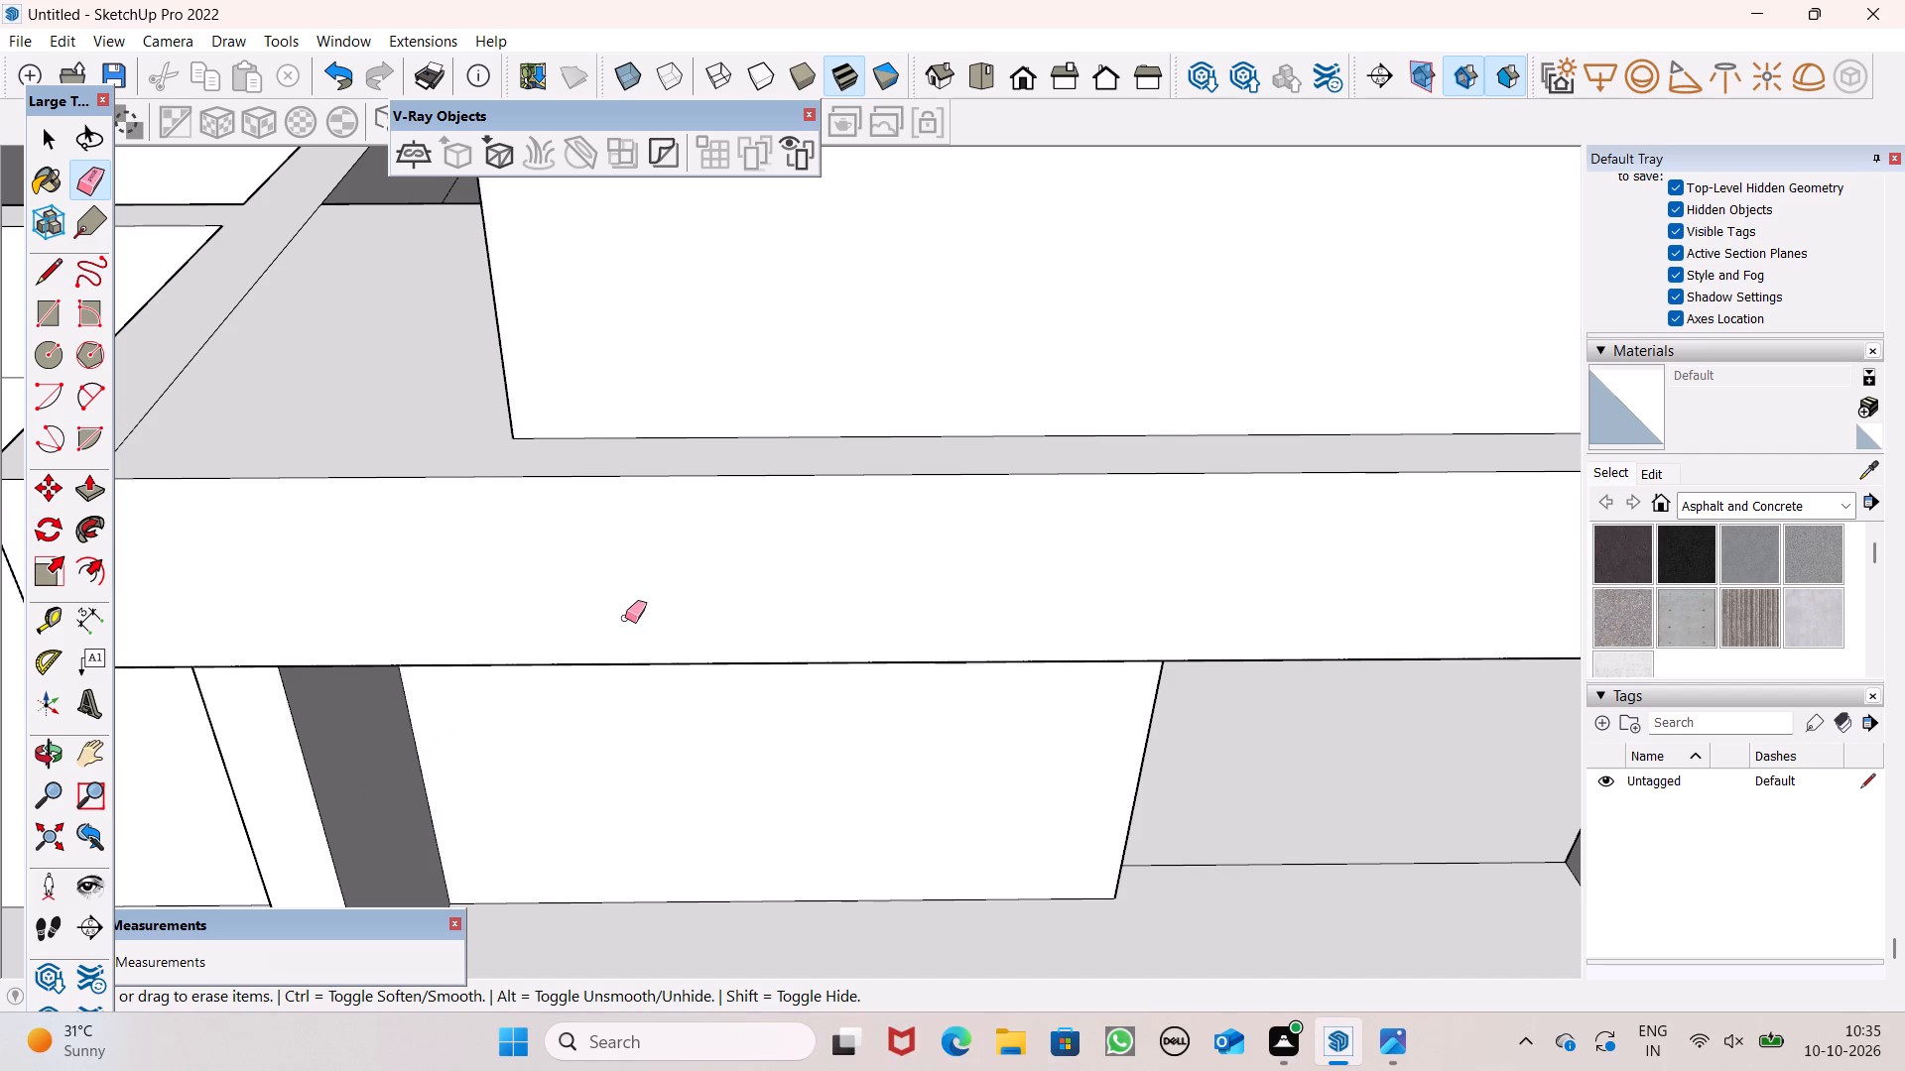
pyautogui.press('space')
# Examine the cleaned-up front band, parapets and raised block from the front, at an angle and from above.
pyautogui.scroll(-5, 619, 594)
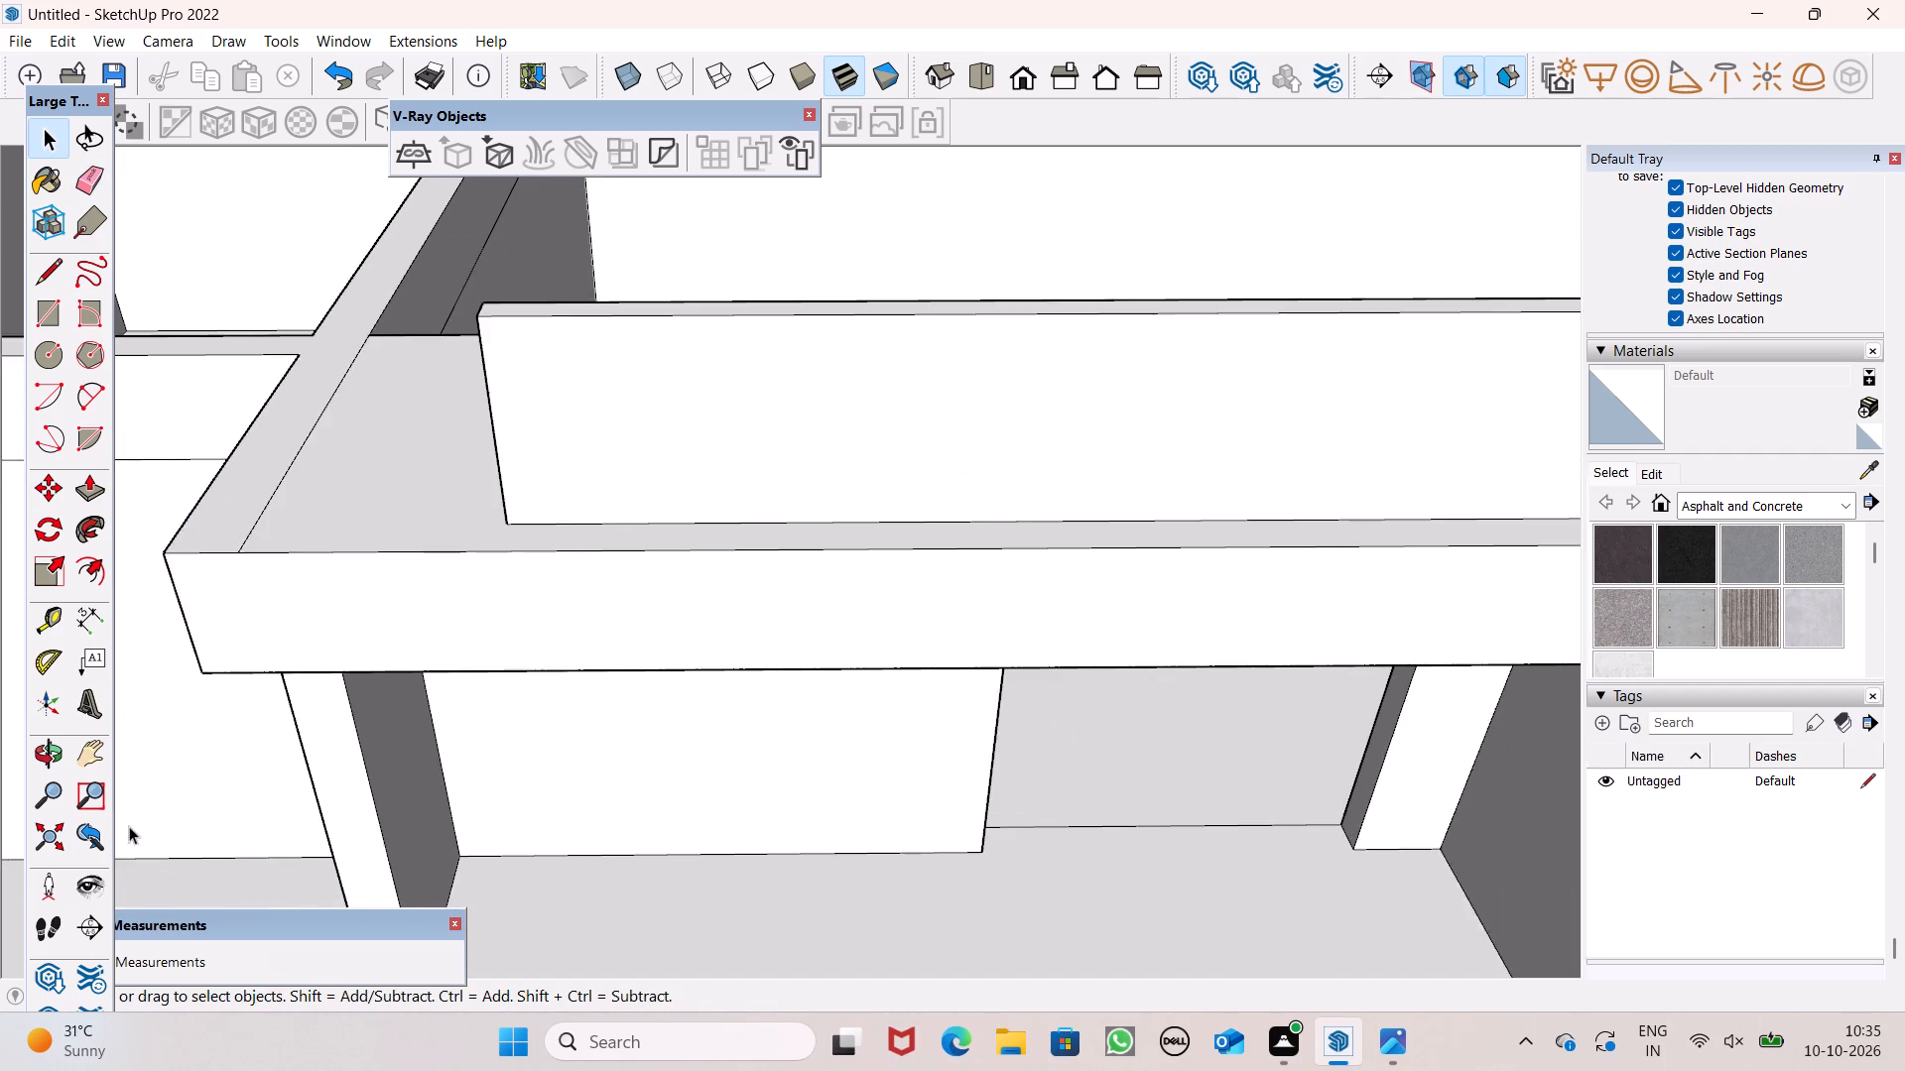
pyautogui.scroll(-3, 129, 826)
pyautogui.scroll(-2, 273, 676)
pyautogui.scroll(1, 276, 671)
pyautogui.scroll(-1, 280, 665)
pyautogui.scroll(-5, 413, 588)
pyautogui.scroll(-5, 621, 627)
pyautogui.moveTo(719, 697); pyautogui.dragTo(746, 543, button='middle')
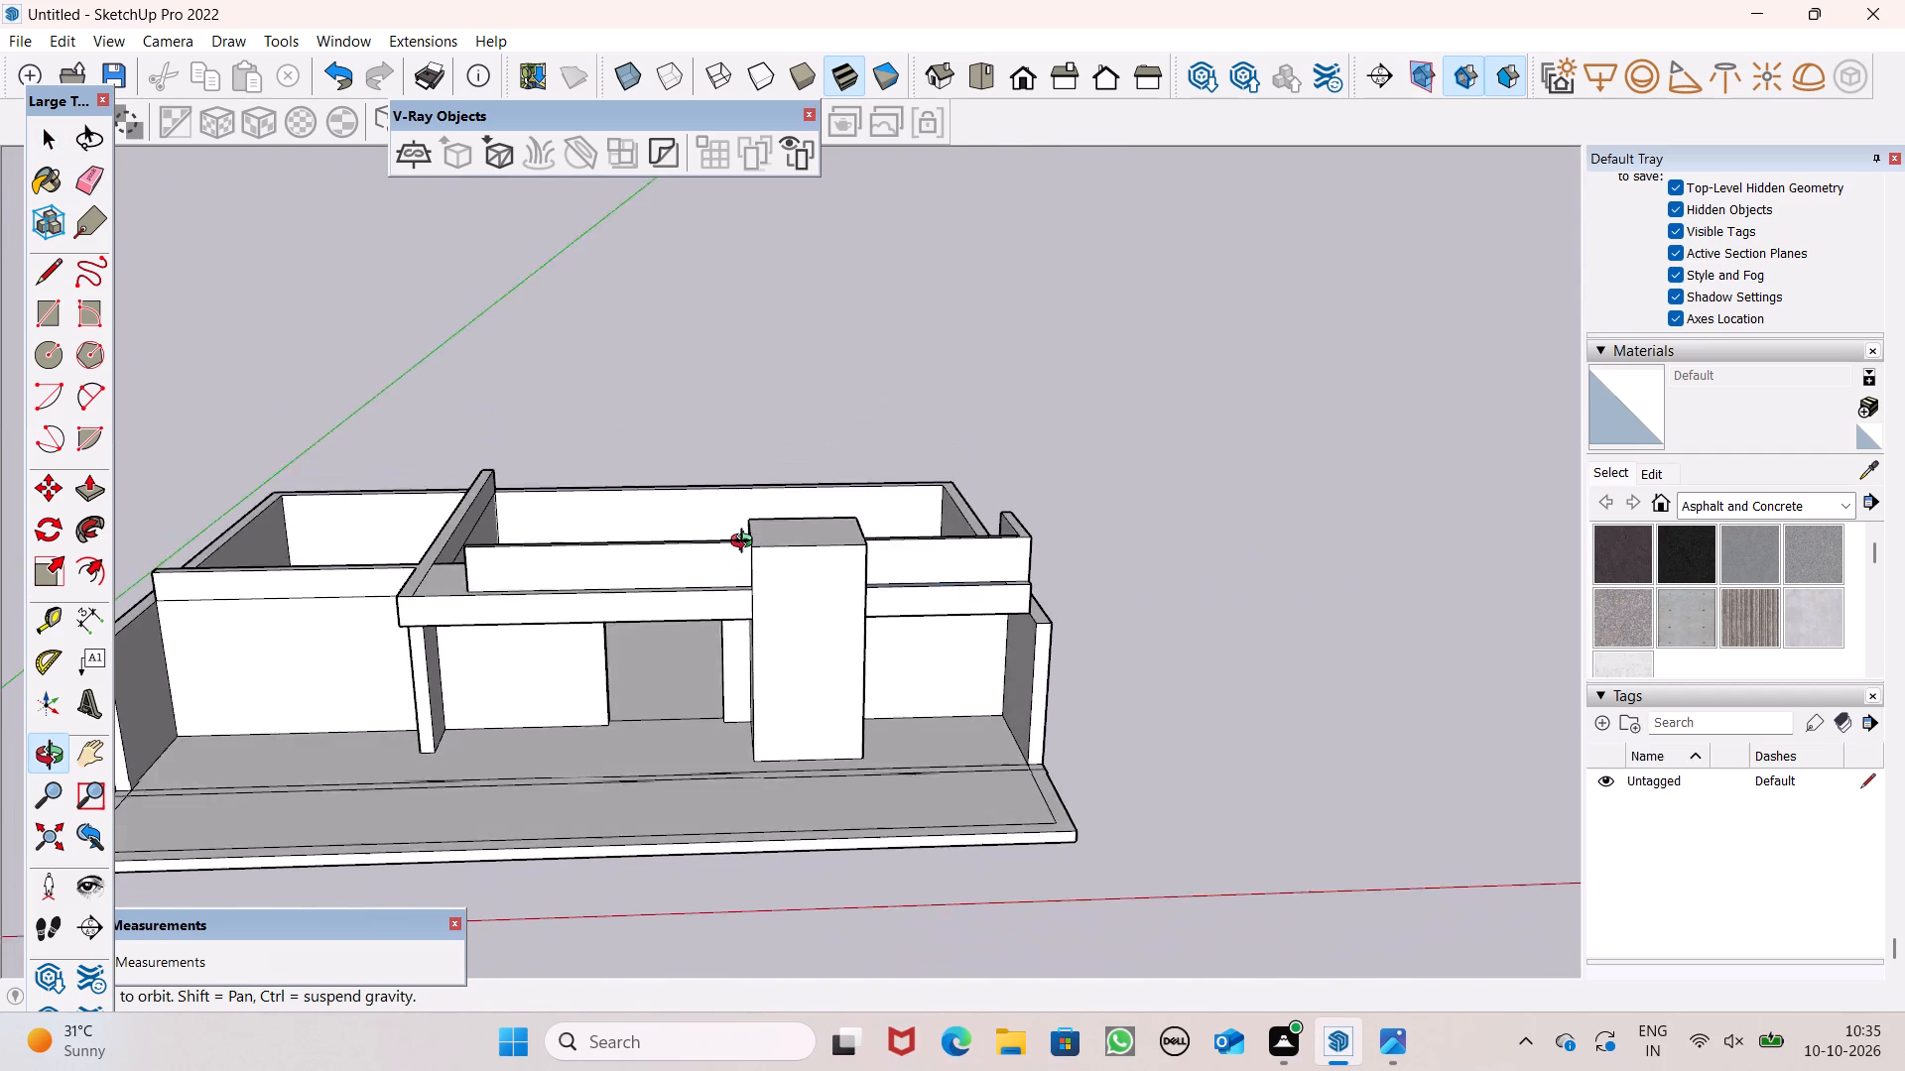
pyautogui.moveTo(746, 543); pyautogui.dragTo(758, 493, button='middle')
pyautogui.moveTo(775, 664); pyautogui.dragTo(969, 835, button='middle')
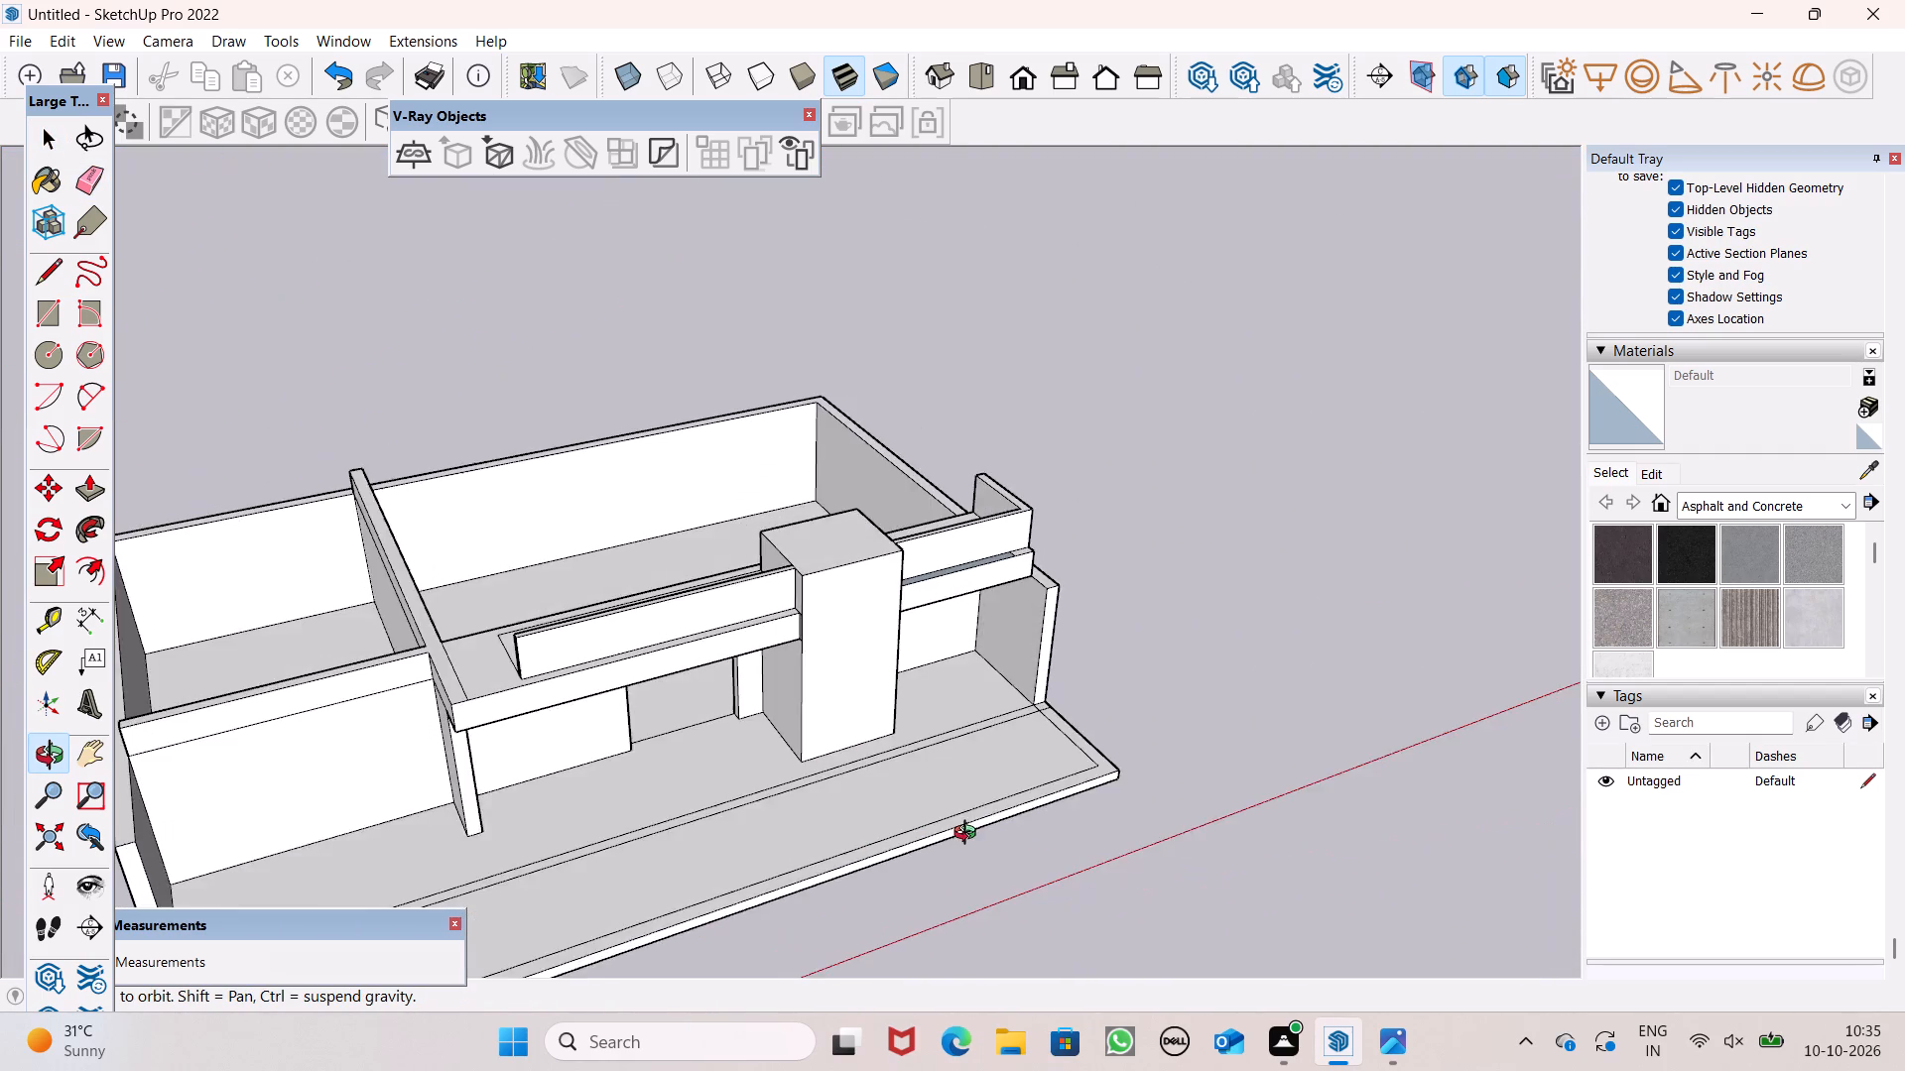
pyautogui.moveTo(969, 835); pyautogui.dragTo(753, 772, button='middle')
pyautogui.scroll(-2, 815, 588)
pyautogui.scroll(1, 816, 594)
pyautogui.scroll(-1, 817, 599)
pyautogui.moveTo(881, 628); pyautogui.dragTo(885, 846, button='middle')
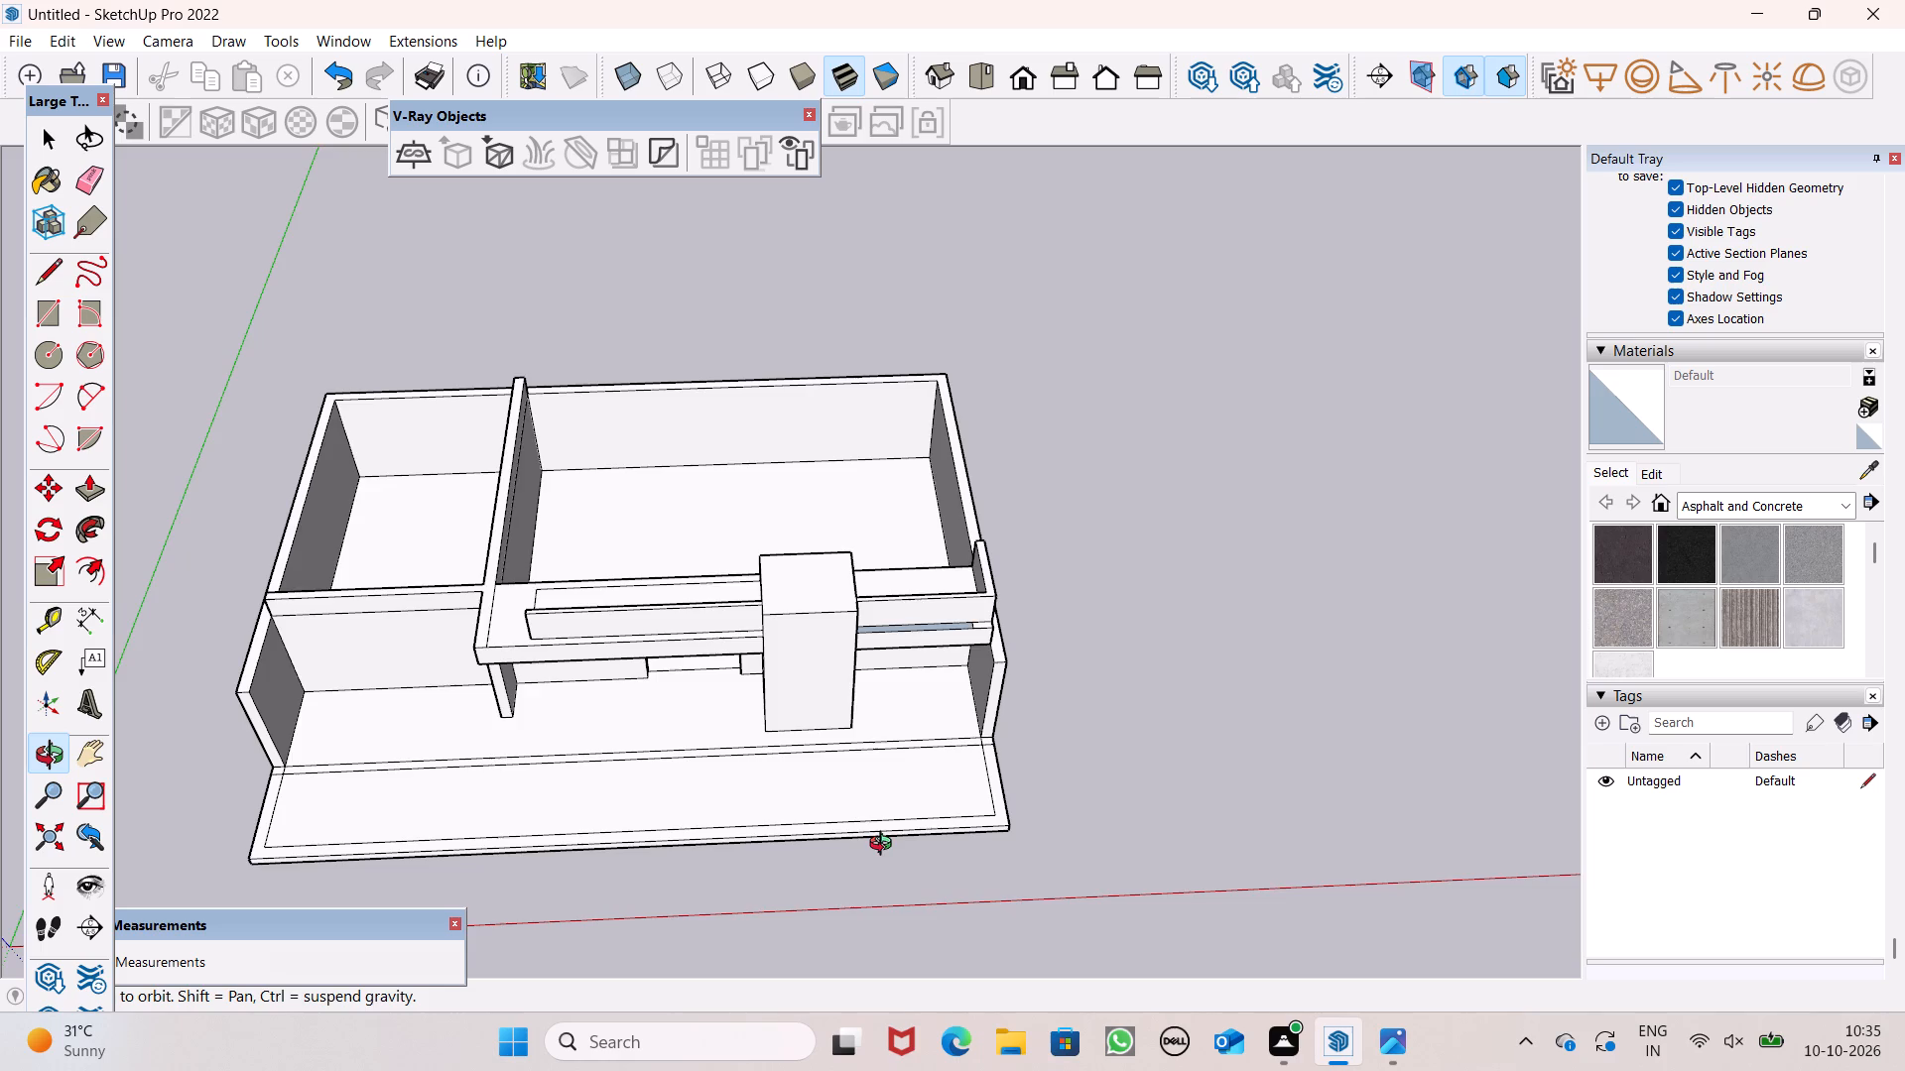
pyautogui.moveTo(885, 846); pyautogui.dragTo(893, 845, button='middle')
pyautogui.scroll(8, 920, 665)
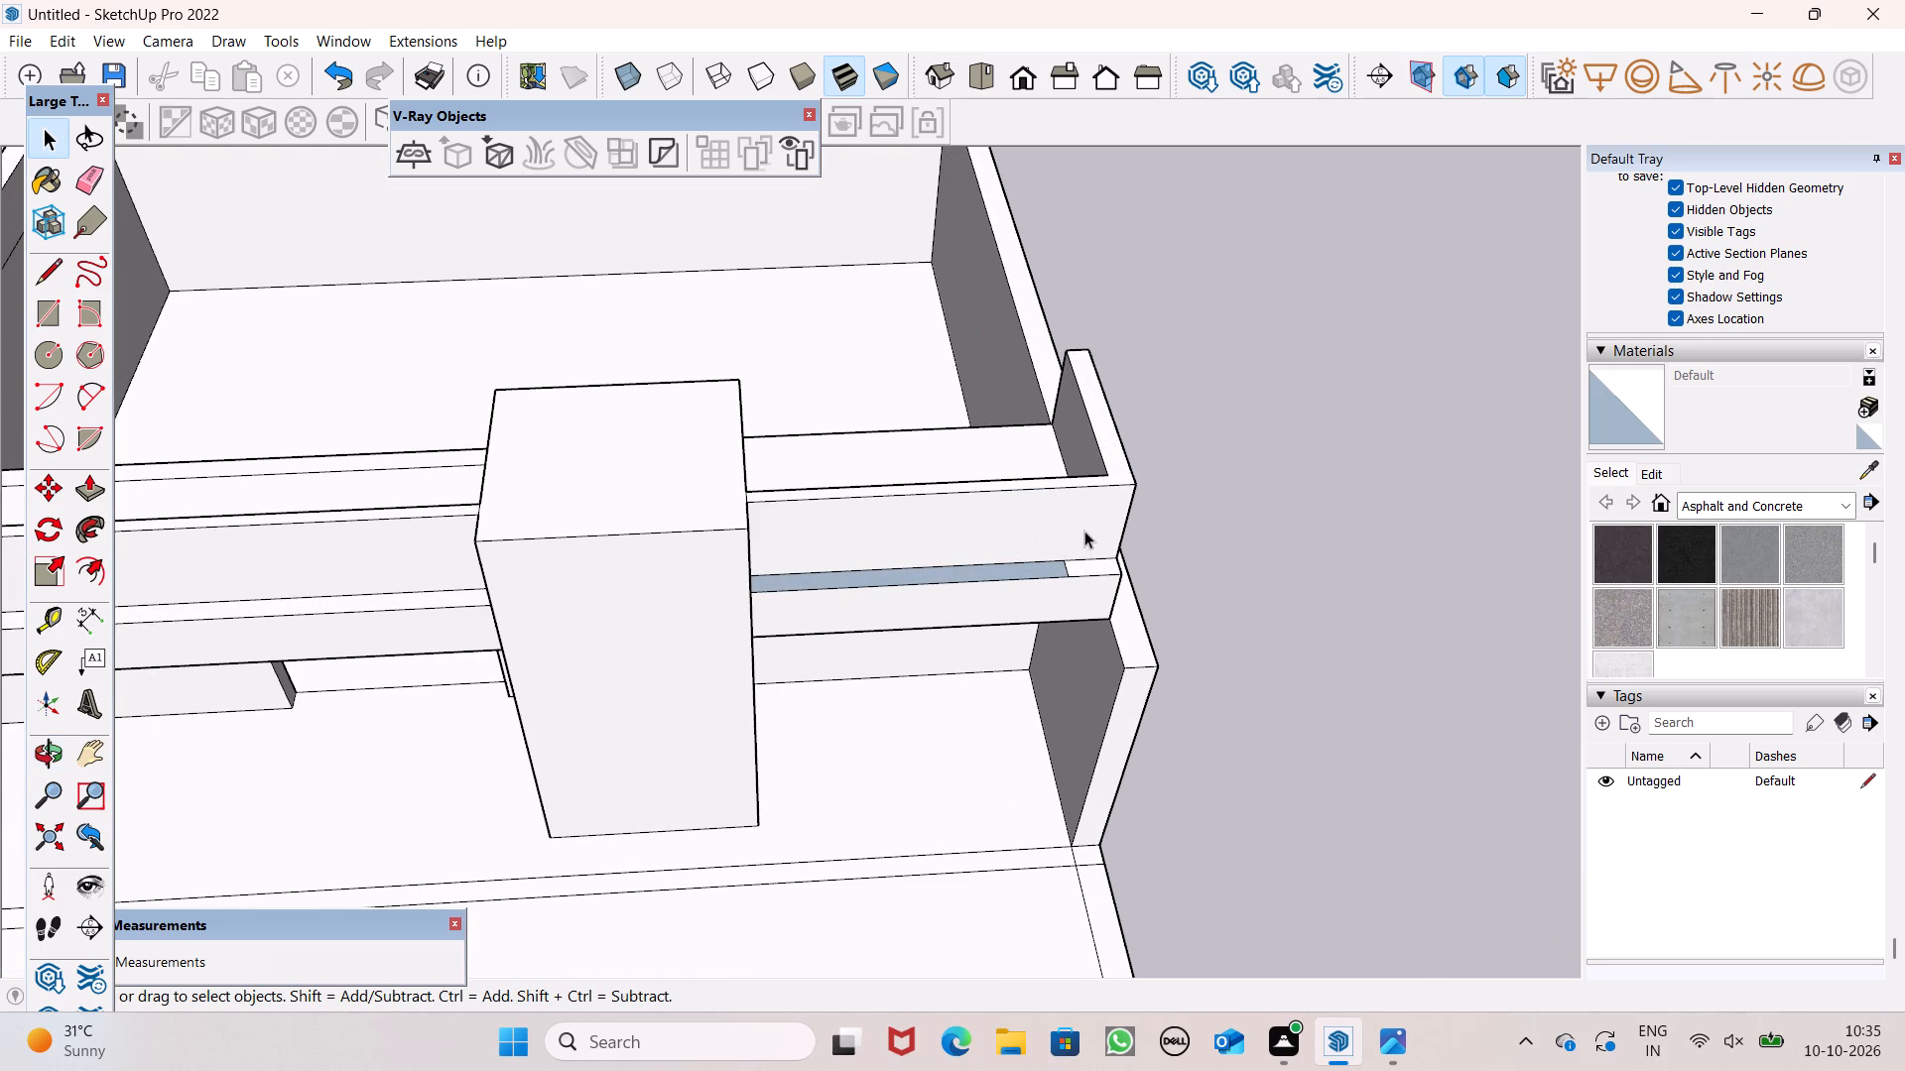
pyautogui.scroll(-2, 1084, 530)
pyautogui.scroll(-6, 885, 501)
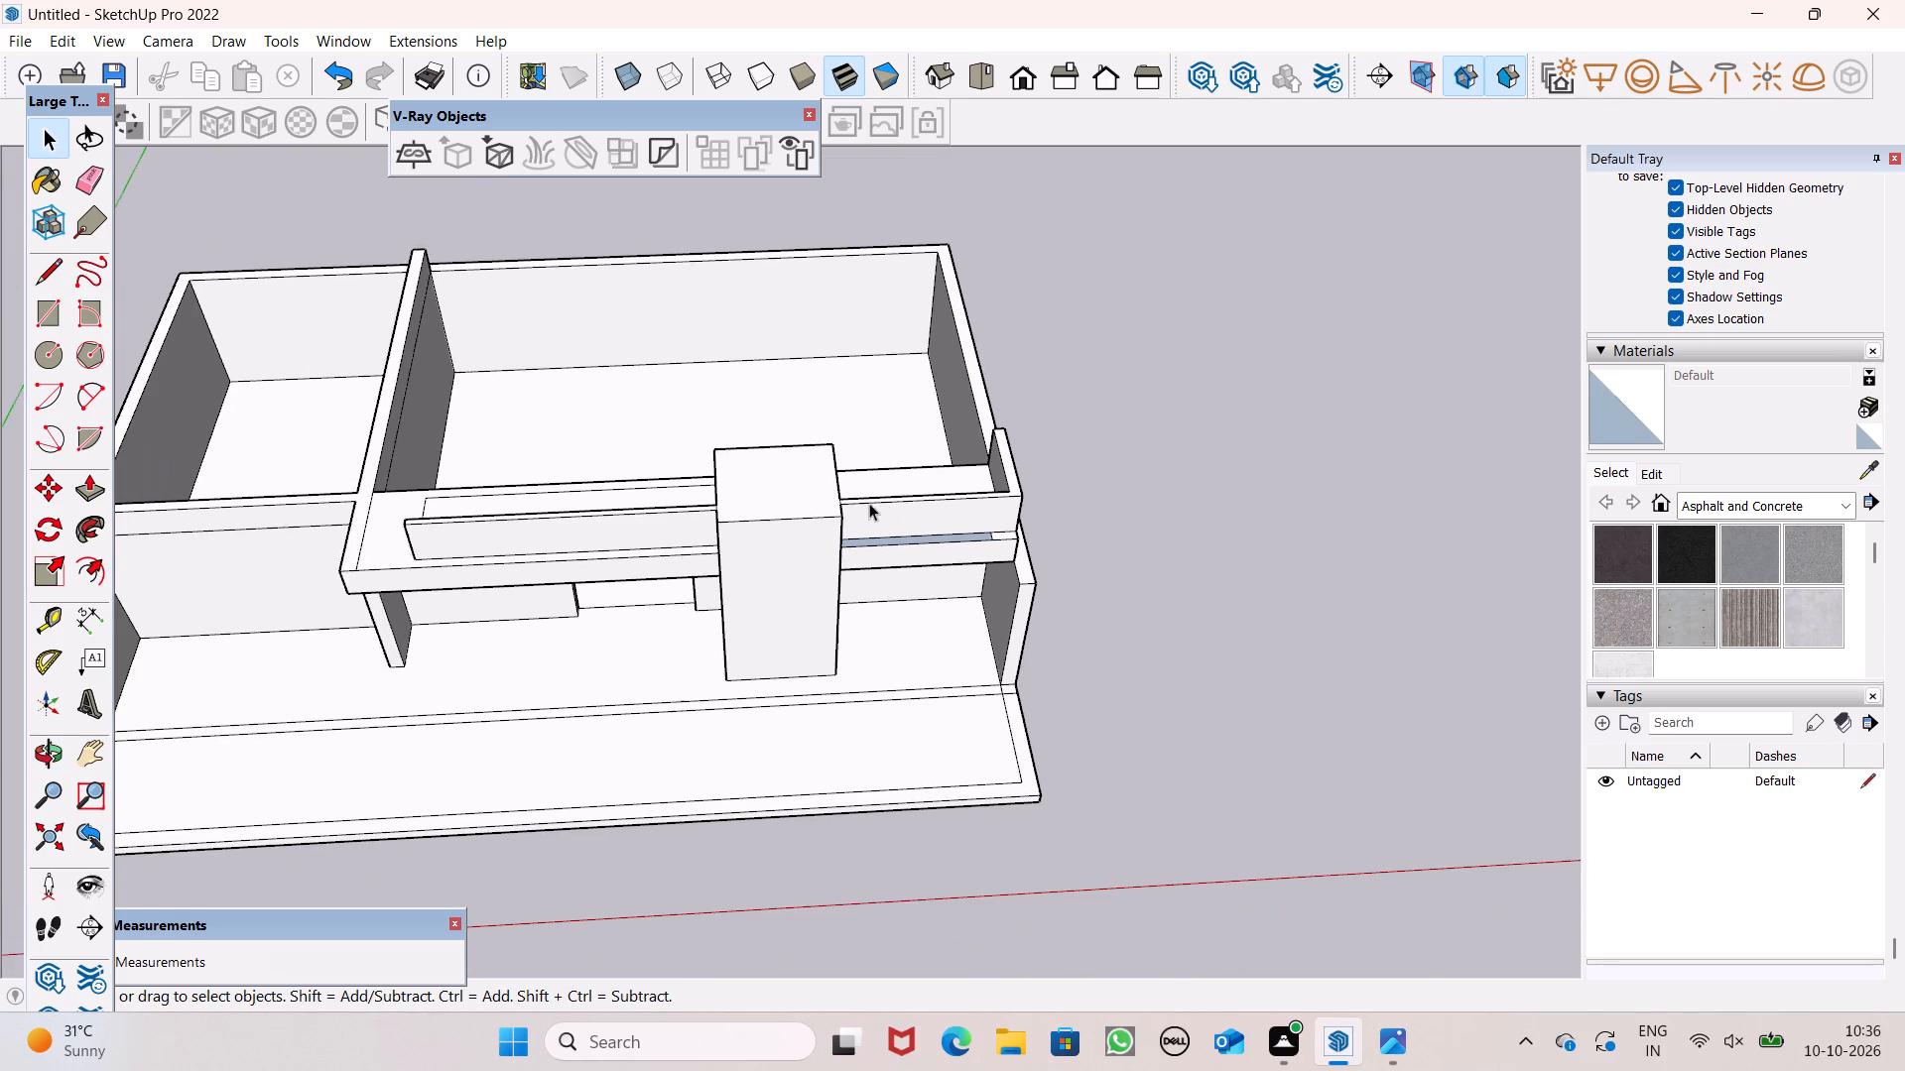
pyautogui.scroll(-3, 669, 491)
pyautogui.moveTo(621, 600); pyautogui.dragTo(554, 771, button='middle')
pyautogui.scroll(1, 713, 511)
pyautogui.scroll(-2, 714, 496)
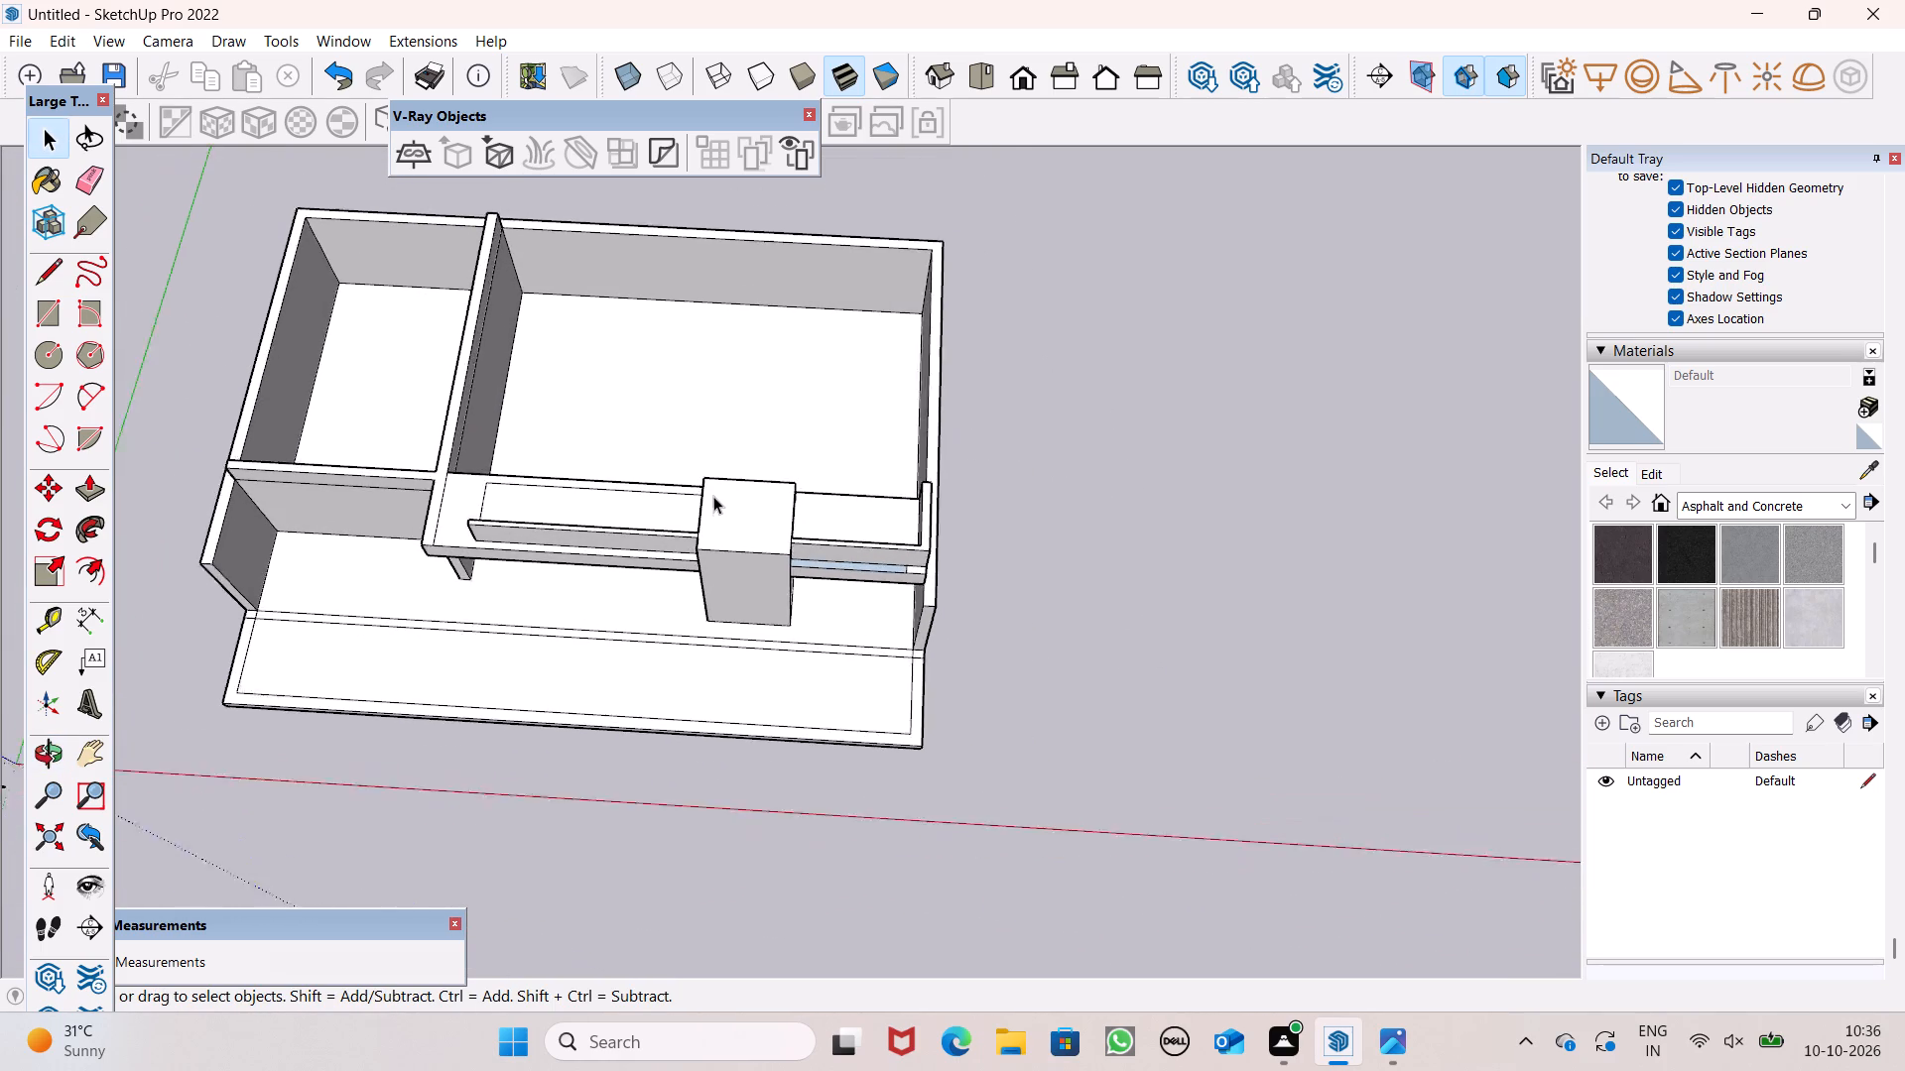
pyautogui.scroll(-1, 713, 496)
pyautogui.moveTo(719, 518); pyautogui.dragTo(713, 693, button='middle')
pyautogui.scroll(7, 760, 565)
pyautogui.scroll(-2, 764, 534)
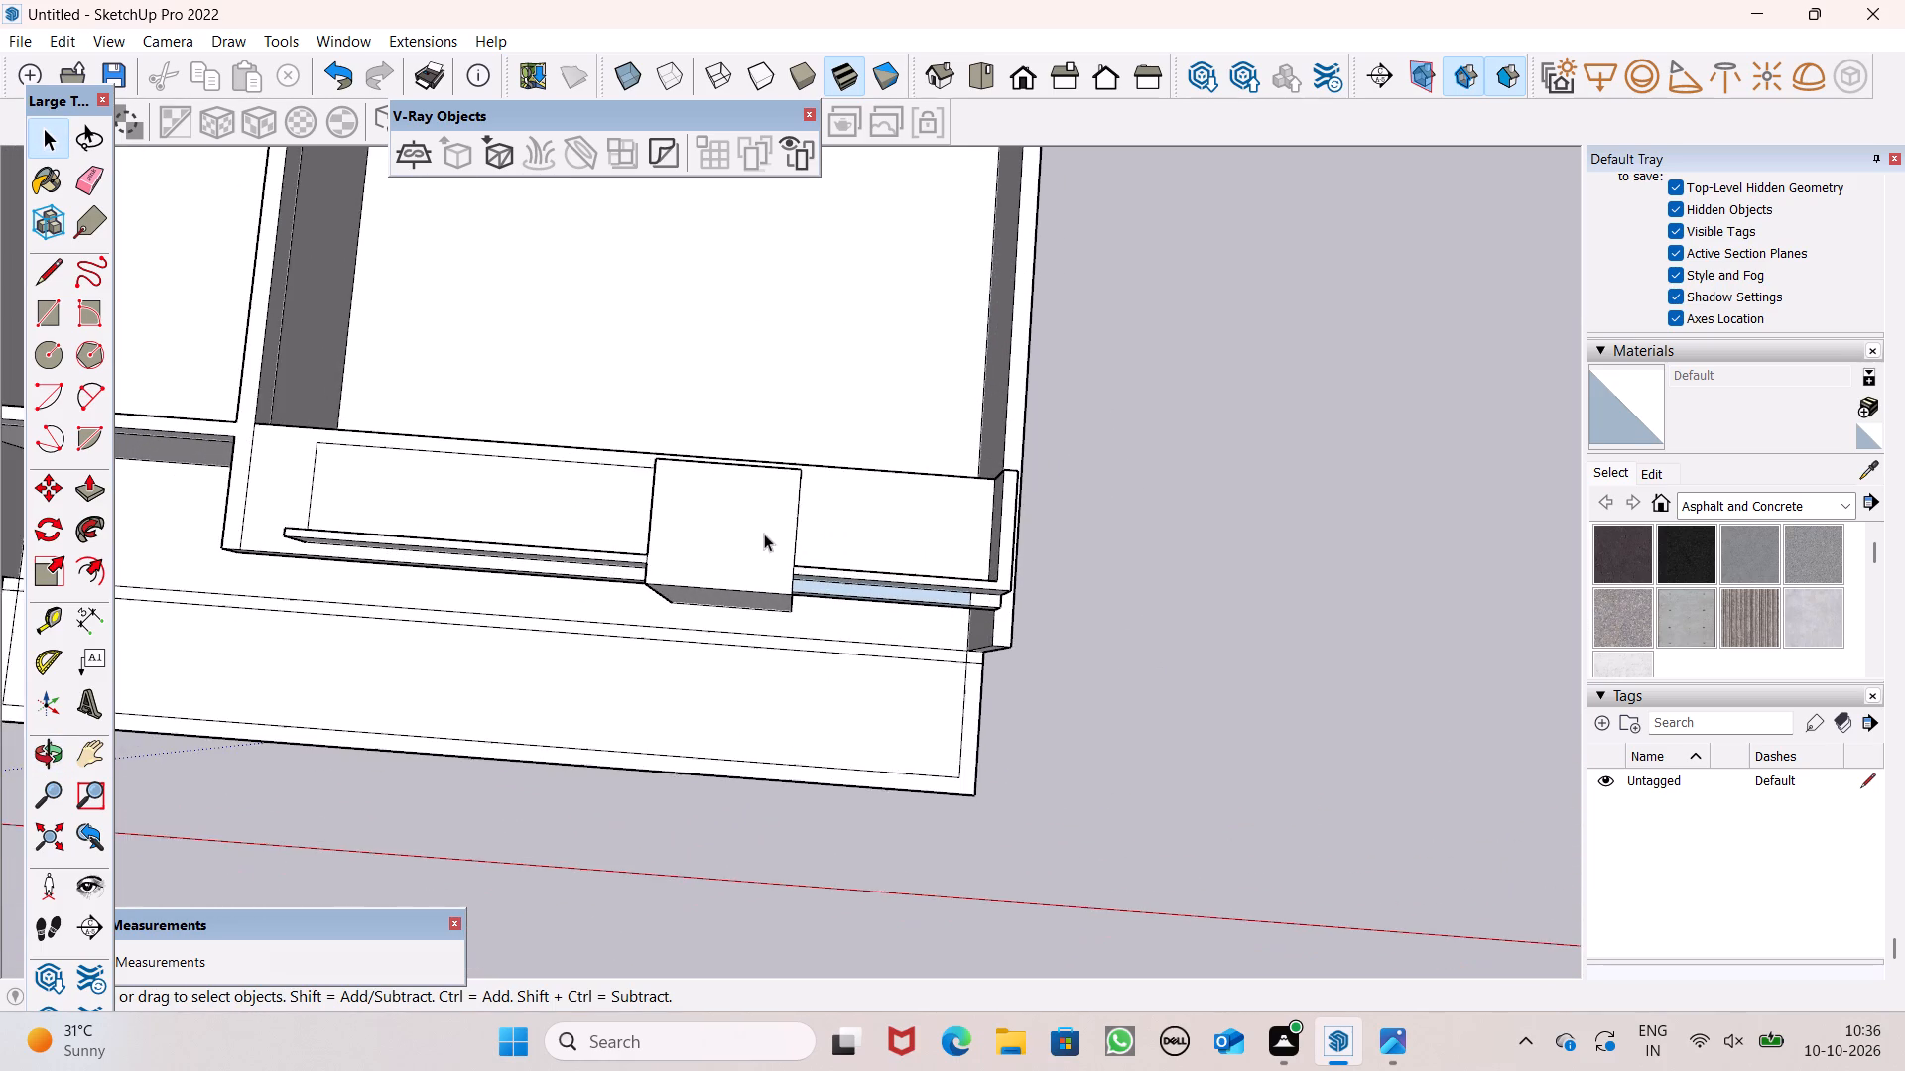
pyautogui.moveTo(766, 571); pyautogui.dragTo(770, 362, button='middle')
pyautogui.scroll(-3, 770, 372)
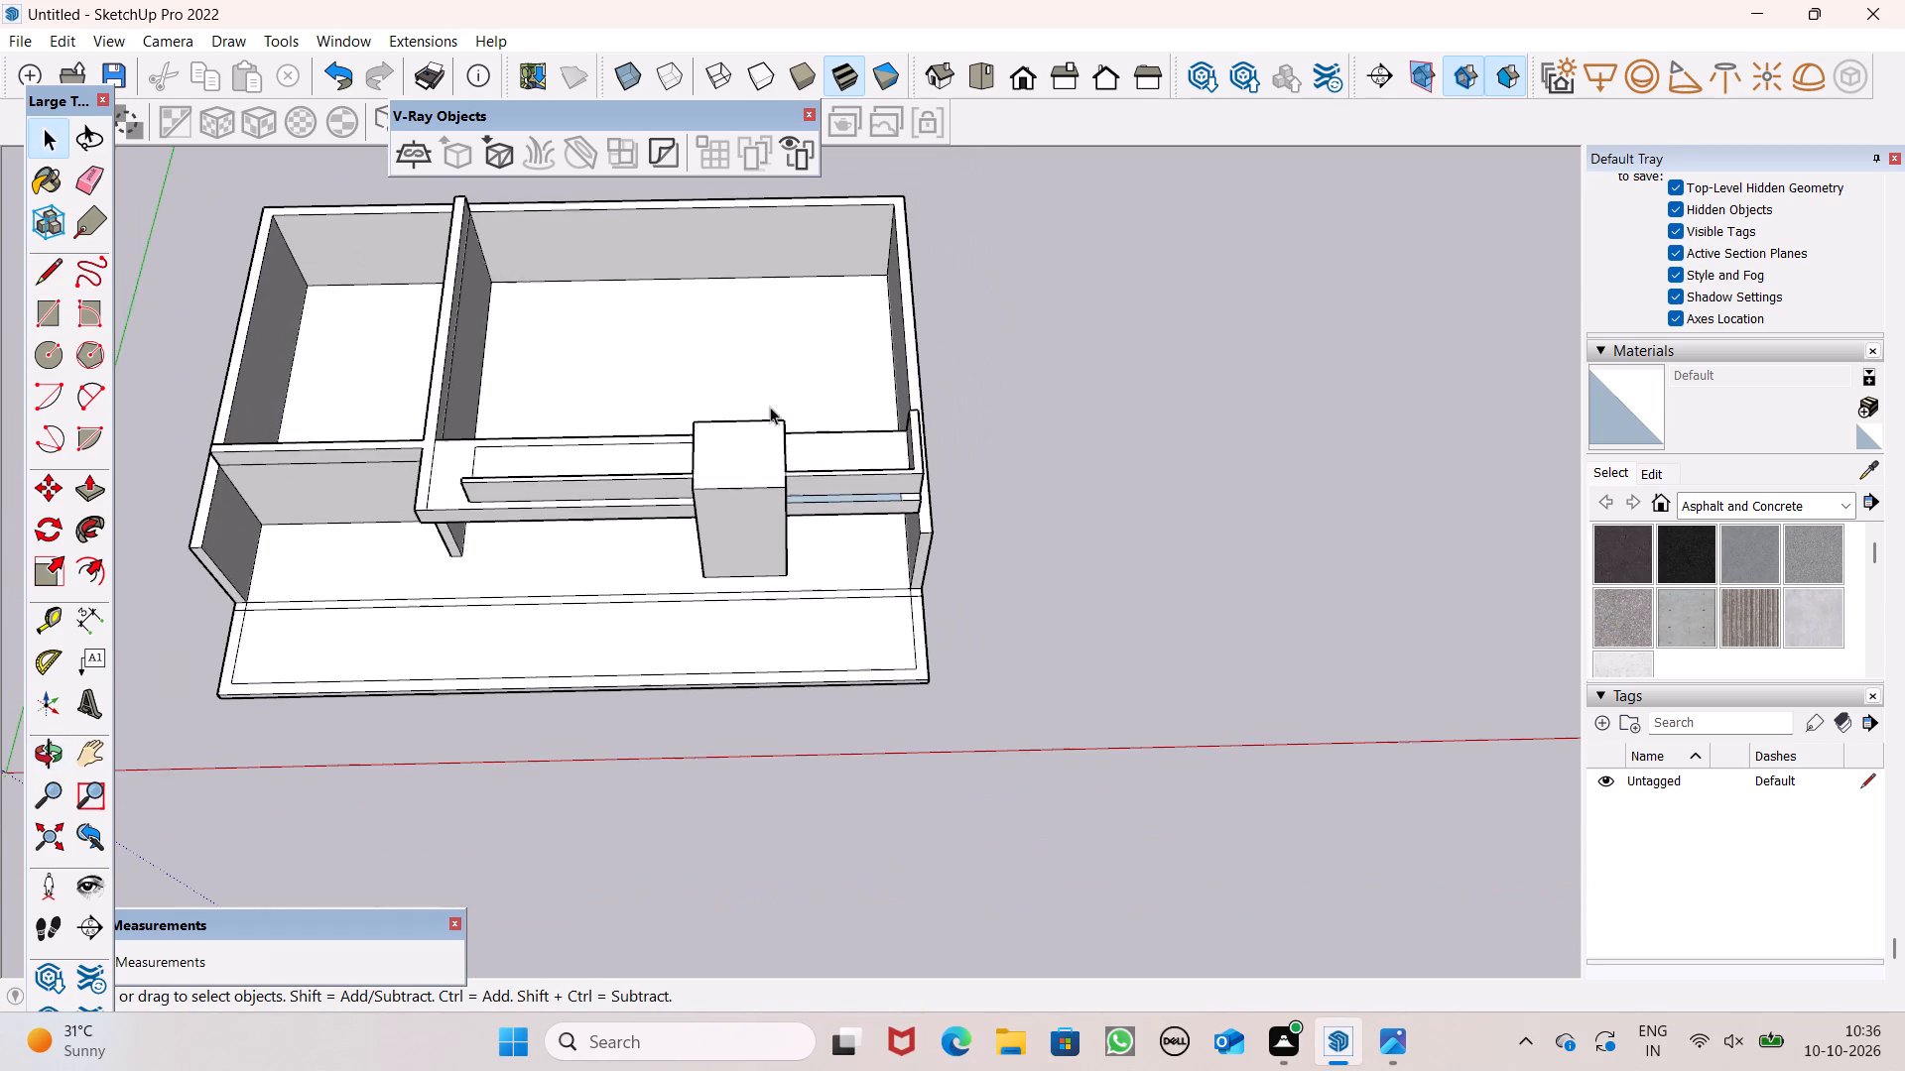
pyautogui.moveTo(655, 479); pyautogui.dragTo(771, 138, button='middle')
pyautogui.scroll(1, 779, 256)
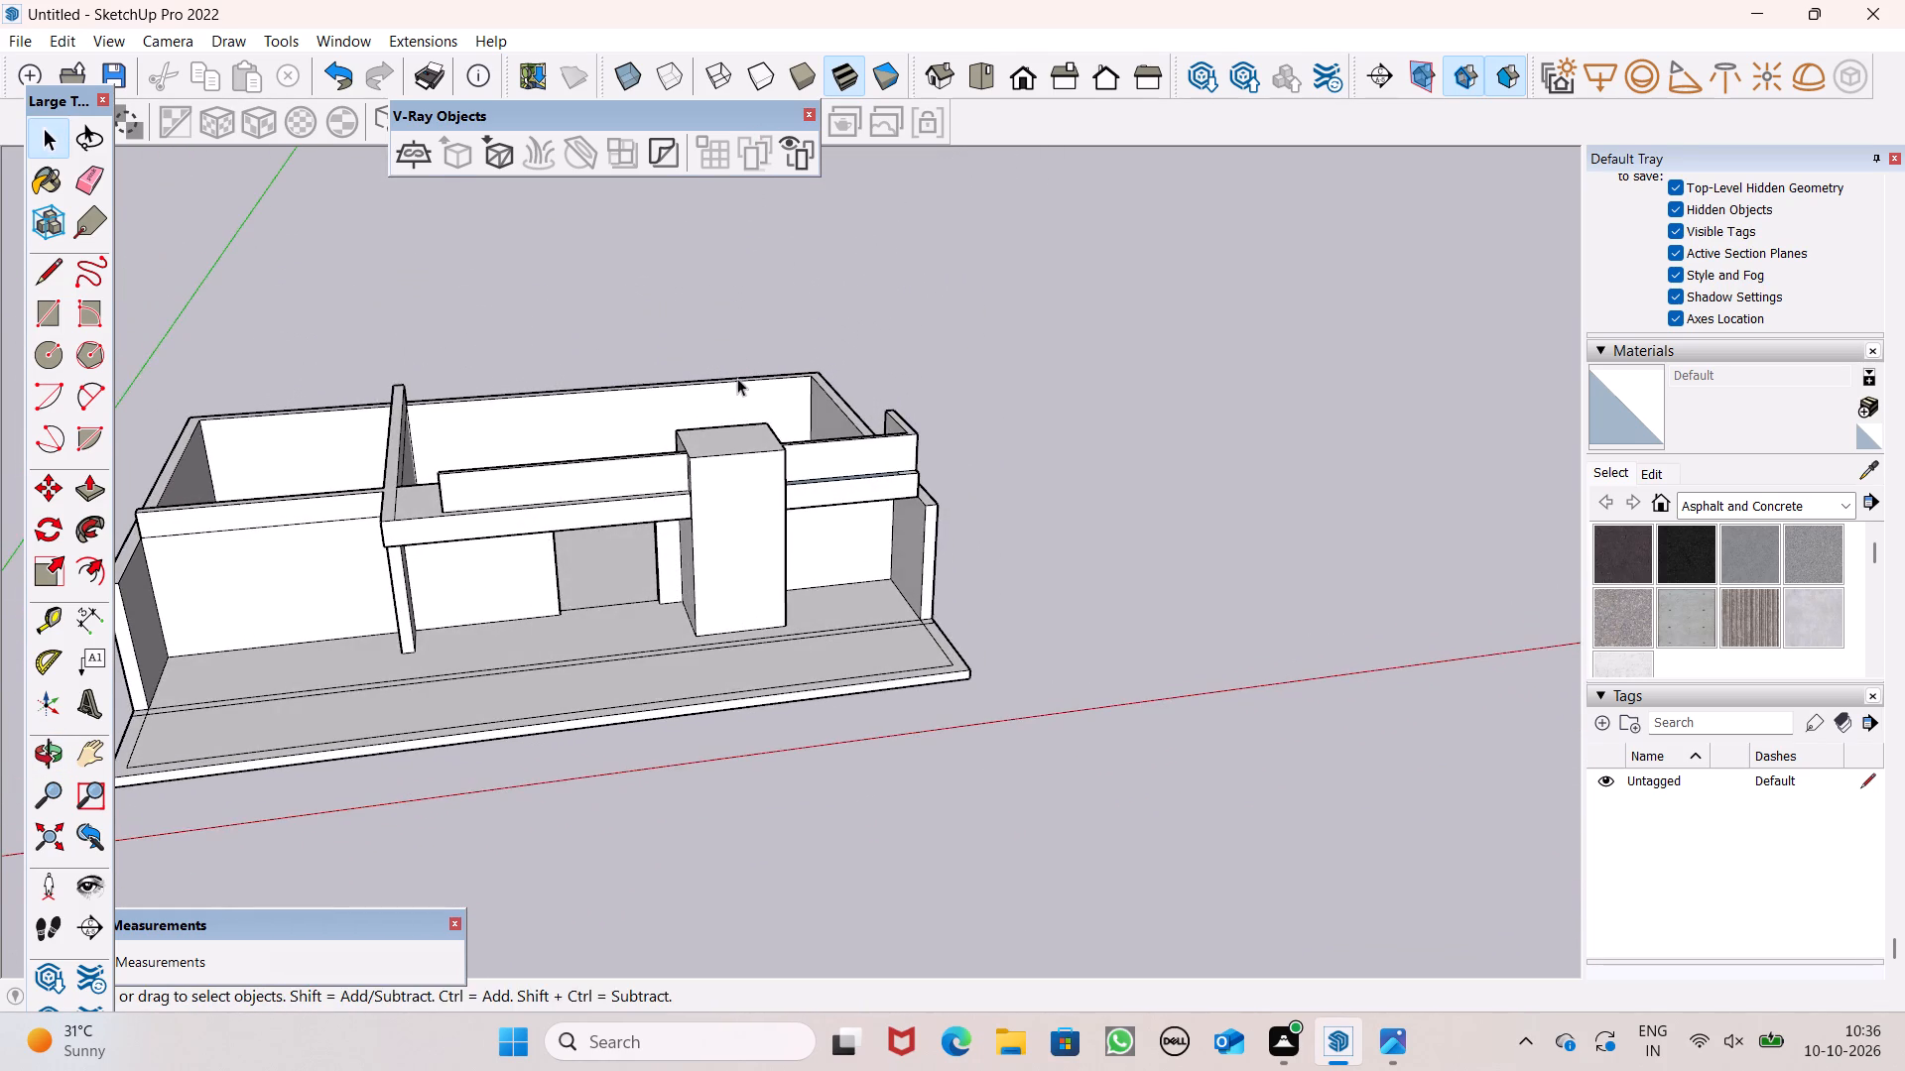
pyautogui.scroll(-3, 734, 383)
pyautogui.moveTo(680, 430); pyautogui.dragTo(724, 317, button='middle')
pyautogui.scroll(1, 724, 317)
pyautogui.scroll(2, 431, 454)
pyautogui.scroll(-2, 477, 437)
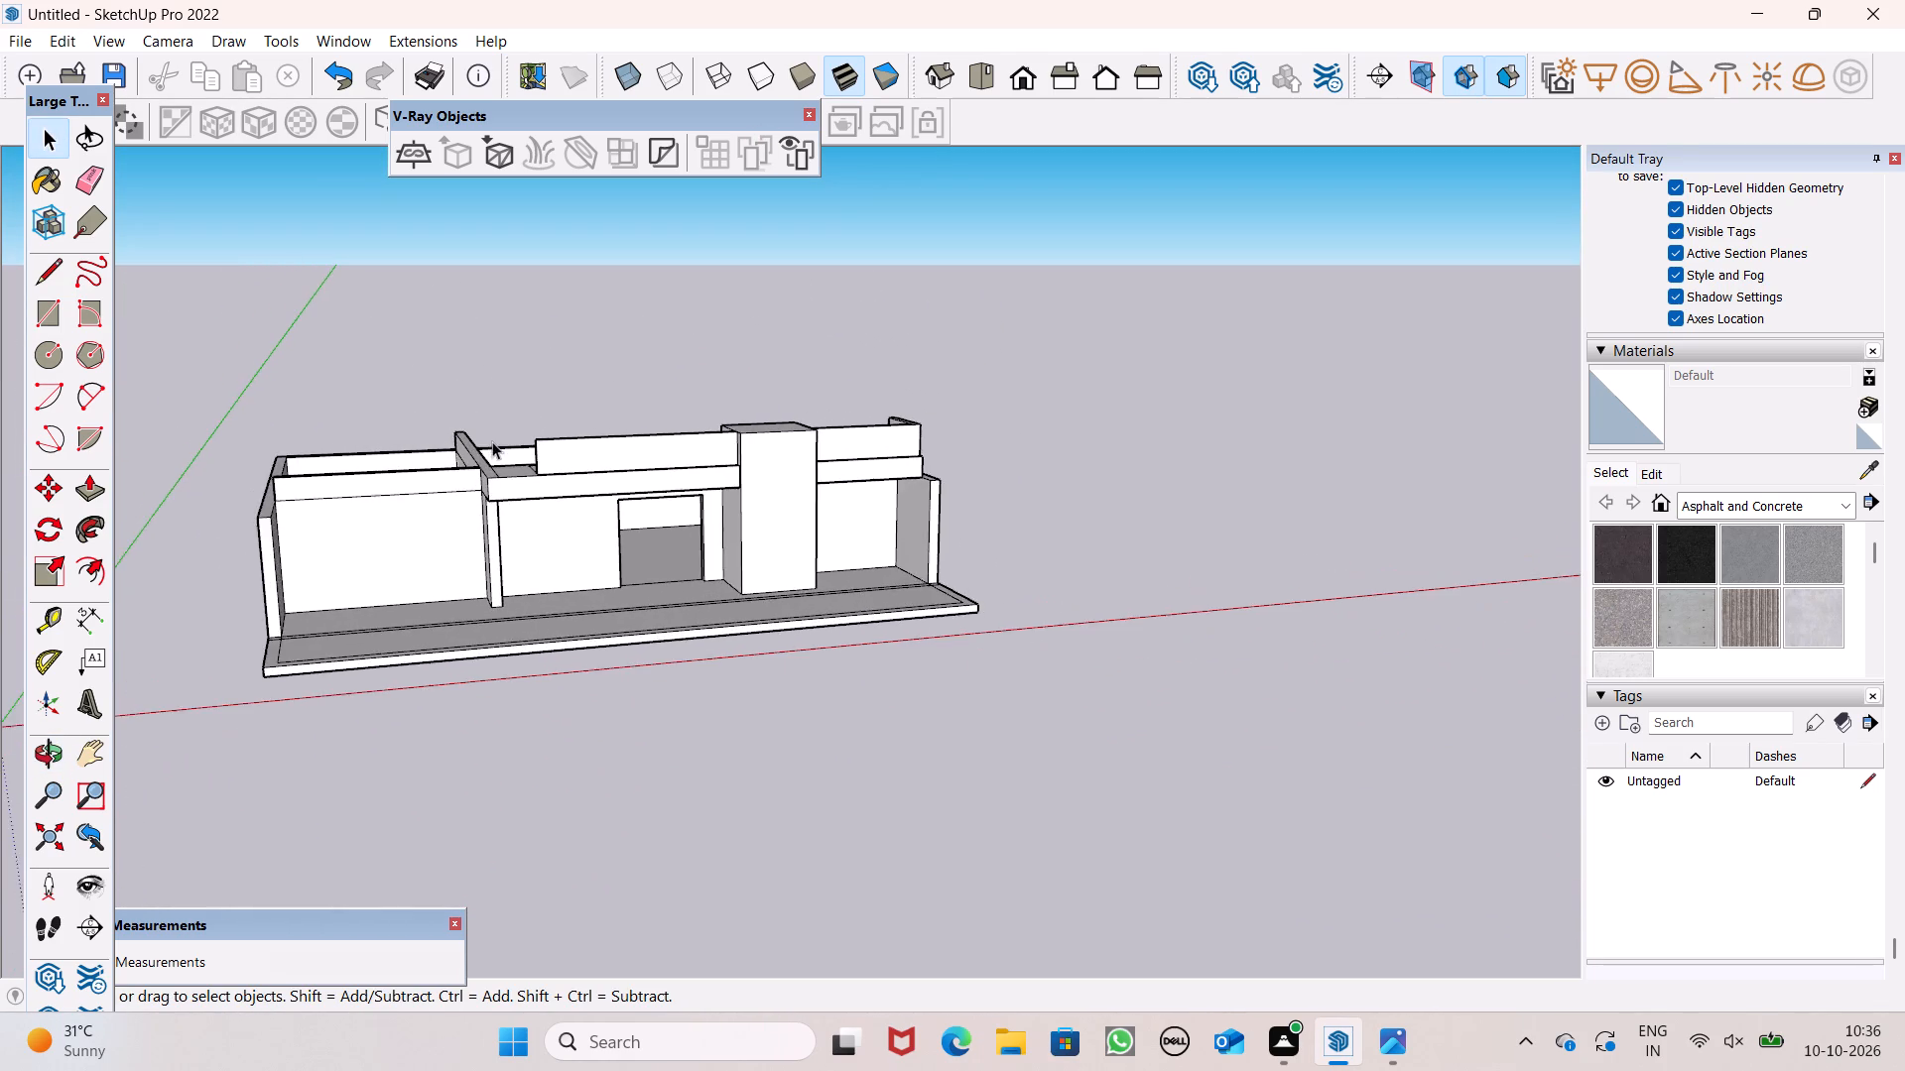
# Draw a line across the front band's top at its partition end, from the wall junction's inner corner to the inset outline's nearest corner.
pyautogui.moveTo(492, 441); pyautogui.dragTo(412, 784, button='middle')
pyautogui.scroll(7, 476, 451)
pyautogui.moveTo(500, 507); pyautogui.dragTo(529, 568, button='middle')
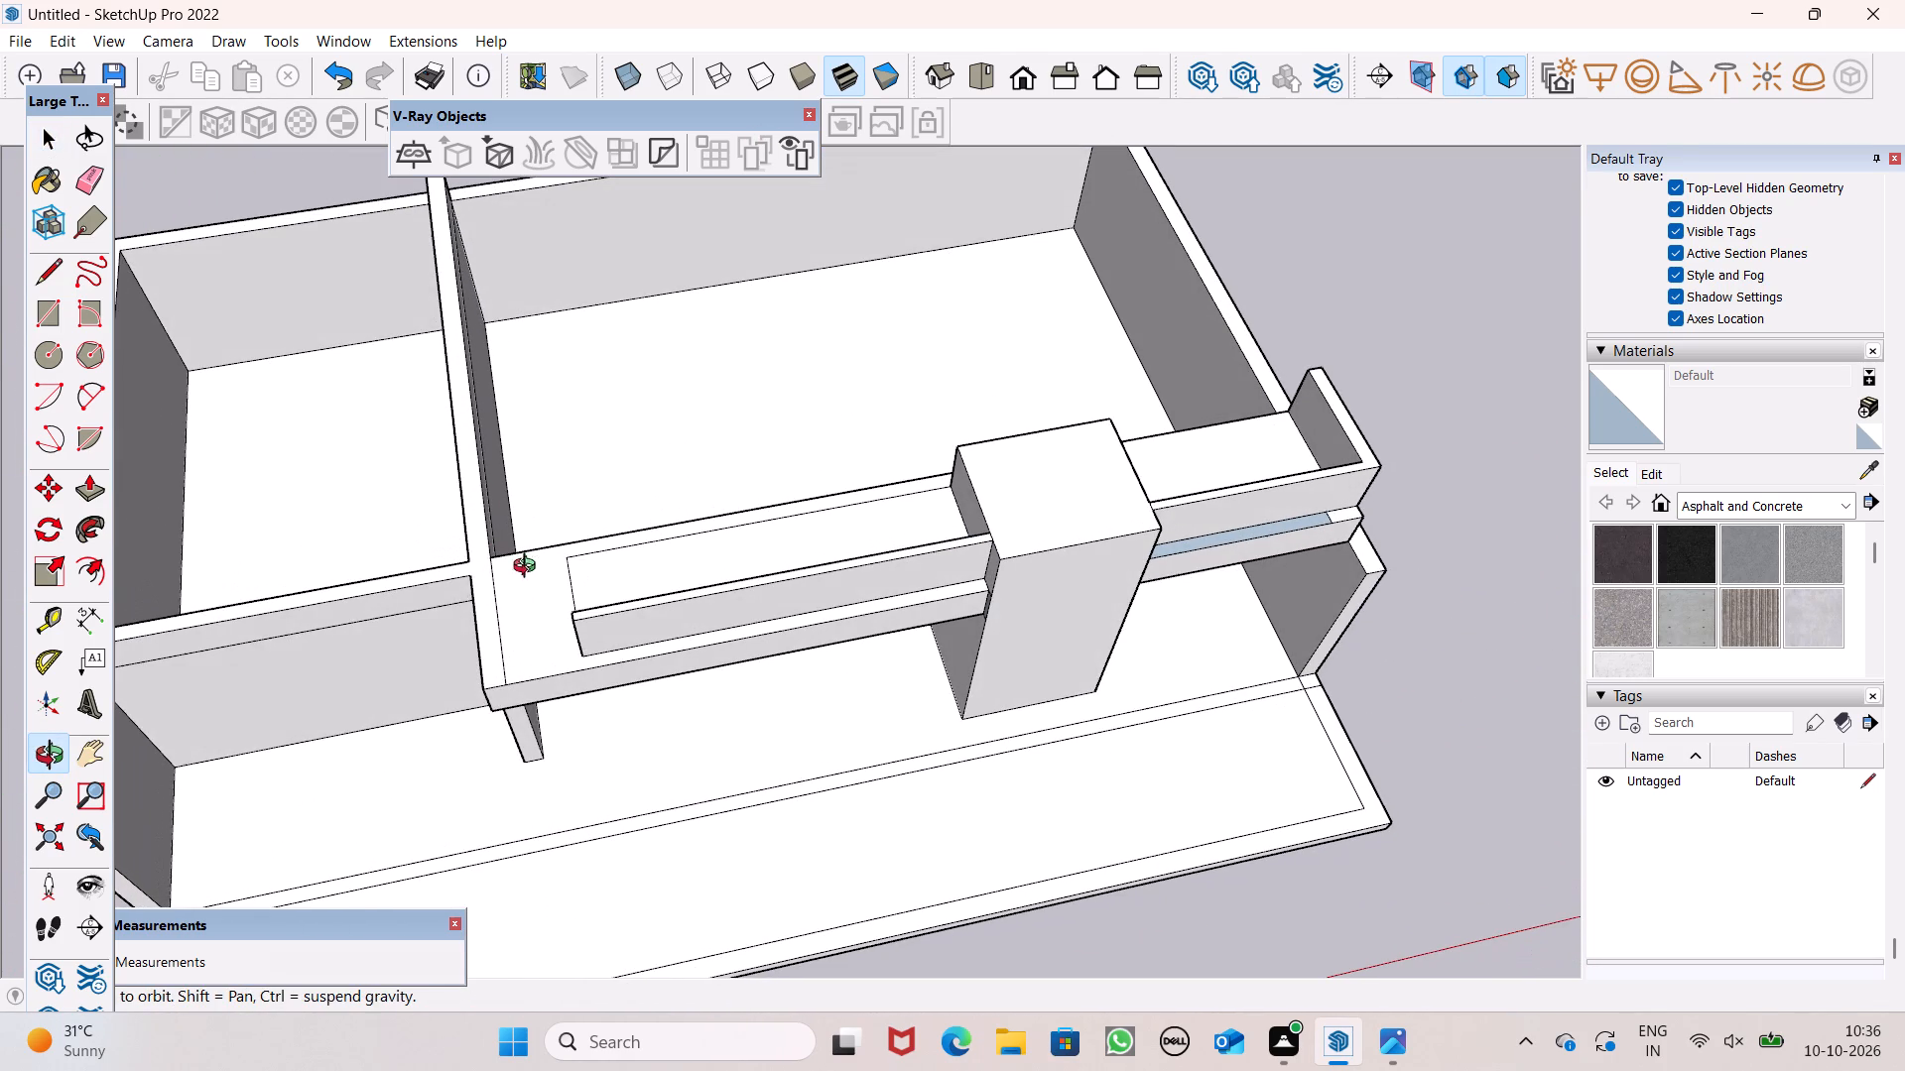
pyautogui.moveTo(529, 568); pyautogui.dragTo(529, 567, button='middle')
pyautogui.click(54, 279)
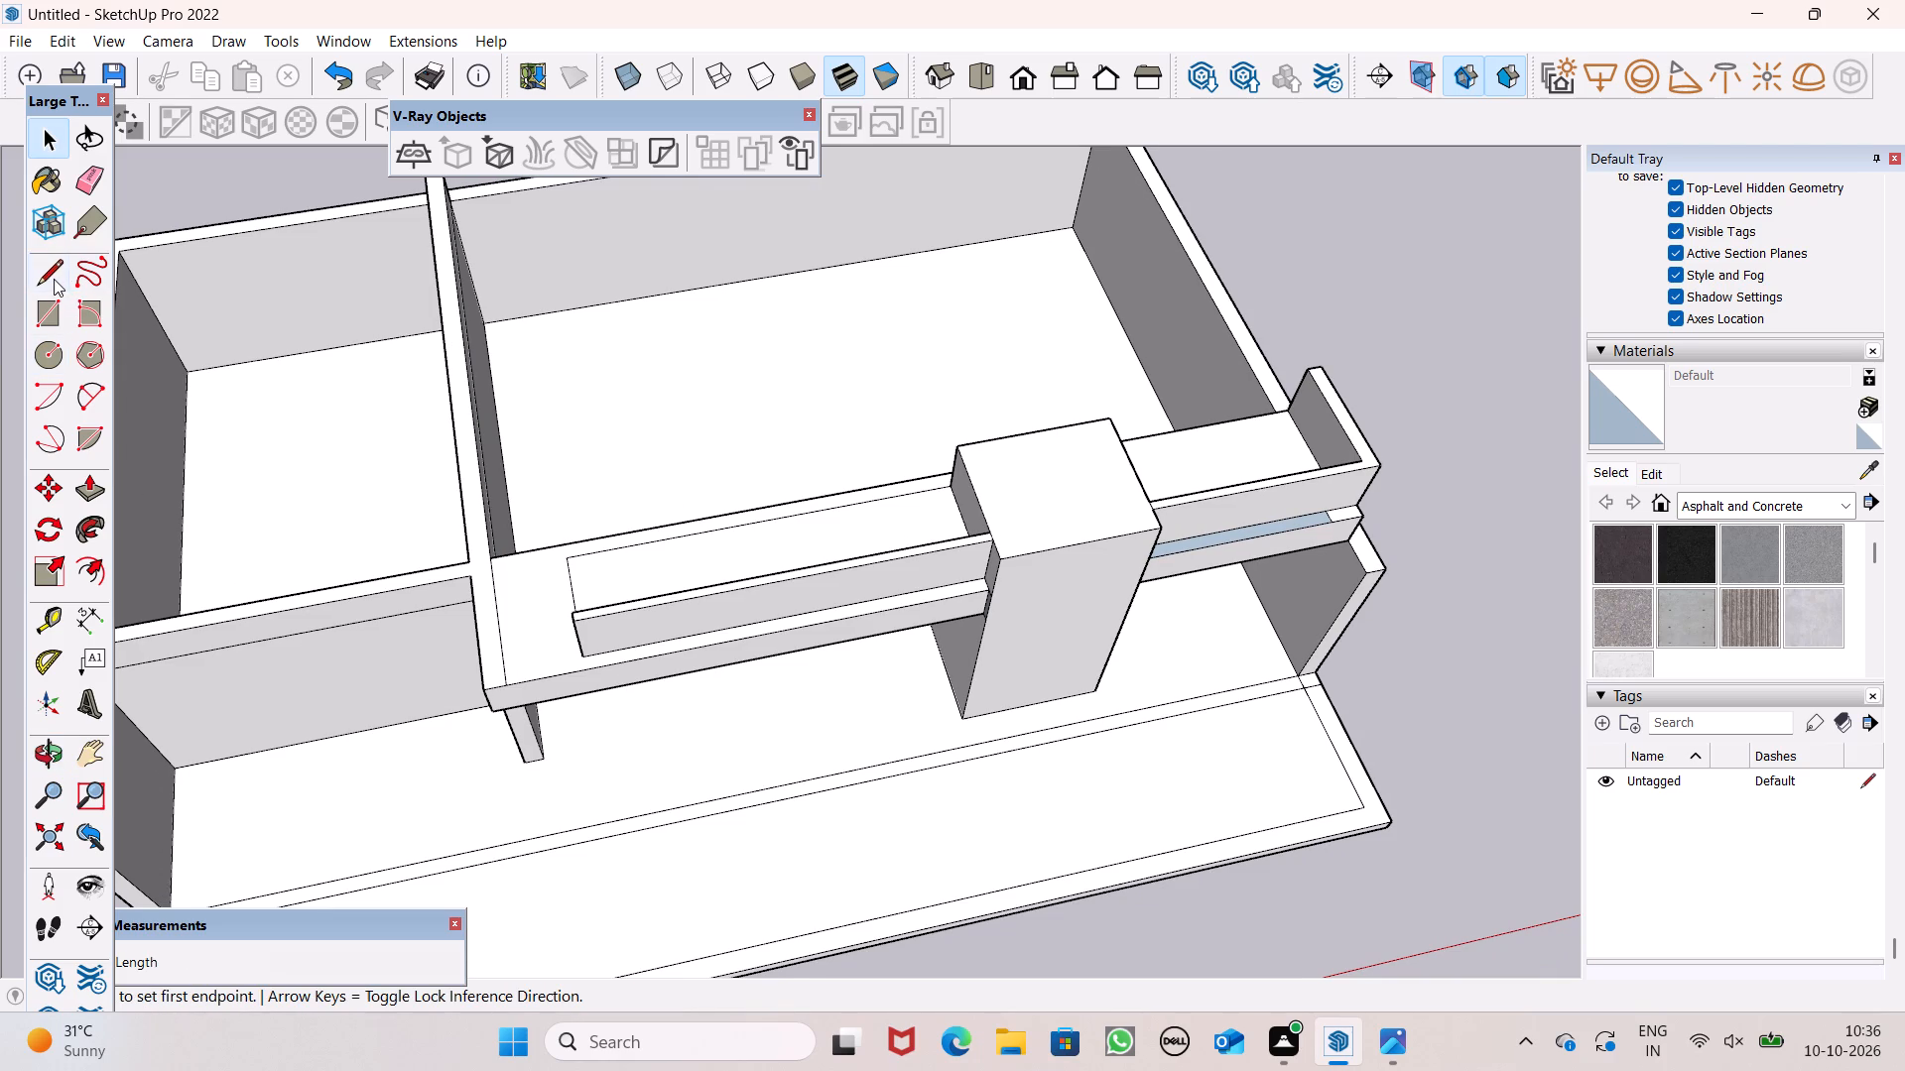
pyautogui.scroll(-1, 507, 417)
pyautogui.scroll(-1, 455, 607)
pyautogui.scroll(6, 455, 607)
pyautogui.moveTo(554, 597); pyautogui.dragTo(820, 451, button='middle')
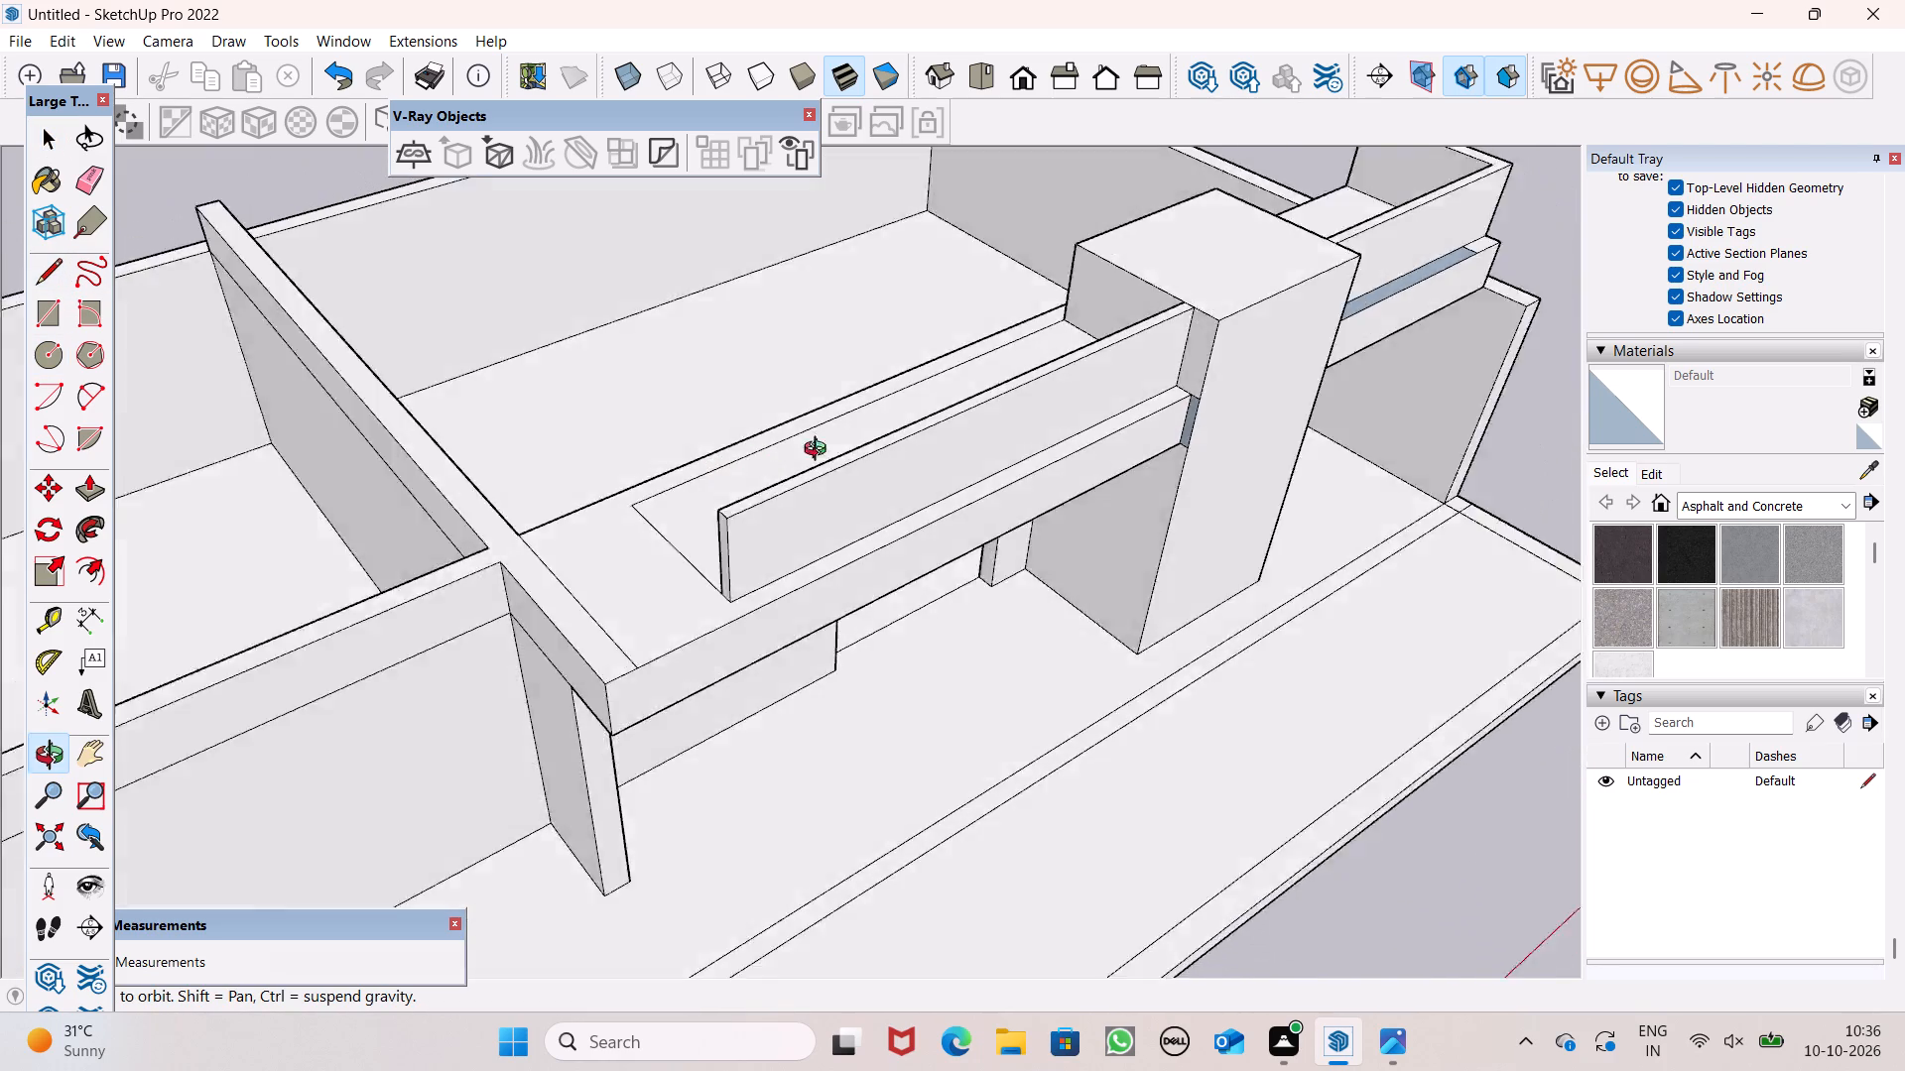
pyautogui.moveTo(820, 451); pyautogui.dragTo(898, 494, button='middle')
pyautogui.scroll(1, 656, 587)
pyautogui.scroll(-2, 641, 560)
pyautogui.scroll(1, 641, 566)
pyautogui.scroll(-1, 640, 578)
pyautogui.moveTo(632, 664); pyautogui.dragTo(655, 666, button='middle')
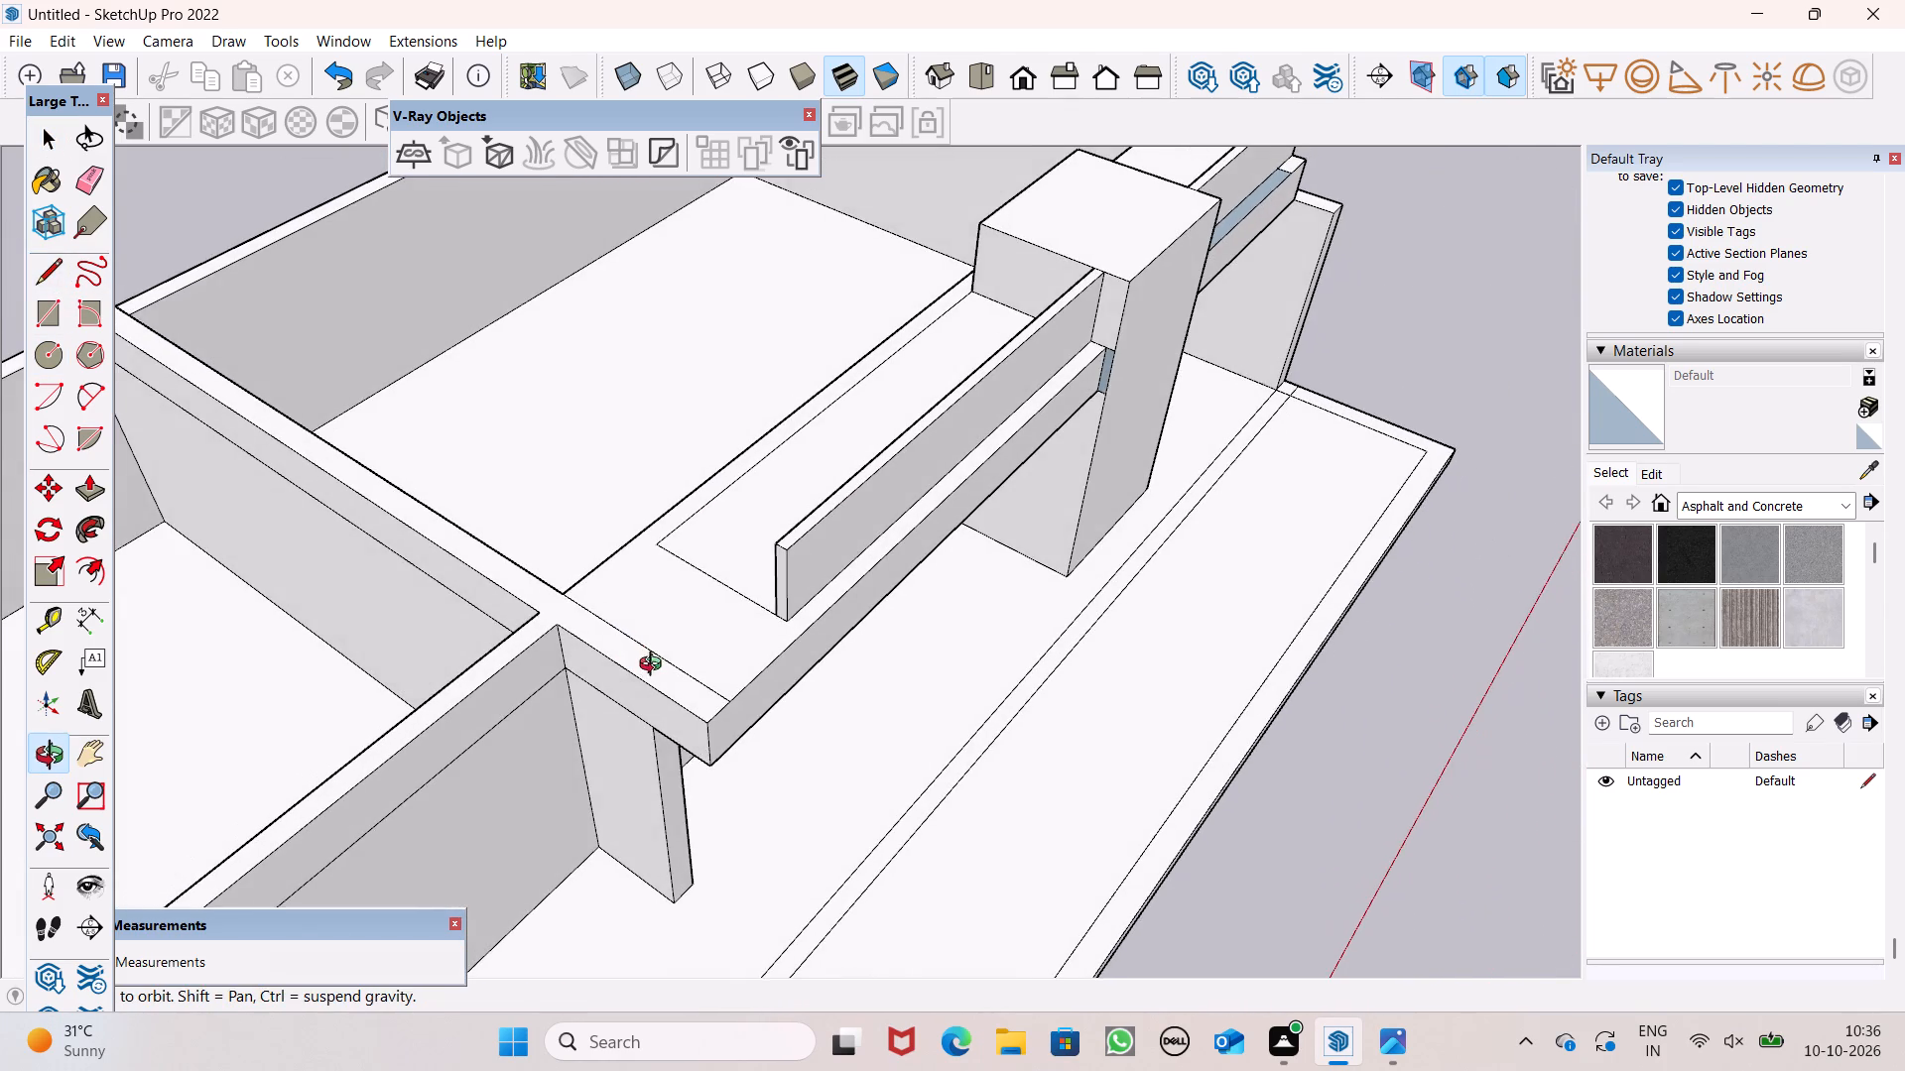
pyautogui.moveTo(655, 666); pyautogui.dragTo(634, 688, button='middle')
pyautogui.scroll(2, 574, 665)
pyautogui.scroll(-2, 565, 615)
pyautogui.scroll(1, 561, 627)
pyautogui.scroll(-4, 562, 631)
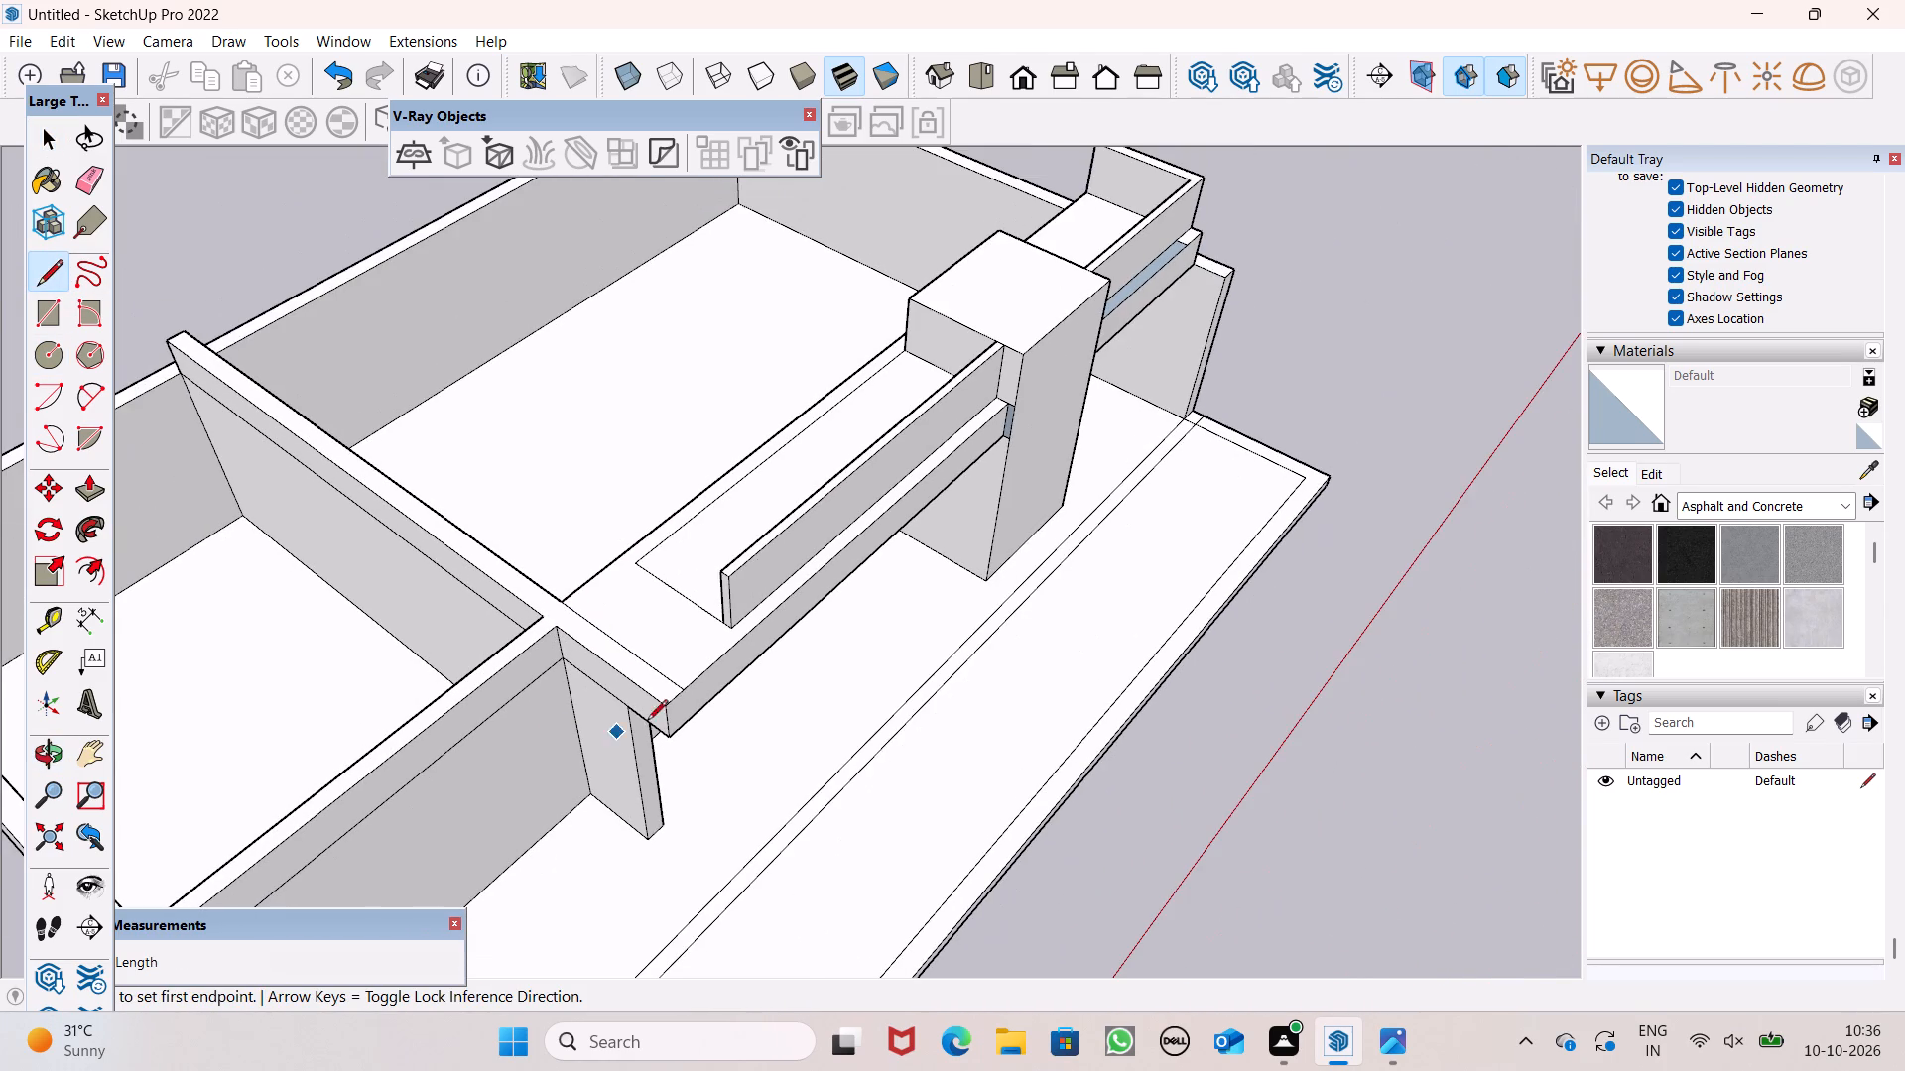
pyautogui.scroll(-4, 636, 548)
pyautogui.moveTo(637, 640); pyautogui.dragTo(874, 820, button='middle')
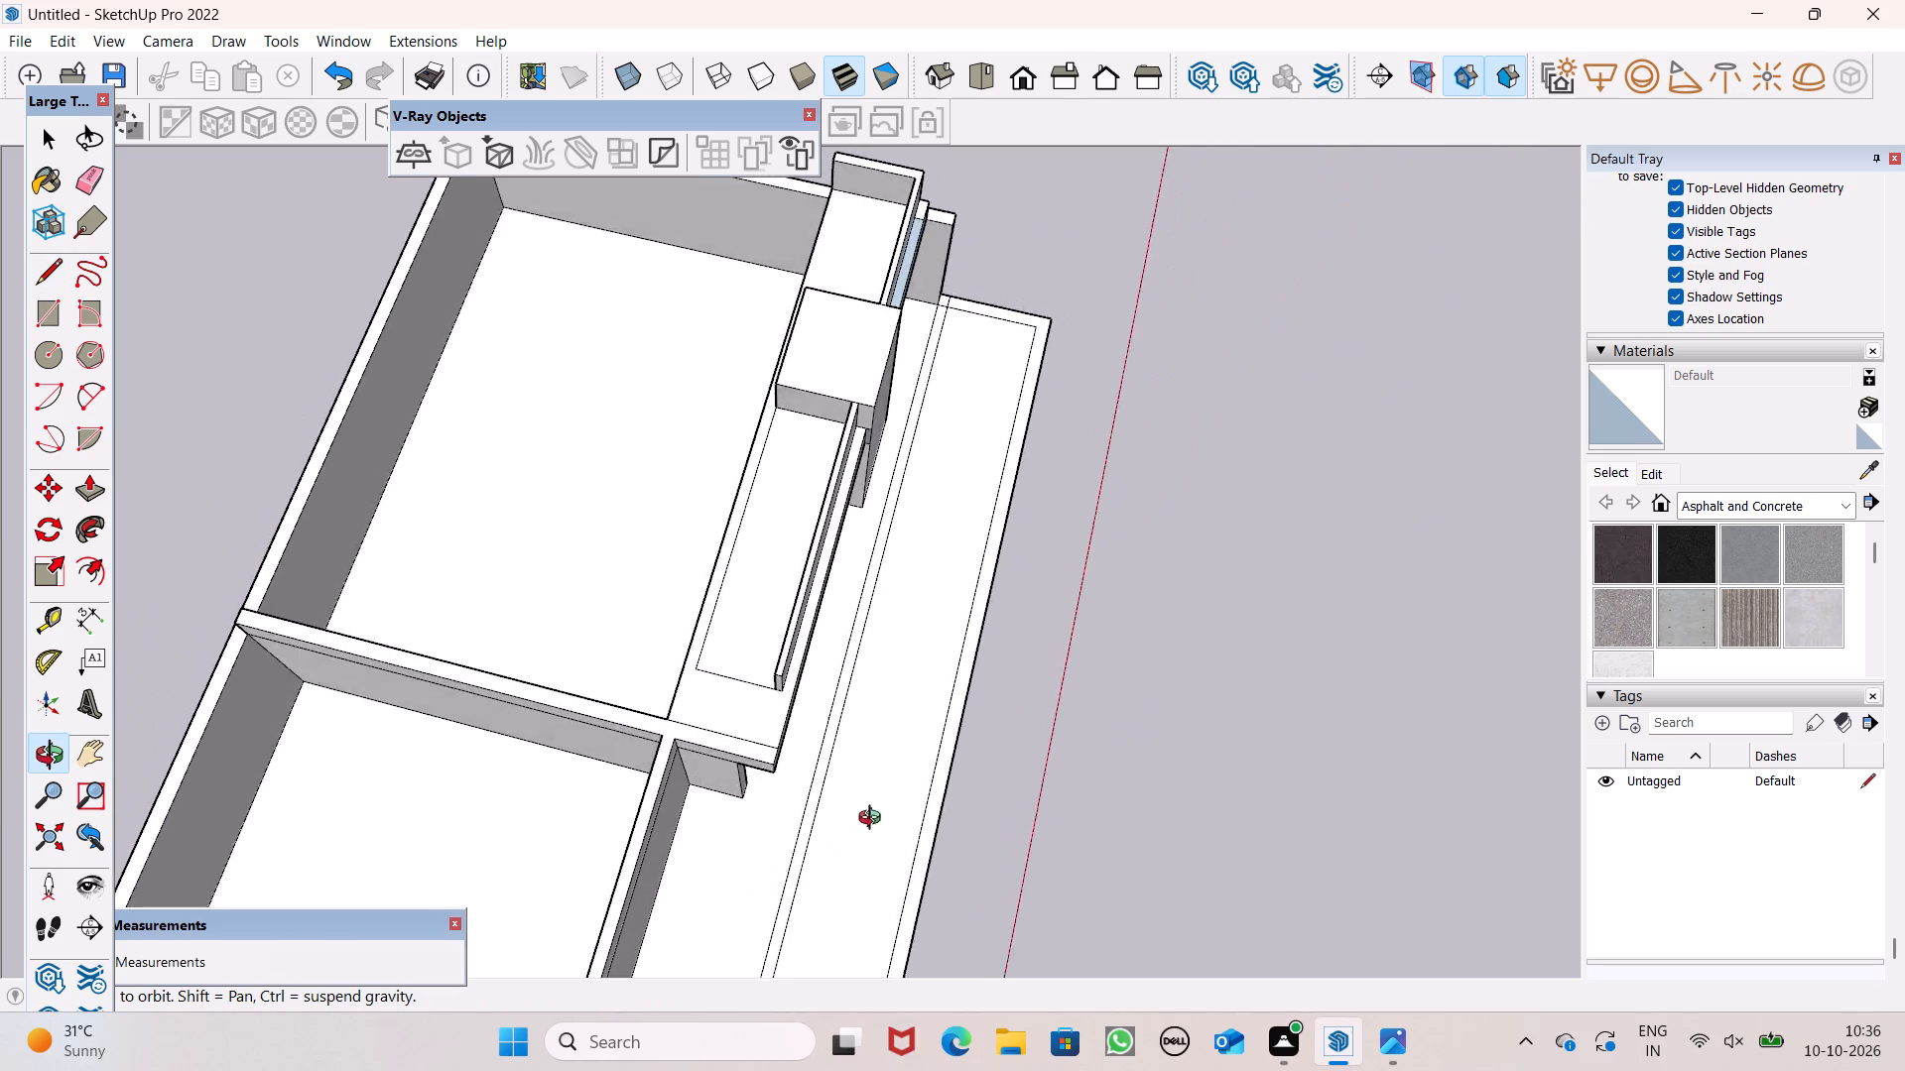
pyautogui.moveTo(874, 820); pyautogui.dragTo(875, 561, button='middle')
pyautogui.scroll(1, 691, 653)
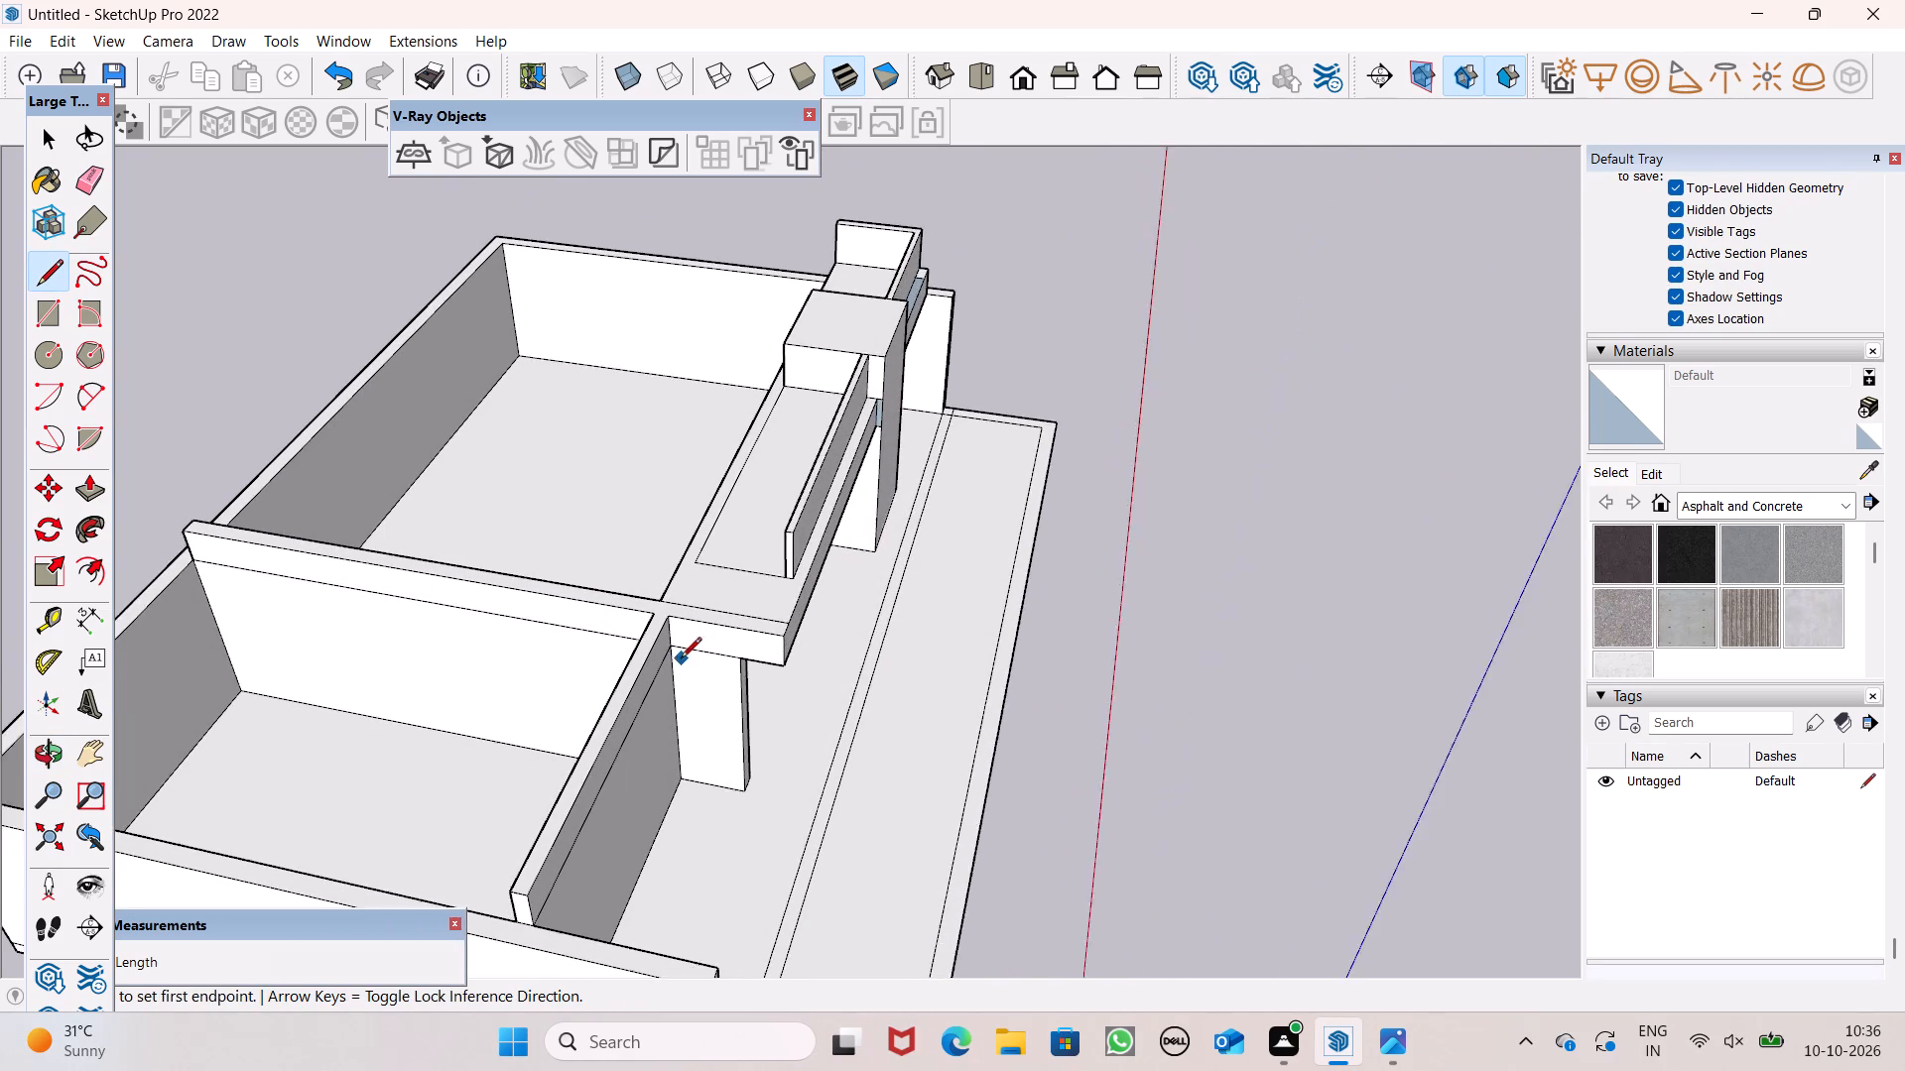
pyautogui.scroll(2, 681, 659)
pyautogui.scroll(9, 719, 582)
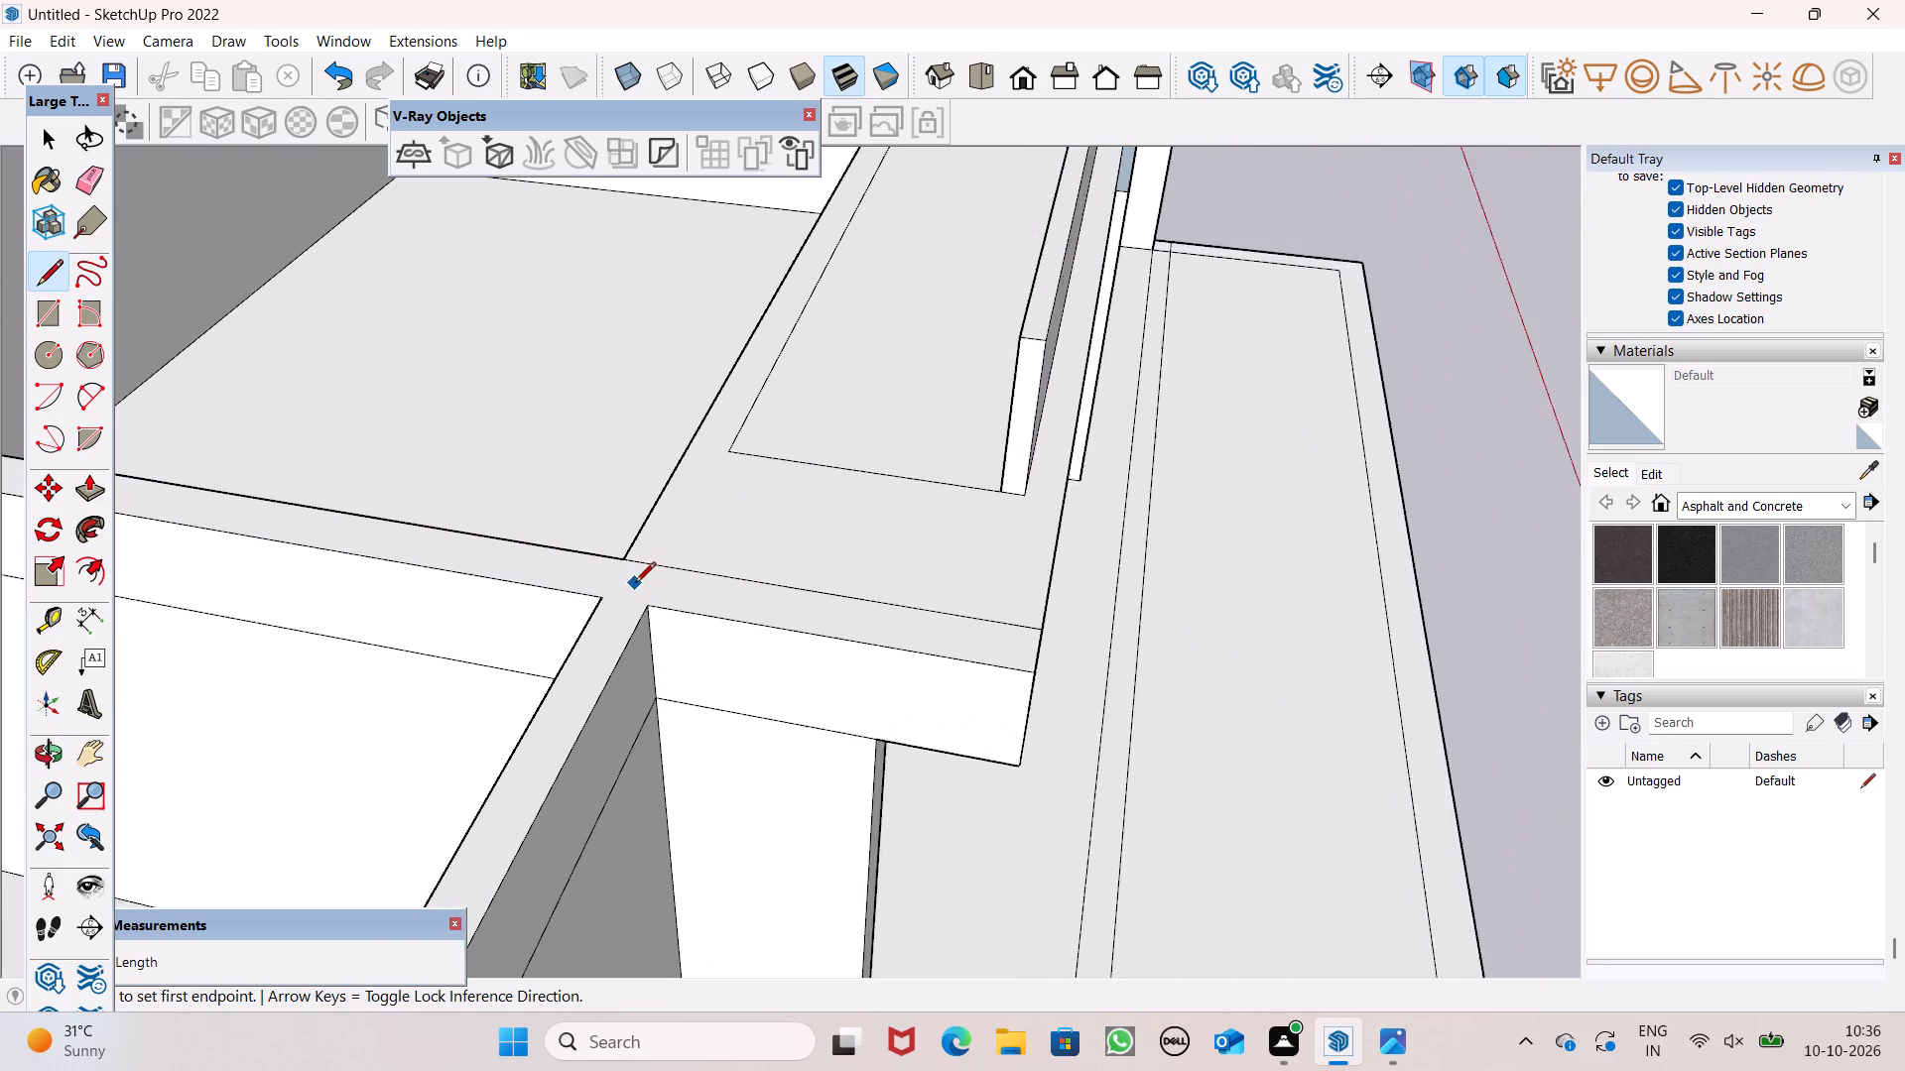
pyautogui.scroll(1, 635, 584)
pyautogui.moveTo(647, 615); pyautogui.dragTo(659, 598)
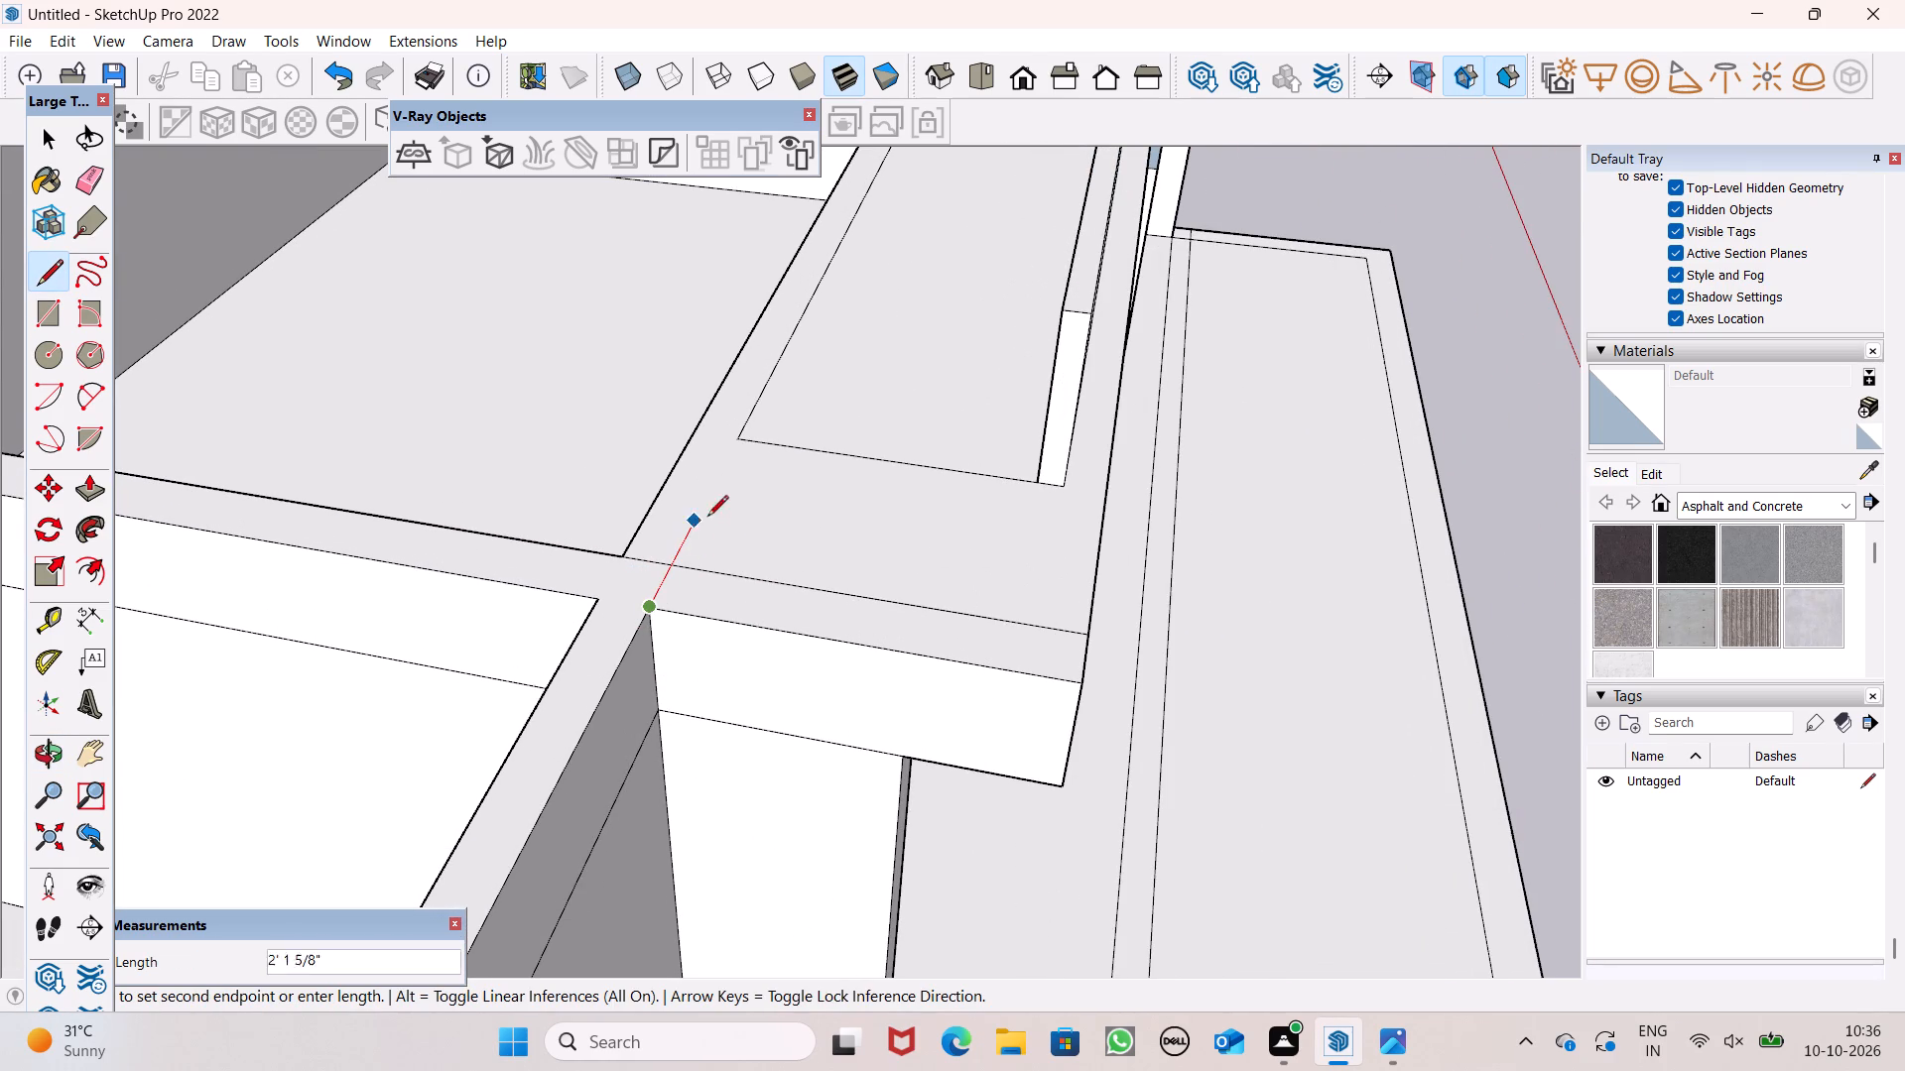
pyautogui.click(743, 424)
# Push/Pull the narrow strip on the front band's top at its partition end up by 7' 8 7/16" as an upright fin.
pyautogui.scroll(1, 777, 530)
pyautogui.scroll(-2, 777, 533)
pyautogui.scroll(-5, 967, 587)
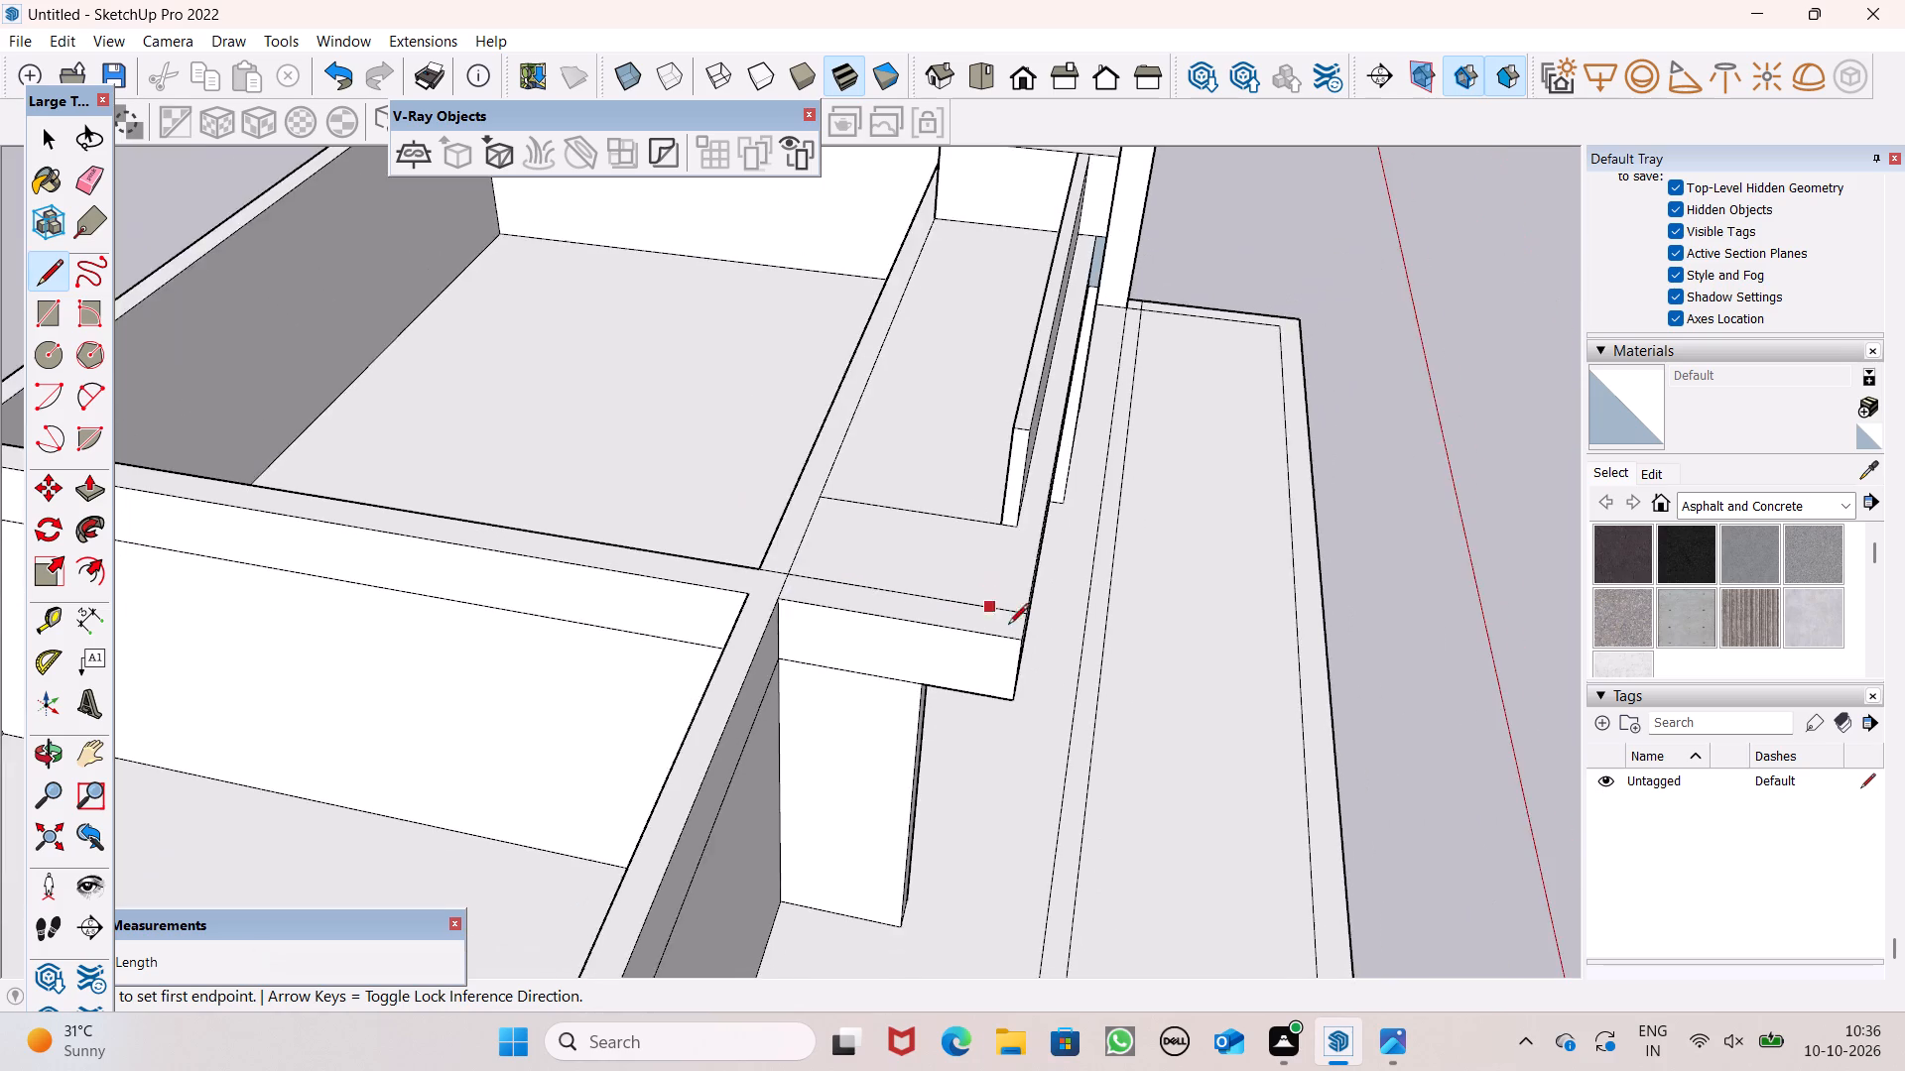
pyautogui.scroll(-5, 1044, 637)
pyautogui.moveTo(1099, 730); pyautogui.dragTo(1085, 811, button='middle')
pyautogui.scroll(1, 962, 805)
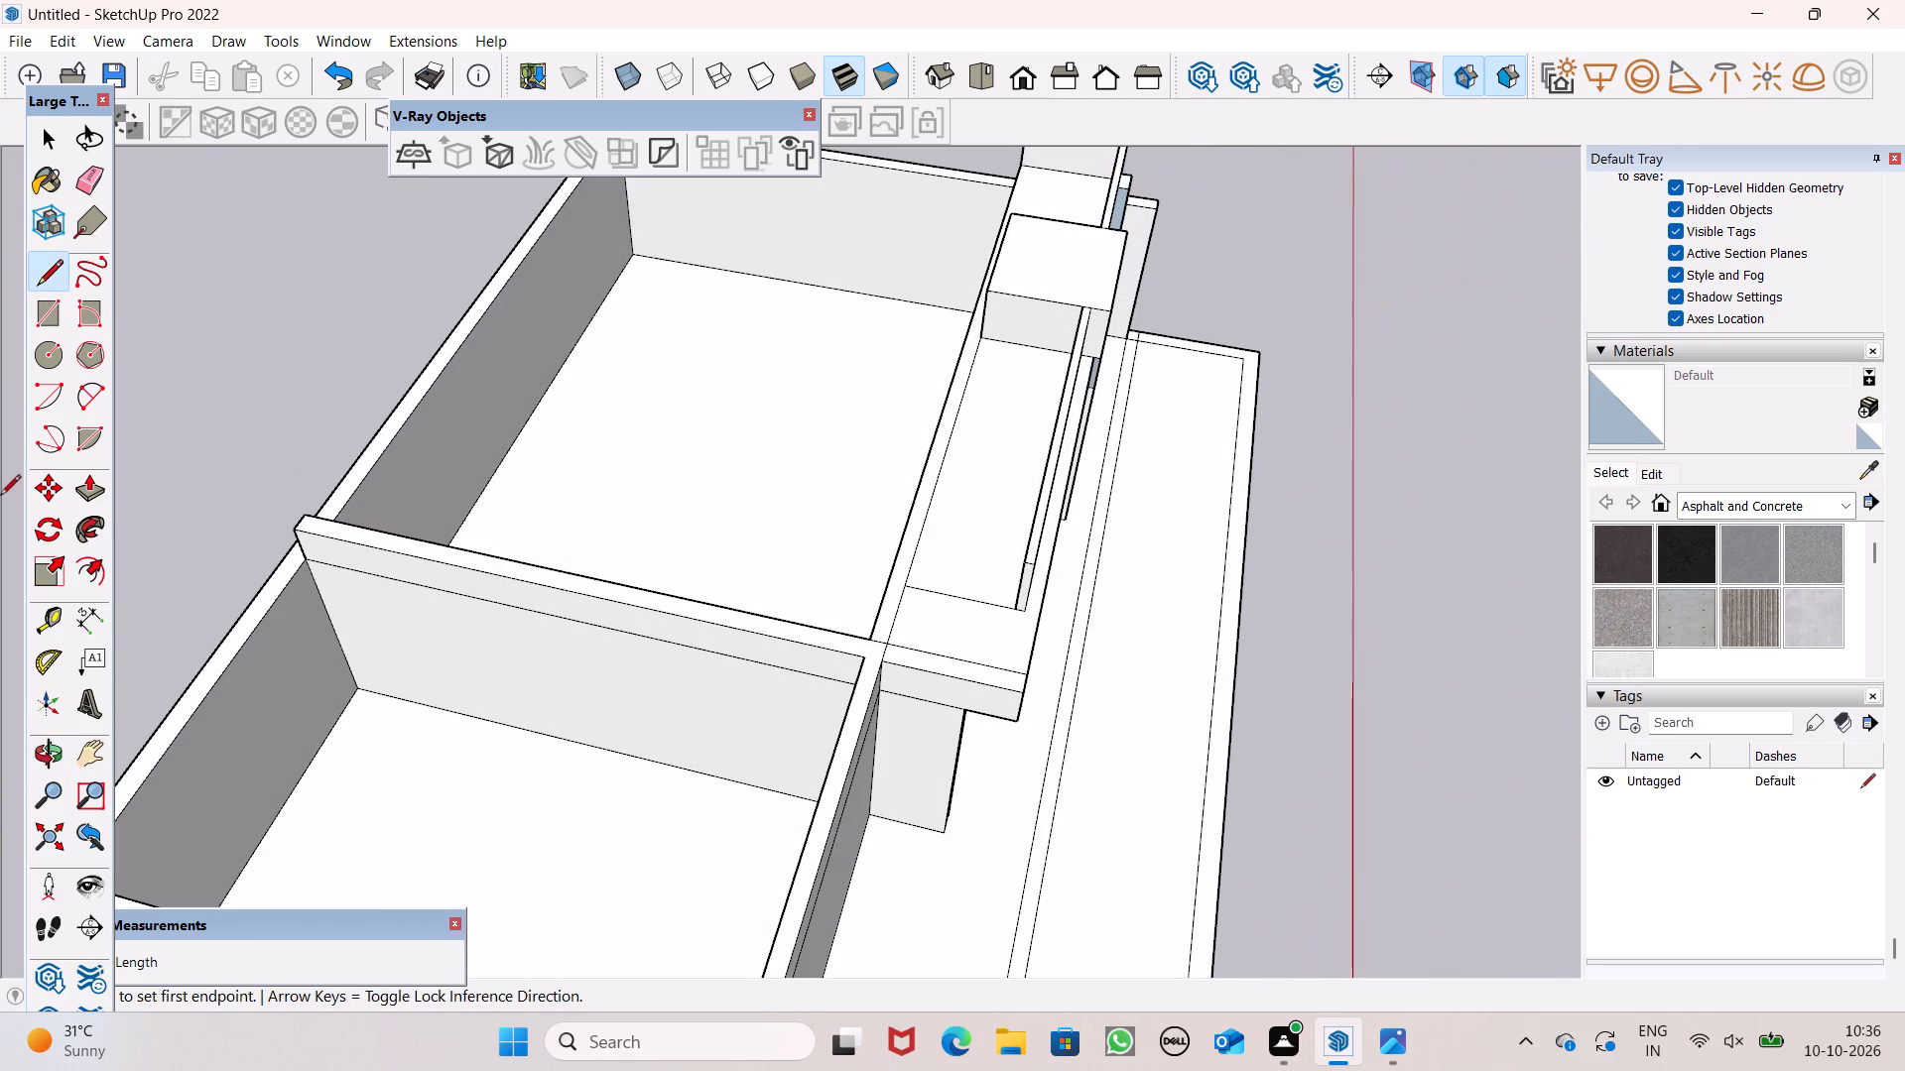
pyautogui.click(91, 496)
pyautogui.scroll(-4, 808, 536)
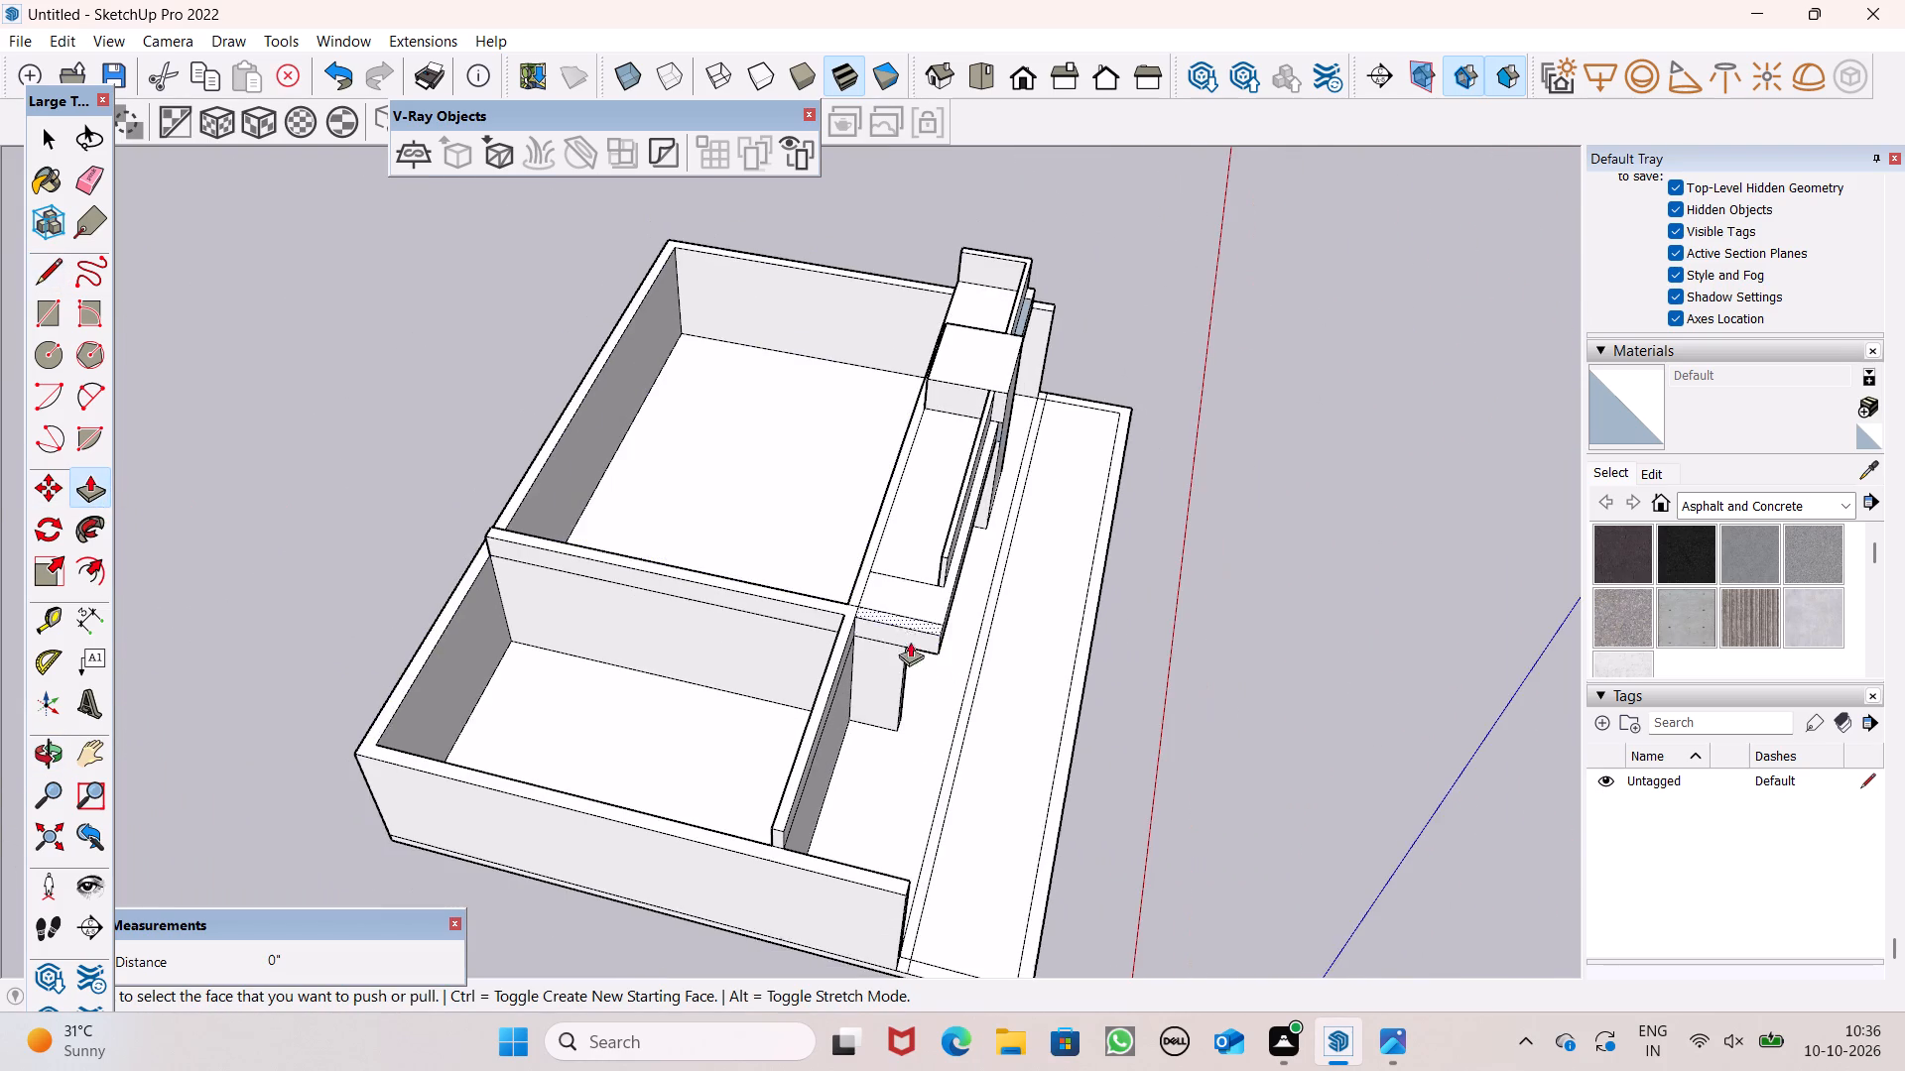
pyautogui.scroll(2, 805, 536)
pyautogui.scroll(-4, 881, 582)
pyautogui.moveTo(955, 708); pyautogui.dragTo(1149, 747, button='middle')
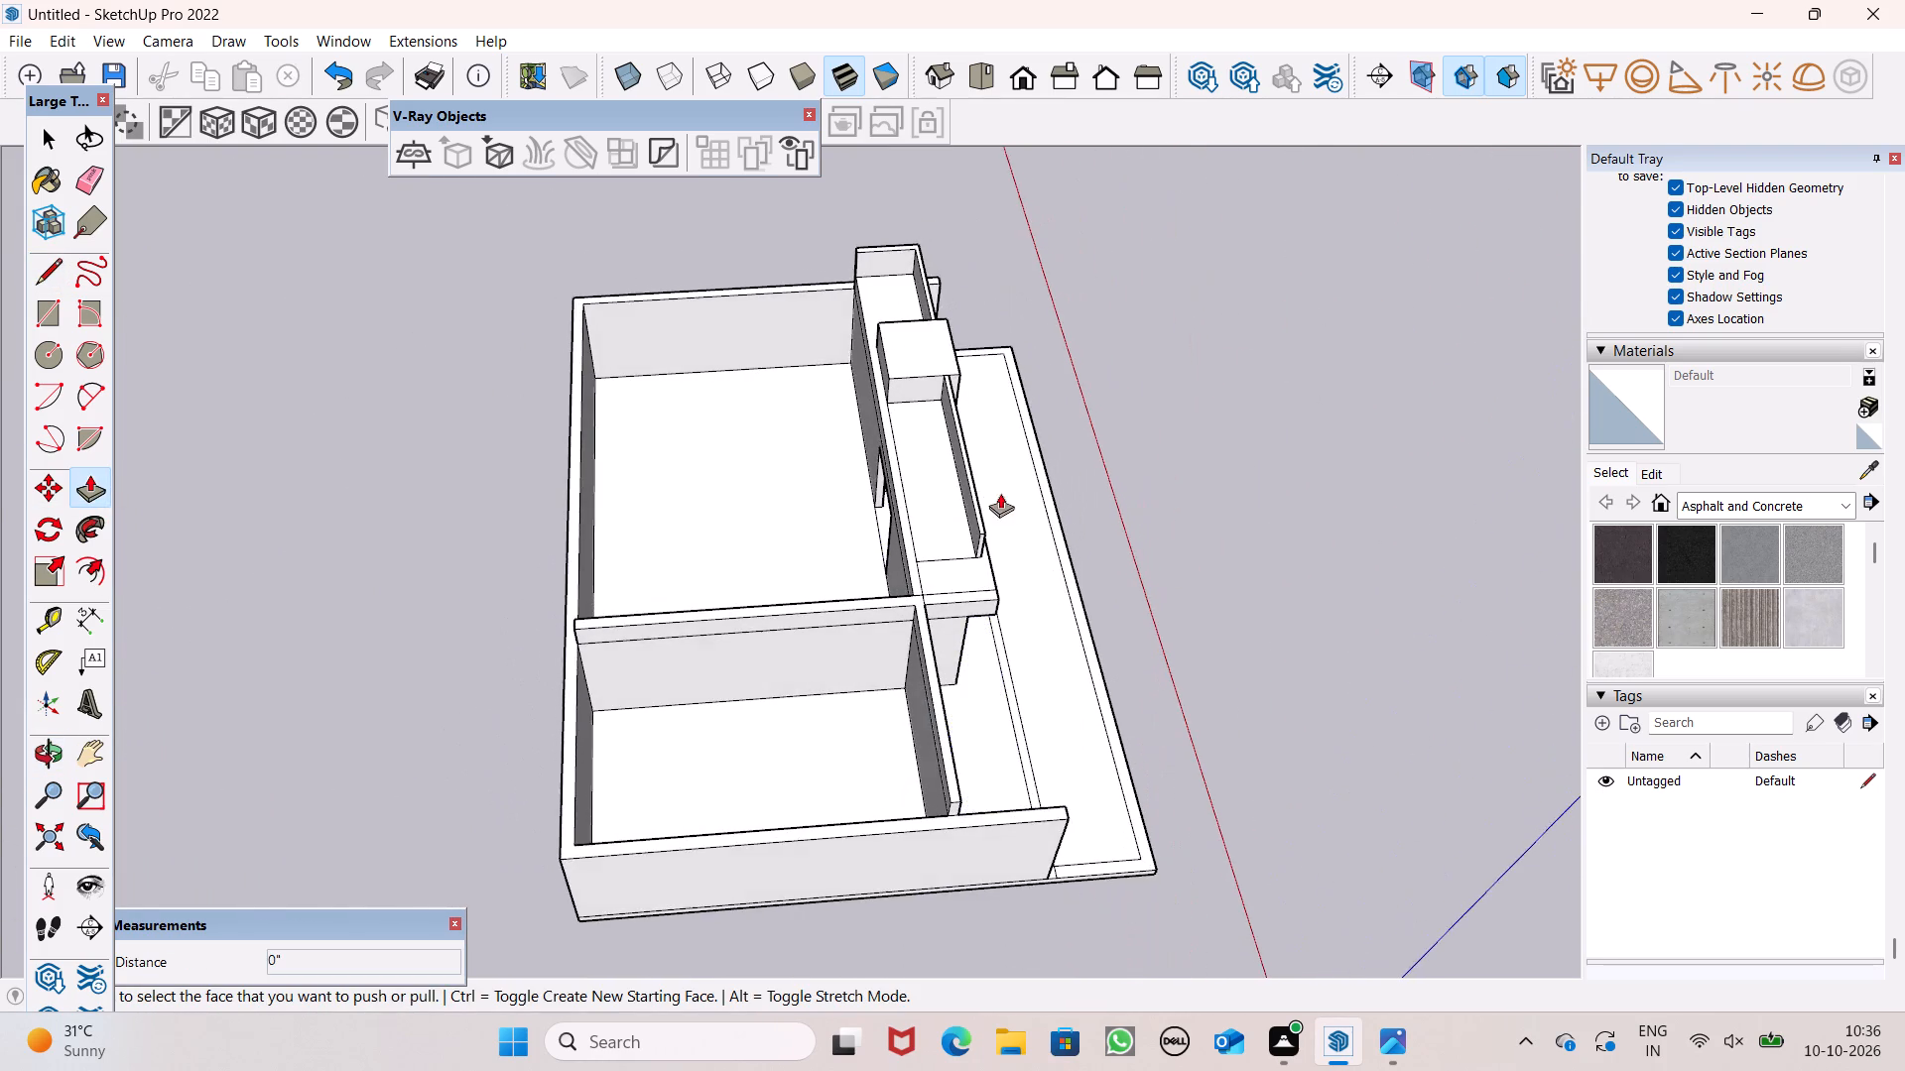
pyautogui.scroll(4, 1000, 491)
pyautogui.moveTo(992, 553); pyautogui.dragTo(748, 562, button='middle')
pyautogui.scroll(1, 748, 562)
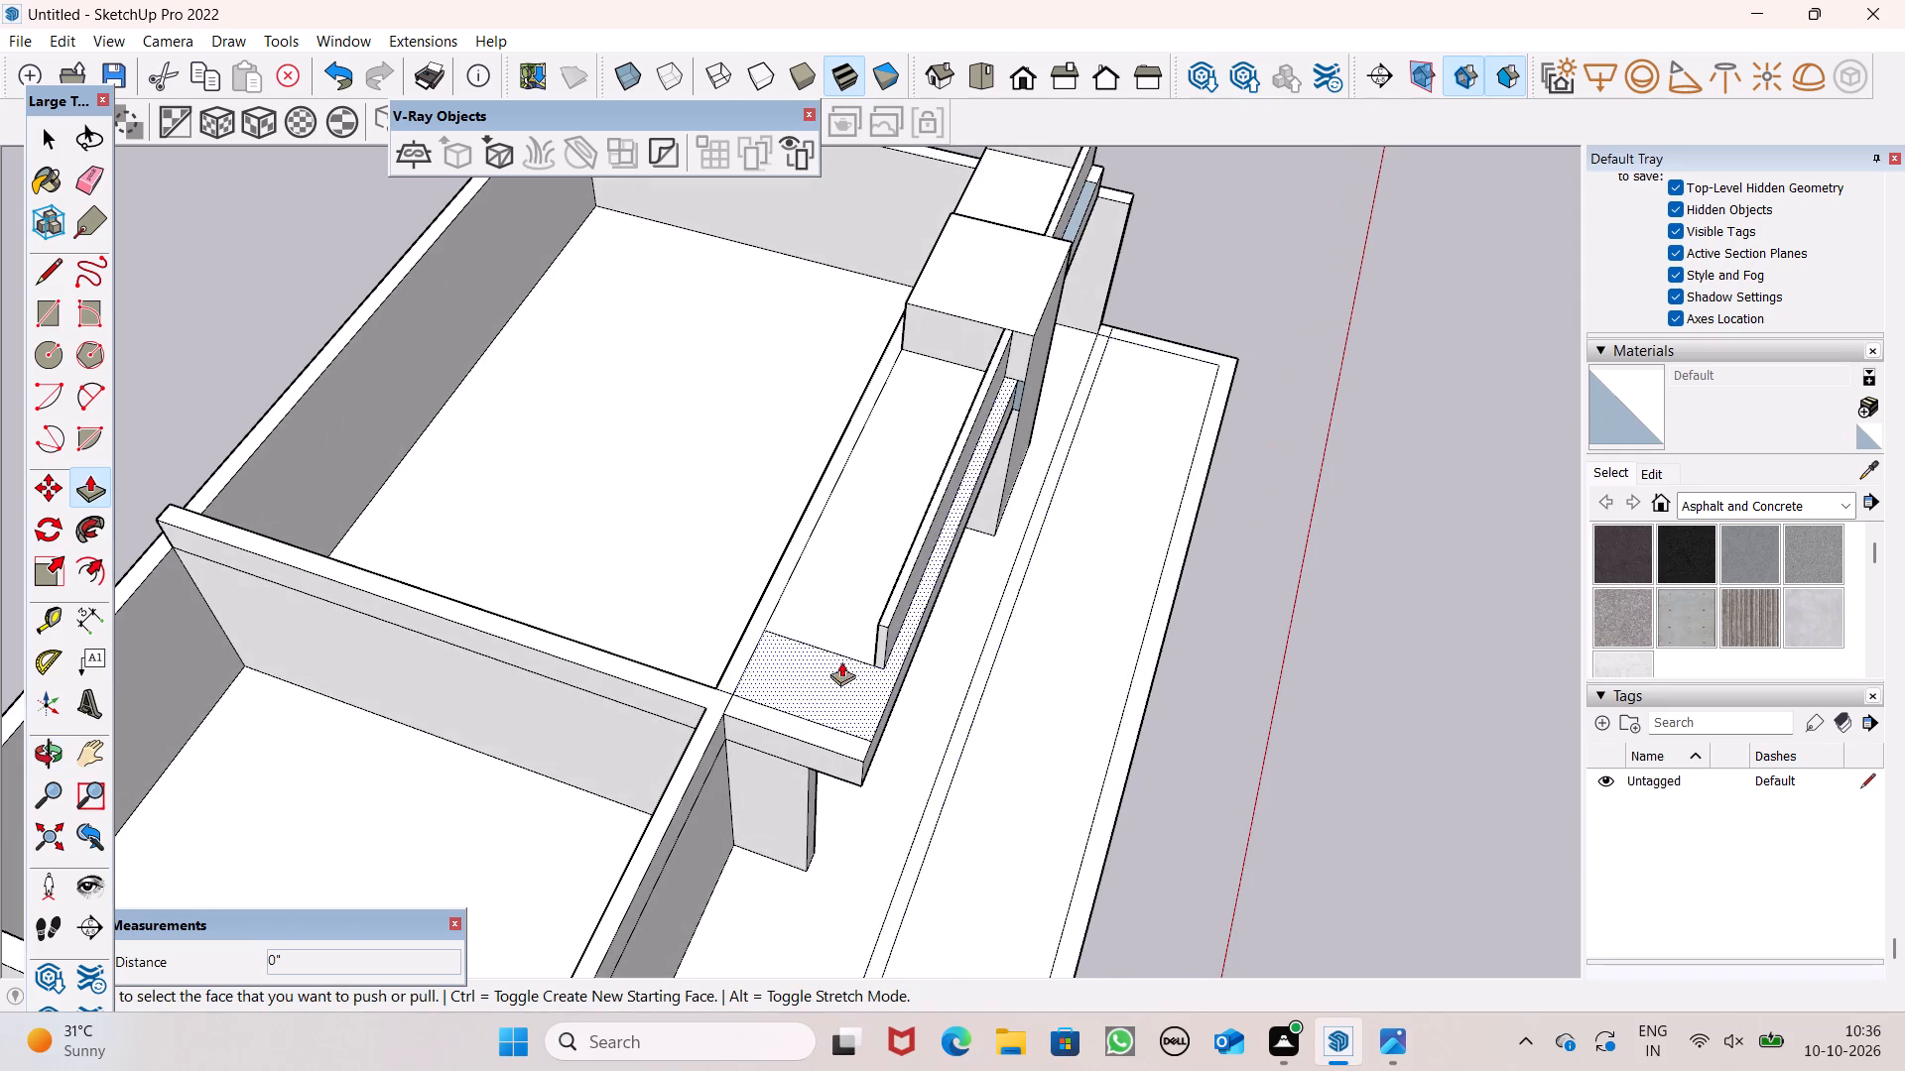
pyautogui.scroll(5, 854, 655)
pyautogui.moveTo(778, 776); pyautogui.dragTo(816, 671)
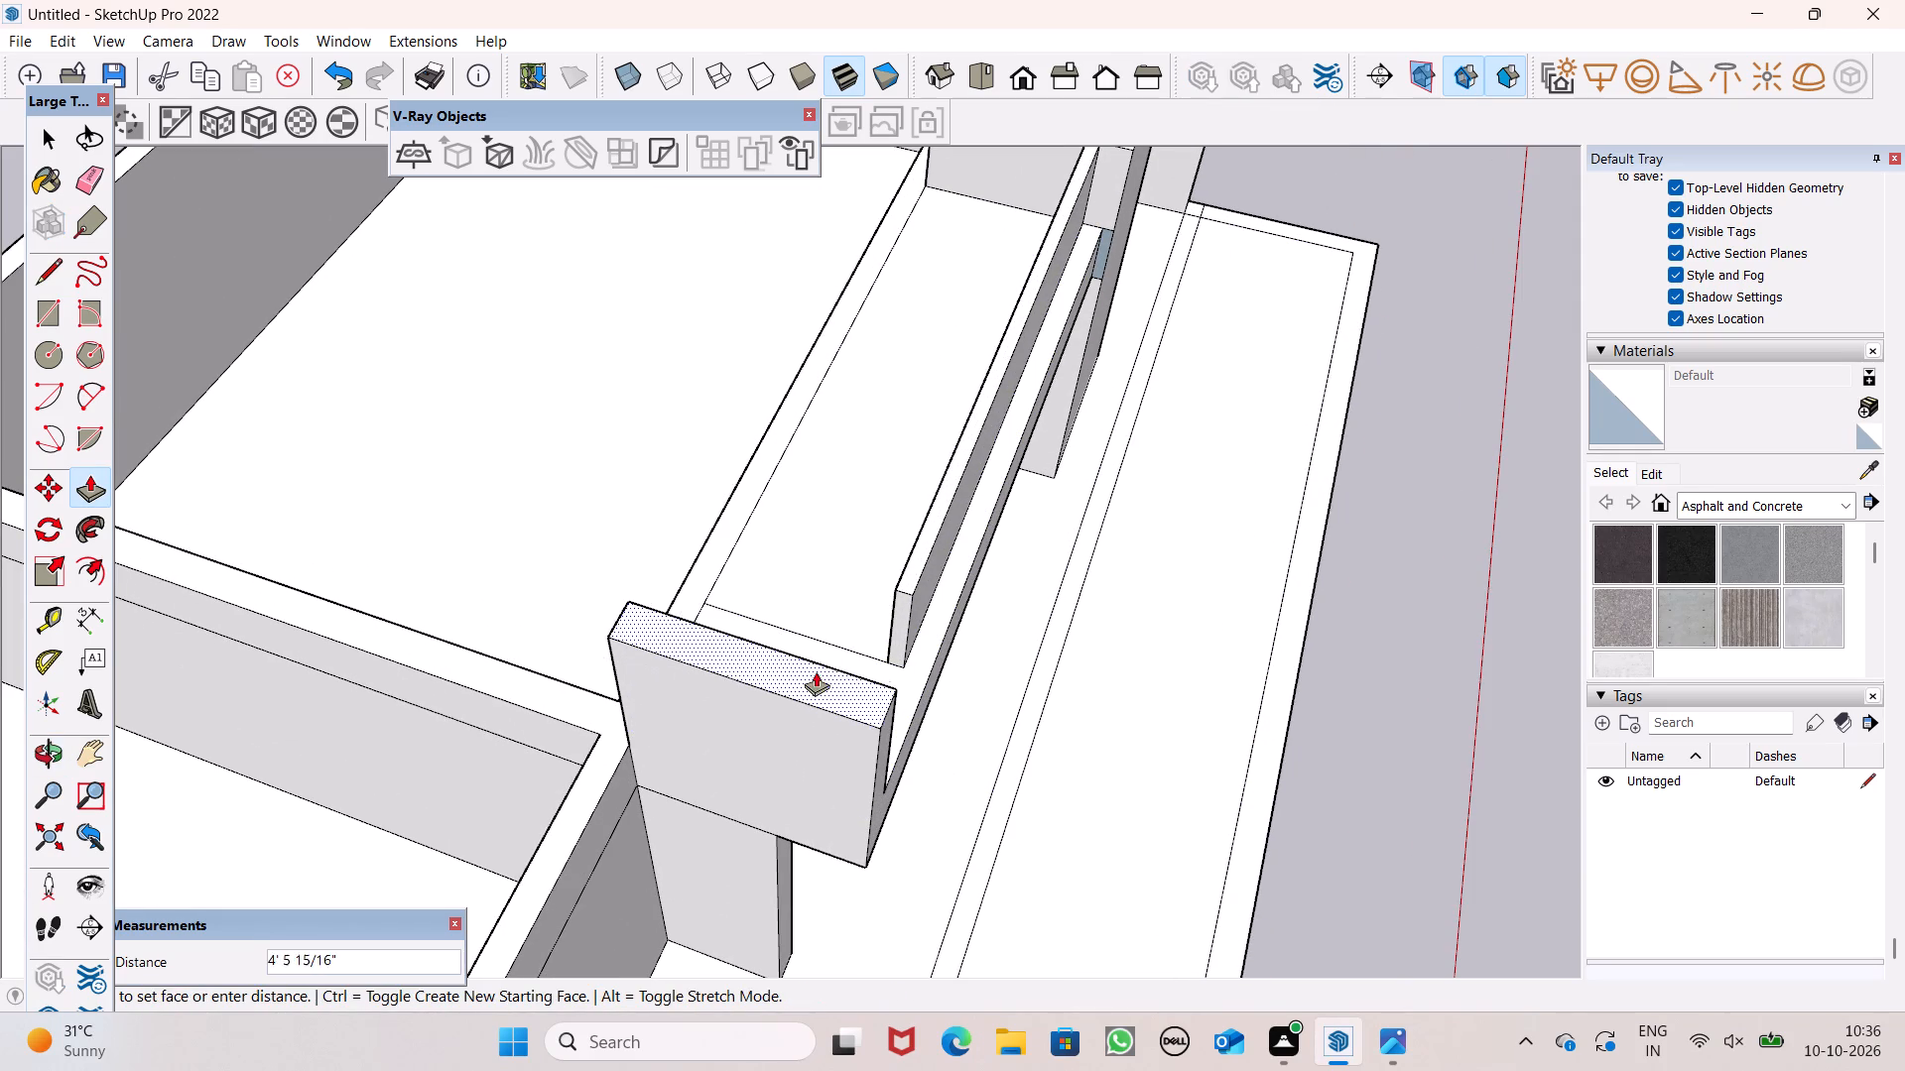
pyautogui.moveTo(816, 671); pyautogui.dragTo(815, 576)
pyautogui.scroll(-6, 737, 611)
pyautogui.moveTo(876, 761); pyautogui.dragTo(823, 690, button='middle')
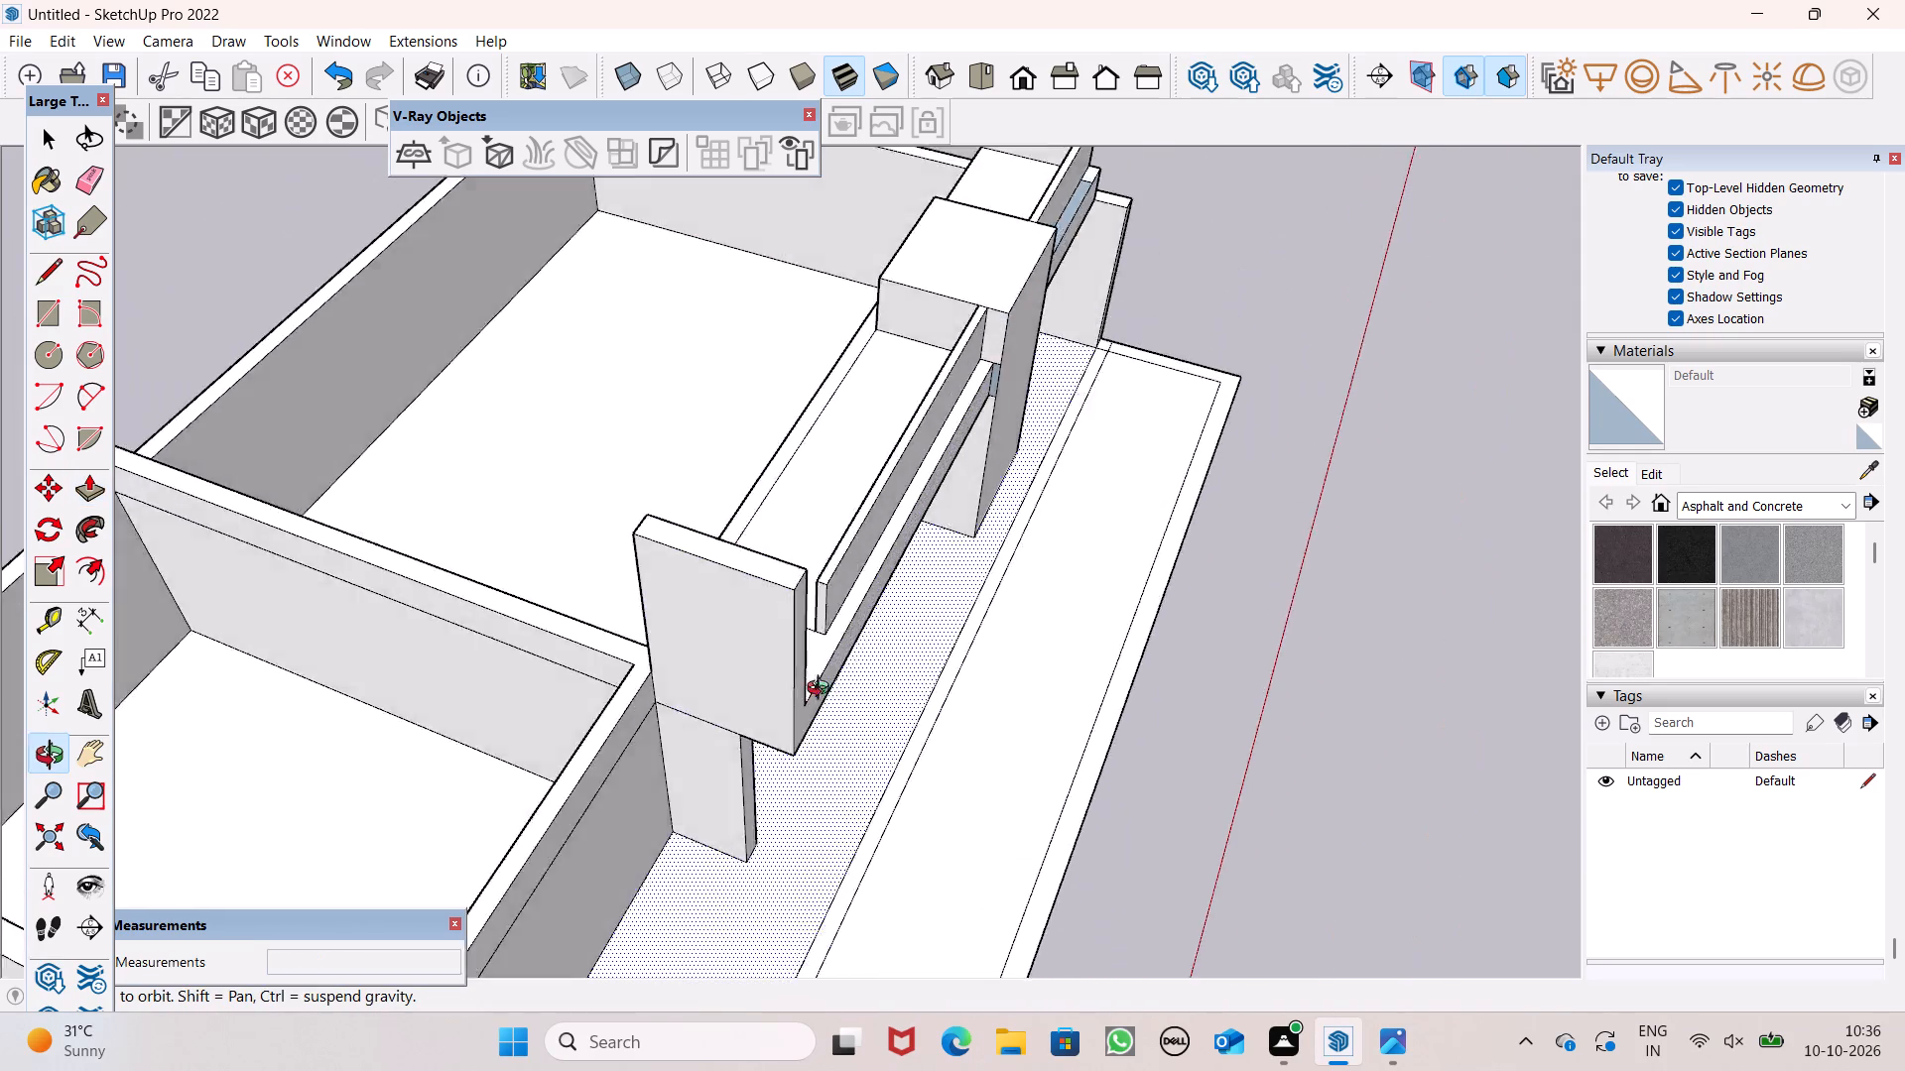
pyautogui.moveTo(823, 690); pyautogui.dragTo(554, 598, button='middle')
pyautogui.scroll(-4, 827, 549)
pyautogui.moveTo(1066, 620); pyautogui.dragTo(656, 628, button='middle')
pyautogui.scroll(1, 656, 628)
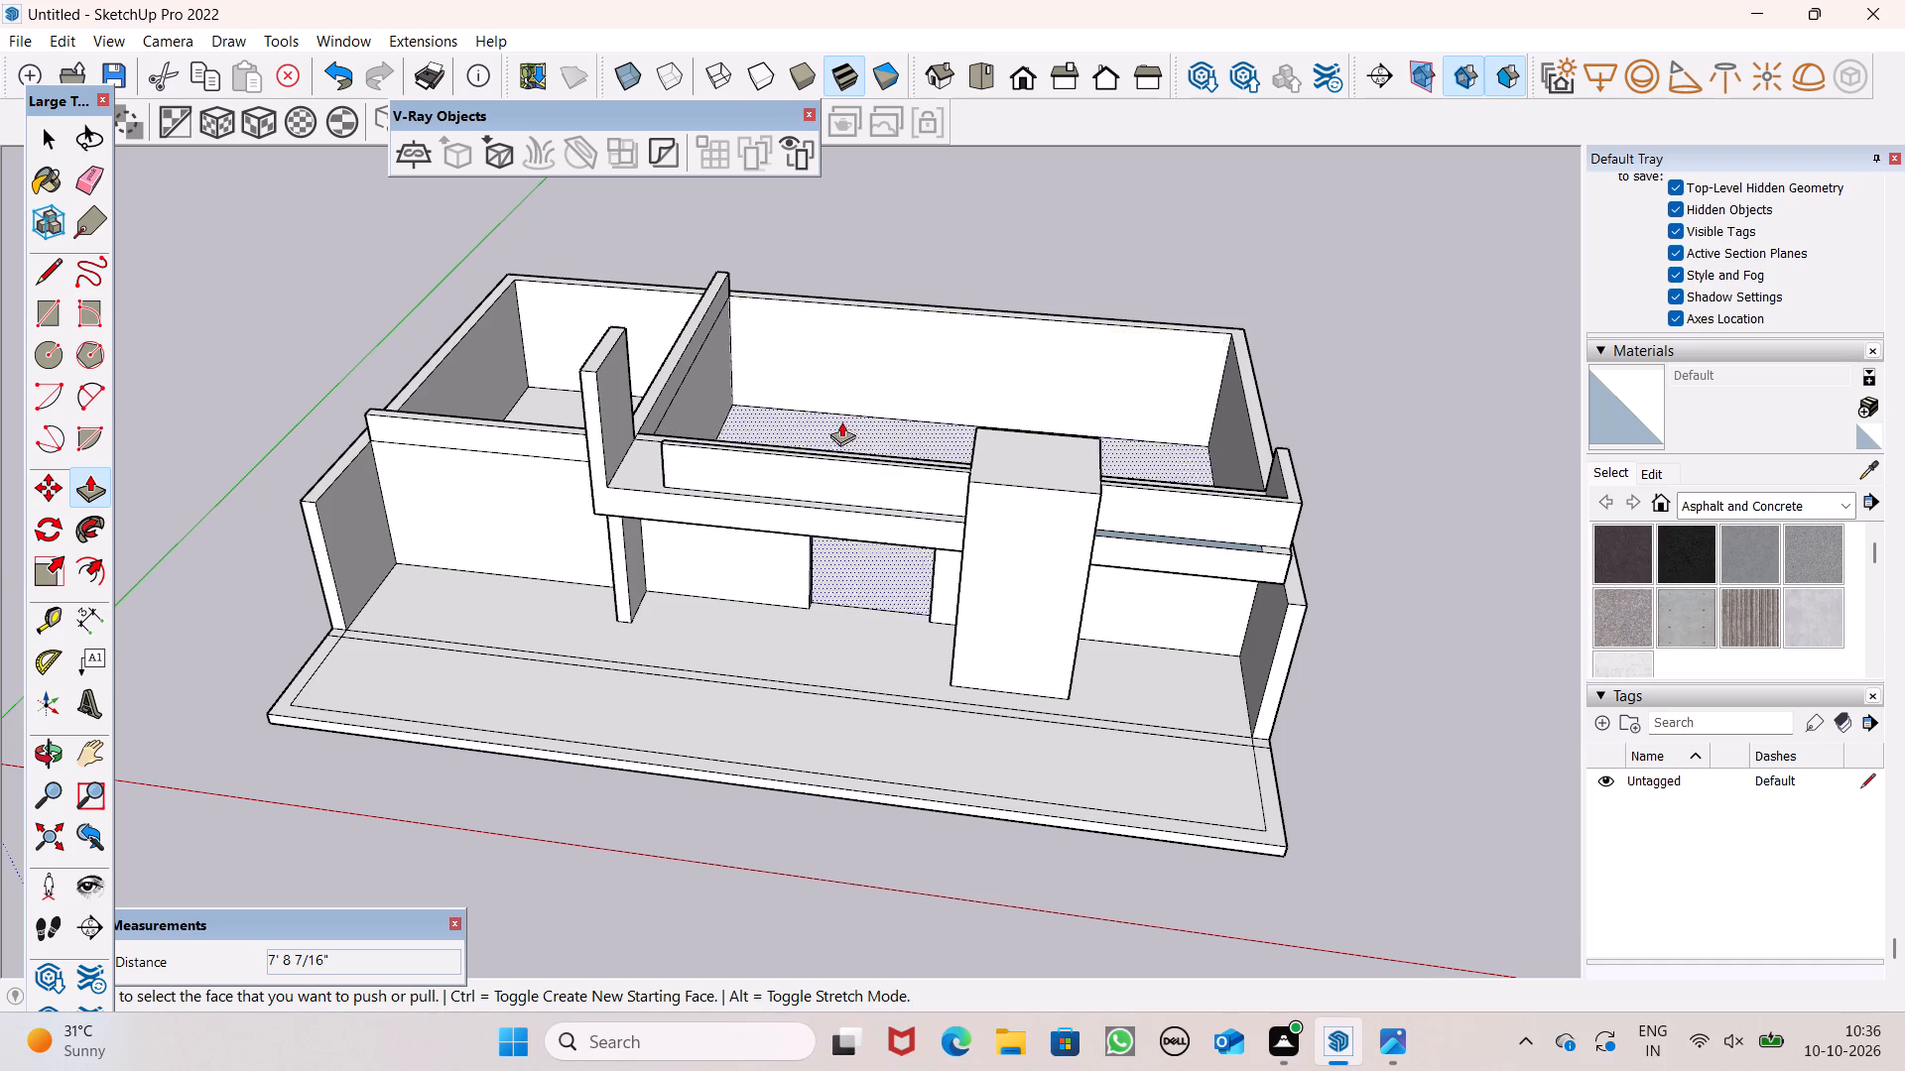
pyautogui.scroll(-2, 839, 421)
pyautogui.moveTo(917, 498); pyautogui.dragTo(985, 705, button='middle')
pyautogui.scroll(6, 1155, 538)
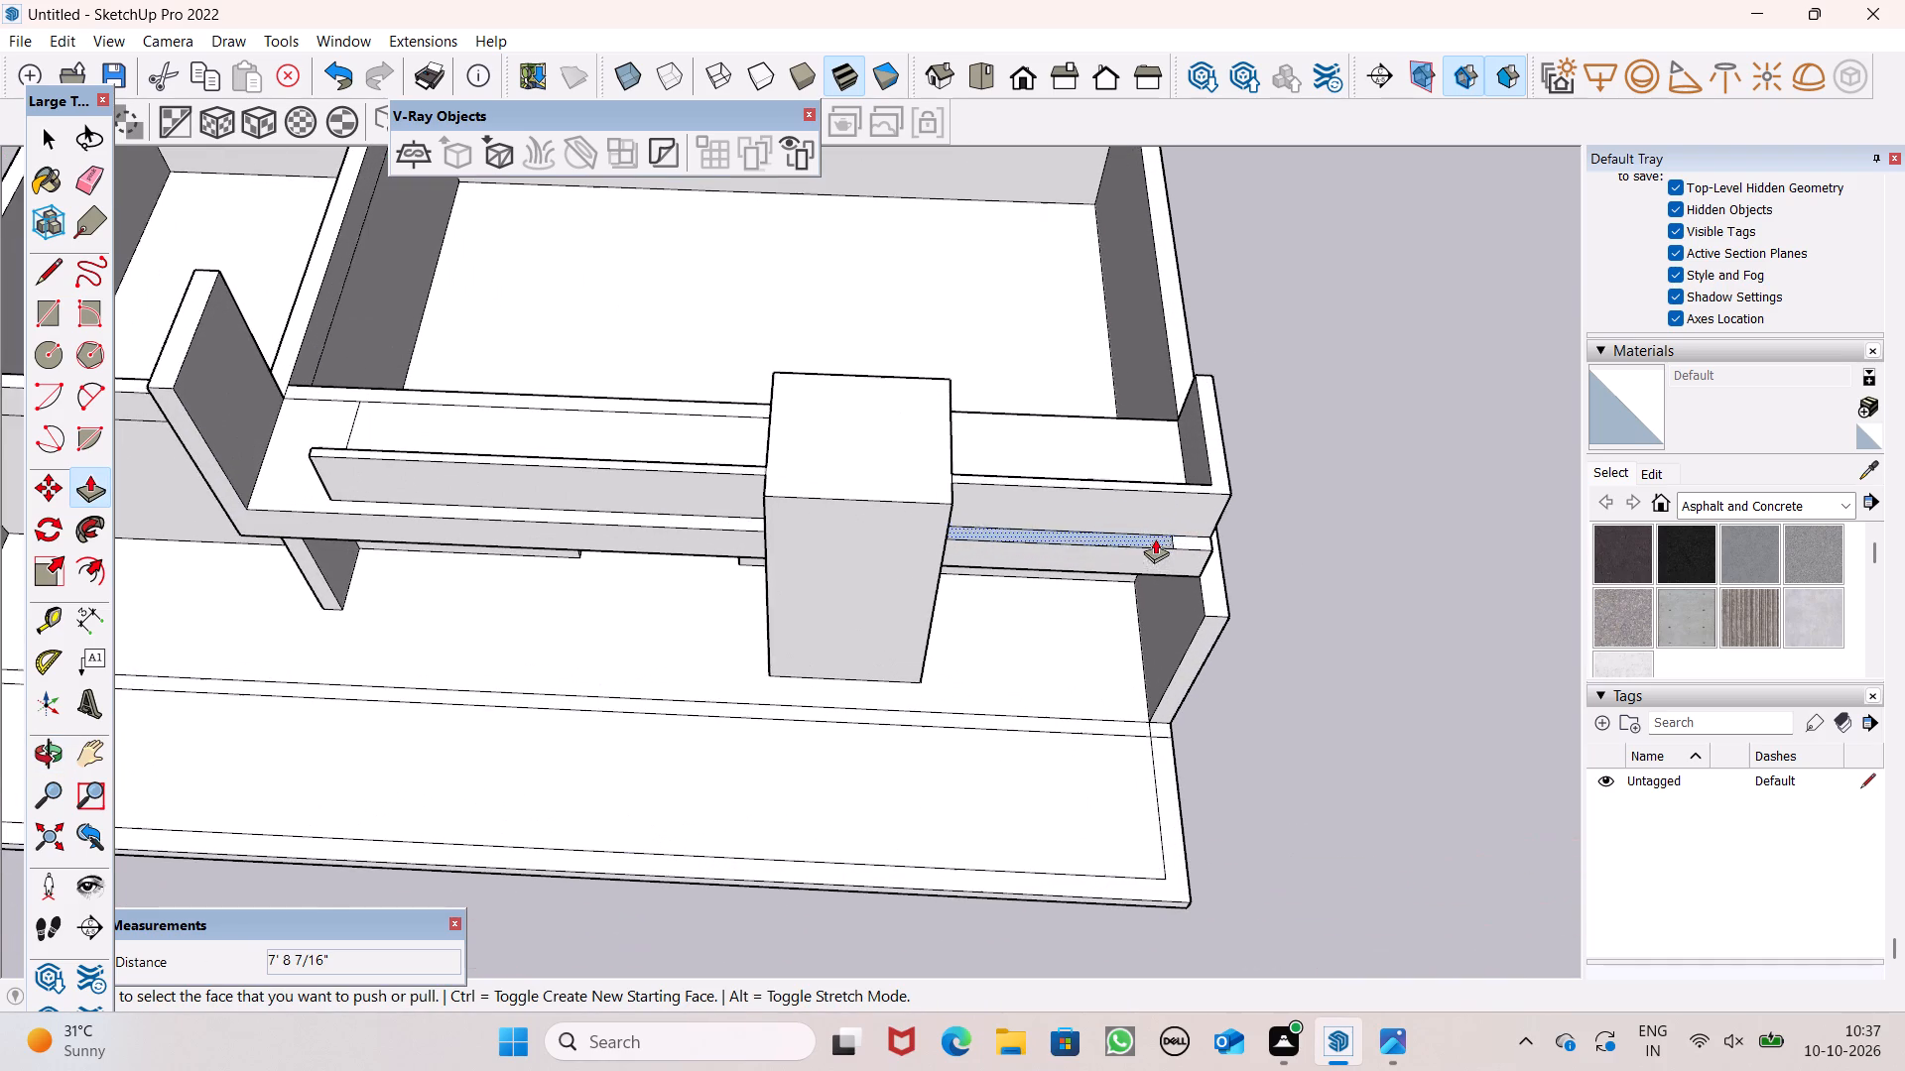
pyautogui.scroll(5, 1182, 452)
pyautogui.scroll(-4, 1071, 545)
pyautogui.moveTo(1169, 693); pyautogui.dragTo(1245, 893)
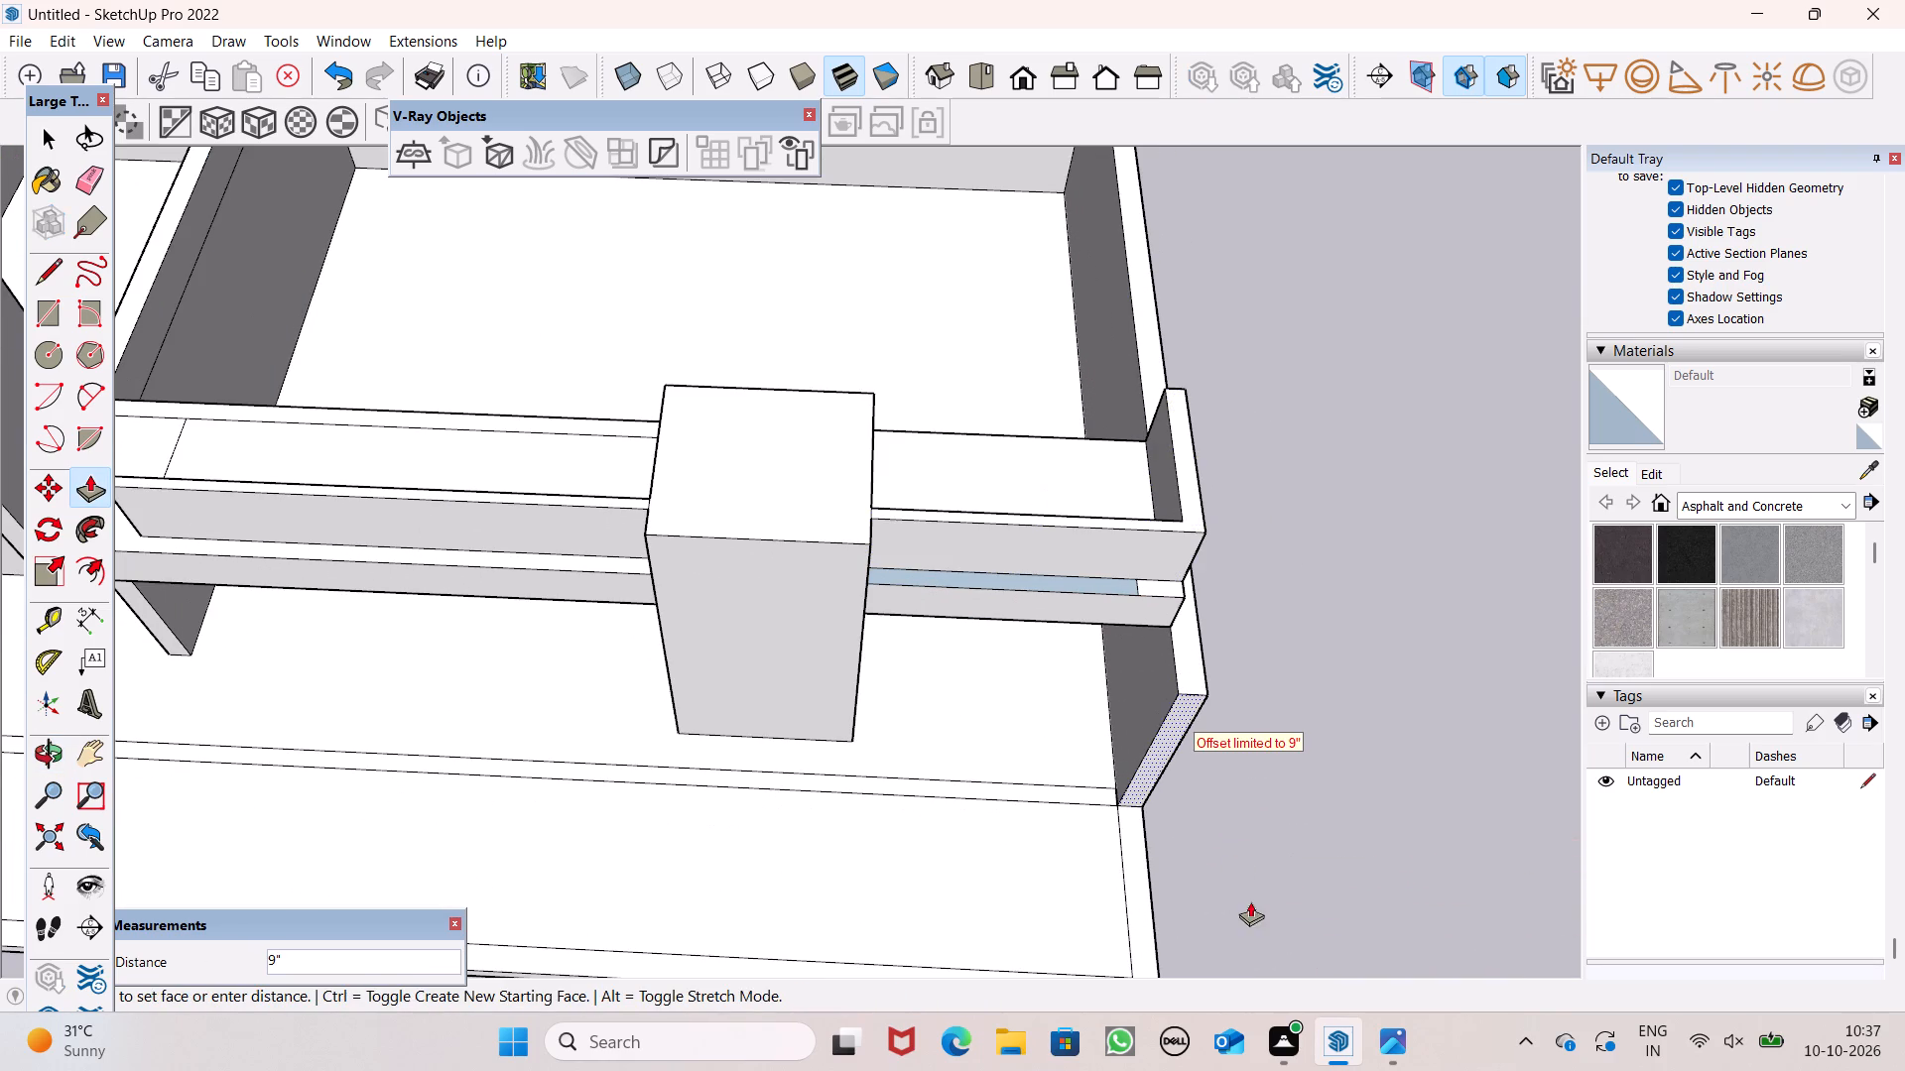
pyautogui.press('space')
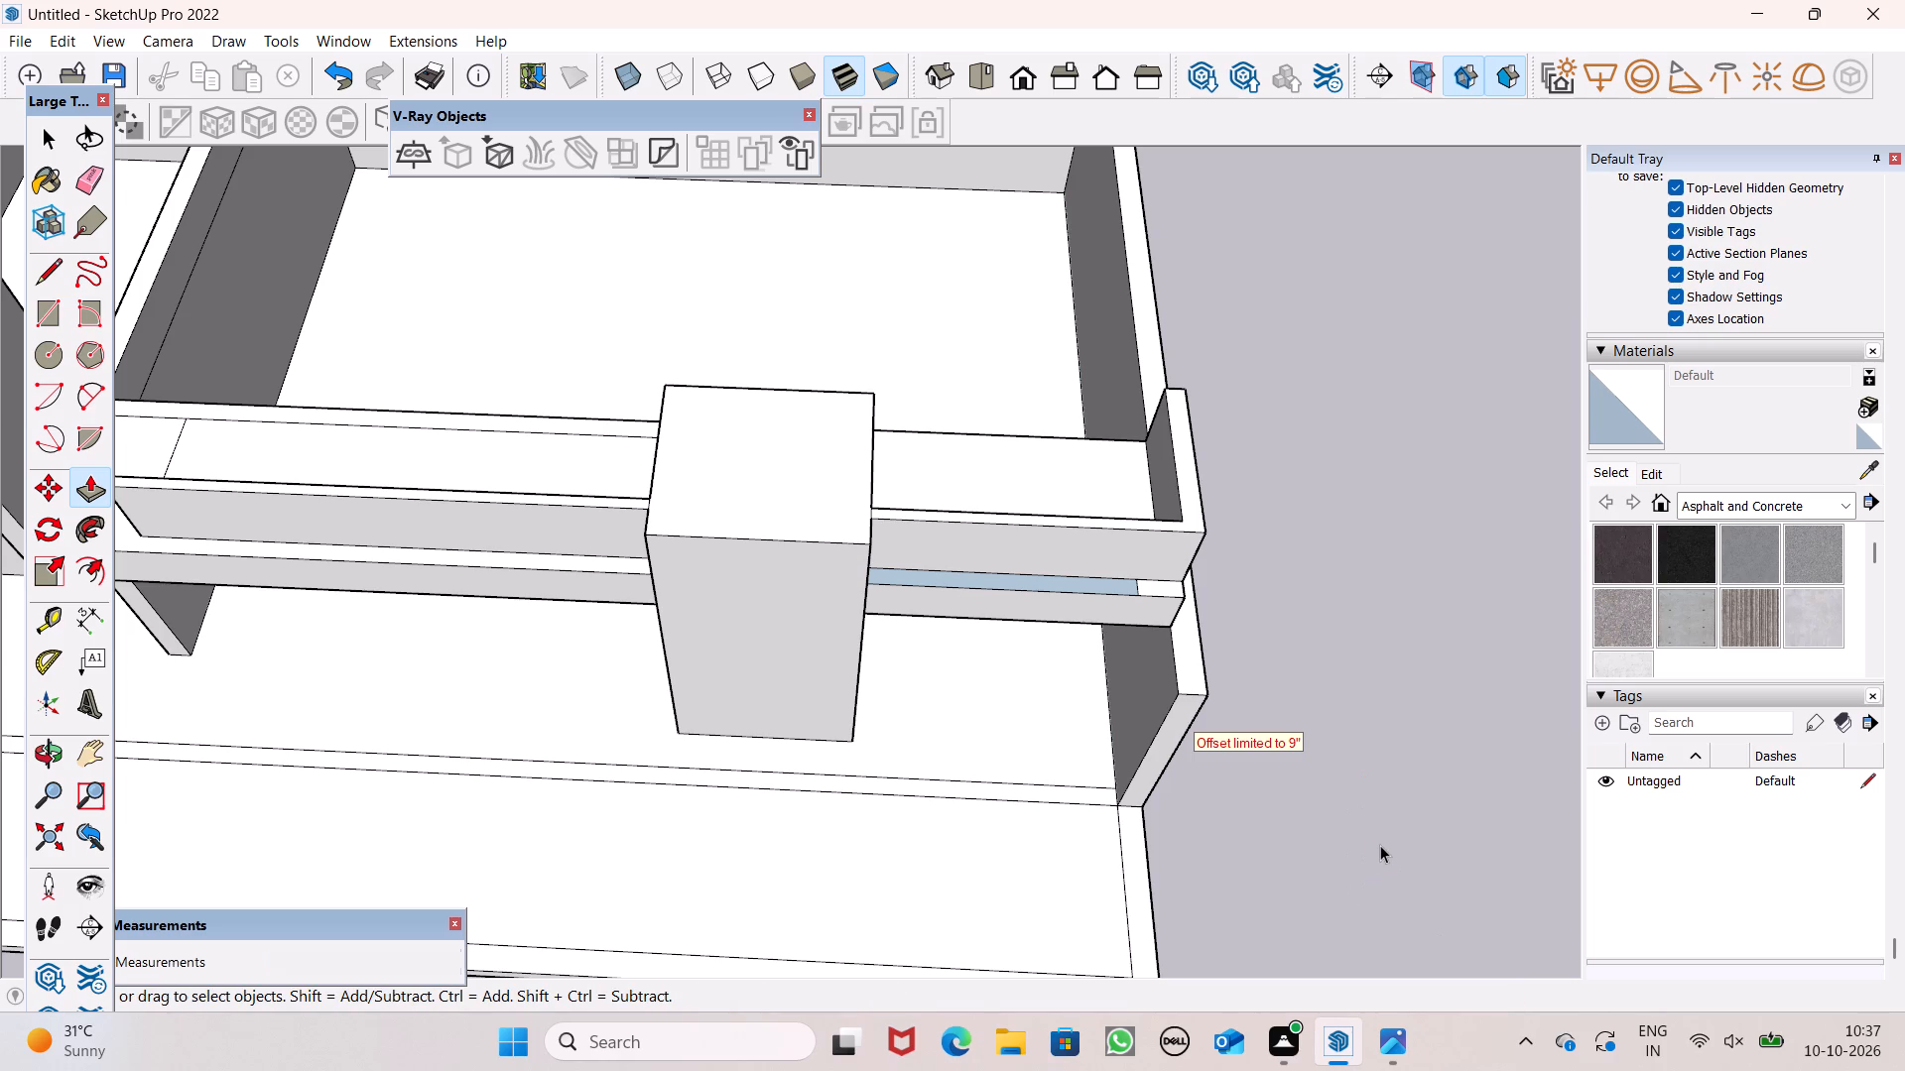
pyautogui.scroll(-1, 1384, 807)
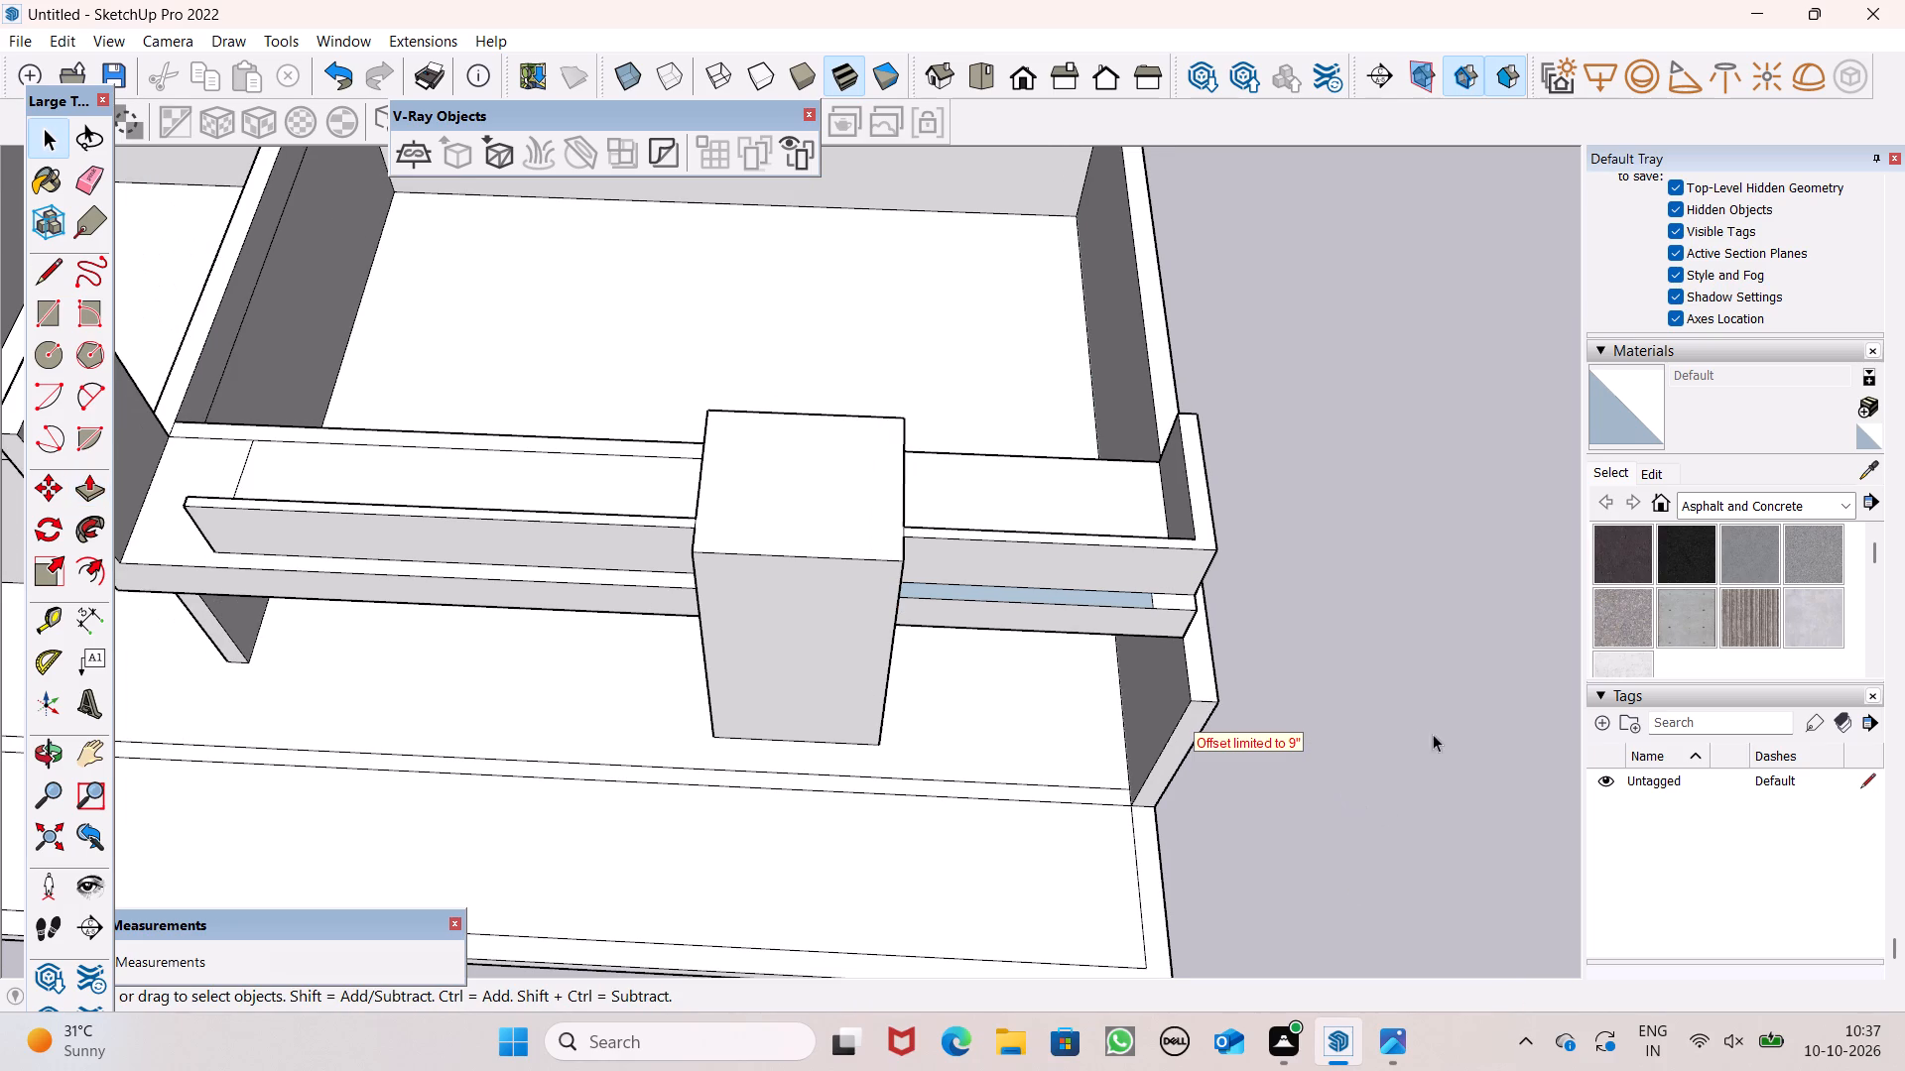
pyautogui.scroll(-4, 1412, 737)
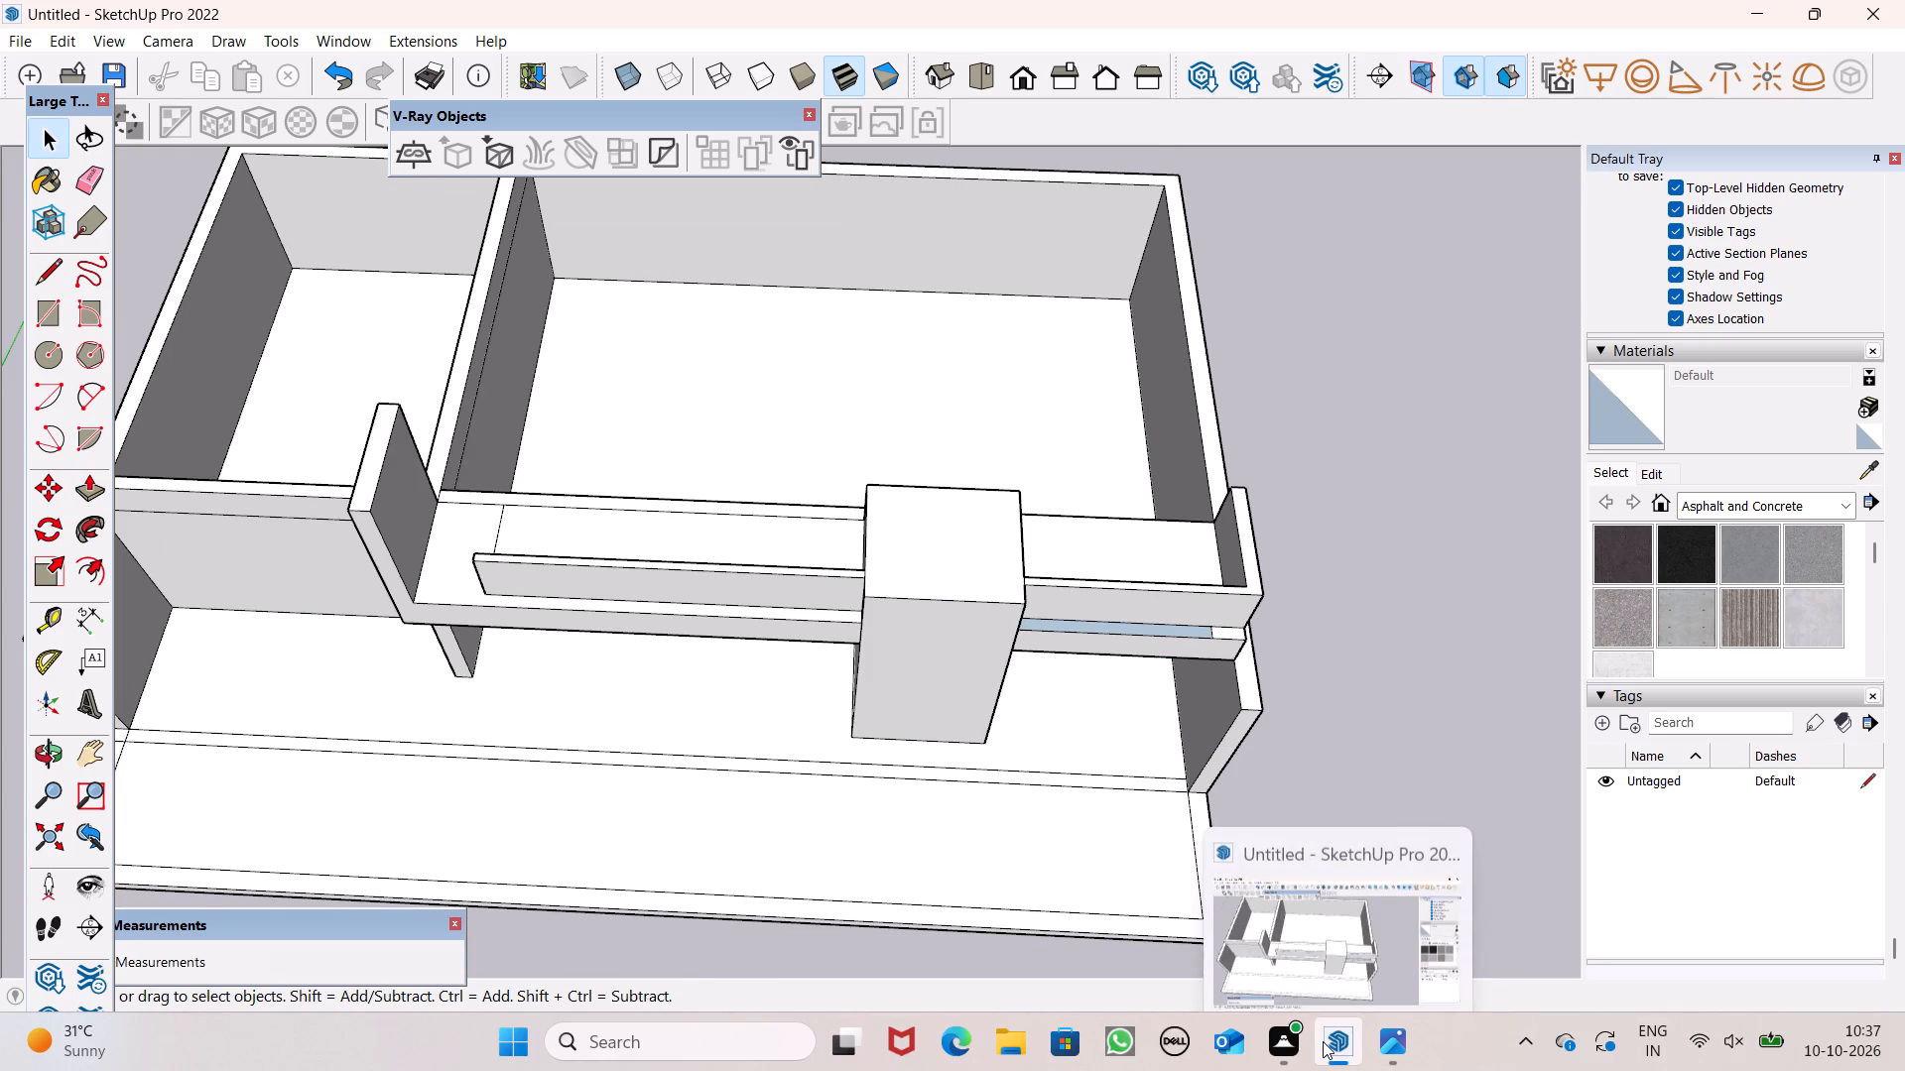
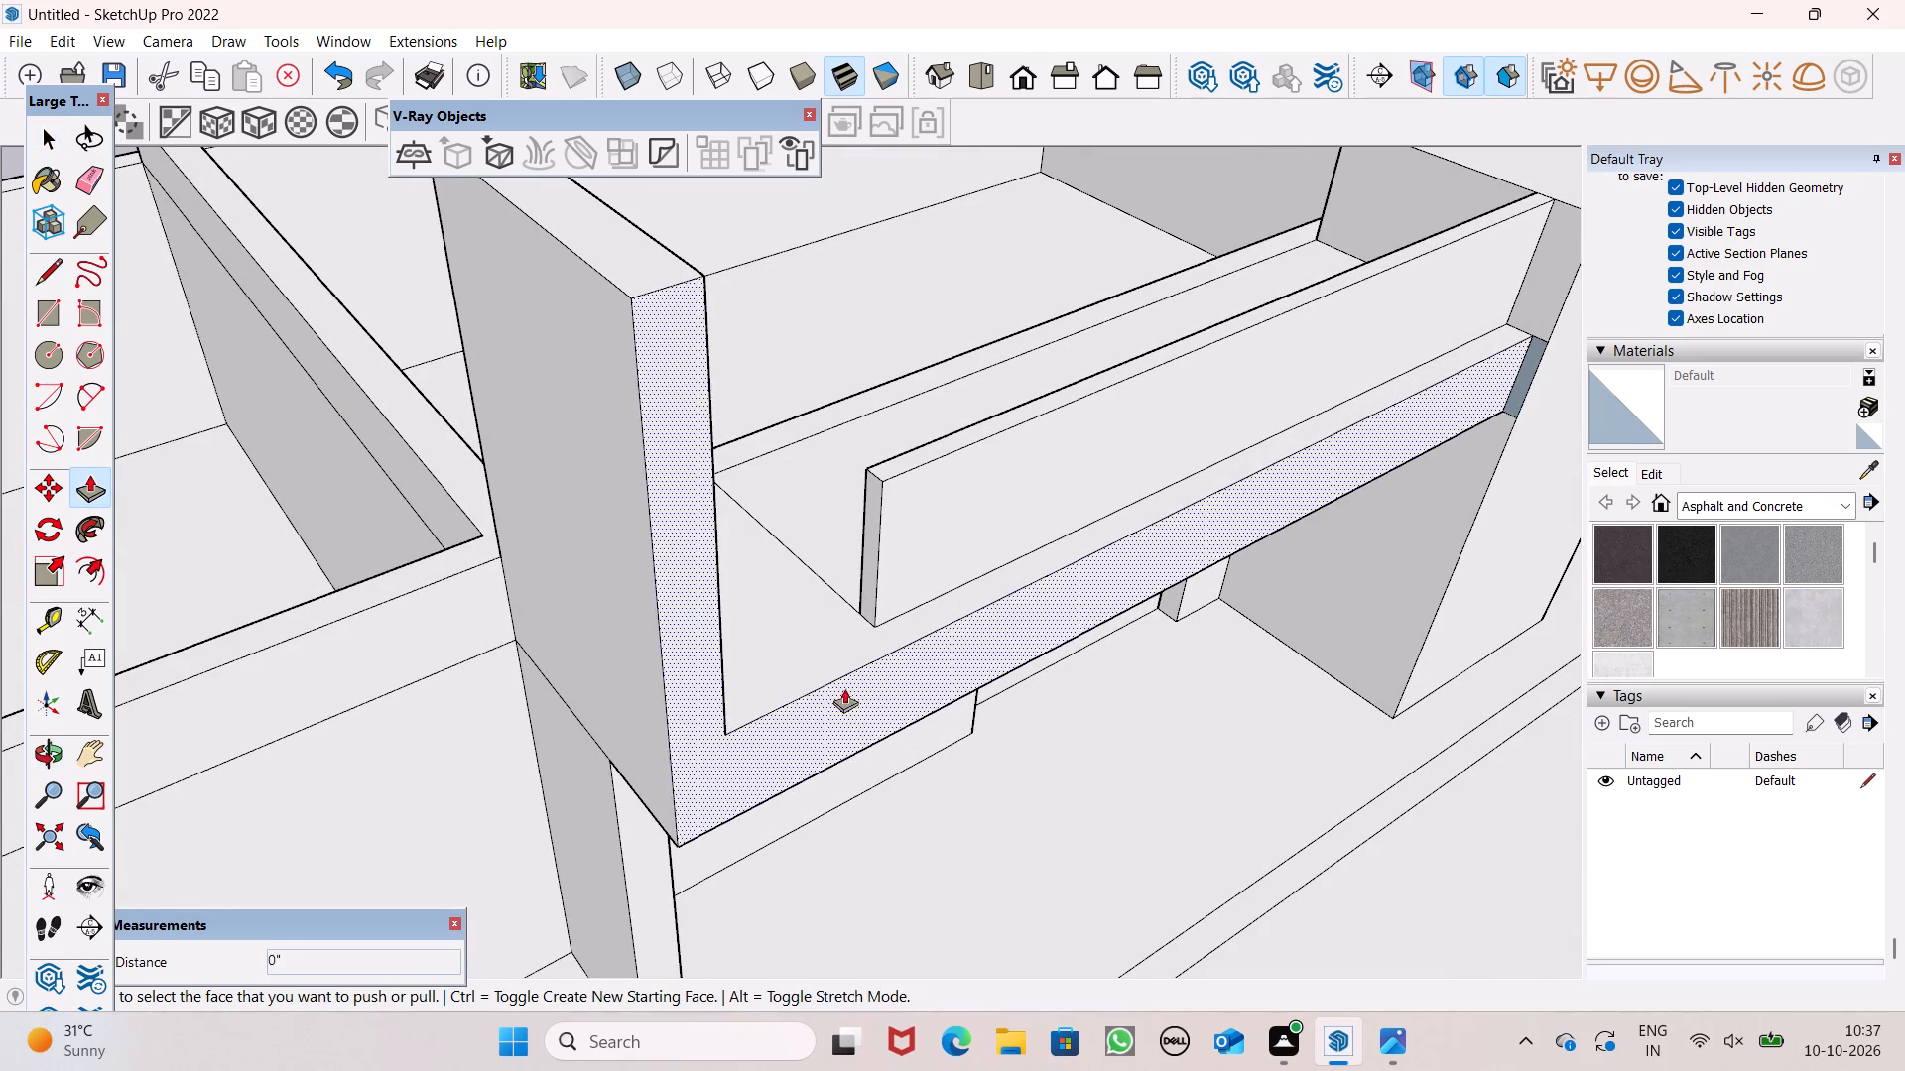
# Push/Pull the front parapet's end face near the tall upright fin outward by 3' 2 7/16" toward the fin.
pyautogui.moveTo(855, 695); pyautogui.dragTo(801, 739, button='middle')
pyautogui.scroll(4, 775, 679)
pyautogui.moveTo(839, 735); pyautogui.dragTo(920, 720, button='middle')
pyautogui.scroll(2, 902, 553)
pyautogui.moveTo(905, 543); pyautogui.dragTo(611, 736)
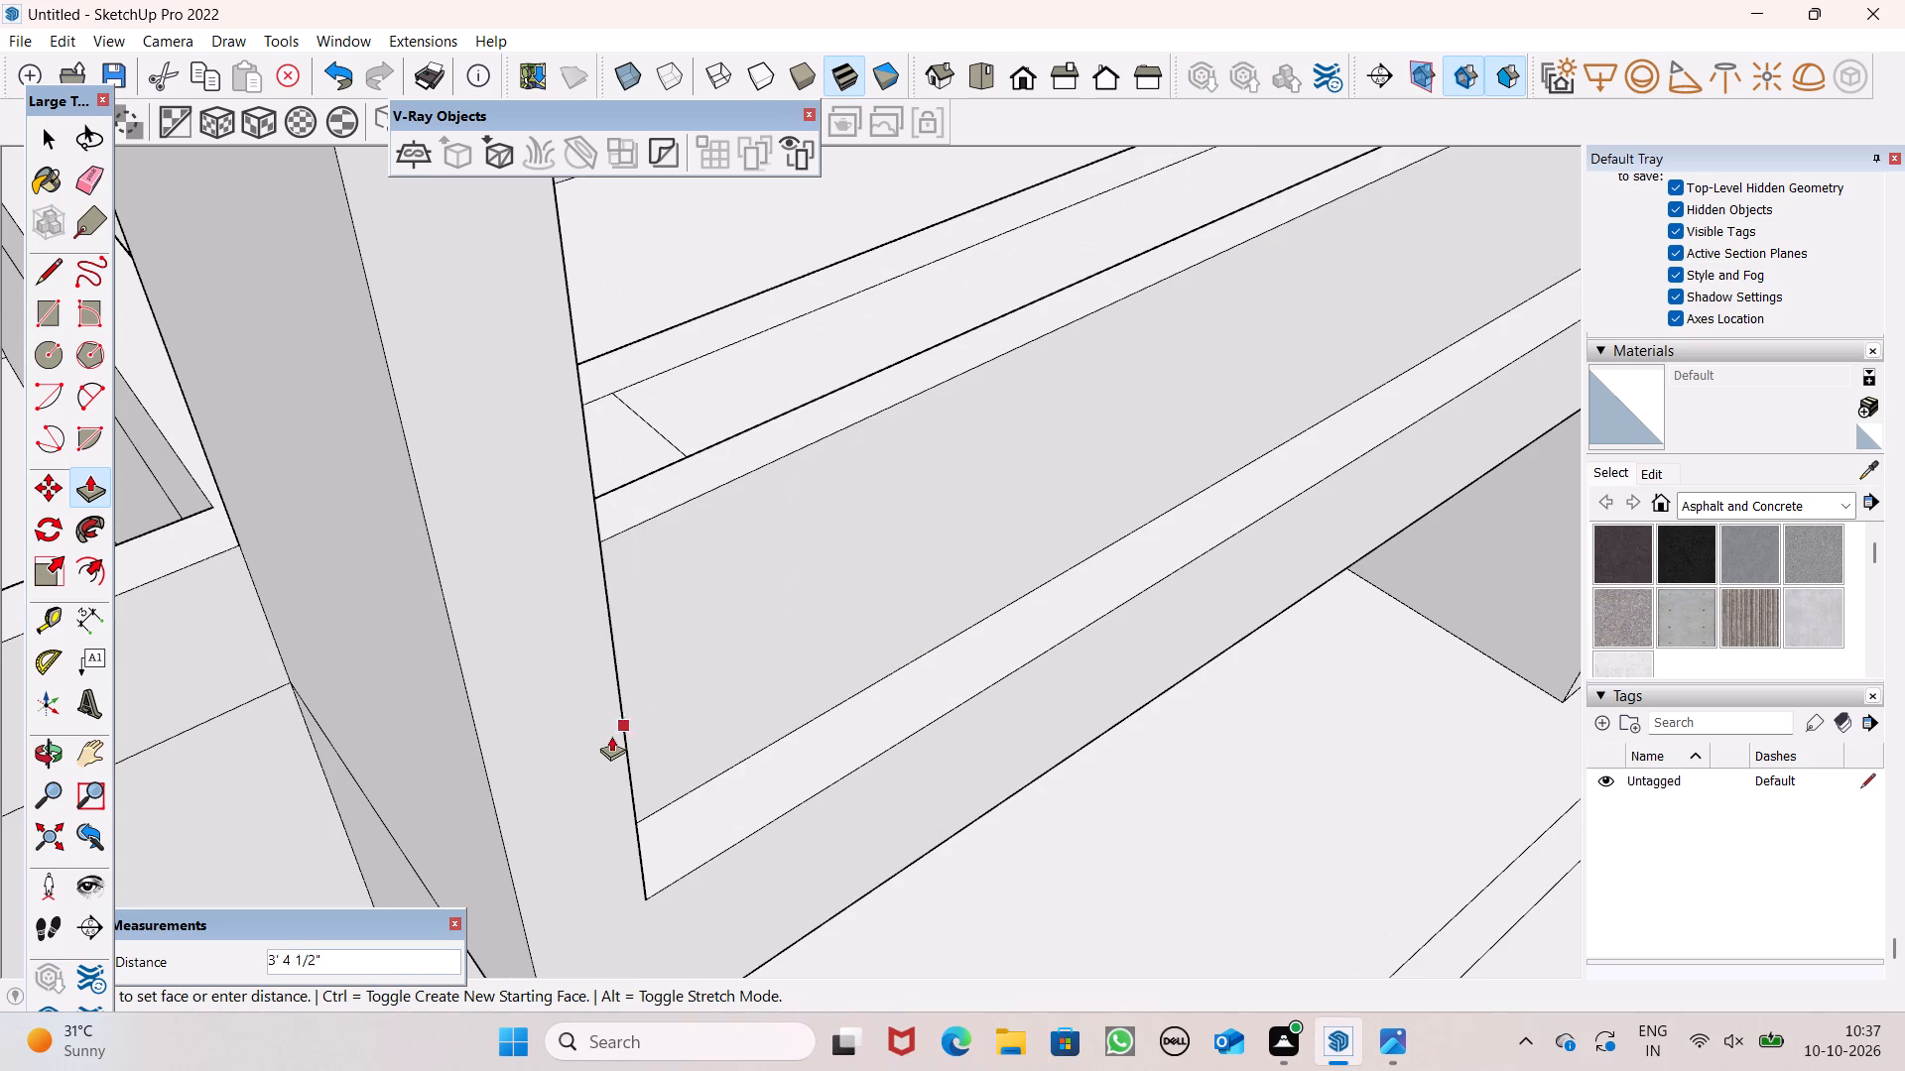
pyautogui.moveTo(611, 736); pyautogui.dragTo(600, 743)
# Push/Pull the same parapet end face a further 2 1/16" to close the narrow gap to the fin.
pyautogui.scroll(-10, 708, 664)
pyautogui.scroll(1, 789, 671)
pyautogui.moveTo(910, 654); pyautogui.dragTo(295, 572, button='middle')
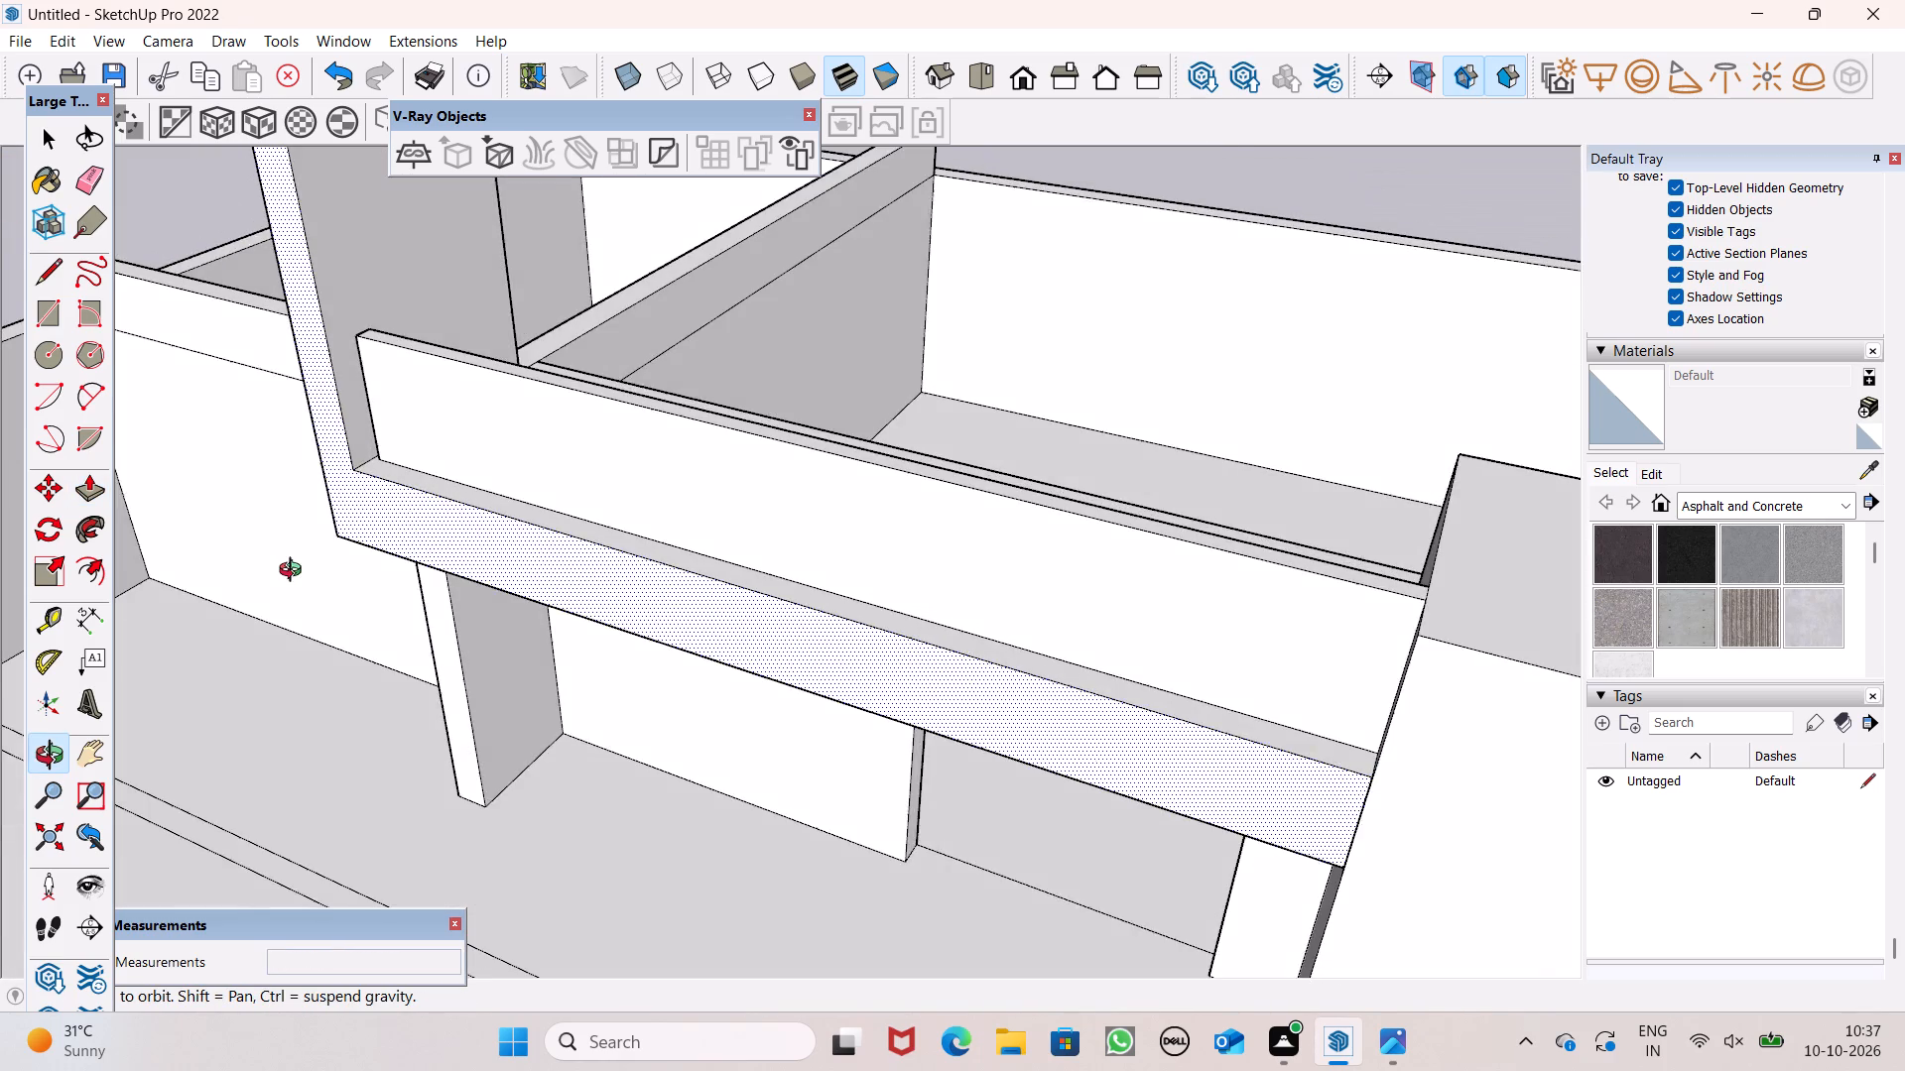
pyautogui.moveTo(295, 572); pyautogui.dragTo(310, 584, button='middle')
pyautogui.scroll(8, 276, 385)
pyautogui.moveTo(515, 475); pyautogui.dragTo(864, 566, button='middle')
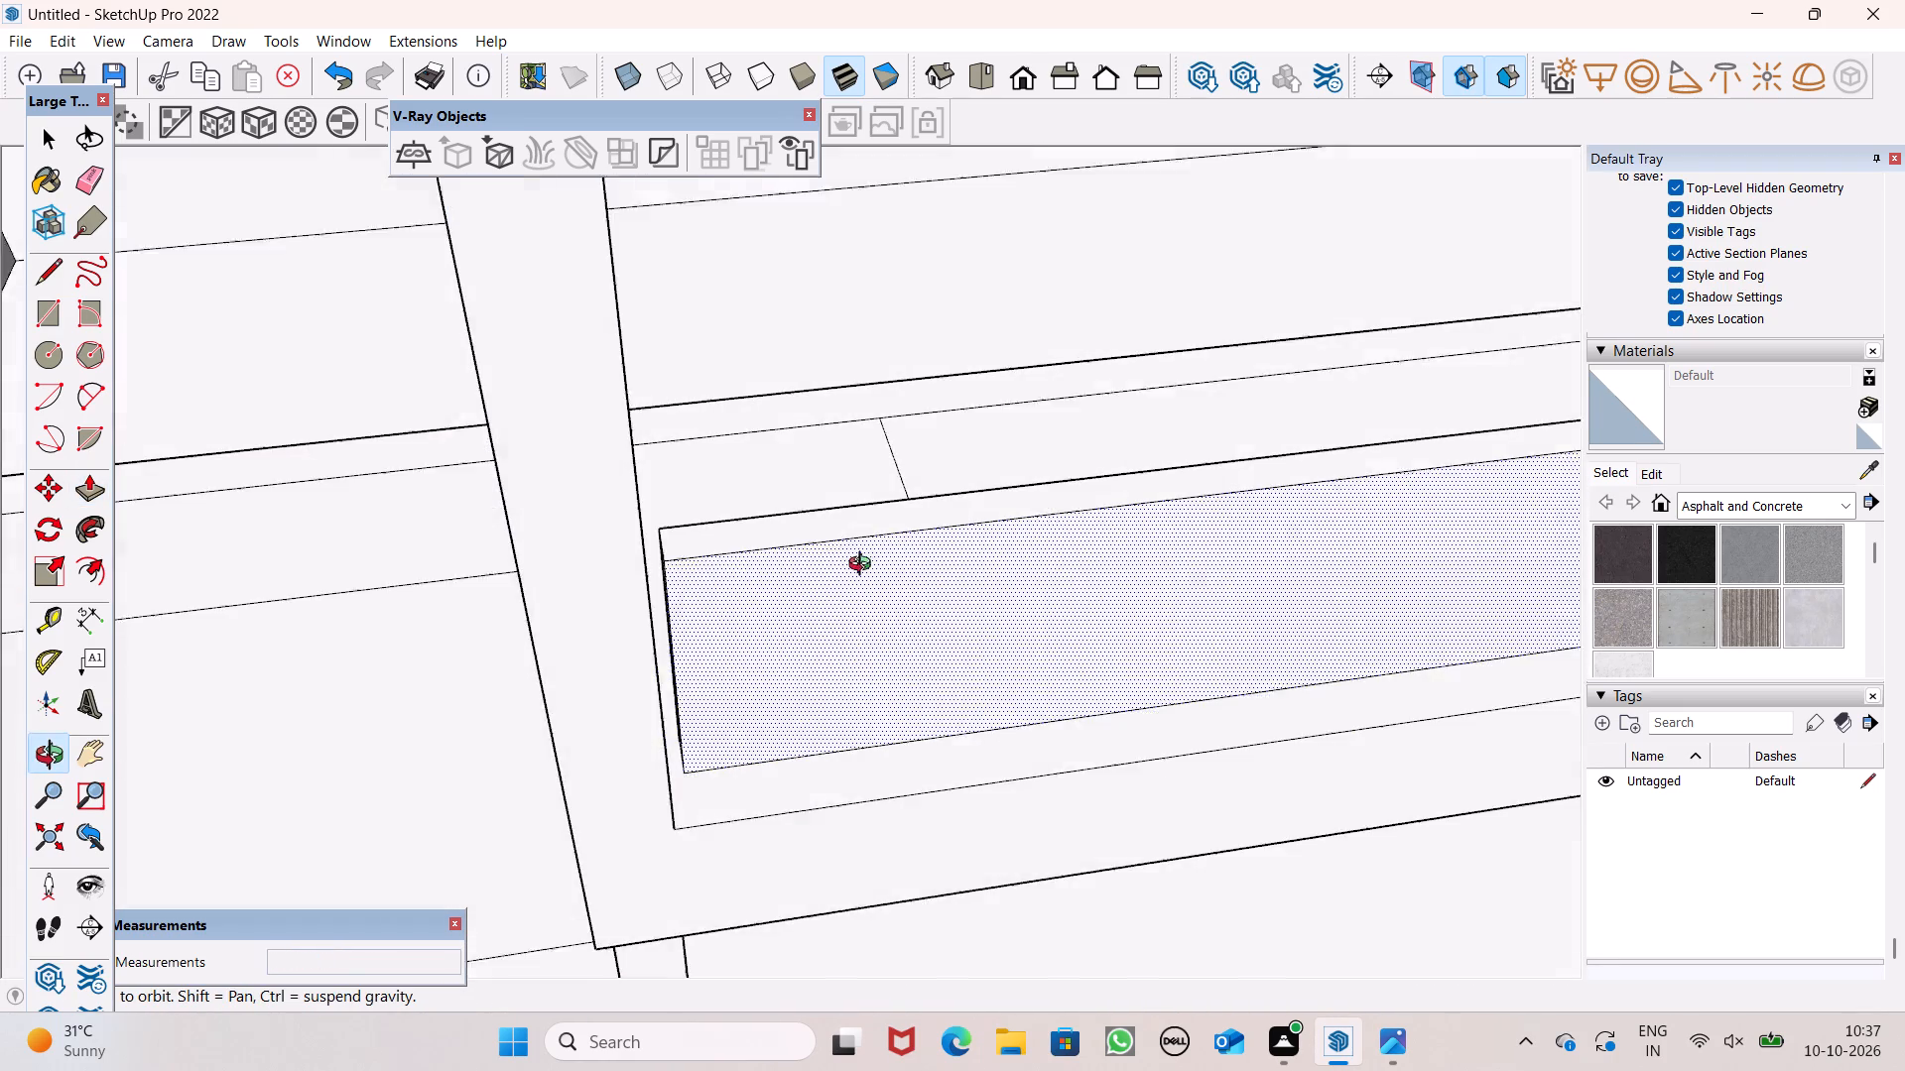
pyautogui.moveTo(864, 566); pyautogui.dragTo(865, 559, button='middle')
pyautogui.scroll(17, 668, 634)
pyautogui.scroll(-2, 705, 628)
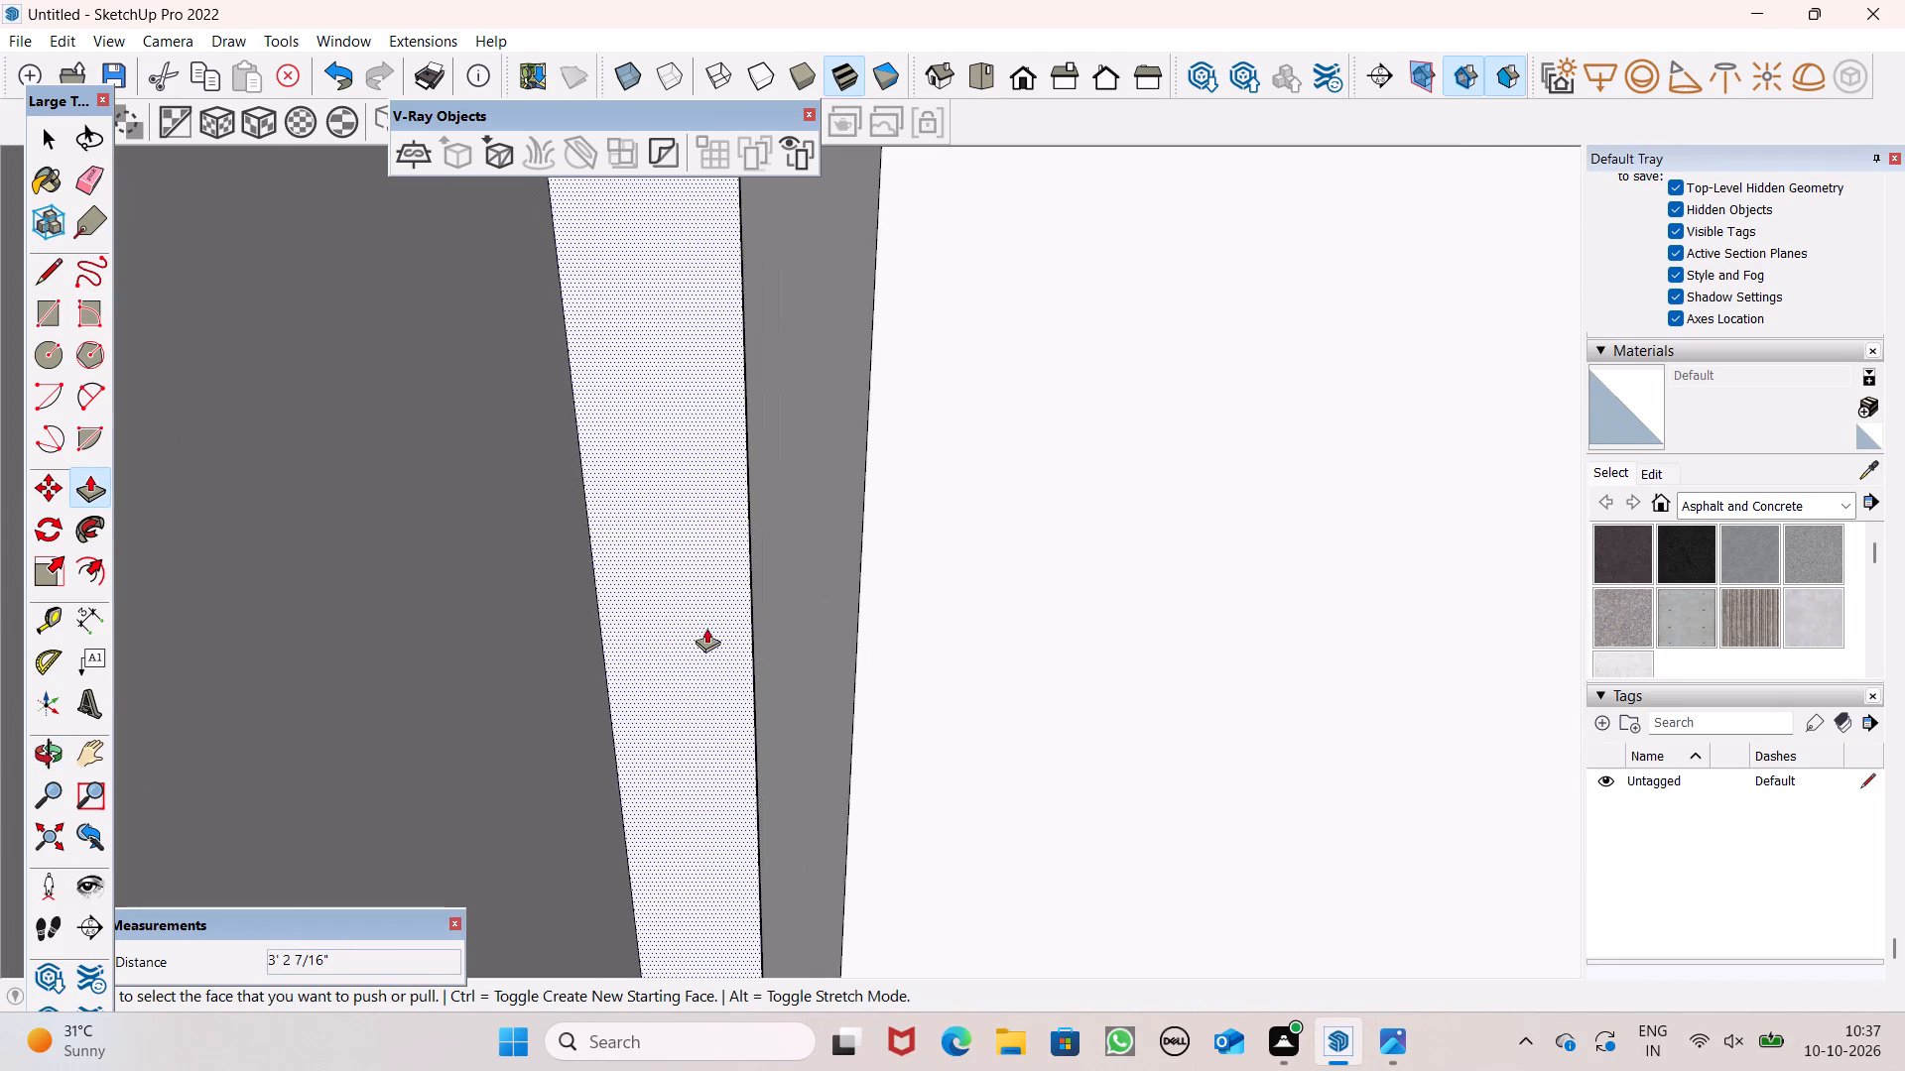
pyautogui.moveTo(777, 628); pyautogui.dragTo(546, 689)
pyautogui.scroll(-3, 735, 630)
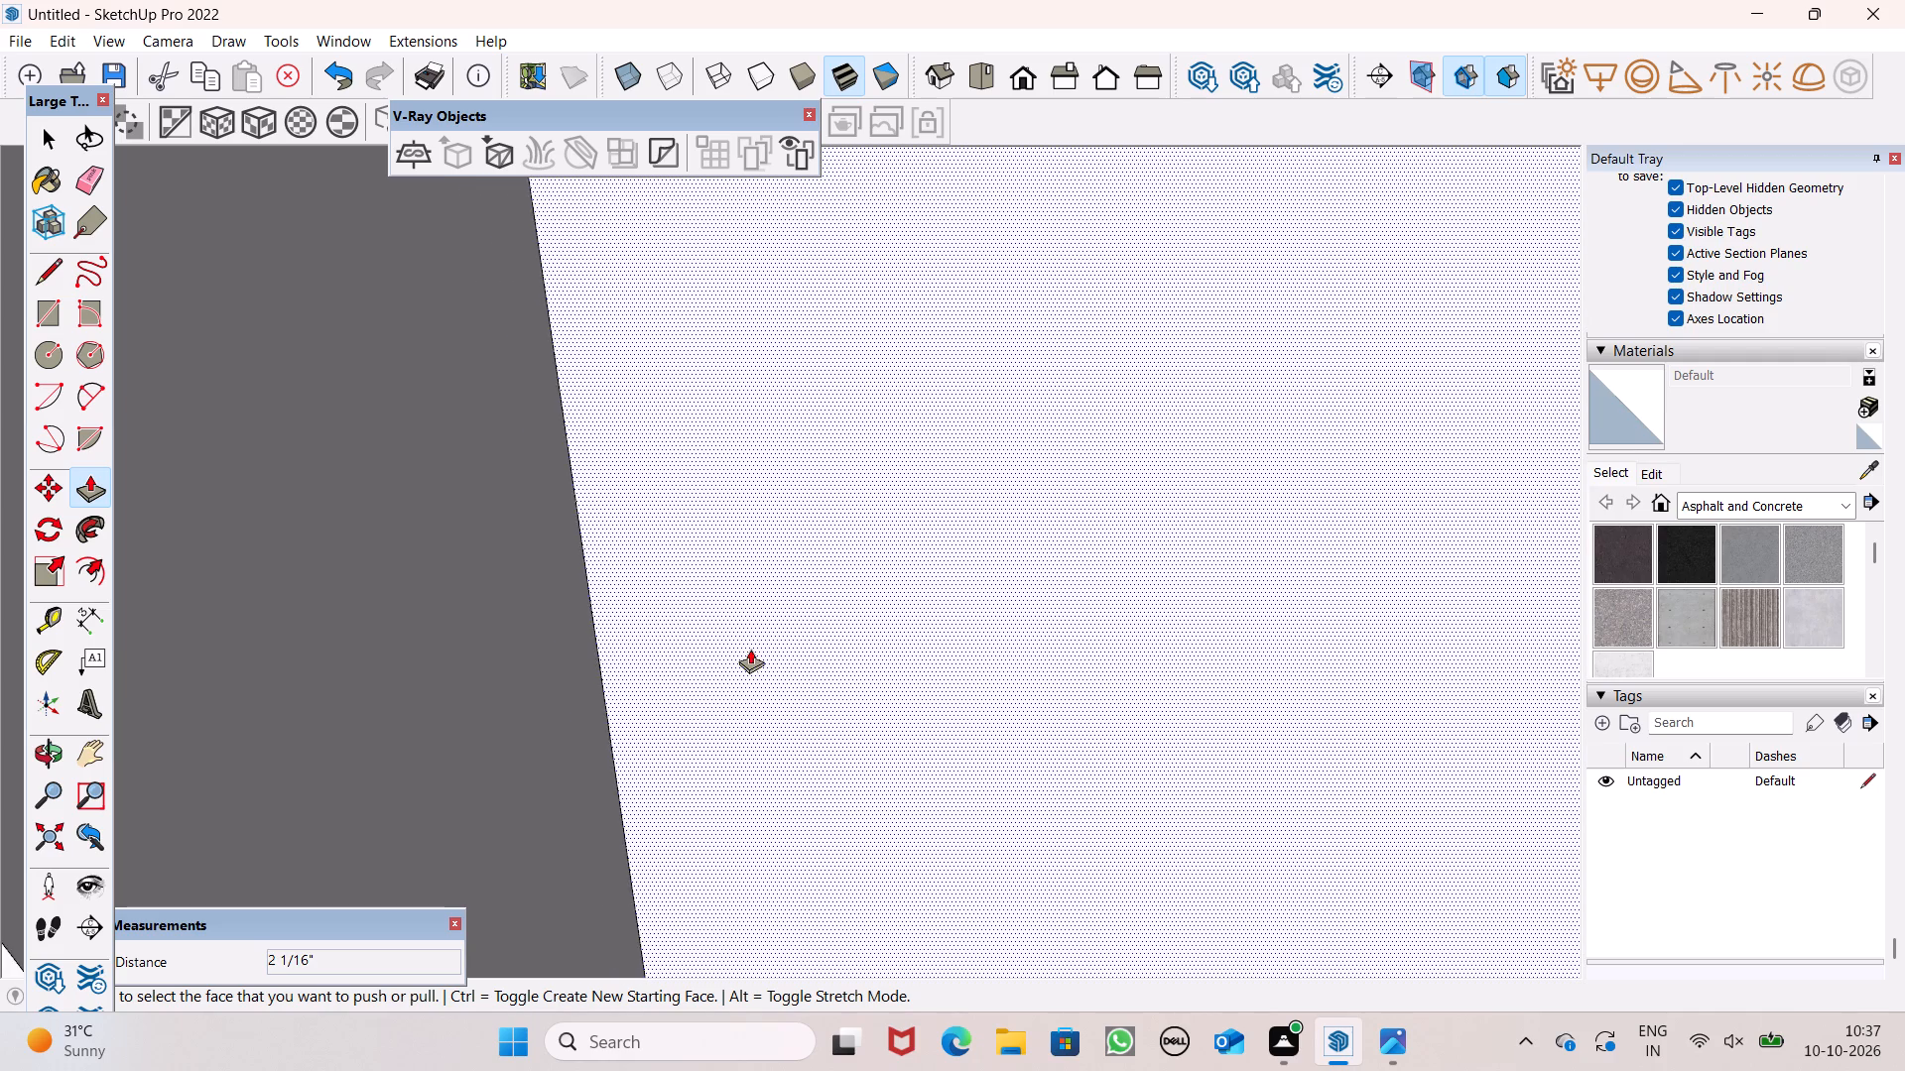
# Erase the short line crossing the front band's top near the base of the tall fin.
pyautogui.scroll(-11, 760, 664)
pyautogui.scroll(1, 765, 656)
pyautogui.scroll(-4, 766, 665)
pyautogui.scroll(-4, 942, 616)
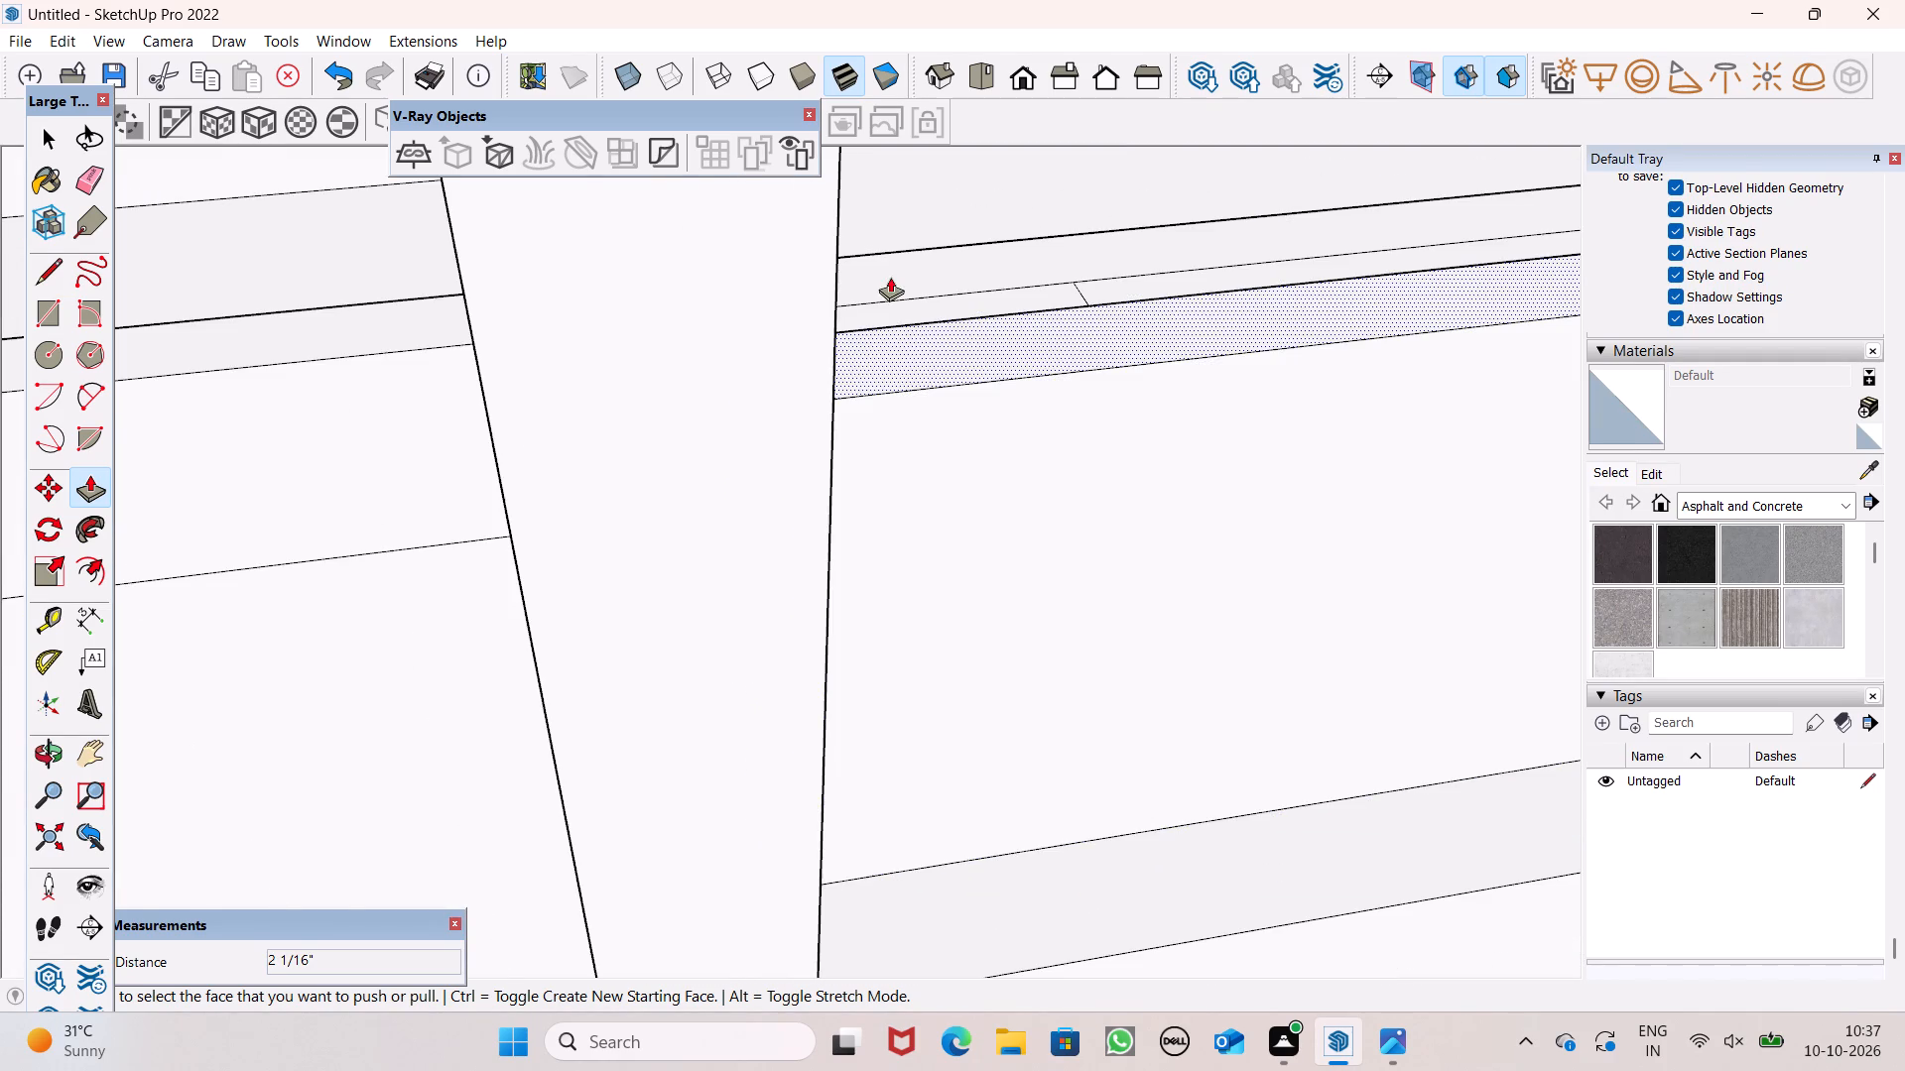
pyautogui.scroll(-13, 895, 341)
pyautogui.scroll(-2, 639, 847)
pyautogui.scroll(1, 570, 923)
pyautogui.scroll(-5, 566, 891)
pyautogui.scroll(-7, 570, 802)
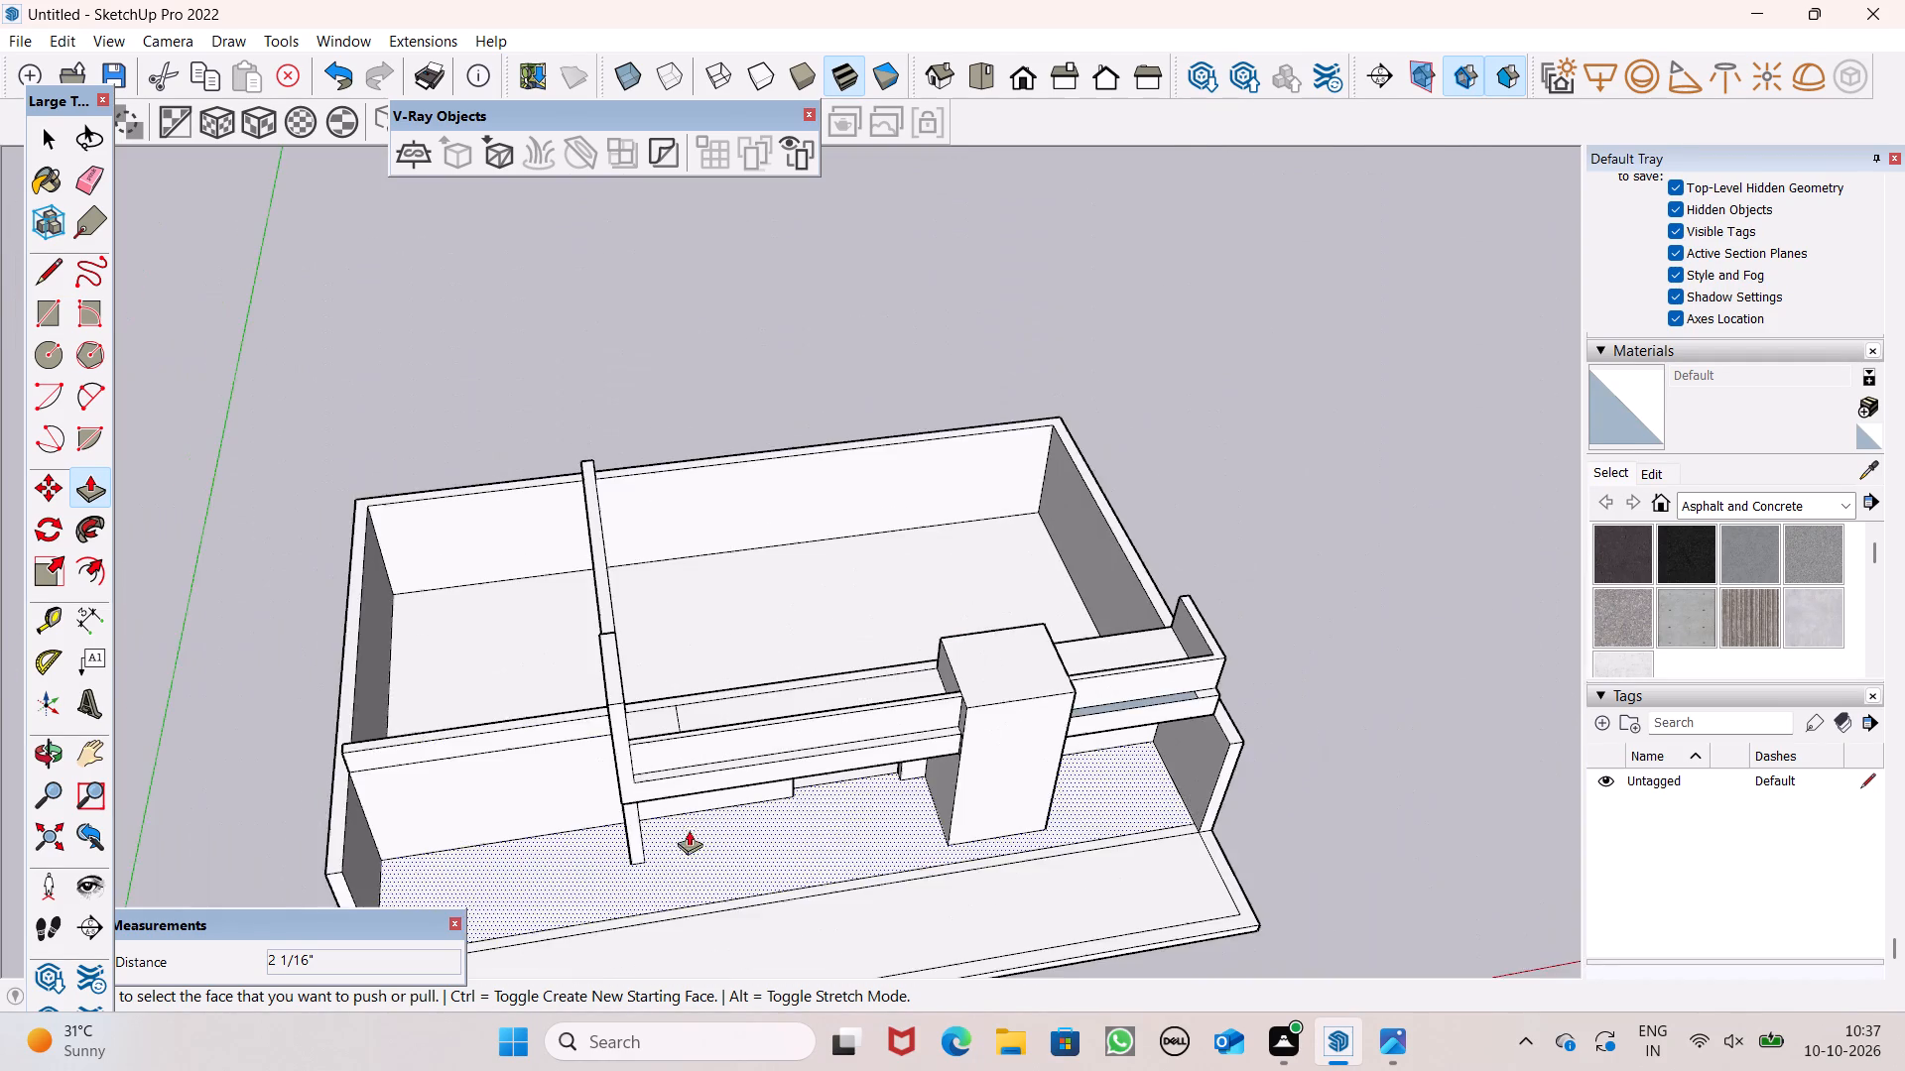
pyautogui.scroll(-4, 856, 782)
pyautogui.moveTo(945, 773); pyautogui.dragTo(0, 762, button='middle')
pyautogui.scroll(3, 0, 762)
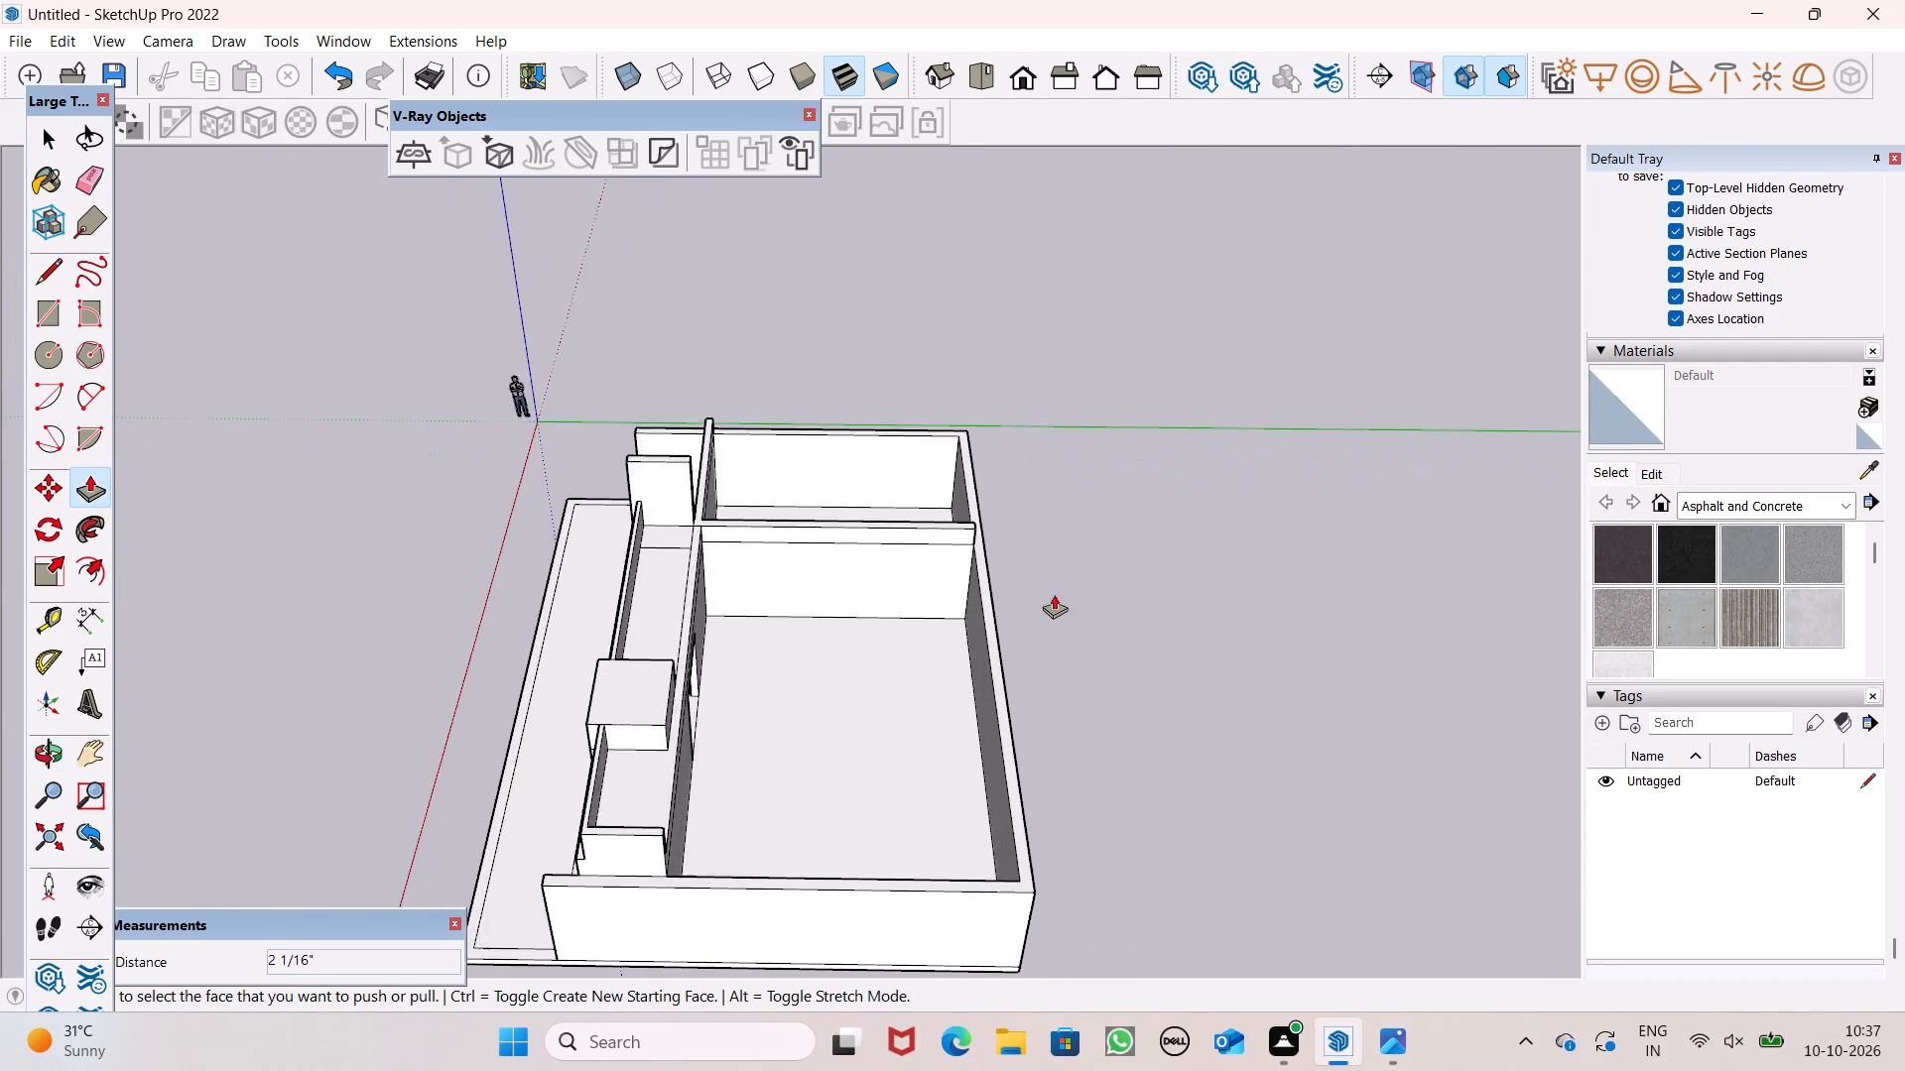
pyautogui.scroll(4, 1054, 594)
pyautogui.scroll(-4, 1006, 568)
pyautogui.moveTo(955, 681); pyautogui.dragTo(775, 691, button='middle')
pyautogui.scroll(5, 712, 501)
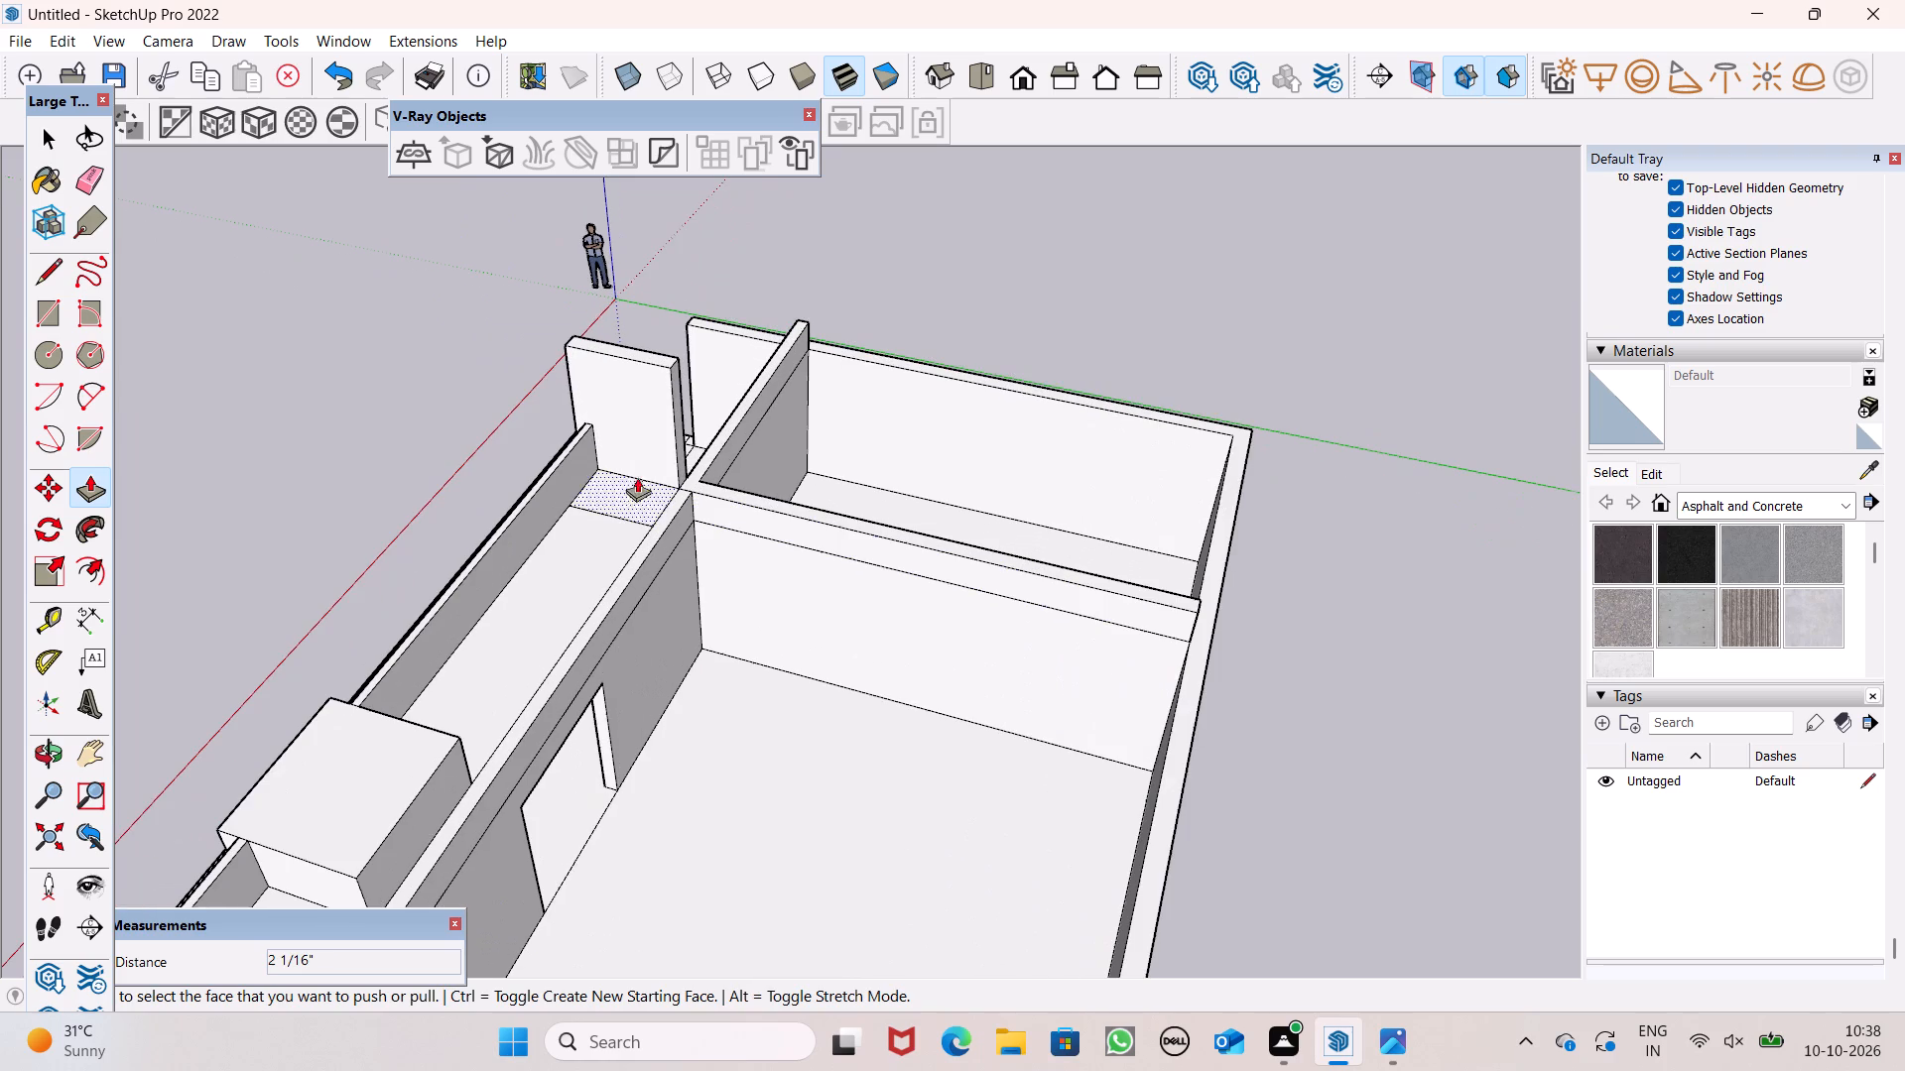
pyautogui.click(74, 182)
pyautogui.scroll(1, 471, 500)
pyautogui.scroll(4, 790, 556)
pyautogui.scroll(6, 556, 526)
pyautogui.moveTo(570, 471); pyautogui.dragTo(564, 492)
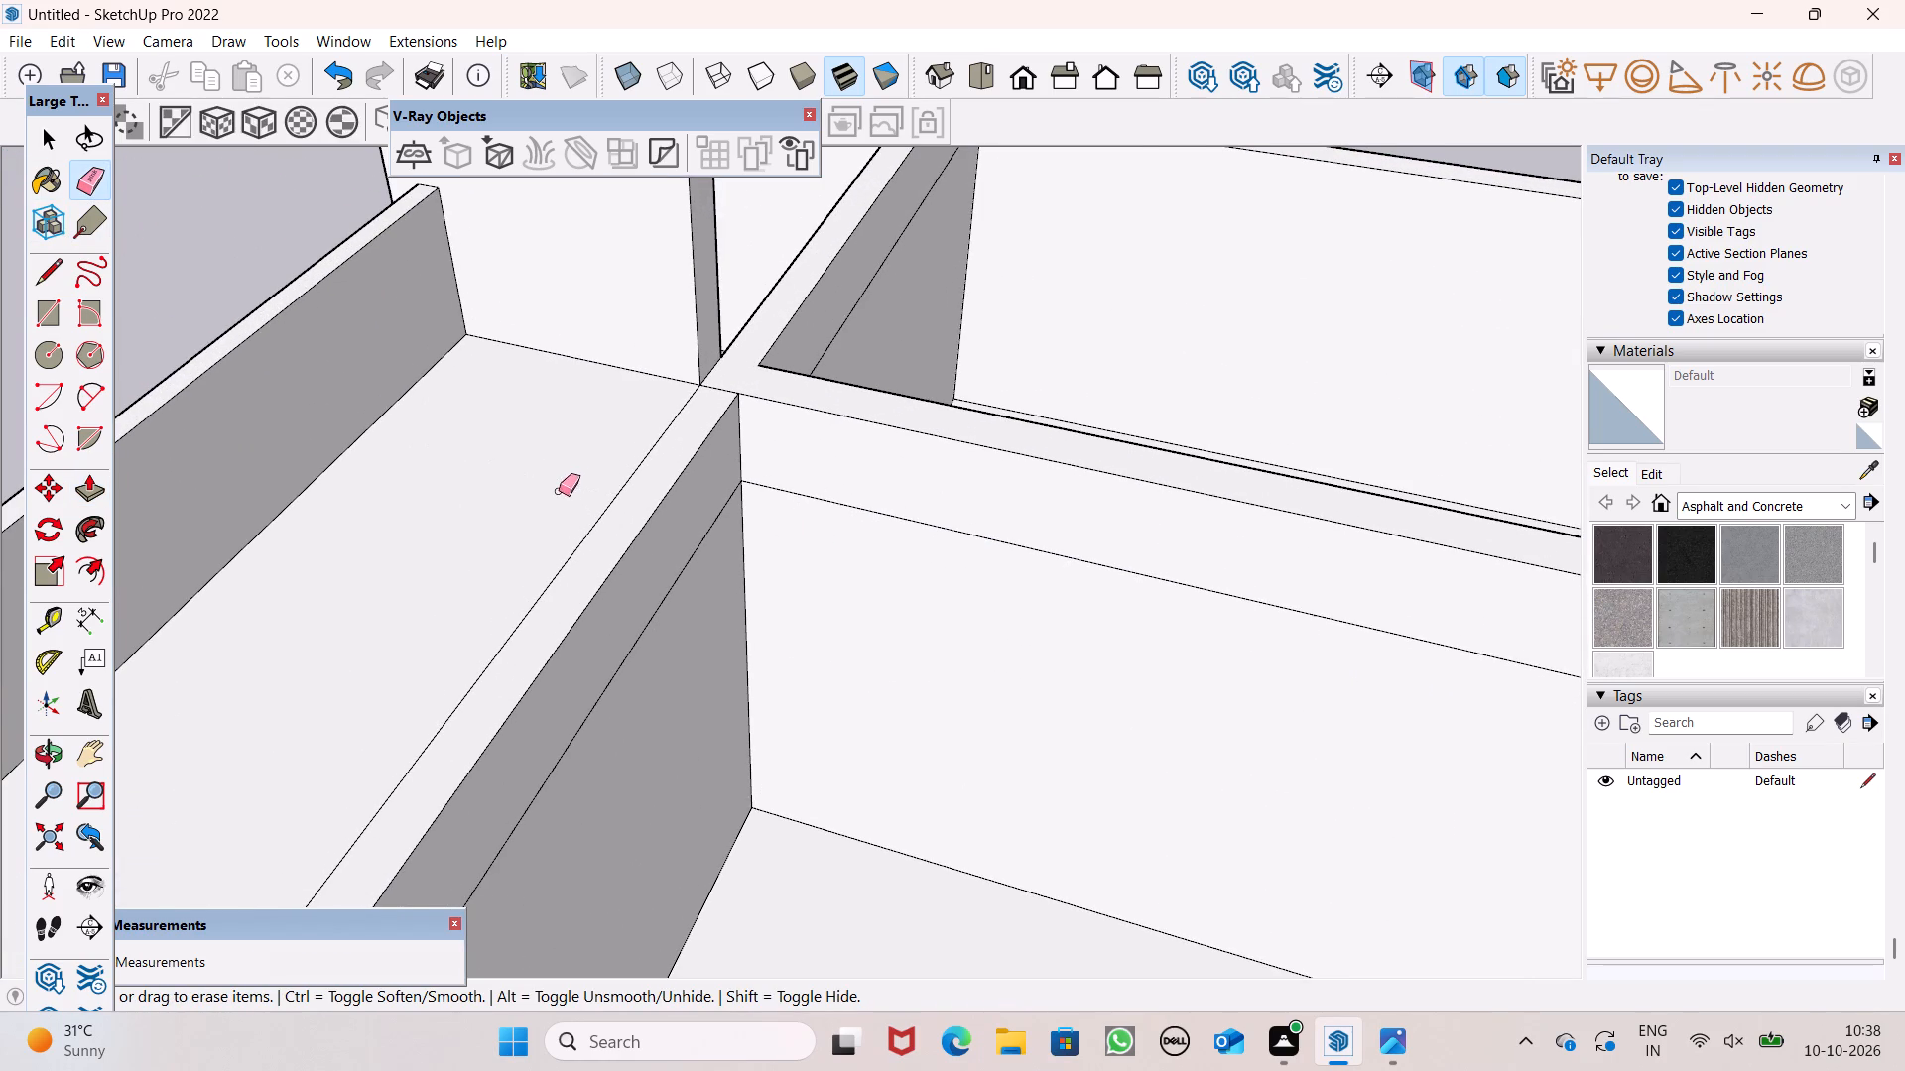
# Examine the fin, extended parapet, raised block and walls from the rear, at low angles and from the front.
pyautogui.scroll(-4, 572, 475)
pyautogui.scroll(-9, 794, 469)
pyautogui.moveTo(1114, 610); pyautogui.dragTo(639, 297, button='middle')
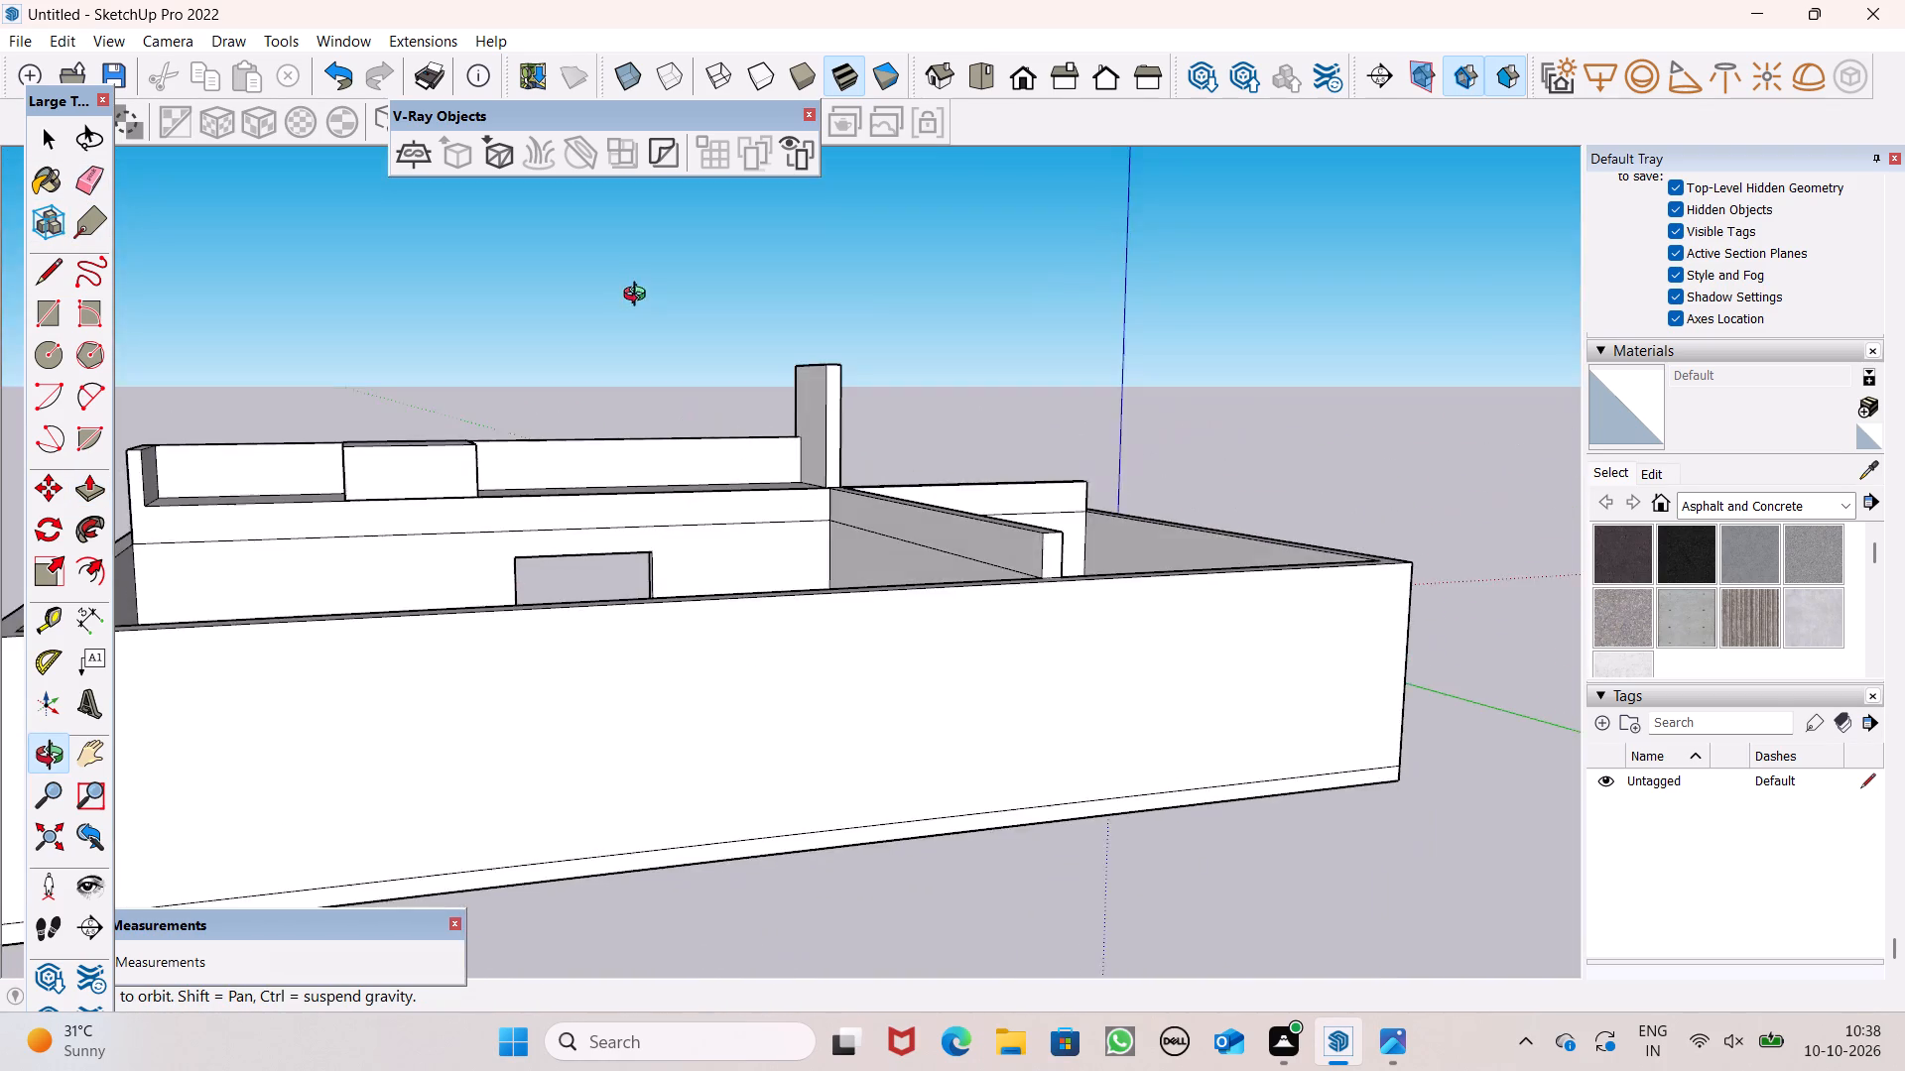
pyautogui.moveTo(639, 297); pyautogui.dragTo(803, 614, button='middle')
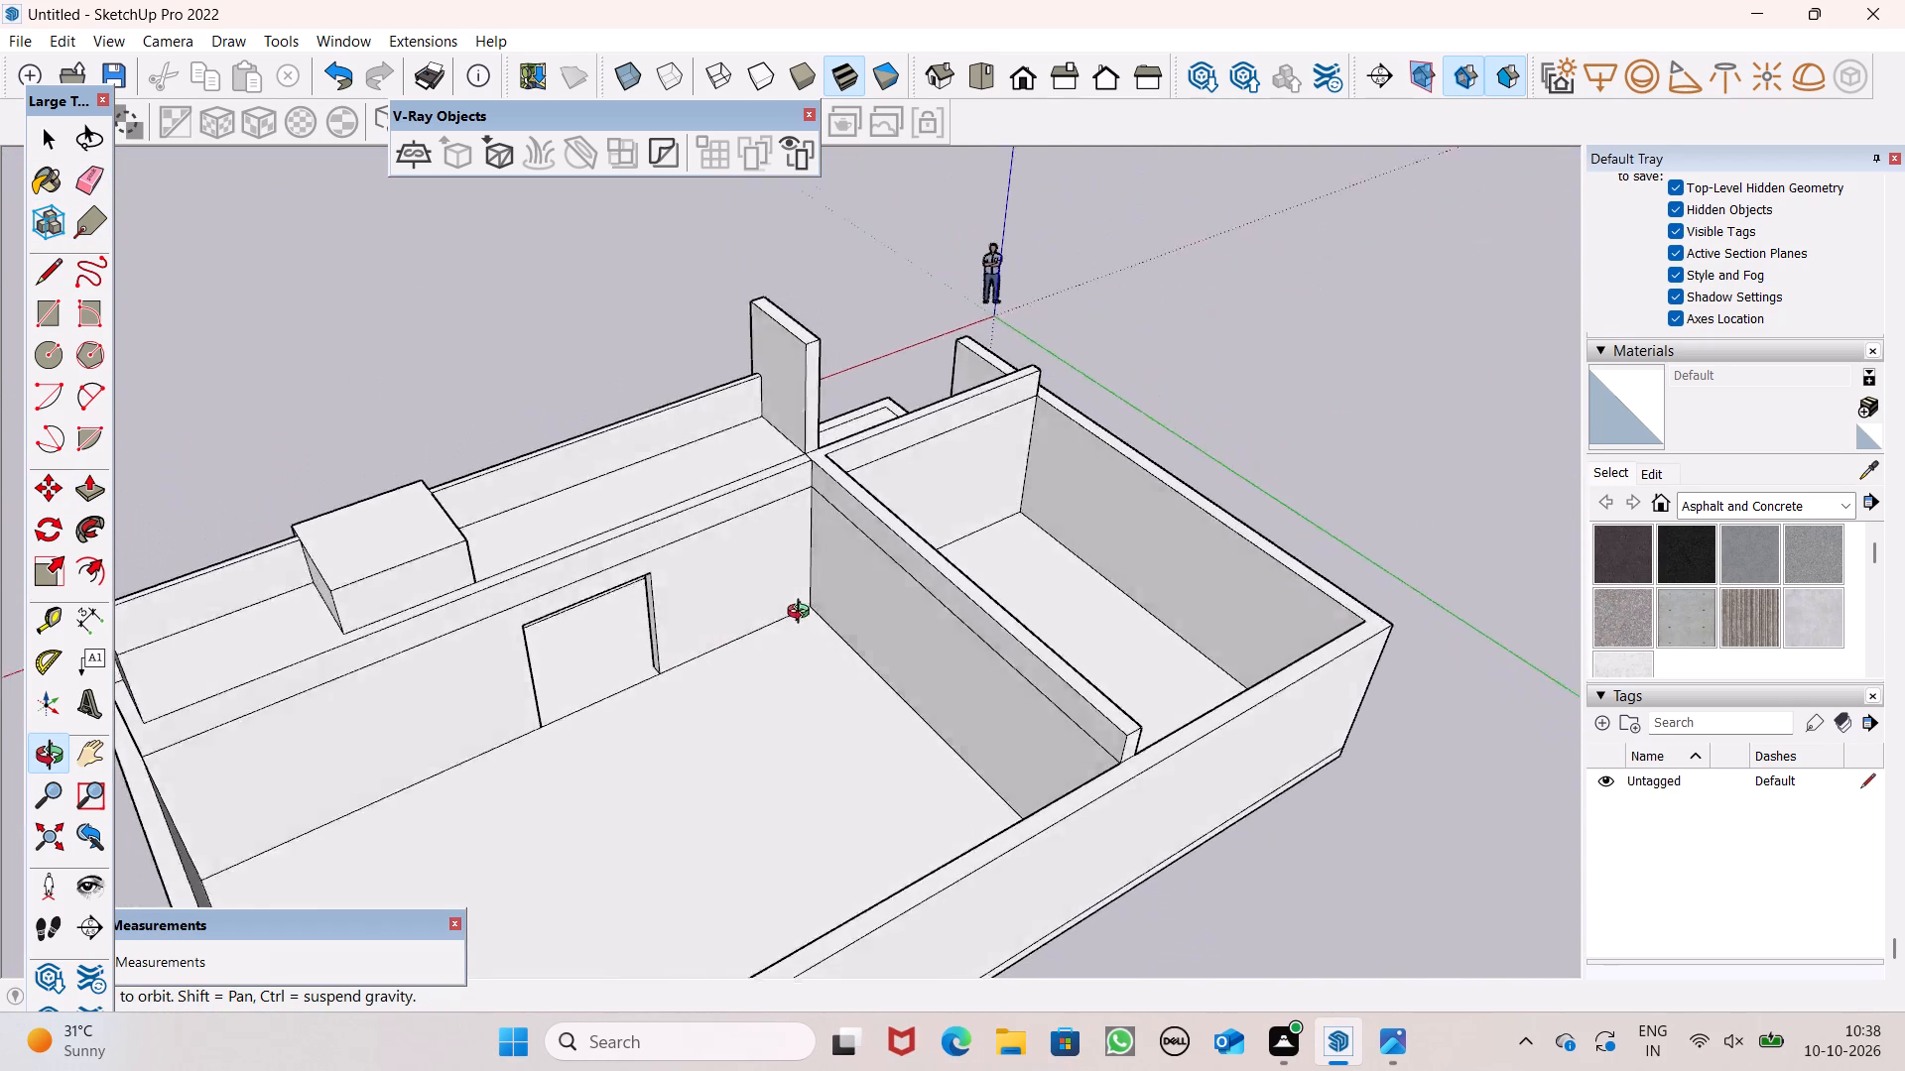
pyautogui.moveTo(803, 614); pyautogui.dragTo(1072, 609, button='middle')
pyautogui.scroll(-4, 865, 680)
pyautogui.moveTo(805, 706); pyautogui.dragTo(1056, 617, button='middle')
pyautogui.moveTo(633, 781); pyautogui.dragTo(1028, 711, button='middle')
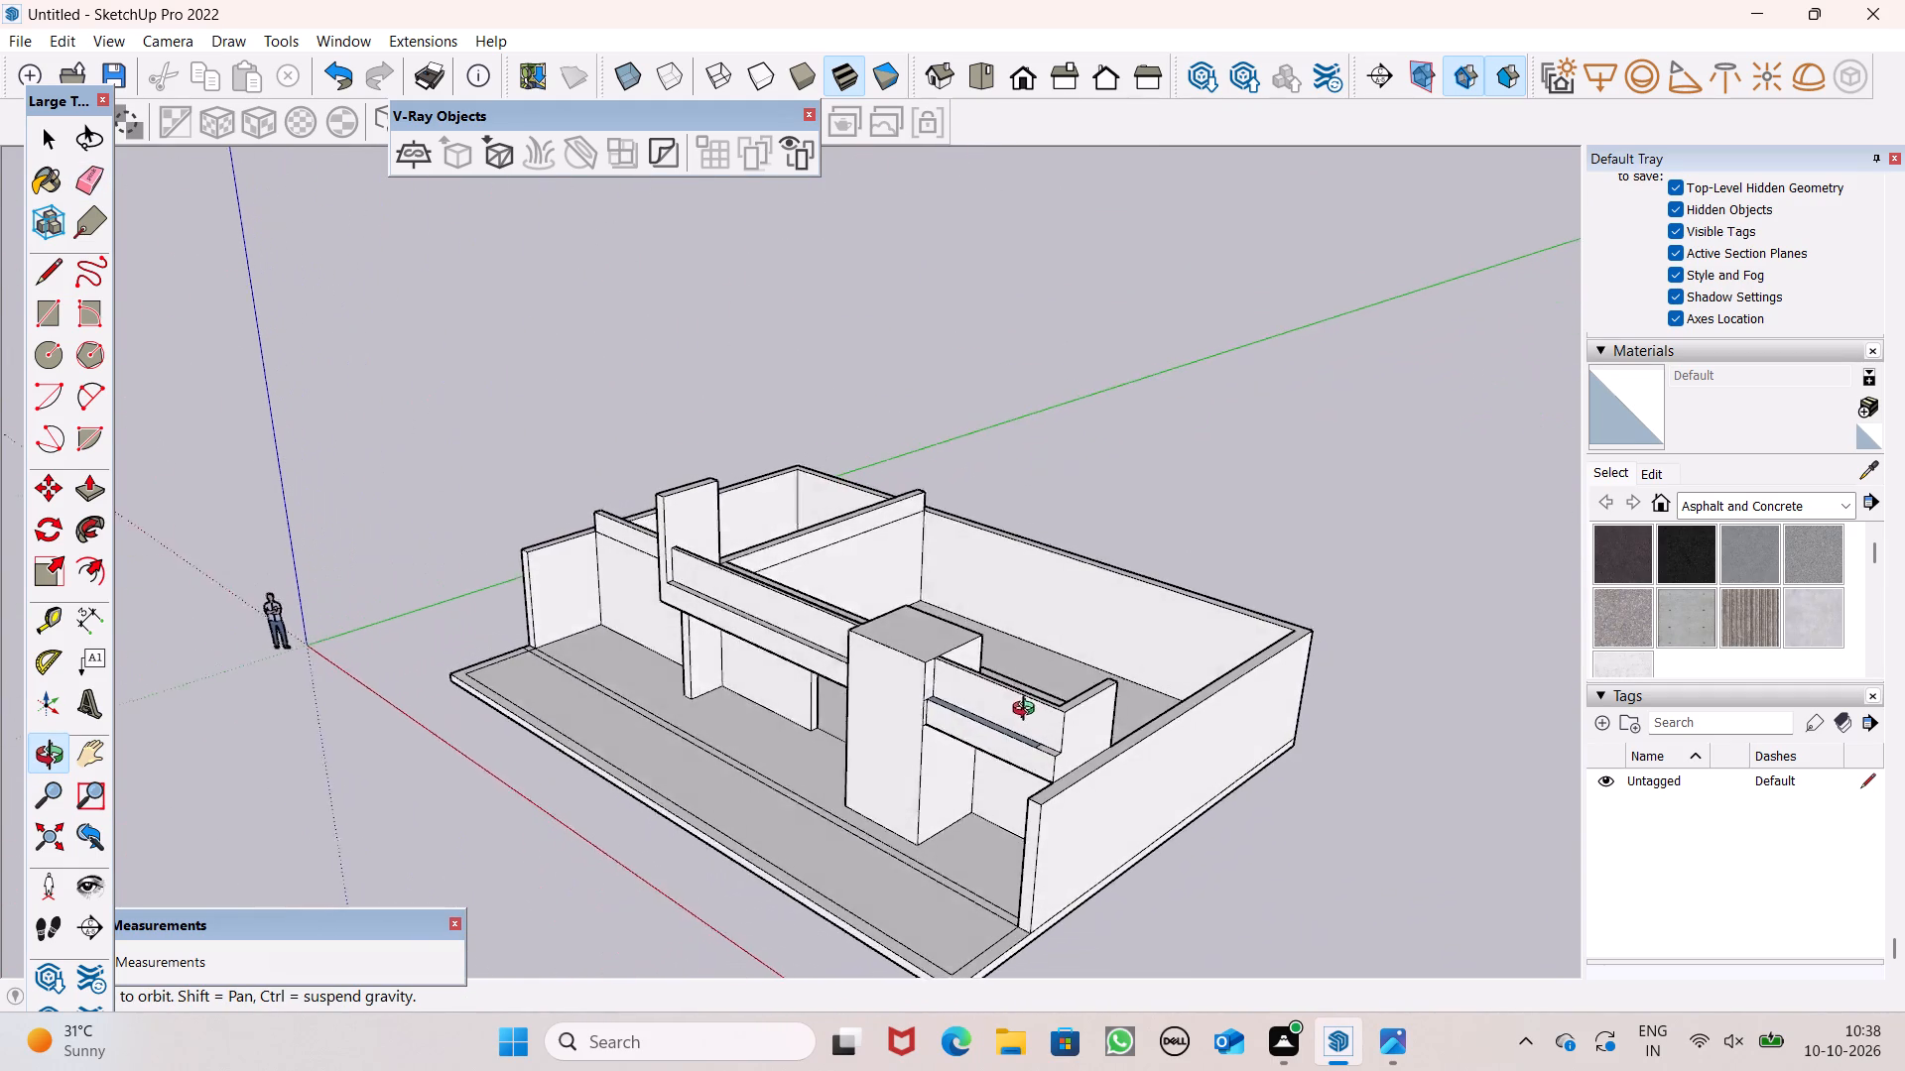
pyautogui.moveTo(1028, 711); pyautogui.dragTo(1038, 704, button='middle')
pyautogui.scroll(2, 906, 719)
pyautogui.moveTo(950, 754); pyautogui.dragTo(1003, 551, button='middle')
pyautogui.scroll(1, 1003, 551)
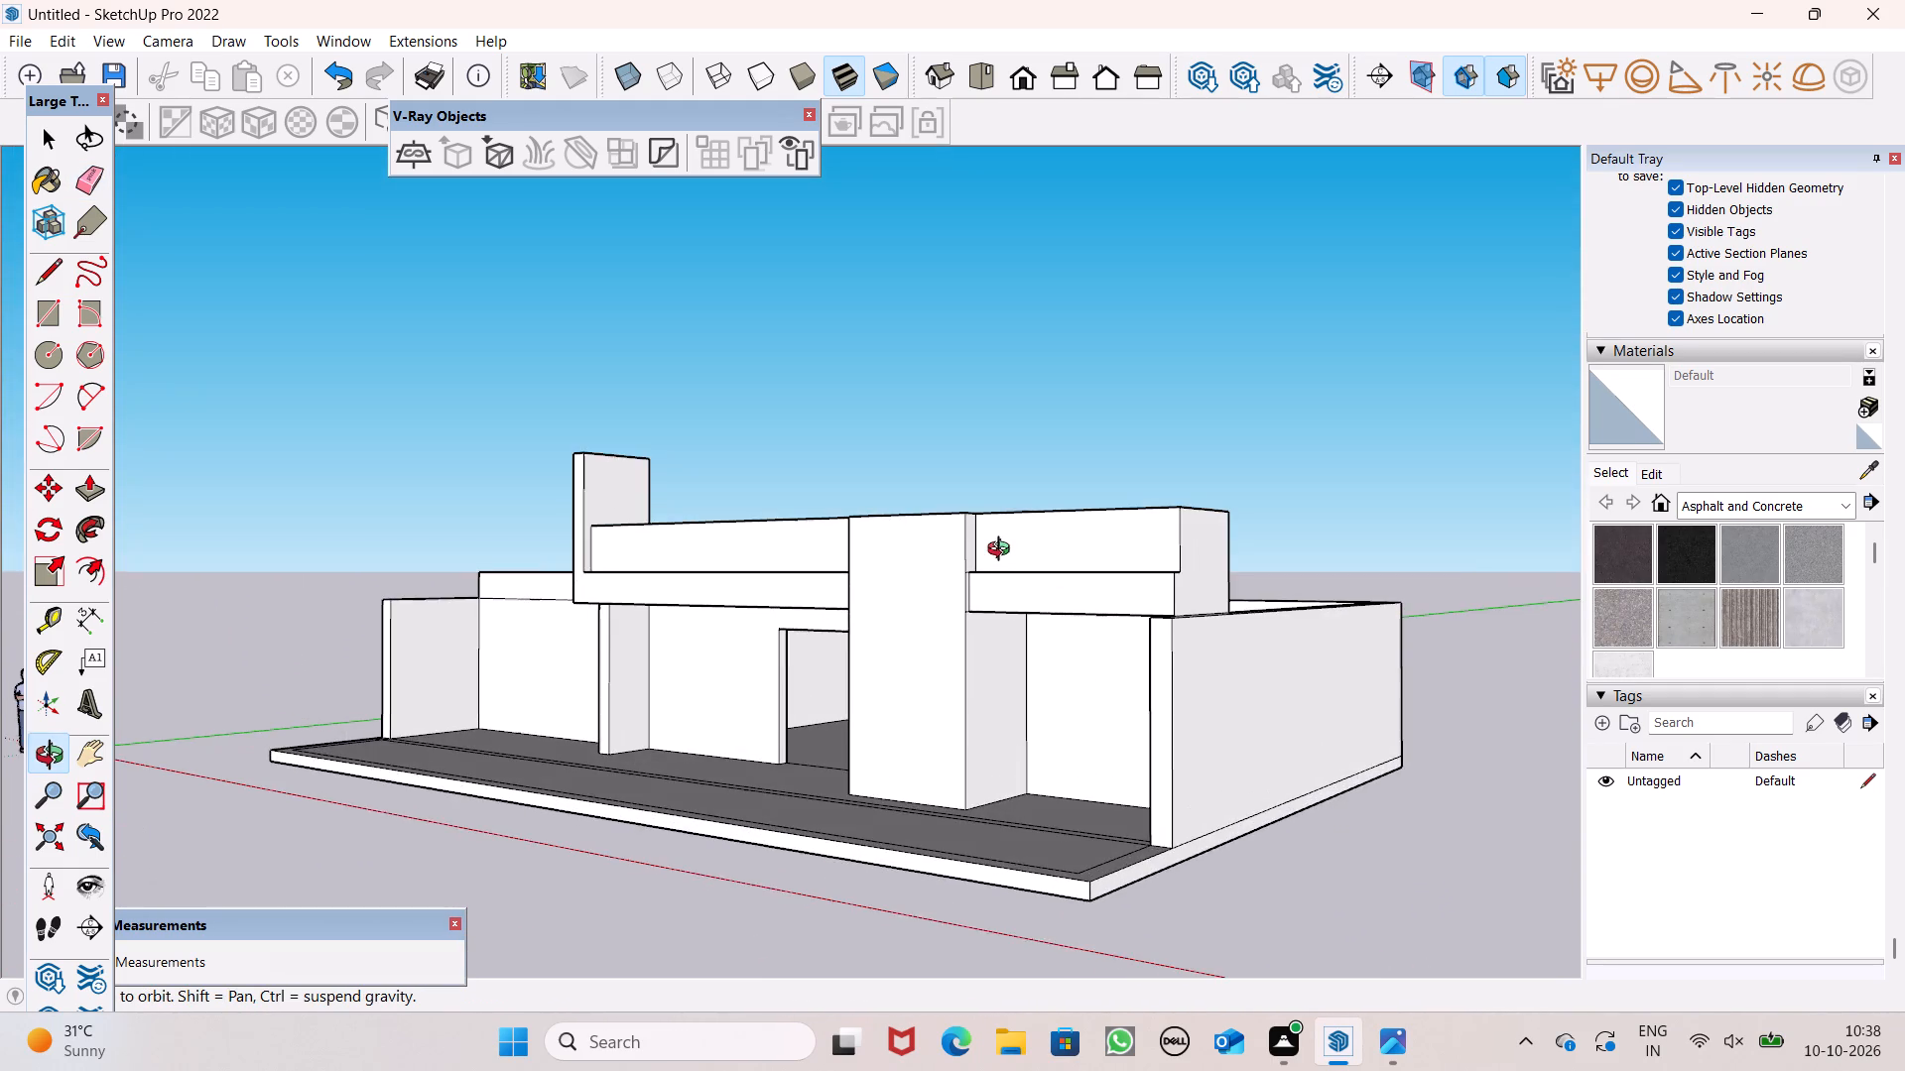
pyautogui.moveTo(1003, 551); pyautogui.dragTo(1092, 708, button='middle')
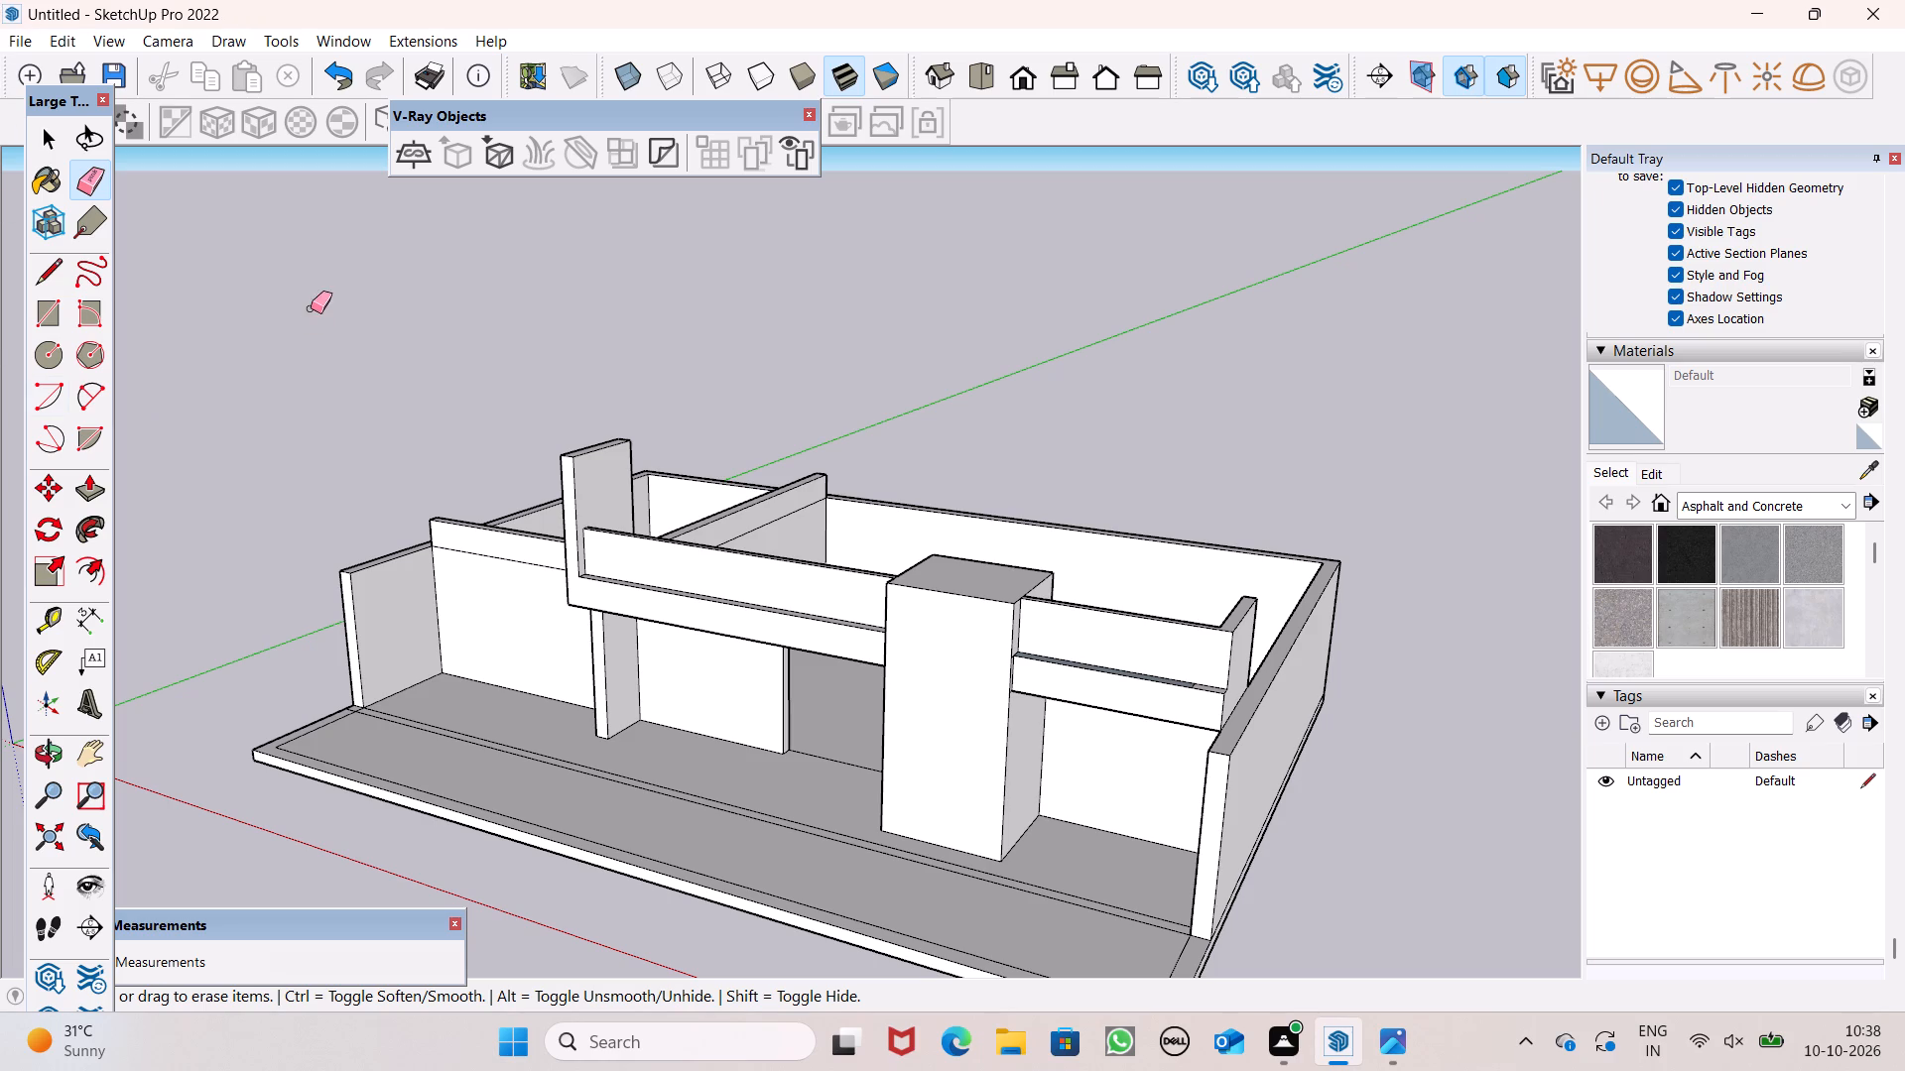
pyautogui.scroll(-3, 217, 295)
pyautogui.moveTo(321, 430); pyautogui.dragTo(519, 458, button='middle')
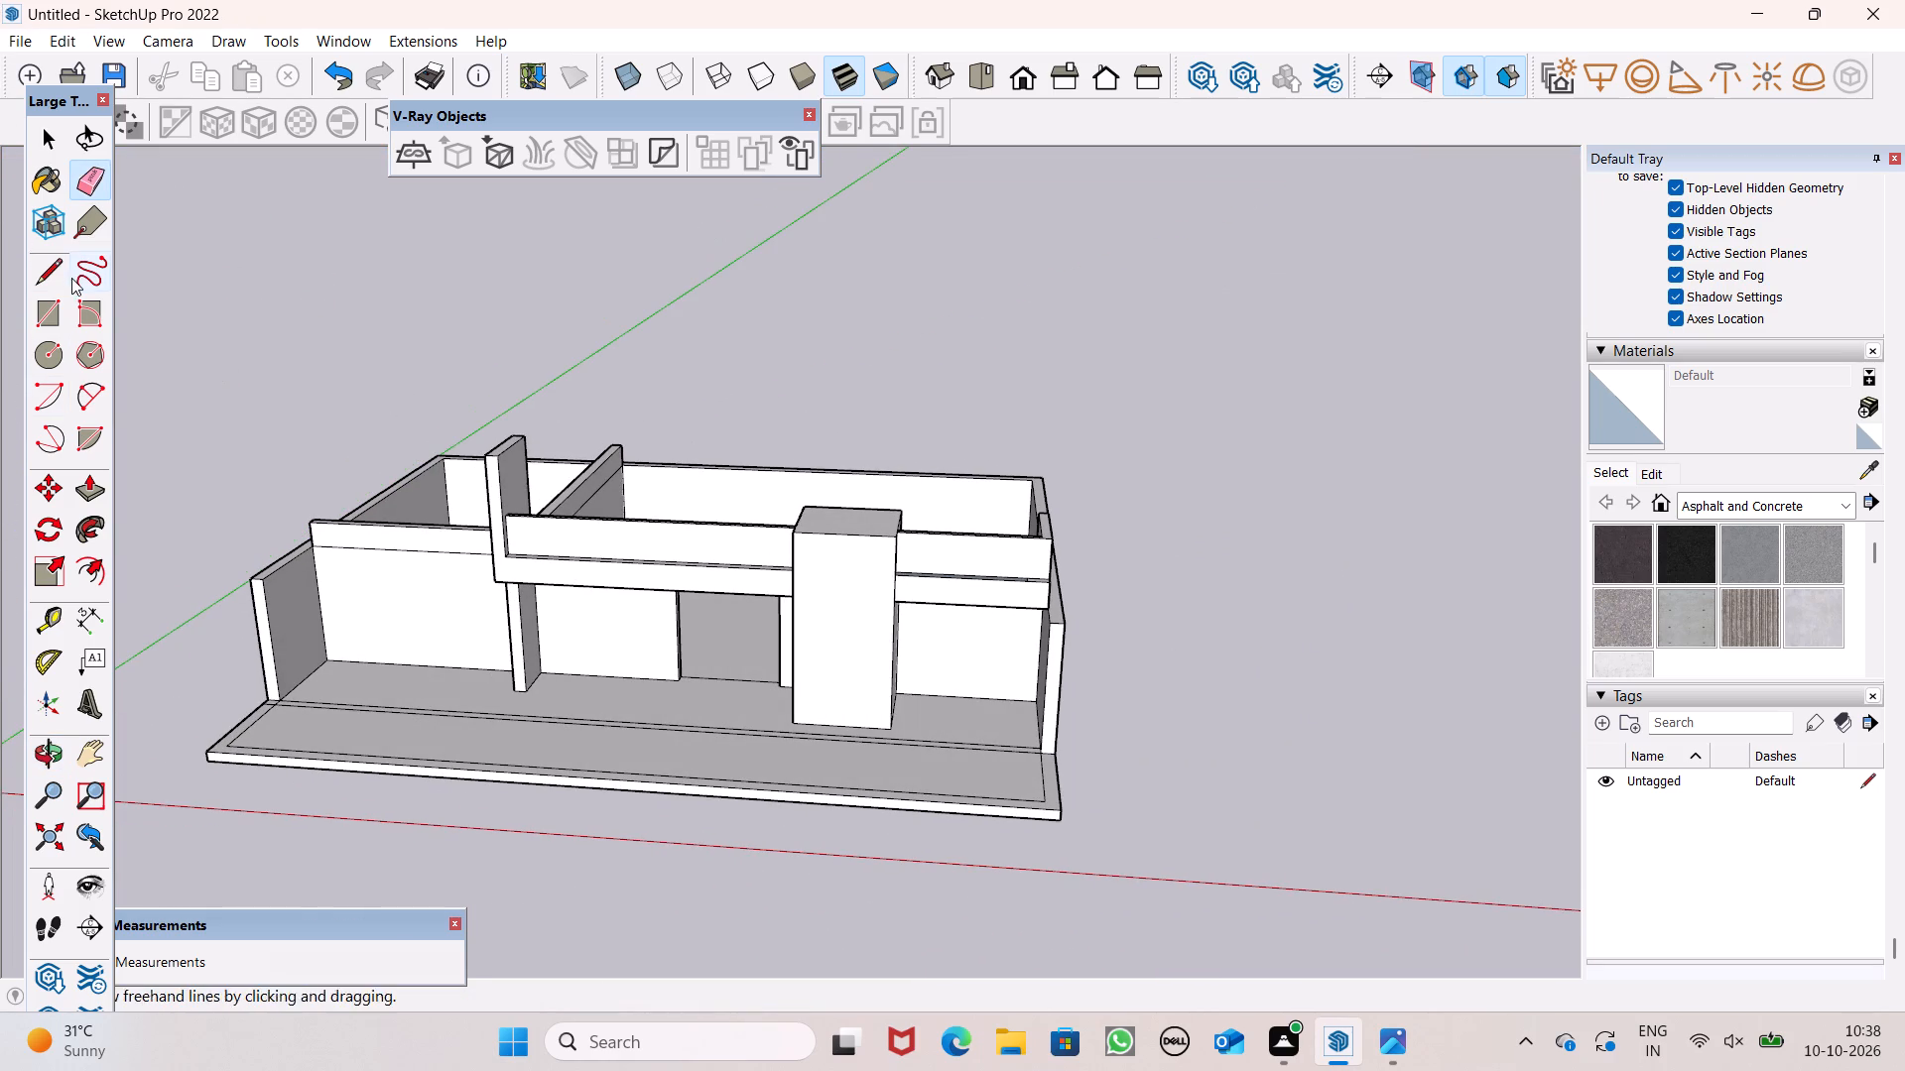
# Draw a horizontal line near the raised block's top, 1' 1/8" across its fin-side face and on across its full front face.
pyautogui.click(57, 278)
pyautogui.scroll(6, 888, 609)
pyautogui.scroll(4, 817, 535)
pyautogui.middleClick(817, 535)
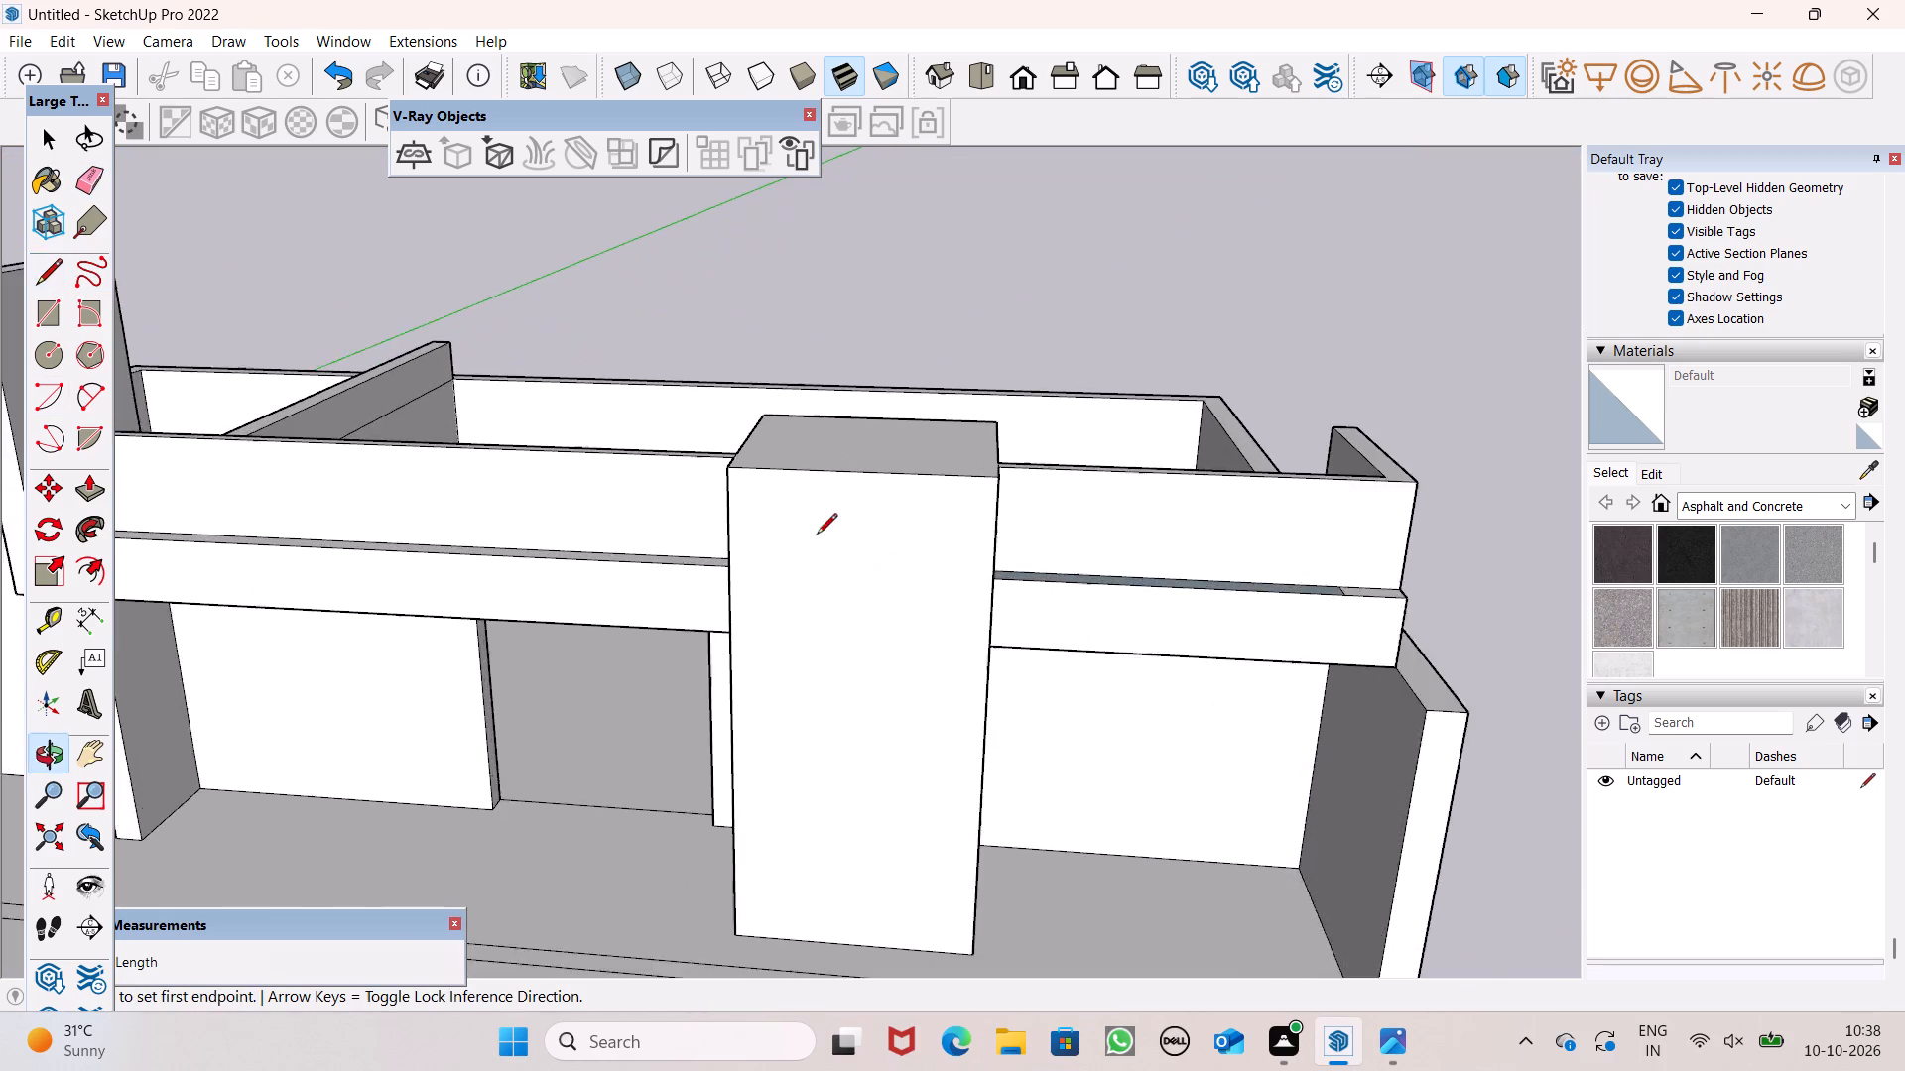
pyautogui.scroll(5, 813, 535)
pyautogui.scroll(-6, 776, 540)
pyautogui.moveTo(689, 582); pyautogui.dragTo(1143, 528, button='middle')
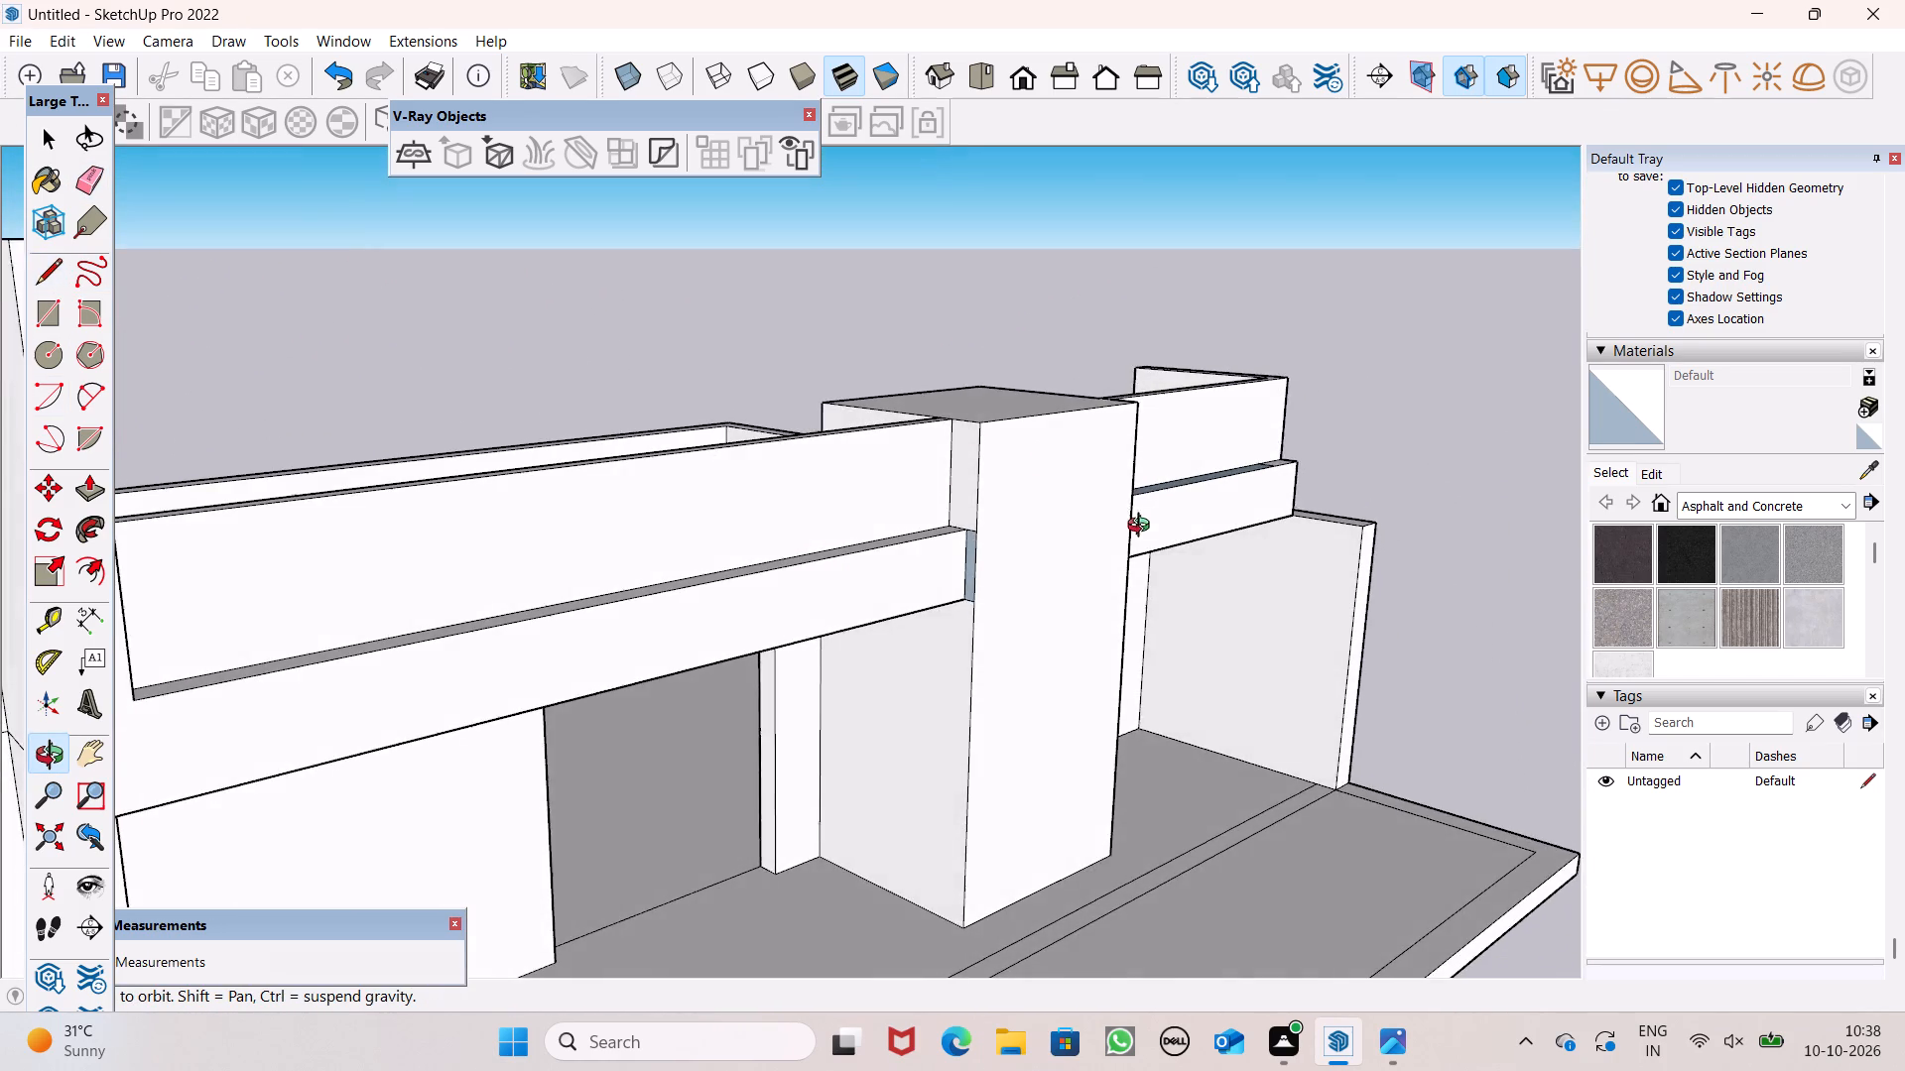
pyautogui.moveTo(1143, 528); pyautogui.dragTo(1144, 528, button='middle')
pyautogui.scroll(7, 960, 437)
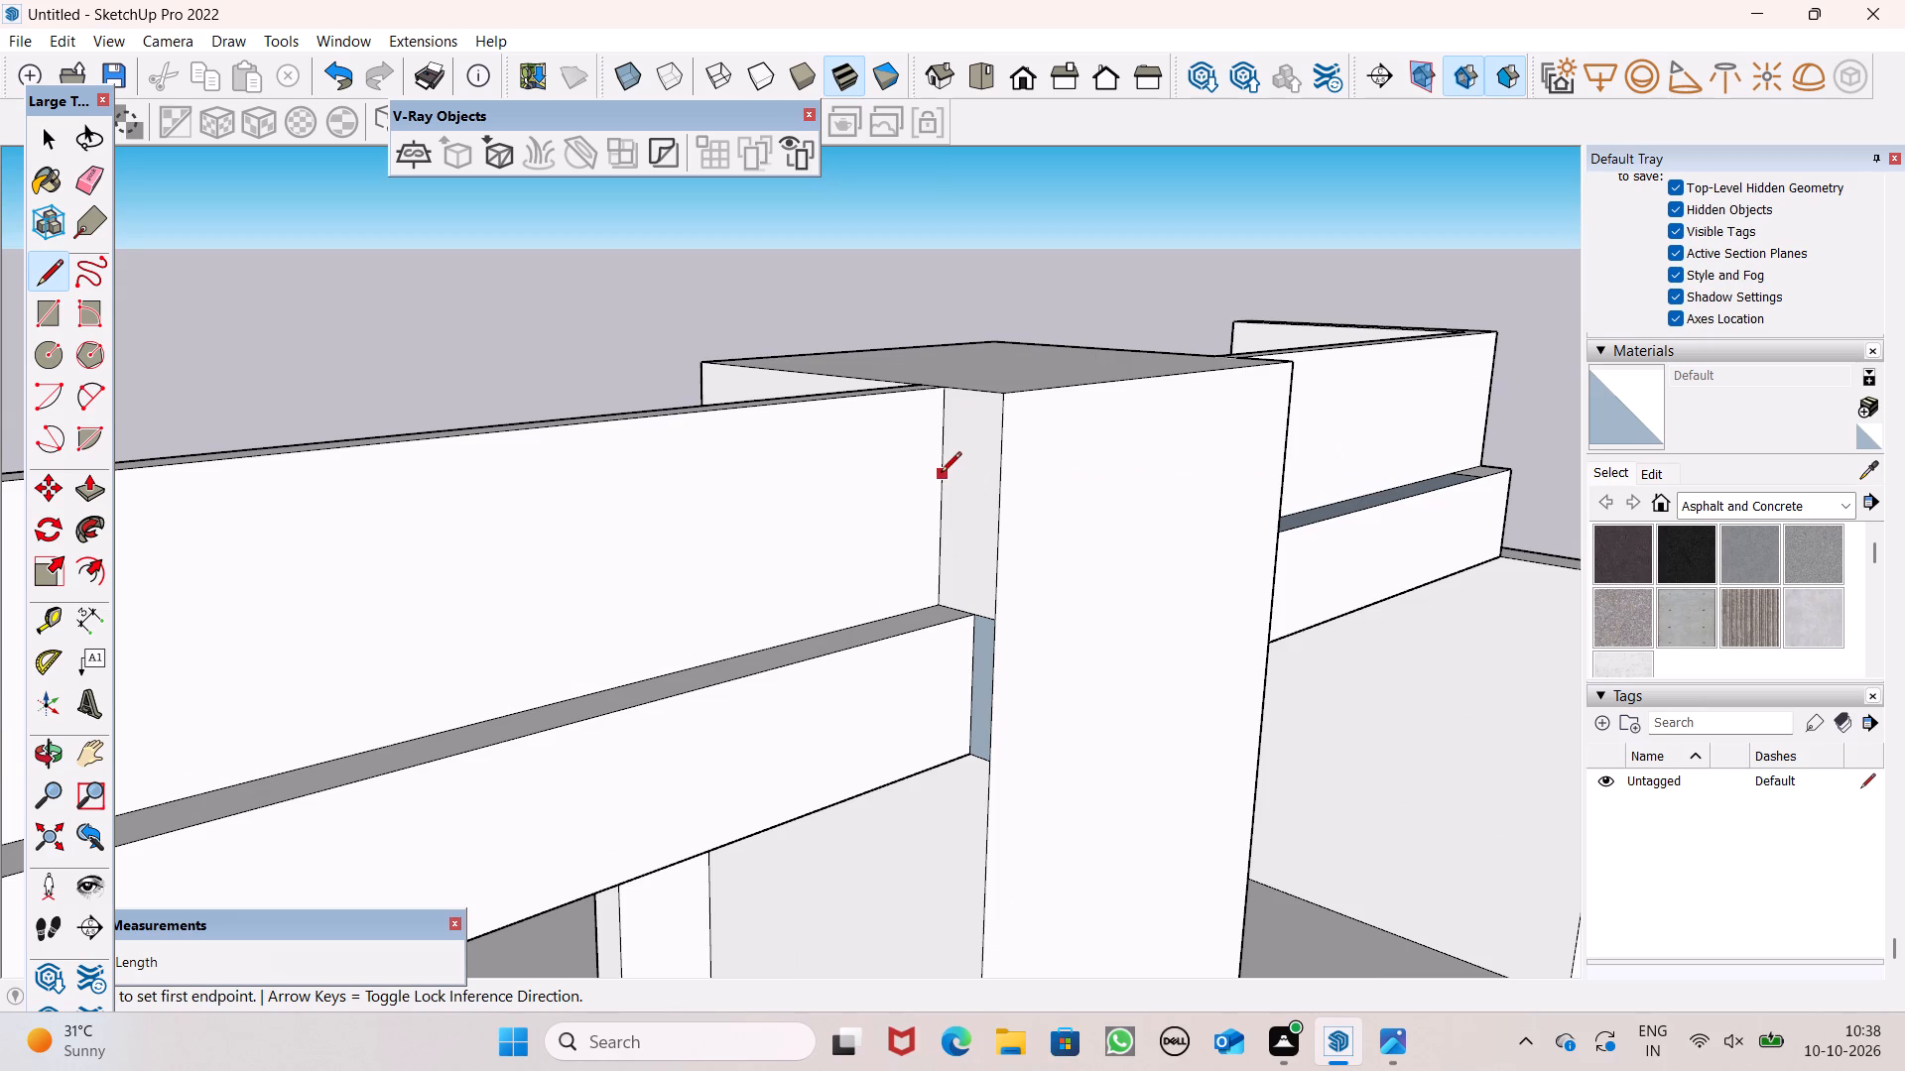
pyautogui.click(942, 475)
pyautogui.click(999, 482)
pyautogui.moveTo(994, 489); pyautogui.dragTo(1037, 473)
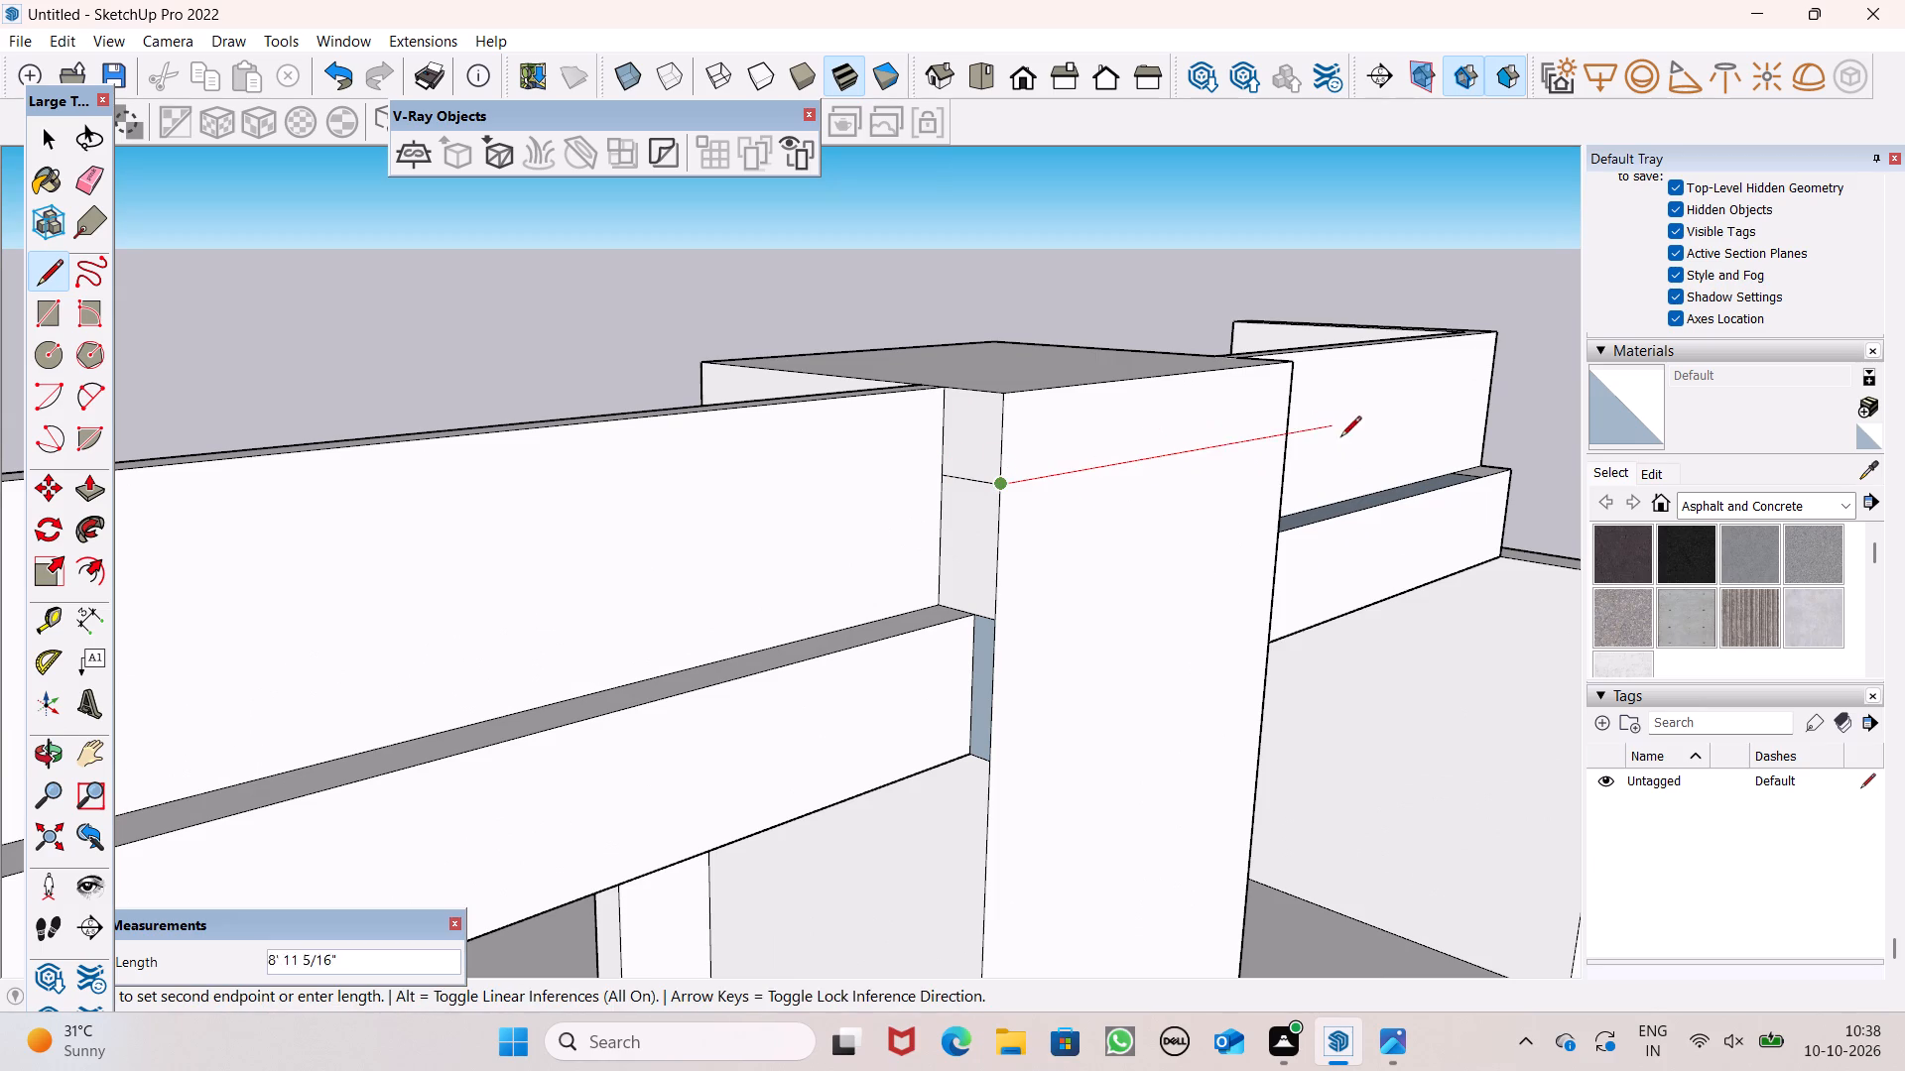
pyautogui.moveTo(1343, 438); pyautogui.dragTo(782, 444, button='middle')
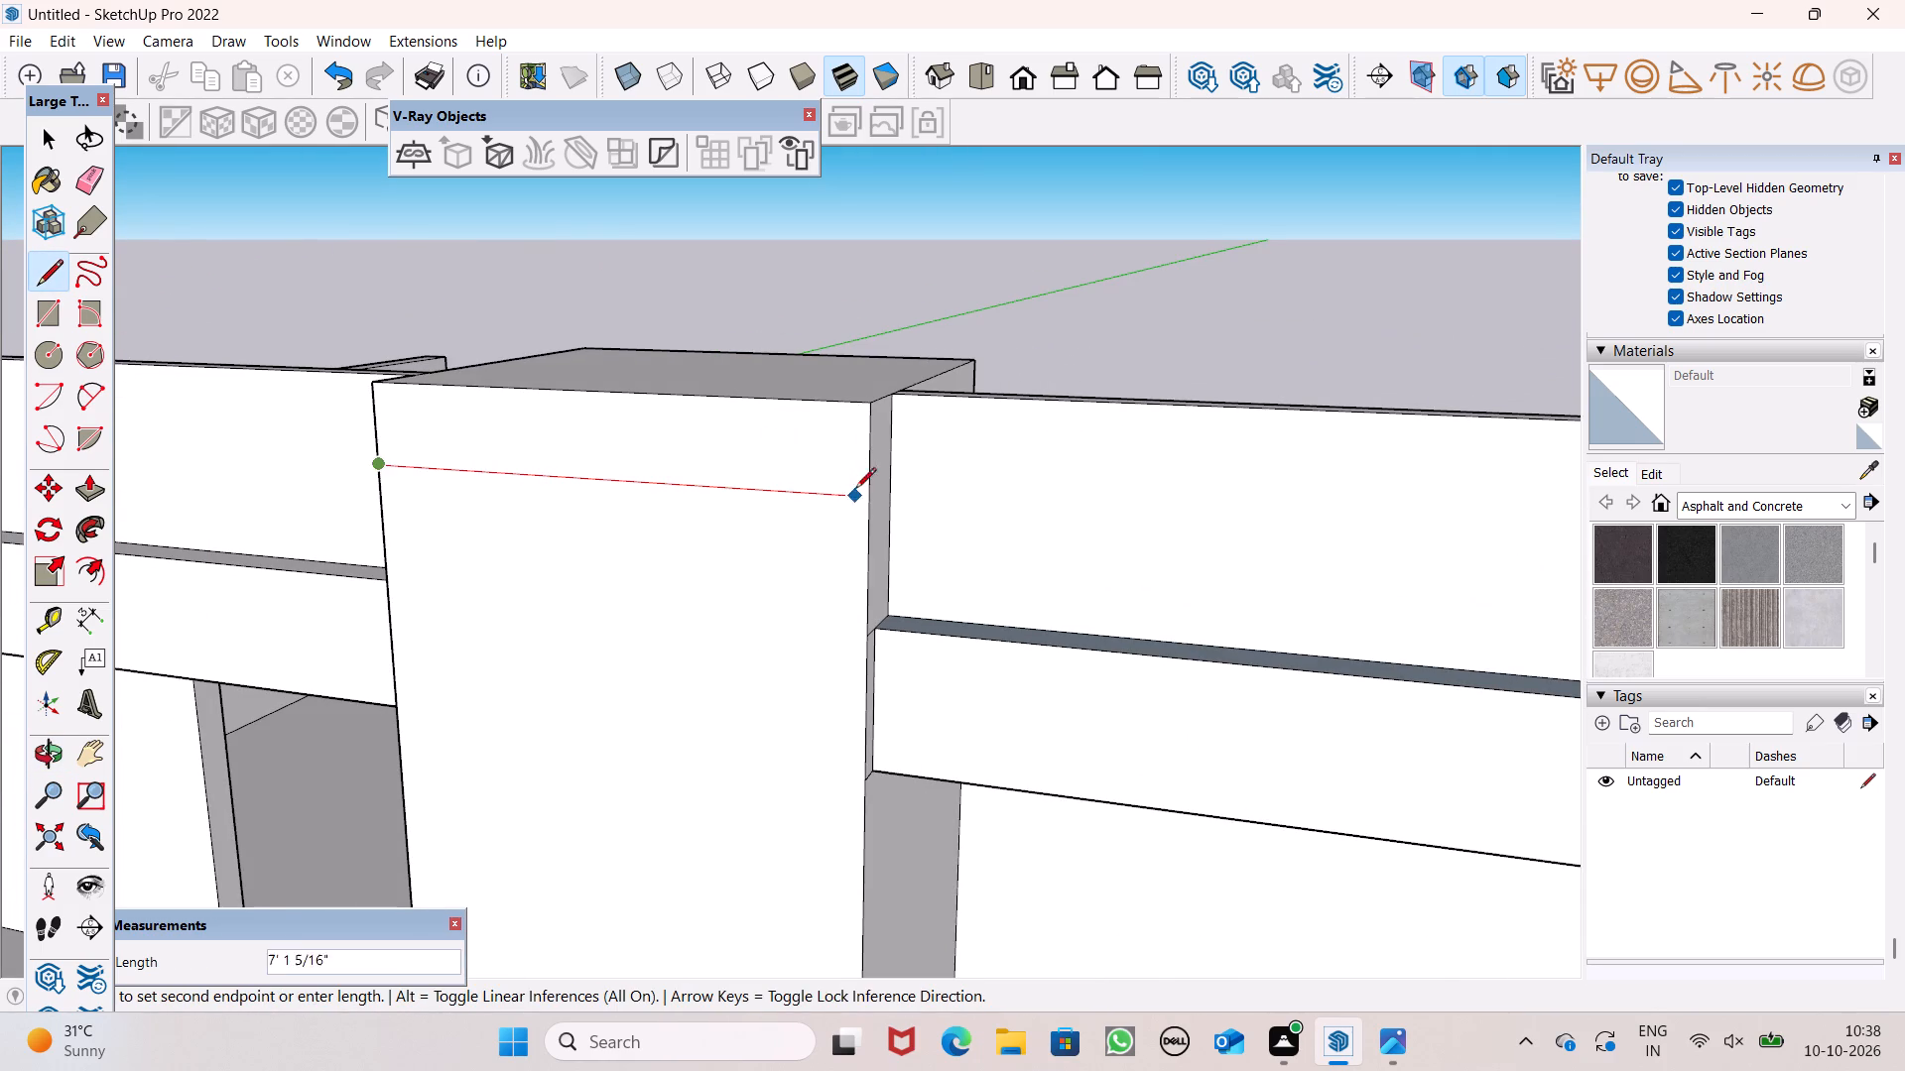
pyautogui.click(864, 500)
# Continue the upper line 1' 1/8" across the raised block's opposite side face, ending at the parapet.
pyautogui.moveTo(854, 499); pyautogui.dragTo(468, 493, button='middle')
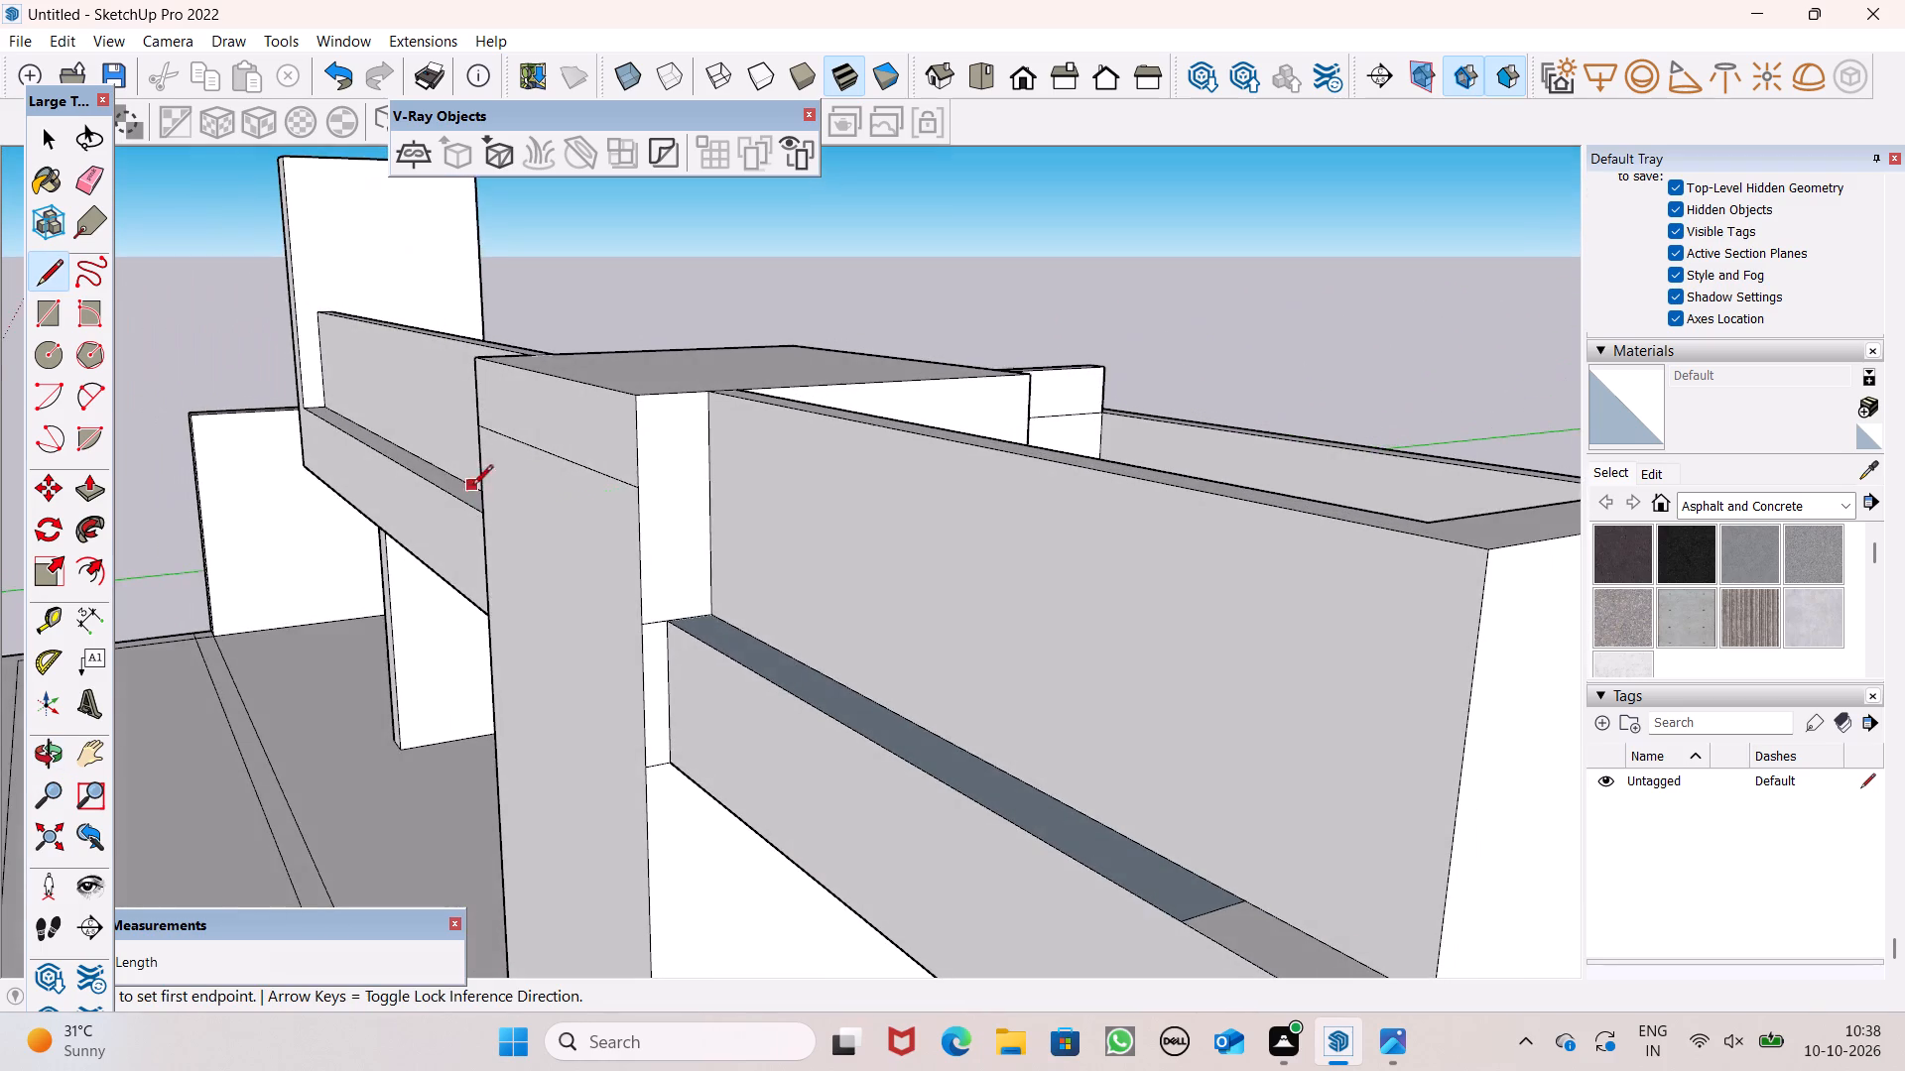
pyautogui.scroll(6, 677, 460)
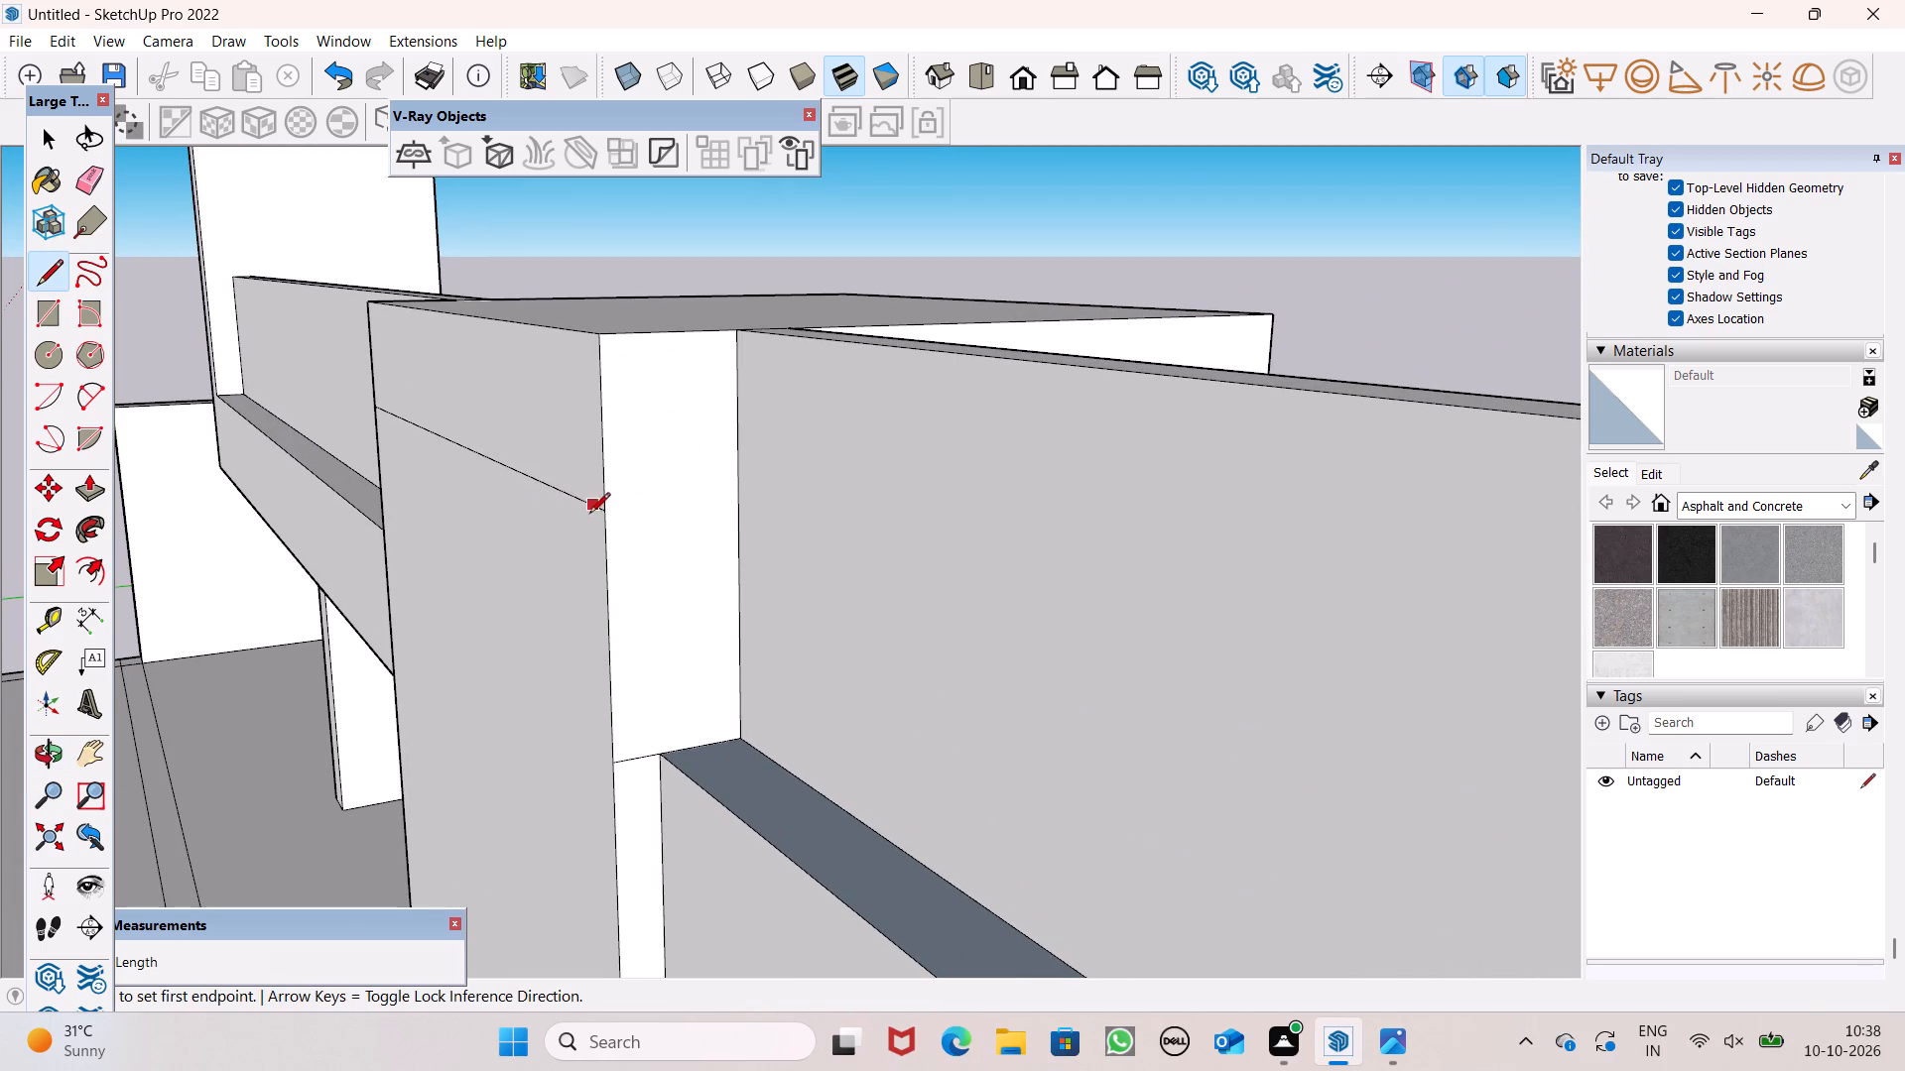
pyautogui.click(605, 512)
pyautogui.click(737, 495)
# Draw a second horizontal line below the first, 1' 1/8" across the block's fin-side face and about 7' 3 9/16" across its front.
pyautogui.scroll(-10, 797, 428)
pyautogui.moveTo(818, 469); pyautogui.dragTo(1034, 455, button='middle')
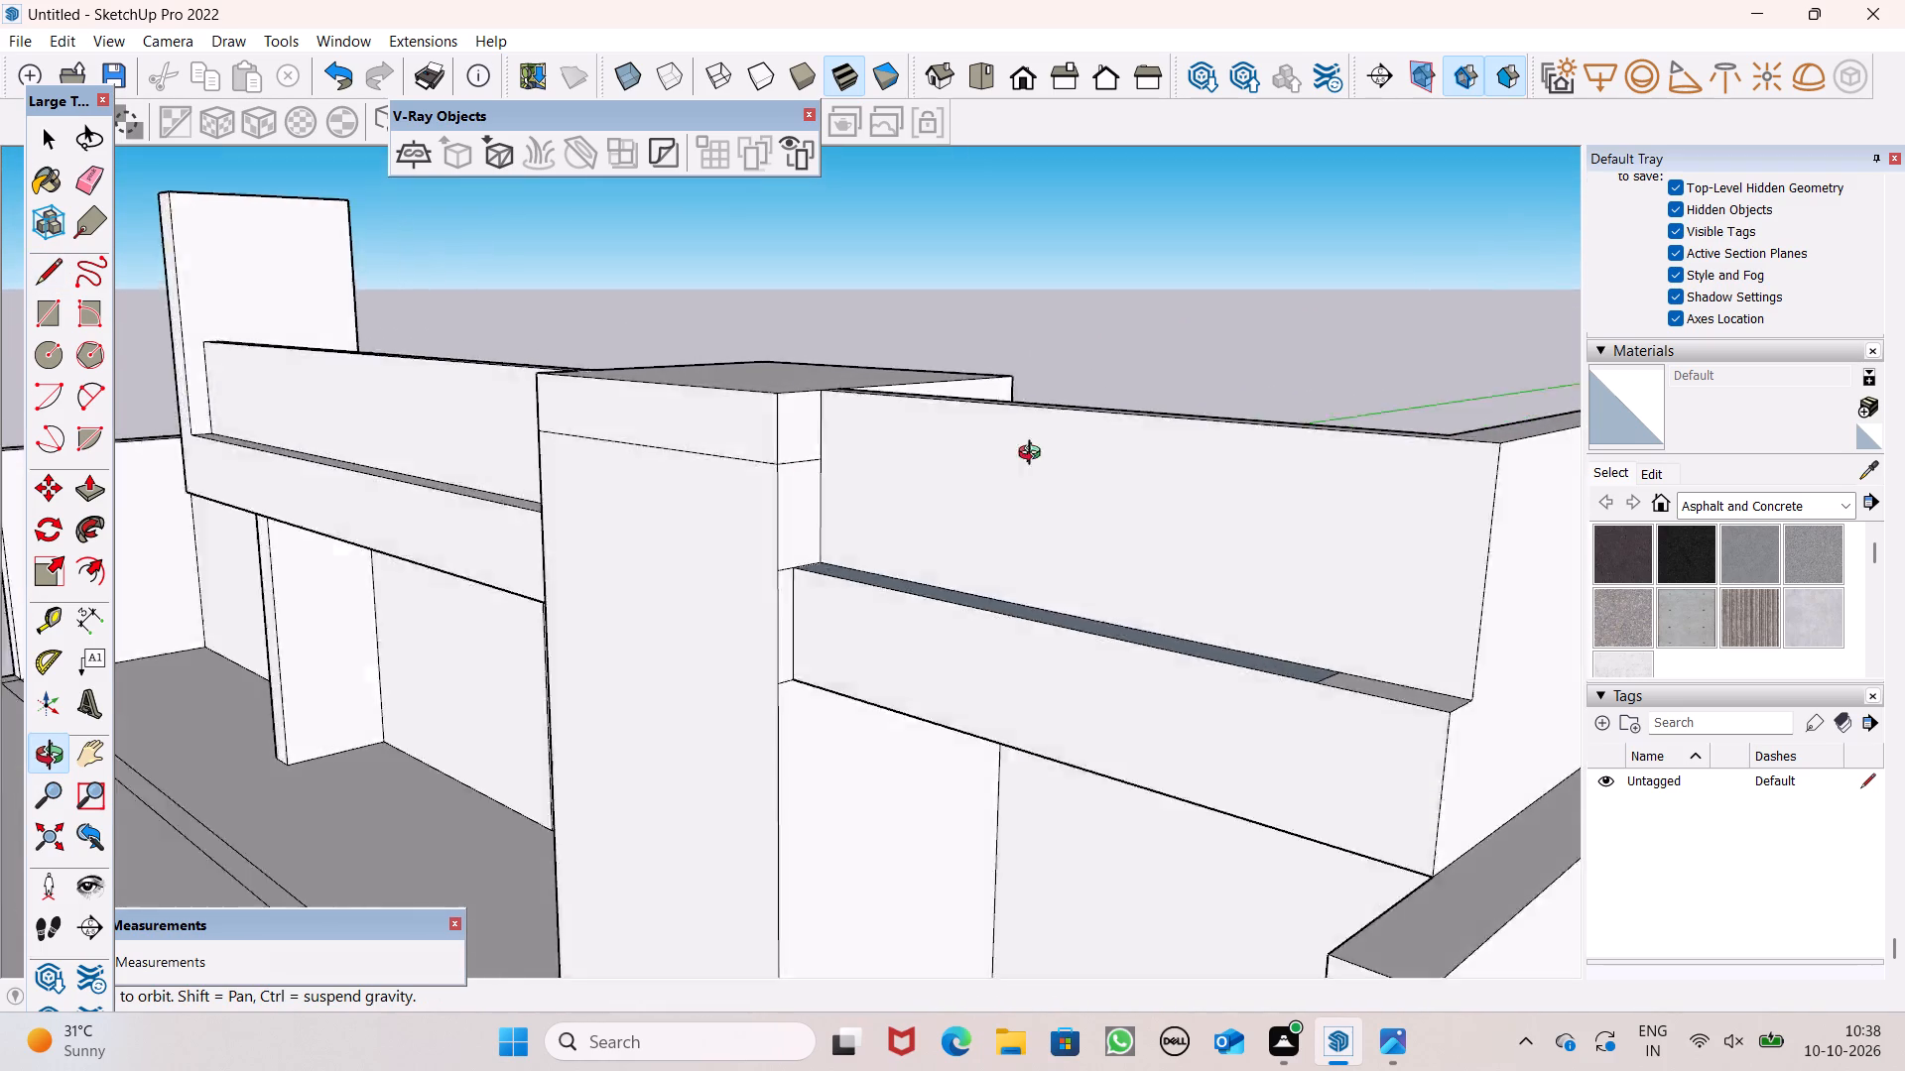
pyautogui.moveTo(1034, 455); pyautogui.dragTo(1529, 526, button='middle')
pyautogui.moveTo(945, 576); pyautogui.dragTo(1300, 513, button='middle')
pyautogui.scroll(1, 1300, 513)
pyautogui.scroll(1, 623, 553)
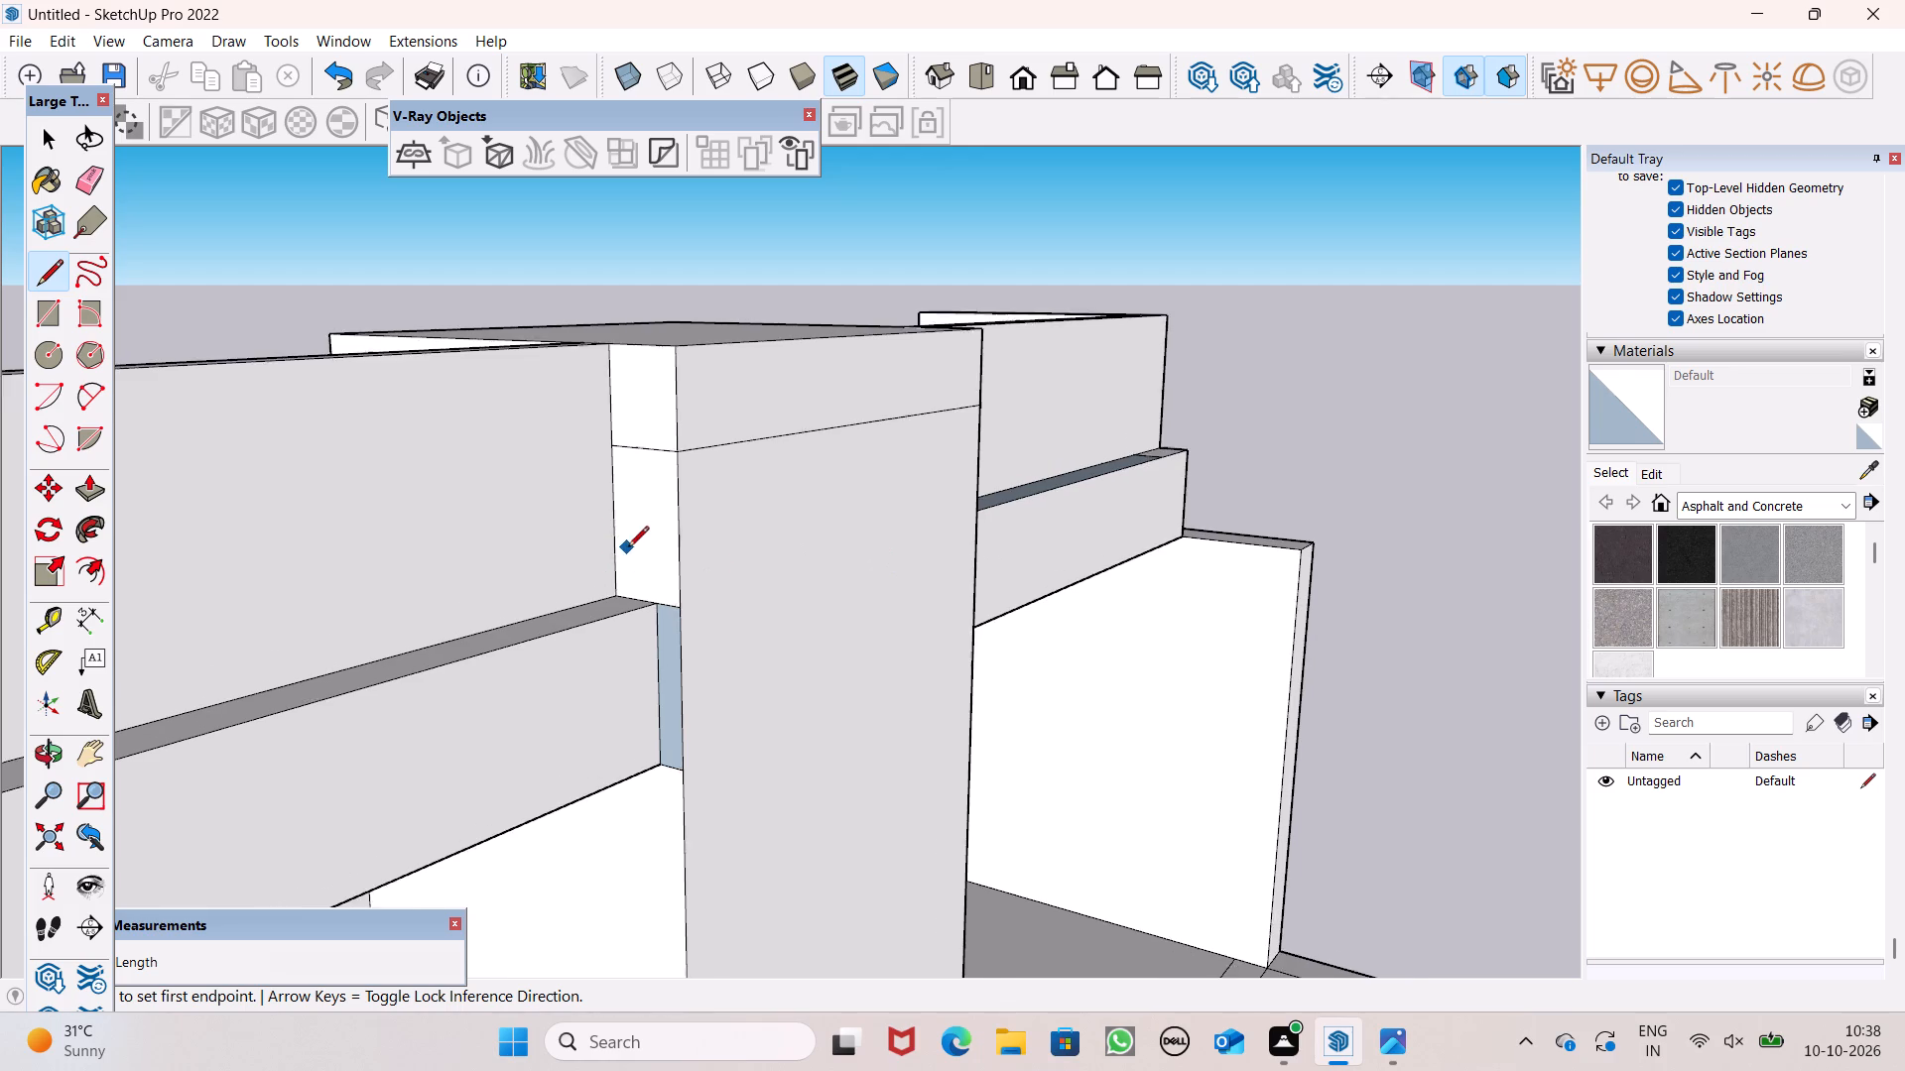
pyautogui.scroll(4, 628, 548)
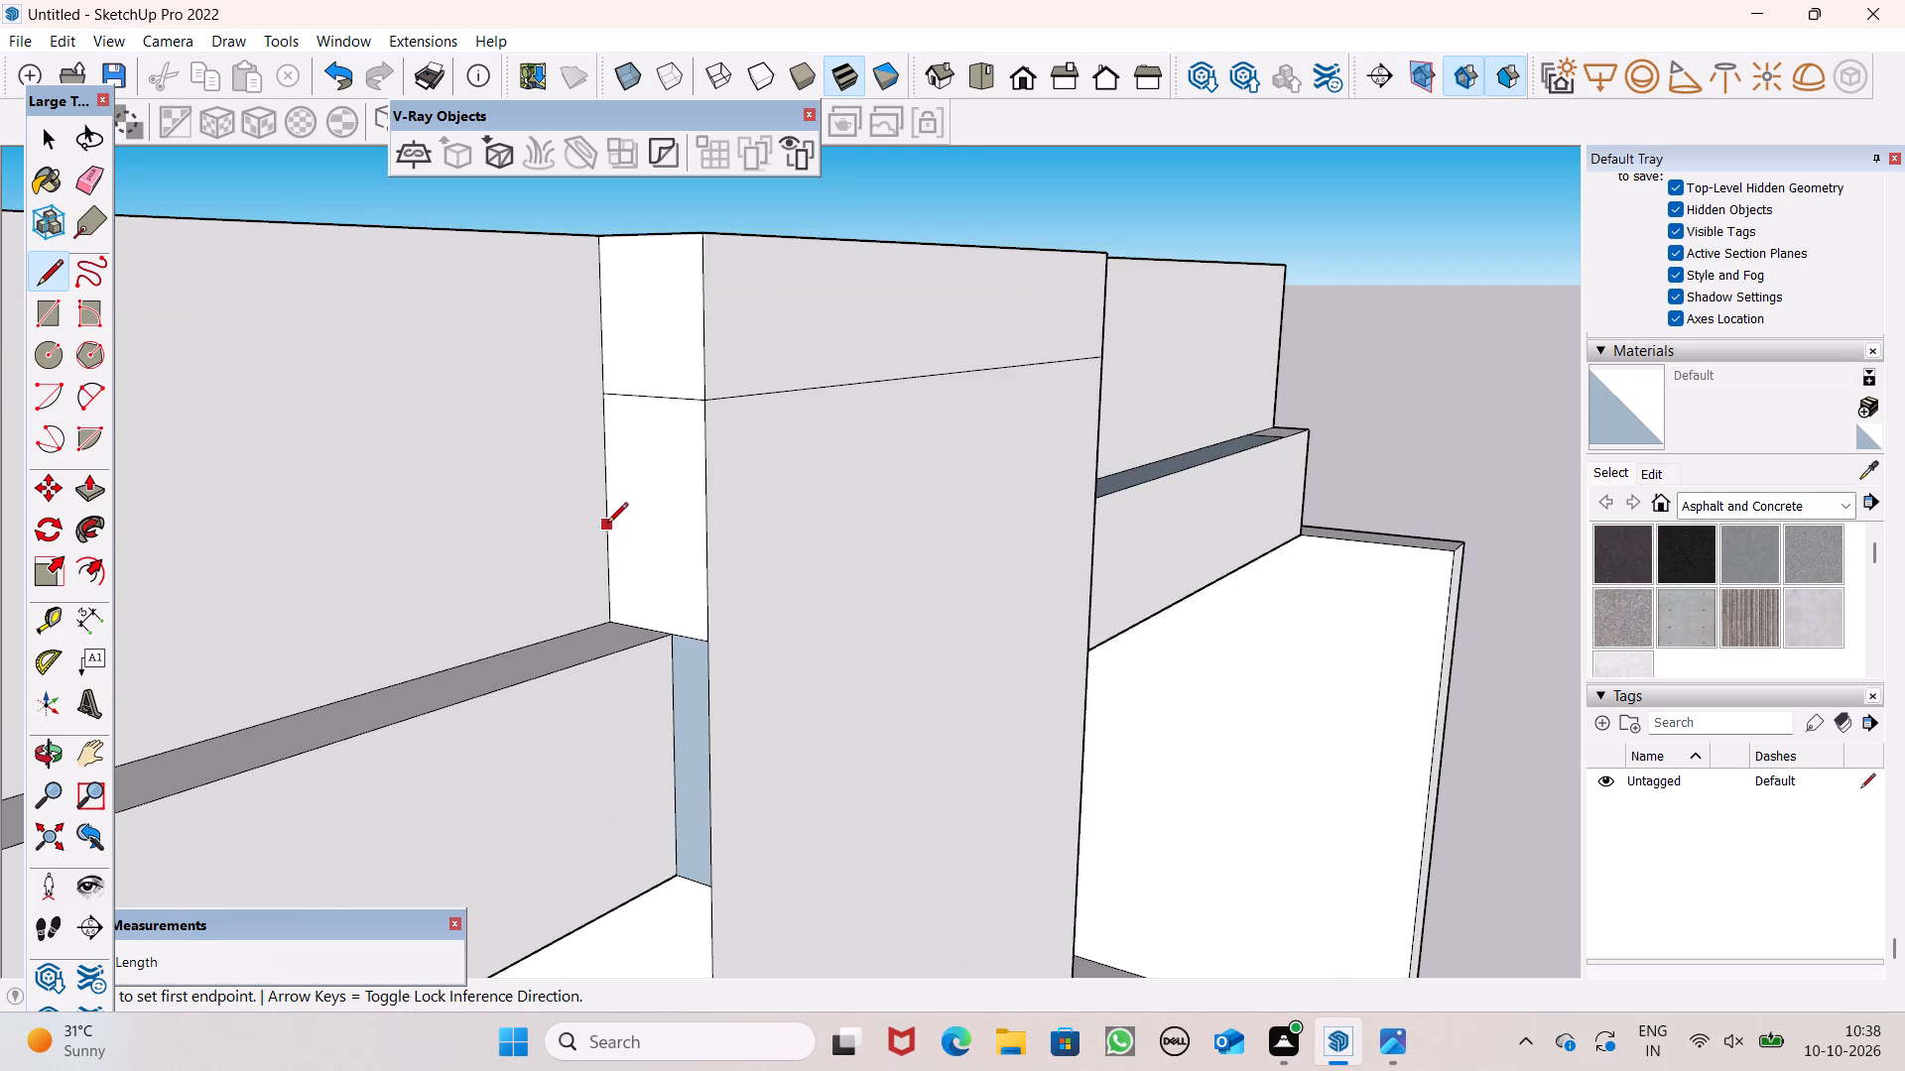
pyautogui.click(607, 525)
pyautogui.click(696, 530)
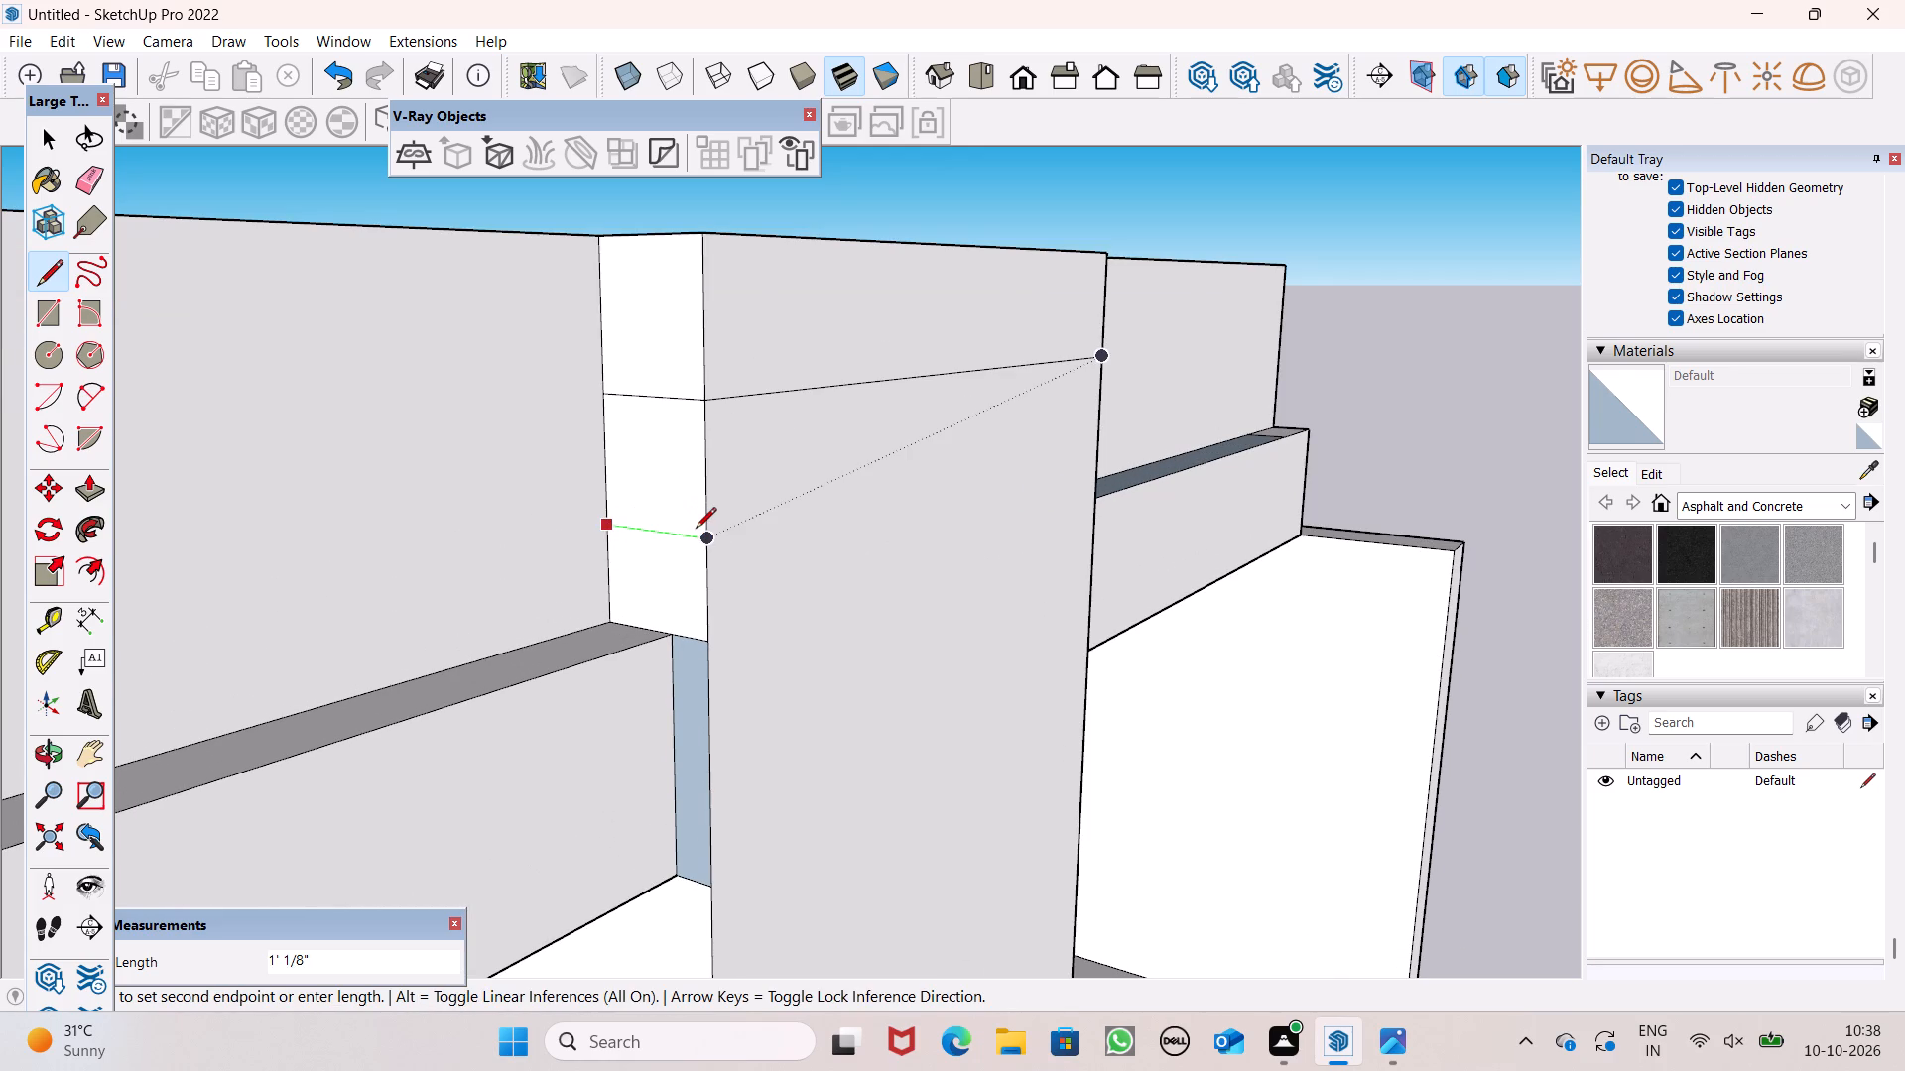
pyautogui.moveTo(706, 540); pyautogui.dragTo(722, 542)
pyautogui.moveTo(1019, 492); pyautogui.dragTo(886, 533, button='middle')
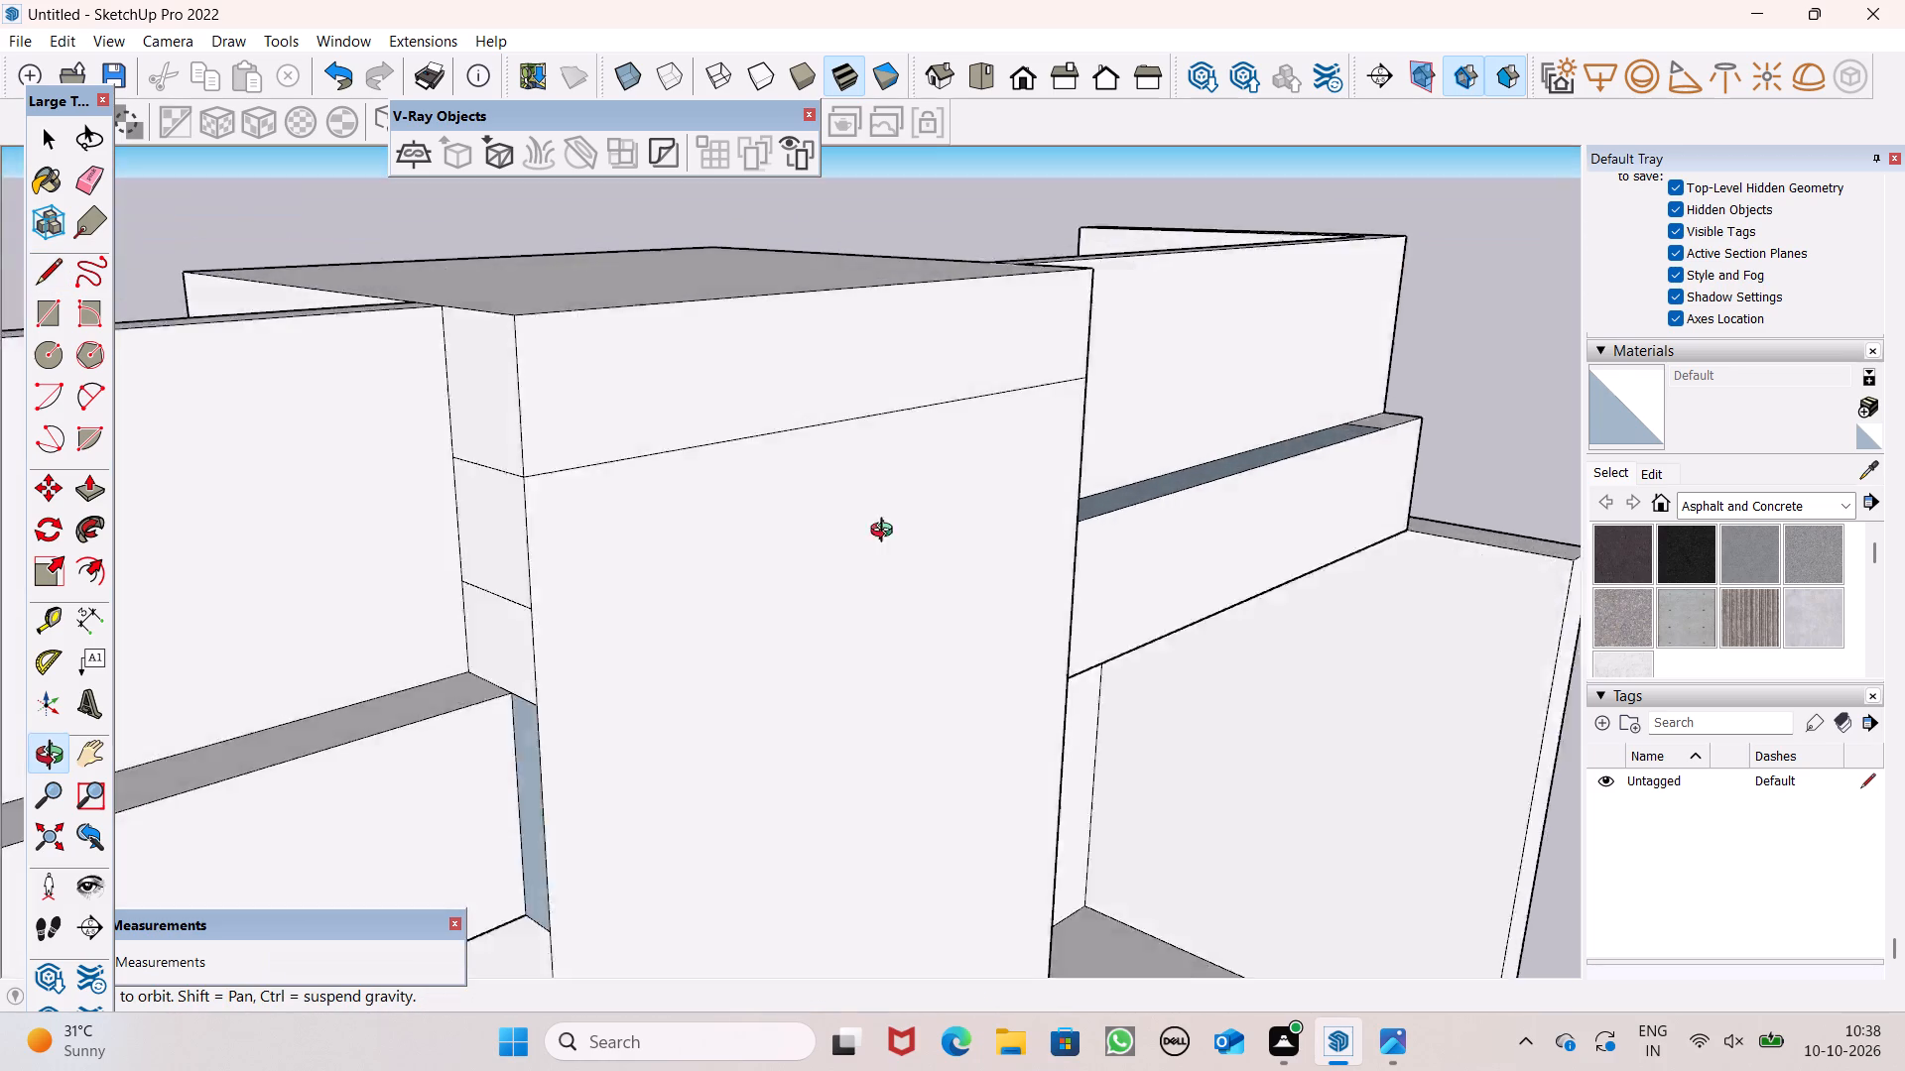
pyautogui.moveTo(886, 533); pyautogui.dragTo(516, 476, button='middle')
pyautogui.scroll(2, 516, 476)
pyautogui.click(936, 445)
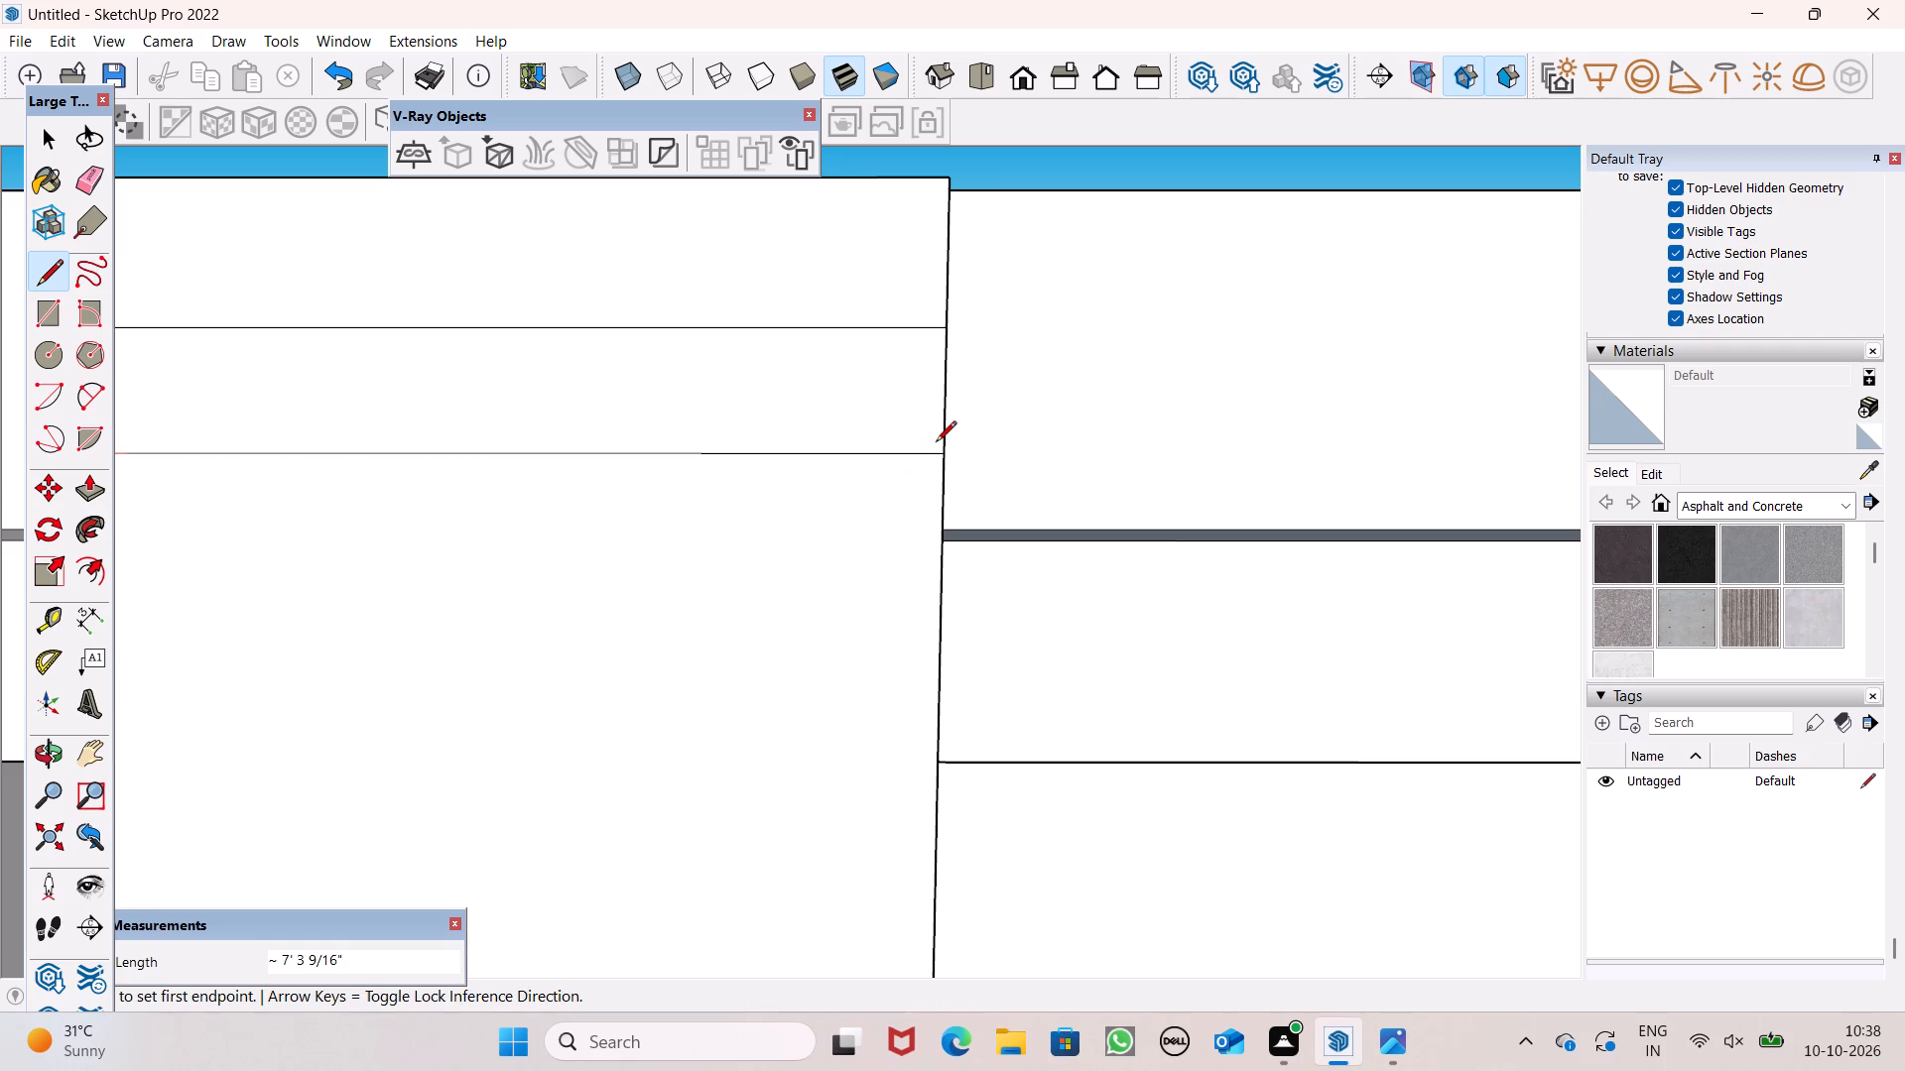
# Continue the lower line 1' 1/8" across the raised block's opposite side face to the parapet.
pyautogui.scroll(-4, 935, 488)
pyautogui.moveTo(964, 518); pyautogui.dragTo(593, 534, button='middle')
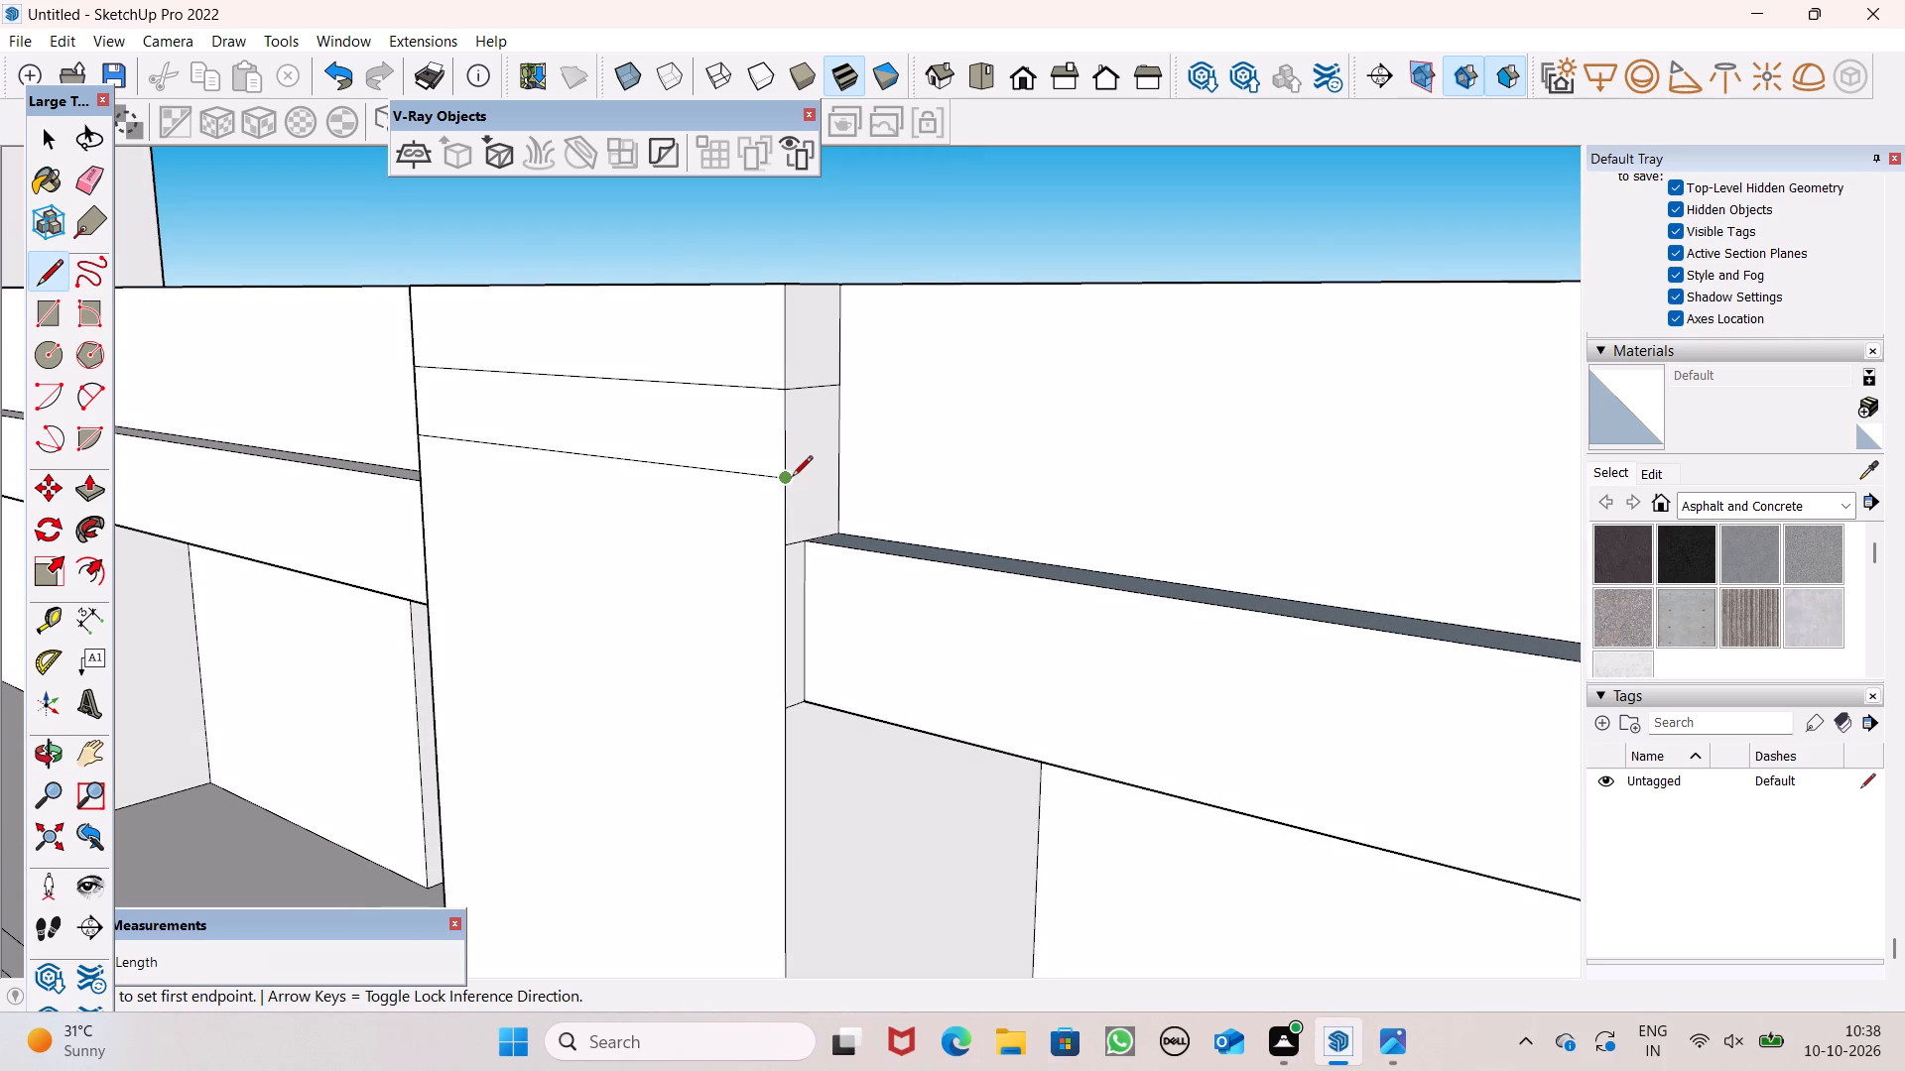
pyautogui.click(787, 480)
pyautogui.click(833, 457)
pyautogui.press('space')
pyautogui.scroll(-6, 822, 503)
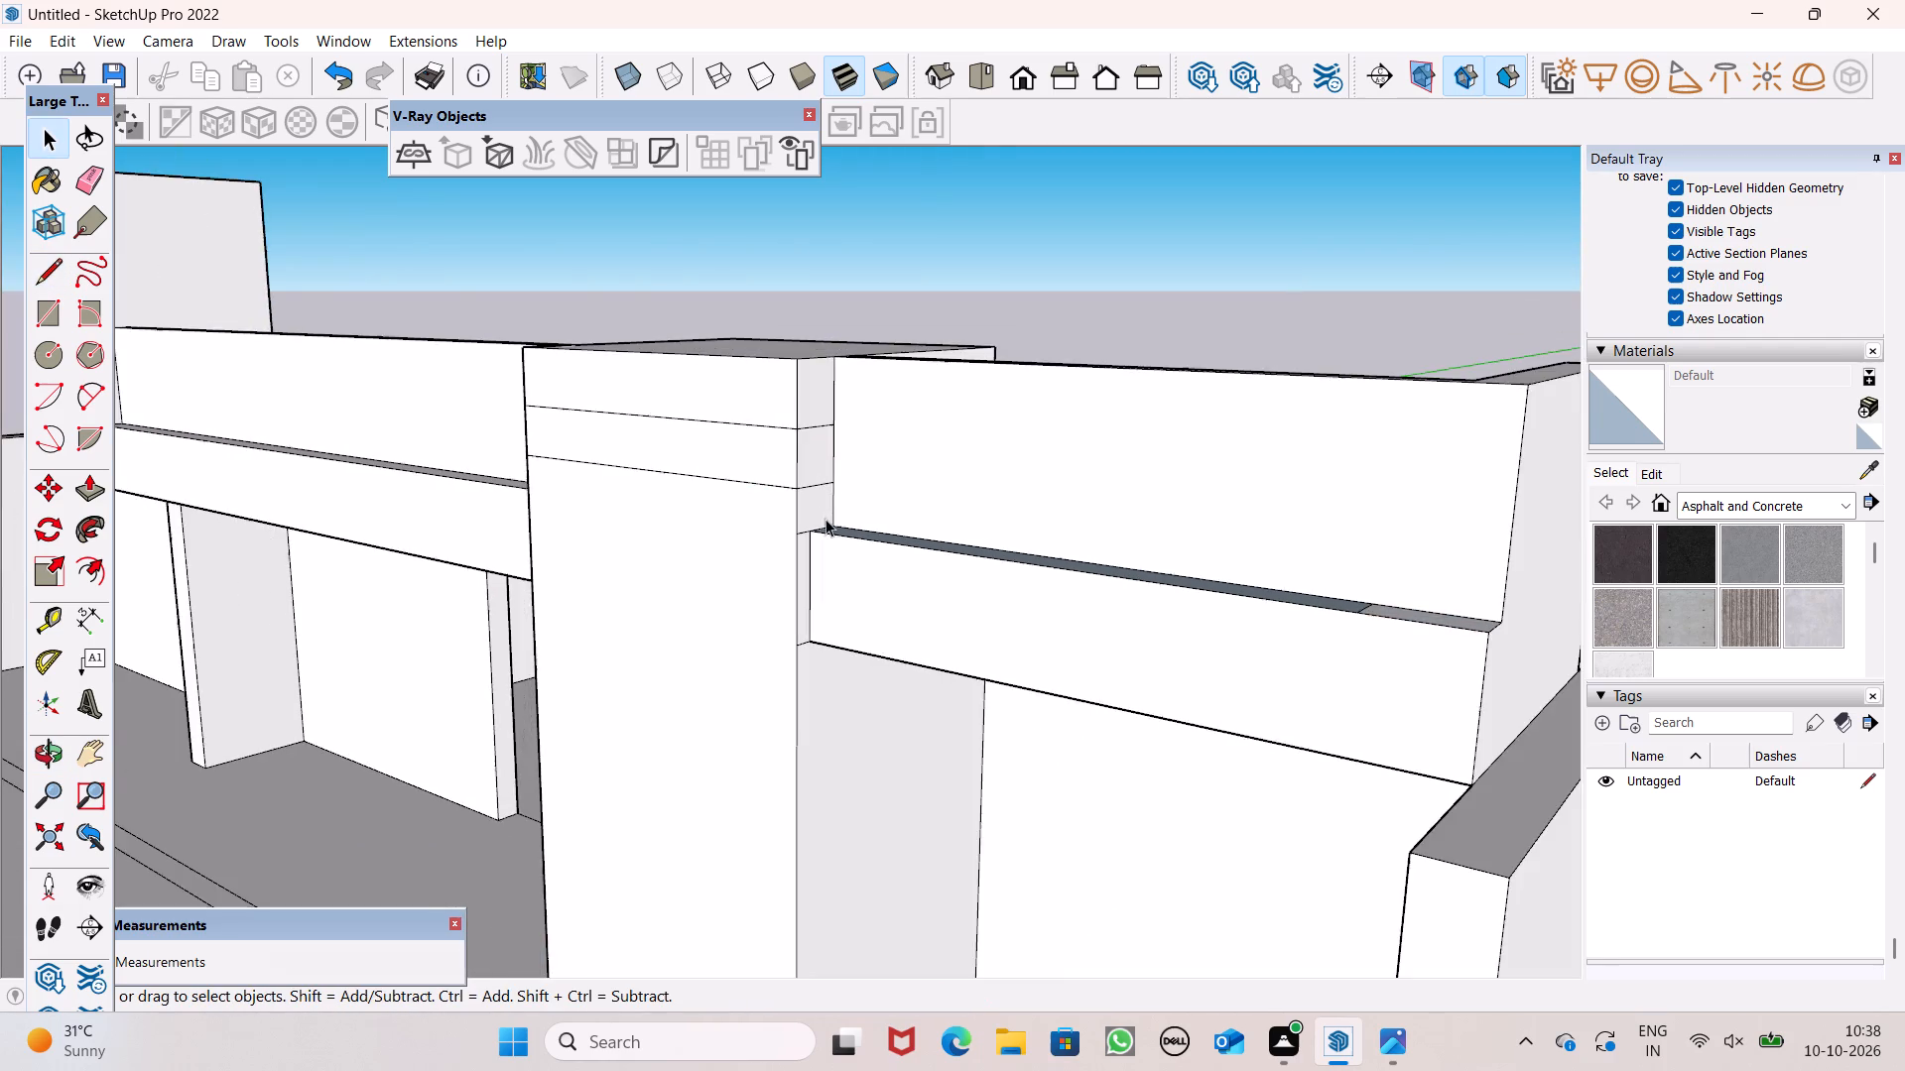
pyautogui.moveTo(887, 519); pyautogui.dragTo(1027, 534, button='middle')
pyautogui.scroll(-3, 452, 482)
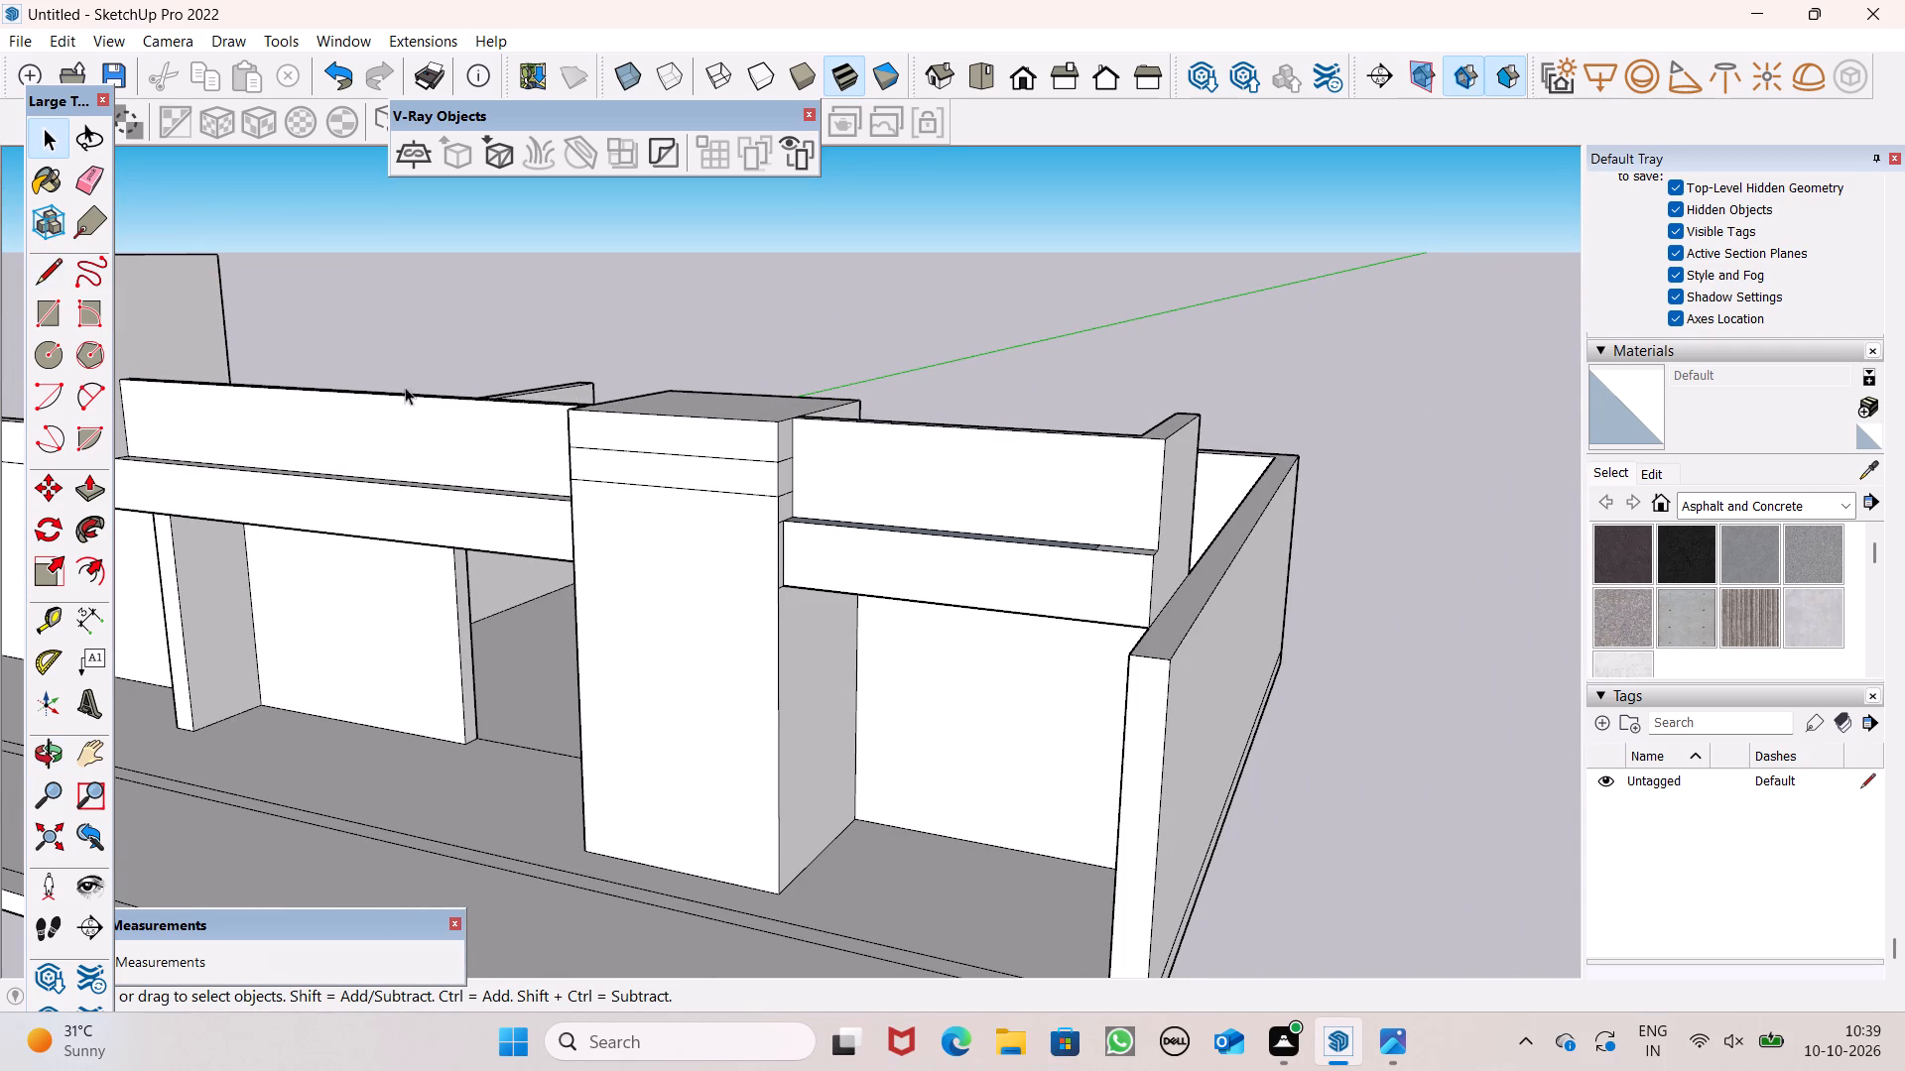
# Copy the lower horizontal line on the raised block's front face about 1' 2 5/16" straight down.
pyautogui.scroll(-5, 913, 428)
pyautogui.moveTo(867, 492); pyautogui.dragTo(1136, 447, button='middle')
pyautogui.scroll(5, 967, 398)
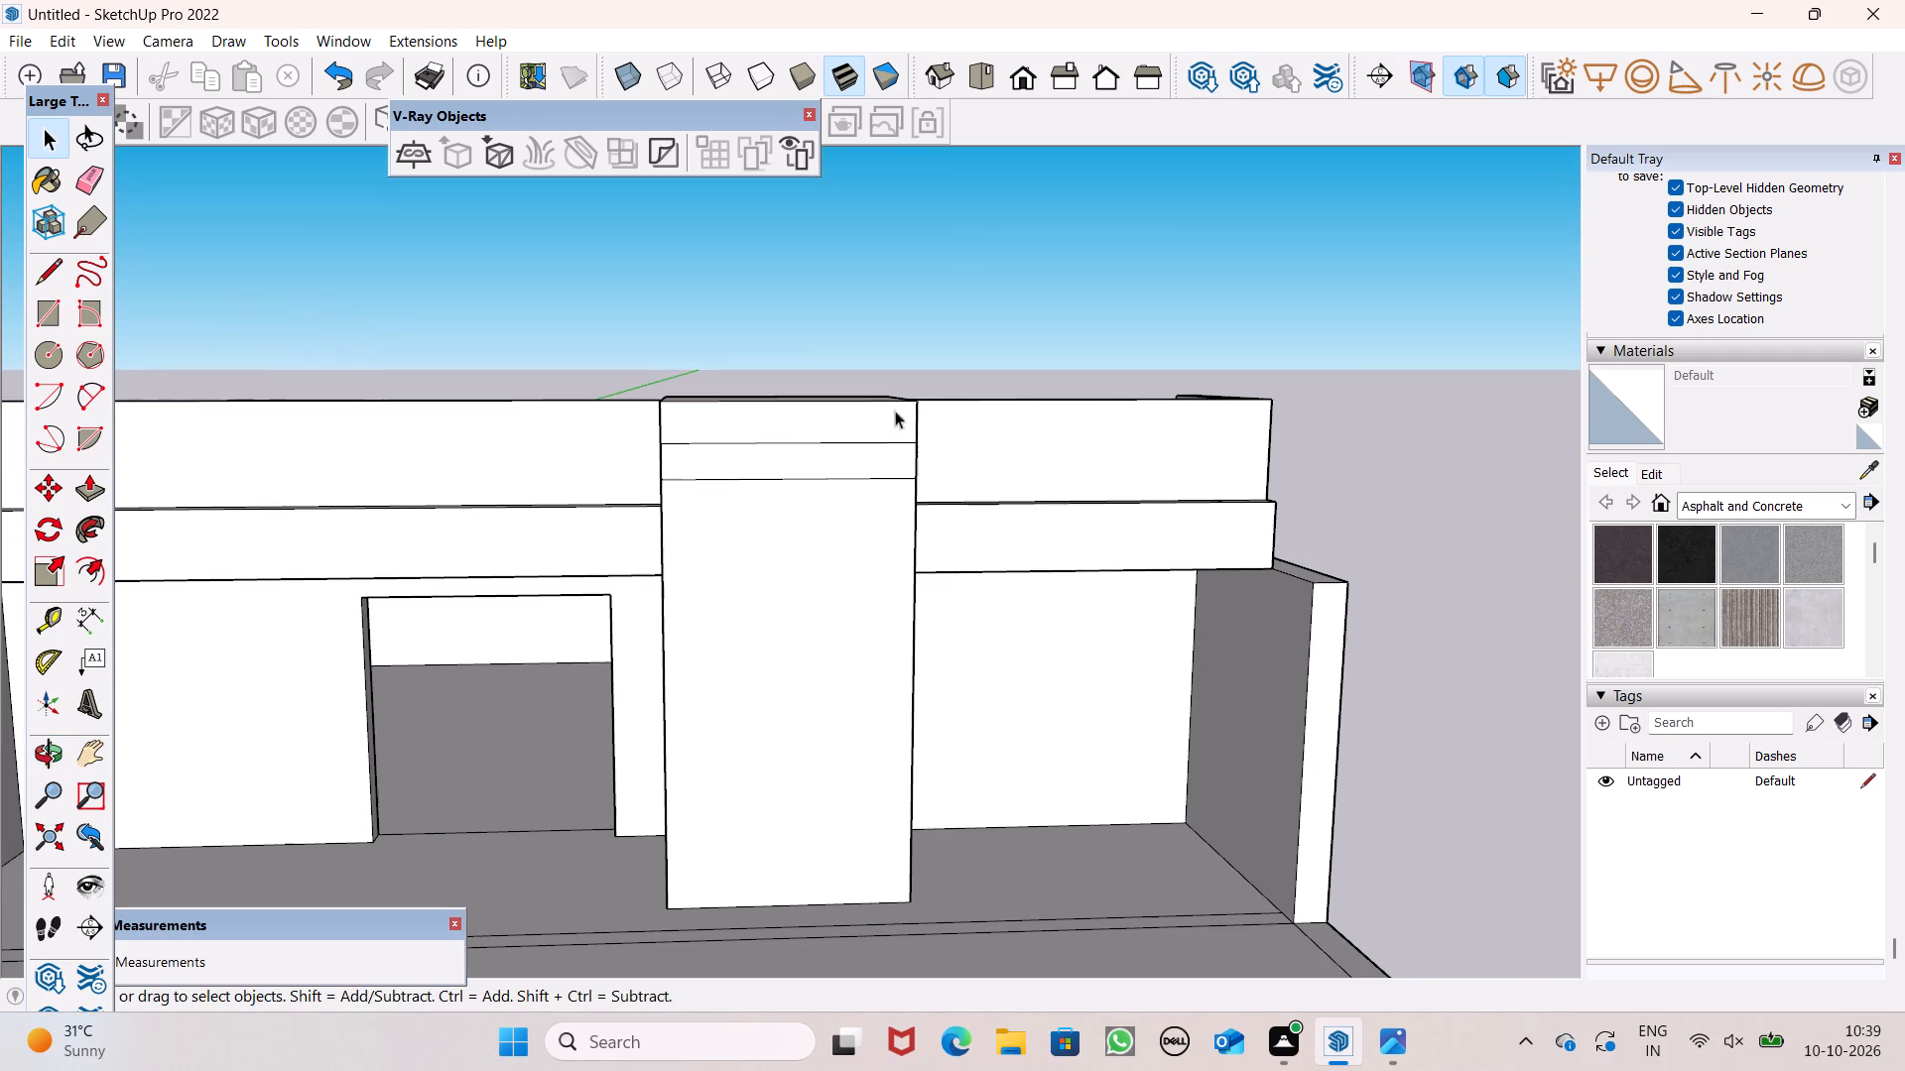
pyautogui.click(803, 481)
pyautogui.press('m')
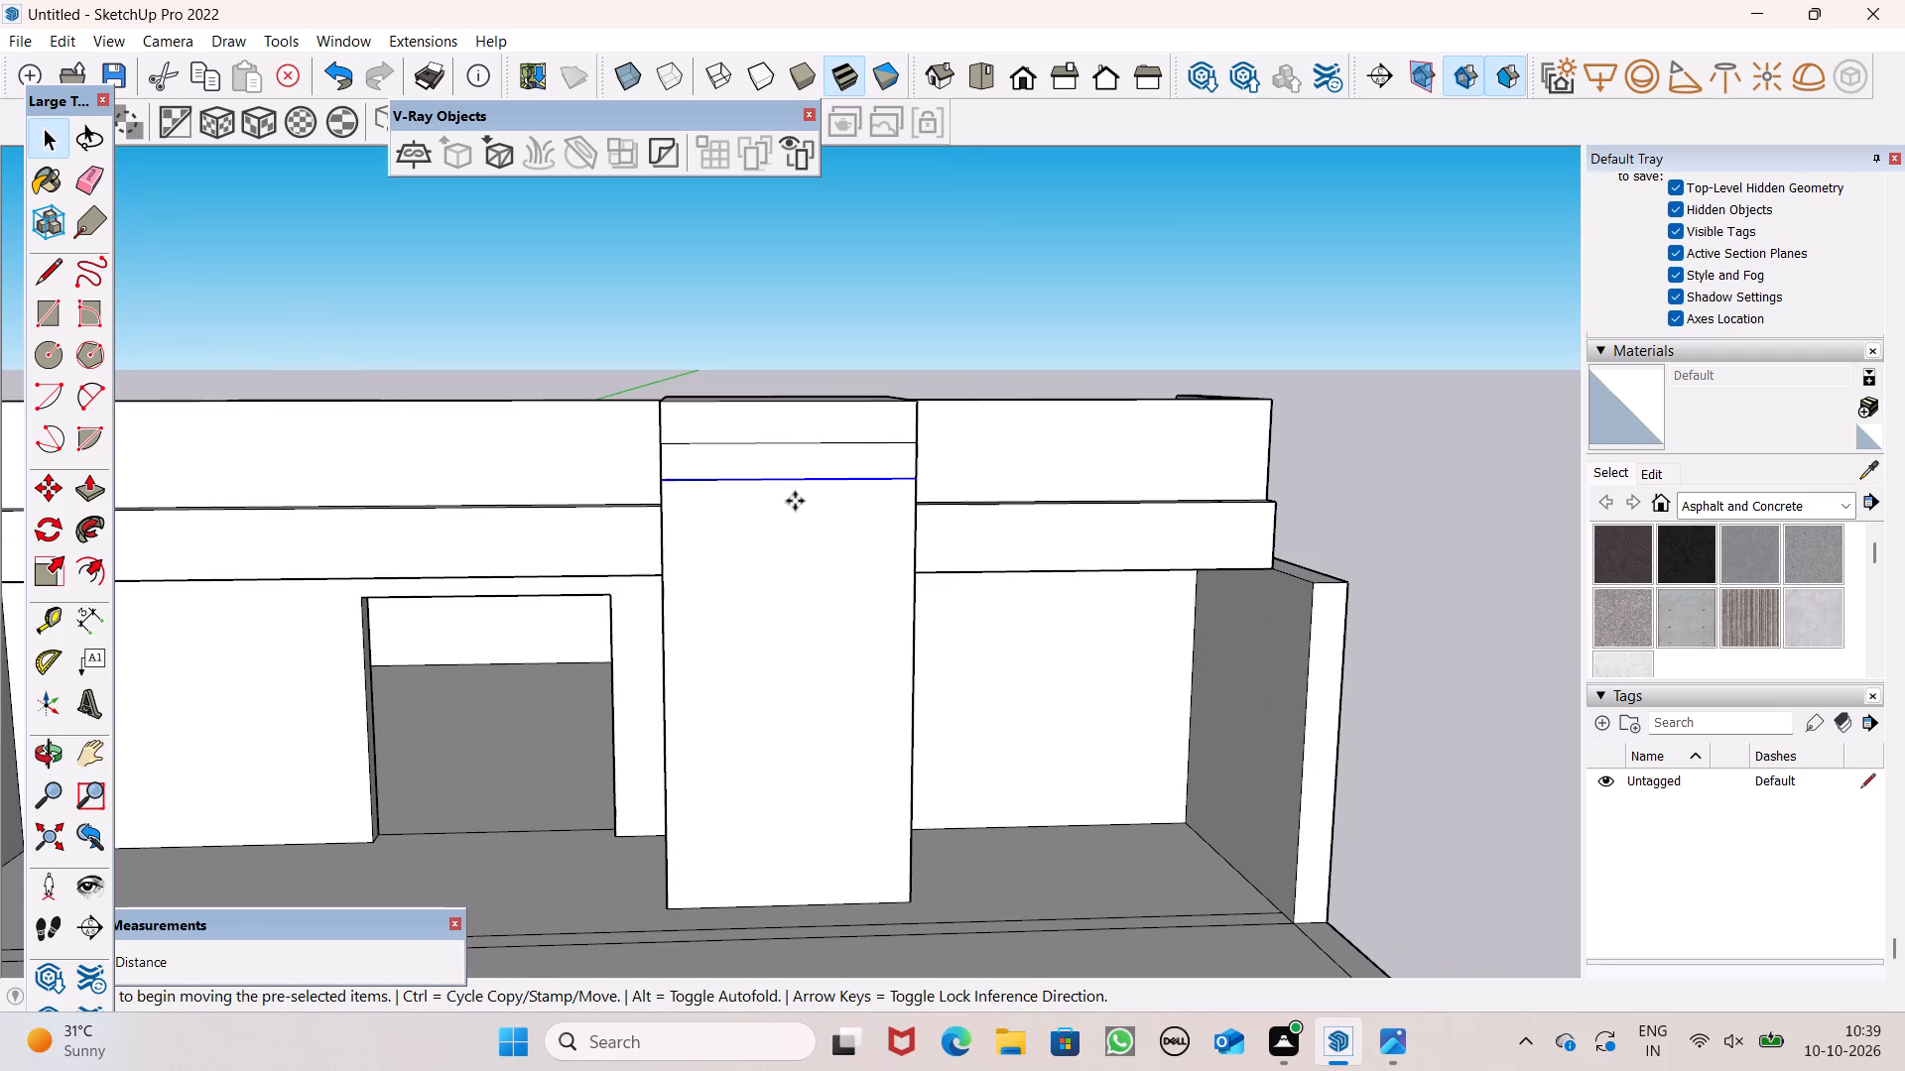
pyautogui.press('Return')
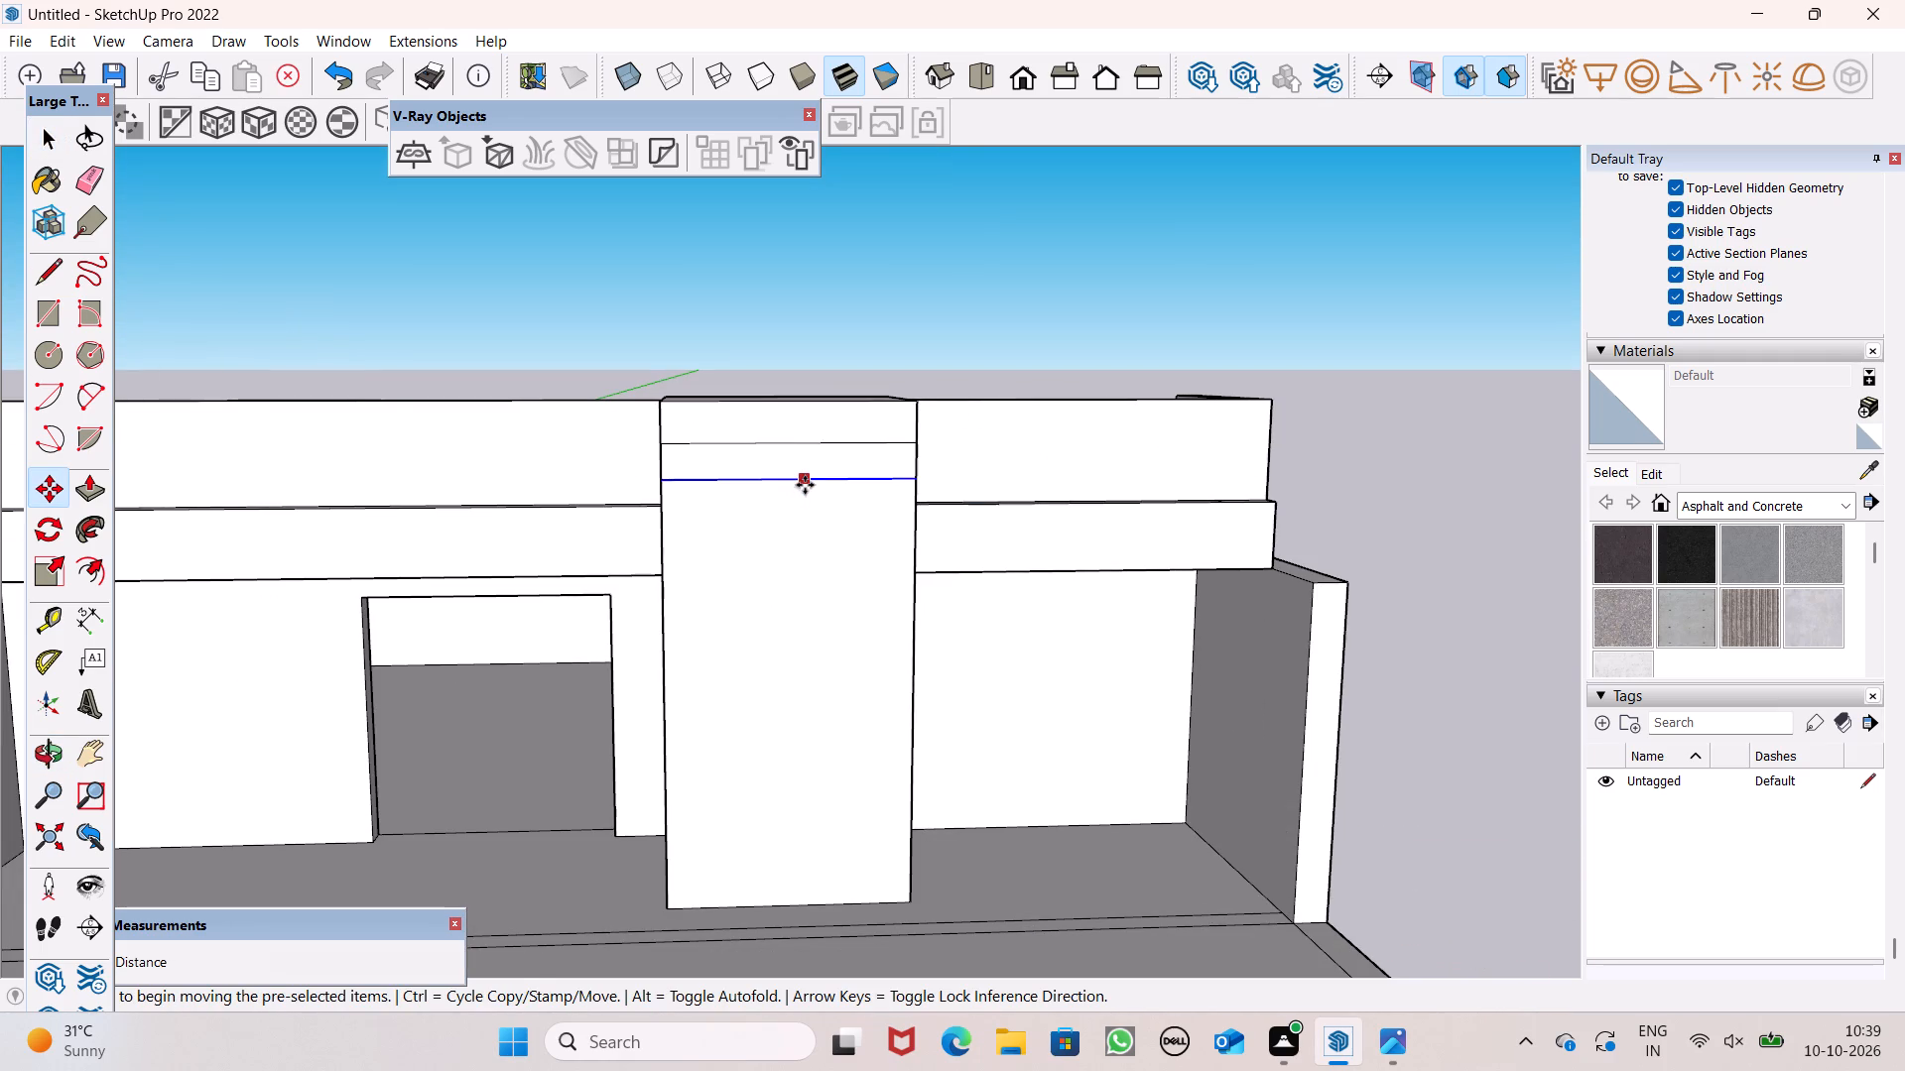
pyautogui.click(805, 485)
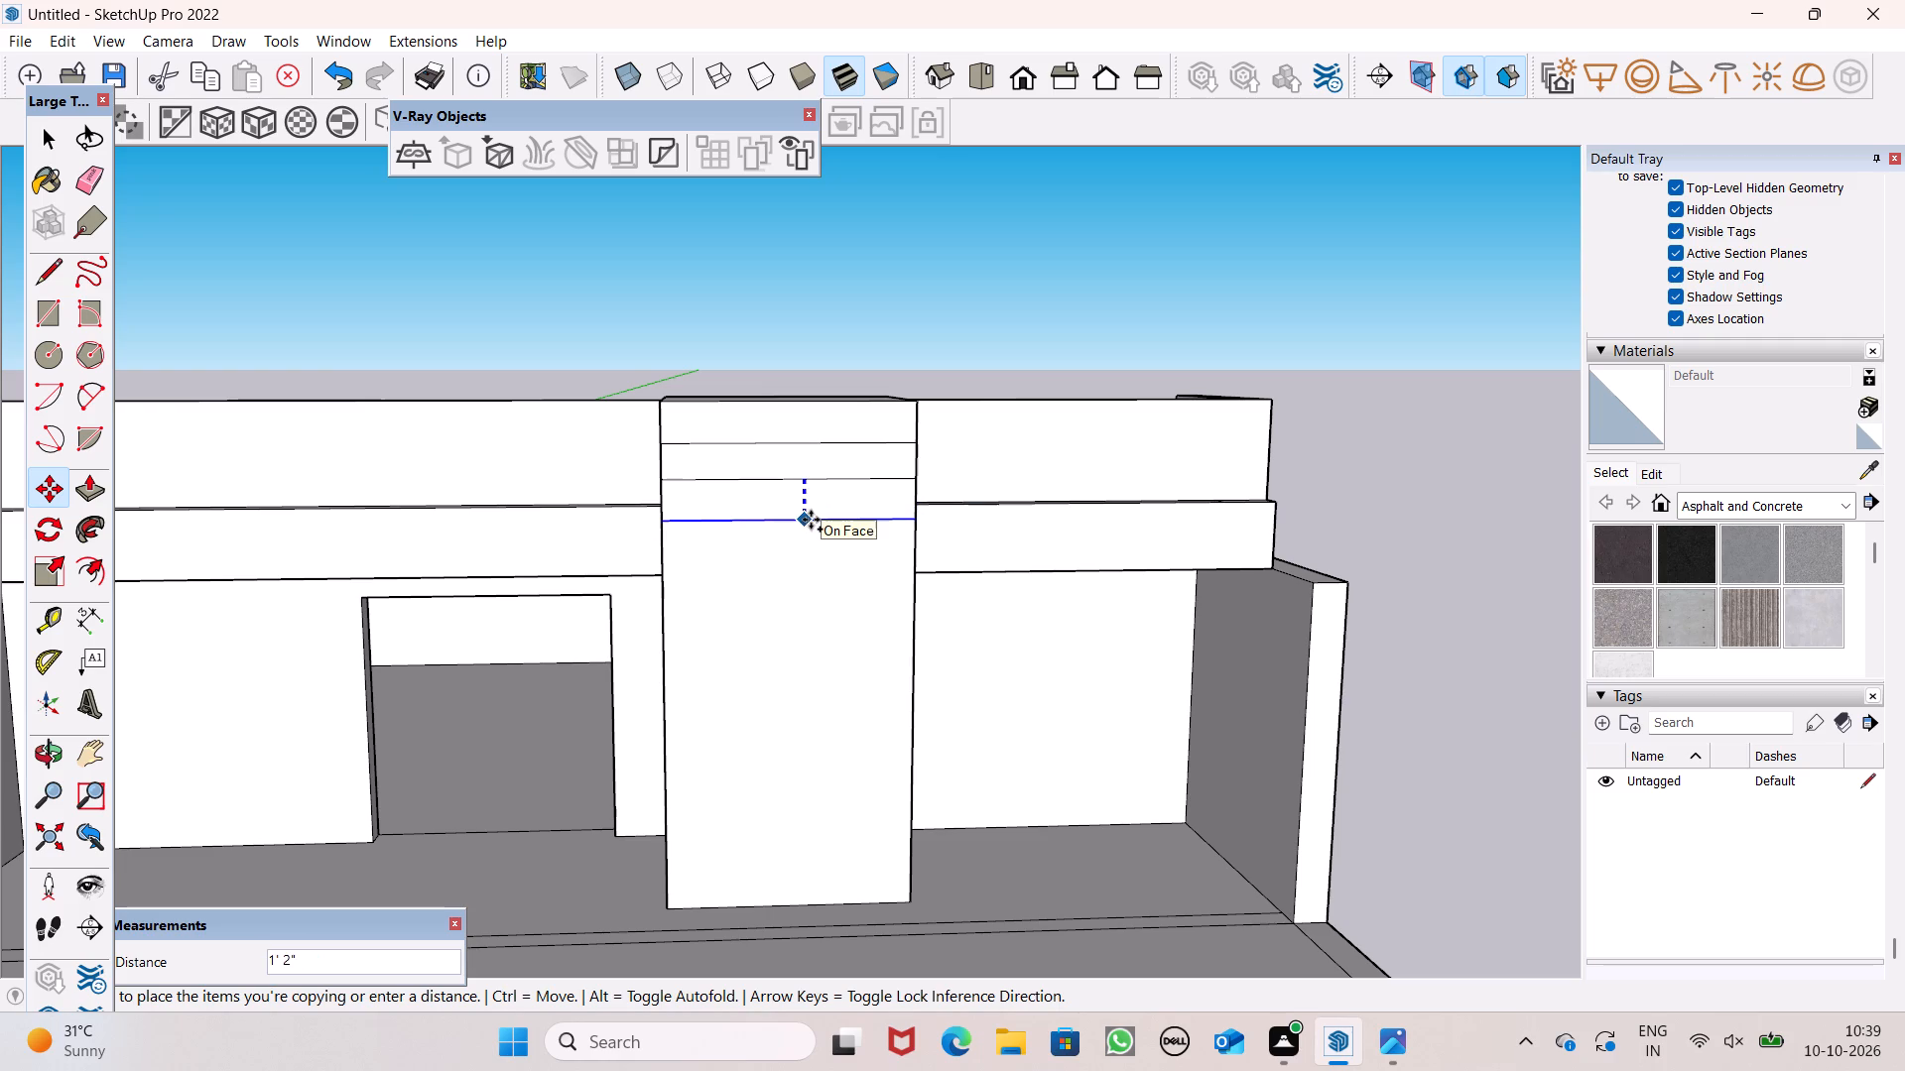
pyautogui.hotkey('shift', '*')
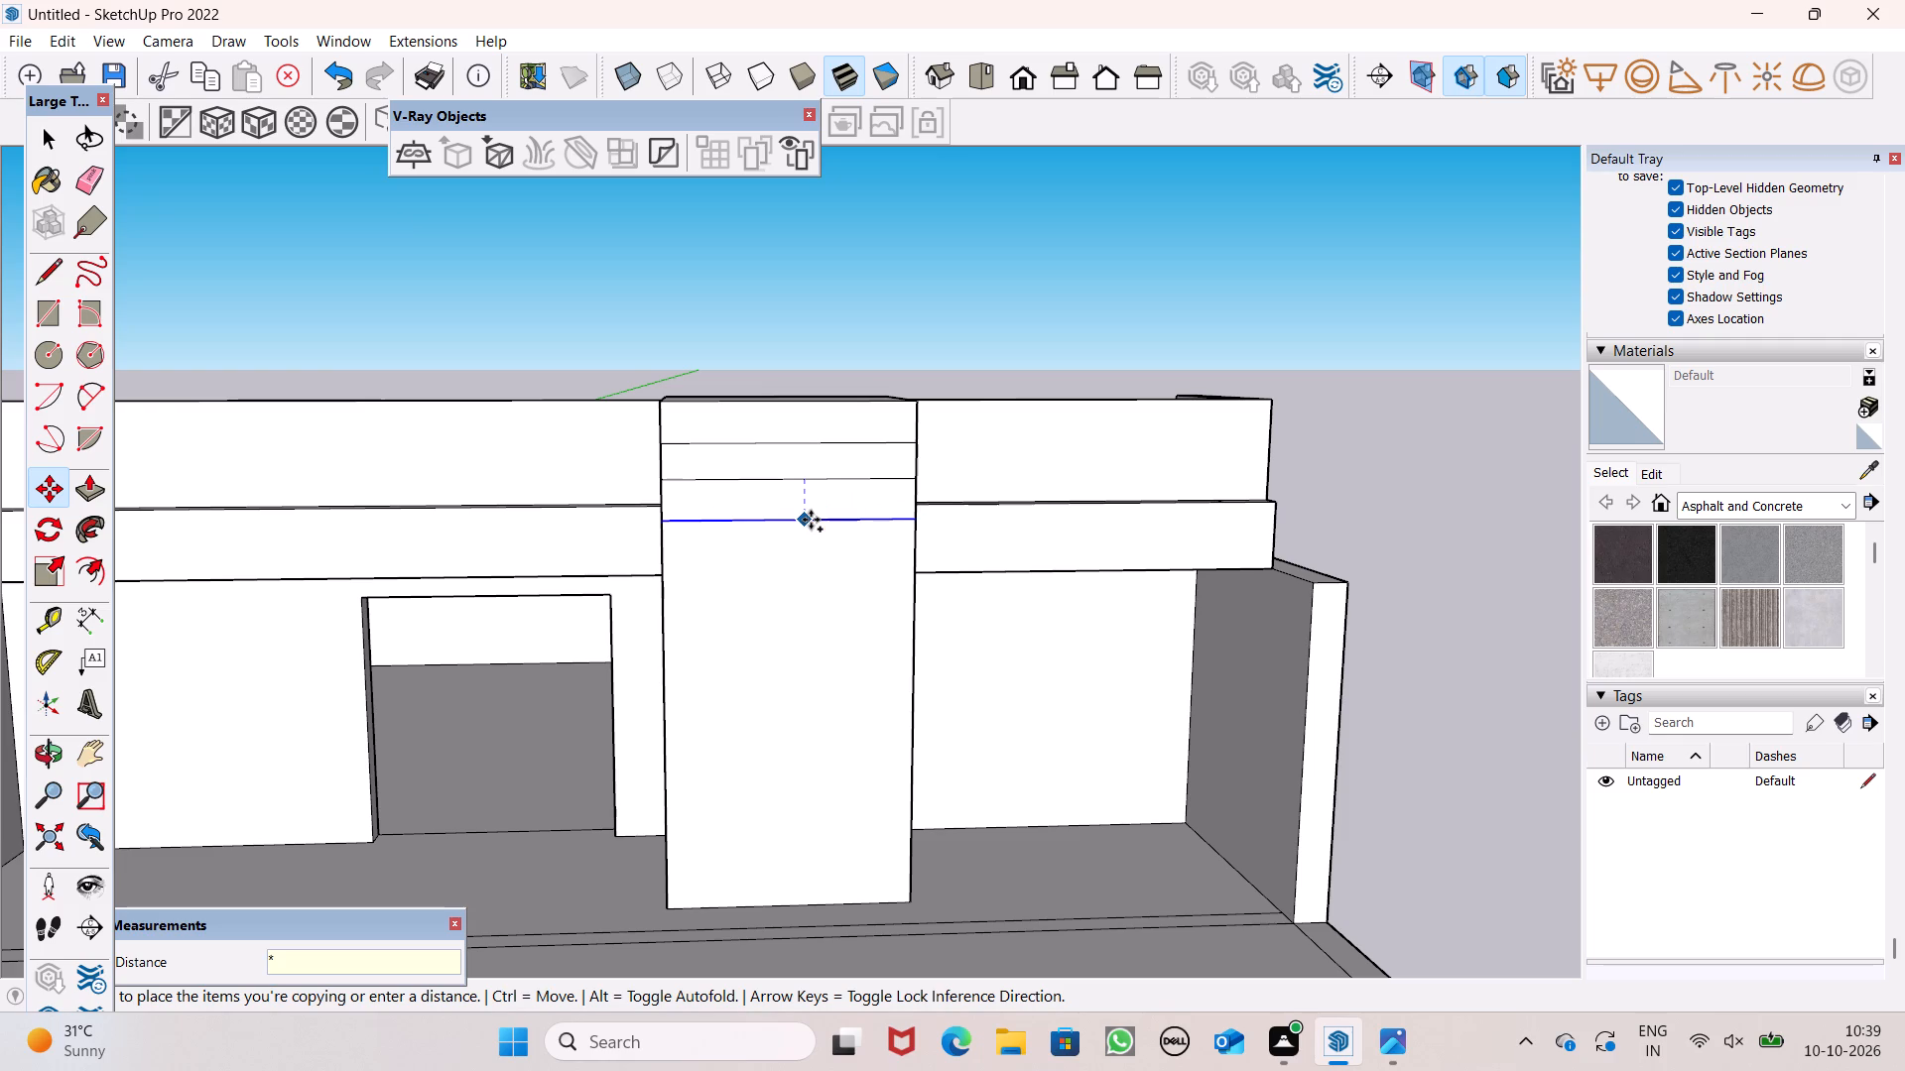
pyautogui.write('10')
pyautogui.press('Return')
pyautogui.press('Return')
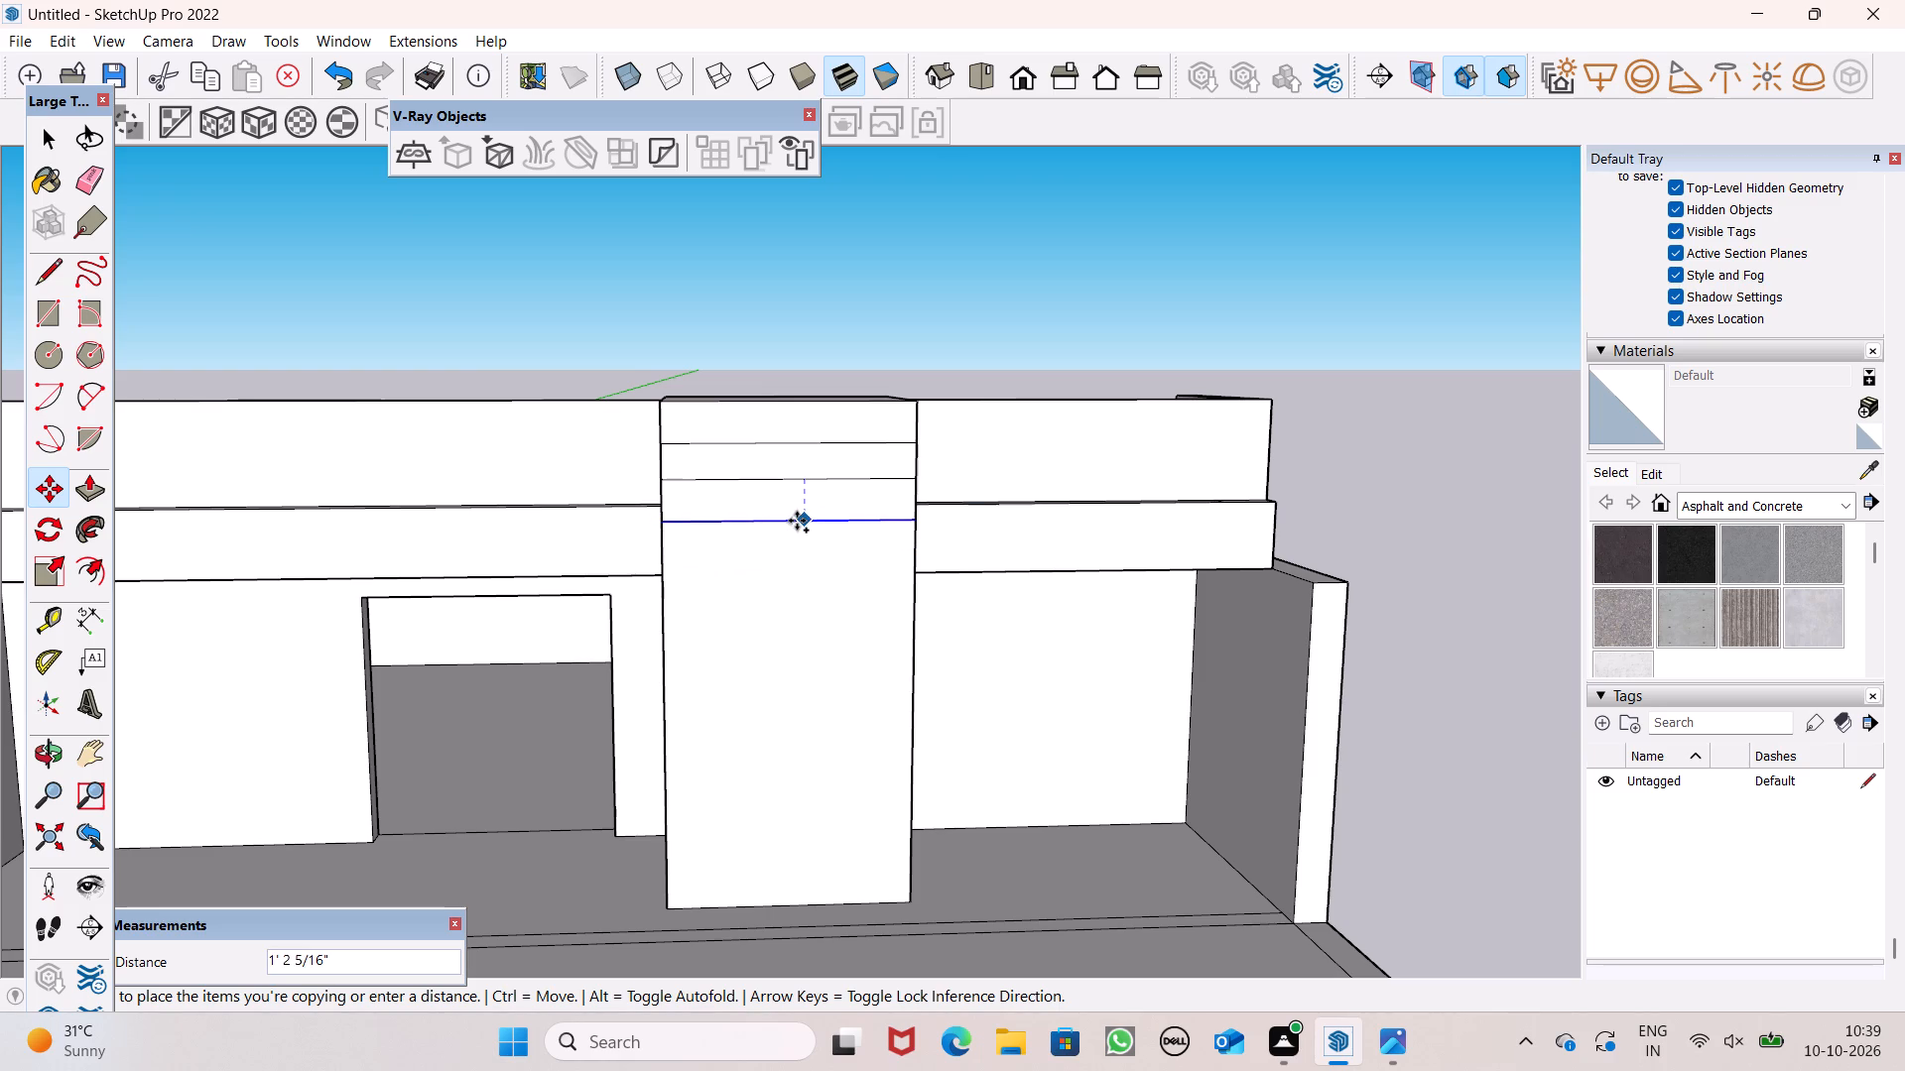
pyautogui.click(797, 521)
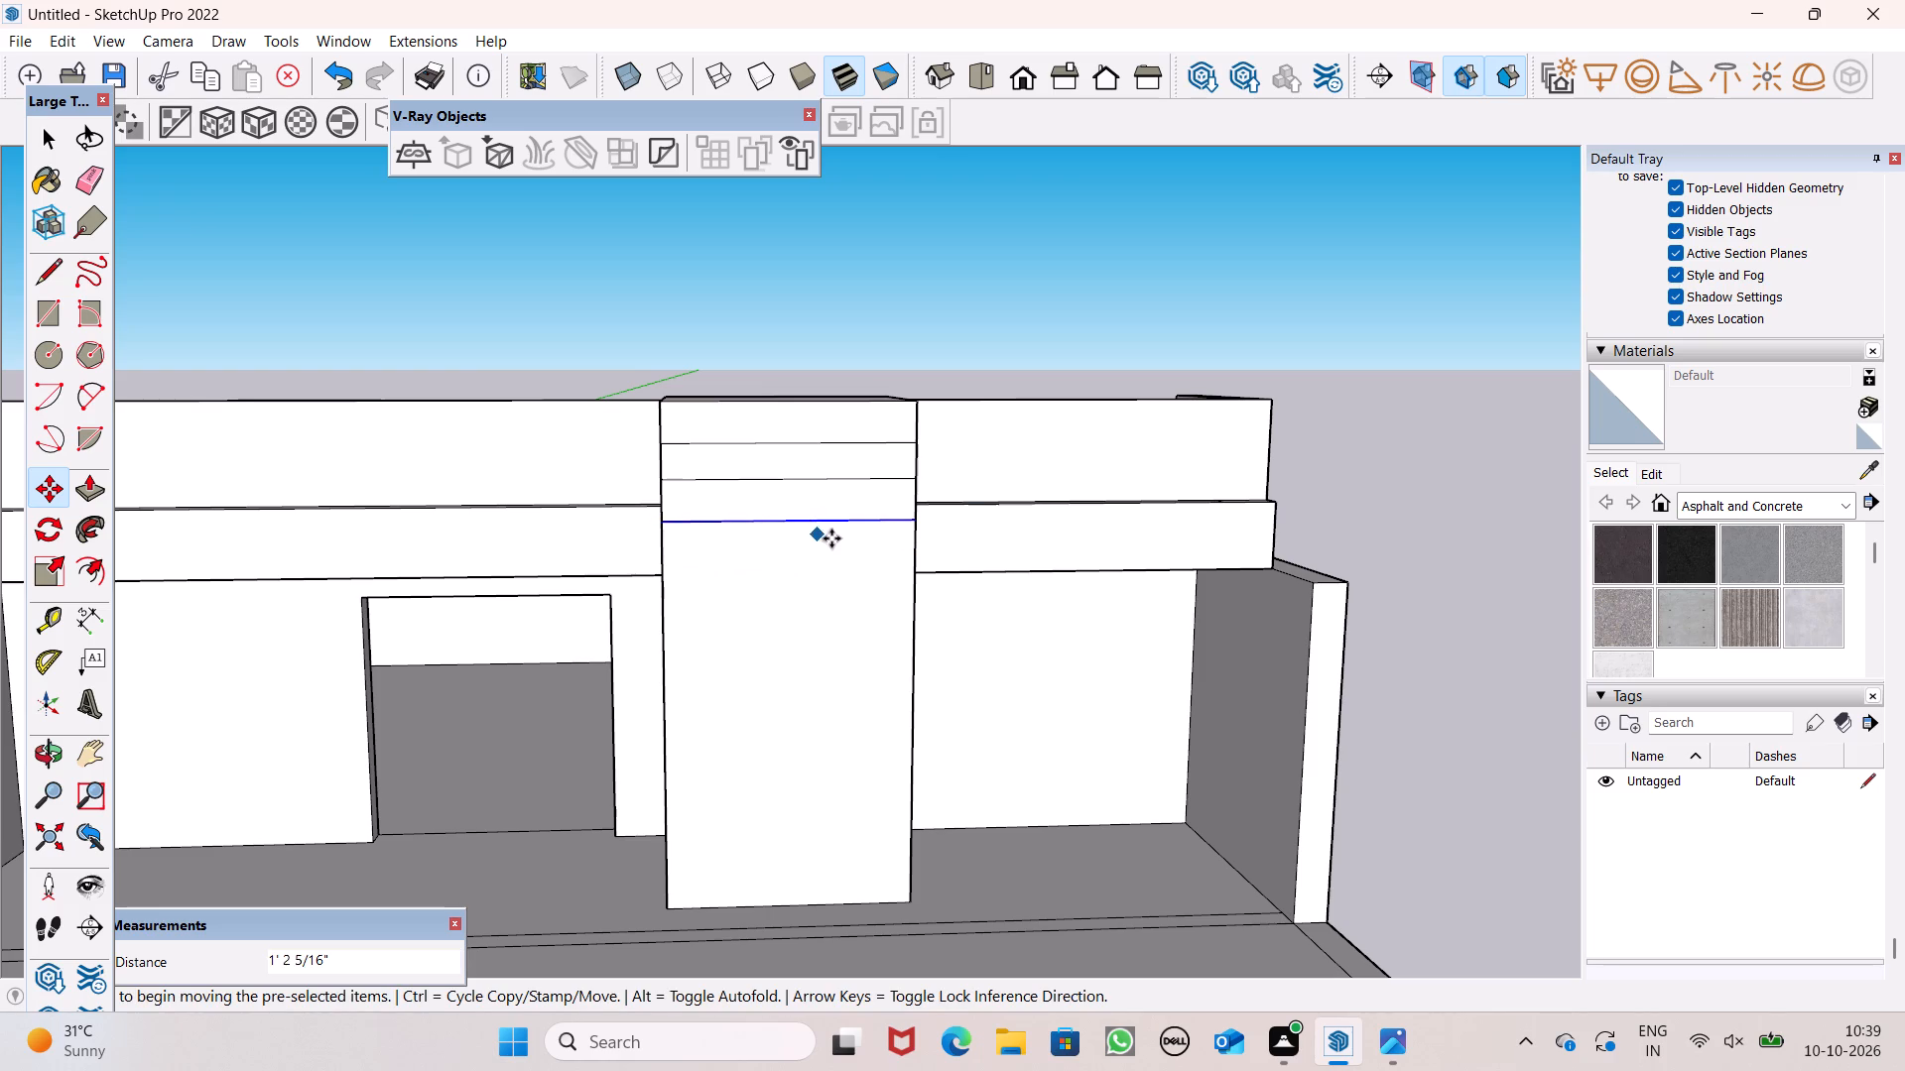
# Repeat the line copy at equal spacing down the raised block's front face with a *10 array.
pyautogui.hotkey('shift', '*')
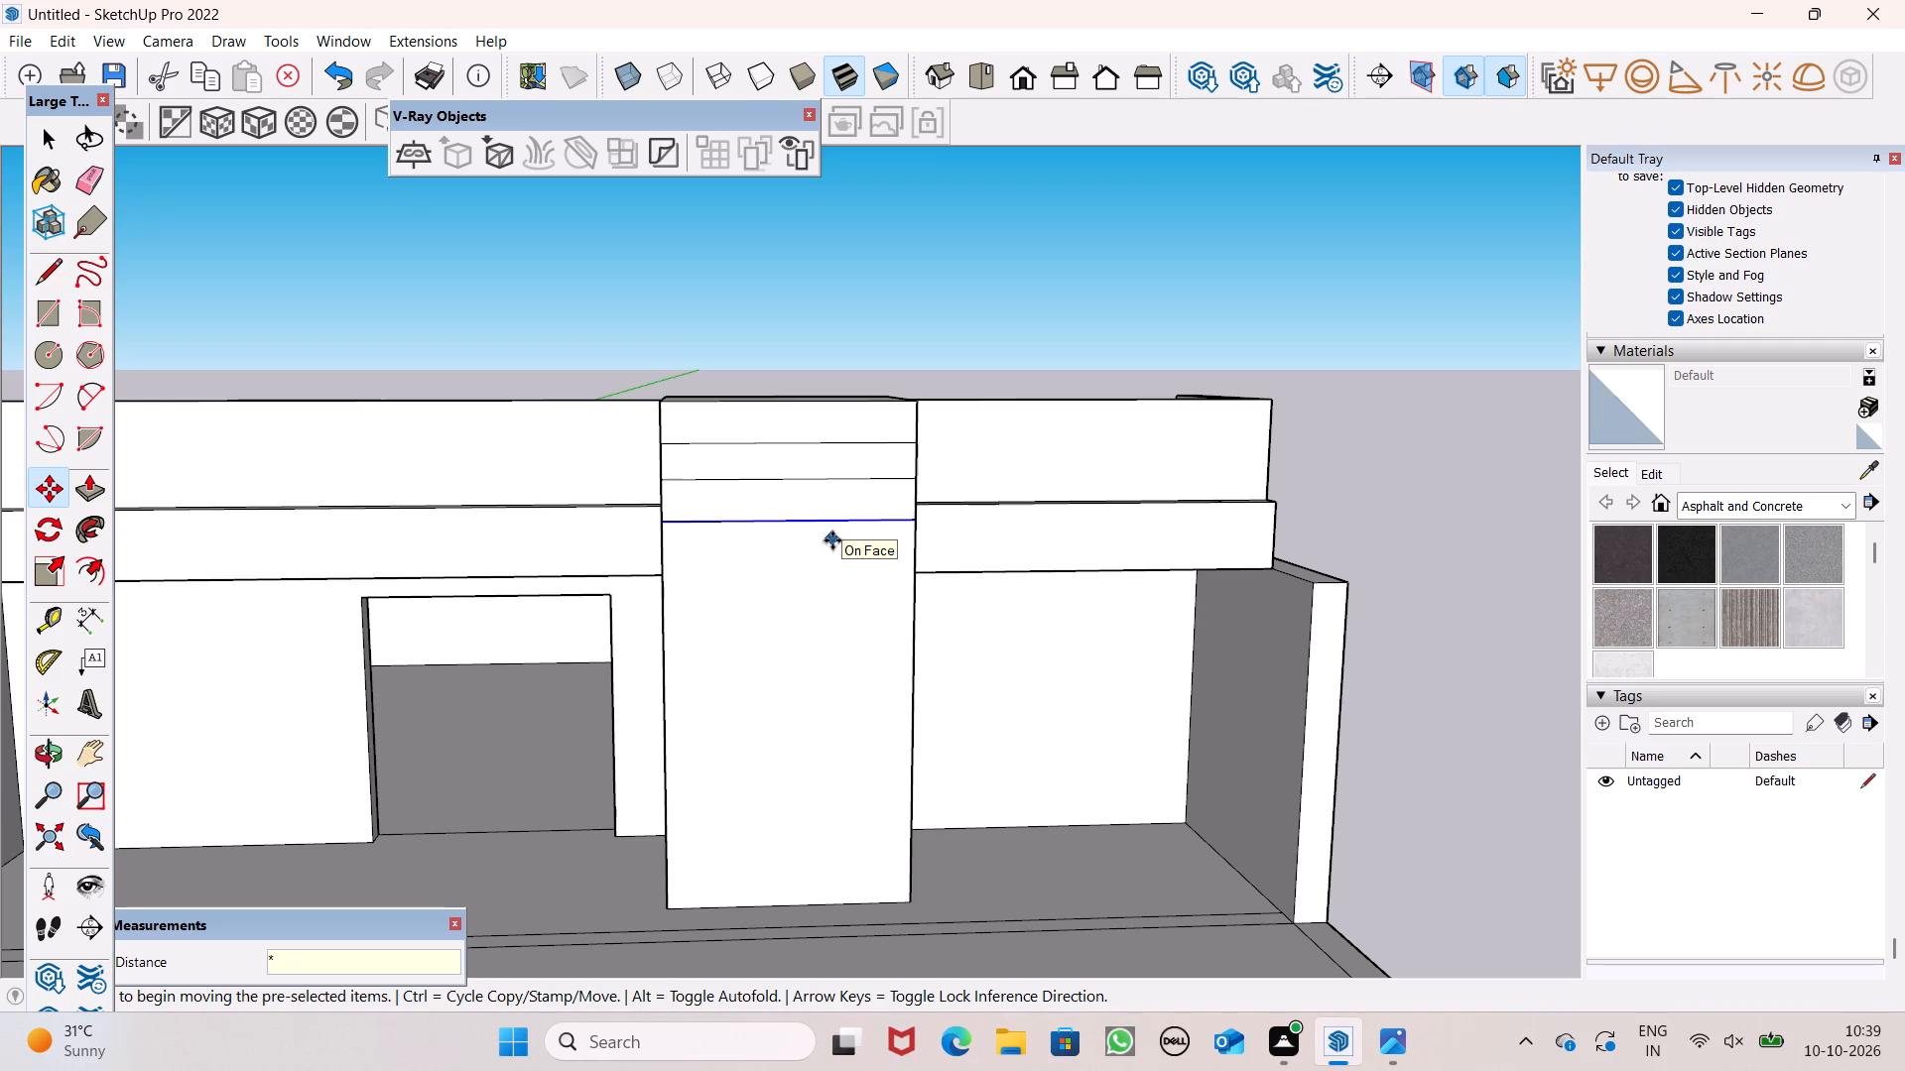
pyautogui.write('19')
pyautogui.press('BackSpace')
pyautogui.press('0')
pyautogui.press('Return')
pyautogui.press('space')
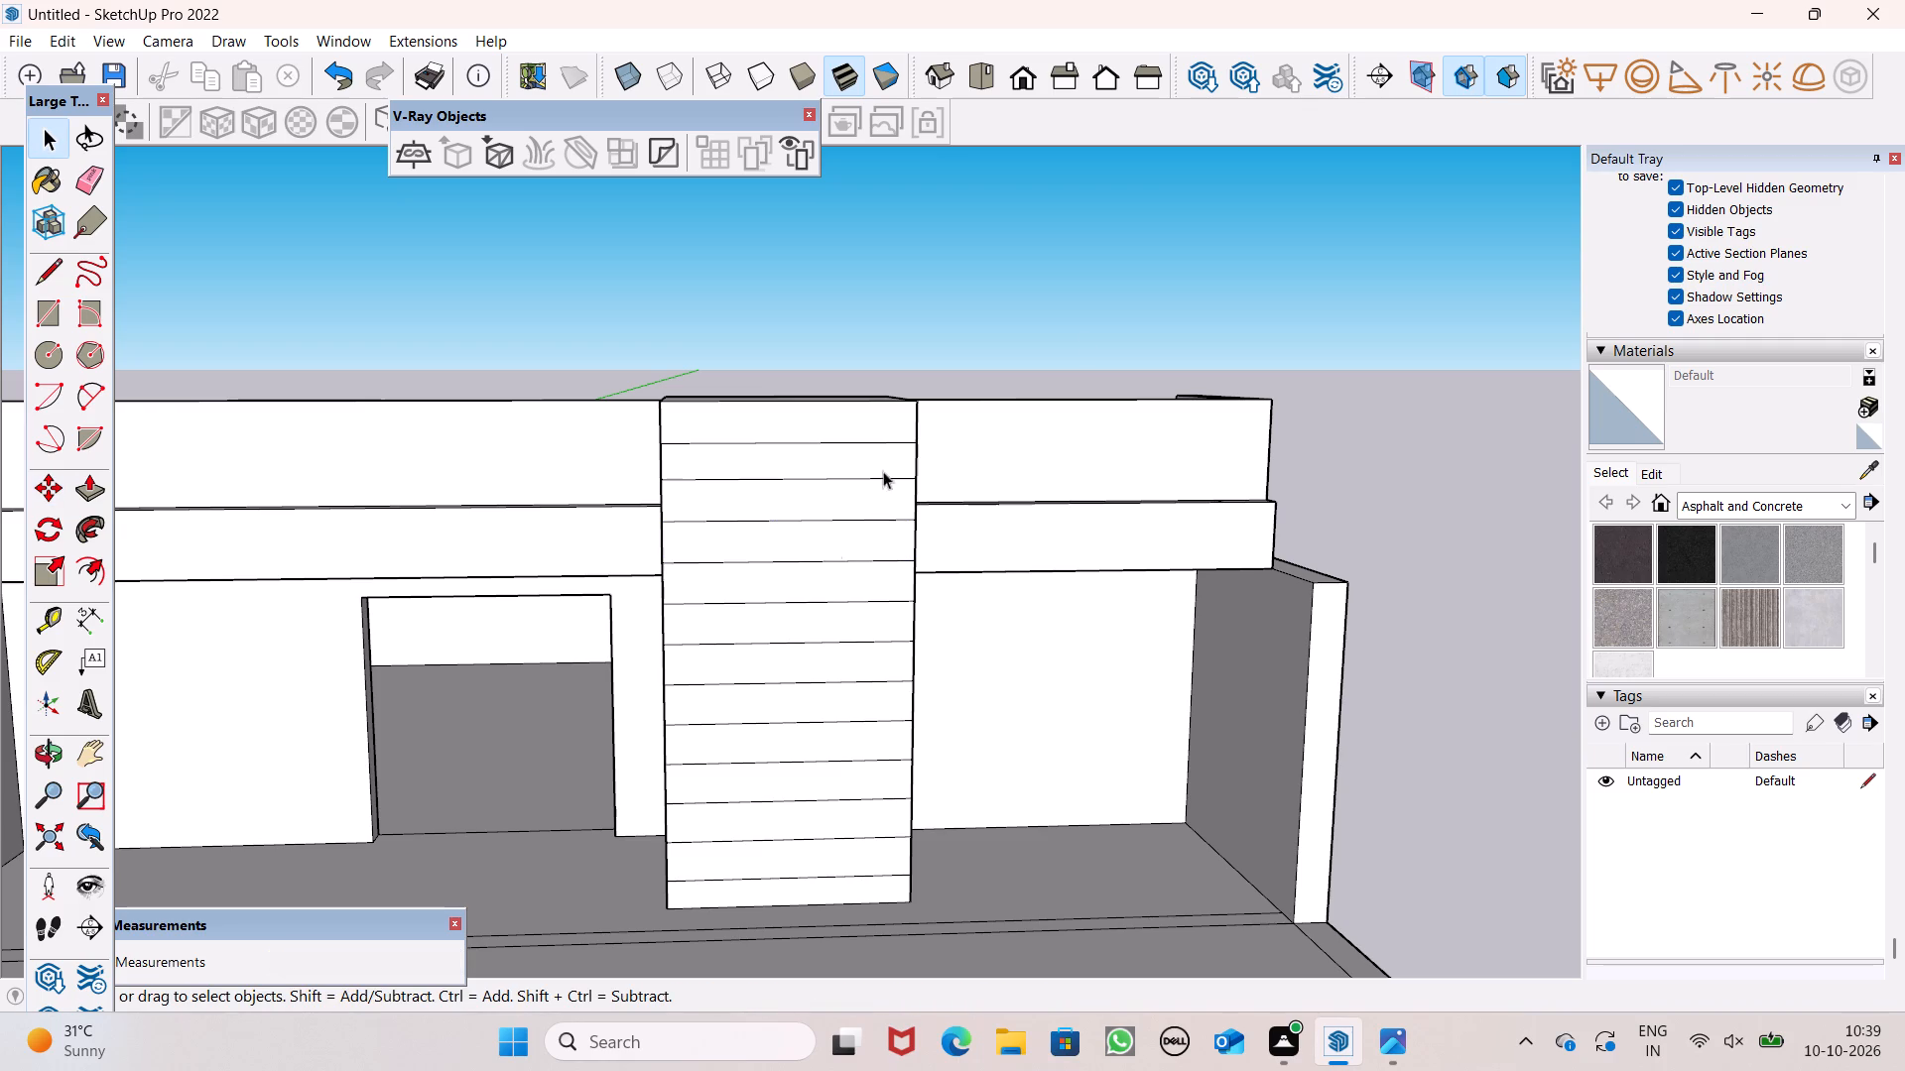
# Continue the first front line below the projecting band 6' 3 1/2" across the raised block's fin-side face to the wall.
pyautogui.scroll(-4, 1566, 281)
pyautogui.scroll(-1, 1149, 339)
pyautogui.moveTo(1106, 416); pyautogui.dragTo(1110, 111, button='middle')
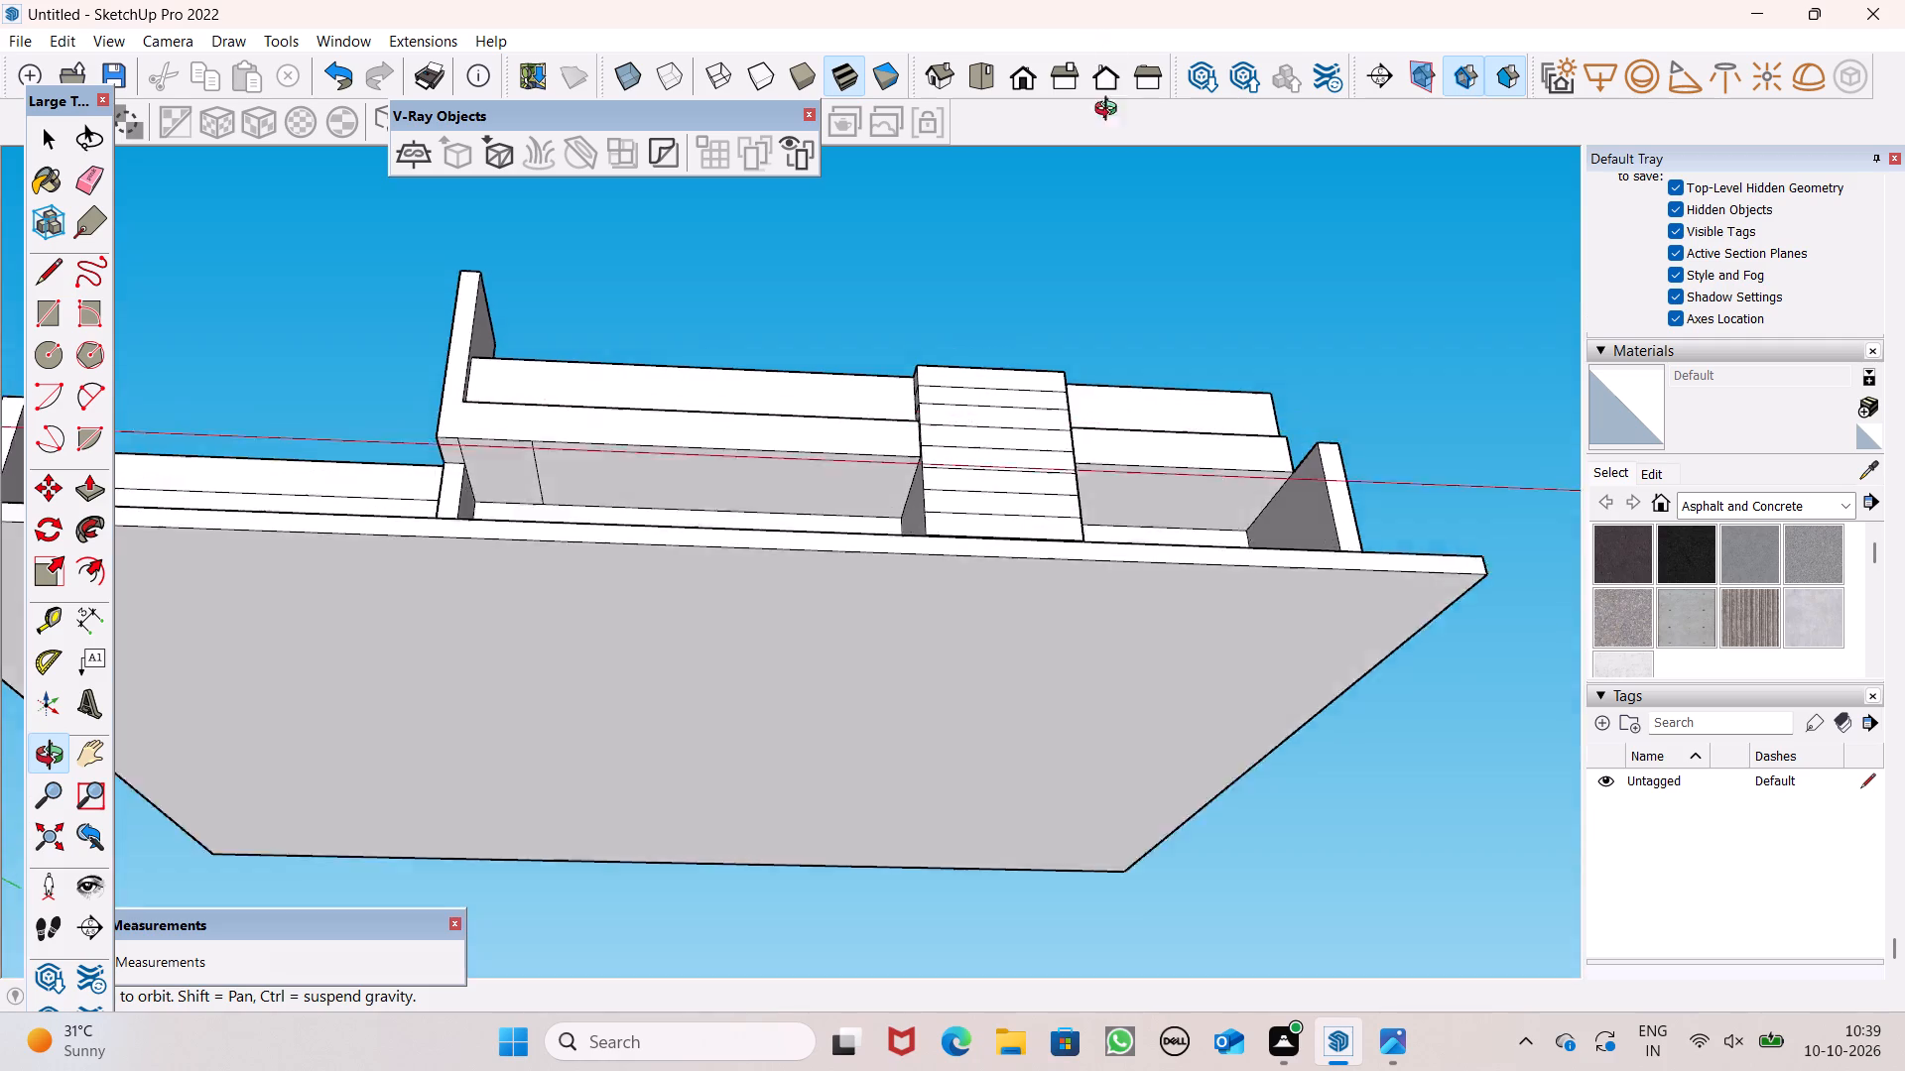
pyautogui.moveTo(1110, 111); pyautogui.dragTo(1165, 522, button='middle')
pyautogui.scroll(1, 1165, 522)
pyautogui.scroll(-2, 1175, 484)
pyautogui.scroll(6, 1157, 532)
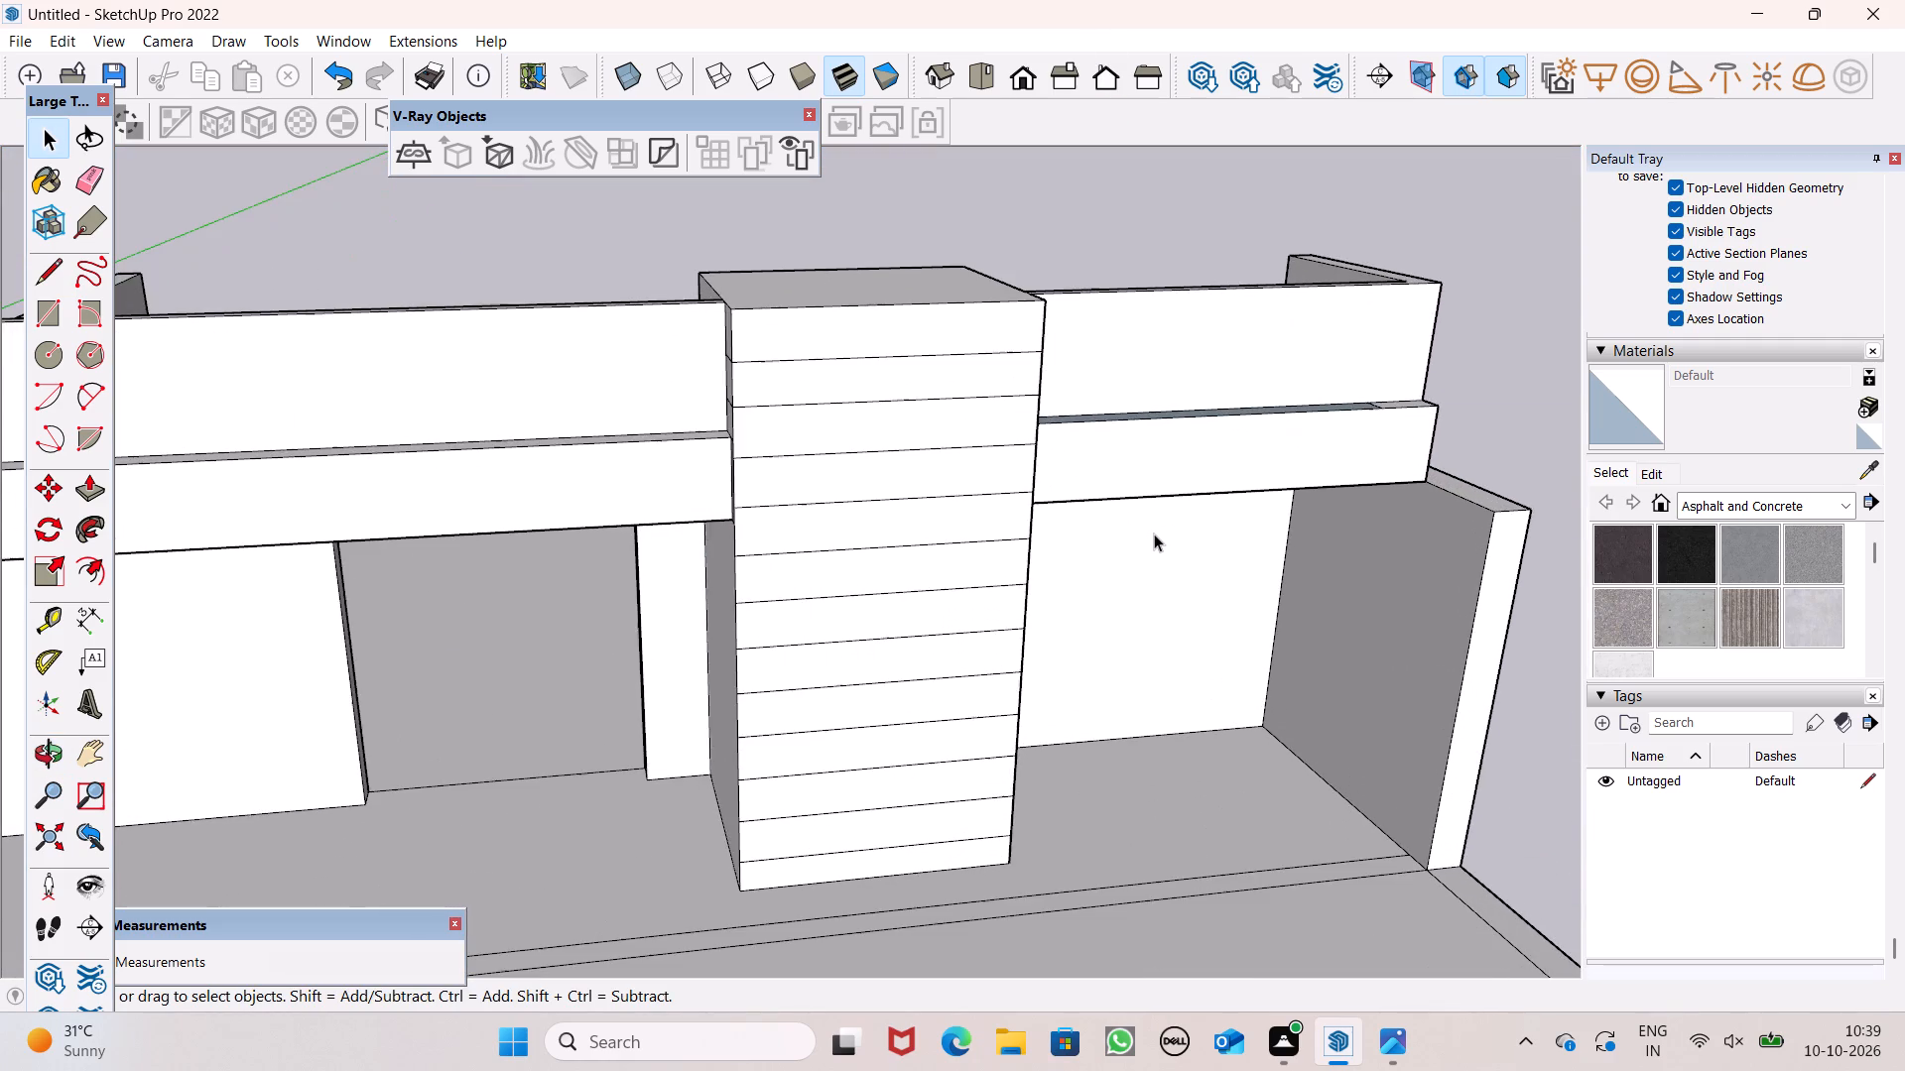
pyautogui.scroll(1, 1163, 495)
pyautogui.scroll(-3, 631, 460)
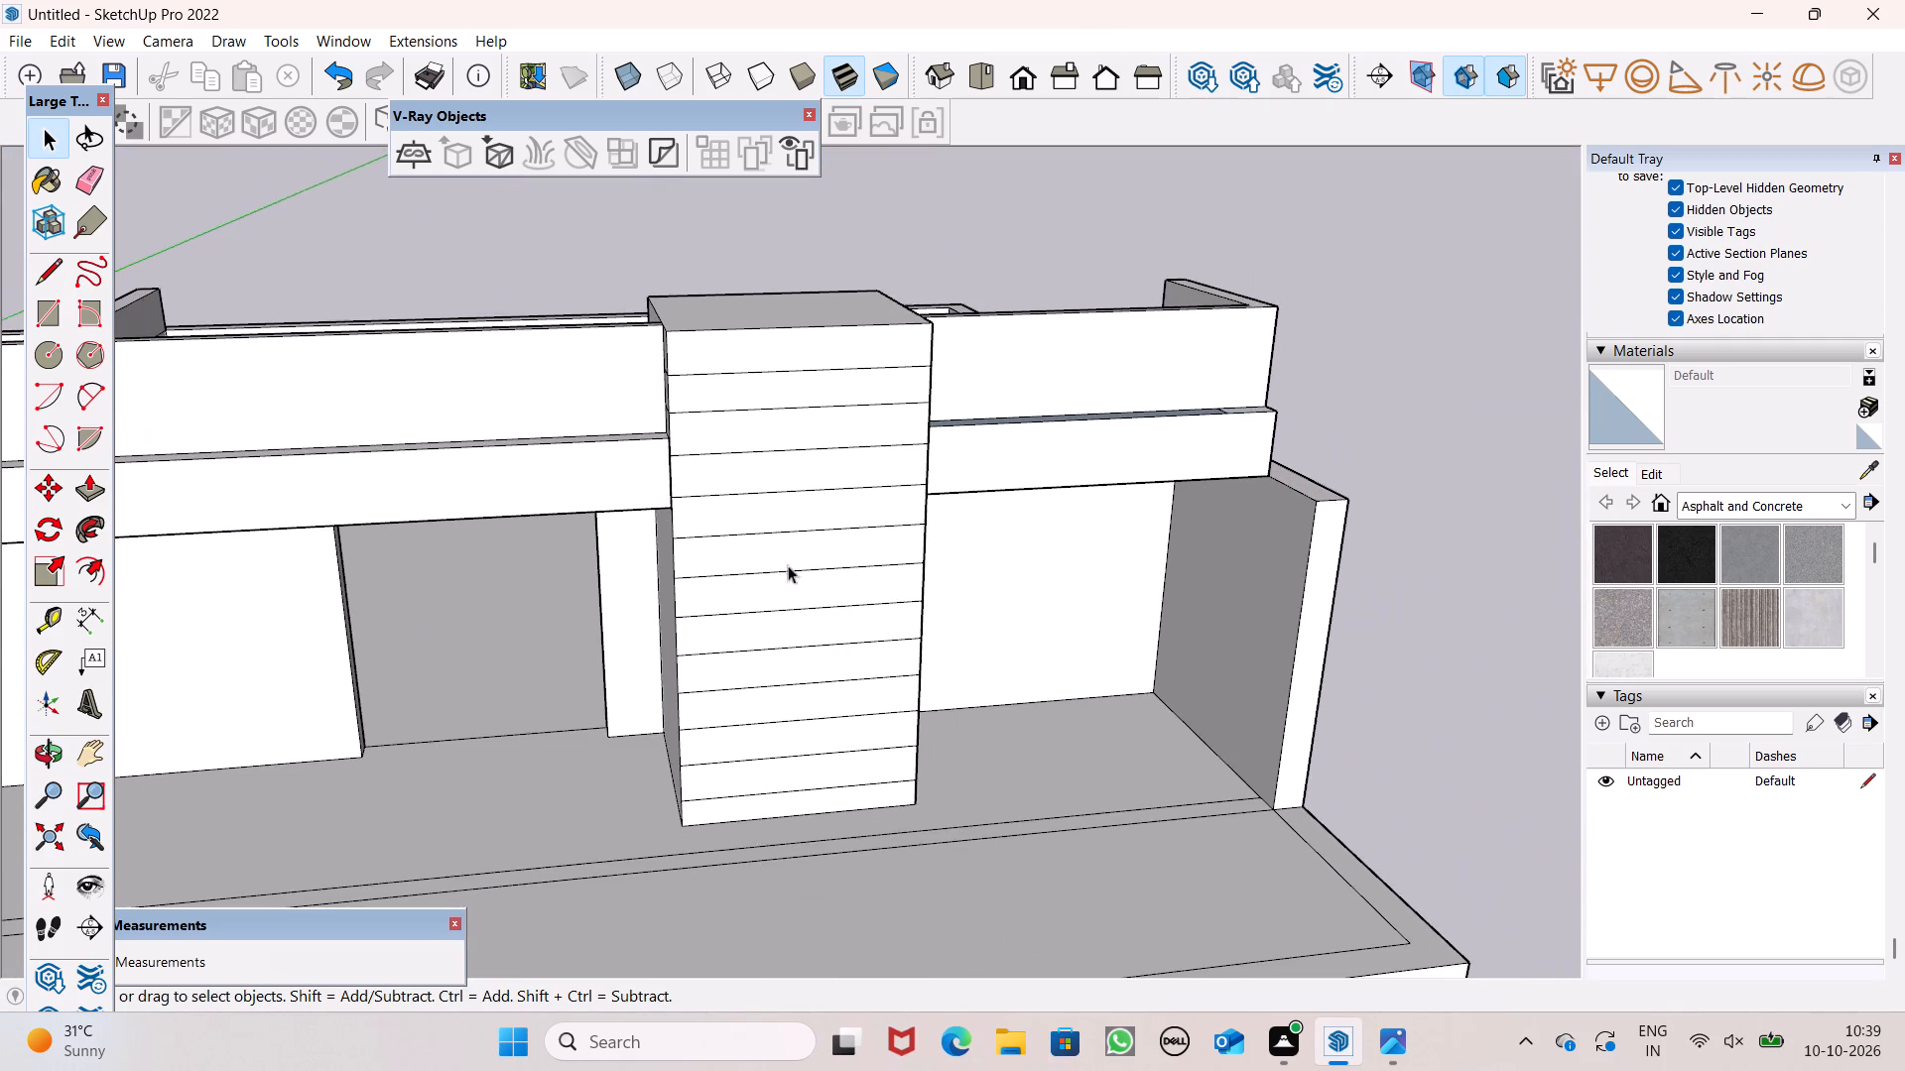
pyautogui.moveTo(827, 620); pyautogui.dragTo(1175, 646, button='middle')
pyautogui.moveTo(689, 635); pyautogui.dragTo(705, 576, button='middle')
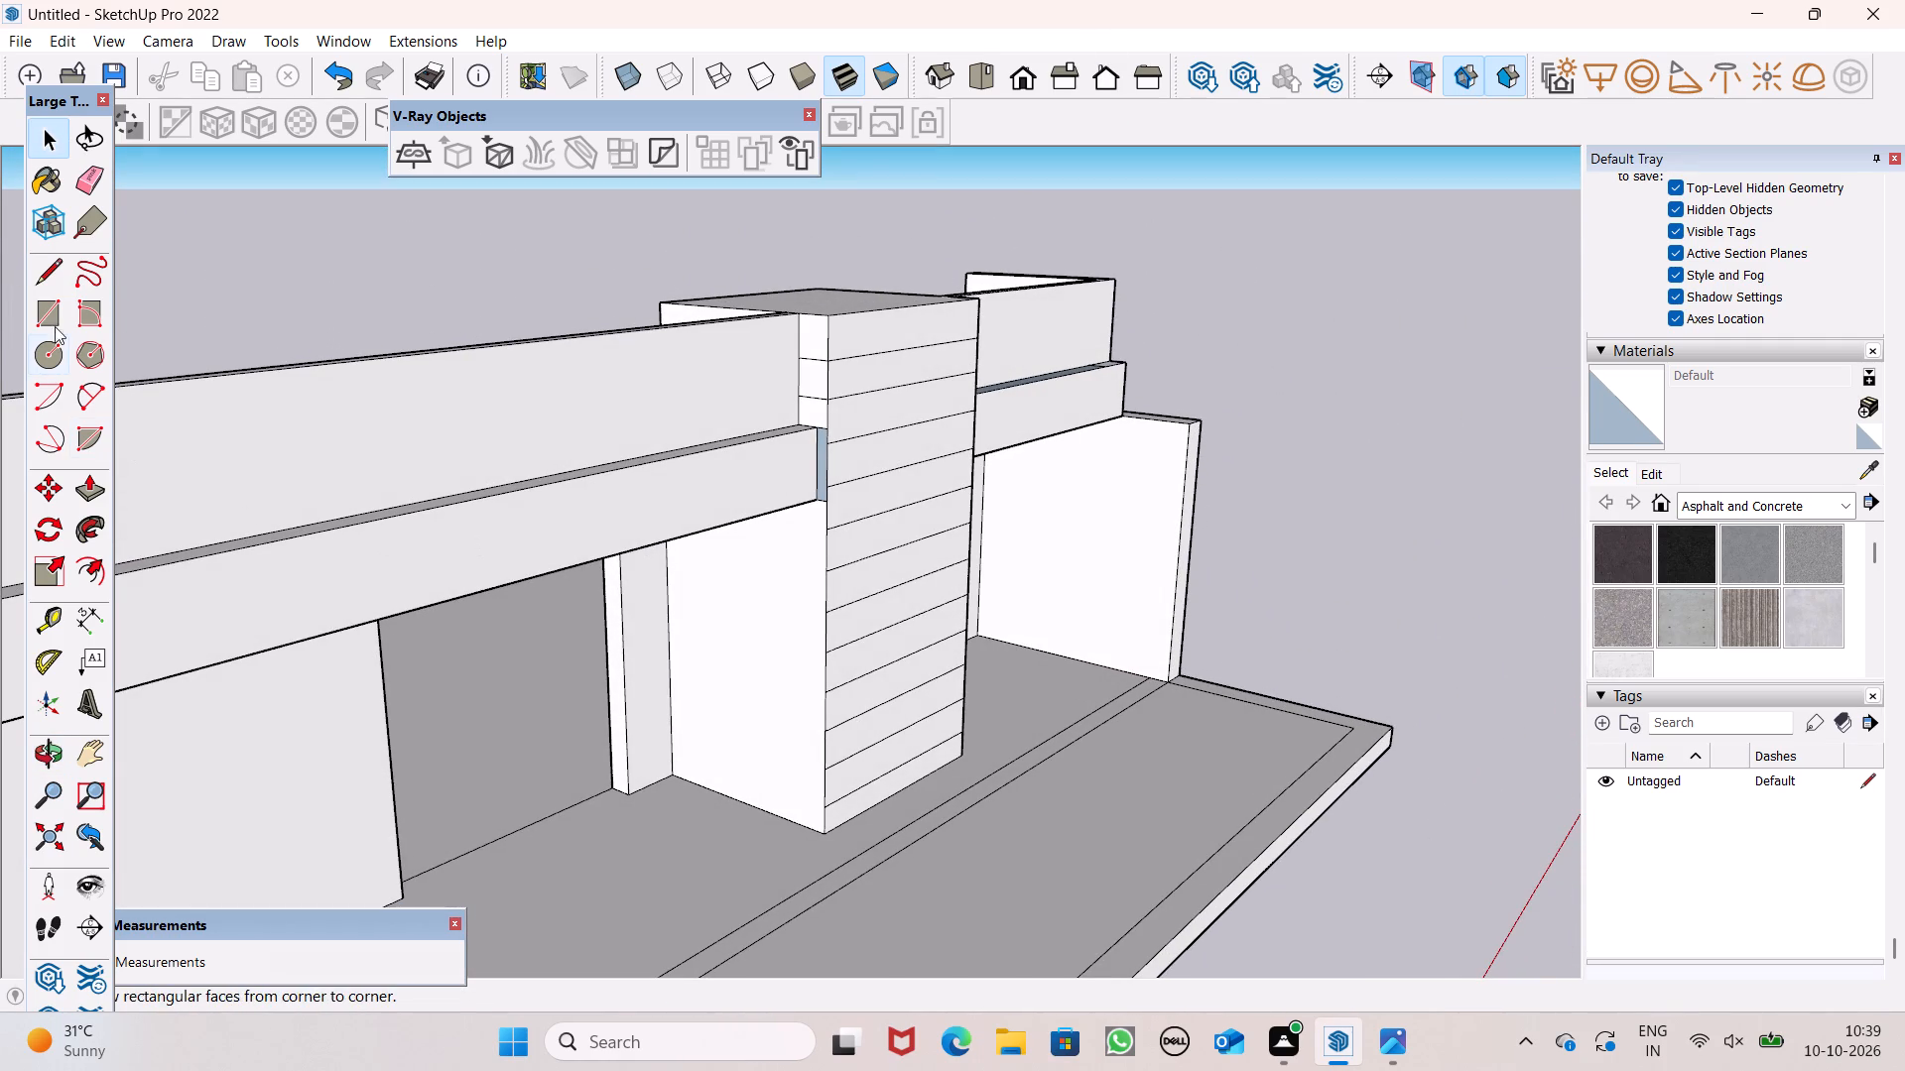
pyautogui.click(51, 282)
pyautogui.scroll(6, 778, 529)
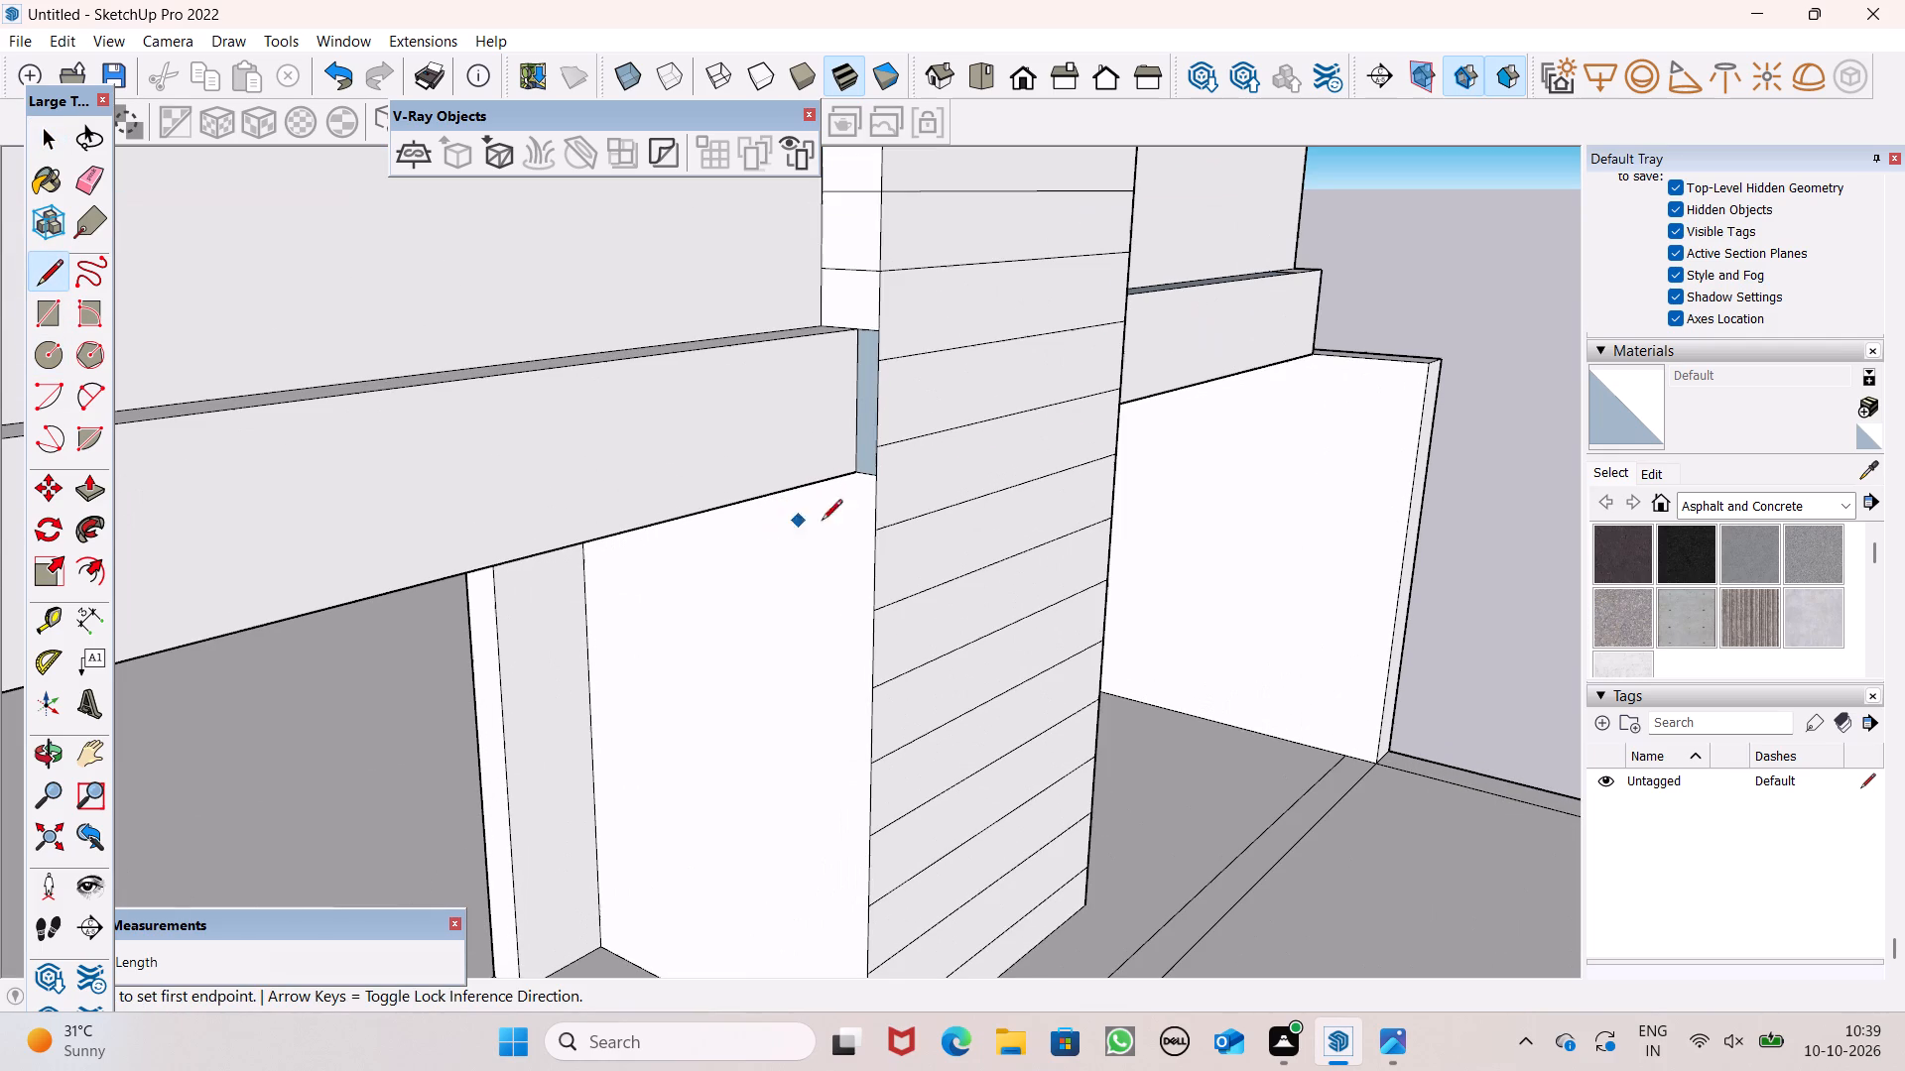
pyautogui.click(868, 531)
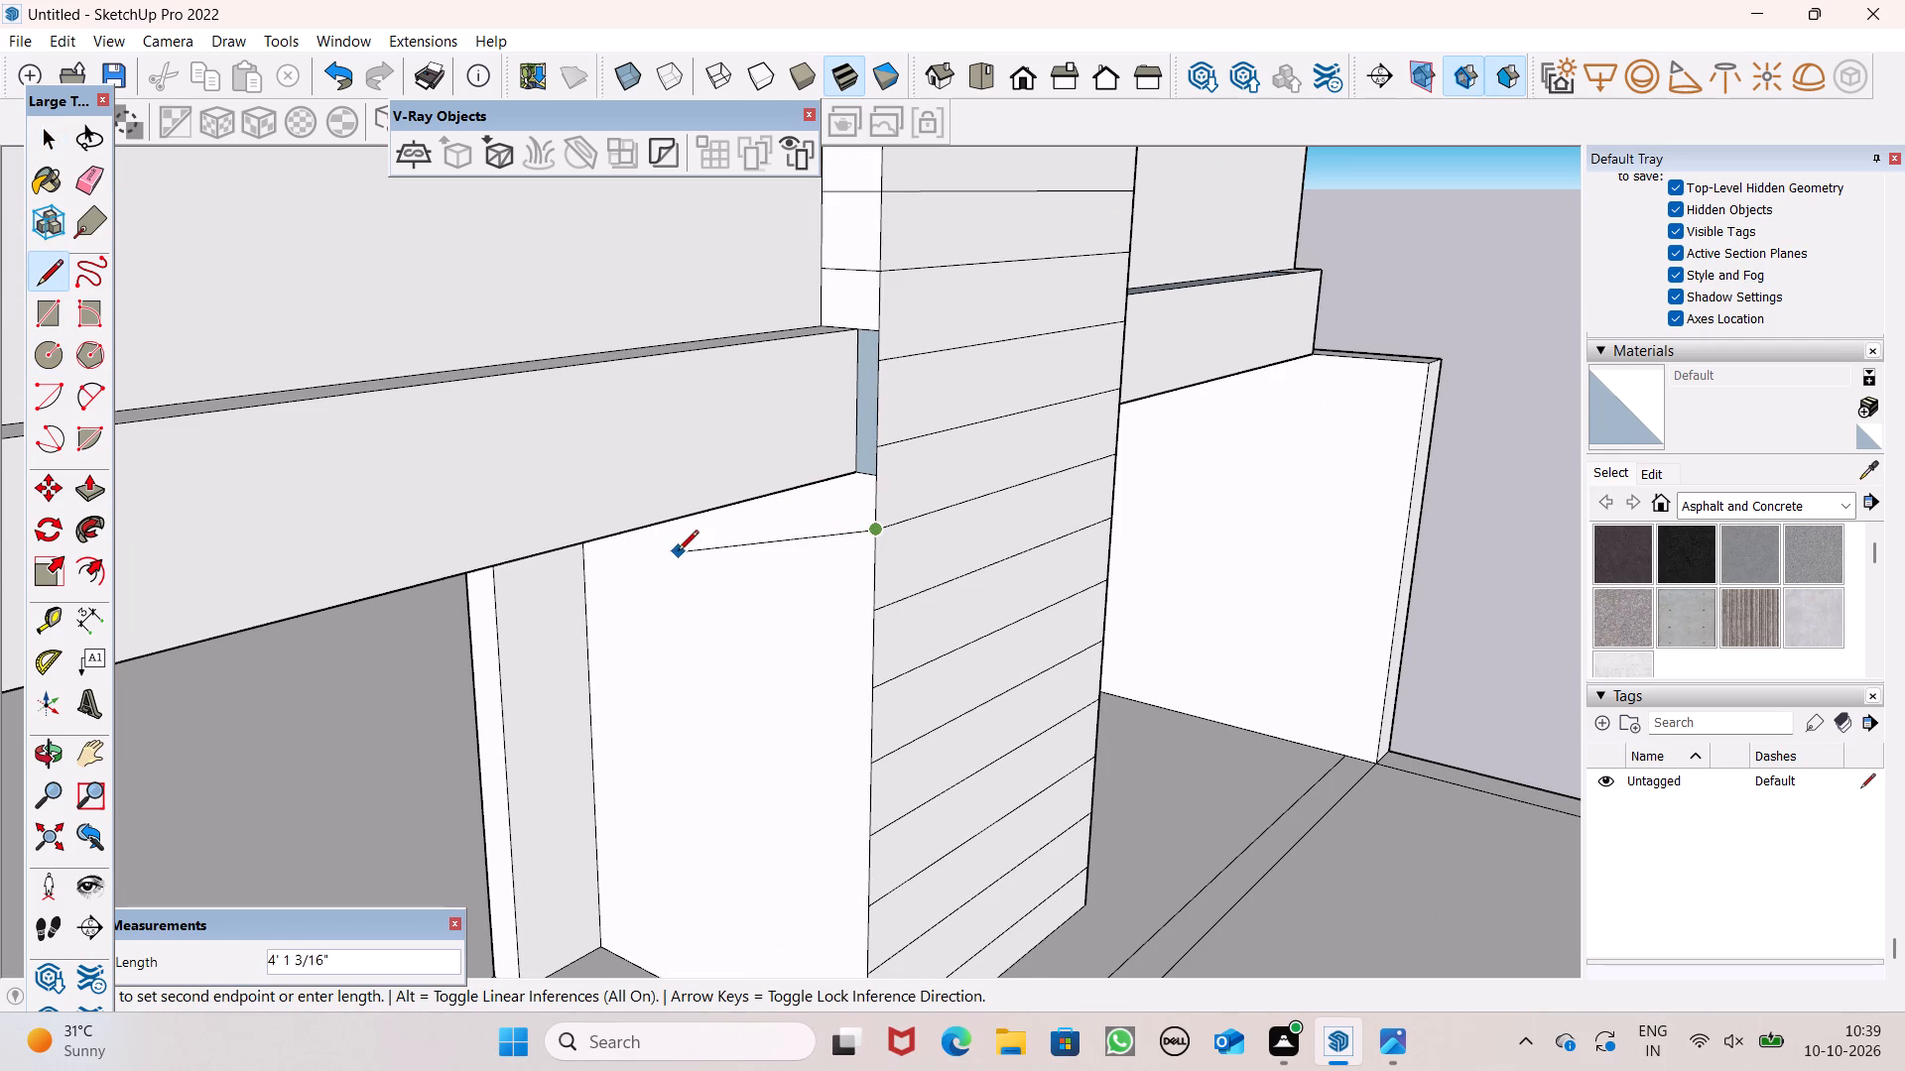
pyautogui.scroll(-3, 734, 536)
pyautogui.moveTo(760, 556); pyautogui.dragTo(790, 424, button='middle')
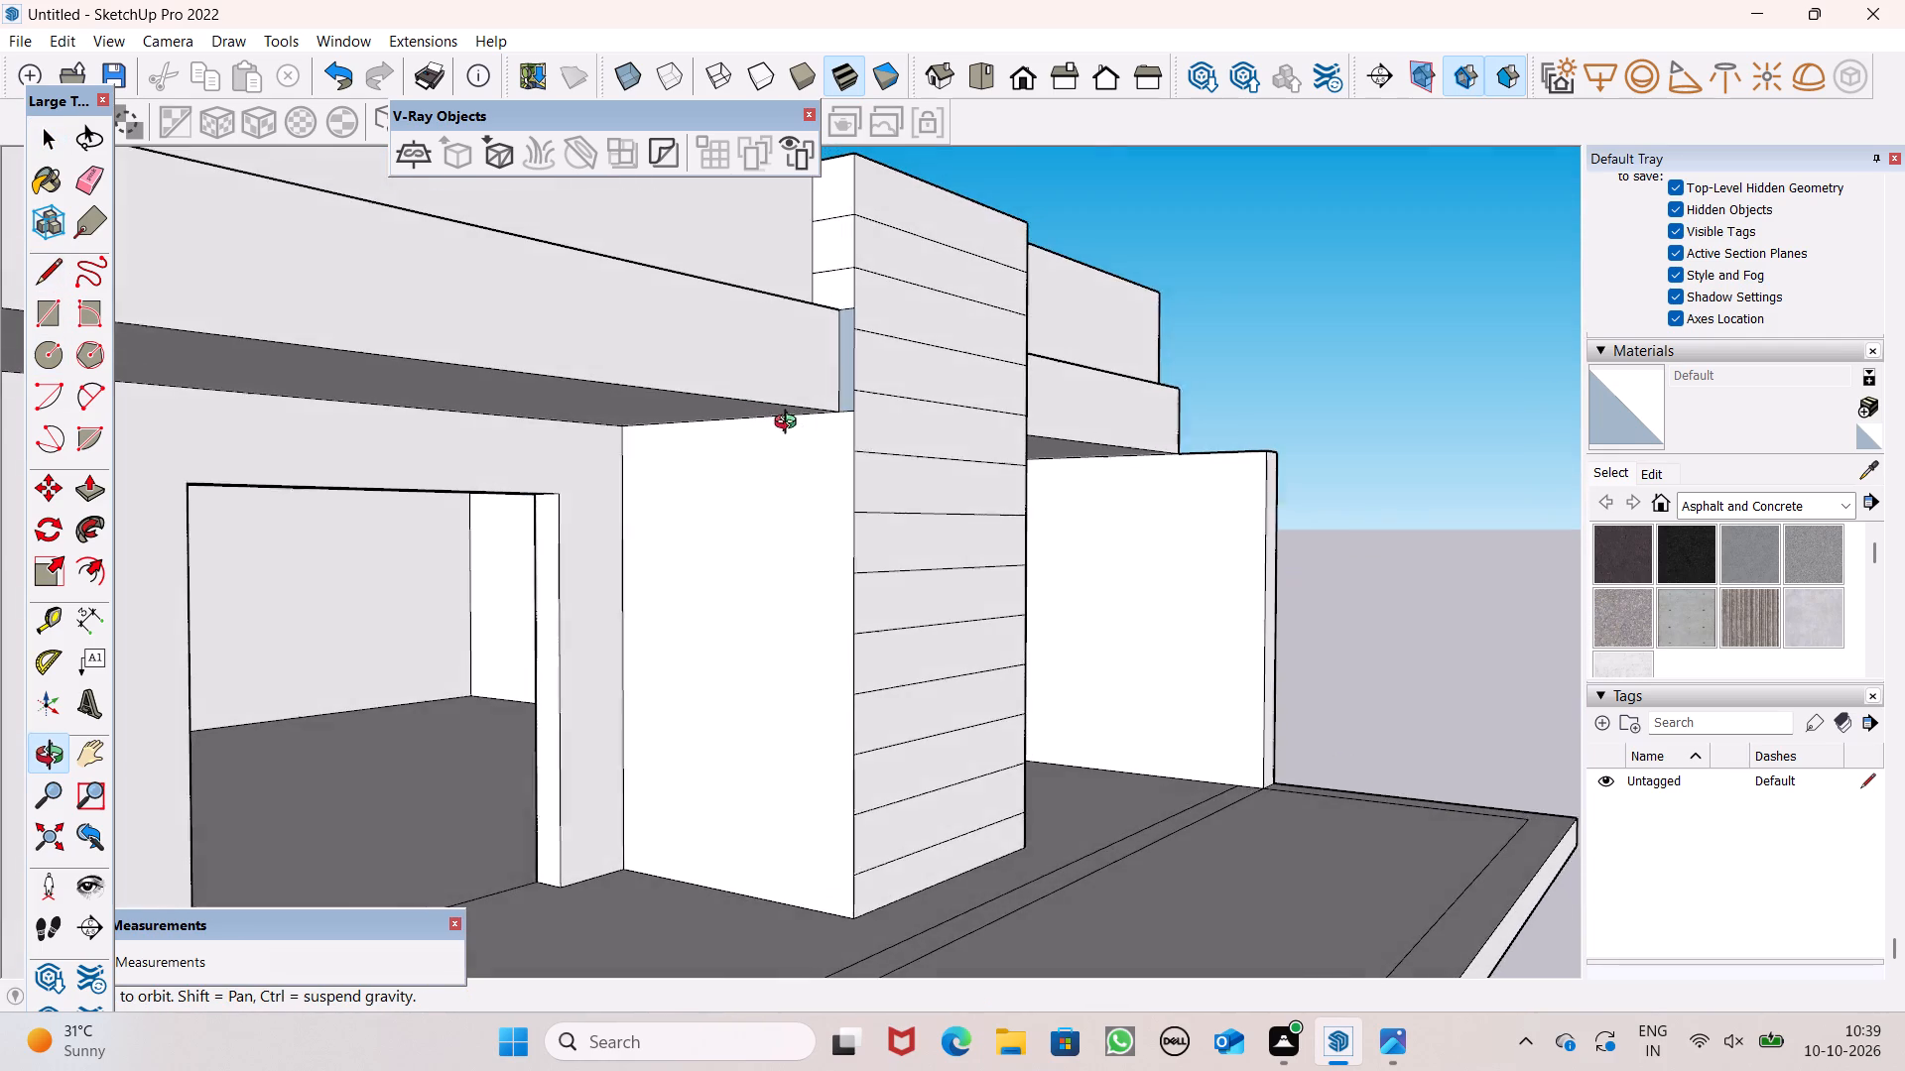
pyautogui.moveTo(790, 424); pyautogui.dragTo(792, 425, button='middle')
pyautogui.scroll(2, 783, 484)
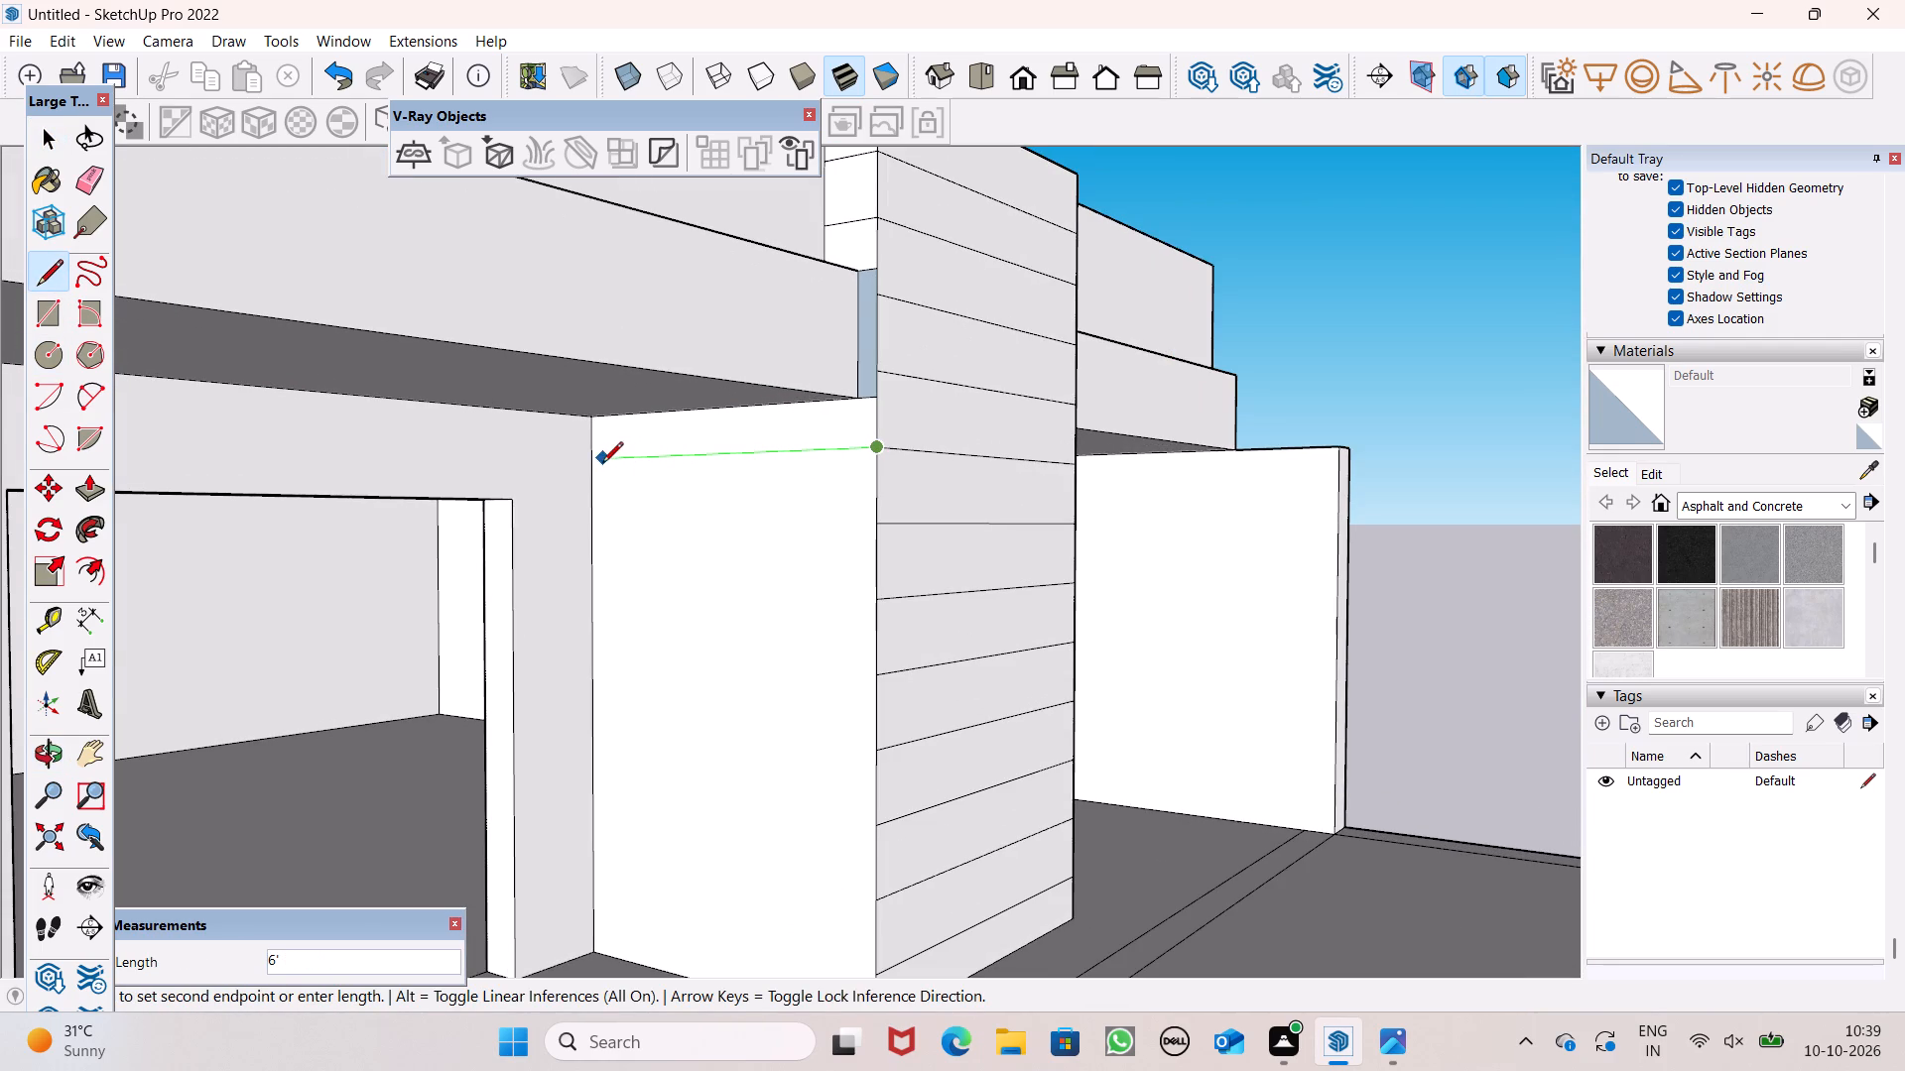
pyautogui.click(595, 457)
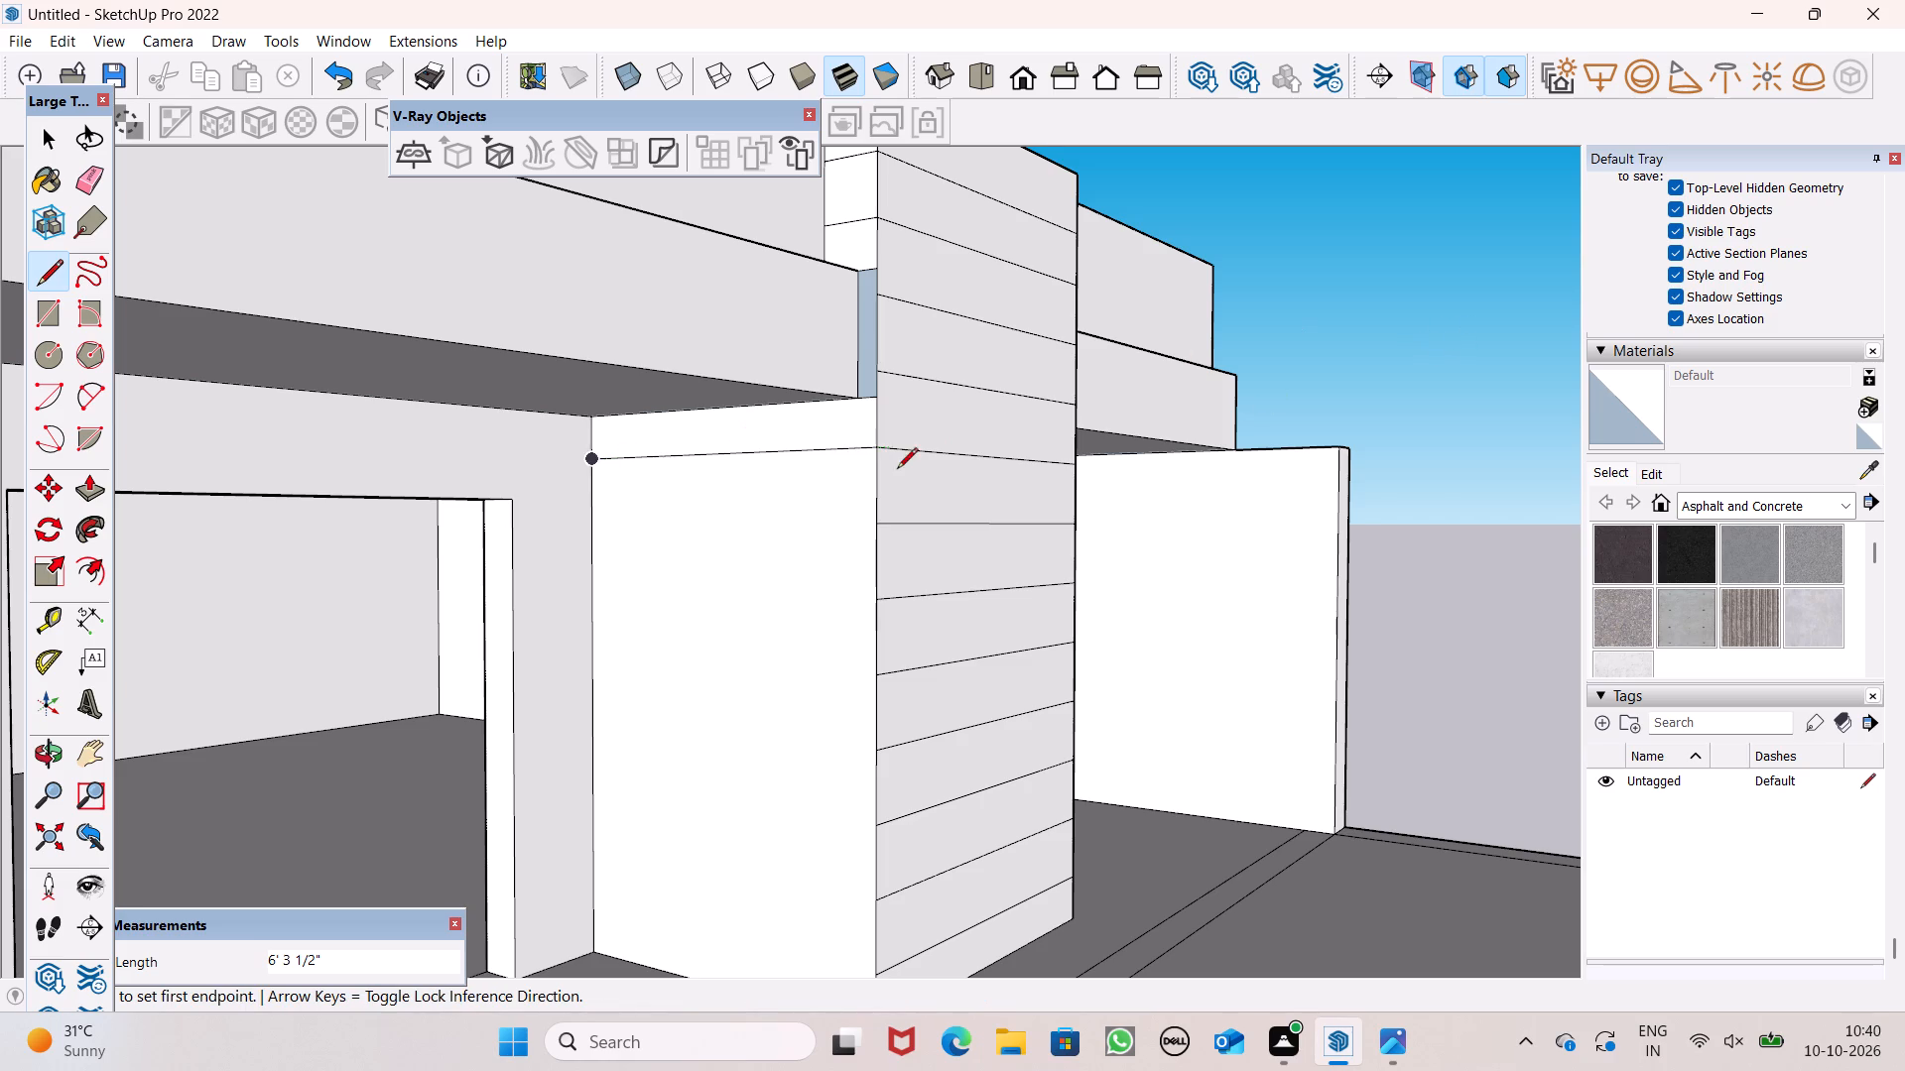
# Continue the four front lines below that one across the fin-side face, each 6' 3 1/2" long to the wall.
pyautogui.click(875, 523)
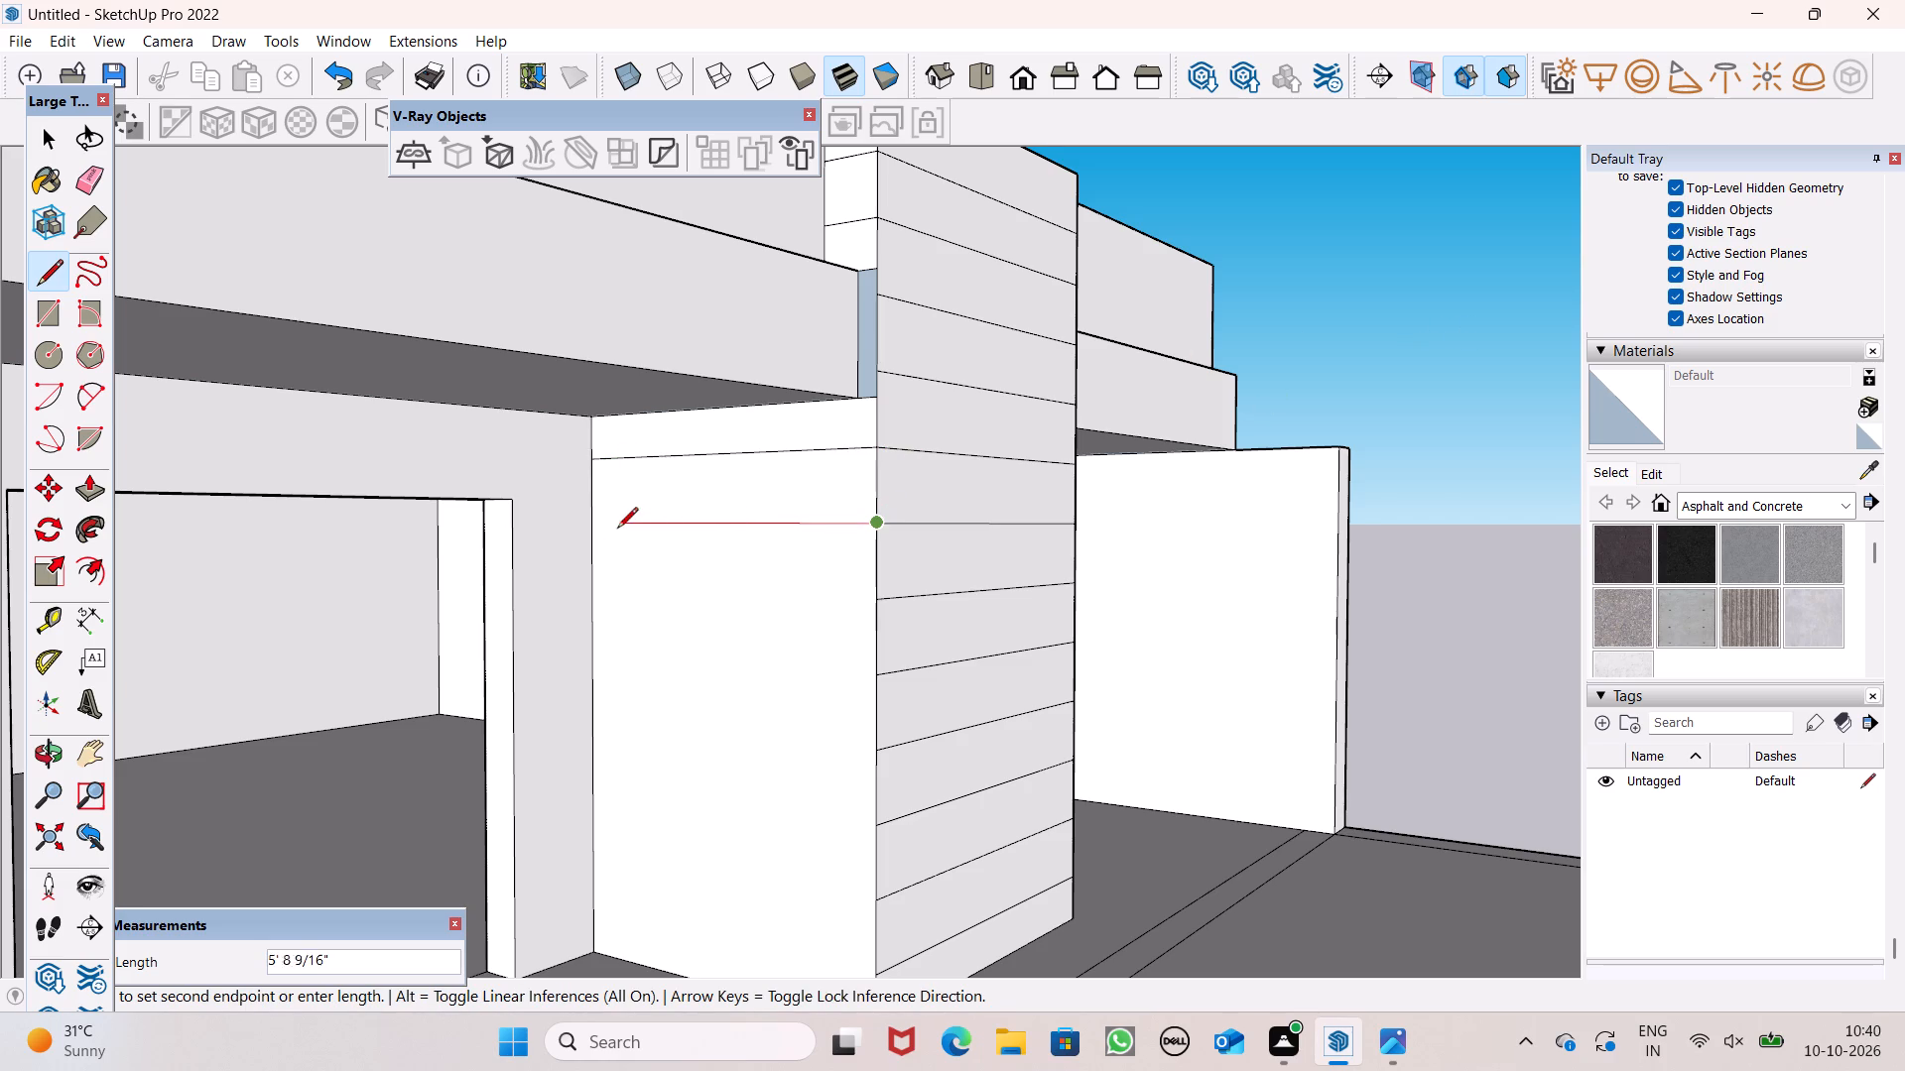
pyautogui.click(592, 530)
pyautogui.click(877, 599)
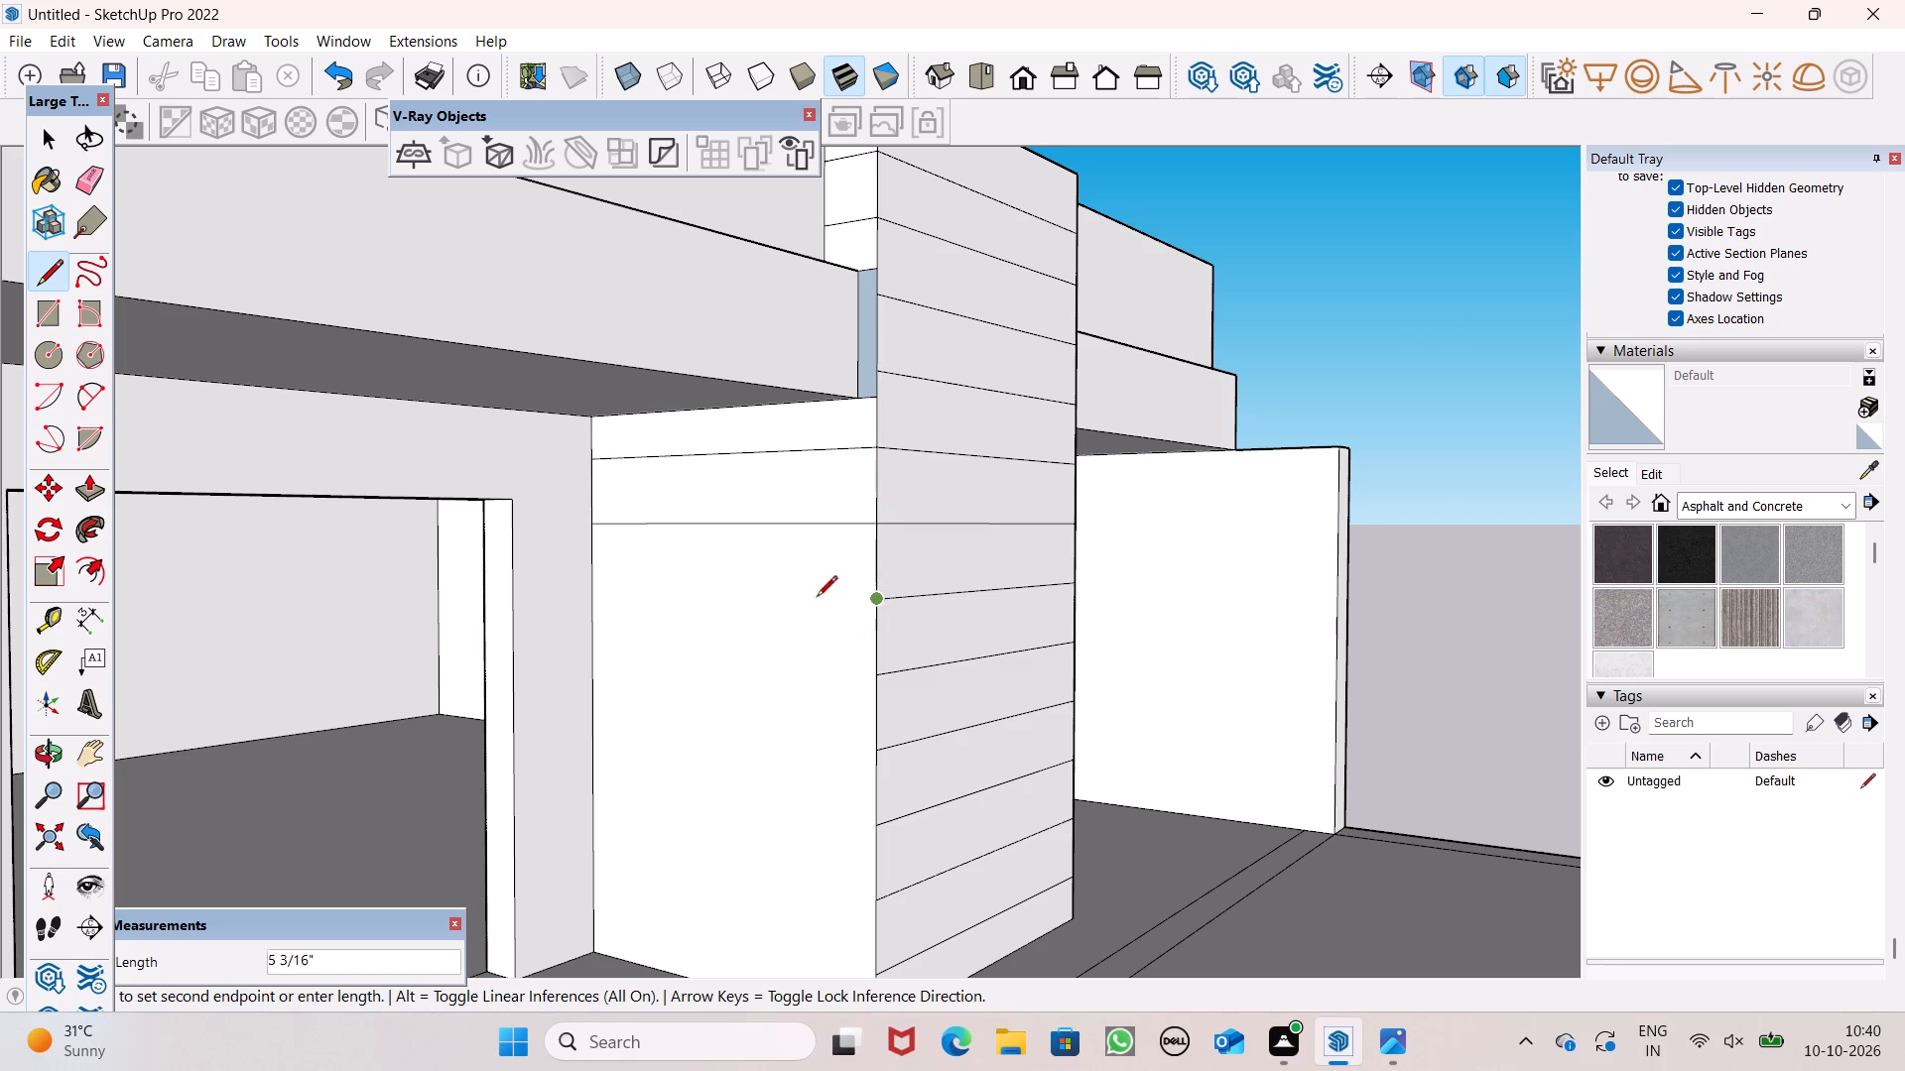
pyautogui.click(588, 575)
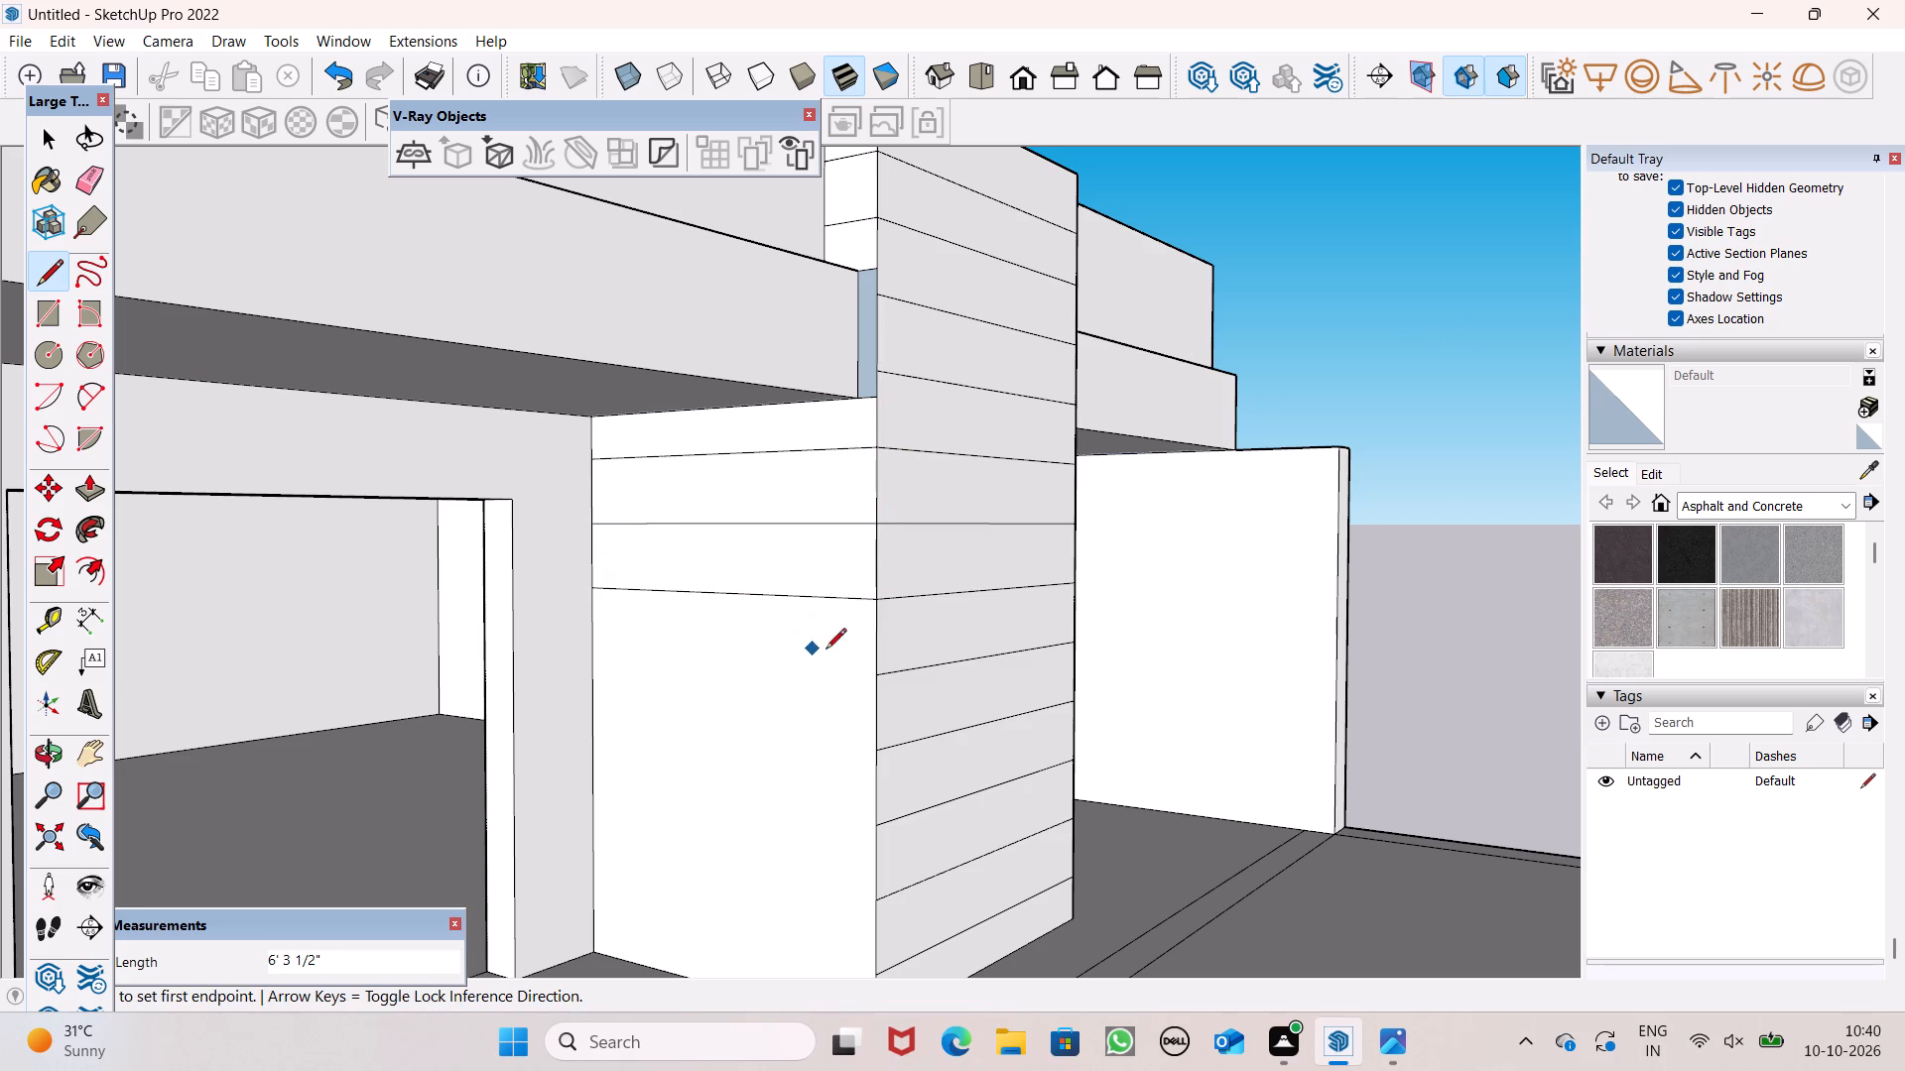
pyautogui.click(874, 673)
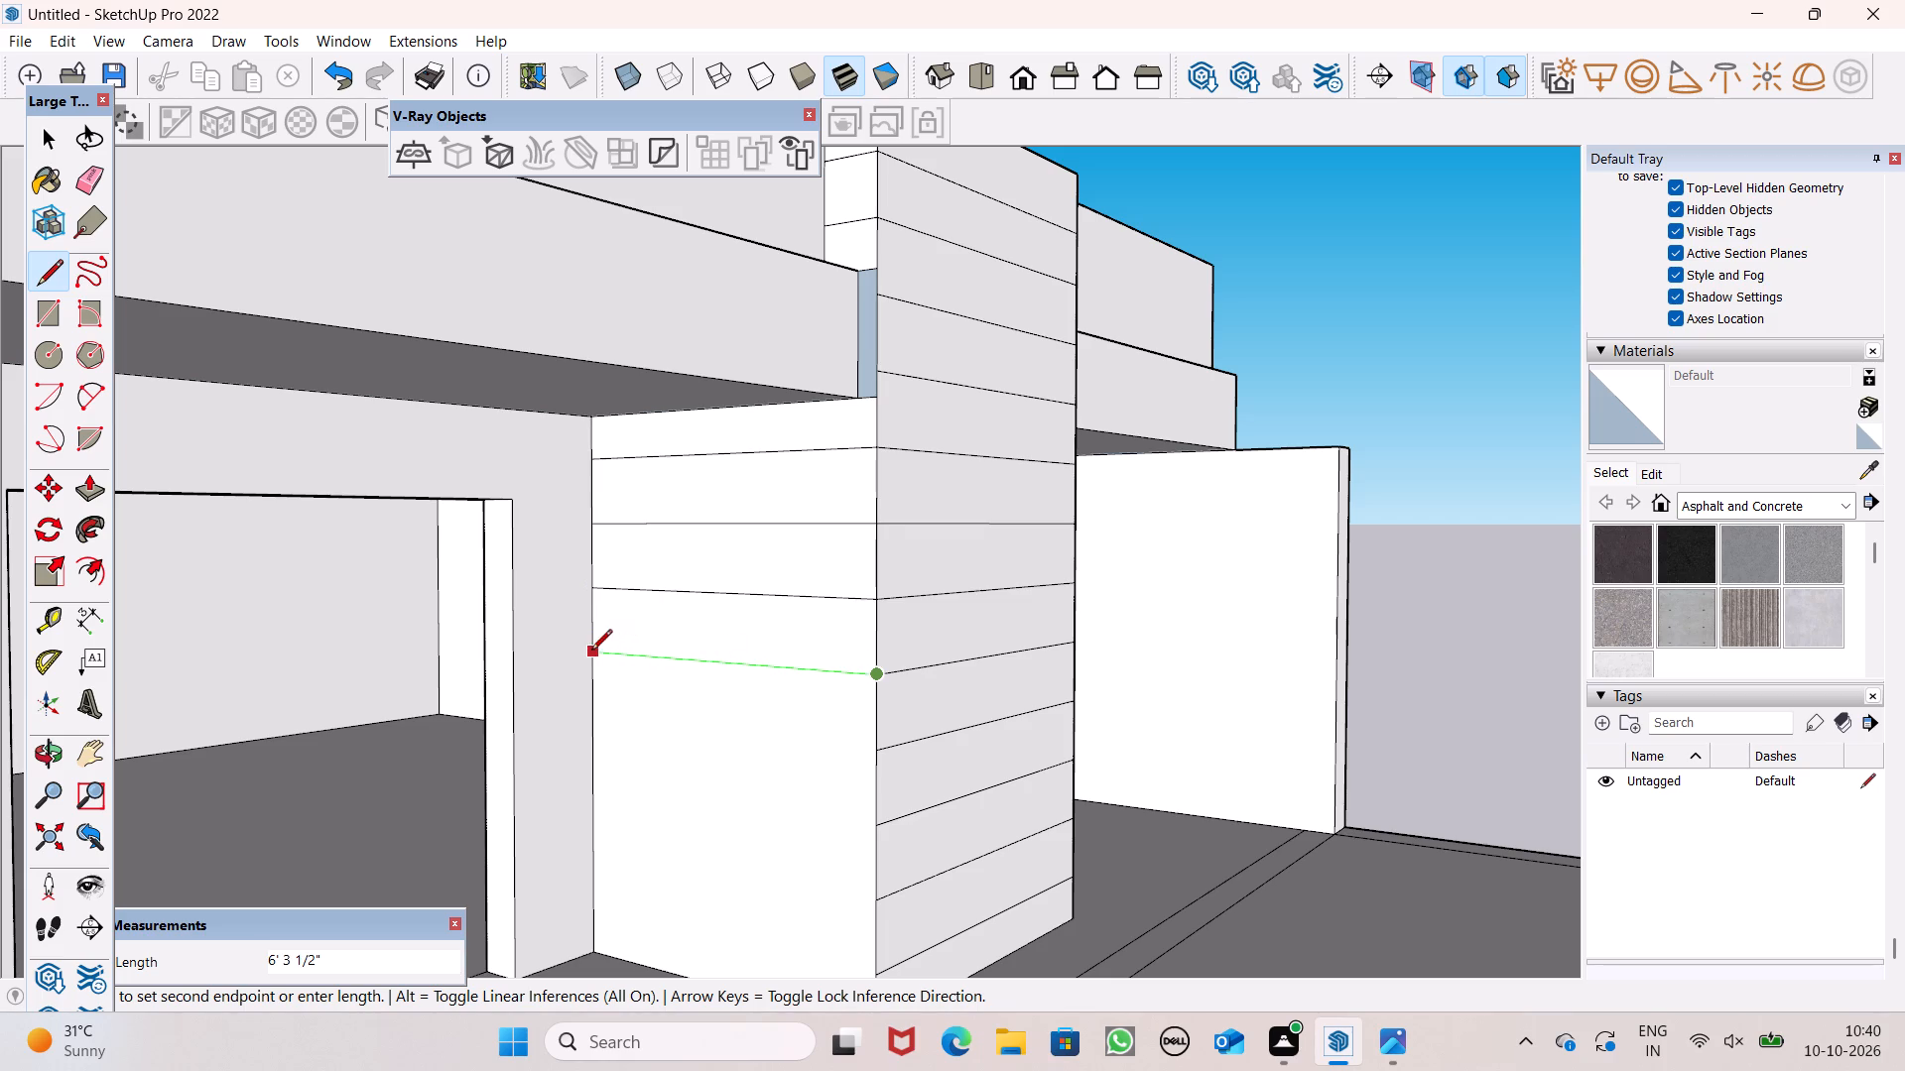
pyautogui.click(591, 652)
pyautogui.click(885, 755)
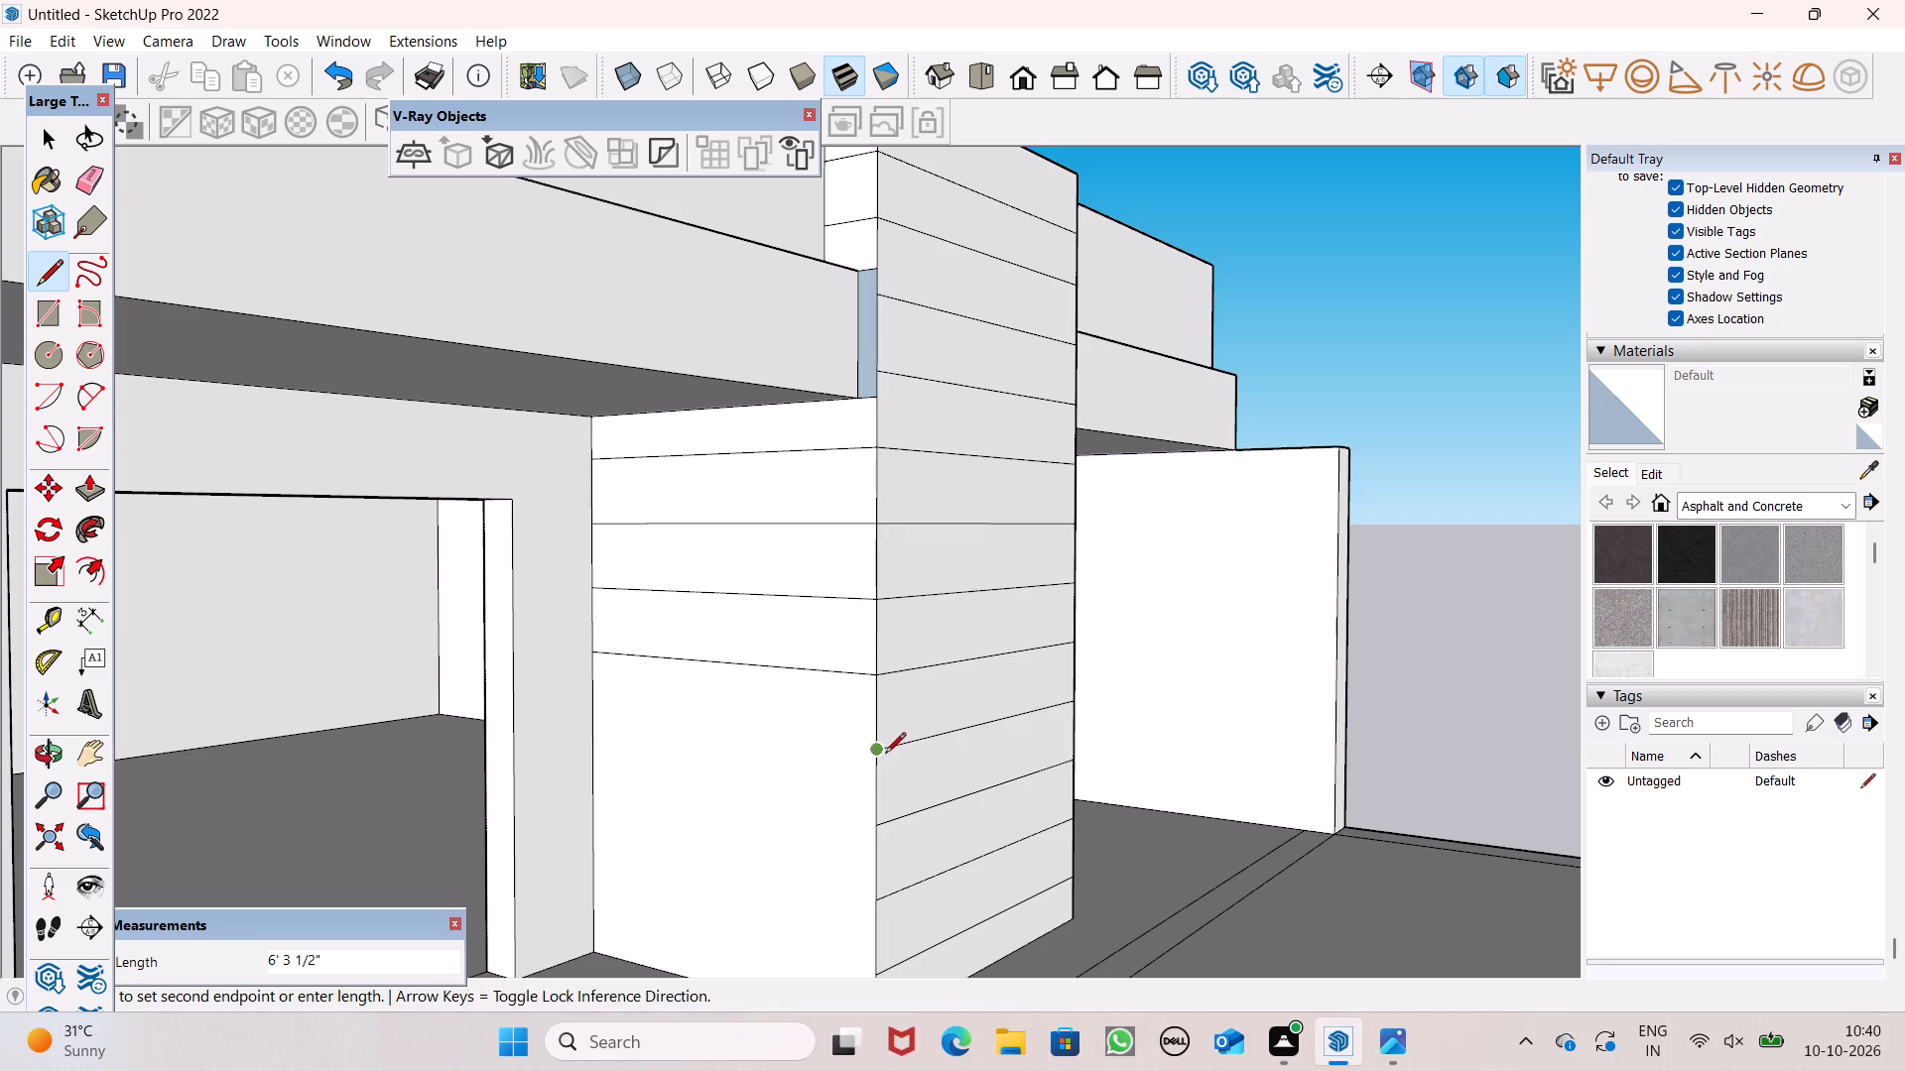
pyautogui.click(594, 718)
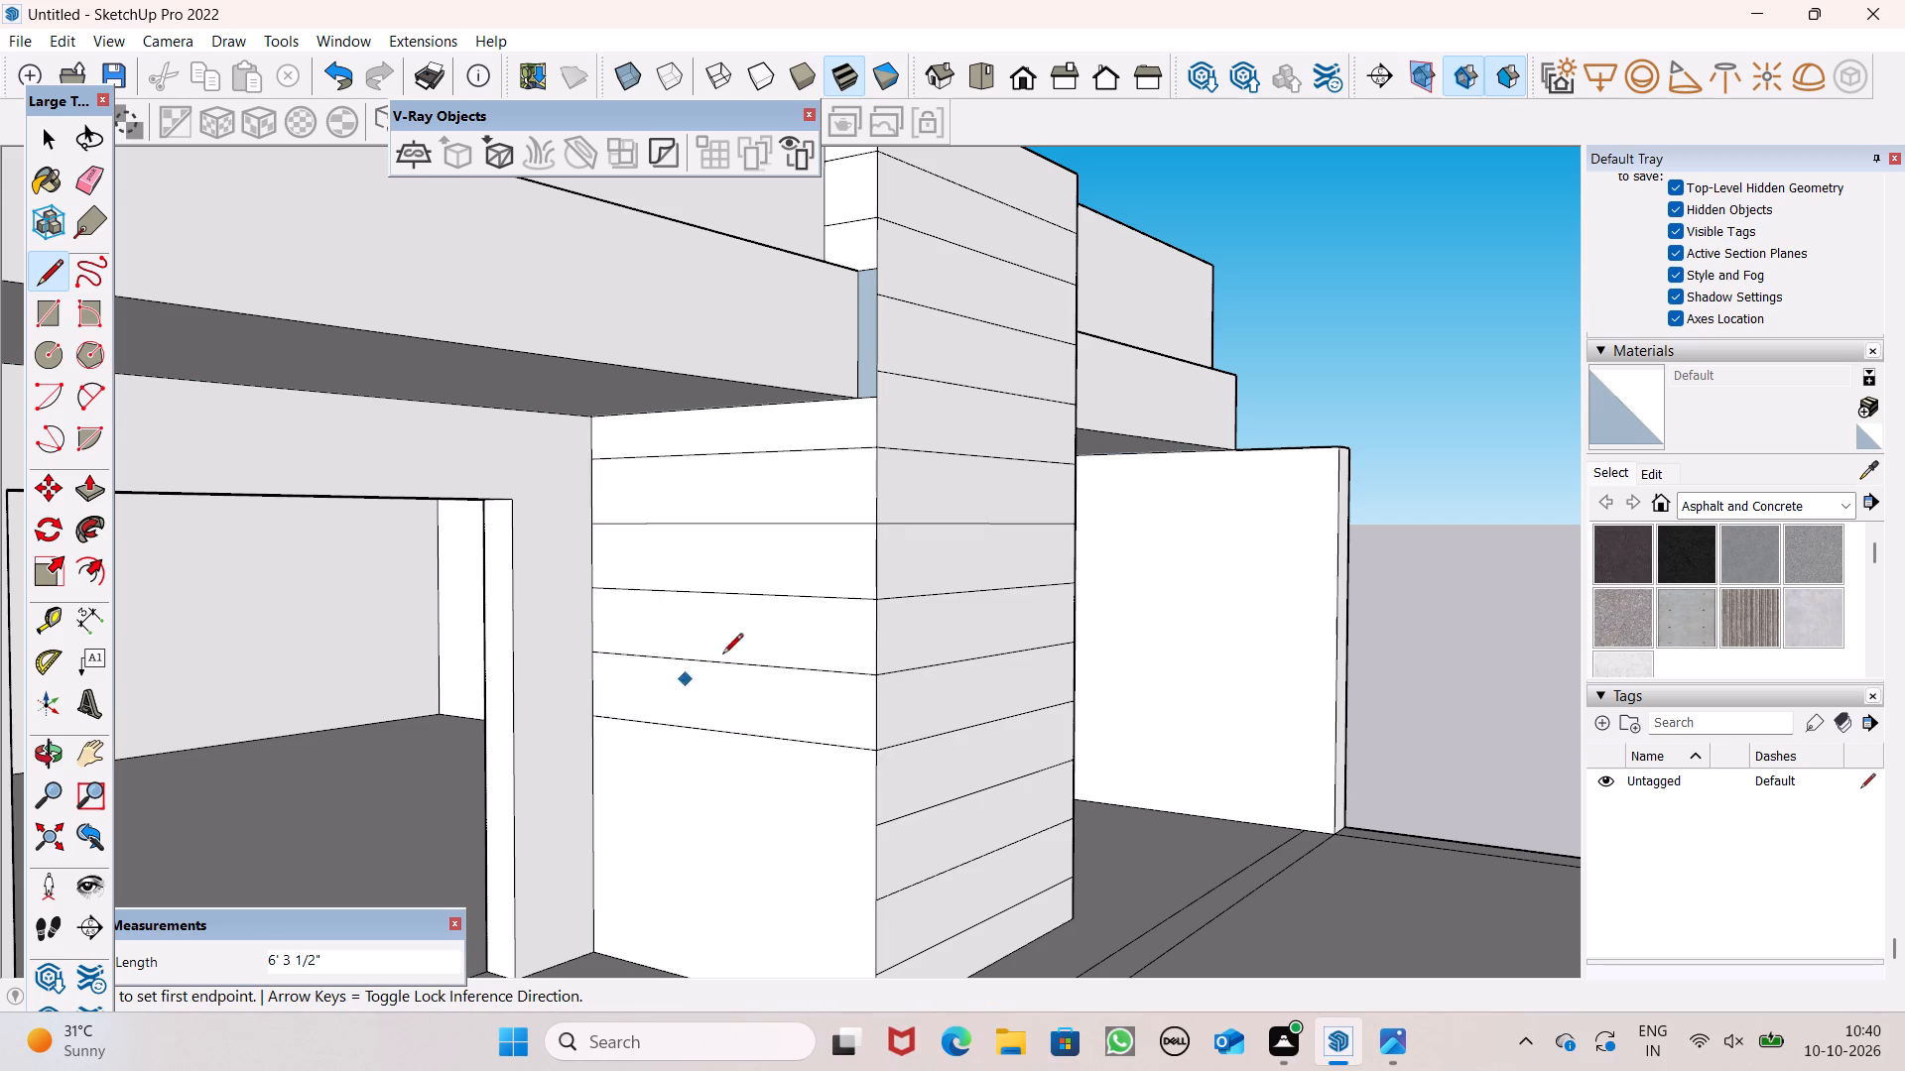
# Continue the three lowest front lines across the block's fin-side face to the wall, each about 6' 3 1/2" long.
pyautogui.scroll(-3, 850, 582)
pyautogui.scroll(-5, 940, 779)
pyautogui.scroll(5, 914, 836)
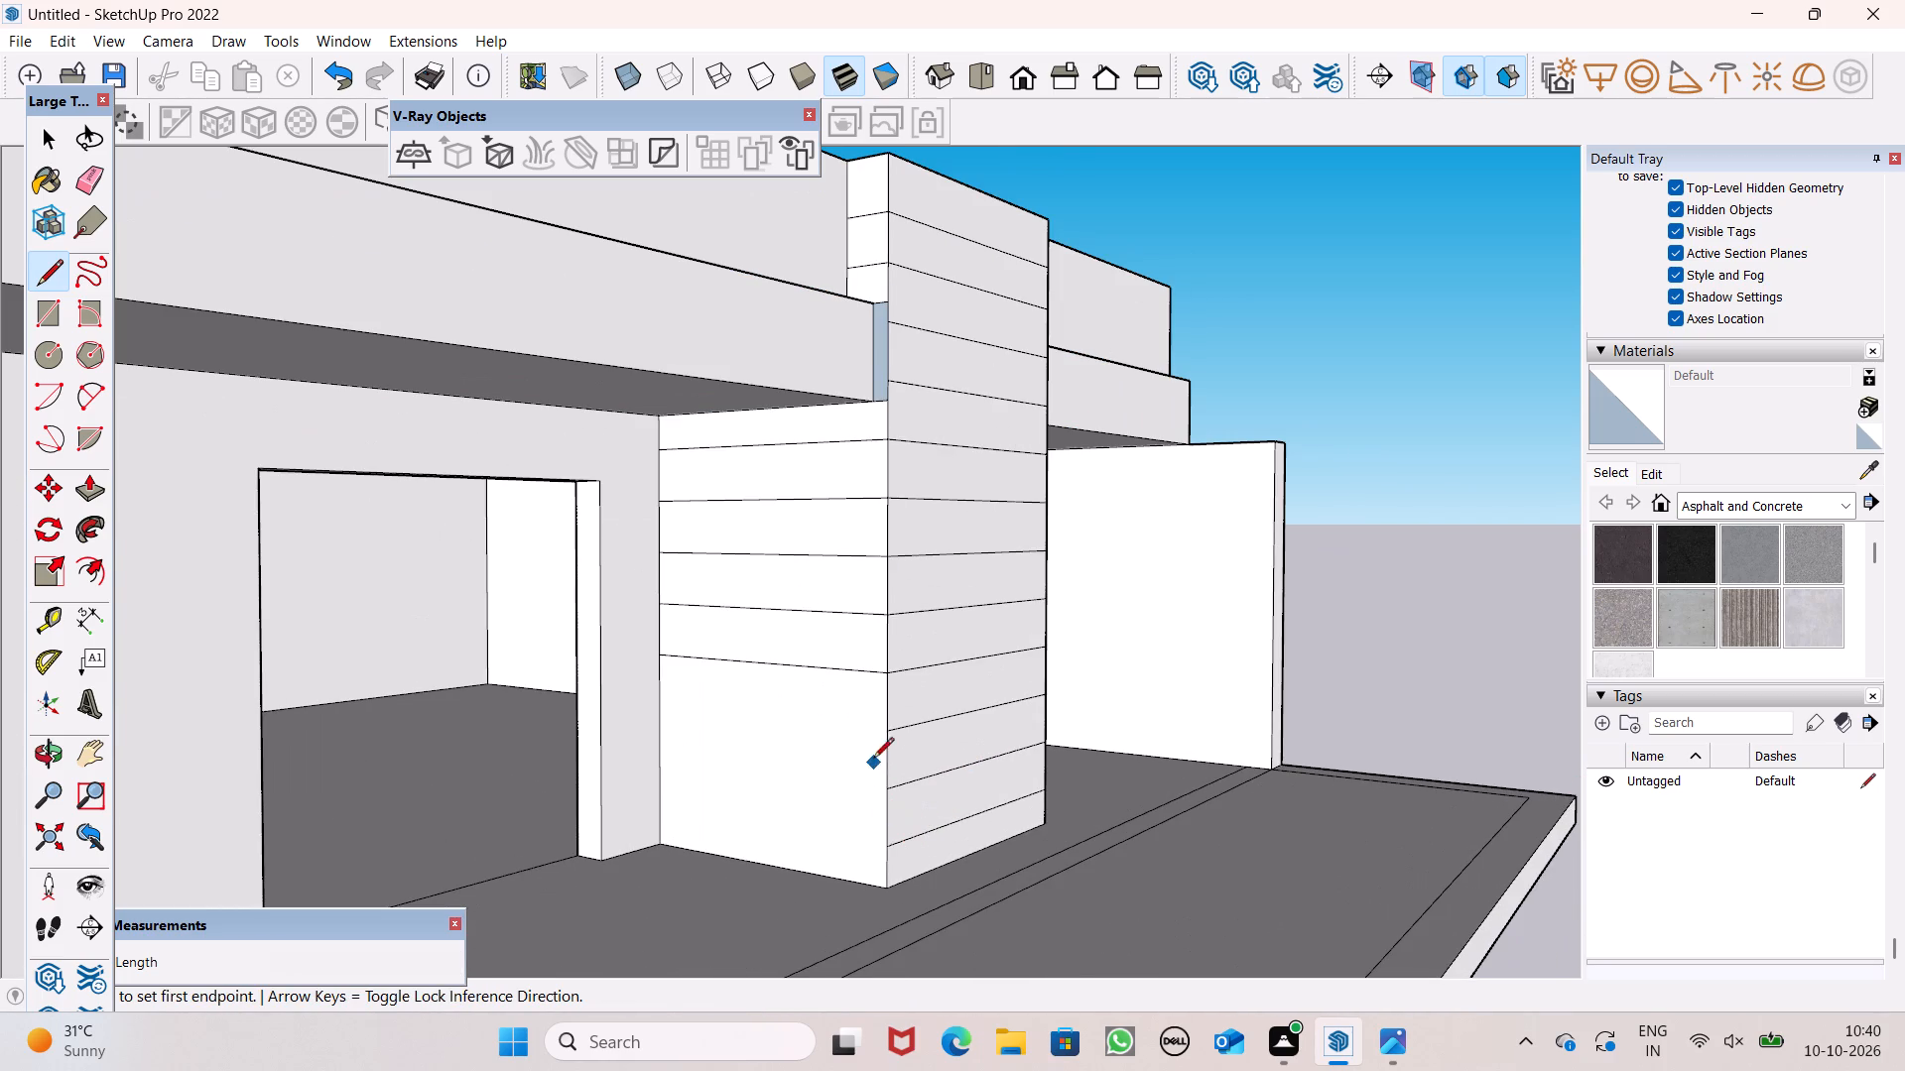
pyautogui.click(888, 734)
pyautogui.click(658, 714)
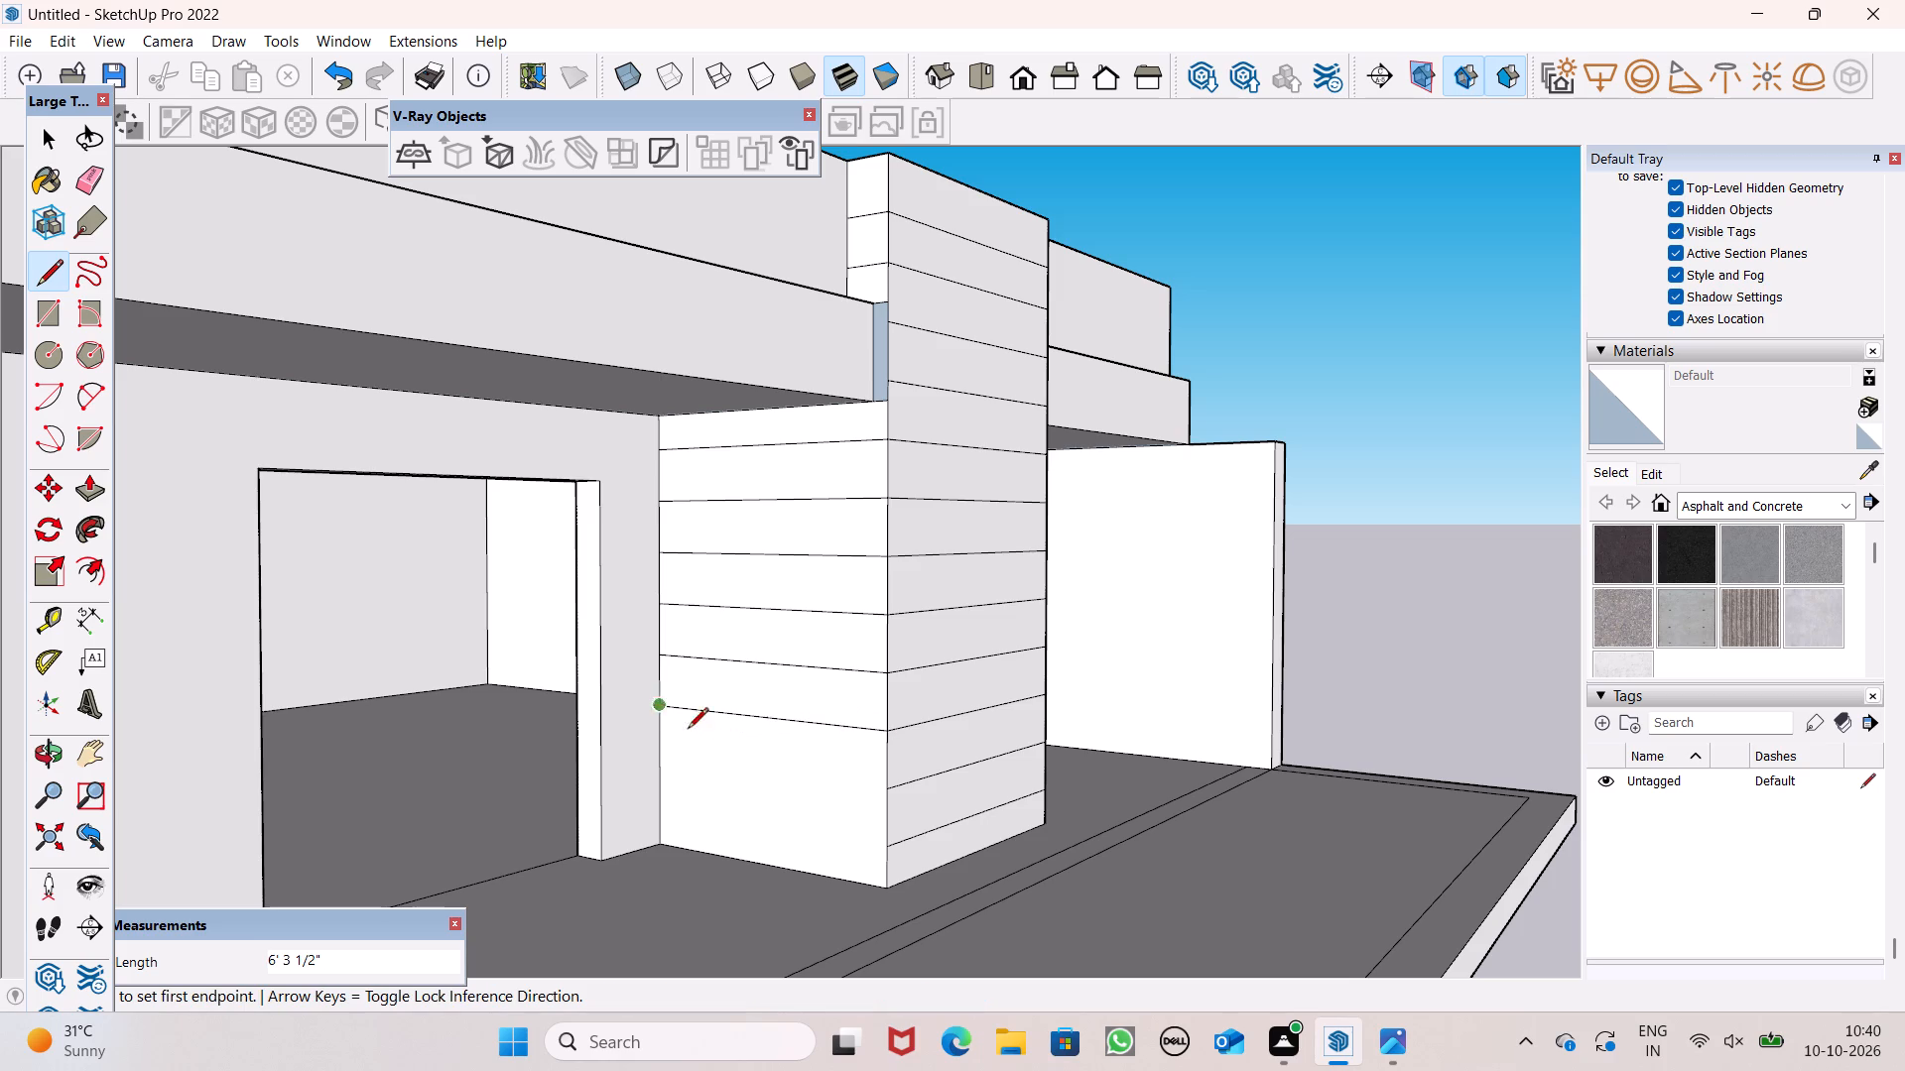
pyautogui.click(883, 787)
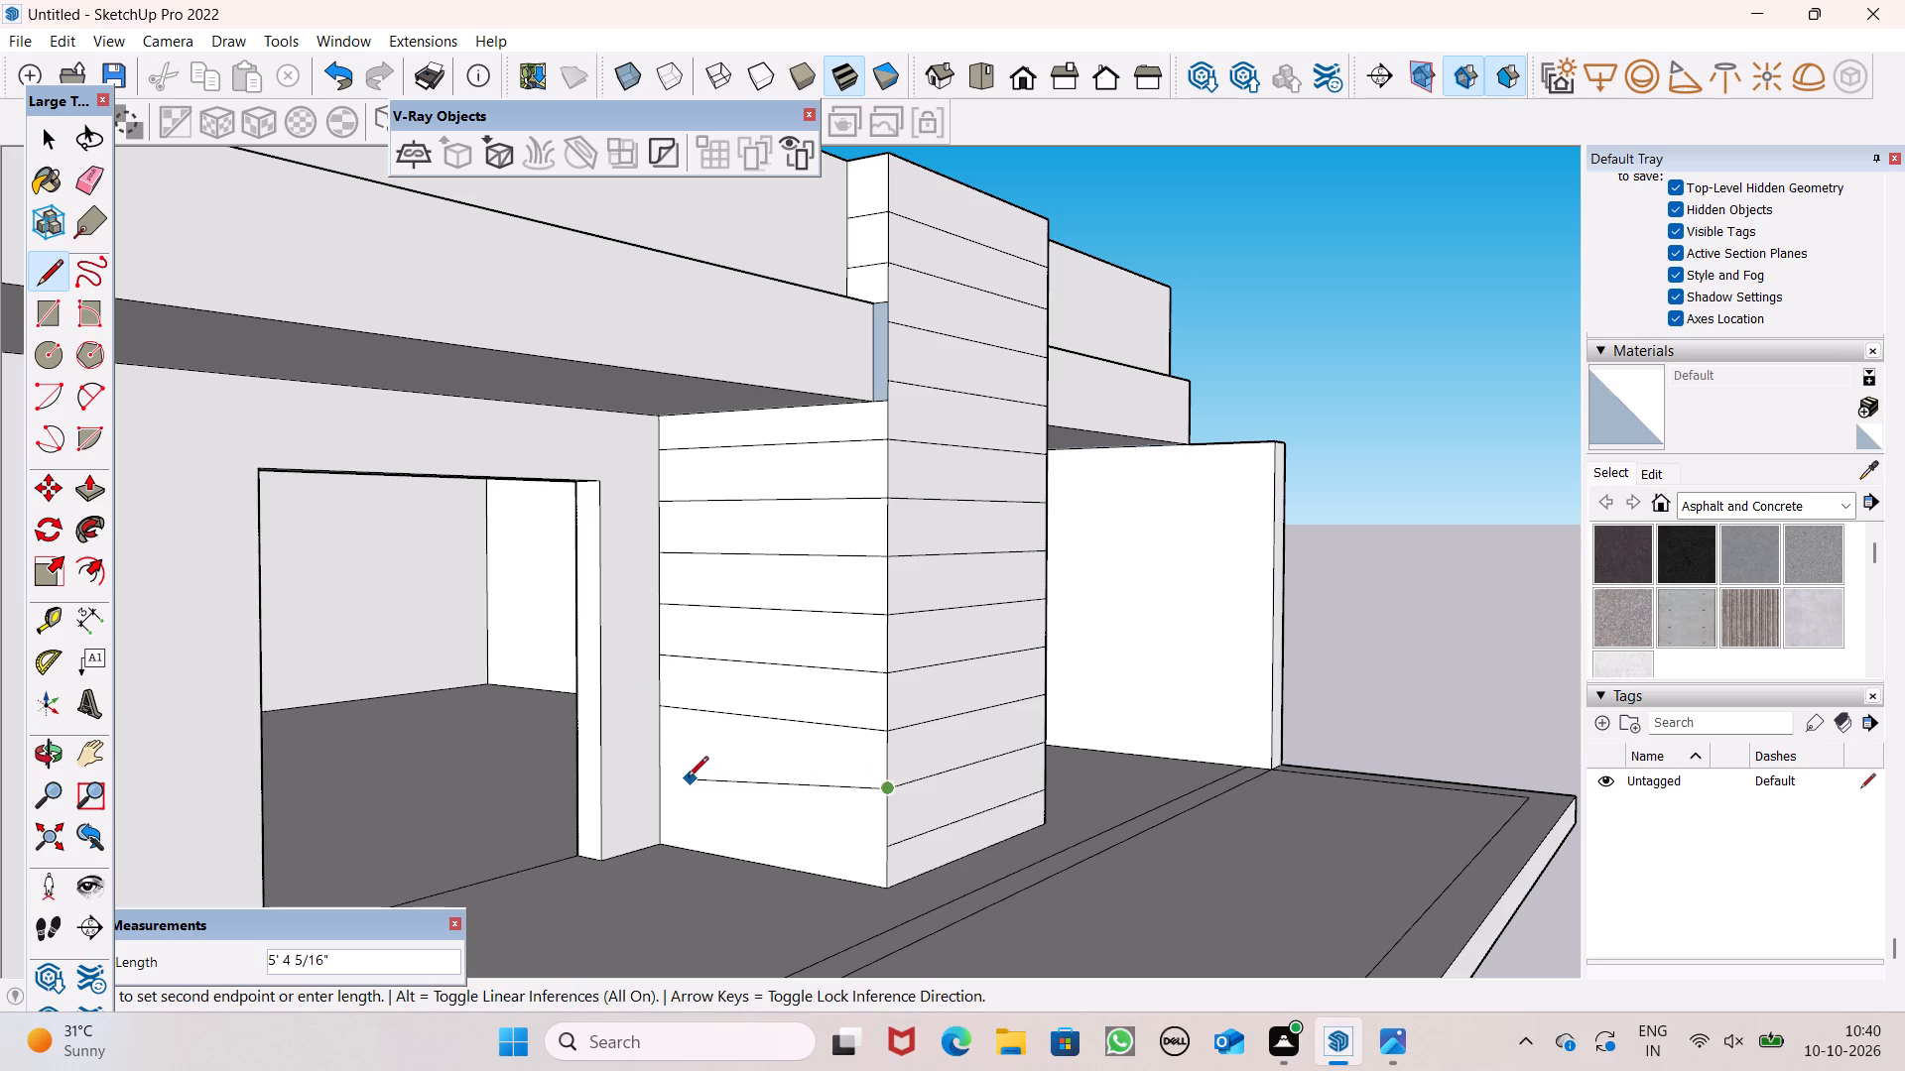
pyautogui.click(658, 760)
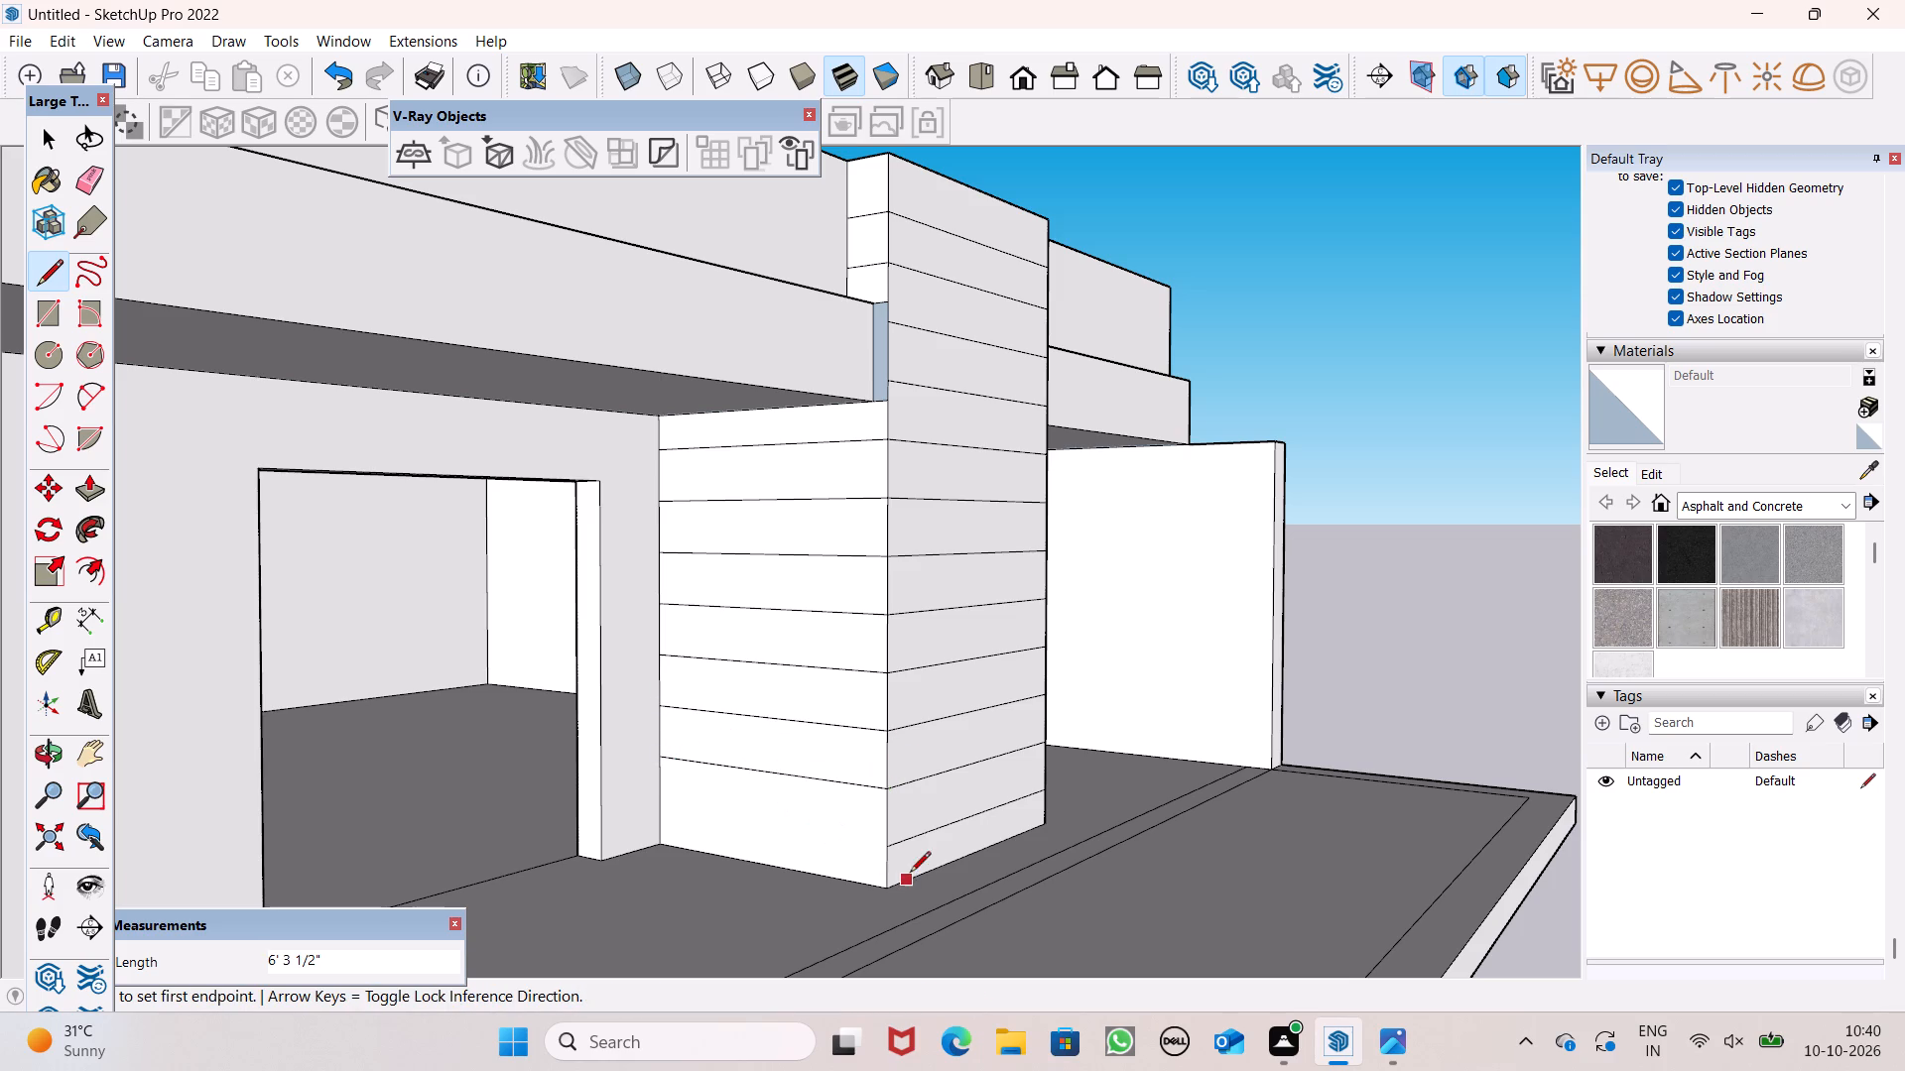
pyautogui.click(885, 840)
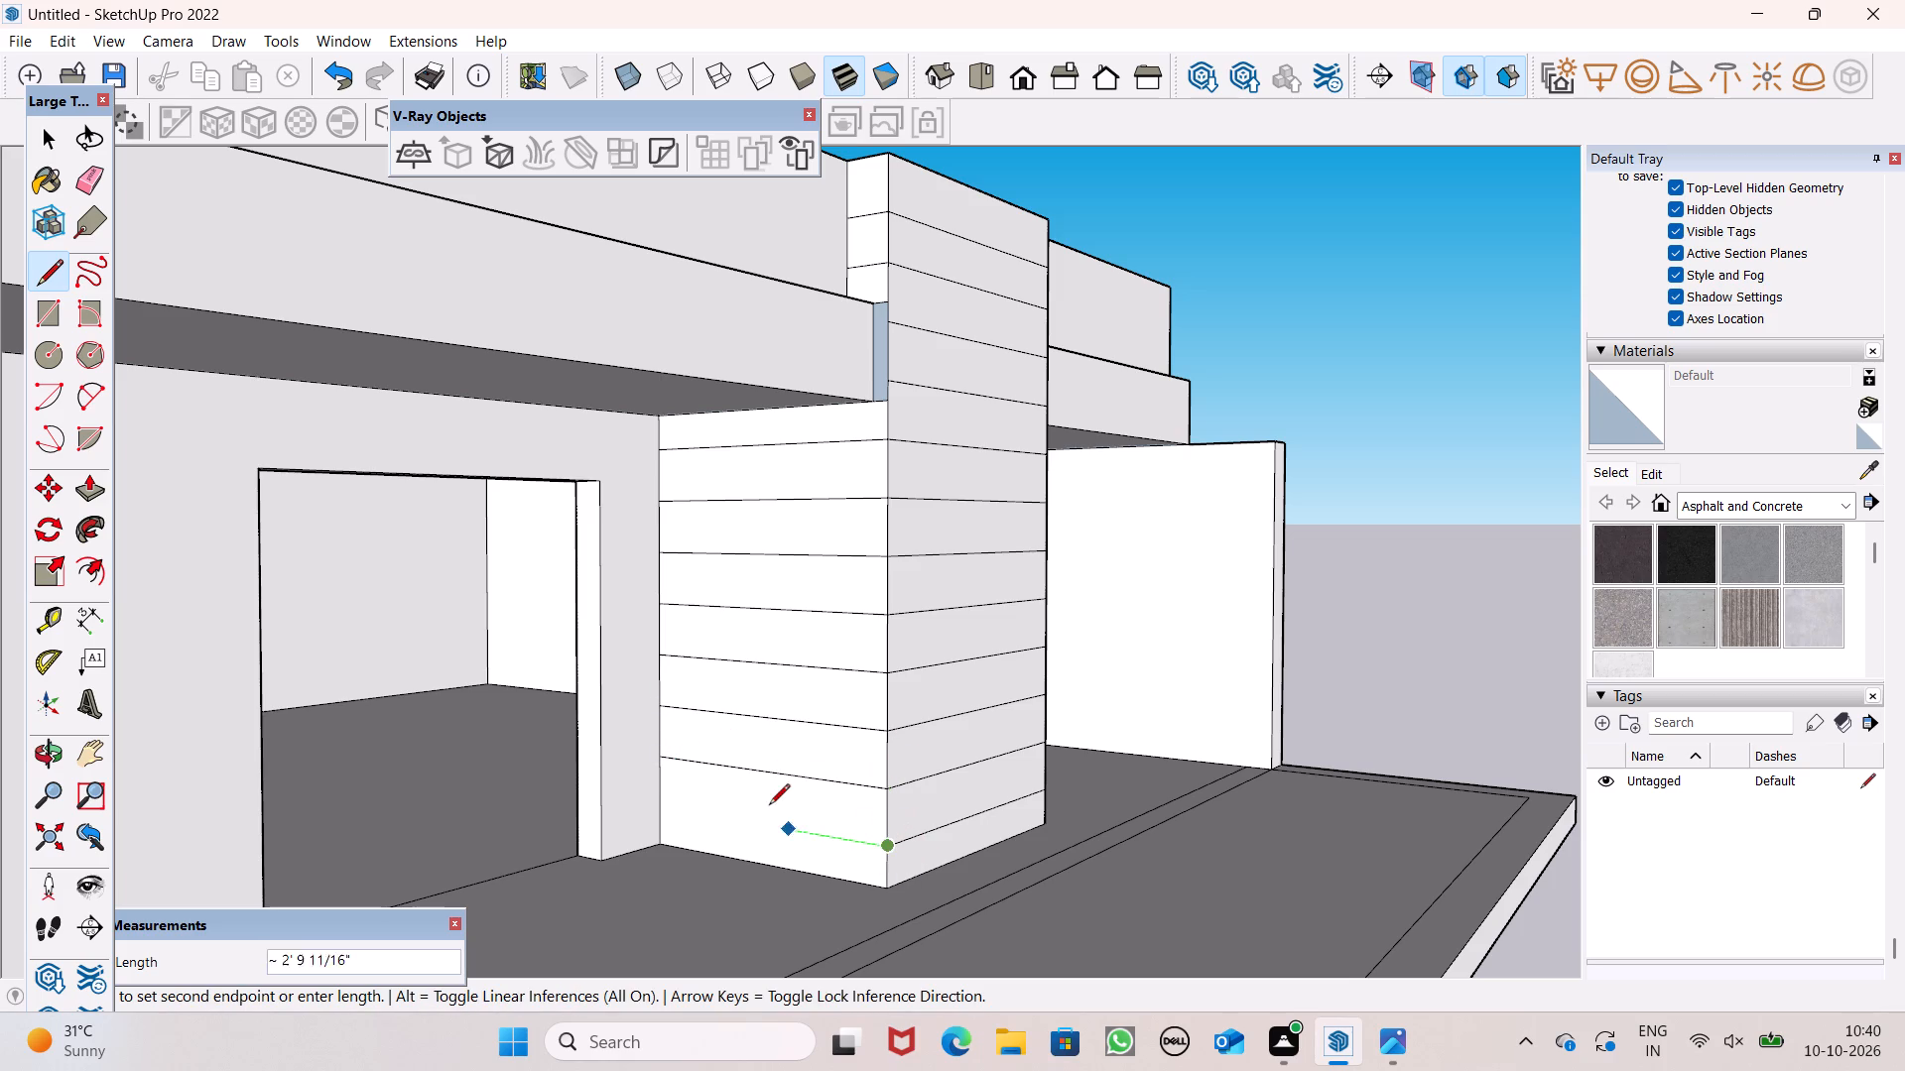
pyautogui.click(665, 801)
# Continue the lowest front line 6' 3 1/2" across the raised block's side face away from the fin, to the wall.
pyautogui.scroll(-4, 910, 755)
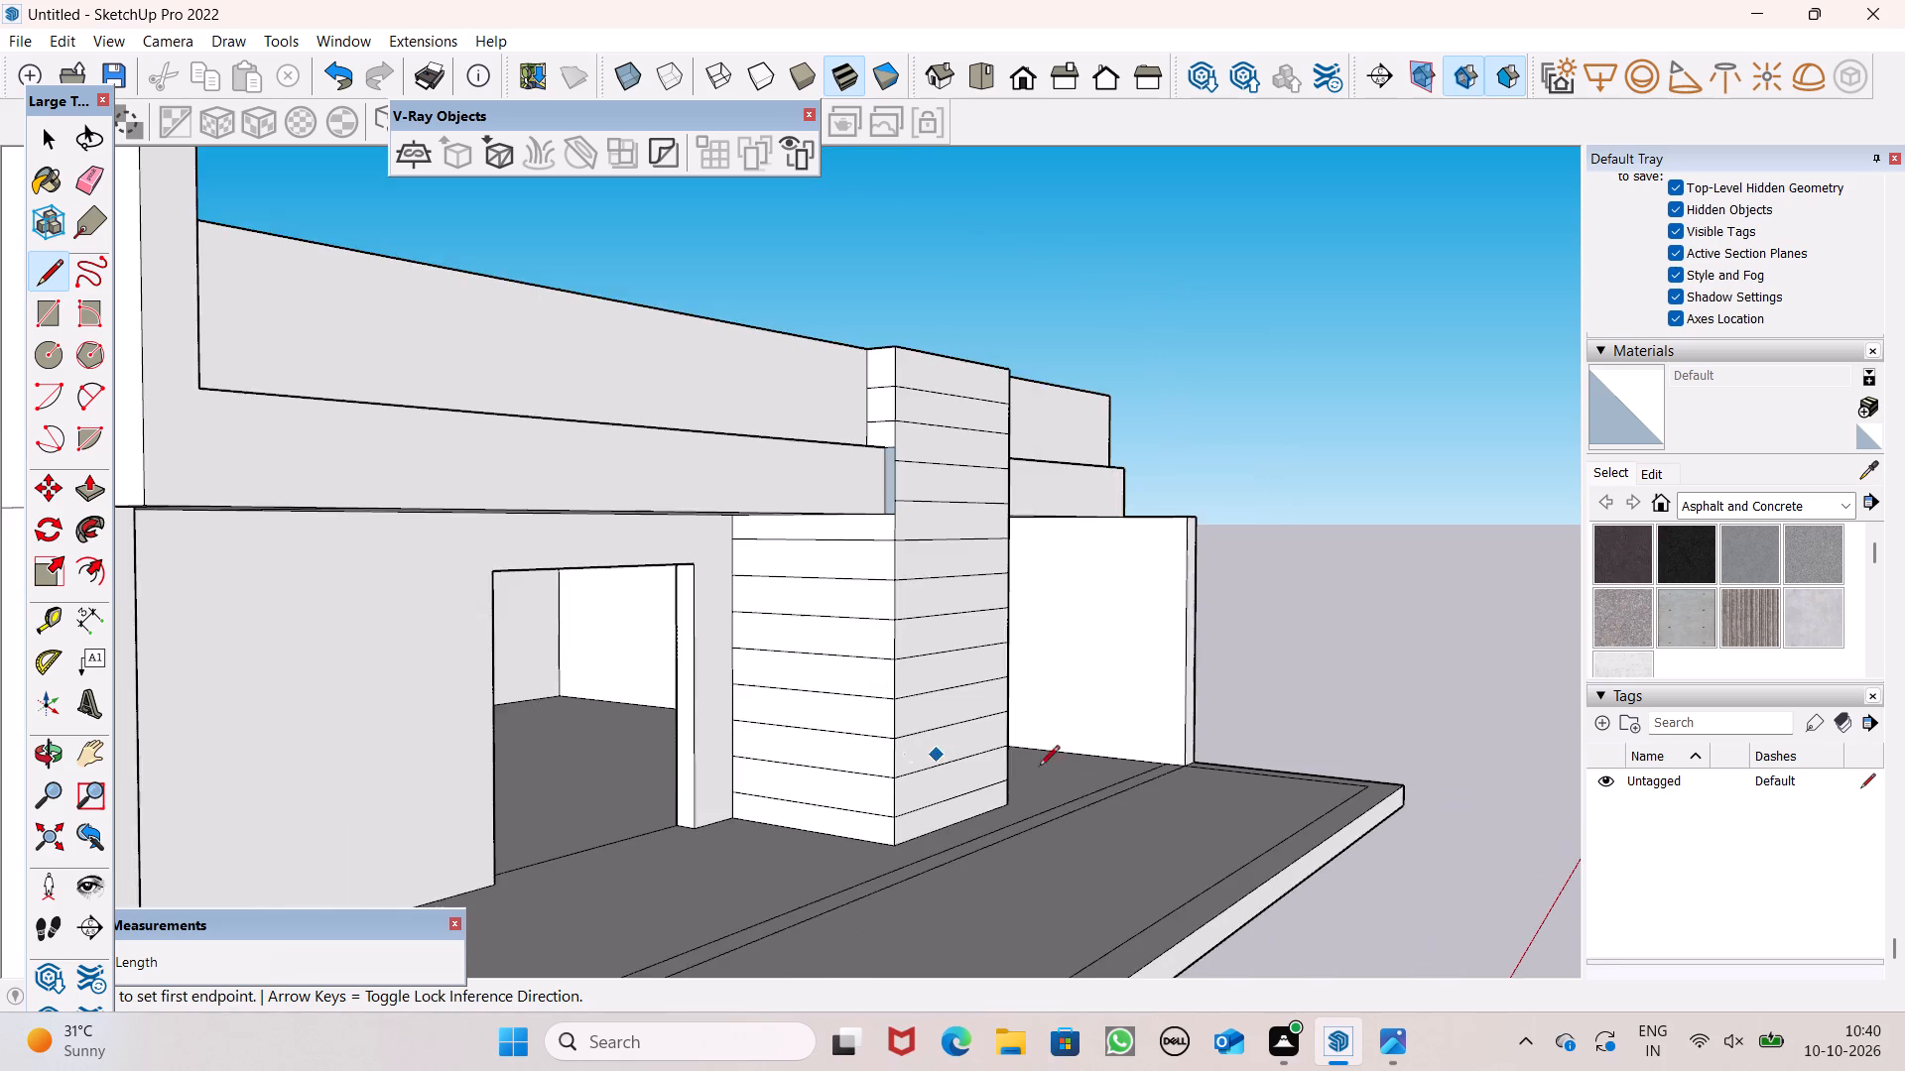
pyautogui.moveTo(1085, 796); pyautogui.dragTo(498, 782, button='middle')
pyautogui.scroll(-1, 912, 720)
pyautogui.scroll(1, 1030, 734)
pyautogui.moveTo(1030, 734); pyautogui.dragTo(839, 783, button='middle')
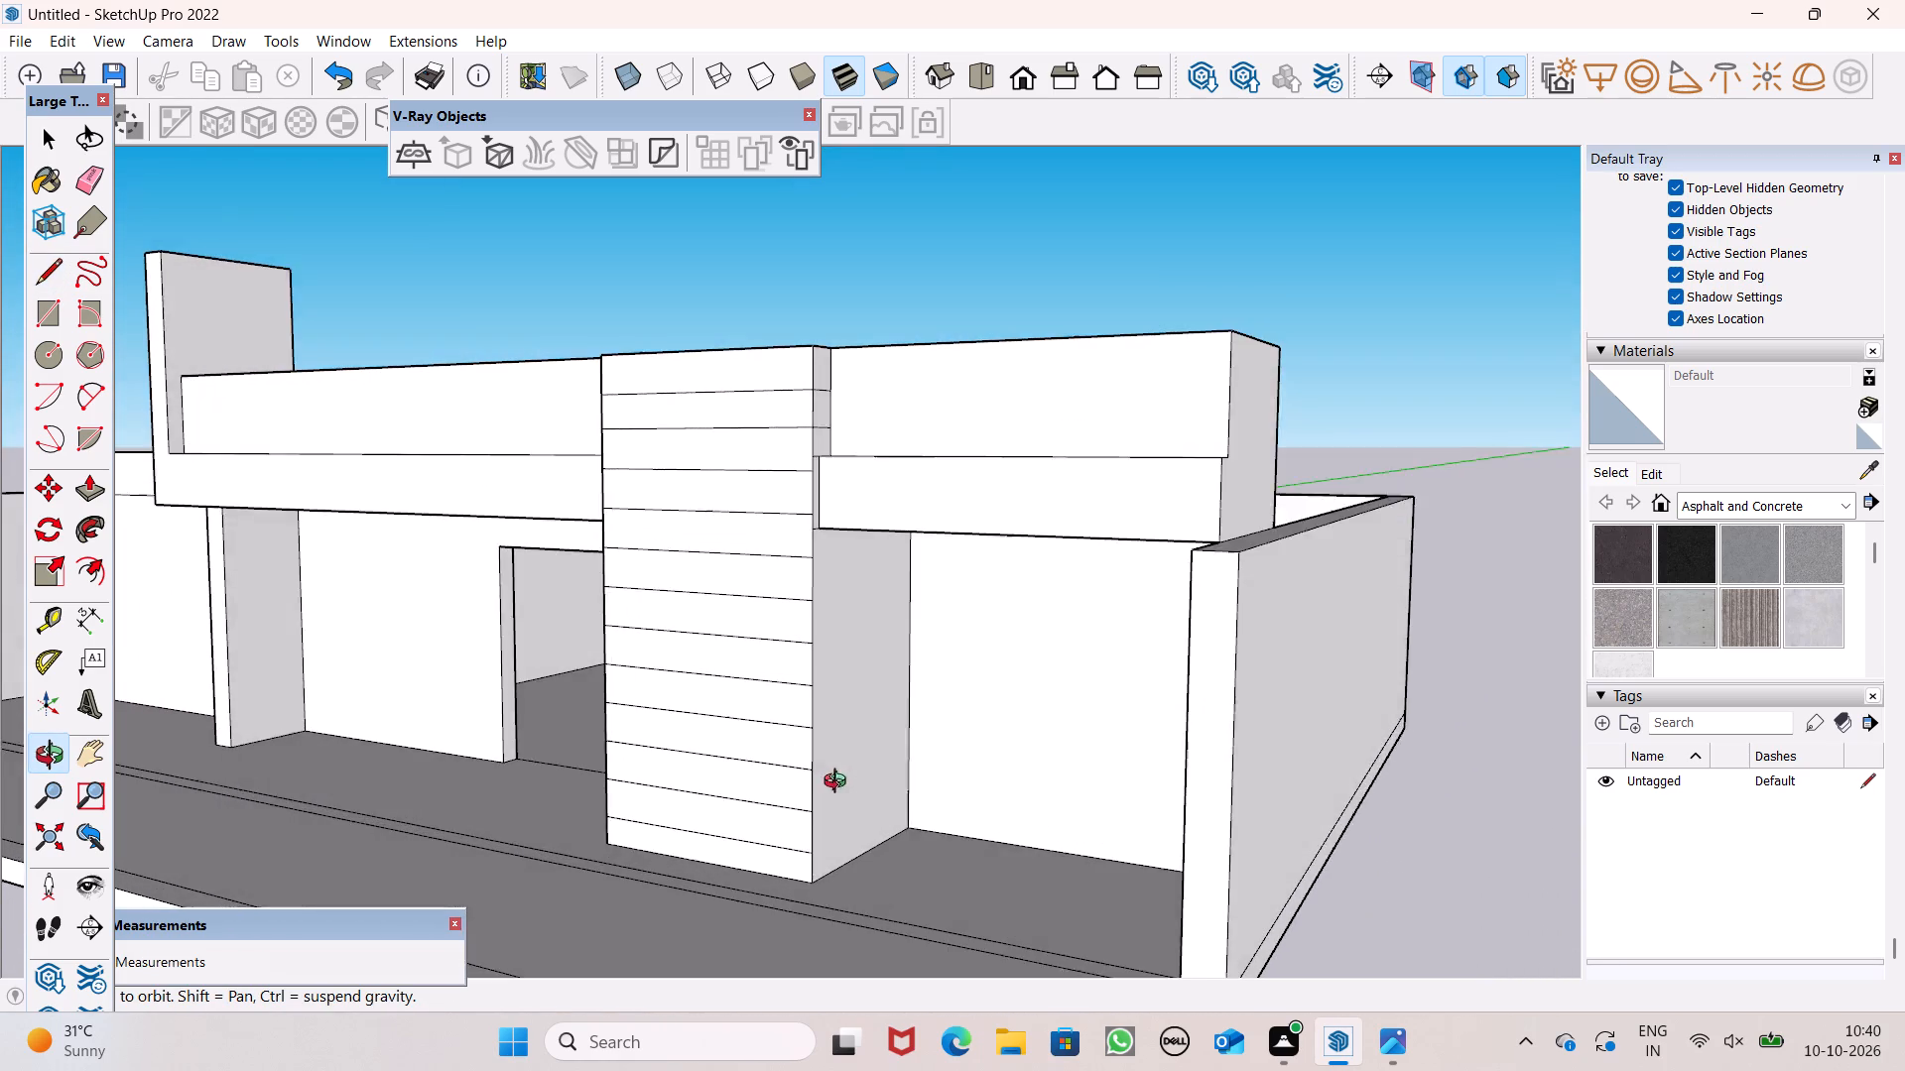
pyautogui.moveTo(839, 783); pyautogui.dragTo(833, 761, button='middle')
pyautogui.click(811, 840)
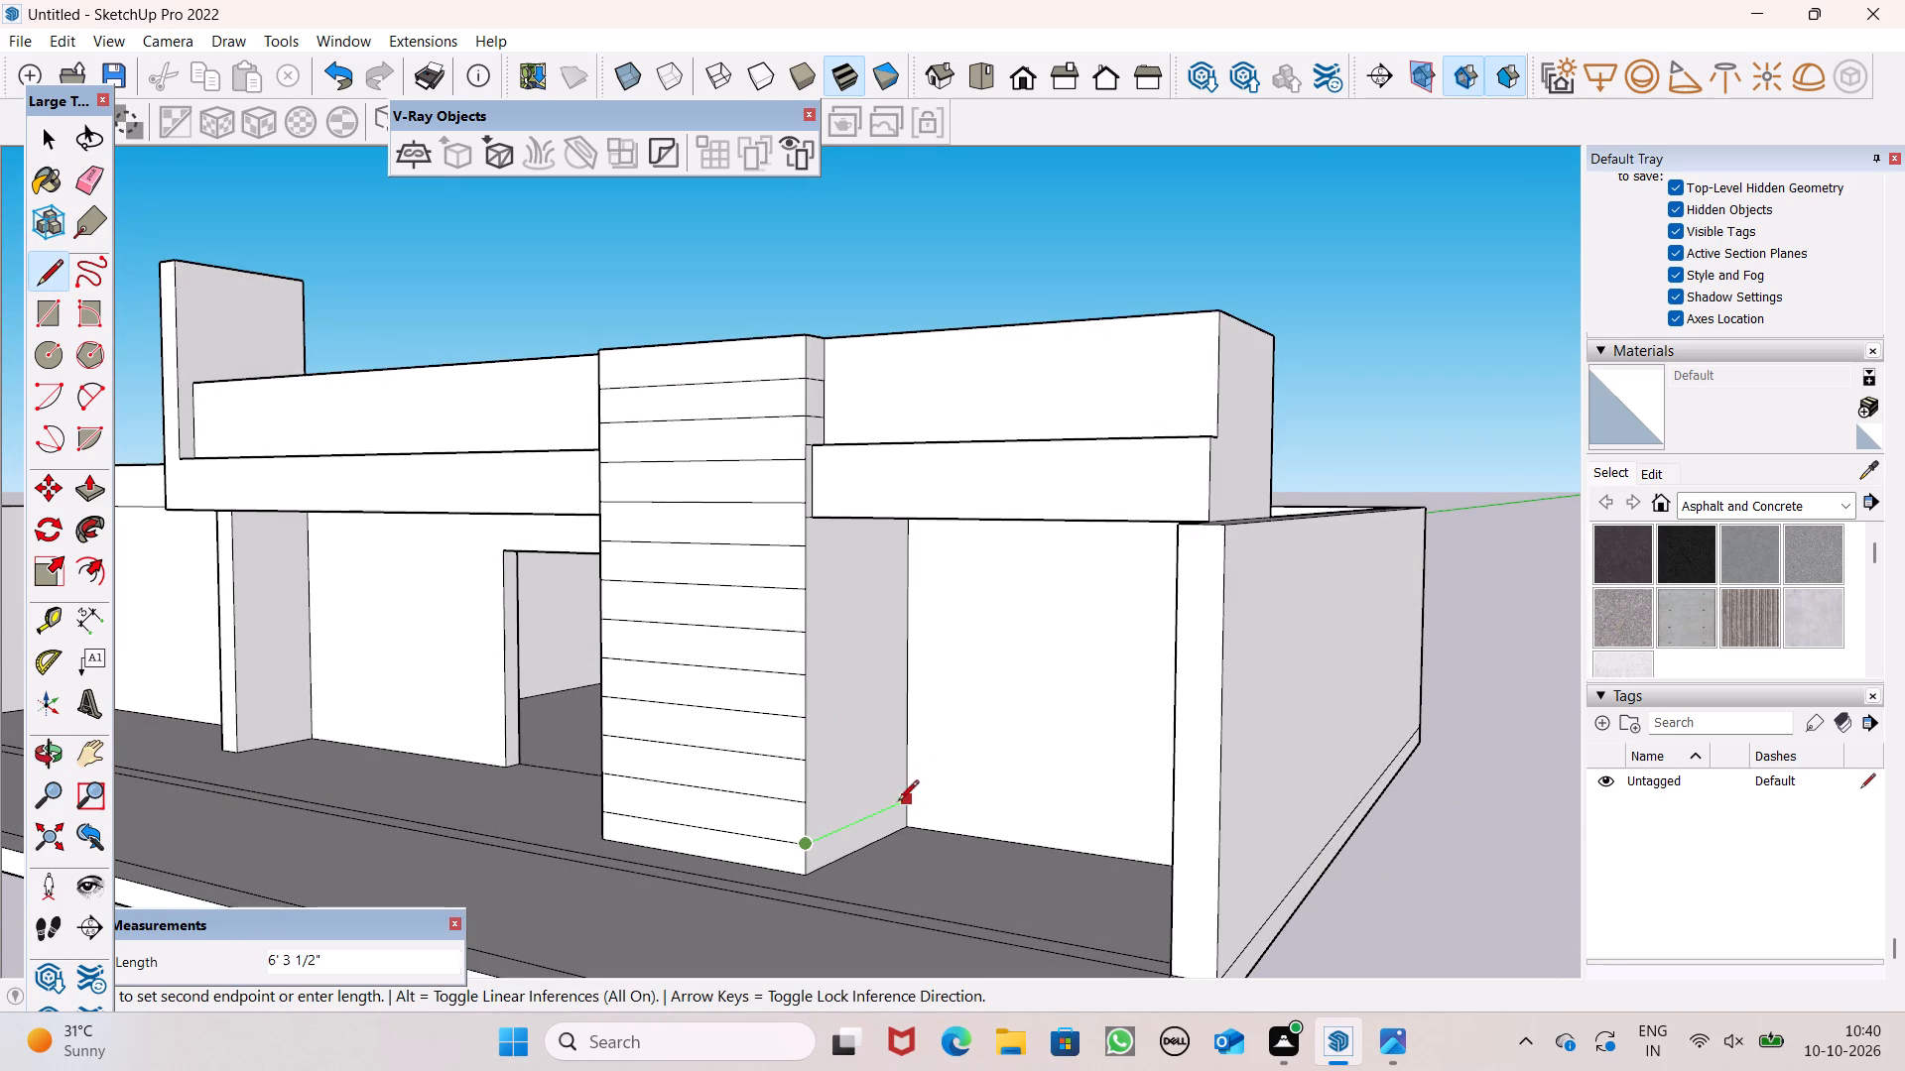
pyautogui.scroll(8, 894, 805)
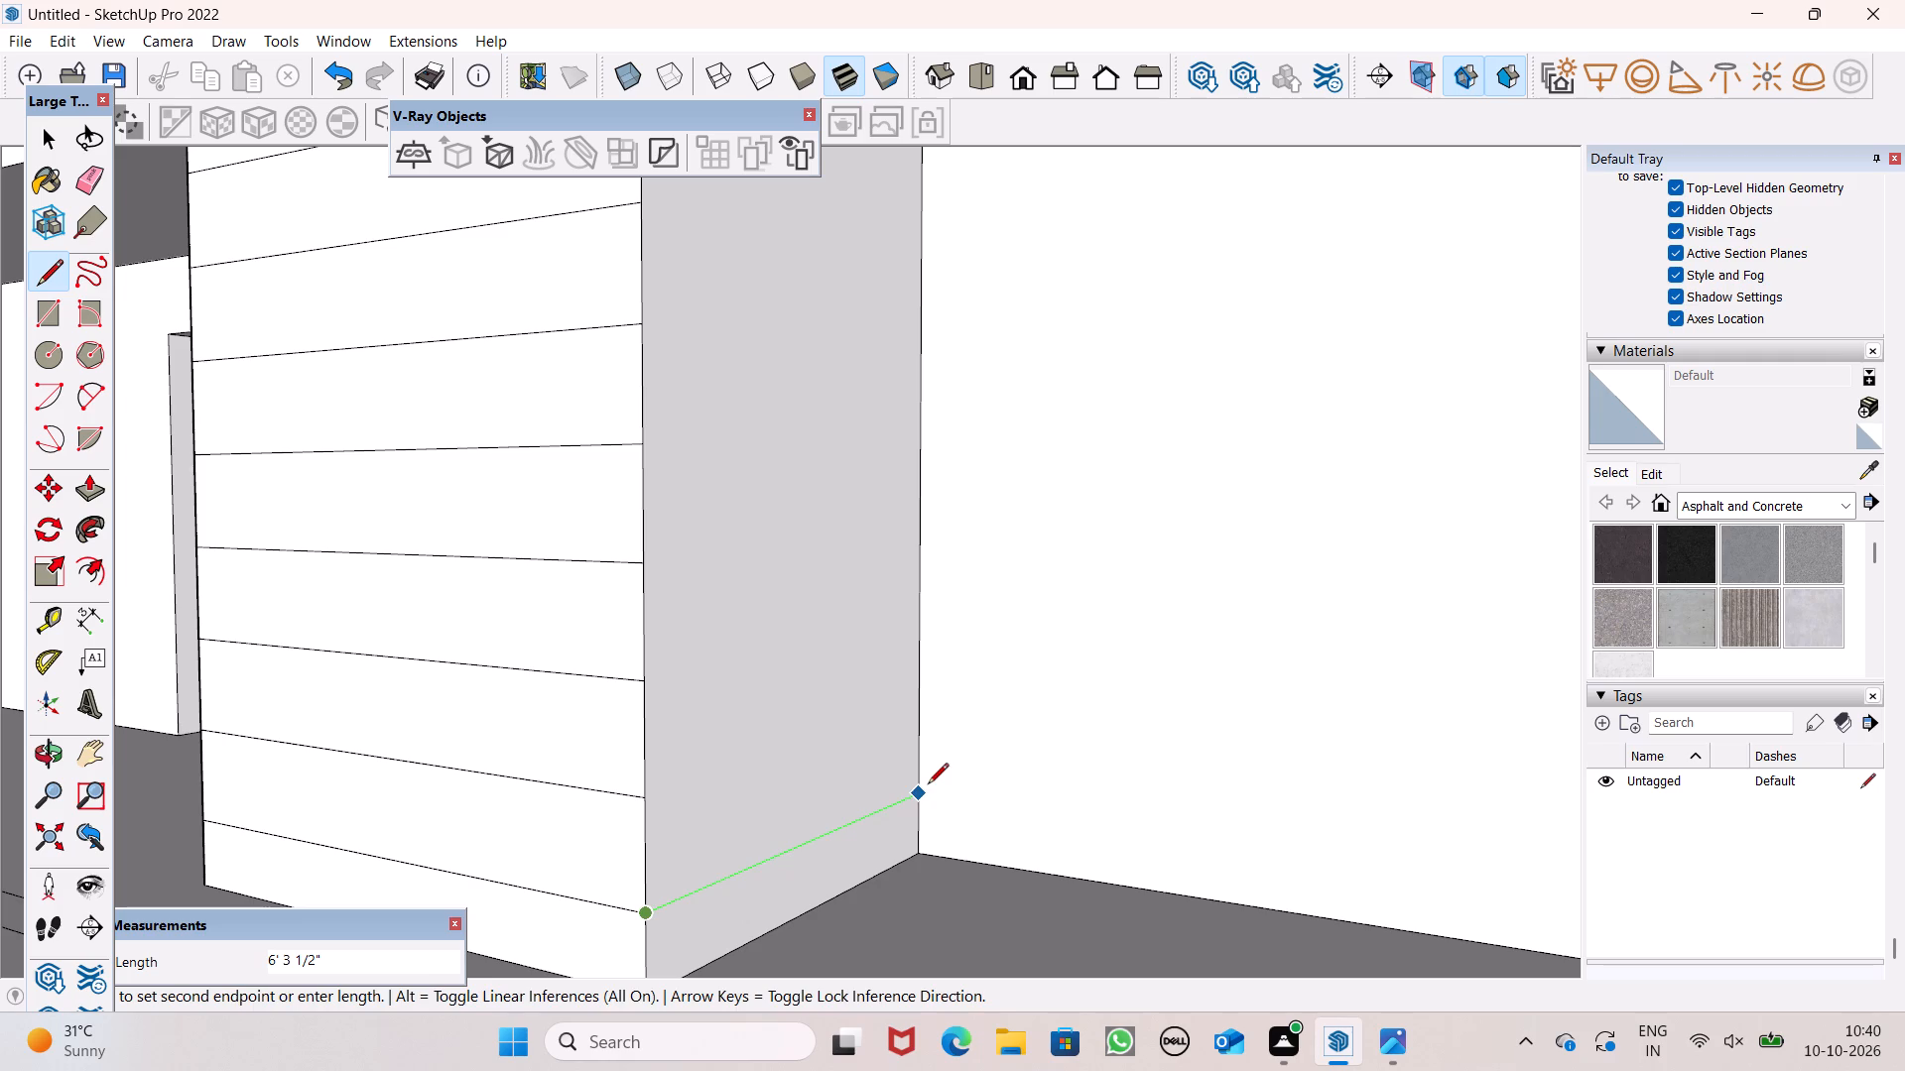
pyautogui.click(928, 785)
# Continue the second-lowest front line across the same side face to the wall, undoing any stray diagonal segment.
pyautogui.scroll(2, 952, 805)
pyautogui.moveTo(952, 805); pyautogui.dragTo(772, 817, button='middle')
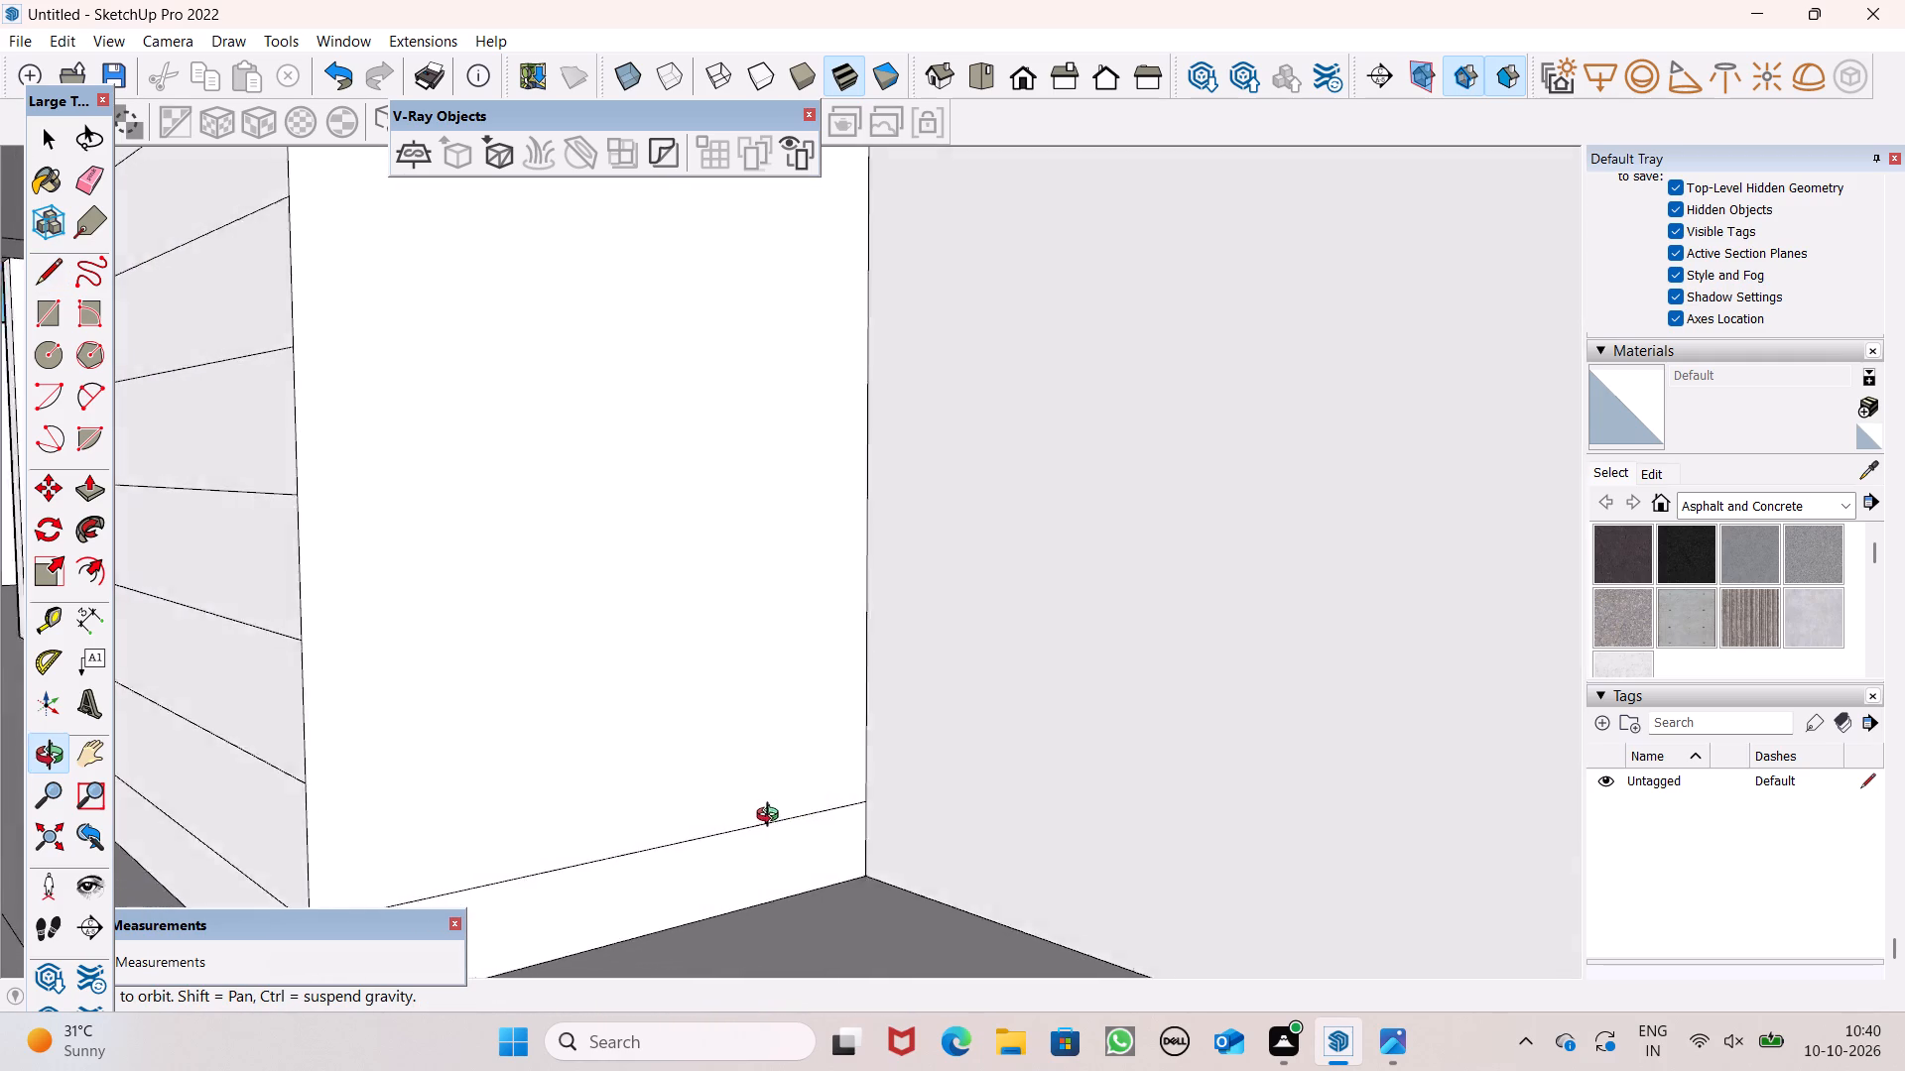
pyautogui.moveTo(772, 817); pyautogui.dragTo(888, 828, button='middle')
pyautogui.click(446, 828)
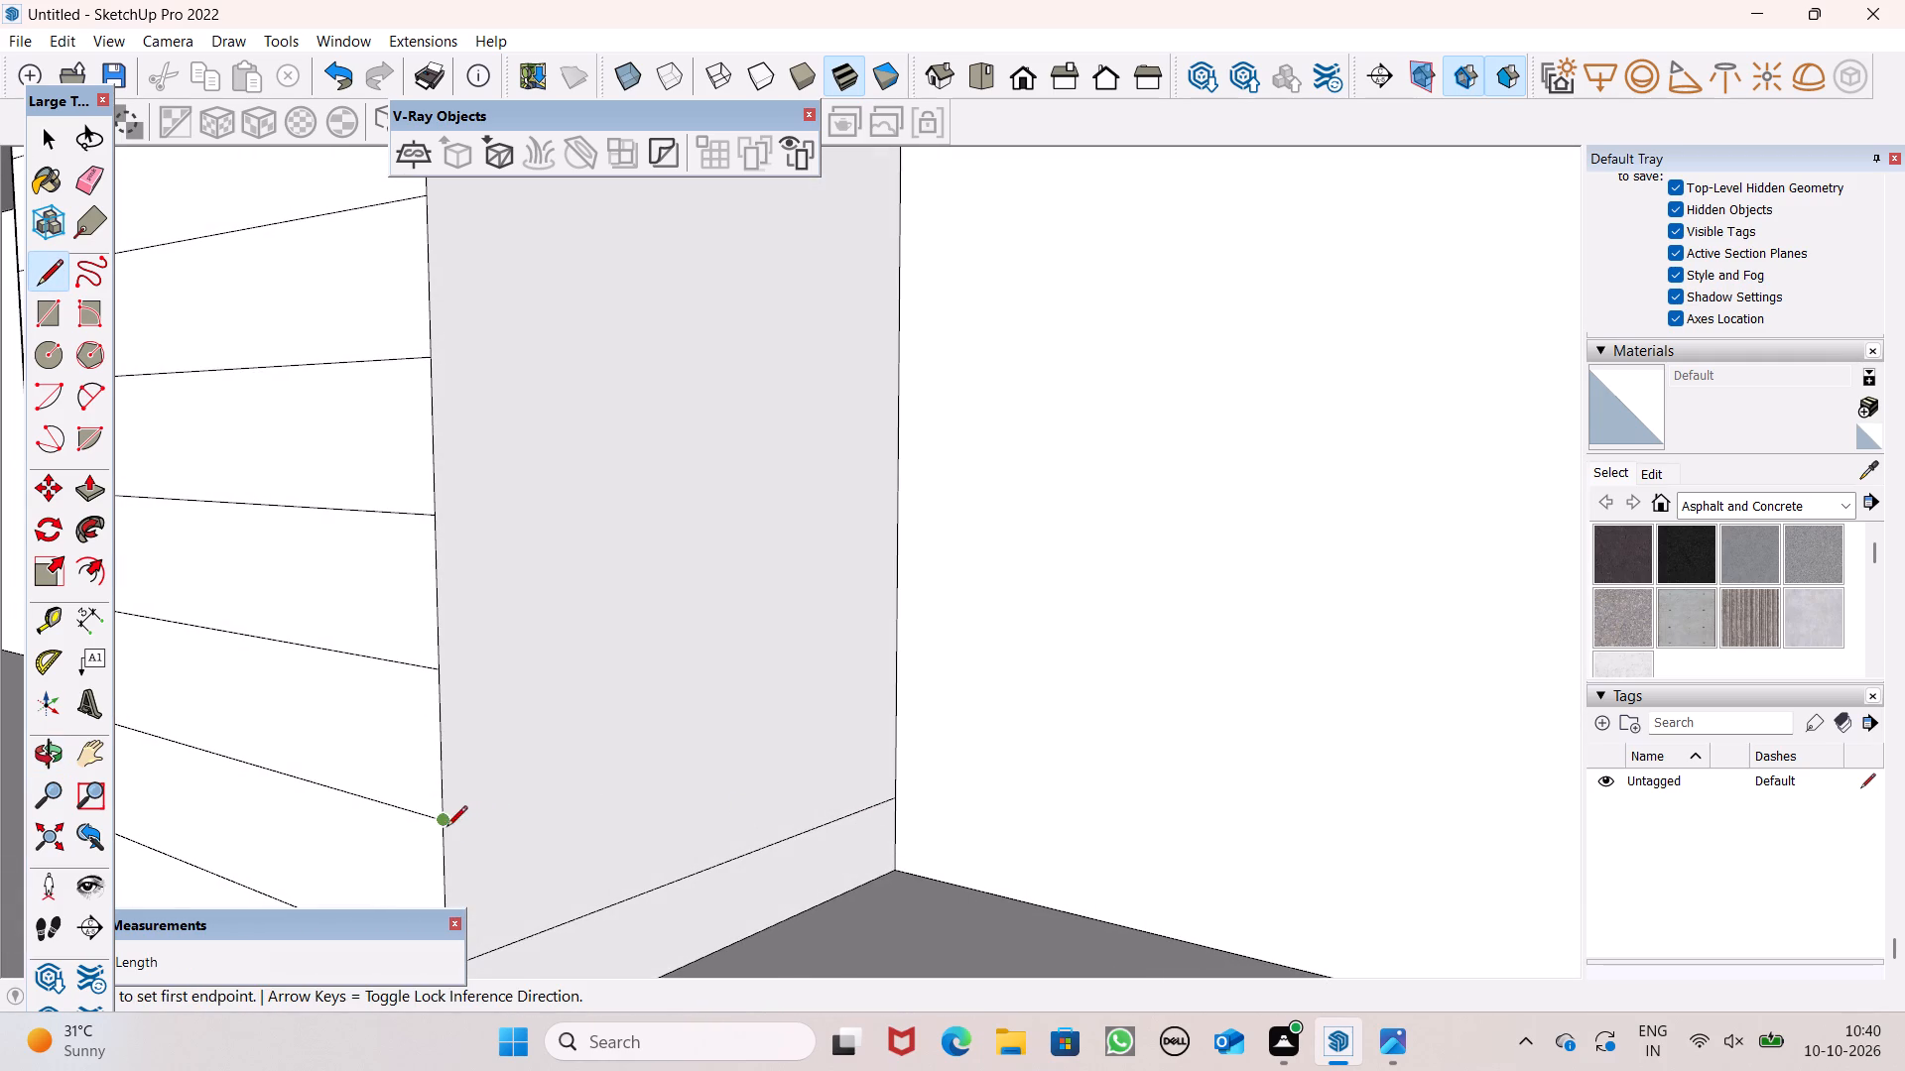
pyautogui.click(913, 686)
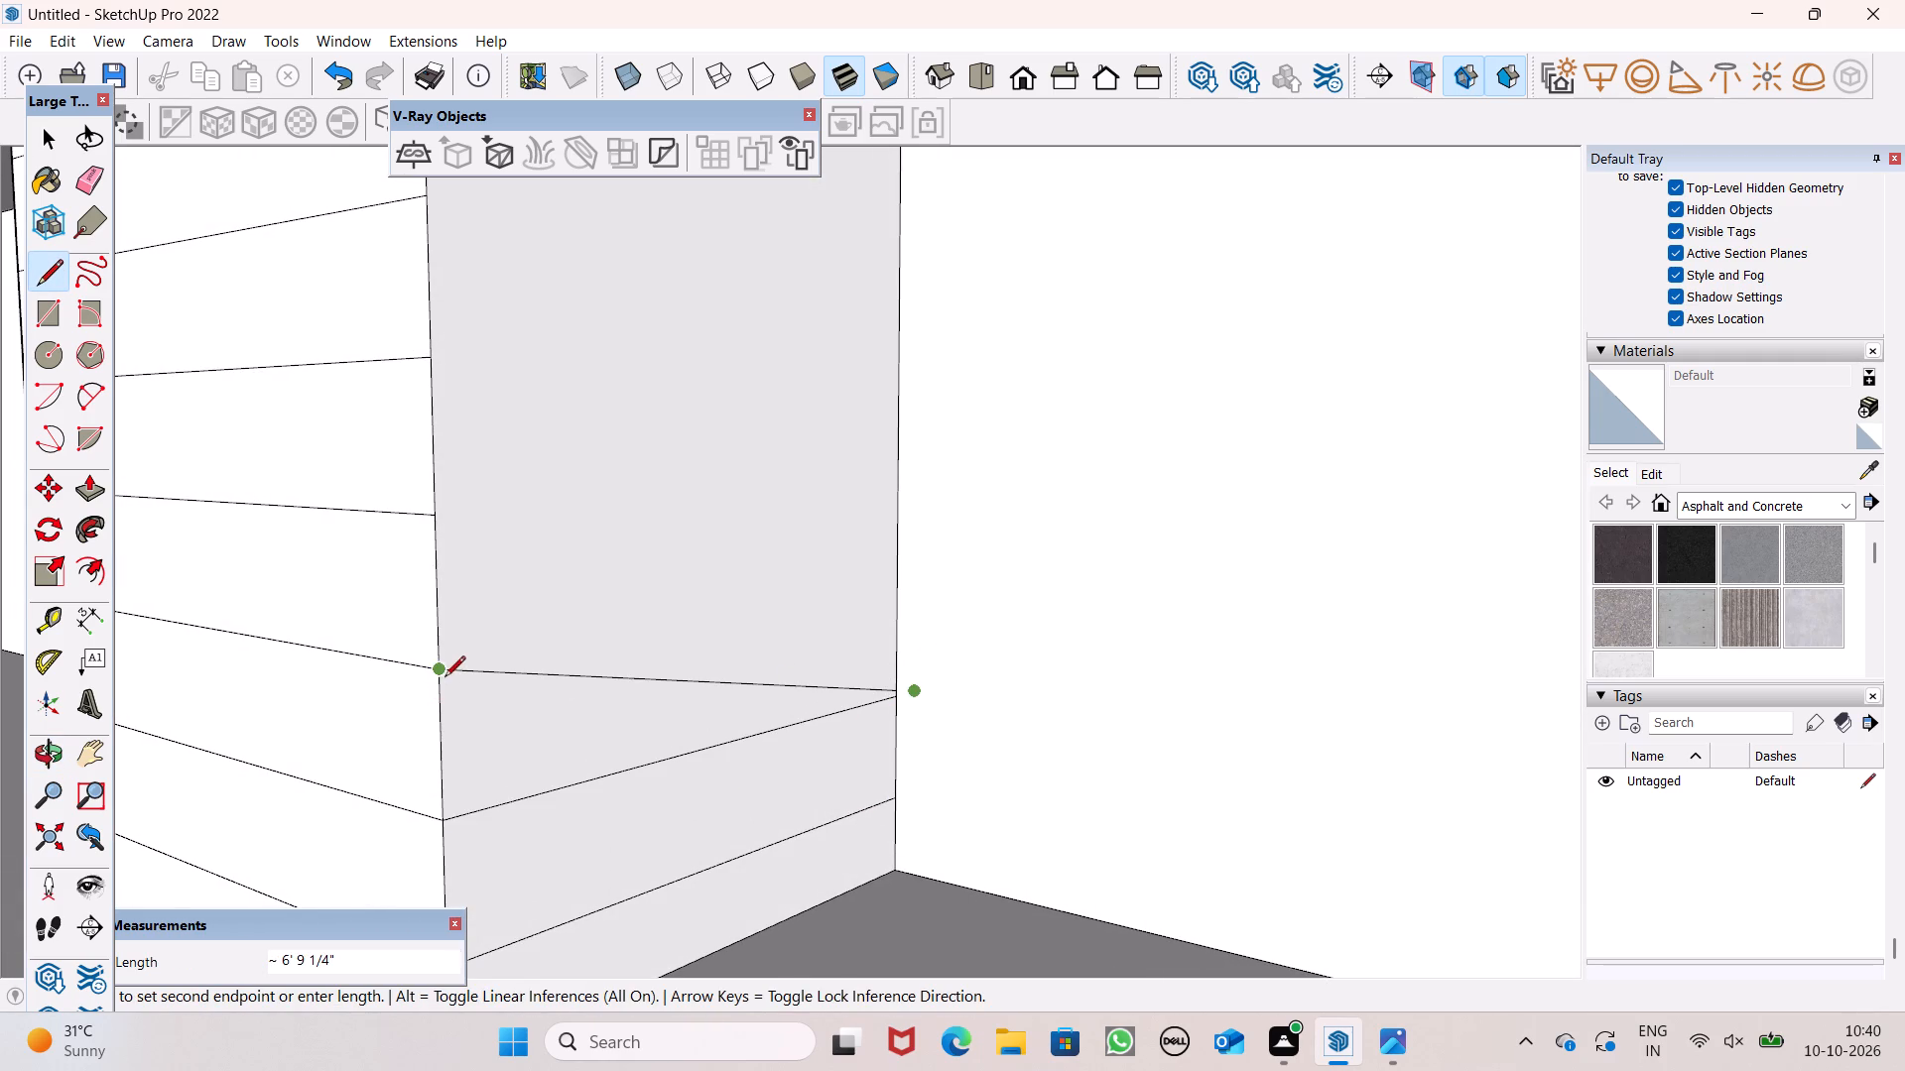
pyautogui.click(437, 669)
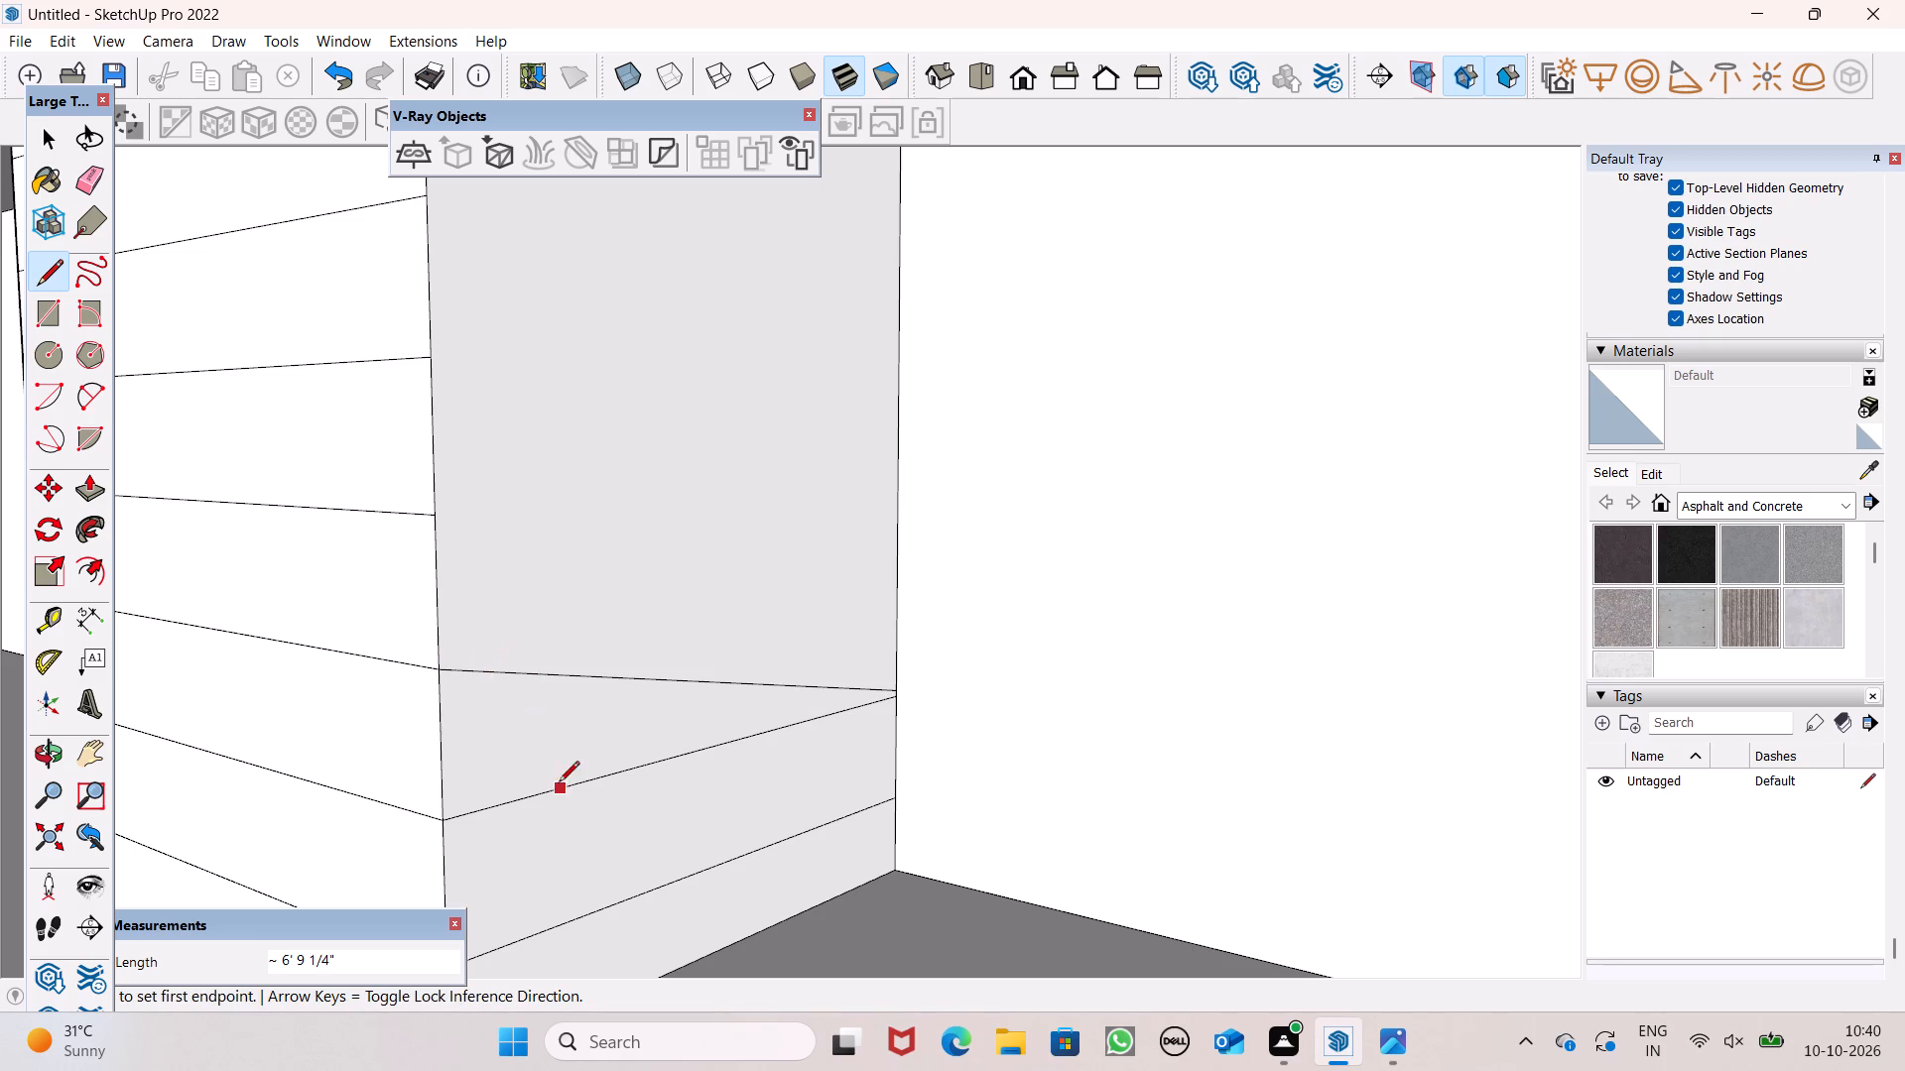
pyautogui.hotkey('ctrl', 'z')
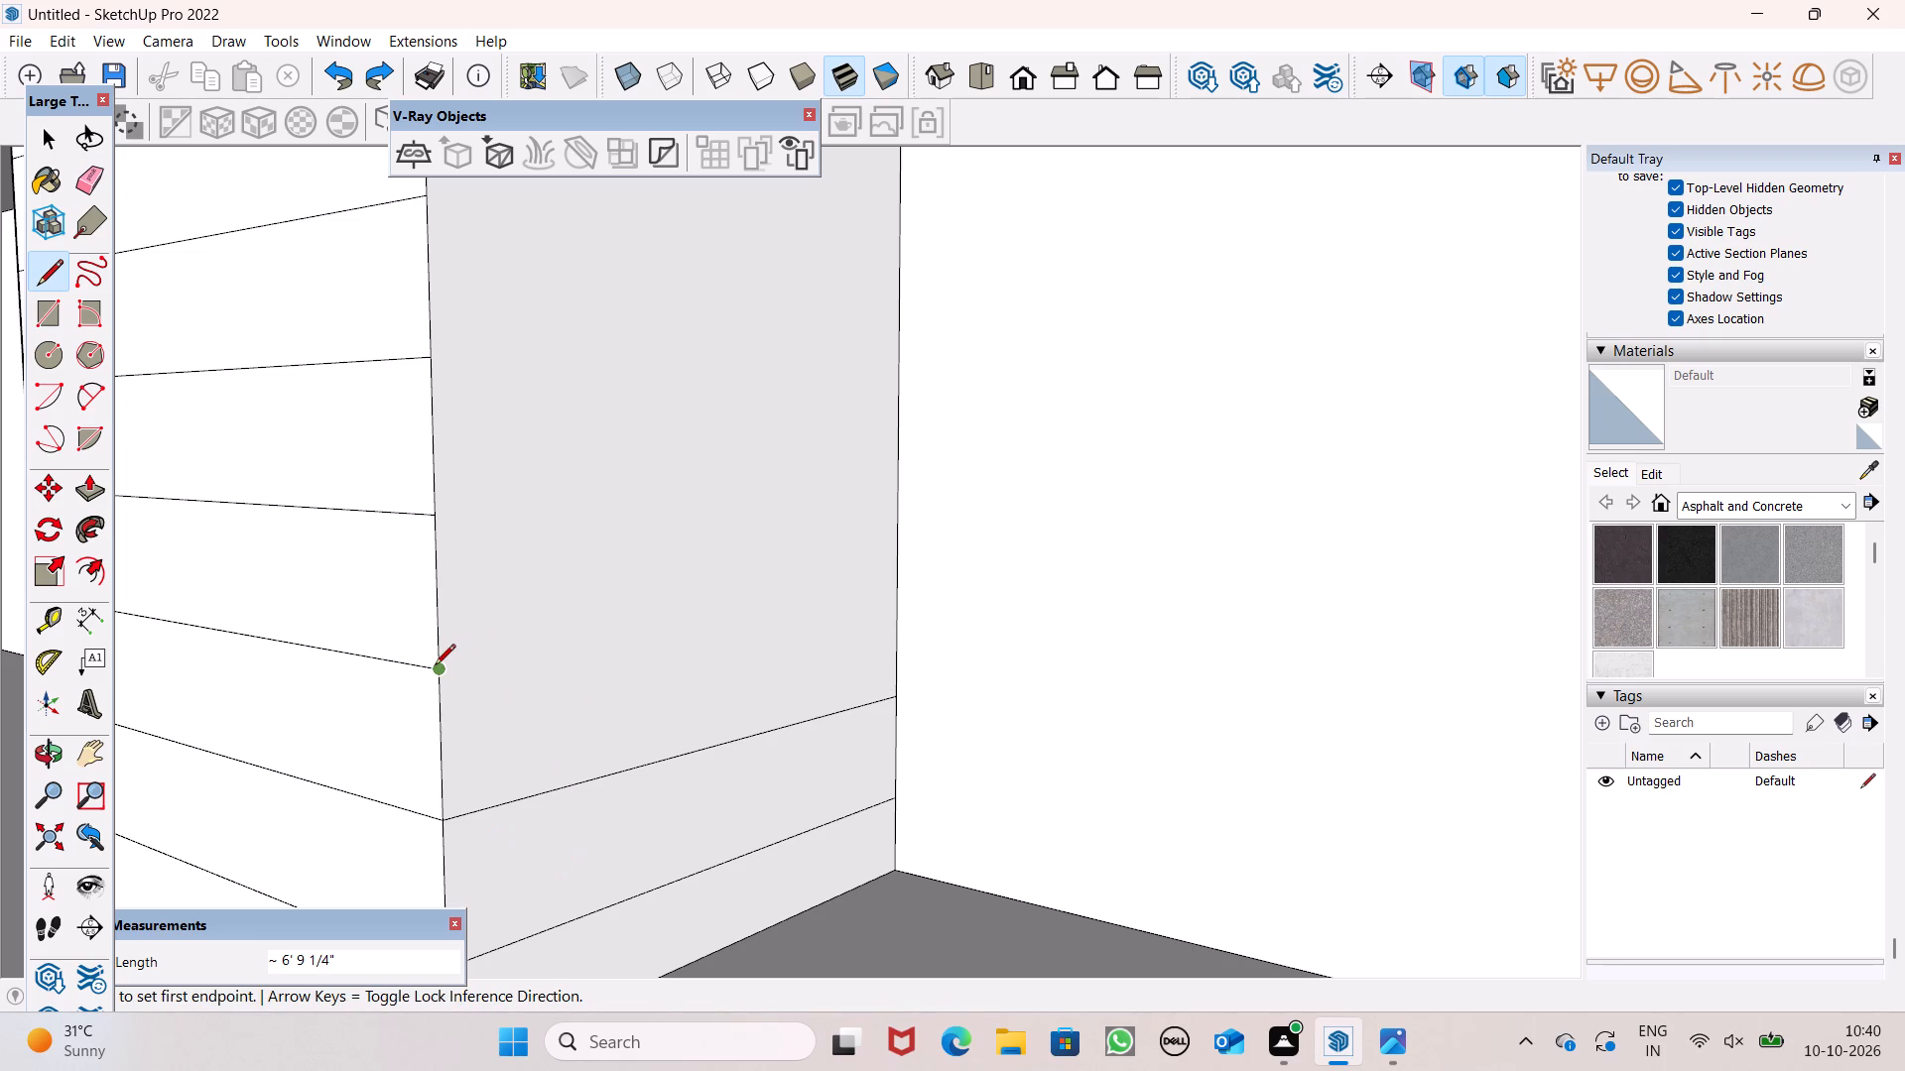
# Continue the third, fourth and fifth front lines above the floor across that side face, each 6' 3 1/2" long to the wall.
pyautogui.click(435, 666)
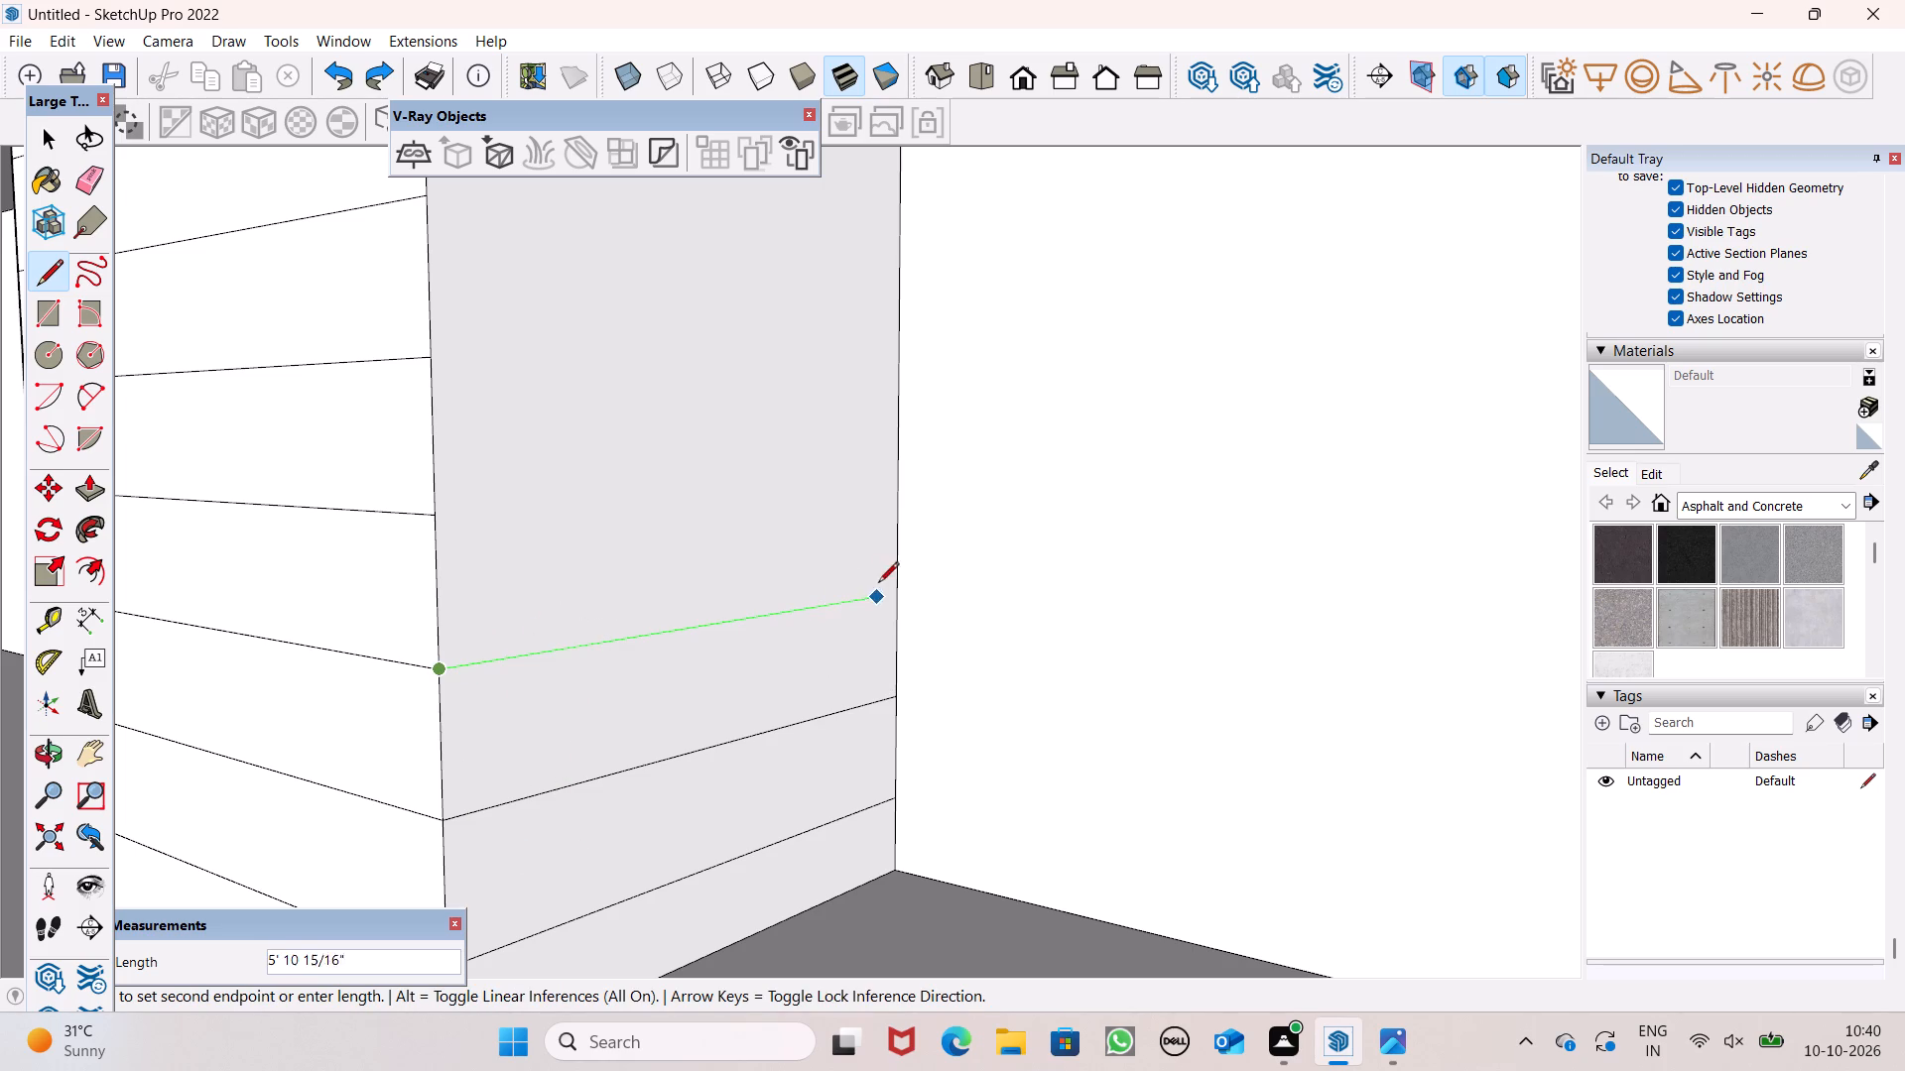
pyautogui.click(897, 581)
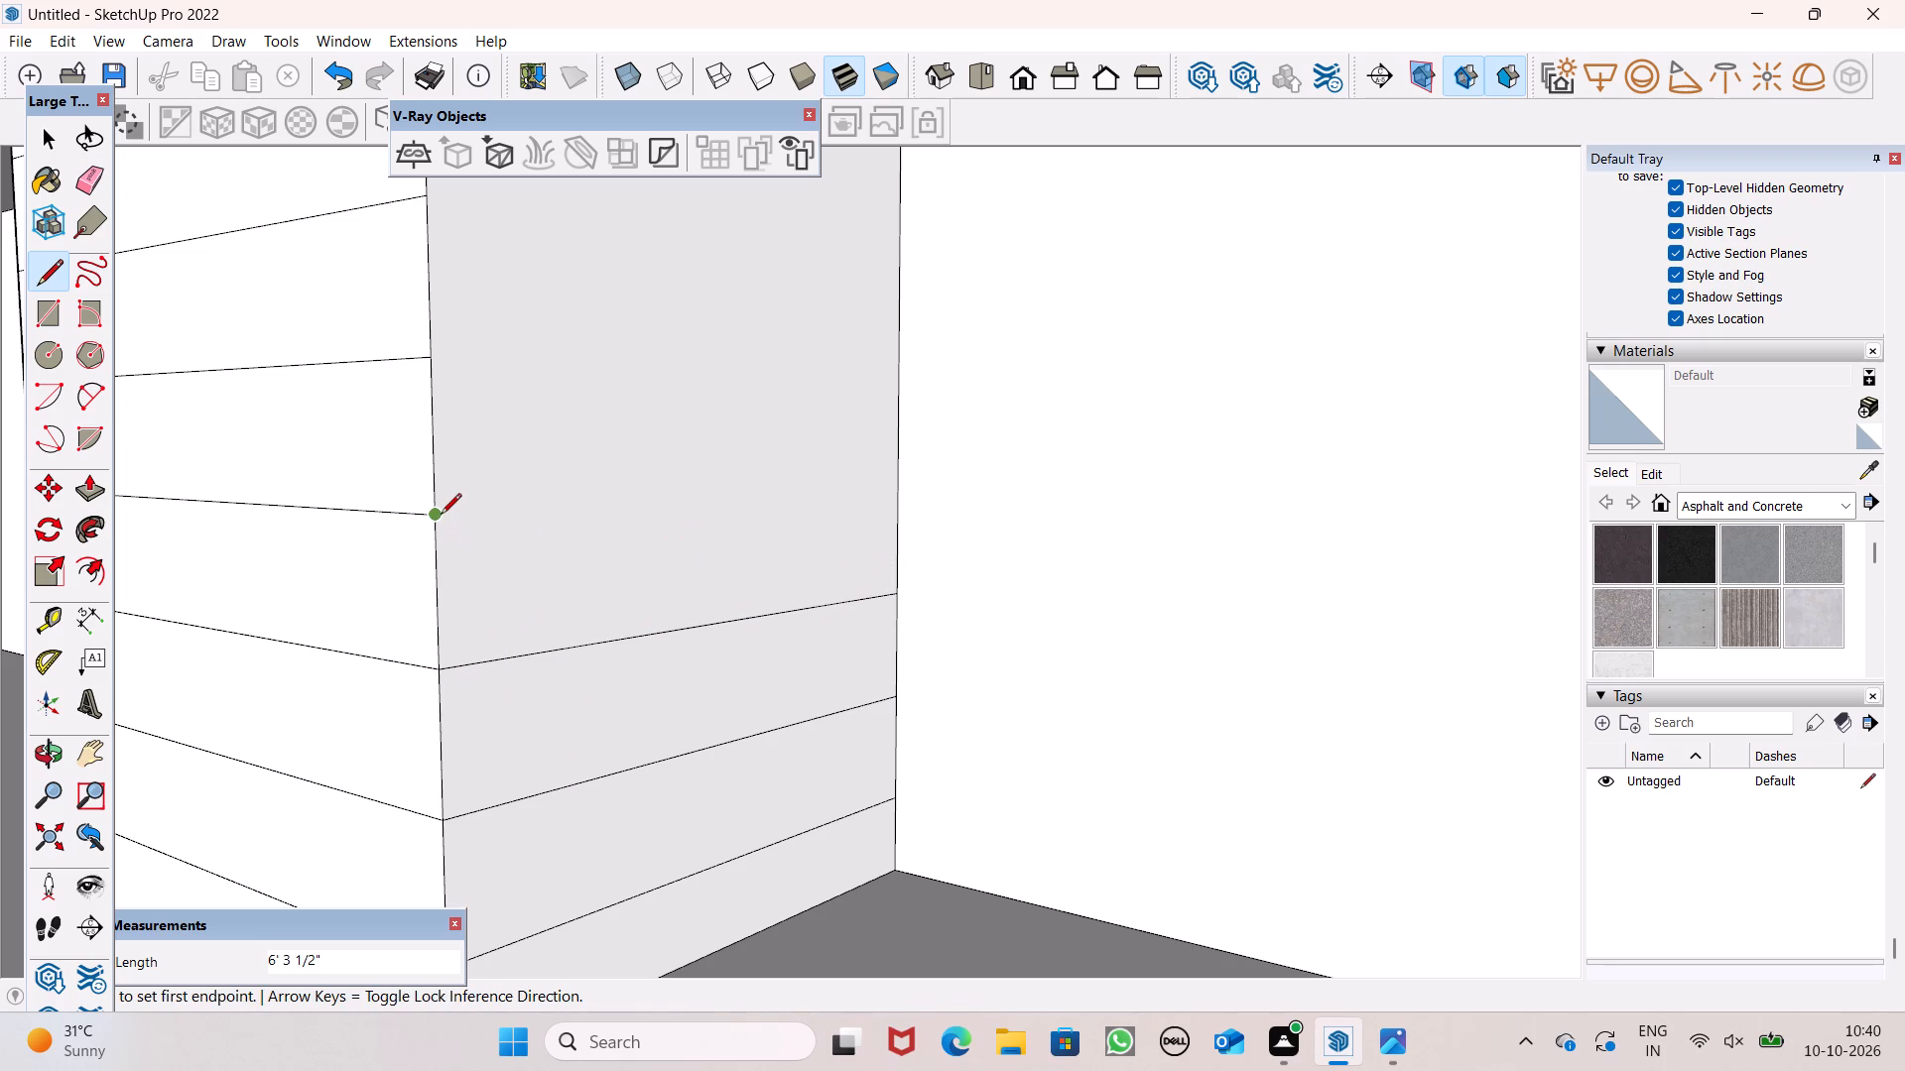
pyautogui.click(441, 515)
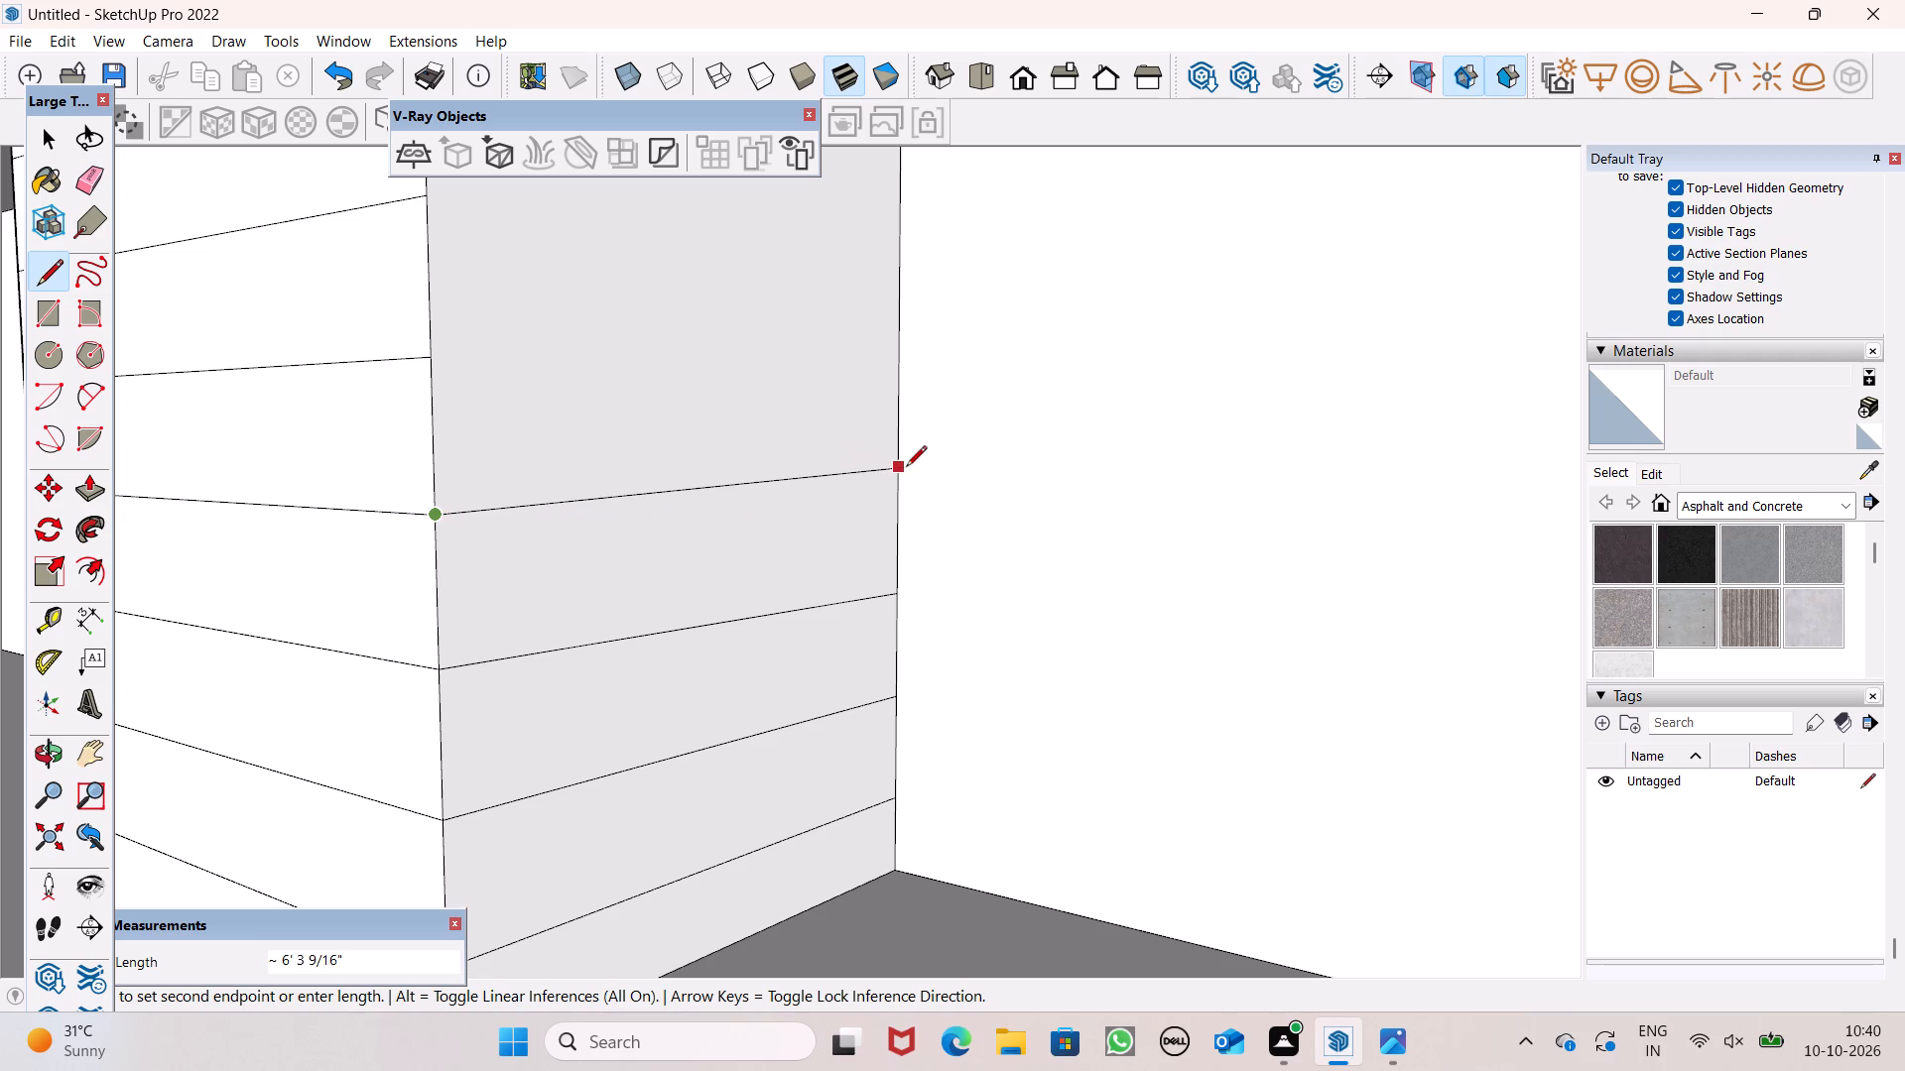
pyautogui.click(902, 480)
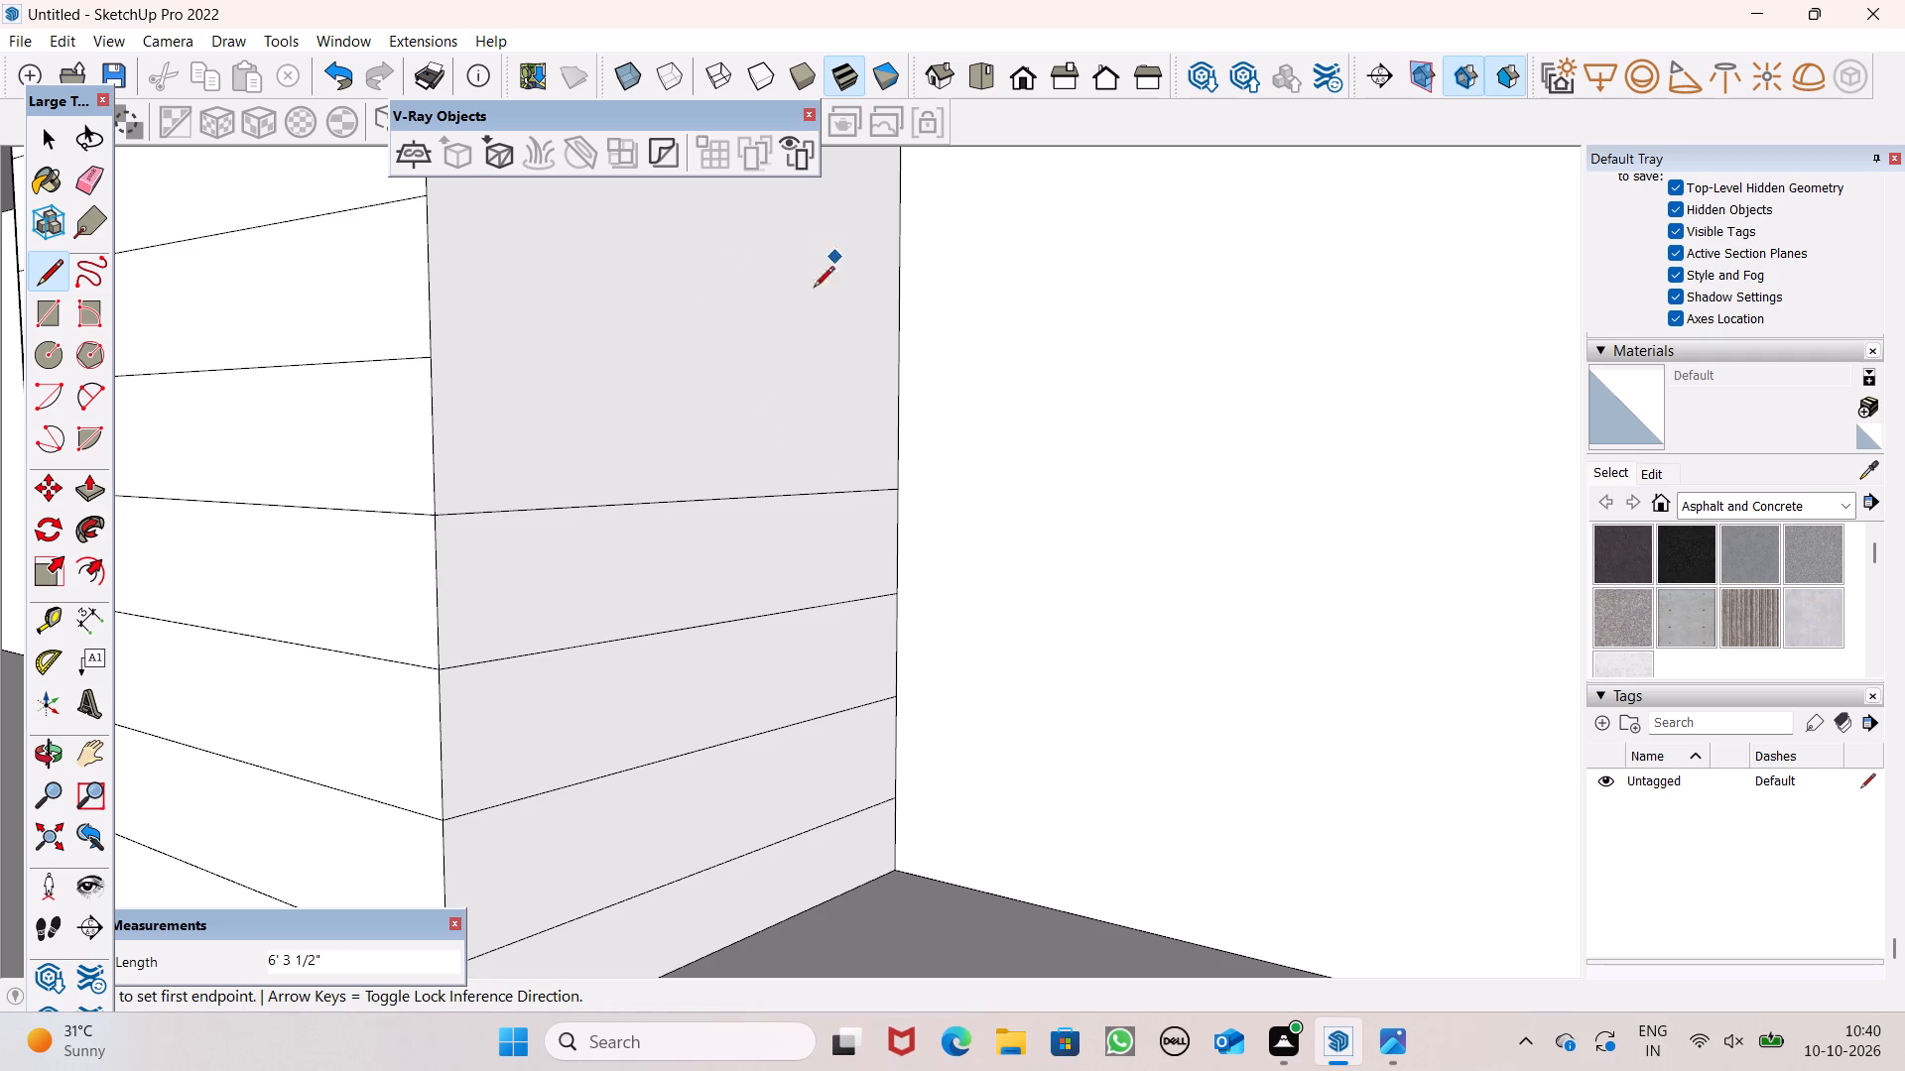
pyautogui.moveTo(432, 368); pyautogui.dragTo(437, 359)
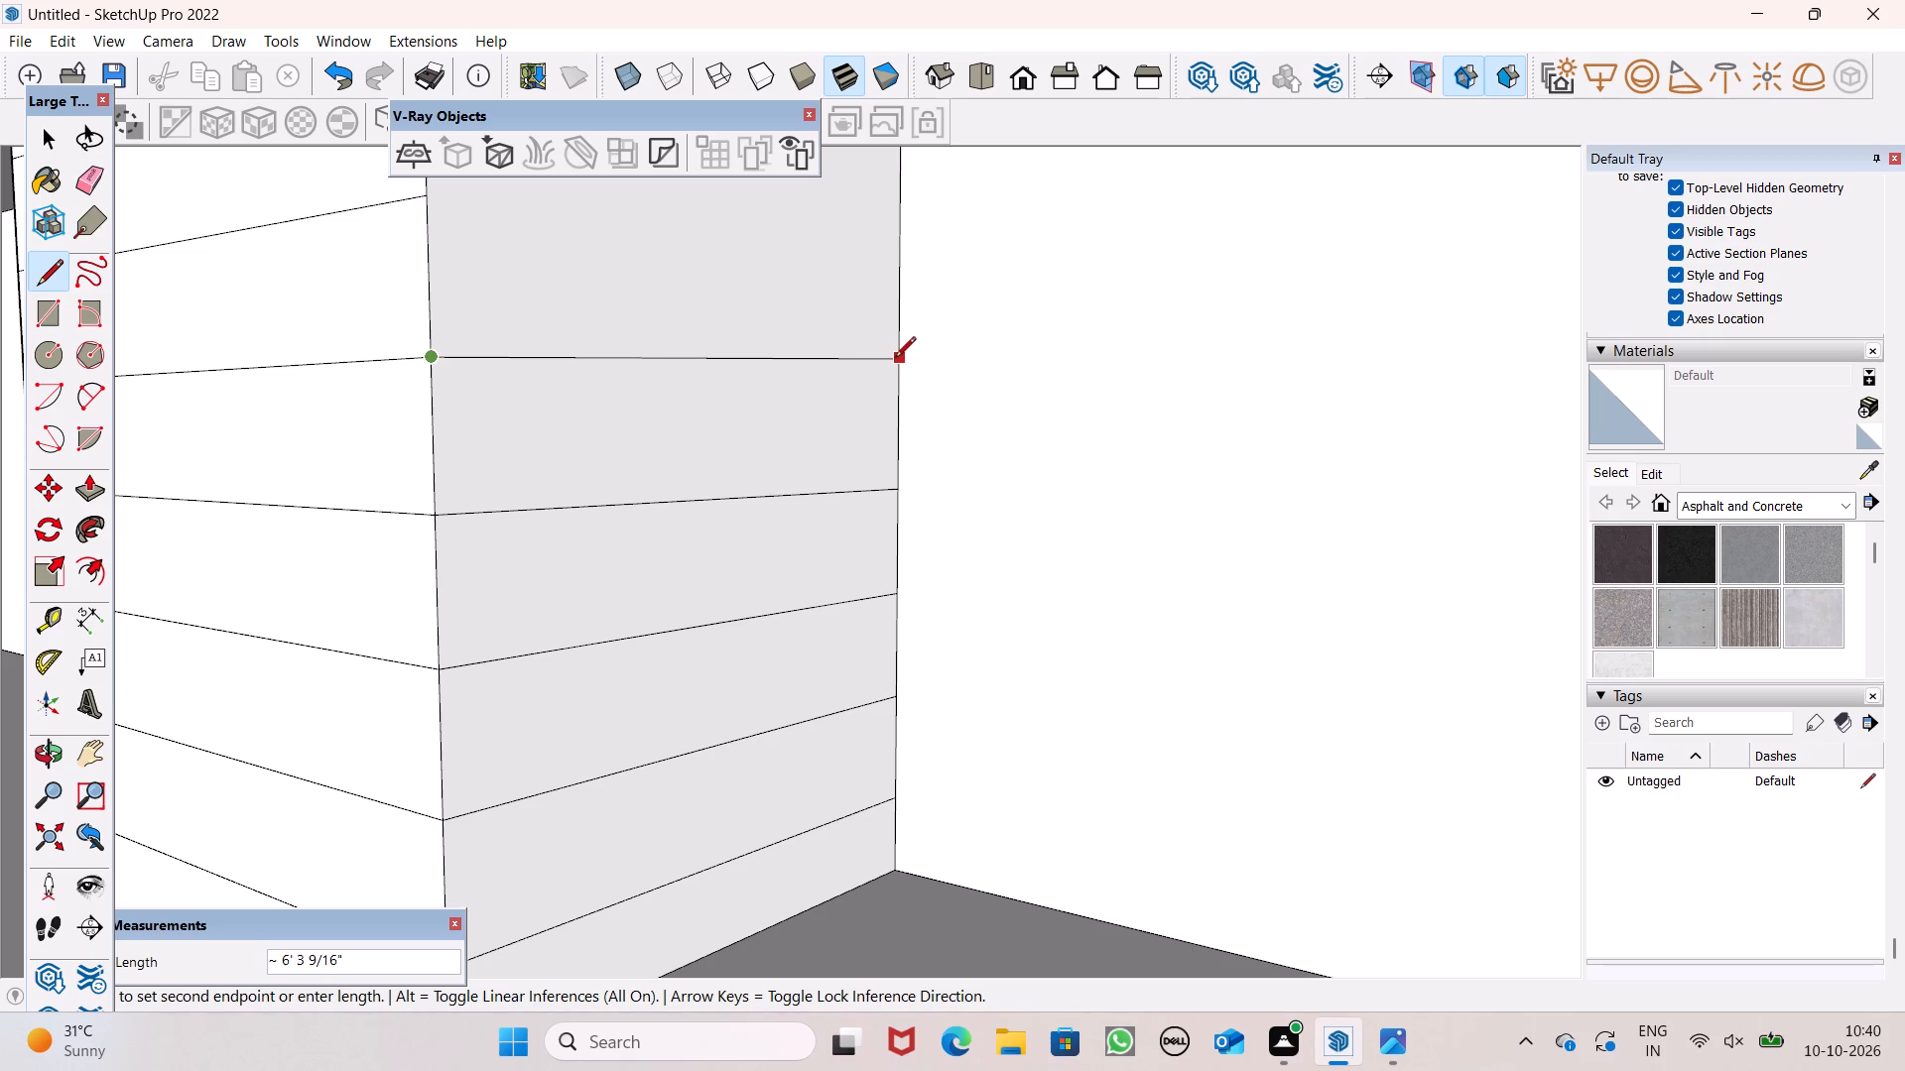
pyautogui.scroll(4, 855, 389)
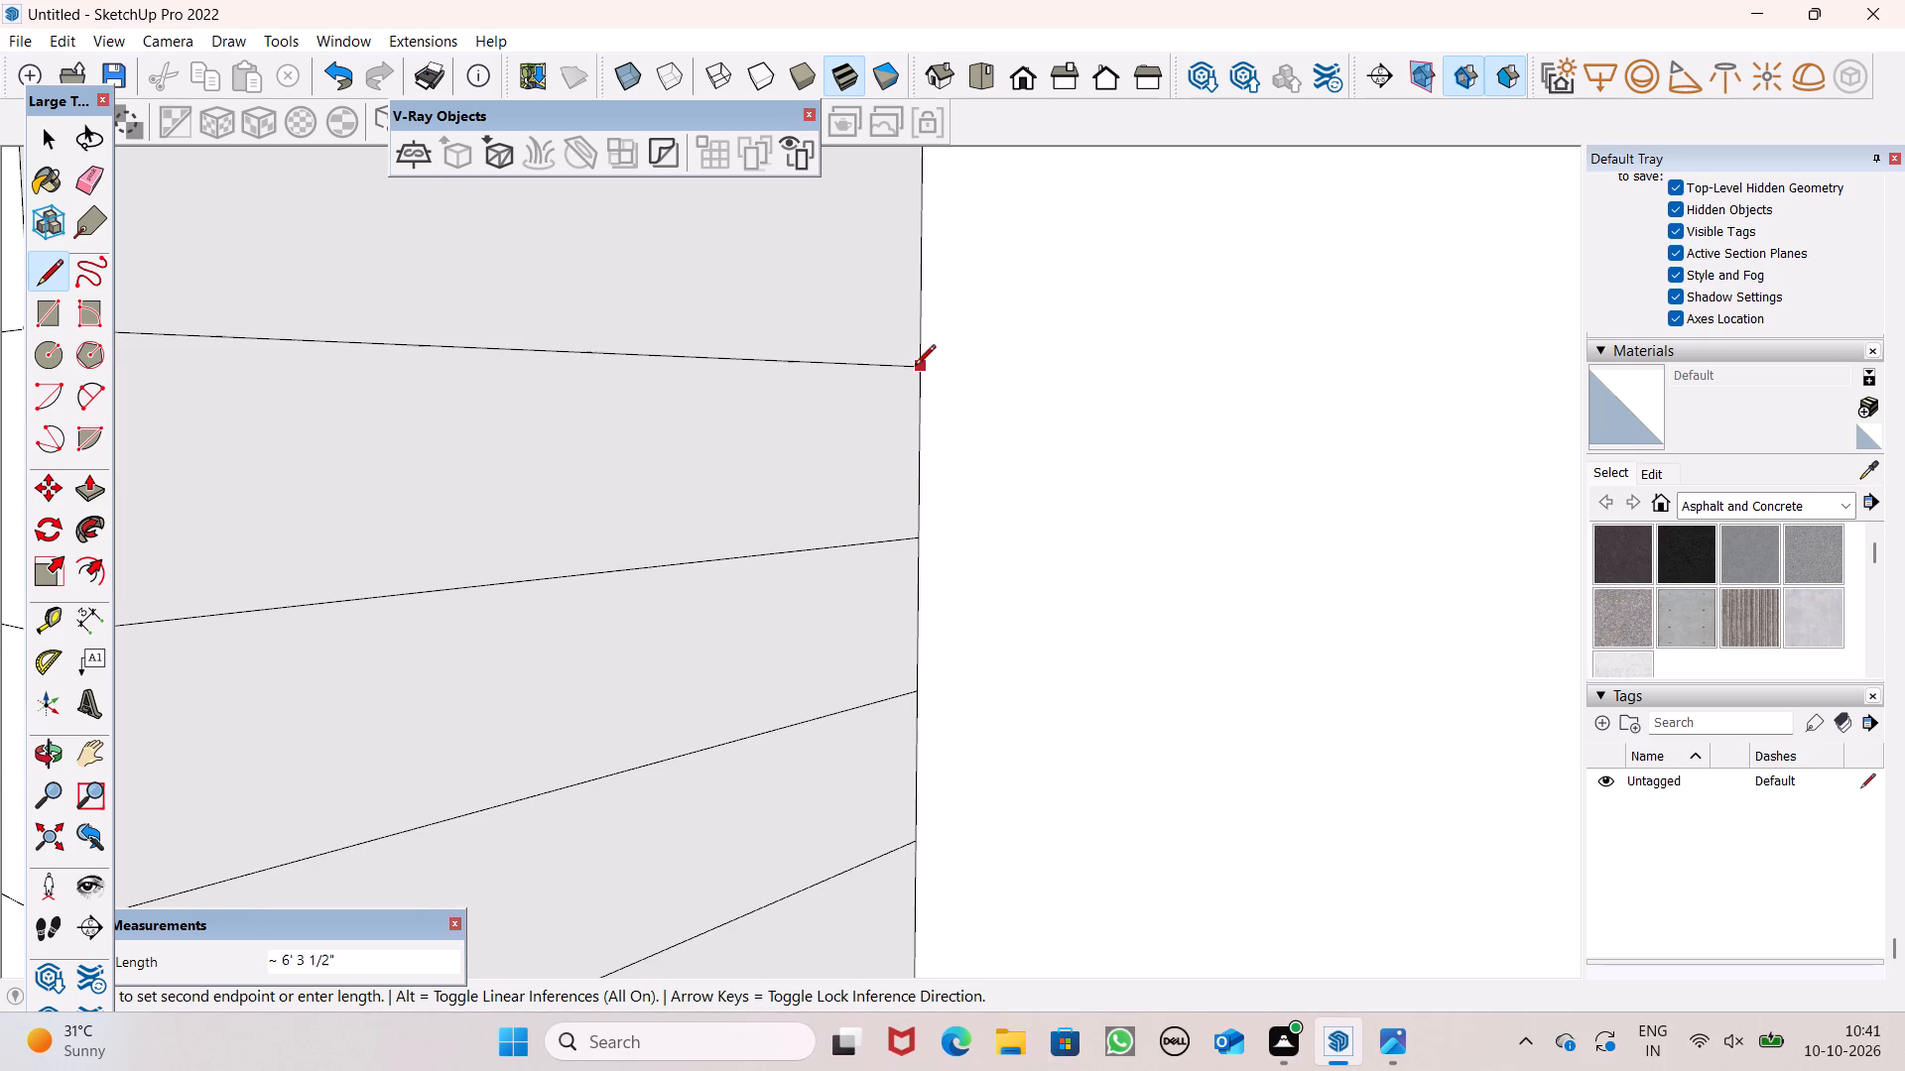
pyautogui.click(917, 377)
# Continue the remaining three front lines below the projecting band across that side face to the wall, each about 6' 3 1/2" long.
pyautogui.scroll(-11, 933, 377)
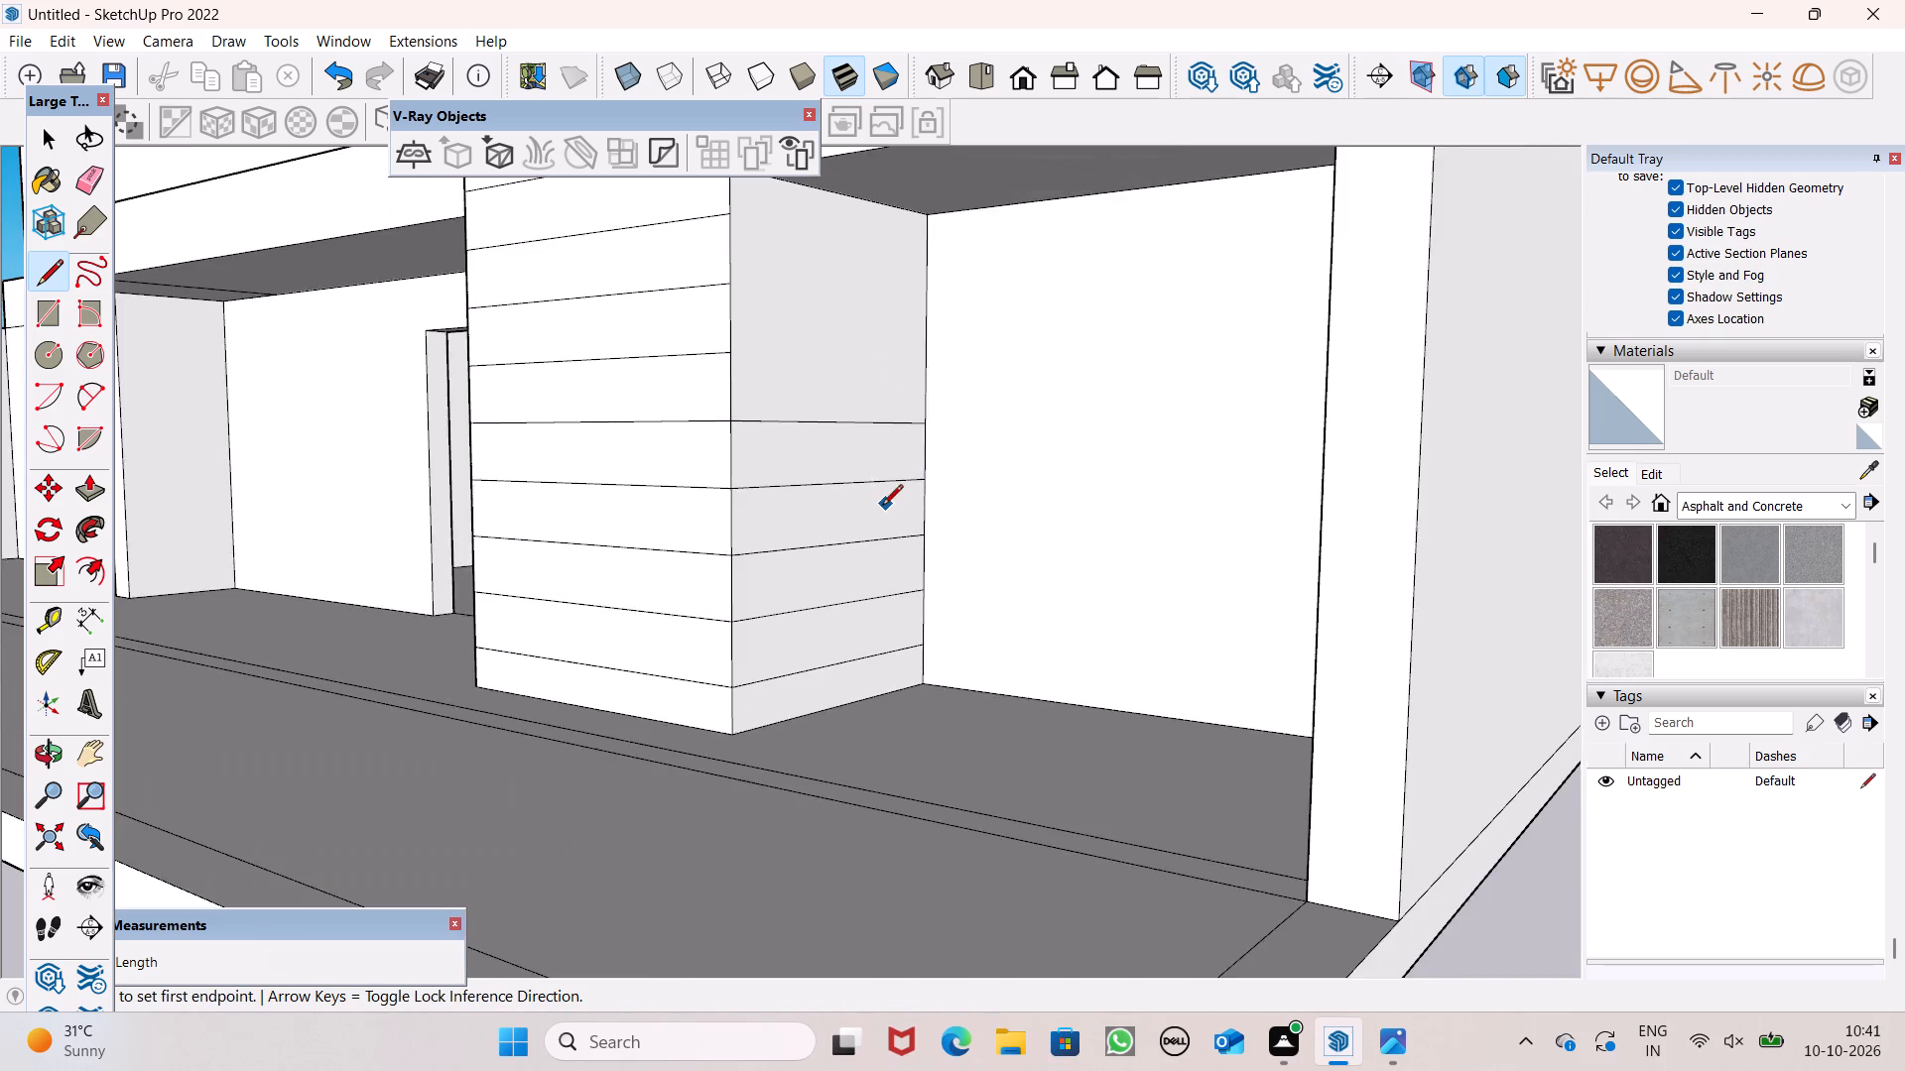
pyautogui.scroll(-4, 882, 507)
pyautogui.scroll(5, 810, 303)
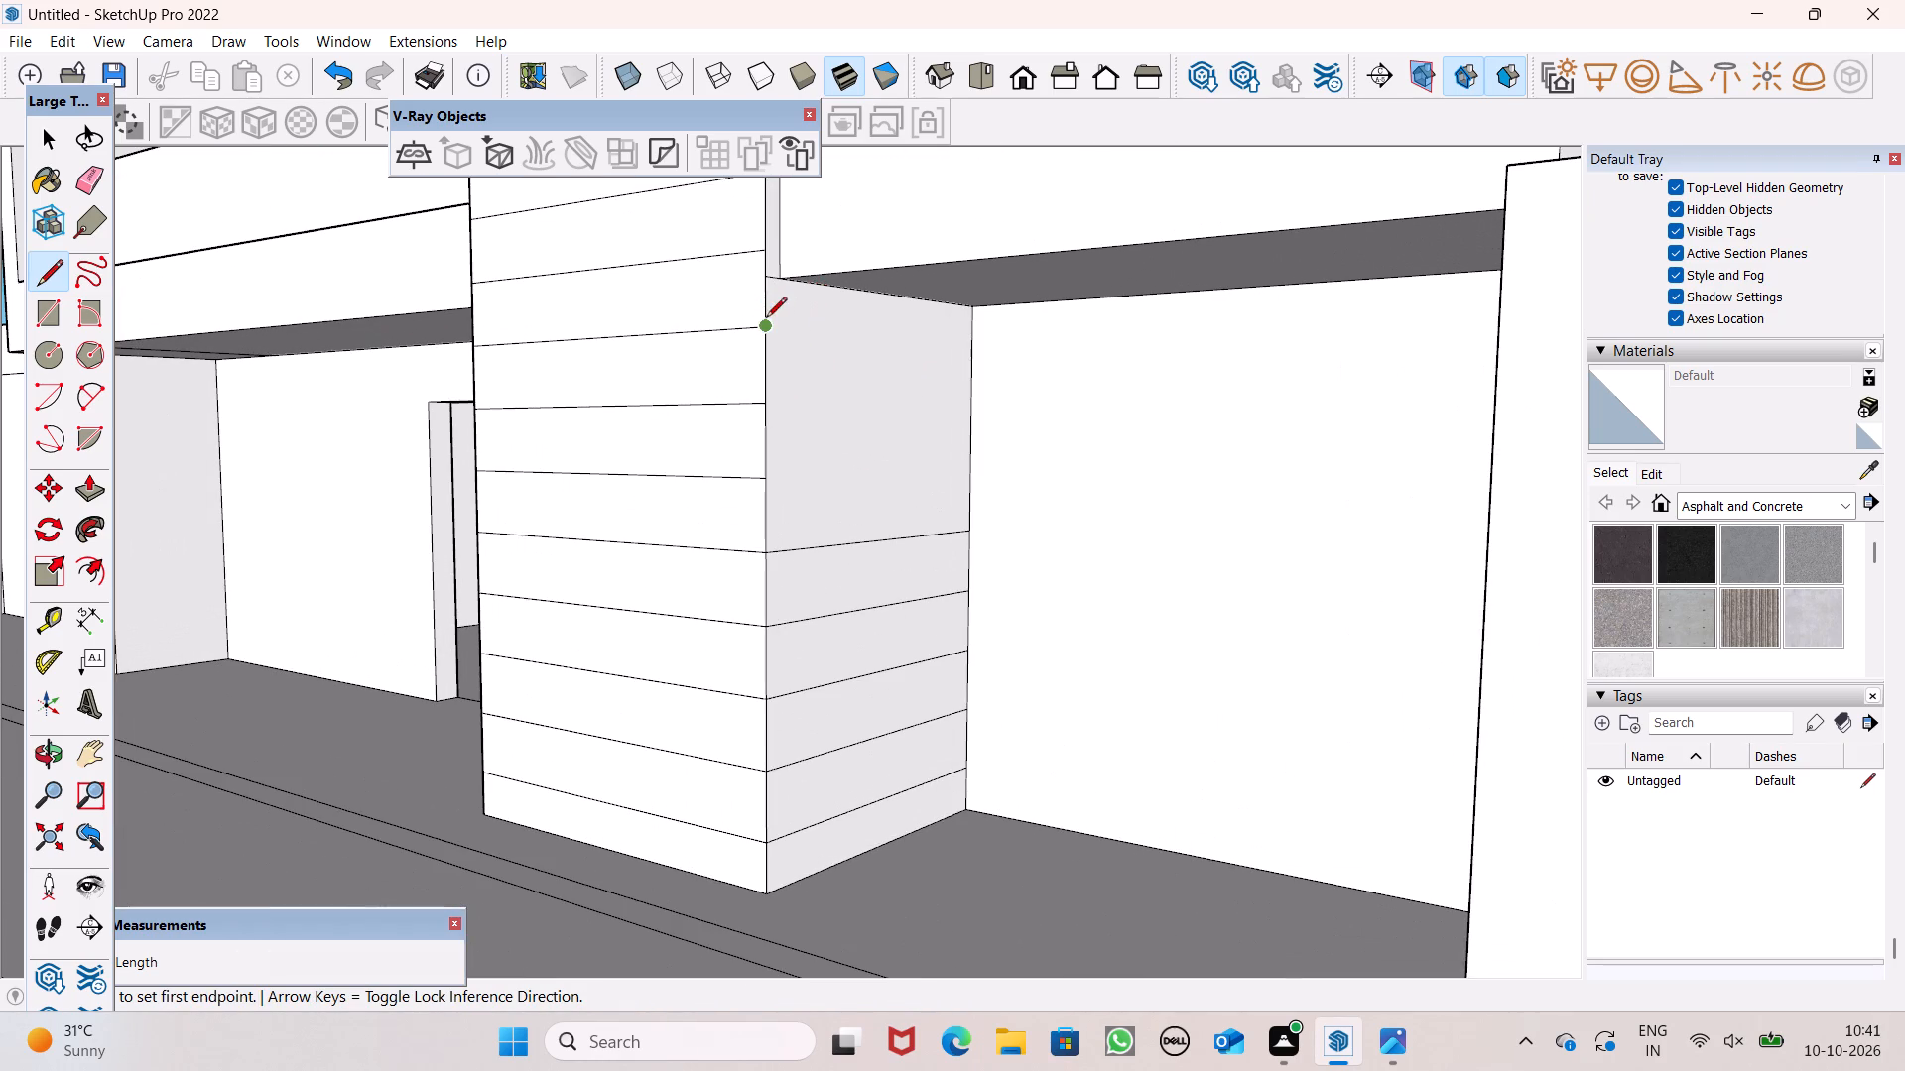
pyautogui.click(769, 321)
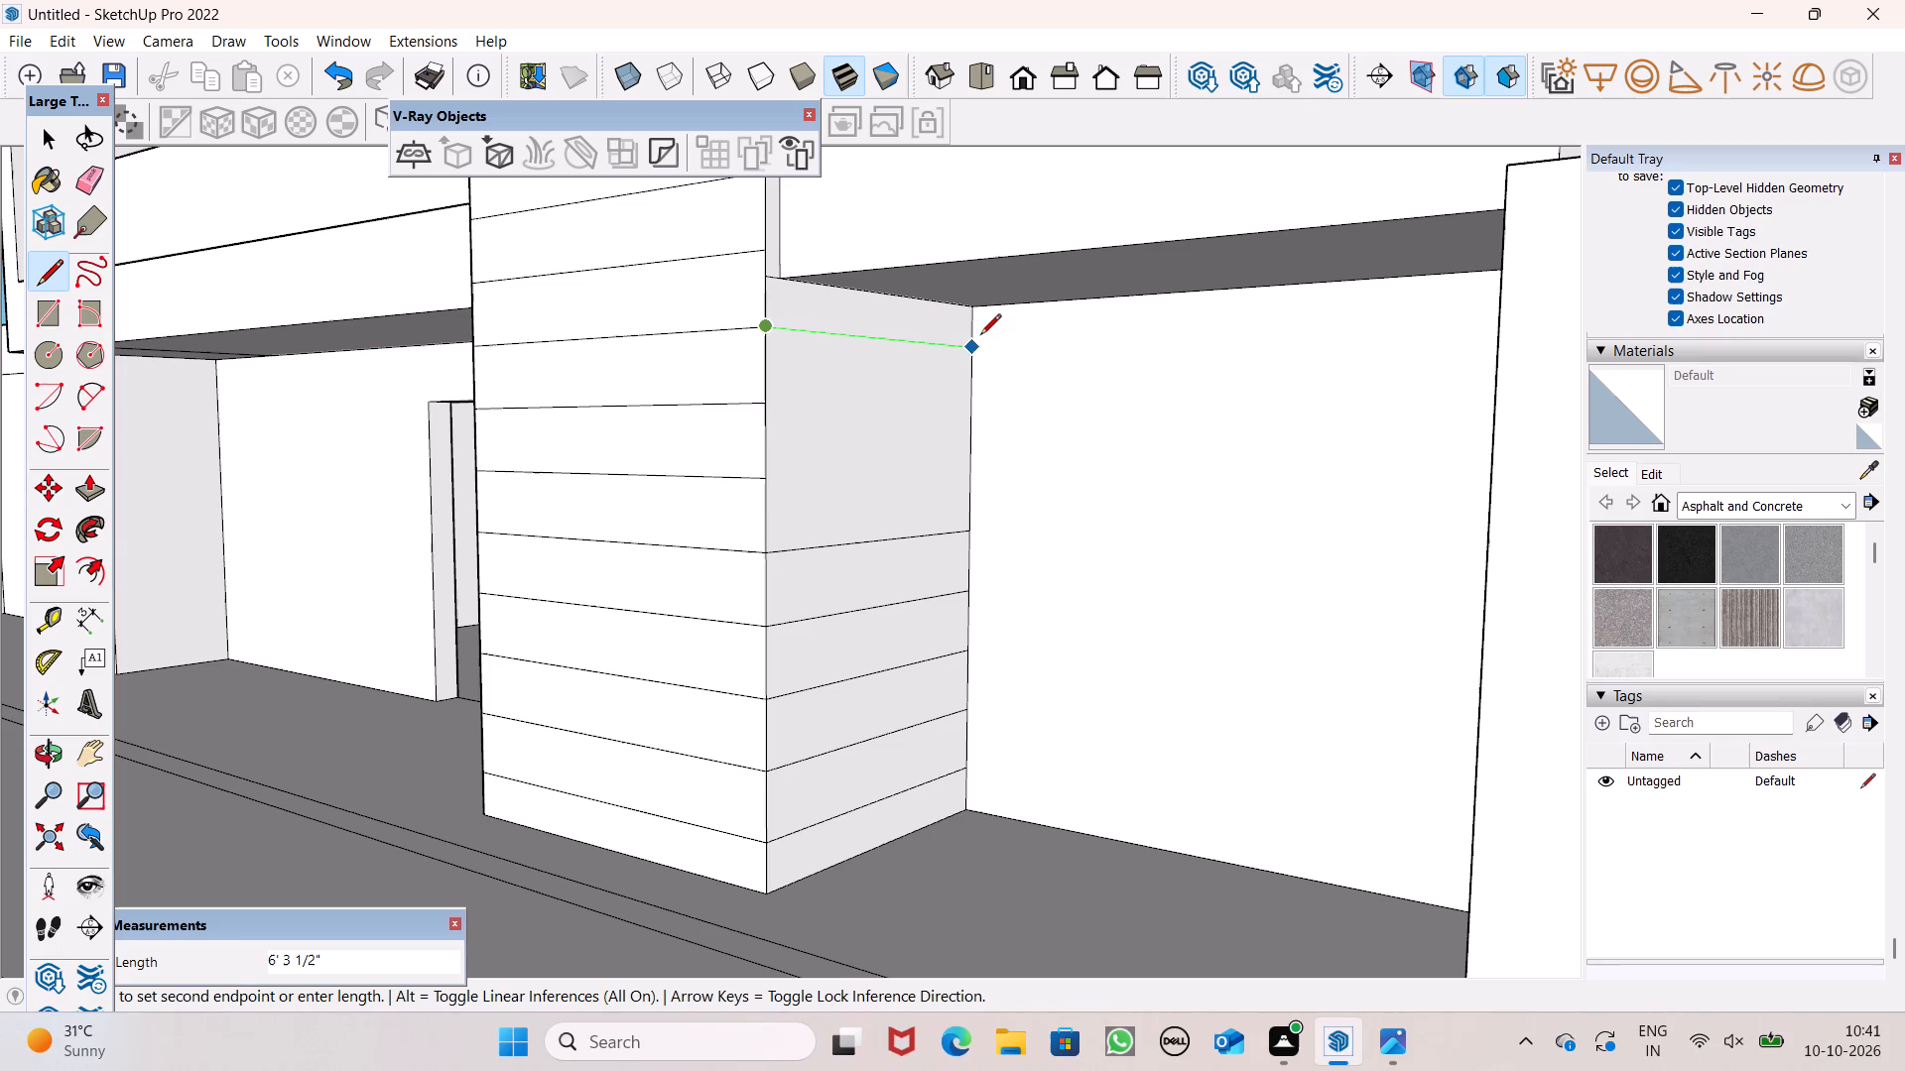
pyautogui.click(980, 336)
pyautogui.moveTo(771, 405); pyautogui.dragTo(782, 400)
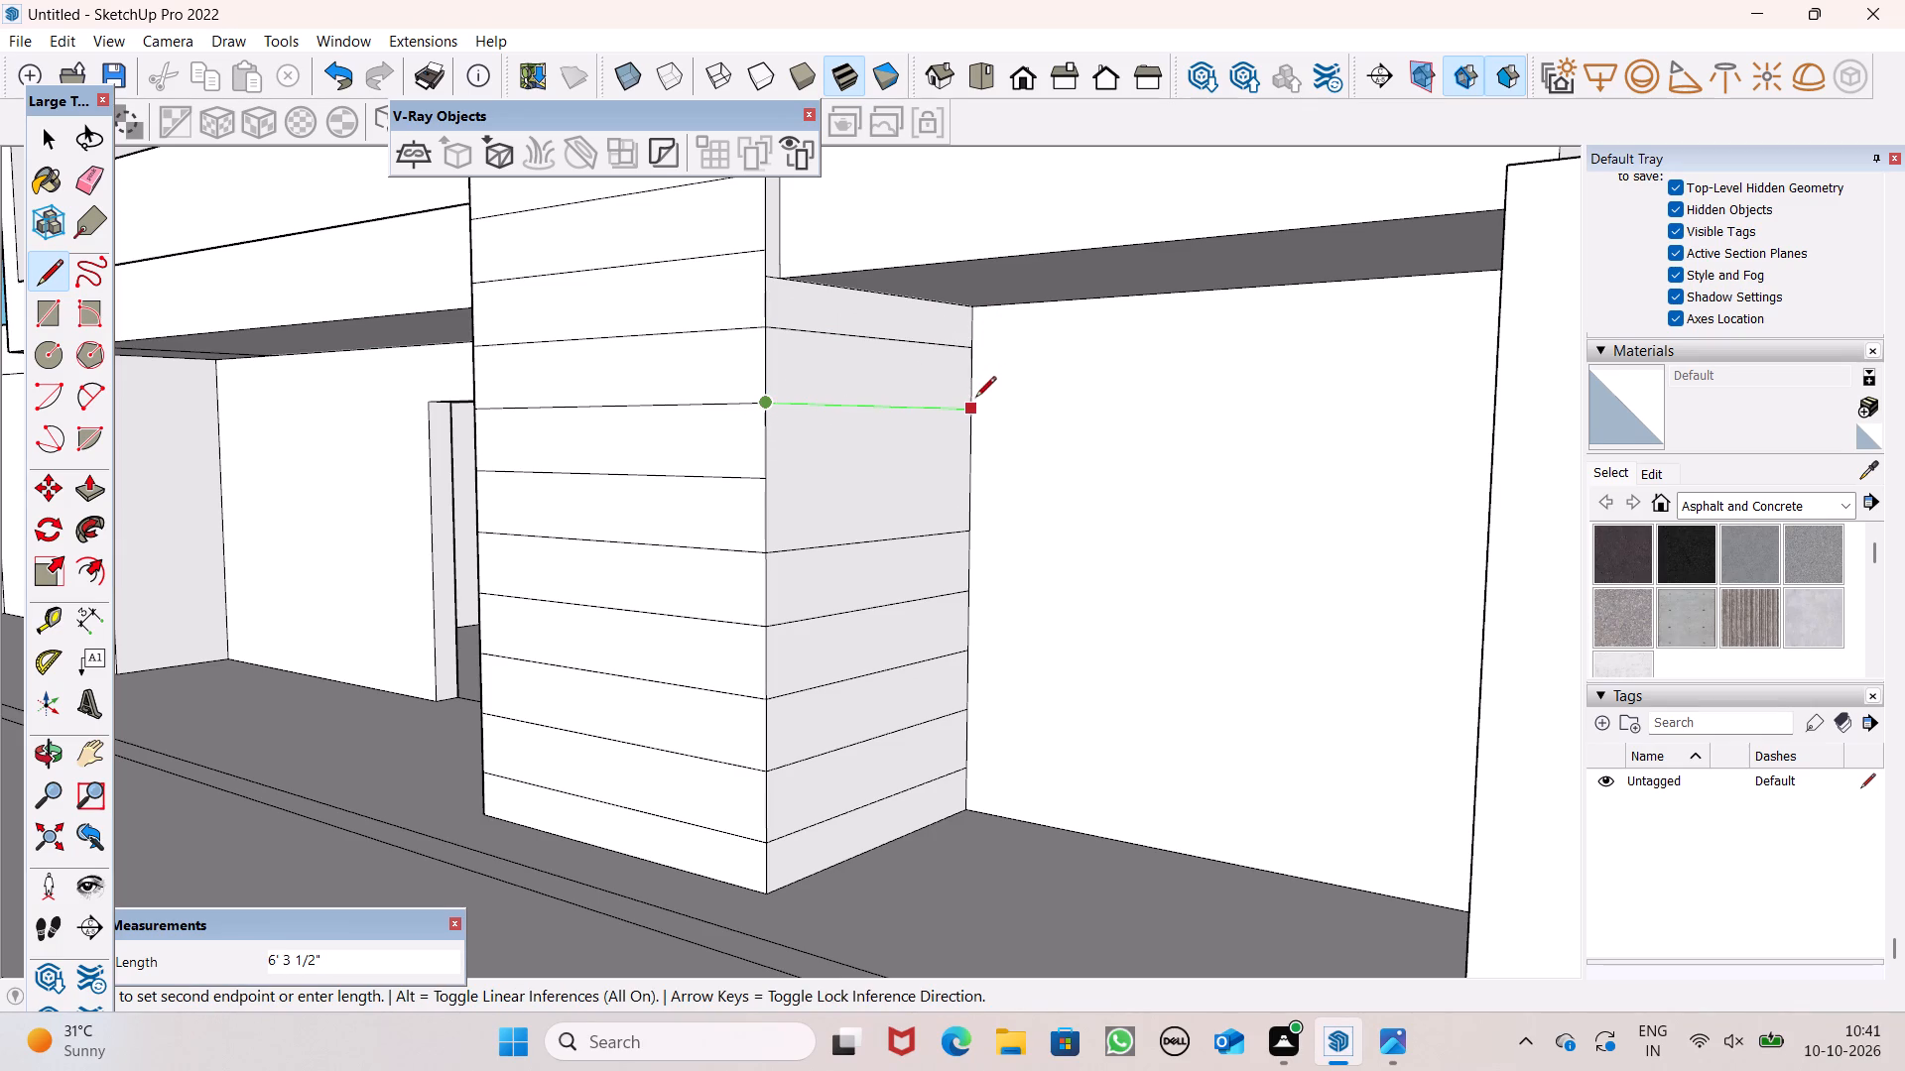
pyautogui.click(975, 397)
pyautogui.click(763, 489)
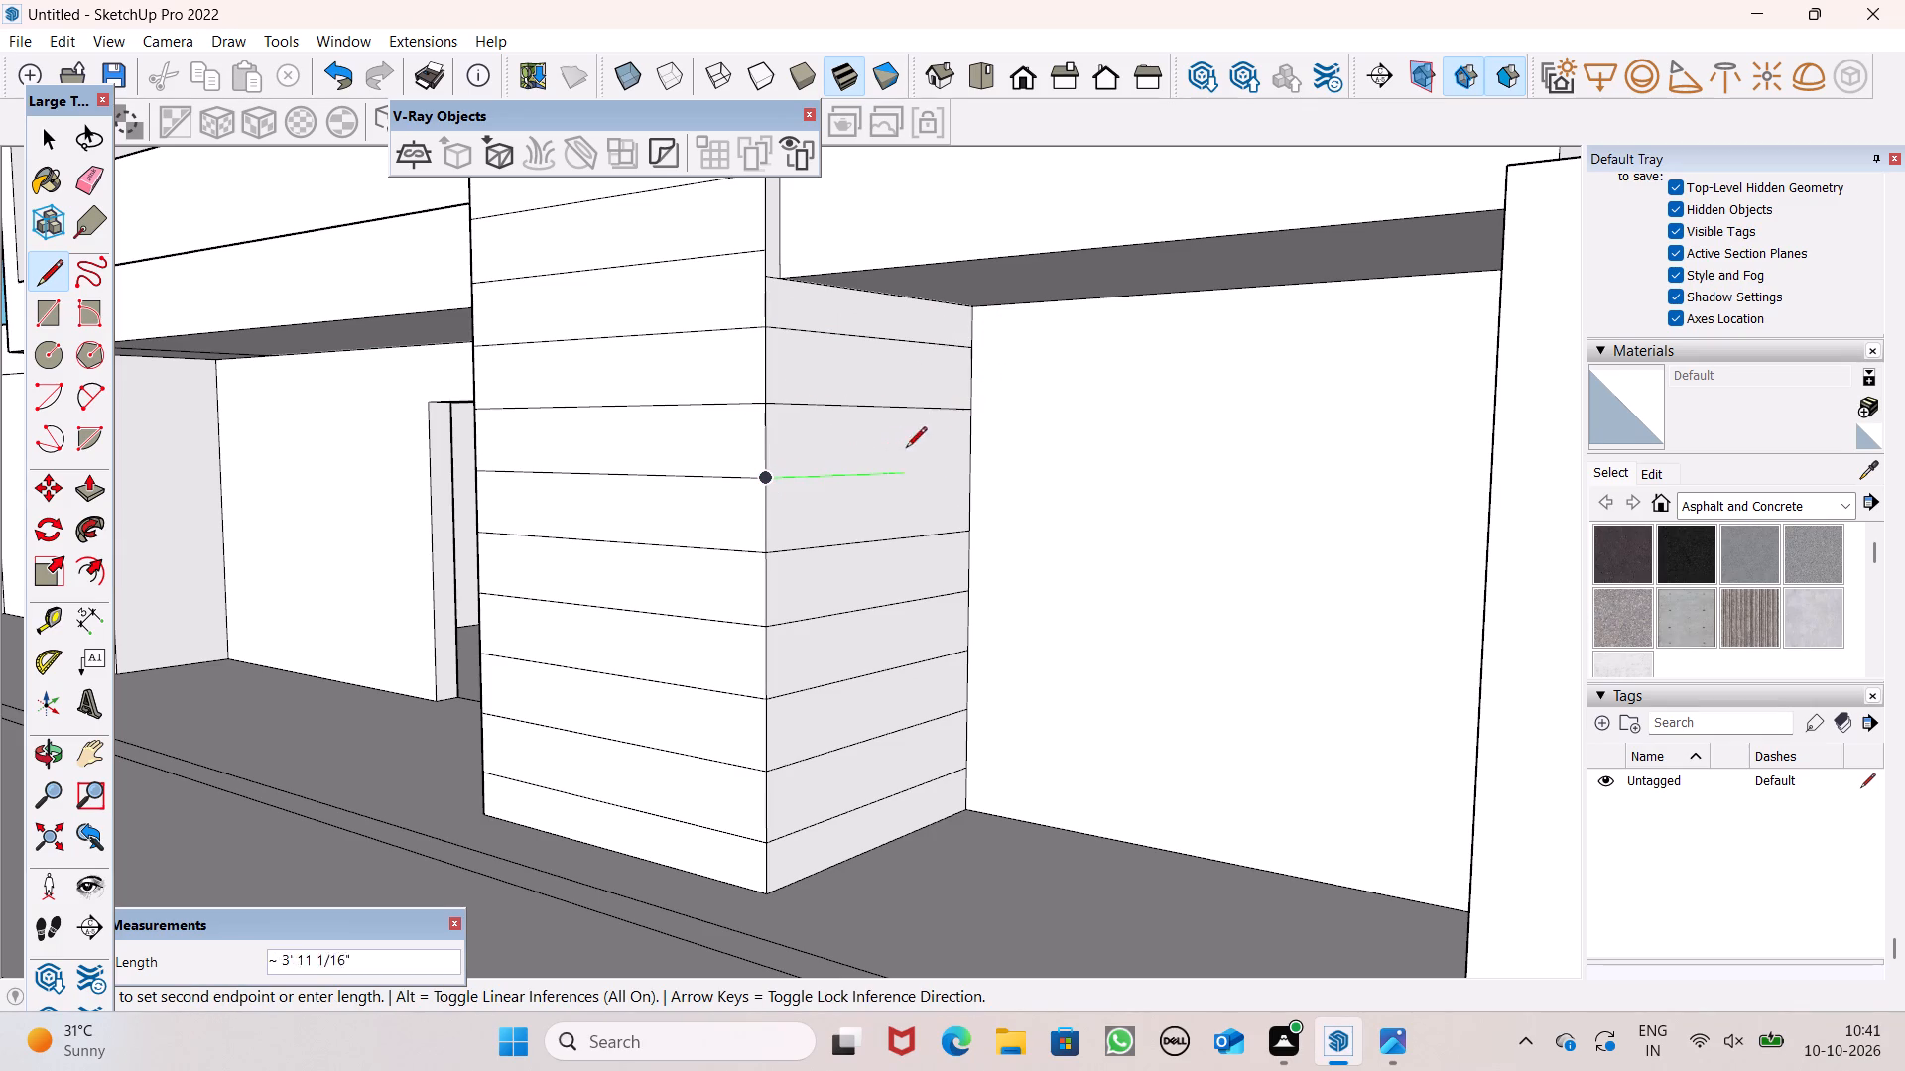
pyautogui.doubleClick(971, 466)
# Examine the lined block and the whole building from the front and from above.
pyautogui.scroll(-2, 958, 415)
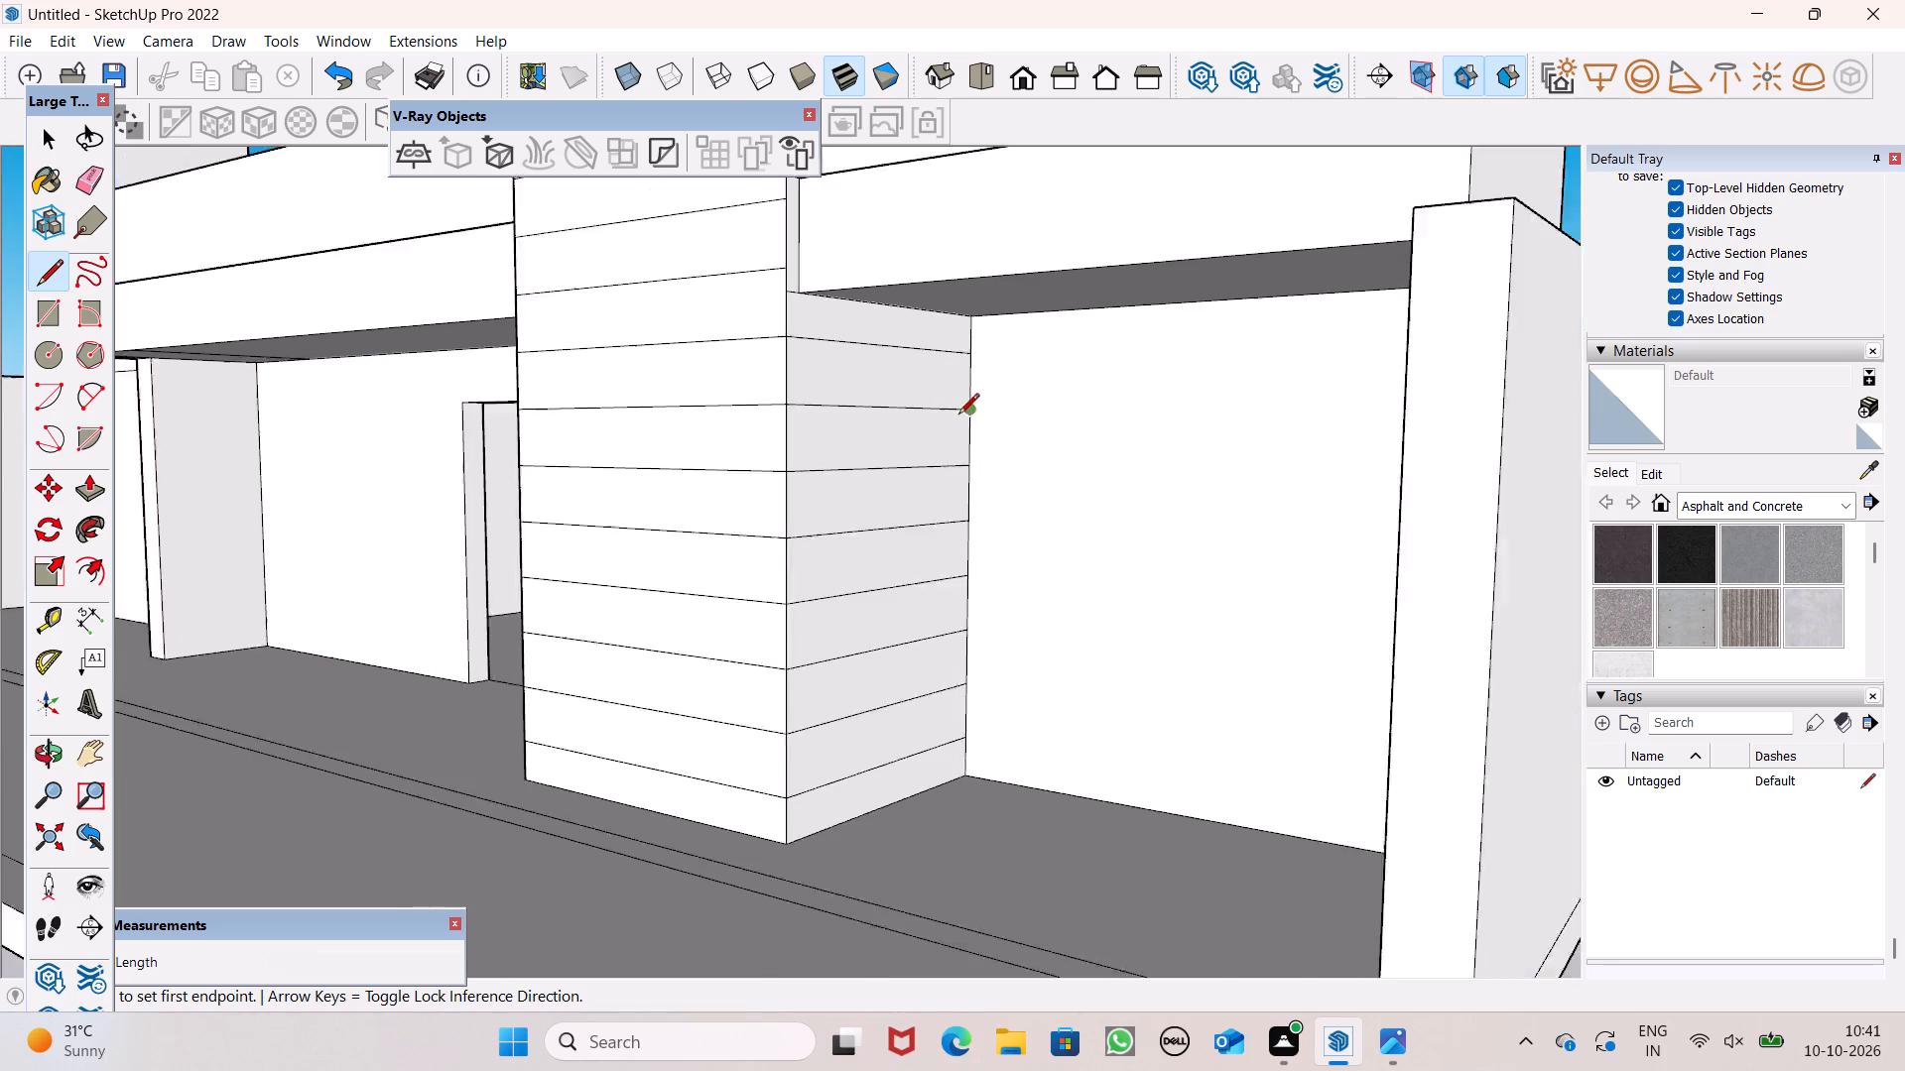
pyautogui.scroll(-7, 958, 416)
pyautogui.moveTo(995, 510); pyautogui.dragTo(1258, 569, button='middle')
pyautogui.moveTo(1105, 560); pyautogui.dragTo(1208, 584, button='middle')
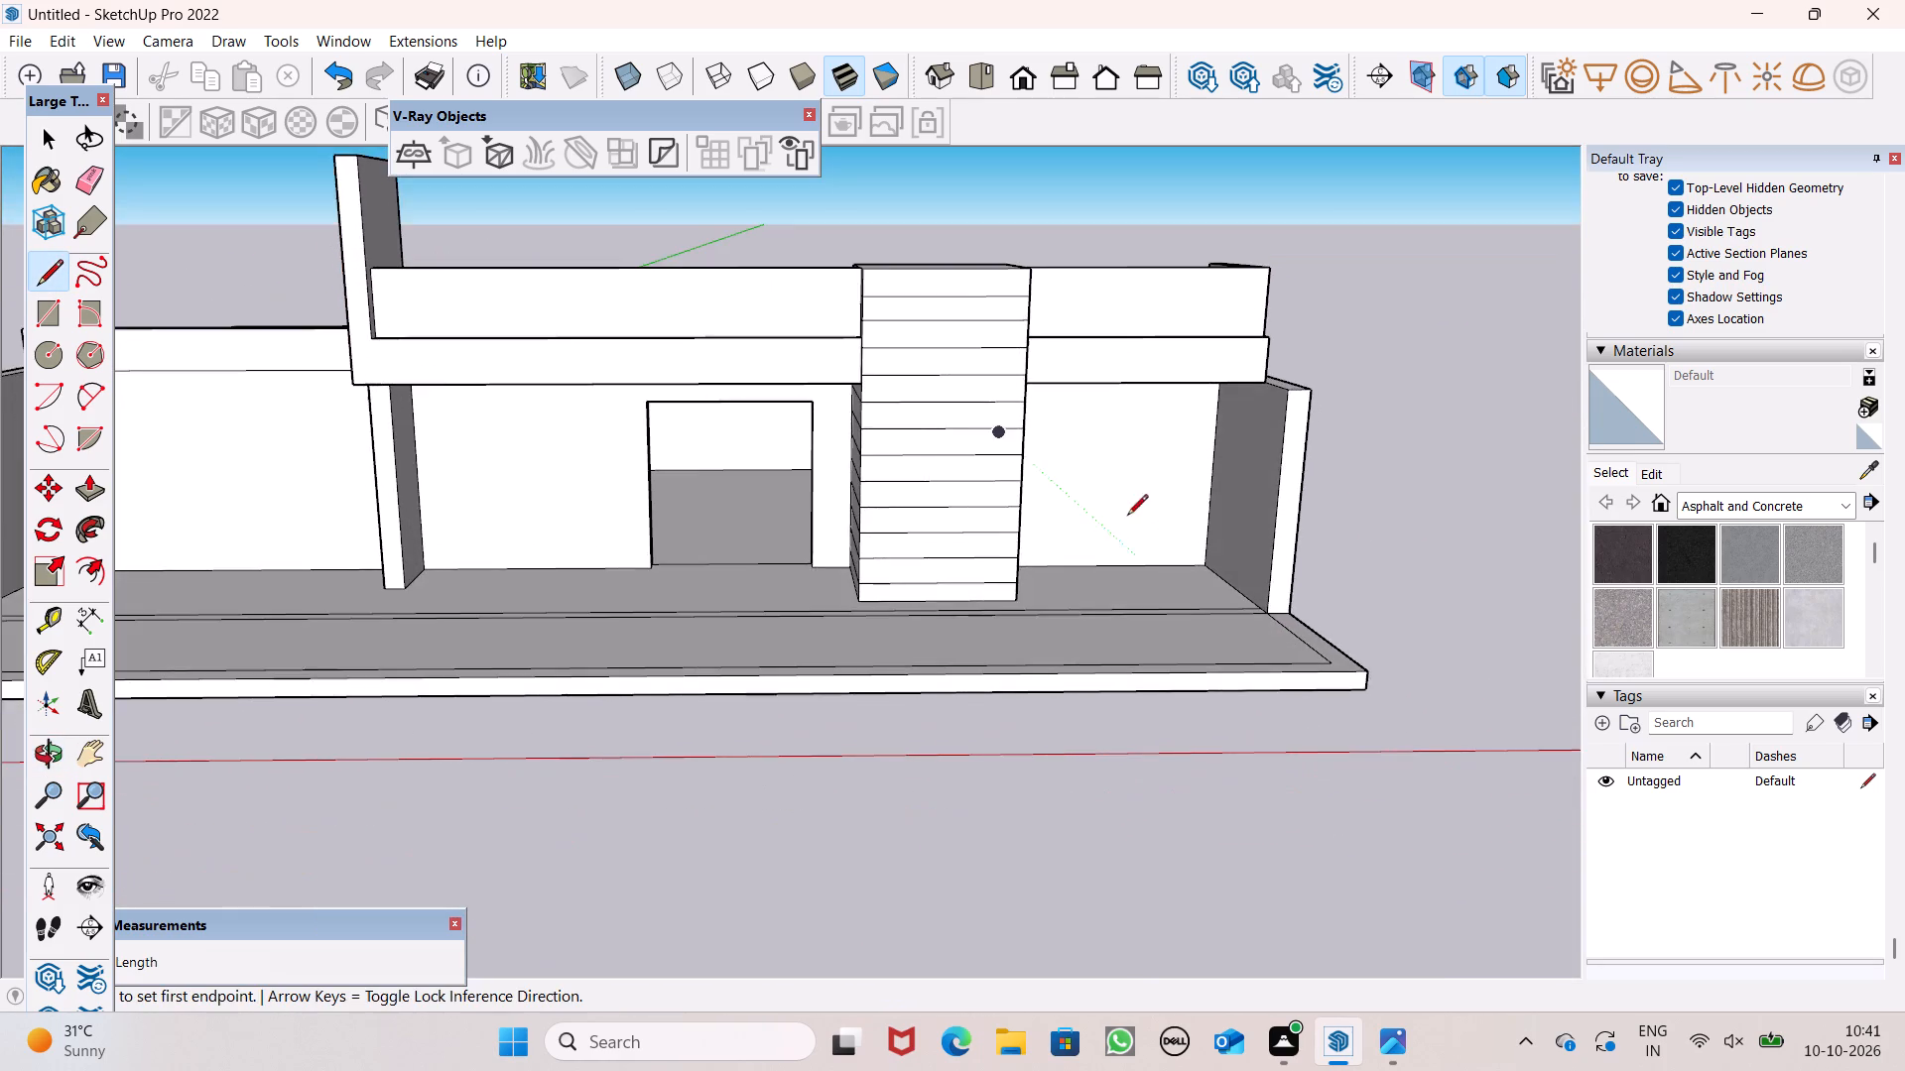
pyautogui.scroll(-2, 1110, 497)
pyautogui.moveTo(1083, 574); pyautogui.dragTo(1165, 598, button='middle')
pyautogui.press('space')
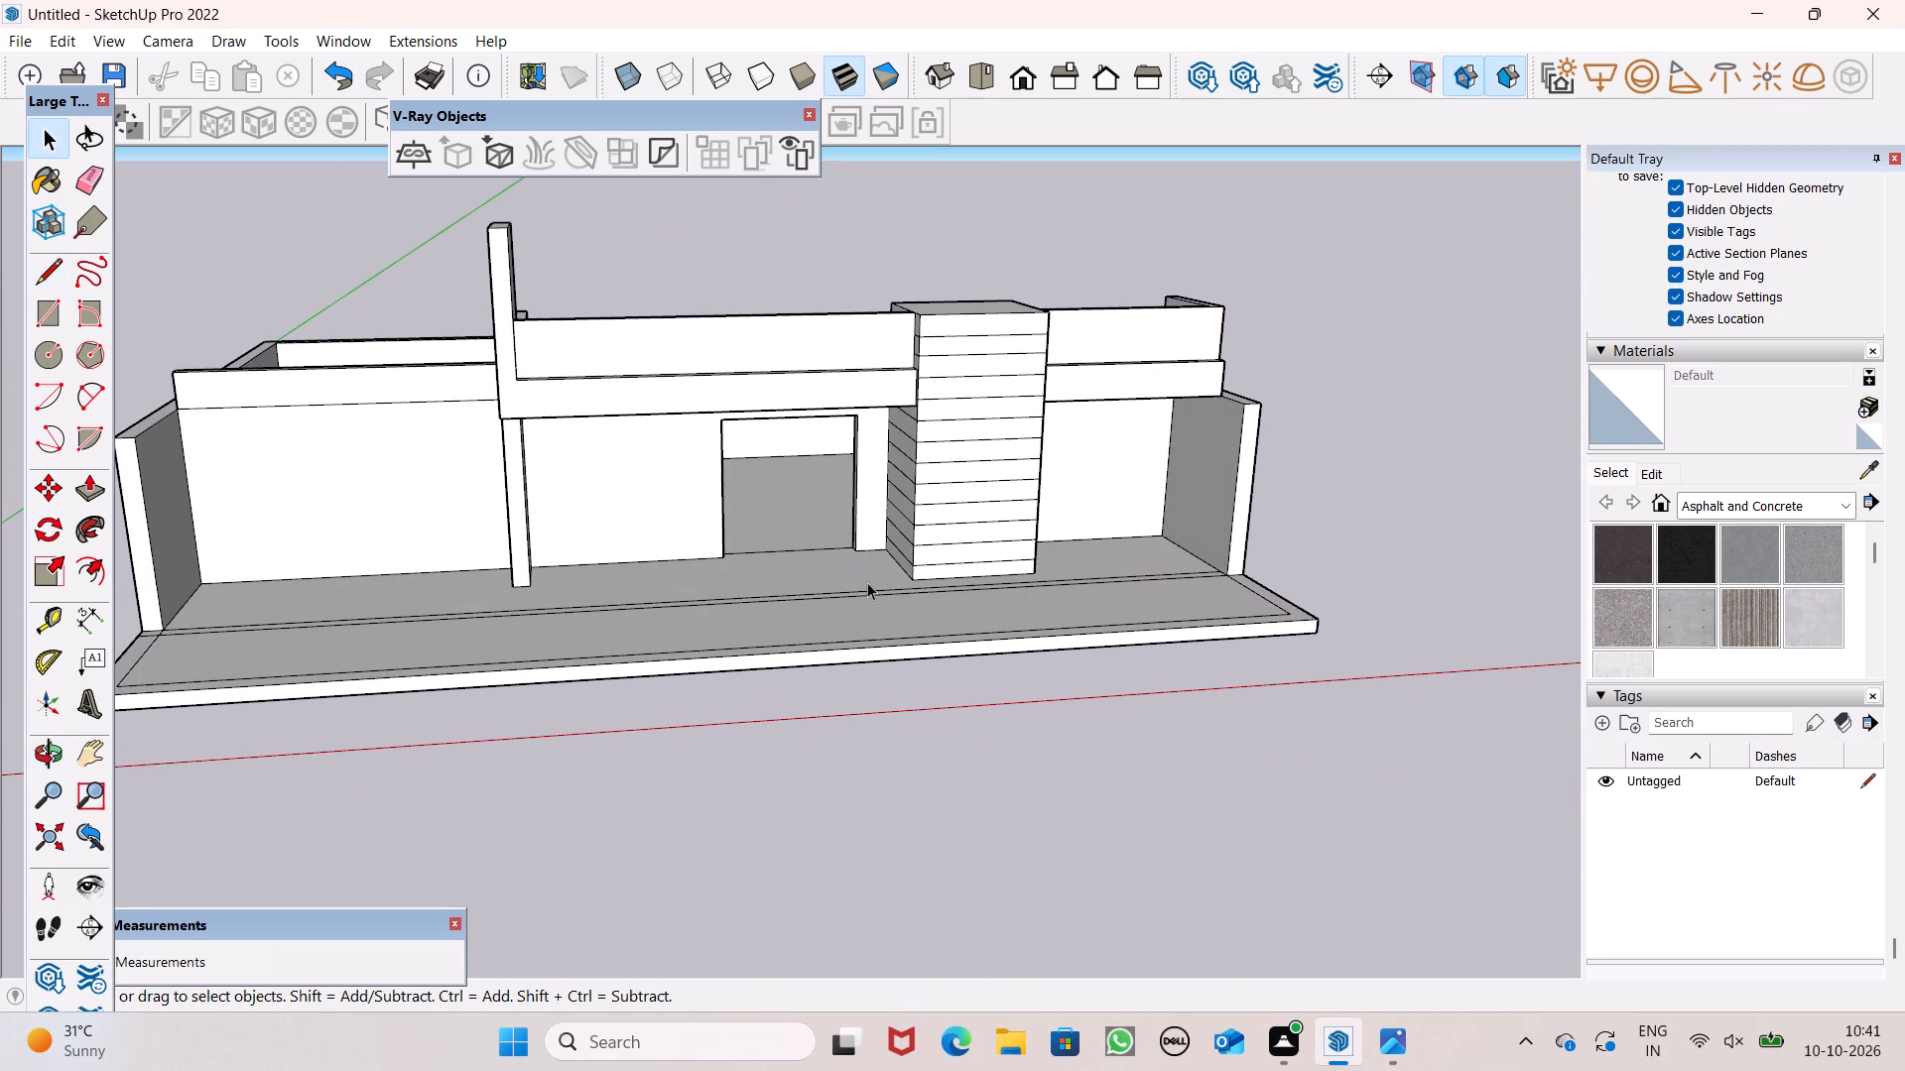
pyautogui.scroll(-2, 1108, 527)
pyautogui.scroll(-2, 1241, 458)
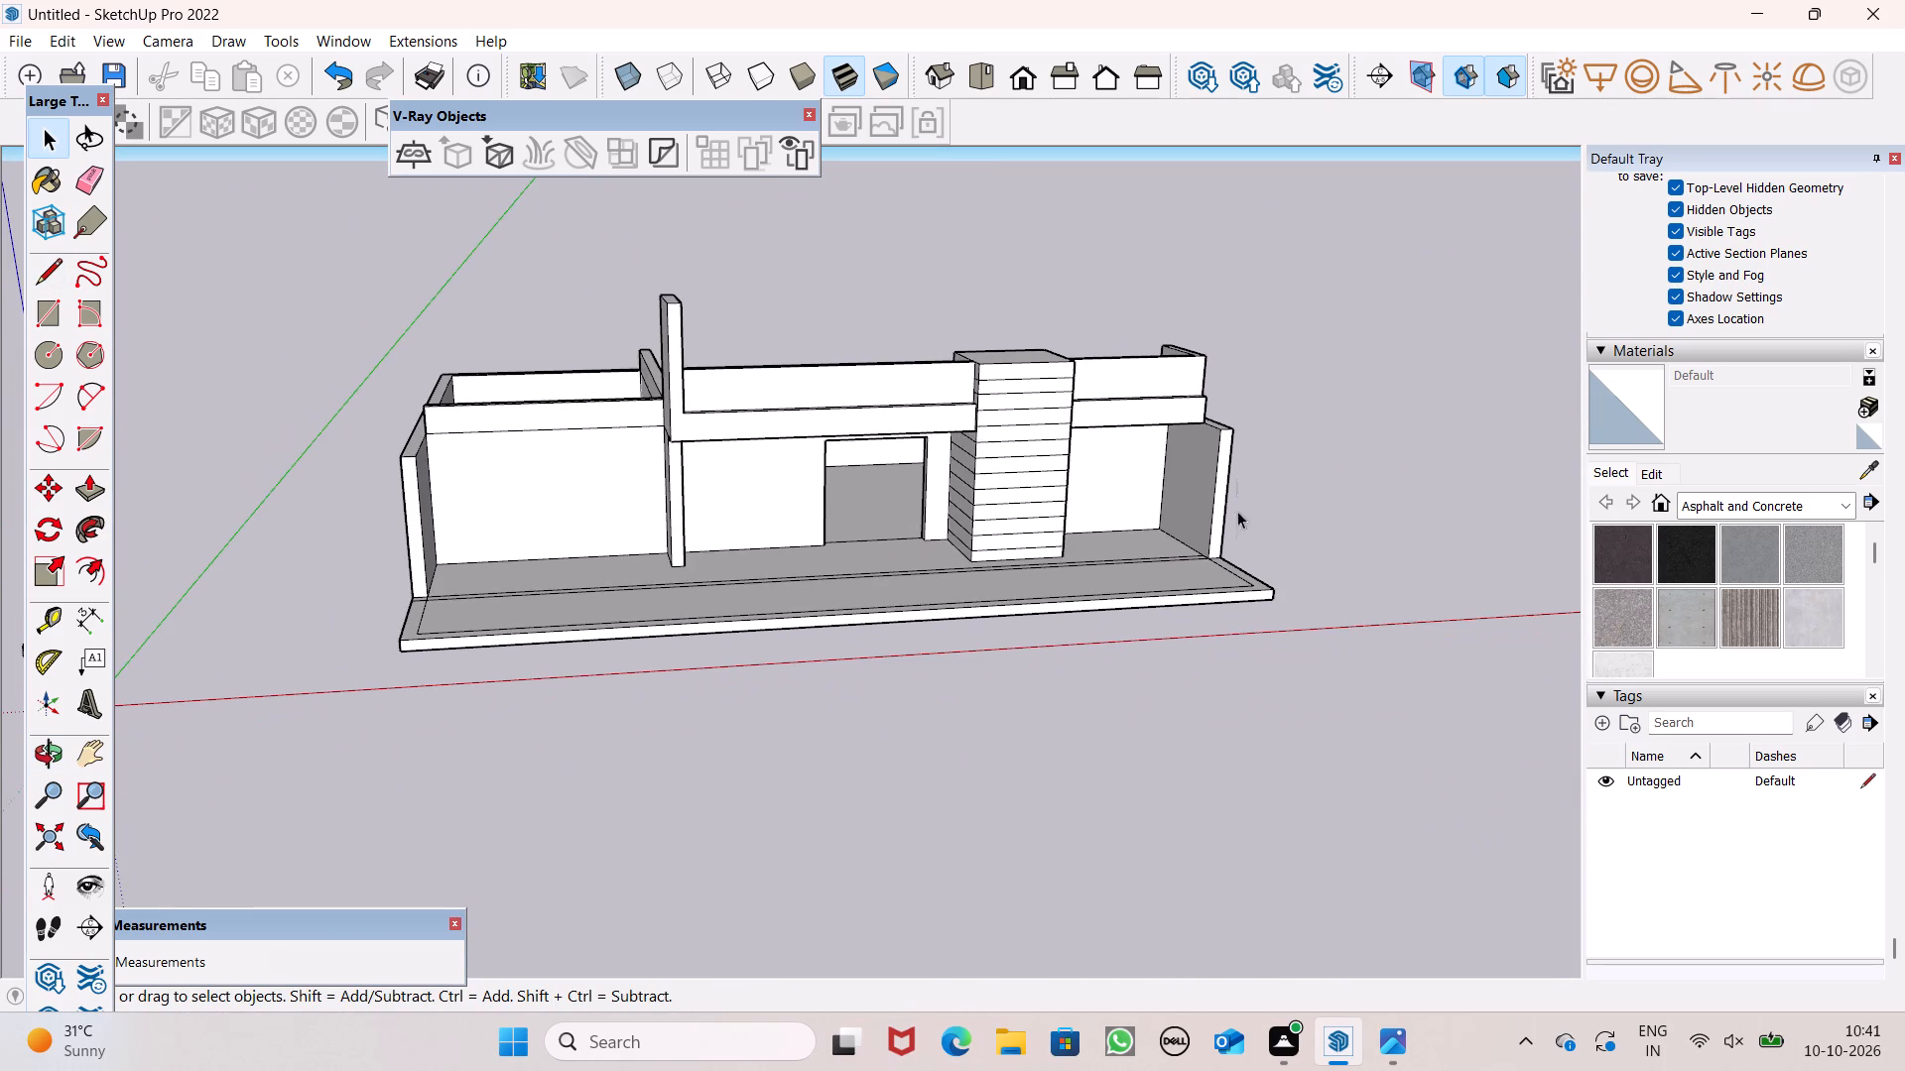
pyautogui.moveTo(1254, 577); pyautogui.dragTo(1138, 878, button='middle')
pyautogui.scroll(4, 761, 700)
pyautogui.scroll(-4, 854, 689)
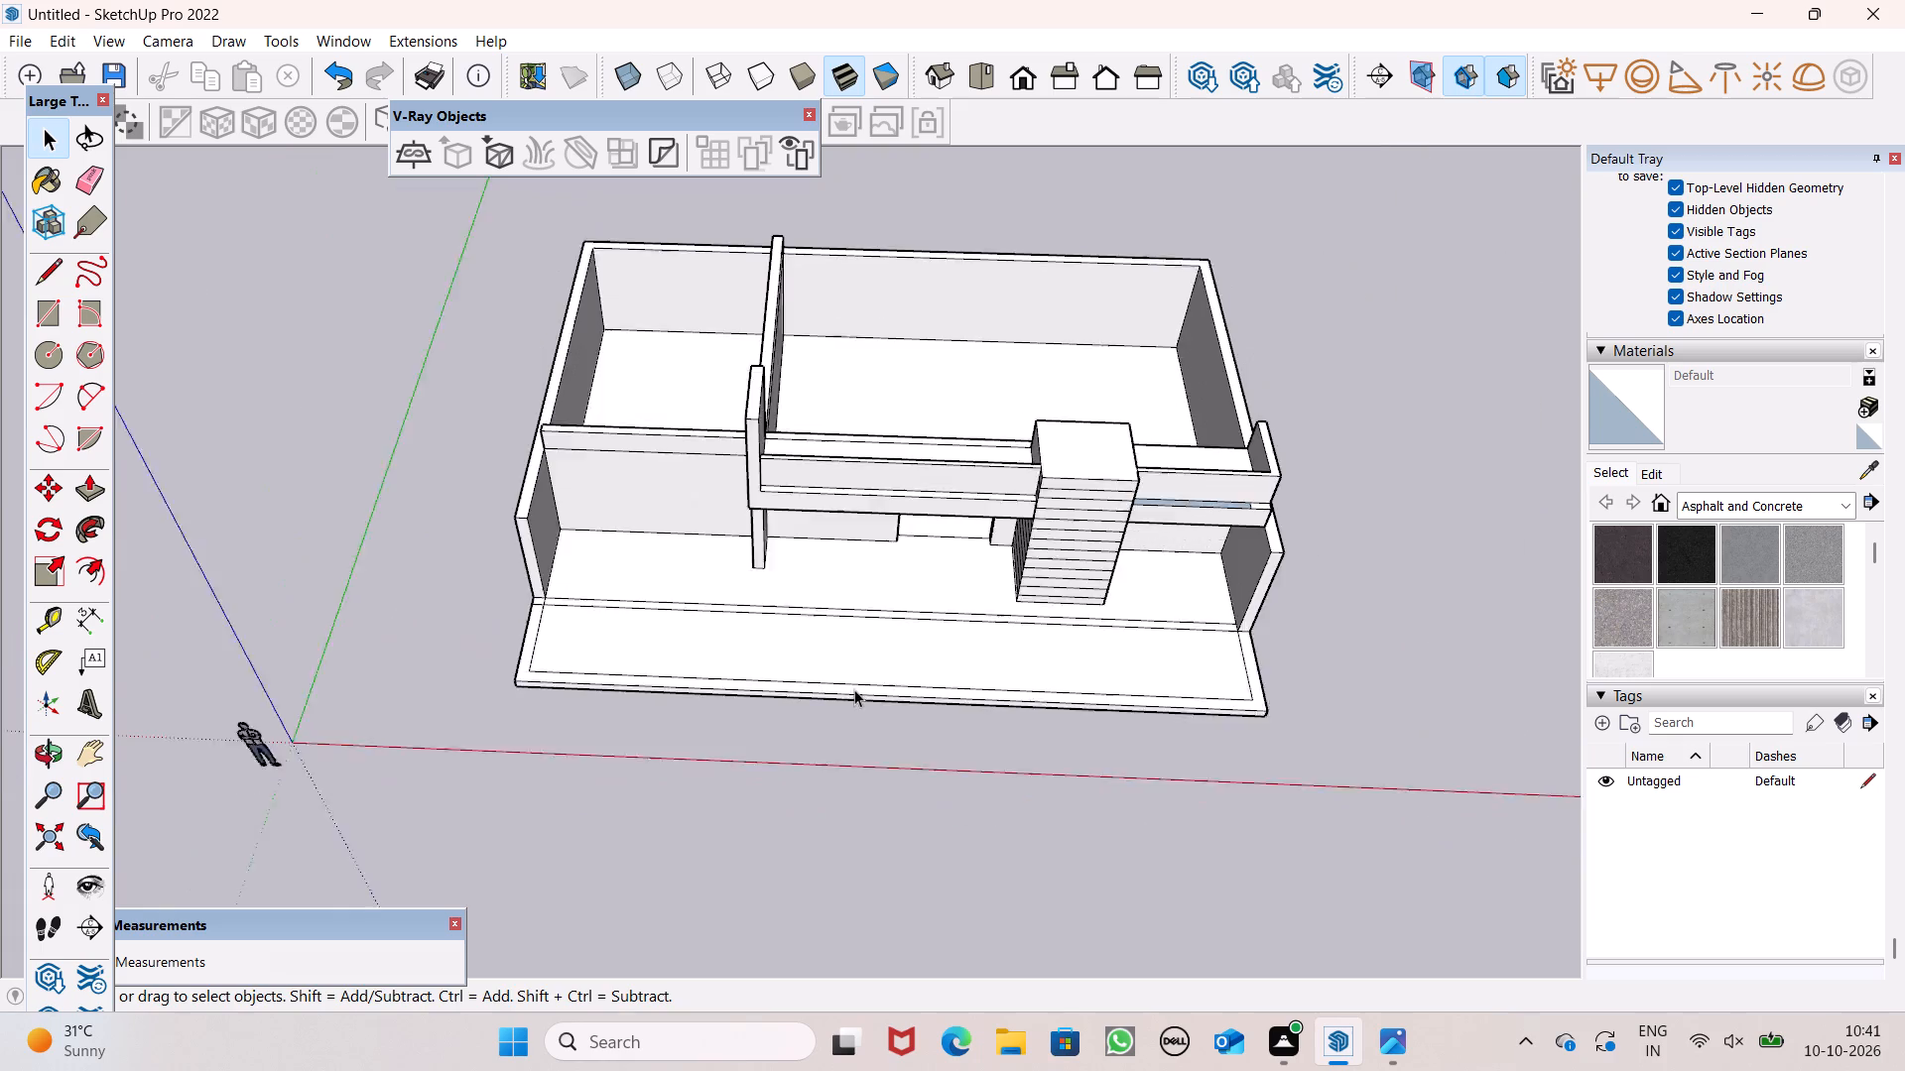
pyautogui.scroll(-2, 854, 689)
pyautogui.moveTo(895, 708); pyautogui.dragTo(941, 746, button='middle')
pyautogui.scroll(7, 876, 650)
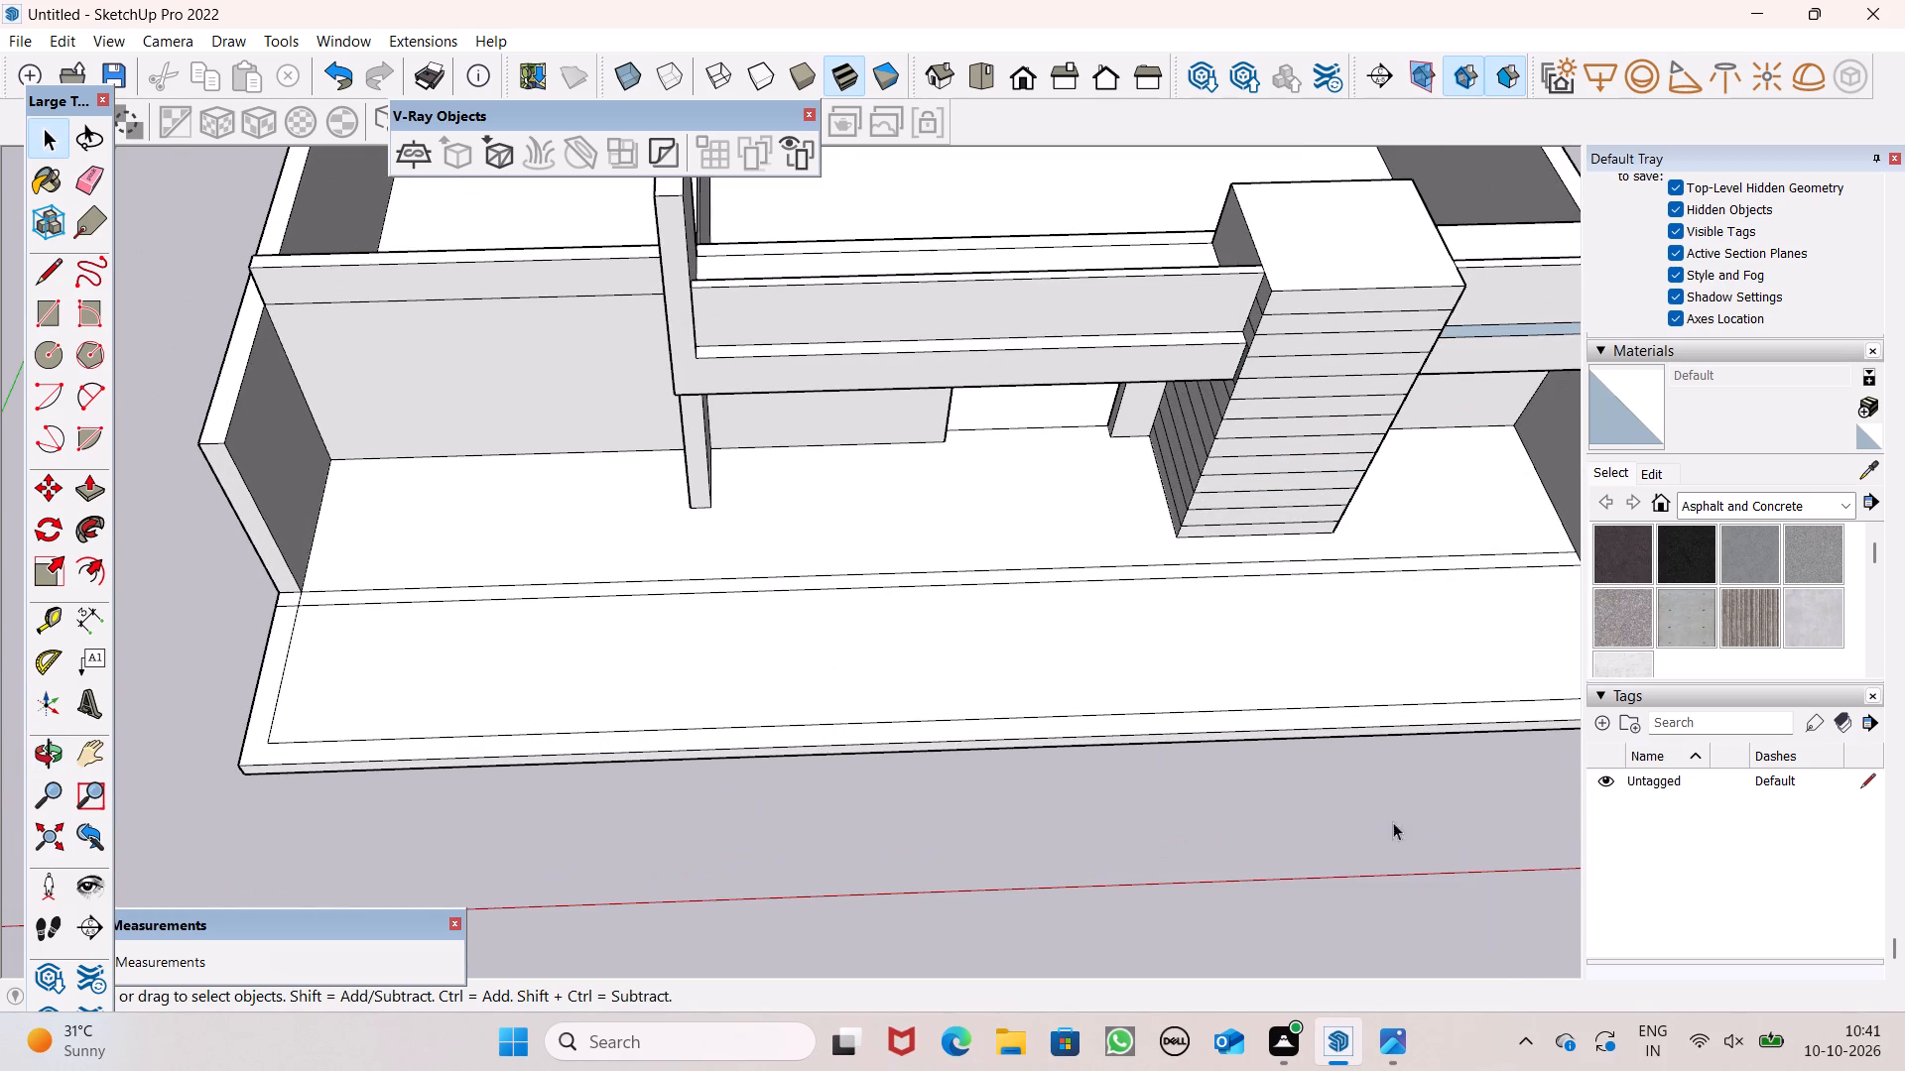
# Open the Windows quick settings.
pyautogui.click(1693, 1046)
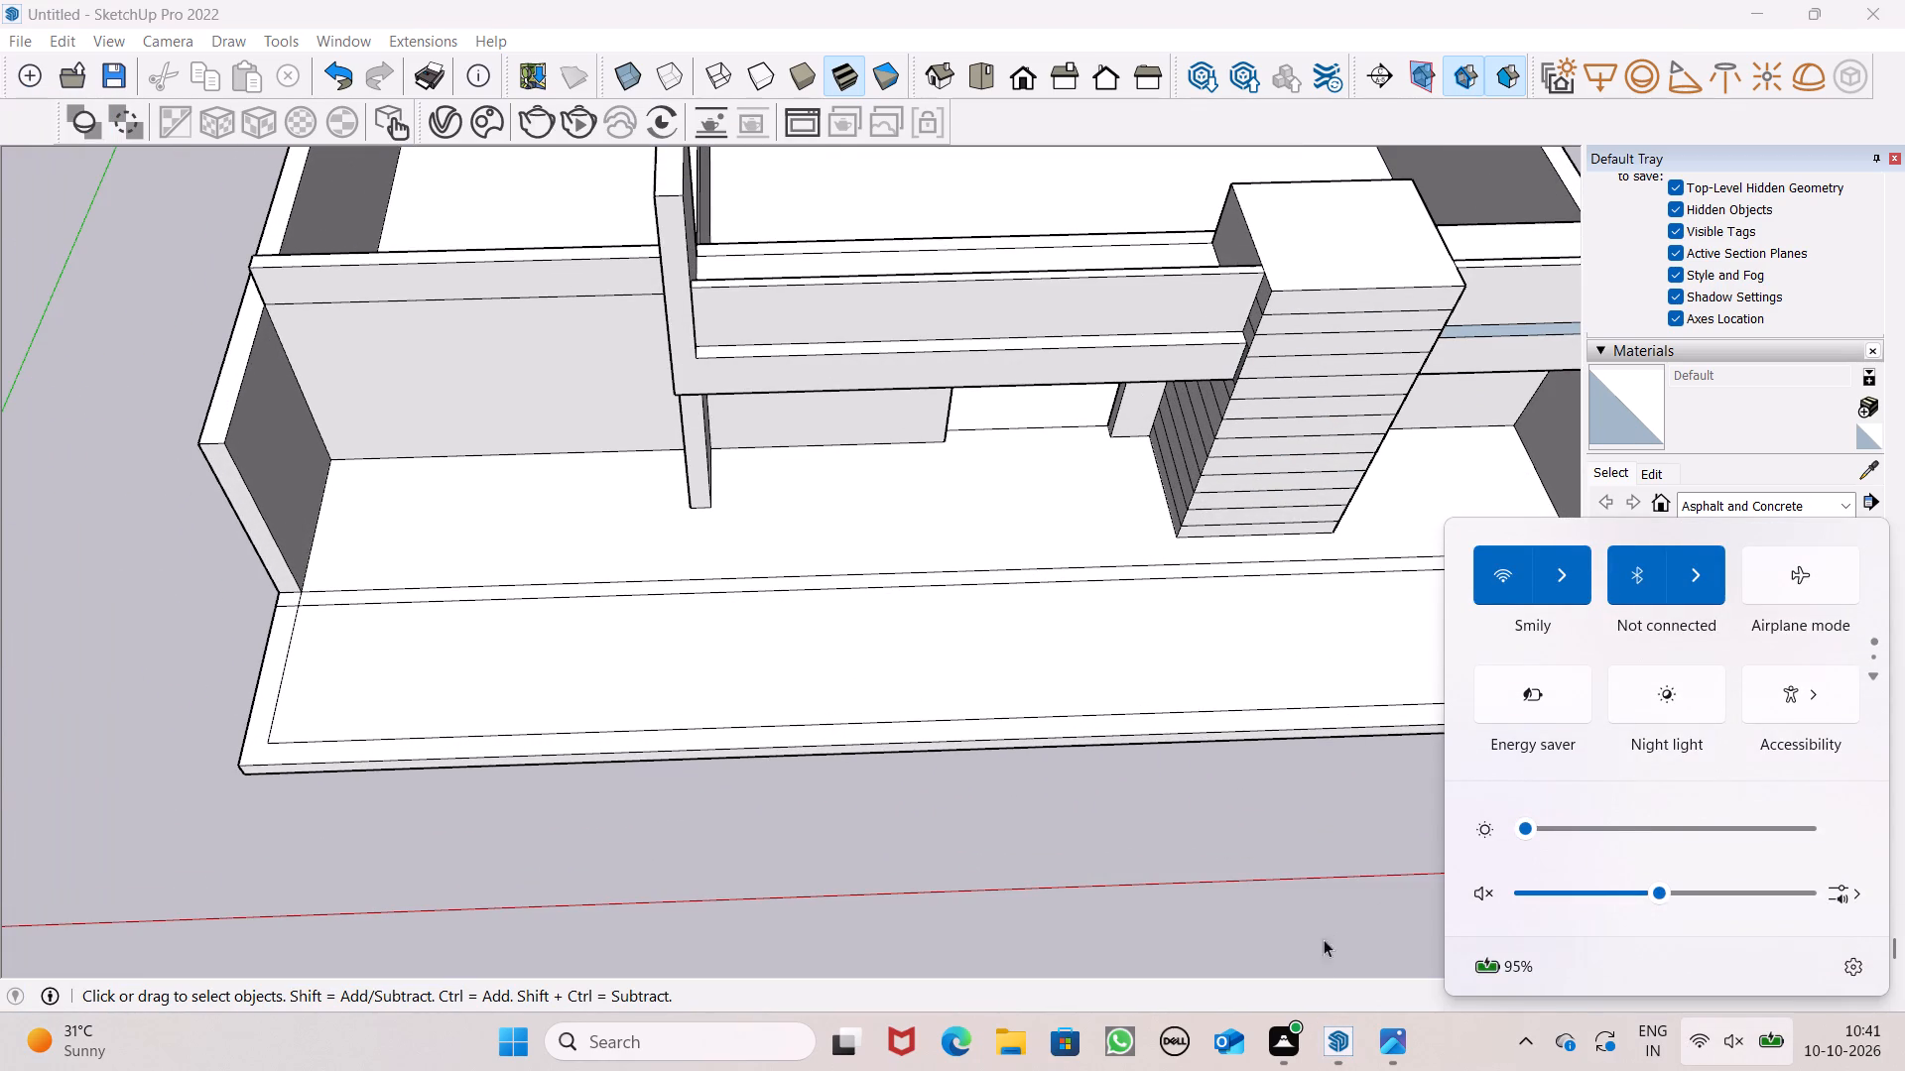
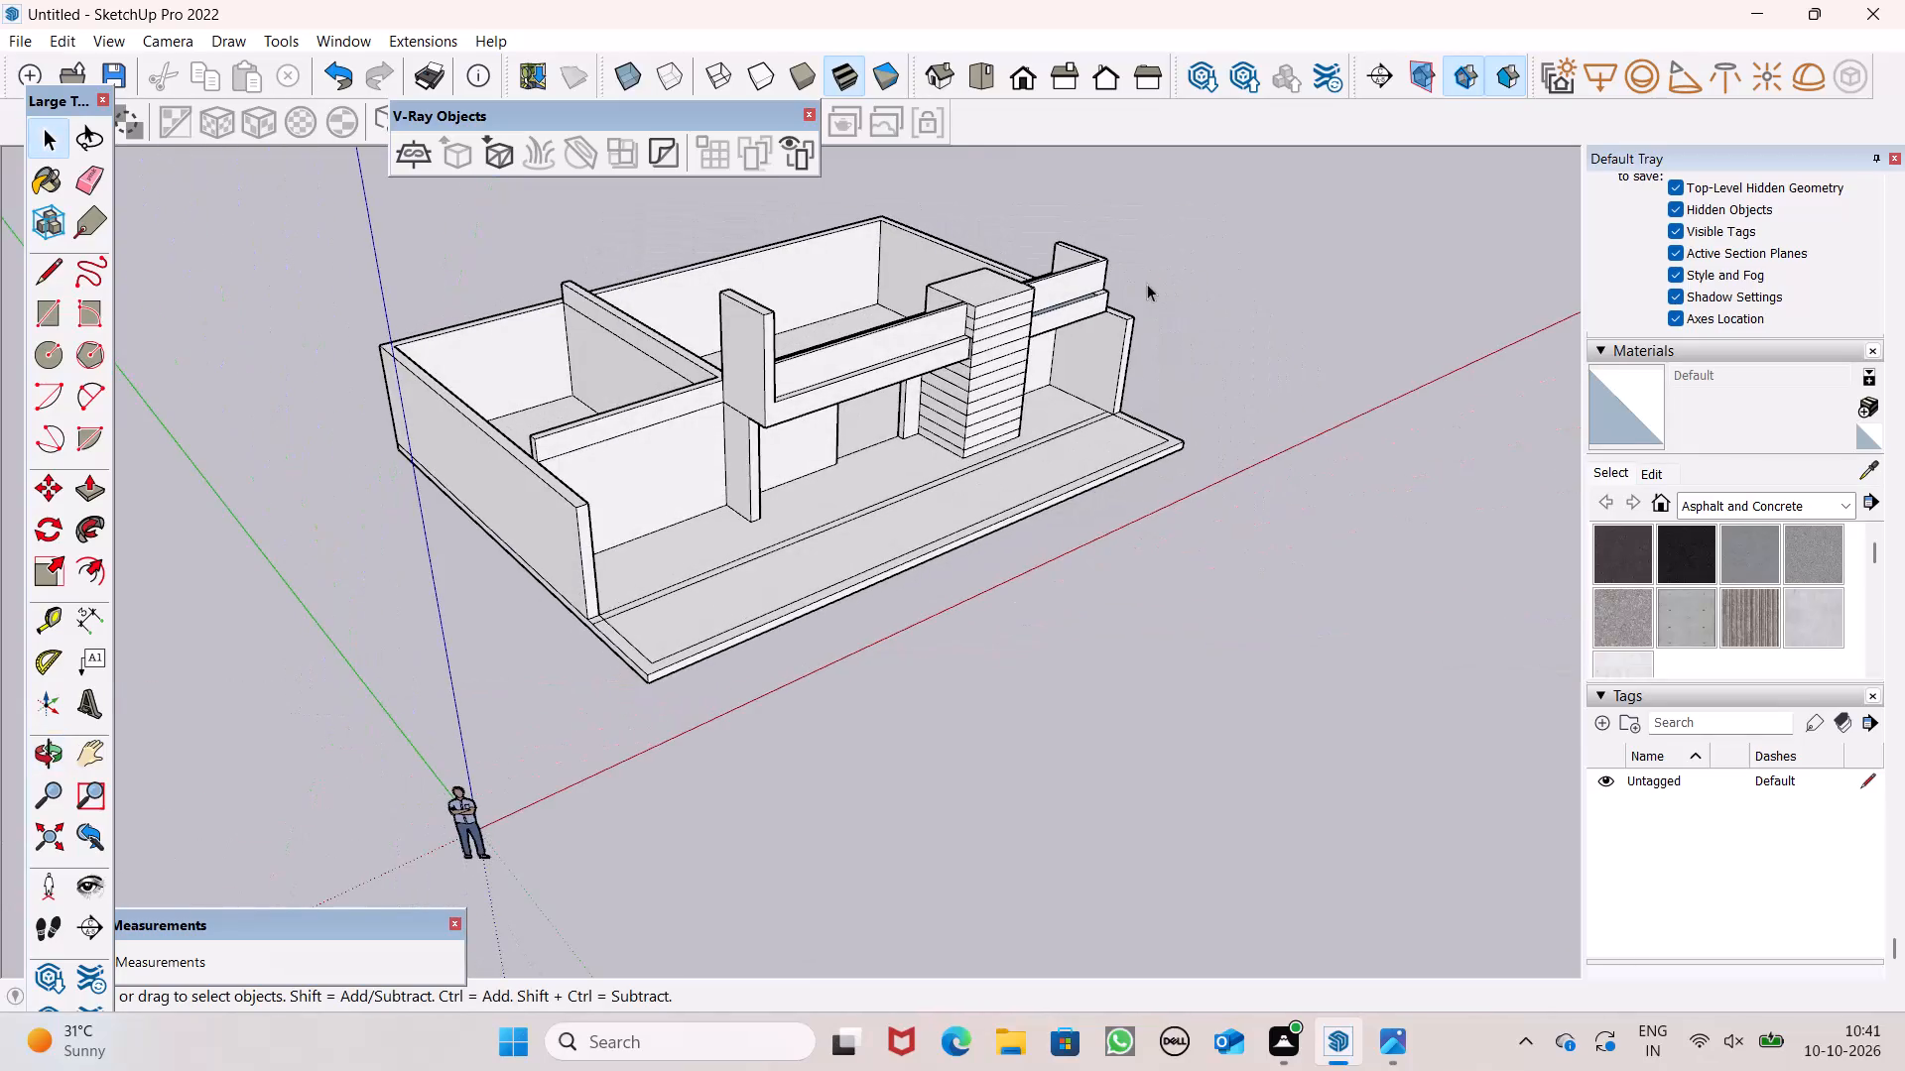
# Examine the lined block, its junctions with the projecting bands and the whole building from several sides and from above.
pyautogui.scroll(3, 1084, 248)
pyautogui.scroll(6, 946, 263)
pyautogui.moveTo(924, 324); pyautogui.dragTo(540, 382, button='middle')
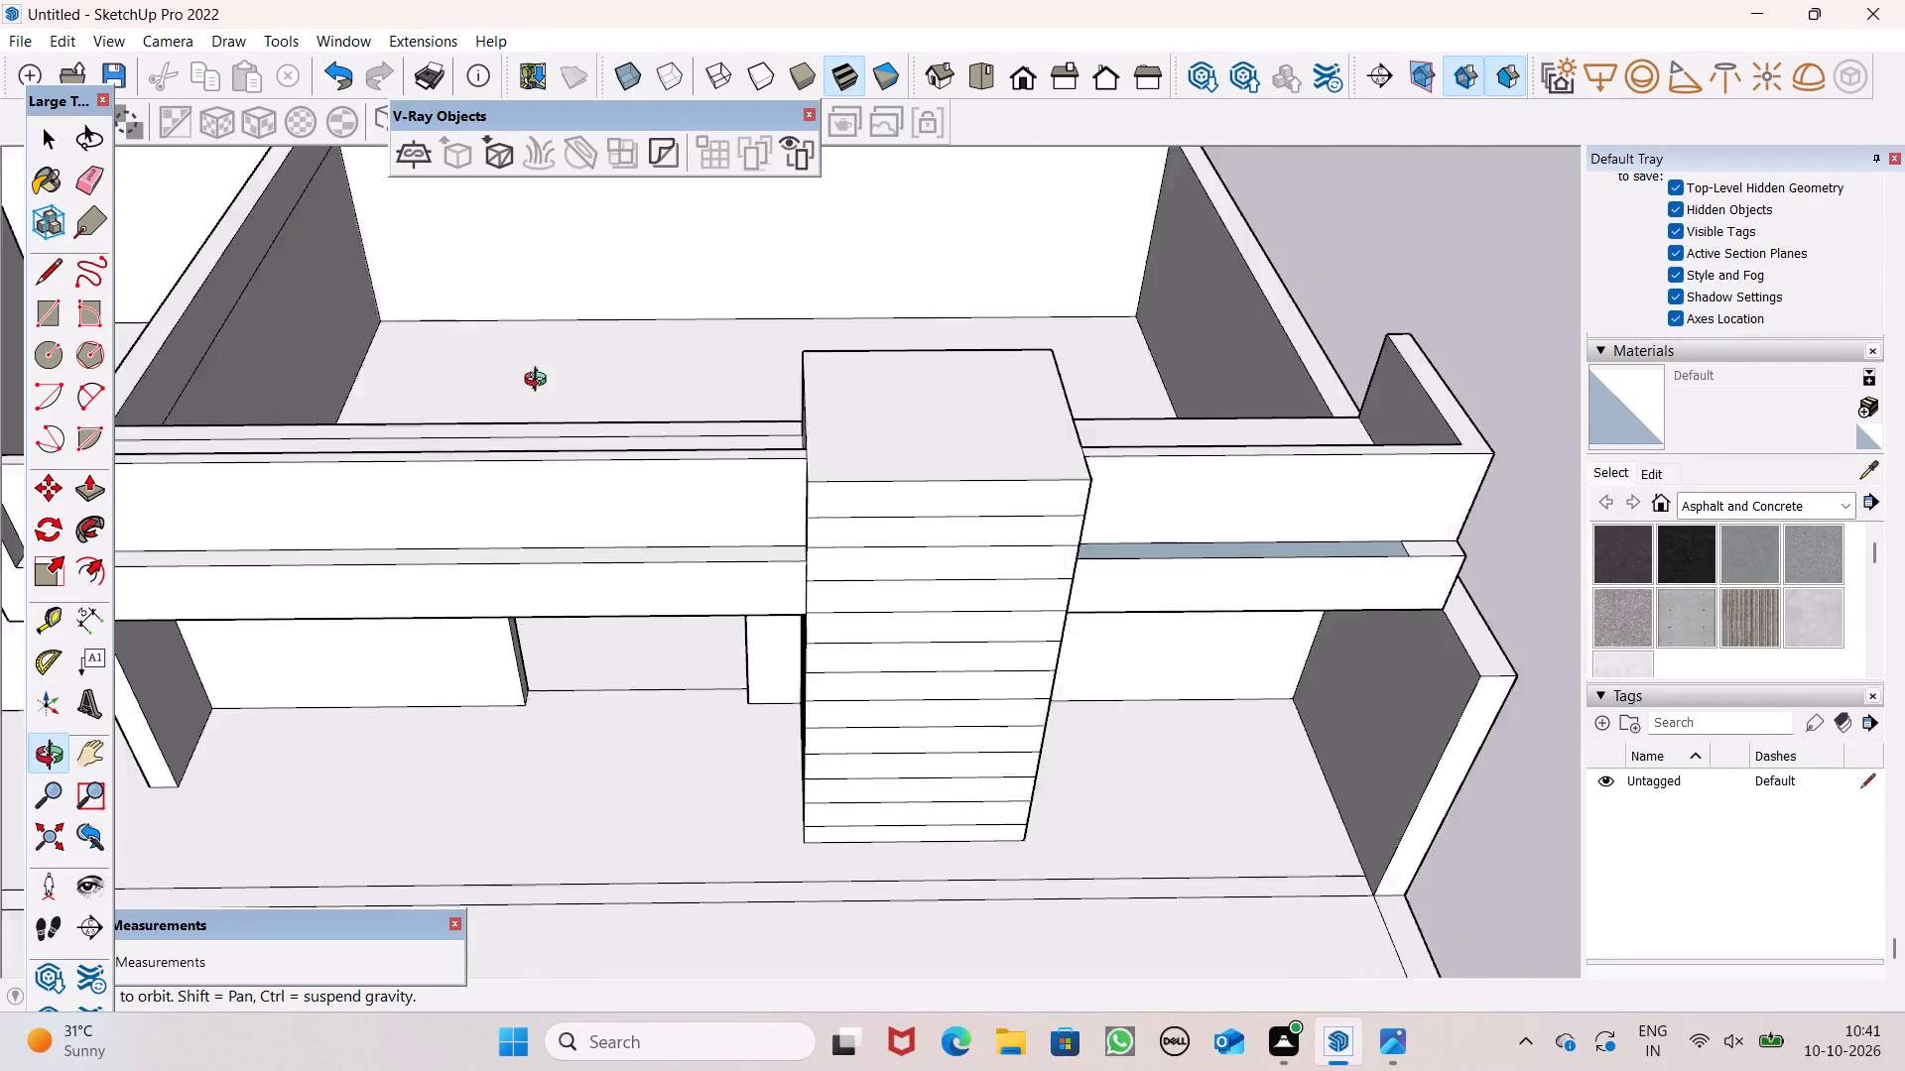
pyautogui.moveTo(540, 382); pyautogui.dragTo(91, 253, button='middle')
pyautogui.moveTo(915, 416); pyautogui.dragTo(481, 472, button='middle')
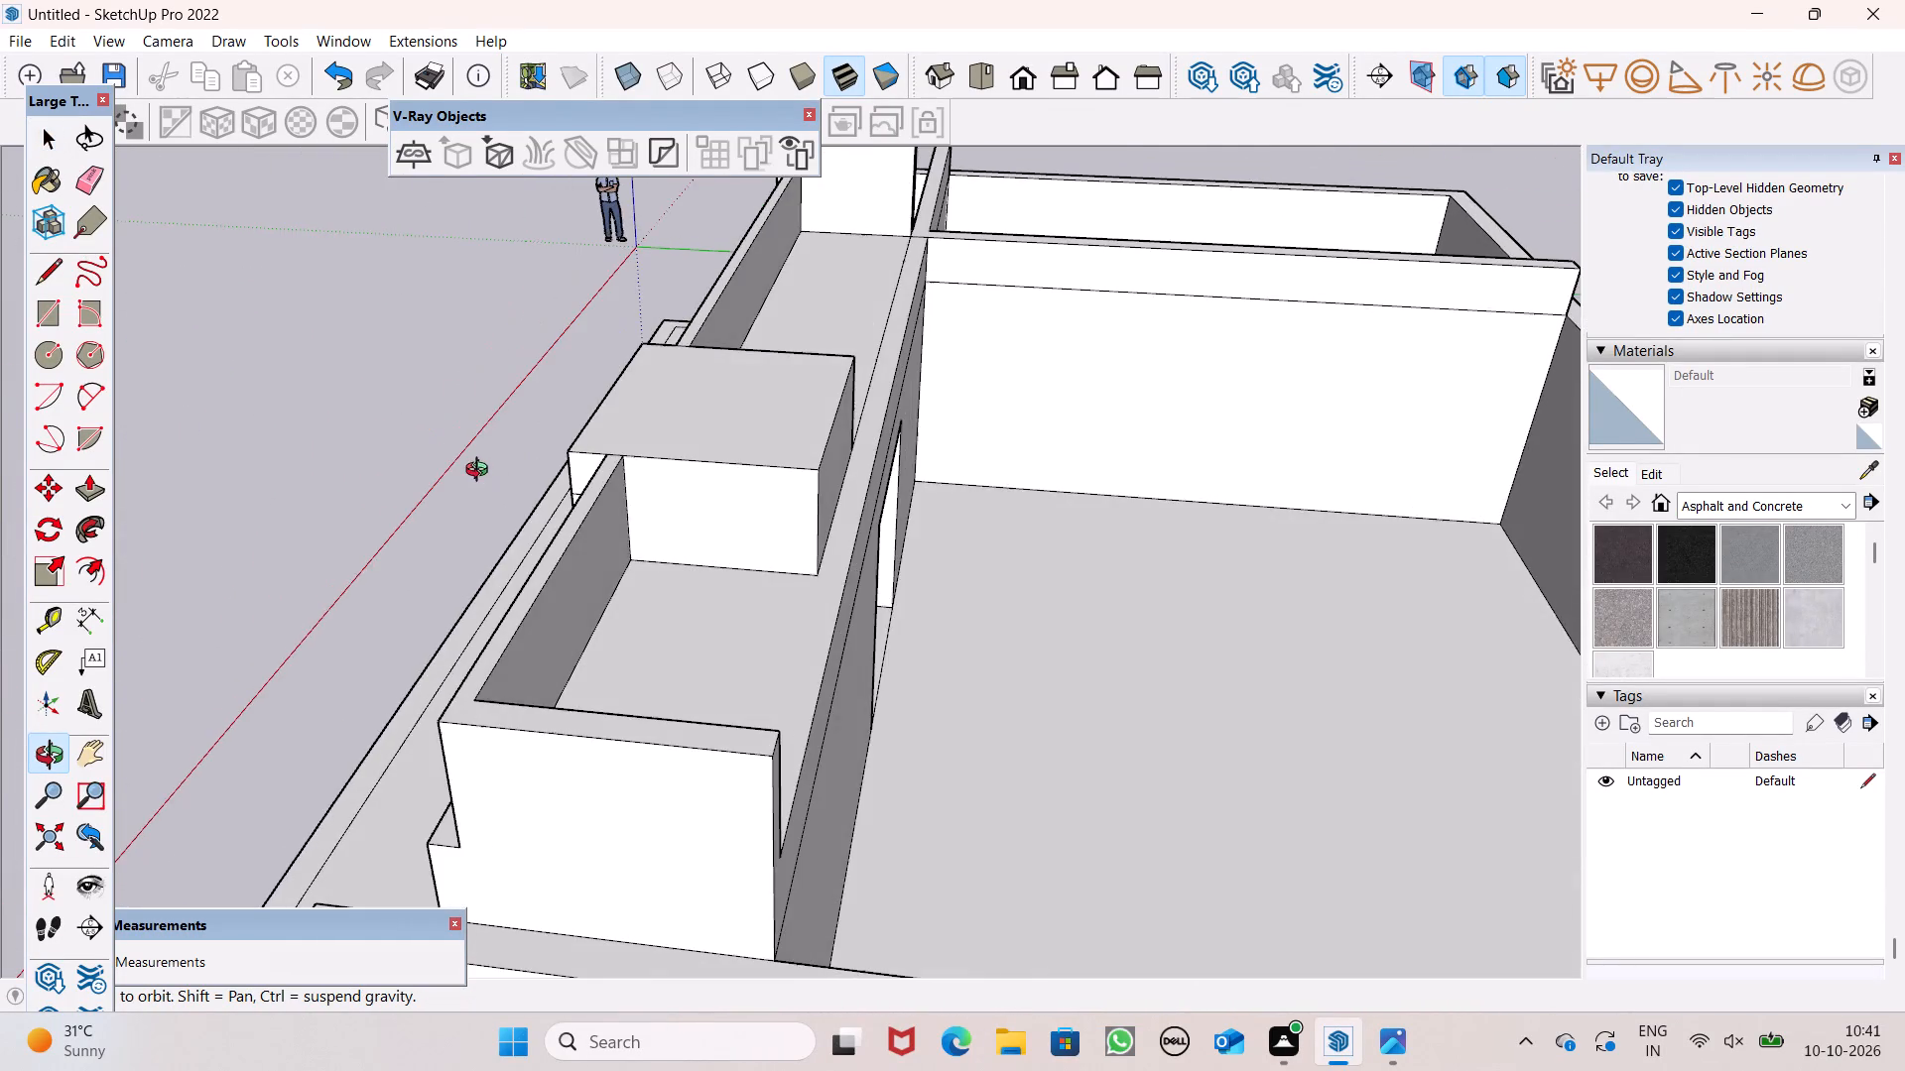
pyautogui.moveTo(481, 472); pyautogui.dragTo(1318, 471, button='middle')
pyautogui.scroll(1, 1318, 486)
pyautogui.scroll(-1, 526, 406)
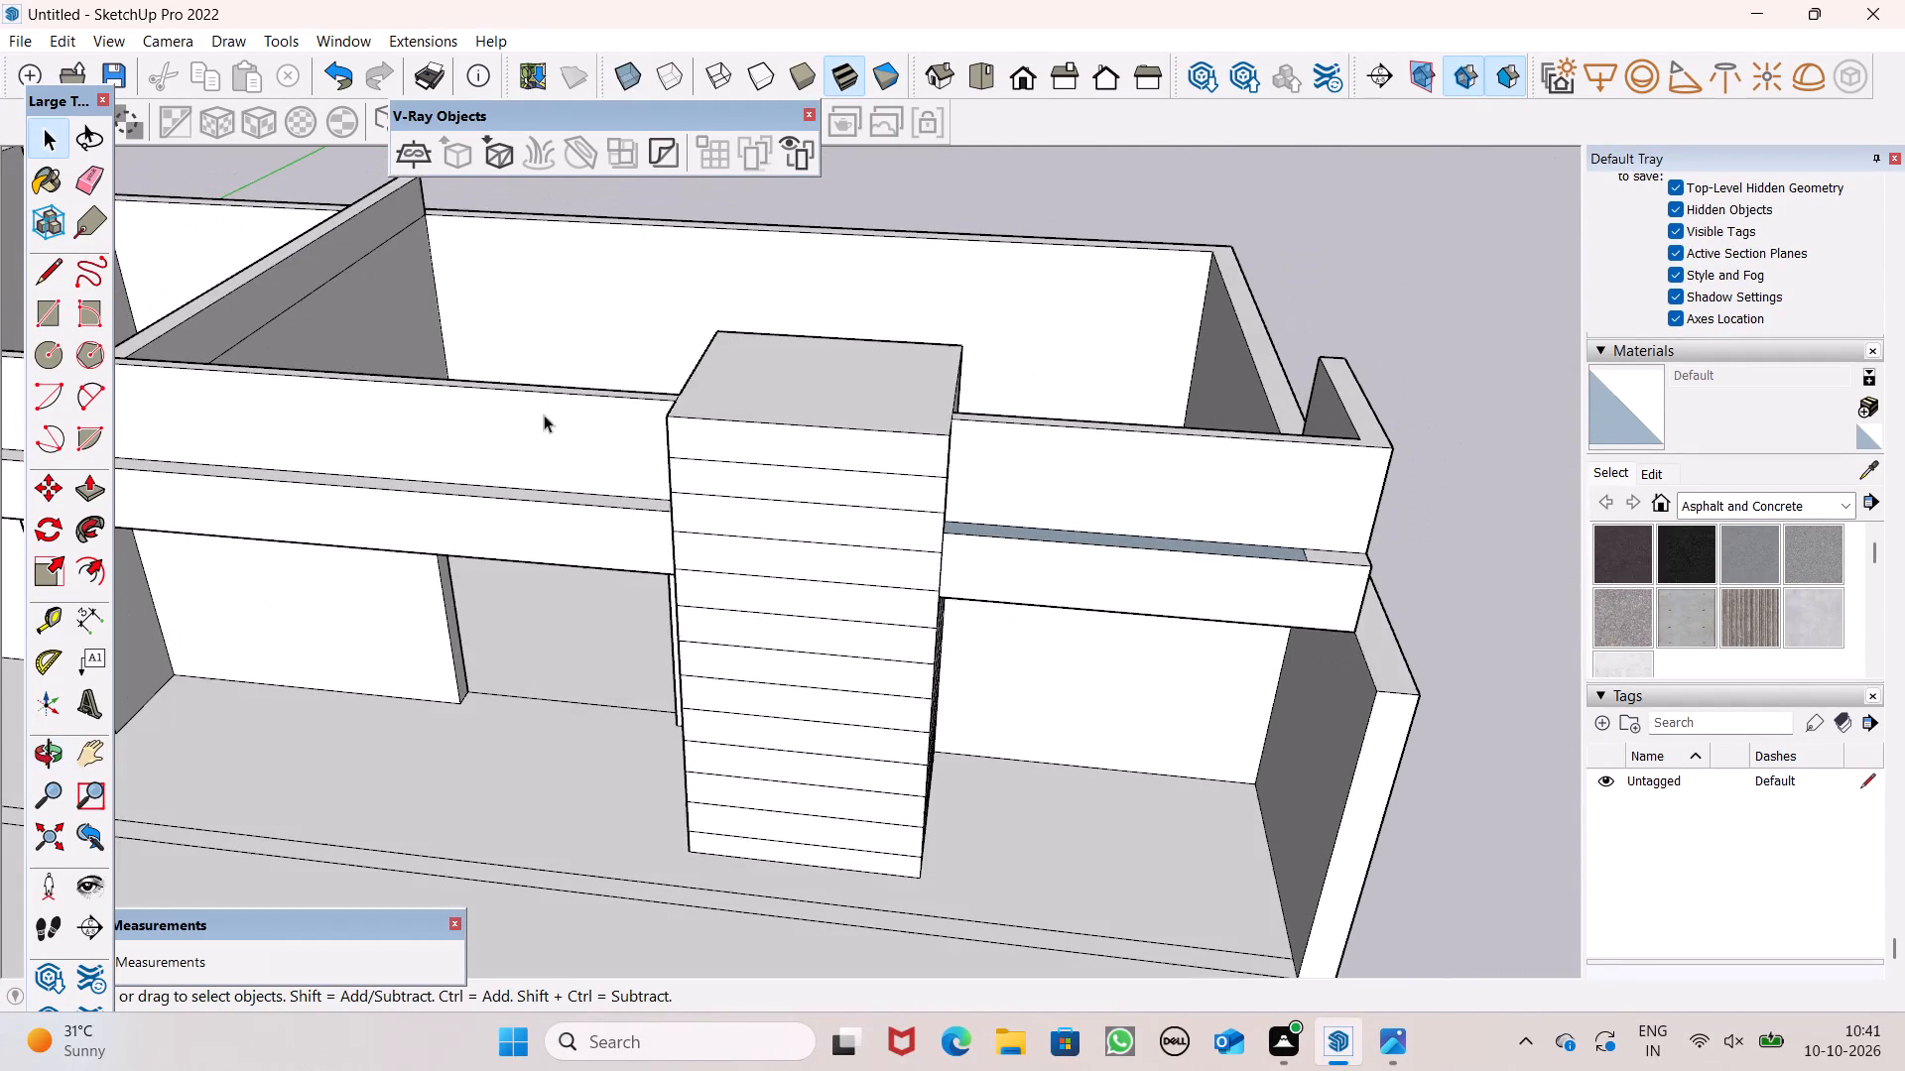
pyautogui.scroll(-2, 785, 461)
pyautogui.scroll(-11, 886, 420)
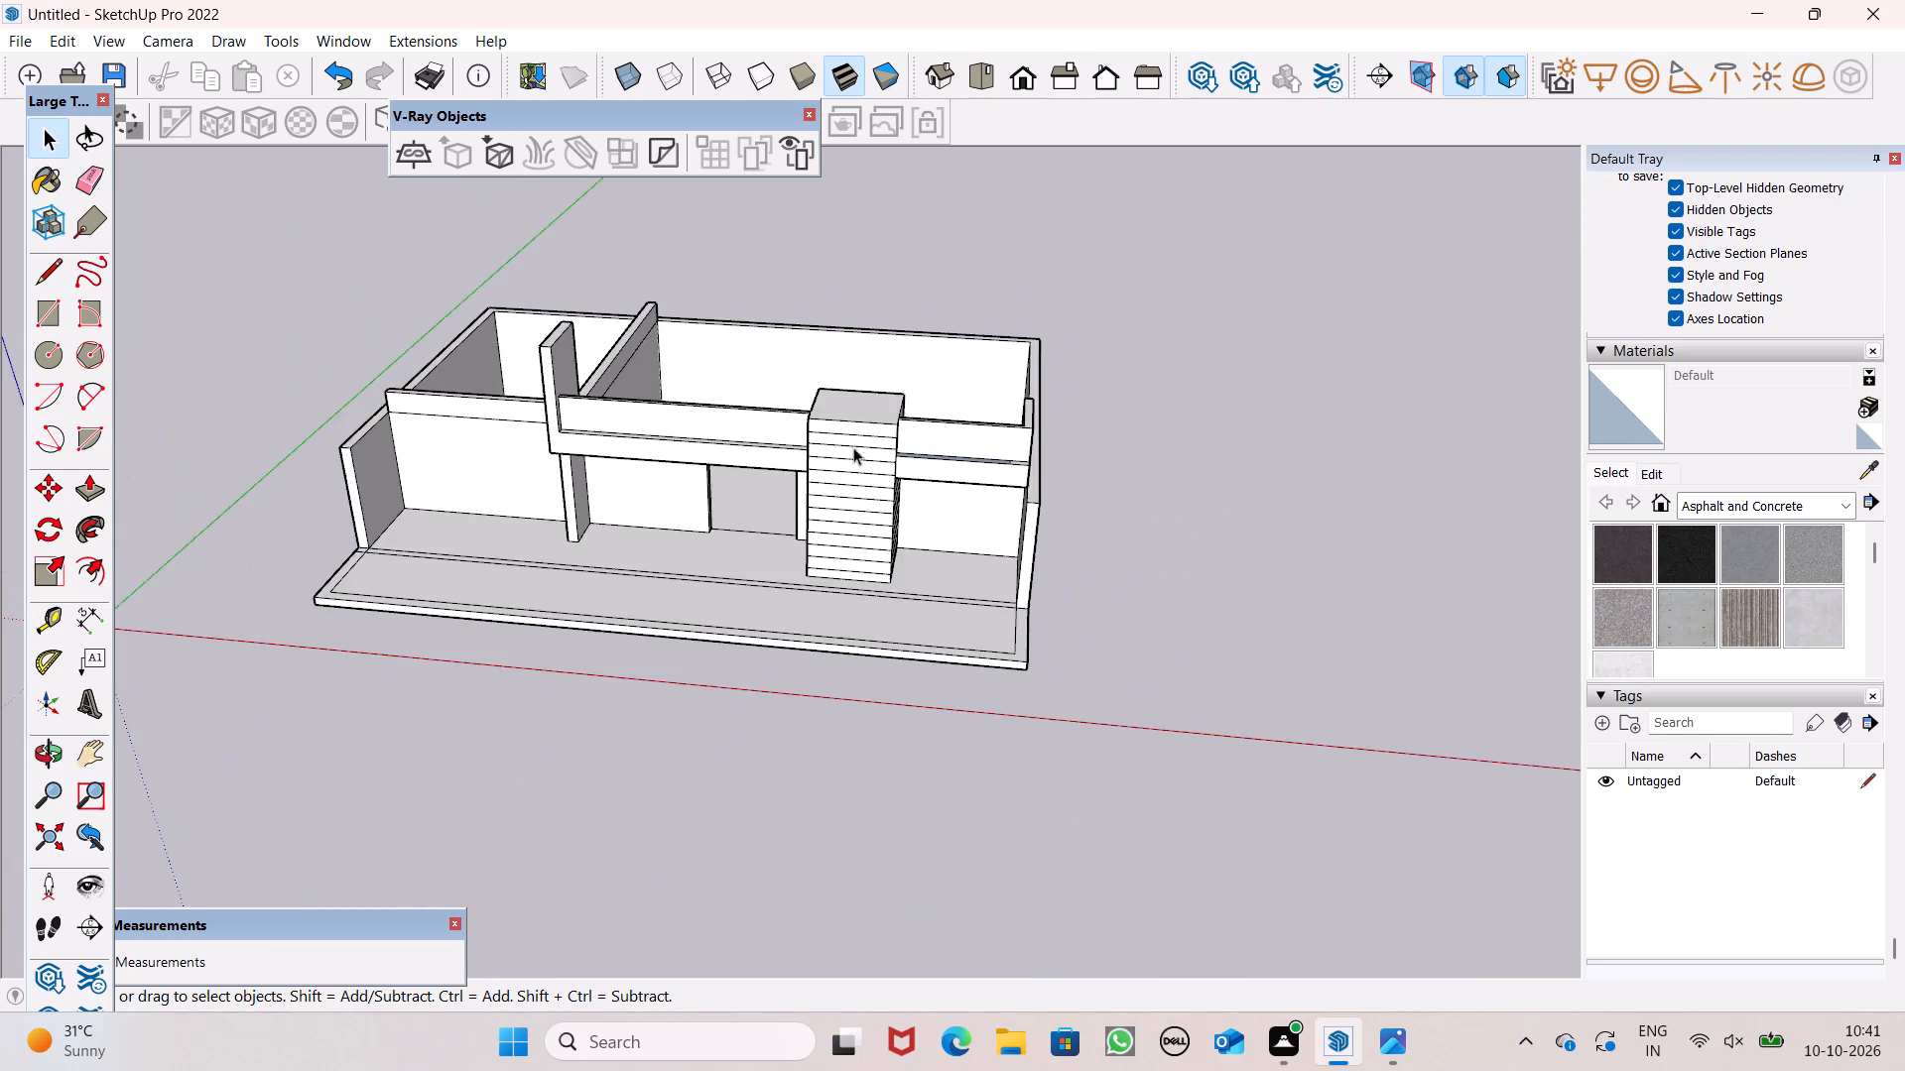
pyautogui.moveTo(846, 464); pyautogui.dragTo(1293, 454, button='middle')
pyautogui.scroll(3, 918, 511)
pyautogui.moveTo(772, 502); pyautogui.dragTo(917, 448, button='middle')
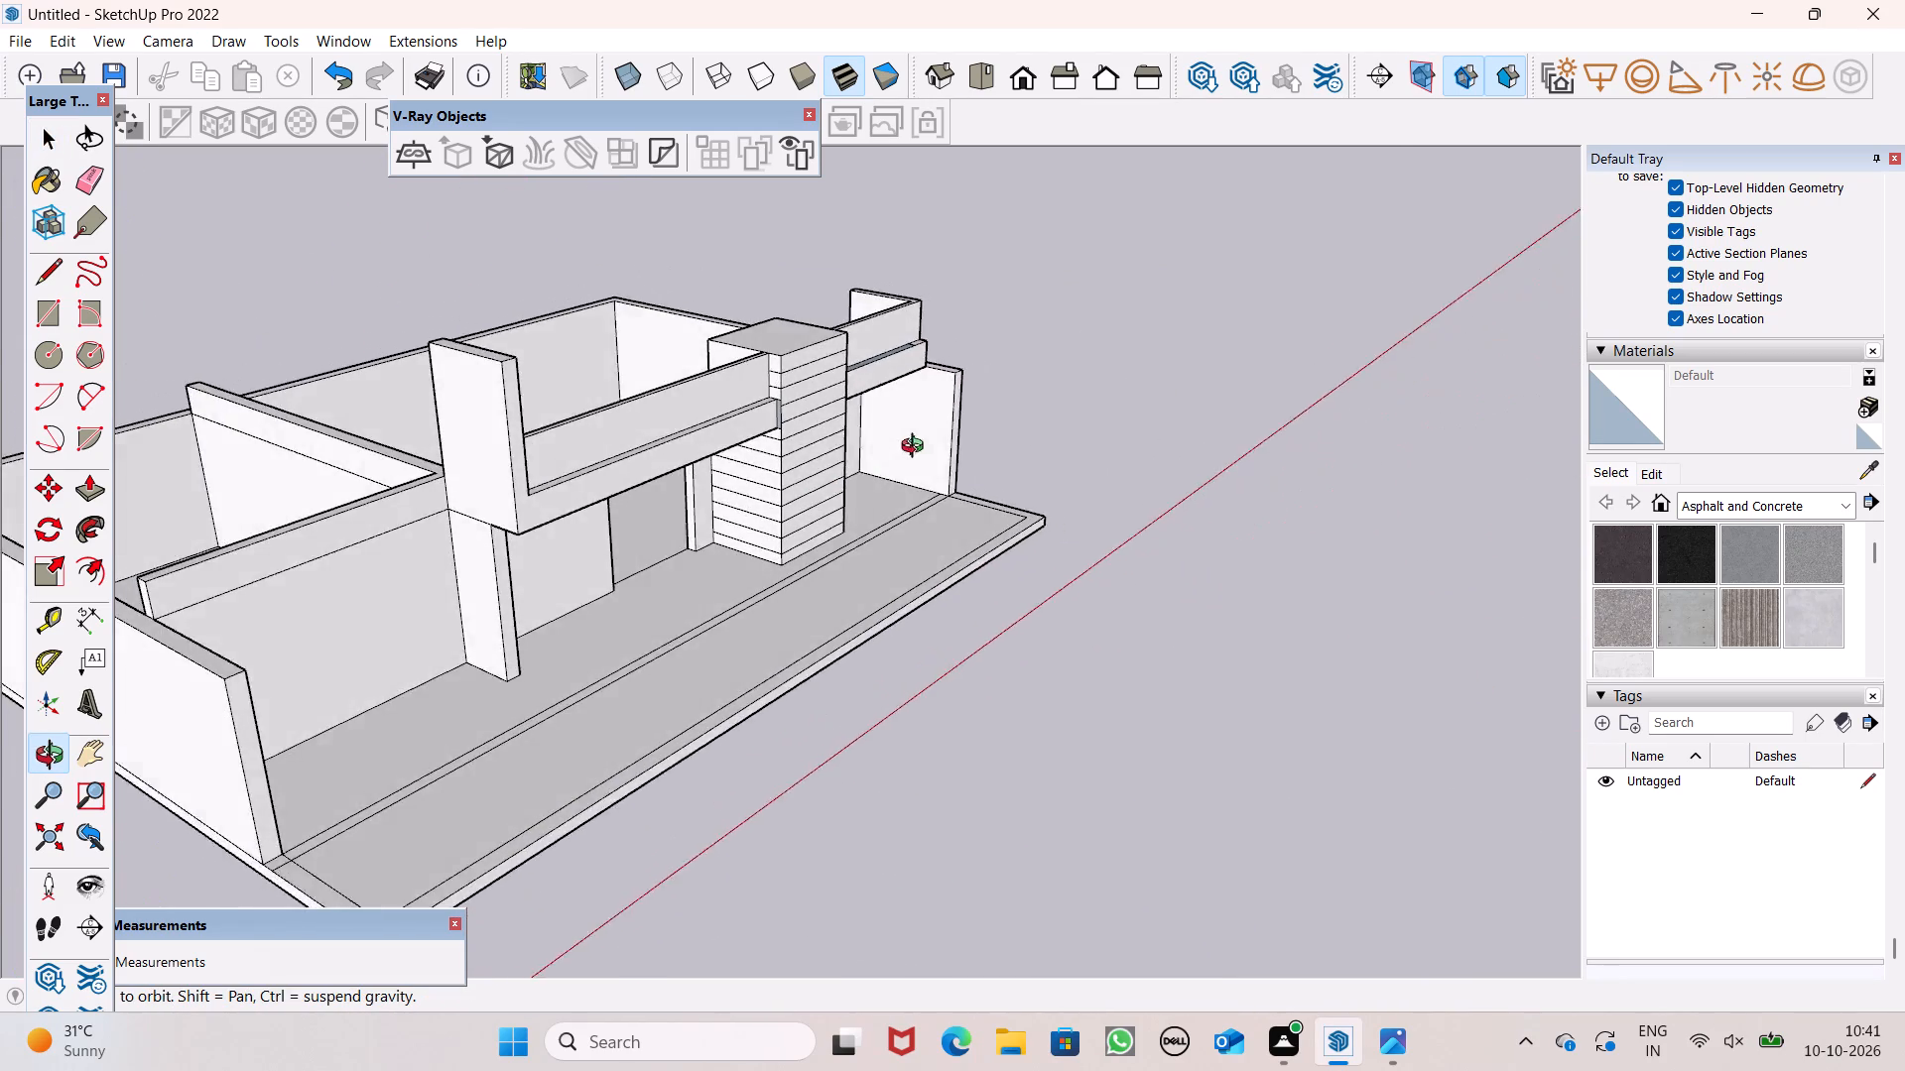
pyautogui.moveTo(917, 448); pyautogui.dragTo(1008, 442, button='middle')
pyautogui.scroll(8, 774, 436)
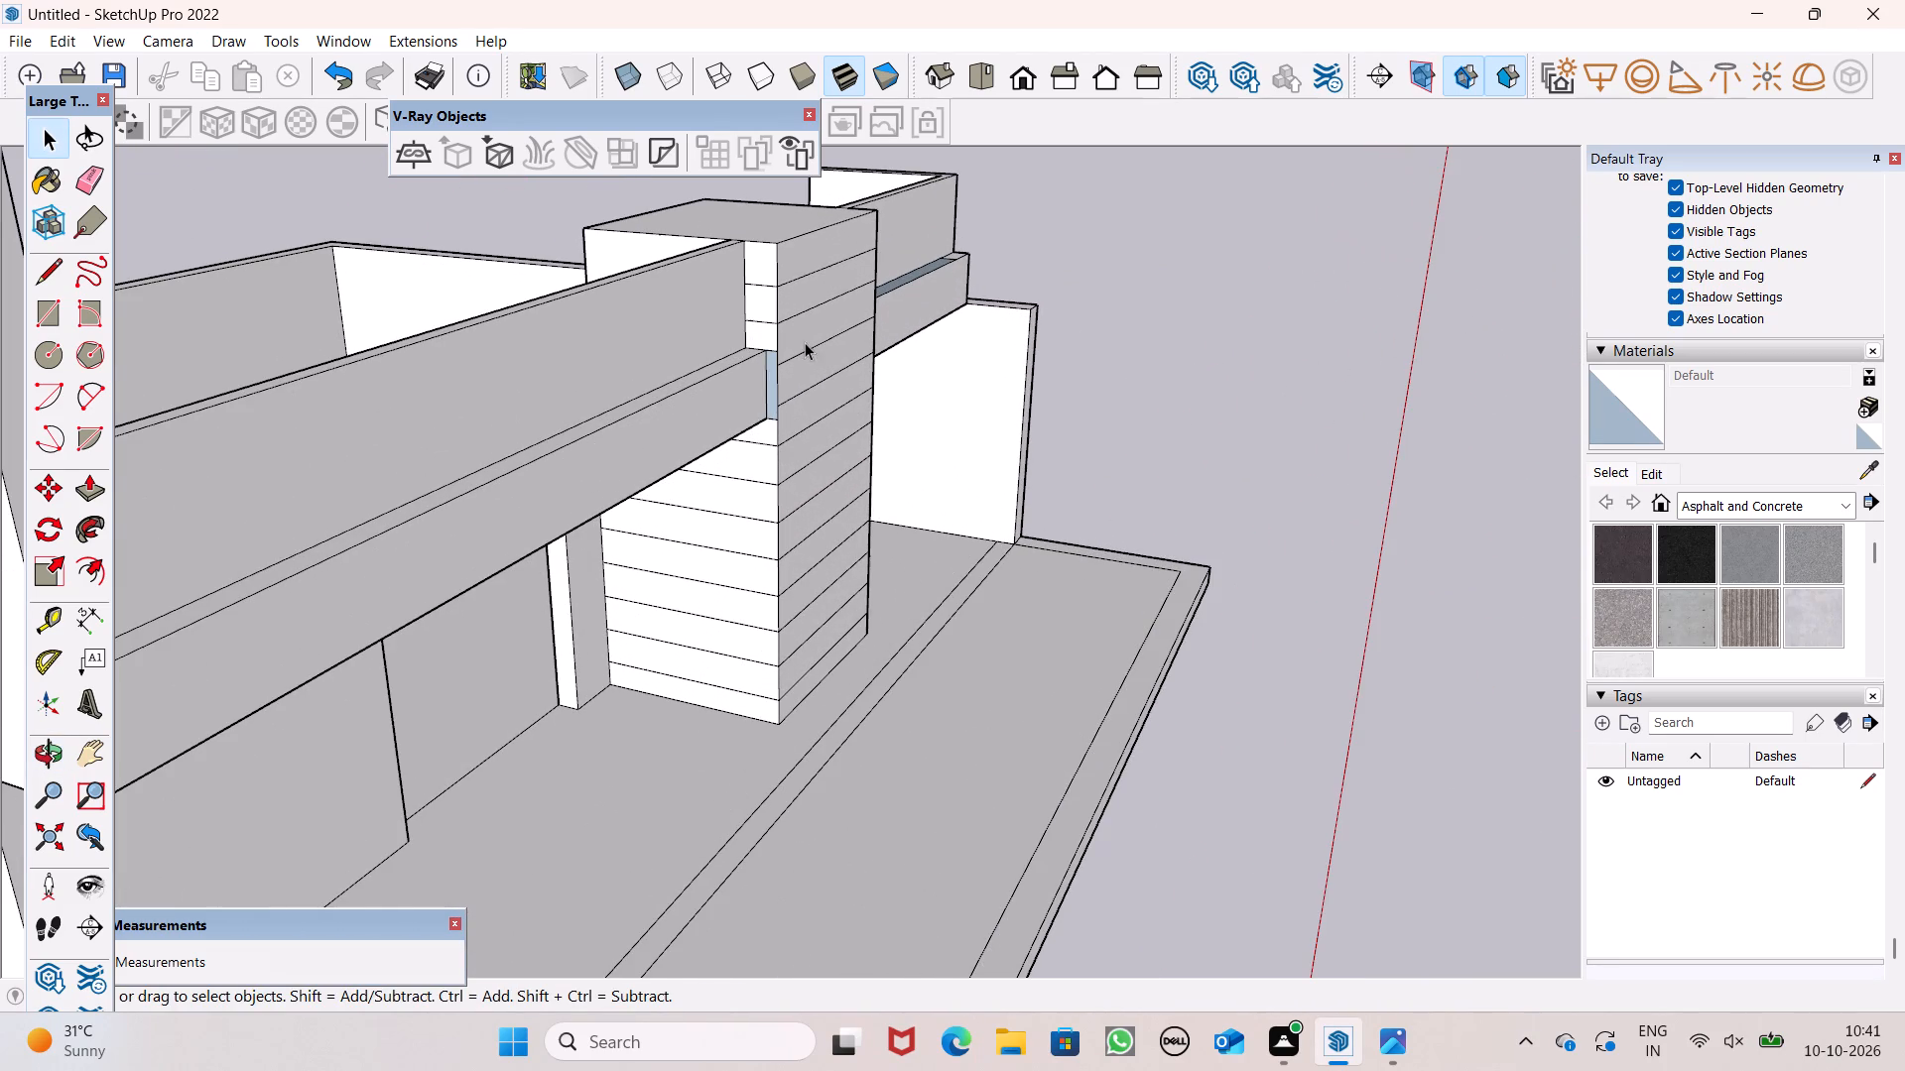
pyautogui.scroll(-8, 586, 405)
pyautogui.moveTo(704, 447); pyautogui.dragTo(701, 458, button='middle')
pyautogui.scroll(7, 700, 445)
pyautogui.scroll(-4, 672, 376)
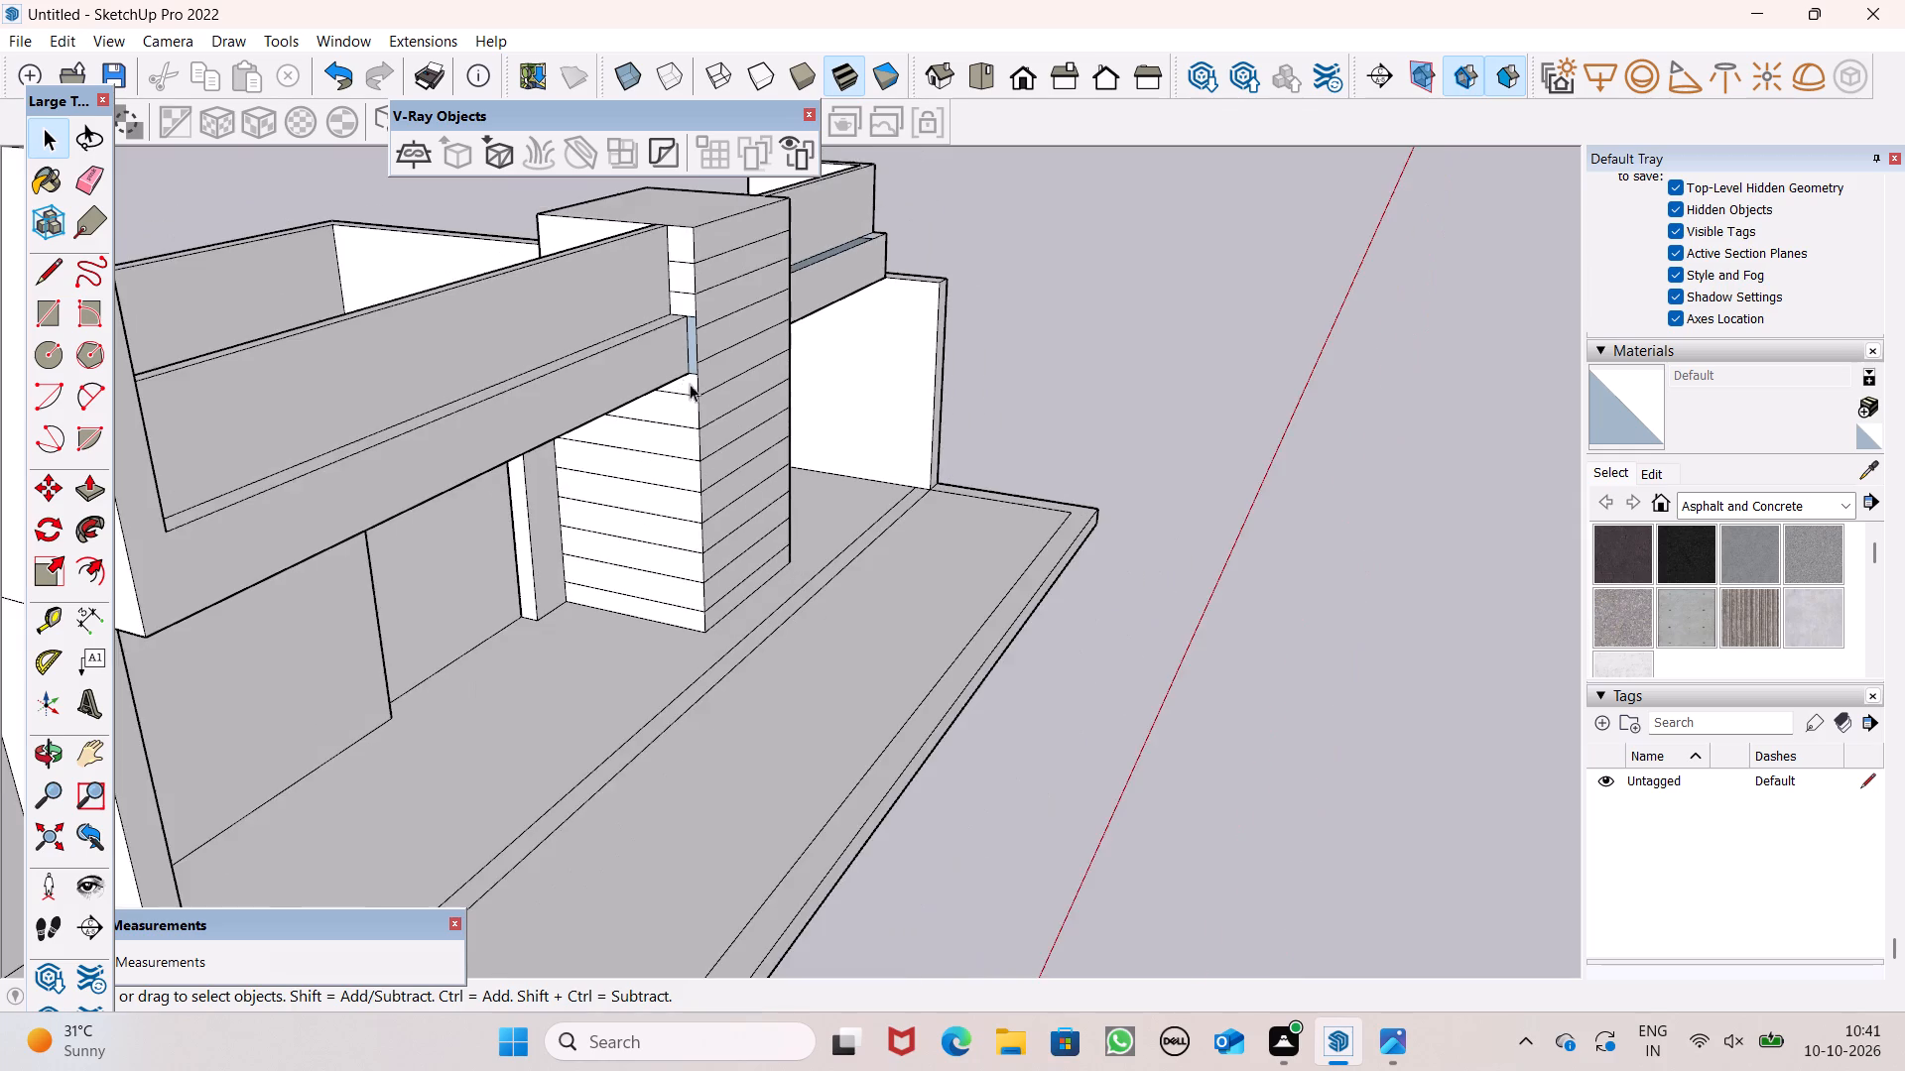
pyautogui.moveTo(677, 468); pyautogui.dragTo(734, 546, button='middle')
pyautogui.scroll(6, 655, 438)
pyautogui.scroll(-8, 662, 428)
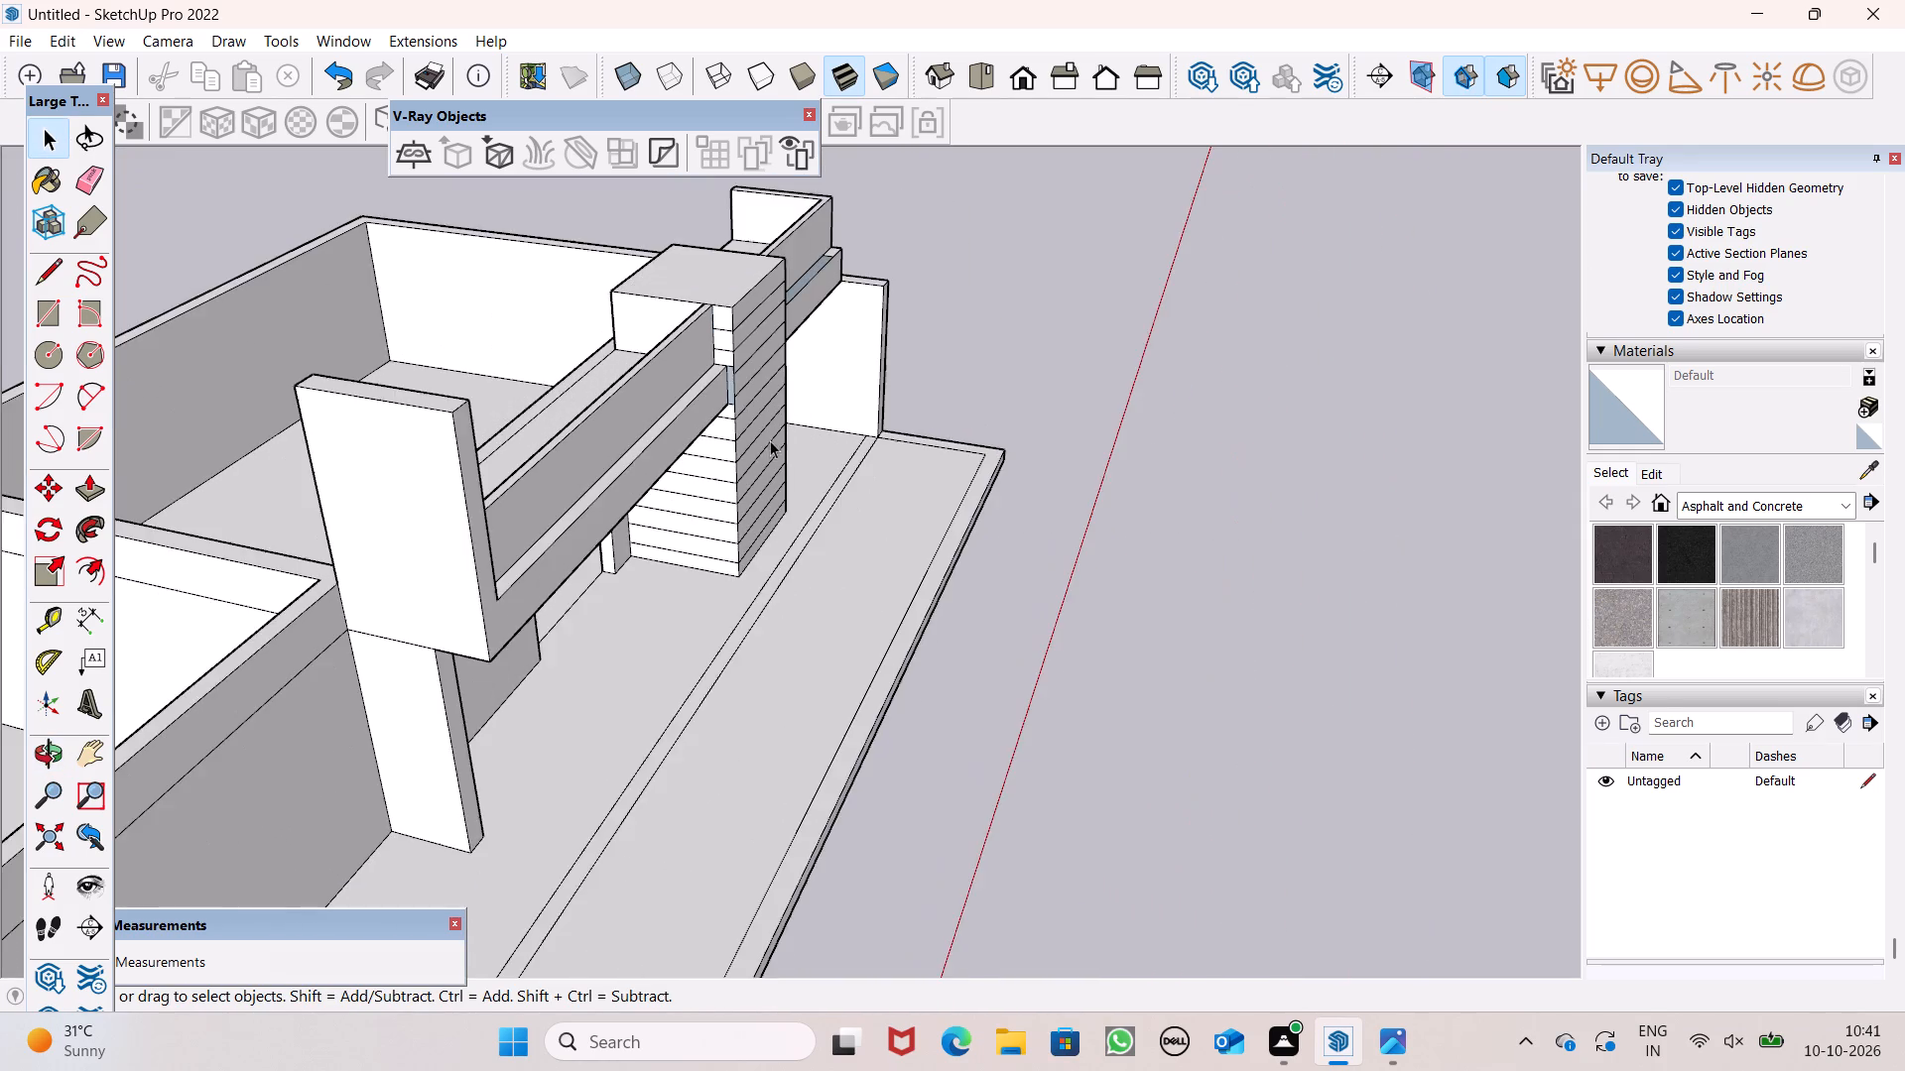
pyautogui.scroll(-1, 770, 440)
pyautogui.moveTo(787, 453); pyautogui.dragTo(674, 485, button='middle')
pyautogui.scroll(-2, 734, 323)
pyautogui.scroll(7, 726, 360)
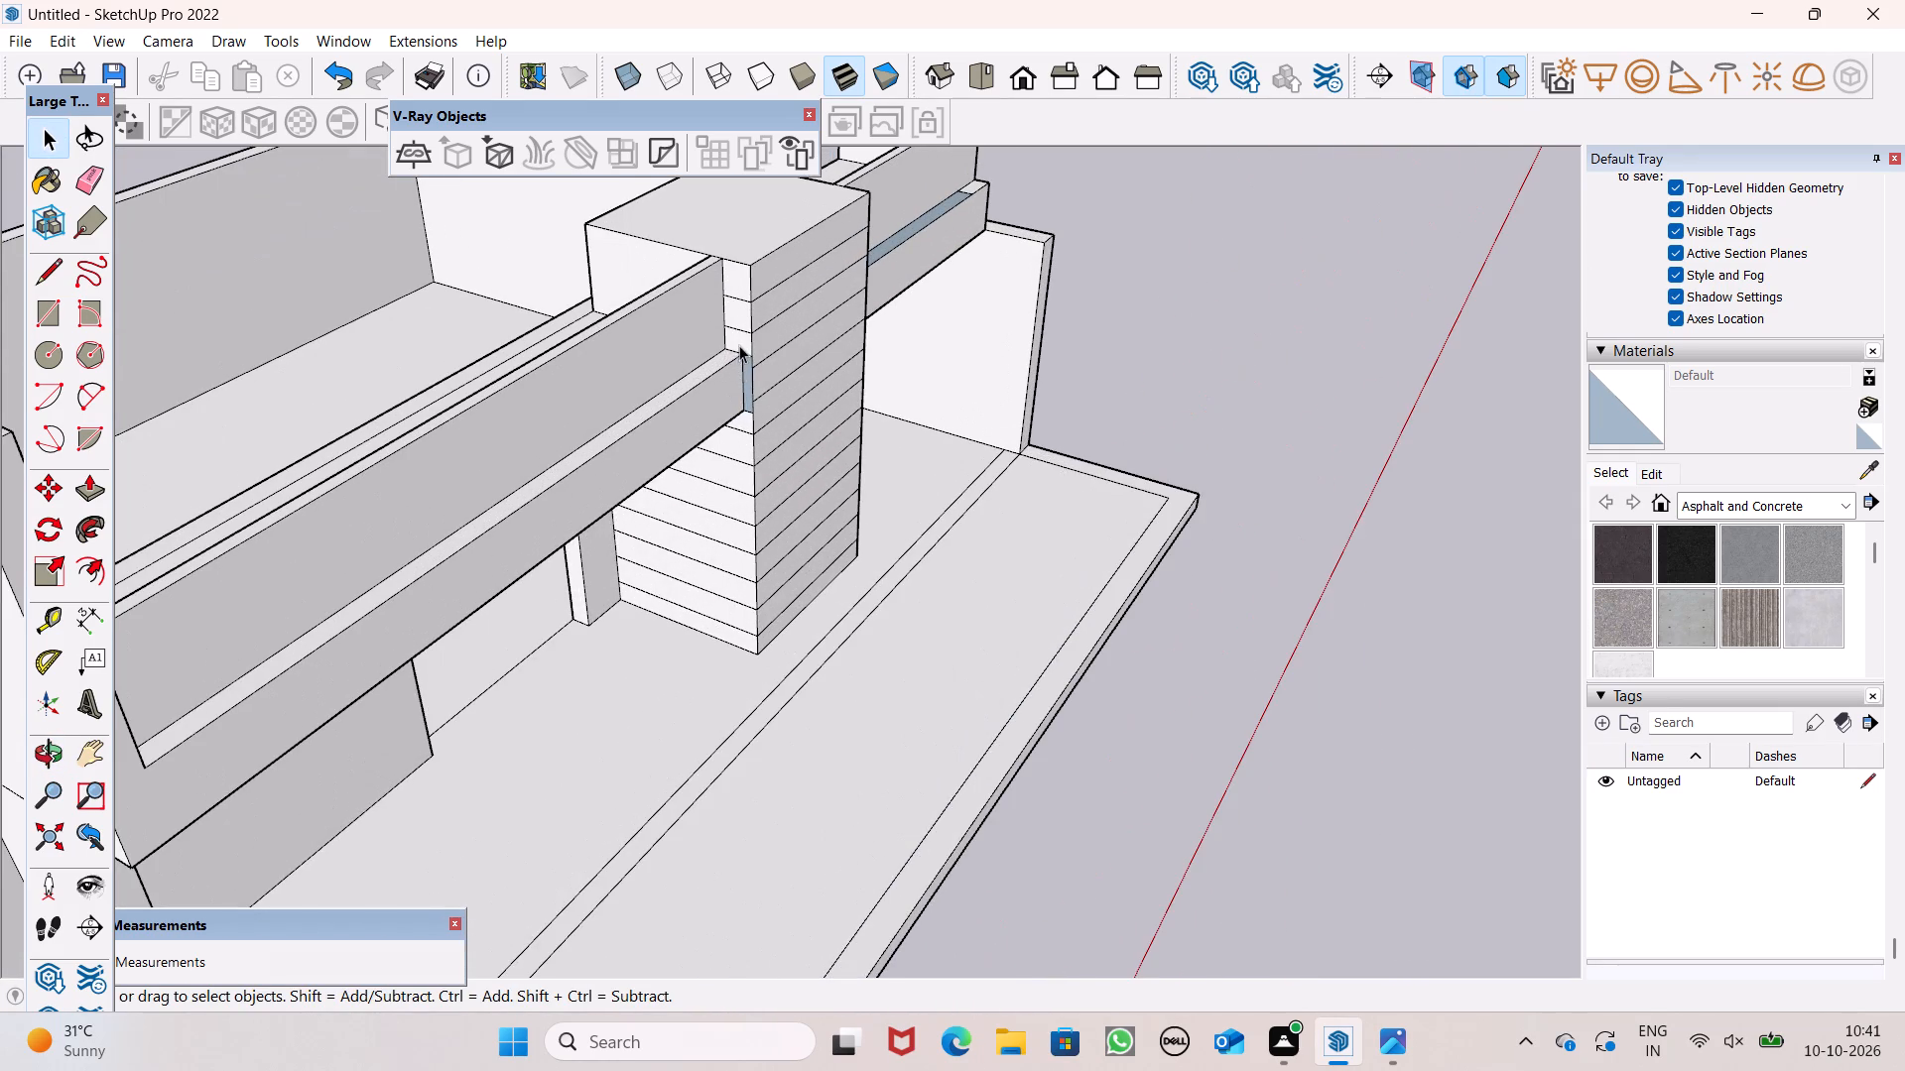
pyautogui.scroll(-2, 752, 322)
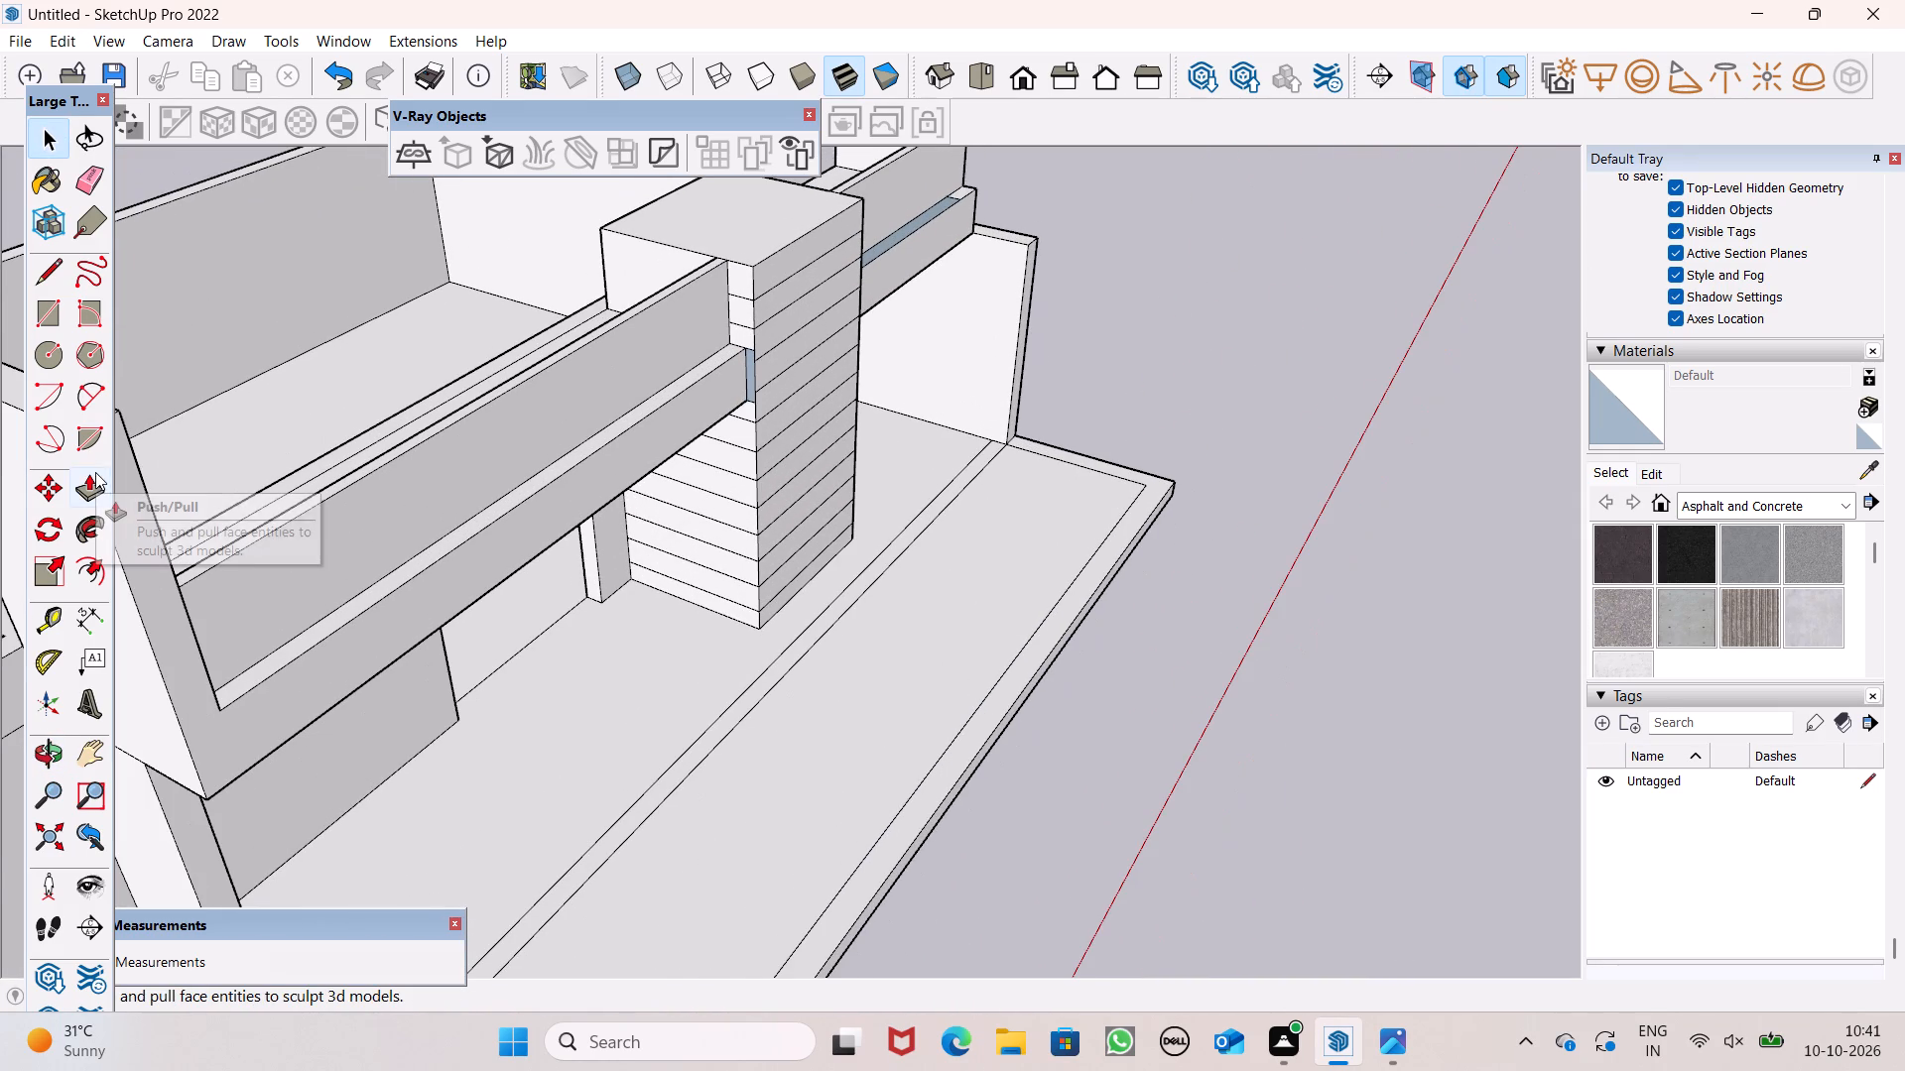
pyautogui.scroll(-7, 923, 300)
pyautogui.scroll(5, 819, 351)
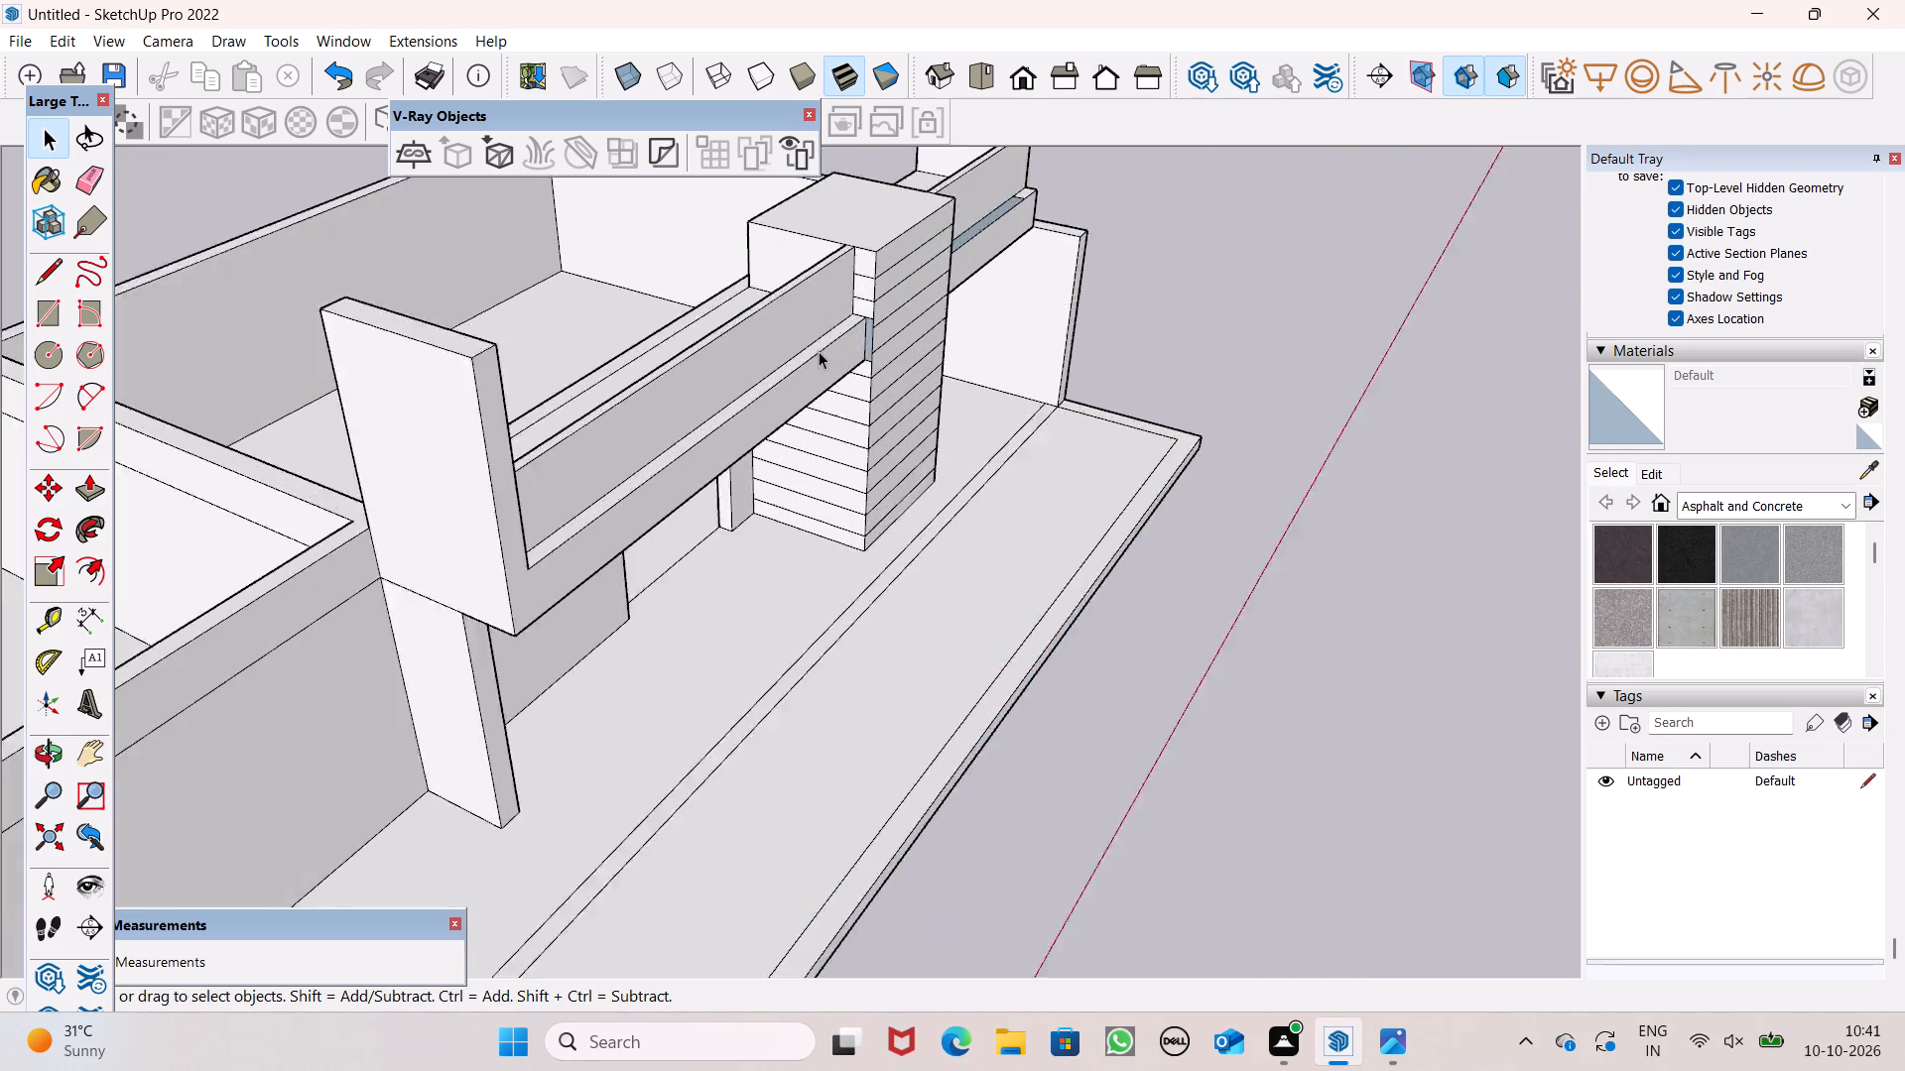
pyautogui.scroll(2, 819, 351)
pyautogui.scroll(6, 905, 310)
pyautogui.scroll(-3, 897, 330)
pyautogui.scroll(2, 846, 327)
pyautogui.scroll(-3, 854, 353)
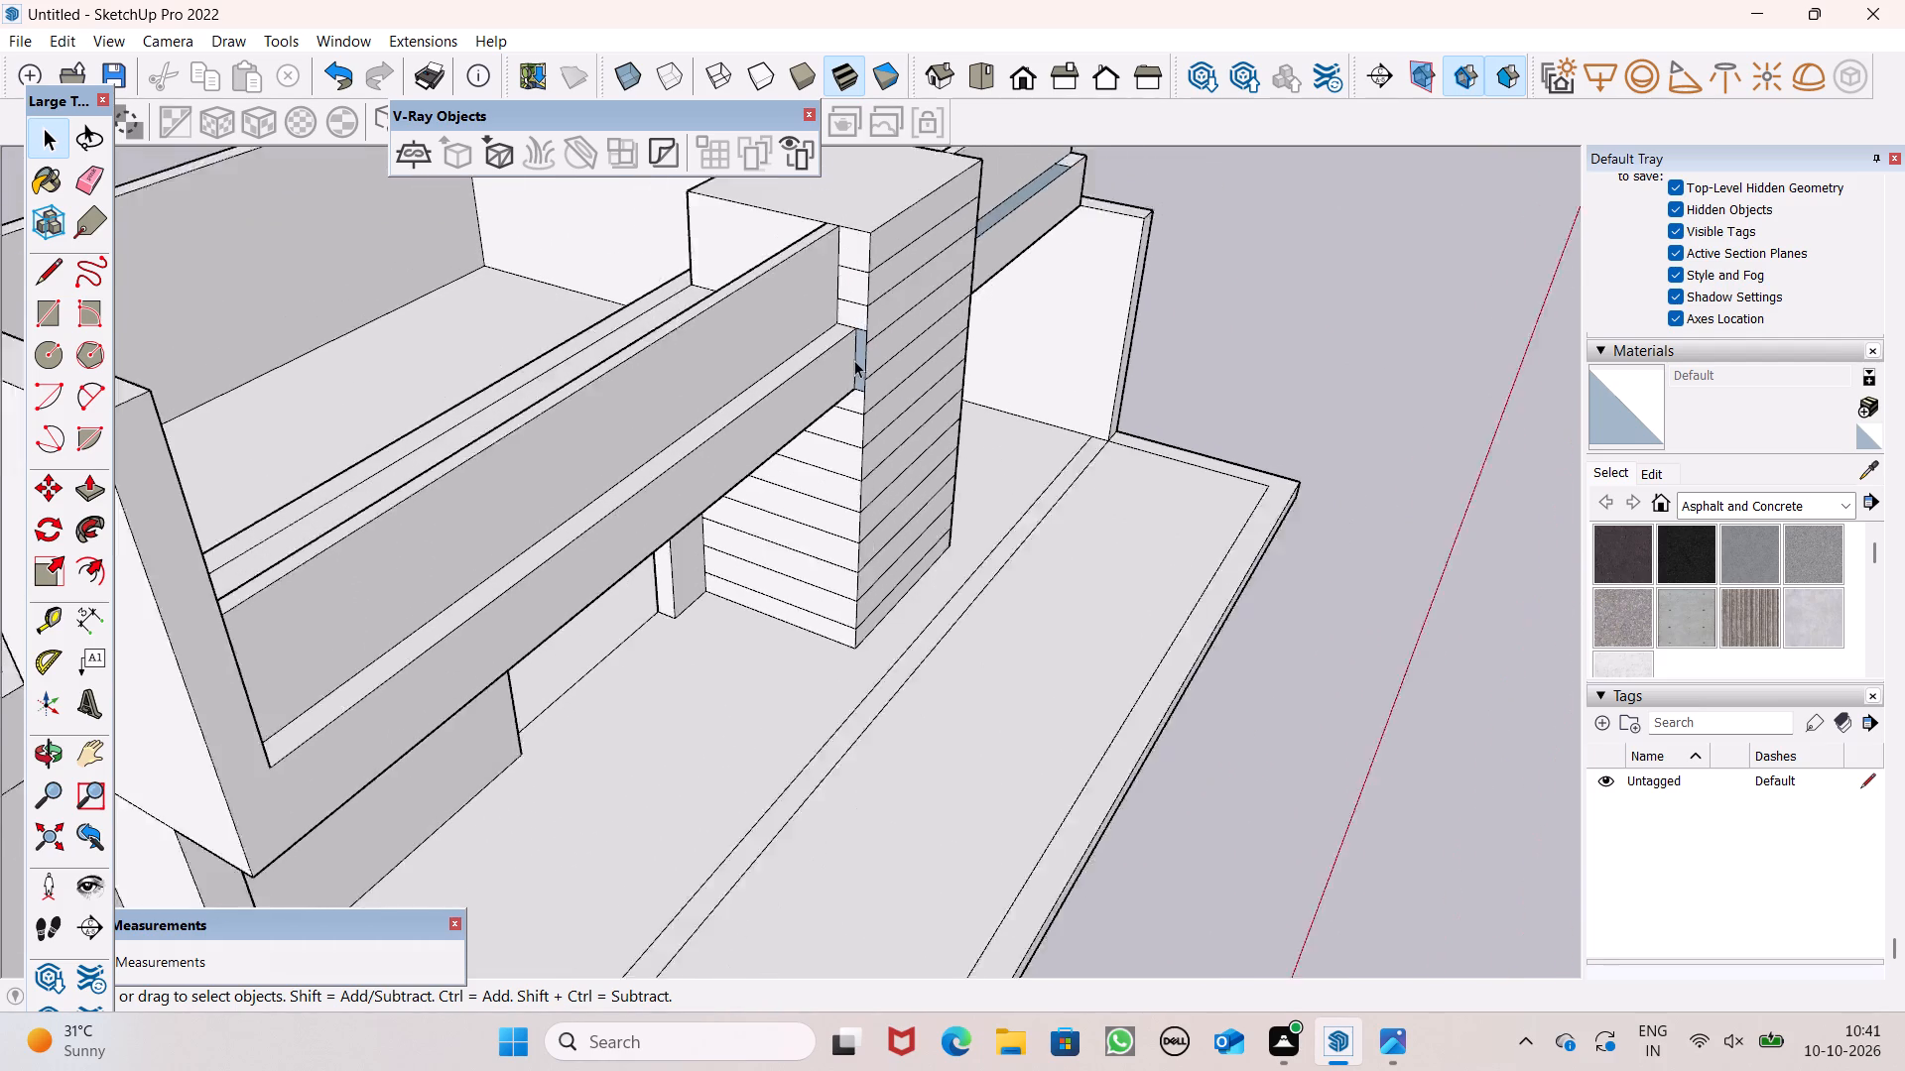
pyautogui.scroll(-2, 854, 360)
pyautogui.moveTo(836, 376); pyautogui.dragTo(694, 415, button='middle')
pyautogui.scroll(-4, 735, 378)
pyautogui.moveTo(751, 465); pyautogui.dragTo(388, 413, button='middle')
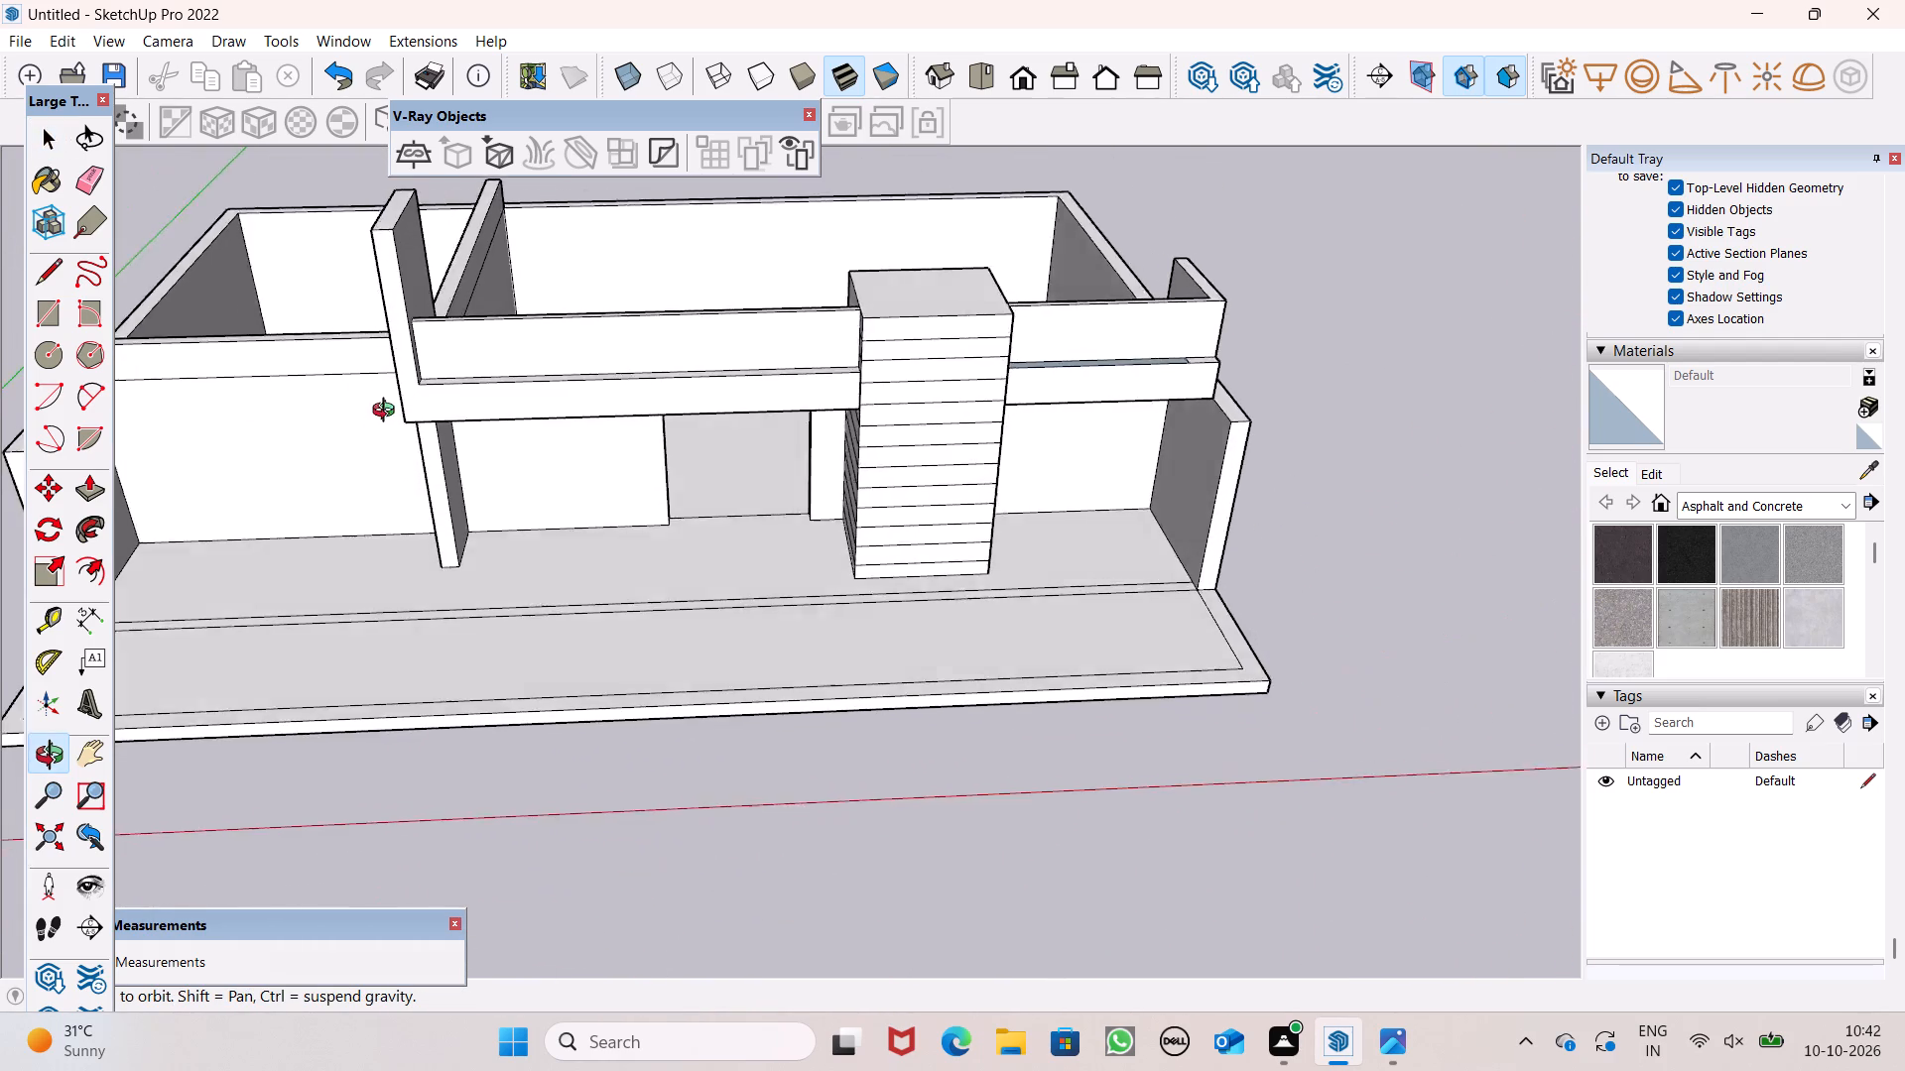
pyautogui.moveTo(388, 413); pyautogui.dragTo(340, 450, button='middle')
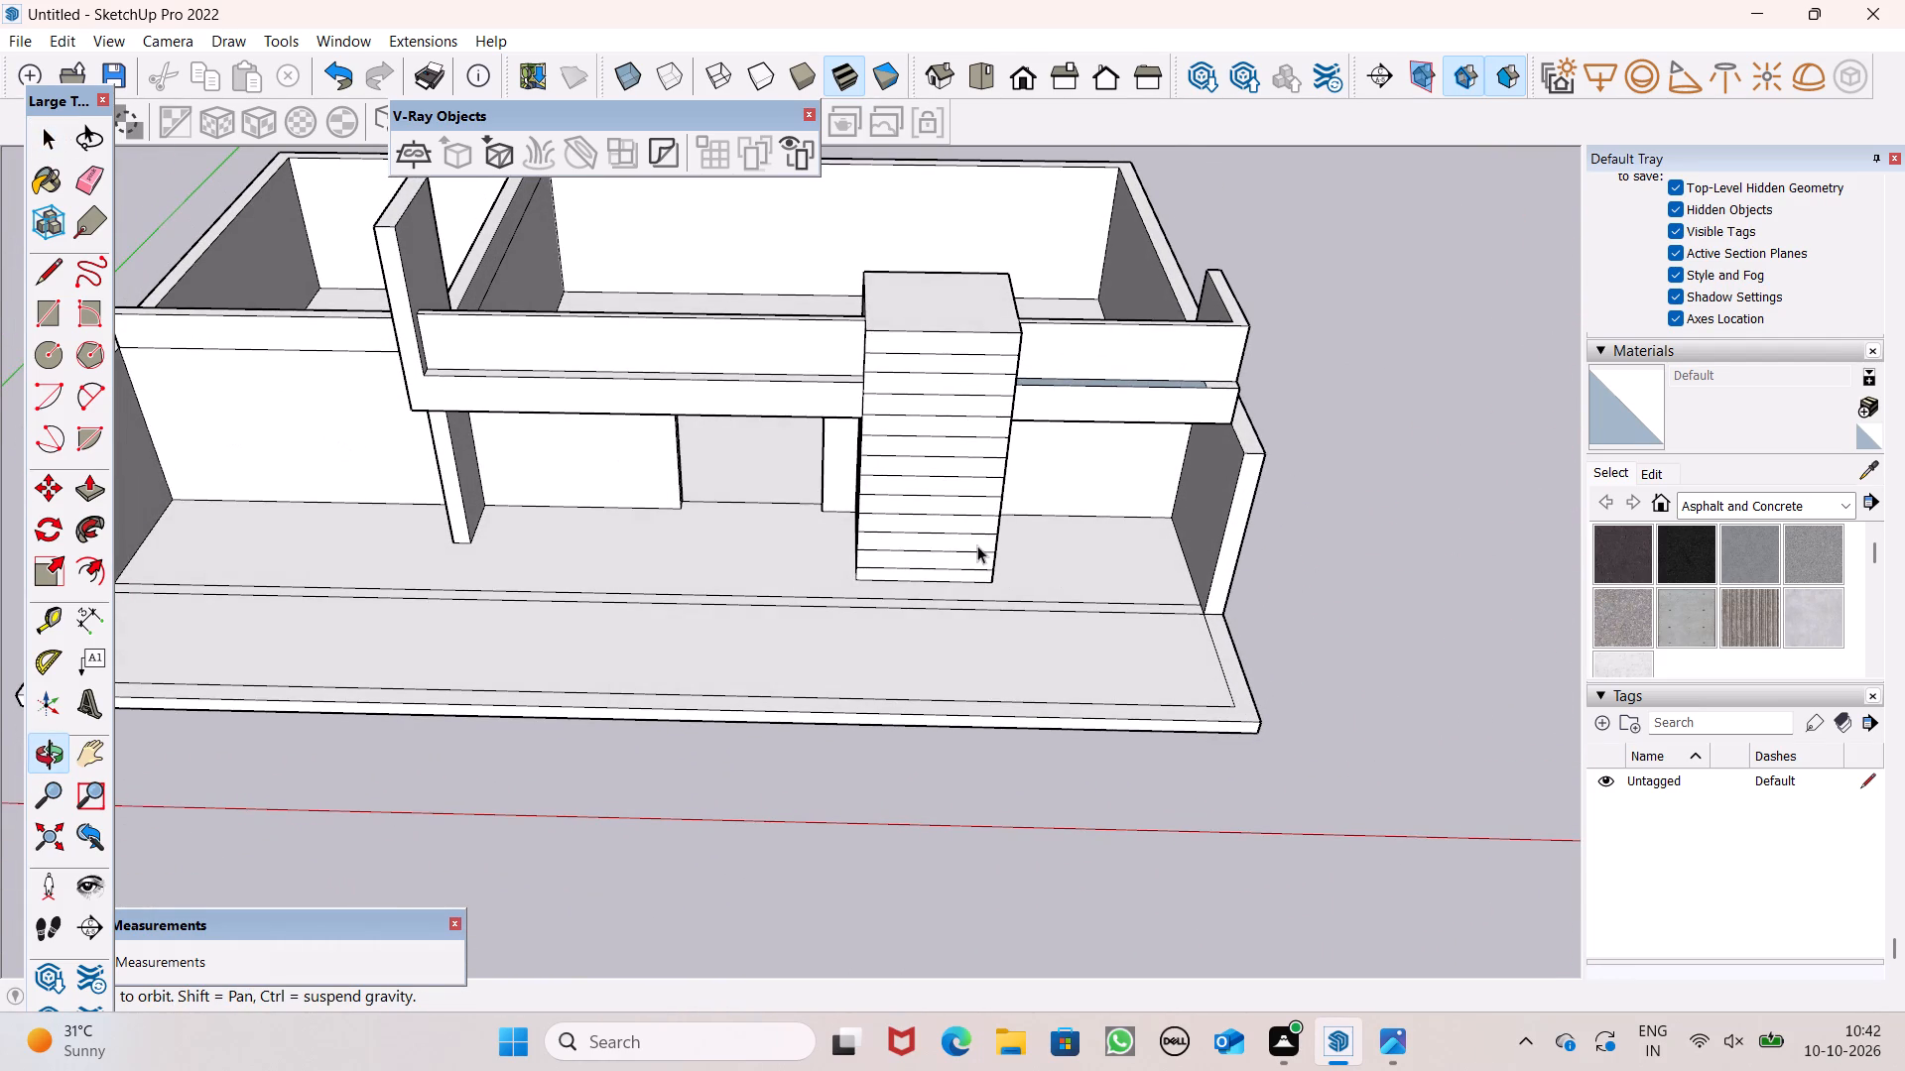
pyautogui.scroll(1, 977, 543)
pyautogui.moveTo(977, 542); pyautogui.dragTo(928, 500, button='middle')
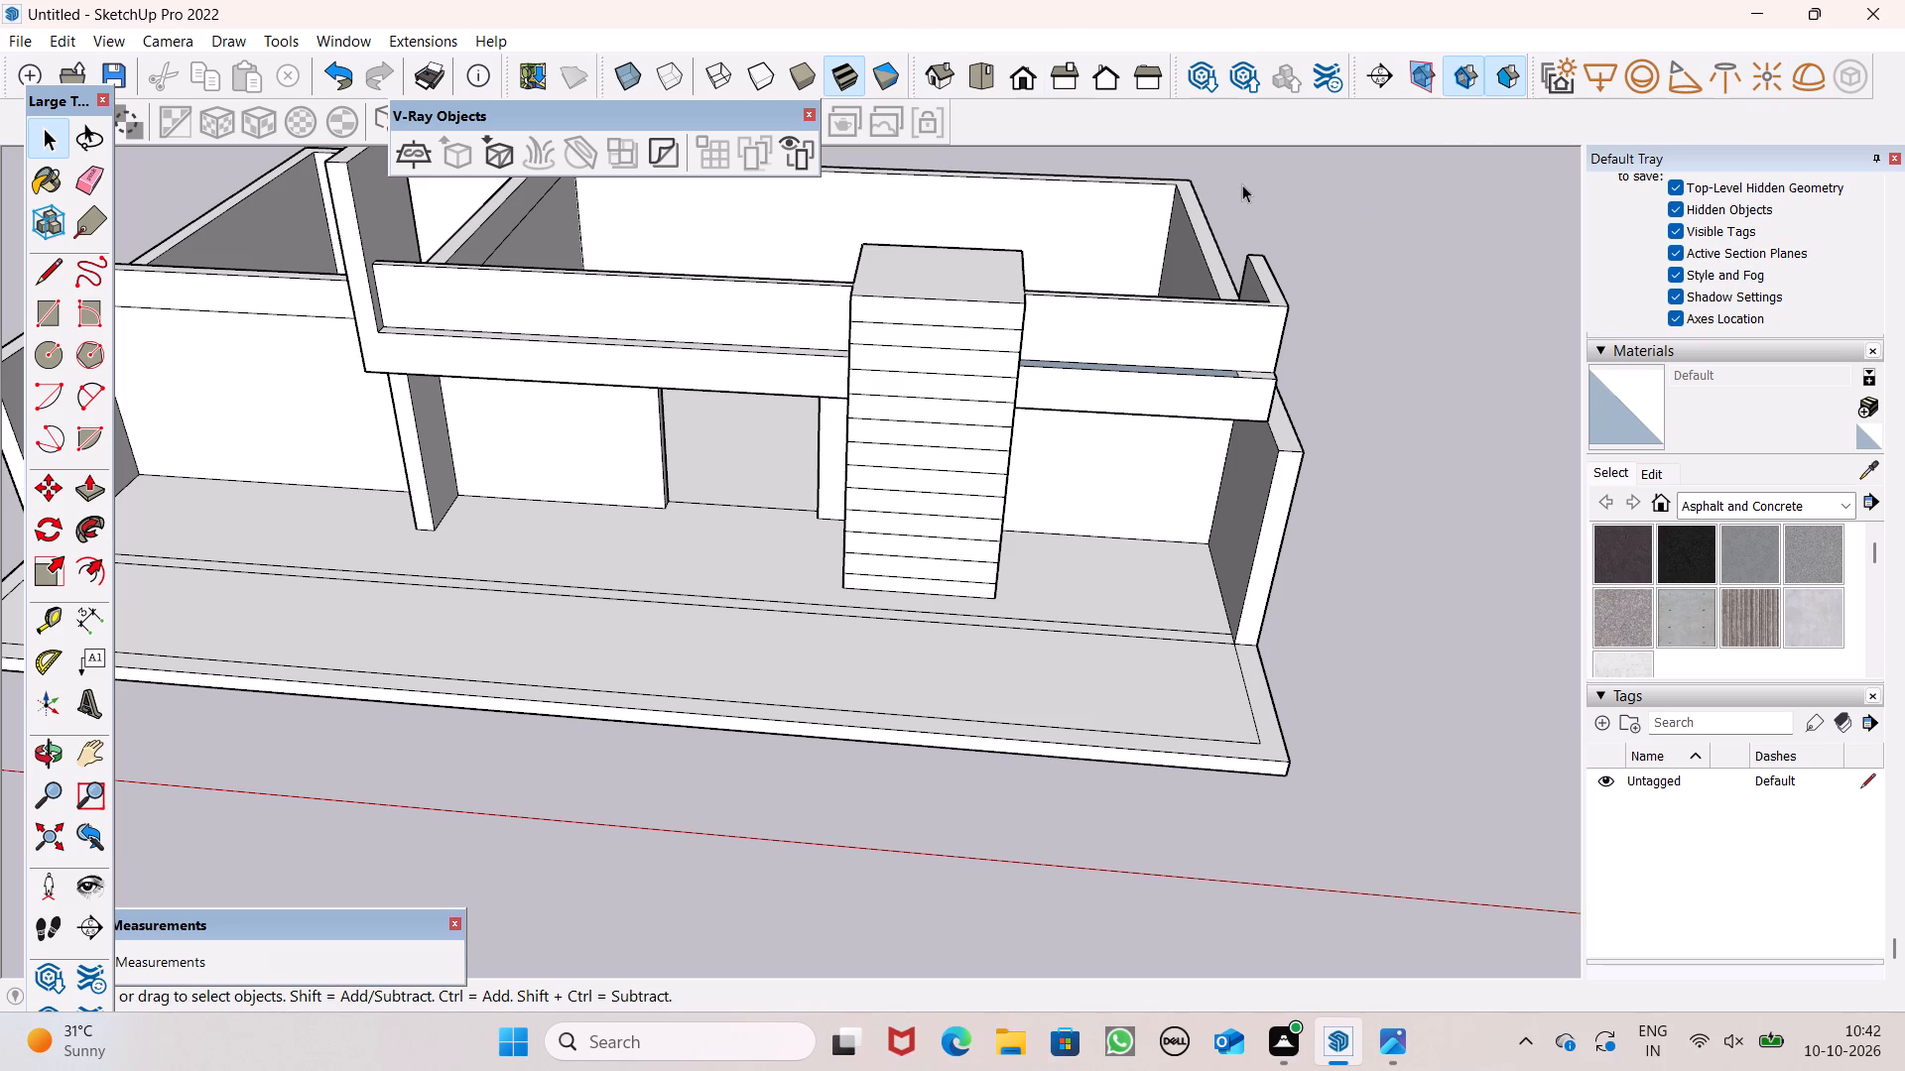
# Offset the outline of the raised block's top face inward to form a narrow rim all round.
pyautogui.scroll(-1, 1429, 335)
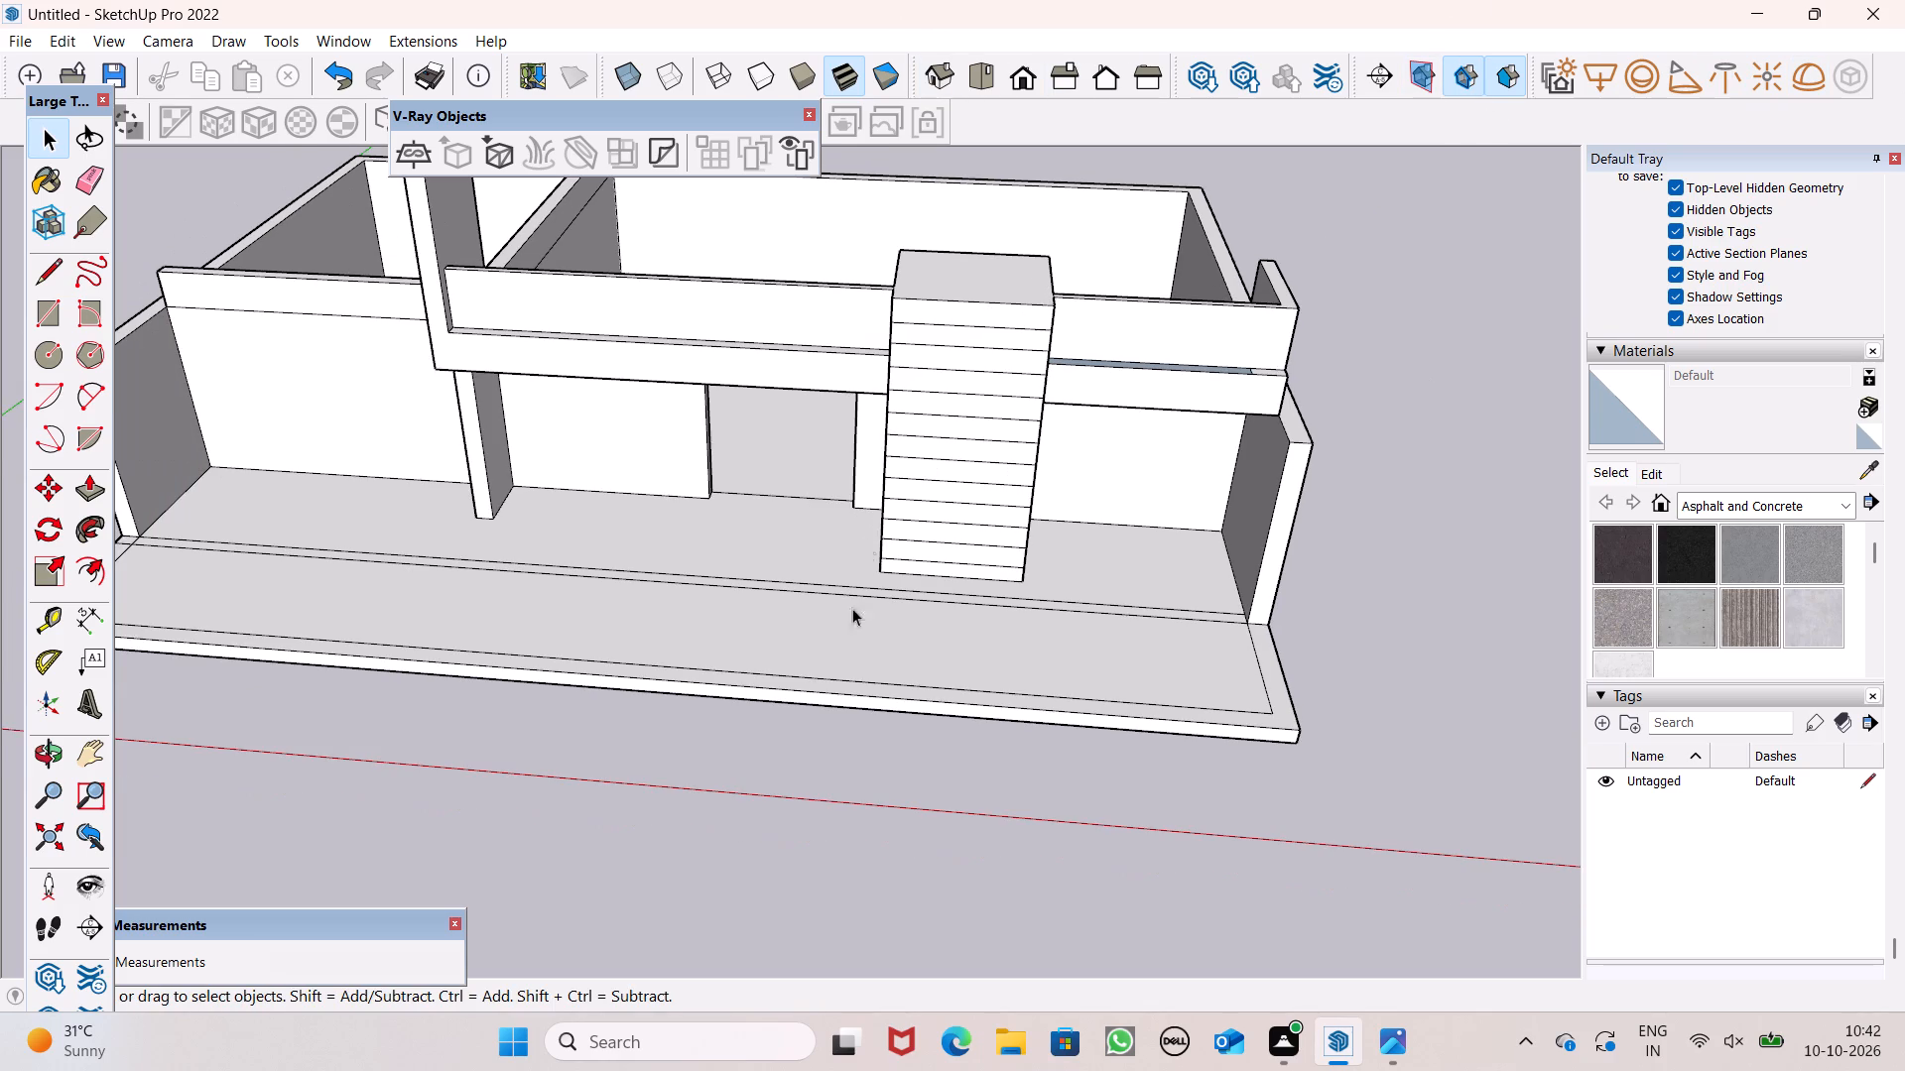
pyautogui.scroll(-4, 904, 417)
pyautogui.moveTo(947, 441); pyautogui.dragTo(1046, 328, button='middle')
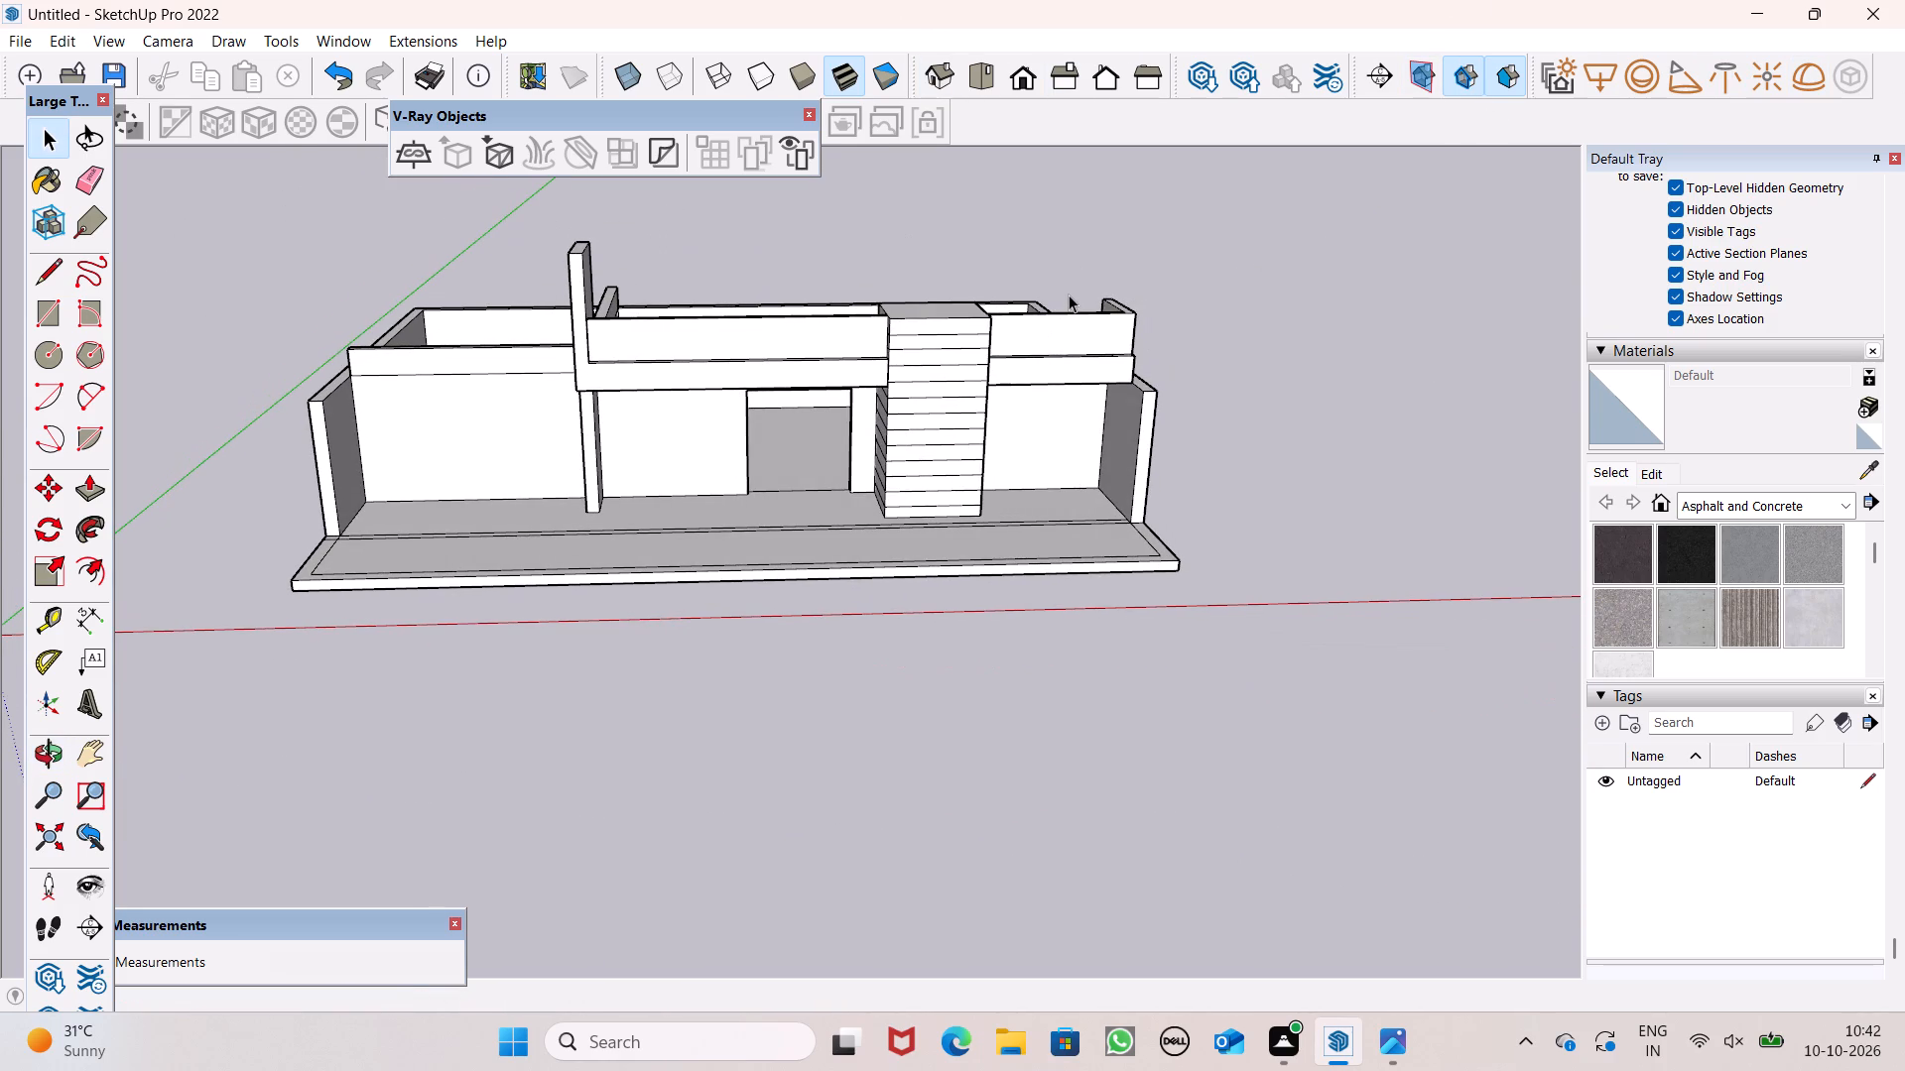
pyautogui.scroll(6, 1012, 212)
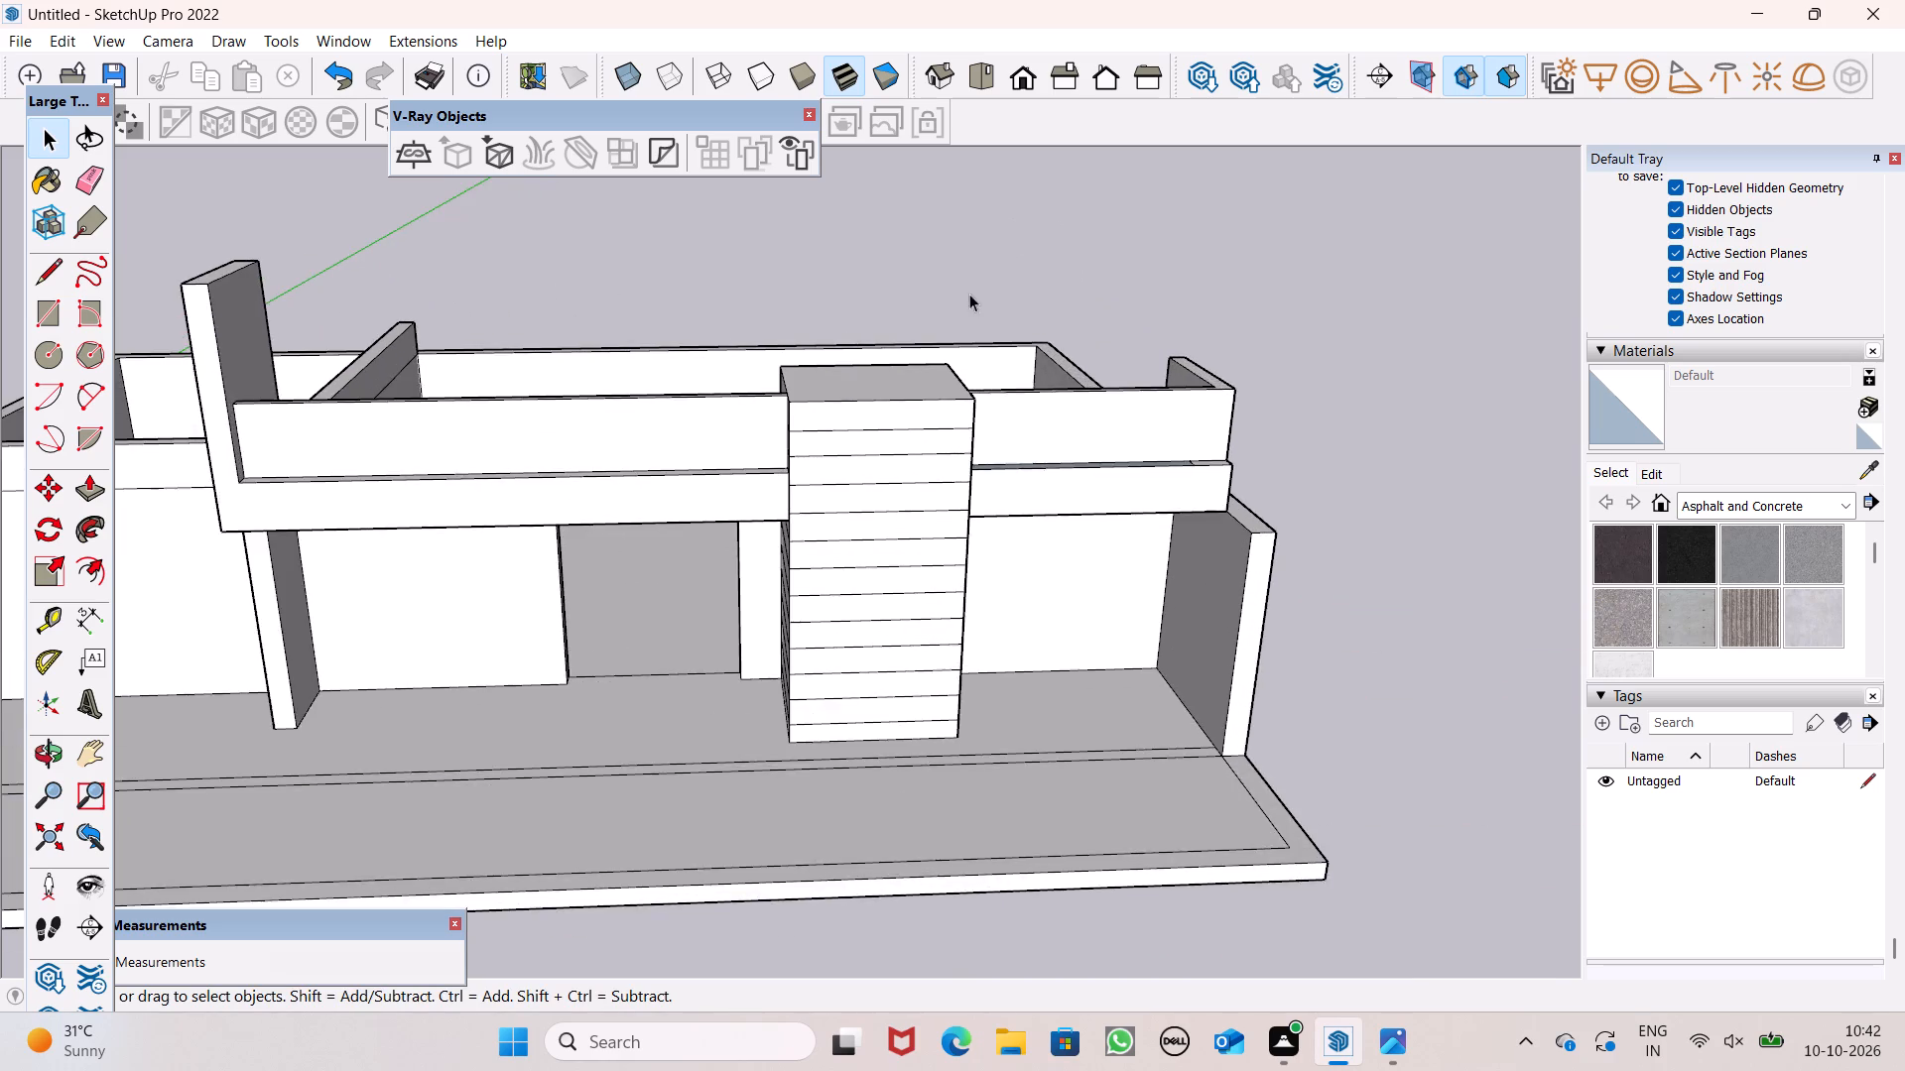
pyautogui.scroll(3, 921, 314)
pyautogui.moveTo(935, 410); pyautogui.dragTo(879, 680, button='middle')
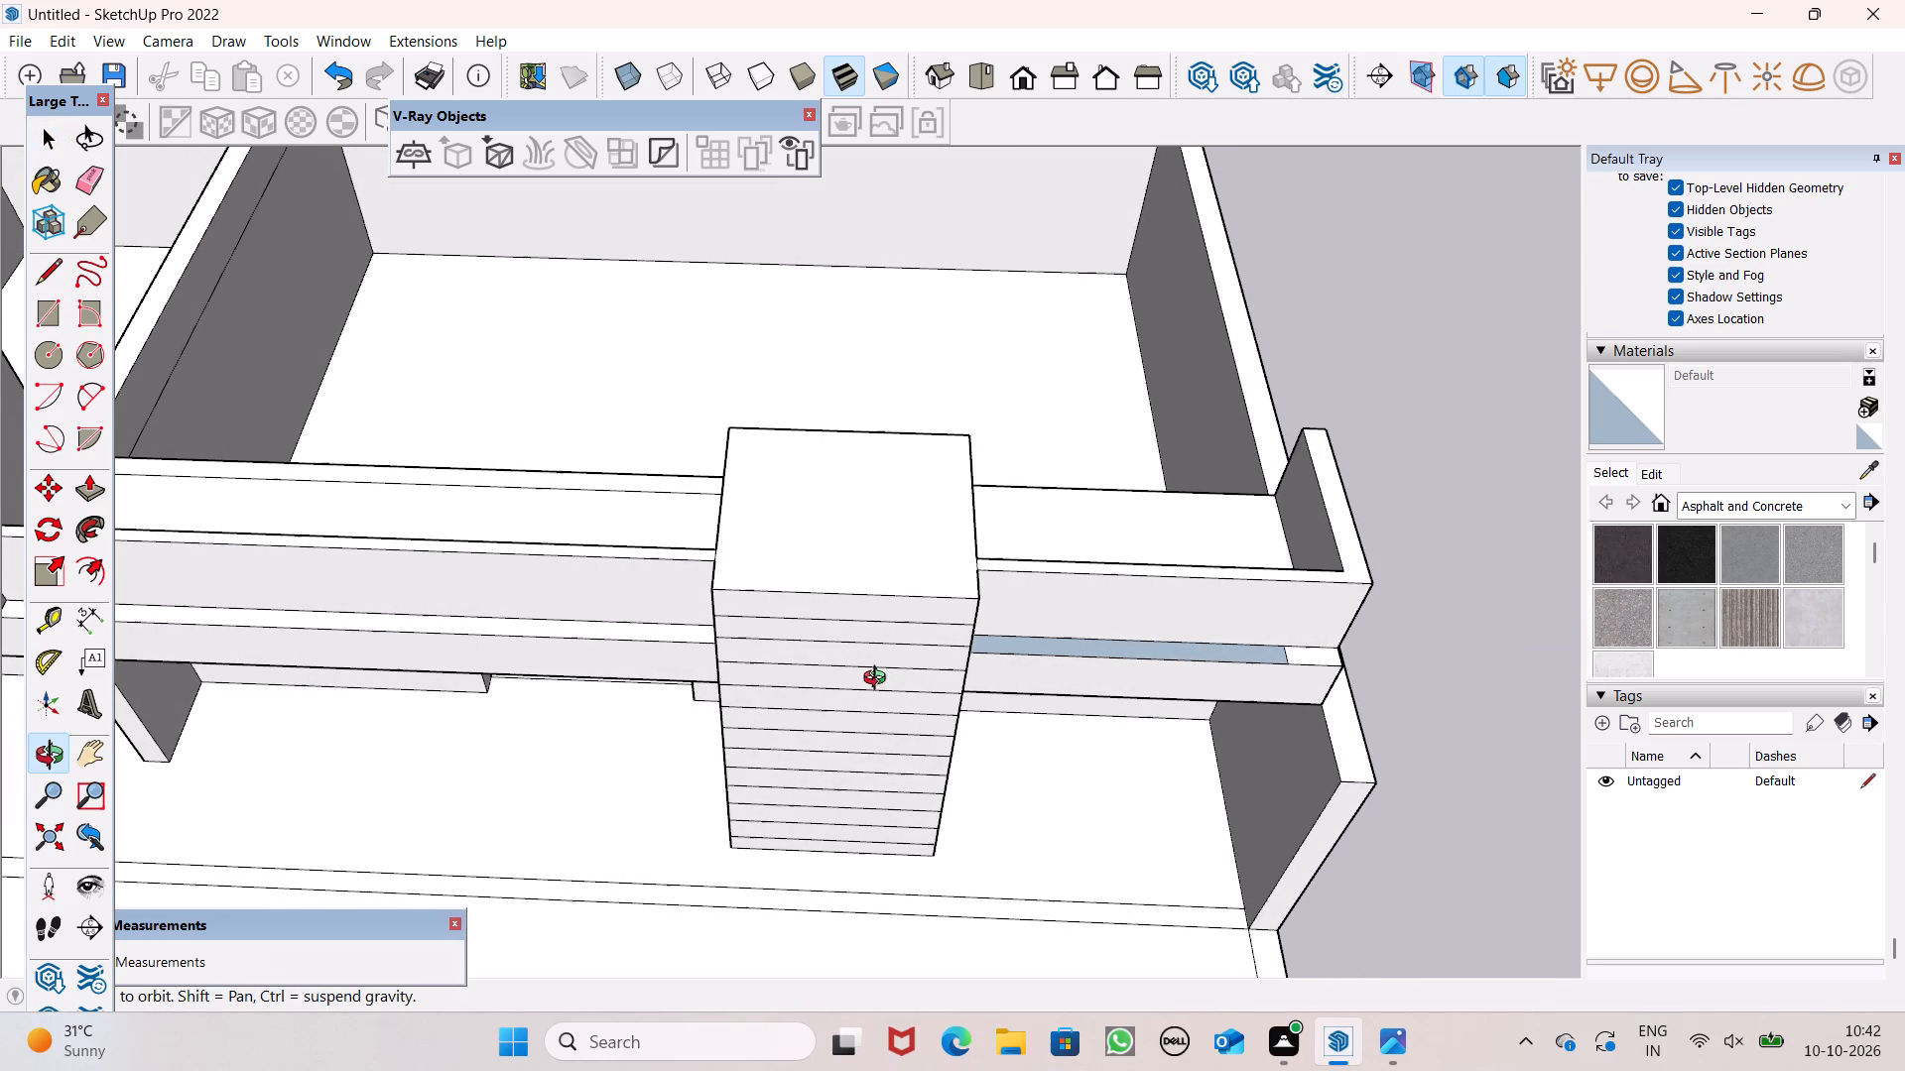
pyautogui.moveTo(879, 680); pyautogui.dragTo(889, 686, button='middle')
pyautogui.scroll(1, 878, 697)
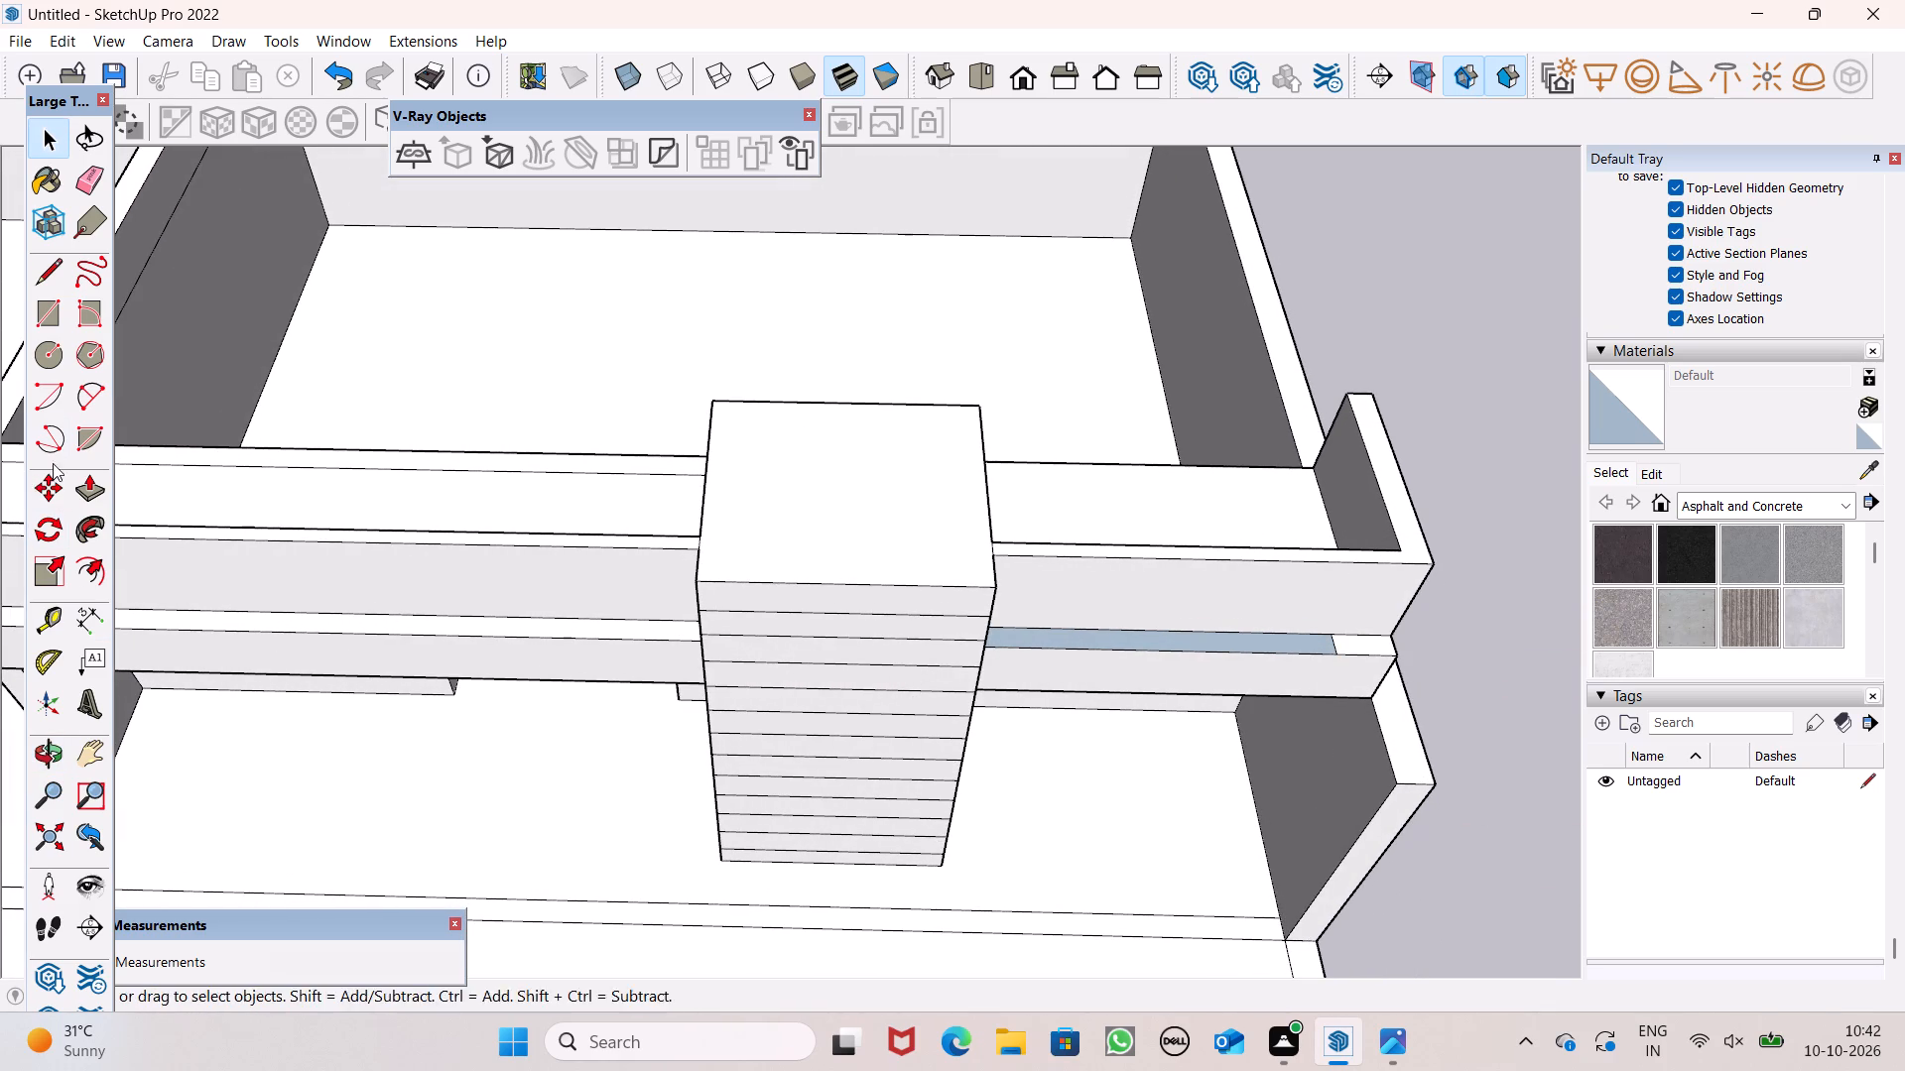
pyautogui.click(89, 575)
pyautogui.scroll(-4, 947, 404)
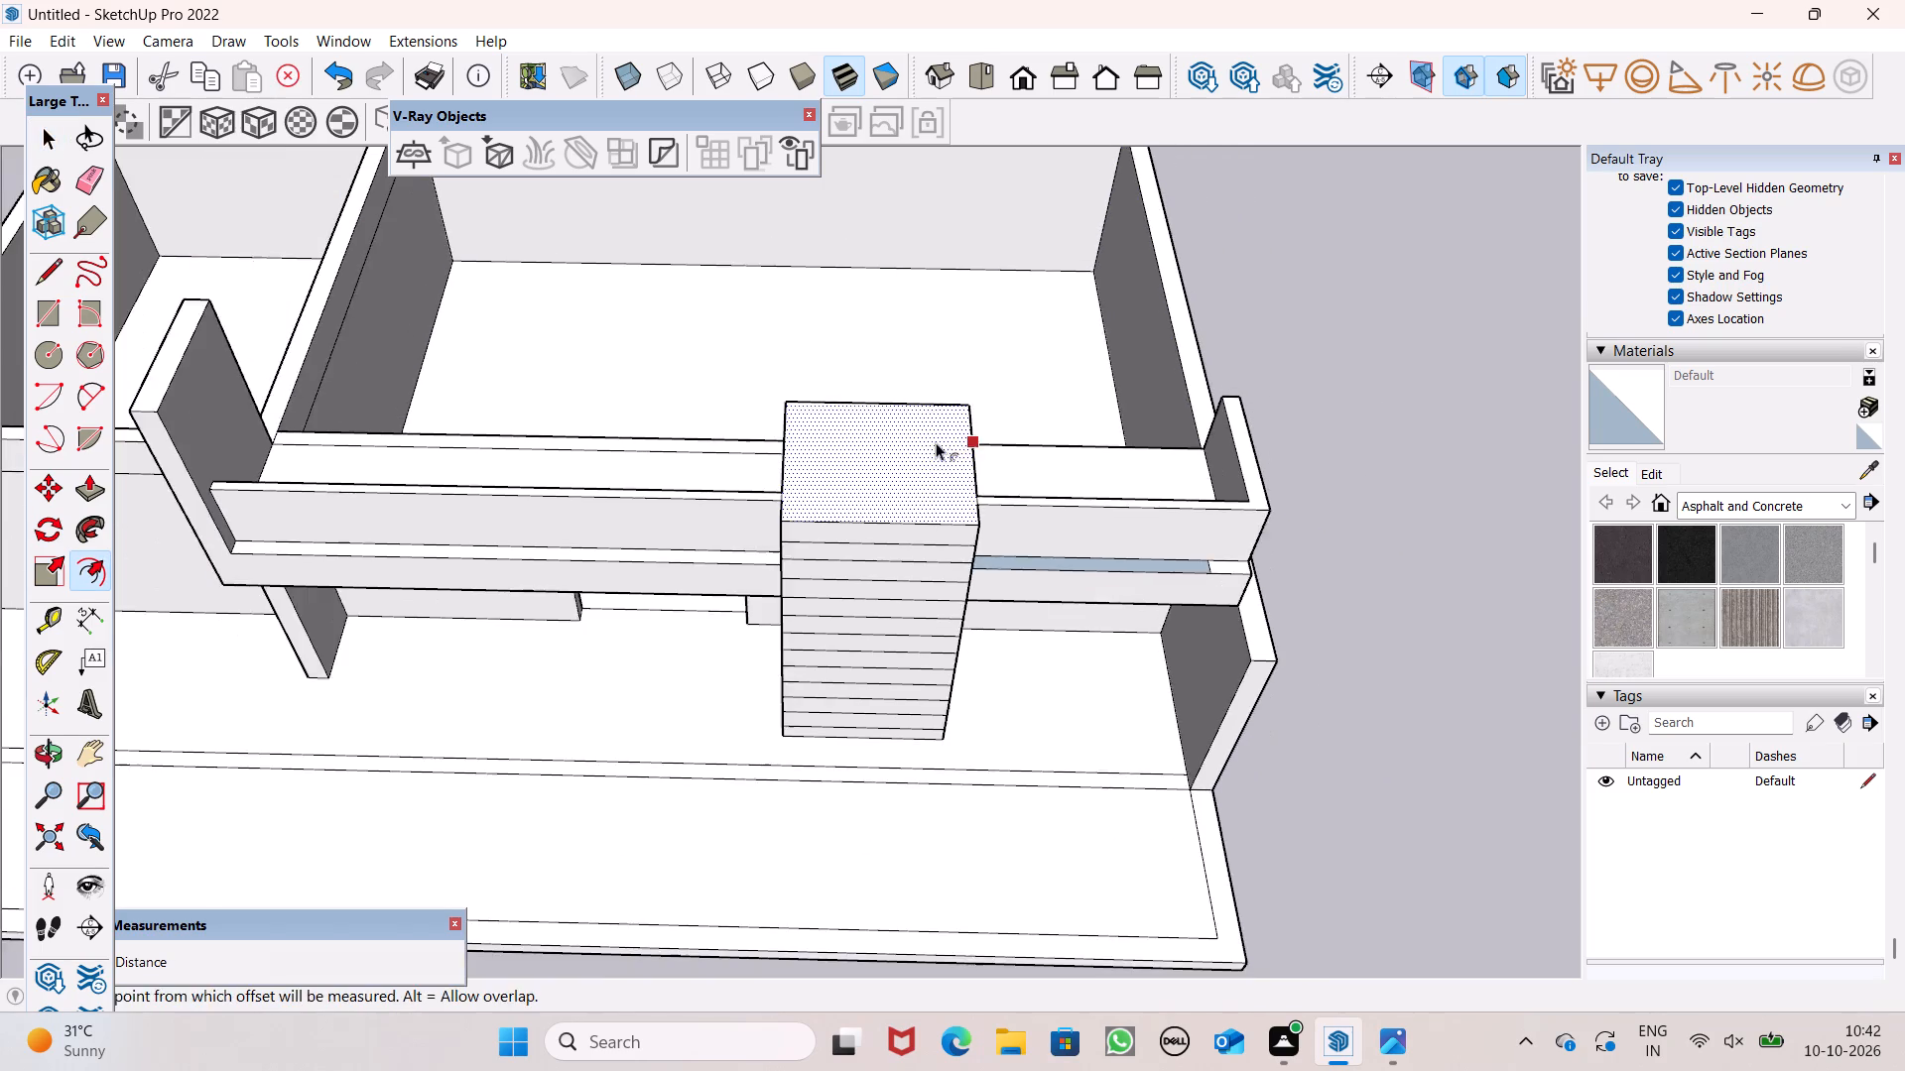
pyautogui.moveTo(943, 454); pyautogui.dragTo(919, 550, button='middle')
pyautogui.scroll(3, 888, 488)
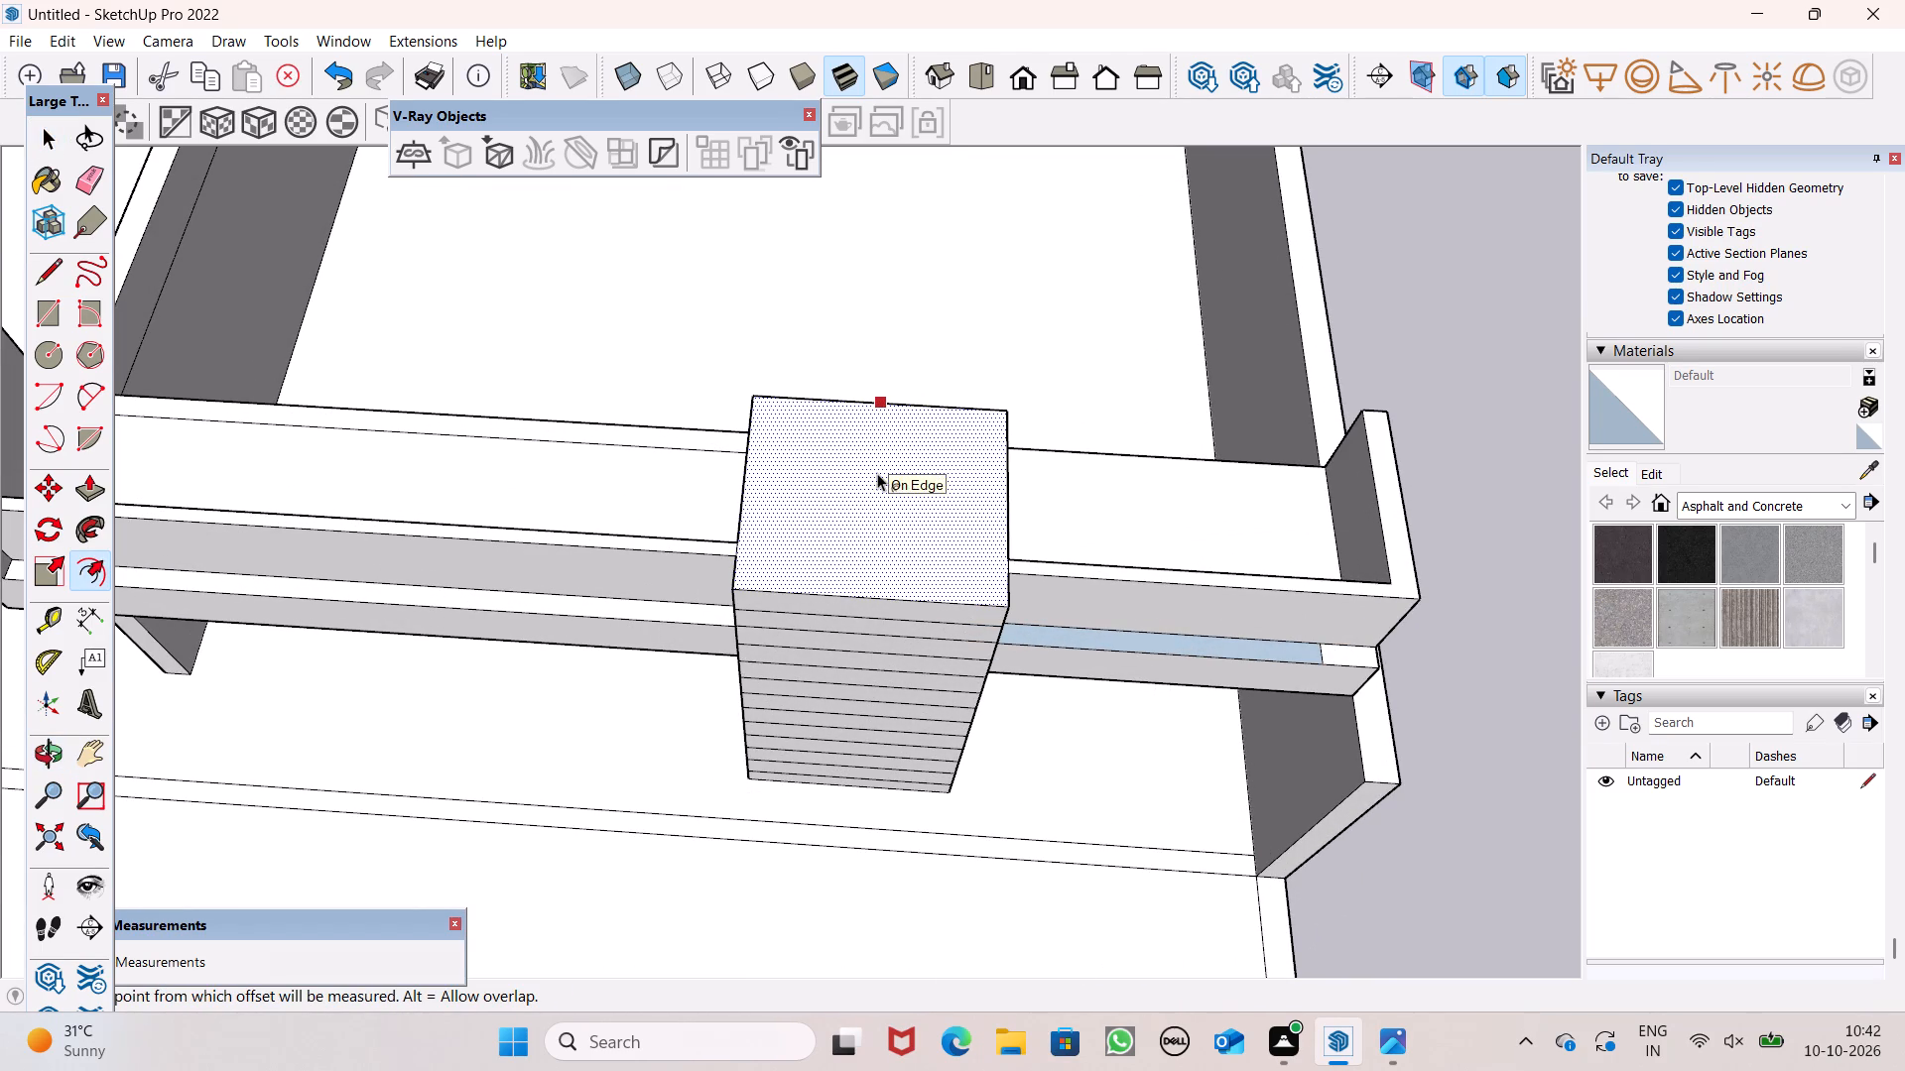
pyautogui.moveTo(877, 473); pyautogui.dragTo(871, 420)
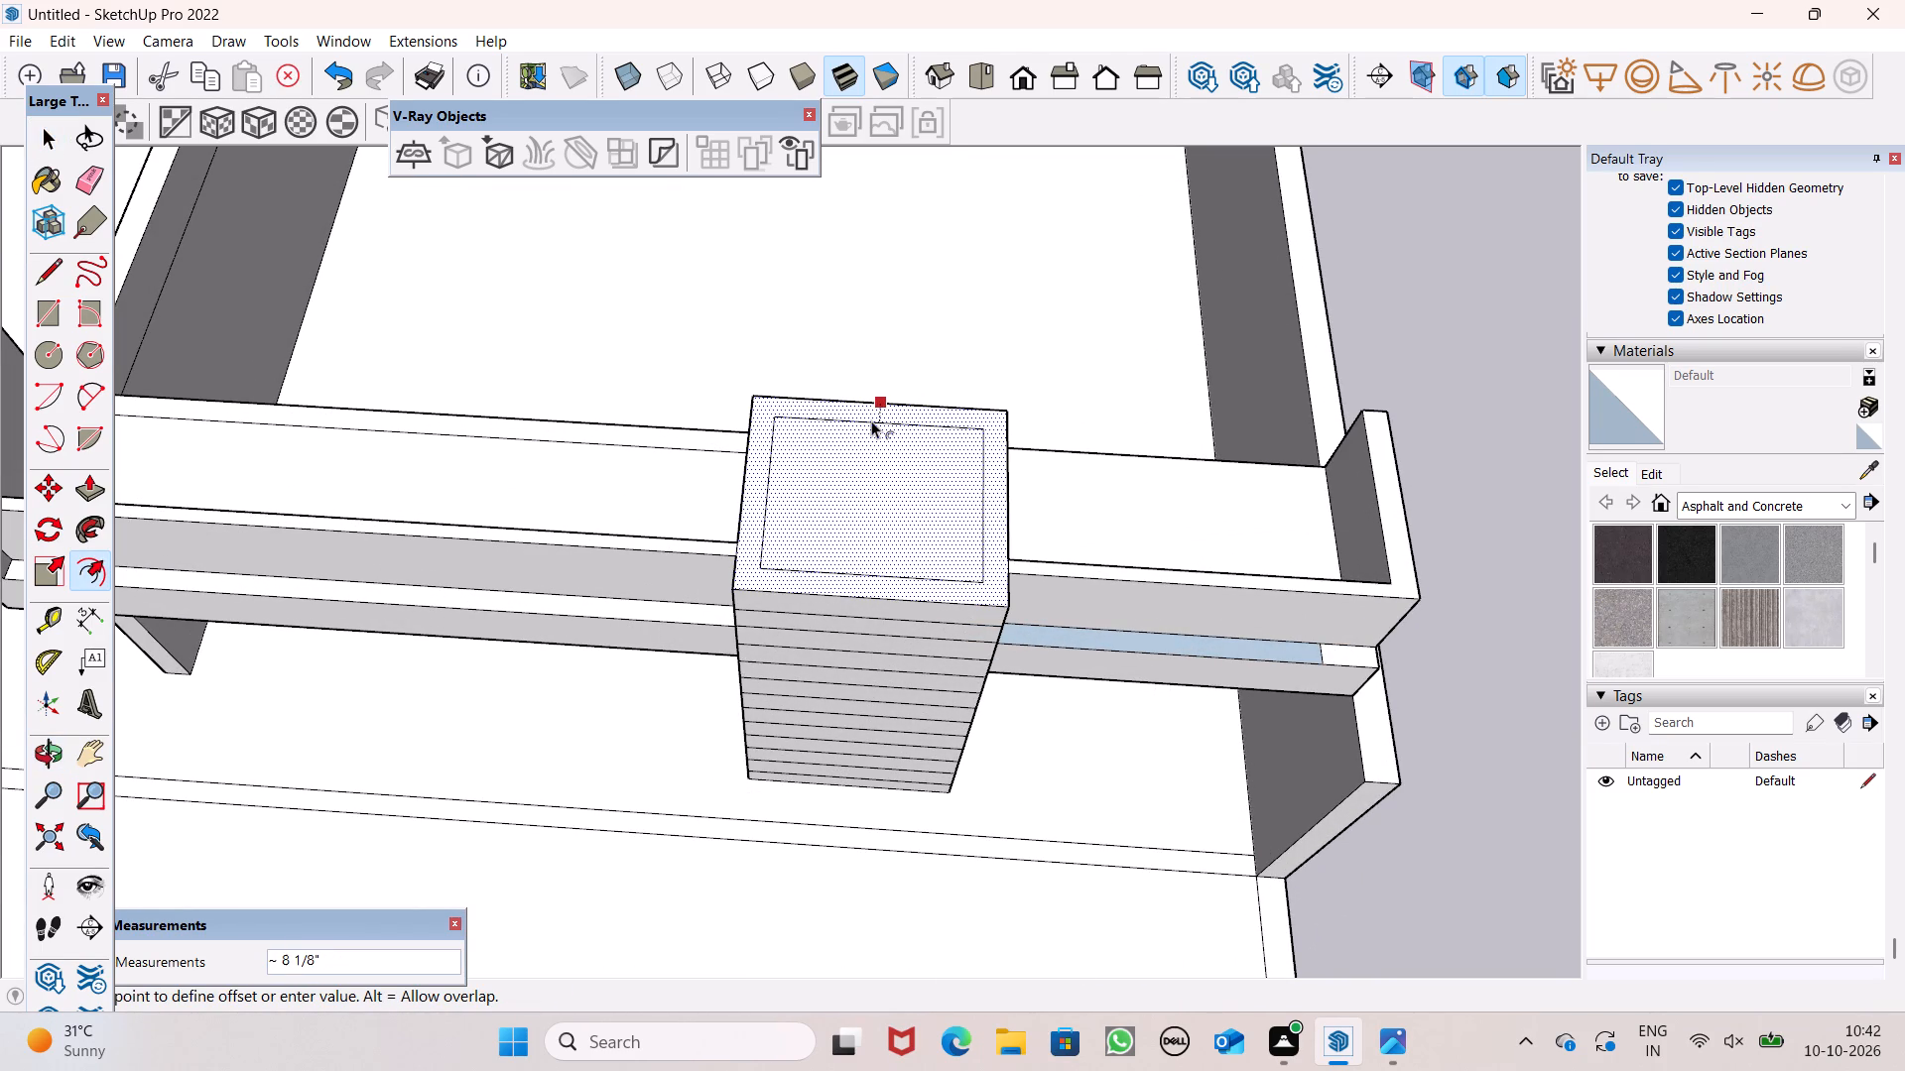
pyautogui.moveTo(871, 420); pyautogui.dragTo(869, 411)
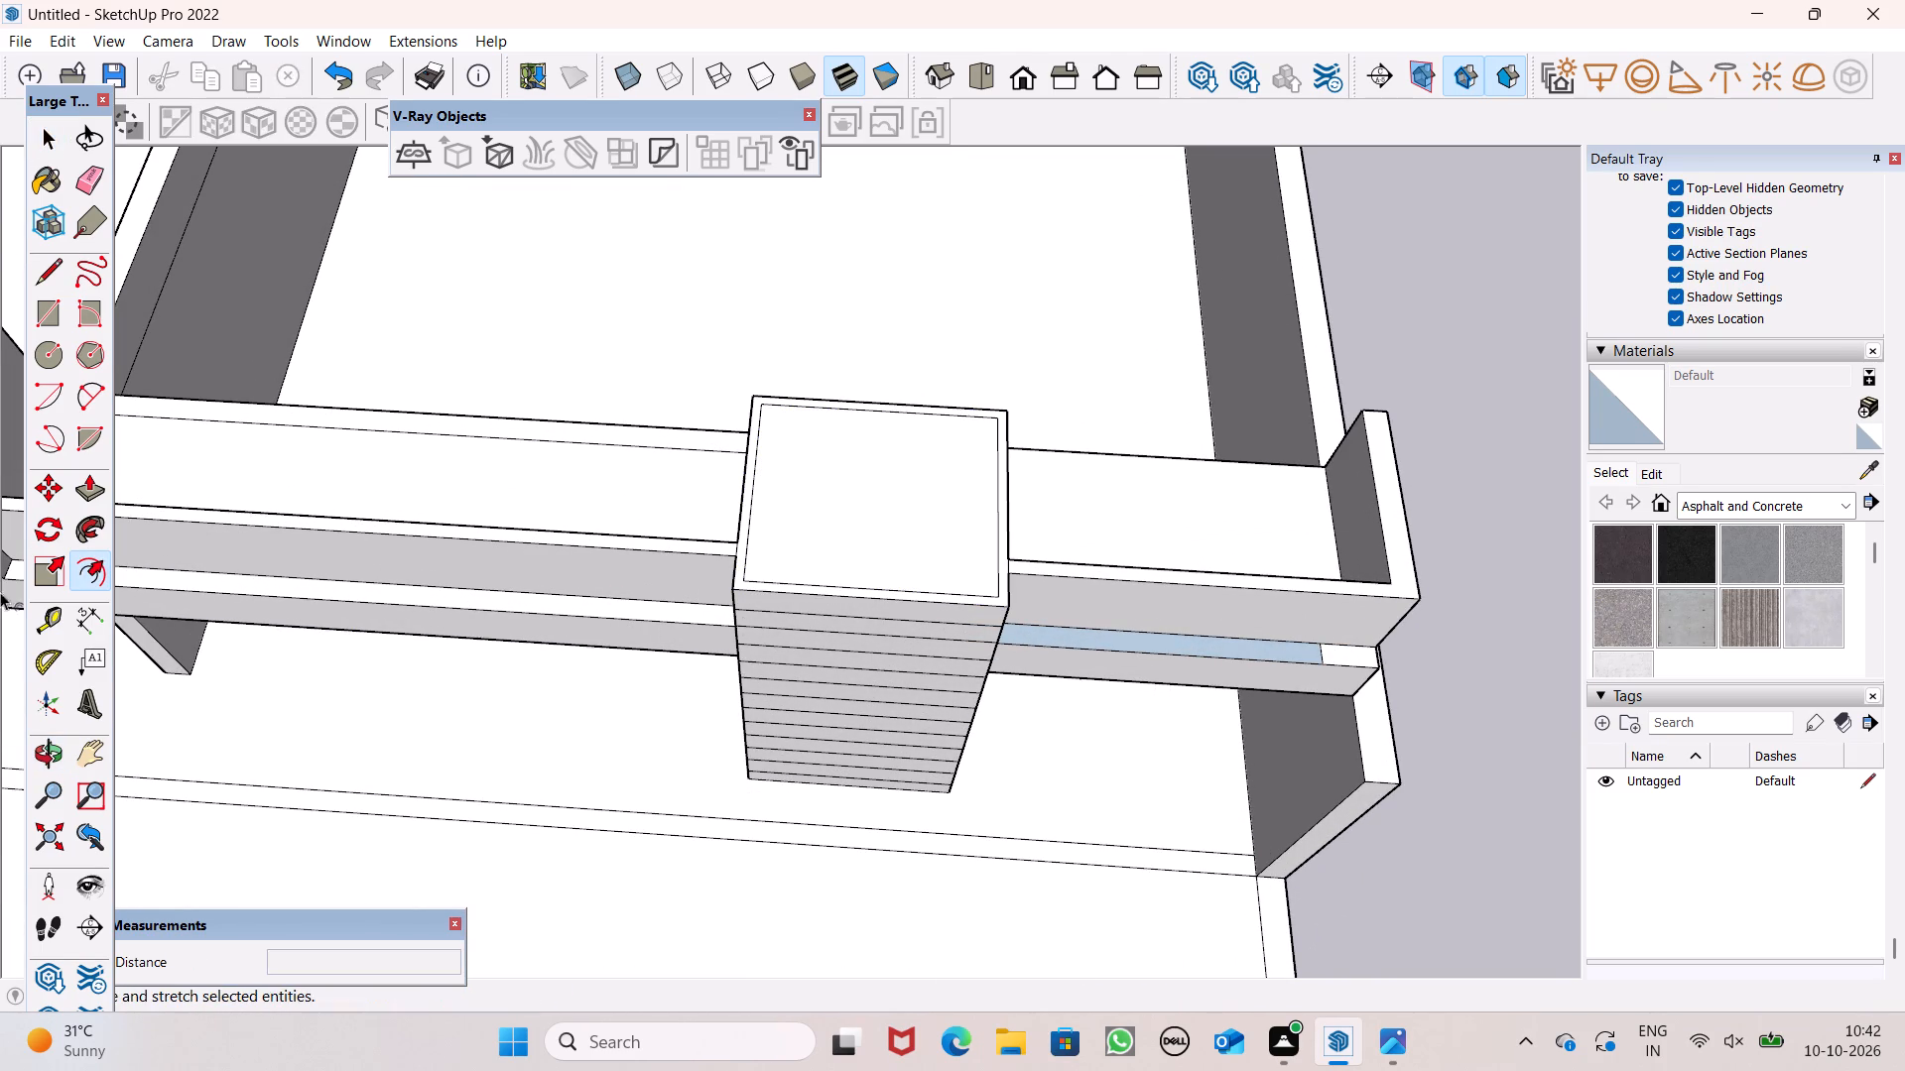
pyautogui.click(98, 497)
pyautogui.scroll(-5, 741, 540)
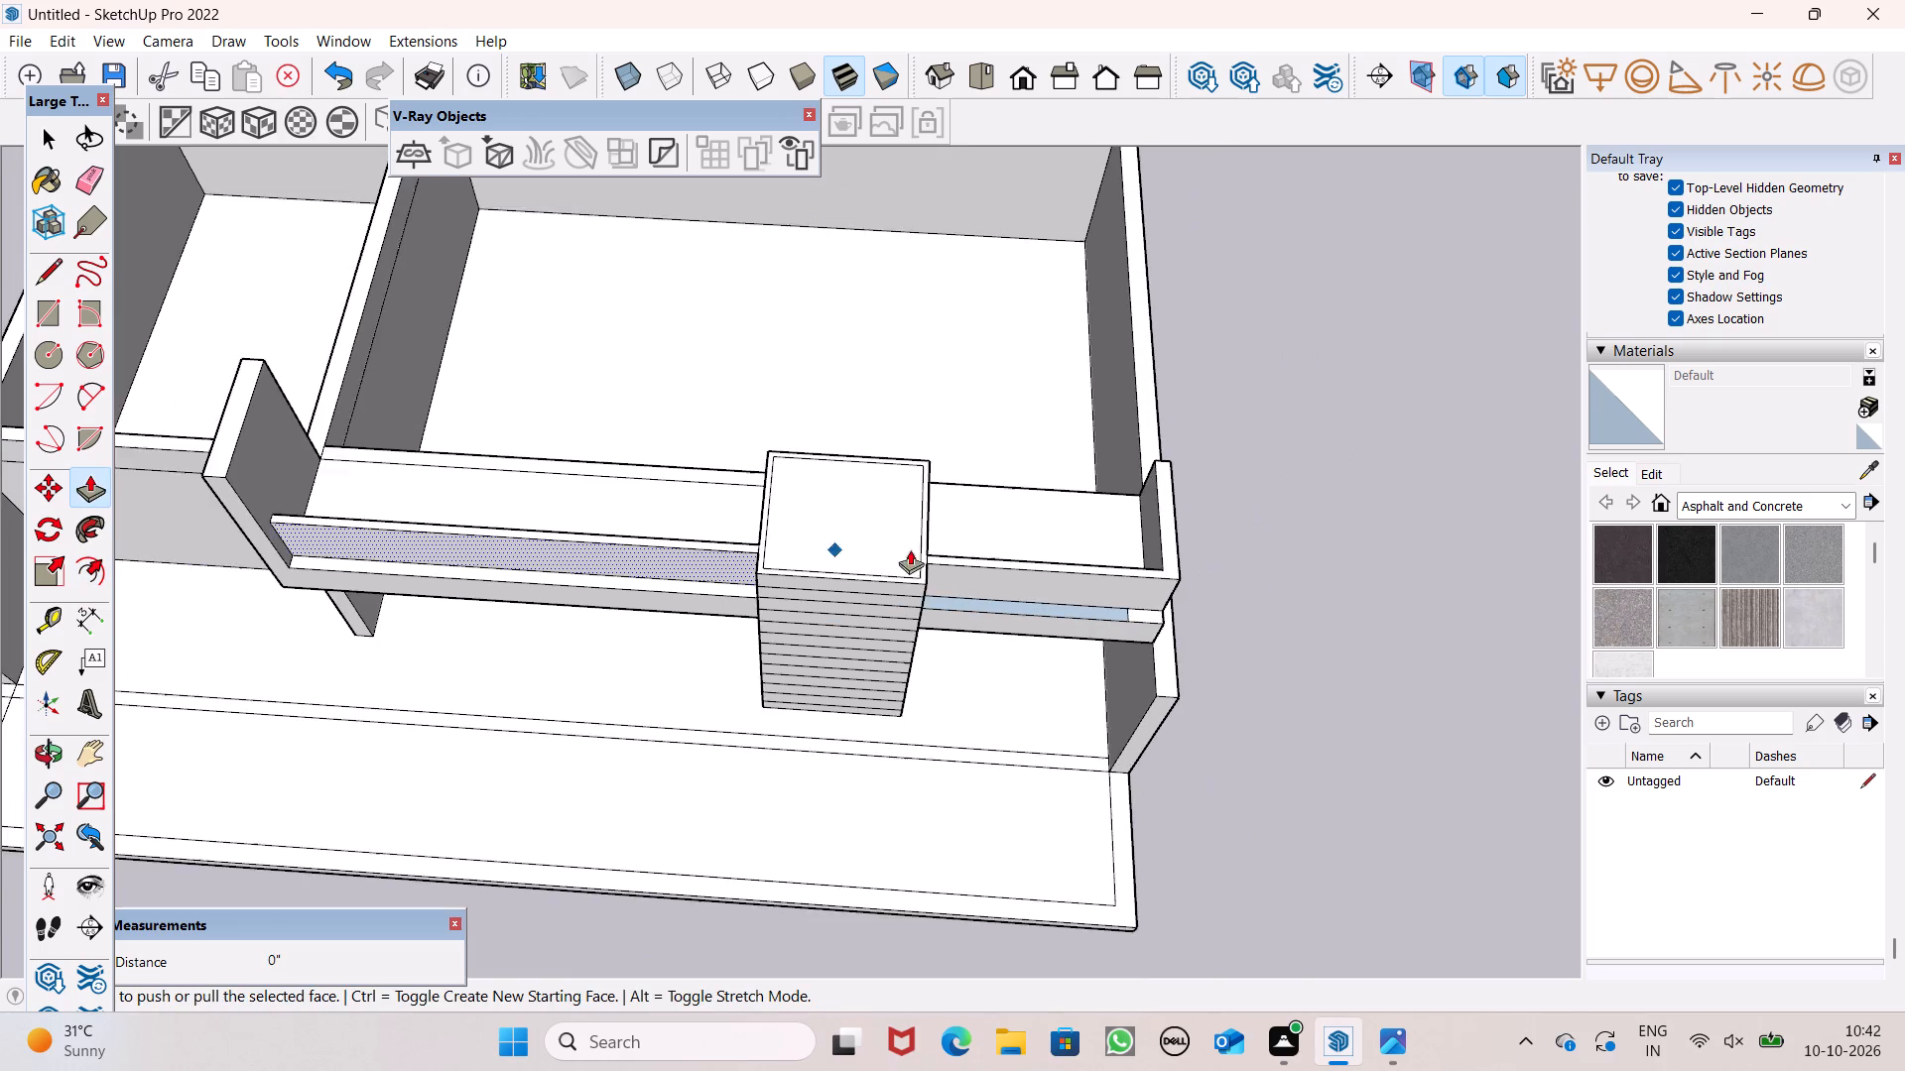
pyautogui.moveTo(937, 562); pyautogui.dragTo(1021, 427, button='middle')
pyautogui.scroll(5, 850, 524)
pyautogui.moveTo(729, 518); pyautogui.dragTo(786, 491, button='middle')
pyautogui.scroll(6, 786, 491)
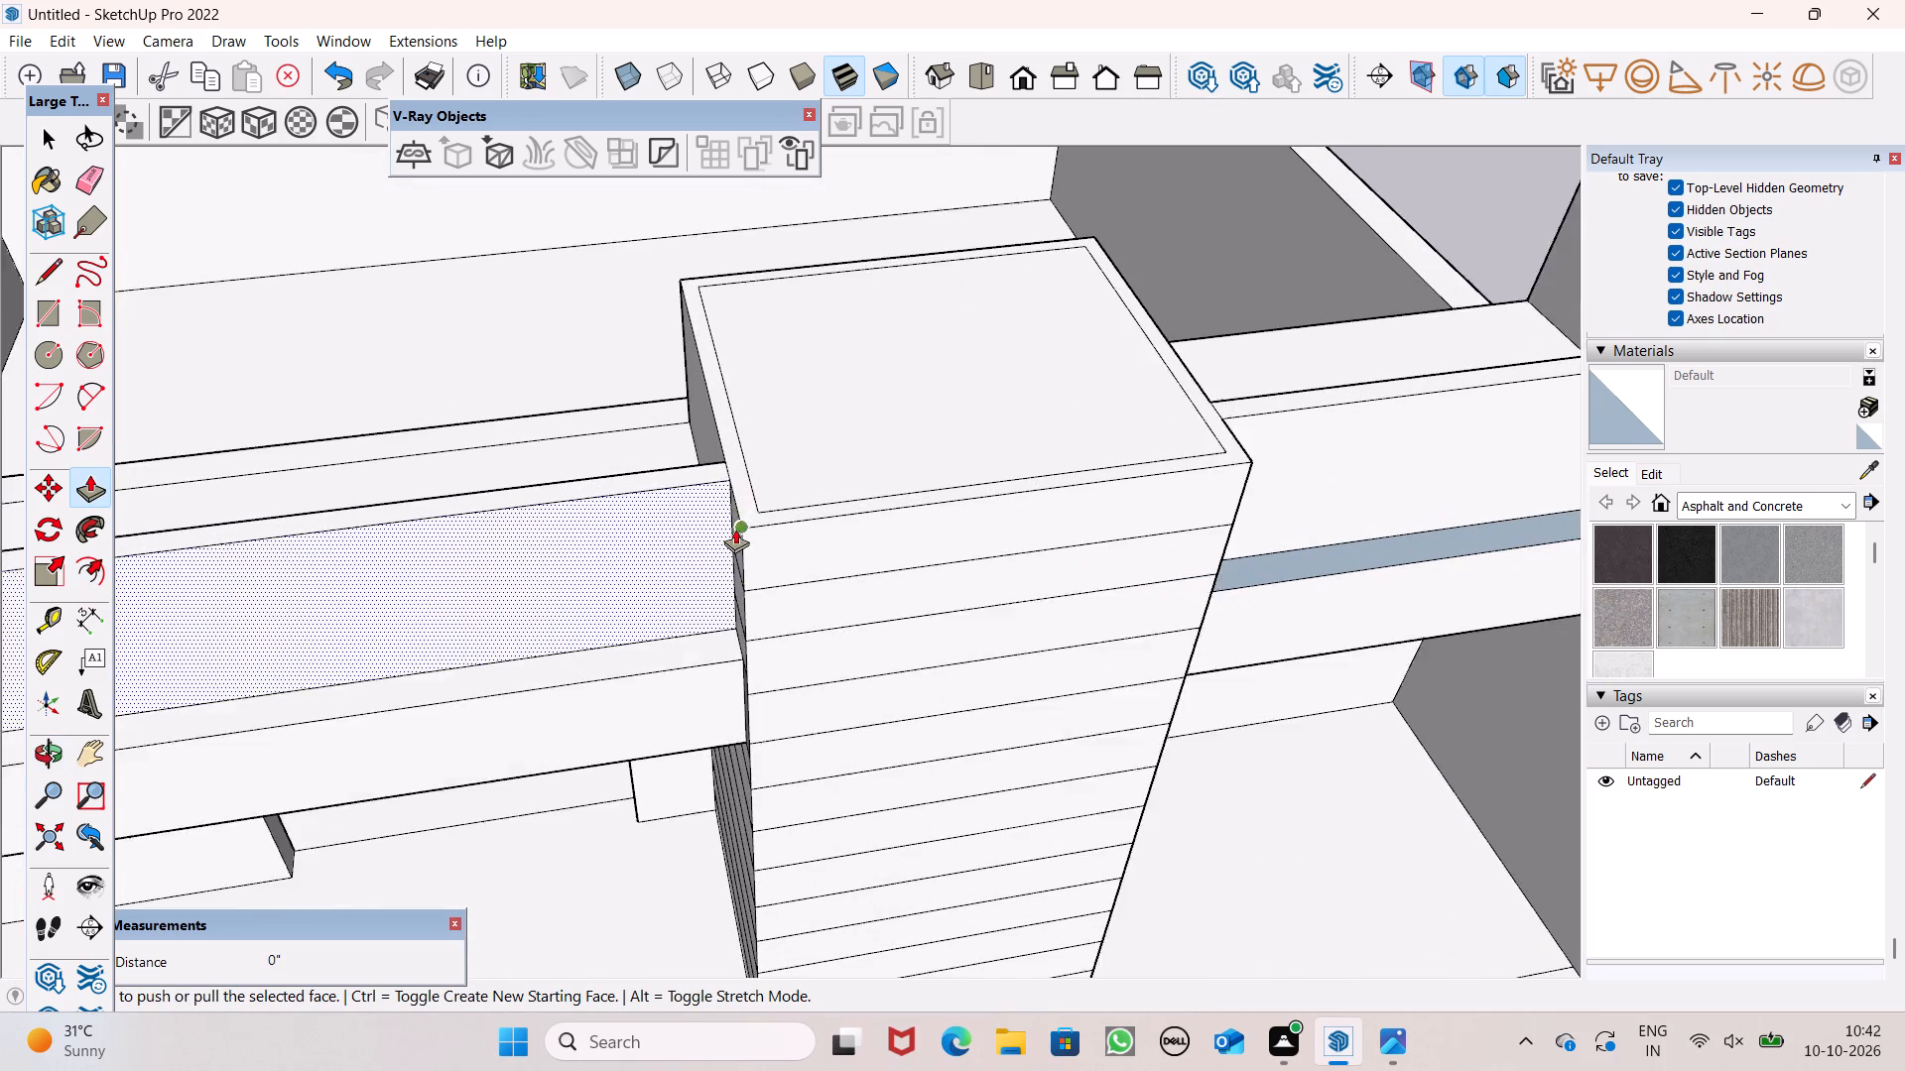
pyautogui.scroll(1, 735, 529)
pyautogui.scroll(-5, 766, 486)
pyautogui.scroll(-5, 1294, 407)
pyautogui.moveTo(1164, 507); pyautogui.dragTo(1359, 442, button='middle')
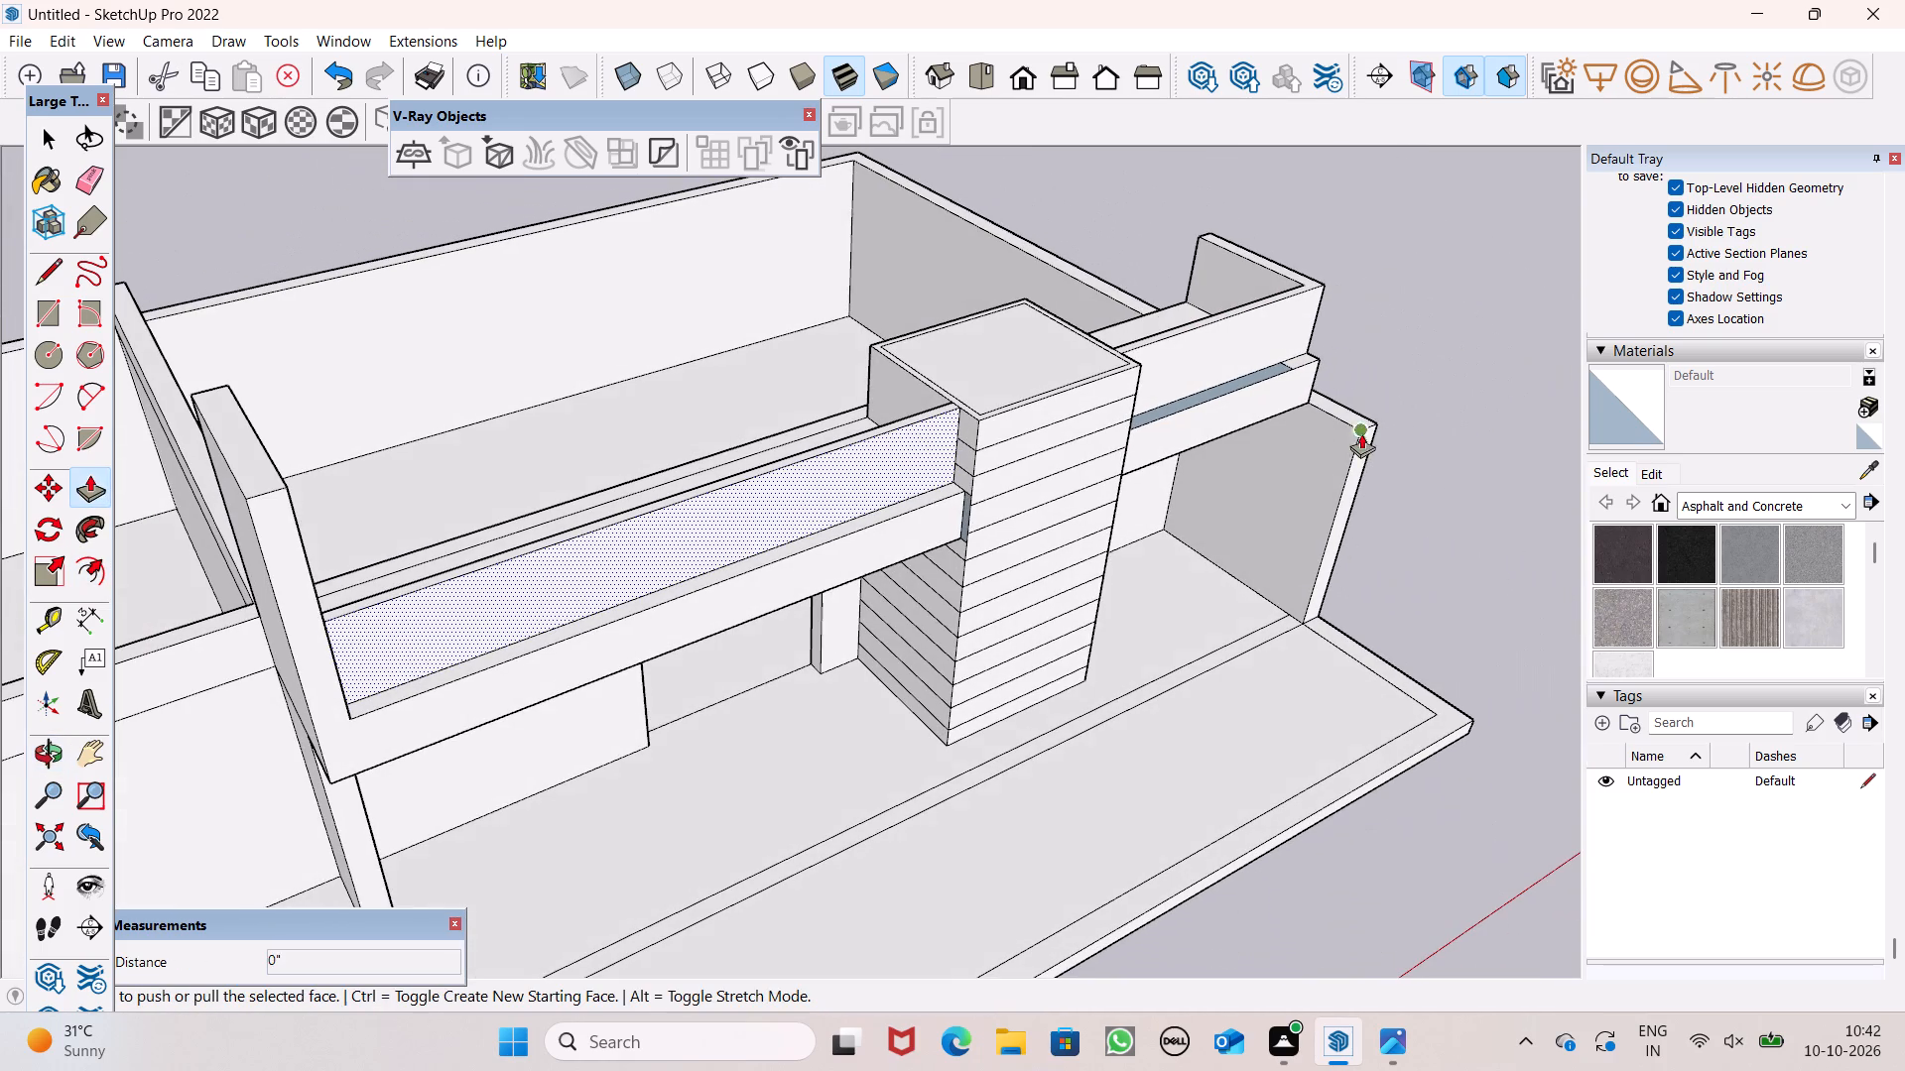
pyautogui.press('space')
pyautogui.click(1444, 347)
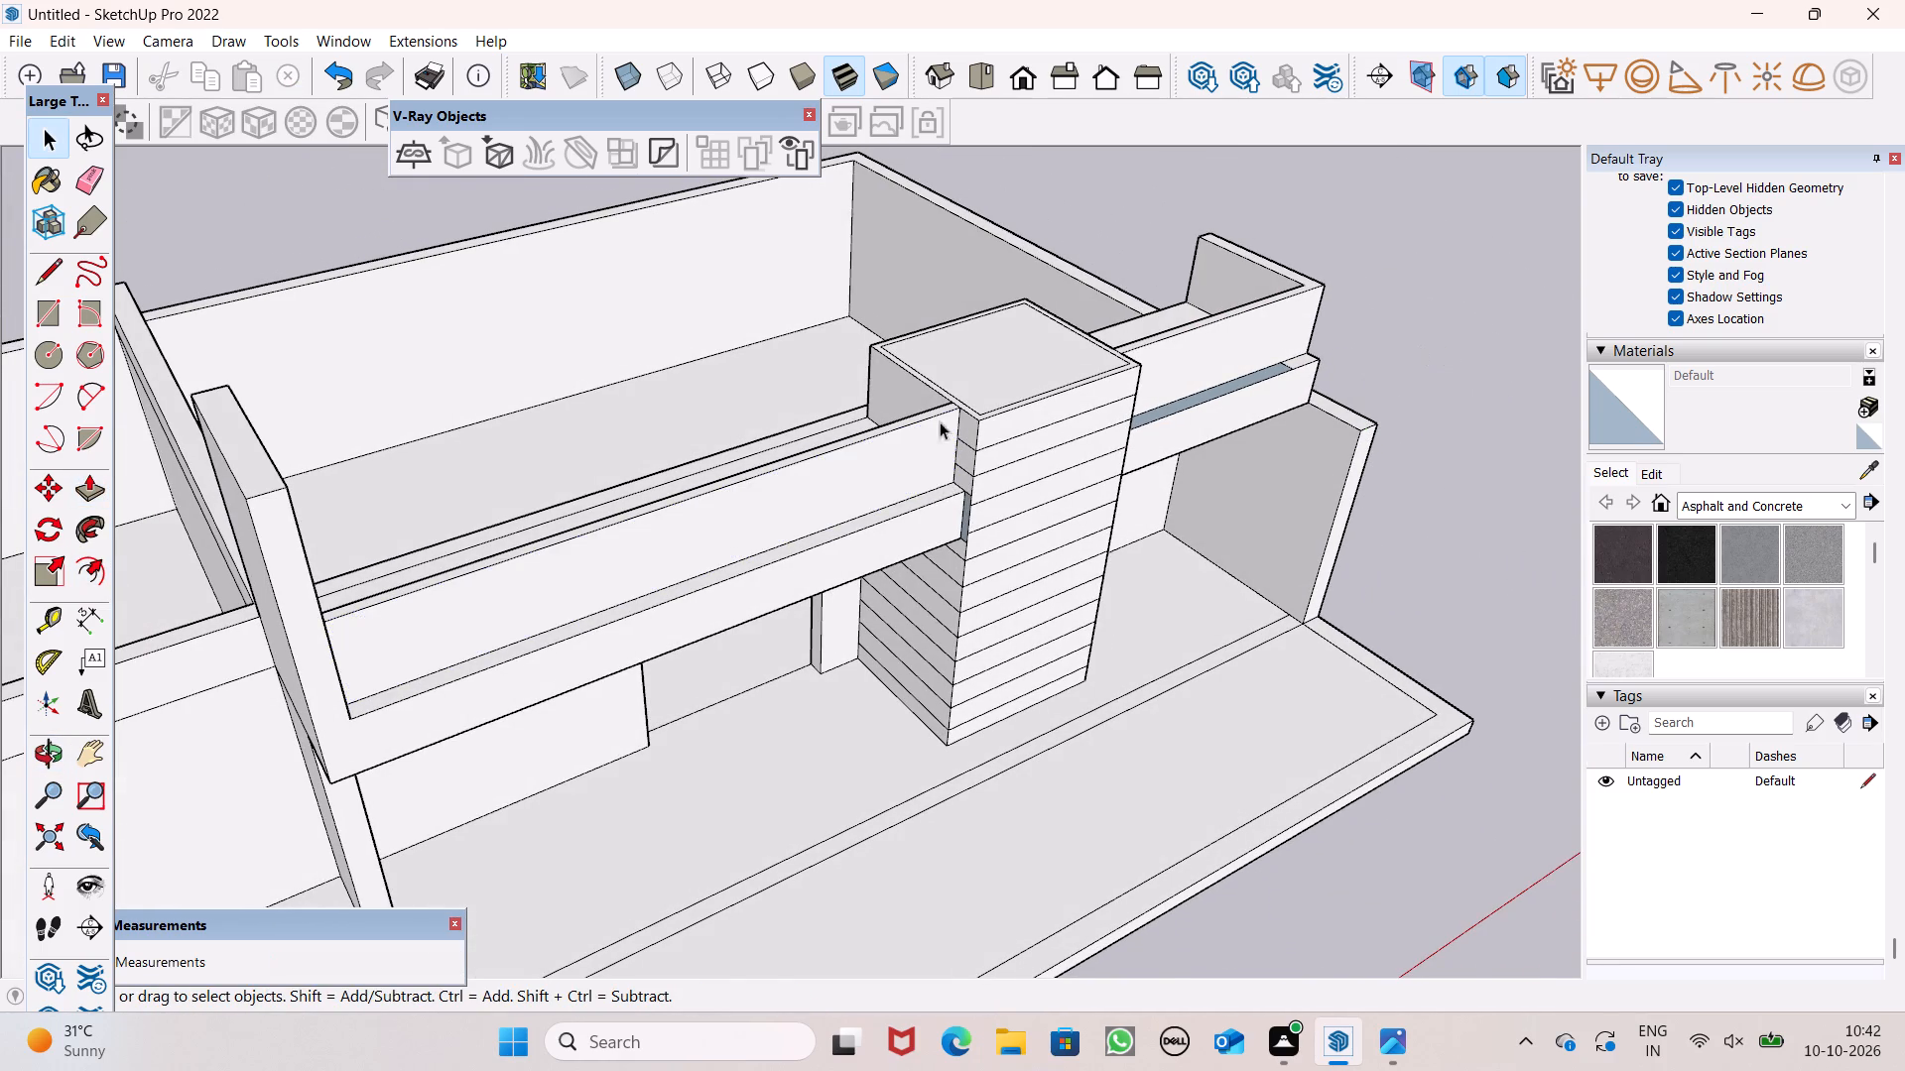
# Push/Pull the narrow rim on top of the lined block up by 4".
pyautogui.scroll(5, 940, 416)
pyautogui.scroll(-1, 983, 348)
pyautogui.scroll(1, 997, 391)
pyautogui.moveTo(997, 394); pyautogui.dragTo(1024, 435, button='middle')
pyautogui.scroll(-1, 970, 378)
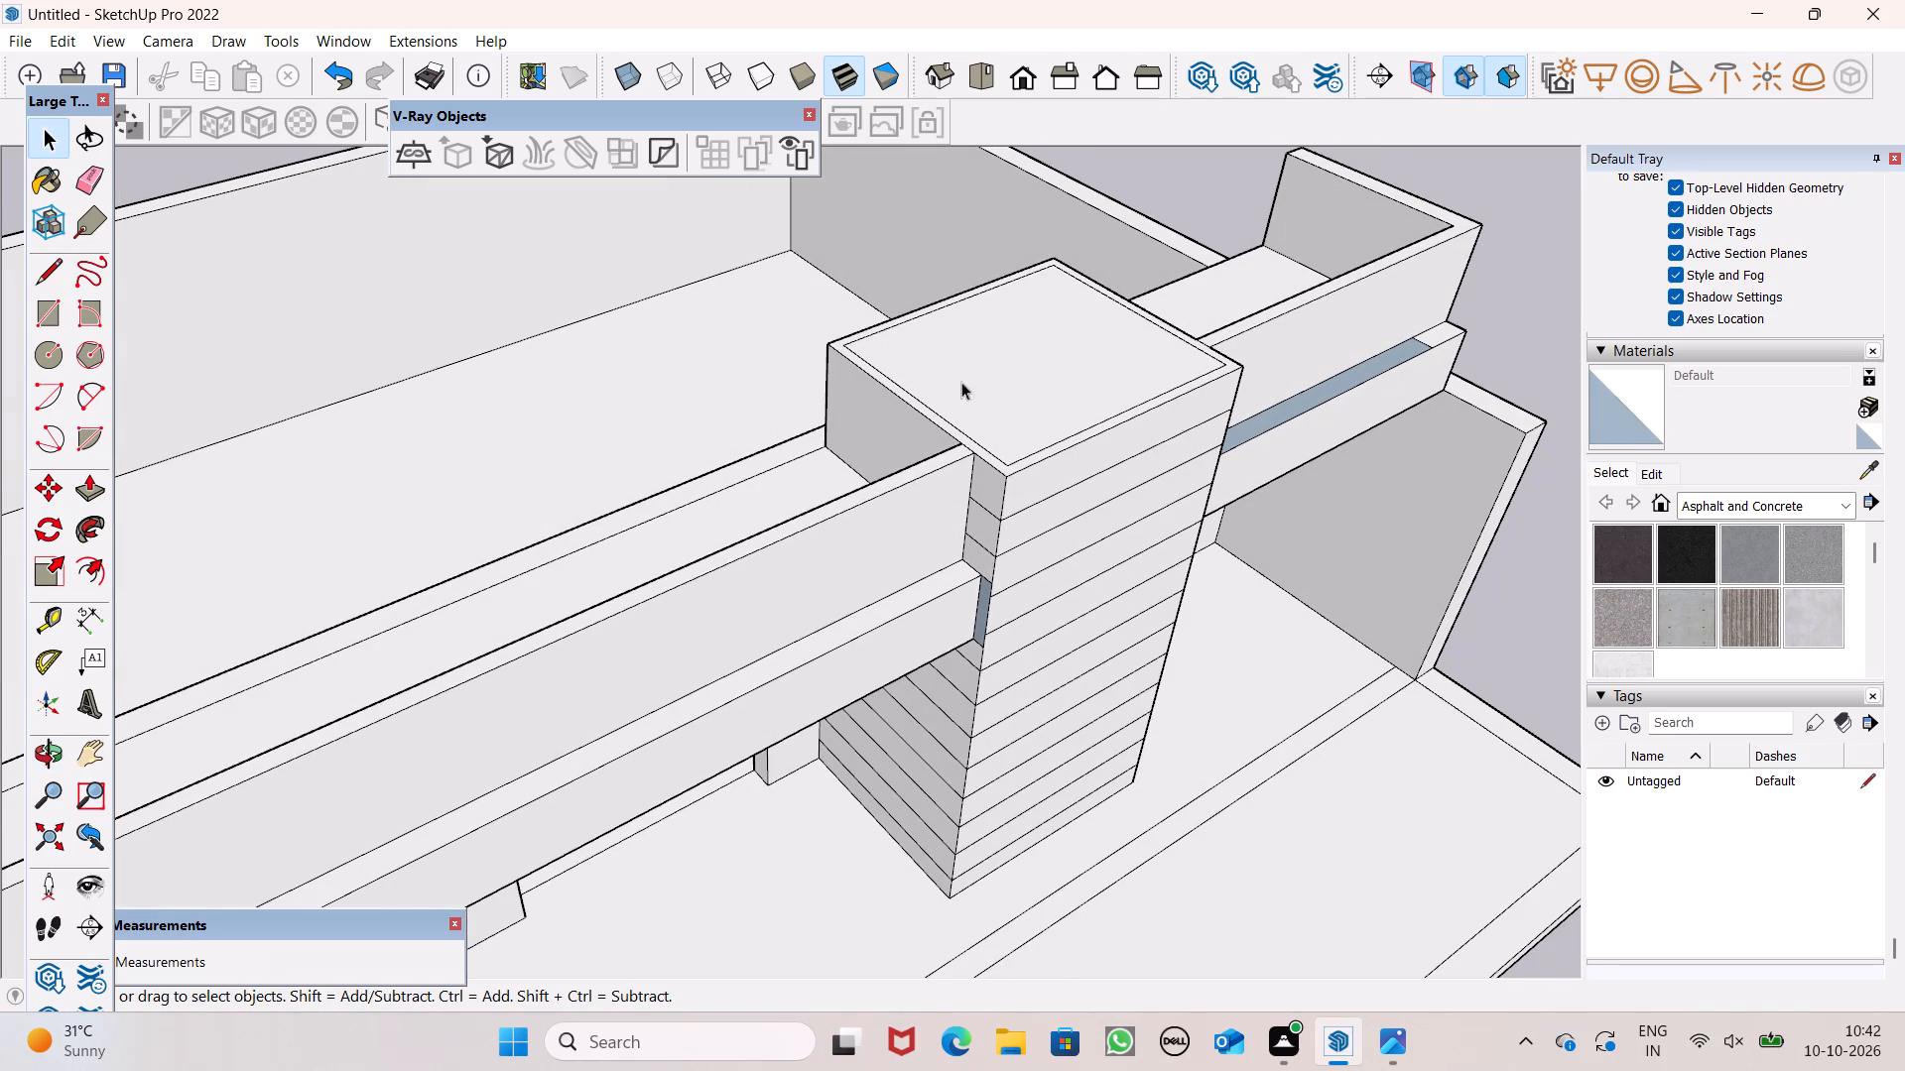
pyautogui.click(104, 505)
pyautogui.scroll(2, 896, 383)
pyautogui.scroll(2, 1015, 361)
pyautogui.scroll(5, 1025, 492)
pyautogui.moveTo(1008, 532); pyautogui.dragTo(1012, 510)
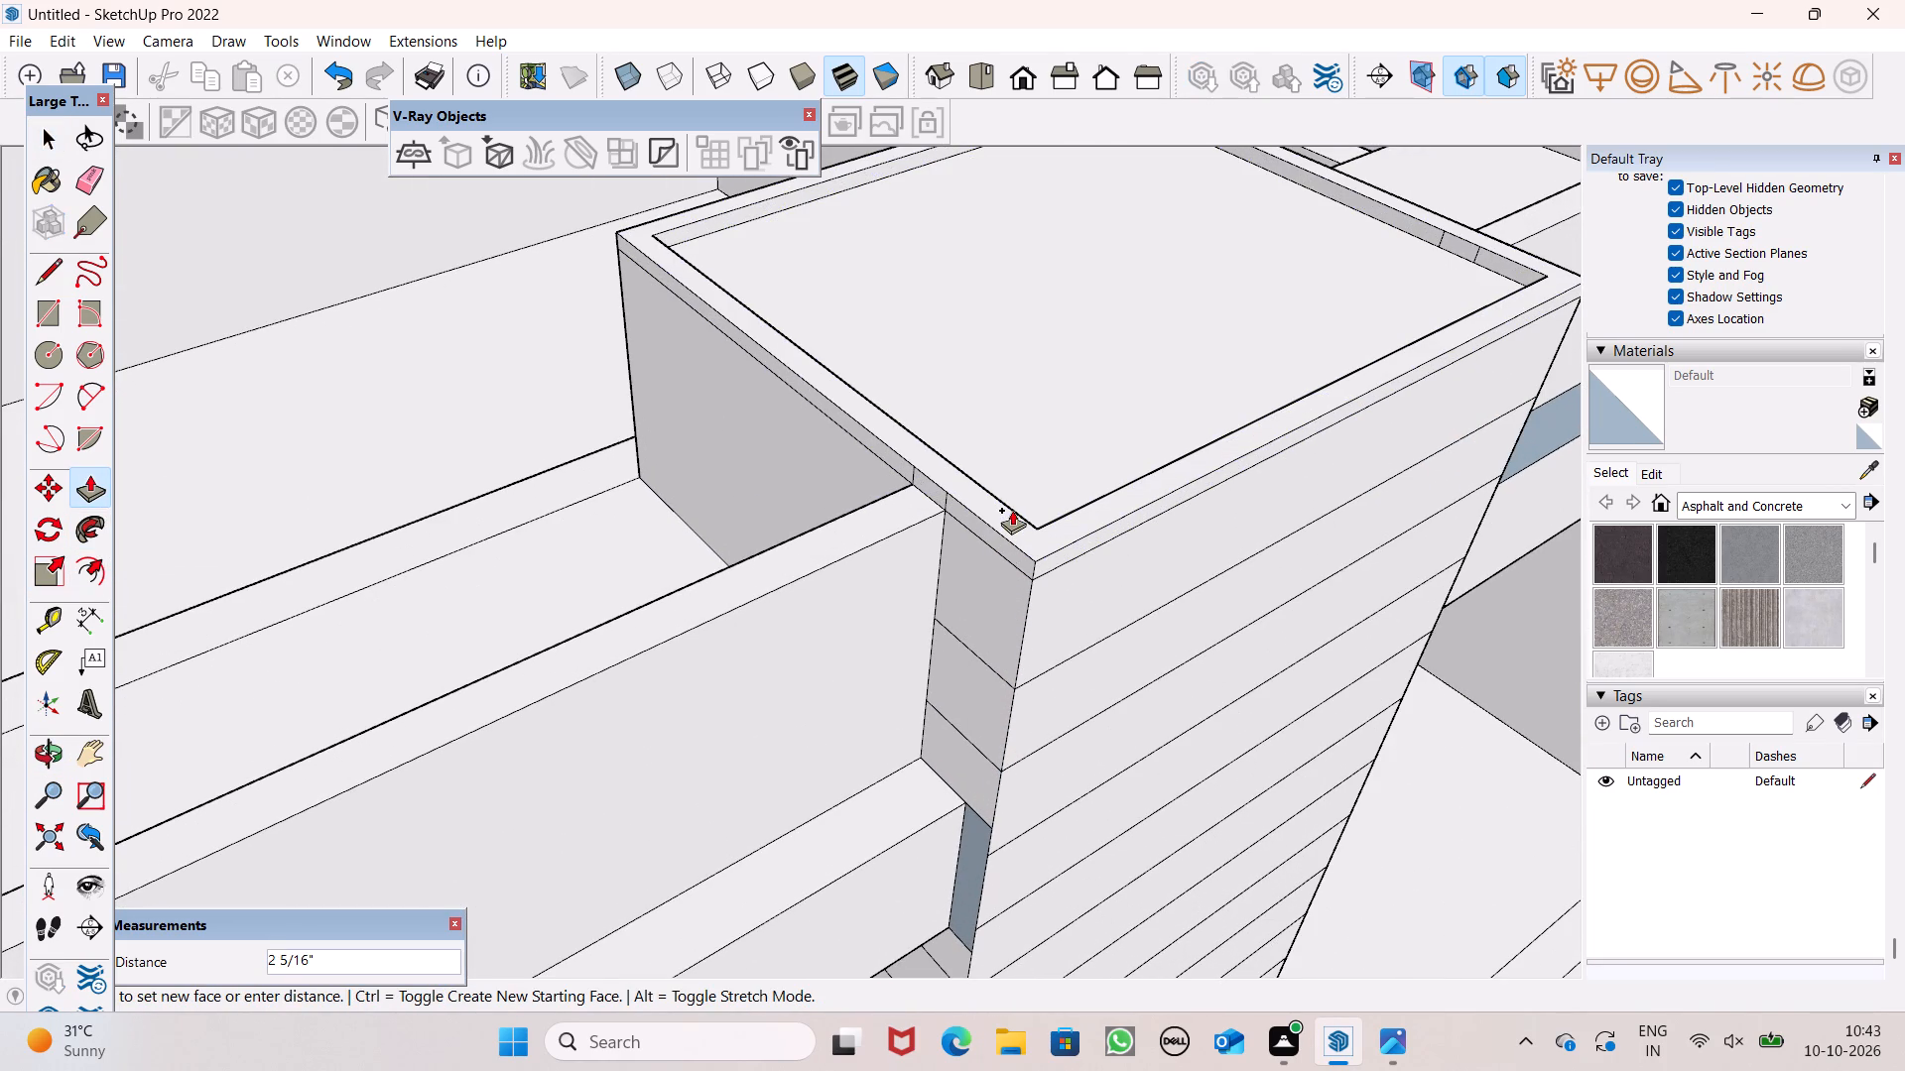
pyautogui.moveTo(1012, 510); pyautogui.dragTo(1013, 504)
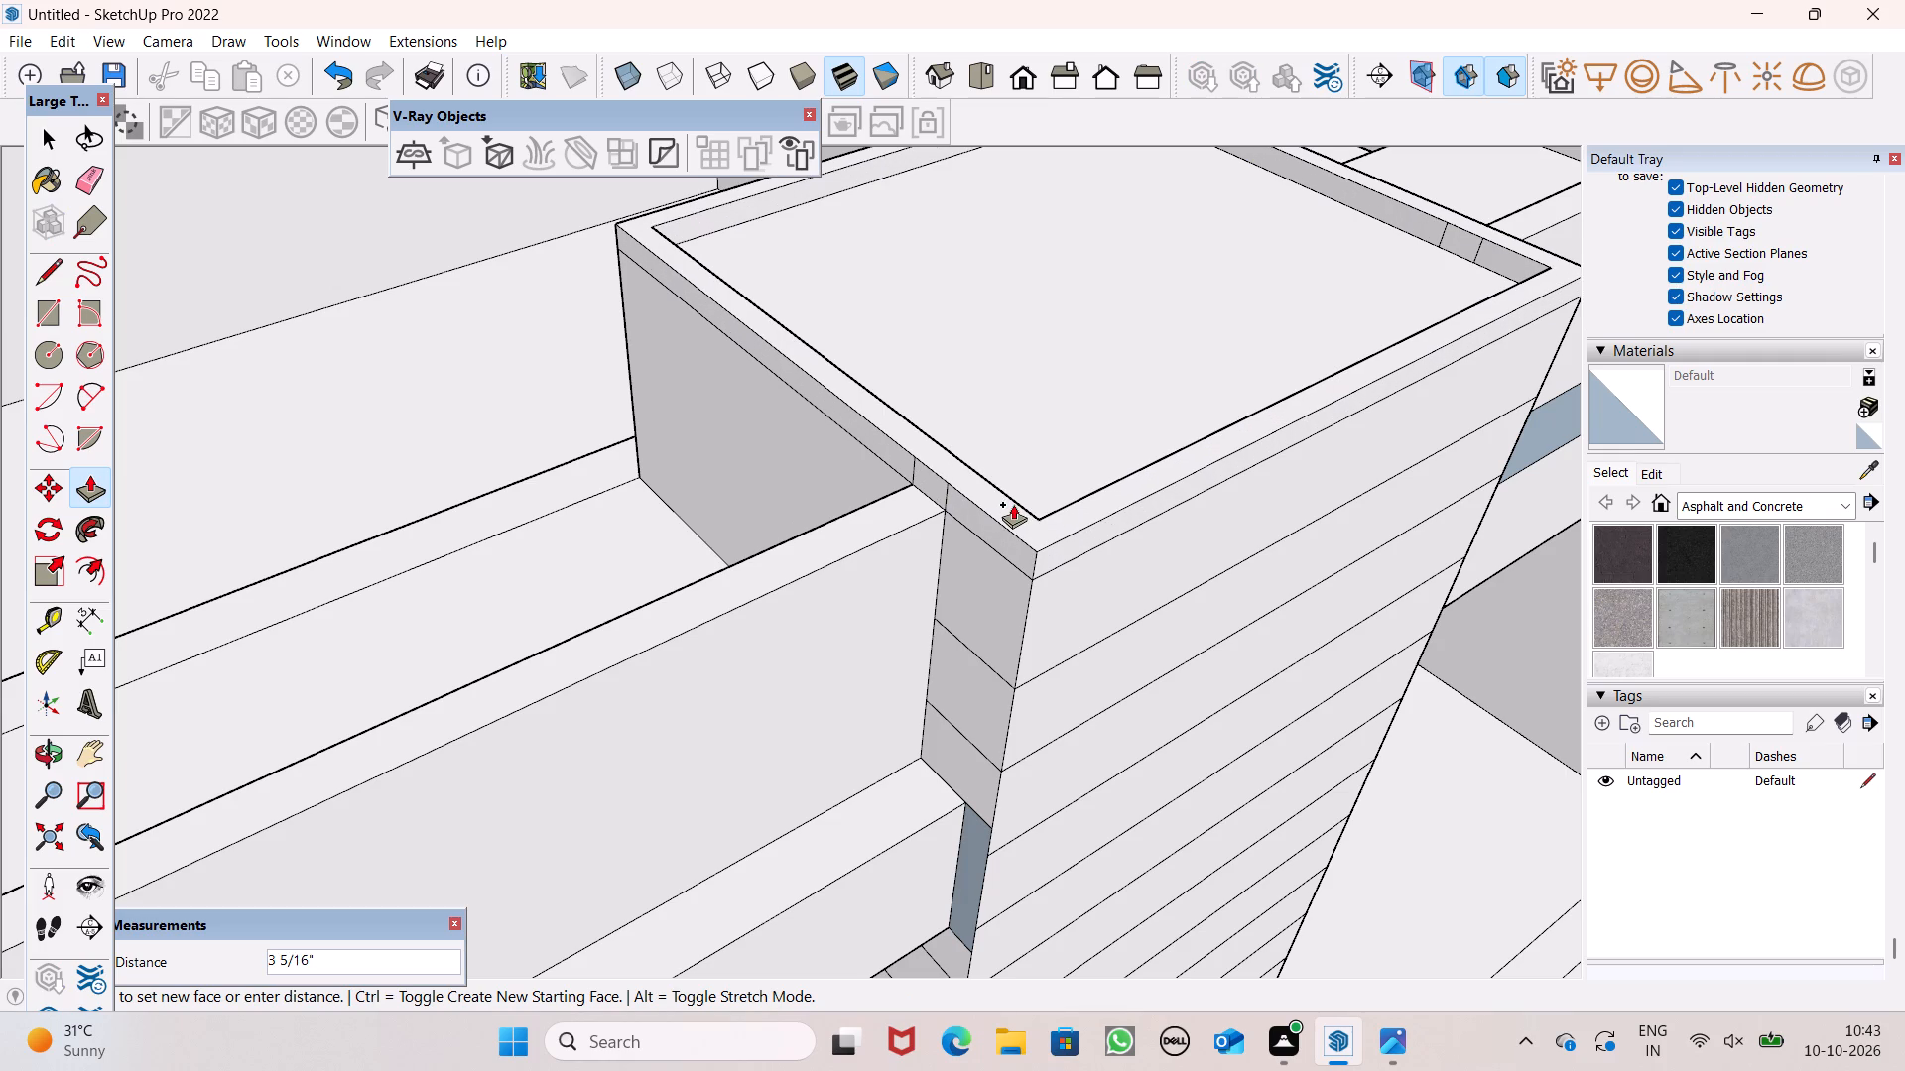
pyautogui.moveTo(1013, 504); pyautogui.dragTo(1013, 506)
pyautogui.write('4"')
pyautogui.press('Return')
# Push/Pull the recessed inner face of the block's top up 4", level with the rim.
pyautogui.scroll(-4, 984, 503)
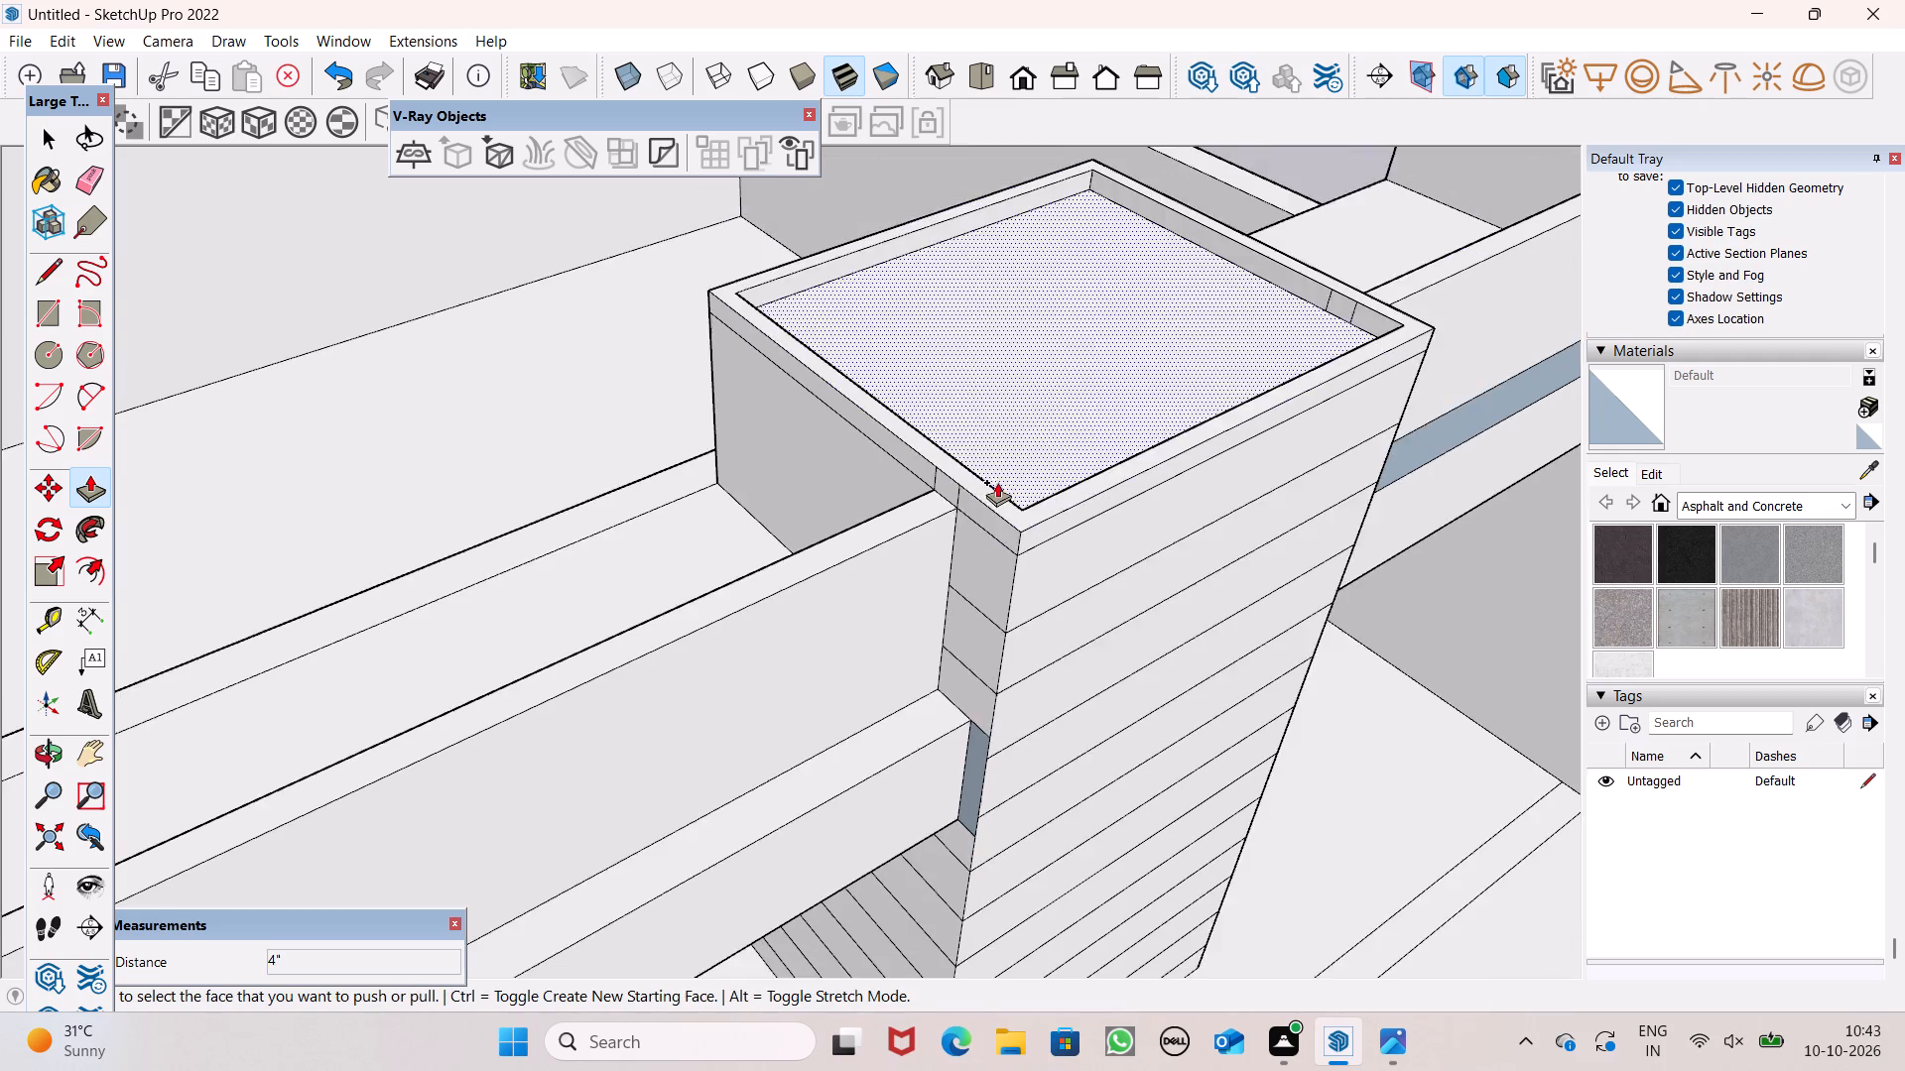
pyautogui.scroll(1, 999, 485)
pyautogui.moveTo(994, 482); pyautogui.dragTo(678, 297, button='middle')
pyautogui.moveTo(866, 312); pyautogui.dragTo(931, 531, button='middle')
pyautogui.scroll(5, 818, 419)
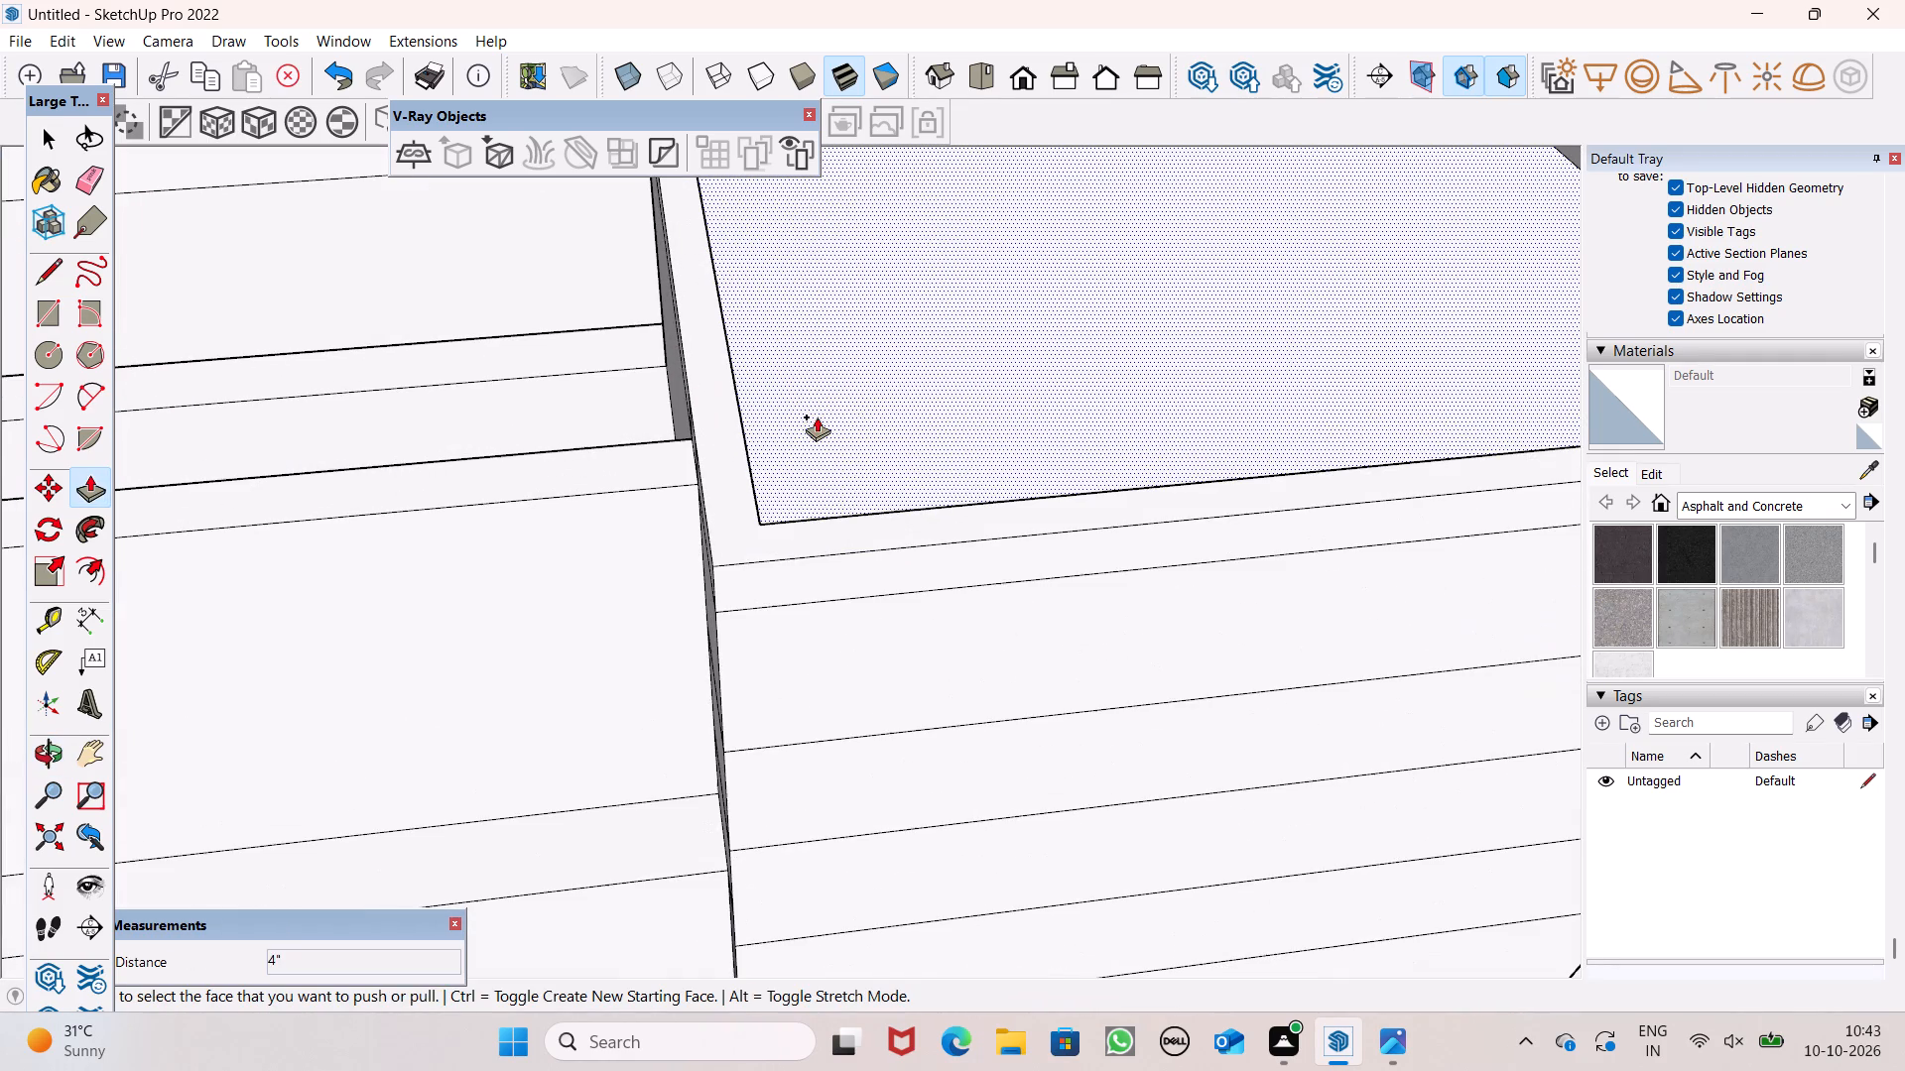
pyautogui.moveTo(776, 429); pyautogui.dragTo(728, 418)
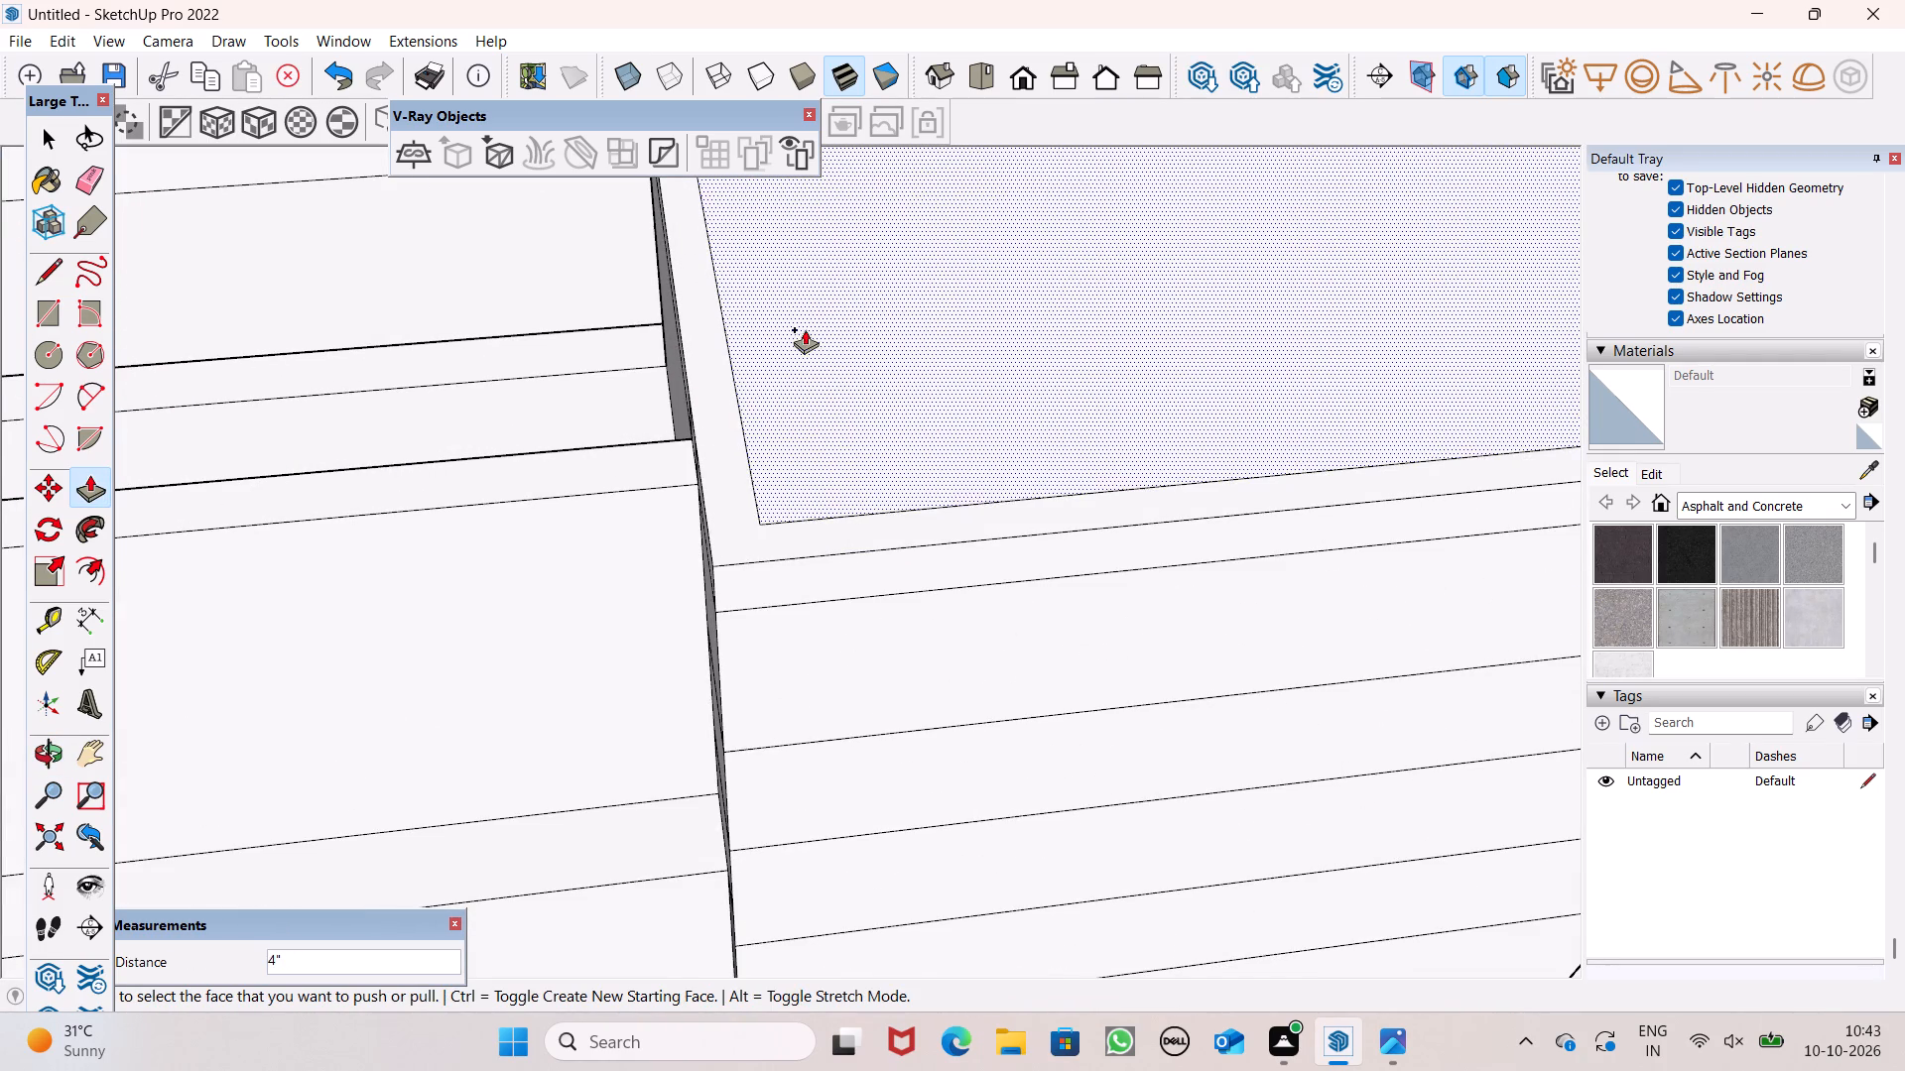
pyautogui.scroll(-10, 794, 420)
pyautogui.moveTo(873, 540); pyautogui.dragTo(879, 349, button='middle')
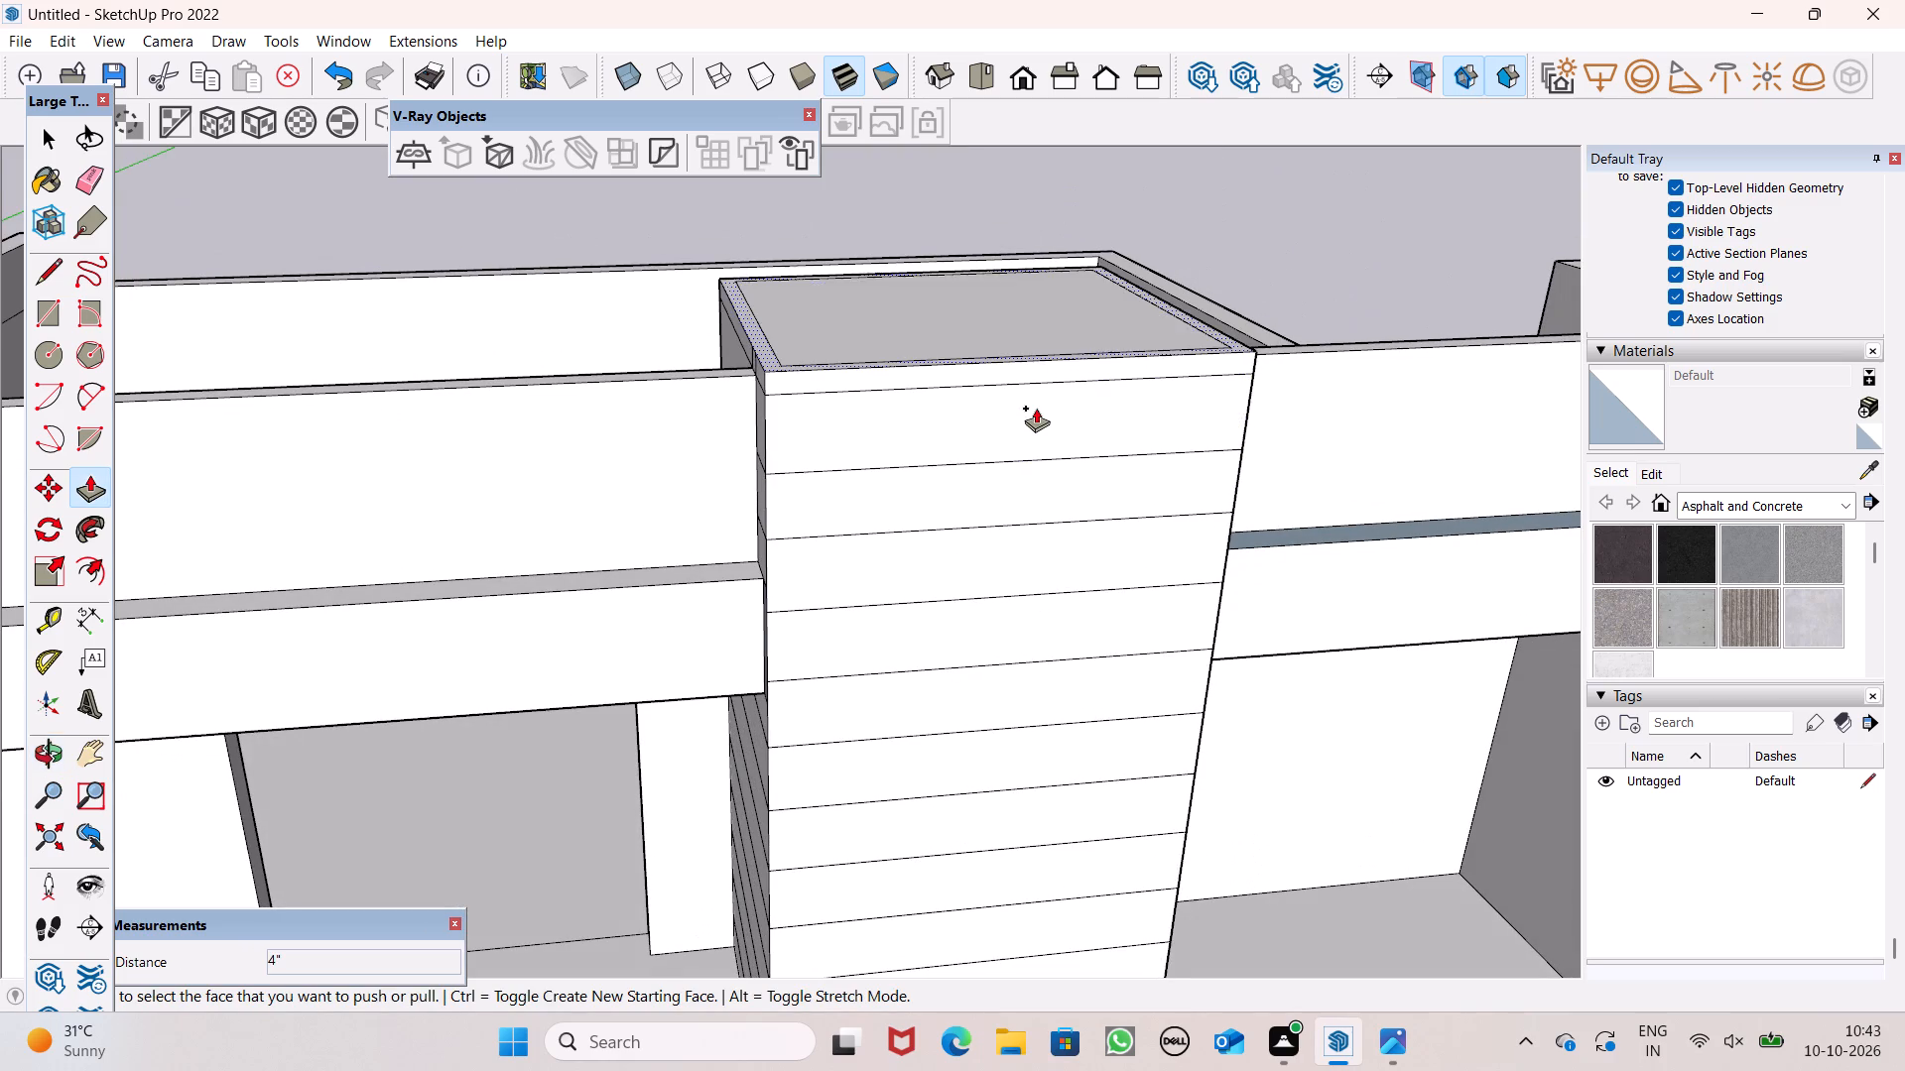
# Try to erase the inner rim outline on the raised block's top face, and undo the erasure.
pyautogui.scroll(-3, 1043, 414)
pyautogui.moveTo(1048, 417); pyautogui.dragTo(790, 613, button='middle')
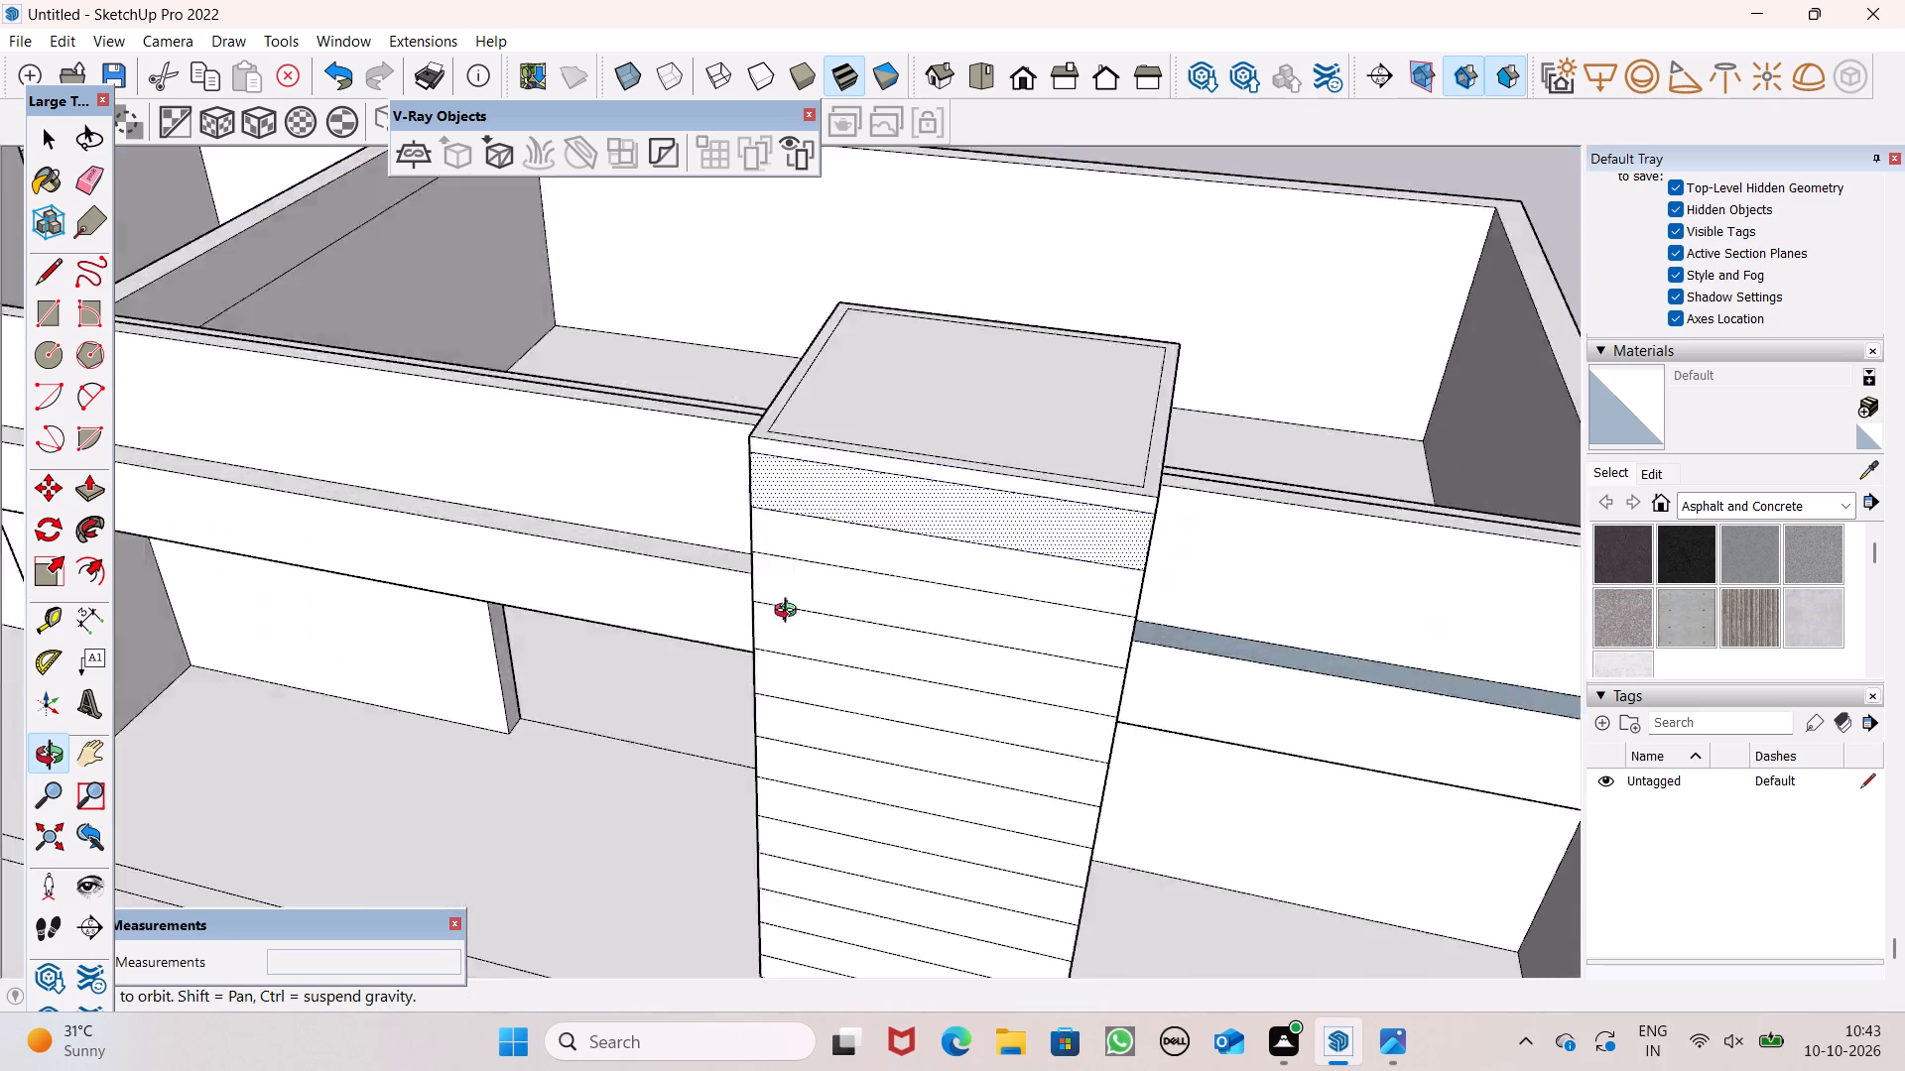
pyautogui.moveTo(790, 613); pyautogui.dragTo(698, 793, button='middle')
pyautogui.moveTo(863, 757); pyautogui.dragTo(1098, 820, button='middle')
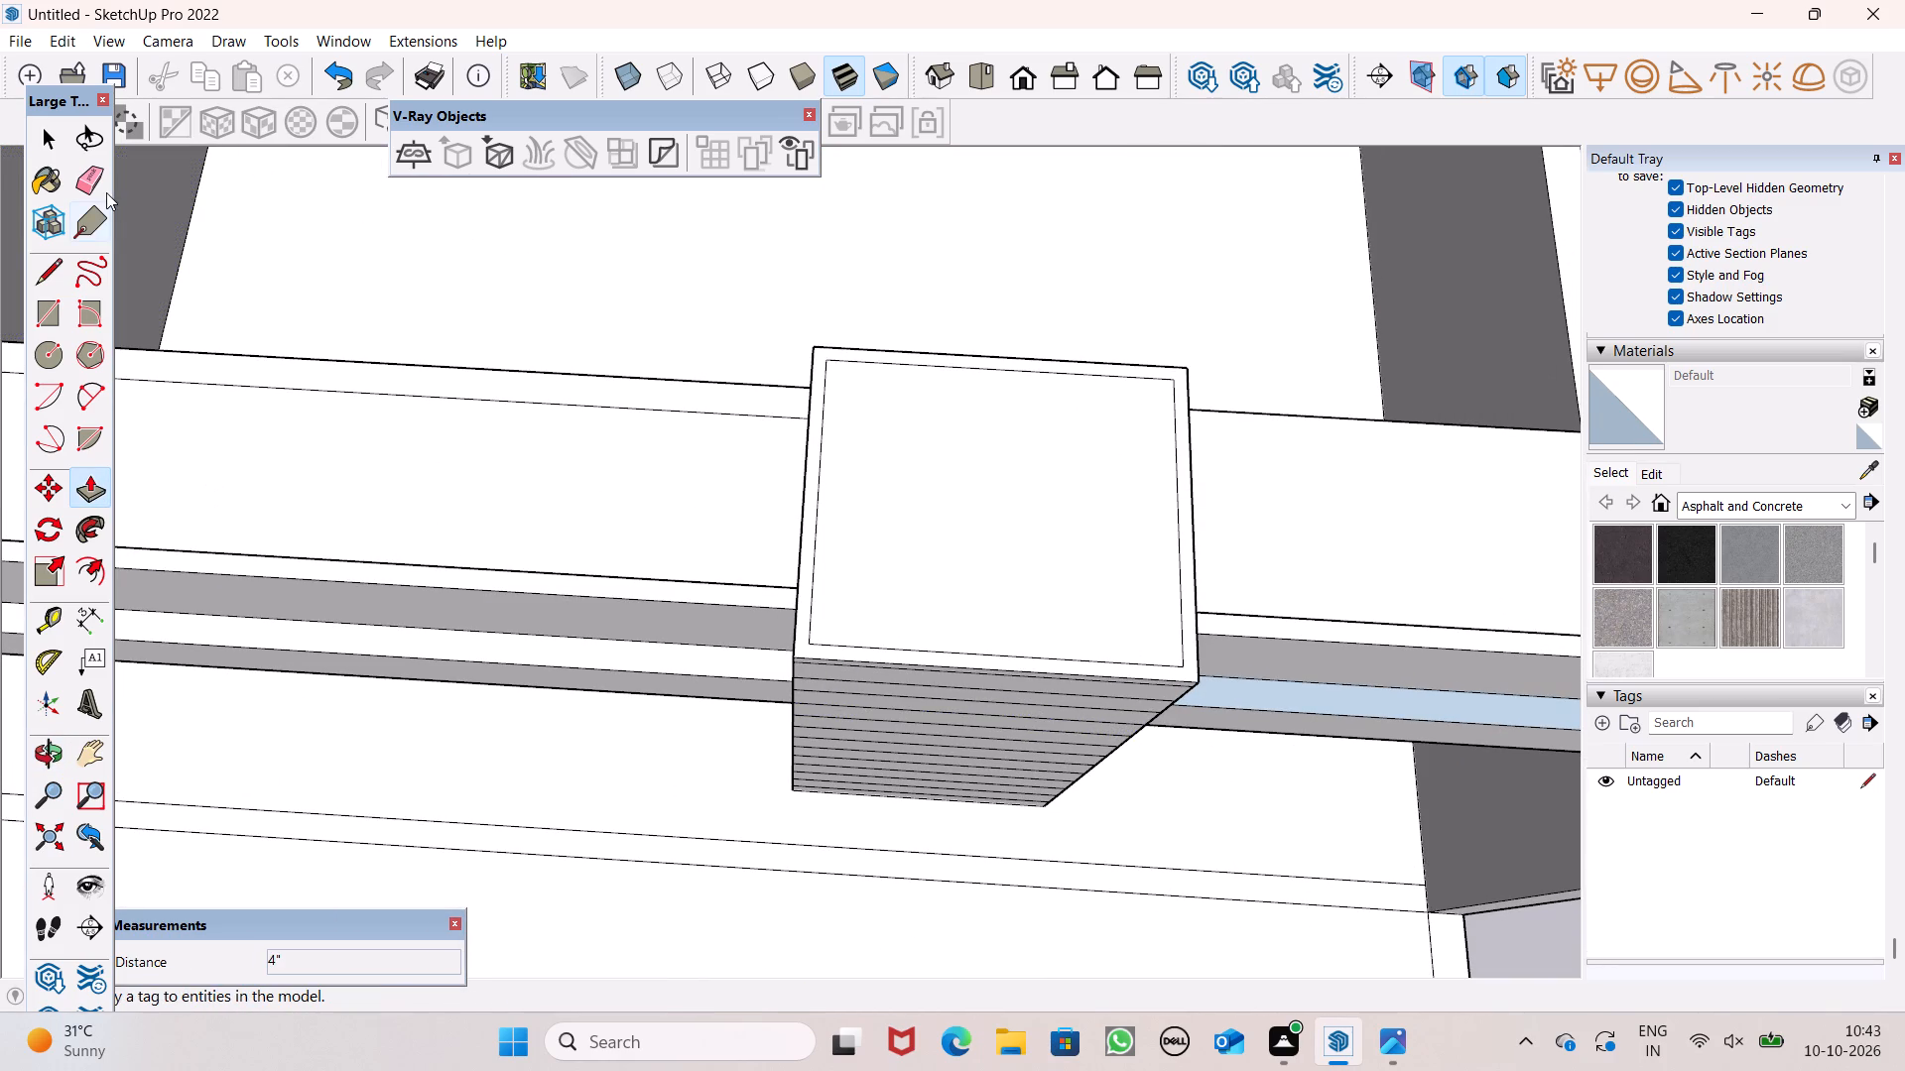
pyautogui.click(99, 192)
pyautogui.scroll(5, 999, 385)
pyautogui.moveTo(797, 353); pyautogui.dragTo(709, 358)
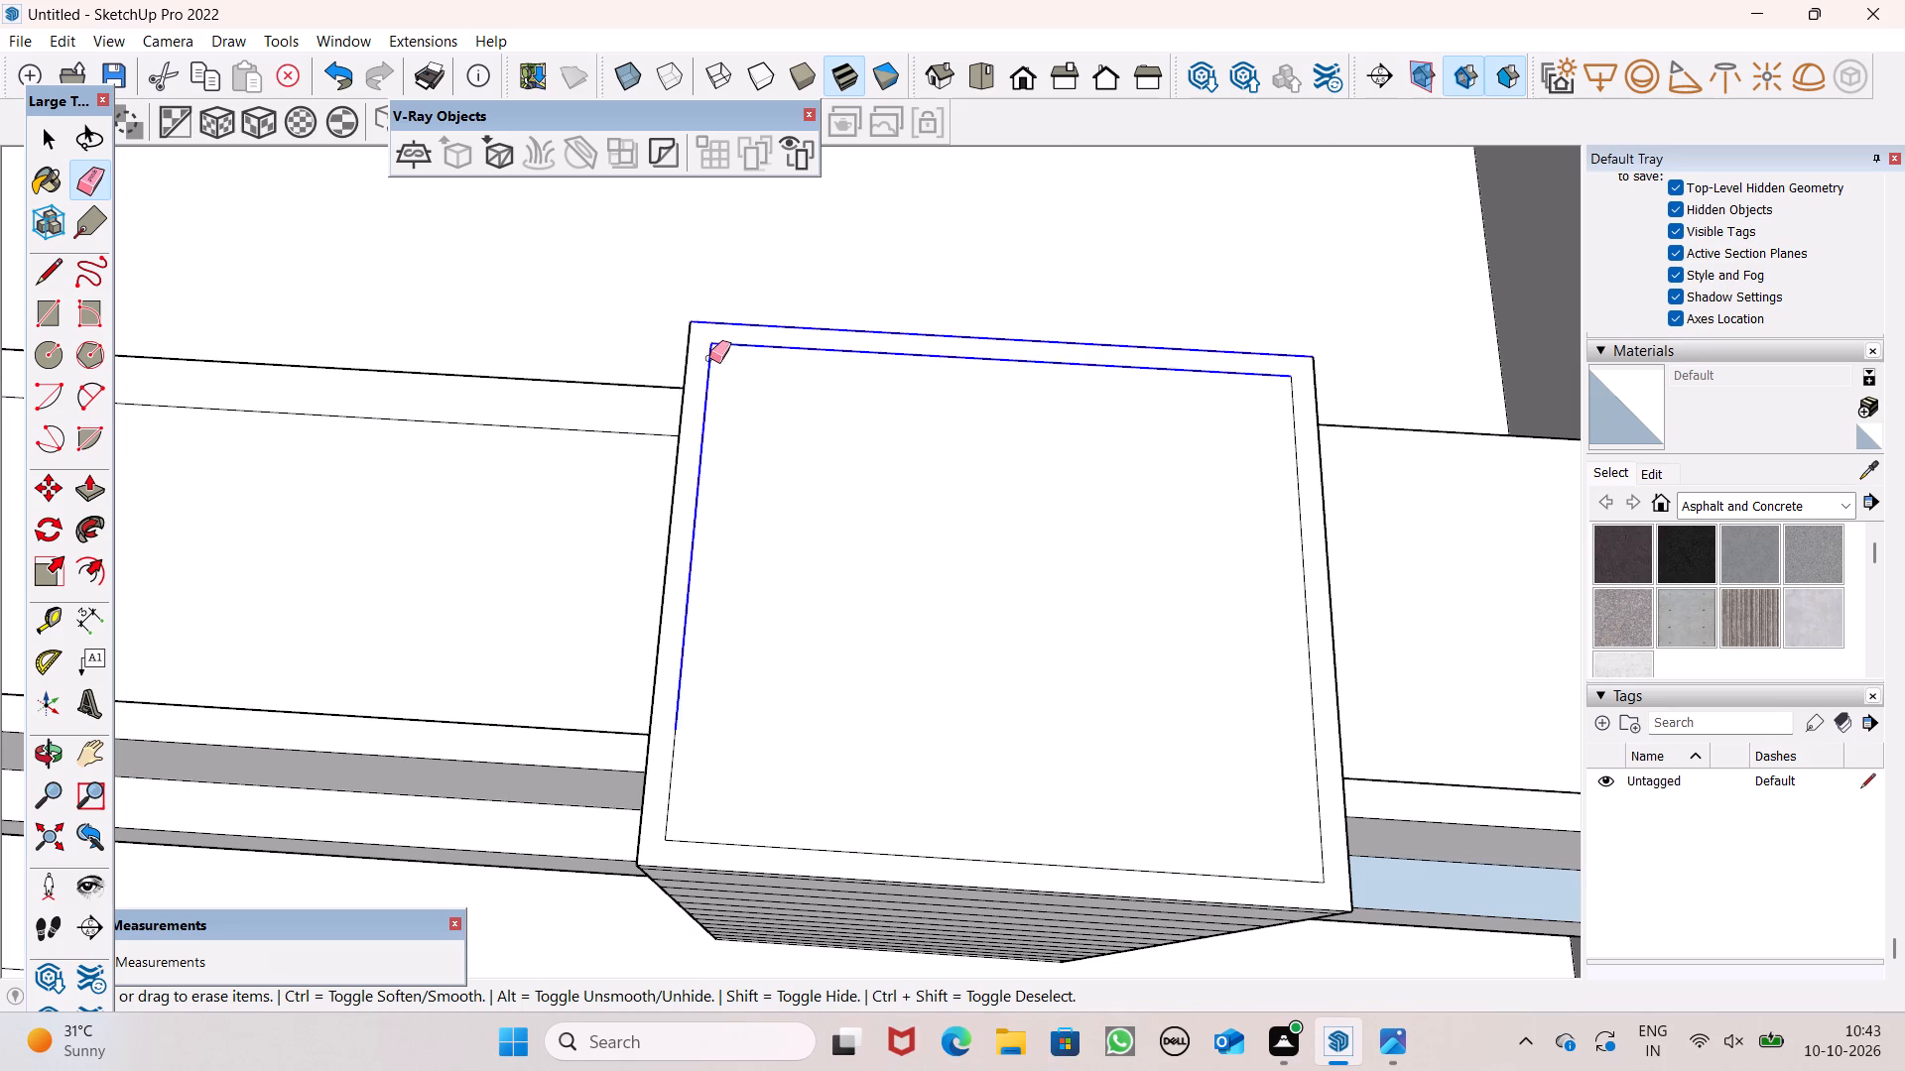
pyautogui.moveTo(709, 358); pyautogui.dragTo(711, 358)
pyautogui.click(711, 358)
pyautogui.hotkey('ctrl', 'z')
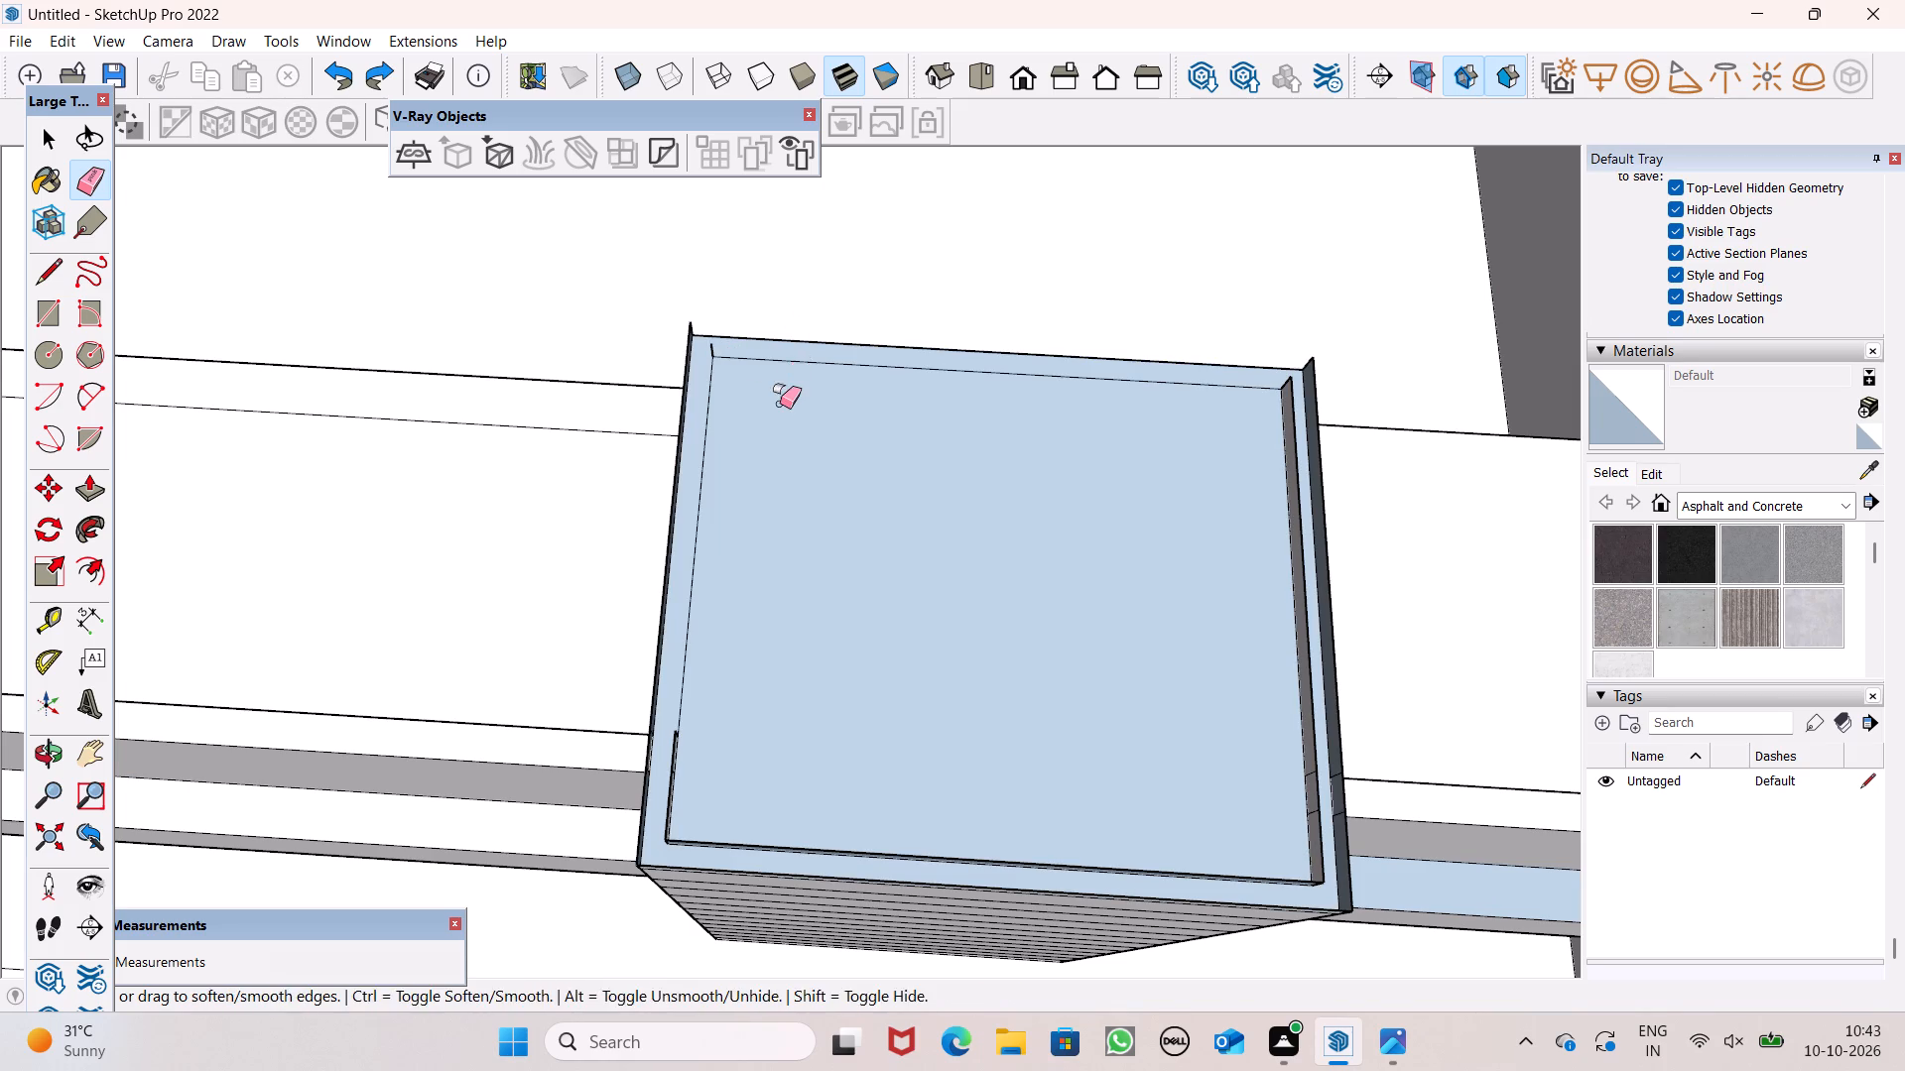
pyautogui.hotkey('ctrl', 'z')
# Erase all inner rim outline edges on top of the raised lined block, keeping its outer edges so the cap is one face.
pyautogui.scroll(5, 738, 408)
pyautogui.moveTo(722, 295); pyautogui.dragTo(722, 294)
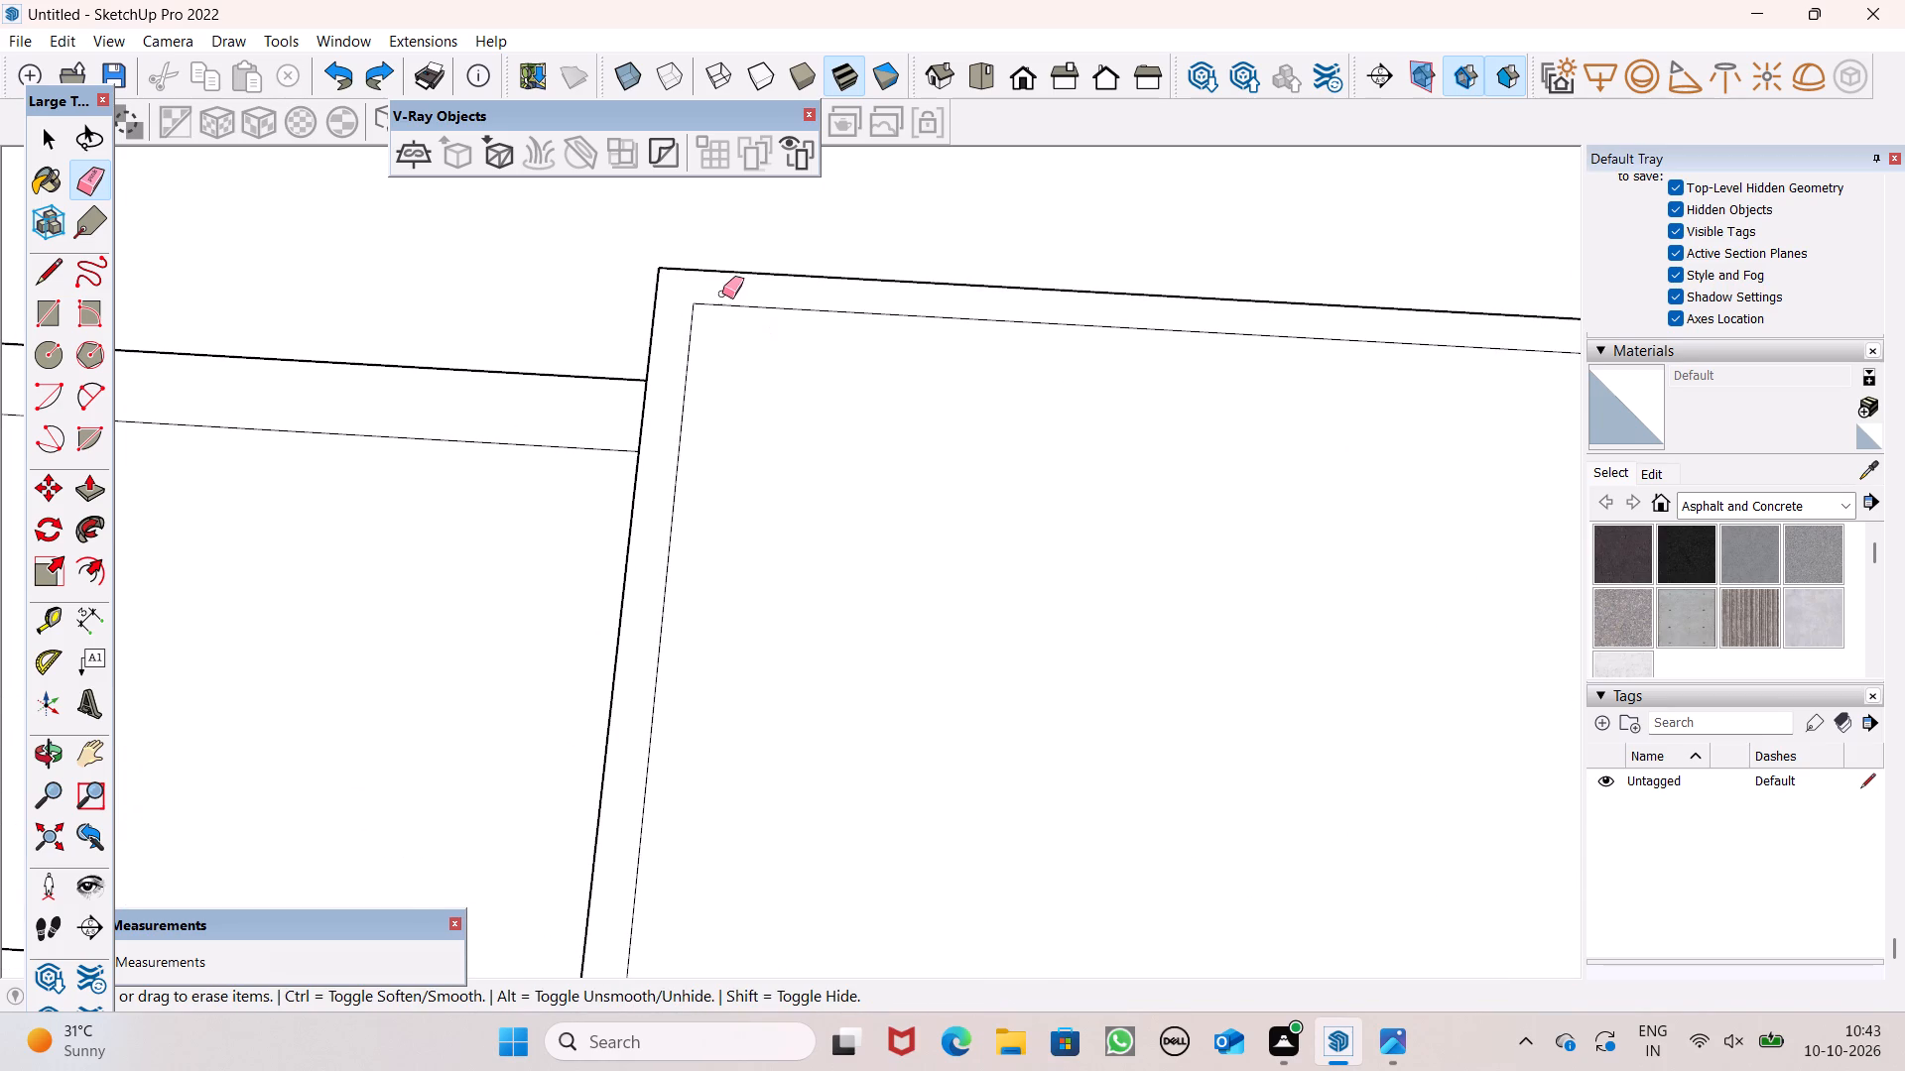
pyautogui.moveTo(722, 294); pyautogui.dragTo(688, 320)
pyautogui.scroll(-8, 600, 561)
pyautogui.scroll(3, 521, 710)
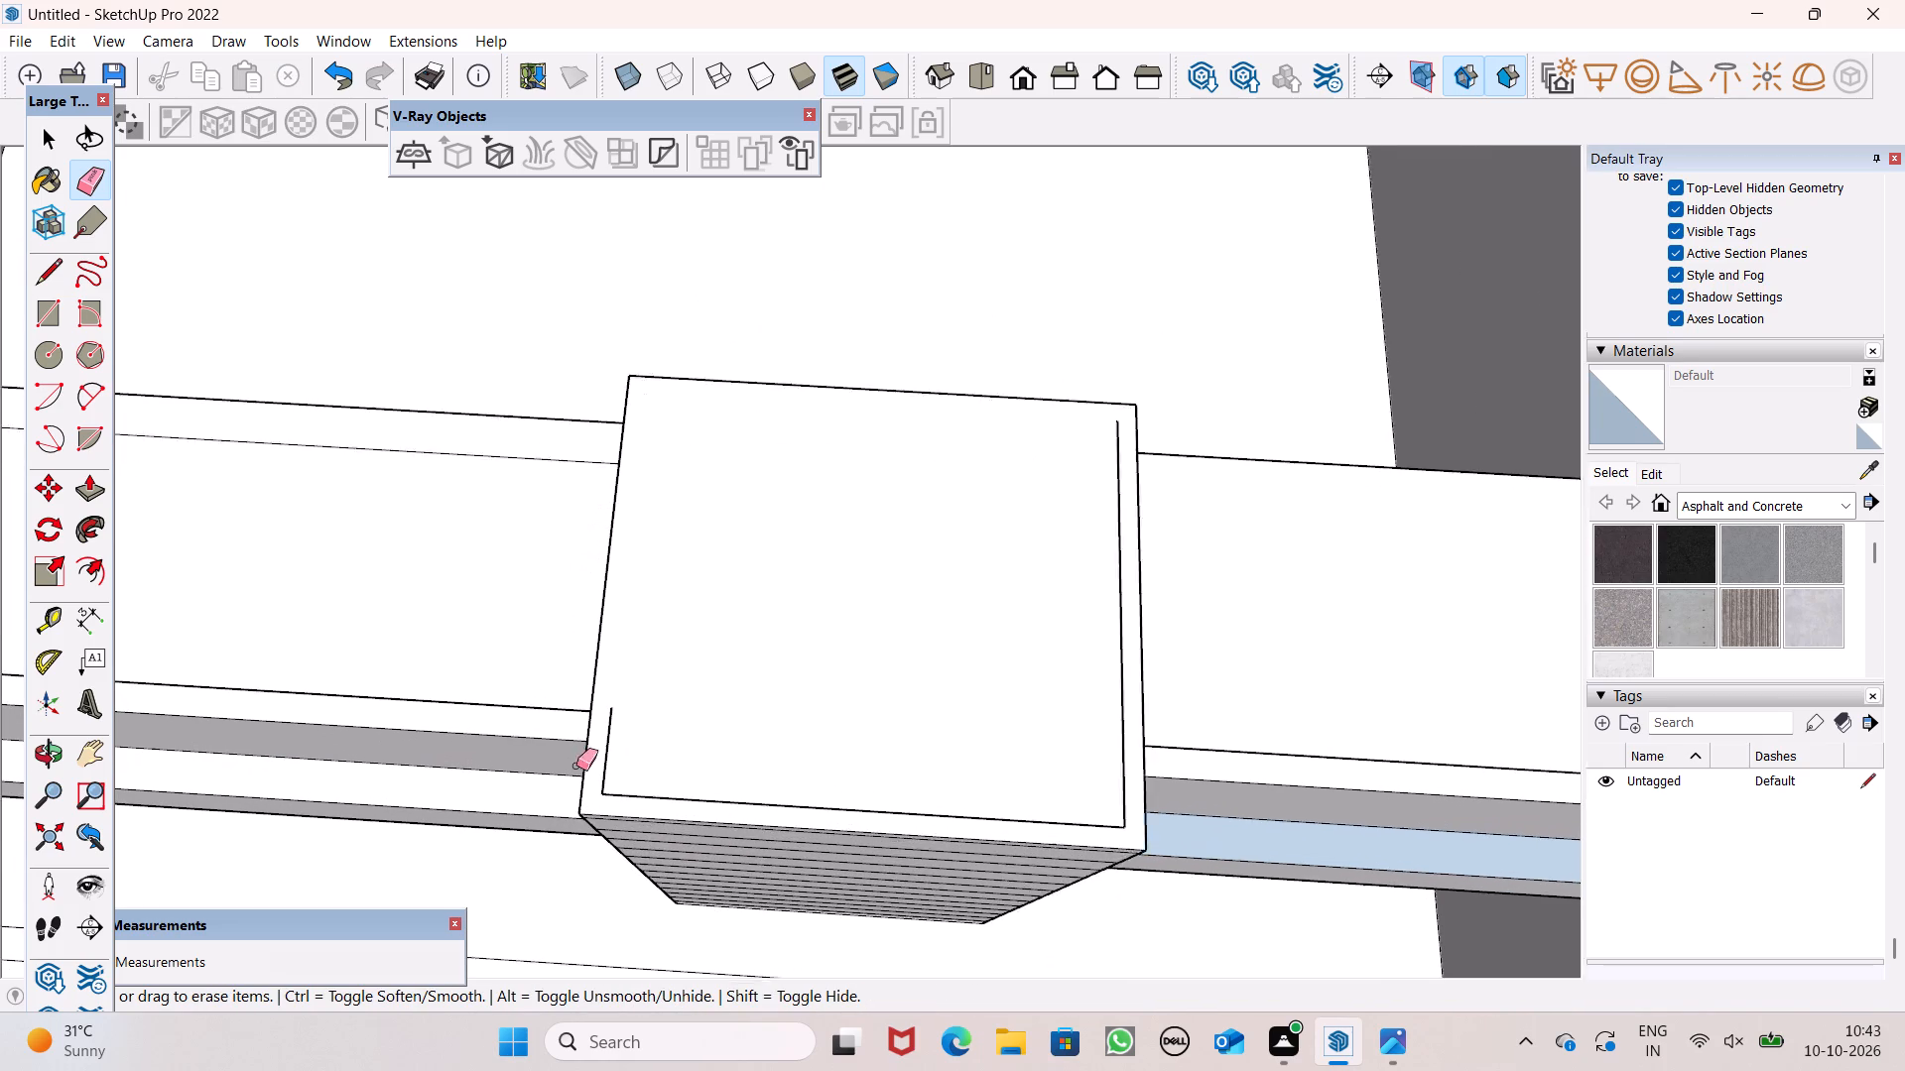
pyautogui.scroll(2, 576, 766)
pyautogui.scroll(6, 645, 825)
pyautogui.moveTo(620, 776); pyautogui.dragTo(592, 742)
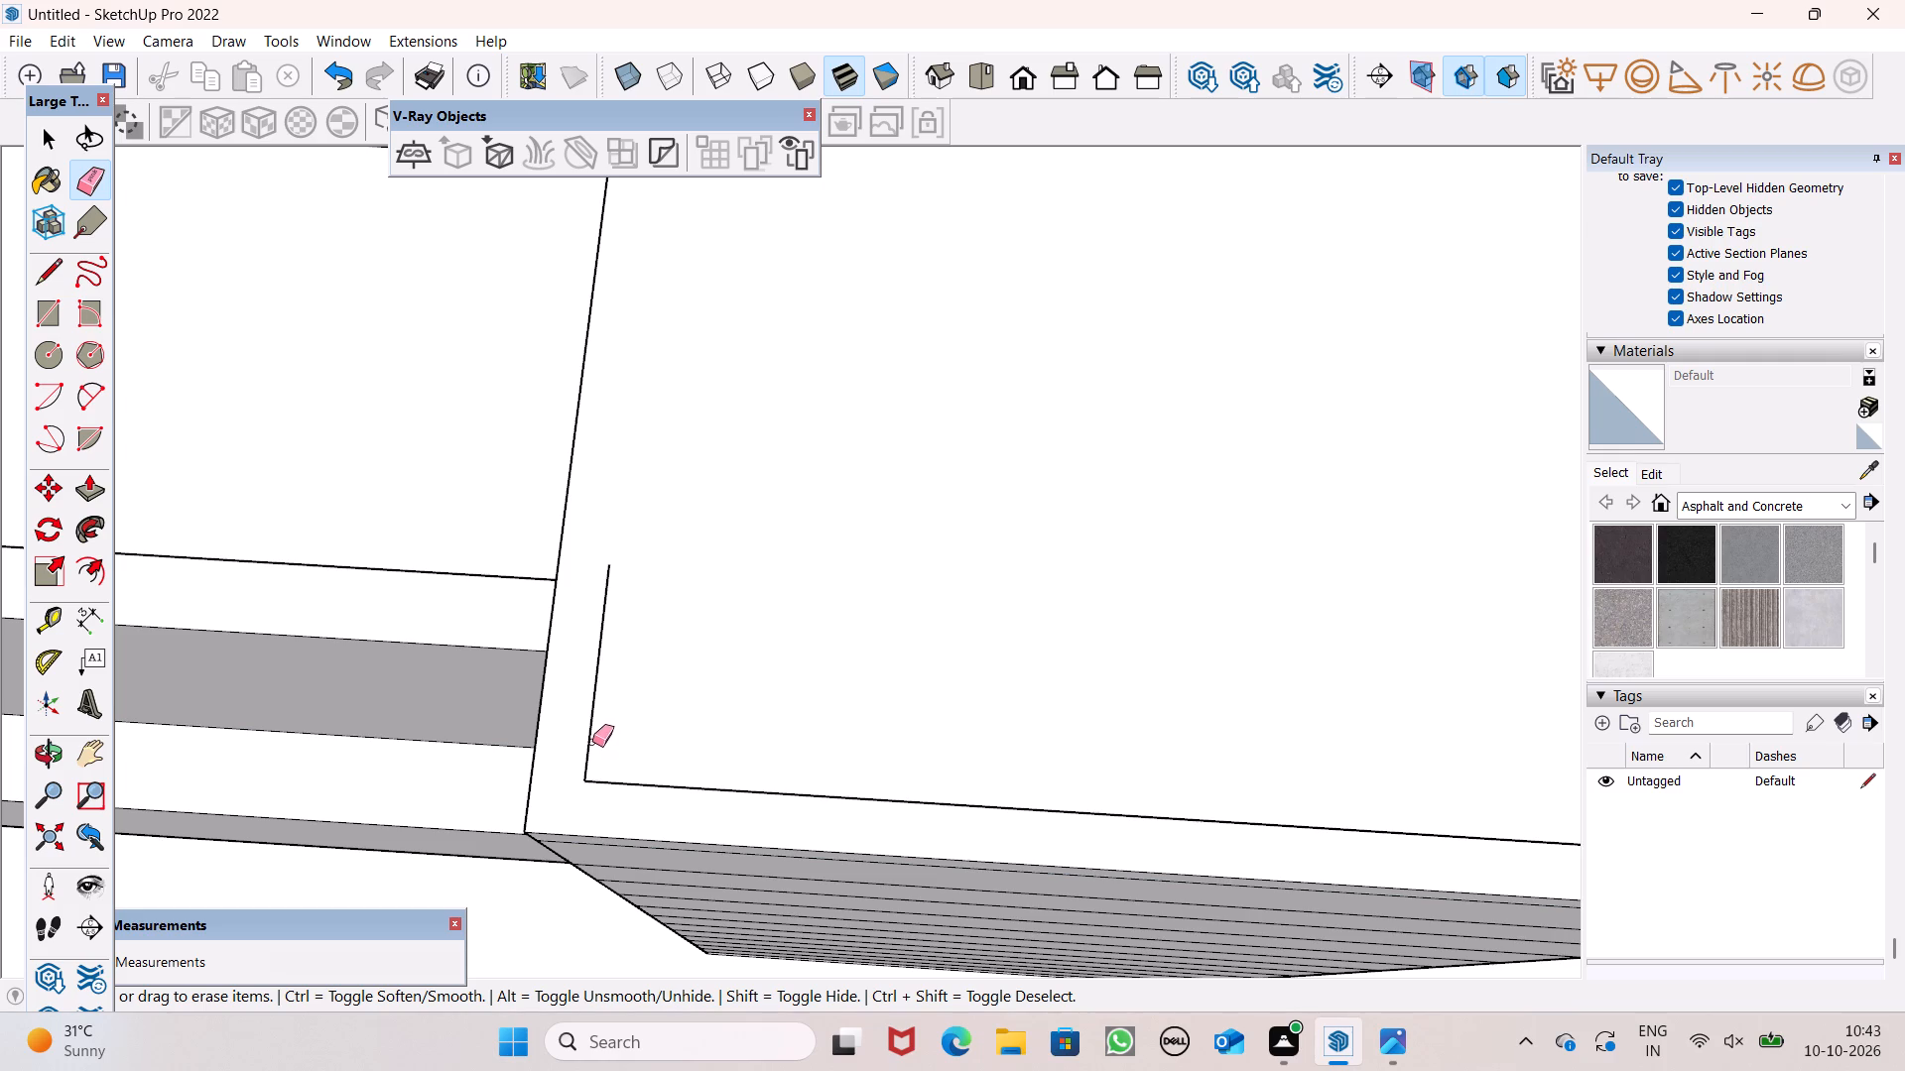
pyautogui.moveTo(592, 742); pyautogui.dragTo(587, 749)
pyautogui.moveTo(623, 609); pyautogui.dragTo(591, 617)
pyautogui.click(591, 617)
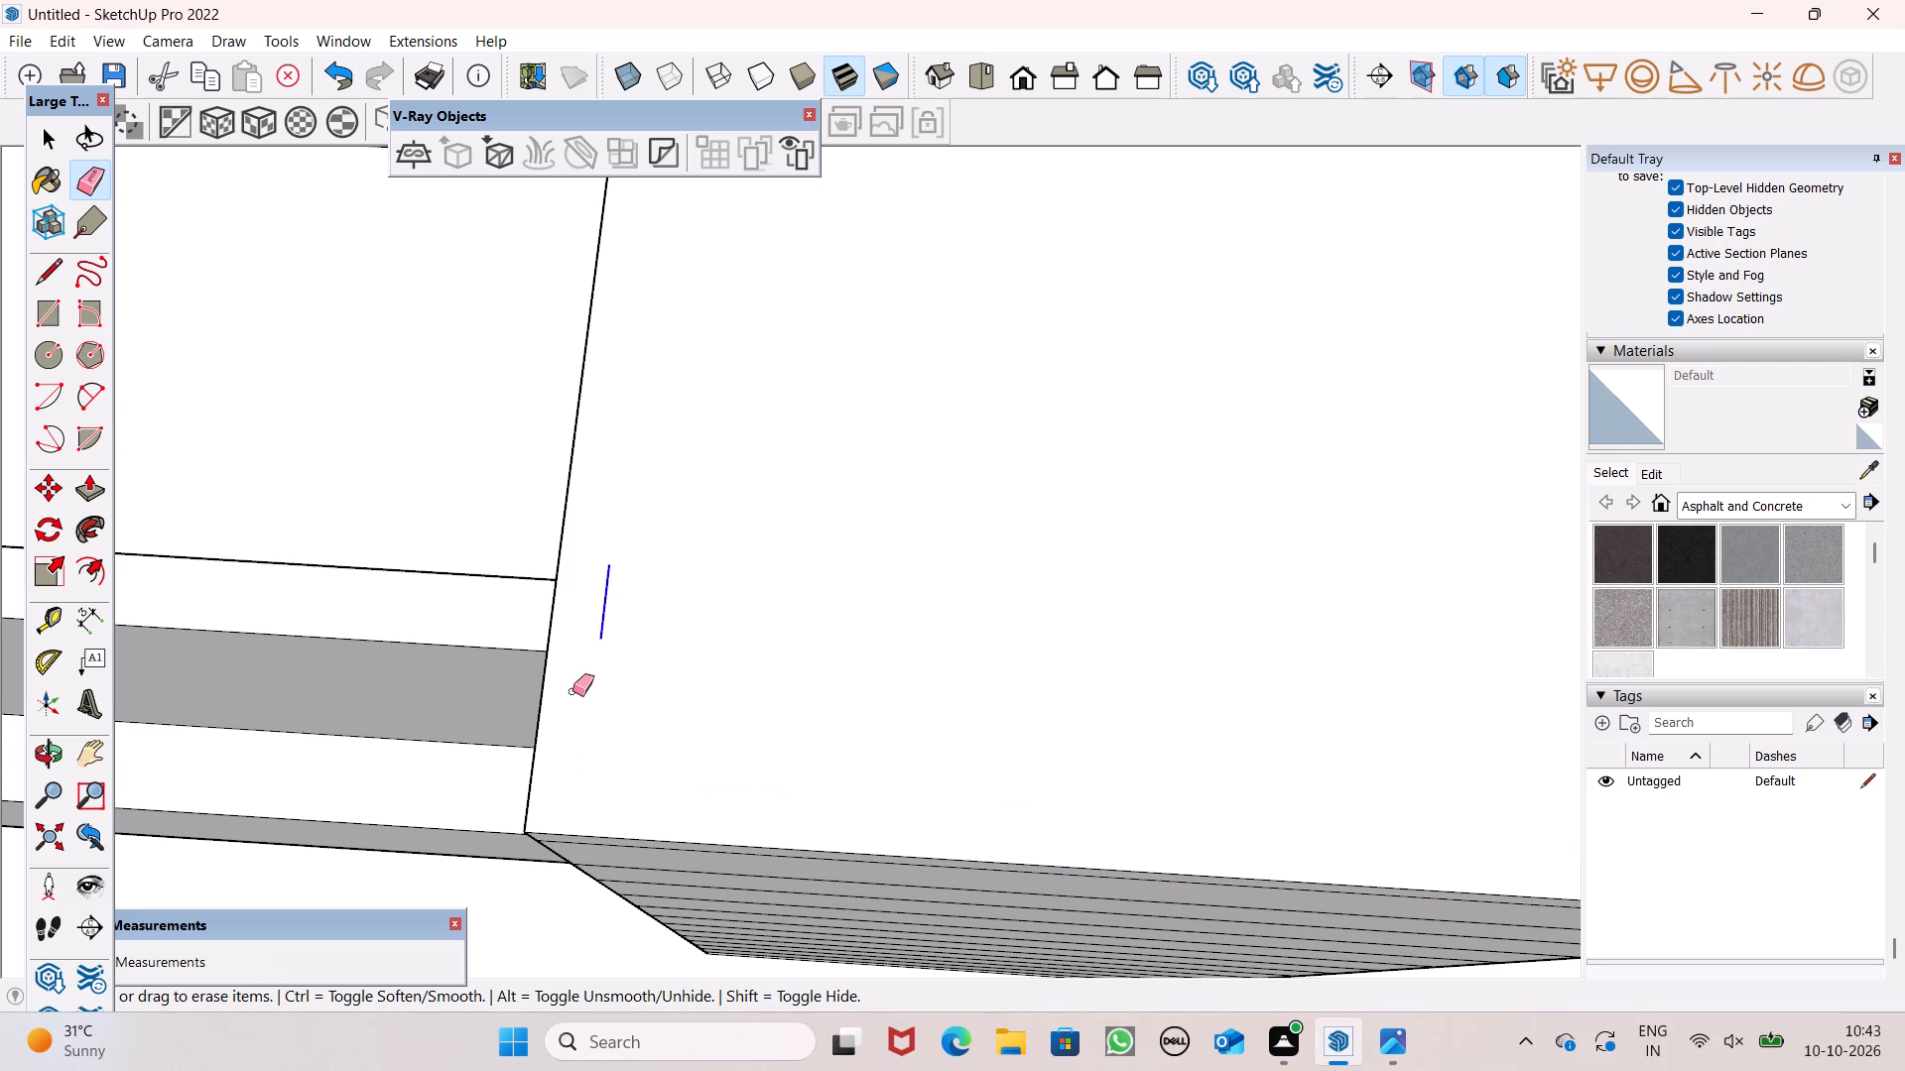
pyautogui.scroll(-10, 570, 702)
pyautogui.scroll(6, 1155, 673)
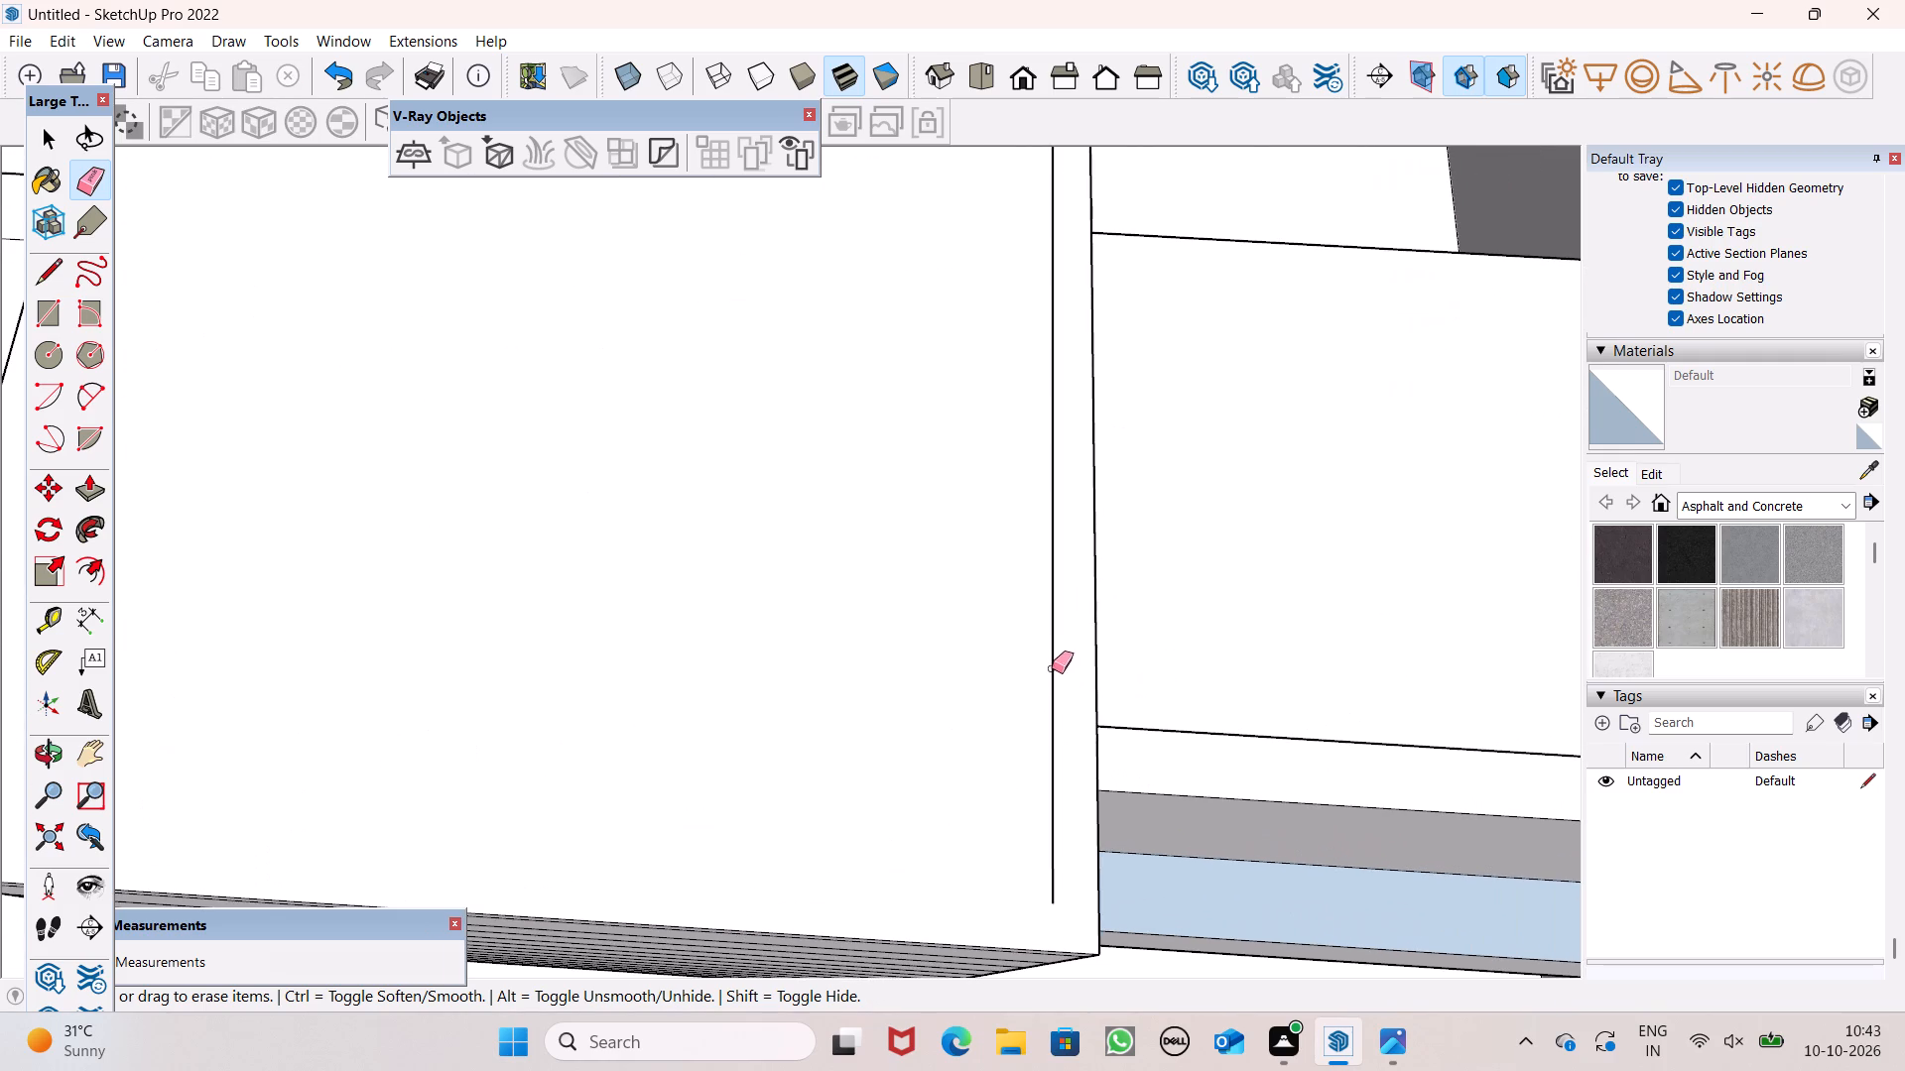
pyautogui.click(1052, 668)
pyautogui.scroll(-6, 995, 697)
pyautogui.moveTo(1003, 754); pyautogui.dragTo(1021, 757)
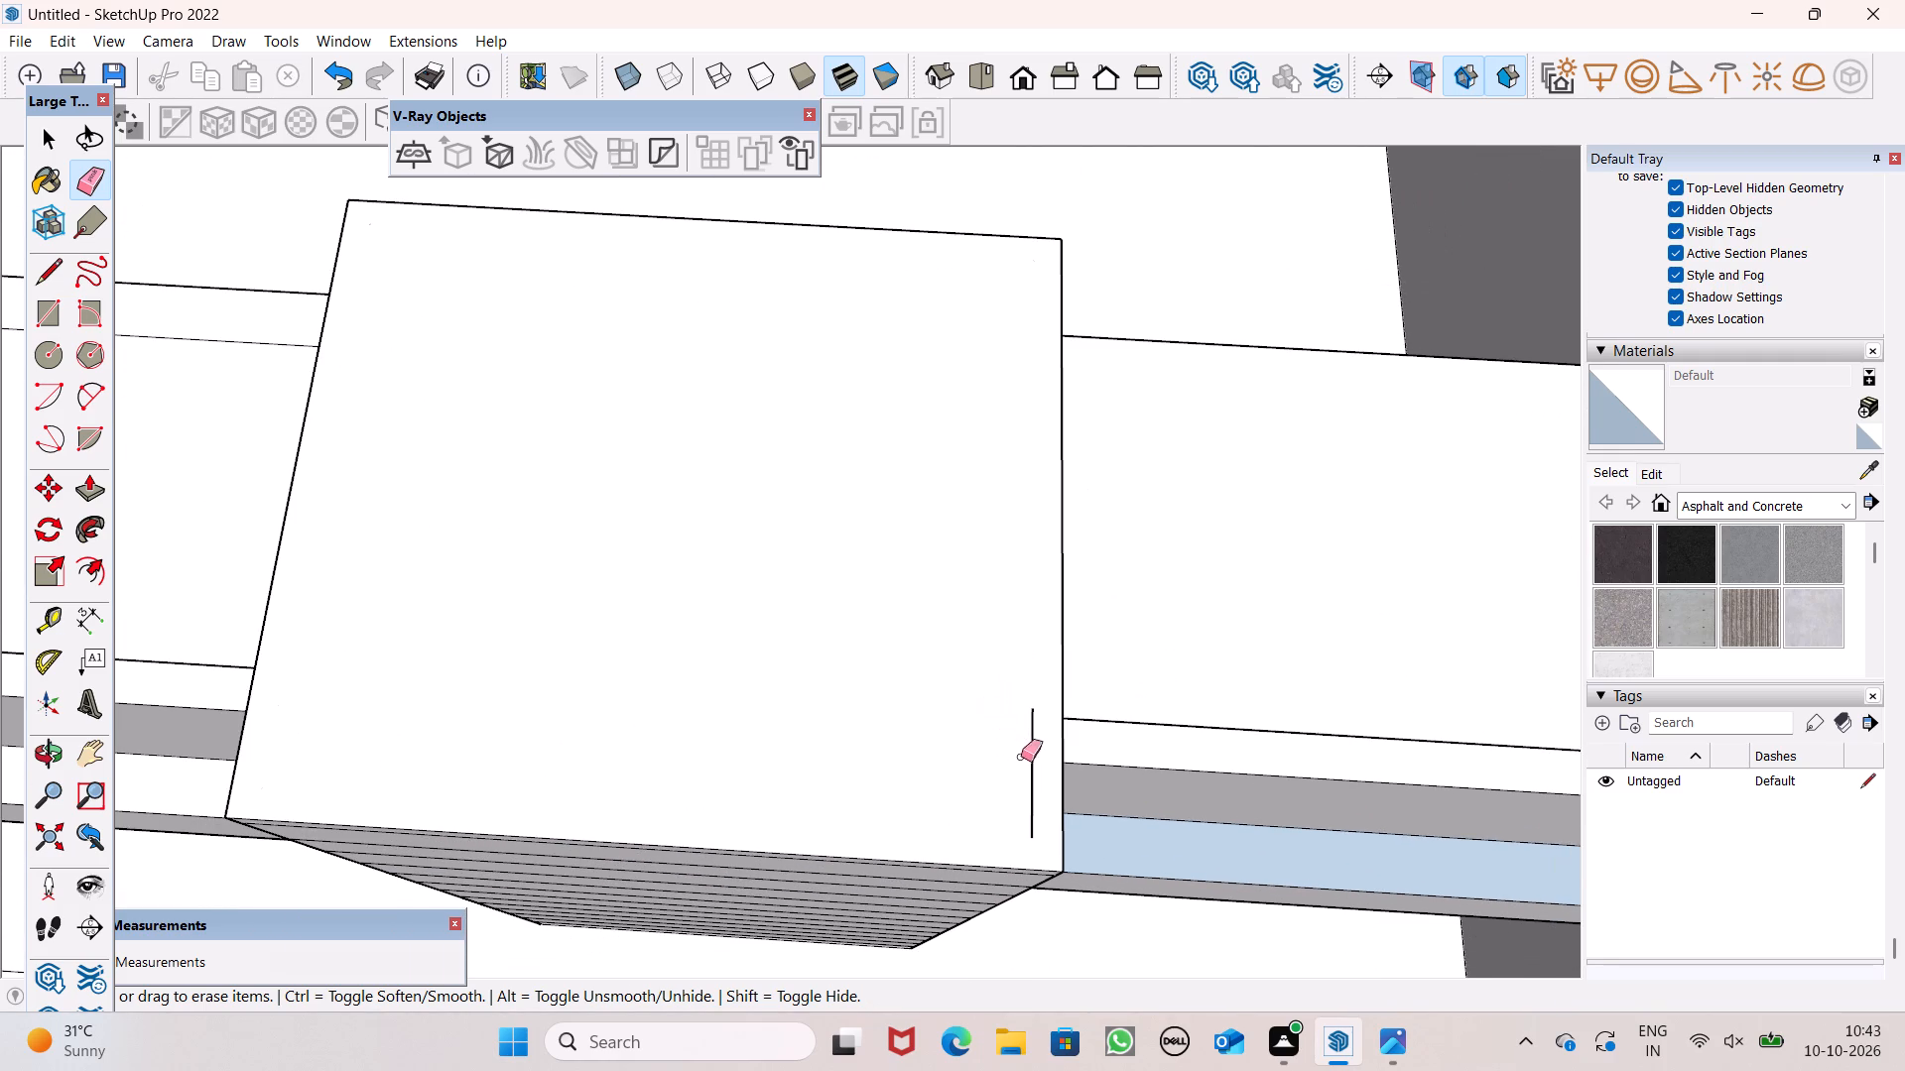
pyautogui.moveTo(1021, 757); pyautogui.dragTo(1020, 719)
# Examine the raised lined block's cap and its junctions with the projecting bands from the front.
pyautogui.scroll(-6, 815, 679)
pyautogui.scroll(-3, 958, 676)
pyautogui.moveTo(979, 681); pyautogui.dragTo(960, 235, button='middle')
pyautogui.scroll(4, 837, 492)
pyautogui.moveTo(848, 501); pyautogui.dragTo(961, 372, button='middle')
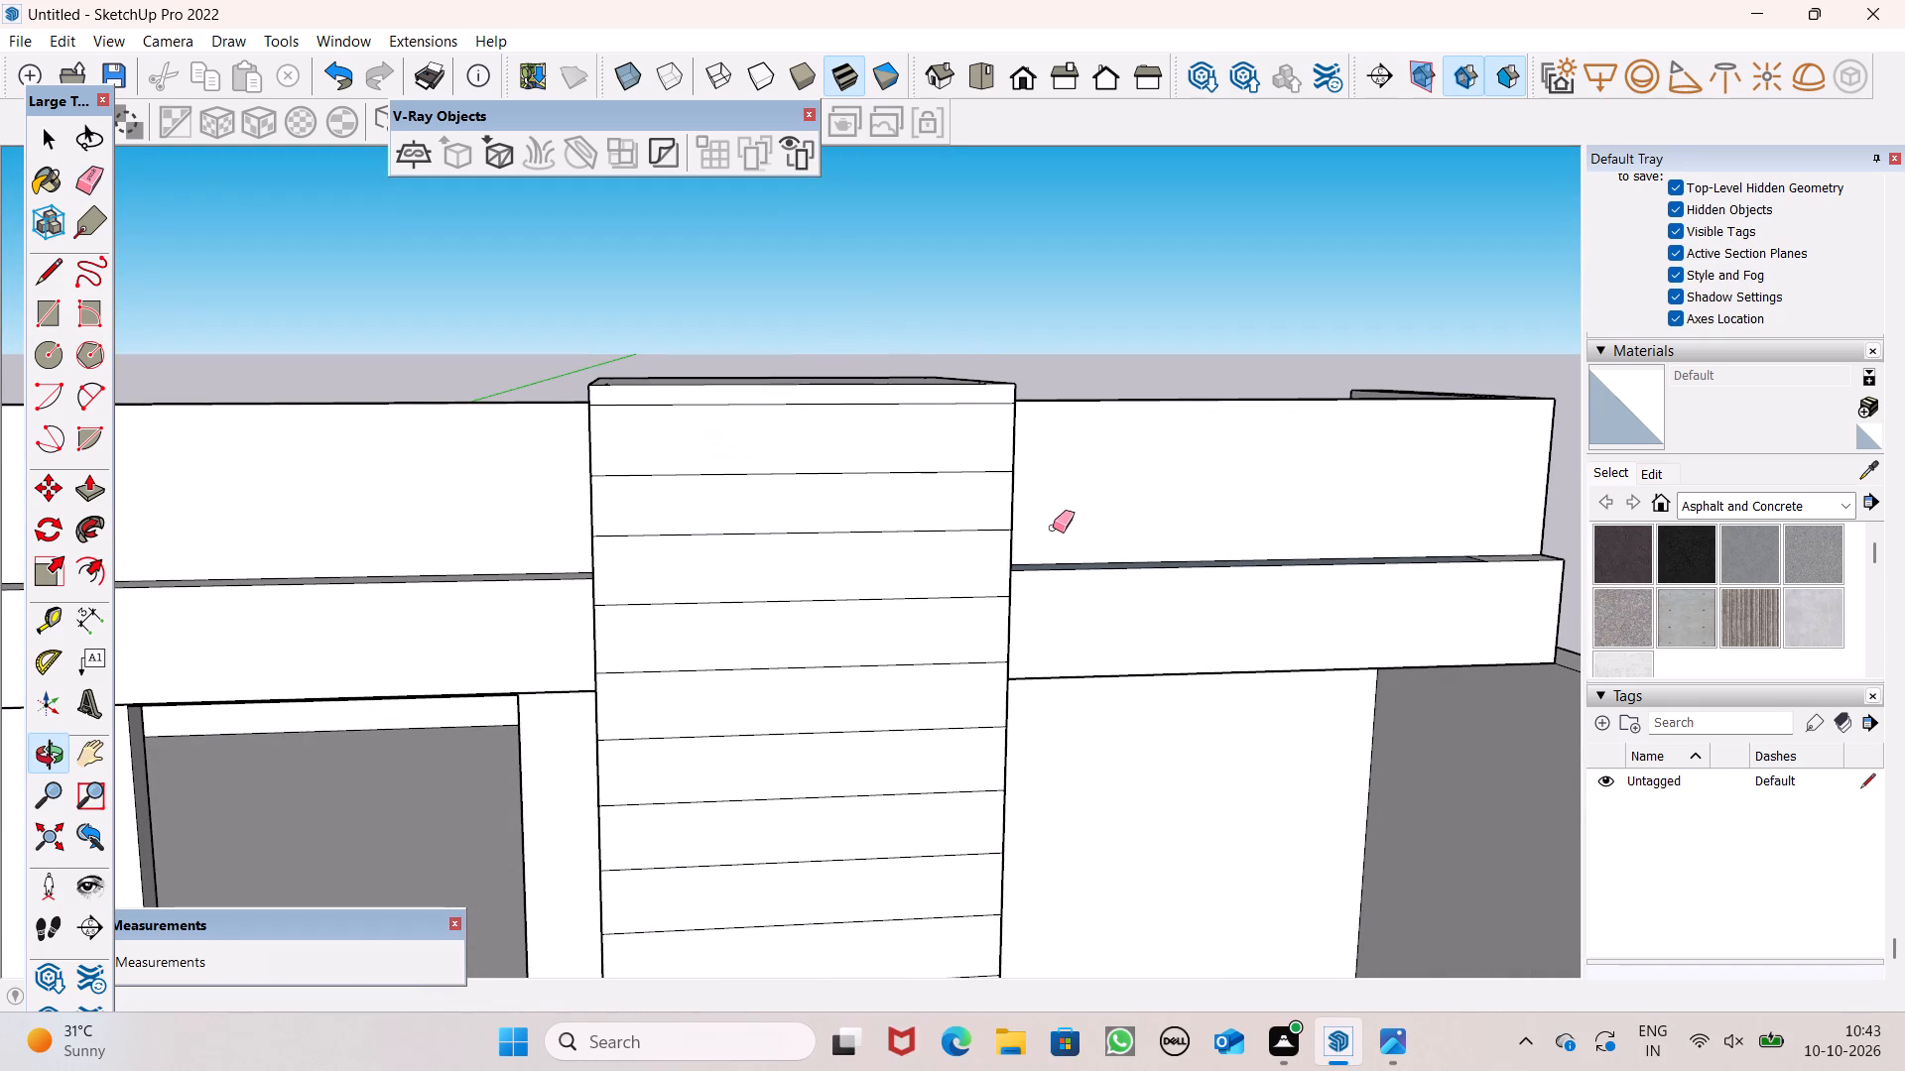
pyautogui.scroll(-2, 1062, 524)
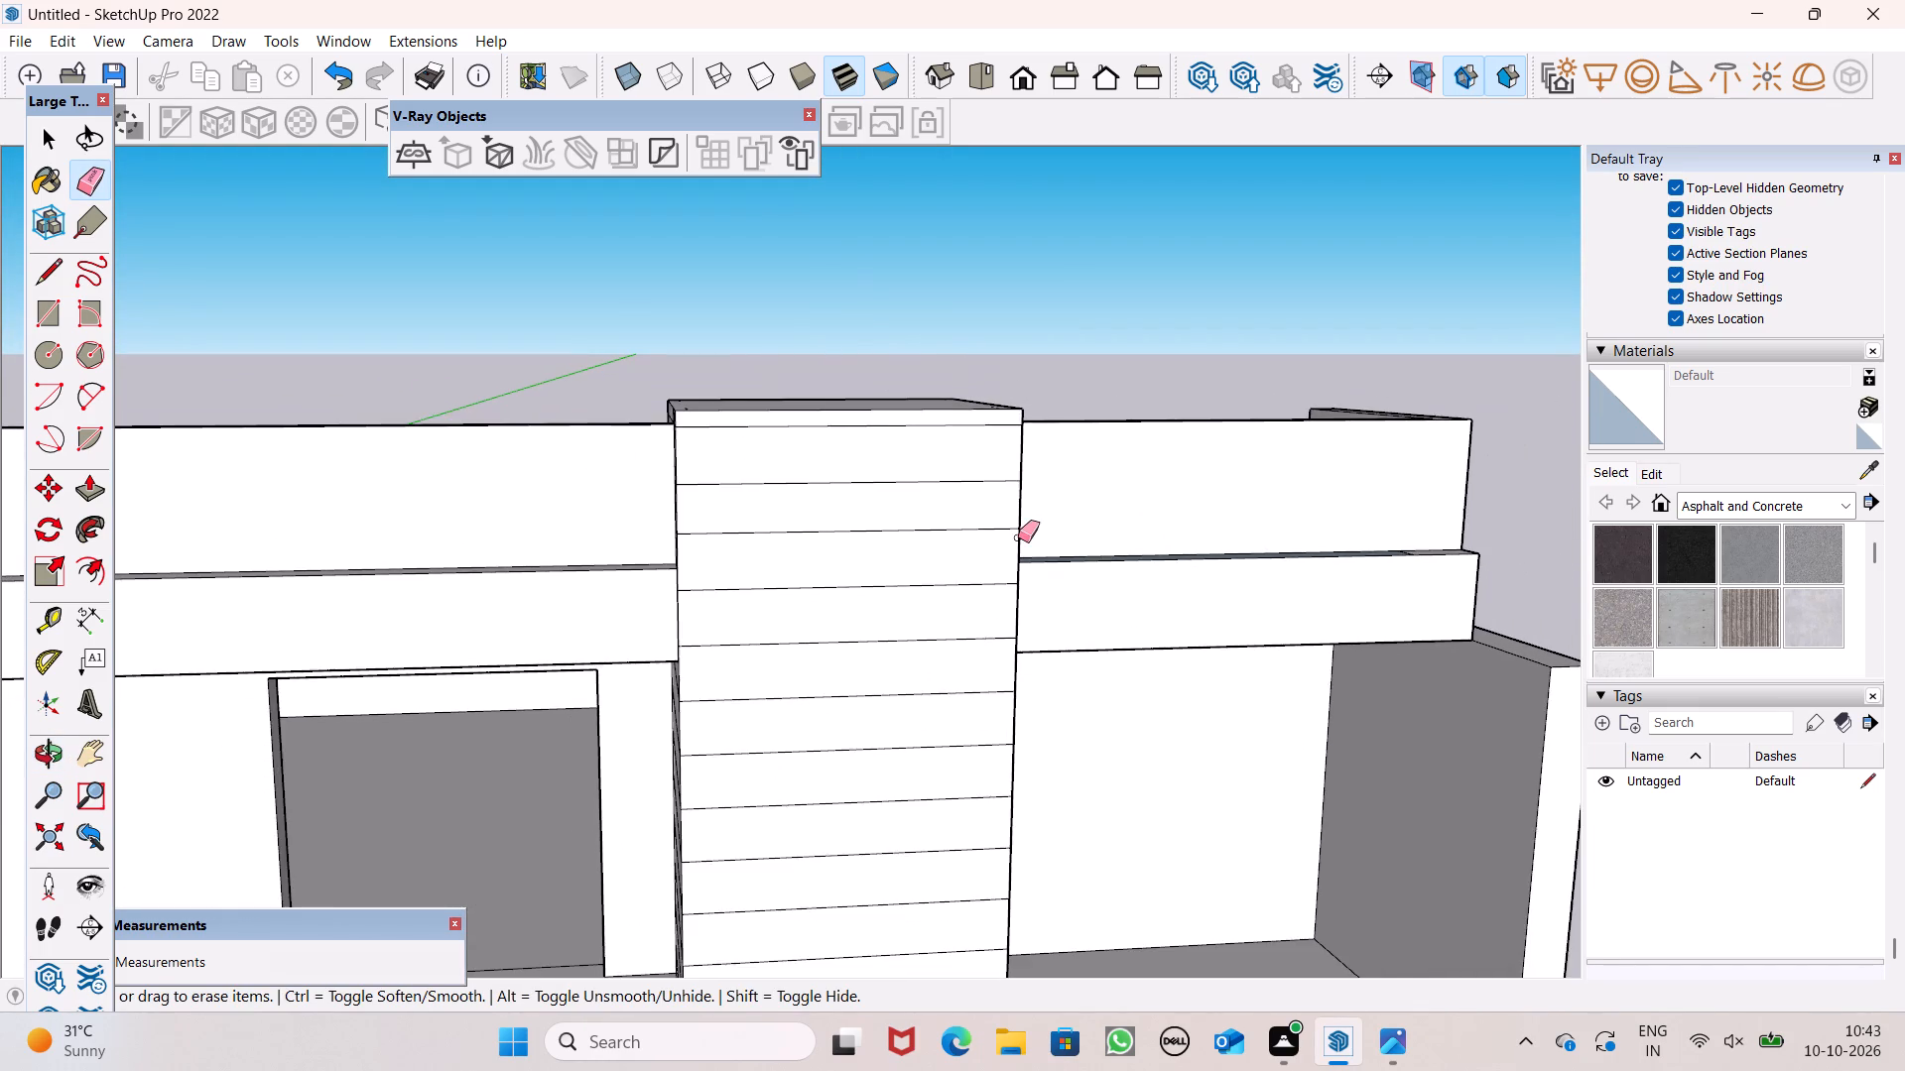
pyautogui.scroll(-3, 989, 503)
pyautogui.moveTo(999, 509); pyautogui.dragTo(926, 501, button='middle')
pyautogui.middleClick(926, 497)
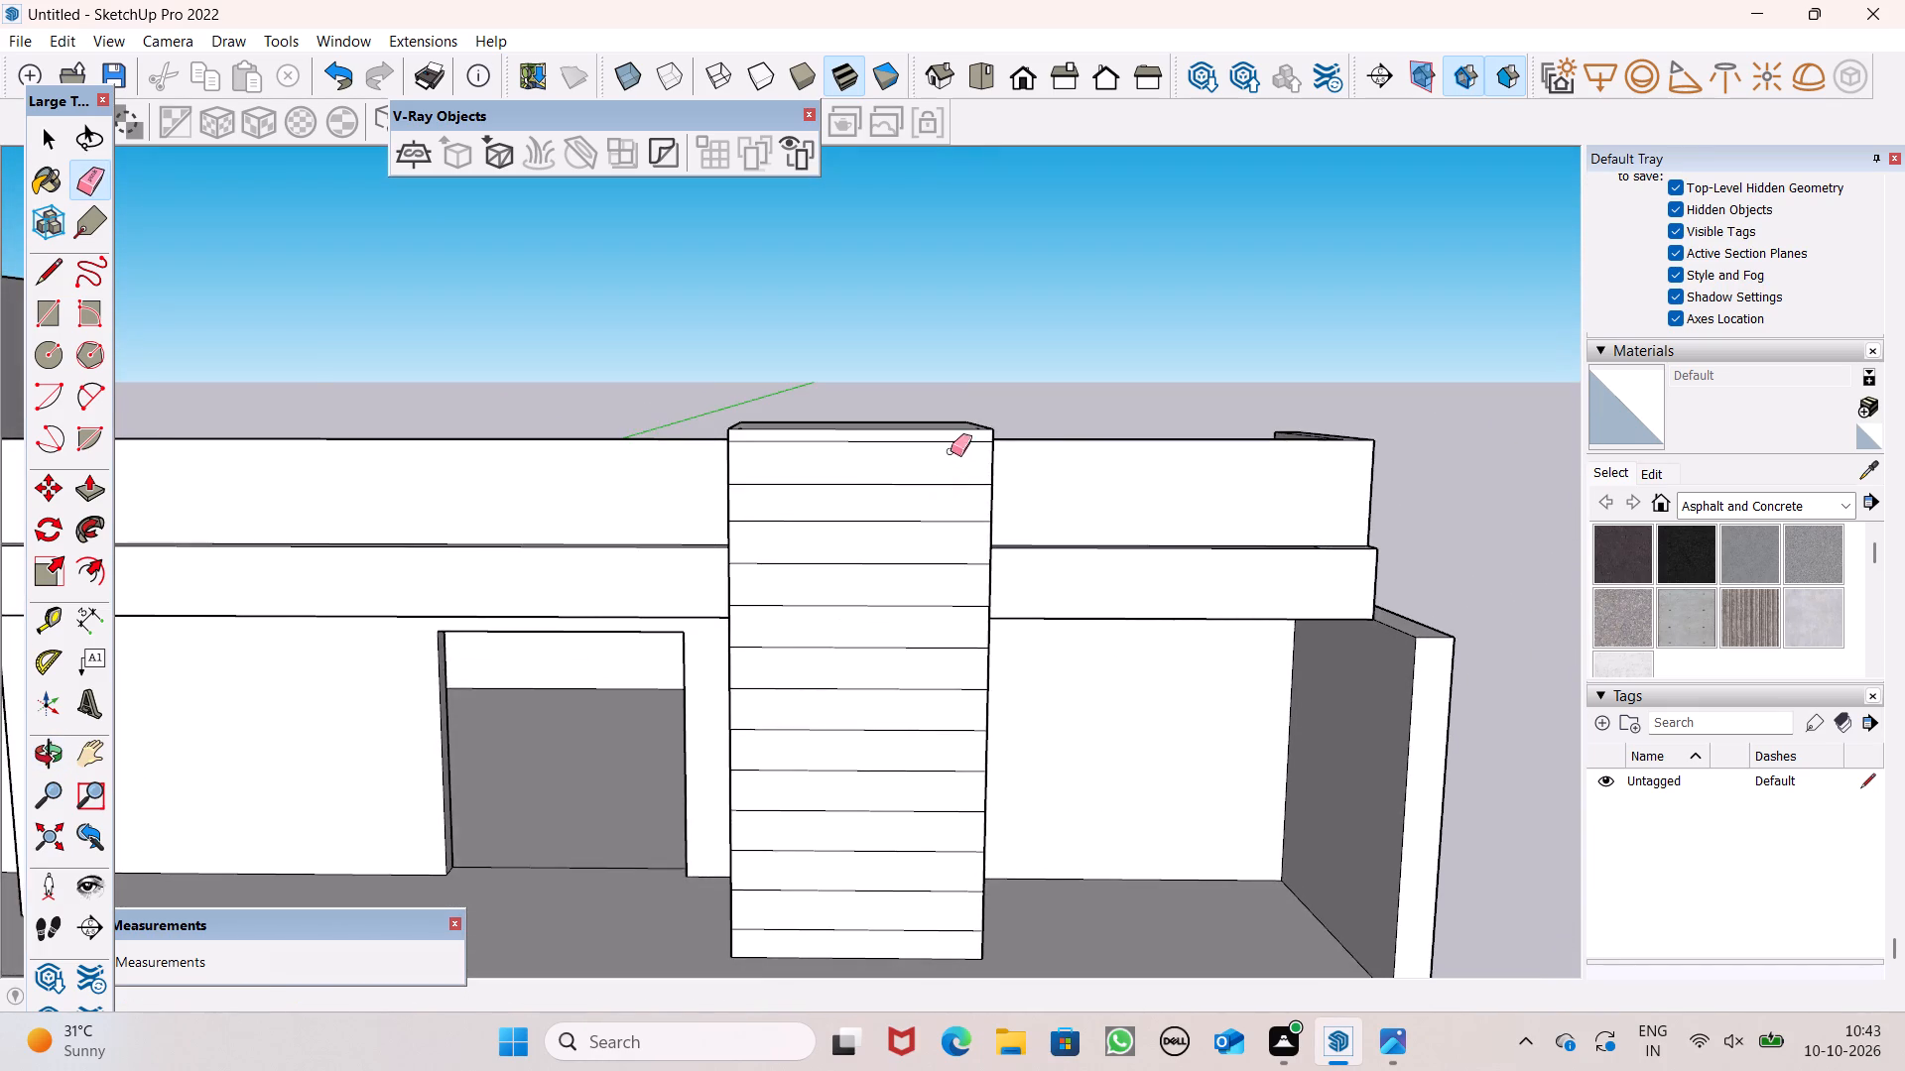
pyautogui.scroll(-1, 975, 420)
pyautogui.moveTo(973, 570); pyautogui.dragTo(942, 572, button='middle')
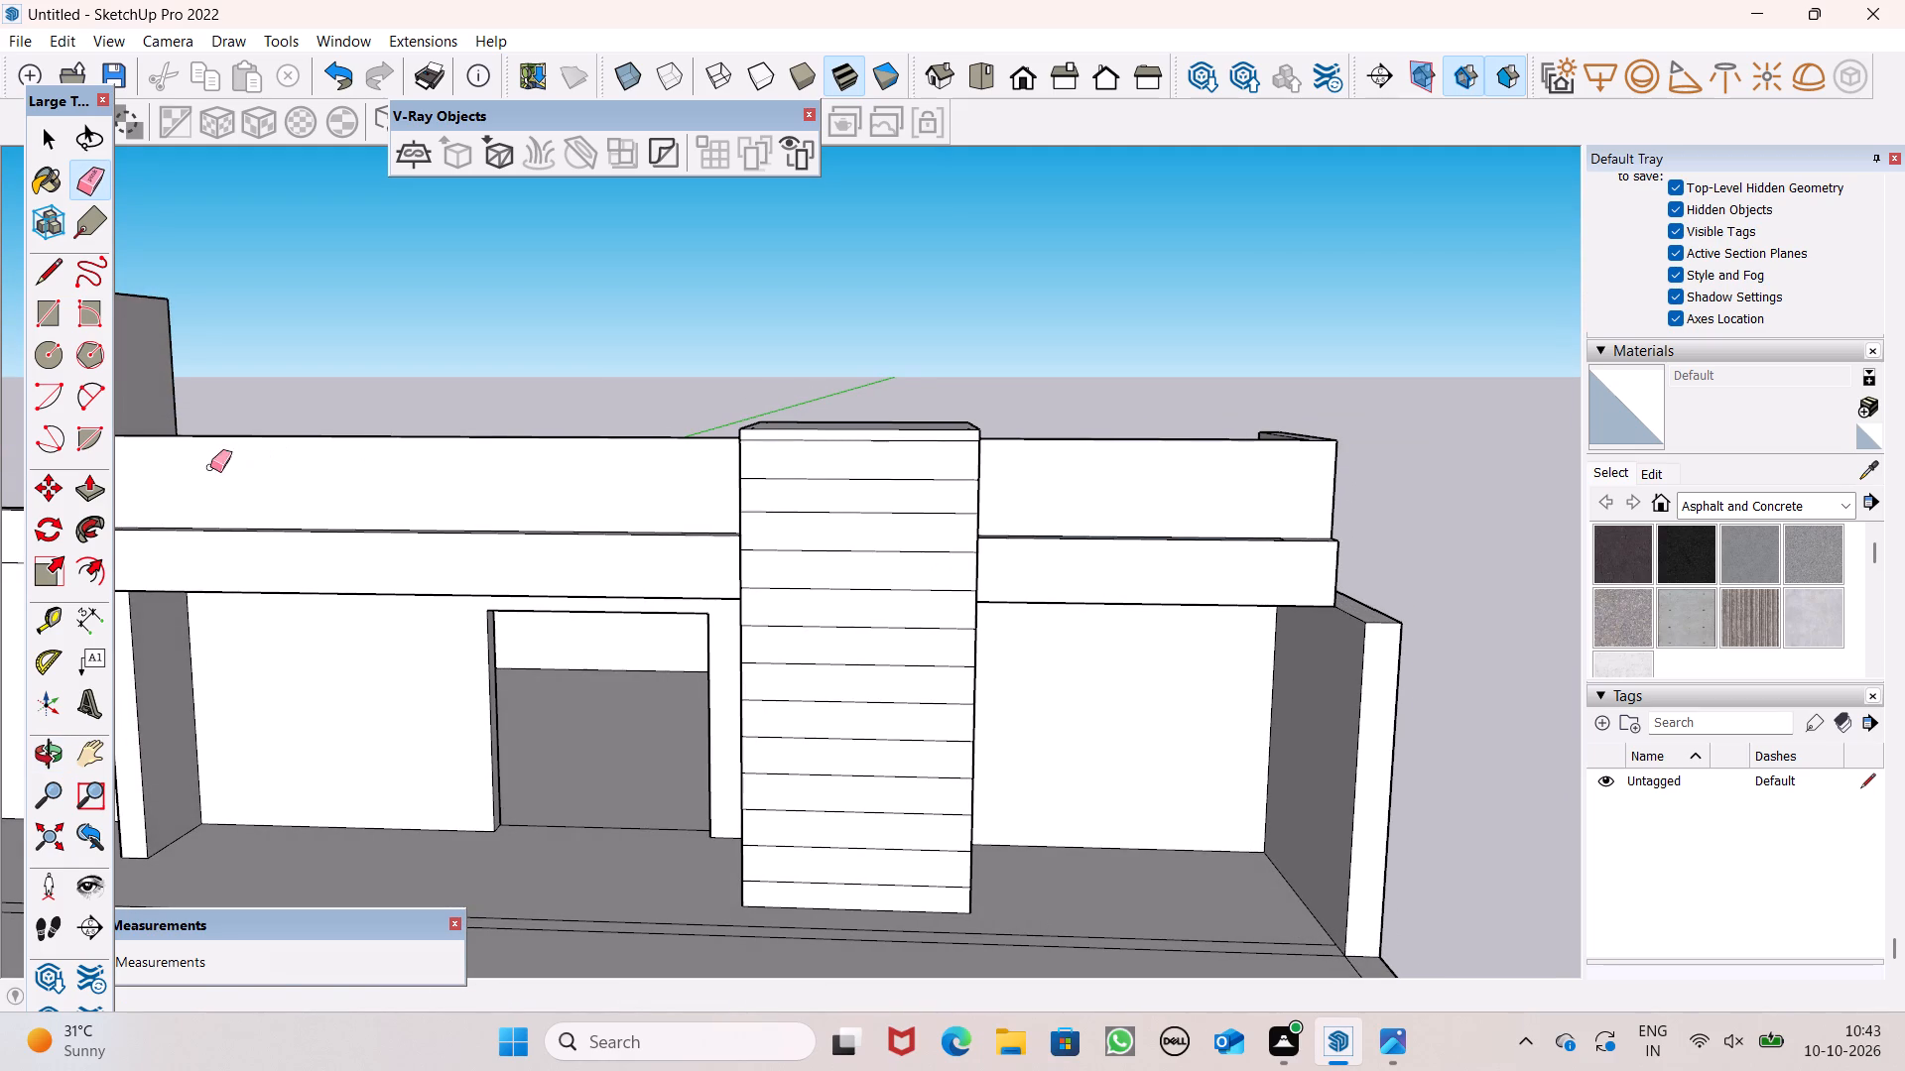
# With the Rectangle tool ready, examine the lined block, slab and front facade from several angles and distances.
pyautogui.click(56, 318)
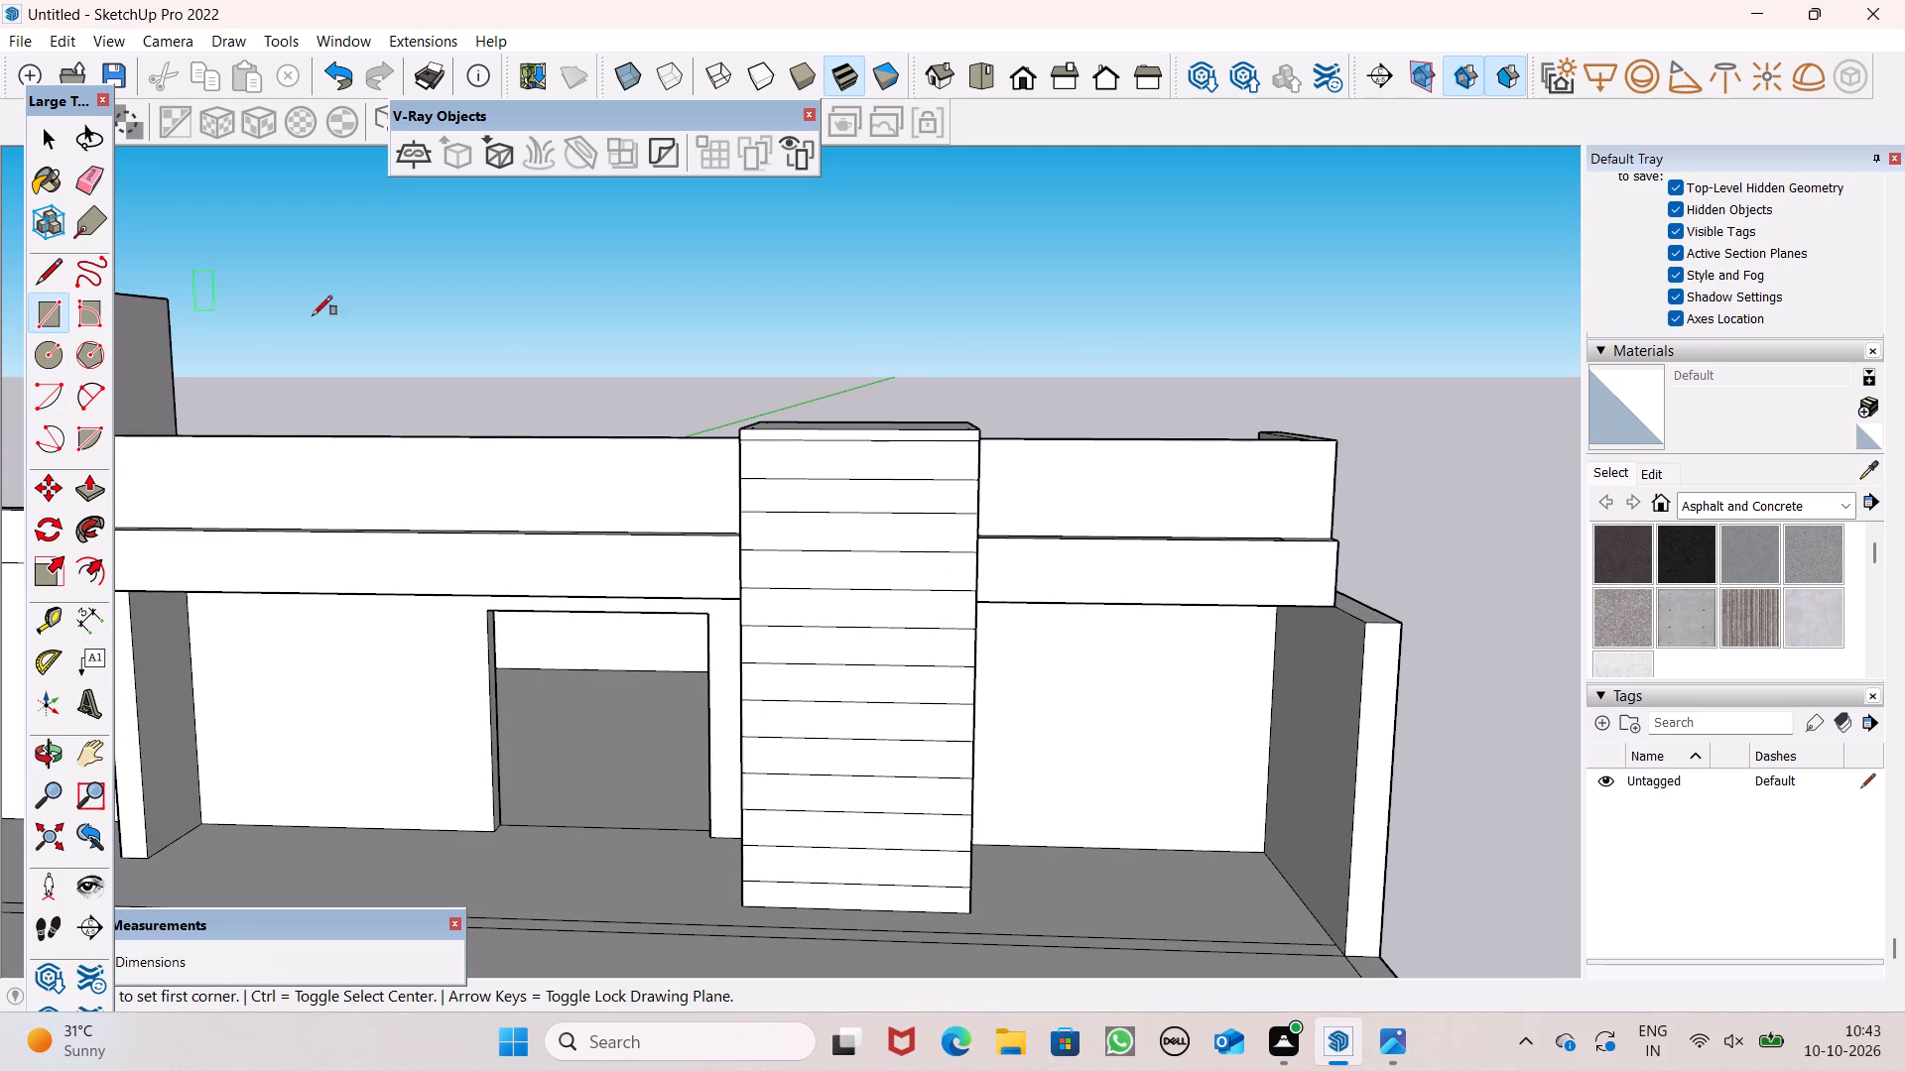
pyautogui.scroll(-3, 1131, 359)
pyautogui.middleClick(1126, 496)
pyautogui.scroll(1, 1126, 496)
pyautogui.scroll(-4, 1094, 429)
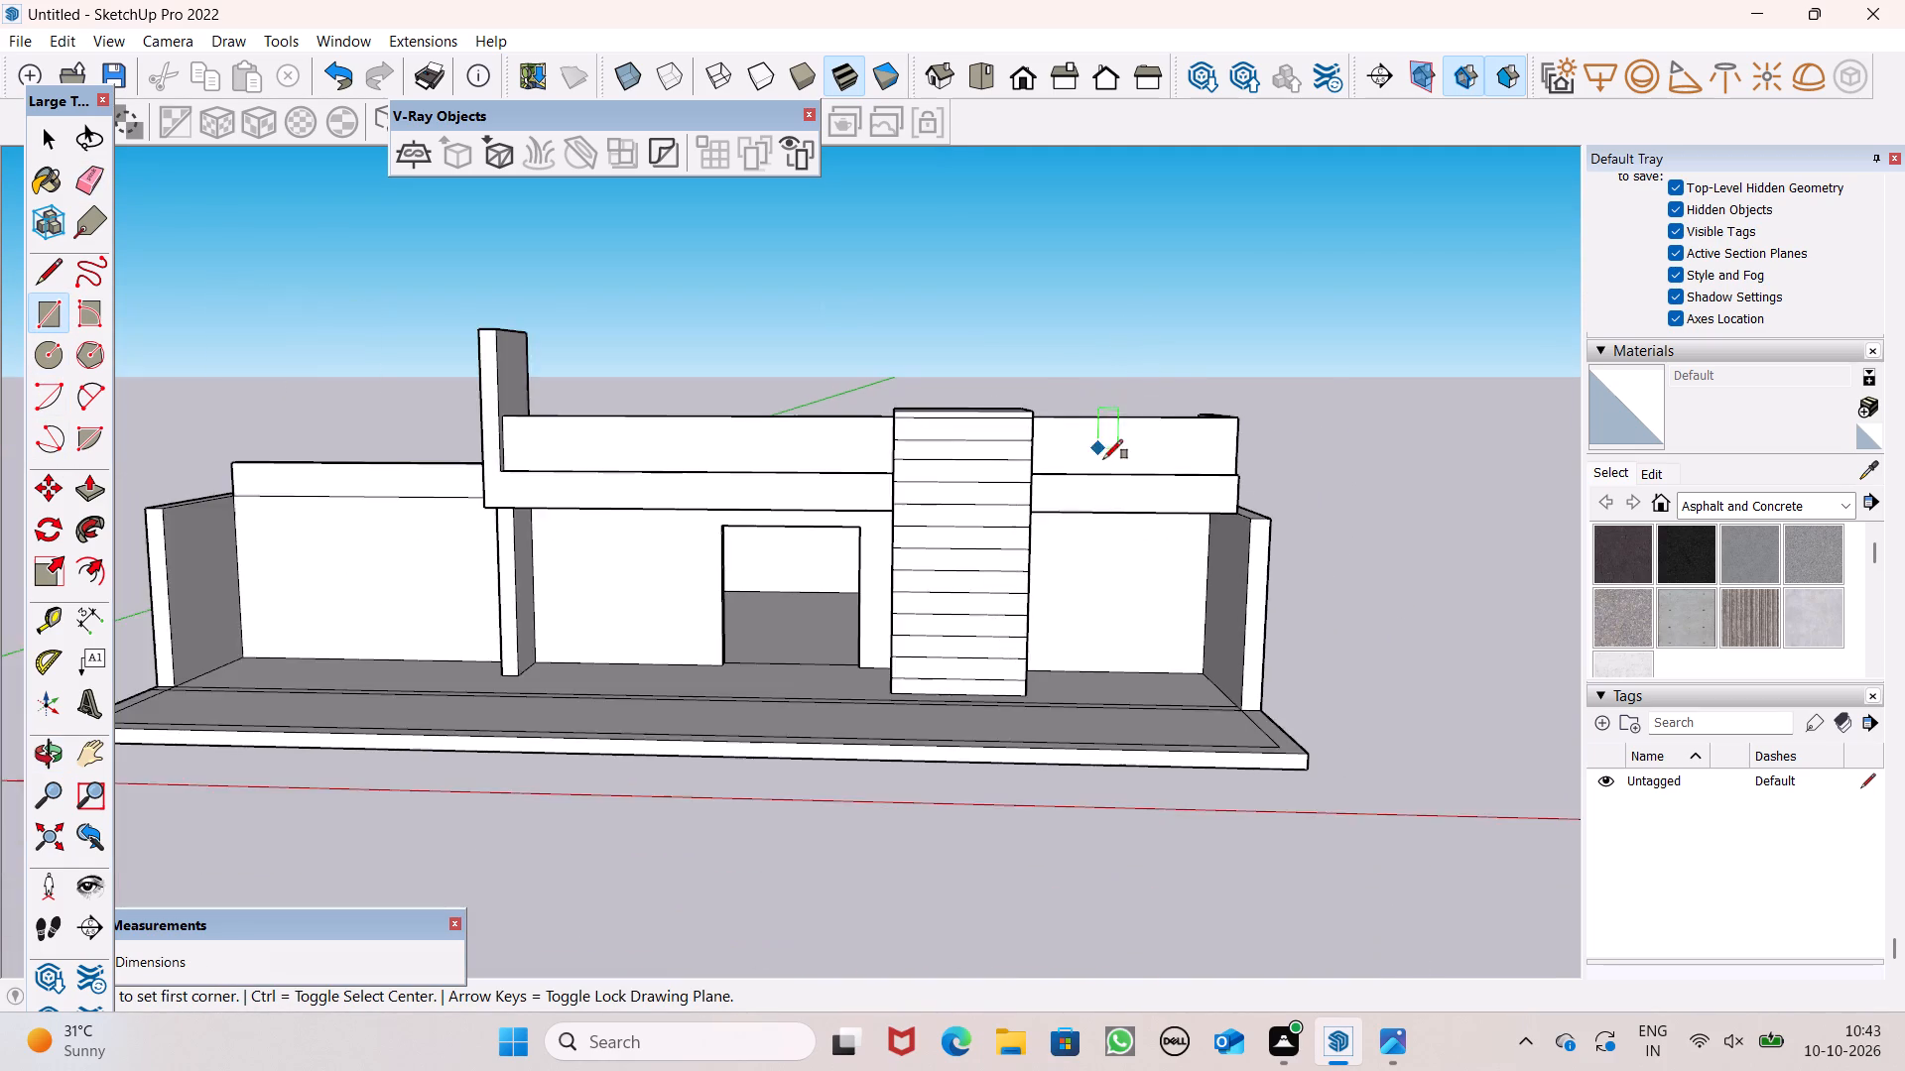
pyautogui.moveTo(1110, 480); pyautogui.dragTo(1081, 528, button='middle')
pyautogui.scroll(1, 1079, 525)
pyautogui.scroll(-3, 1077, 515)
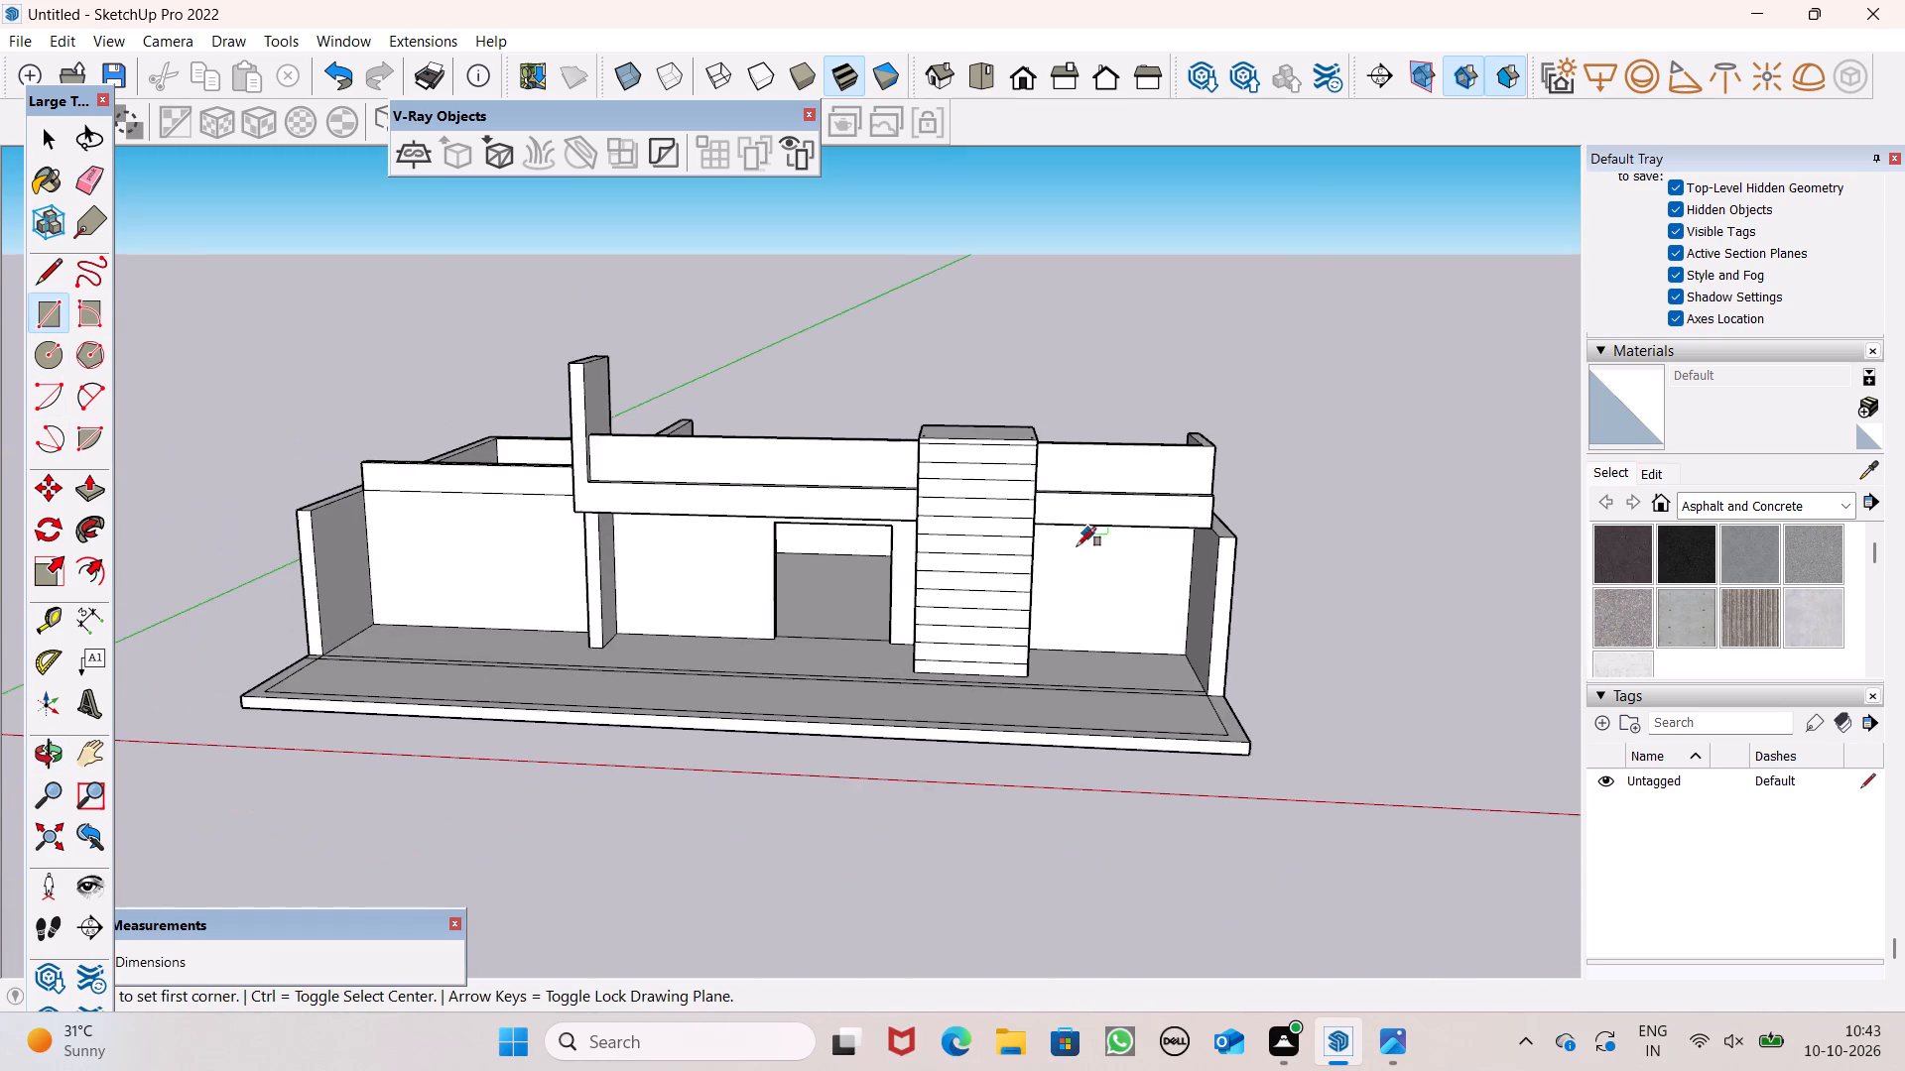
pyautogui.moveTo(1071, 550); pyautogui.dragTo(1020, 652, button='middle')
pyautogui.scroll(1, 985, 690)
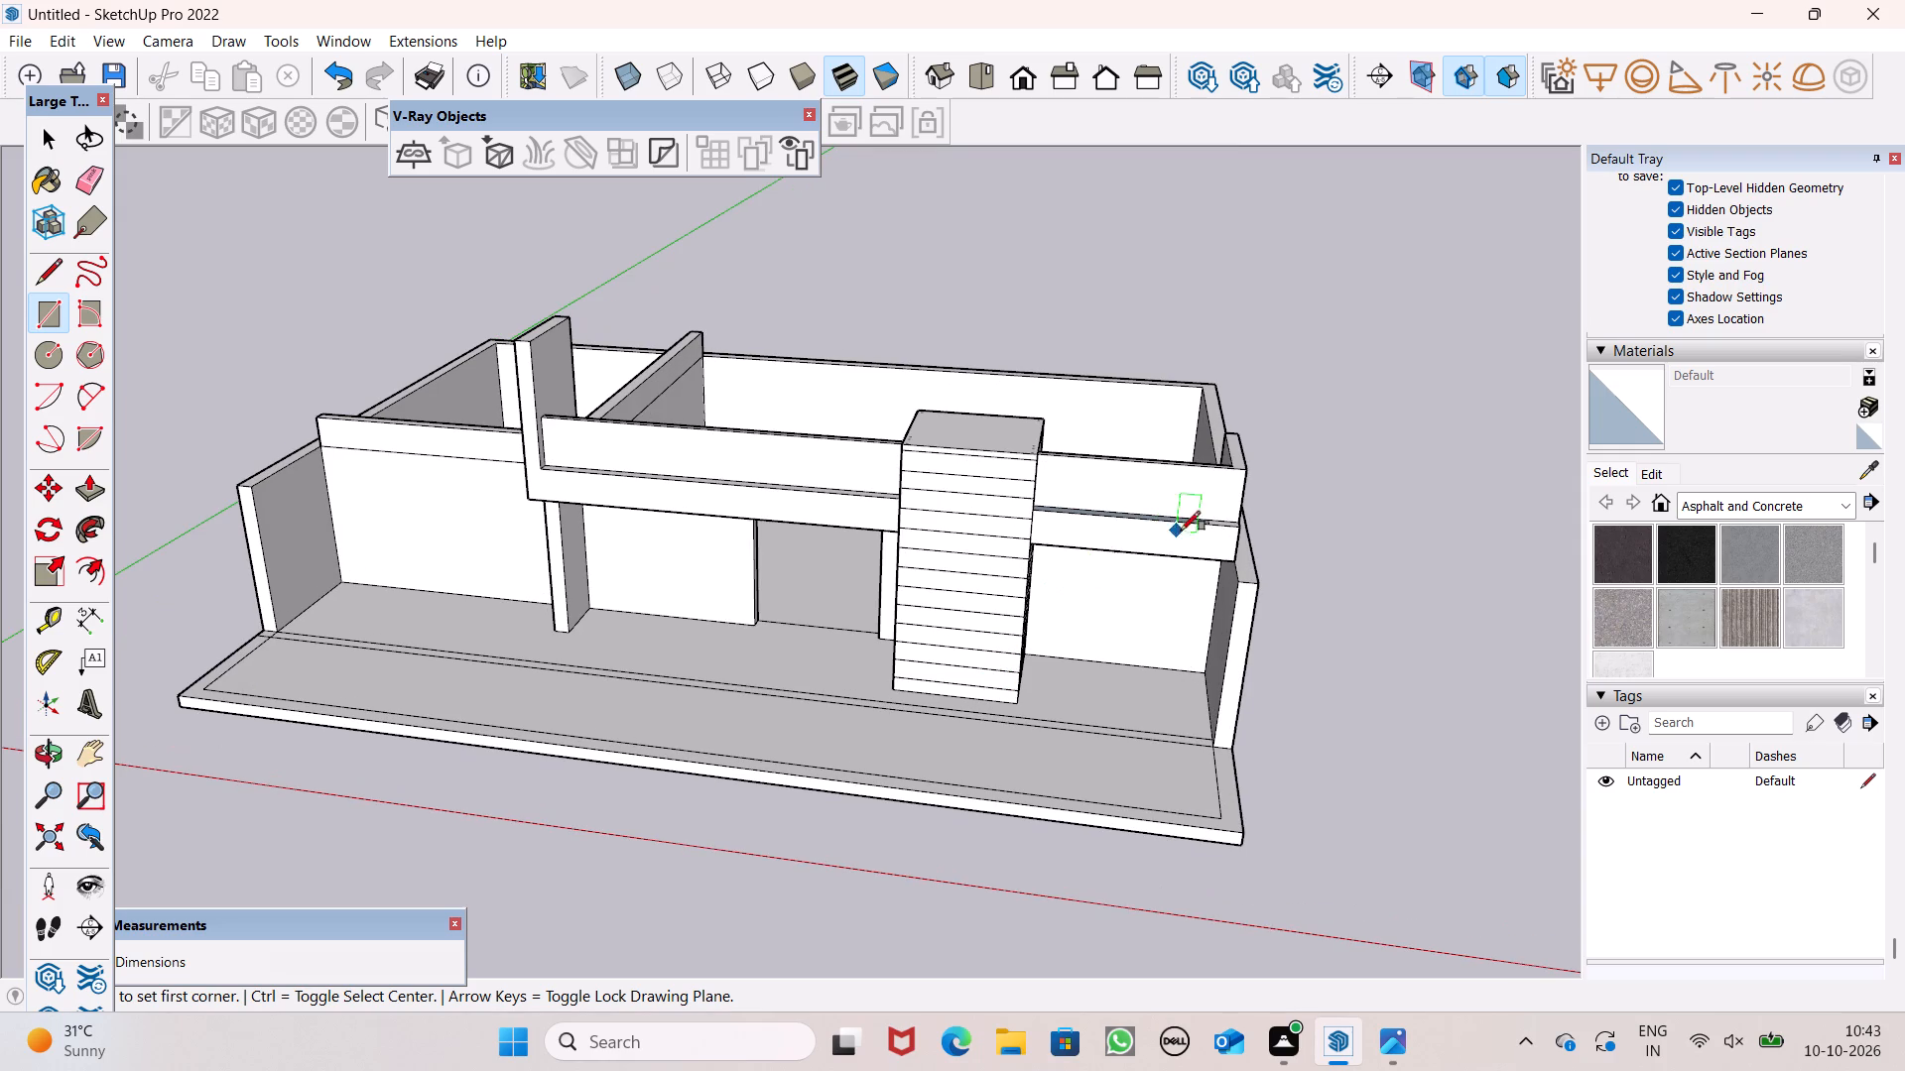
pyautogui.scroll(-1, 1163, 366)
pyautogui.moveTo(1022, 546); pyautogui.dragTo(1149, 504, button='middle')
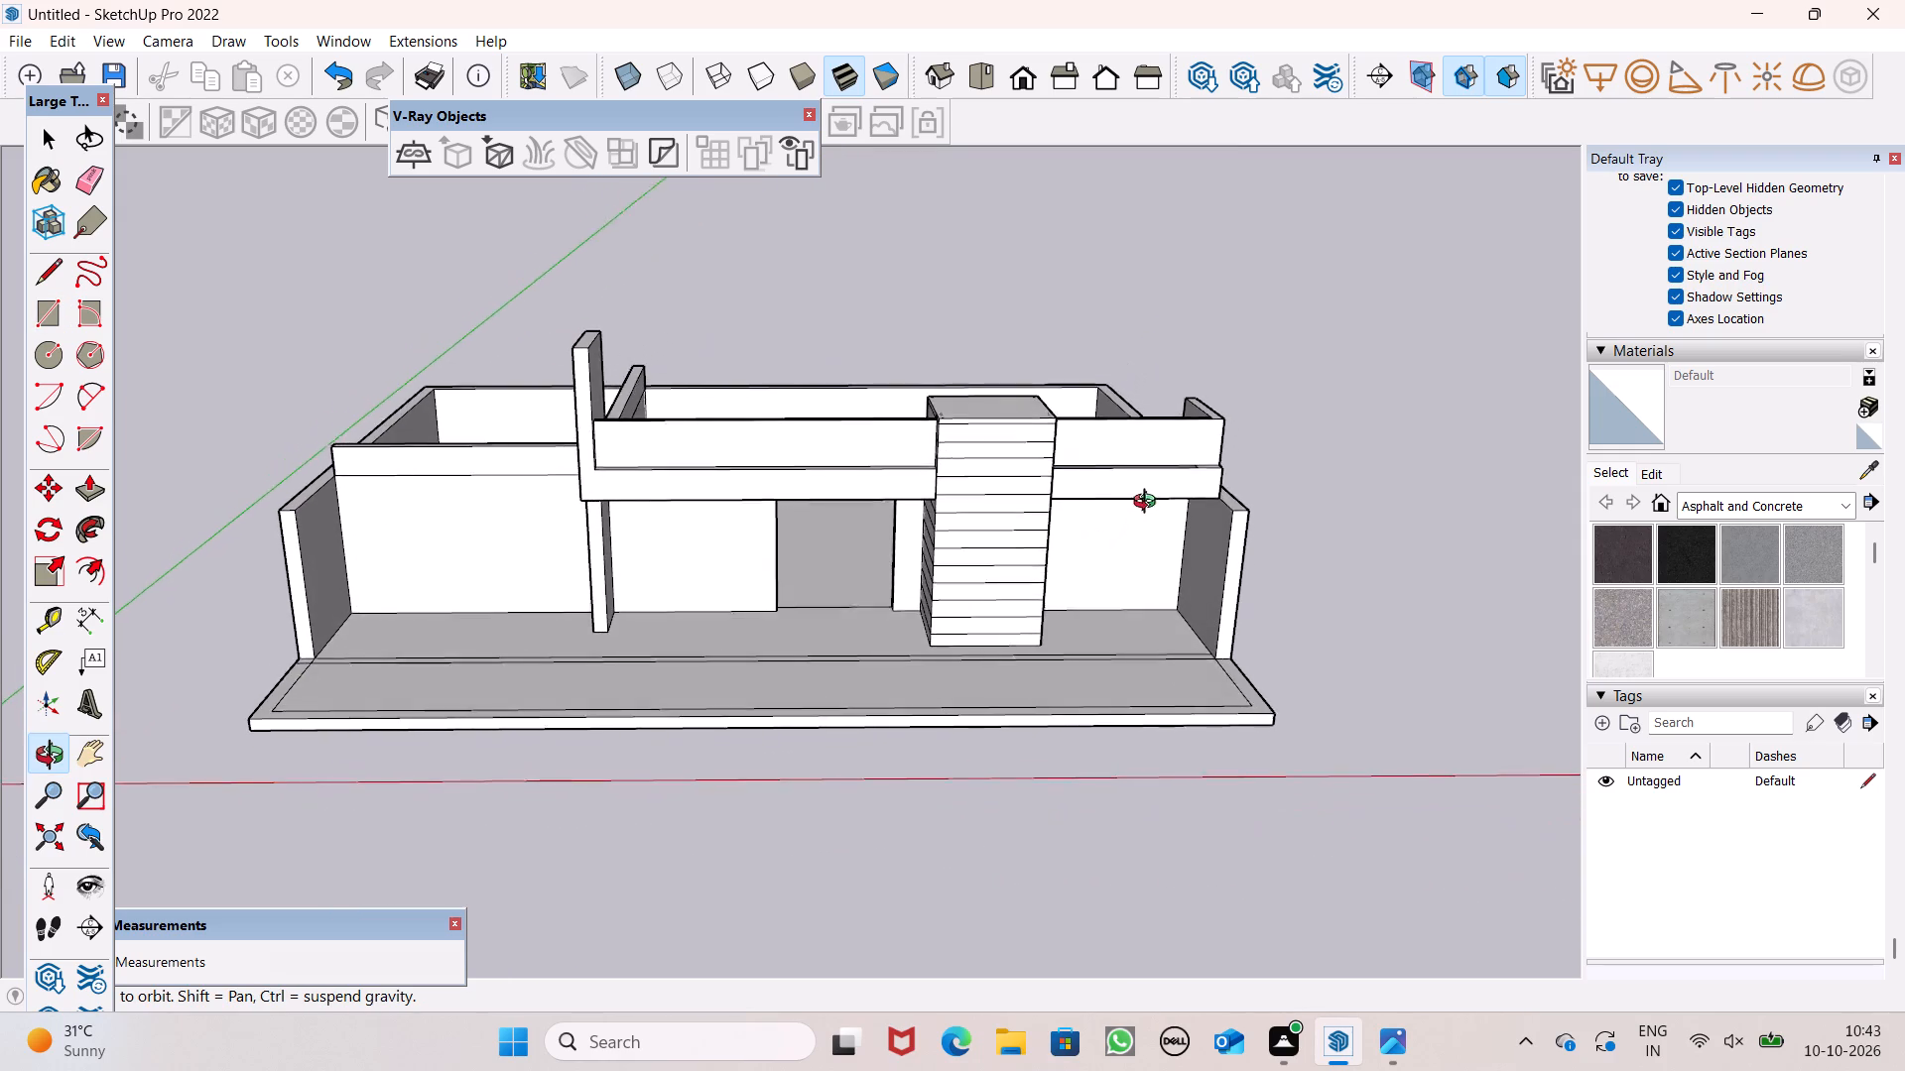
pyautogui.moveTo(1149, 504); pyautogui.dragTo(1153, 479, button='middle')
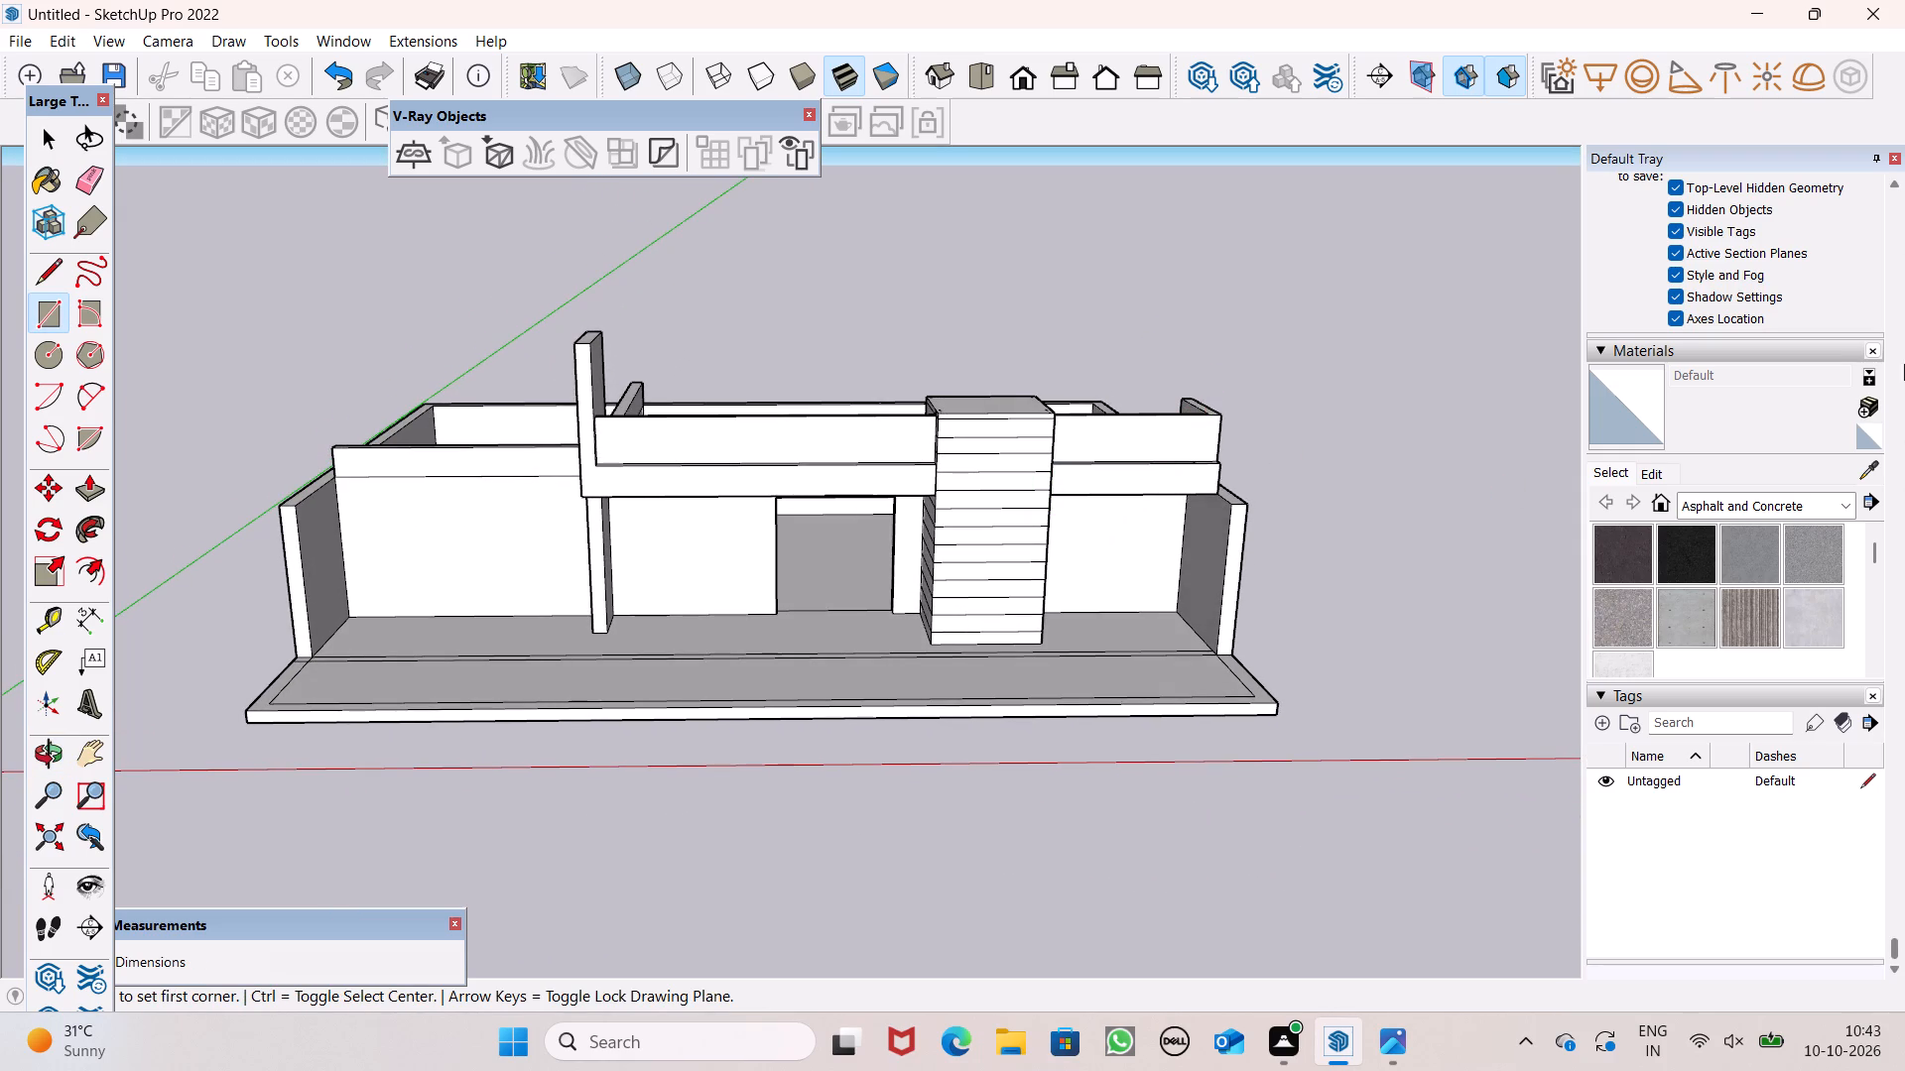
pyautogui.scroll(-1, 1455, 314)
pyautogui.scroll(-3, 1207, 408)
pyautogui.moveTo(1220, 520); pyautogui.dragTo(1206, 628, button='middle')
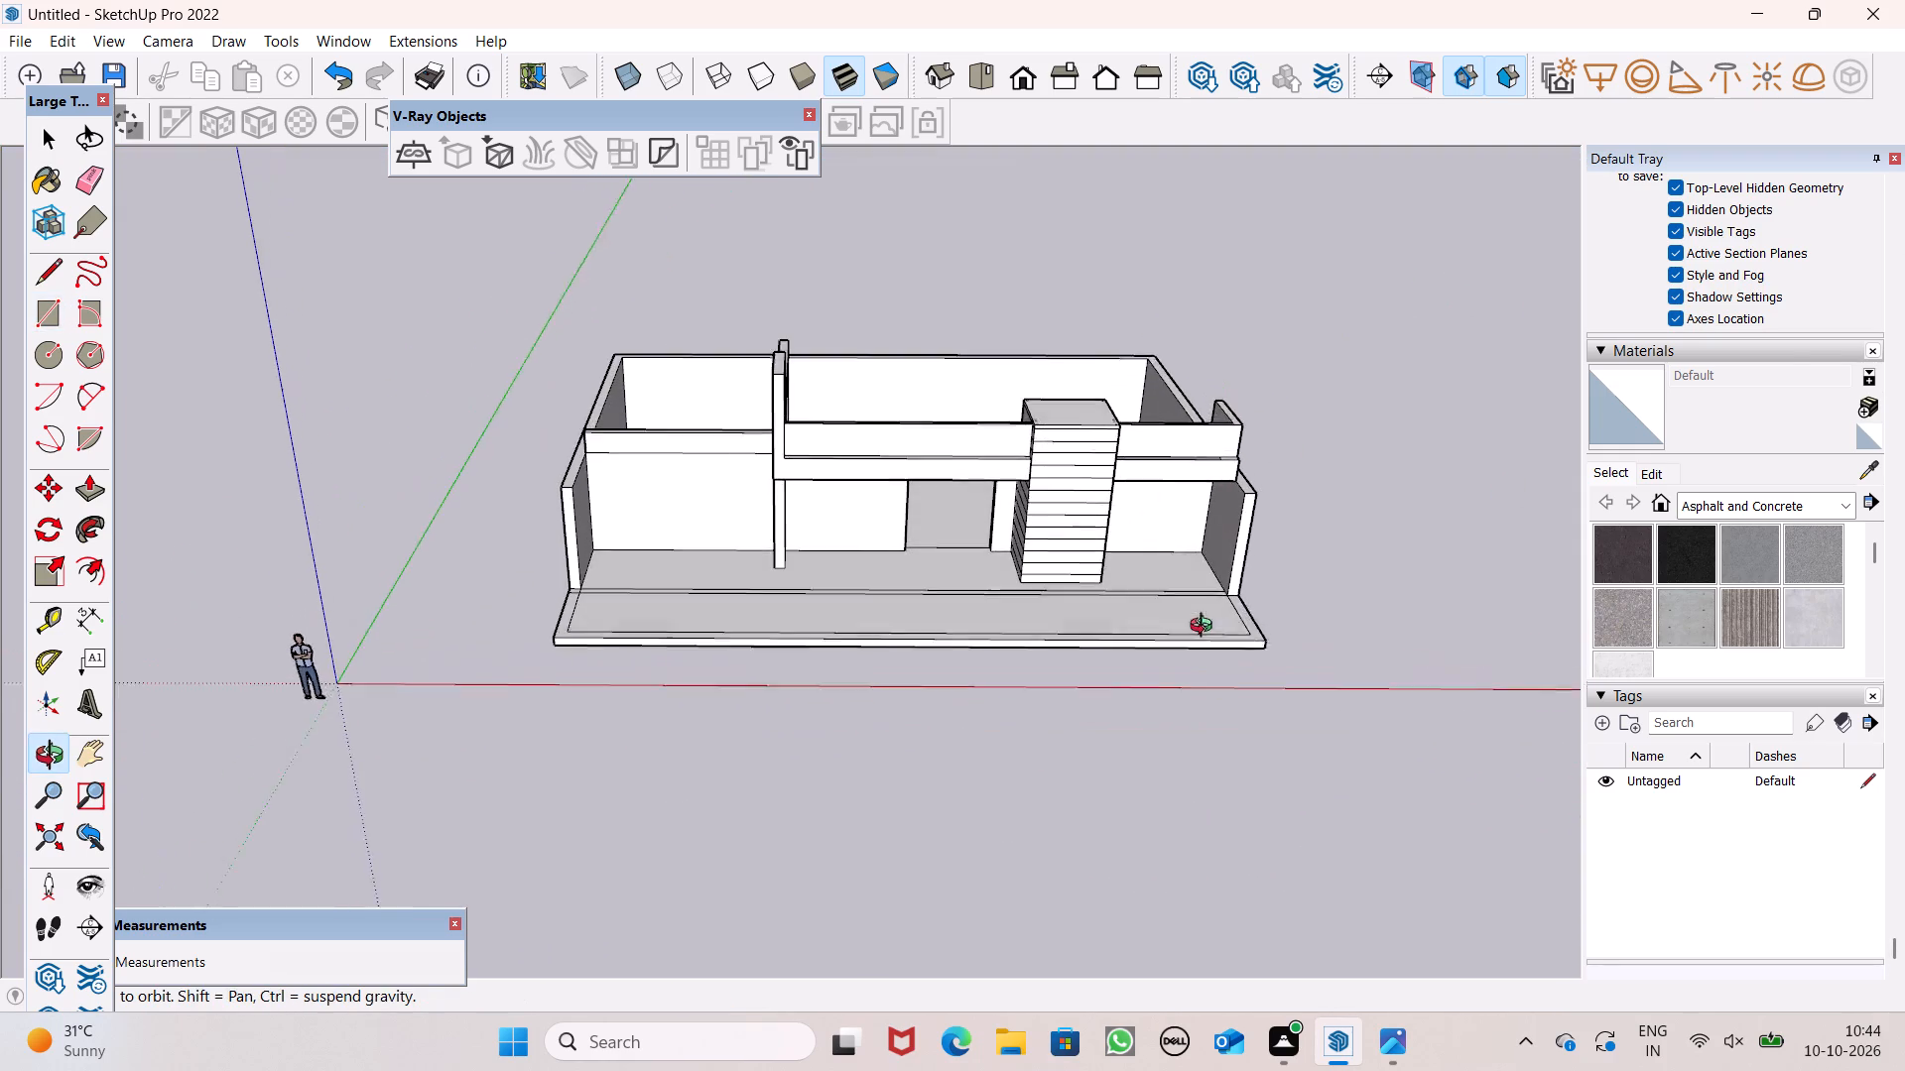
pyautogui.moveTo(1206, 628); pyautogui.dragTo(1209, 641, button='middle')
pyautogui.scroll(10, 1127, 521)
pyautogui.moveTo(1056, 573); pyautogui.dragTo(1015, 557, button='middle')
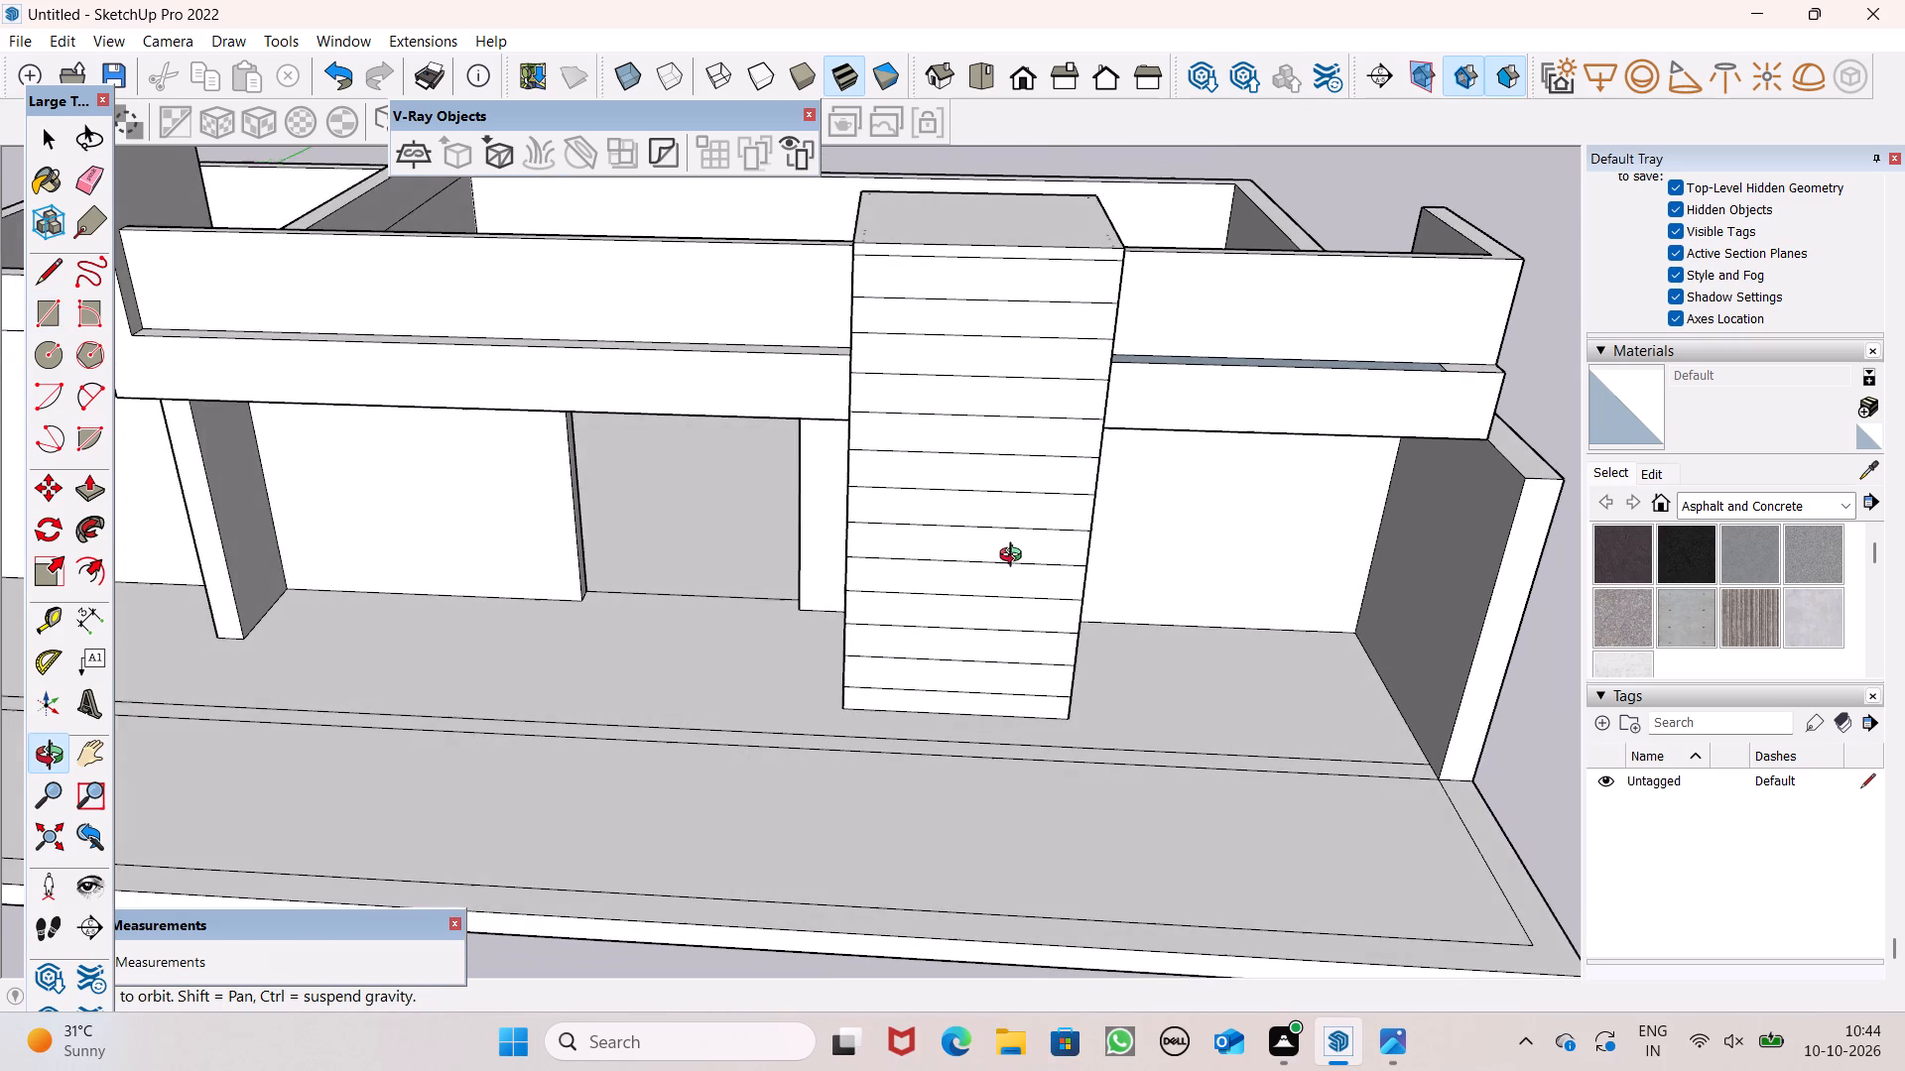
pyautogui.moveTo(1015, 557); pyautogui.dragTo(1017, 553, button='middle')
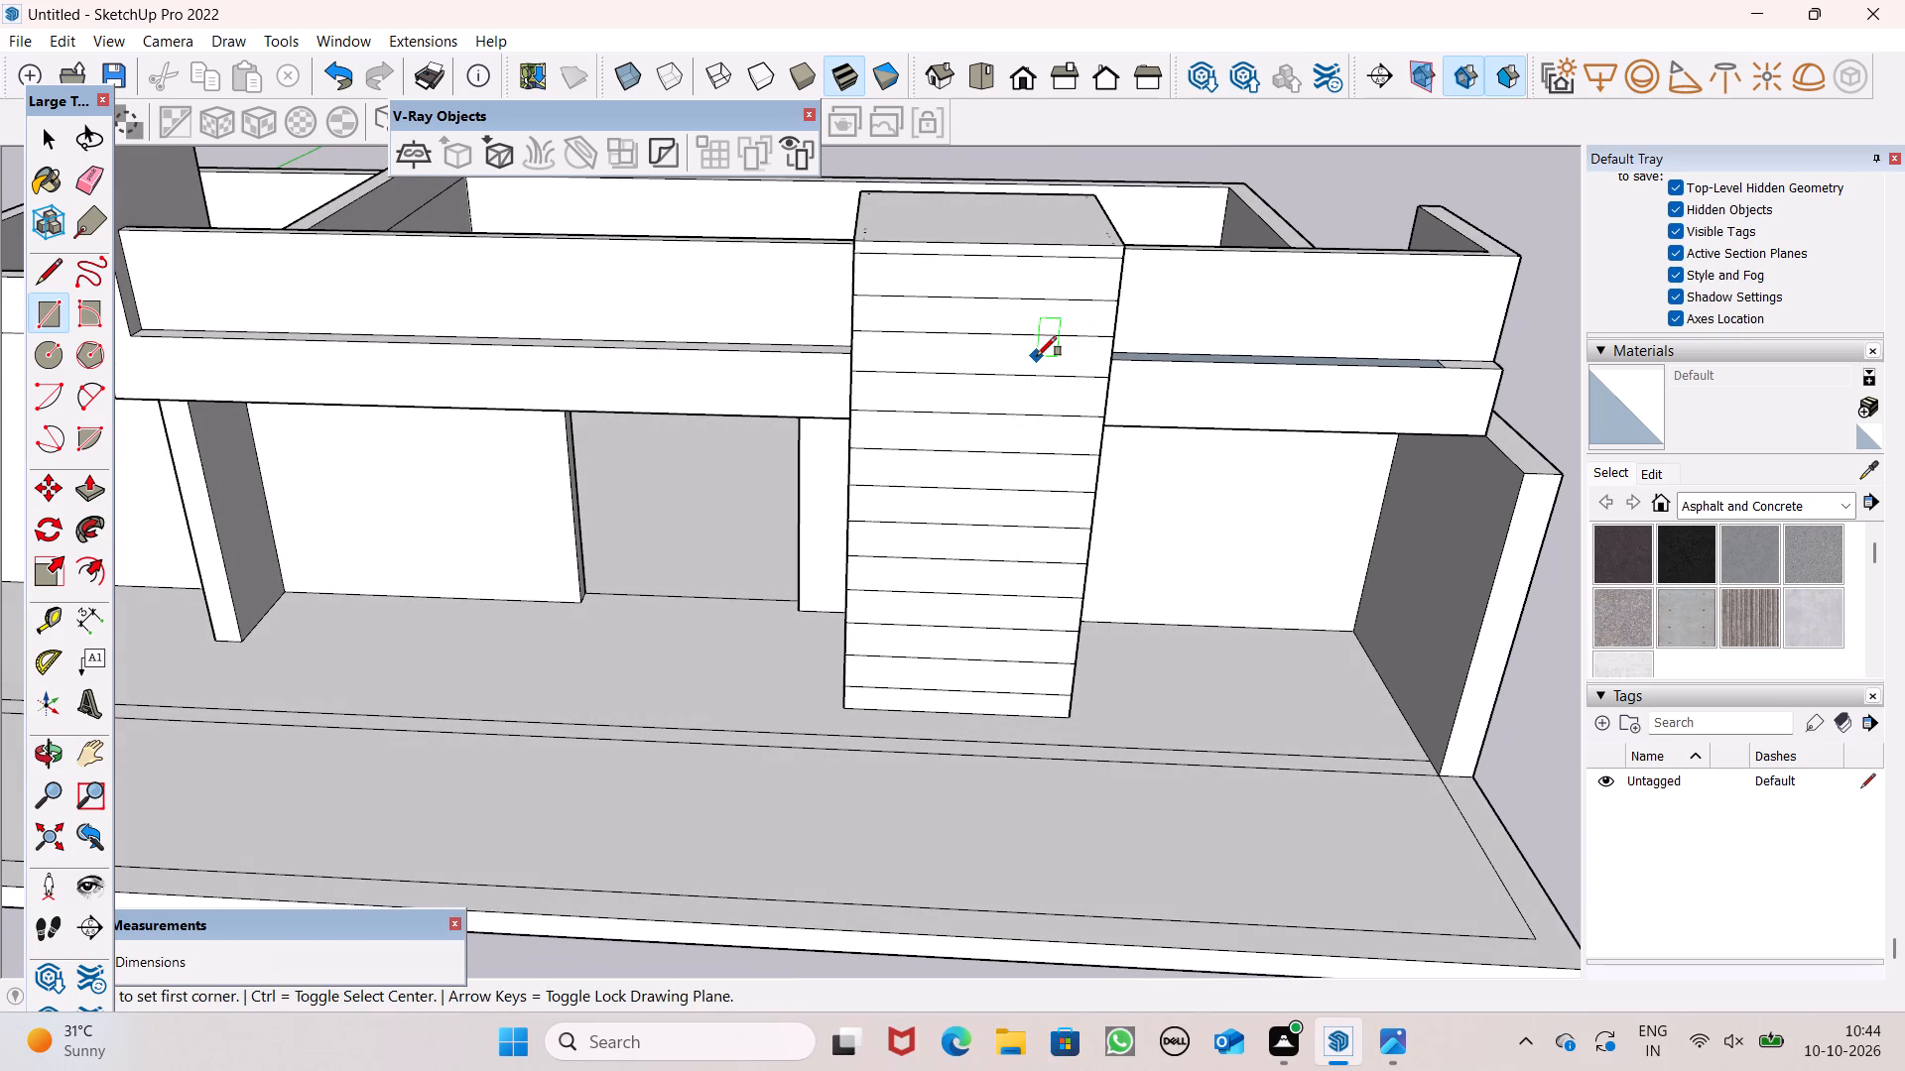
pyautogui.scroll(-2, 1037, 356)
pyautogui.moveTo(1011, 421); pyautogui.dragTo(1043, 352, button='middle')
pyautogui.scroll(-2, 1049, 312)
pyautogui.moveTo(1055, 342); pyautogui.dragTo(1064, 354, button='middle')
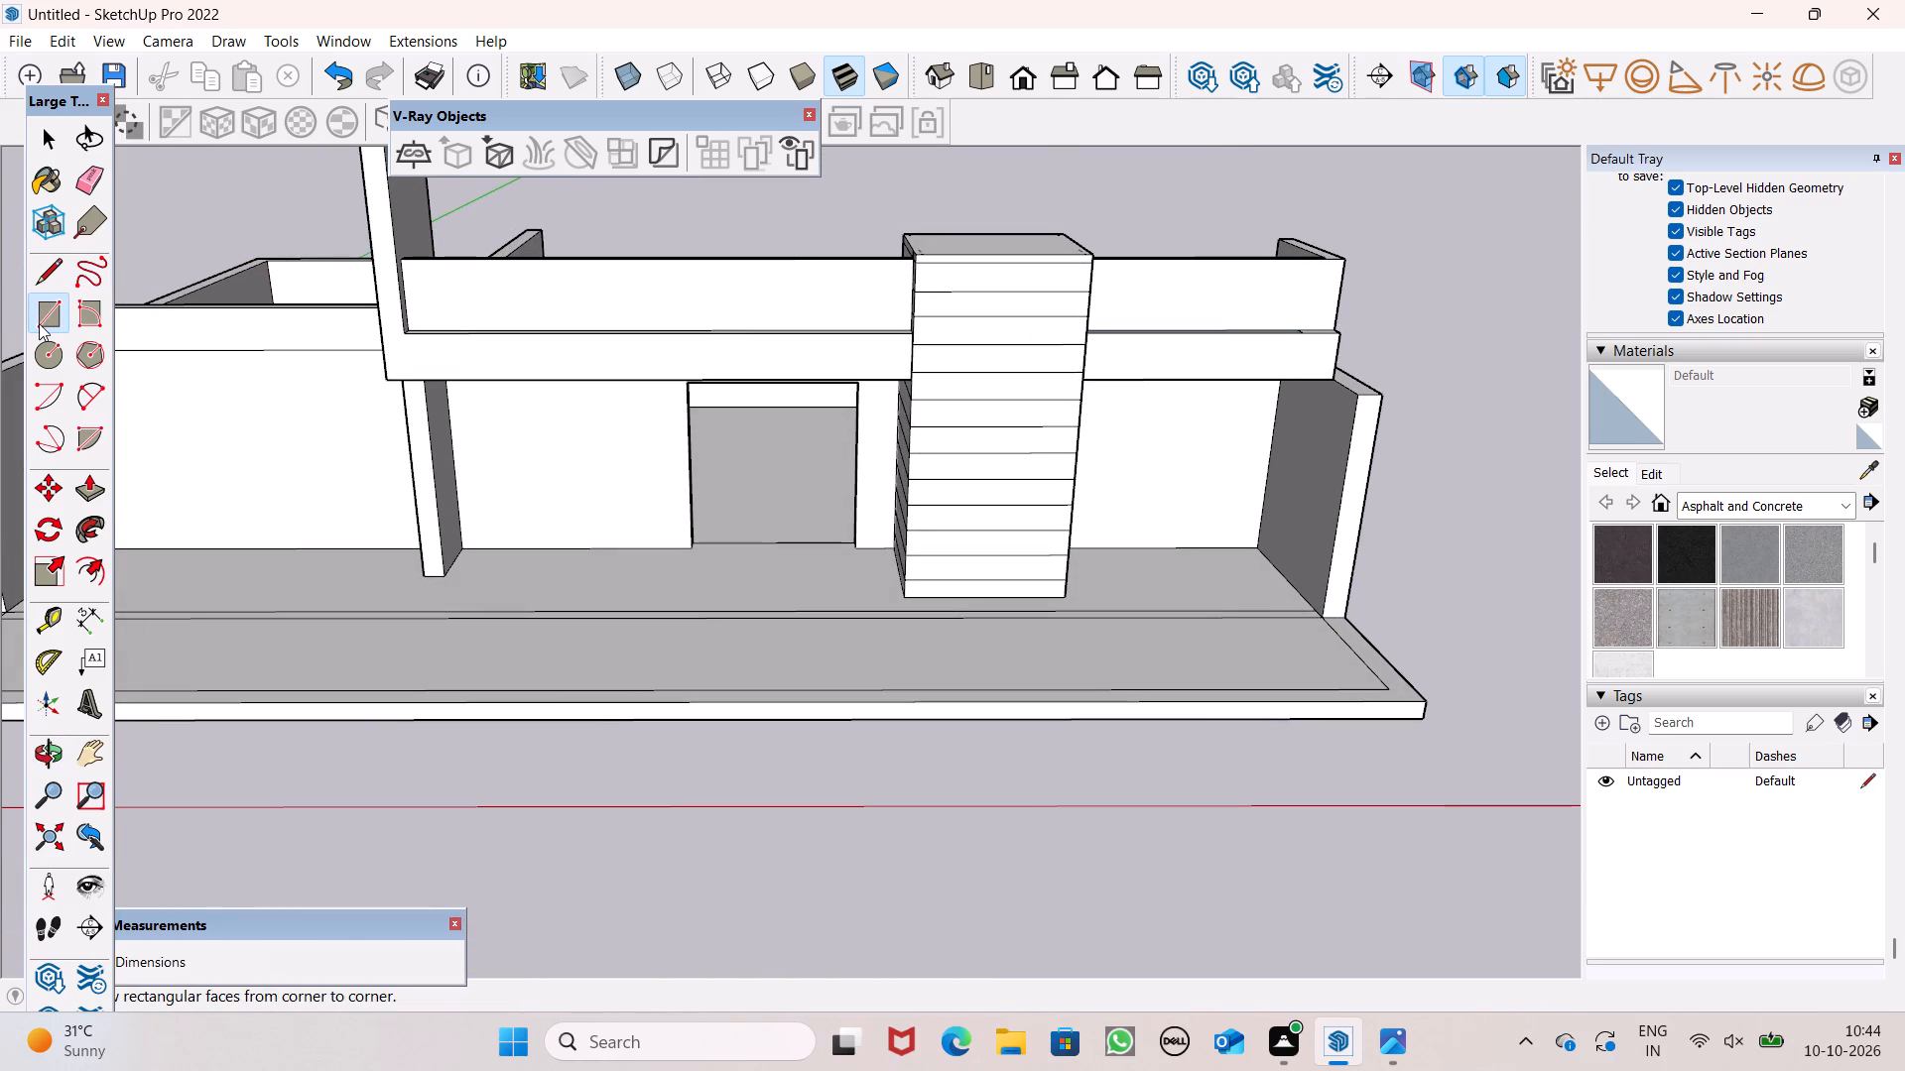
pyautogui.click(46, 323)
pyautogui.moveTo(1039, 581); pyautogui.dragTo(1024, 640, button='middle')
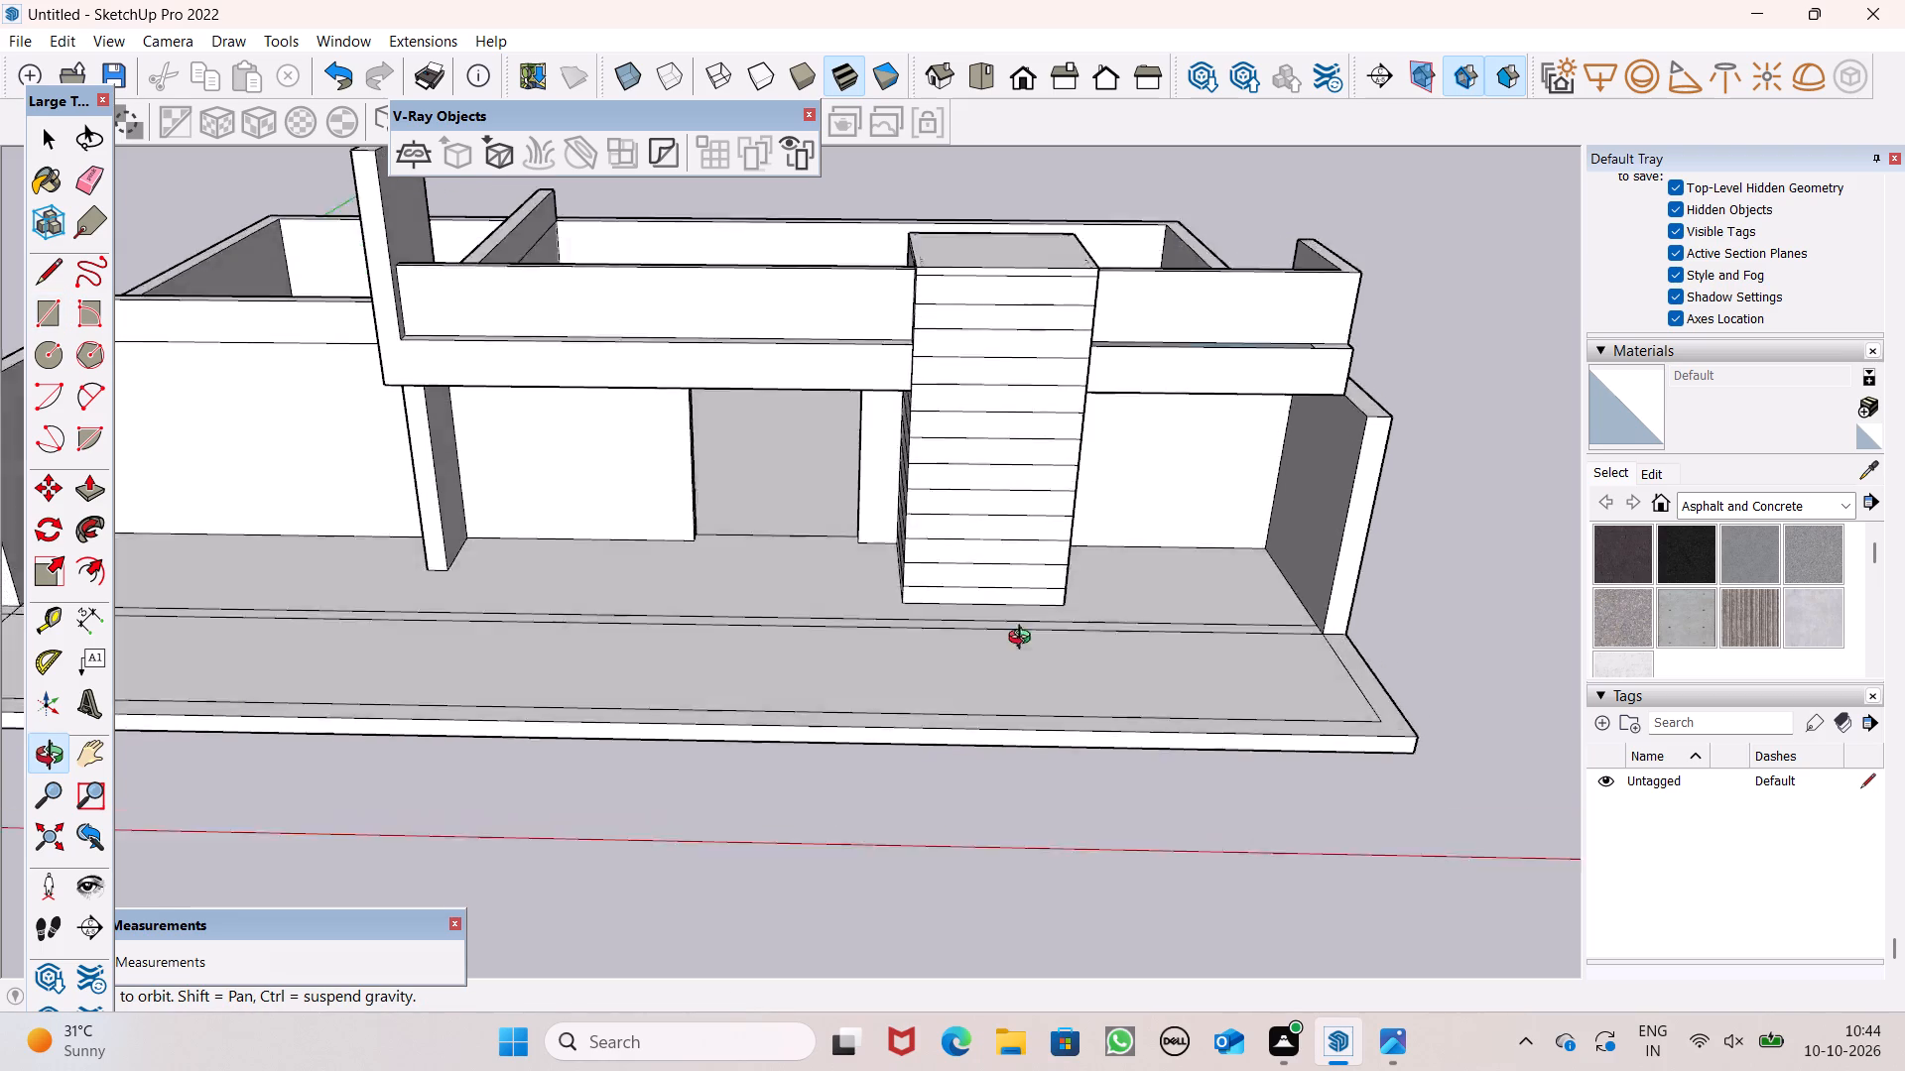
pyautogui.moveTo(1024, 640); pyautogui.dragTo(1201, 561, button='middle')
pyautogui.scroll(1, 1156, 414)
pyautogui.moveTo(1164, 426); pyautogui.dragTo(1008, 498, button='middle')
pyautogui.scroll(1, 1008, 505)
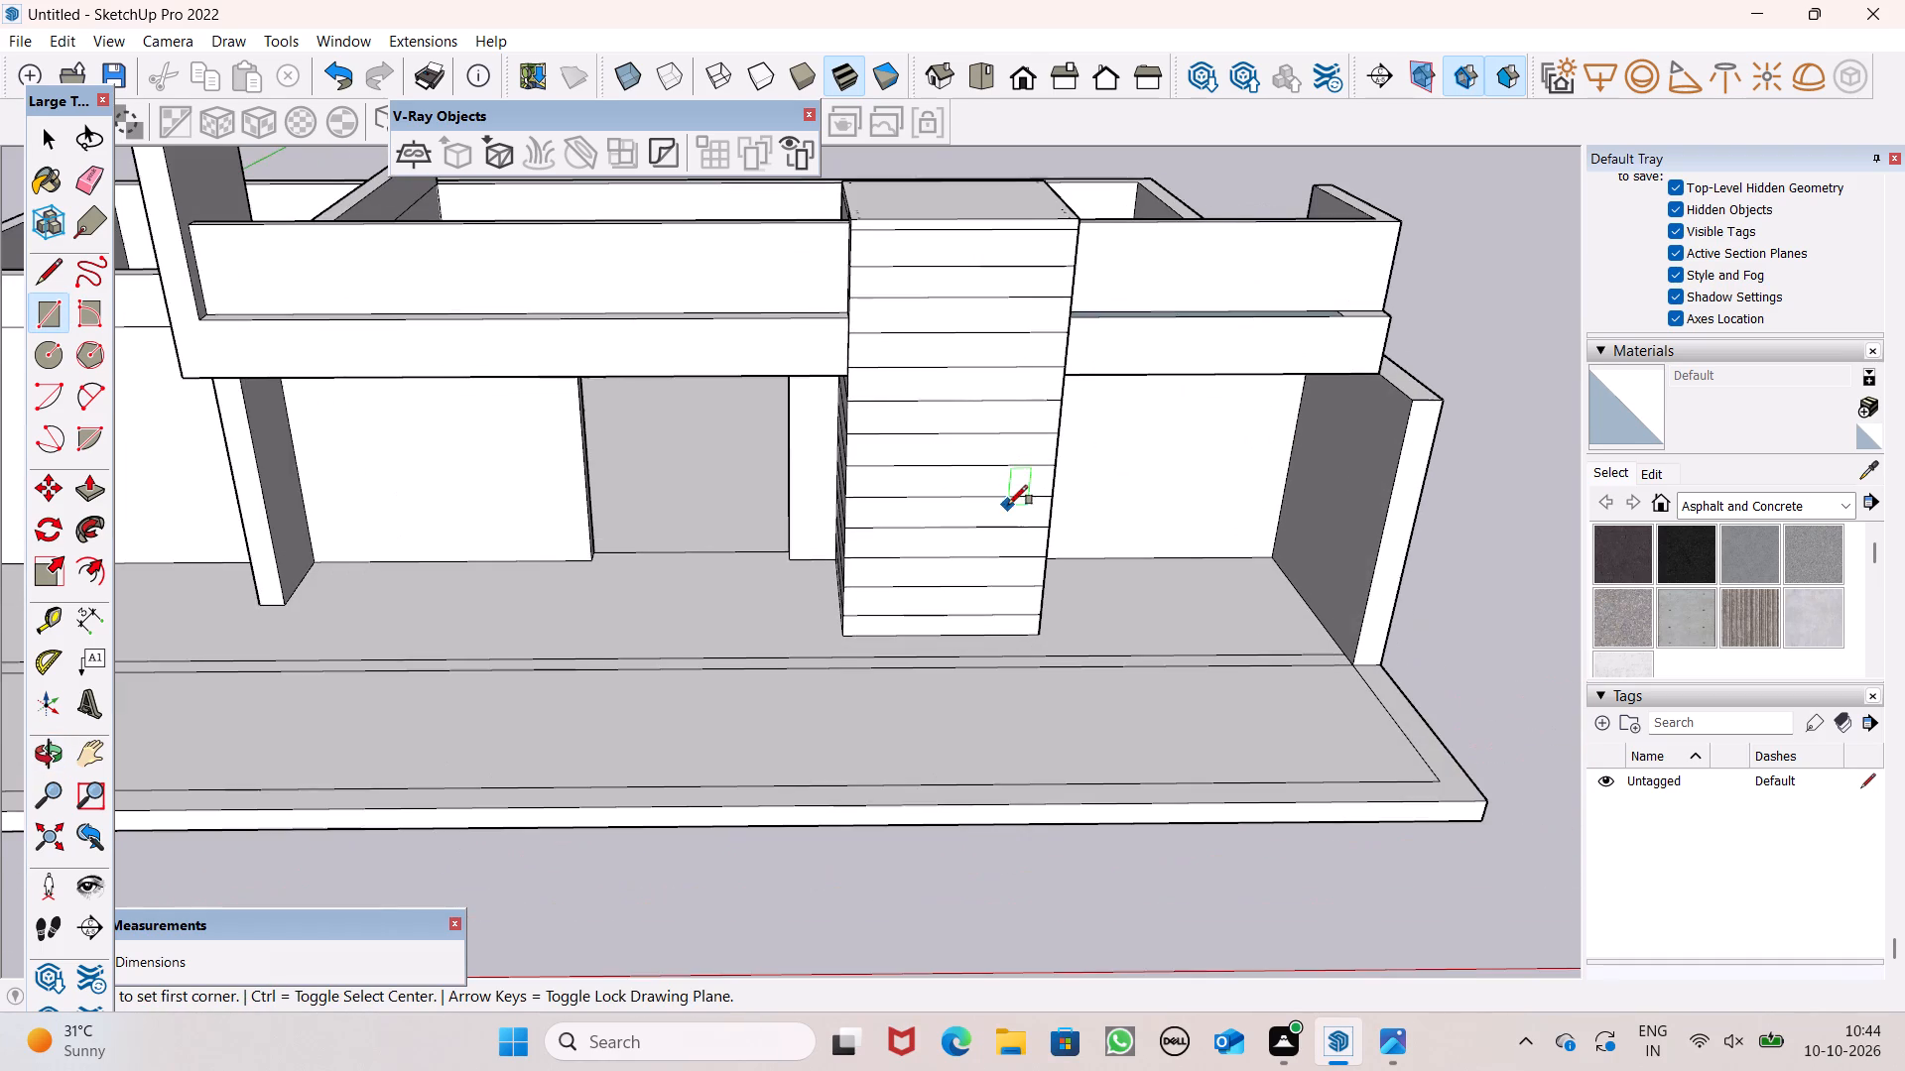
pyautogui.scroll(-1, 1117, 507)
pyautogui.moveTo(1114, 557); pyautogui.dragTo(1137, 559, button='middle')
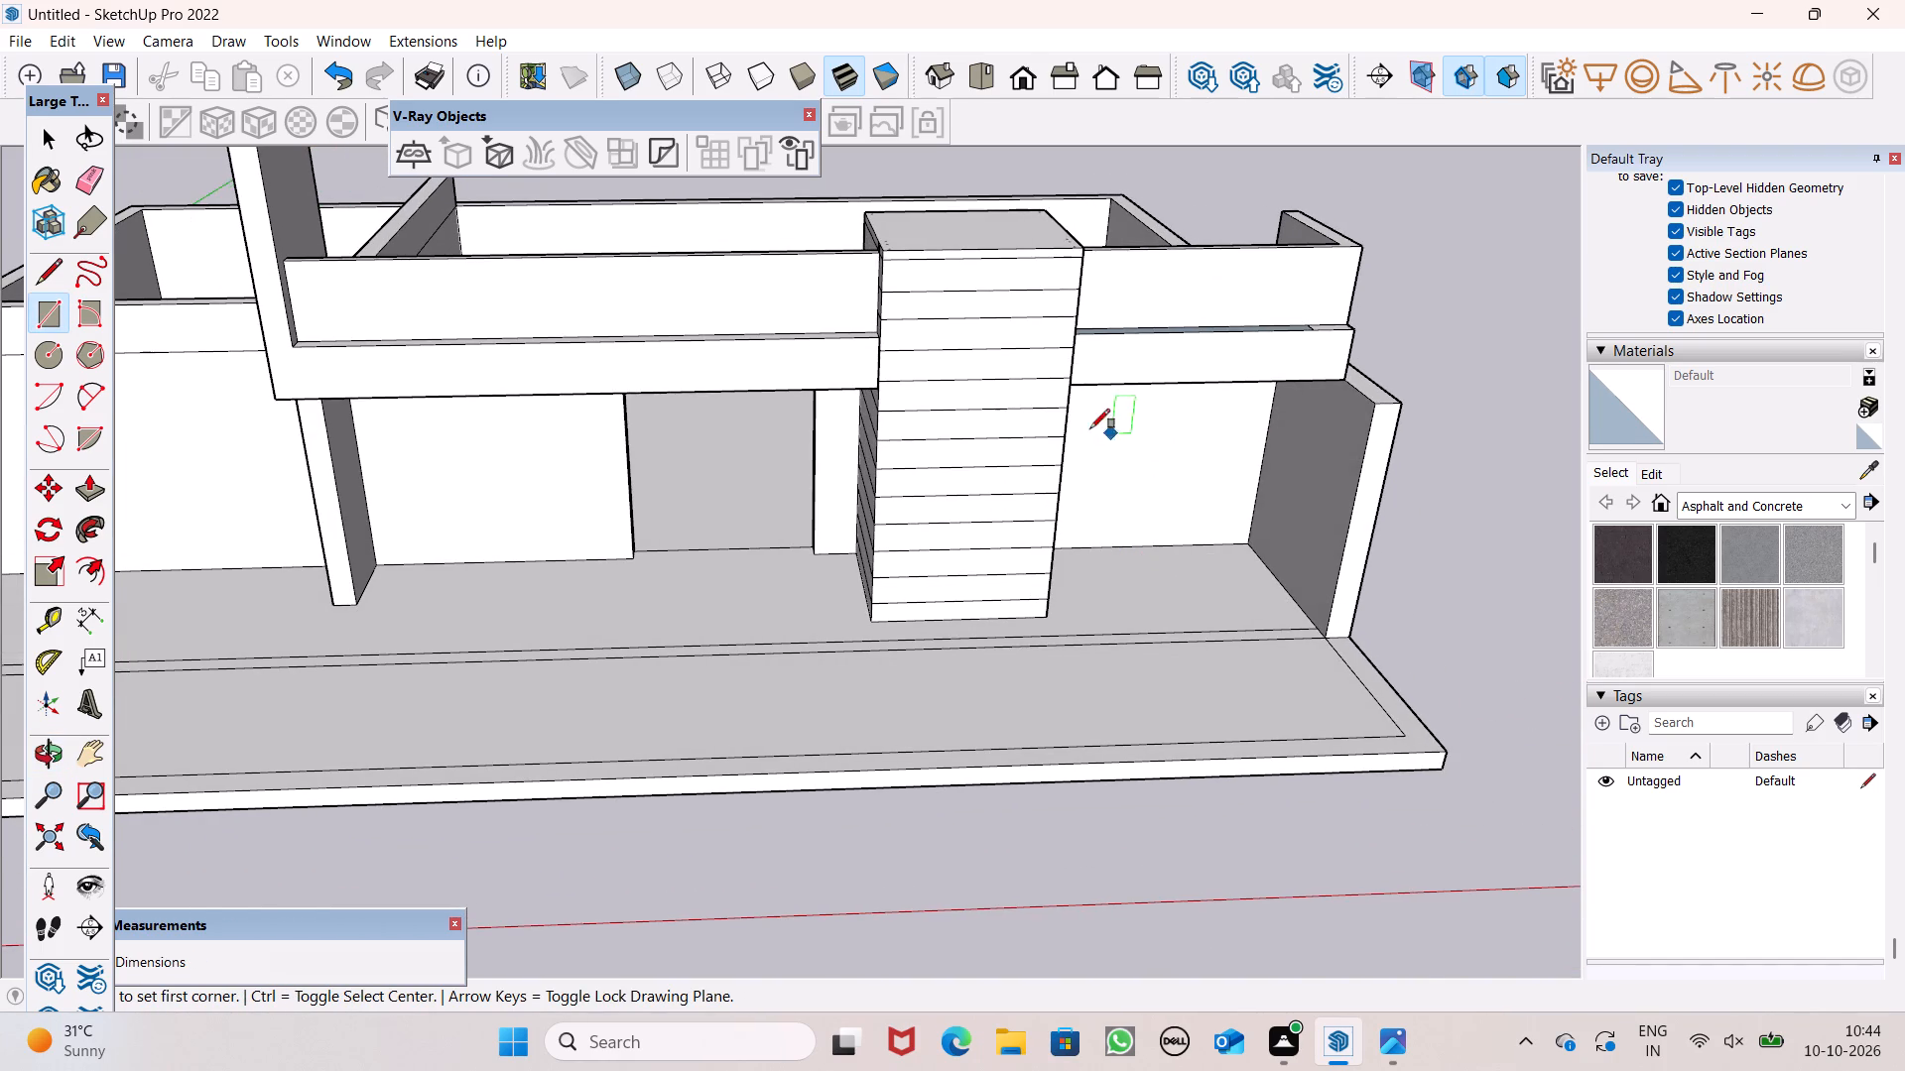
pyautogui.scroll(1, 1096, 428)
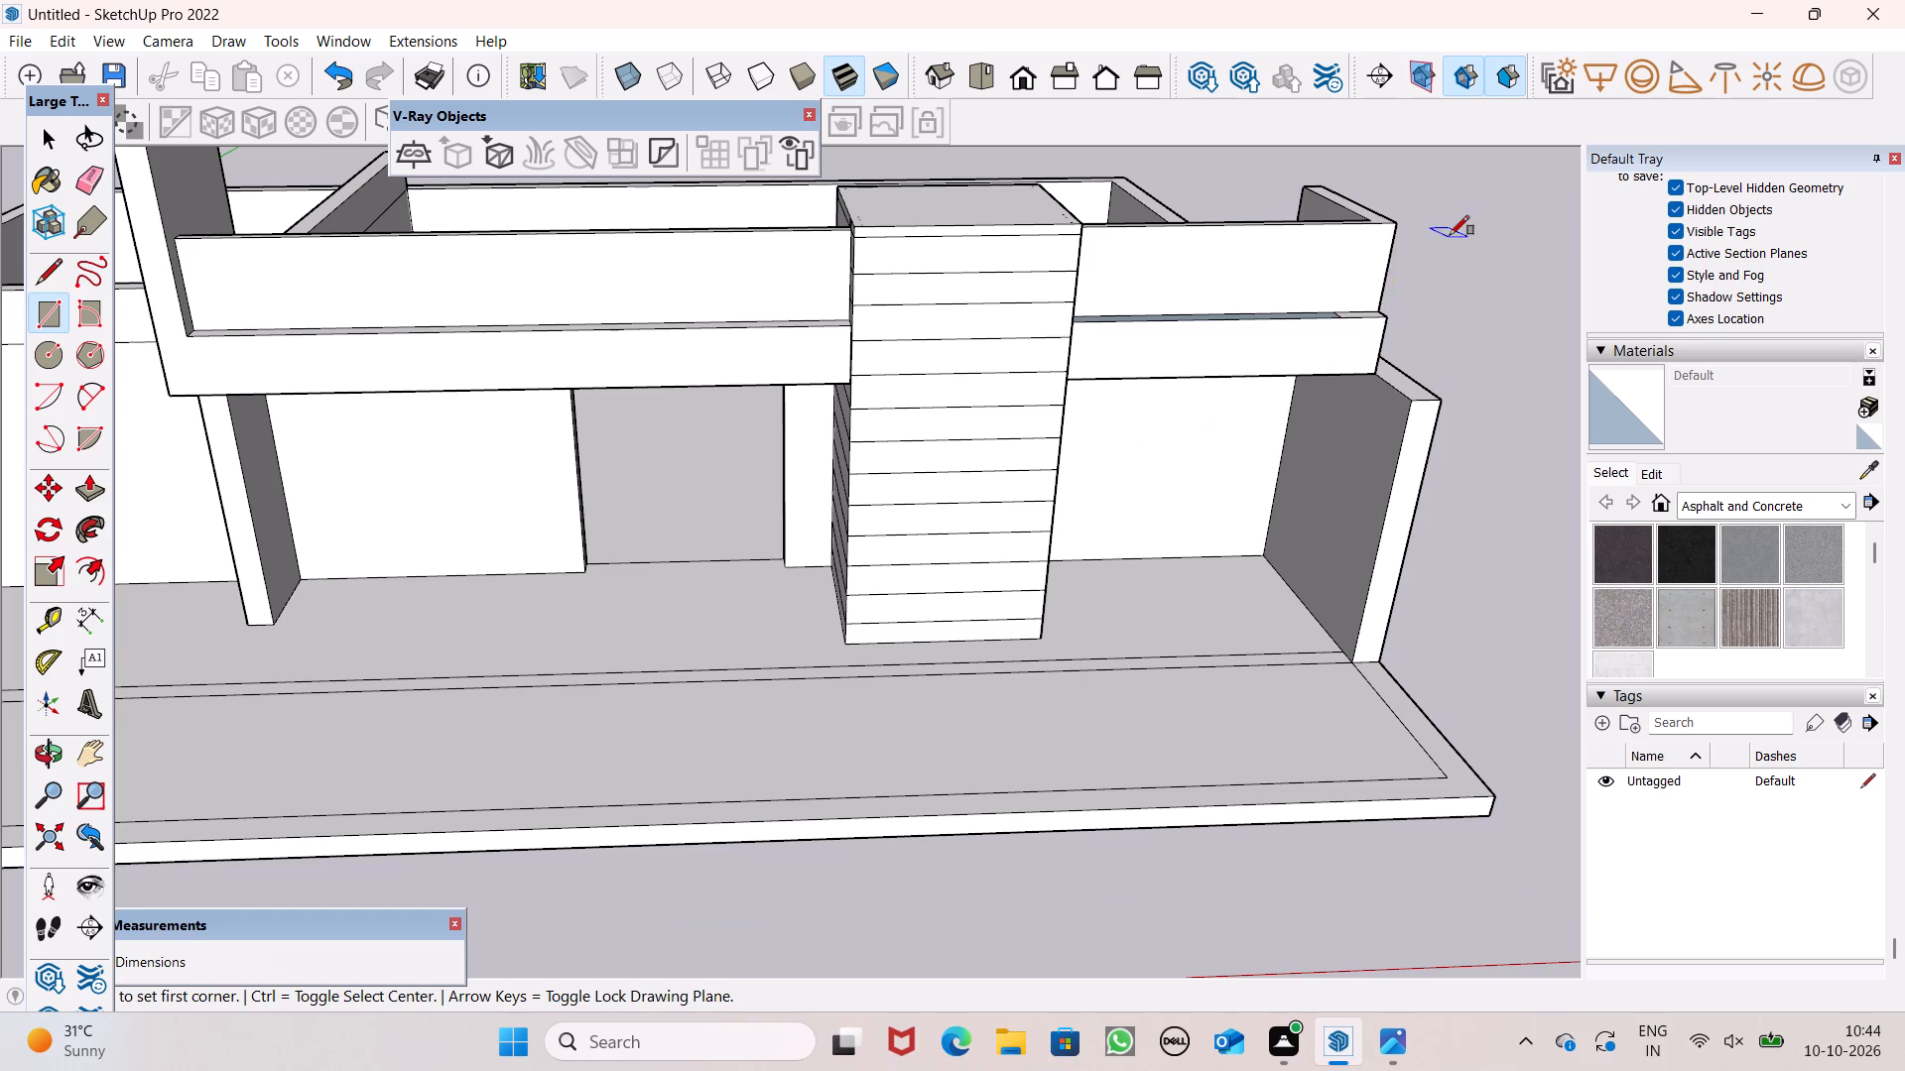
pyautogui.scroll(-2, 1088, 563)
pyautogui.moveTo(1083, 585); pyautogui.dragTo(1014, 561, button='middle')
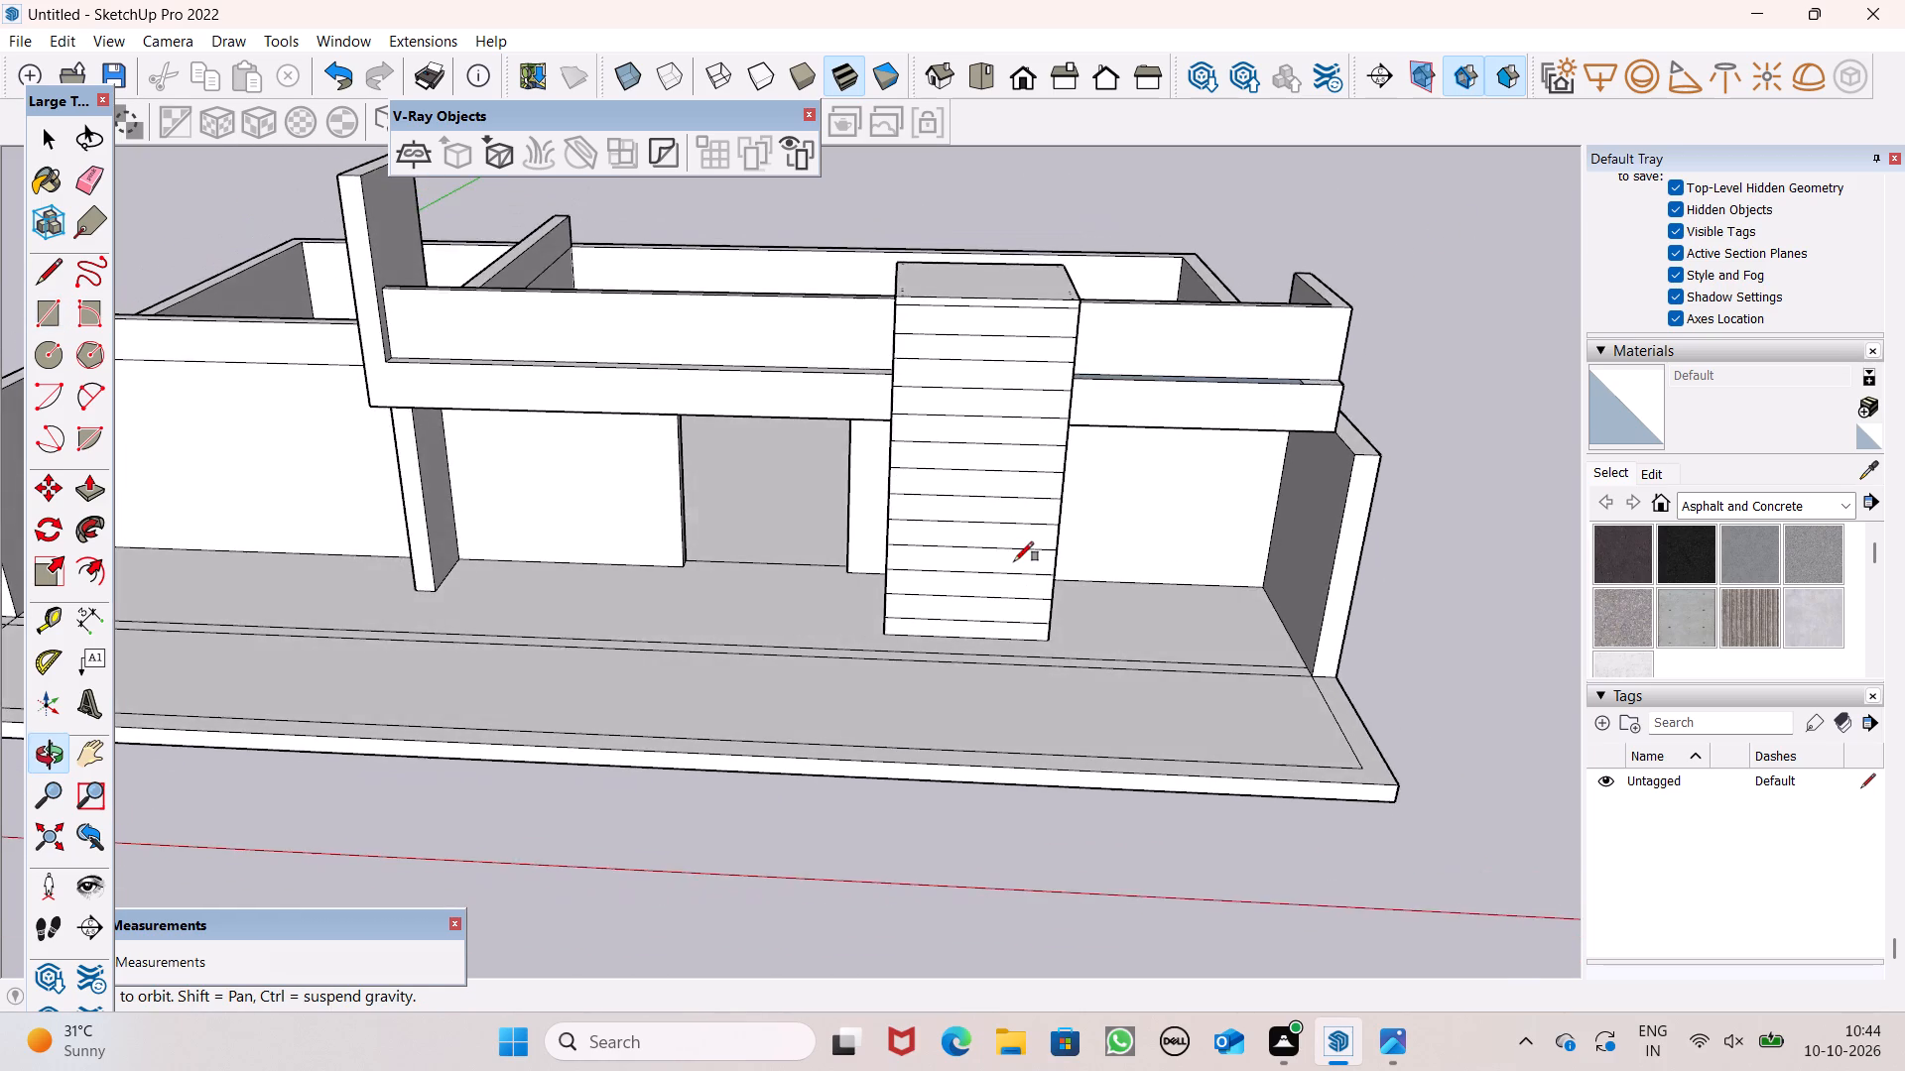
pyautogui.scroll(1, 1014, 561)
pyautogui.moveTo(1015, 595); pyautogui.dragTo(1058, 535, button='middle')
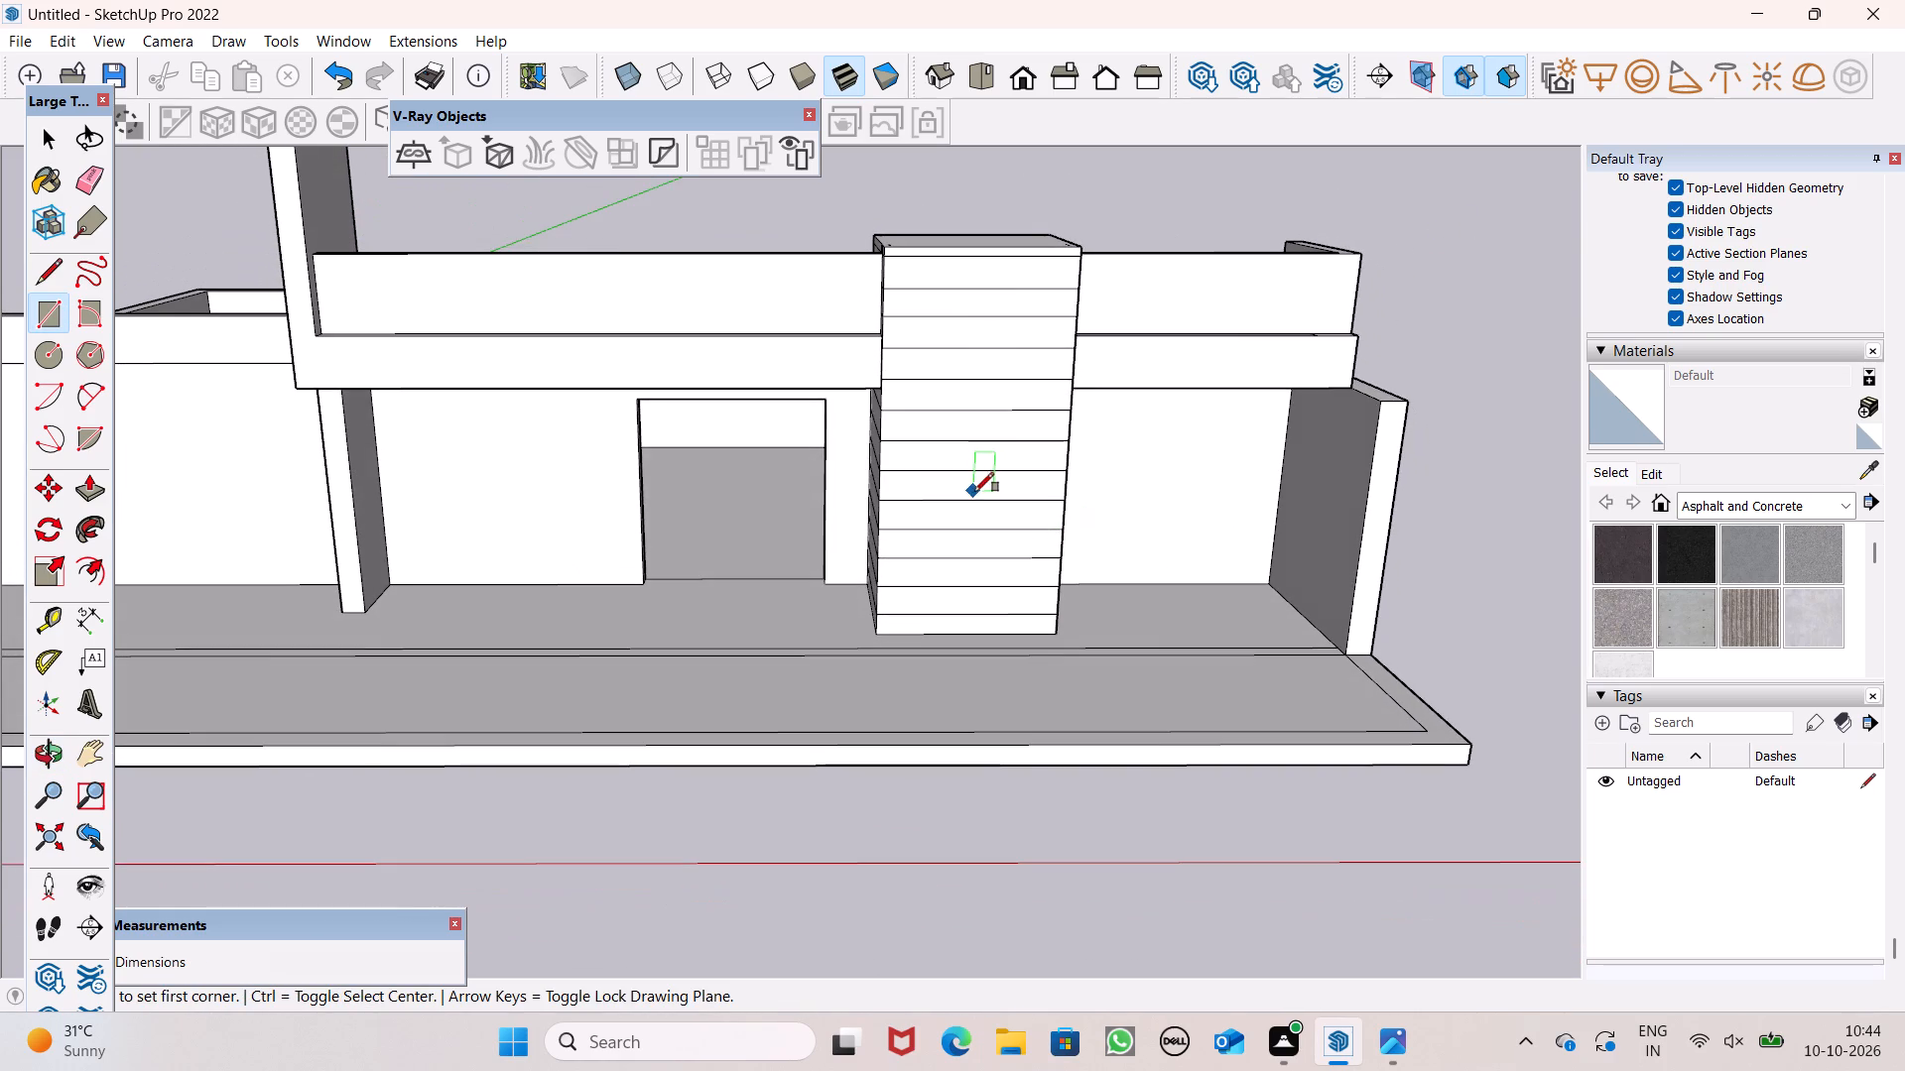
pyautogui.scroll(1, 1008, 514)
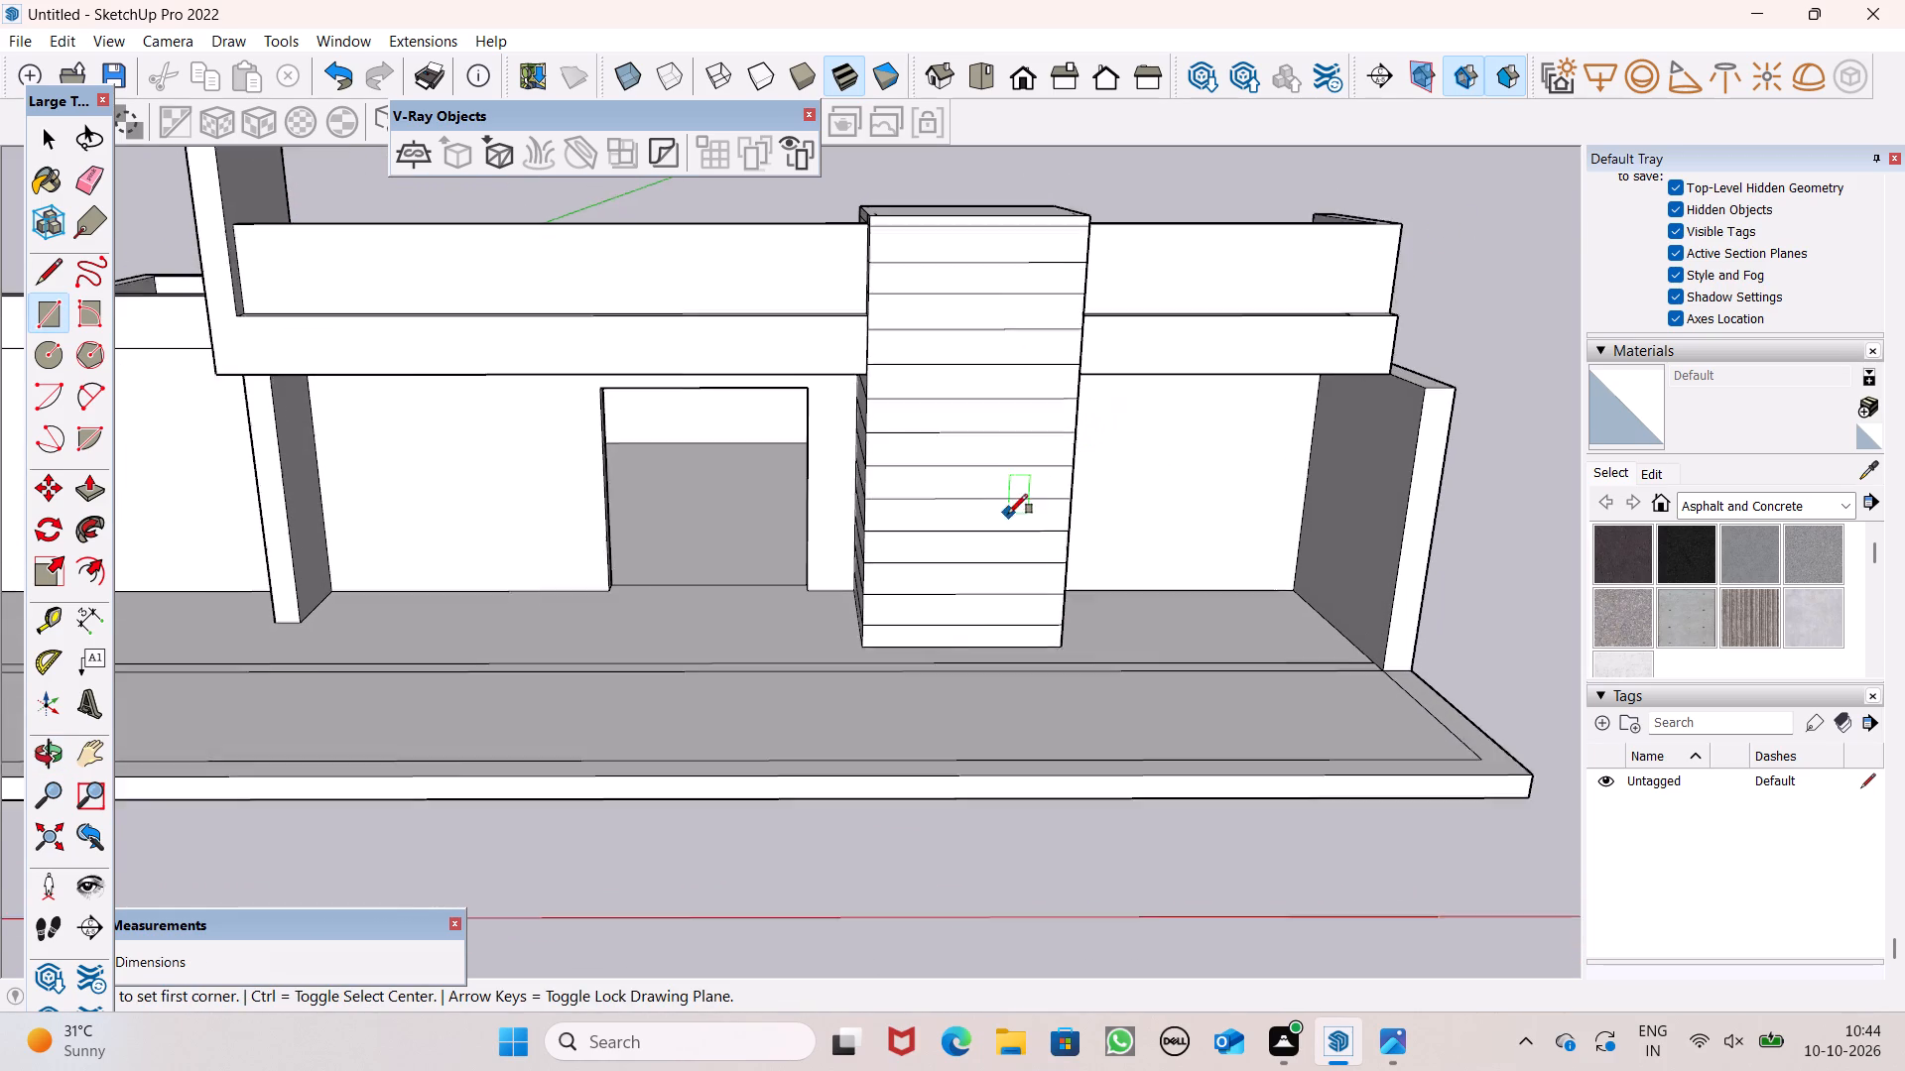
pyautogui.scroll(1, 1008, 514)
pyautogui.moveTo(1021, 530); pyautogui.dragTo(1013, 507, button='middle')
pyautogui.scroll(2, 994, 431)
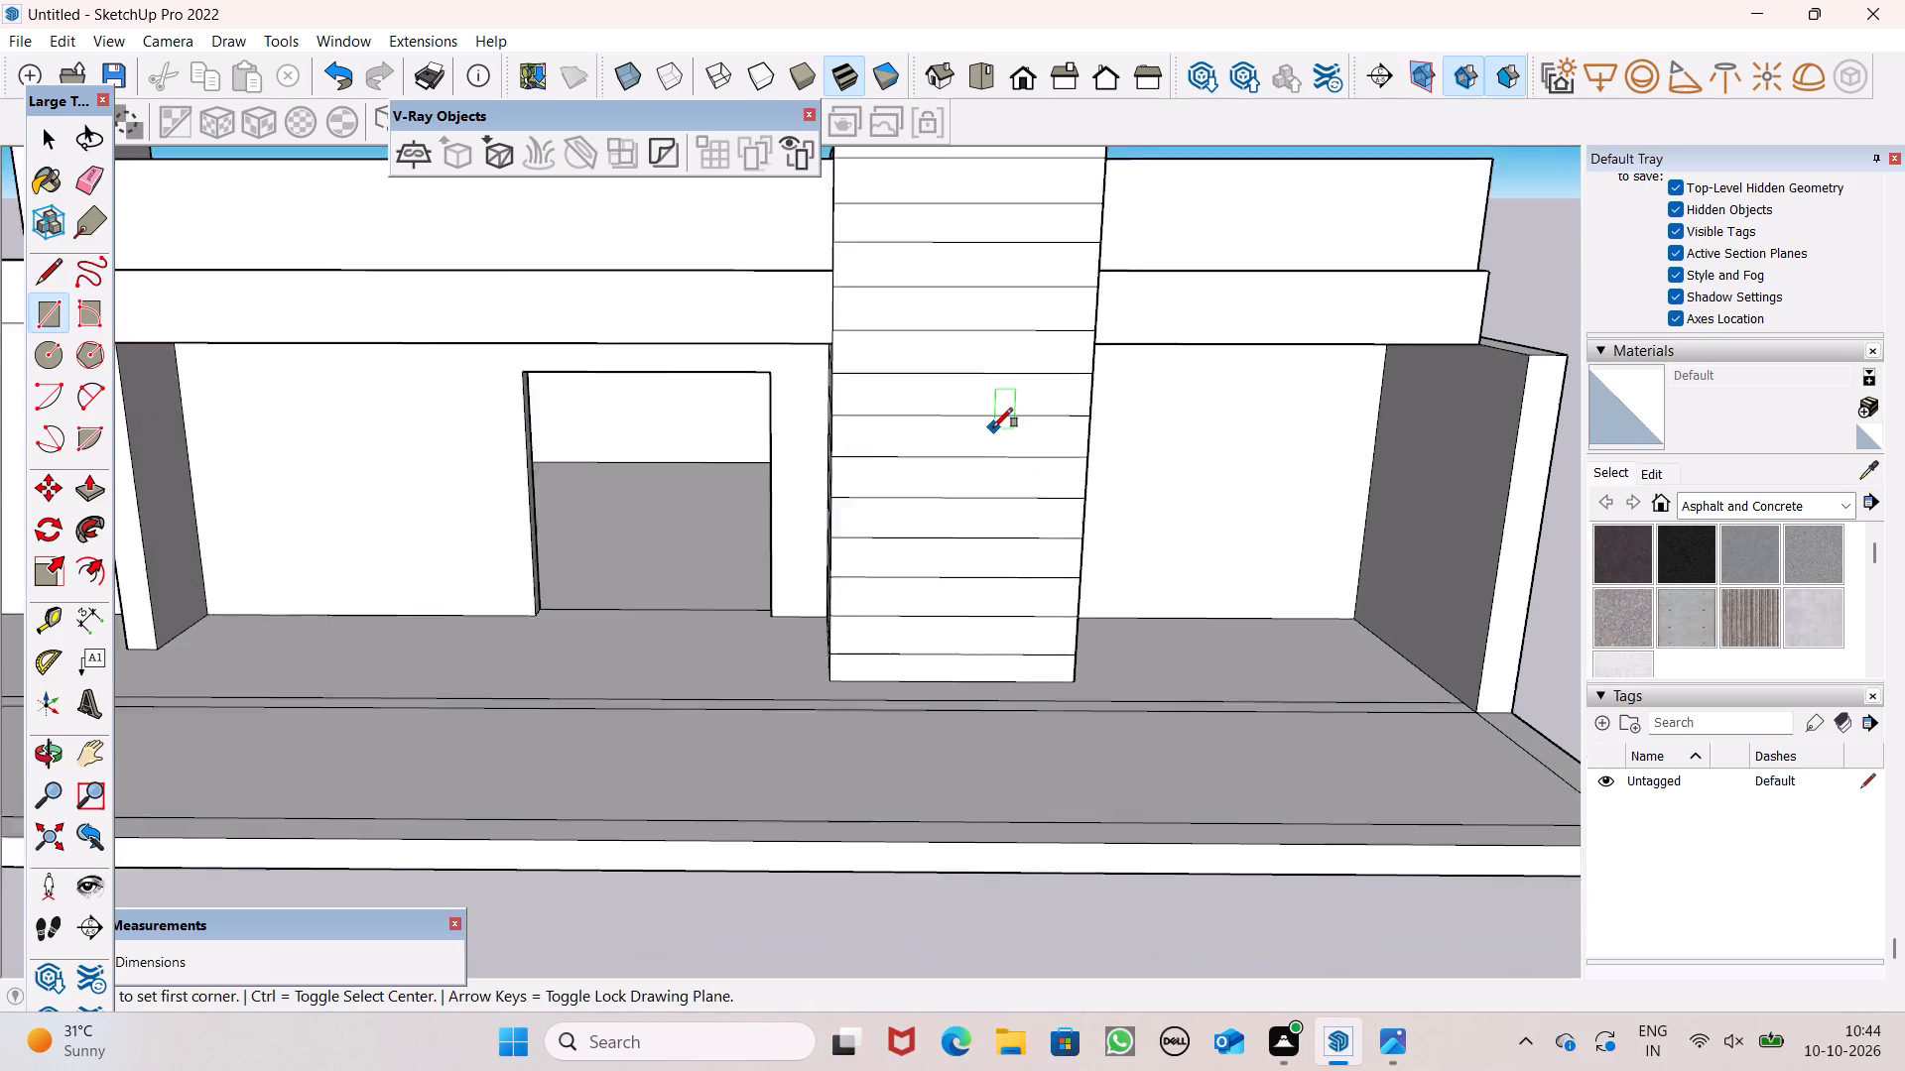
pyautogui.scroll(1, 993, 427)
pyautogui.scroll(-2, 989, 426)
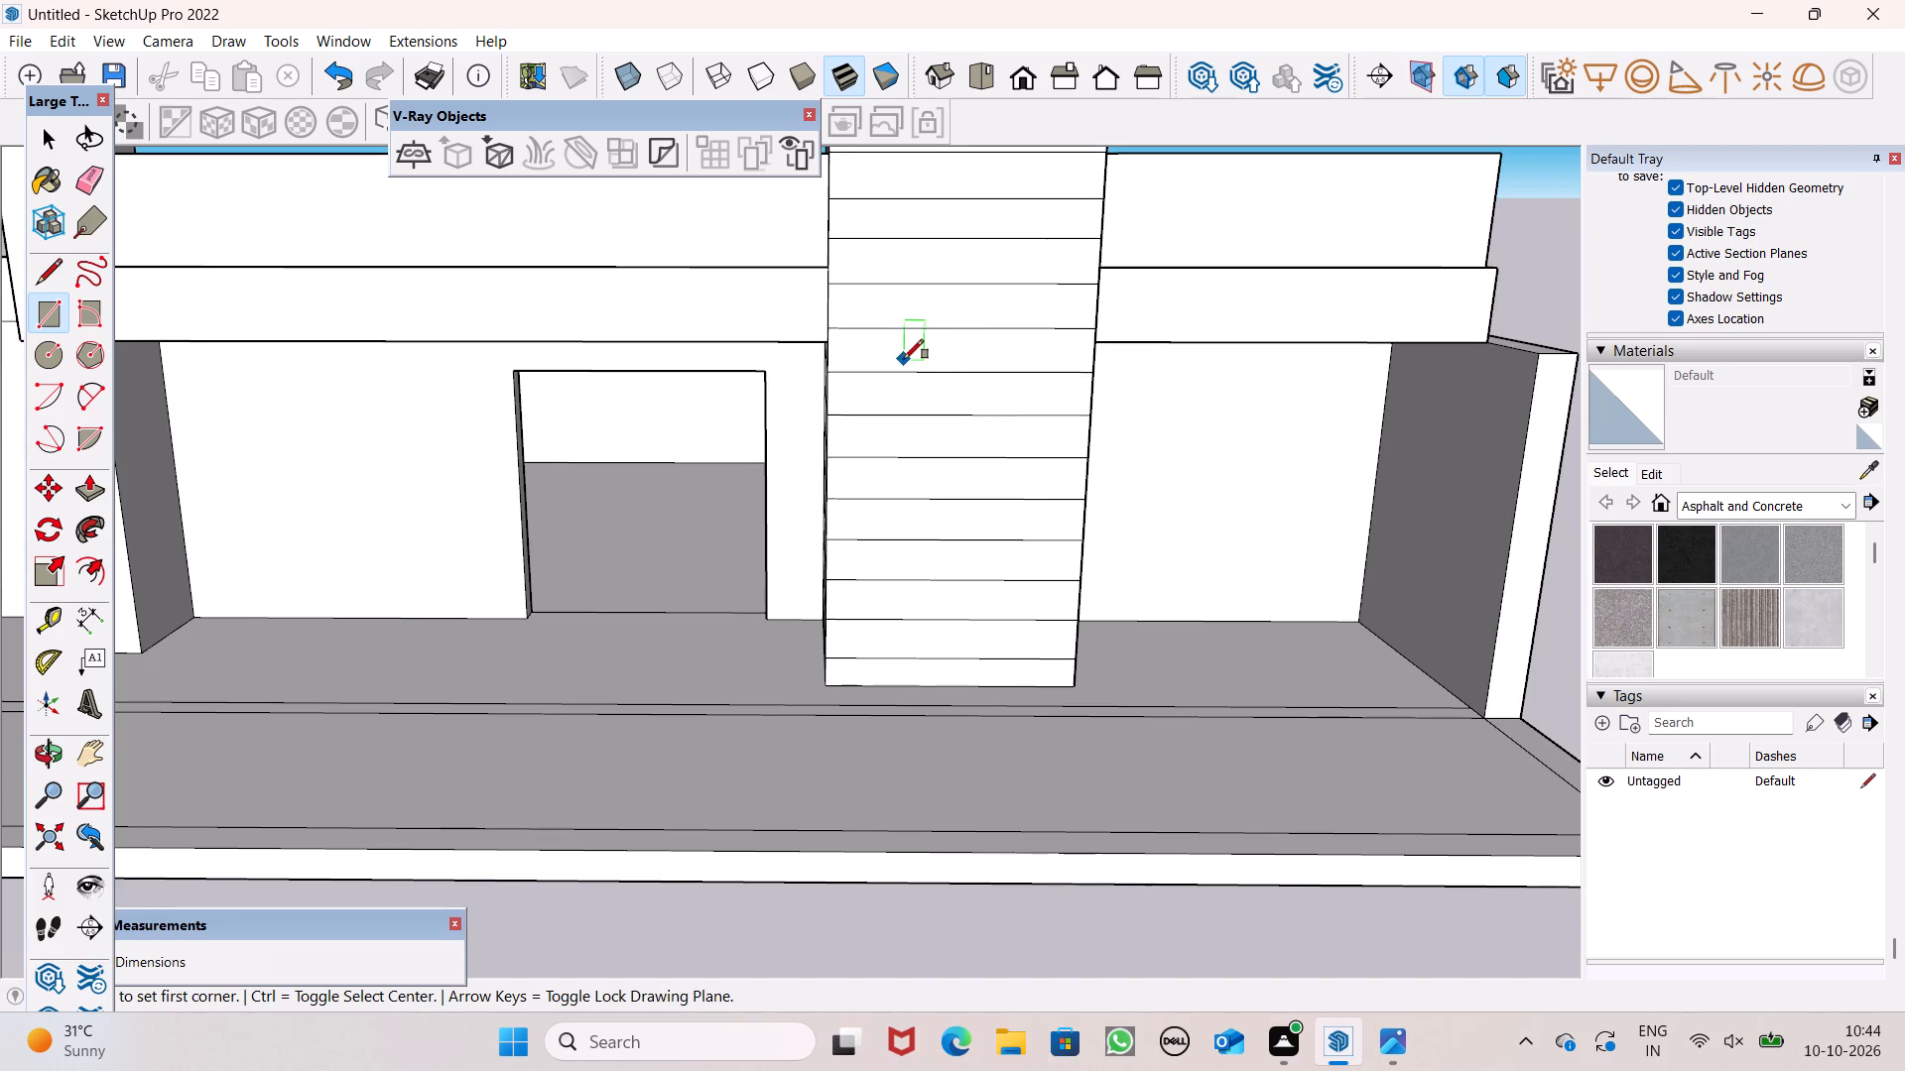
pyautogui.scroll(-3, 911, 379)
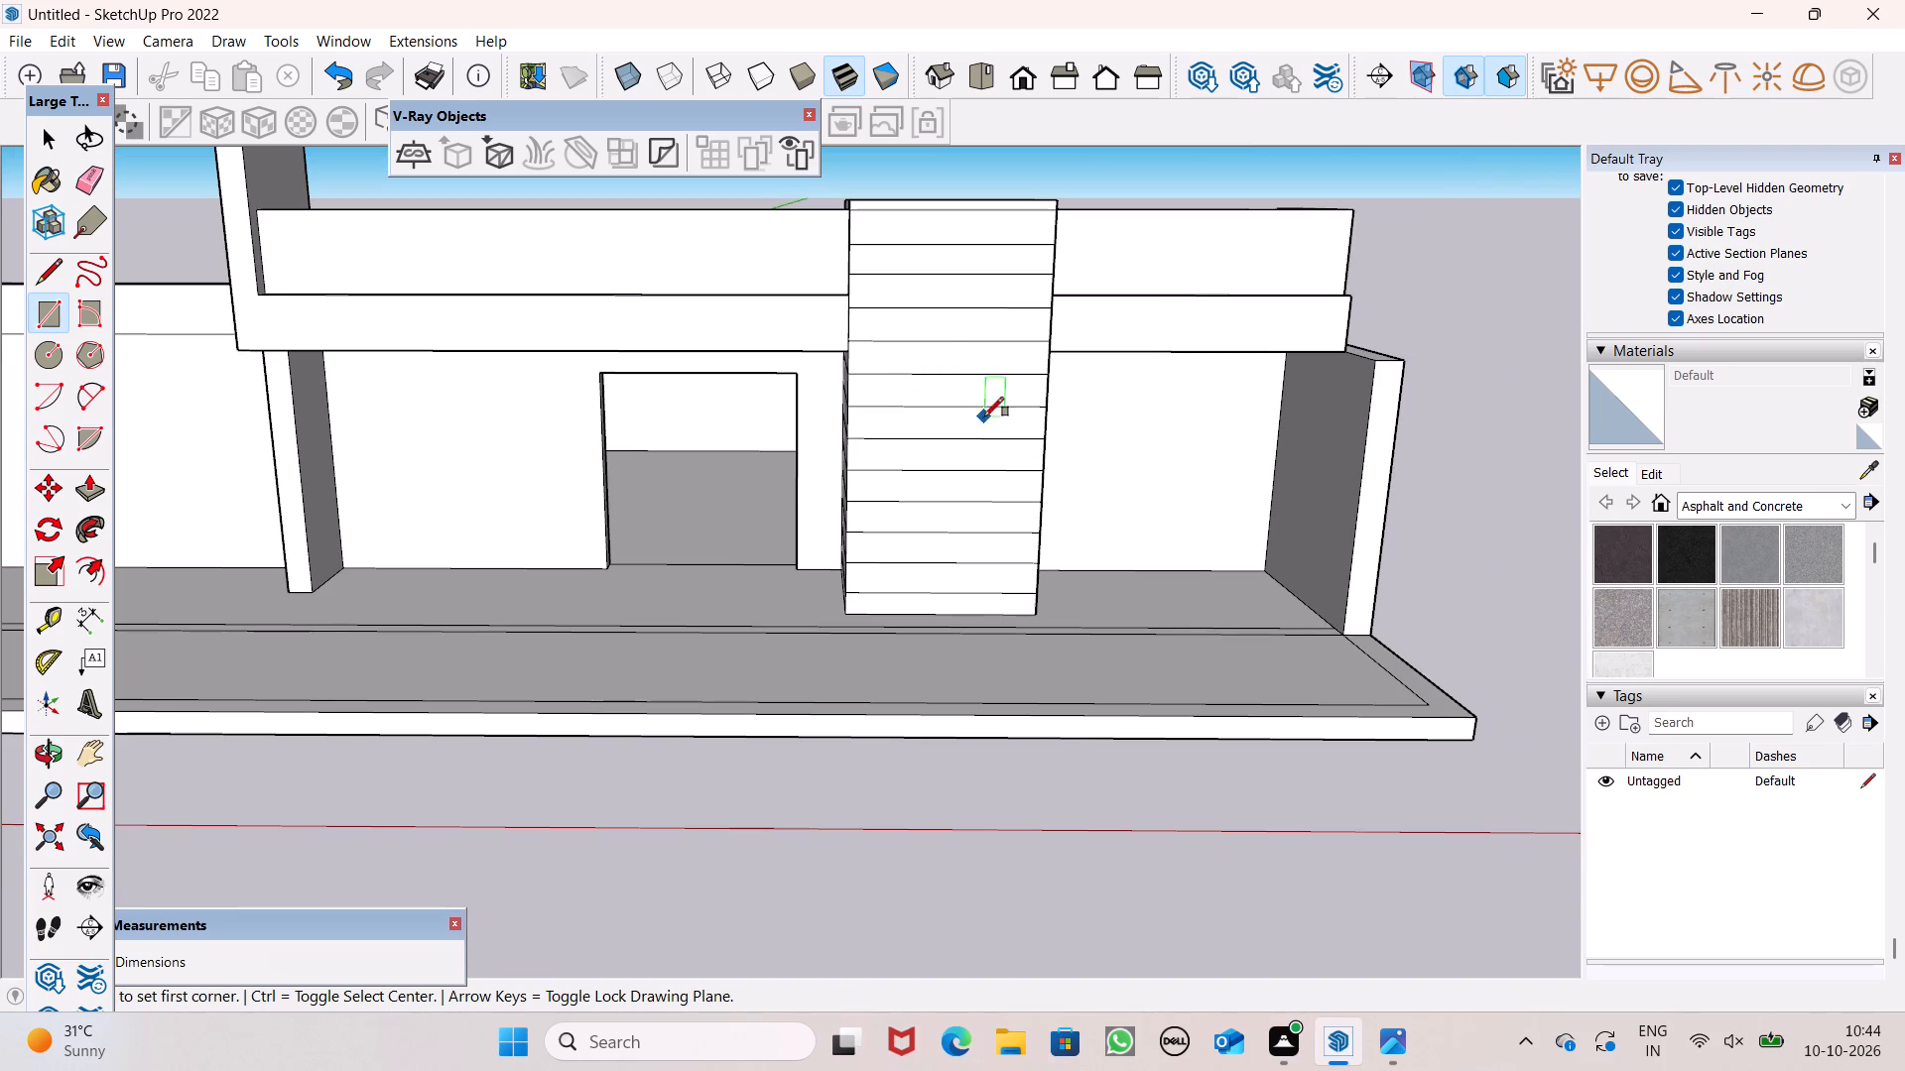
pyautogui.moveTo(984, 417); pyautogui.dragTo(969, 427, button='middle')
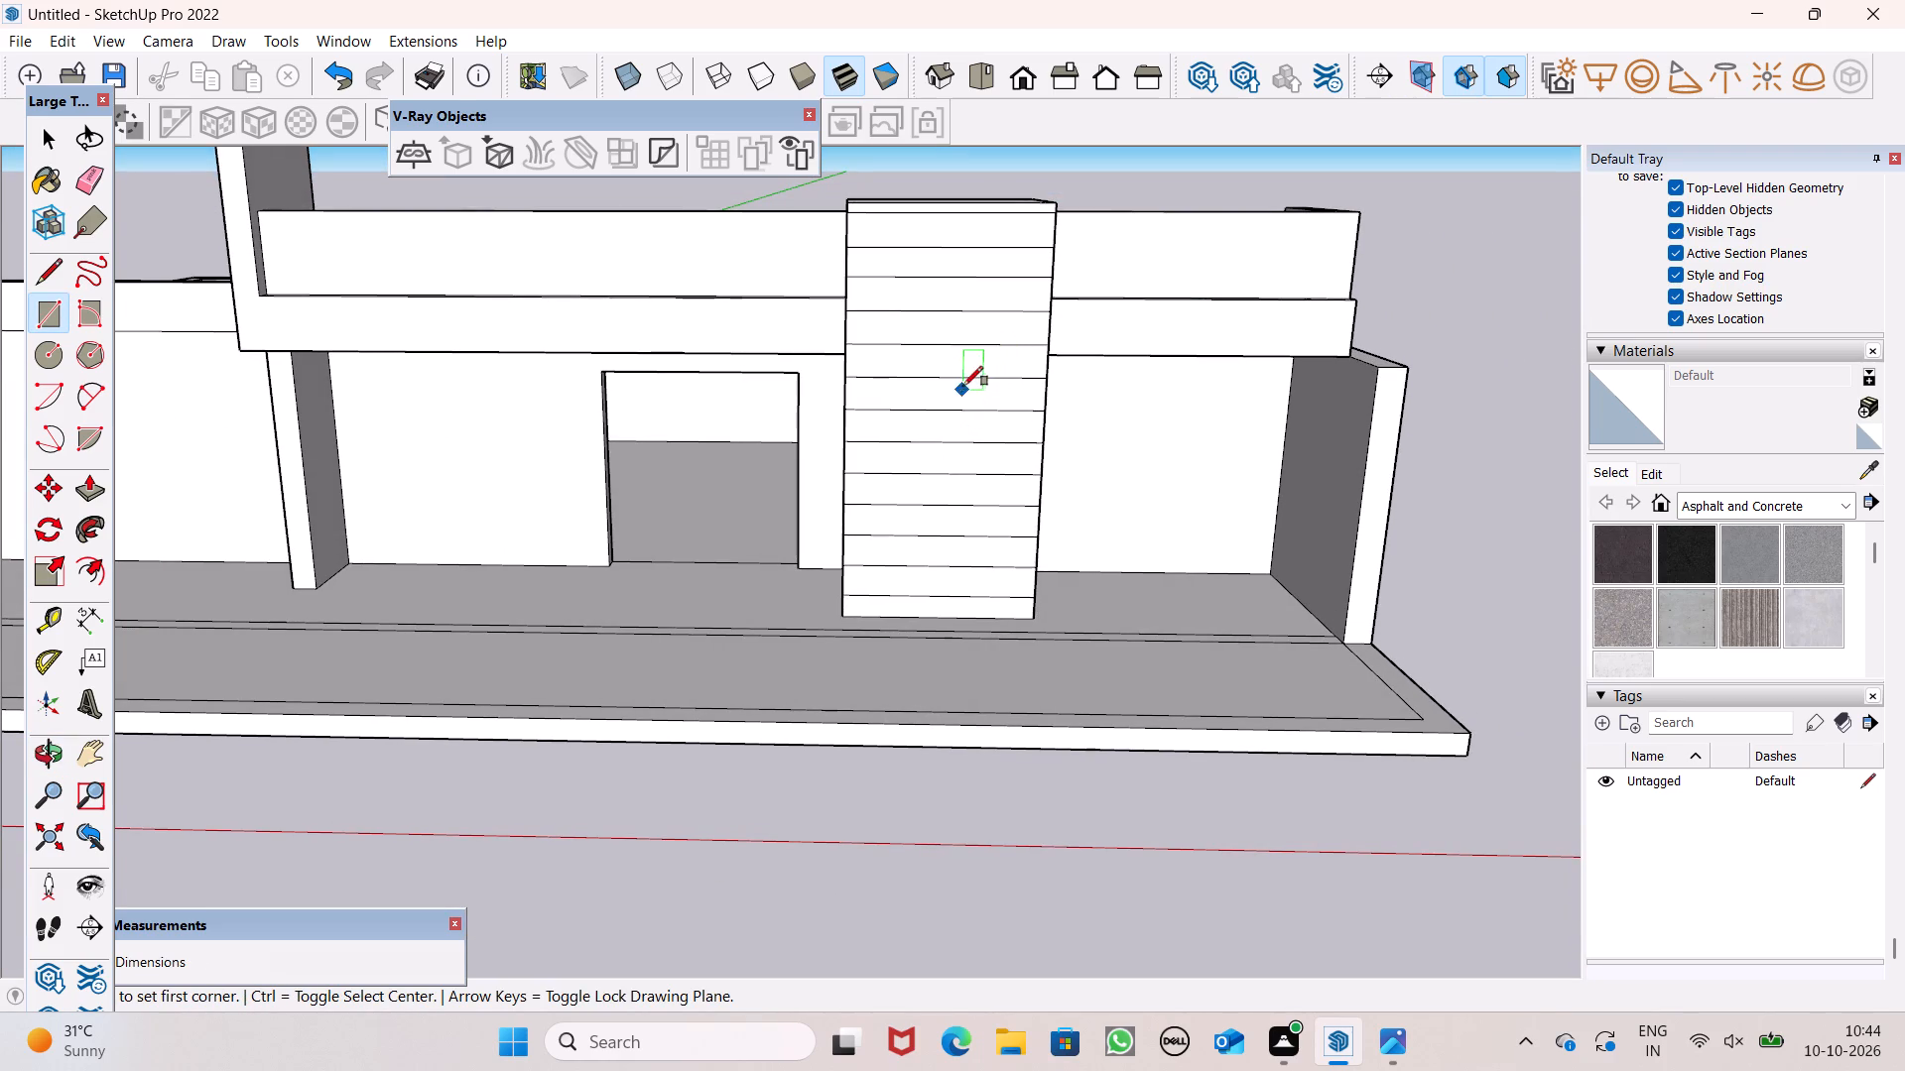
# Draw an upright rectangle about 6' high by 2' 3" wide on the front face of the raised lined block.
pyautogui.scroll(-2, 917, 423)
pyautogui.moveTo(943, 461); pyautogui.dragTo(946, 461, button='middle')
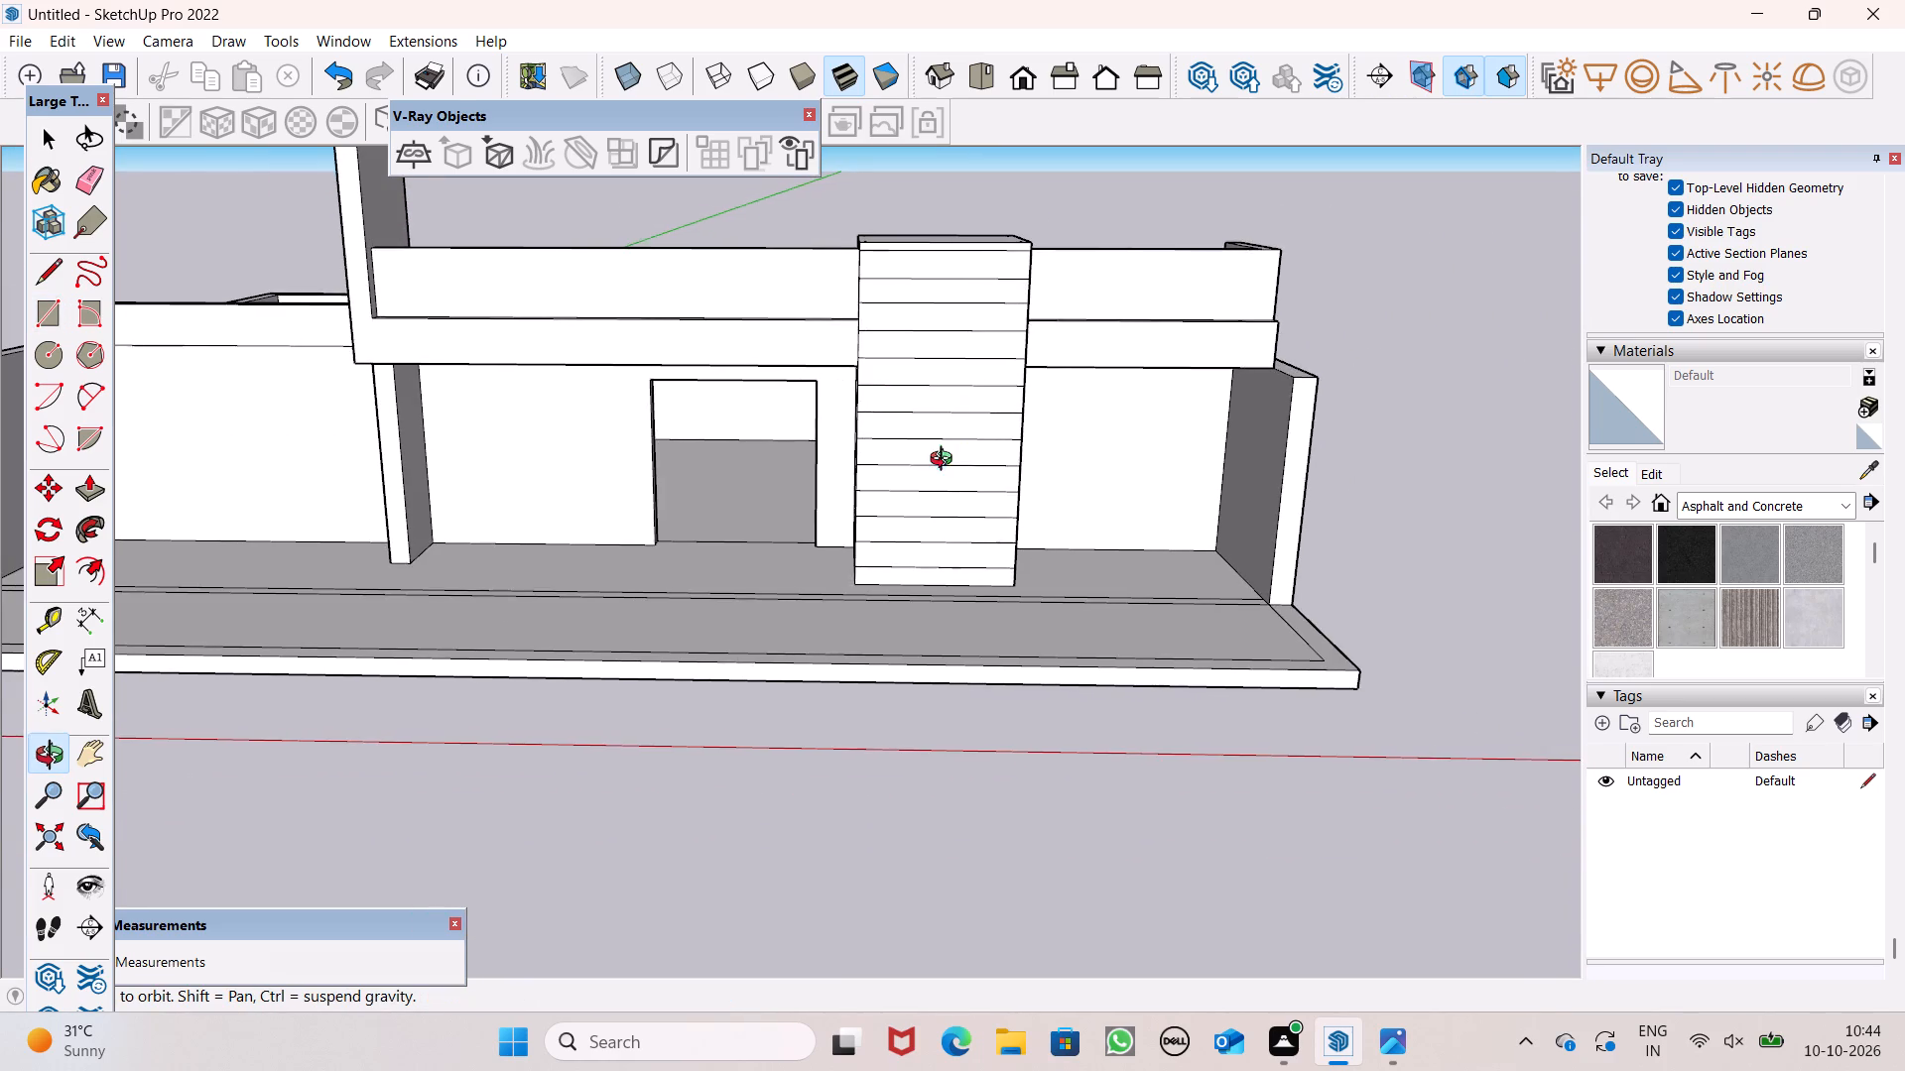
pyautogui.moveTo(946, 461); pyautogui.dragTo(956, 492, button='middle')
pyautogui.scroll(3, 944, 452)
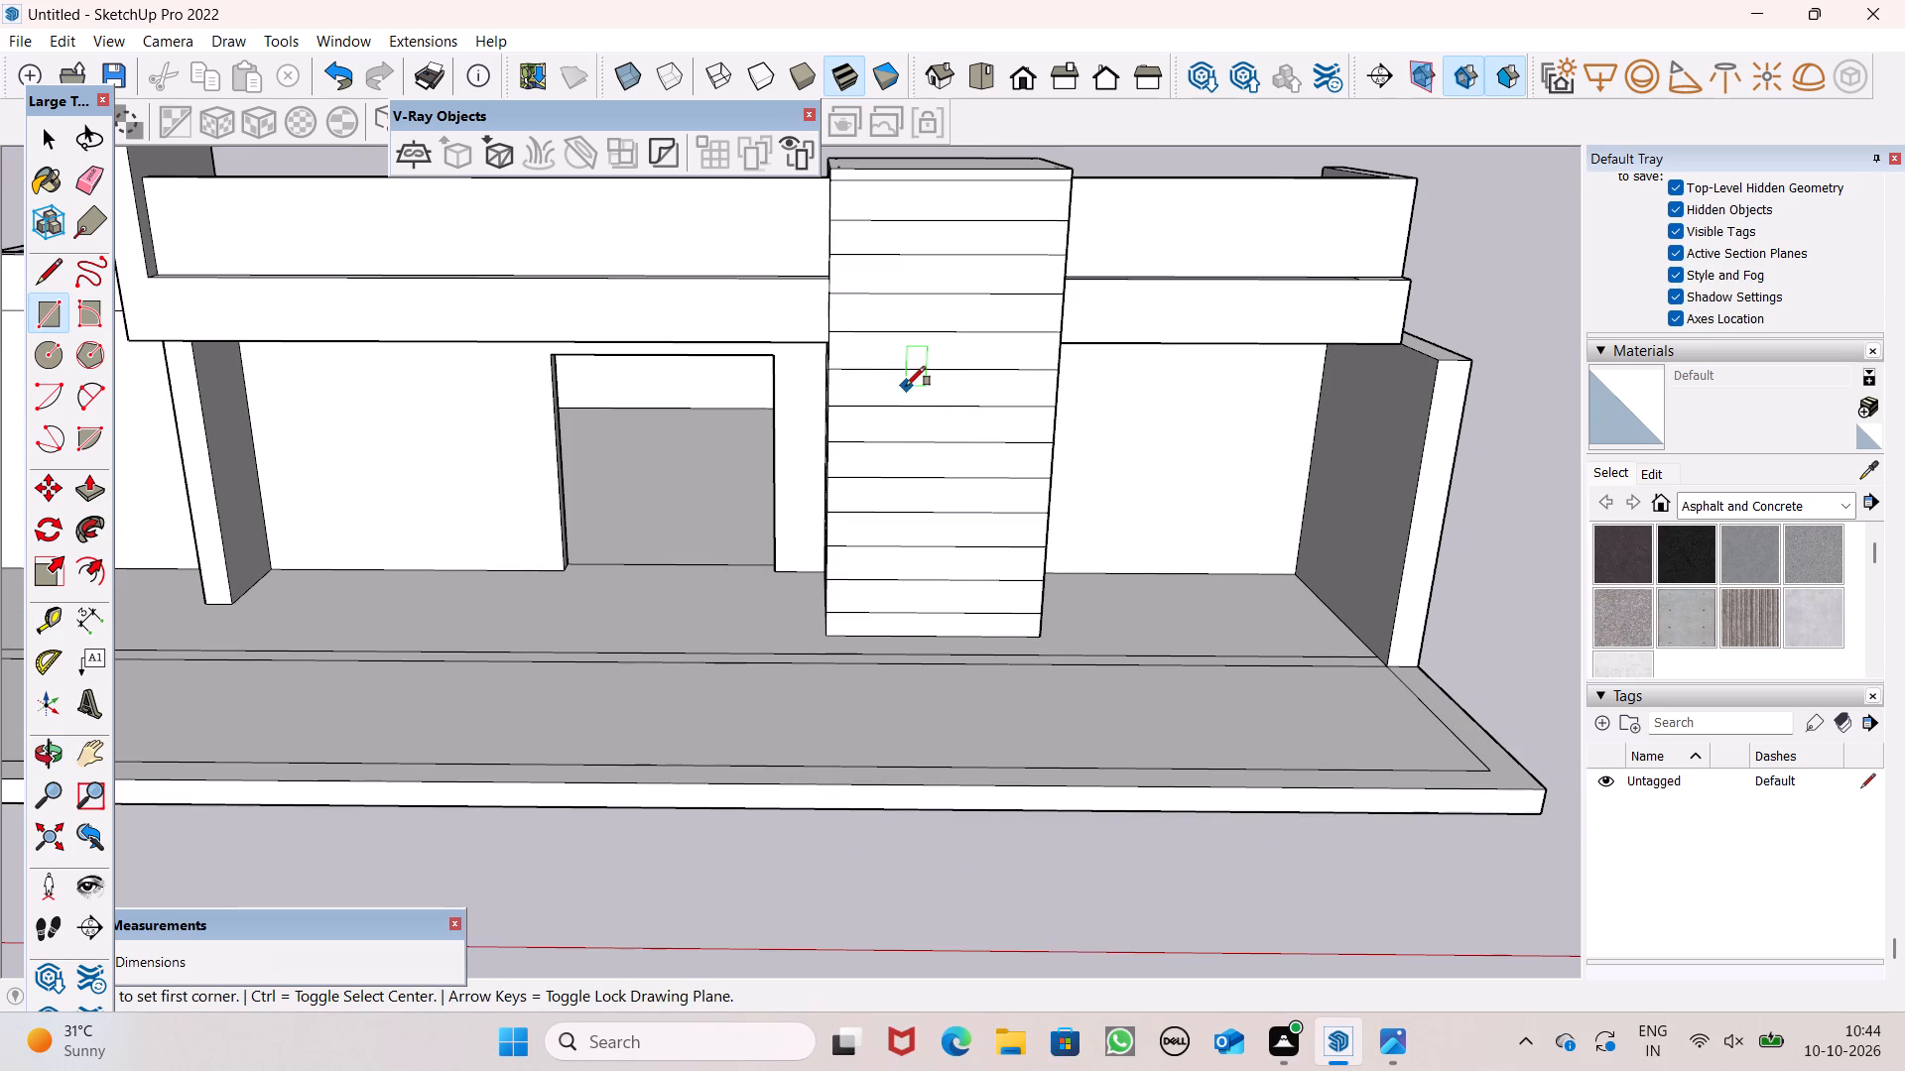
pyautogui.click(906, 386)
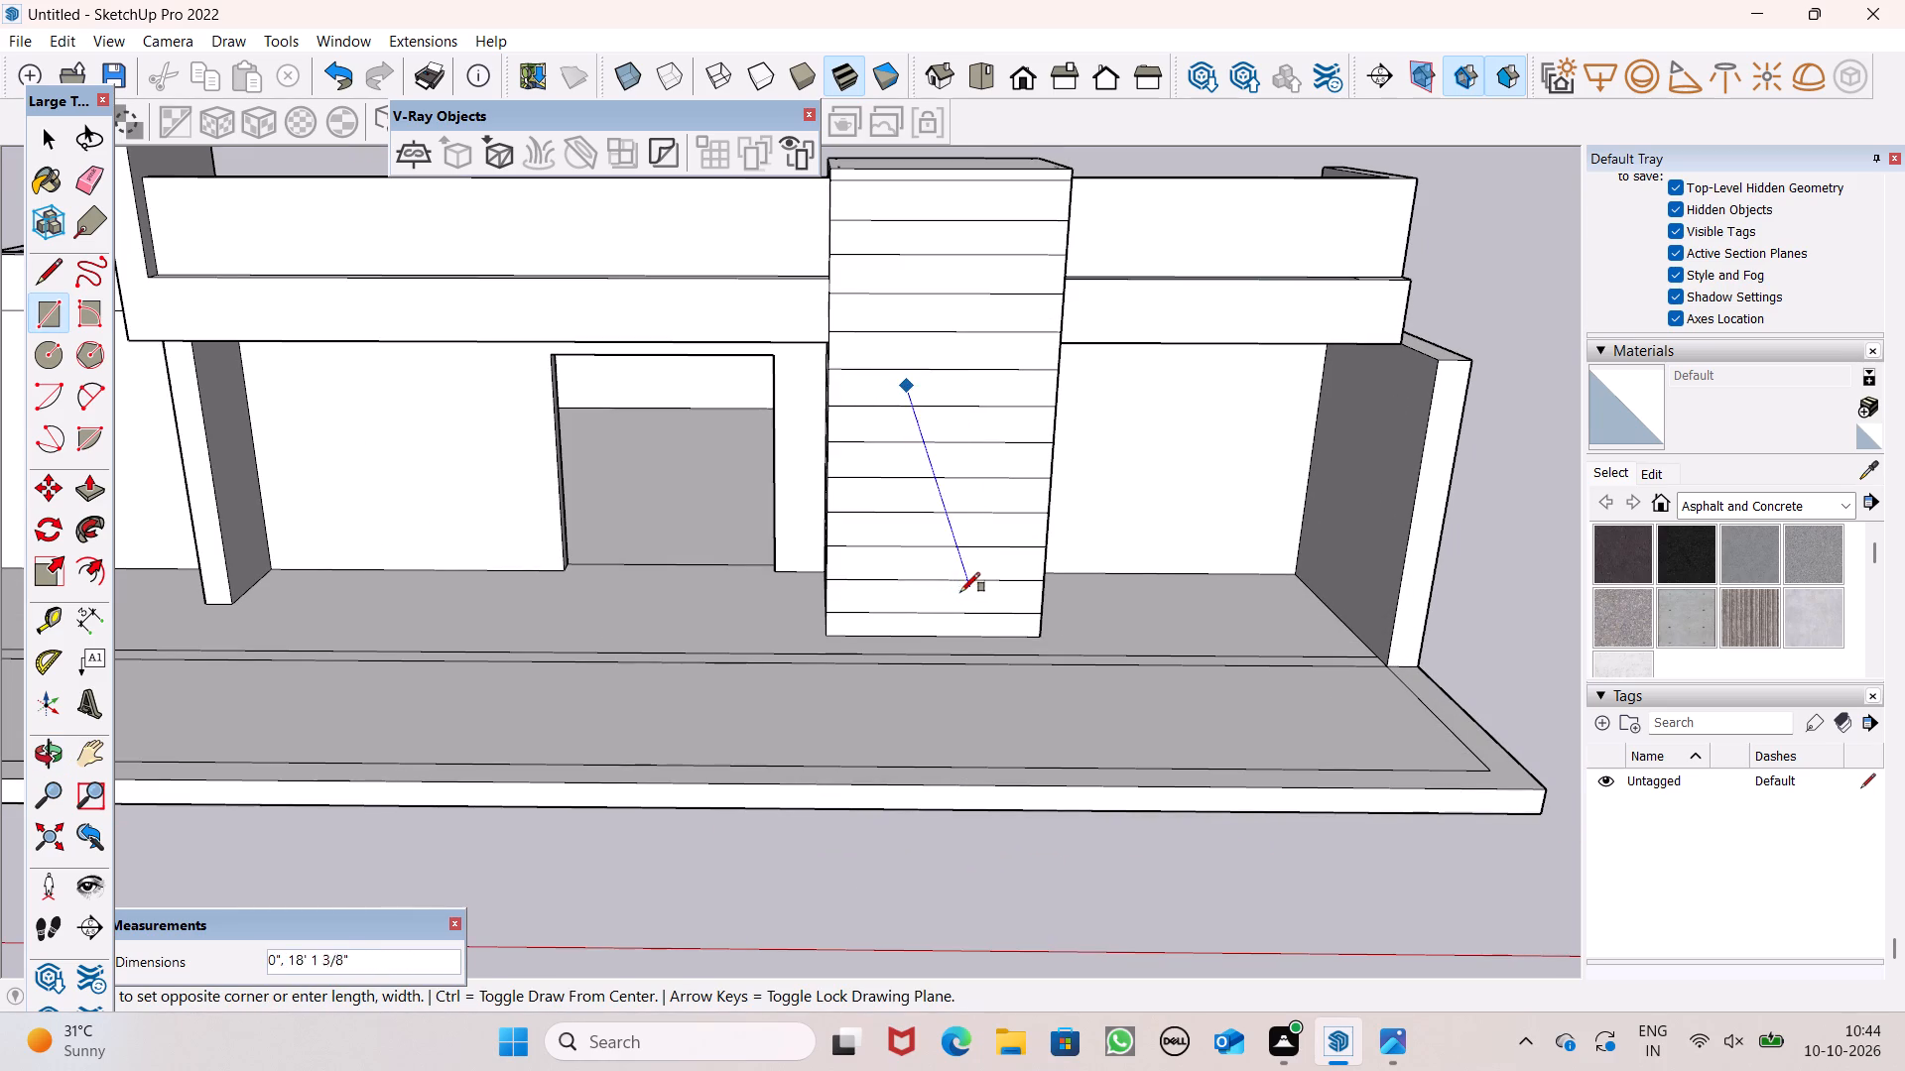
pyautogui.scroll(7, 965, 605)
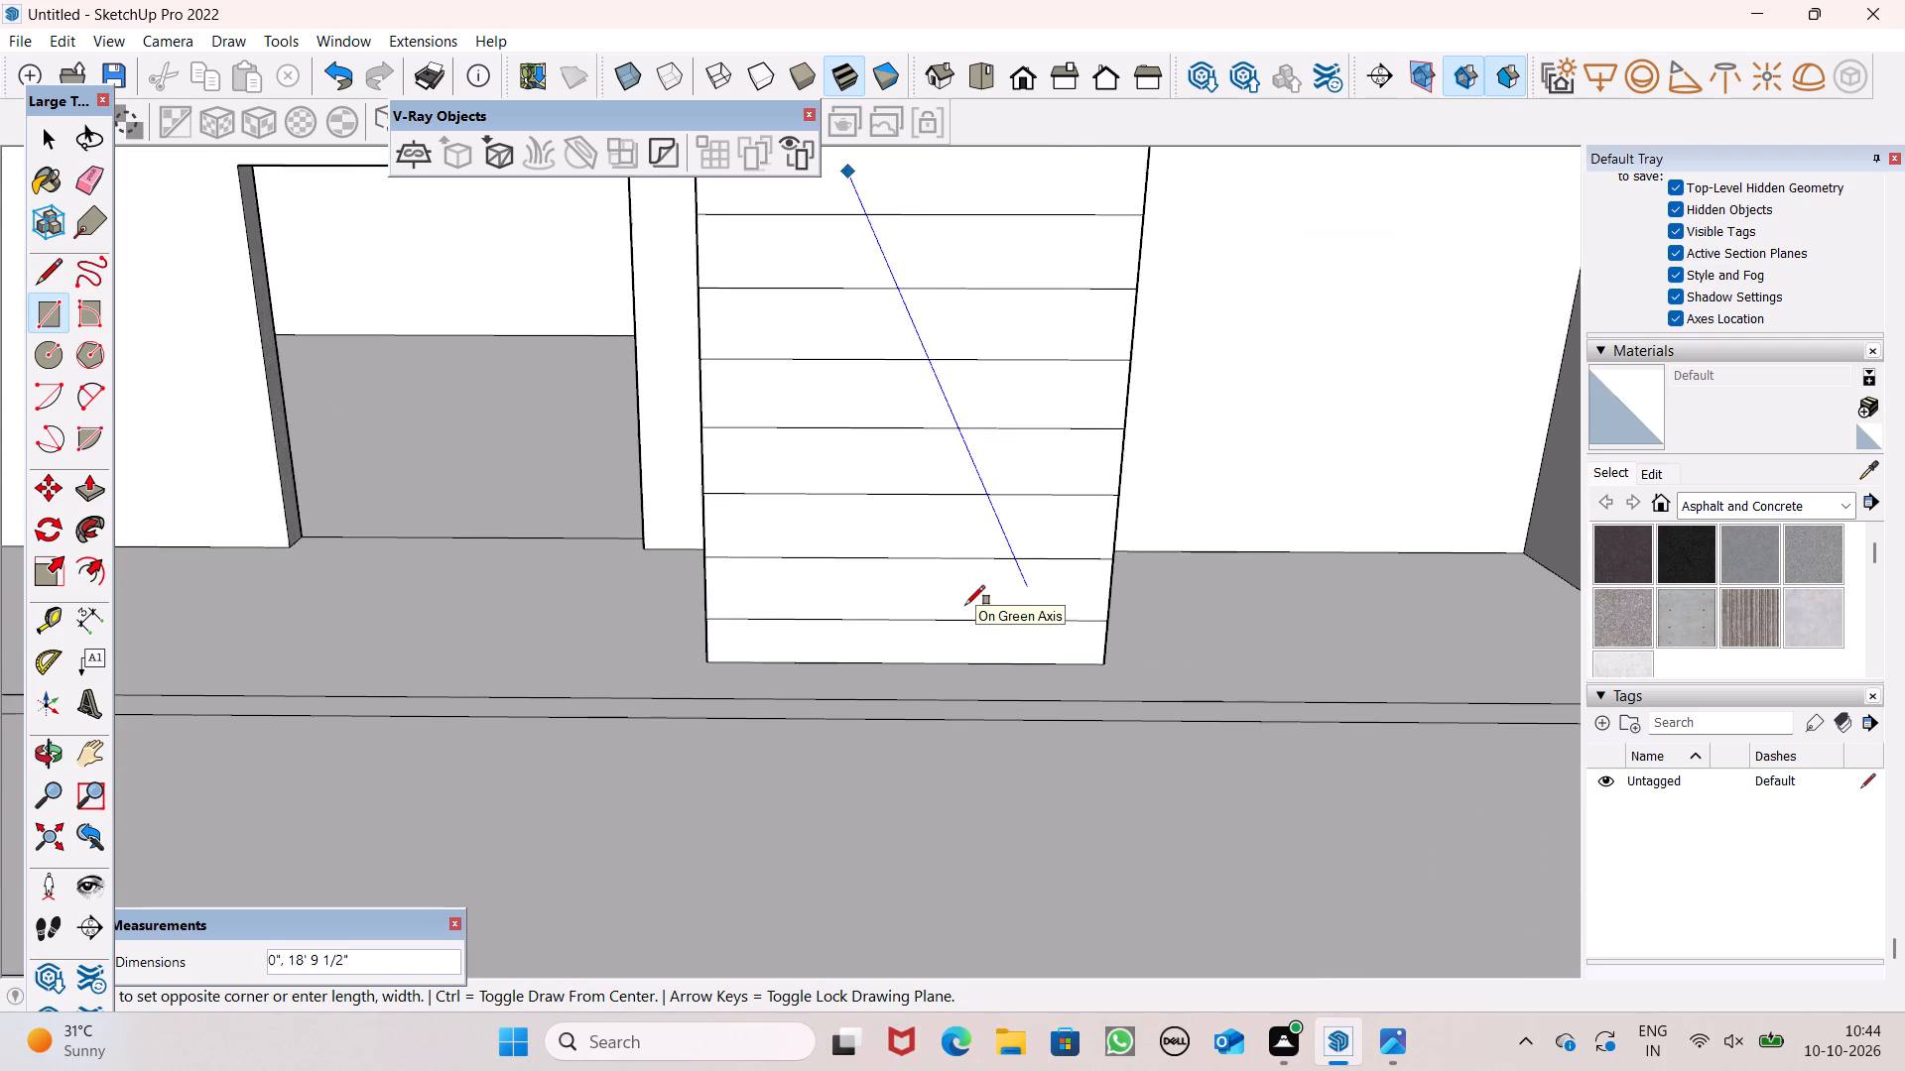
pyautogui.scroll(-7, 965, 605)
pyautogui.moveTo(940, 544); pyautogui.dragTo(1005, 623, button='middle')
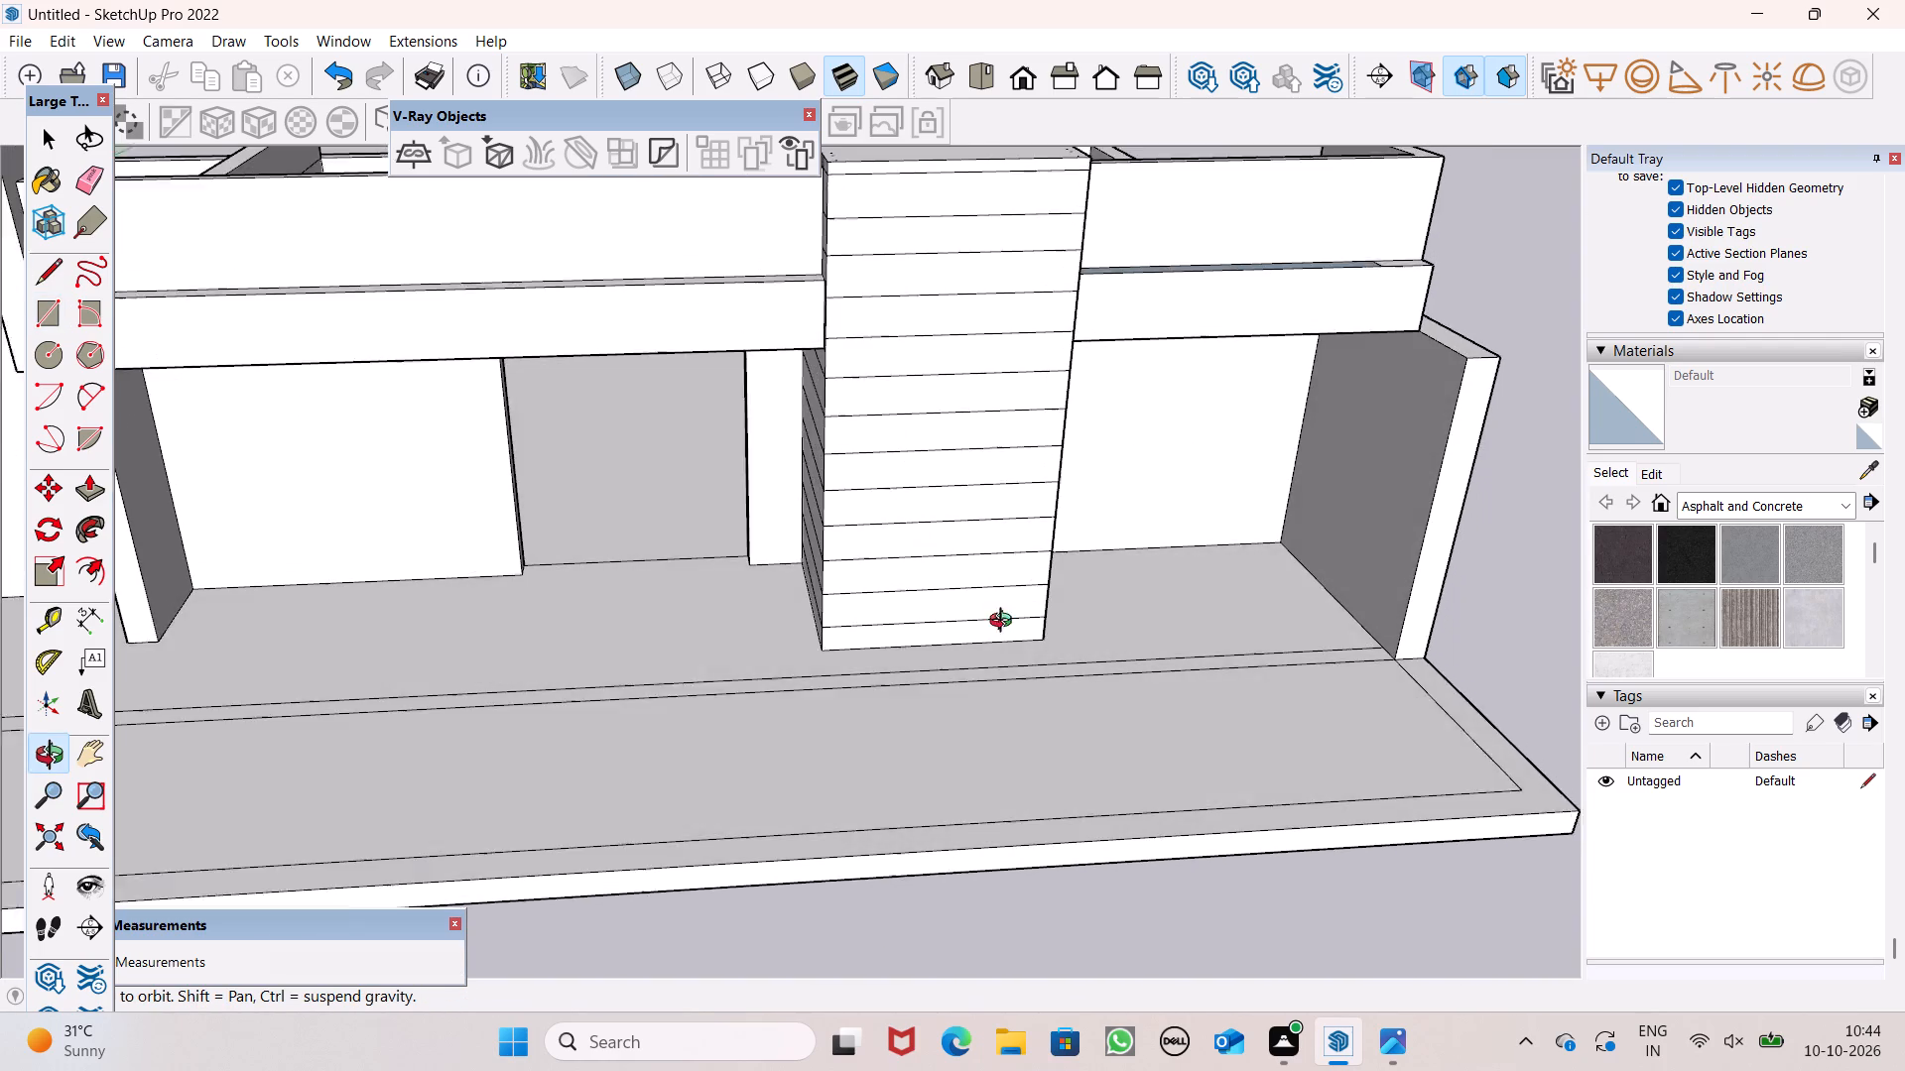
pyautogui.moveTo(1005, 623); pyautogui.dragTo(1009, 629, button='middle')
pyautogui.scroll(2, 992, 583)
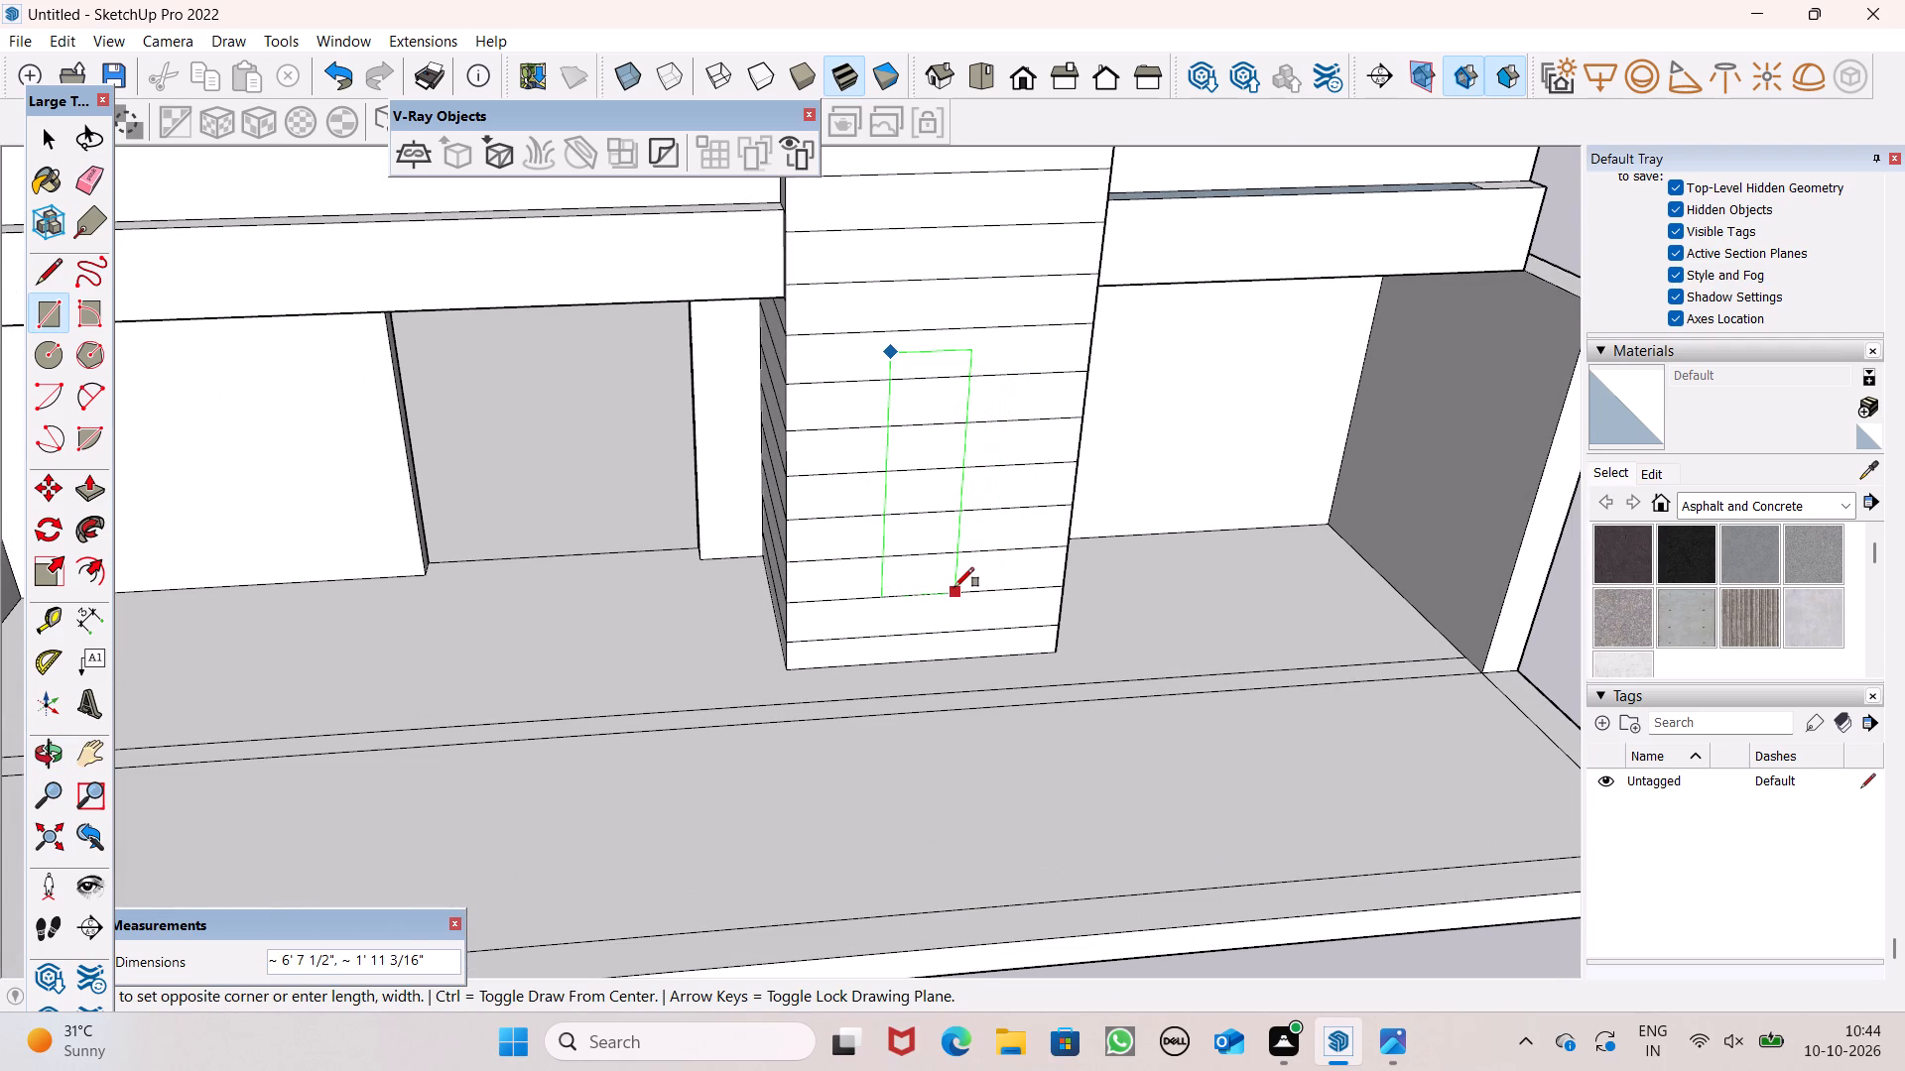
pyautogui.scroll(-3, 952, 587)
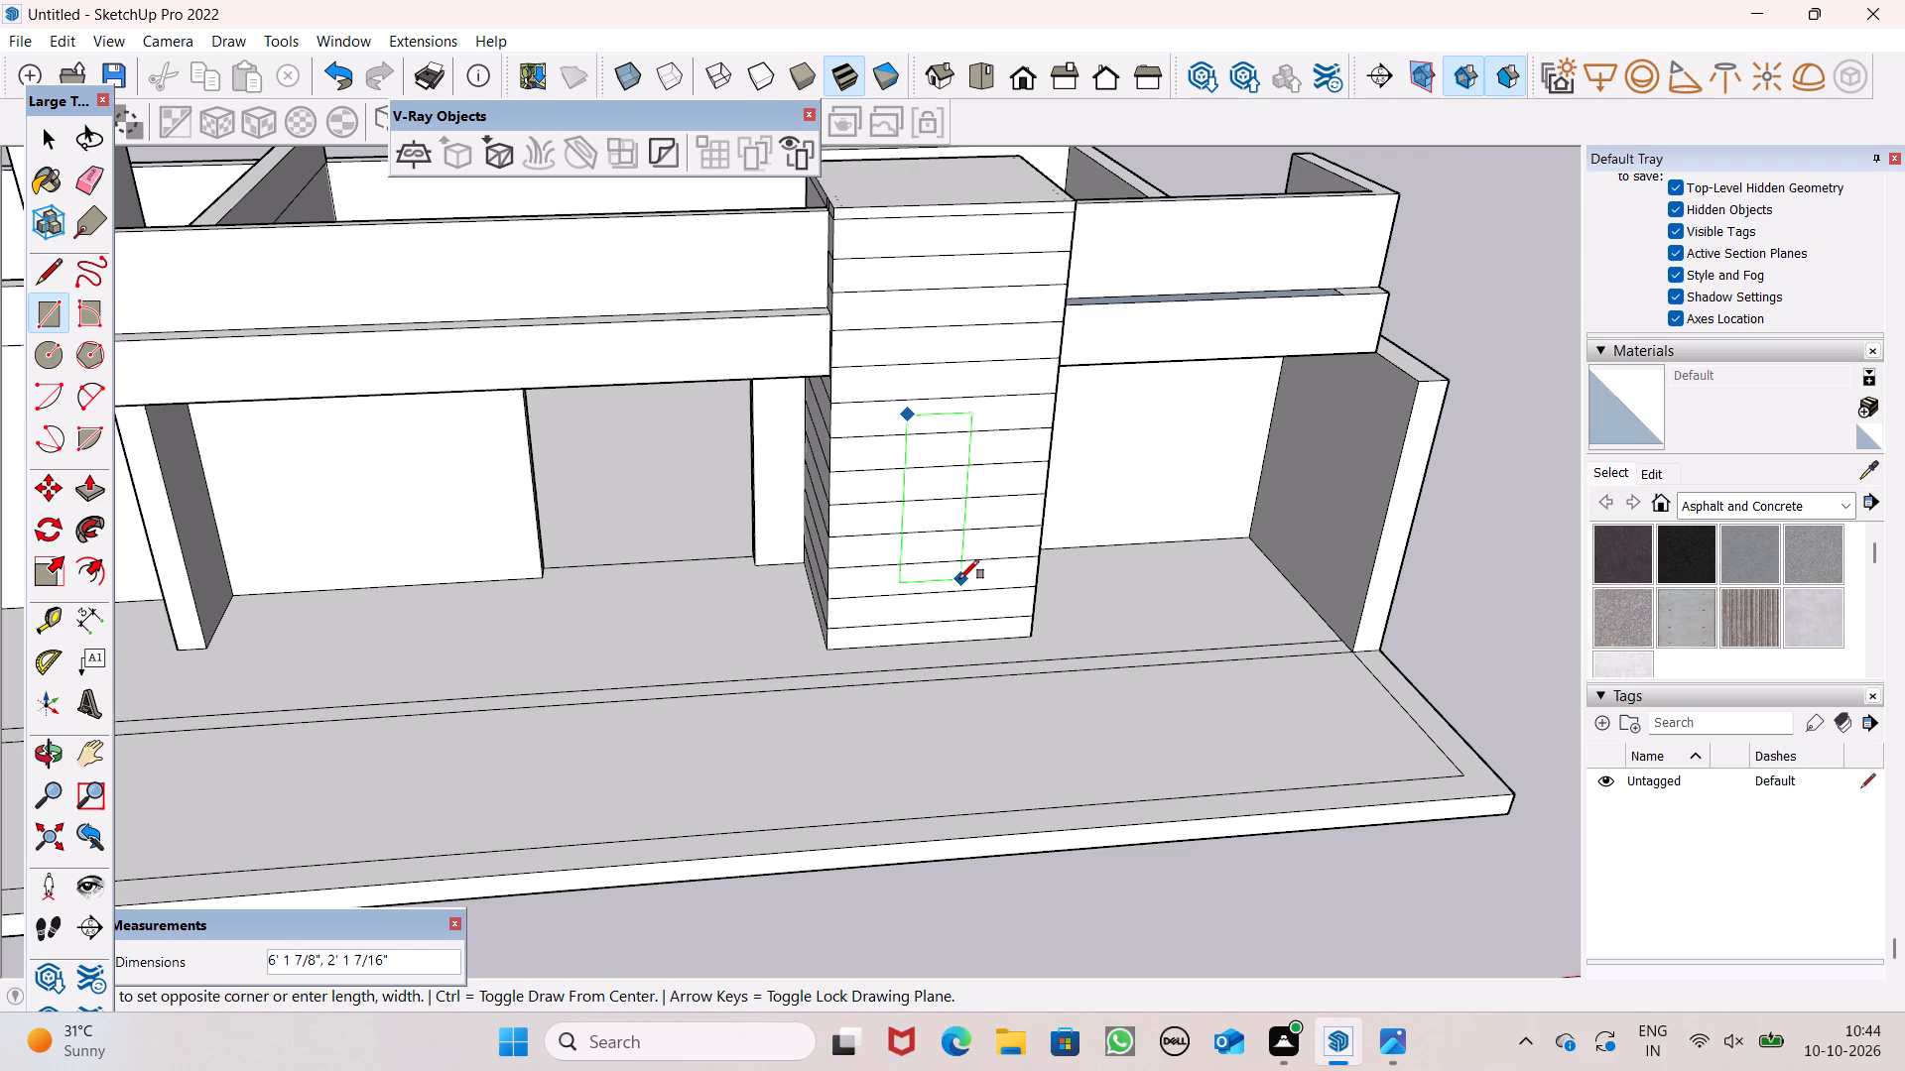
pyautogui.click(964, 574)
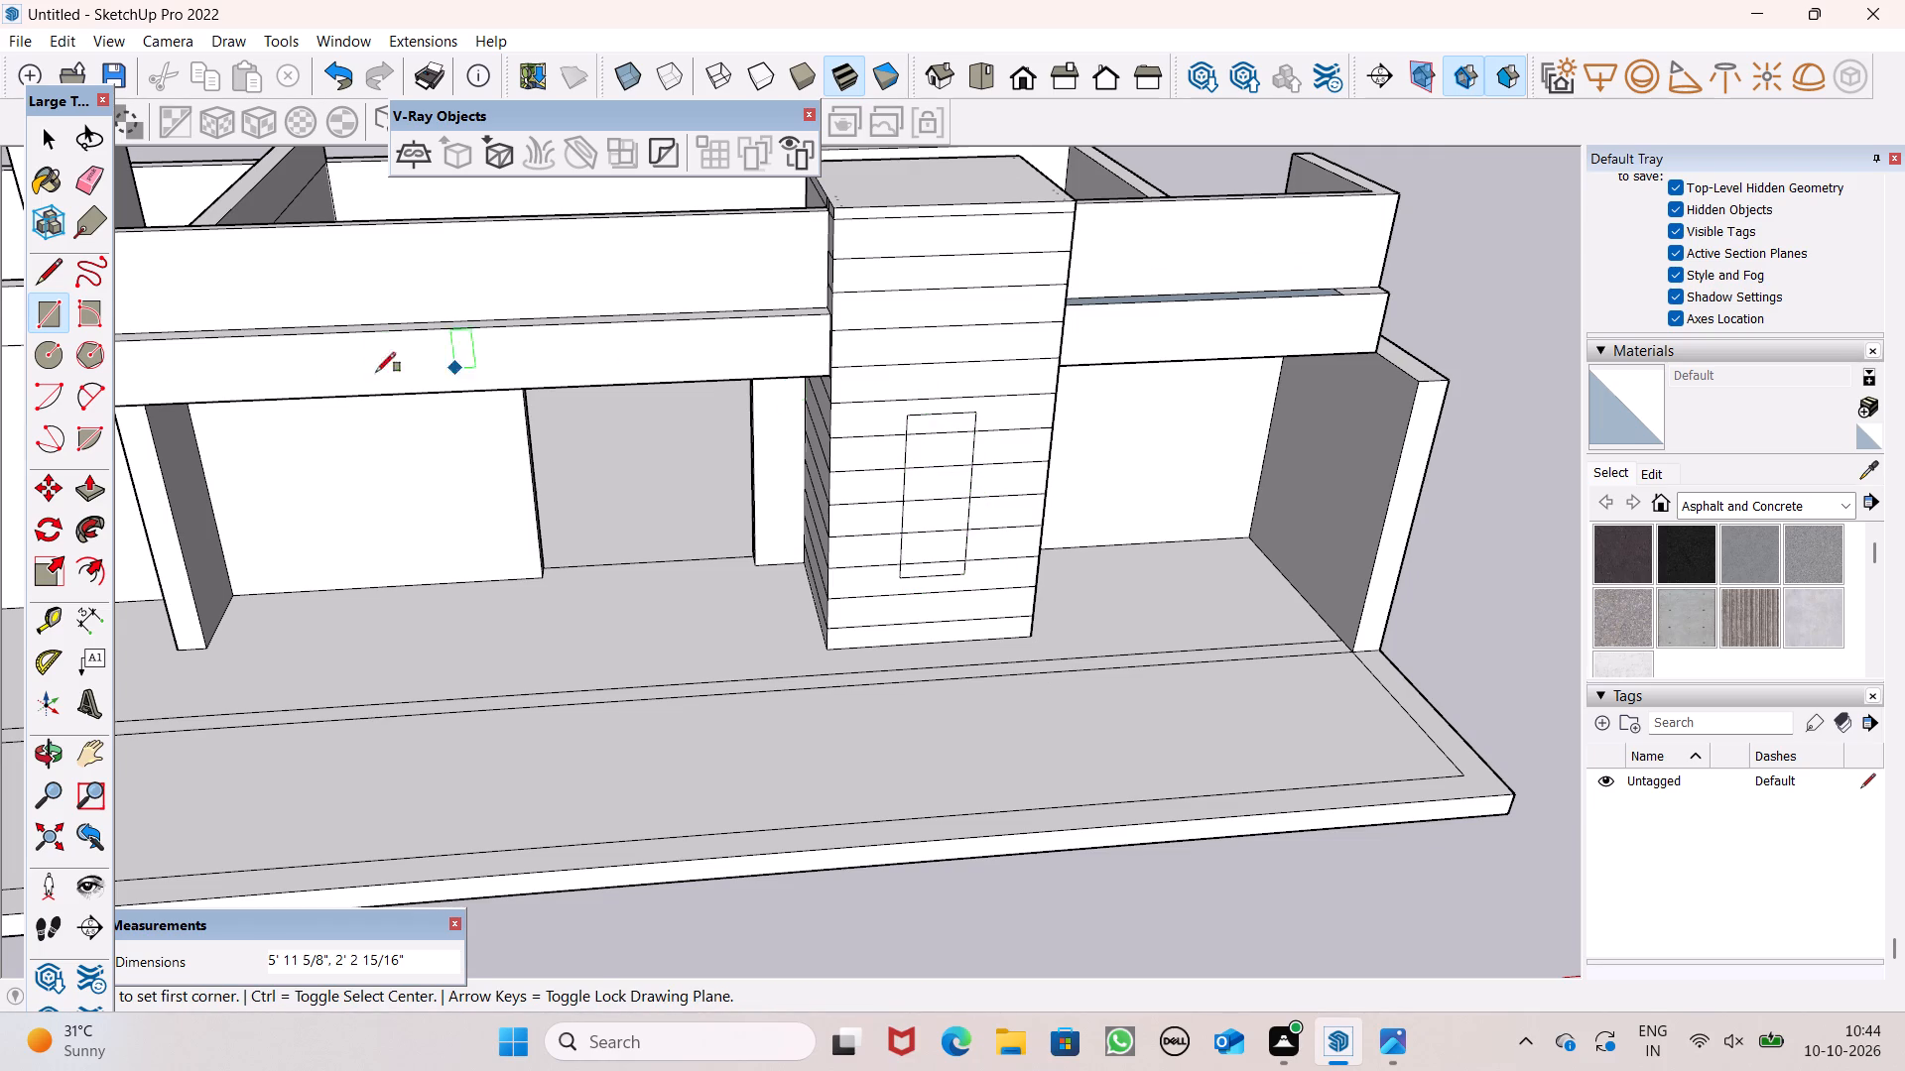
# Erase the horizontal cladding line segments inside the upright rectangle so it becomes one plain face.
pyautogui.click(92, 571)
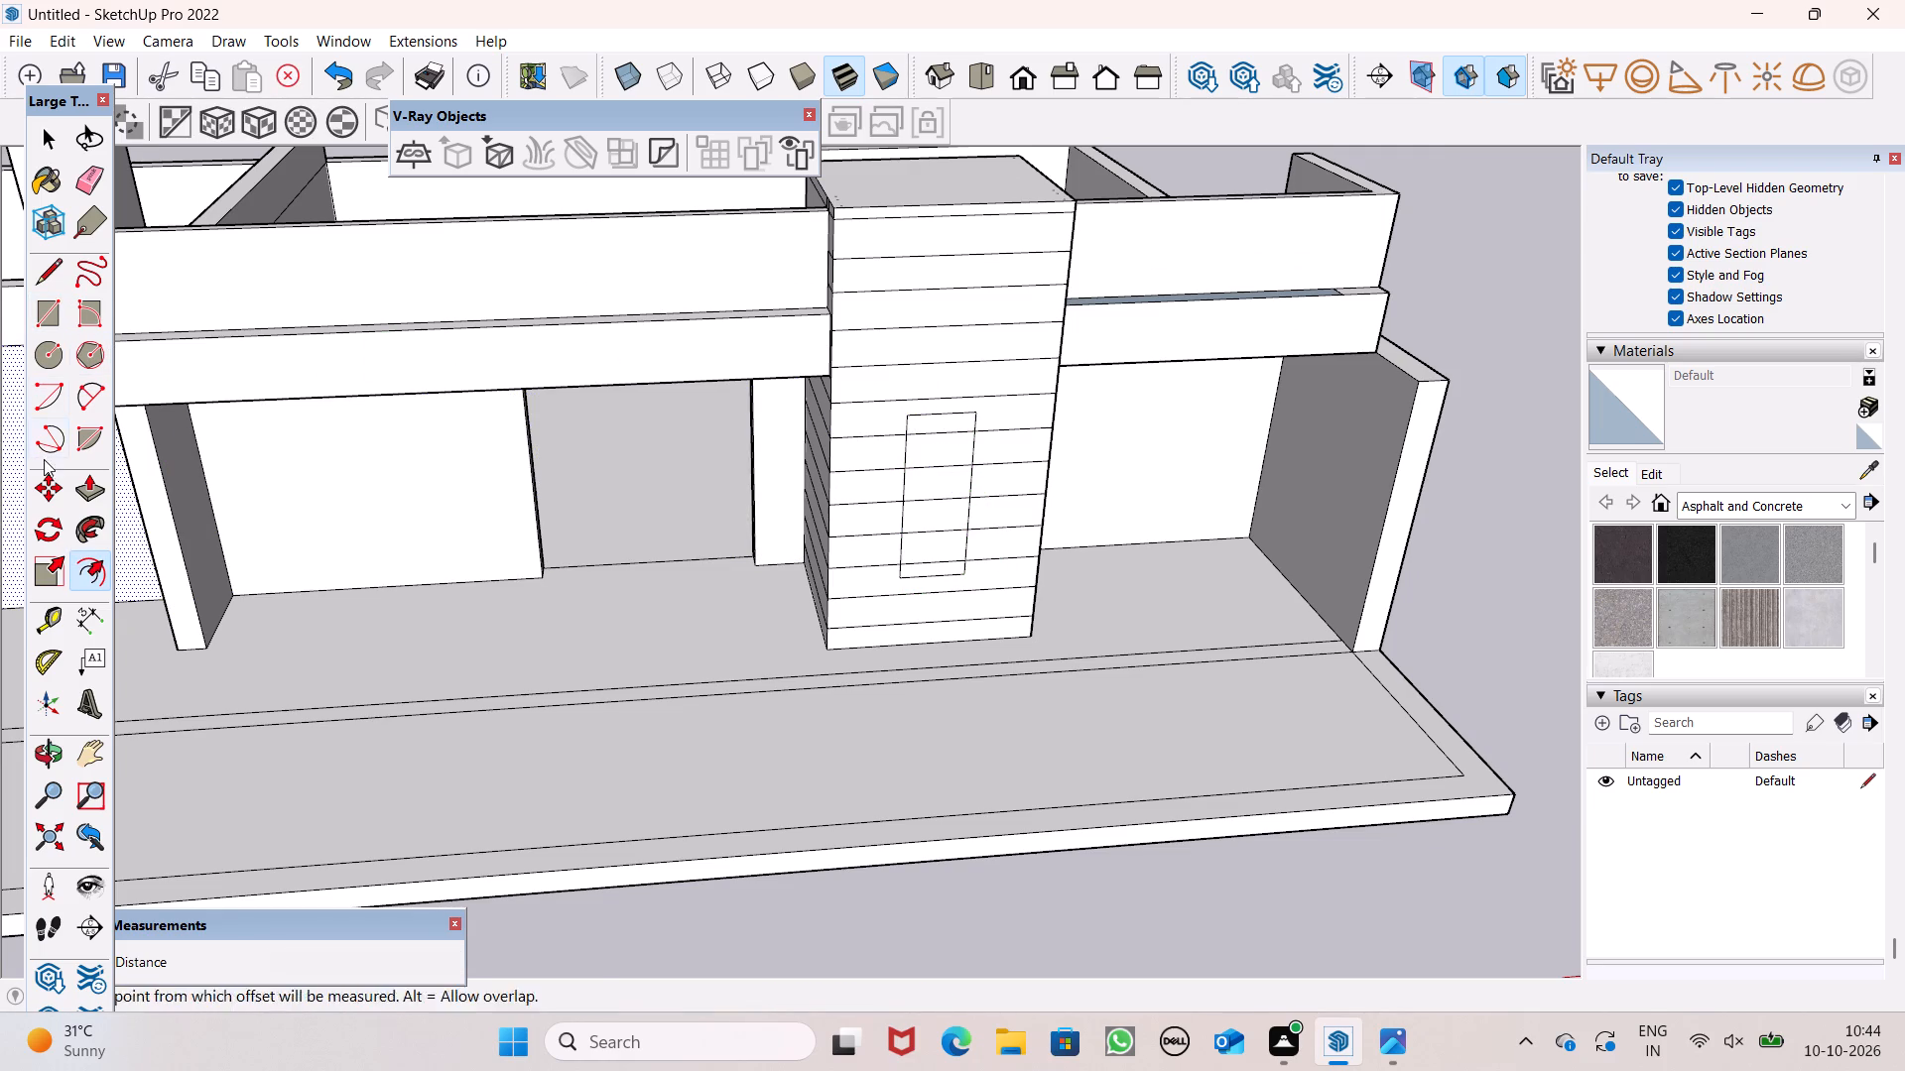
pyautogui.click(99, 185)
pyautogui.moveTo(984, 537); pyautogui.dragTo(914, 429, button='middle')
pyautogui.scroll(1, 984, 537)
pyautogui.scroll(5, 935, 366)
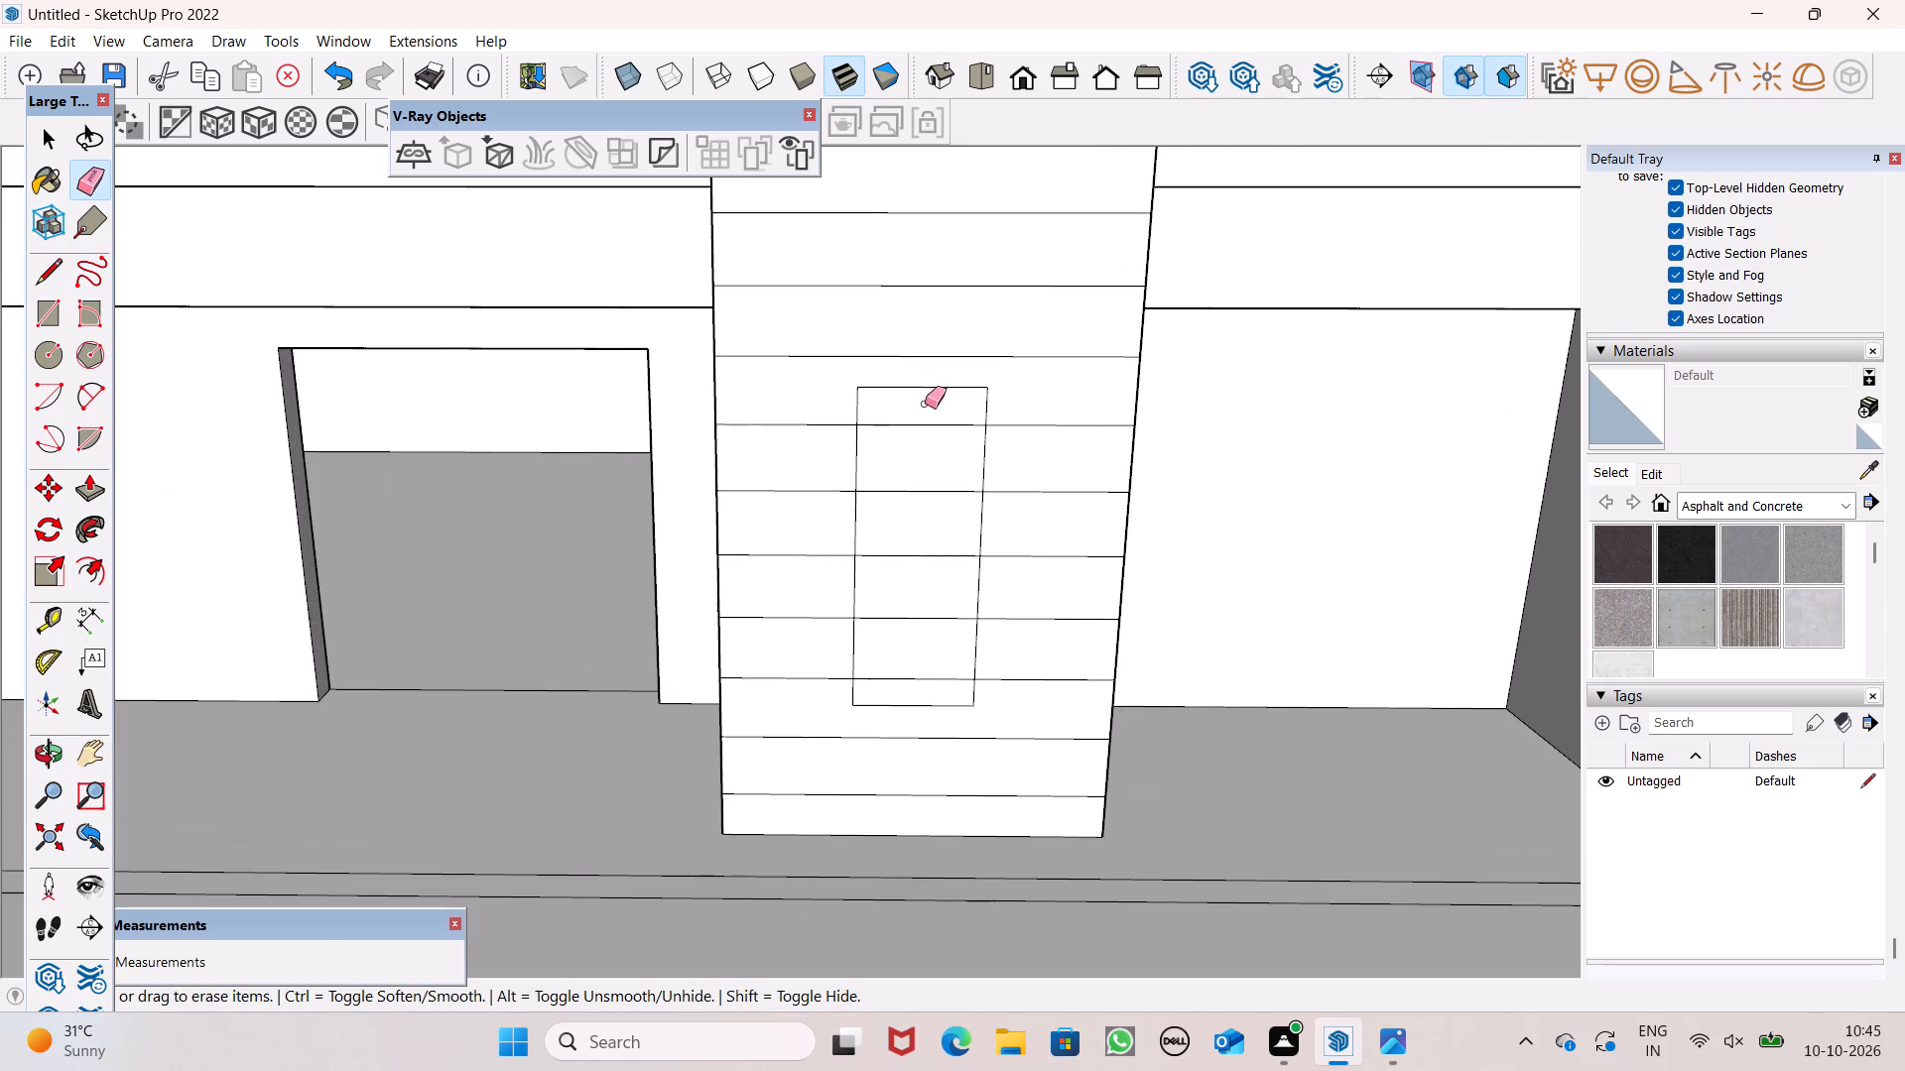
pyautogui.moveTo(925, 420); pyautogui.dragTo(874, 682)
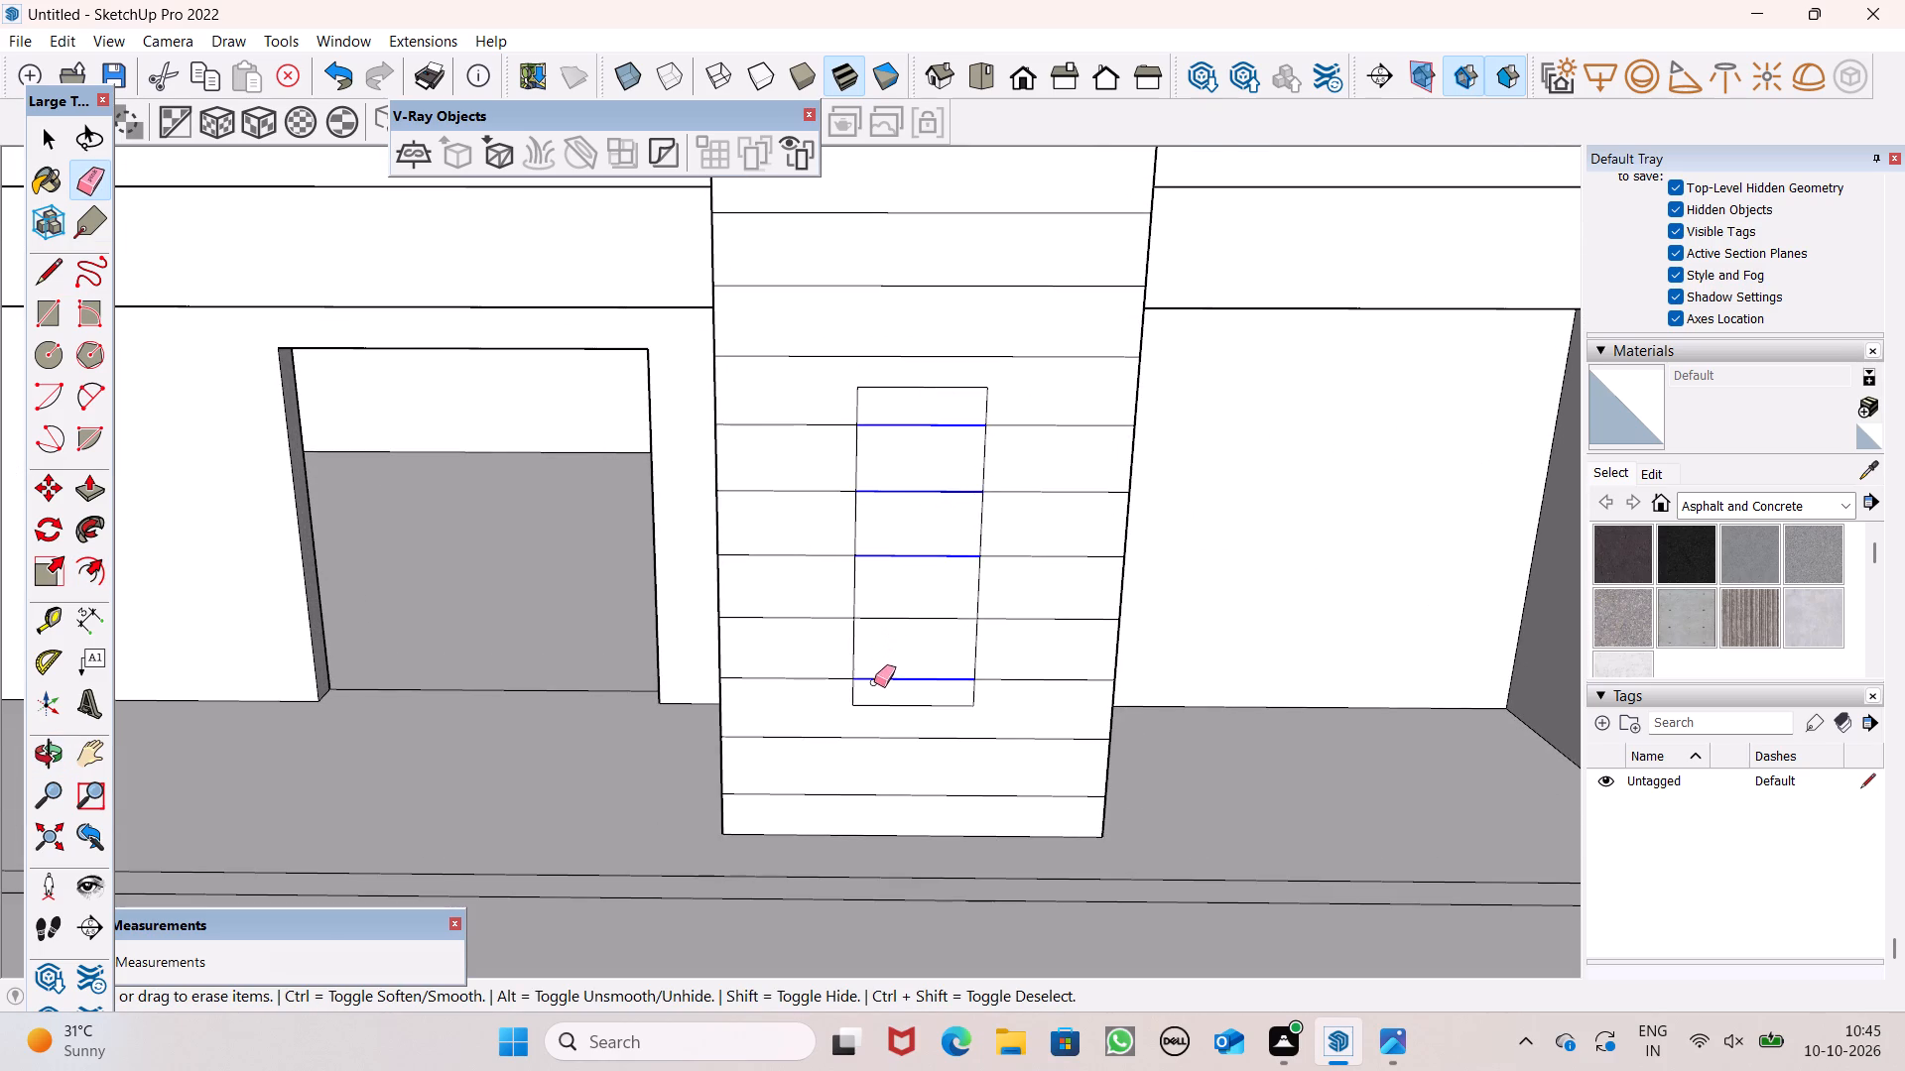
pyautogui.moveTo(874, 682); pyautogui.dragTo(868, 683)
pyautogui.moveTo(890, 606); pyautogui.dragTo(894, 623)
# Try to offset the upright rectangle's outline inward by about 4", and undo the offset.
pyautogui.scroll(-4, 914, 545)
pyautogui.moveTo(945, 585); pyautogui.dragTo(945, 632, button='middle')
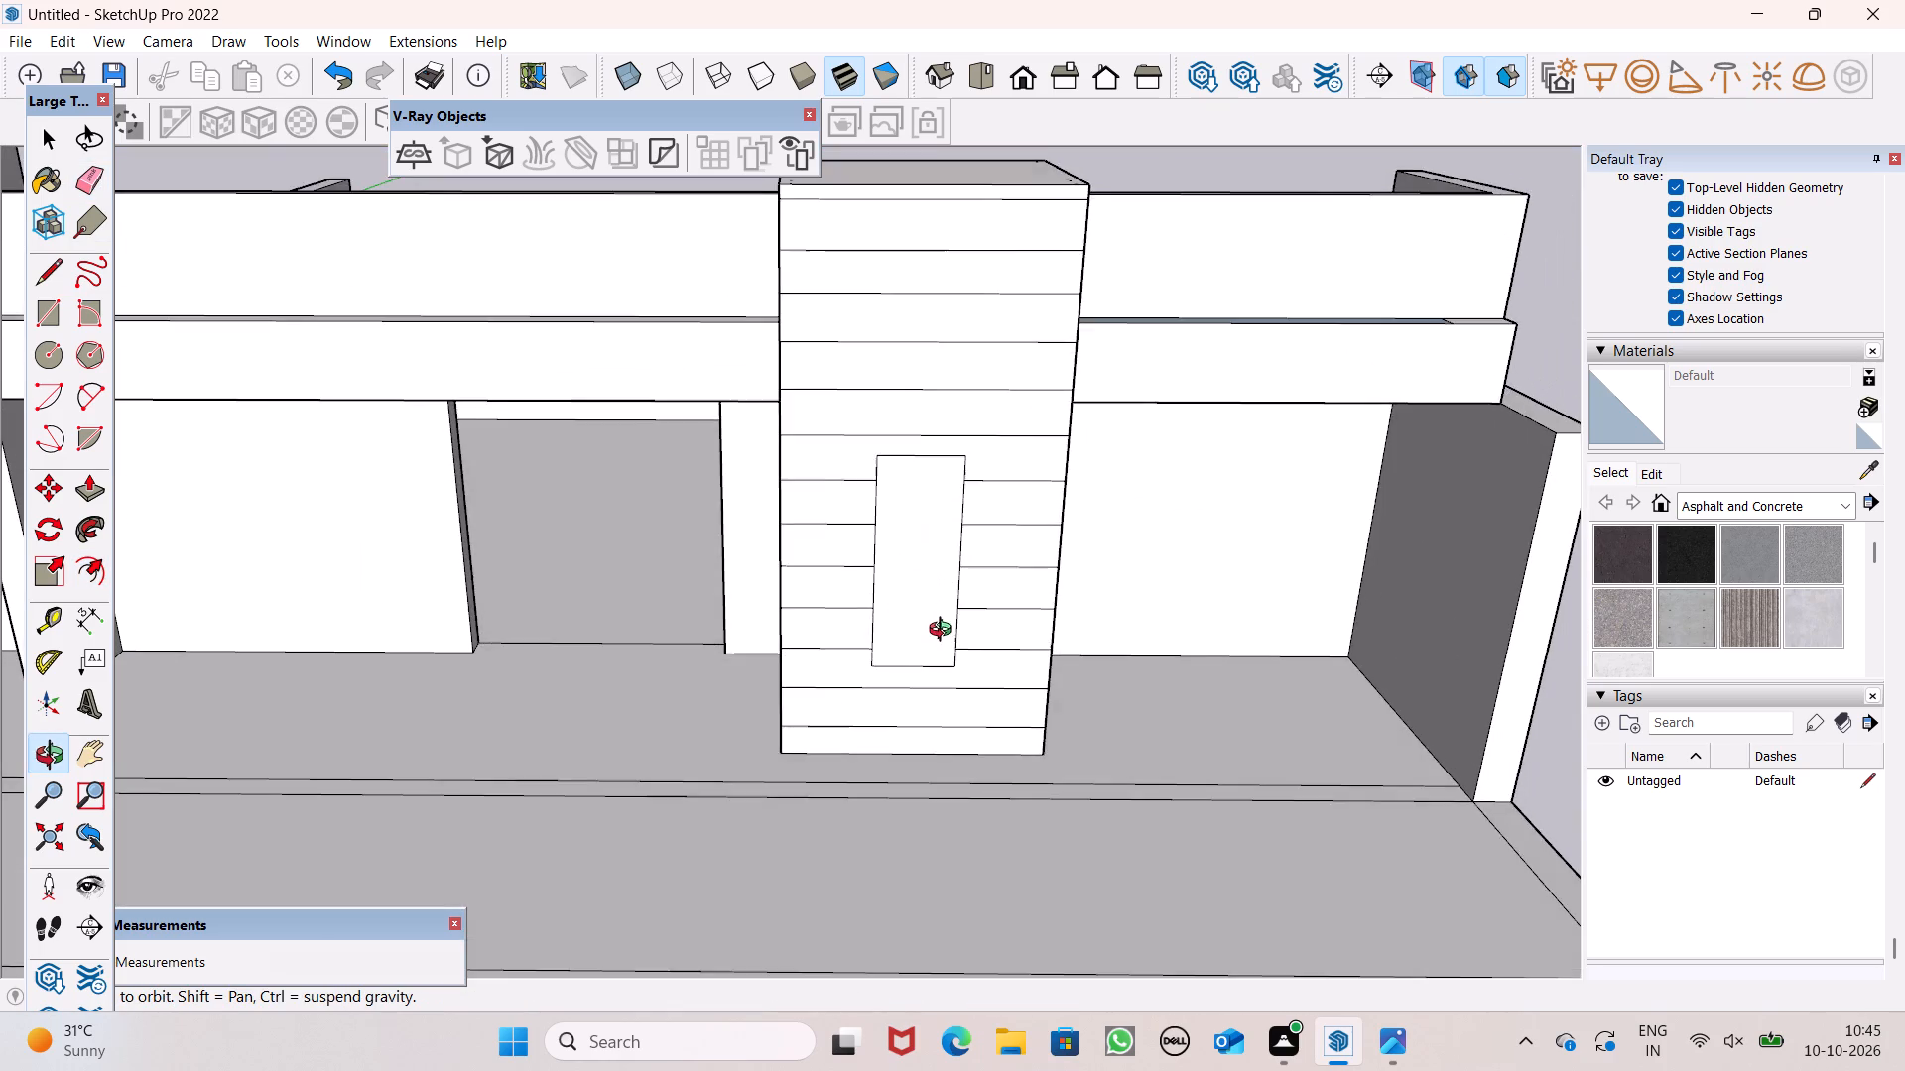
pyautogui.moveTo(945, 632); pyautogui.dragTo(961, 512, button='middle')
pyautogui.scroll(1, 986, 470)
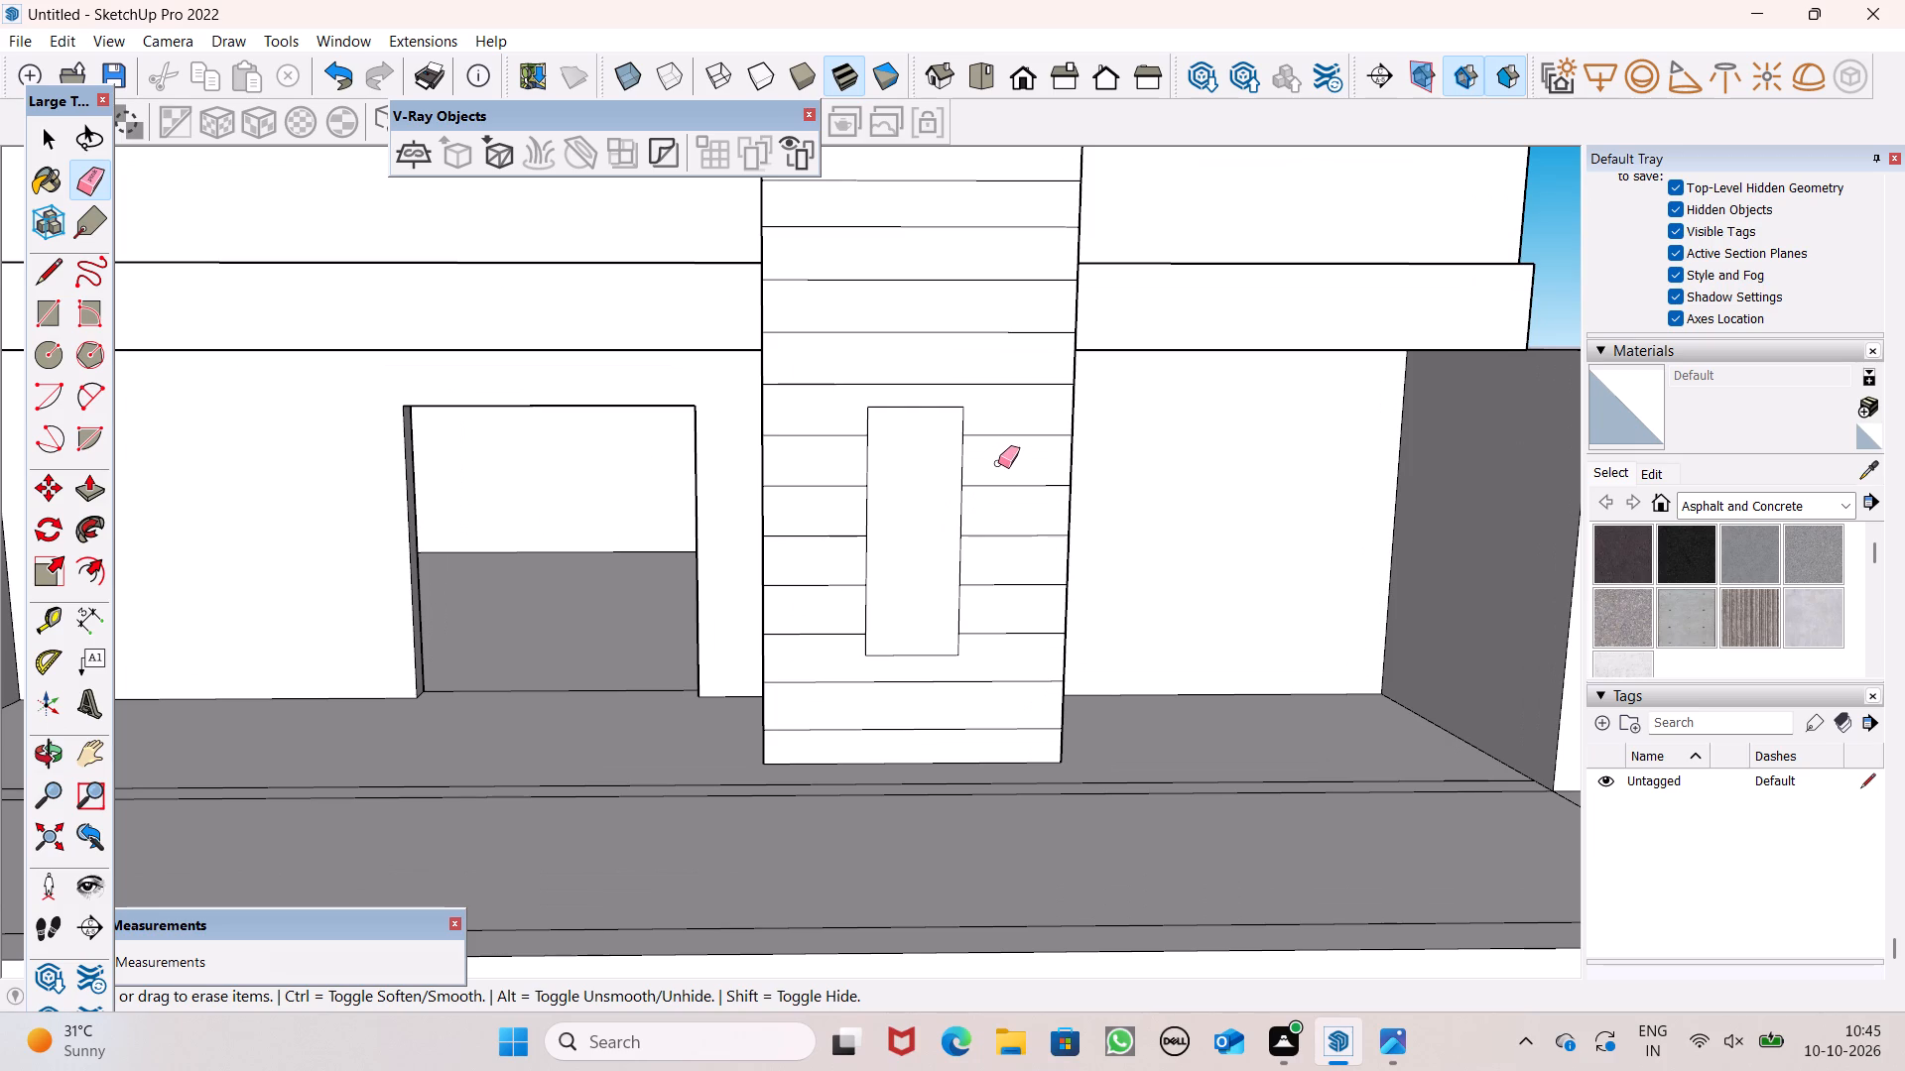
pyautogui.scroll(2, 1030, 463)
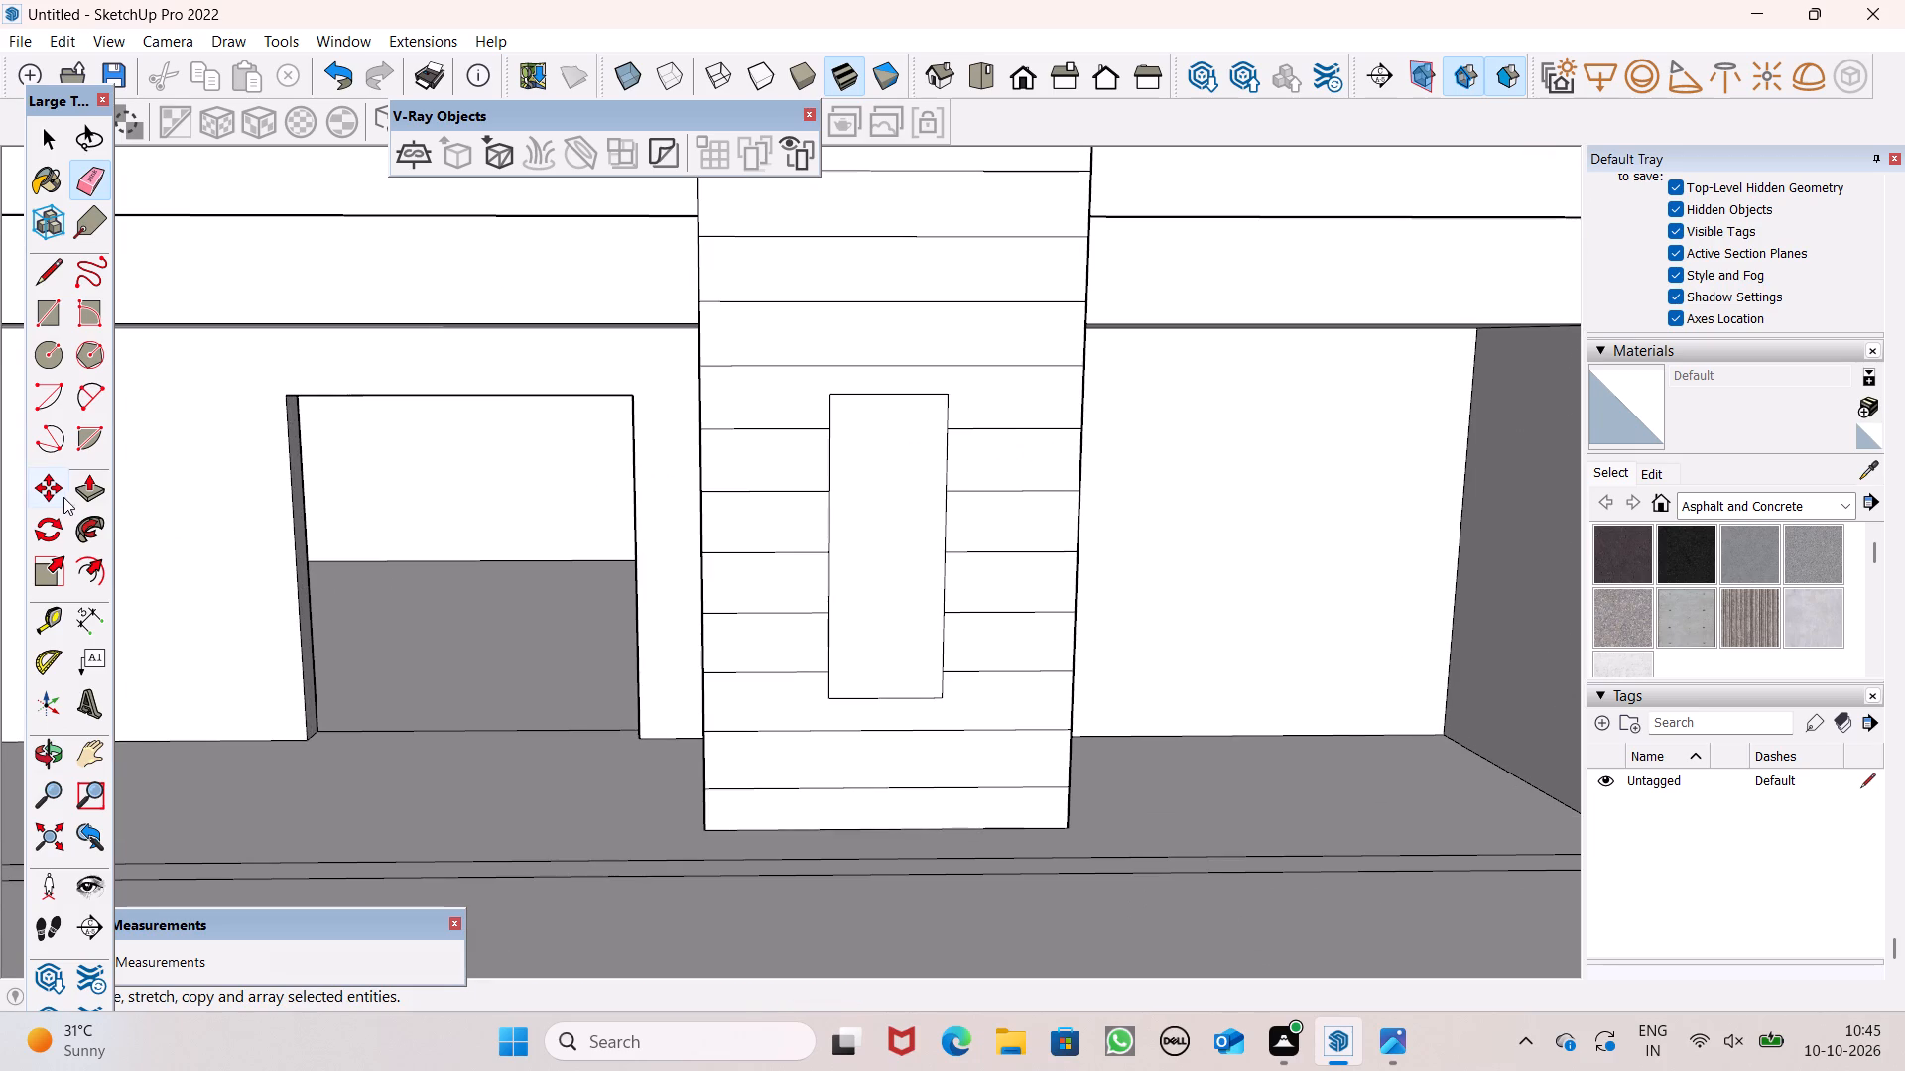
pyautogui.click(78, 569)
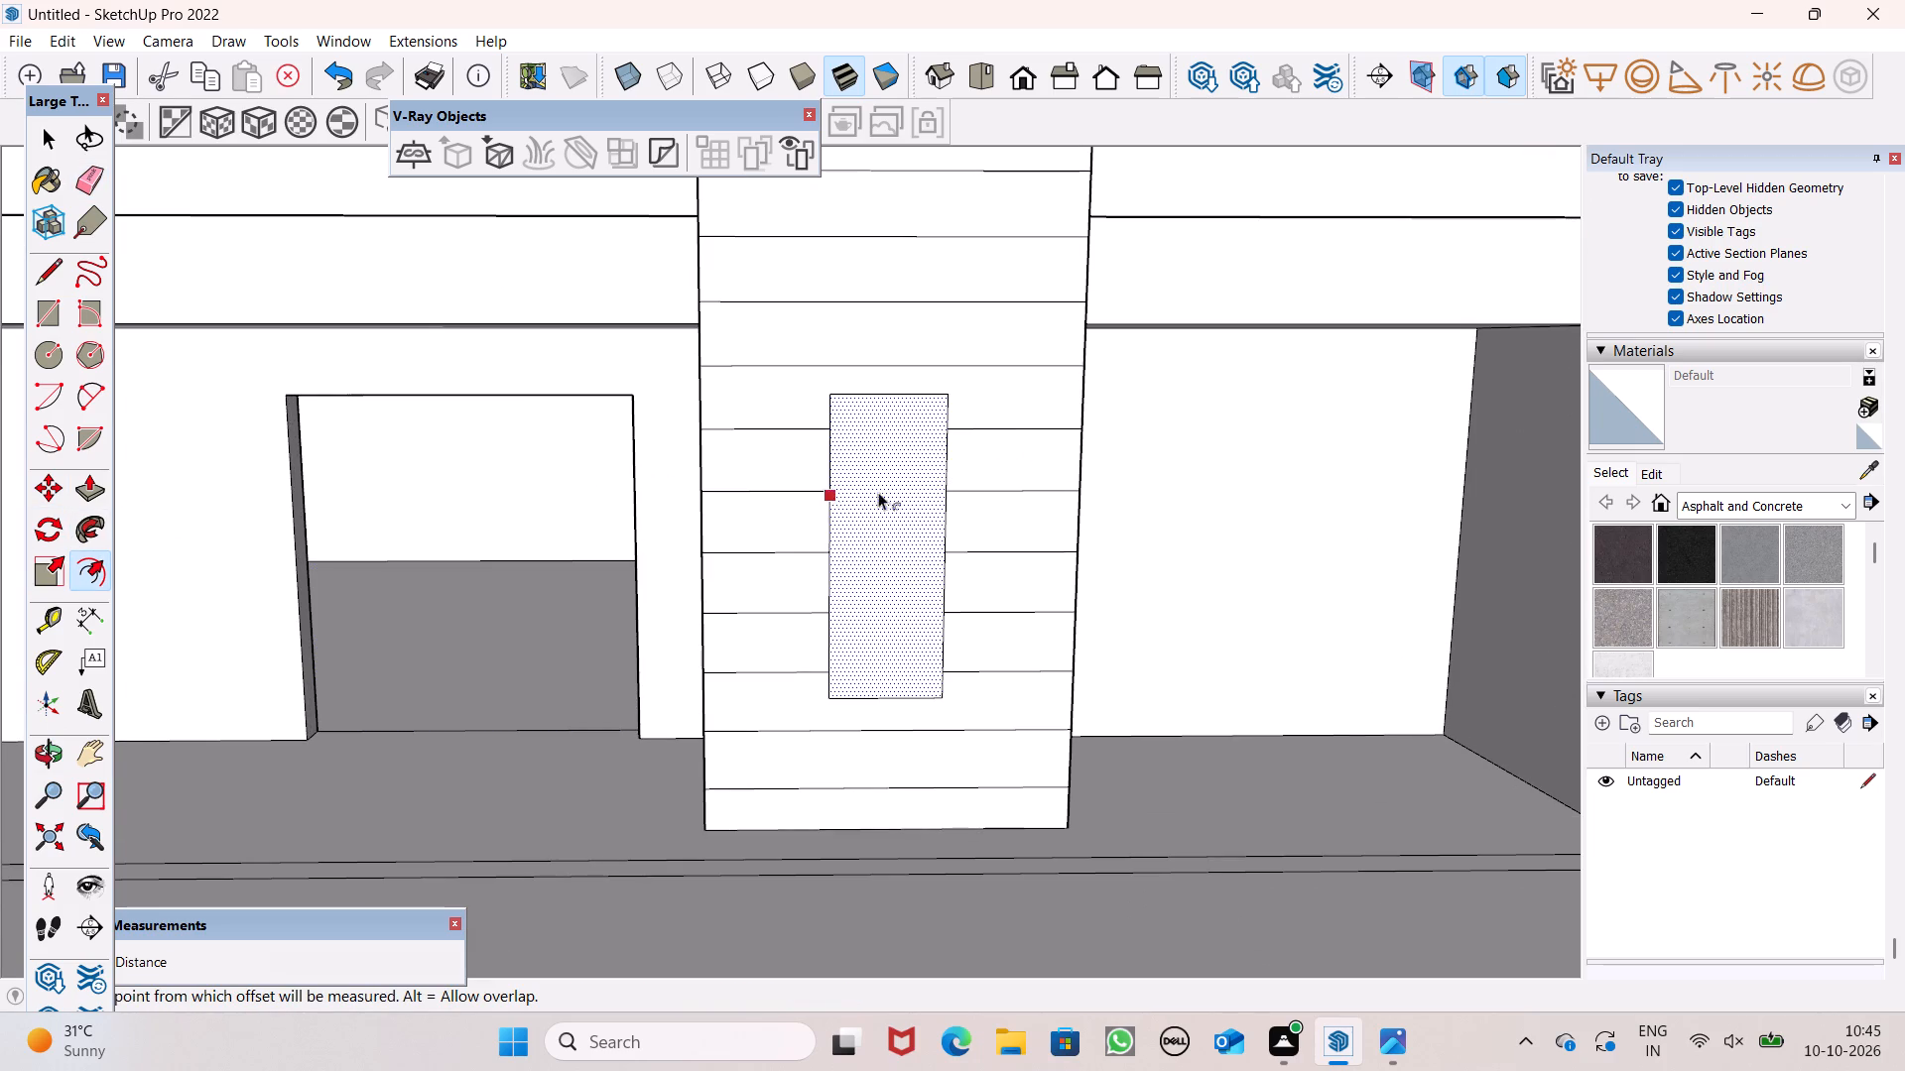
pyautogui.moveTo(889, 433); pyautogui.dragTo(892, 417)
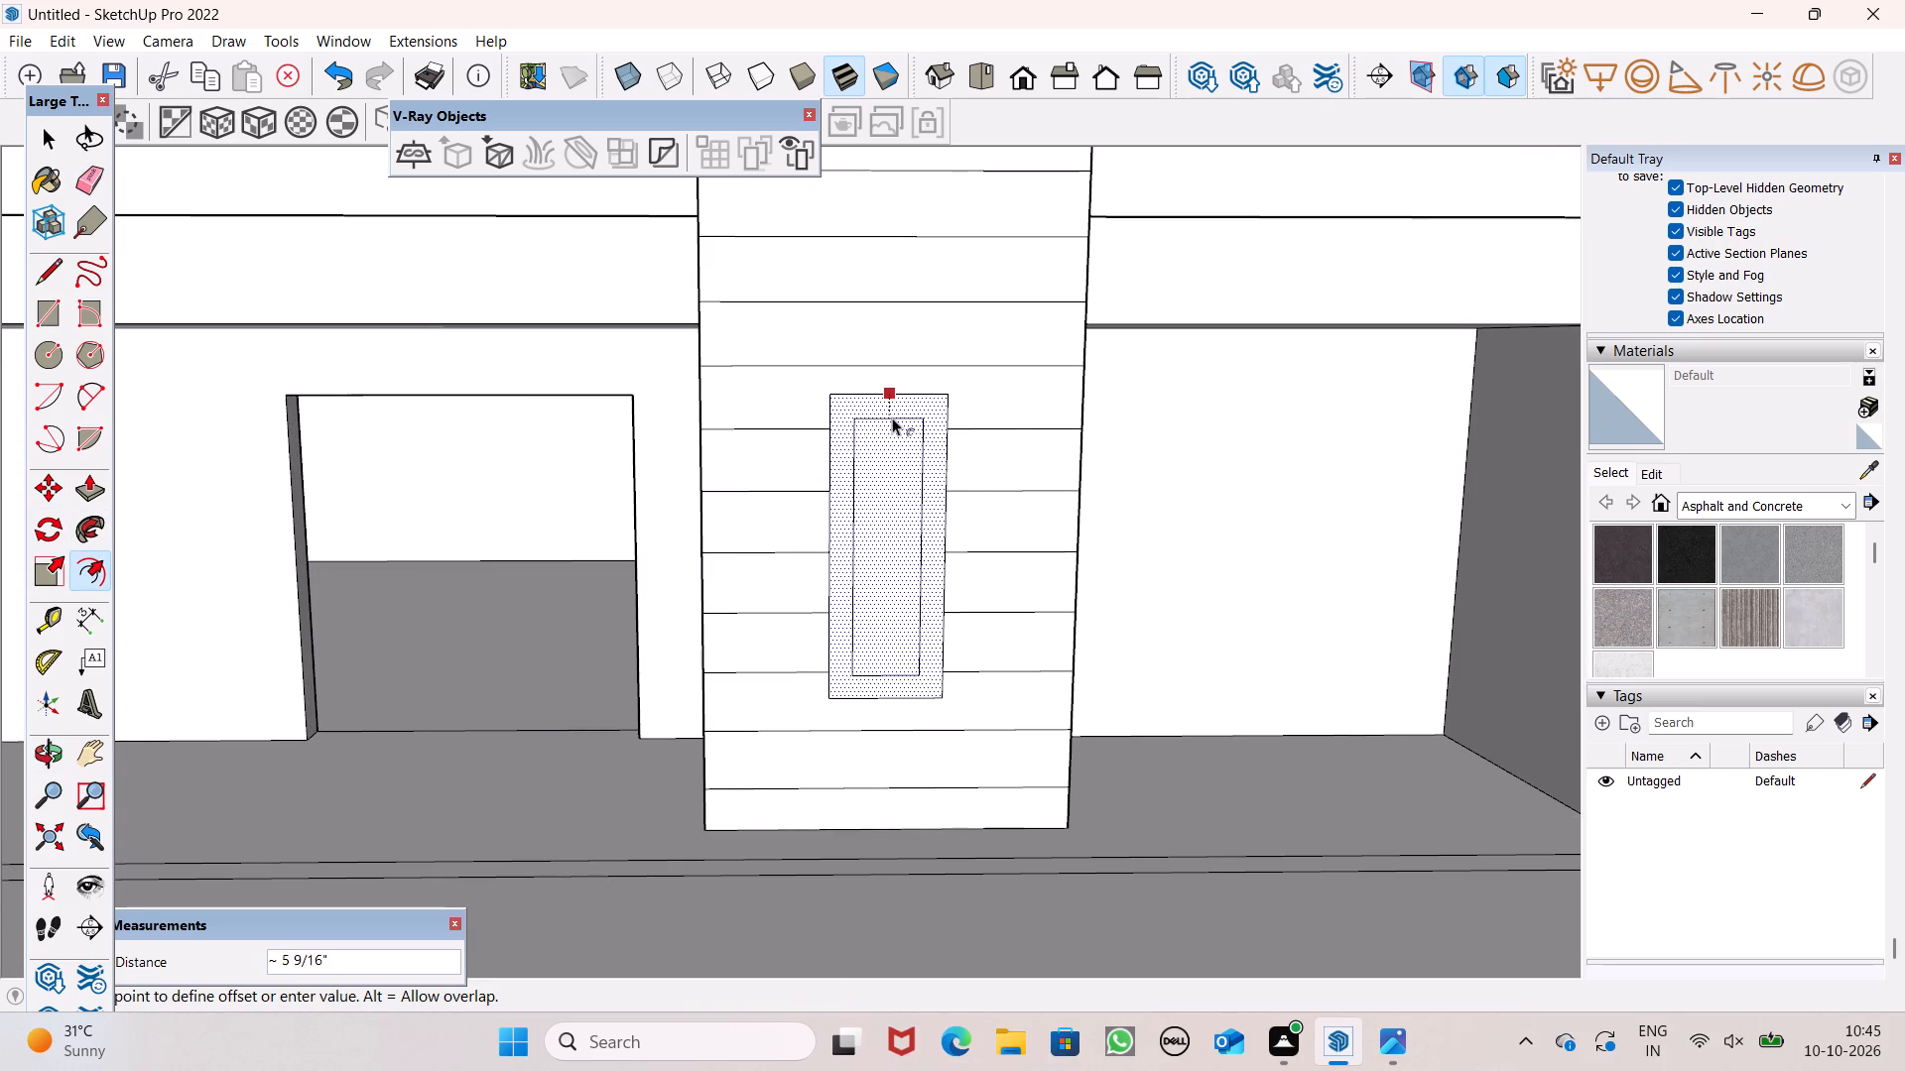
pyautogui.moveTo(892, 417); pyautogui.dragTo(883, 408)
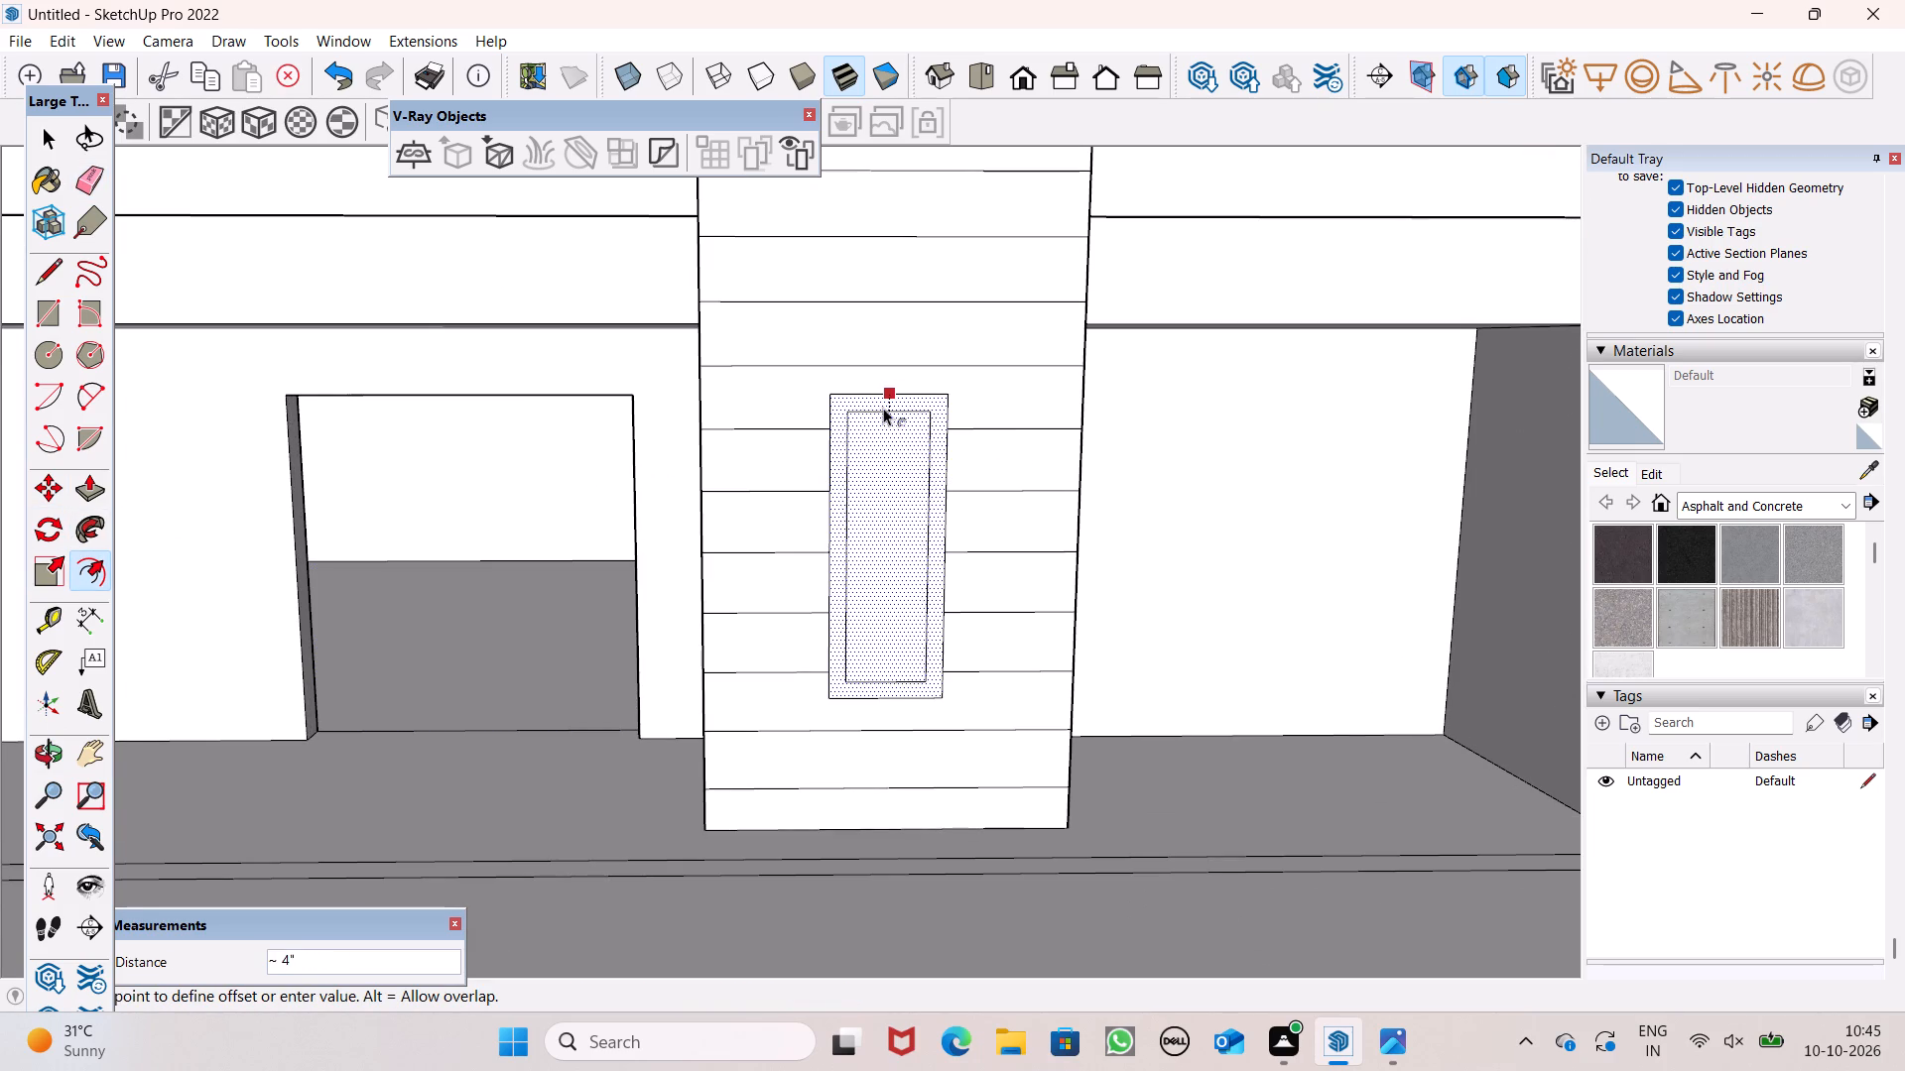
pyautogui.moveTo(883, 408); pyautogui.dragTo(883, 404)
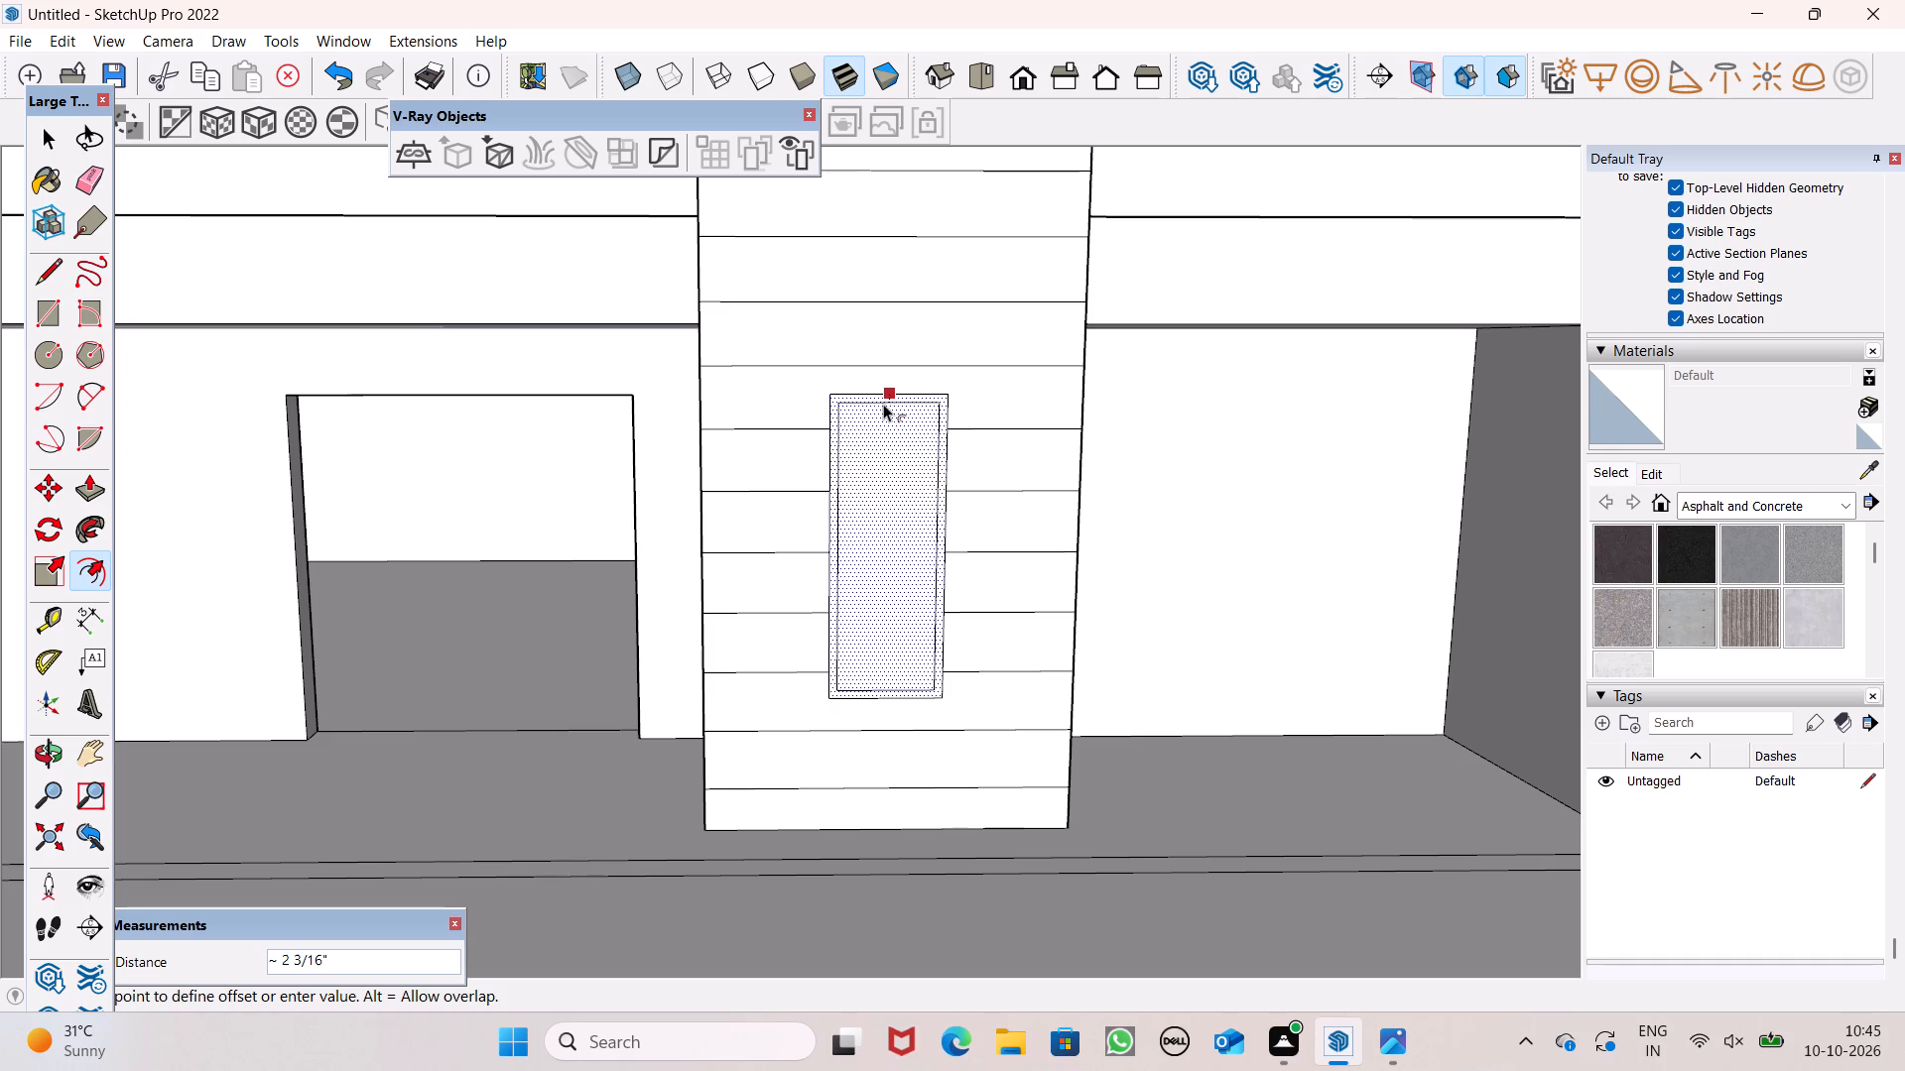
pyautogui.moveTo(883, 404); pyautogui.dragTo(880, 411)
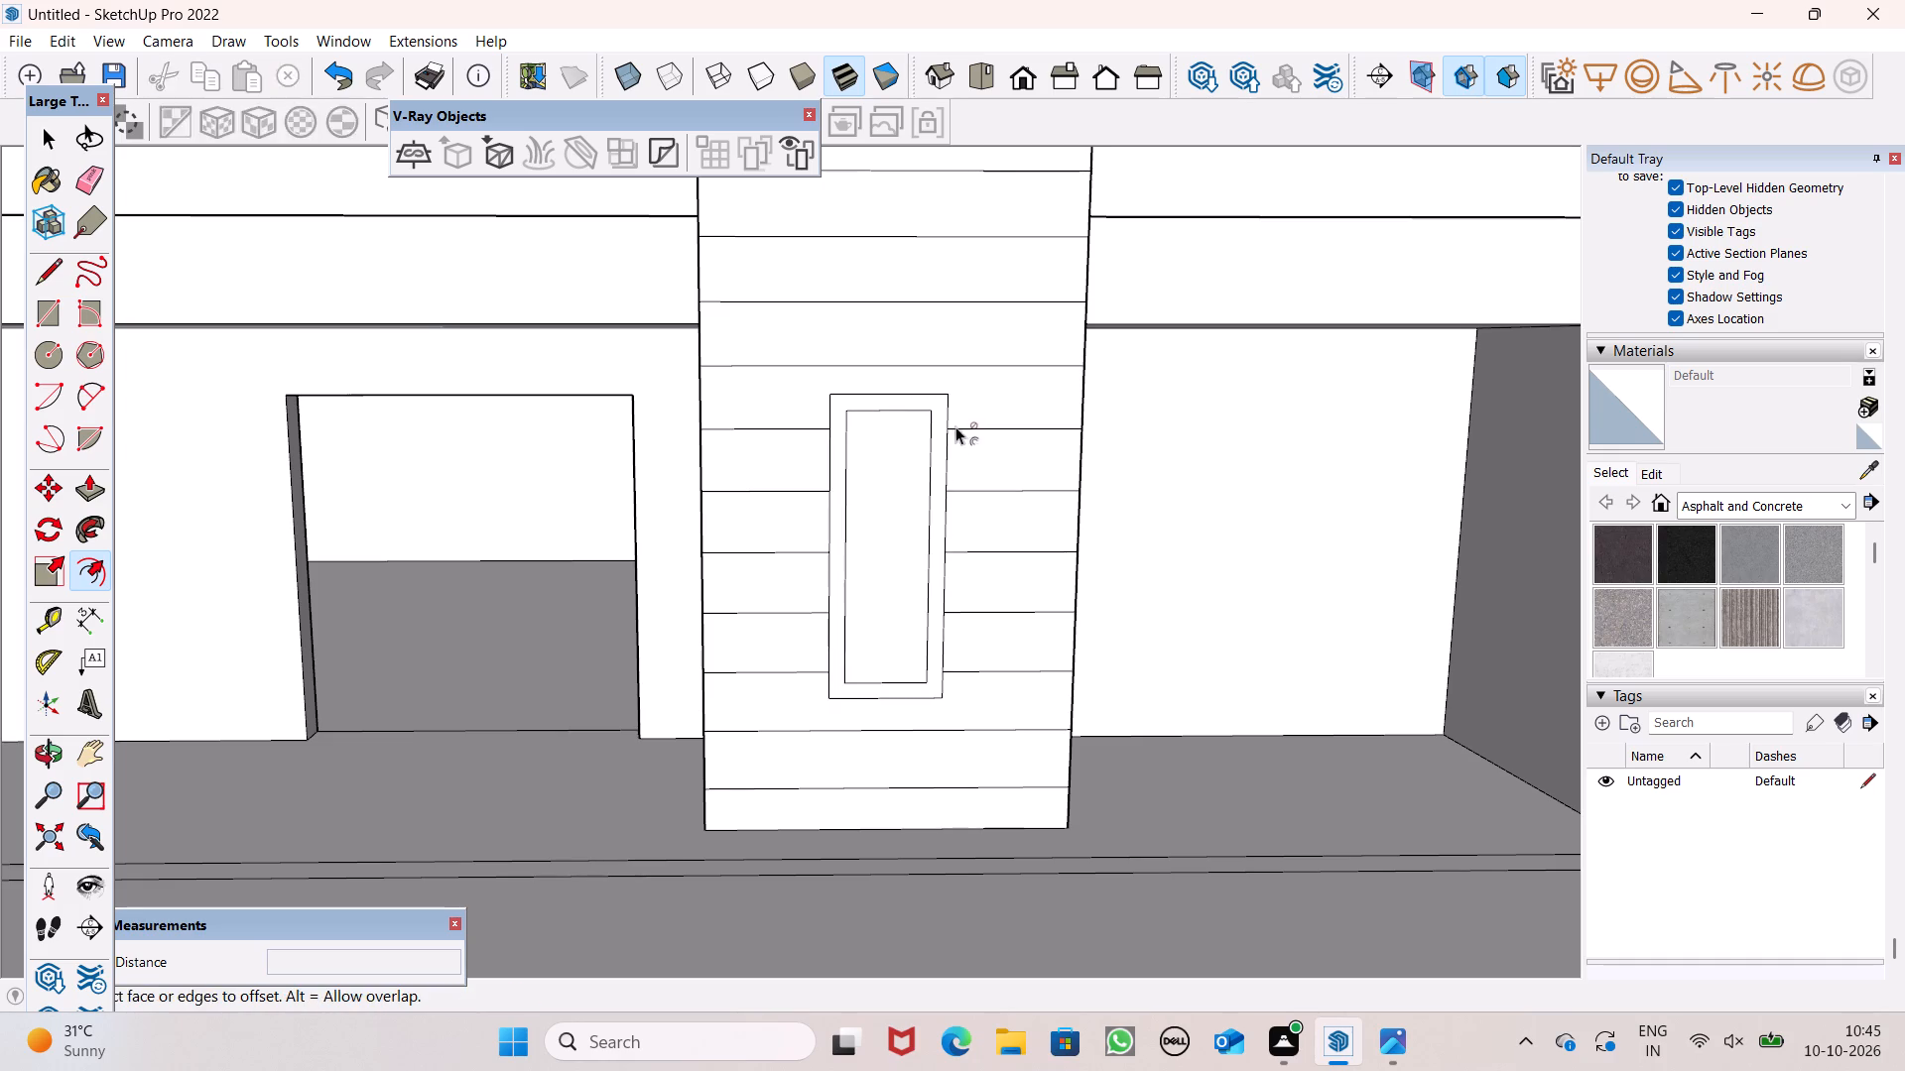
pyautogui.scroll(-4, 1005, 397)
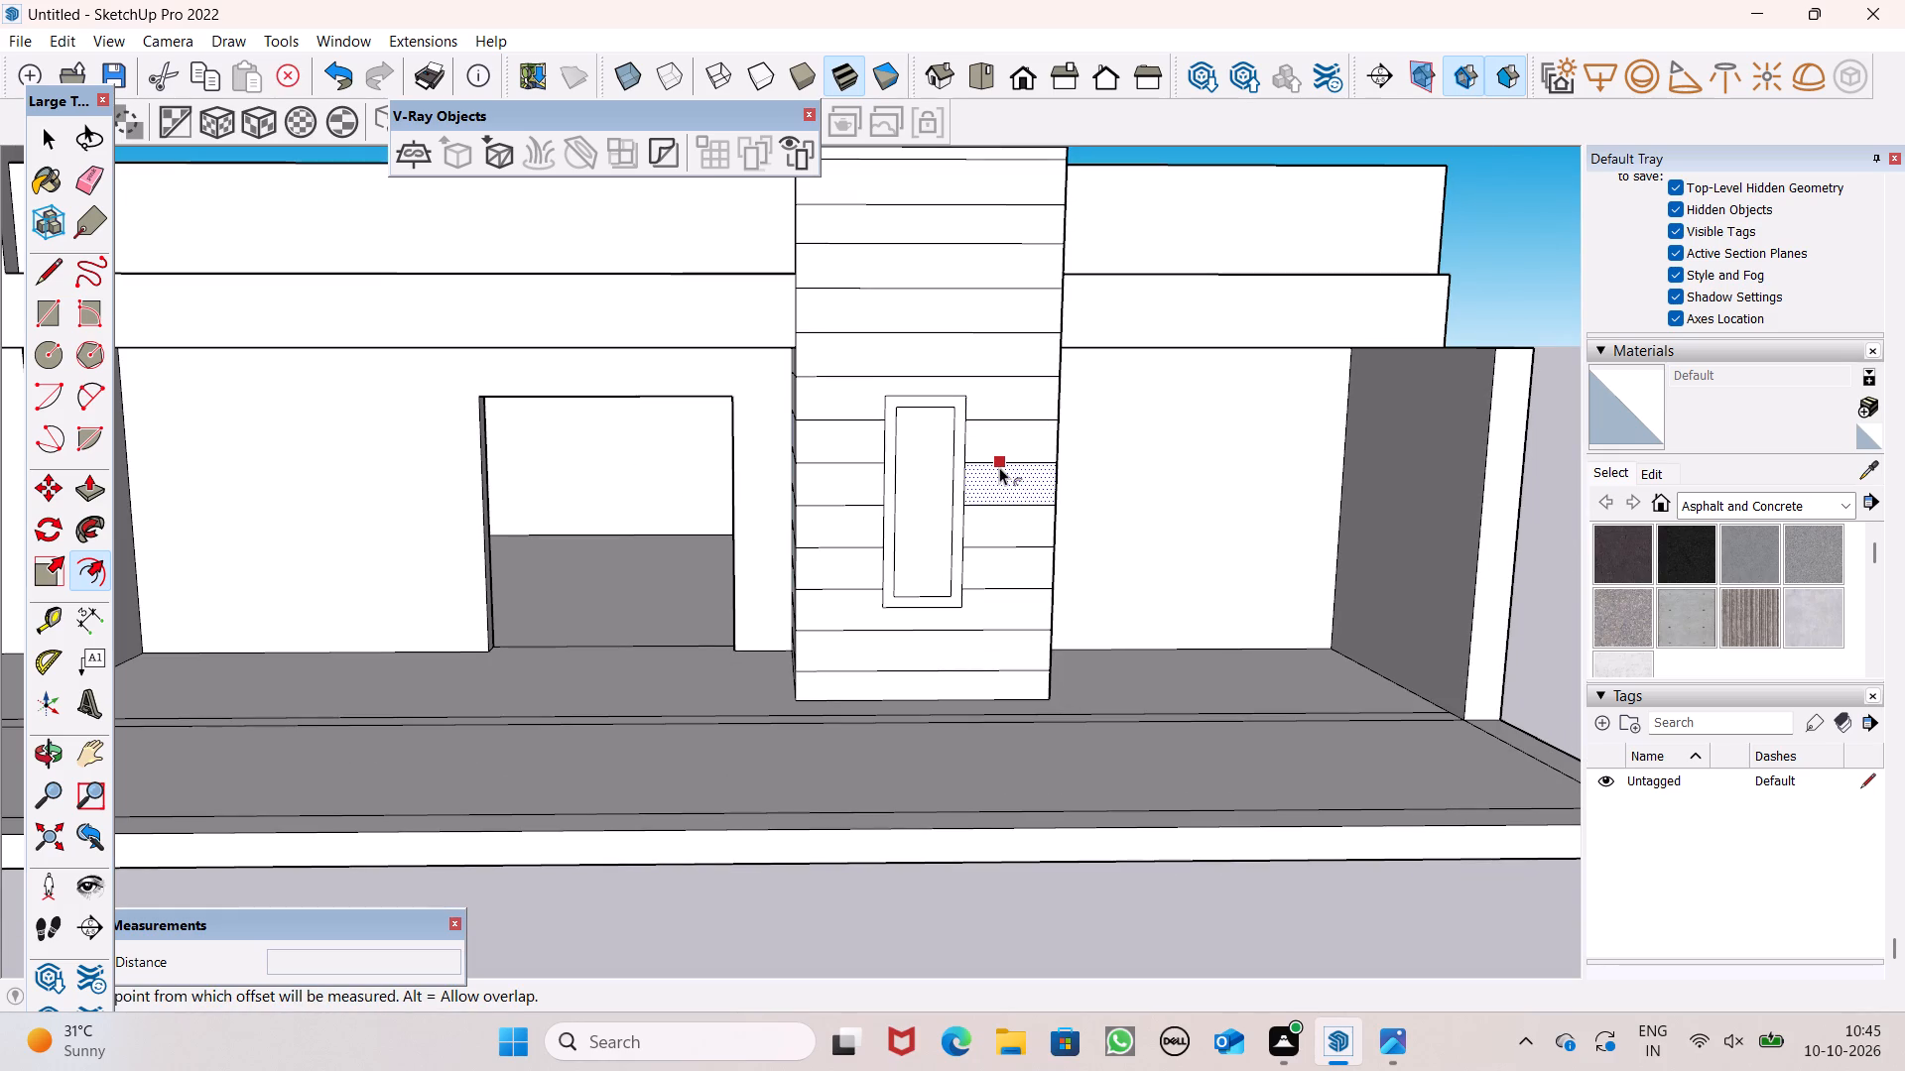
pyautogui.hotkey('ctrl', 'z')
# Offset the upright rectangle's outline inward by about 1 3/8" to form a thin frame, and clear the selection.
pyautogui.scroll(6, 956, 399)
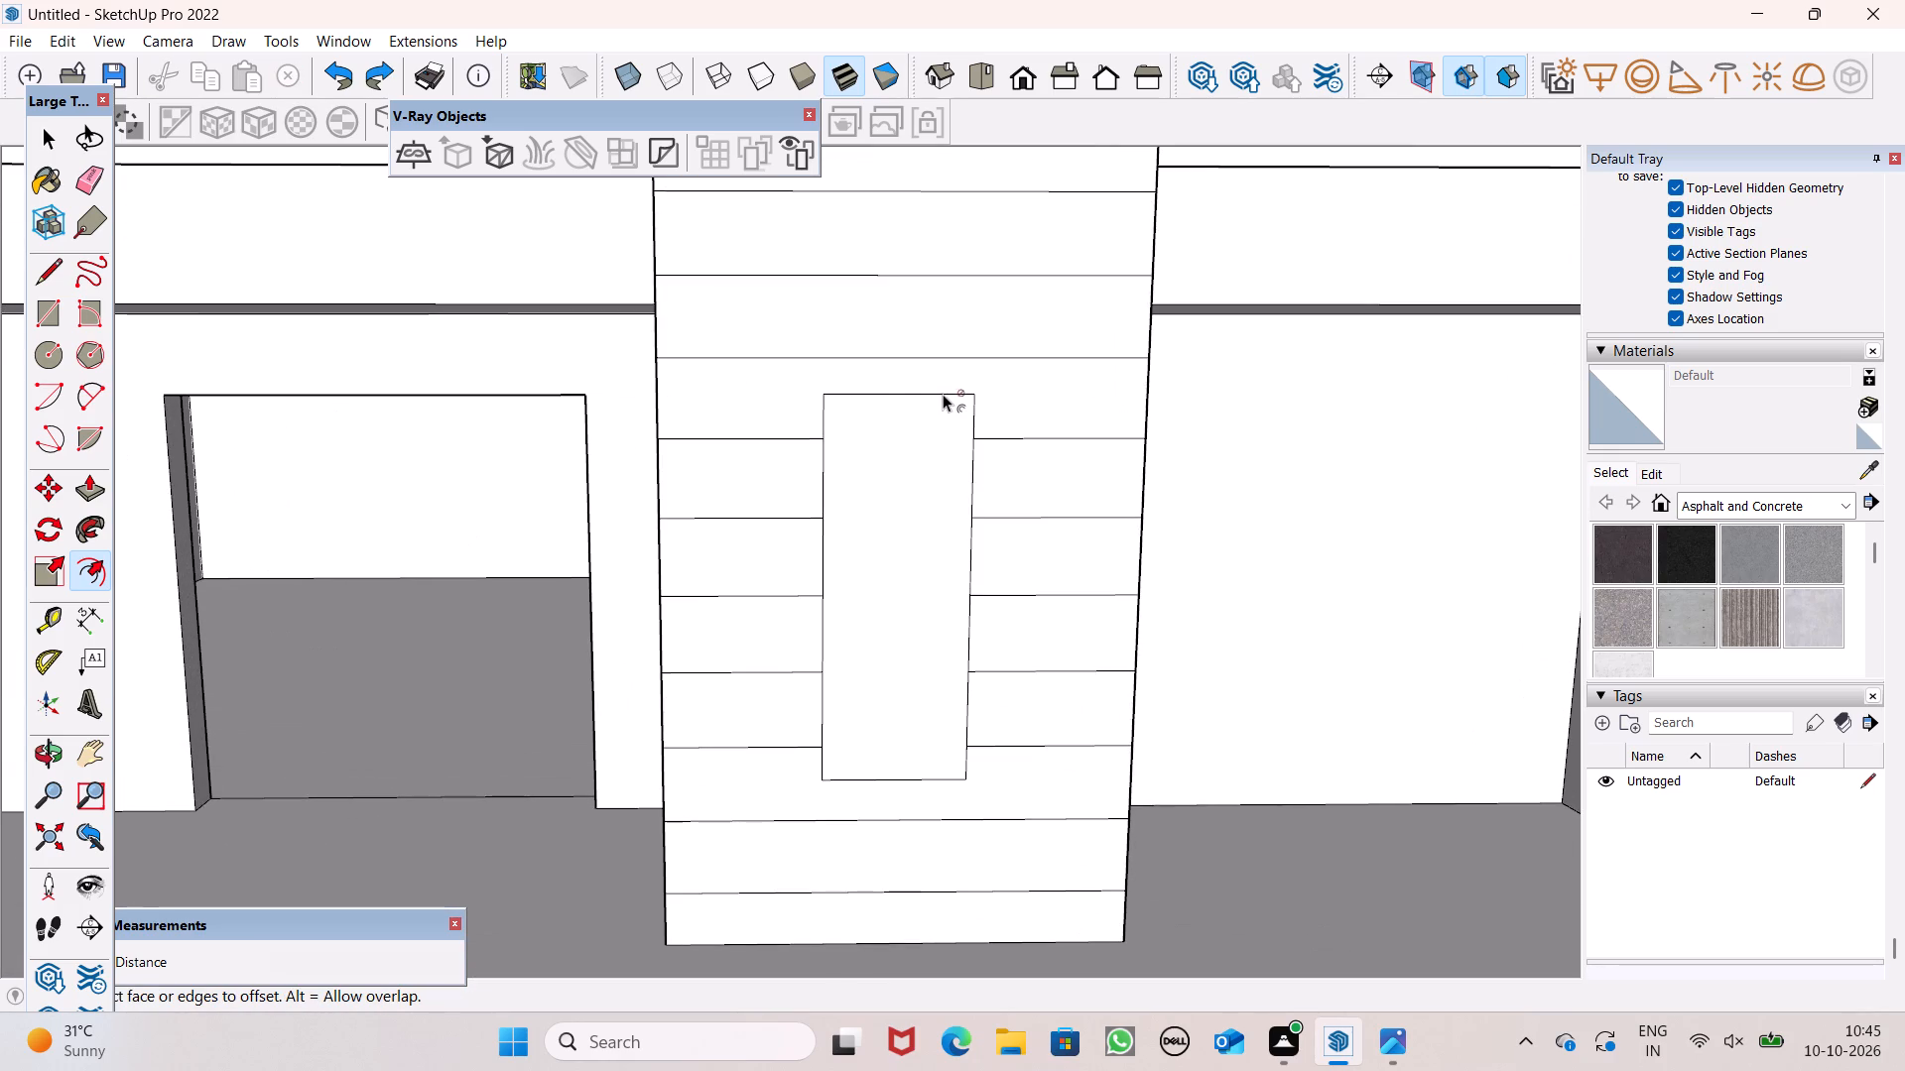
pyautogui.click(874, 408)
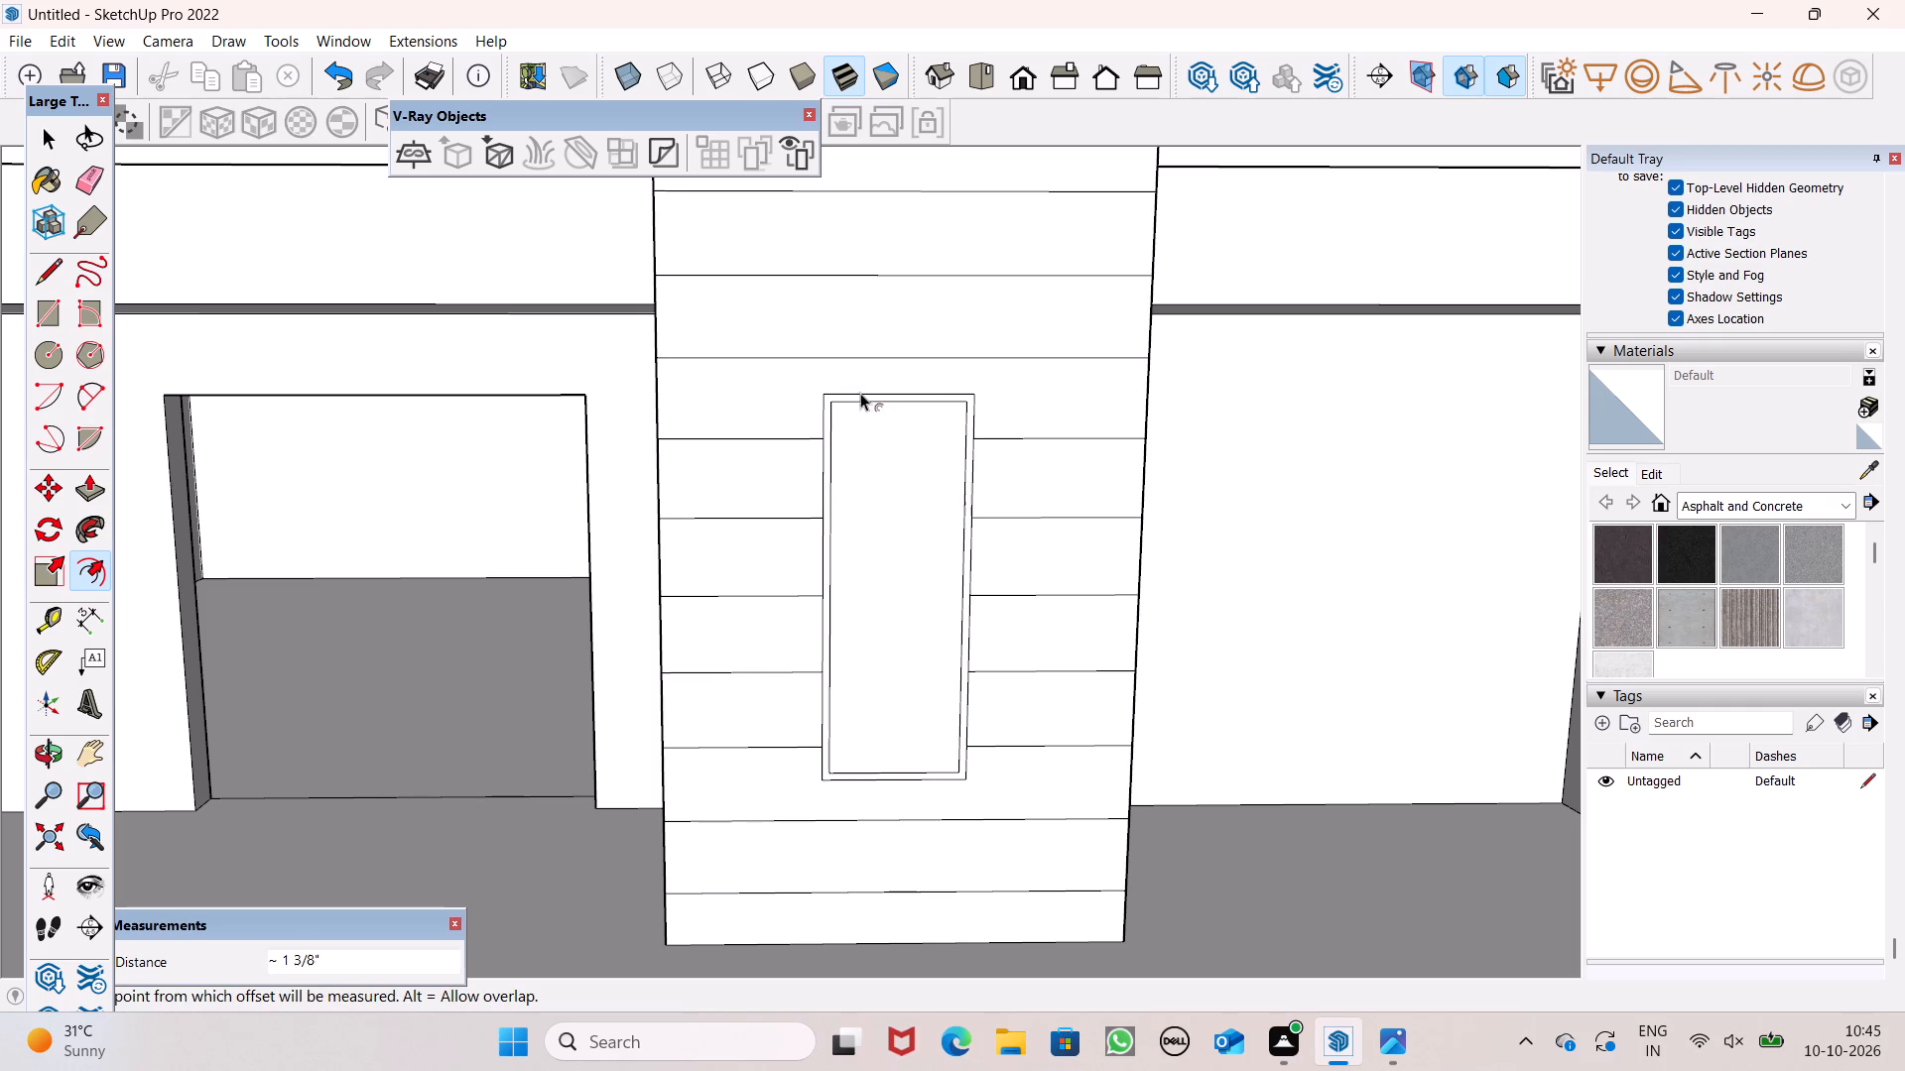
pyautogui.scroll(-2, 870, 331)
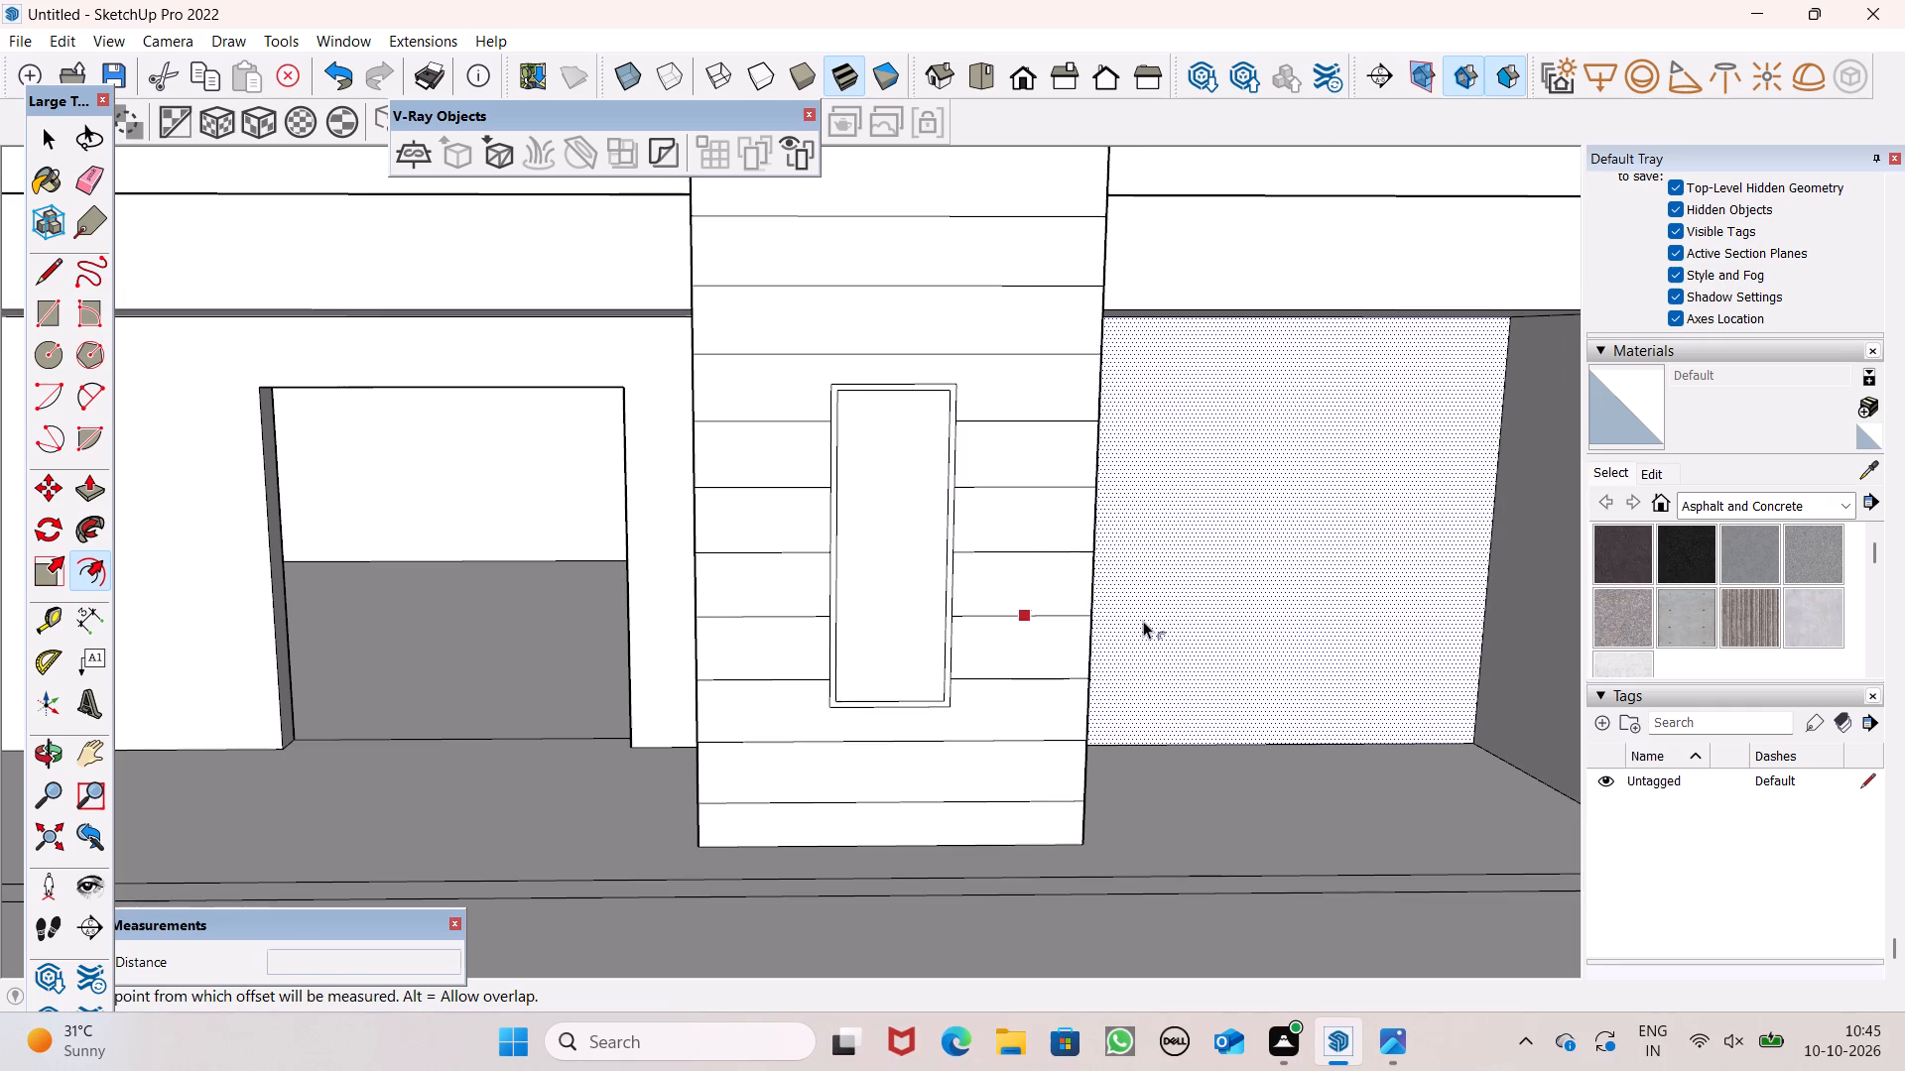
pyautogui.press('space')
pyautogui.press('space')
pyautogui.press('space')
pyautogui.scroll(-7, 1110, 632)
pyautogui.scroll(-6, 942, 634)
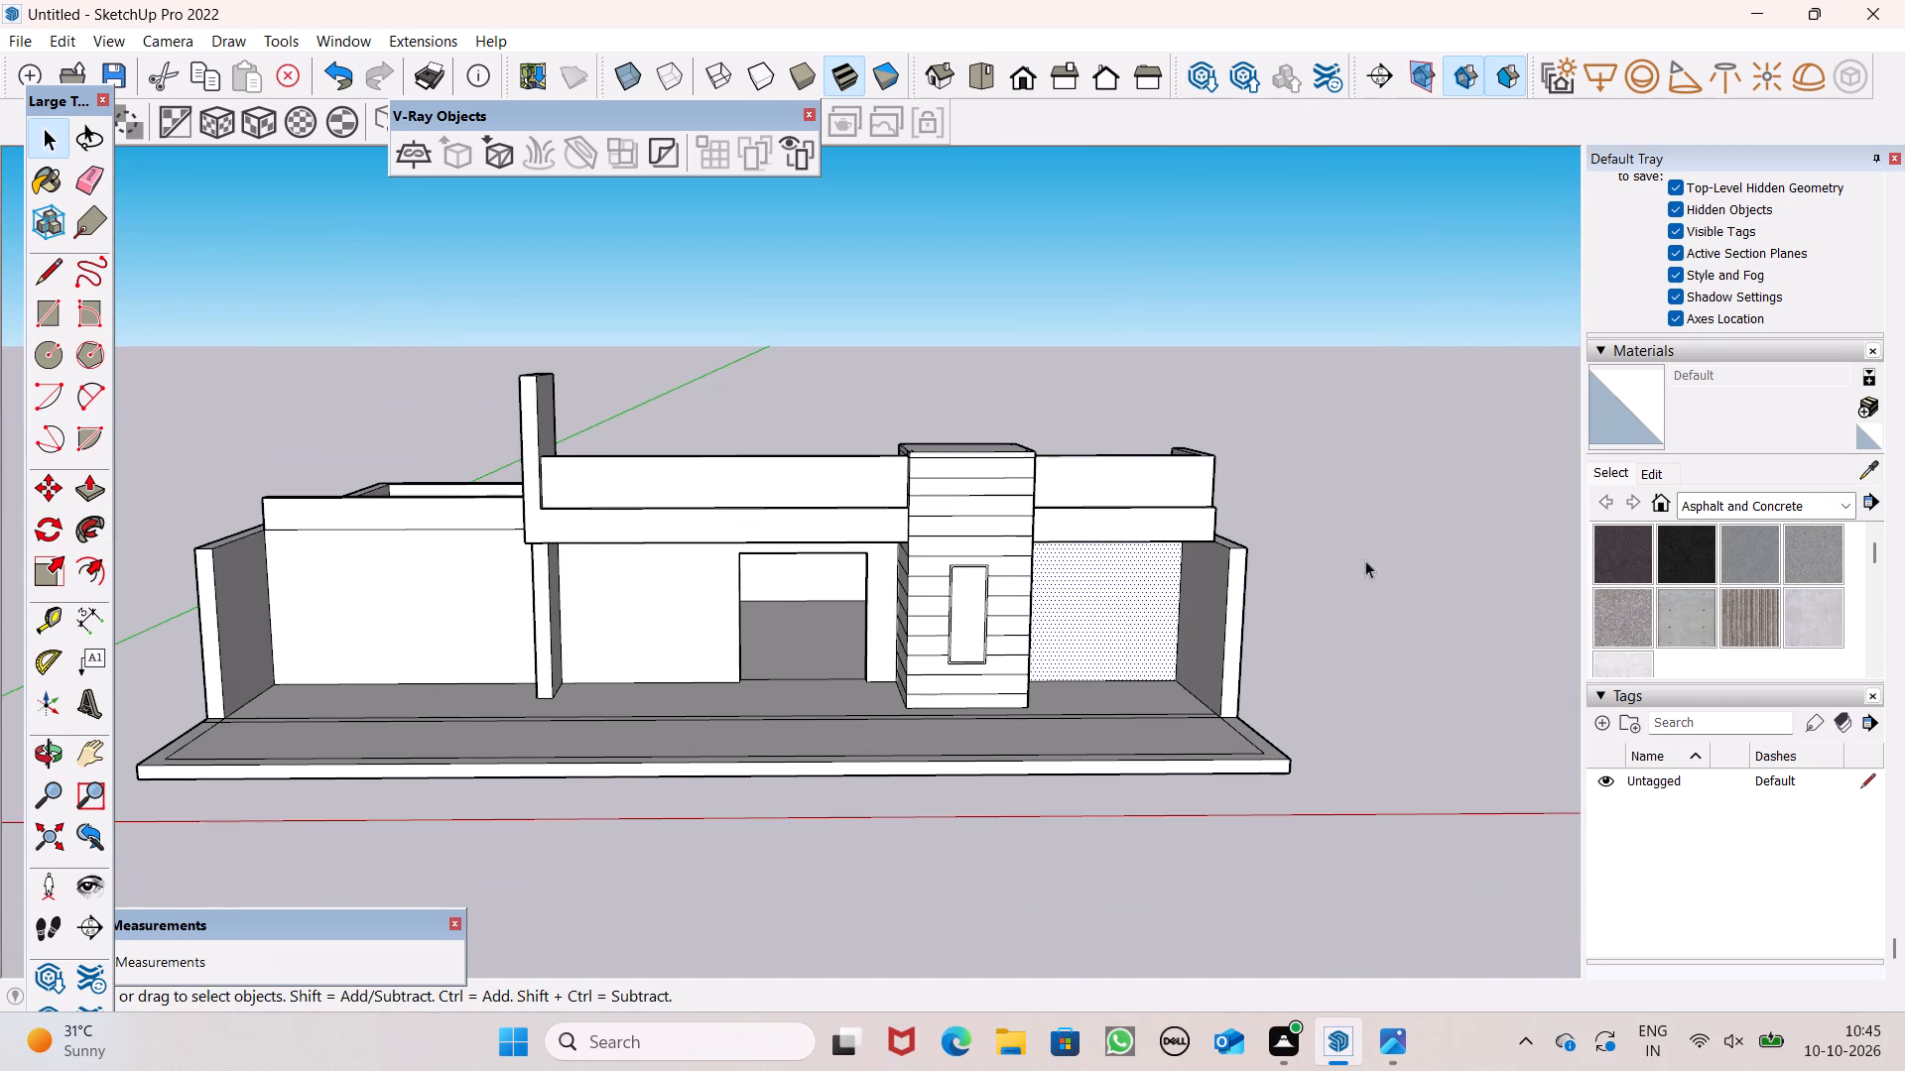
pyautogui.click(1436, 538)
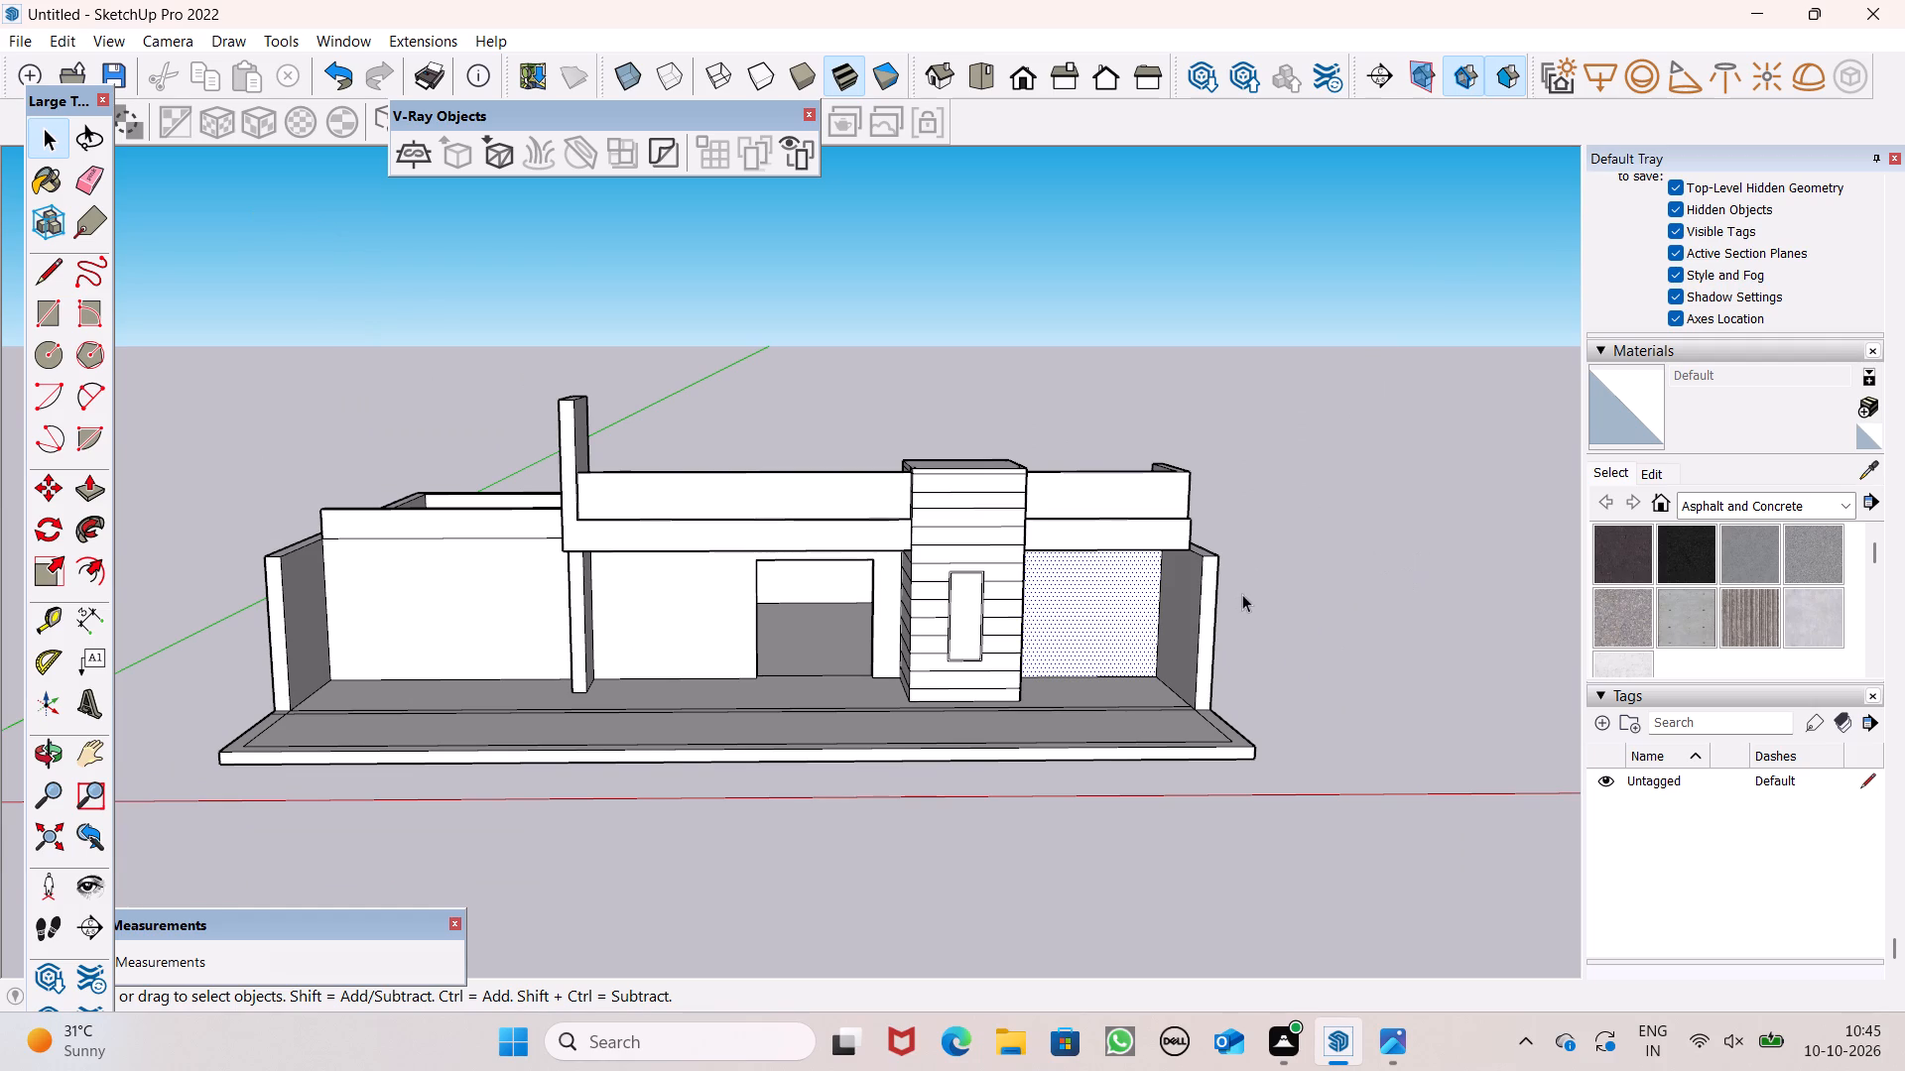
# Push the face inside the thin frame about 5 5/16" into the lined block to form a recess.
pyautogui.moveTo(1265, 567); pyautogui.dragTo(1224, 656, button='middle')
pyautogui.scroll(5, 1012, 590)
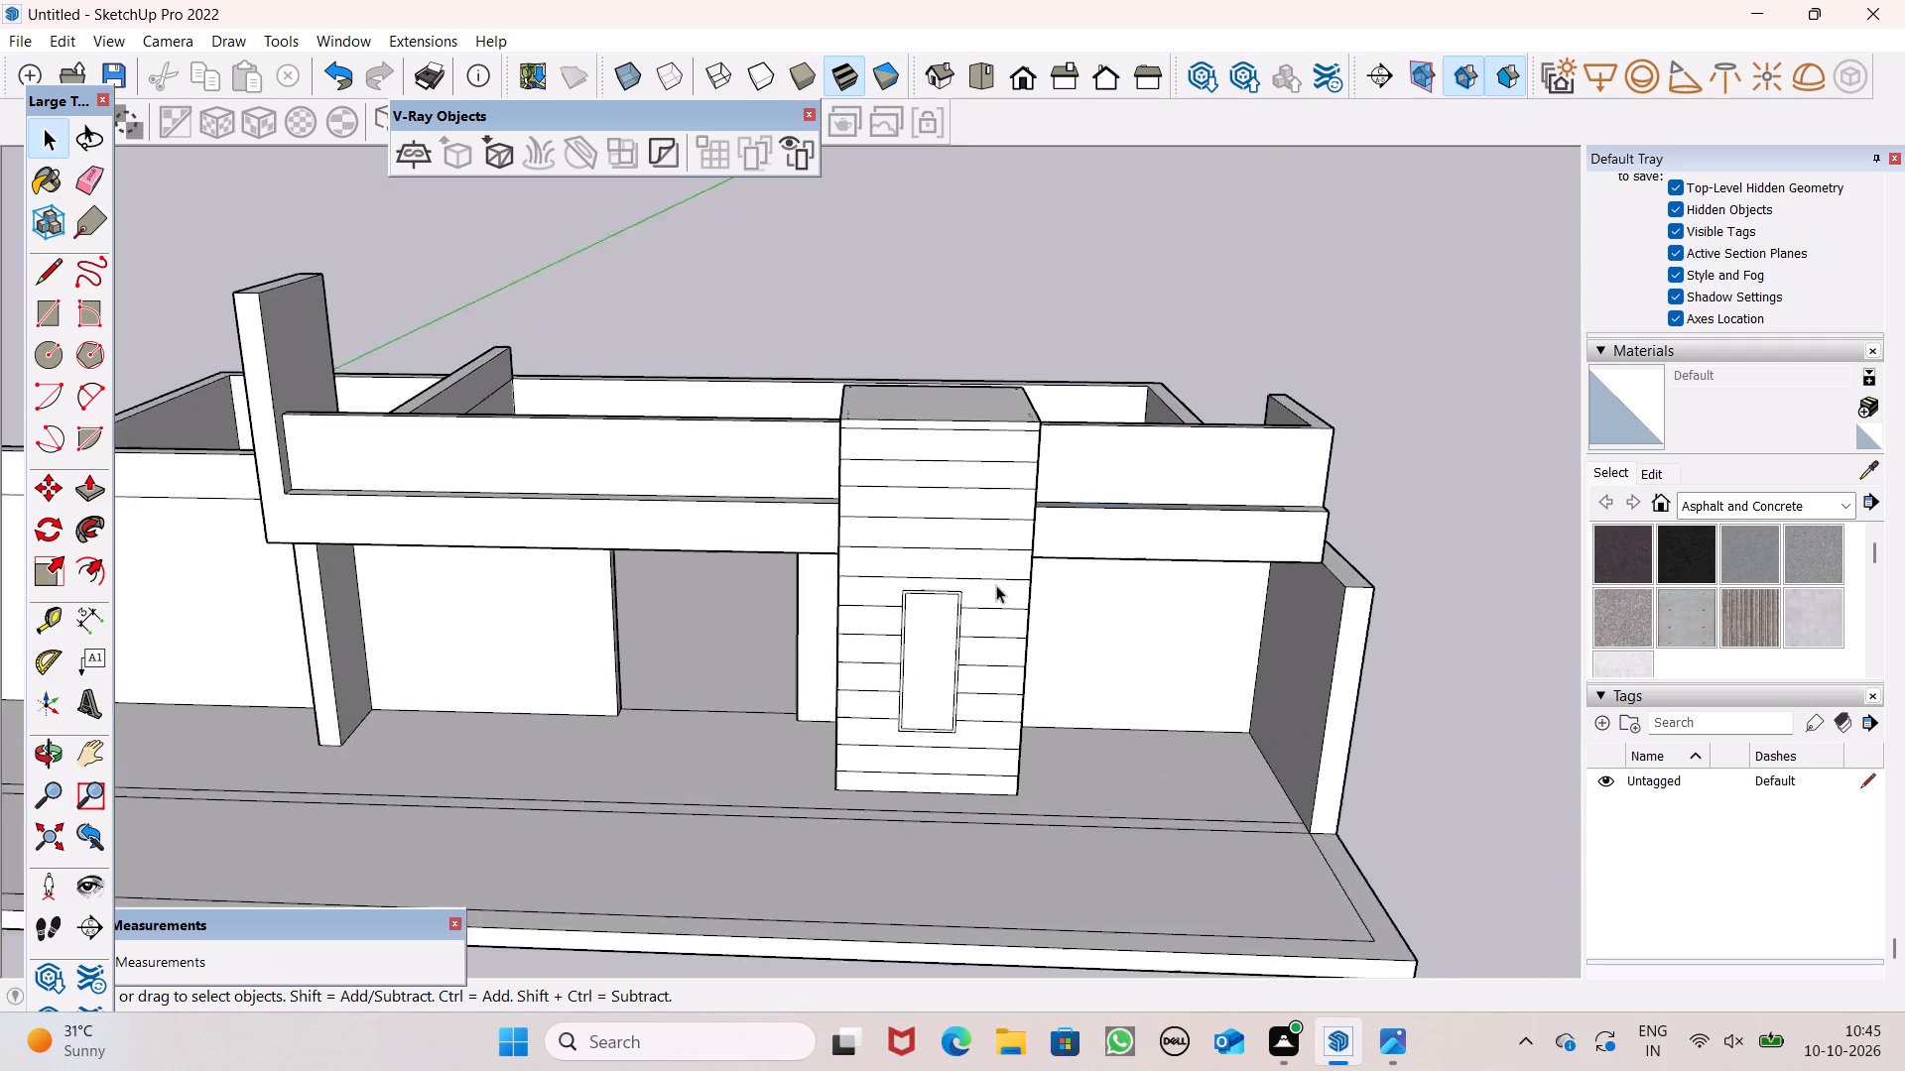
pyautogui.scroll(5, 996, 585)
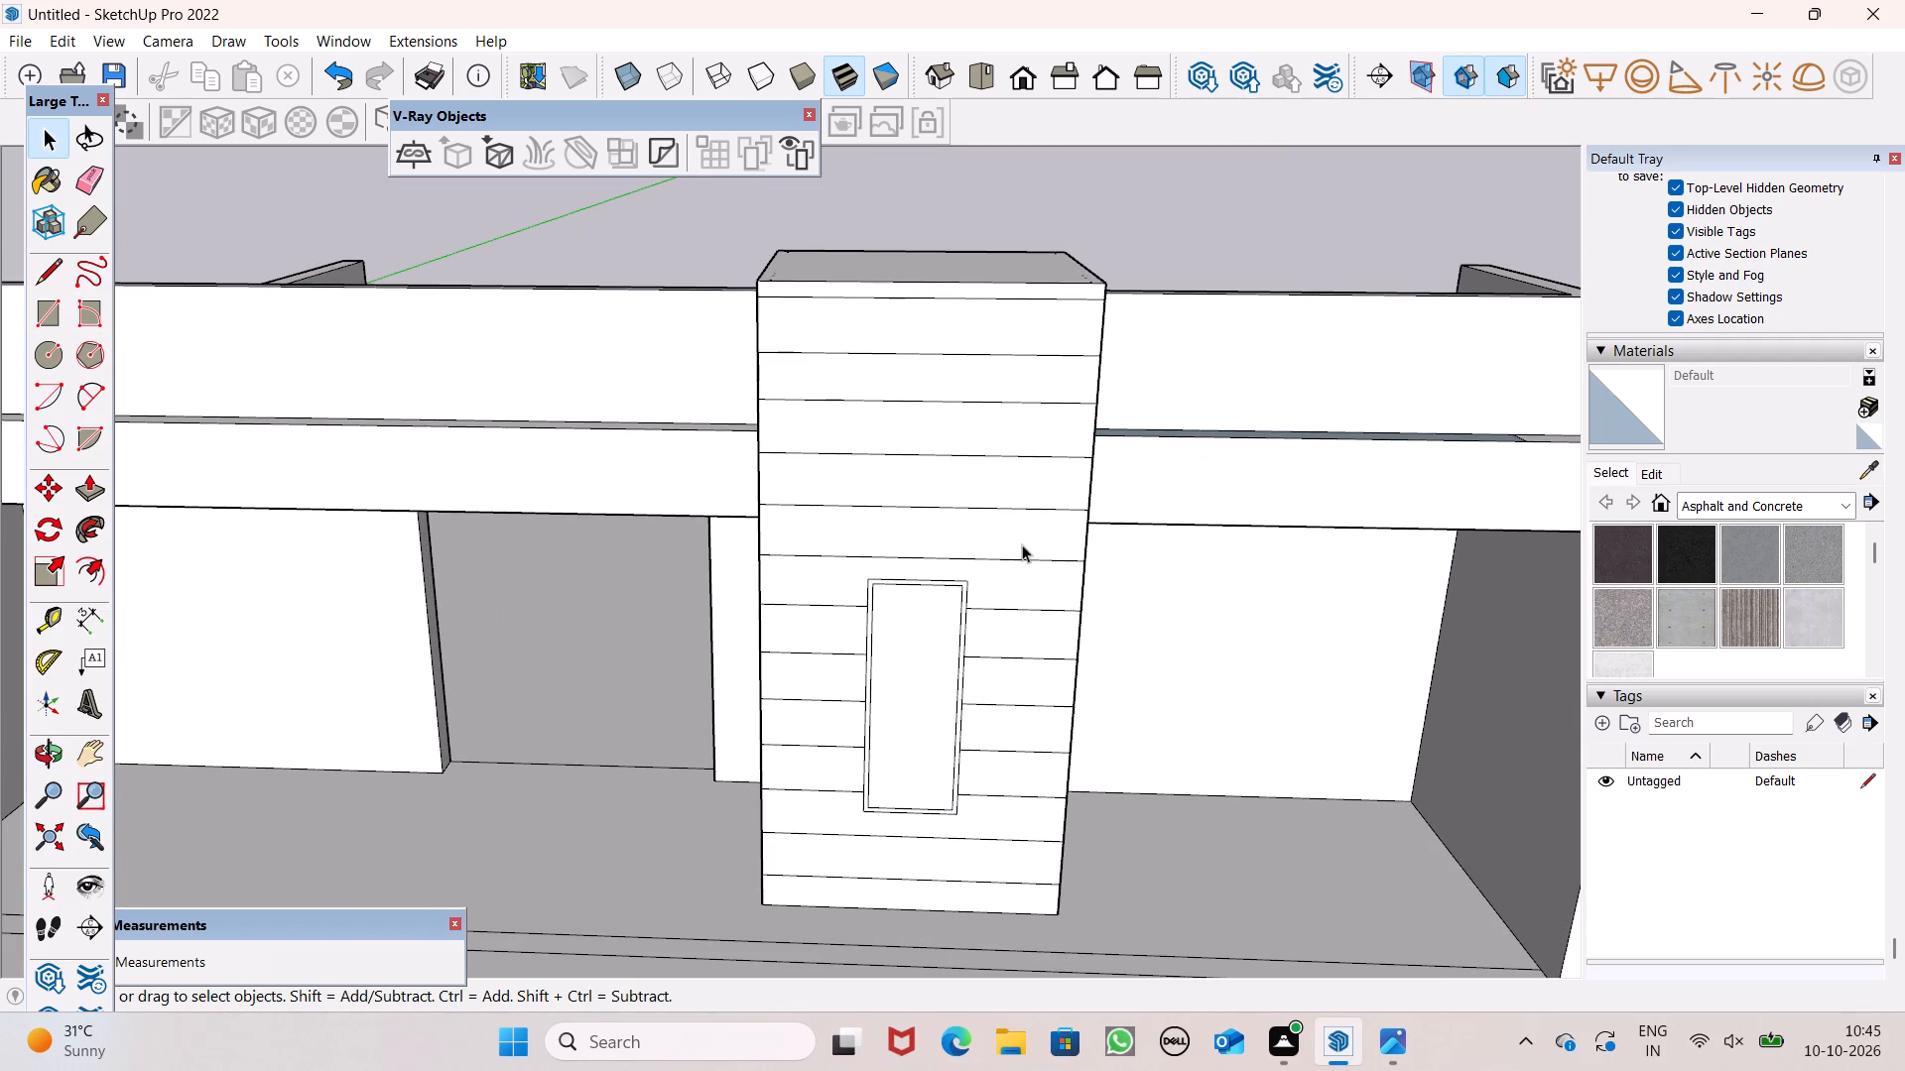
pyautogui.scroll(-2, 1022, 544)
pyautogui.moveTo(1023, 641); pyautogui.dragTo(1027, 695, button='middle')
pyautogui.scroll(6, 927, 736)
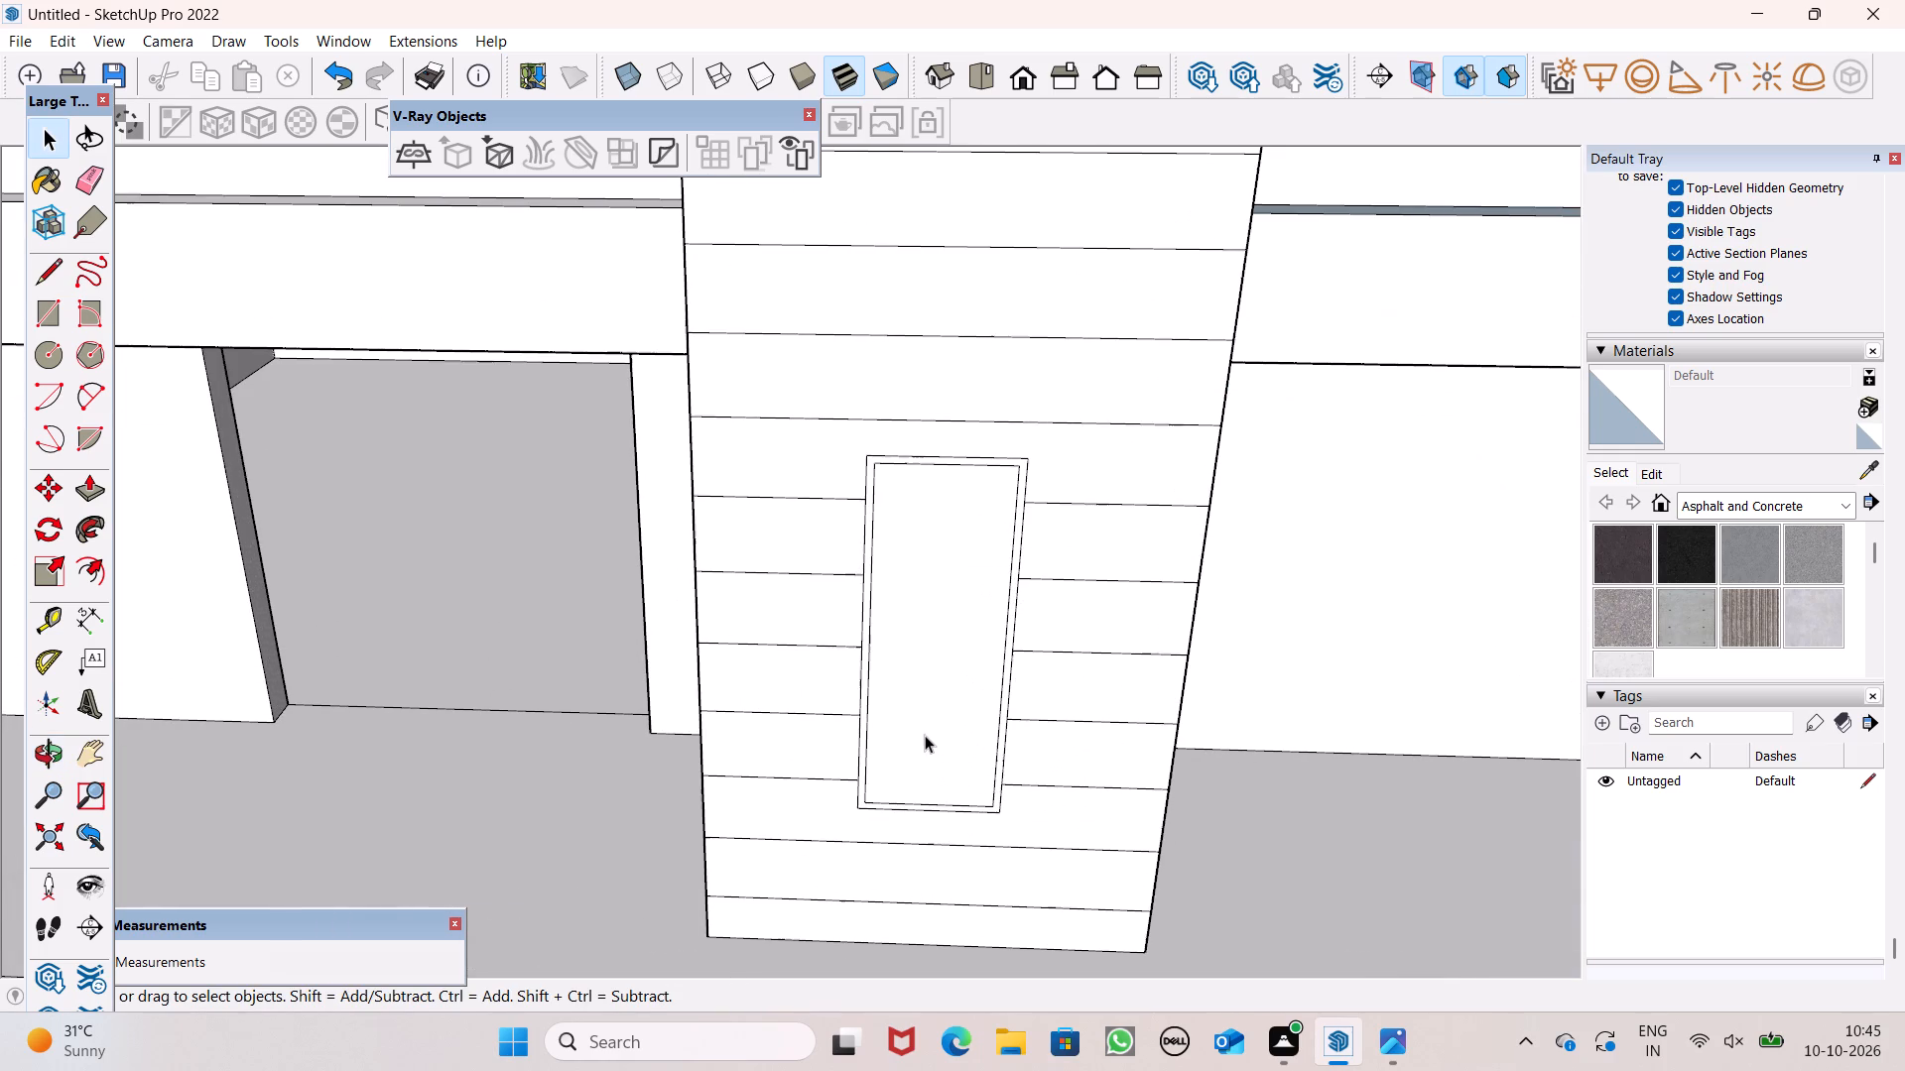
pyautogui.click(91, 499)
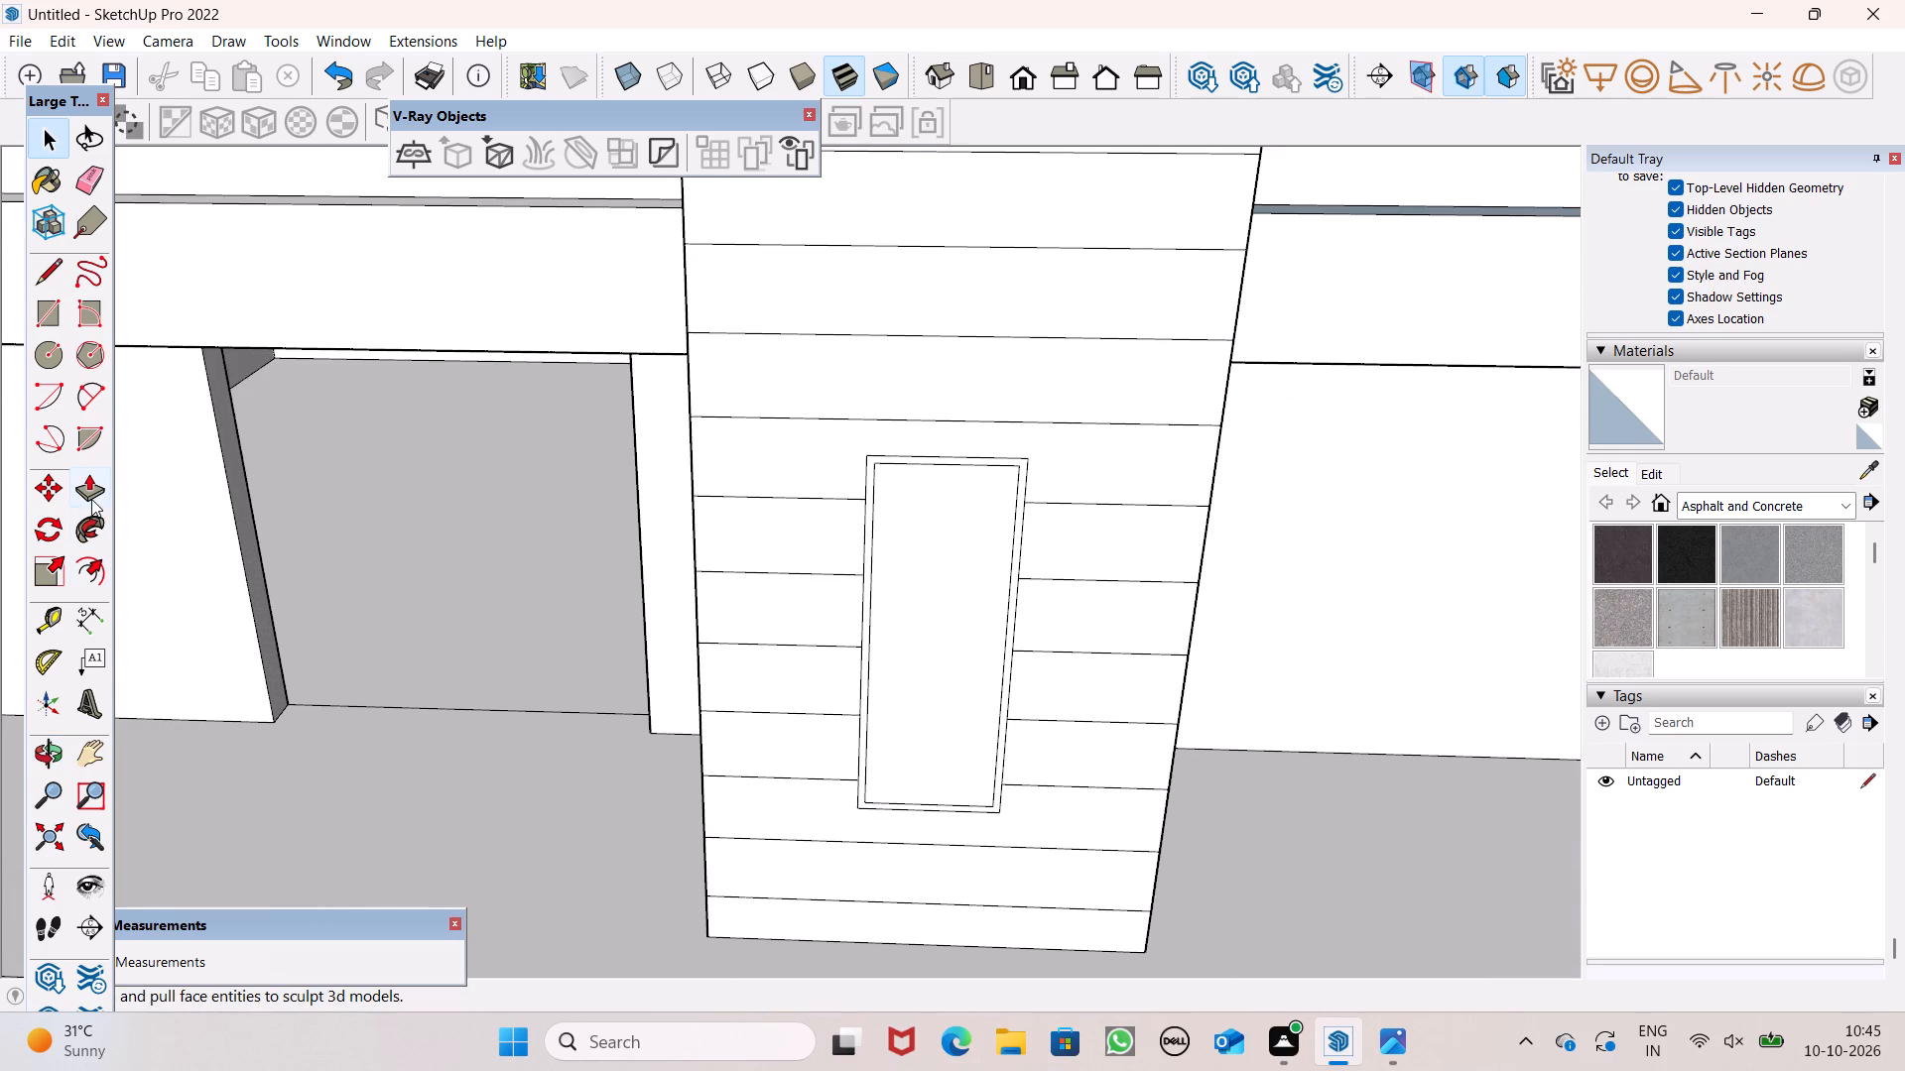
pyautogui.scroll(1, 838, 778)
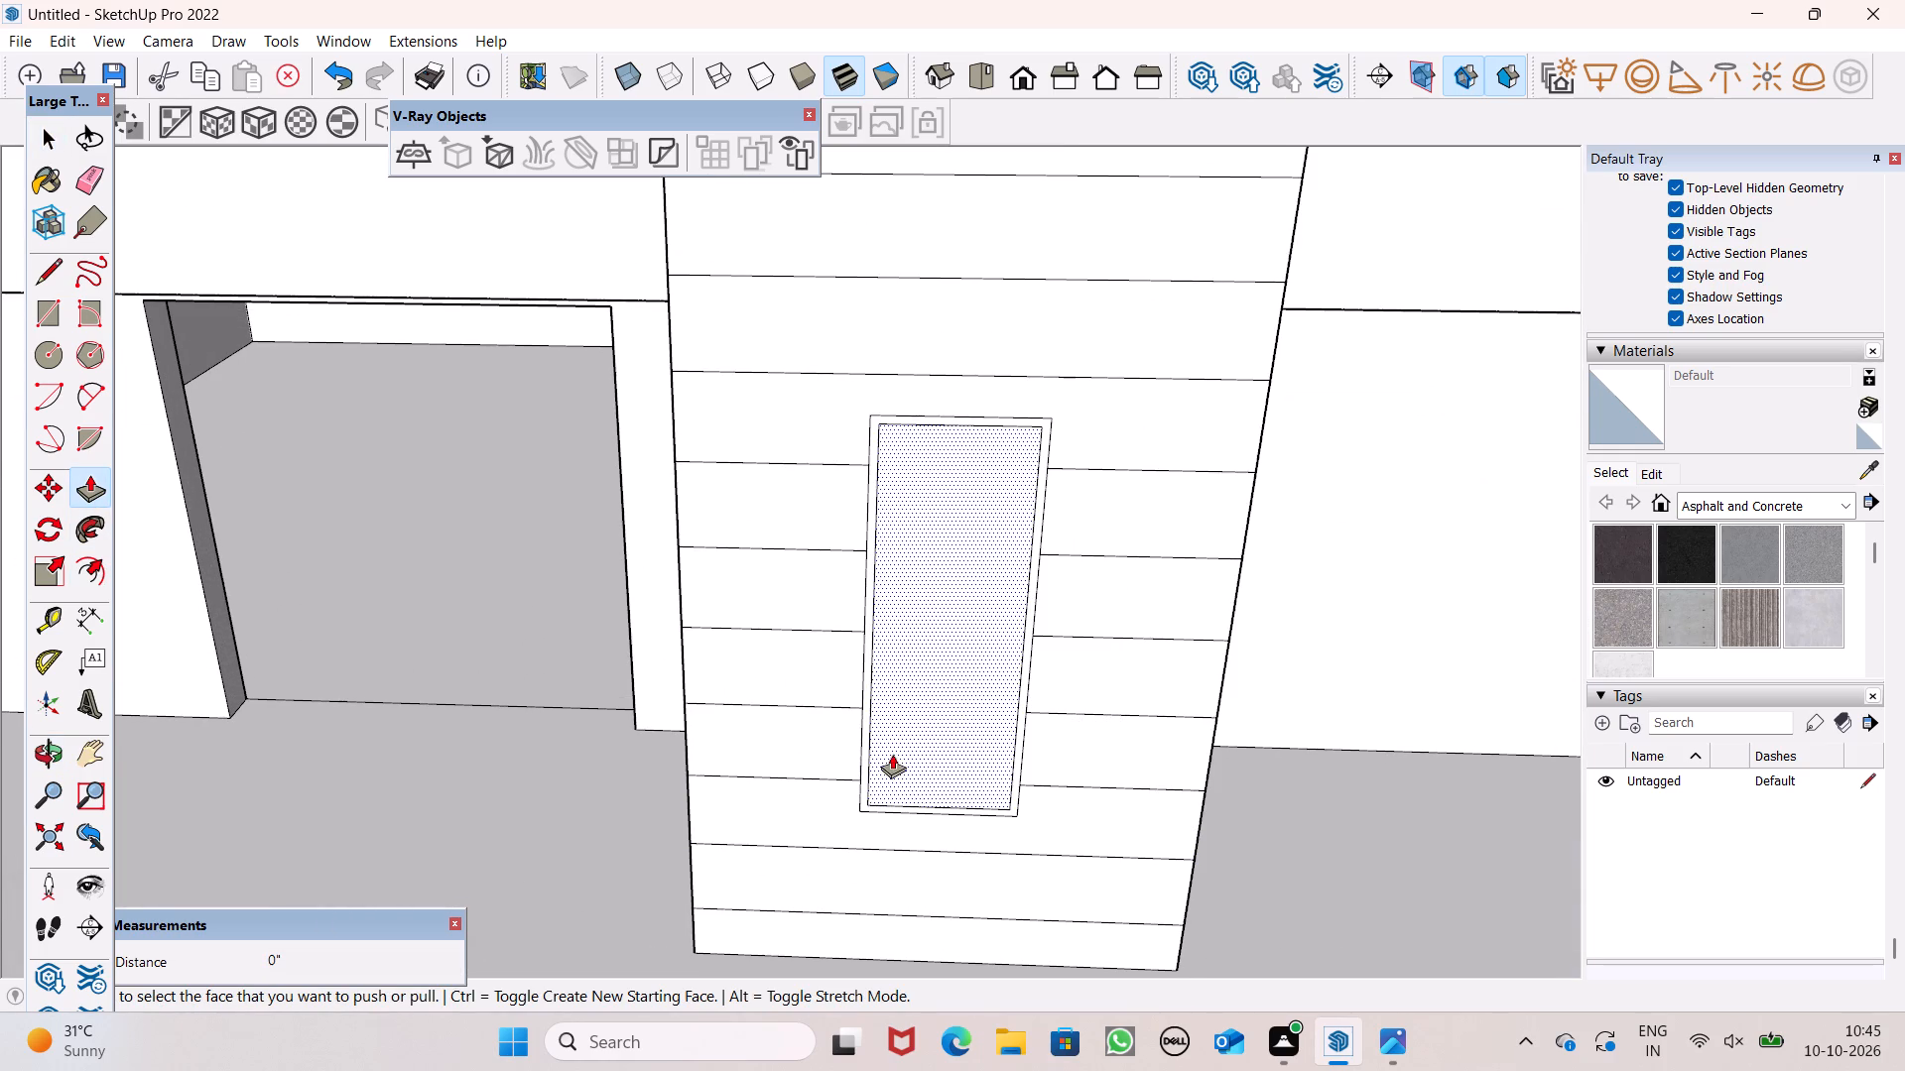
pyautogui.moveTo(893, 755); pyautogui.dragTo(911, 737)
pyautogui.scroll(-2, 924, 729)
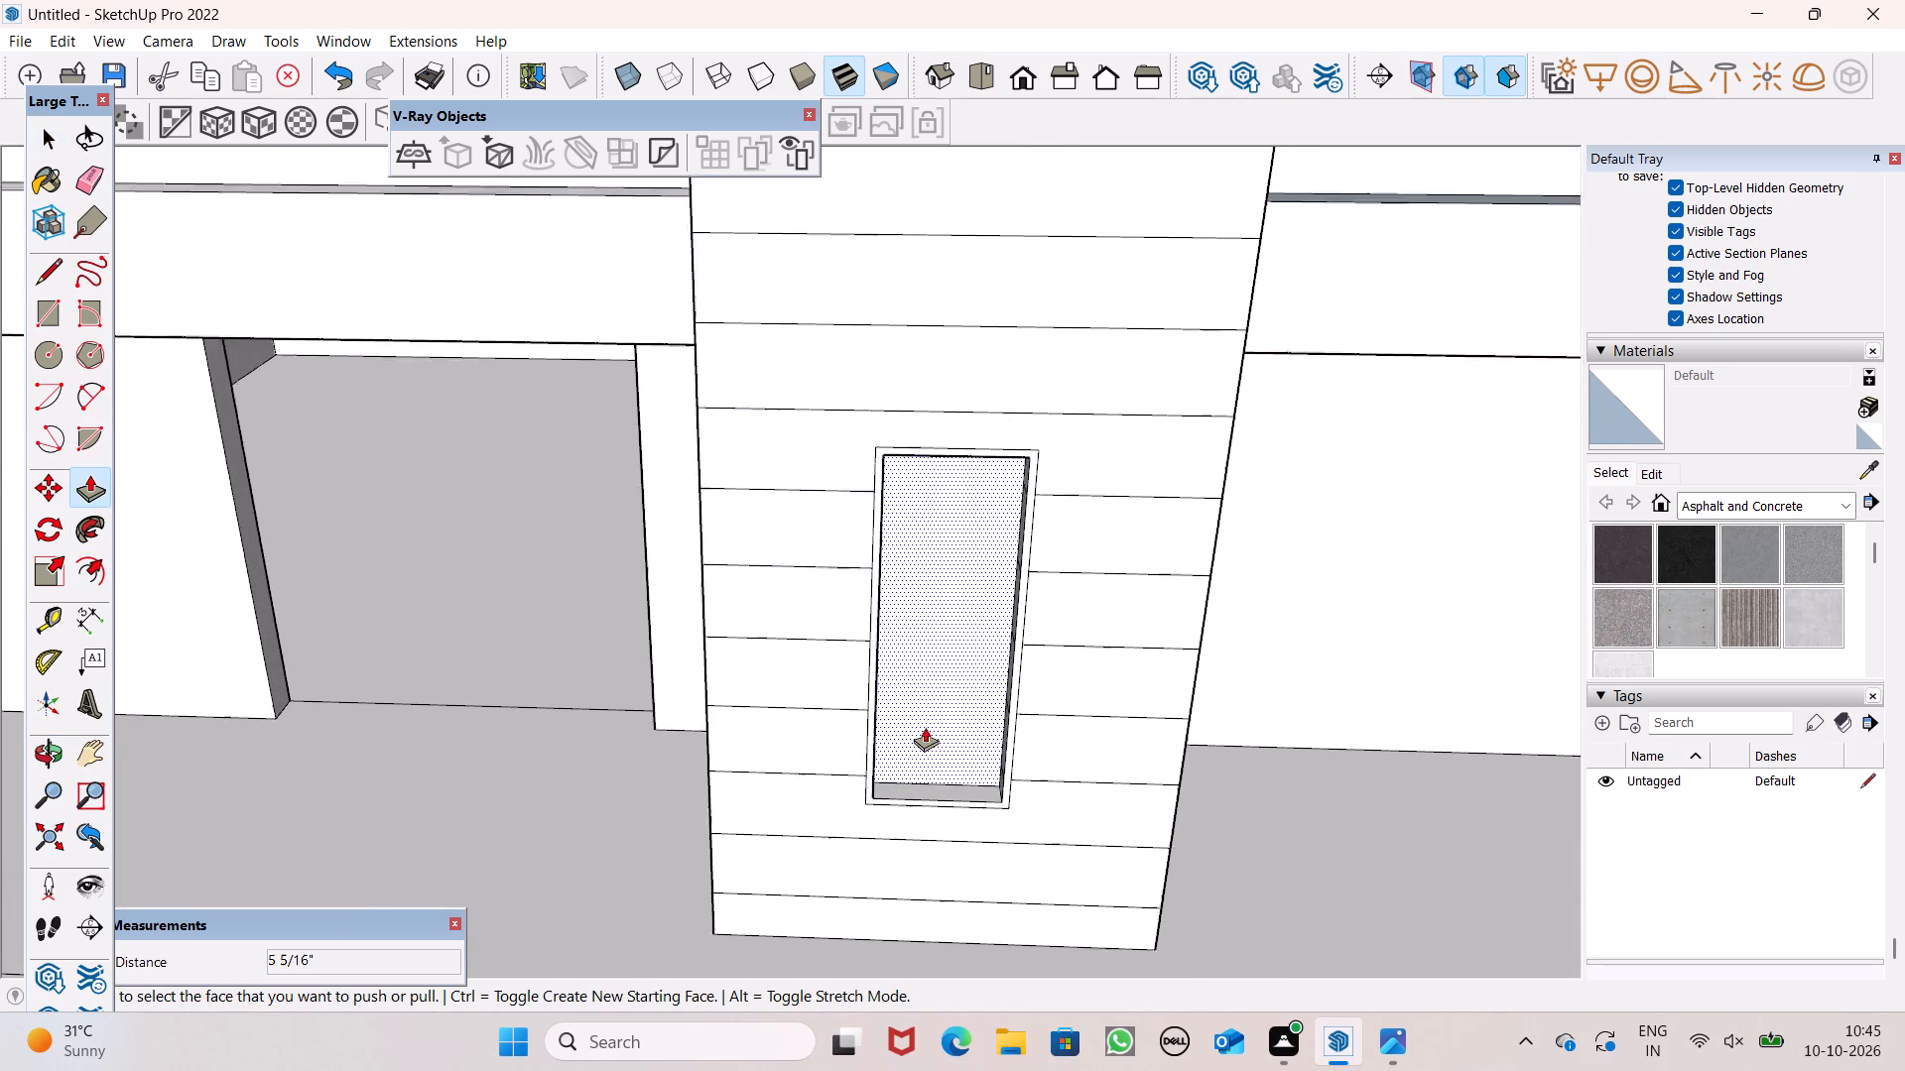
# Push the back face of the framed recess about 3 11/16" deeper into the lined block.
pyautogui.scroll(-1, 925, 727)
pyautogui.moveTo(996, 796); pyautogui.dragTo(1019, 561, button='middle')
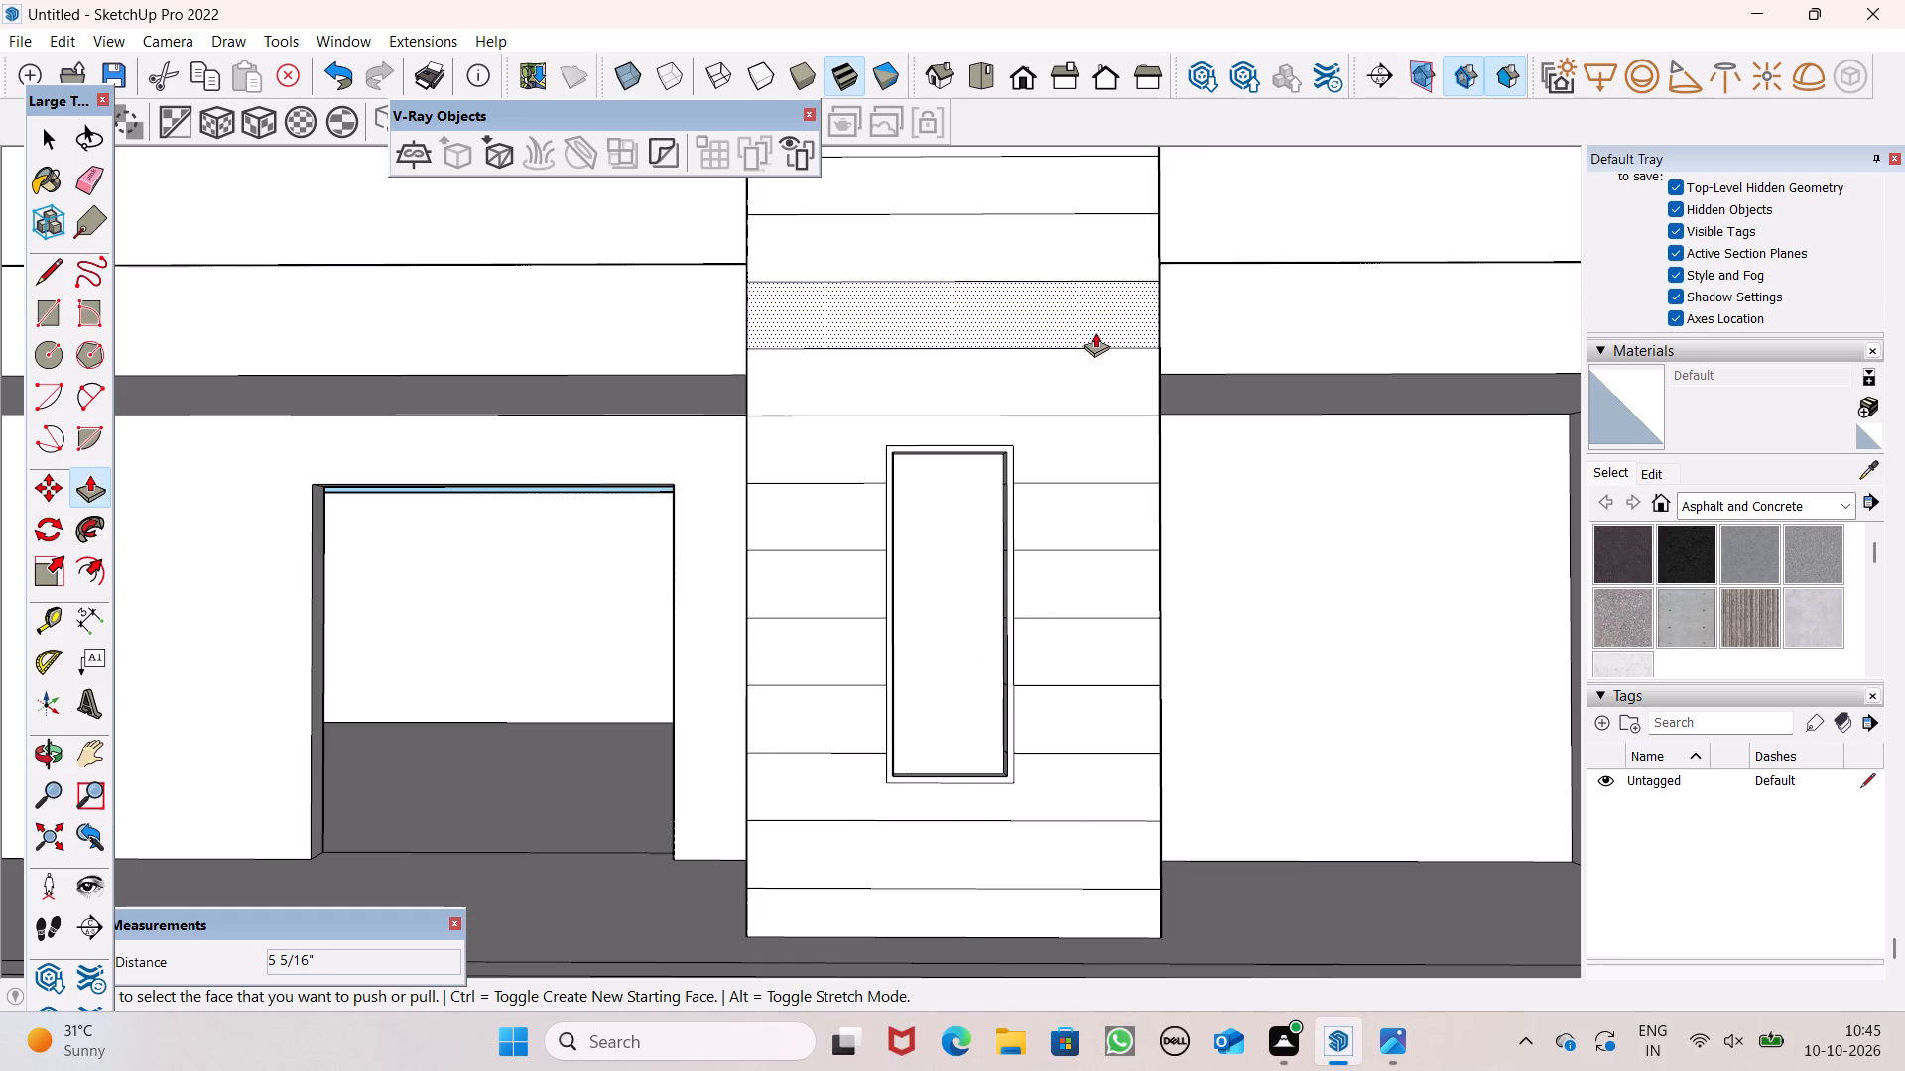
pyautogui.moveTo(1019, 419); pyautogui.dragTo(979, 691, button='middle')
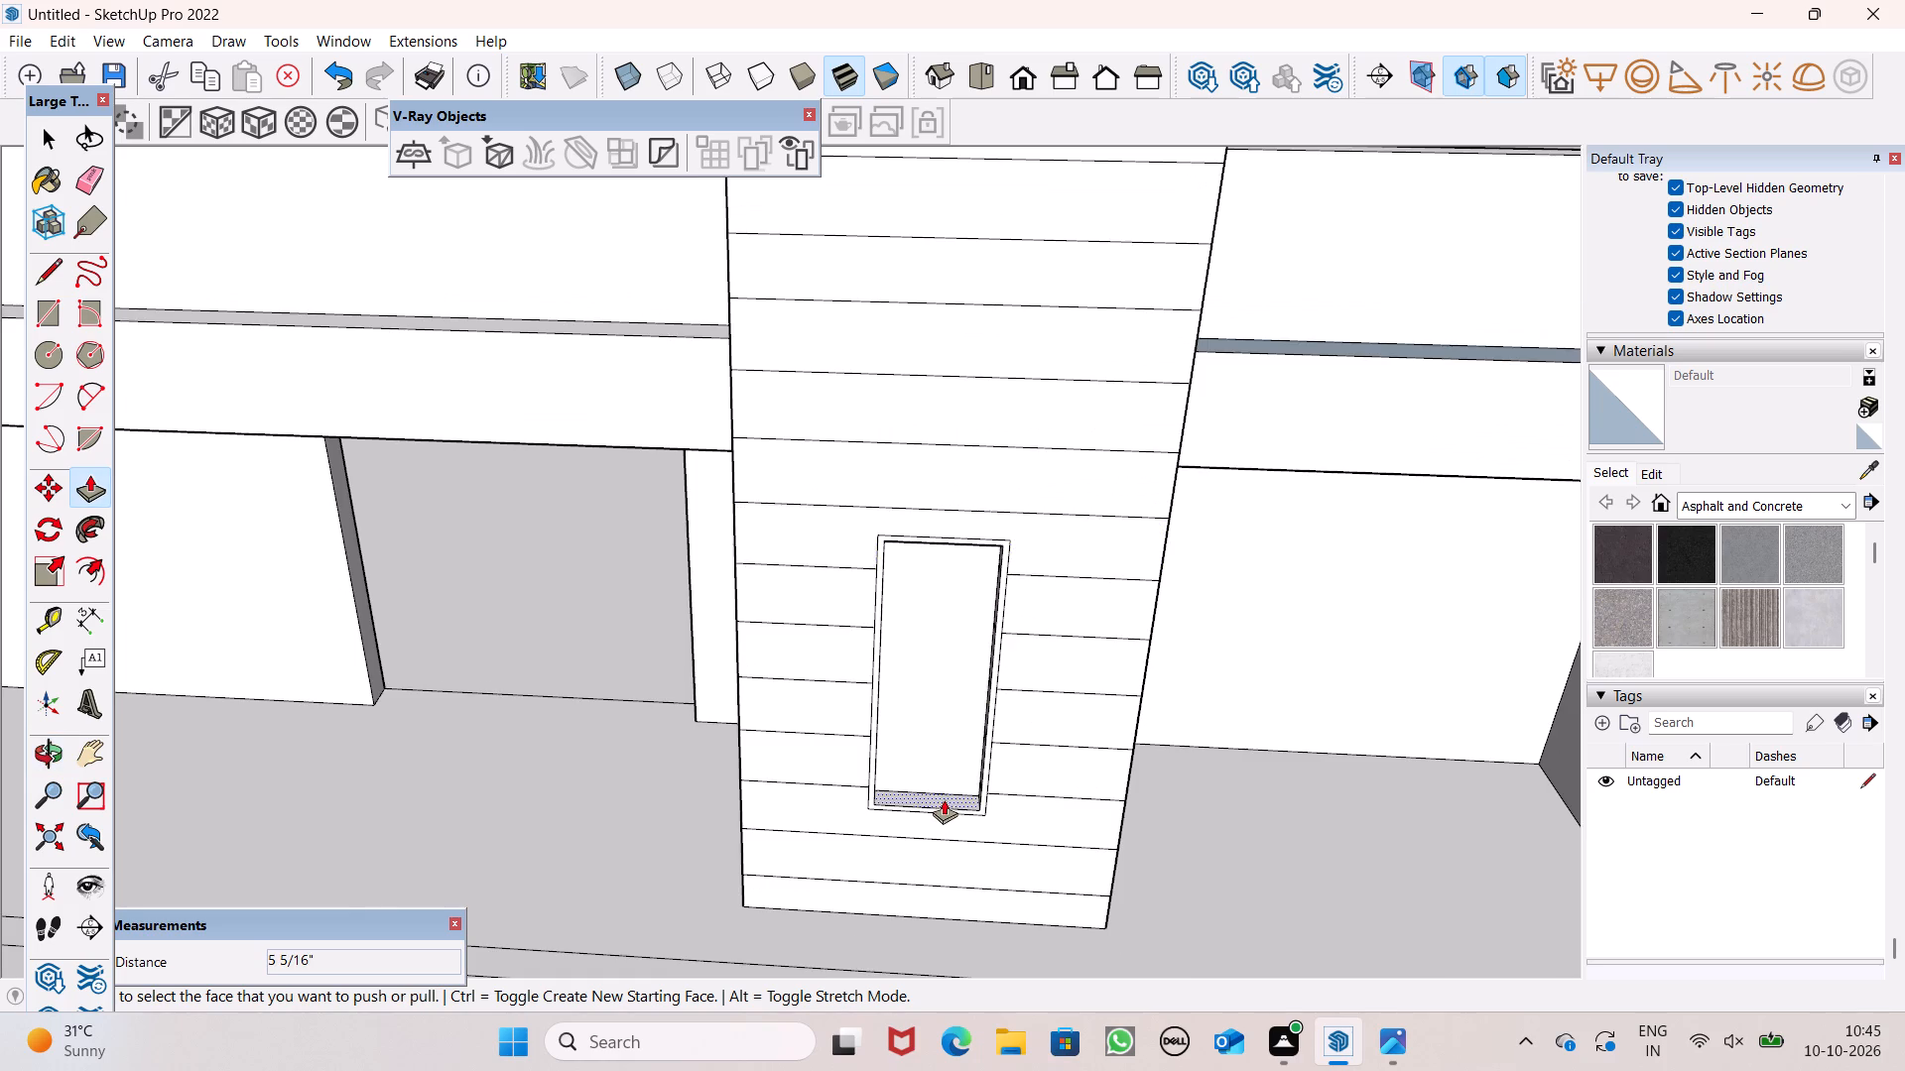
pyautogui.scroll(4, 944, 799)
pyautogui.moveTo(987, 769); pyautogui.dragTo(1026, 753, button='middle')
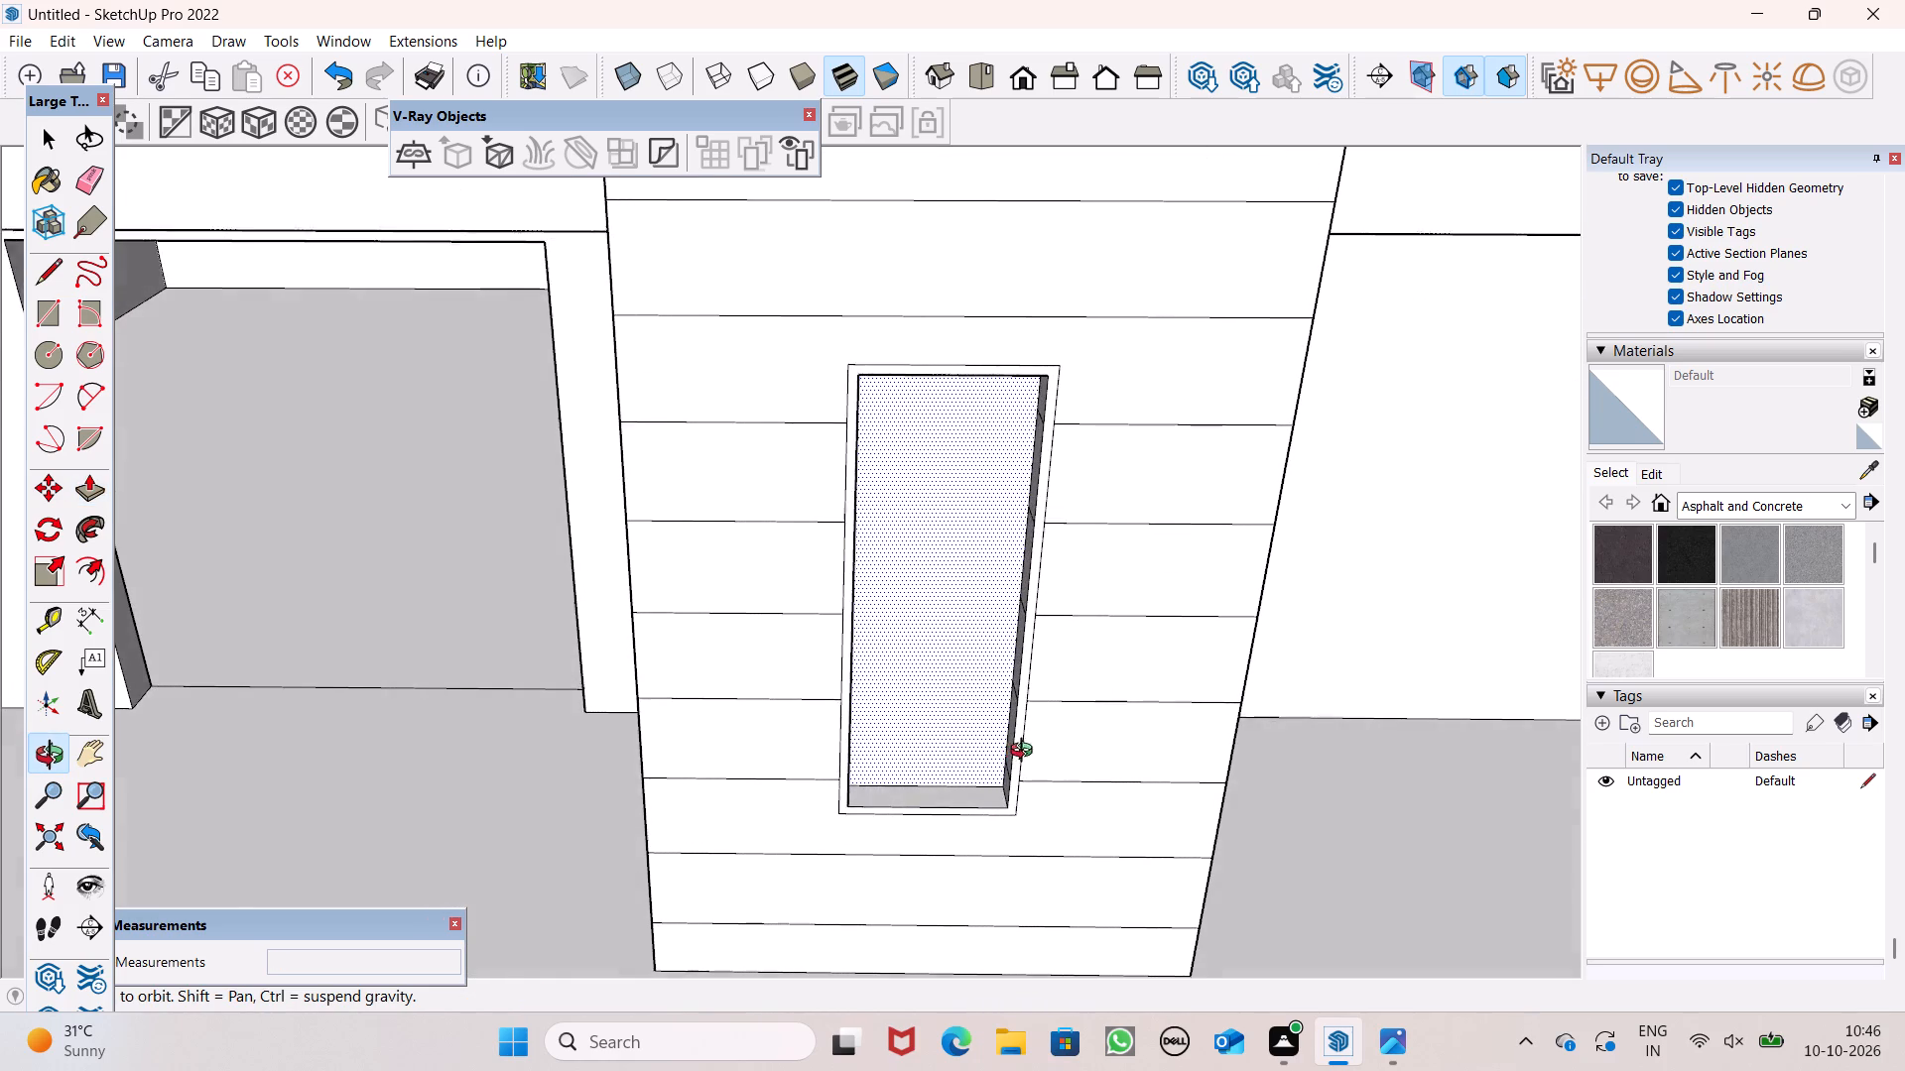
pyautogui.moveTo(1026, 753); pyautogui.dragTo(1009, 751, button='middle')
pyautogui.moveTo(952, 719); pyautogui.dragTo(945, 706)
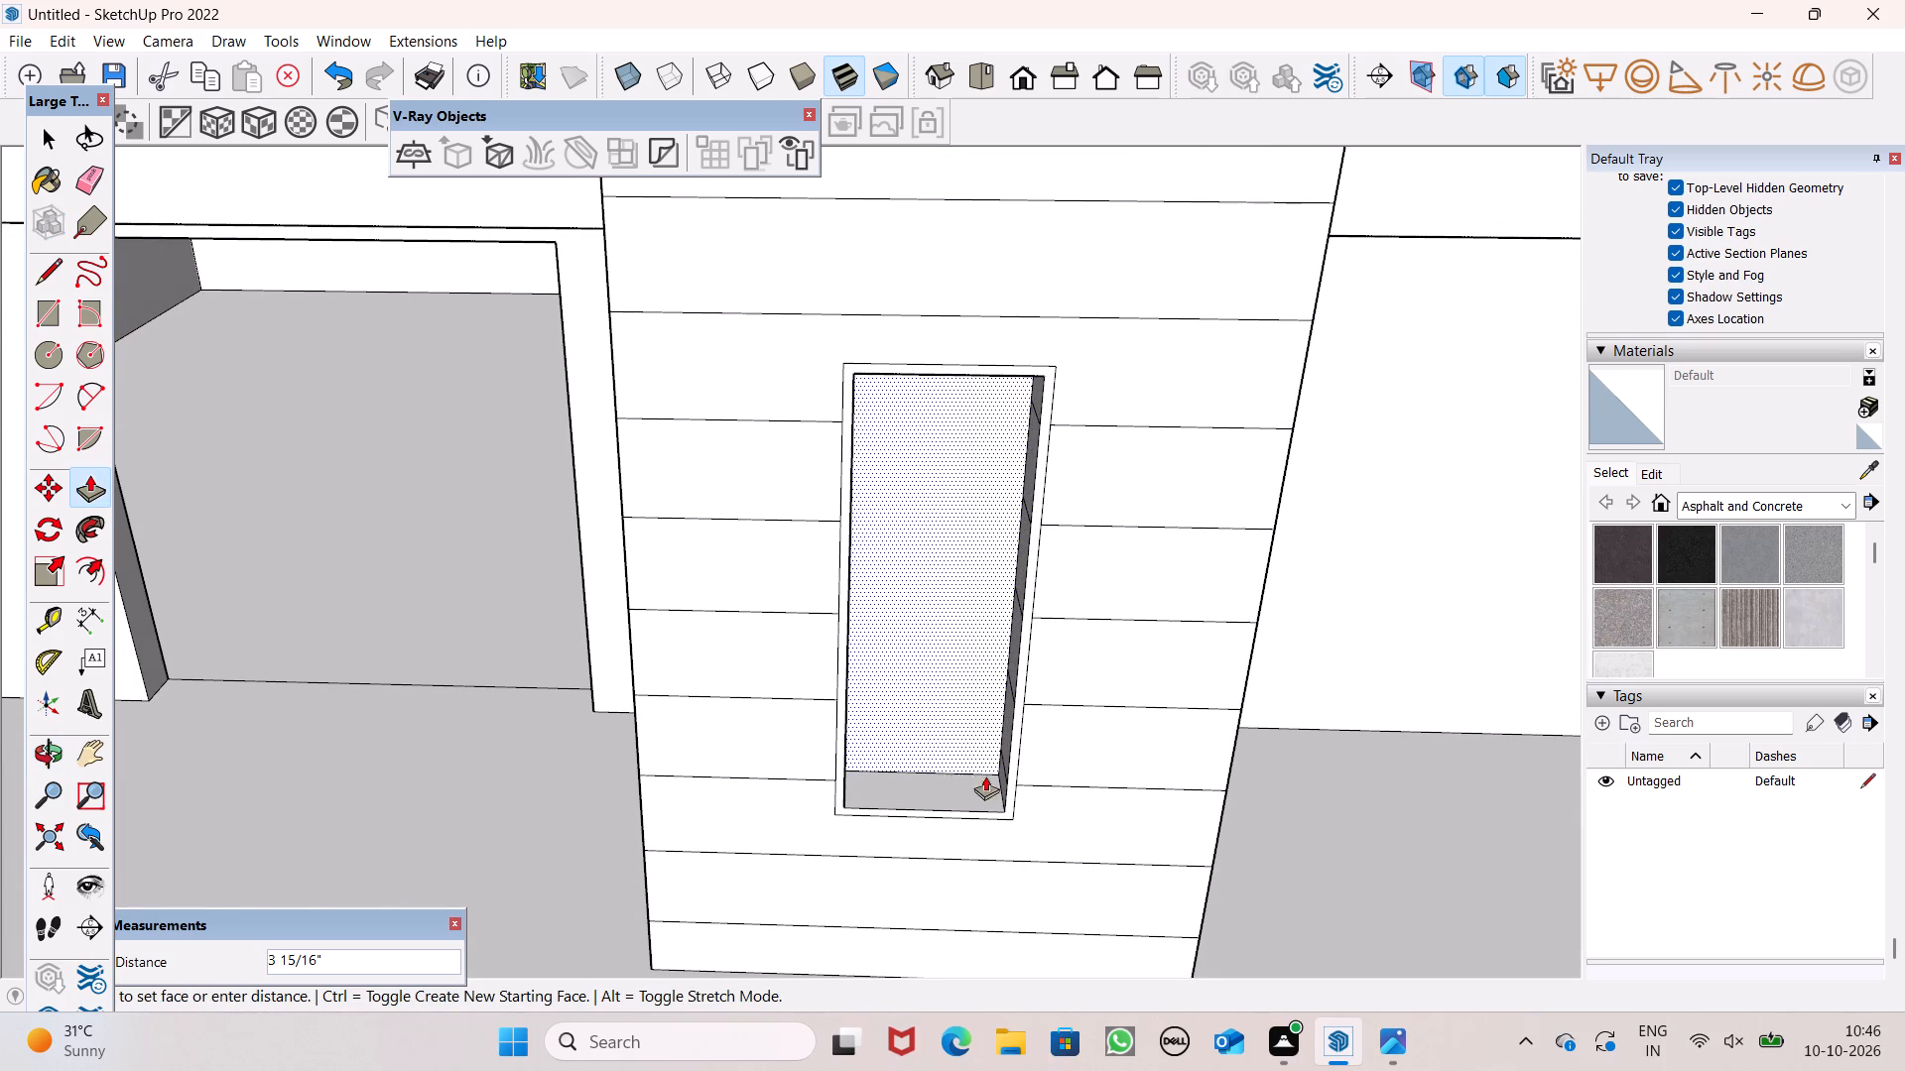
pyautogui.scroll(-4, 1029, 716)
pyautogui.moveTo(1039, 813); pyautogui.dragTo(1282, 529, button='middle')
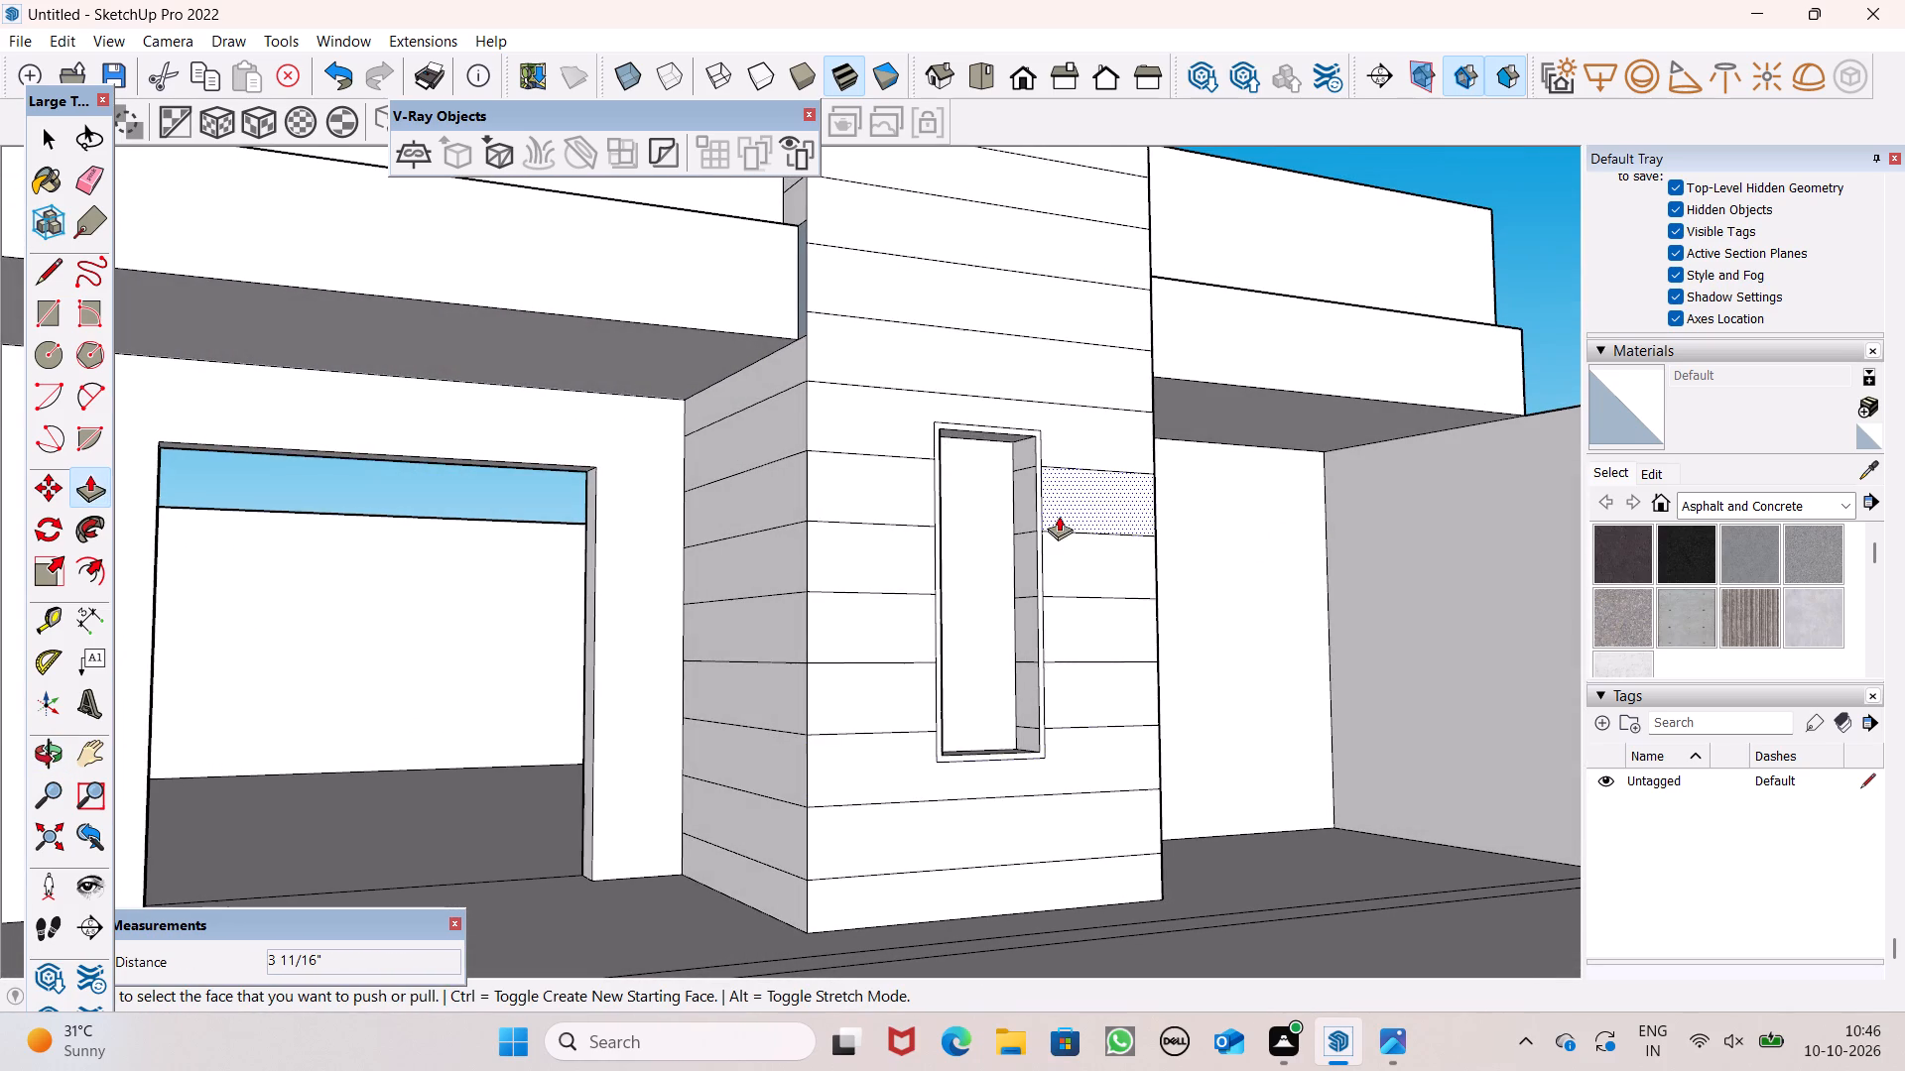
# Erase the horizontal cladding line segments on the recess's inner side face that is on the right viewed from the front.
pyautogui.click(83, 169)
pyautogui.moveTo(1043, 654); pyautogui.dragTo(1132, 725, button='middle')
pyautogui.scroll(3, 1093, 571)
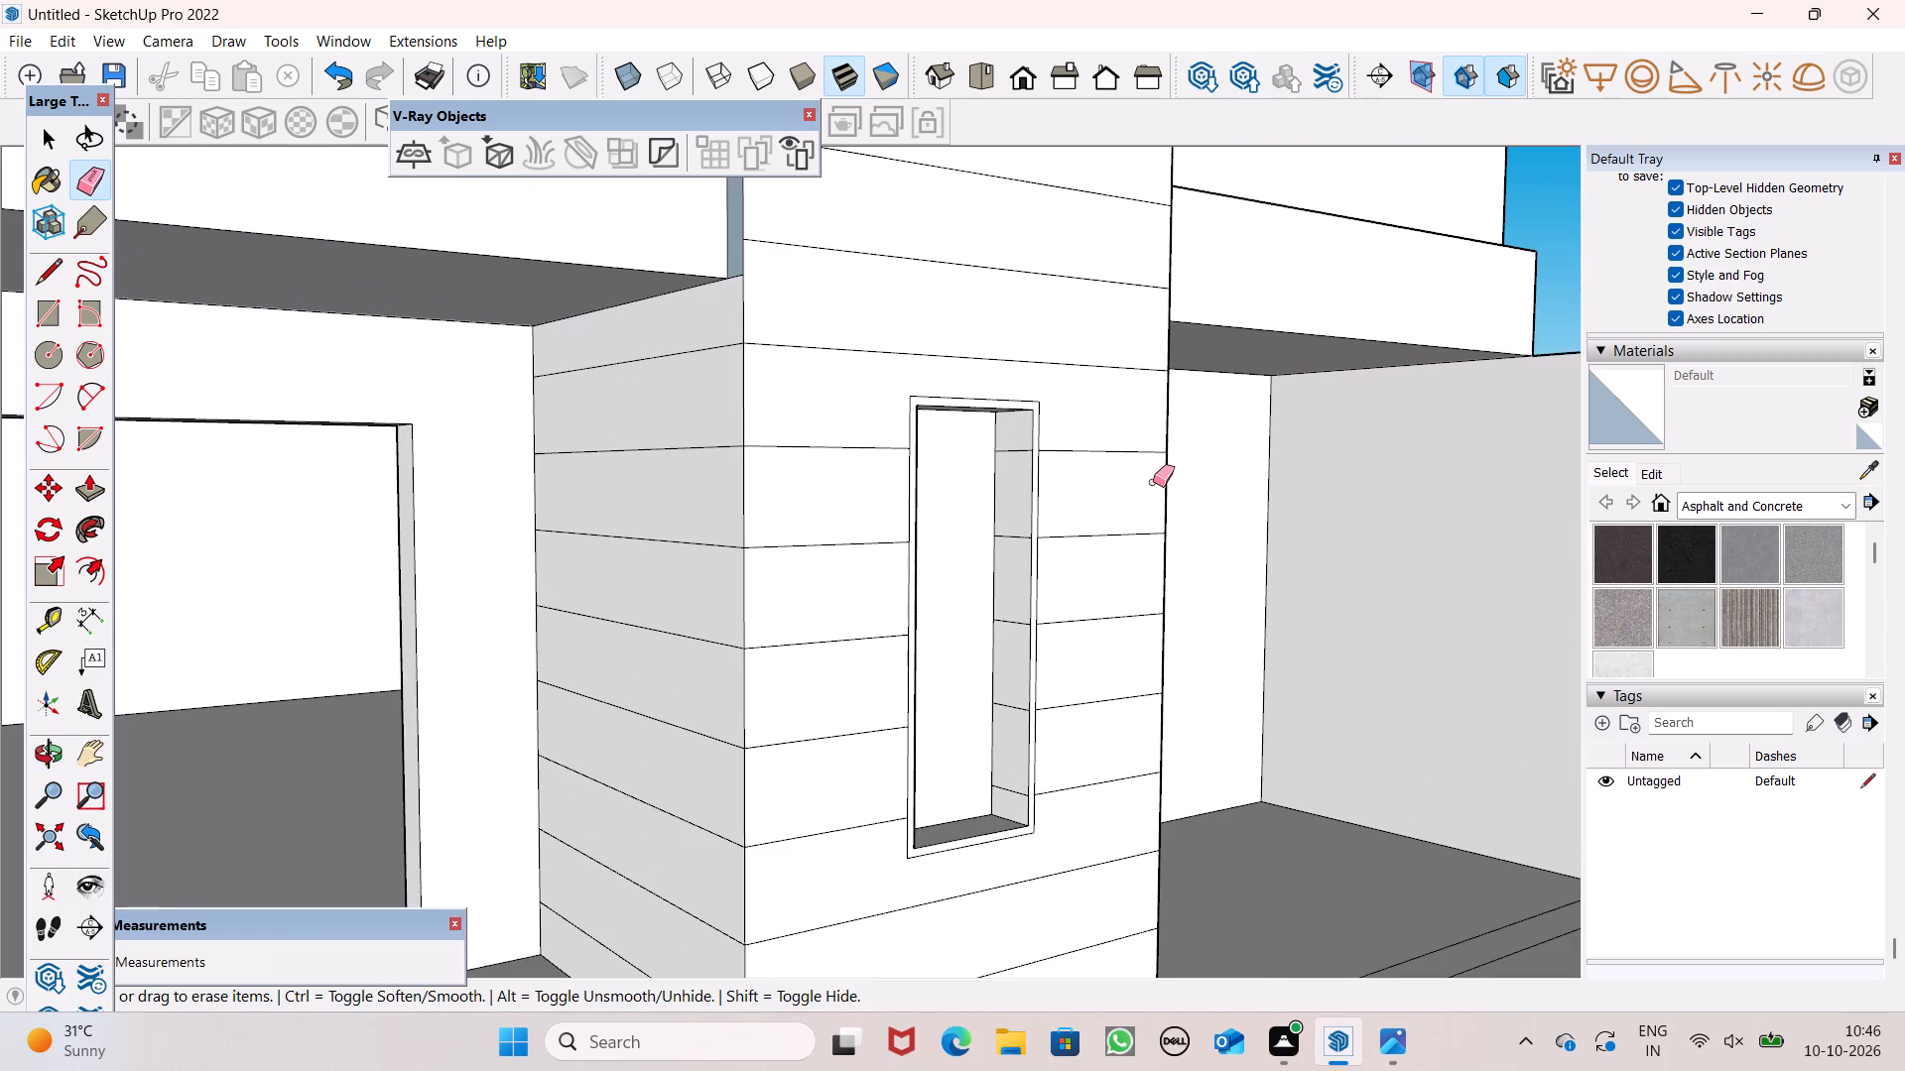
pyautogui.scroll(-2, 1015, 344)
pyautogui.moveTo(1030, 414); pyautogui.dragTo(1138, 496, button='middle')
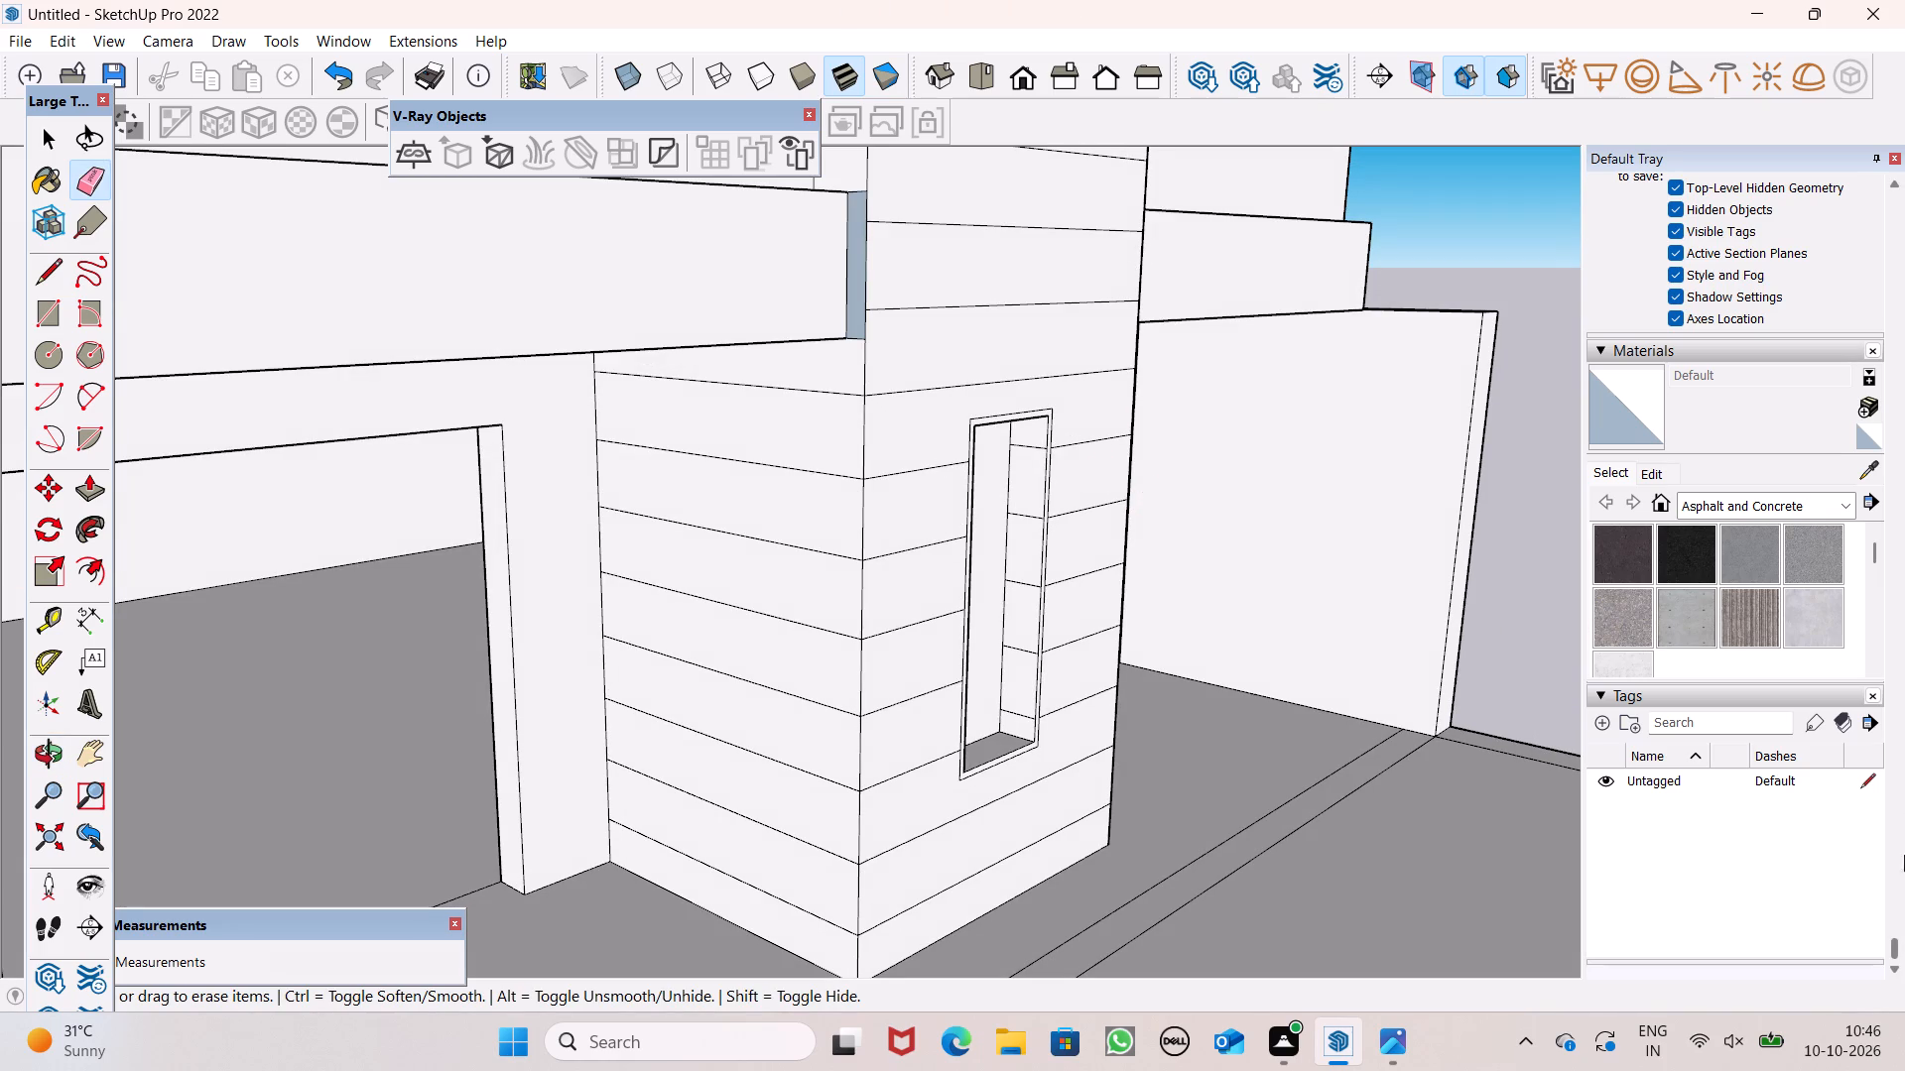
pyautogui.scroll(1, 1503, 1070)
pyautogui.scroll(6, 1037, 475)
pyautogui.click(1038, 433)
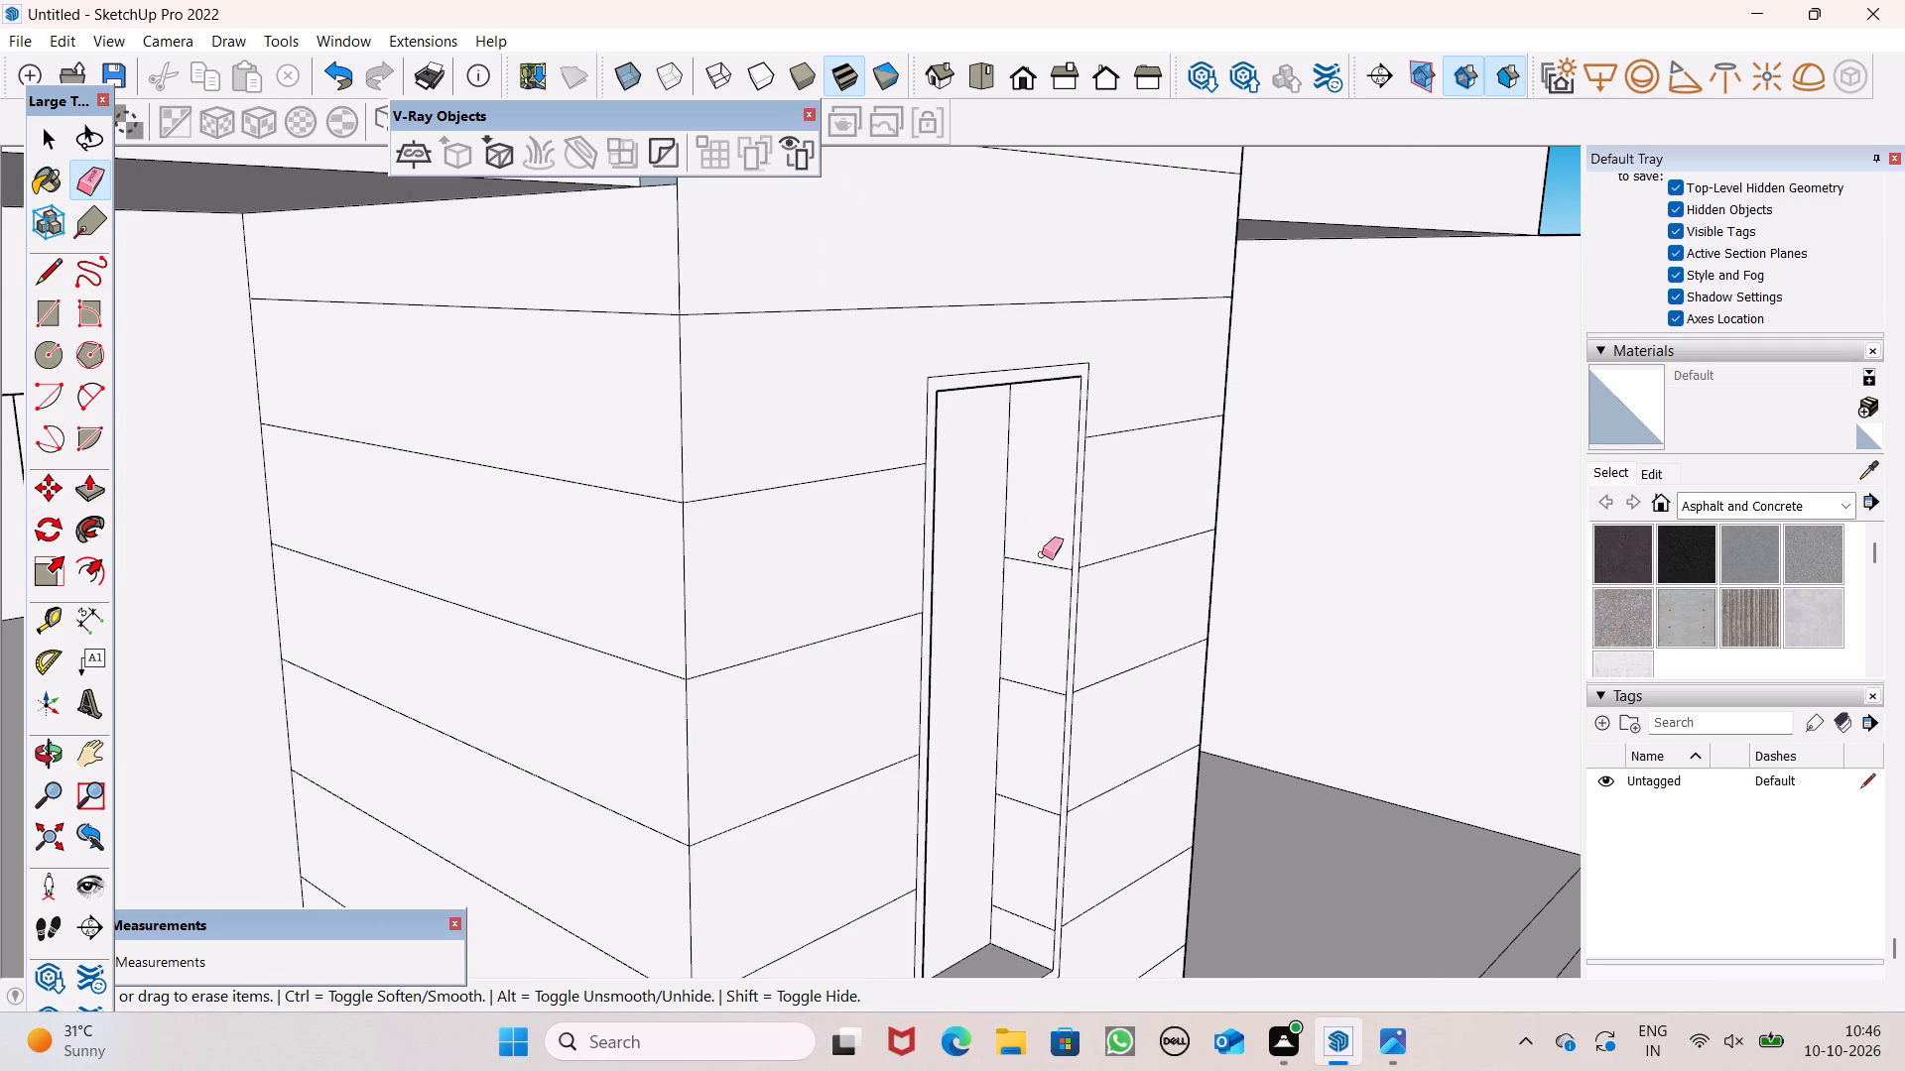
pyautogui.moveTo(1046, 558); pyautogui.dragTo(1049, 576)
pyautogui.moveTo(1031, 654); pyautogui.dragTo(1033, 709)
pyautogui.moveTo(1028, 761); pyautogui.dragTo(1015, 912)
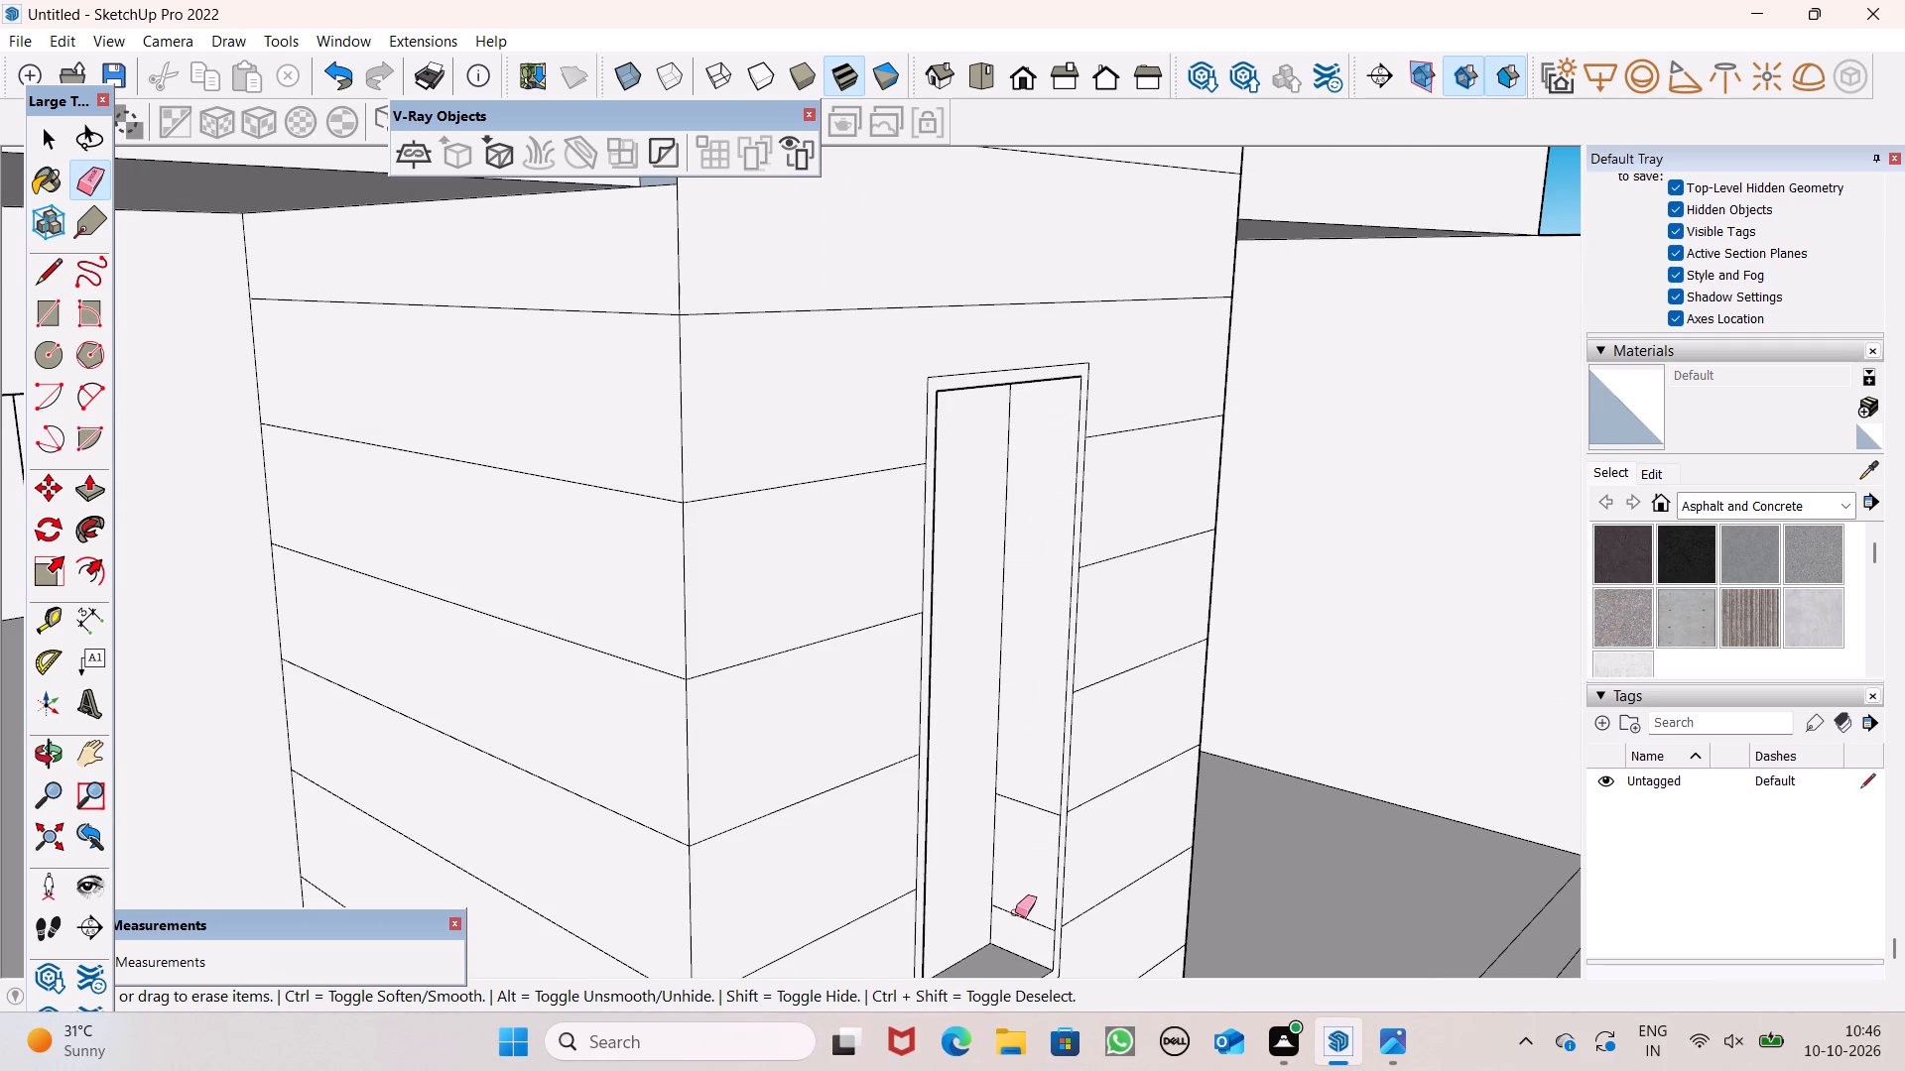
pyautogui.moveTo(1015, 912); pyautogui.dragTo(1015, 916)
# Erase the horizontal cladding line segments on the opposite inner side face of the recess, leaving it plain.
pyautogui.scroll(1, 1062, 670)
pyautogui.scroll(-3, 1057, 674)
pyautogui.moveTo(1114, 796); pyautogui.dragTo(321, 768, button='middle')
pyautogui.scroll(3, 512, 465)
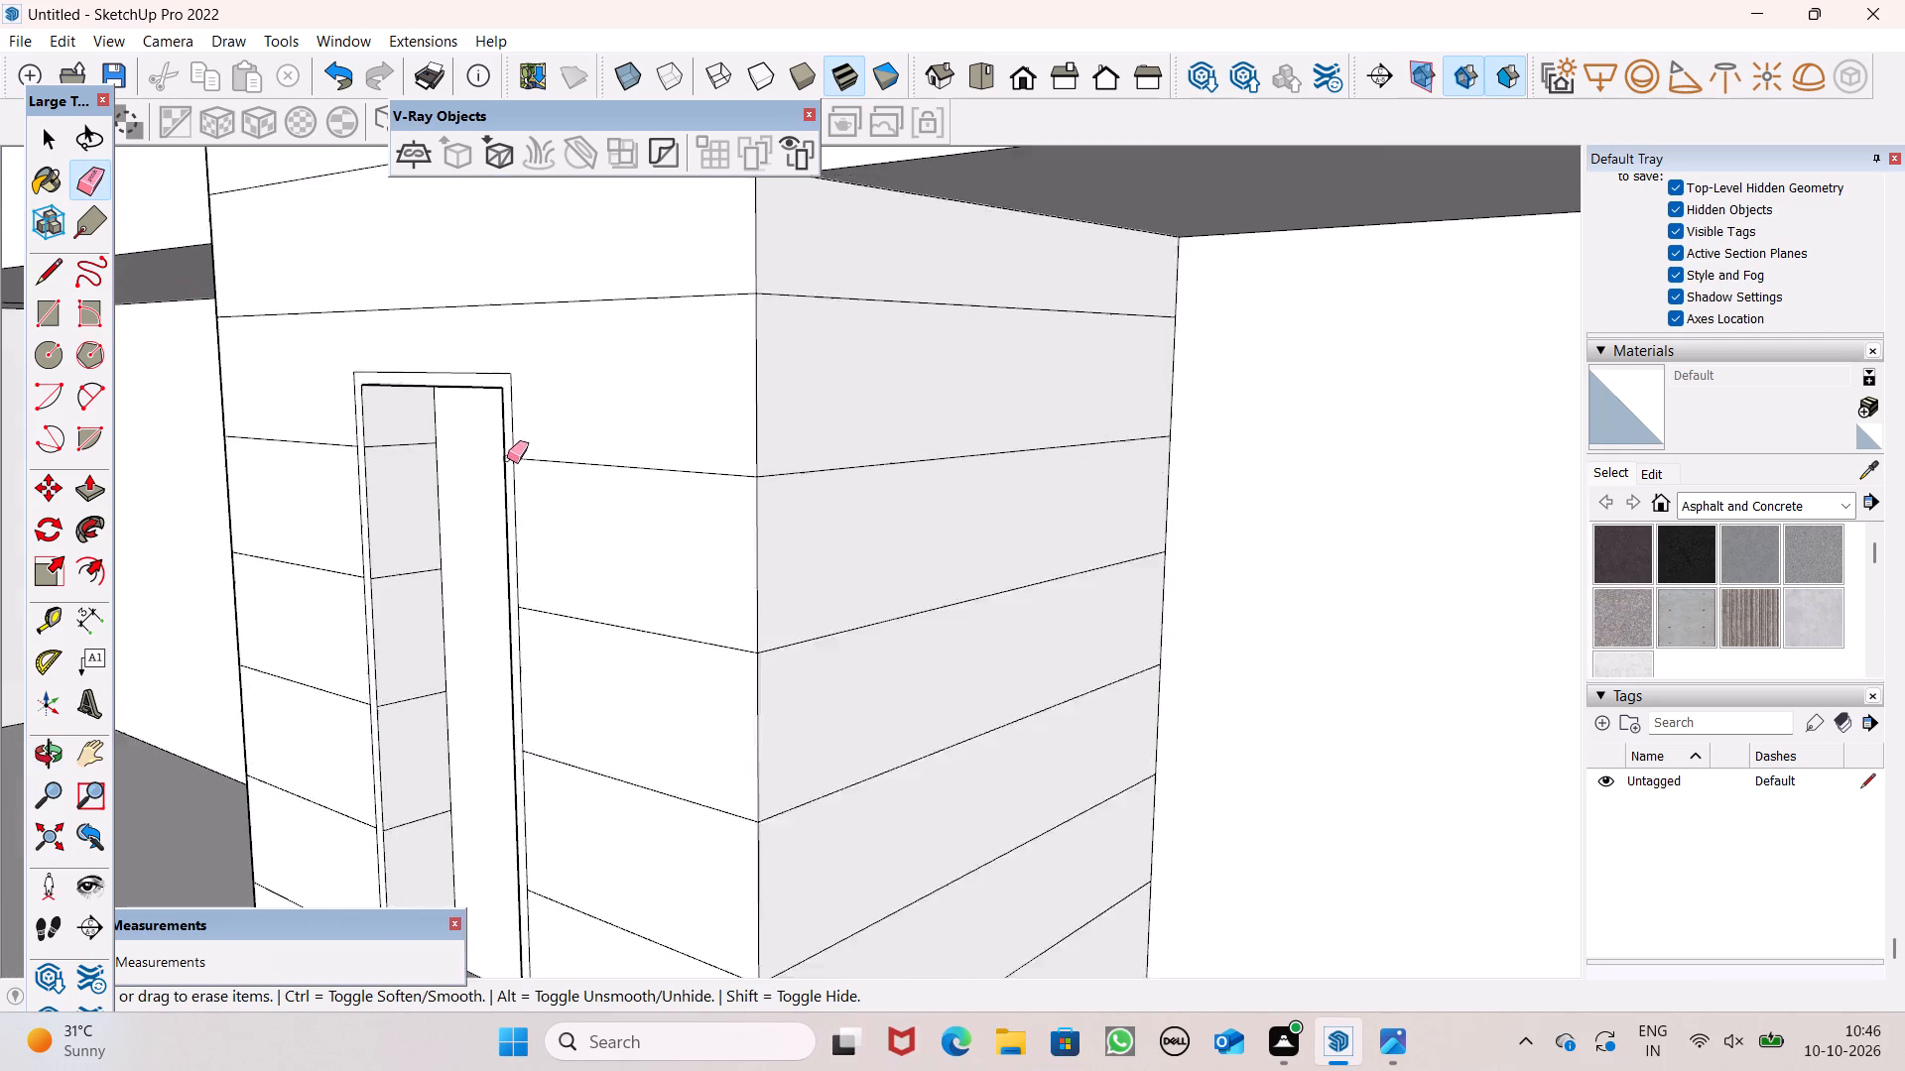
pyautogui.scroll(2, 507, 458)
pyautogui.moveTo(420, 446); pyautogui.dragTo(399, 489)
pyautogui.moveTo(411, 612); pyautogui.dragTo(416, 621)
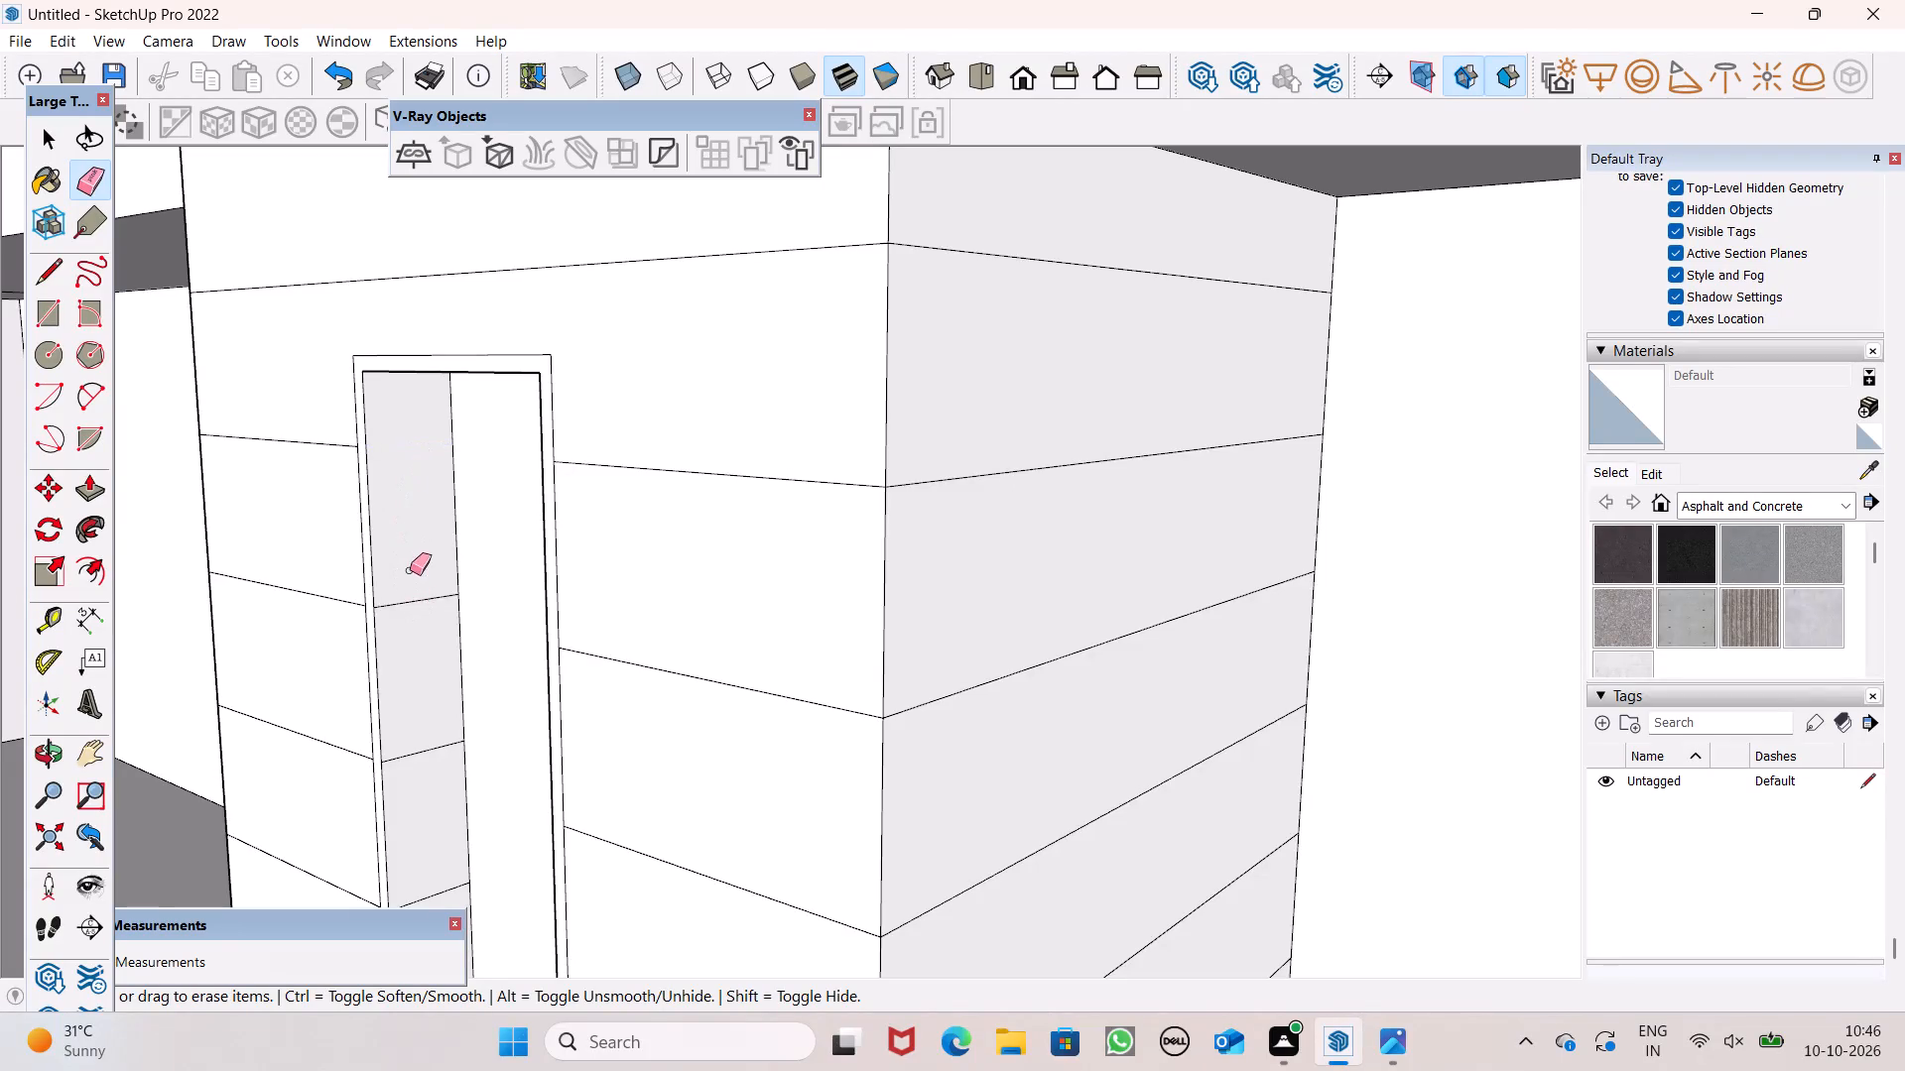
pyautogui.moveTo(413, 592); pyautogui.dragTo(416, 602)
pyautogui.scroll(-7, 481, 438)
pyautogui.scroll(5, 492, 738)
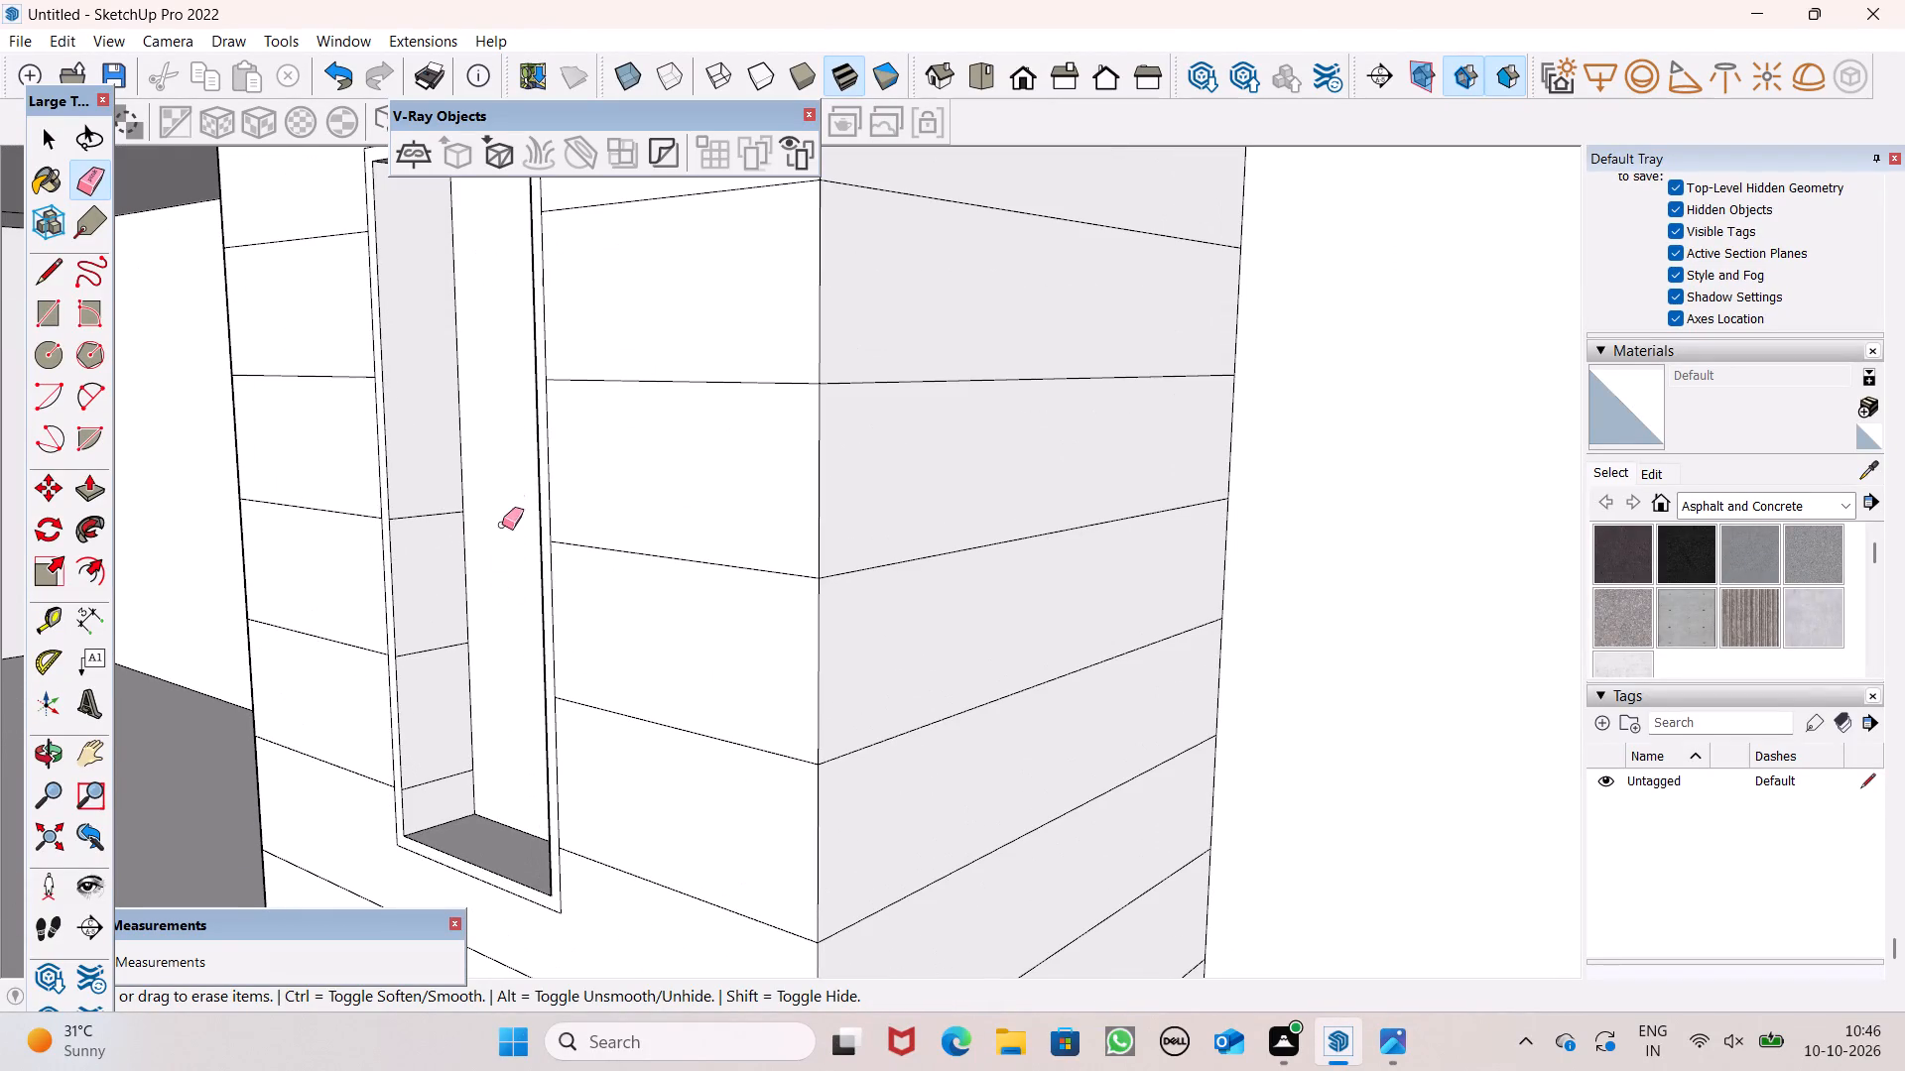
pyautogui.moveTo(442, 519); pyautogui.dragTo(433, 654)
pyautogui.moveTo(429, 511); pyautogui.dragTo(421, 544)
pyautogui.moveTo(431, 754); pyautogui.dragTo(443, 790)
pyautogui.scroll(-9, 450, 682)
pyautogui.moveTo(499, 651); pyautogui.dragTo(647, 728, button='middle')
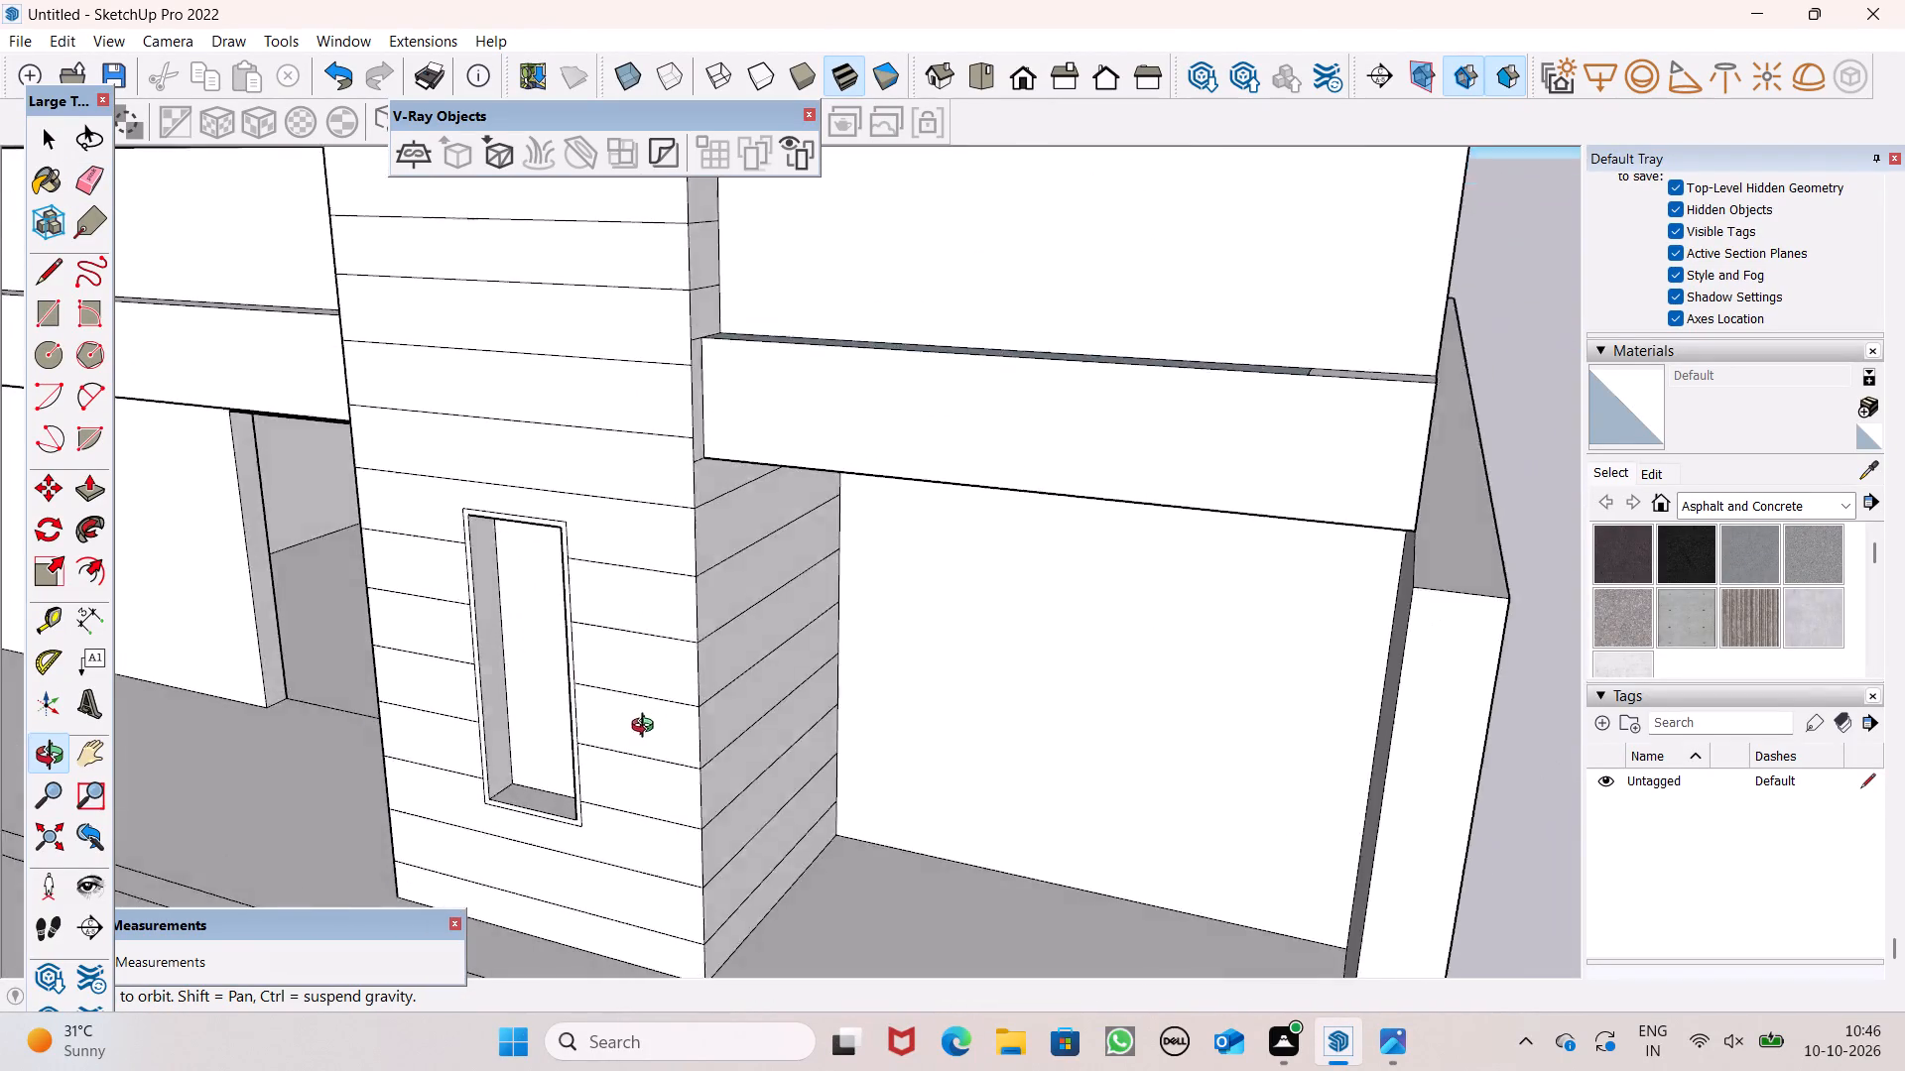
pyautogui.moveTo(647, 728); pyautogui.dragTo(950, 651, button='middle')
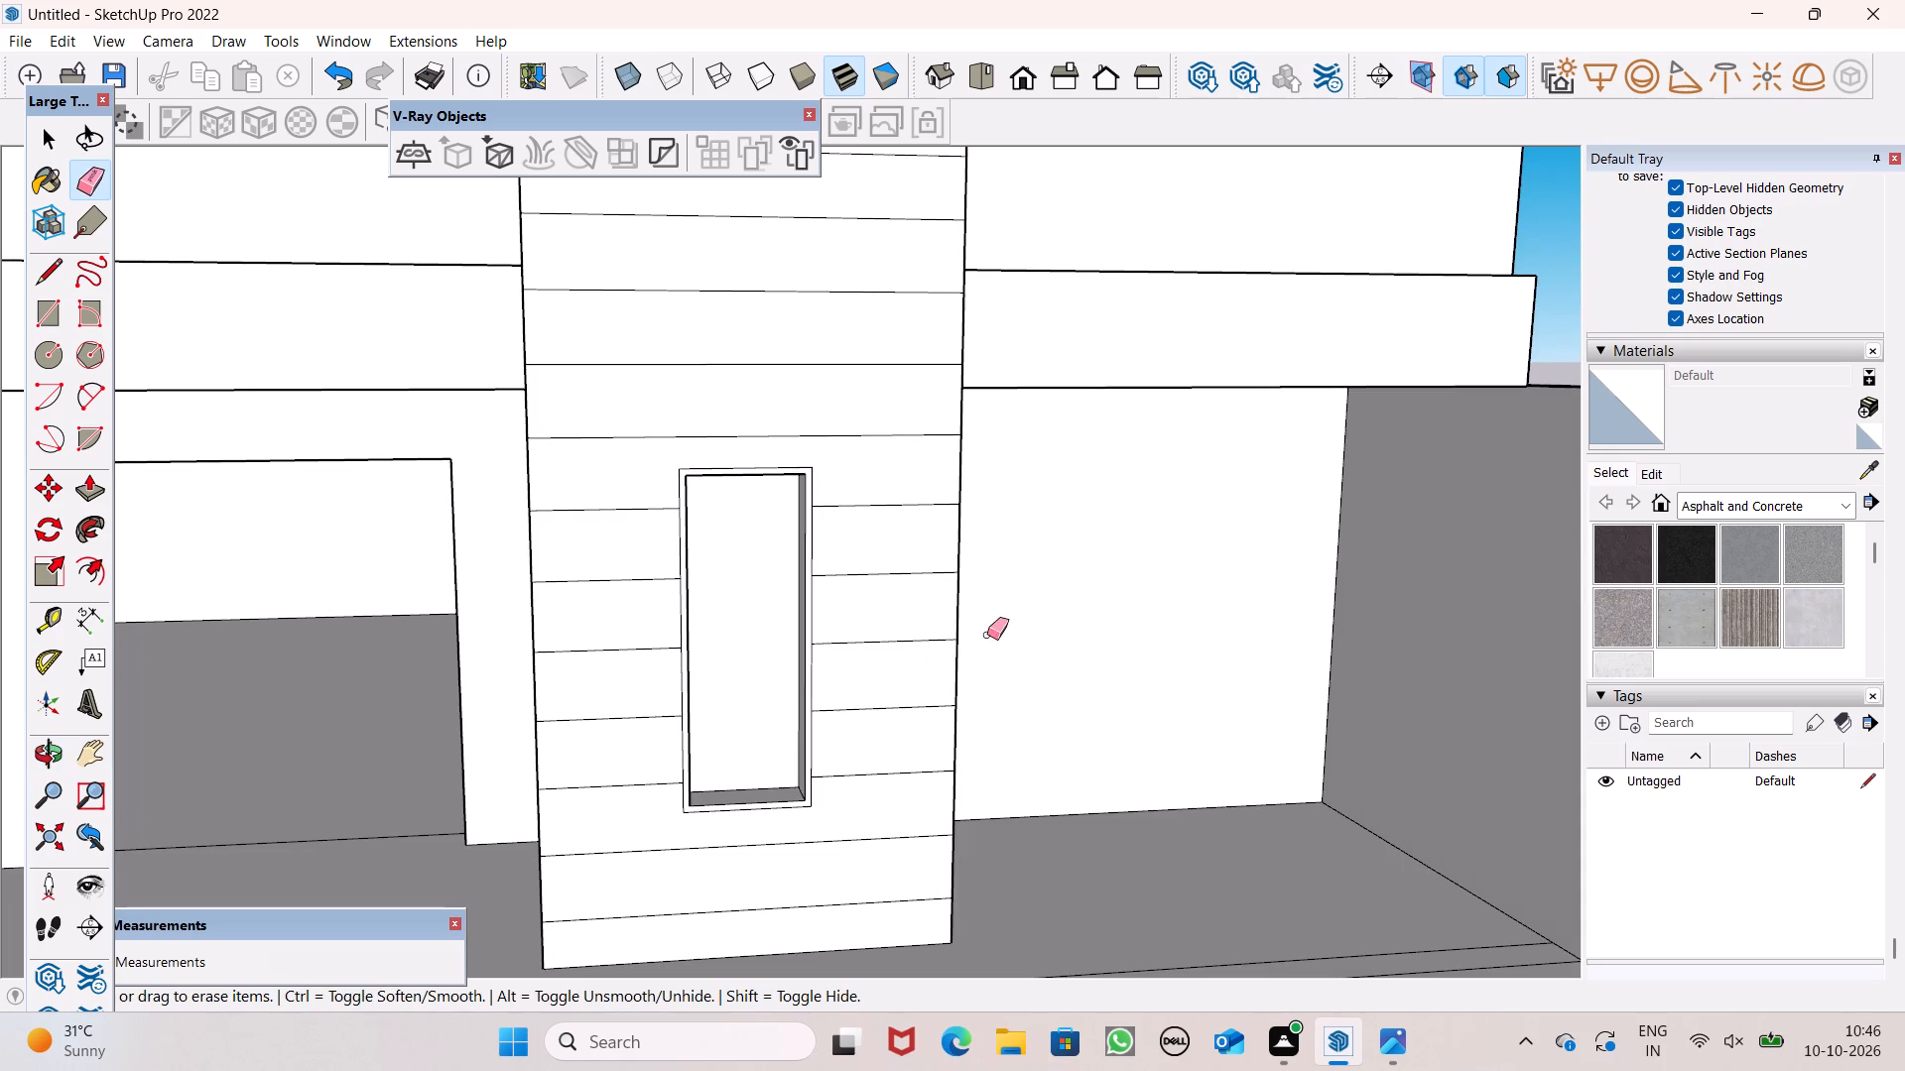
pyautogui.scroll(-4, 990, 645)
pyautogui.press('space')
# Draw a line about 6' 3/8" long across the parapet band's end face, continuing the front ledge level to the back edge.
pyautogui.scroll(-6, 1156, 827)
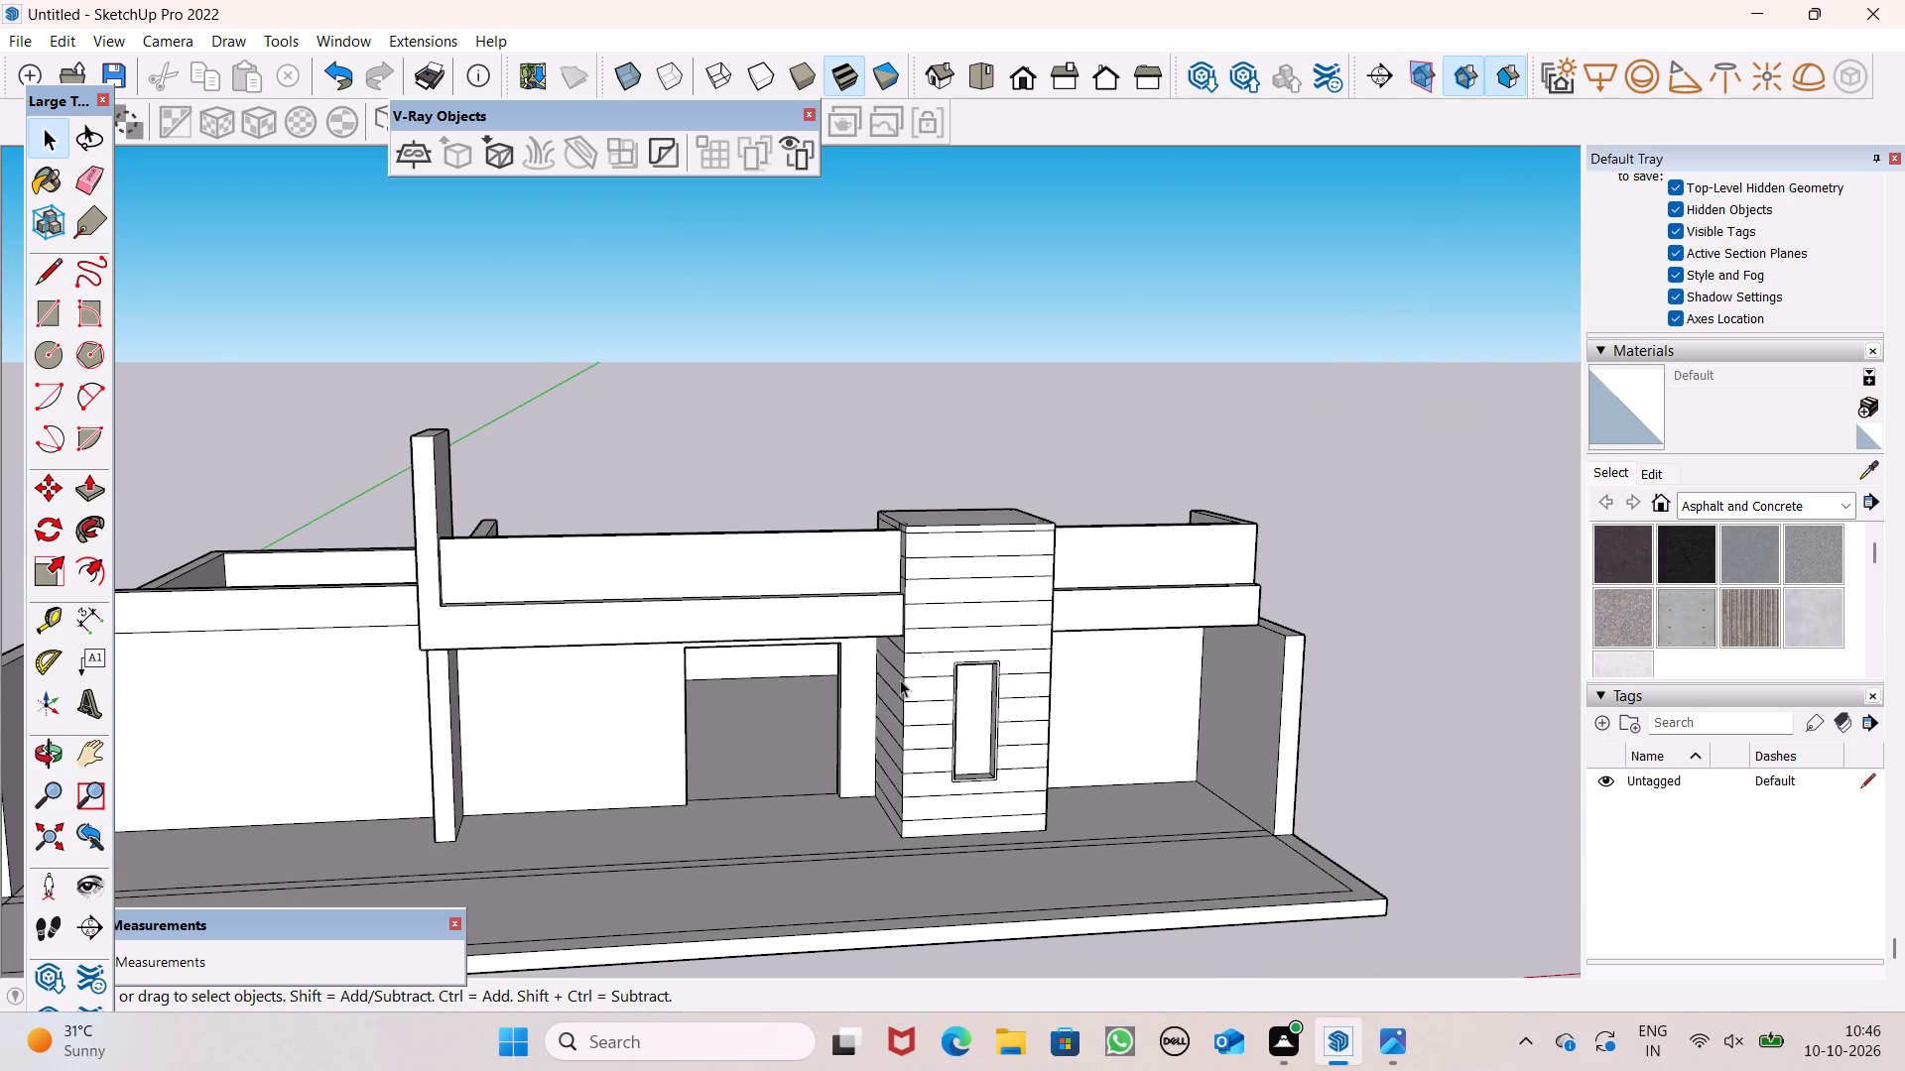
pyautogui.scroll(-3, 850, 688)
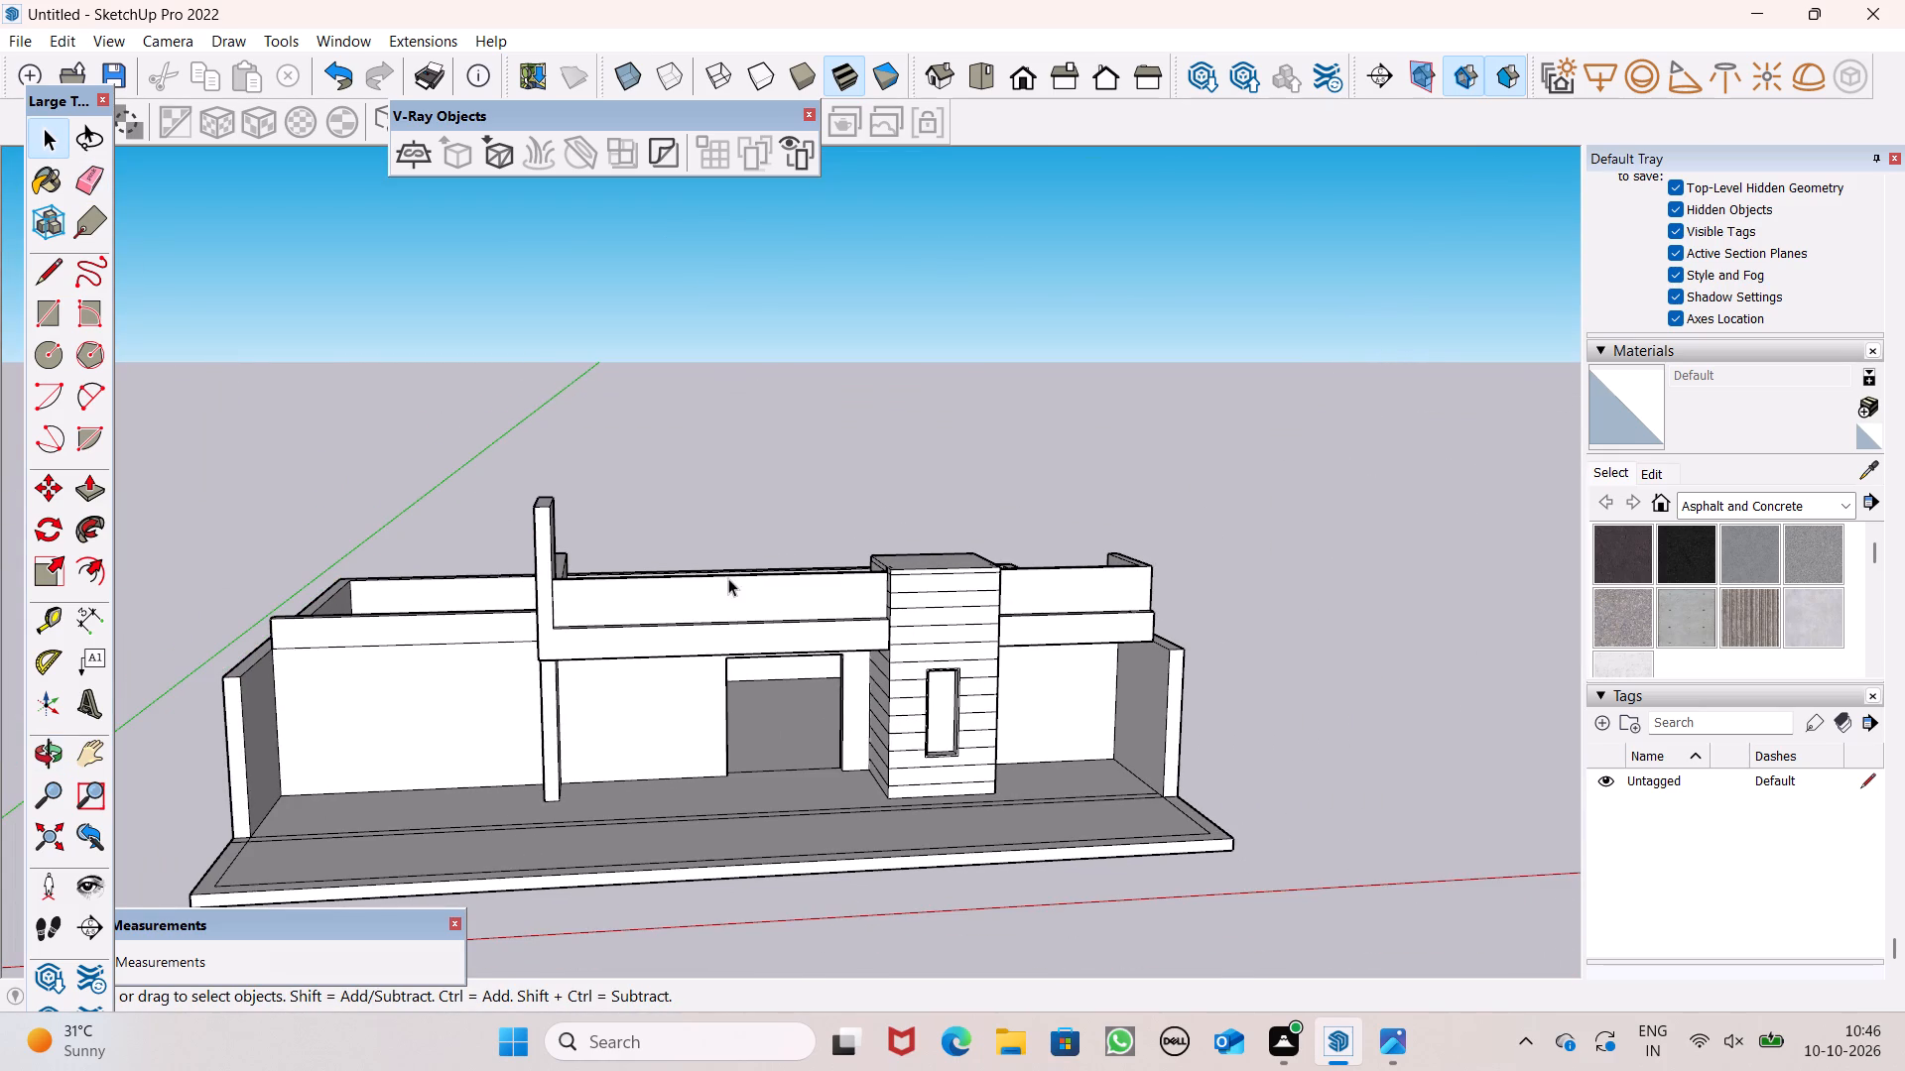
pyautogui.scroll(-1, 728, 556)
pyautogui.moveTo(821, 588); pyautogui.dragTo(470, 601, button='middle')
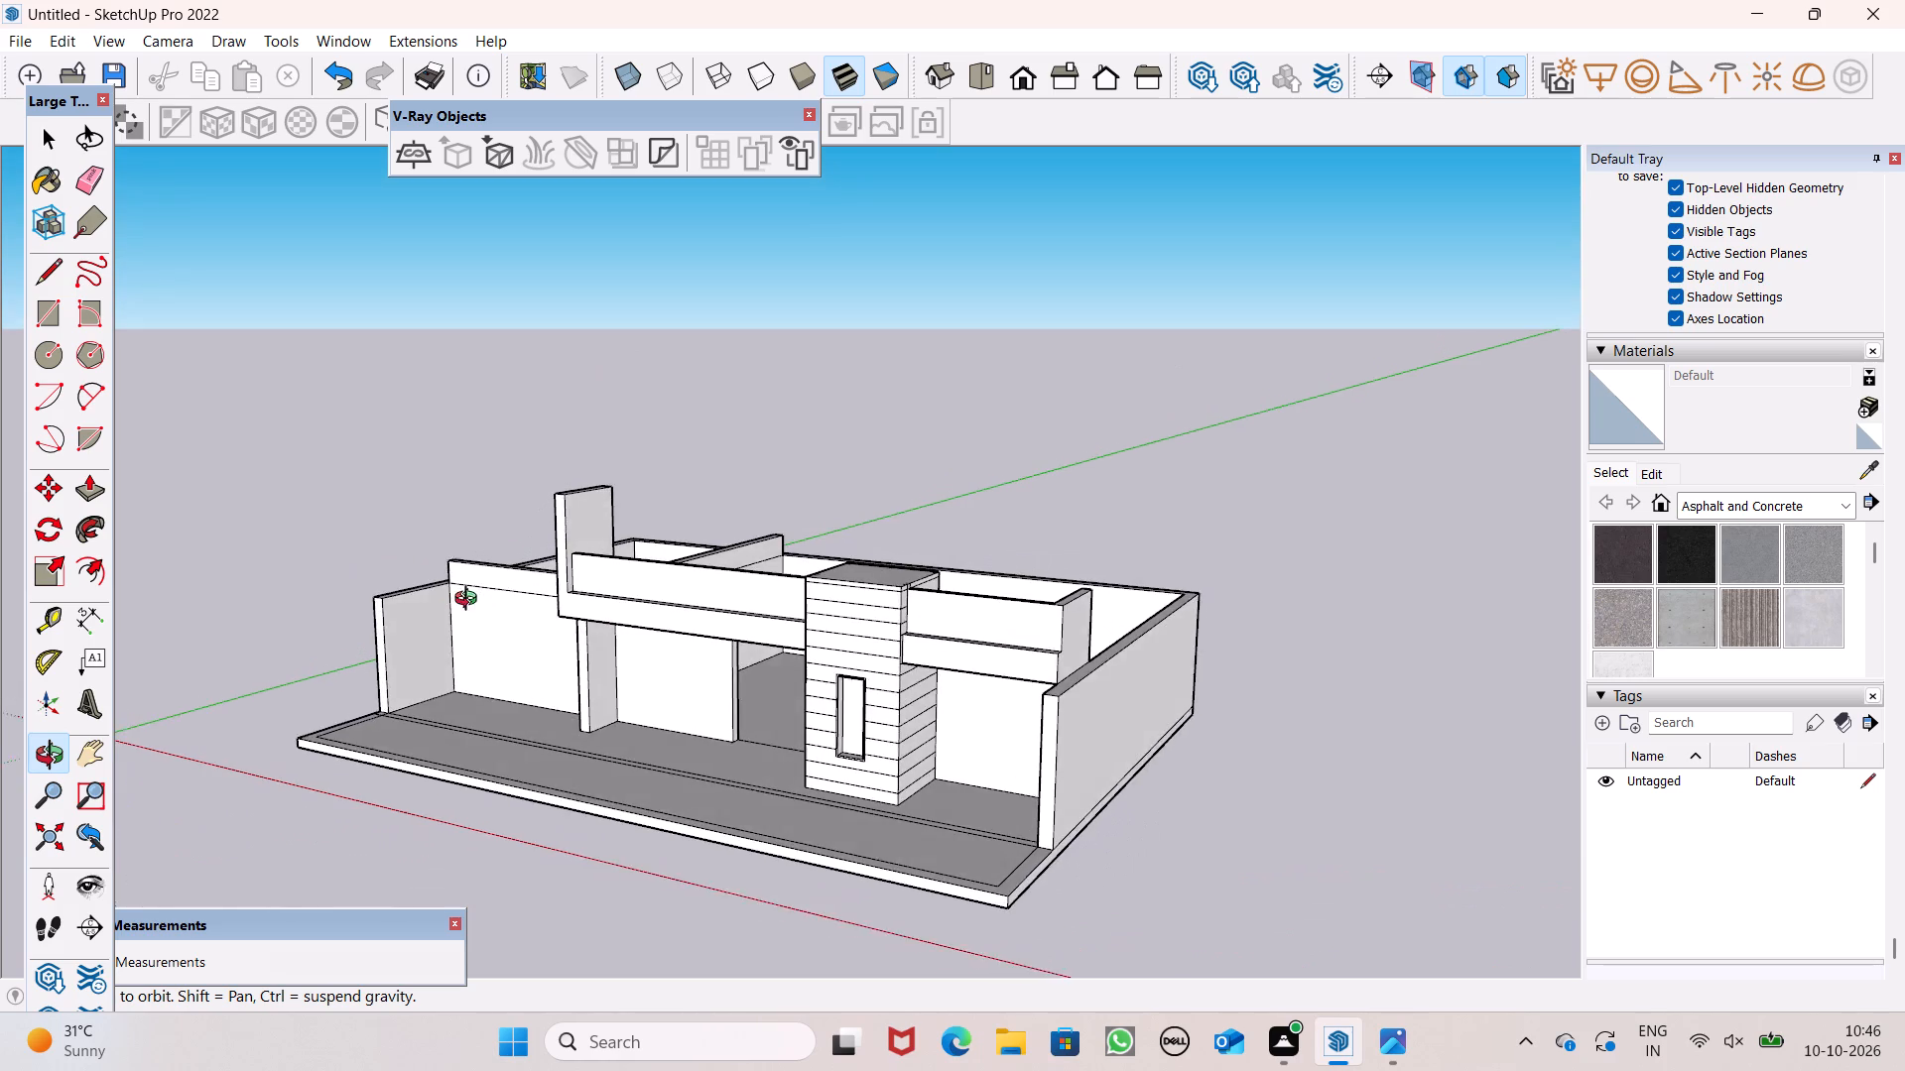
pyautogui.moveTo(470, 601); pyautogui.dragTo(233, 601, button='middle')
pyautogui.moveTo(1320, 835); pyautogui.dragTo(1227, 864, button='middle')
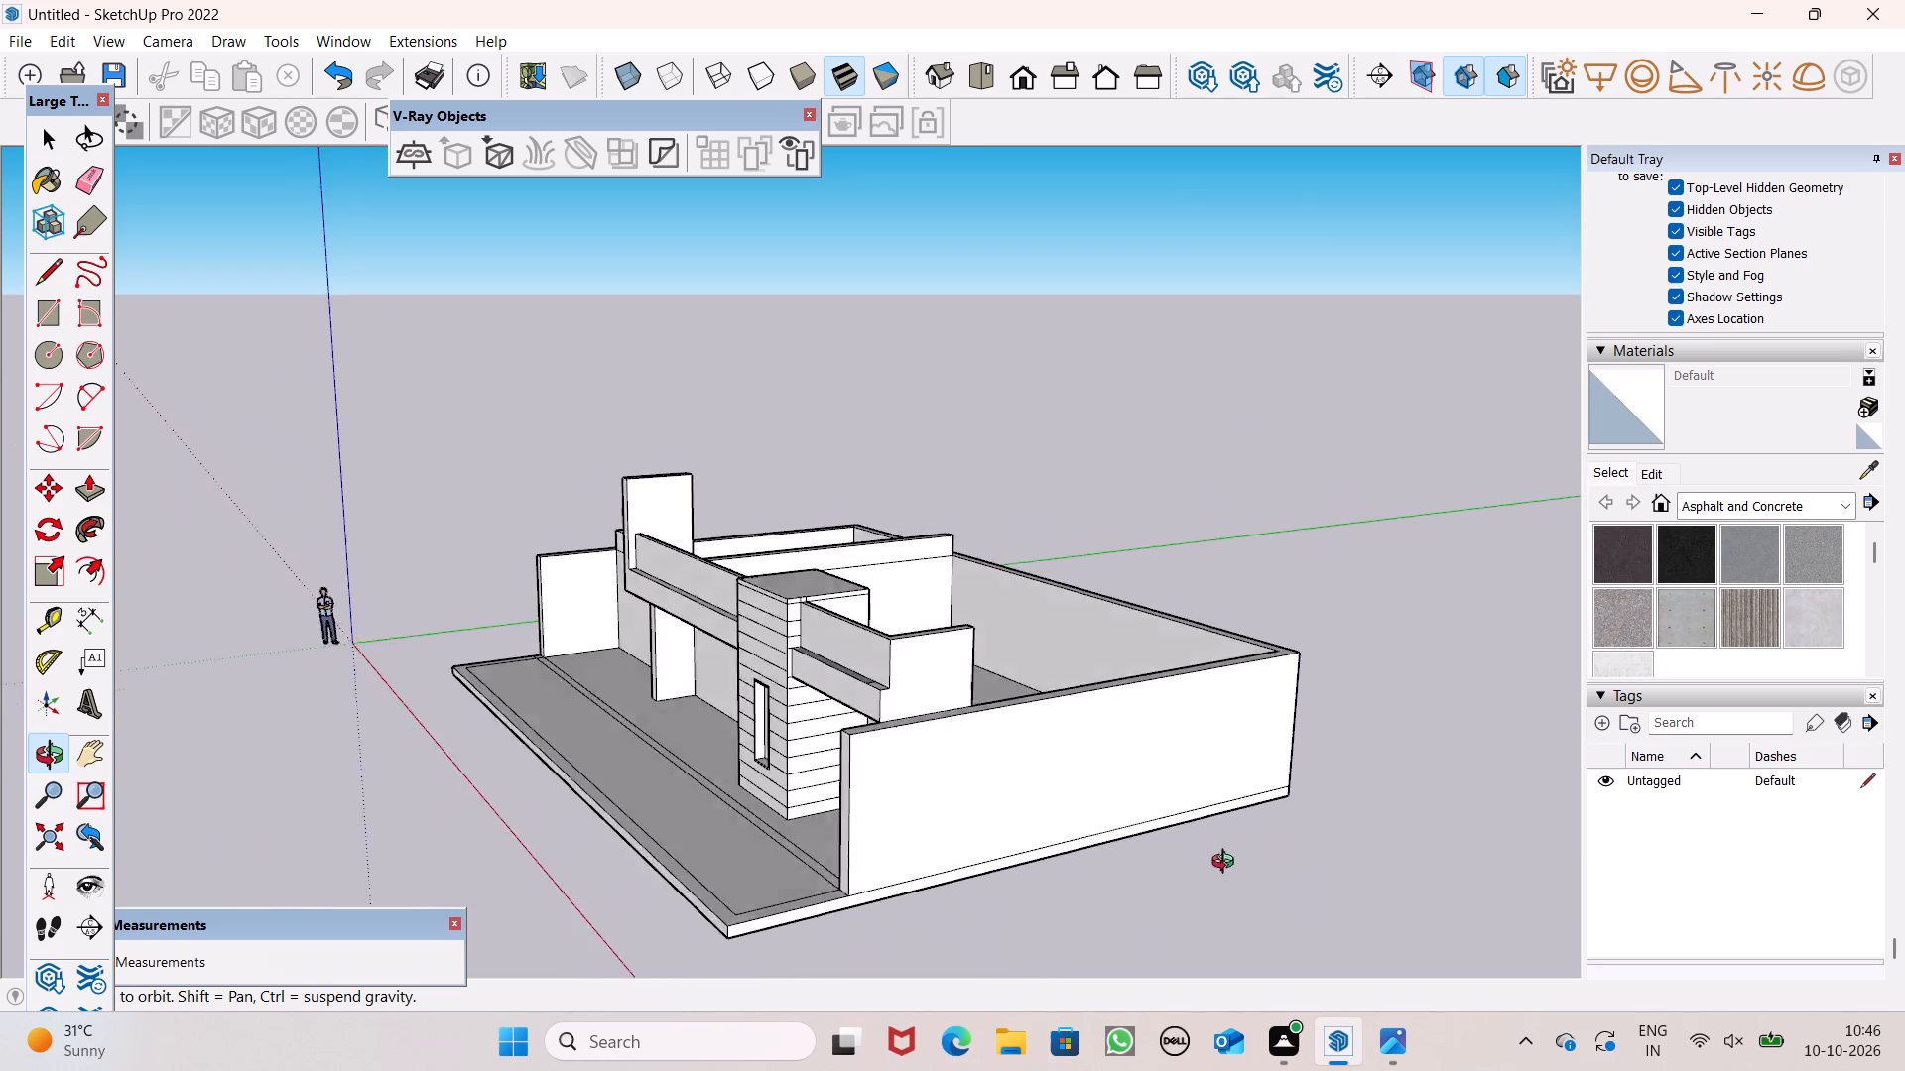
pyautogui.moveTo(1227, 864); pyautogui.dragTo(1083, 865, button='middle')
pyautogui.scroll(1, 1082, 865)
pyautogui.scroll(7, 822, 718)
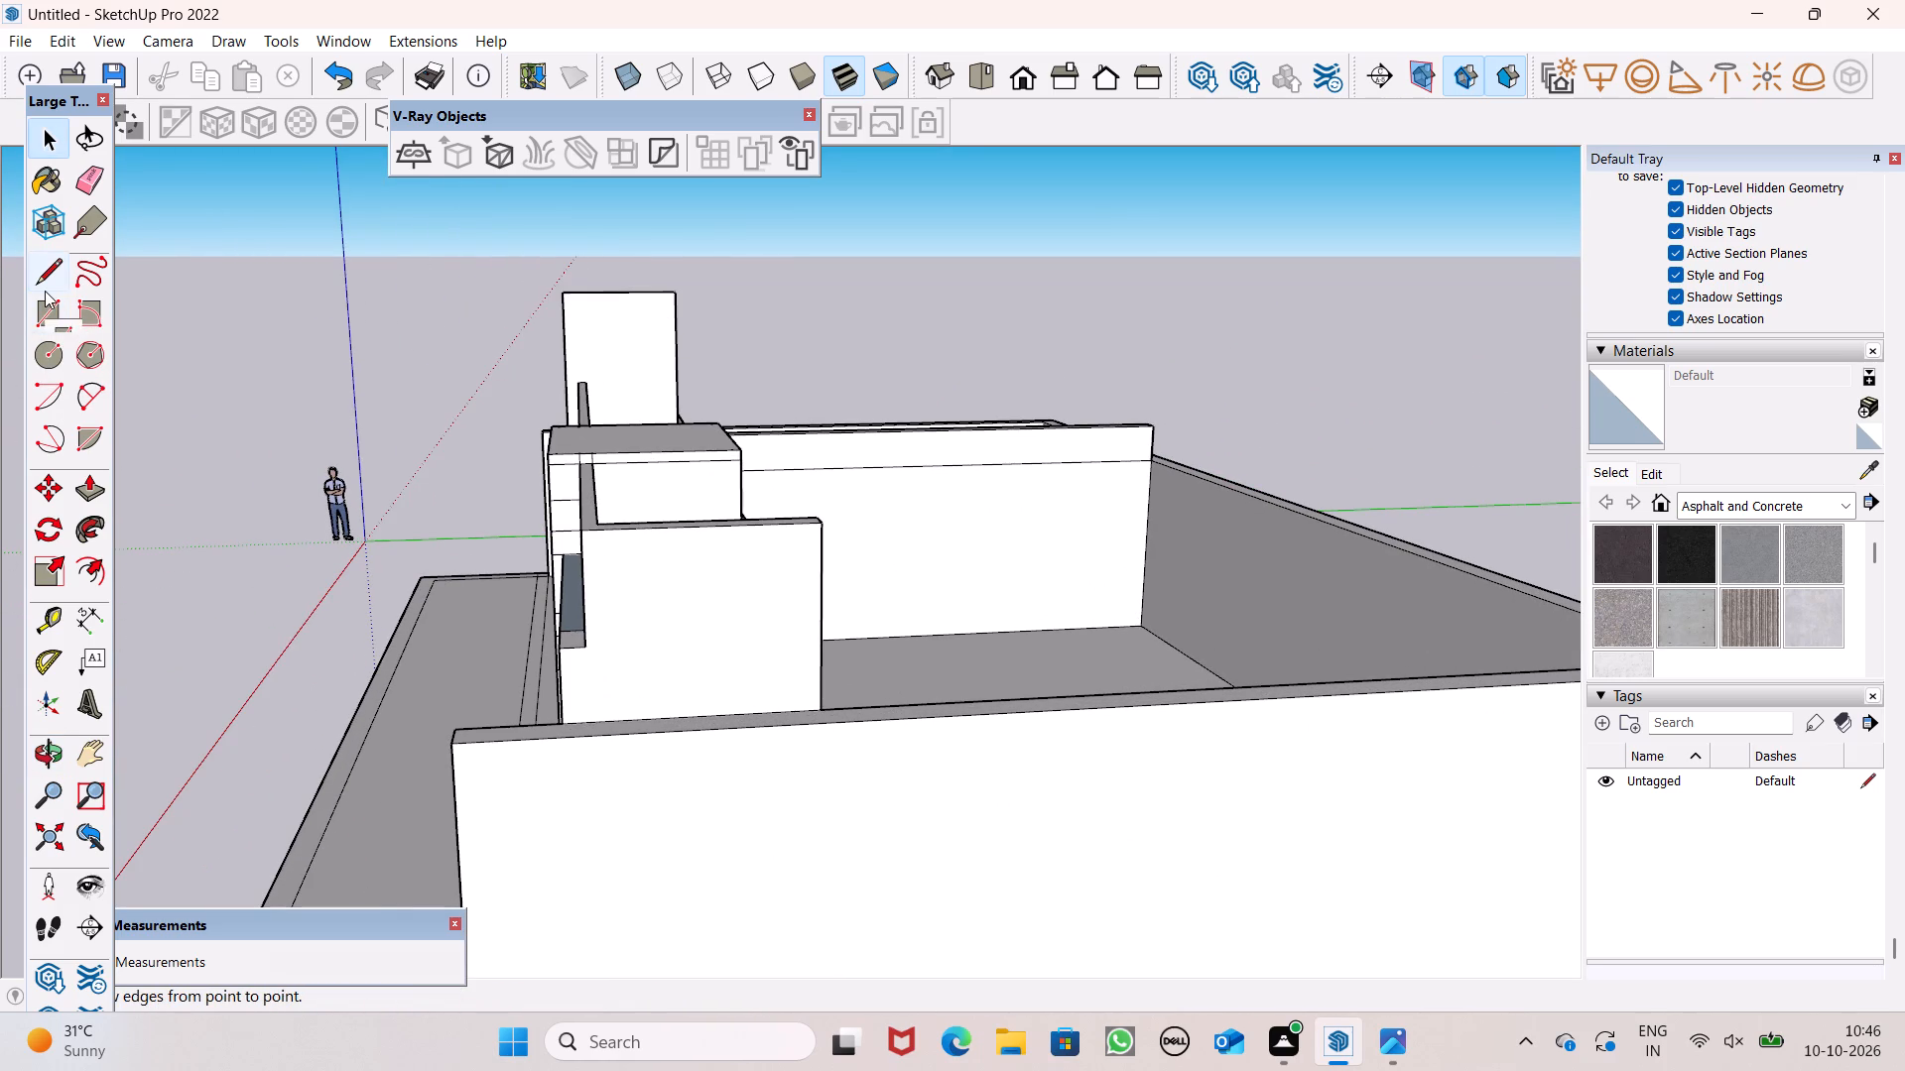
pyautogui.click(54, 258)
pyautogui.scroll(5, 730, 639)
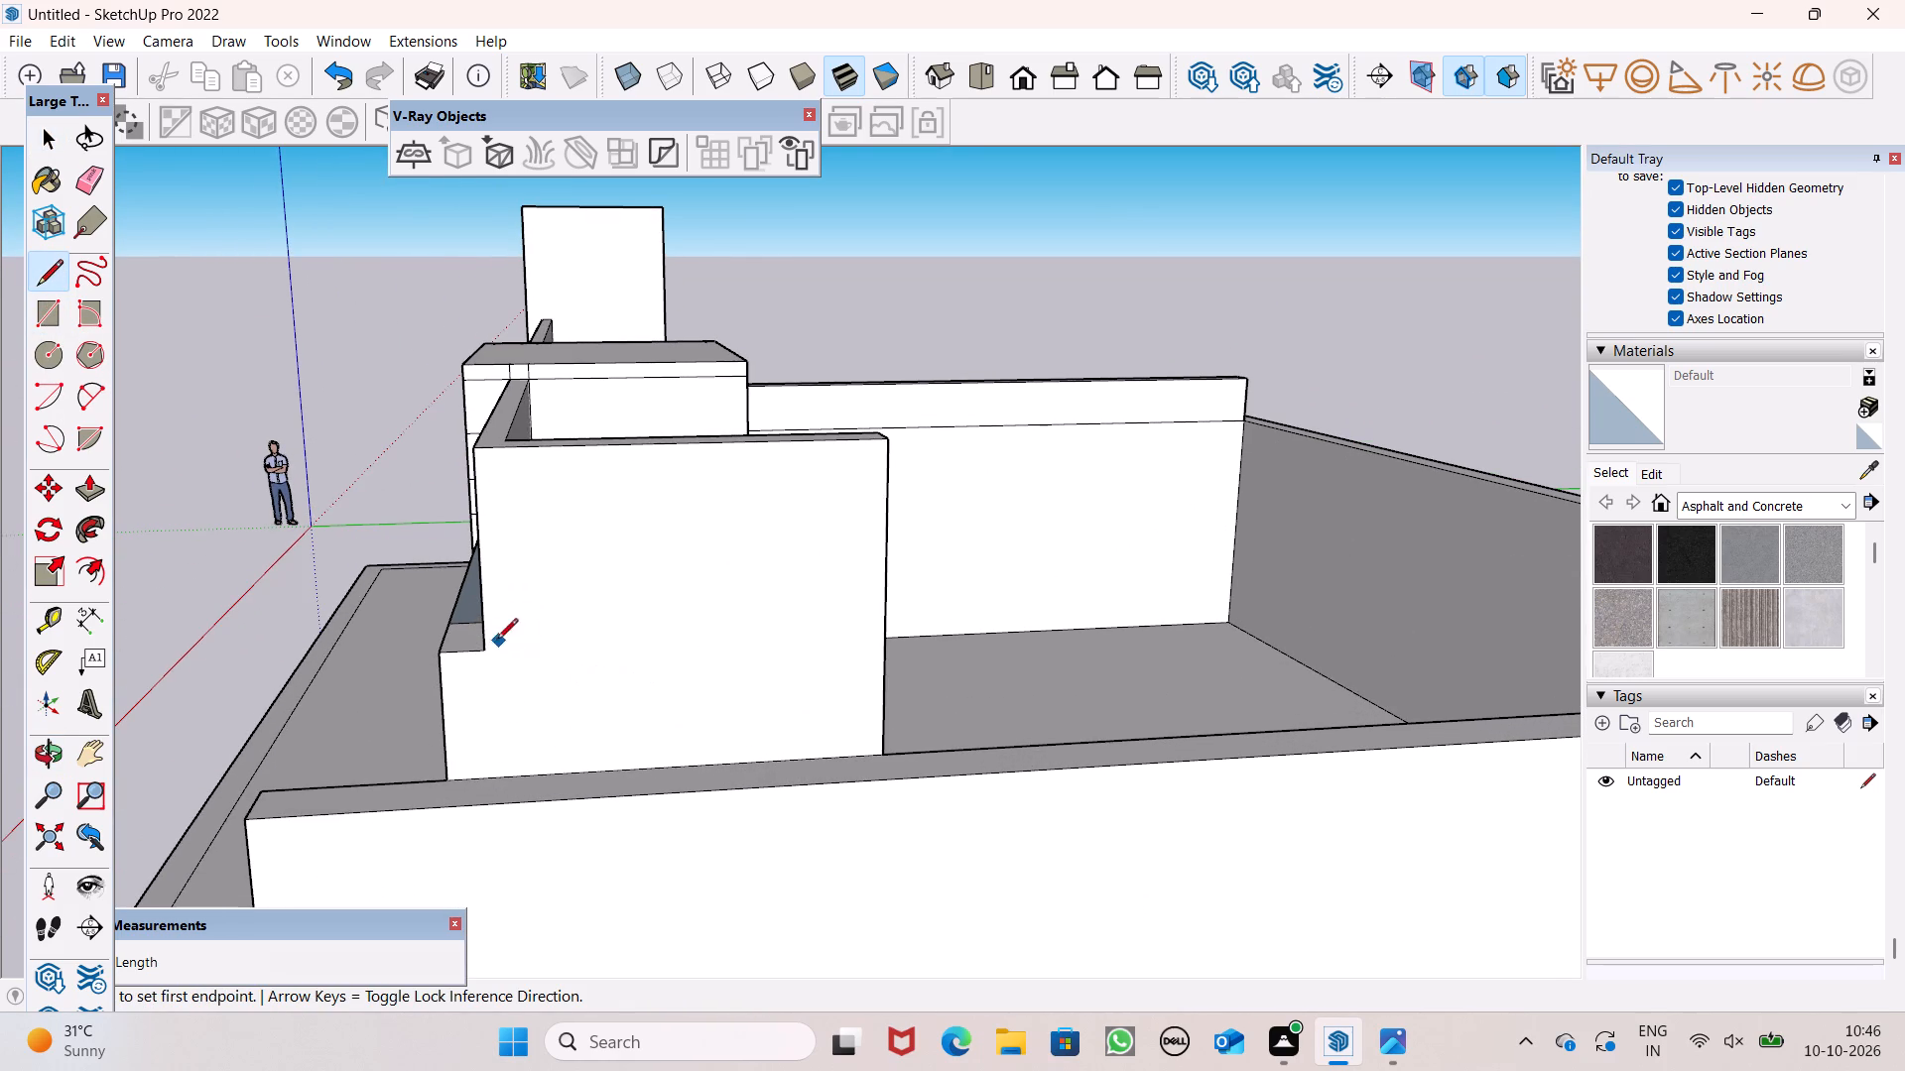
pyautogui.moveTo(482, 650); pyautogui.dragTo(507, 650)
pyautogui.click(879, 628)
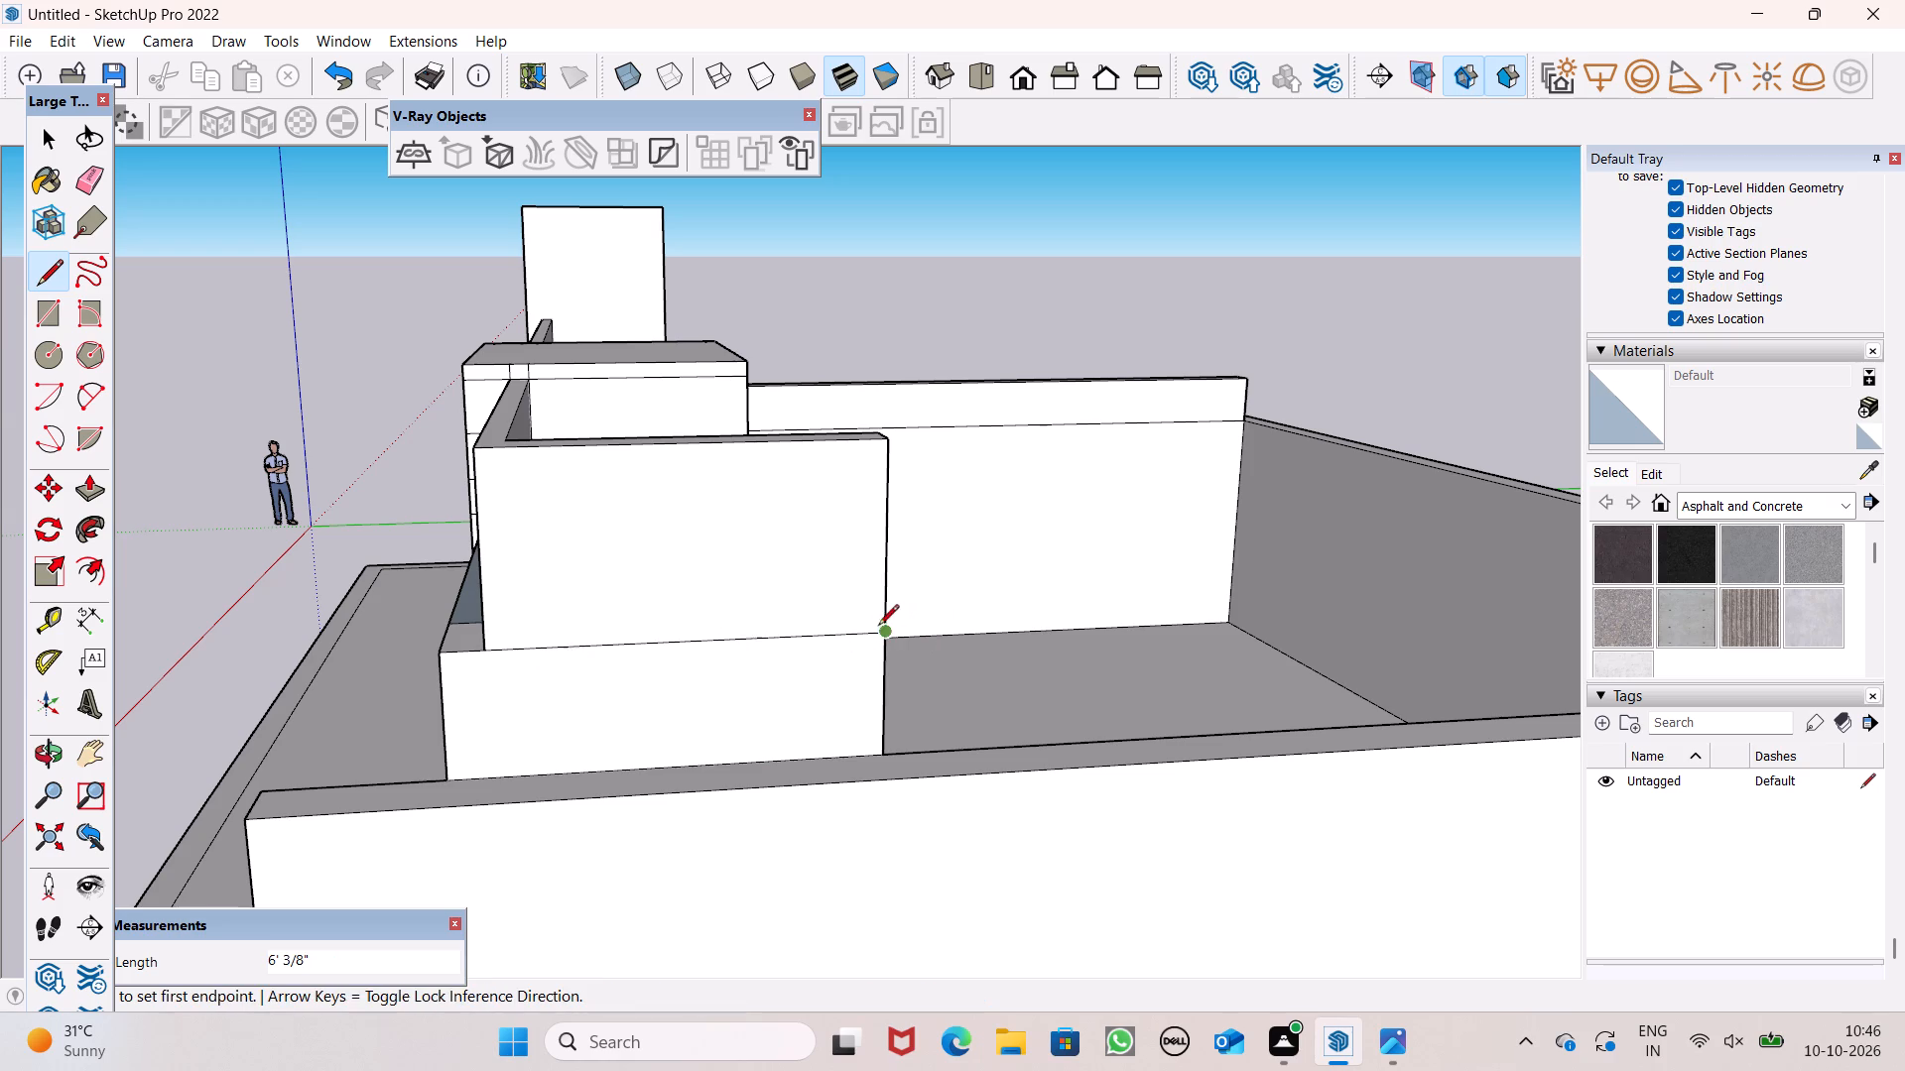
# Pull the inner face of the end parapet slightly inward over the roof to thicken that parapet.
pyautogui.scroll(-4, 885, 548)
pyautogui.moveTo(966, 685); pyautogui.dragTo(944, 721, button='middle')
pyautogui.scroll(-1, 931, 601)
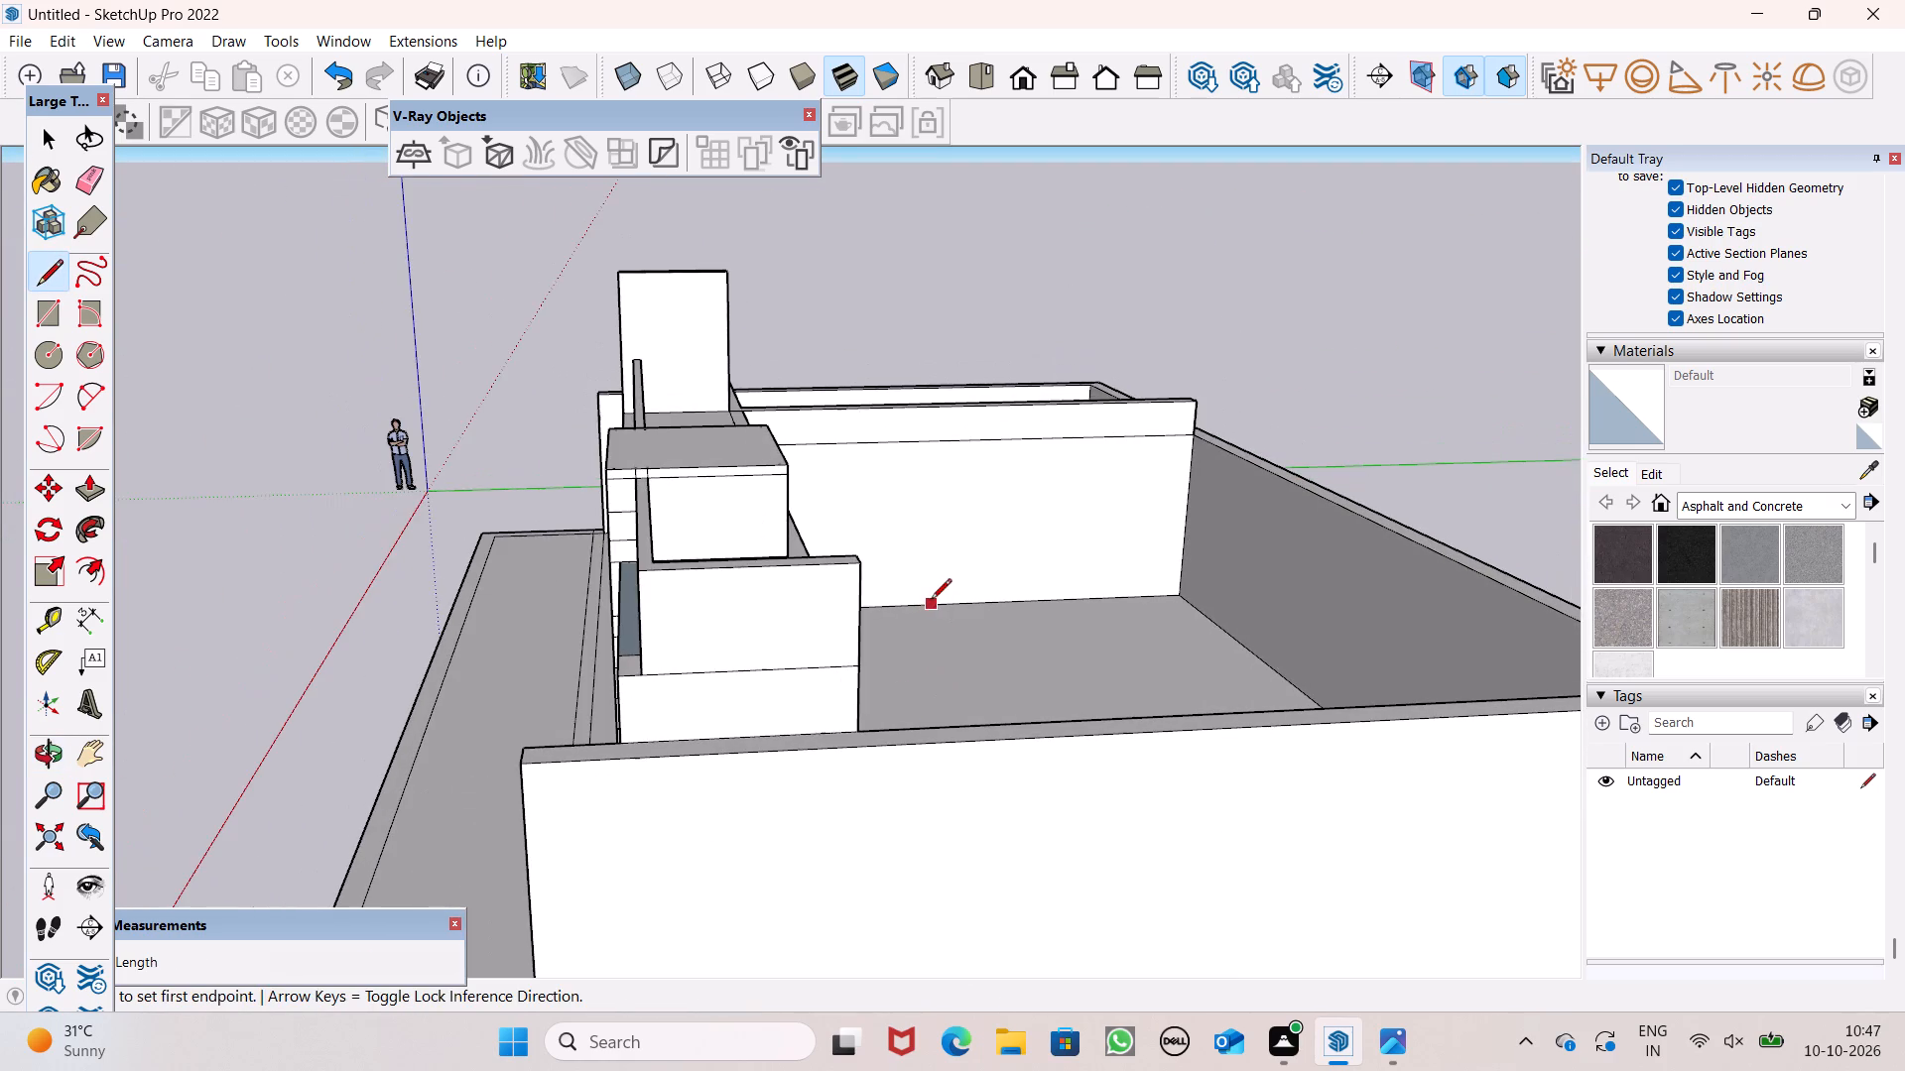
pyautogui.moveTo(1012, 673); pyautogui.dragTo(1101, 712, button='middle')
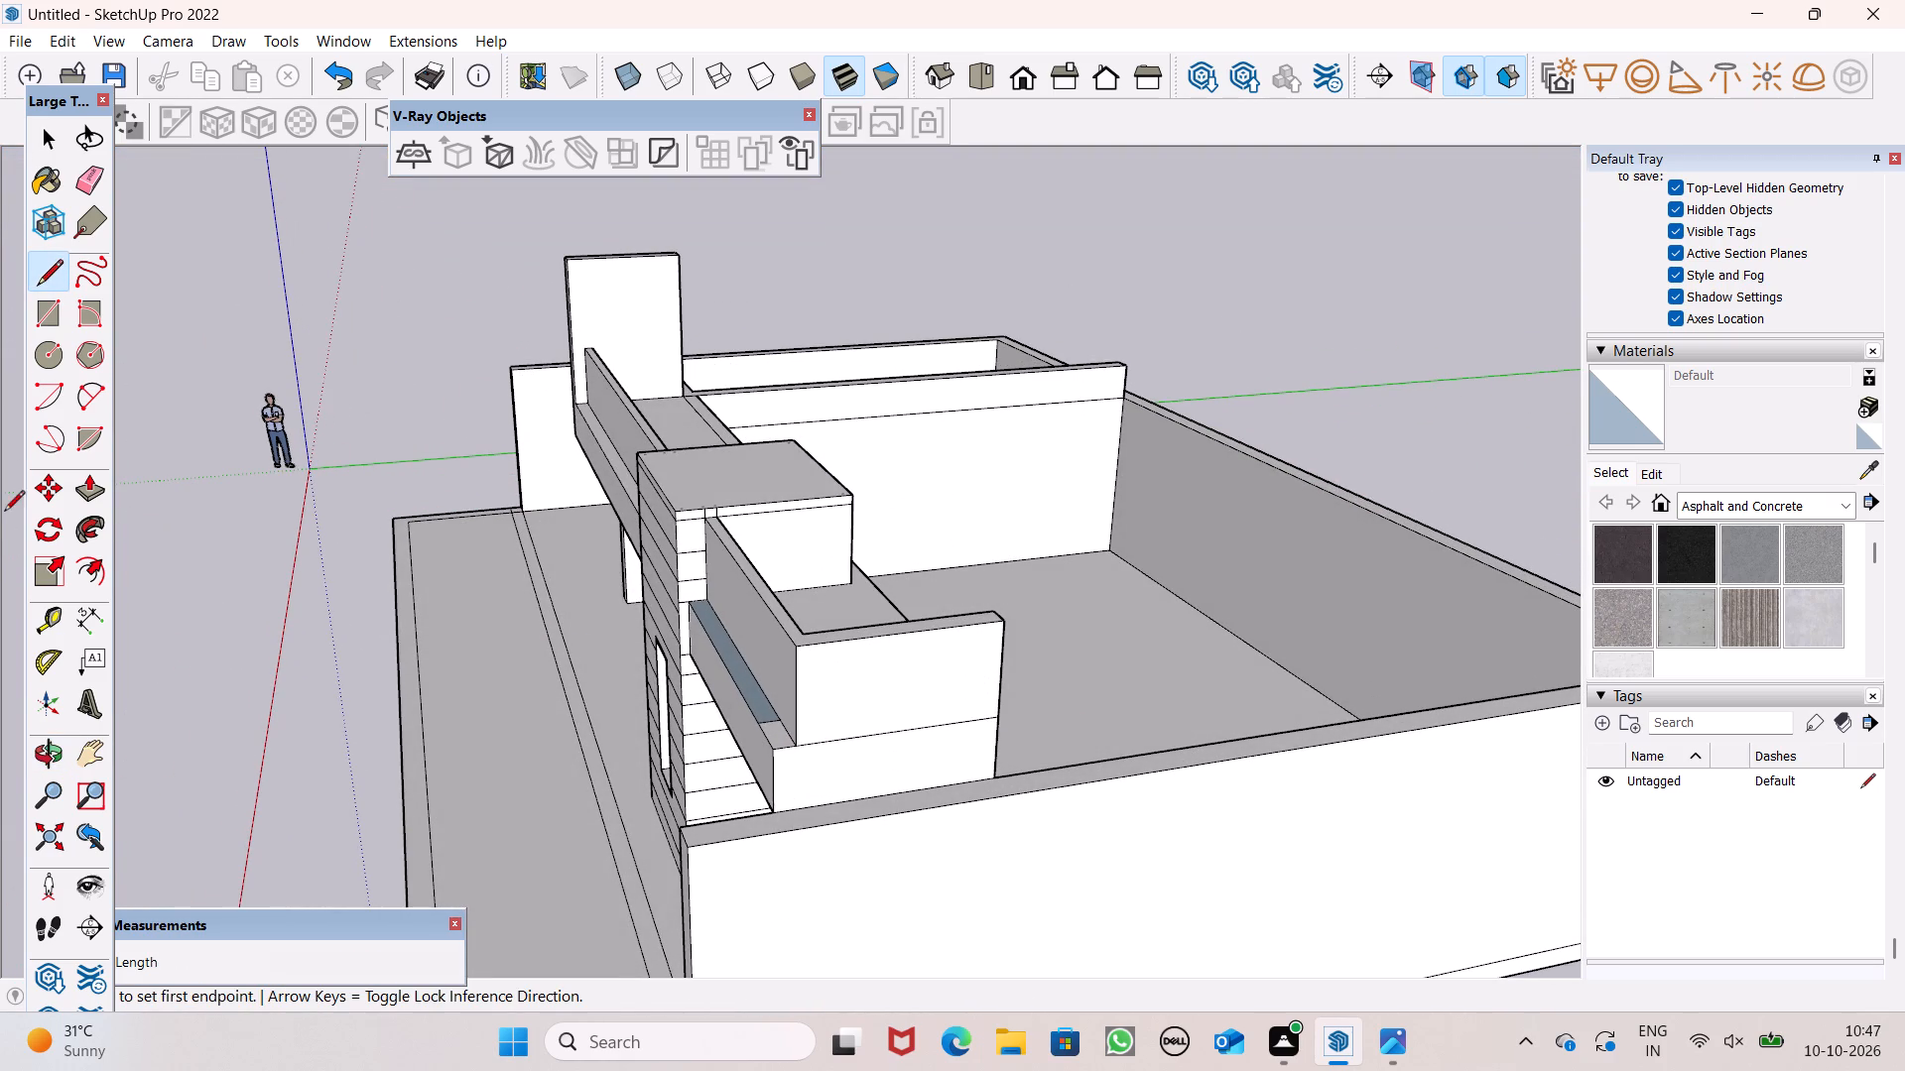
pyautogui.click(84, 500)
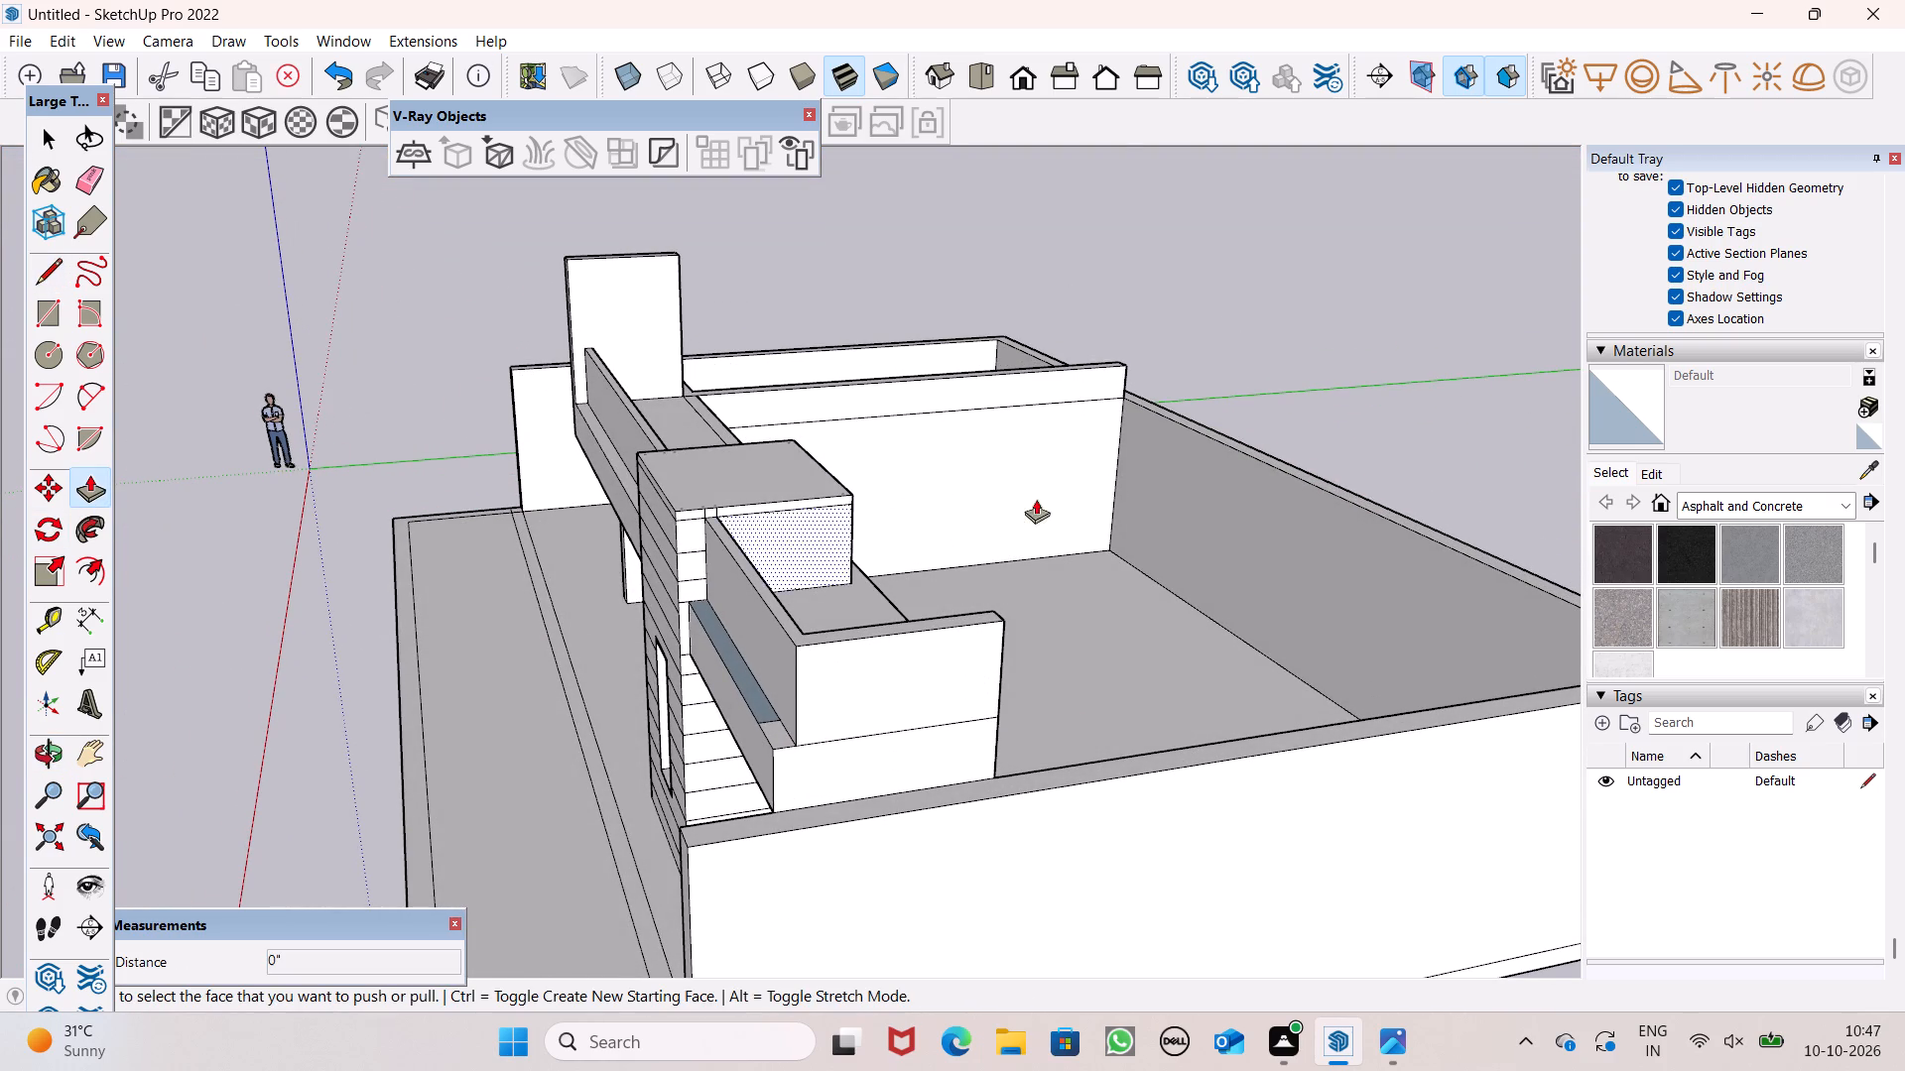
pyautogui.scroll(-2, 1110, 475)
pyautogui.moveTo(1203, 571); pyautogui.dragTo(134, 802, button='middle')
pyautogui.scroll(7, 473, 432)
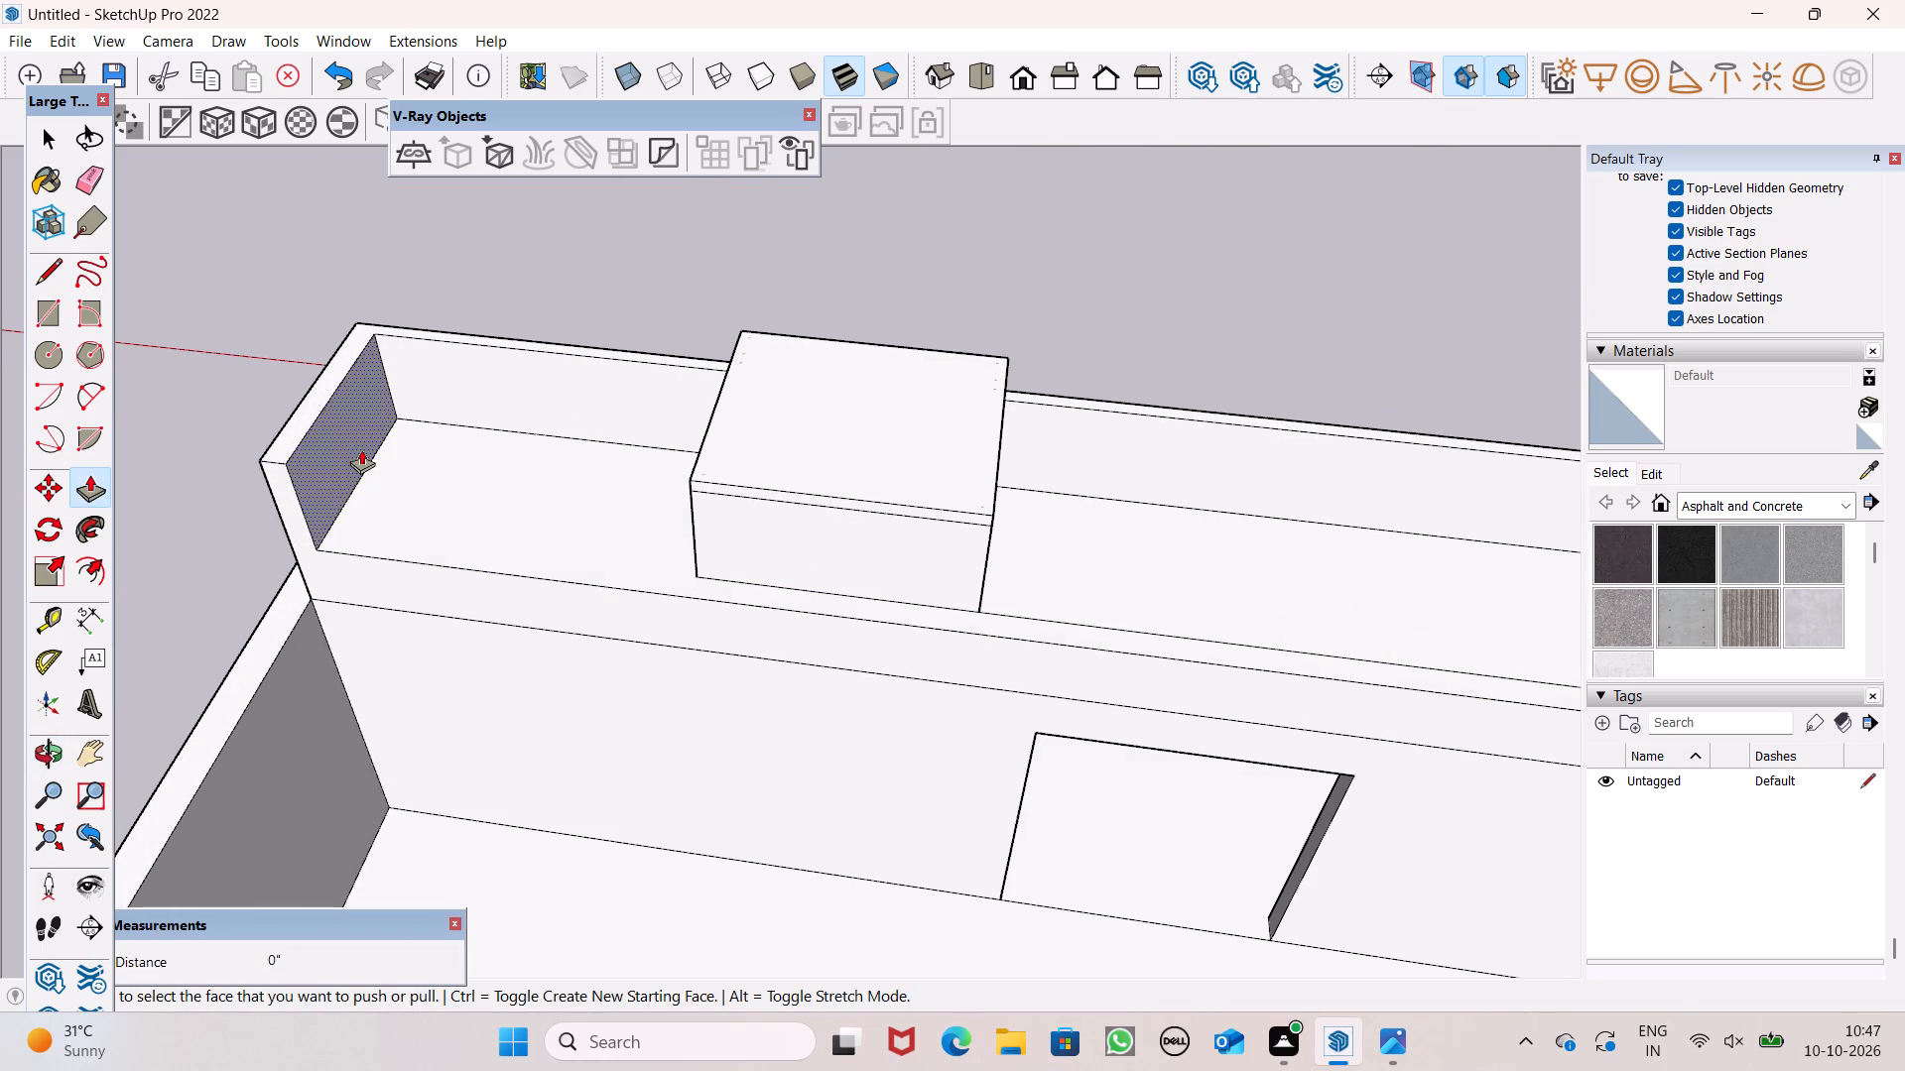
pyautogui.moveTo(335, 466); pyautogui.dragTo(357, 488)
# Push the upper part of the parapet's outer end face in about 9 1/16" to continue the ledge around the corner.
pyautogui.scroll(-5, 475, 437)
pyautogui.moveTo(493, 501); pyautogui.dragTo(1075, 660, button='middle')
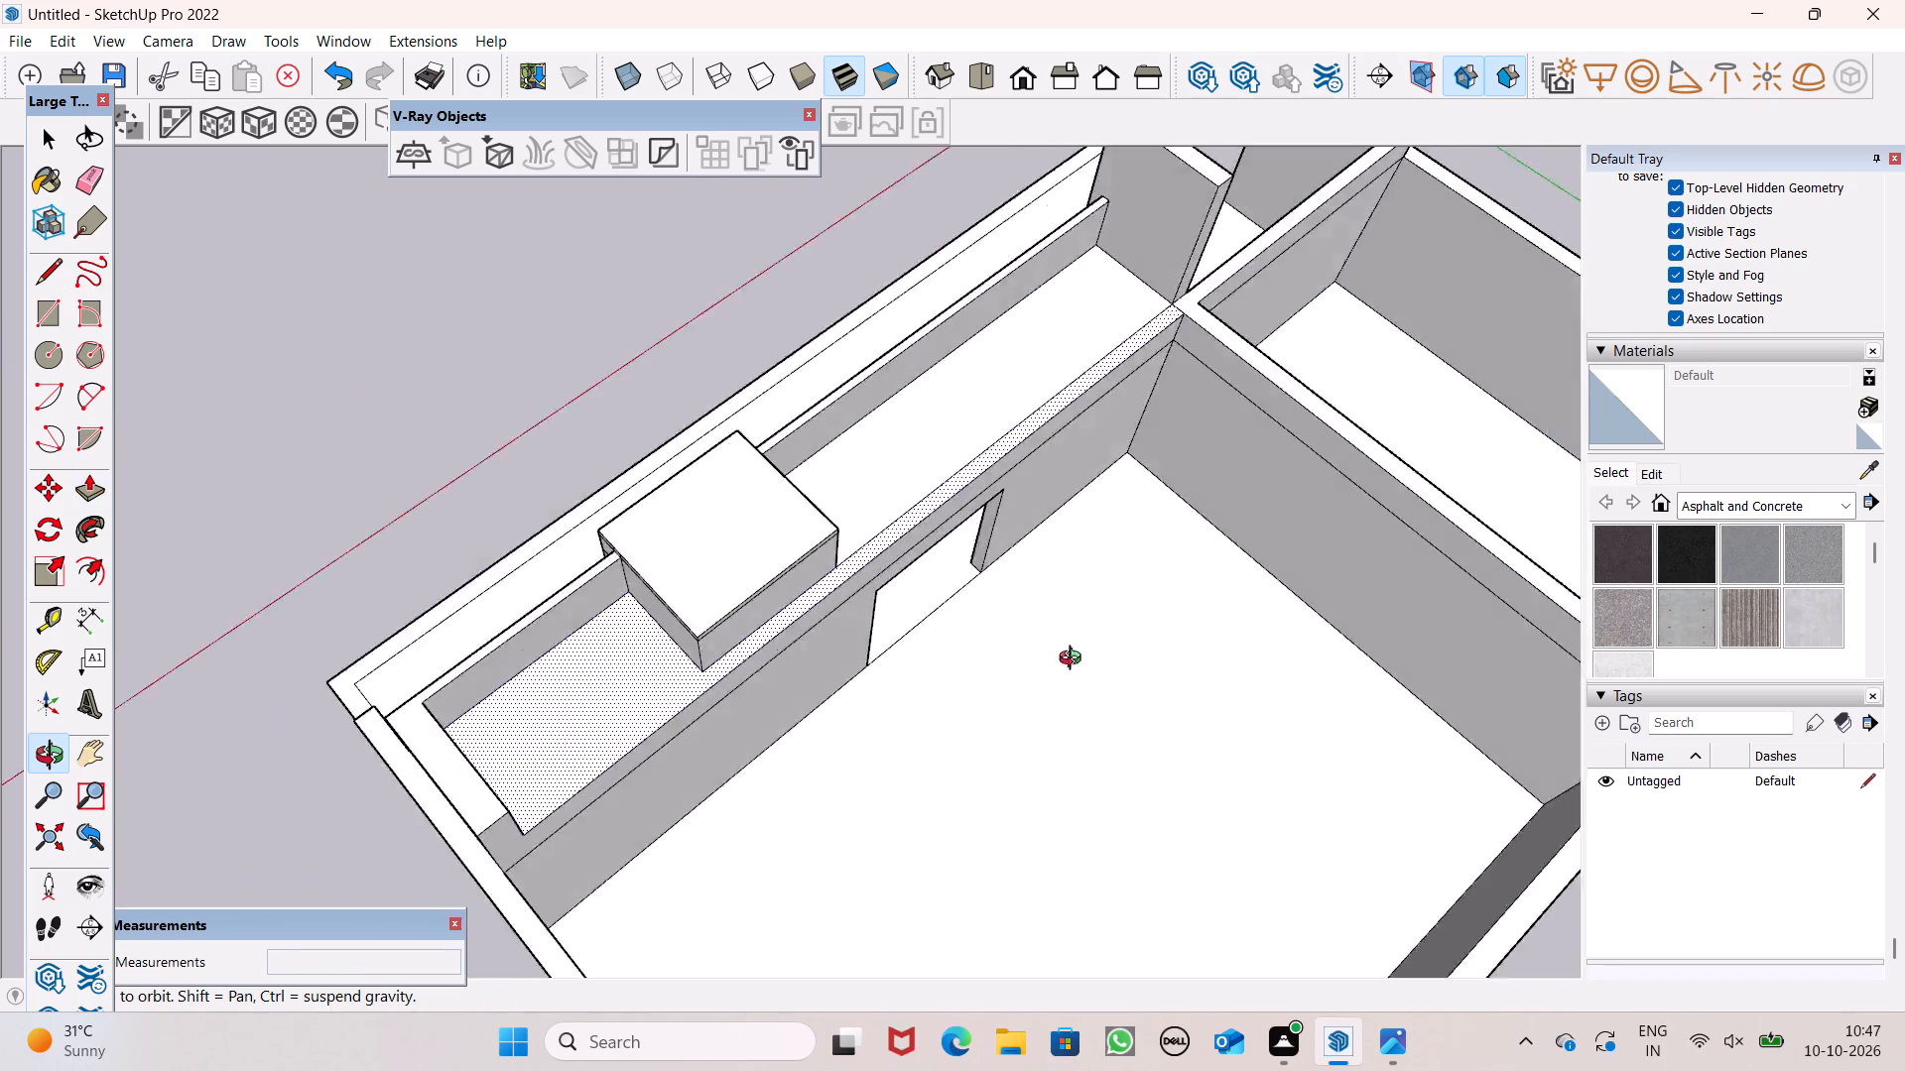
pyautogui.moveTo(1075, 660); pyautogui.dragTo(1389, 511, button='middle')
pyautogui.scroll(4, 828, 961)
pyautogui.moveTo(768, 774); pyautogui.dragTo(771, 766)
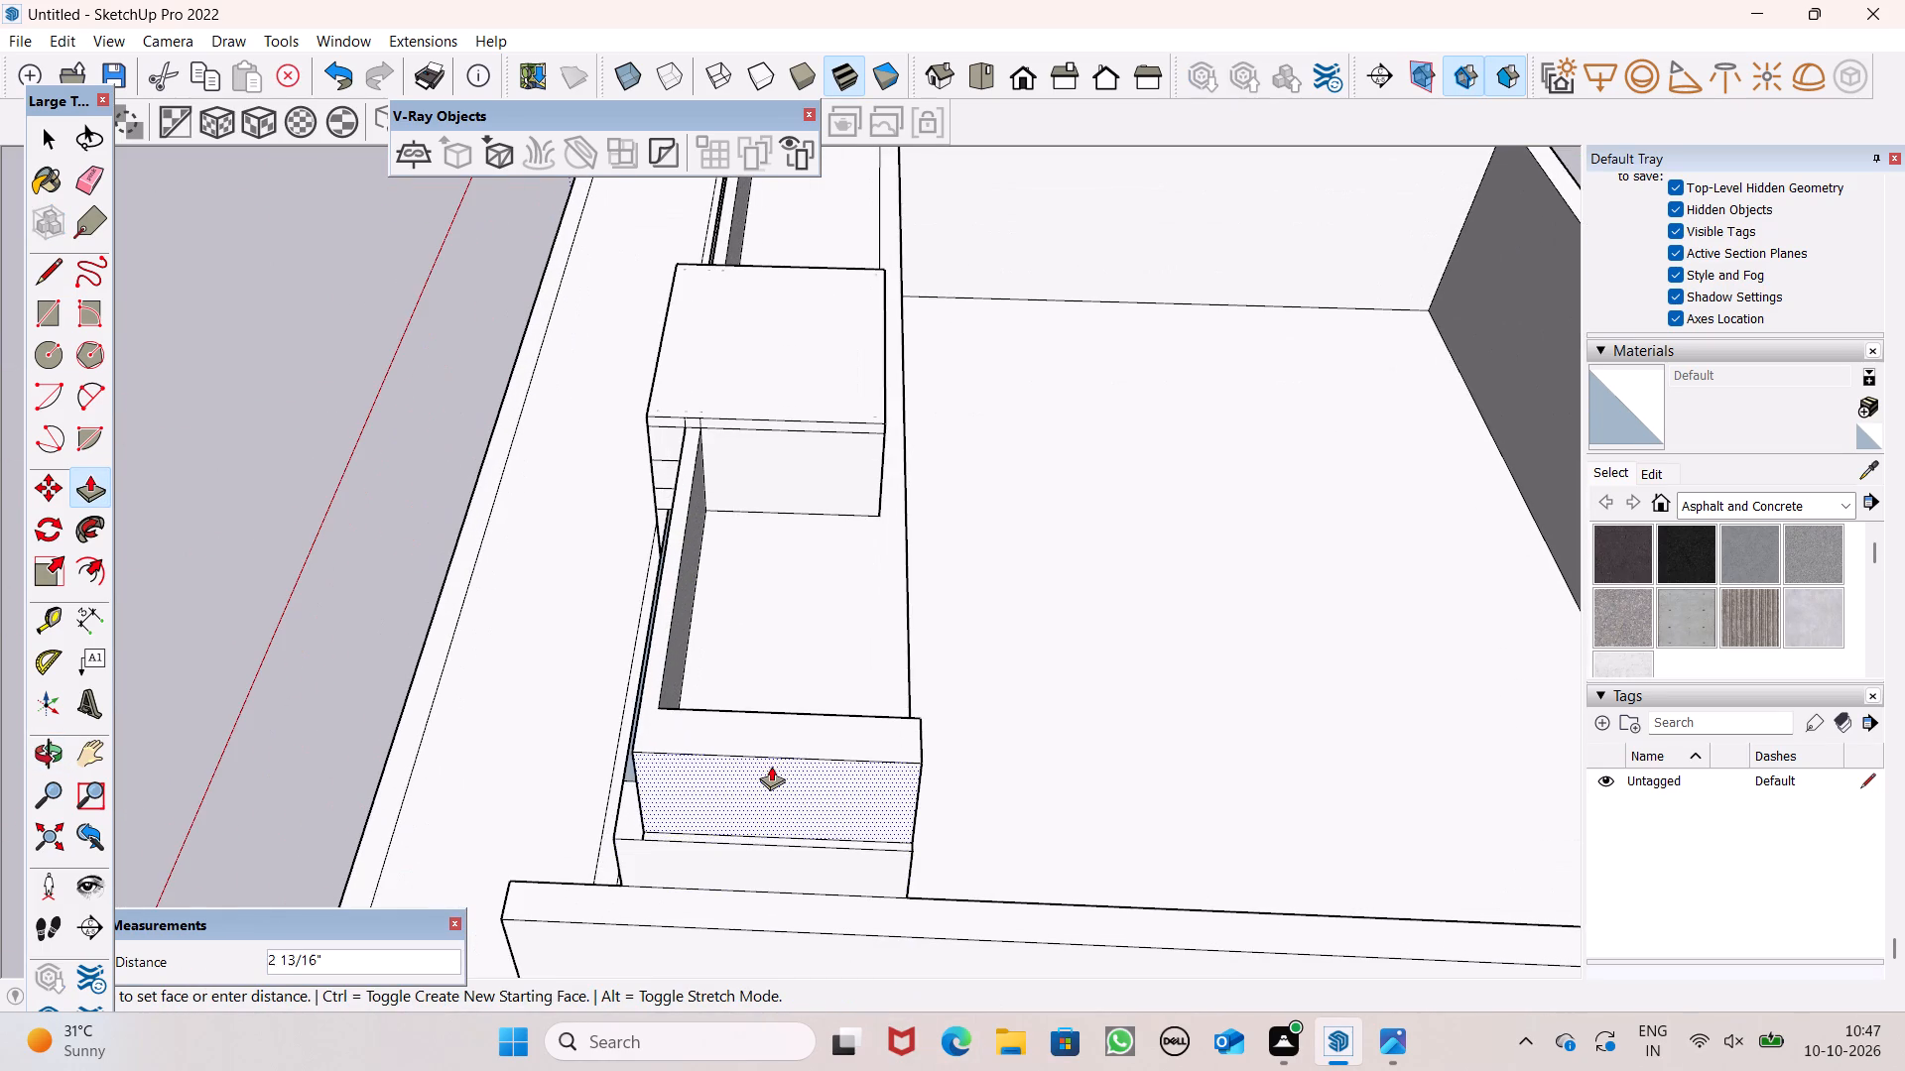
pyautogui.moveTo(771, 766); pyautogui.dragTo(764, 745)
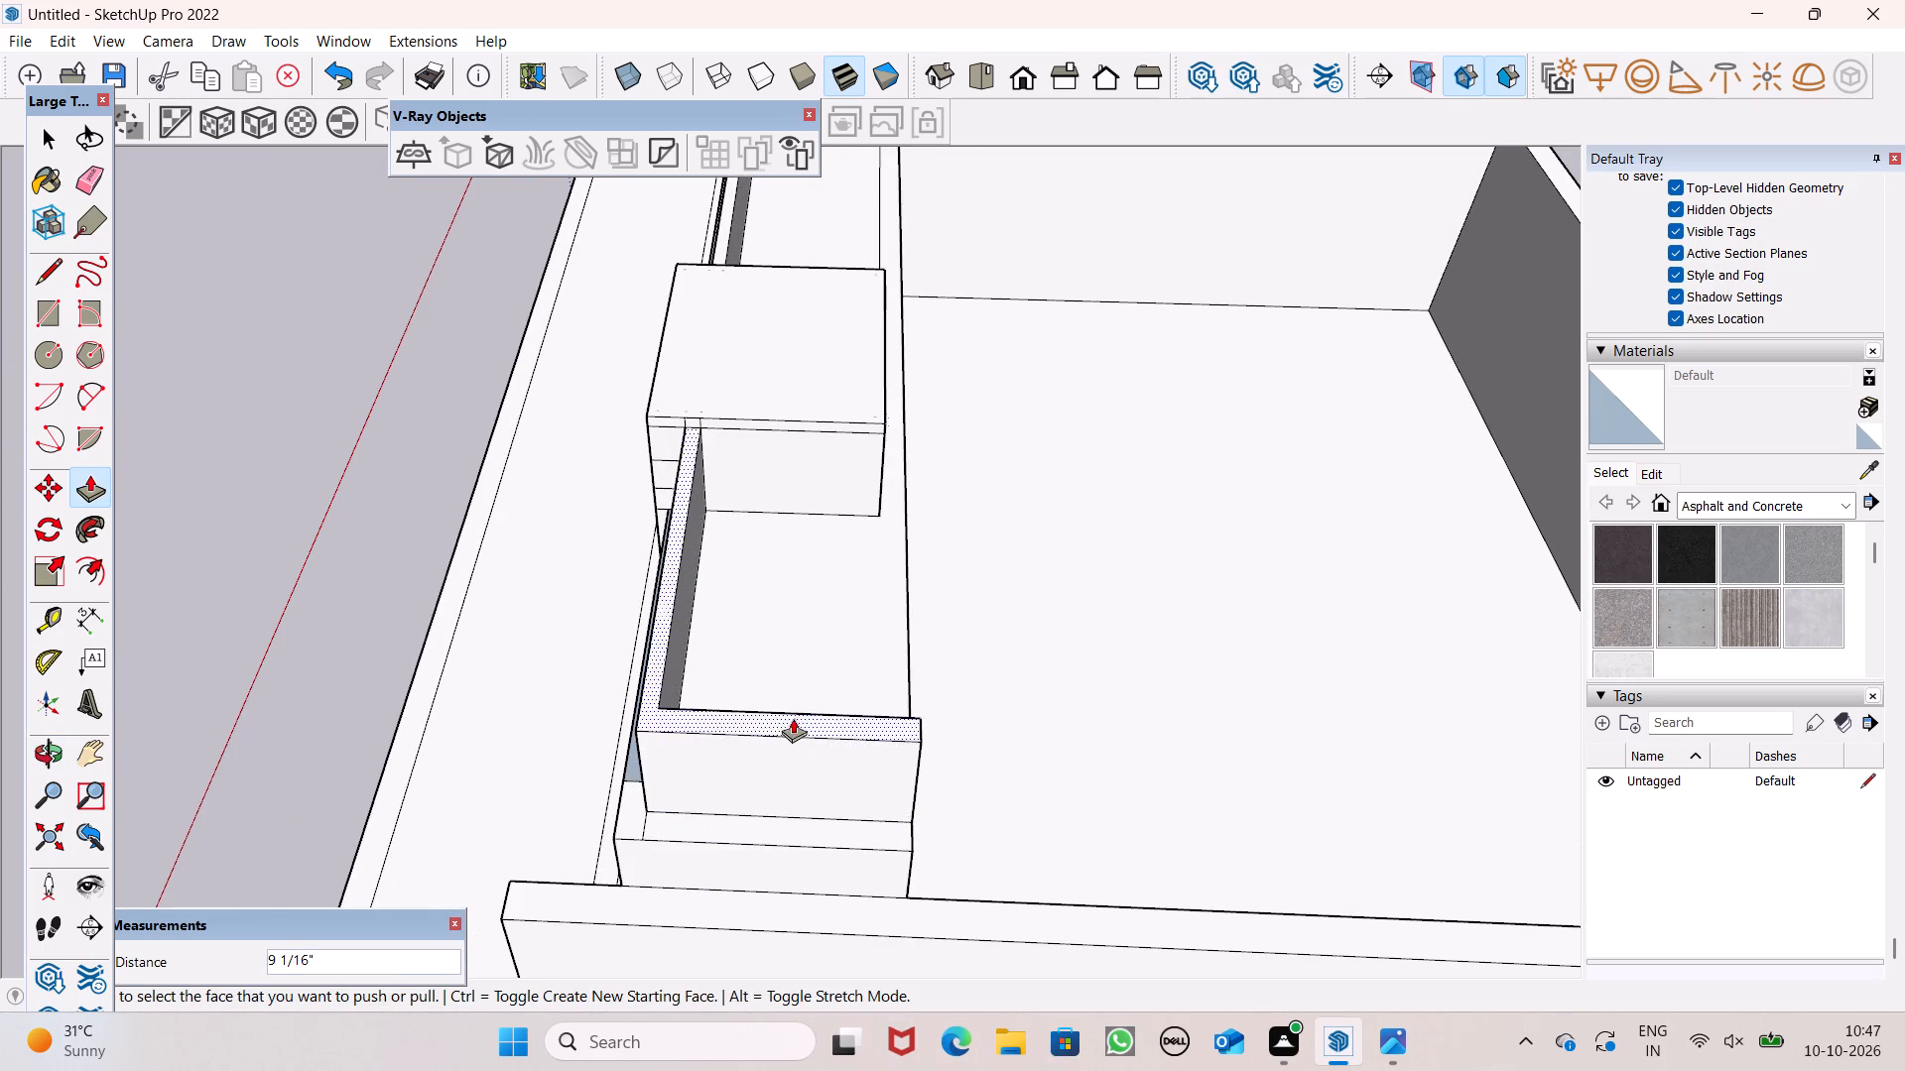
# Erase the leftover line segments at the ledge corner so the front and side ledges merge into one face.
pyautogui.scroll(-4, 840, 683)
pyautogui.scroll(1, 840, 683)
pyautogui.scroll(-1, 840, 684)
pyautogui.moveTo(874, 738); pyautogui.dragTo(1112, 615, button='middle')
pyautogui.scroll(1, 1112, 615)
pyautogui.scroll(5, 795, 675)
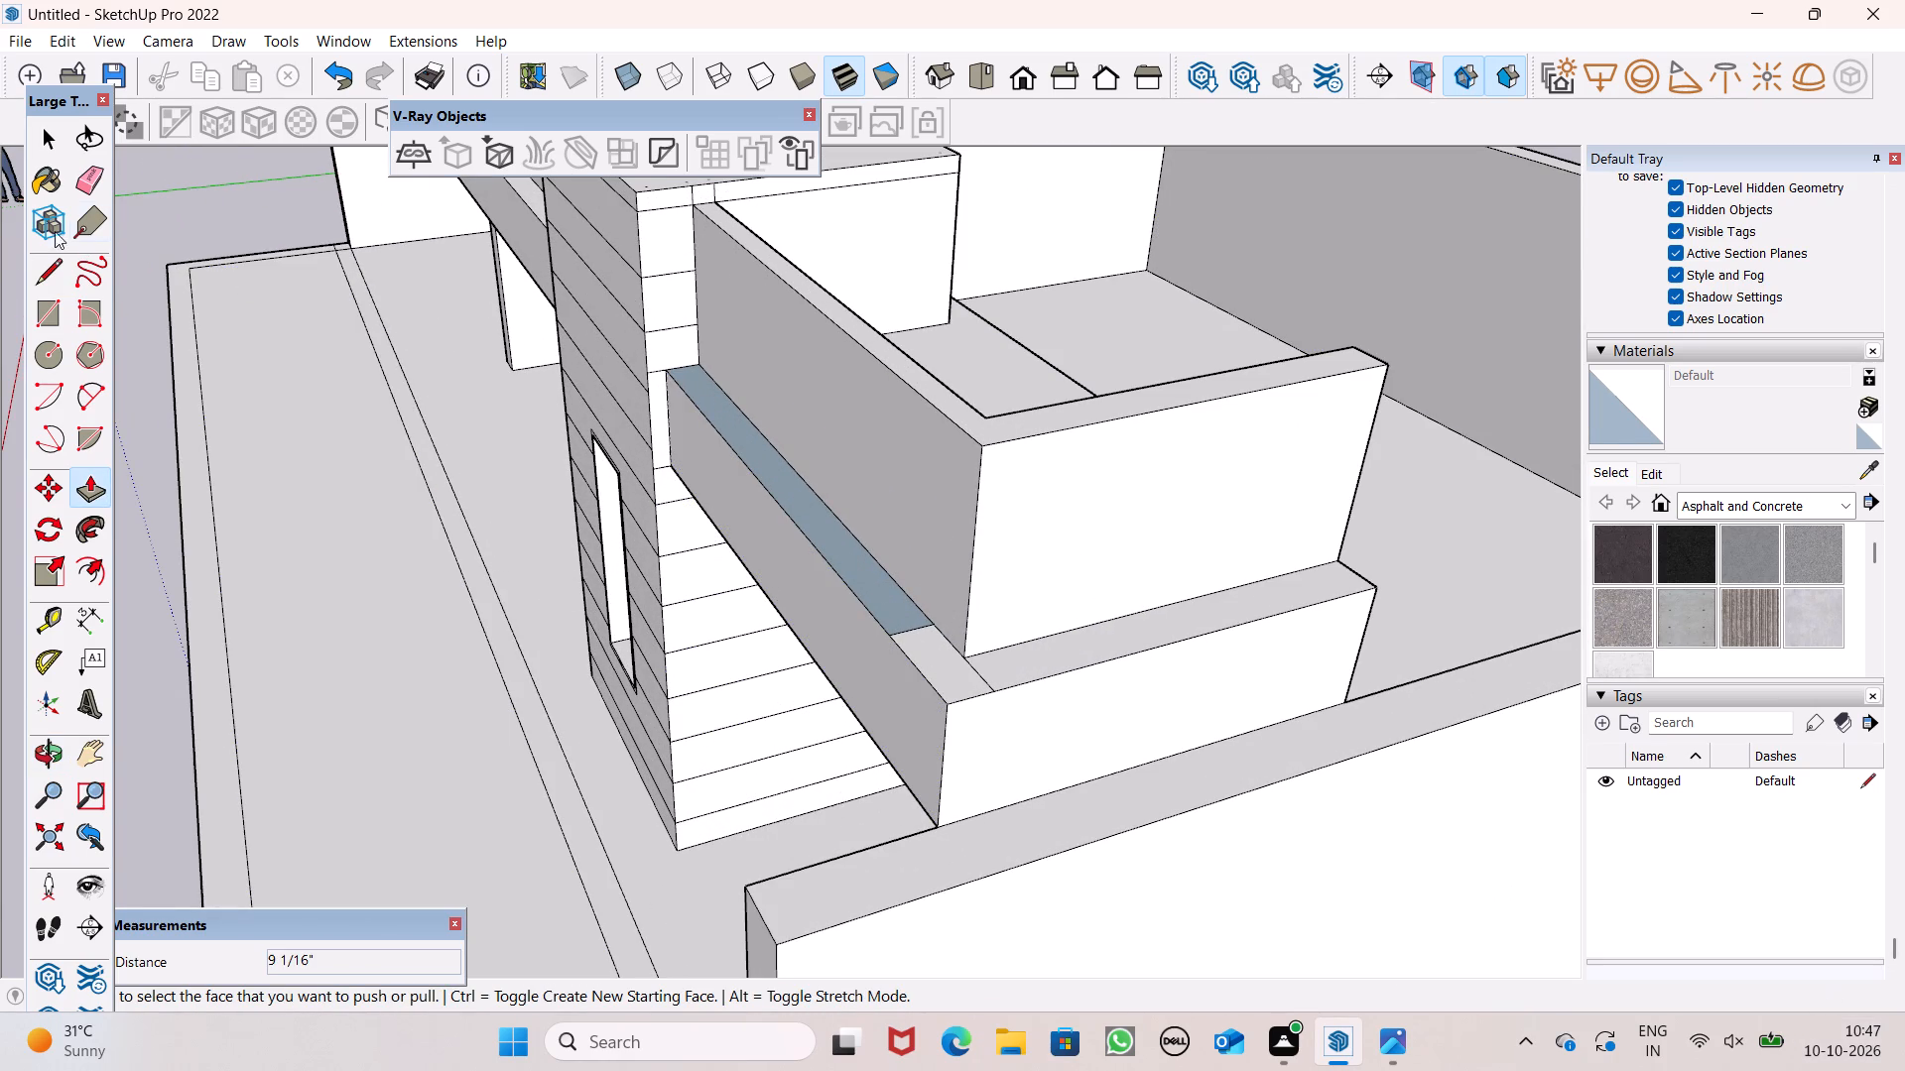
pyautogui.click(87, 172)
pyautogui.click(982, 667)
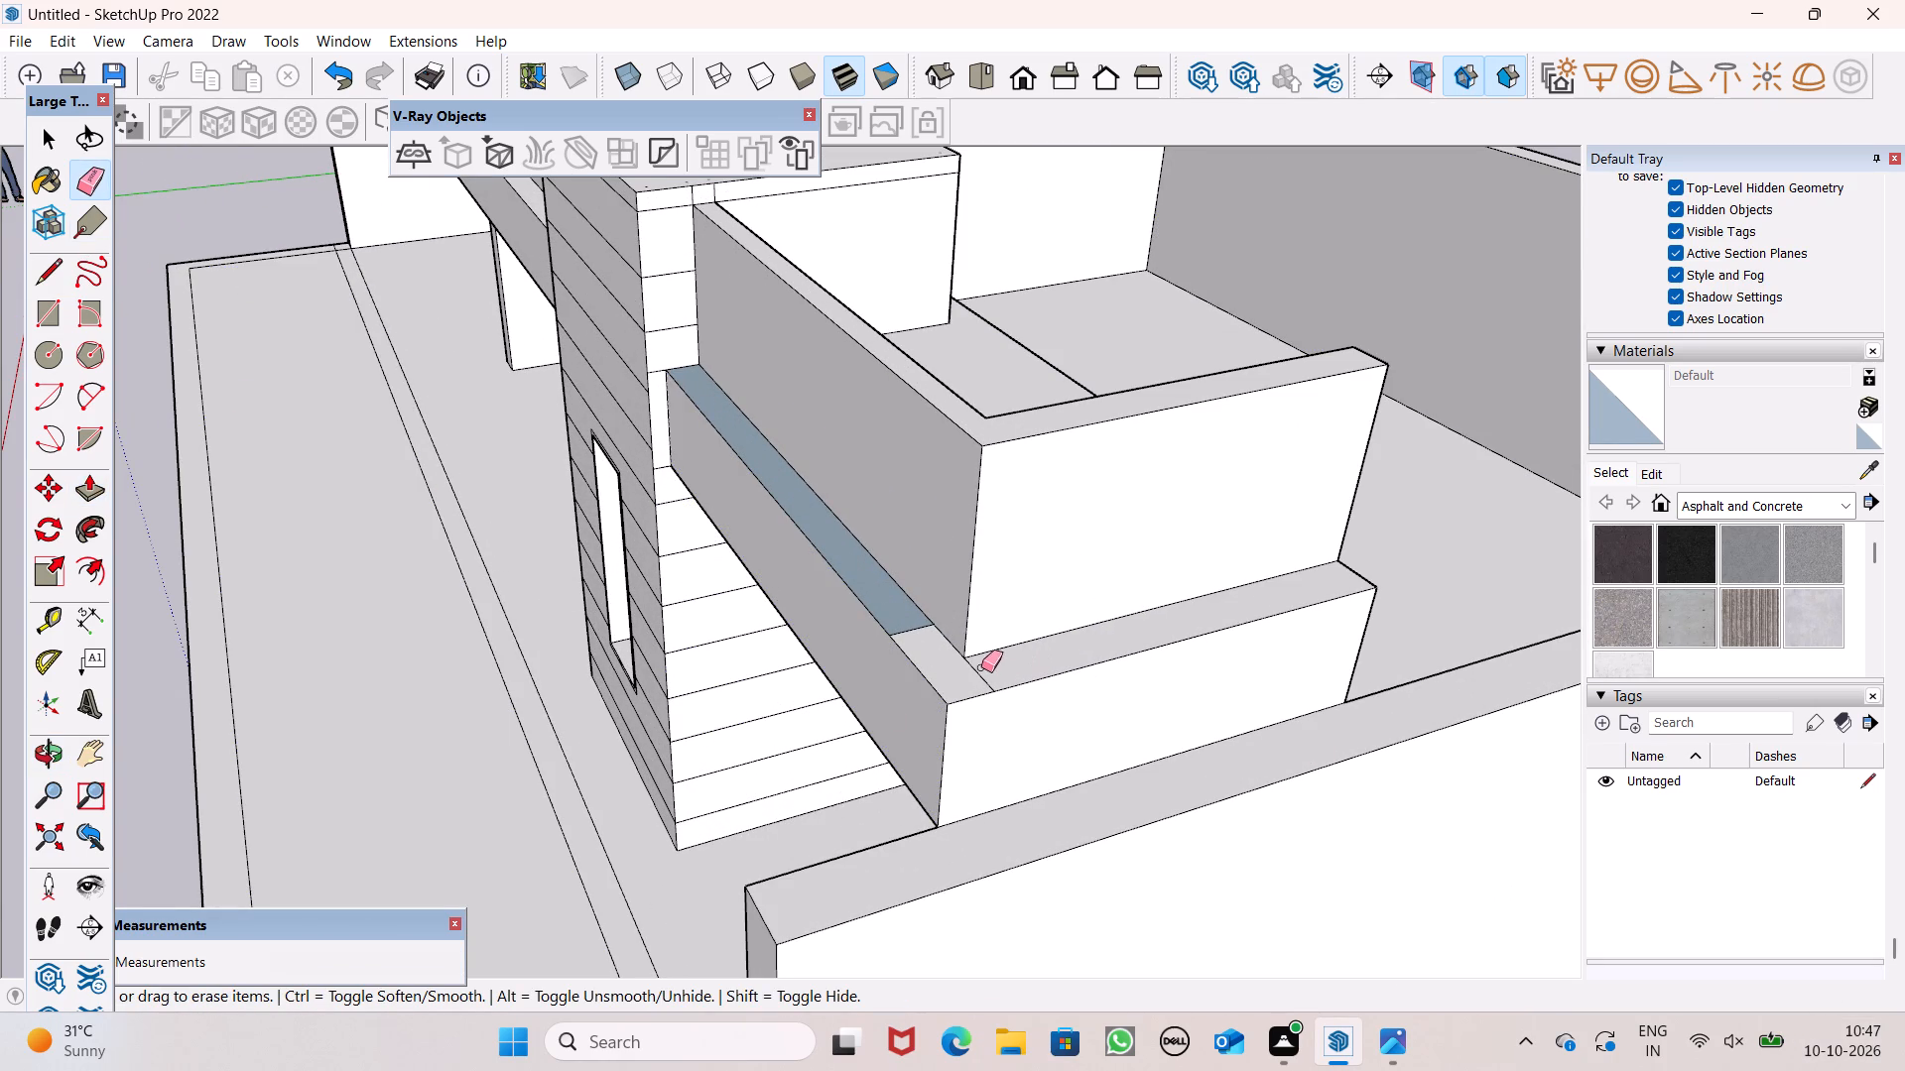
pyautogui.click(980, 667)
pyautogui.moveTo(991, 680); pyautogui.dragTo(975, 674)
pyautogui.moveTo(934, 636); pyautogui.dragTo(911, 619)
pyautogui.scroll(-4, 897, 683)
pyautogui.moveTo(1116, 789); pyautogui.dragTo(1336, 763, button='middle')
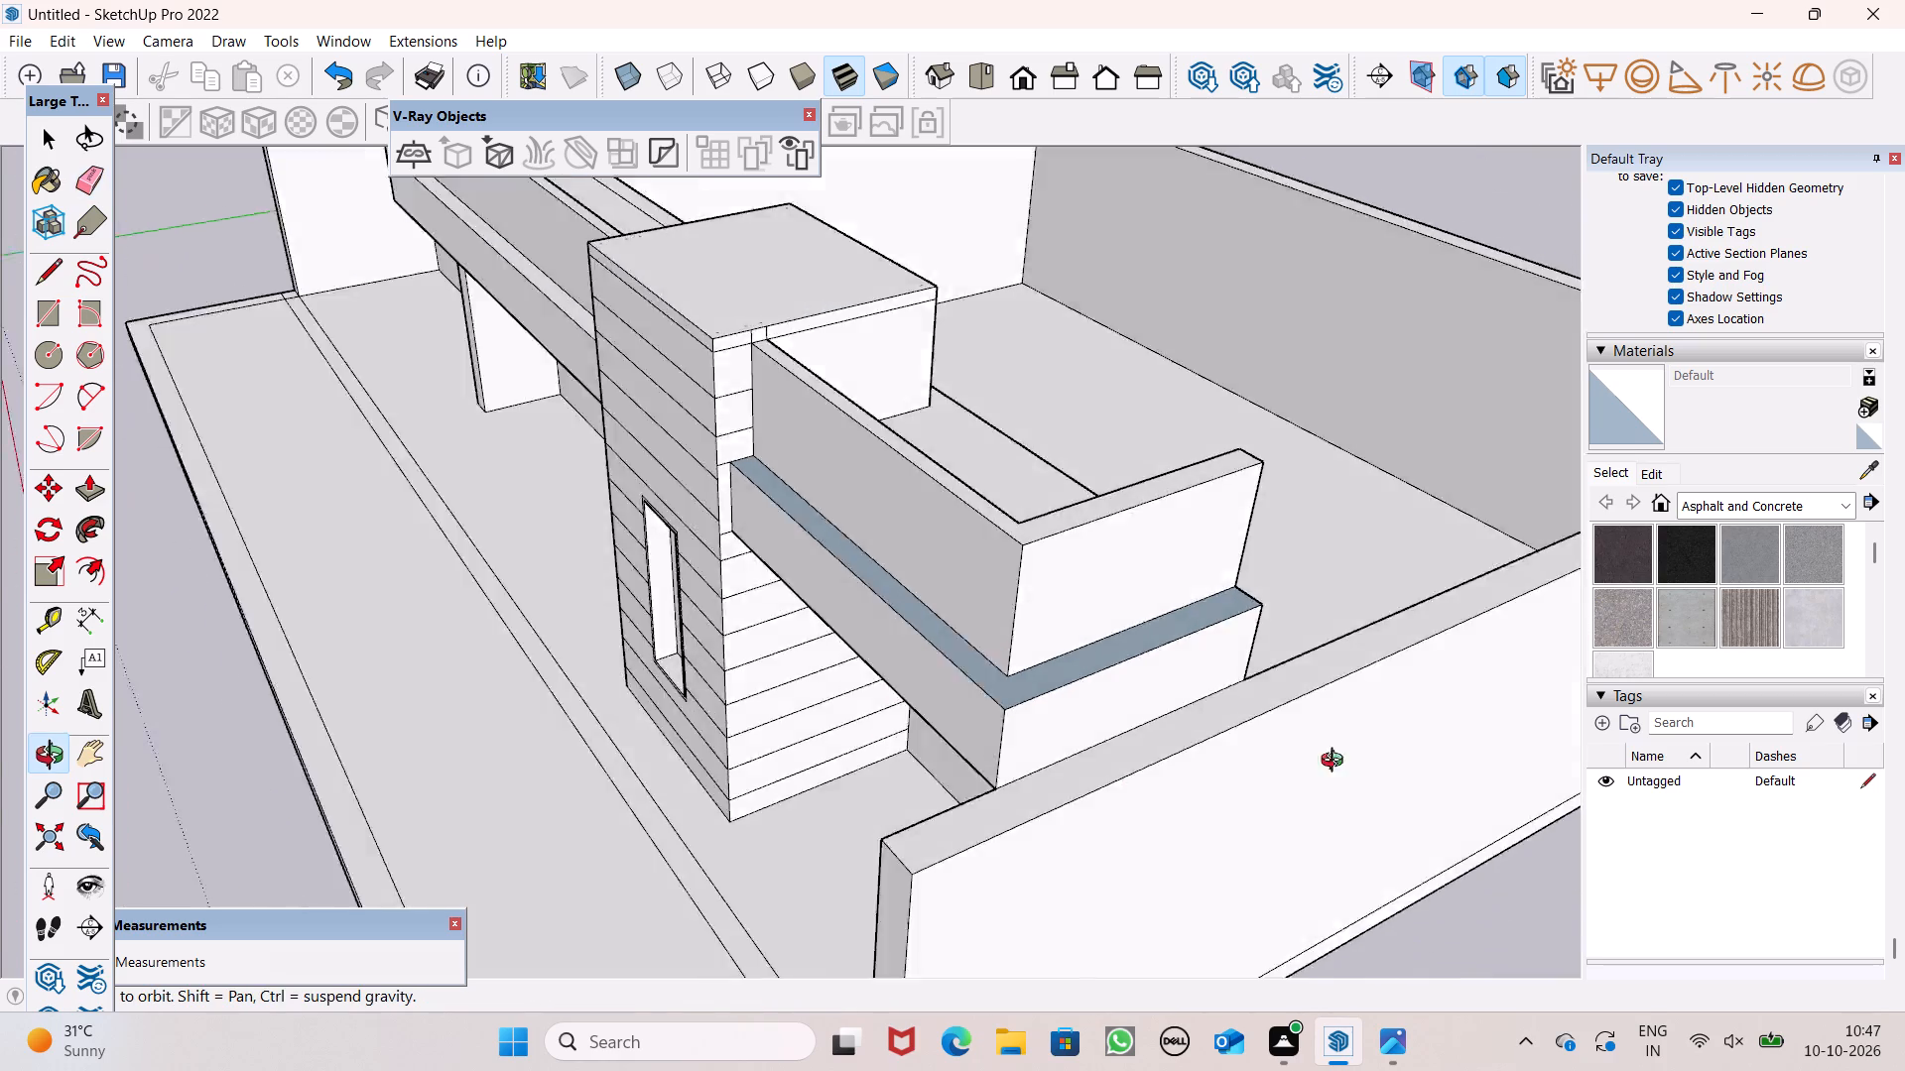
pyautogui.moveTo(1336, 763); pyautogui.dragTo(1570, 662, button='middle')
pyautogui.press('space')
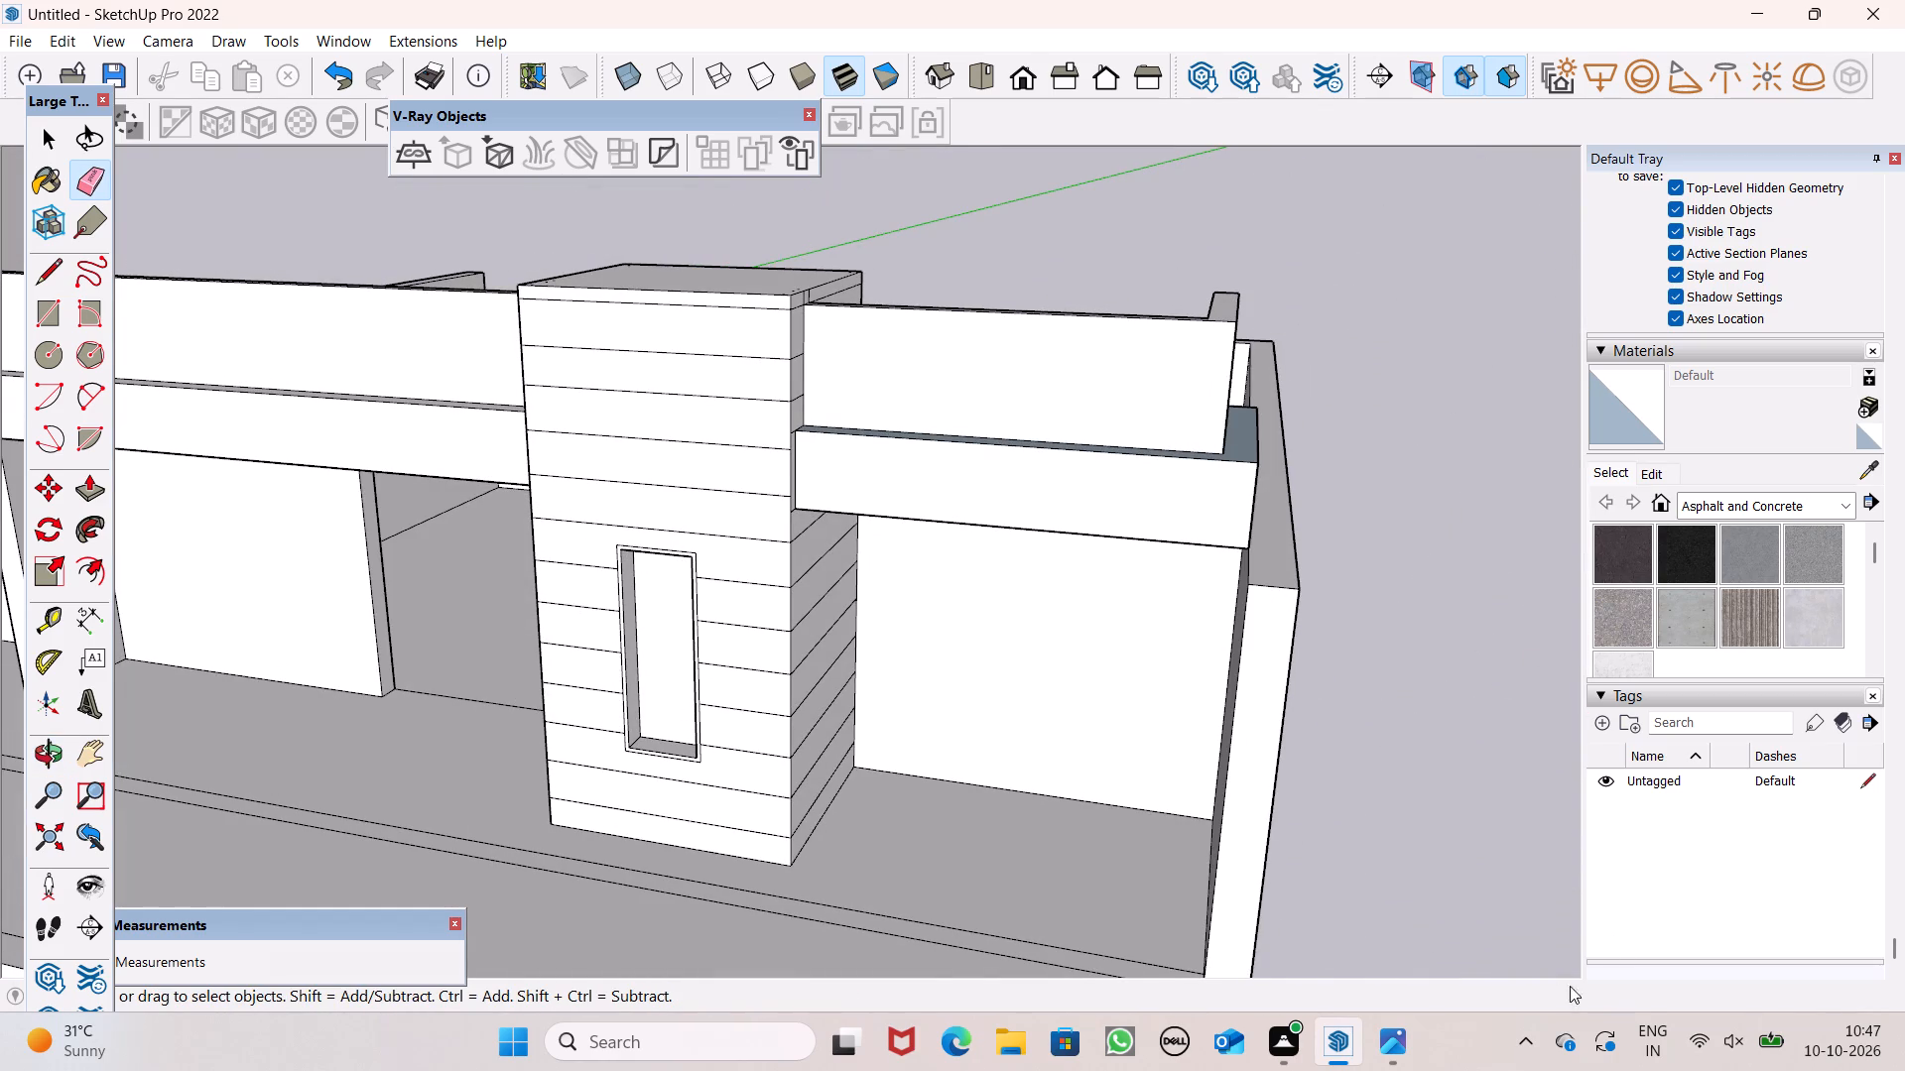
# Examine the finished ledge corner and the whole building from the front and from above.
pyautogui.scroll(-2, 1514, 998)
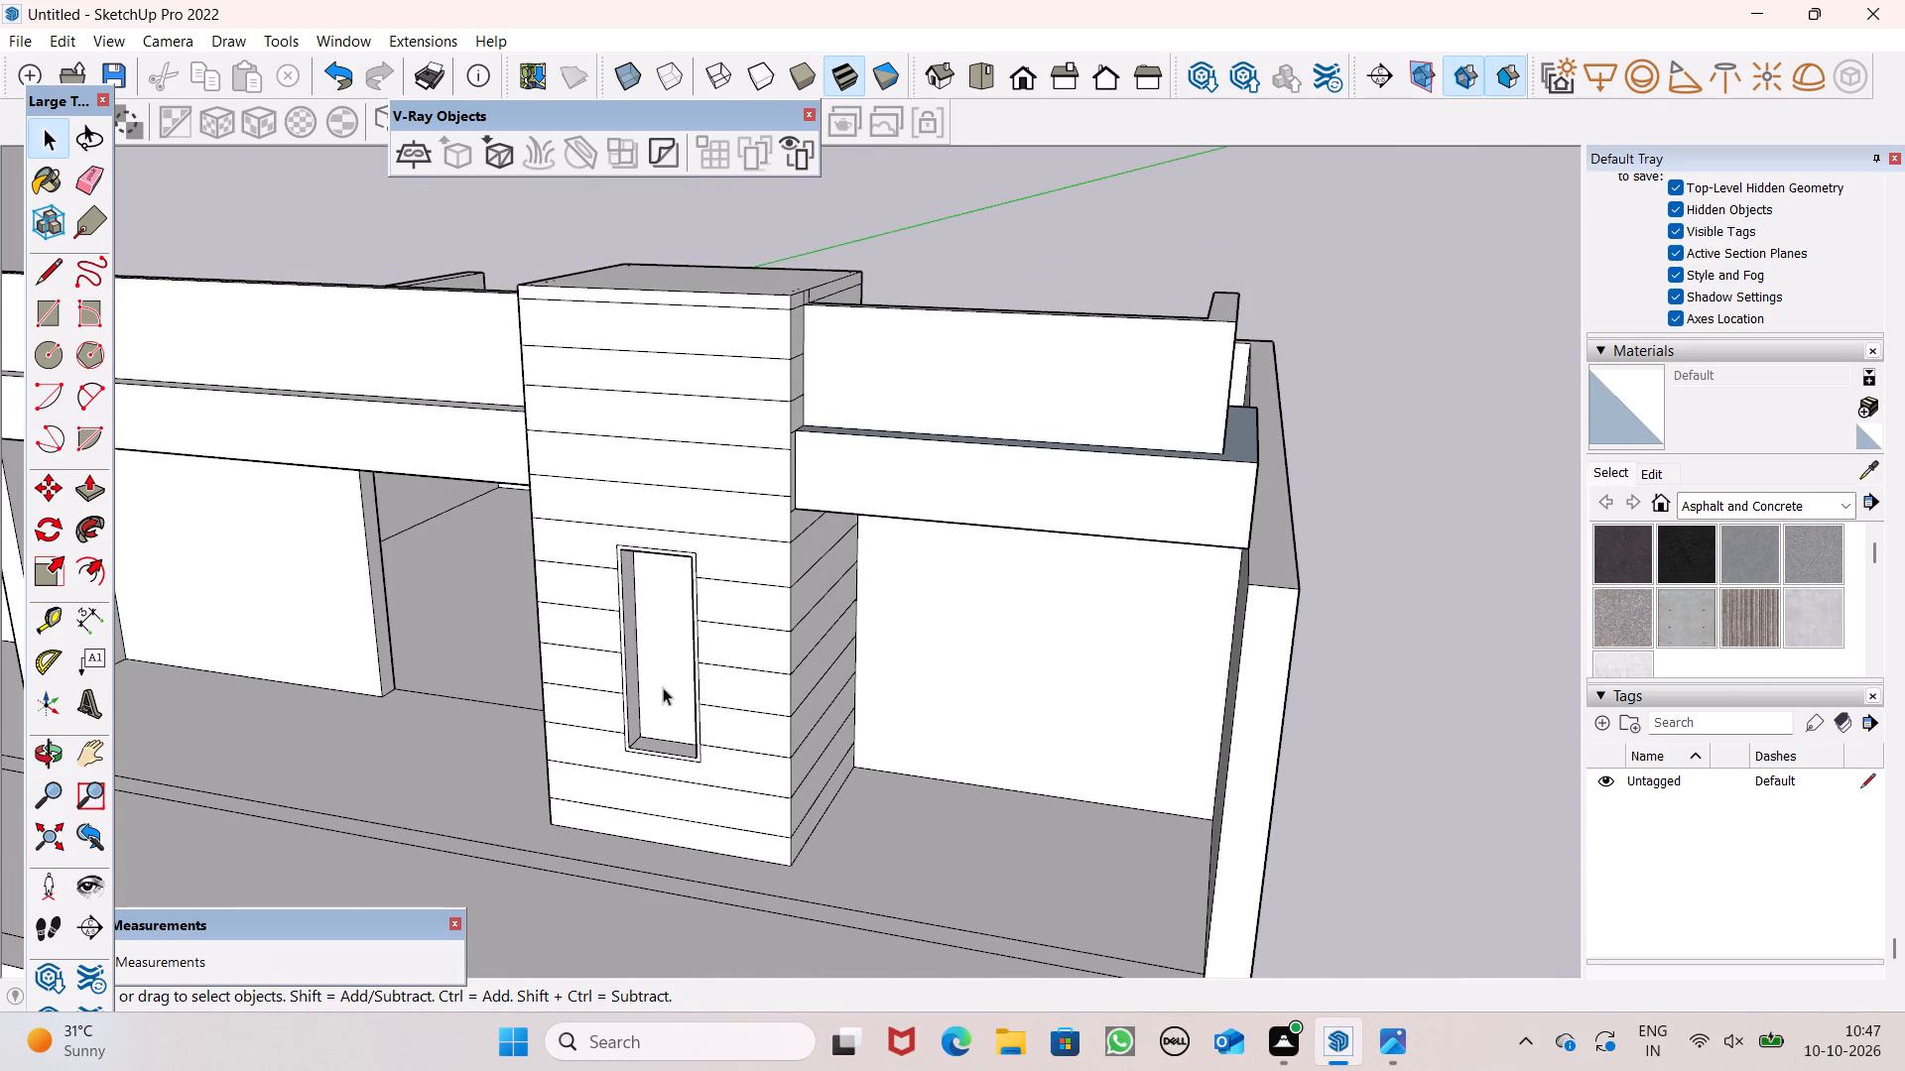
pyautogui.scroll(-3, 655, 527)
pyautogui.moveTo(794, 742); pyautogui.dragTo(943, 731, button='middle')
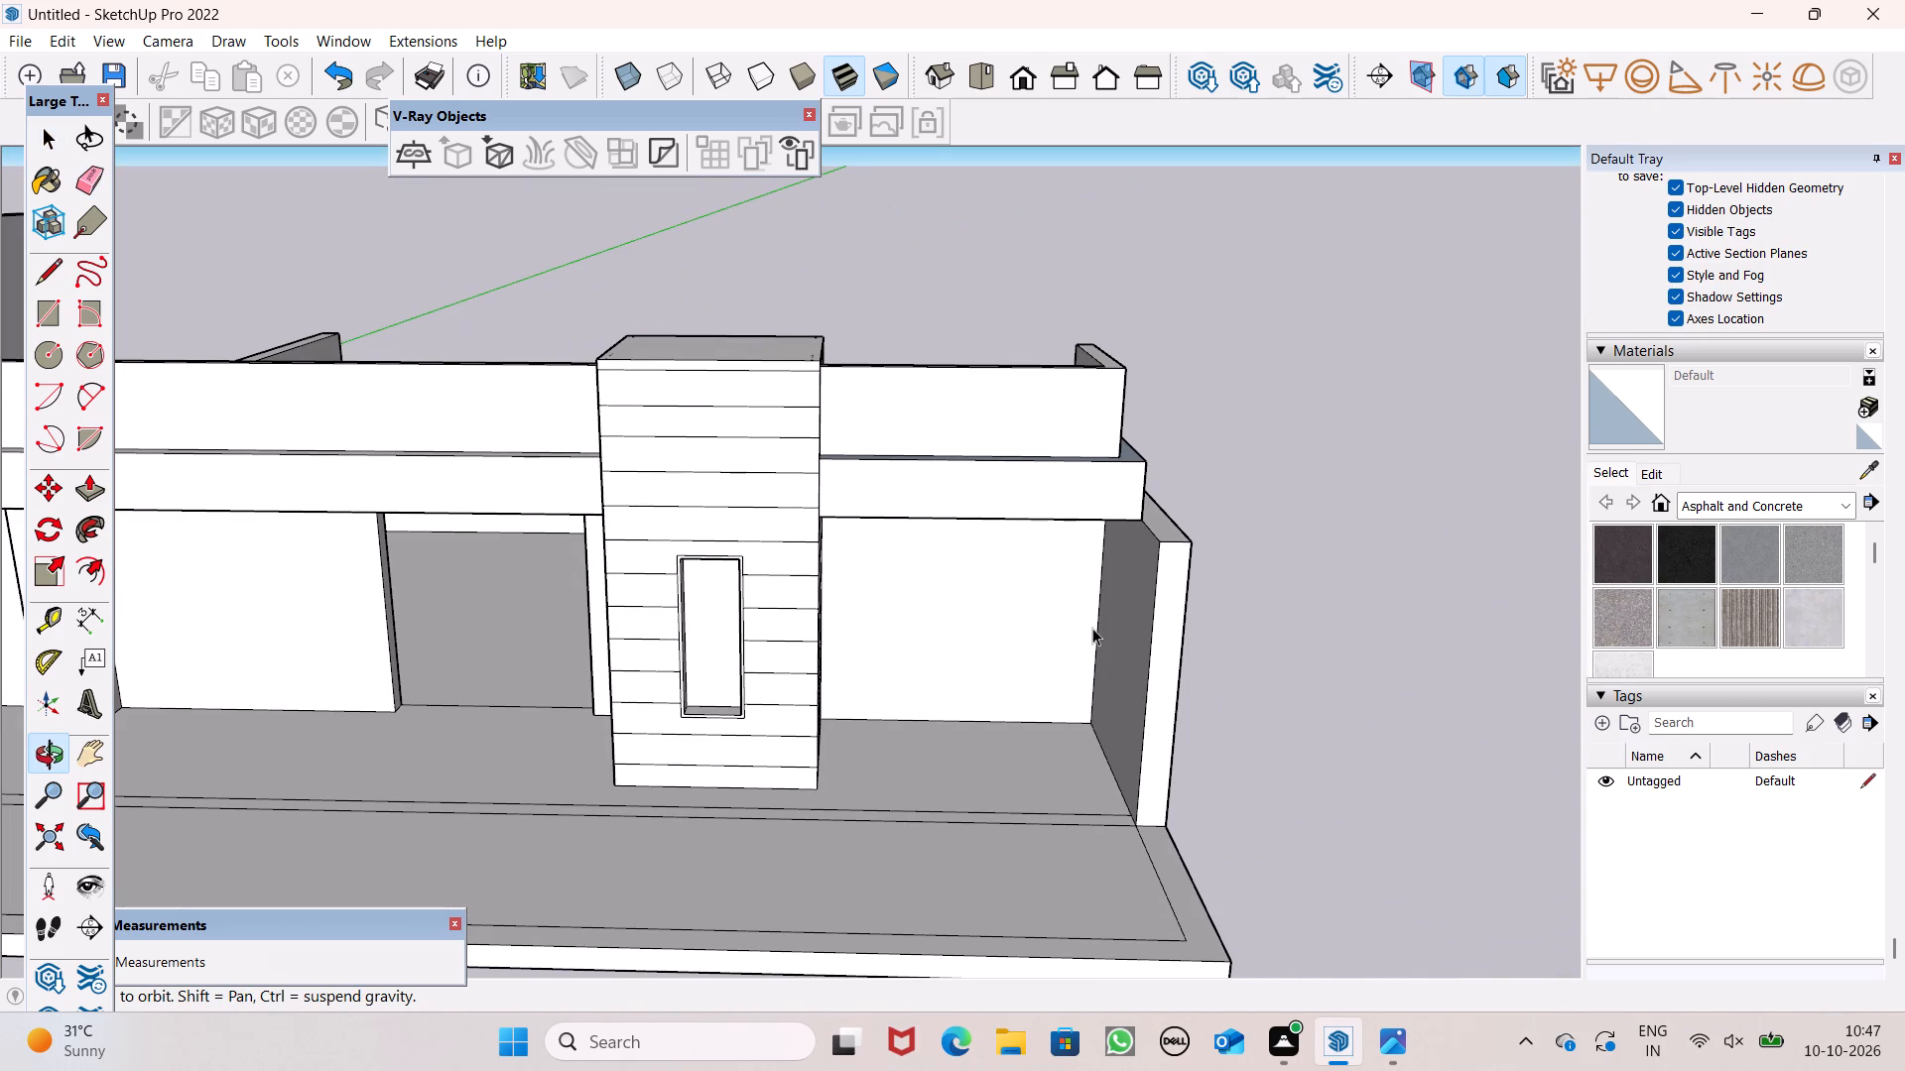
pyautogui.scroll(-1, 1099, 629)
pyautogui.moveTo(1114, 631); pyautogui.dragTo(1318, 743, button='middle')
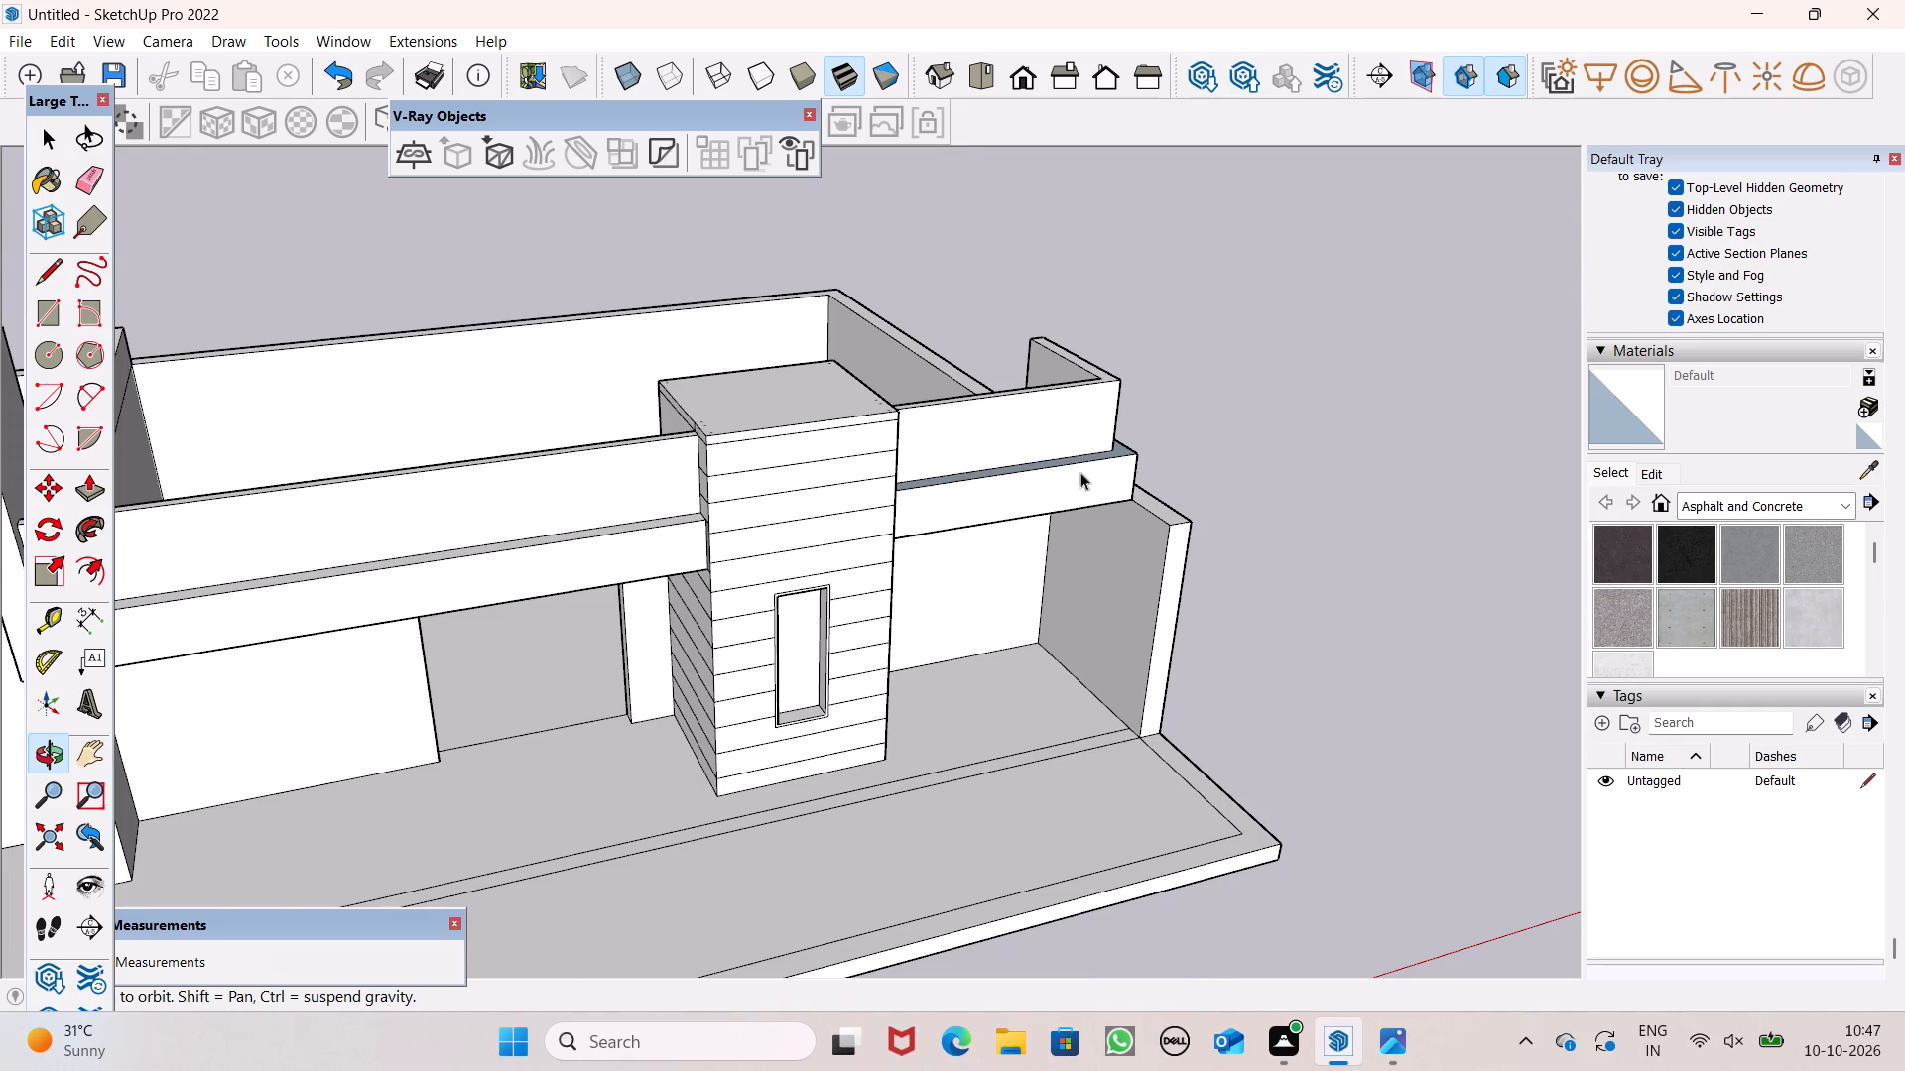
pyautogui.scroll(-3, 1082, 456)
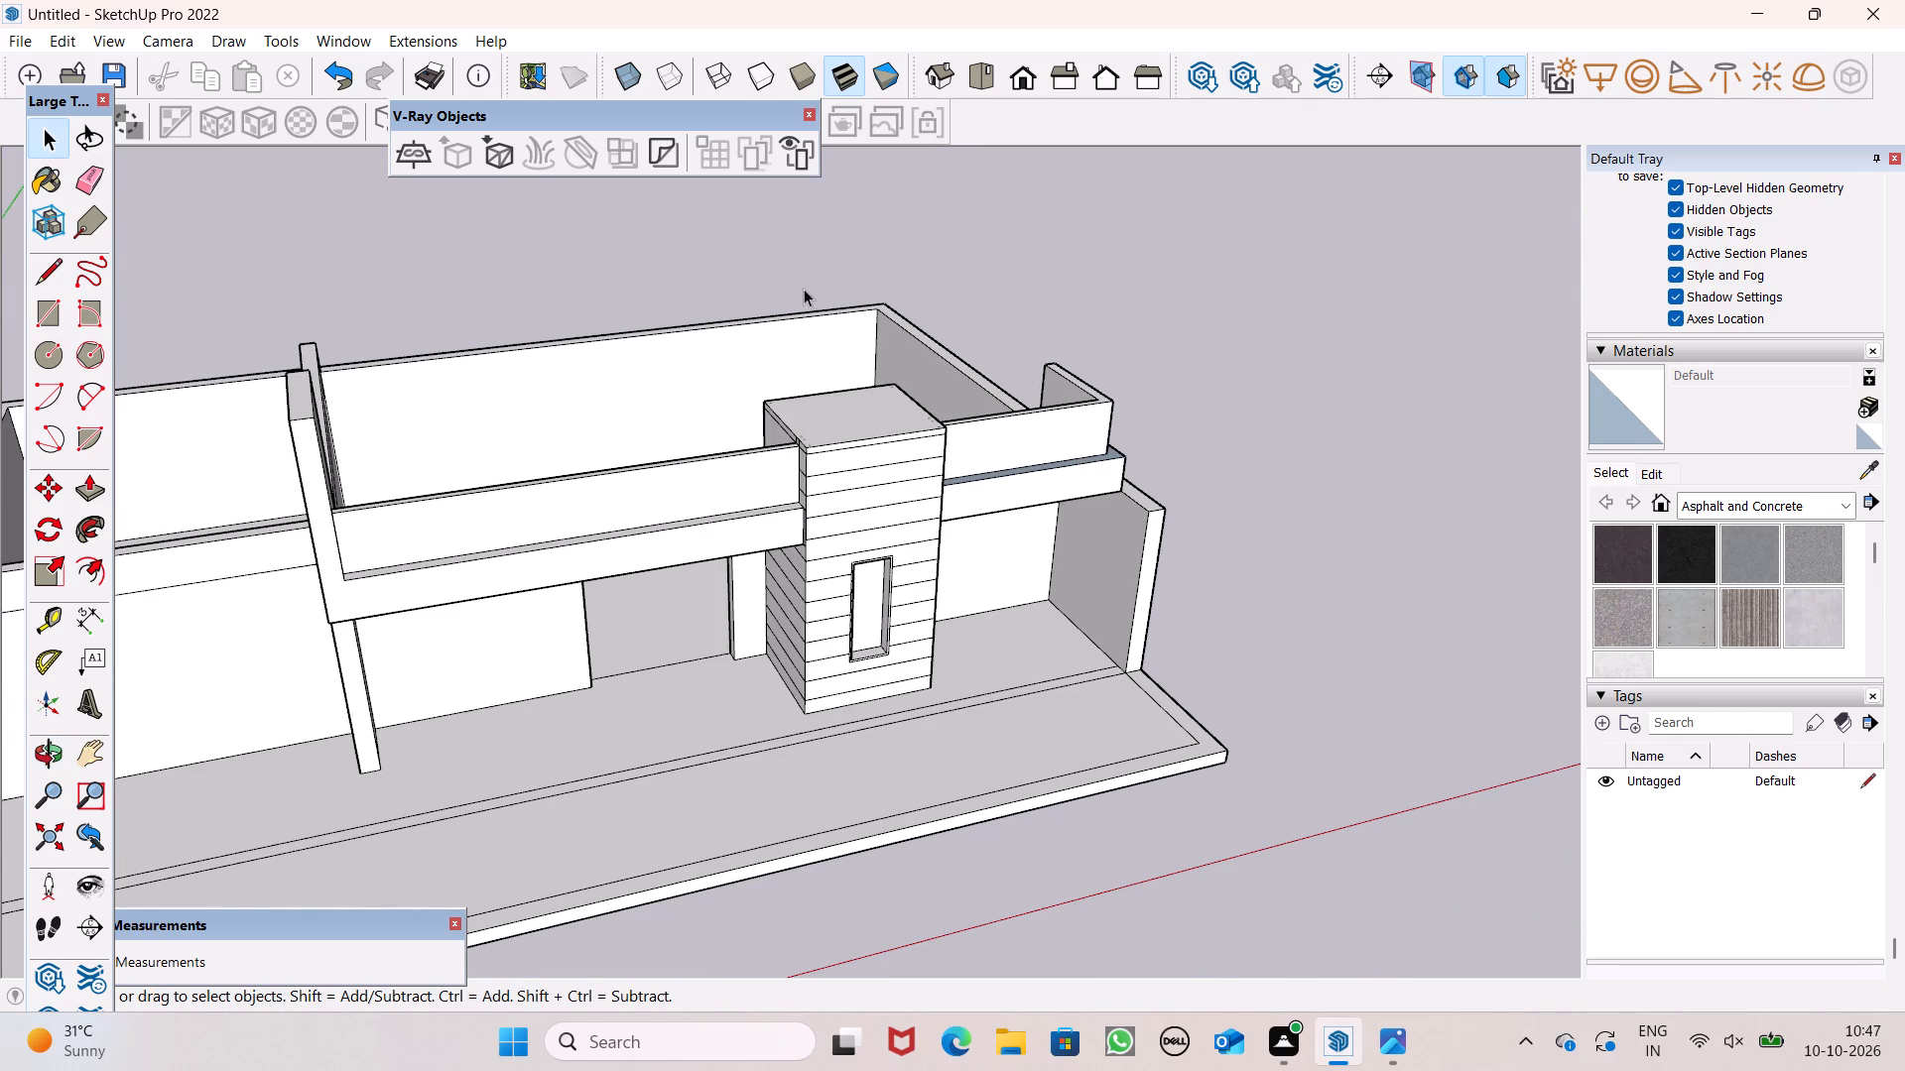
pyautogui.scroll(-2, 803, 288)
pyautogui.moveTo(651, 337); pyautogui.dragTo(666, 587, button='middle')
pyautogui.moveTo(653, 555); pyautogui.dragTo(520, 514, button='middle')
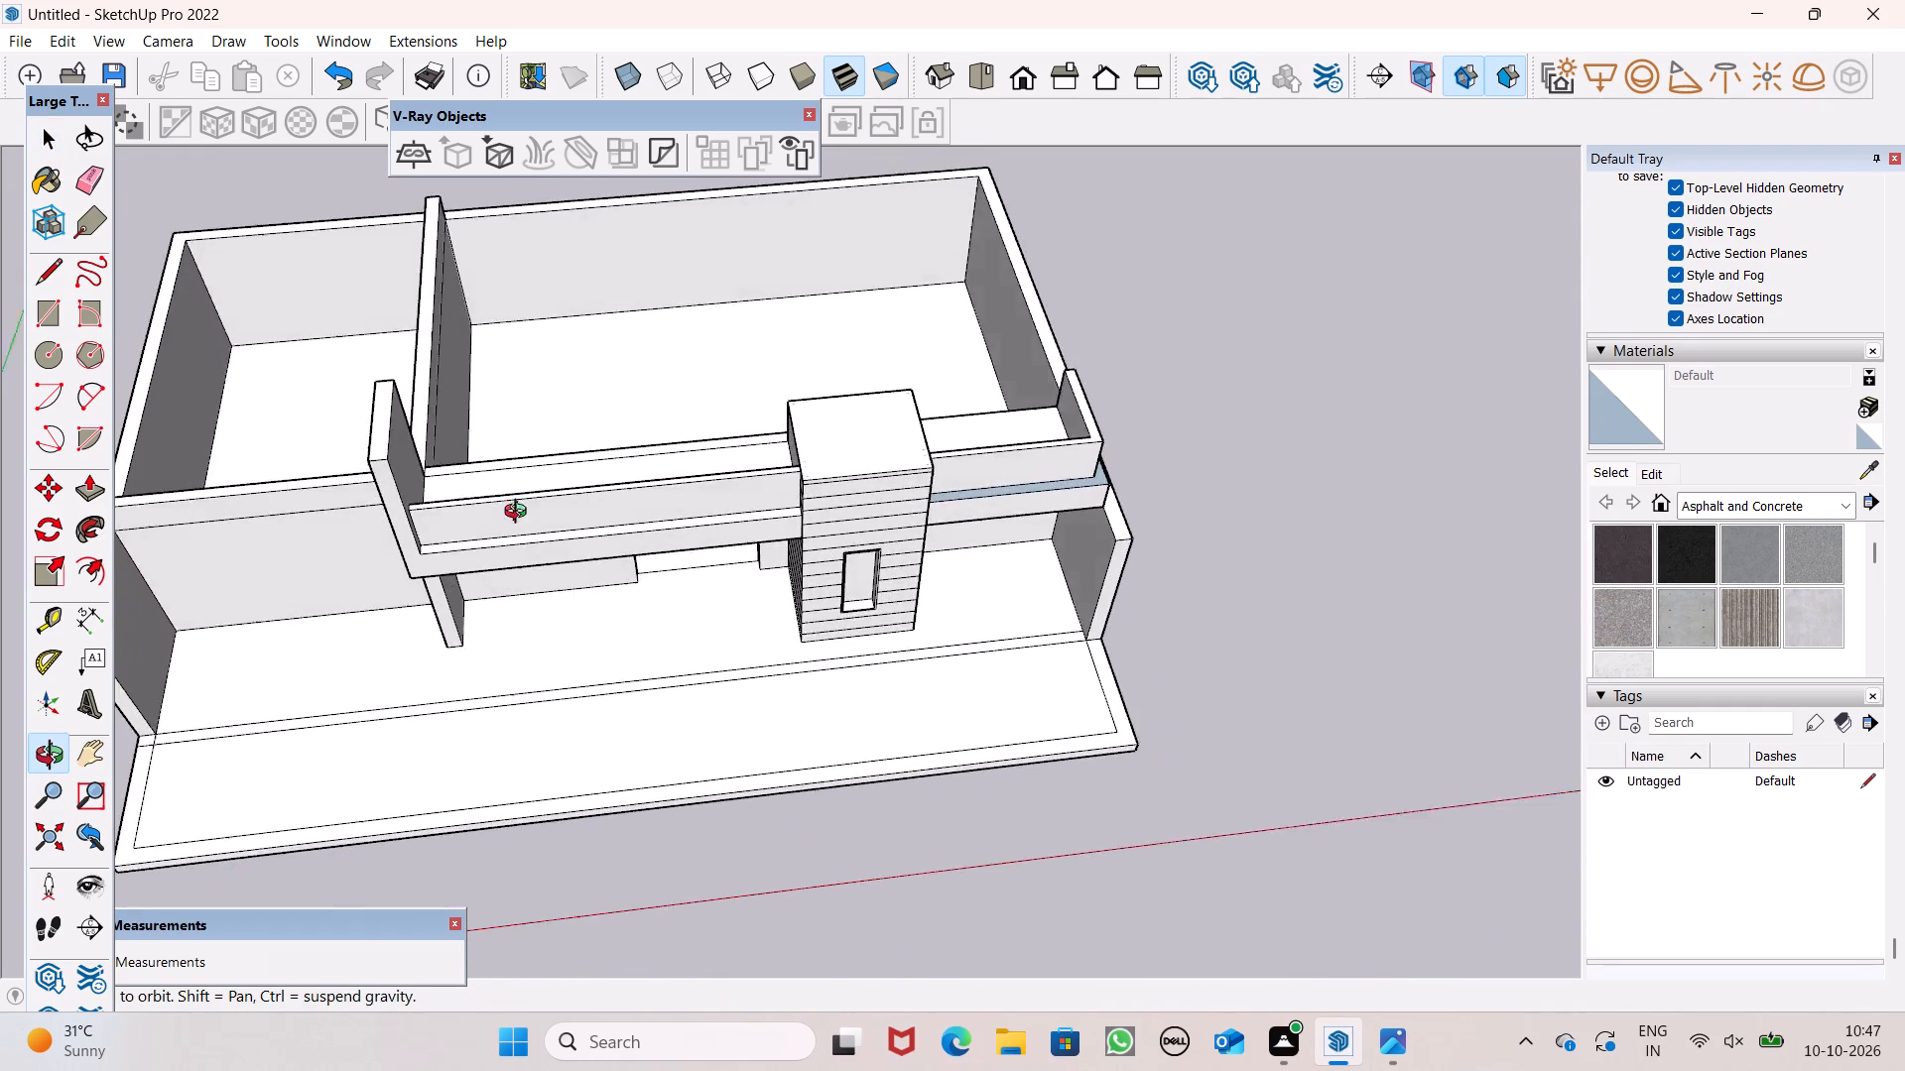
pyautogui.moveTo(520, 514); pyautogui.dragTo(481, 205, button='middle')
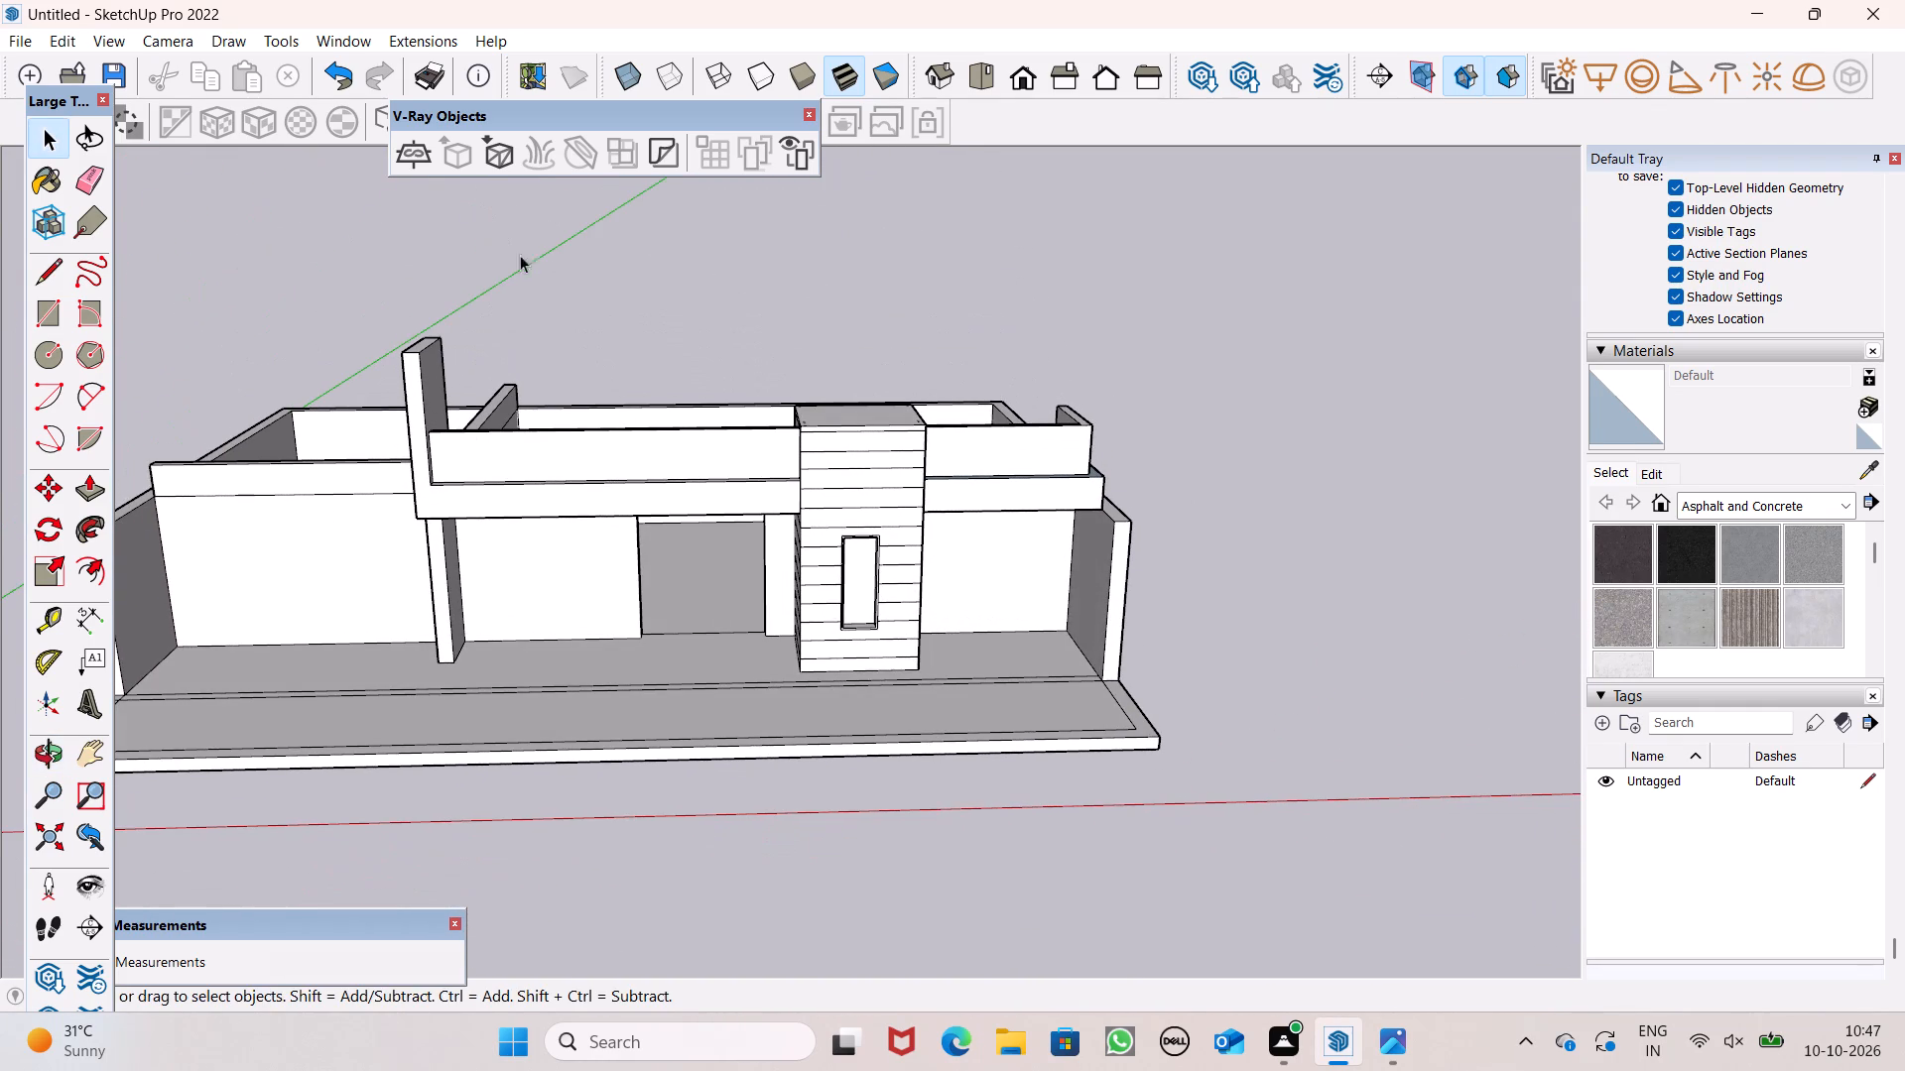
pyautogui.scroll(-3, 733, 585)
pyautogui.moveTo(822, 660); pyautogui.dragTo(822, 675, button='middle')
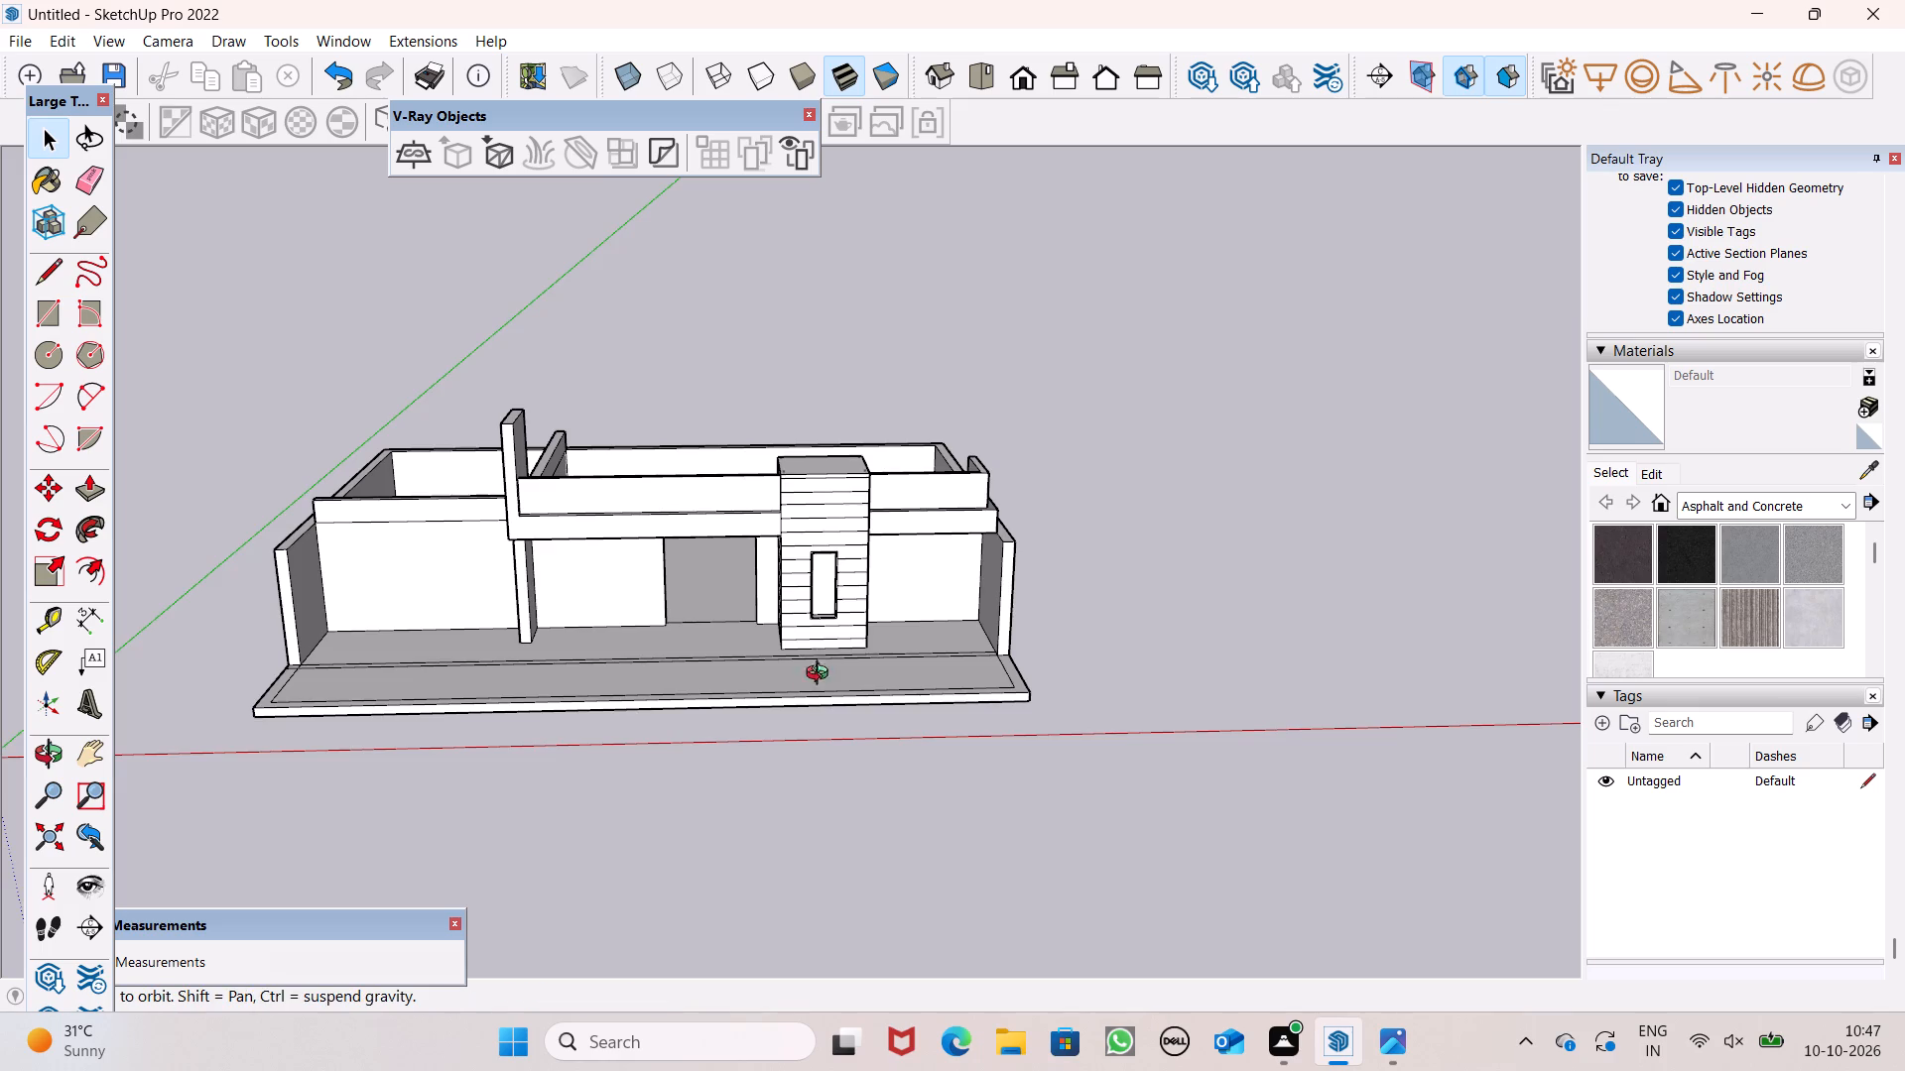
pyautogui.moveTo(822, 675); pyautogui.dragTo(744, 849, button='middle')
# Pull the top face of the front parapet between the tall fin and the lined block up 2".
pyautogui.scroll(7, 516, 471)
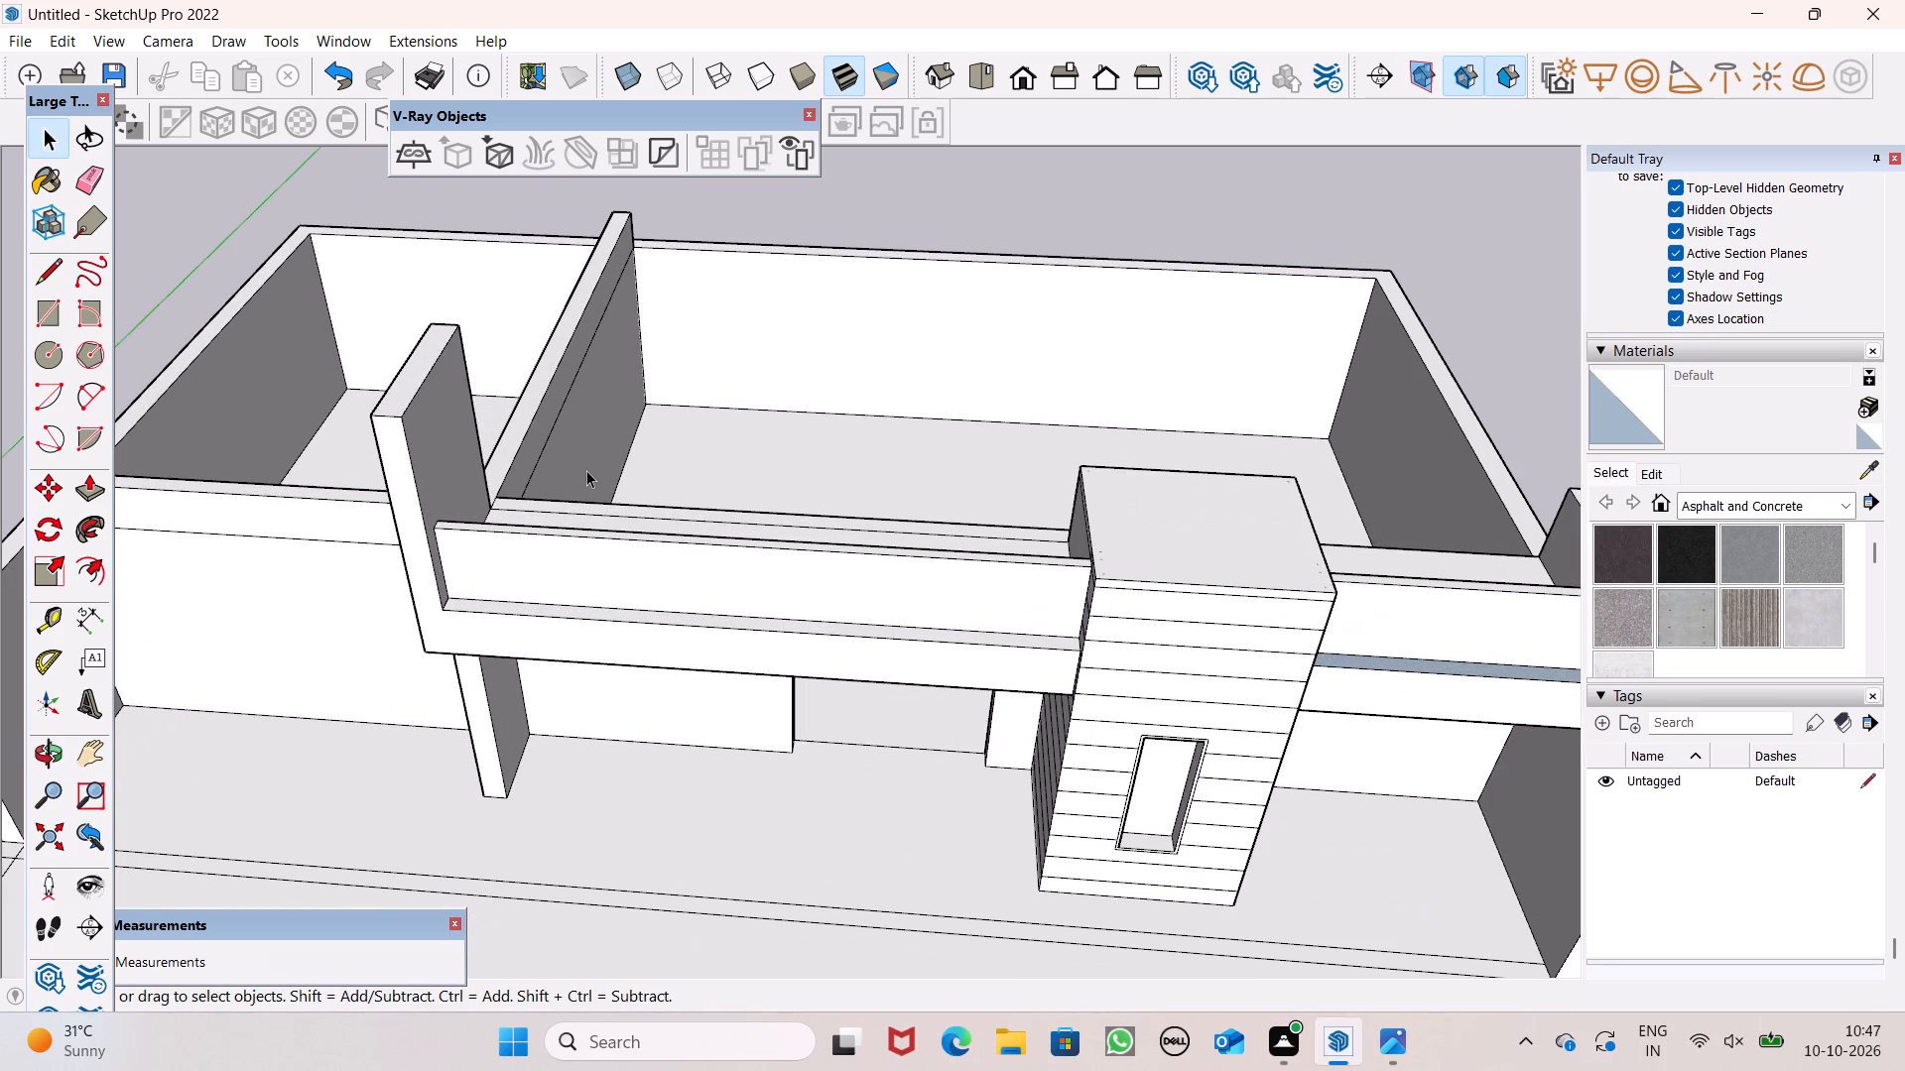
pyautogui.scroll(-2, 495, 524)
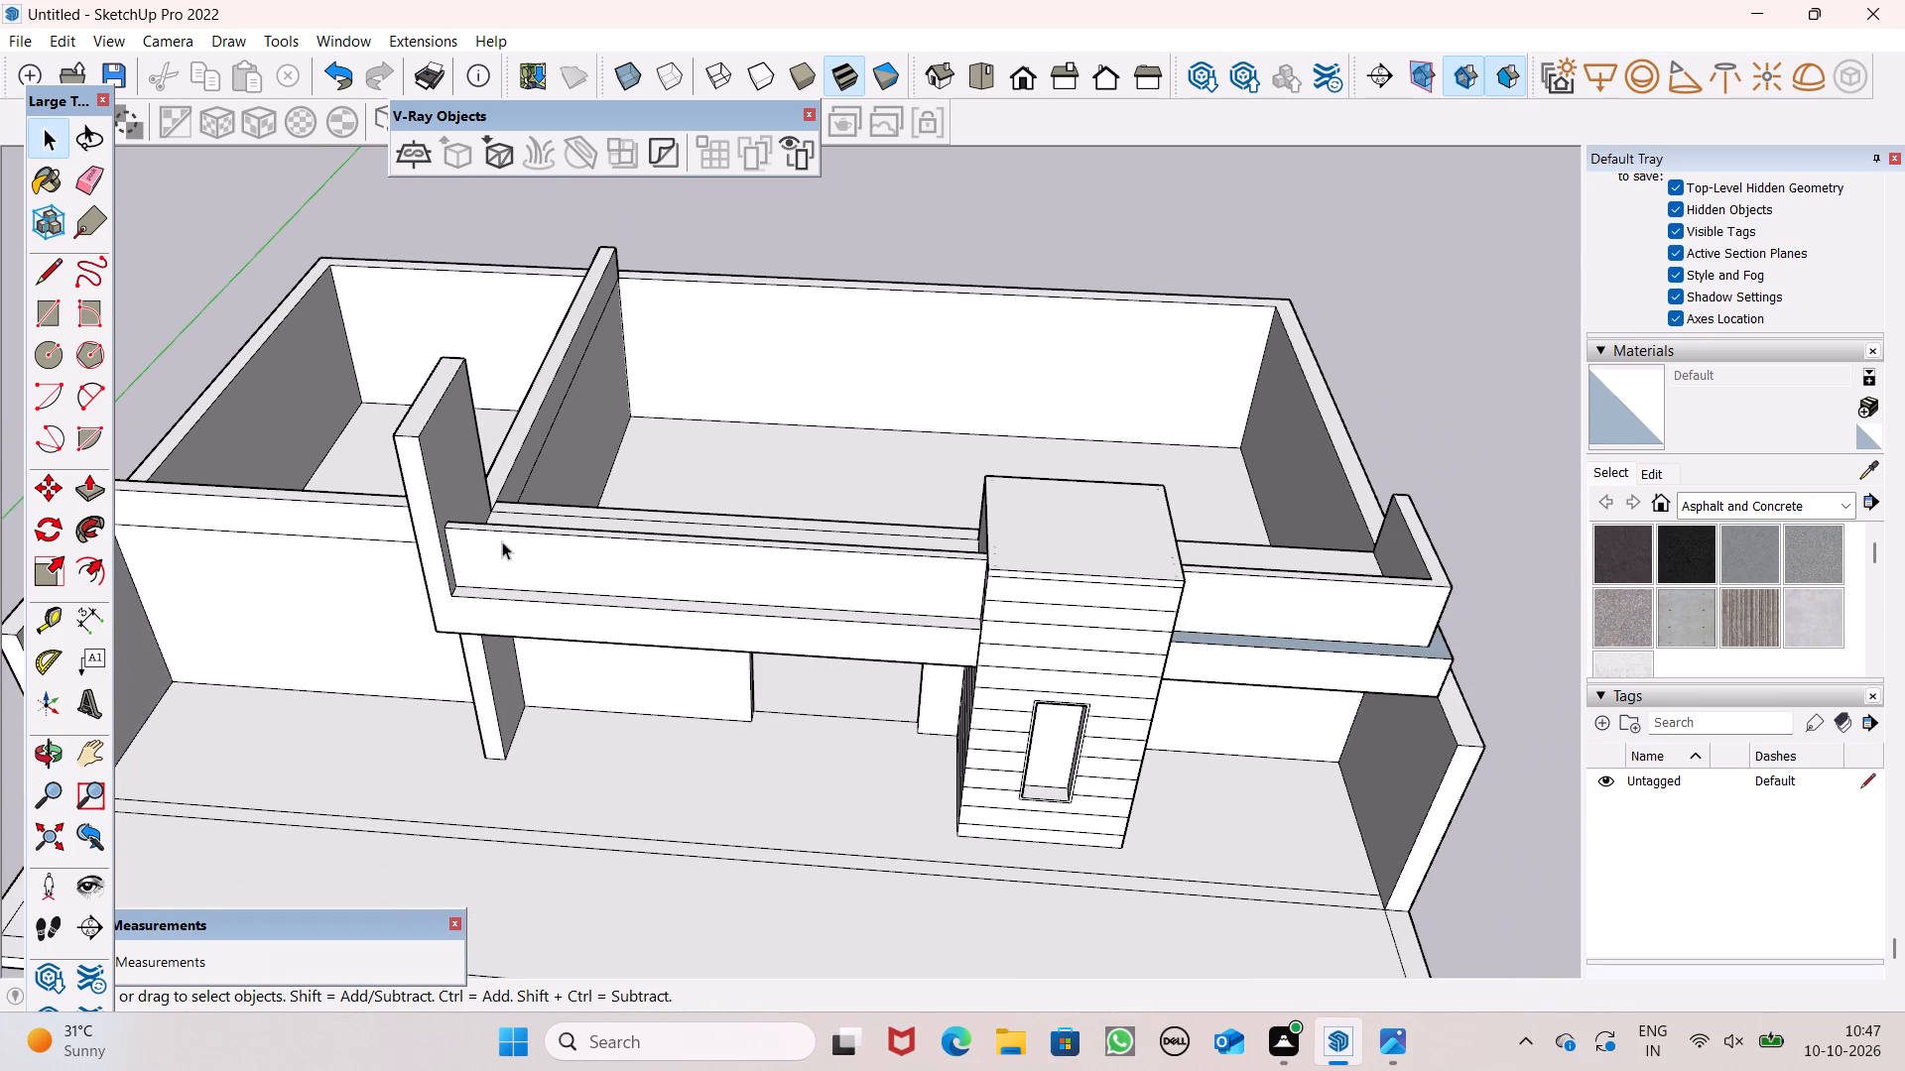
pyautogui.moveTo(516, 591); pyautogui.dragTo(564, 707, button='middle')
pyautogui.scroll(4, 531, 633)
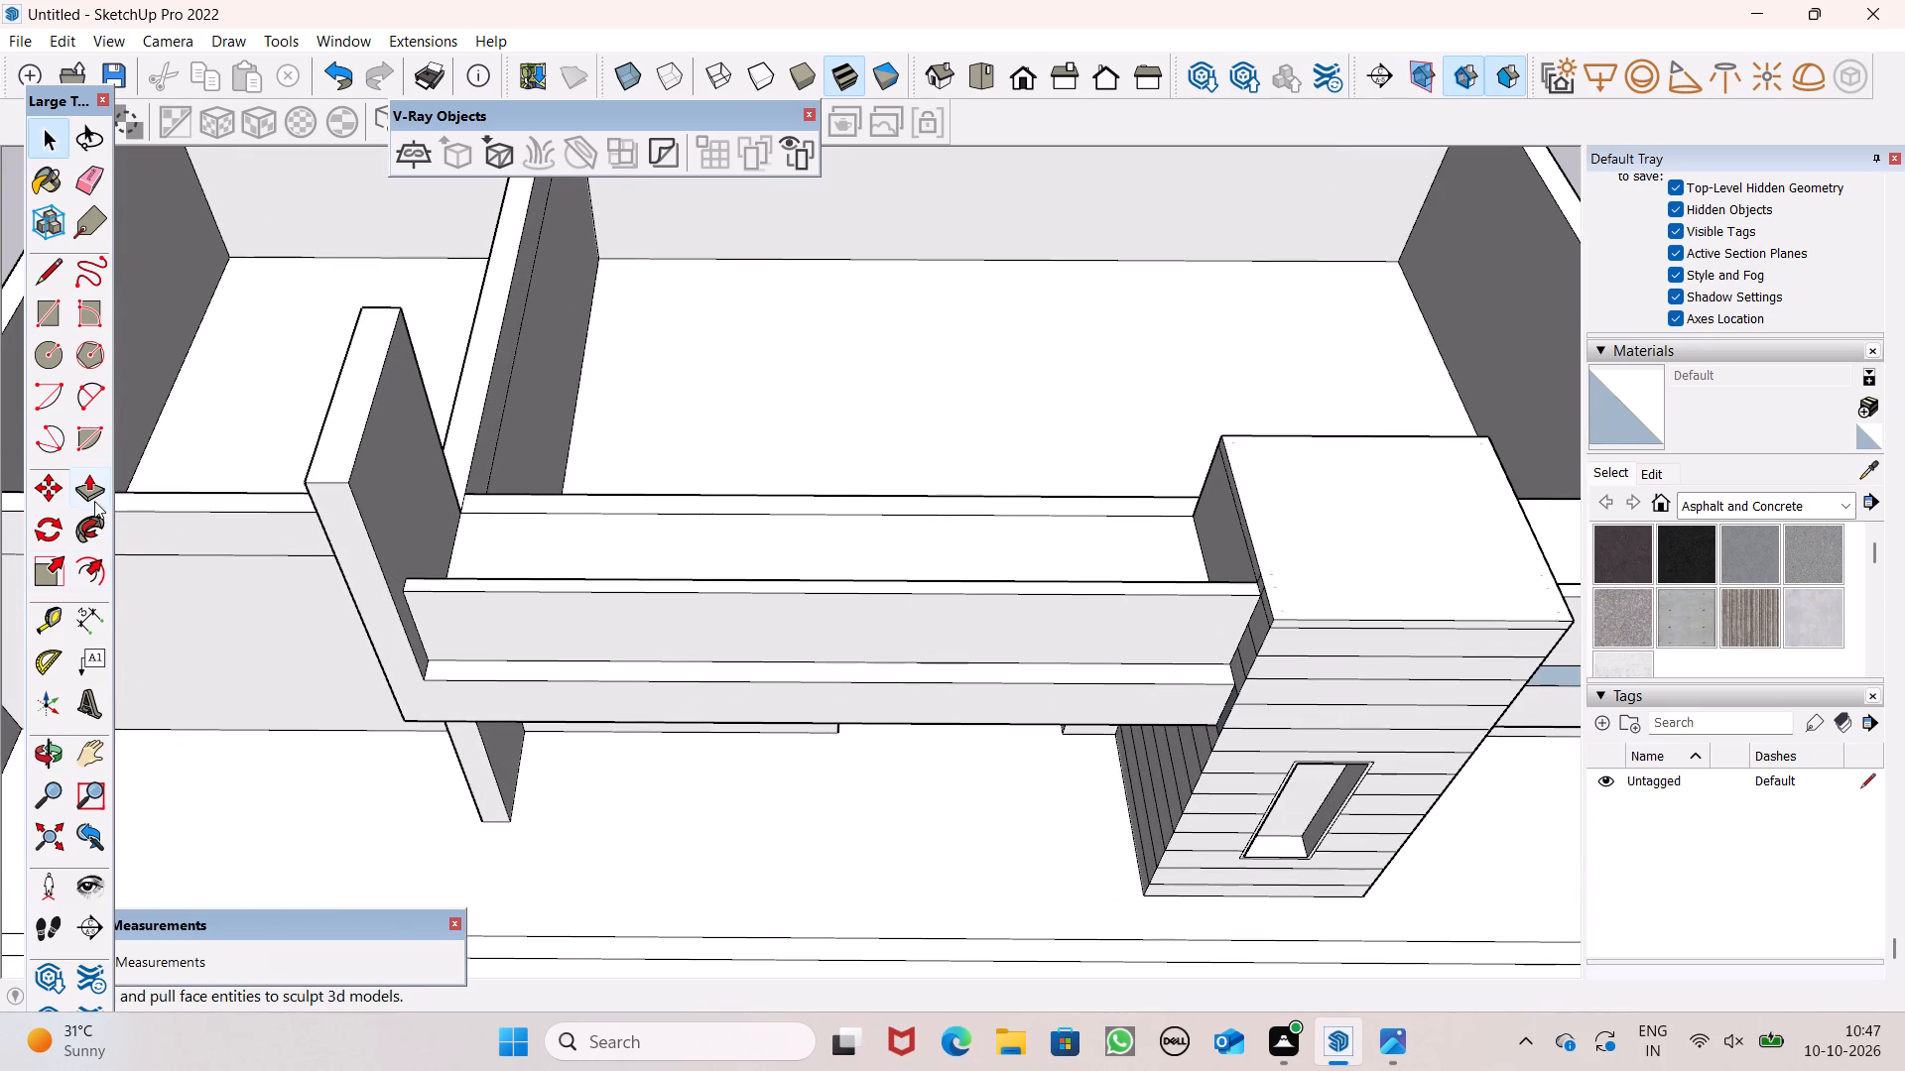
pyautogui.click(91, 495)
pyautogui.scroll(6, 478, 557)
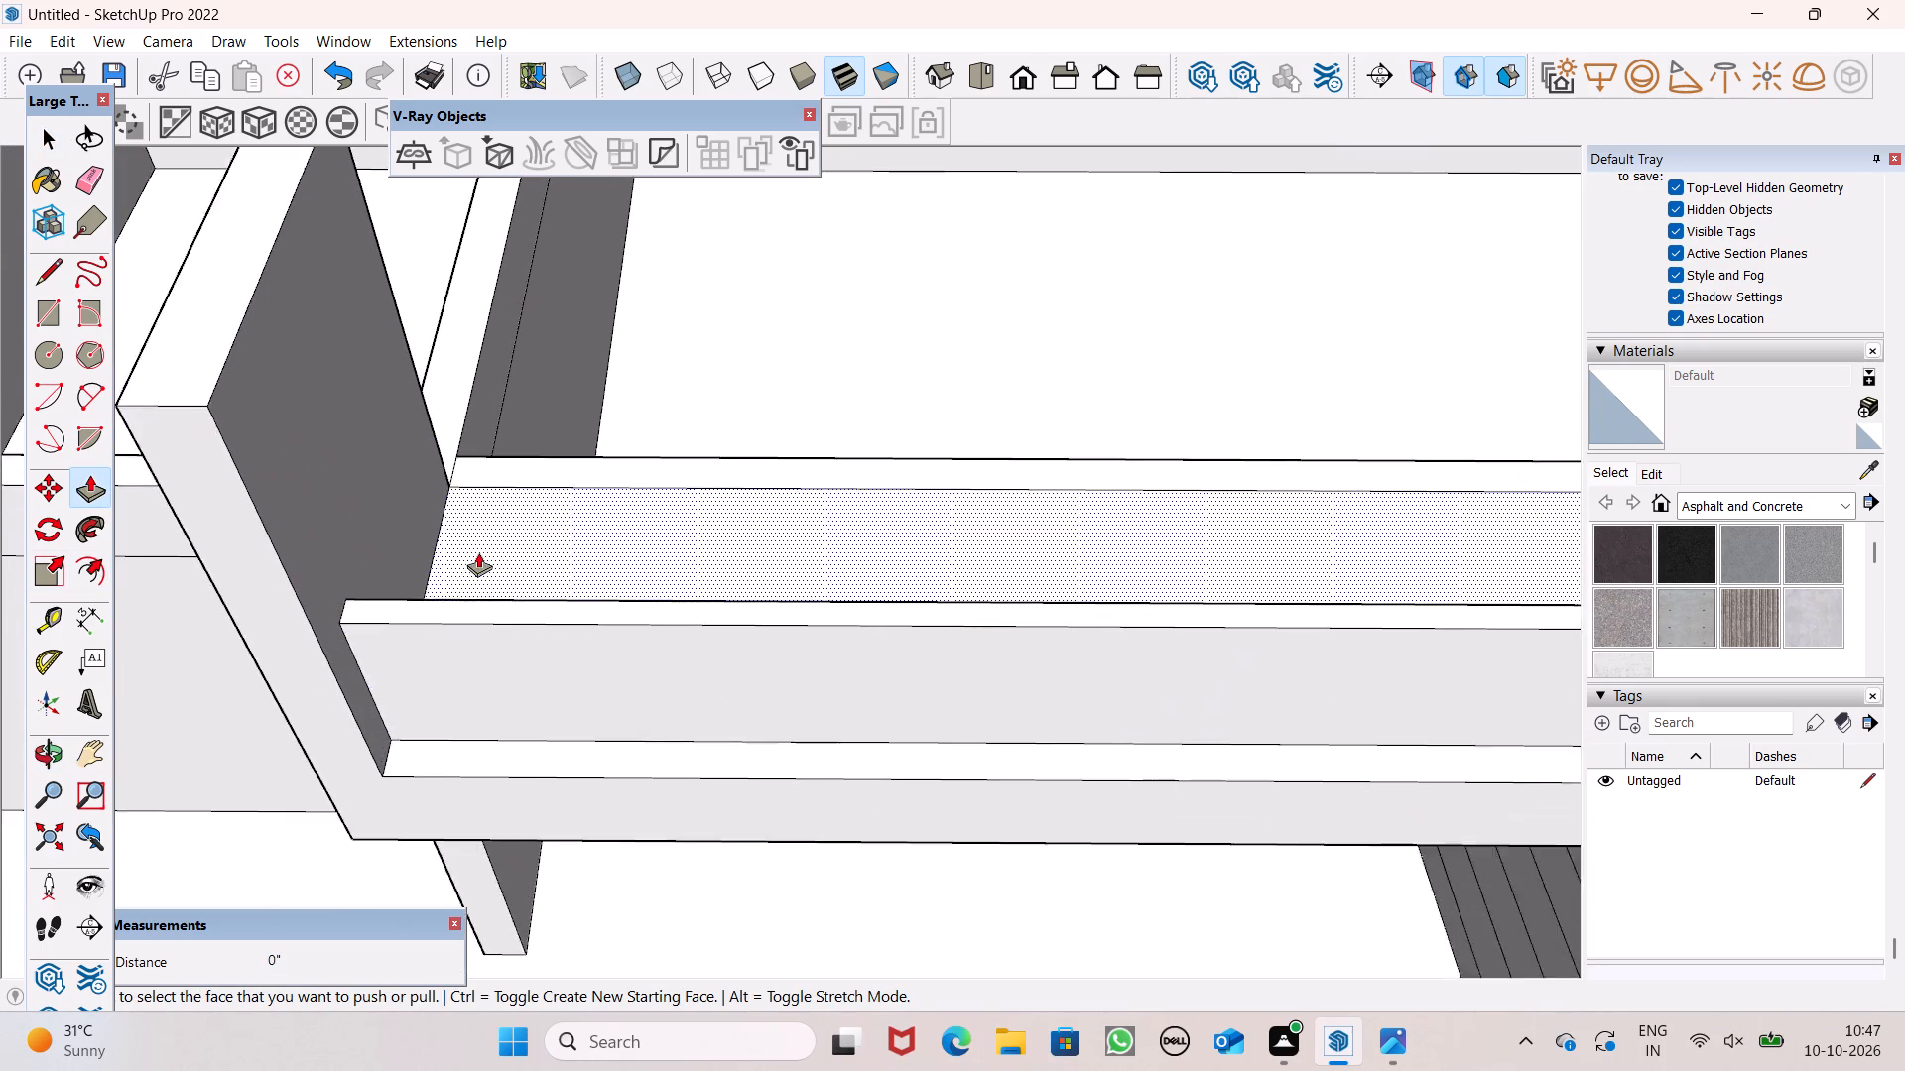
pyautogui.scroll(1, 478, 552)
pyautogui.moveTo(461, 621); pyautogui.dragTo(462, 604)
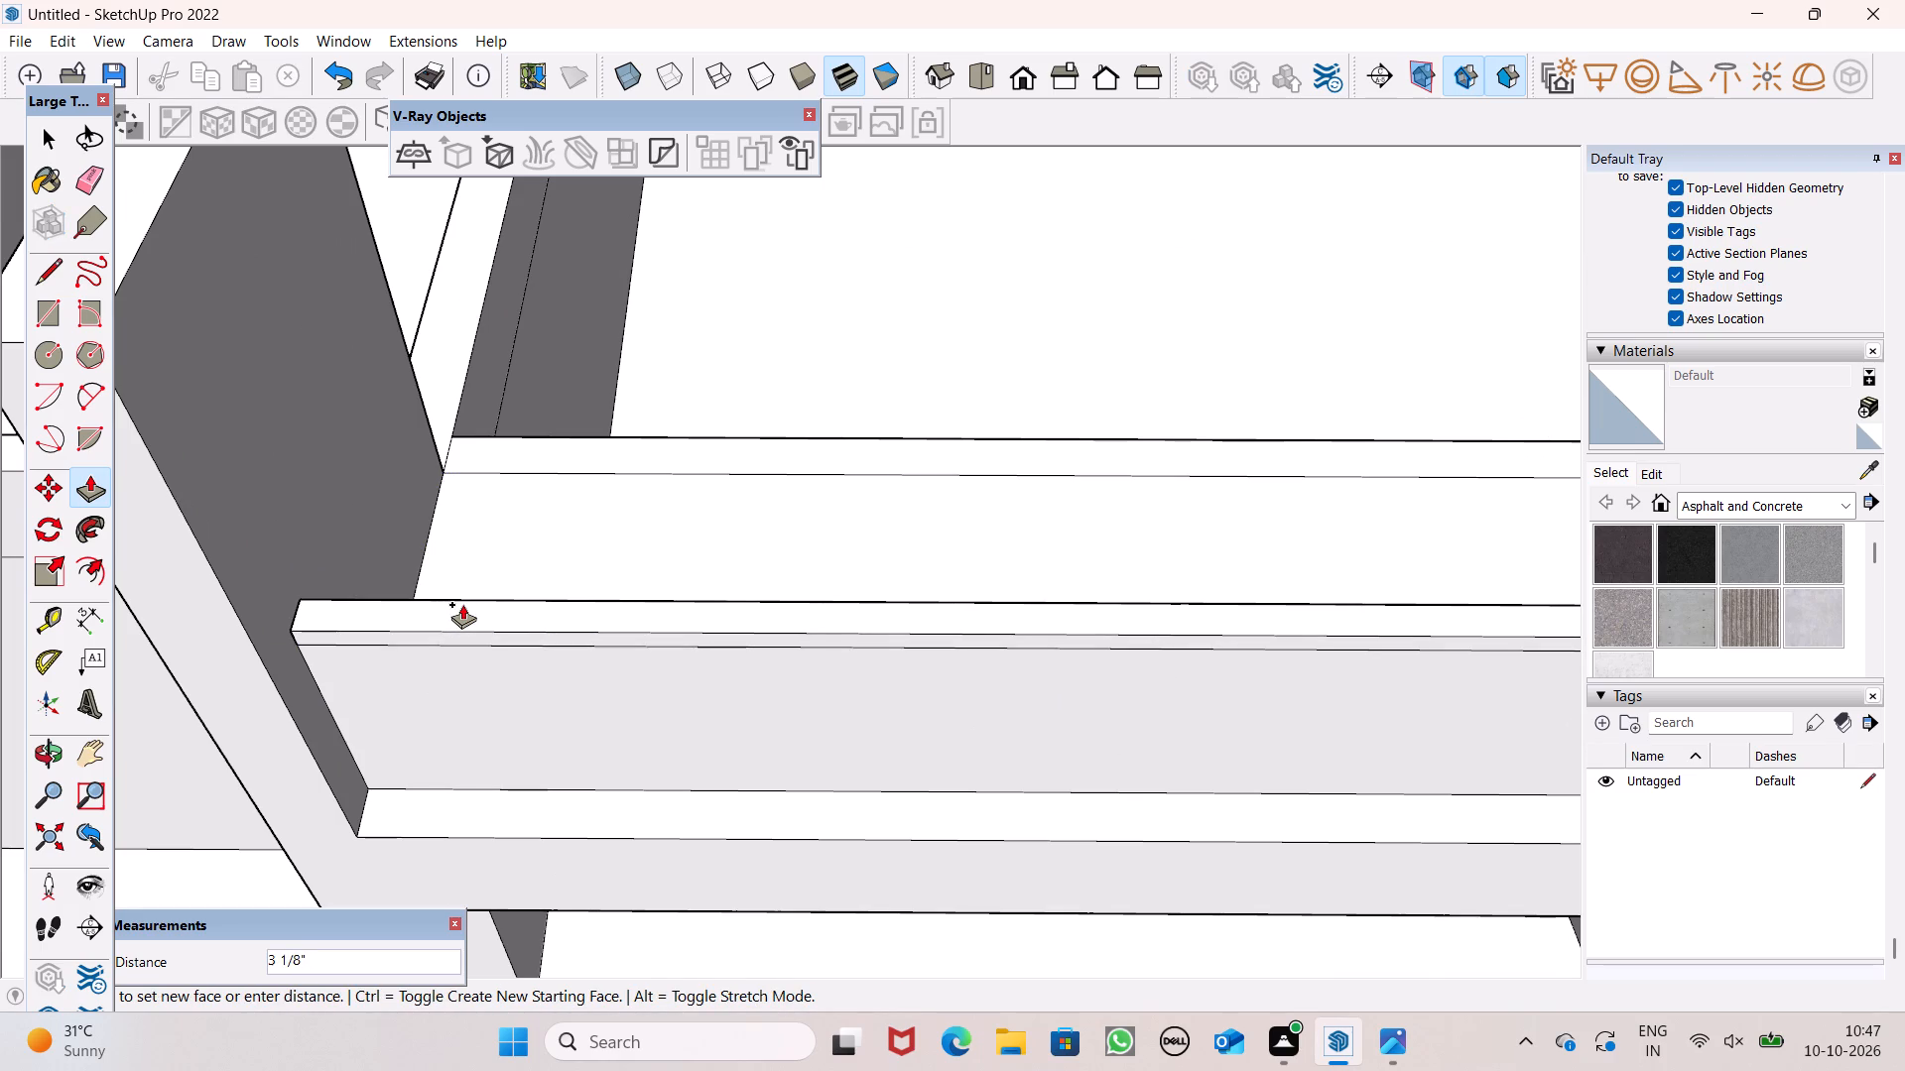
pyautogui.moveTo(462, 604); pyautogui.dragTo(461, 604)
pyautogui.press('2')
pyautogui.hotkey('shift', '"')
pyautogui.press('Return')
# Pull the top face of the short front parapet between the lined block and the building's end up 2".
pyautogui.scroll(-5, 438, 561)
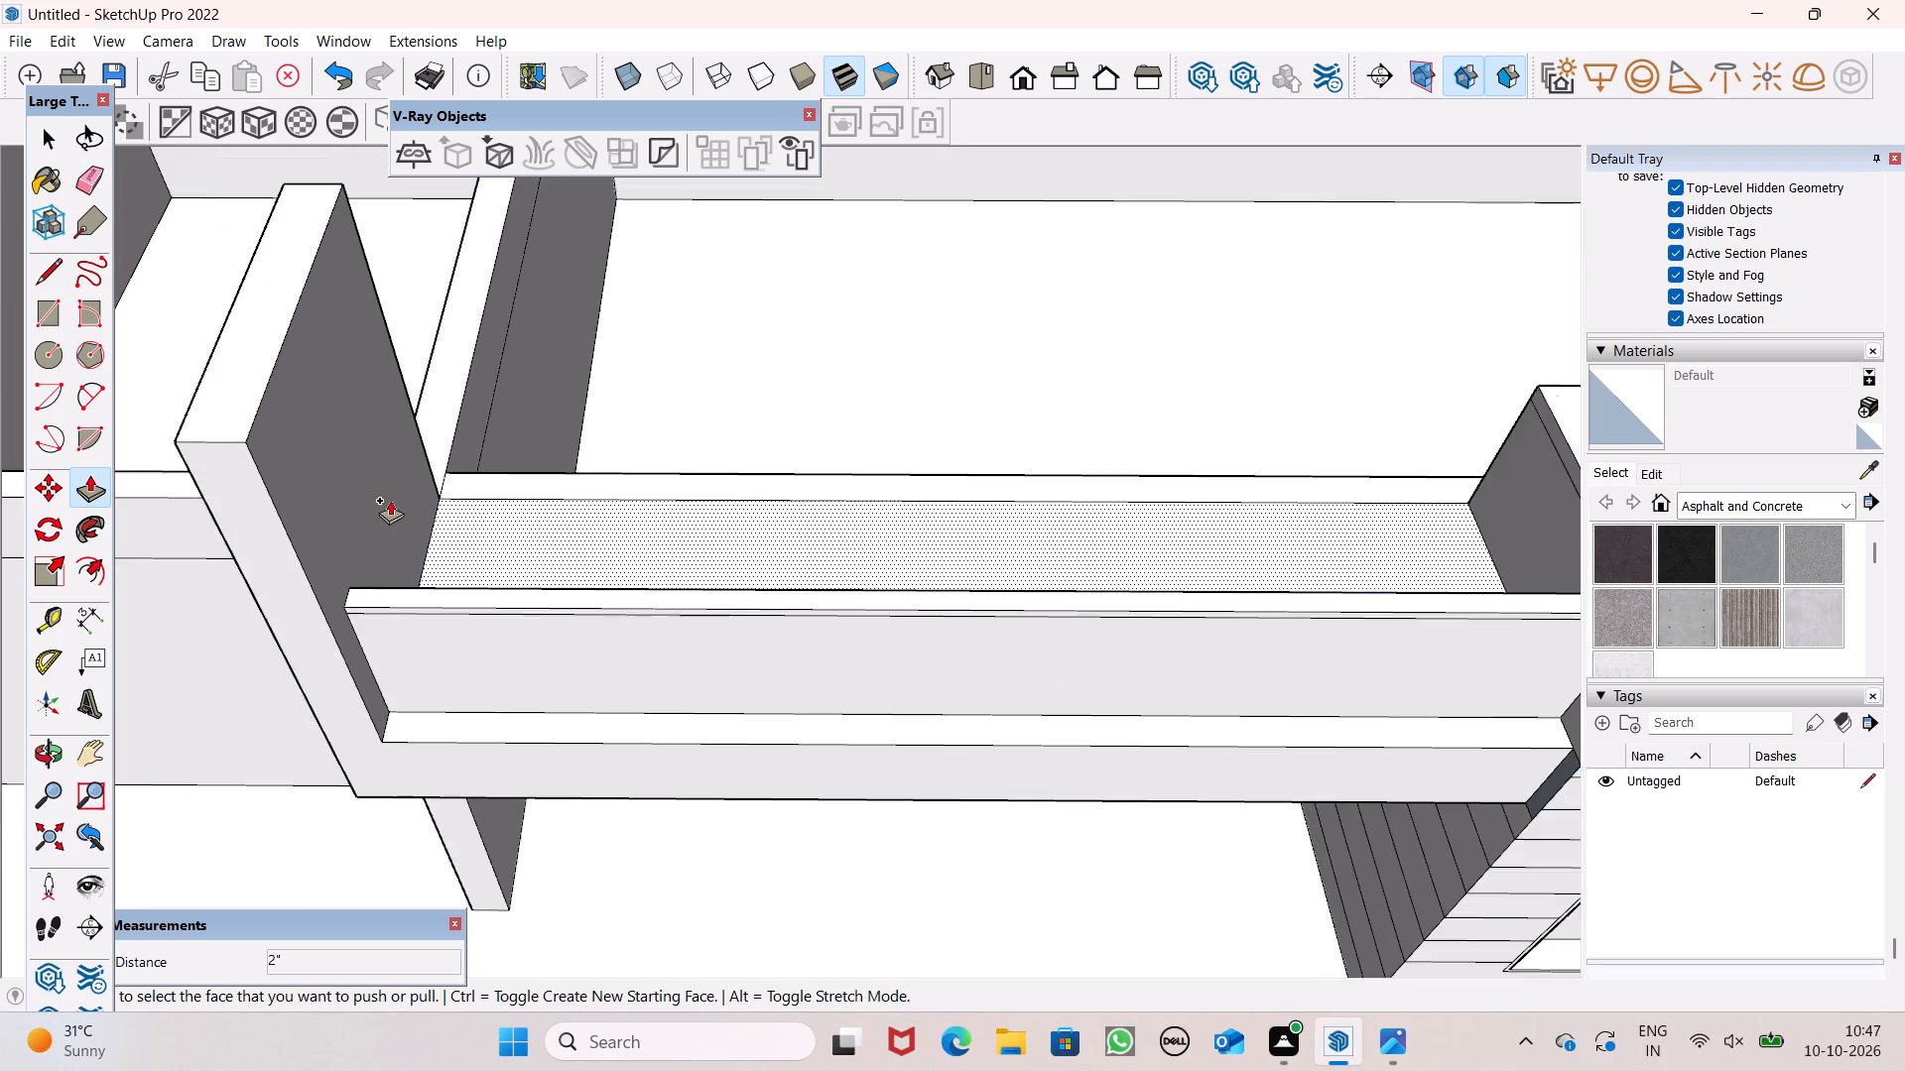
pyautogui.scroll(-3, 397, 500)
pyautogui.scroll(-4, 529, 463)
pyautogui.moveTo(867, 545); pyautogui.dragTo(787, 298, button='middle')
pyautogui.scroll(6, 1164, 488)
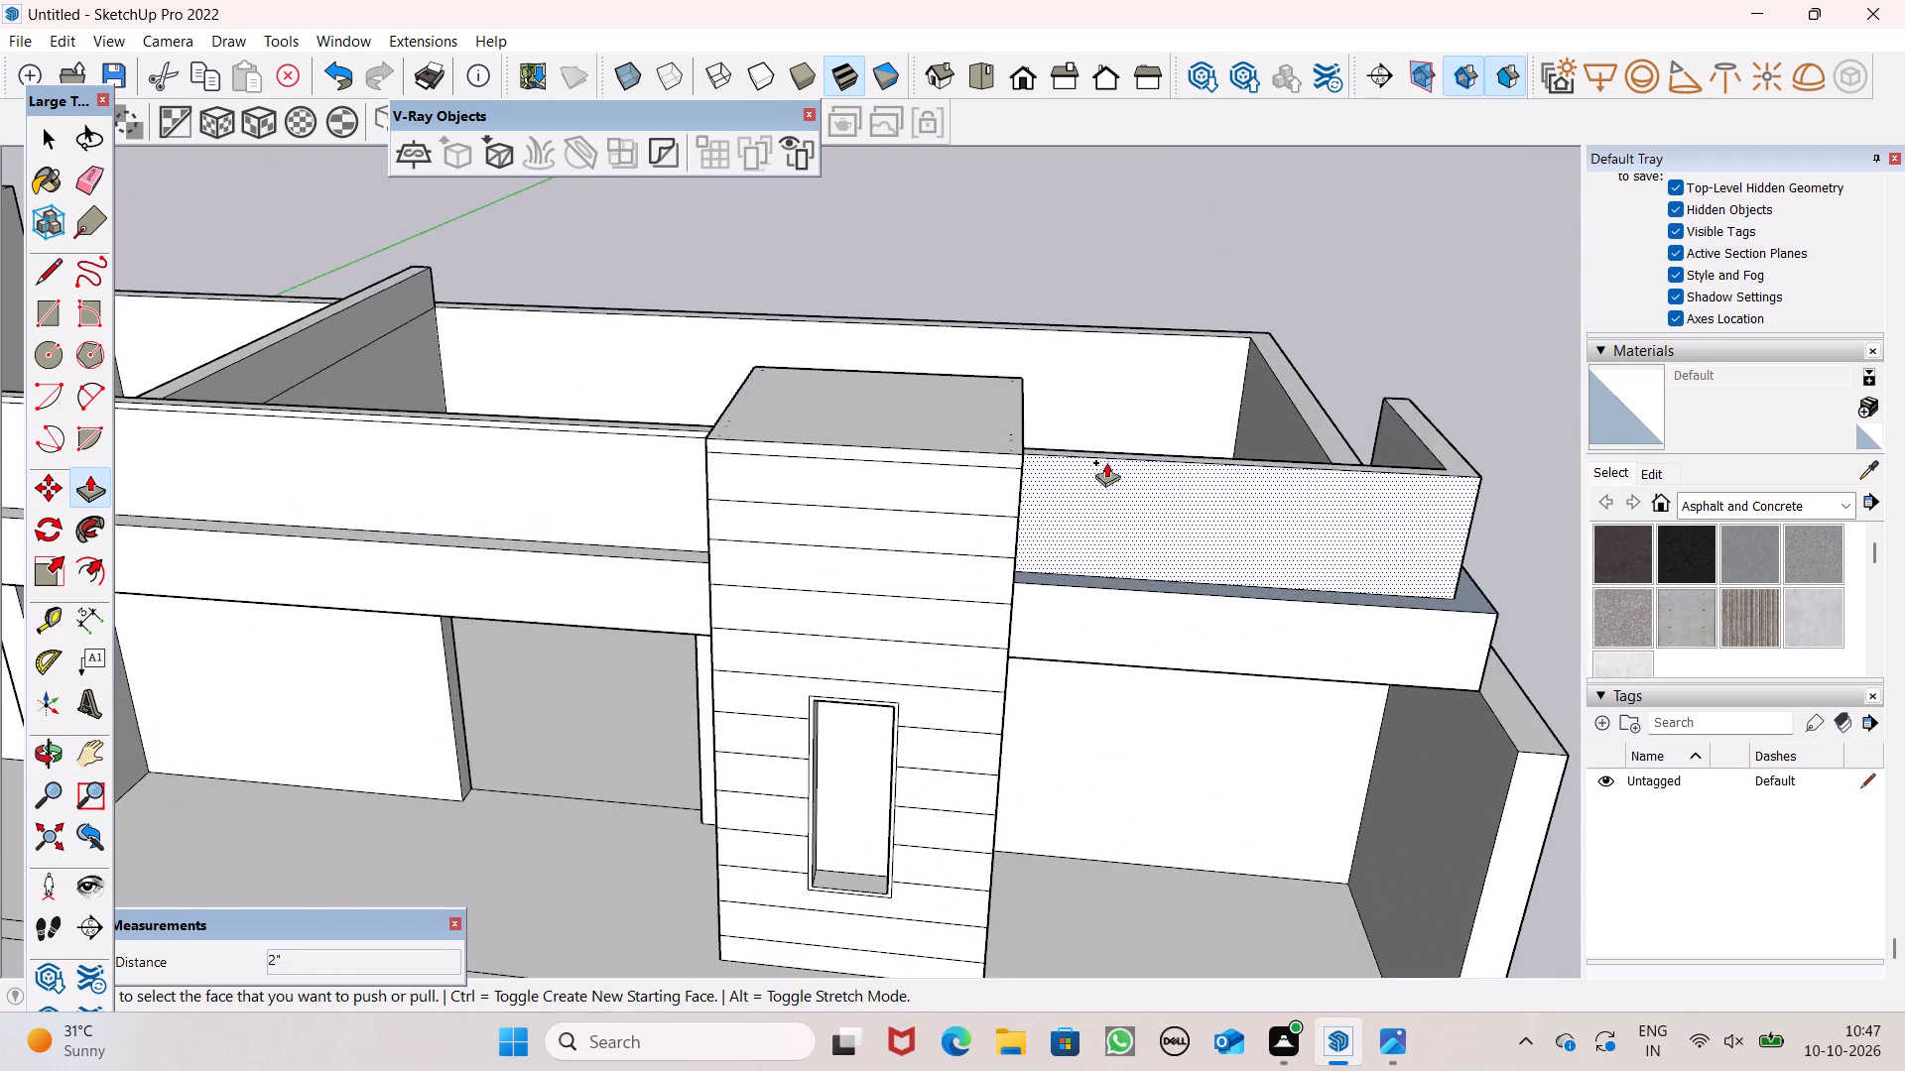
pyautogui.moveTo(1113, 499); pyautogui.dragTo(1136, 588, button='middle')
pyautogui.scroll(2, 1105, 468)
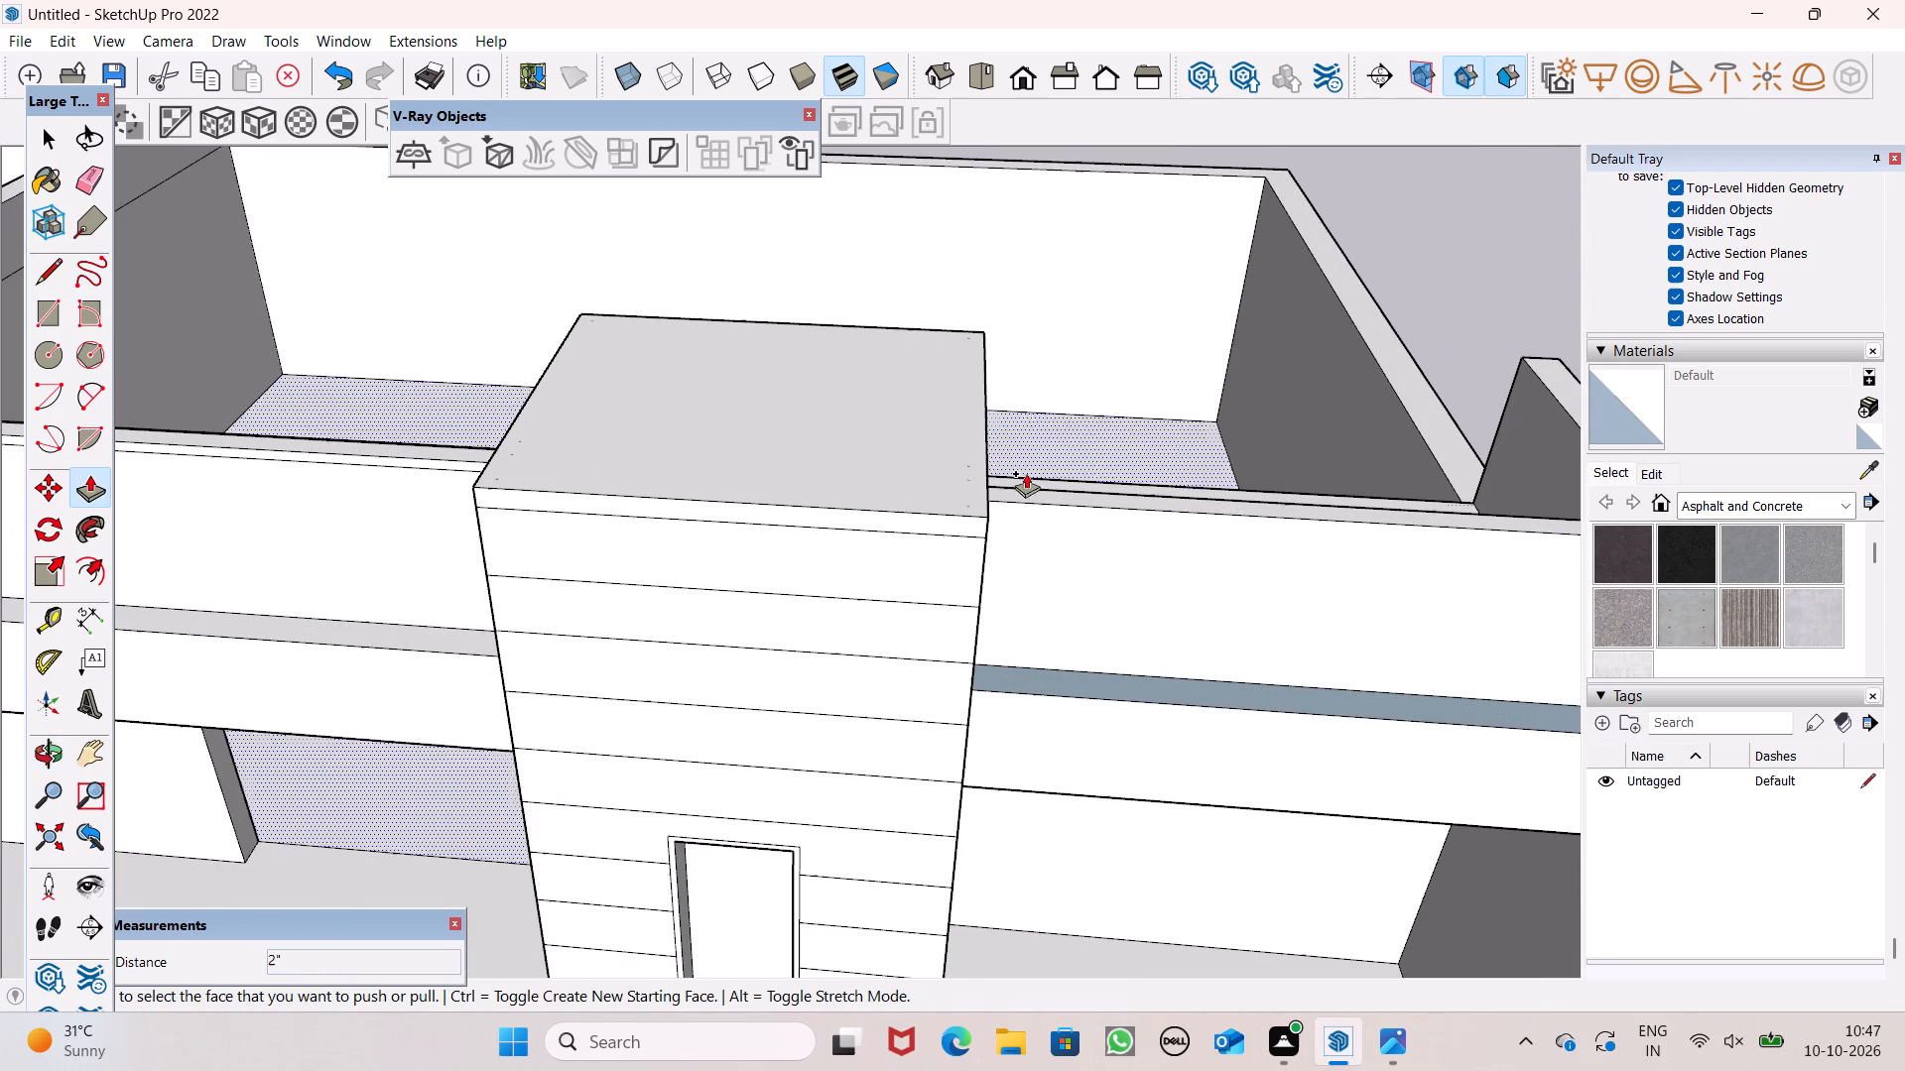
pyautogui.moveTo(1026, 491); pyautogui.dragTo(1059, 683, button='middle')
pyautogui.scroll(6, 1062, 619)
pyautogui.moveTo(1034, 564); pyautogui.dragTo(1021, 540)
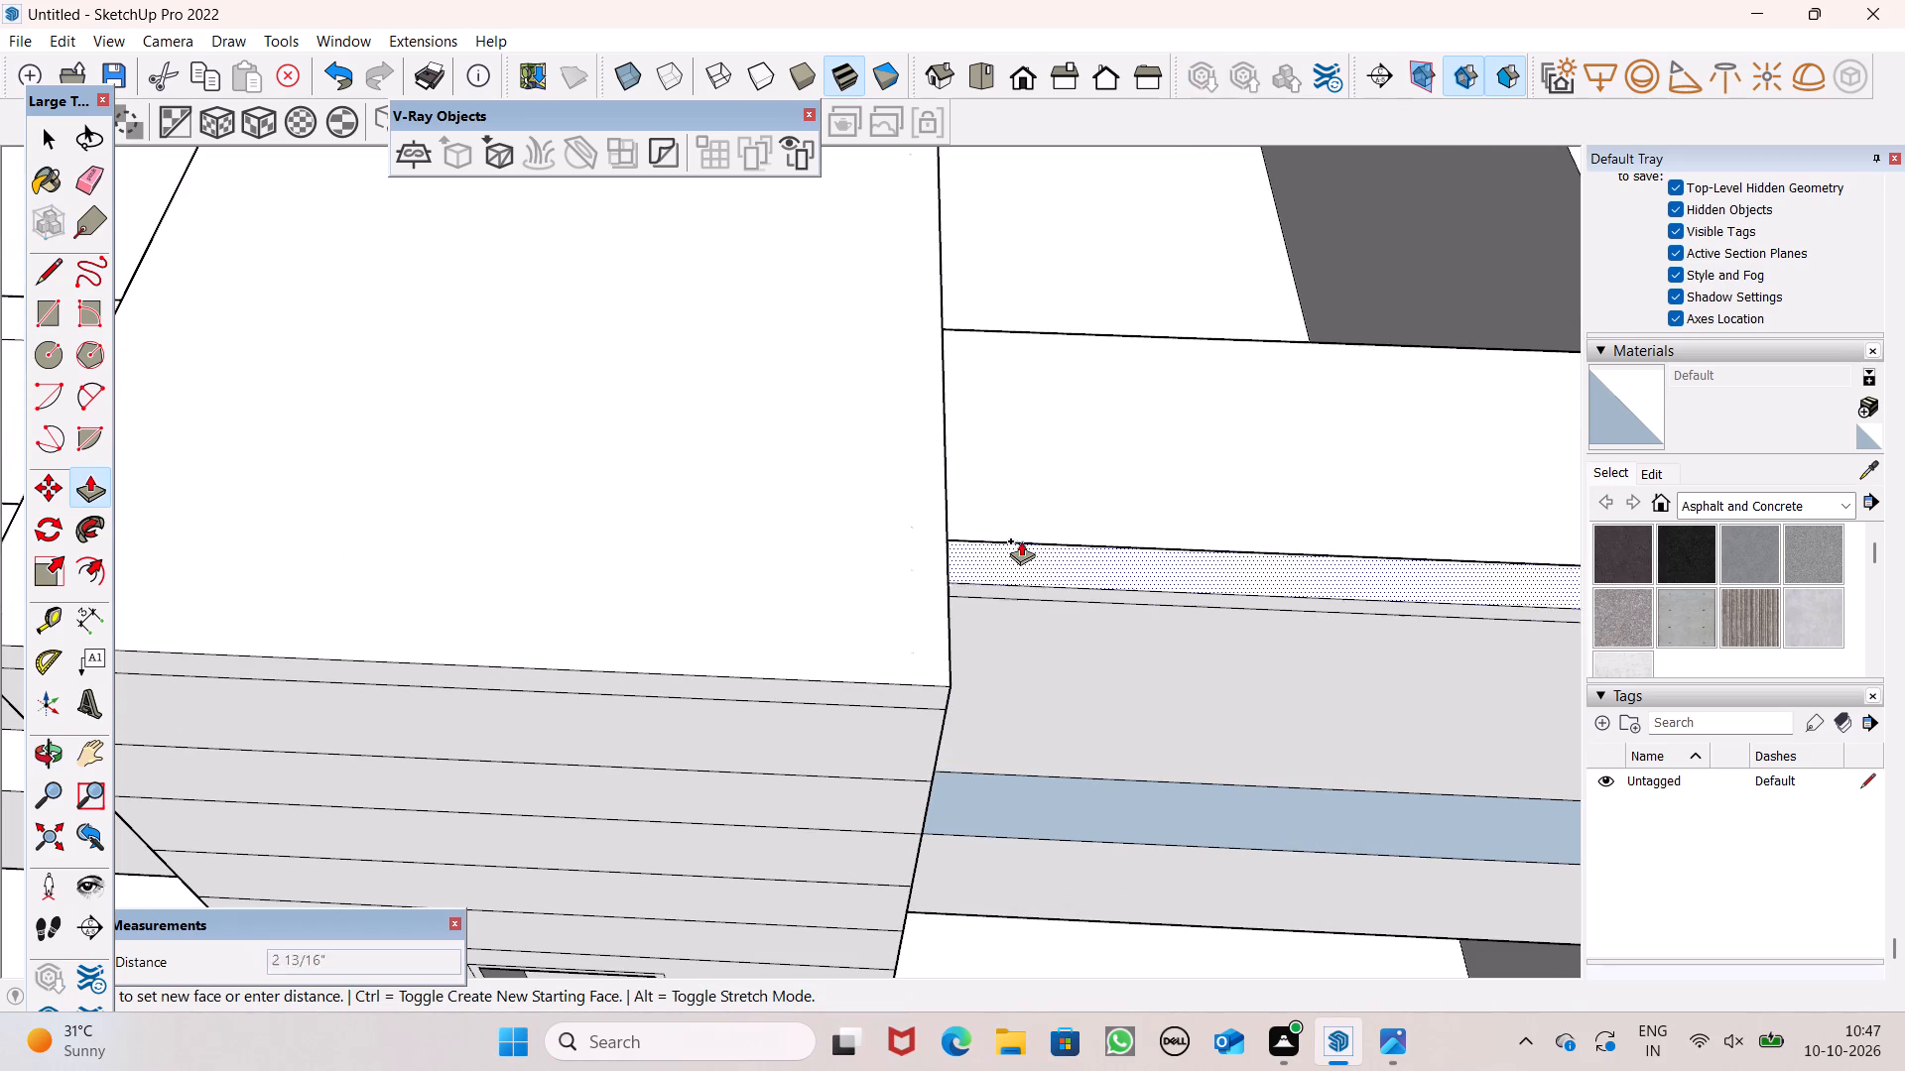
pyautogui.moveTo(1021, 540); pyautogui.dragTo(1014, 539)
pyautogui.press('2')
pyautogui.hotkey('shift', '"')
pyautogui.press('Return')
# Examine the raised parapet tops on both sides of the lined block.
pyautogui.scroll(-3, 856, 492)
pyautogui.scroll(1, 830, 492)
pyautogui.scroll(-12, 830, 492)
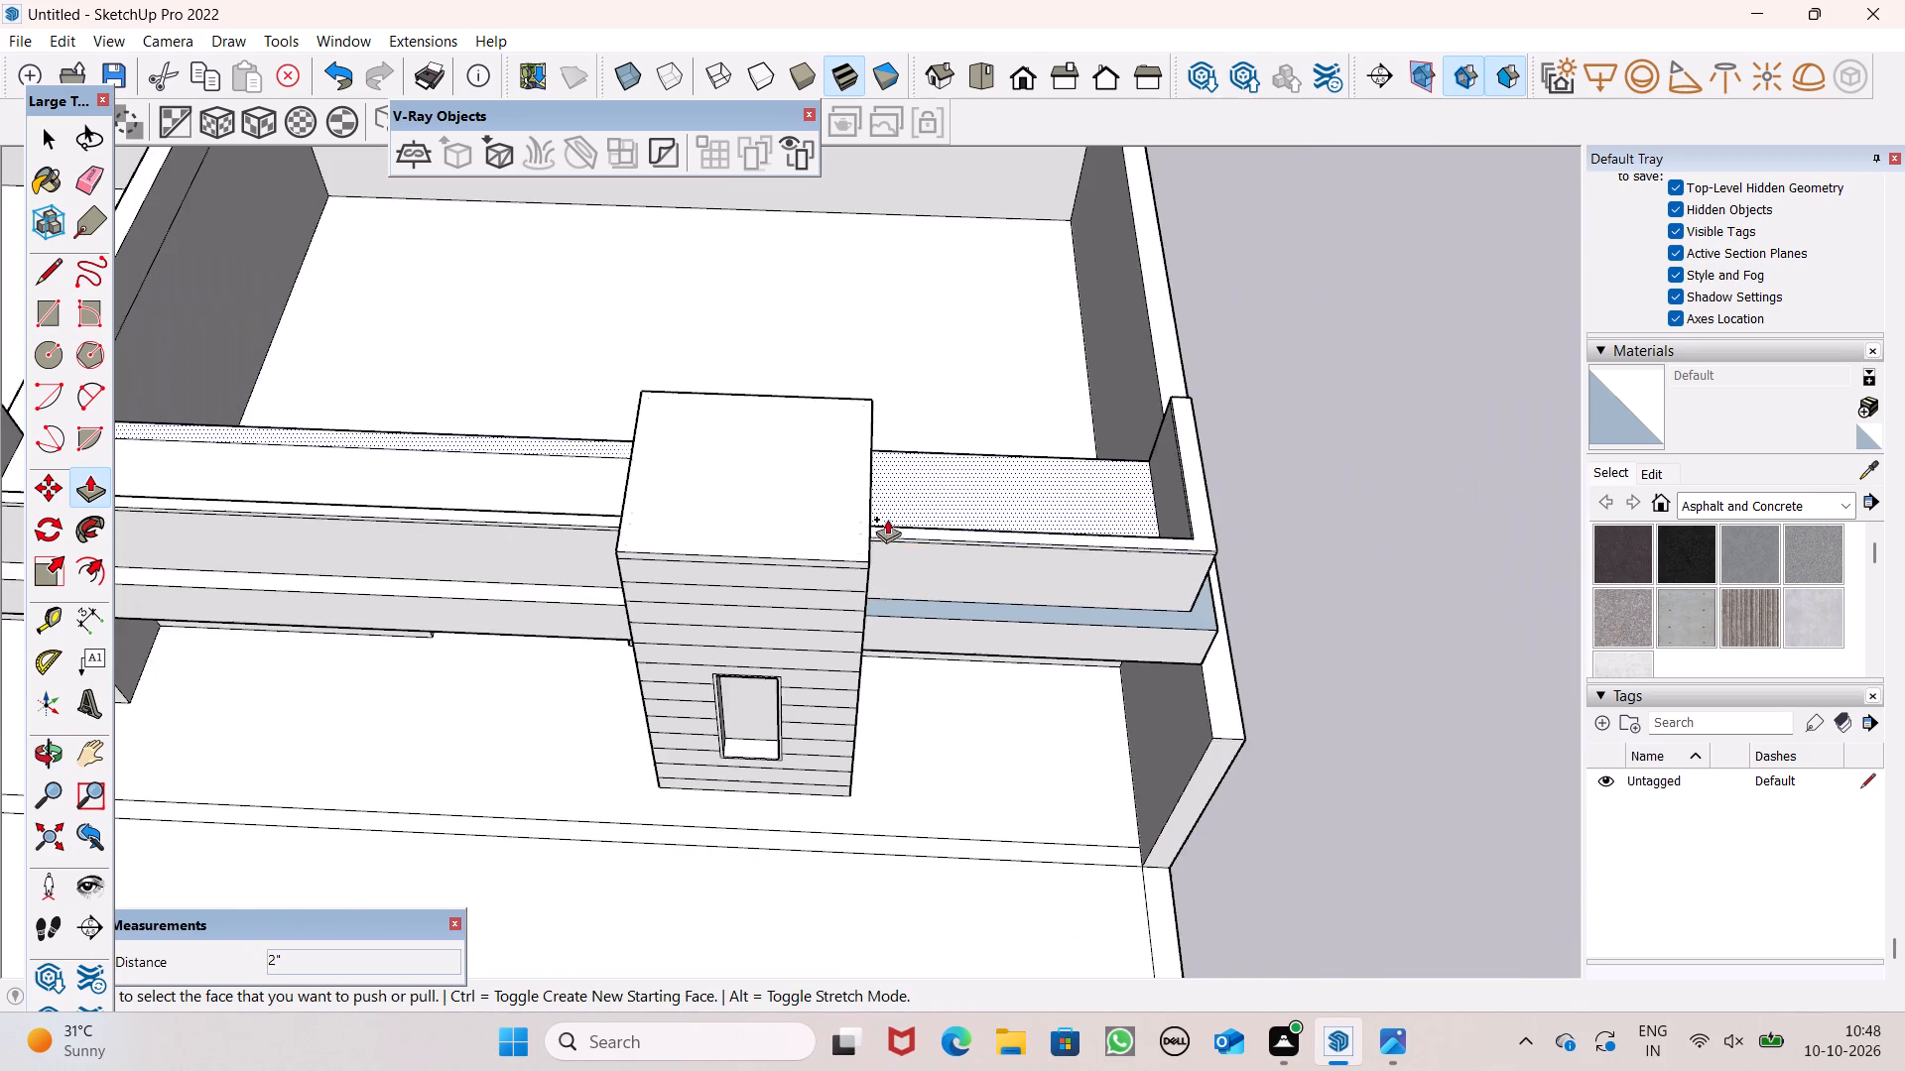
pyautogui.scroll(-1, 914, 481)
pyautogui.scroll(1, 914, 481)
pyautogui.scroll(-1, 914, 481)
pyautogui.moveTo(949, 555); pyautogui.dragTo(965, 437, button='middle')
pyautogui.press('space')
pyautogui.scroll(-3, 995, 434)
pyautogui.moveTo(1013, 545); pyautogui.dragTo(1048, 380, button='middle')
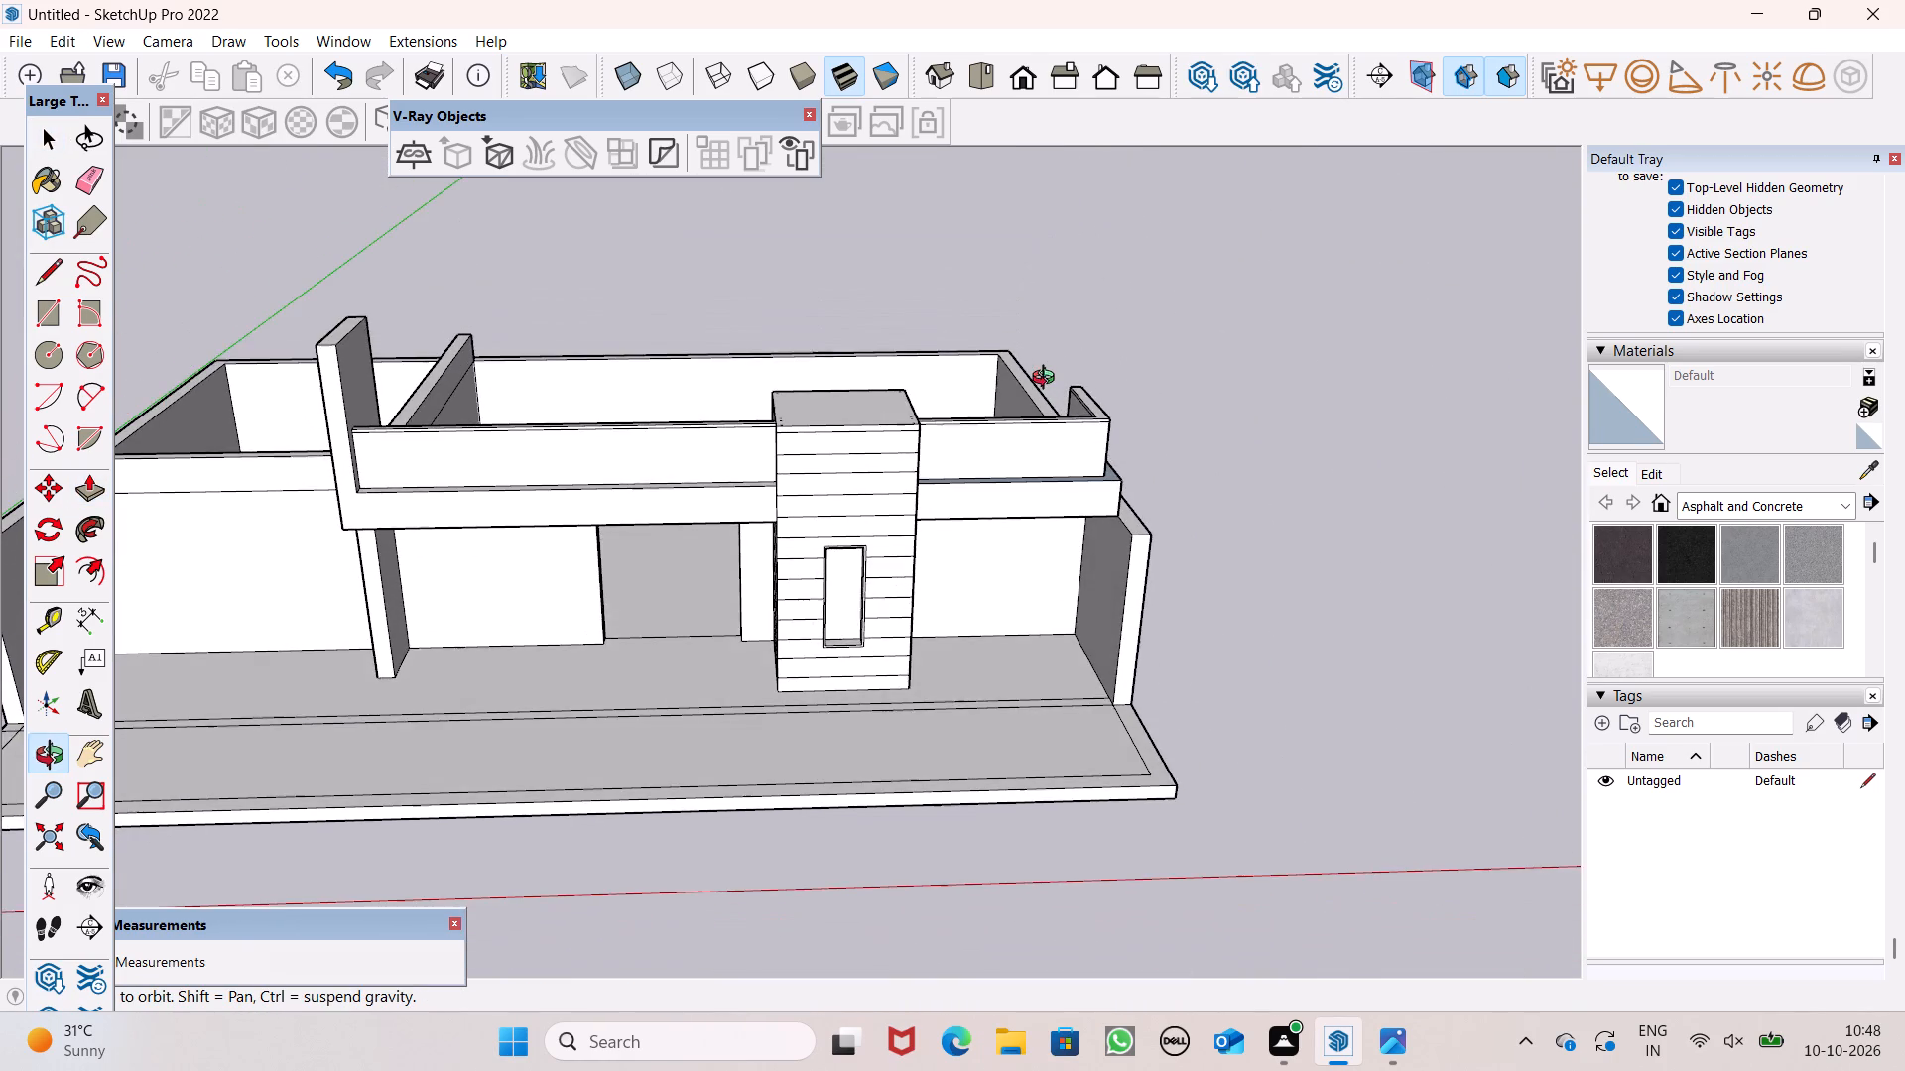
pyautogui.moveTo(1048, 380); pyautogui.dragTo(1018, 332, button='middle')
# Paint the outer face of the front parapet between fin and lined block with Translucent Glass Gray from Glass and Mirrors.
pyautogui.scroll(1, 1018, 332)
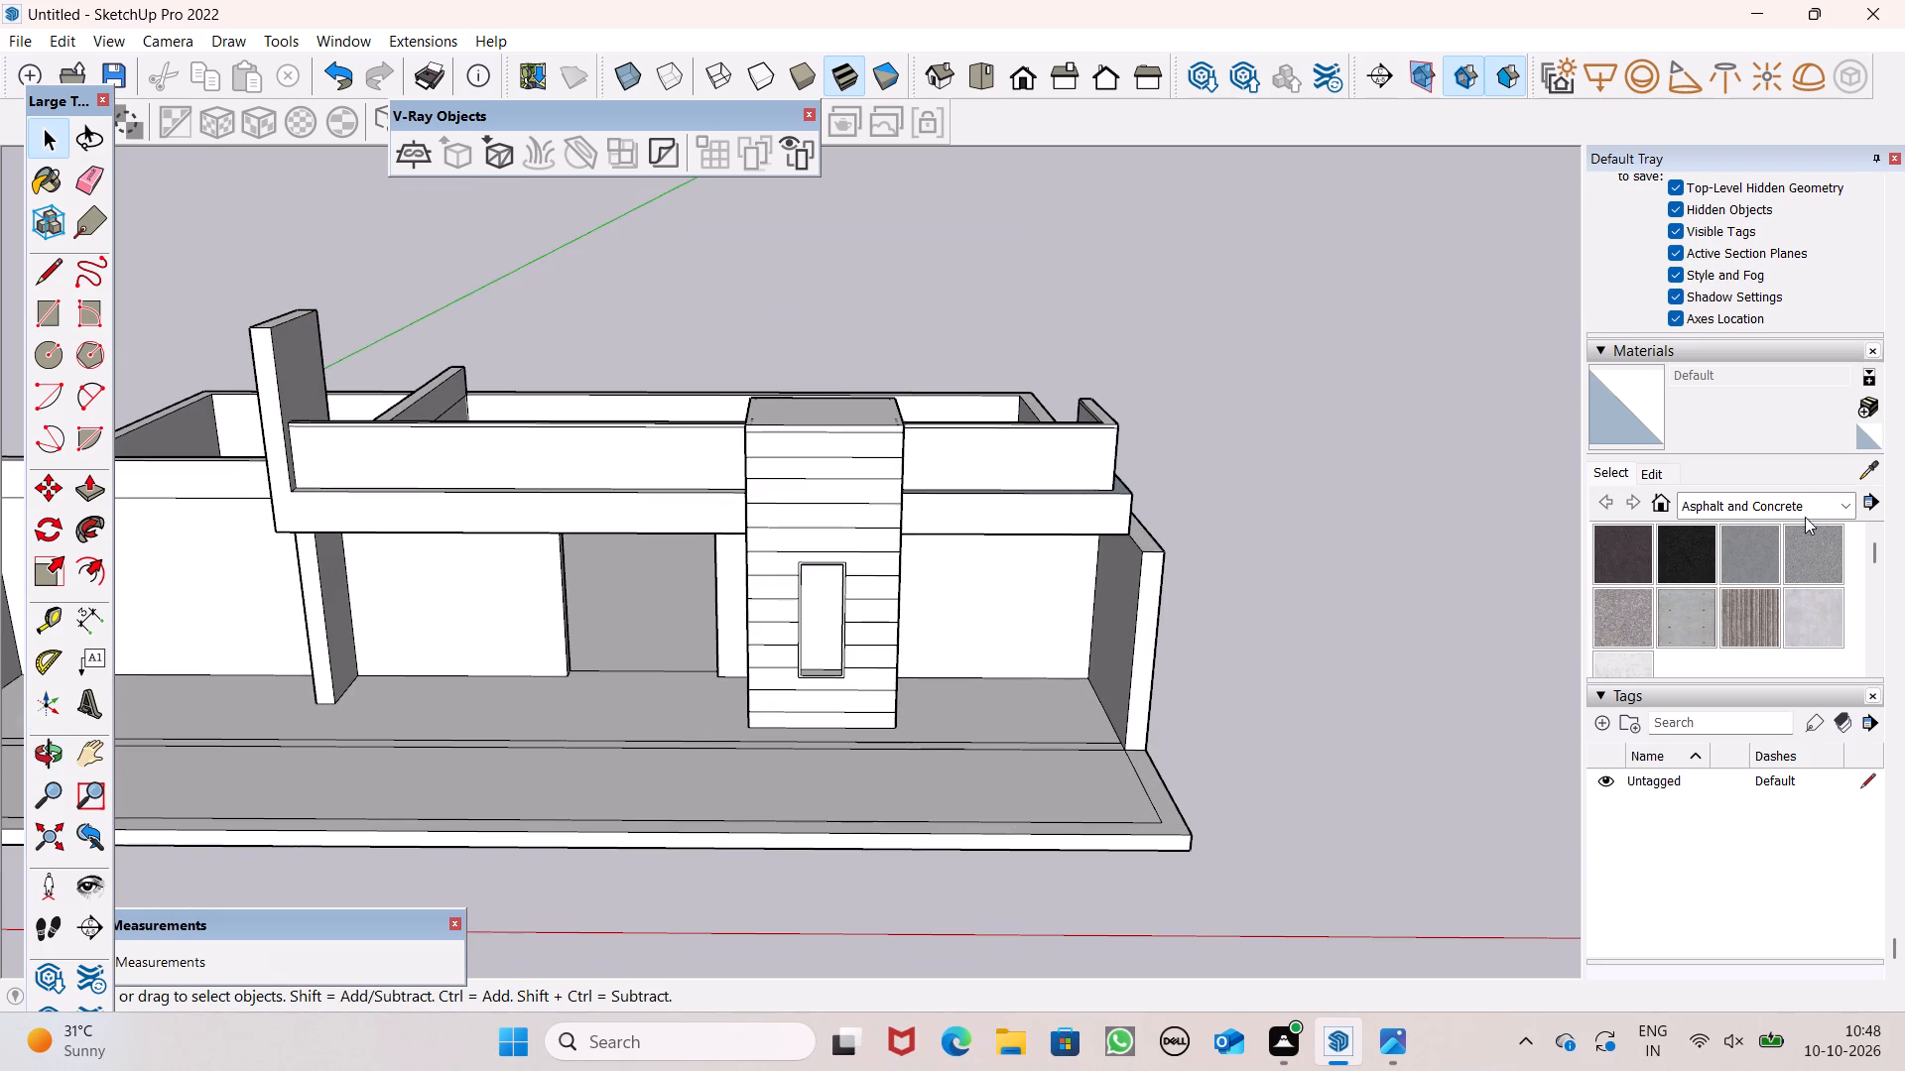
pyautogui.click(1834, 514)
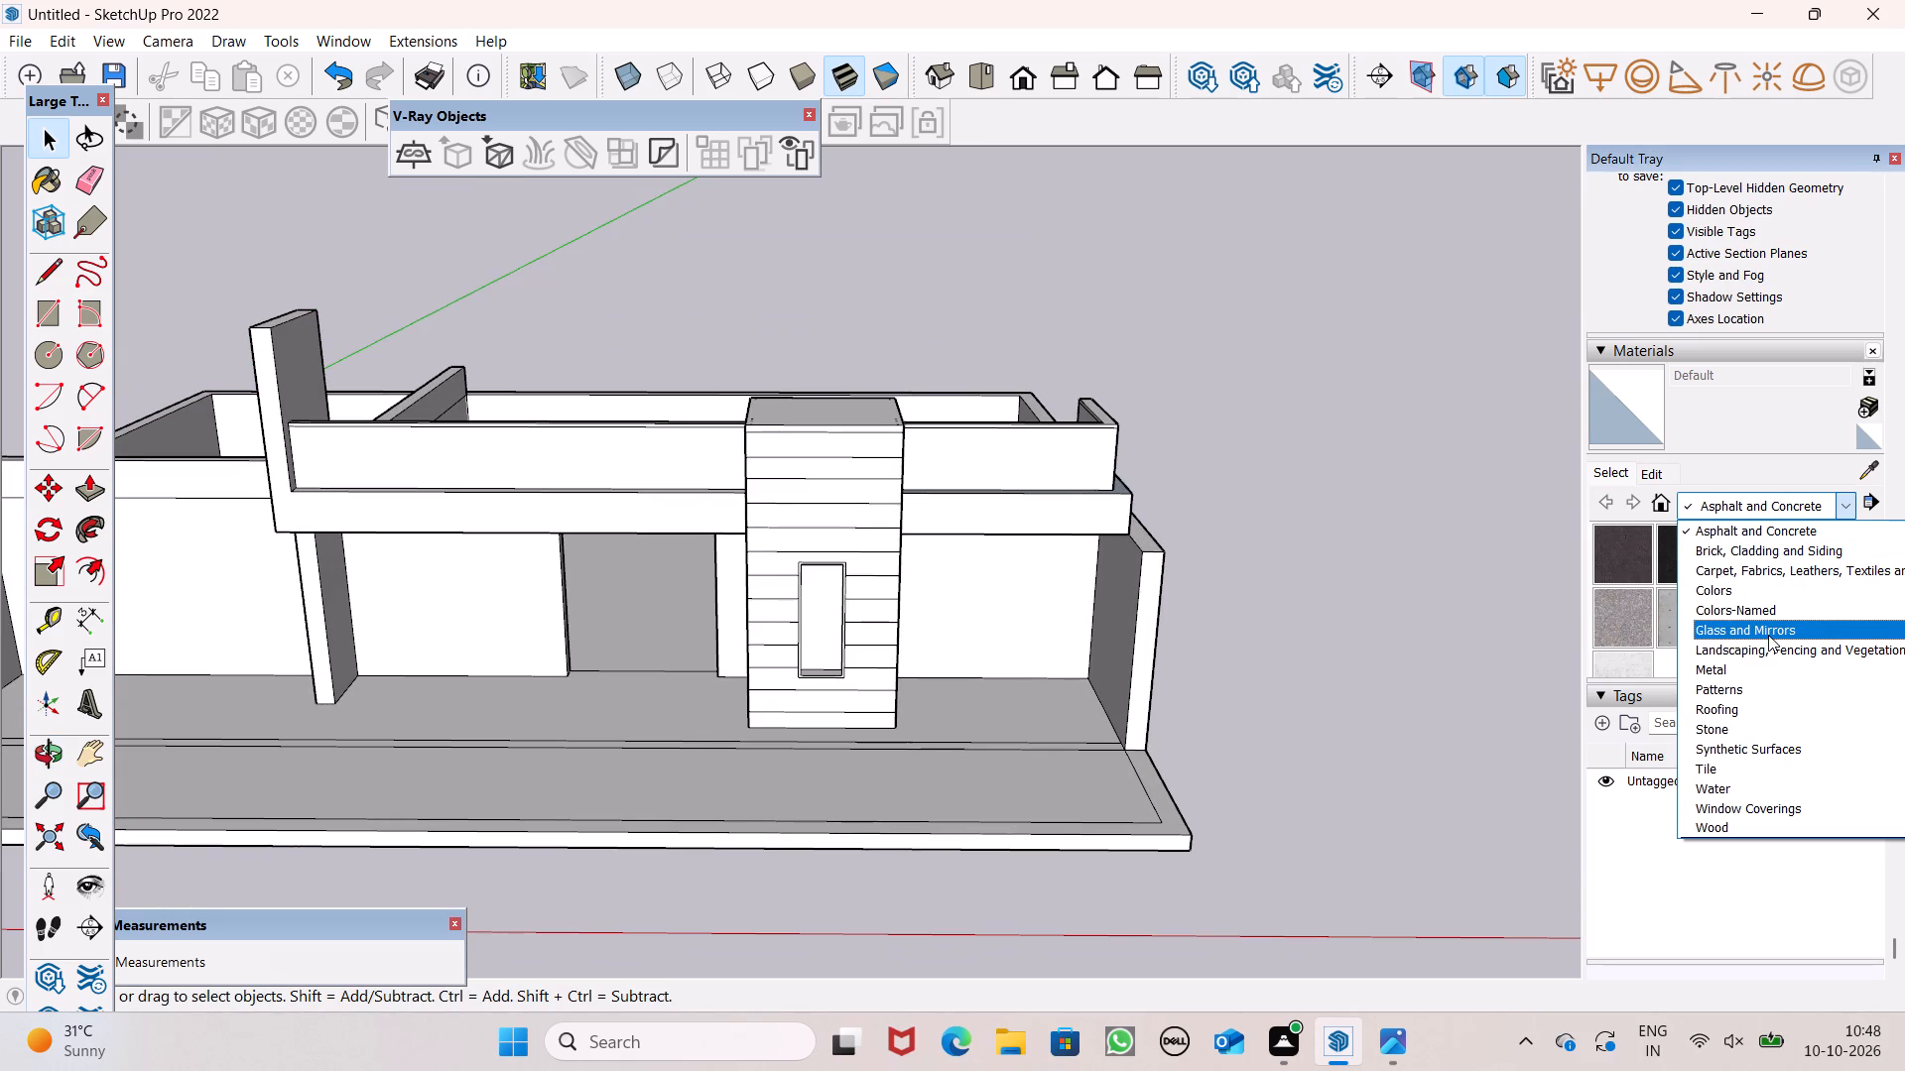
pyautogui.click(1768, 635)
pyautogui.scroll(-2, 1768, 631)
pyautogui.scroll(2, 1790, 618)
pyautogui.click(1792, 619)
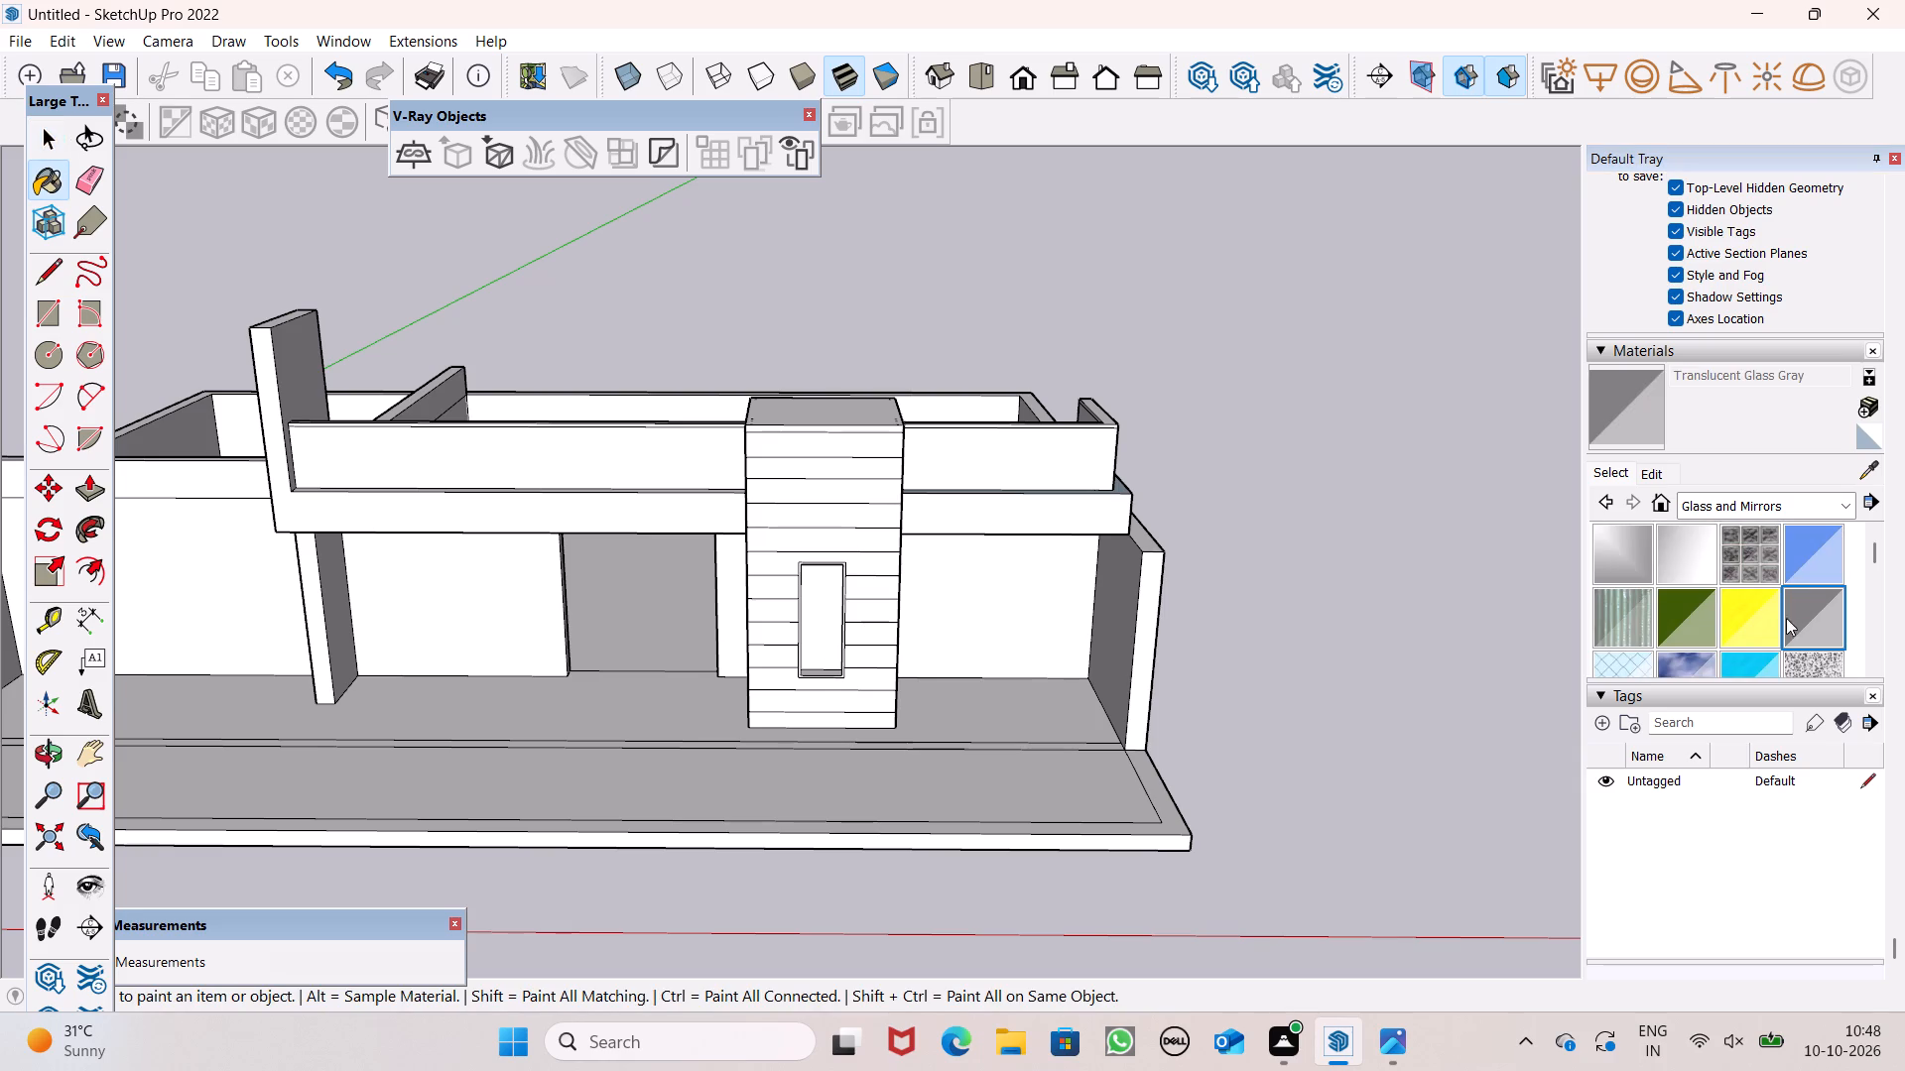
pyautogui.scroll(3, 569, 486)
pyautogui.click(583, 460)
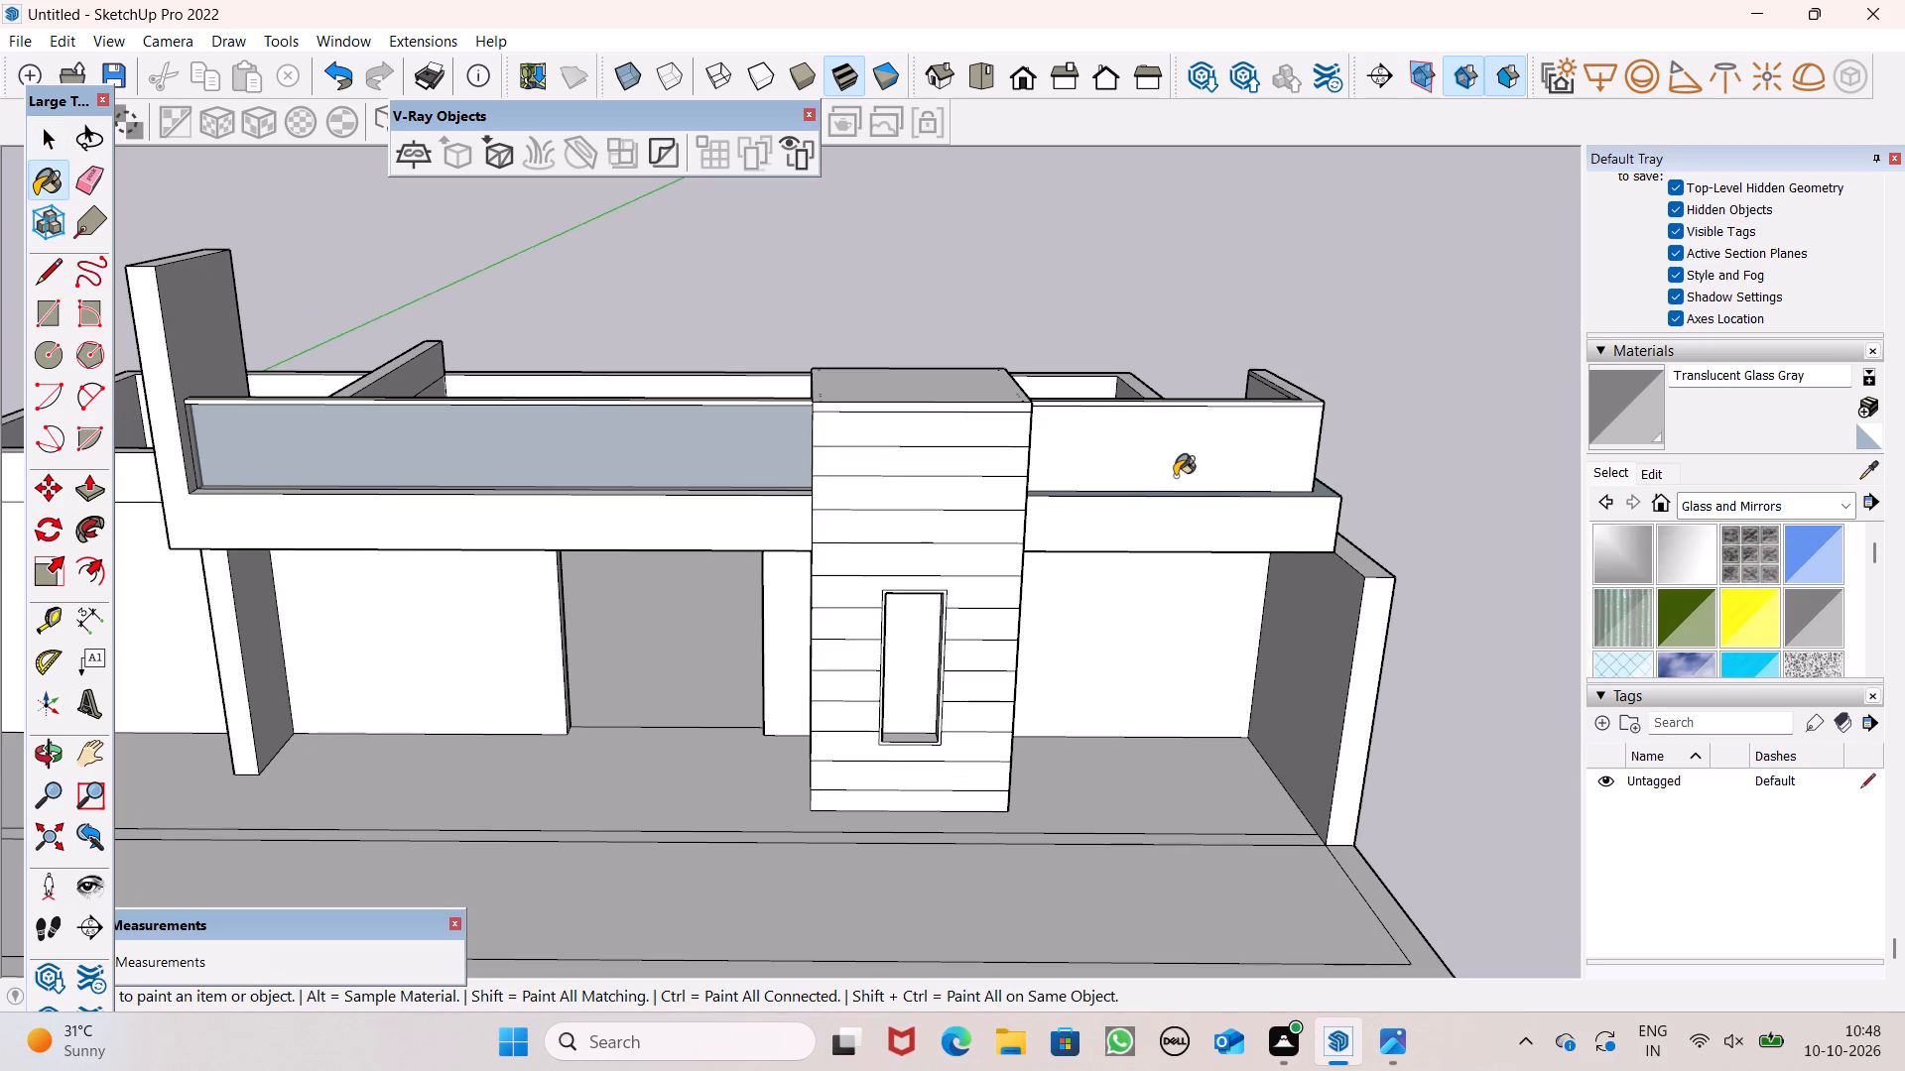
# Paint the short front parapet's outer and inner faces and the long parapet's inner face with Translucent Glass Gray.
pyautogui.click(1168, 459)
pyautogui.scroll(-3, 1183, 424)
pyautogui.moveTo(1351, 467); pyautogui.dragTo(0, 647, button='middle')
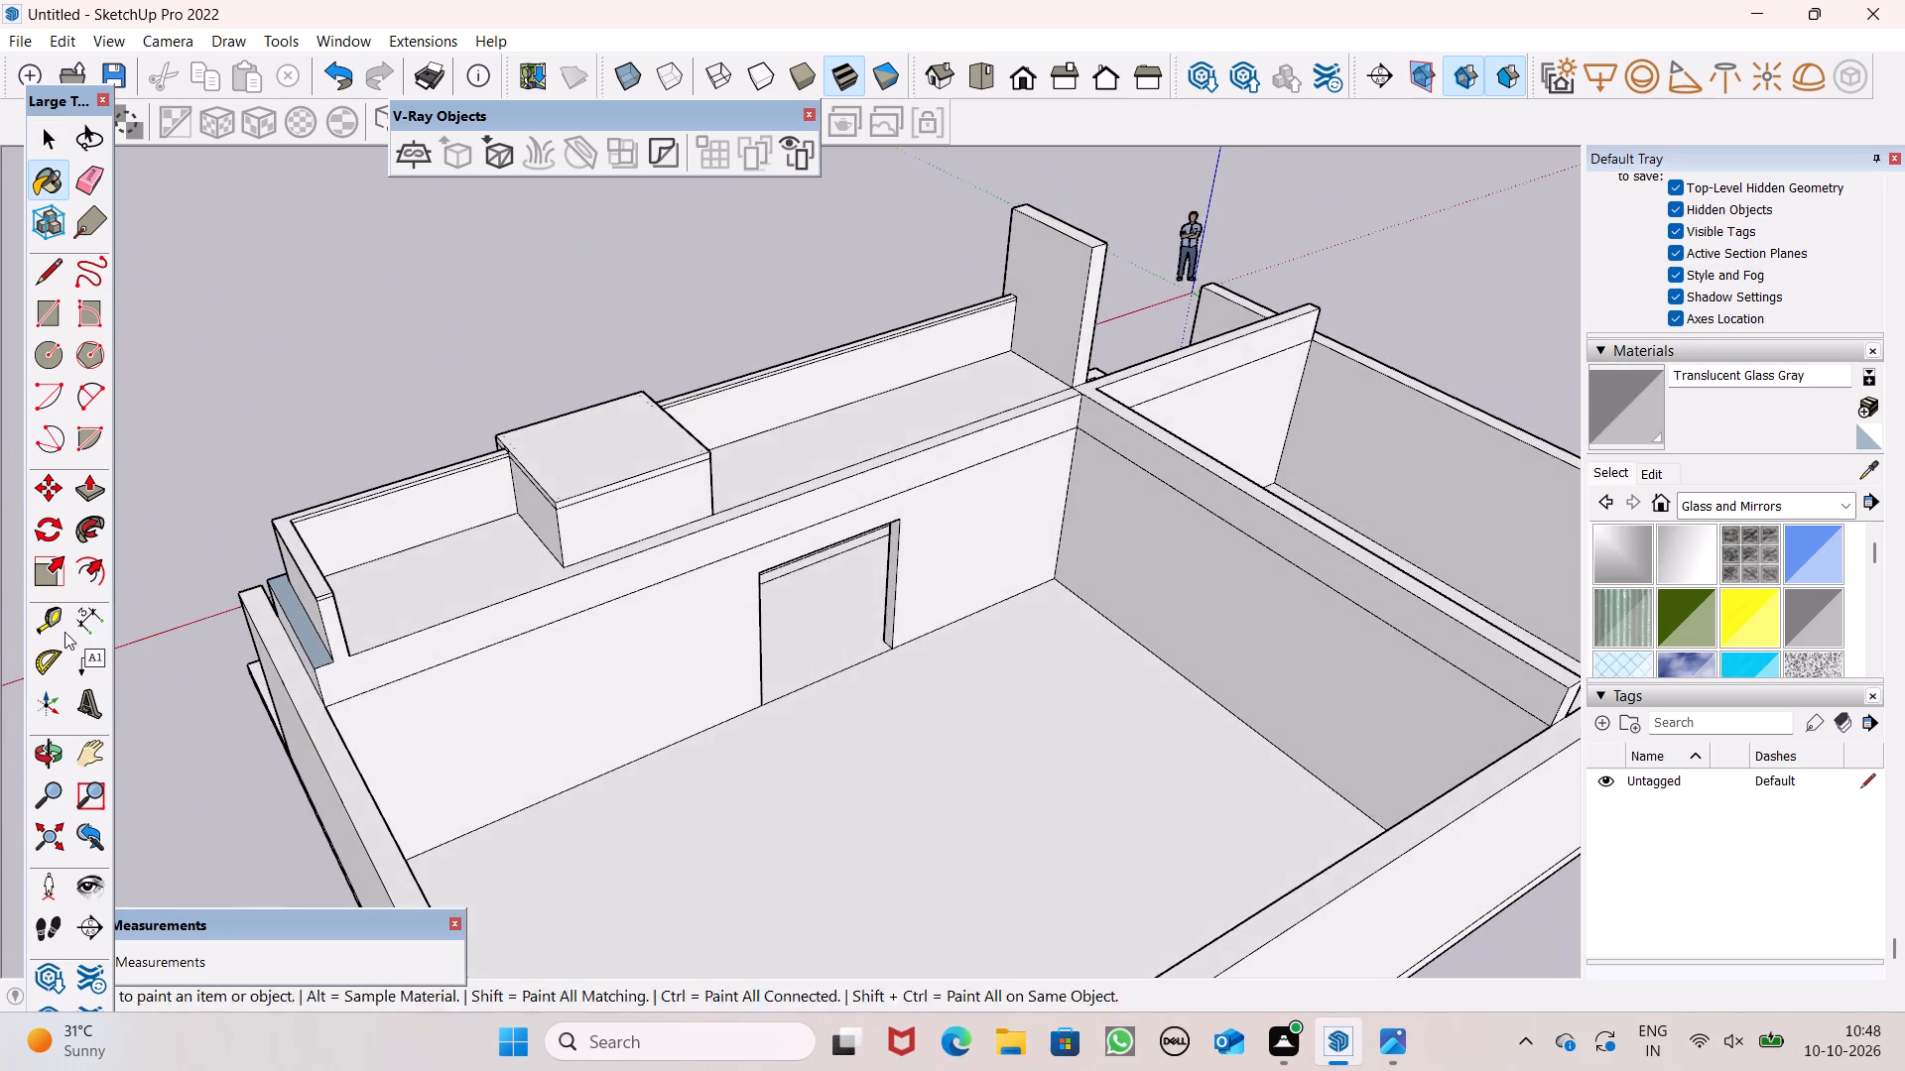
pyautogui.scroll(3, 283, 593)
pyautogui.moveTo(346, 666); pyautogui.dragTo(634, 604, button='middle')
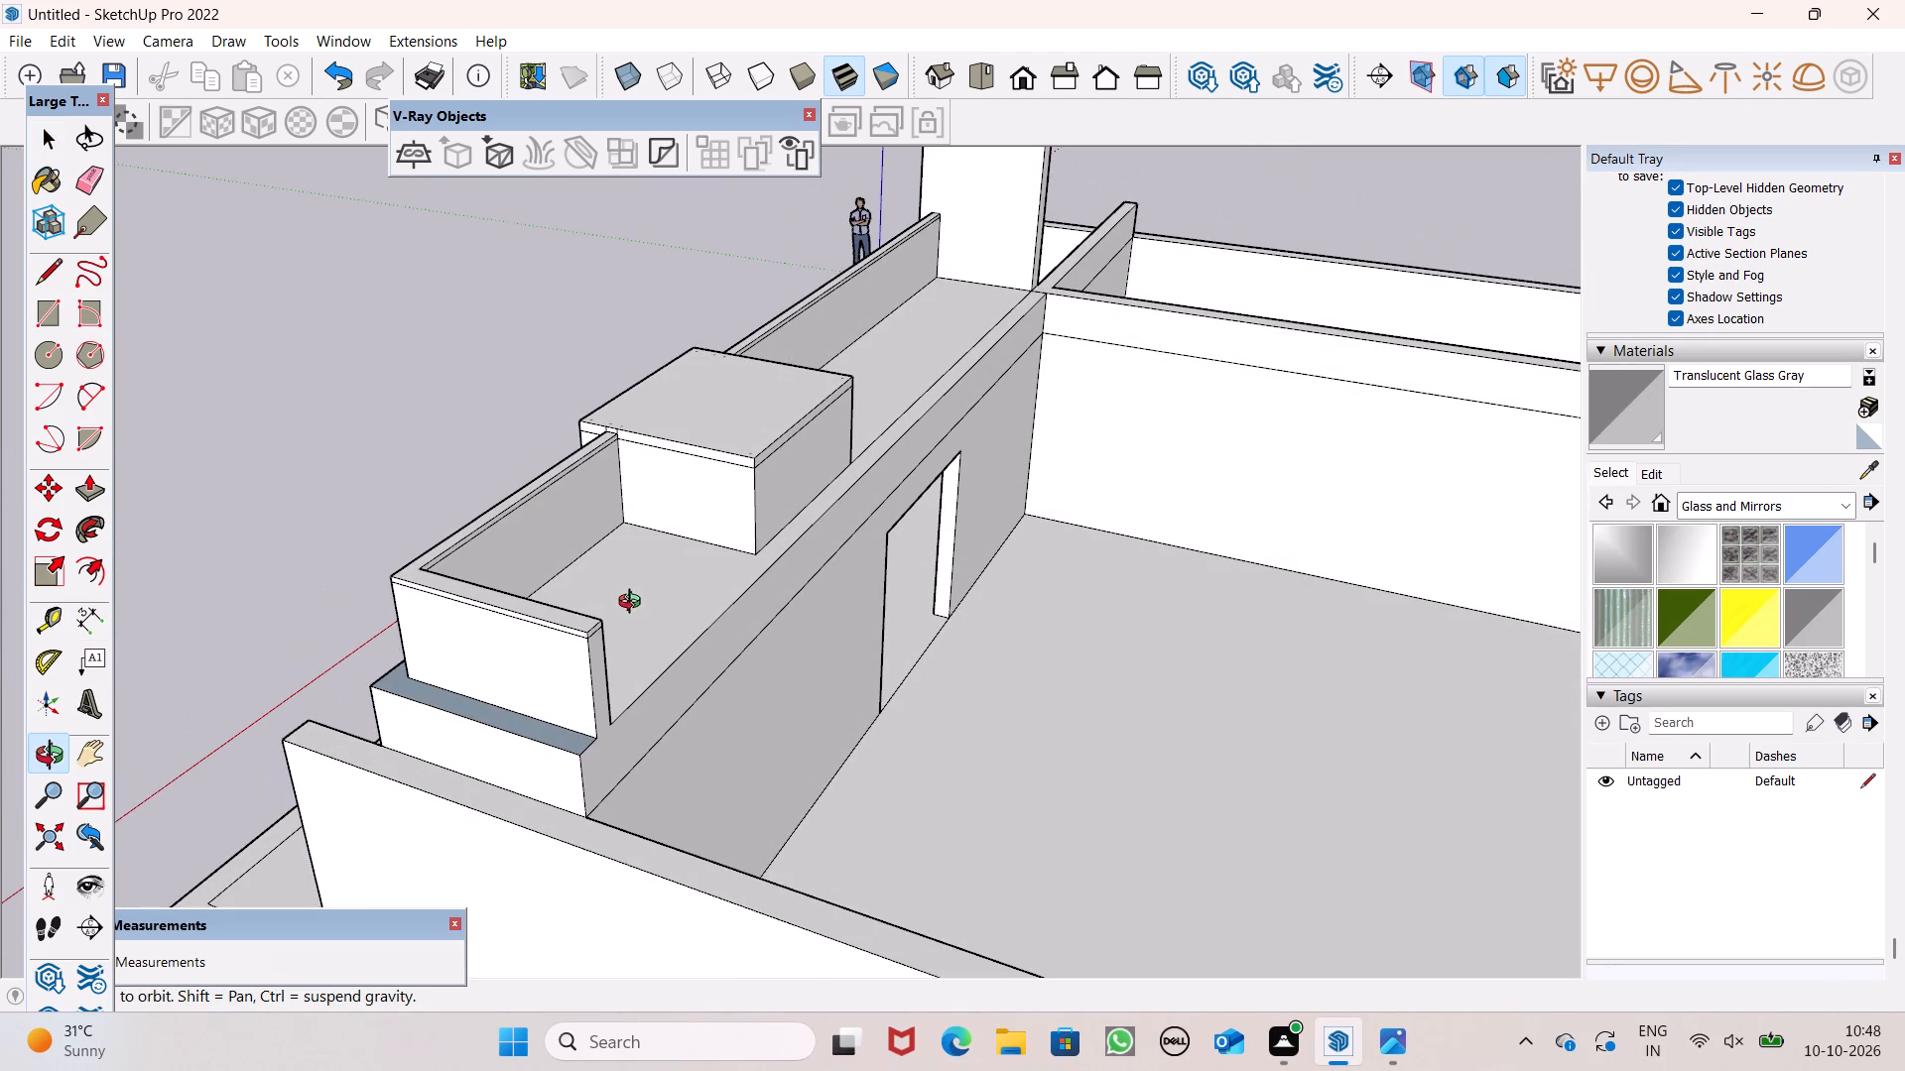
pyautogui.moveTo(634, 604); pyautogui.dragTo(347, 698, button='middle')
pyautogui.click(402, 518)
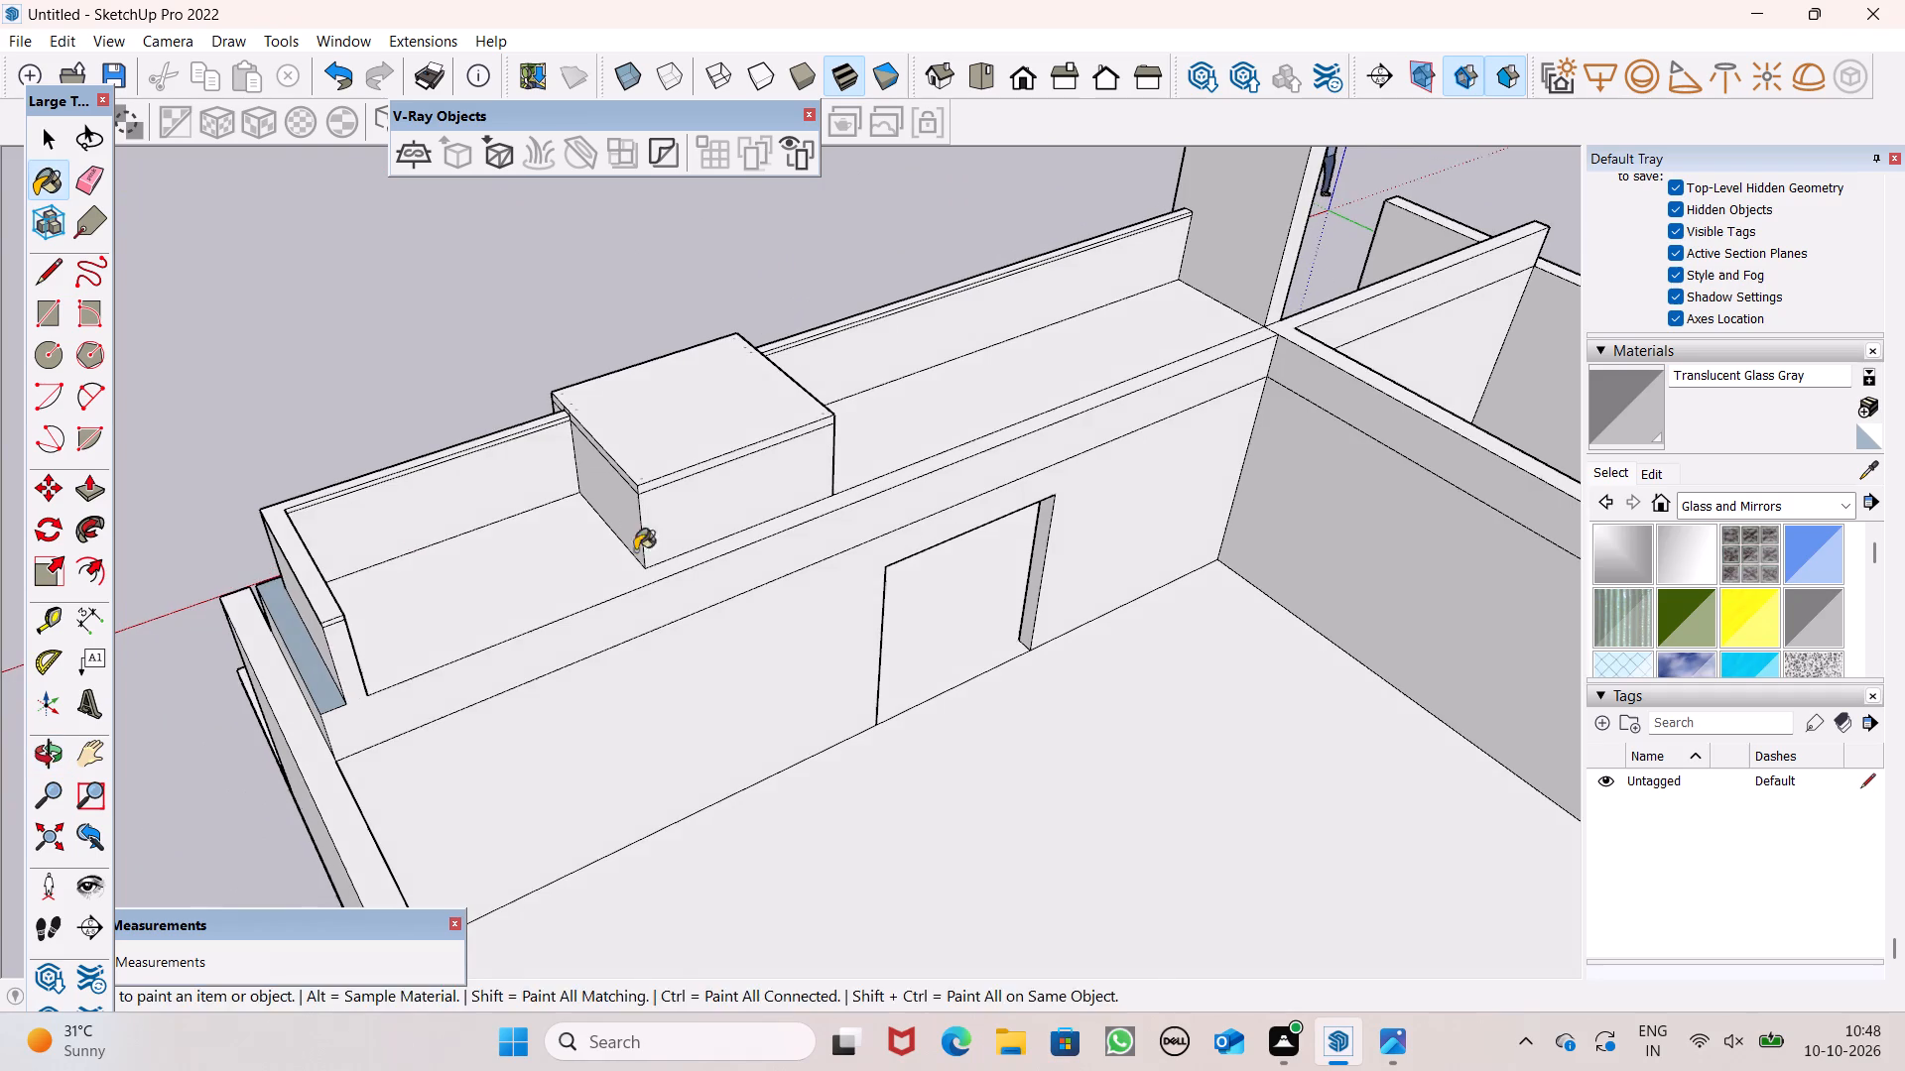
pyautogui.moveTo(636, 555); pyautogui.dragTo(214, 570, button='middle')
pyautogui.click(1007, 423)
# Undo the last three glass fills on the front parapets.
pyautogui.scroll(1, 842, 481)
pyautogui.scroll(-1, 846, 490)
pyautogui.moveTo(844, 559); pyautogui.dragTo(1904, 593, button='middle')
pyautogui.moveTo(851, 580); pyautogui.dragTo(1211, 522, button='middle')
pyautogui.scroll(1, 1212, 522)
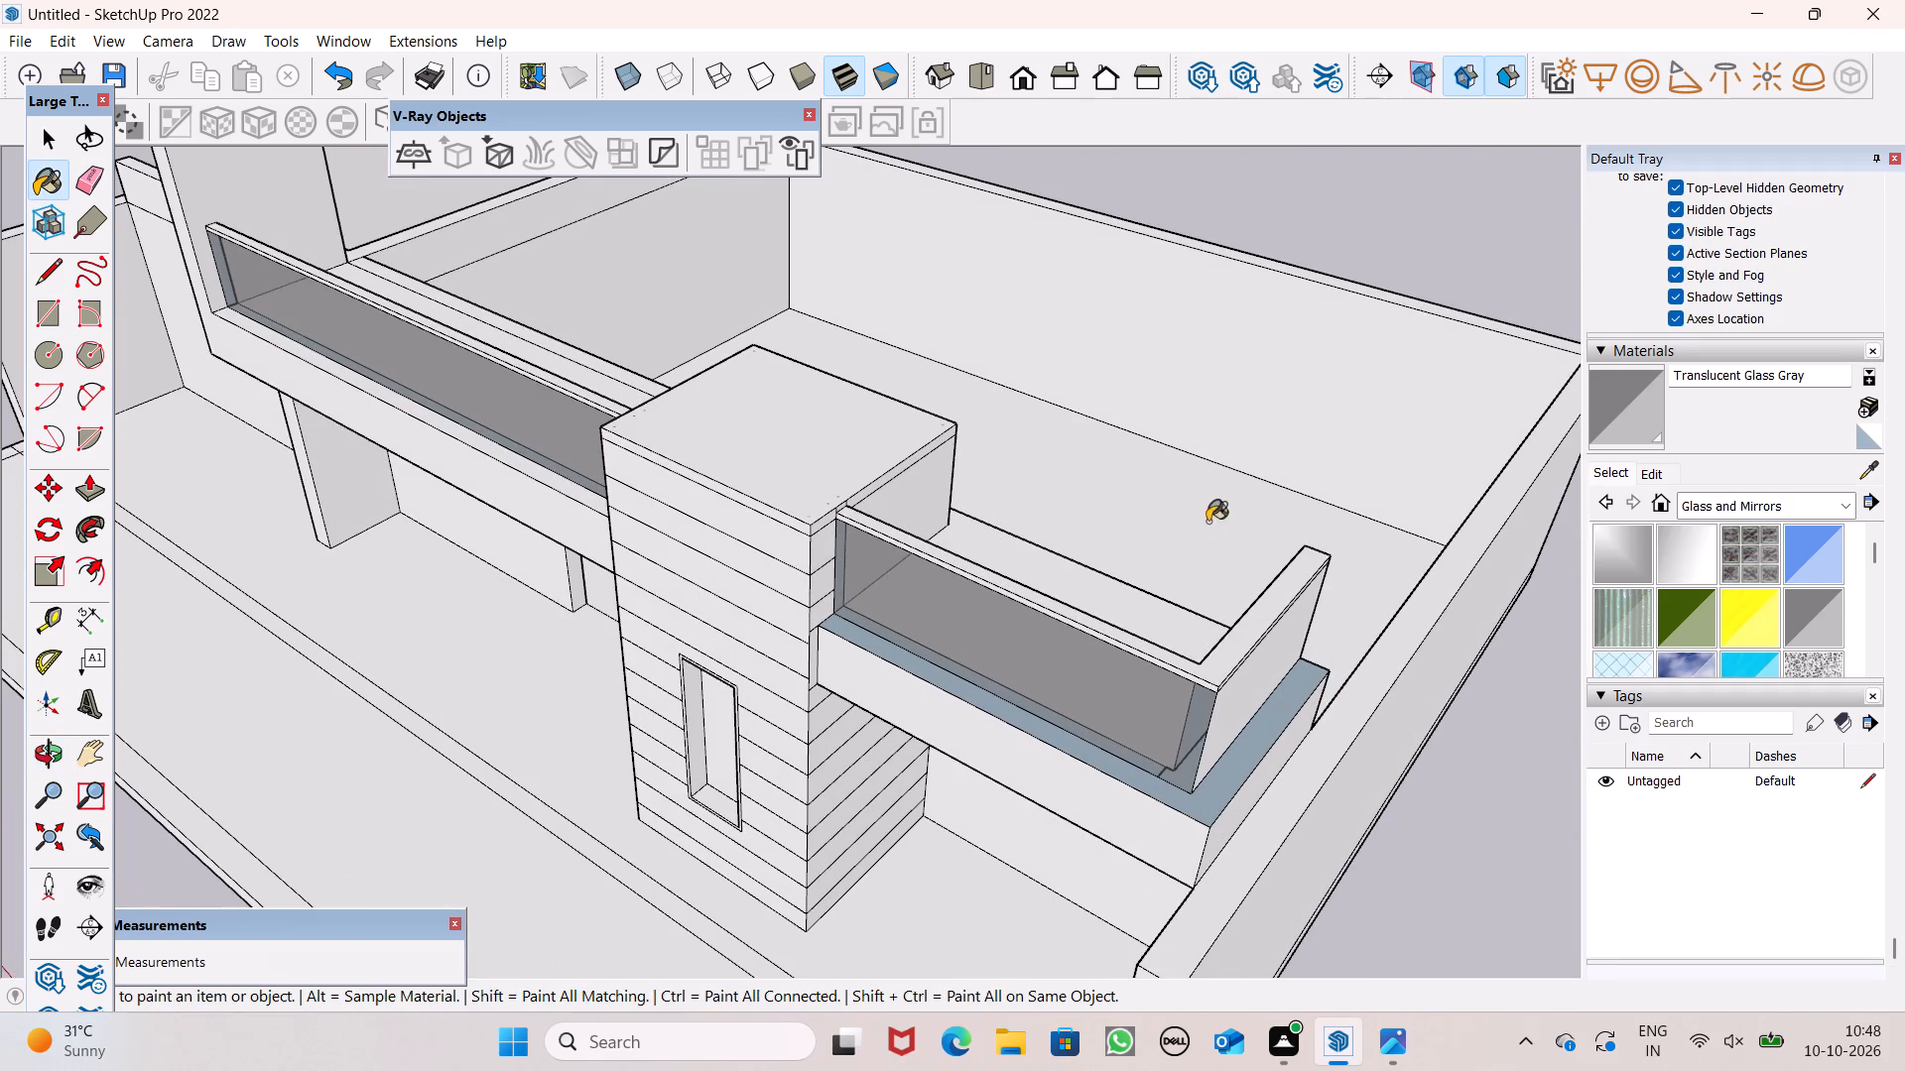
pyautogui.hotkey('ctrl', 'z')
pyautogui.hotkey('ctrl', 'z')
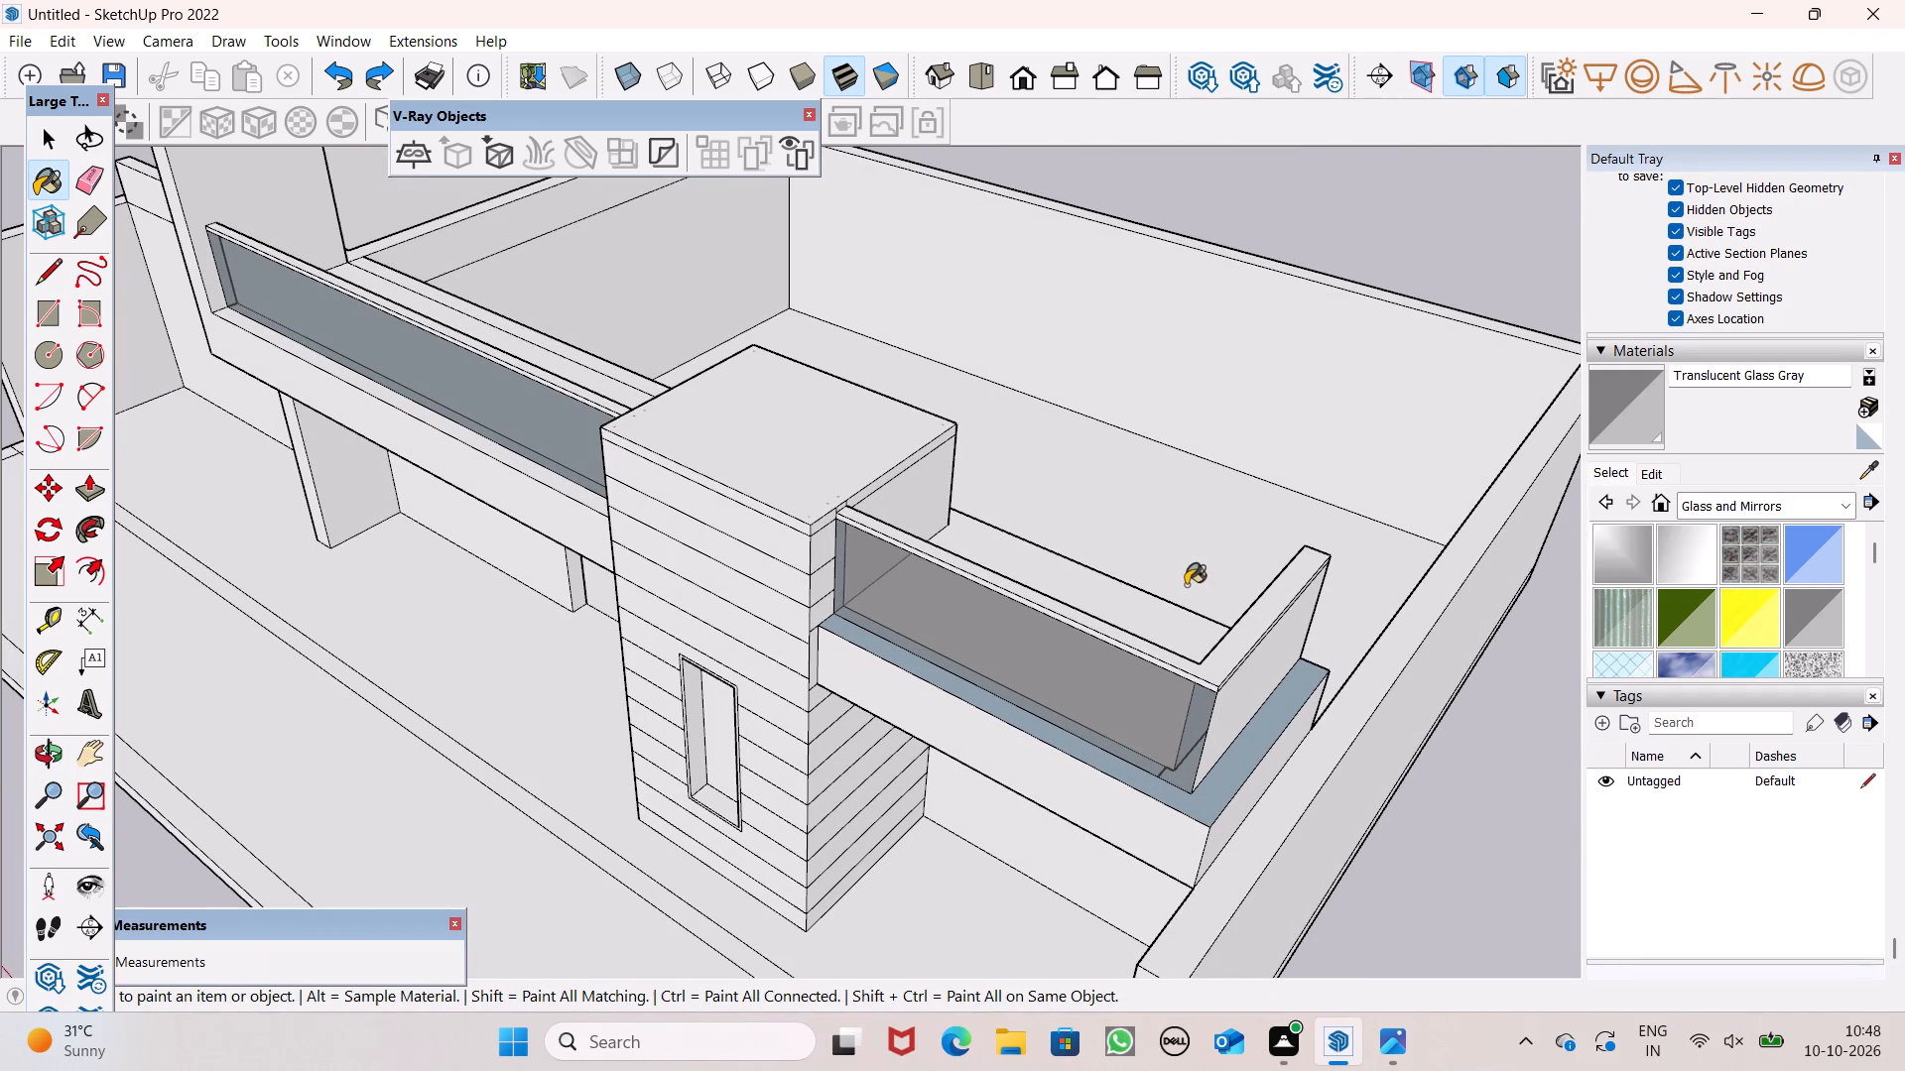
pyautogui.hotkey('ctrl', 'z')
# Paint the inner face of the long front parapet between fin and lined block with Translucent Glass Gray.
pyautogui.scroll(-2, 1165, 617)
pyautogui.moveTo(1222, 574); pyautogui.dragTo(87, 535, button='middle')
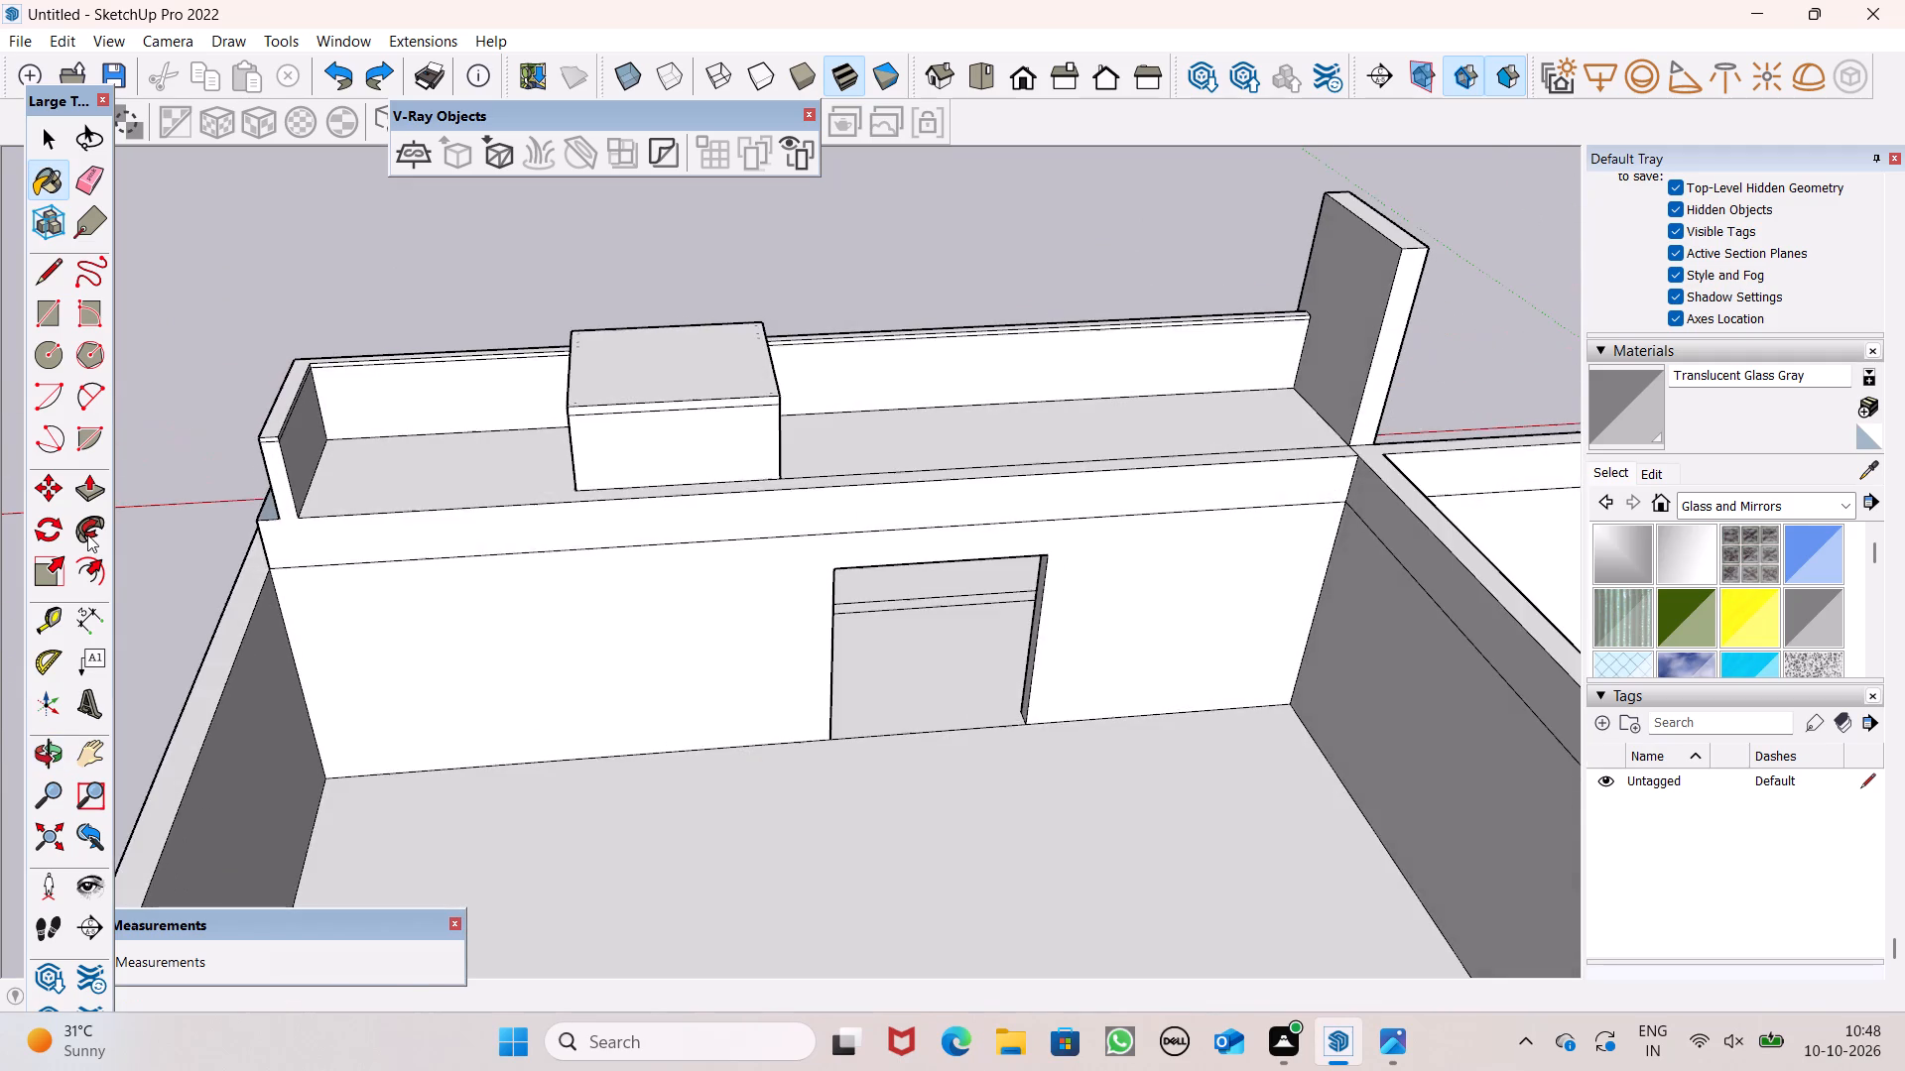
pyautogui.moveTo(87, 535); pyautogui.dragTo(0, 589, button='middle')
pyautogui.scroll(4, 787, 437)
pyautogui.click(825, 357)
# Examine the glazed parapet and the whole building's front from several angles.
pyautogui.scroll(-7, 808, 416)
pyautogui.moveTo(809, 476); pyautogui.dragTo(1904, 514, button='middle')
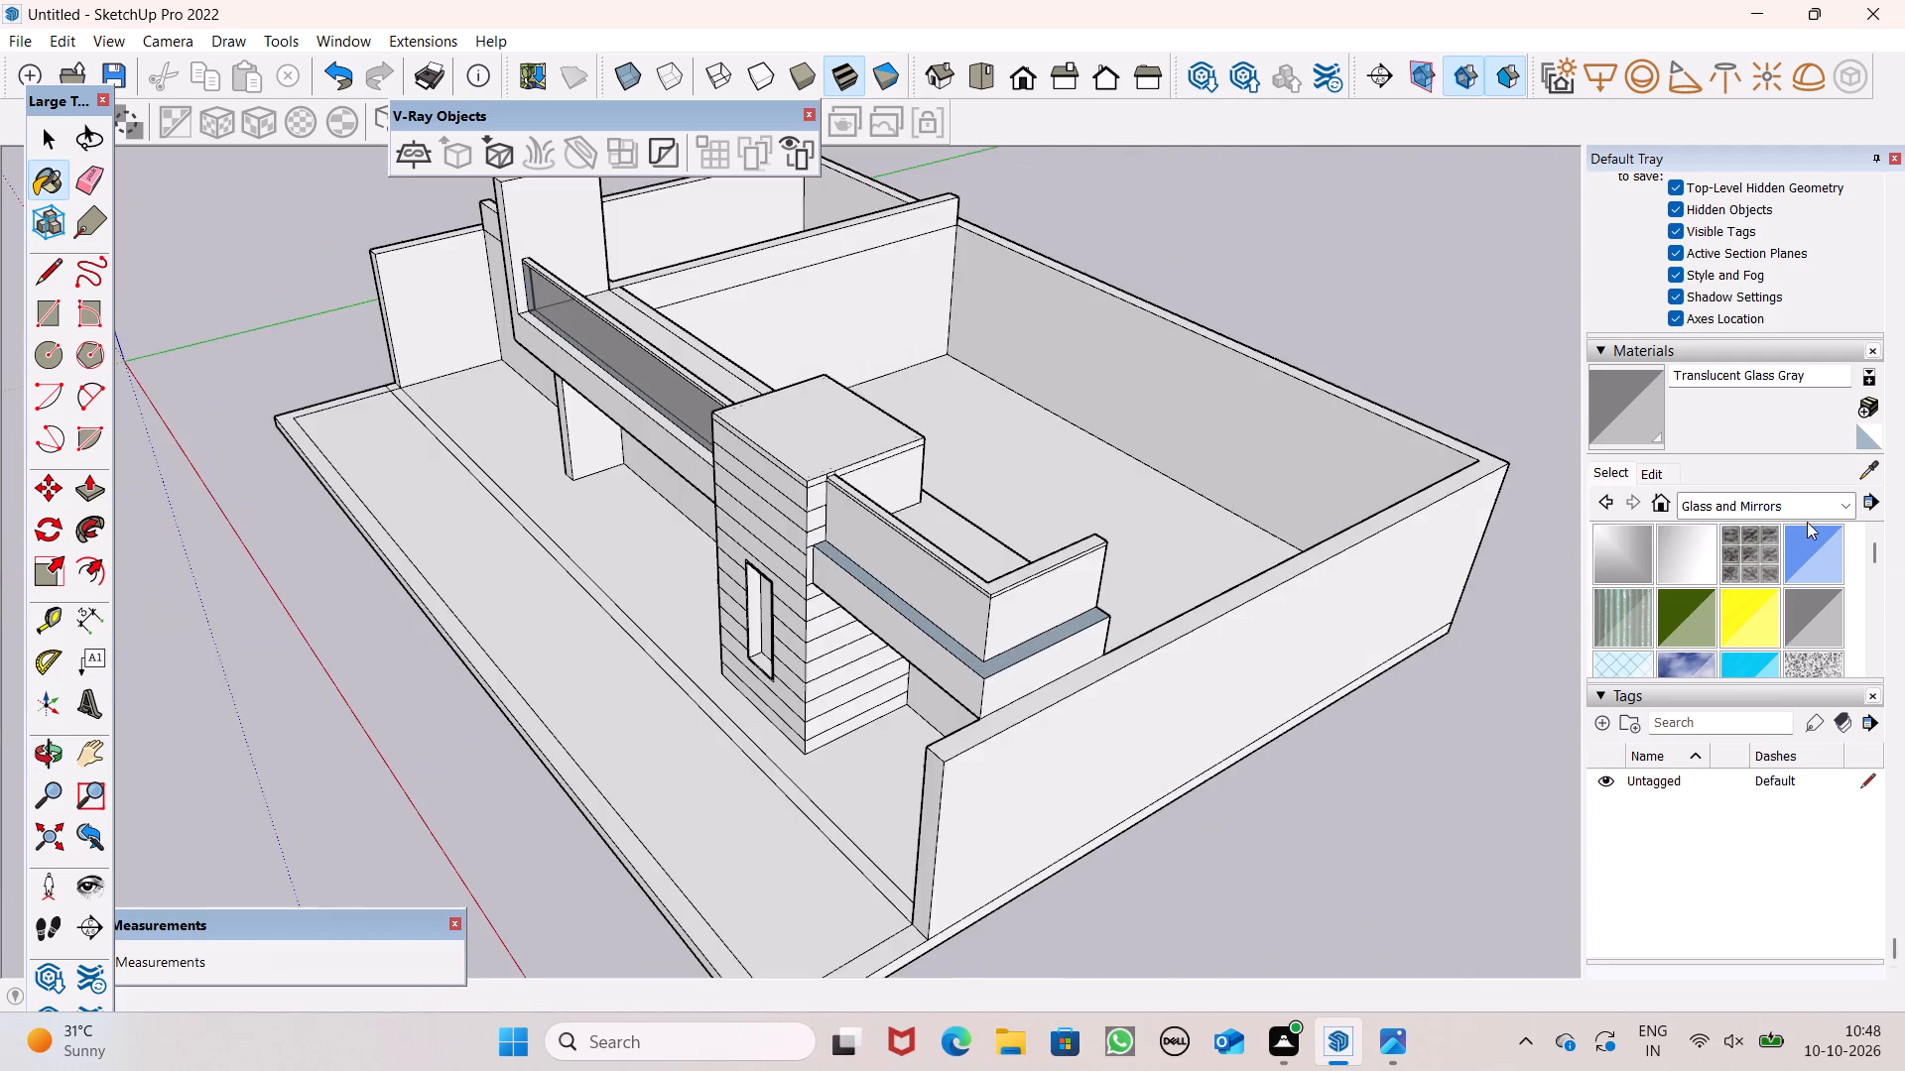
pyautogui.moveTo(1044, 558); pyautogui.dragTo(1576, 437, button='middle')
pyautogui.scroll(1, 1044, 558)
pyautogui.moveTo(1161, 548); pyautogui.dragTo(1224, 510, button='middle')
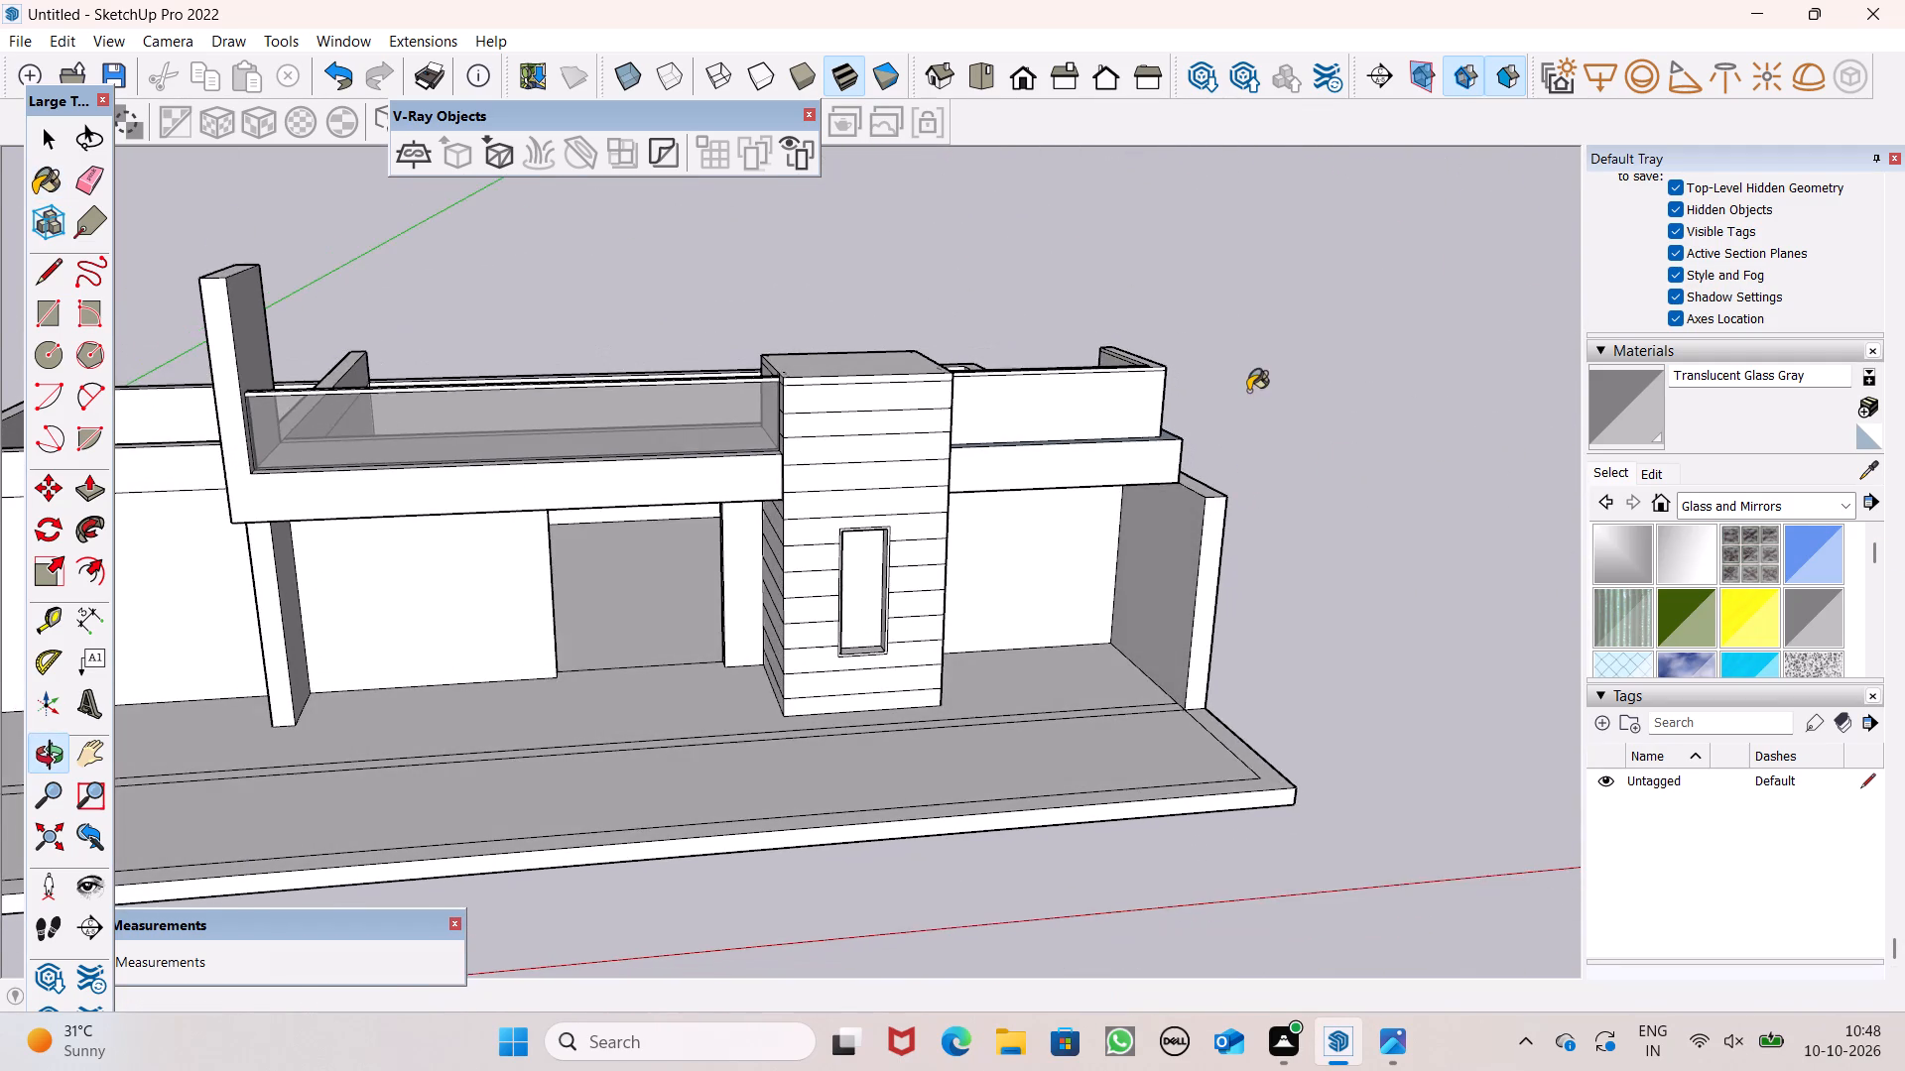
pyautogui.scroll(-2, 1248, 391)
pyautogui.moveTo(1234, 481); pyautogui.dragTo(1198, 485, button='middle')
pyautogui.press('space')
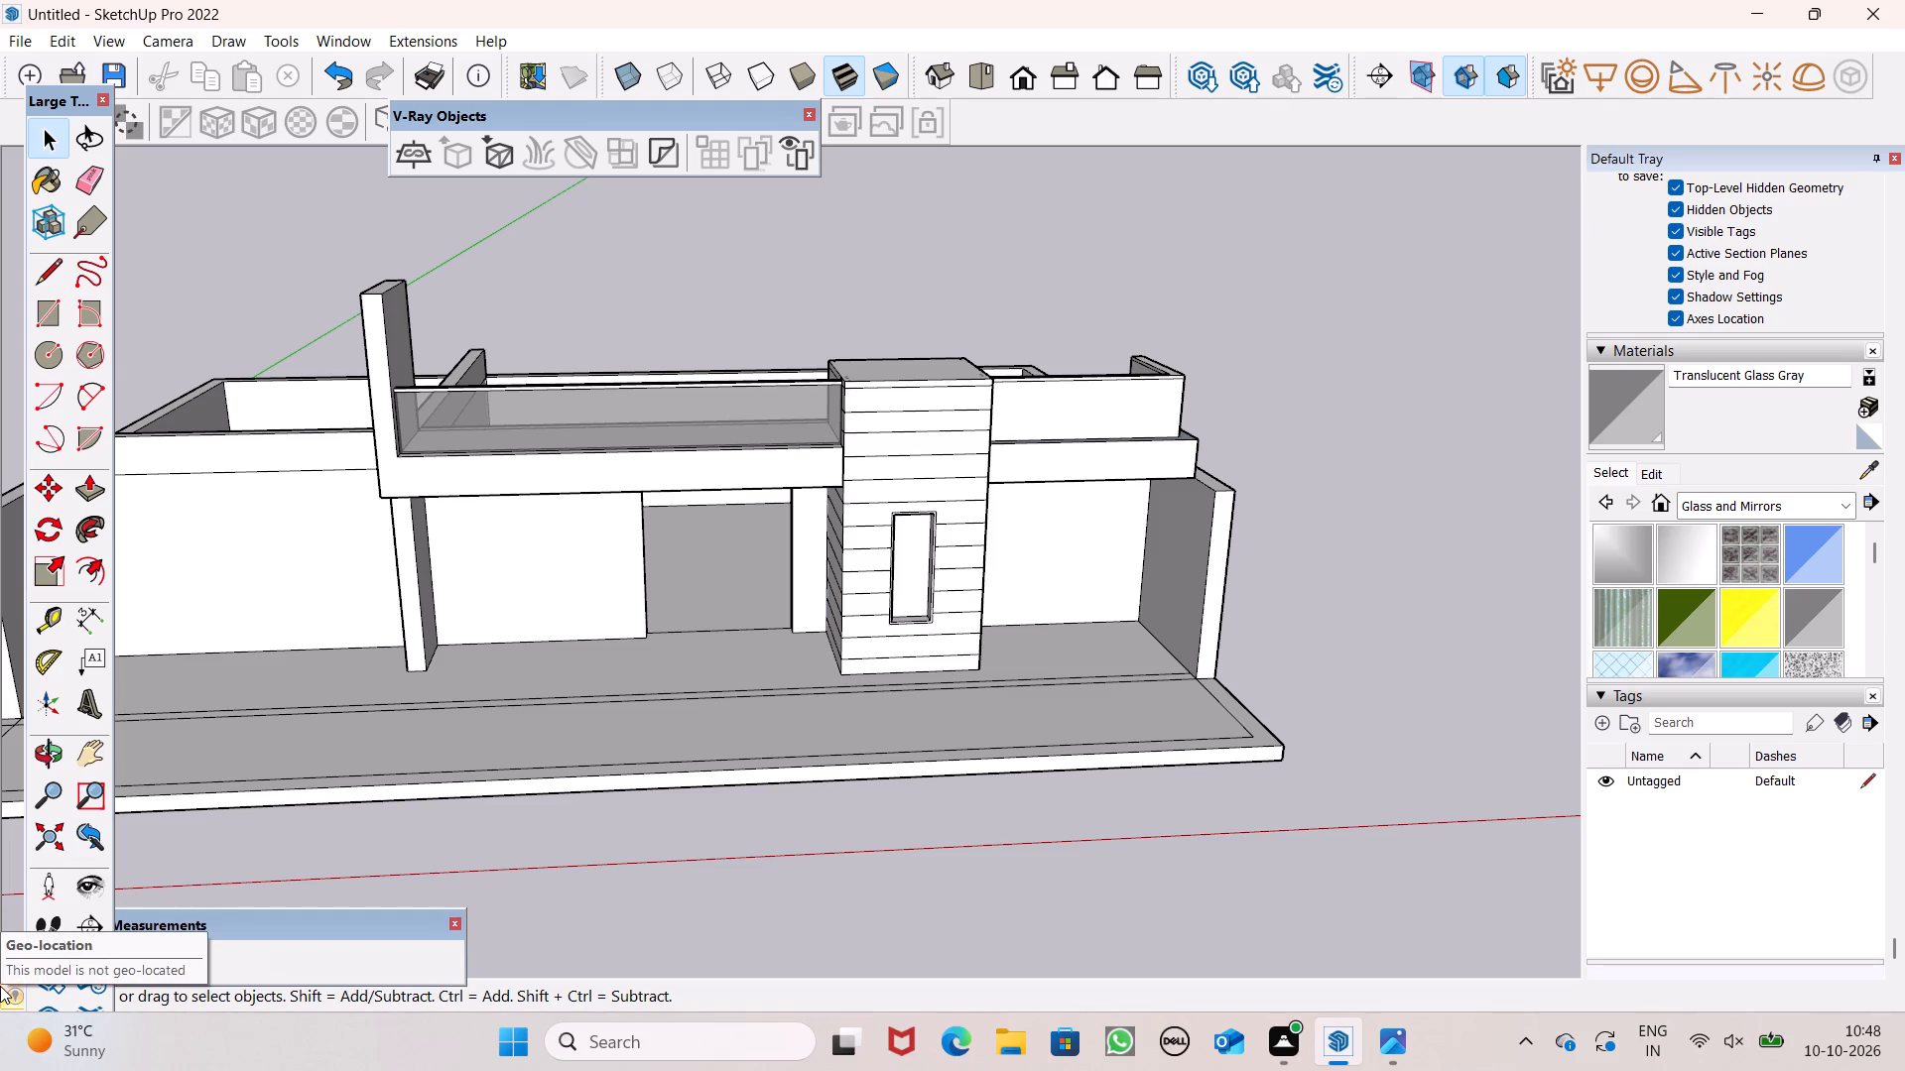
pyautogui.scroll(-7, 958, 258)
pyautogui.moveTo(1060, 372); pyautogui.dragTo(1058, 376, button='middle')
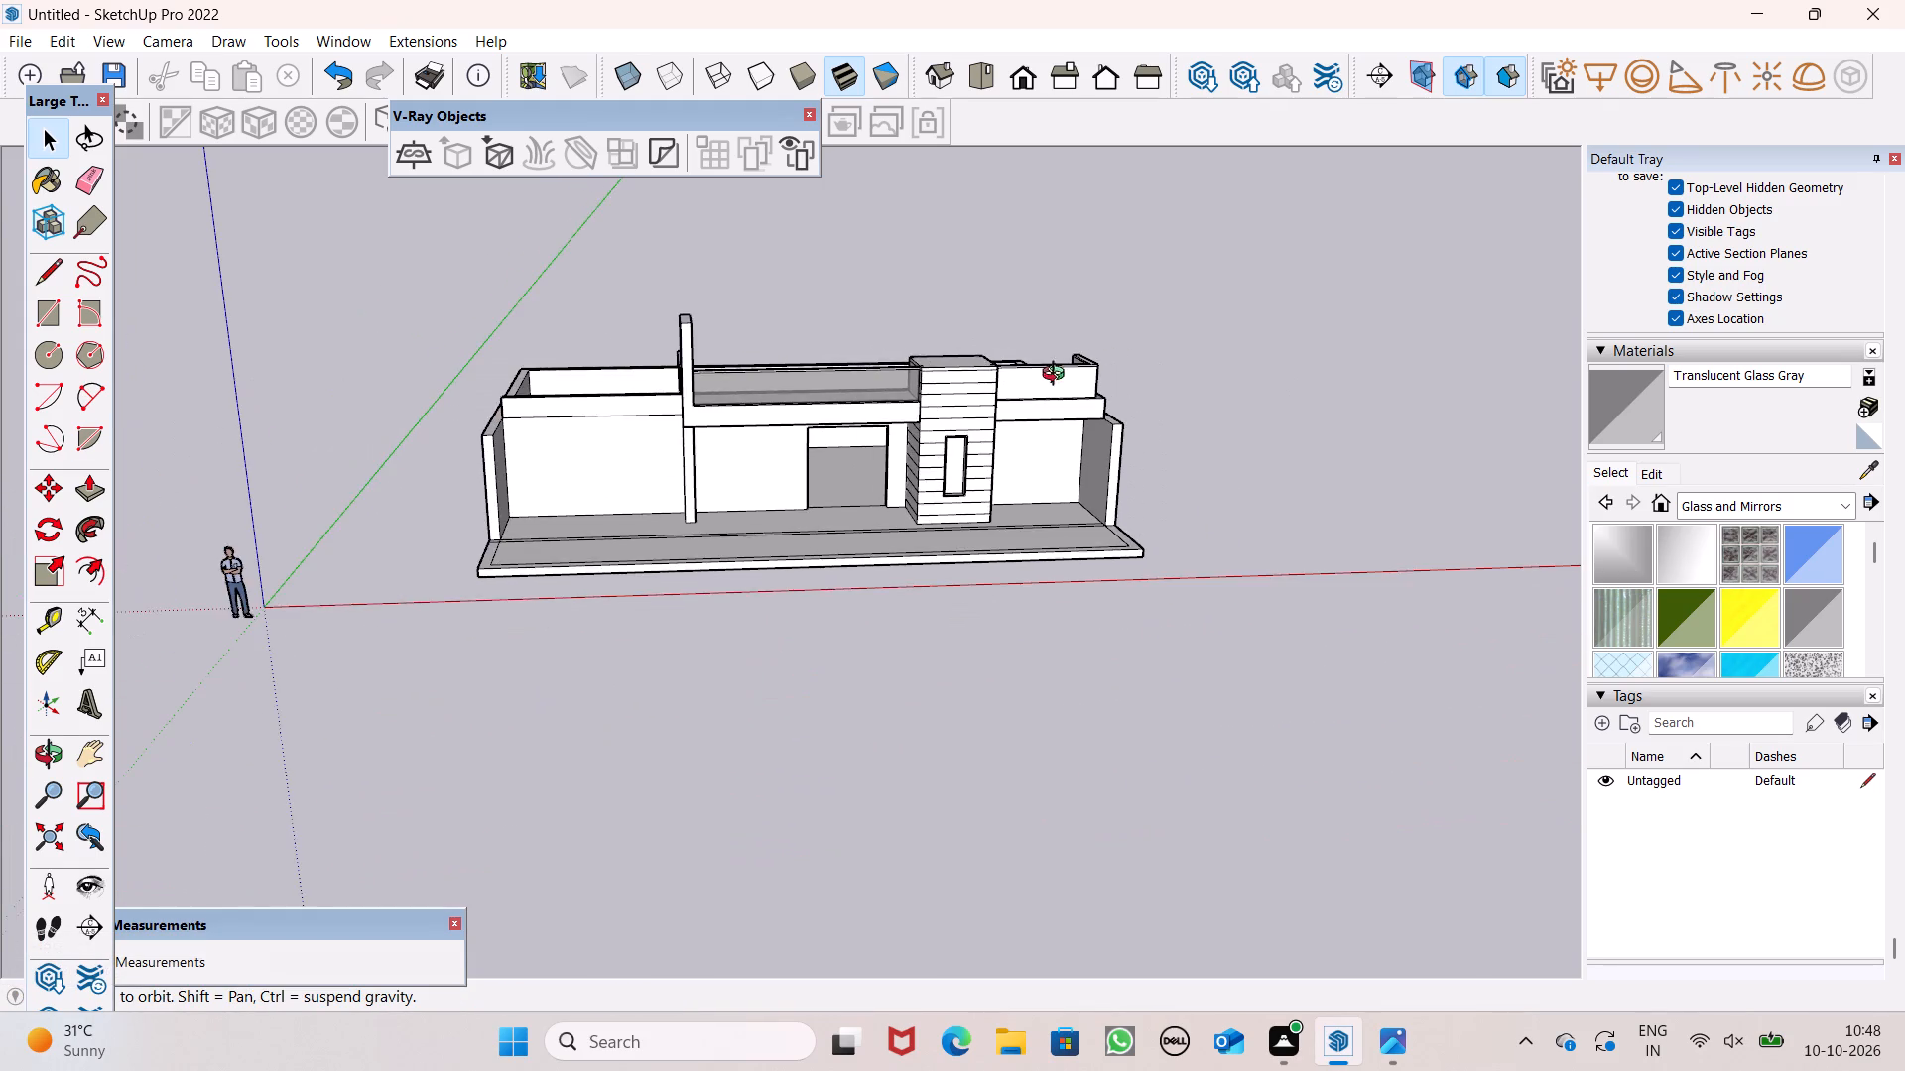
pyautogui.moveTo(1058, 376); pyautogui.dragTo(1045, 269, button='middle')
pyautogui.scroll(1, 1086, 325)
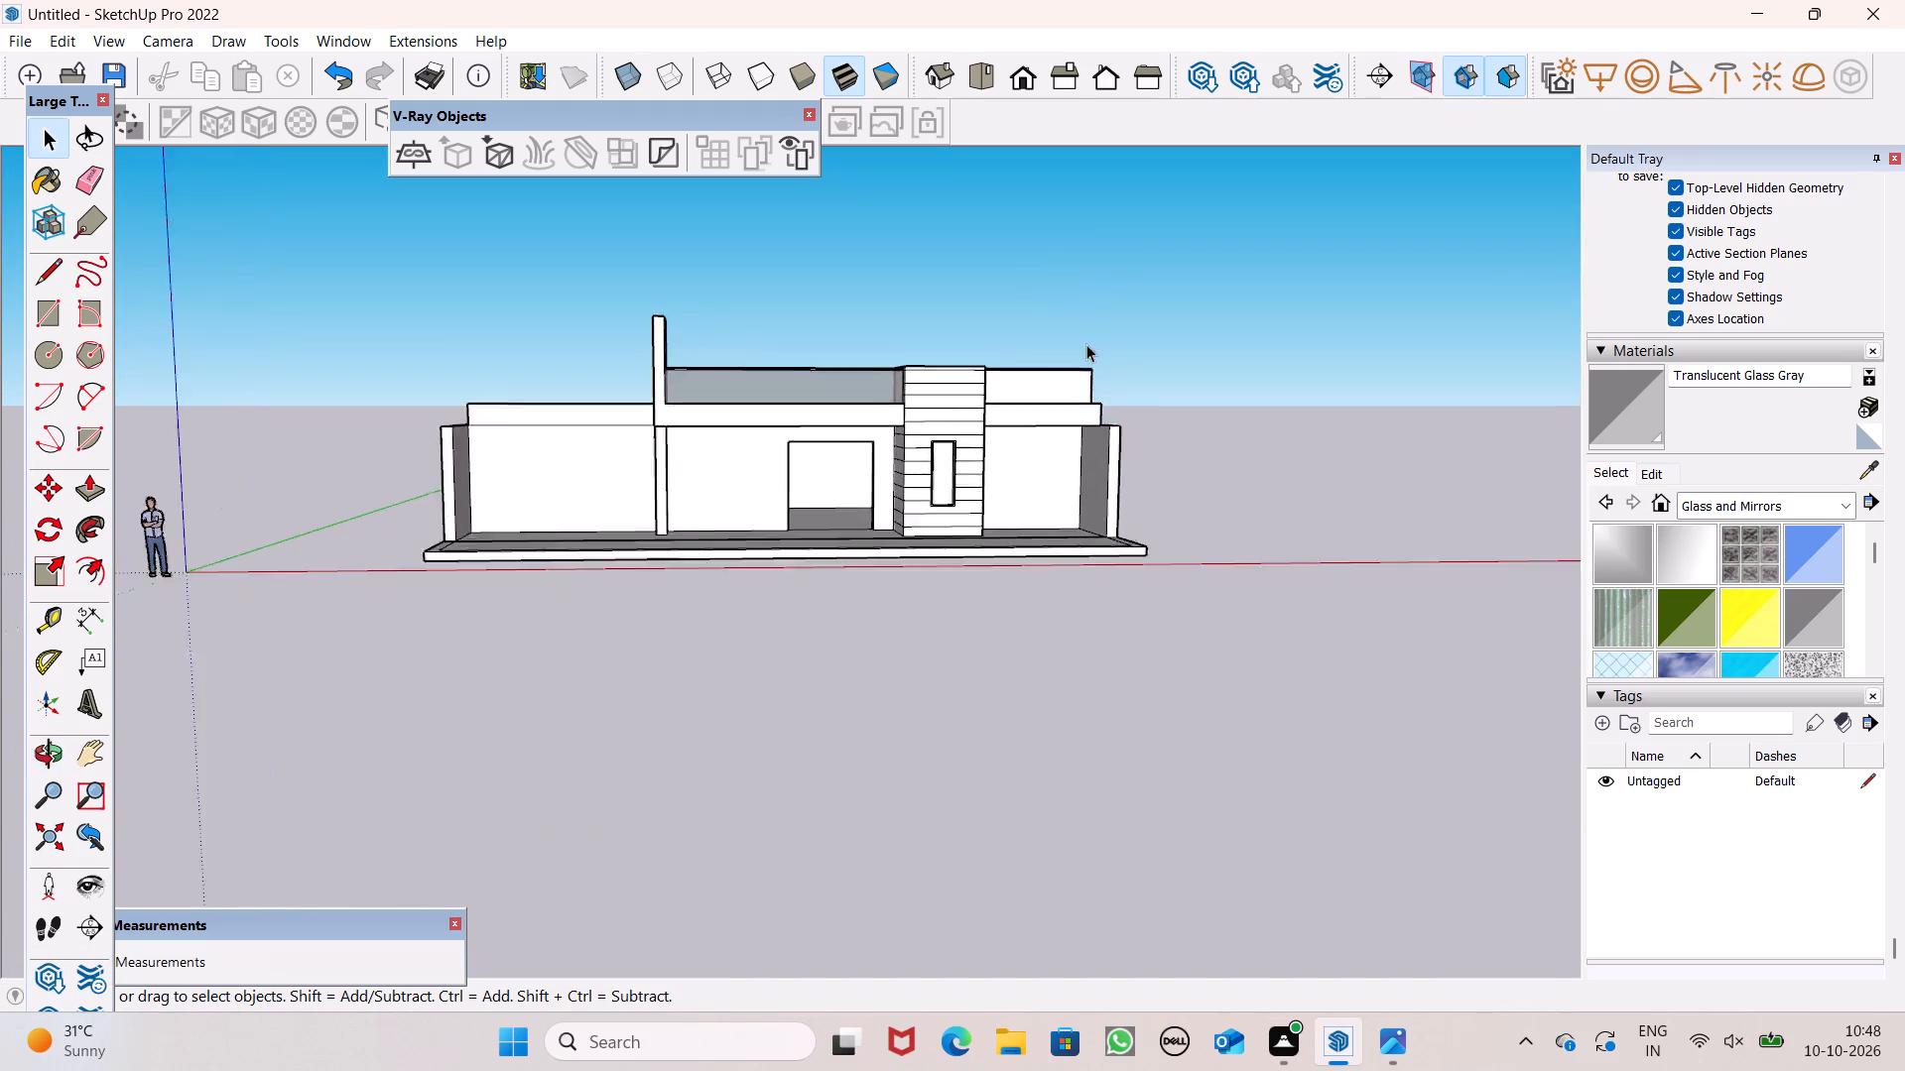
pyautogui.scroll(3, 1086, 344)
pyautogui.moveTo(1089, 531); pyautogui.dragTo(926, 651, button='middle')
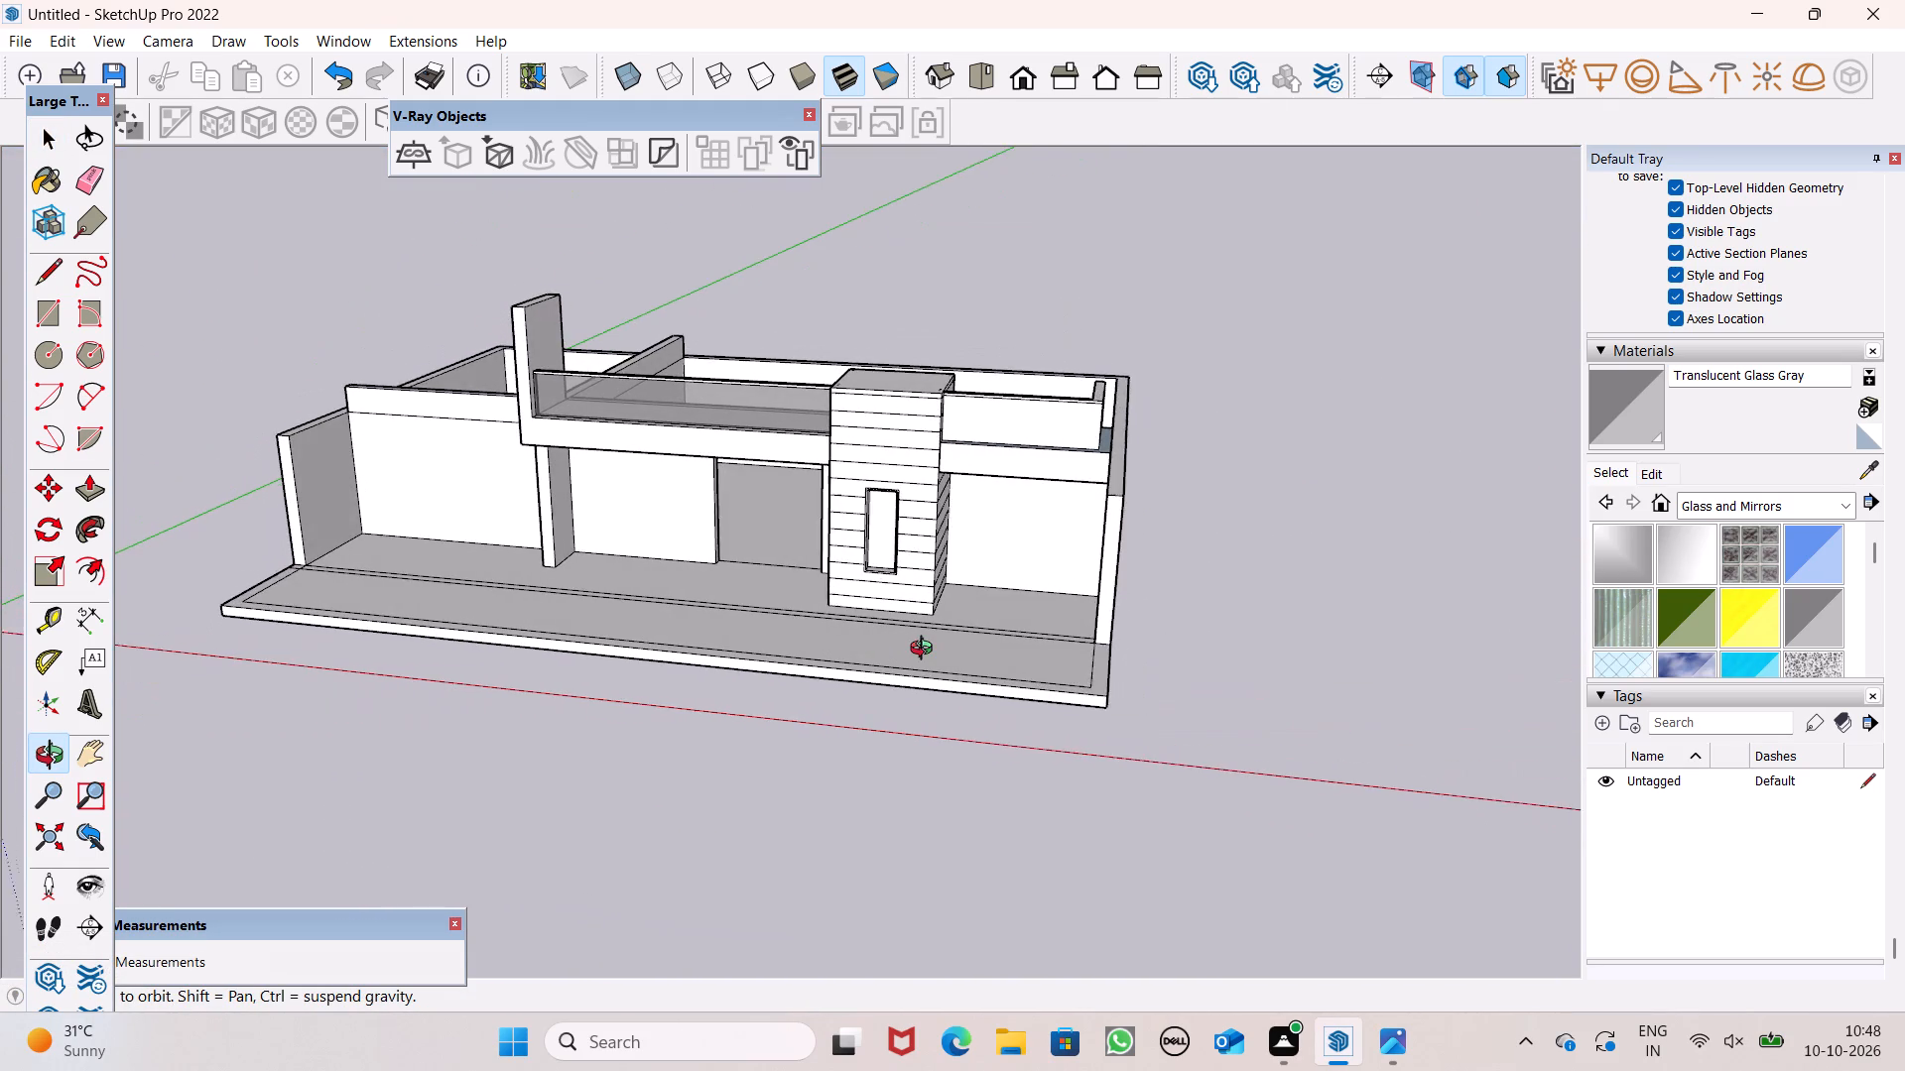
pyautogui.moveTo(926, 651); pyautogui.dragTo(972, 658, button='middle')
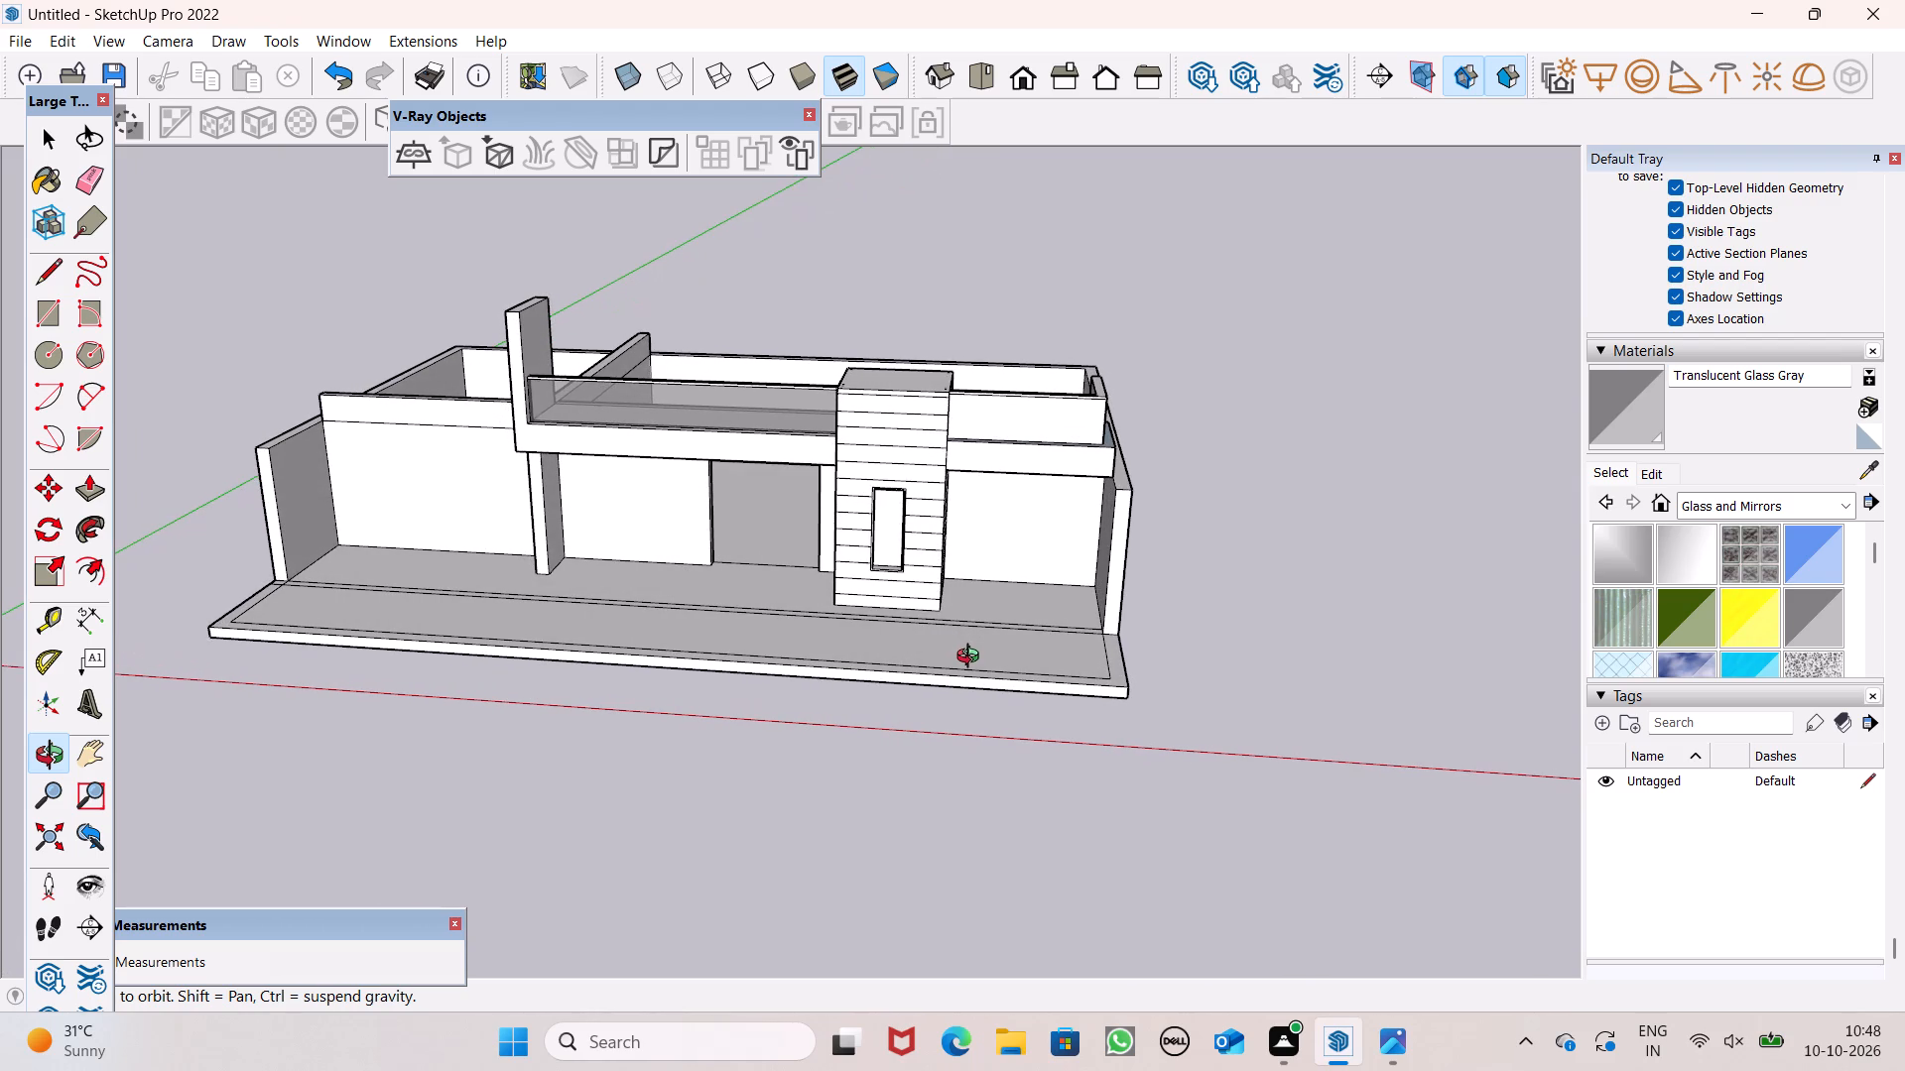
# Push/Pull the inner face of the short front parapet's side return about 6' 7" toward the lined block.
pyautogui.moveTo(972, 658); pyautogui.dragTo(990, 673, button='middle')
pyautogui.scroll(1, 1029, 590)
pyautogui.moveTo(1194, 573); pyautogui.dragTo(1068, 634, button='middle')
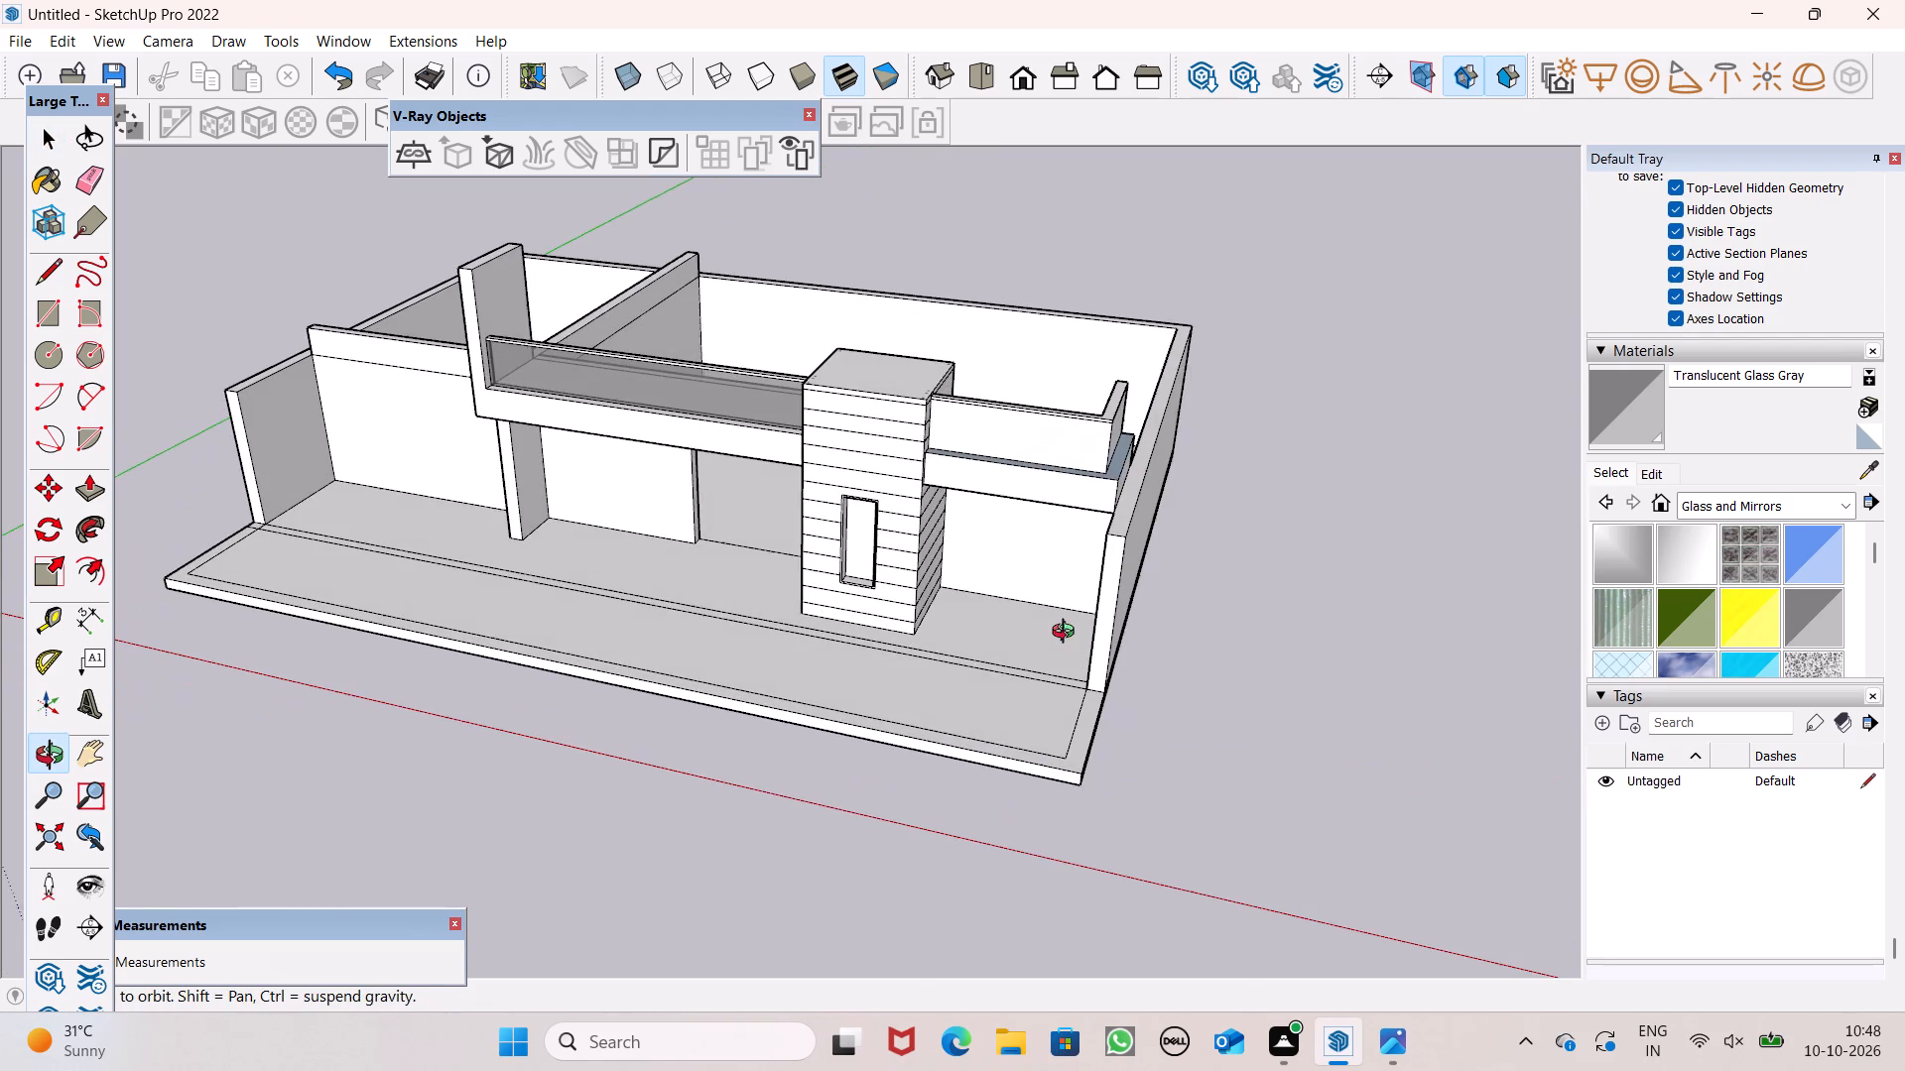
pyautogui.moveTo(1068, 634); pyautogui.dragTo(1069, 636, button='middle')
pyautogui.scroll(1, 1091, 572)
pyautogui.scroll(1, 1108, 383)
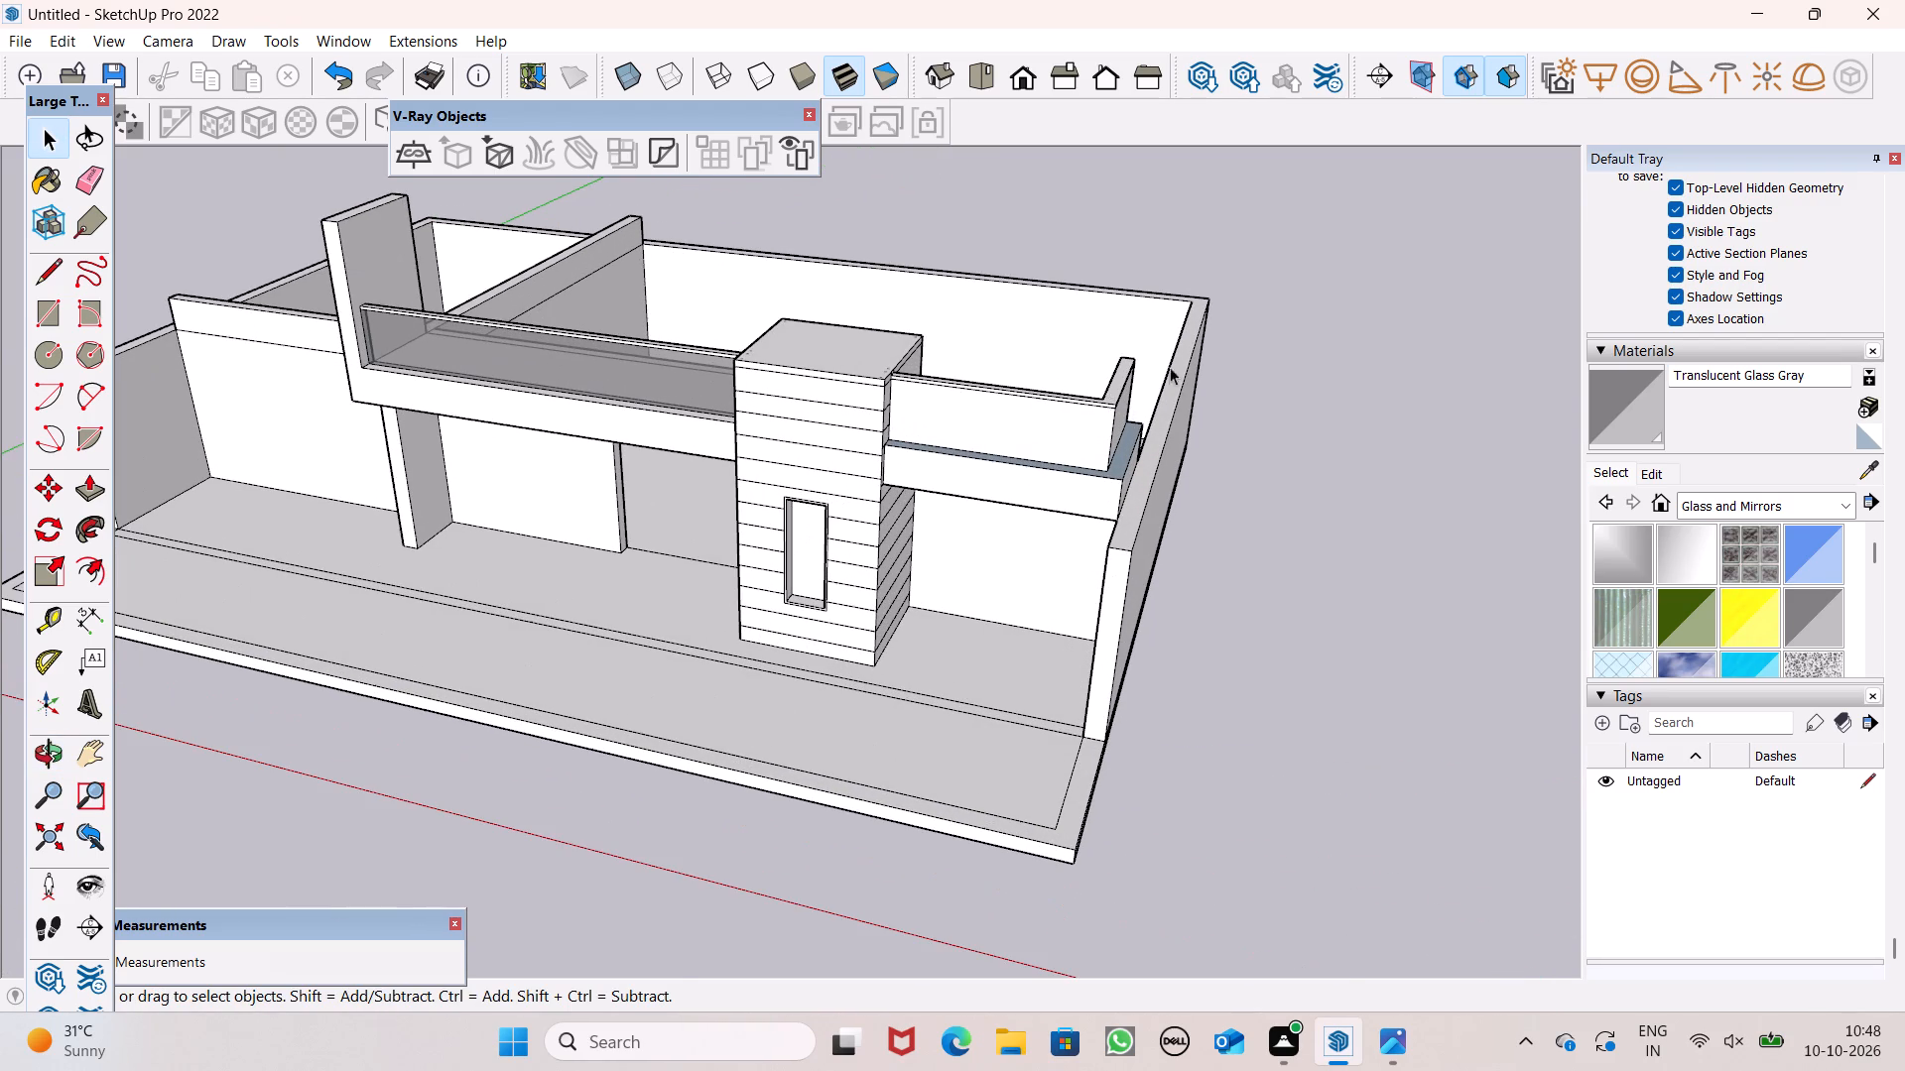
pyautogui.scroll(1, 1191, 353)
pyautogui.scroll(5, 1013, 399)
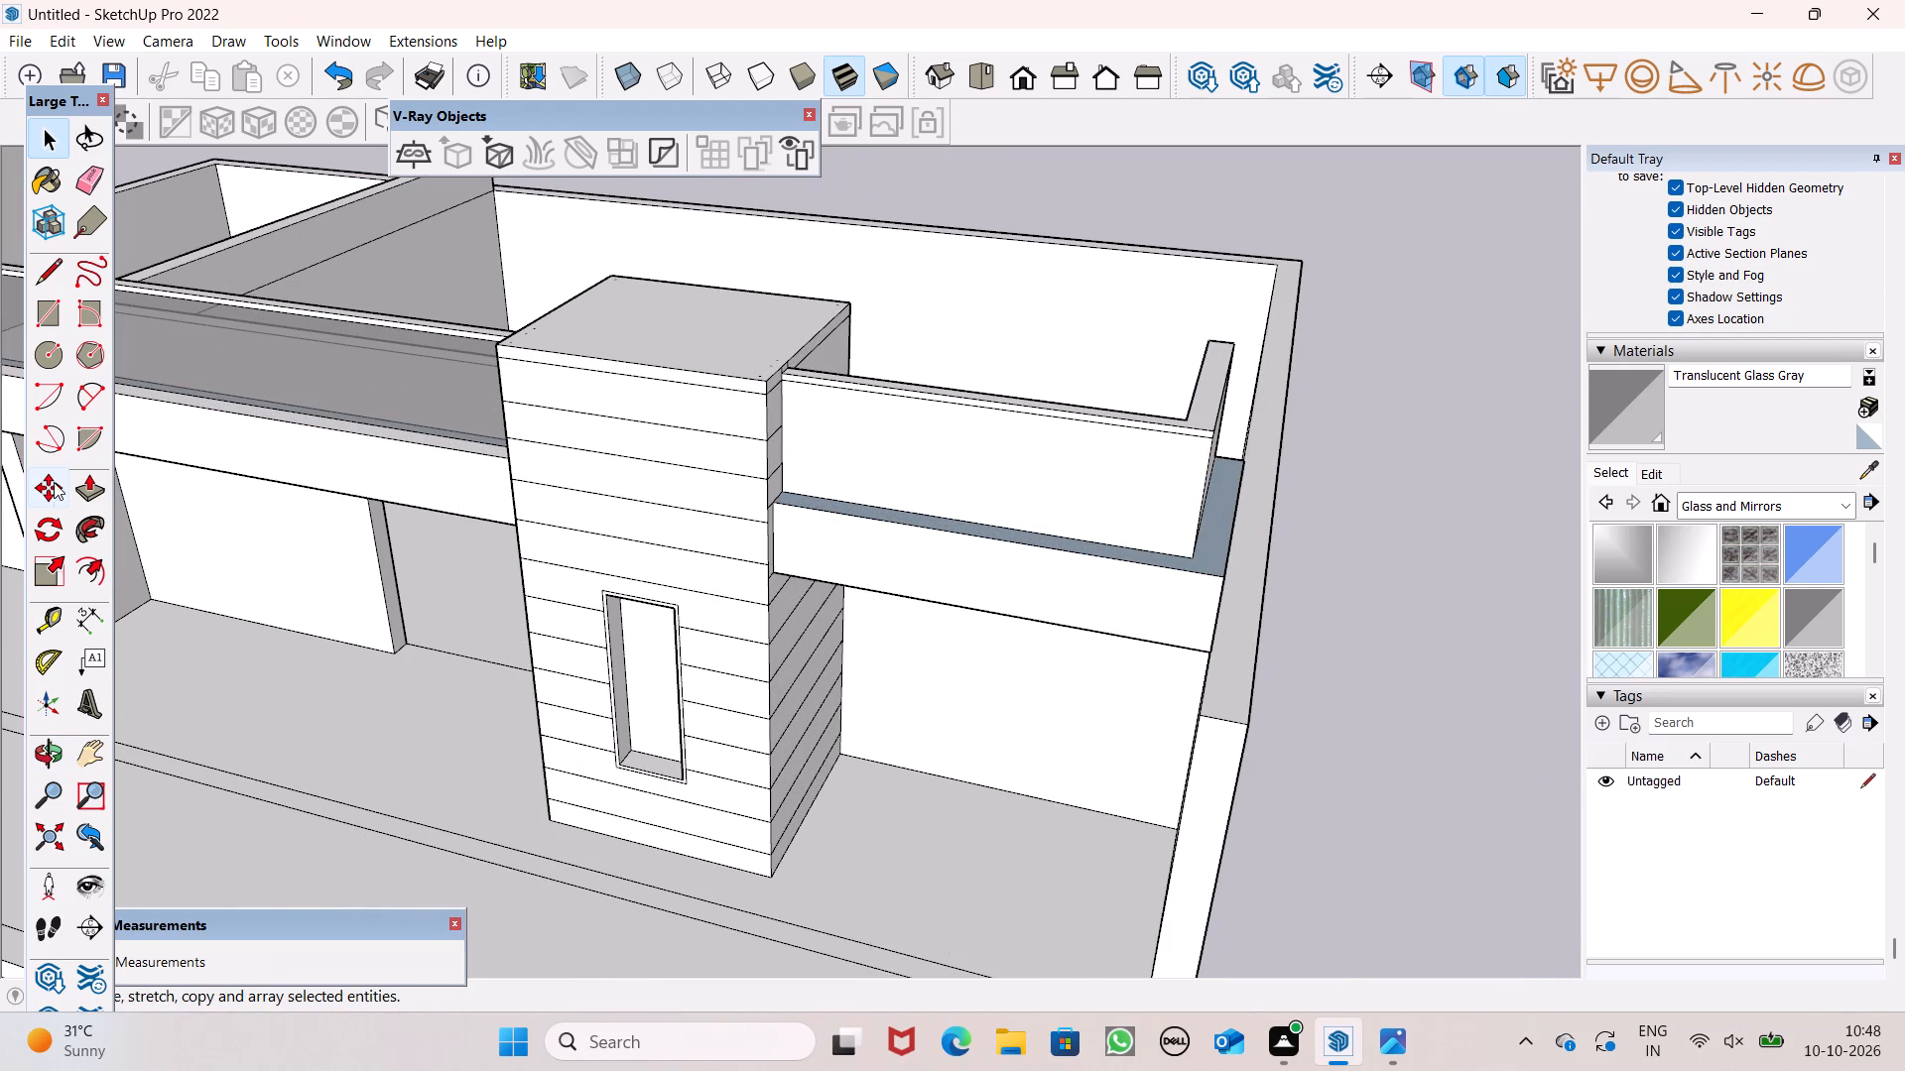
pyautogui.click(78, 485)
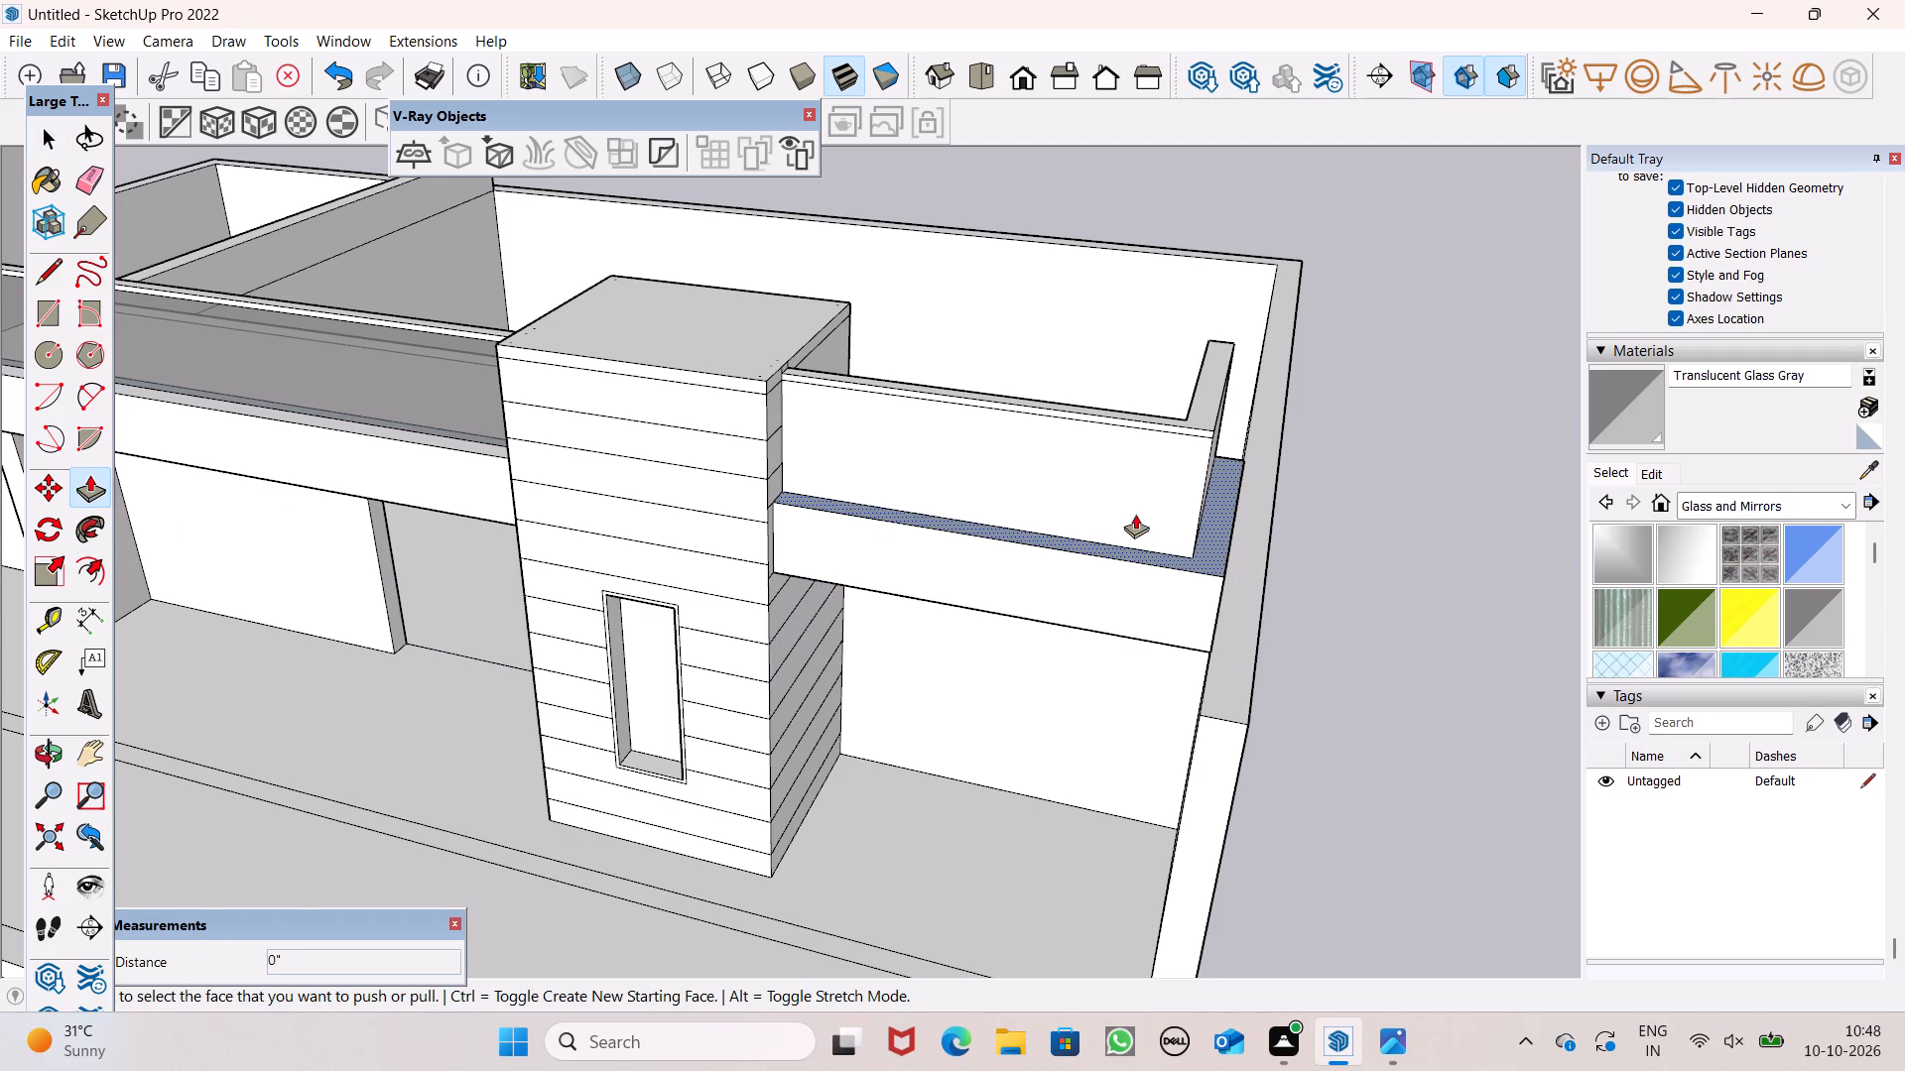
pyautogui.scroll(-3, 1135, 514)
pyautogui.moveTo(1140, 519); pyautogui.dragTo(1159, 497, button='middle')
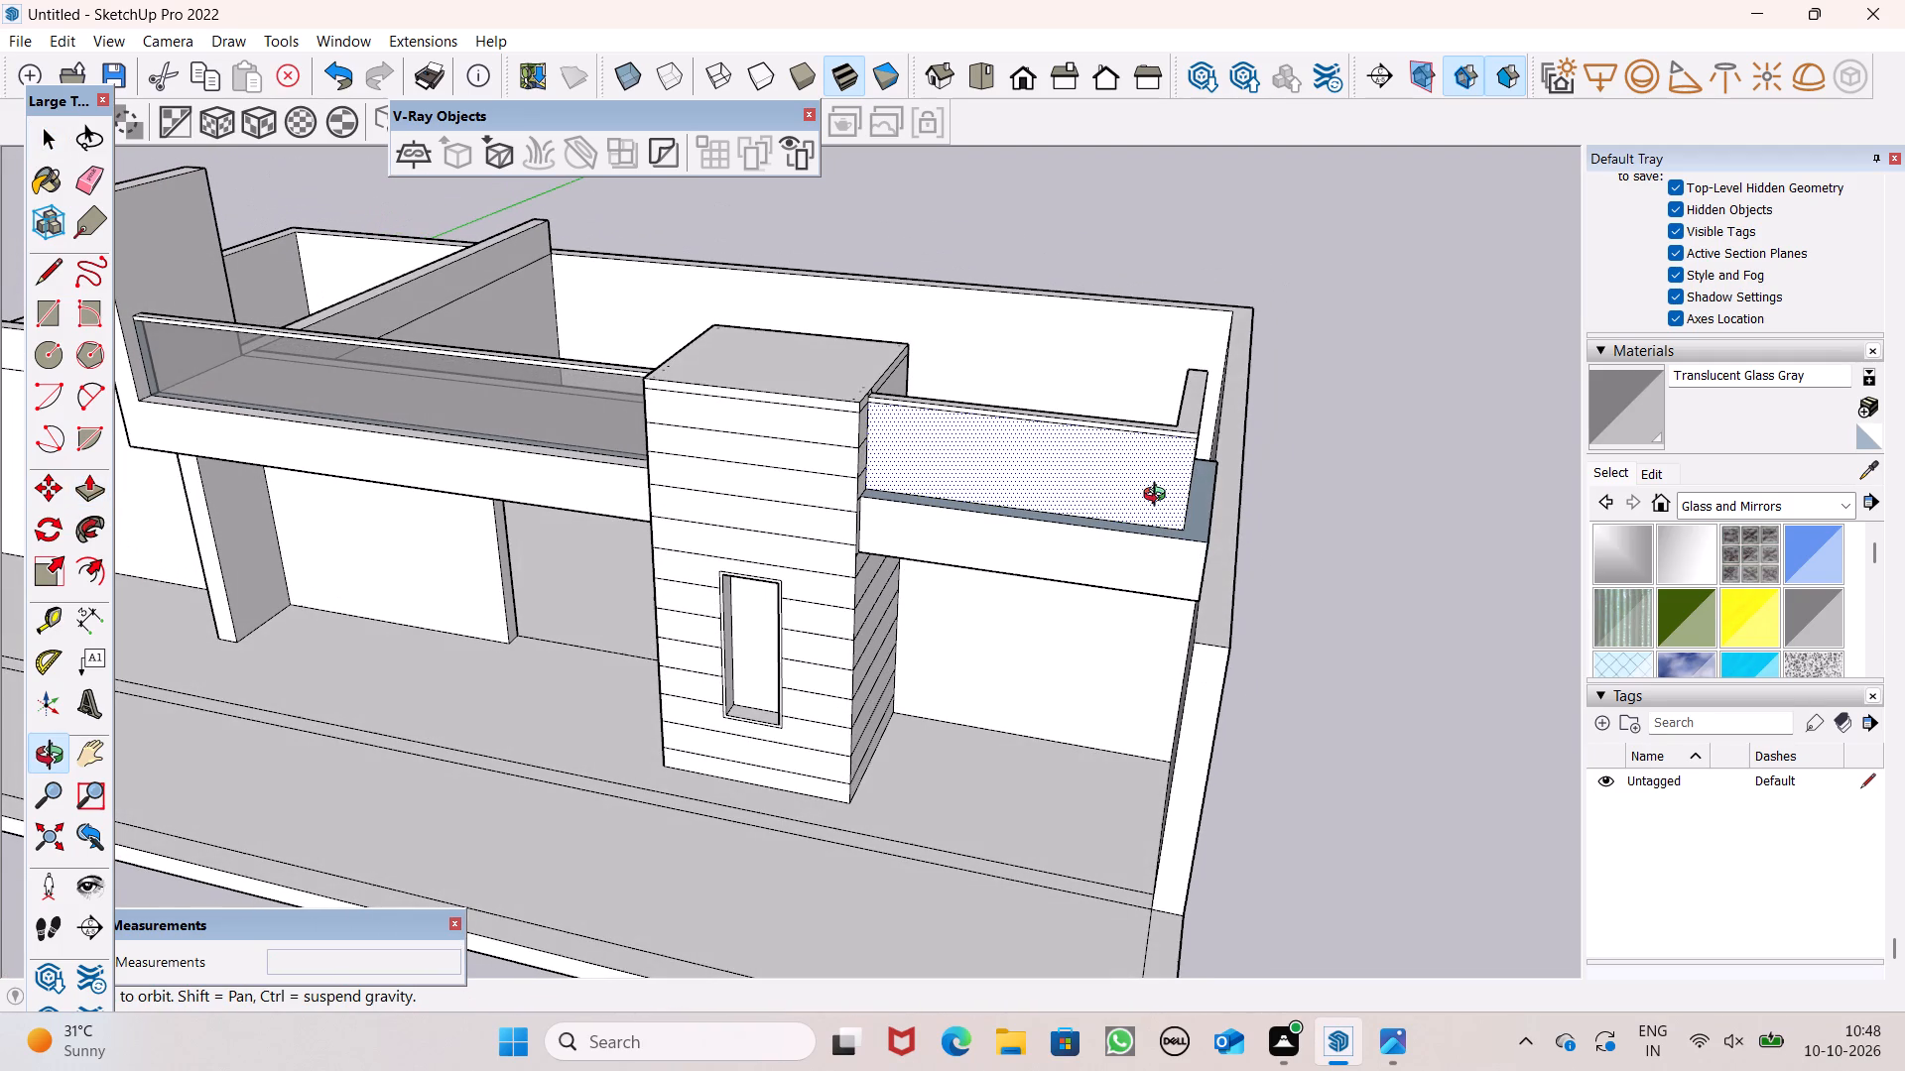
pyautogui.moveTo(1159, 497); pyautogui.dragTo(1190, 479, button='middle')
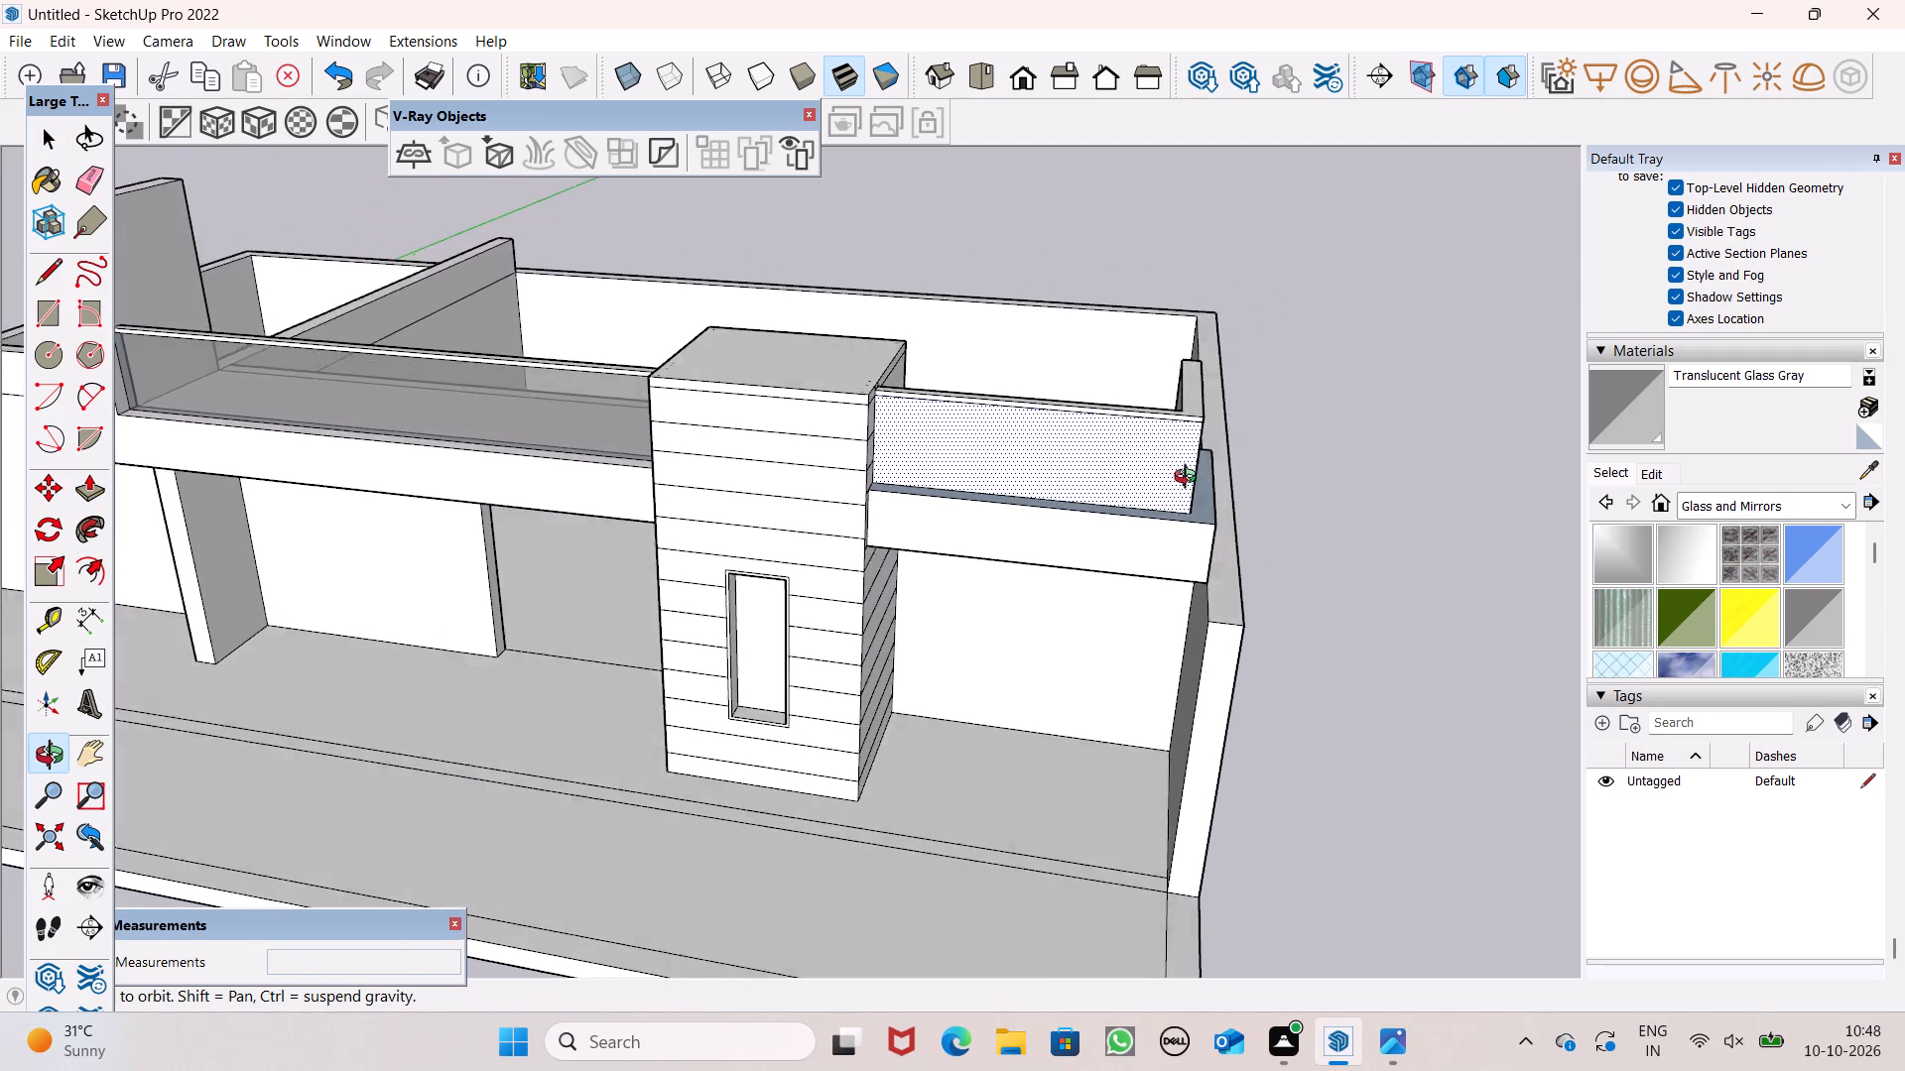
pyautogui.moveTo(1190, 479); pyautogui.dragTo(1194, 449, button='middle')
pyautogui.scroll(1, 1038, 459)
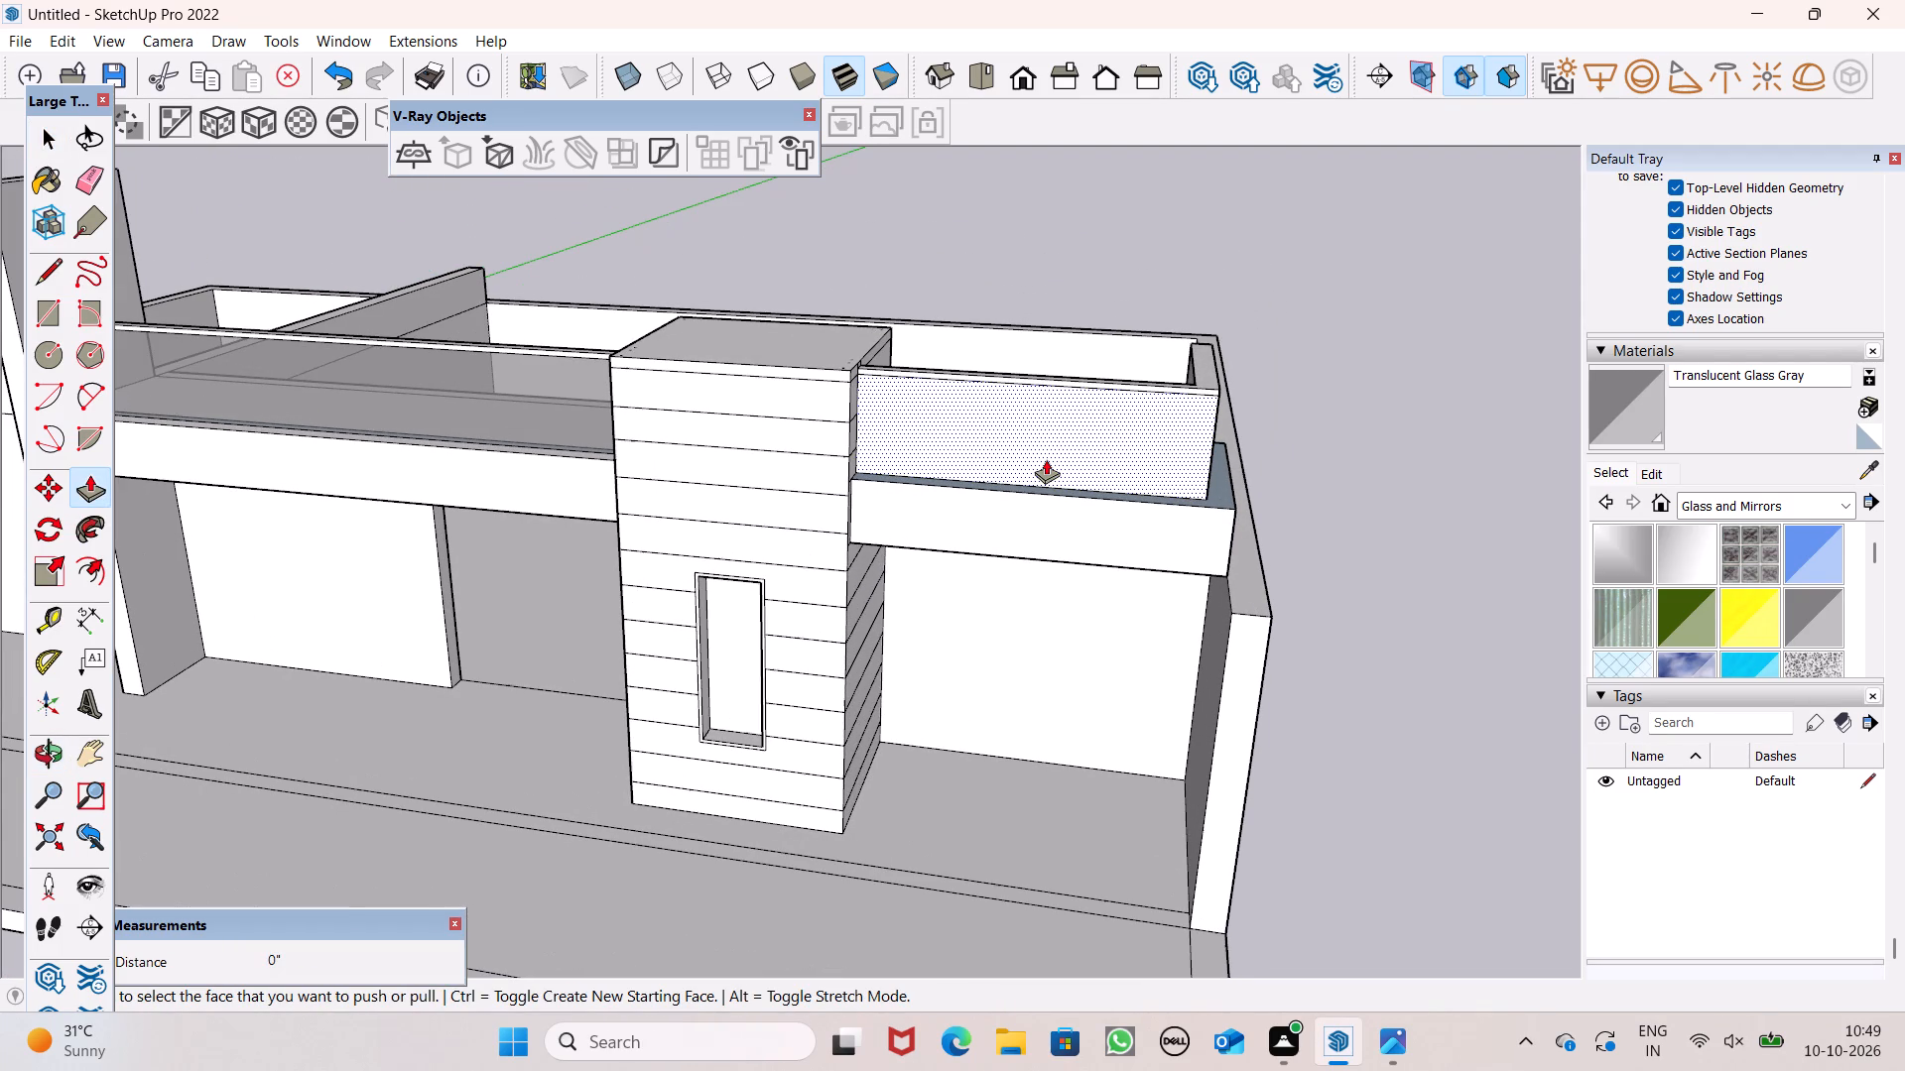
pyautogui.scroll(-3, 1280, 449)
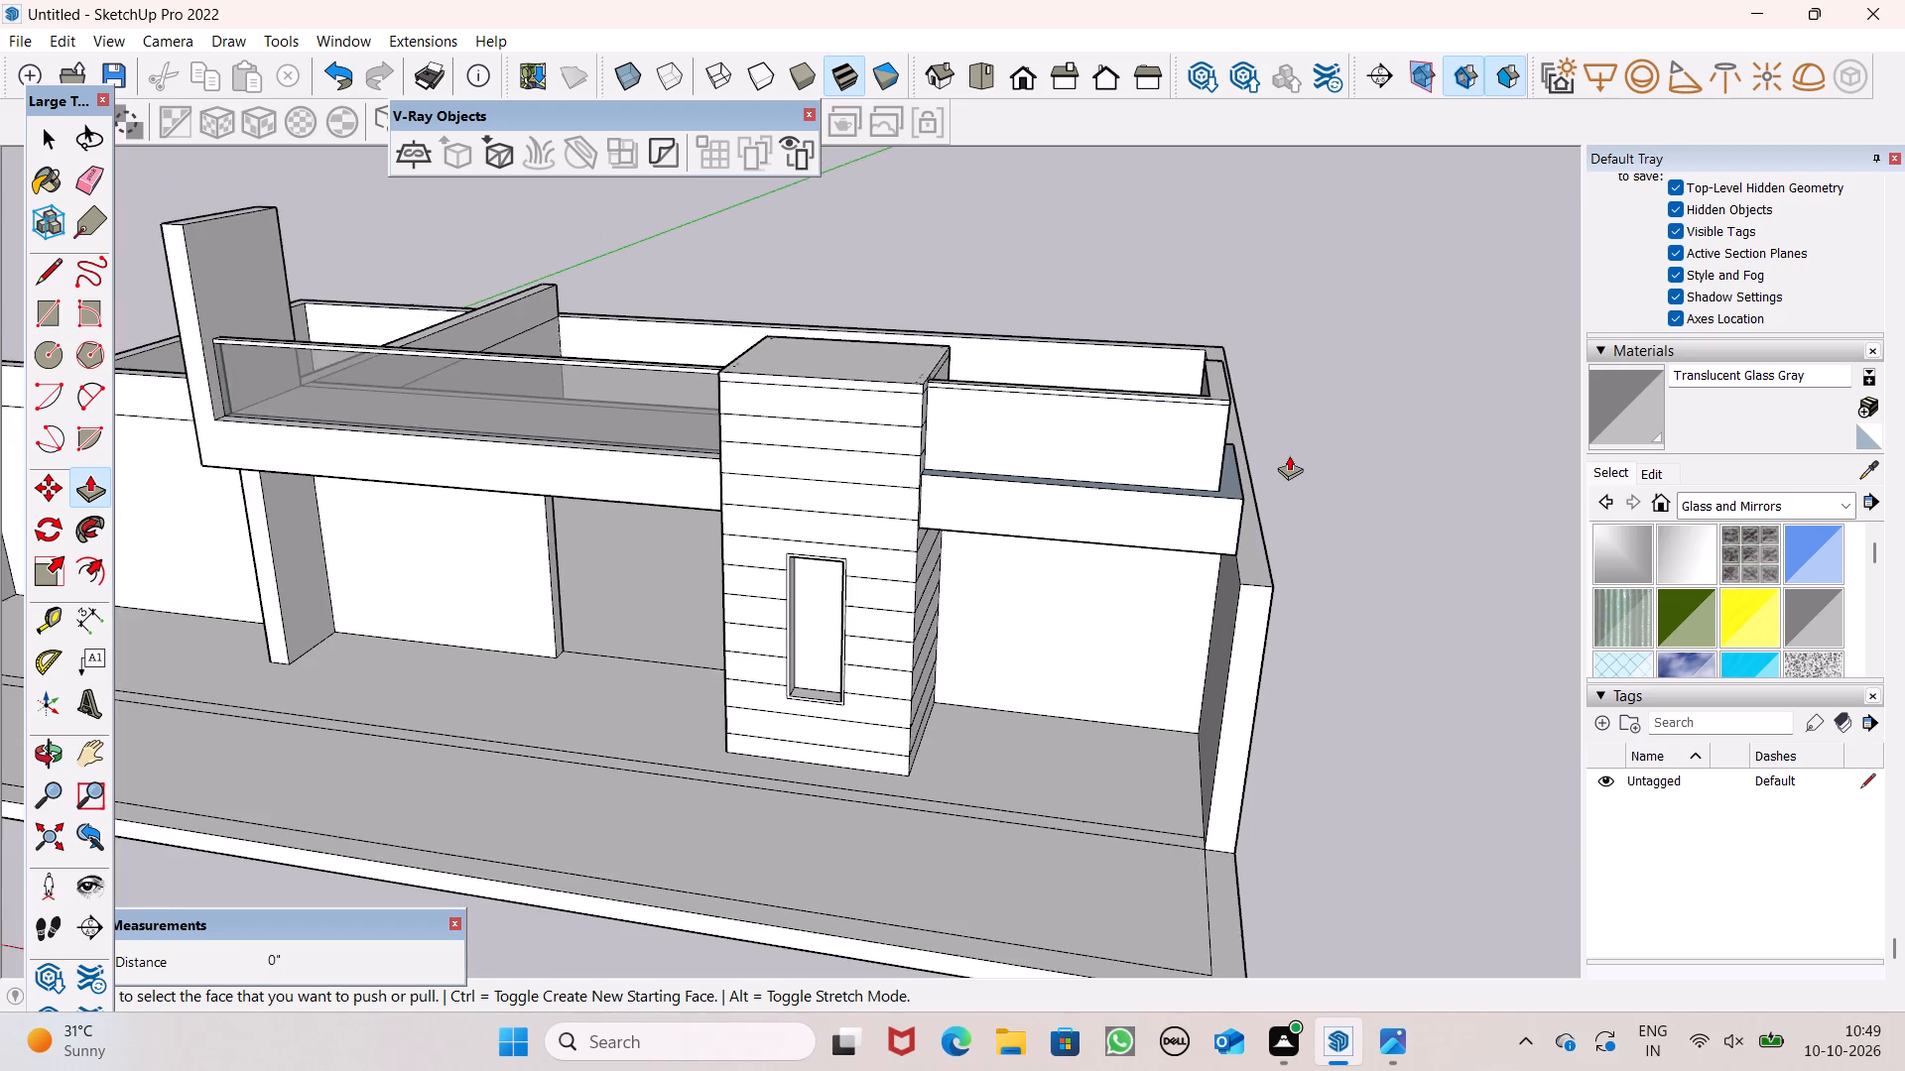
pyautogui.moveTo(1346, 523); pyautogui.dragTo(679, 823, button='middle')
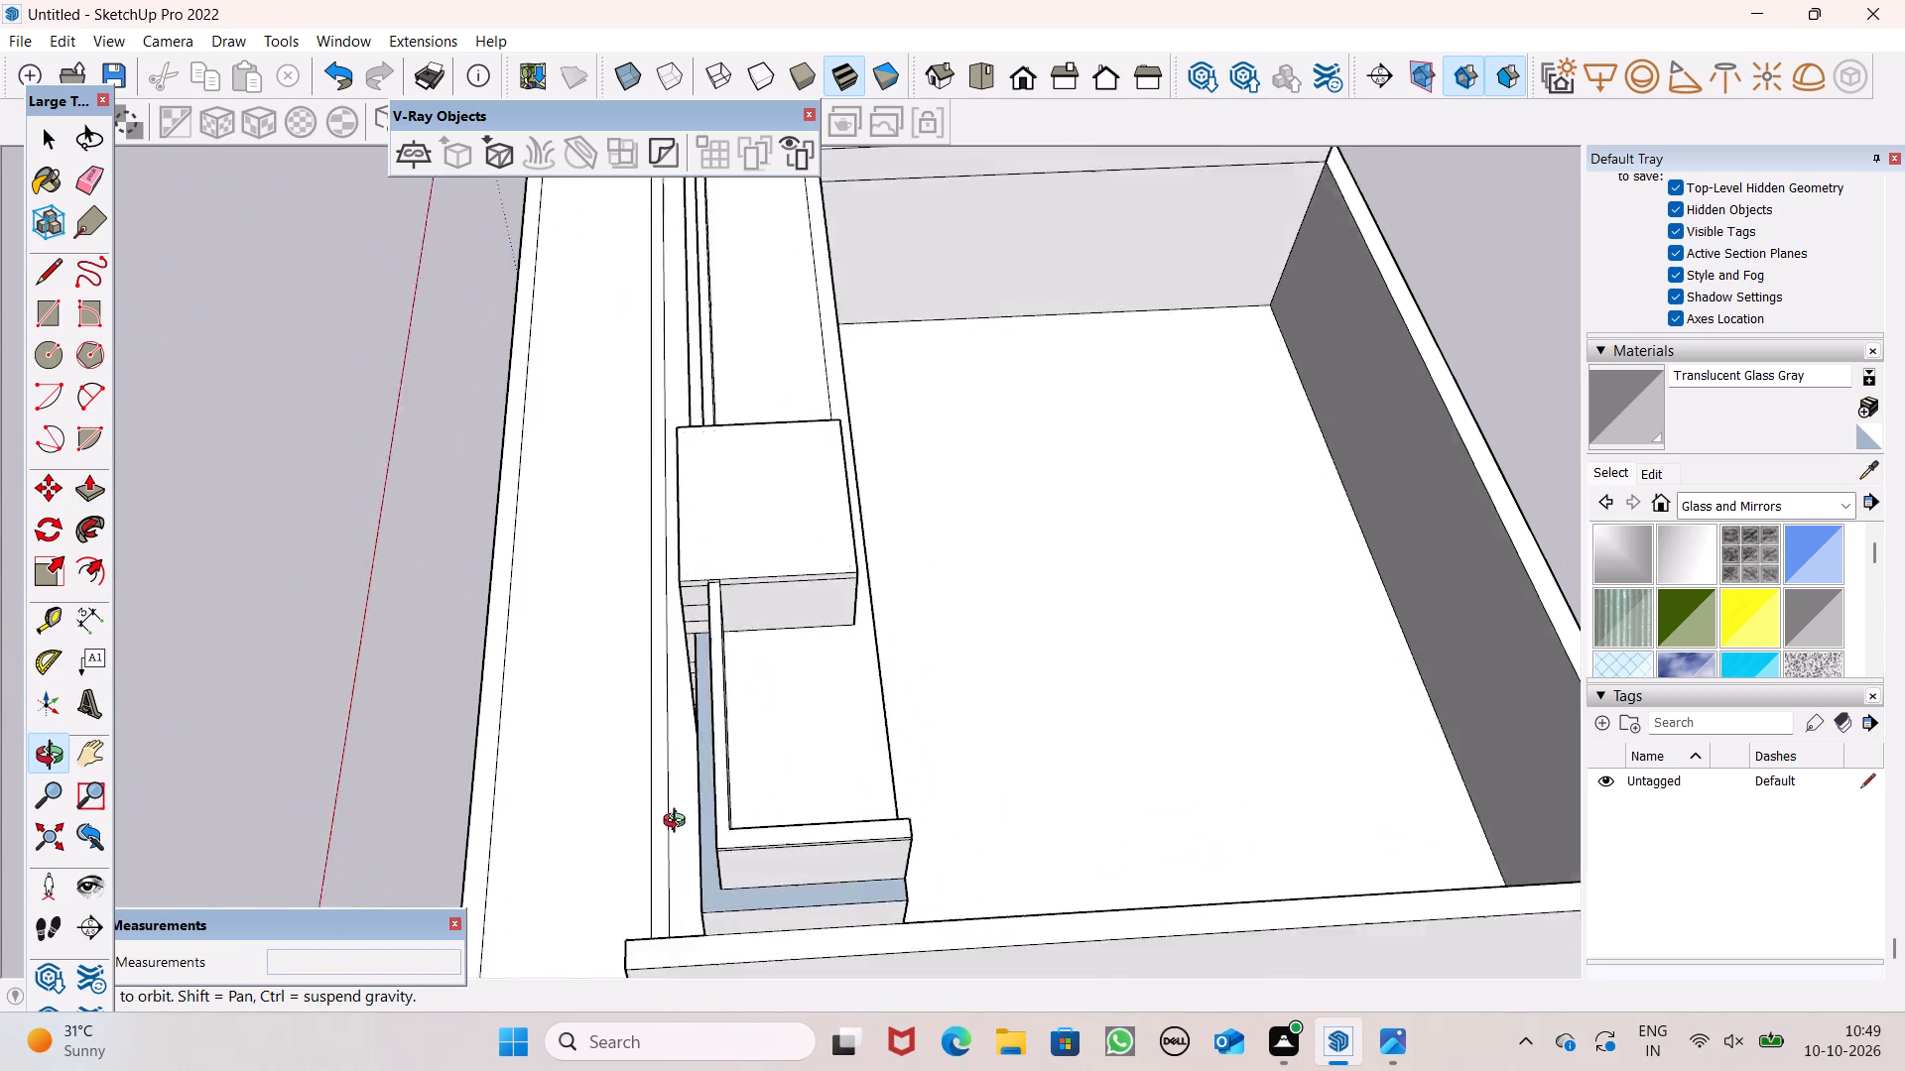
pyautogui.moveTo(679, 823); pyautogui.dragTo(647, 807, button='middle')
pyautogui.scroll(-4, 1030, 542)
pyautogui.moveTo(1116, 624); pyautogui.dragTo(72, 458, button='middle')
pyautogui.scroll(4, 532, 372)
pyautogui.scroll(-1, 561, 455)
pyautogui.scroll(7, 562, 455)
pyautogui.moveTo(483, 447); pyautogui.dragTo(562, 486)
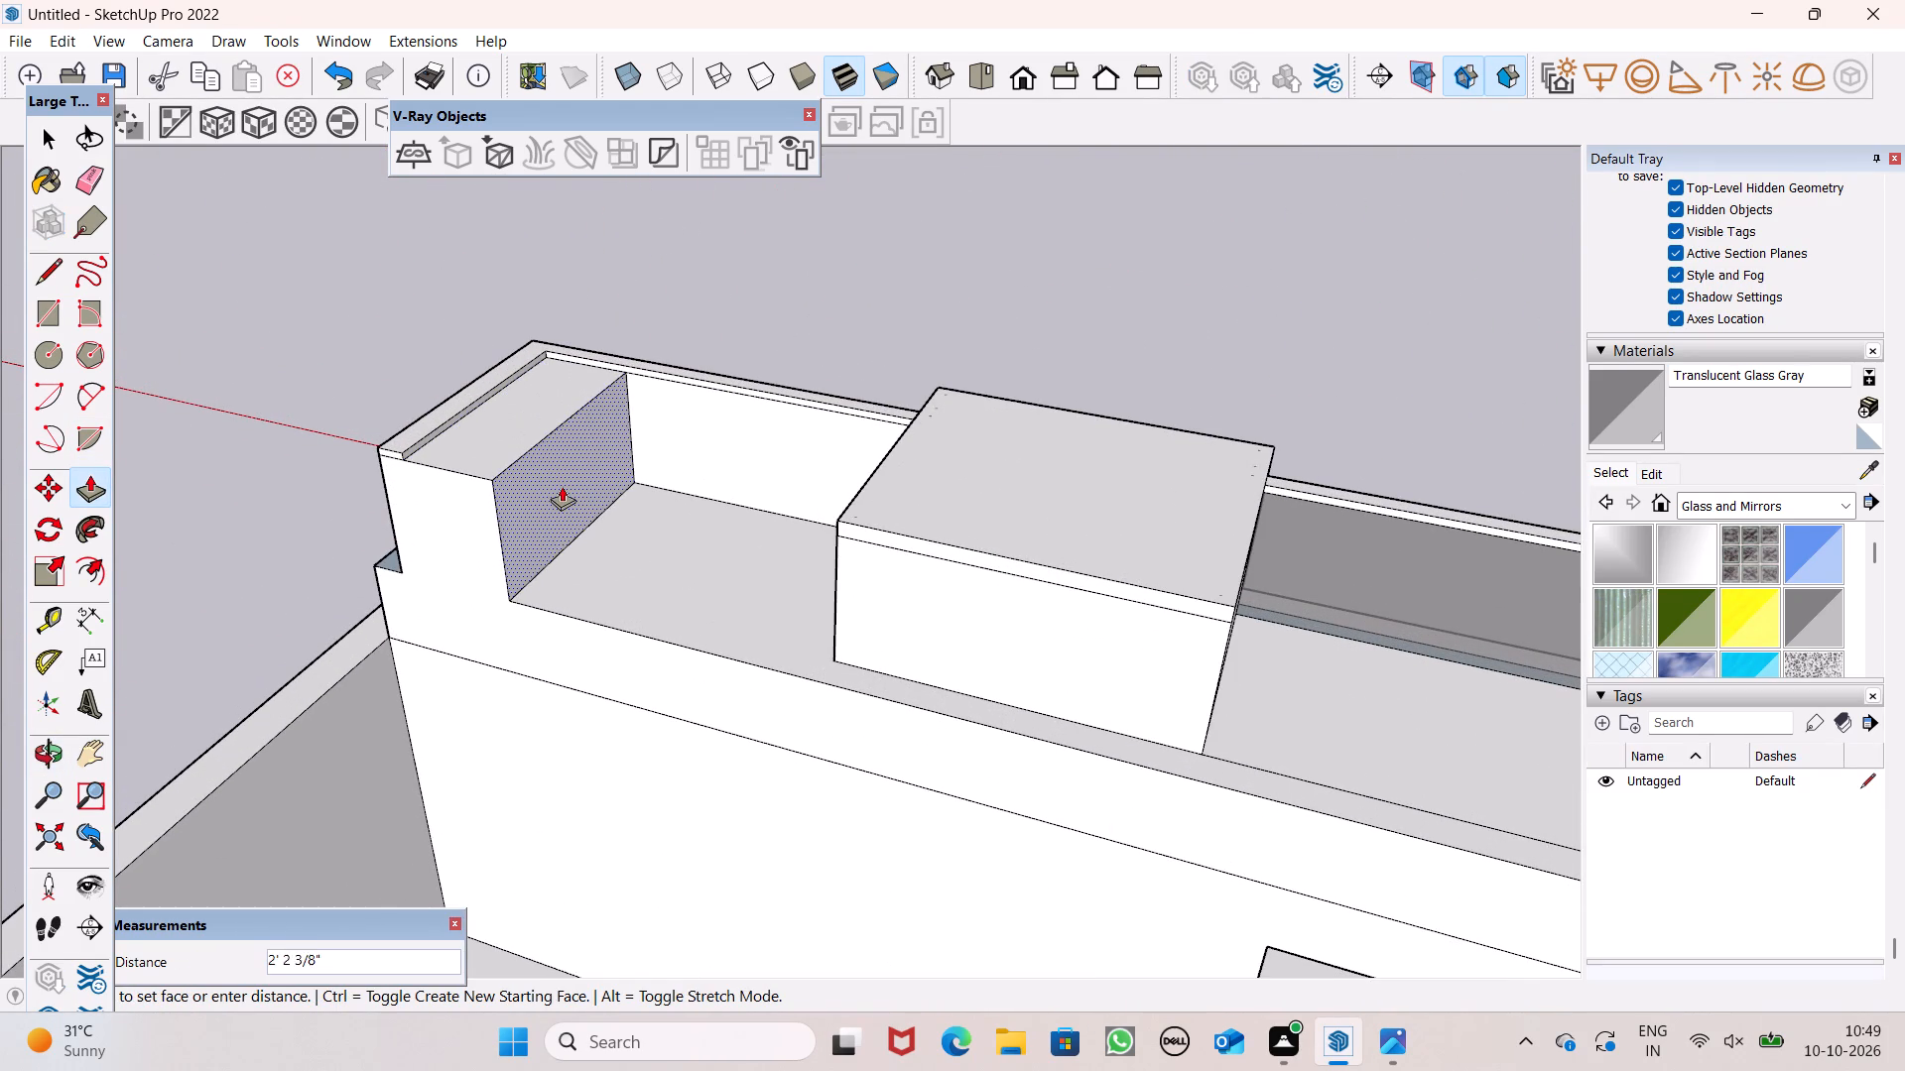
pyautogui.moveTo(562, 486); pyautogui.dragTo(682, 586)
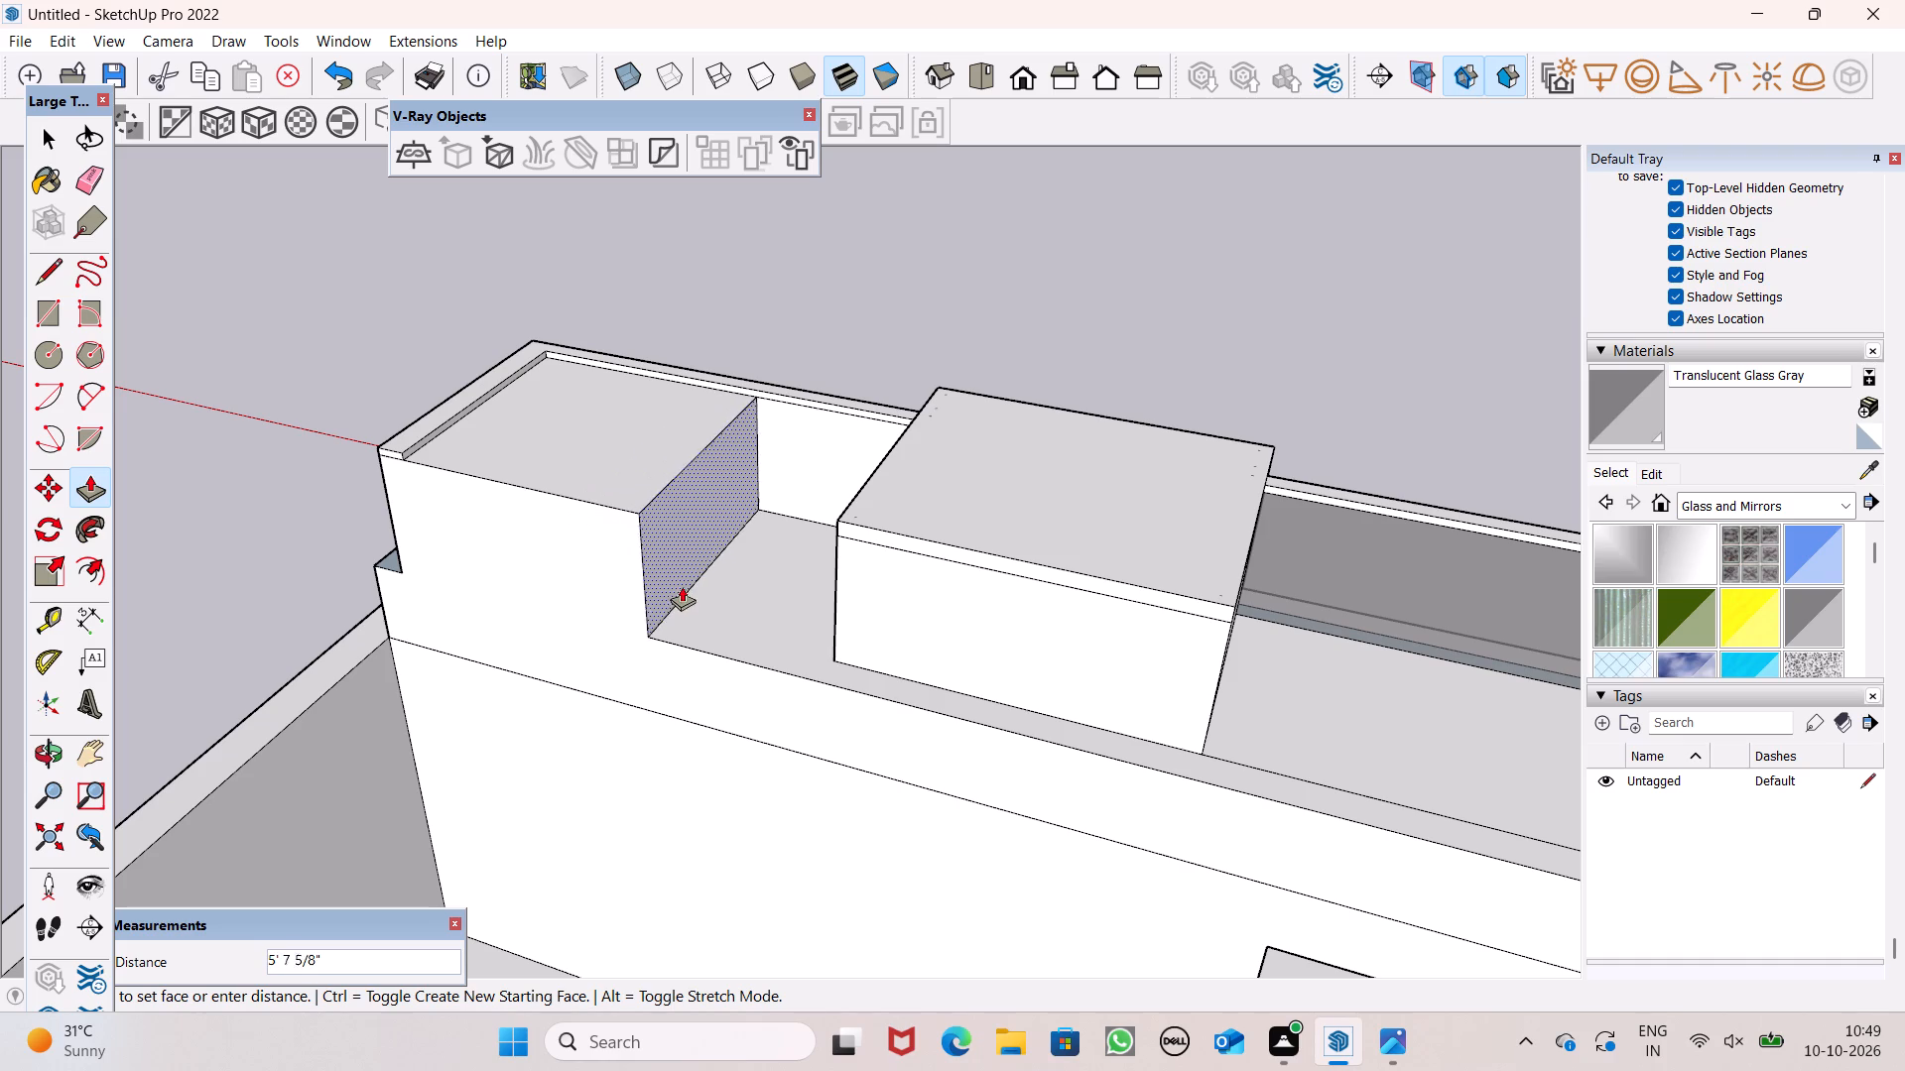
pyautogui.moveTo(682, 586); pyautogui.dragTo(716, 614)
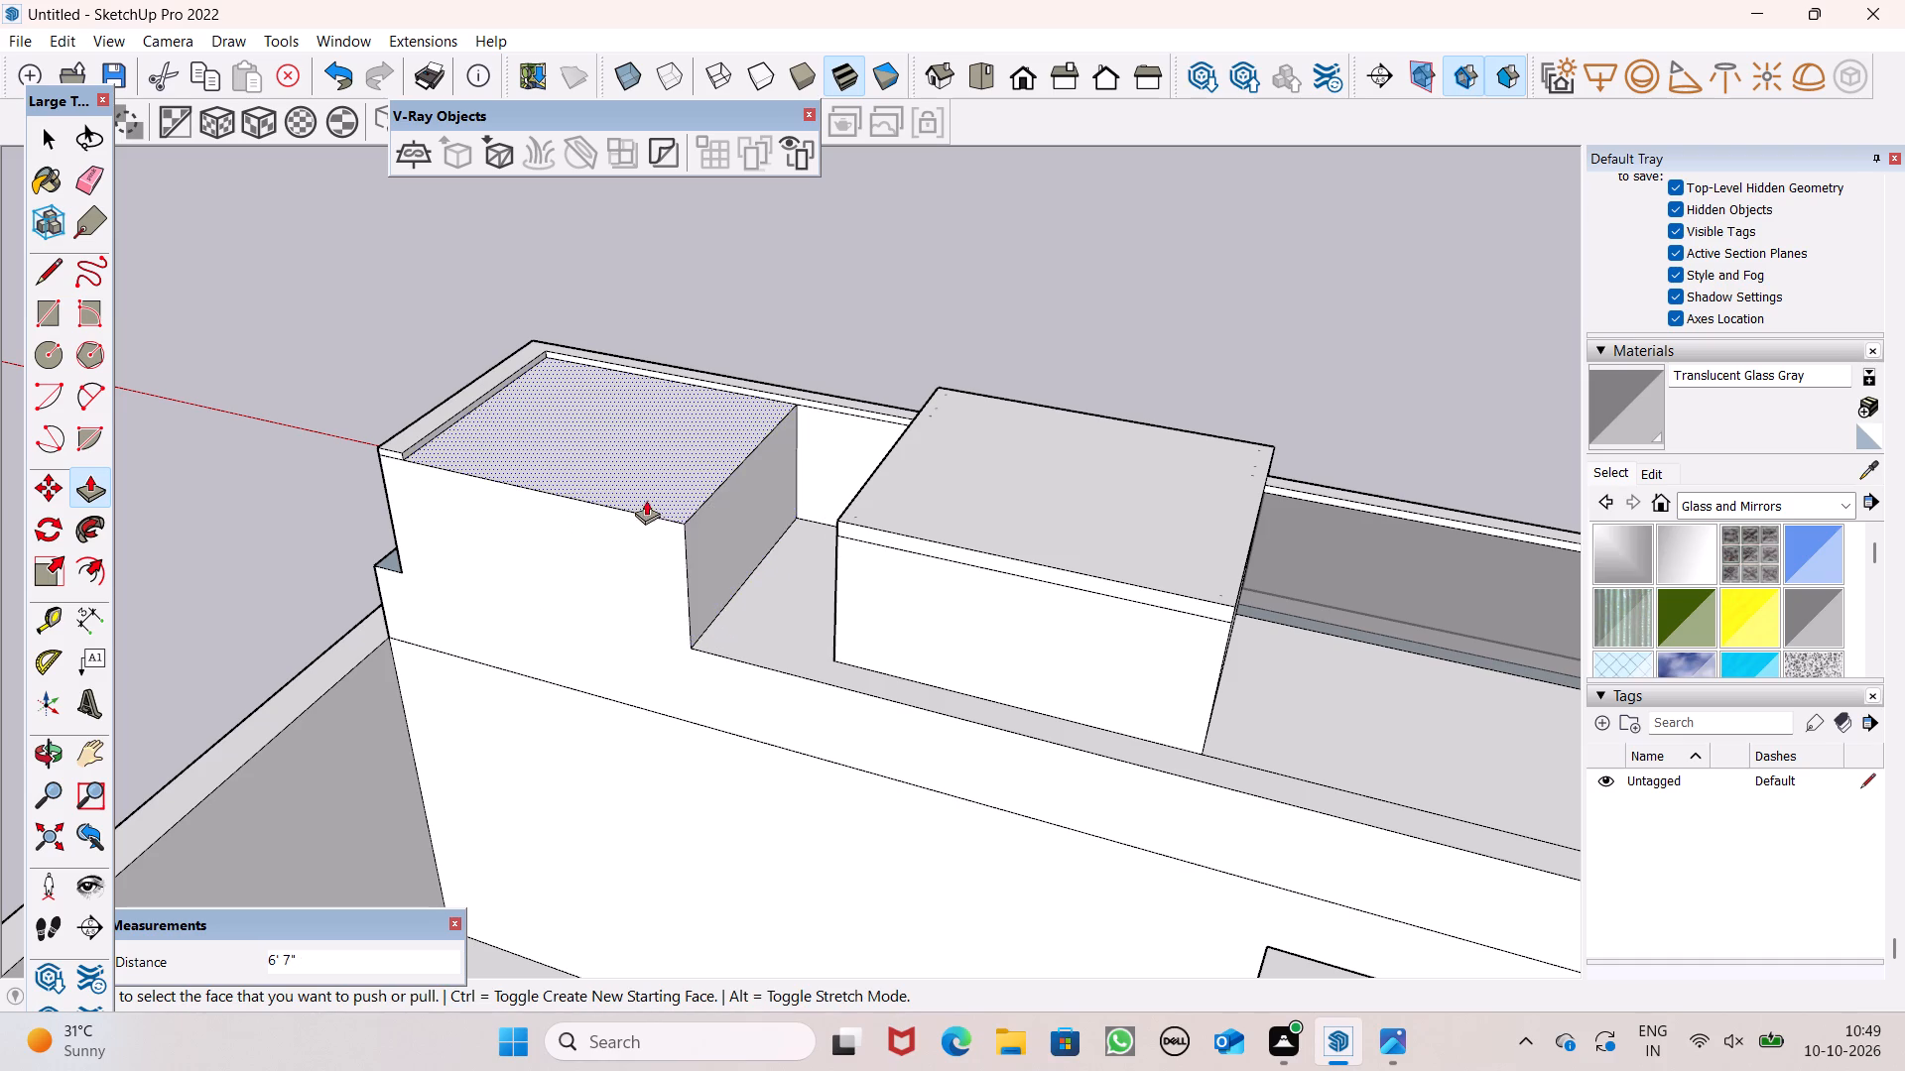
# Push the outer face of the short parapet's side return inward about 7 1/2", and push its top band inward too.
pyautogui.scroll(1, 714, 454)
pyautogui.scroll(-3, 714, 454)
pyautogui.moveTo(675, 580); pyautogui.dragTo(1594, 569, button='middle')
pyautogui.scroll(4, 985, 610)
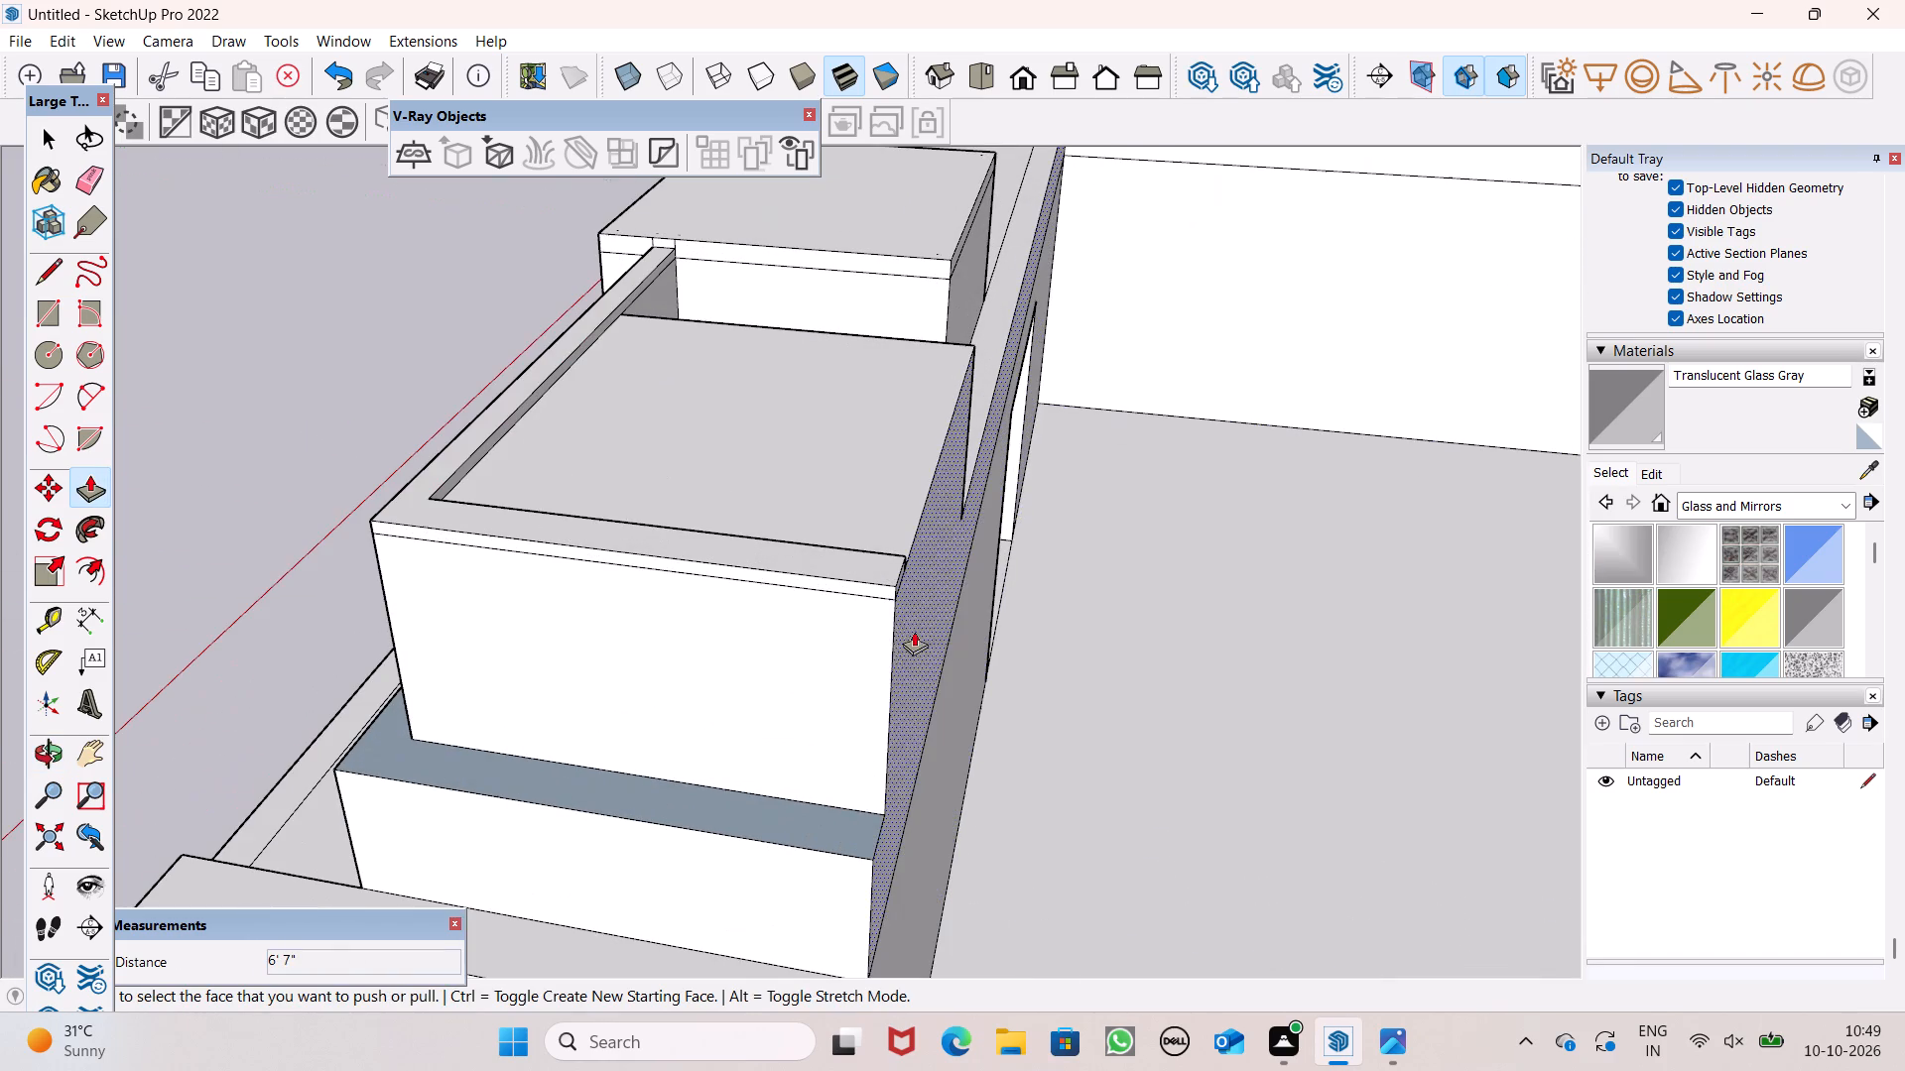
pyautogui.moveTo(846, 638); pyautogui.dragTo(896, 561)
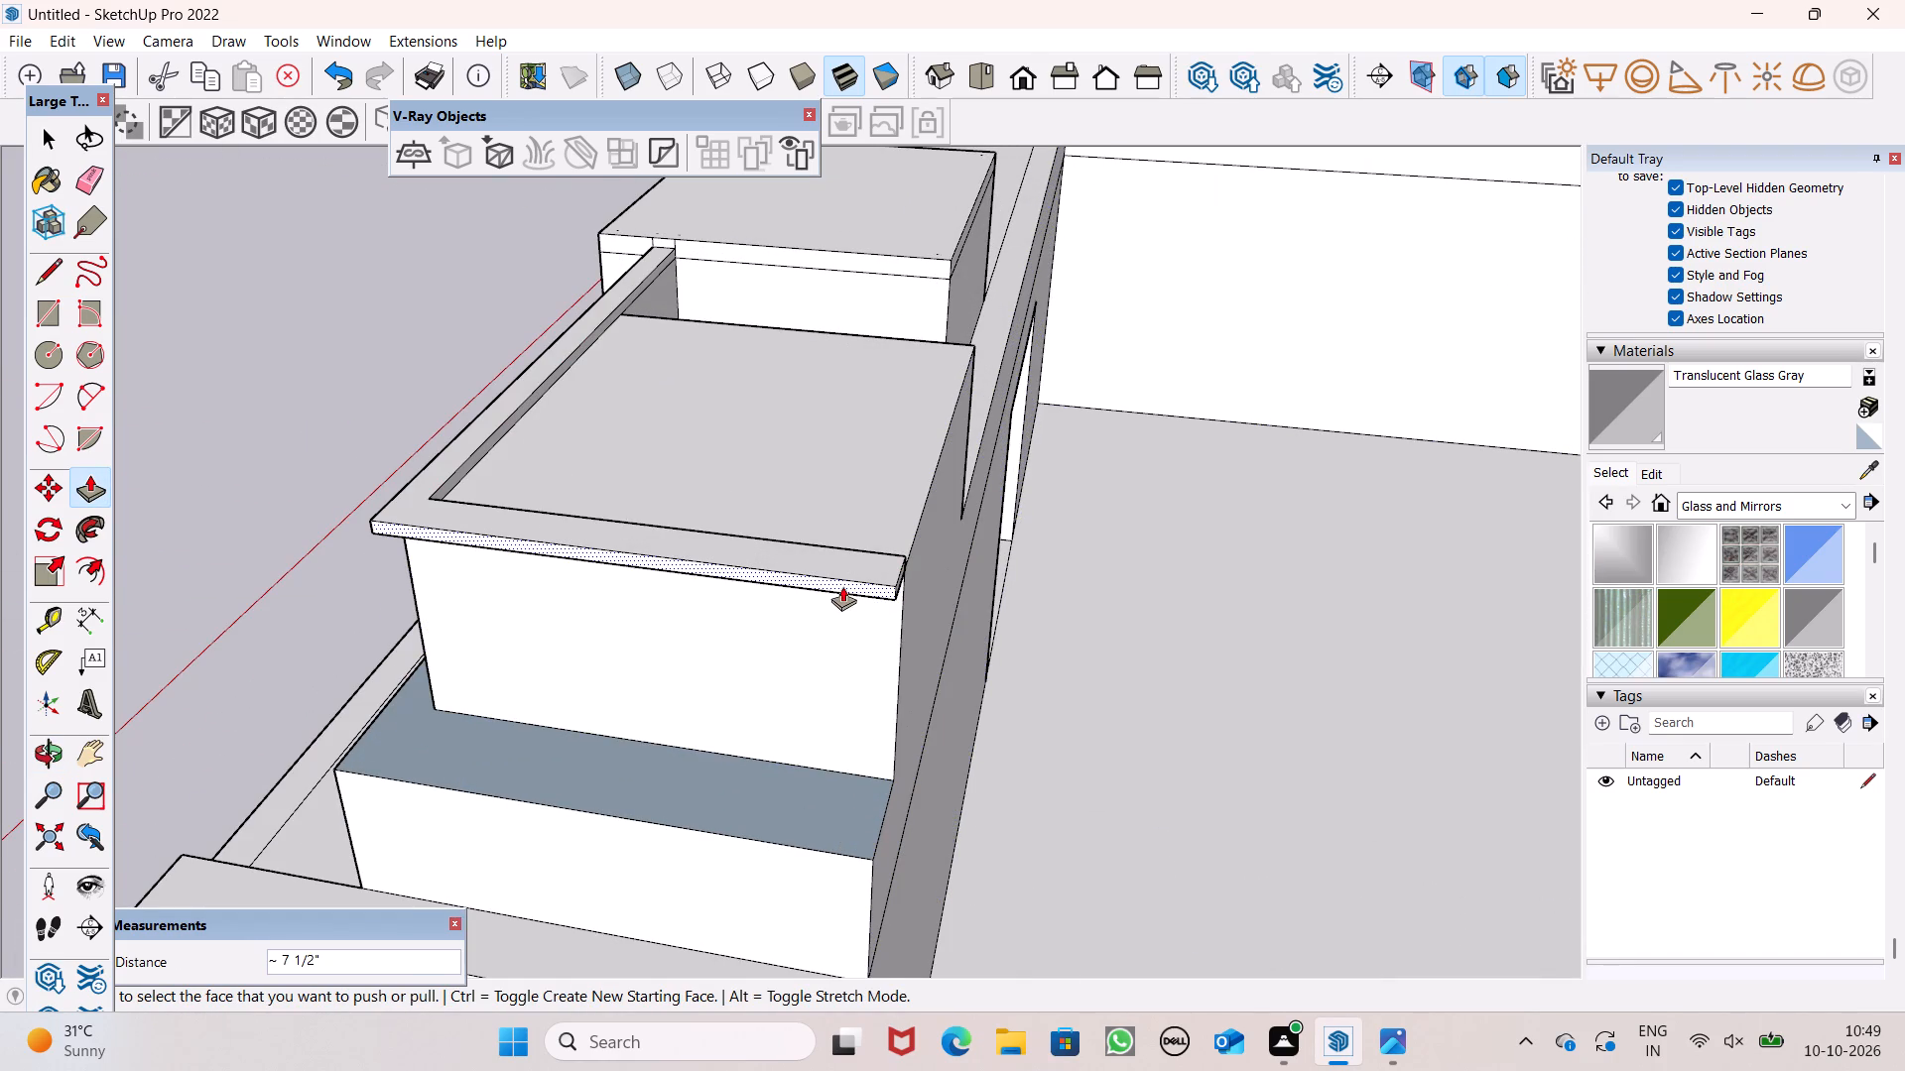
pyautogui.moveTo(828, 580); pyautogui.dragTo(845, 566)
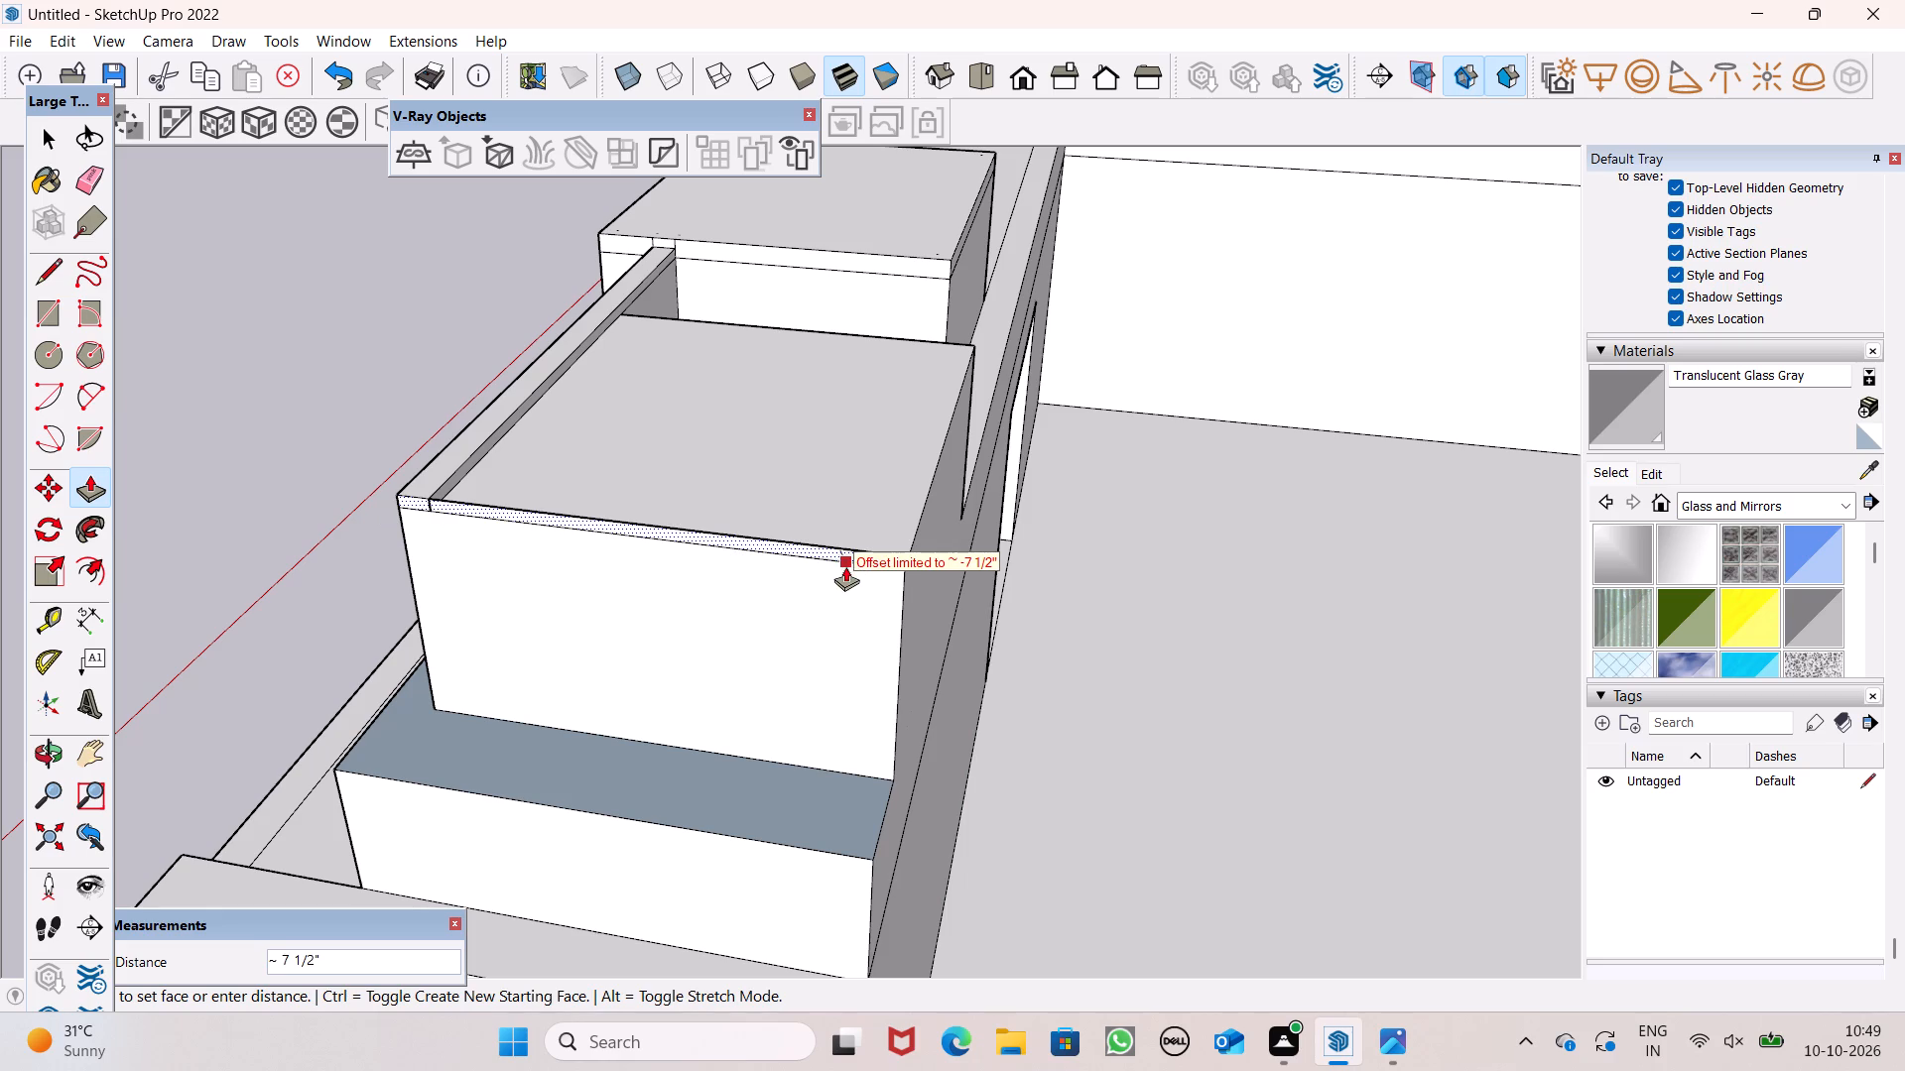
pyautogui.moveTo(845, 566); pyautogui.dragTo(837, 570)
# Extend the inner edge of the side return's top band about 6' 7" toward the lined block, flush with the widened return.
pyautogui.scroll(-3, 1117, 438)
pyautogui.moveTo(1097, 489); pyautogui.dragTo(233, 564, button='middle')
pyautogui.scroll(1, 236, 565)
pyautogui.scroll(6, 271, 214)
pyautogui.moveTo(303, 361); pyautogui.dragTo(610, 498)
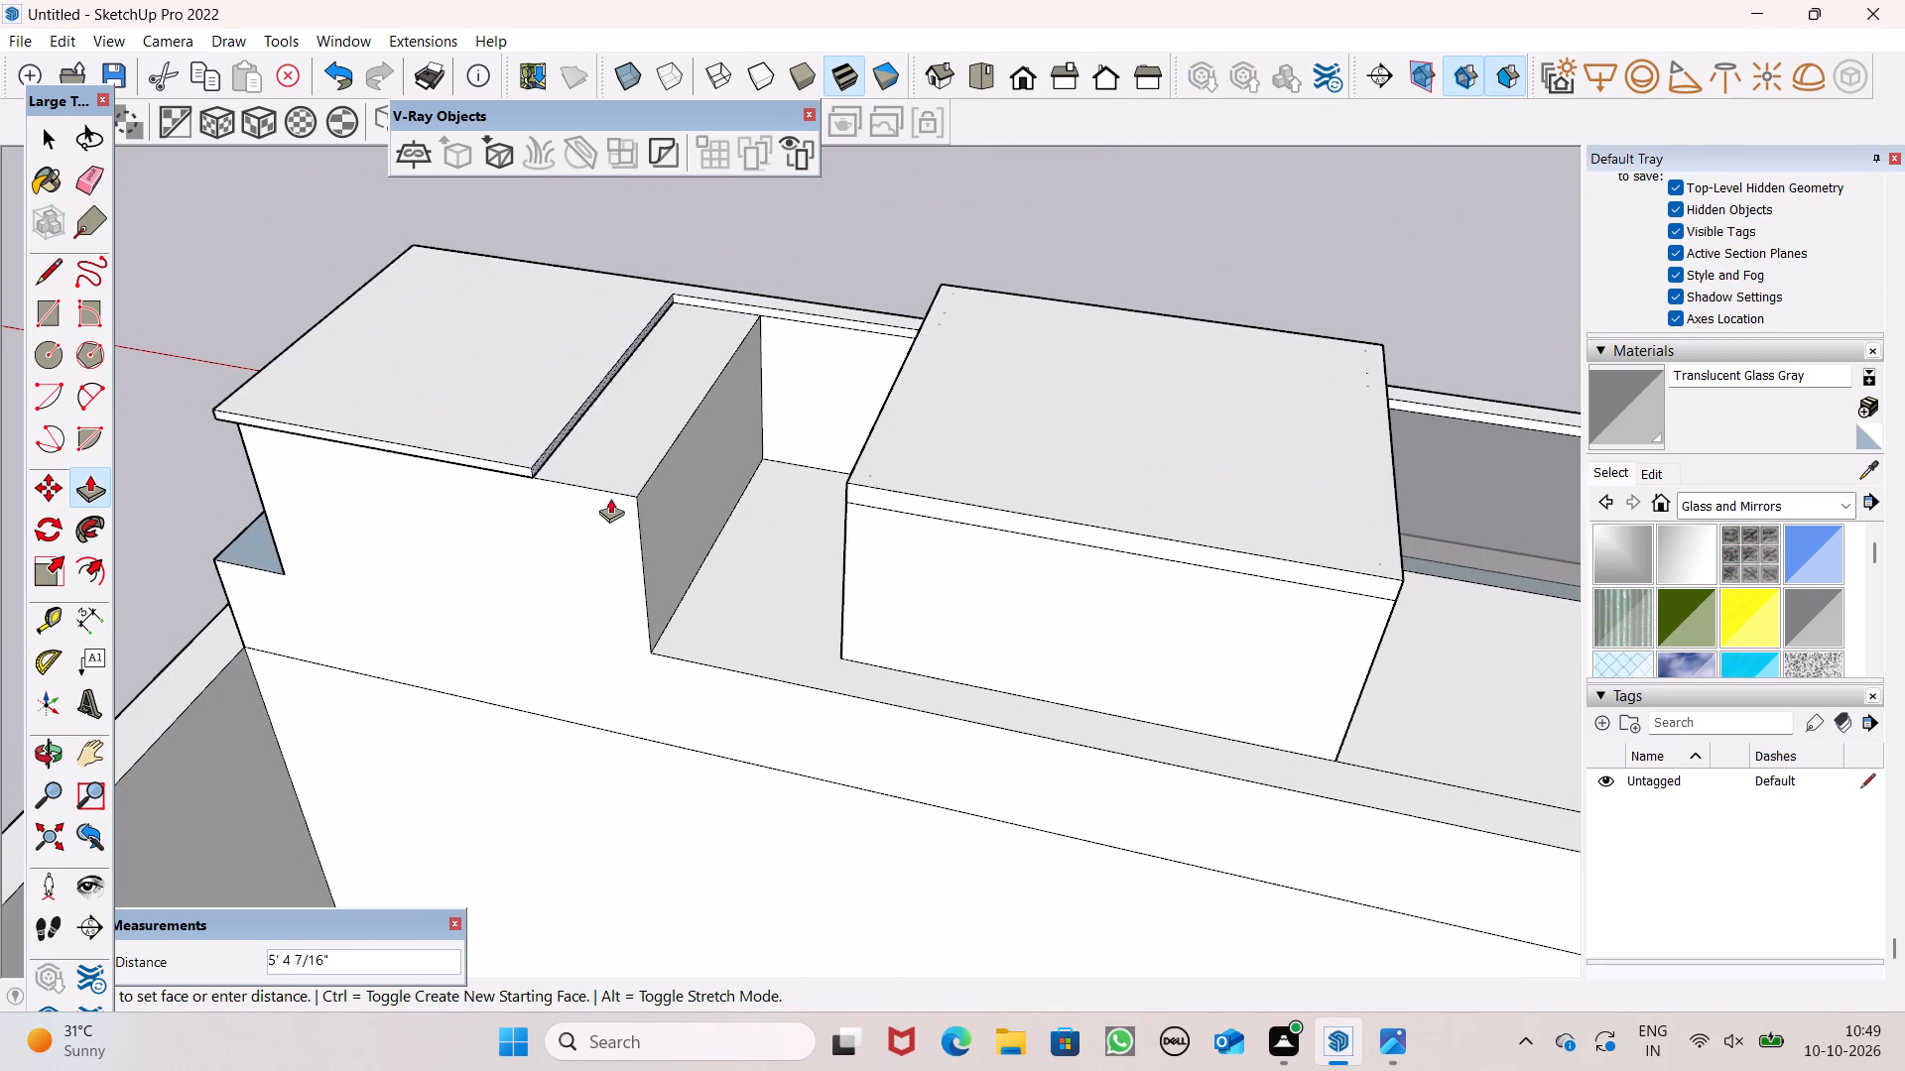
pyautogui.moveTo(610, 498); pyautogui.dragTo(637, 510)
# Push the widened return's outer face and top band edge about 5' 11 3/16" toward the lined block, leaving a thin wall.
pyautogui.scroll(-2, 462, 381)
pyautogui.scroll(1, 470, 396)
pyautogui.scroll(-1, 471, 455)
pyautogui.moveTo(482, 483); pyautogui.dragTo(748, 459, button='middle')
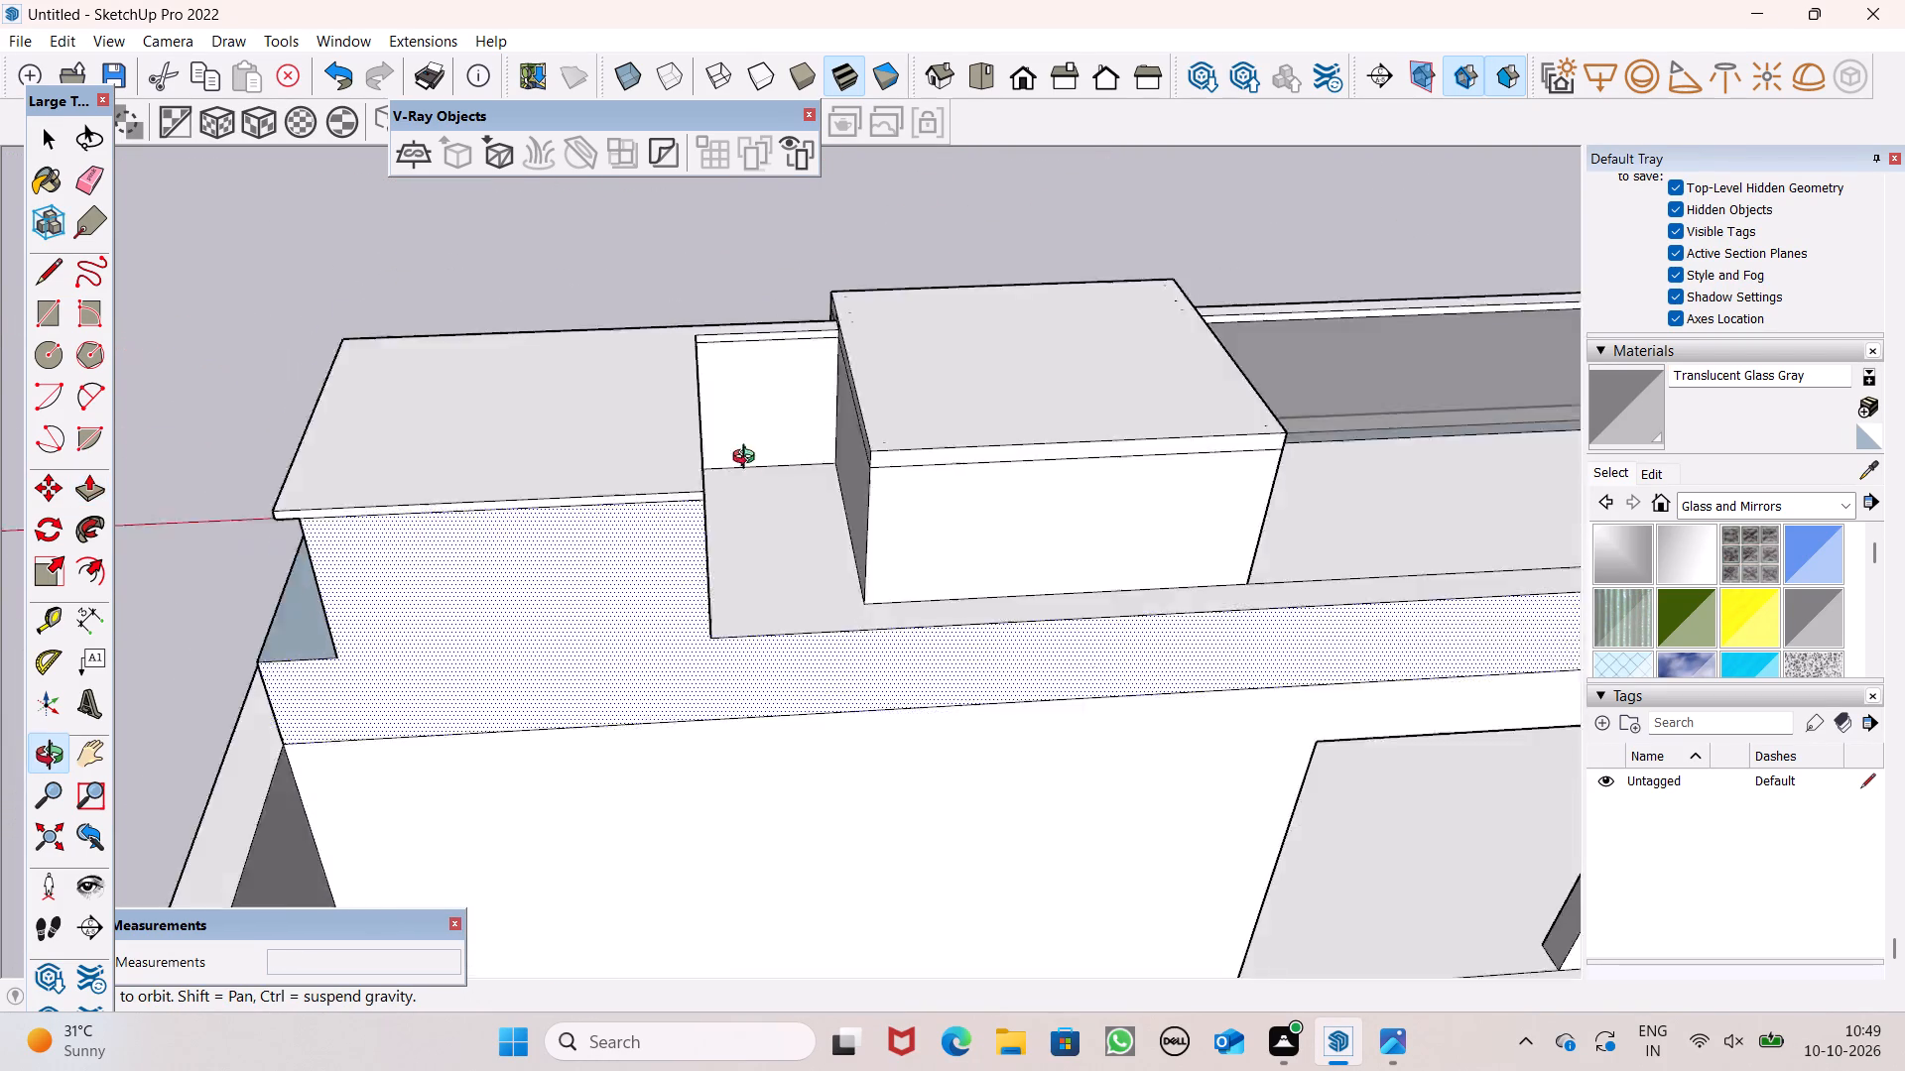
pyautogui.moveTo(748, 459); pyautogui.dragTo(1248, 432, button='middle')
pyautogui.scroll(1, 1198, 455)
pyautogui.scroll(4, 373, 661)
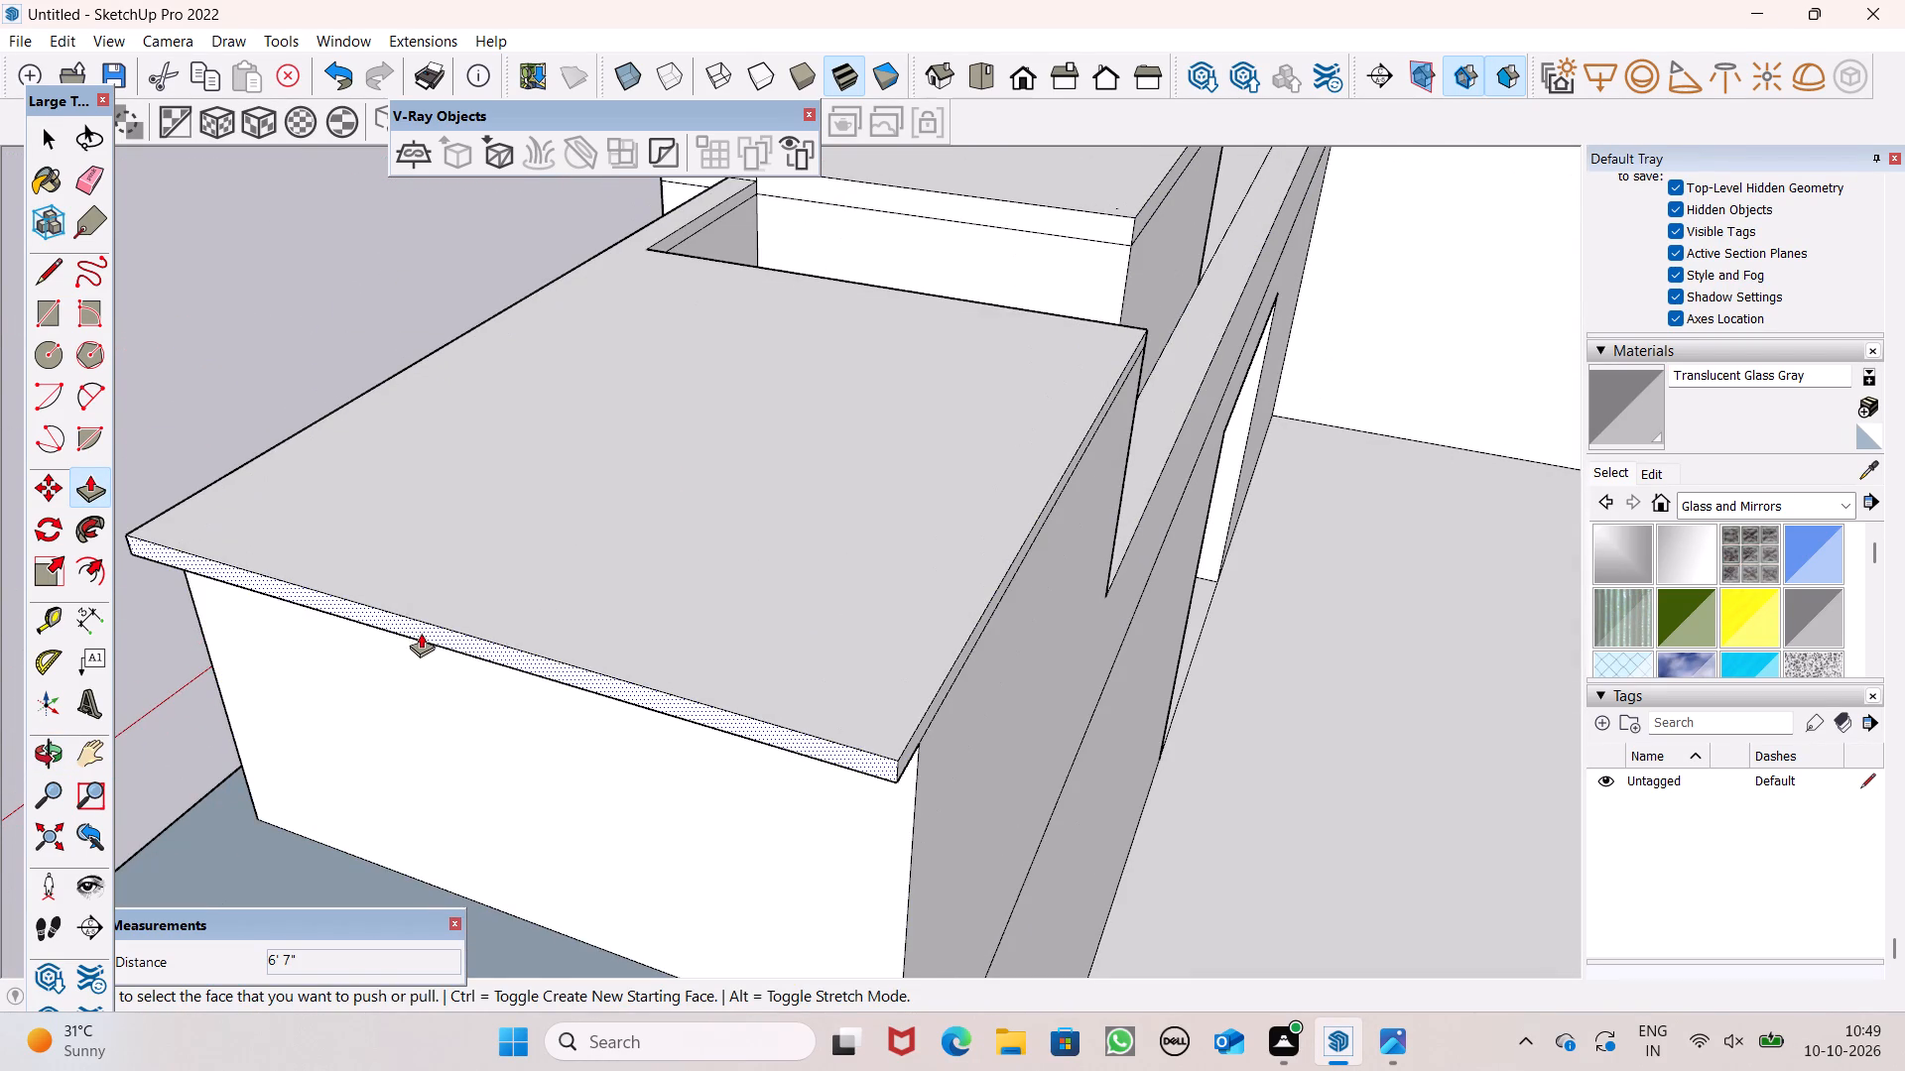
pyautogui.moveTo(421, 632); pyautogui.dragTo(617, 536)
pyautogui.moveTo(514, 679); pyautogui.dragTo(553, 673)
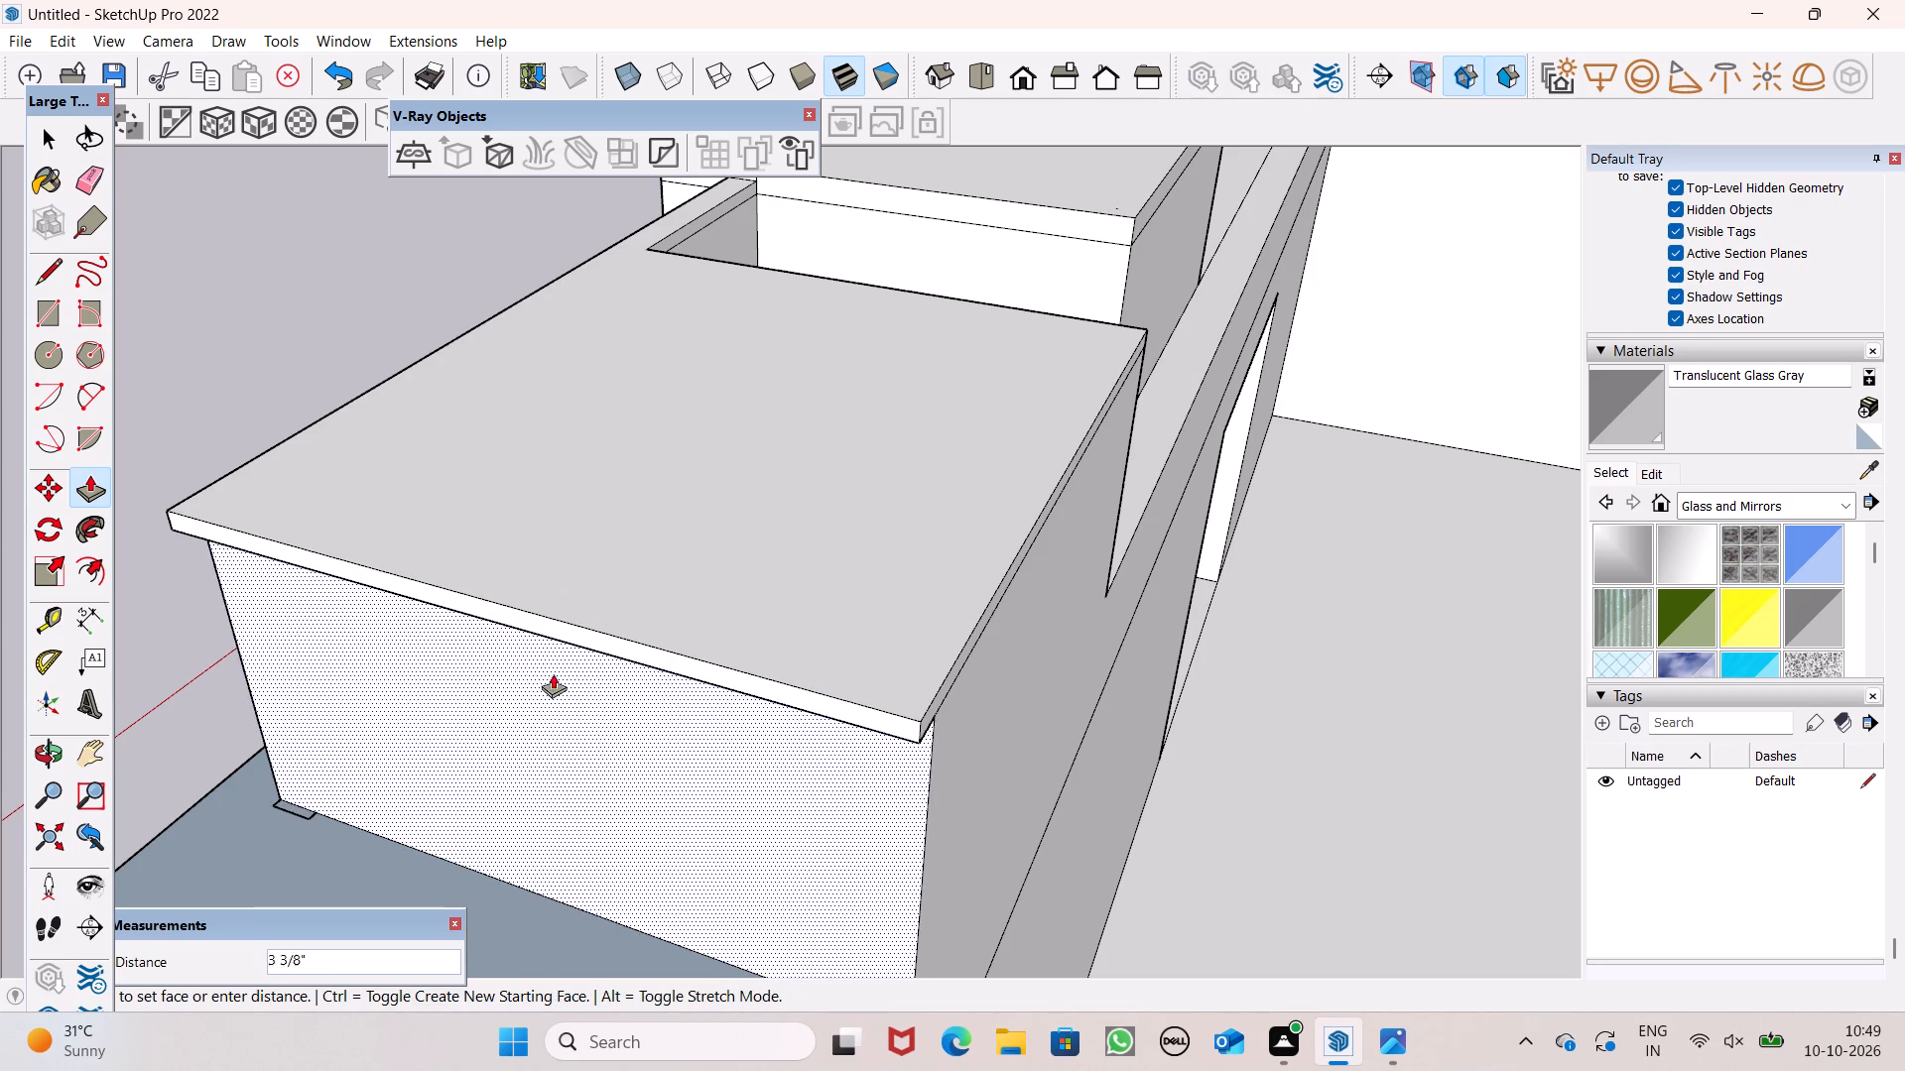
pyautogui.moveTo(553, 673); pyautogui.dragTo(1048, 608)
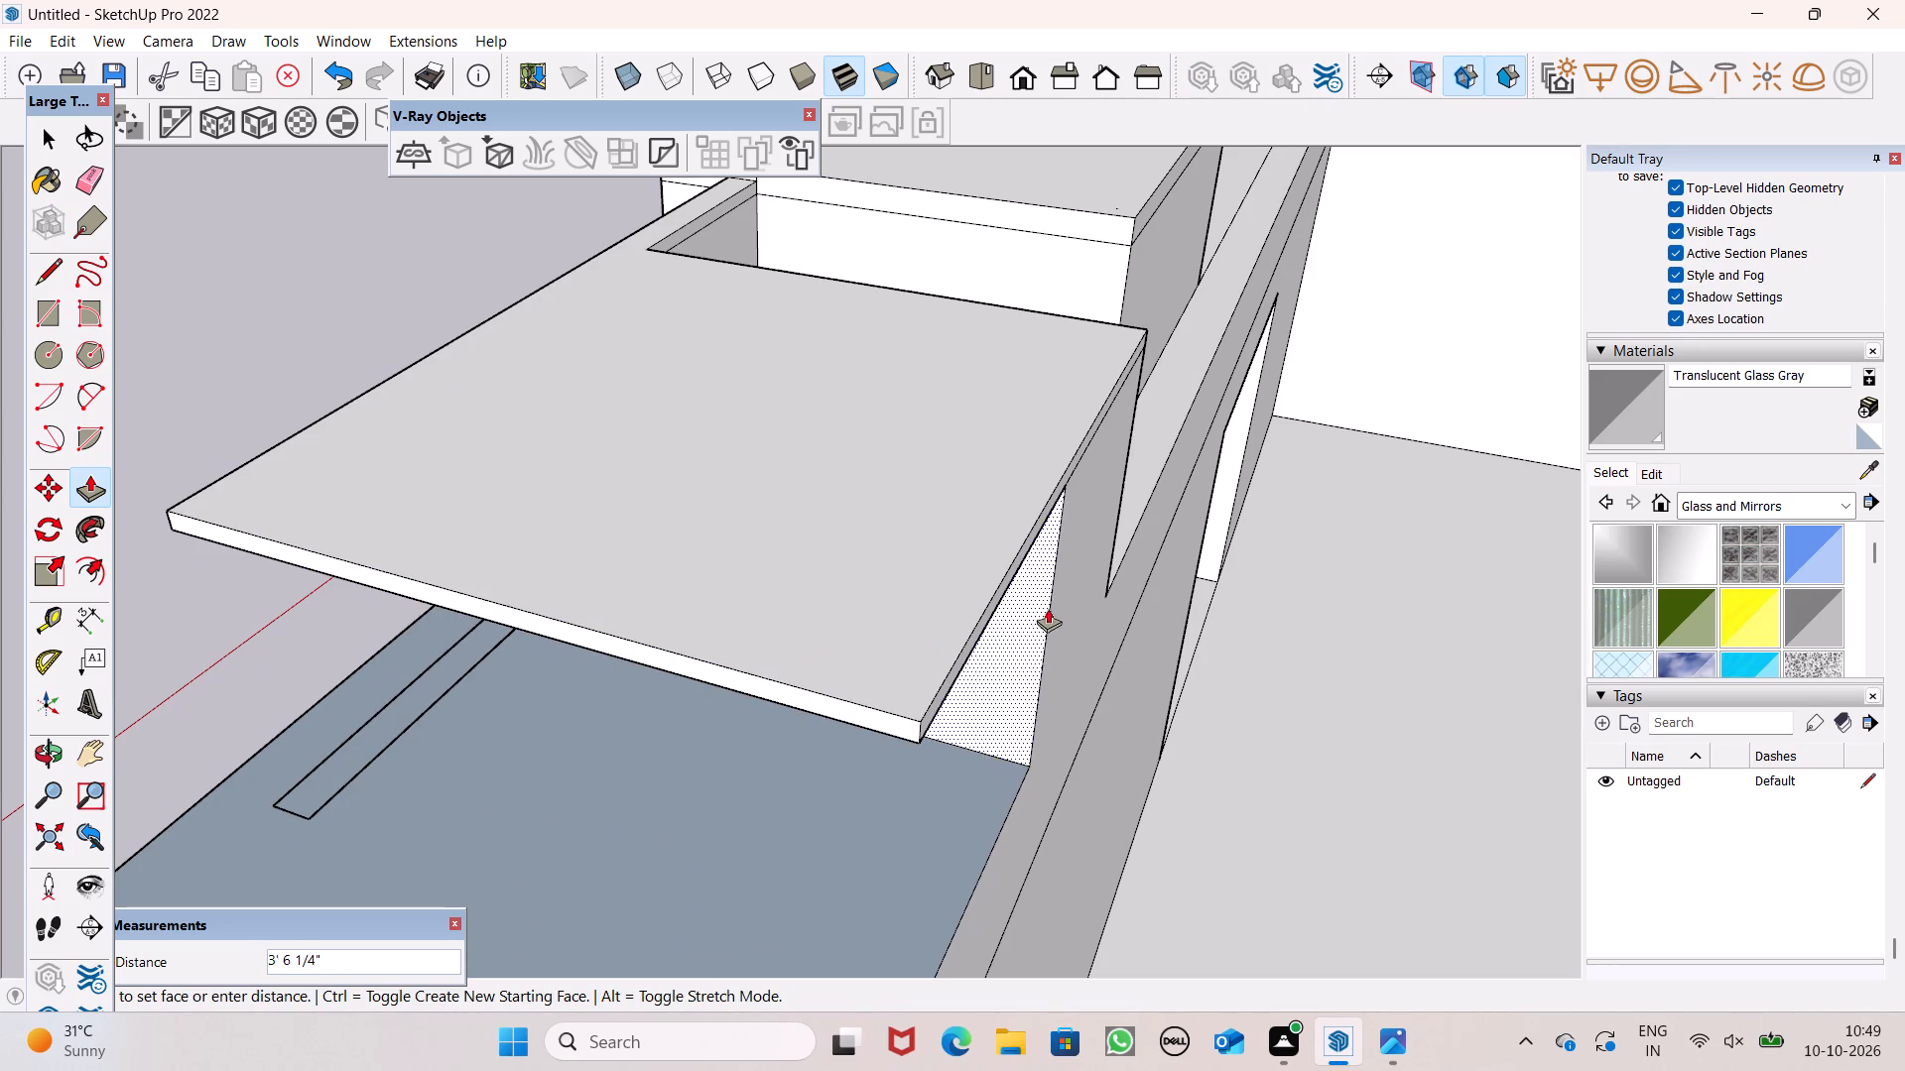
pyautogui.moveTo(1048, 608); pyautogui.dragTo(1092, 500)
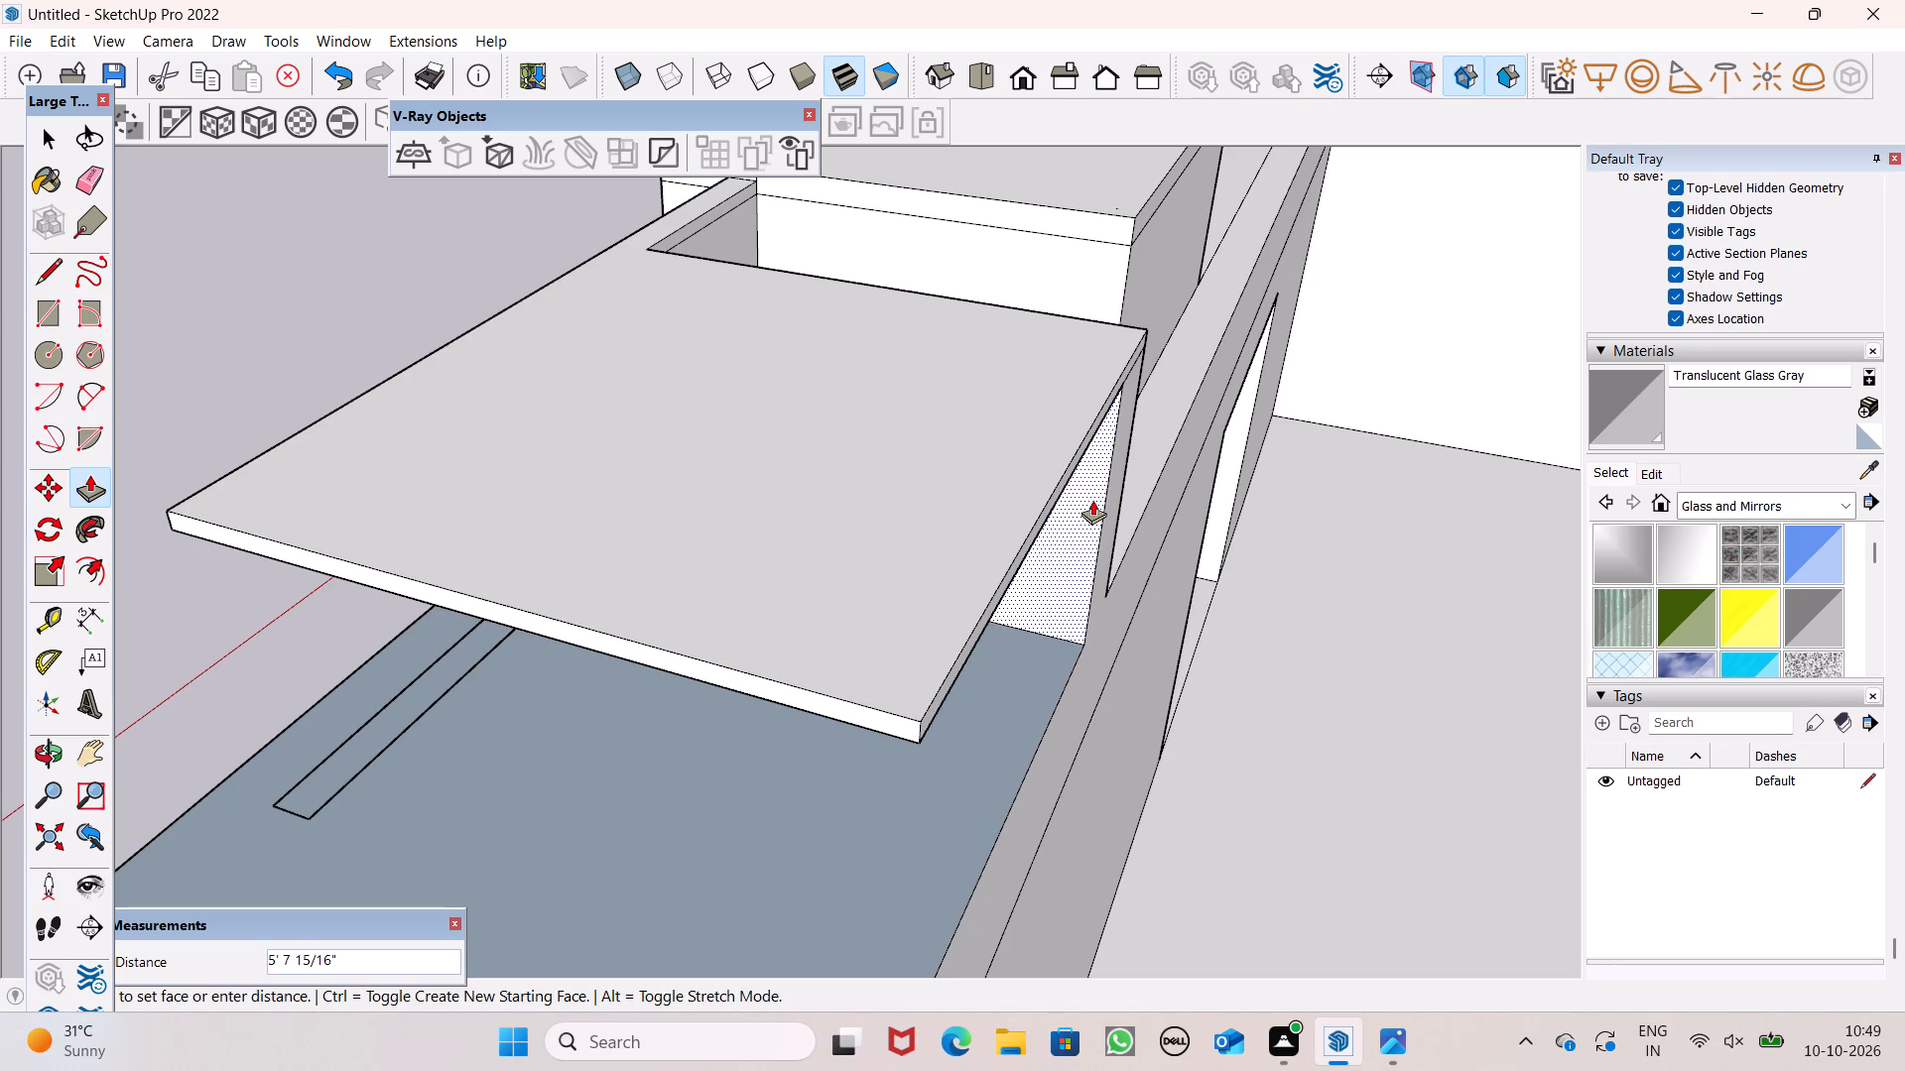
pyautogui.moveTo(1092, 500); pyautogui.dragTo(1100, 489)
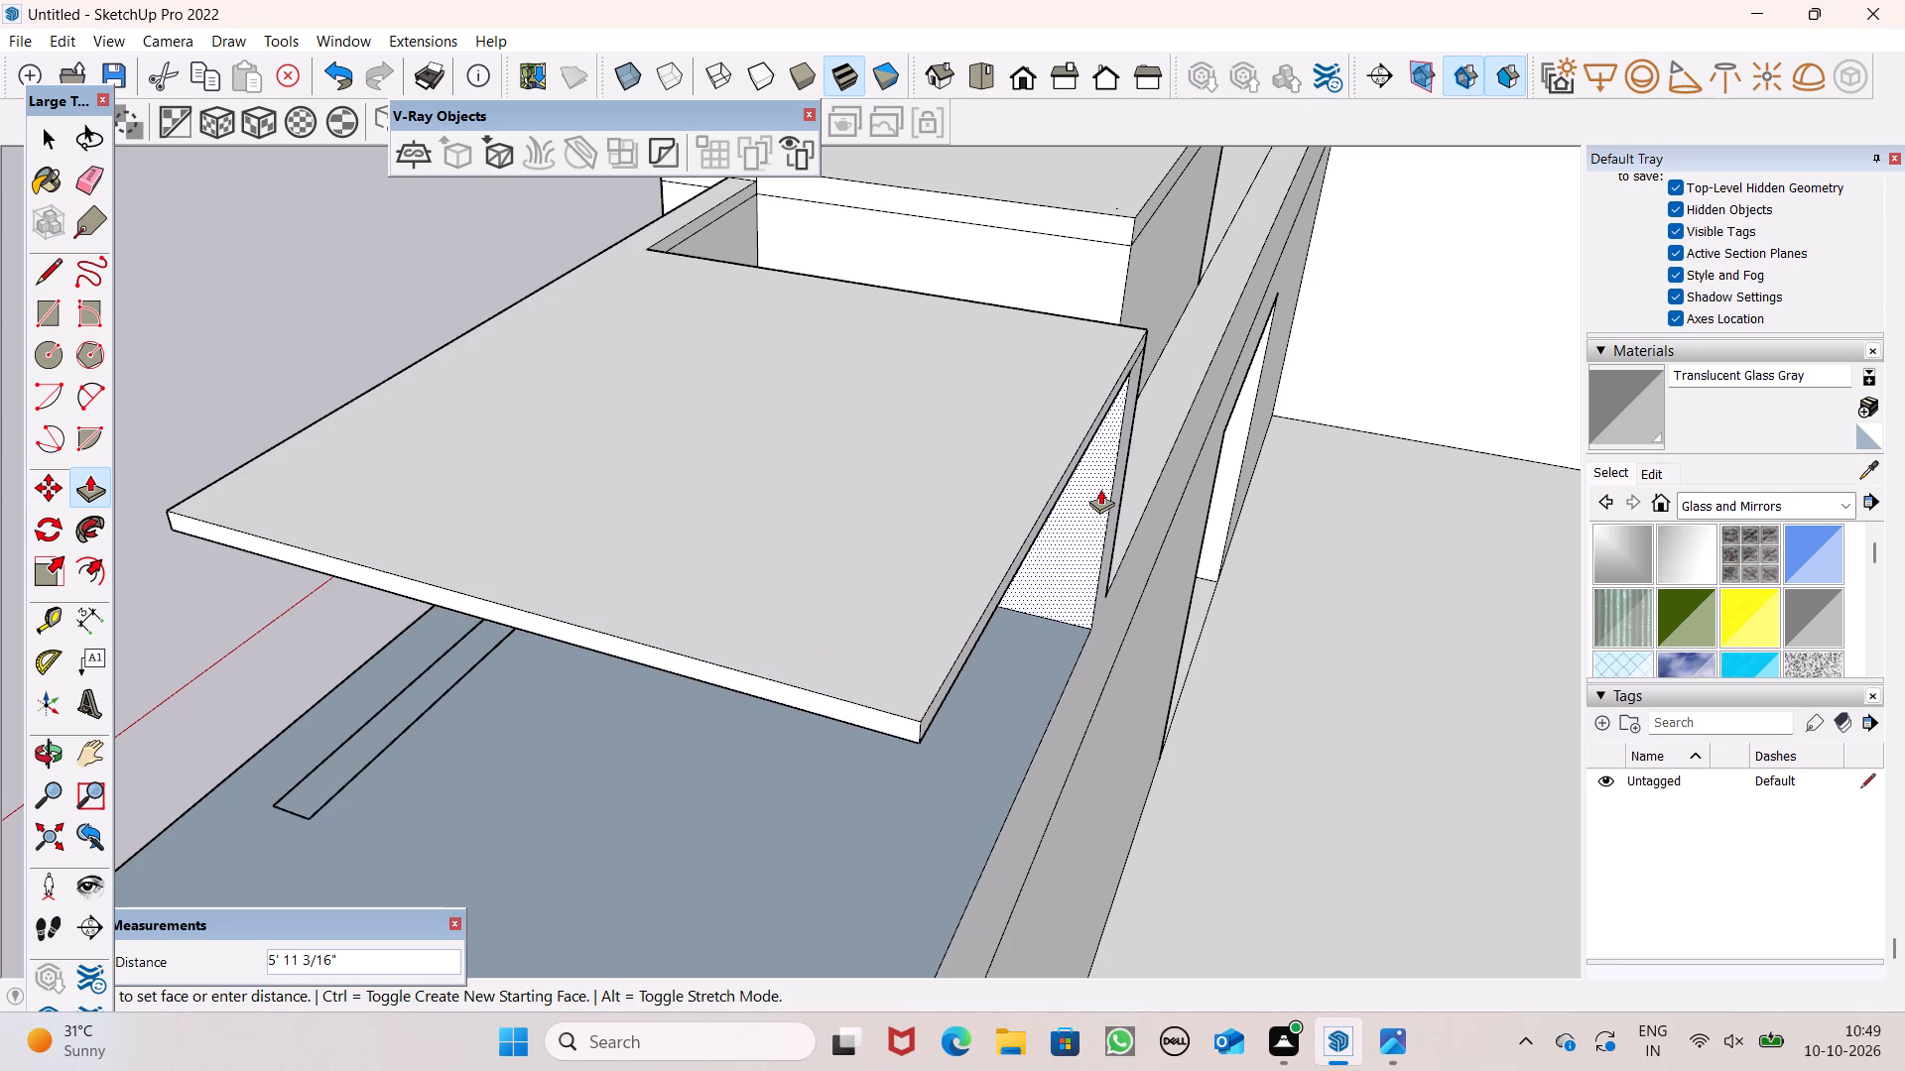
pyautogui.moveTo(1100, 489); pyautogui.dragTo(1099, 489)
pyautogui.moveTo(876, 715); pyautogui.dragTo(1019, 505)
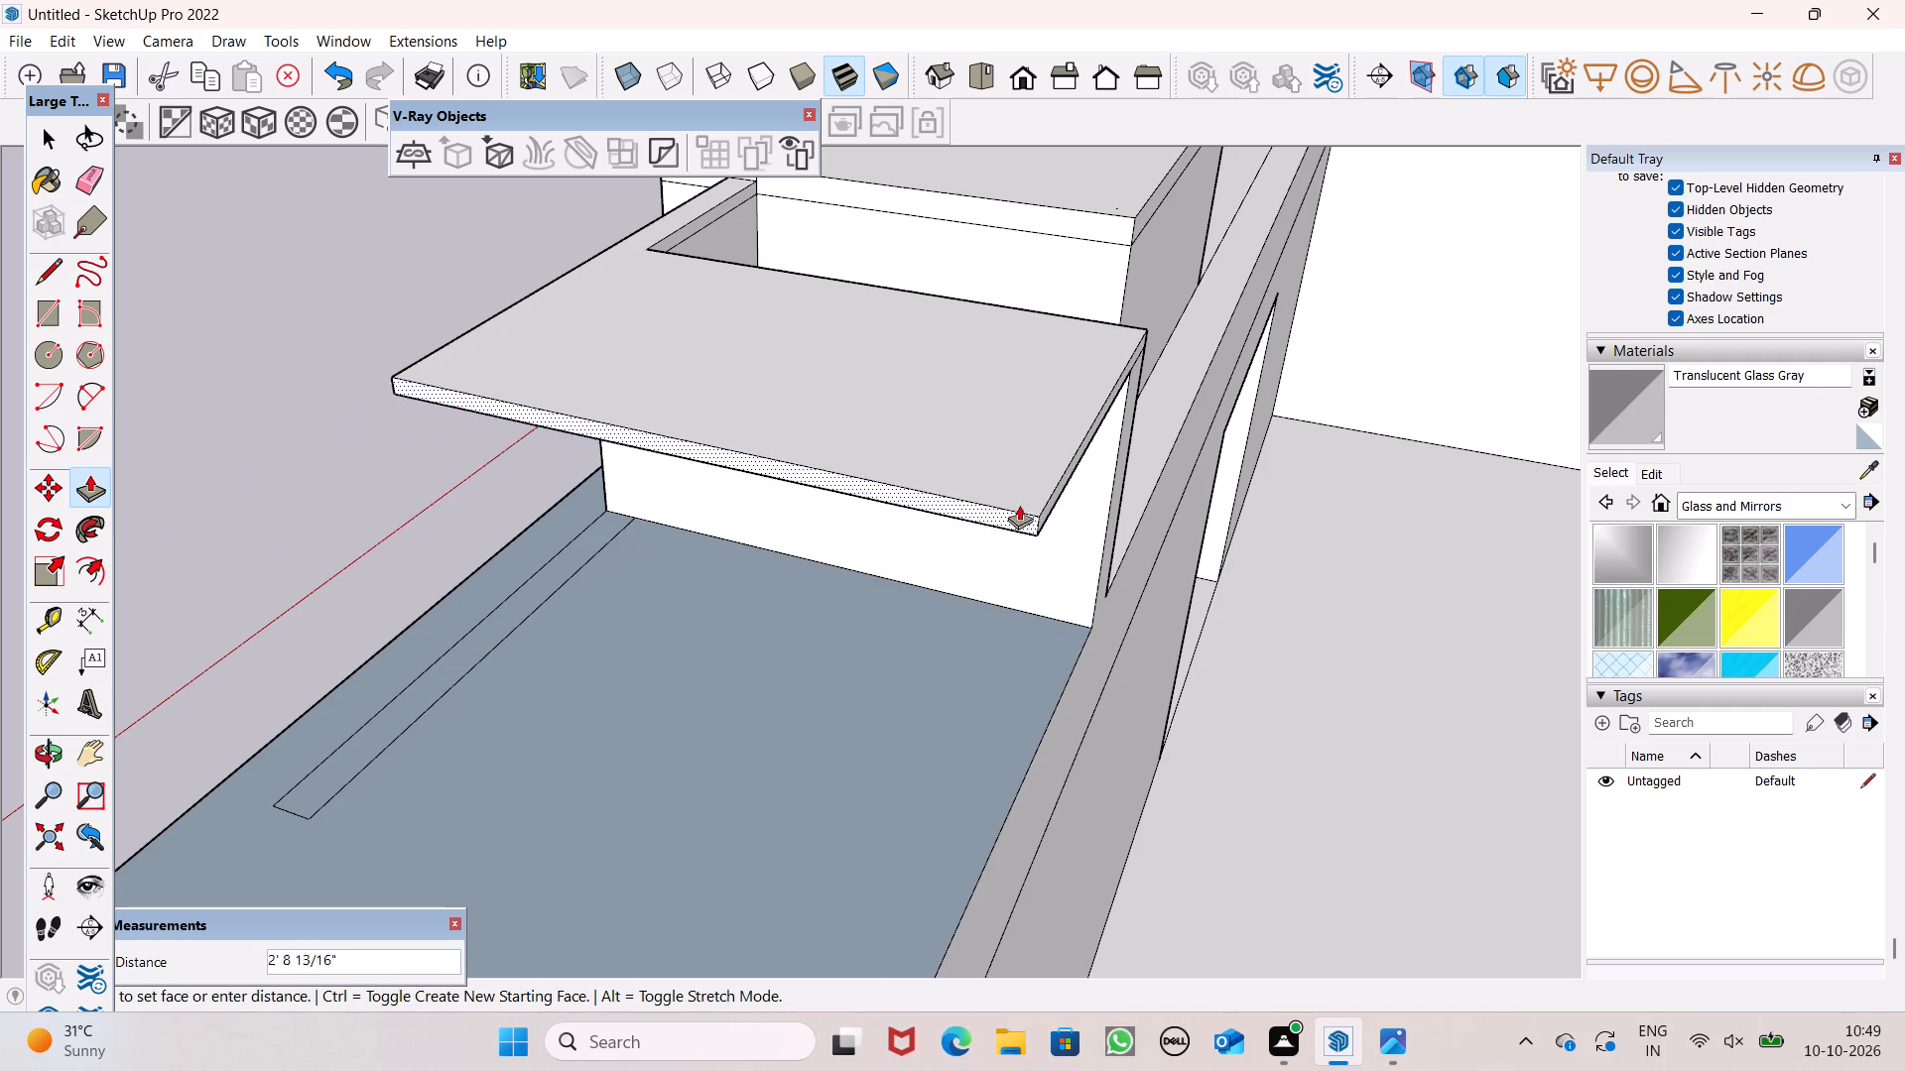
pyautogui.moveTo(1019, 505); pyautogui.dragTo(1117, 367)
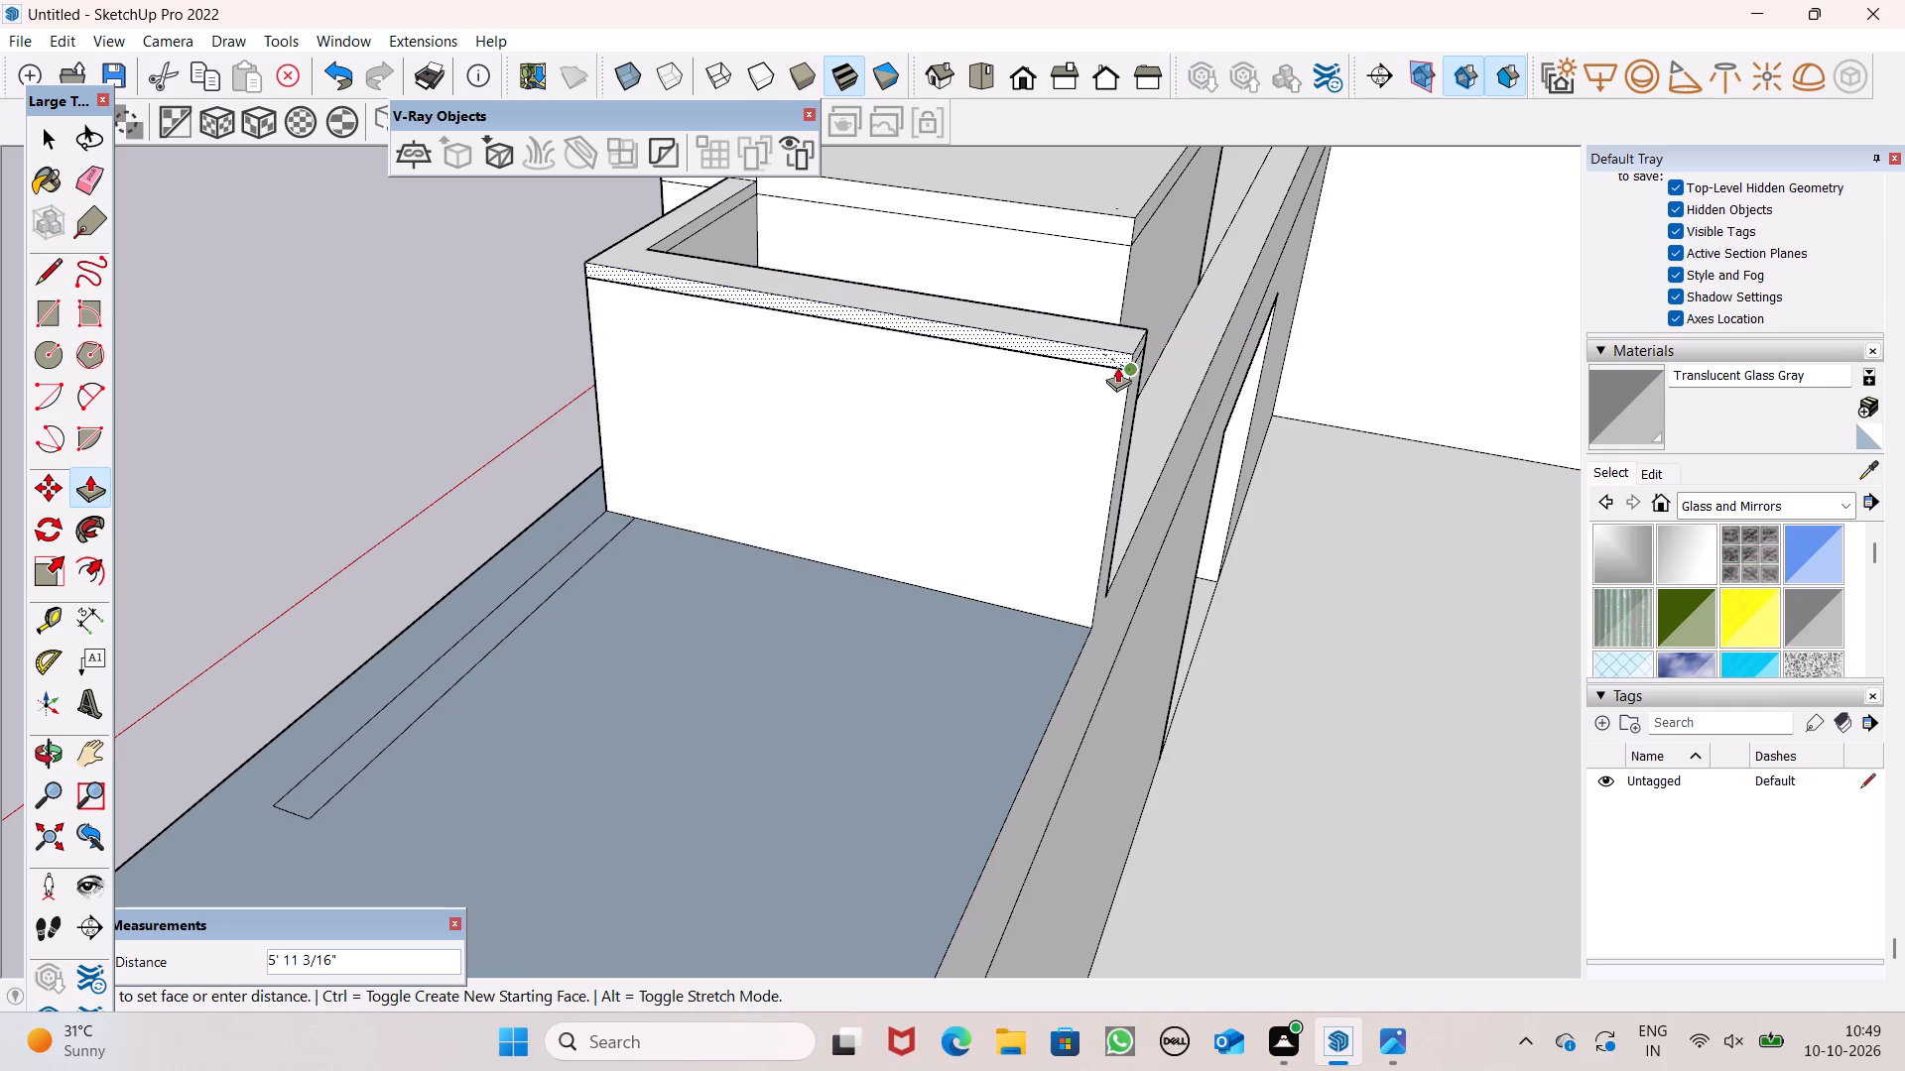
pyautogui.moveTo(1117, 367); pyautogui.dragTo(1117, 372)
# Erase the leftover narrow strip outline on the roof slab beside the relocated parapet return.
pyautogui.scroll(-9, 1083, 290)
pyautogui.moveTo(1121, 511); pyautogui.dragTo(1308, 605, button='middle')
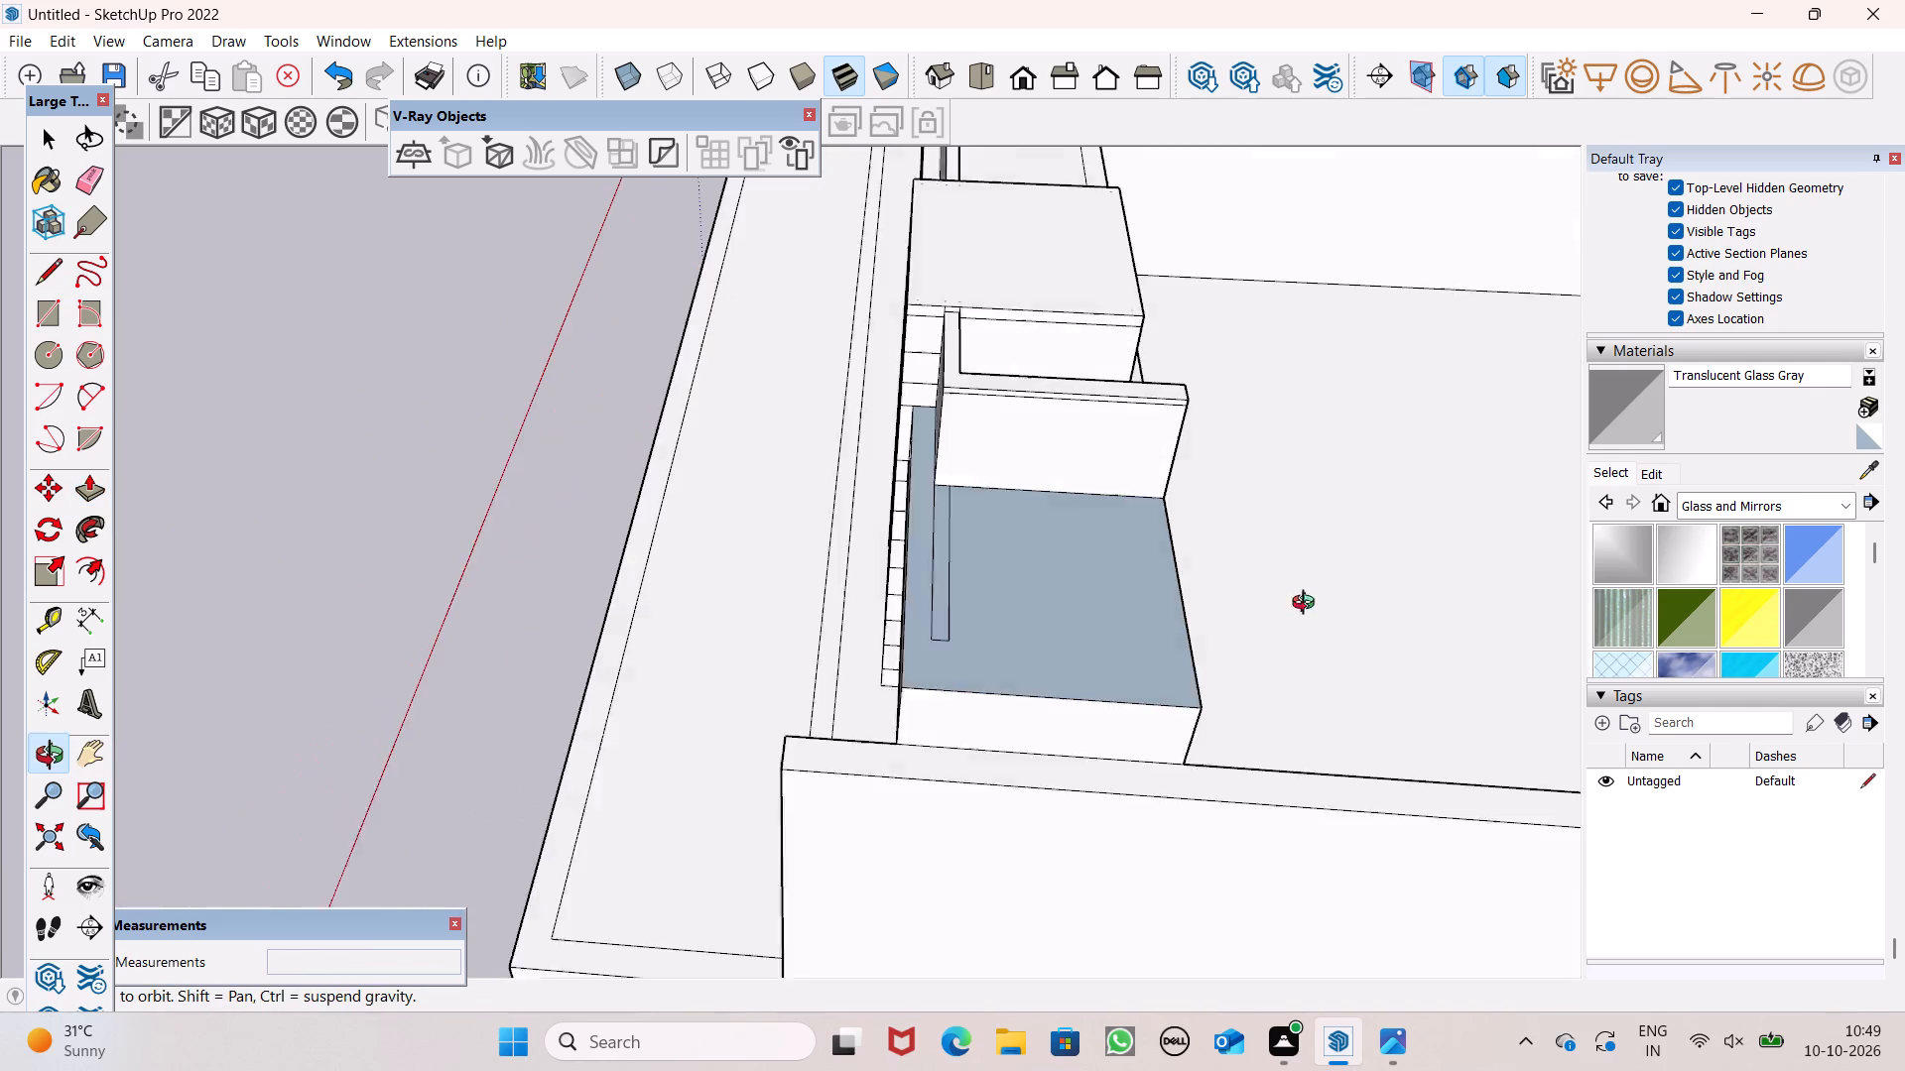
pyautogui.moveTo(1308, 605); pyautogui.dragTo(1312, 601, button='middle')
pyautogui.scroll(-5, 922, 399)
pyautogui.moveTo(998, 535); pyautogui.dragTo(1101, 563, button='middle')
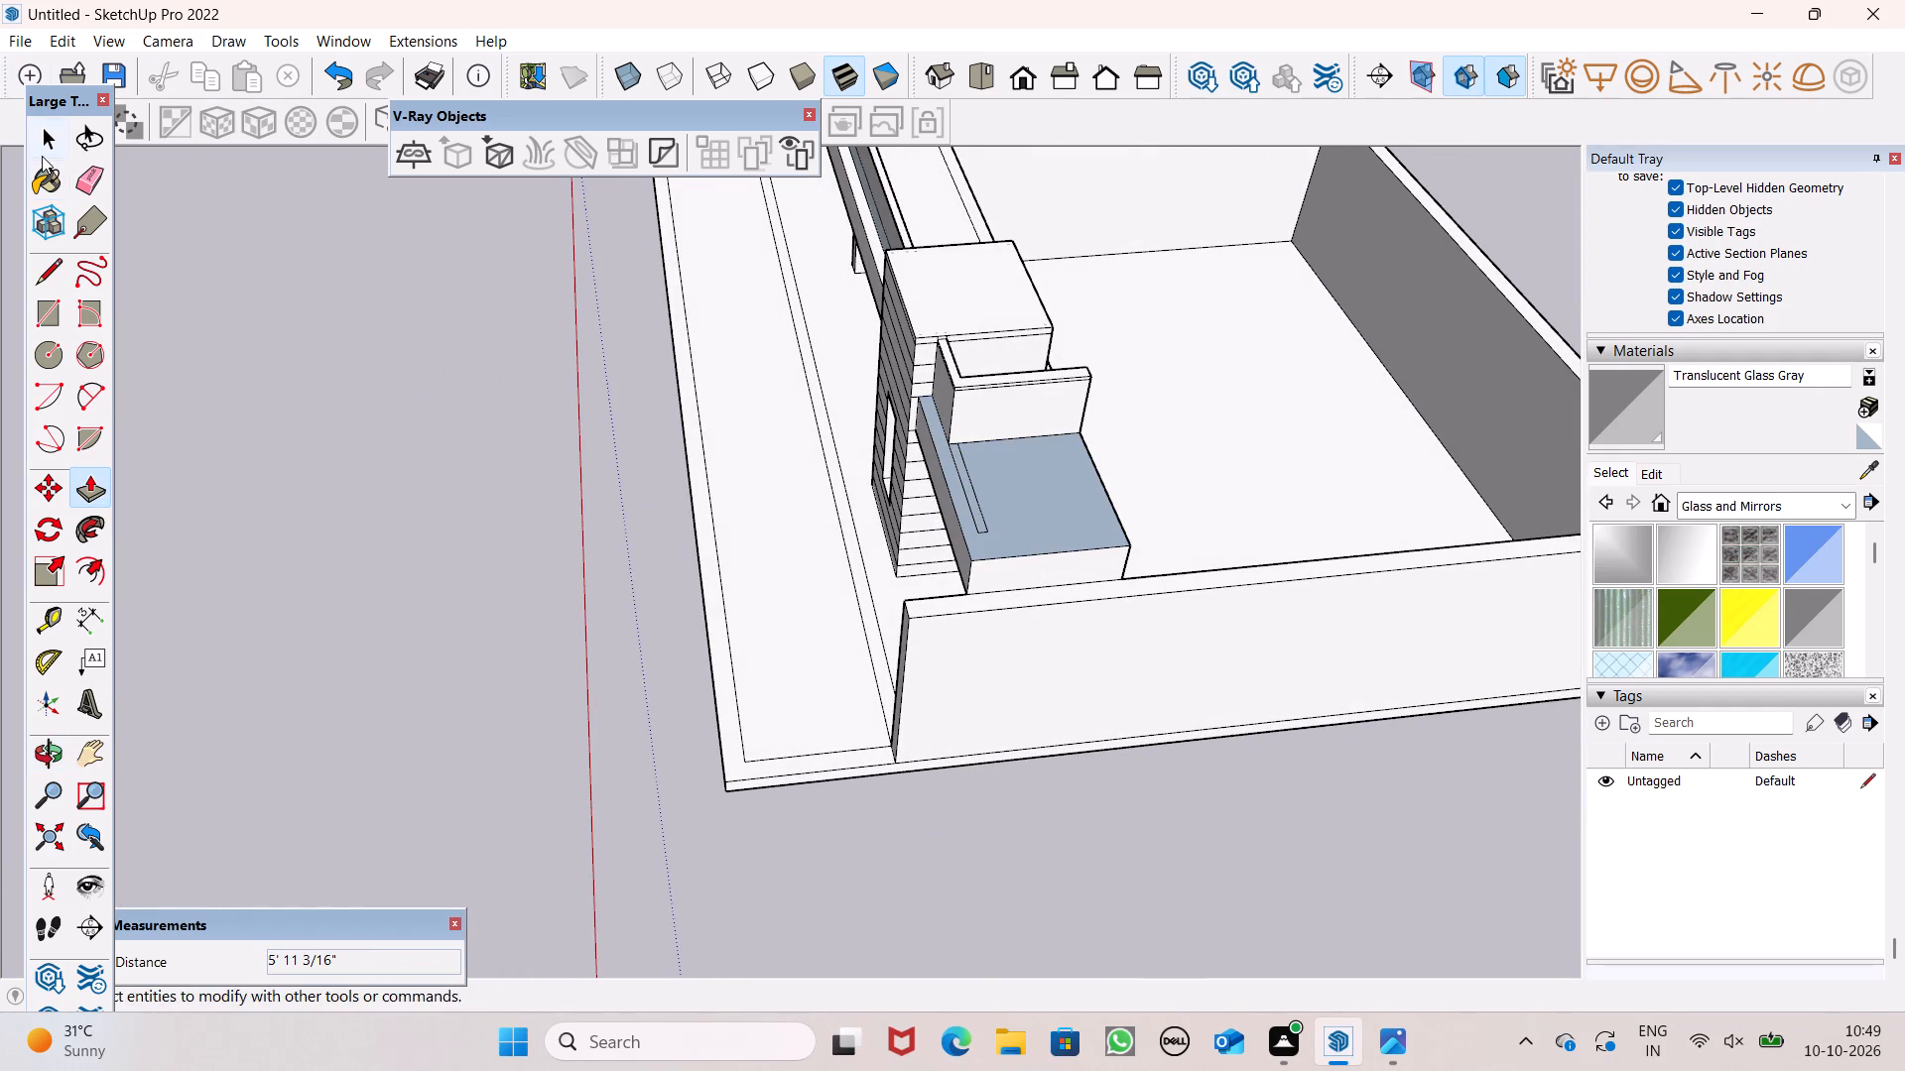
pyautogui.click(101, 196)
pyautogui.scroll(6, 1091, 512)
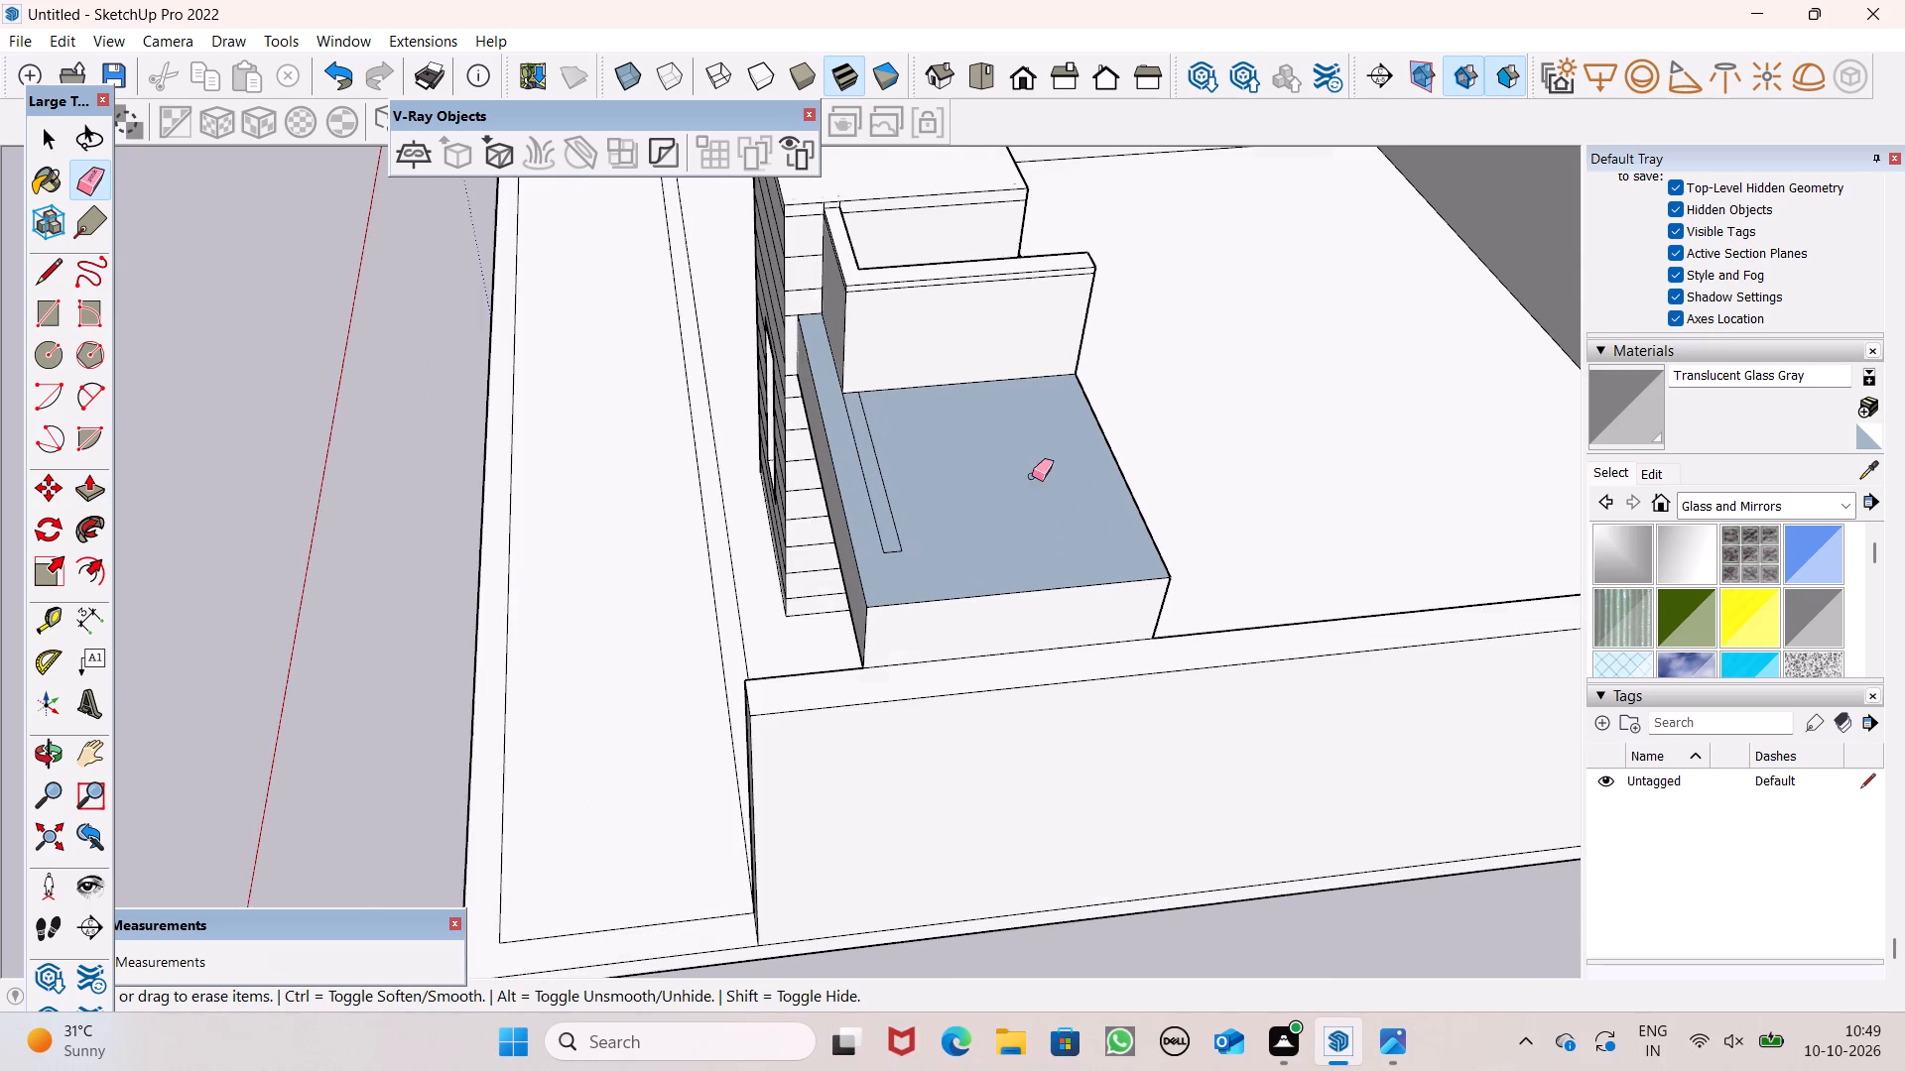
pyautogui.scroll(3, 969, 486)
pyautogui.moveTo(912, 507); pyautogui.dragTo(981, 607, button='middle')
pyautogui.scroll(6, 958, 629)
pyautogui.moveTo(925, 646); pyautogui.dragTo(927, 647)
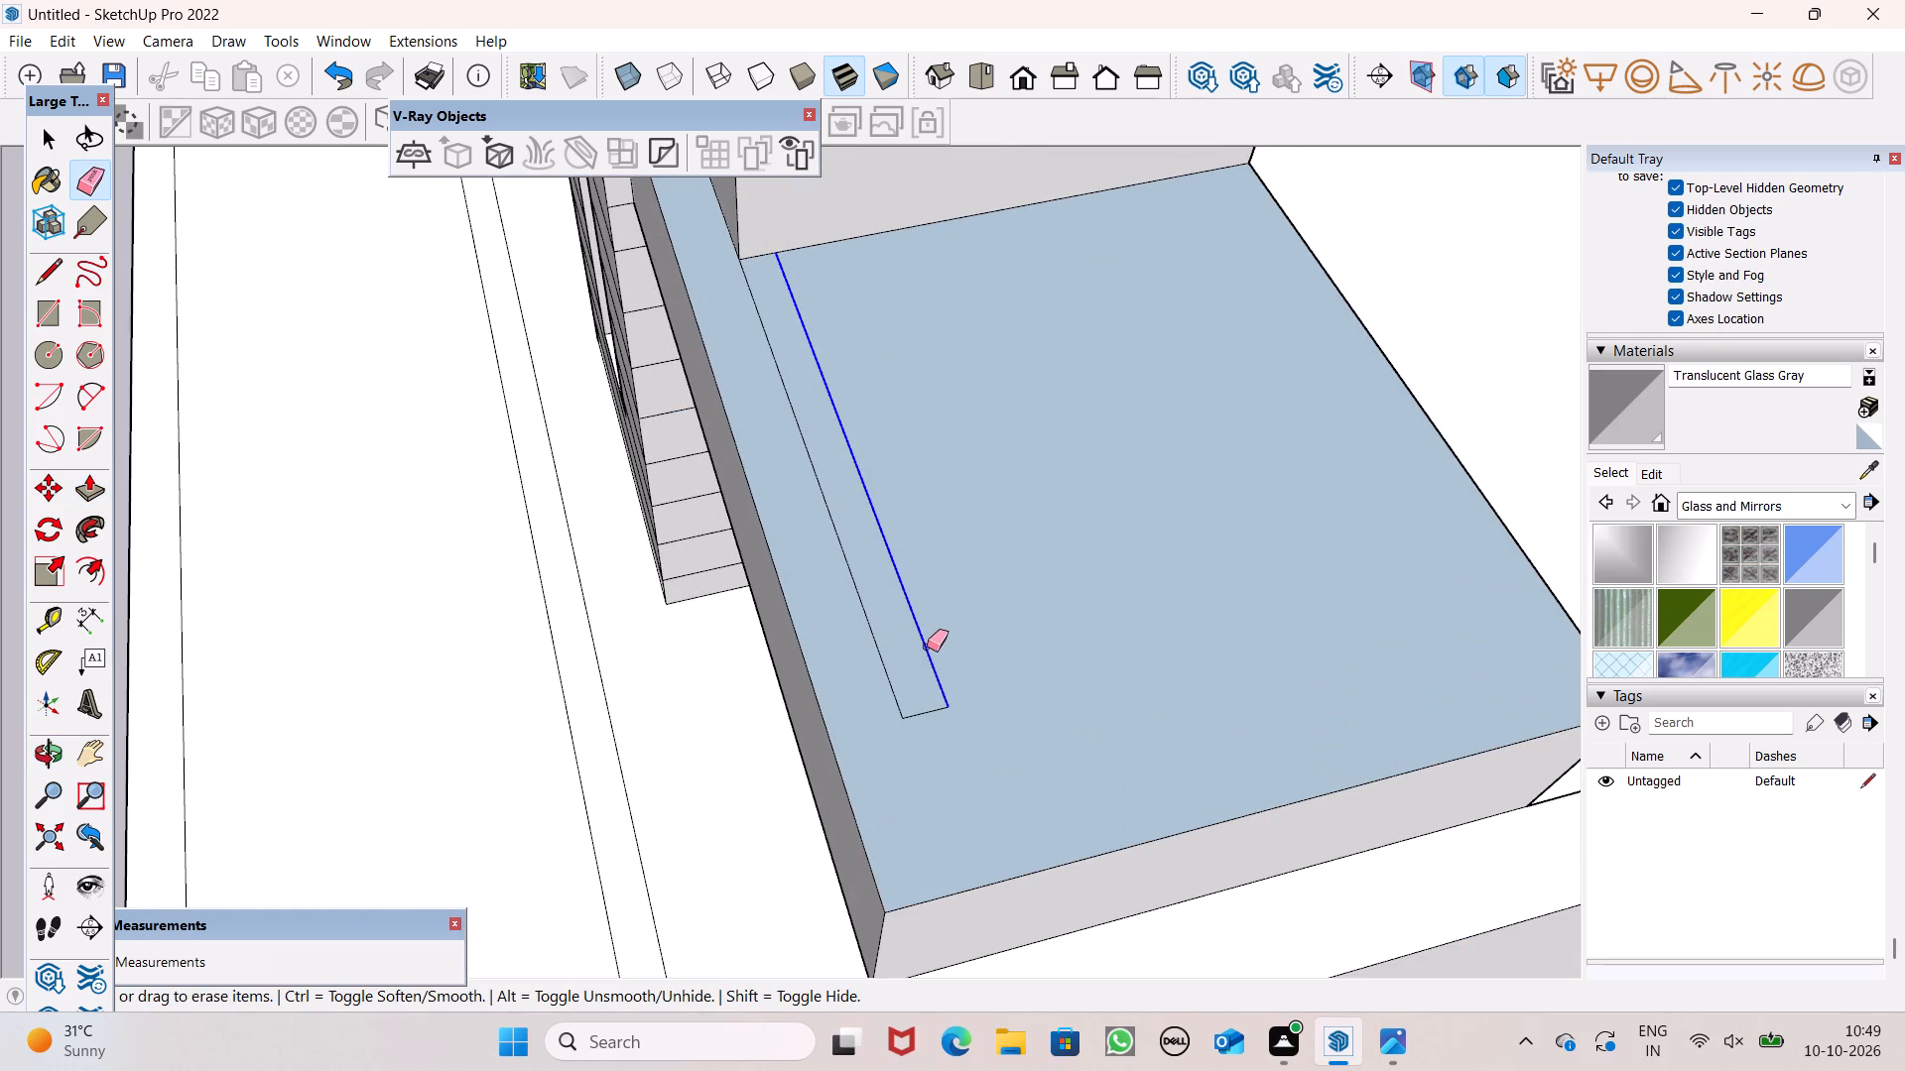
pyautogui.moveTo(927, 647); pyautogui.dragTo(918, 703)
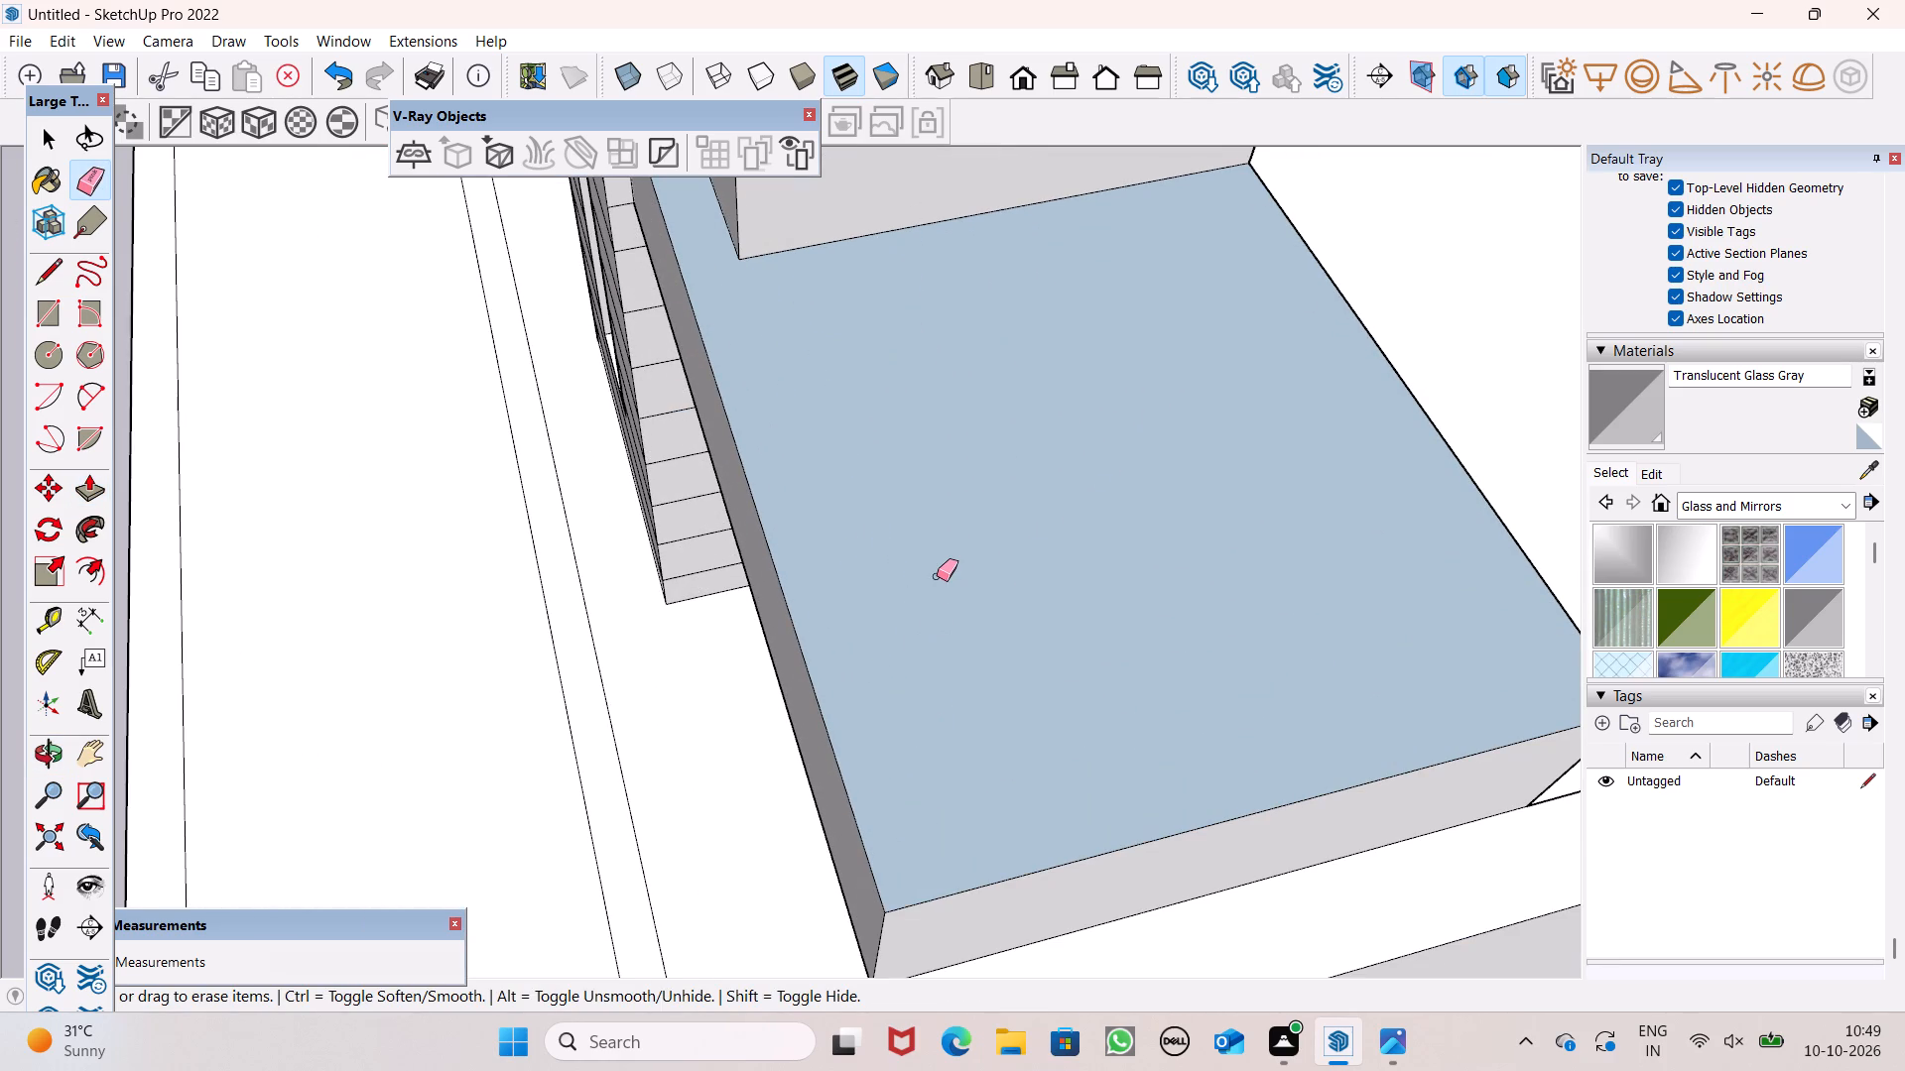
# Examine the shortened parapet and cleared roof slab beside the lined block from several front angles.
pyautogui.scroll(-8, 937, 538)
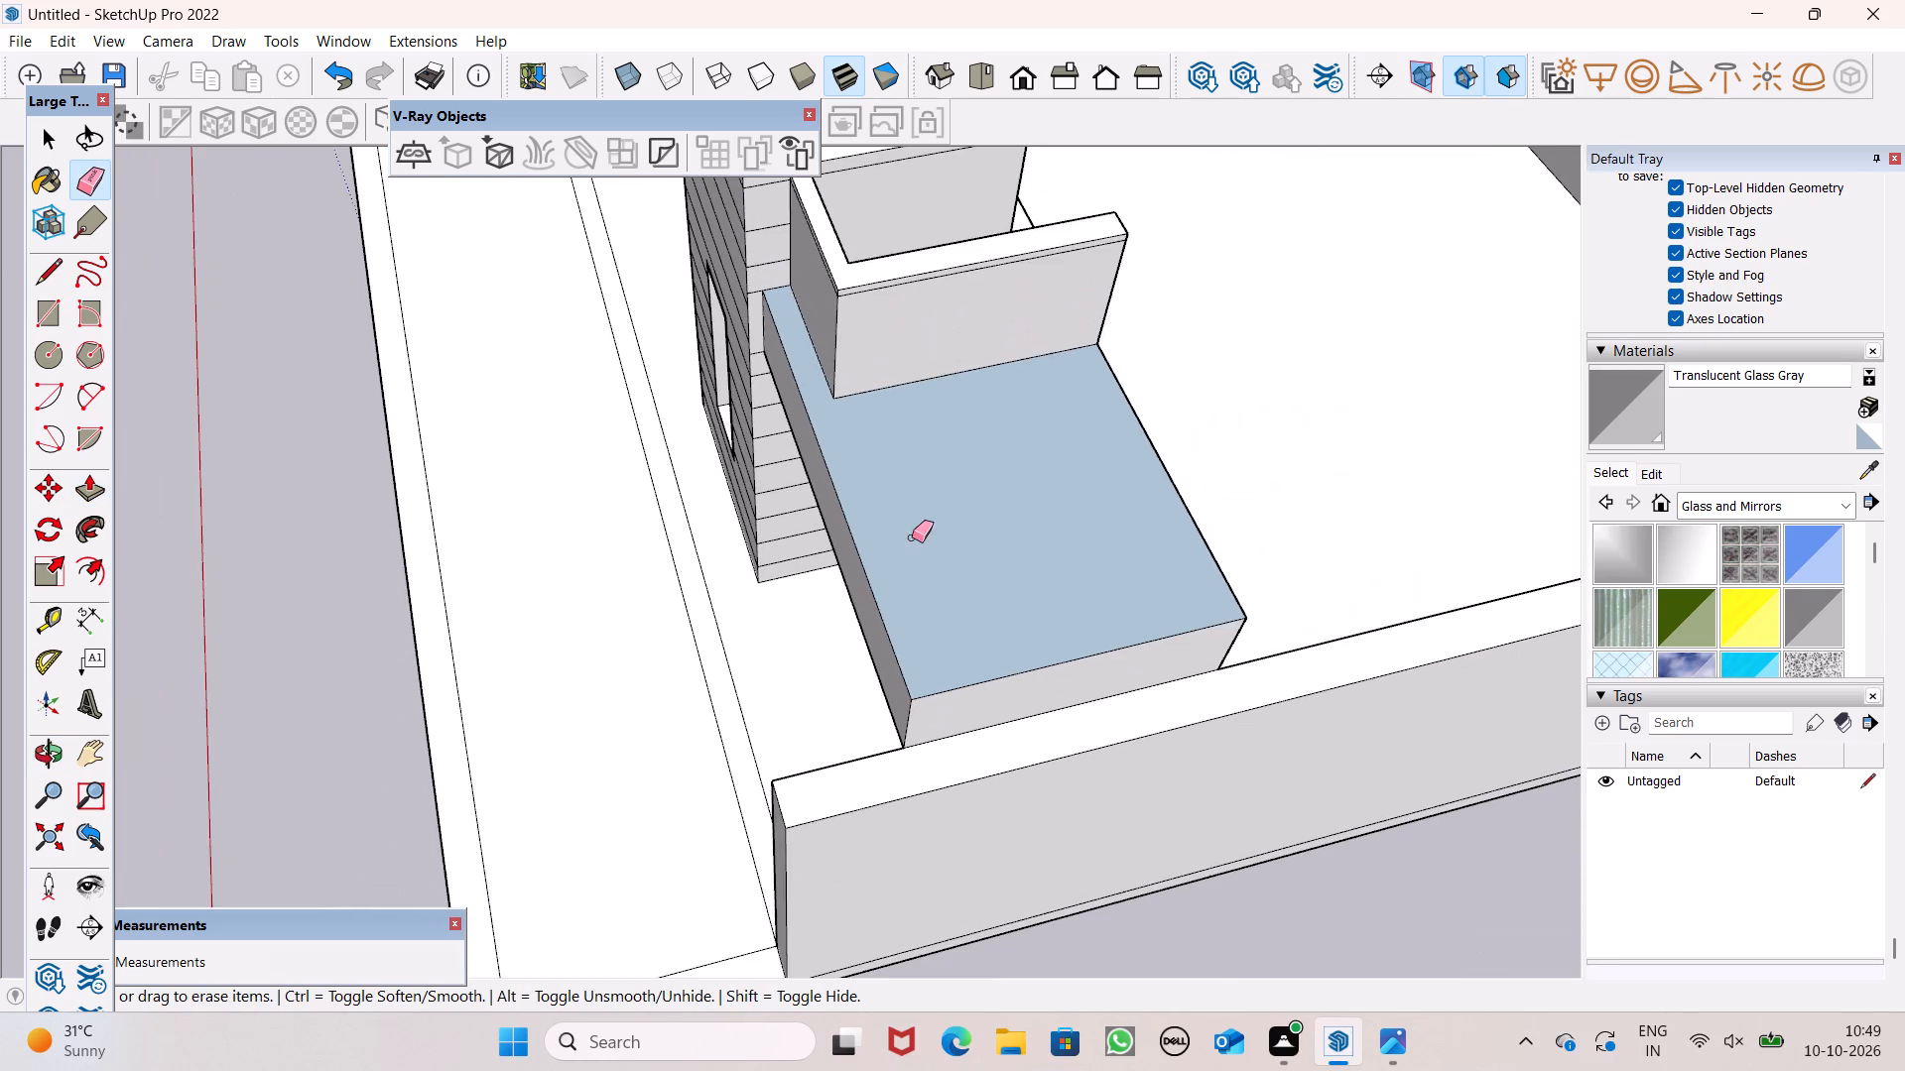
pyautogui.scroll(-11, 907, 545)
pyautogui.moveTo(915, 622); pyautogui.dragTo(1330, 450, button='middle')
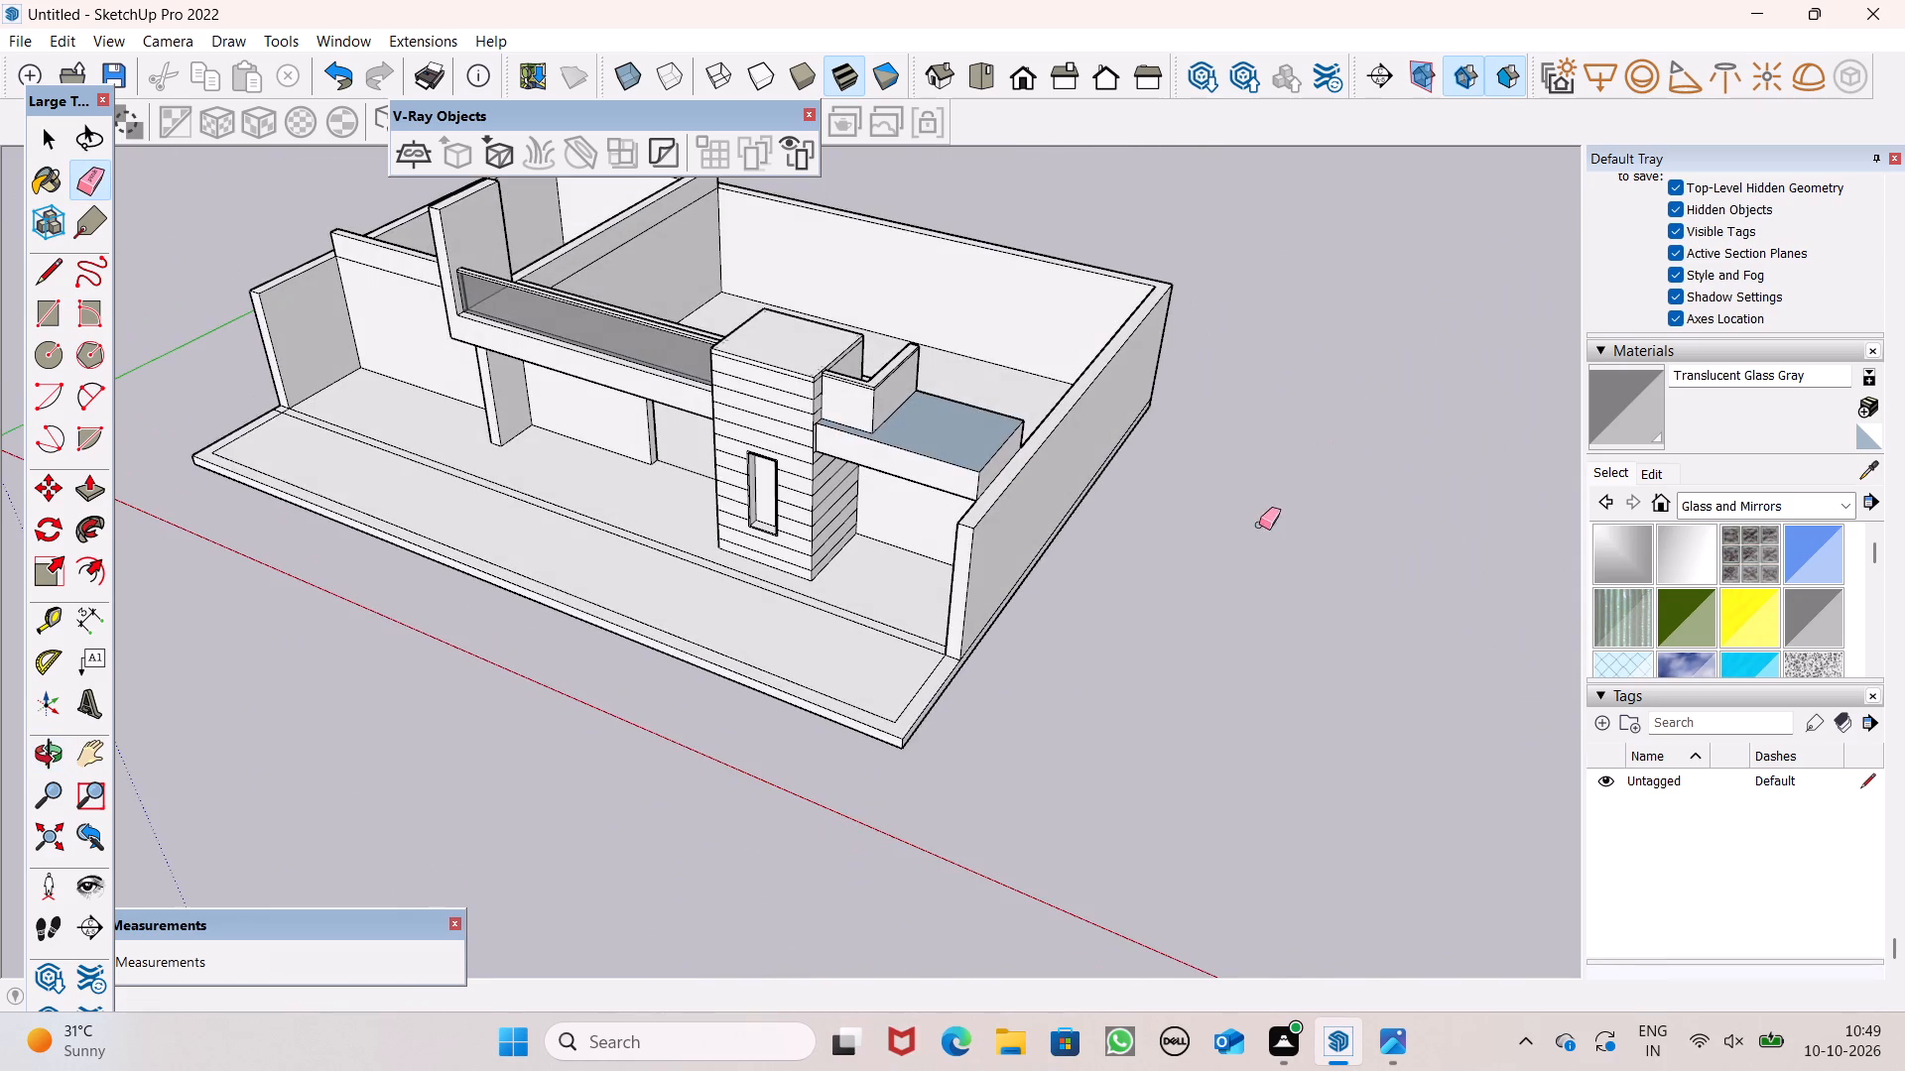
pyautogui.moveTo(1259, 525); pyautogui.dragTo(1318, 505, button='middle')
pyautogui.scroll(1, 1301, 512)
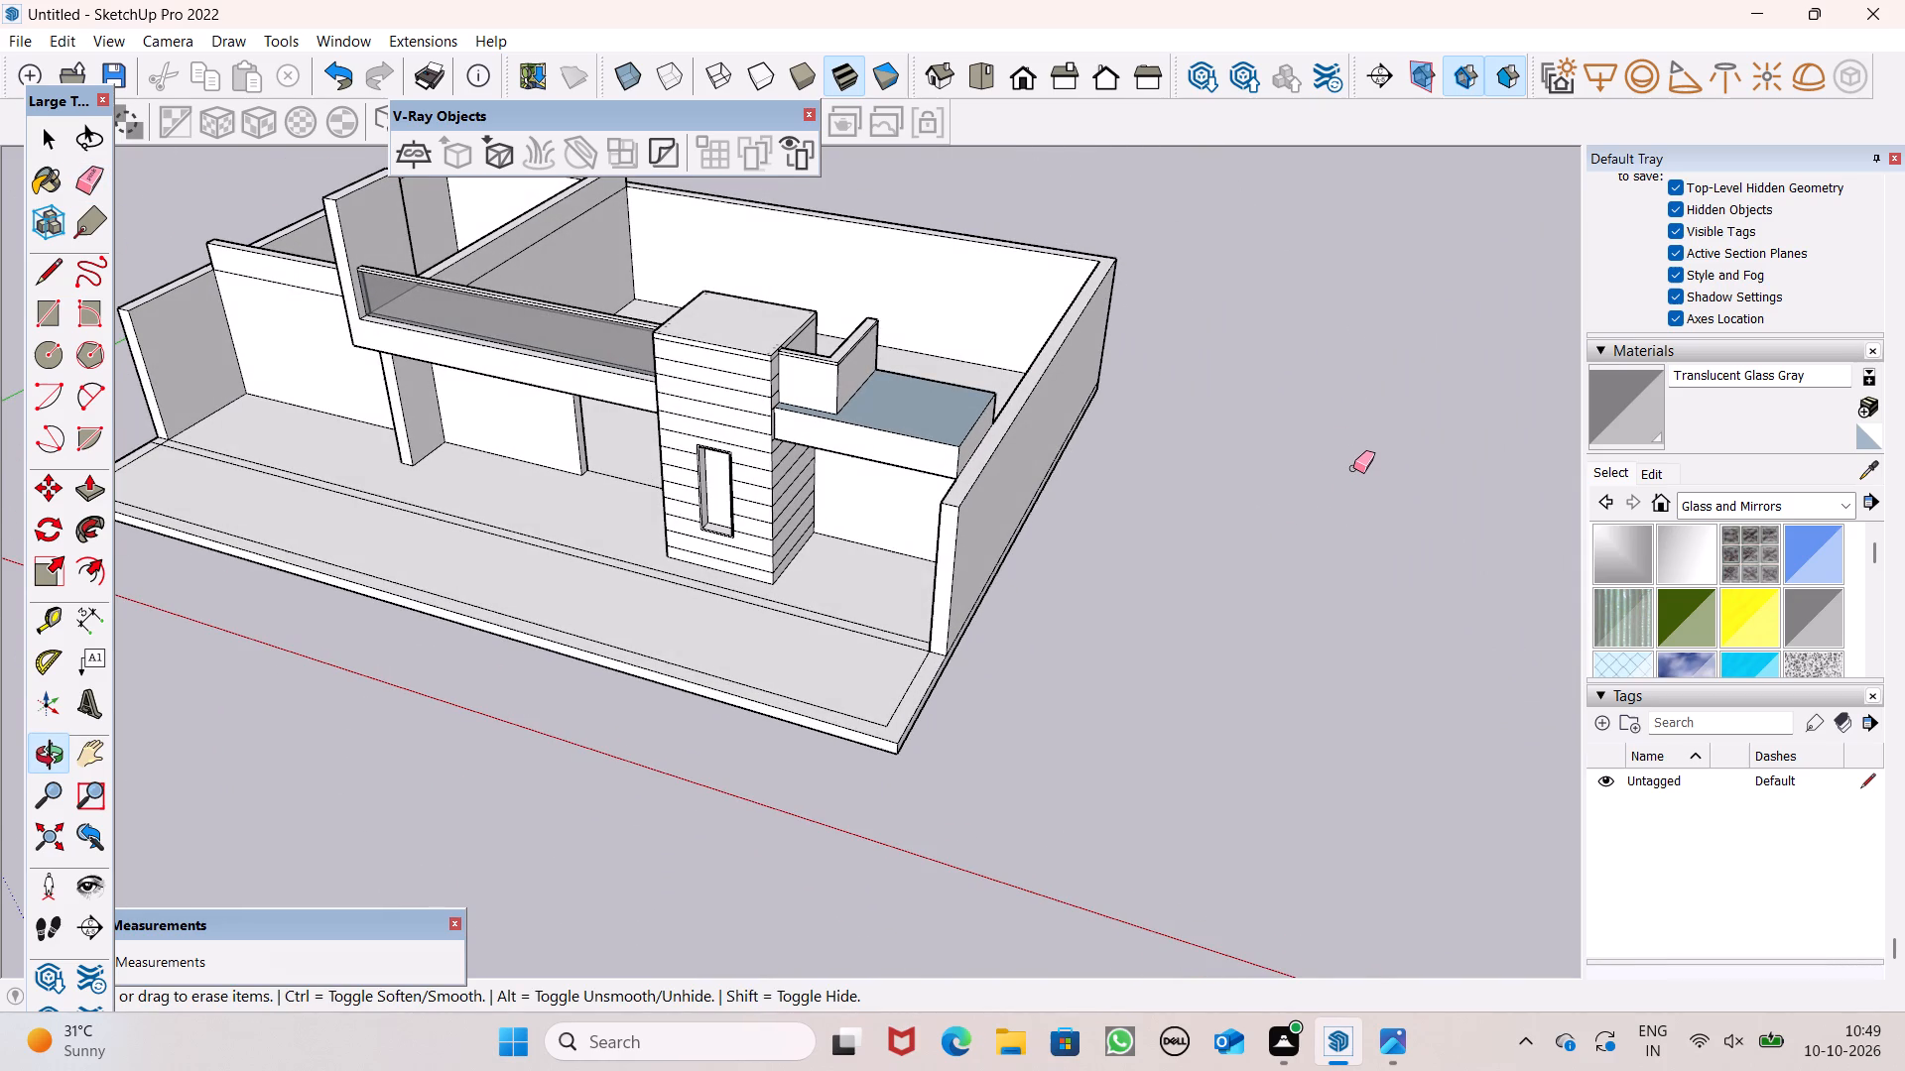
pyautogui.scroll(-4, 1331, 500)
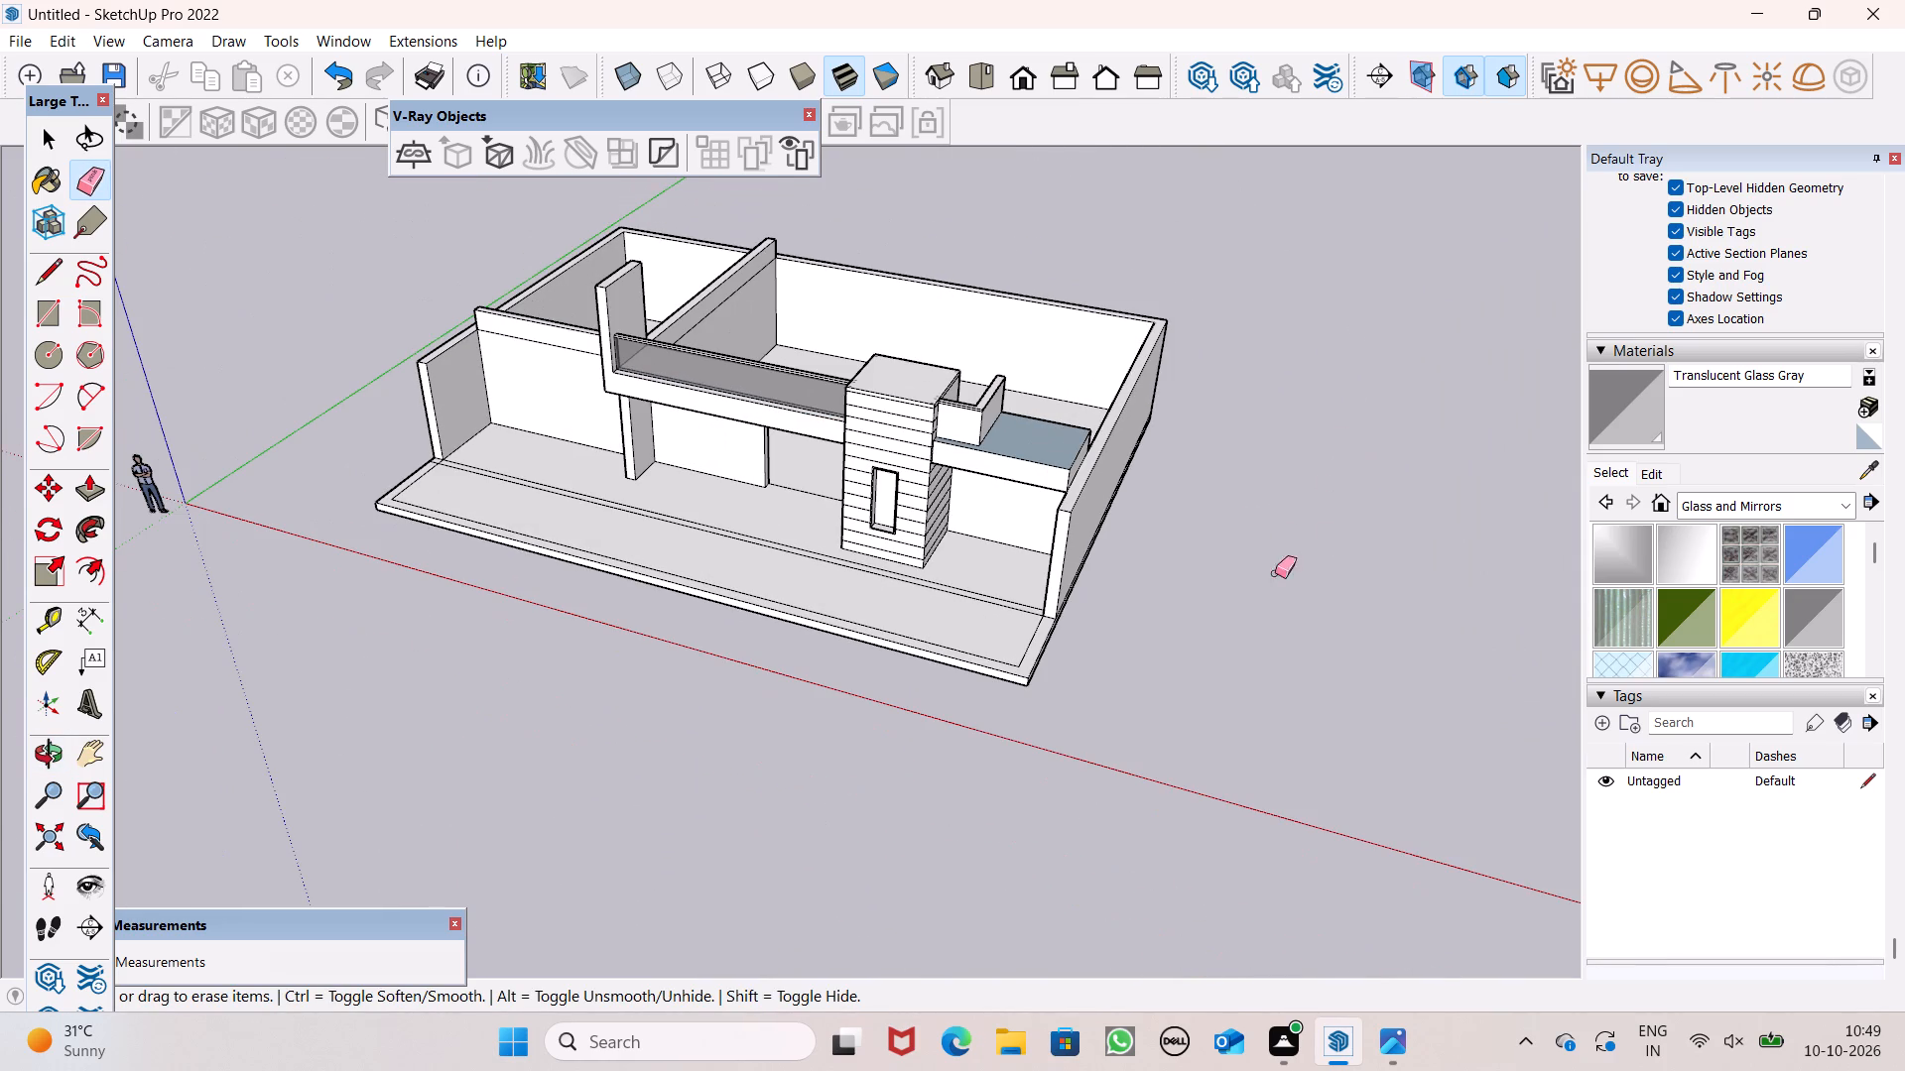
pyautogui.scroll(5, 926, 356)
pyautogui.moveTo(978, 771); pyautogui.dragTo(1085, 662, button='middle')
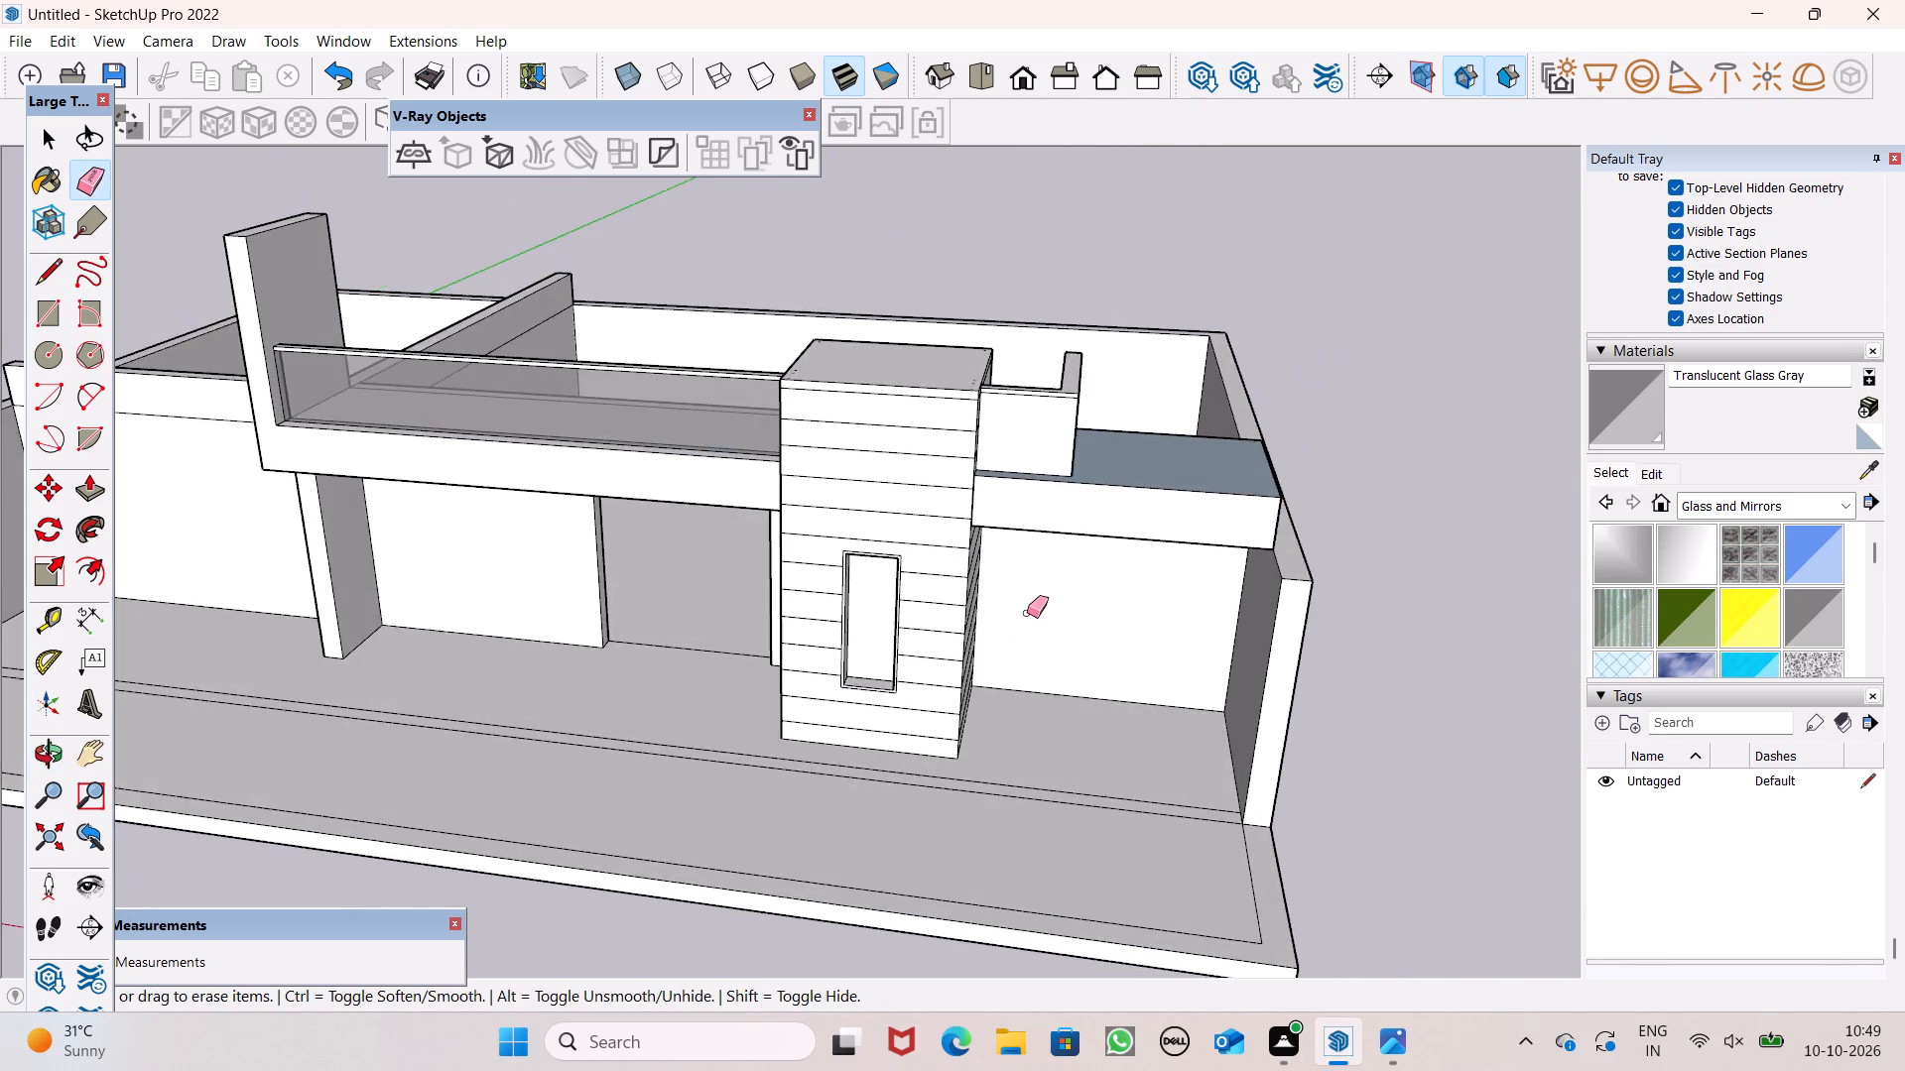
pyautogui.scroll(4, 1016, 596)
pyautogui.scroll(-5, 304, 583)
pyautogui.moveTo(780, 681); pyautogui.dragTo(946, 735, button='middle')
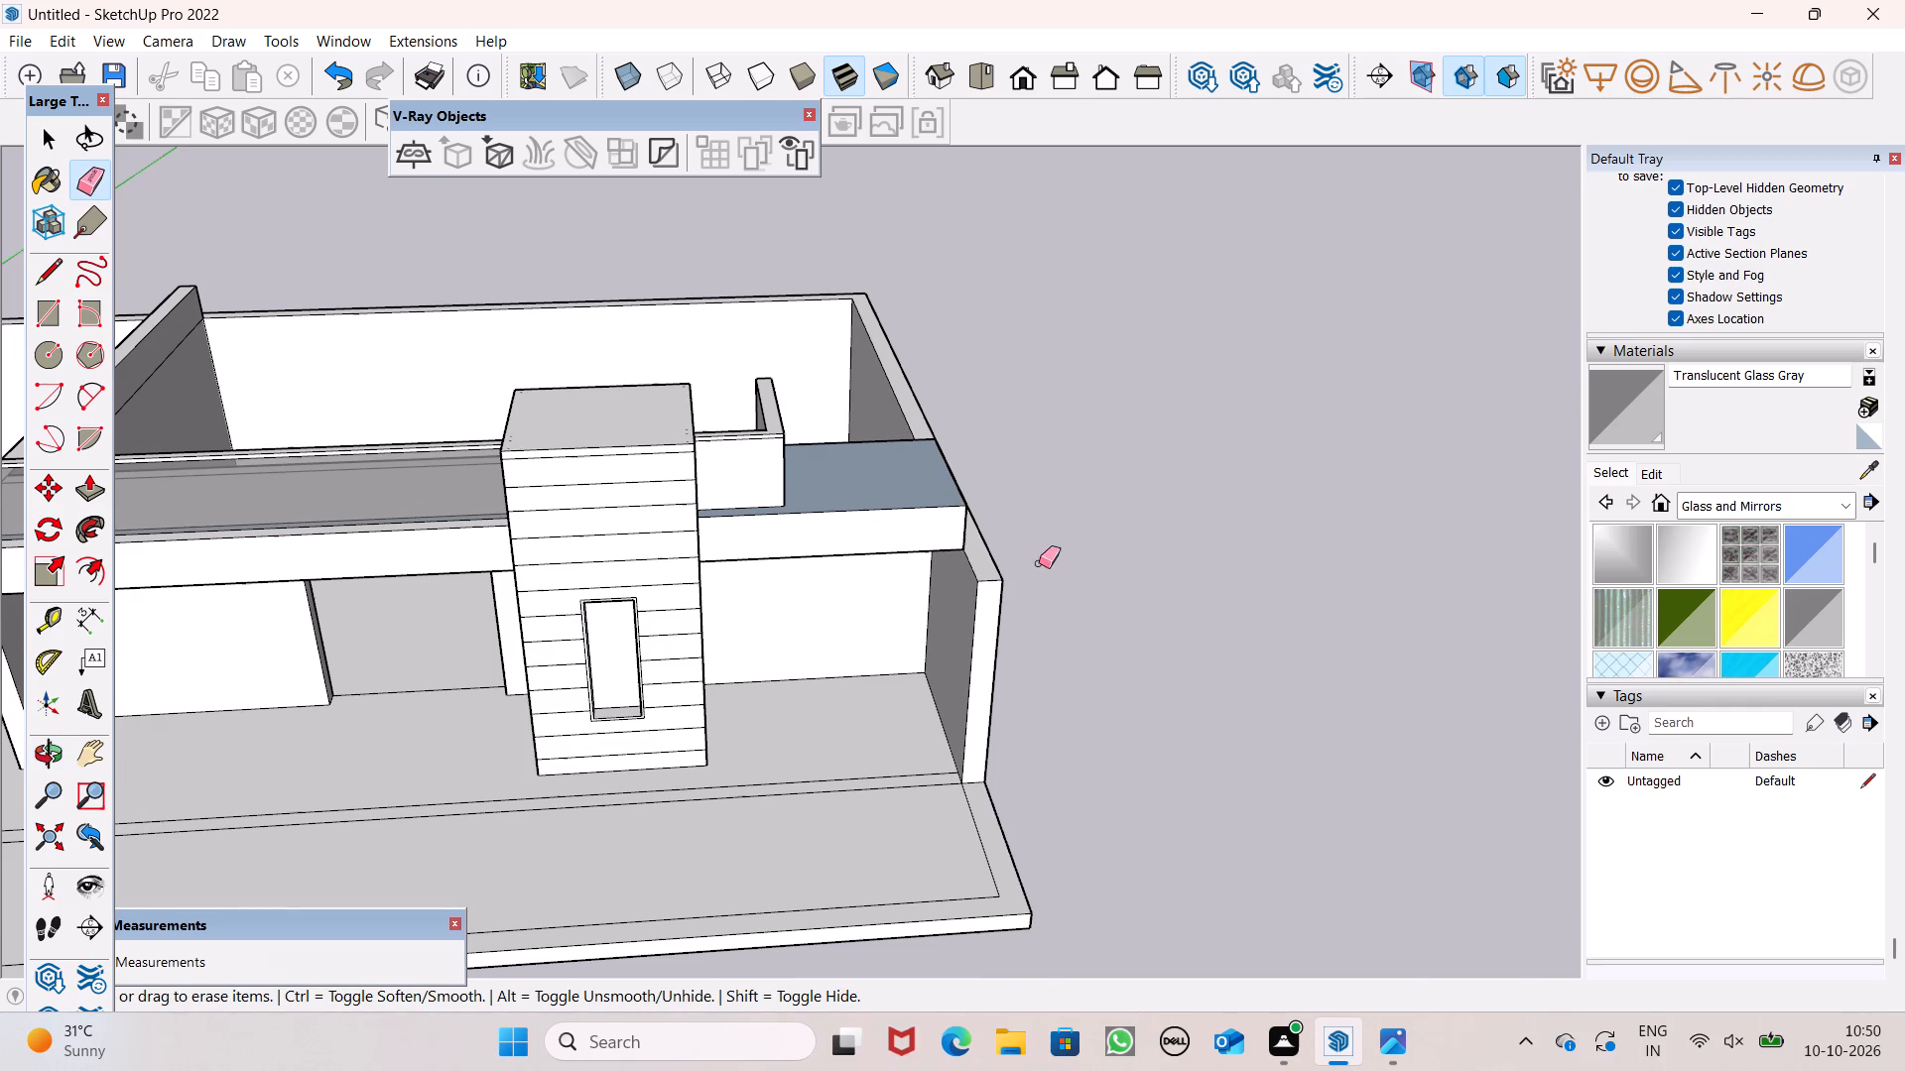
# Push the roof slab's end face about 7' 3 3/4" toward the lined block, flush with the parapet return.
pyautogui.scroll(-1, 843, 591)
pyautogui.moveTo(1113, 660); pyautogui.dragTo(1051, 473, button='middle')
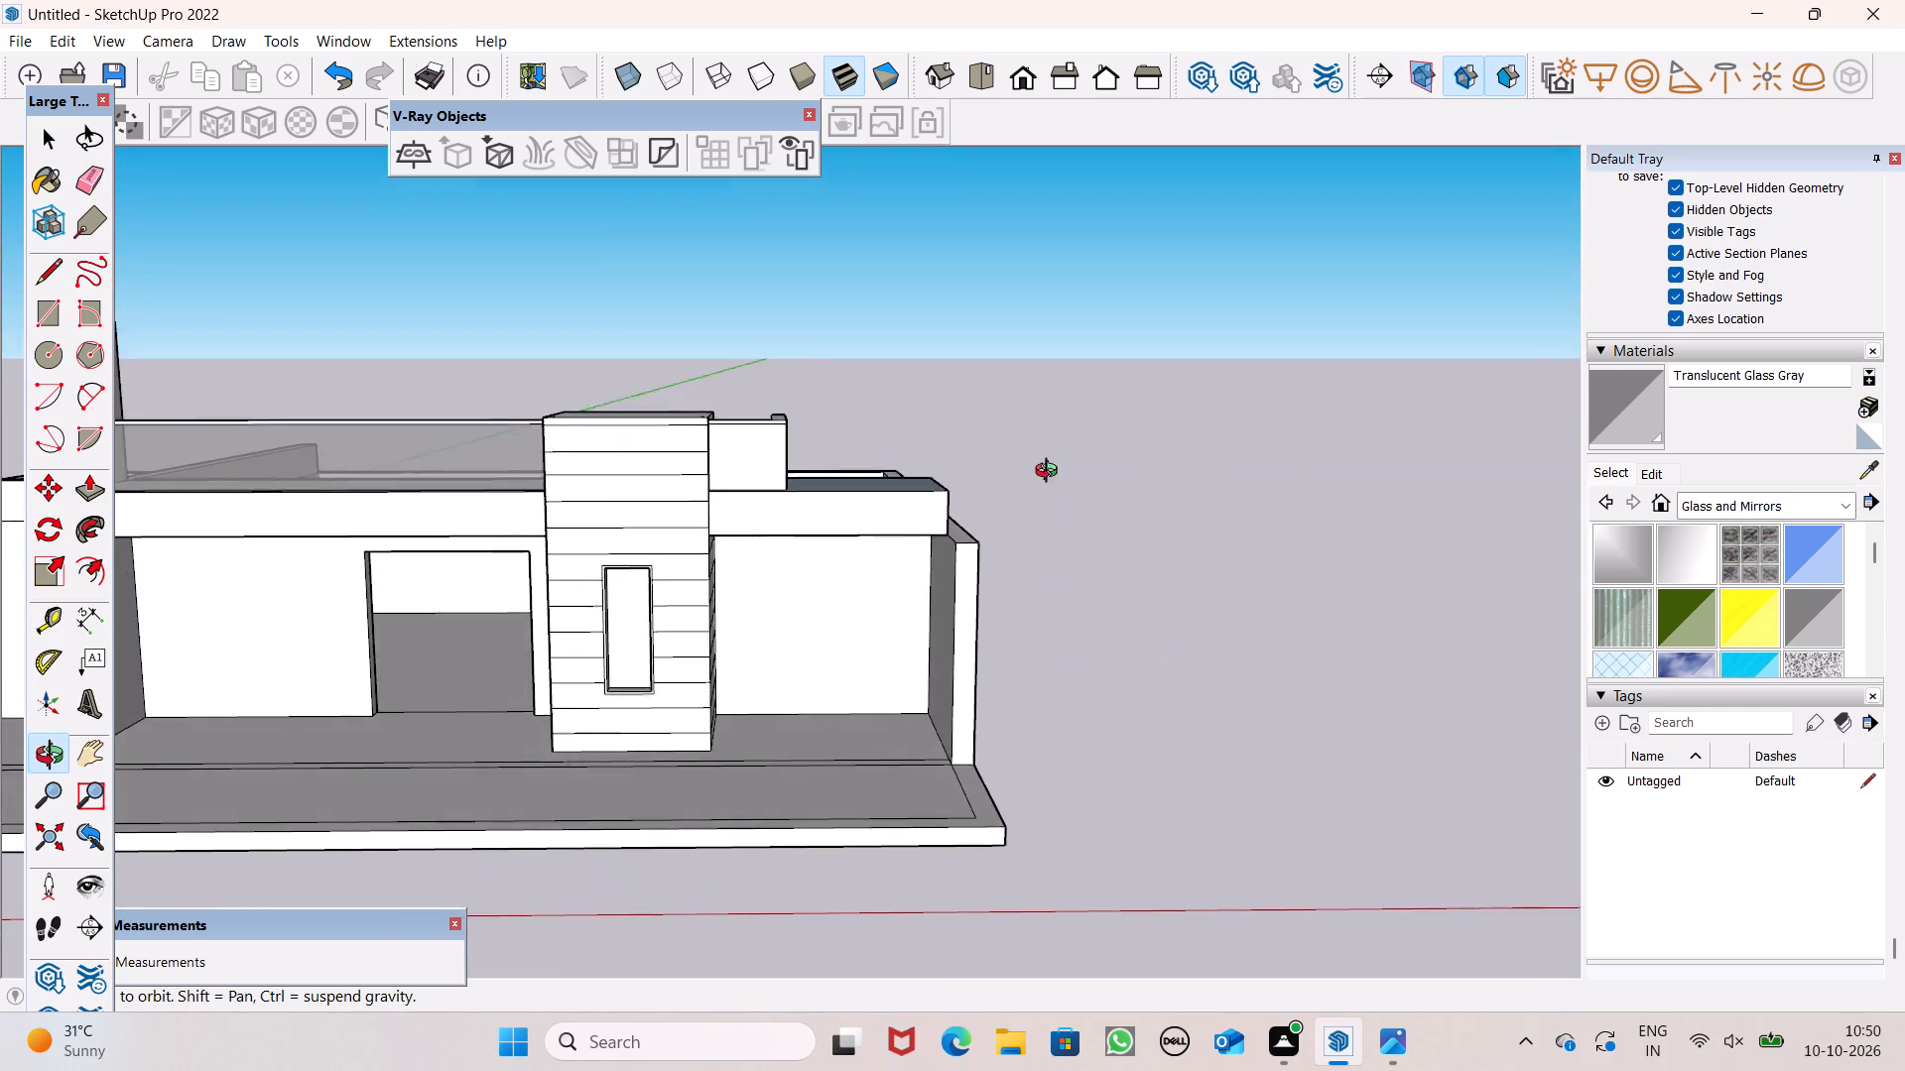
pyautogui.moveTo(1051, 473); pyautogui.dragTo(1049, 471, button='middle')
pyautogui.scroll(-1, 1052, 539)
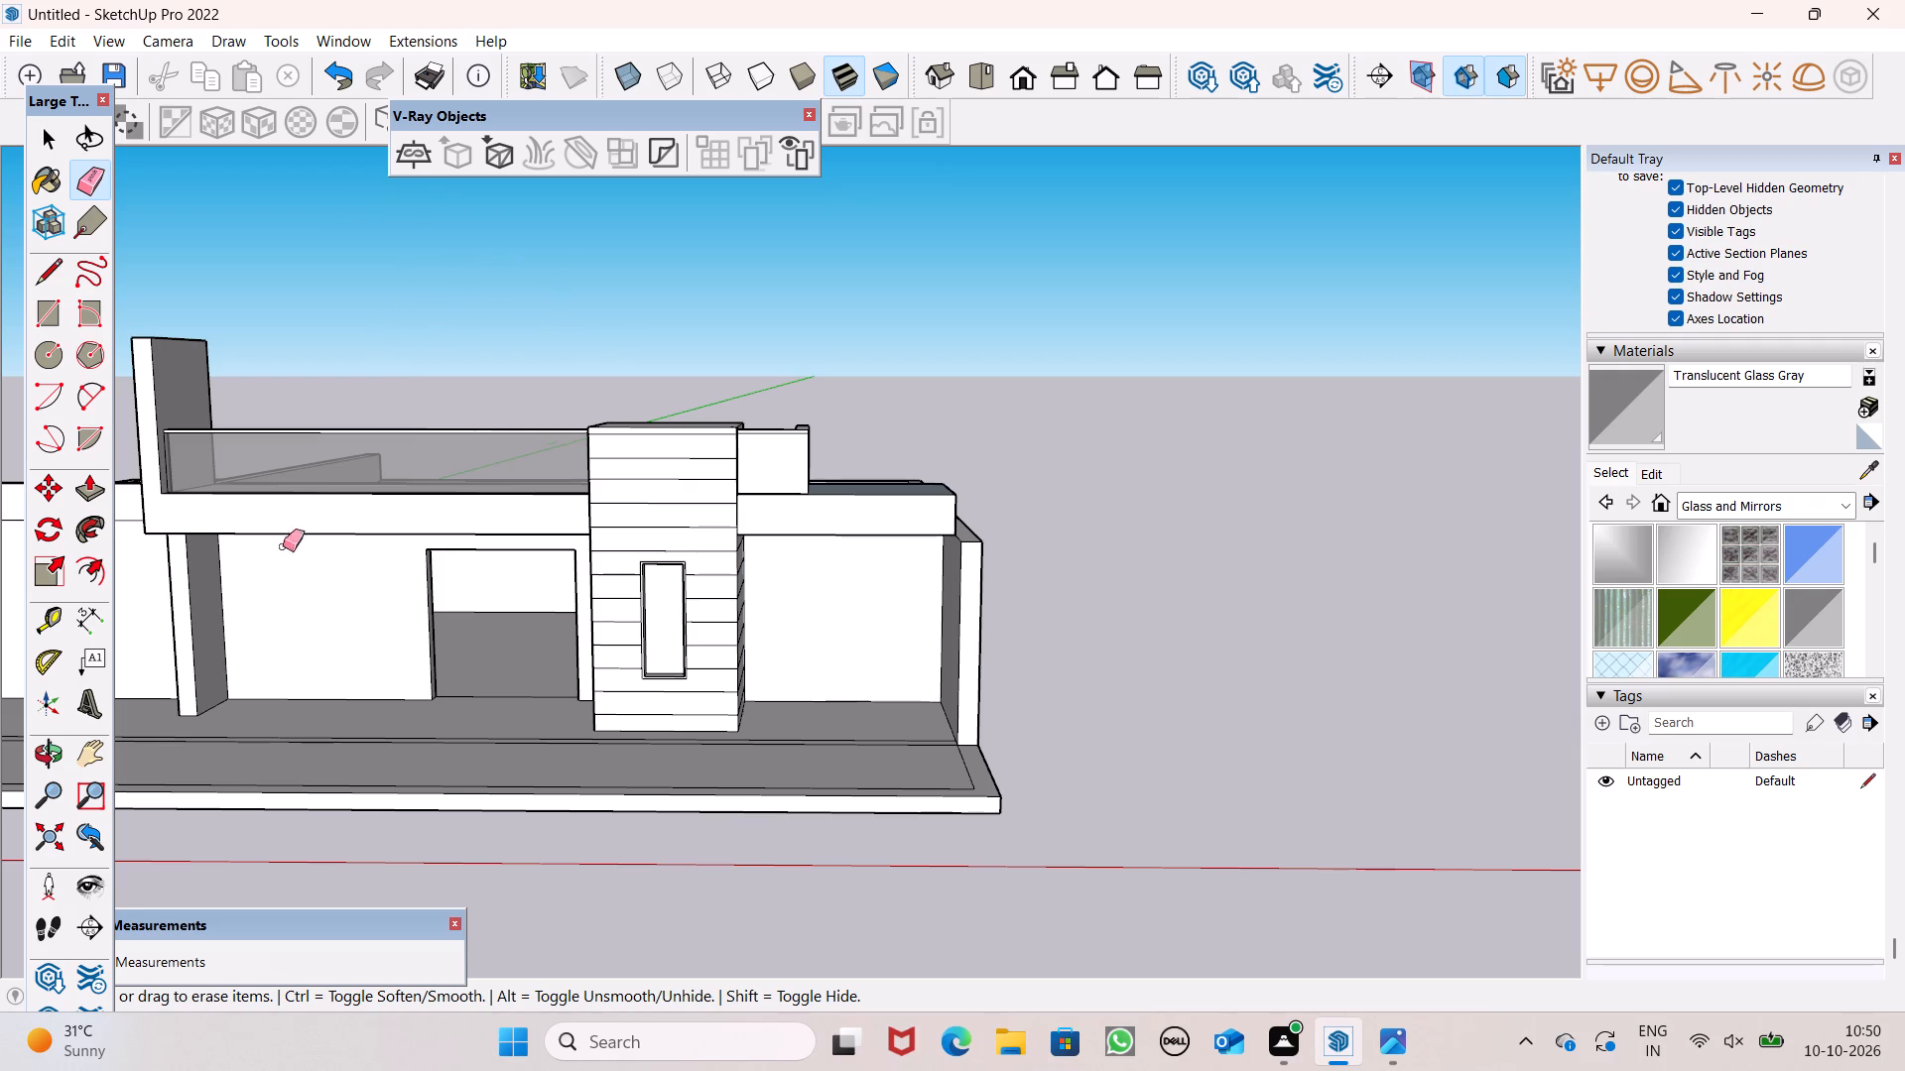
pyautogui.click(100, 471)
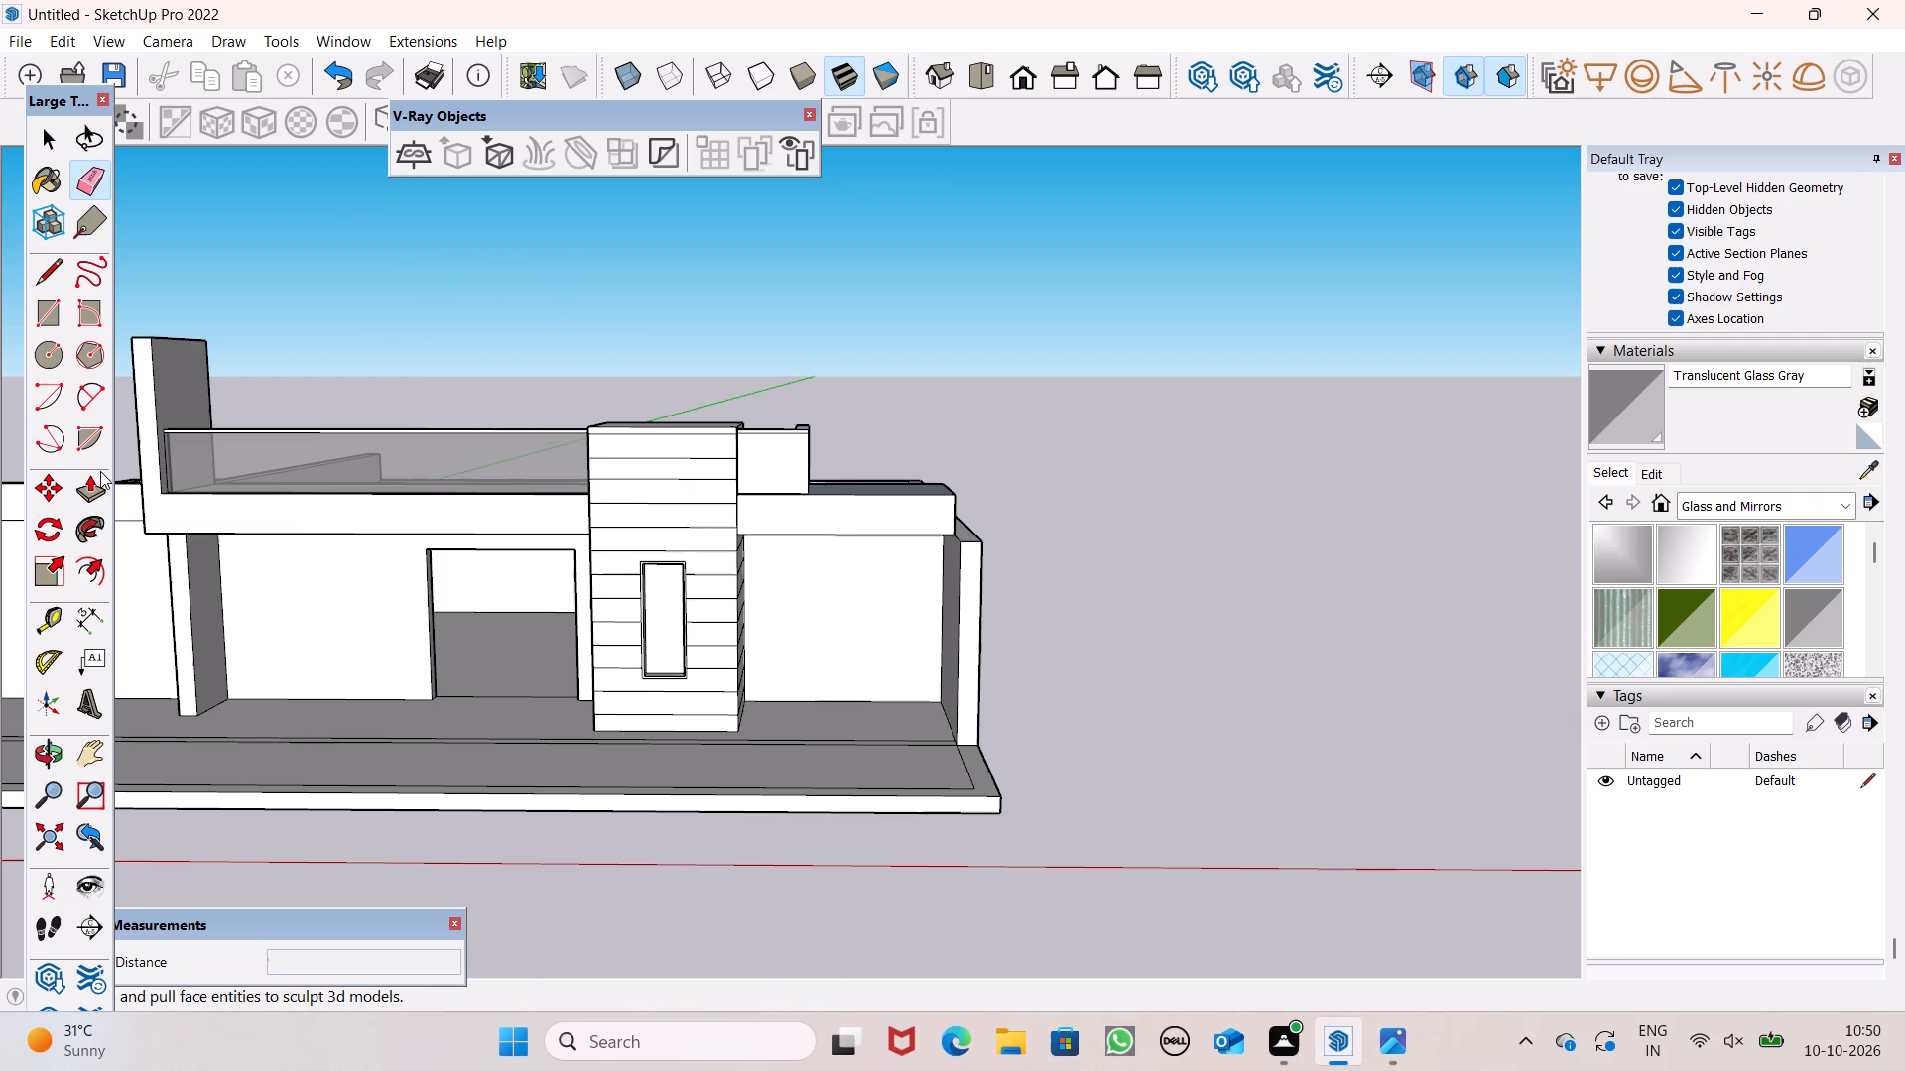
pyautogui.scroll(-1, 298, 497)
pyautogui.scroll(1, 929, 498)
pyautogui.moveTo(929, 498); pyautogui.dragTo(1001, 693, button='middle')
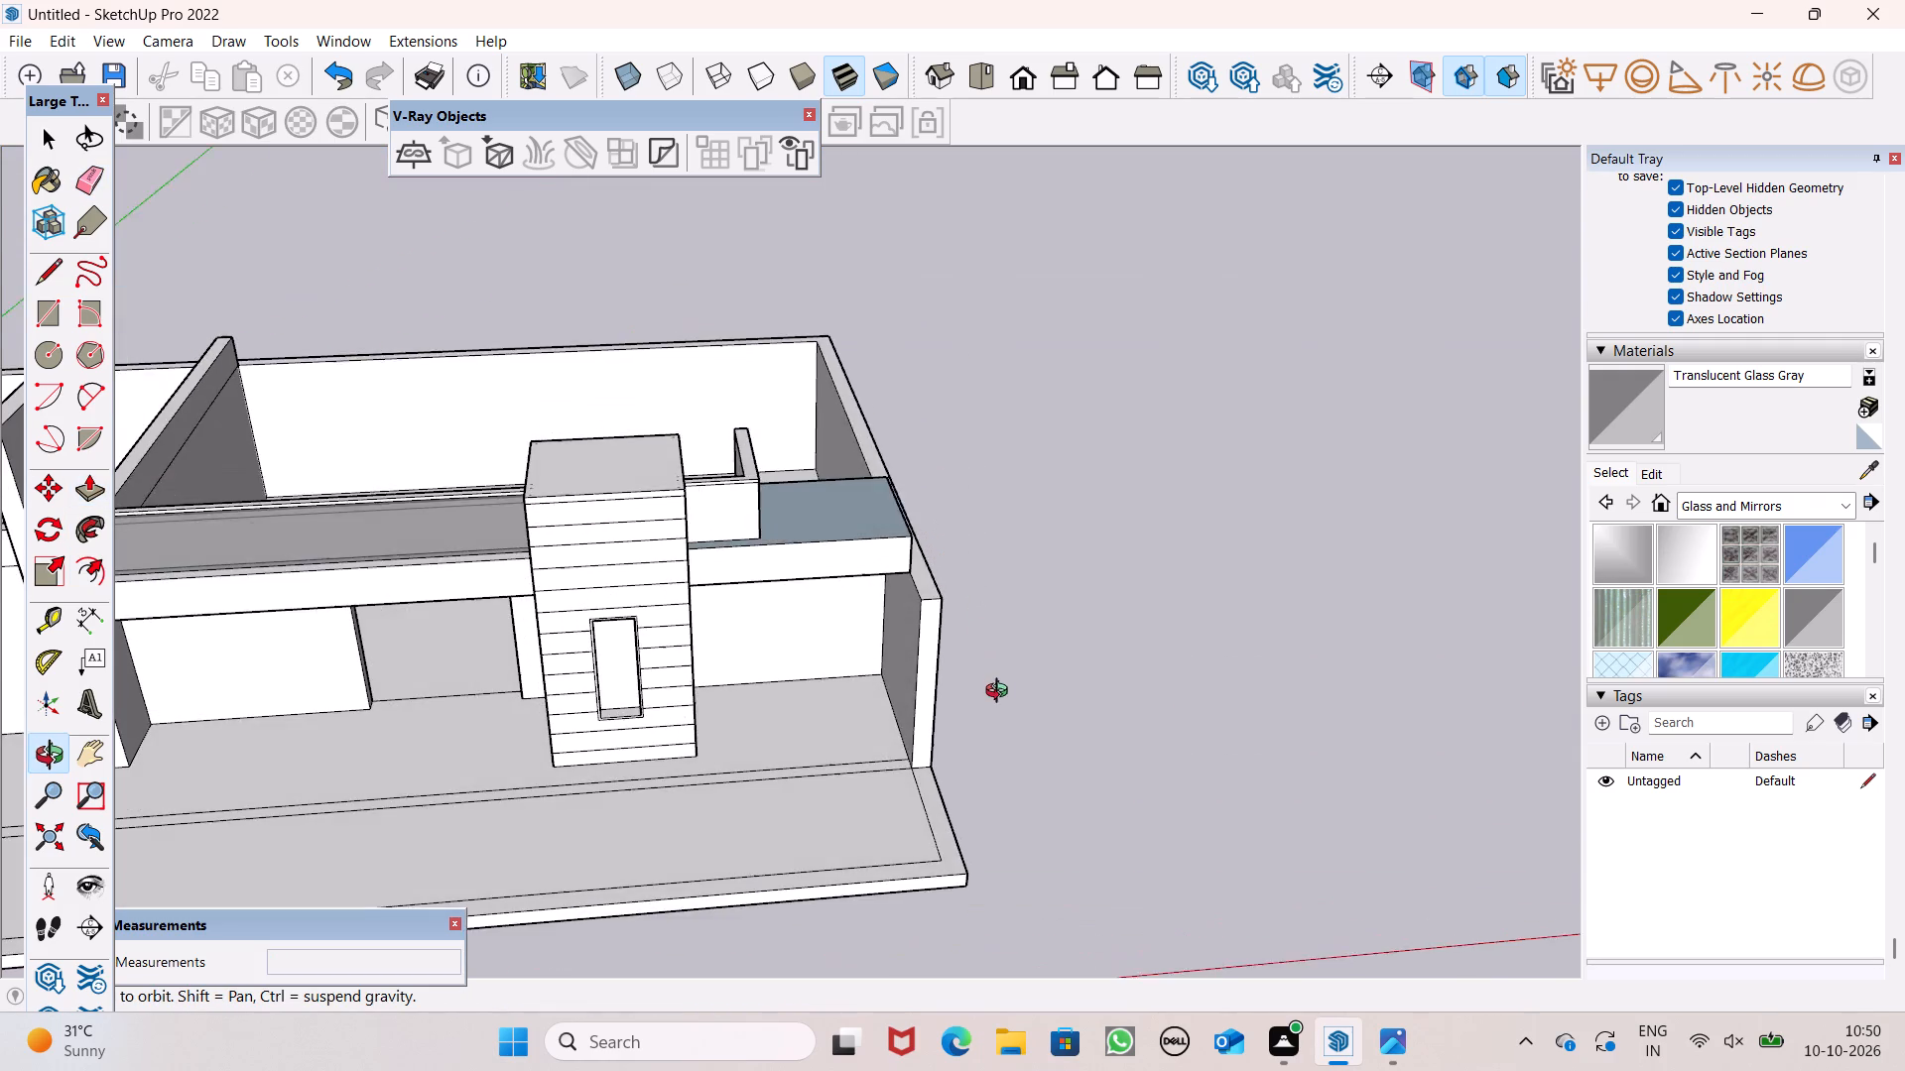
pyautogui.moveTo(1001, 693); pyautogui.dragTo(875, 807, button='middle')
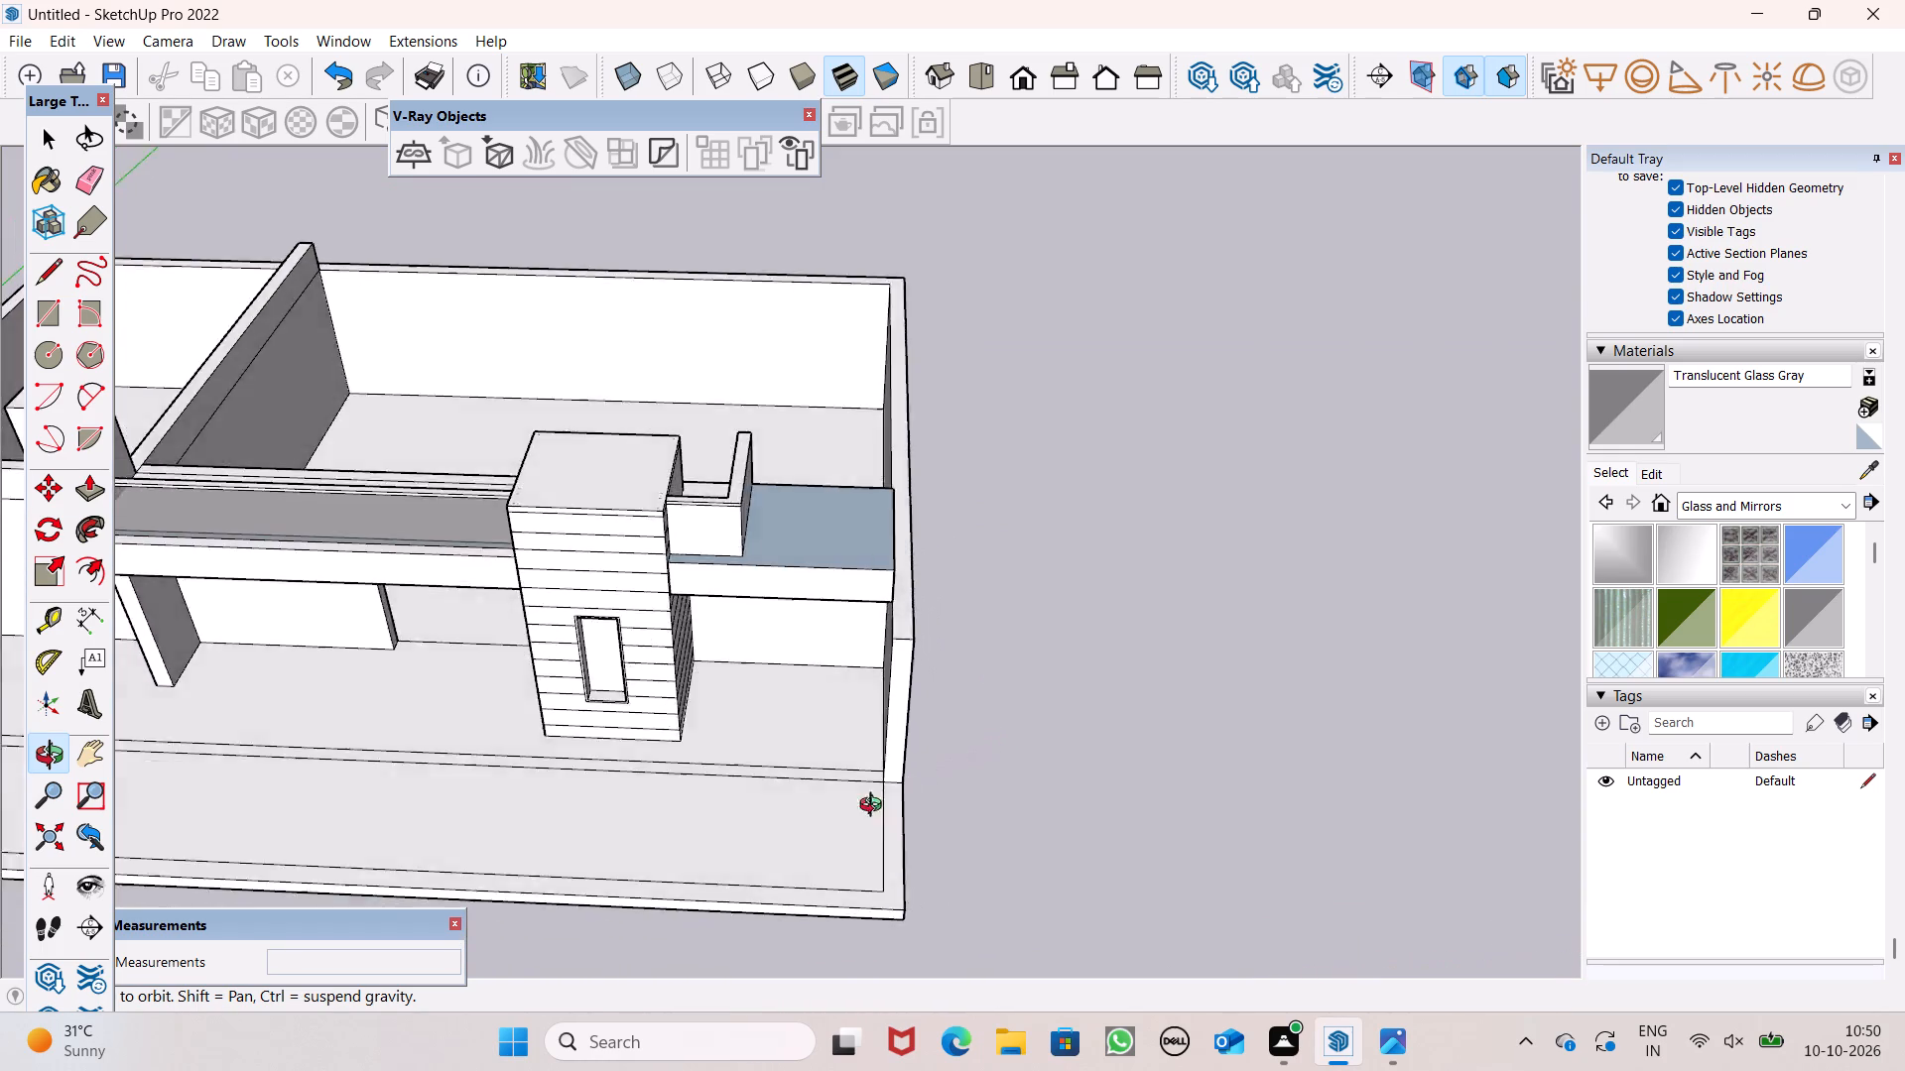
pyautogui.moveTo(875, 807); pyautogui.dragTo(739, 663, button='middle')
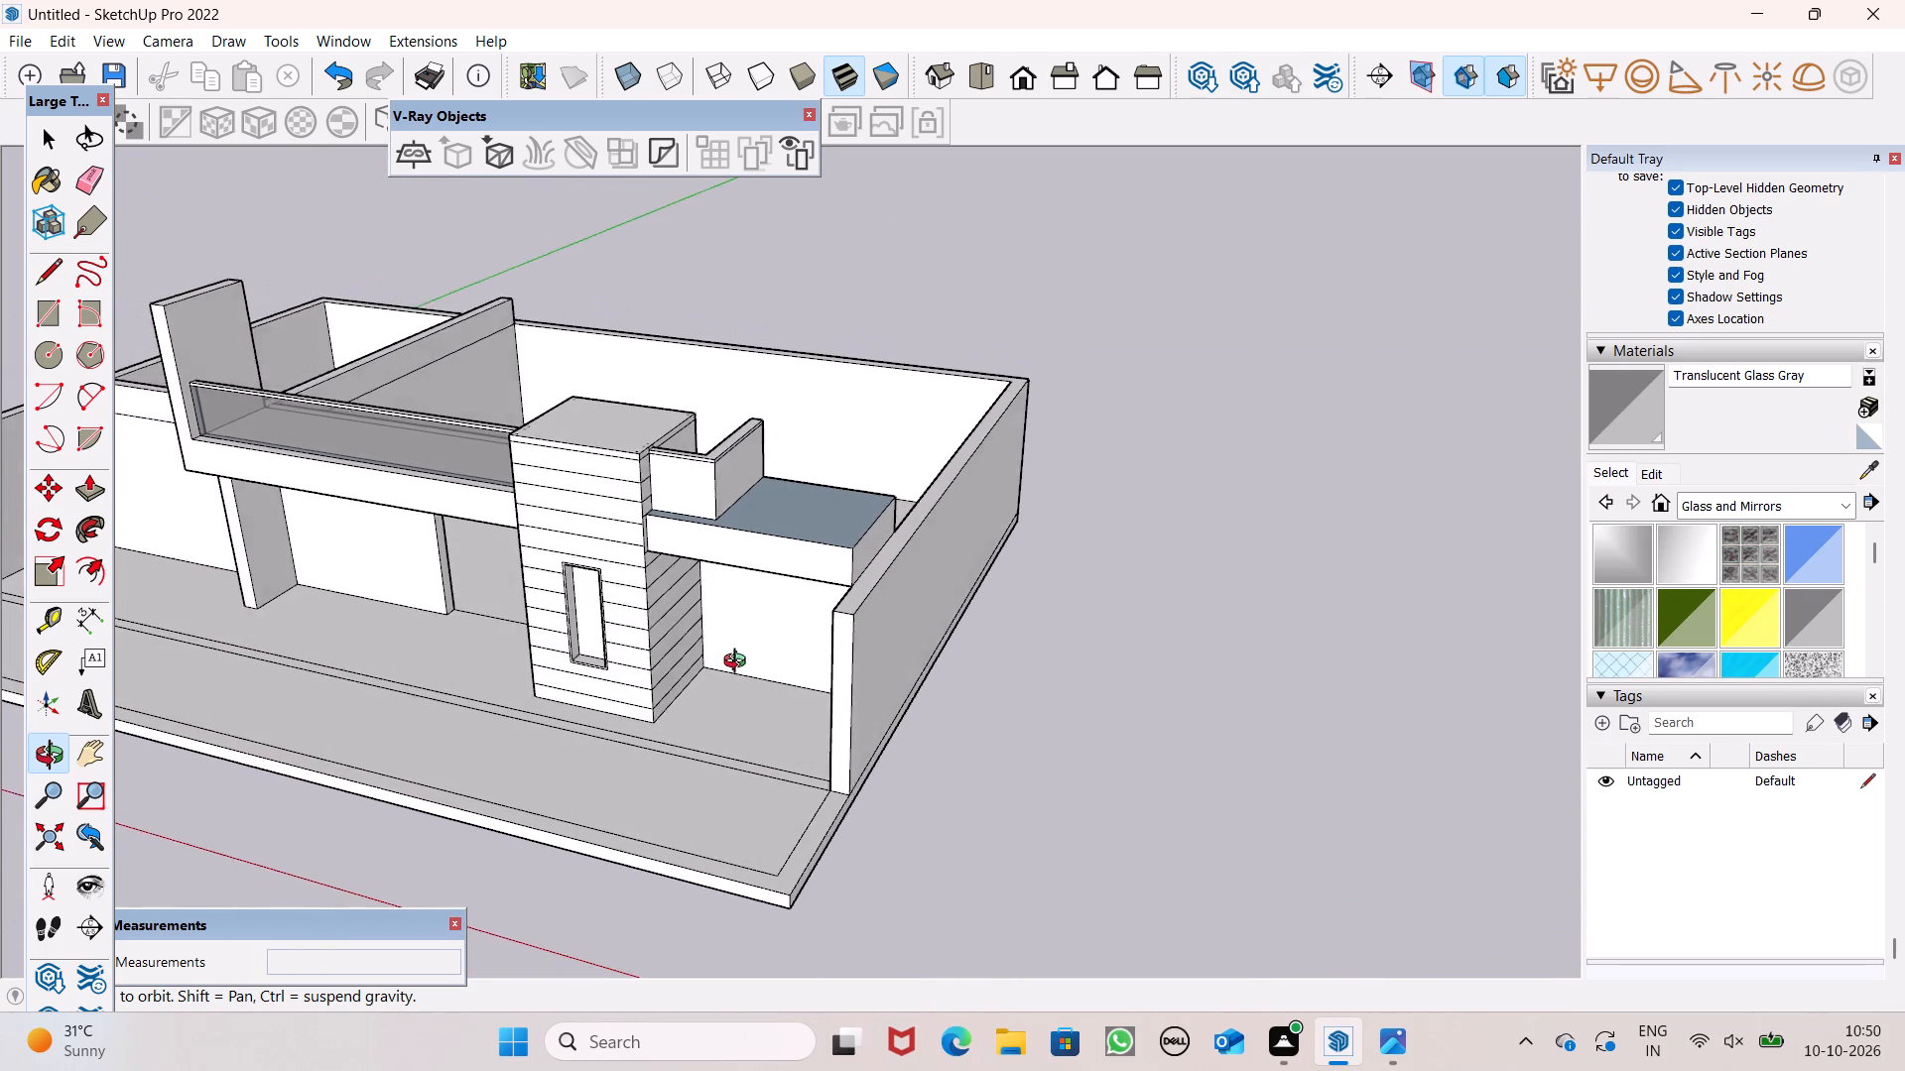
pyautogui.moveTo(739, 663); pyautogui.dragTo(730, 662, button='middle')
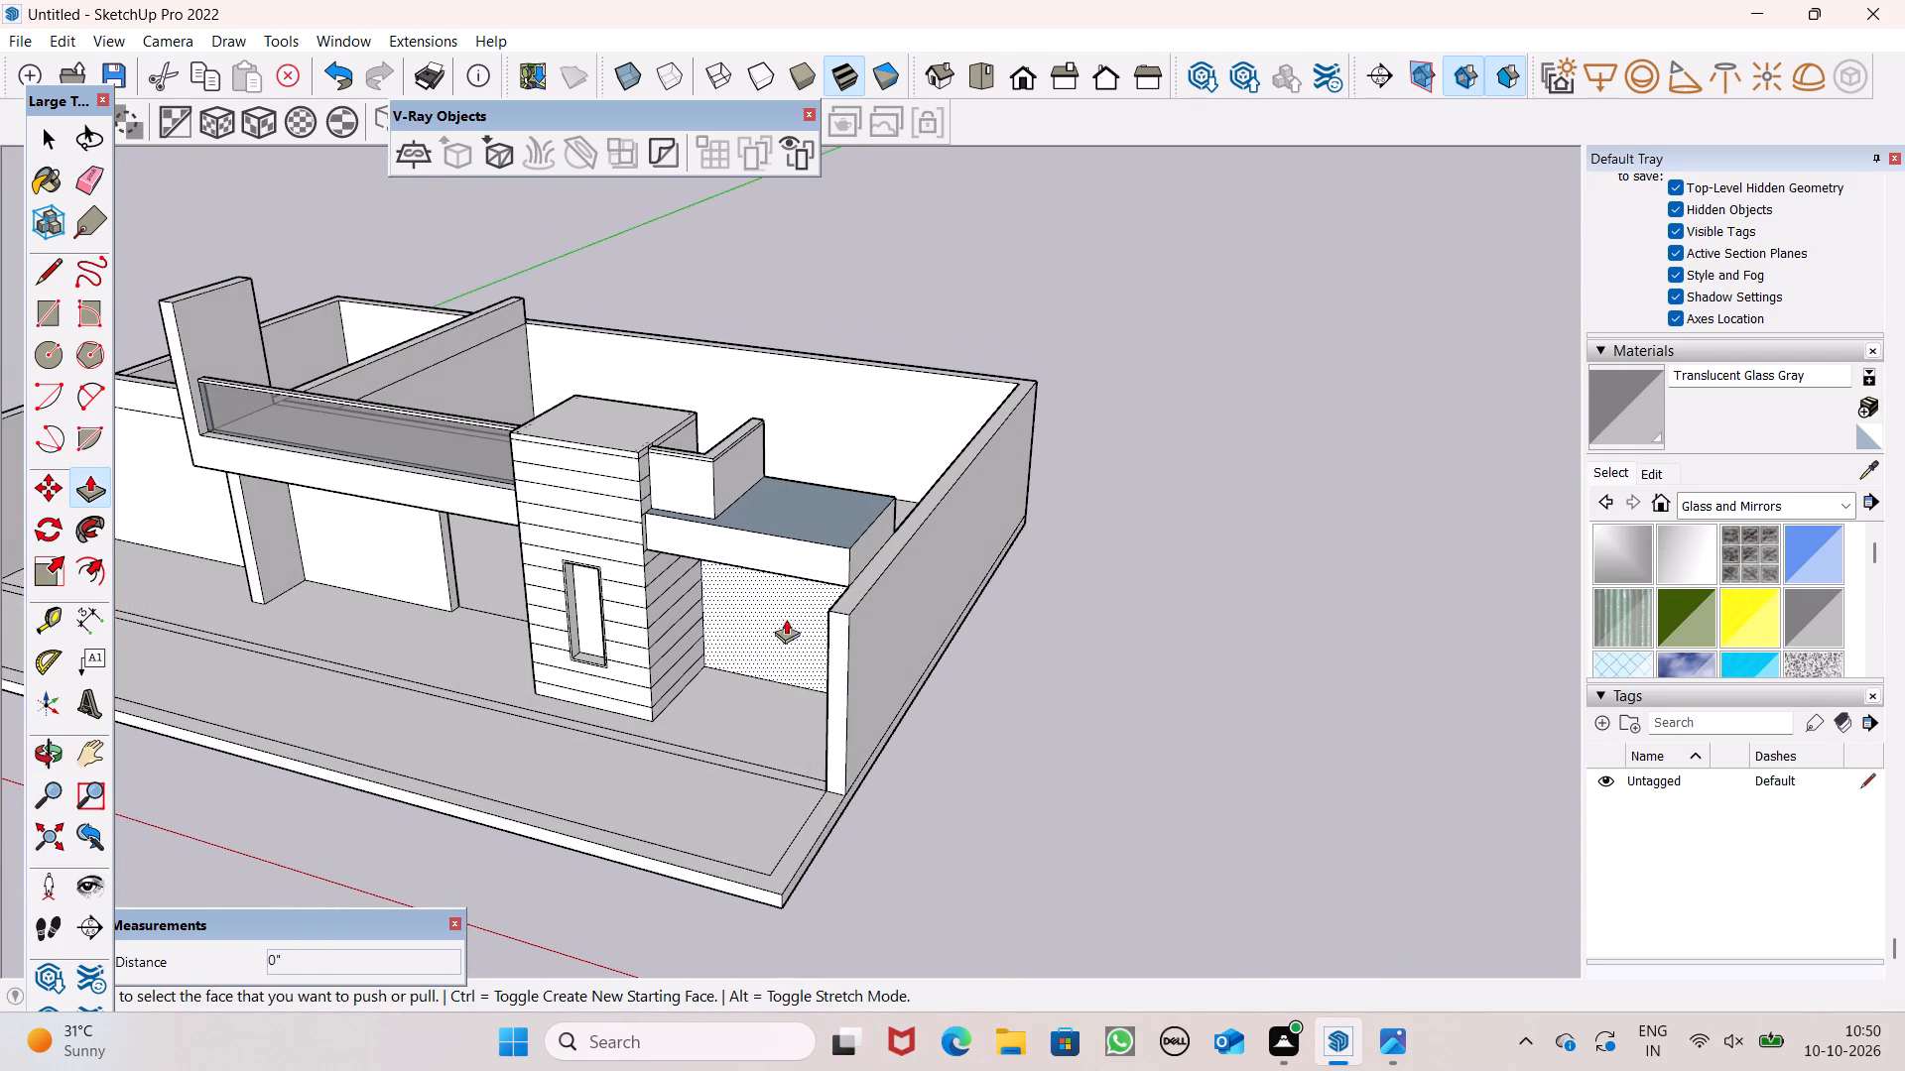
pyautogui.scroll(3, 858, 557)
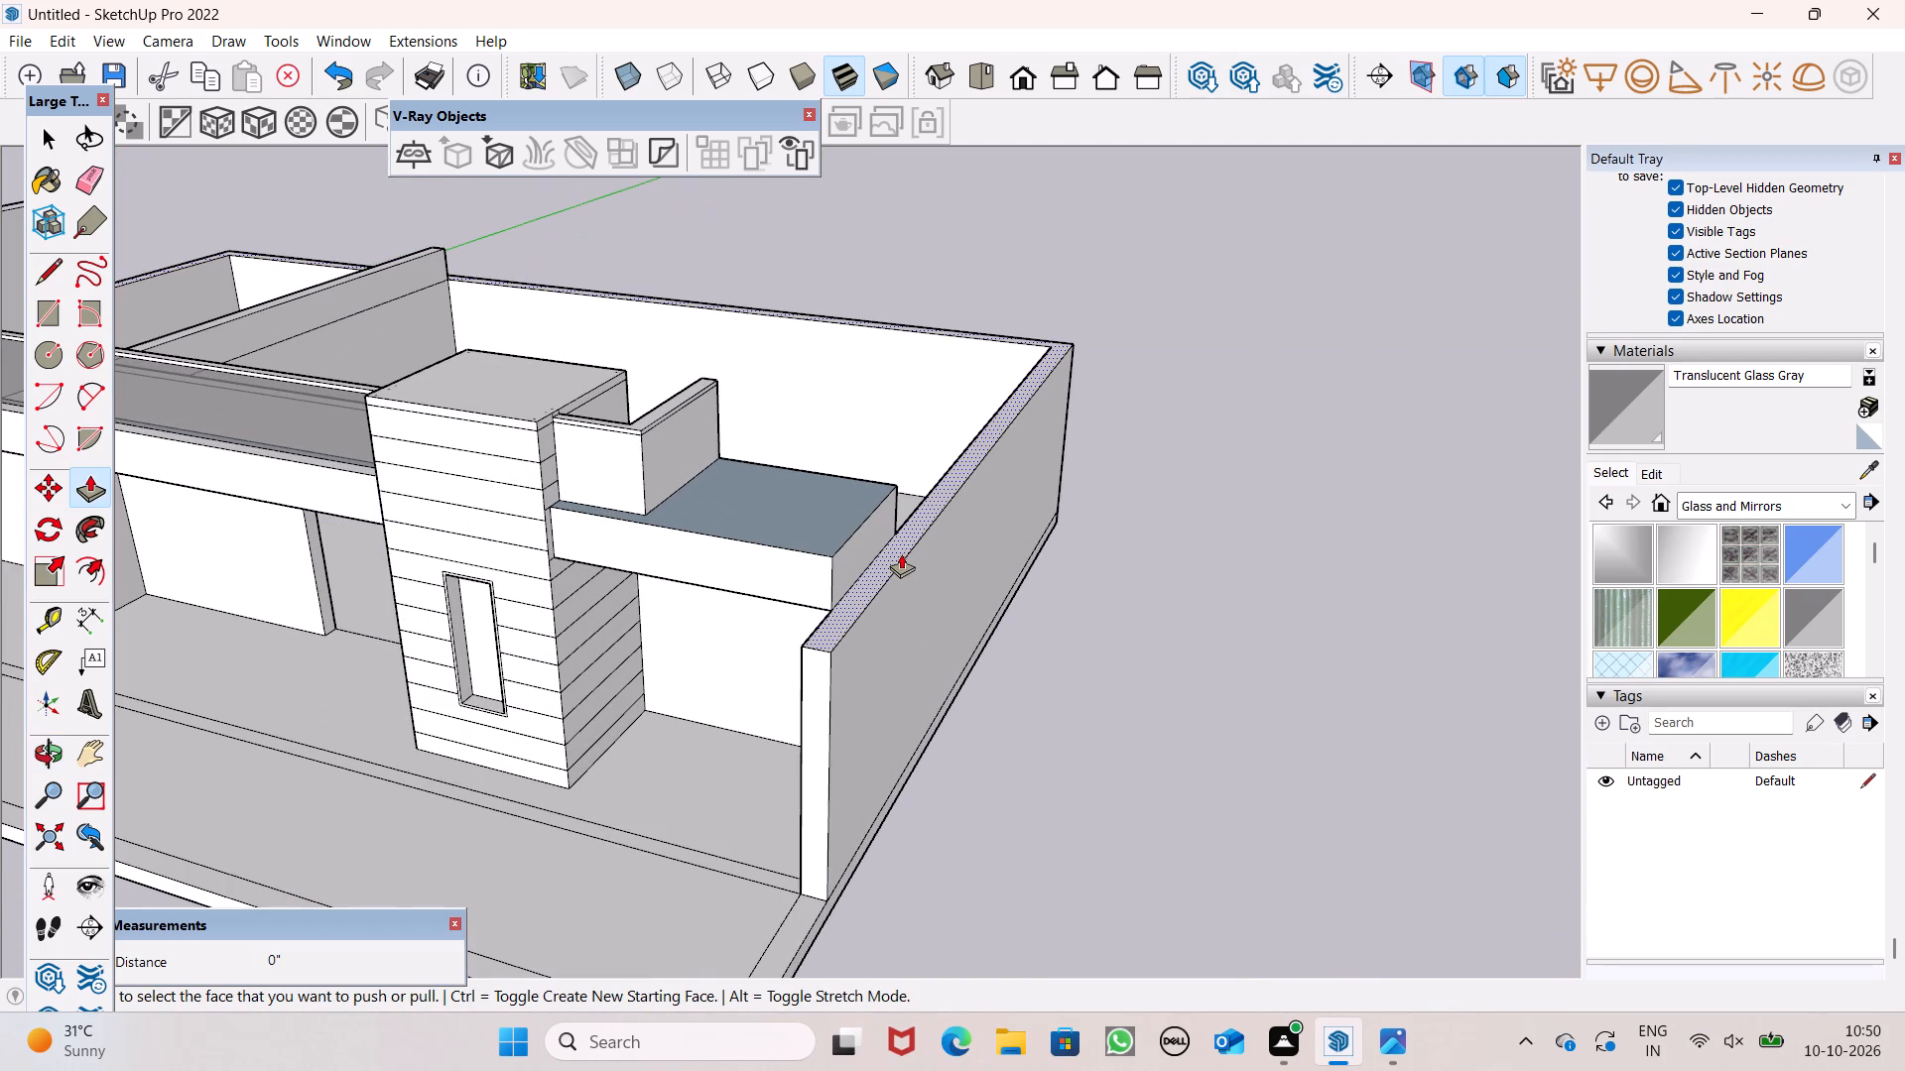
pyautogui.scroll(3, 895, 570)
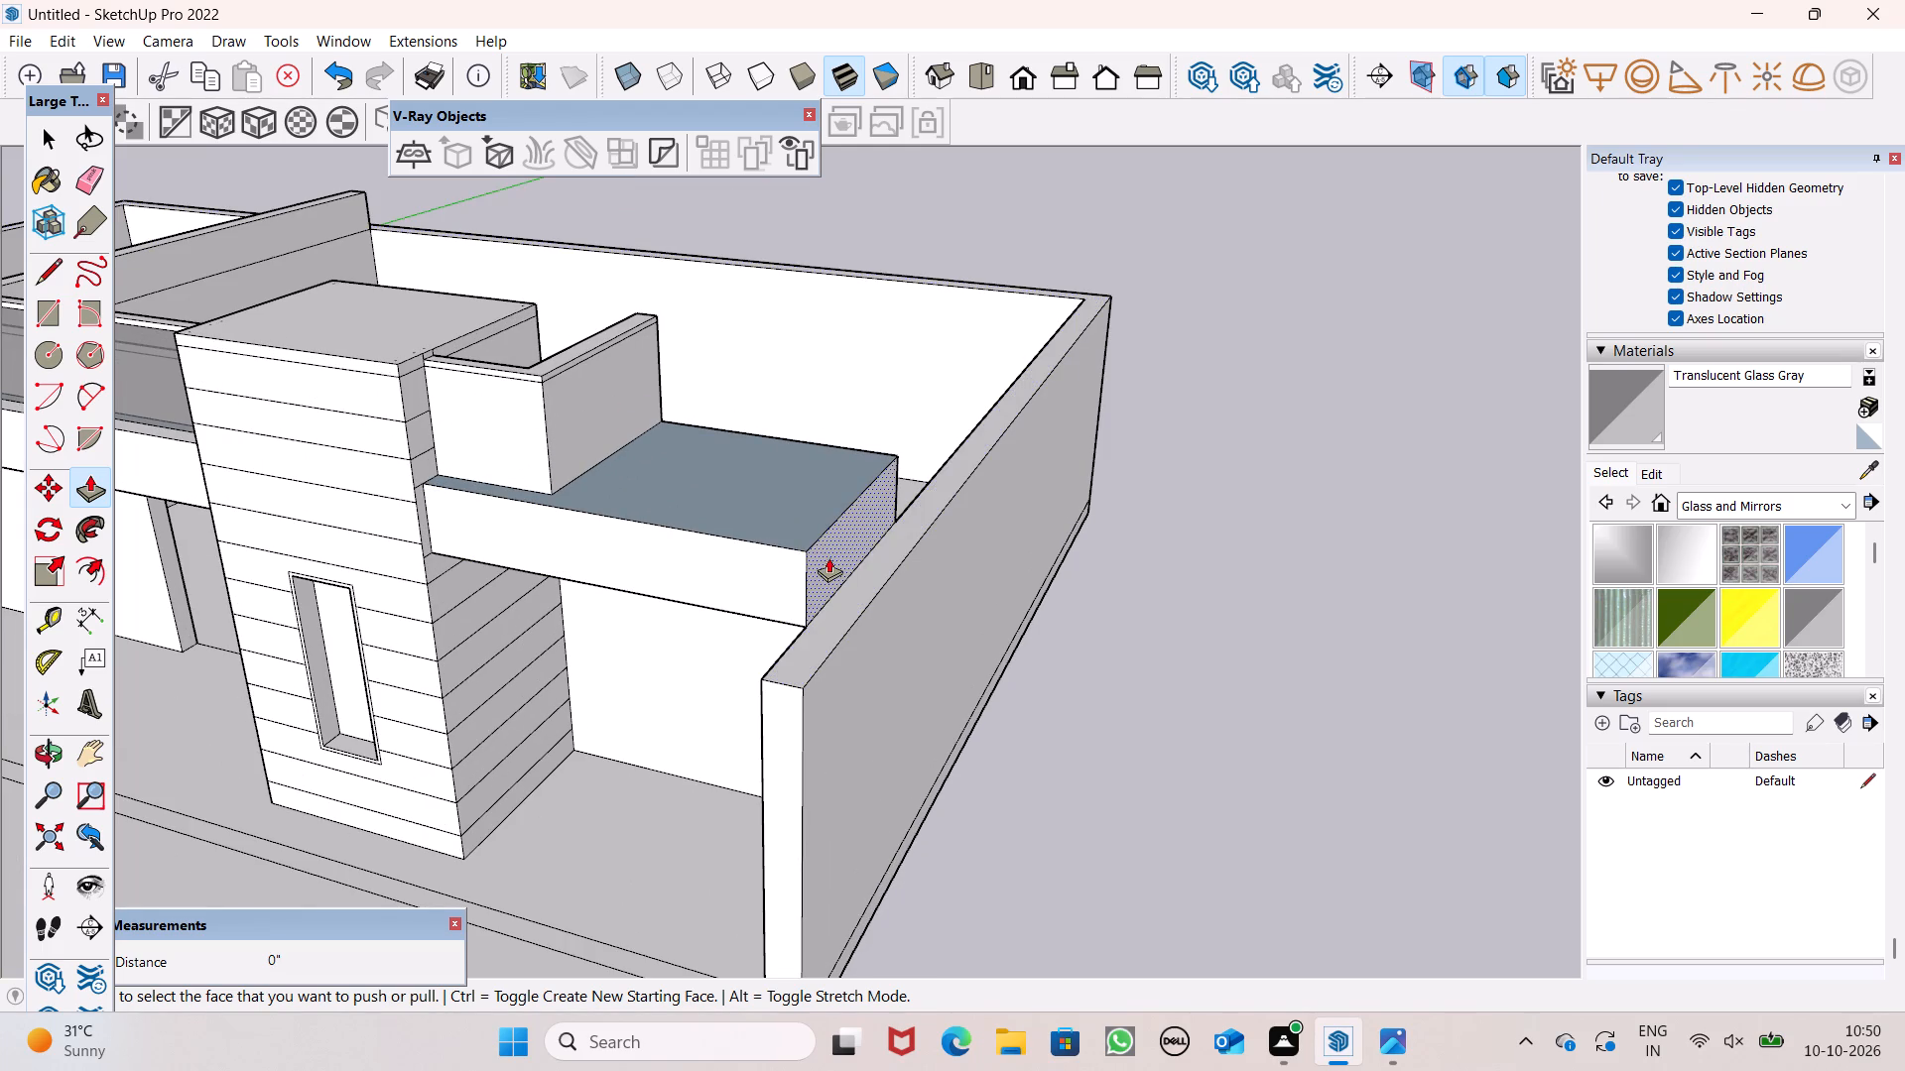
pyautogui.moveTo(828, 557); pyautogui.dragTo(570, 463)
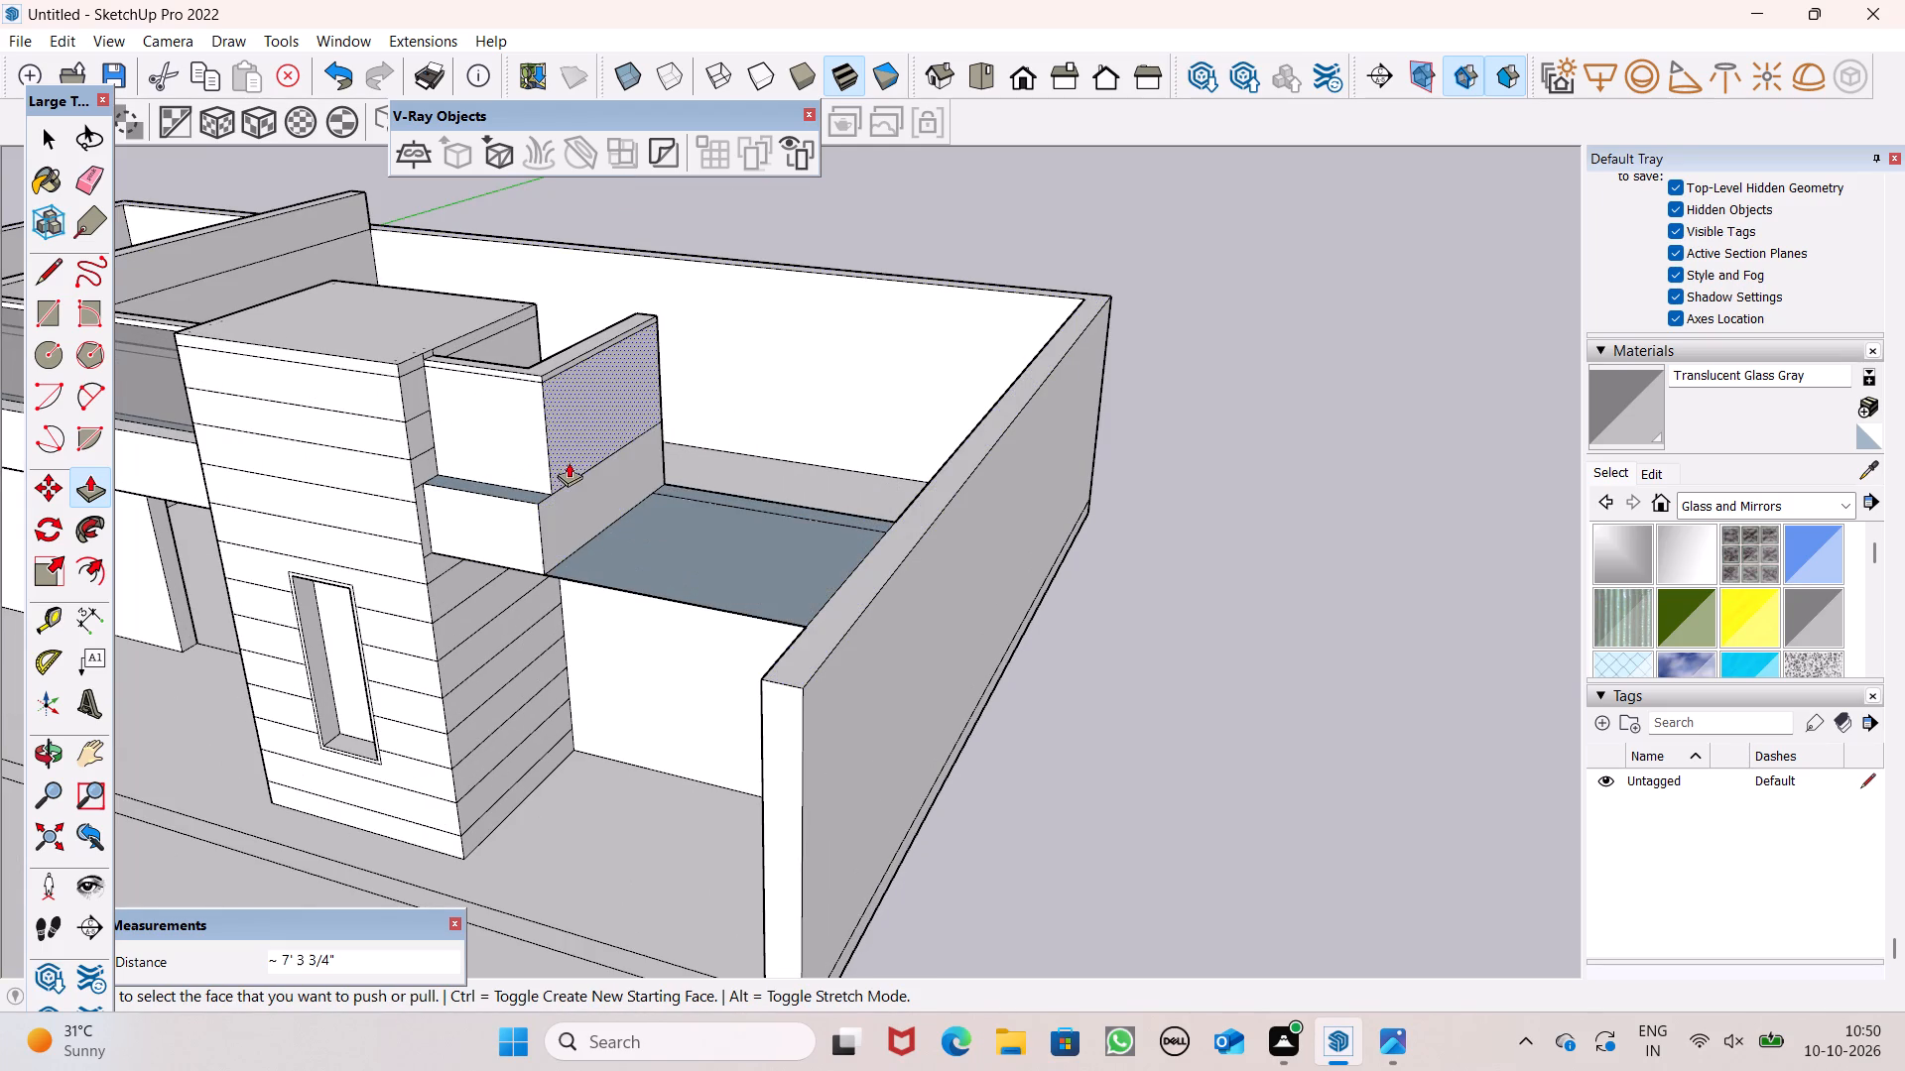
# Erase the front edge of the leftover slab underside face between the shortened roof slab and the side boundary wall.
pyautogui.scroll(2, 404, 515)
pyautogui.scroll(1, 569, 528)
pyautogui.scroll(-3, 573, 531)
pyautogui.moveTo(618, 551); pyautogui.dragTo(711, 593, button='middle')
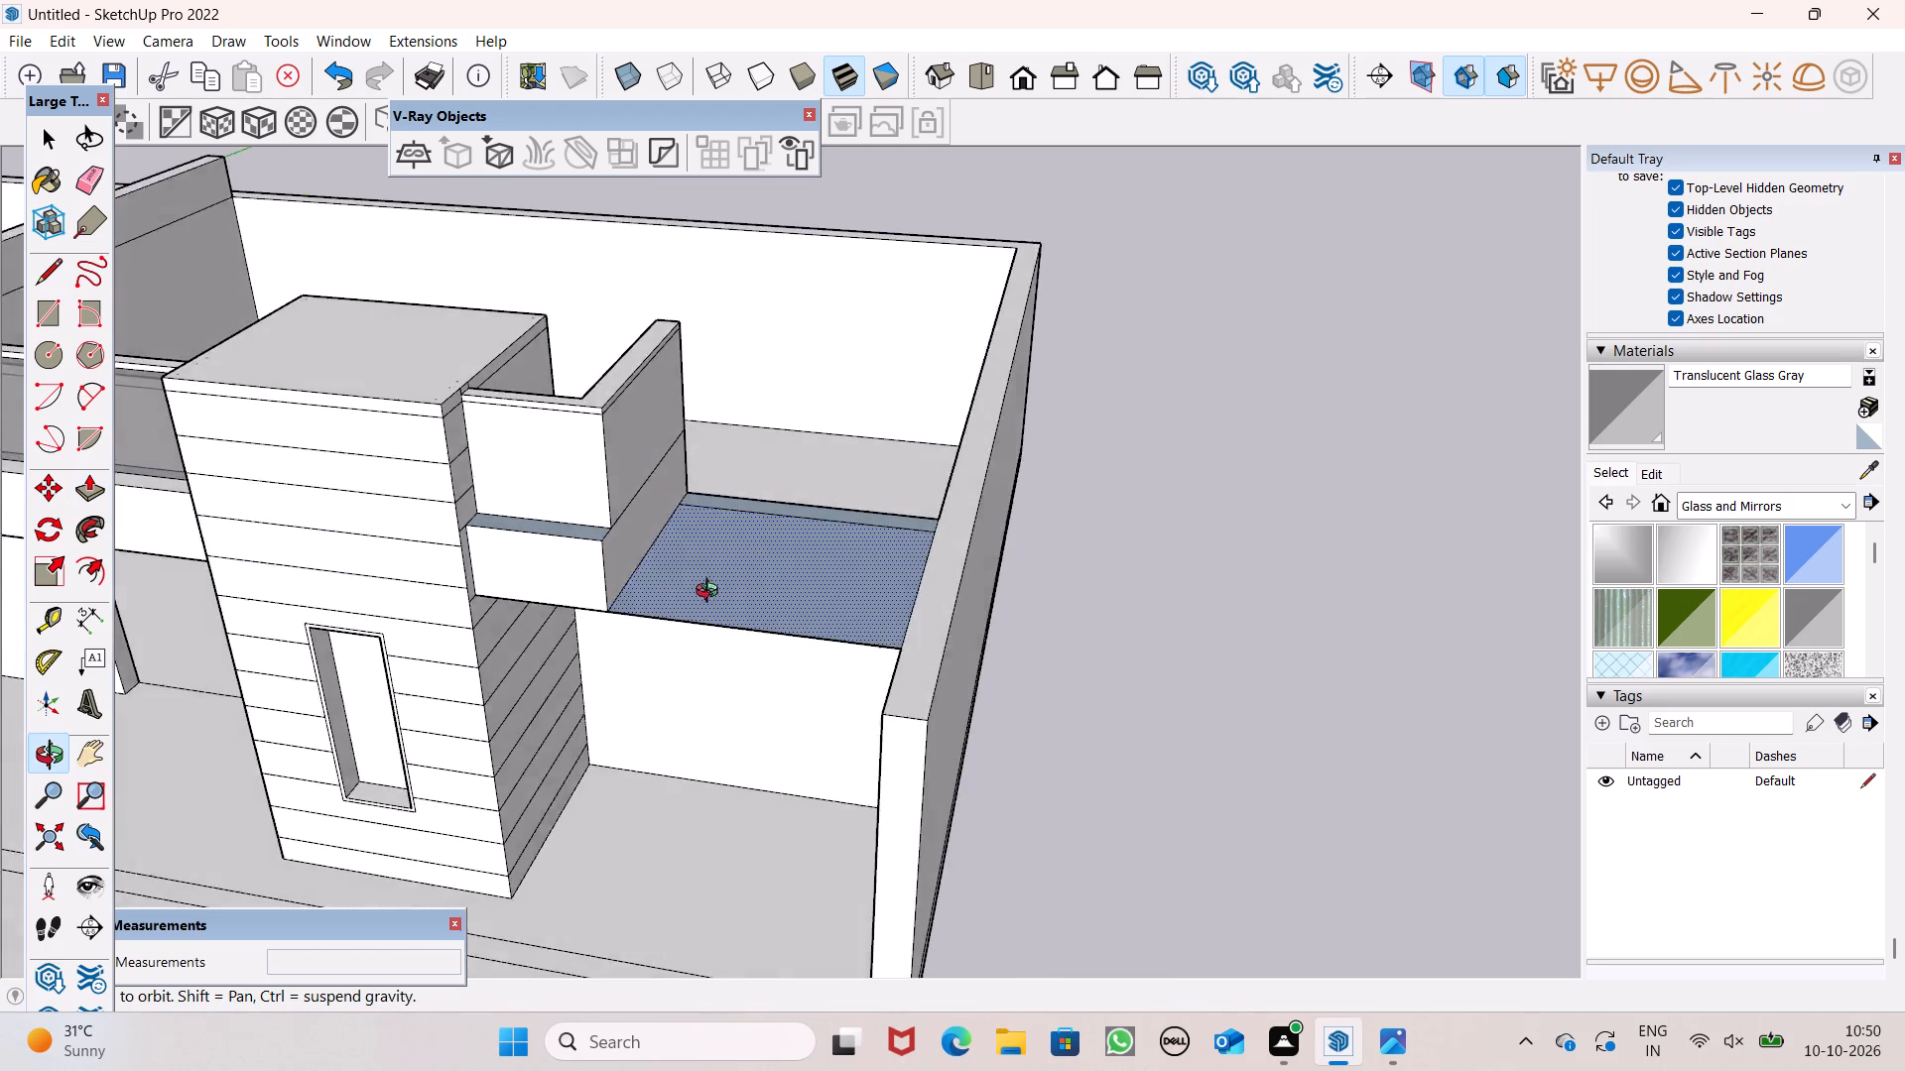
pyautogui.moveTo(711, 593); pyautogui.dragTo(638, 550, button='middle')
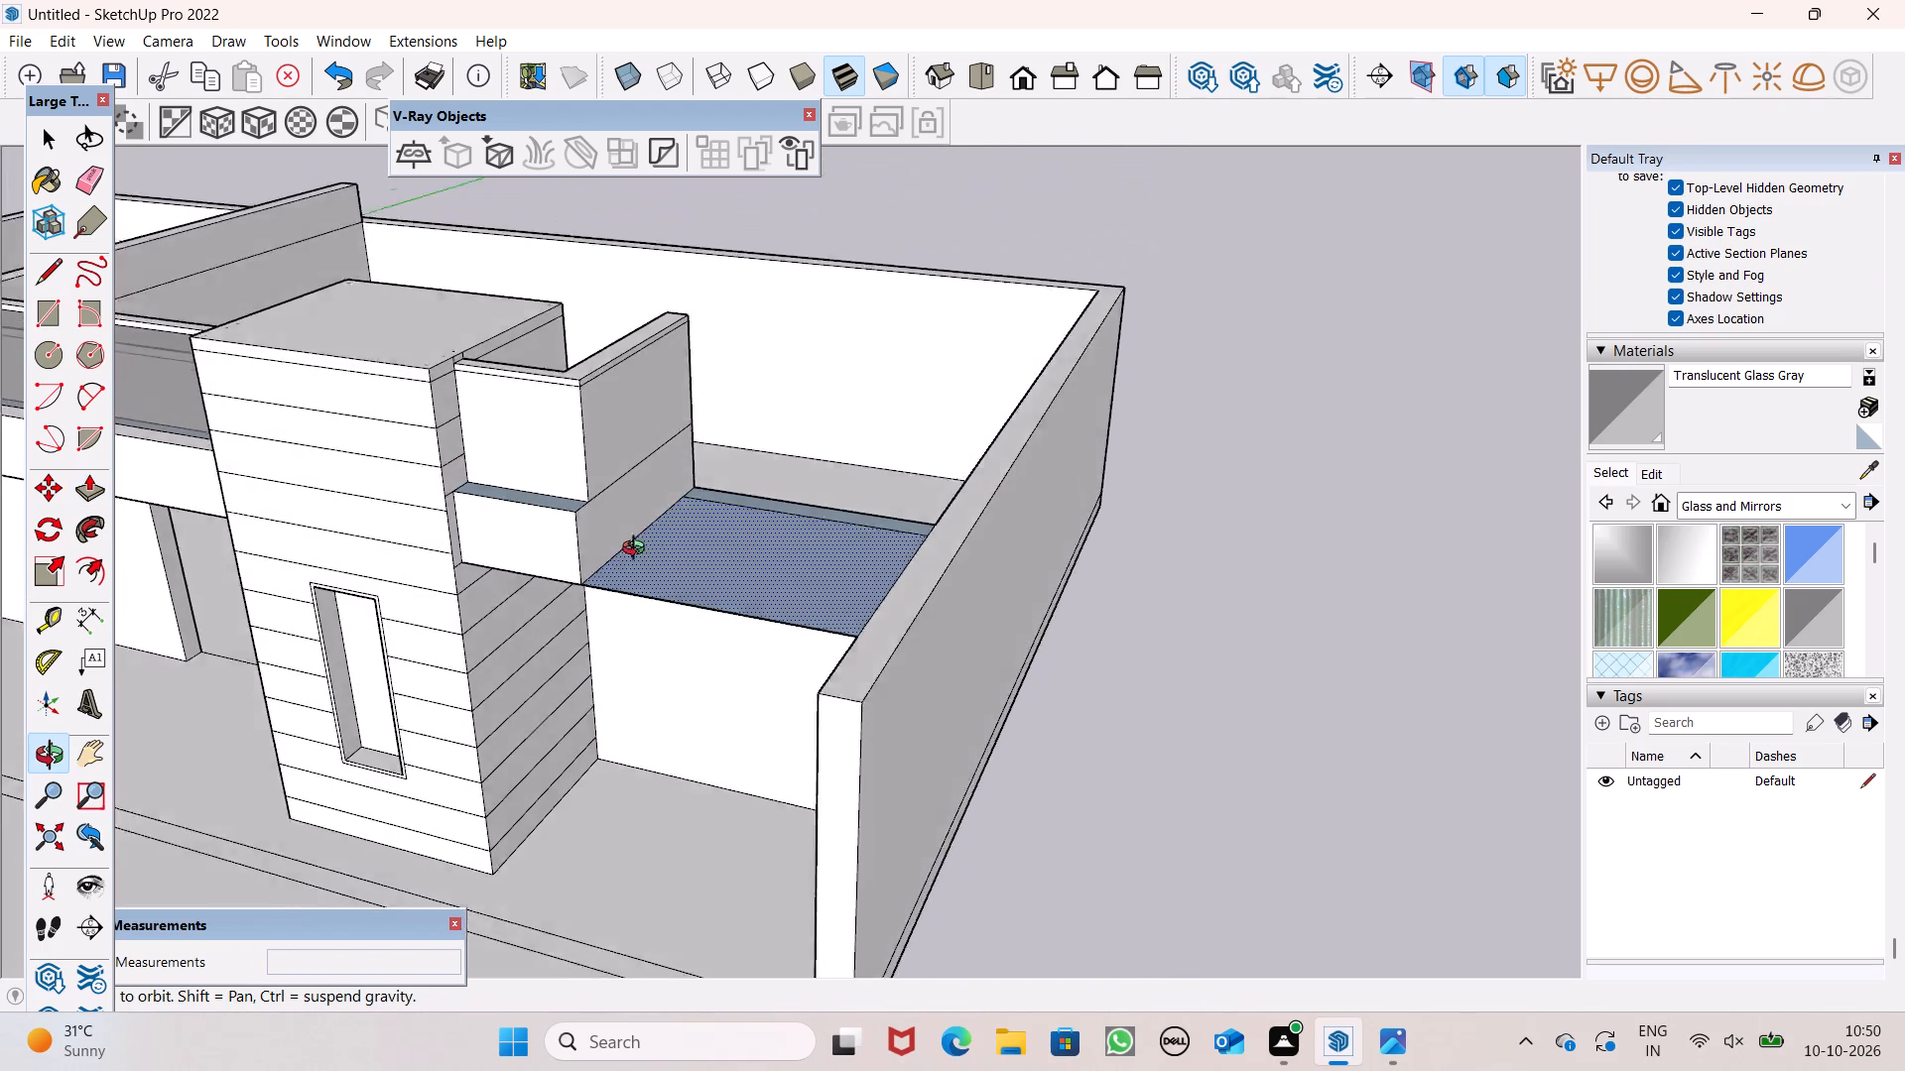
pyautogui.moveTo(638, 550); pyautogui.dragTo(690, 881, button='middle')
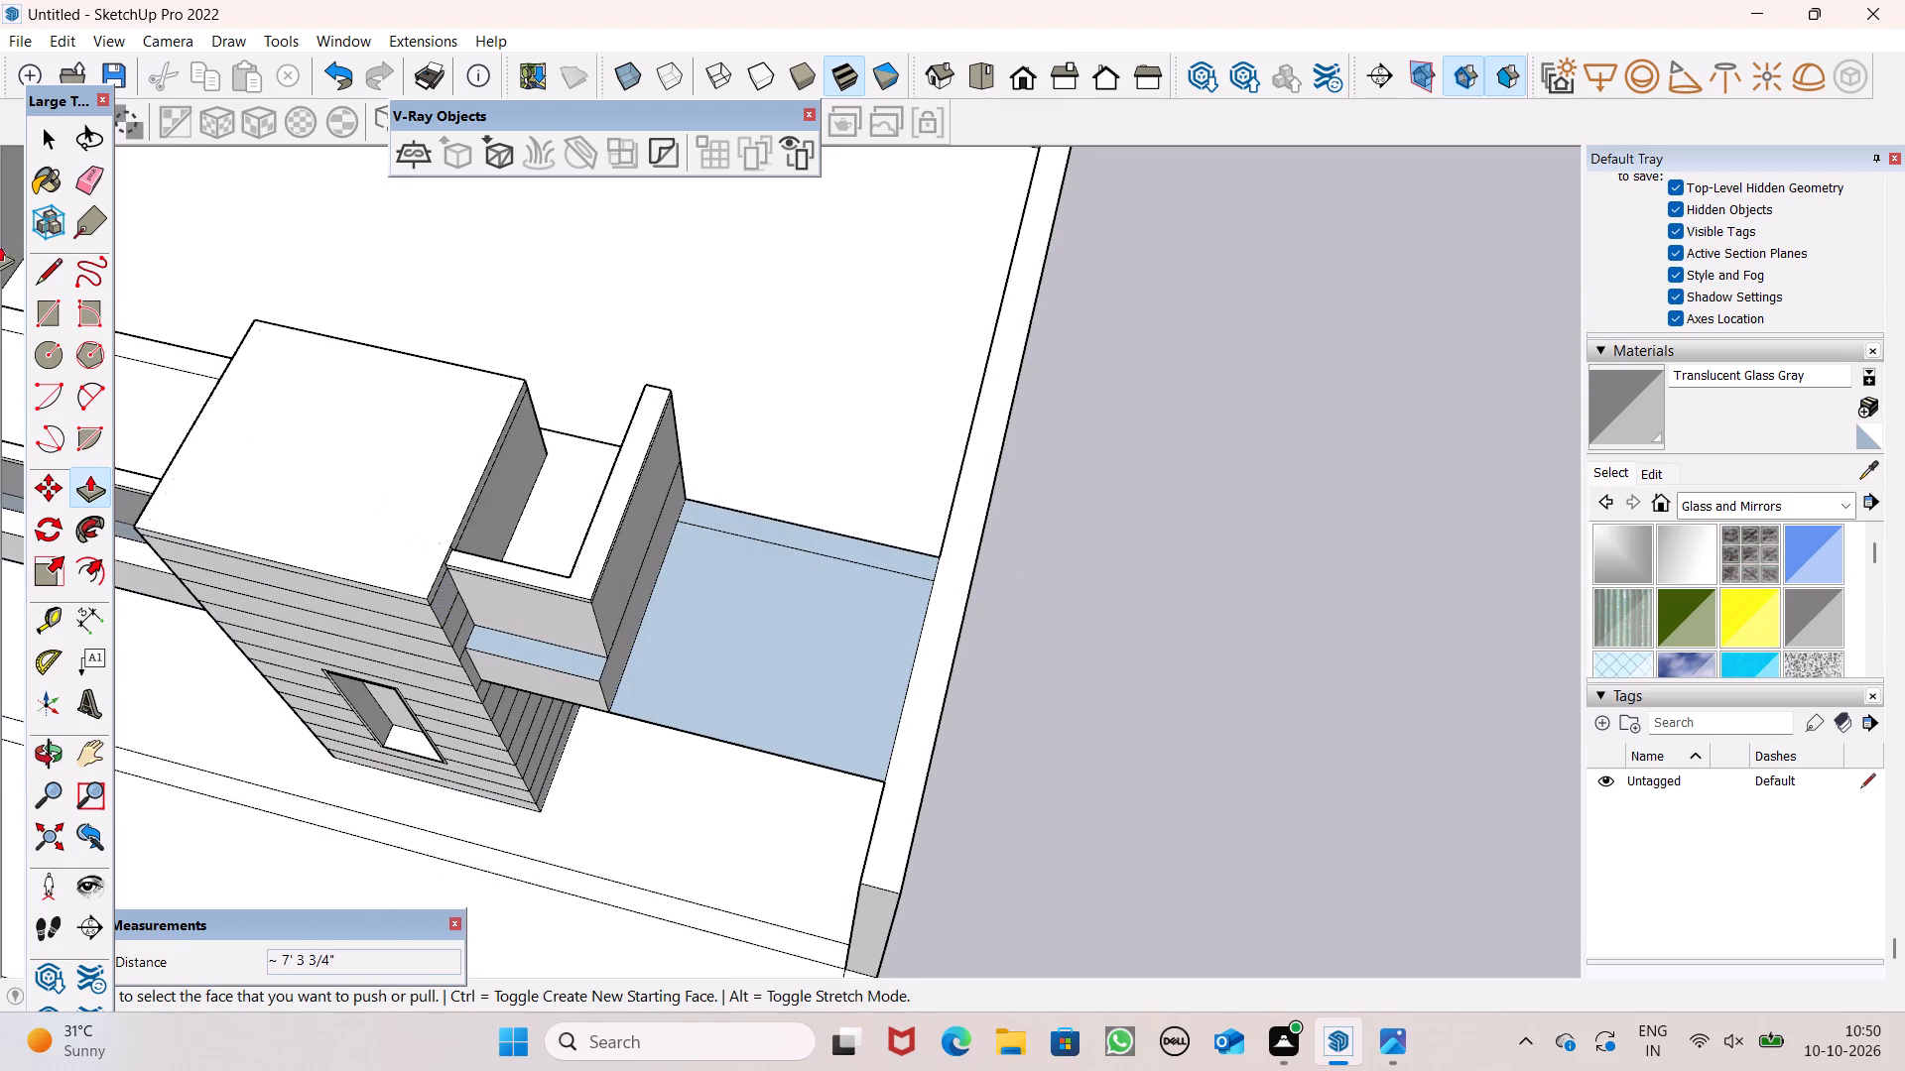
pyautogui.click(95, 178)
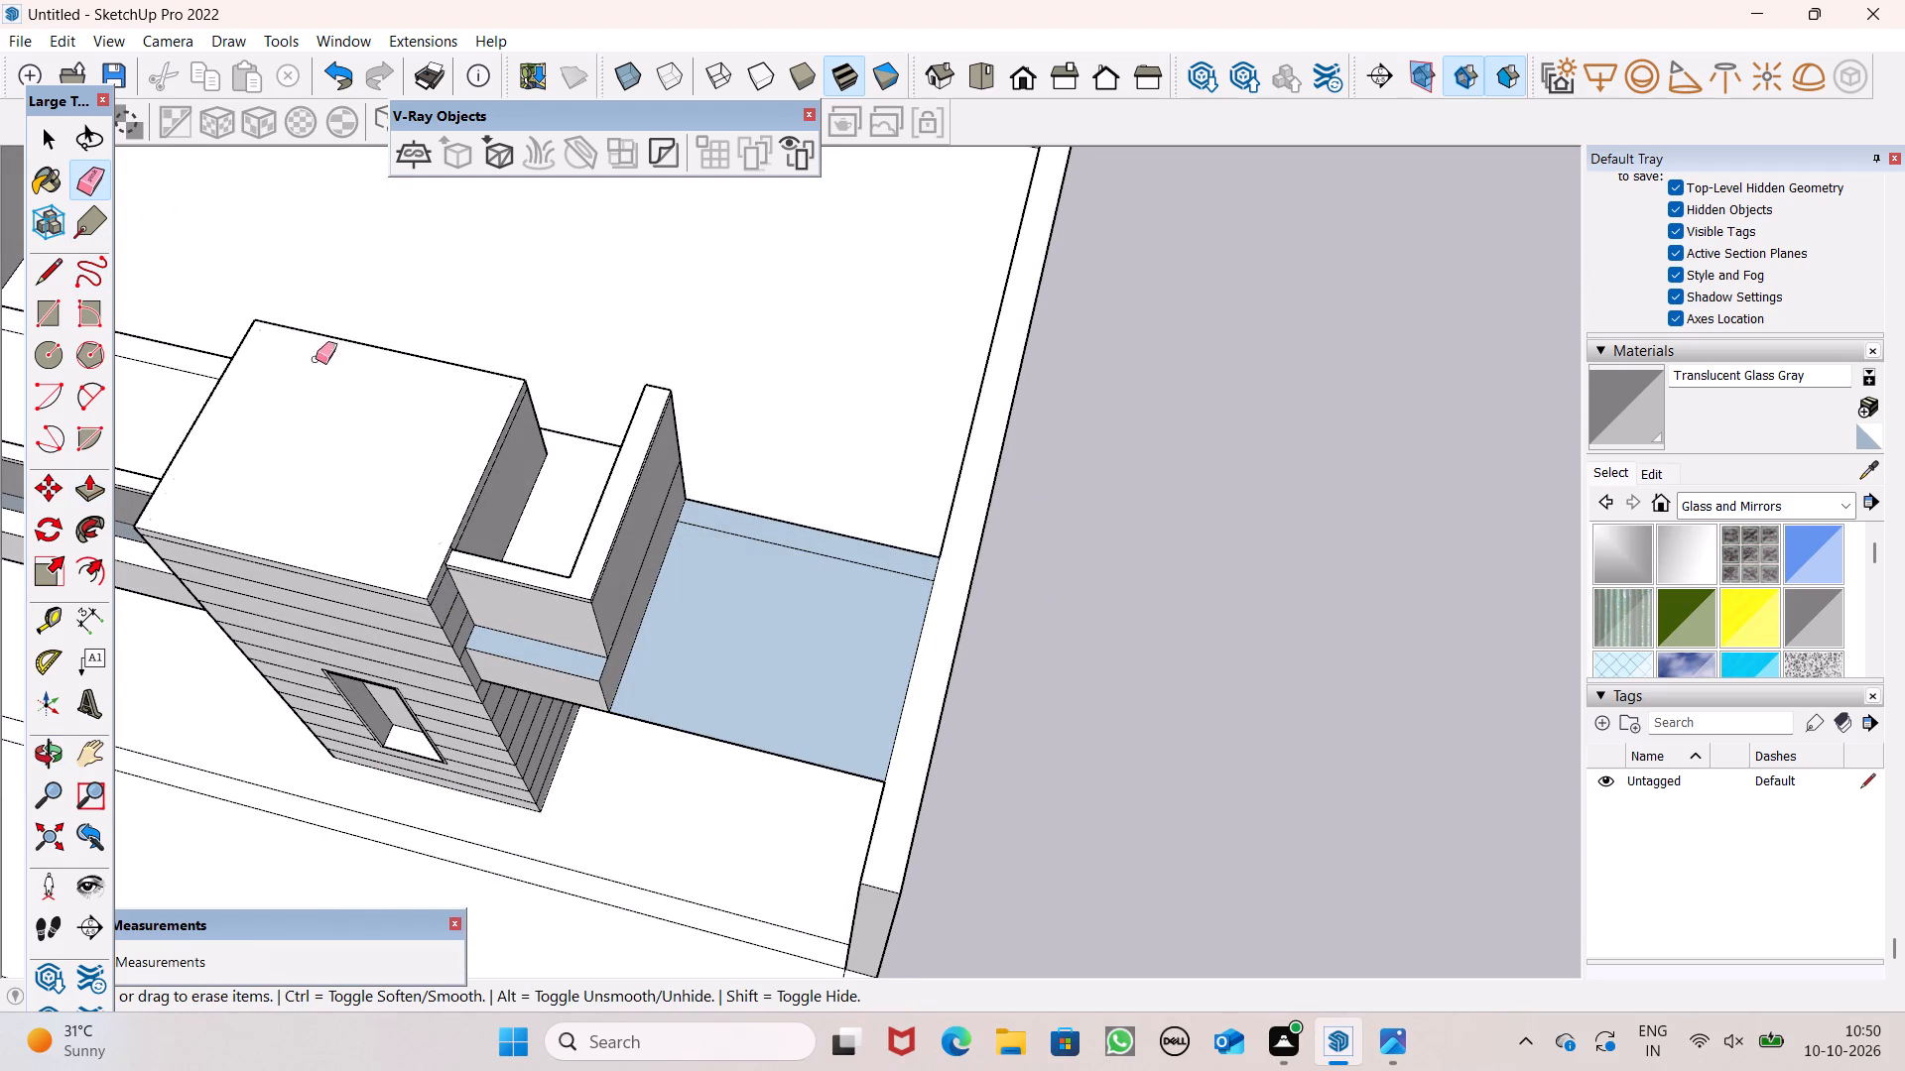
pyautogui.moveTo(744, 734); pyautogui.dragTo(728, 765)
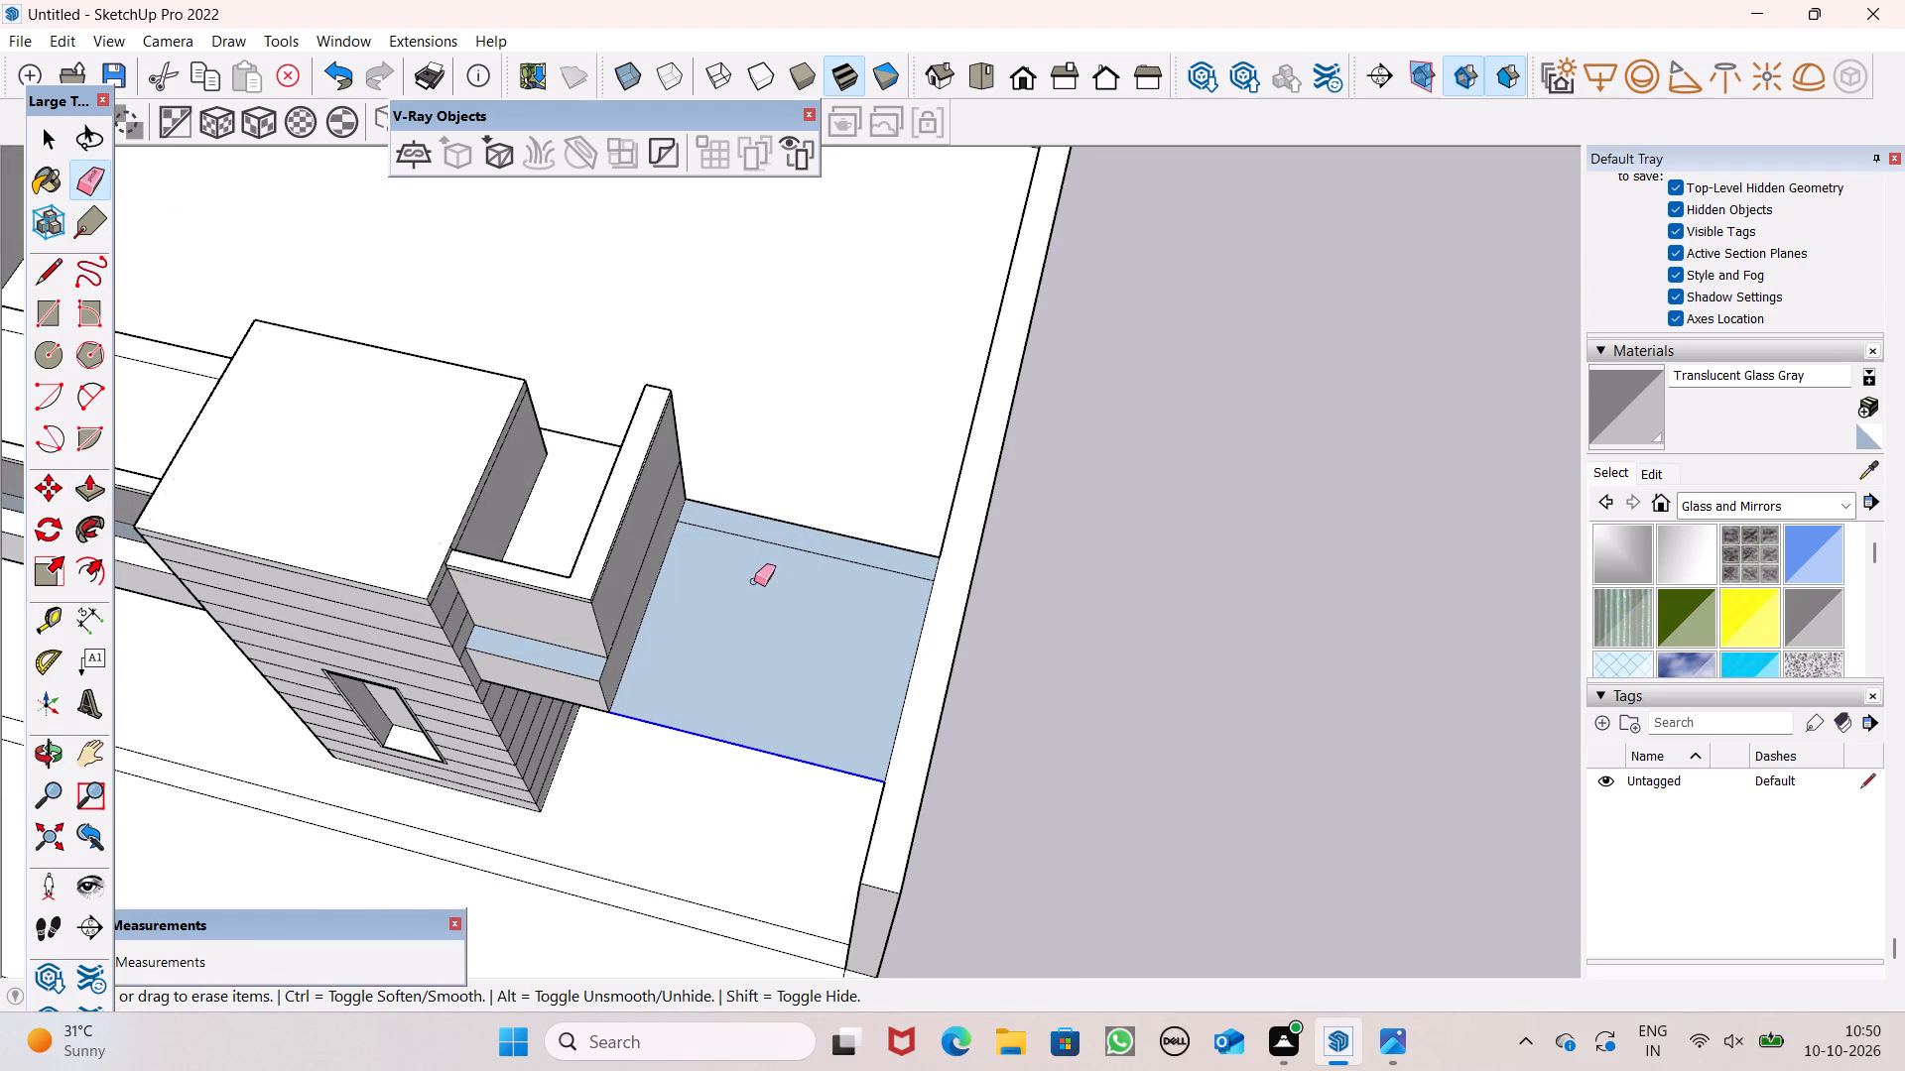
pyautogui.moveTo(751, 618); pyautogui.dragTo(749, 665)
# Examine the shortened roof slab, parapet return and uncovered wall beside the lined block from the side, front and above.
pyautogui.moveTo(748, 692); pyautogui.dragTo(388, 297, button='middle')
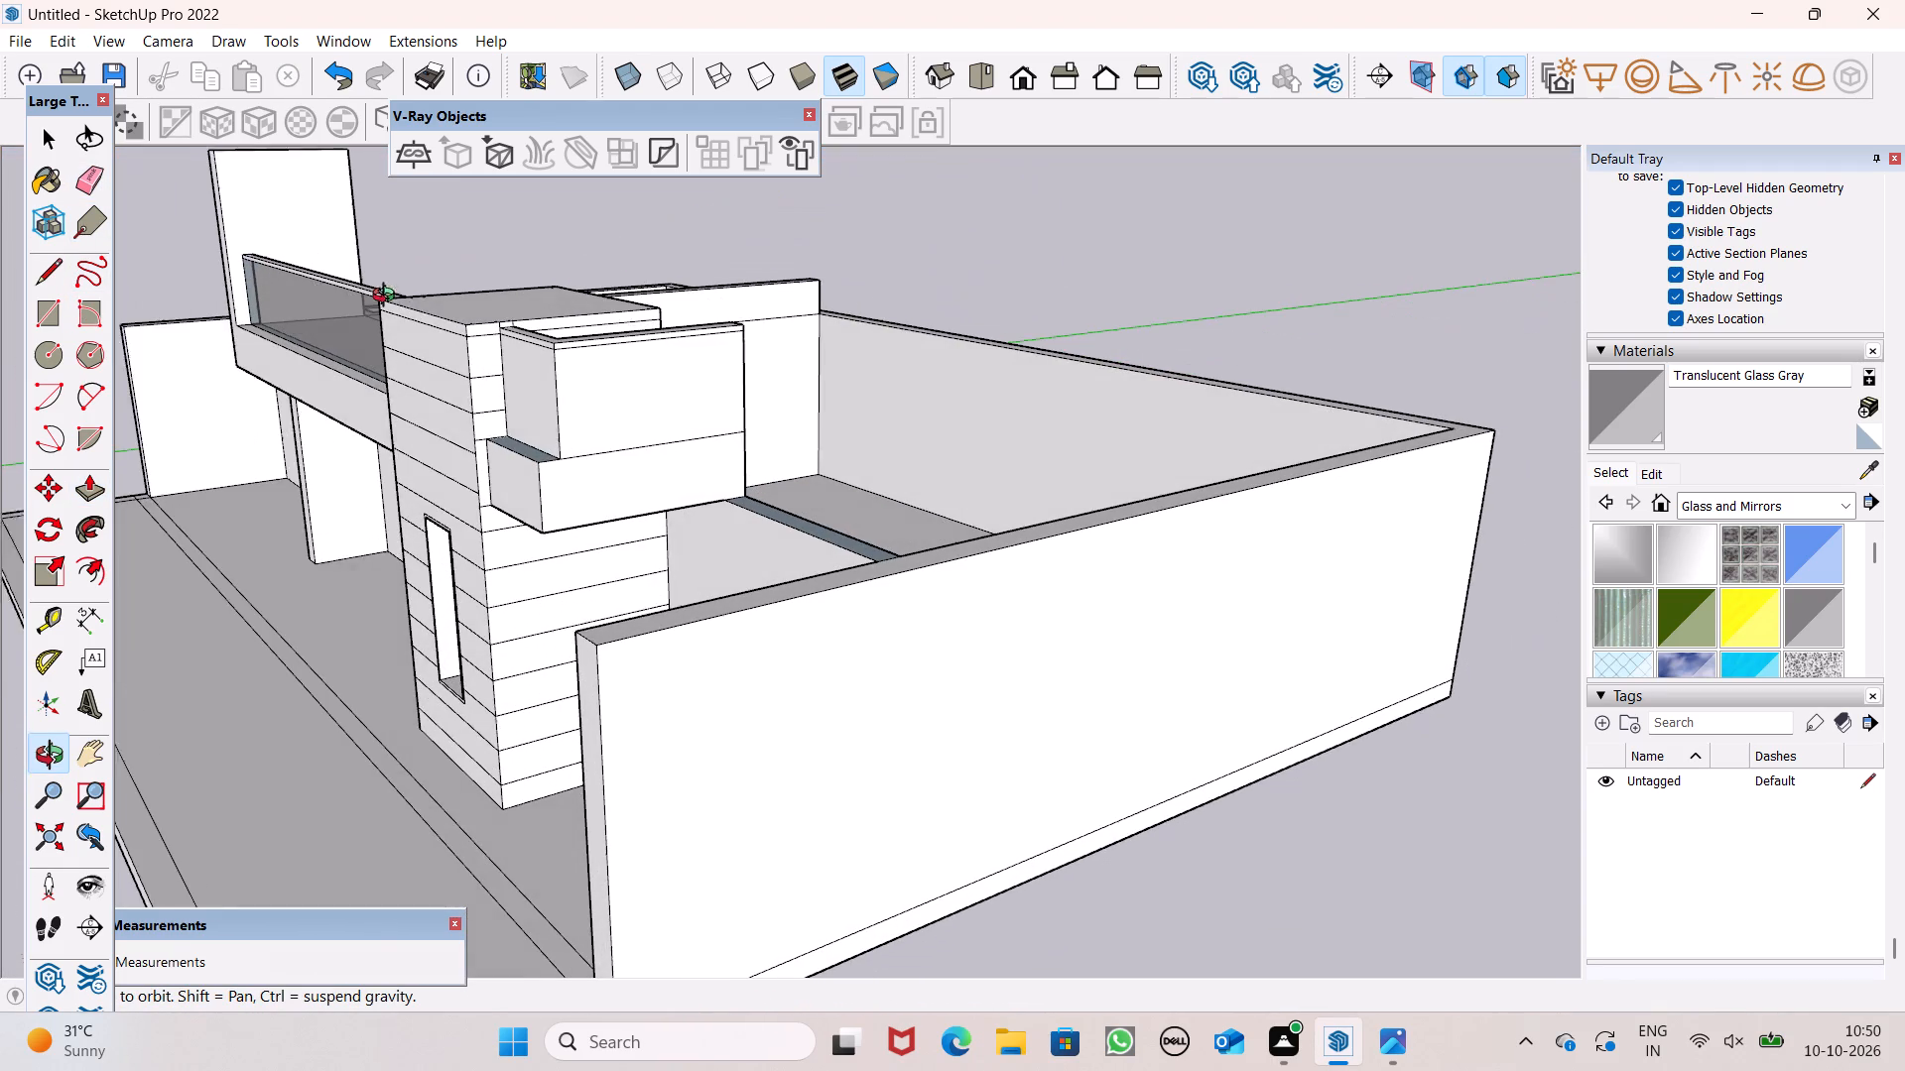
pyautogui.moveTo(388, 297); pyautogui.dragTo(389, 298, button='middle')
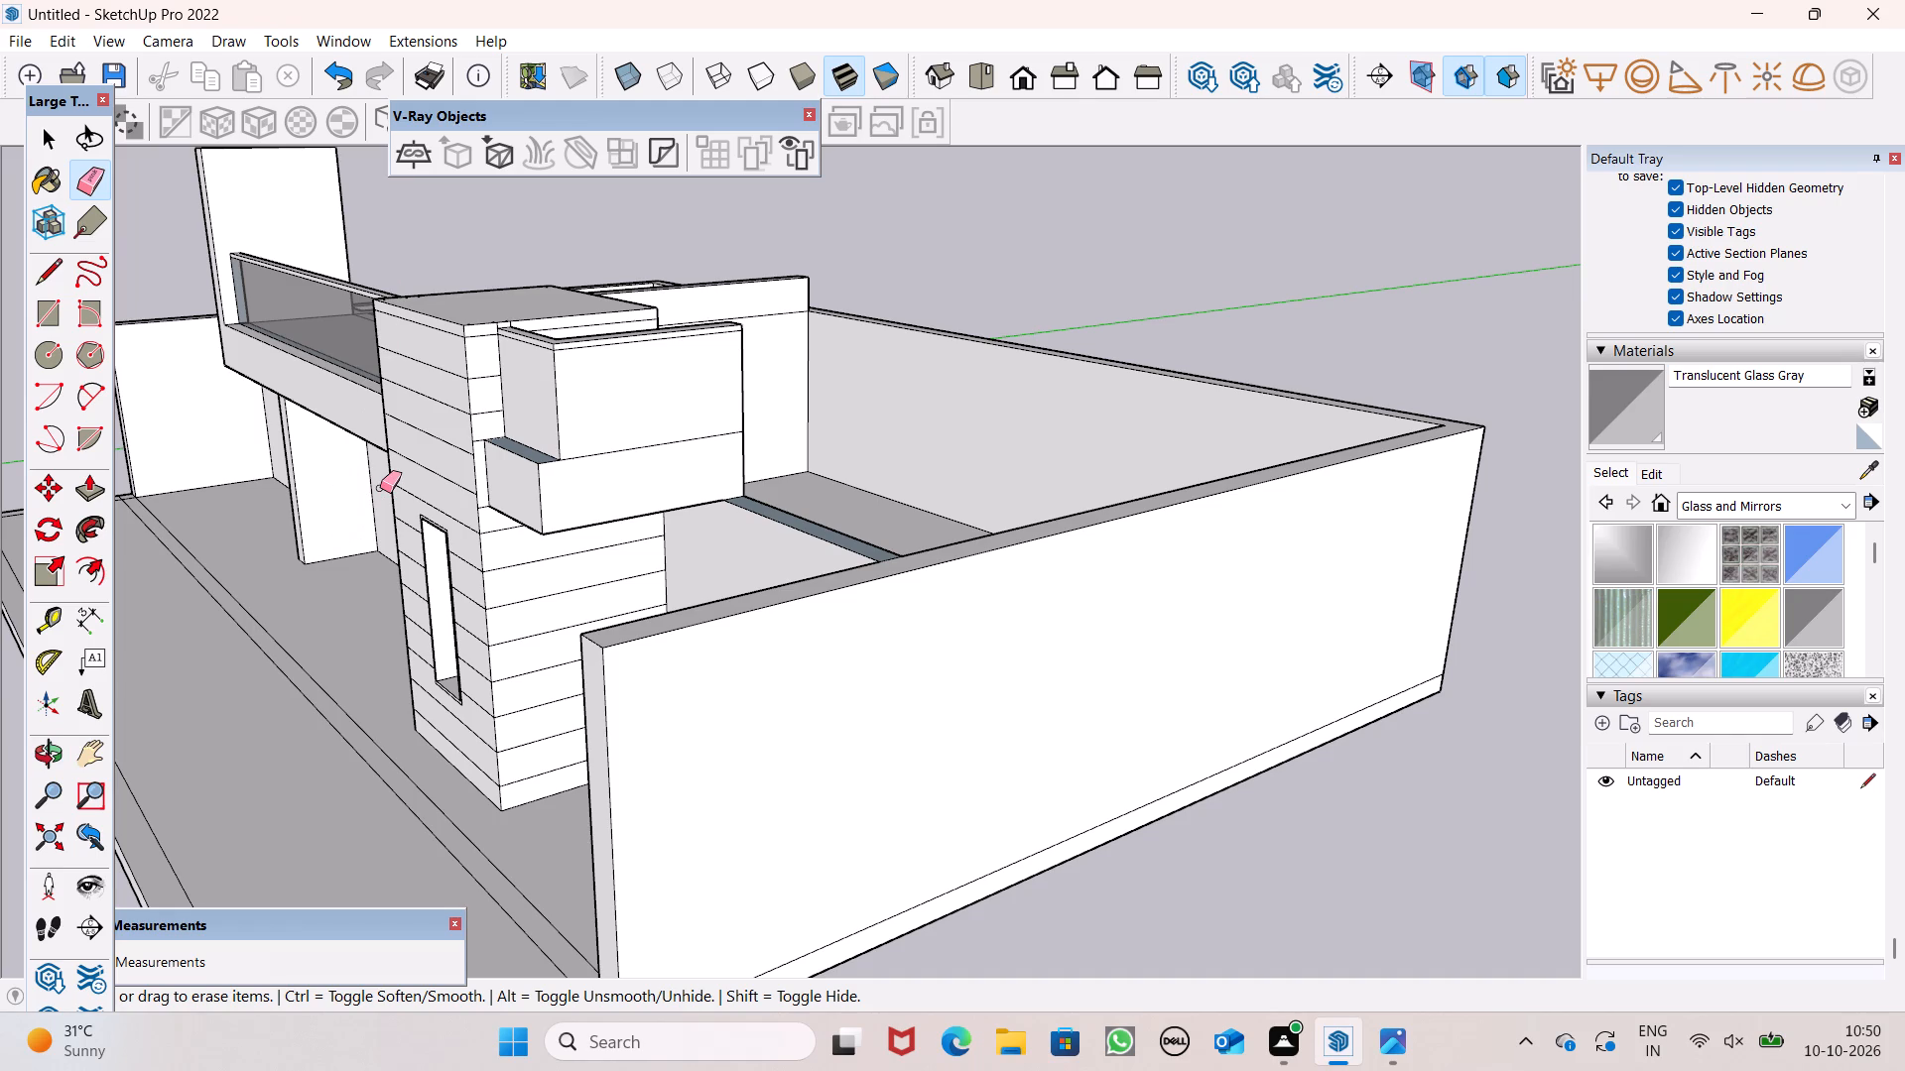
pyautogui.scroll(-6, 402, 500)
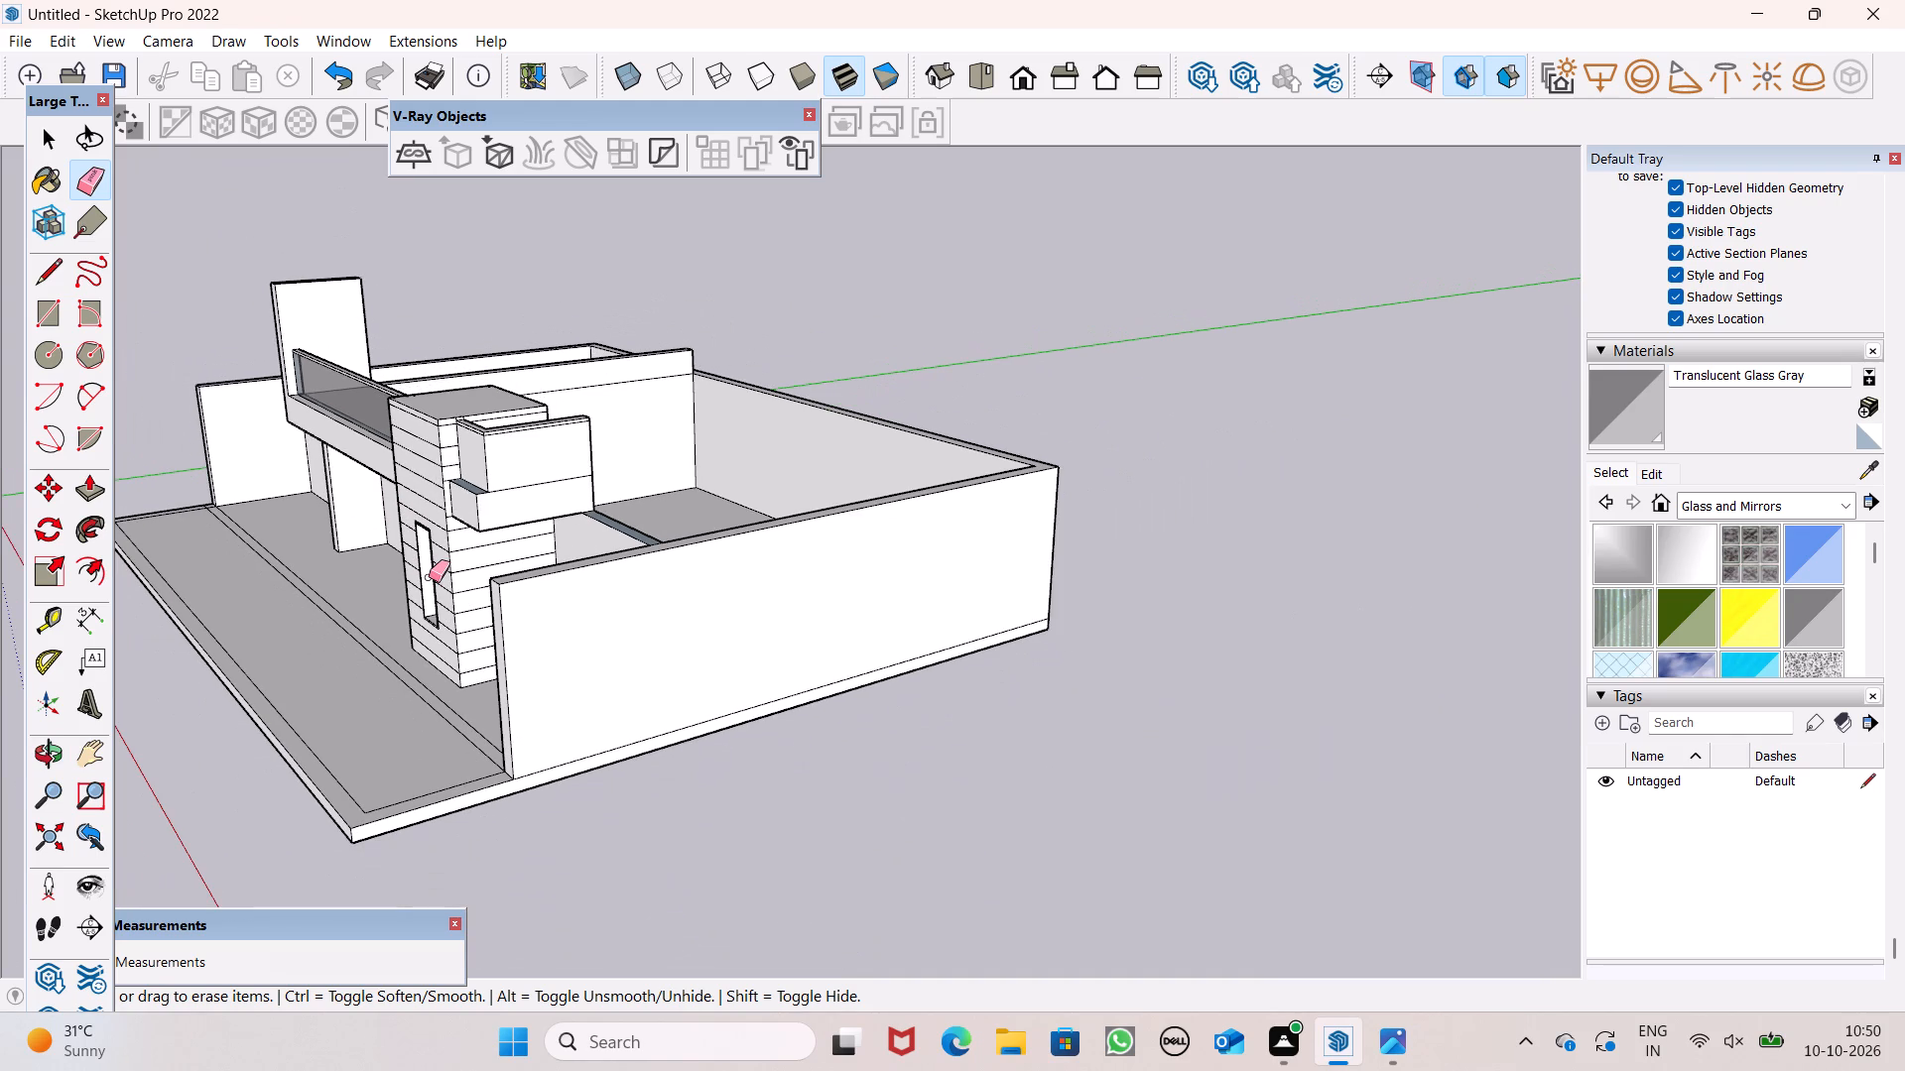
pyautogui.scroll(-2, 480, 569)
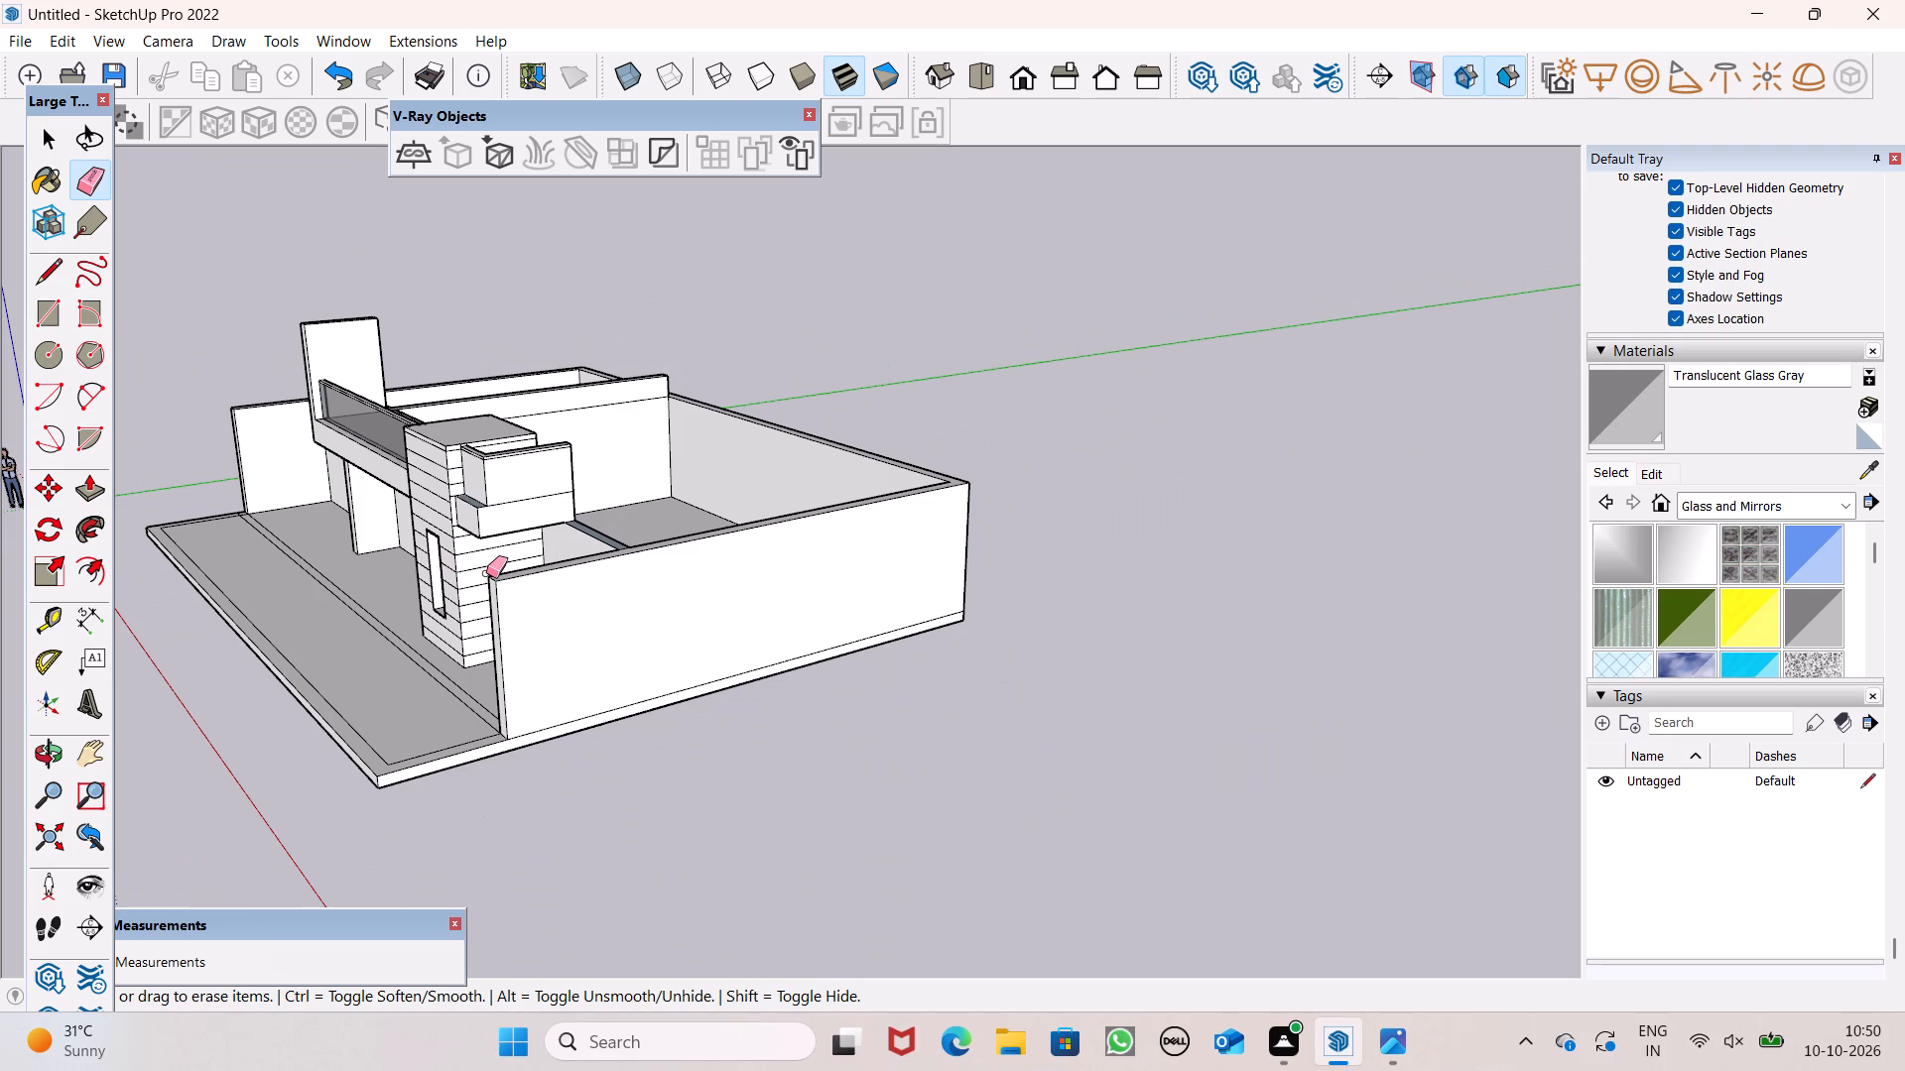
pyautogui.scroll(-4, 514, 605)
pyautogui.moveTo(527, 615); pyautogui.dragTo(952, 739, button='middle')
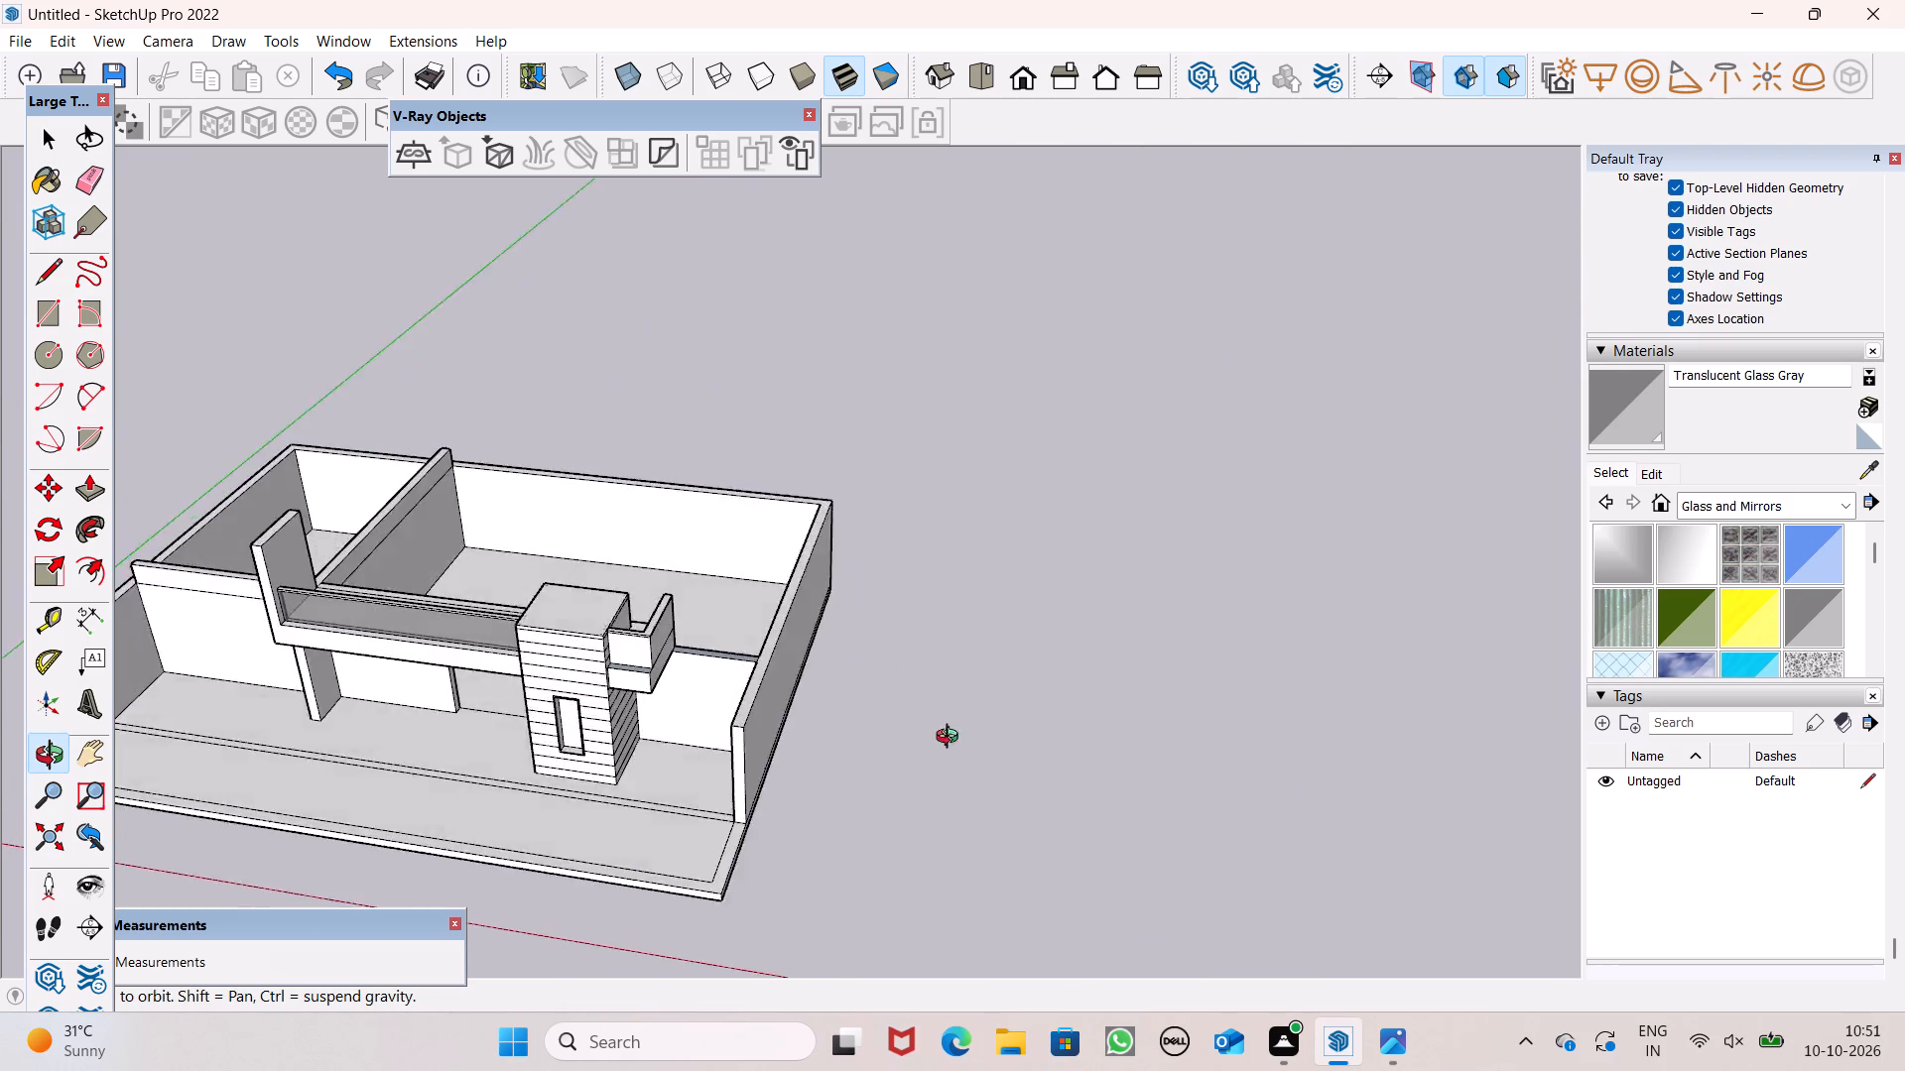
pyautogui.moveTo(952, 739); pyautogui.dragTo(1007, 758, button='middle')
pyautogui.scroll(-8, 1014, 681)
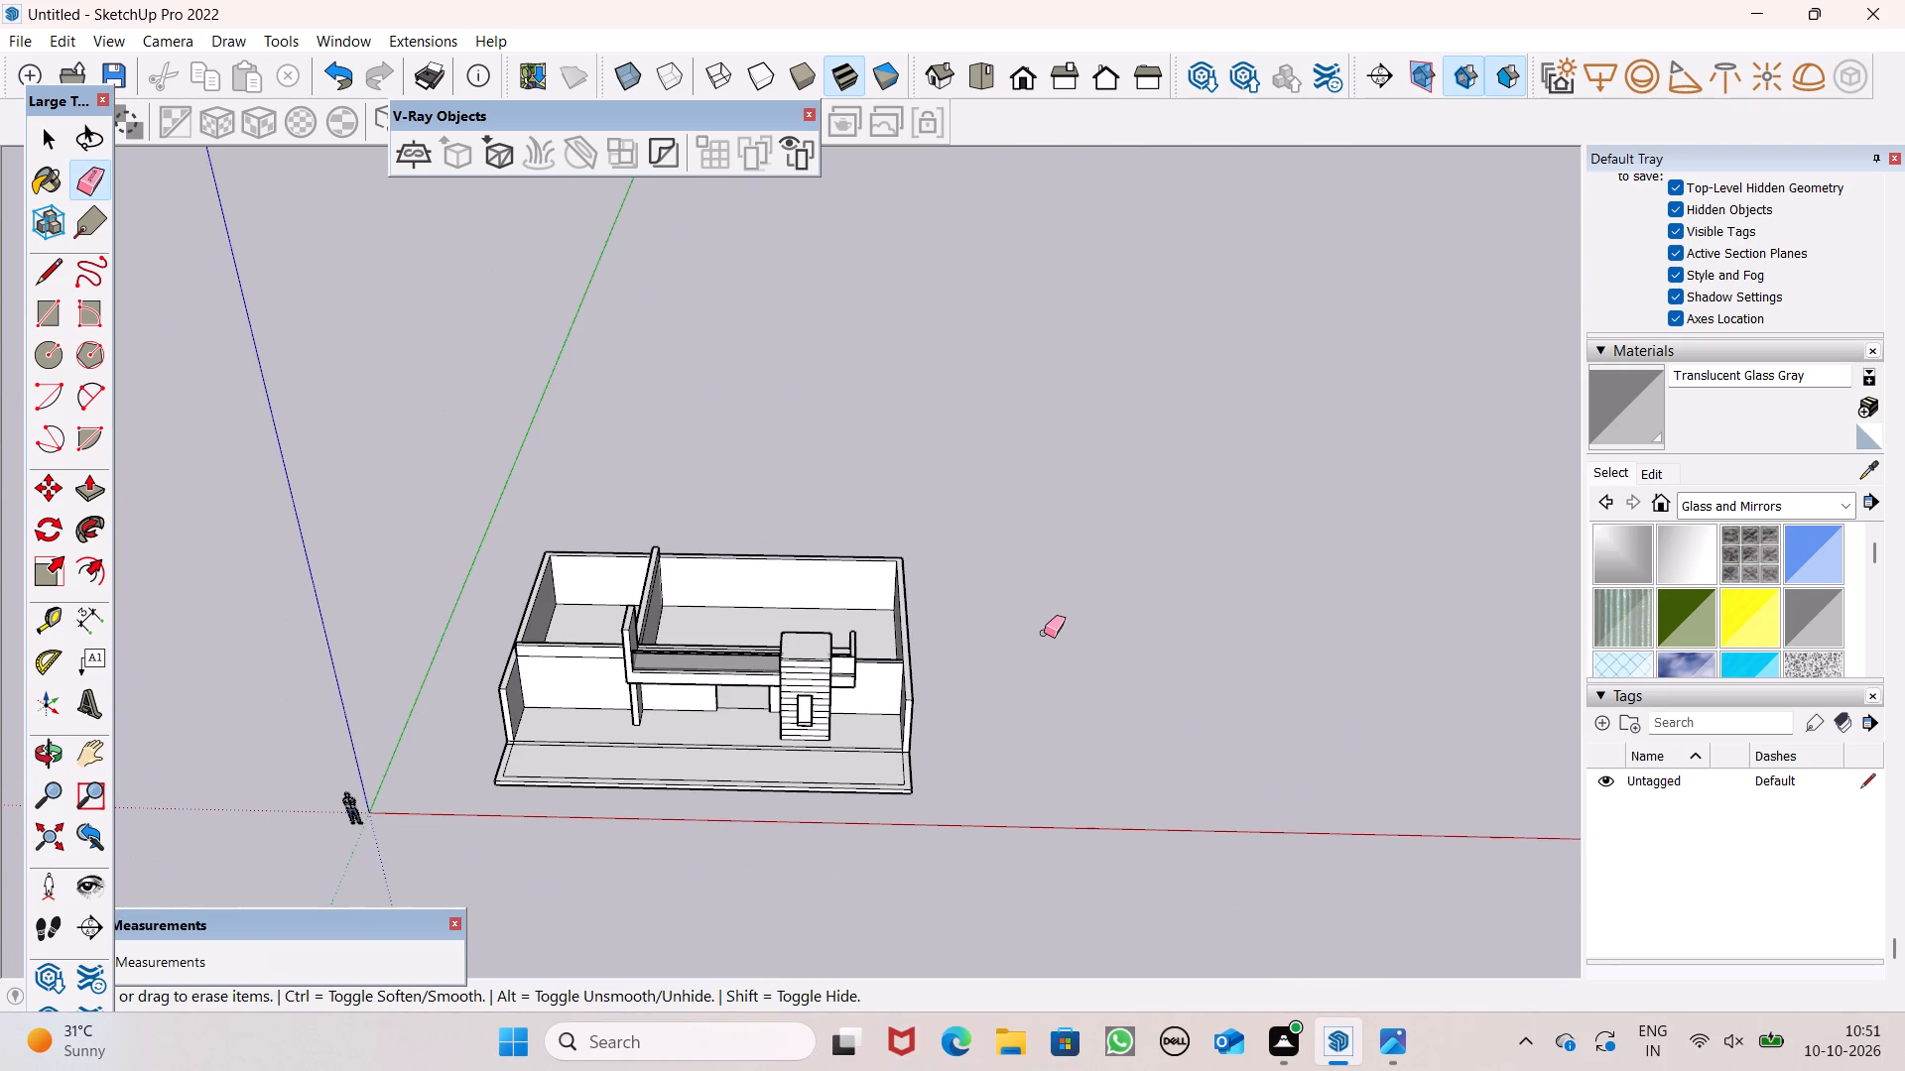
pyautogui.scroll(-5, 1038, 642)
pyautogui.scroll(1, 1050, 652)
pyautogui.moveTo(1046, 652); pyautogui.dragTo(997, 673, button='middle')
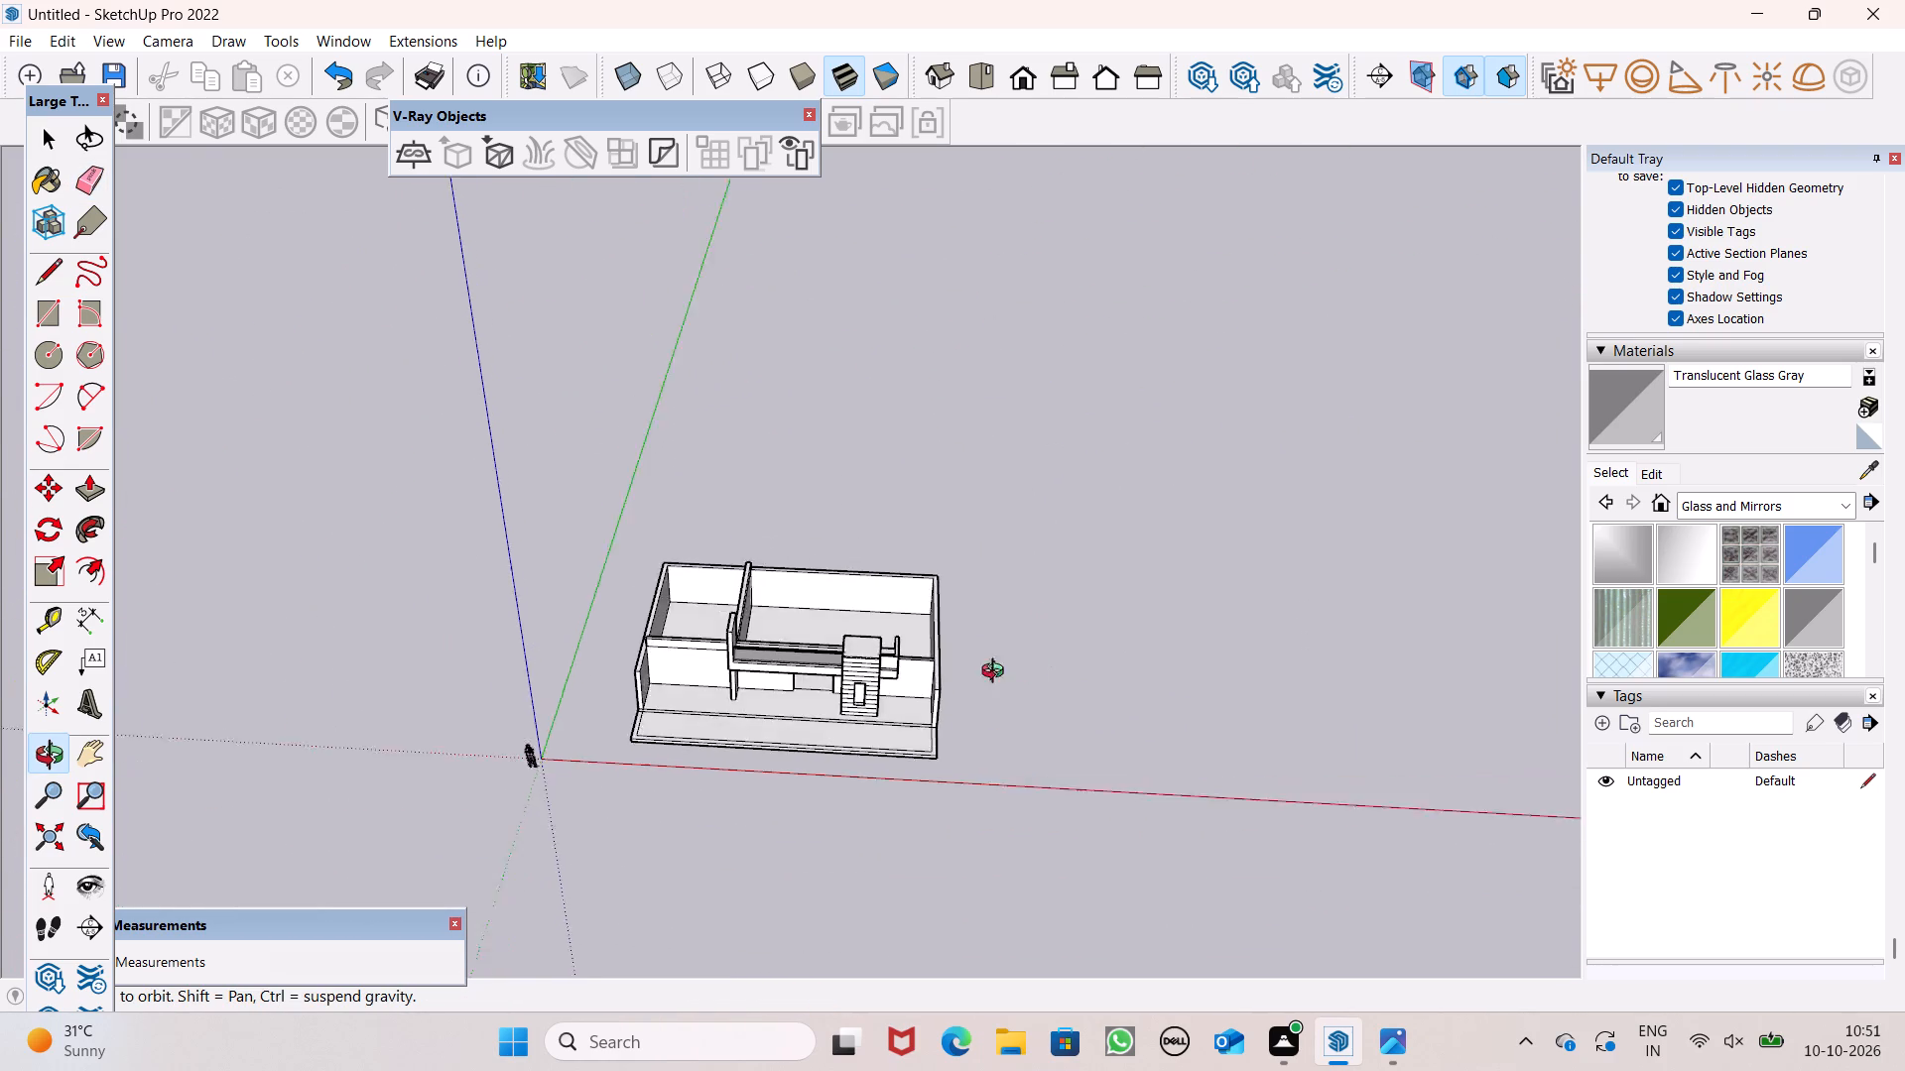
pyautogui.moveTo(997, 673); pyautogui.dragTo(900, 650, button='middle')
pyautogui.scroll(14, 901, 650)
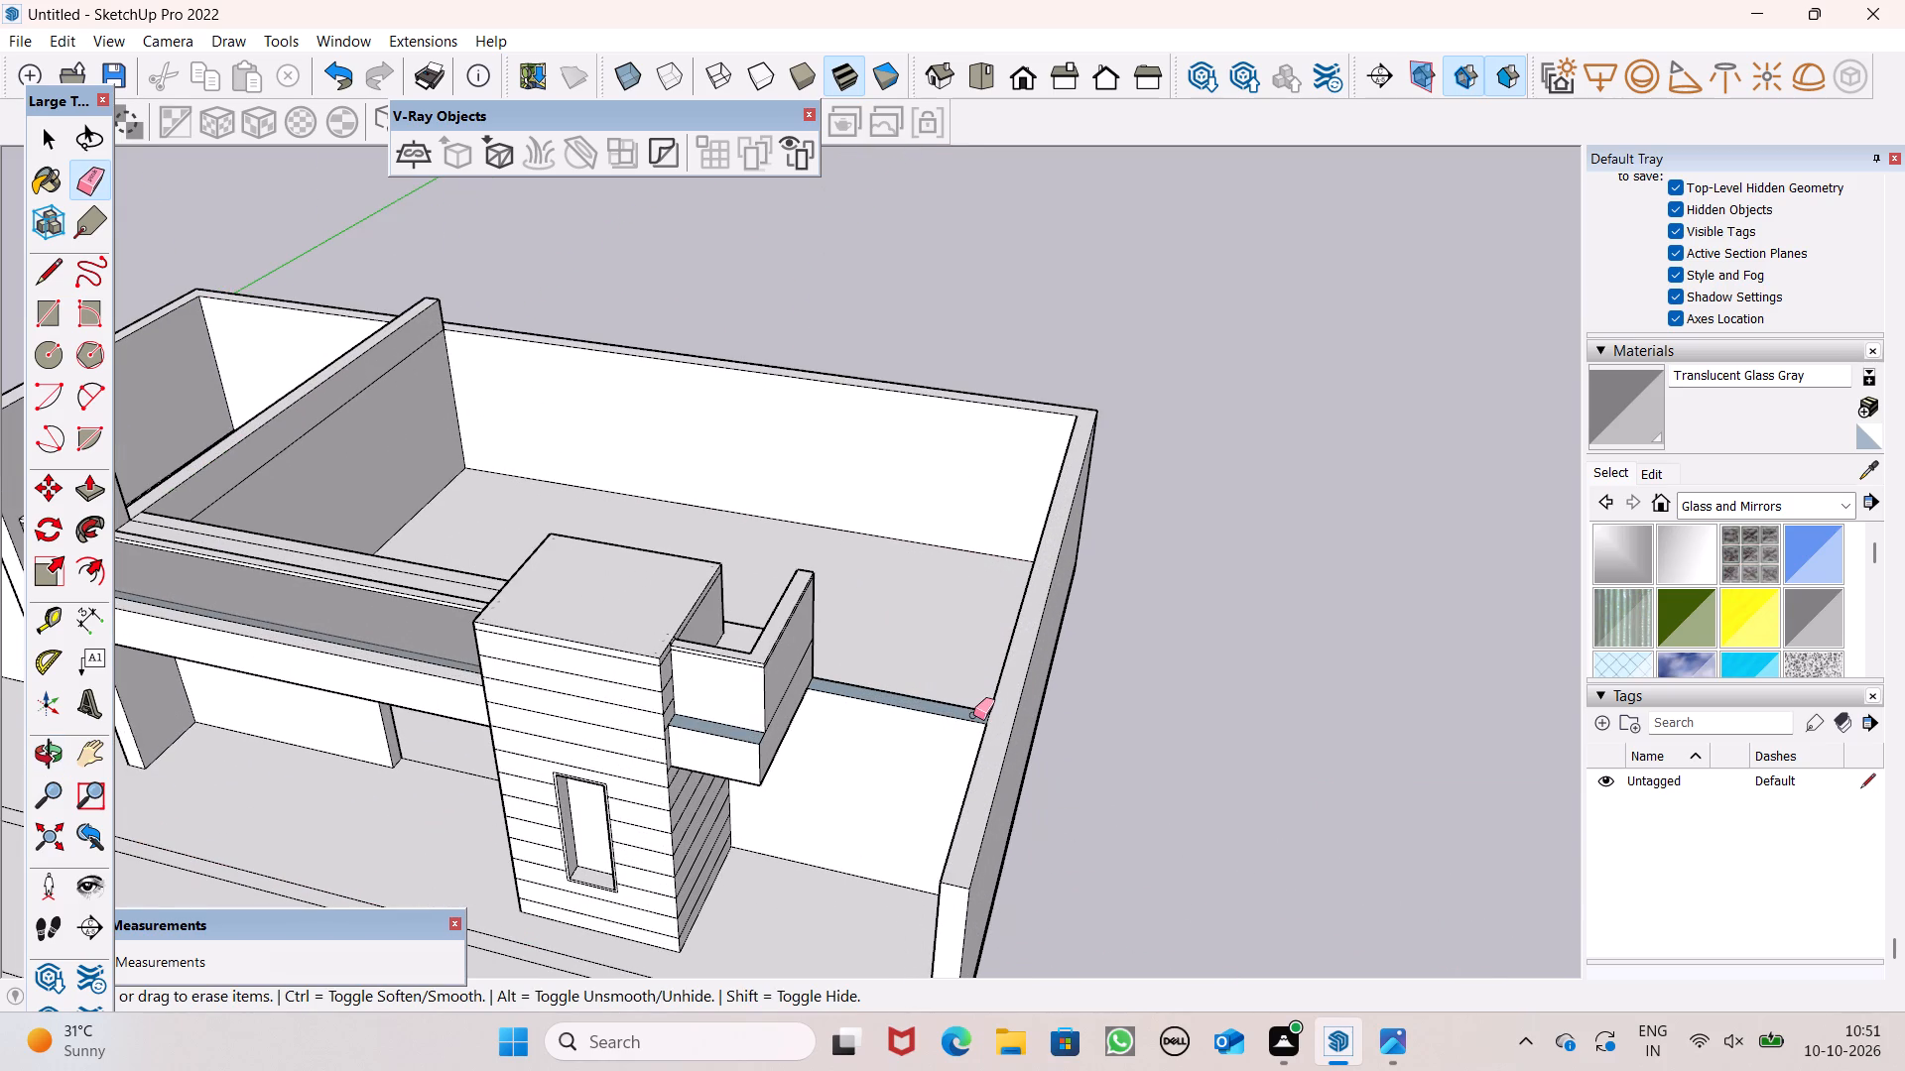
pyautogui.scroll(1, 1090, 652)
pyautogui.moveTo(1090, 652); pyautogui.dragTo(548, 394, button='middle')
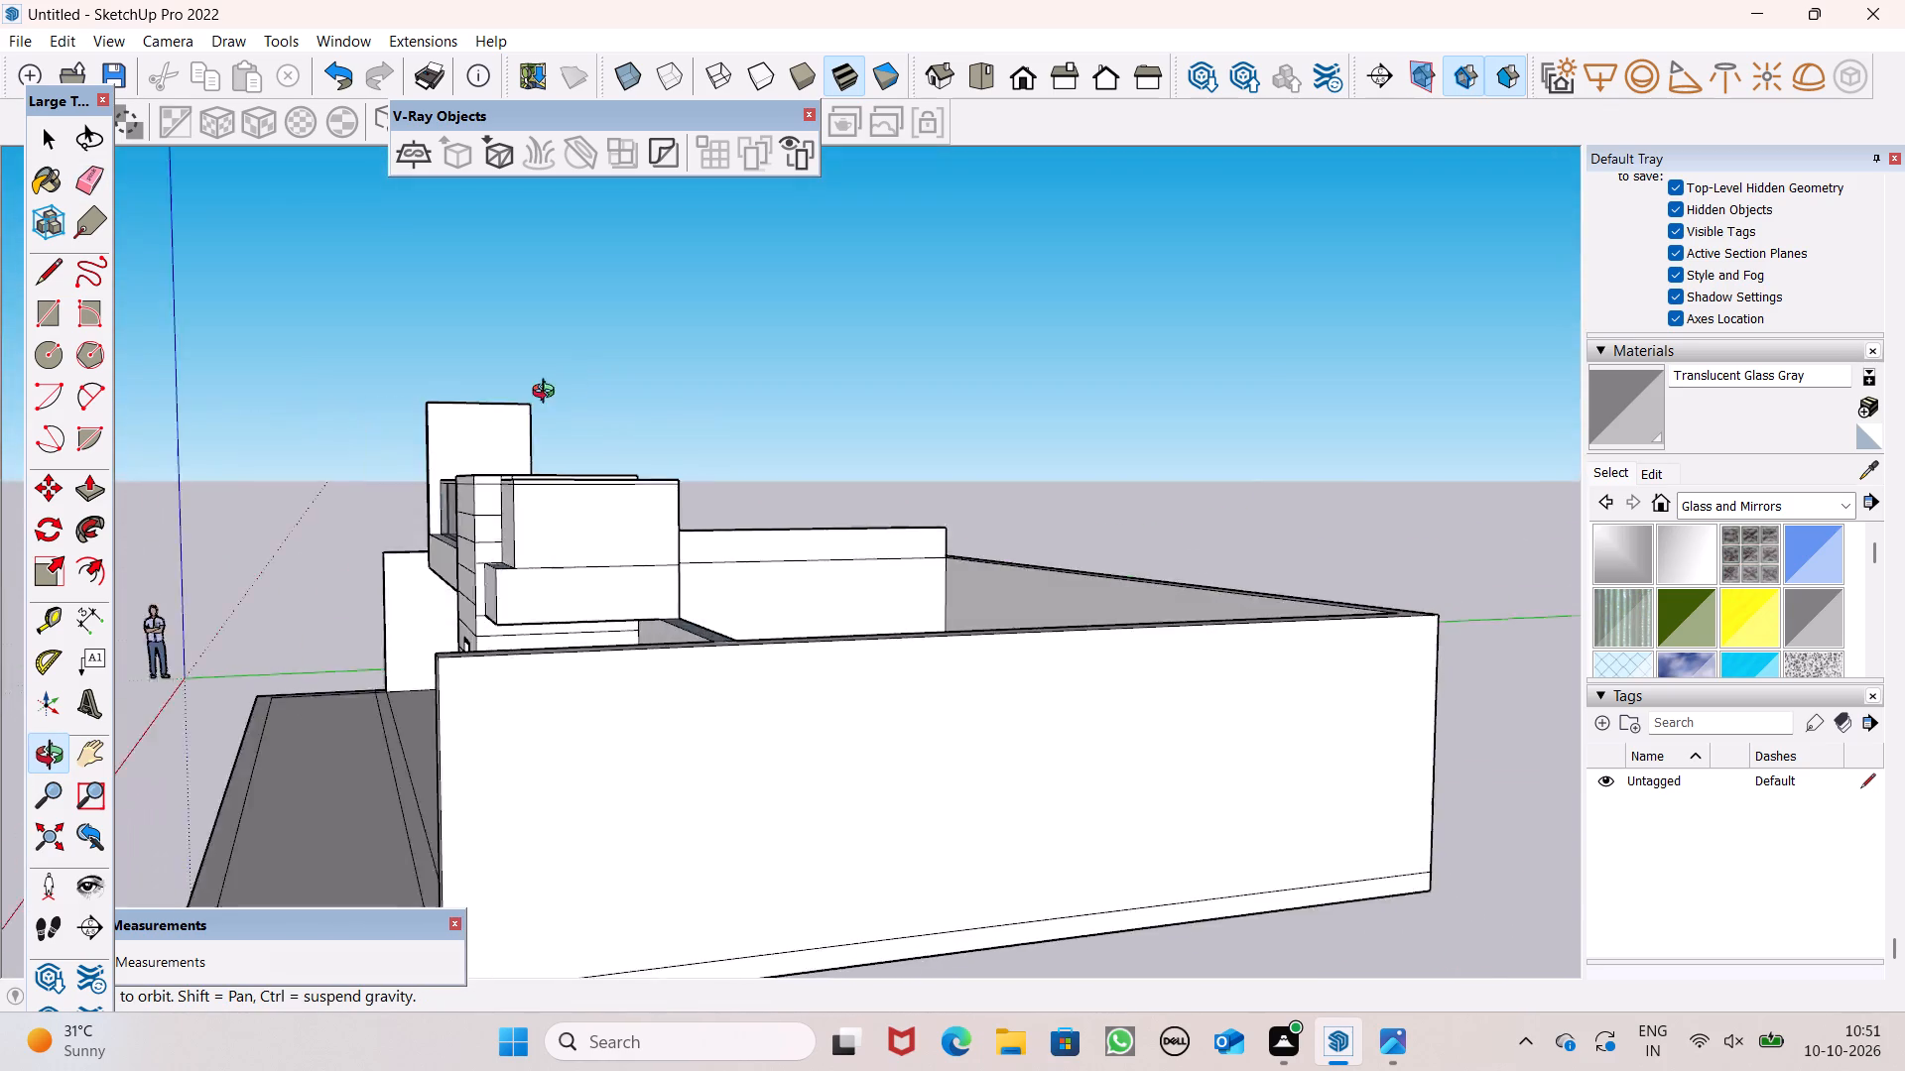
pyautogui.moveTo(548, 394); pyautogui.dragTo(328, 581, button='middle')
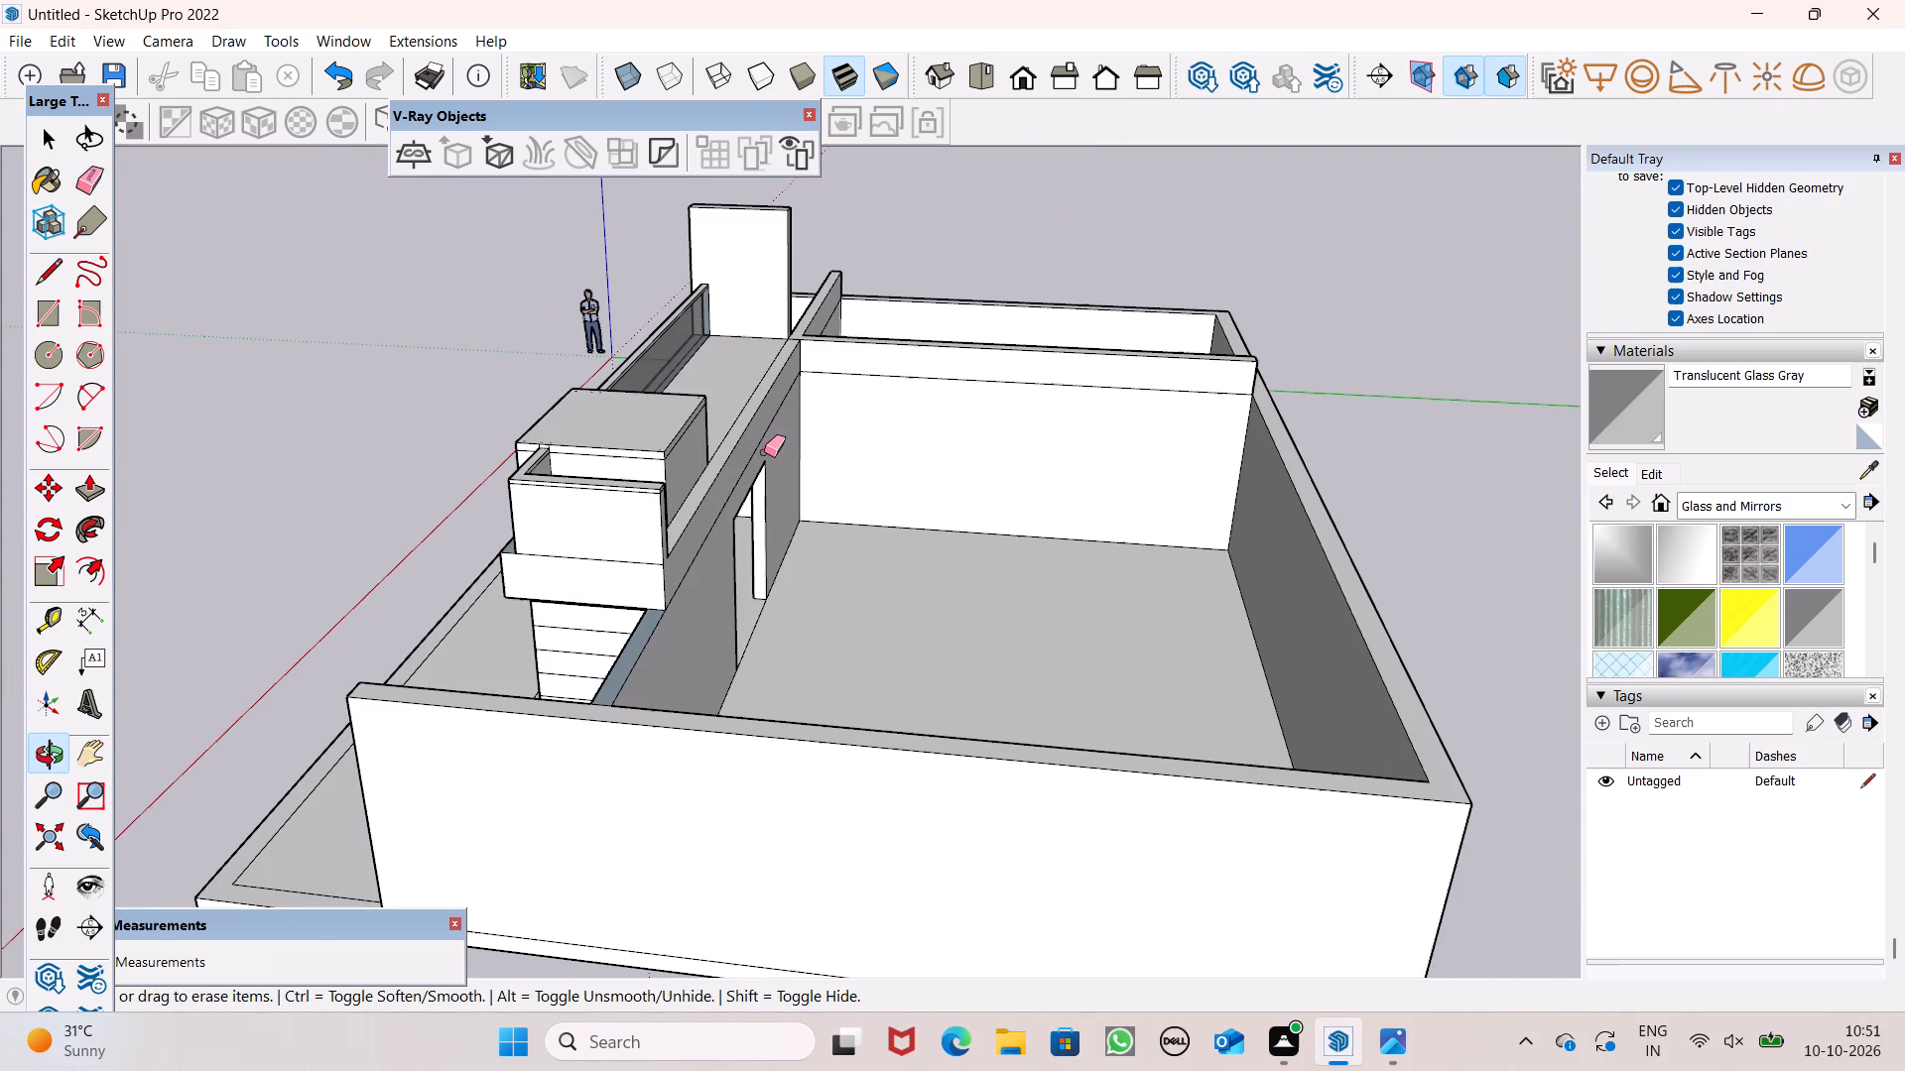
# Pull the room-side face of the uncovered front wall beside the lined block 1' 3 3/16" into the room.
pyautogui.scroll(2, 761, 452)
pyautogui.scroll(-2, 758, 494)
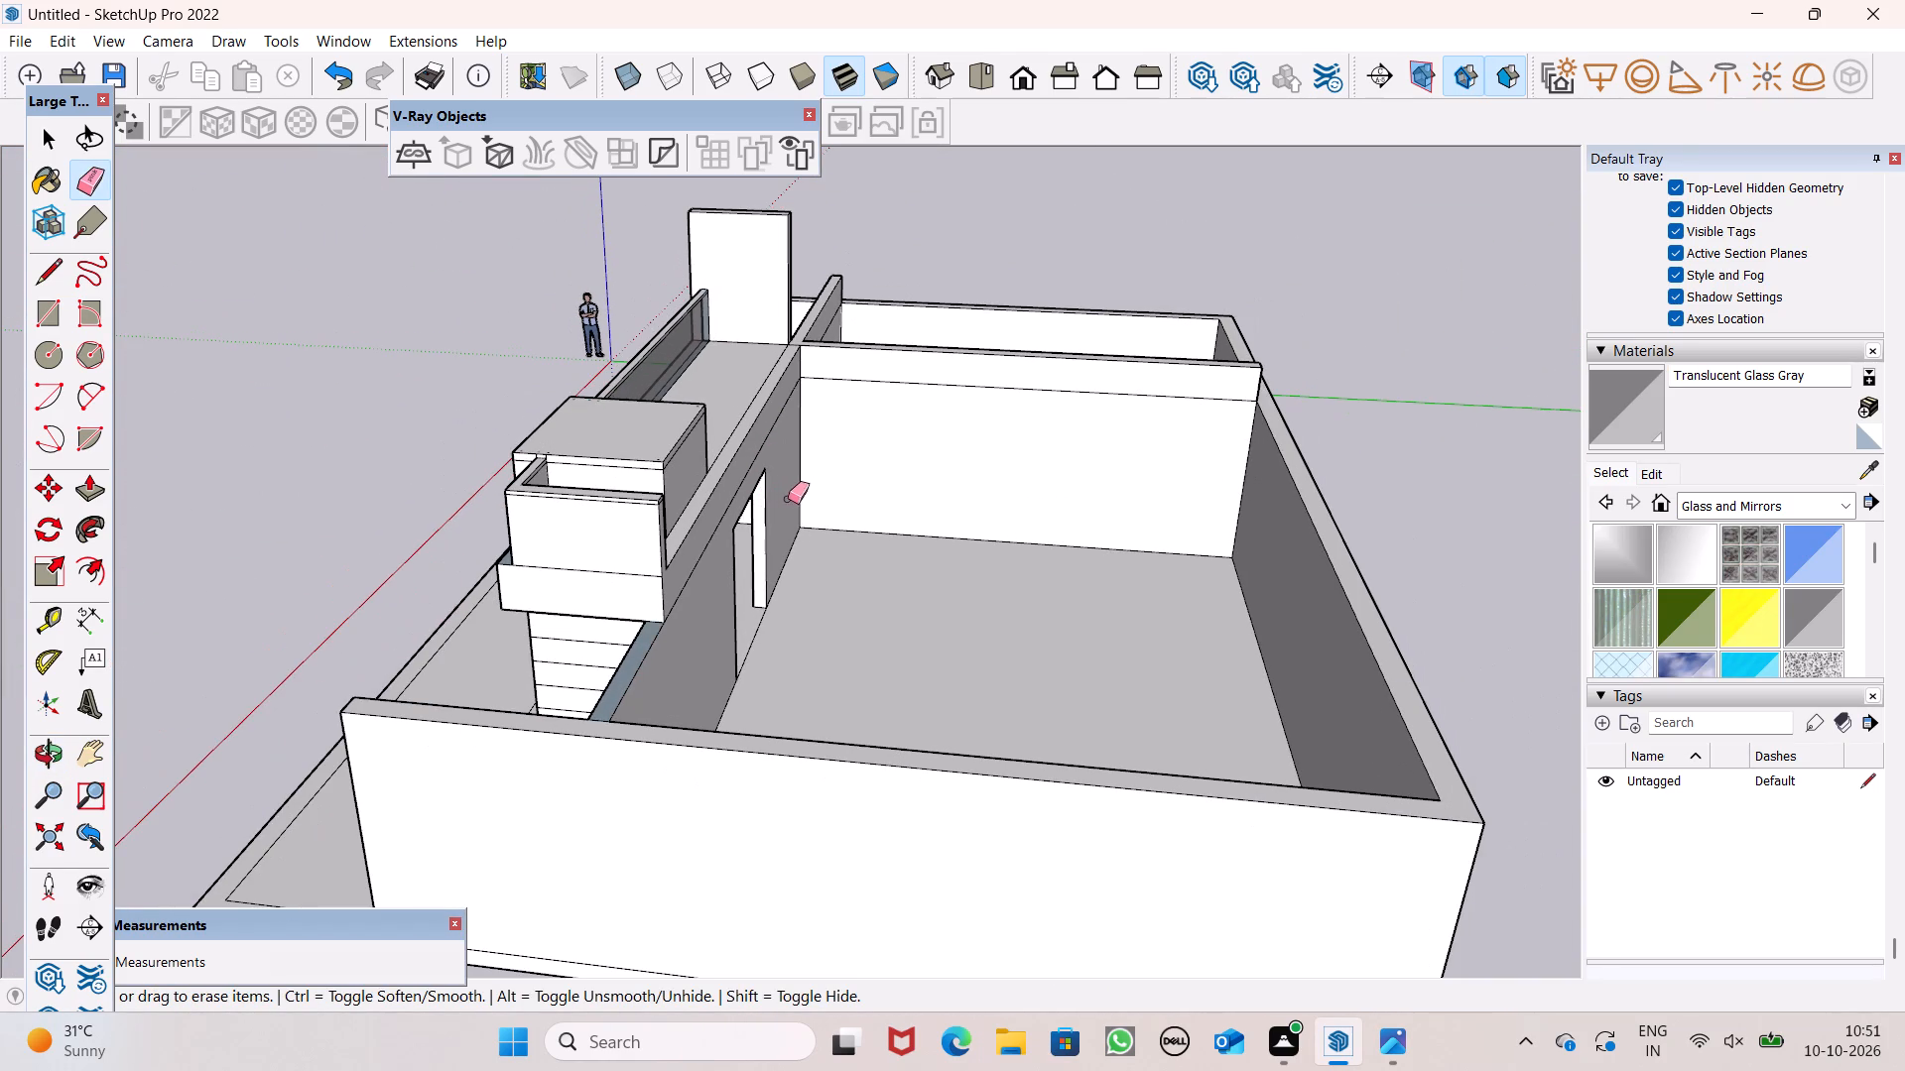
pyautogui.moveTo(793, 494); pyautogui.dragTo(748, 567, button='middle')
pyautogui.scroll(2, 716, 640)
pyautogui.moveTo(709, 638); pyautogui.dragTo(654, 588, button='middle')
pyautogui.click(80, 499)
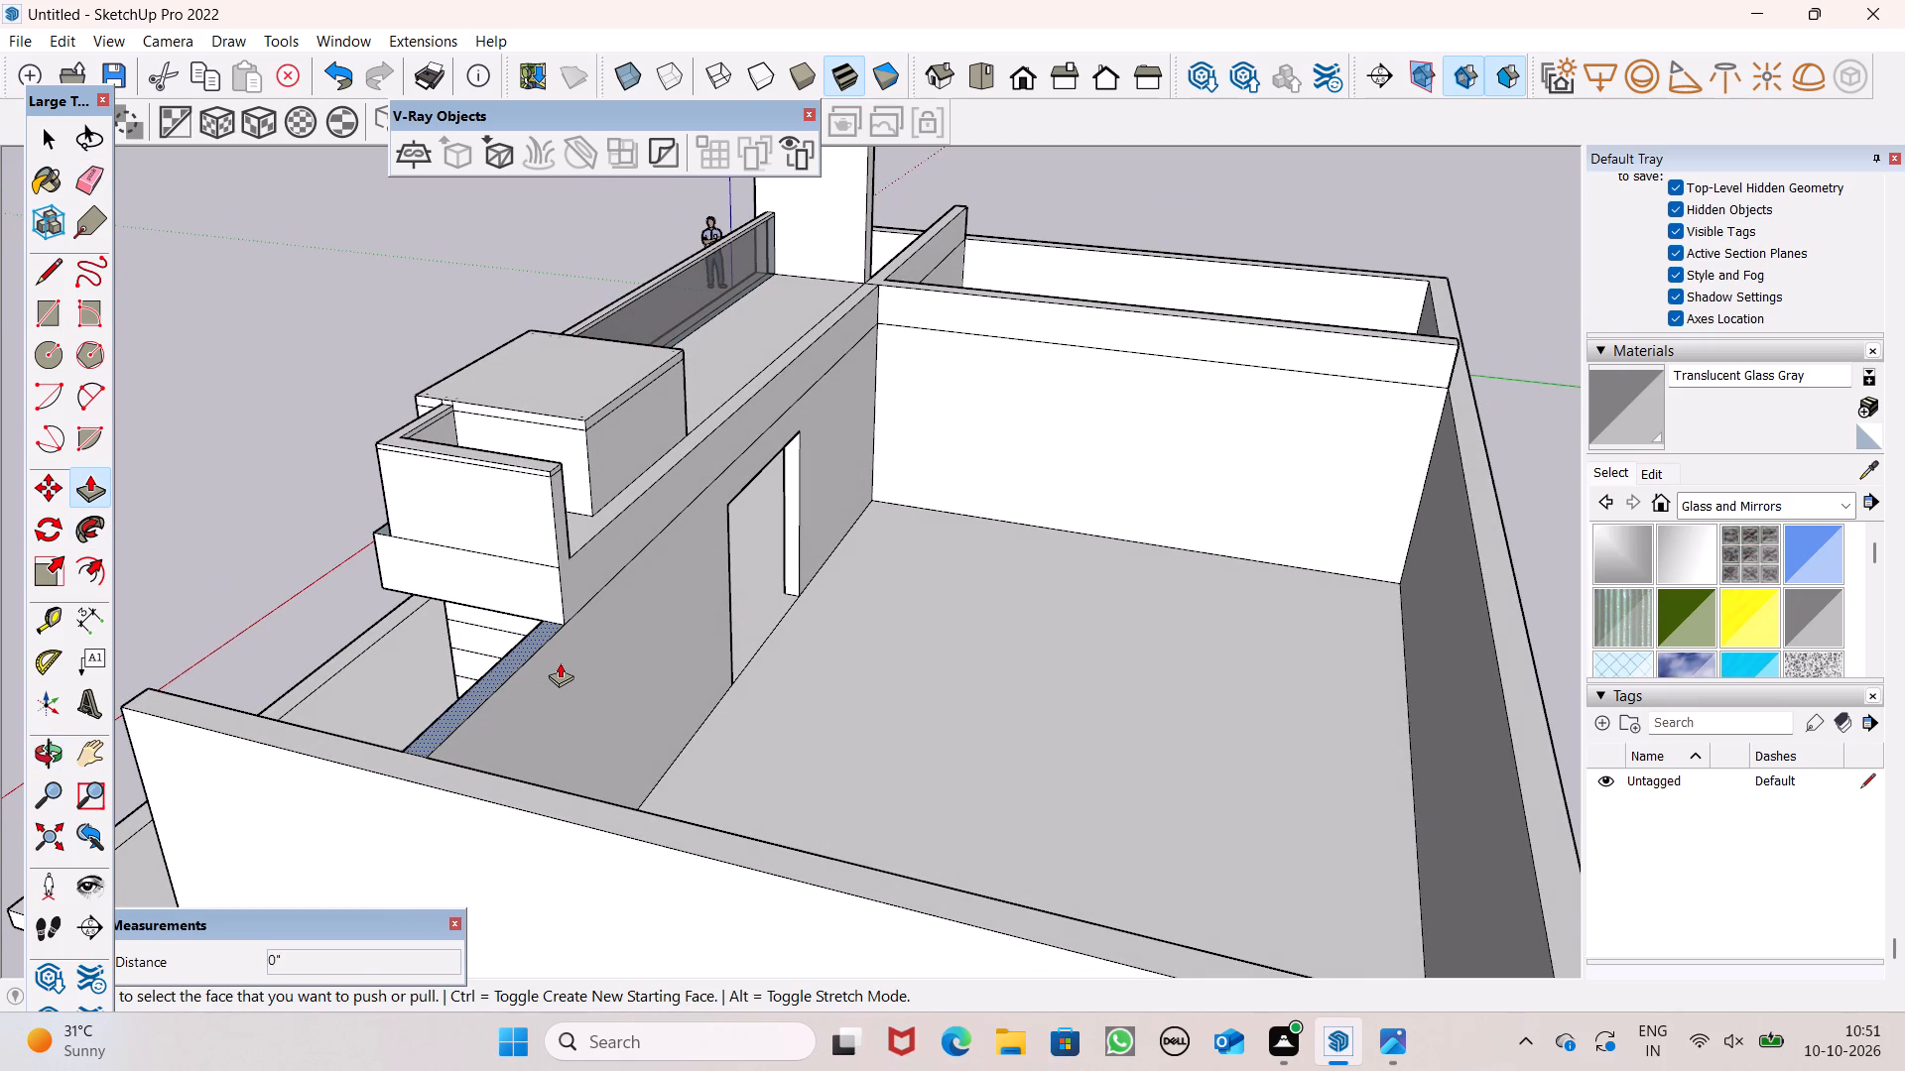
pyautogui.moveTo(560, 662); pyautogui.dragTo(664, 717)
pyautogui.moveTo(664, 717); pyautogui.dragTo(631, 686)
# Push the outer face of the thickened wall beside the lined block back about 1' 11 7/8" toward the room, leaving a thin wall.
pyautogui.scroll(1, 1079, 494)
pyautogui.scroll(-2, 1081, 520)
pyautogui.moveTo(1024, 602); pyautogui.dragTo(1427, 644, button='middle')
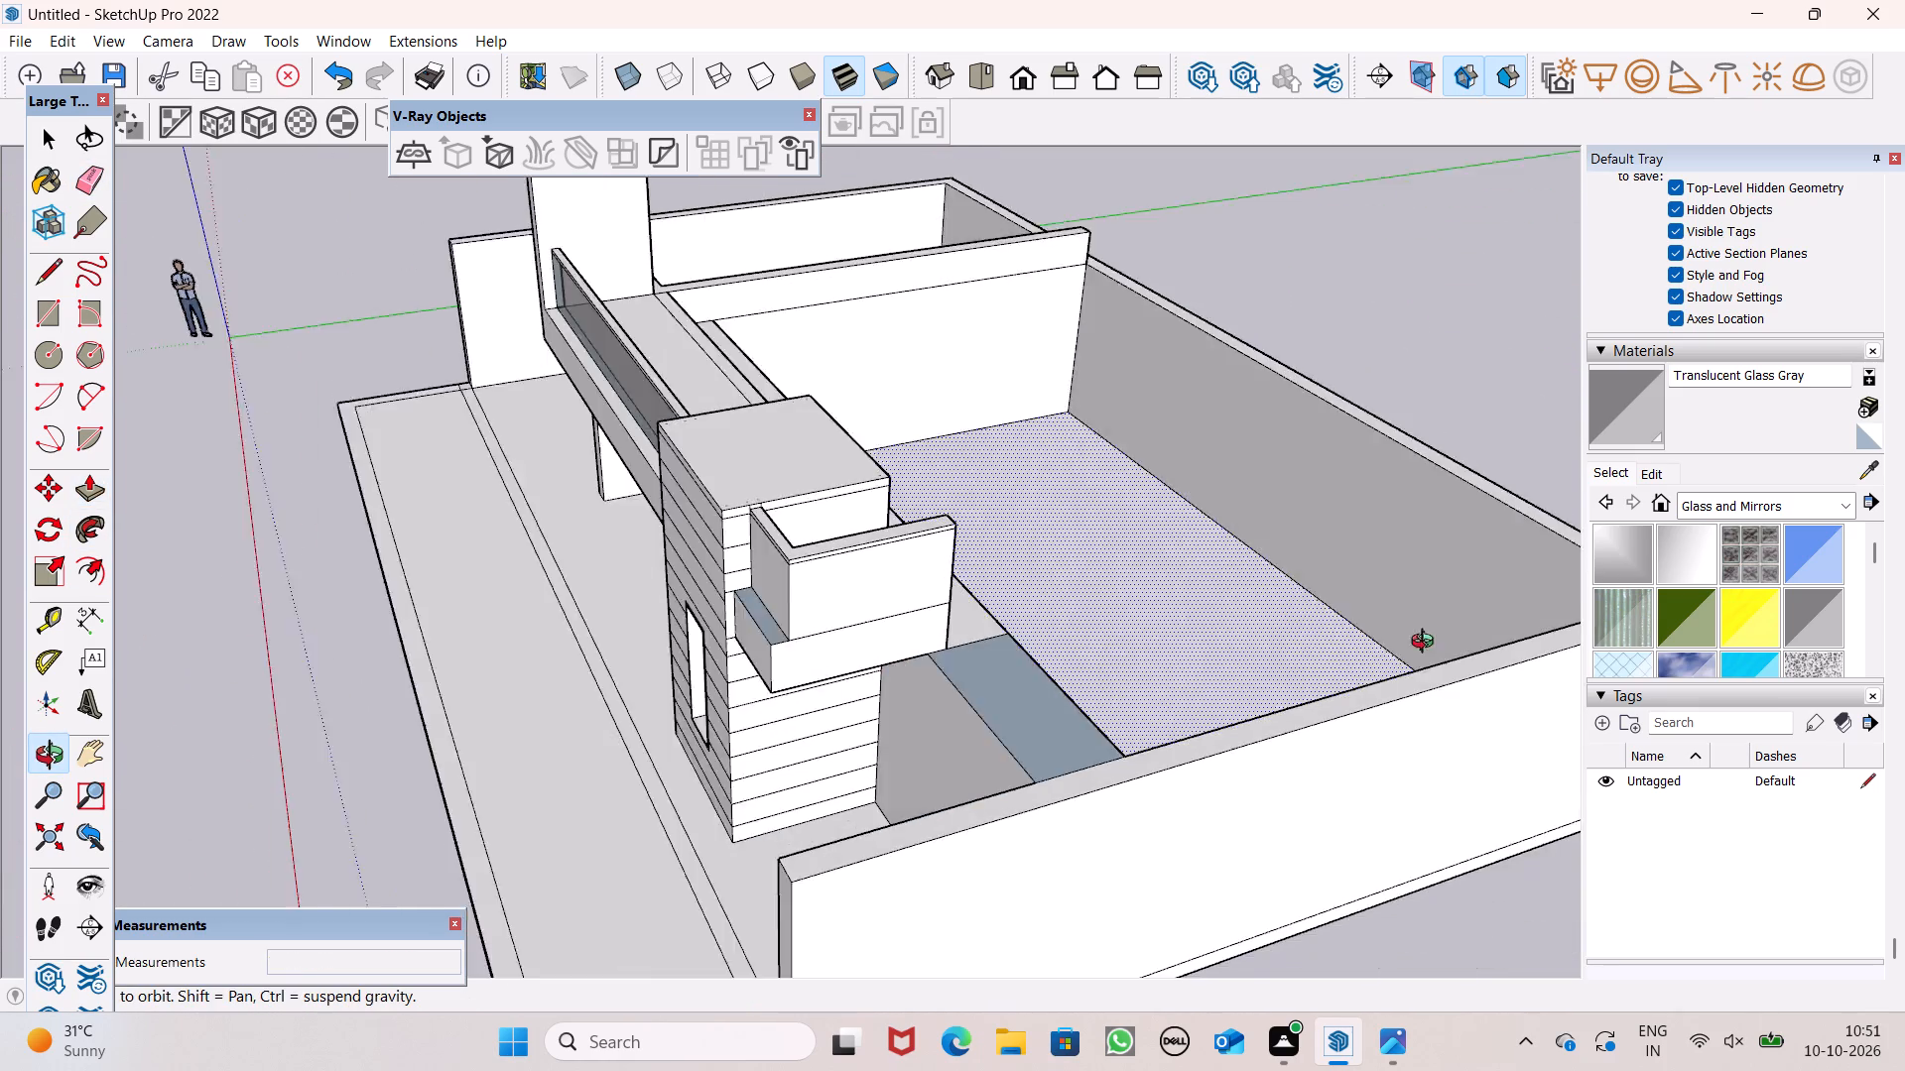
pyautogui.moveTo(1427, 644); pyautogui.dragTo(1463, 571, button='middle')
pyautogui.scroll(1, 525, 715)
pyautogui.moveTo(530, 718); pyautogui.dragTo(914, 795, button='middle')
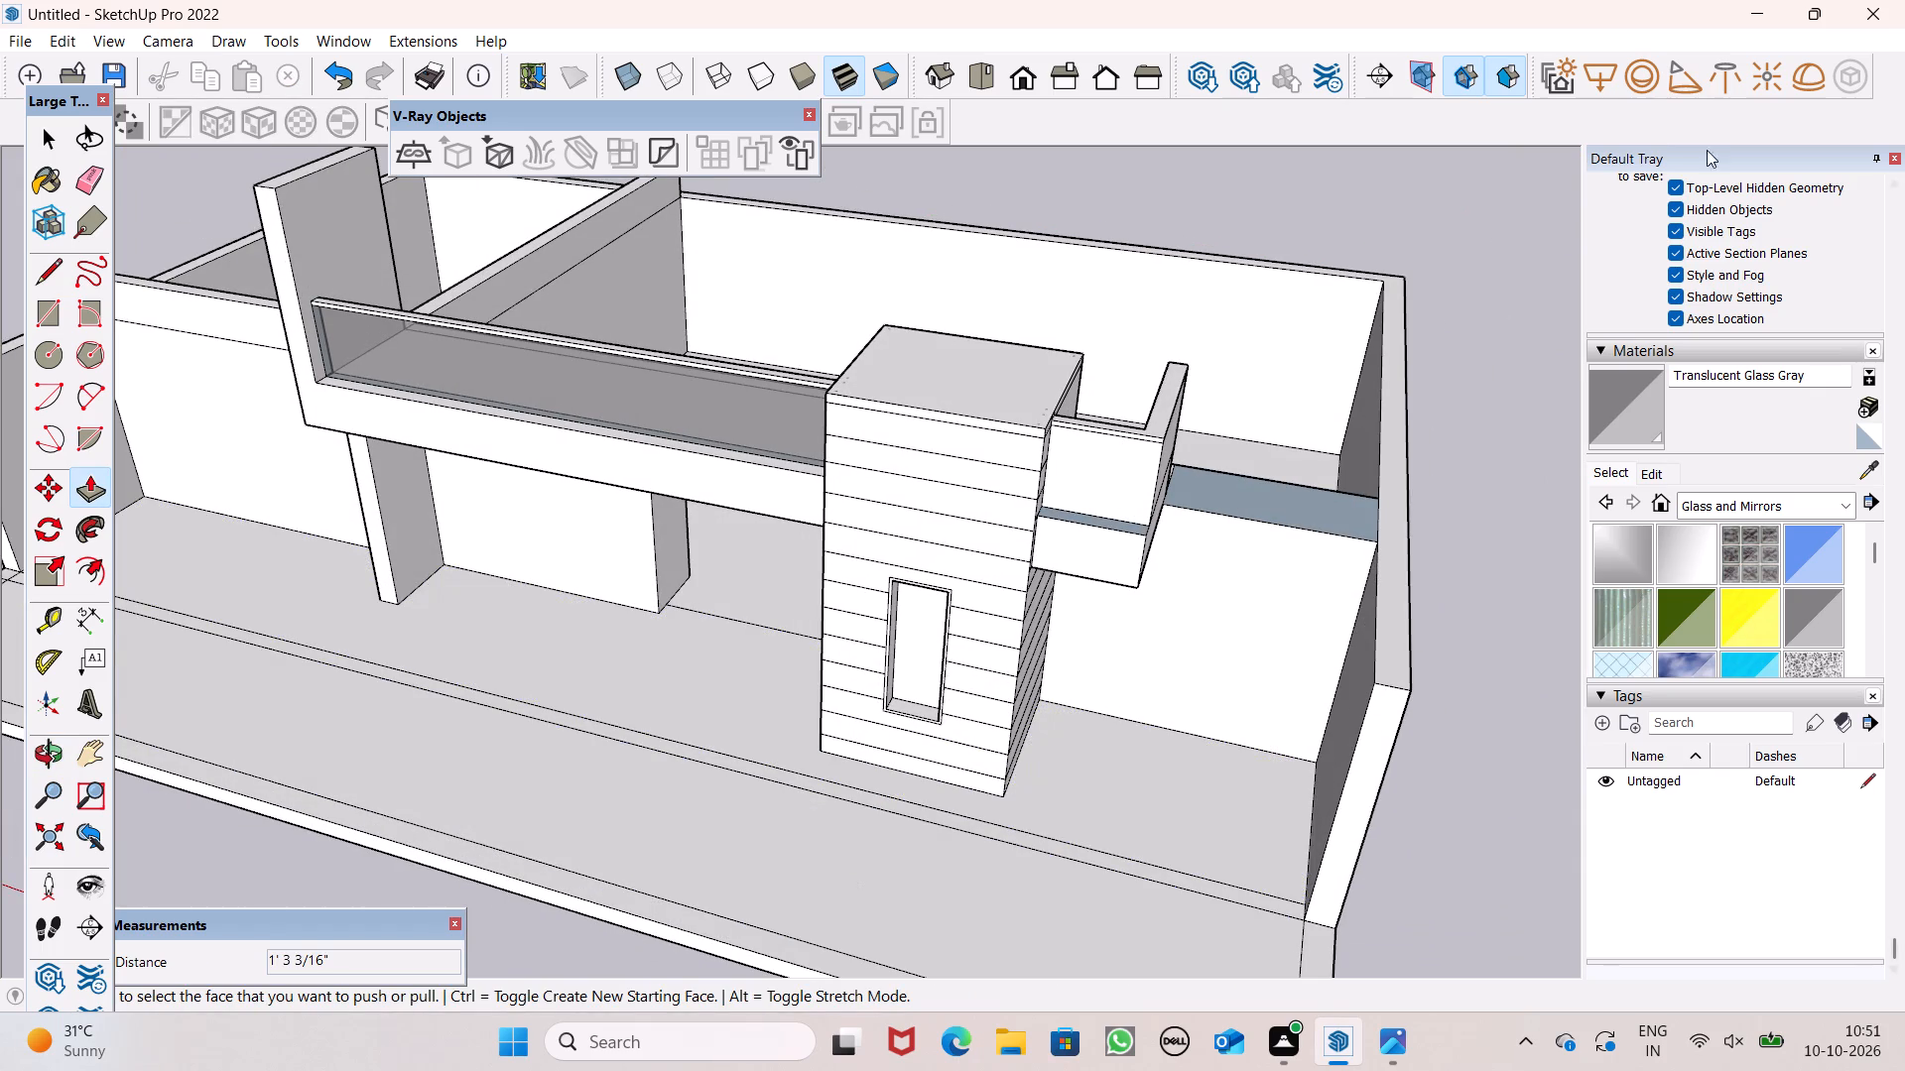
pyautogui.moveTo(1179, 581); pyautogui.dragTo(1206, 567)
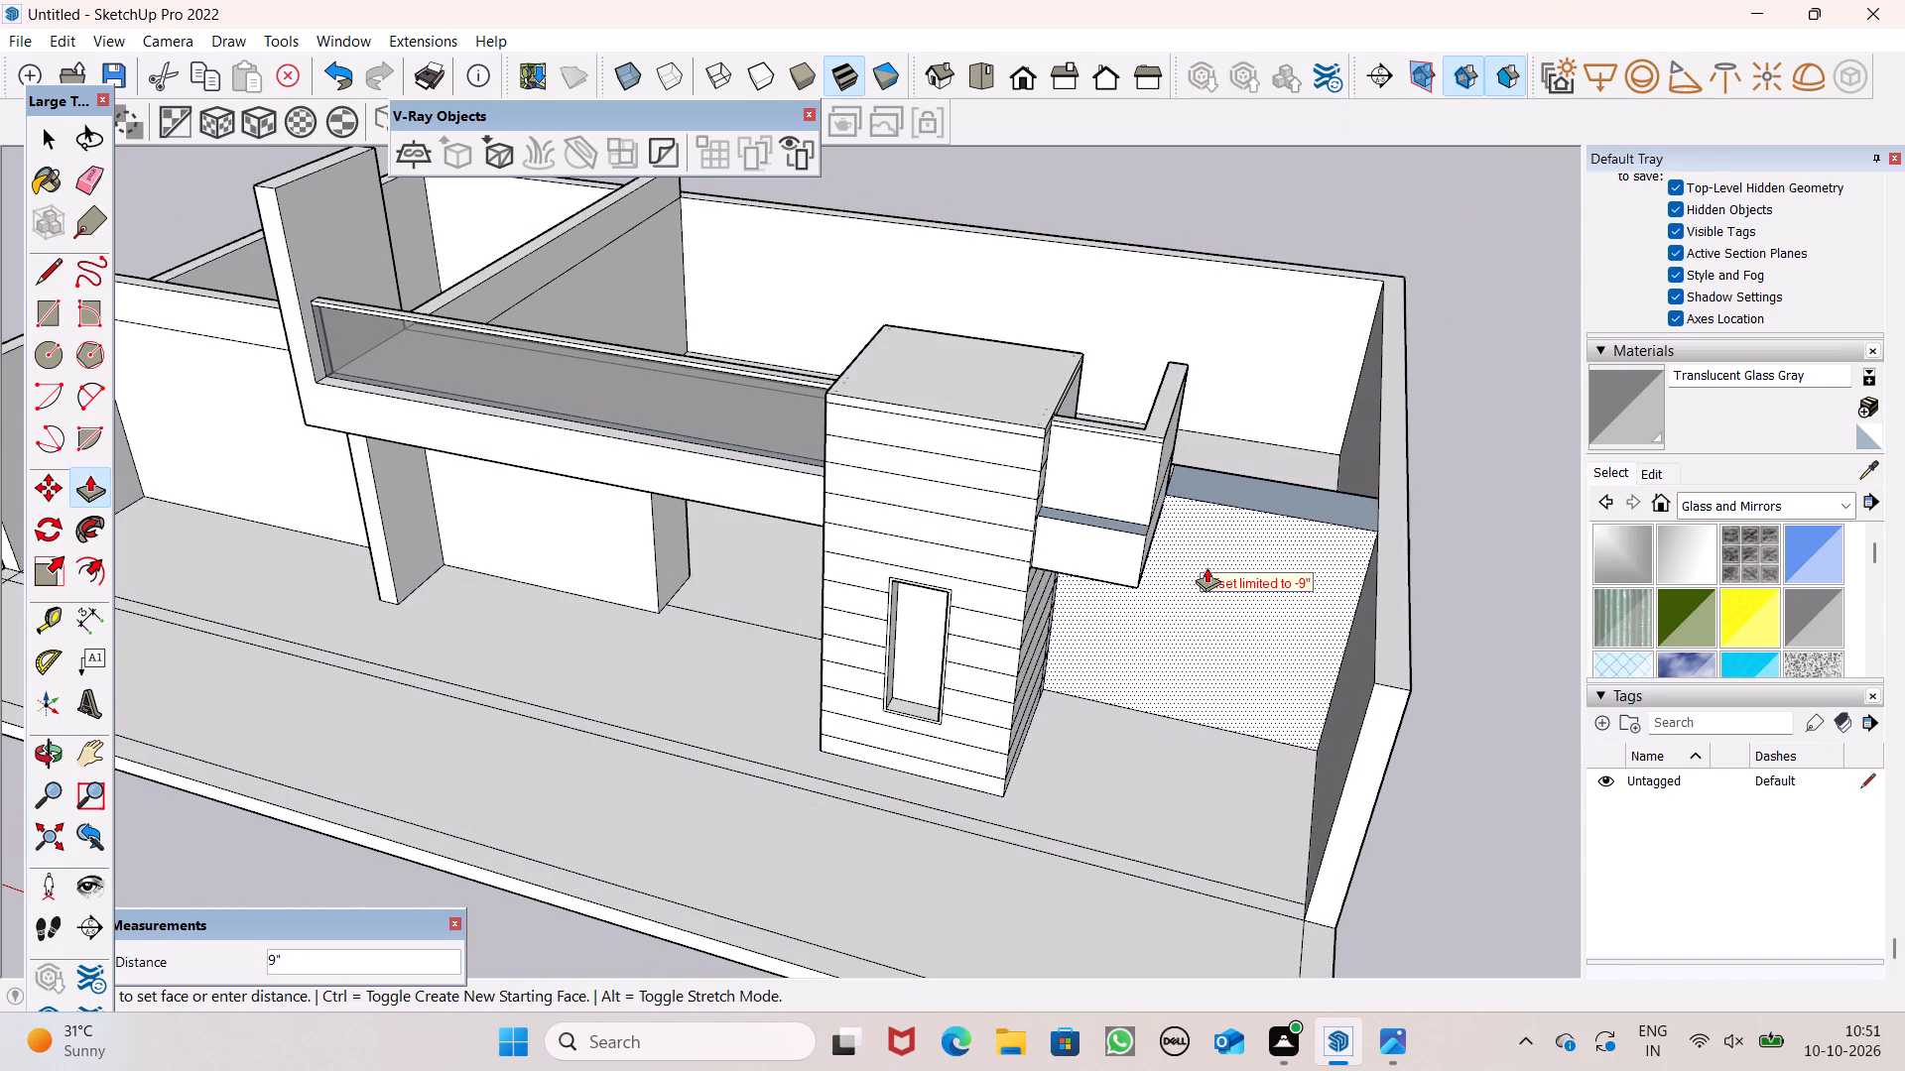
pyautogui.moveTo(1206, 567); pyautogui.dragTo(1229, 555)
pyautogui.scroll(6, 1255, 548)
pyautogui.moveTo(1299, 556); pyautogui.dragTo(1317, 536)
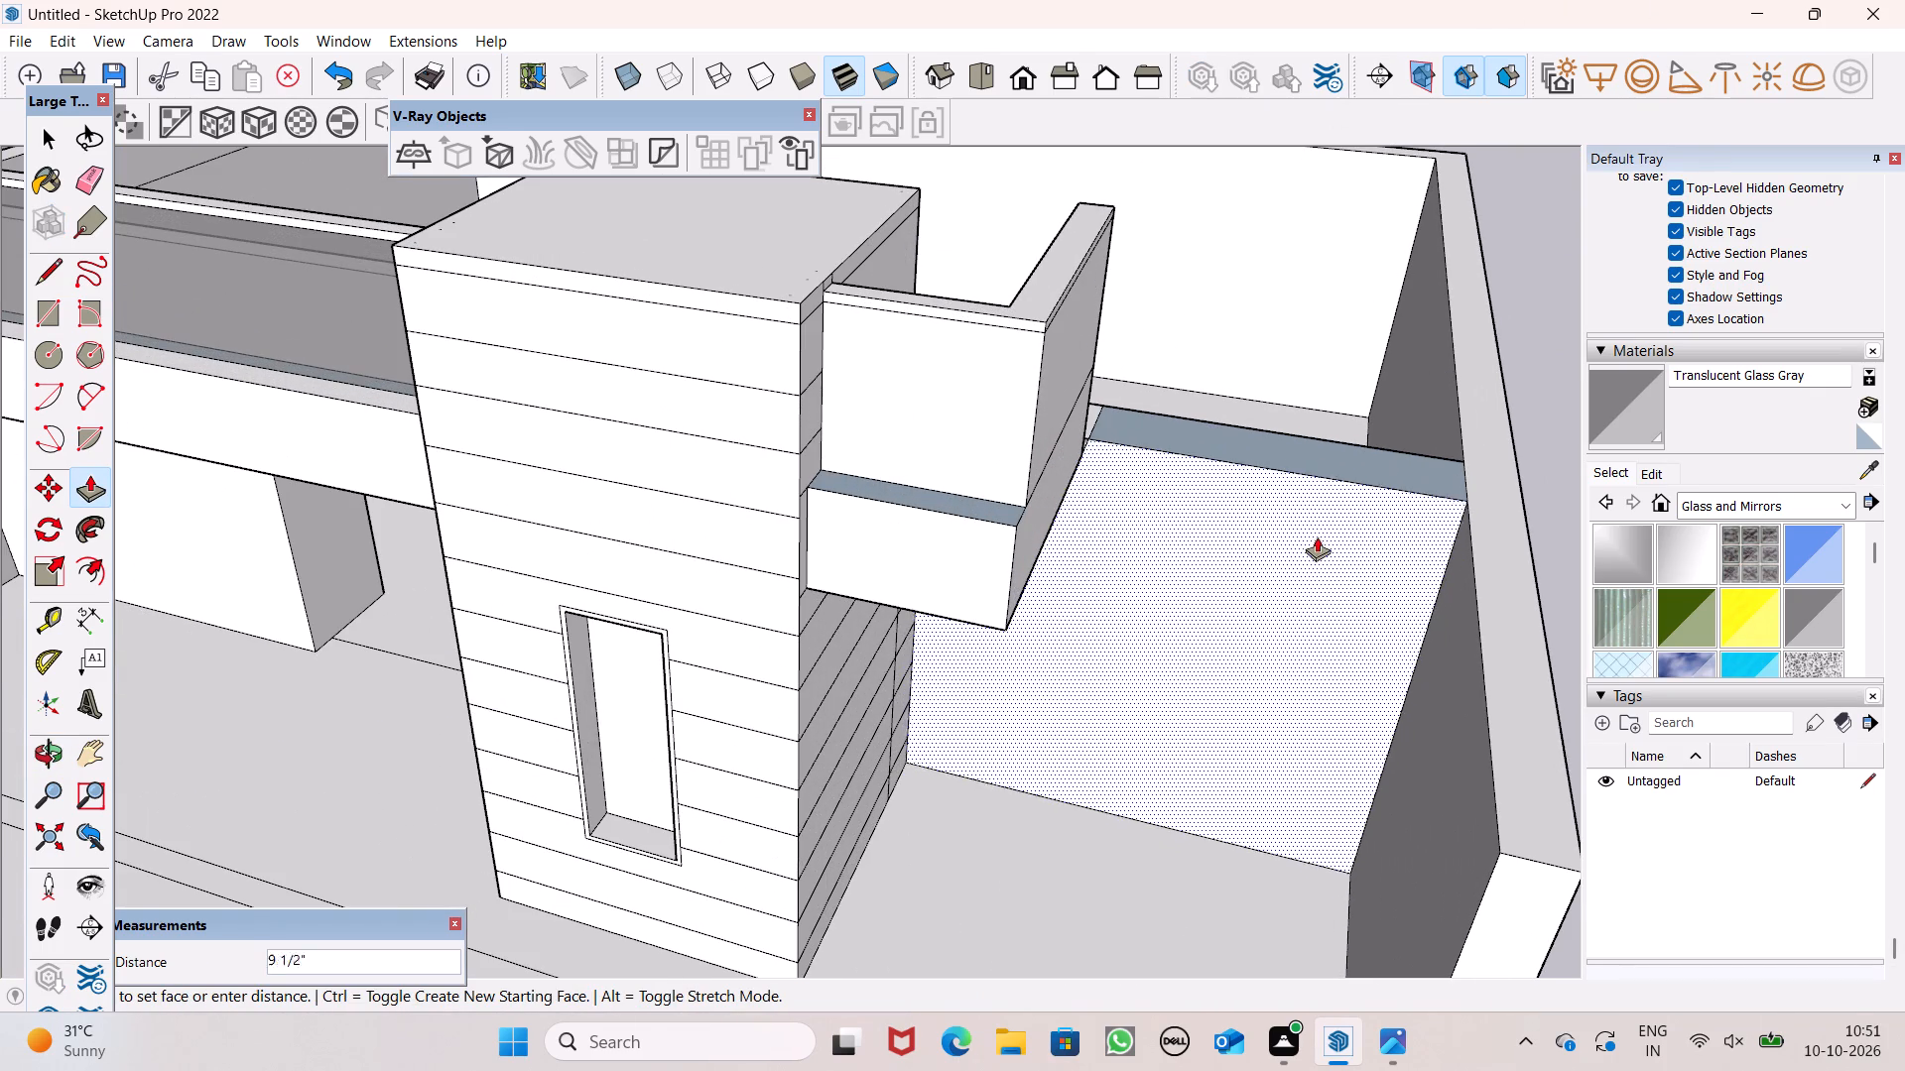
pyautogui.moveTo(1317, 536); pyautogui.dragTo(1333, 512)
pyautogui.scroll(-2, 1303, 535)
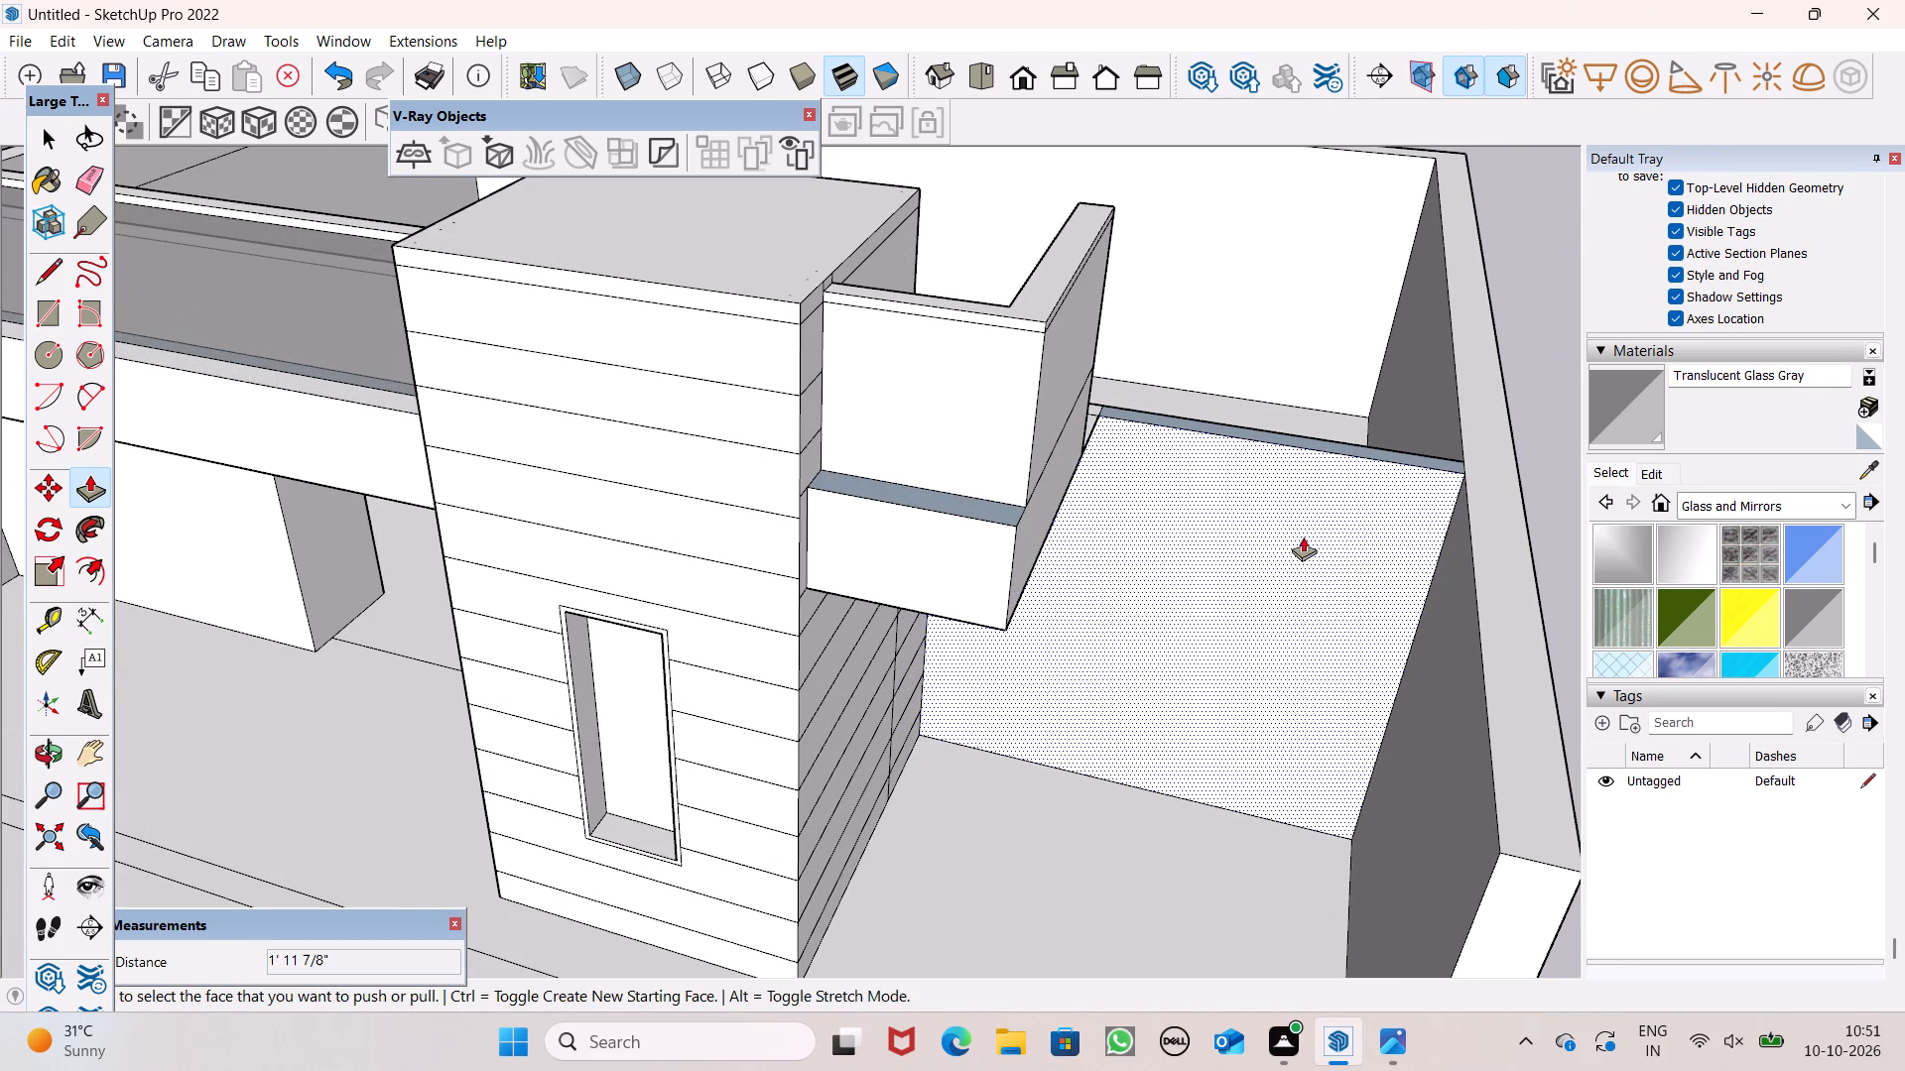
pyautogui.moveTo(1344, 539); pyautogui.dragTo(828, 176, button='middle')
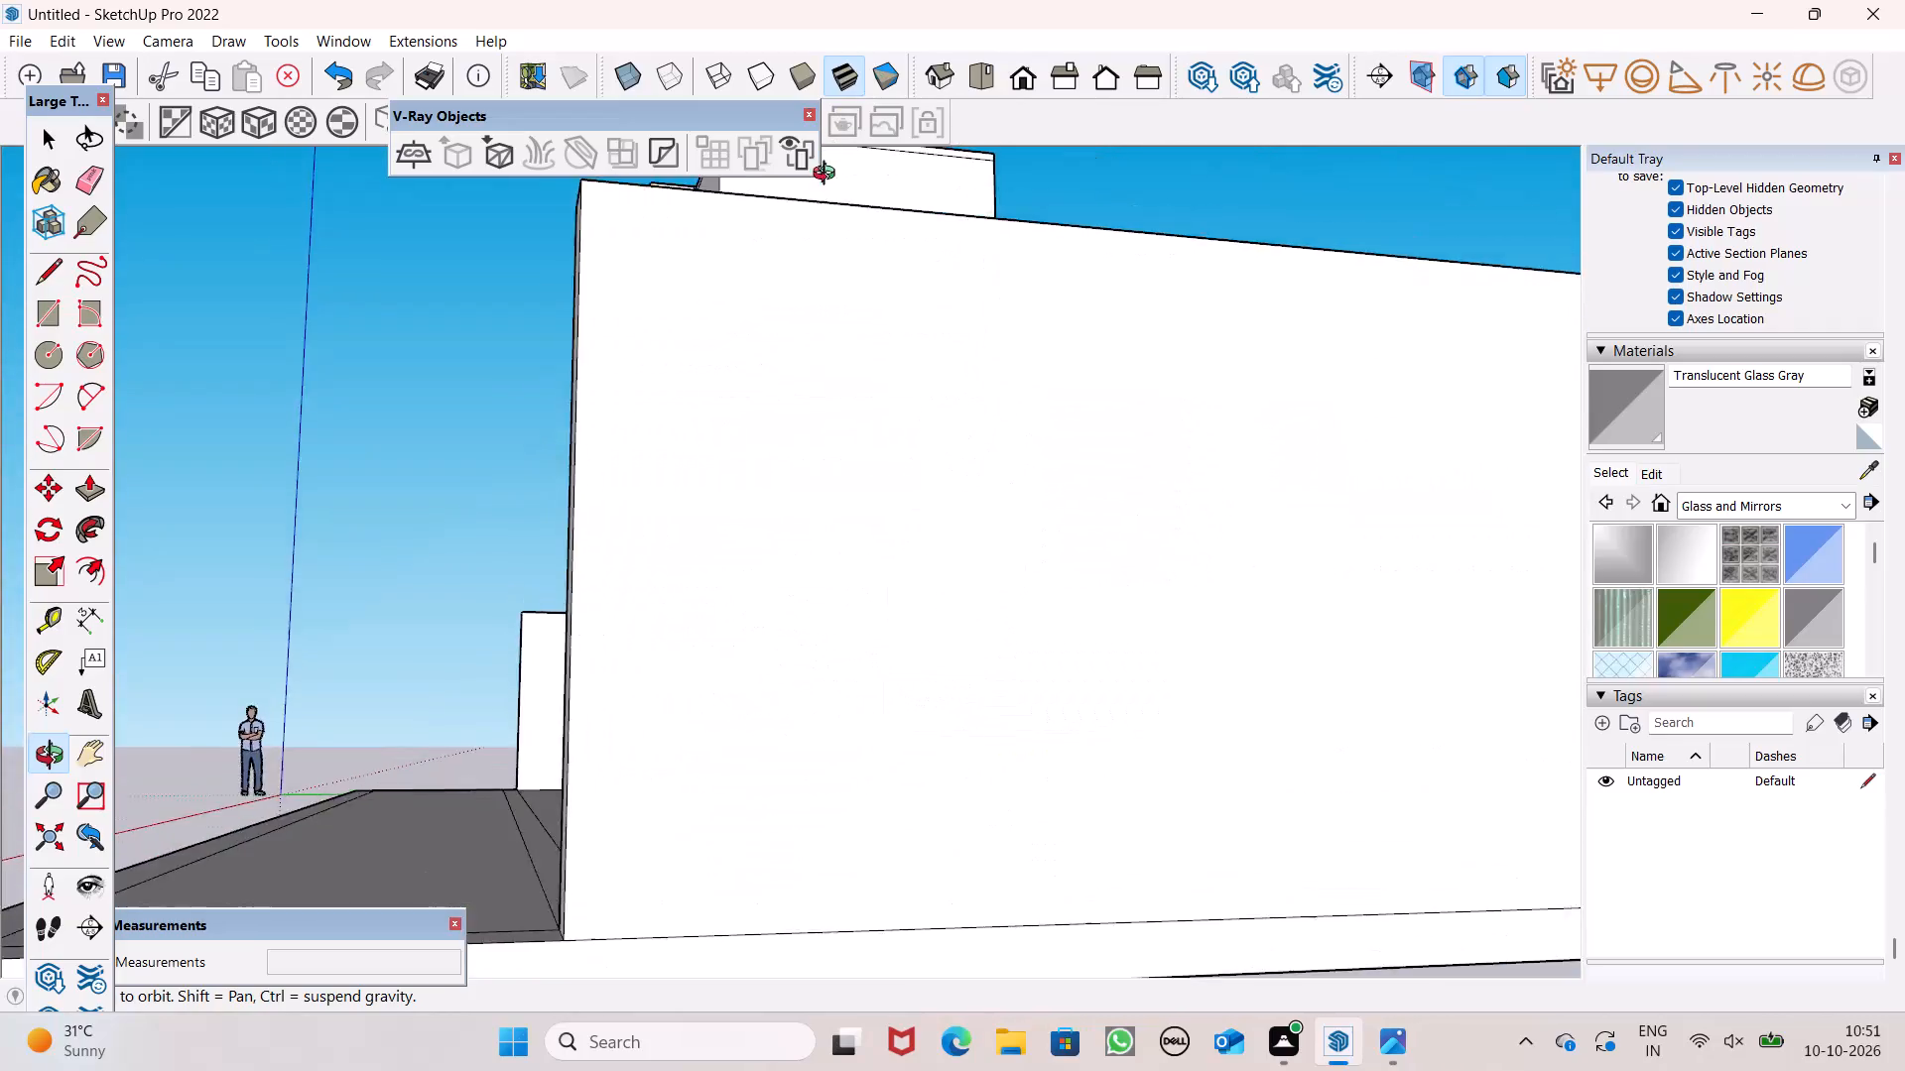
pyautogui.moveTo(828, 176); pyautogui.dragTo(611, 270, button='middle')
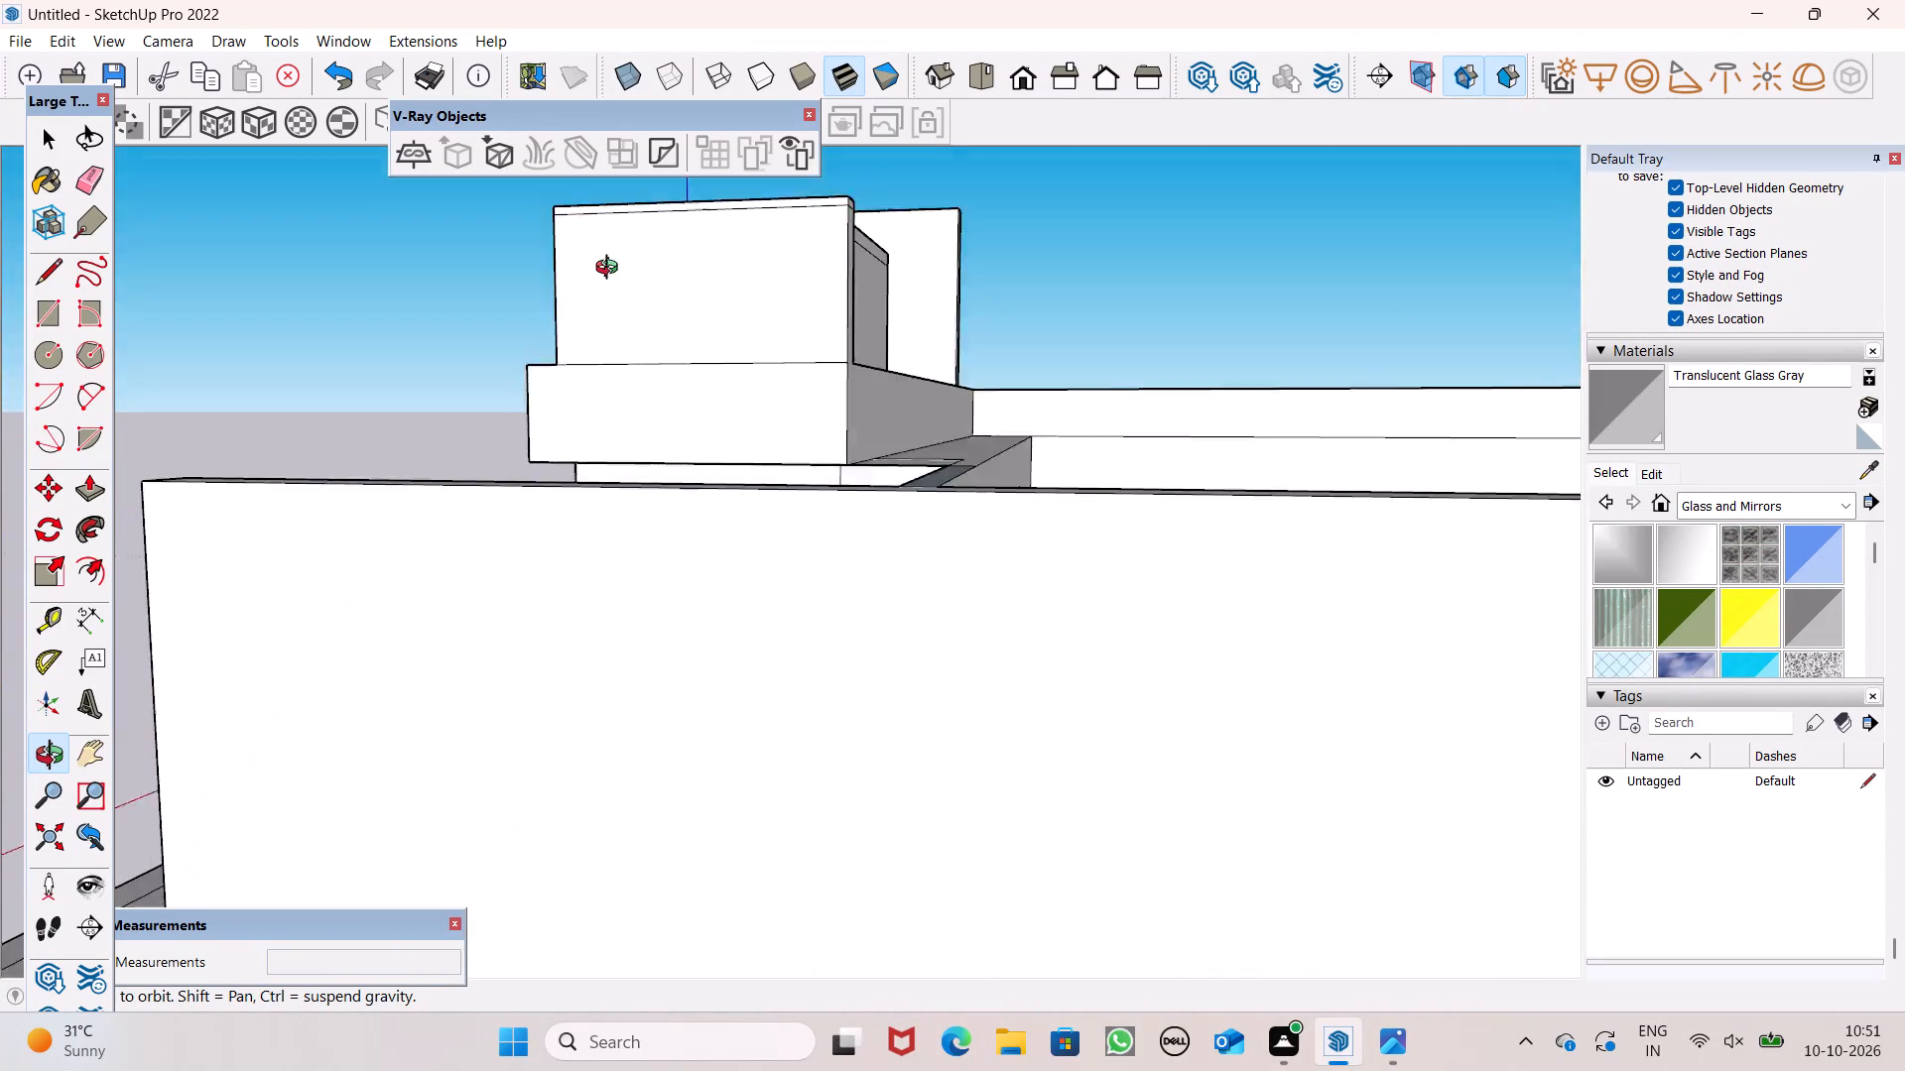
pyautogui.moveTo(611, 270); pyautogui.dragTo(618, 426, button='middle')
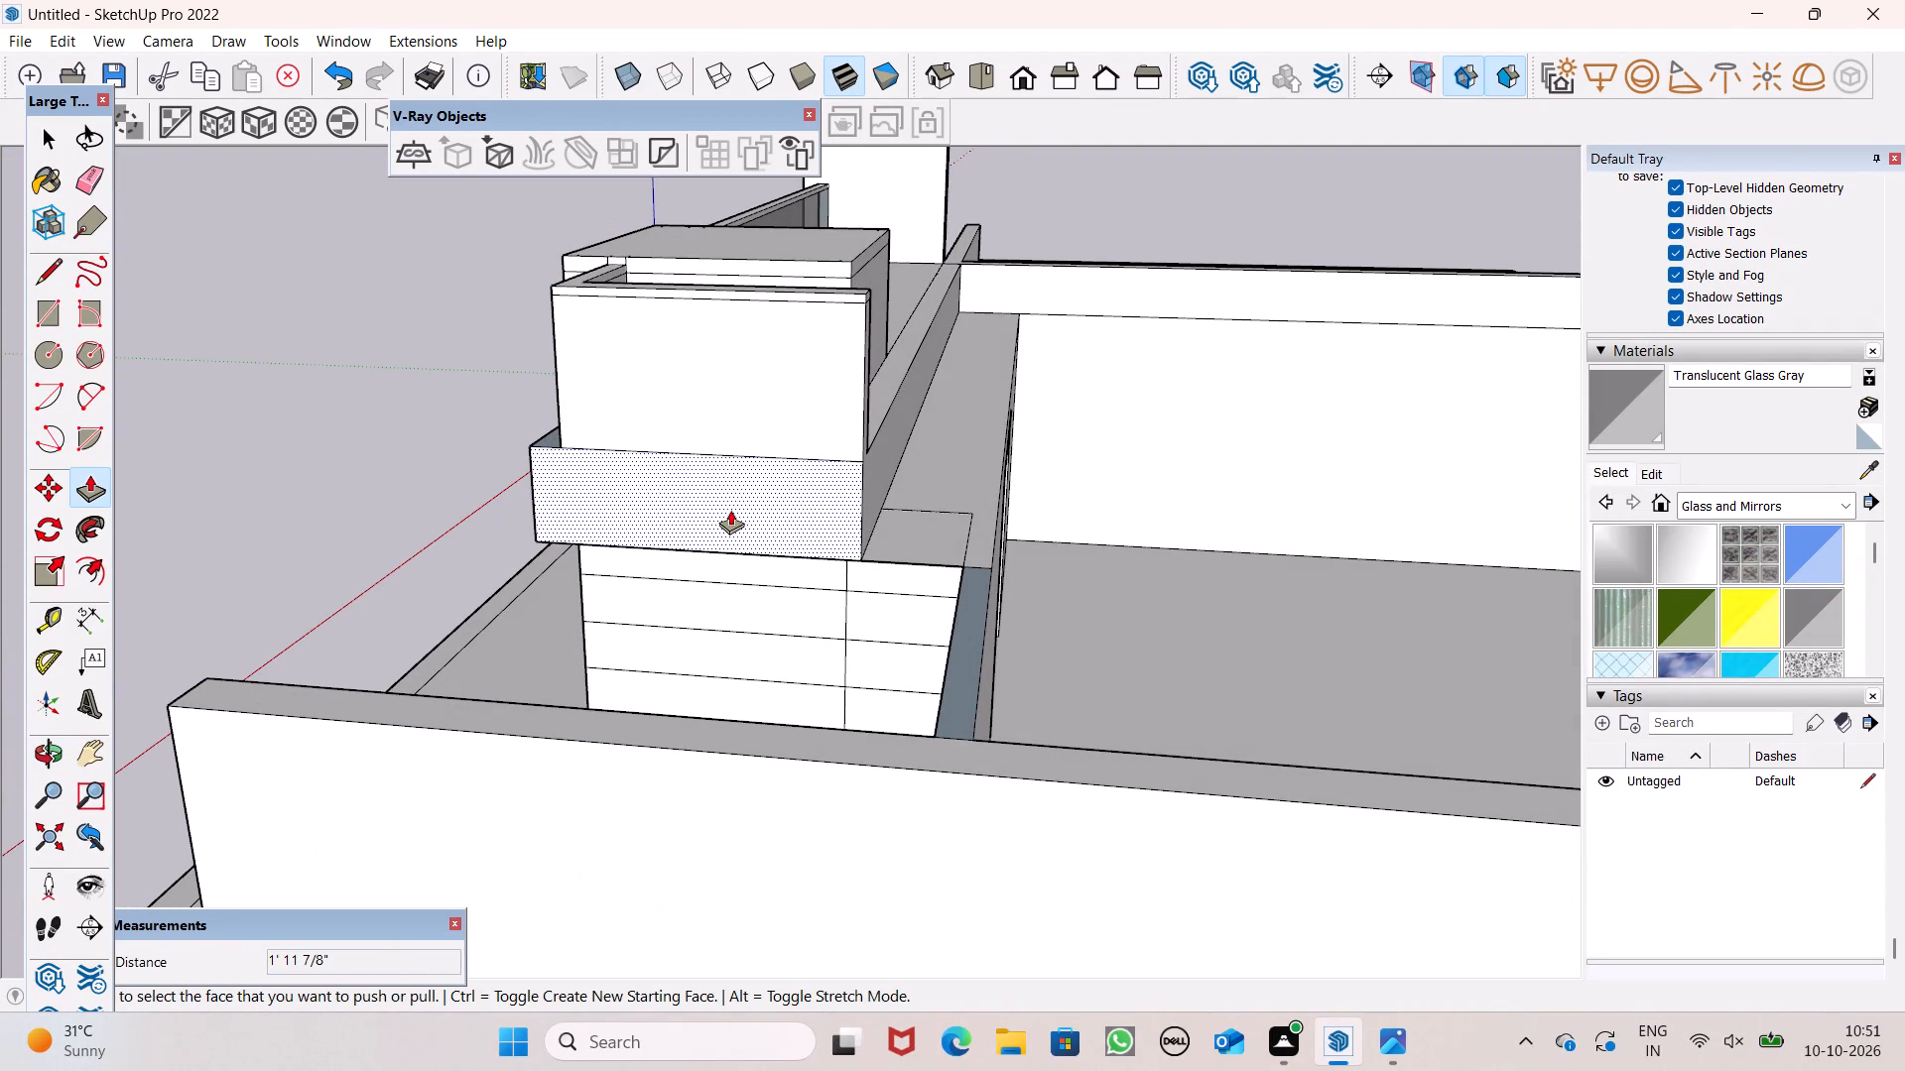
# Undo the recent push and pull edits that thickened and recessed the uncovered front wall beside the lined block.
pyautogui.hotkey('ctrl', 'z')
pyautogui.hotkey('ctrl', 'z')
pyautogui.scroll(-4, 1038, 491)
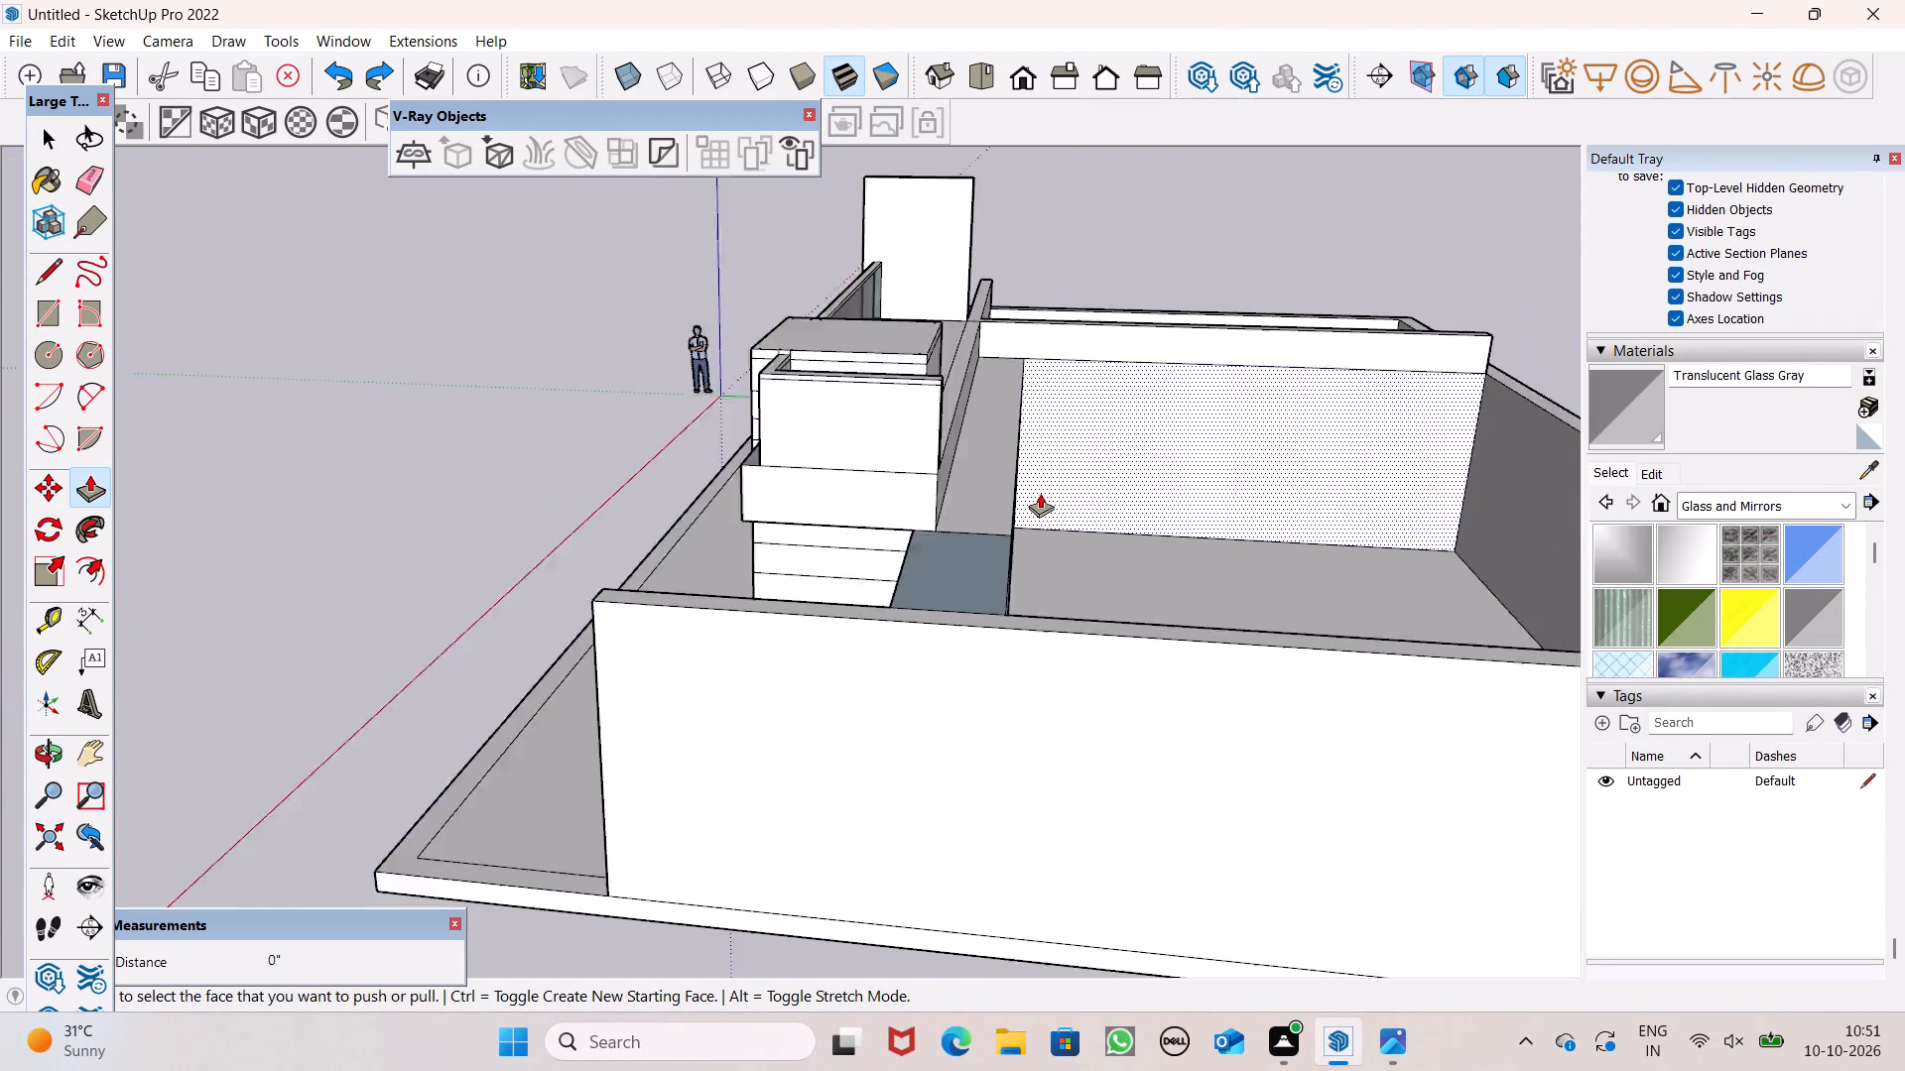
pyautogui.scroll(-1, 1040, 493)
pyautogui.hotkey('ctrl', 'z')
pyautogui.hotkey('ctrl', 'z')
pyautogui.press('space')
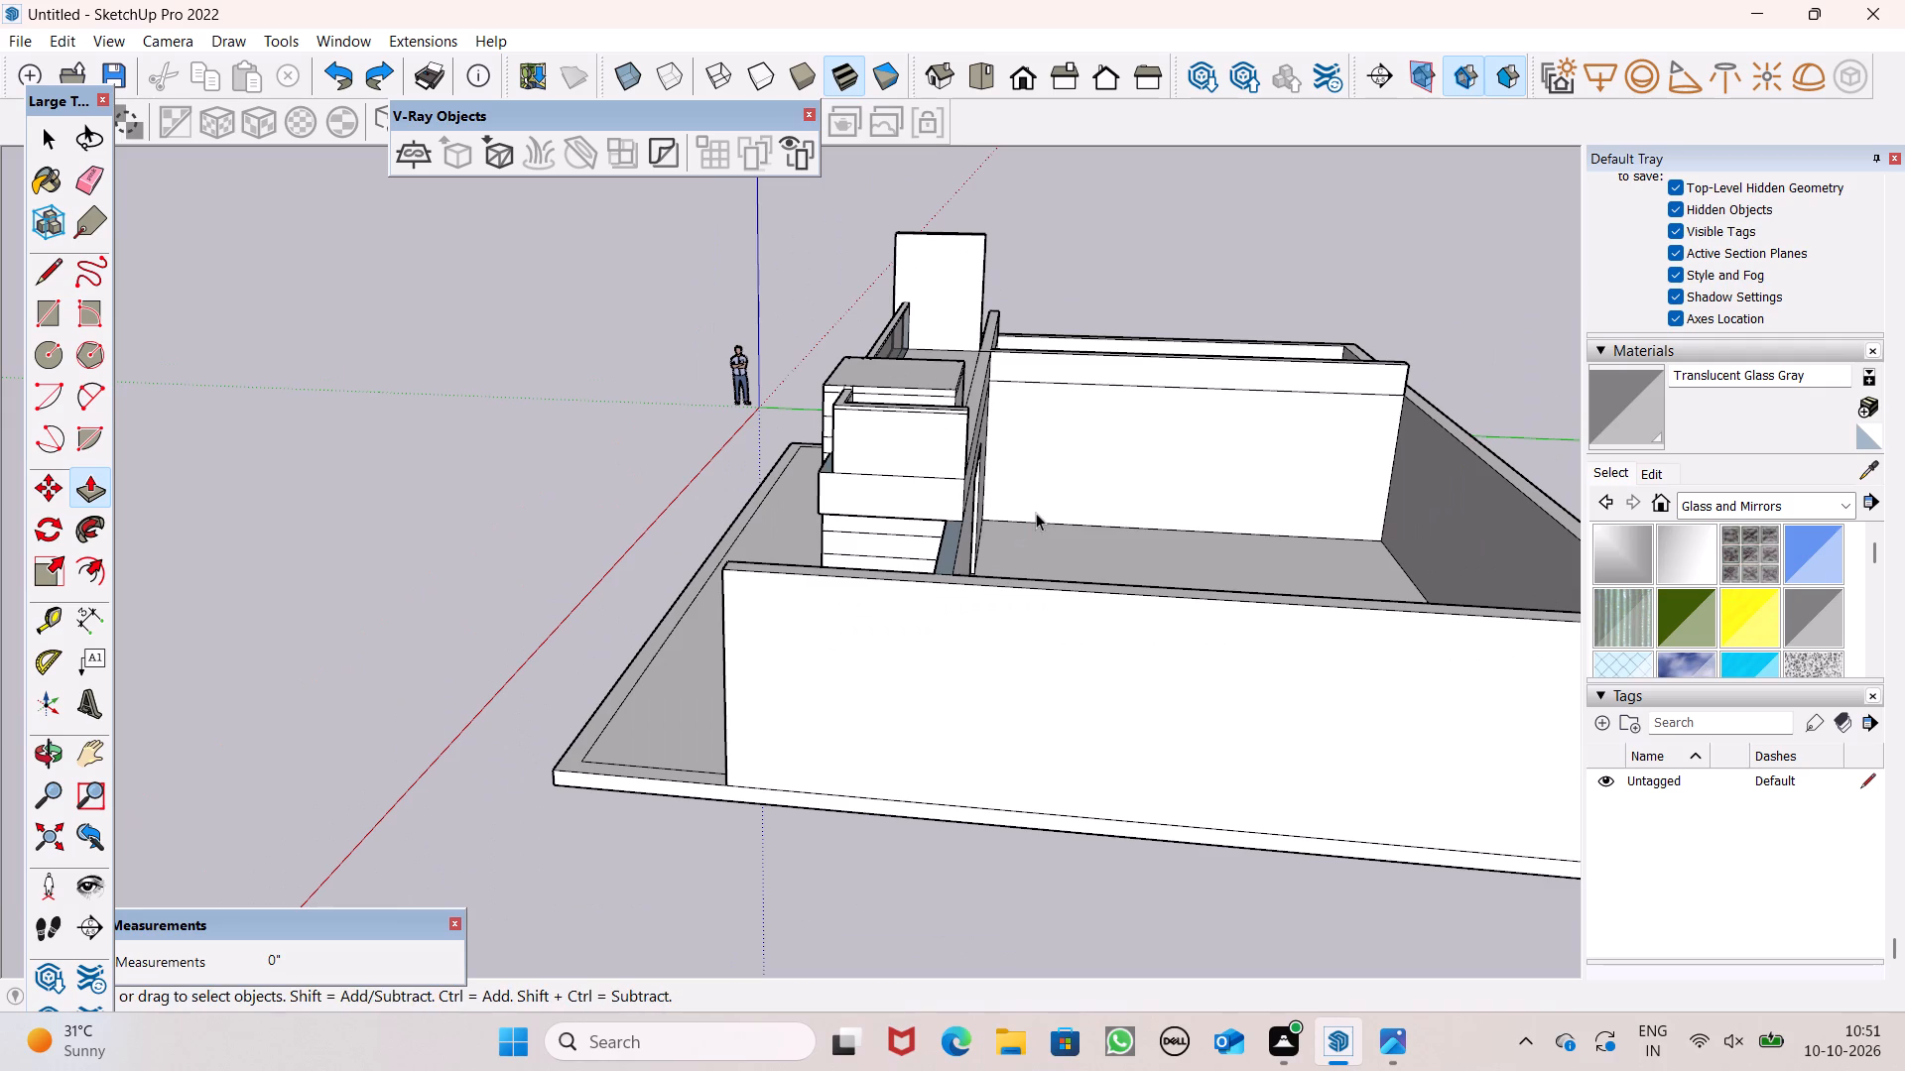
# Examine the restored front wall, lined block, roof slab and rooms from the room side, front, below and above.
pyautogui.scroll(-6, 1036, 513)
pyautogui.moveTo(1034, 519); pyautogui.dragTo(605, 680, button='middle')
pyautogui.scroll(1, 1433, 469)
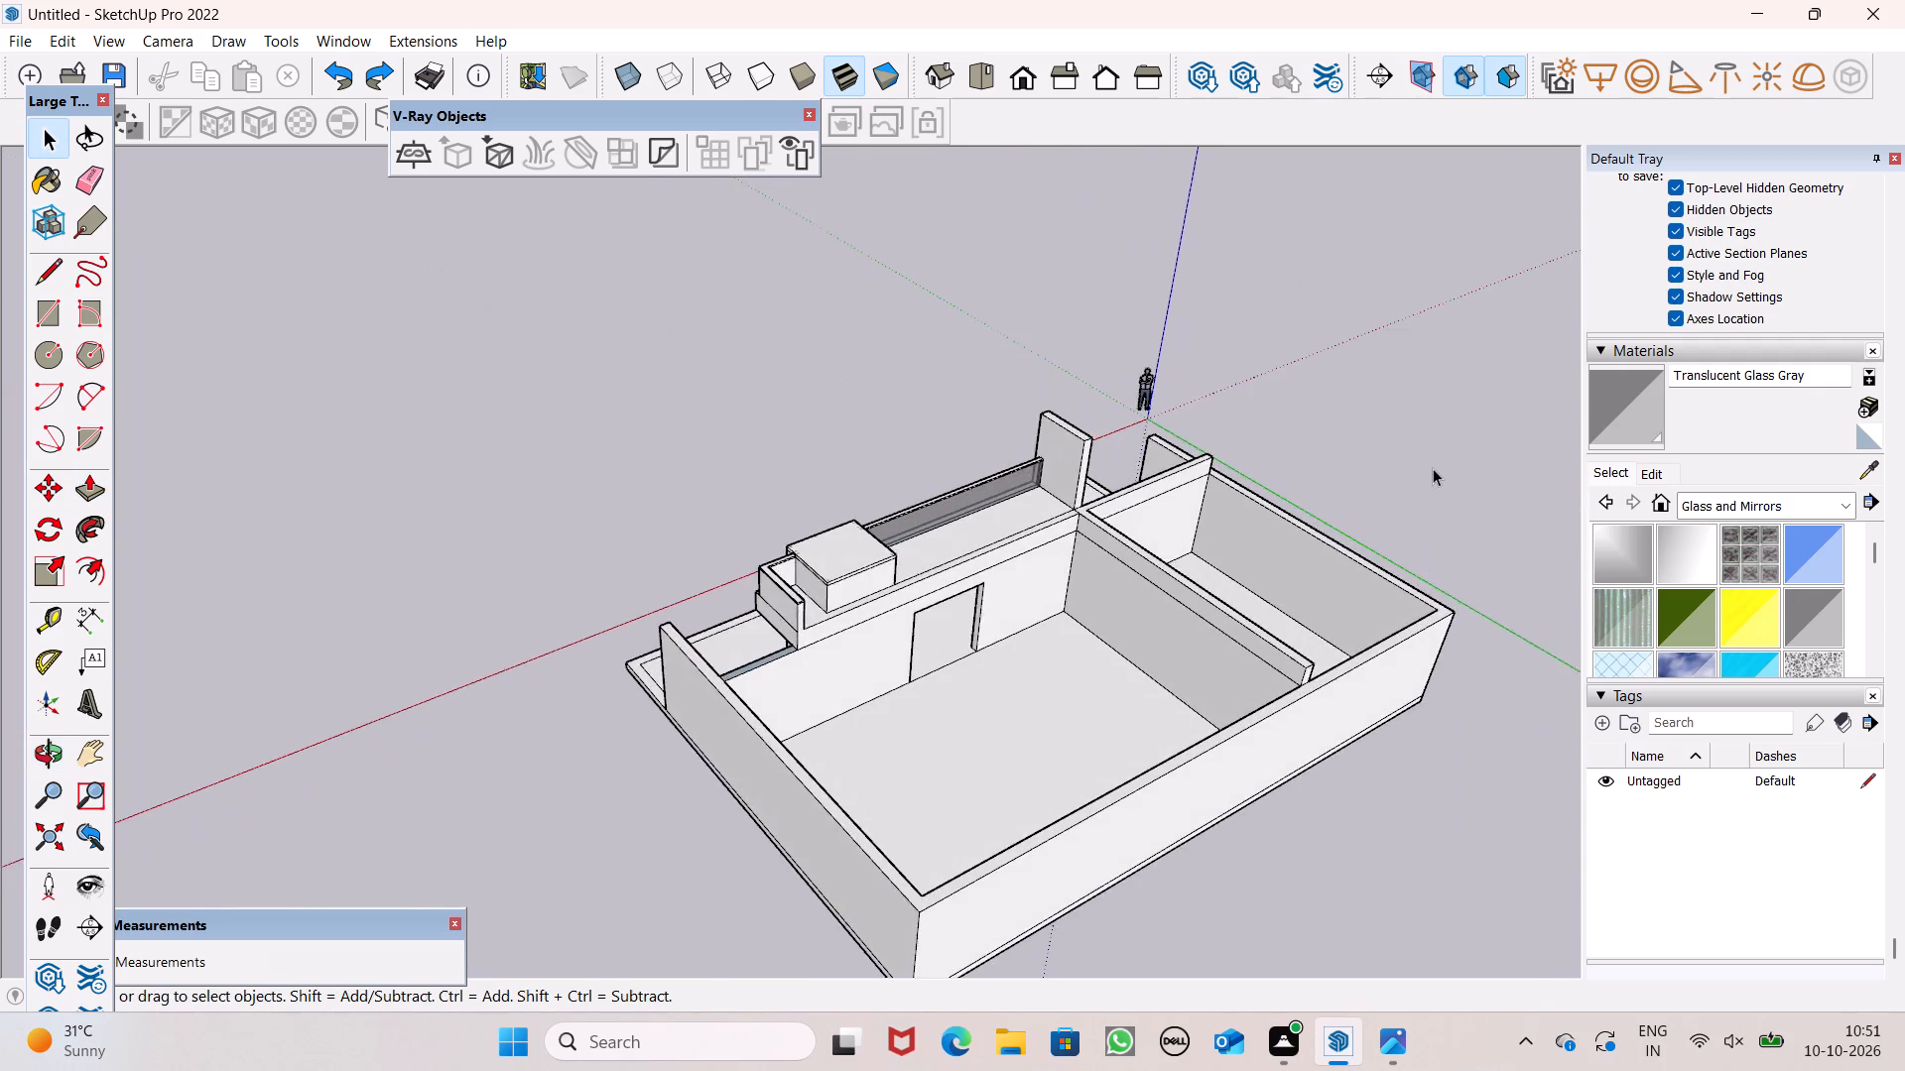
pyautogui.scroll(3, 1433, 468)
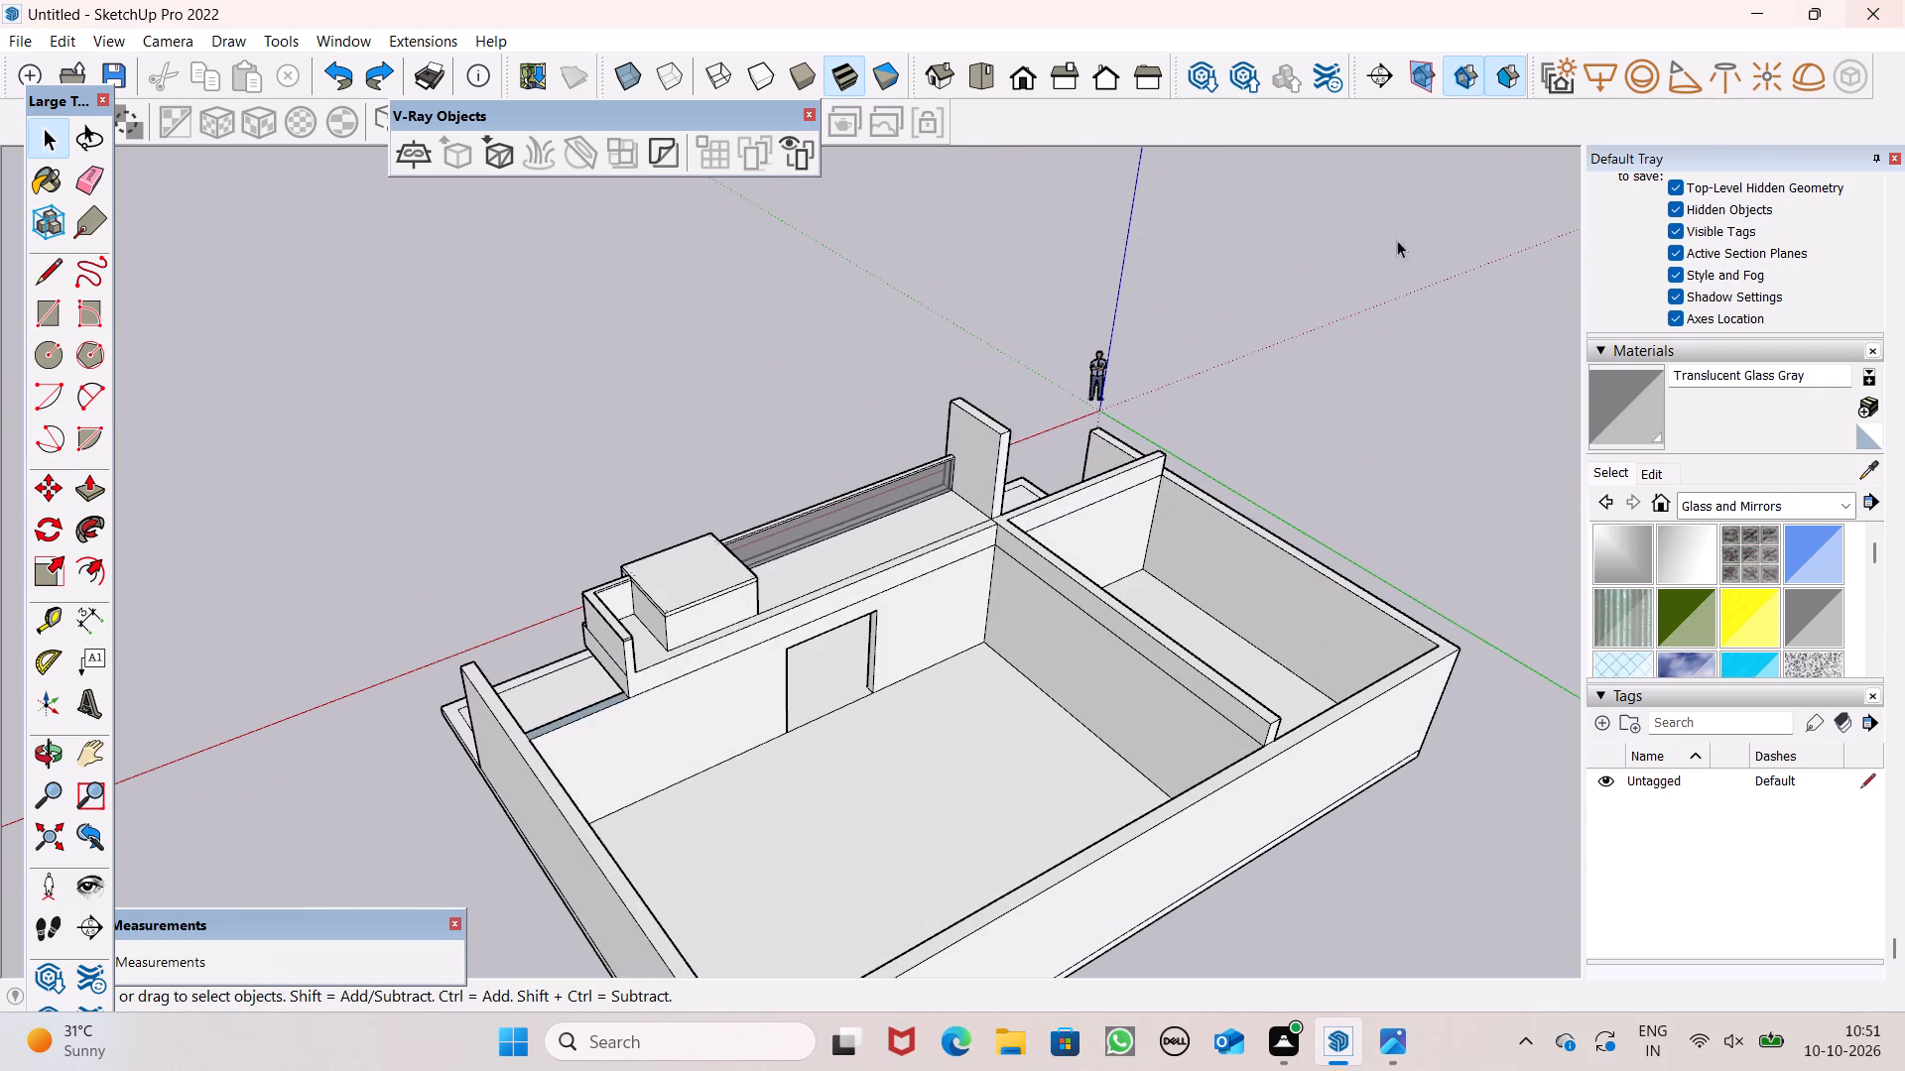
pyautogui.scroll(-3, 803, 450)
pyautogui.moveTo(812, 524); pyautogui.dragTo(1572, 360, button='middle')
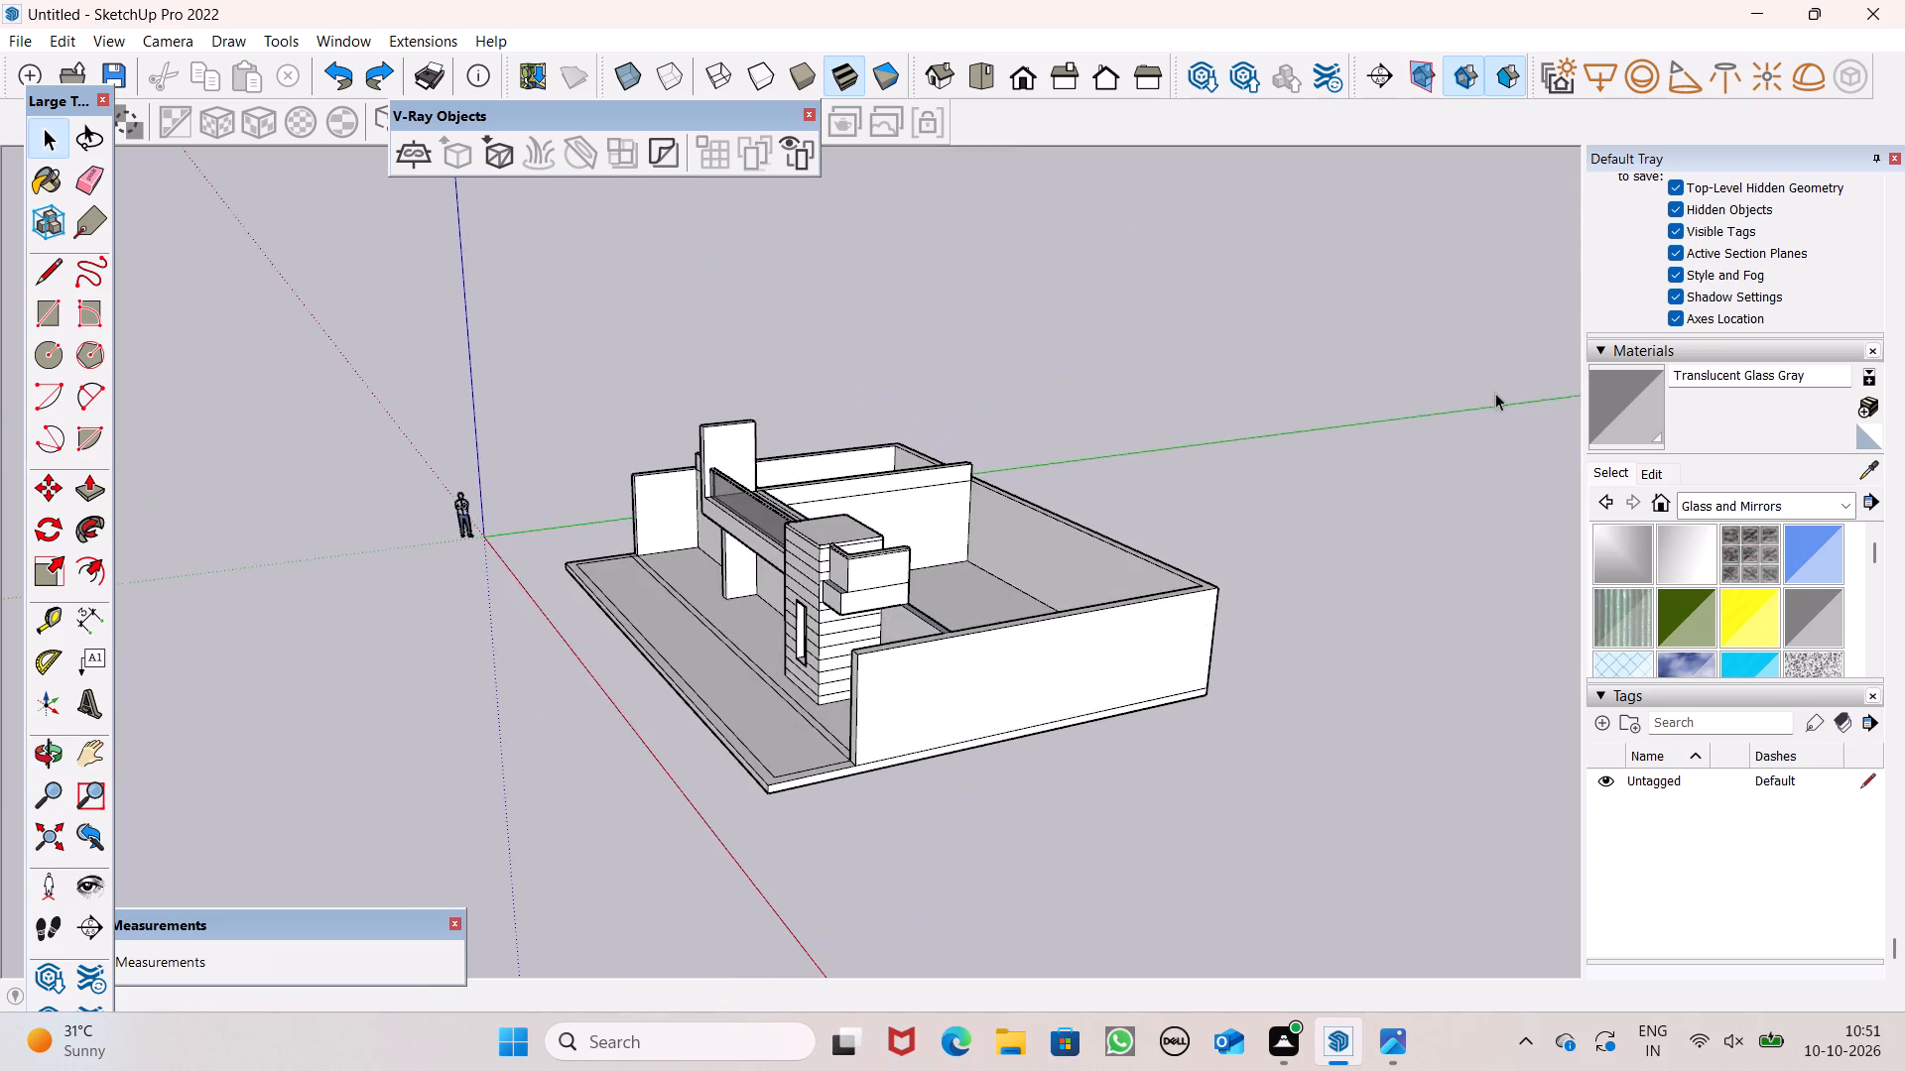
pyautogui.moveTo(1216, 513); pyautogui.dragTo(1786, 444, button='middle')
pyautogui.scroll(4, 1120, 456)
pyautogui.moveTo(944, 528); pyautogui.dragTo(970, 473, button='middle')
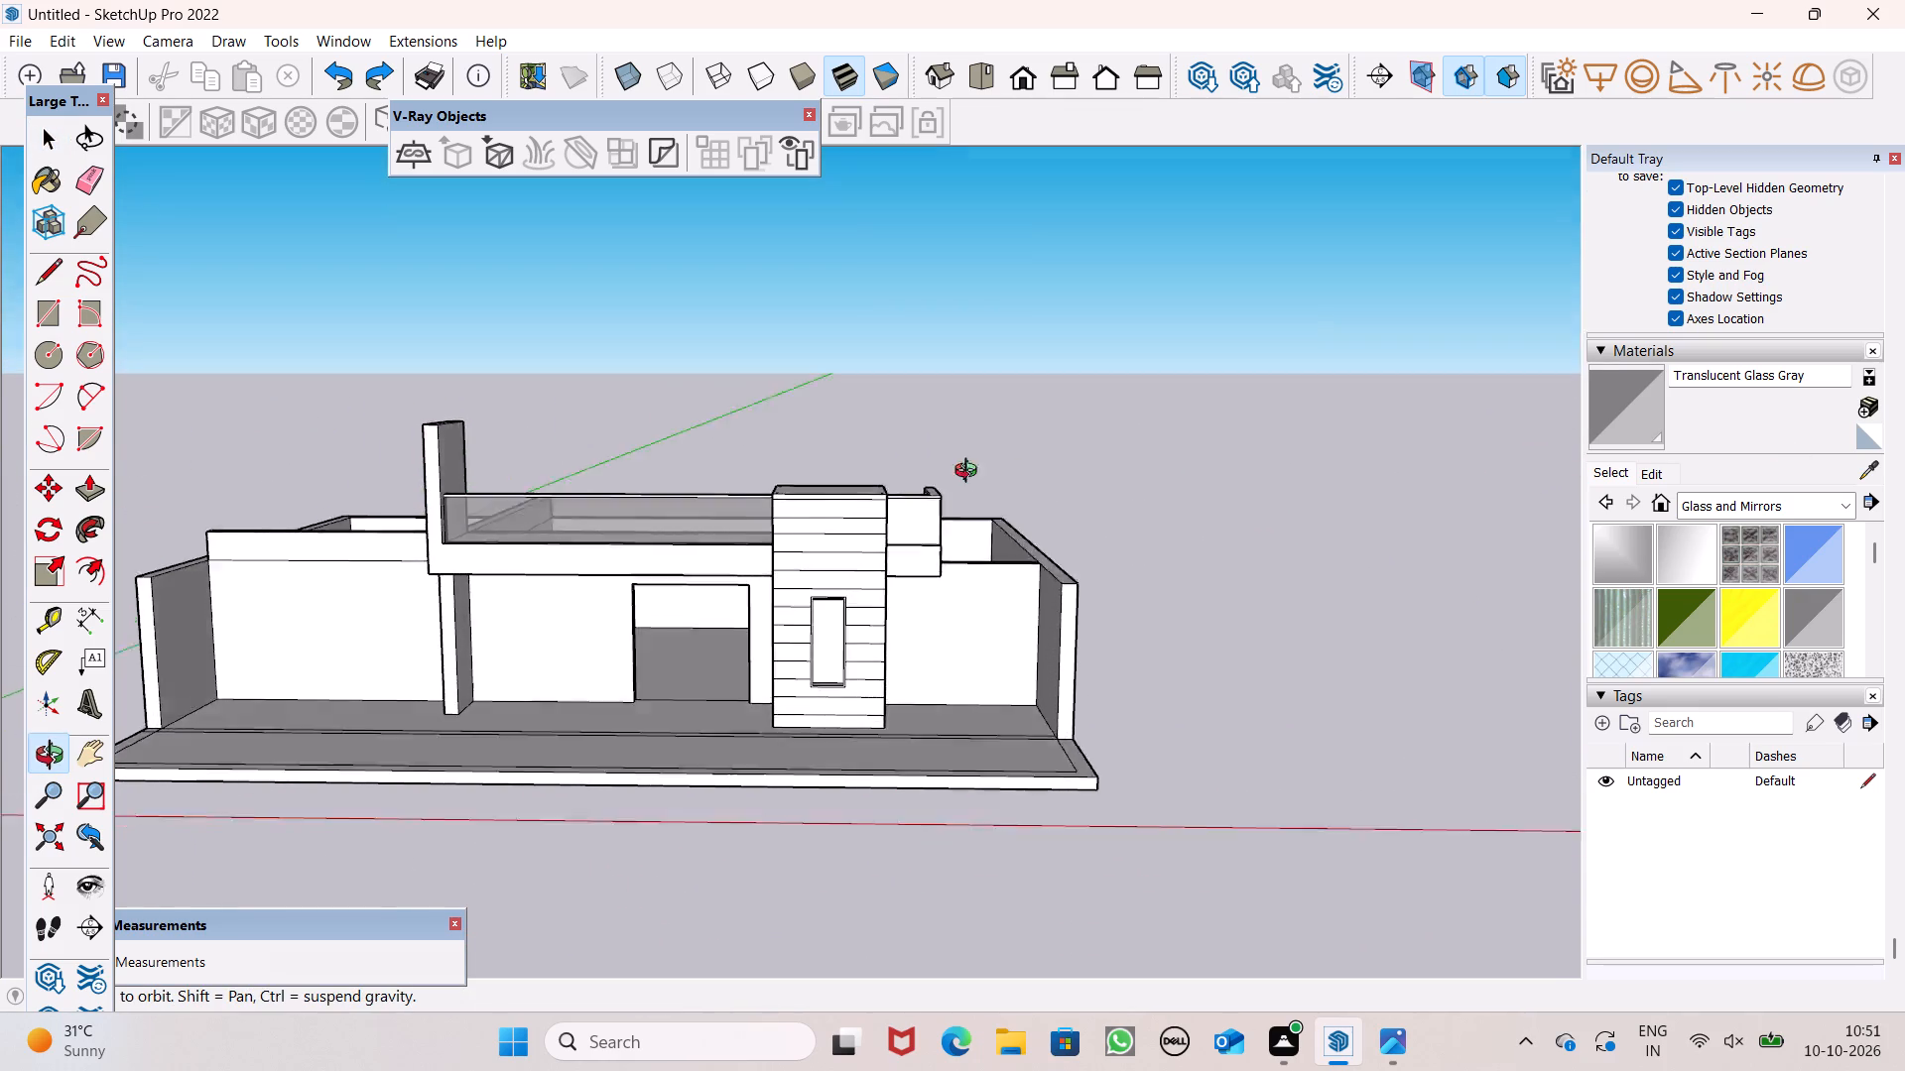
pyautogui.moveTo(970, 473); pyautogui.dragTo(1088, 239, button='middle')
pyautogui.scroll(4, 900, 366)
pyautogui.scroll(-5, 860, 413)
pyautogui.moveTo(866, 425); pyautogui.dragTo(933, 533, button='middle')
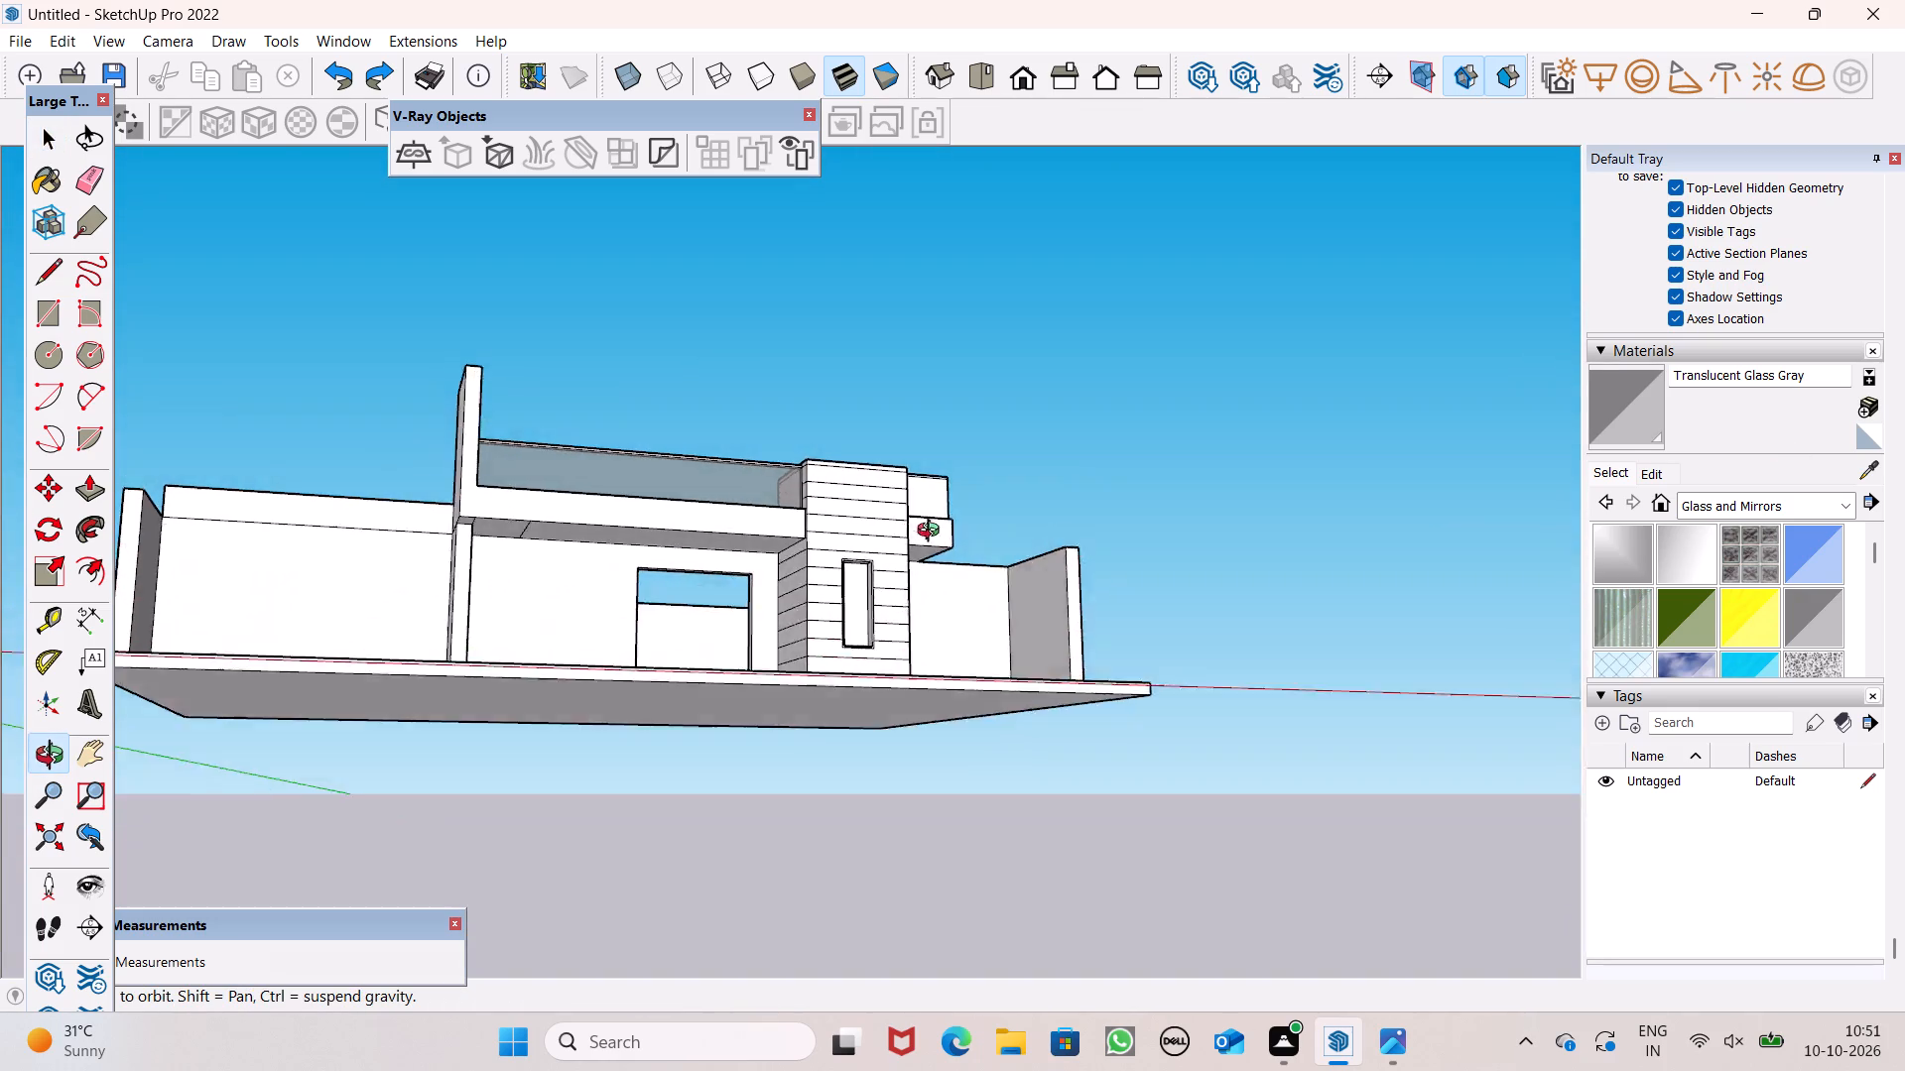
pyautogui.moveTo(933, 533); pyautogui.dragTo(1097, 766, button='middle')
pyautogui.scroll(-6, 1057, 588)
pyautogui.scroll(1, 1049, 586)
pyautogui.moveTo(1049, 584); pyautogui.dragTo(1020, 703, button='middle')
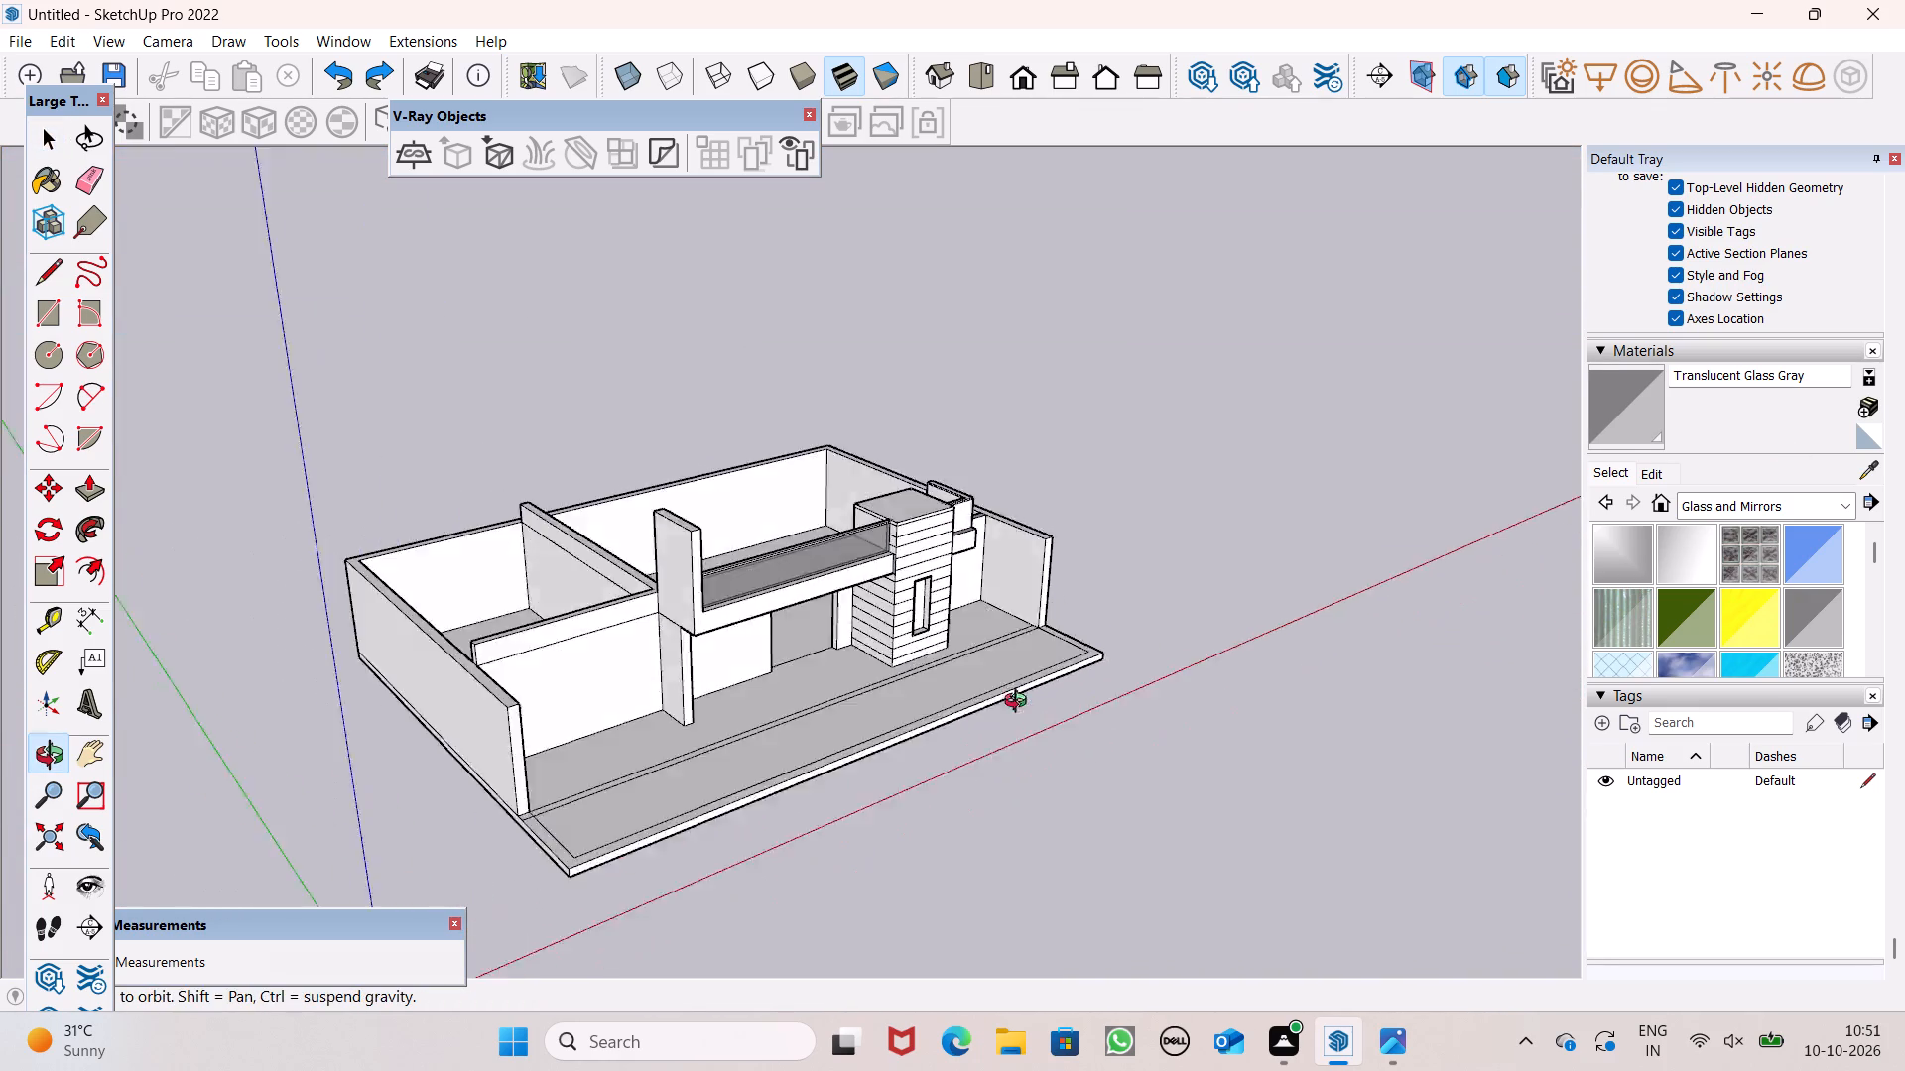
pyautogui.moveTo(1020, 703); pyautogui.dragTo(823, 860, button='middle')
pyautogui.scroll(-3, 1245, 511)
pyautogui.moveTo(1245, 517); pyautogui.dragTo(772, 783, button='middle')
pyautogui.scroll(1, 984, 694)
pyautogui.moveTo(984, 694); pyautogui.dragTo(716, 715, button='middle')
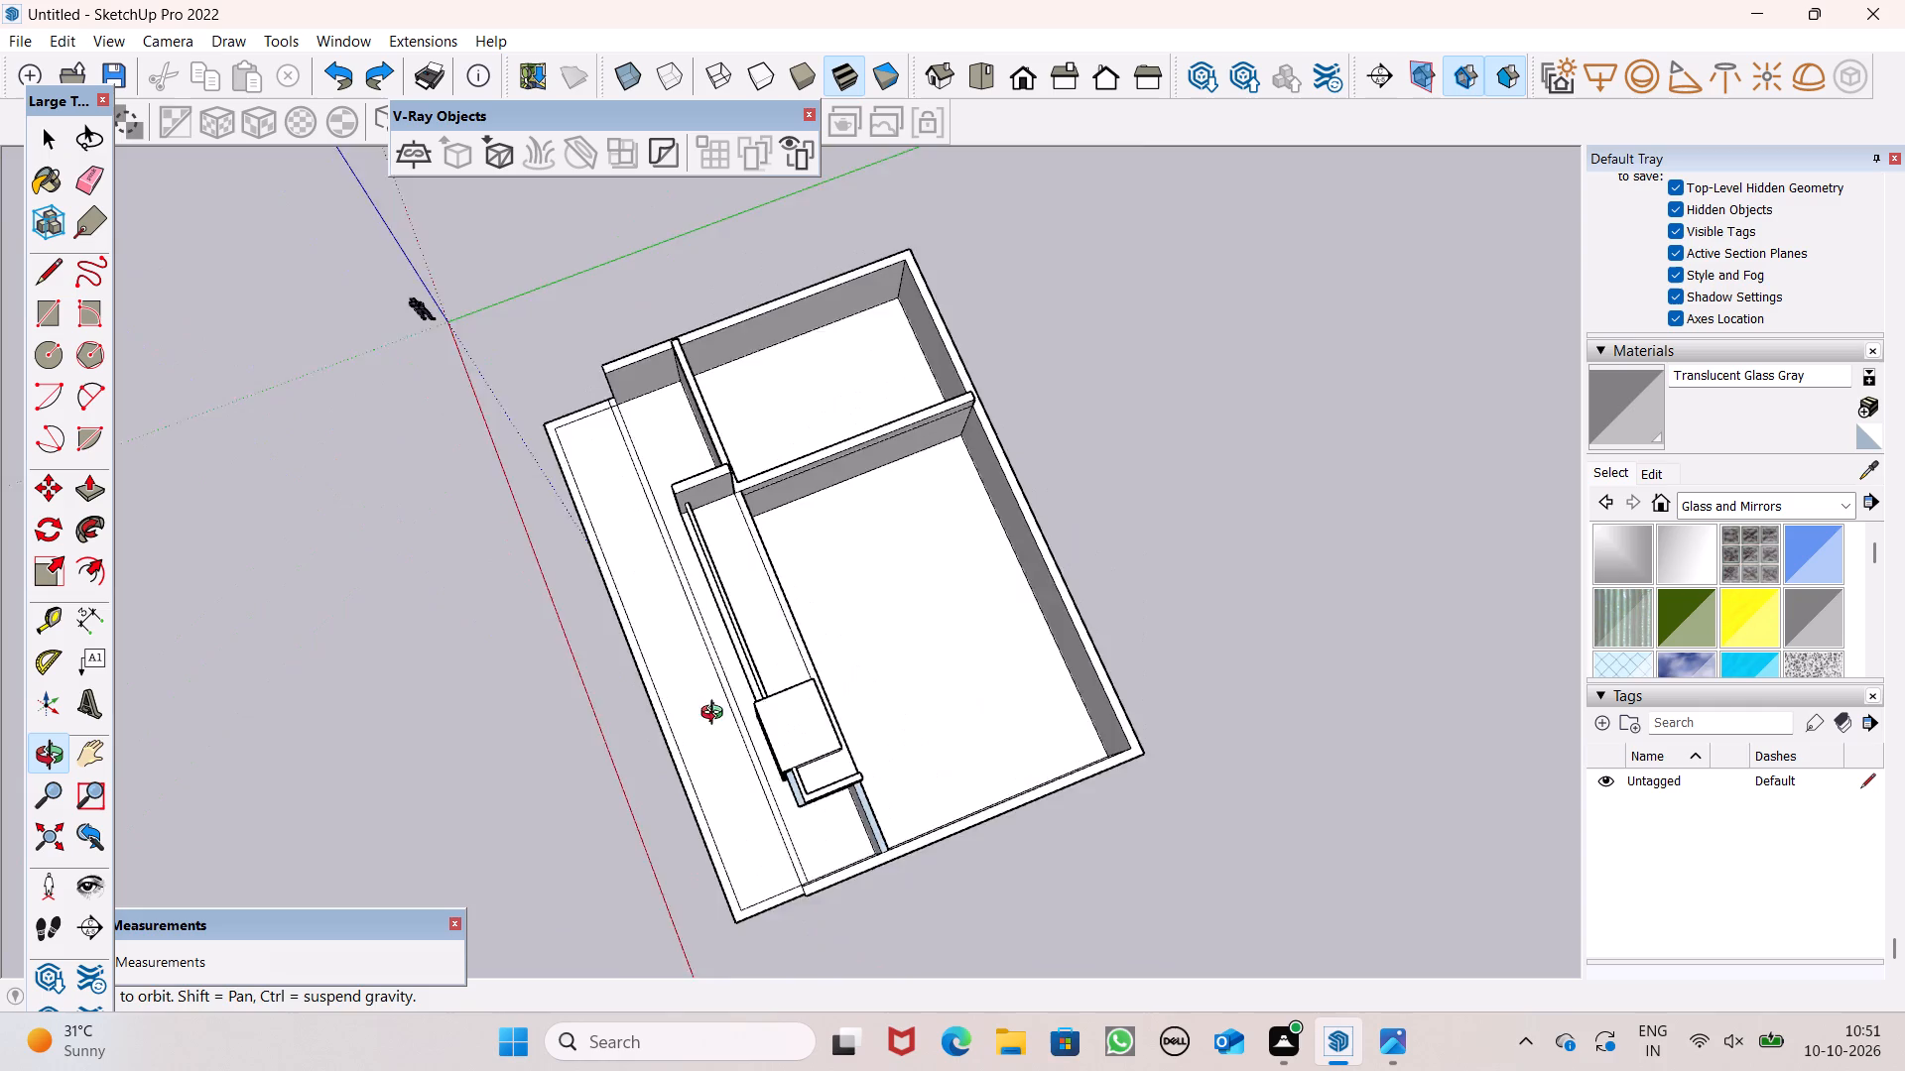
pyautogui.moveTo(716, 715); pyautogui.dragTo(551, 549, button='middle')
pyautogui.scroll(5, 848, 592)
pyautogui.moveTo(876, 622); pyautogui.dragTo(585, 457, button='middle')
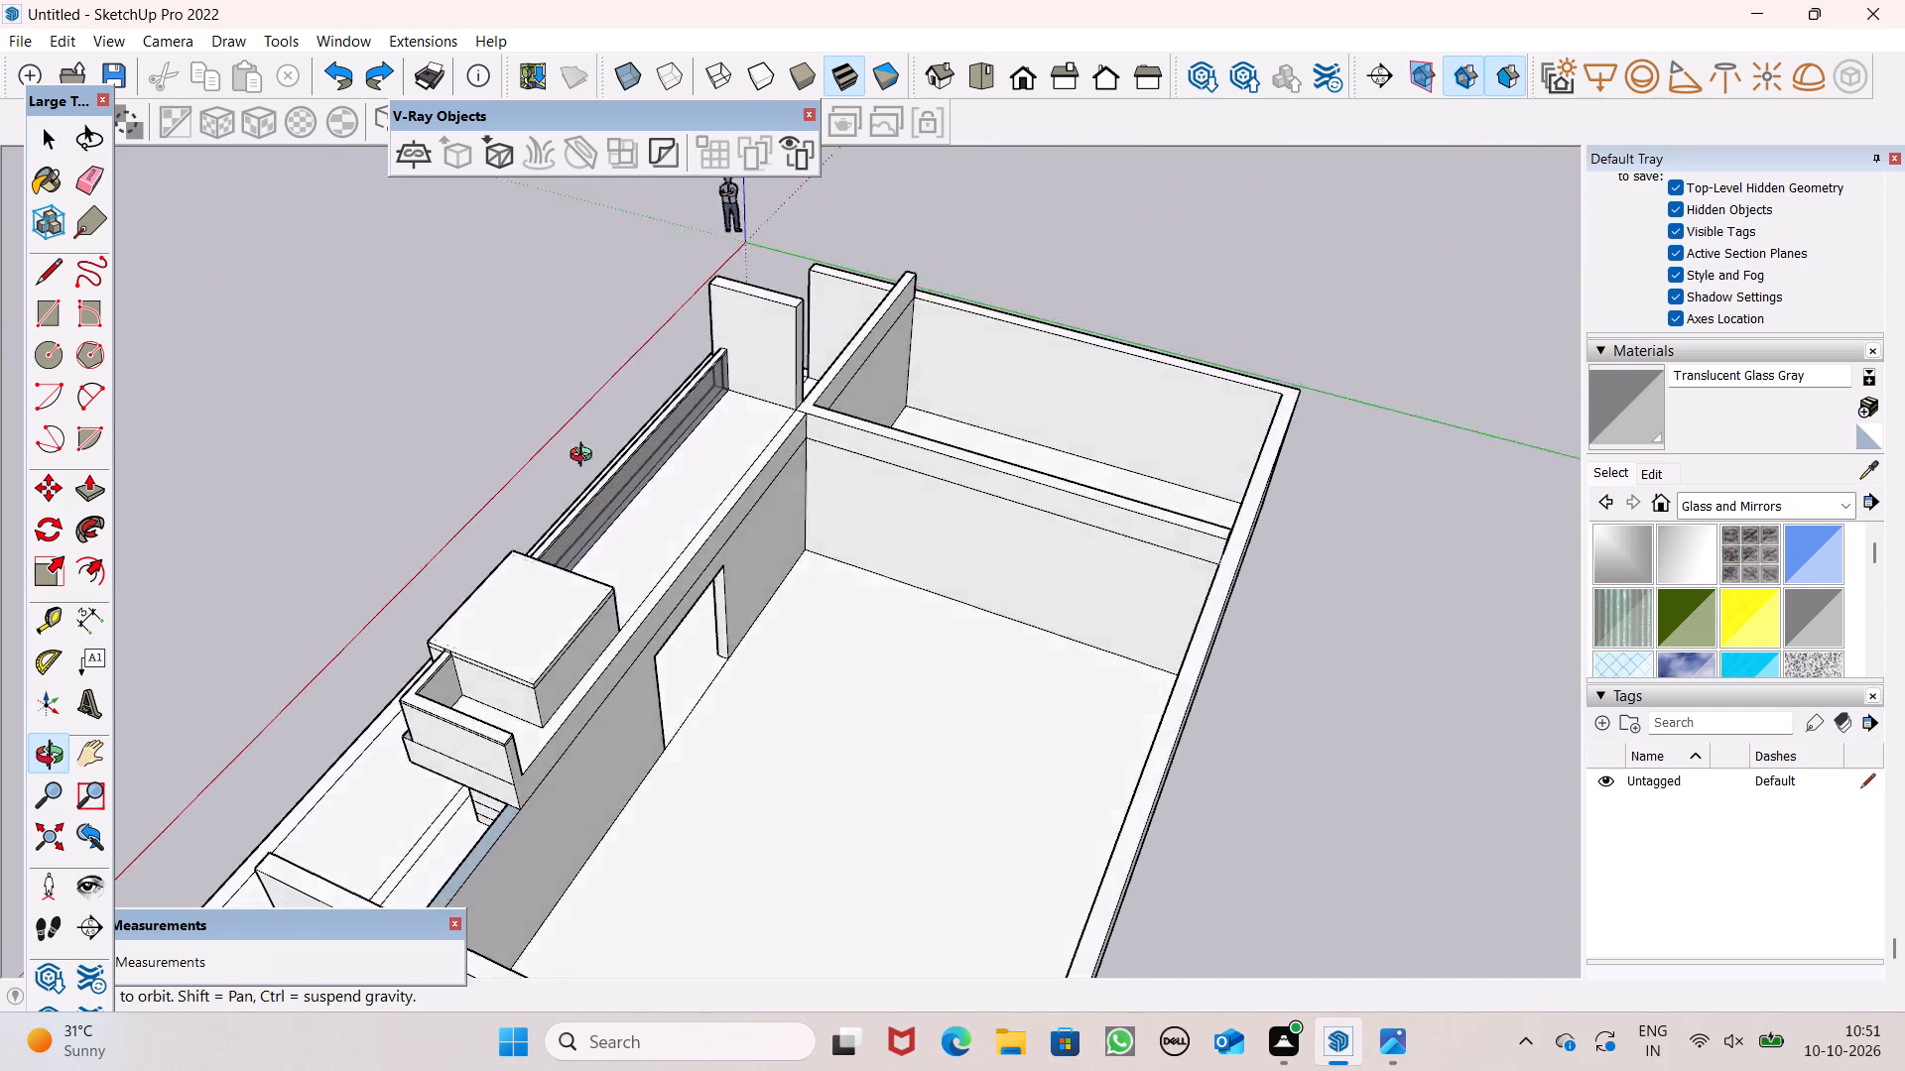
pyautogui.moveTo(585, 457); pyautogui.dragTo(557, 392, button='middle')
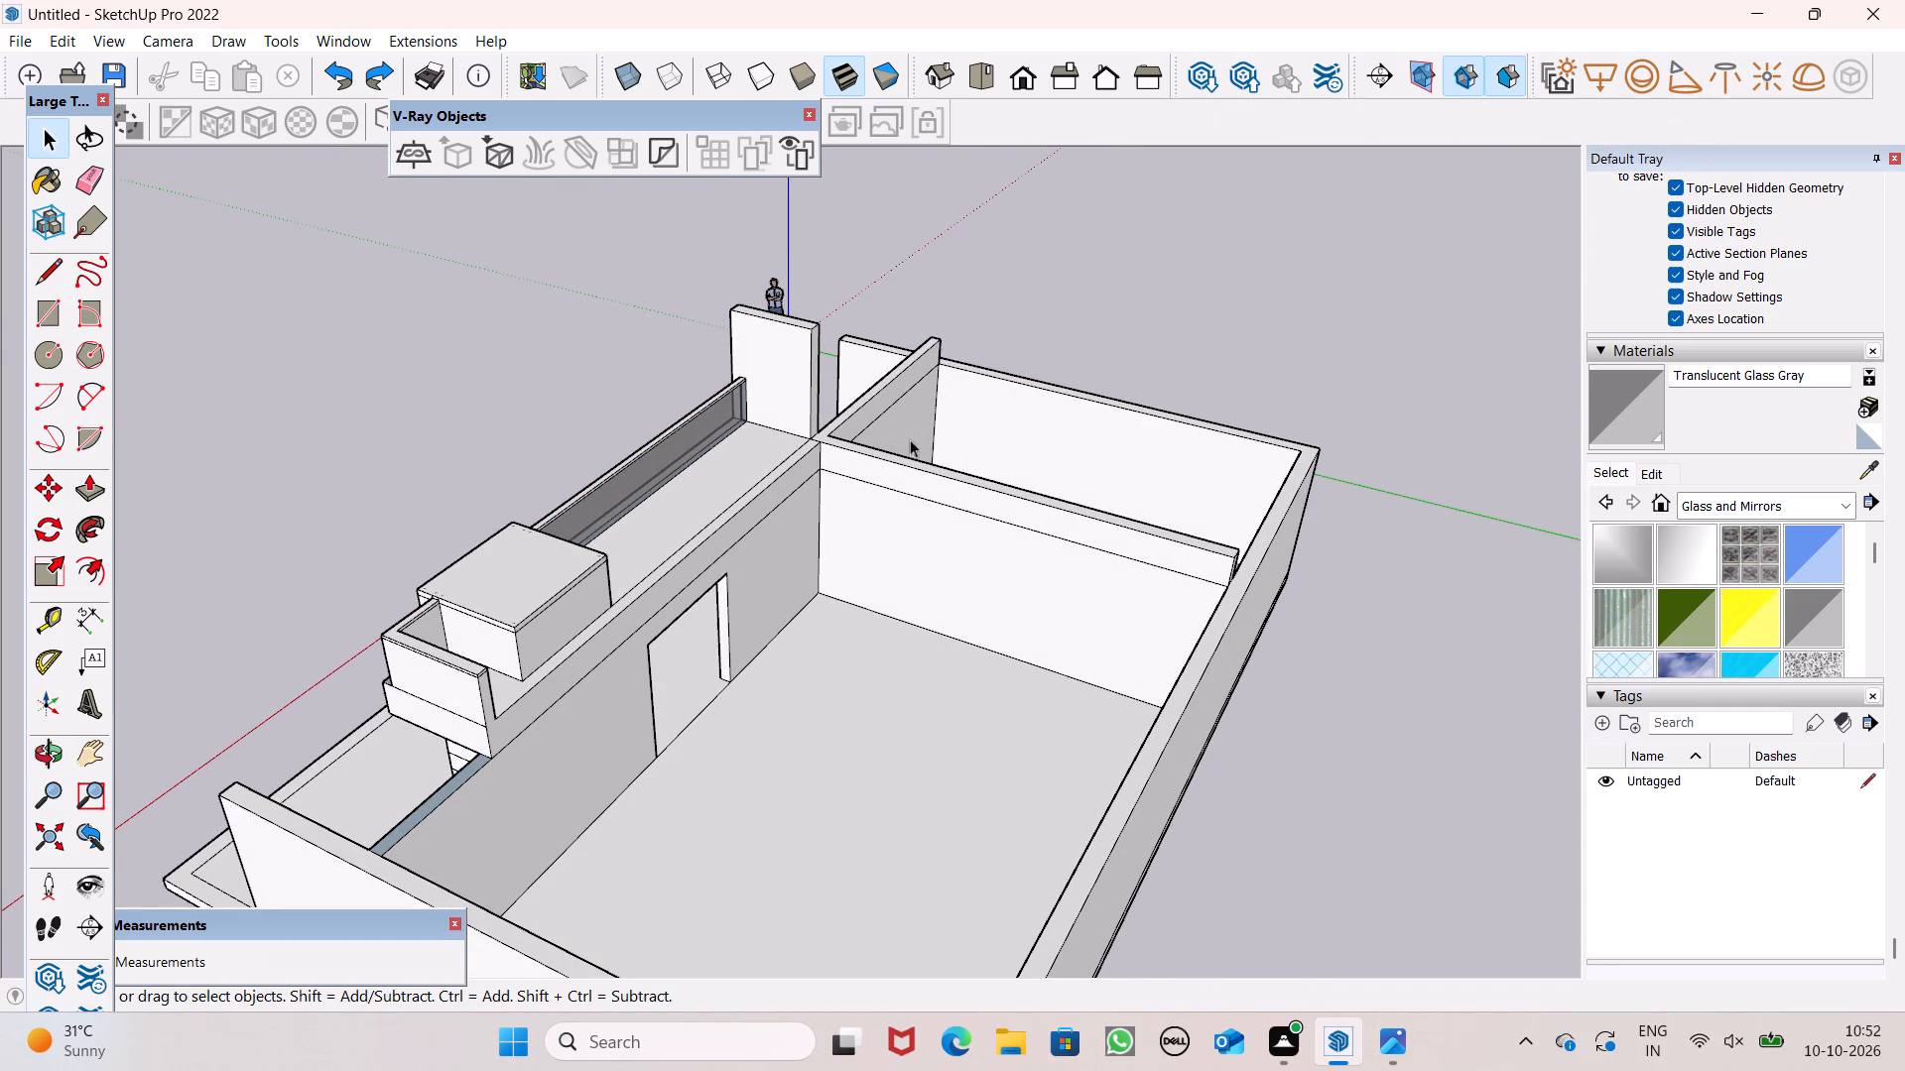
pyautogui.scroll(-4, 957, 440)
pyautogui.moveTo(811, 460); pyautogui.dragTo(684, 401, button='middle')
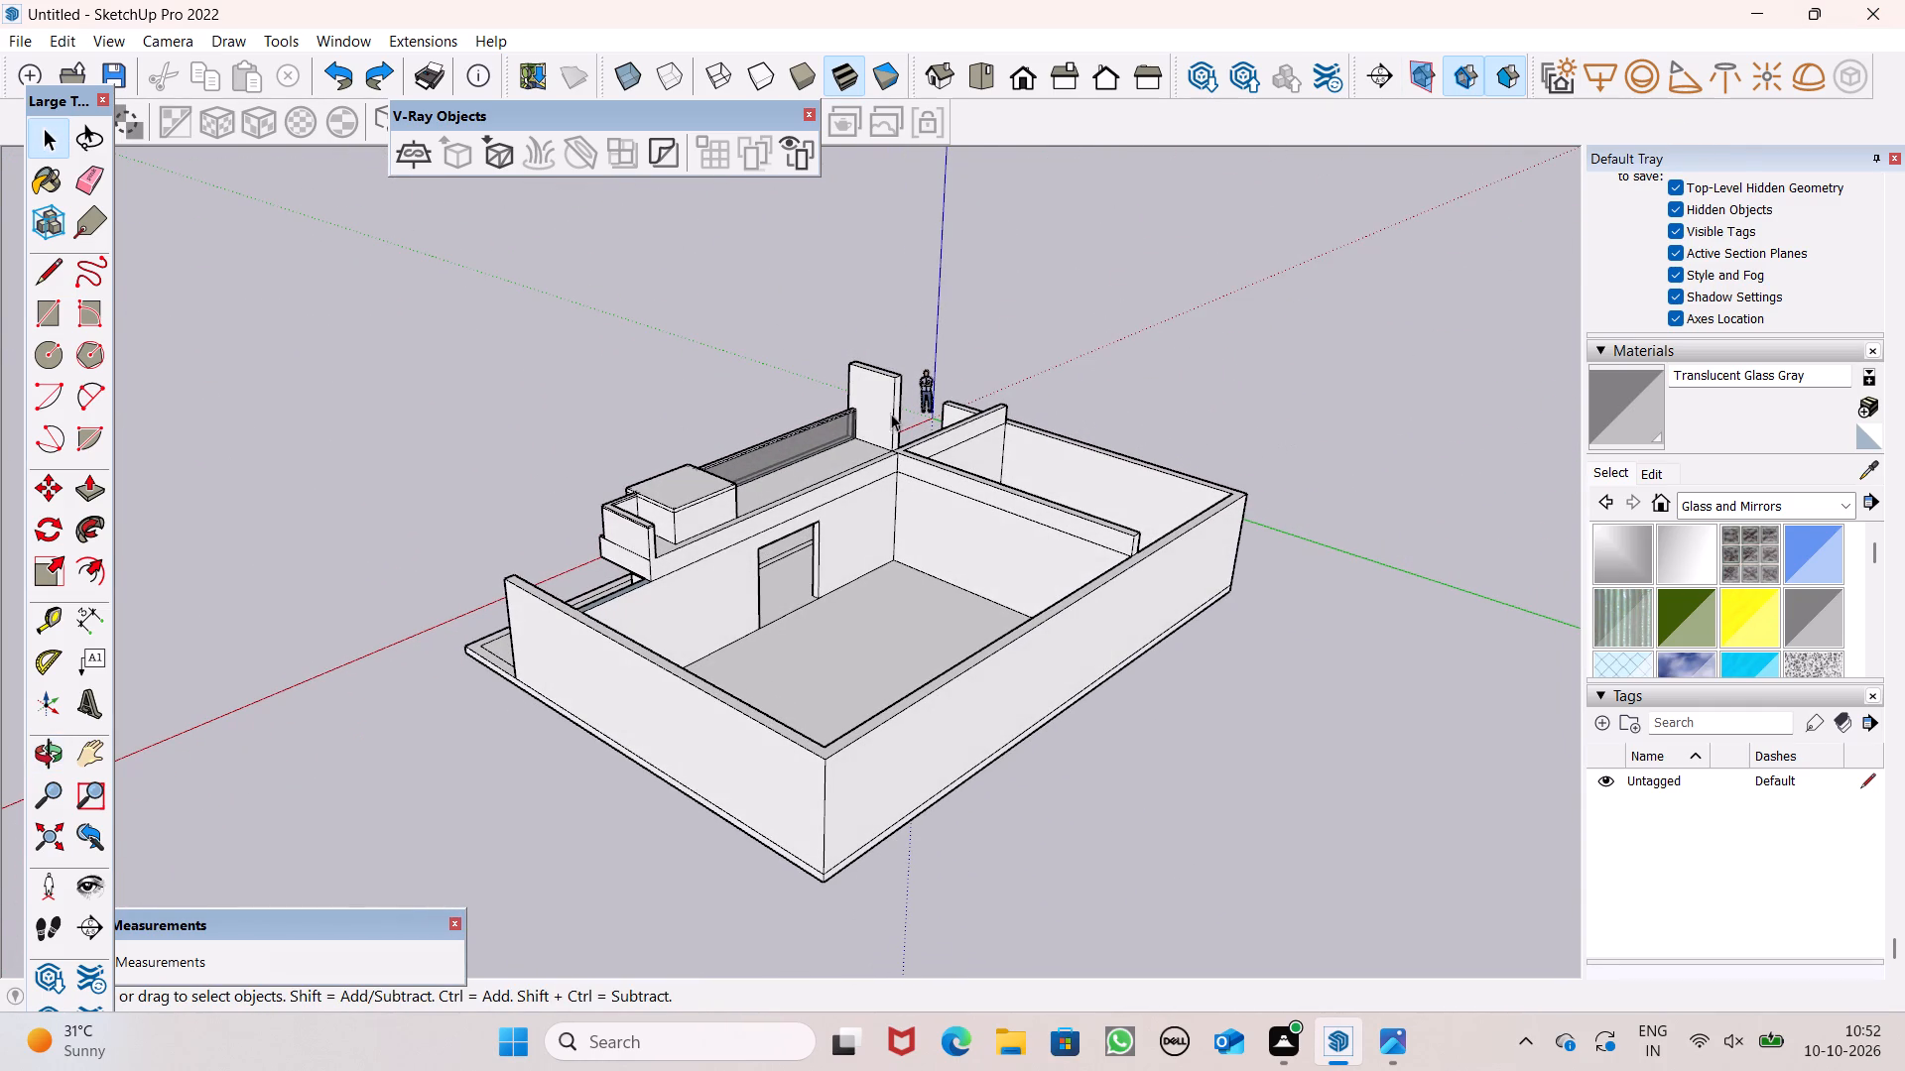
pyautogui.scroll(-1, 933, 418)
pyautogui.moveTo(970, 466); pyautogui.dragTo(742, 557, button='middle')
pyautogui.scroll(1, 734, 548)
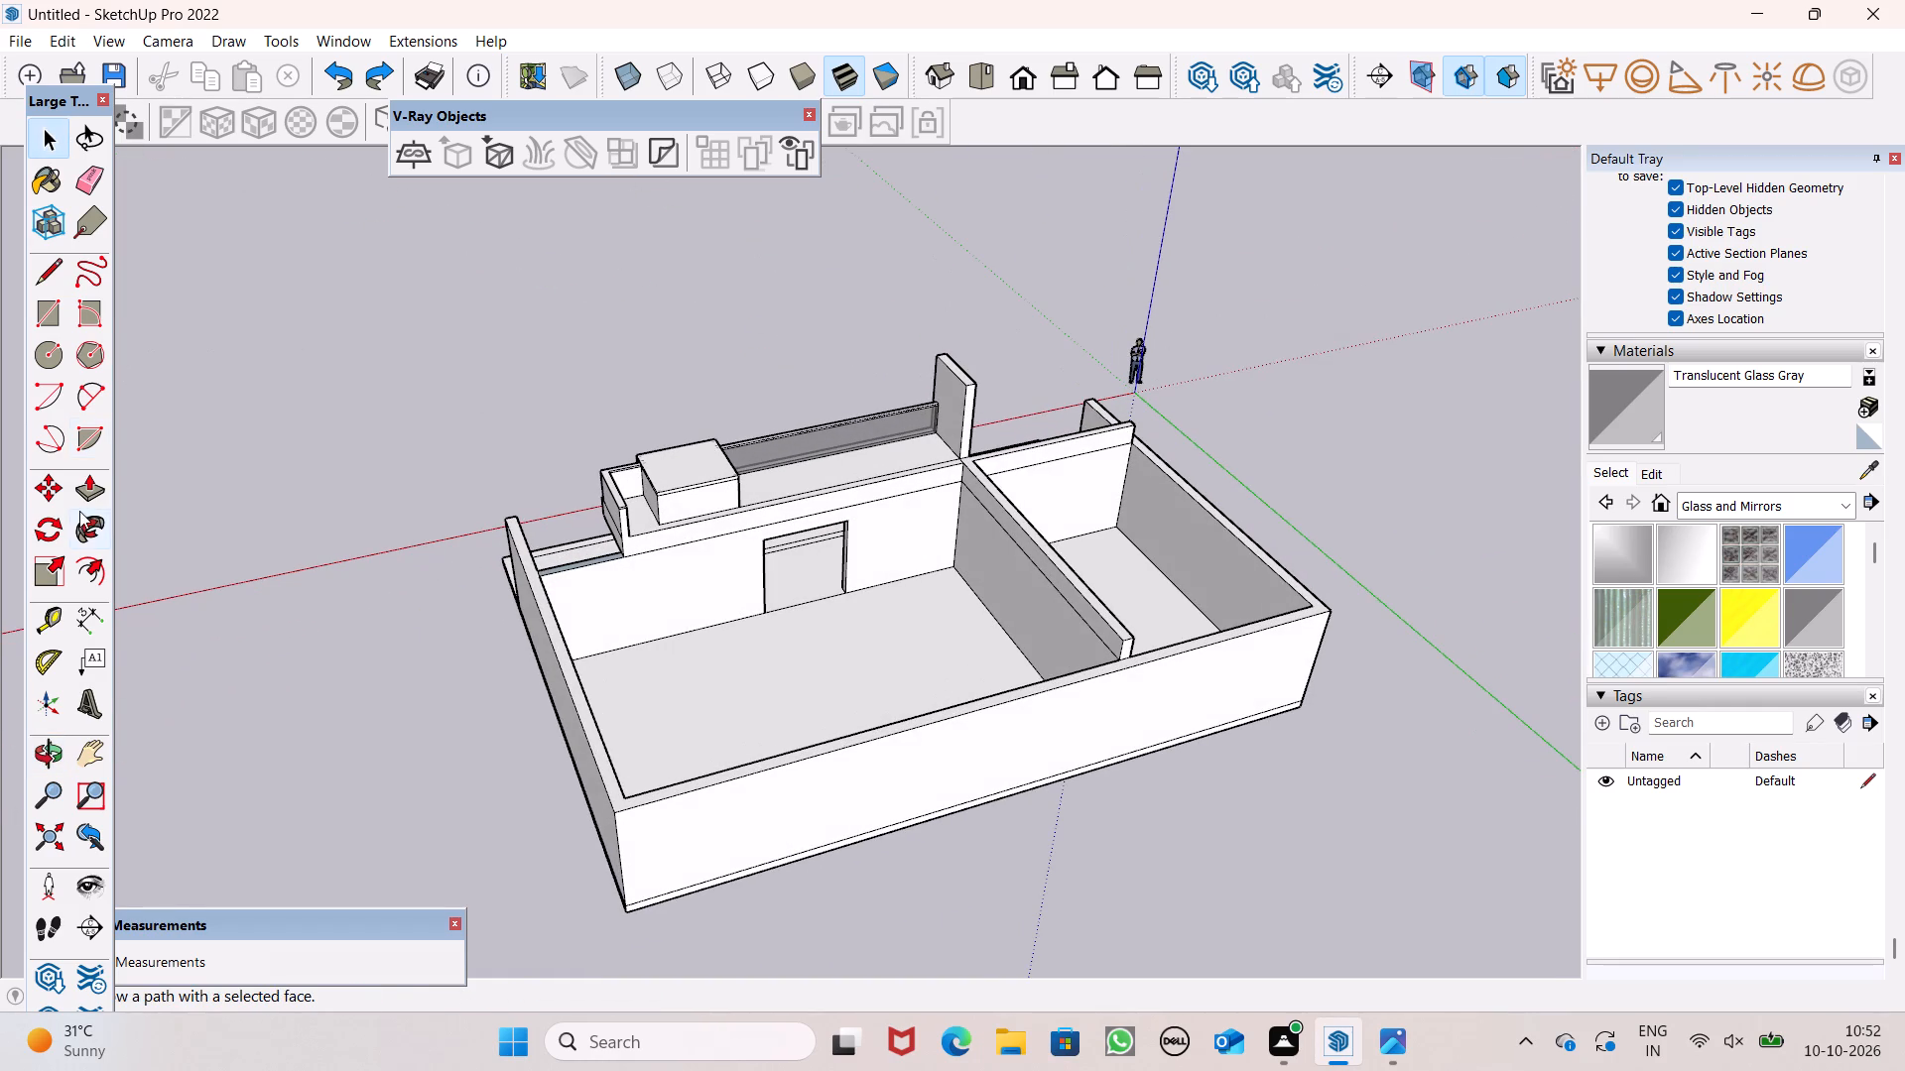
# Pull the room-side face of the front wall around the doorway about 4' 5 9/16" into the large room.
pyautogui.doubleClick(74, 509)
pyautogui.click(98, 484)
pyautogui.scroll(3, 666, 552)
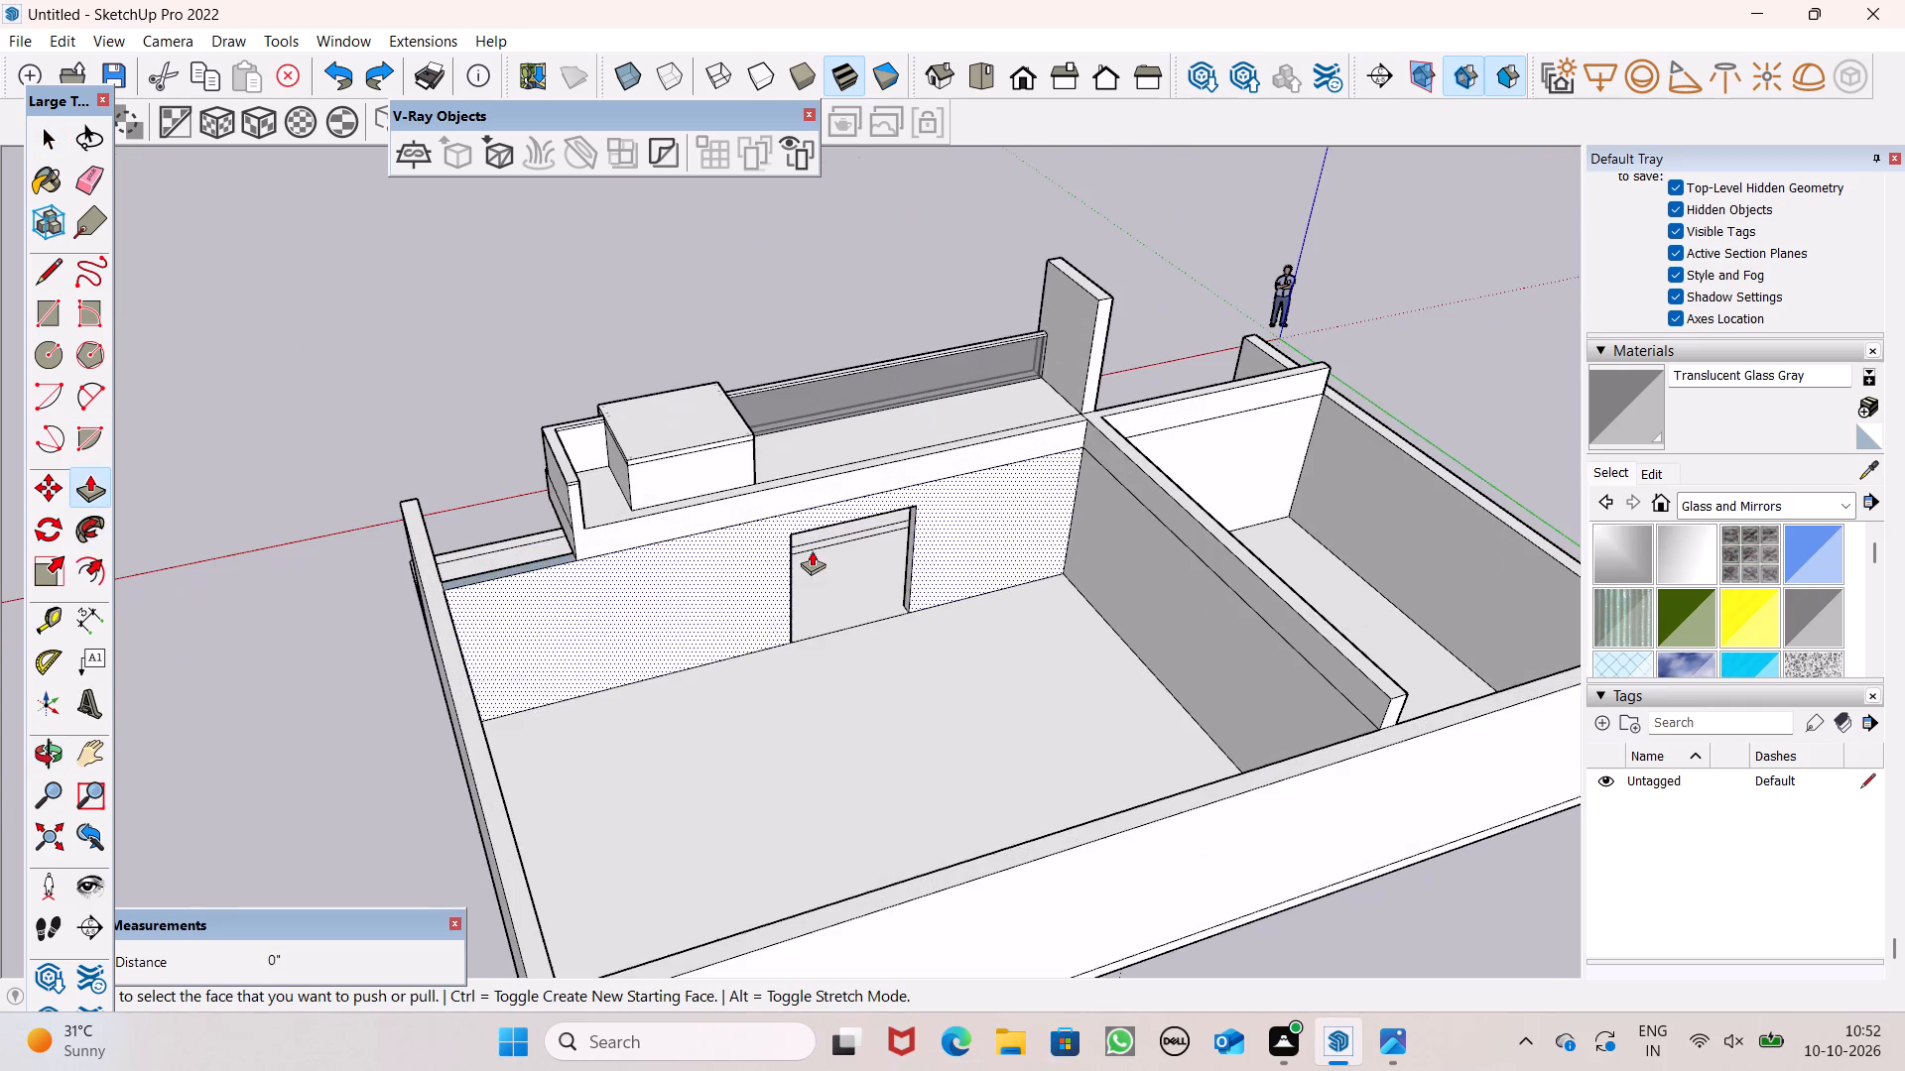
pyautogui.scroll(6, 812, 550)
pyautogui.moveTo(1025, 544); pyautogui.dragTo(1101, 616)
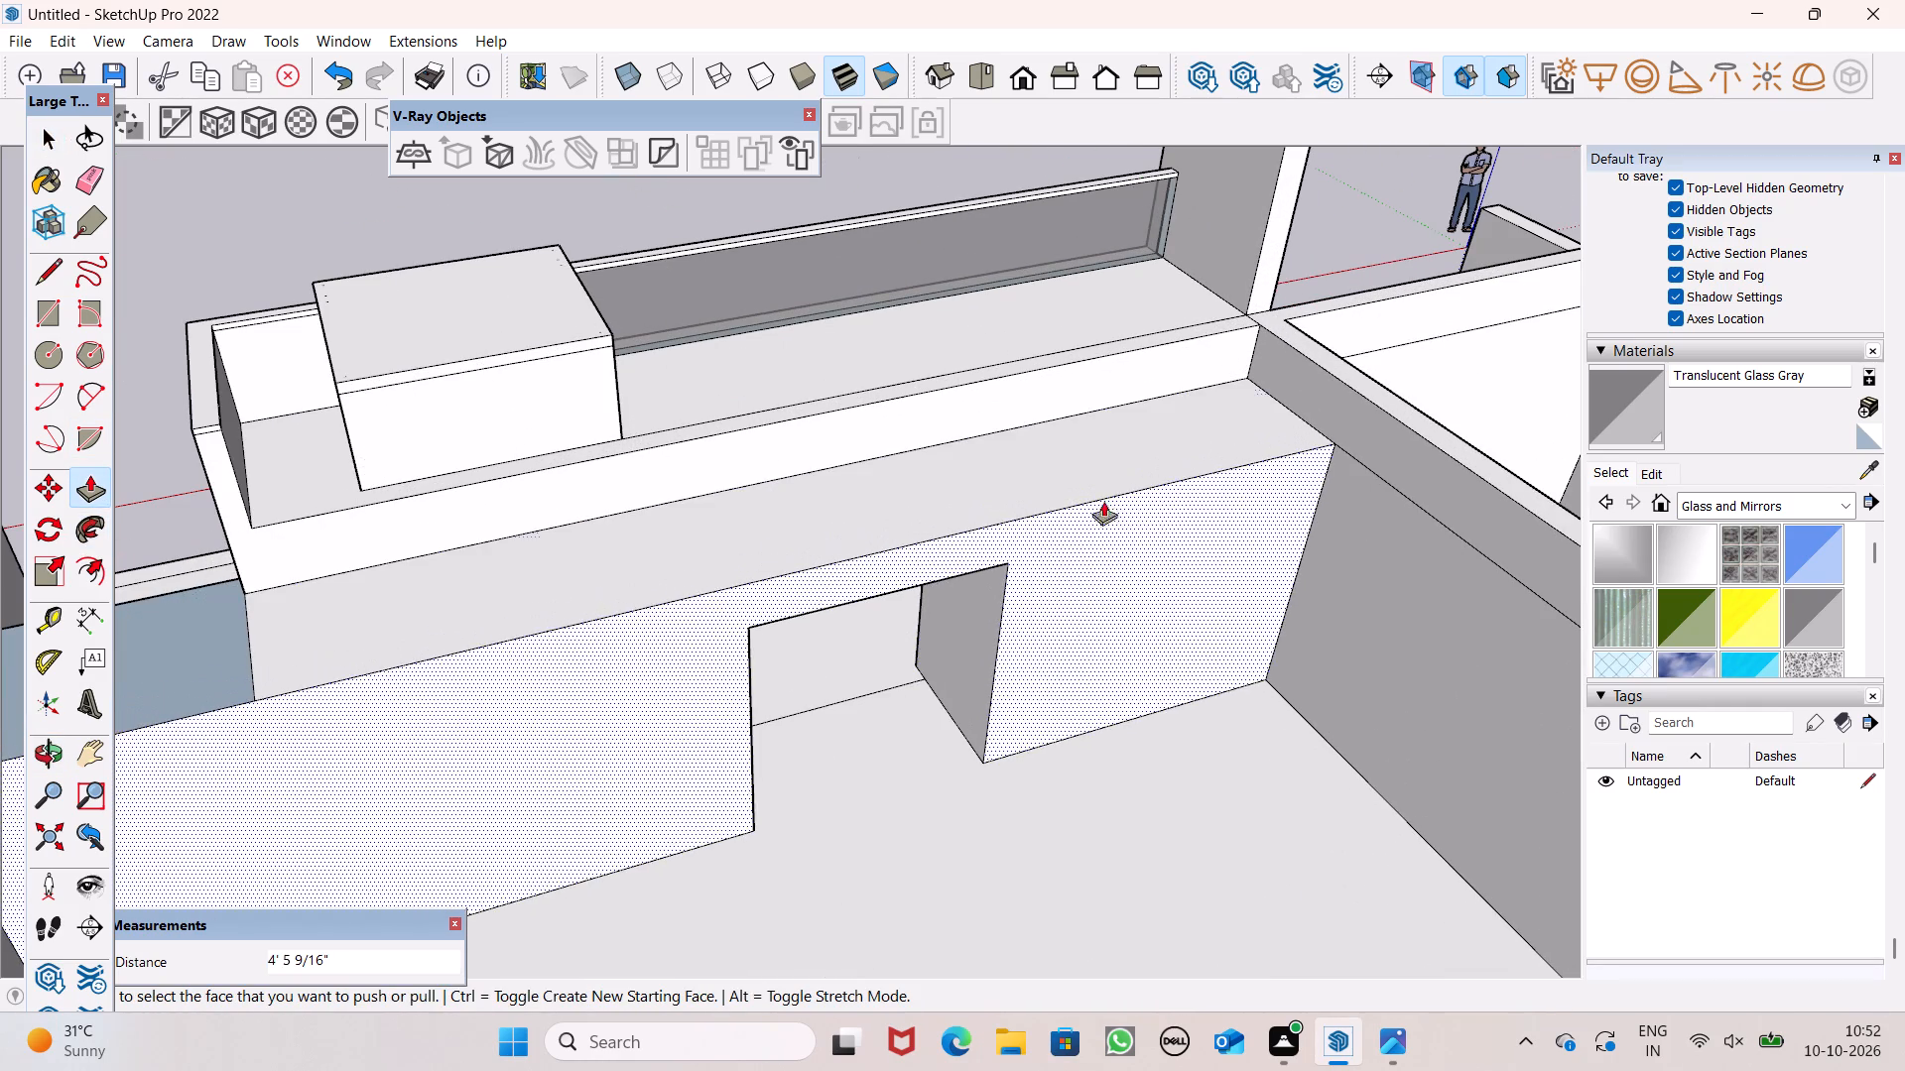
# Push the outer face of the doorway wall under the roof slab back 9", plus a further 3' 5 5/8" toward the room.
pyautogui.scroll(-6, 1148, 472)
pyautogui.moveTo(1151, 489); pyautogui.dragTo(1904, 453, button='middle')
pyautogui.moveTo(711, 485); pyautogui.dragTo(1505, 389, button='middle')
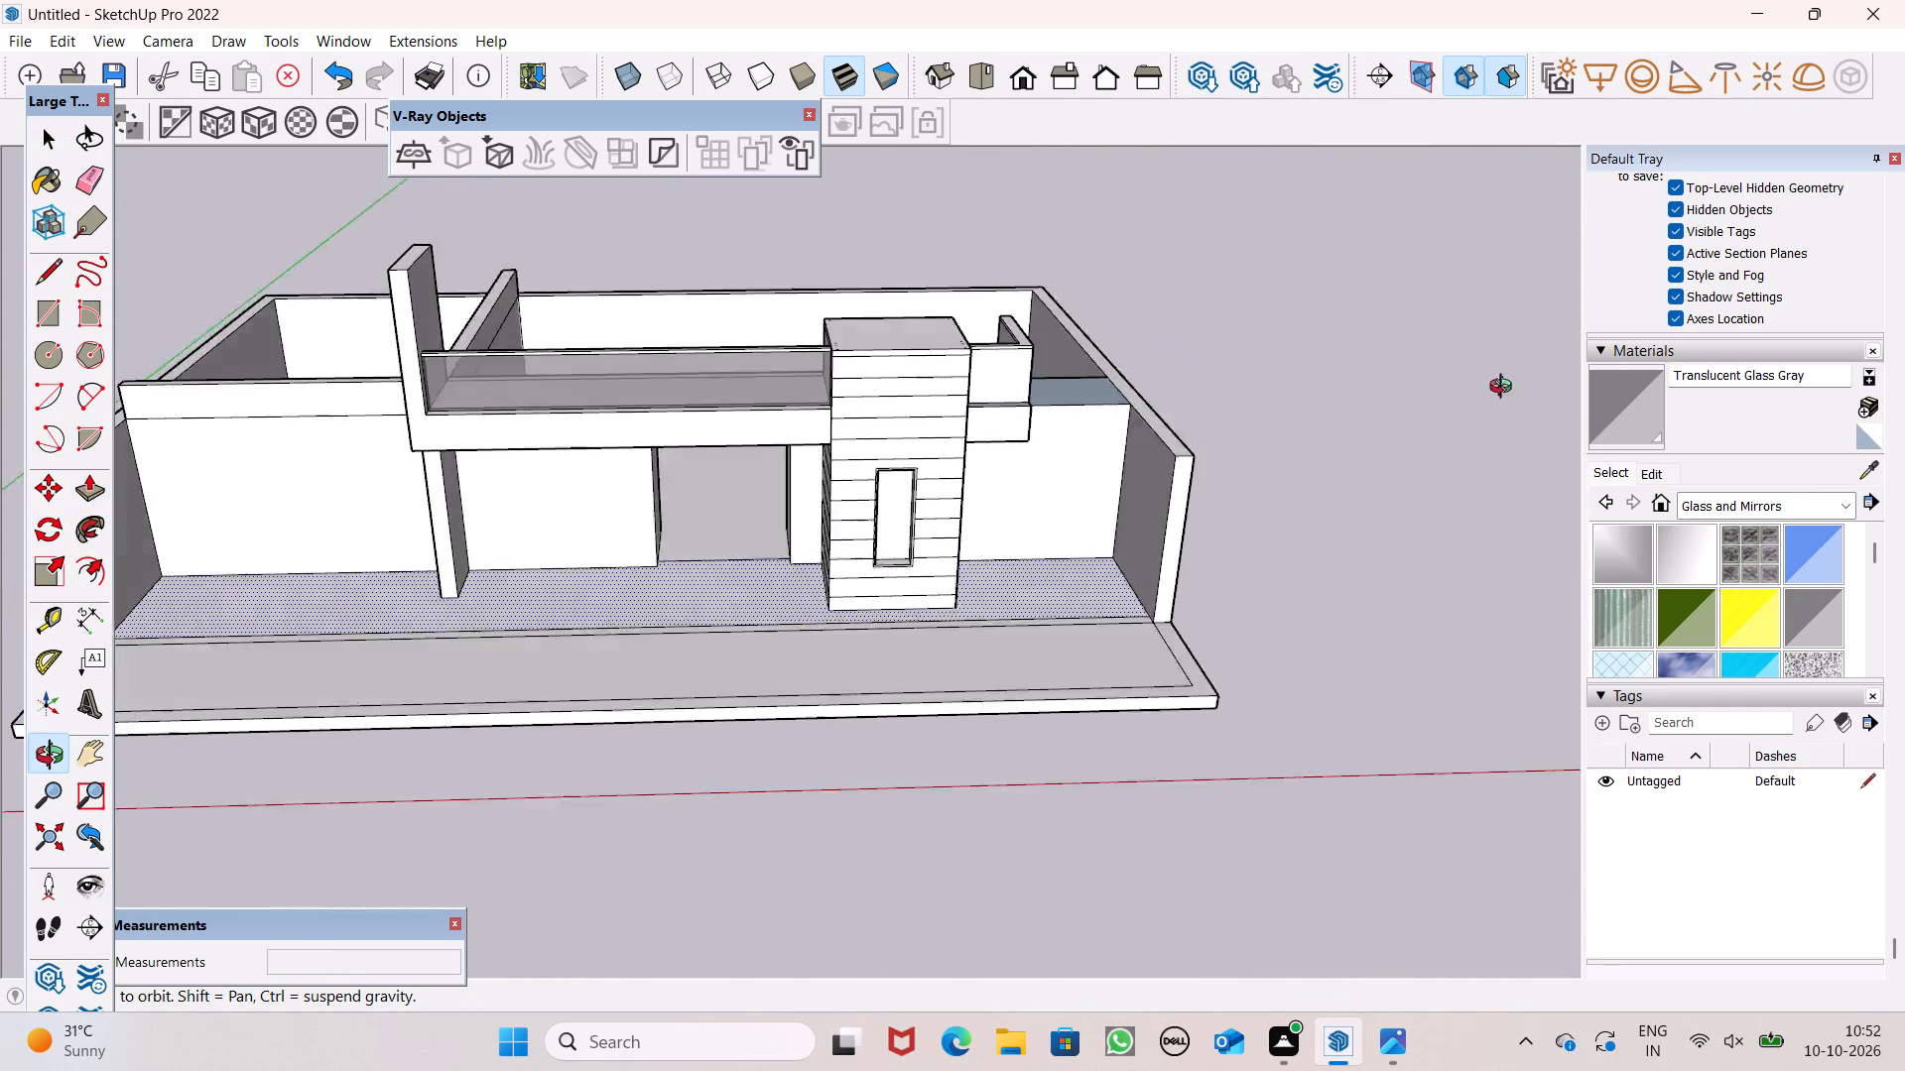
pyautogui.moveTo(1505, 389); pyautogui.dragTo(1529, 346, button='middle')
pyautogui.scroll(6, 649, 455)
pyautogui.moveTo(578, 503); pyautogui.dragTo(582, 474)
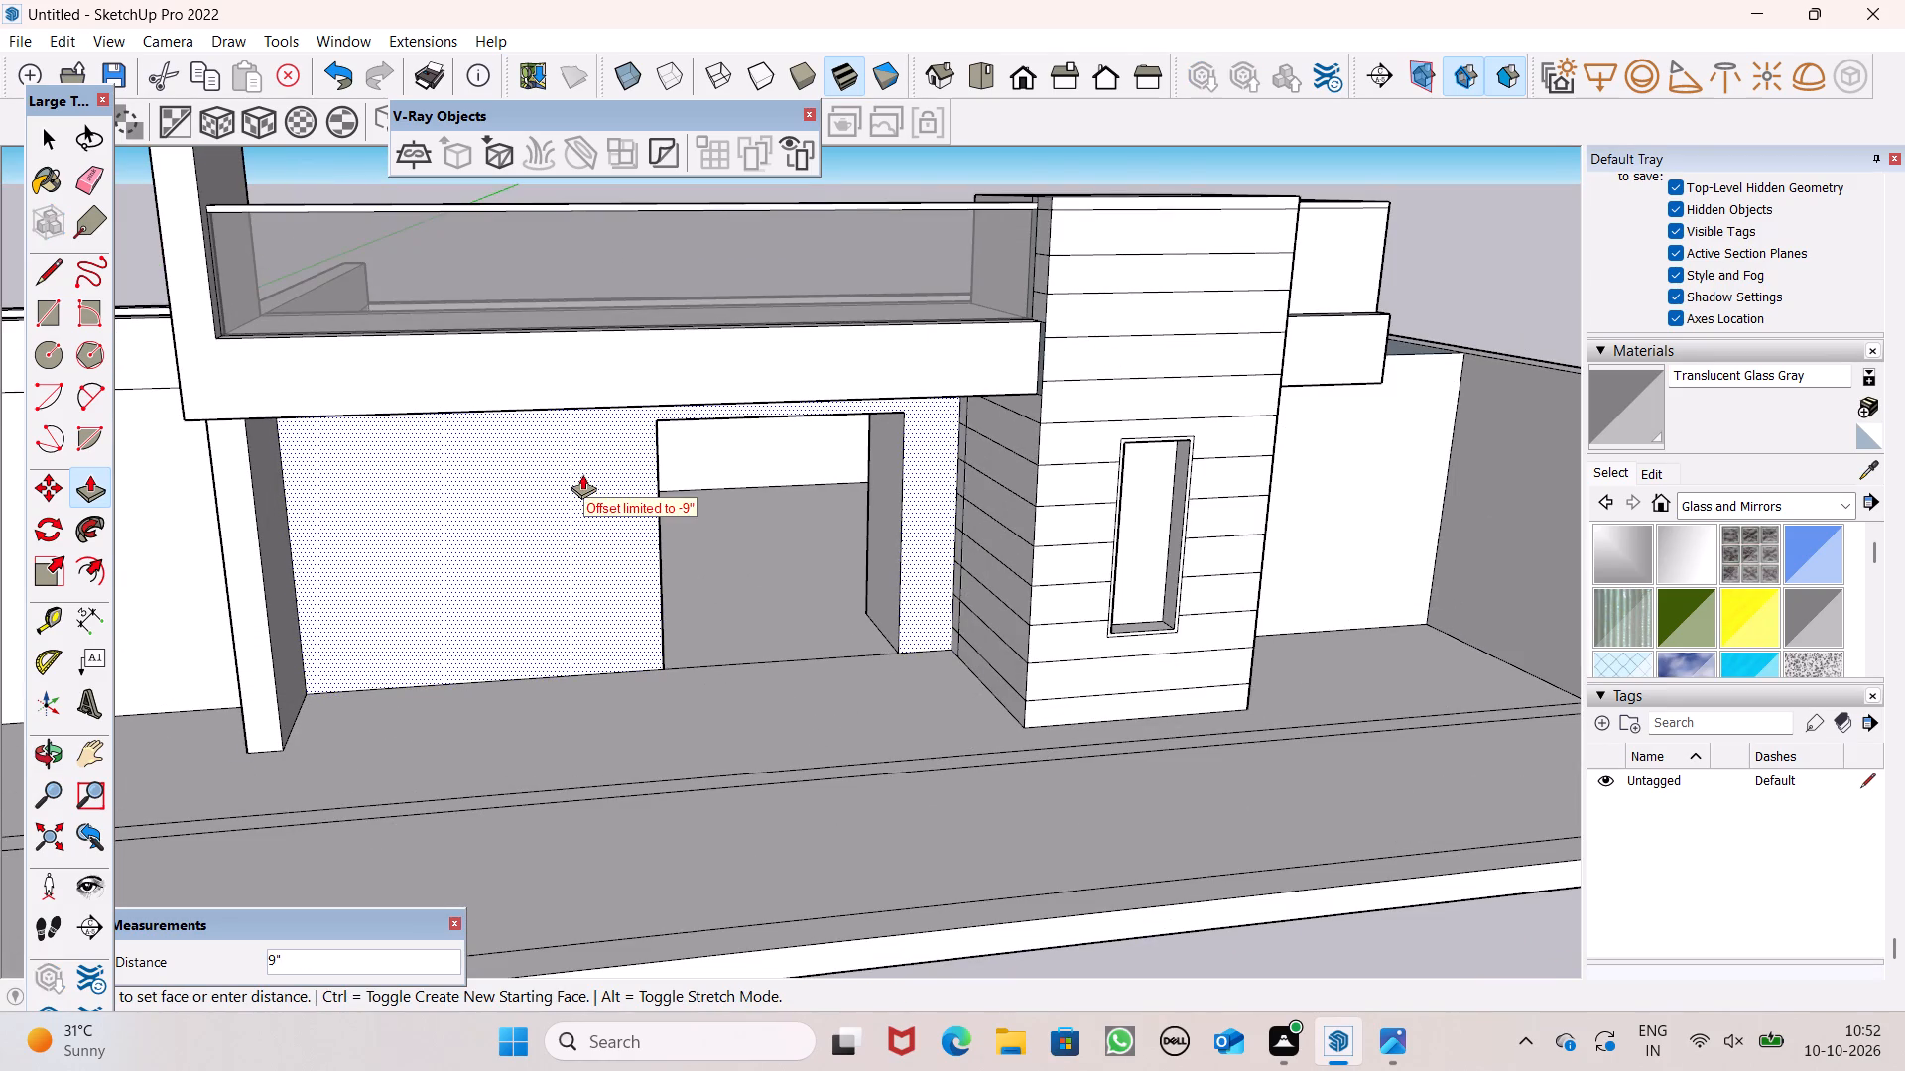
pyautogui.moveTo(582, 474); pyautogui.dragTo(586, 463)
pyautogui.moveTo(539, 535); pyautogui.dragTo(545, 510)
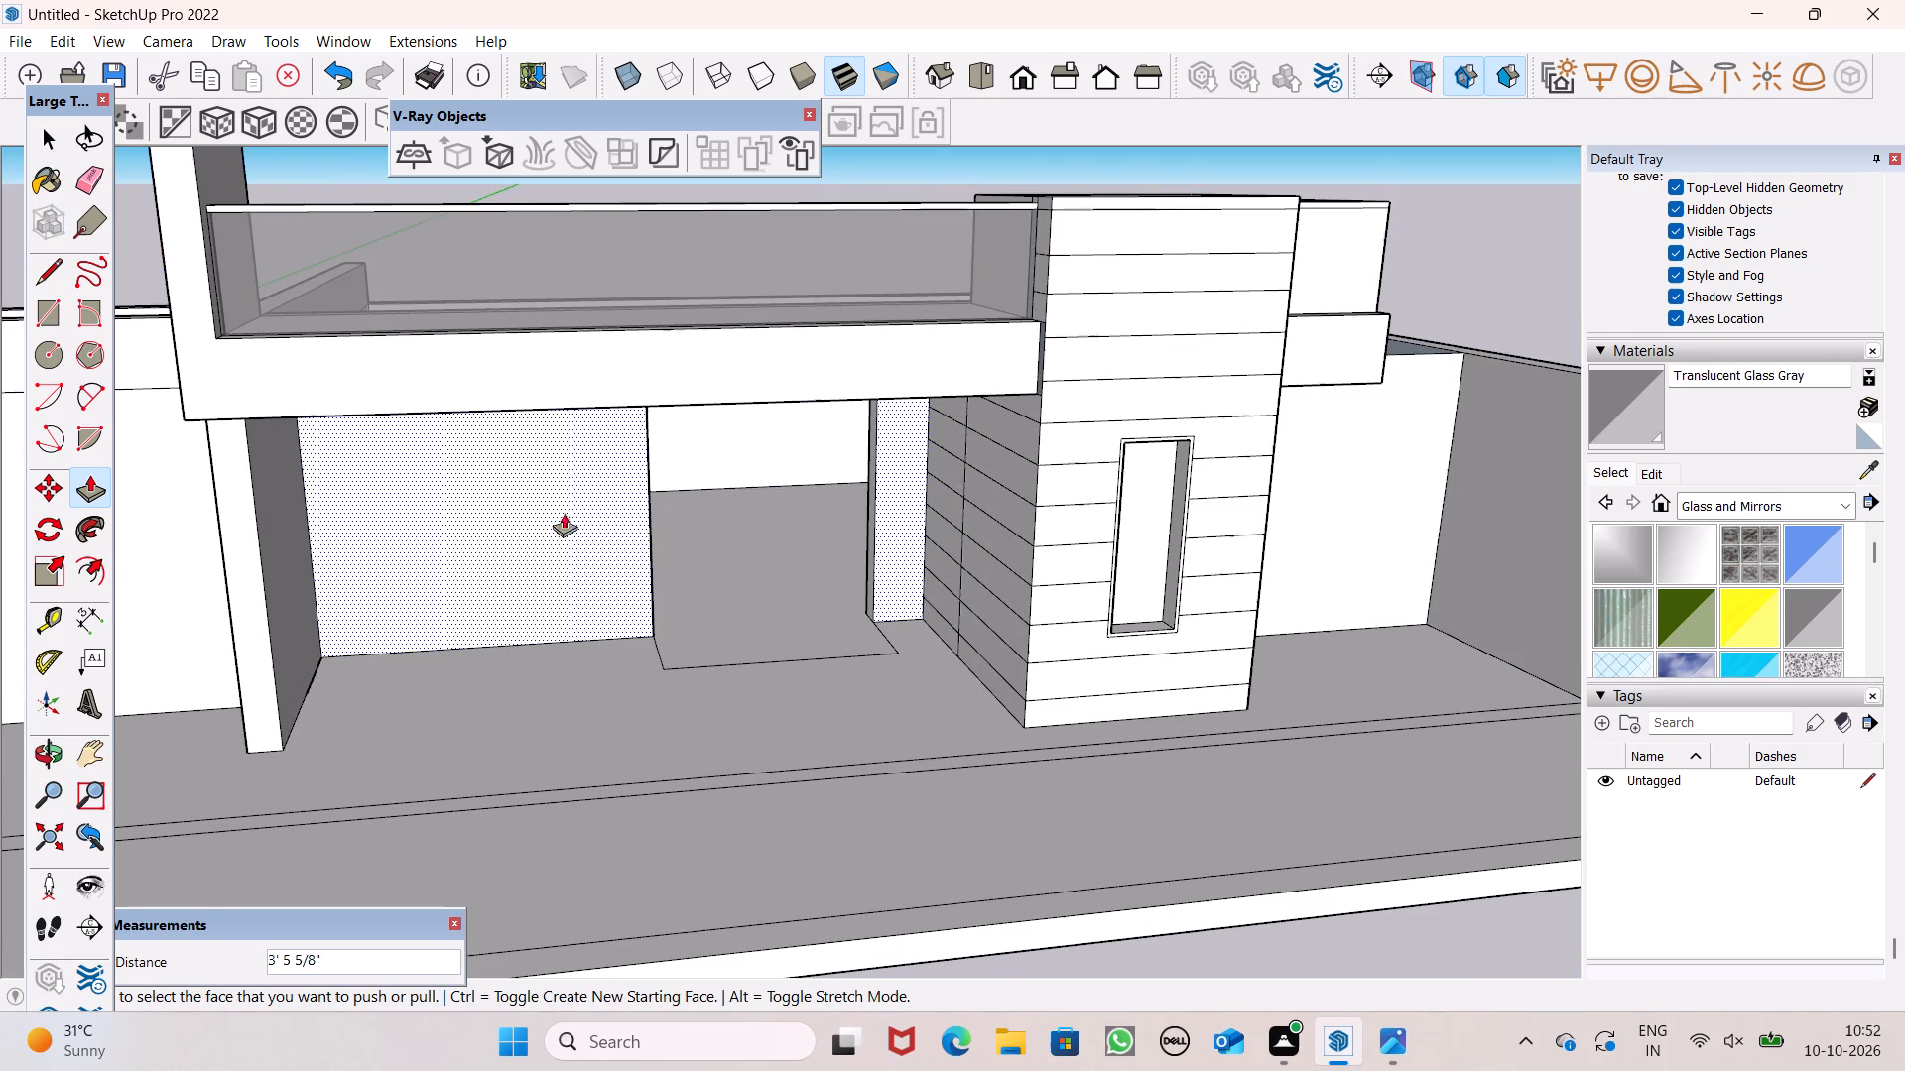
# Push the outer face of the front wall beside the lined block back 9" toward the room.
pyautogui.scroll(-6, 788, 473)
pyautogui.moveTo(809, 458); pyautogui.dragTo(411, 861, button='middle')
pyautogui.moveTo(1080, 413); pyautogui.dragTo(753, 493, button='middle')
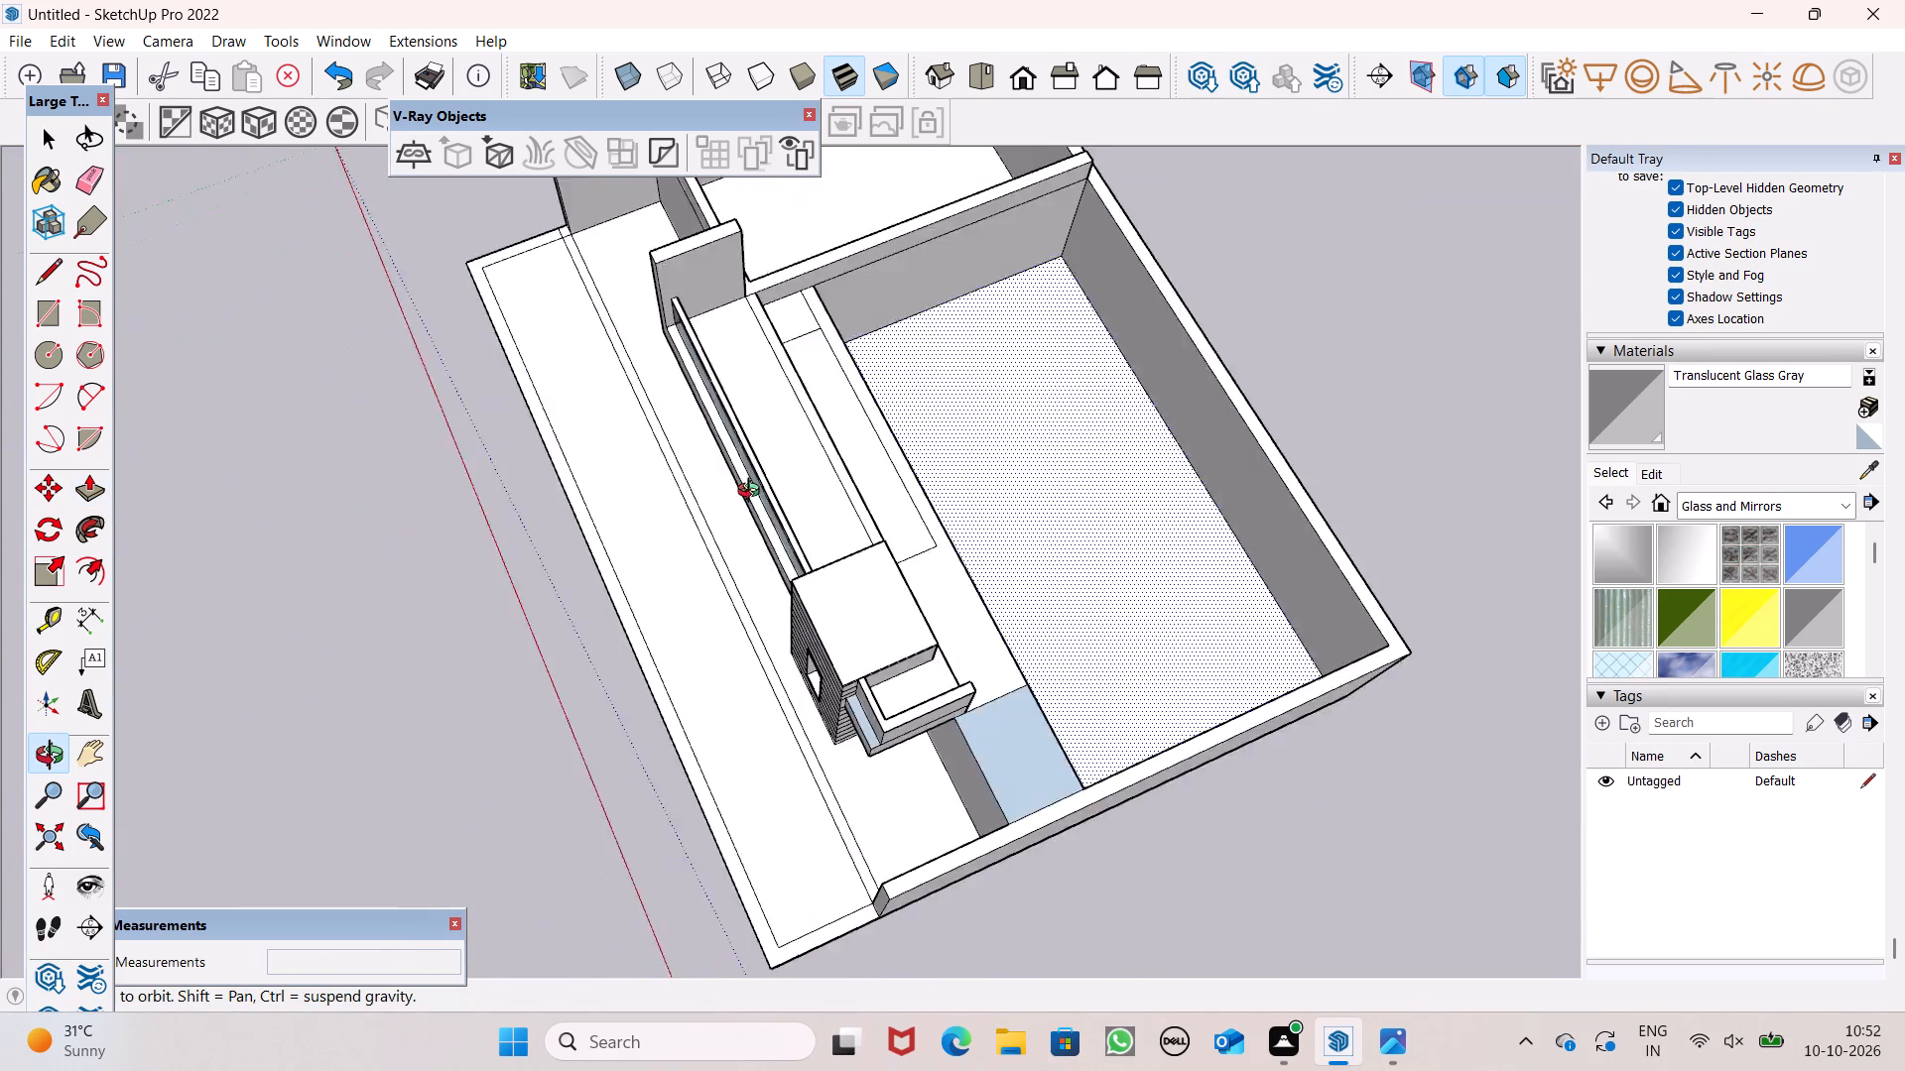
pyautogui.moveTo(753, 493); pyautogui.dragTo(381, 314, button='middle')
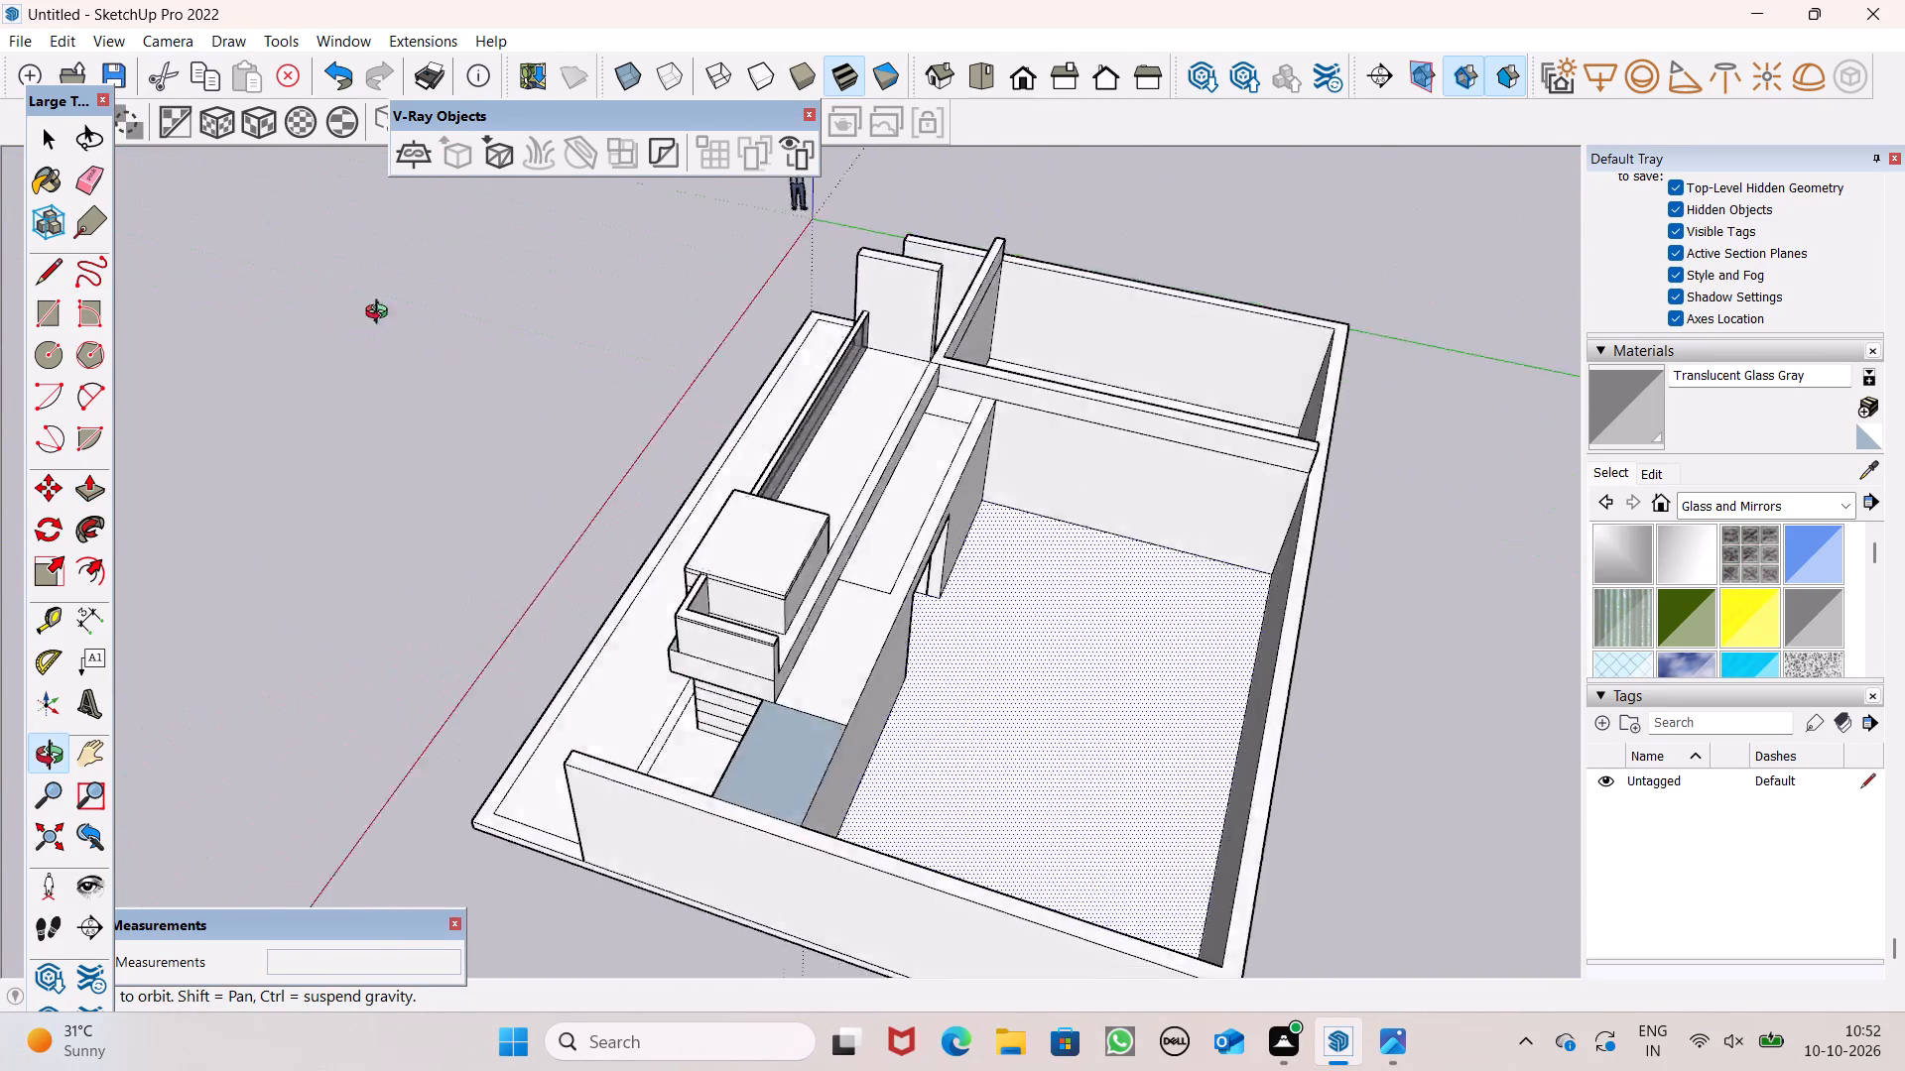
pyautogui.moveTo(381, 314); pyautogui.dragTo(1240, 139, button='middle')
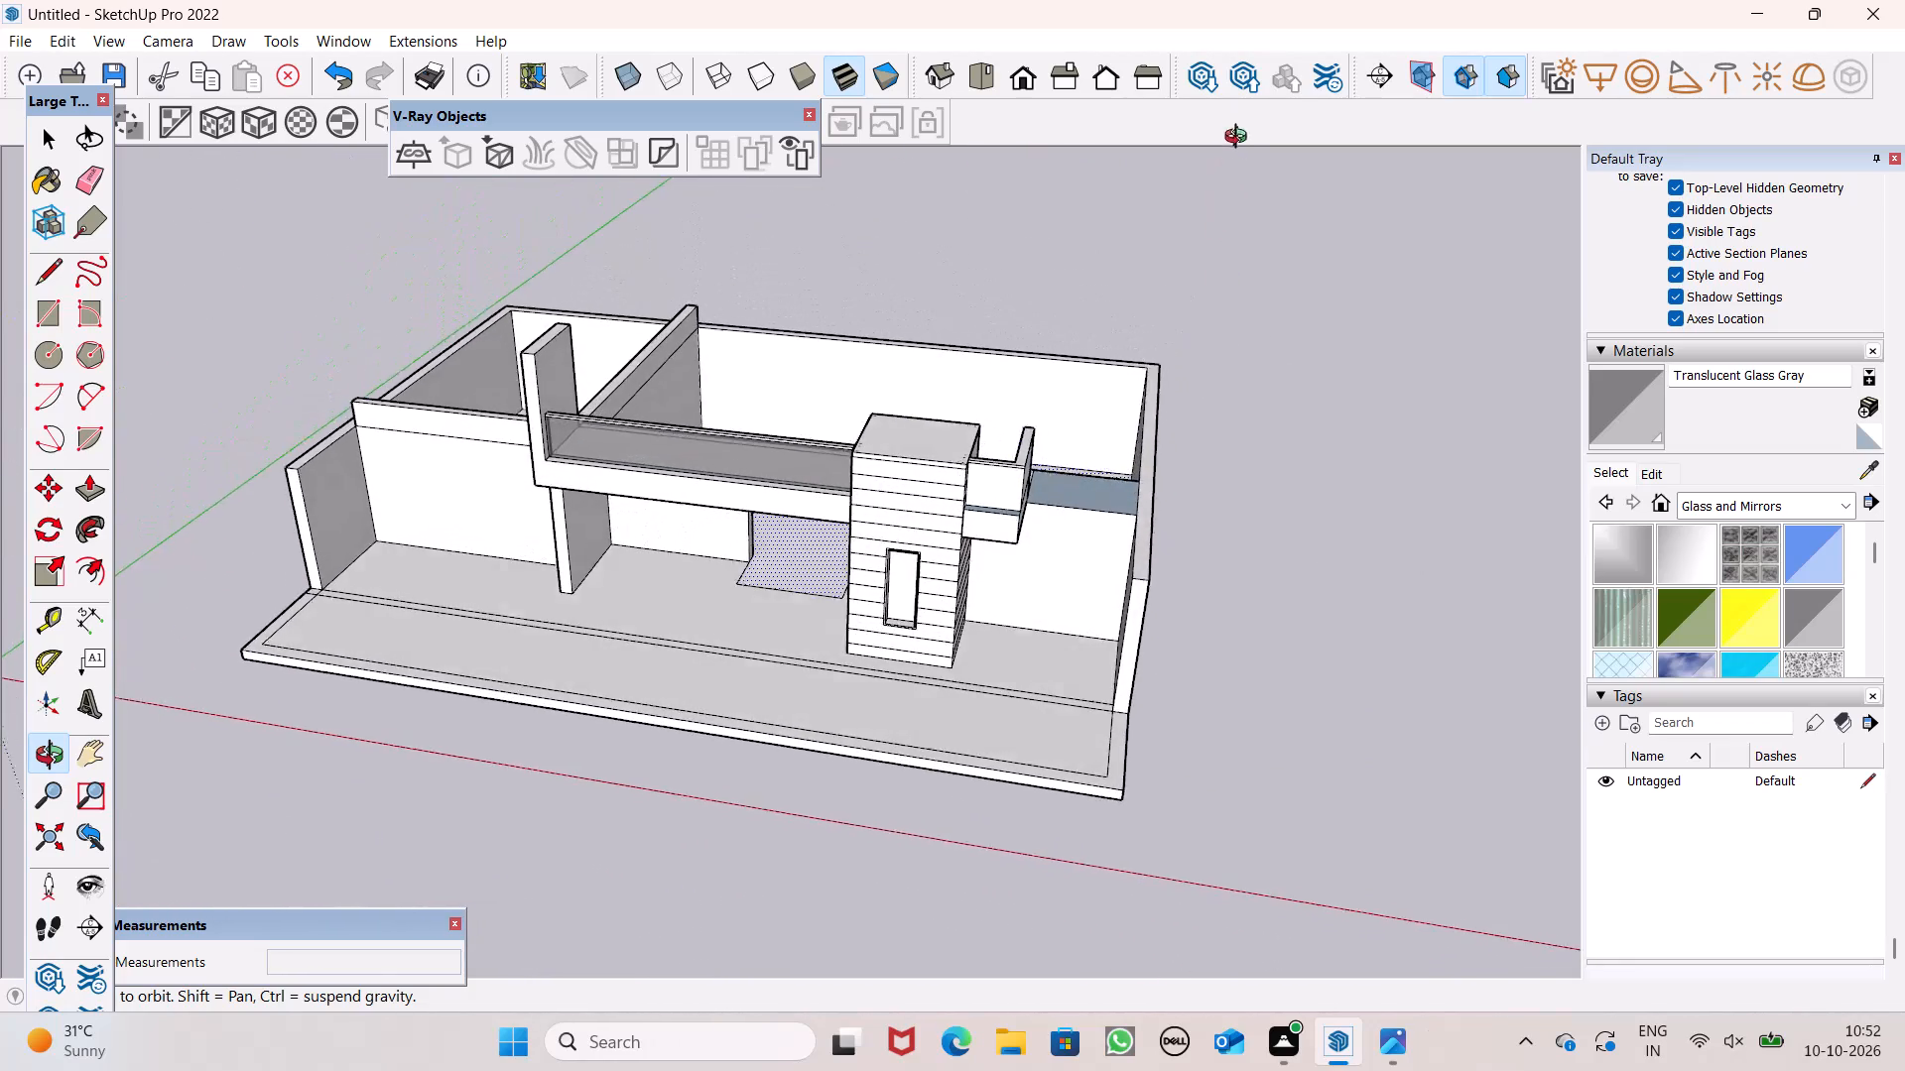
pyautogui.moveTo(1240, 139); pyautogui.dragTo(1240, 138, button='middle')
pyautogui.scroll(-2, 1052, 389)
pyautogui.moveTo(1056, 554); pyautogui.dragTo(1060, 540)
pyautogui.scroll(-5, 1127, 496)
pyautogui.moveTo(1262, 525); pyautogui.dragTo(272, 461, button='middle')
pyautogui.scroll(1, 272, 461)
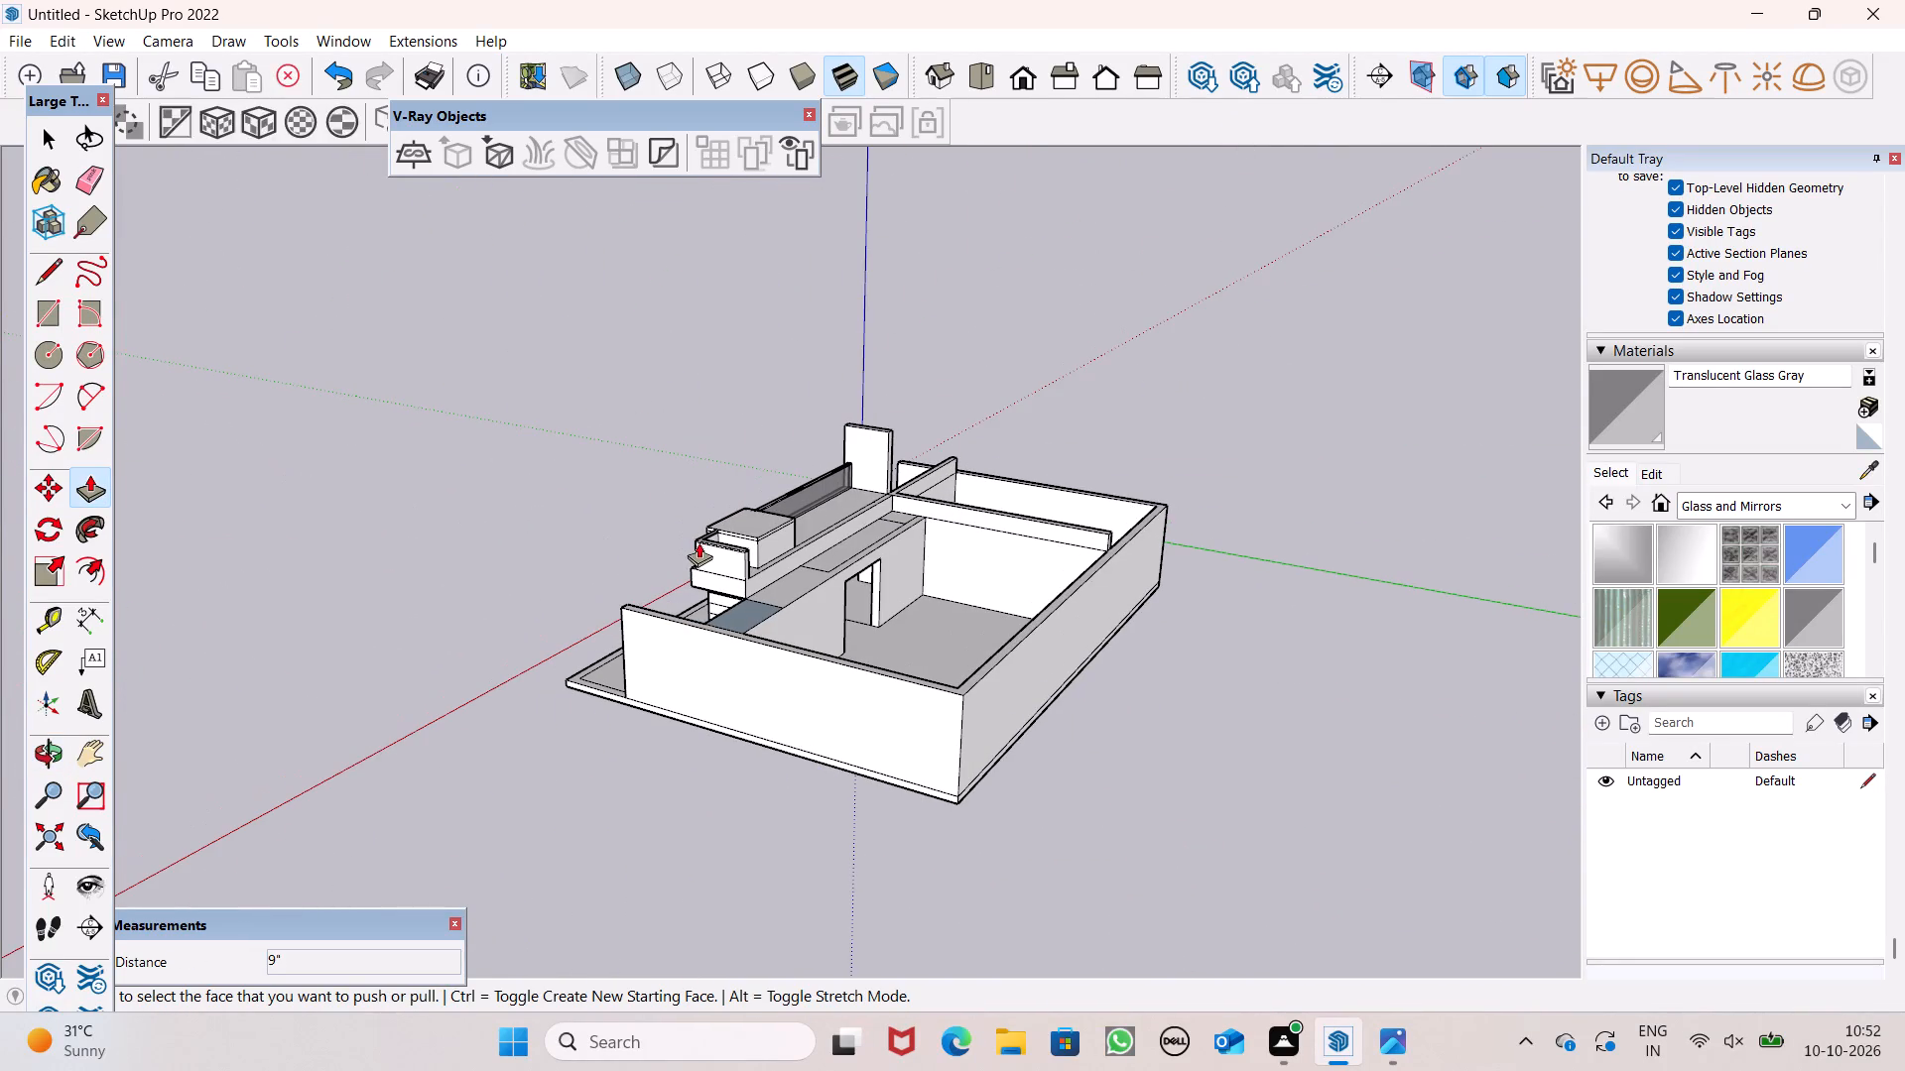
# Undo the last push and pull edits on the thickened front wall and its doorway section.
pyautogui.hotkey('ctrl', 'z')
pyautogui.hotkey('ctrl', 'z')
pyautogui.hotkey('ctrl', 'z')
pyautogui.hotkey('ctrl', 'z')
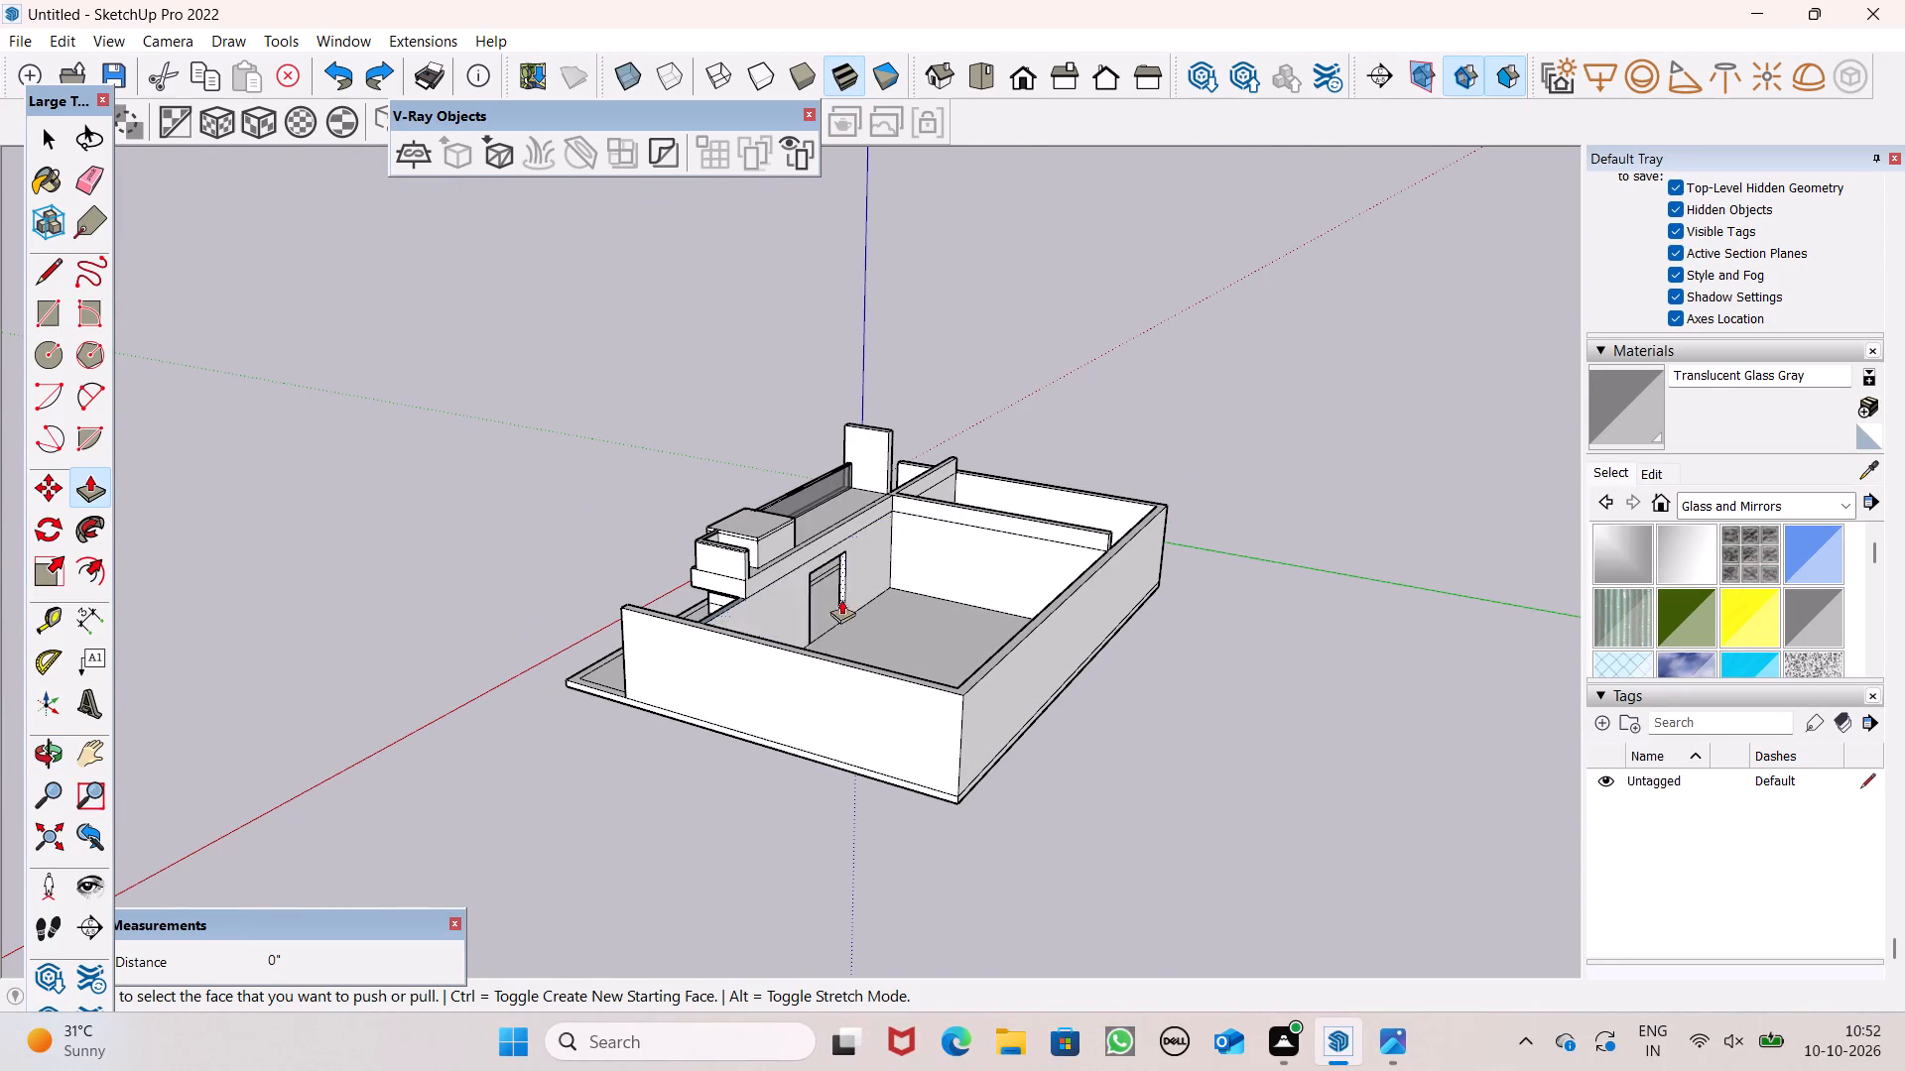
# Pull the room-side face of the front wall into the large room again, adjusting its position by 1 3/4".
pyautogui.moveTo(825, 611); pyautogui.dragTo(745, 716, button='middle')
pyautogui.scroll(4, 992, 465)
pyautogui.moveTo(990, 498); pyautogui.dragTo(840, 634, button='middle')
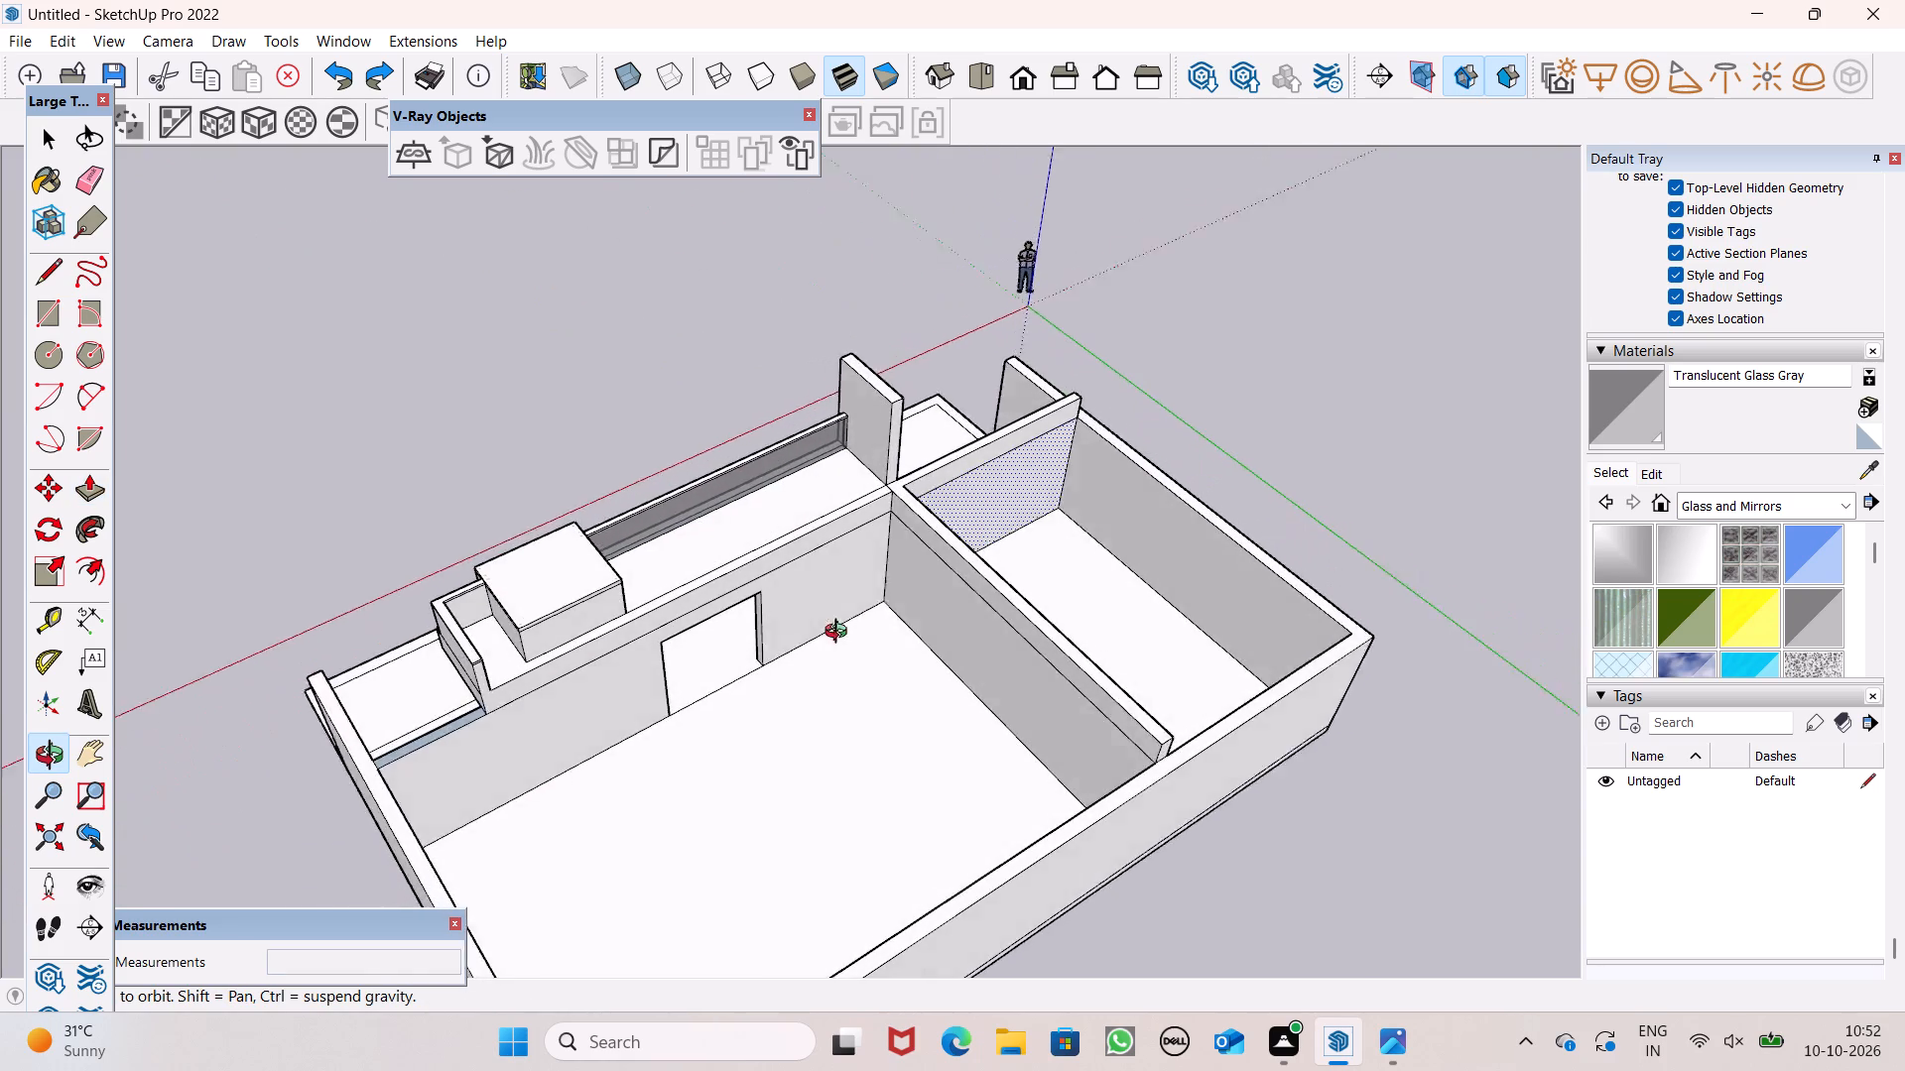
pyautogui.moveTo(840, 634); pyautogui.dragTo(800, 616, button='middle')
pyautogui.scroll(1, 735, 613)
pyautogui.scroll(-1, 1112, 252)
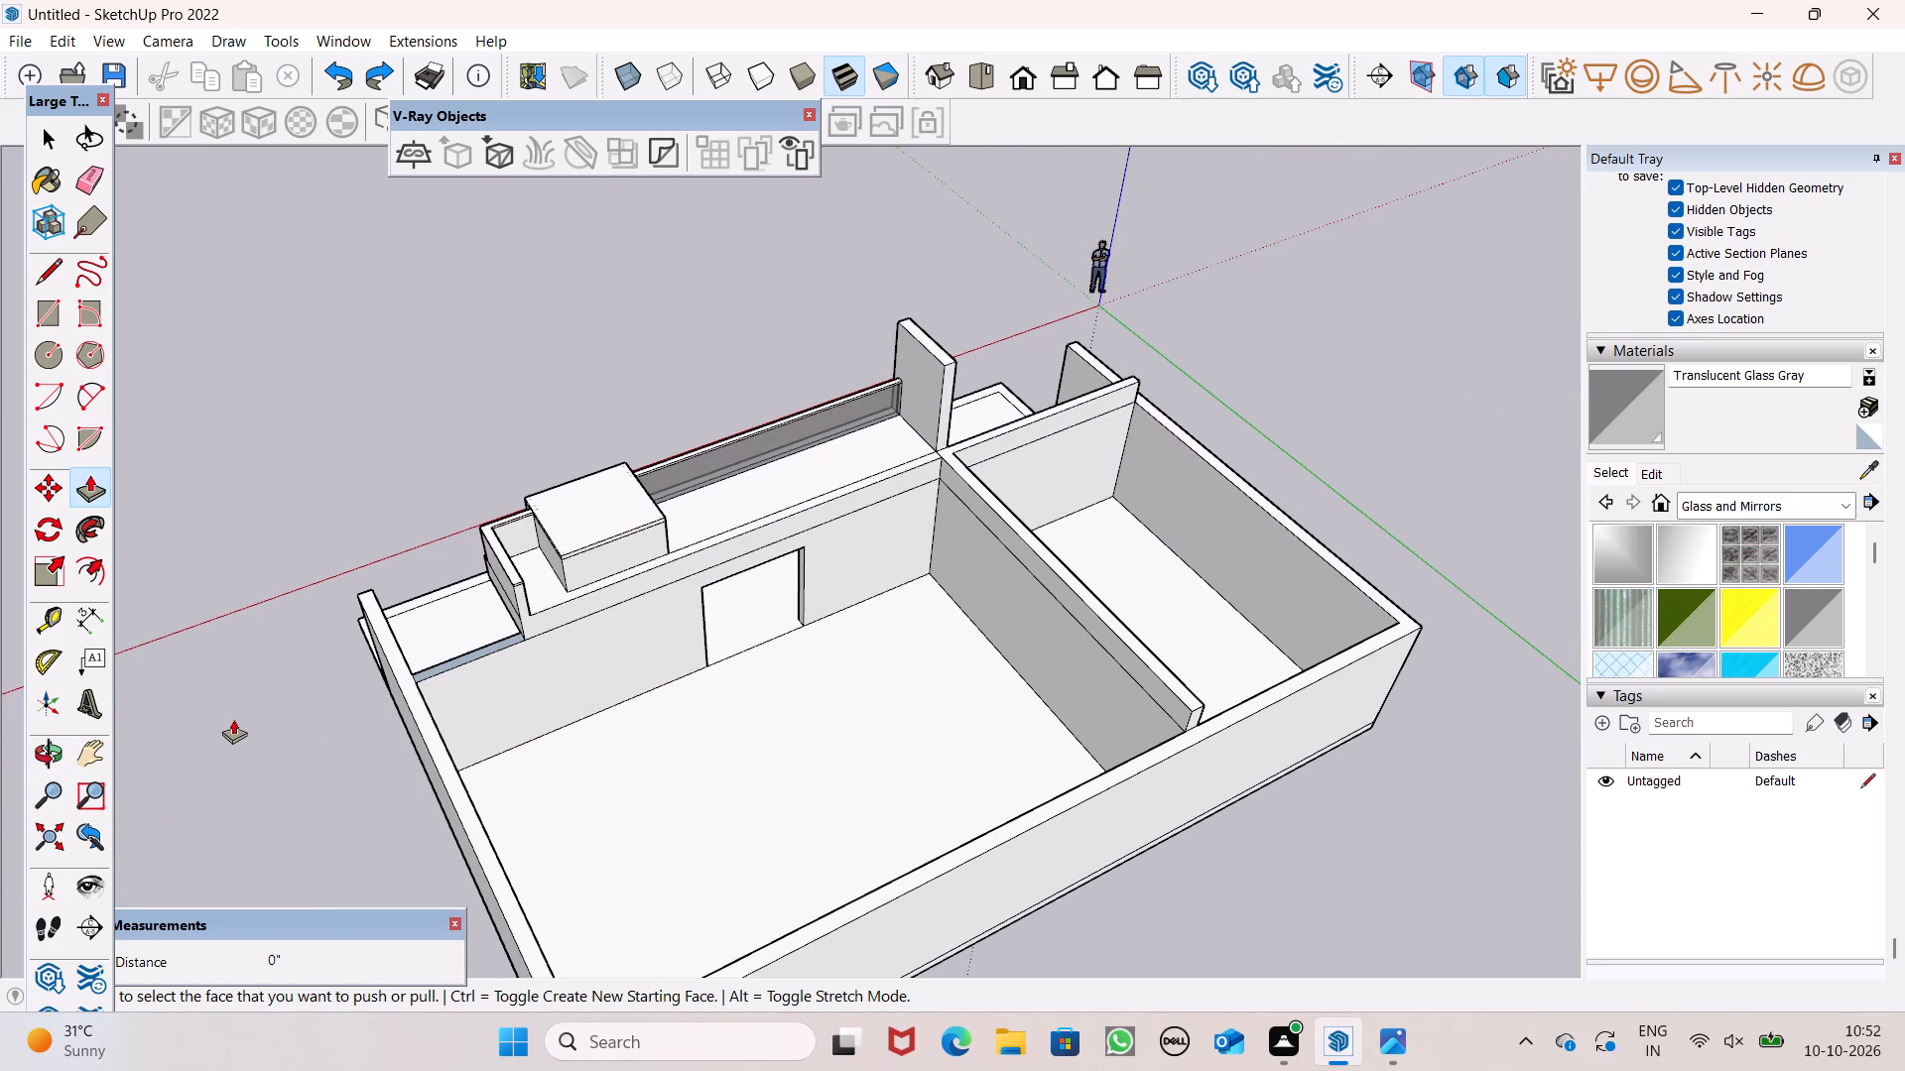
pyautogui.scroll(2, 457, 688)
pyautogui.scroll(-4, 642, 780)
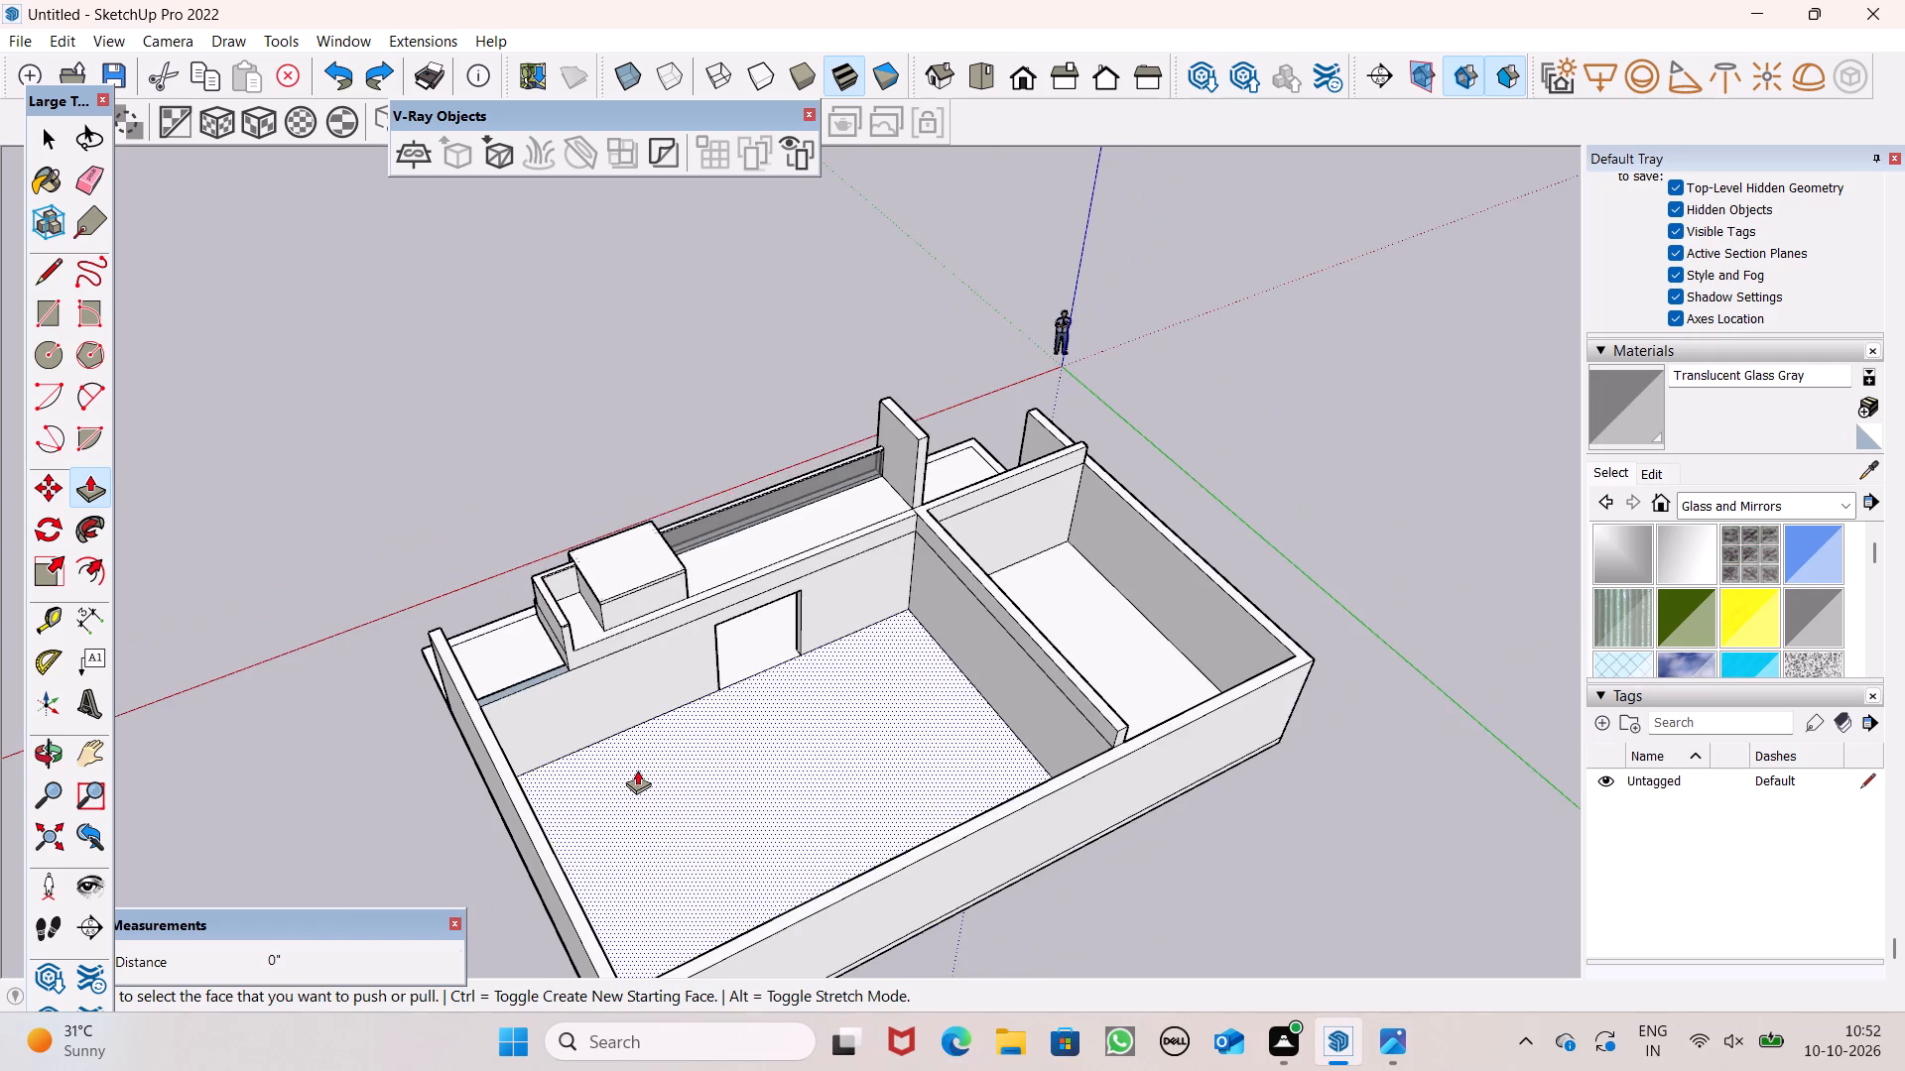
pyautogui.moveTo(637, 773); pyautogui.dragTo(625, 869, button='middle')
pyautogui.scroll(3, 581, 751)
pyautogui.moveTo(545, 688); pyautogui.dragTo(537, 719)
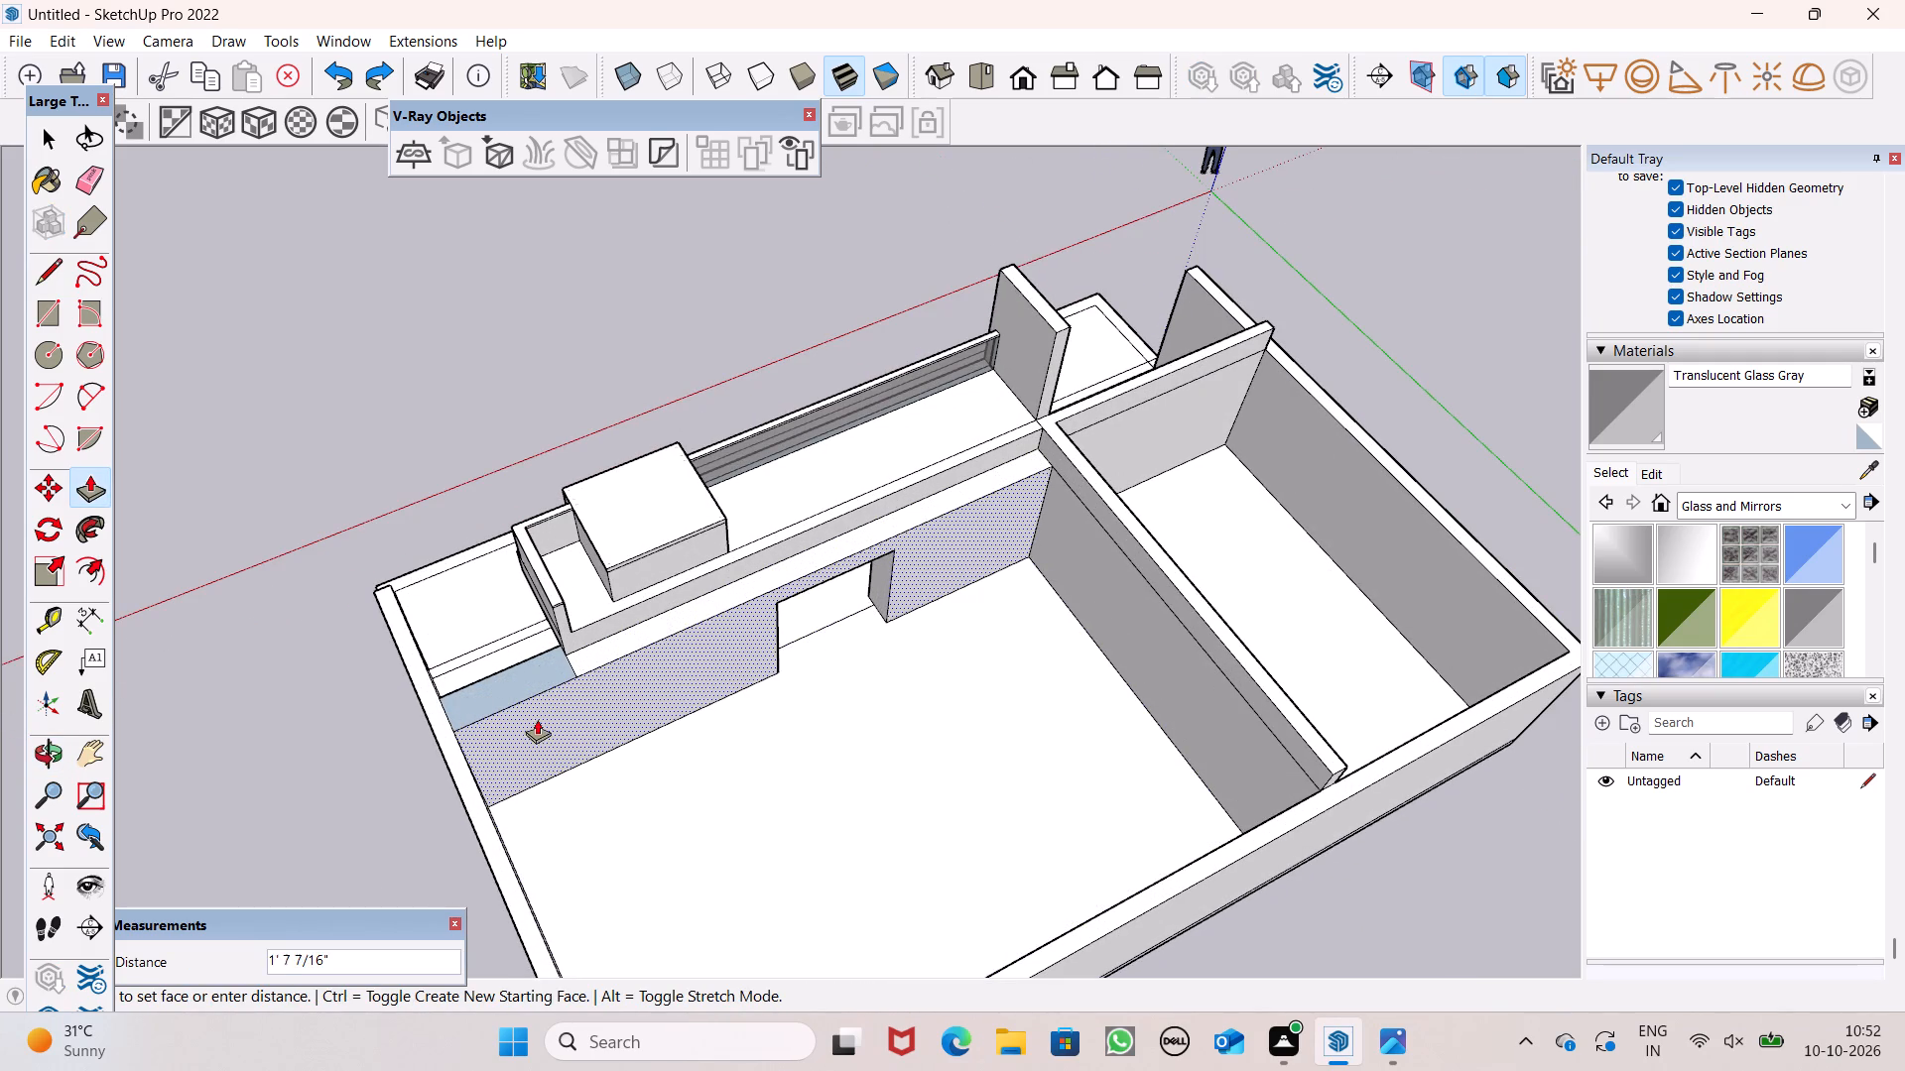
pyautogui.moveTo(537, 719); pyautogui.dragTo(532, 747)
pyautogui.click(532, 747)
pyautogui.scroll(-1, 679, 642)
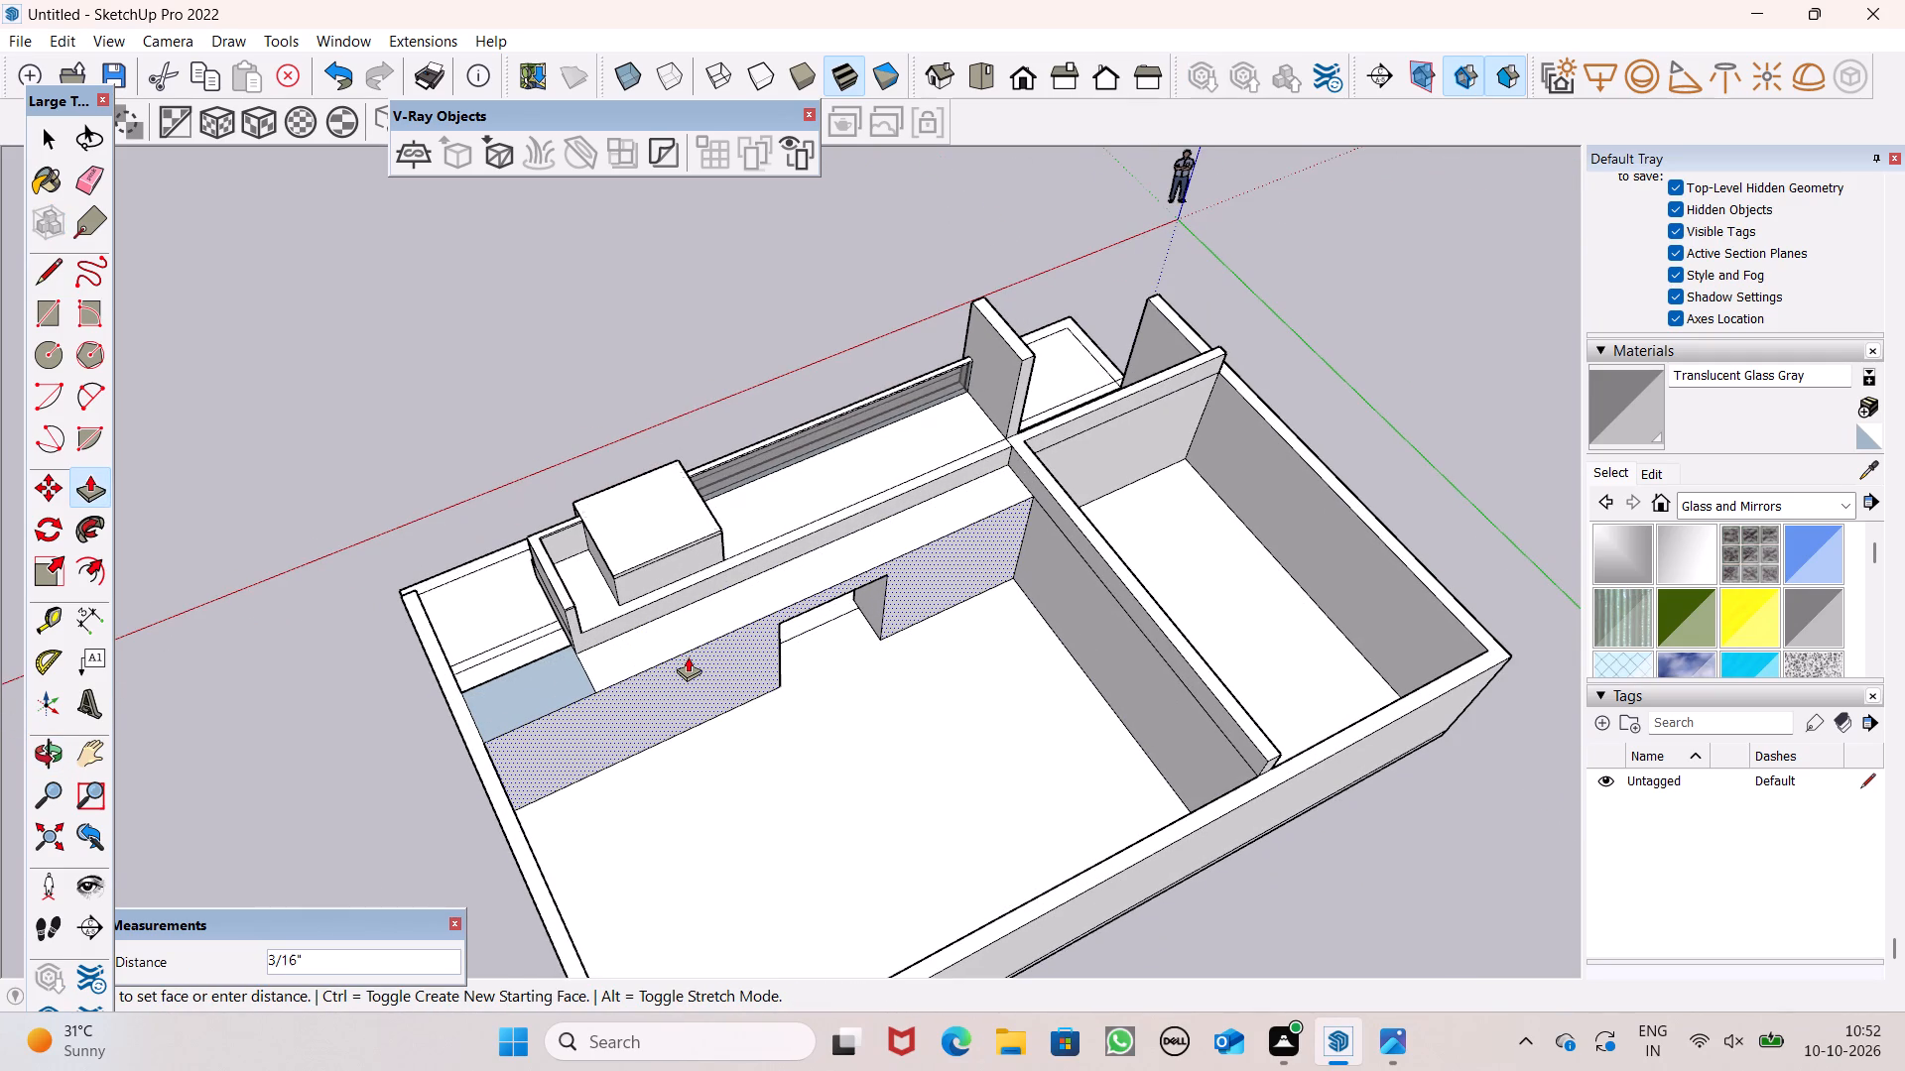
pyautogui.click(693, 651)
pyautogui.scroll(-3, 697, 584)
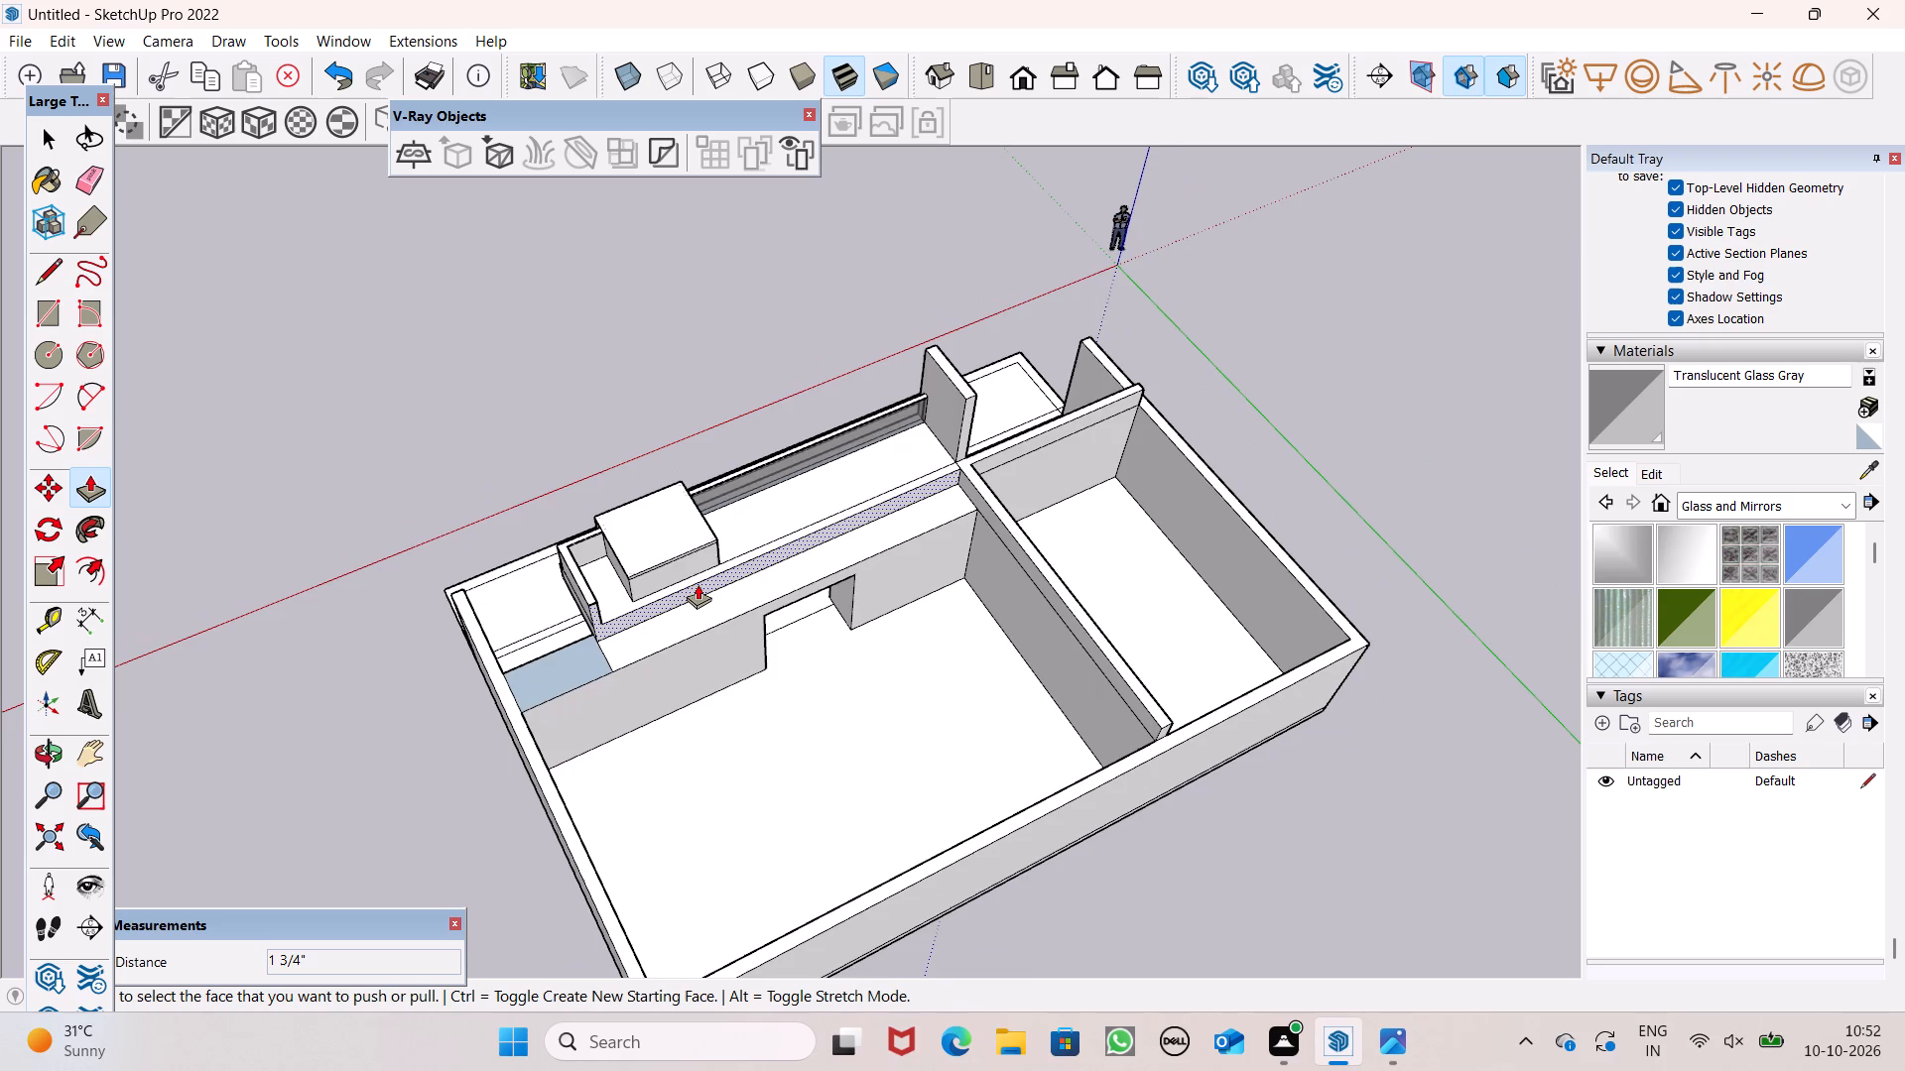
# Push the outer face of the wall beside the lined block back toward the room in two moves, the second 2' 2 1/2".
pyautogui.scroll(-3, 700, 585)
pyautogui.moveTo(747, 671); pyautogui.dragTo(1607, 535, button='middle')
pyautogui.scroll(1, 1116, 657)
pyautogui.moveTo(1122, 661); pyautogui.dragTo(1580, 493, button='middle')
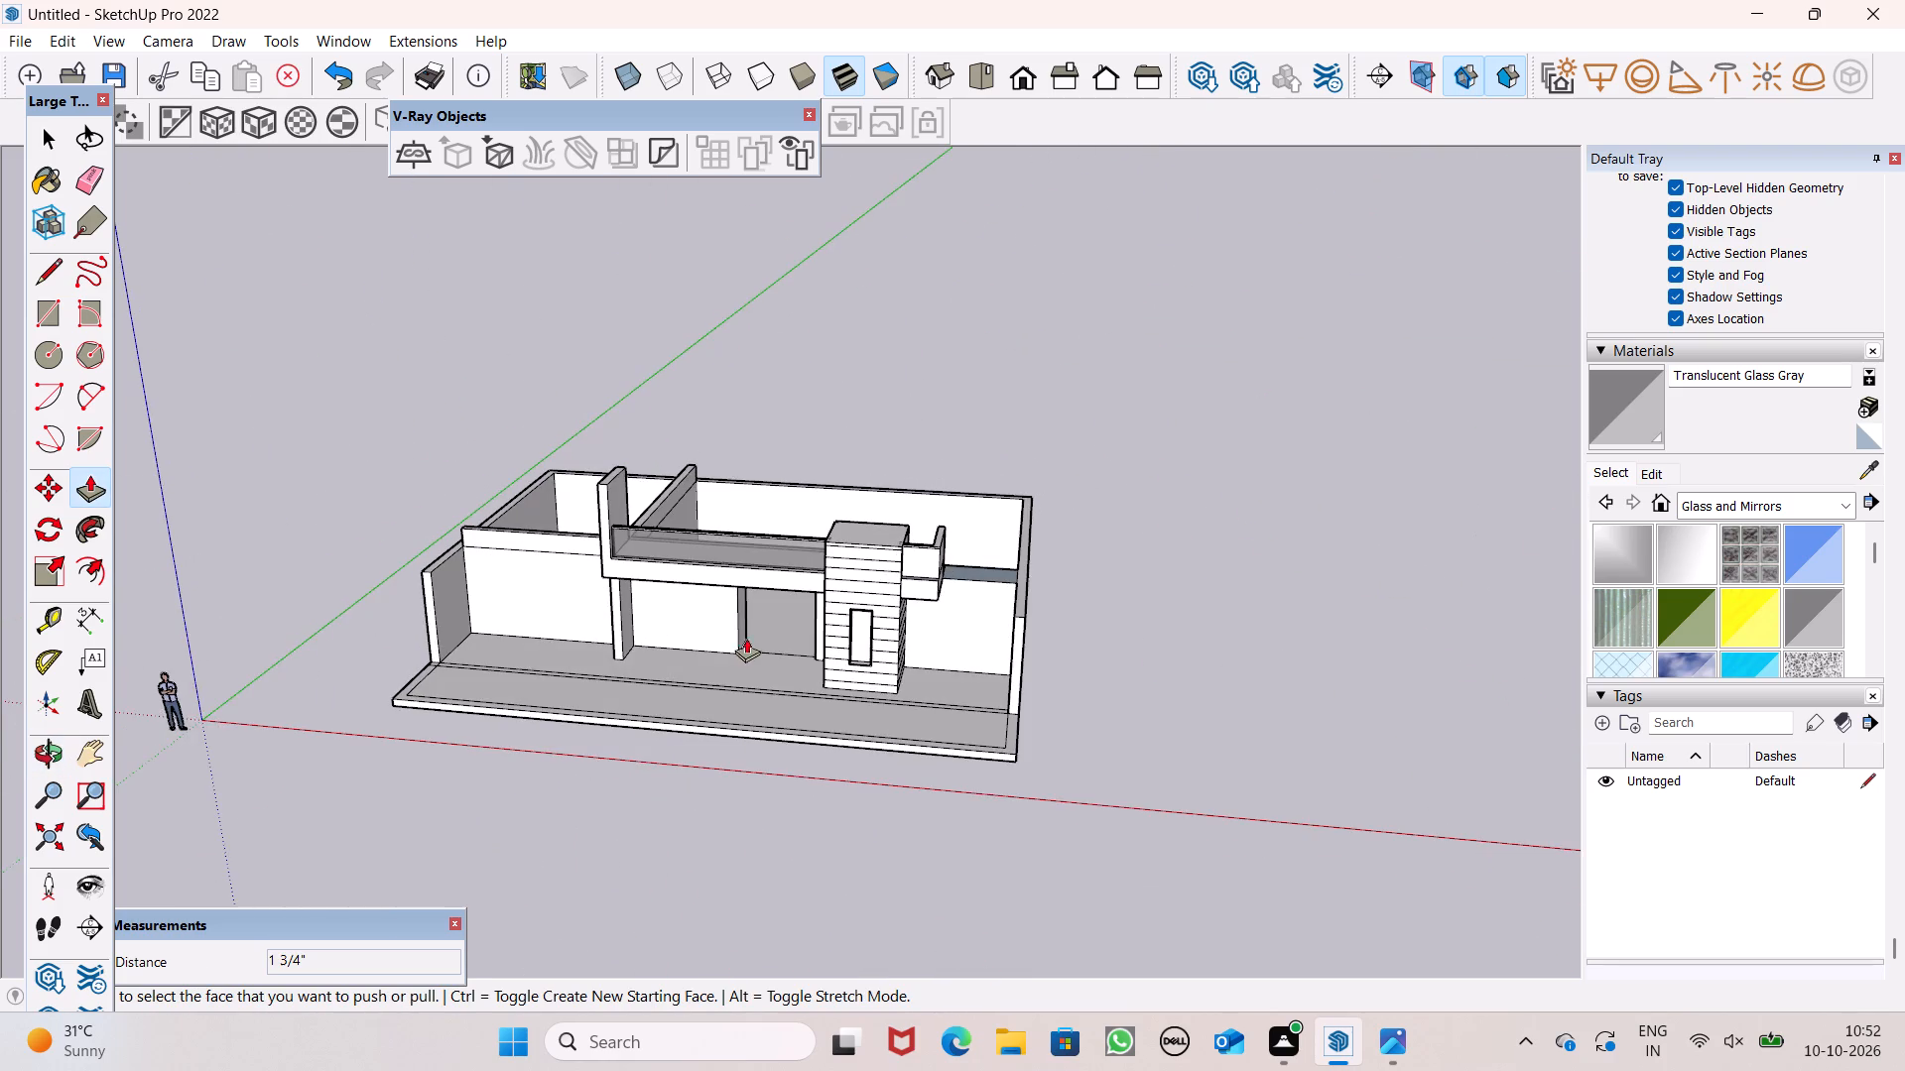
pyautogui.scroll(7, 1014, 538)
pyautogui.moveTo(1007, 610); pyautogui.dragTo(1017, 915, button='middle')
pyautogui.scroll(6, 1022, 914)
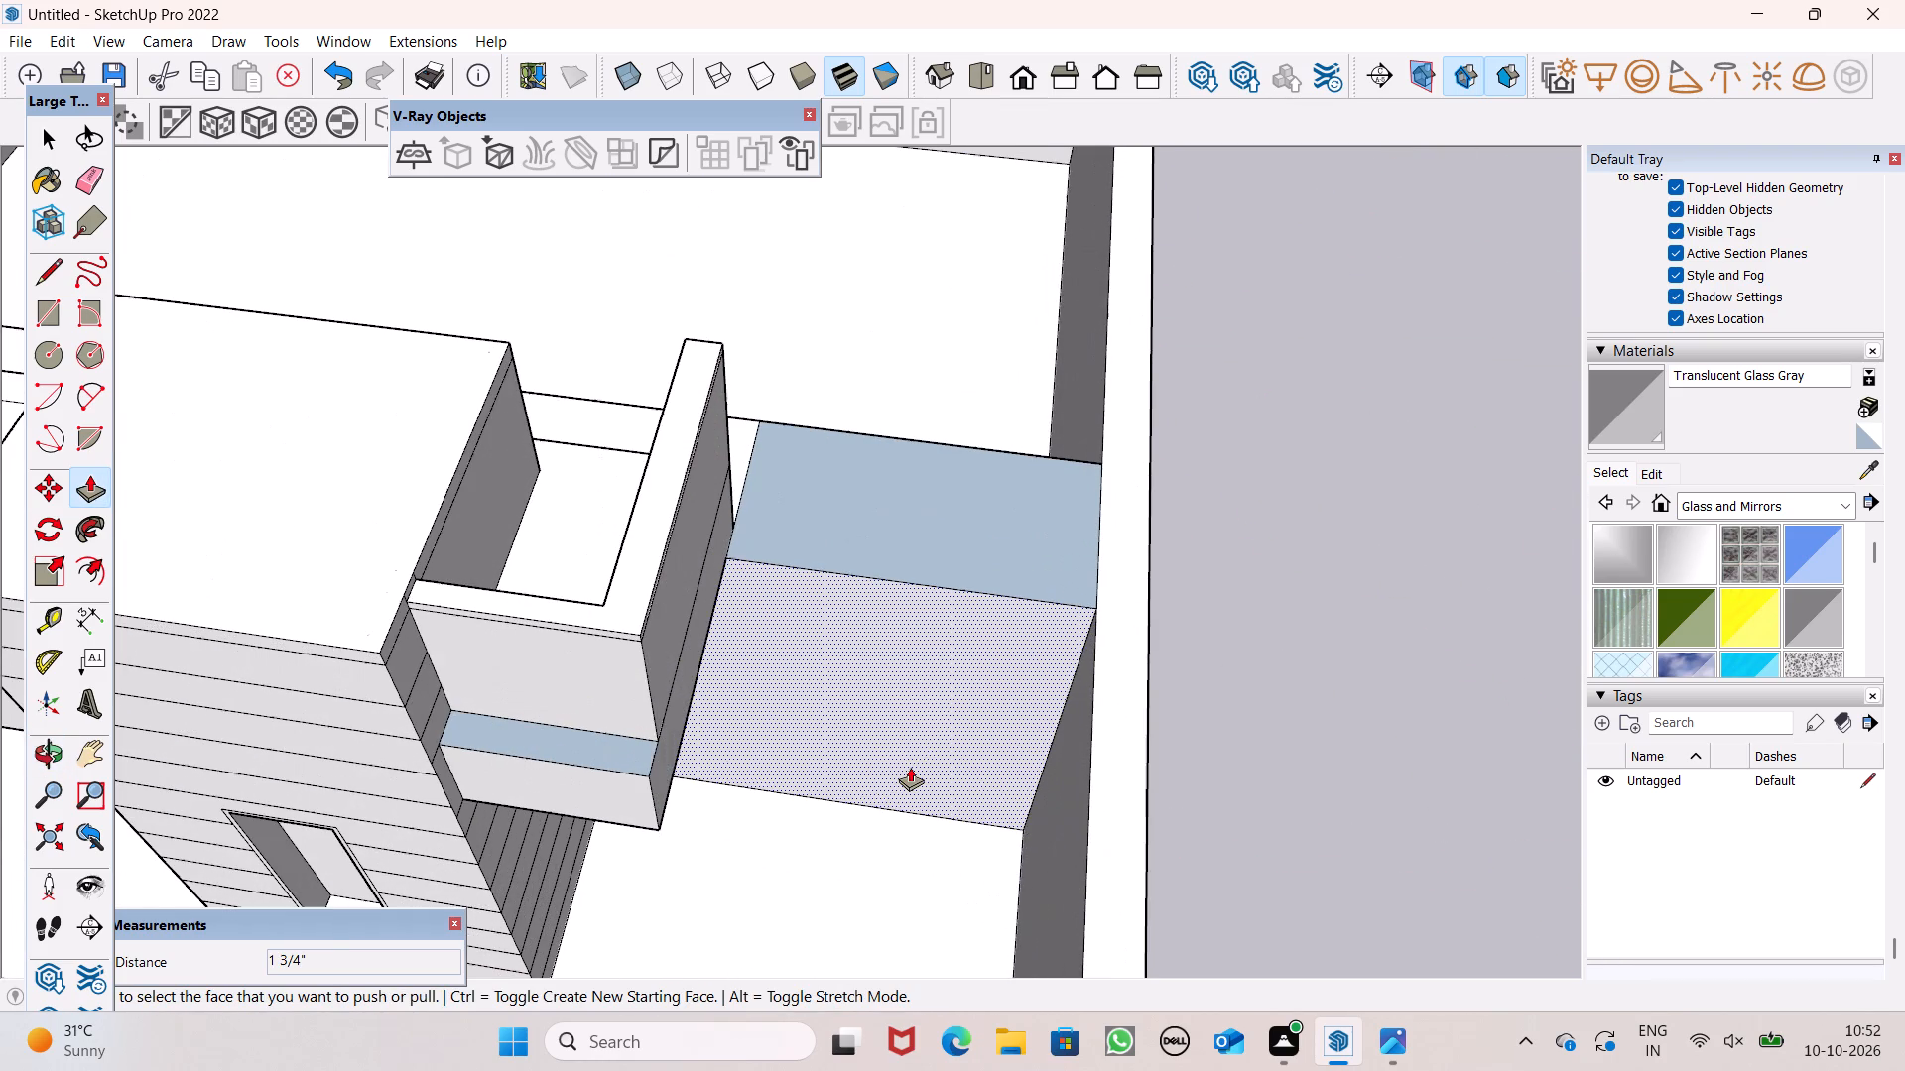
pyautogui.moveTo(915, 736); pyautogui.dragTo(929, 658)
pyautogui.moveTo(890, 648); pyautogui.dragTo(879, 606)
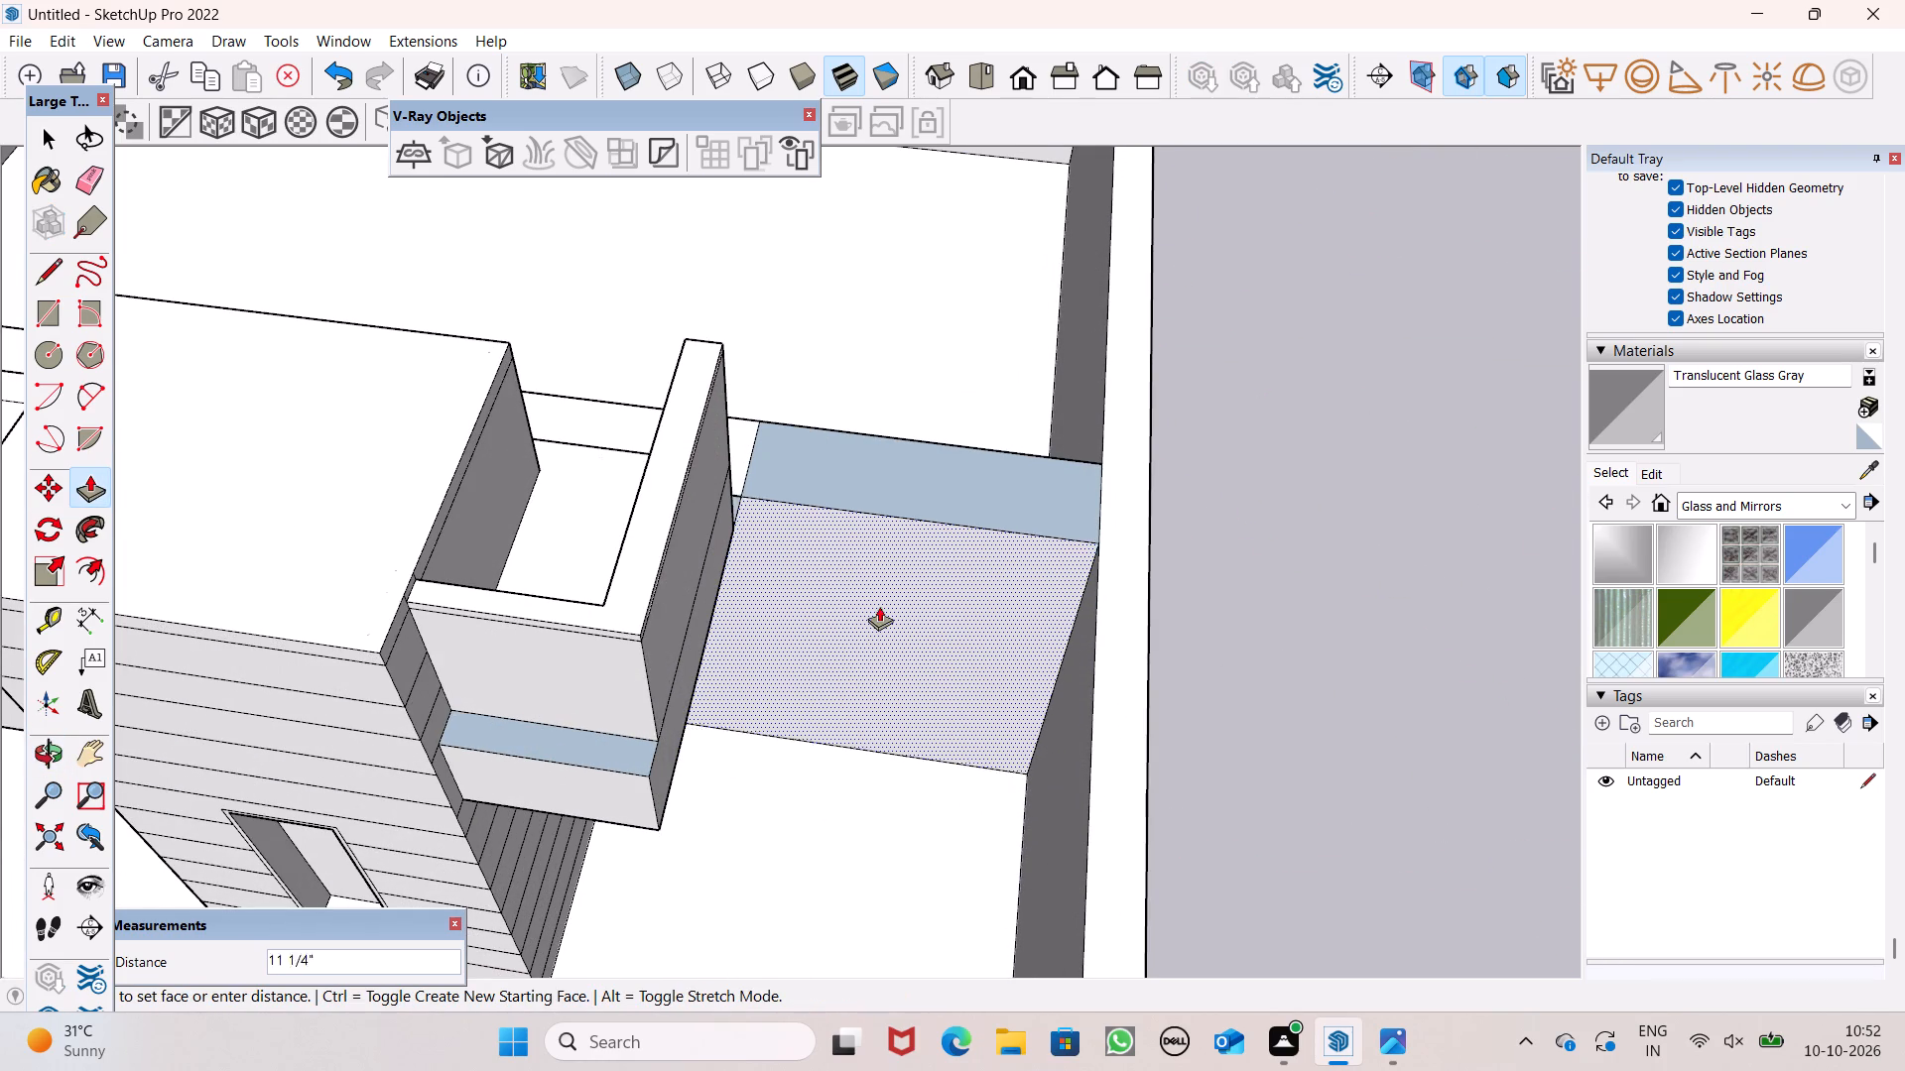
pyautogui.moveTo(879, 606); pyautogui.dragTo(895, 567)
# Examine the recessed wall beside the lined block and the front facade from above, below and straight on.
pyautogui.scroll(-7, 1146, 521)
pyautogui.scroll(1, 1147, 579)
pyautogui.scroll(-1, 1141, 591)
pyautogui.moveTo(996, 658); pyautogui.dragTo(974, 485, button='middle')
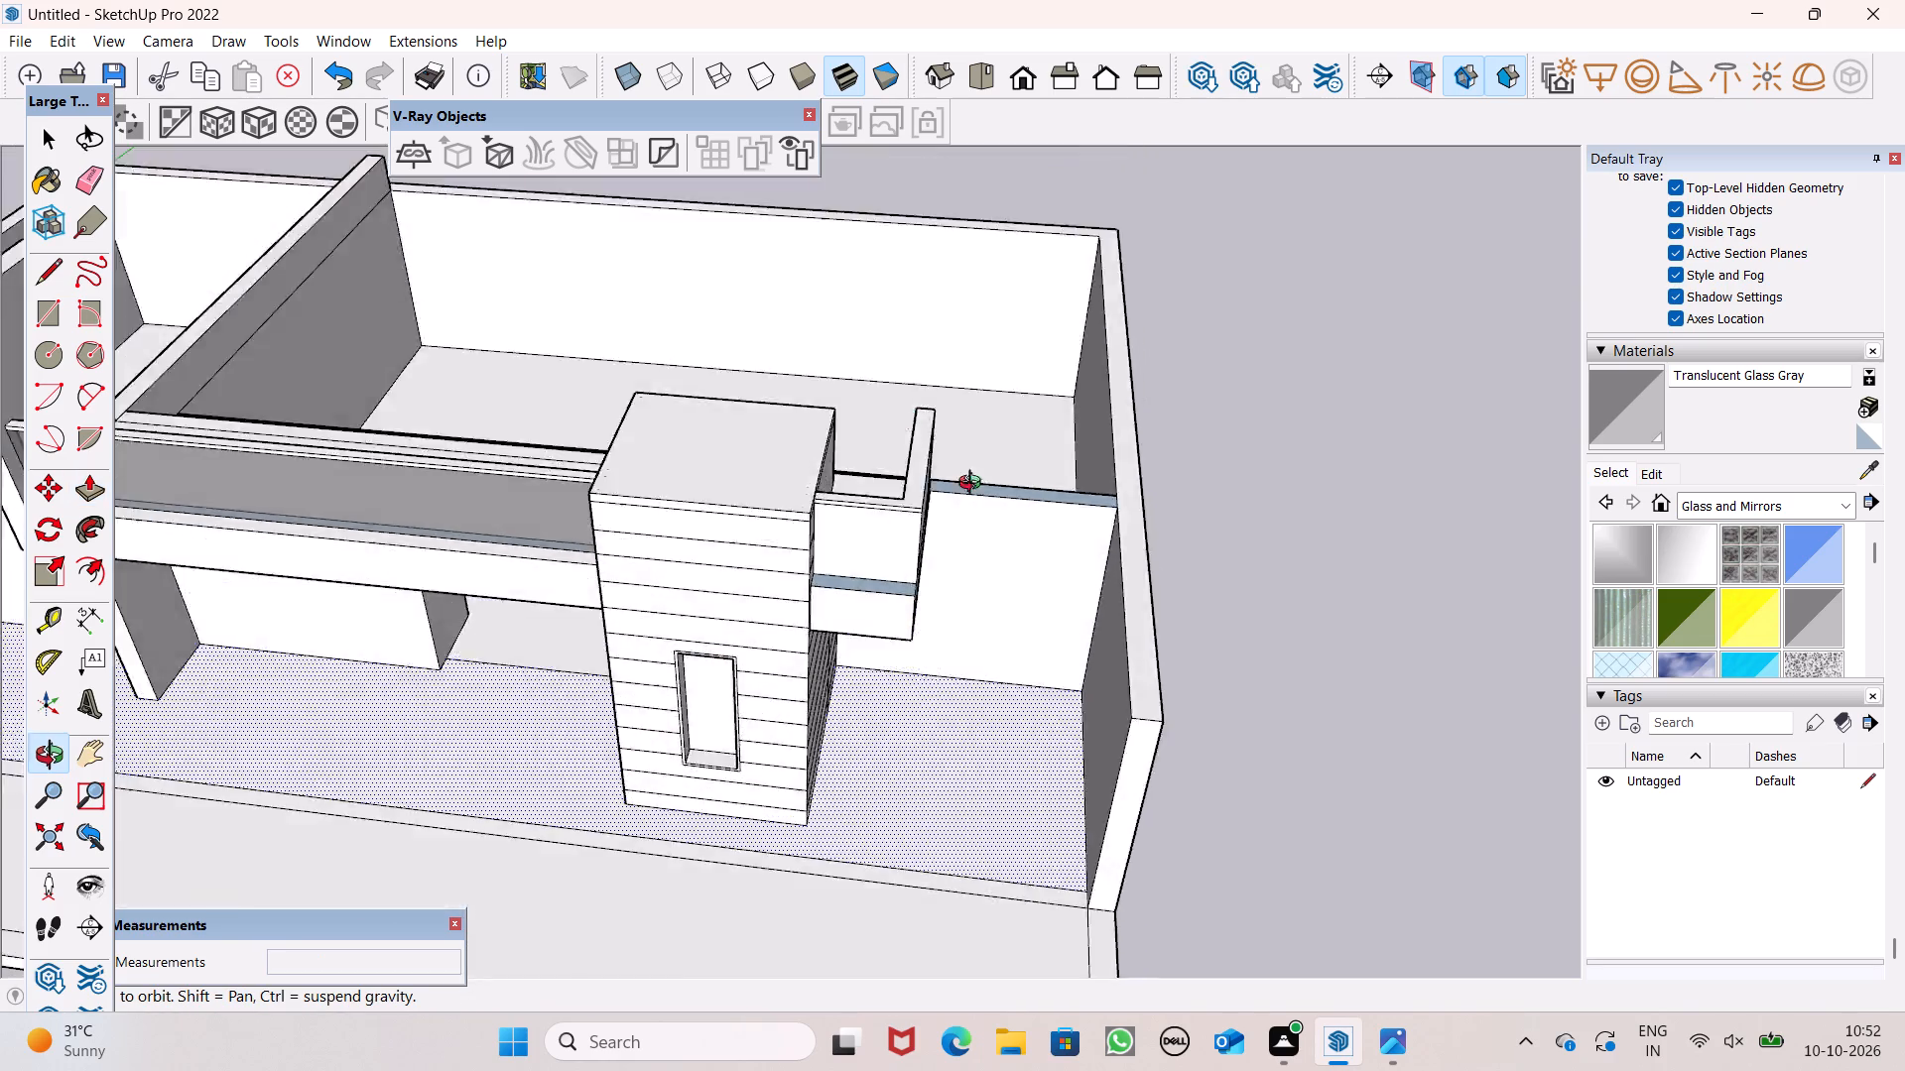
pyautogui.moveTo(974, 485); pyautogui.dragTo(985, 28, button='middle')
pyautogui.scroll(1, 985, 28)
pyautogui.scroll(-1, 704, 476)
pyautogui.scroll(1, 704, 476)
pyautogui.scroll(-3, 704, 479)
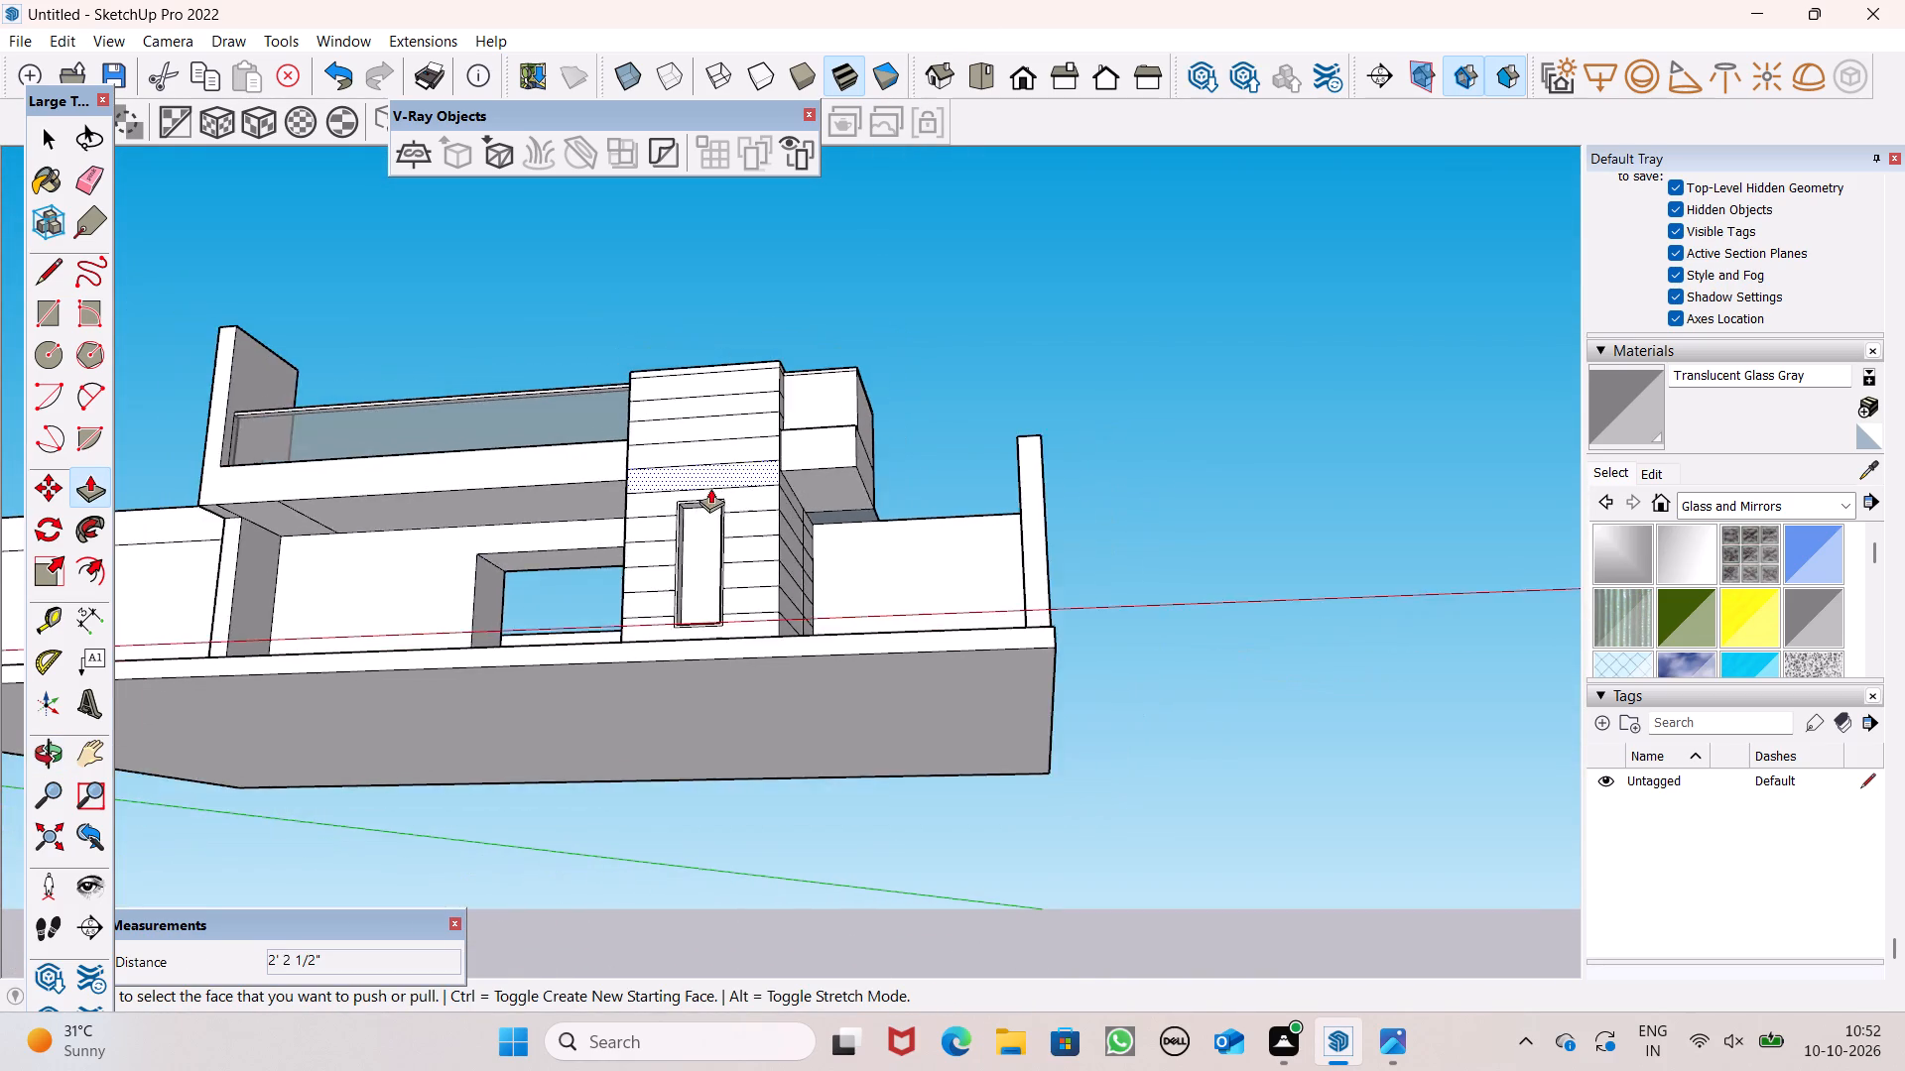
pyautogui.moveTo(710, 492); pyautogui.dragTo(768, 631, button='middle')
pyautogui.scroll(1, 768, 631)
pyautogui.scroll(-6, 681, 458)
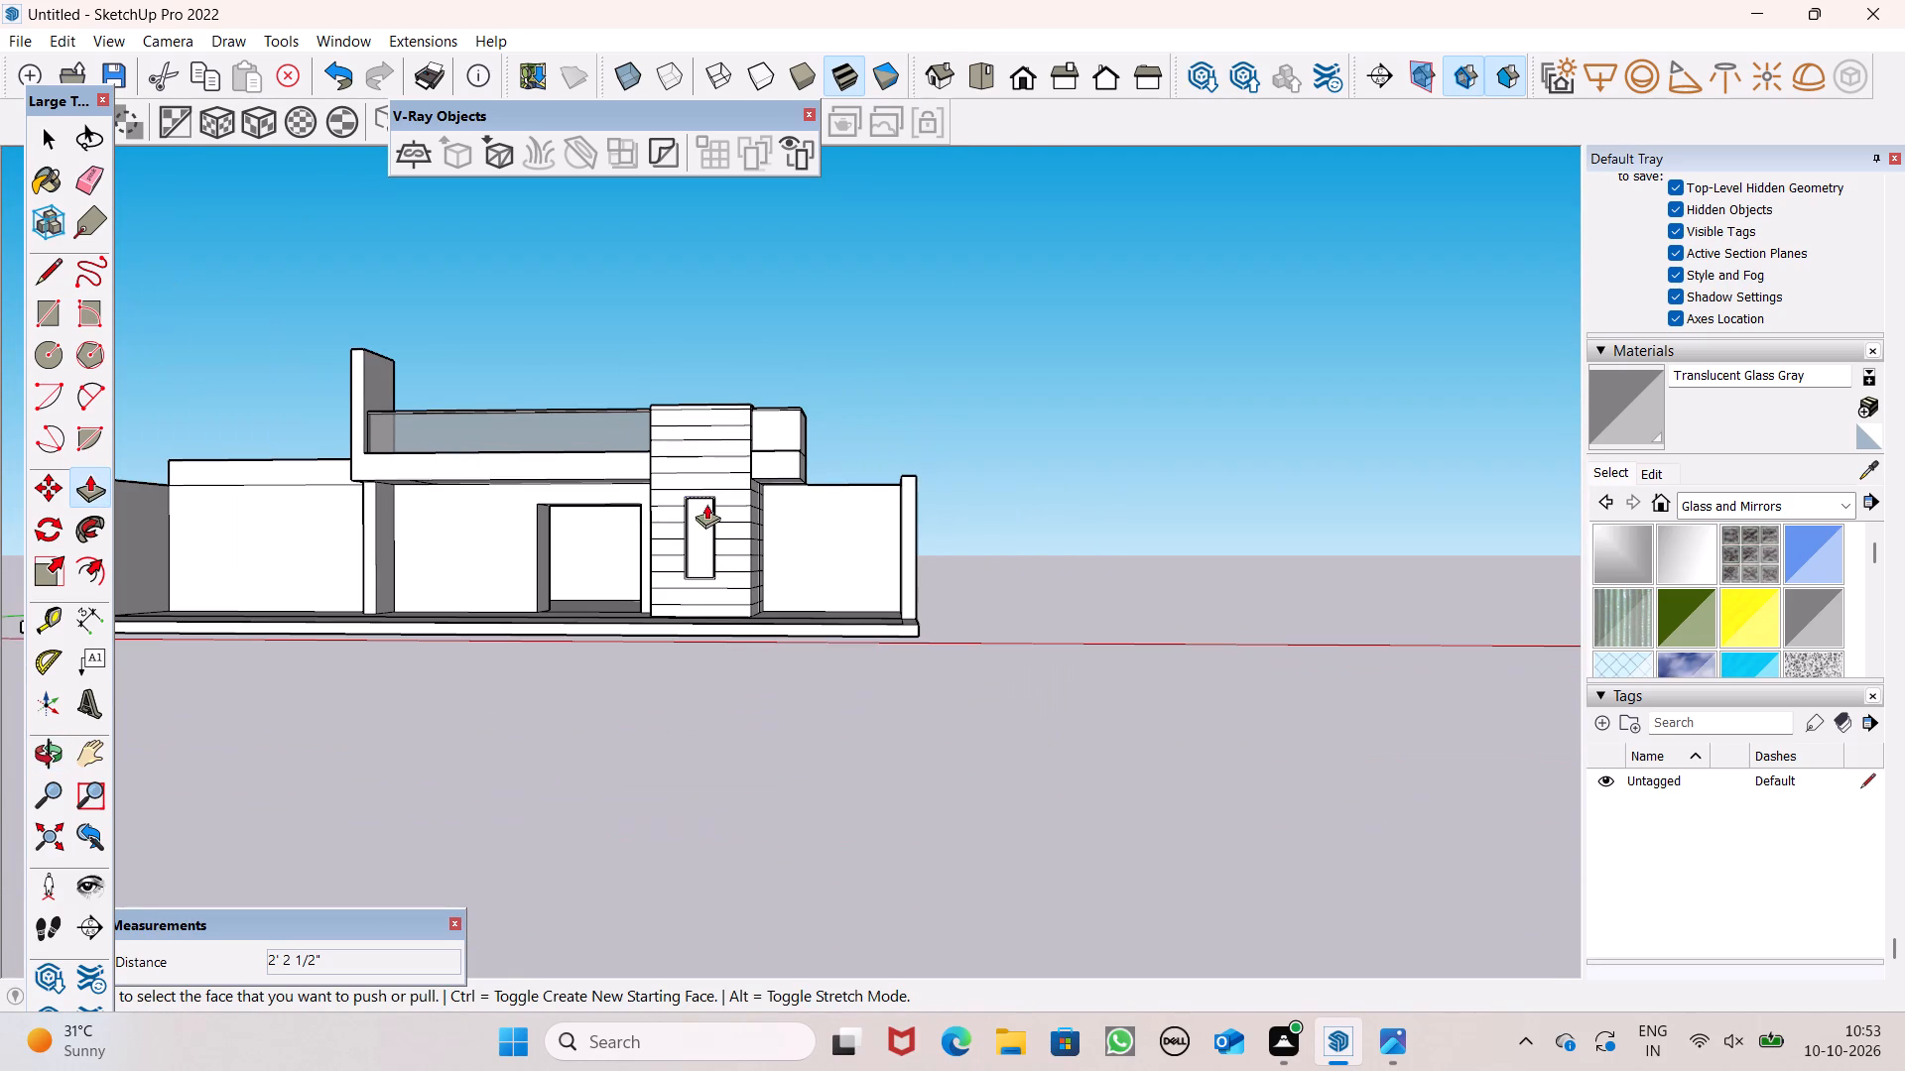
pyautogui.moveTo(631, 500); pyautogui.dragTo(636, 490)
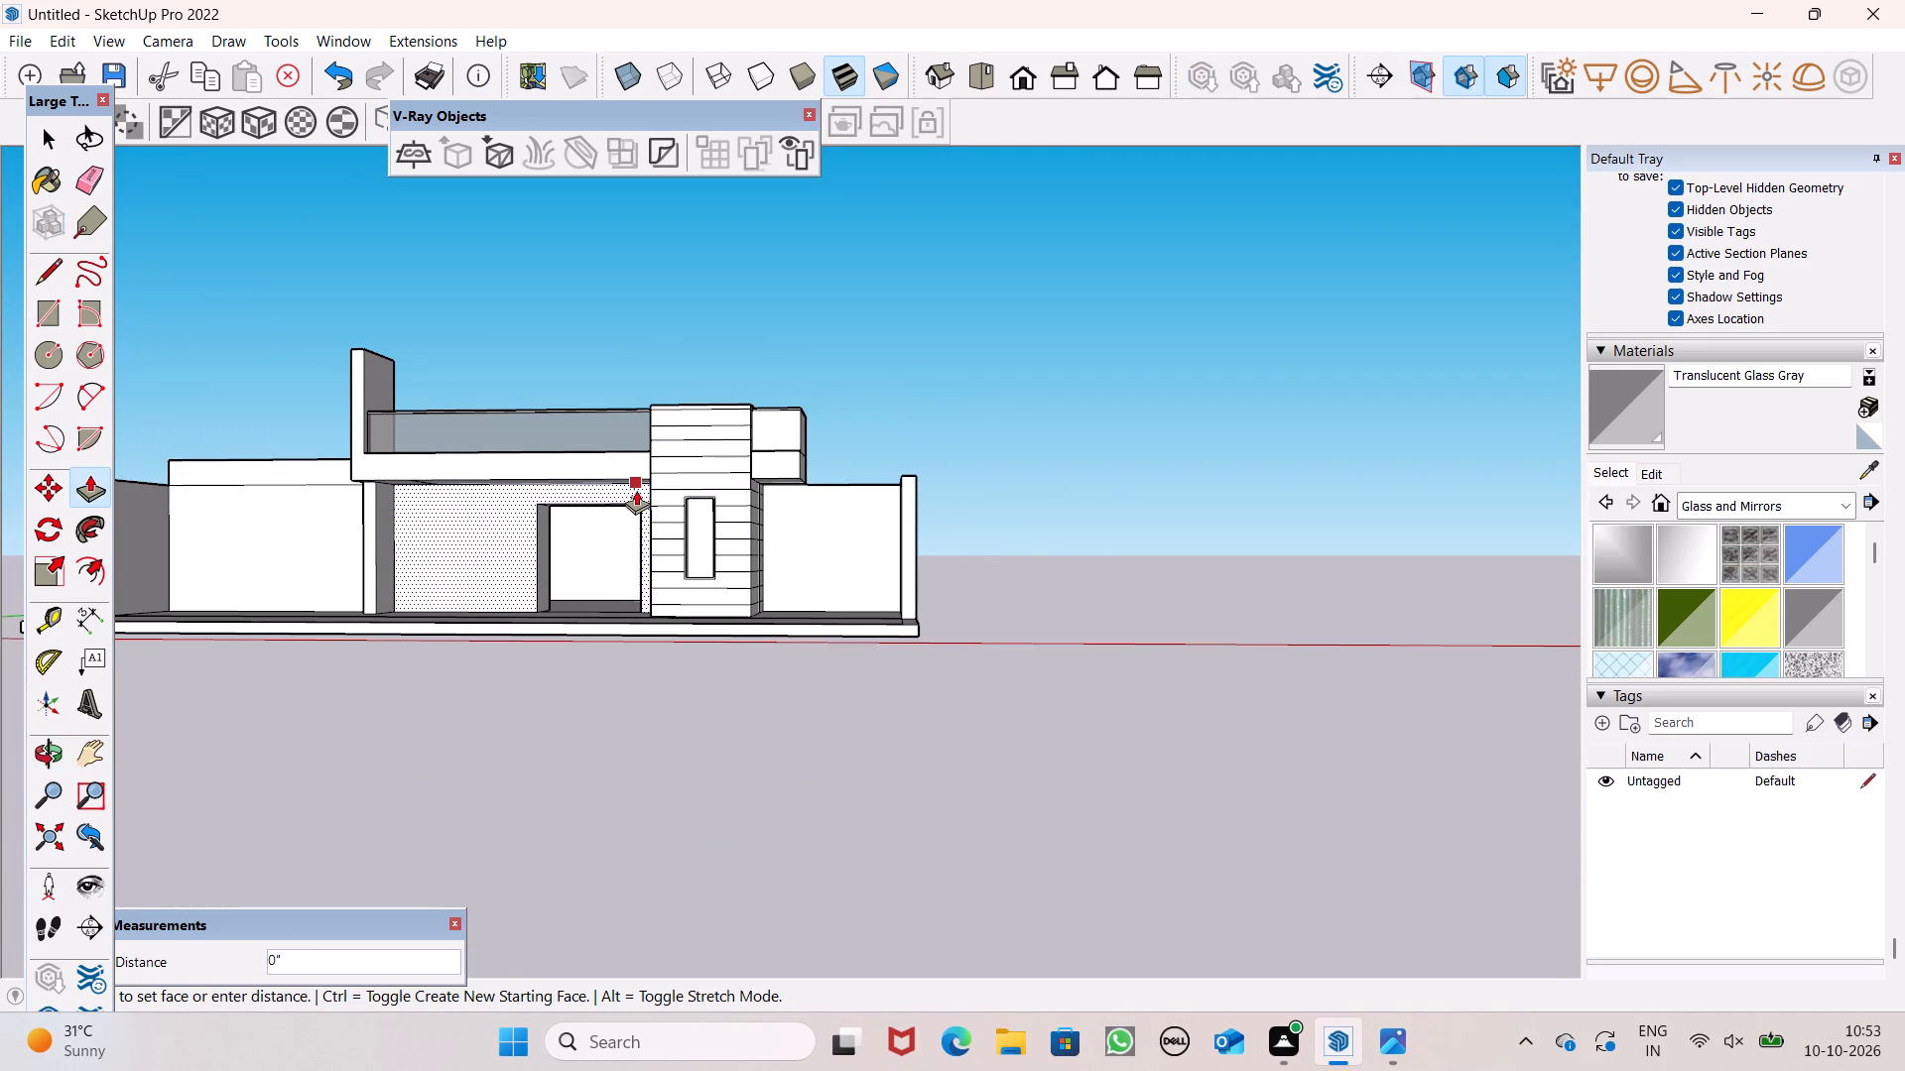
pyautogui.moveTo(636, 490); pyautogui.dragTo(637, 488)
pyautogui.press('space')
# Push the outer face of the front wall with the doorway back 9", flush with the recessed wall beside the lined block.
pyautogui.moveTo(612, 485); pyautogui.dragTo(718, 995, button='middle')
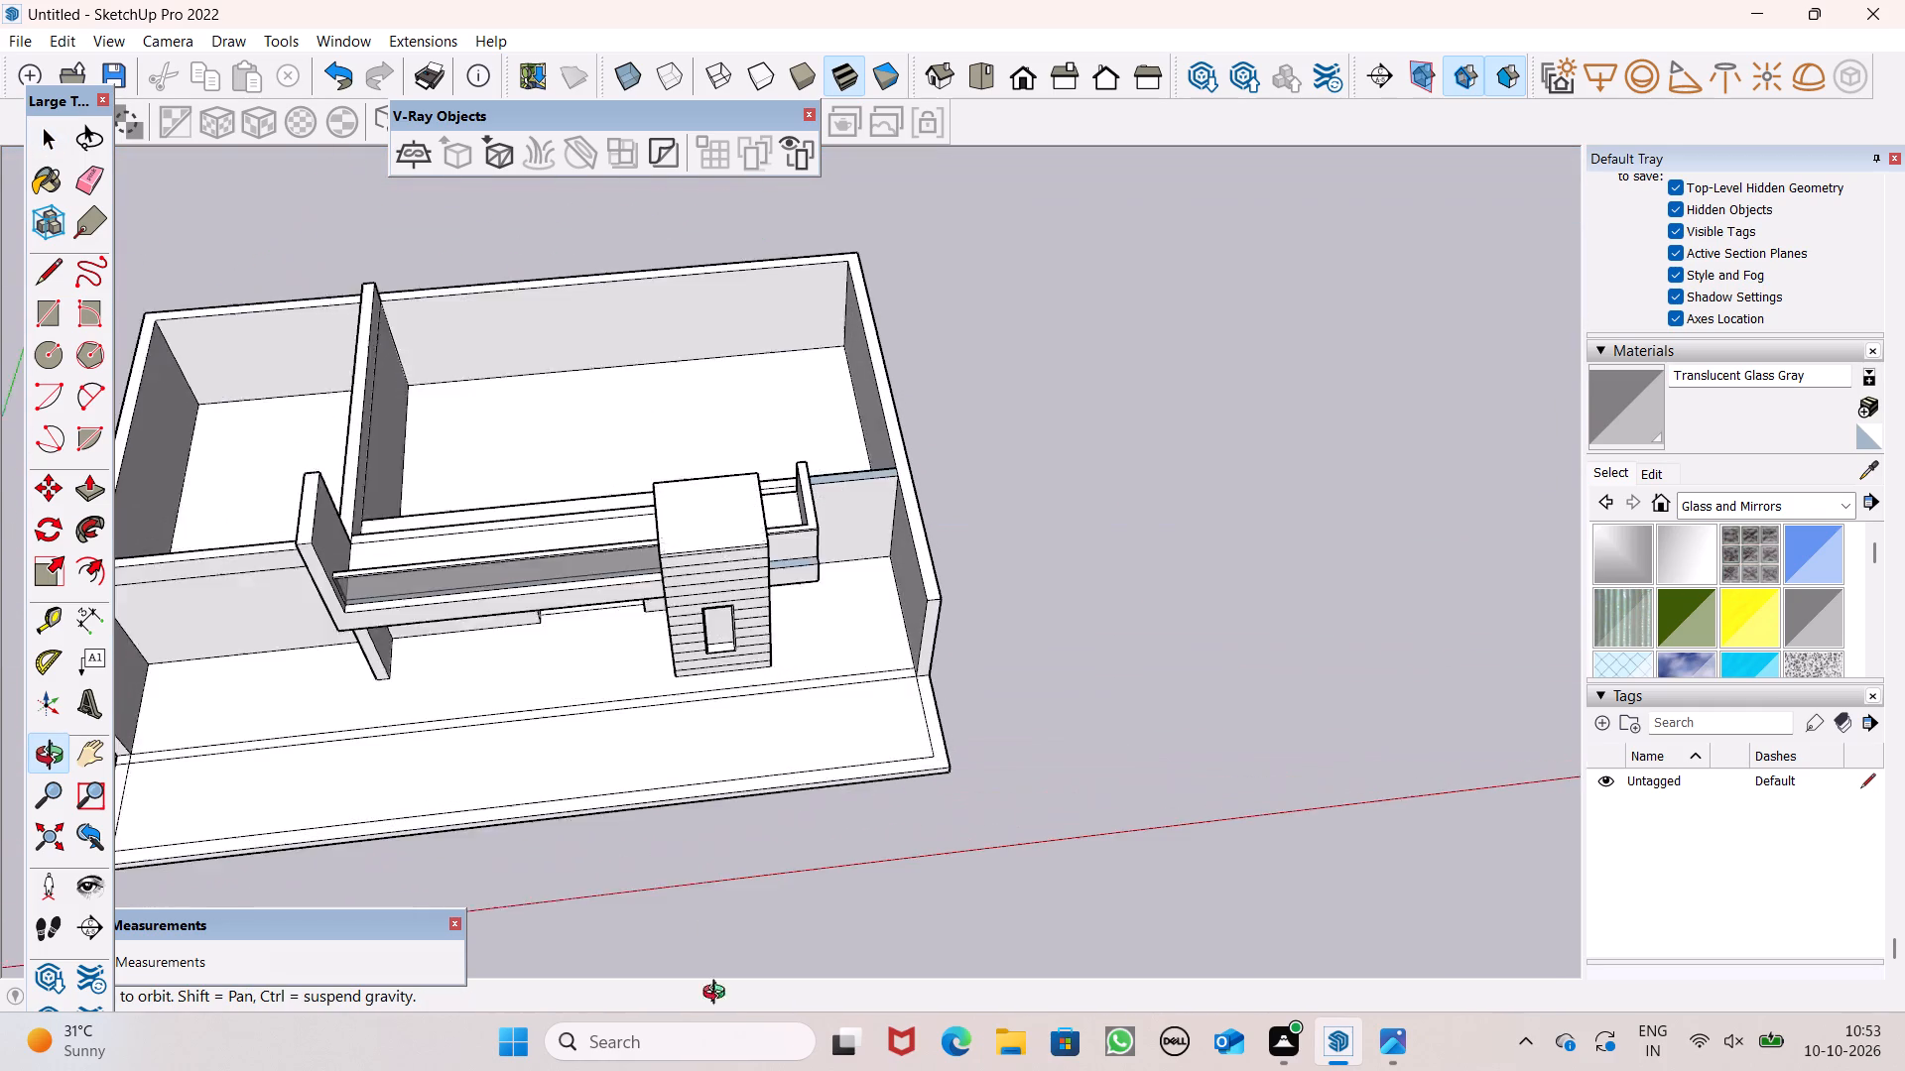
pyautogui.moveTo(718, 995); pyautogui.dragTo(698, 890, button='middle')
pyautogui.moveTo(665, 794); pyautogui.dragTo(693, 448, button='middle')
pyautogui.scroll(2, 662, 440)
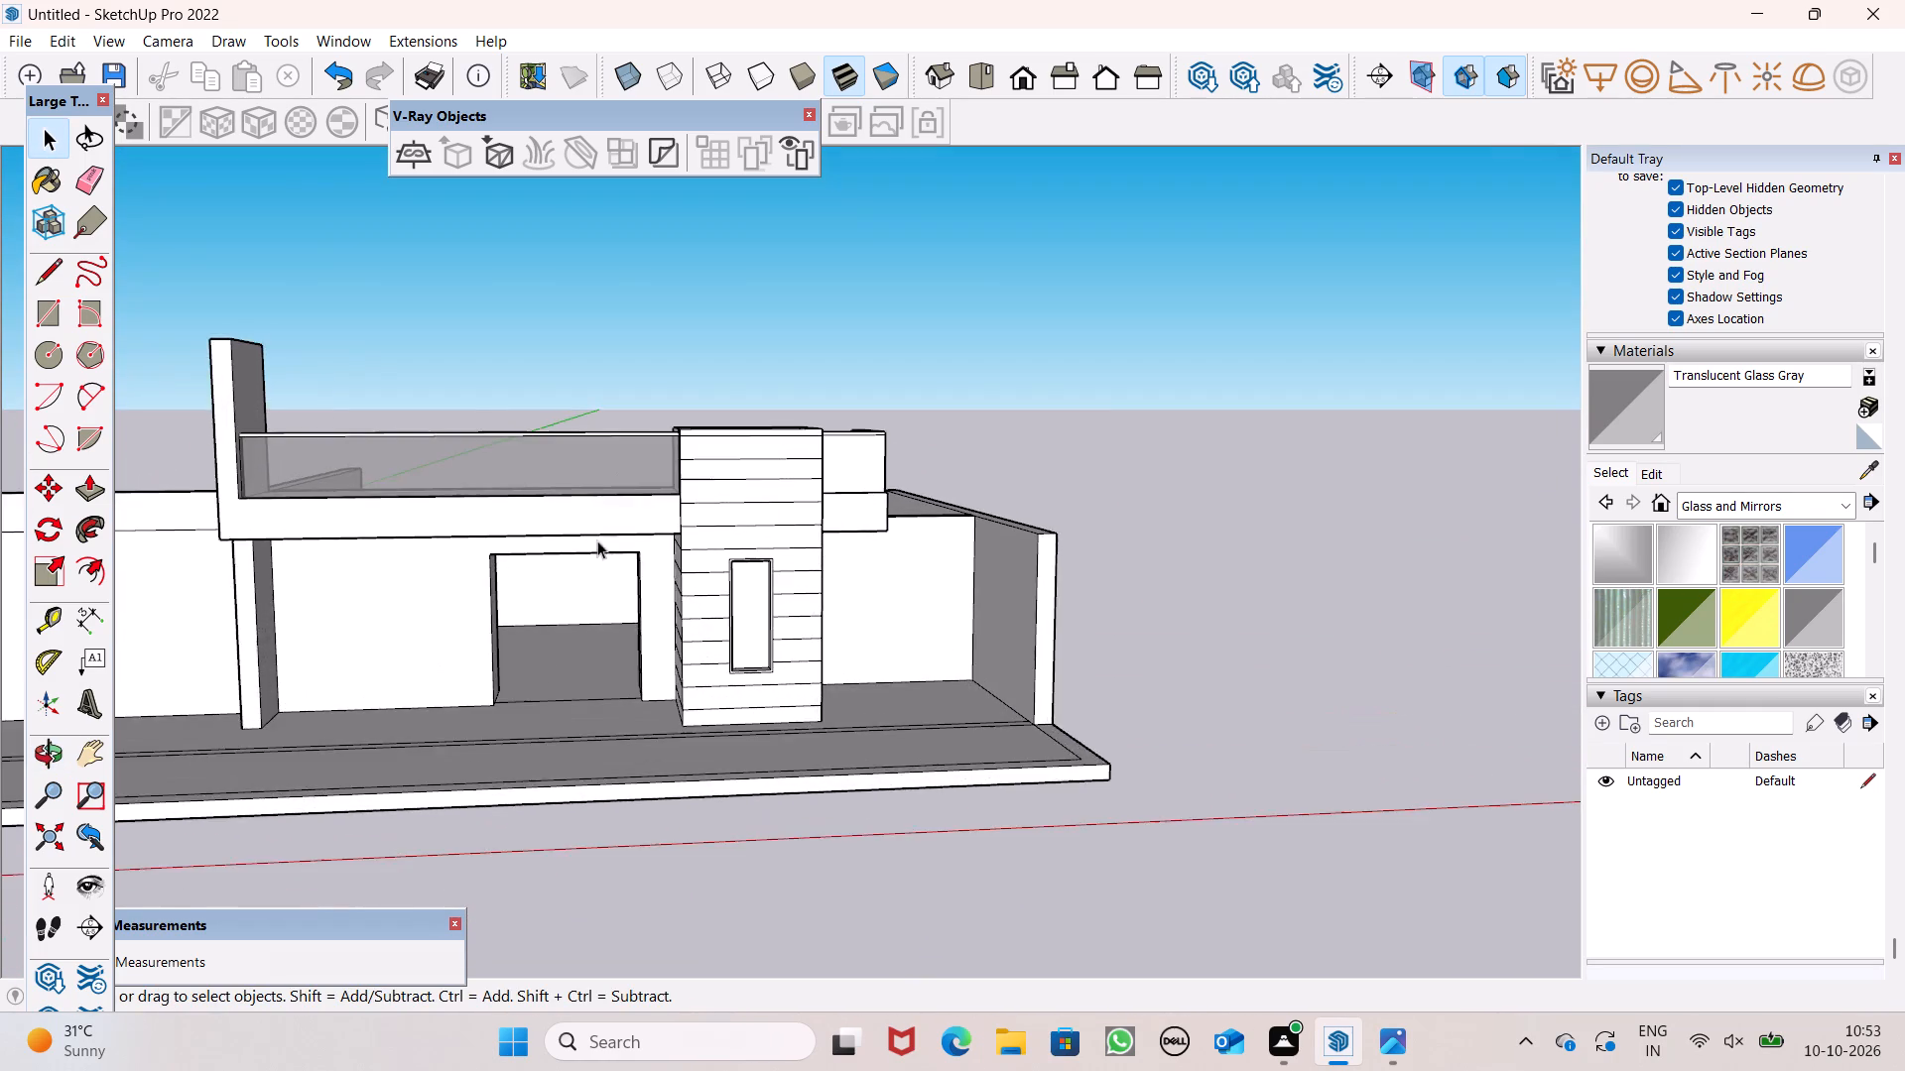
pyautogui.scroll(4, 597, 540)
pyautogui.click(74, 493)
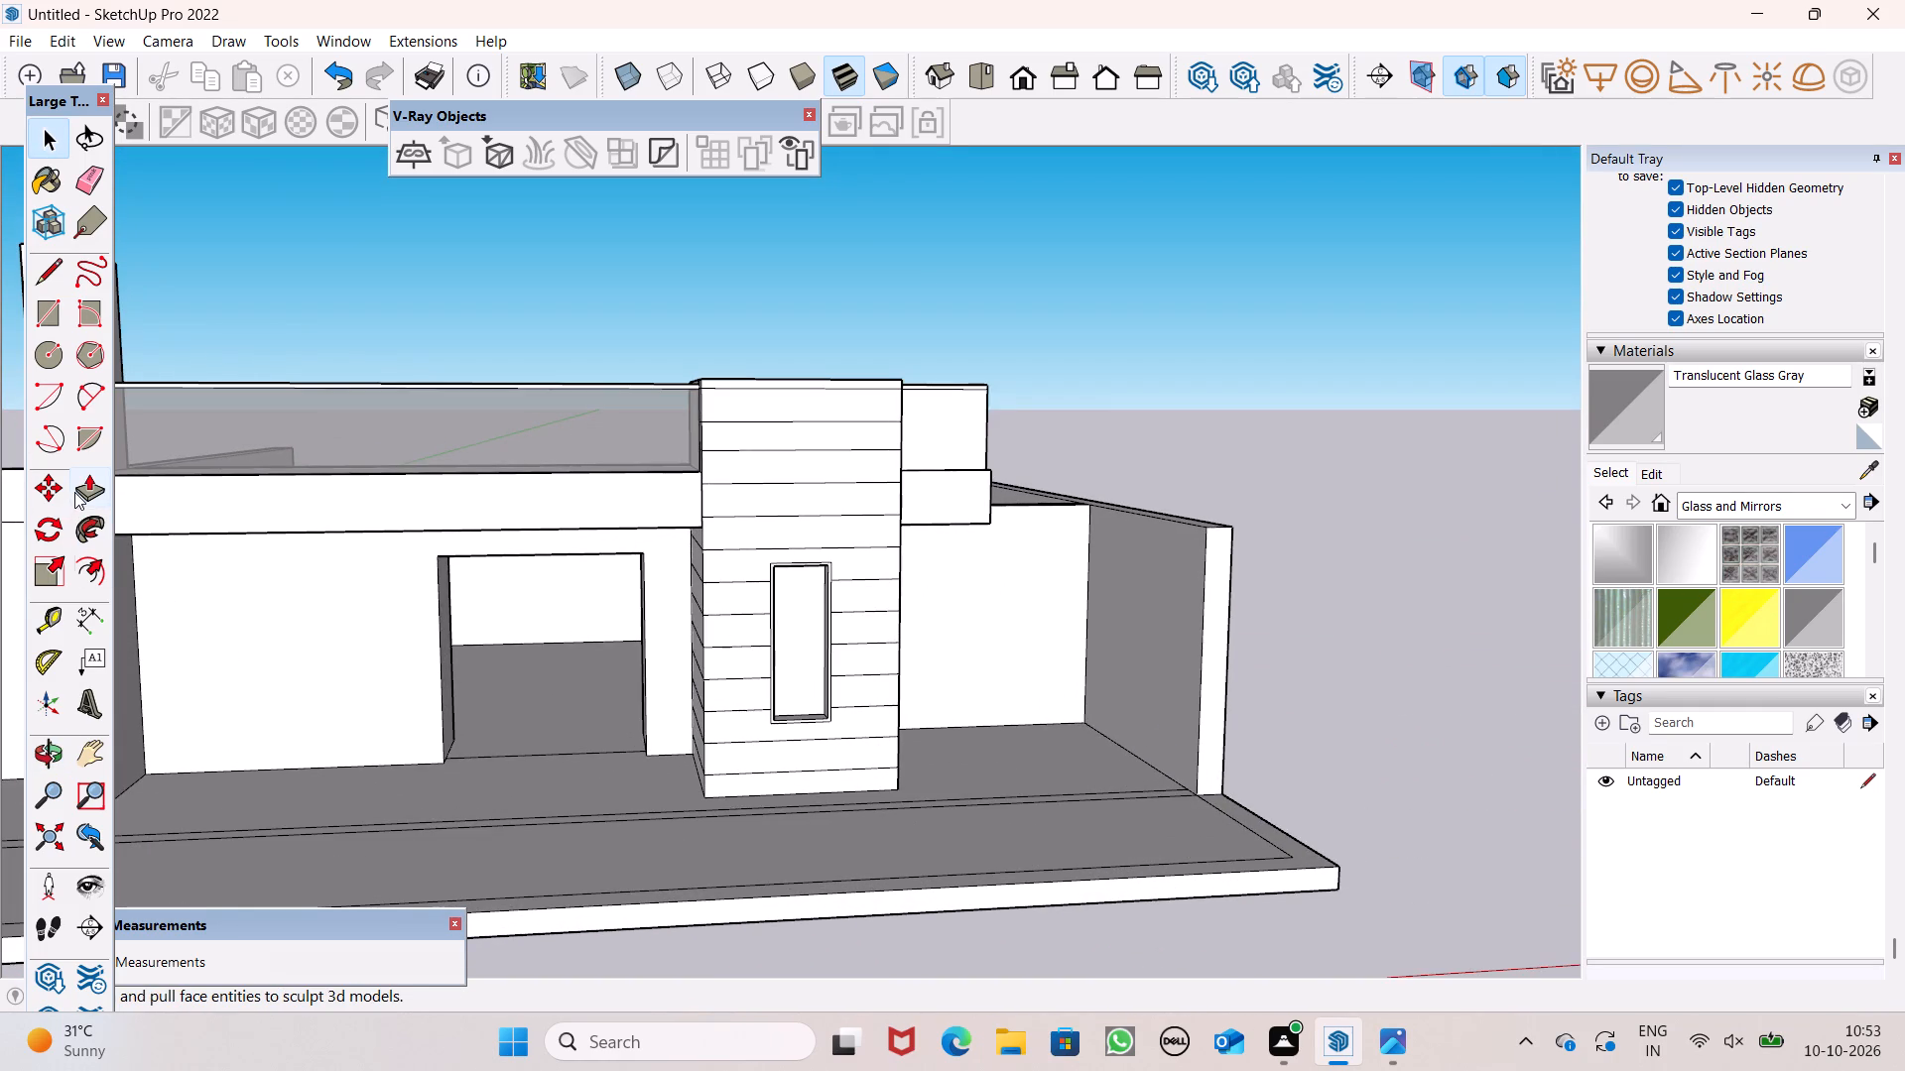
pyautogui.moveTo(669, 674); pyautogui.dragTo(669, 661)
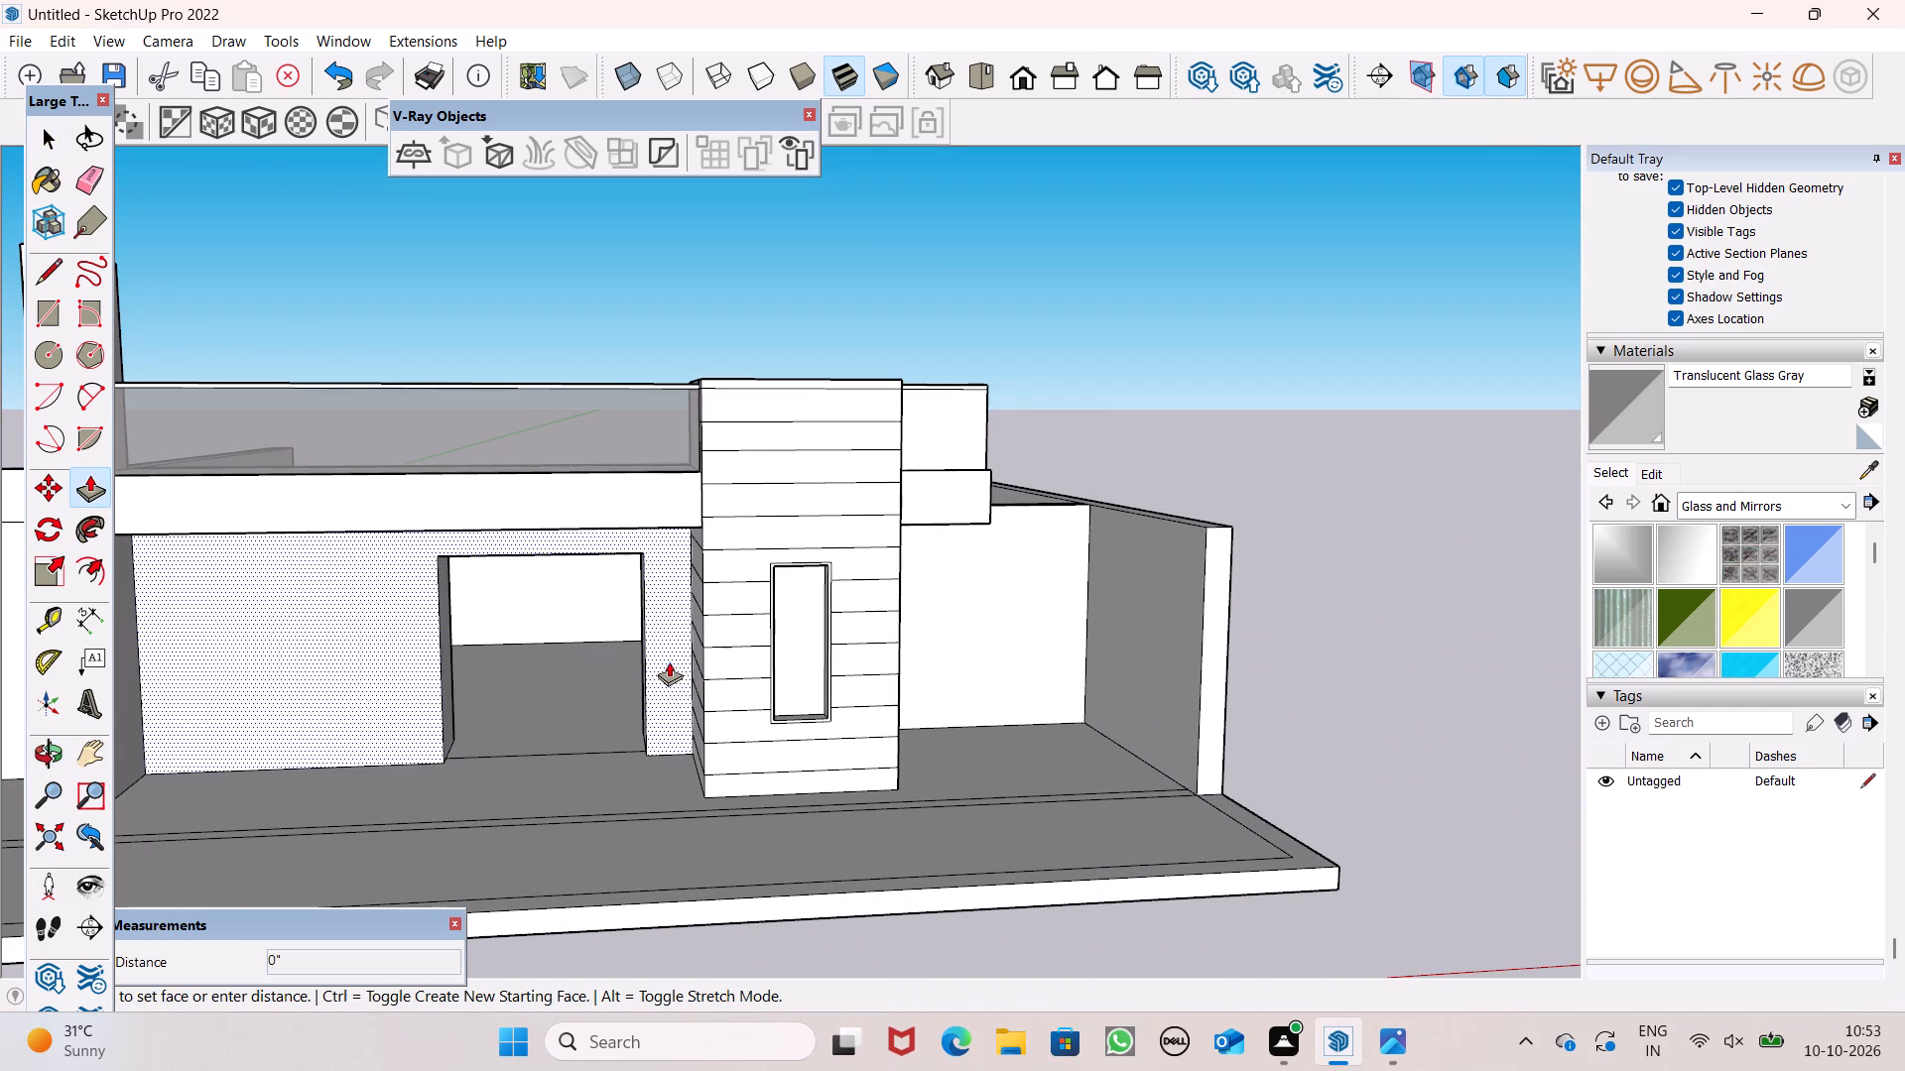
pyautogui.moveTo(669, 661); pyautogui.dragTo(986, 610)
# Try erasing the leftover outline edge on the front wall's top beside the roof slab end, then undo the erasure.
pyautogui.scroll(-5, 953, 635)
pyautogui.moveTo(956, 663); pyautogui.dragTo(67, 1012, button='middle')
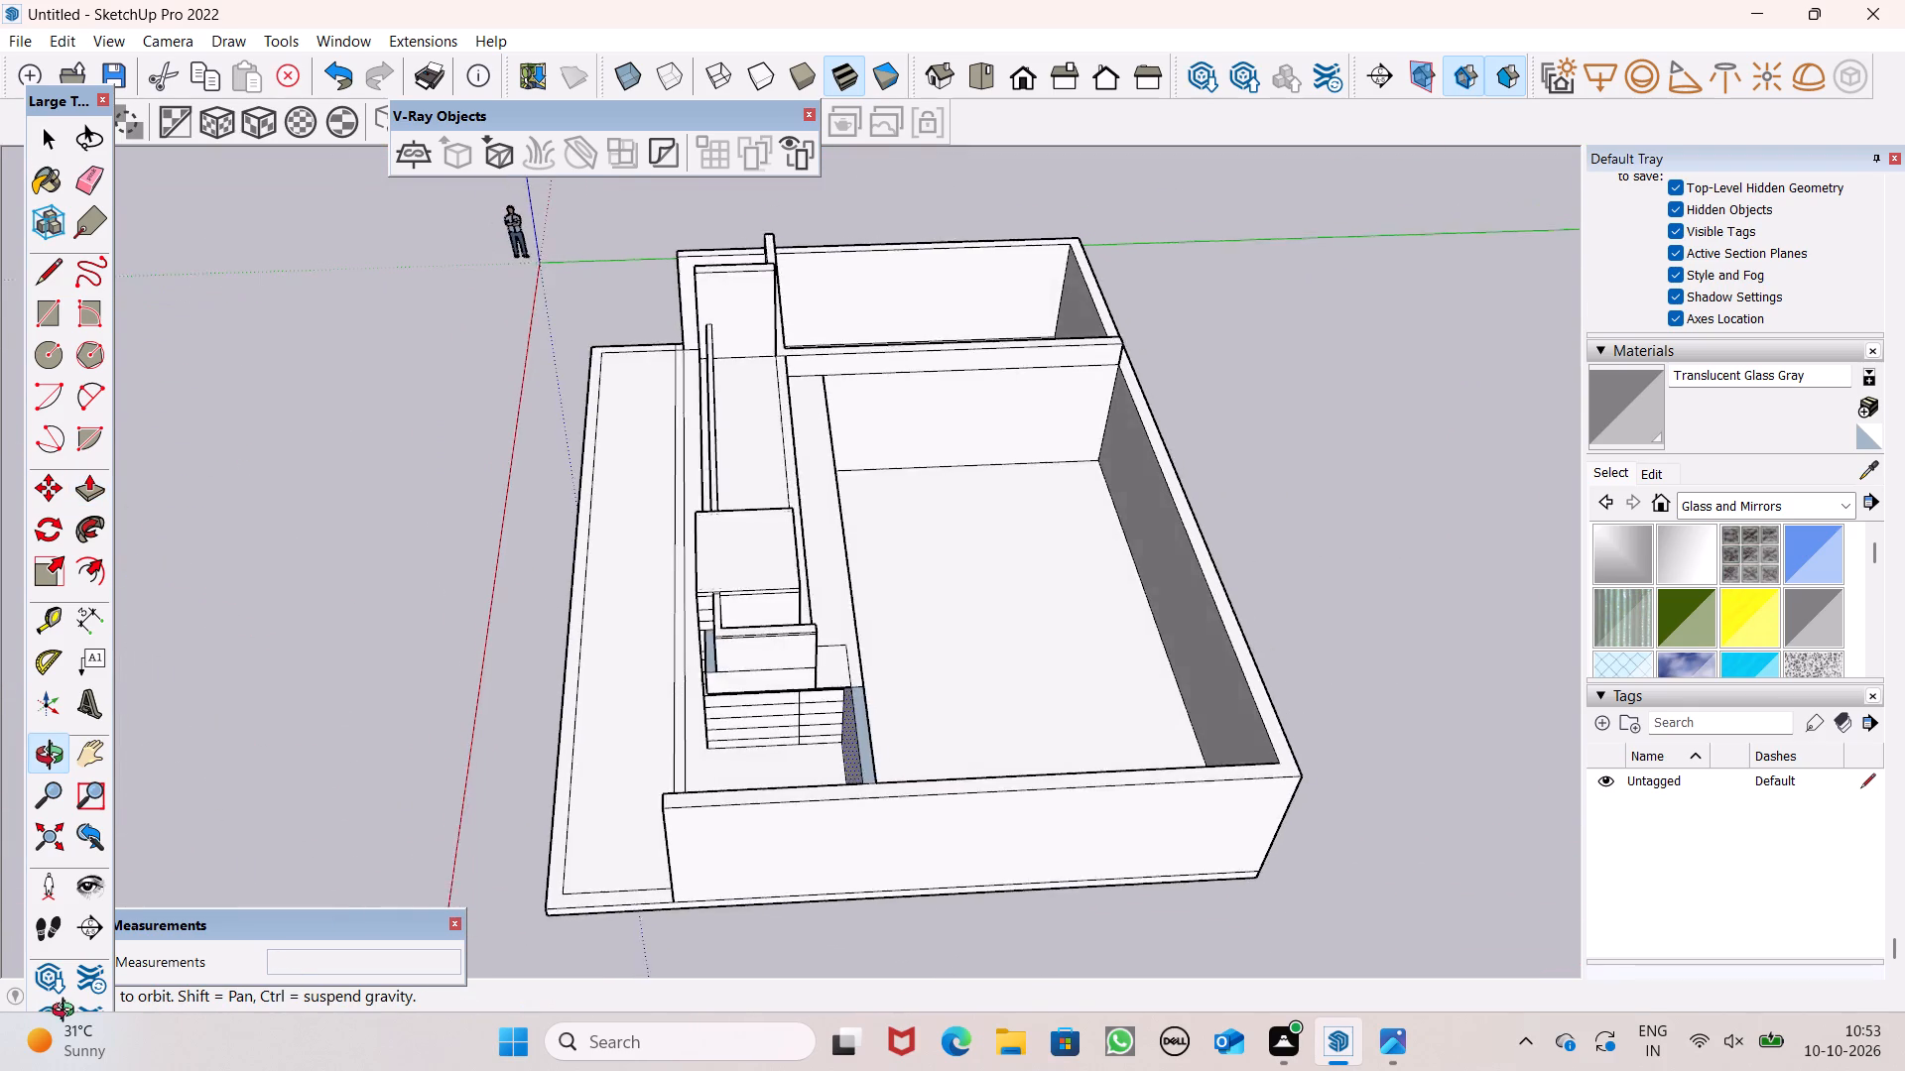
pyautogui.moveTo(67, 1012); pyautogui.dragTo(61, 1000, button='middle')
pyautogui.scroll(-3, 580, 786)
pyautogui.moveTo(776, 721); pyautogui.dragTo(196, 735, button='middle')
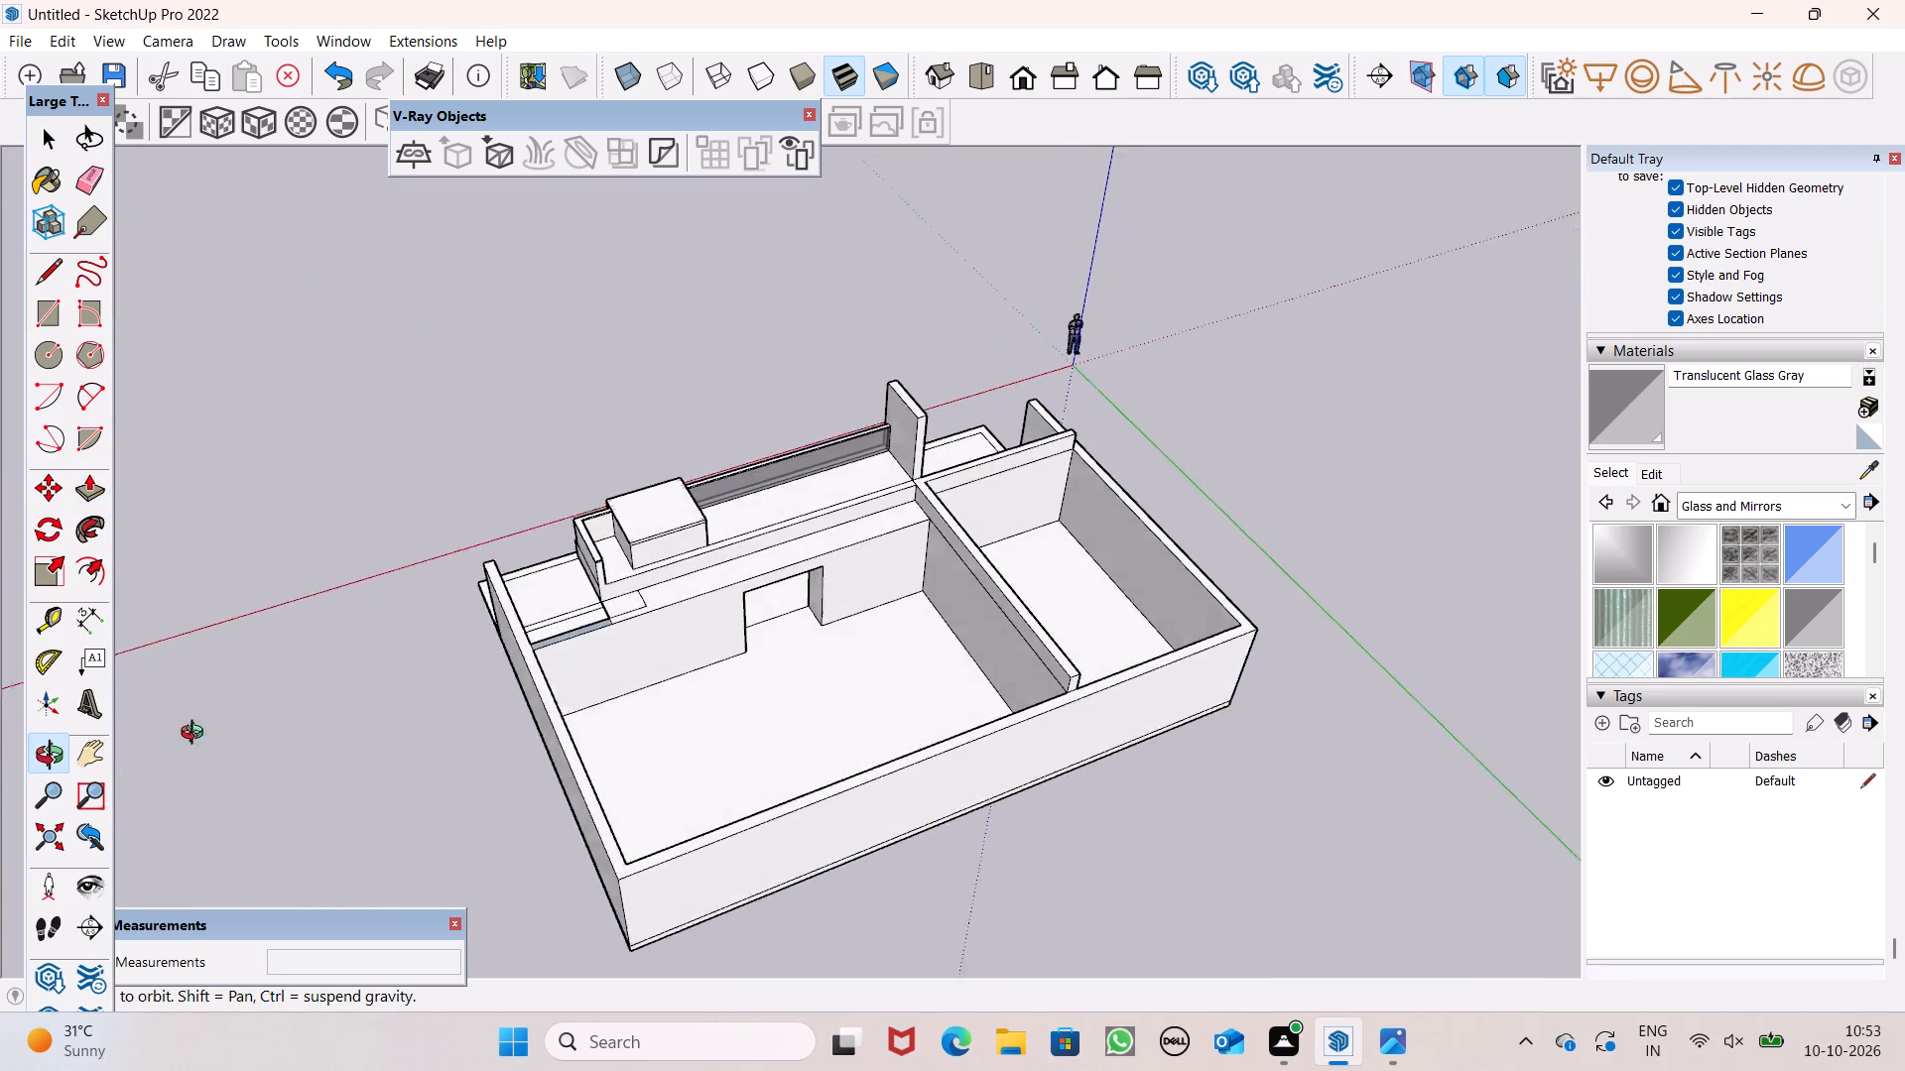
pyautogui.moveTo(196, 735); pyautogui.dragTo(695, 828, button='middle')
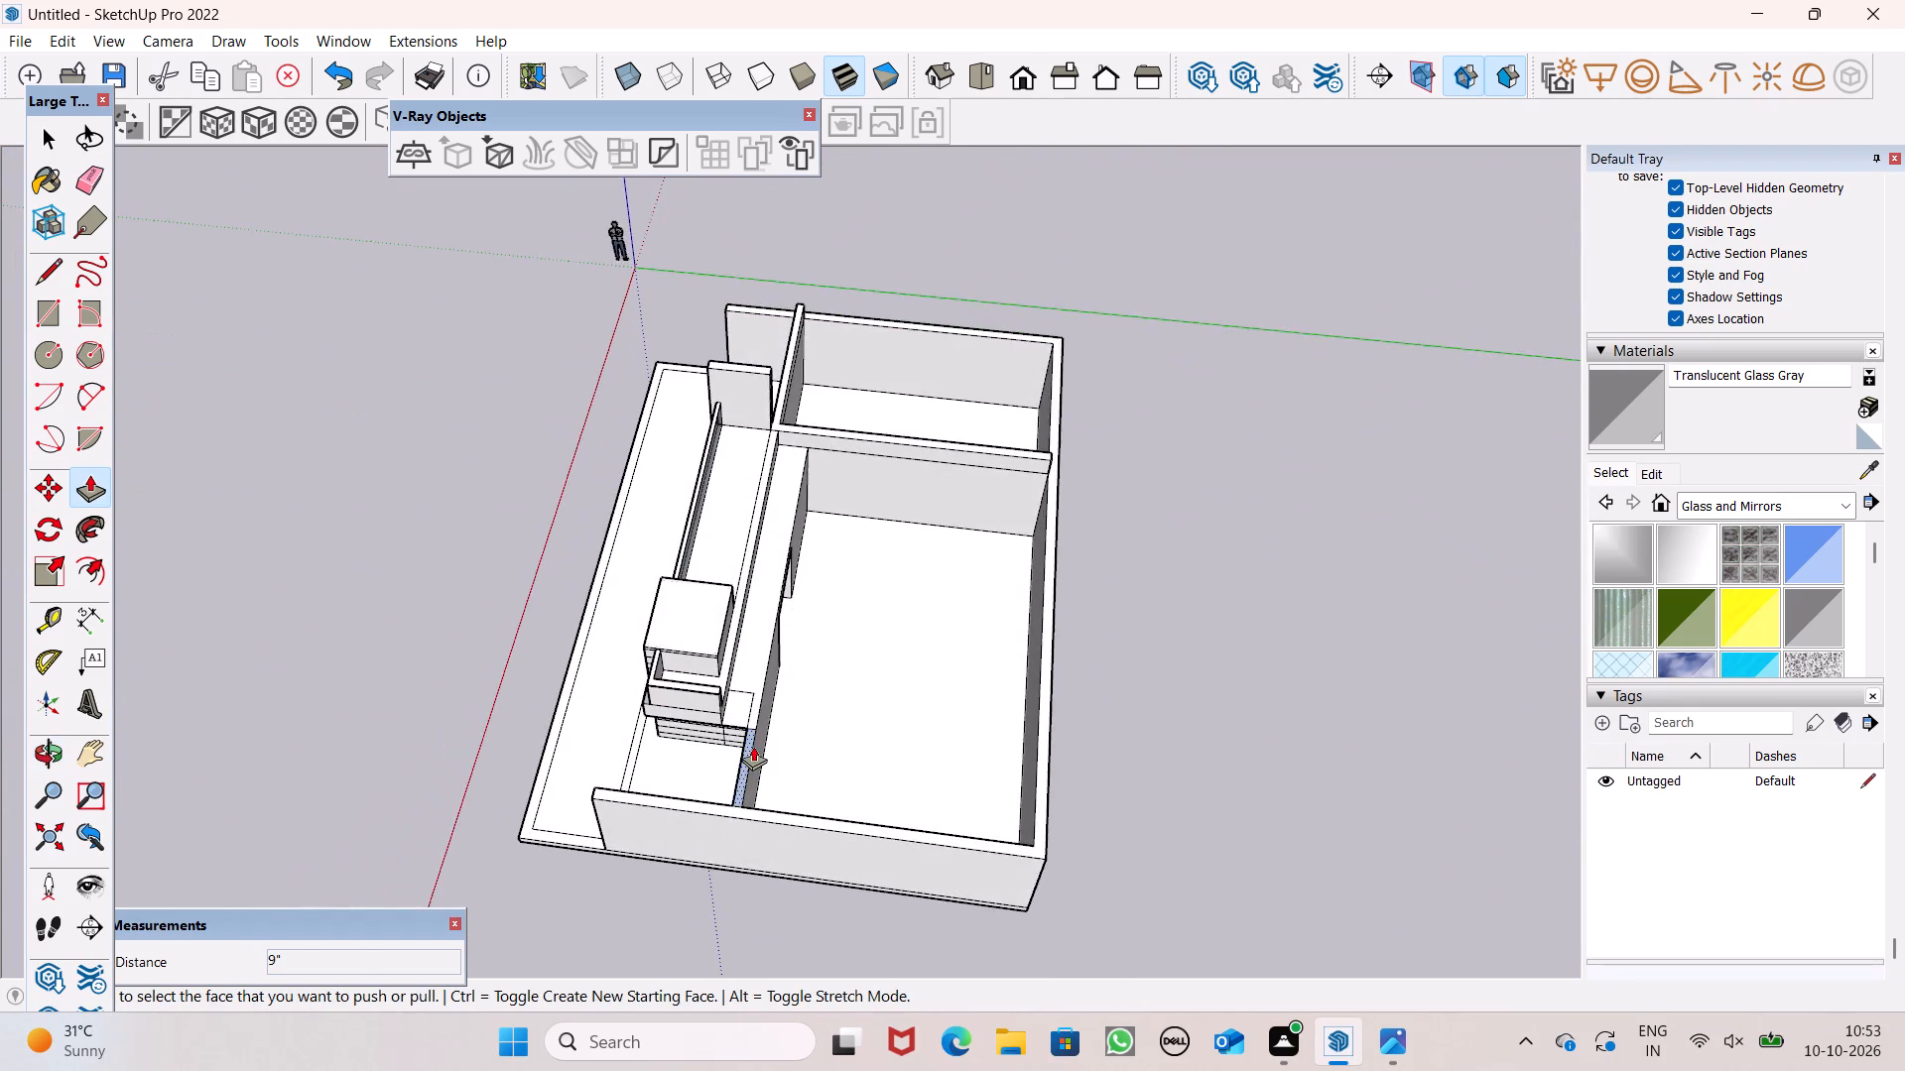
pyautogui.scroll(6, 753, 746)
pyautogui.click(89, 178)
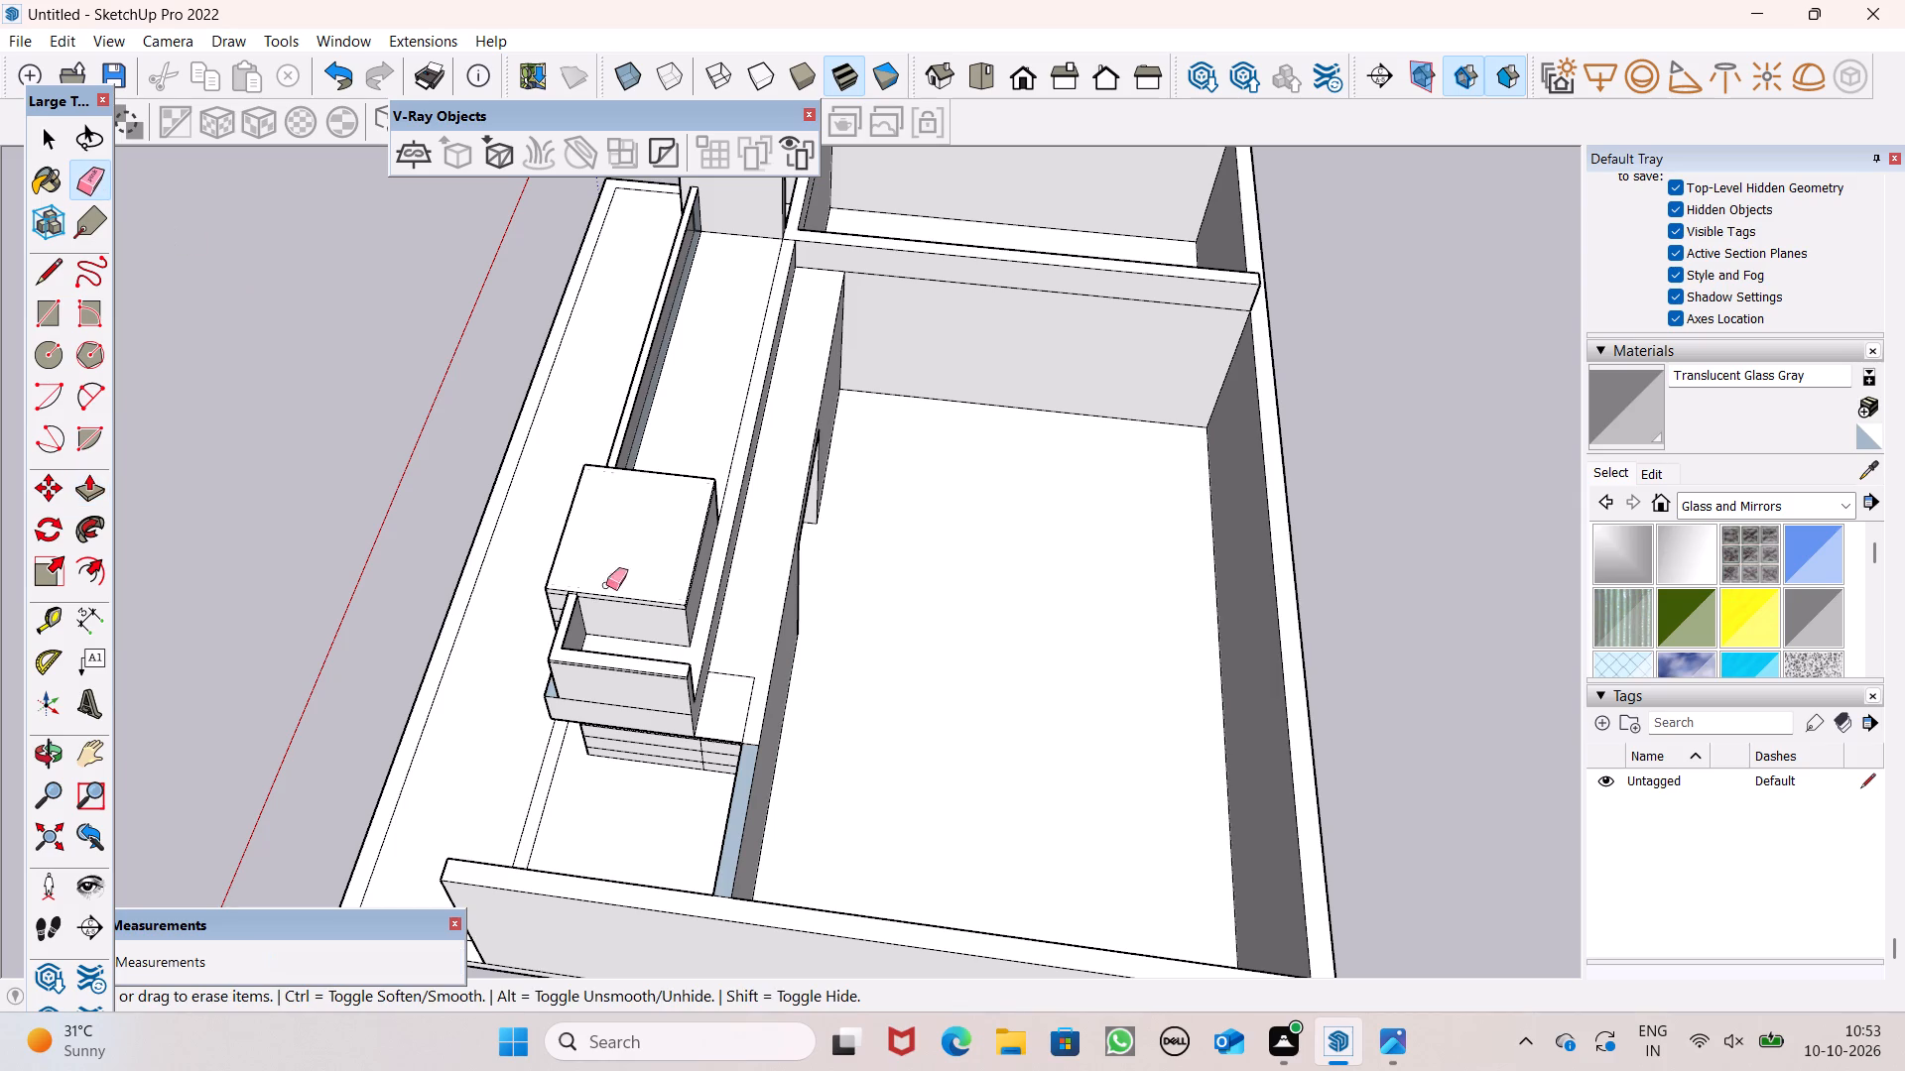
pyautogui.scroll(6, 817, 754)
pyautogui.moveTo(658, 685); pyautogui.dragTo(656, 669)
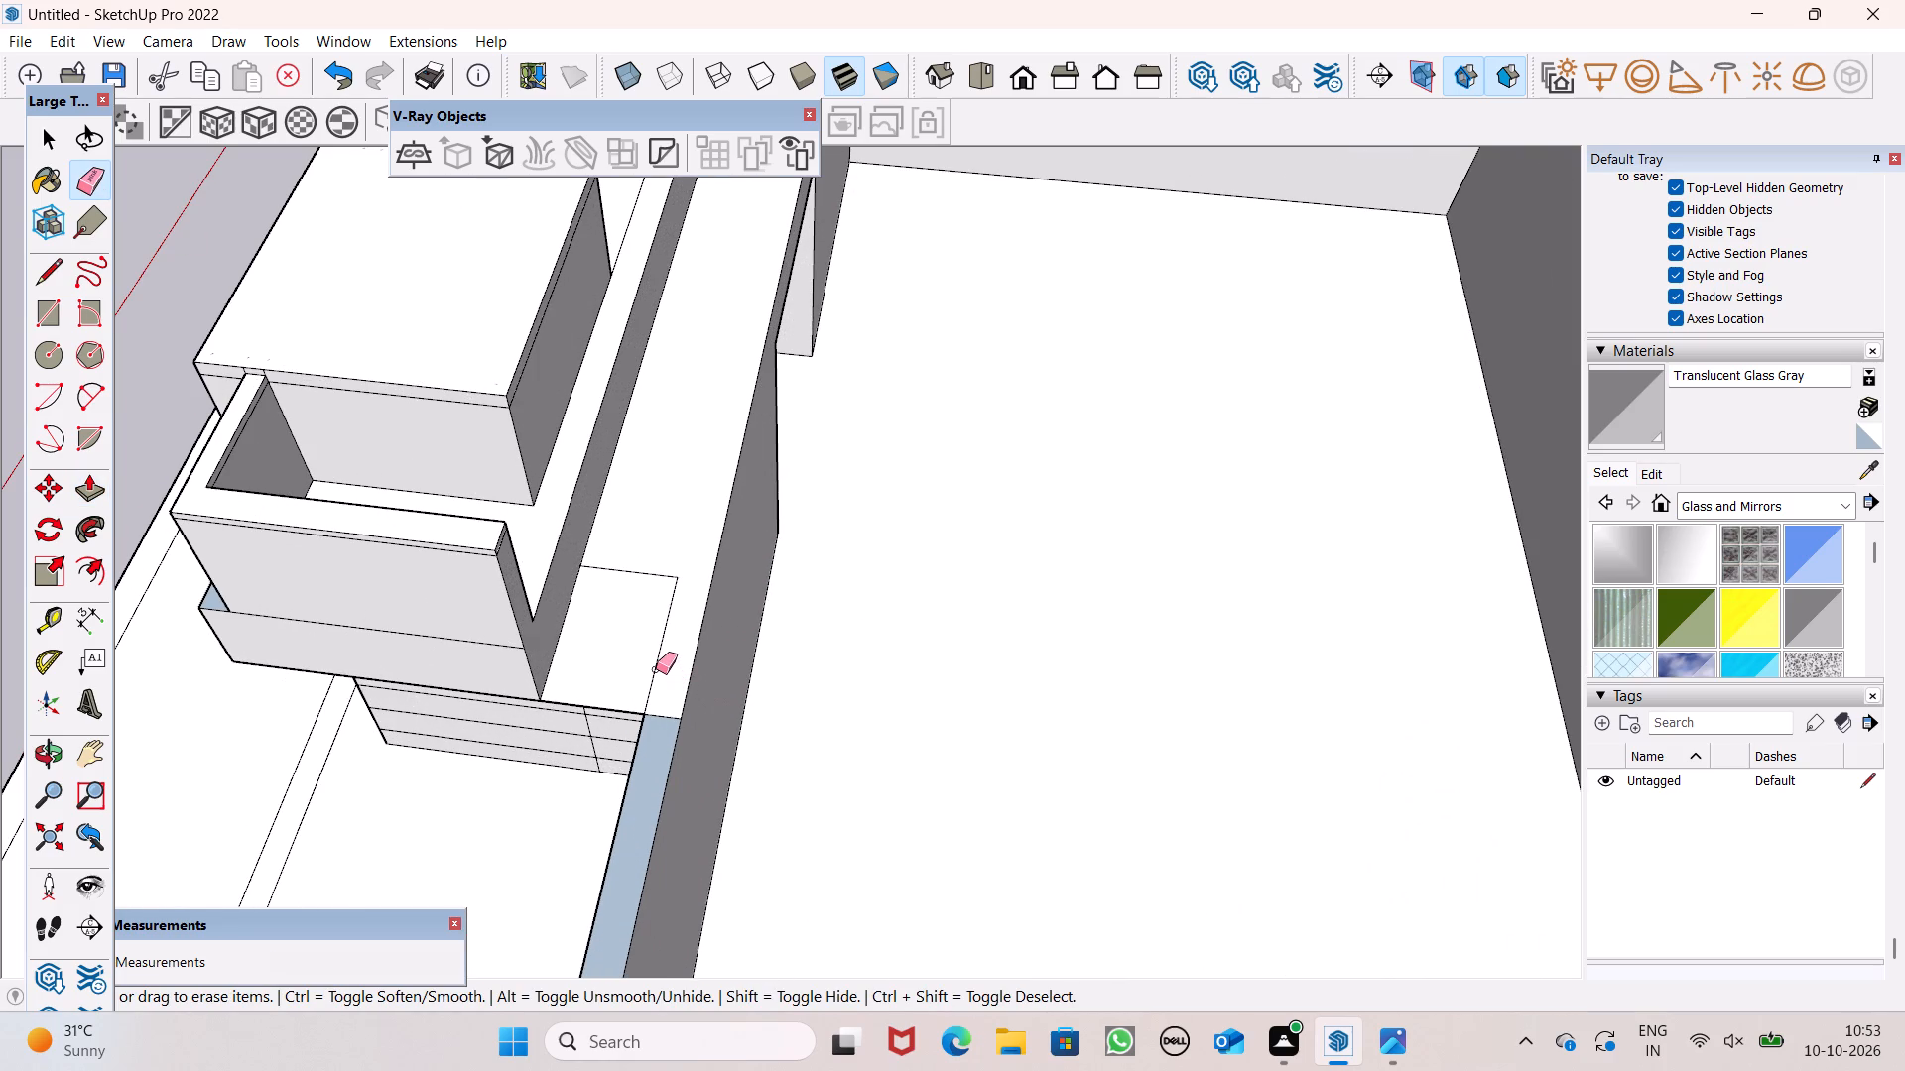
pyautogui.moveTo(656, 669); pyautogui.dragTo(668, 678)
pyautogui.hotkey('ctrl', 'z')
# Draw a line about 28' 9 5/8" long along the front wall's top, from the outline corner near the roof slab end to the partition wall.
pyautogui.scroll(-10, 759, 802)
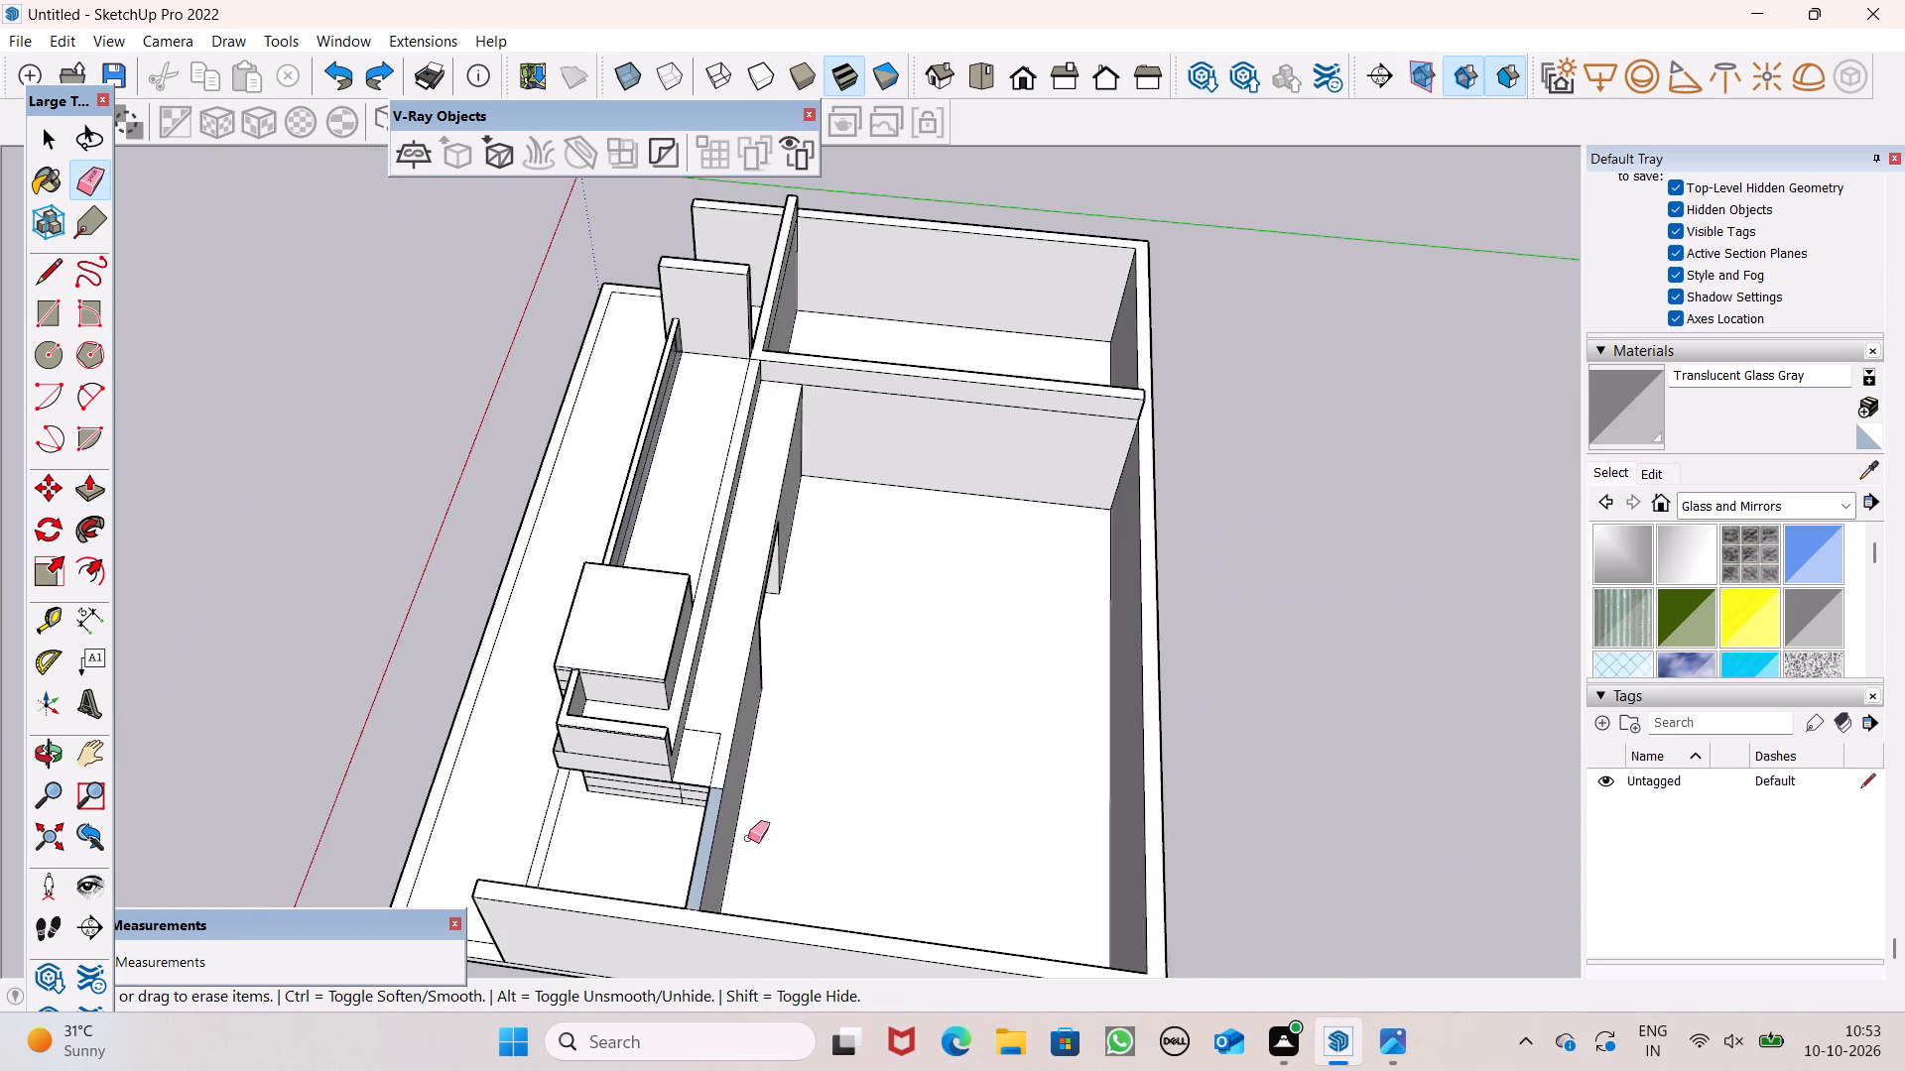
pyautogui.press('space')
pyautogui.moveTo(842, 784); pyautogui.dragTo(545, 736, button='middle')
pyautogui.scroll(3, 668, 522)
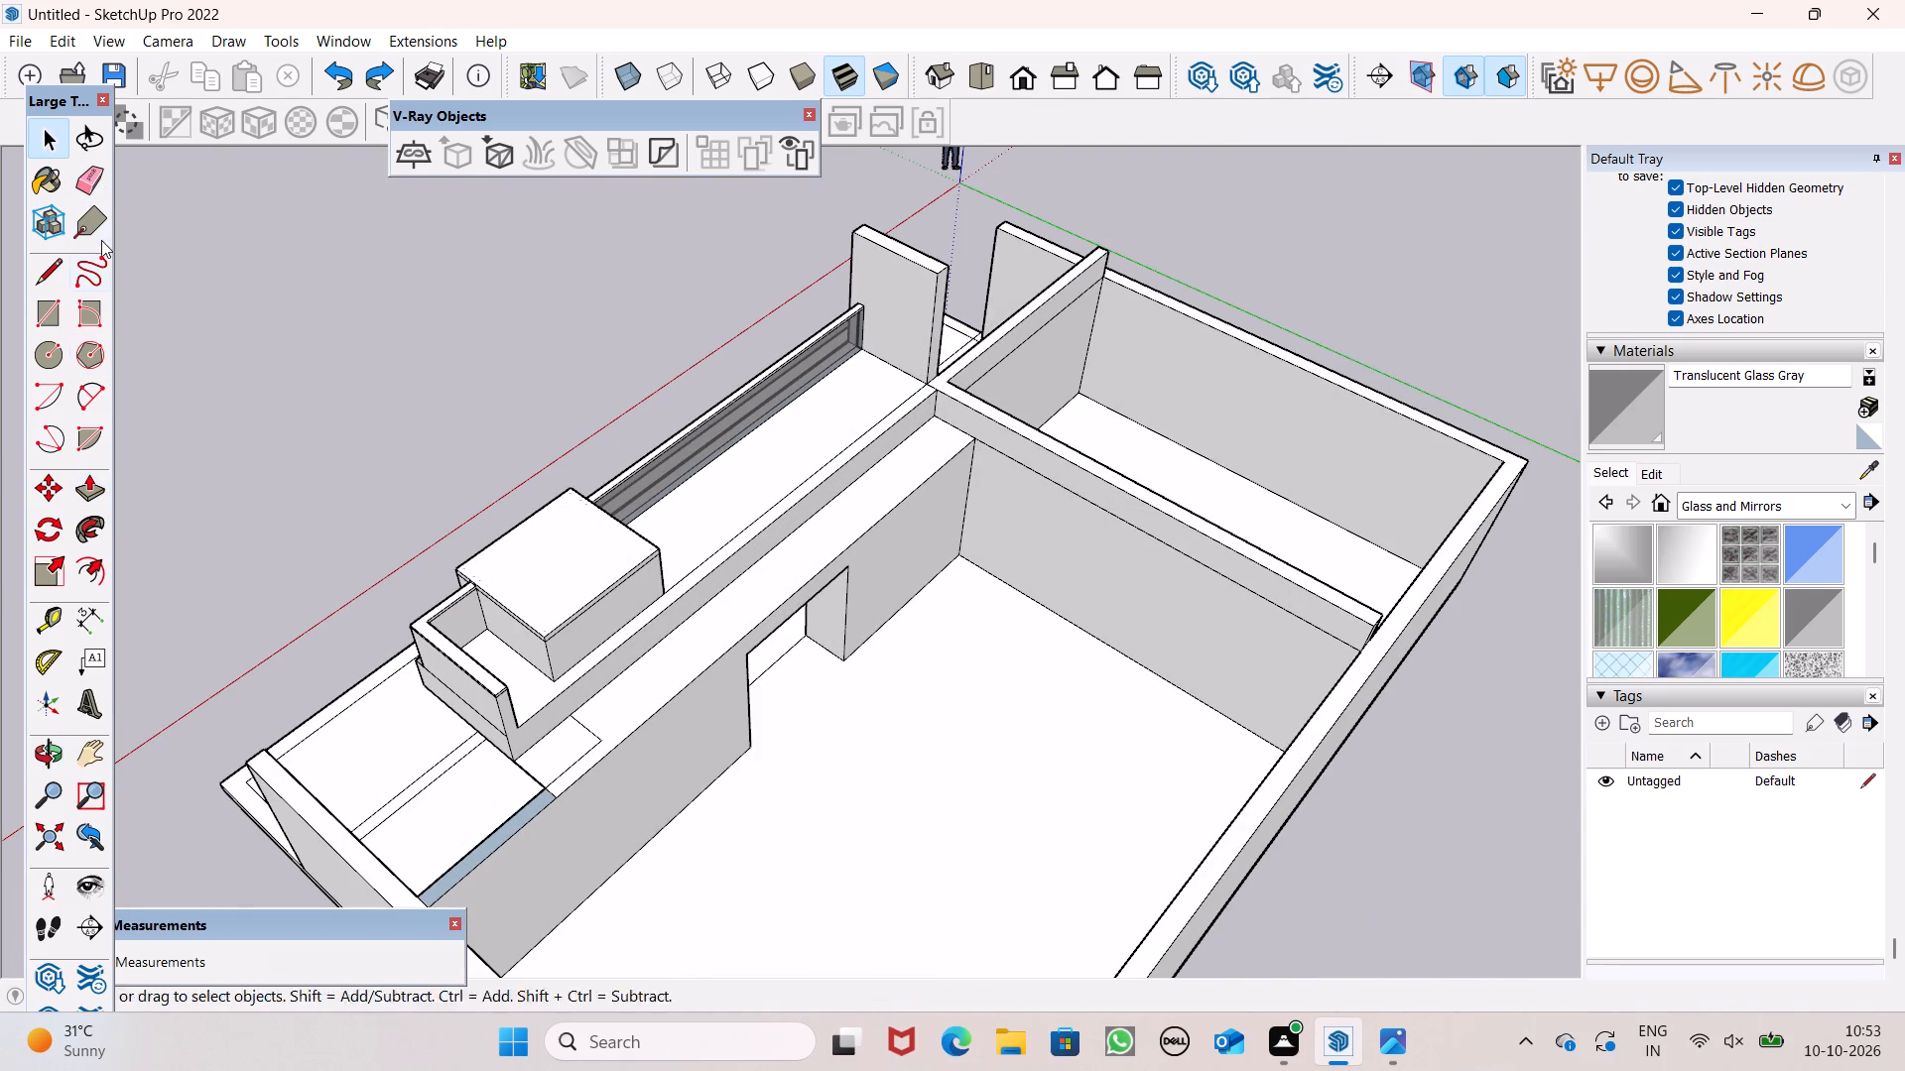
pyautogui.click(56, 270)
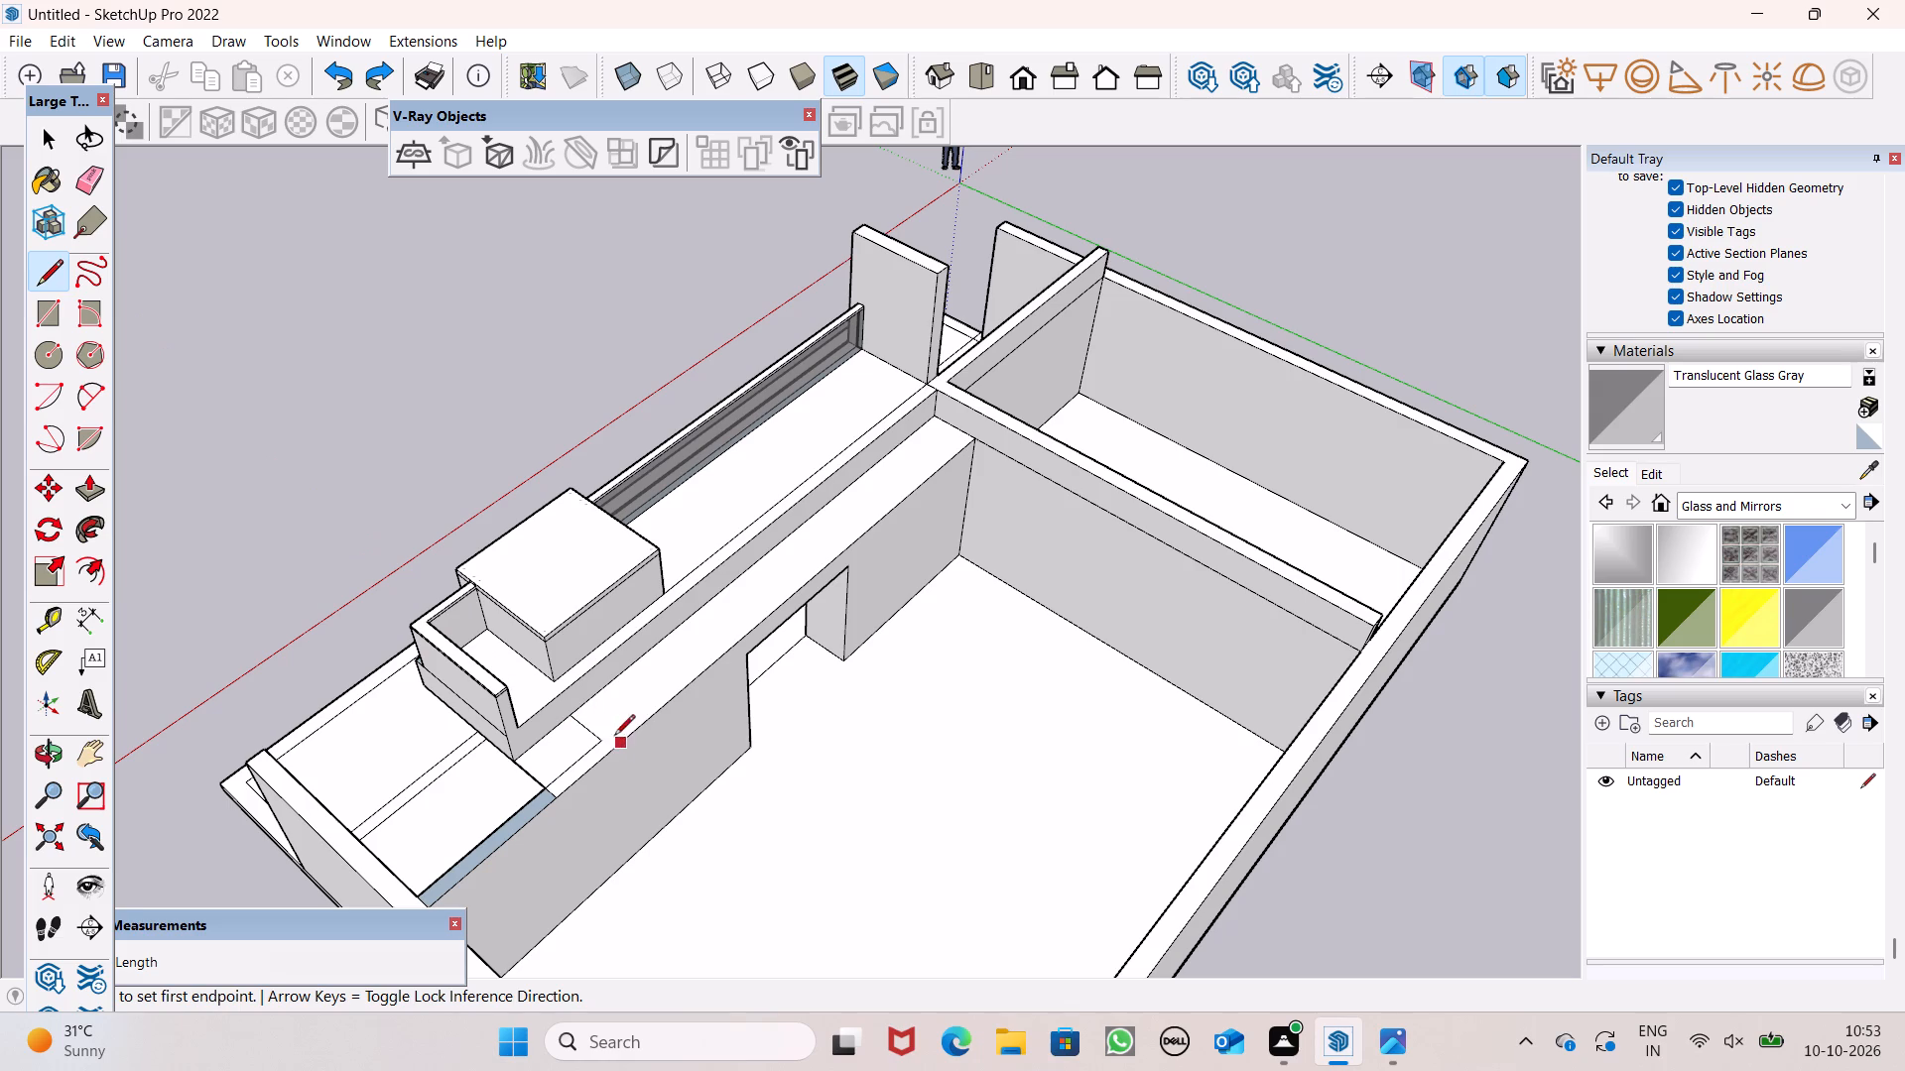
pyautogui.click(603, 742)
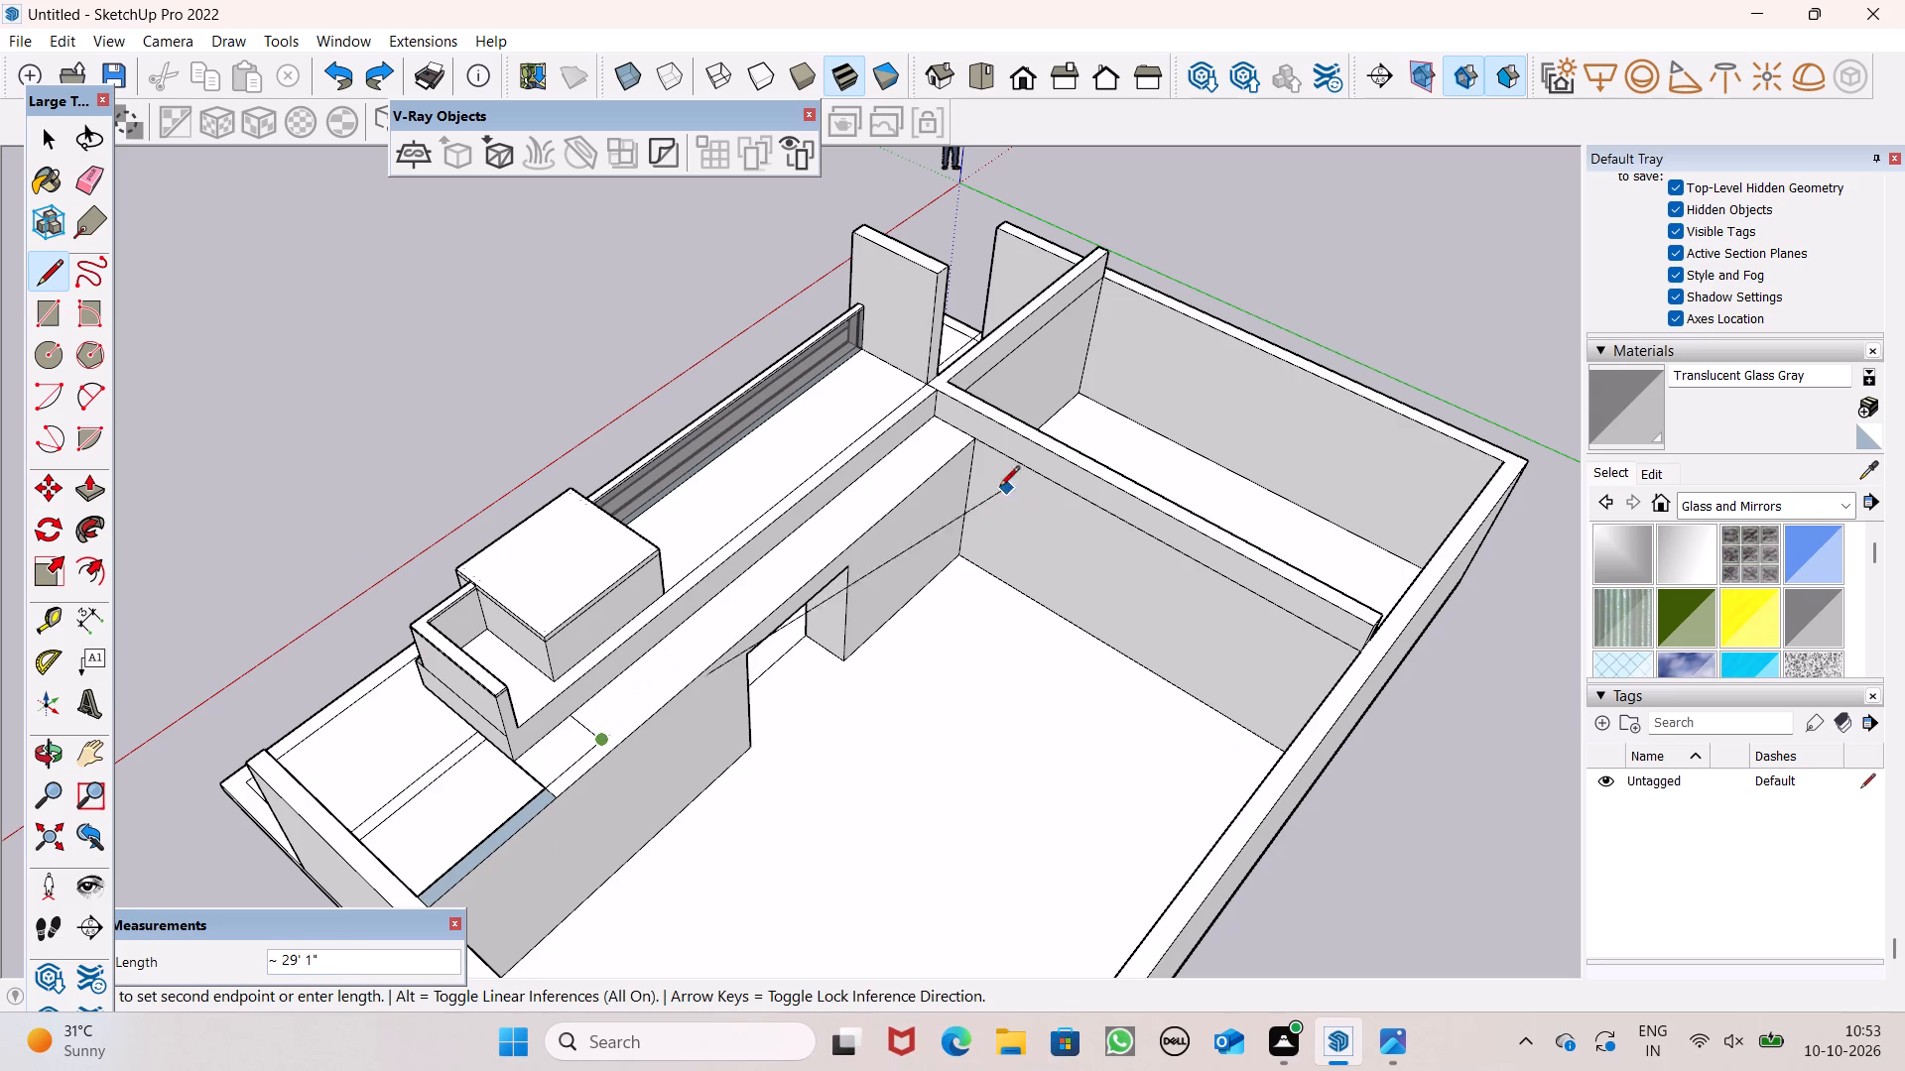
pyautogui.scroll(-6, 672, 865)
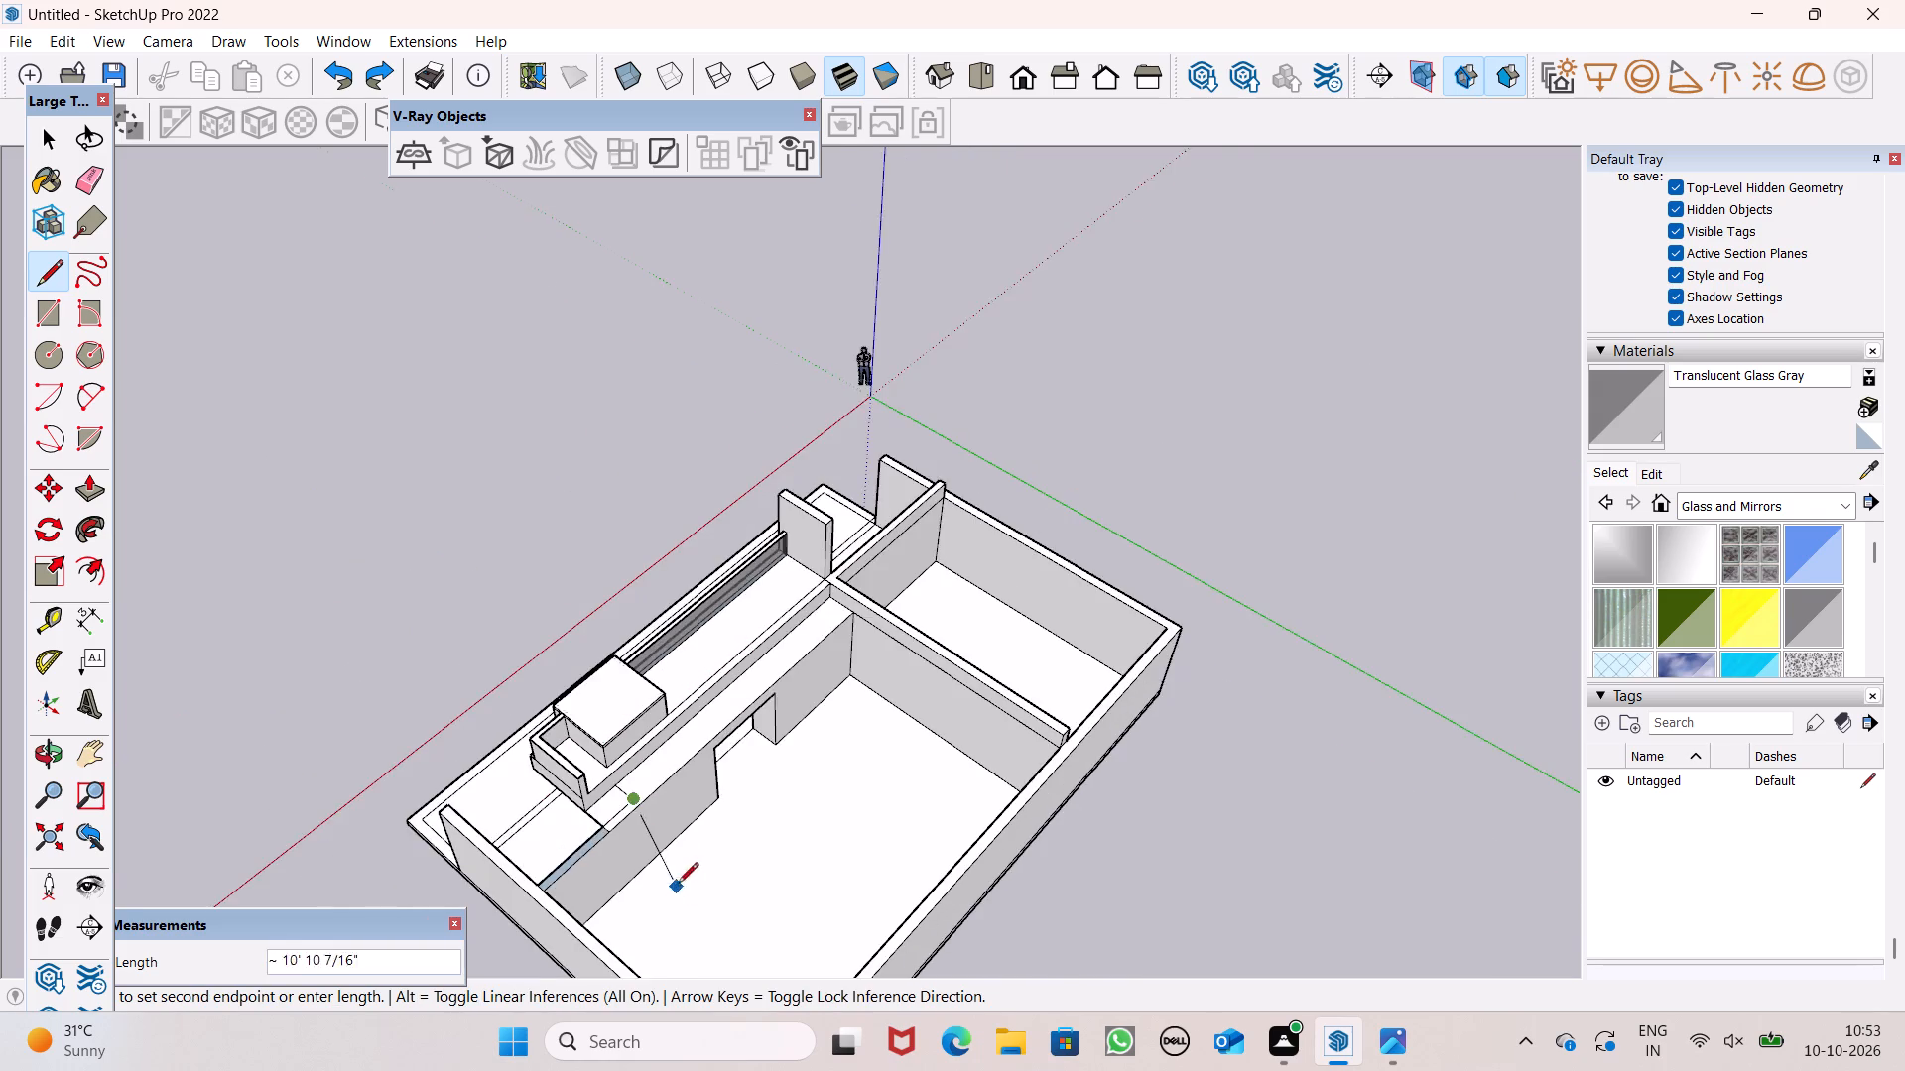
pyautogui.scroll(-3, 678, 885)
pyautogui.scroll(12, 801, 703)
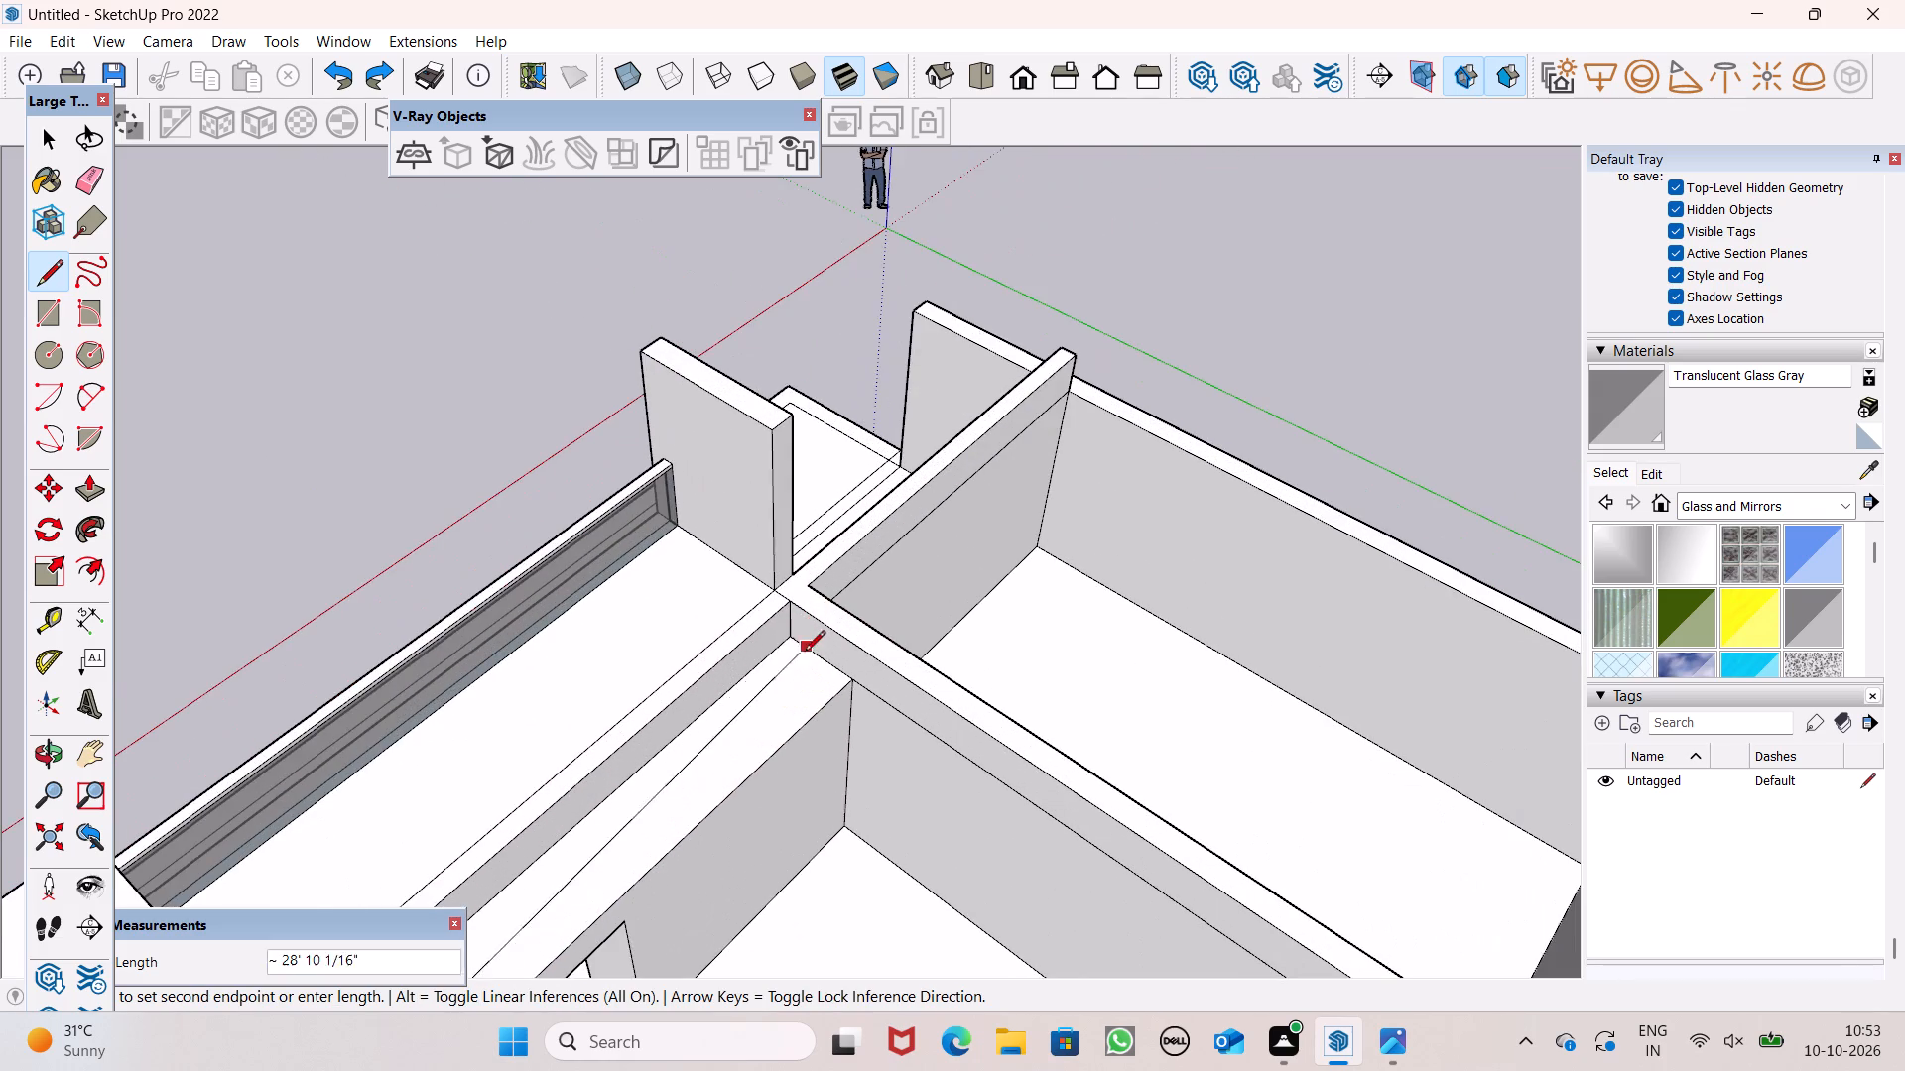
pyautogui.scroll(5, 822, 655)
pyautogui.click(833, 671)
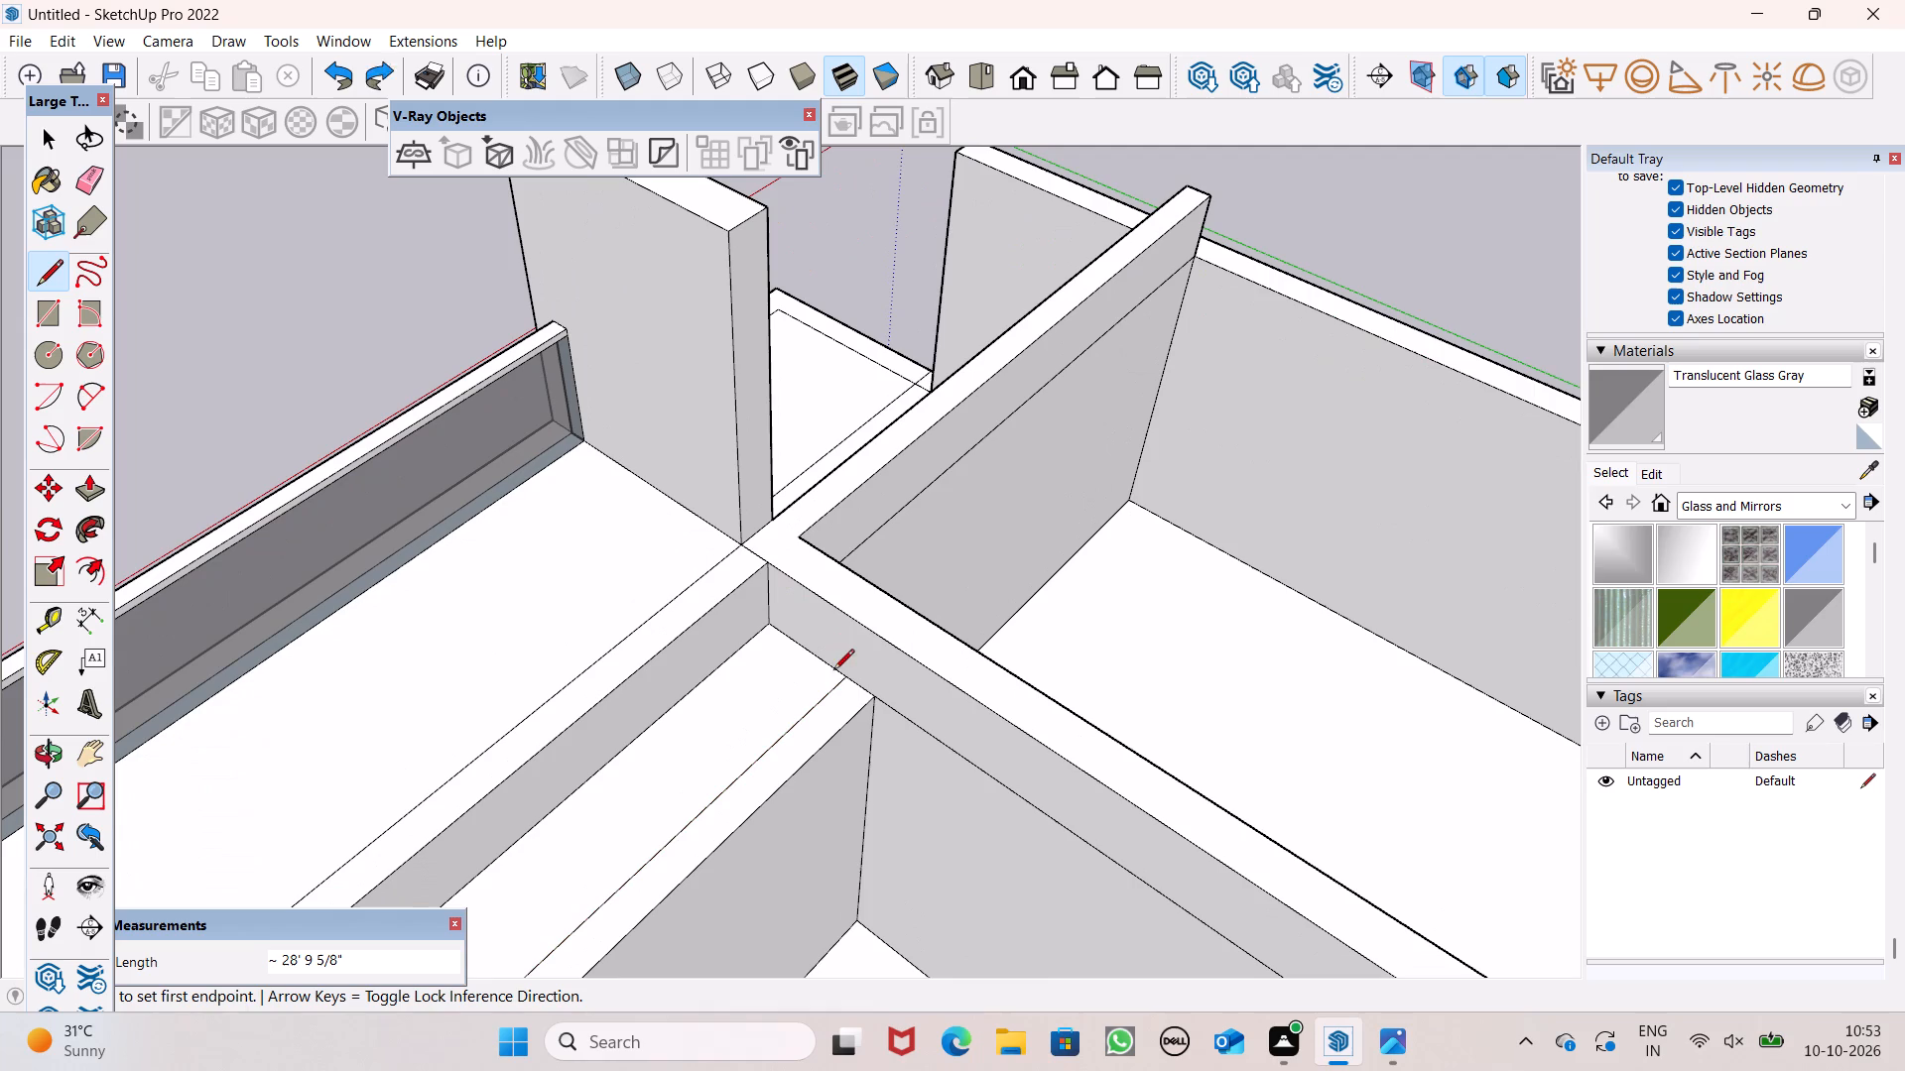
pyautogui.press('space')
pyautogui.press('space')
# Examine the front wall, roof slab and facade from above, from the side and from the front.
pyautogui.scroll(-8, 792, 752)
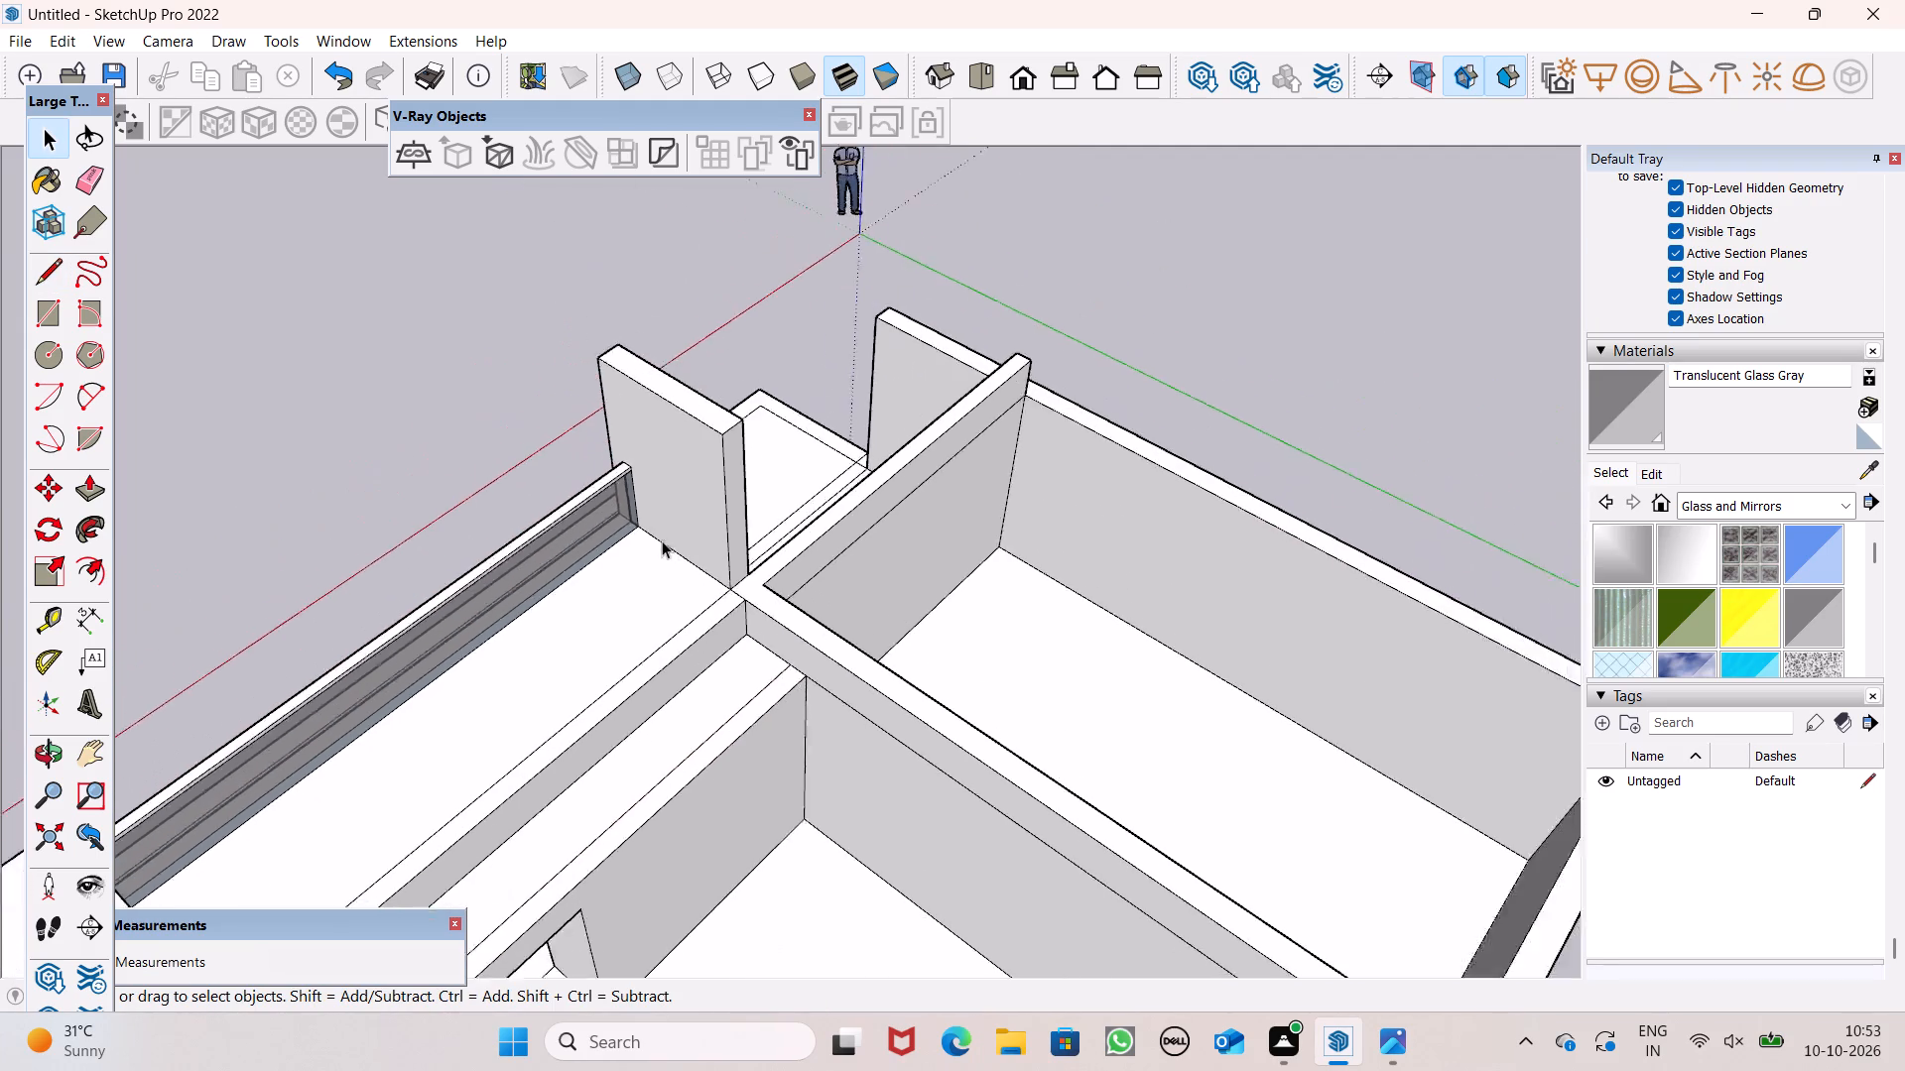
pyautogui.scroll(-2, 662, 540)
pyautogui.scroll(-4, 228, 396)
pyautogui.scroll(-1, 443, 547)
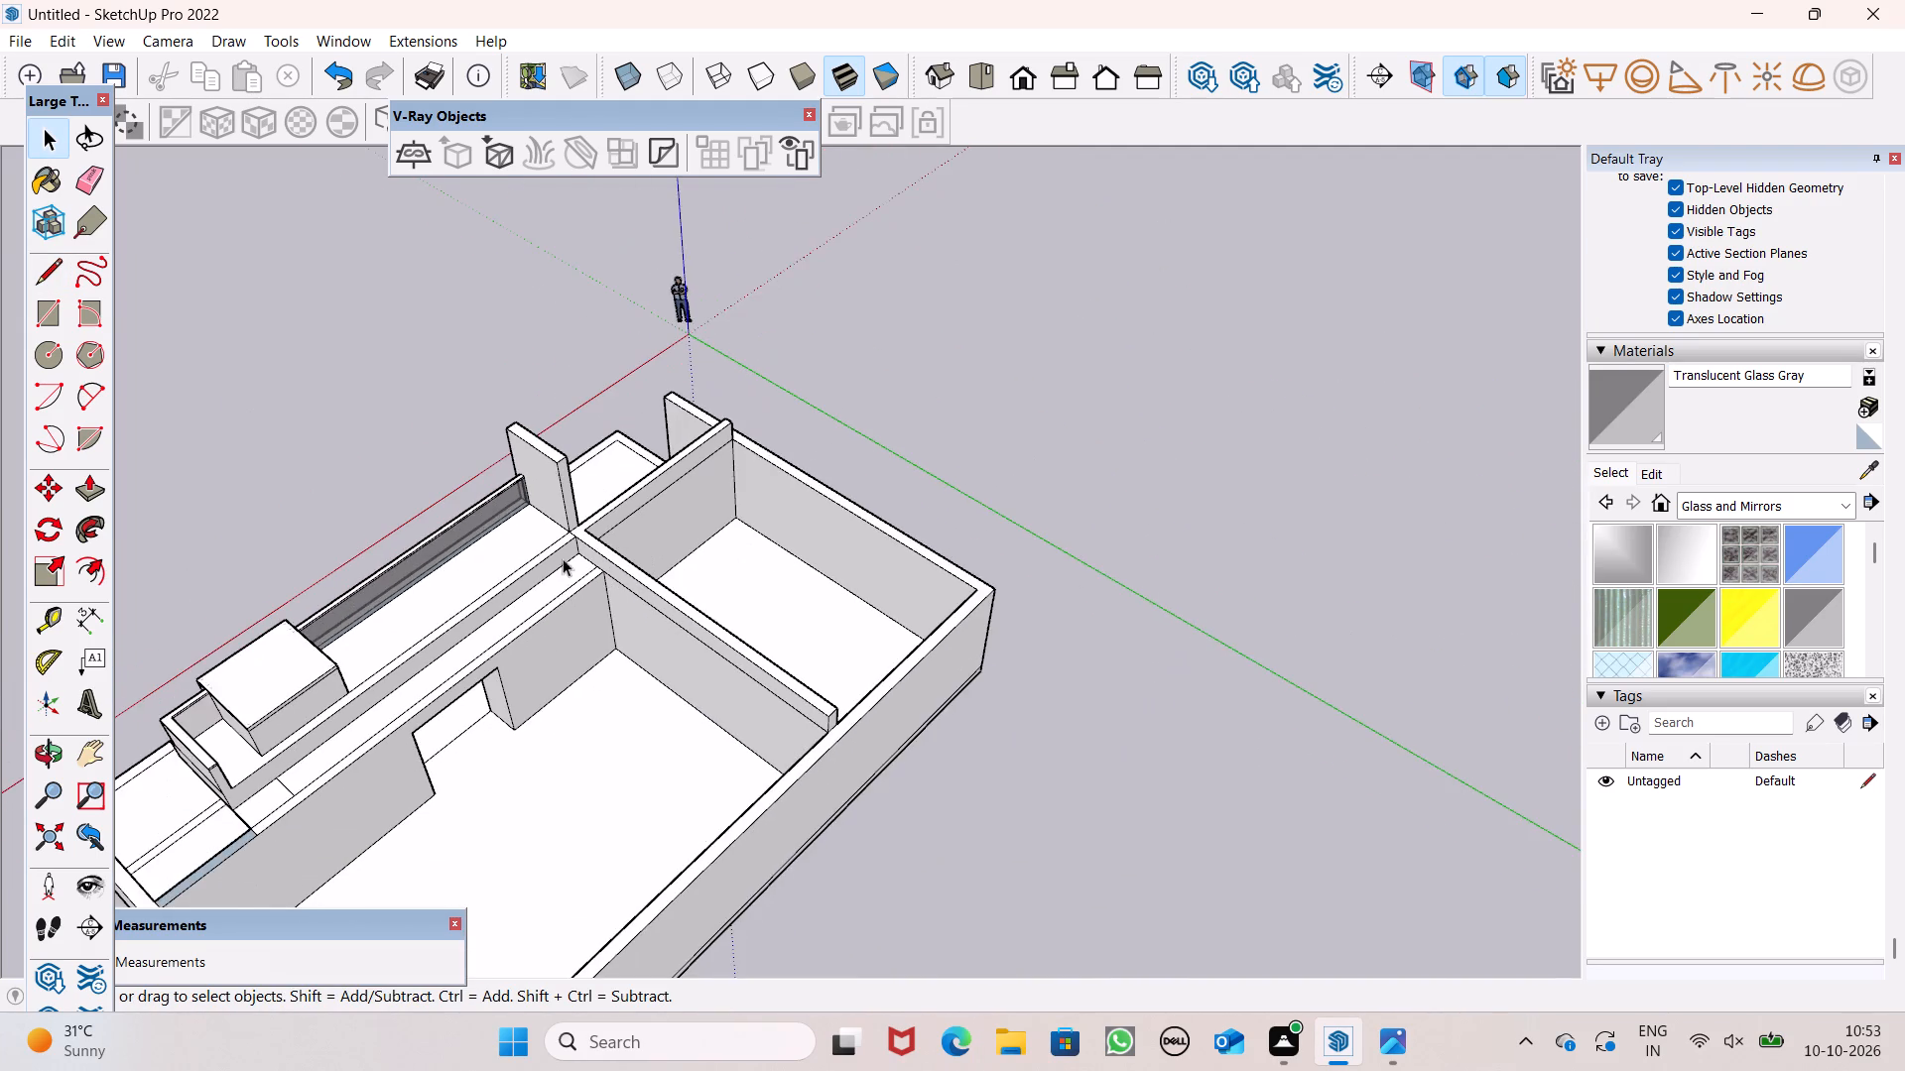
pyautogui.scroll(-2, 571, 577)
pyautogui.scroll(1, 589, 646)
pyautogui.moveTo(587, 647); pyautogui.dragTo(972, 384, button='middle')
pyautogui.scroll(-5, 820, 527)
pyautogui.moveTo(753, 589); pyautogui.dragTo(1109, 521, button='middle')
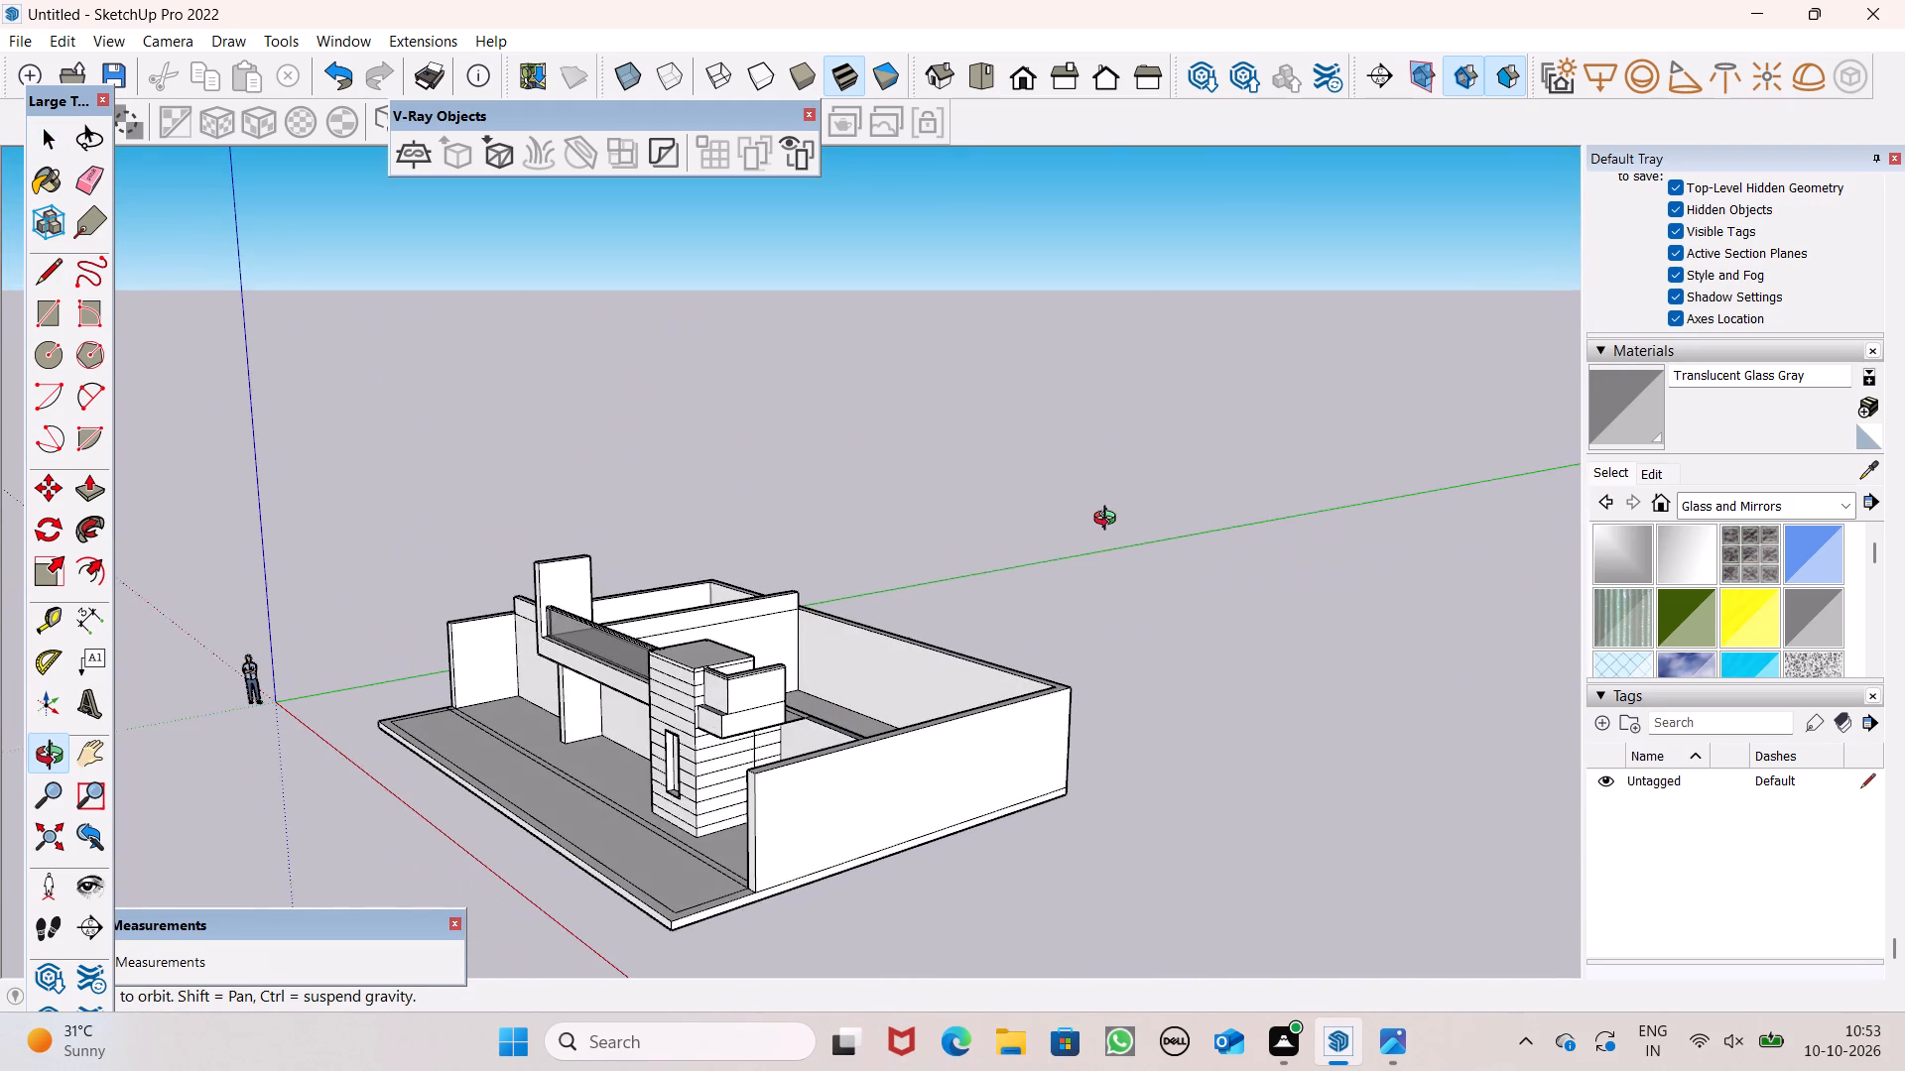
pyautogui.moveTo(1109, 521); pyautogui.dragTo(1113, 522, button='middle')
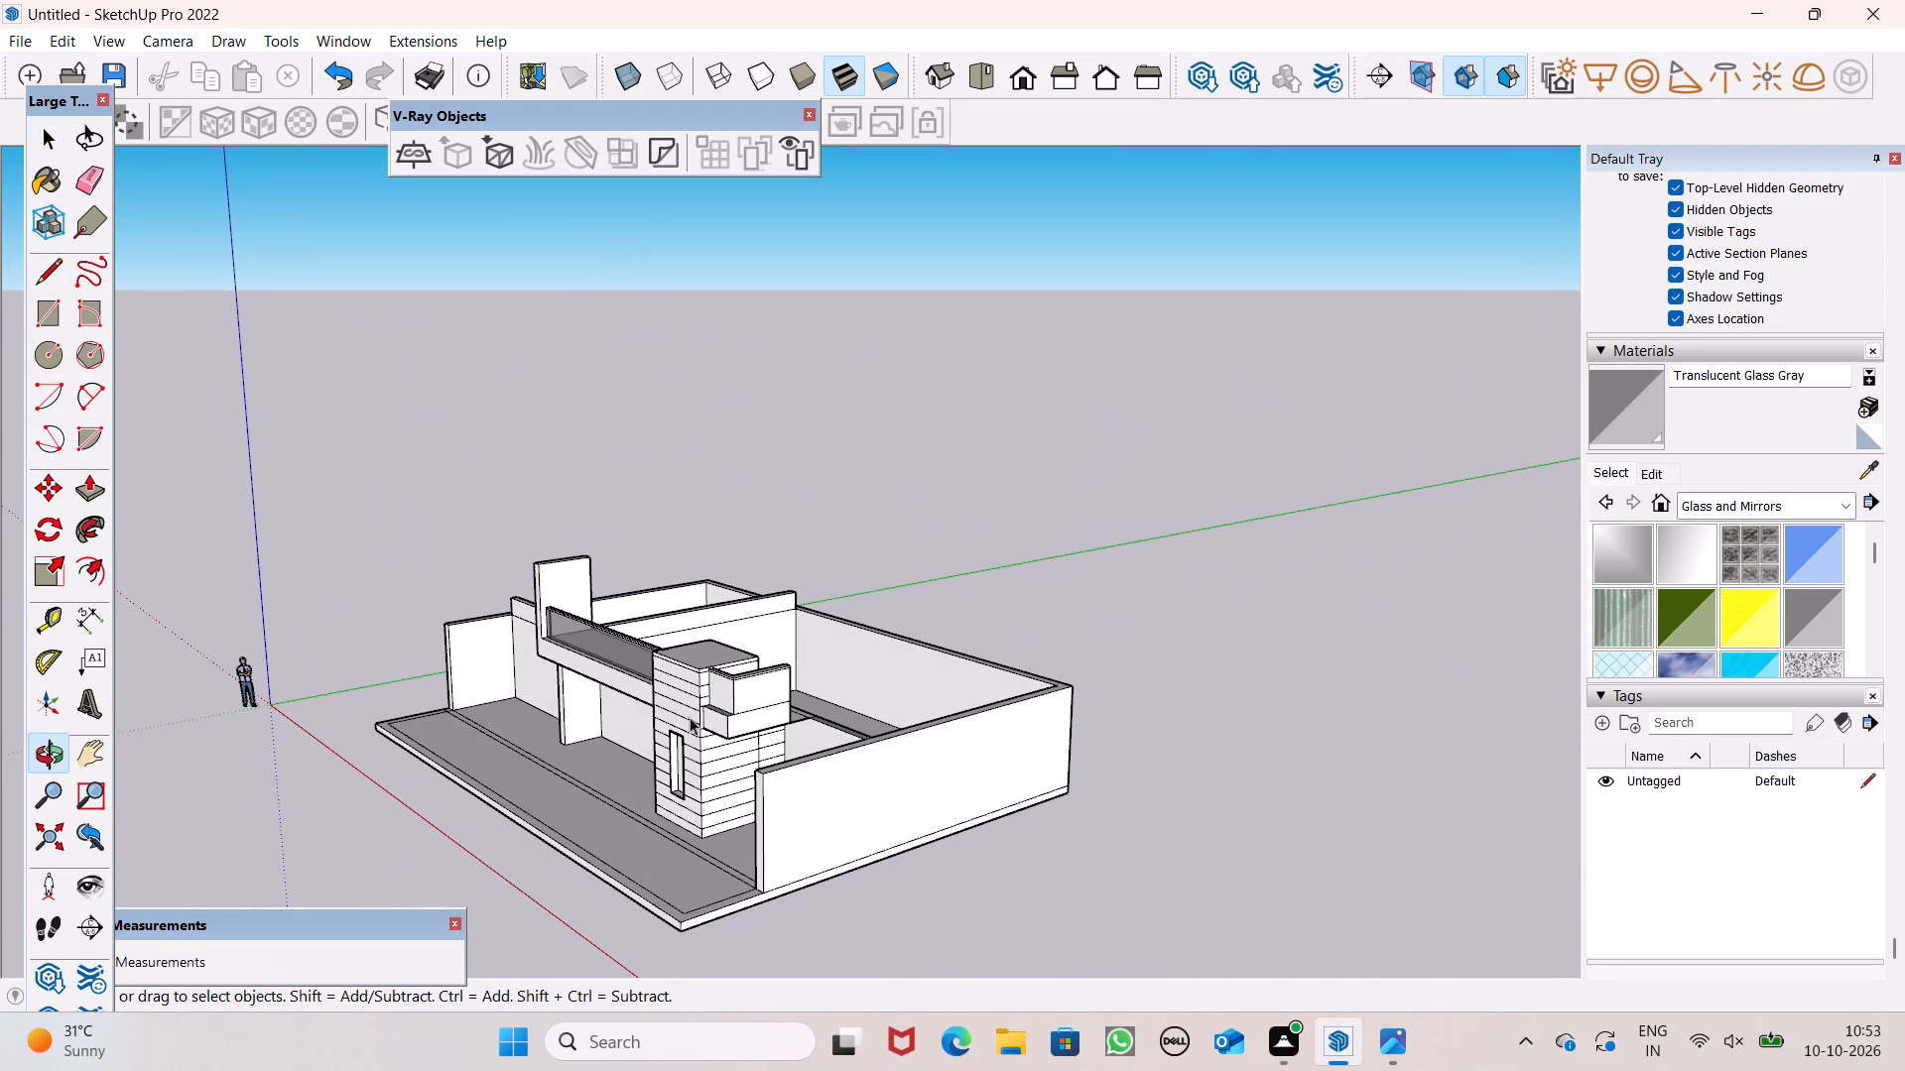
pyautogui.moveTo(676, 761); pyautogui.dragTo(1154, 1068, button='middle')
pyautogui.scroll(-3, 939, 604)
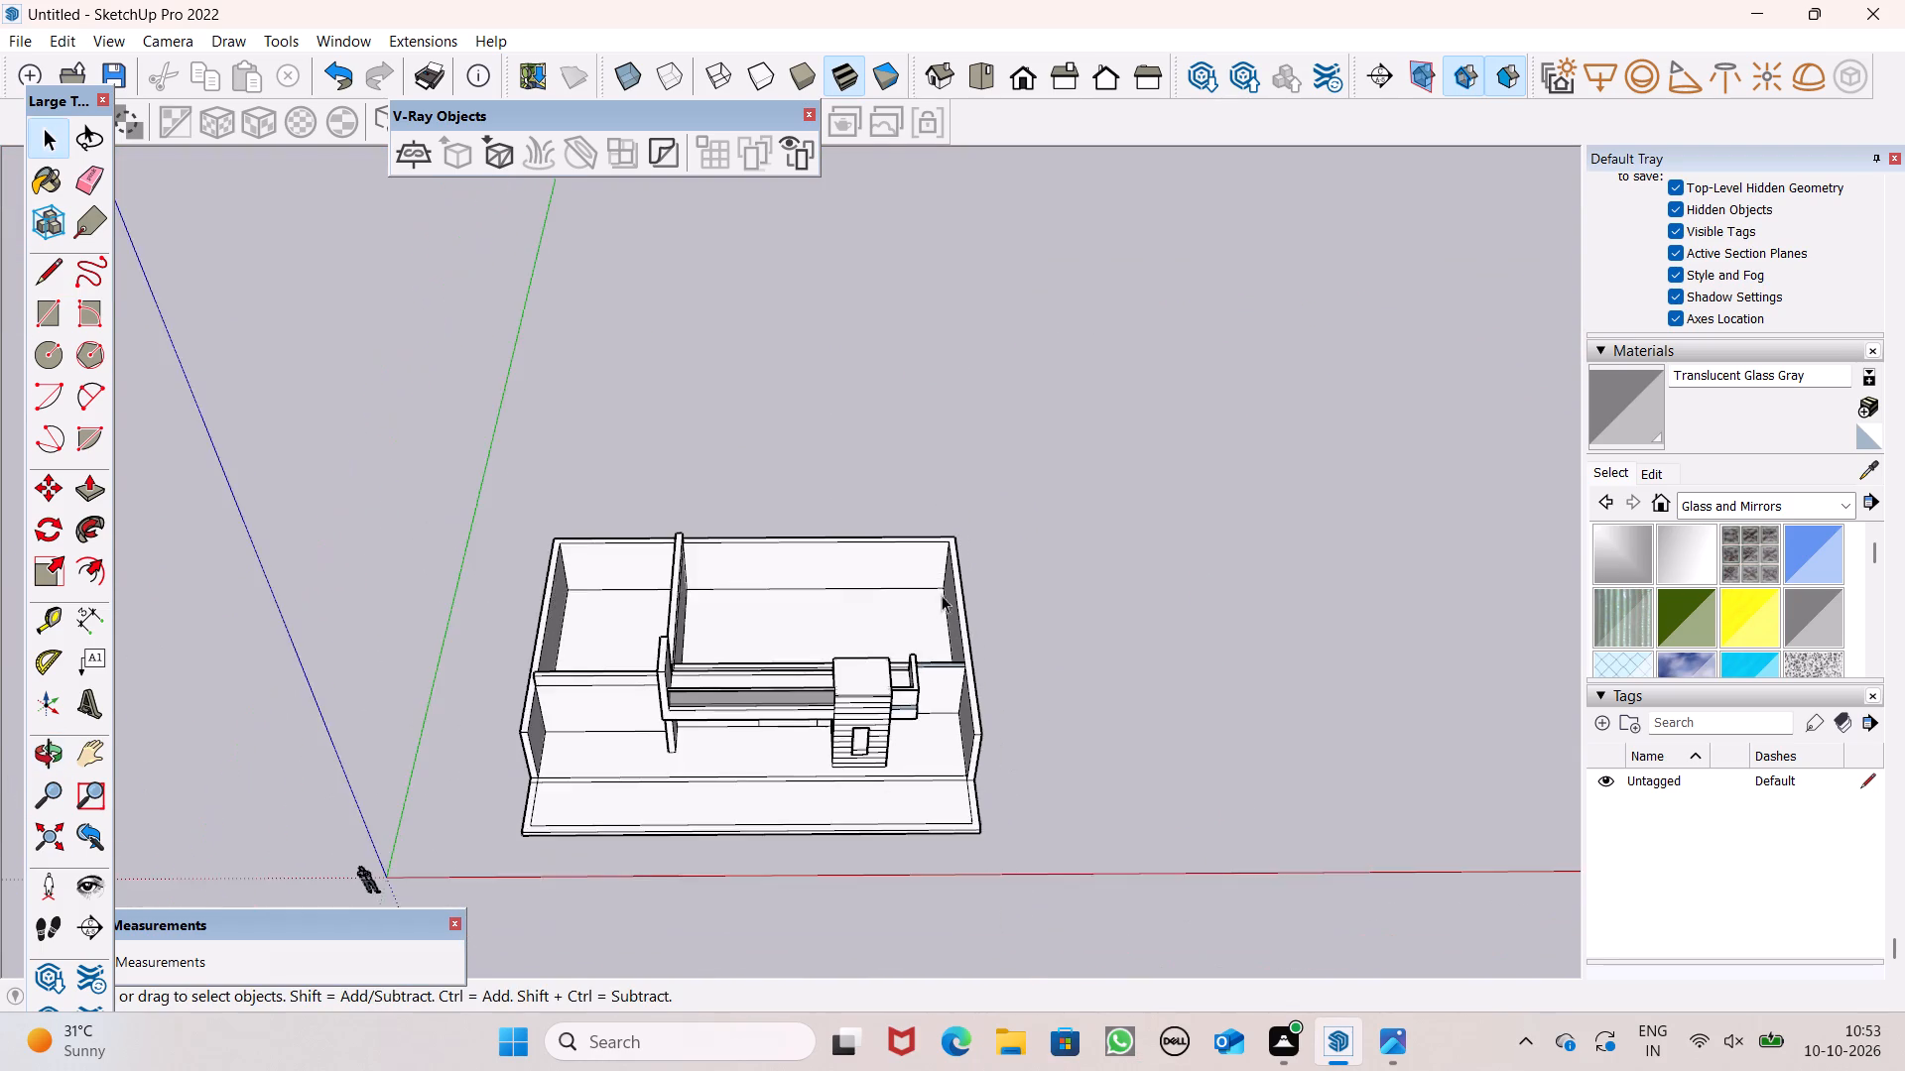
# Pull the room-side face of the small room's front wall, below the parapet, 2' 11 3/4" into the room.
pyautogui.moveTo(974, 598); pyautogui.dragTo(393, 956, button='middle')
pyautogui.scroll(6, 744, 325)
pyautogui.moveTo(882, 549); pyautogui.dragTo(334, 394, button='middle')
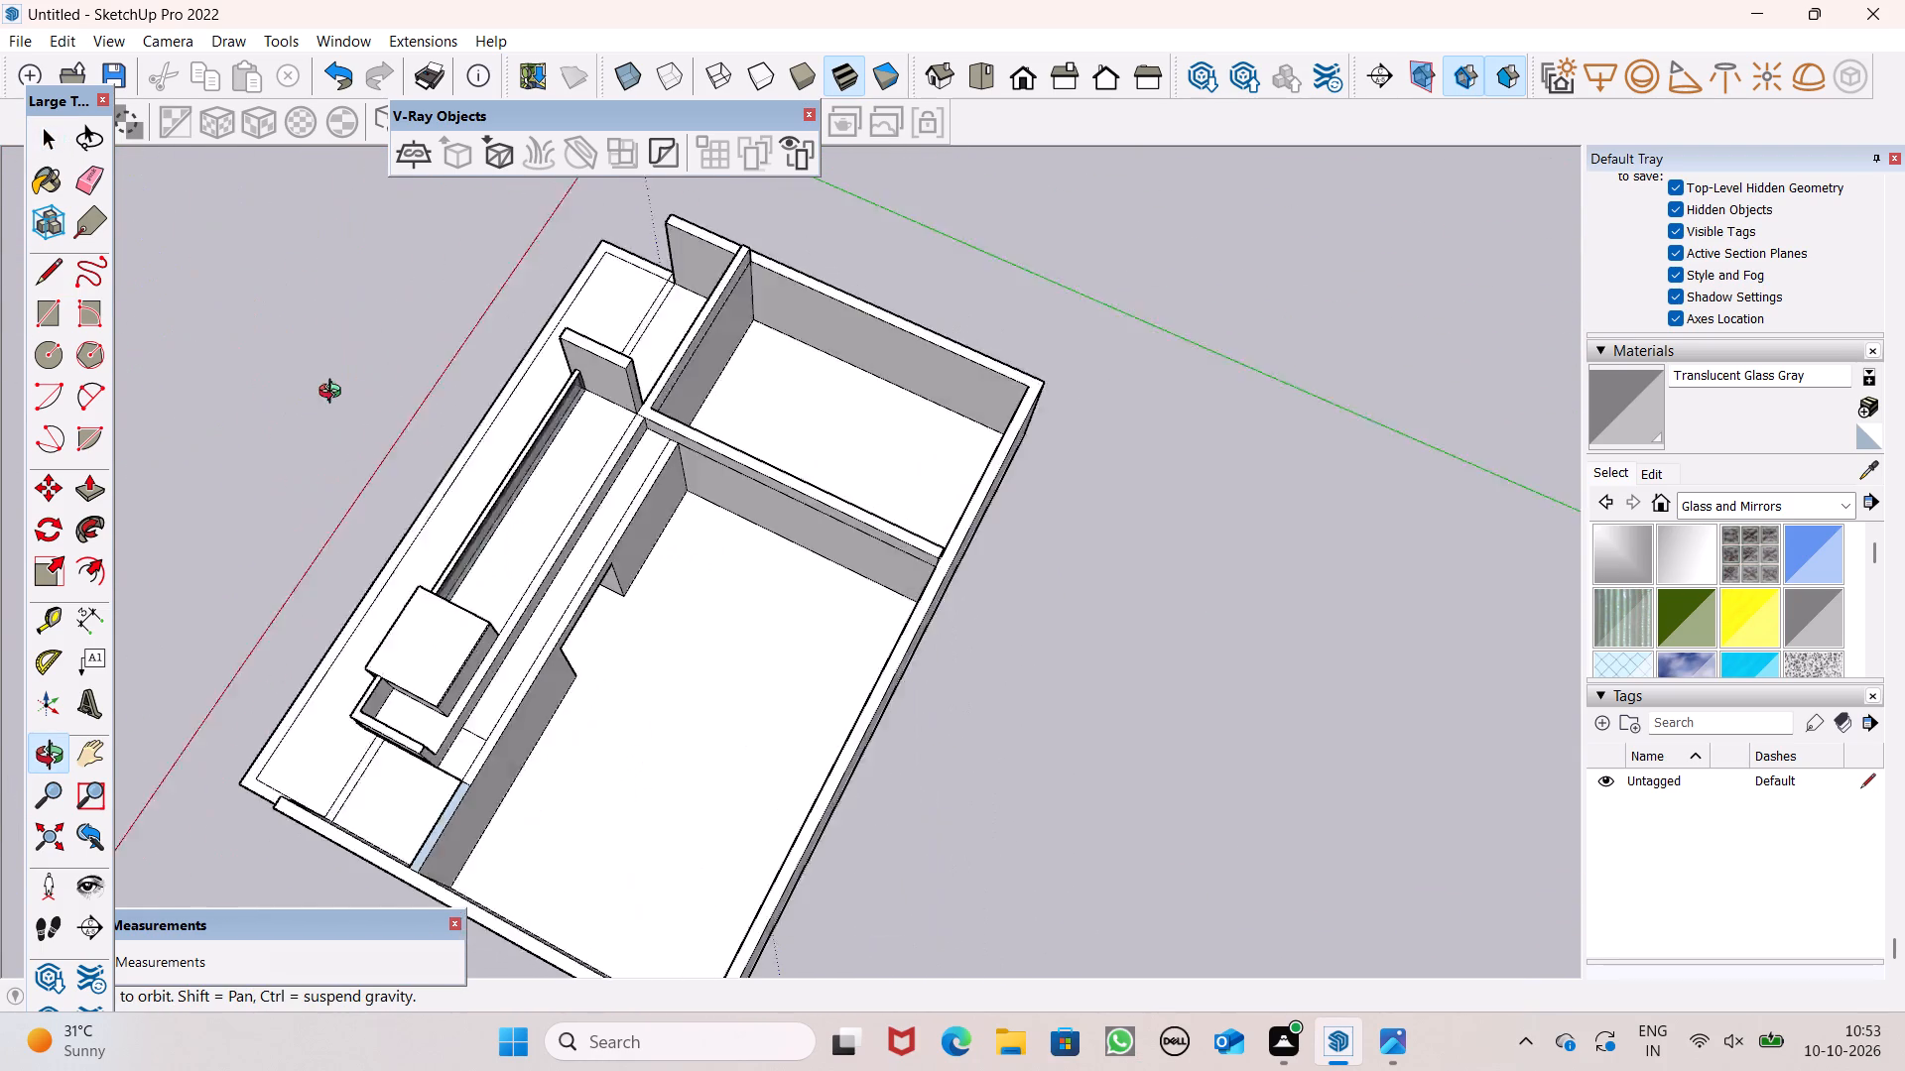
pyautogui.moveTo(334, 394); pyautogui.dragTo(312, 373, button='middle')
pyautogui.scroll(7, 846, 321)
pyautogui.scroll(1, 777, 485)
pyautogui.moveTo(777, 485); pyautogui.dragTo(750, 501, button='middle')
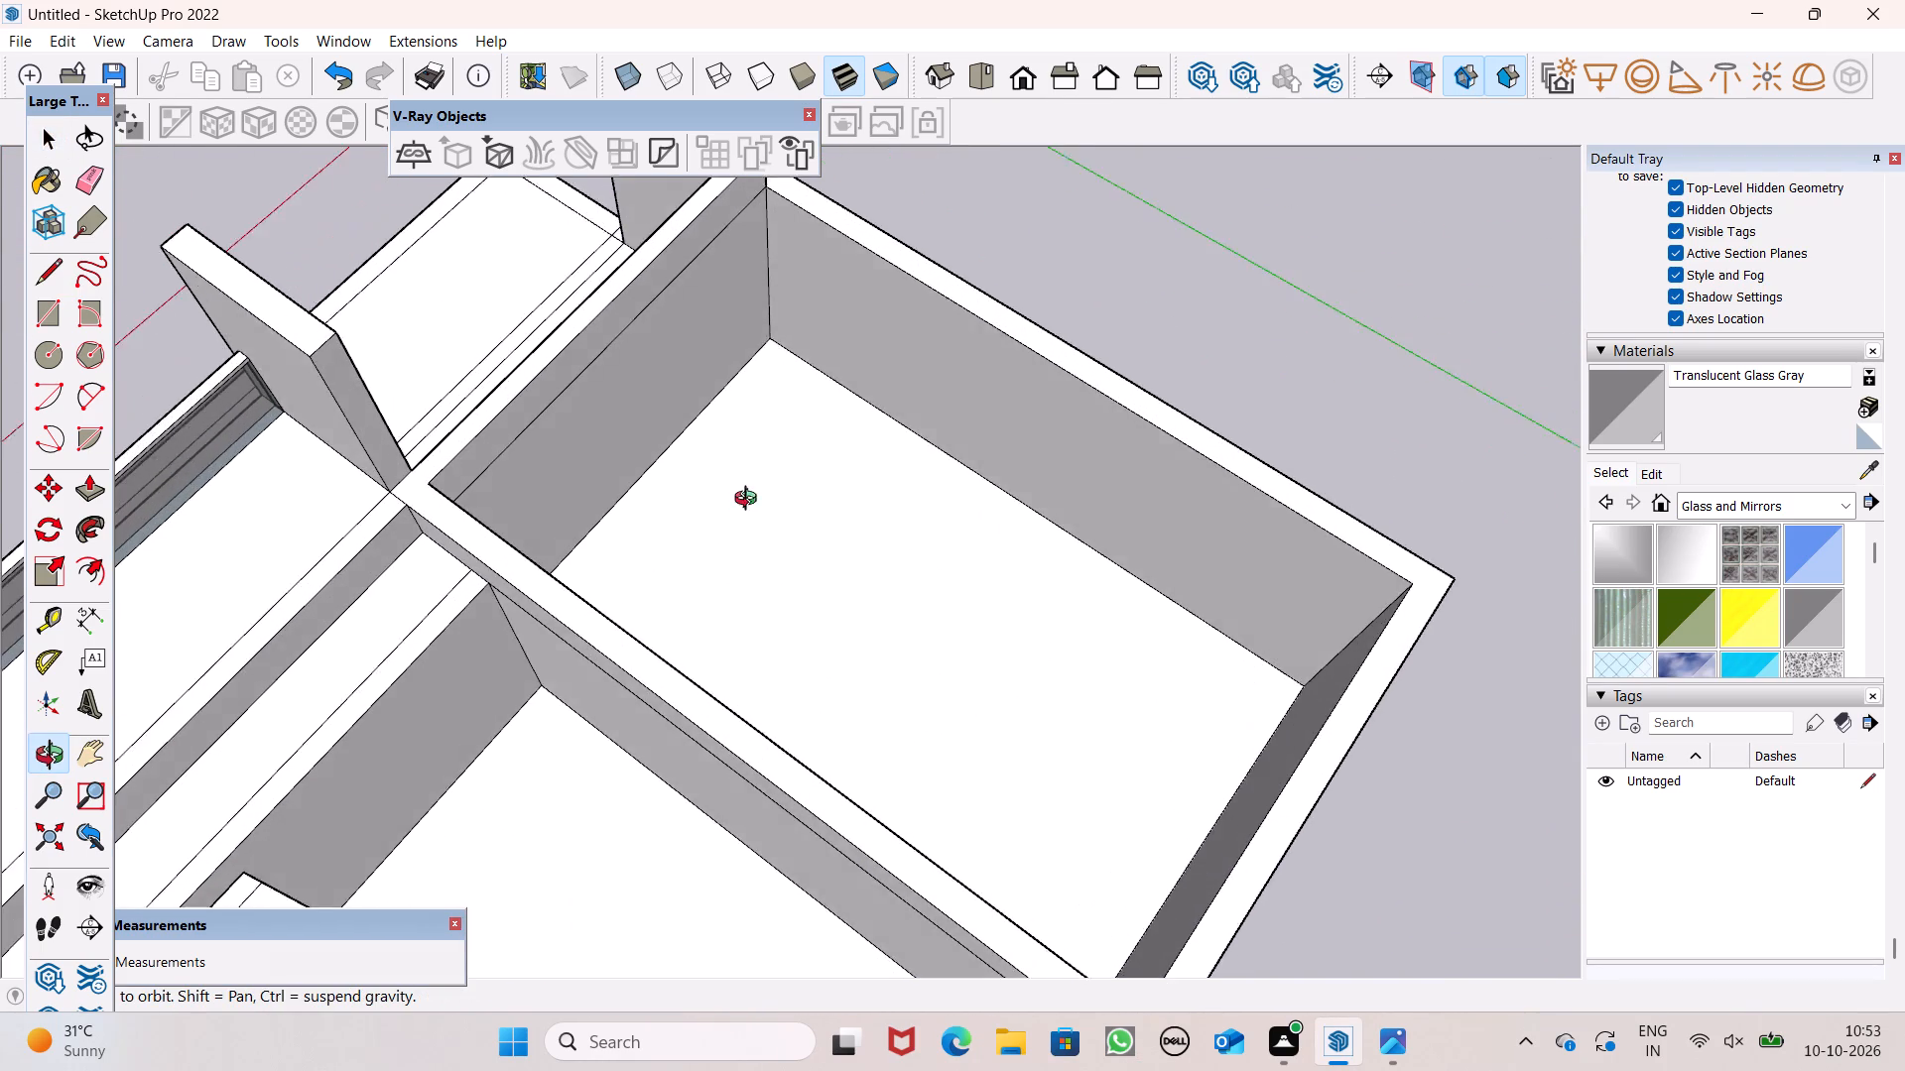
pyautogui.moveTo(750, 501); pyautogui.dragTo(624, 485, button='middle')
pyautogui.click(93, 497)
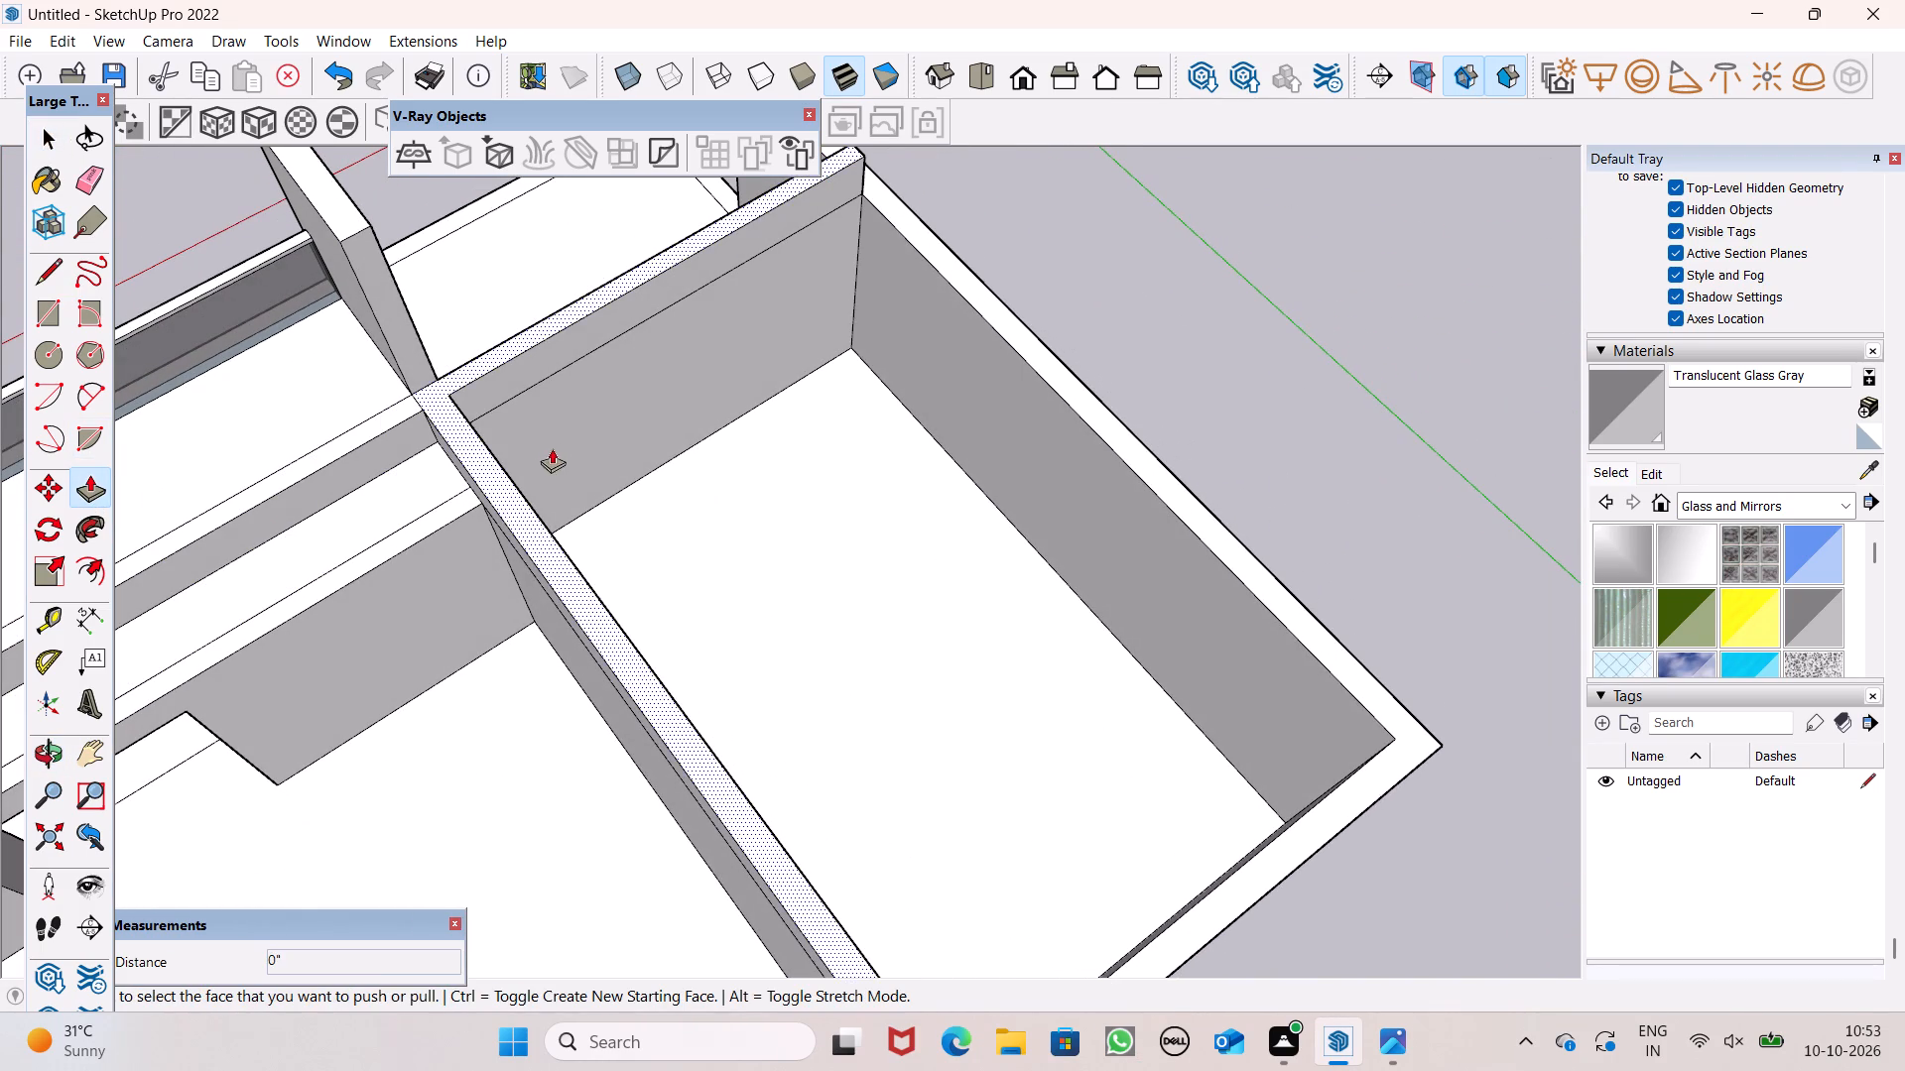
pyautogui.moveTo(559, 440); pyautogui.dragTo(465, 551)
# Push the outer face of the small room's front wall below the parapet back 2' 11 1/2" toward the room.
pyautogui.scroll(-4, 531, 416)
pyautogui.moveTo(528, 444); pyautogui.dragTo(529, 449, button='middle')
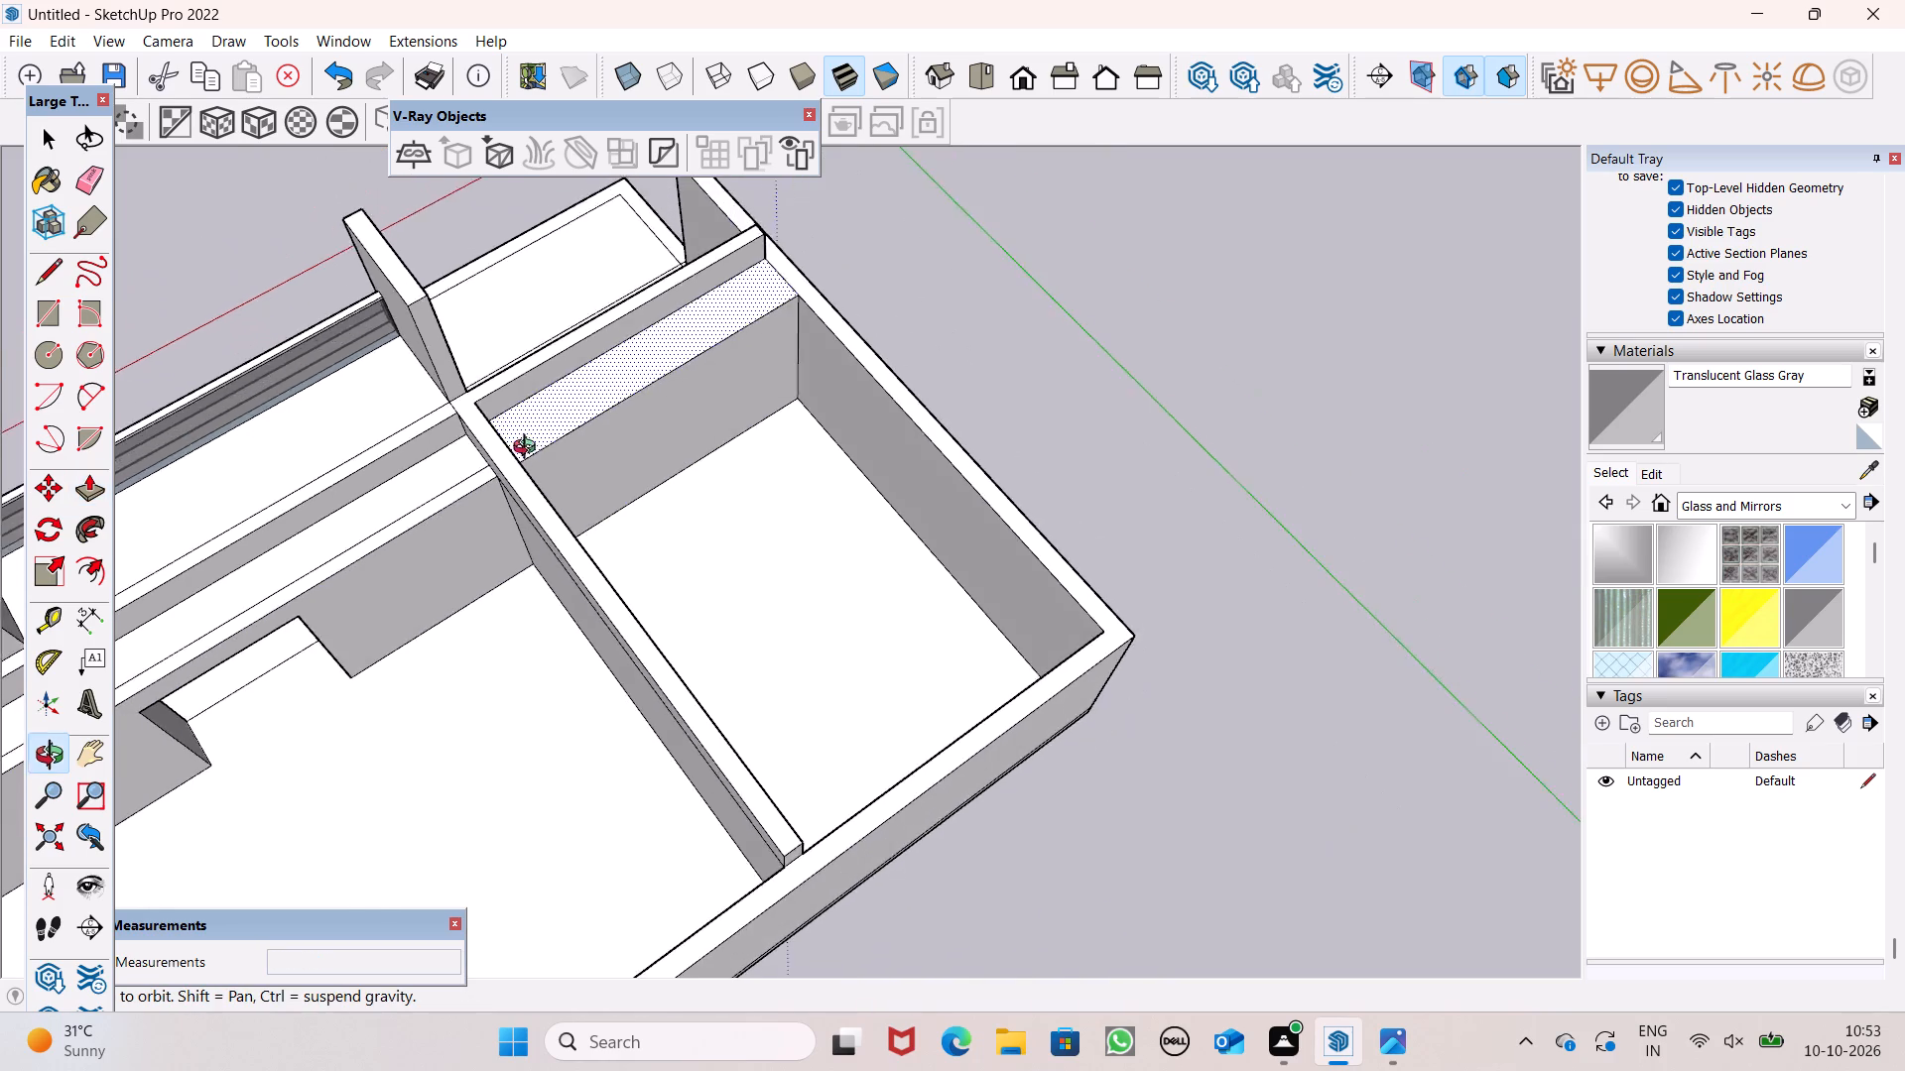
pyautogui.moveTo(529, 449); pyautogui.dragTo(1408, 539, button='middle')
pyautogui.scroll(-6, 828, 498)
pyautogui.moveTo(833, 722); pyautogui.dragTo(1369, 761, button='middle')
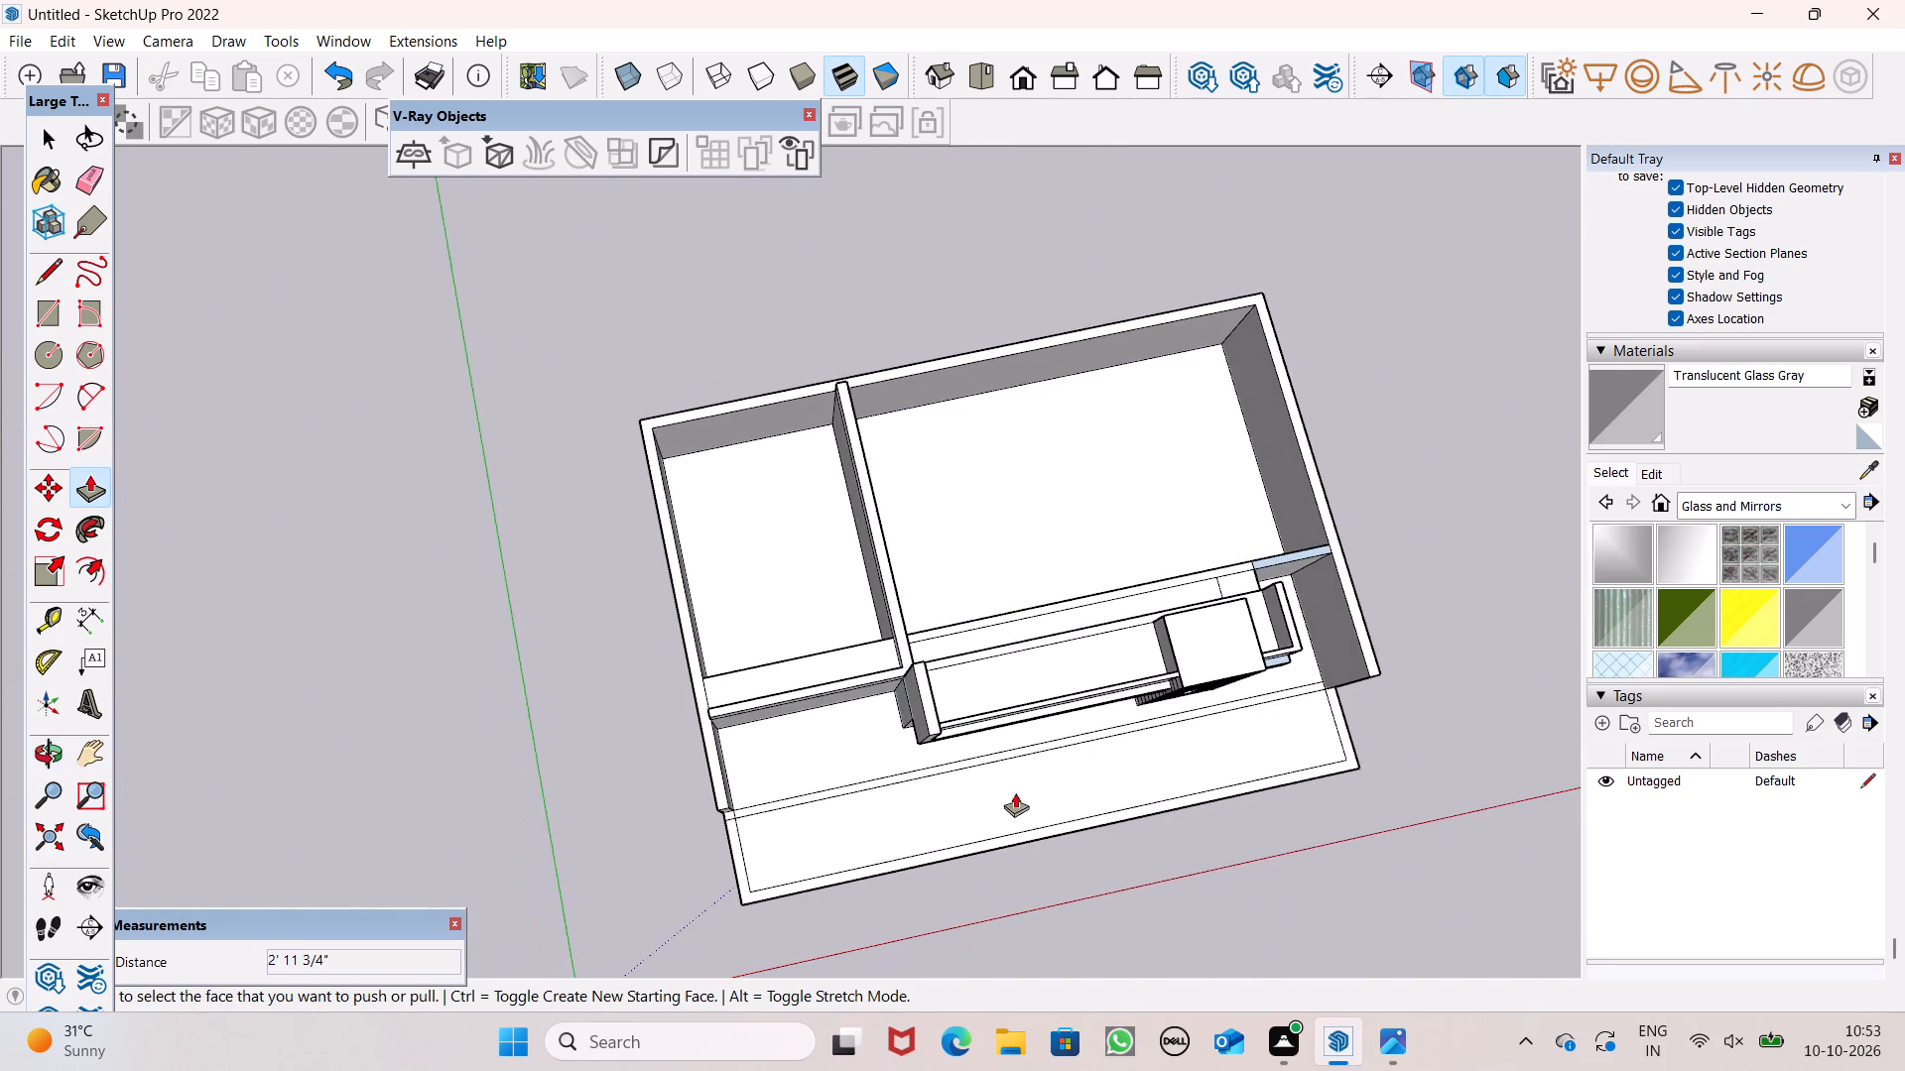
pyautogui.scroll(5, 951, 747)
pyautogui.scroll(-4, 907, 600)
pyautogui.moveTo(889, 632); pyautogui.dragTo(991, 663, button='middle')
pyautogui.scroll(6, 874, 677)
pyautogui.moveTo(829, 604); pyautogui.dragTo(815, 576)
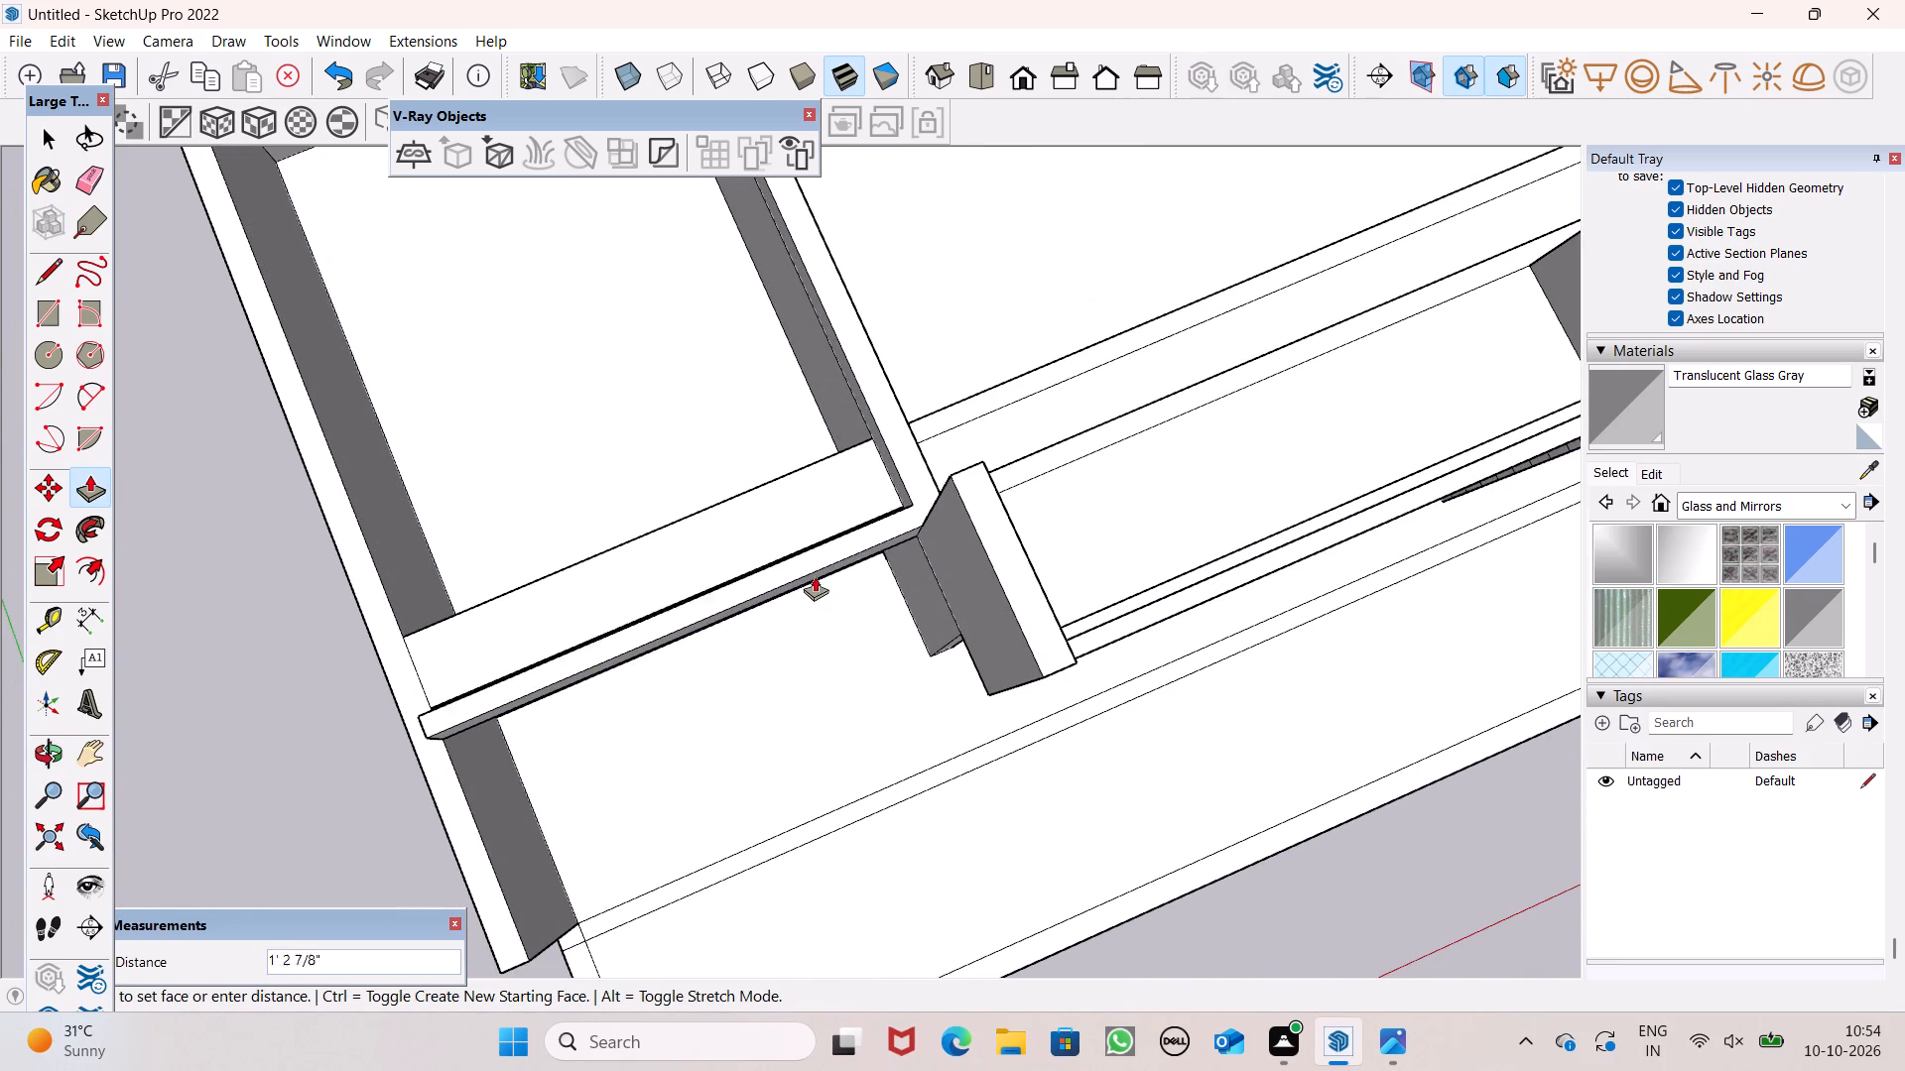
pyautogui.moveTo(815, 576); pyautogui.dragTo(843, 518)
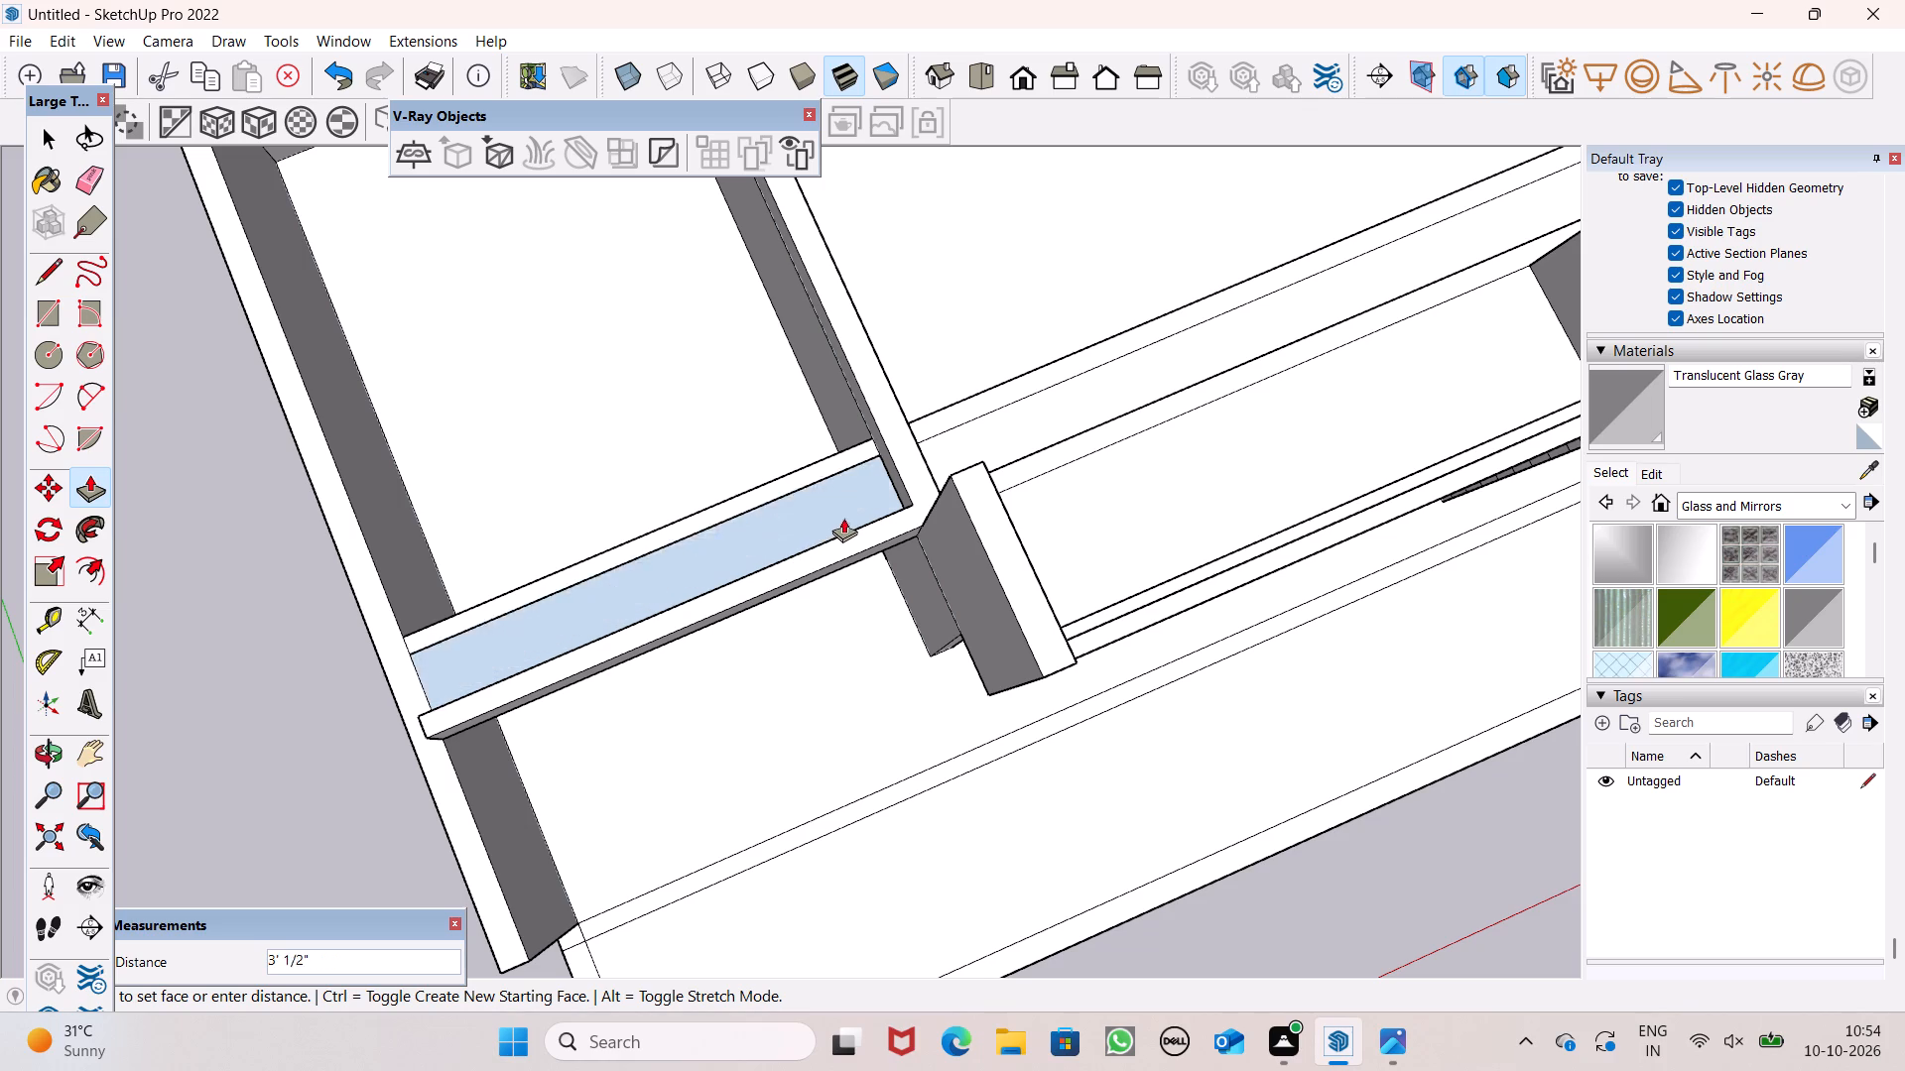
pyautogui.moveTo(843, 518); pyautogui.dragTo(989, 416)
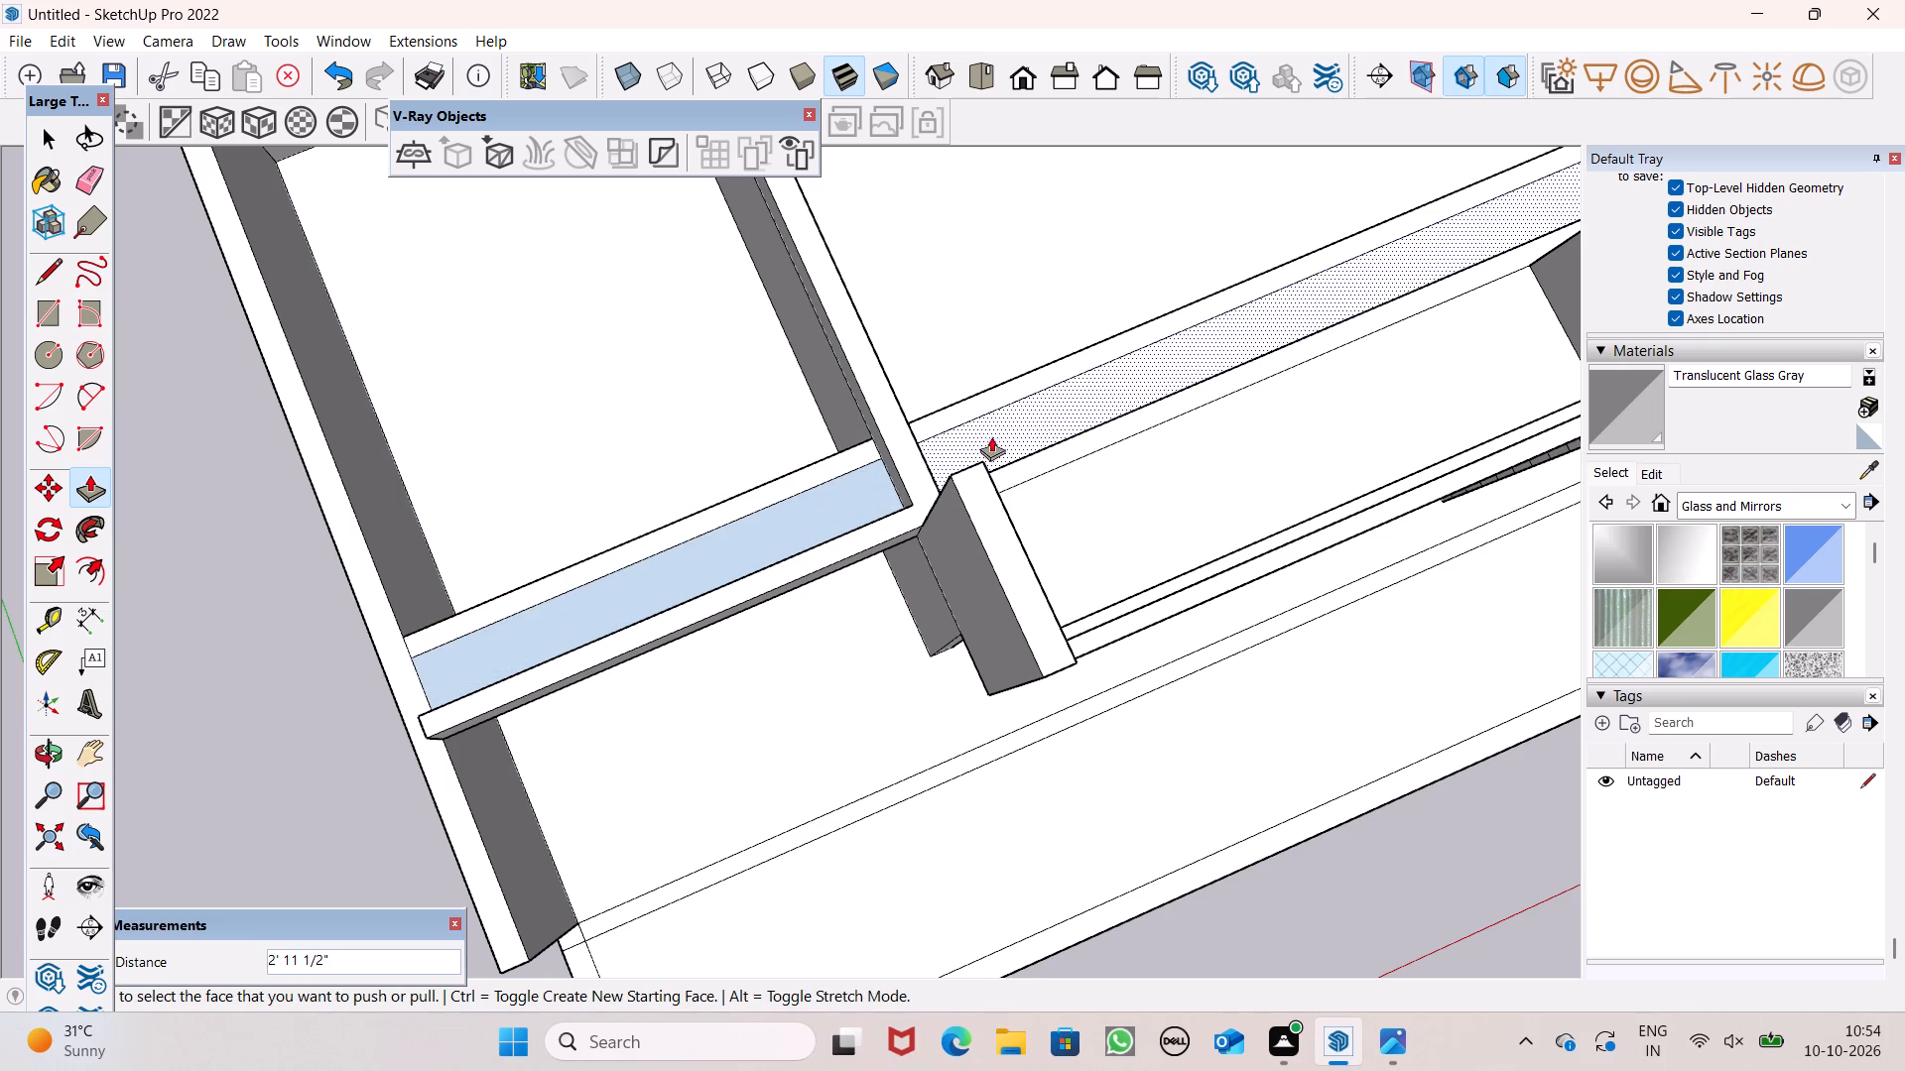
# Examine the recessed small-room wall and the whole facade from the front, from below and from above.
pyautogui.scroll(-4, 843, 484)
pyautogui.moveTo(856, 580); pyautogui.dragTo(760, 143, button='middle')
pyautogui.moveTo(898, 649); pyautogui.dragTo(858, 383, button='middle')
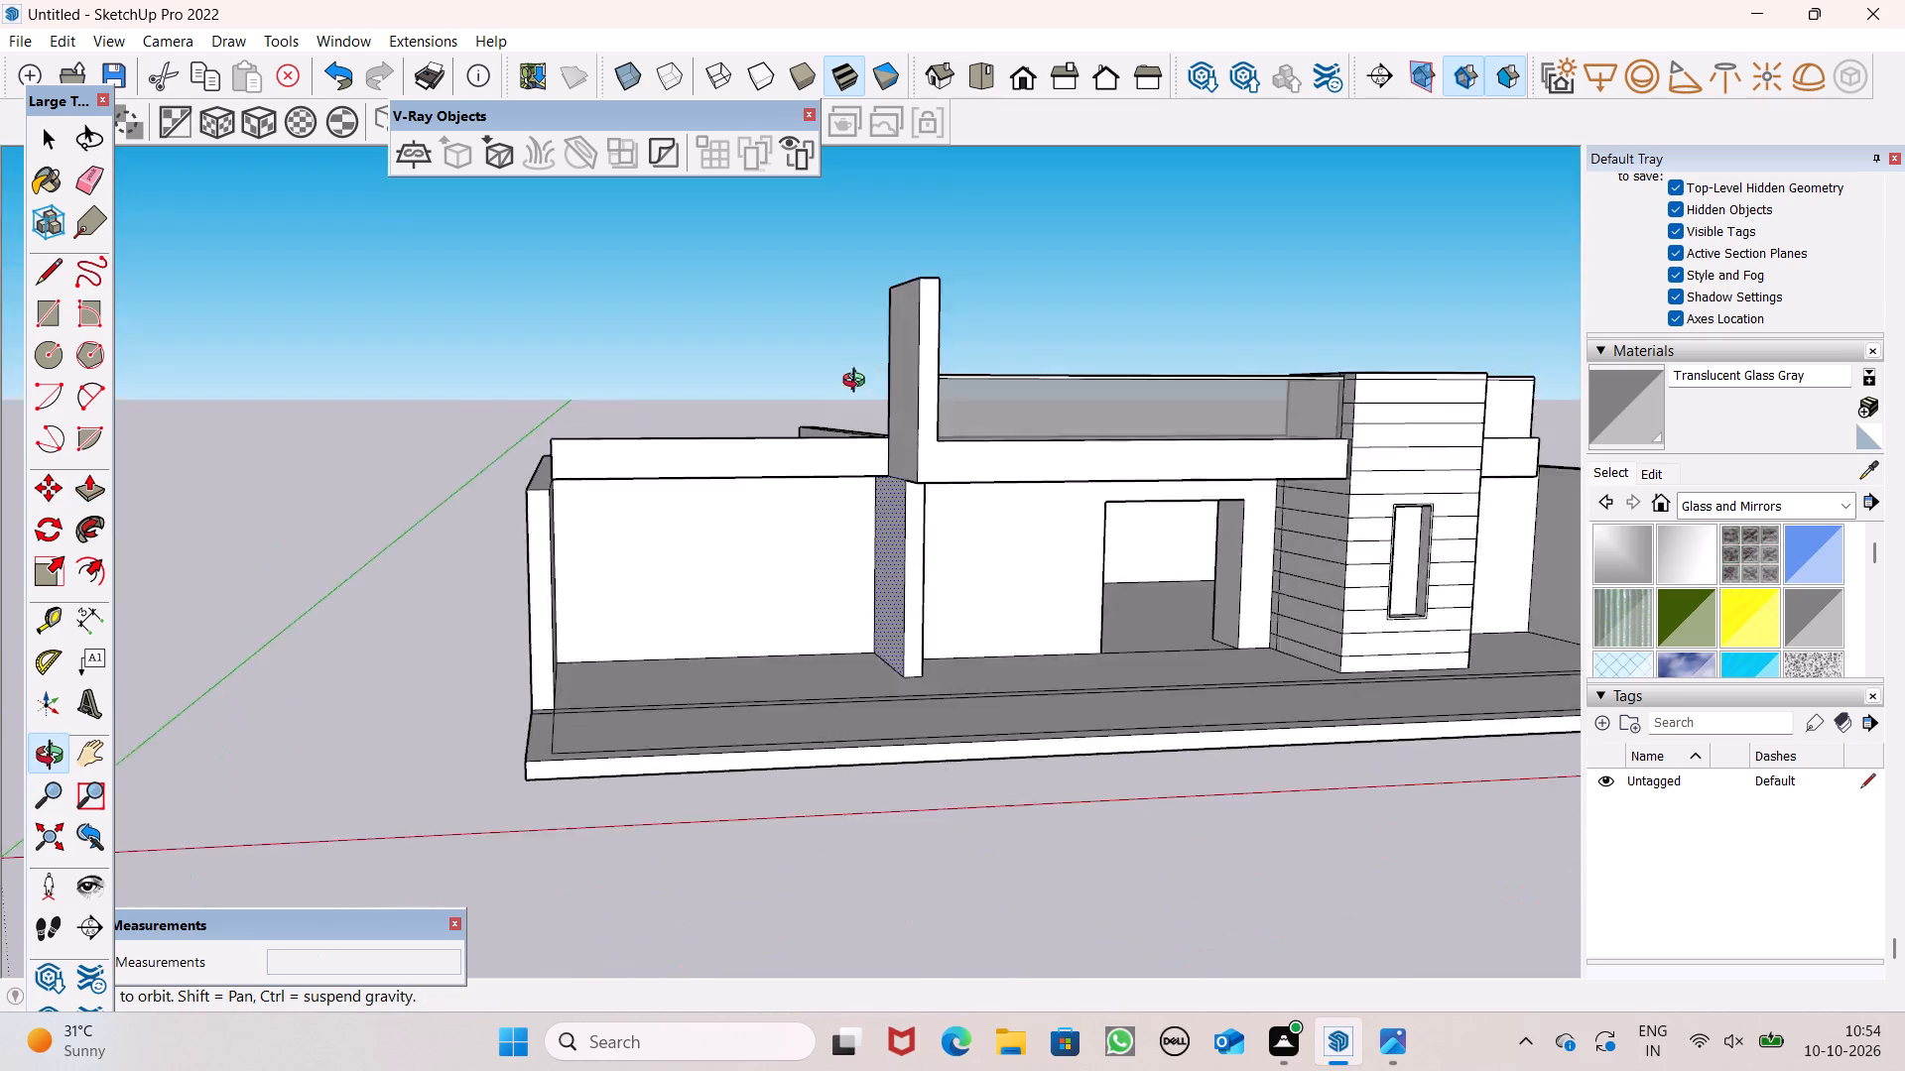
pyautogui.moveTo(858, 383); pyautogui.dragTo(603, 342, button='middle')
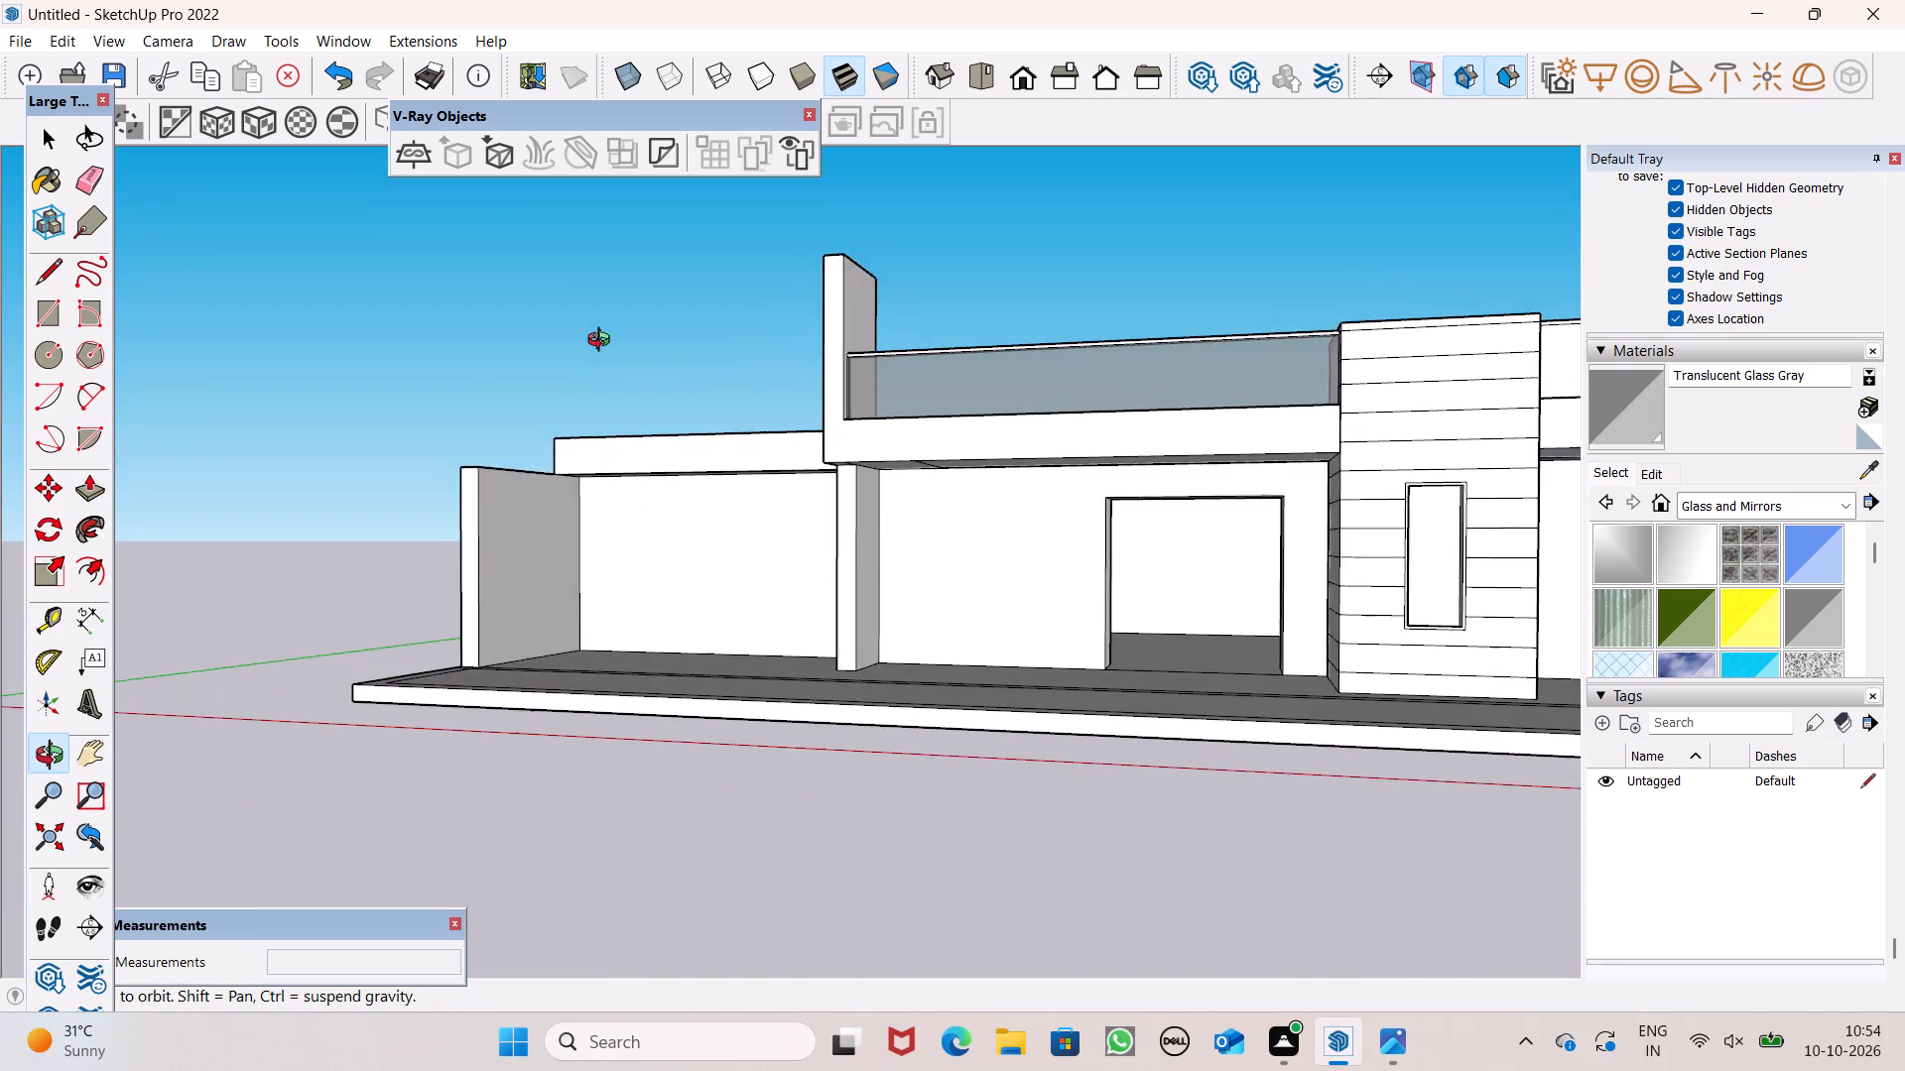
pyautogui.moveTo(603, 342); pyautogui.dragTo(668, 197, button='middle')
pyautogui.scroll(1, 666, 201)
pyautogui.press('space')
pyautogui.scroll(-4, 690, 338)
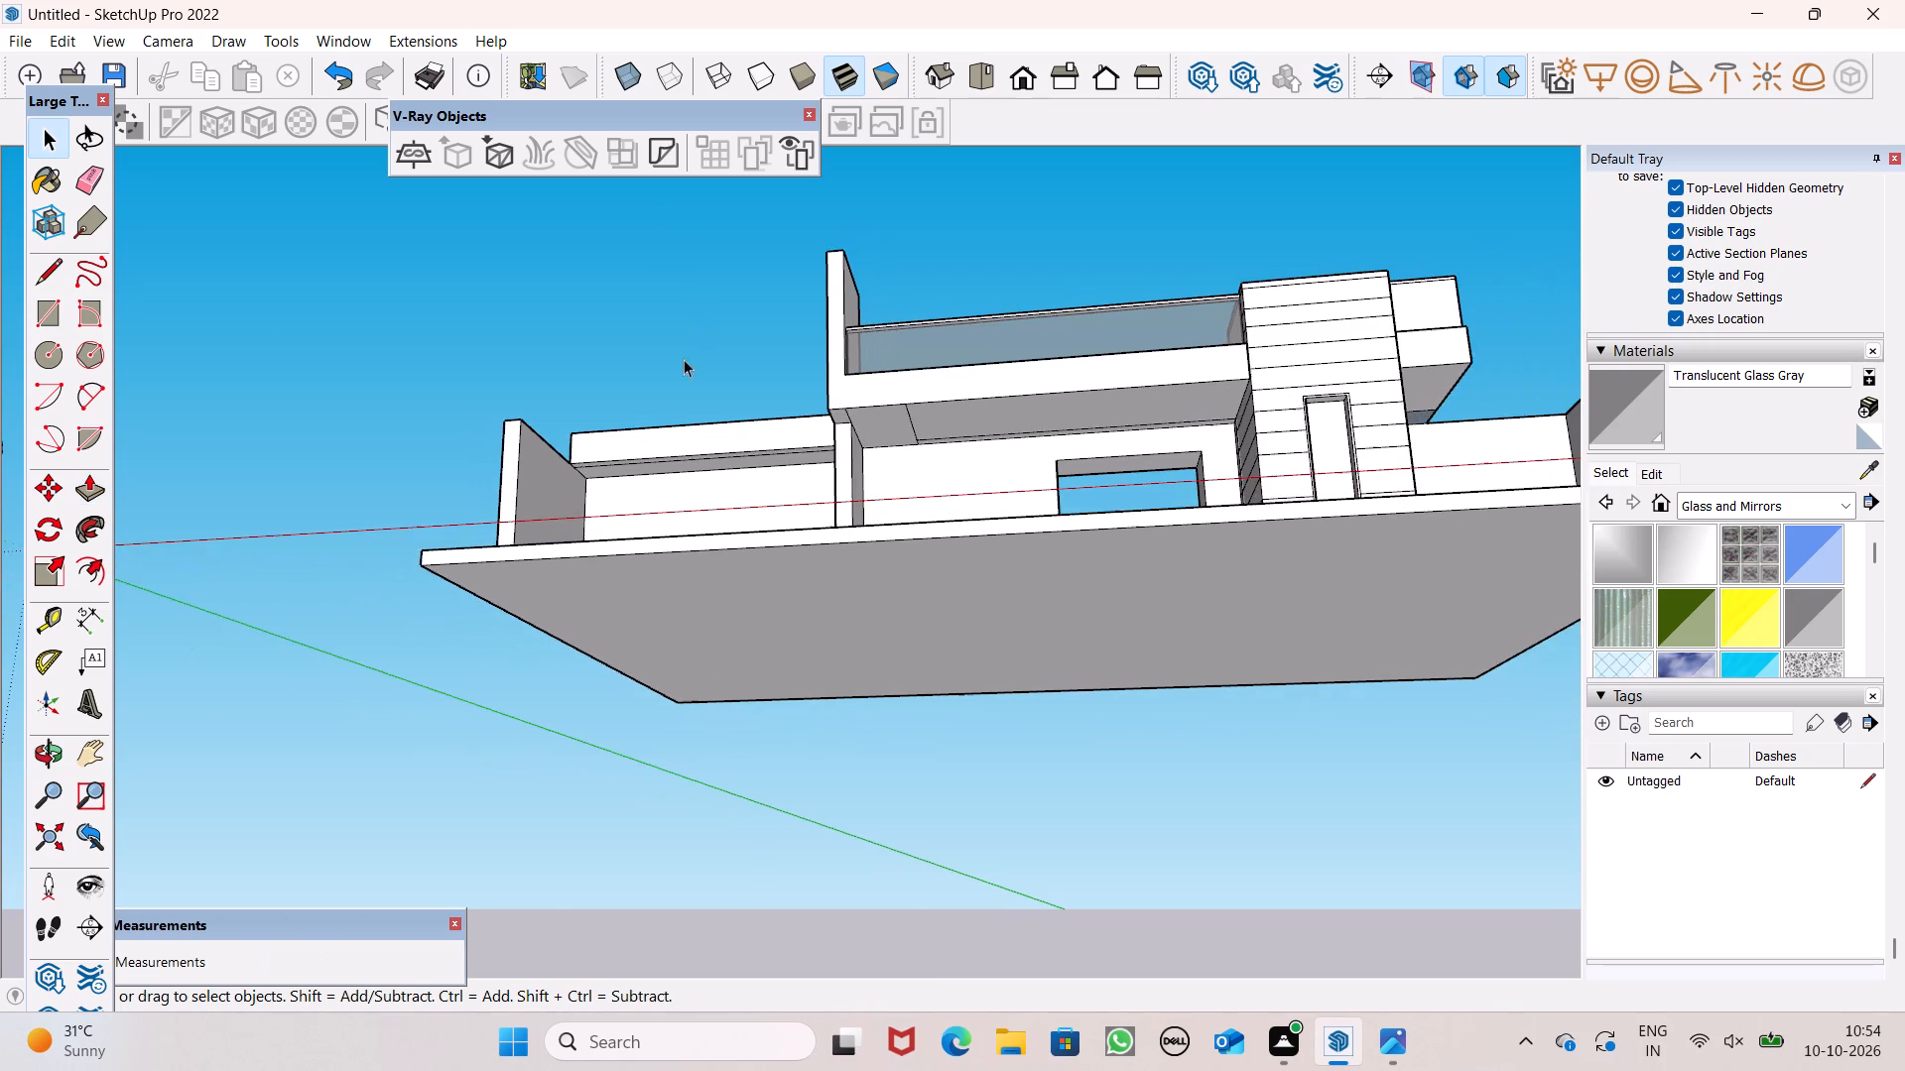
pyautogui.scroll(-3, 701, 439)
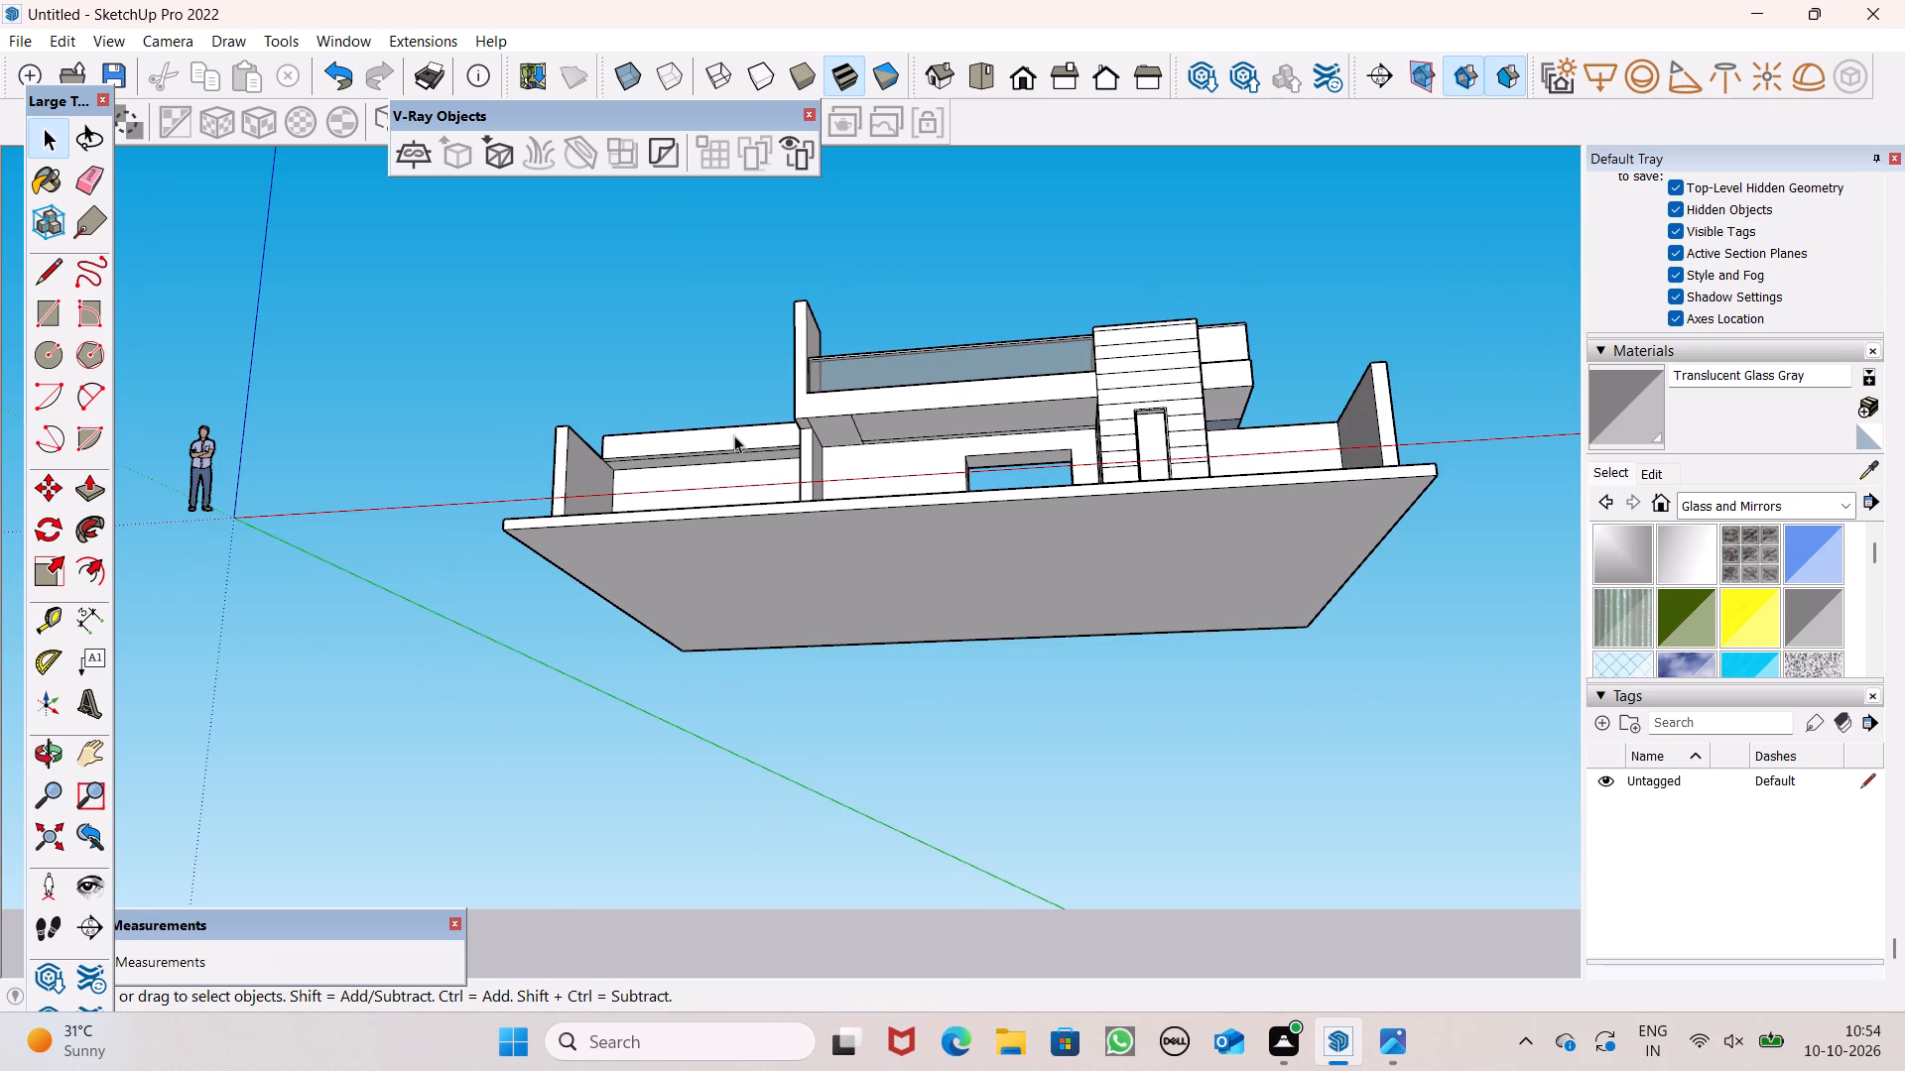
pyautogui.scroll(-3, 734, 435)
pyautogui.moveTo(813, 469); pyautogui.dragTo(803, 889, button='middle')
pyautogui.moveTo(1014, 592); pyautogui.dragTo(825, 812, button='middle')
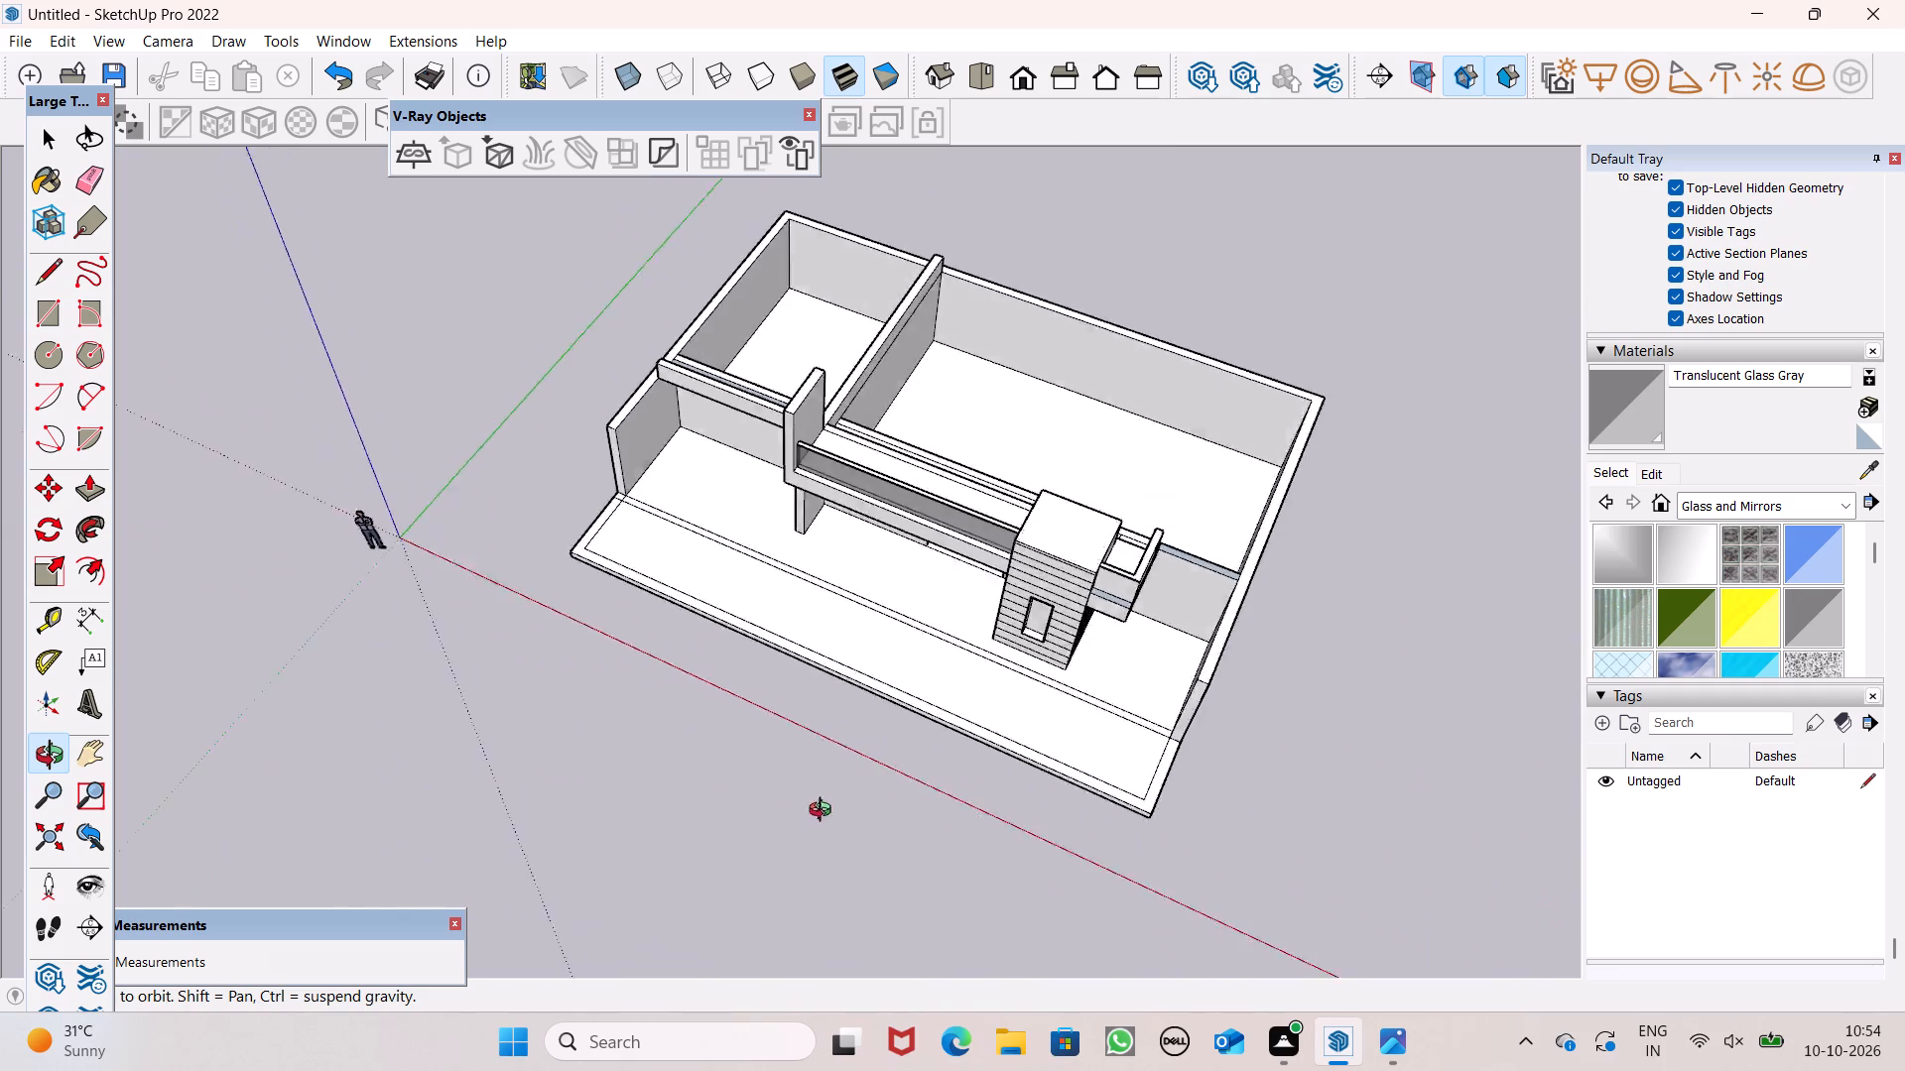
# Erase the leftover edge at the end of the roof slab, beside the large room's front wall.
pyautogui.moveTo(825, 812); pyautogui.dragTo(100, 741, button='middle')
pyautogui.moveTo(738, 815); pyautogui.dragTo(595, 649, button='middle')
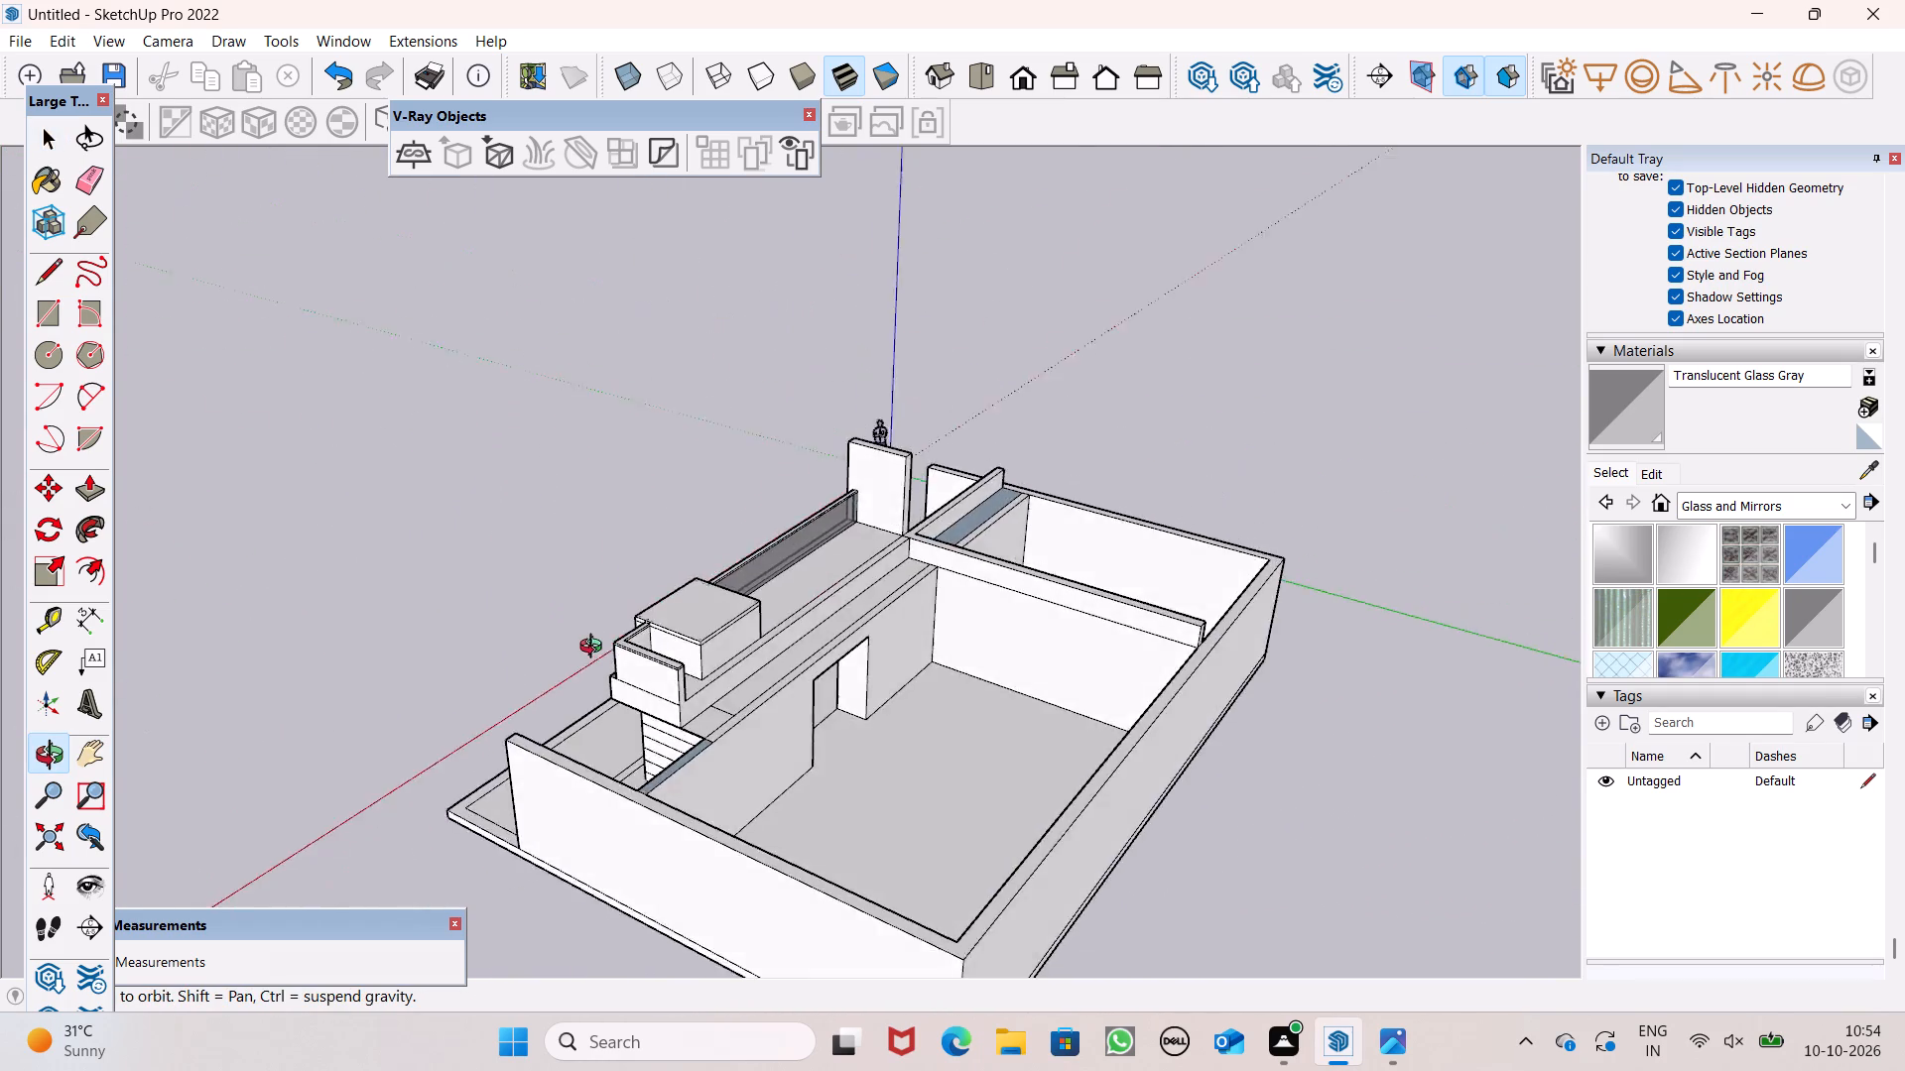
pyautogui.moveTo(595, 649); pyautogui.dragTo(823, 760, button='middle')
pyautogui.scroll(1, 820, 750)
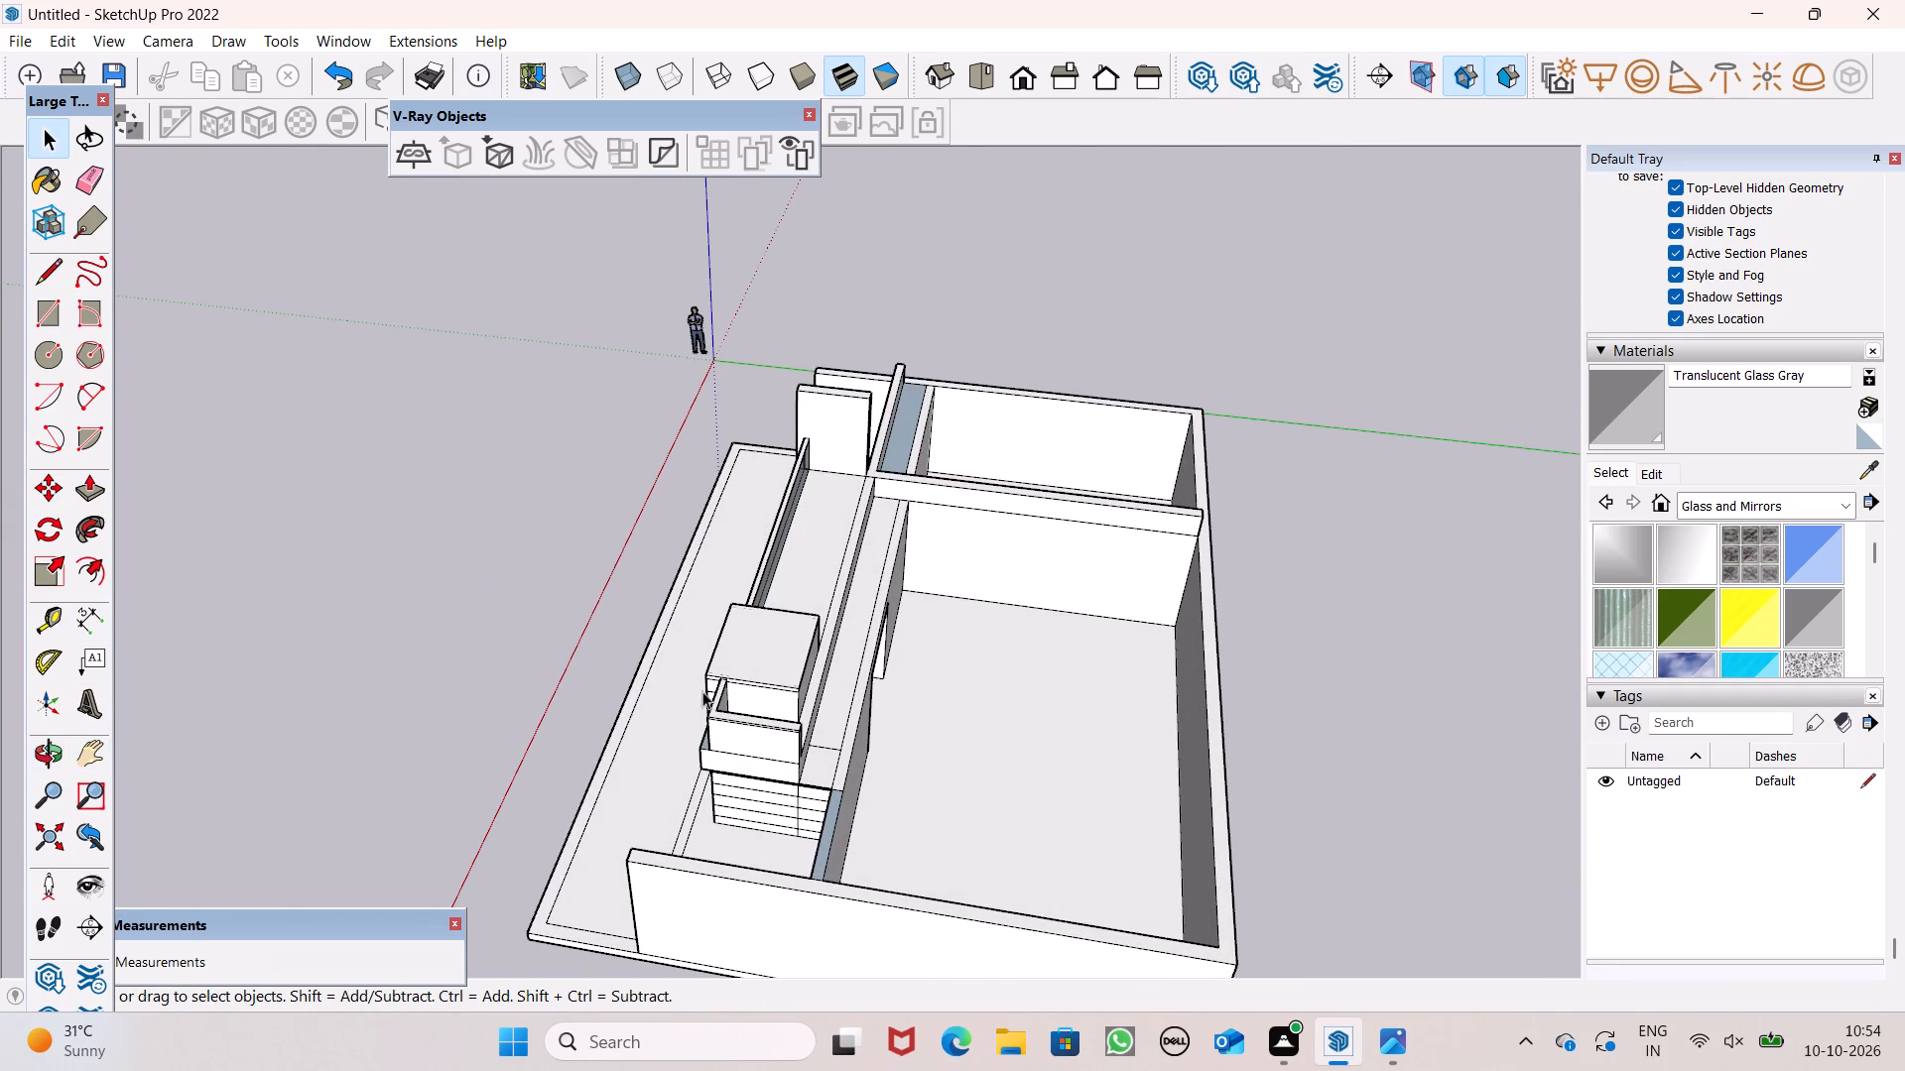
pyautogui.scroll(5, 798, 768)
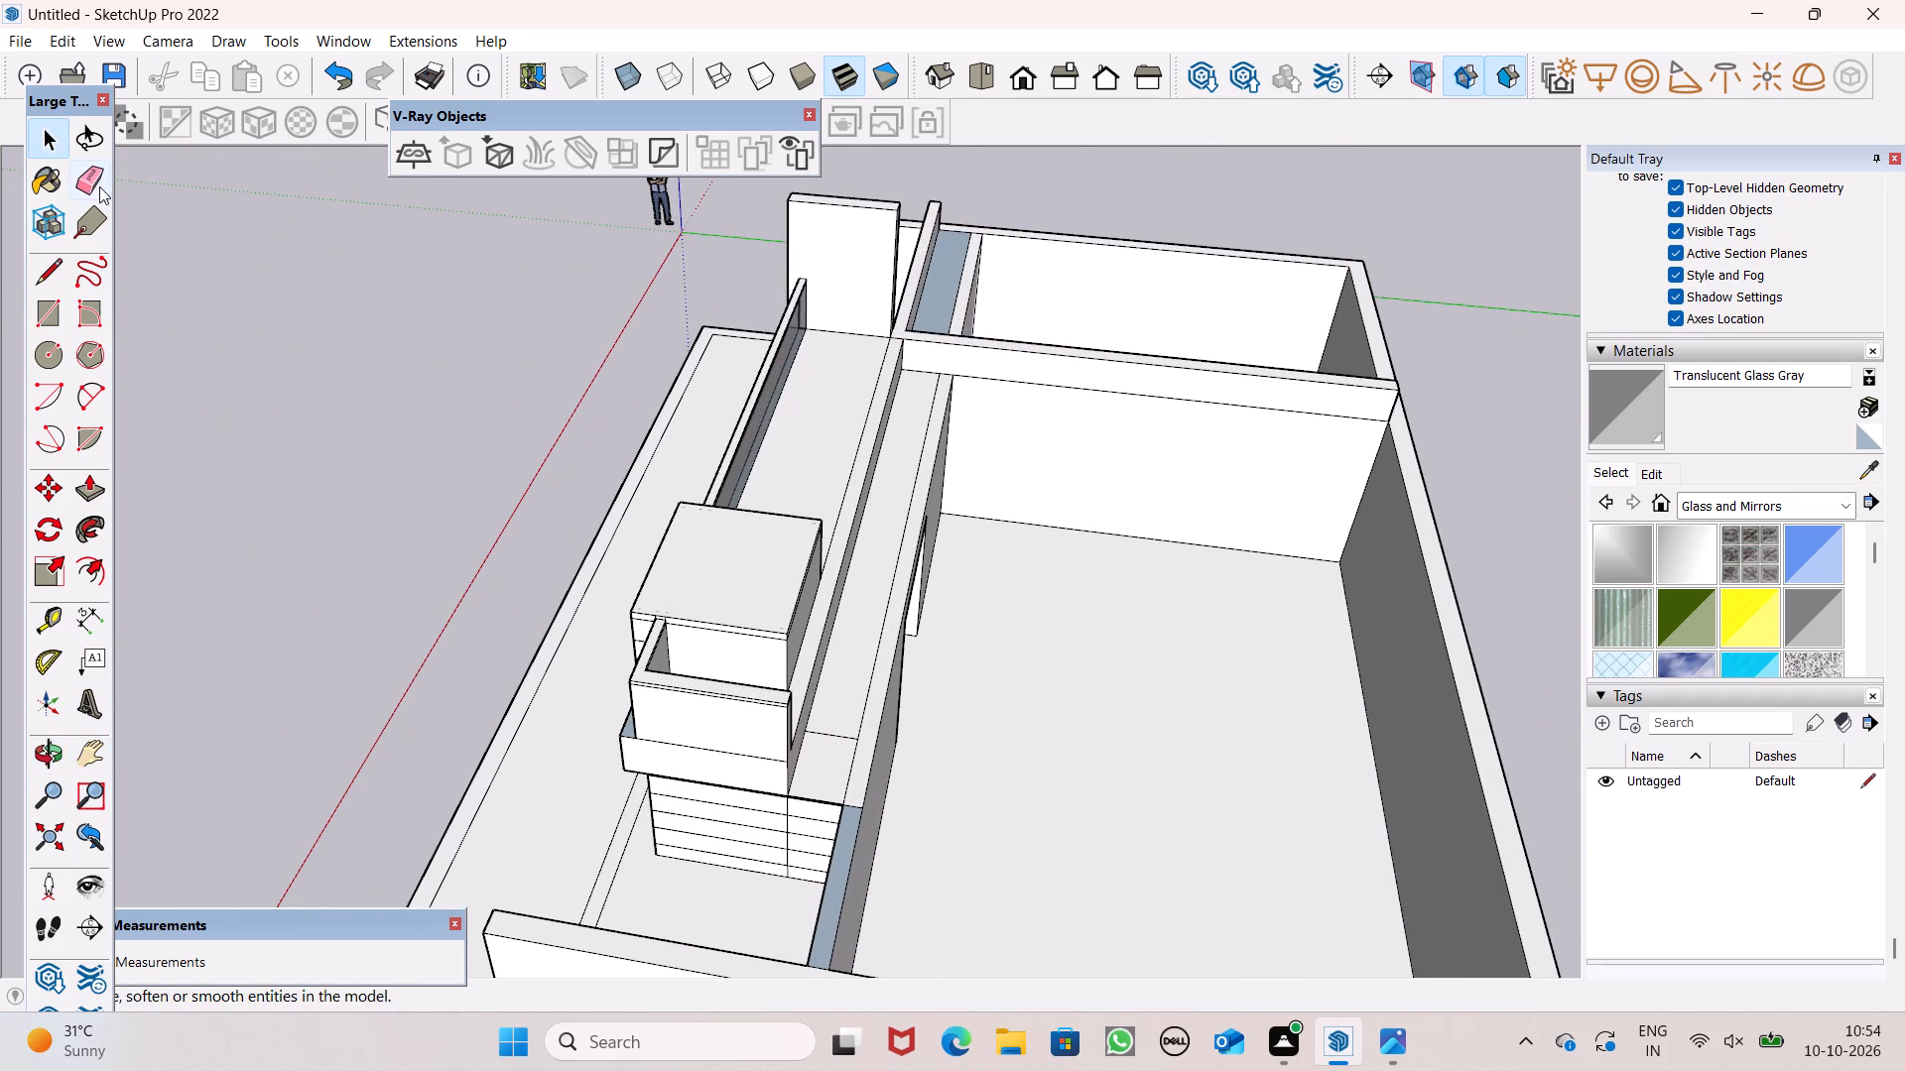
pyautogui.click(99, 185)
pyautogui.scroll(5, 951, 809)
pyautogui.scroll(5, 820, 781)
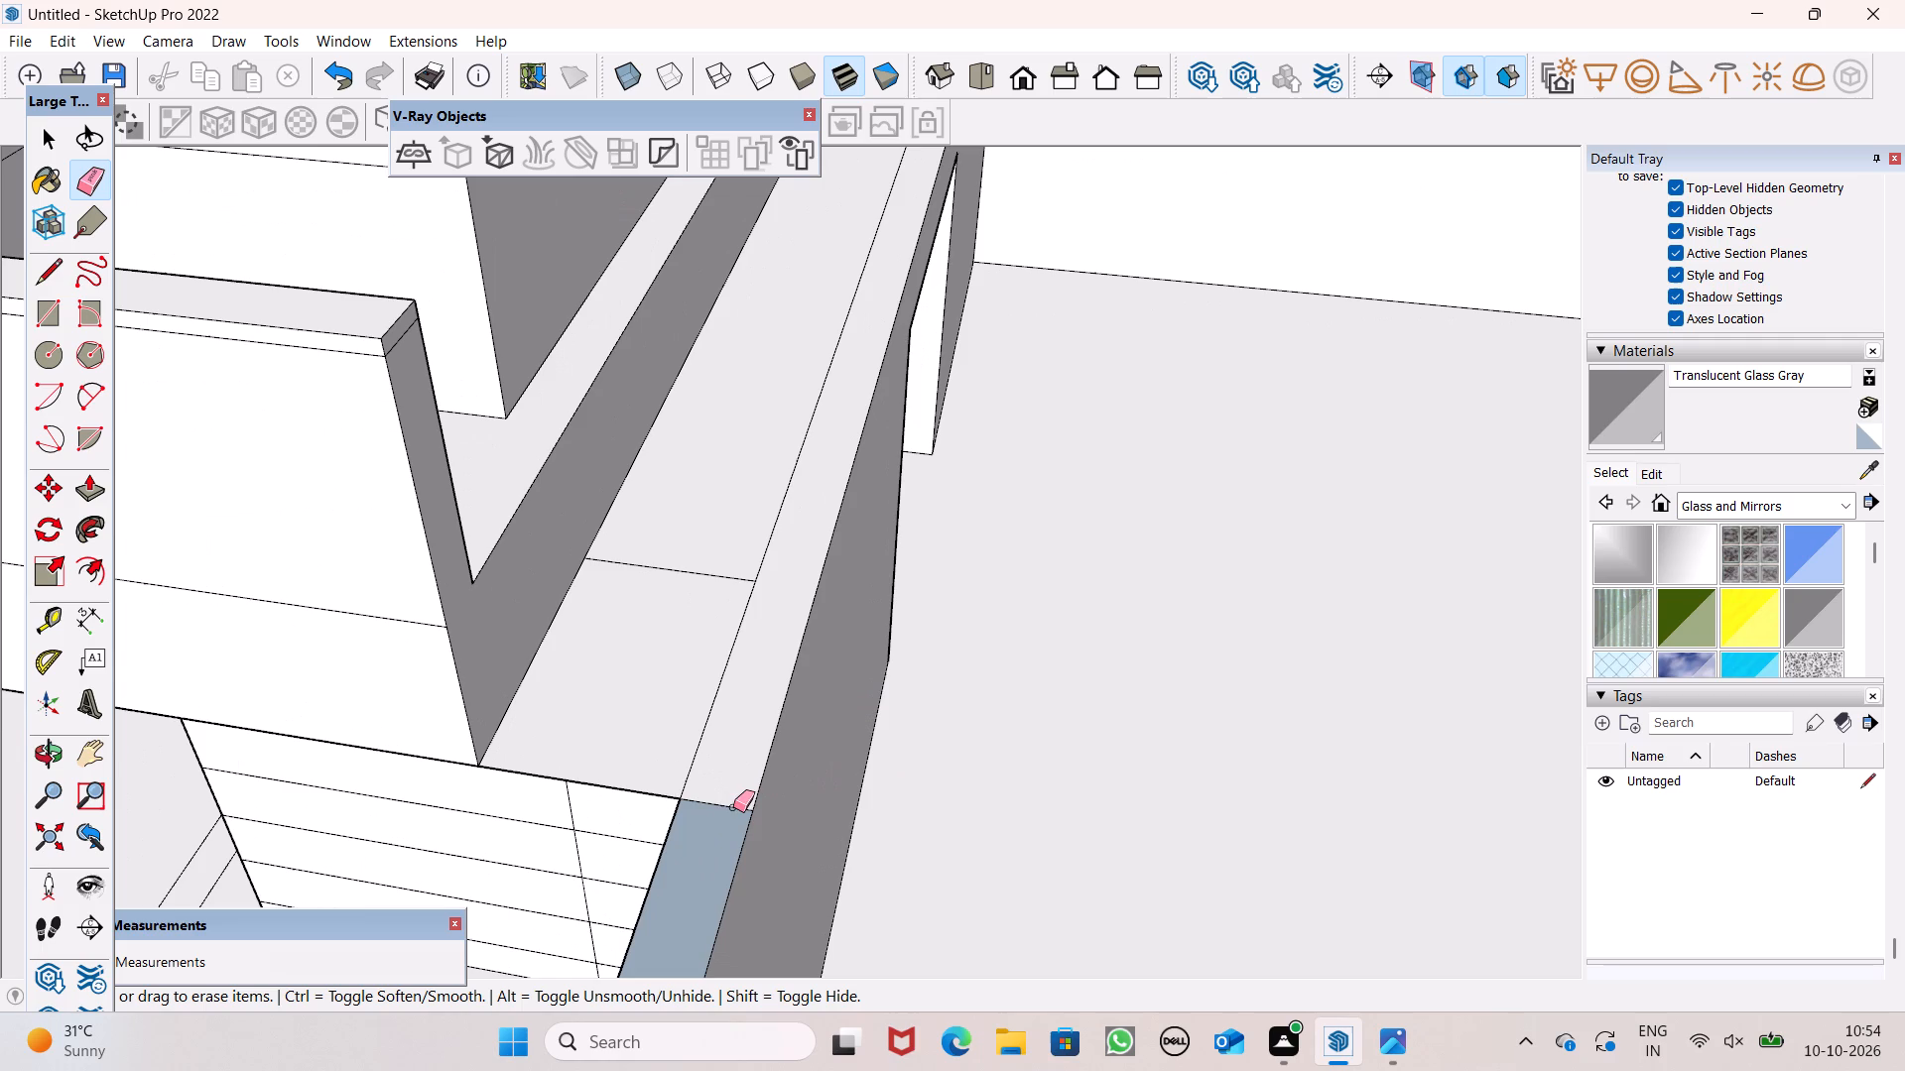
pyautogui.moveTo(718, 804); pyautogui.dragTo(708, 813)
# Examine the roof slab's end and the large room's recessed front wall from behind, from the side and from above.
pyautogui.scroll(-4, 1005, 627)
pyautogui.scroll(1, 1005, 646)
pyautogui.scroll(-3, 1005, 655)
pyautogui.scroll(1, 1031, 657)
pyautogui.scroll(-3, 1033, 658)
pyautogui.moveTo(1096, 711); pyautogui.dragTo(585, 888, button='middle')
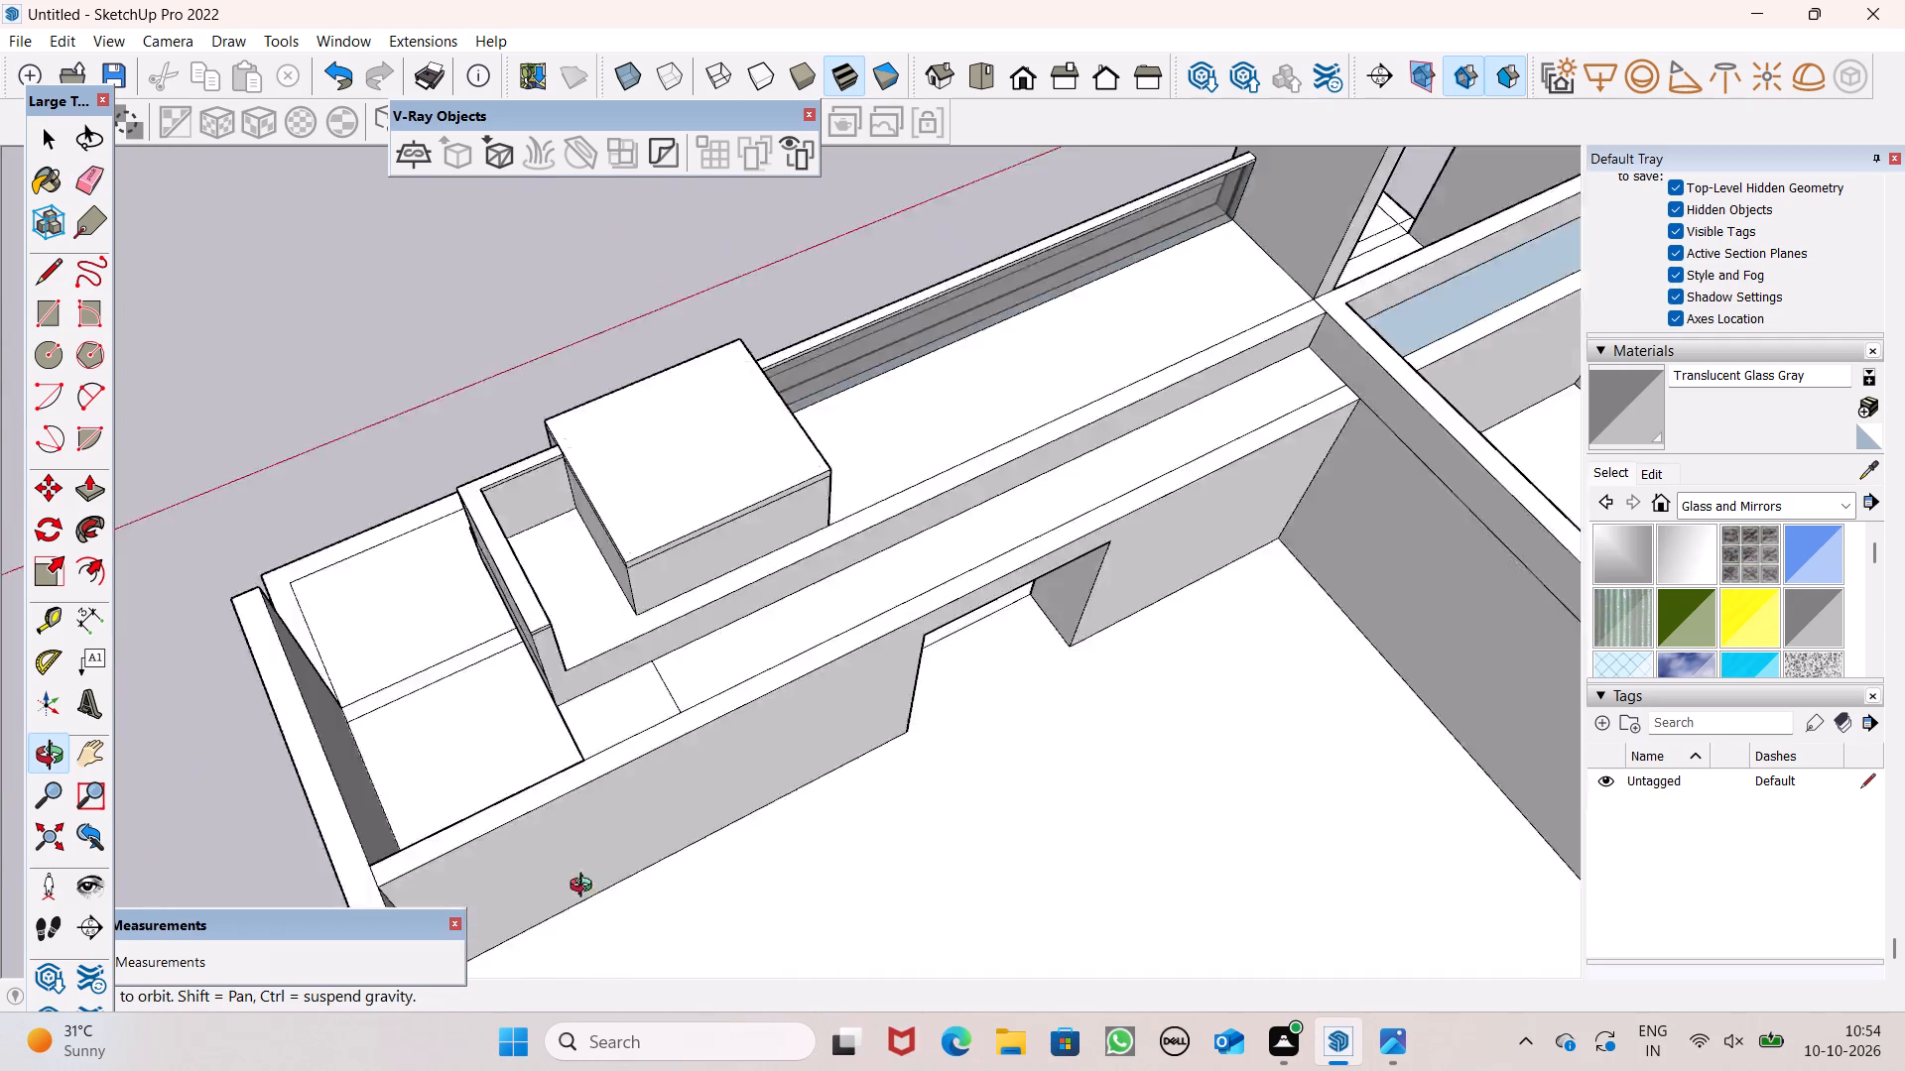
pyautogui.moveTo(585, 888); pyautogui.dragTo(414, 845, button='middle')
pyautogui.scroll(-5, 495, 782)
pyautogui.moveTo(859, 808); pyautogui.dragTo(680, 794, button='middle')
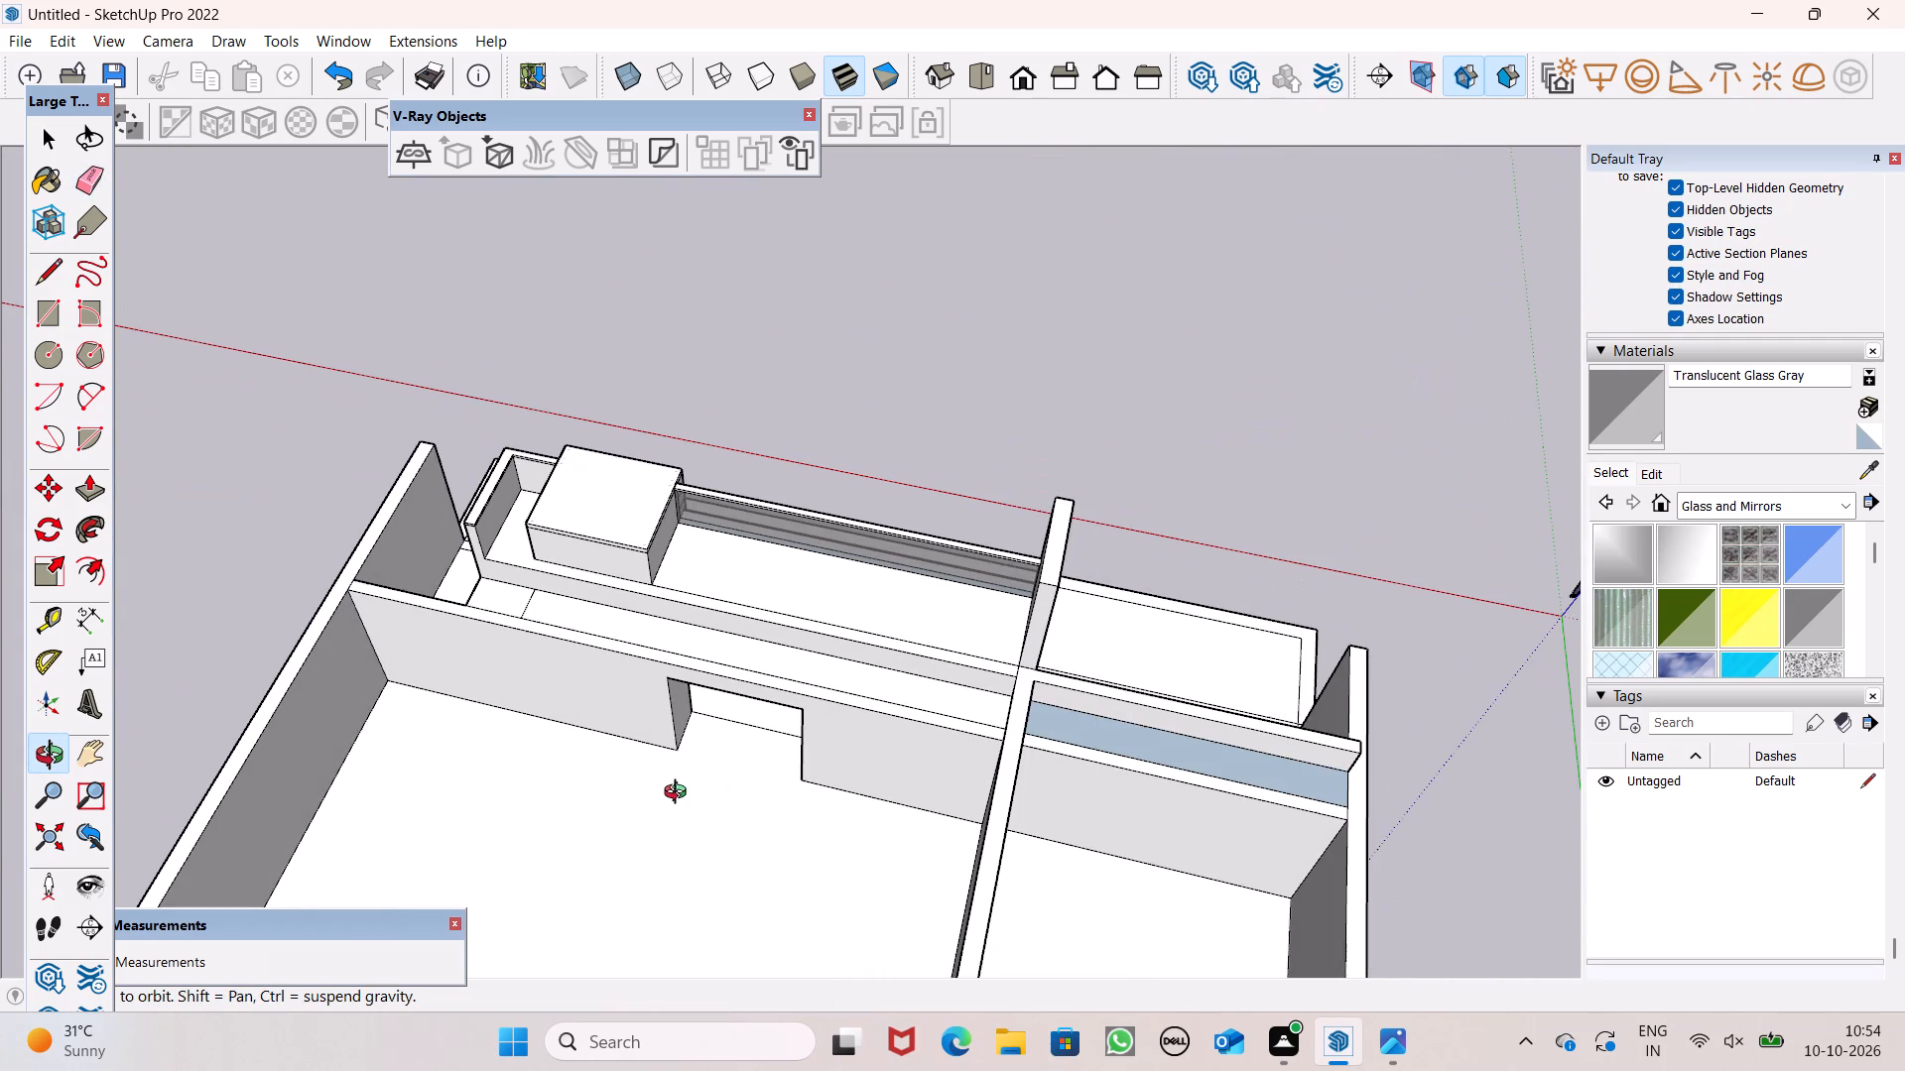
pyautogui.moveTo(680, 794); pyautogui.dragTo(1605, 631, button='middle')
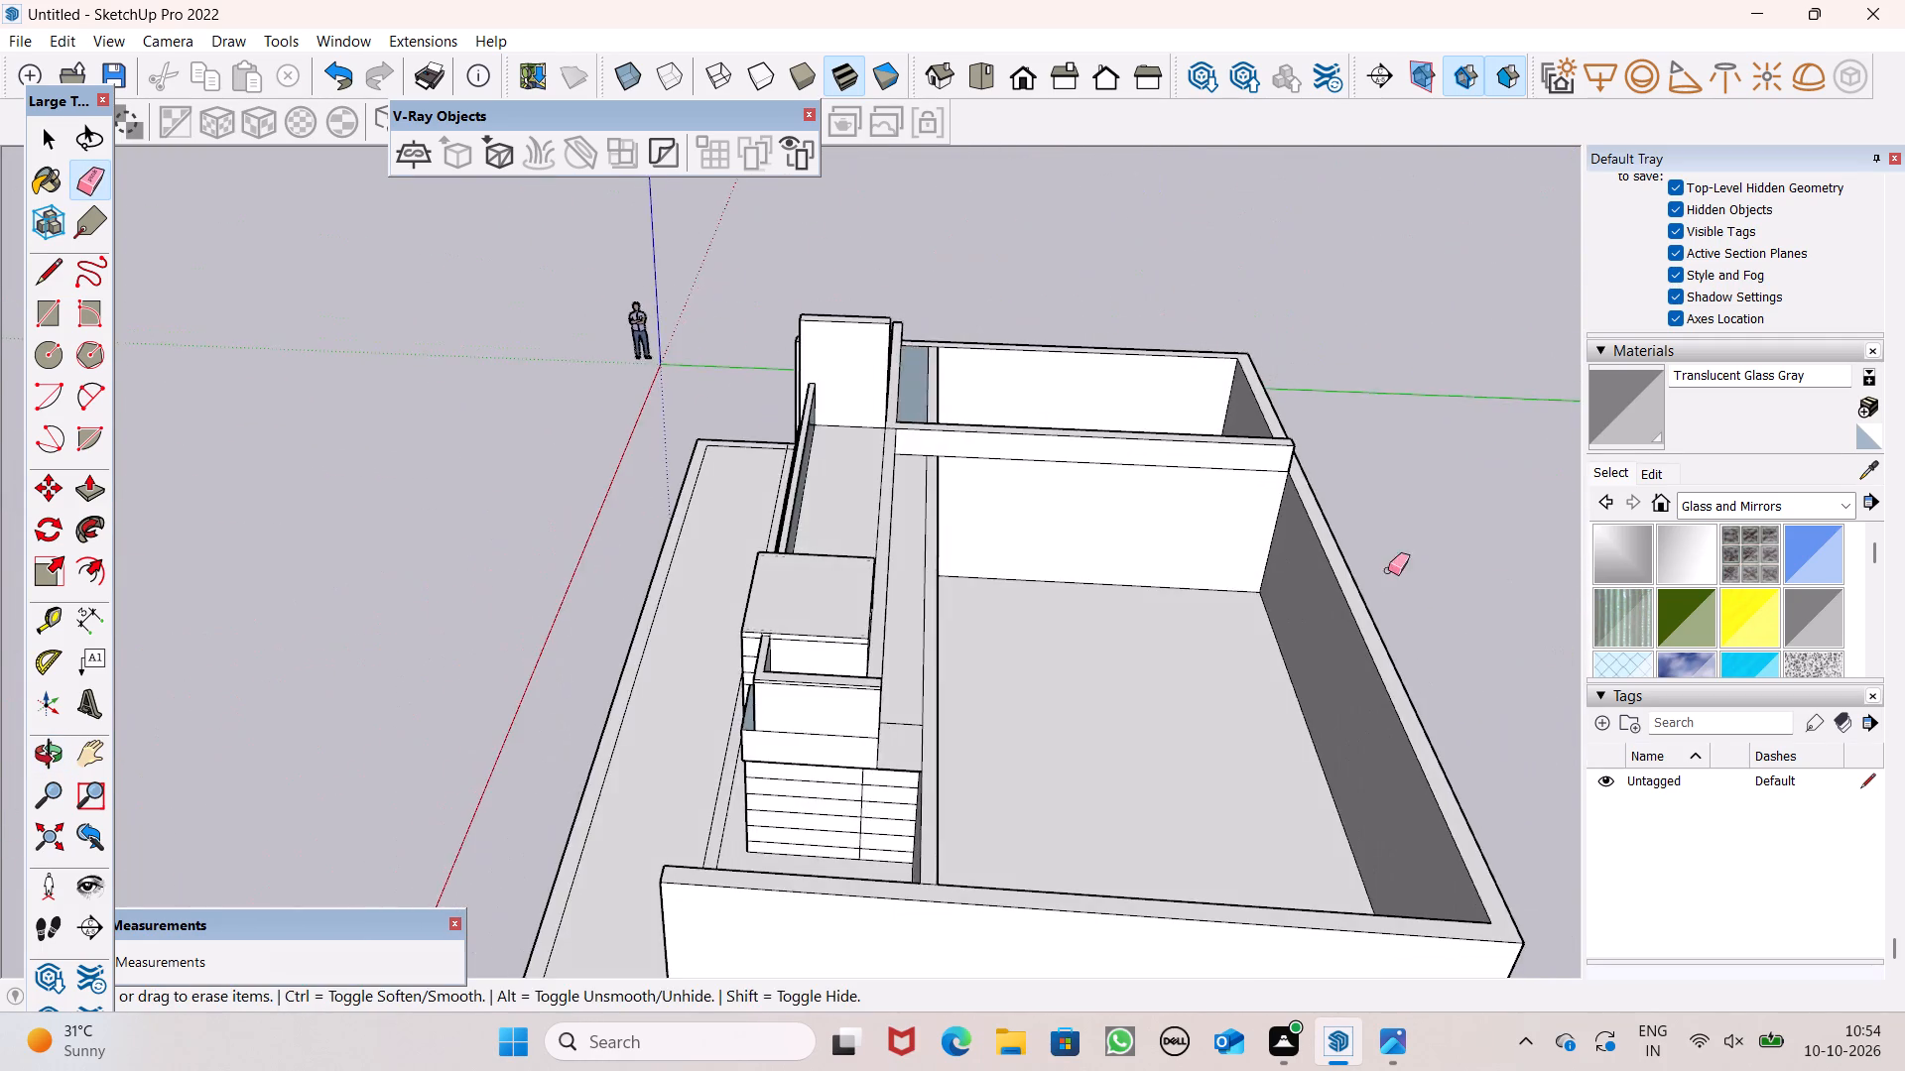
pyautogui.scroll(-3, 1362, 556)
pyautogui.moveTo(1304, 711); pyautogui.dragTo(1679, 706, button='middle')
pyautogui.scroll(3, 1405, 531)
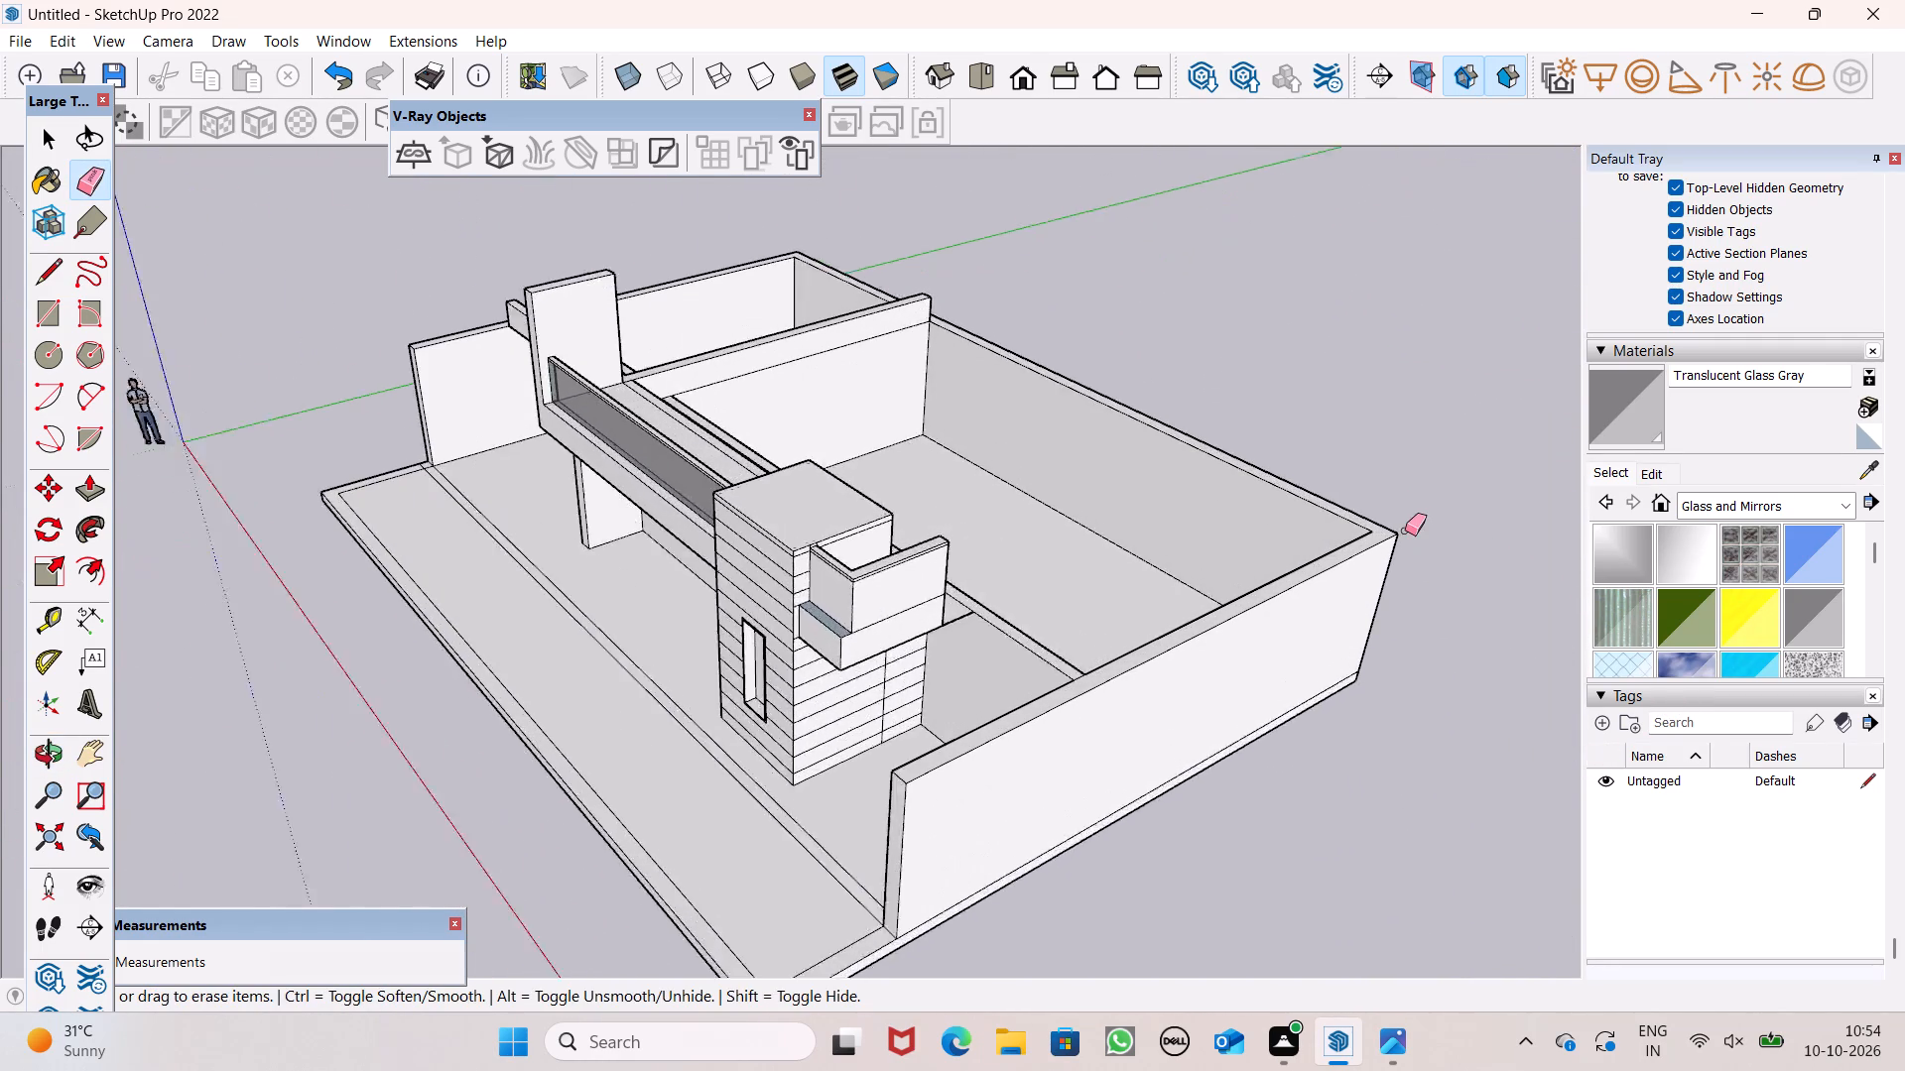
pyautogui.scroll(3, 1405, 531)
pyautogui.moveTo(1416, 614); pyautogui.dragTo(1135, 792, button='middle')
pyautogui.press('space')
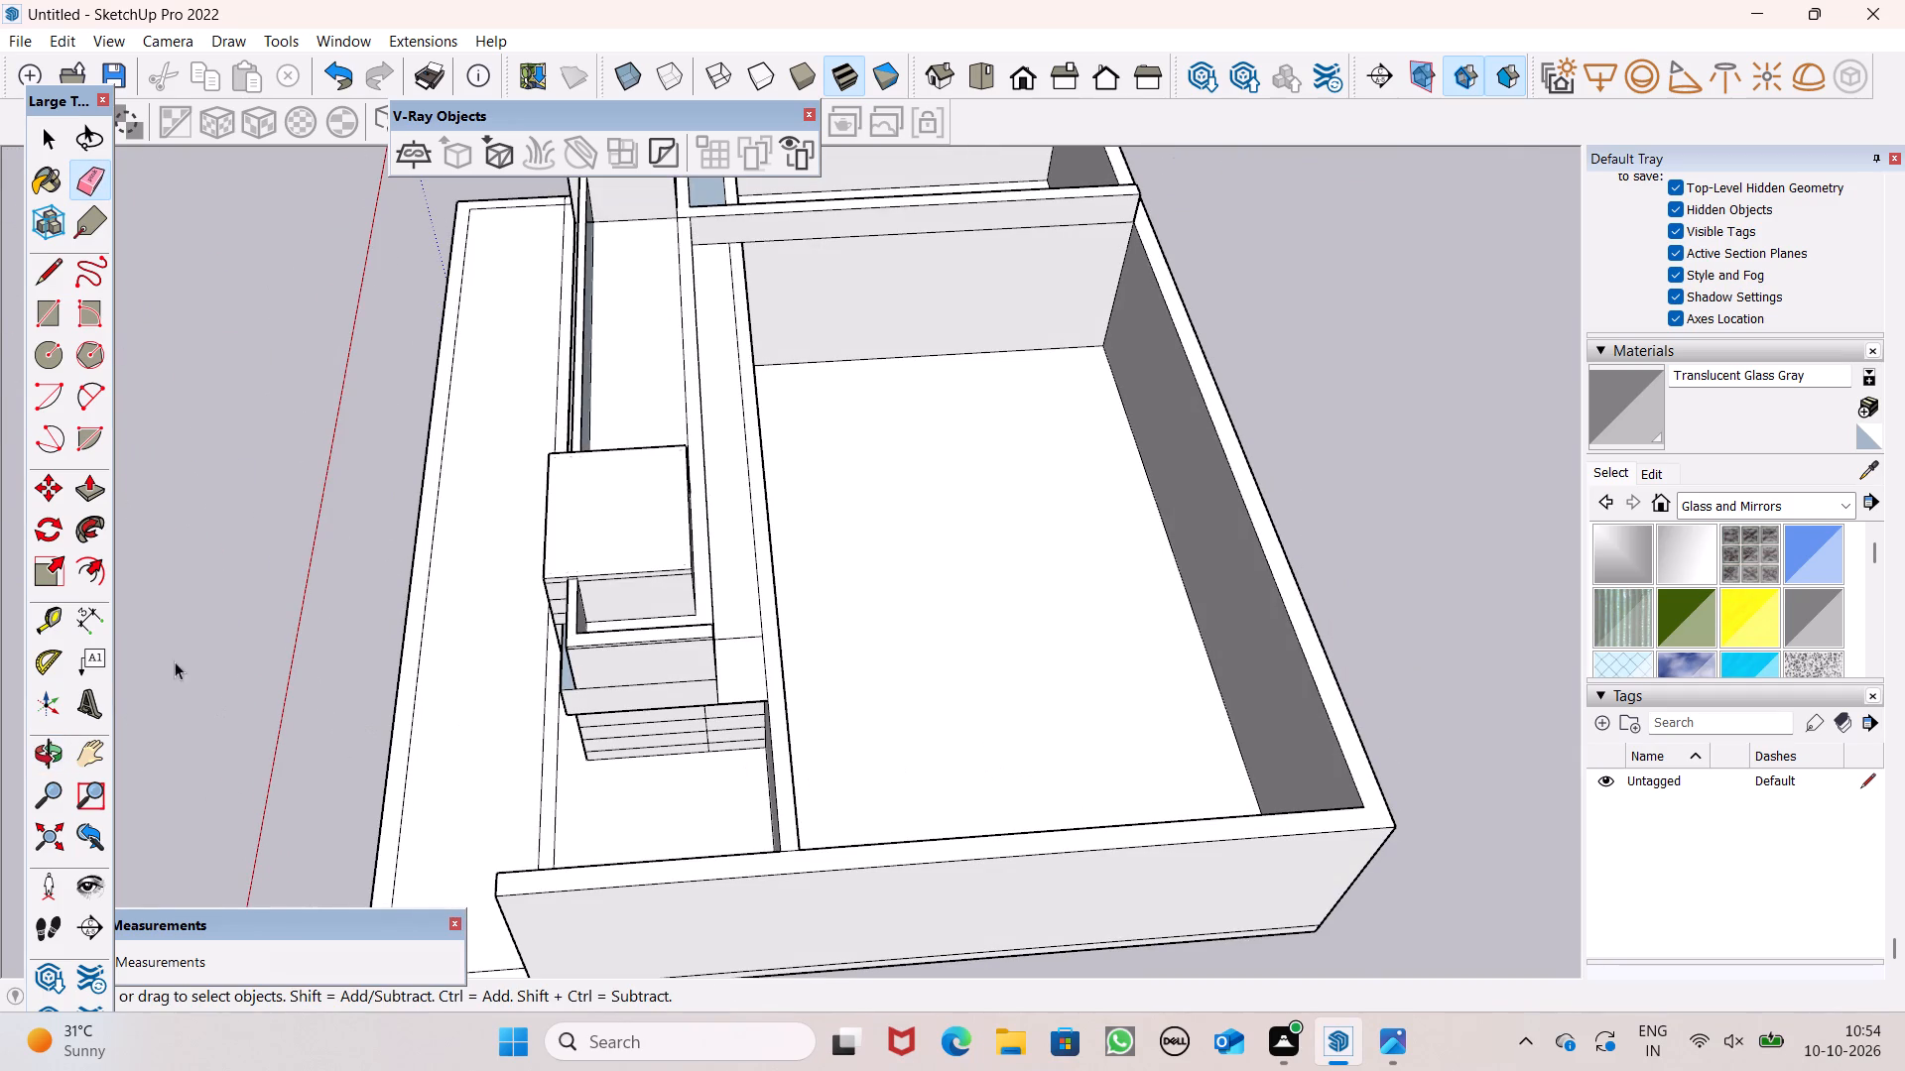
# Pull the top of the large room's front wall up 10'.
pyautogui.click(84, 500)
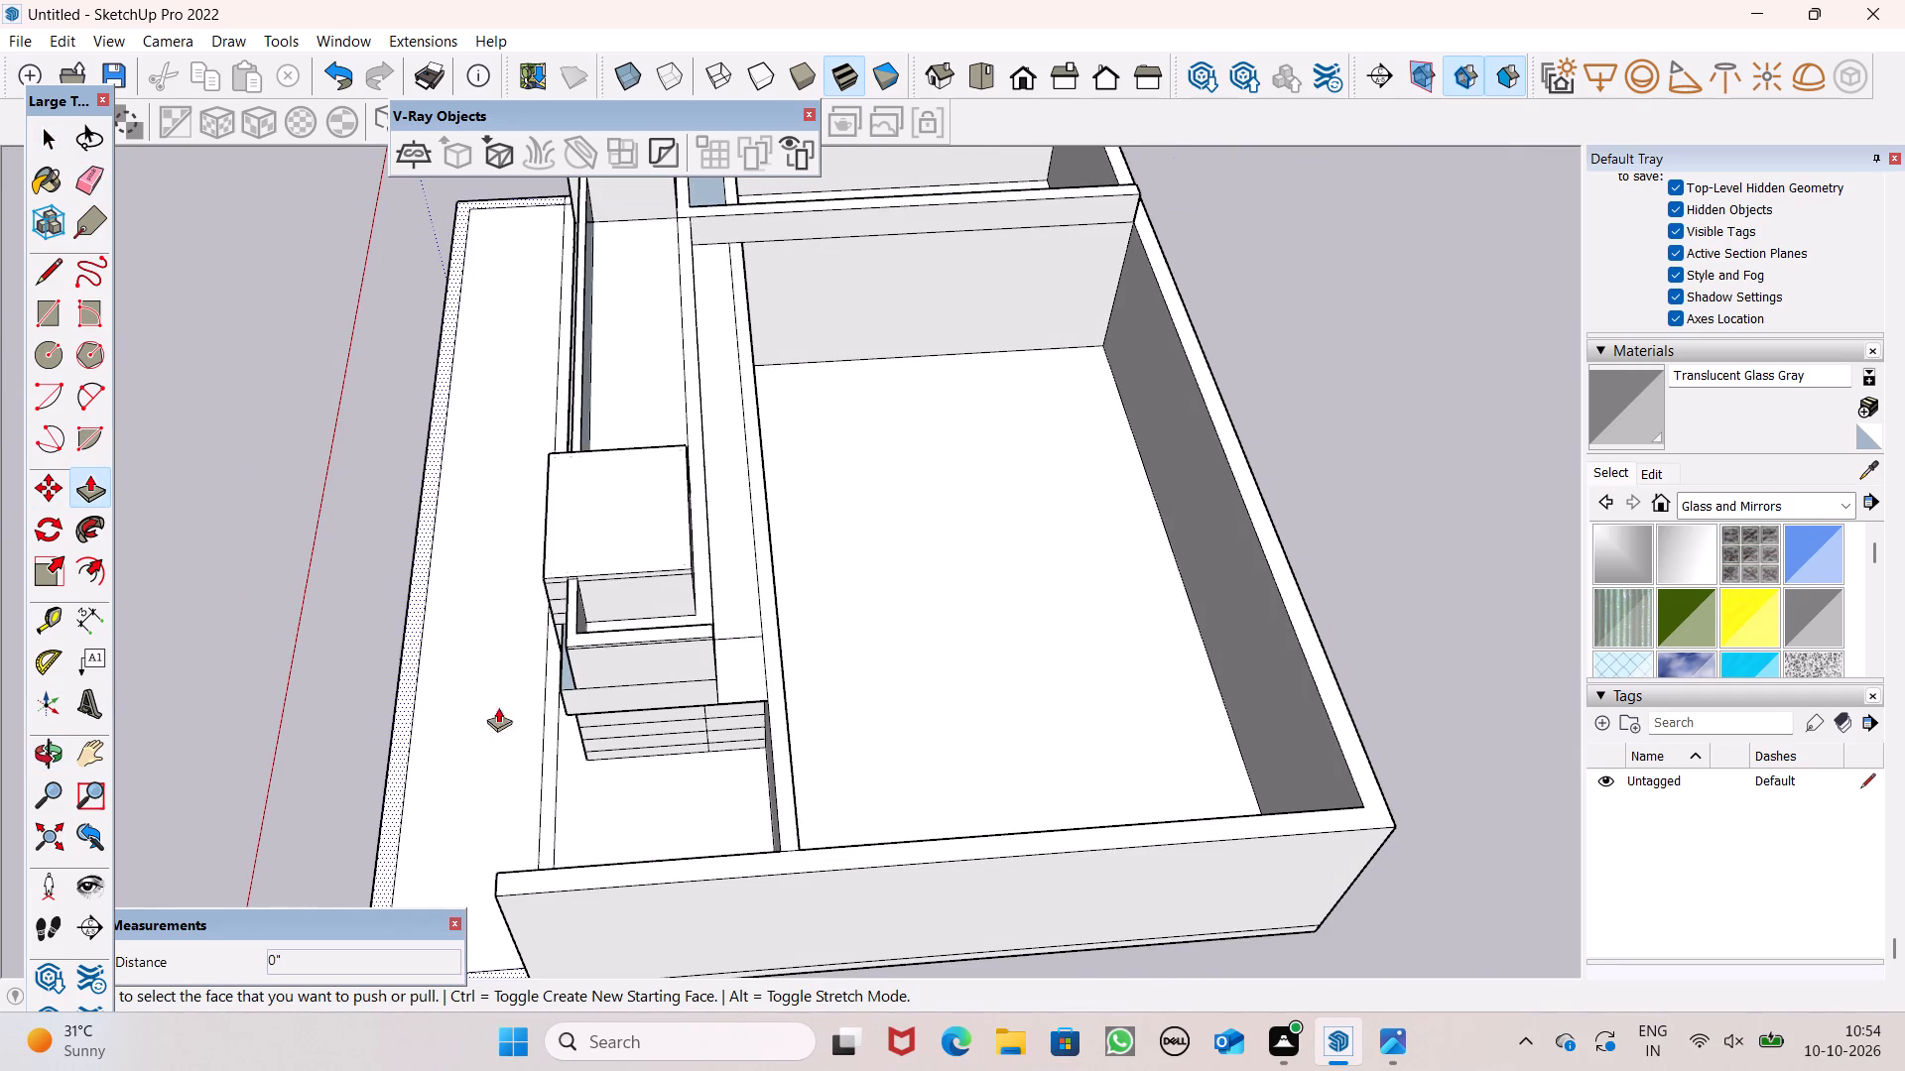
pyautogui.scroll(3, 608, 713)
pyautogui.moveTo(829, 809); pyautogui.dragTo(829, 748)
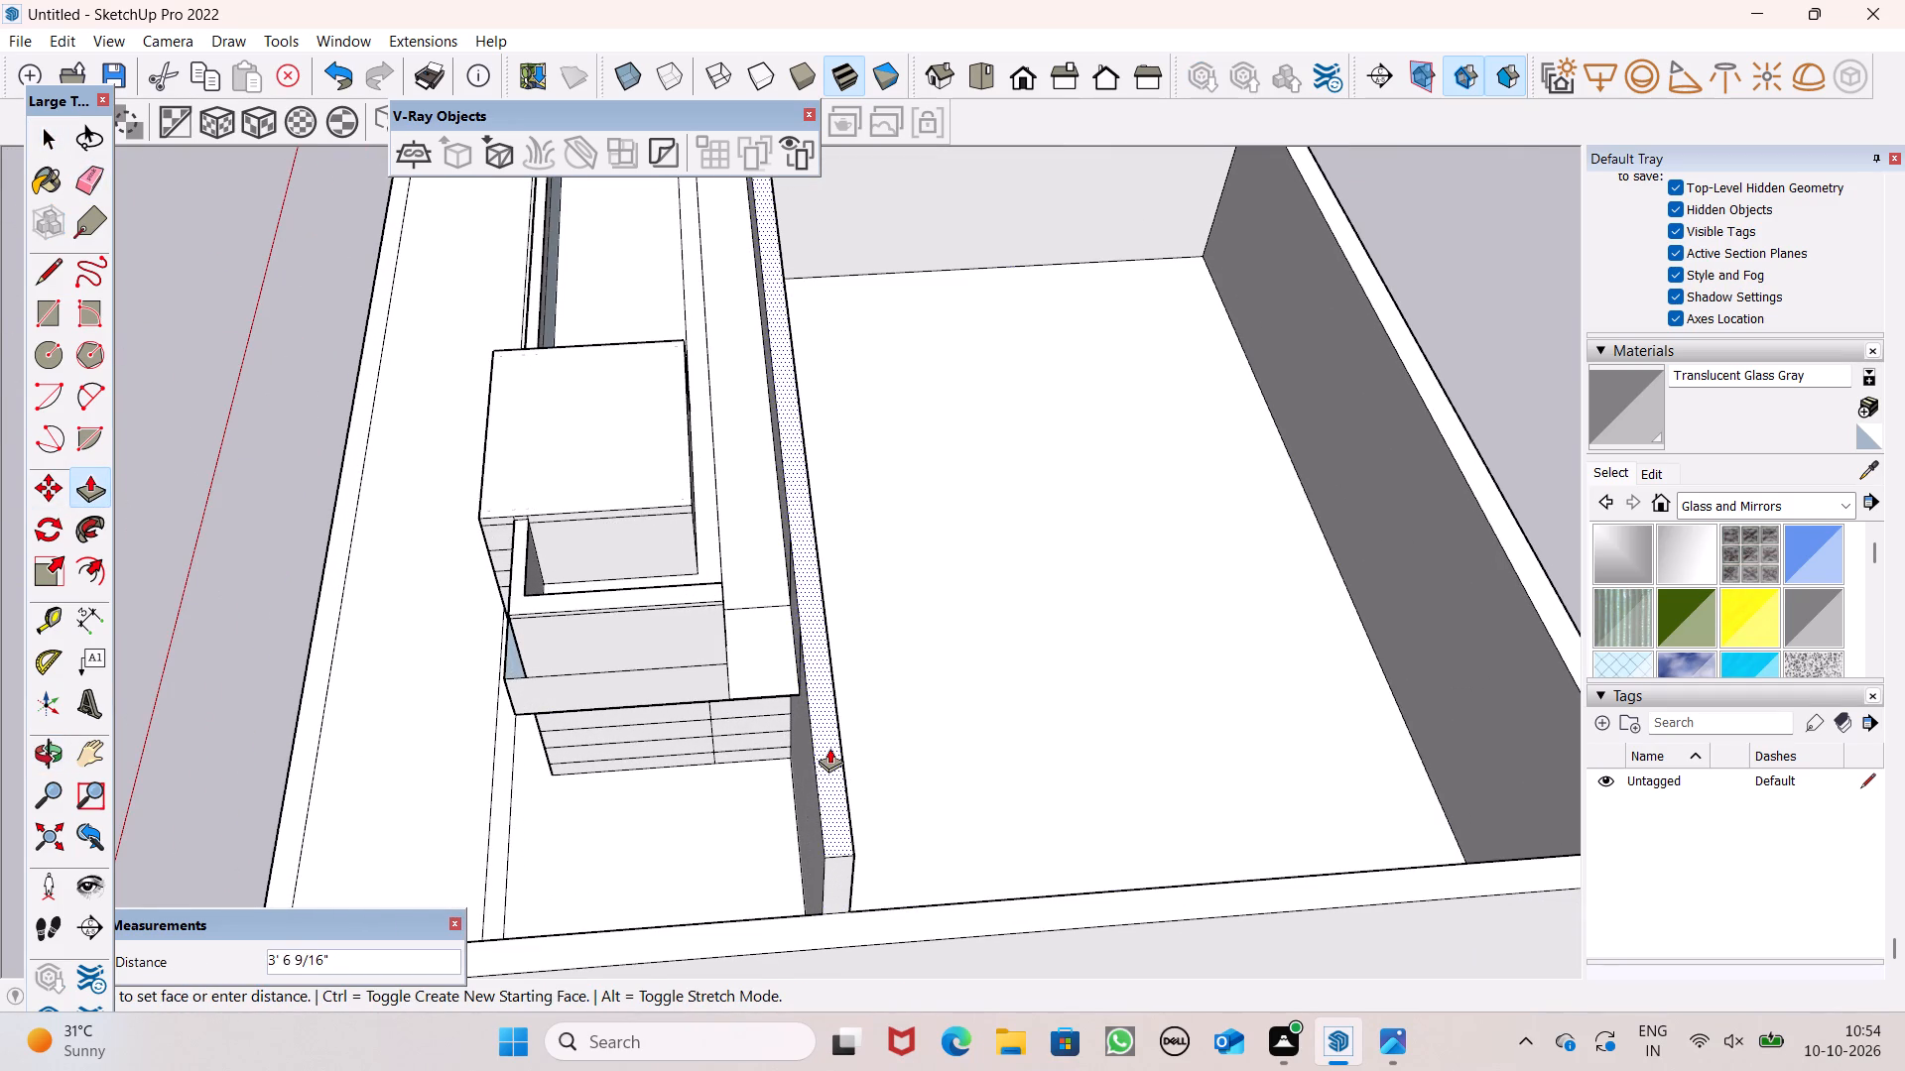
pyautogui.moveTo(829, 748); pyautogui.dragTo(829, 739)
pyautogui.moveTo(829, 739); pyautogui.dragTo(829, 724)
pyautogui.press('1')
pyautogui.write("0'")
pyautogui.press('Return')
# Examine the raised front wall behind the facade from the front, from the side, from above and from below.
pyautogui.scroll(-7, 834, 681)
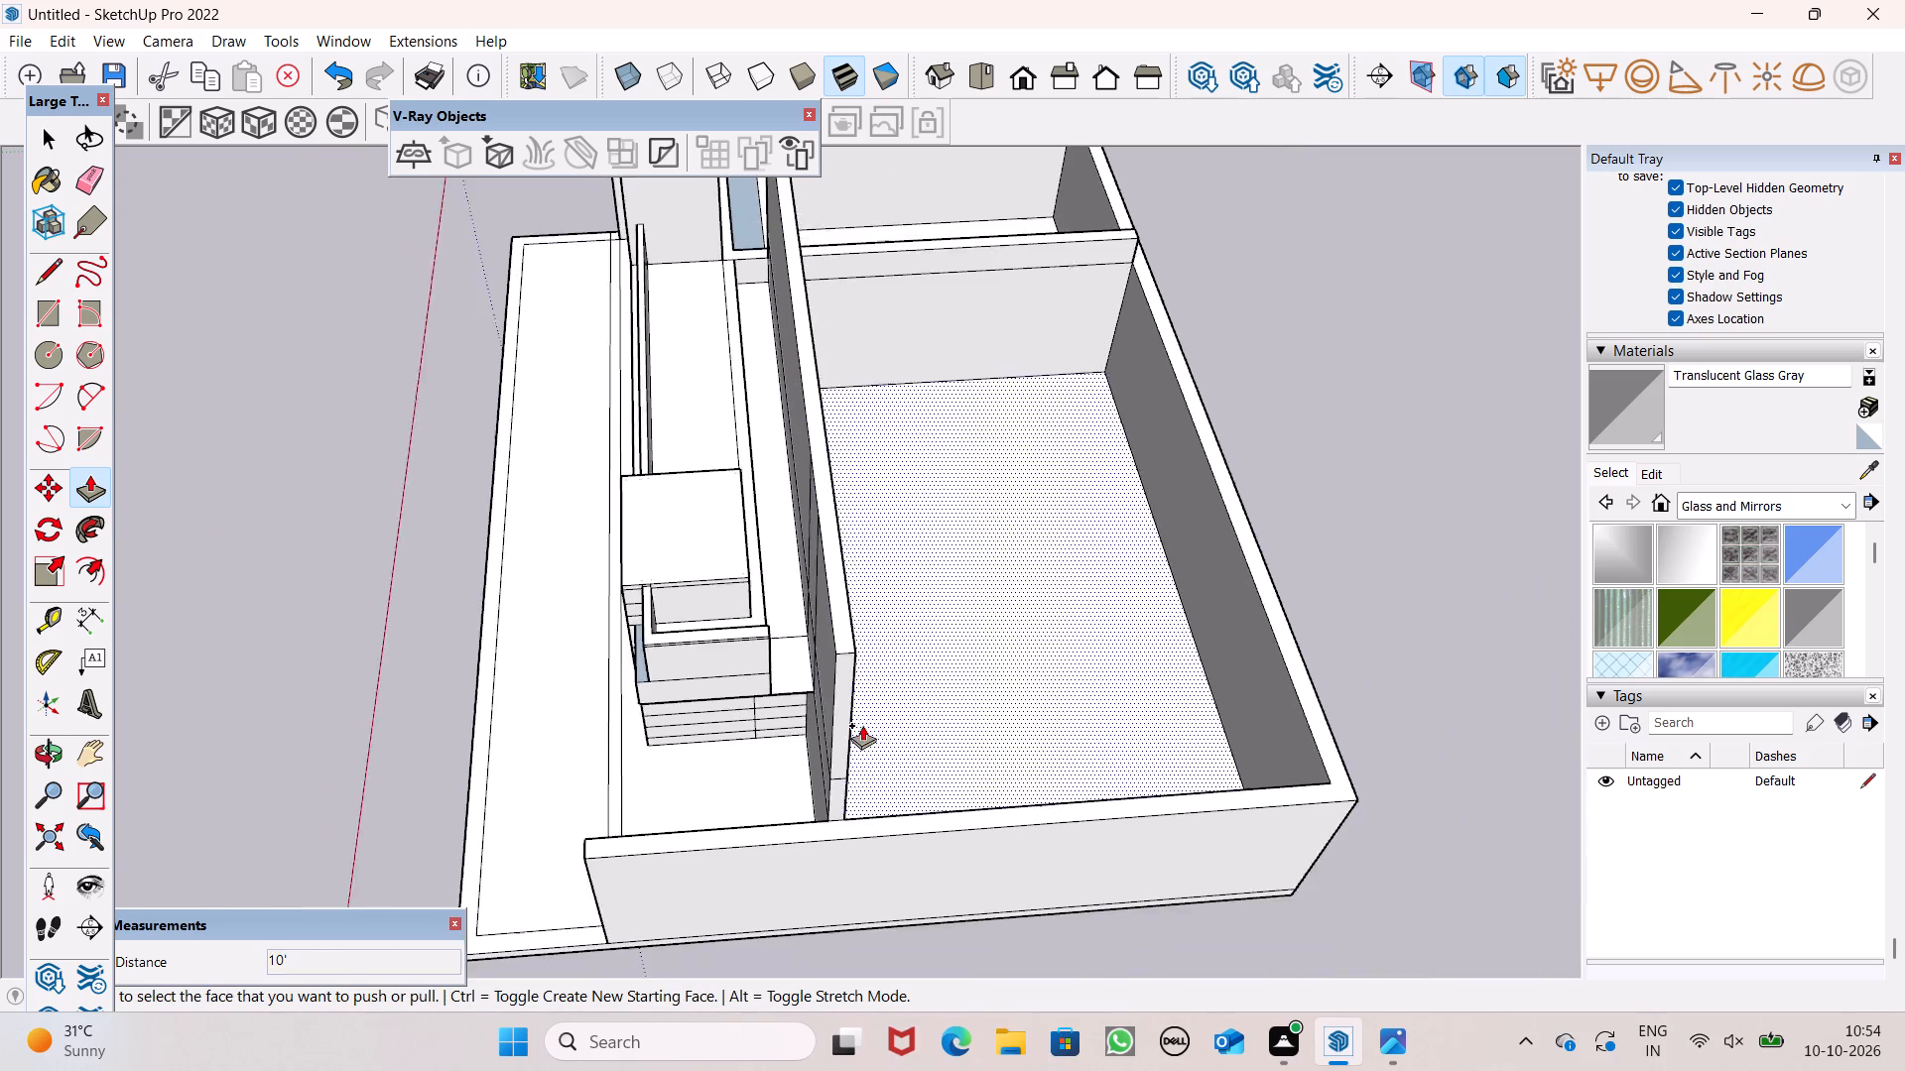
pyautogui.moveTo(864, 725); pyautogui.dragTo(1255, 426, button='middle')
pyautogui.scroll(1, 1250, 426)
pyautogui.scroll(-2, 1125, 428)
pyautogui.scroll(1, 1115, 446)
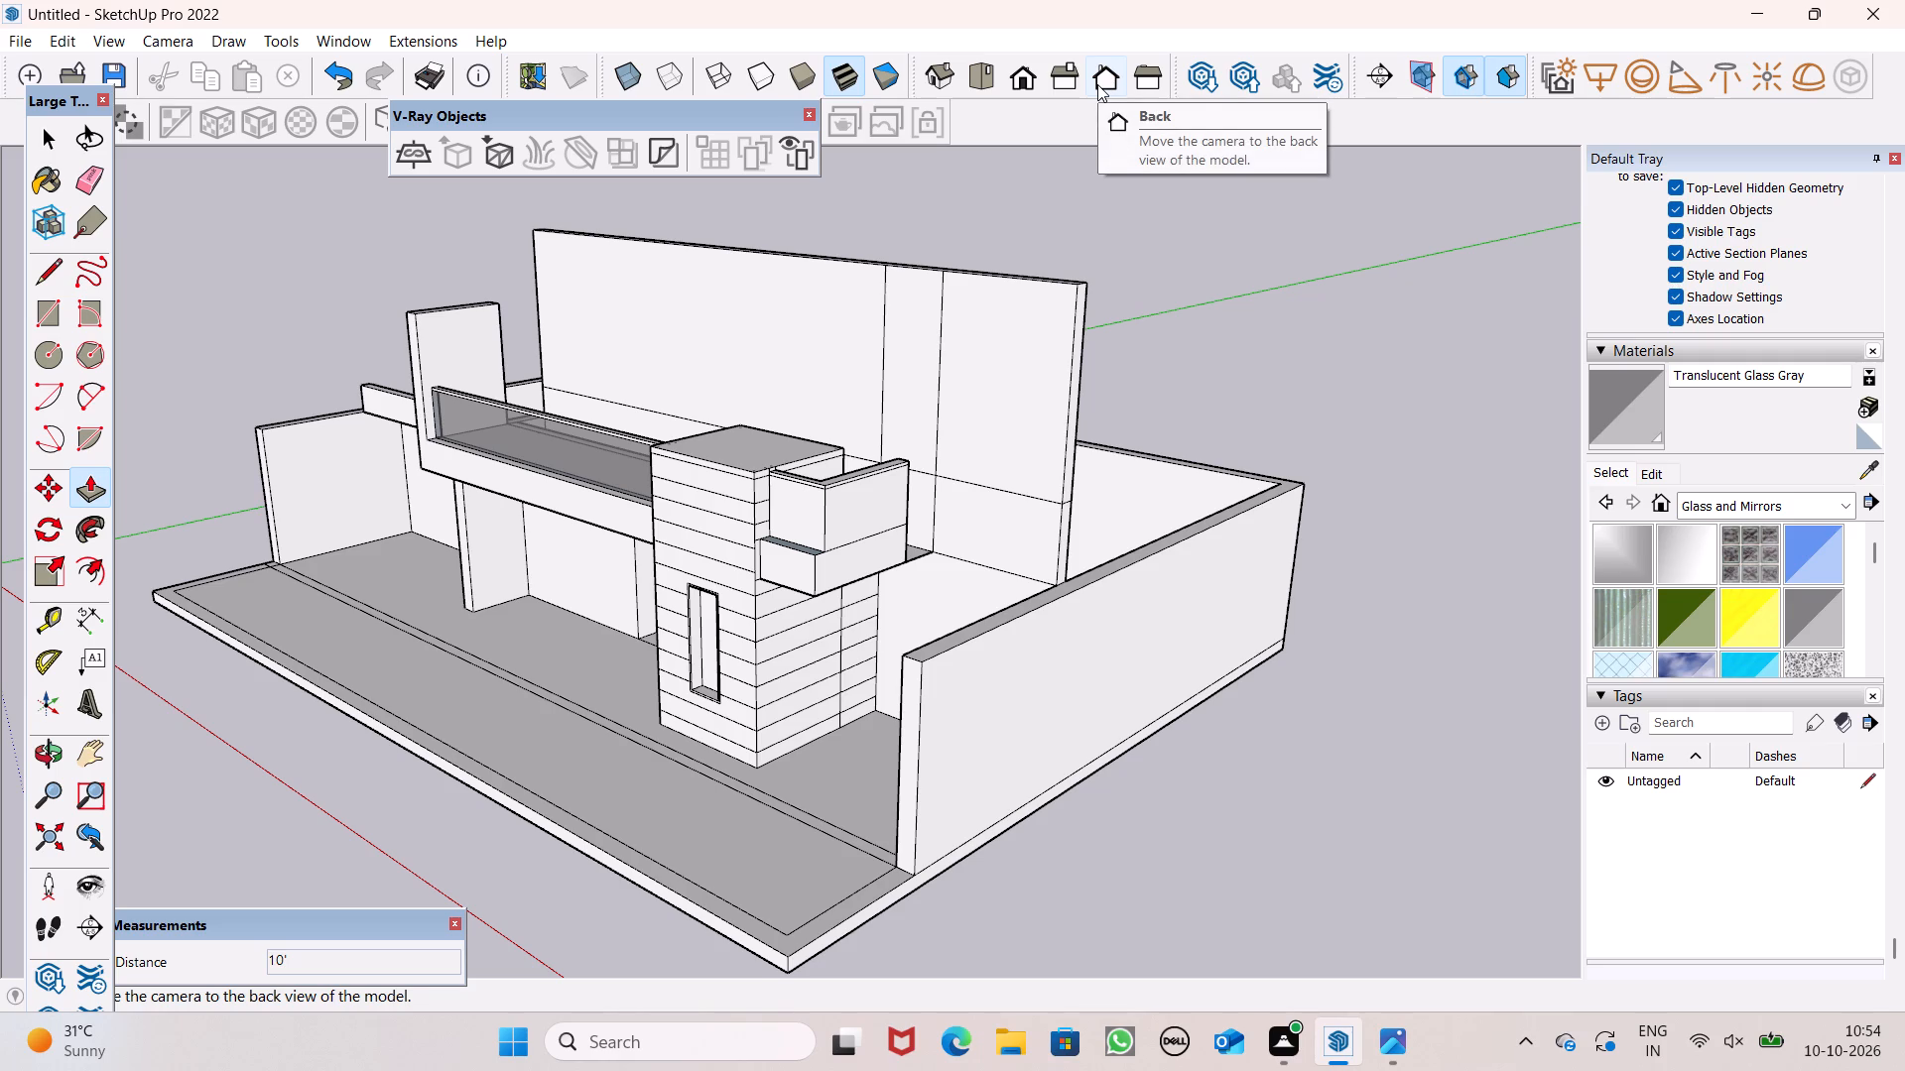
pyautogui.scroll(-1, 1010, 297)
pyautogui.moveTo(1034, 352); pyautogui.dragTo(1329, 382, button='middle')
pyautogui.scroll(1, 1178, 302)
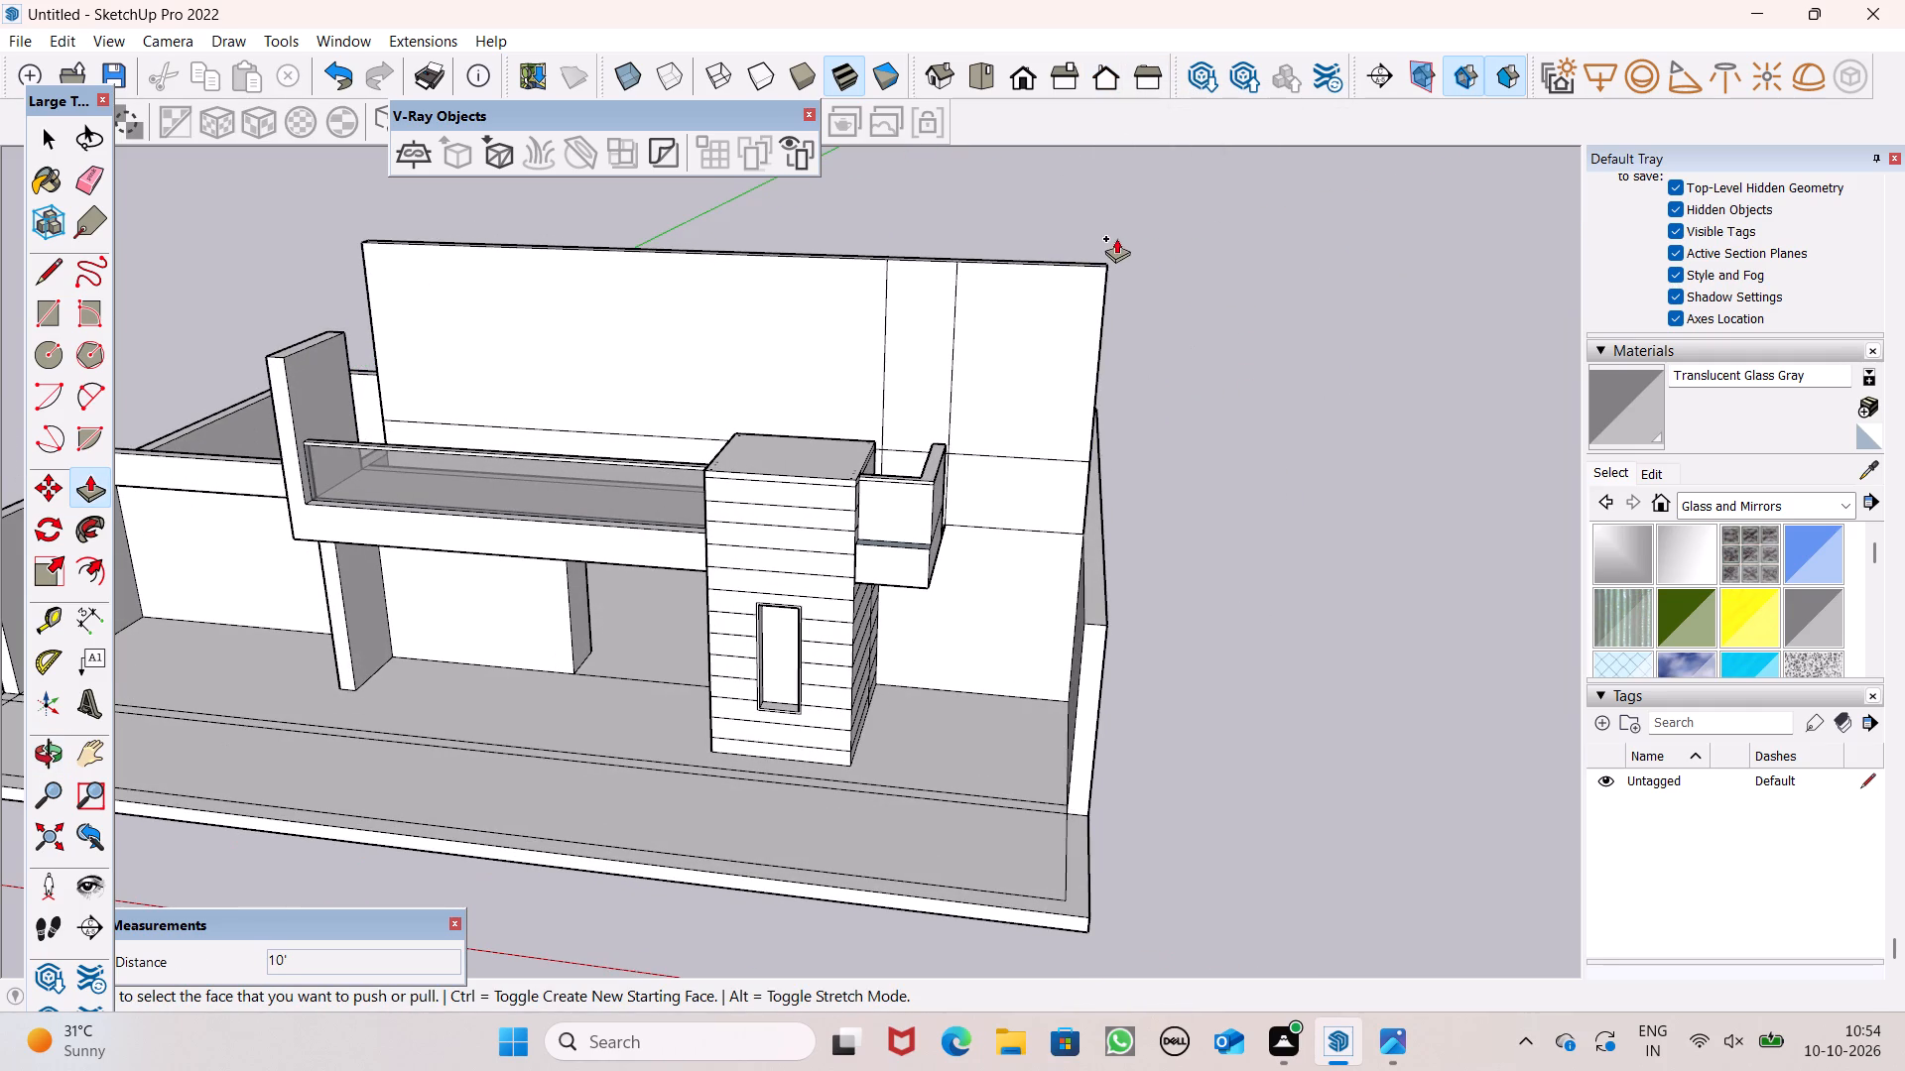
pyautogui.moveTo(1094, 334); pyautogui.dragTo(1147, 485, button='middle')
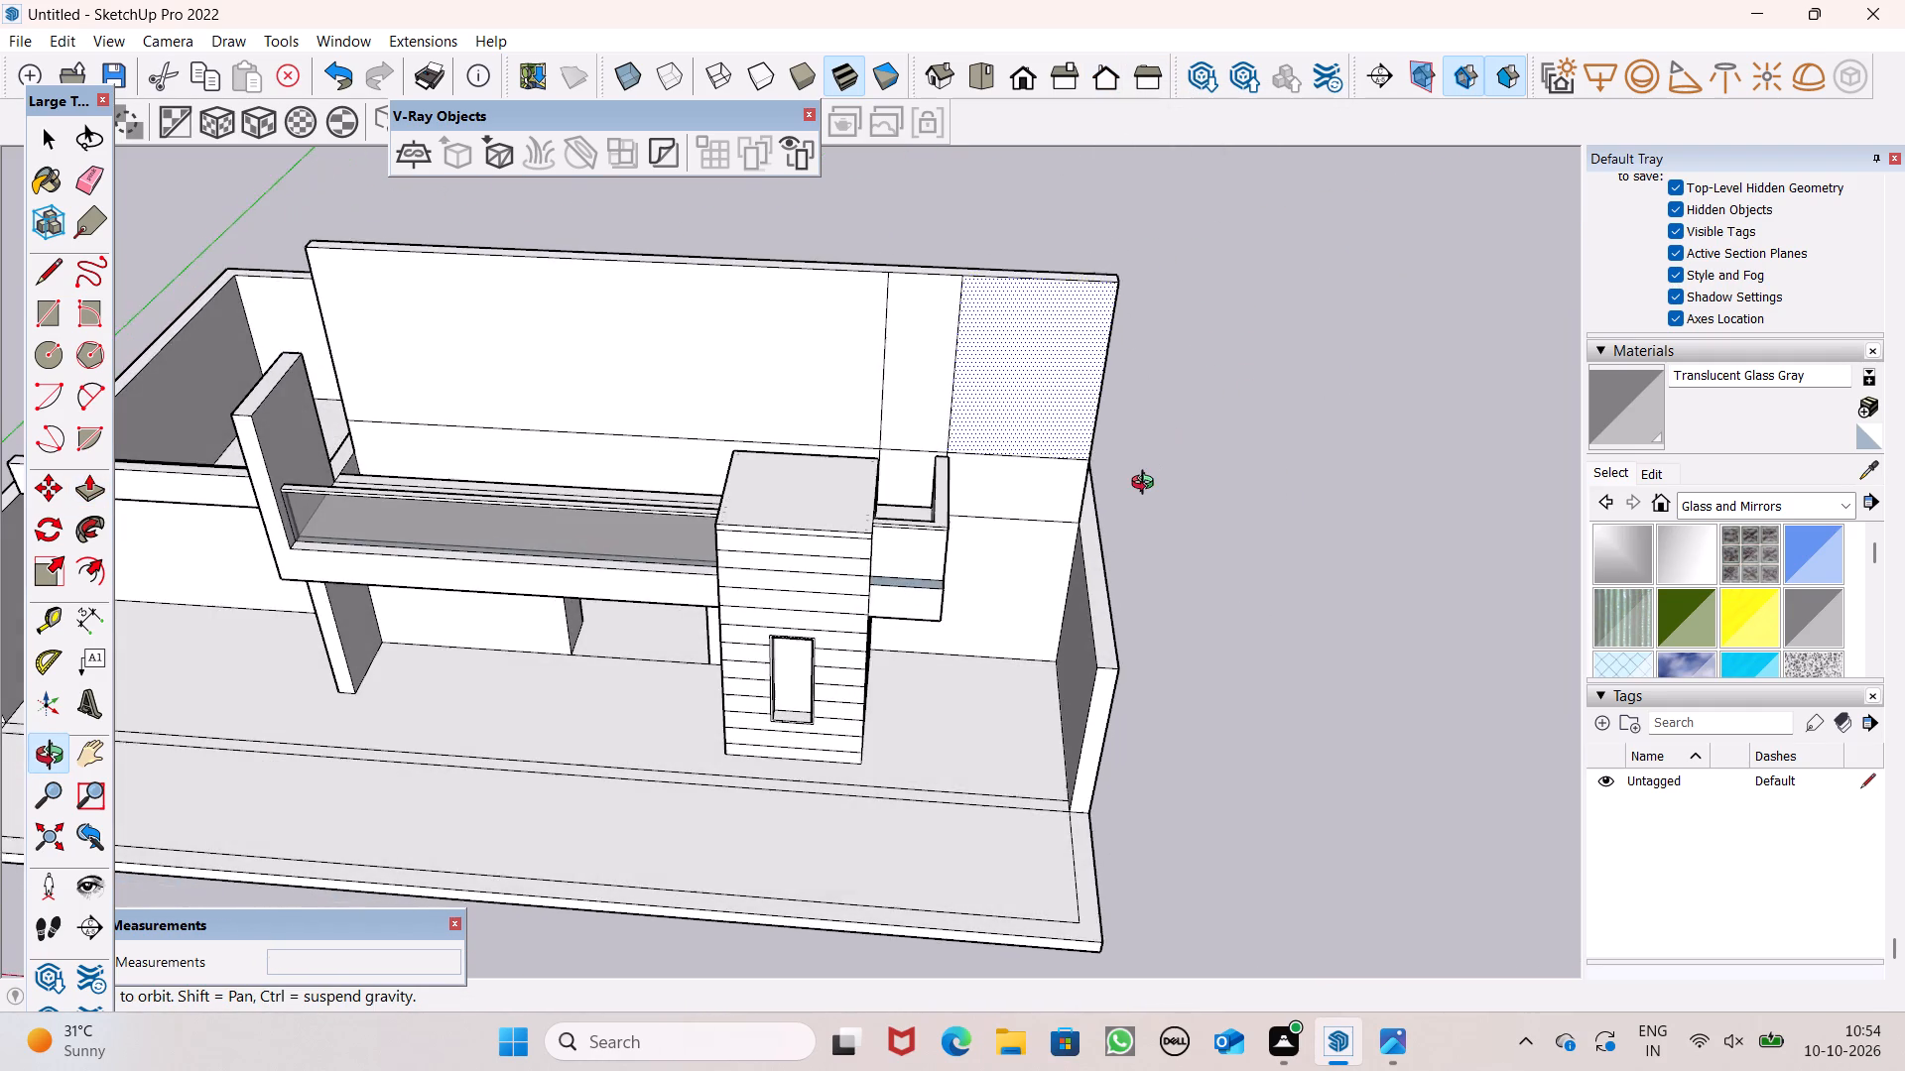
pyautogui.moveTo(1147, 485); pyautogui.dragTo(1148, 531, button='middle')
pyautogui.scroll(1, 1149, 484)
pyautogui.scroll(1, 1006, 512)
pyautogui.scroll(-1, 1101, 448)
pyautogui.scroll(1, 1101, 448)
pyautogui.scroll(-3, 1101, 448)
pyautogui.moveTo(1214, 565); pyautogui.dragTo(641, 667, button='middle')
pyautogui.scroll(1, 525, 682)
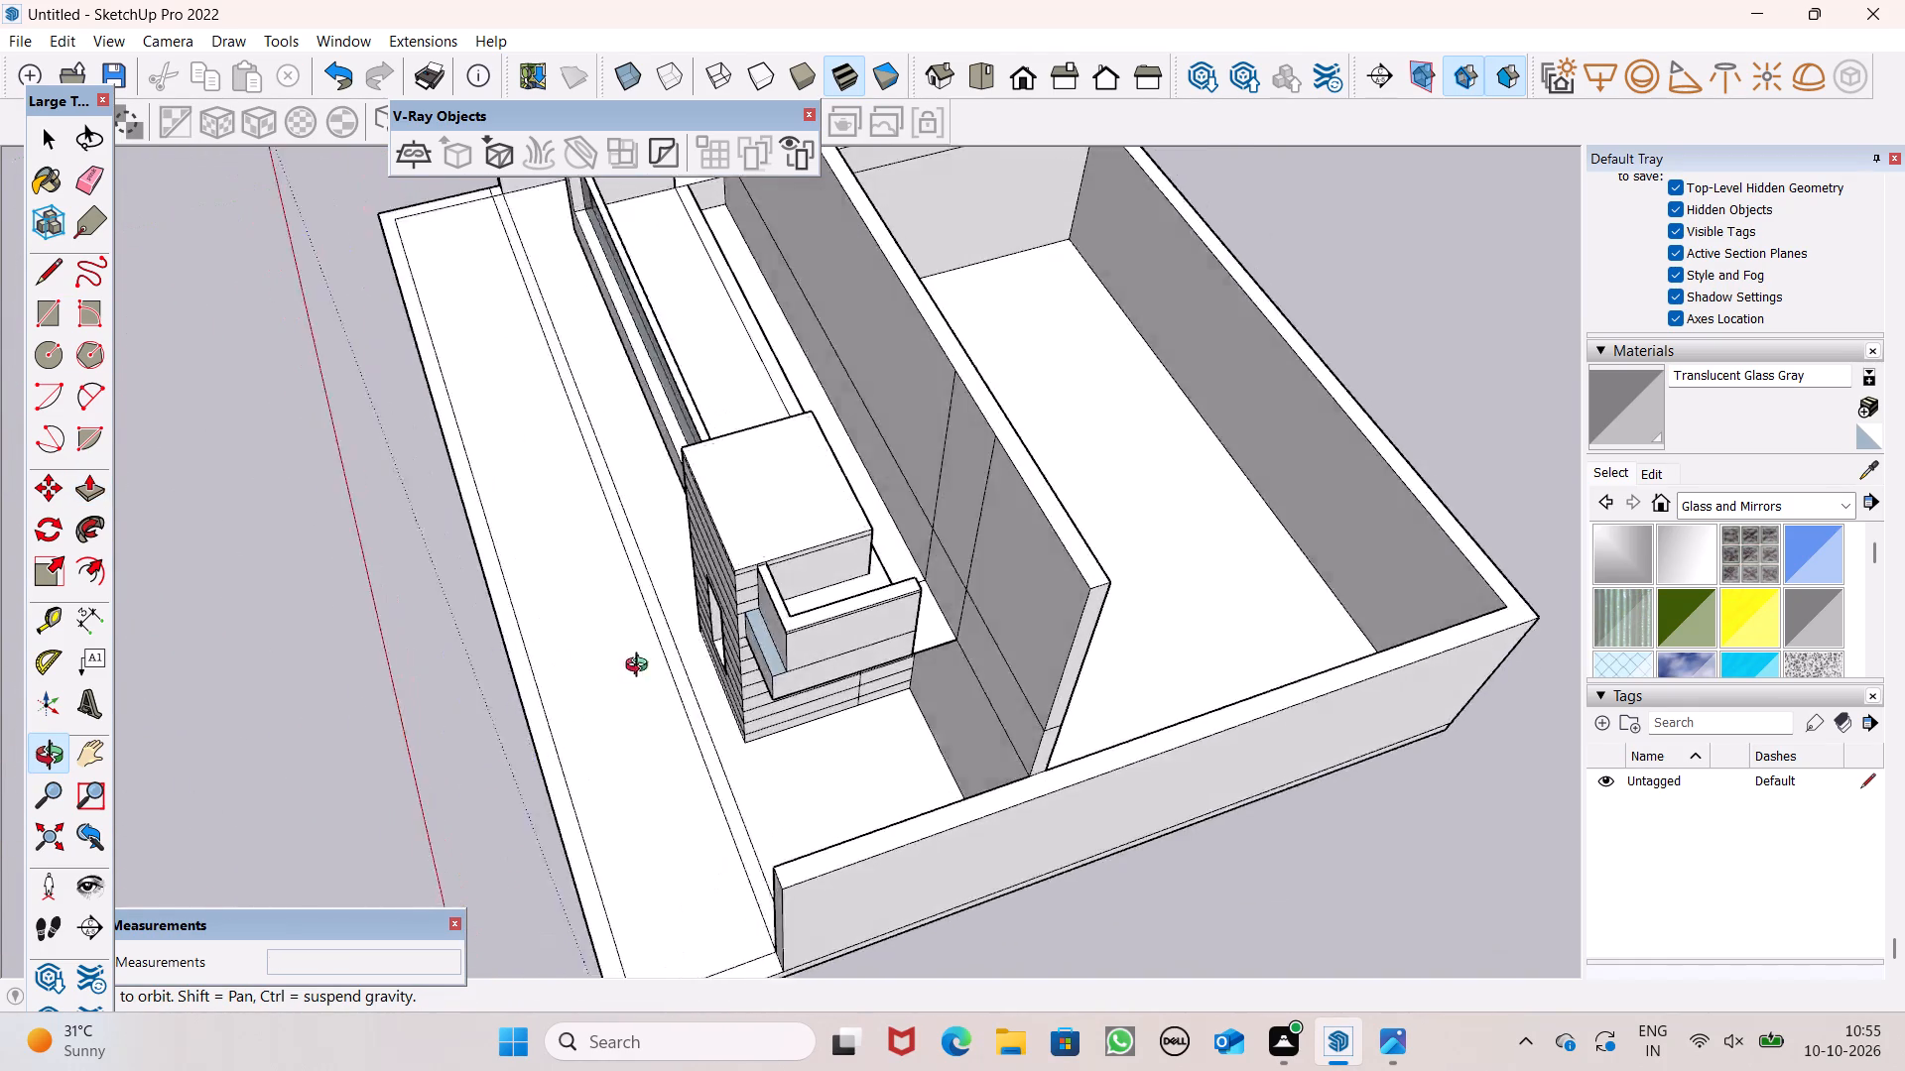
pyautogui.moveTo(641, 667); pyautogui.dragTo(1124, 535, button='middle')
pyautogui.scroll(1, 1116, 465)
pyautogui.scroll(-3, 1089, 525)
pyautogui.moveTo(1079, 533); pyautogui.dragTo(1185, 423, button='middle')
pyautogui.scroll(5, 1061, 397)
pyautogui.scroll(-6, 903, 428)
pyautogui.scroll(5, 1033, 303)
pyautogui.moveTo(992, 350); pyautogui.dragTo(866, 340, button='middle')
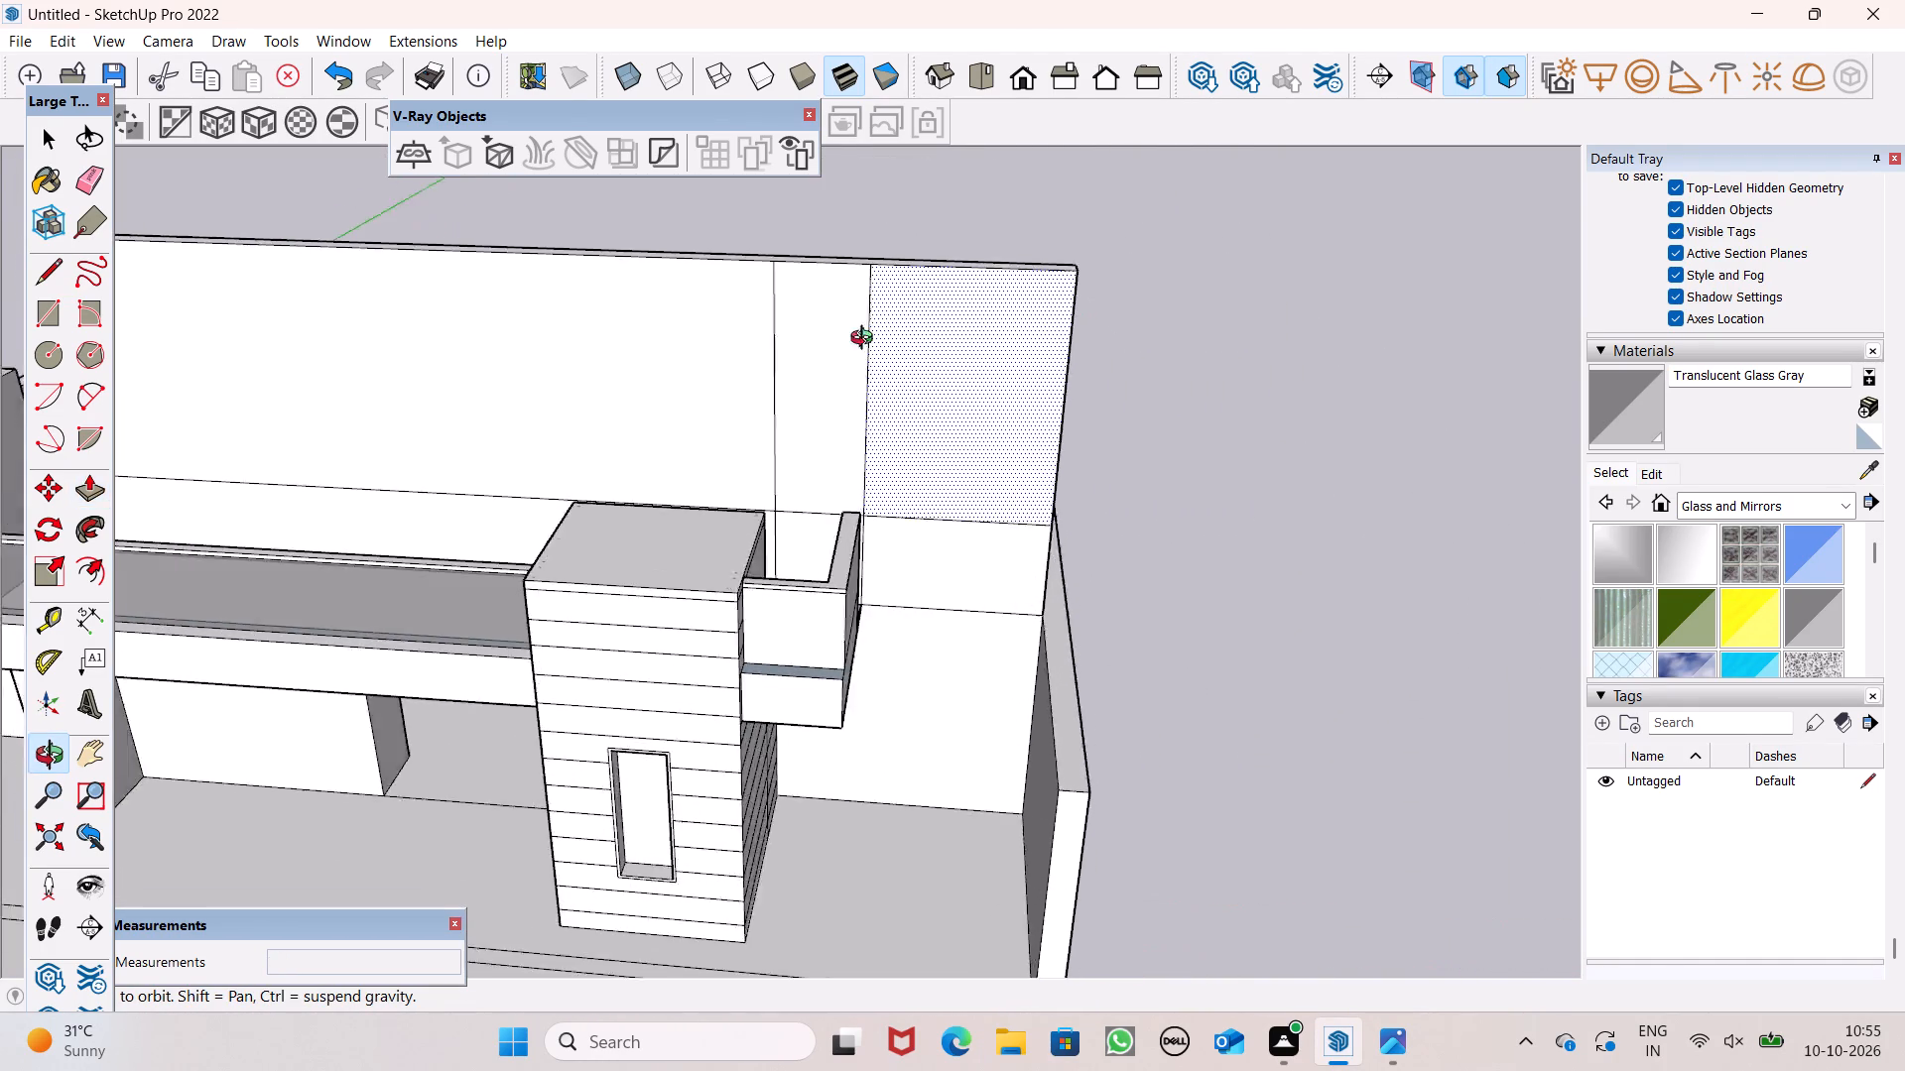
pyautogui.moveTo(866, 340); pyautogui.dragTo(924, 361, button='middle')
pyautogui.scroll(1, 952, 350)
pyautogui.scroll(-3, 1103, 309)
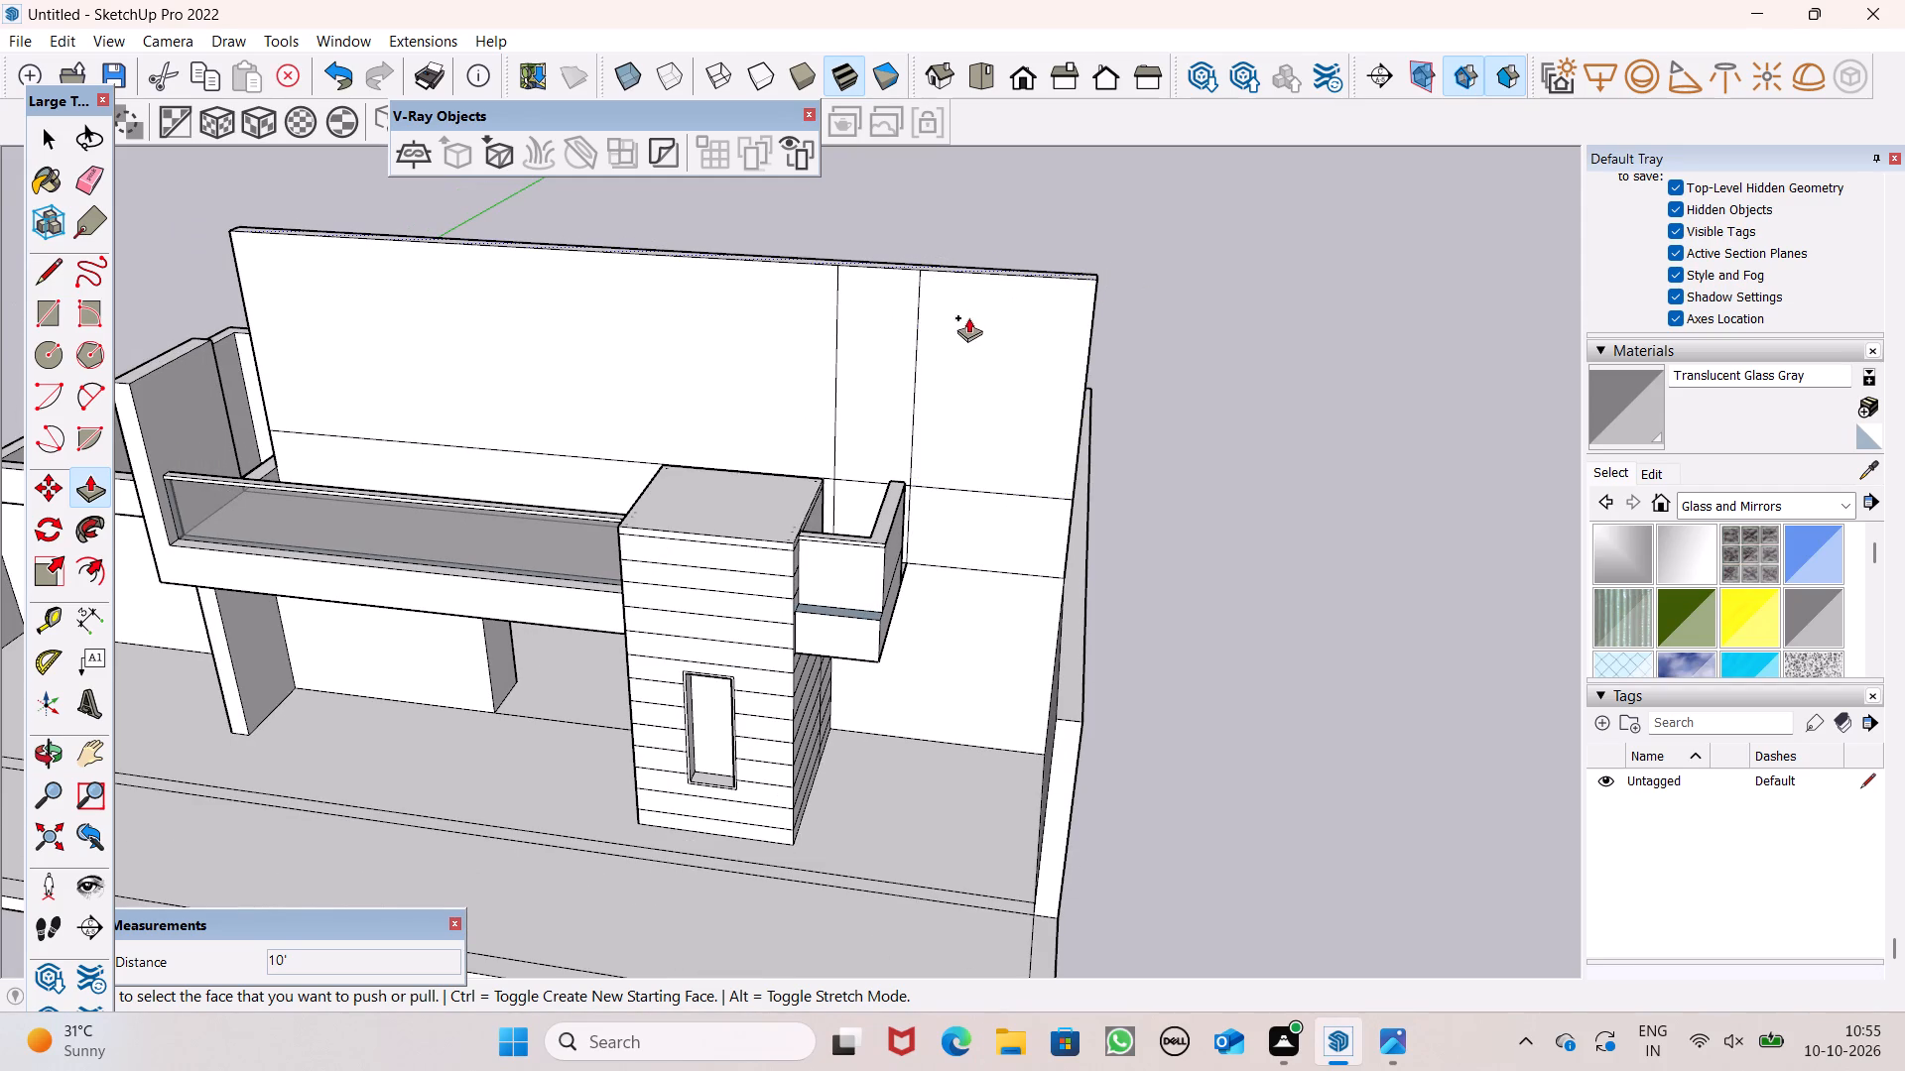
pyautogui.scroll(1, 951, 334)
pyautogui.scroll(-2, 994, 255)
pyautogui.scroll(-3, 880, 438)
pyautogui.moveTo(878, 449); pyautogui.dragTo(878, 451, button='middle')
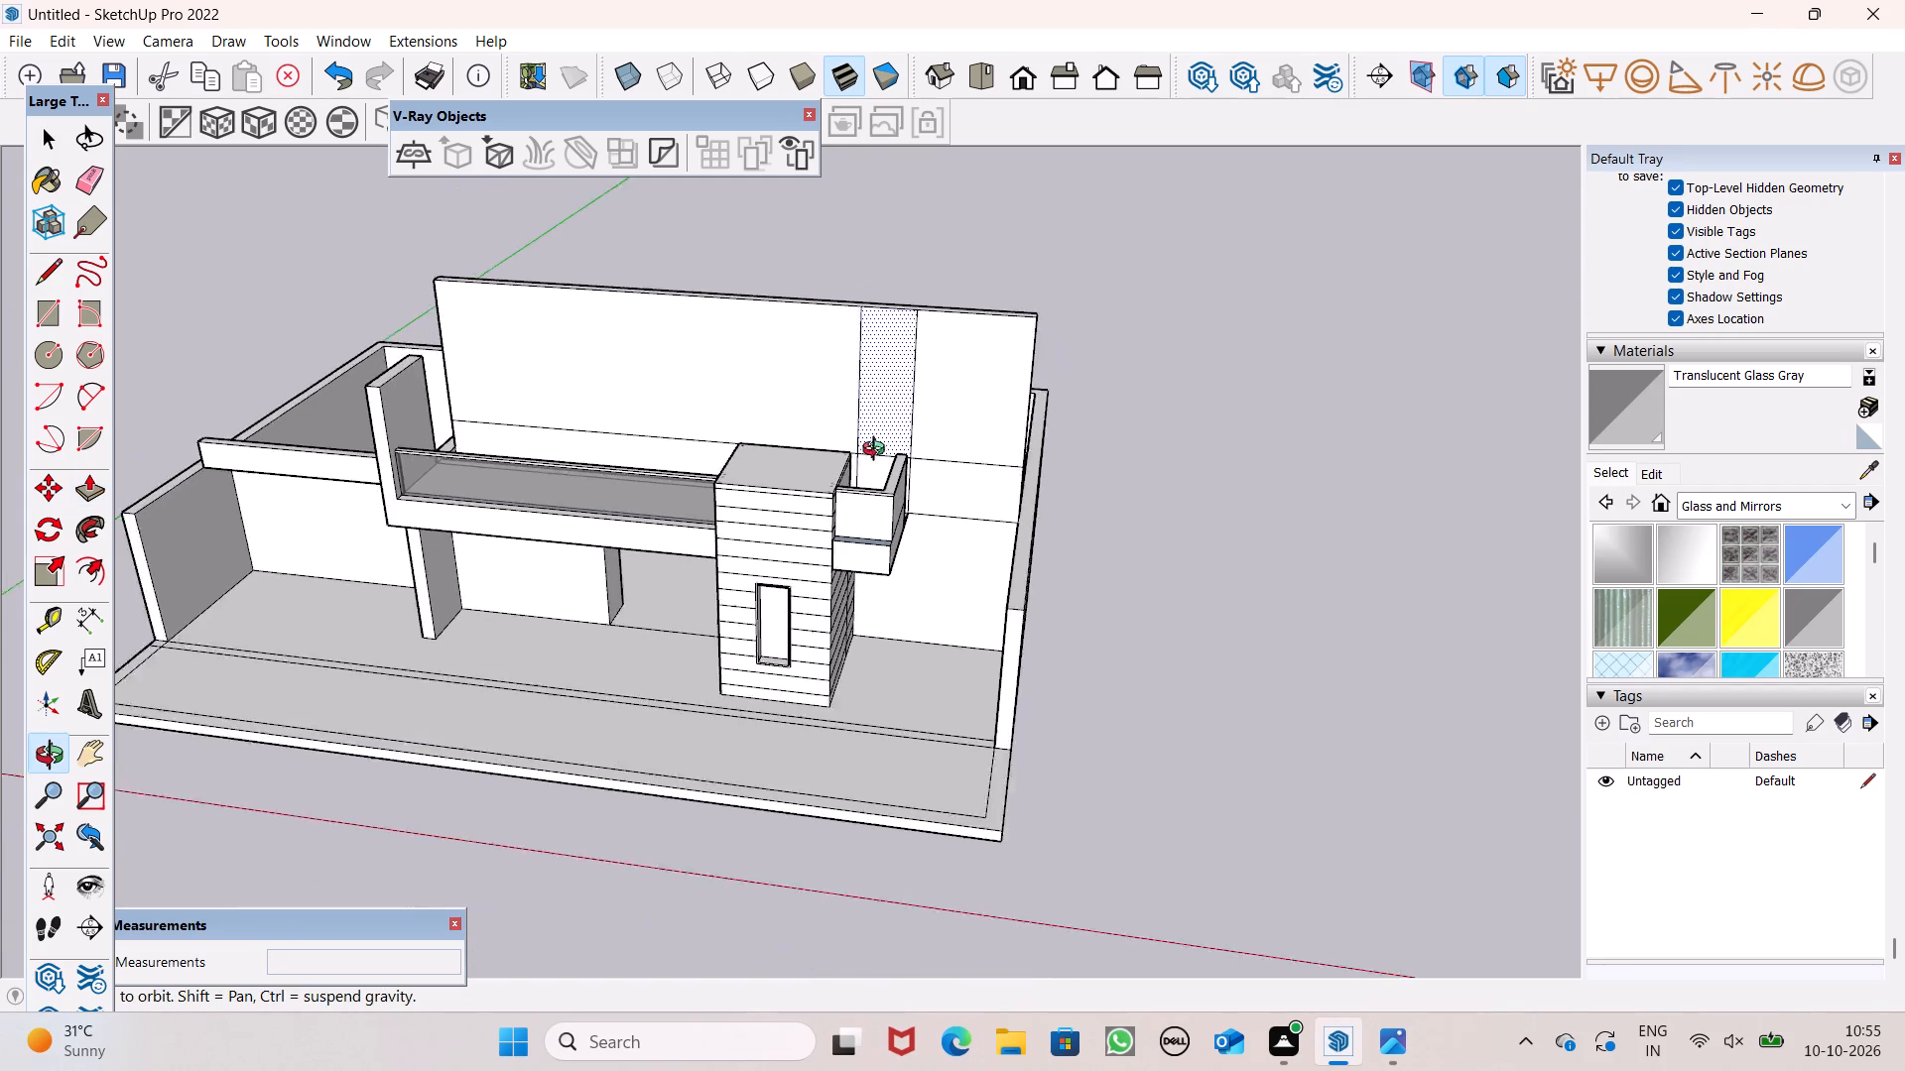
pyautogui.moveTo(878, 451); pyautogui.dragTo(1475, 129, button='middle')
pyautogui.scroll(-3, 1099, 298)
pyautogui.scroll(-6, 1003, 430)
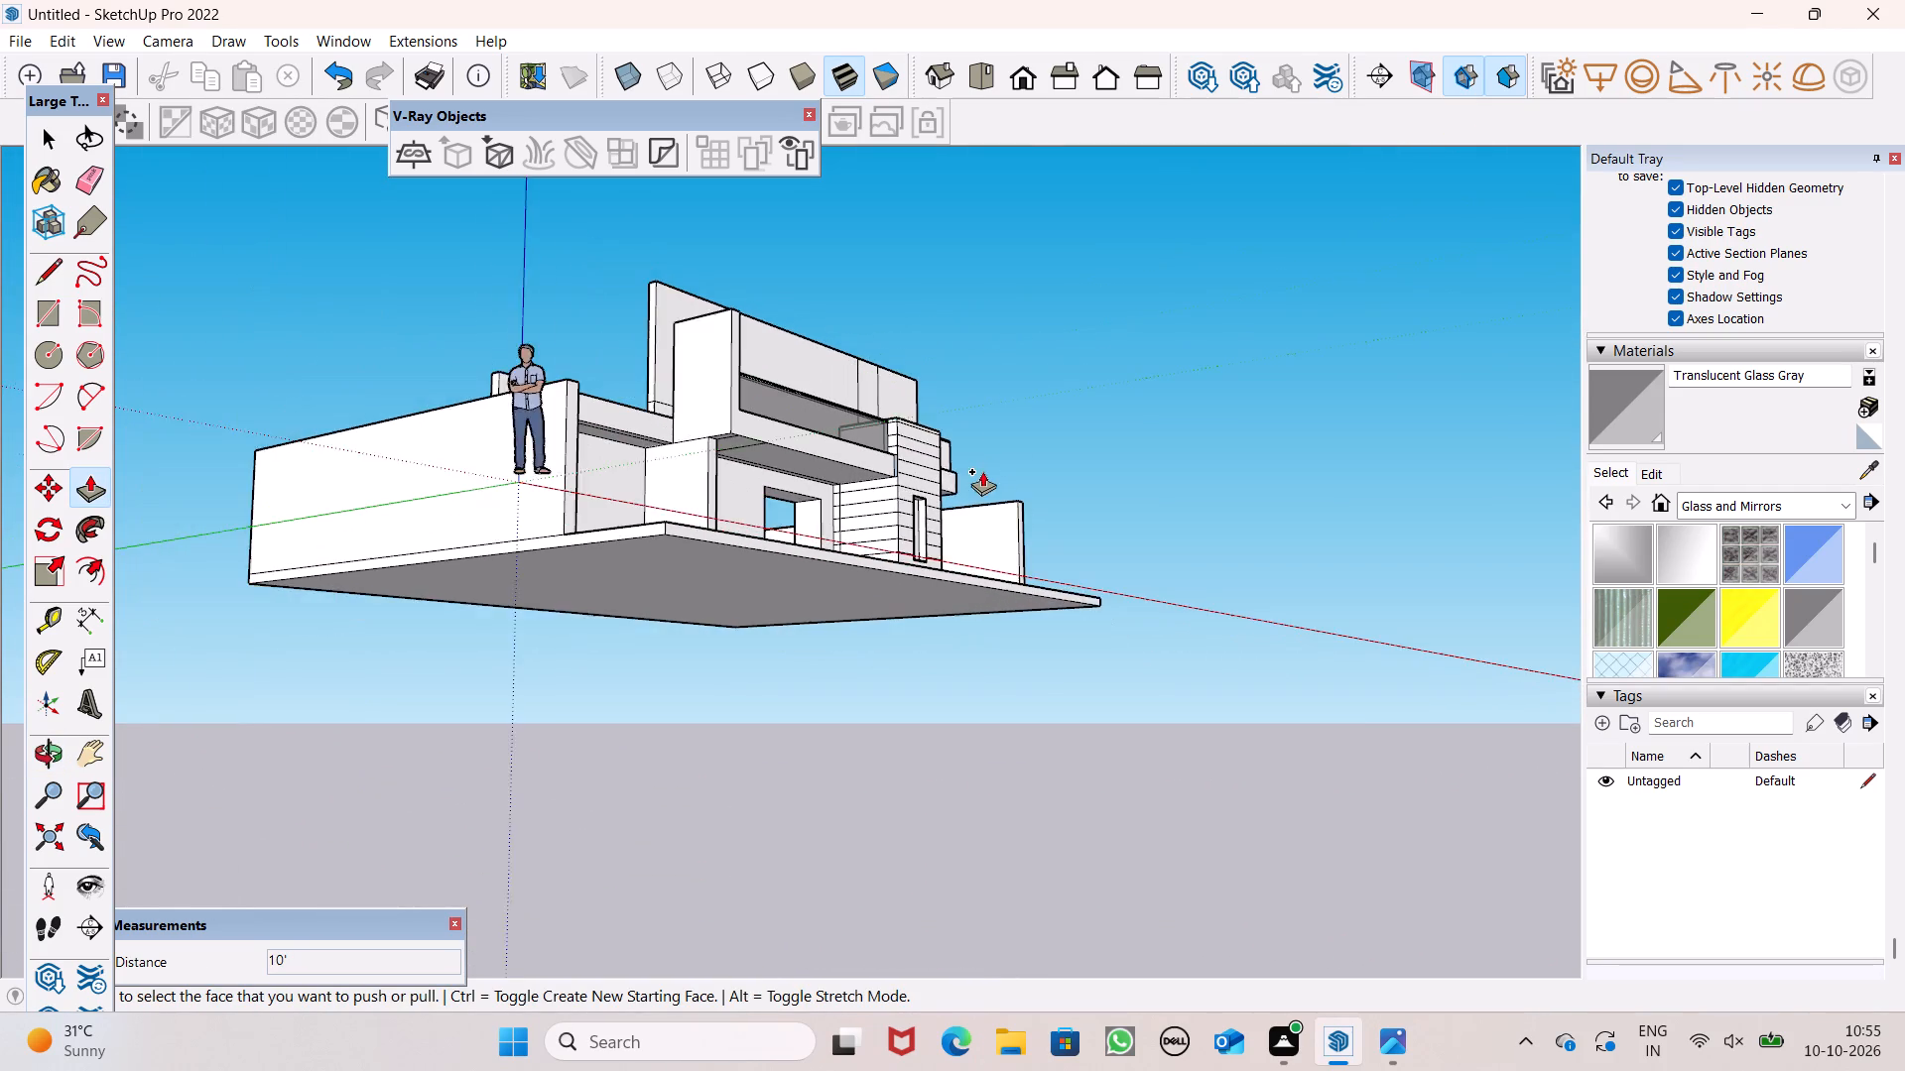
pyautogui.scroll(-2, 982, 471)
pyautogui.scroll(-5, 883, 451)
# Pull the top of the small room's front wall up 14' 3/16", level with the large room's raised front wall.
pyautogui.moveTo(852, 454); pyautogui.dragTo(1517, 795, button='middle')
pyautogui.scroll(7, 863, 469)
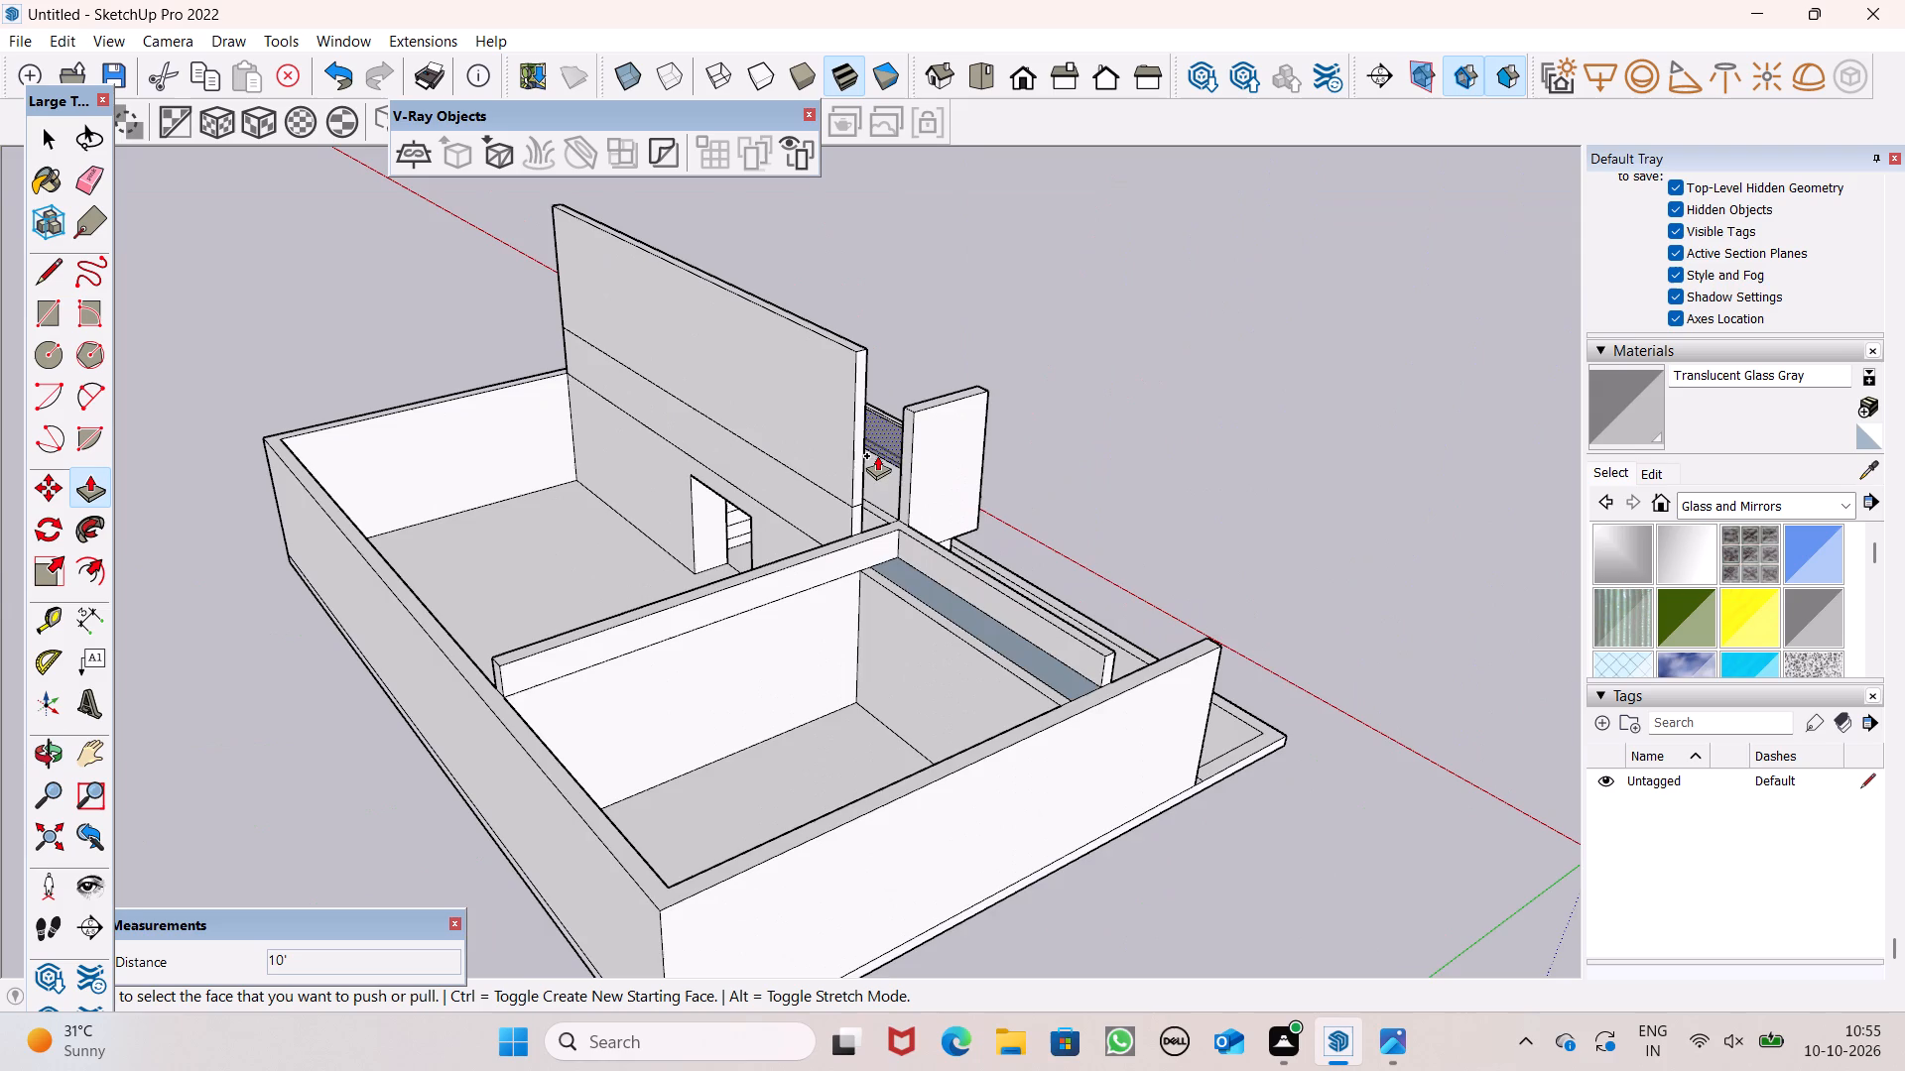
pyautogui.scroll(4, 859, 479)
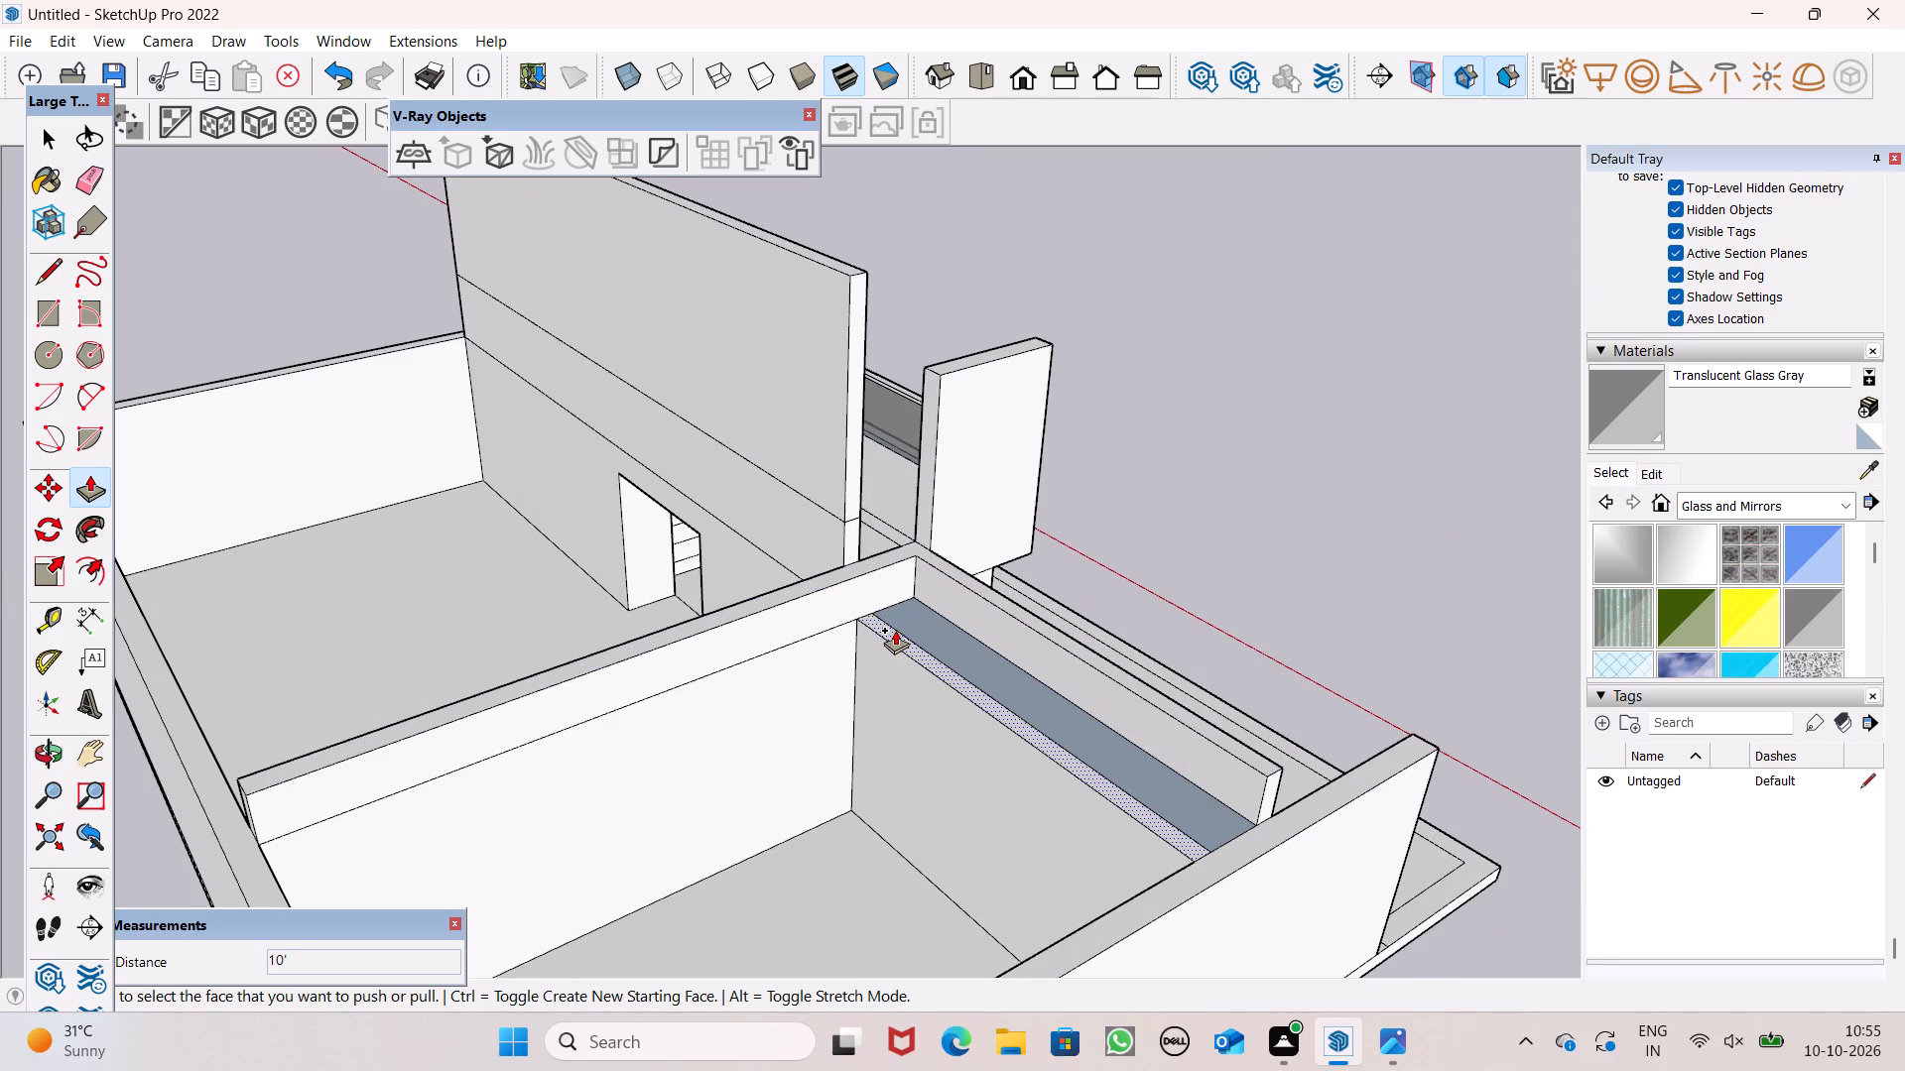
pyautogui.moveTo(894, 630); pyautogui.dragTo(856, 265)
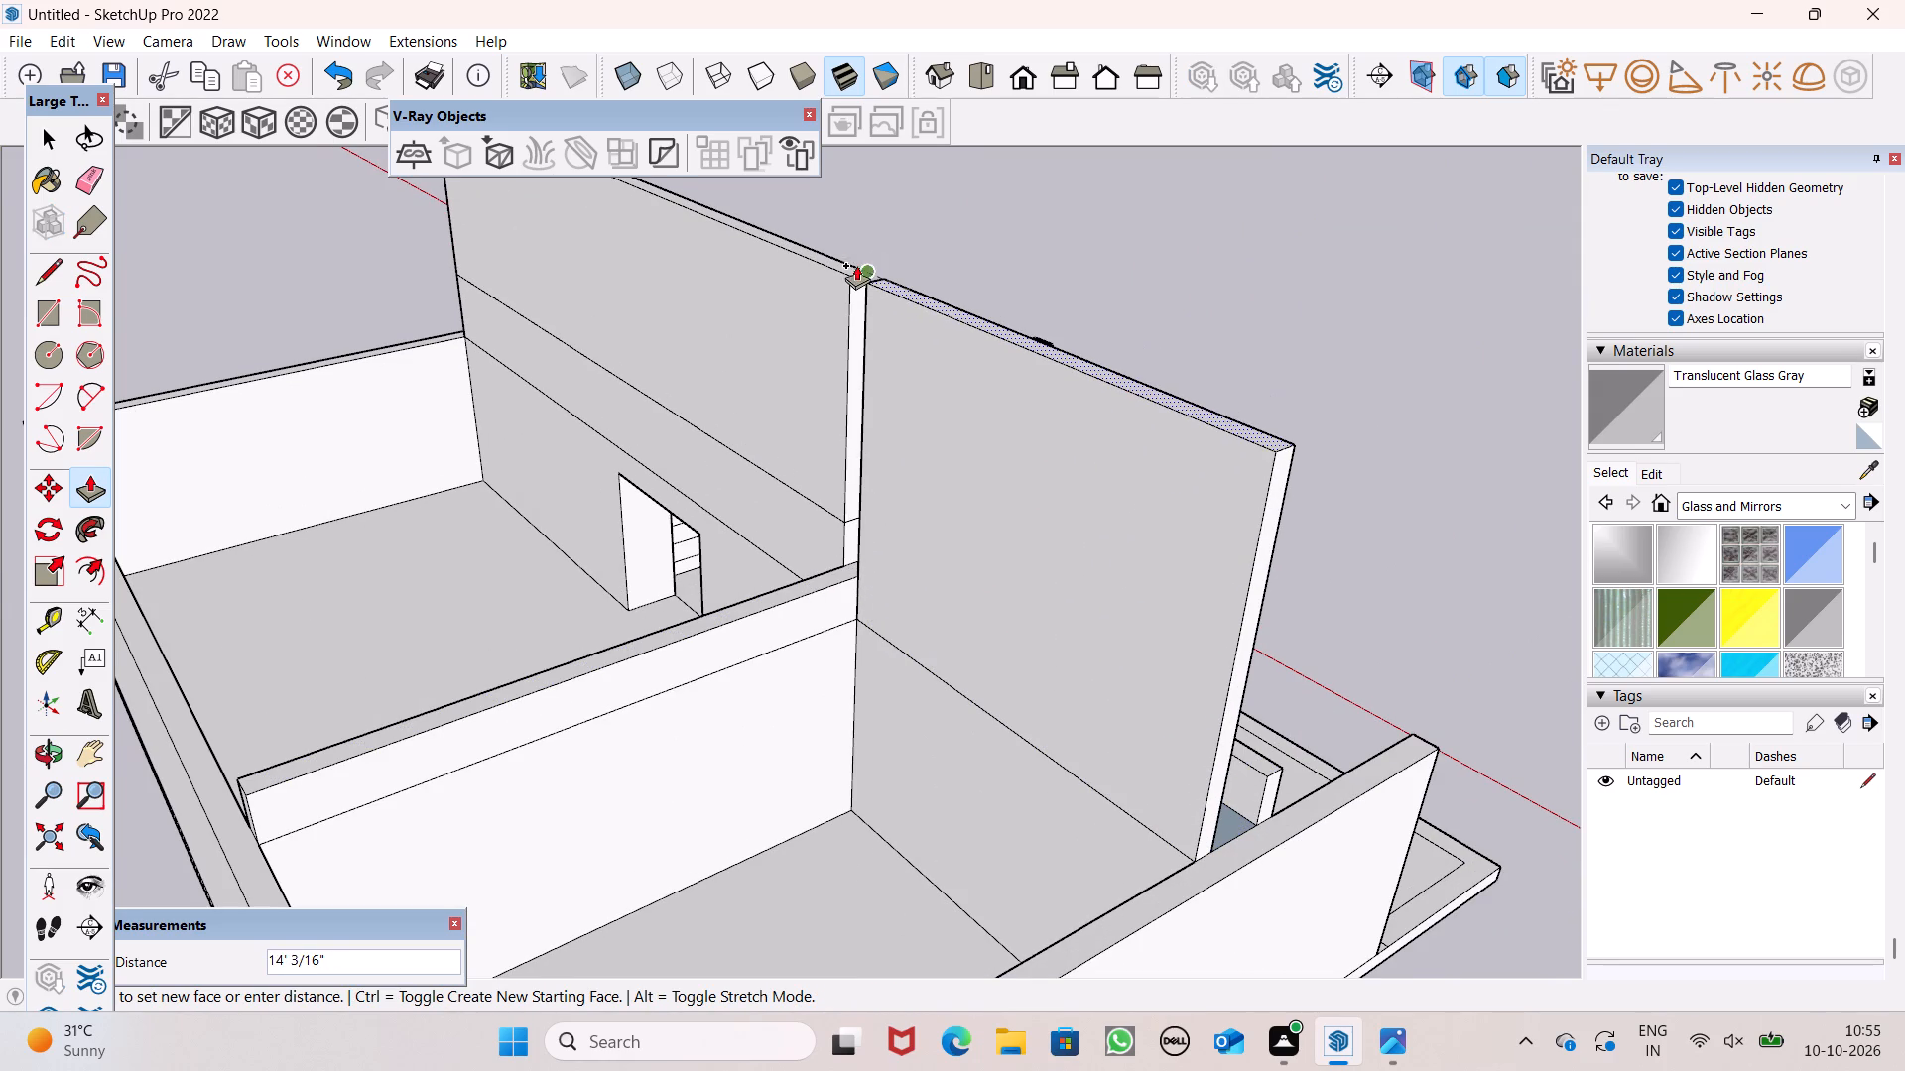
pyautogui.moveTo(856, 265); pyautogui.dragTo(843, 273)
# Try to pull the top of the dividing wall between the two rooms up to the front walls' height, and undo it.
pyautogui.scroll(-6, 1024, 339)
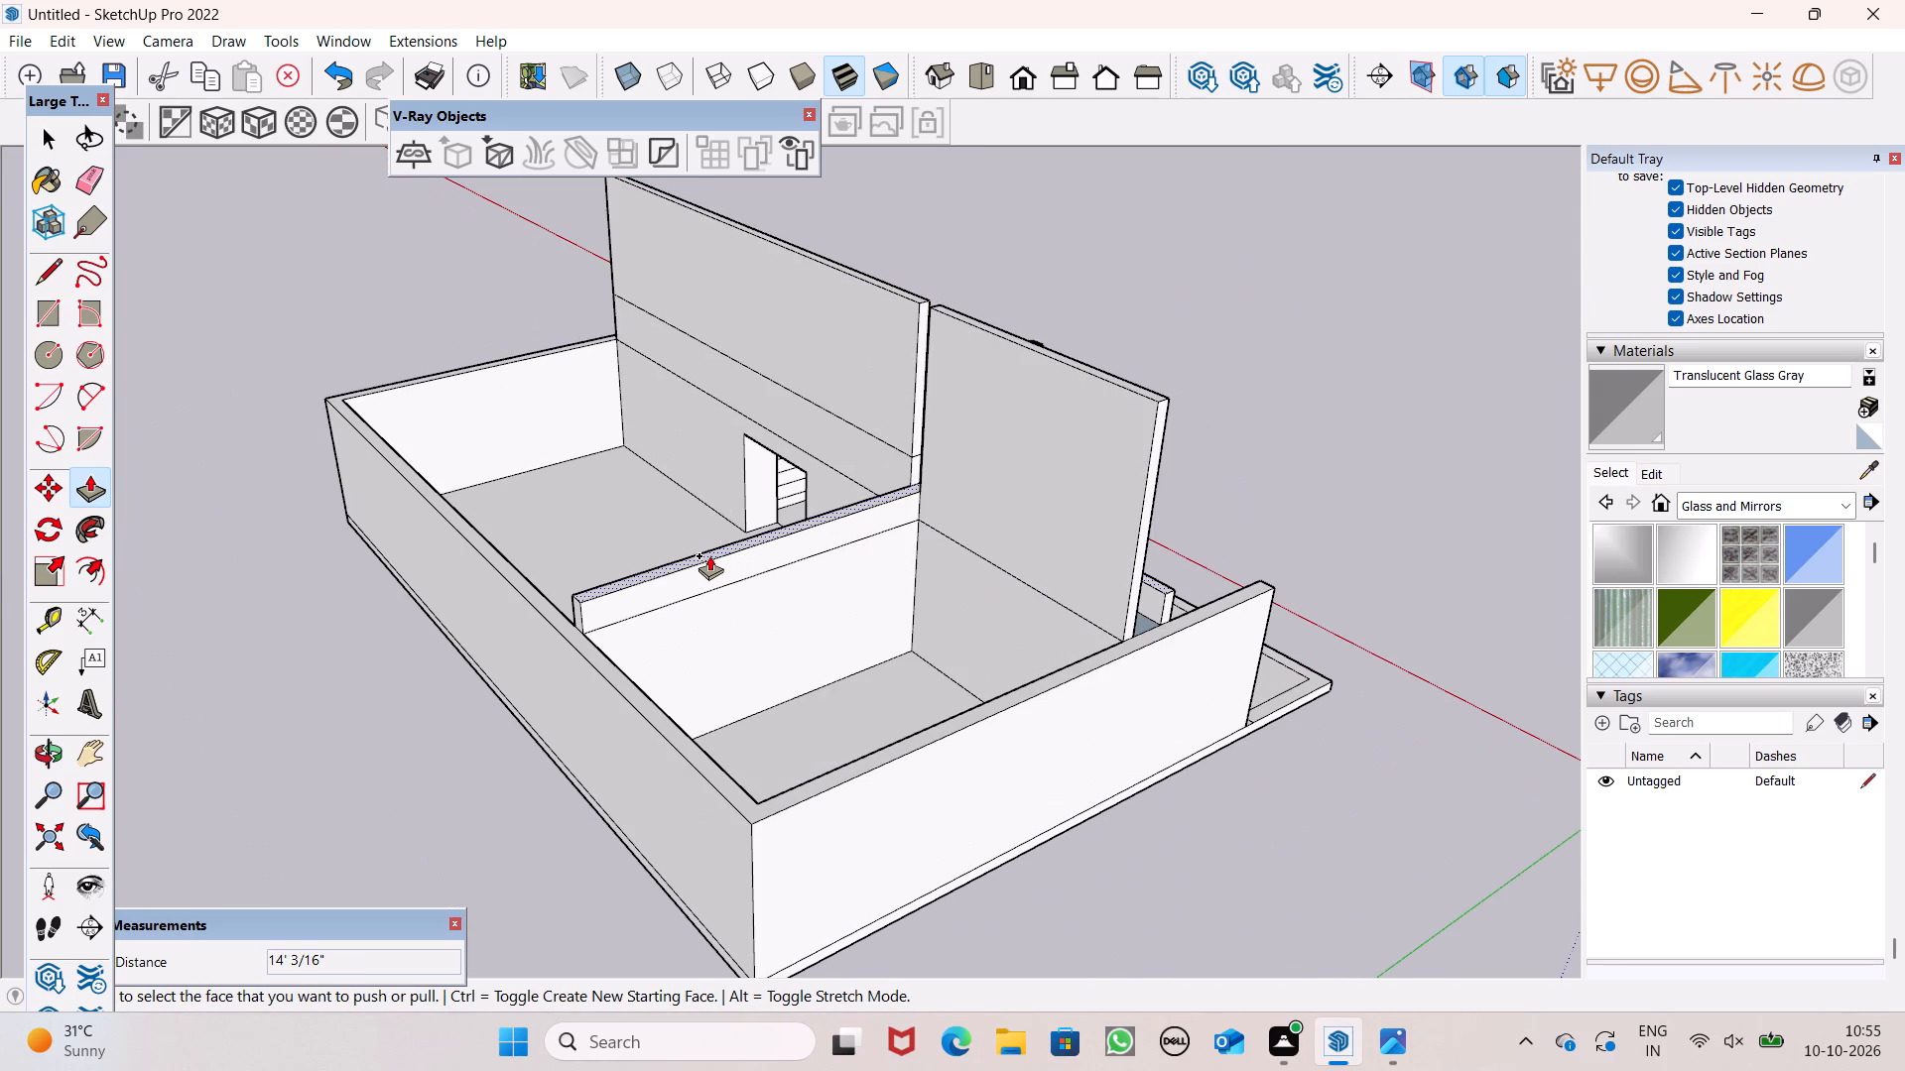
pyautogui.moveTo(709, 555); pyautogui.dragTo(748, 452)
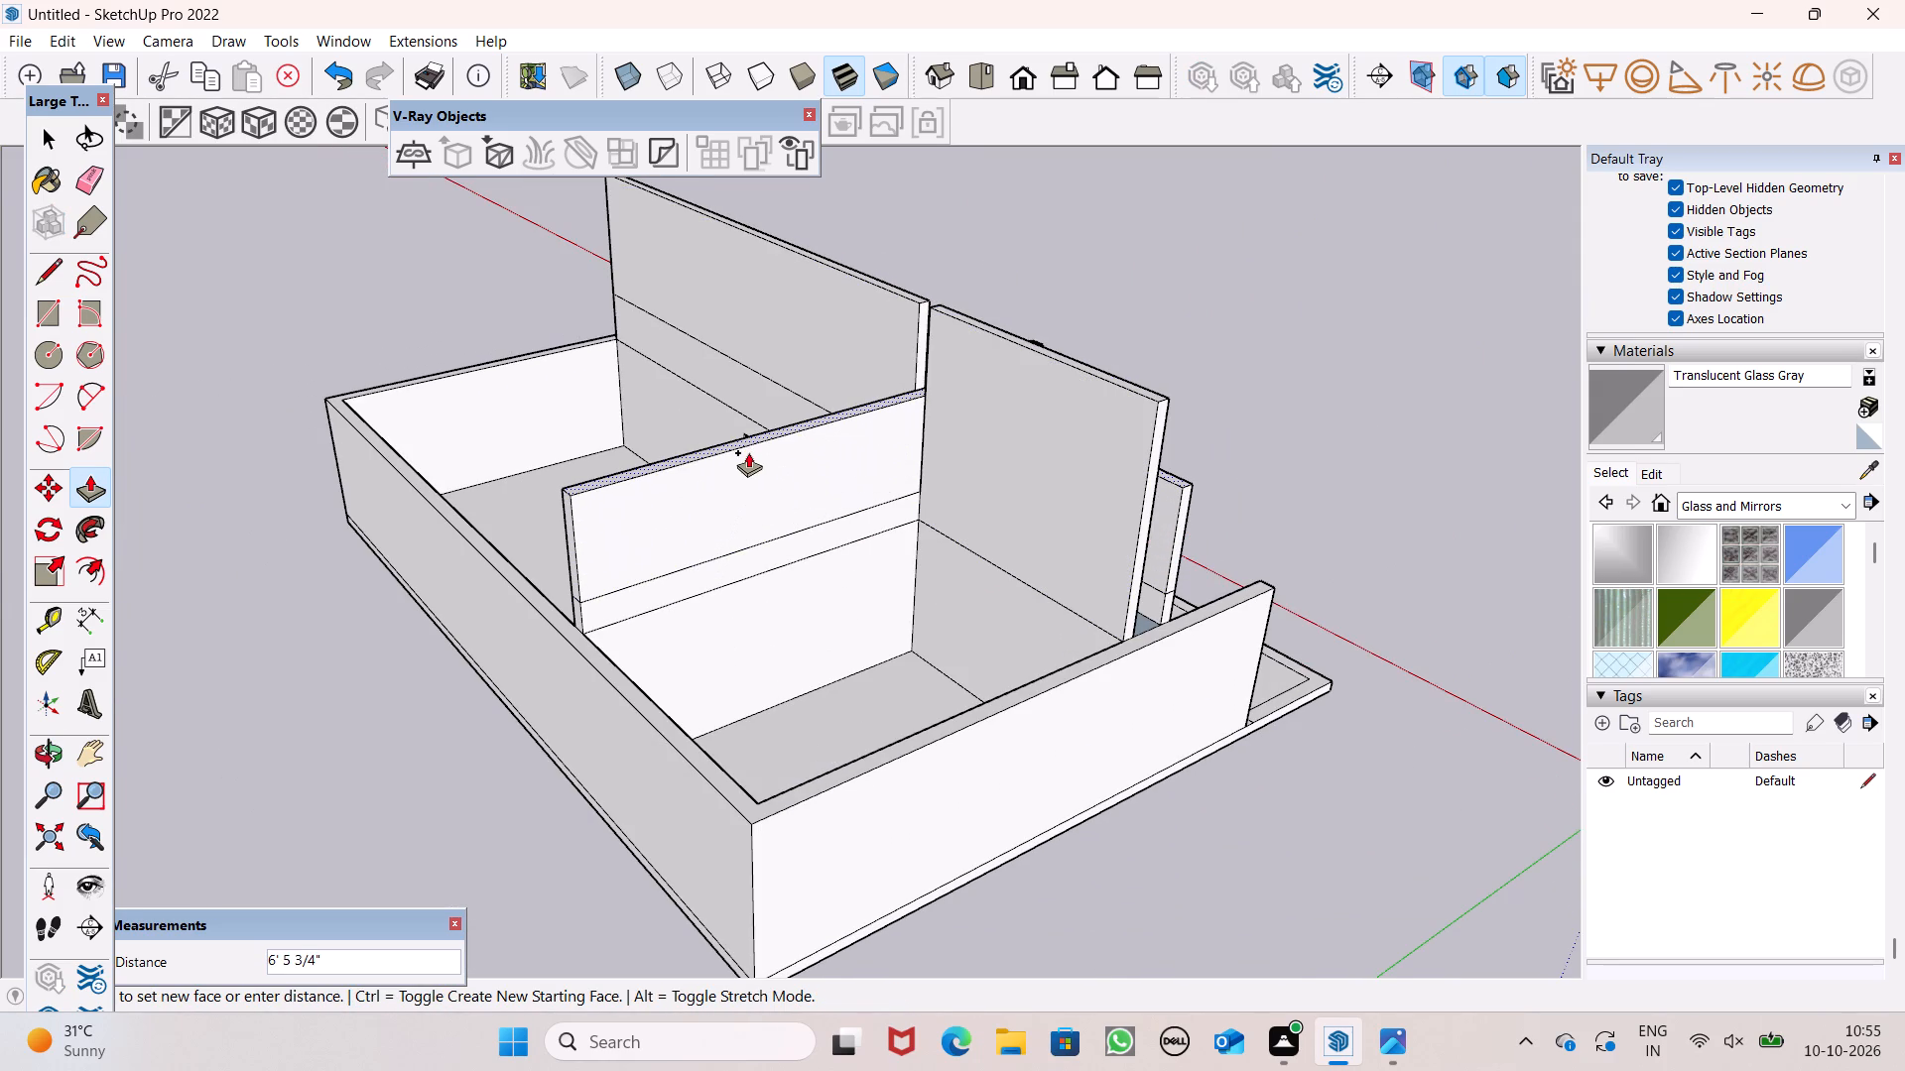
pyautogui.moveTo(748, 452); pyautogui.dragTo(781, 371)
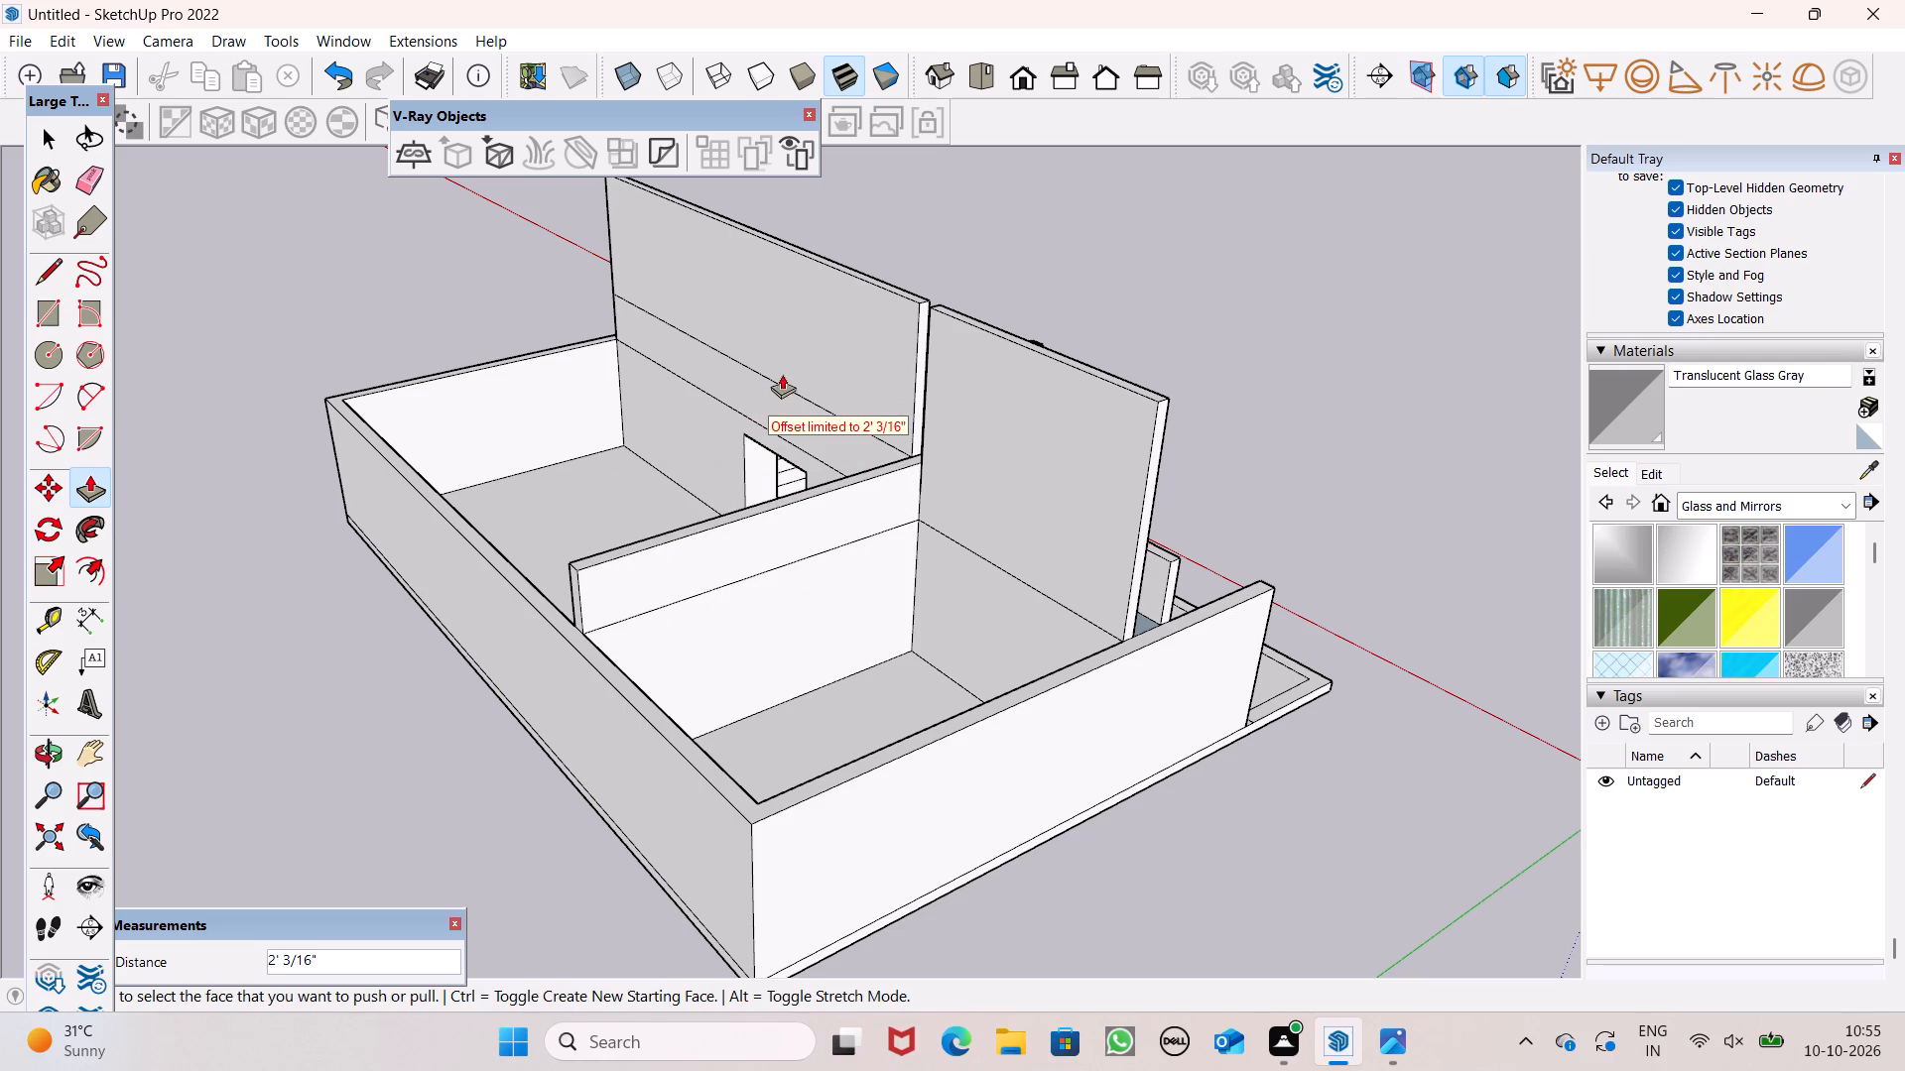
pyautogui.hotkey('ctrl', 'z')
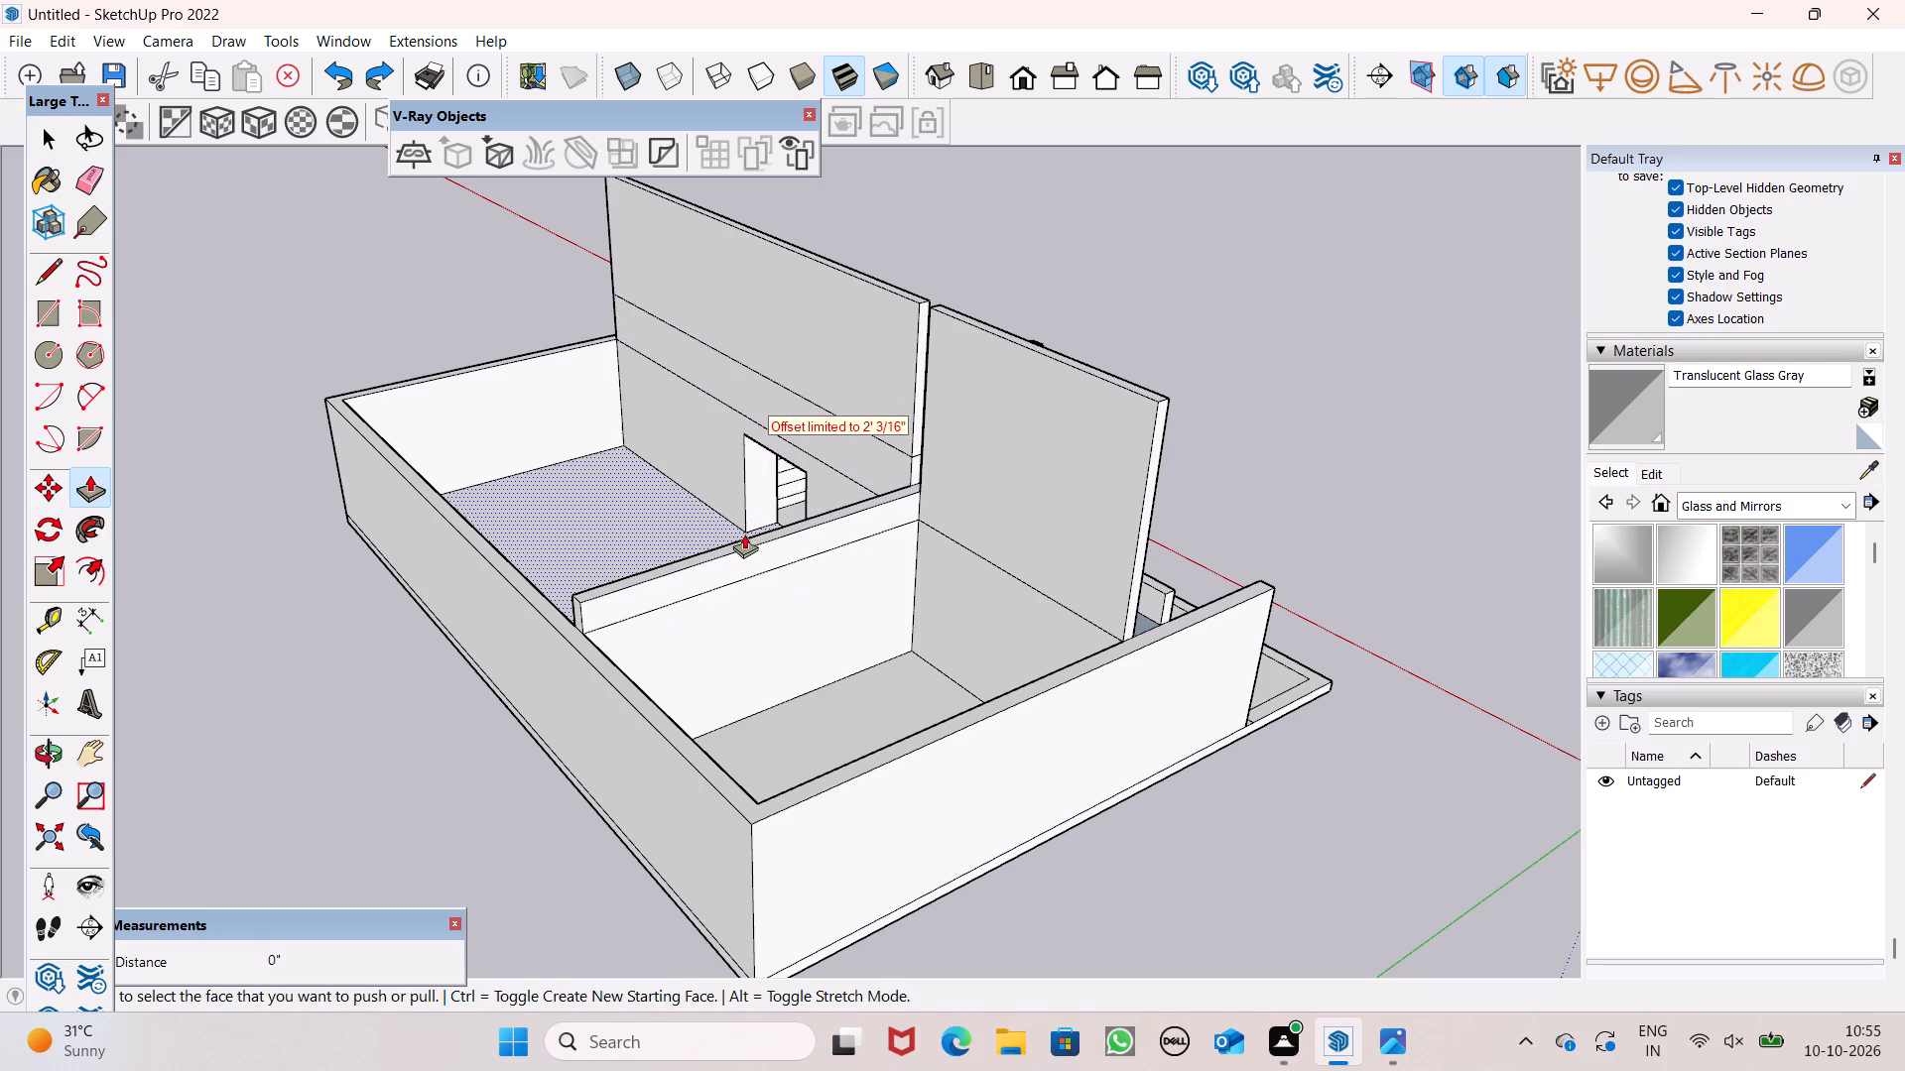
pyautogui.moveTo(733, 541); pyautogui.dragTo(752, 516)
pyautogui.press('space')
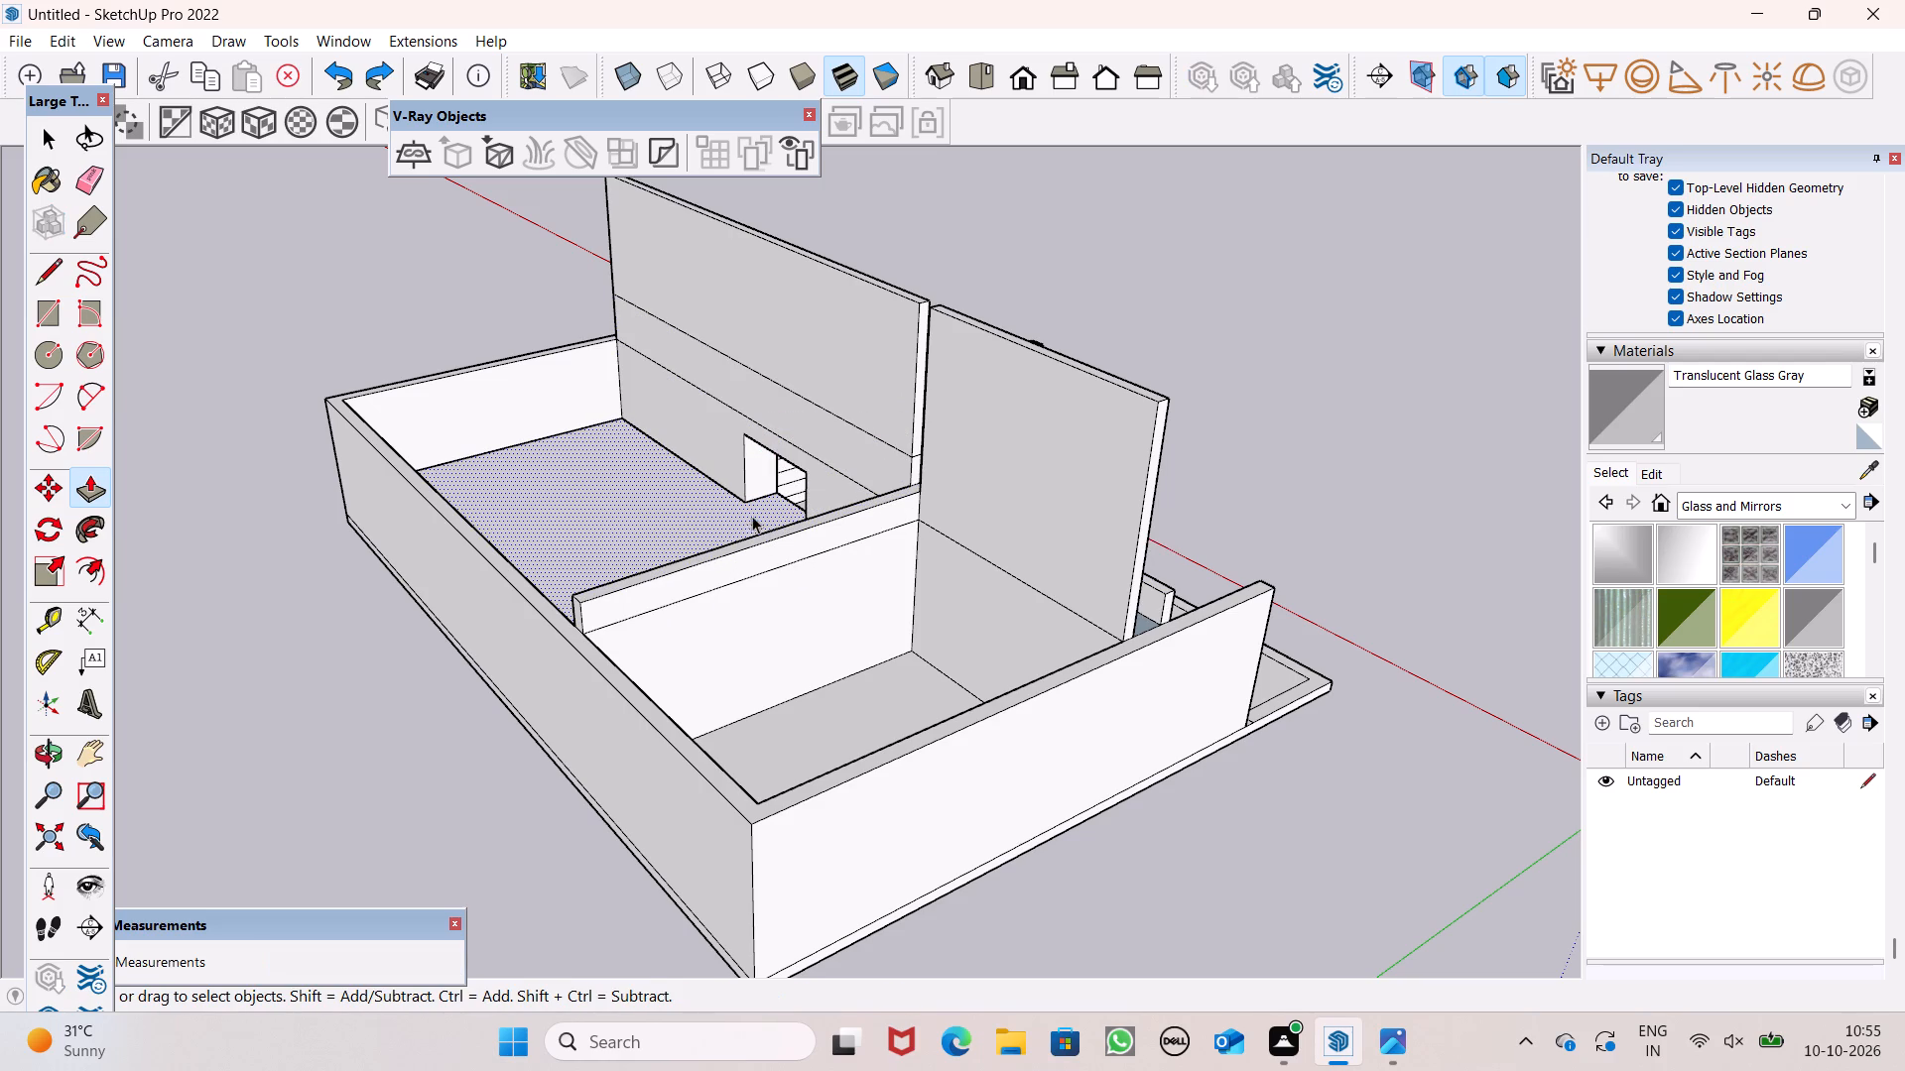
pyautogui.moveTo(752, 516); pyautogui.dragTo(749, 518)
# Pull the top of the dividing wall between the two rooms up 2' 3/16".
pyautogui.scroll(-3, 958, 476)
pyautogui.scroll(-4, 1154, 417)
pyautogui.moveTo(1153, 518); pyautogui.dragTo(427, 649, button='middle')
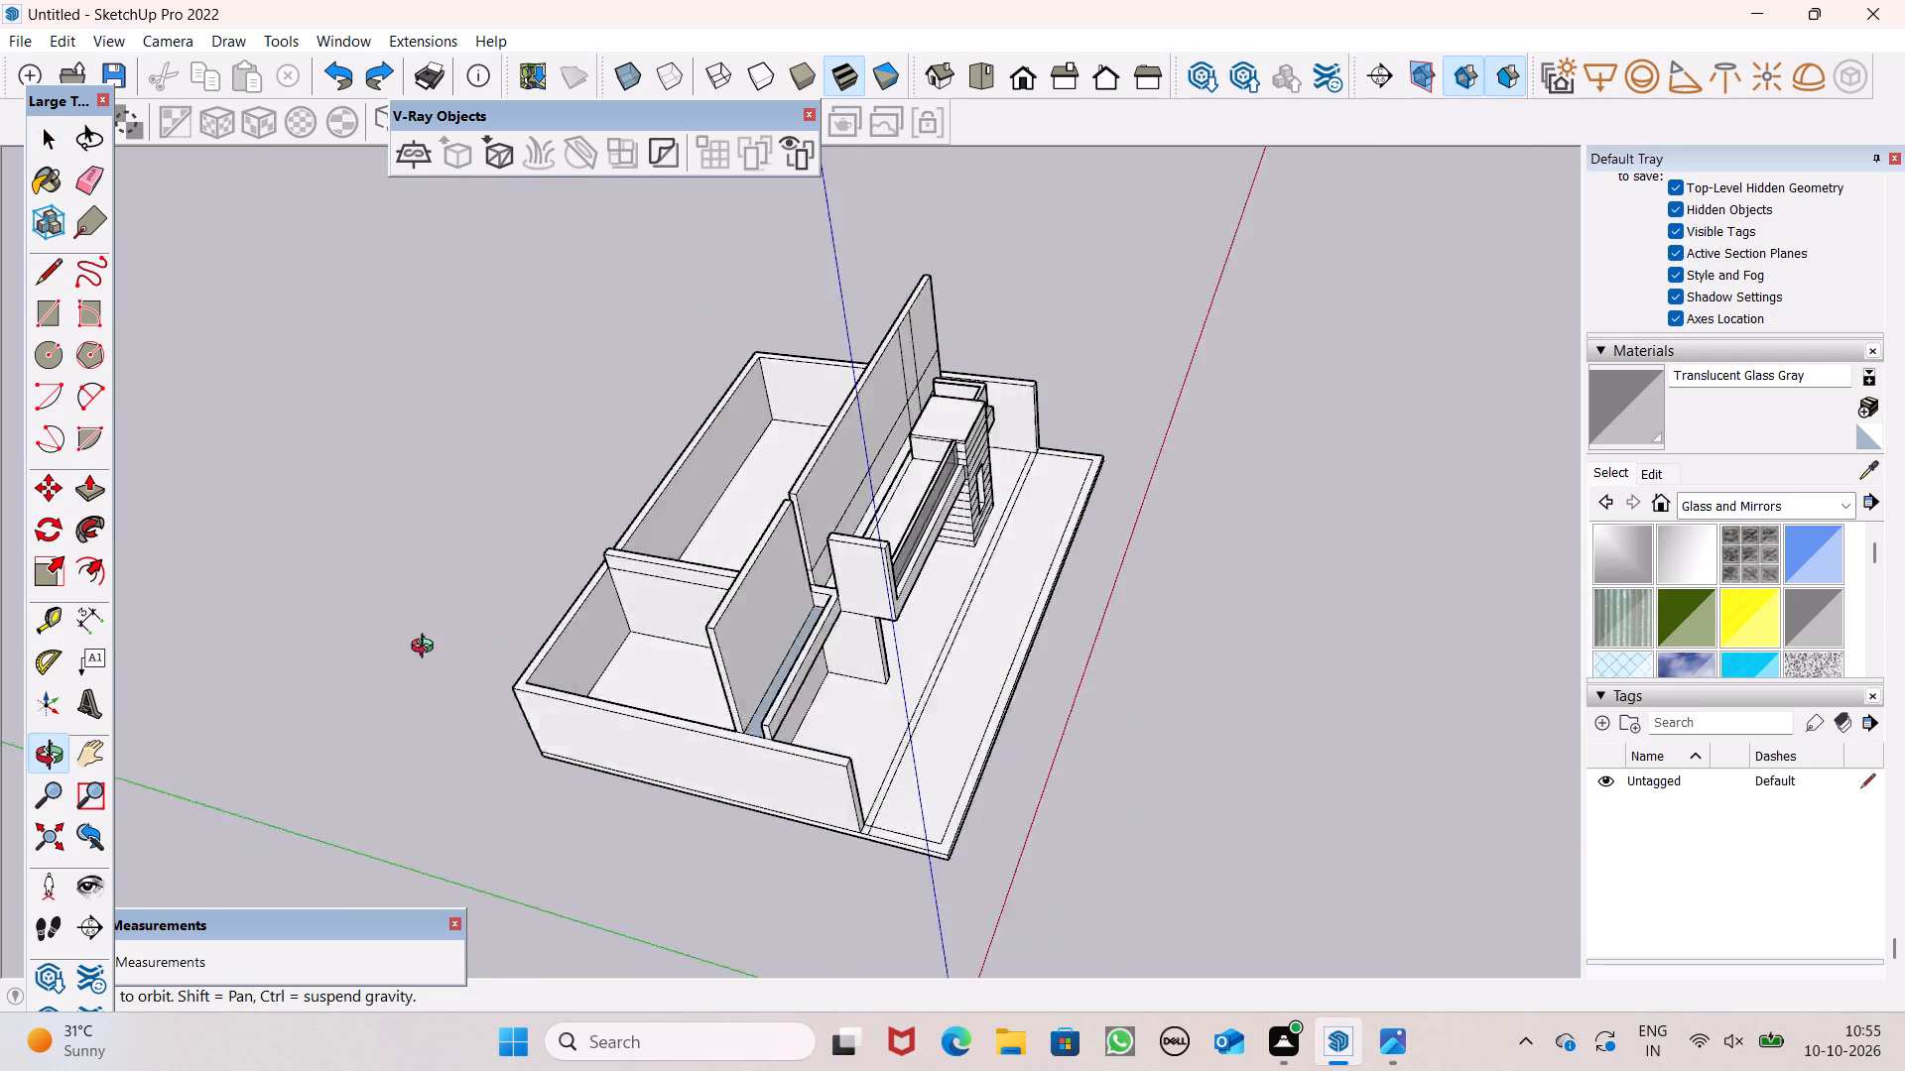
pyautogui.moveTo(427, 649); pyautogui.dragTo(1115, 845, button='middle')
pyautogui.scroll(2, 1003, 782)
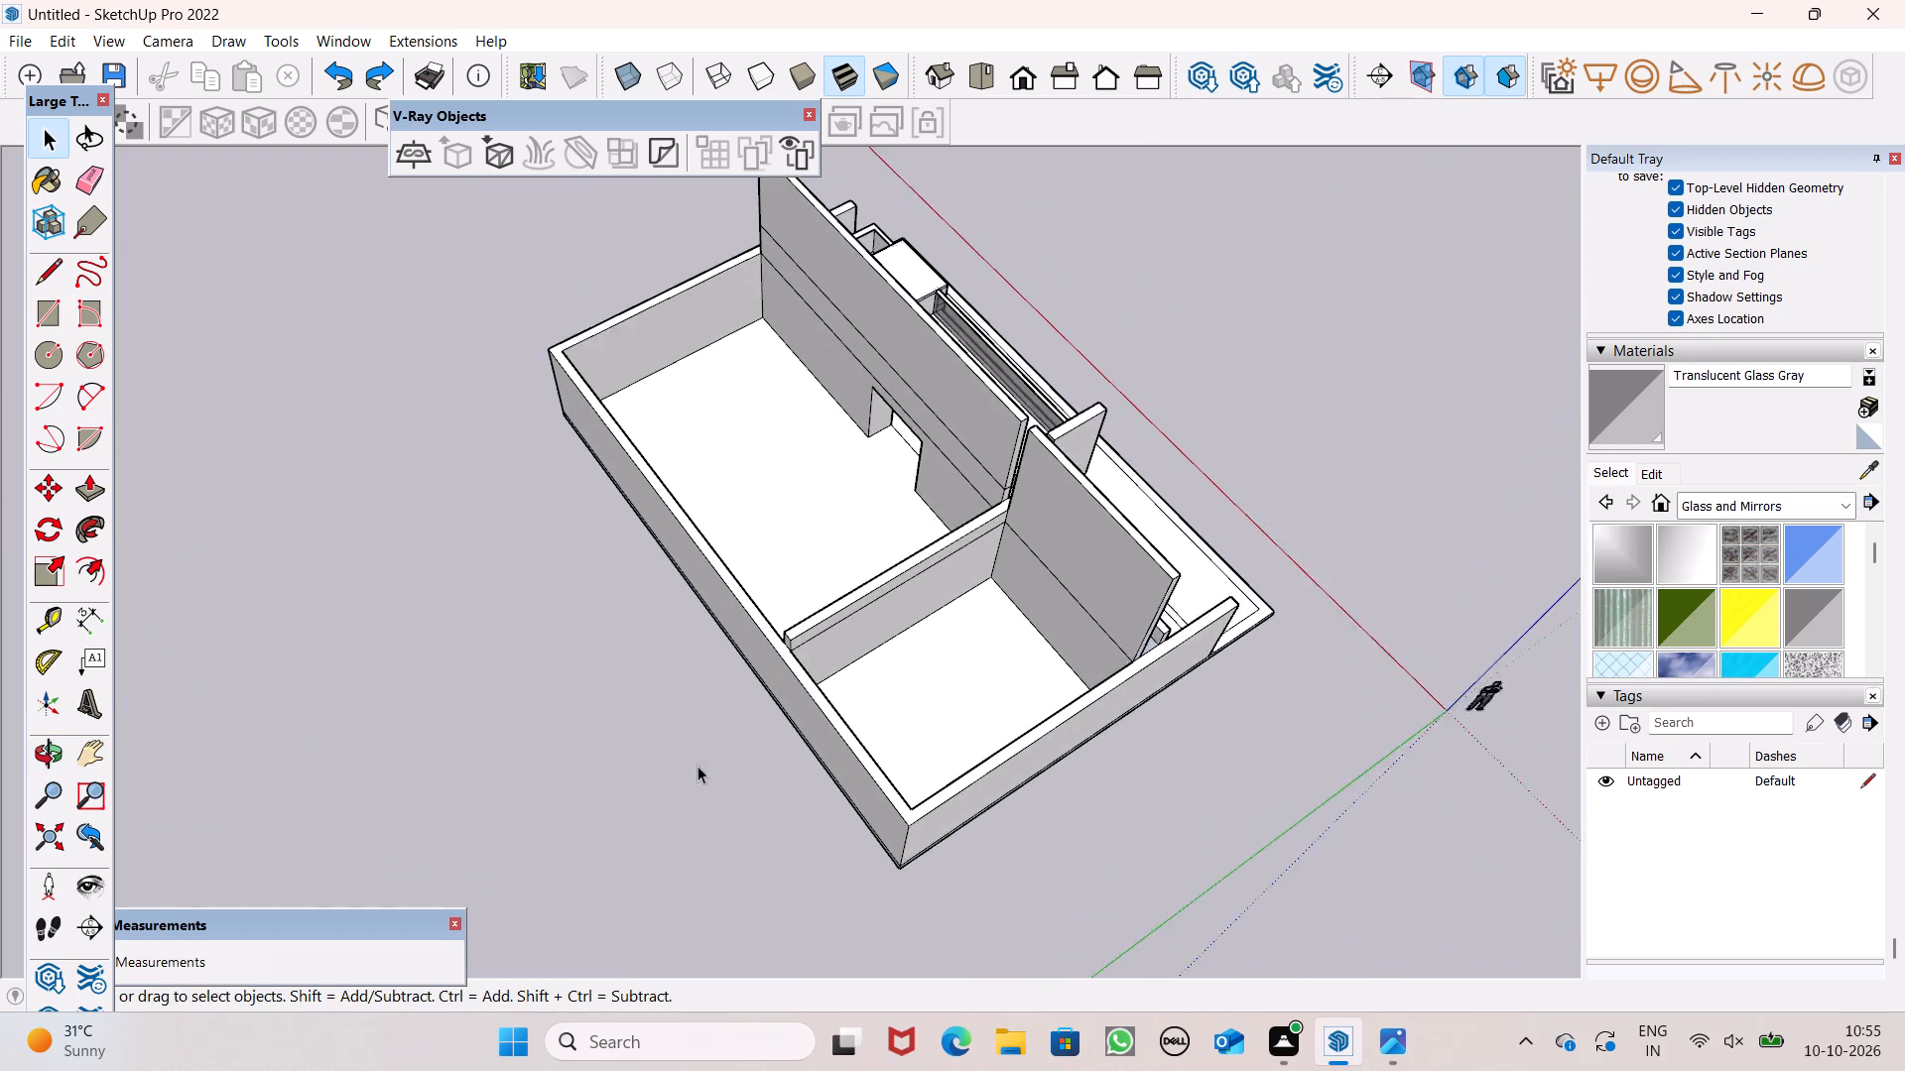
pyautogui.scroll(1, 698, 766)
pyautogui.click(86, 499)
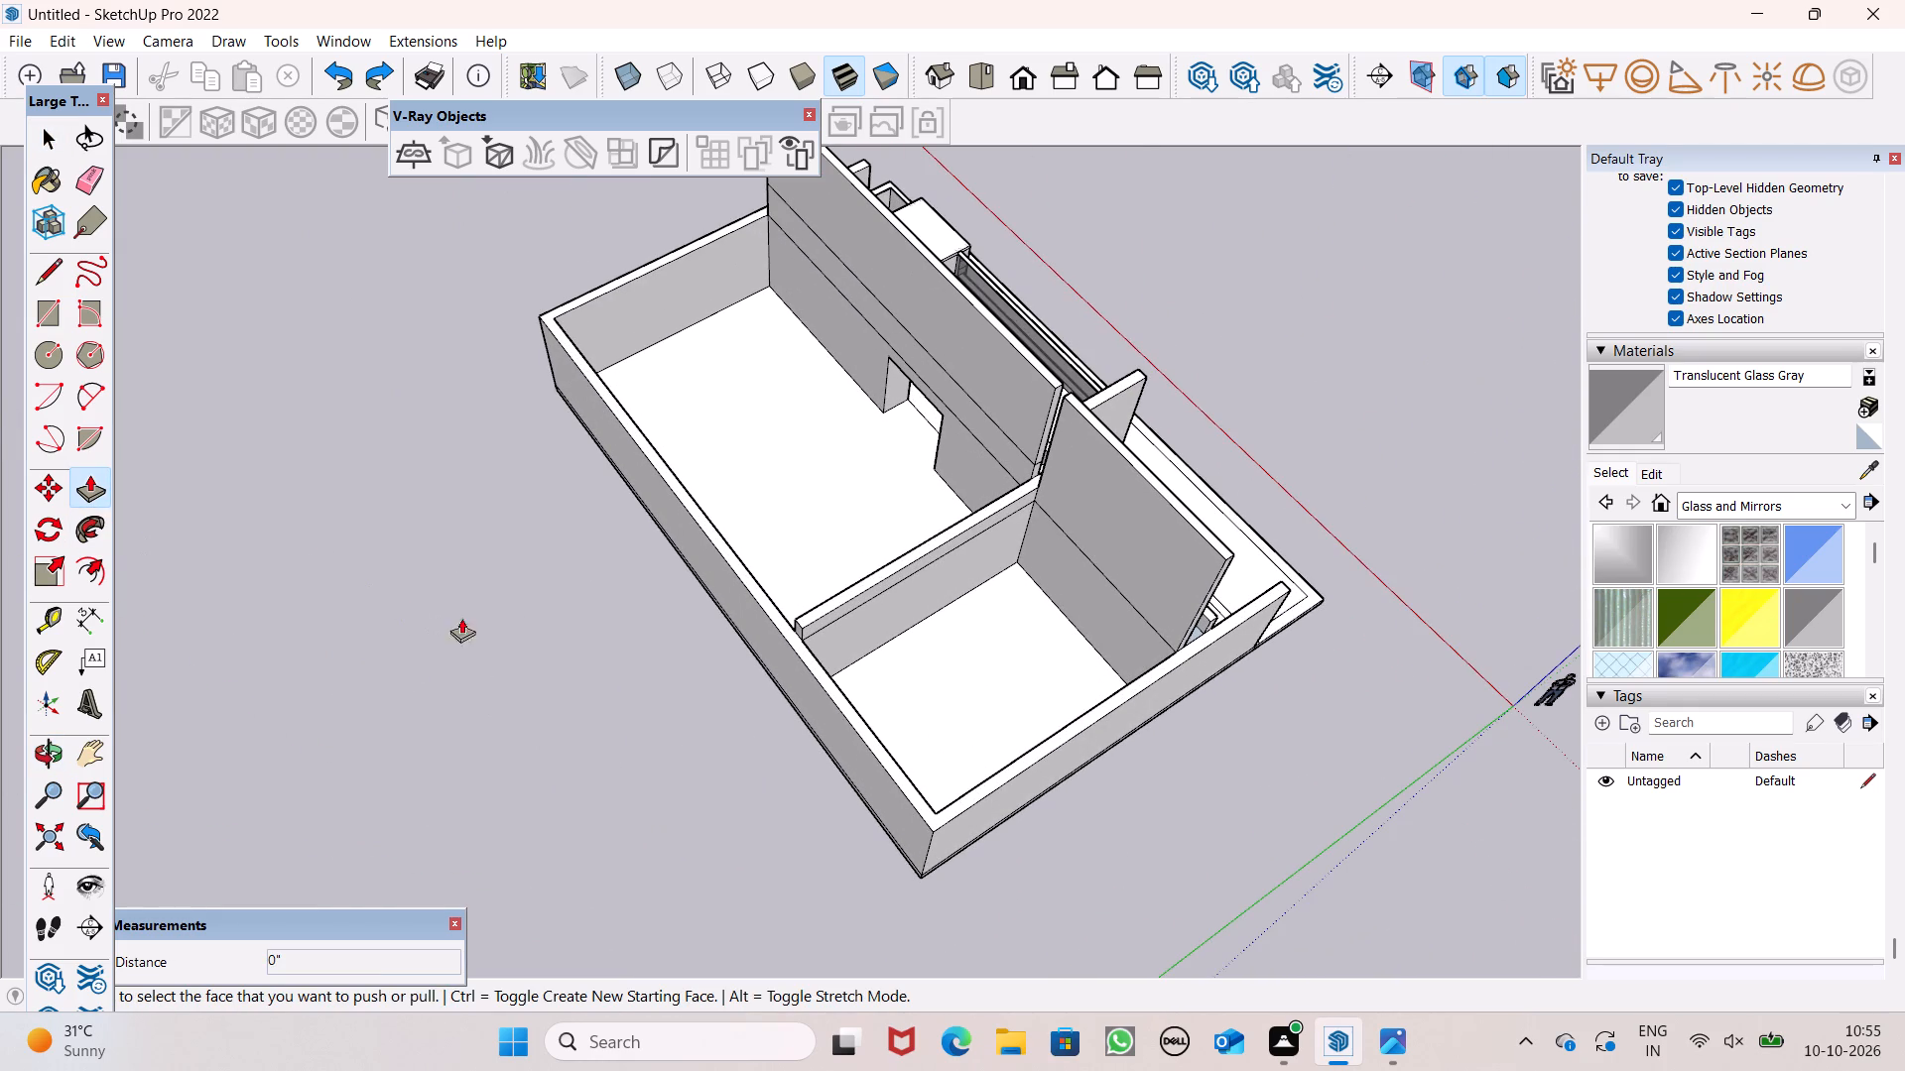
pyautogui.moveTo(804, 621); pyautogui.dragTo(794, 608)
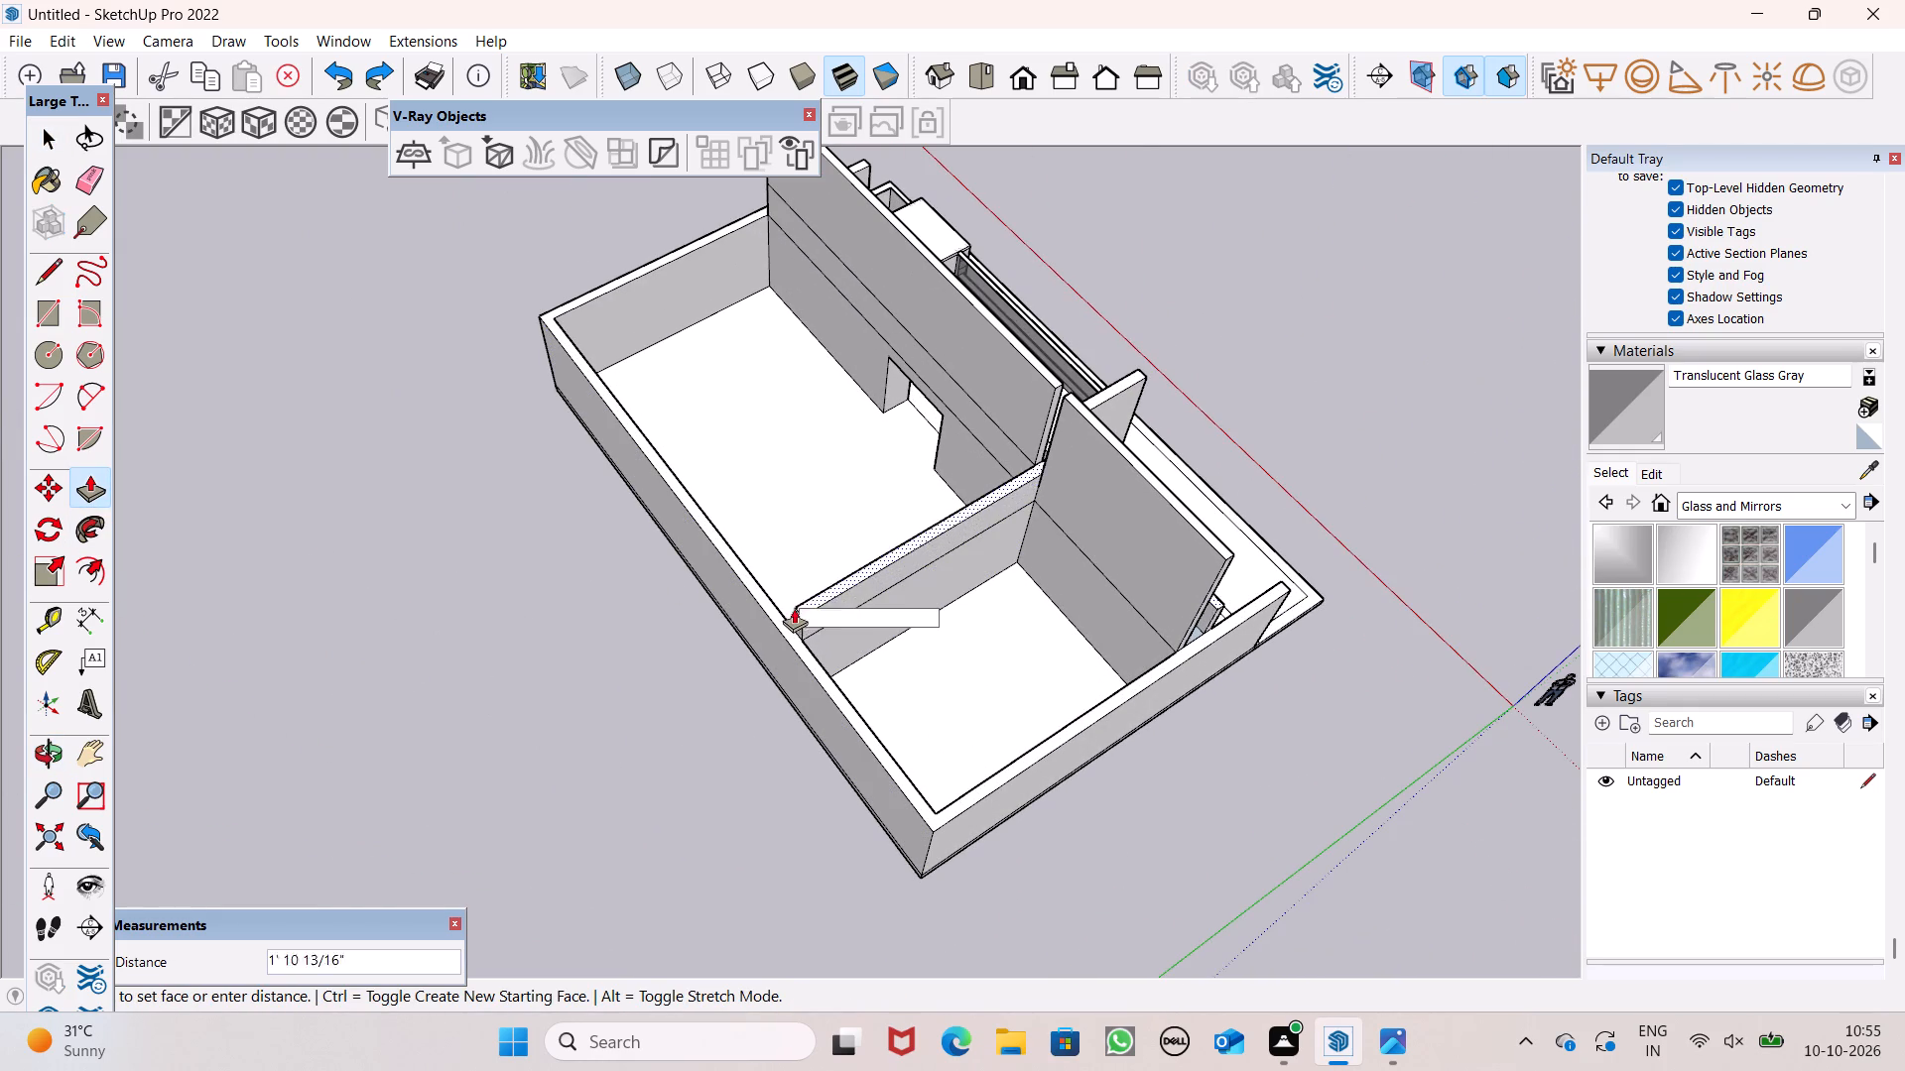
pyautogui.moveTo(794, 608); pyautogui.dragTo(1091, 415)
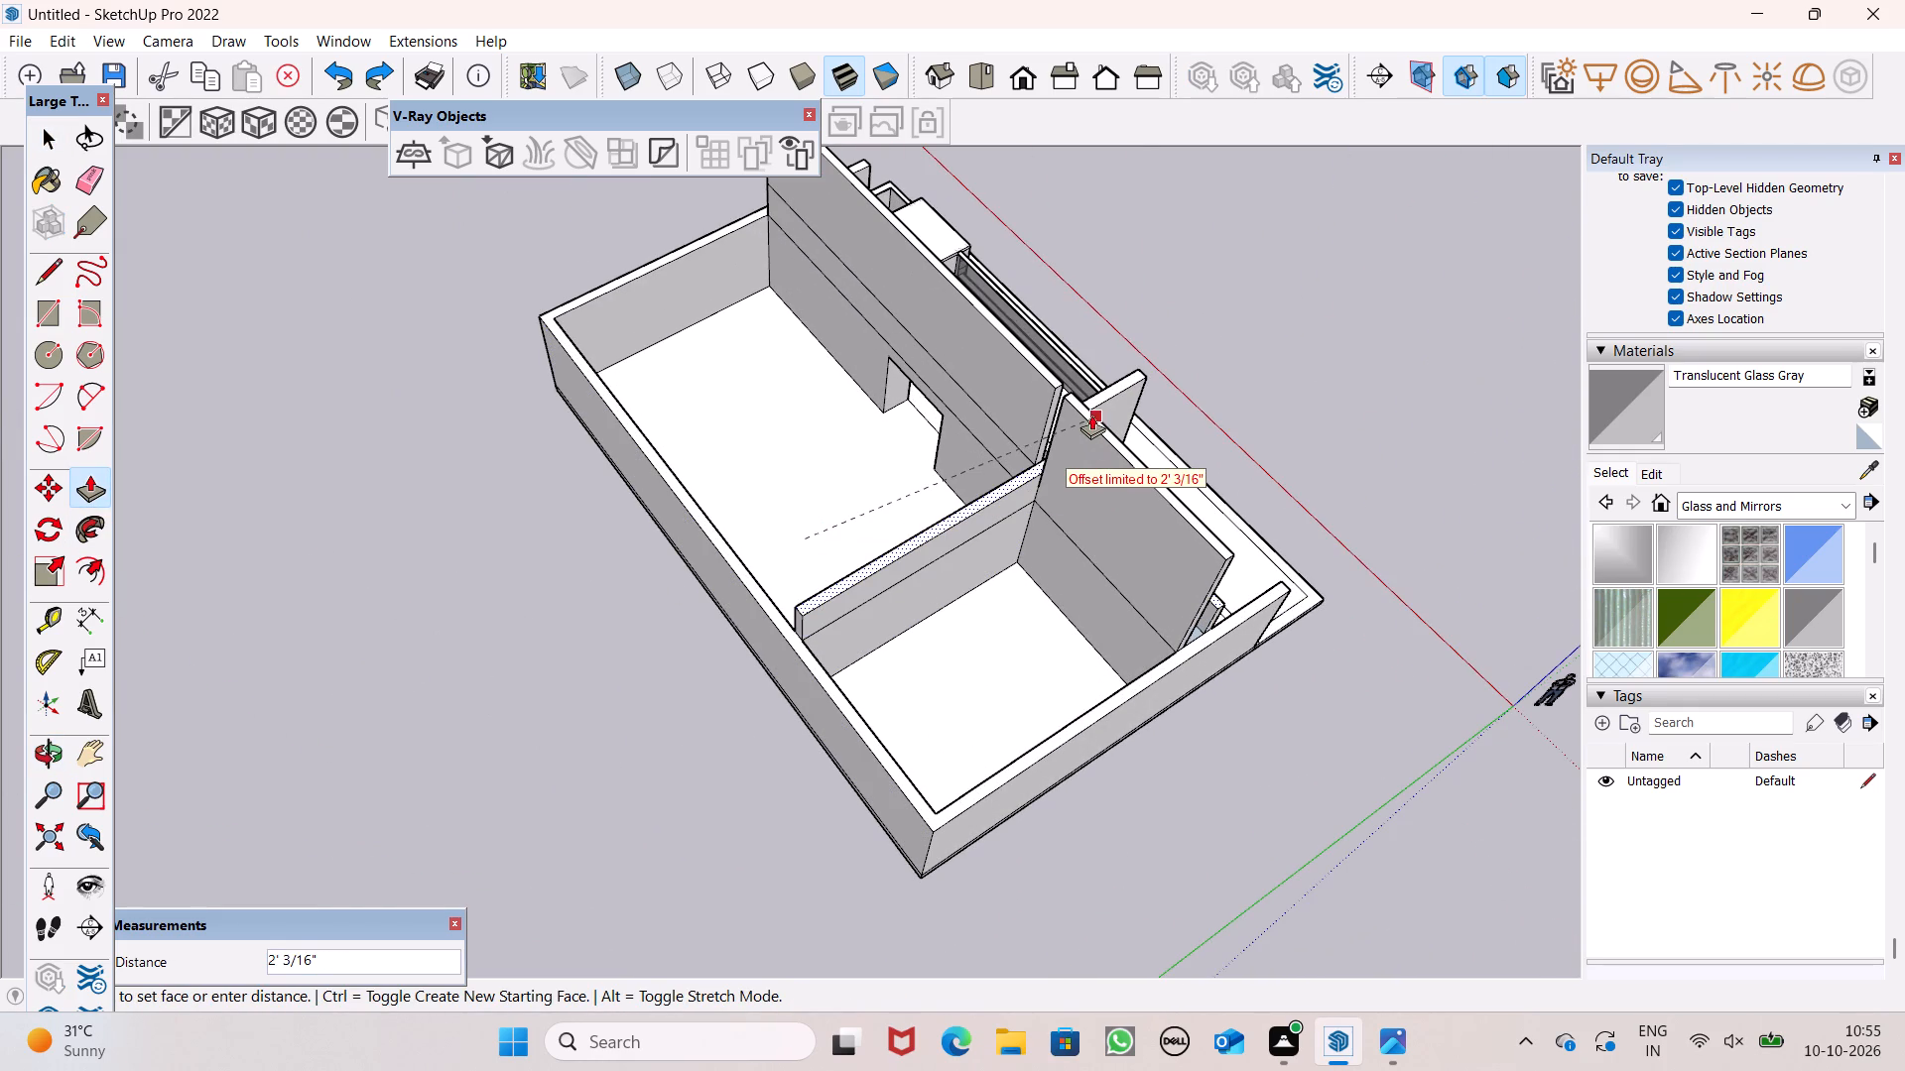
pyautogui.moveTo(1091, 415); pyautogui.dragTo(1074, 426)
# Pull the top of the dividing wall between the two rooms up another 5' 8 1/4".
pyautogui.scroll(5, 817, 579)
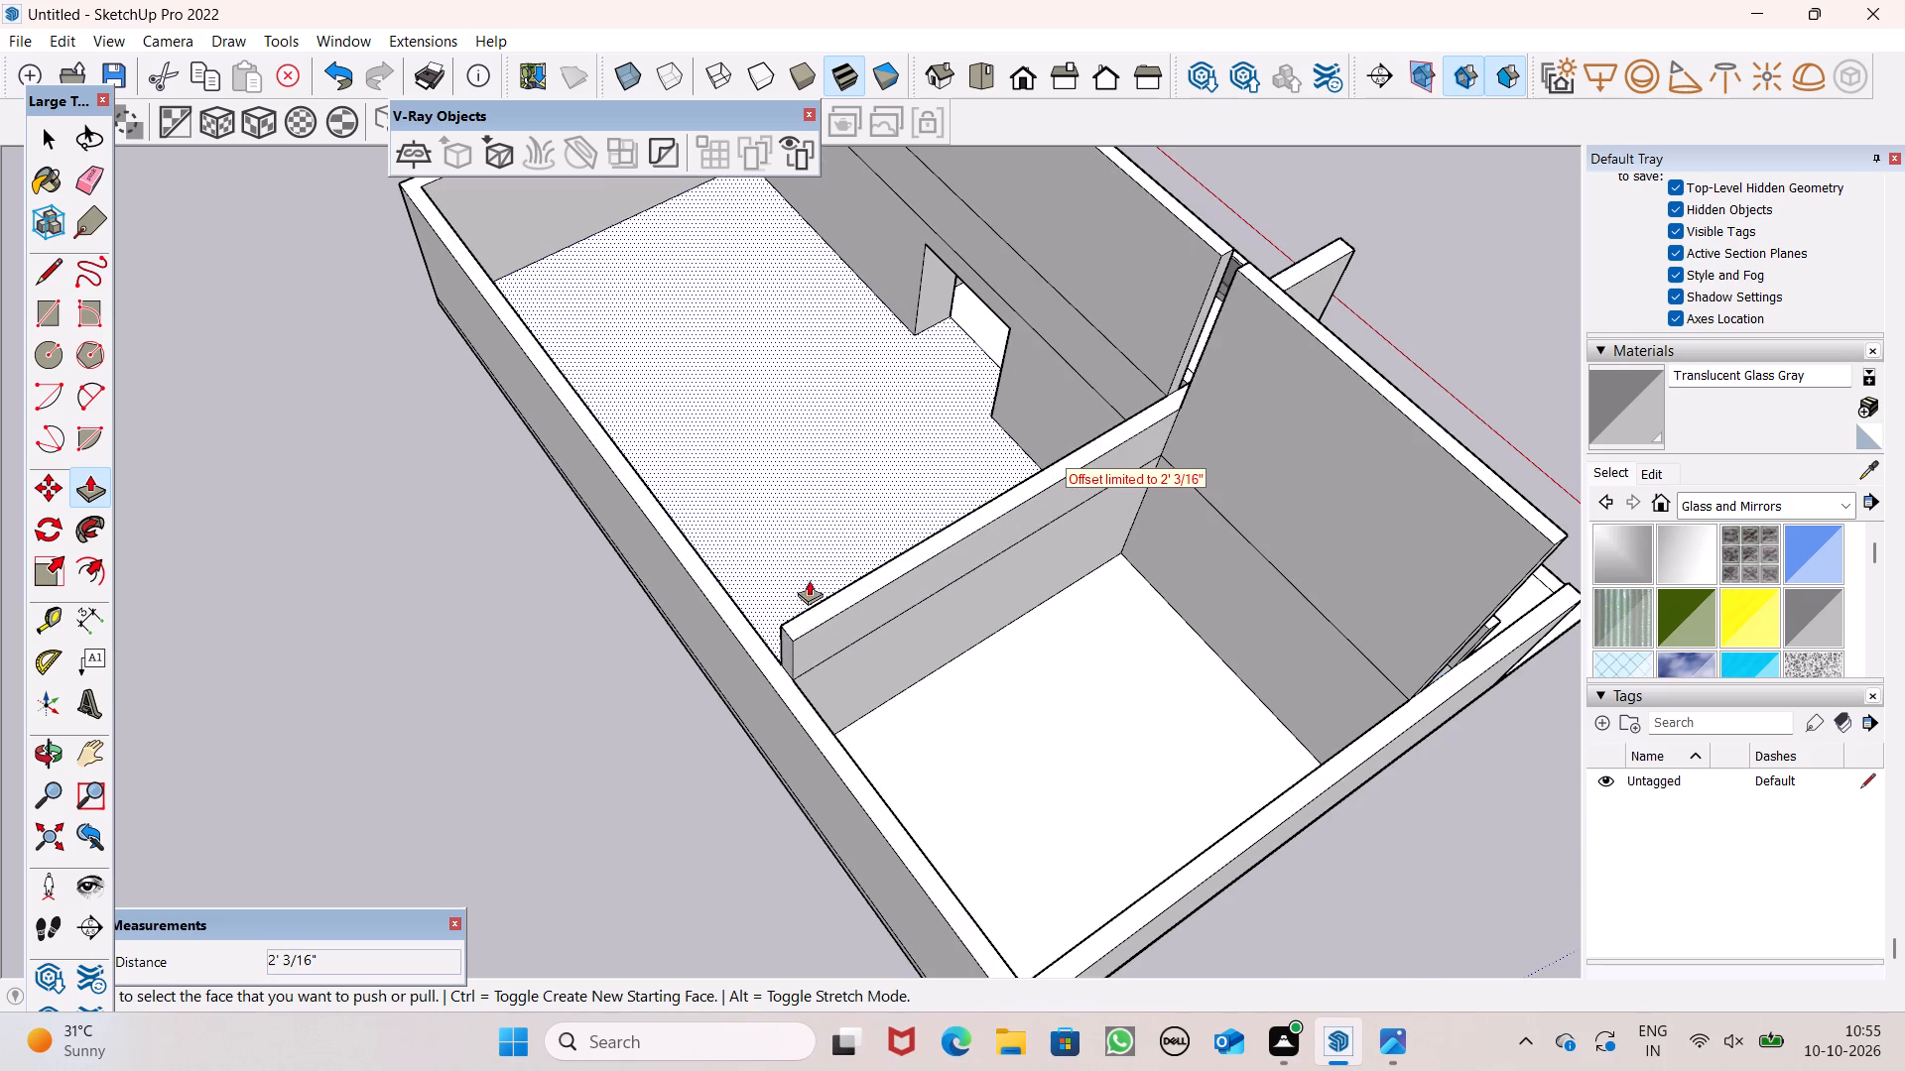
pyautogui.scroll(-2, 806, 619)
pyautogui.moveTo(791, 628); pyautogui.dragTo(802, 557)
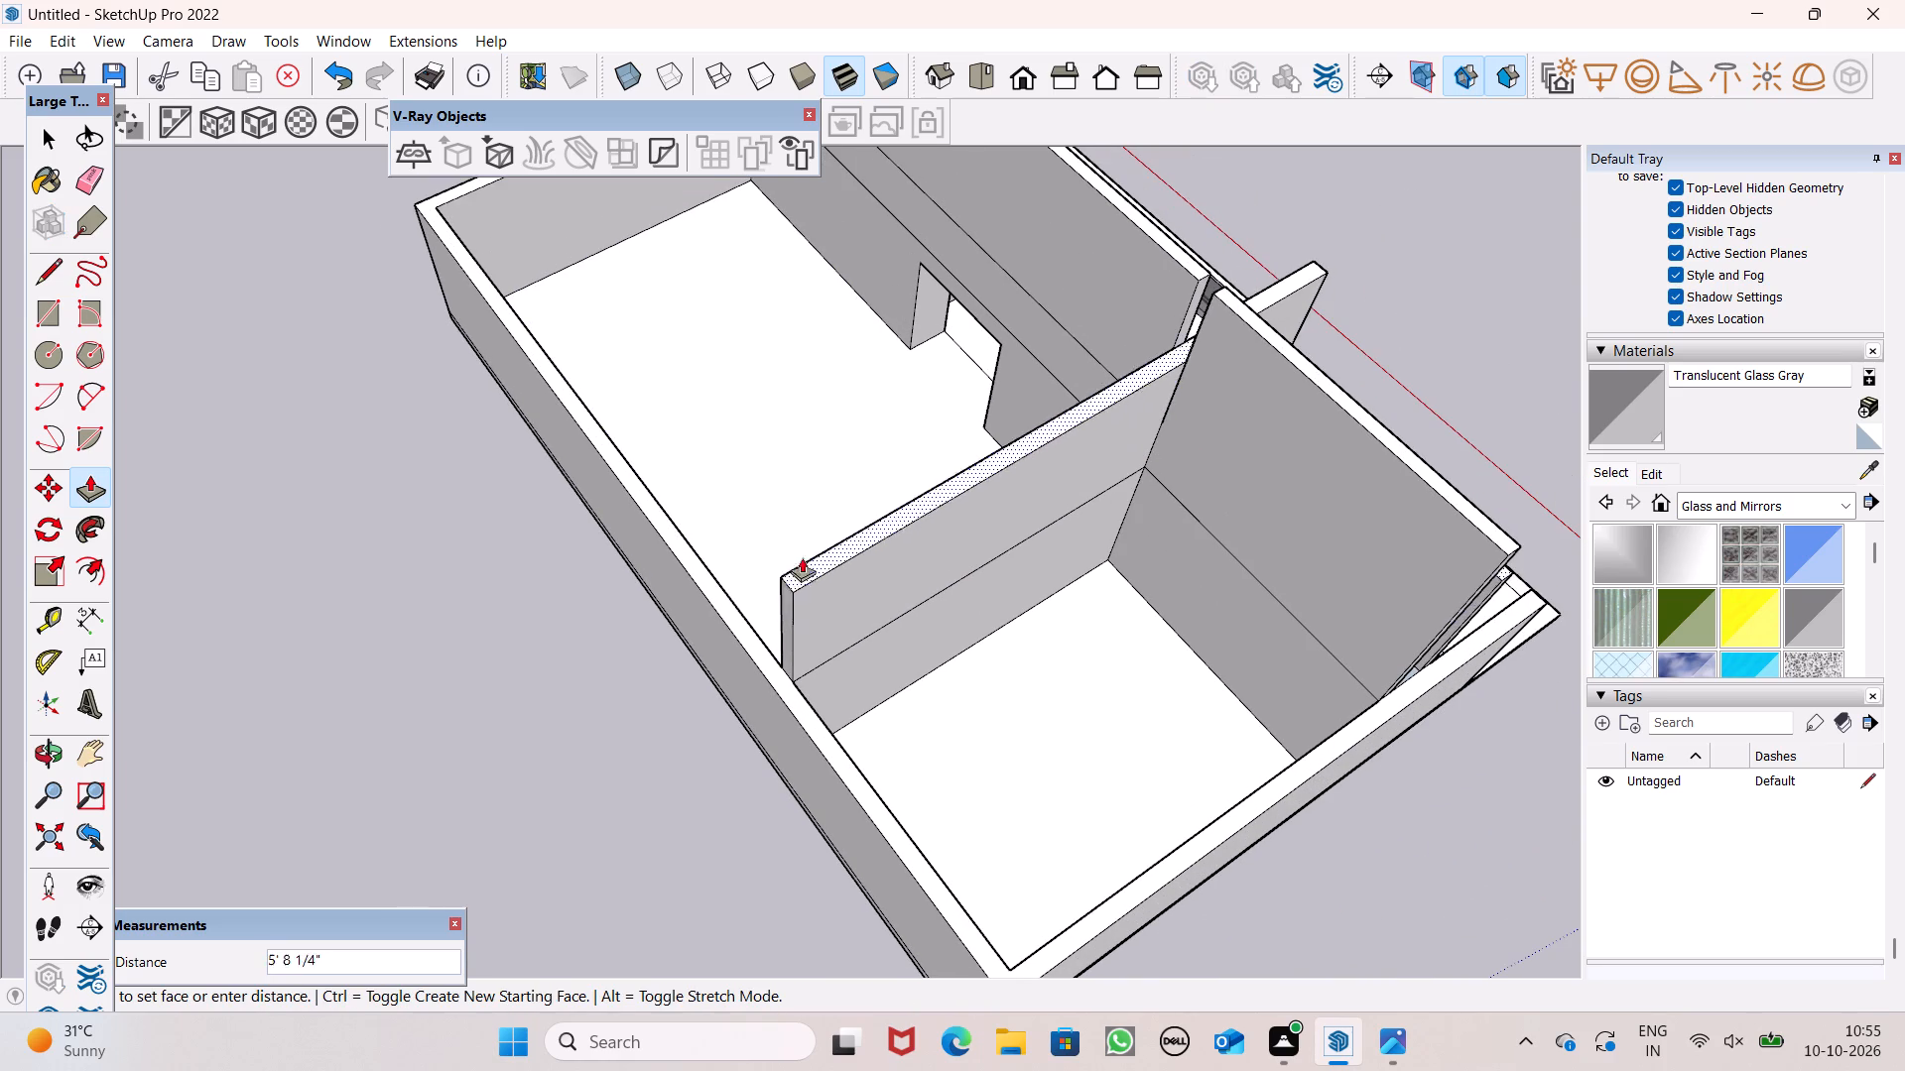
pyautogui.moveTo(802, 557); pyautogui.dragTo(1214, 347)
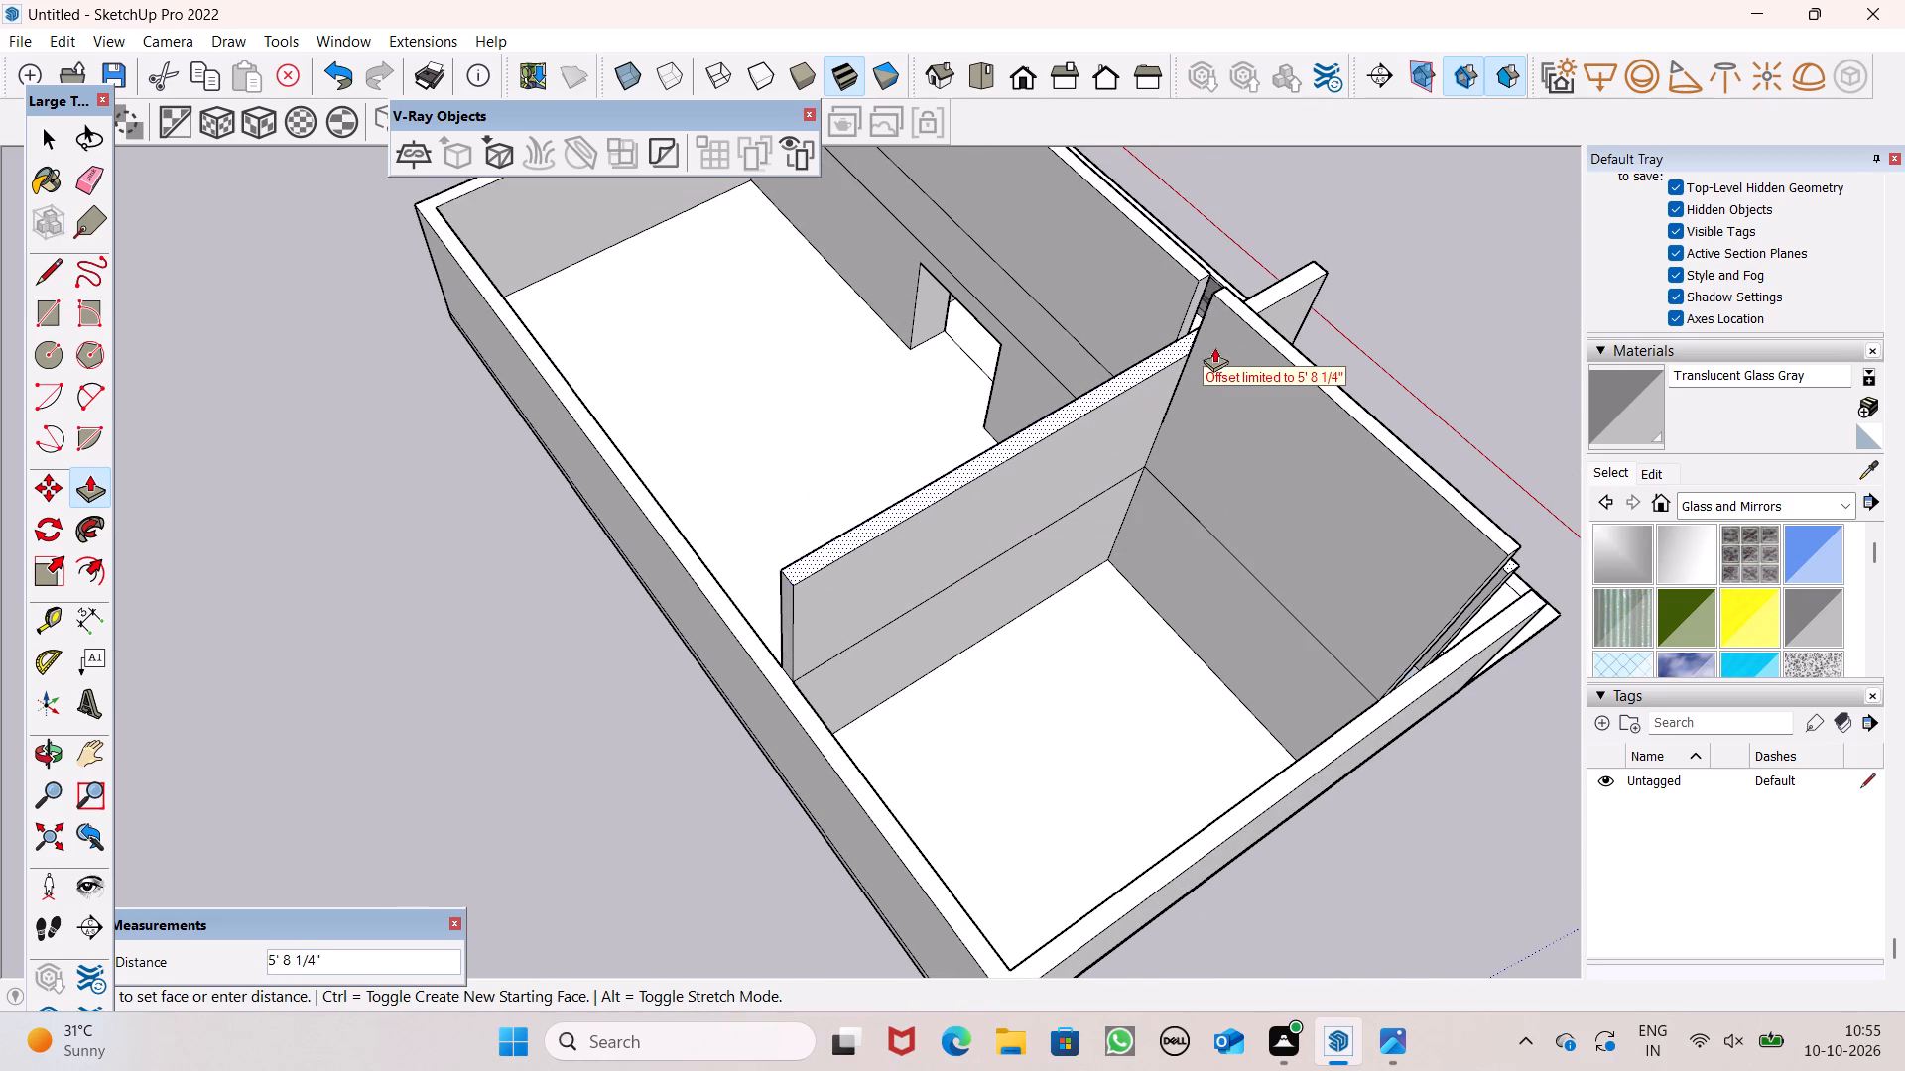
pyautogui.moveTo(1214, 347); pyautogui.dragTo(1253, 325)
# Examine the raised dividing and front walls from behind and in the top view.
pyautogui.scroll(-2, 1265, 371)
pyautogui.moveTo(1374, 400); pyautogui.dragTo(1904, 728, button='middle')
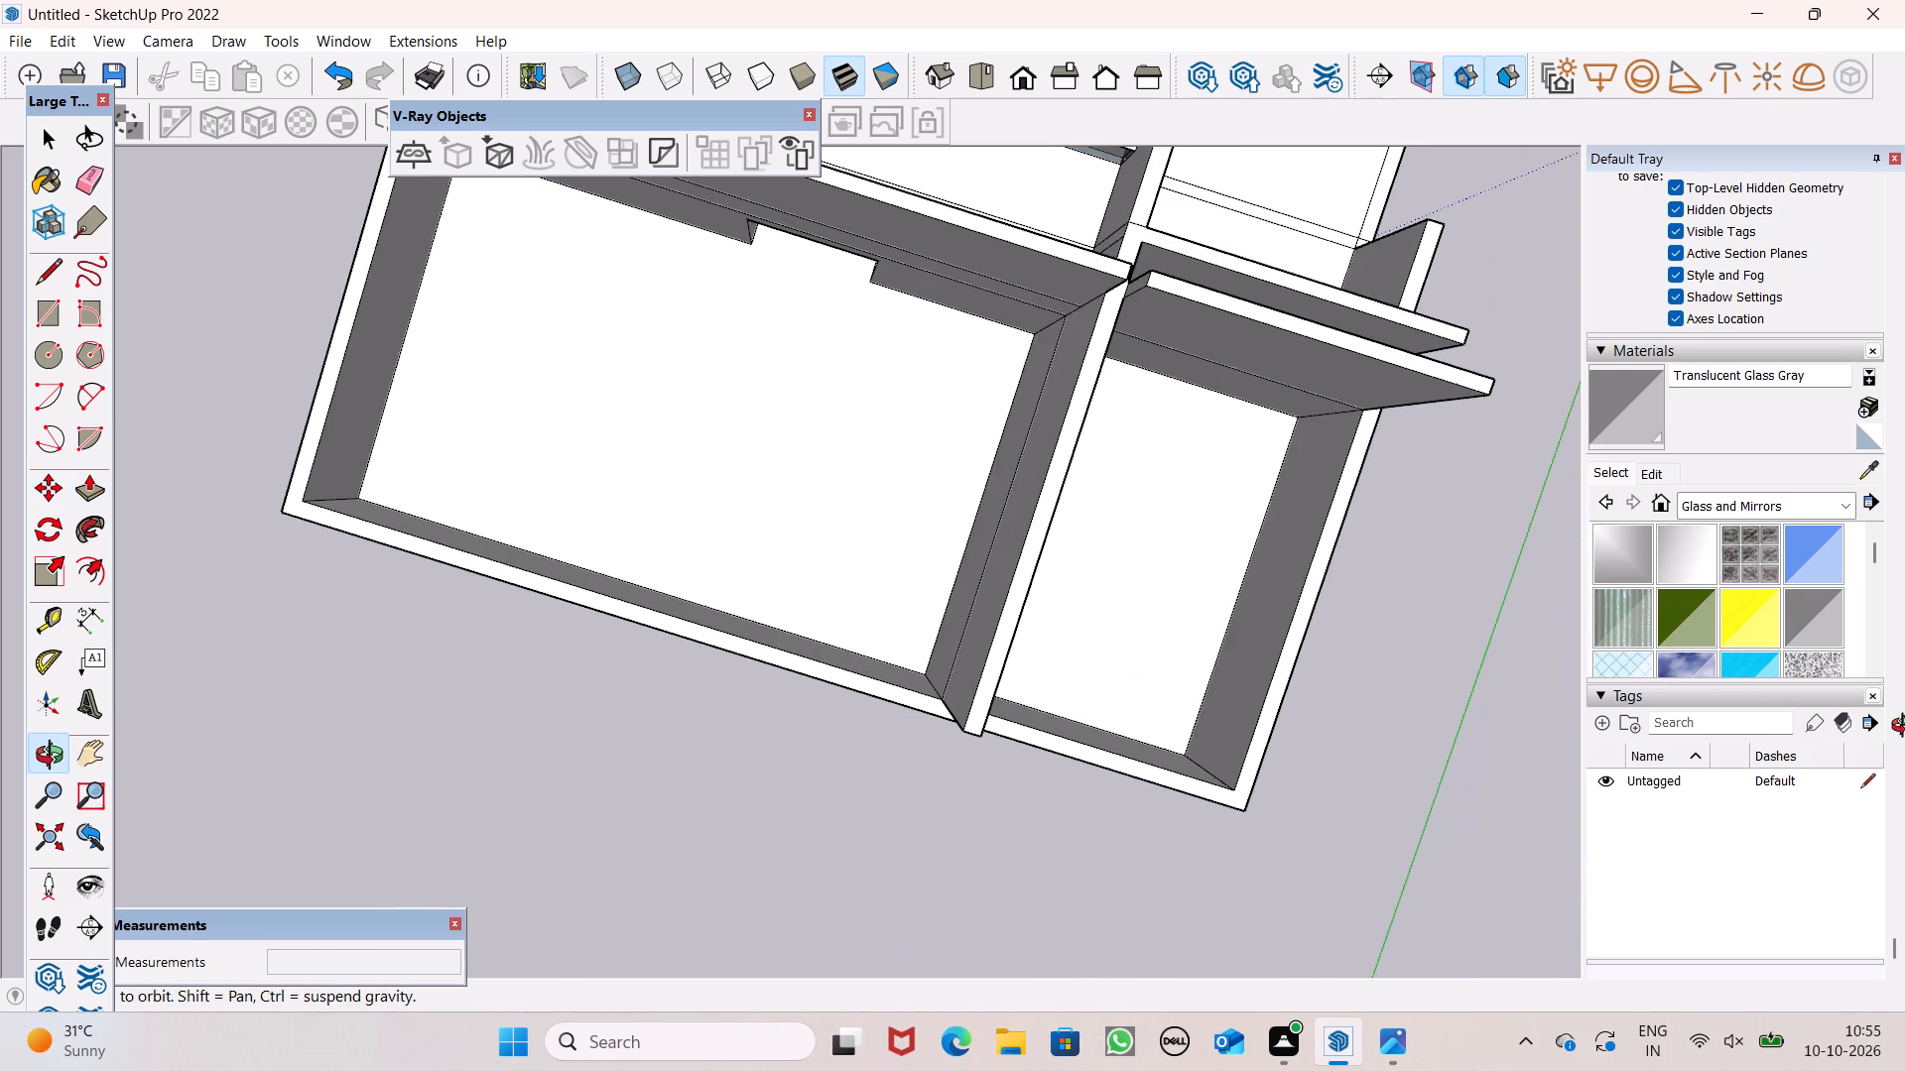
pyautogui.moveTo(1904, 728); pyautogui.dragTo(1904, 726, button='middle')
pyautogui.scroll(-3, 1635, 465)
pyautogui.scroll(-4, 1249, 357)
pyautogui.scroll(-5, 1148, 394)
pyautogui.moveTo(1222, 401); pyautogui.dragTo(1169, 426, button='middle')
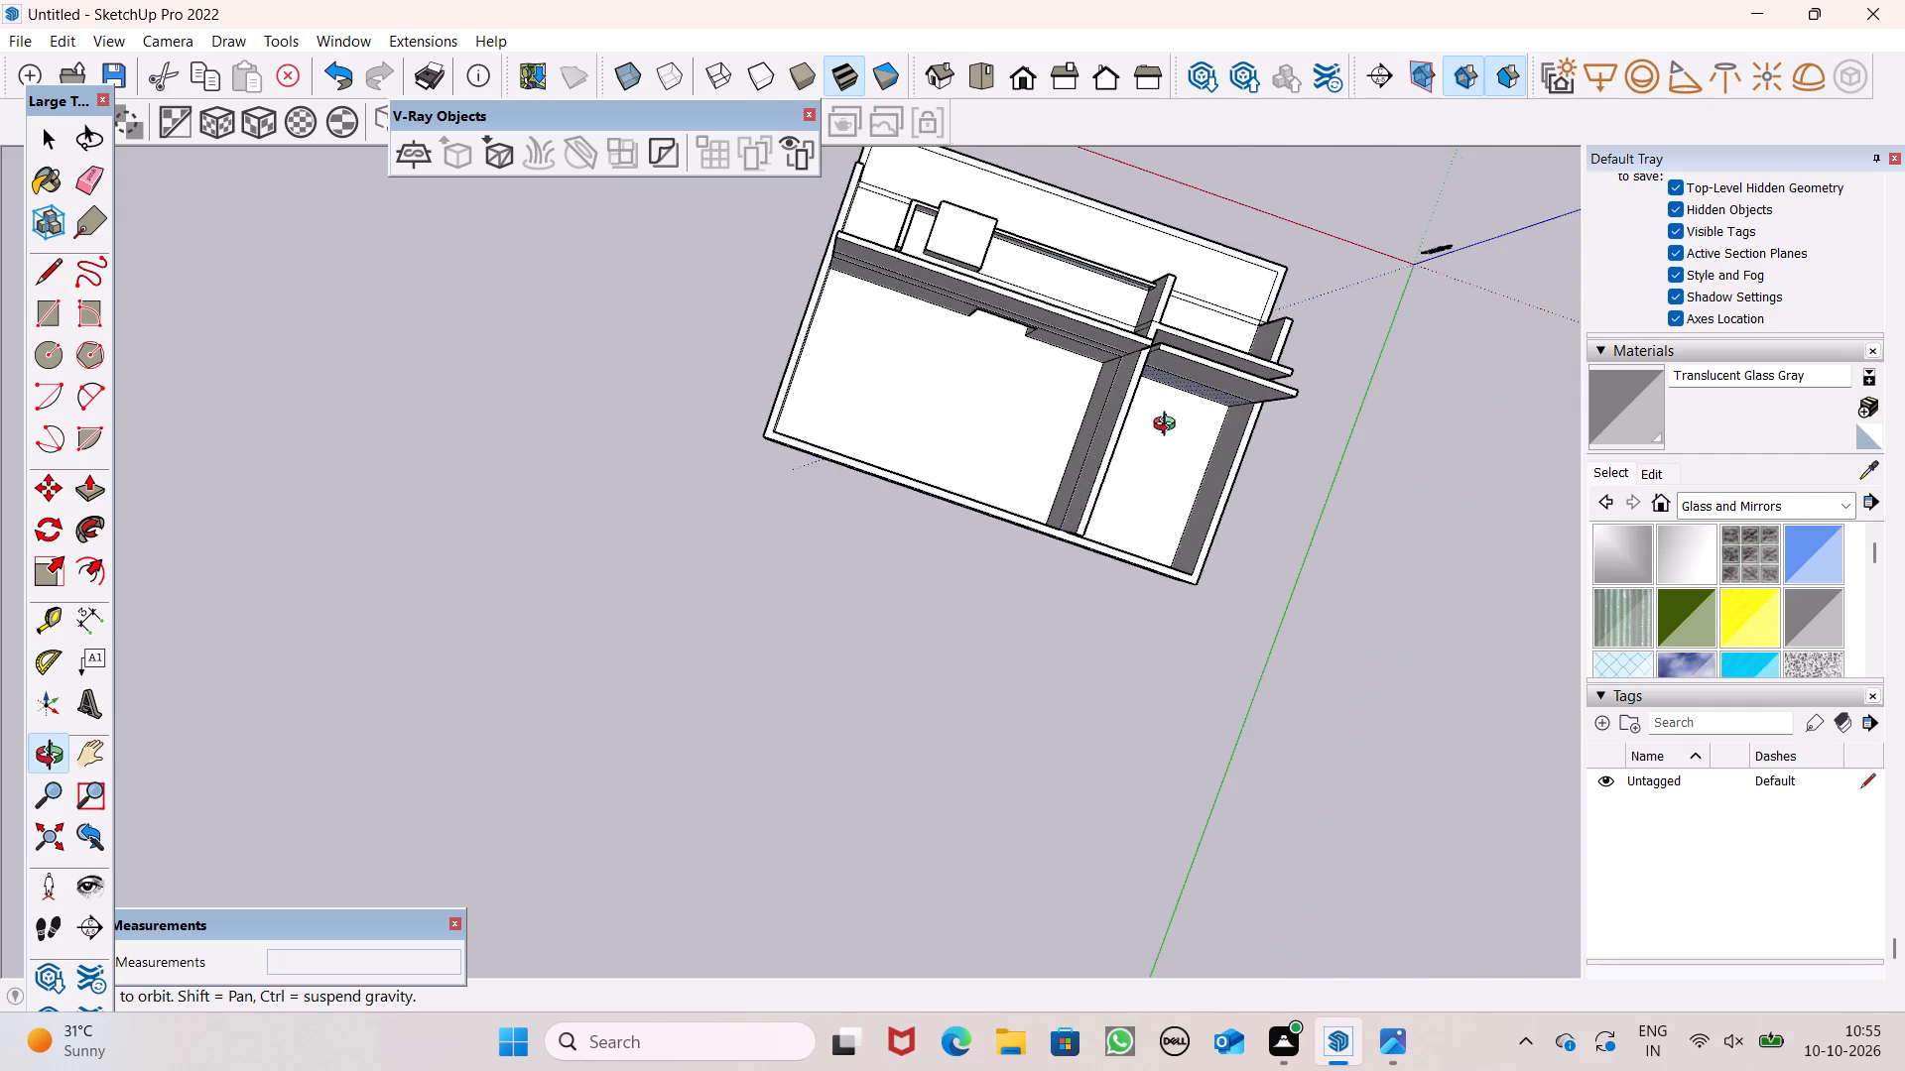
pyautogui.moveTo(1169, 426); pyautogui.dragTo(553, 522, button='middle')
pyautogui.scroll(-5, 796, 649)
pyautogui.scroll(1, 799, 662)
pyautogui.moveTo(712, 712); pyautogui.dragTo(981, 680, button='middle')
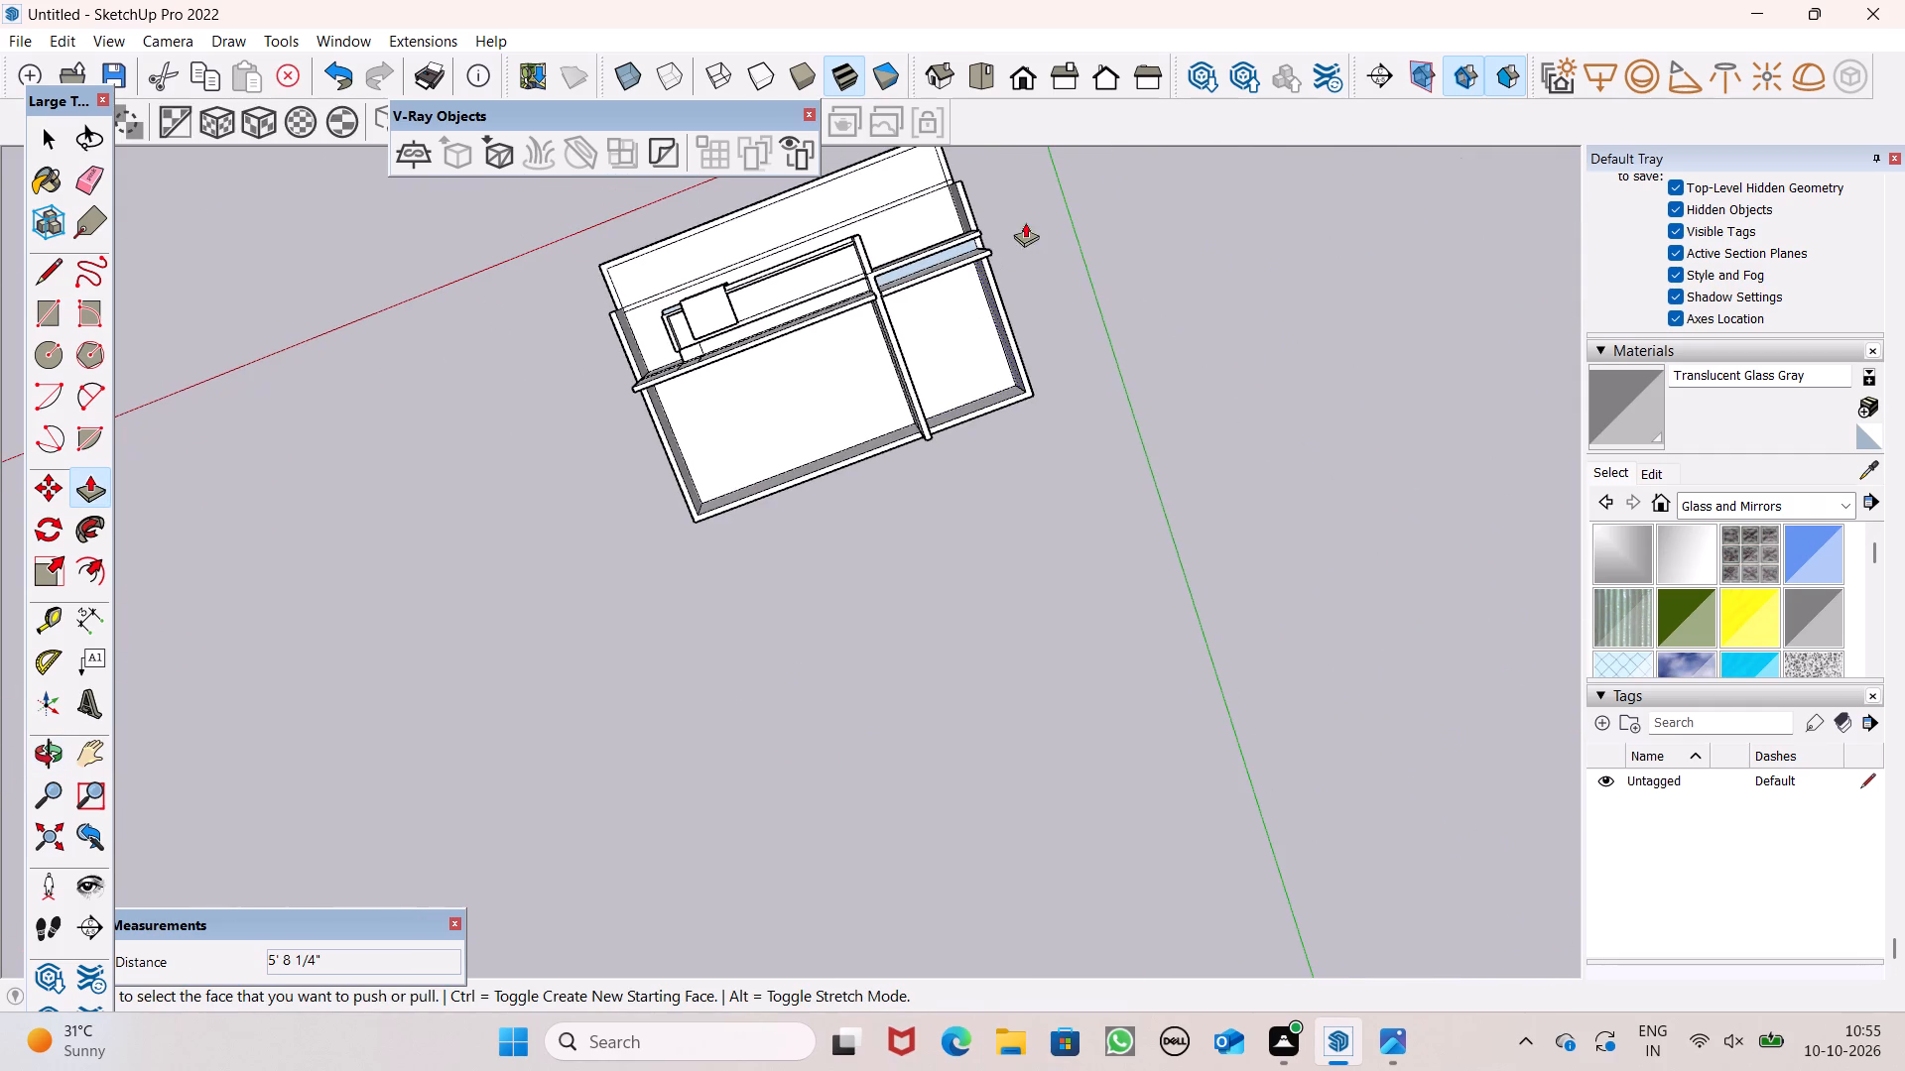
pyautogui.click(976, 99)
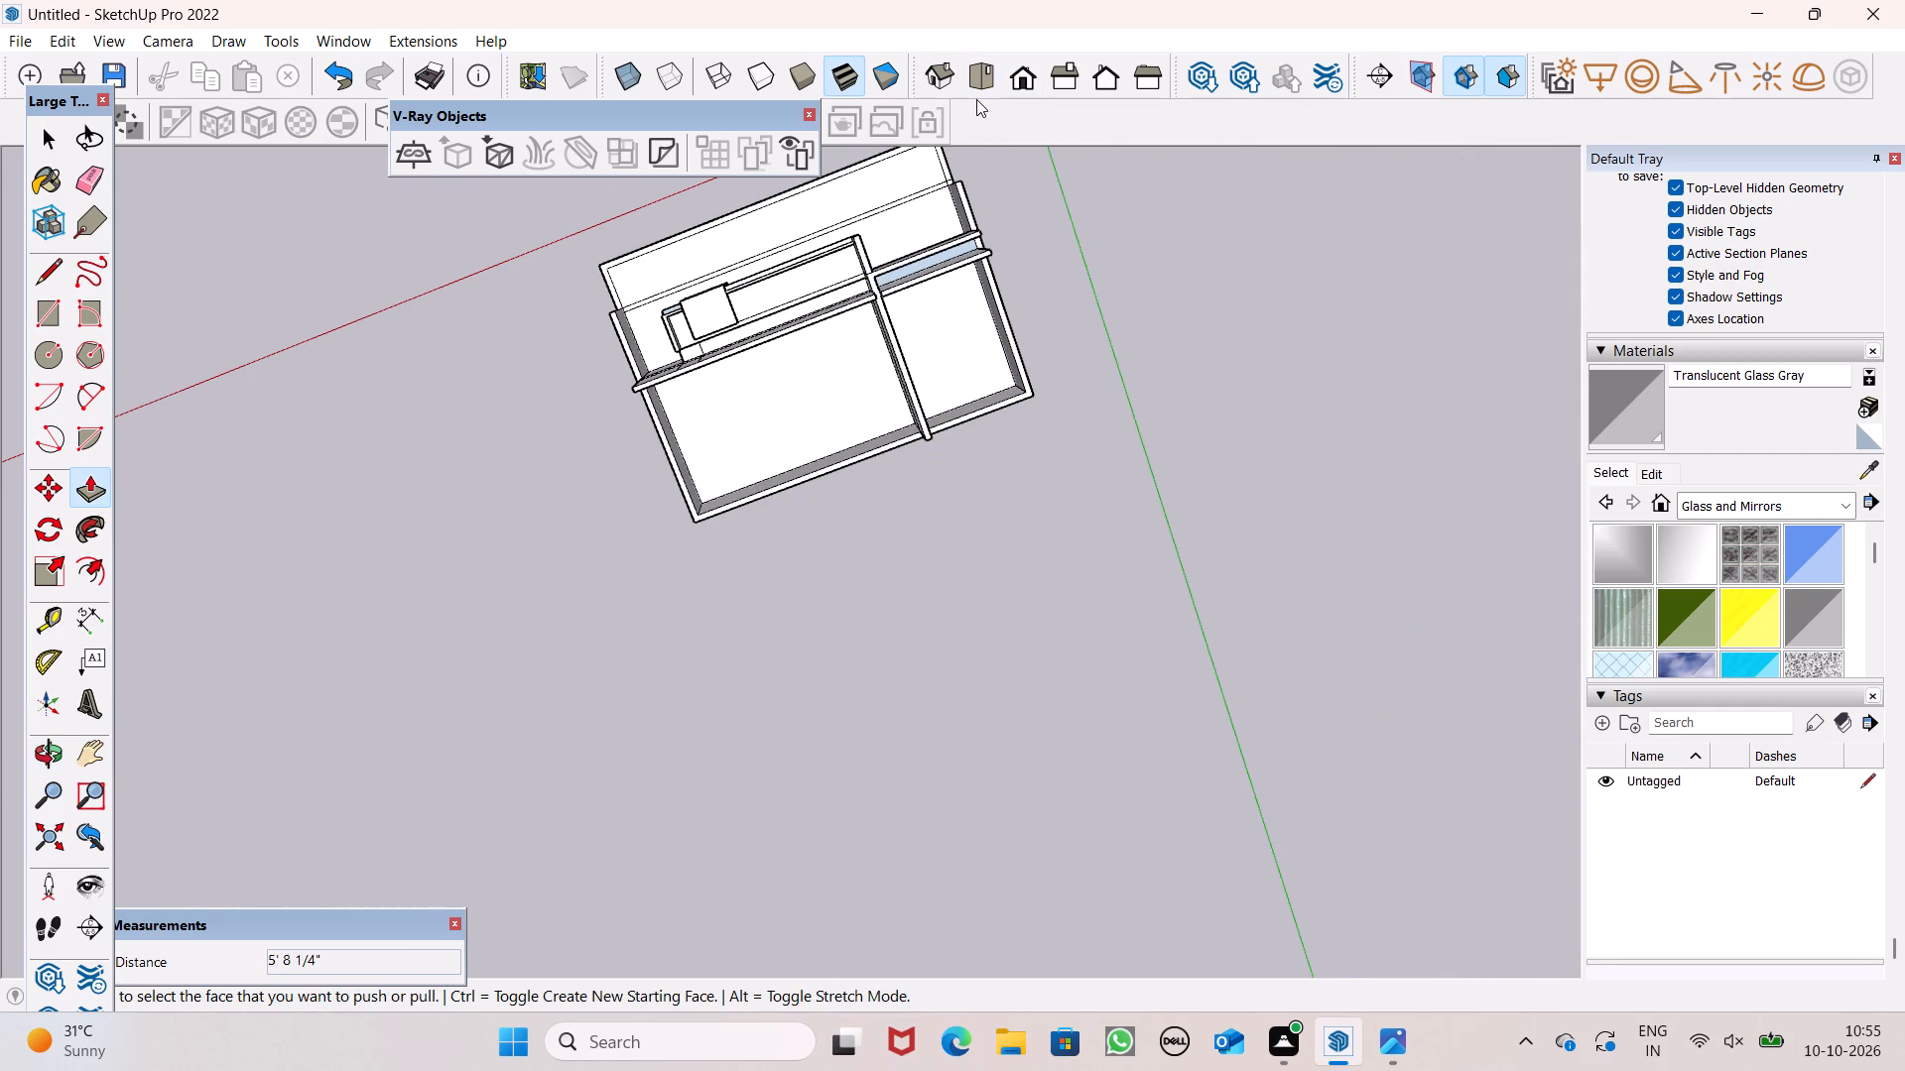
pyautogui.click(984, 76)
pyautogui.scroll(-3, 873, 528)
pyautogui.scroll(2, 855, 581)
pyautogui.scroll(-1, 832, 580)
pyautogui.scroll(6, 830, 578)
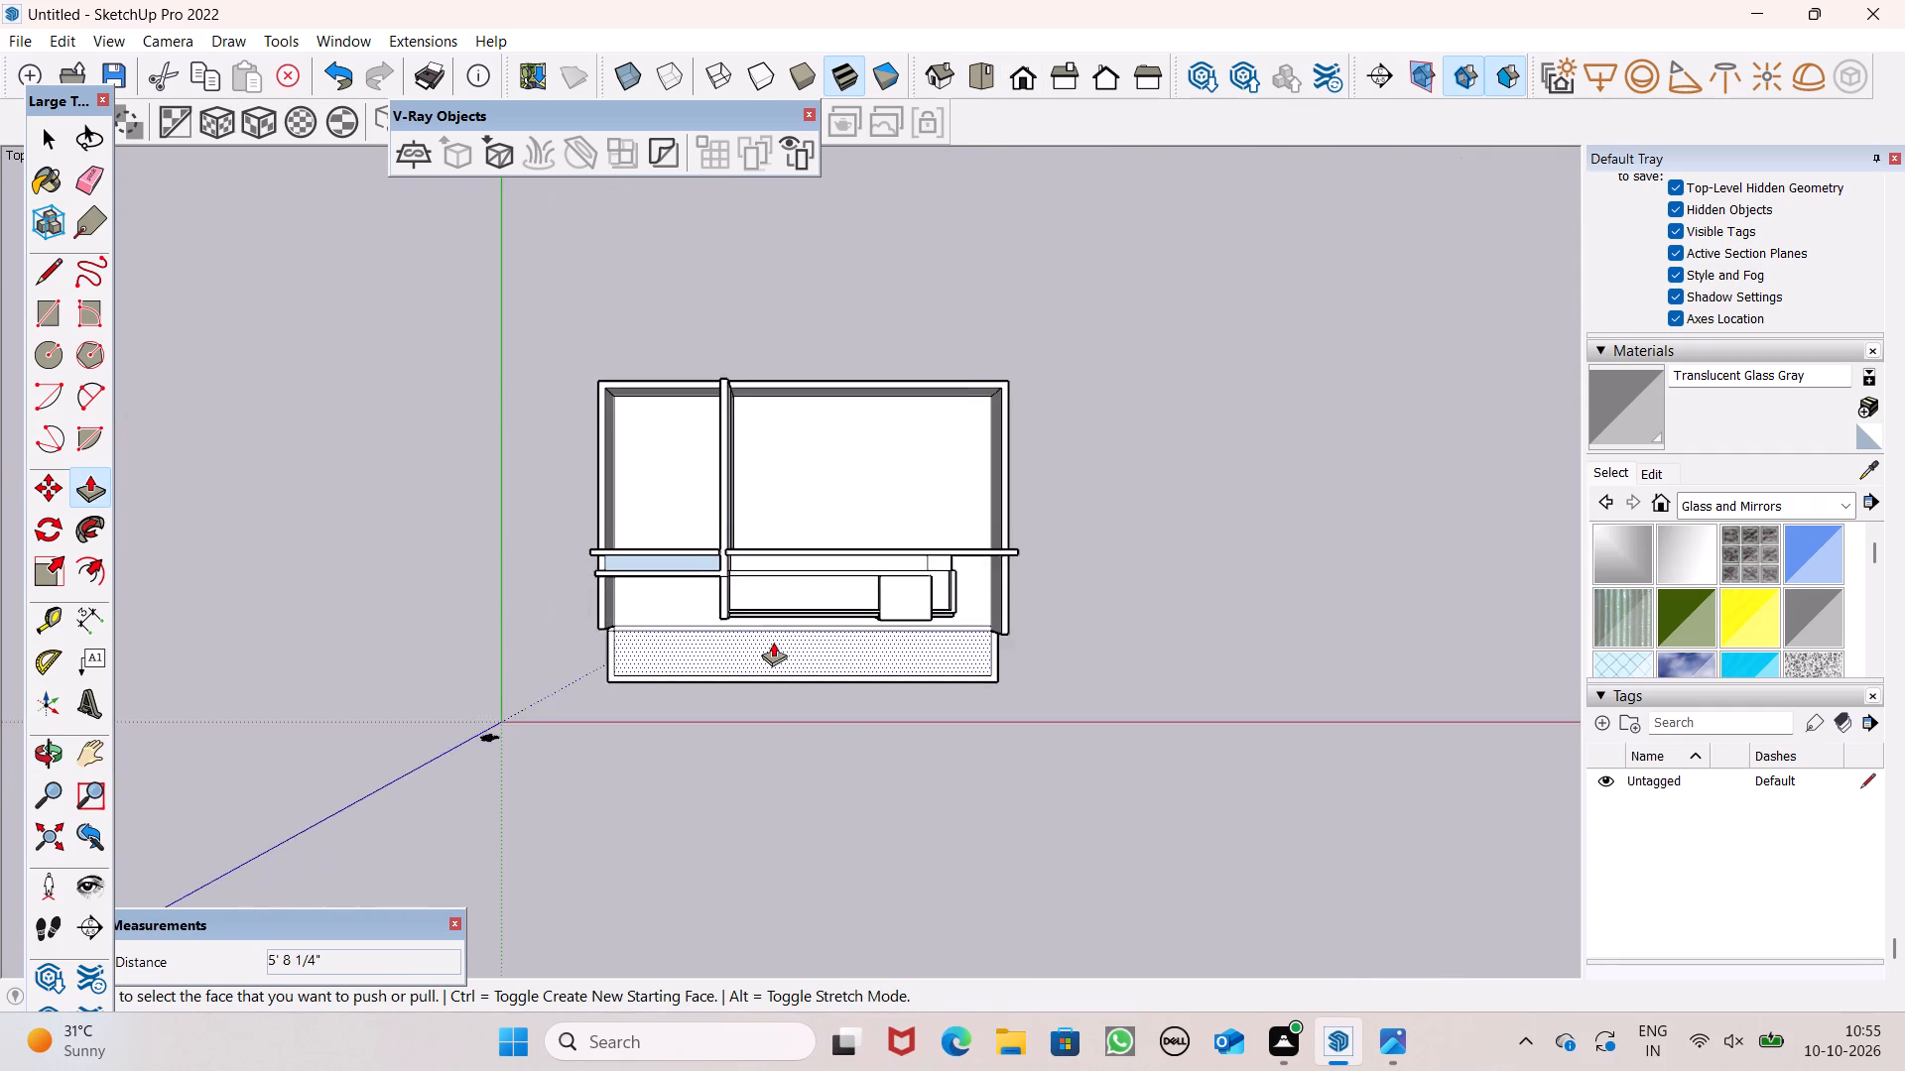
# Erase the edge on the top face where the small room's outer front wall meets the dividing wall.
pyautogui.scroll(4, 773, 642)
pyautogui.moveTo(785, 501); pyautogui.dragTo(776, 398, button='middle')
pyautogui.scroll(1, 733, 412)
pyautogui.middleClick(619, 444)
pyautogui.scroll(3, 619, 444)
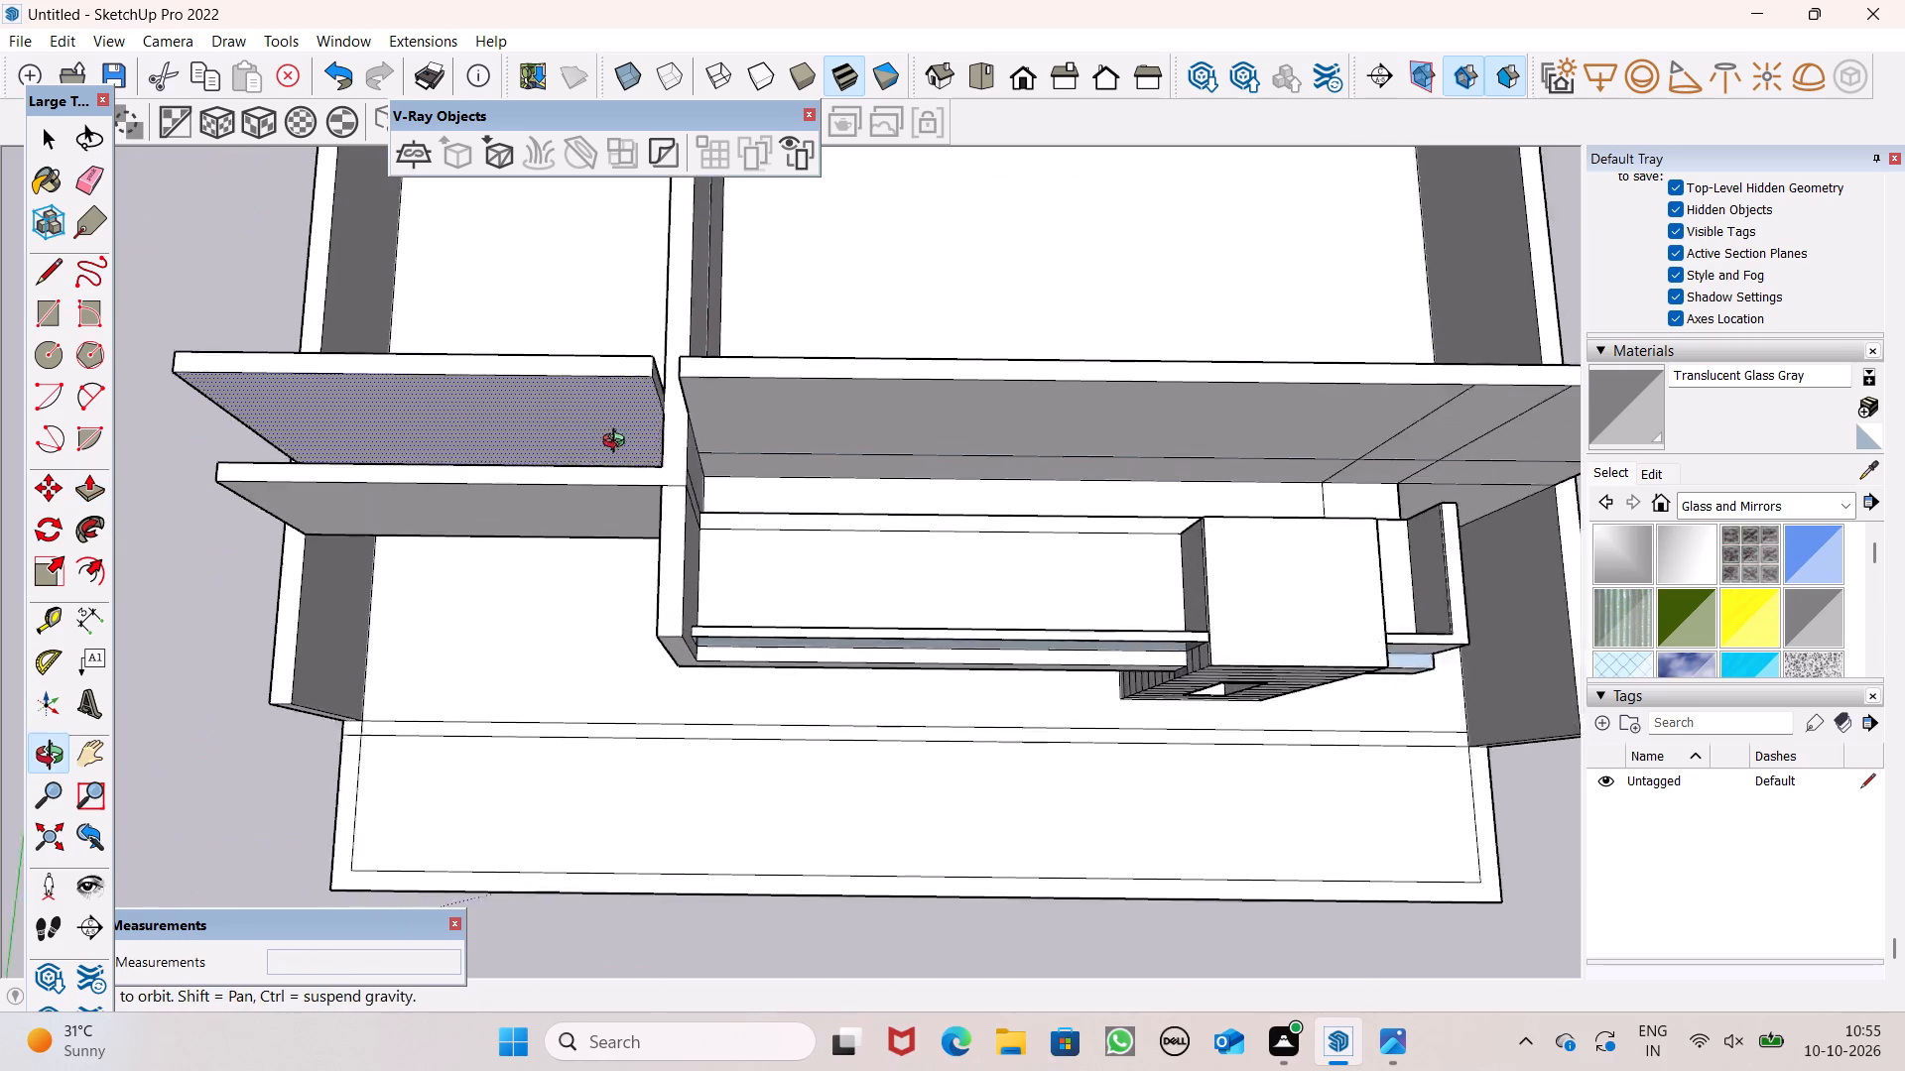
pyautogui.scroll(1, 618, 443)
pyautogui.scroll(5, 700, 445)
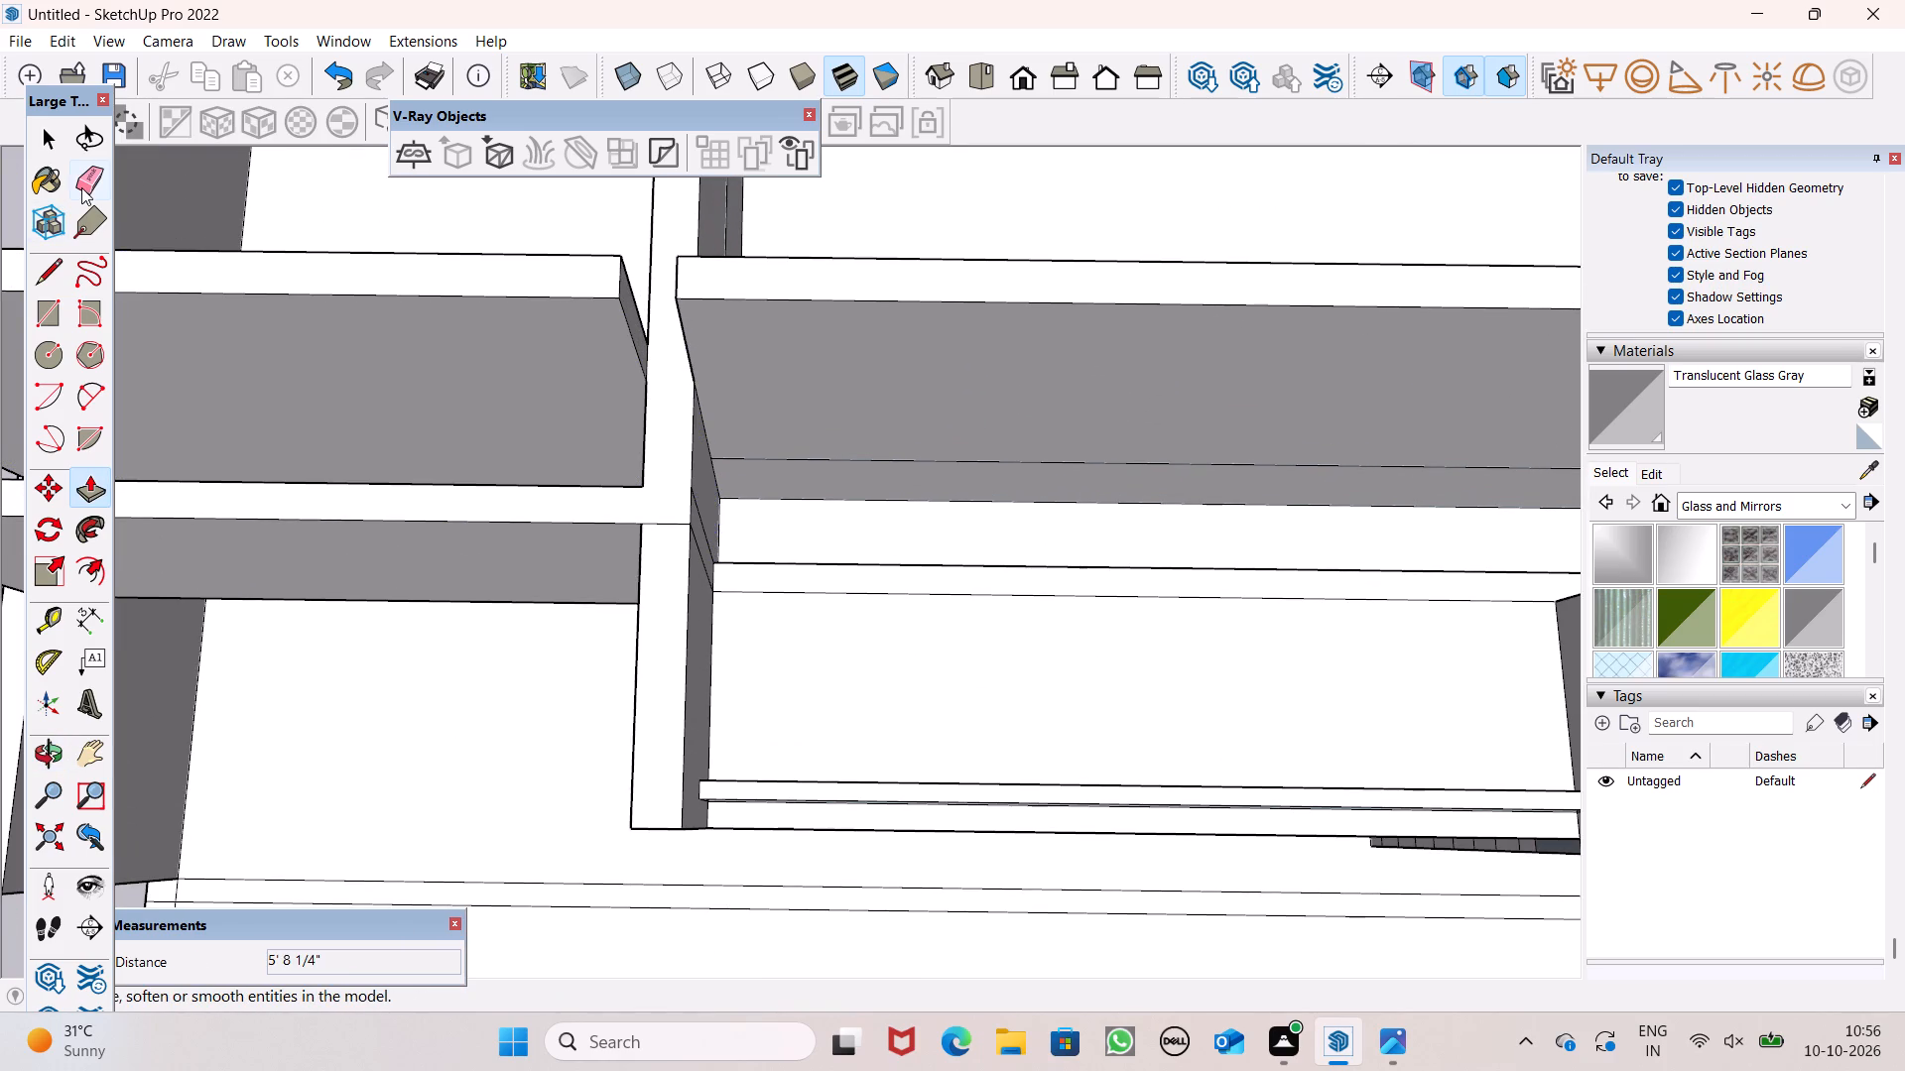
pyautogui.click(81, 187)
pyautogui.click(662, 517)
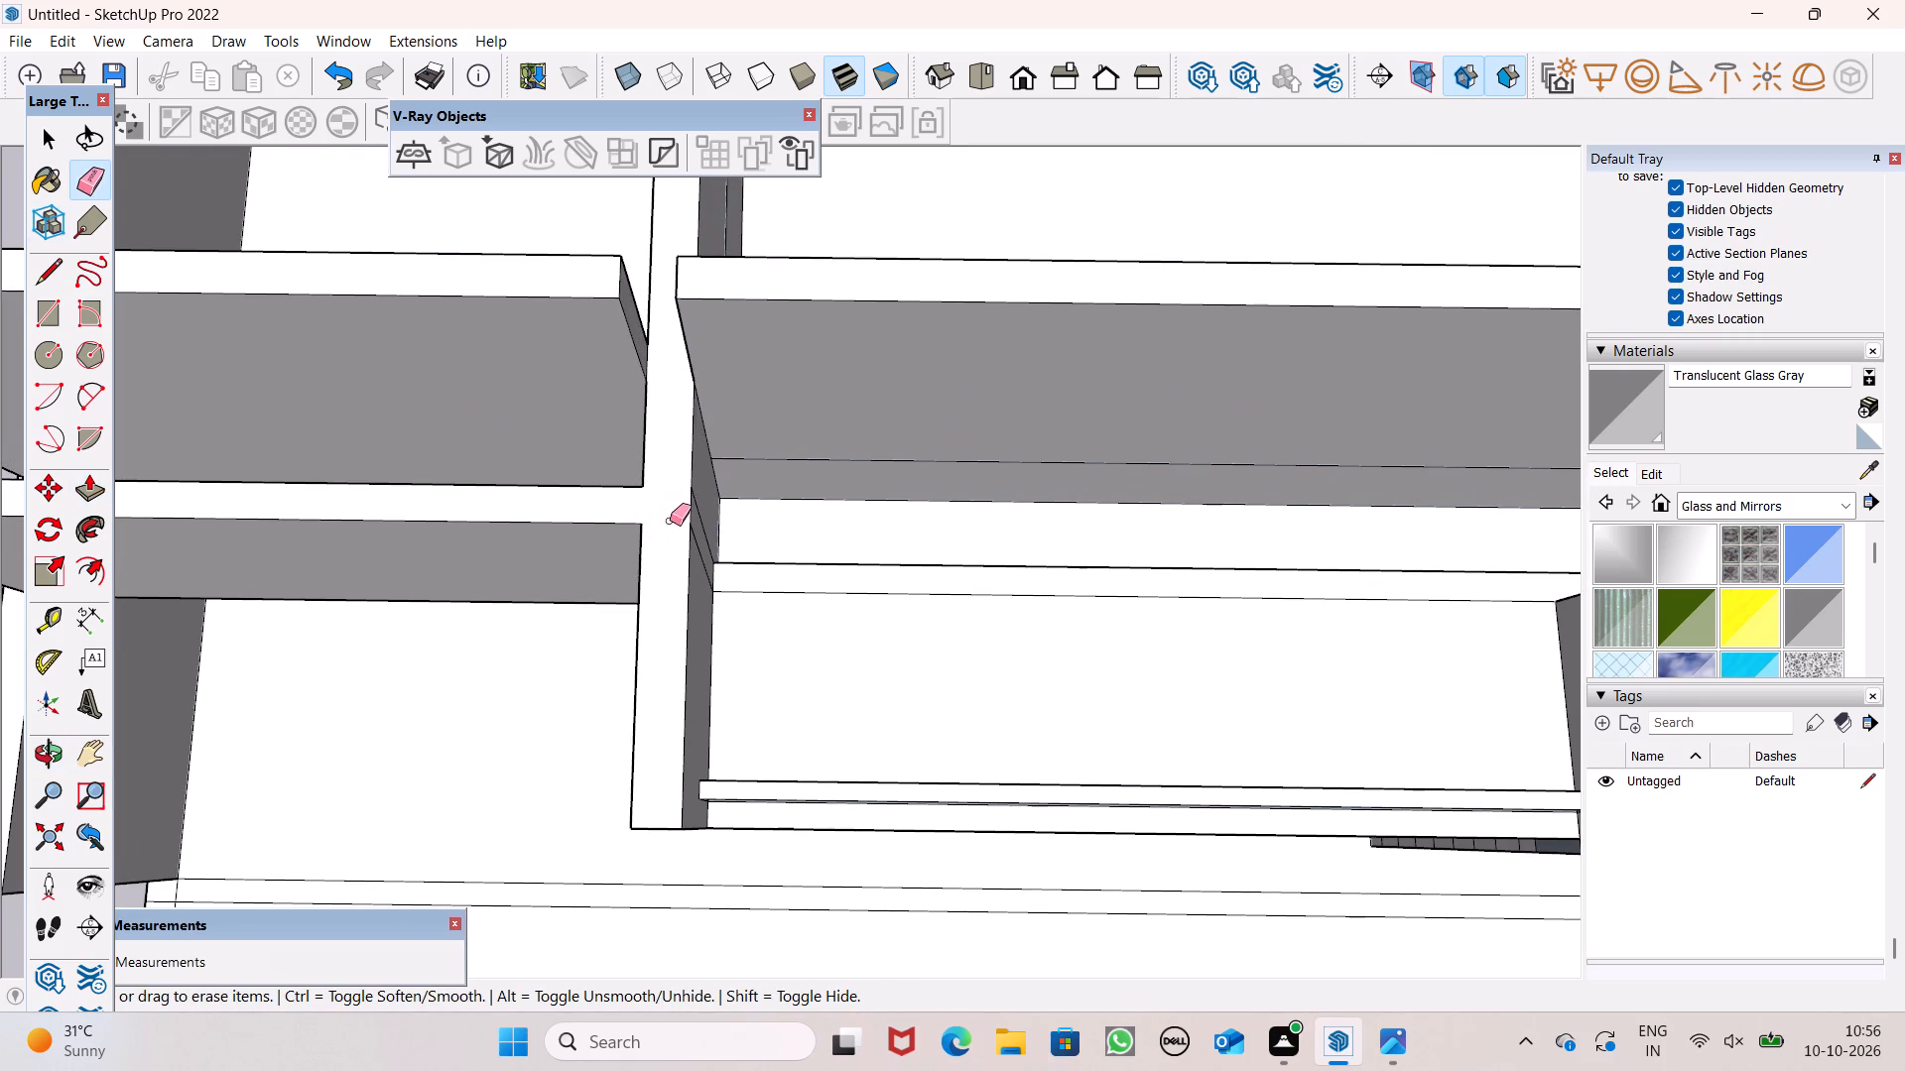
# Pull the joined top face of the dividing wall and the small room's outer front wall up 4' 3 3/4".
pyautogui.click(71, 482)
pyautogui.scroll(-5, 370, 592)
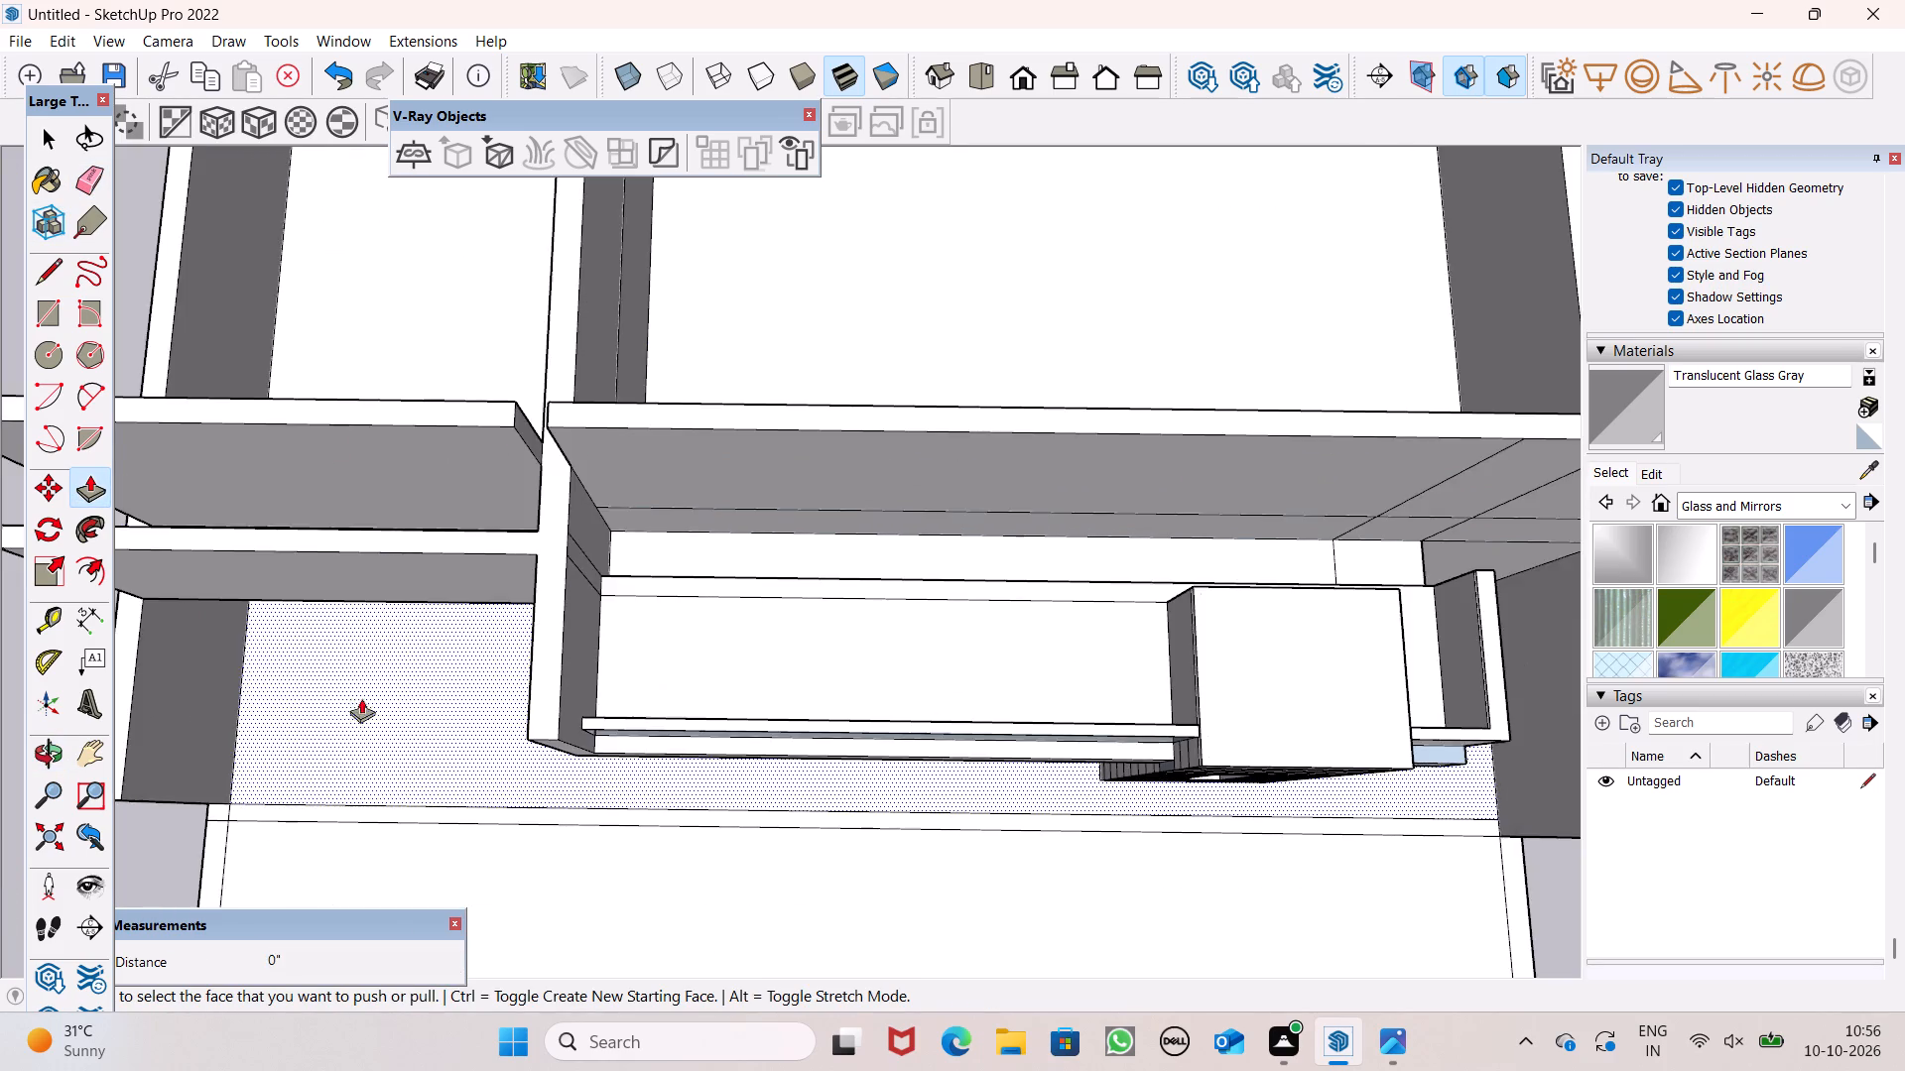
pyautogui.moveTo(412, 729); pyautogui.dragTo(452, 429, button='middle')
pyautogui.scroll(-3, 559, 496)
pyautogui.scroll(4, 572, 400)
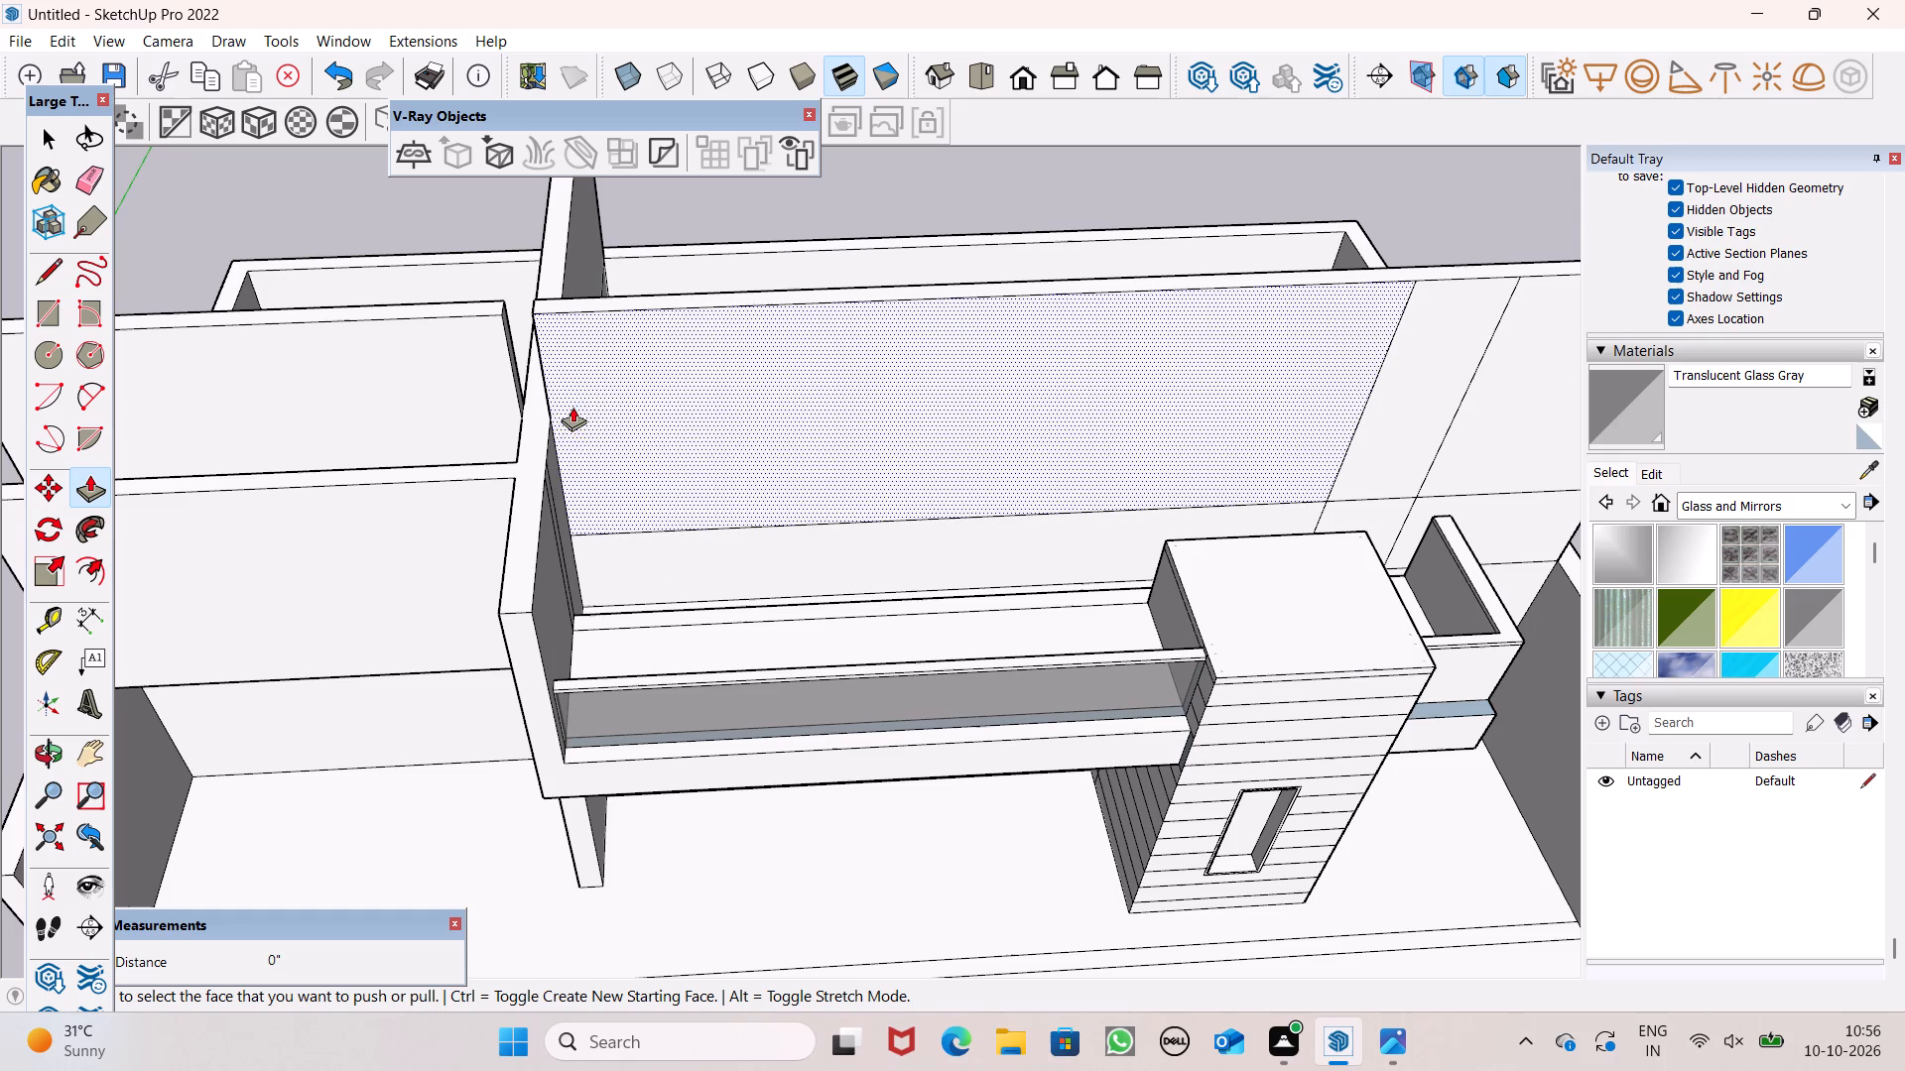
pyautogui.moveTo(538, 455); pyautogui.dragTo(557, 310)
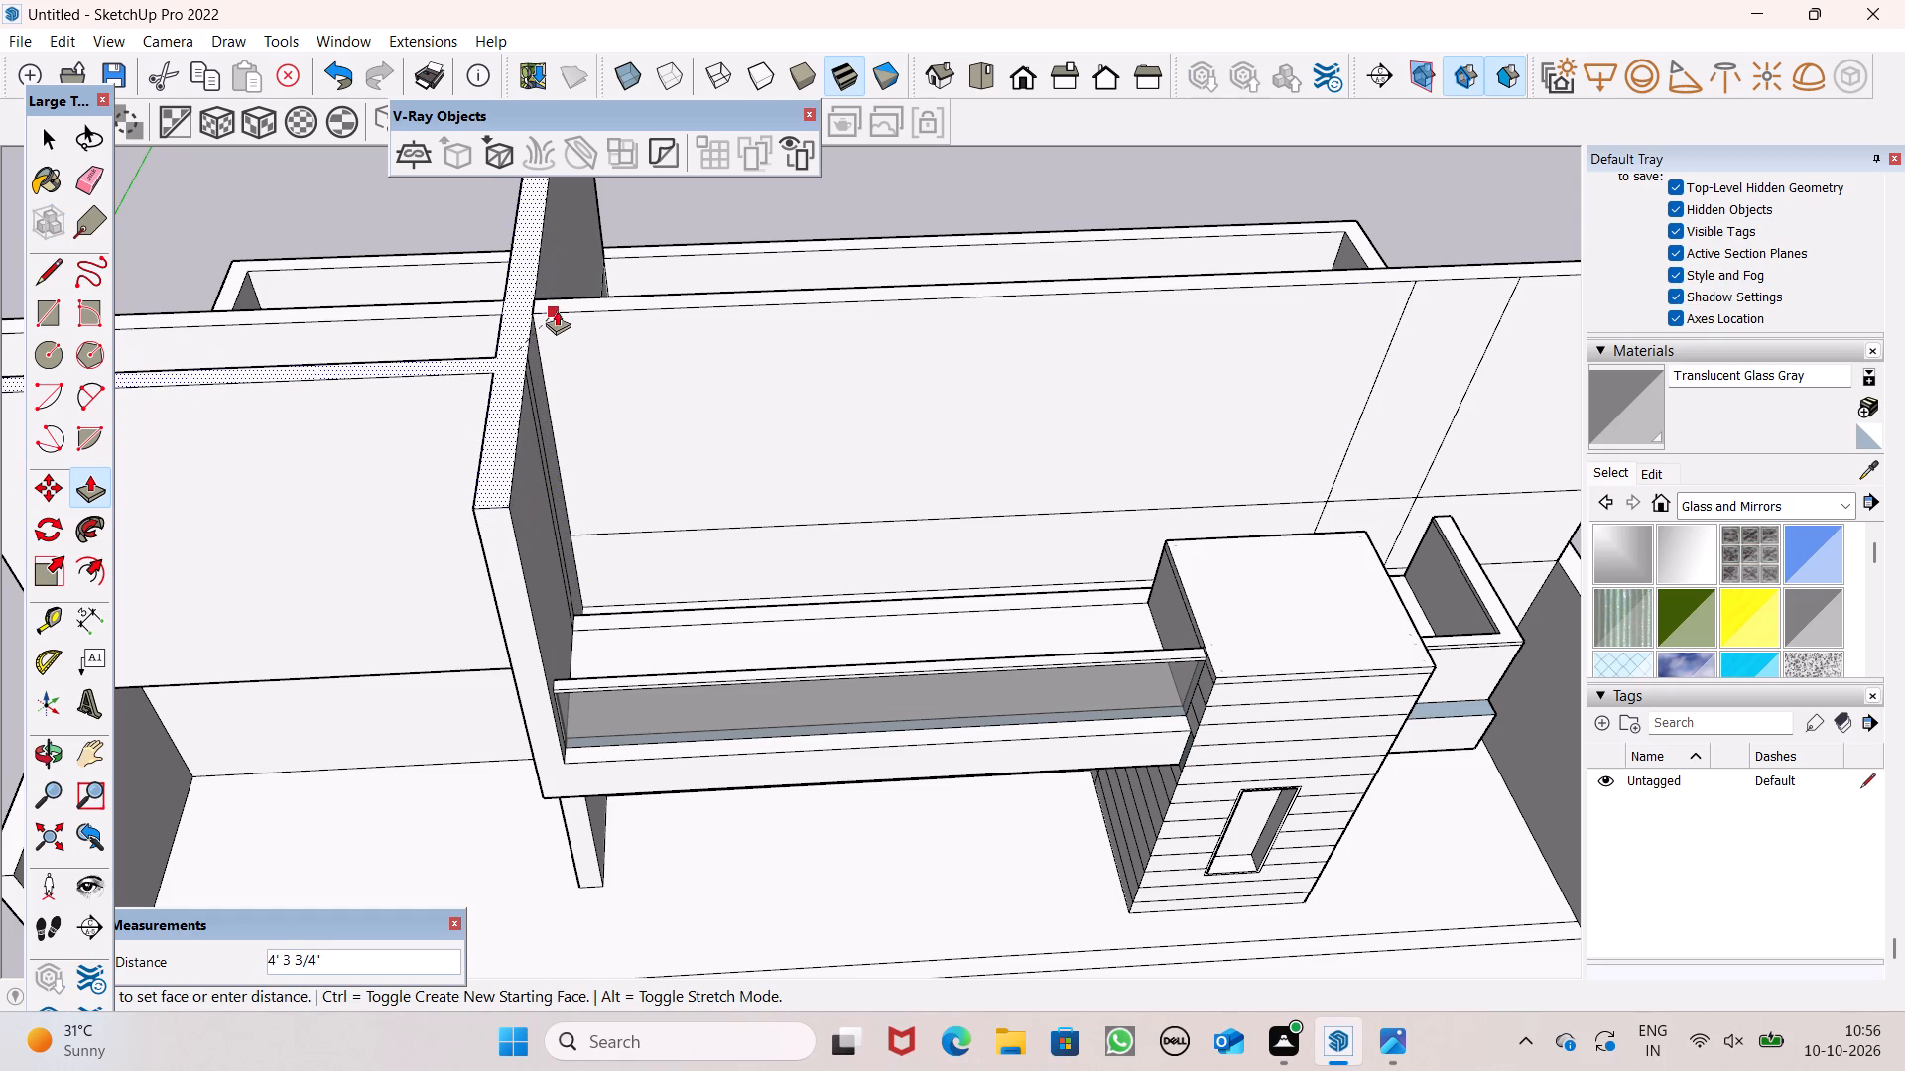
pyautogui.moveTo(557, 310); pyautogui.dragTo(557, 300)
# Examine the raised walls from the front and from above, checking how they meet at the dividing wall.
pyautogui.scroll(-10, 614, 313)
pyautogui.moveTo(605, 378); pyautogui.dragTo(863, 219, button='middle')
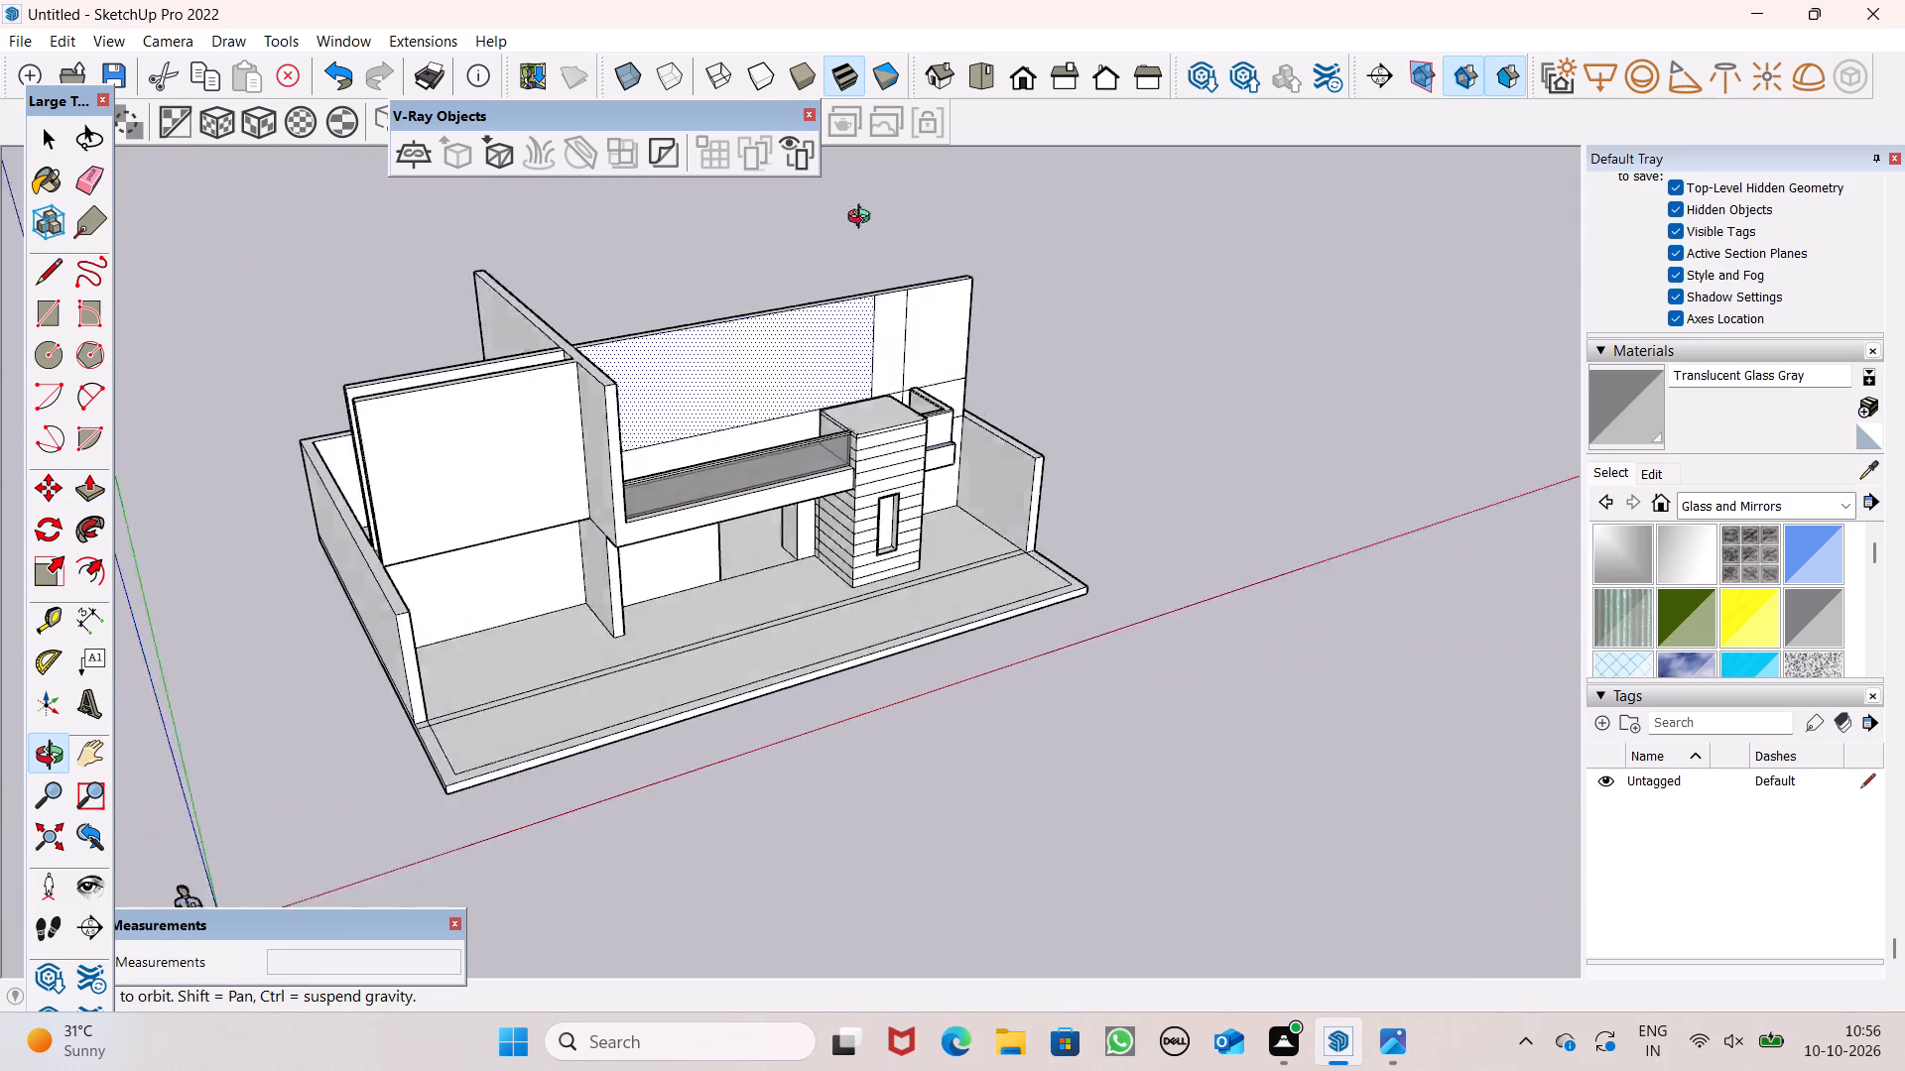
pyautogui.moveTo(863, 219); pyautogui.dragTo(955, 237, button='middle')
pyautogui.scroll(-1, 892, 303)
pyautogui.scroll(1, 883, 316)
pyautogui.scroll(-1, 881, 320)
pyautogui.moveTo(866, 427); pyautogui.dragTo(864, 570, button='middle')
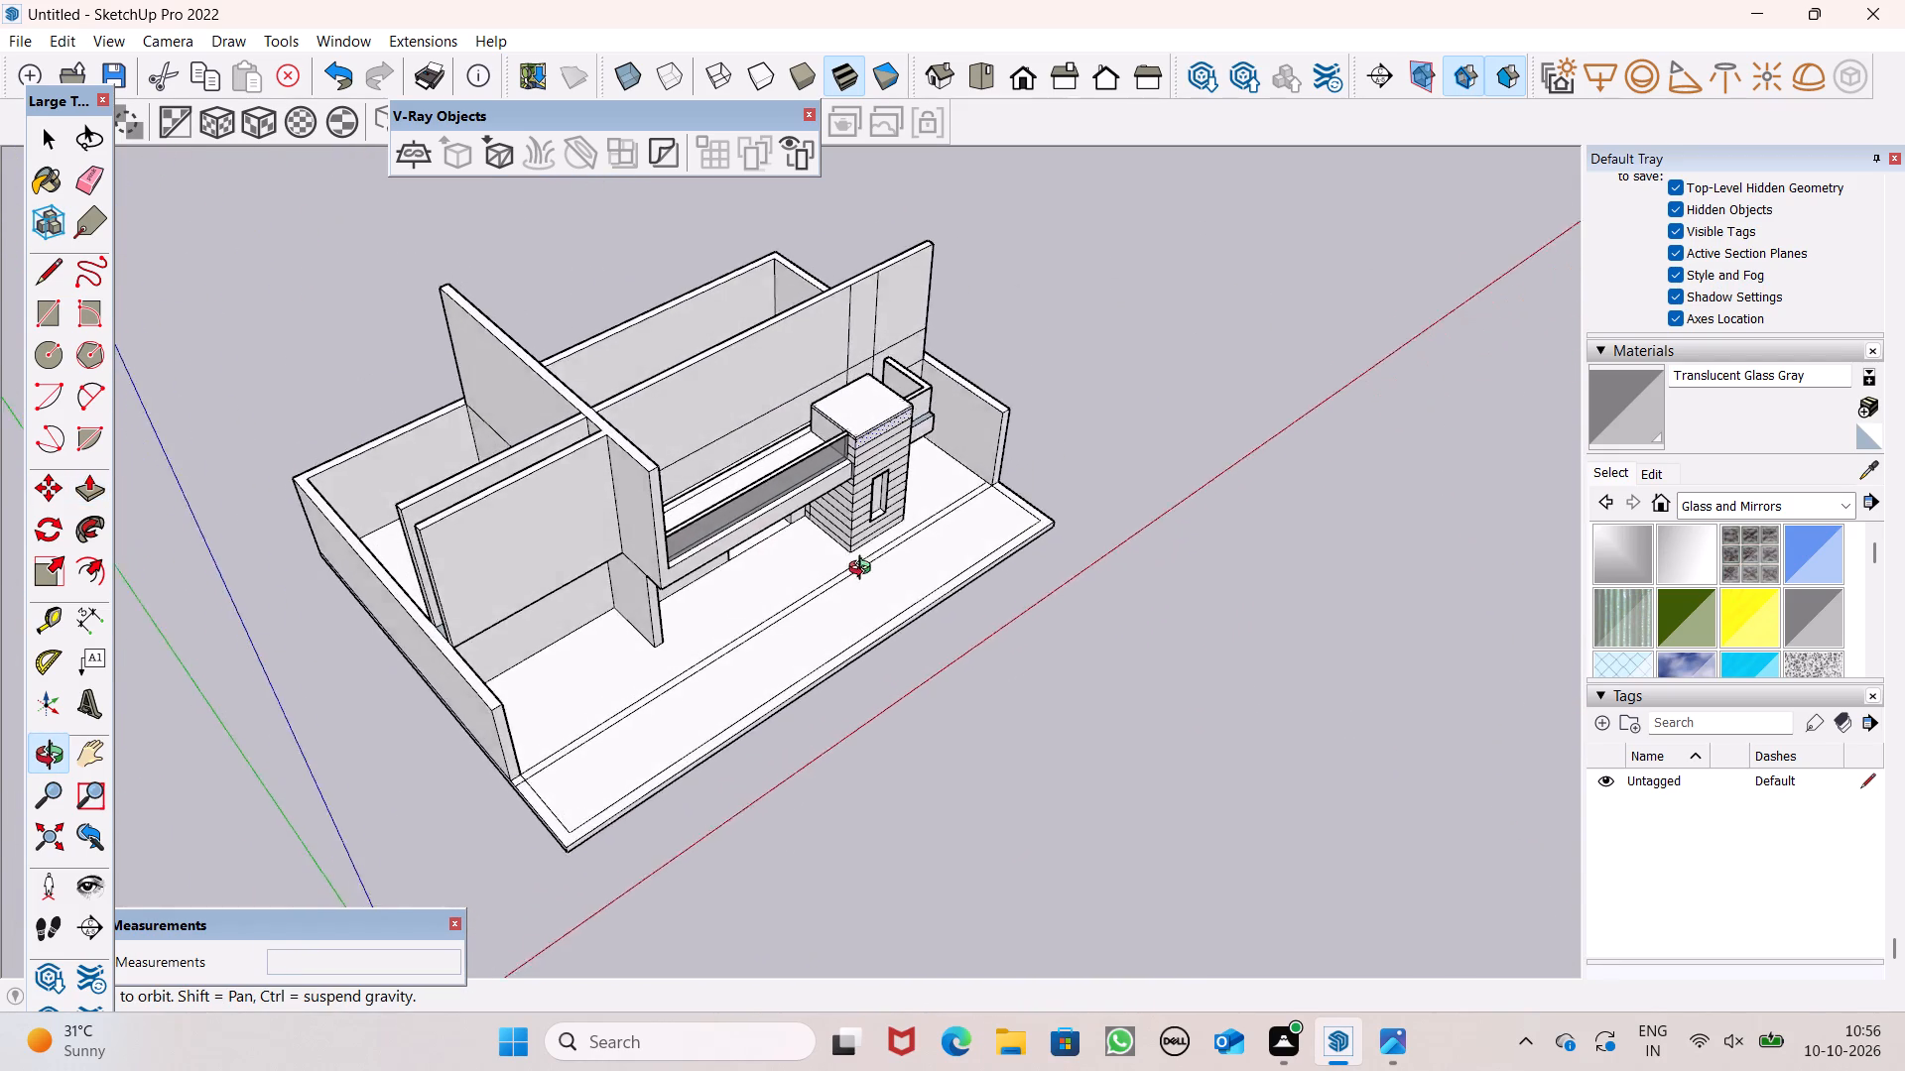
pyautogui.moveTo(864, 570); pyautogui.dragTo(873, 585, button='middle')
pyautogui.moveTo(872, 592); pyautogui.dragTo(871, 602, button='middle')
pyautogui.moveTo(870, 609); pyautogui.dragTo(858, 652, button='middle')
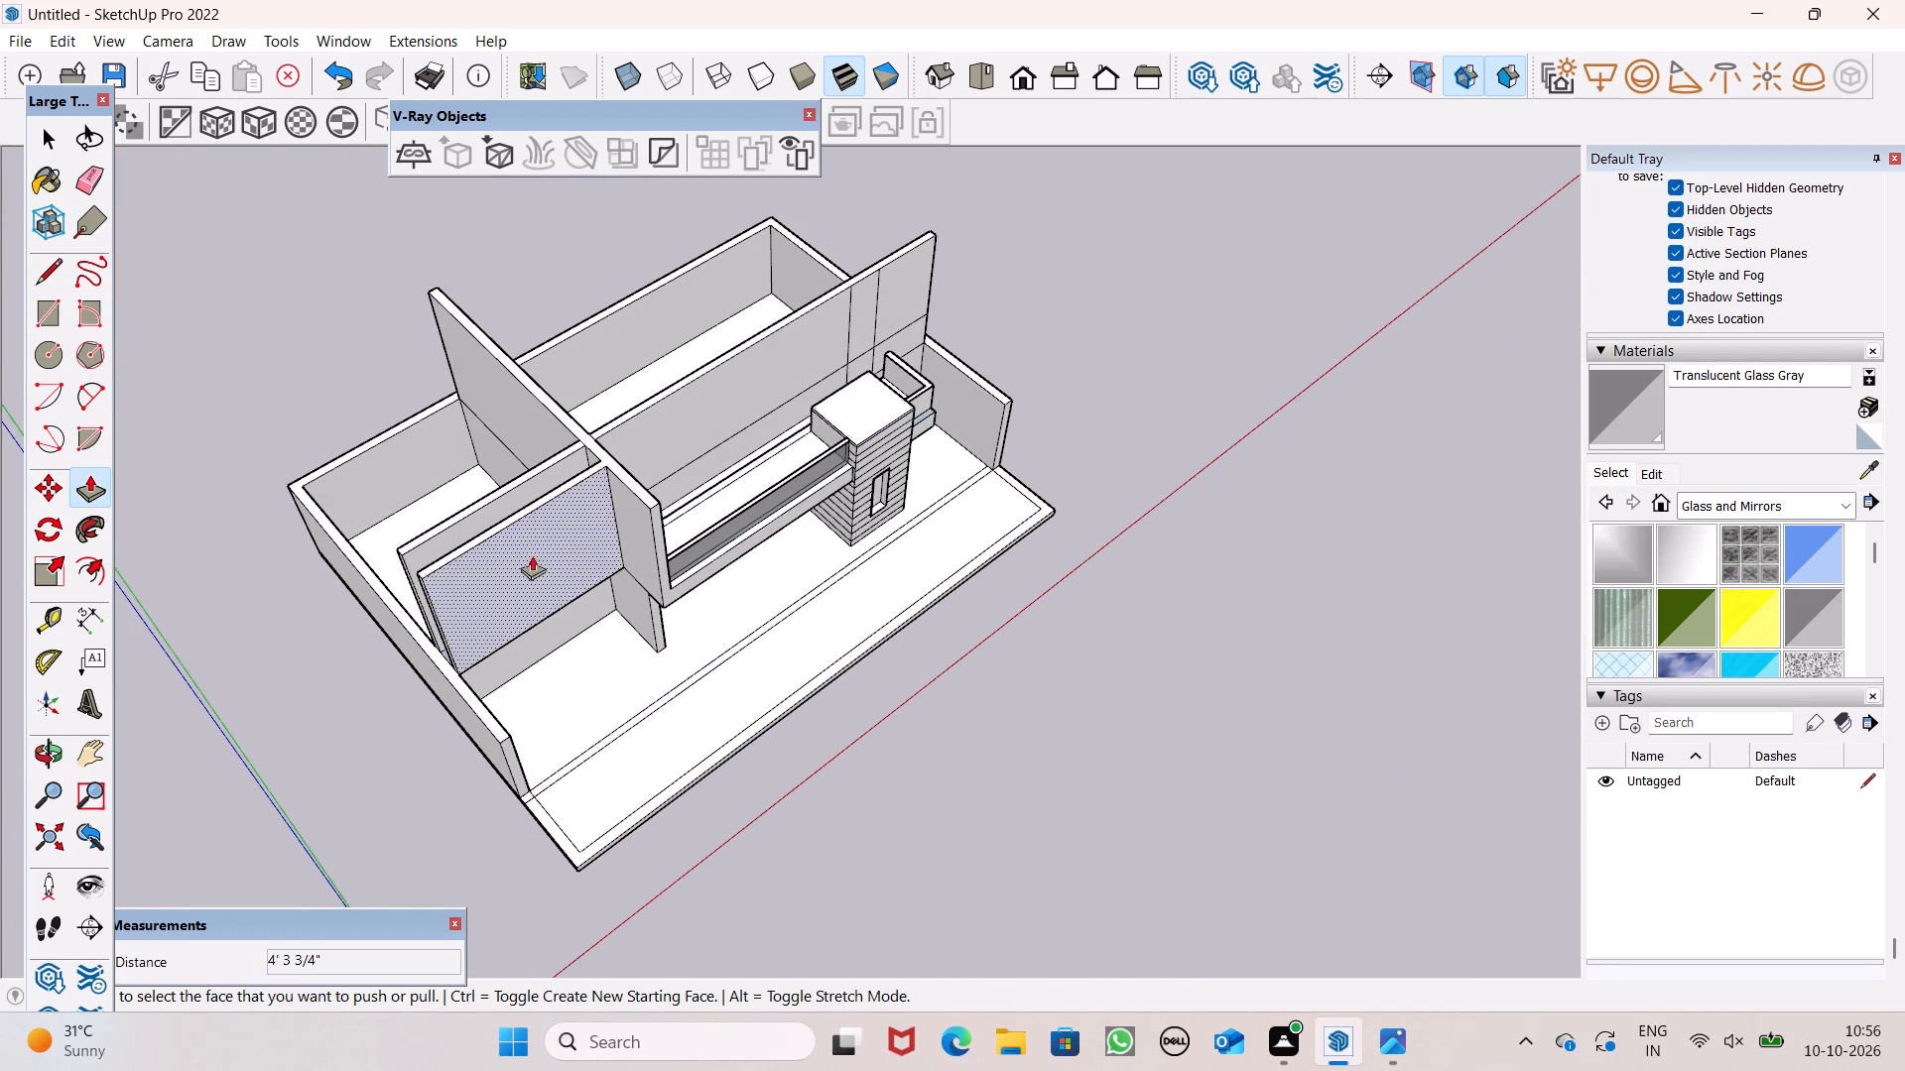
# Draw a 9" line across the small room's outer front wall top, where it joins the dividing wall.
pyautogui.click(97, 178)
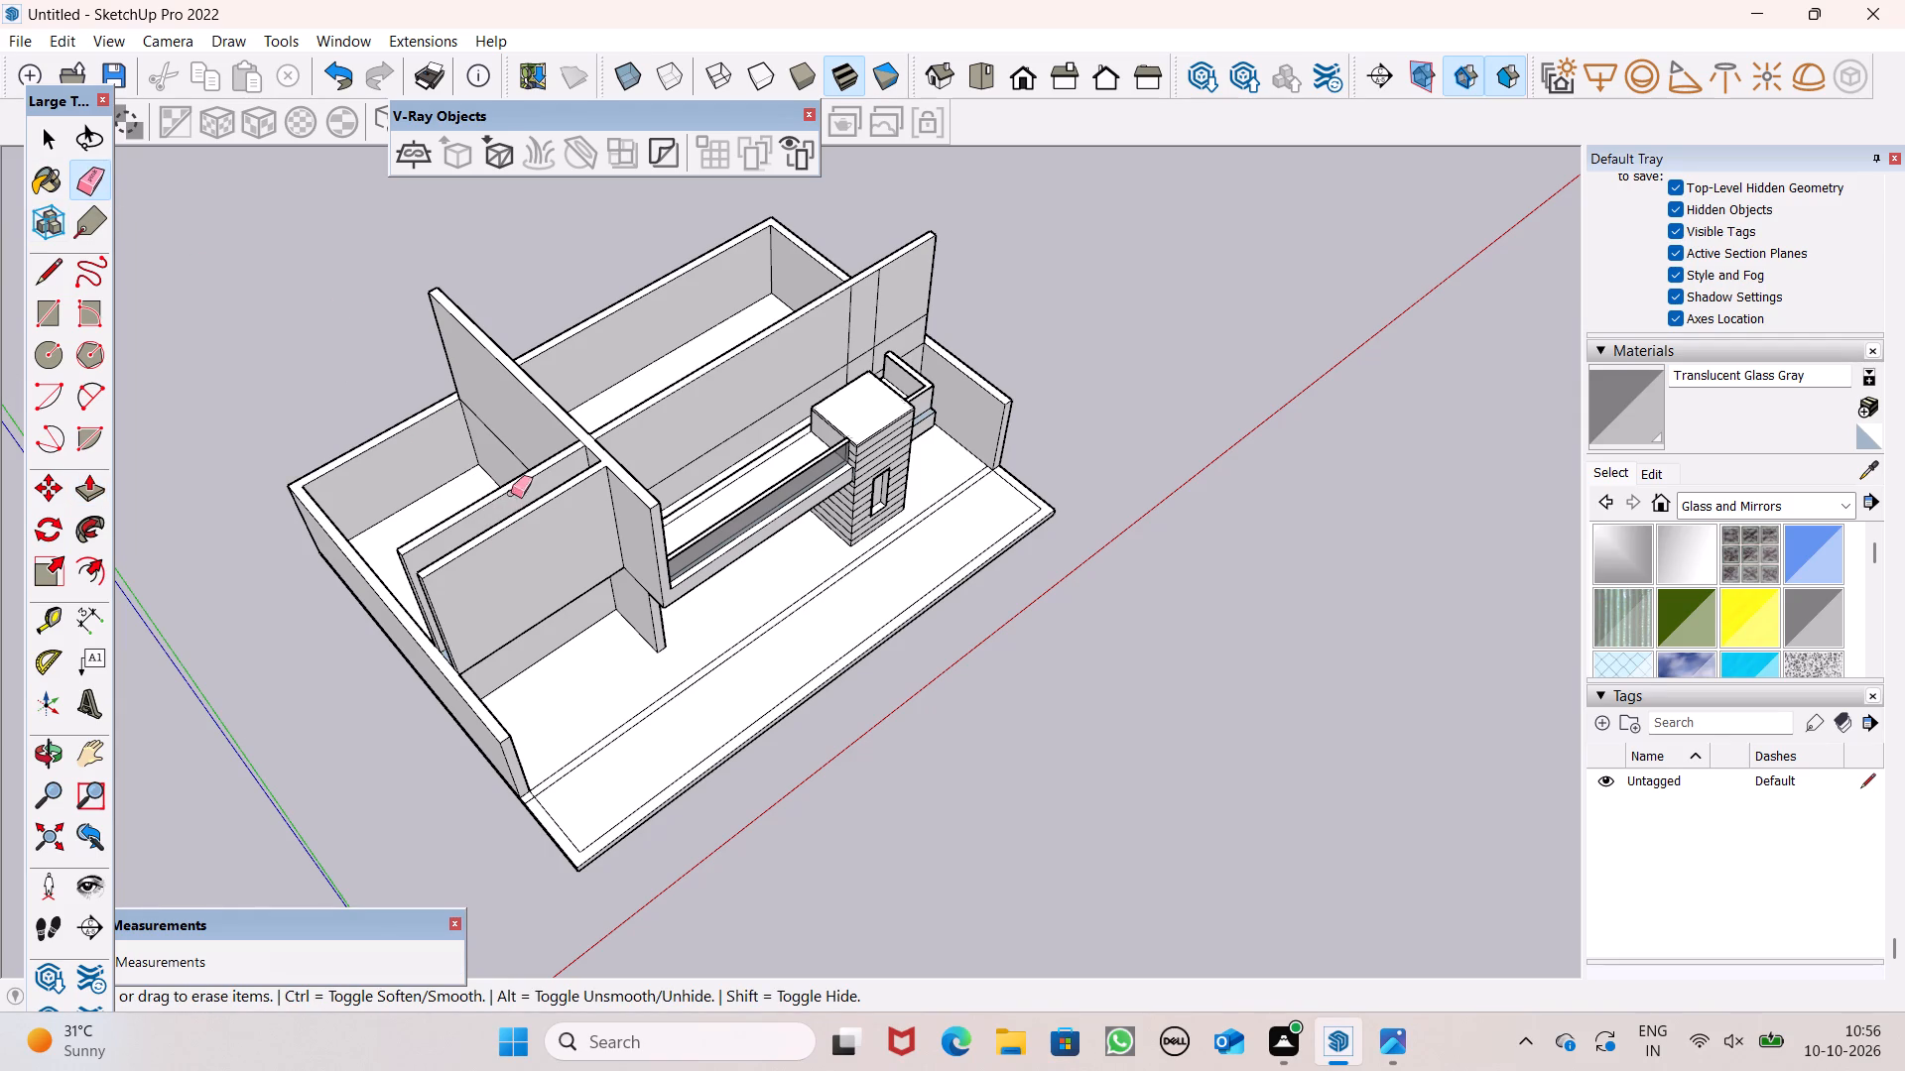
pyautogui.click(39, 270)
pyautogui.scroll(2, 481, 460)
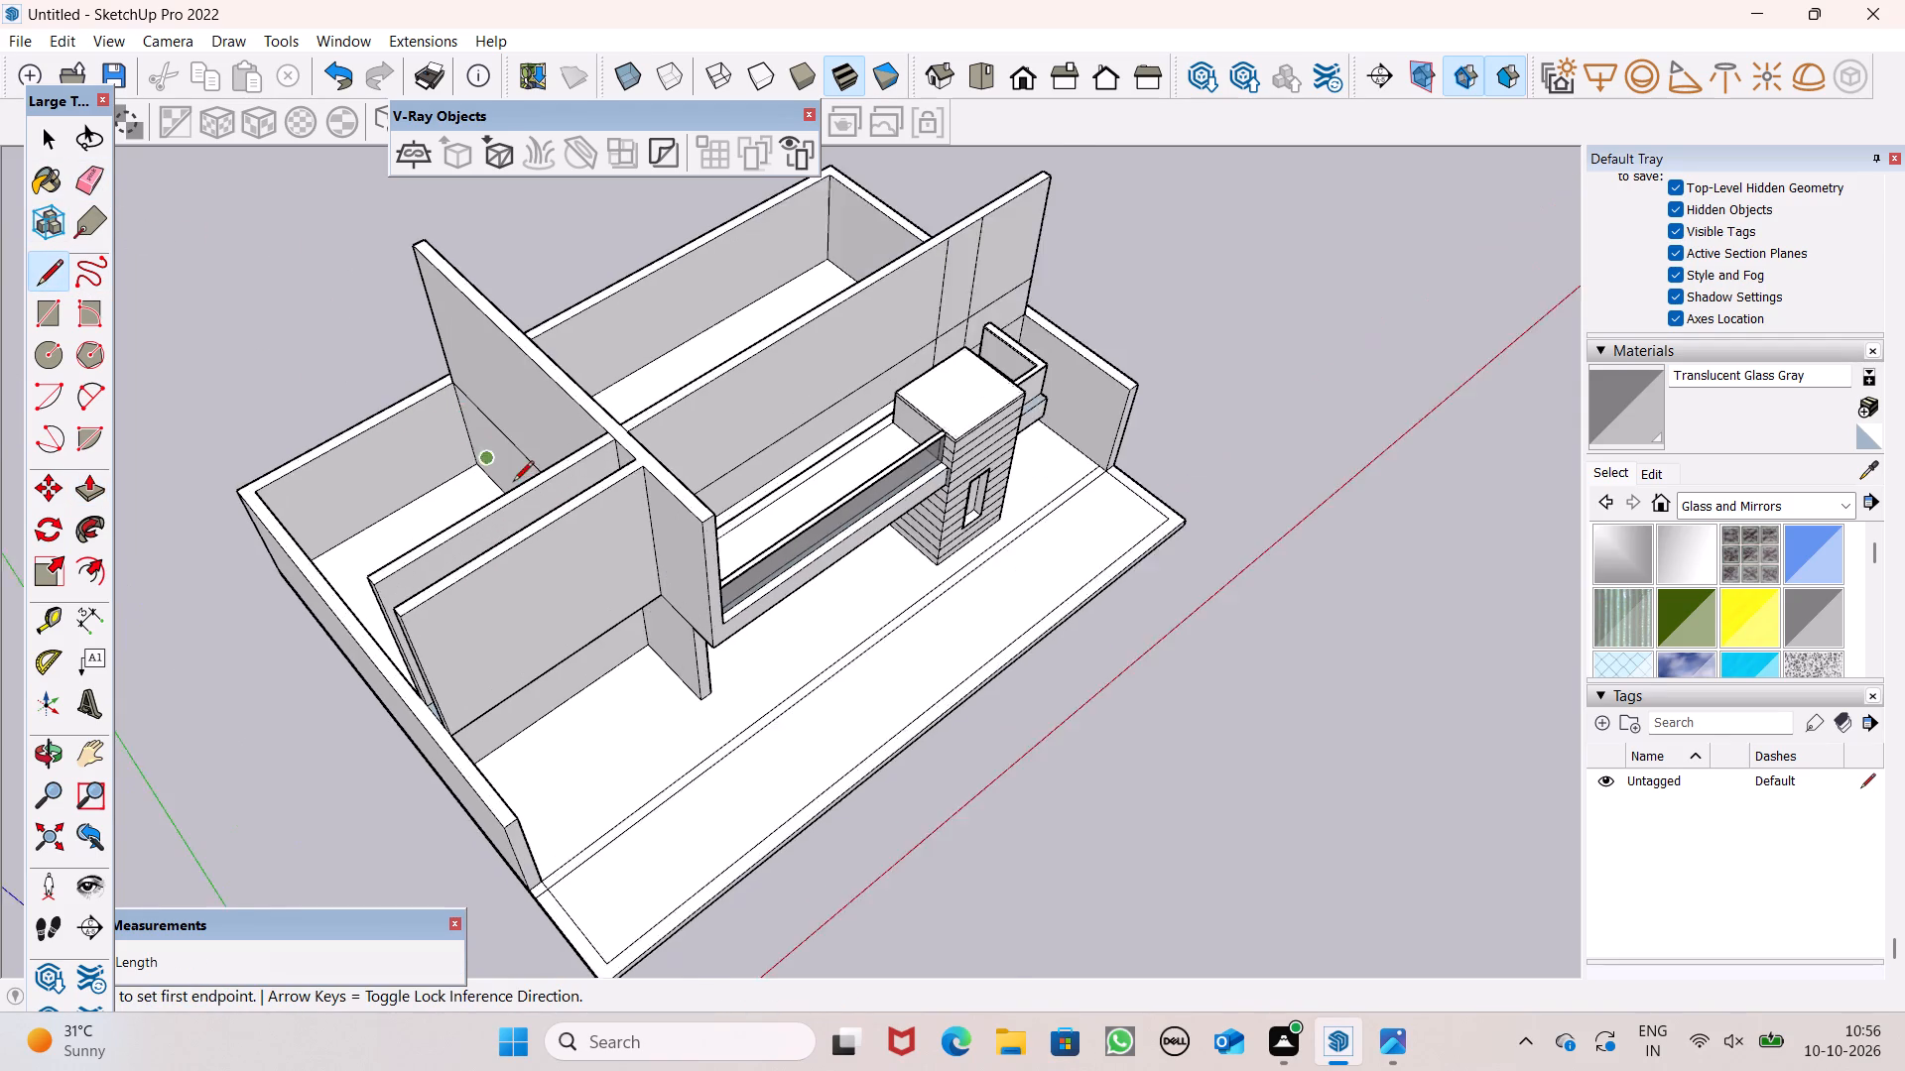
pyautogui.scroll(3, 513, 483)
pyautogui.scroll(7, 689, 475)
pyautogui.click(637, 416)
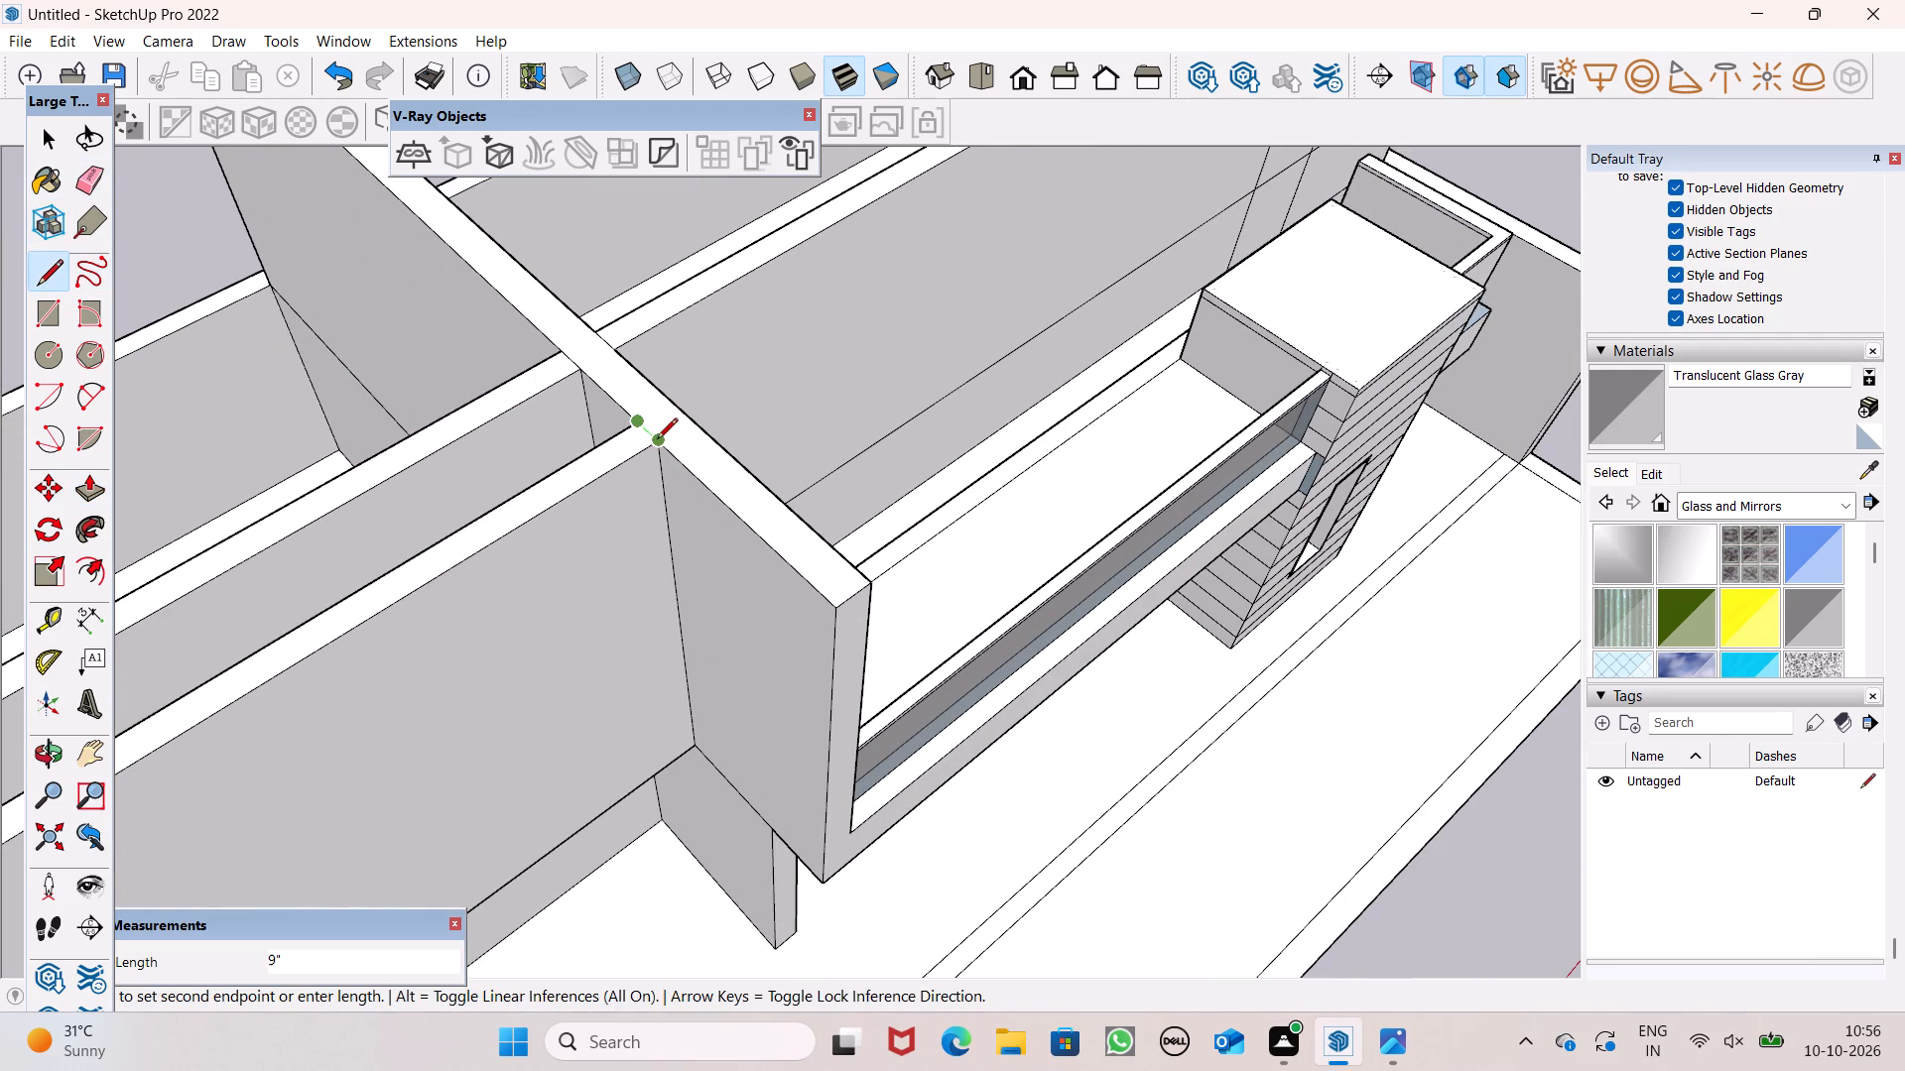
pyautogui.click(657, 441)
# Erase the small room's outer upper front wall, plus its leftover vertical edges on the dividing wall and its base ledge.
pyautogui.click(101, 180)
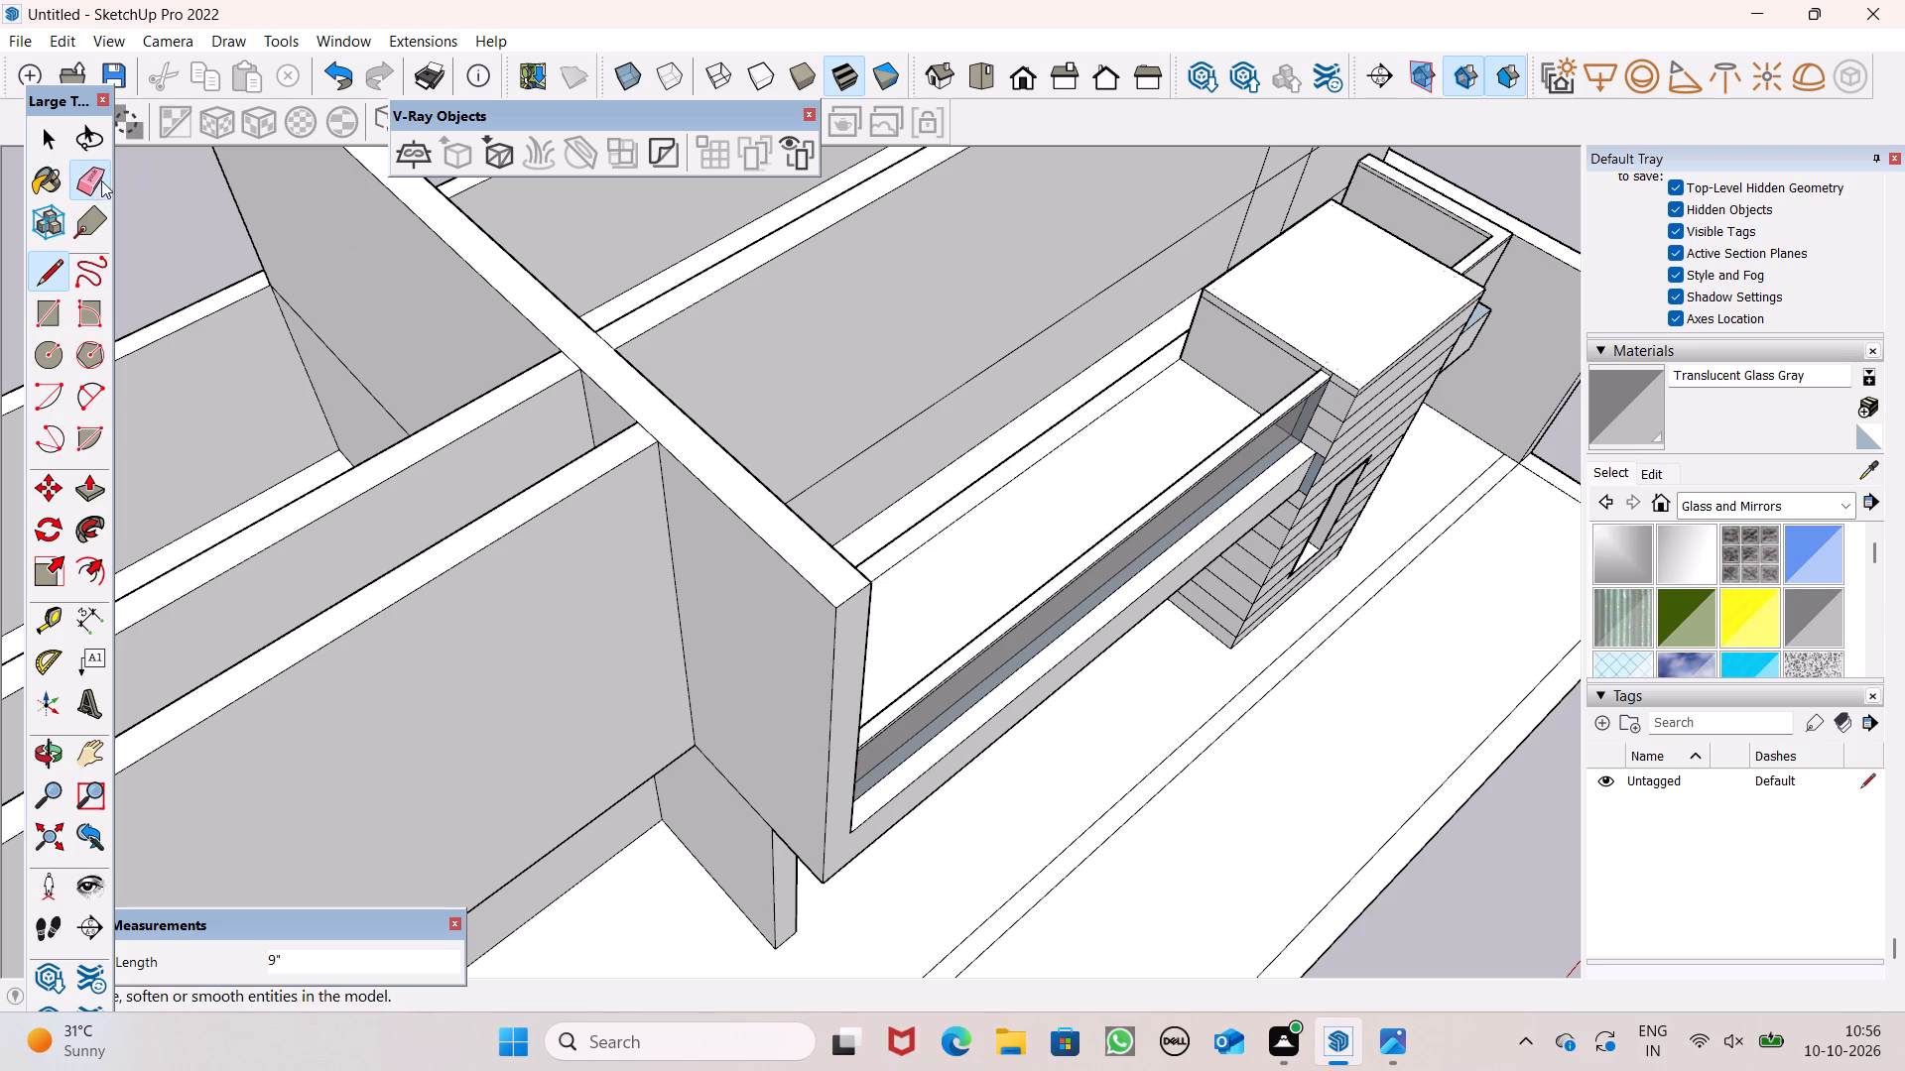
pyautogui.moveTo(377, 569); pyautogui.dragTo(390, 613)
pyautogui.scroll(-4, 786, 364)
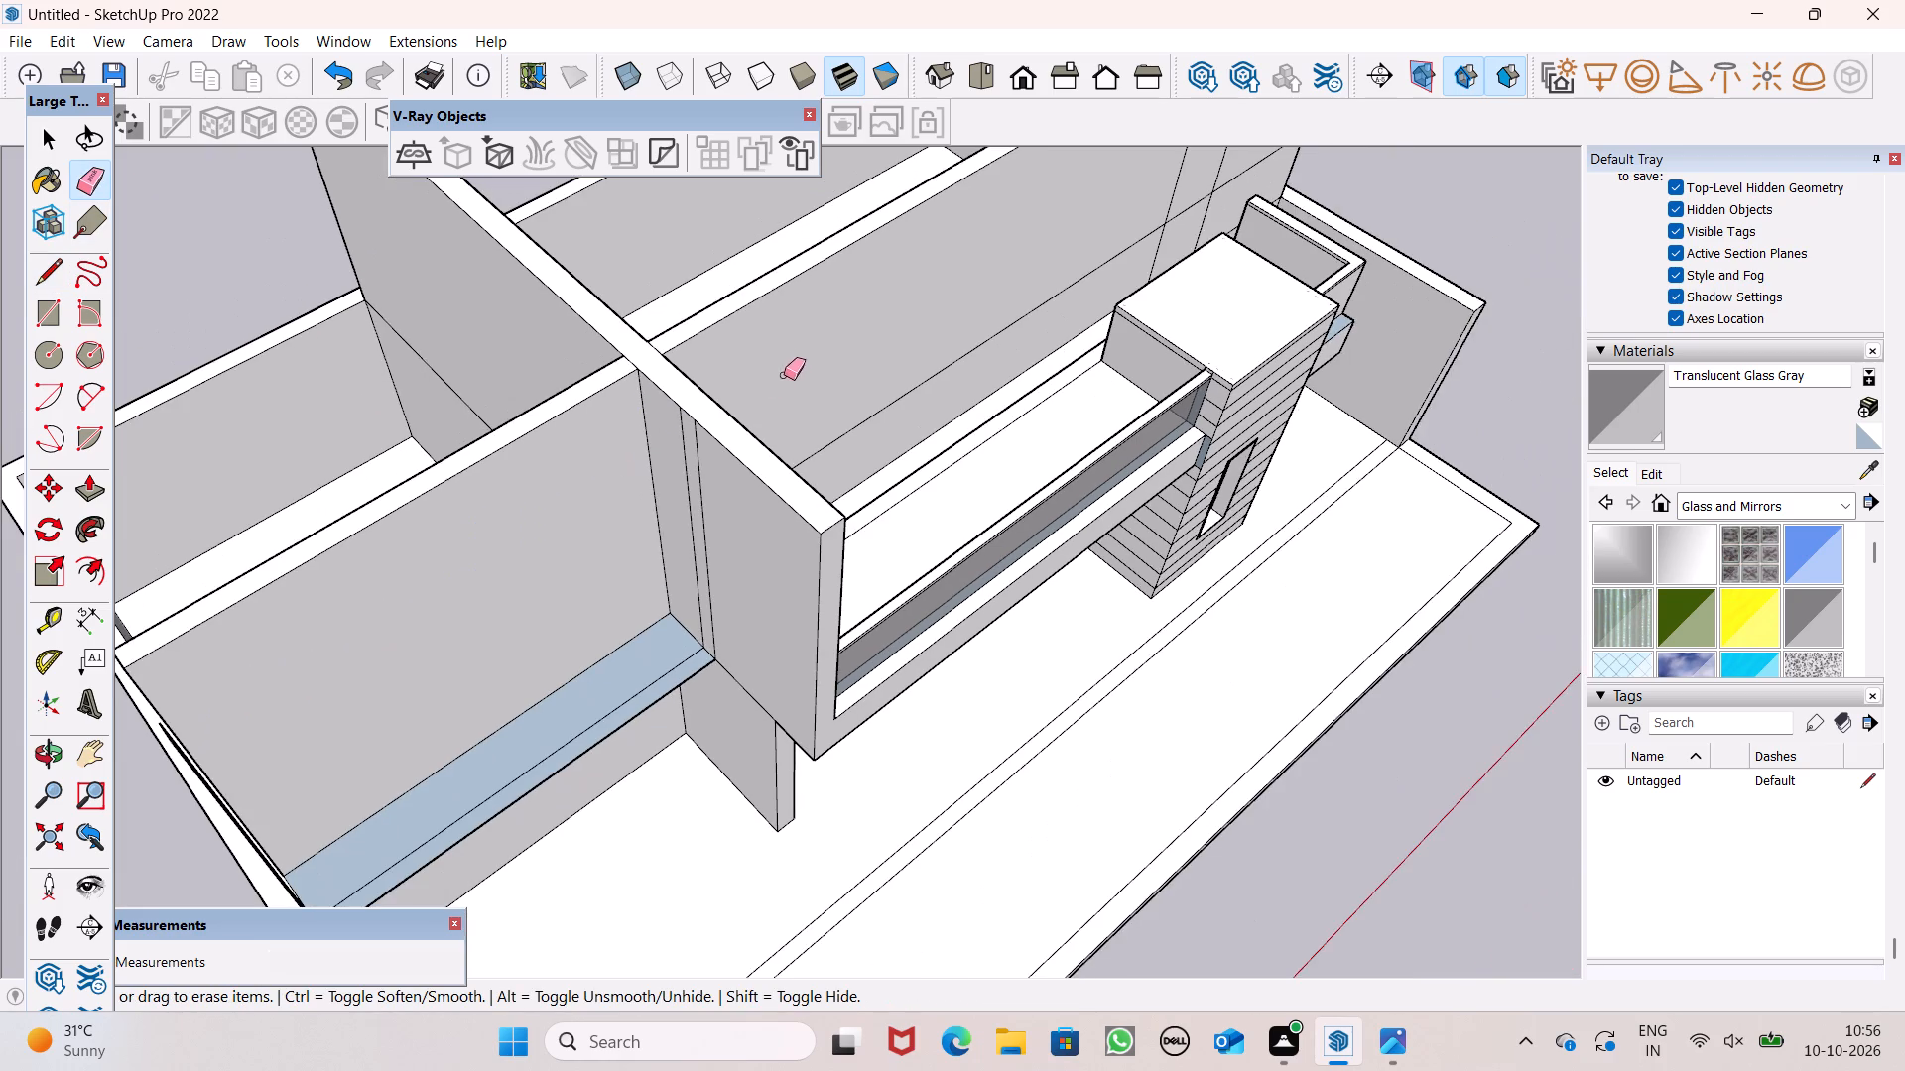
pyautogui.moveTo(700, 536); pyautogui.dragTo(765, 416, button='middle')
pyautogui.scroll(5, 718, 425)
pyautogui.moveTo(760, 451); pyautogui.dragTo(749, 443)
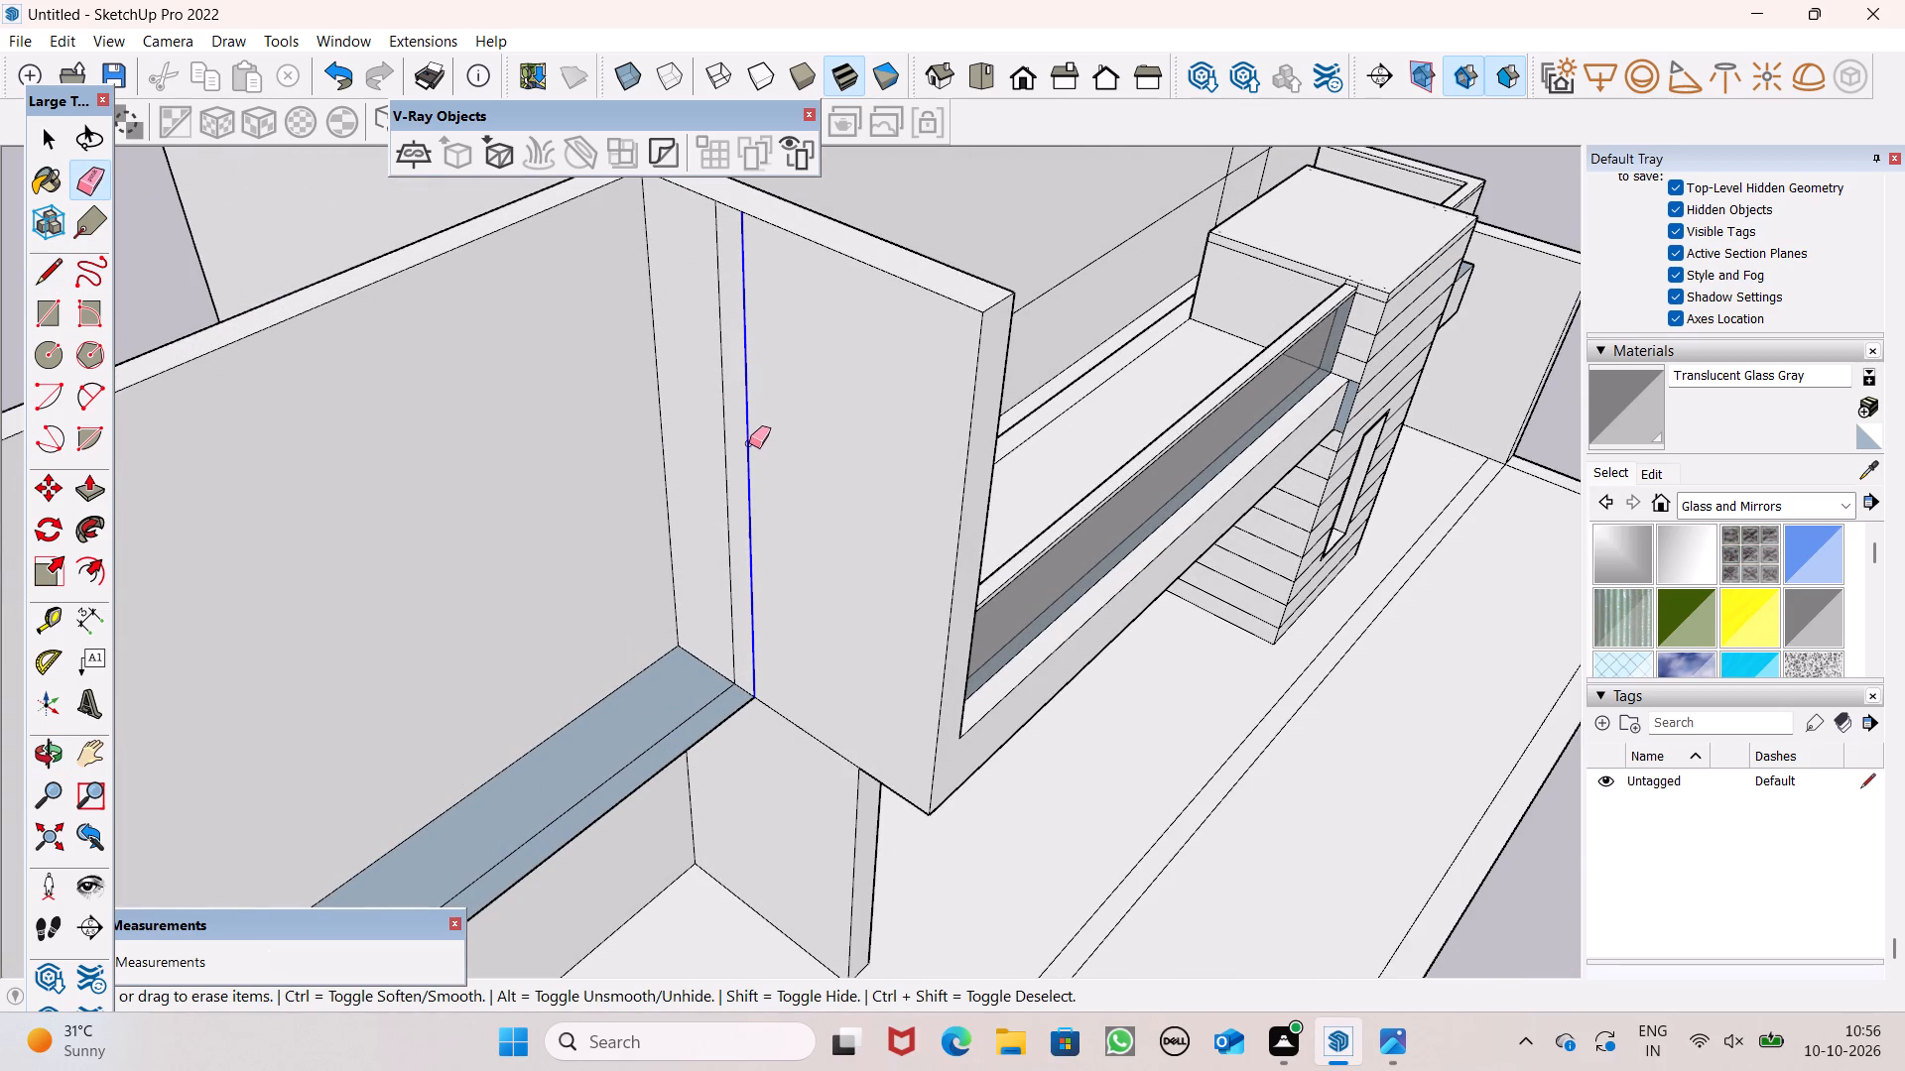
pyautogui.moveTo(749, 443); pyautogui.dragTo(717, 440)
pyautogui.scroll(-4, 828, 297)
pyautogui.moveTo(744, 424); pyautogui.dragTo(618, 356, button='middle')
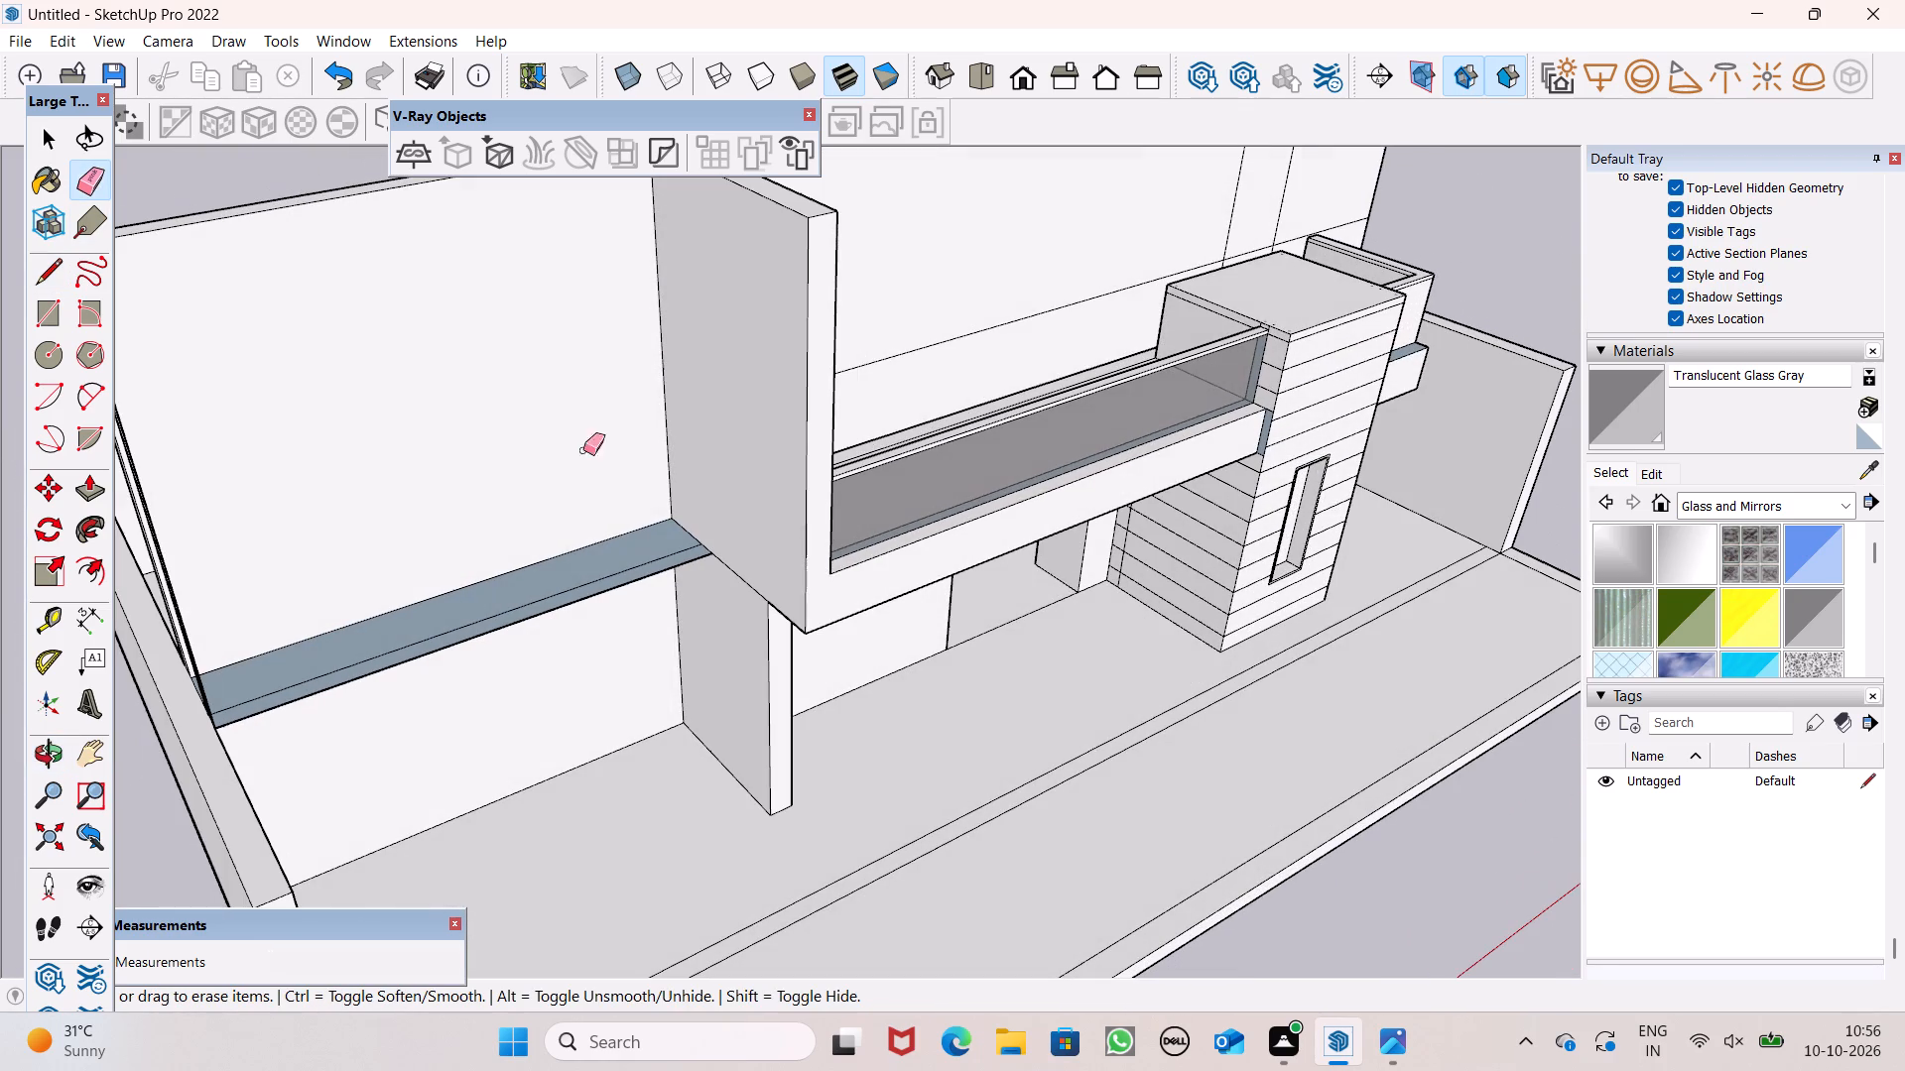
pyautogui.moveTo(557, 575); pyautogui.dragTo(551, 606)
# Erase the leftover thin vertical strip of the removed wall beside the outer end of the small room's front wall.
pyautogui.scroll(-3, 389, 549)
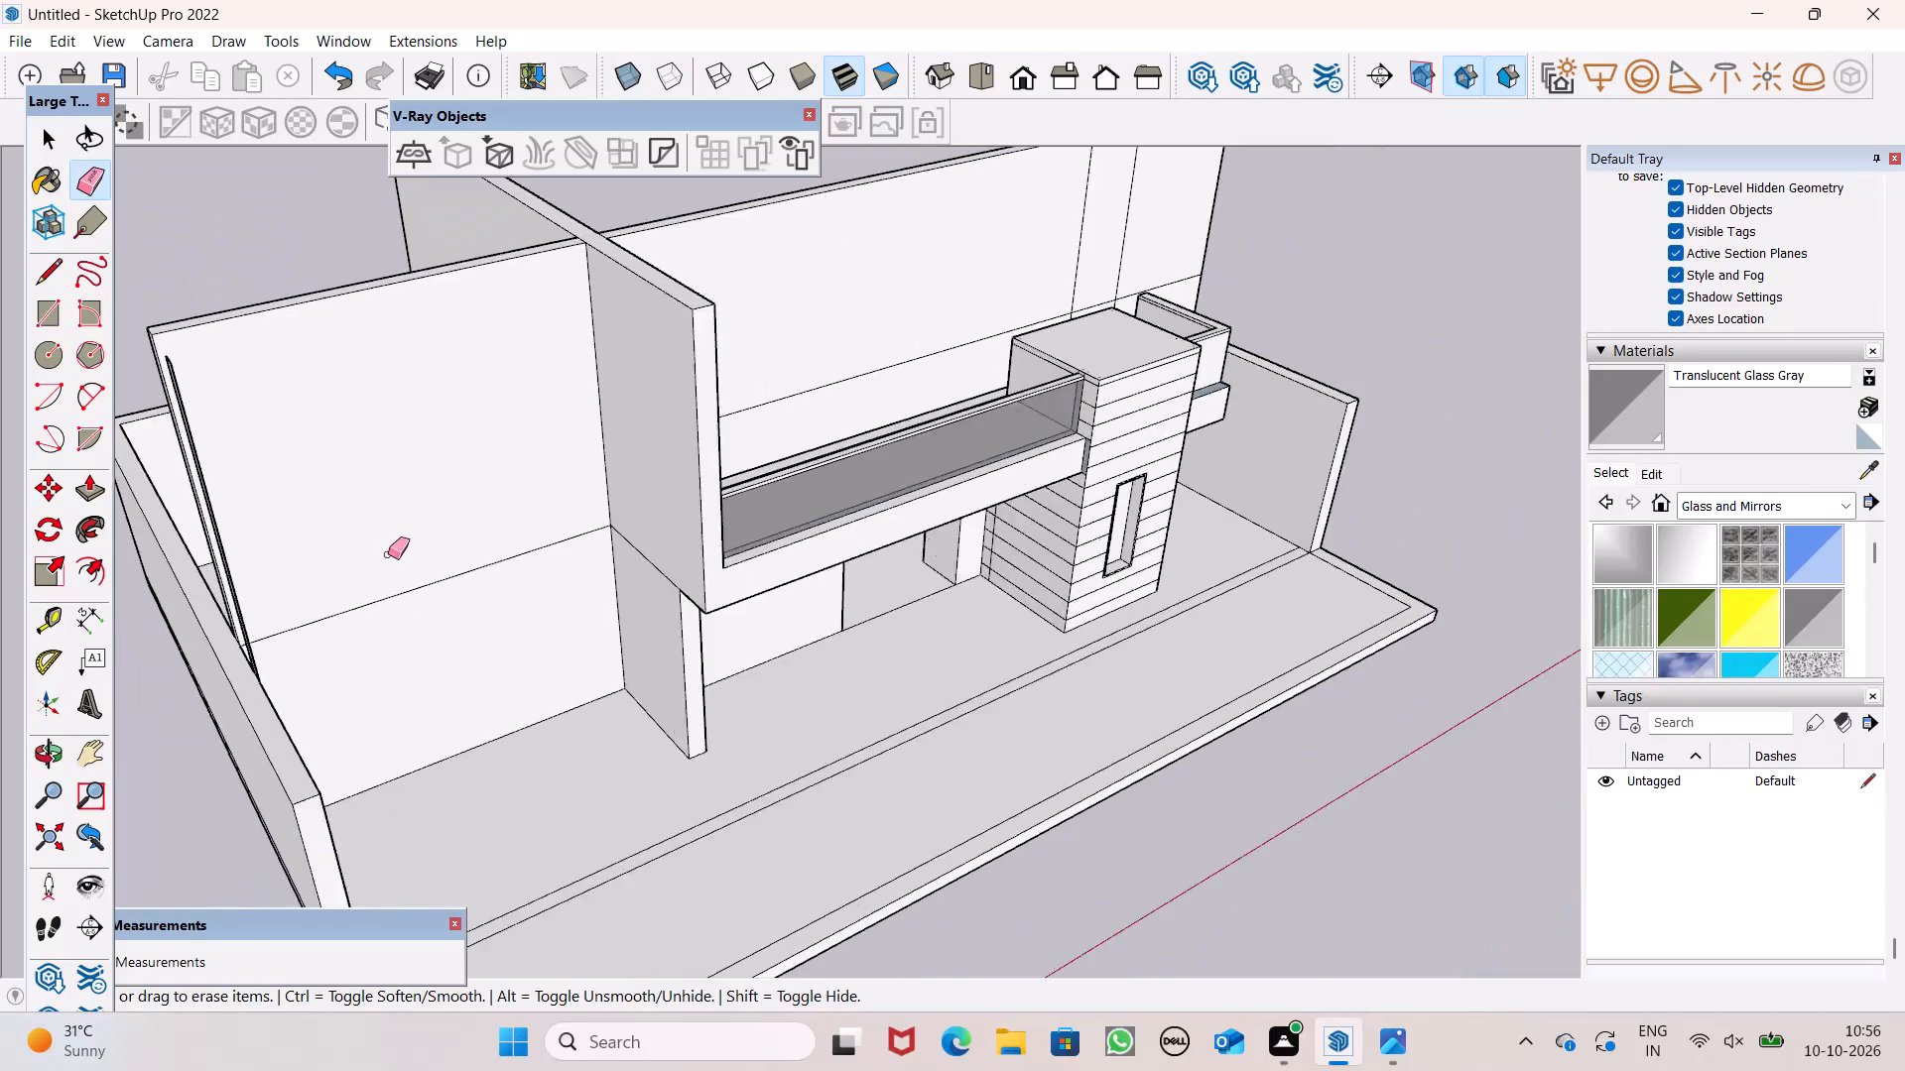
pyautogui.scroll(-2, 388, 554)
pyautogui.moveTo(469, 549); pyautogui.dragTo(112, 514, button='middle')
pyautogui.scroll(5, 238, 366)
pyautogui.moveTo(306, 340); pyautogui.dragTo(284, 360)
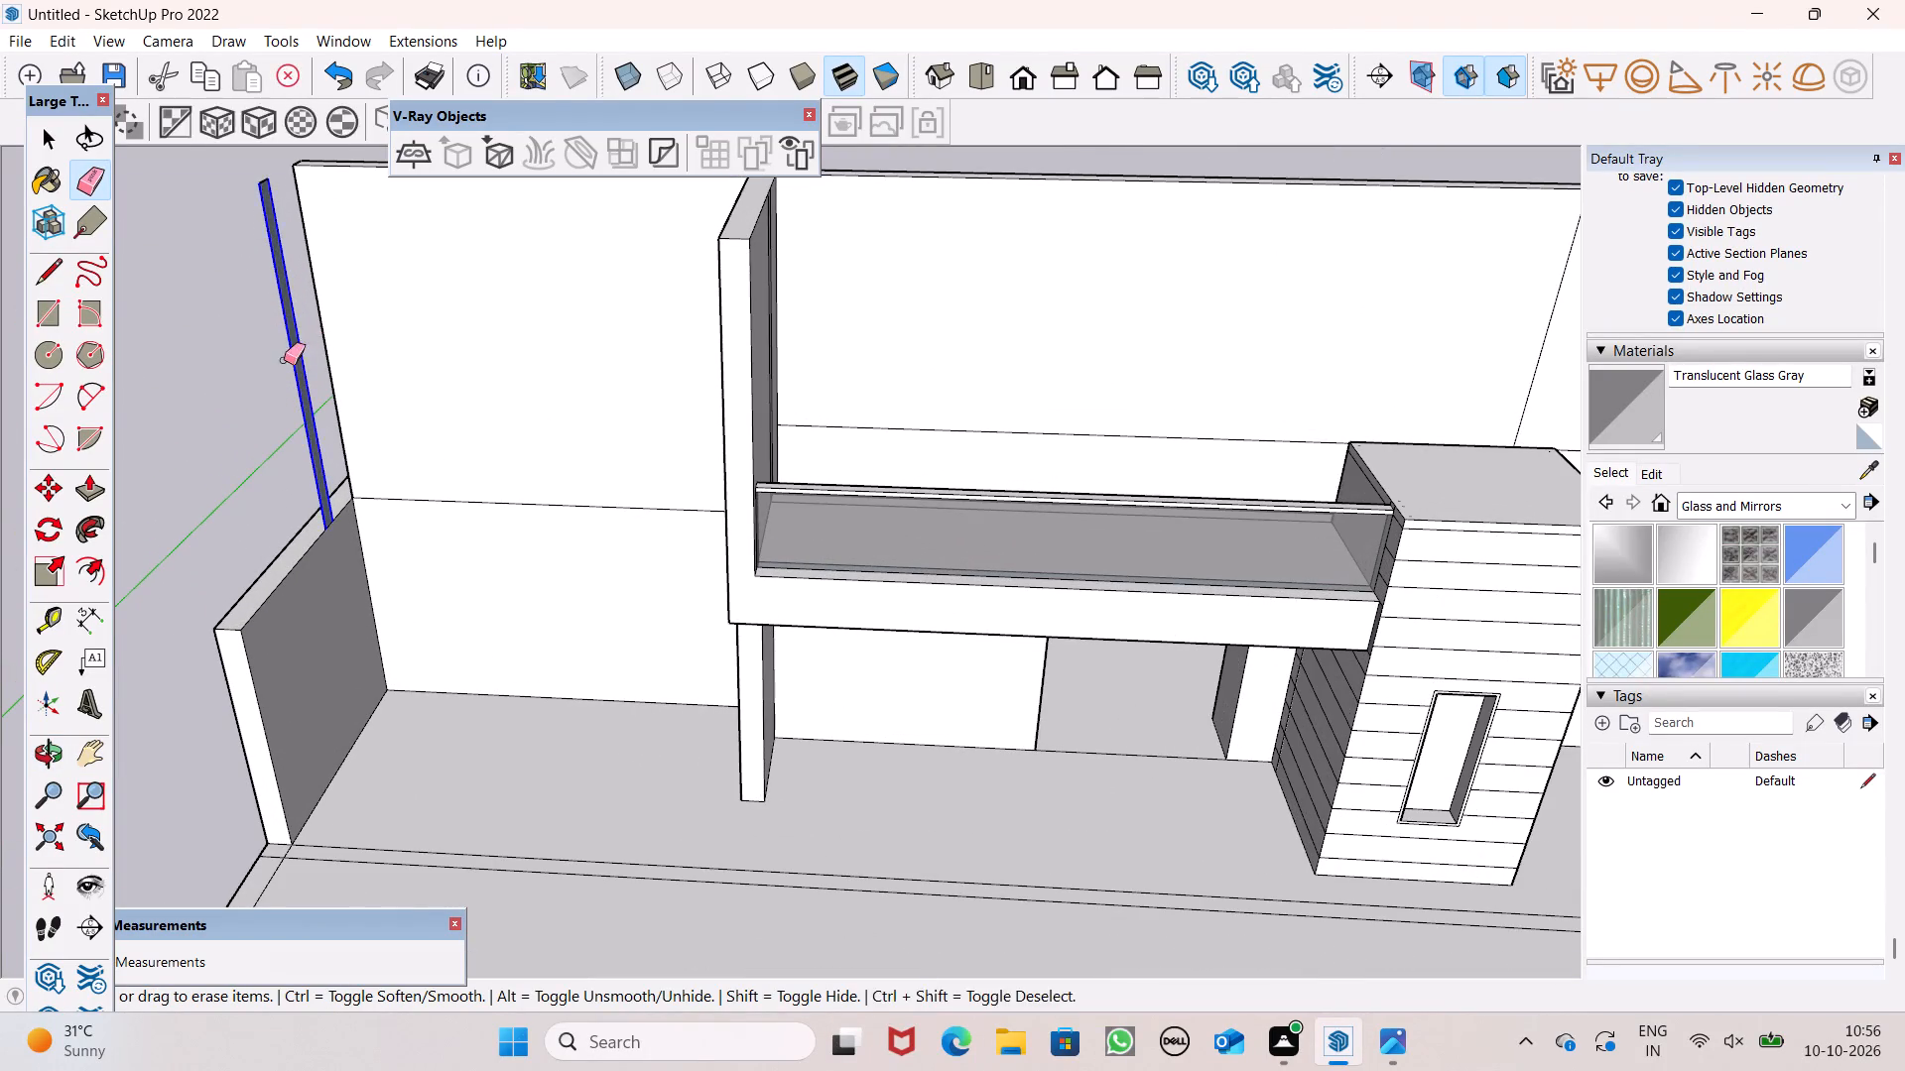
pyautogui.moveTo(284, 360); pyautogui.dragTo(280, 360)
pyautogui.scroll(-5, 552, 332)
pyautogui.moveTo(379, 248); pyautogui.dragTo(379, 241)
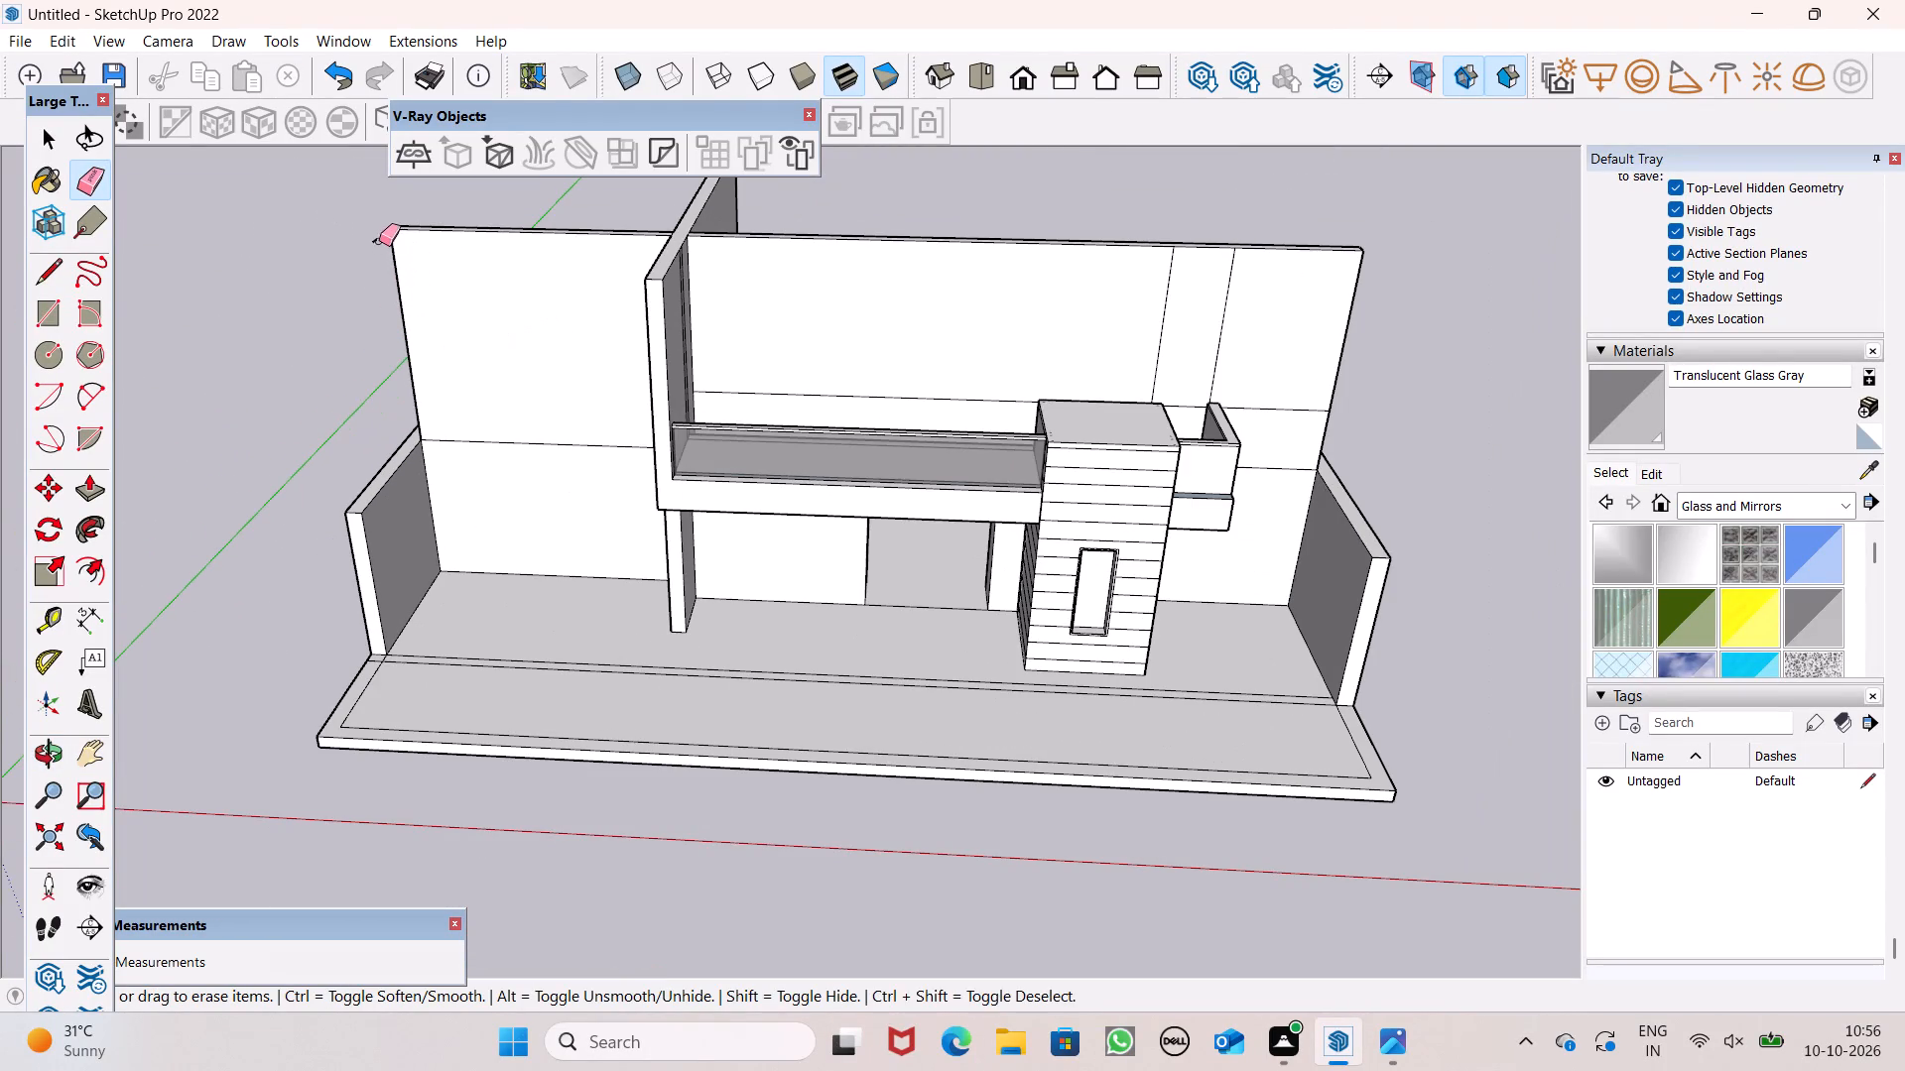
pyautogui.moveTo(379, 241); pyautogui.dragTo(376, 235)
# Examine the cleaned-up front walls from the front at low and raised viewing angles.
pyautogui.scroll(-3, 403, 232)
pyautogui.press('space')
pyautogui.press('space')
pyautogui.scroll(-5, 933, 463)
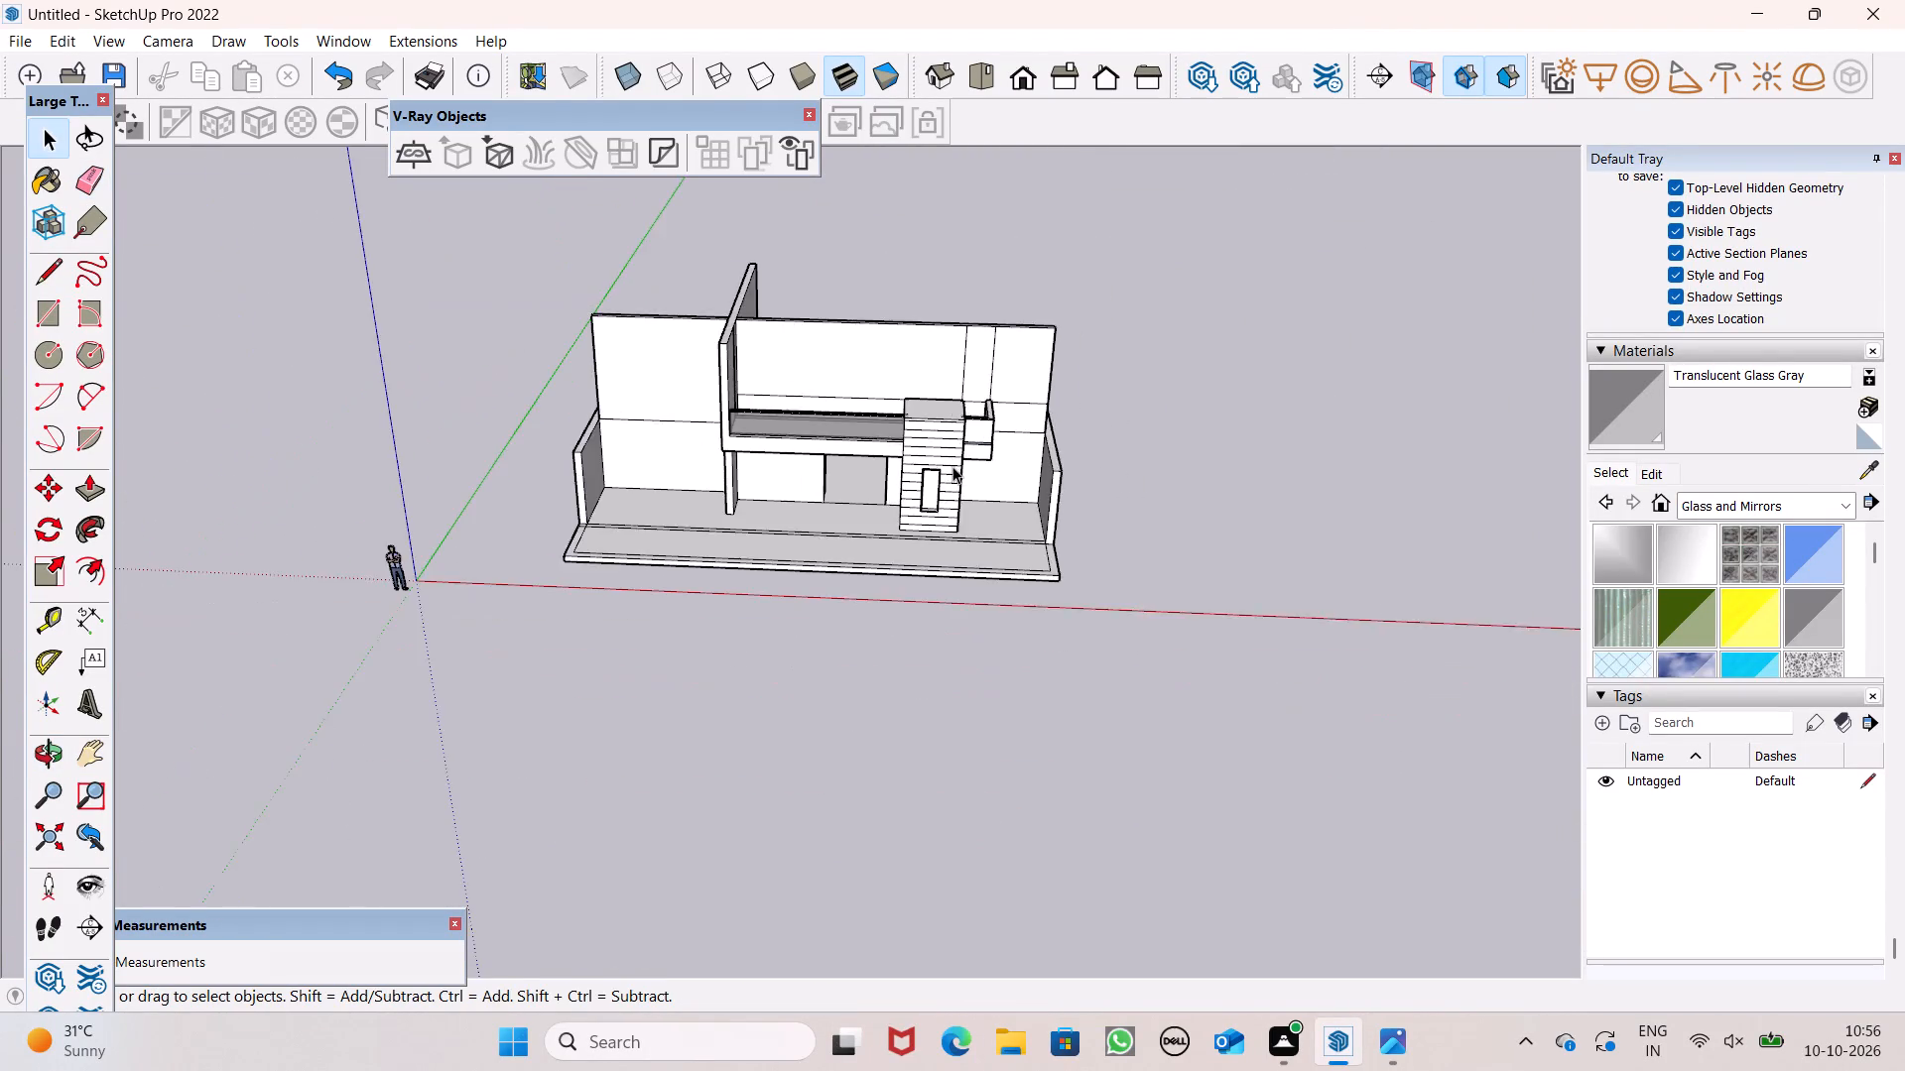
pyautogui.moveTo(952, 466); pyautogui.dragTo(903, 329, button='middle')
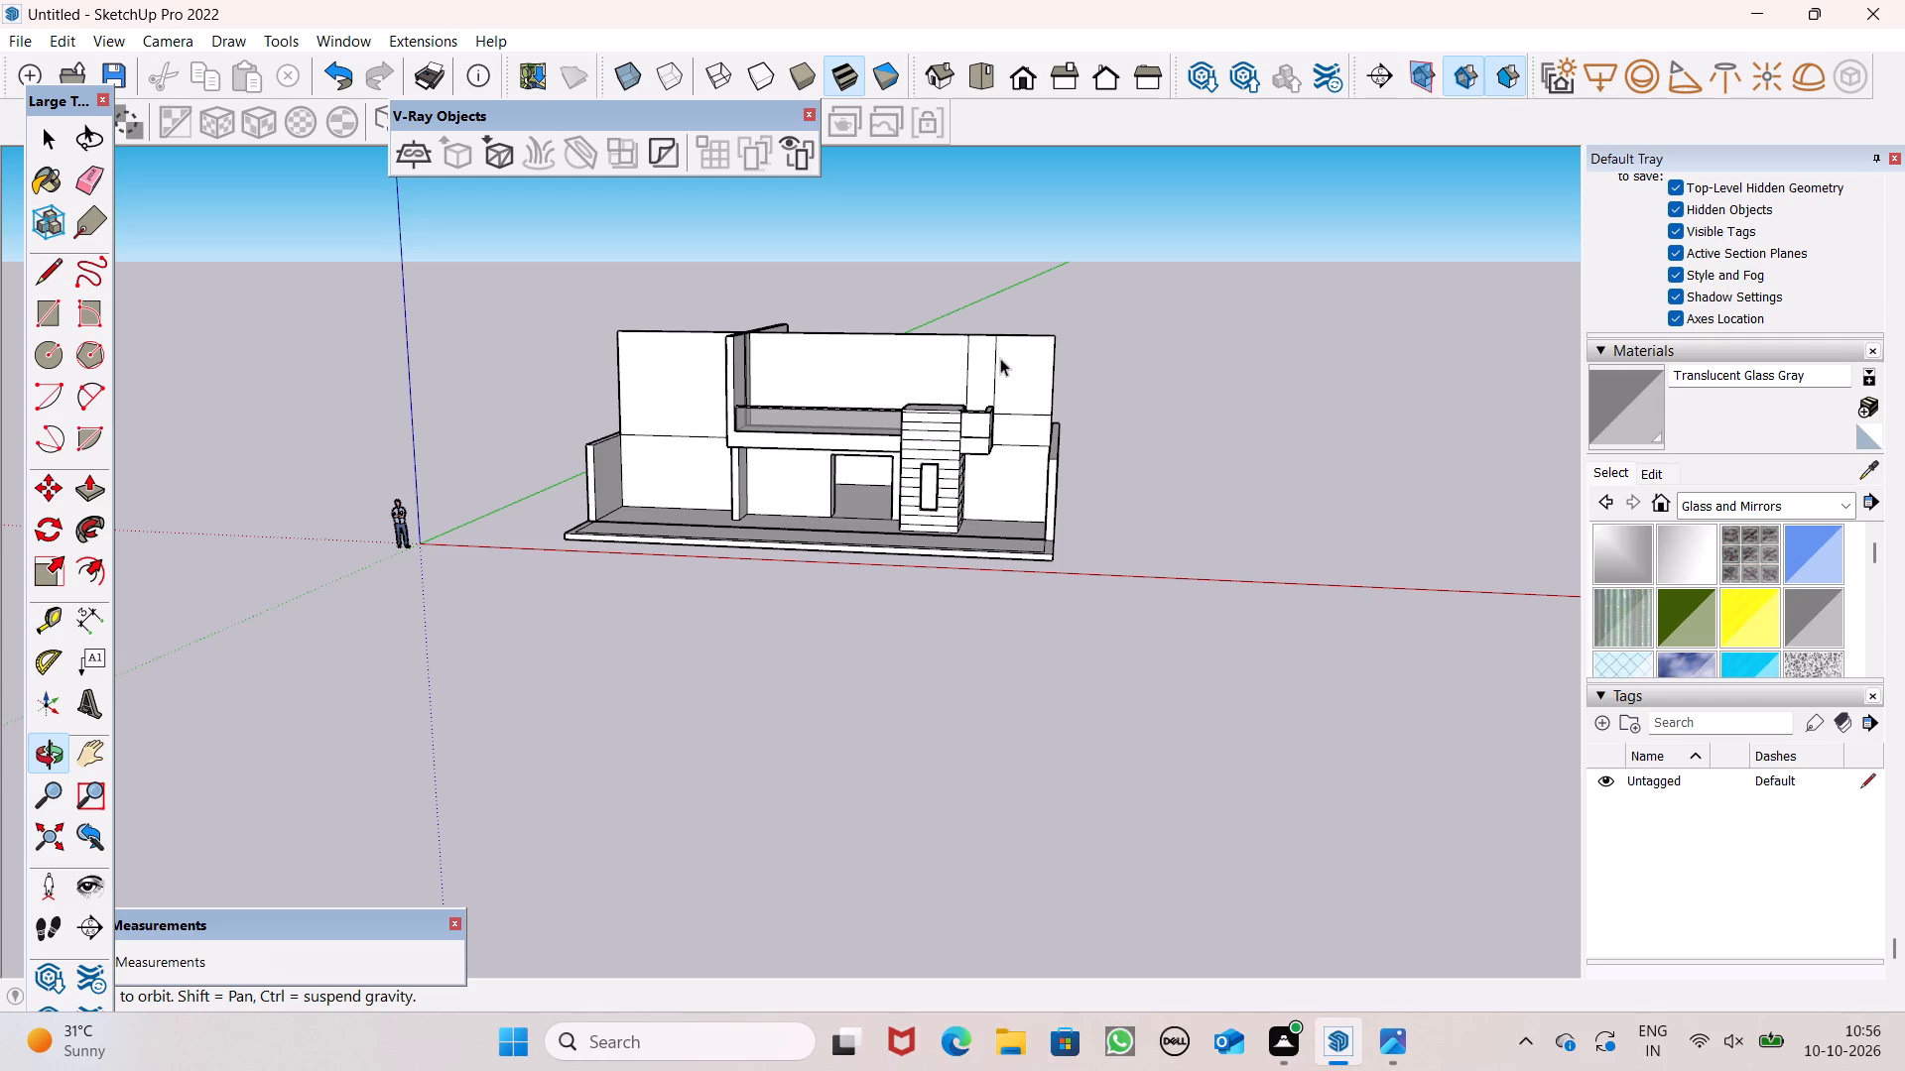
pyautogui.moveTo(1180, 415); pyautogui.dragTo(1145, 606, button='middle')
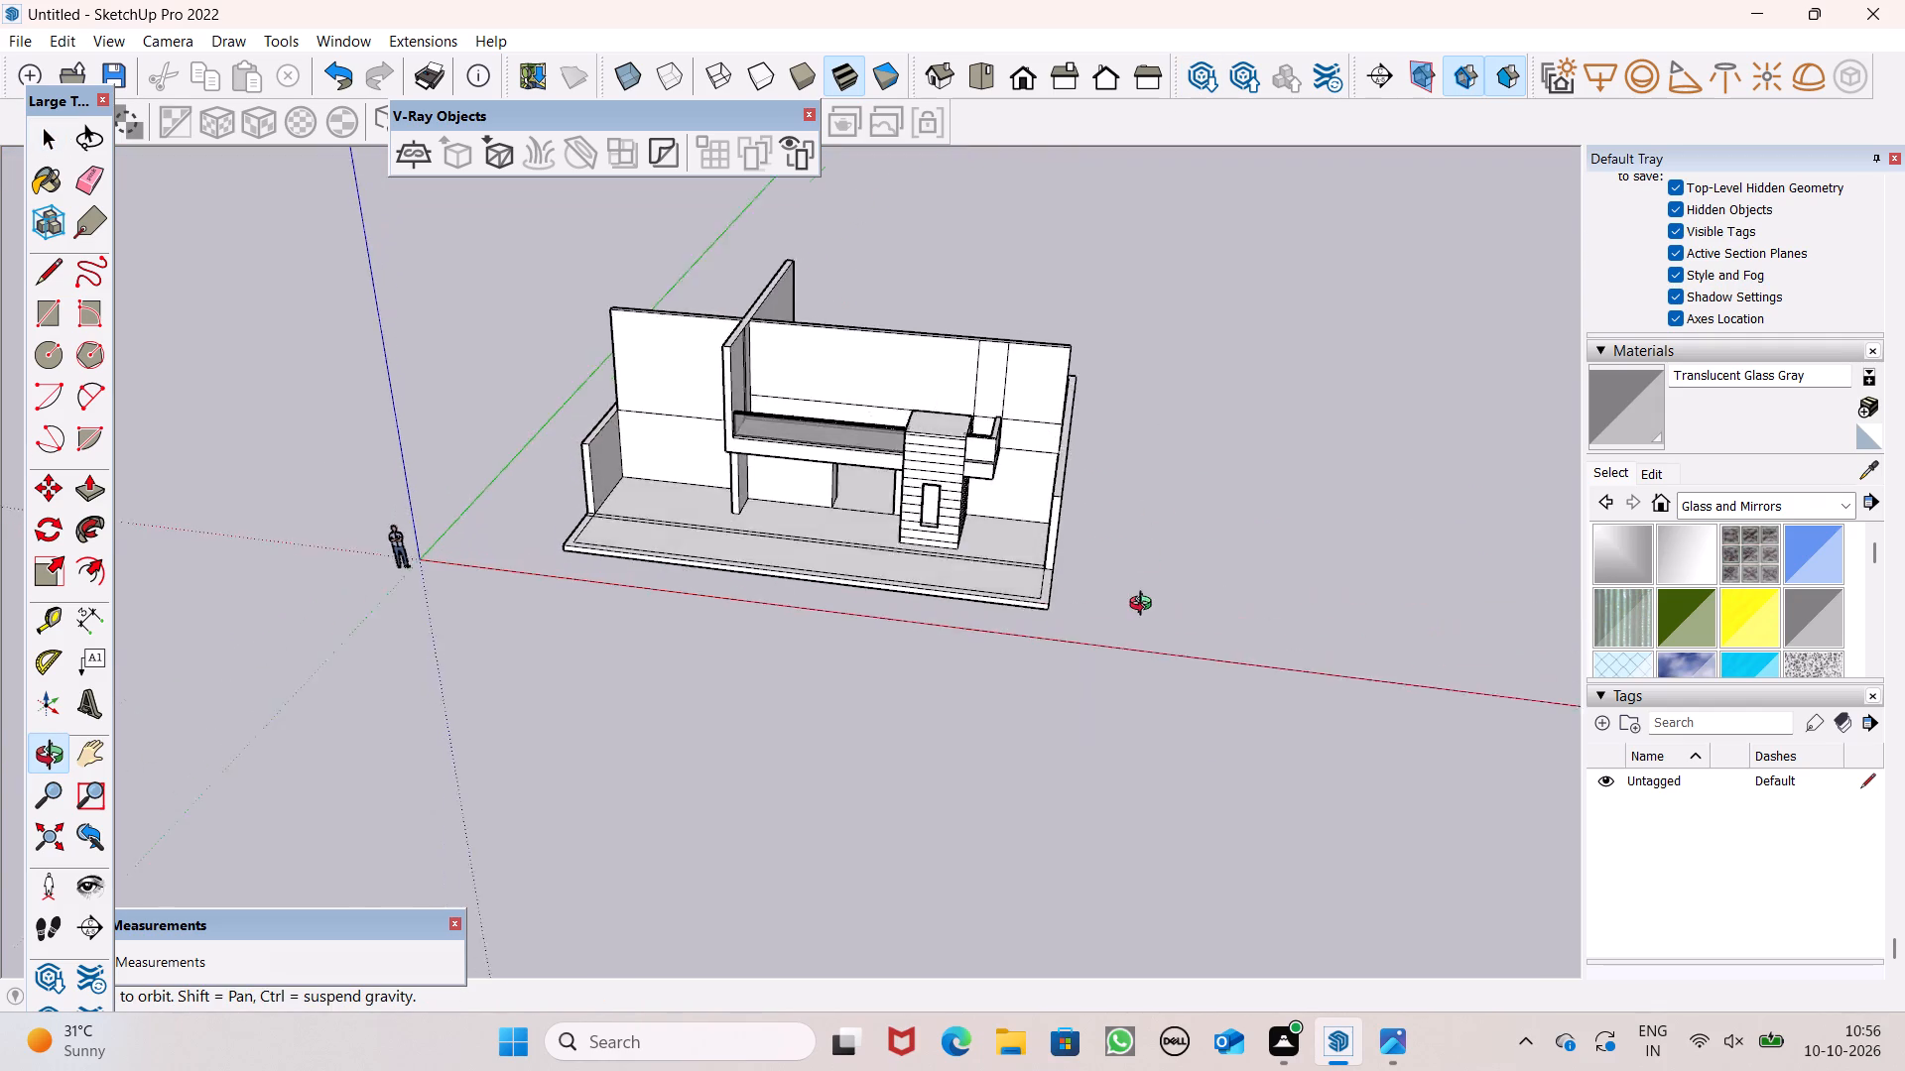
pyautogui.moveTo(1145, 606); pyautogui.dragTo(1191, 635, button='middle')
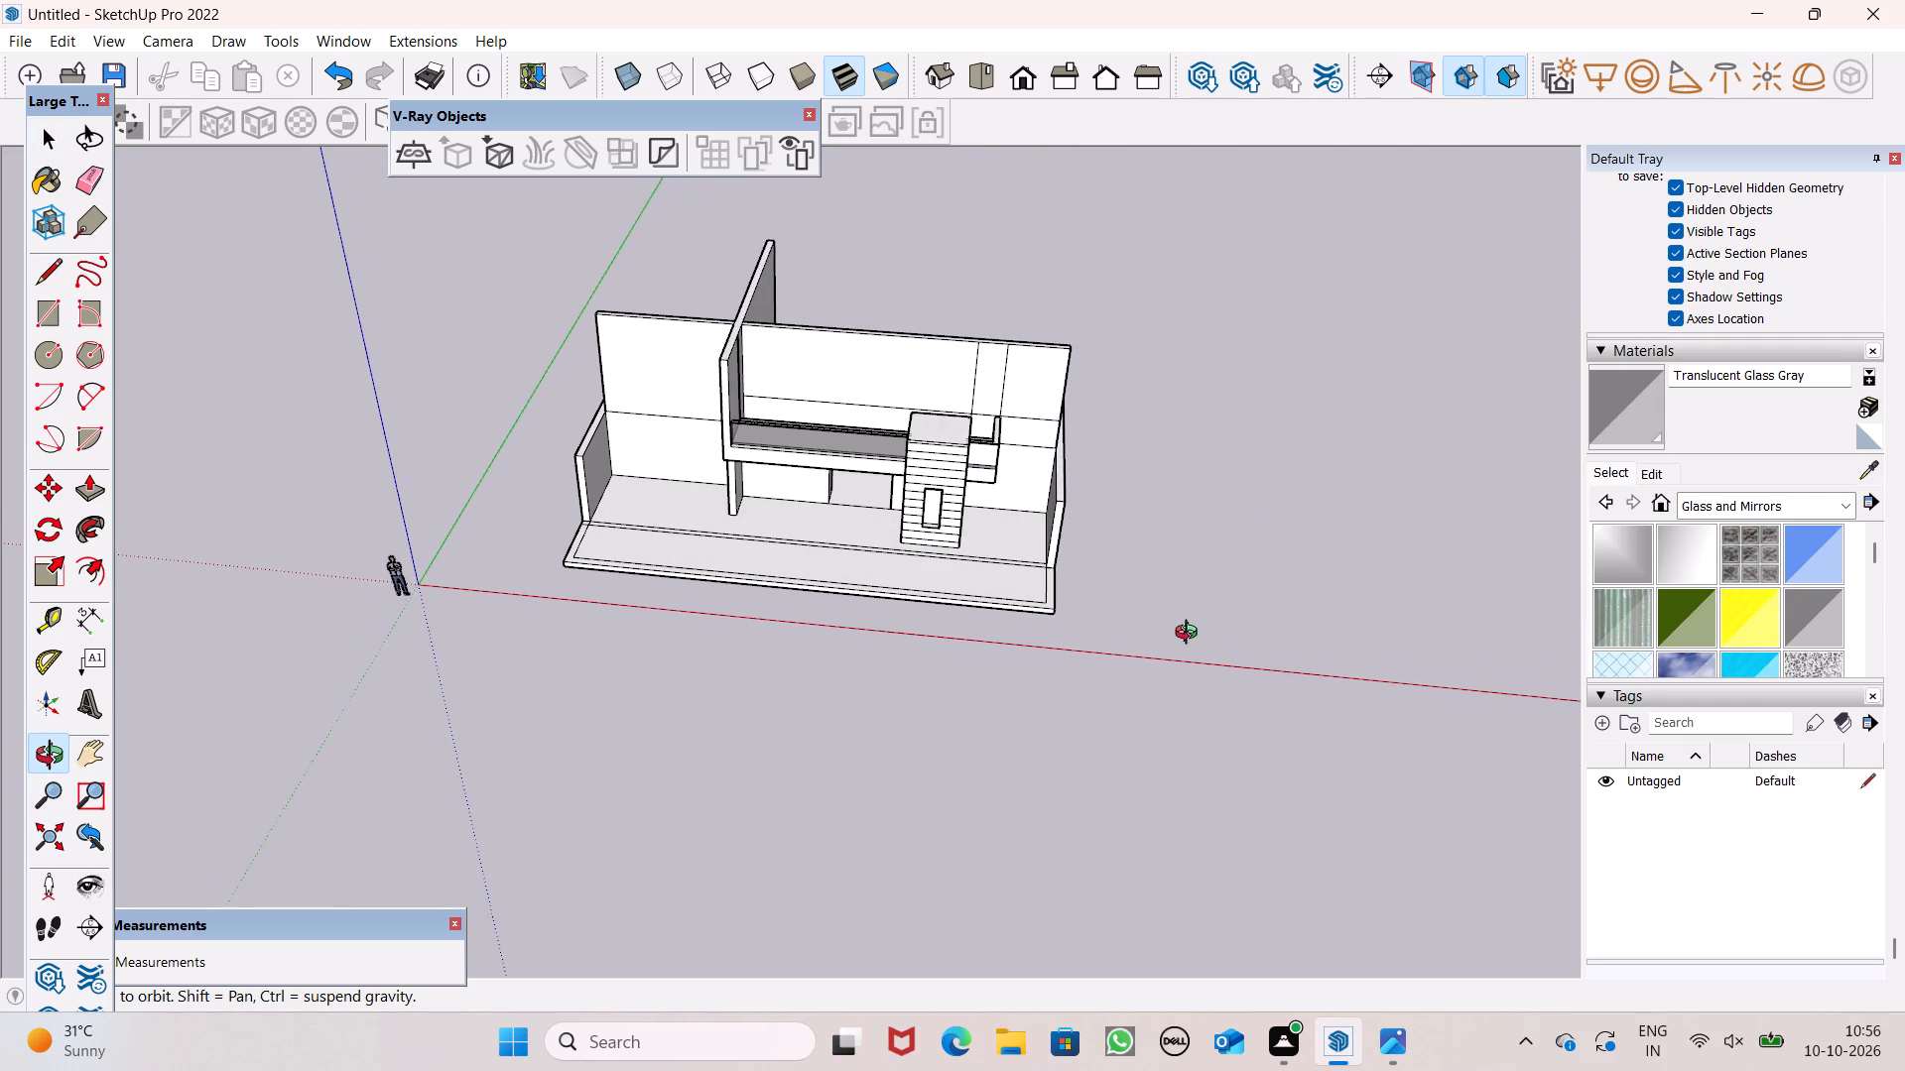
pyautogui.moveTo(1191, 635); pyautogui.dragTo(1187, 639, button='middle')
pyautogui.scroll(5, 1183, 439)
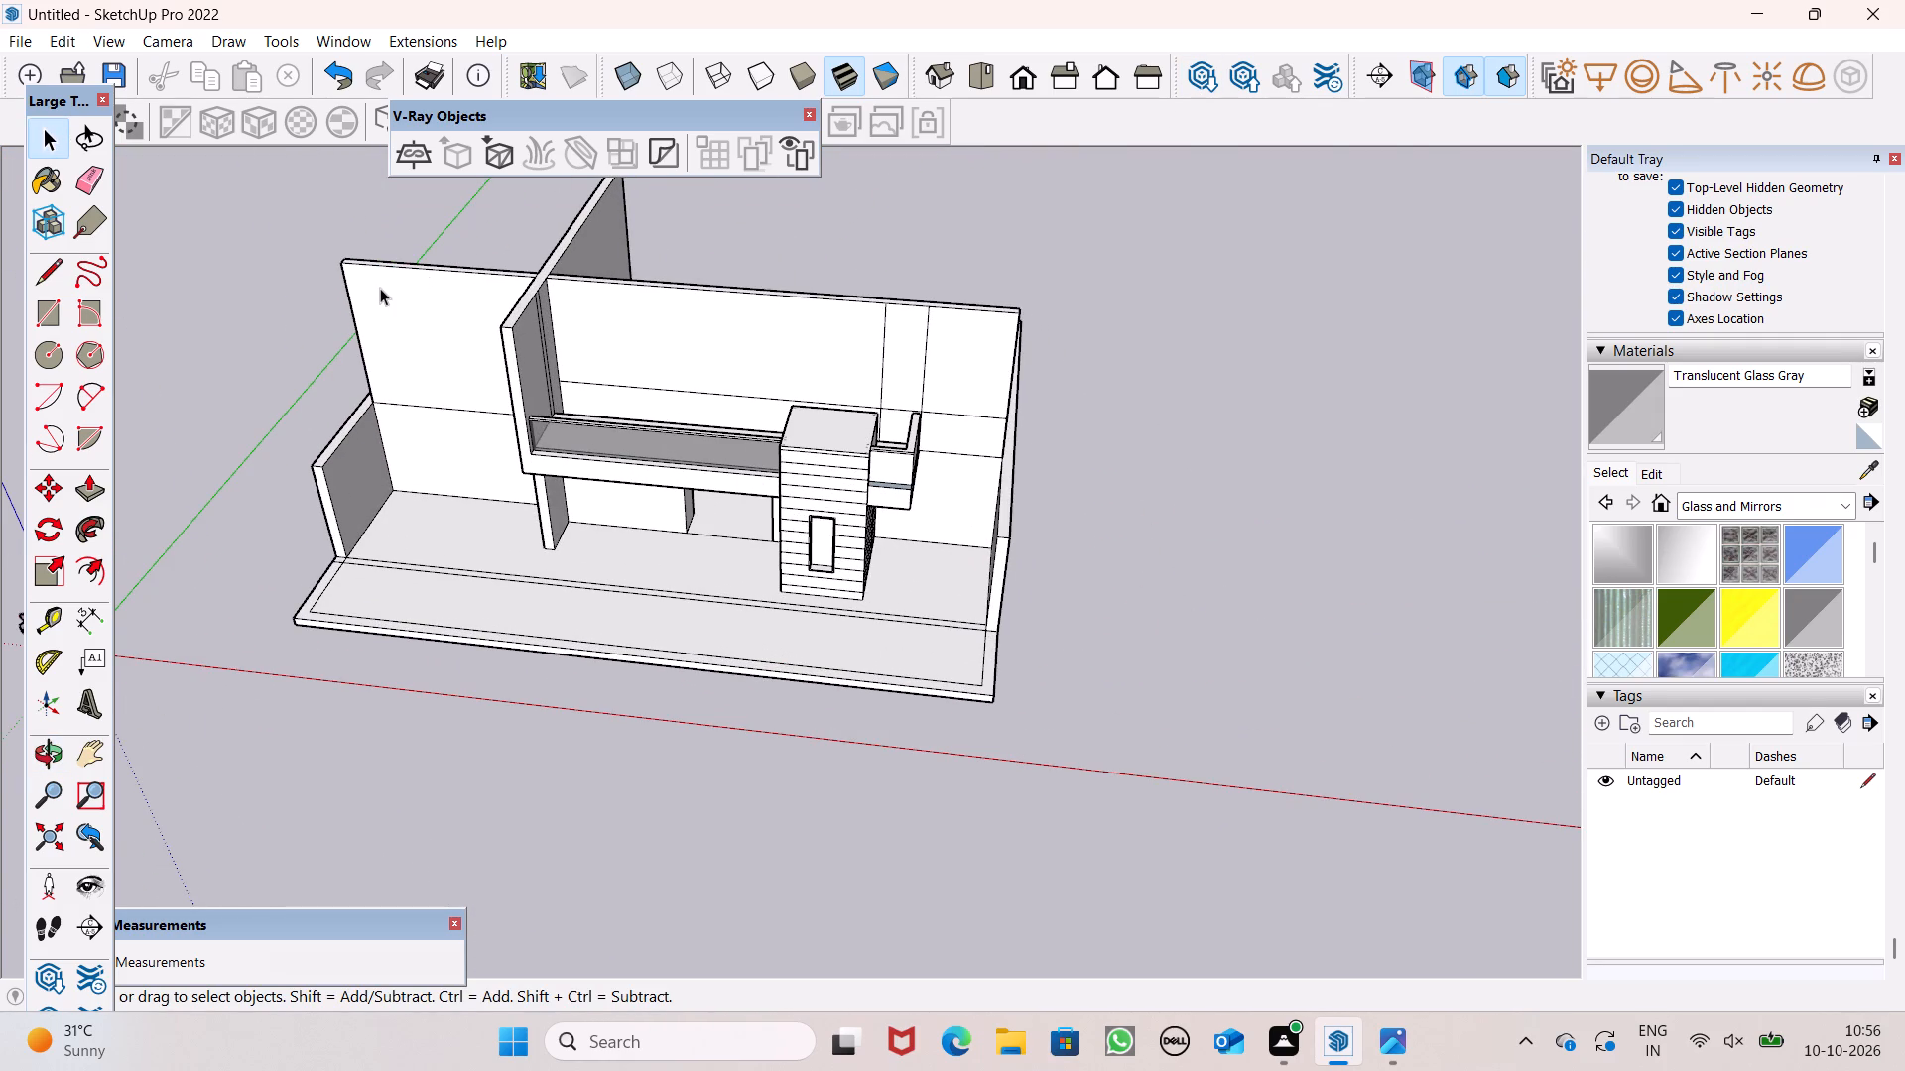
# Erase the two vertical lines and the long horizontal line on the large room's upper front wall behind the balcony.
pyautogui.click(76, 183)
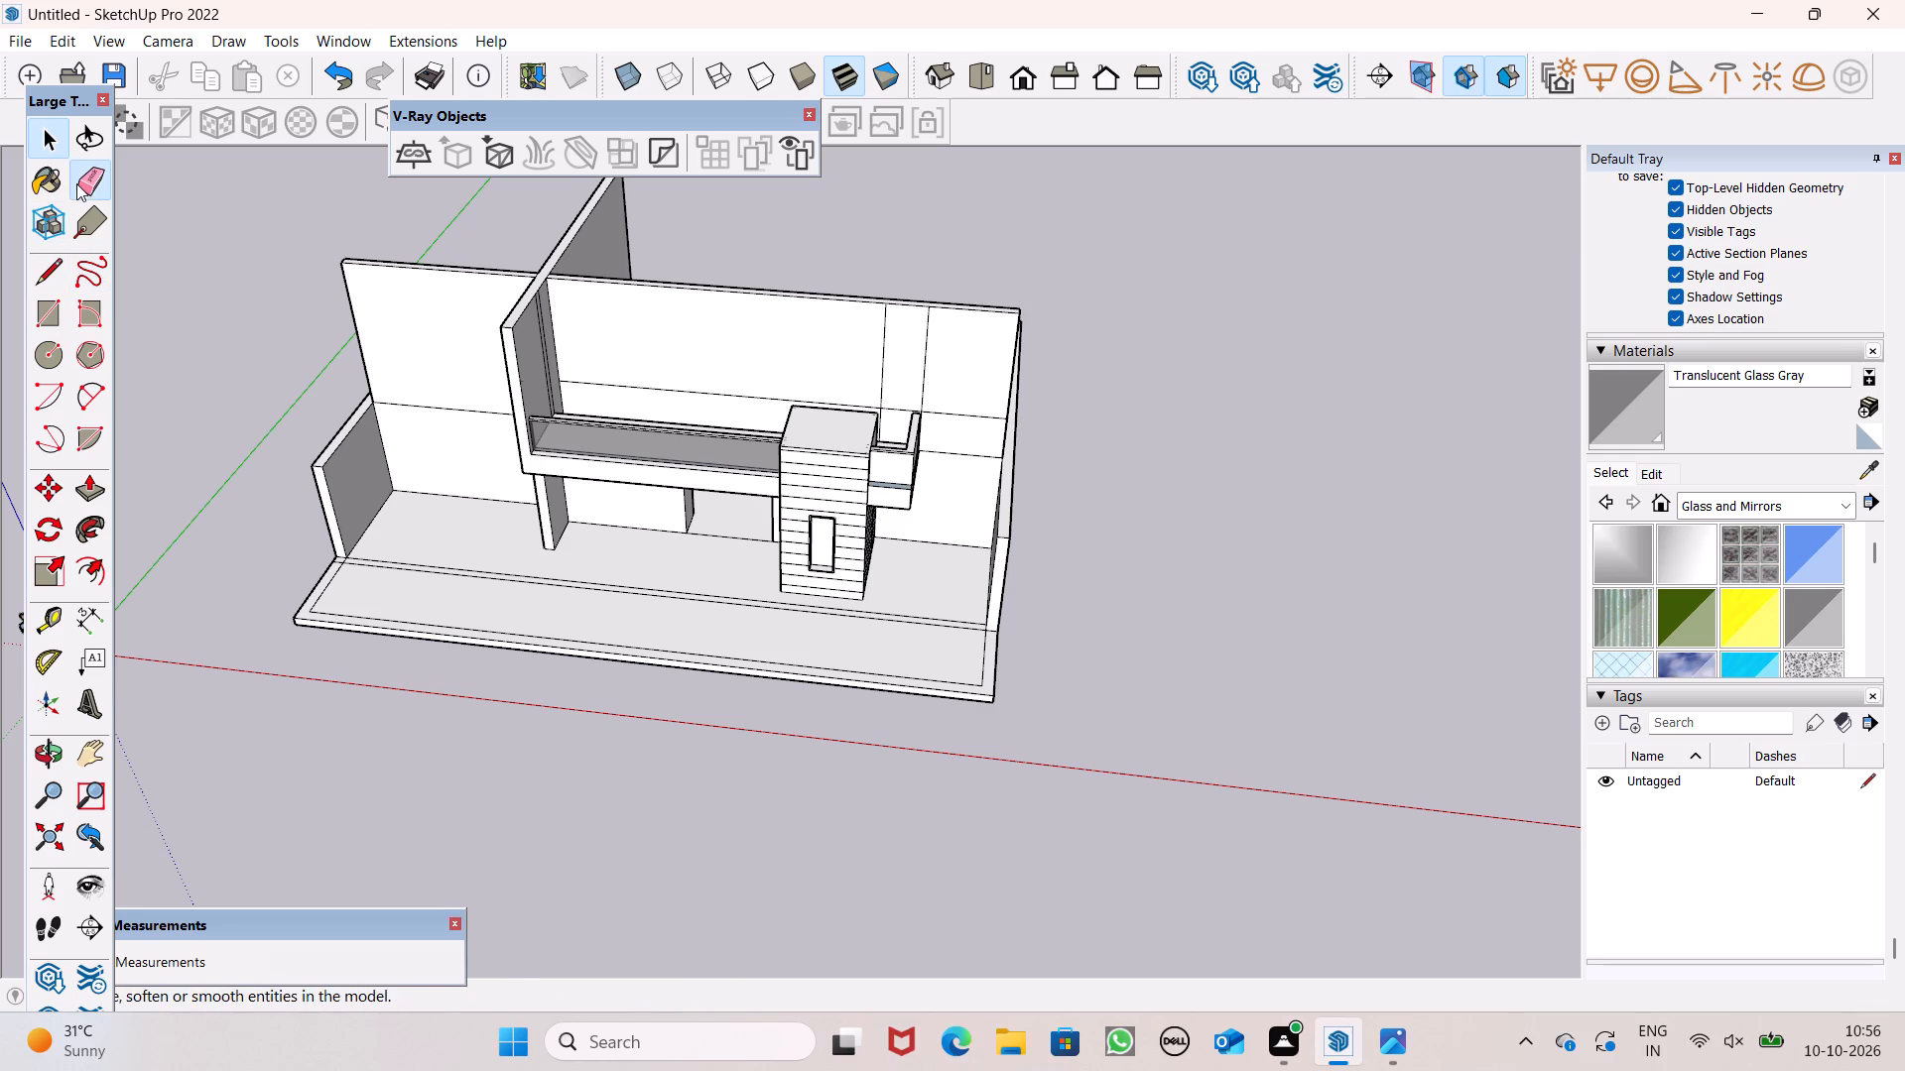
pyautogui.scroll(6, 921, 385)
pyautogui.moveTo(858, 356); pyautogui.dragTo(843, 361)
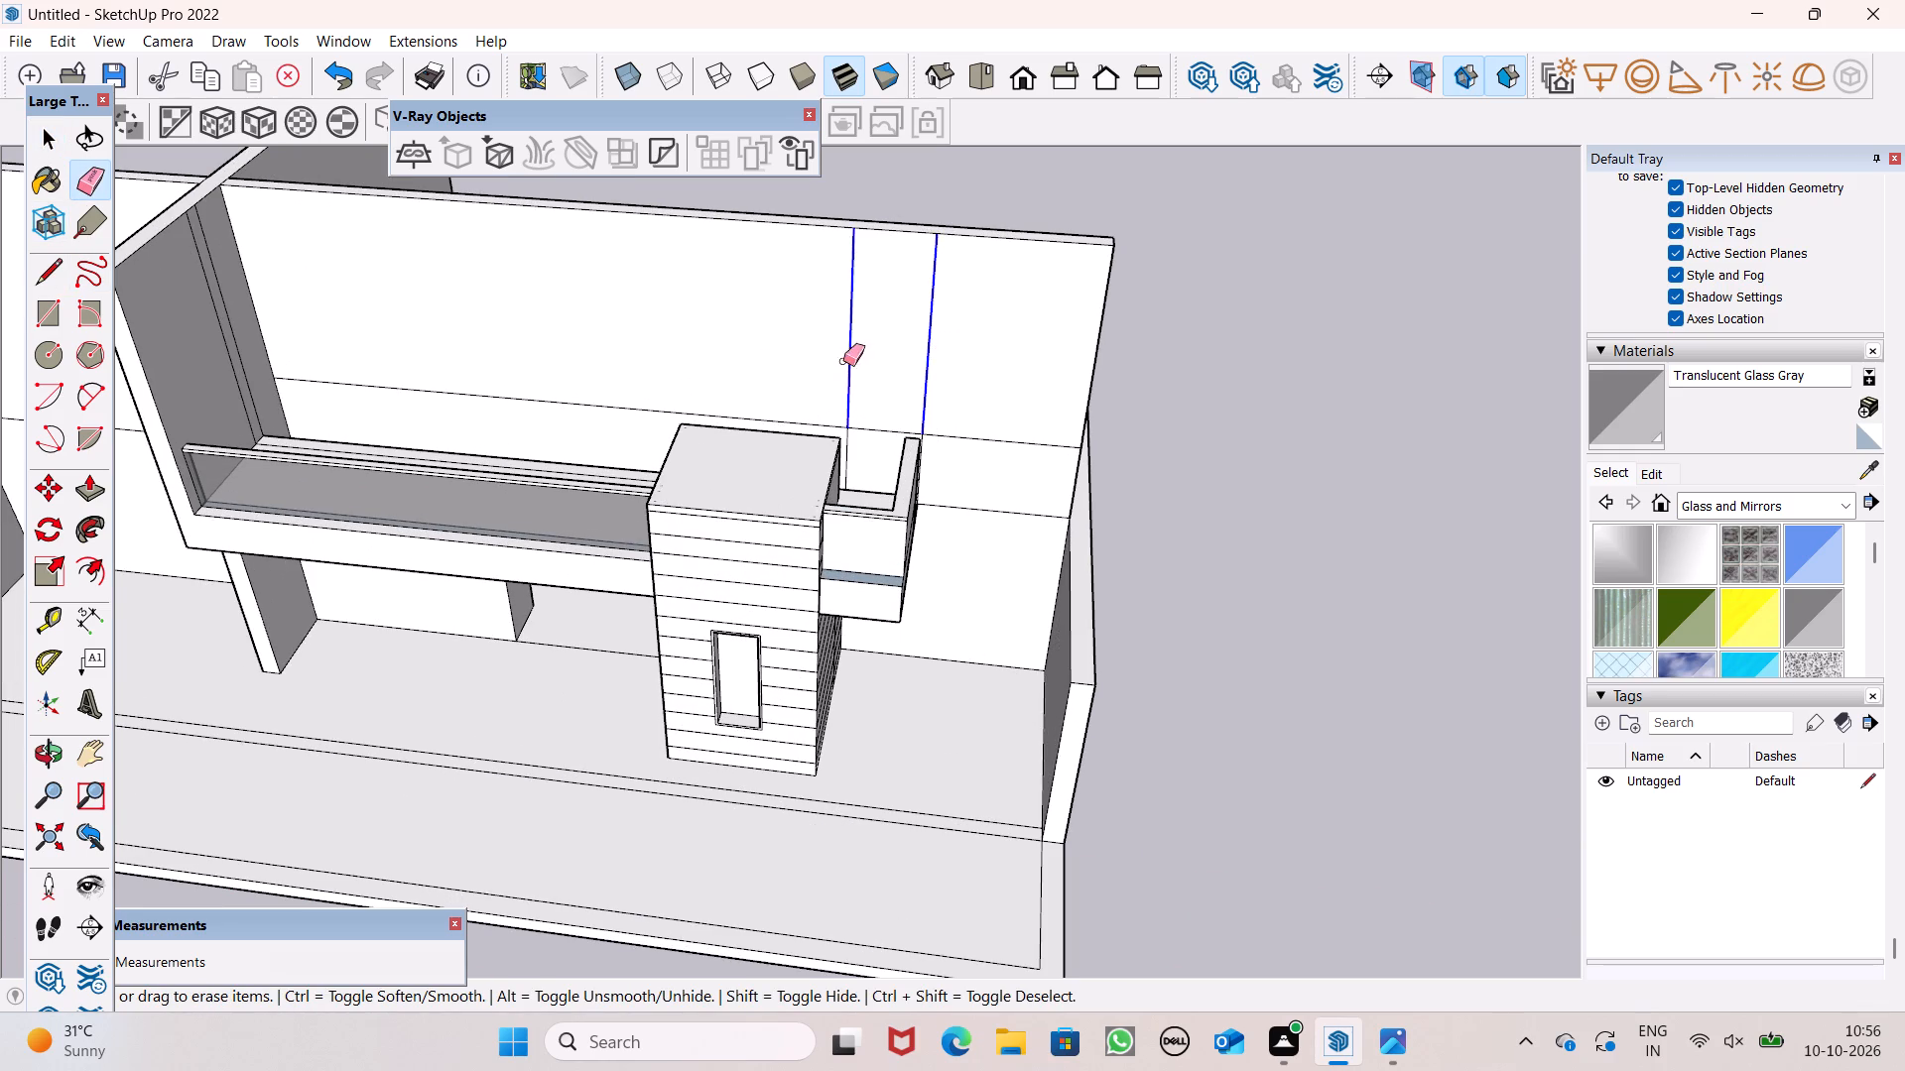
pyautogui.moveTo(843, 361); pyautogui.dragTo(790, 366)
pyautogui.moveTo(622, 419); pyautogui.dragTo(650, 401)
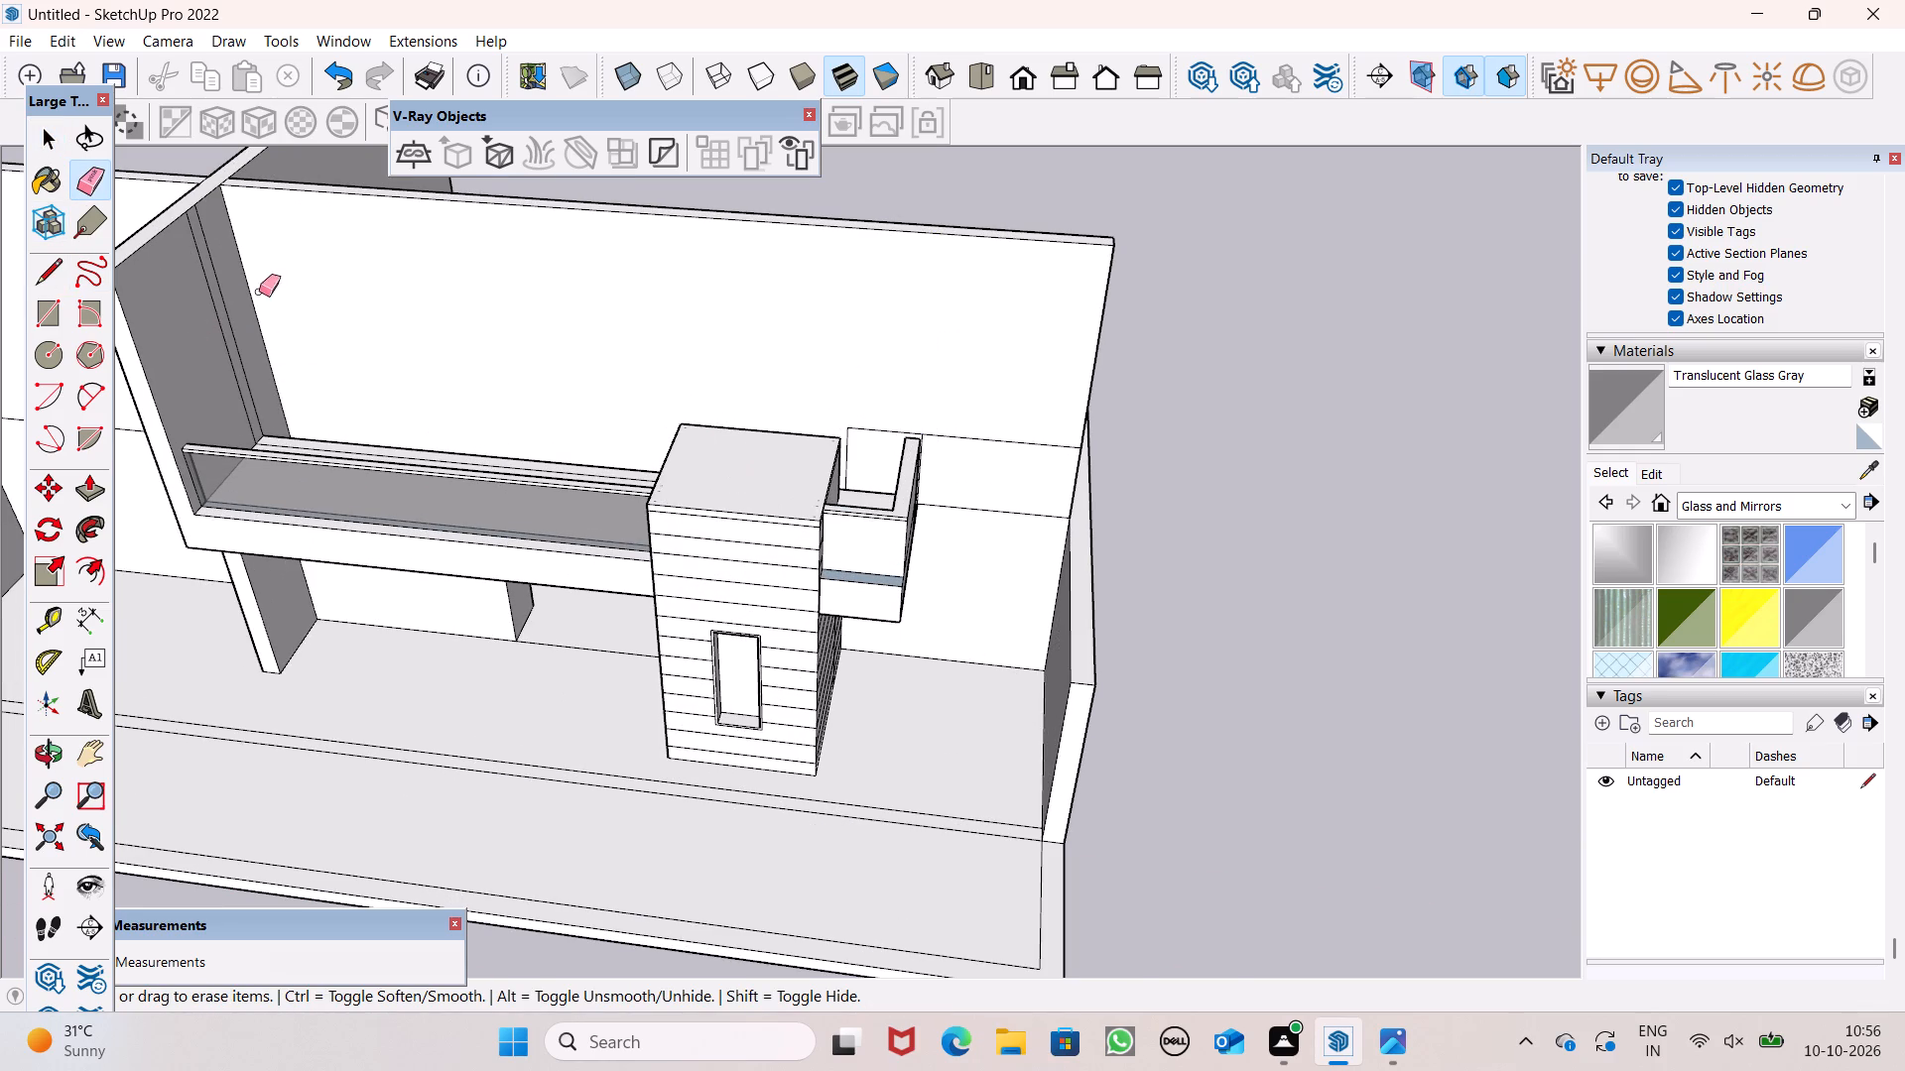
# Erase the leftover vertical strip lines on the dividing wall's face above the balcony.
pyautogui.scroll(6, 273, 281)
pyautogui.moveTo(197, 273); pyautogui.dragTo(161, 300)
pyautogui.scroll(-6, 477, 586)
# Erase the remaining vertical and horizontal lines on the upper front wall beside the small side balcony.
pyautogui.moveTo(512, 650); pyautogui.dragTo(515, 655, button='middle')
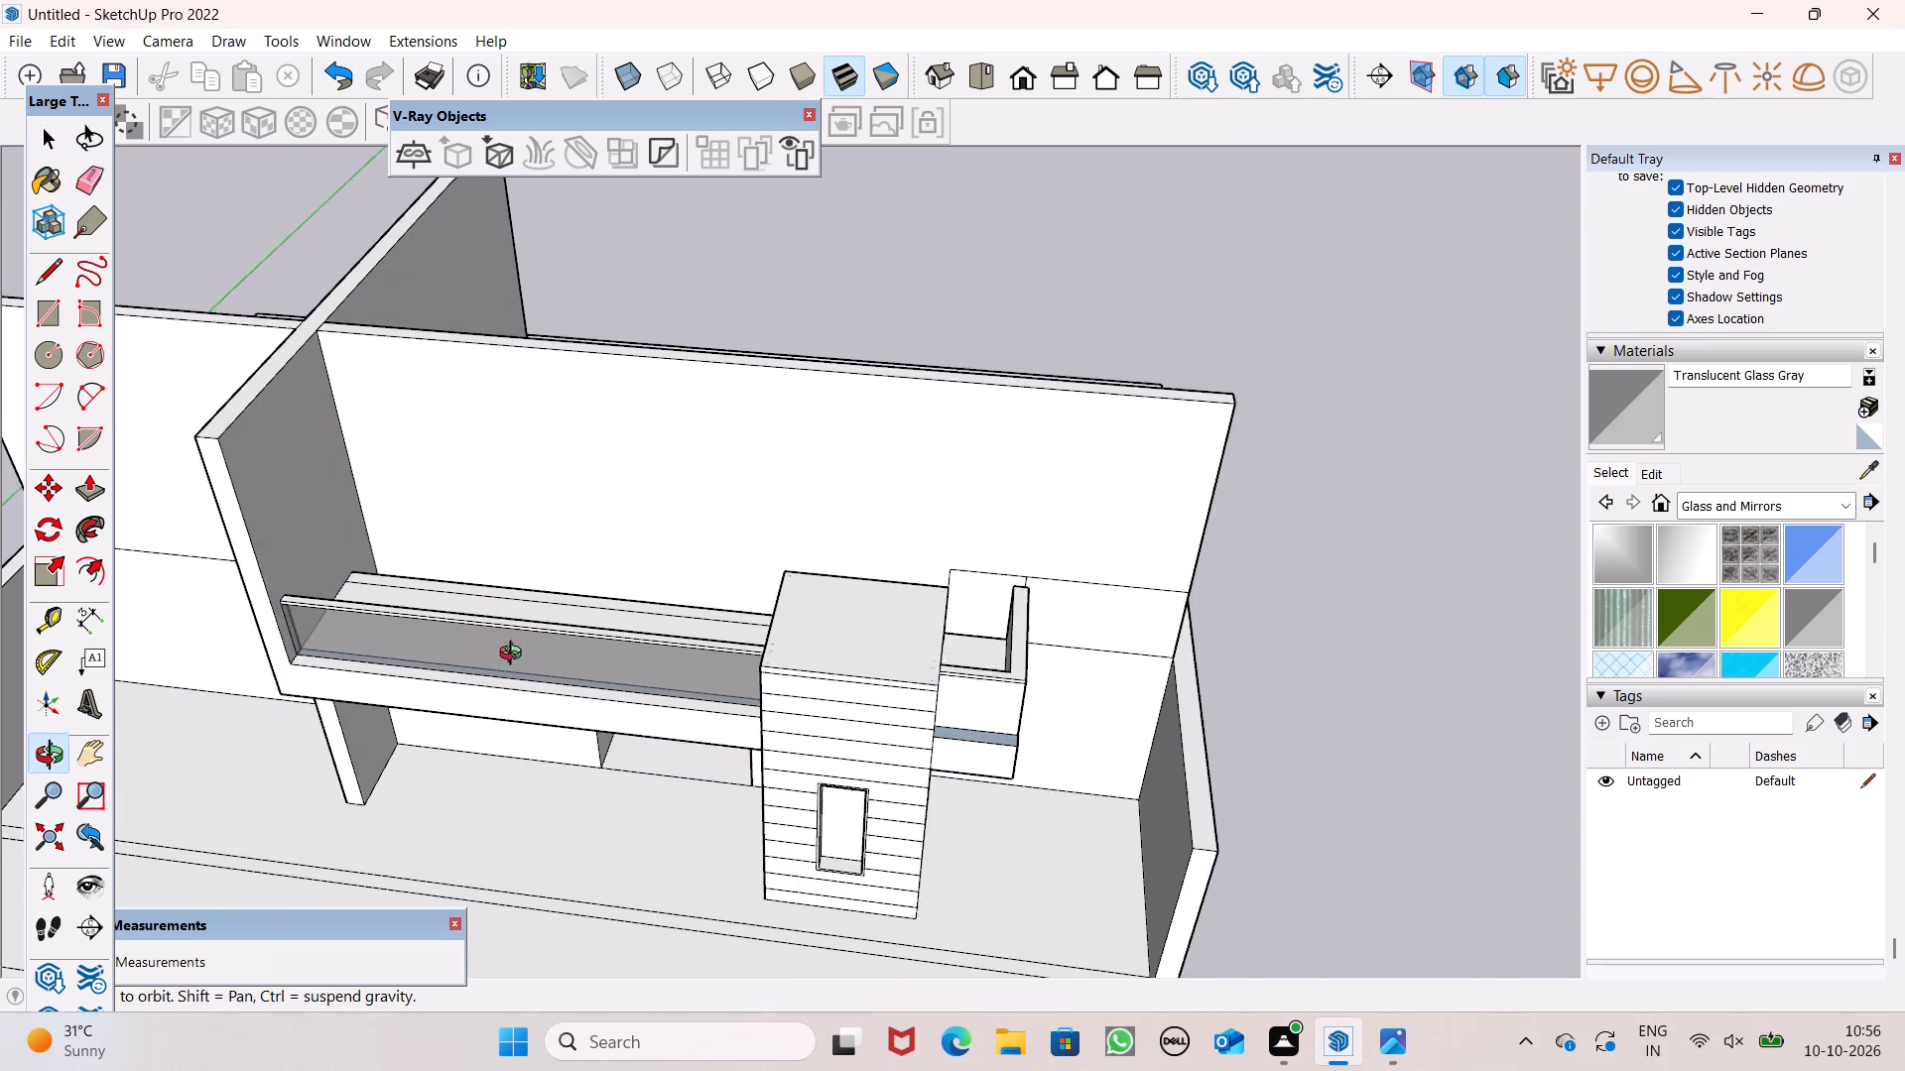
pyautogui.moveTo(515, 655); pyautogui.dragTo(0, 820, button='middle')
pyautogui.scroll(4, 277, 695)
pyautogui.moveTo(1026, 742); pyautogui.dragTo(743, 573, button='middle')
pyautogui.scroll(1, 936, 783)
pyautogui.moveTo(1114, 789); pyautogui.dragTo(1354, 726, button='middle')
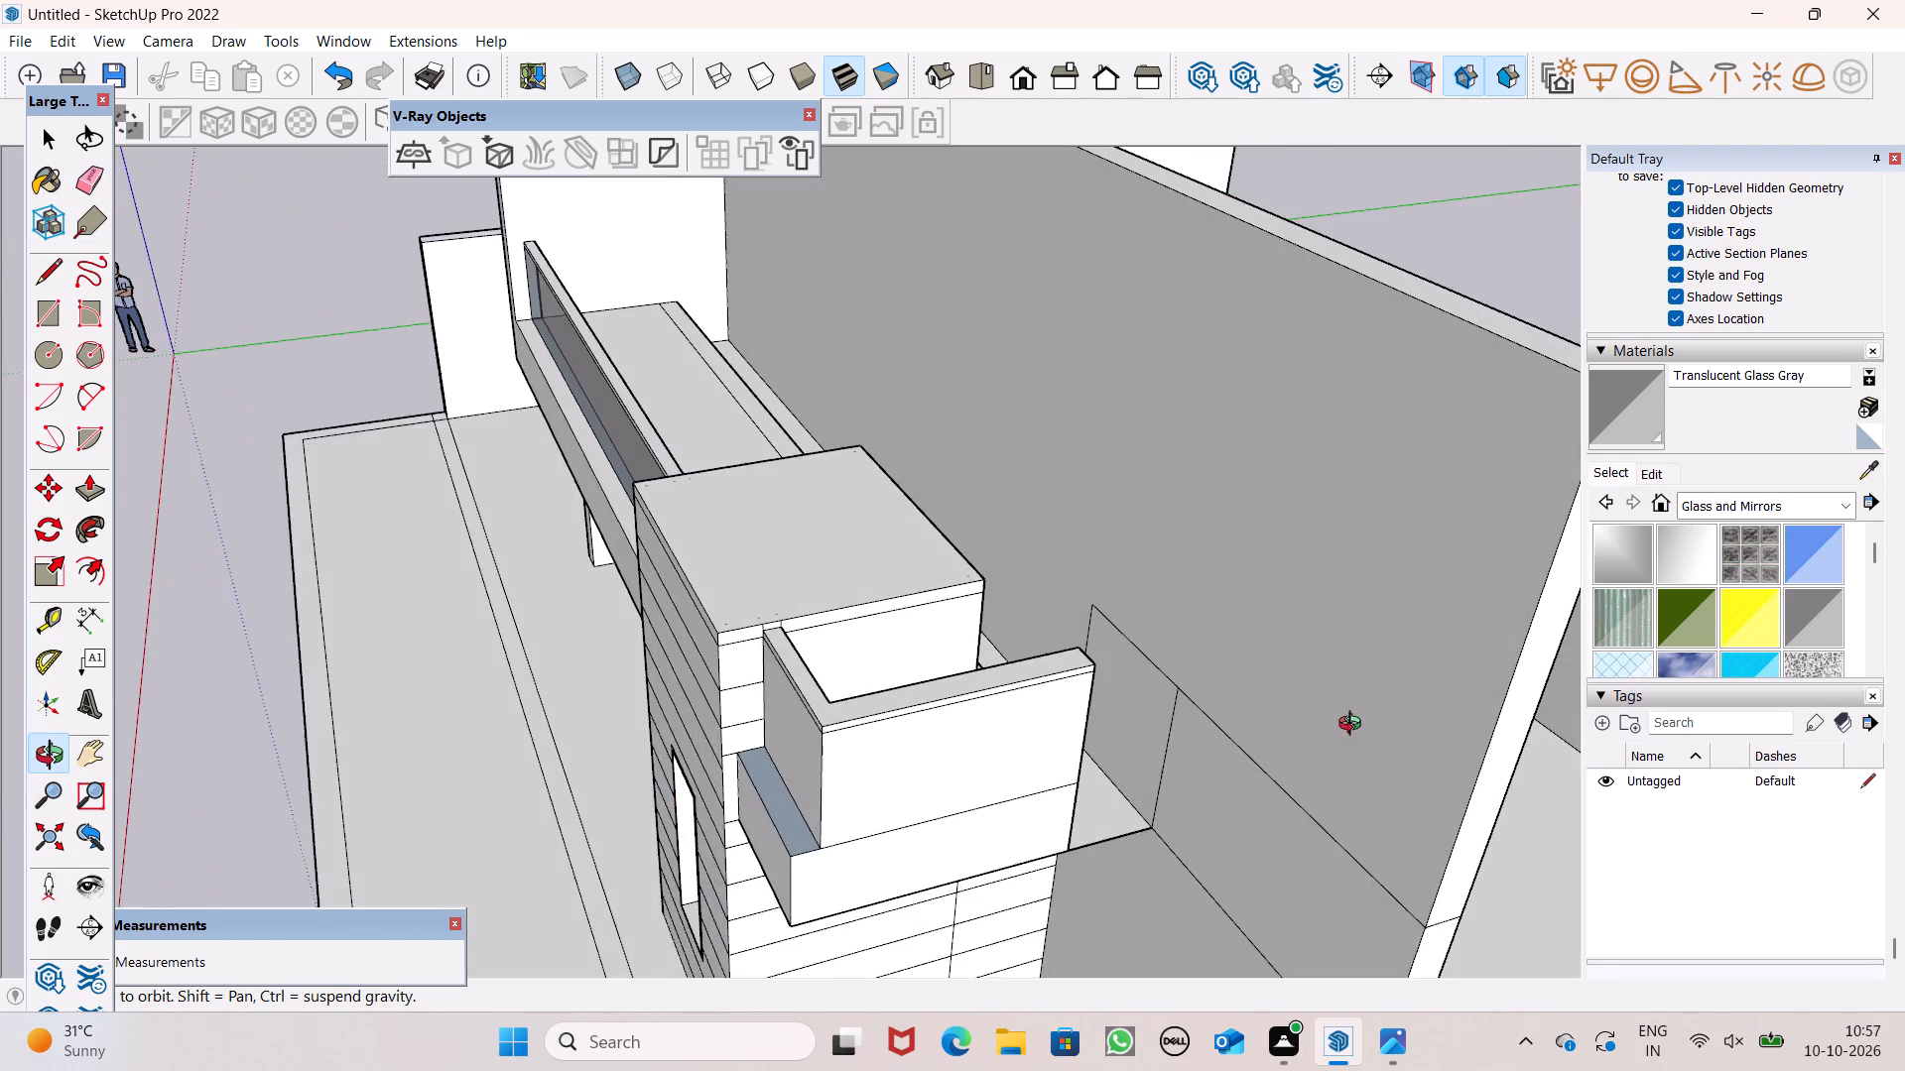
pyautogui.moveTo(1354, 726); pyautogui.dragTo(1253, 711, button='middle')
pyautogui.moveTo(1181, 761); pyautogui.dragTo(1075, 648)
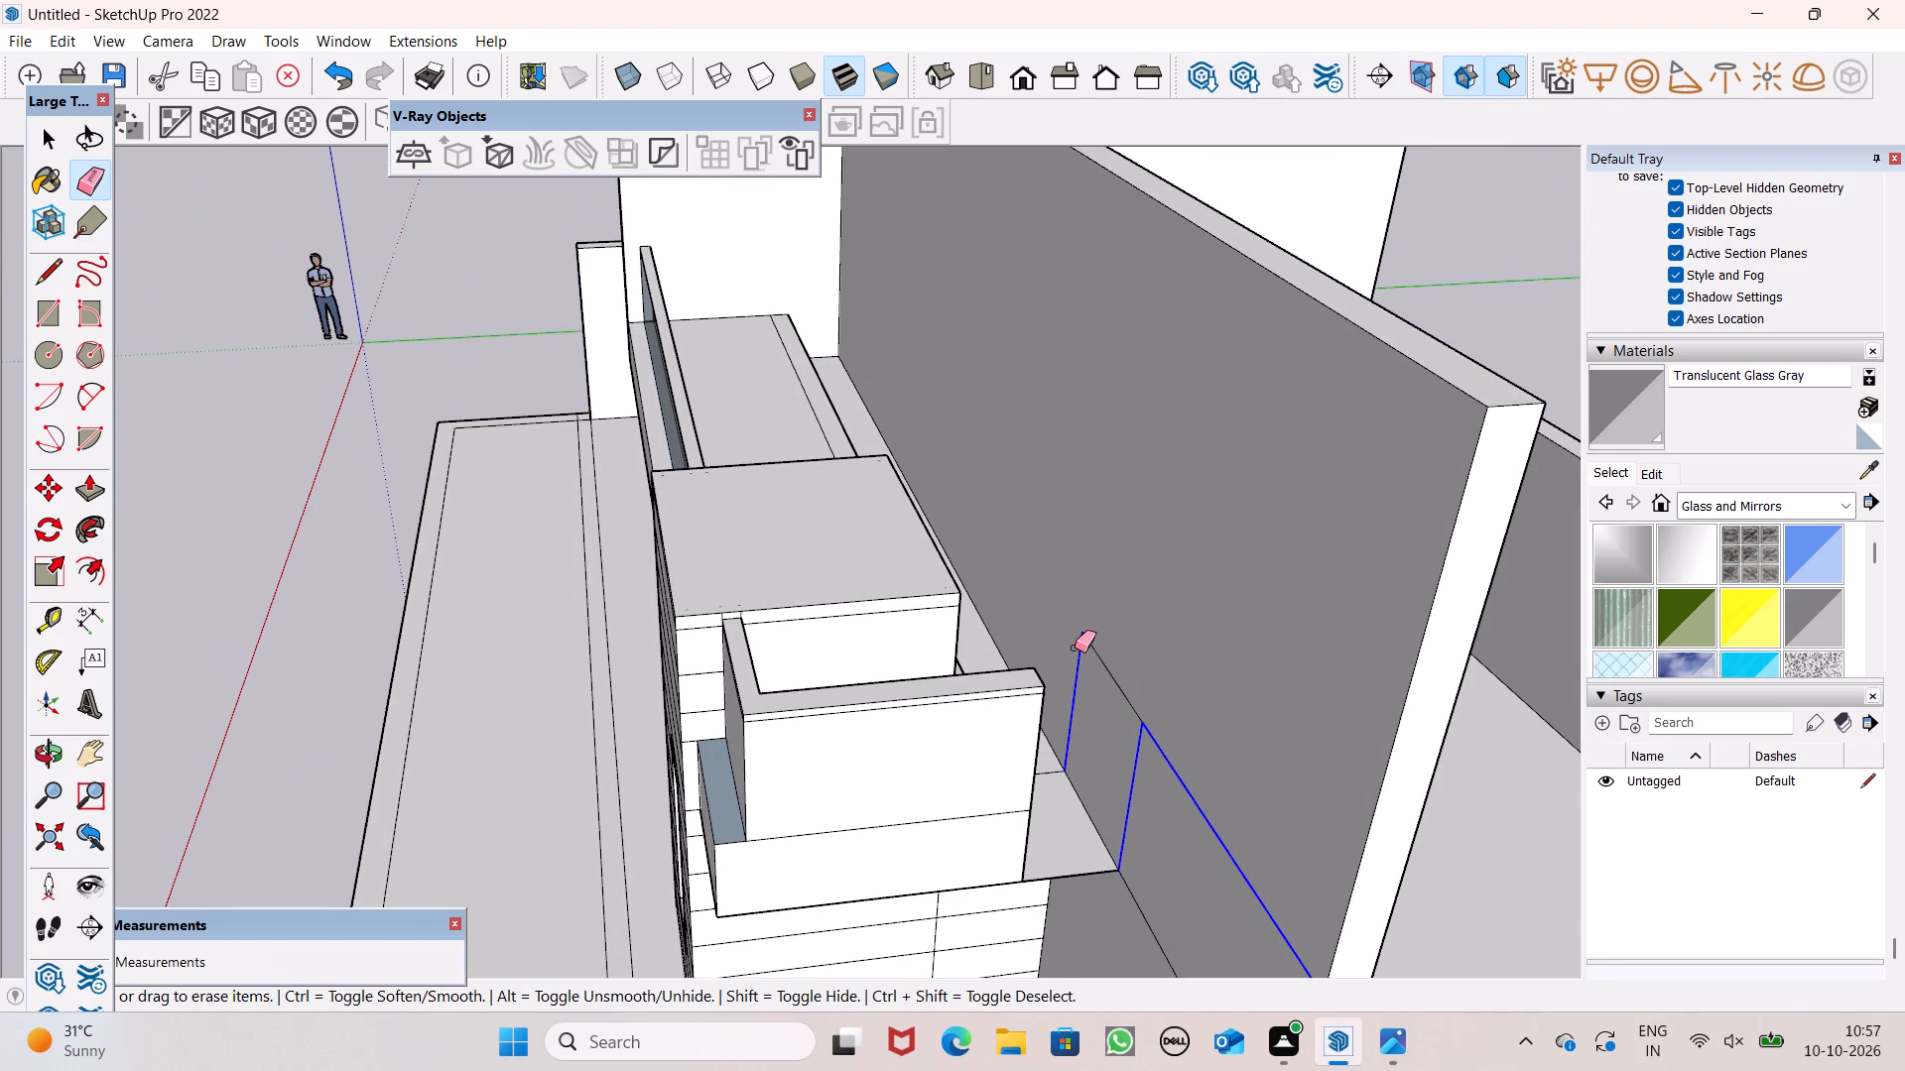
pyautogui.moveTo(1075, 648); pyautogui.dragTo(1109, 665)
# Erase the short line crossing the floor strip between the small side balcony and the front wall.
pyautogui.scroll(-4, 1108, 703)
pyautogui.moveTo(1136, 723); pyautogui.dragTo(1058, 761, button='middle')
pyautogui.moveTo(1010, 783); pyautogui.dragTo(1011, 783)
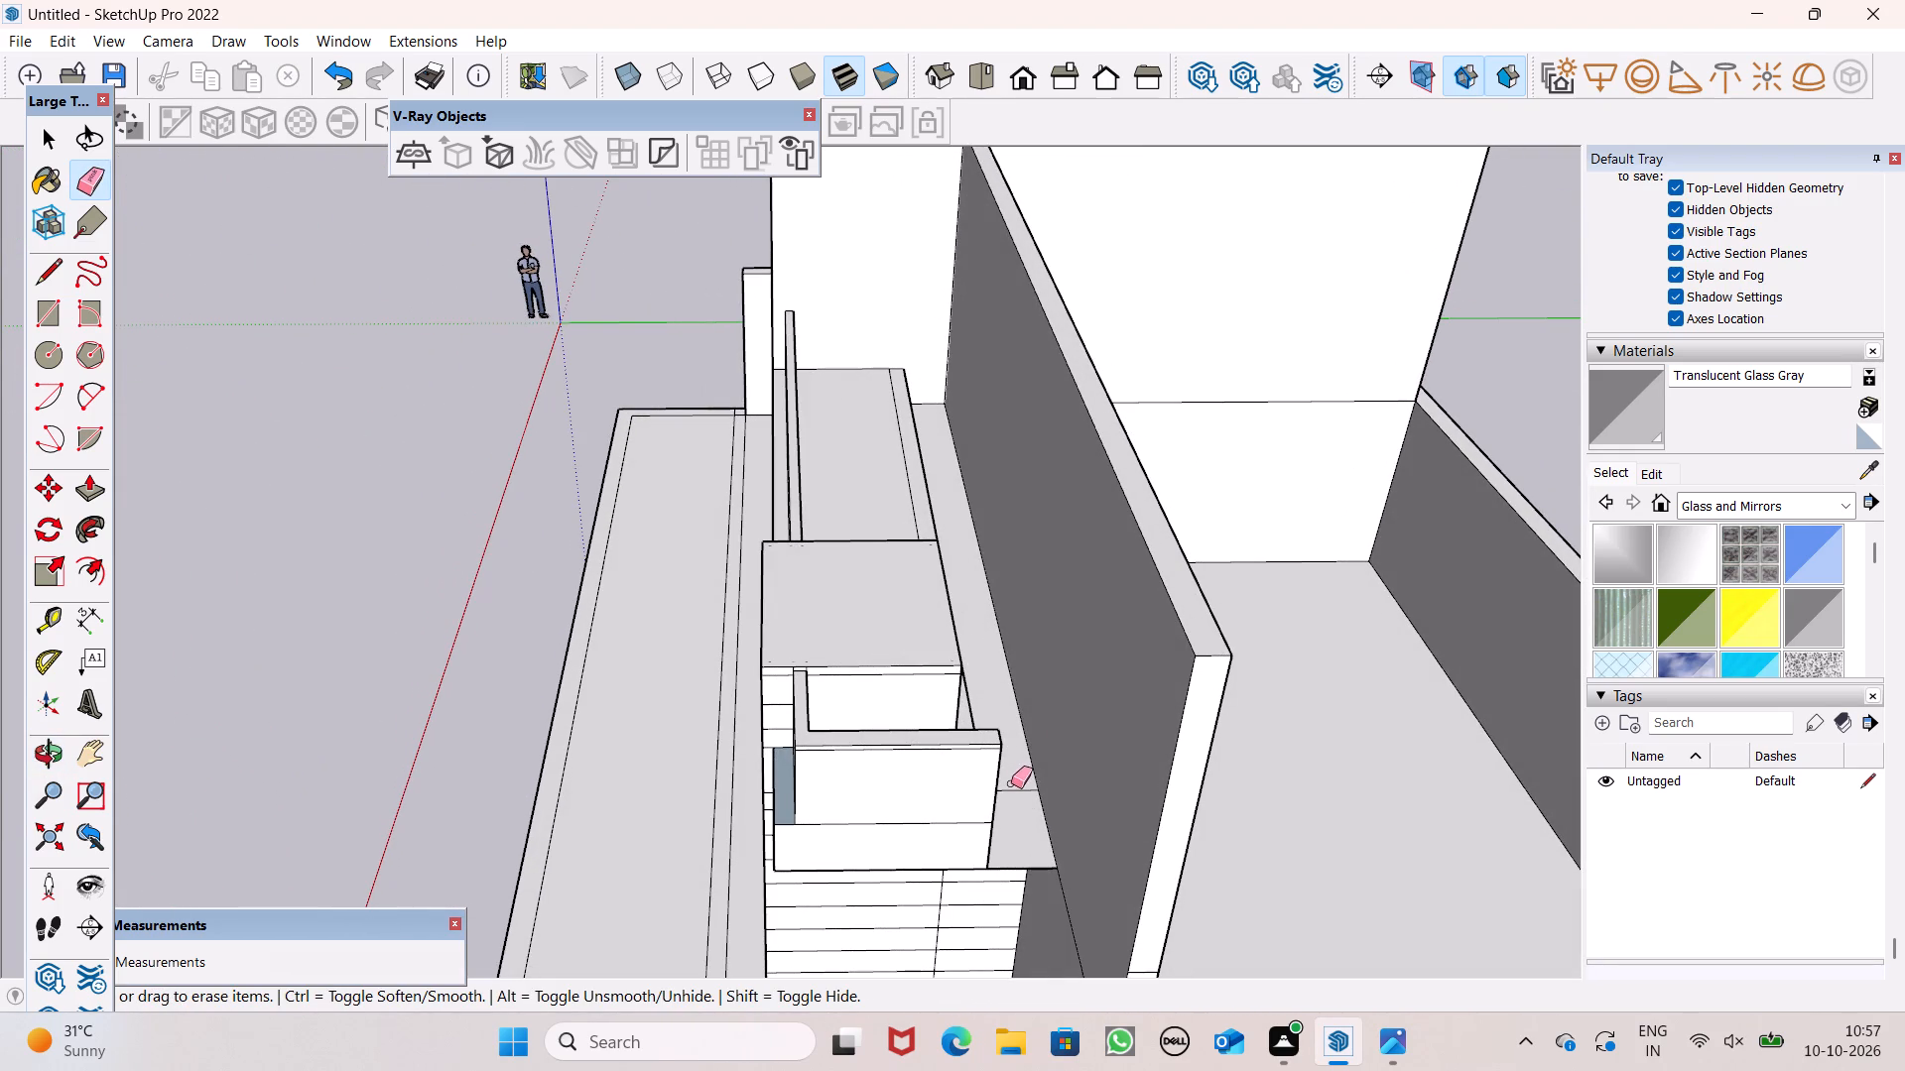
pyautogui.moveTo(1011, 783); pyautogui.dragTo(1008, 794)
# Push/Pull the end face of the side balcony's parapet 2' 2 1/2" to meet the front wall.
pyautogui.moveTo(1052, 746); pyautogui.dragTo(833, 913, button='middle')
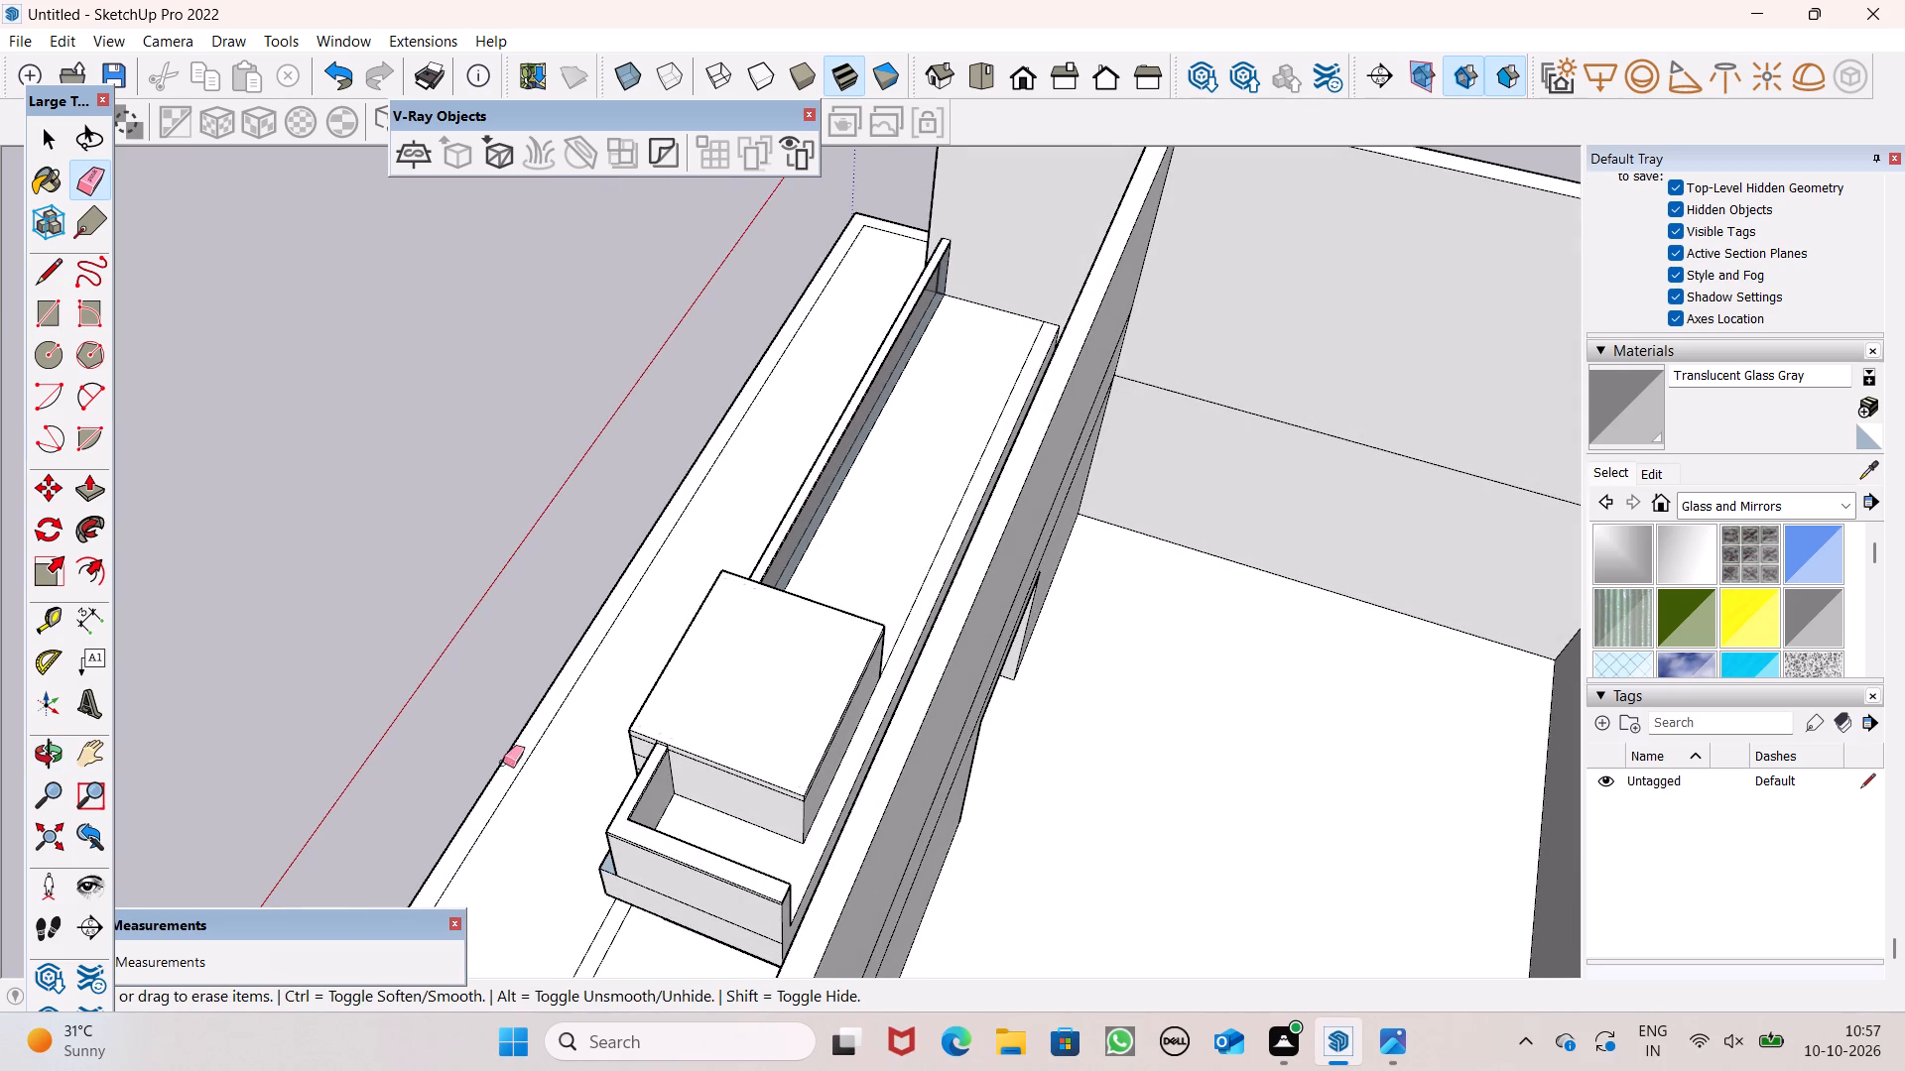
pyautogui.click(76, 491)
pyautogui.moveTo(833, 1005); pyautogui.dragTo(1097, 862, button='middle')
pyautogui.moveTo(789, 803); pyautogui.dragTo(895, 638, button='middle')
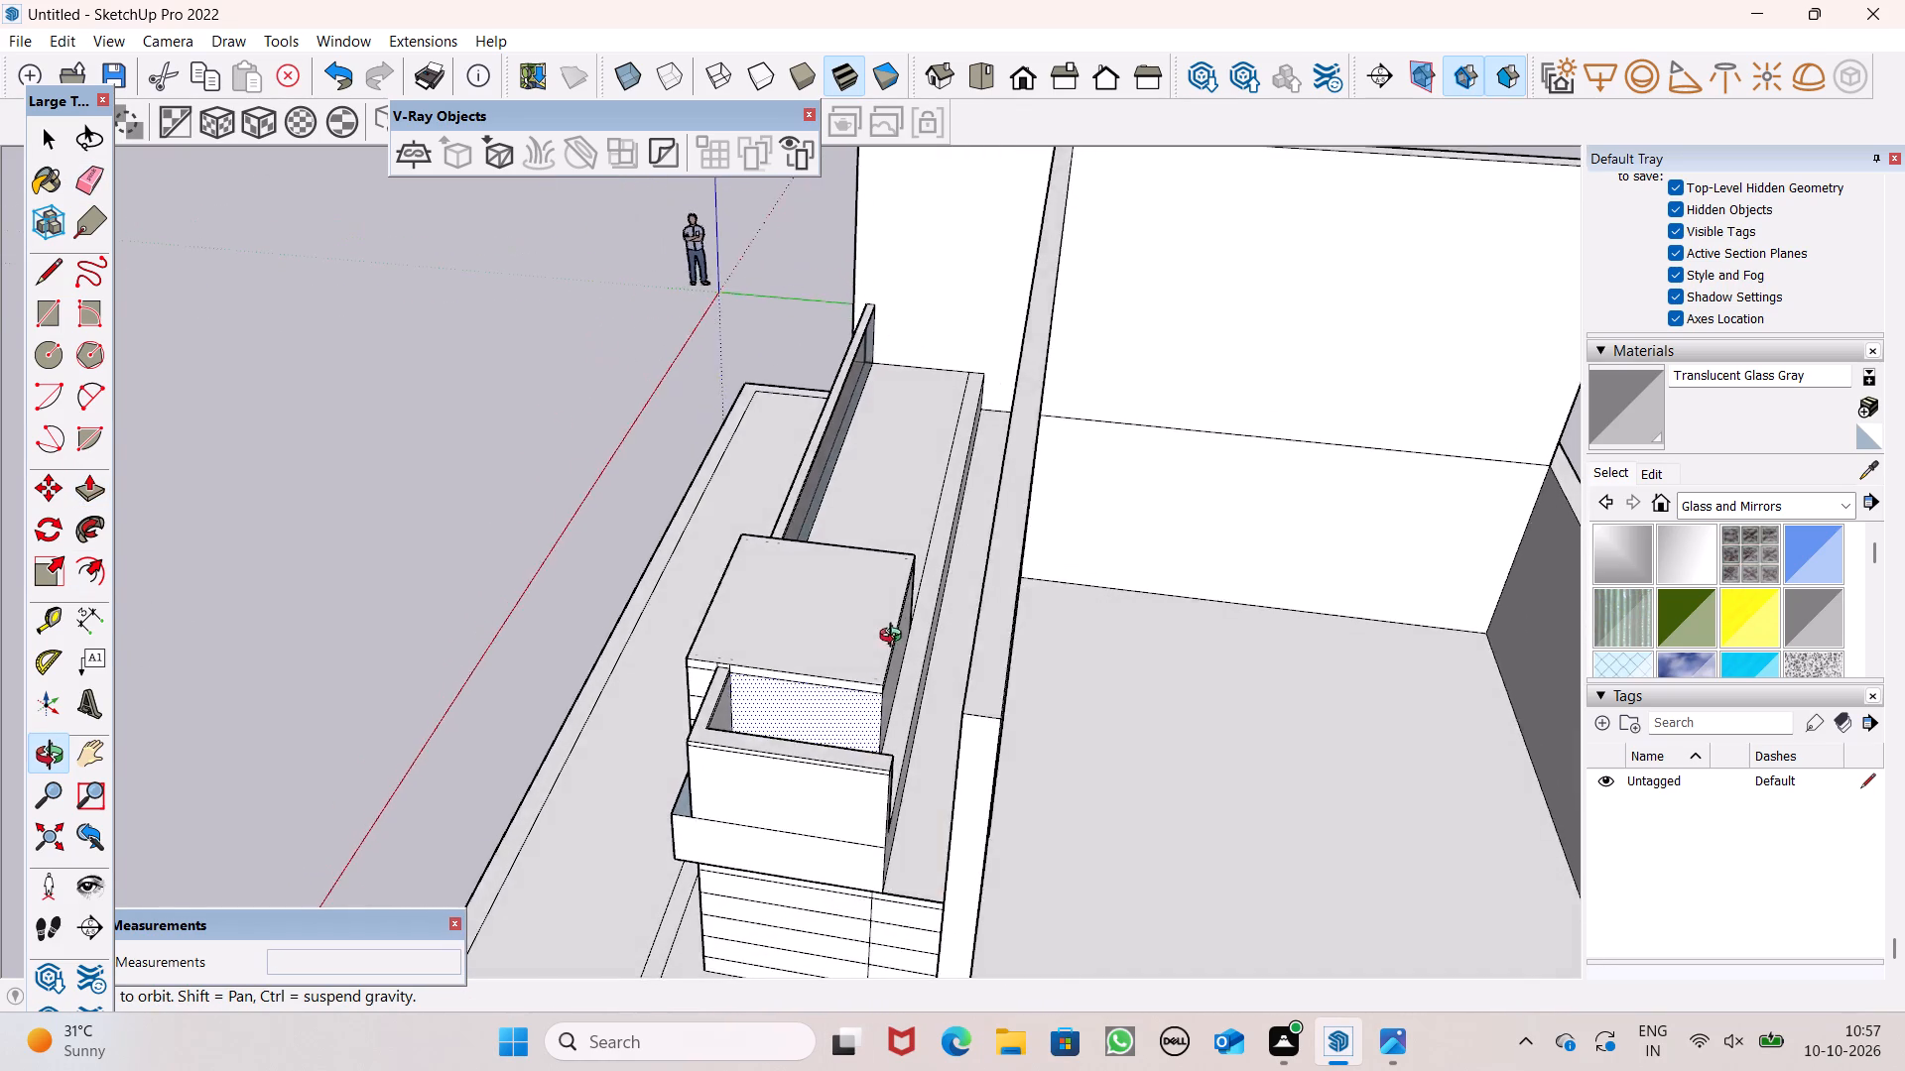
pyautogui.moveTo(895, 638); pyautogui.dragTo(900, 613, button='middle')
pyautogui.scroll(6, 927, 860)
pyautogui.moveTo(971, 825); pyautogui.dragTo(981, 823, button='middle')
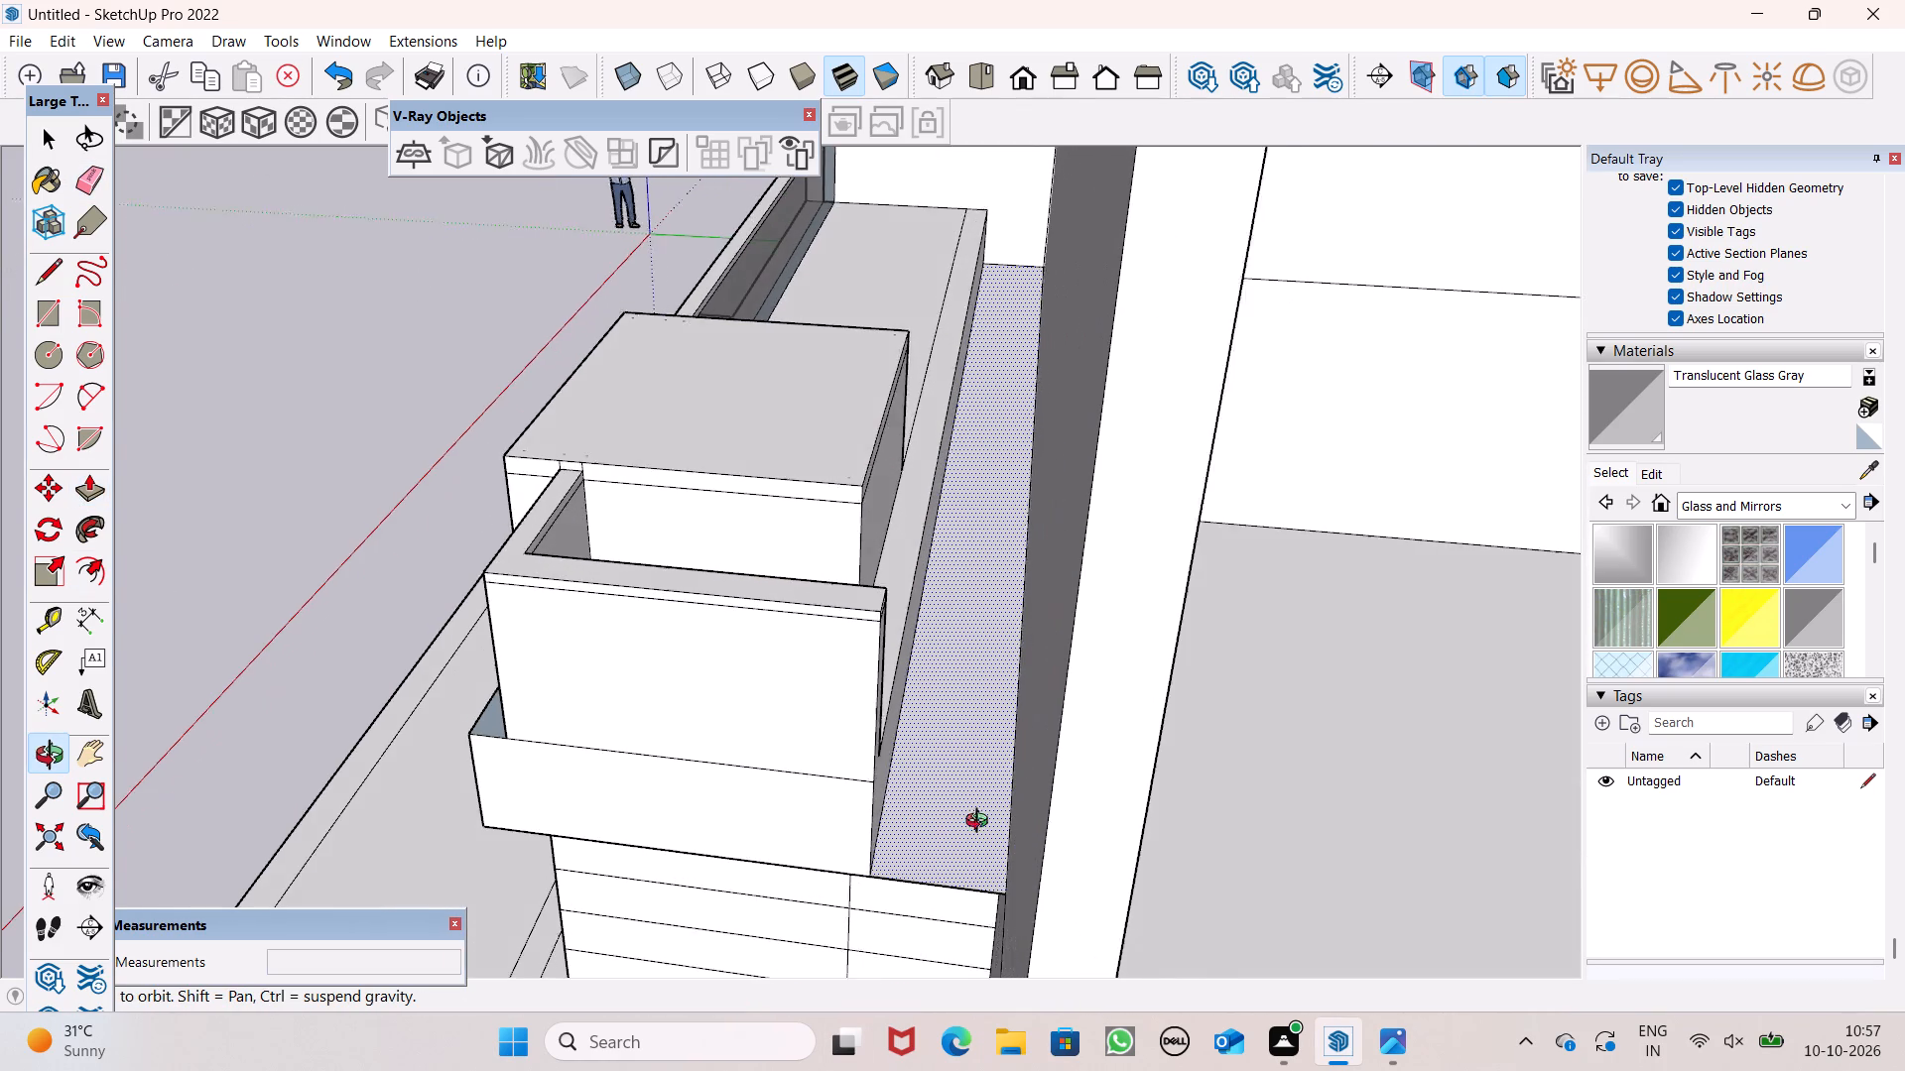
pyautogui.moveTo(981, 823); pyautogui.dragTo(986, 760, button='middle')
pyautogui.scroll(2, 972, 748)
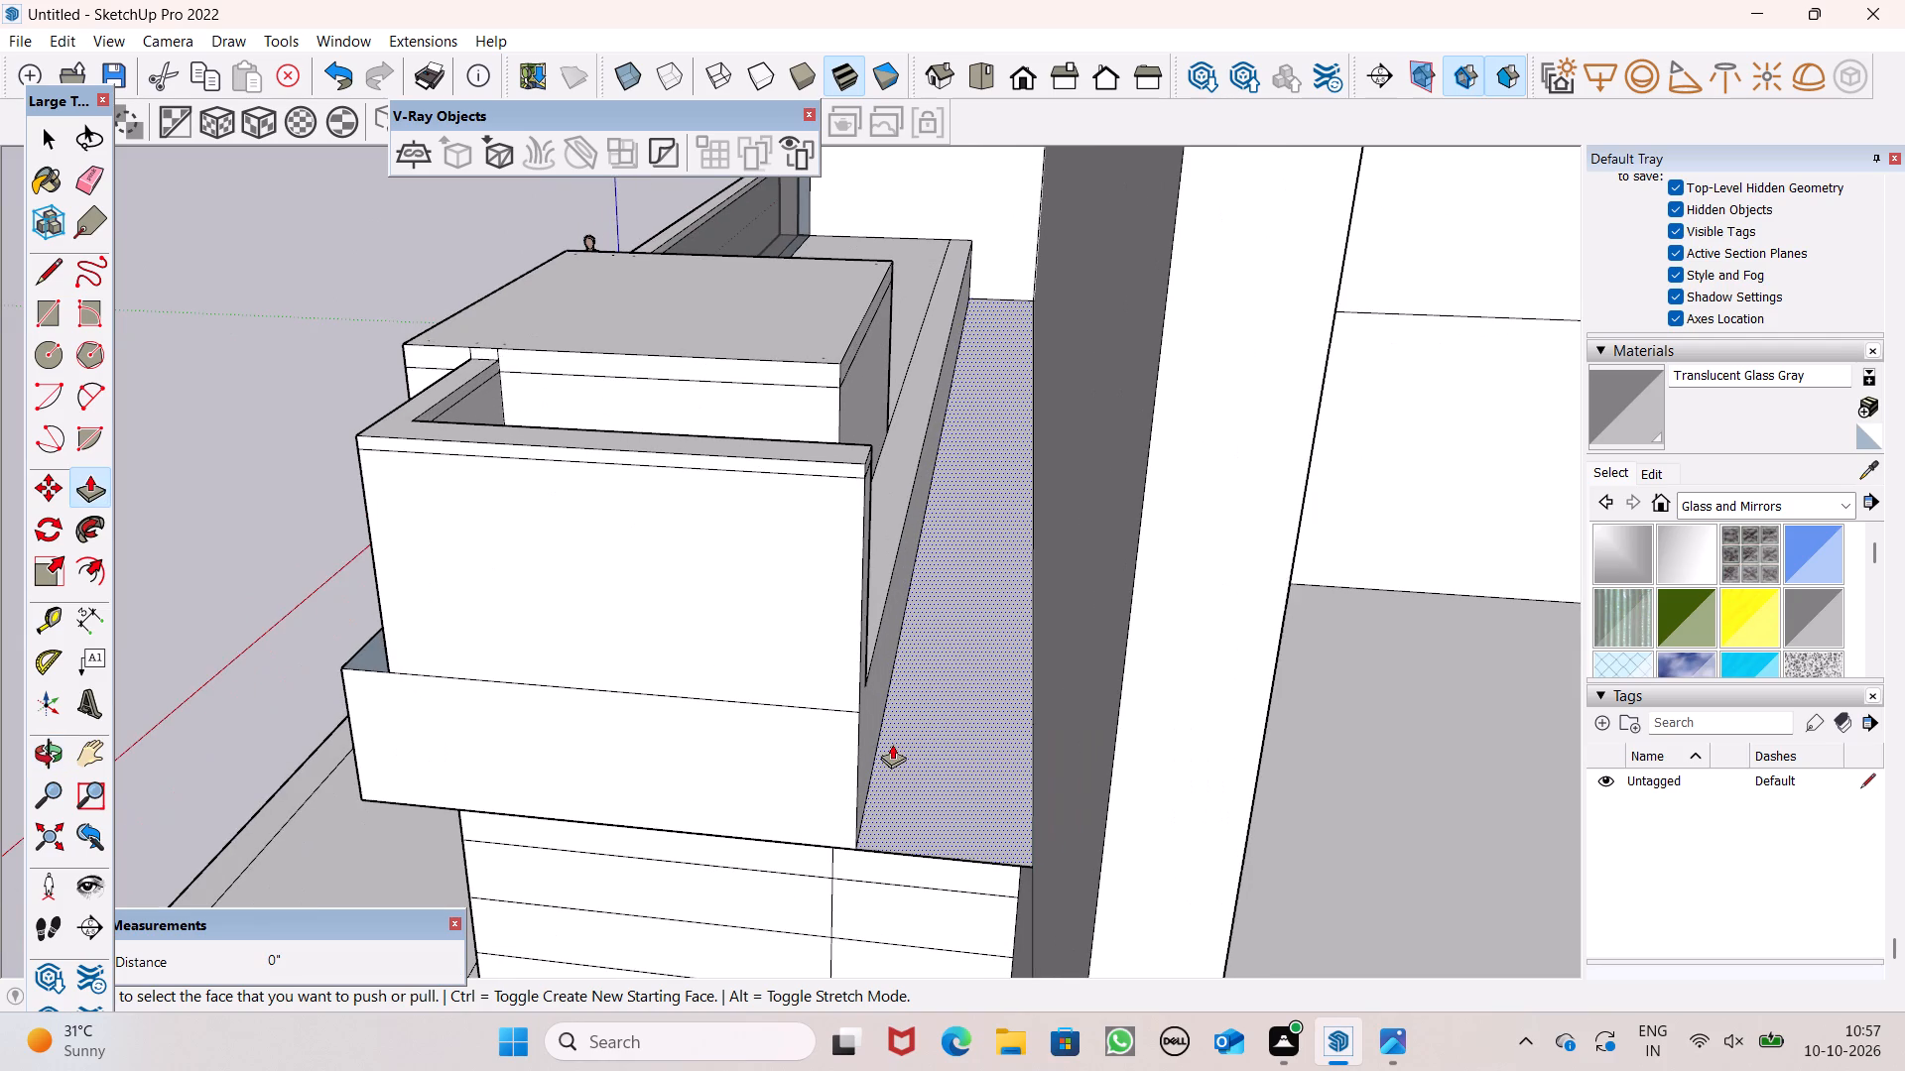
pyautogui.moveTo(863, 757); pyautogui.dragTo(1078, 793)
pyautogui.scroll(-9, 992, 746)
pyautogui.moveTo(1017, 749); pyautogui.dragTo(1215, 864, button='middle')
pyautogui.scroll(-4, 980, 673)
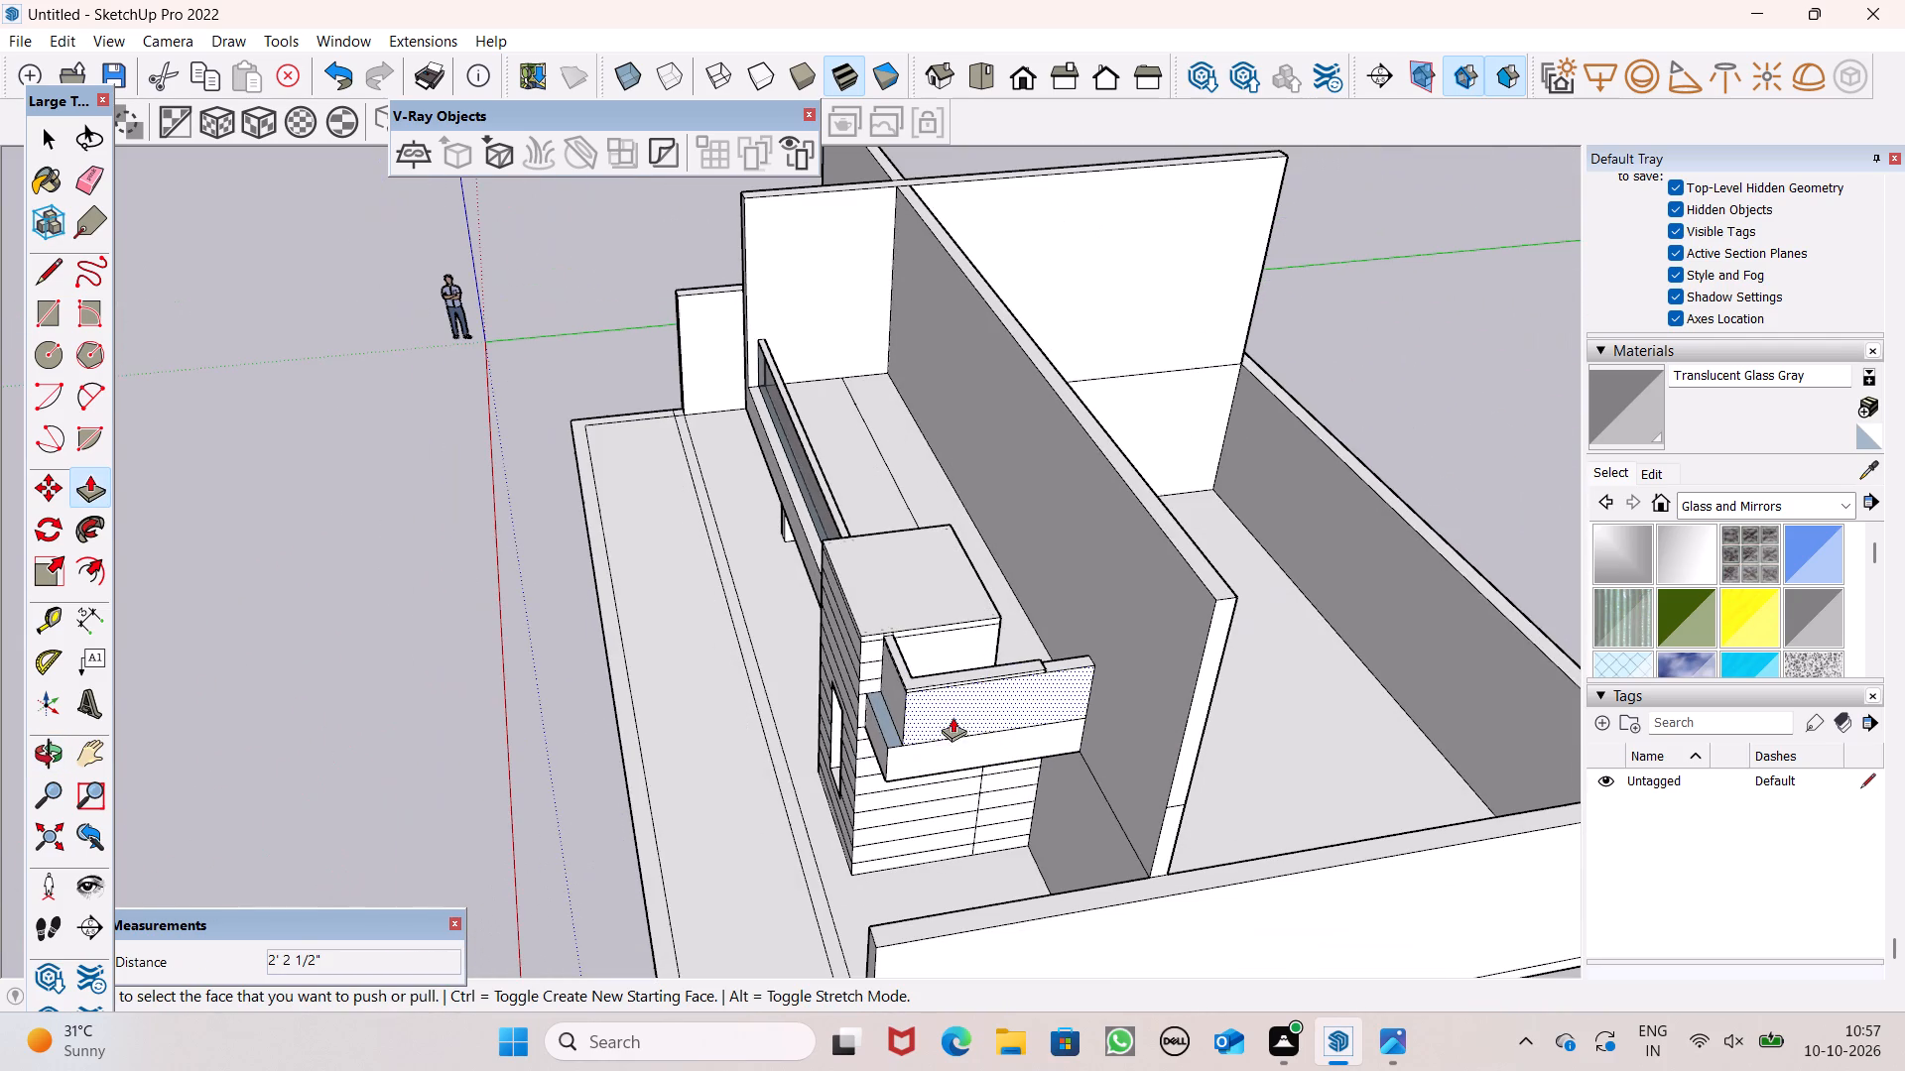
# Push/Pull the end of the parapet's thin top band 2' 2 1/2" to meet the front wall.
pyautogui.scroll(2, 932, 430)
pyautogui.scroll(3, 1158, 741)
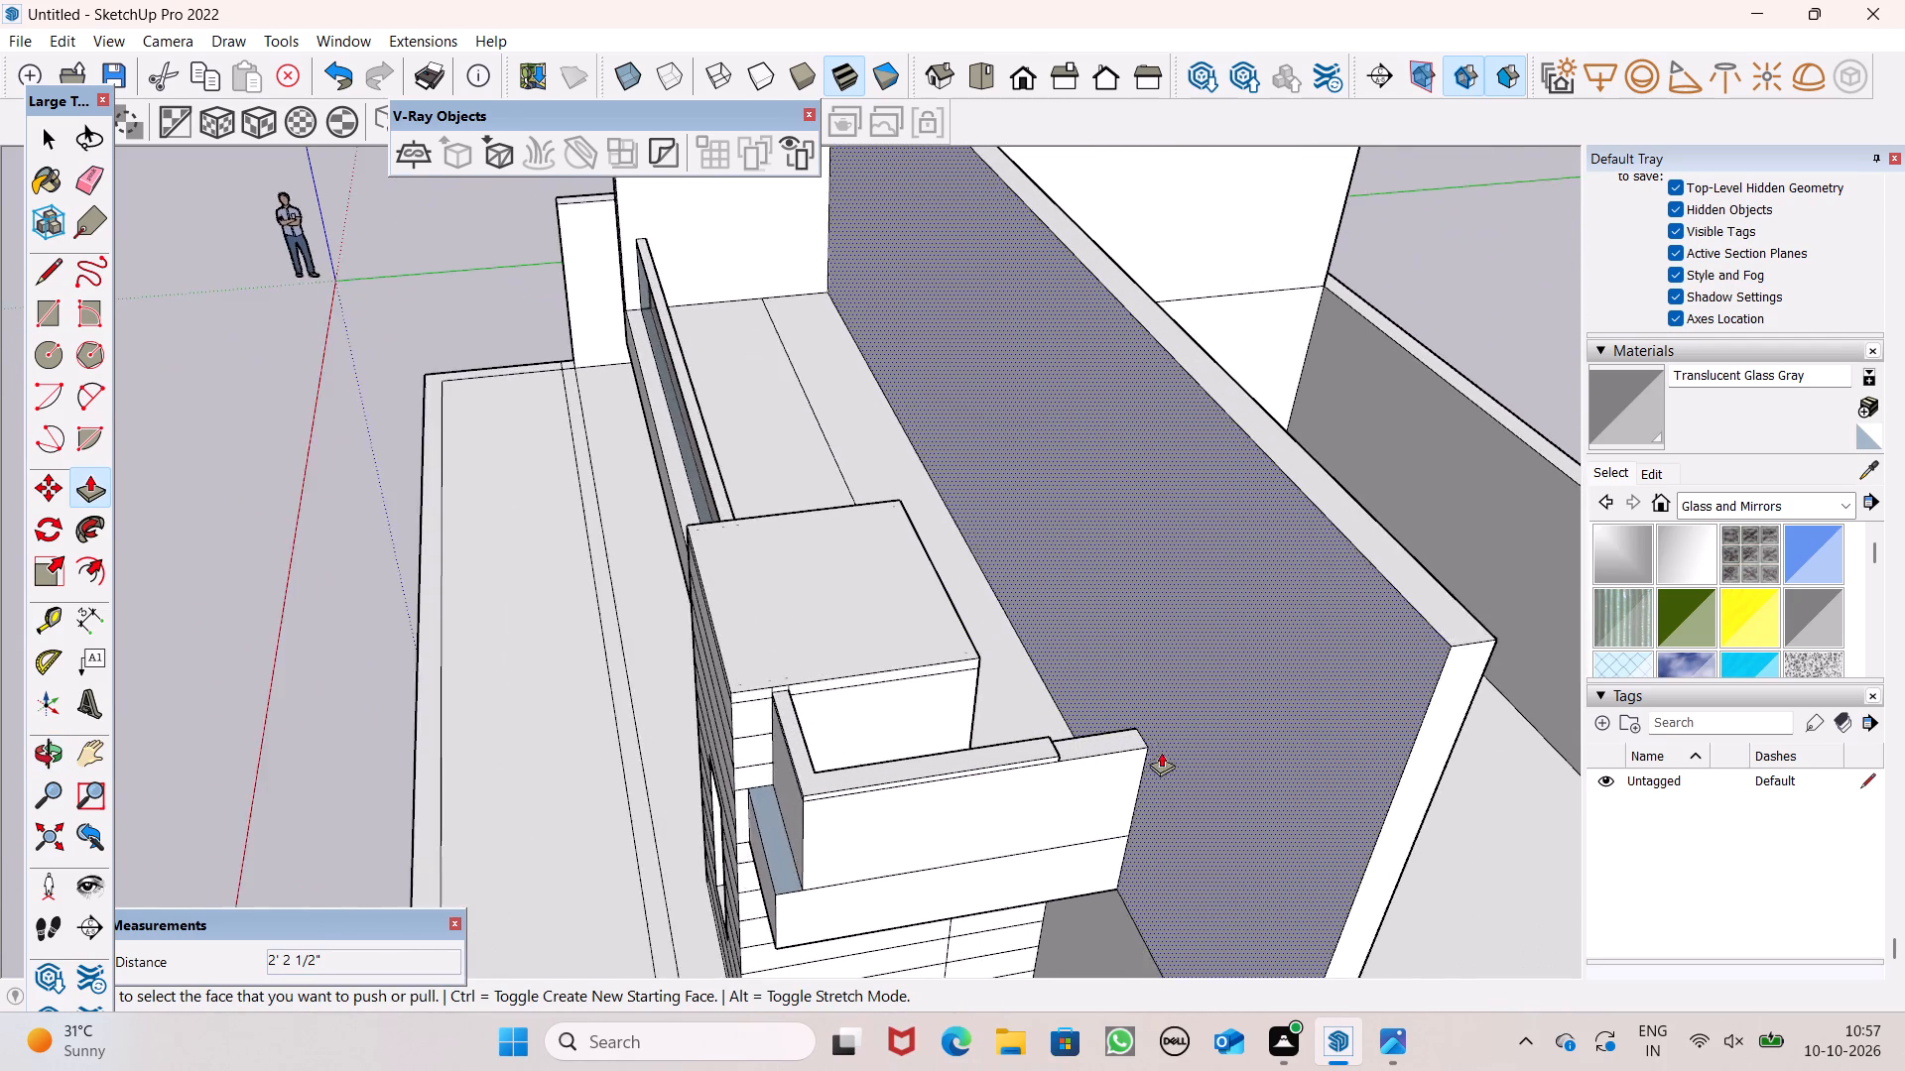
pyautogui.scroll(2, 1161, 752)
pyautogui.moveTo(1161, 754); pyautogui.dragTo(972, 646, button='middle')
pyautogui.scroll(1, 976, 646)
pyautogui.scroll(6, 908, 688)
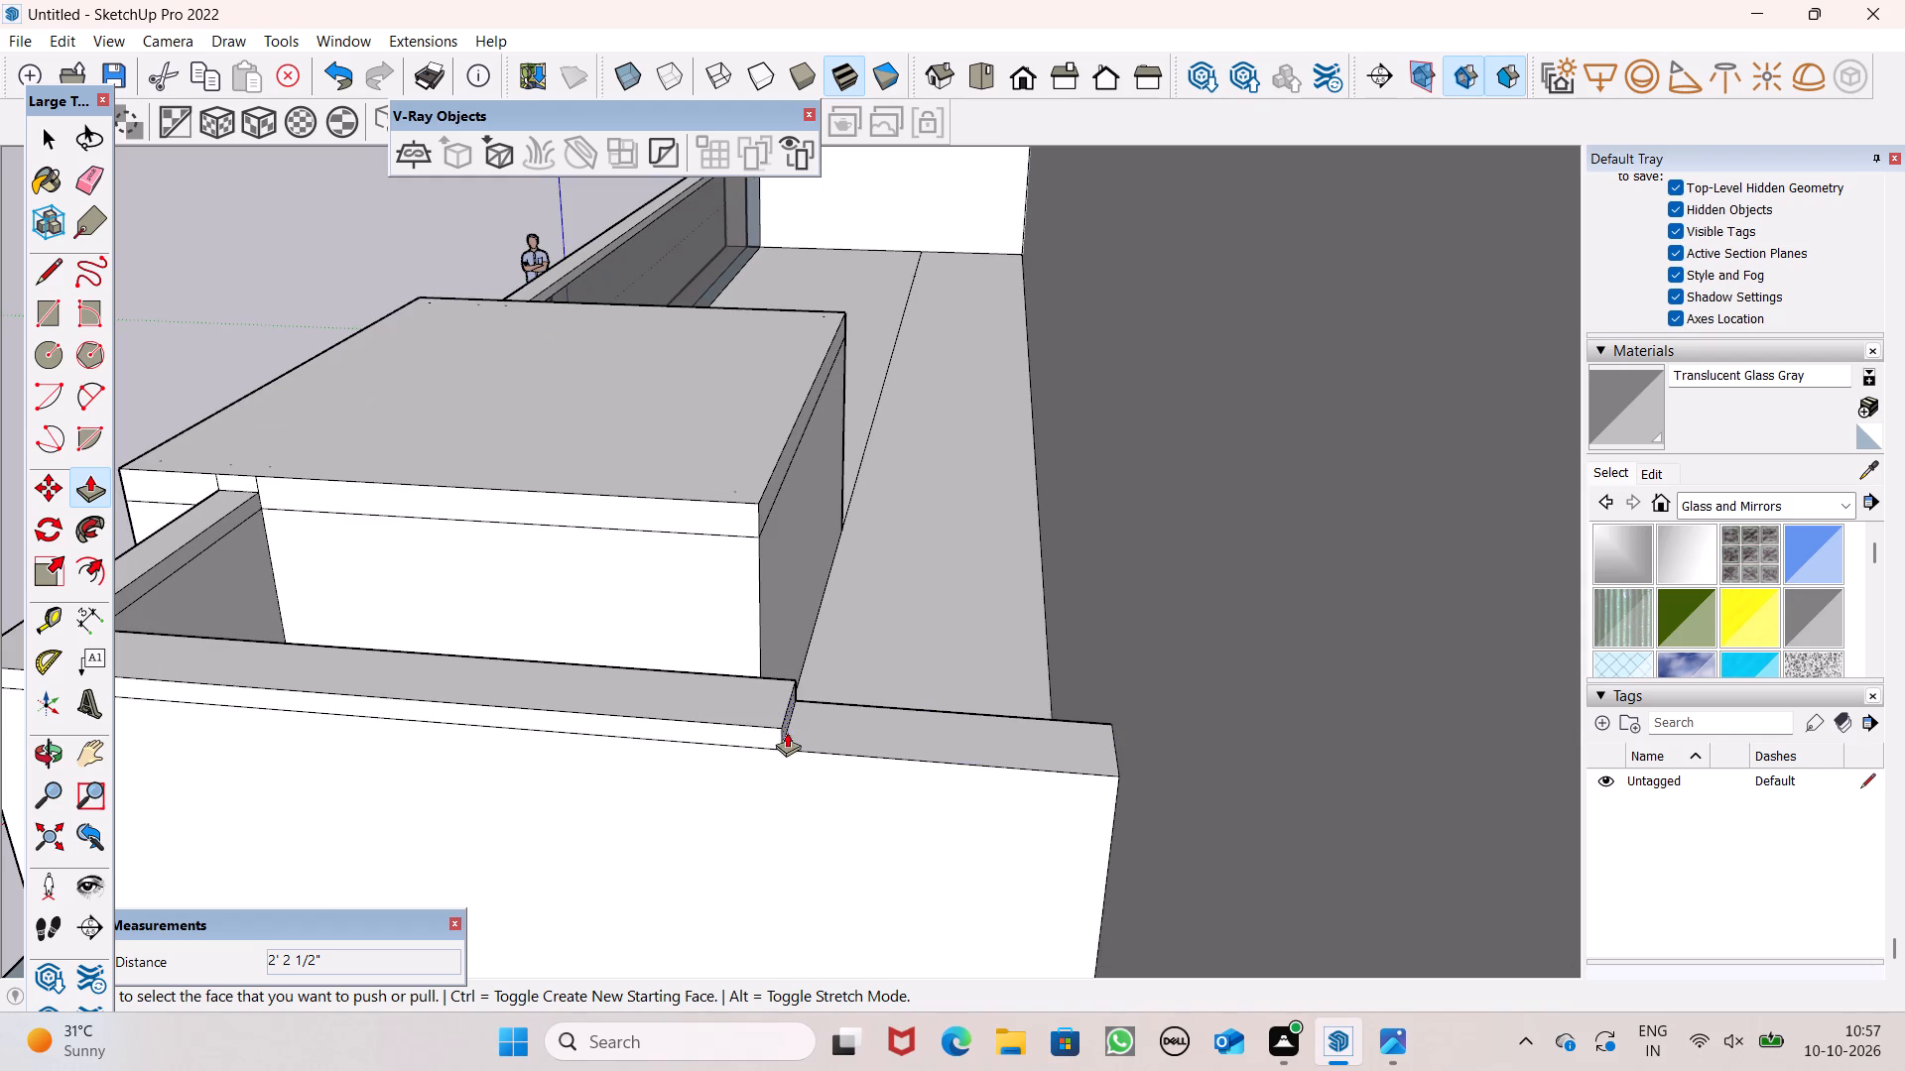
pyautogui.moveTo(784, 728); pyautogui.dragTo(1135, 806)
pyautogui.scroll(-4, 949, 647)
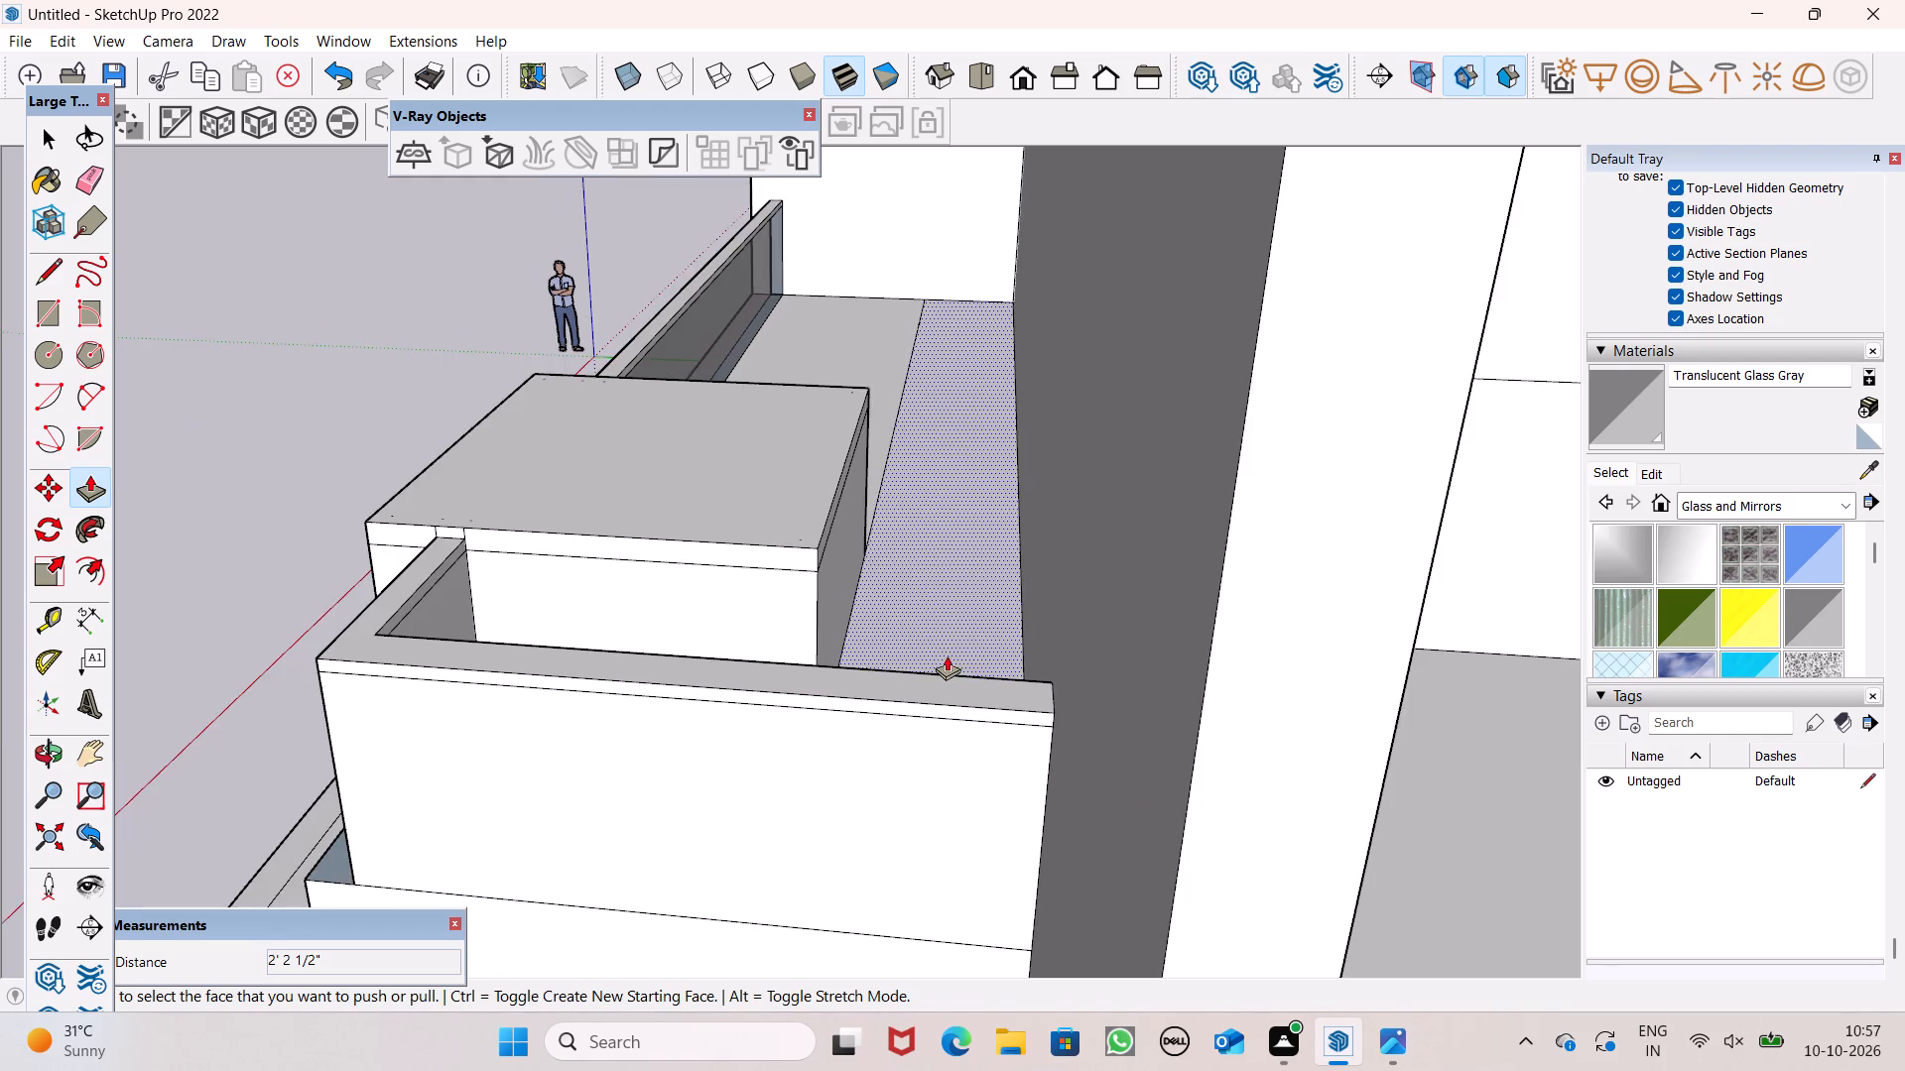
pyautogui.scroll(-5, 964, 685)
pyautogui.moveTo(1001, 706); pyautogui.dragTo(1118, 793, button='middle')
pyautogui.scroll(1, 1122, 785)
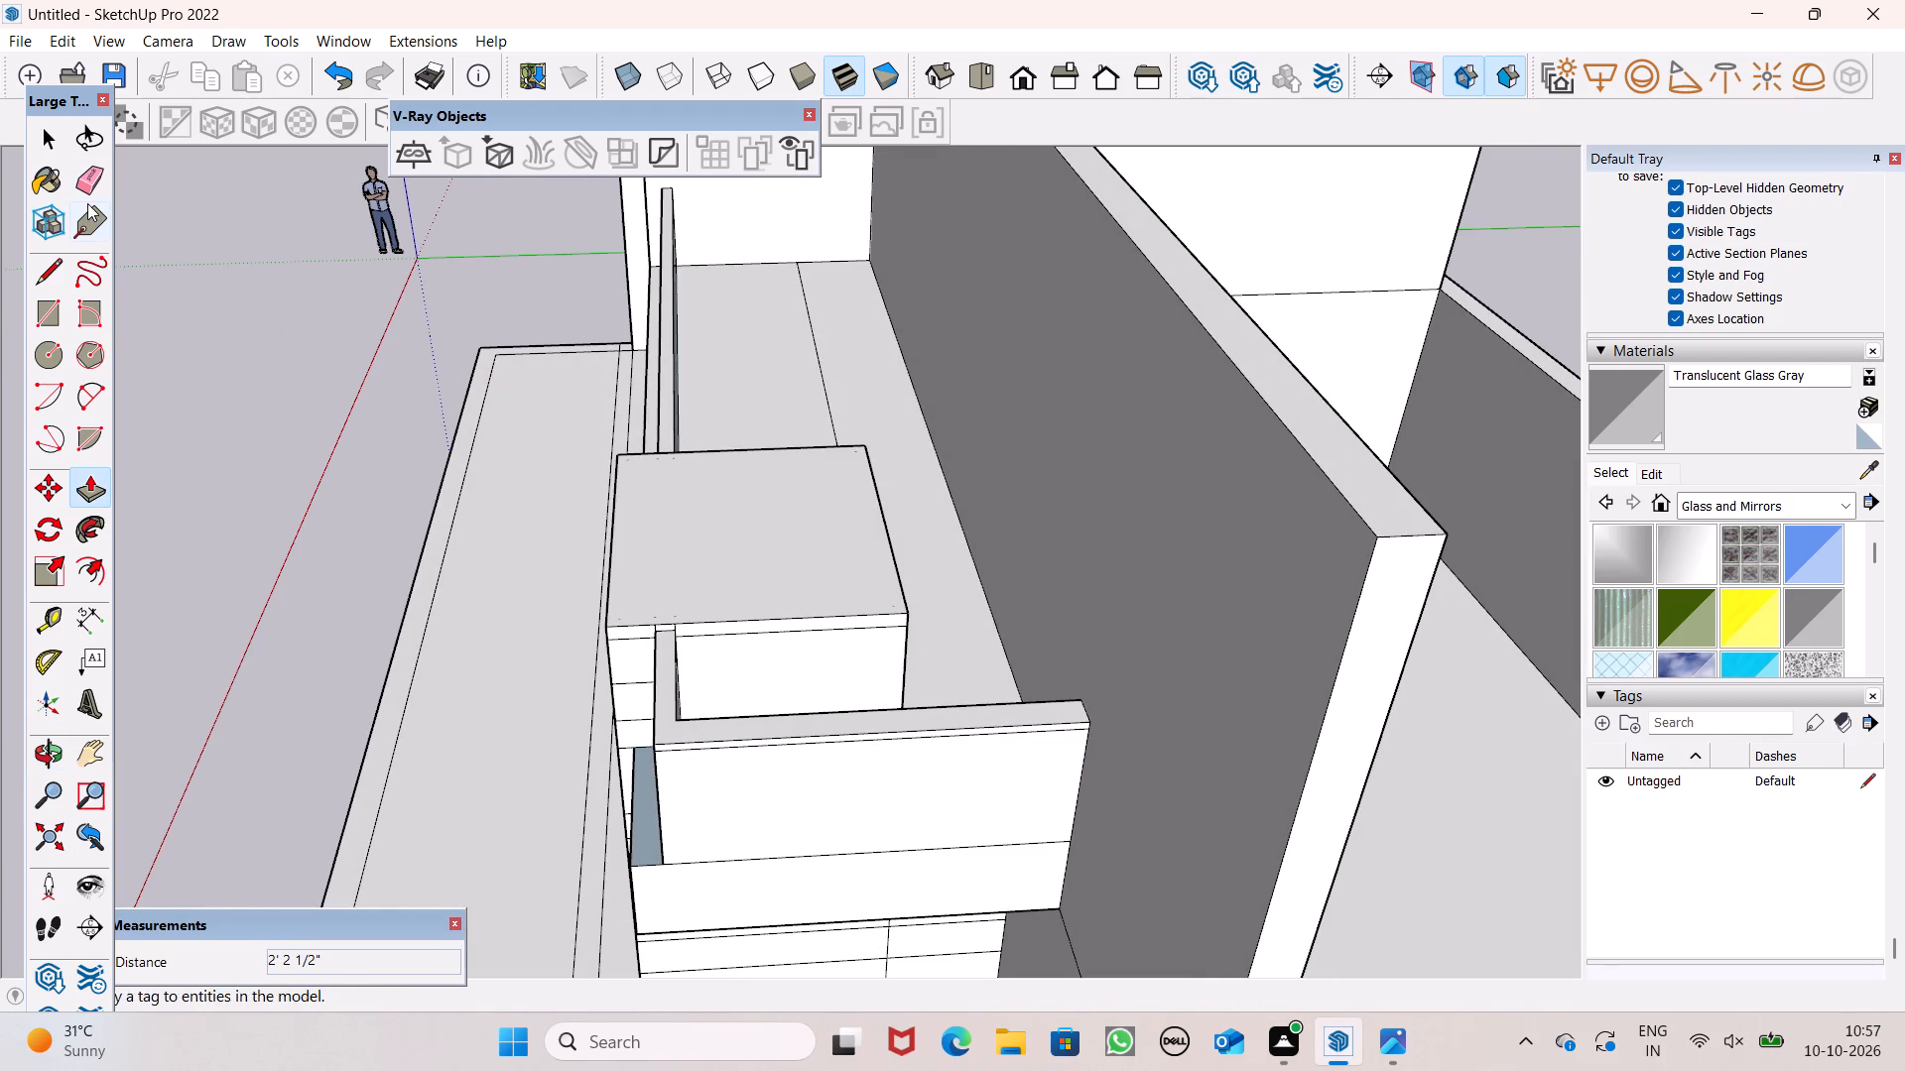
# Erase the long line running along the balcony floor and its tiny leftover fragment.
pyautogui.click(66, 180)
pyautogui.click(96, 194)
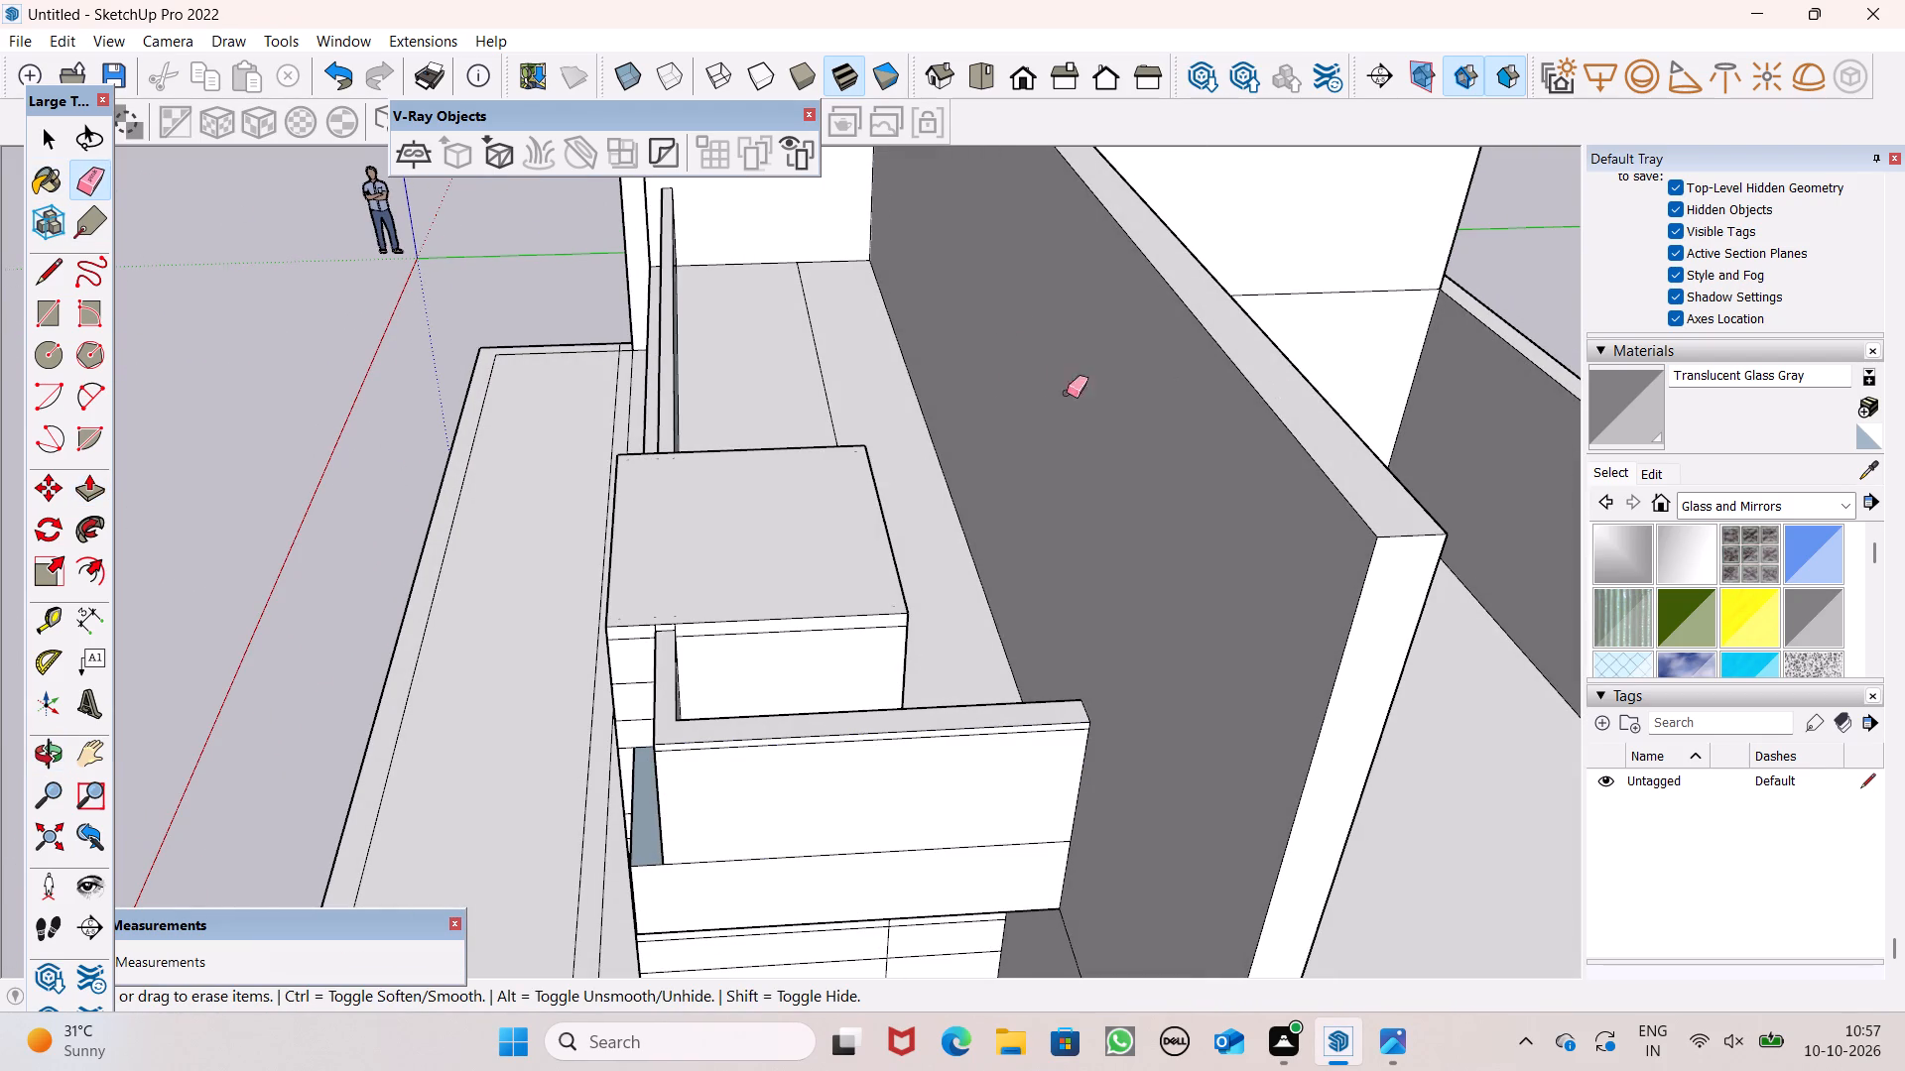
pyautogui.moveTo(872, 389); pyautogui.dragTo(819, 394)
pyautogui.moveTo(782, 290); pyautogui.dragTo(807, 282)
pyautogui.scroll(-3, 811, 379)
pyautogui.scroll(2, 825, 310)
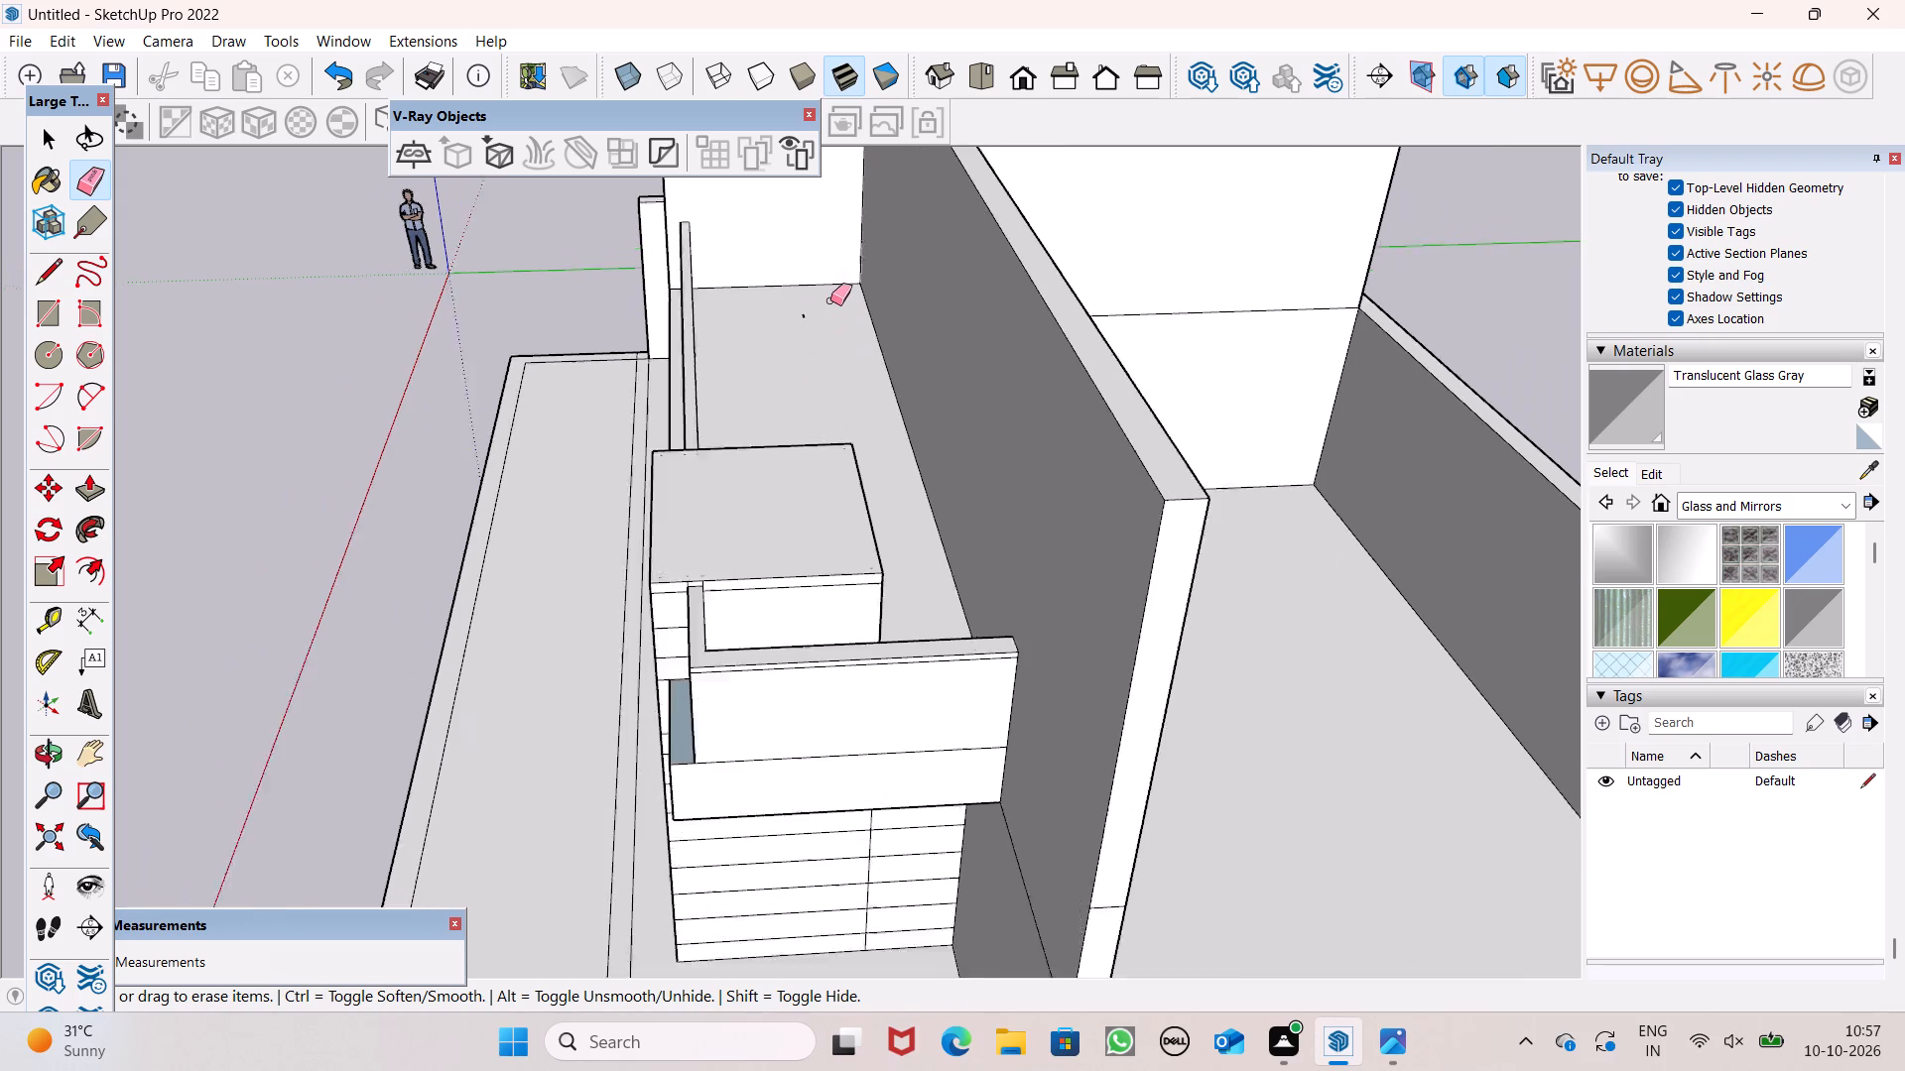
pyautogui.scroll(7, 830, 300)
pyautogui.moveTo(775, 329); pyautogui.dragTo(782, 339)
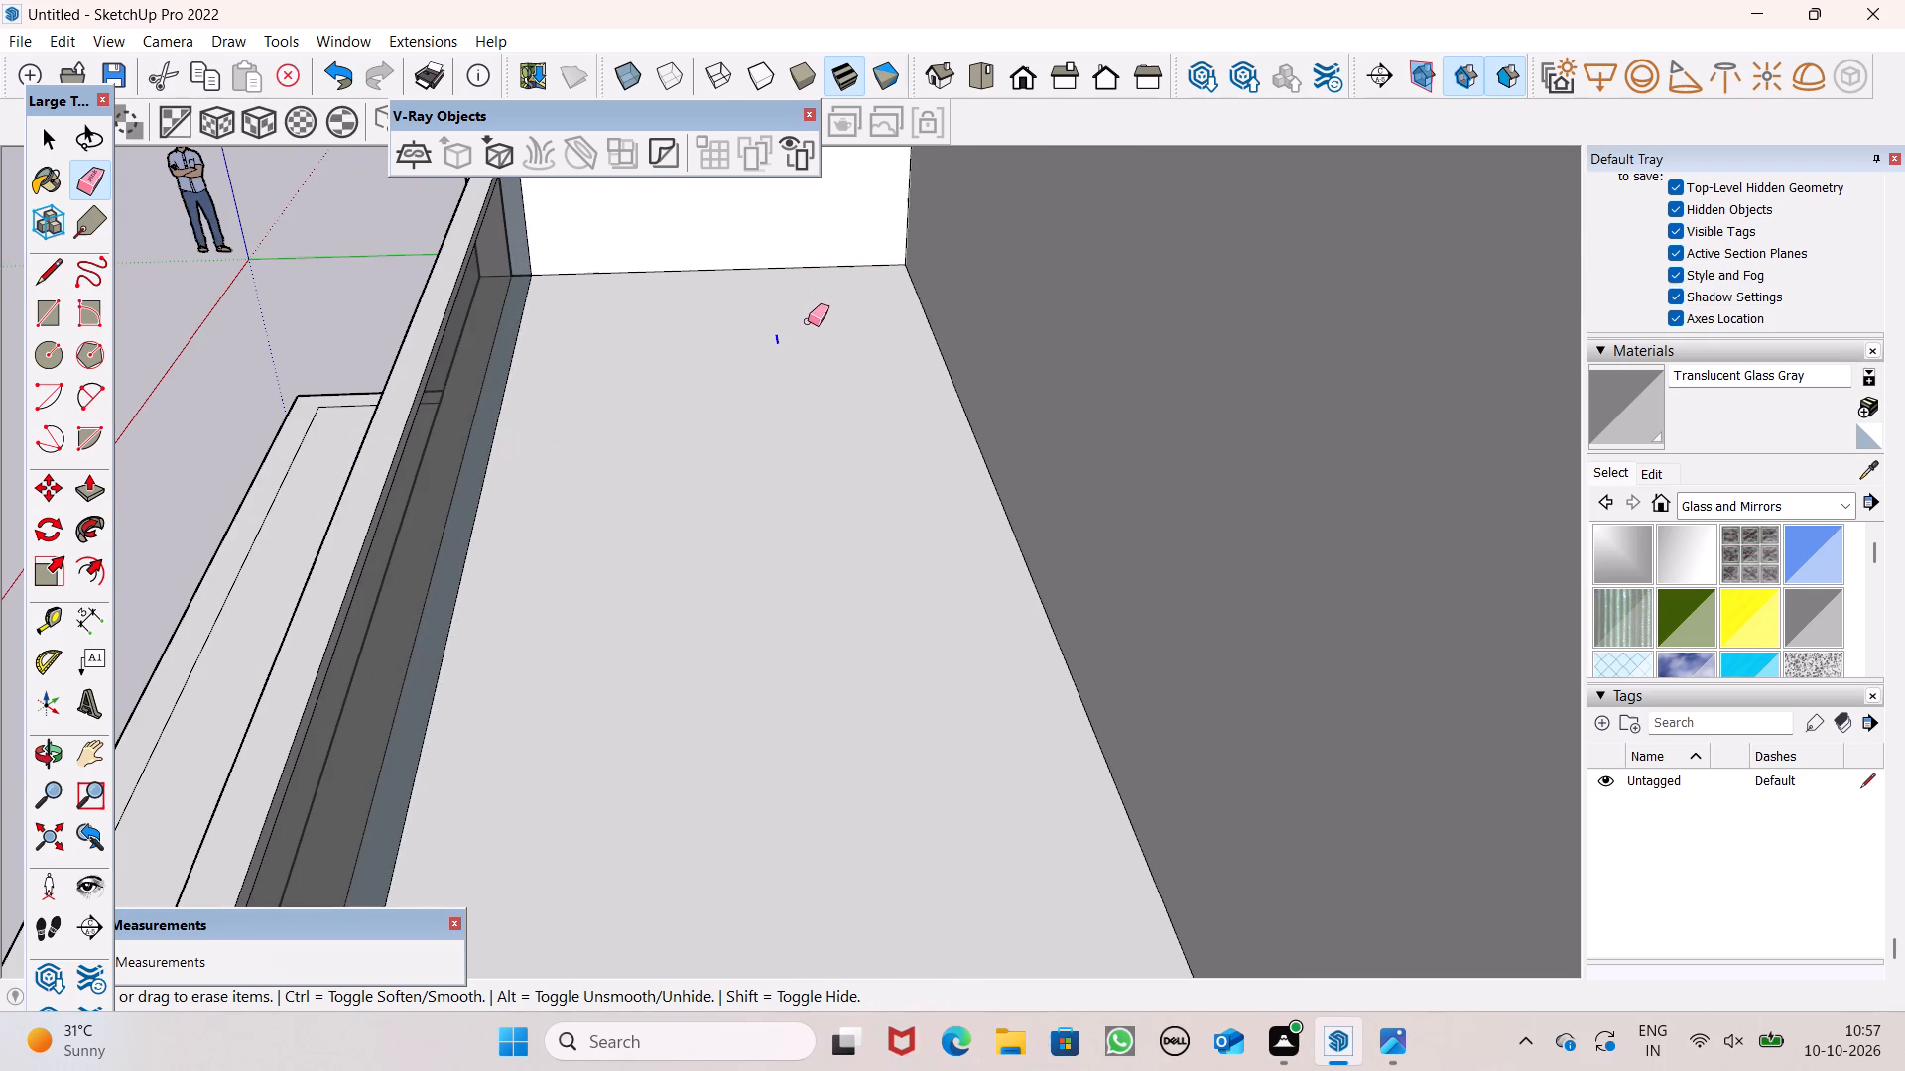
pyautogui.scroll(-15, 848, 397)
pyautogui.scroll(1, 857, 430)
# Erase the horizontal line across the narrow exposed end of the large room's front wall.
pyautogui.moveTo(1031, 523); pyautogui.dragTo(924, 441, button='middle')
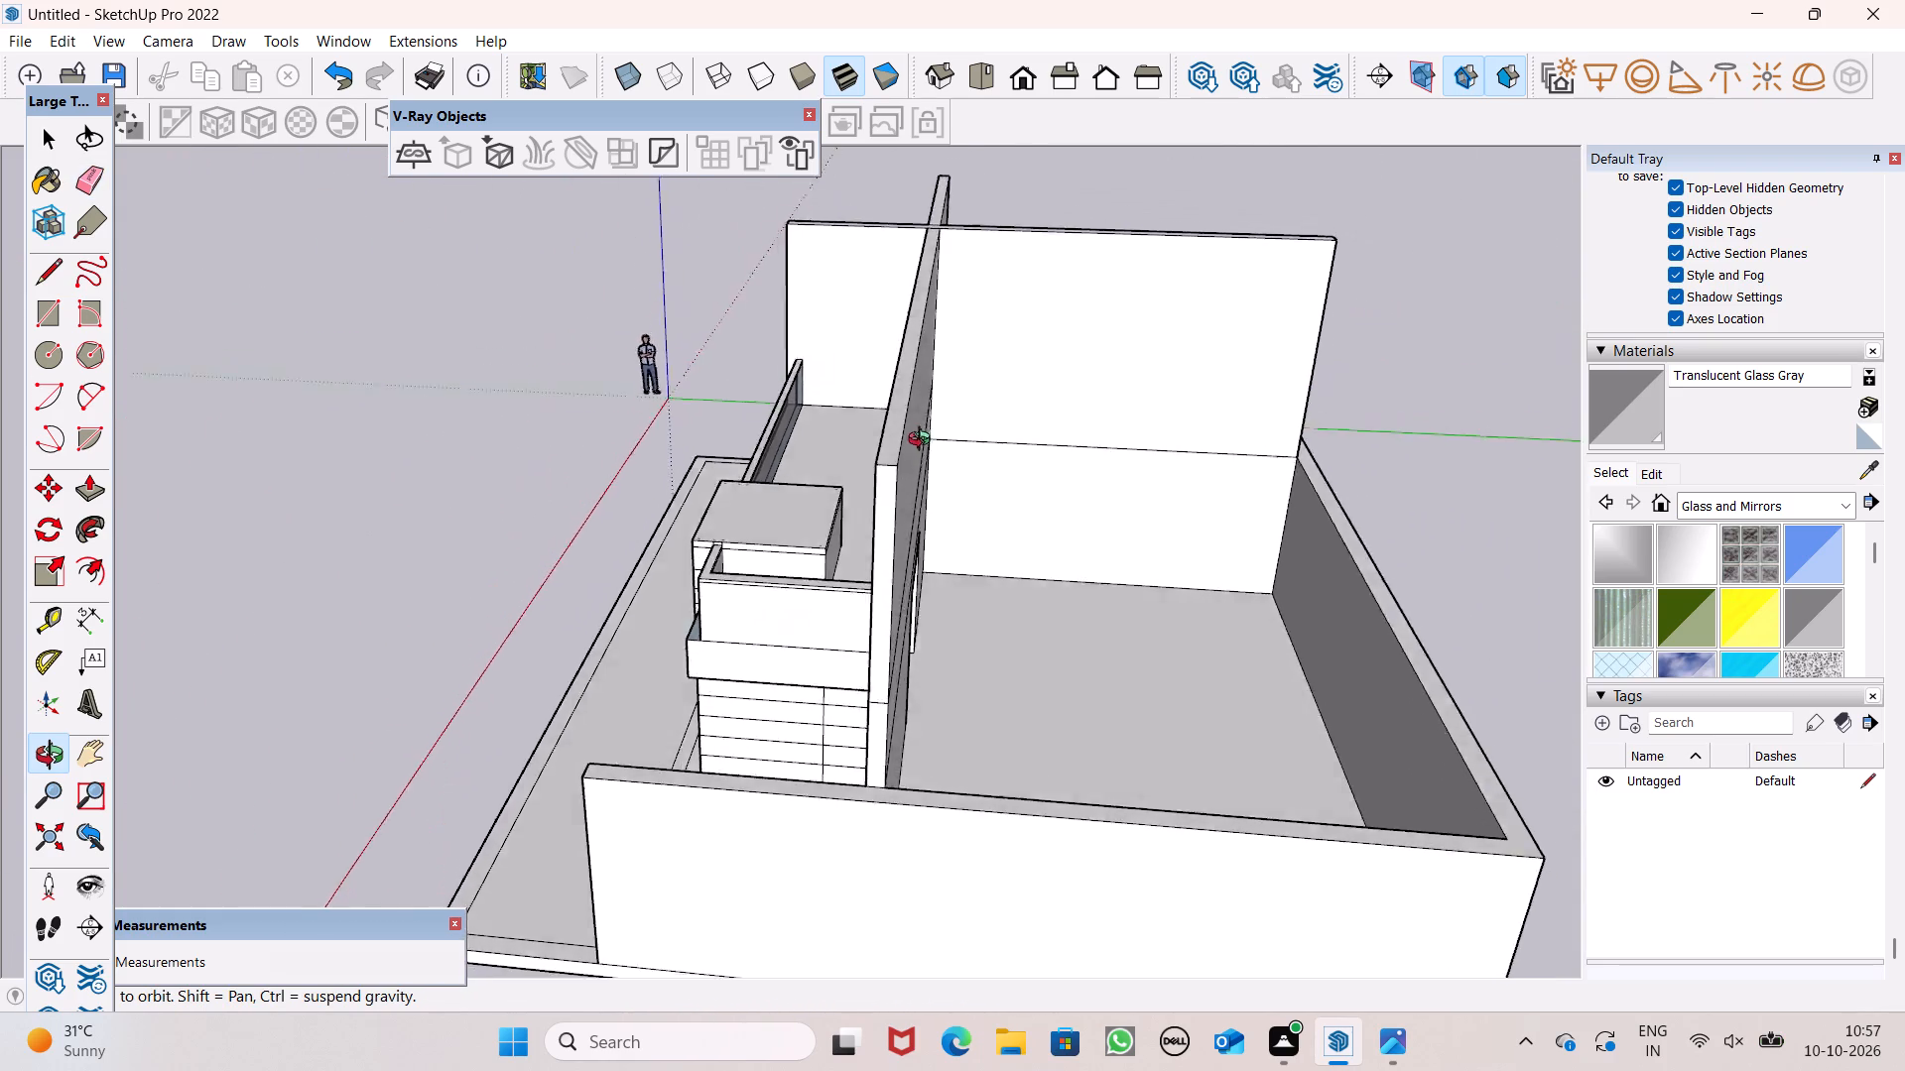
pyautogui.moveTo(924, 441); pyautogui.dragTo(1086, 375, button='middle')
pyautogui.scroll(5, 1114, 611)
pyautogui.moveTo(1103, 647); pyautogui.dragTo(844, 664, button='middle')
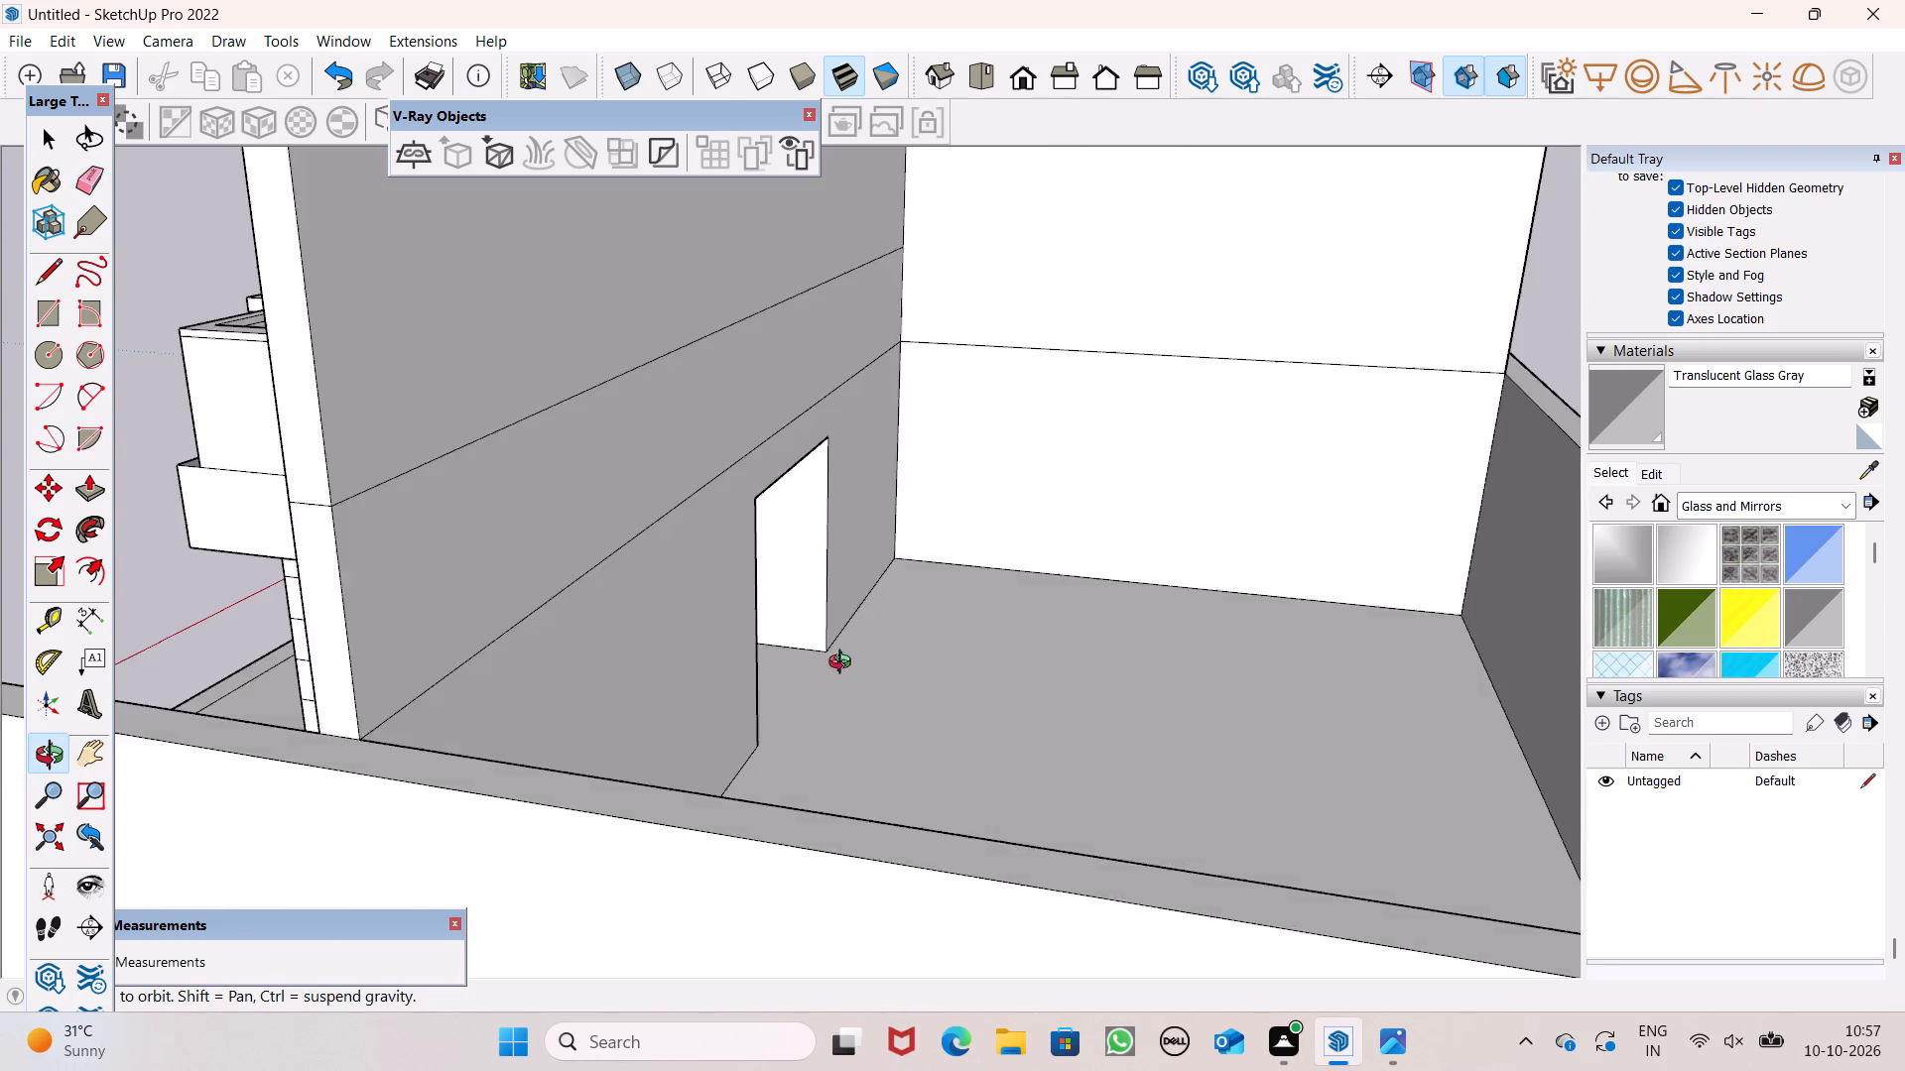
pyautogui.moveTo(844, 664); pyautogui.dragTo(991, 657, button='middle')
pyautogui.scroll(5, 661, 575)
pyautogui.moveTo(701, 565); pyautogui.dragTo(853, 562, button='middle')
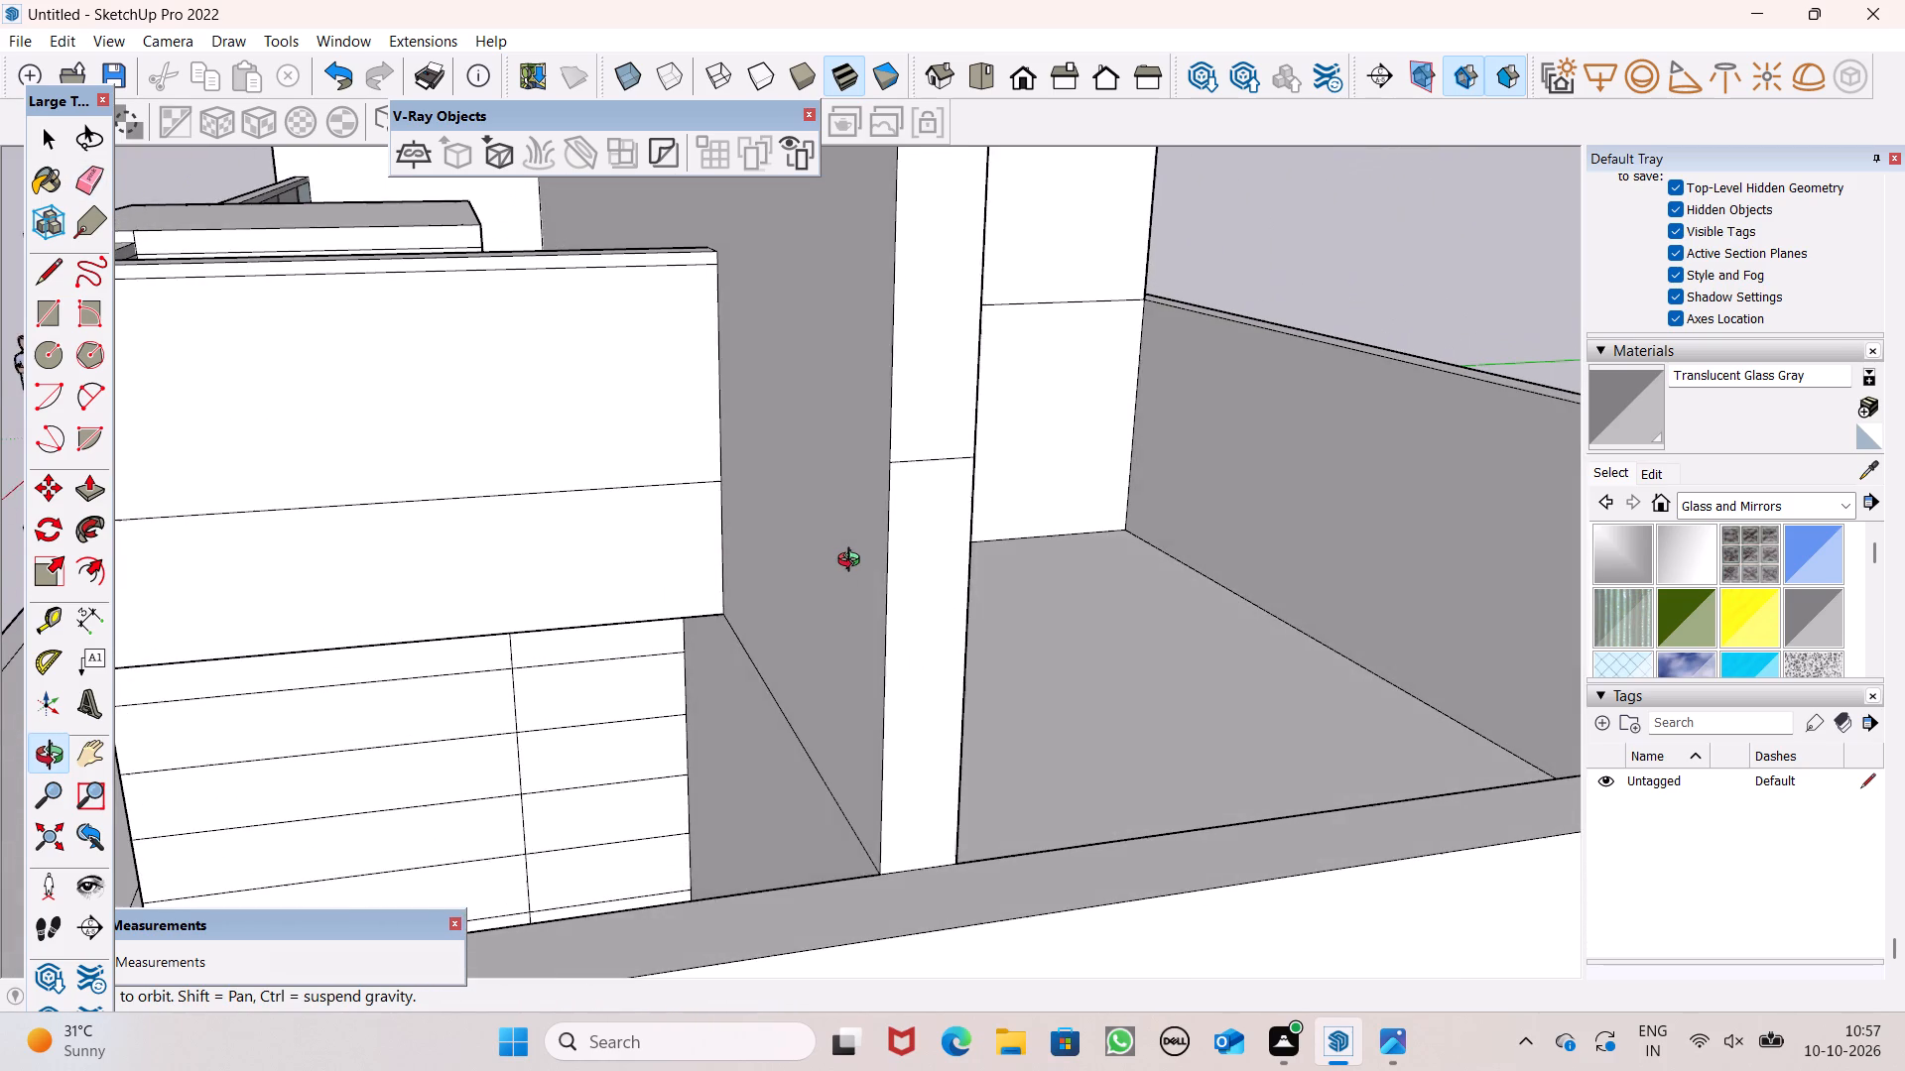
pyautogui.moveTo(853, 562); pyautogui.dragTo(779, 603, button='middle')
pyautogui.moveTo(811, 550); pyautogui.dragTo(811, 532)
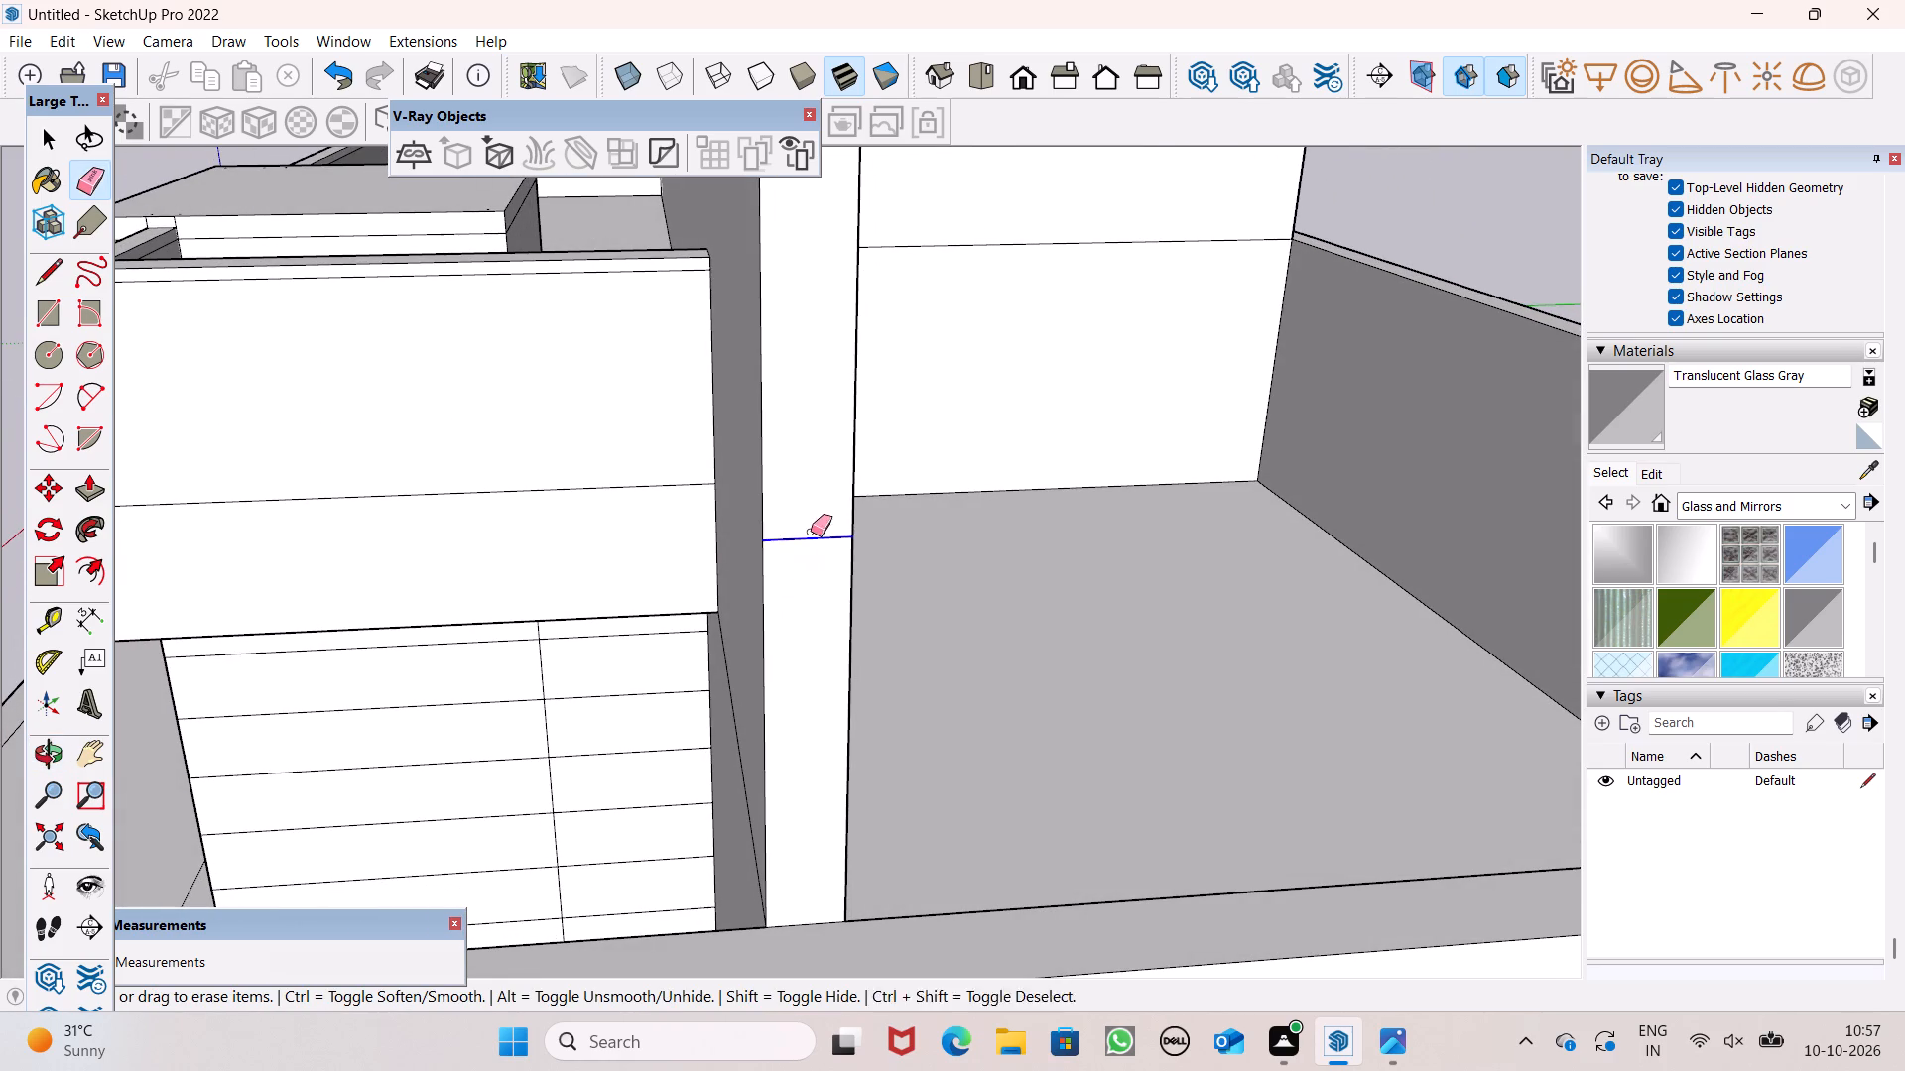
pyautogui.moveTo(811, 532); pyautogui.dragTo(810, 529)
# Erase the upper of the two horizontal lines on the front wall's inner face, above the doorway.
pyautogui.scroll(-15, 837, 497)
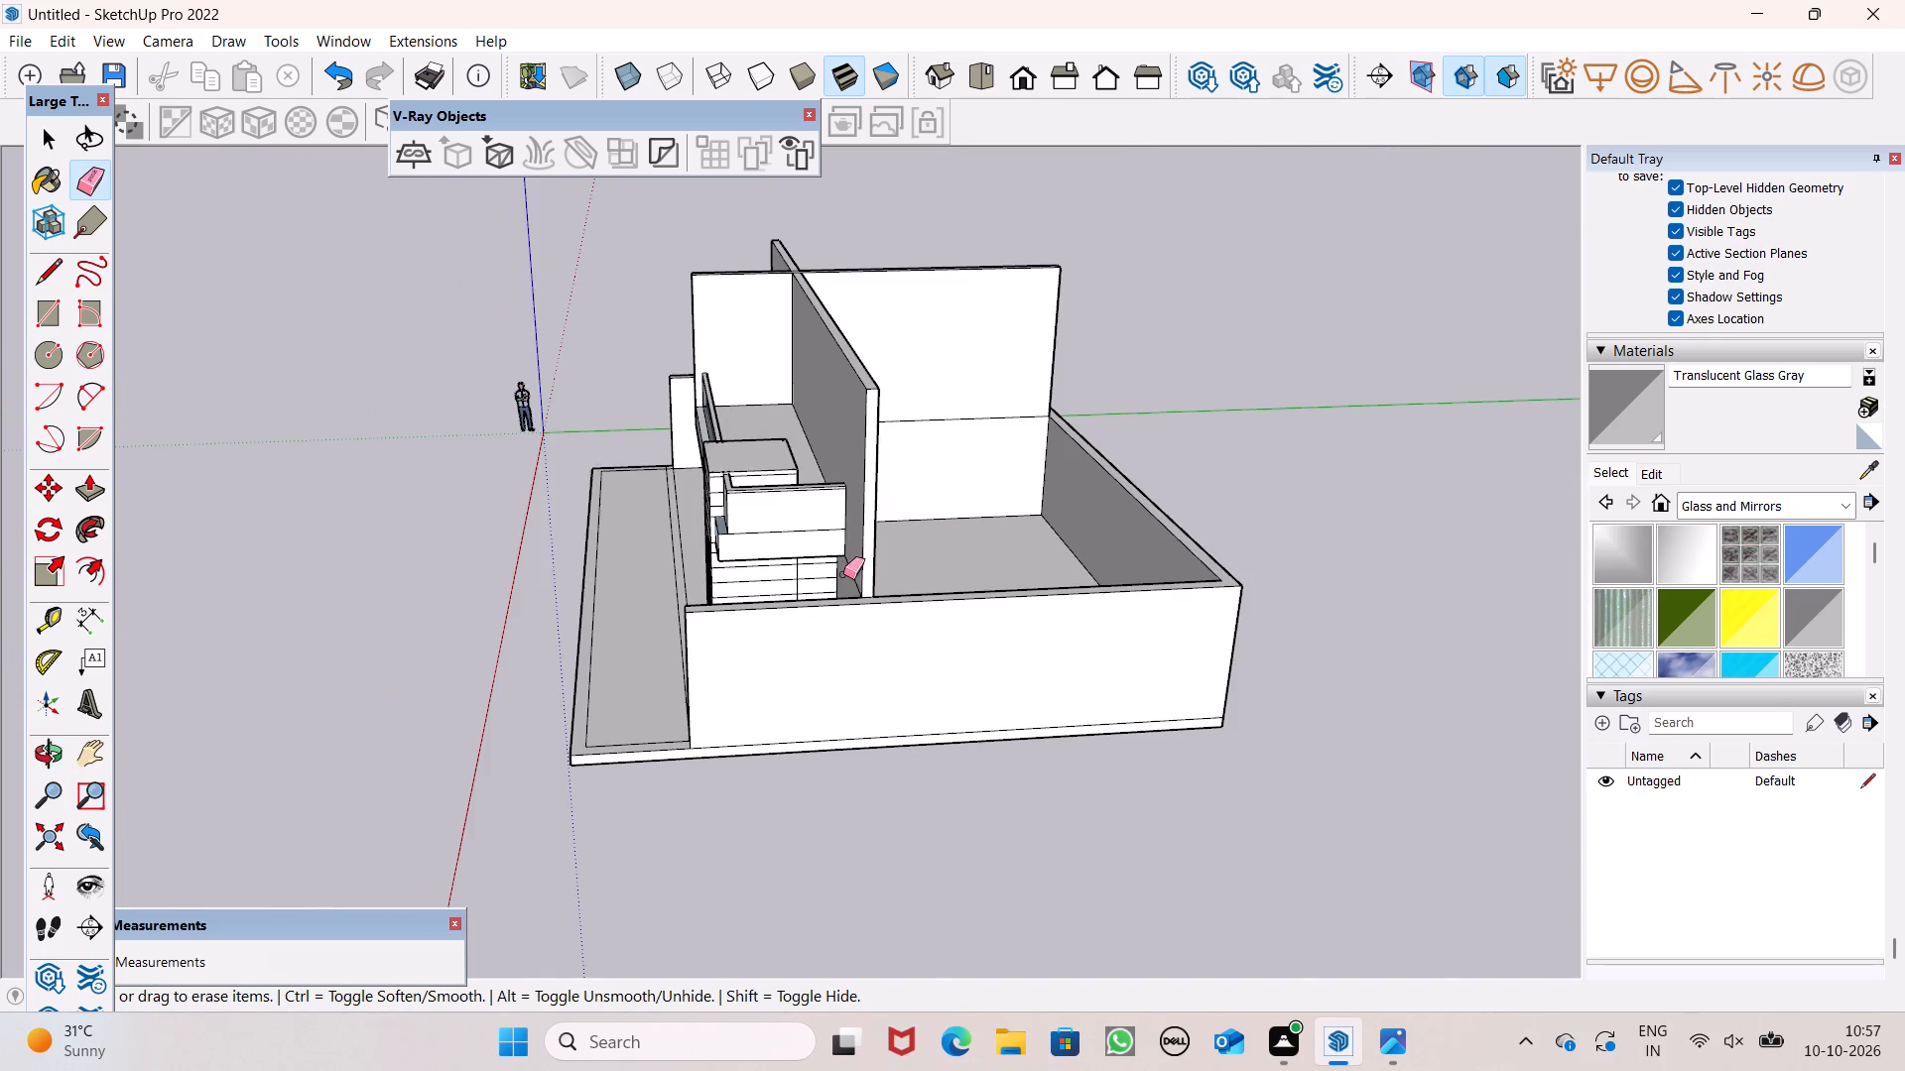
pyautogui.moveTo(844, 574); pyautogui.dragTo(445, 599, button='middle')
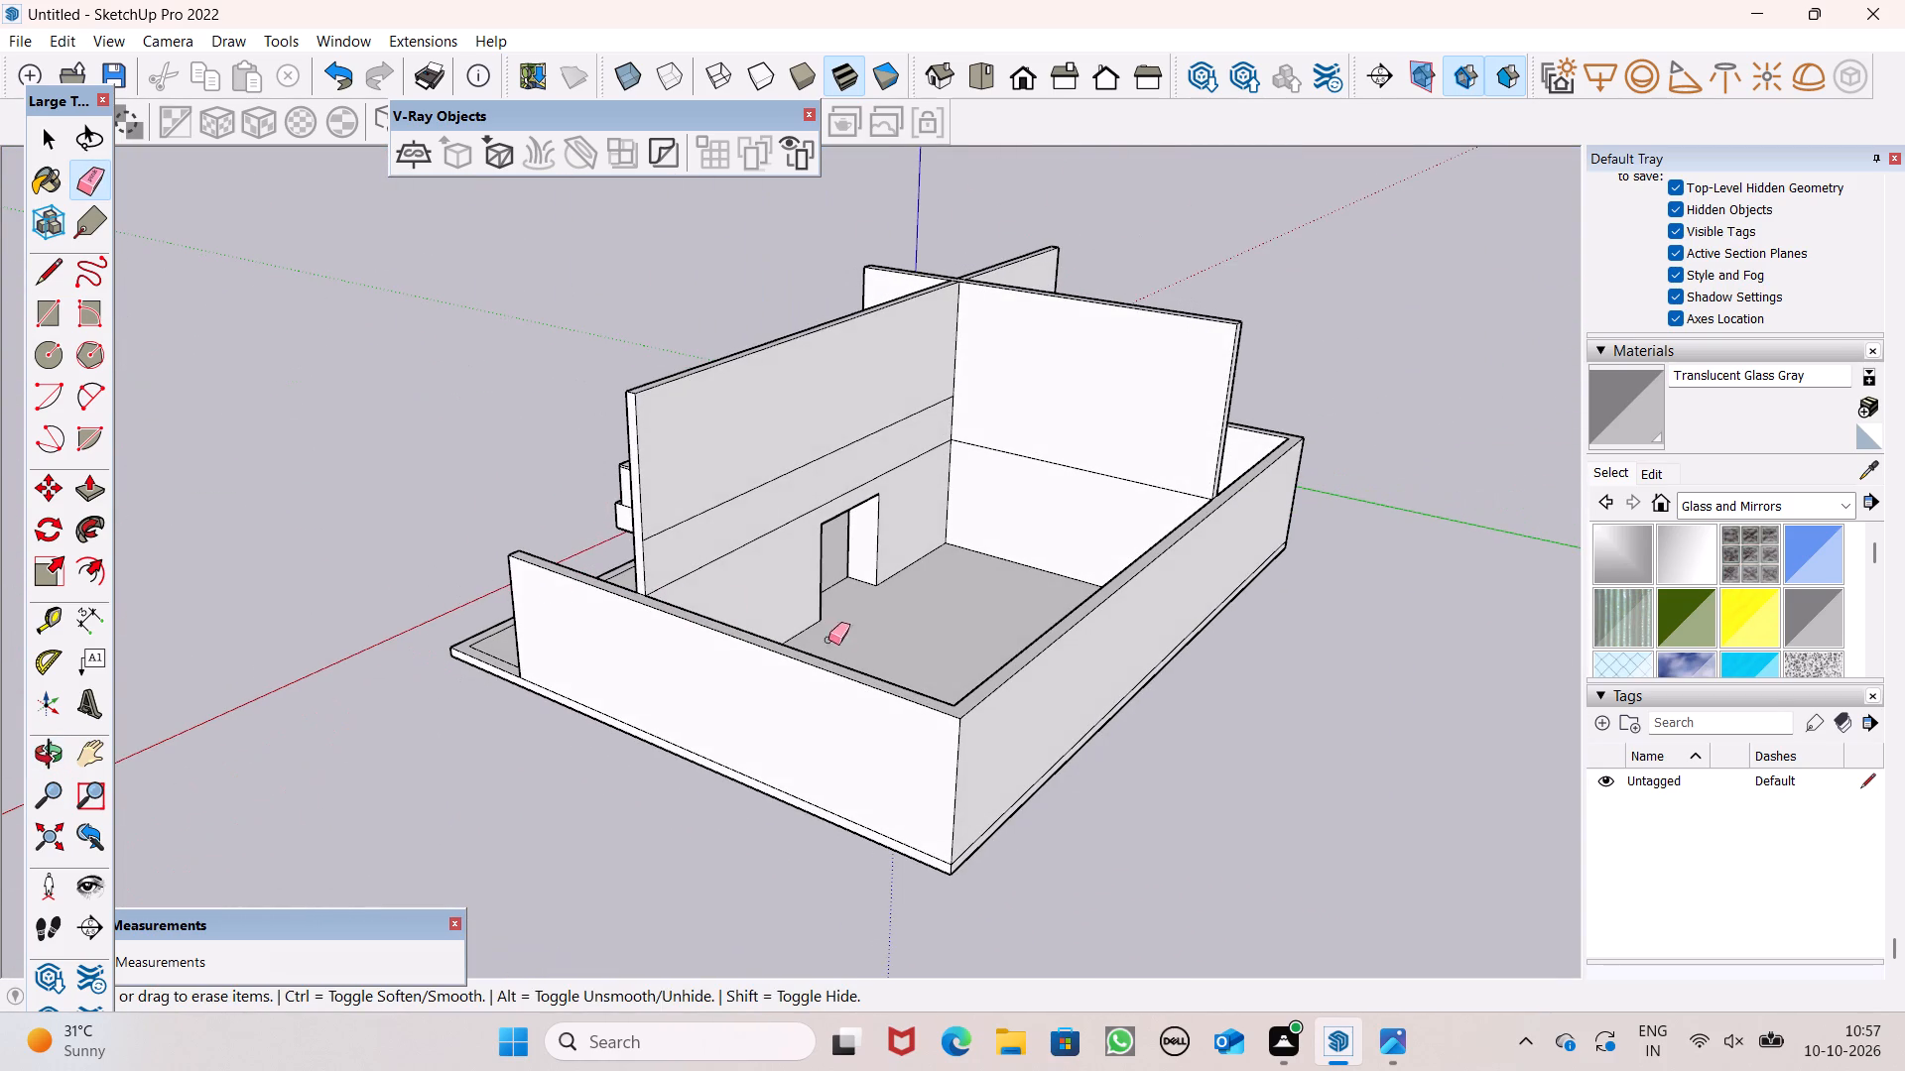
pyautogui.scroll(6, 695, 607)
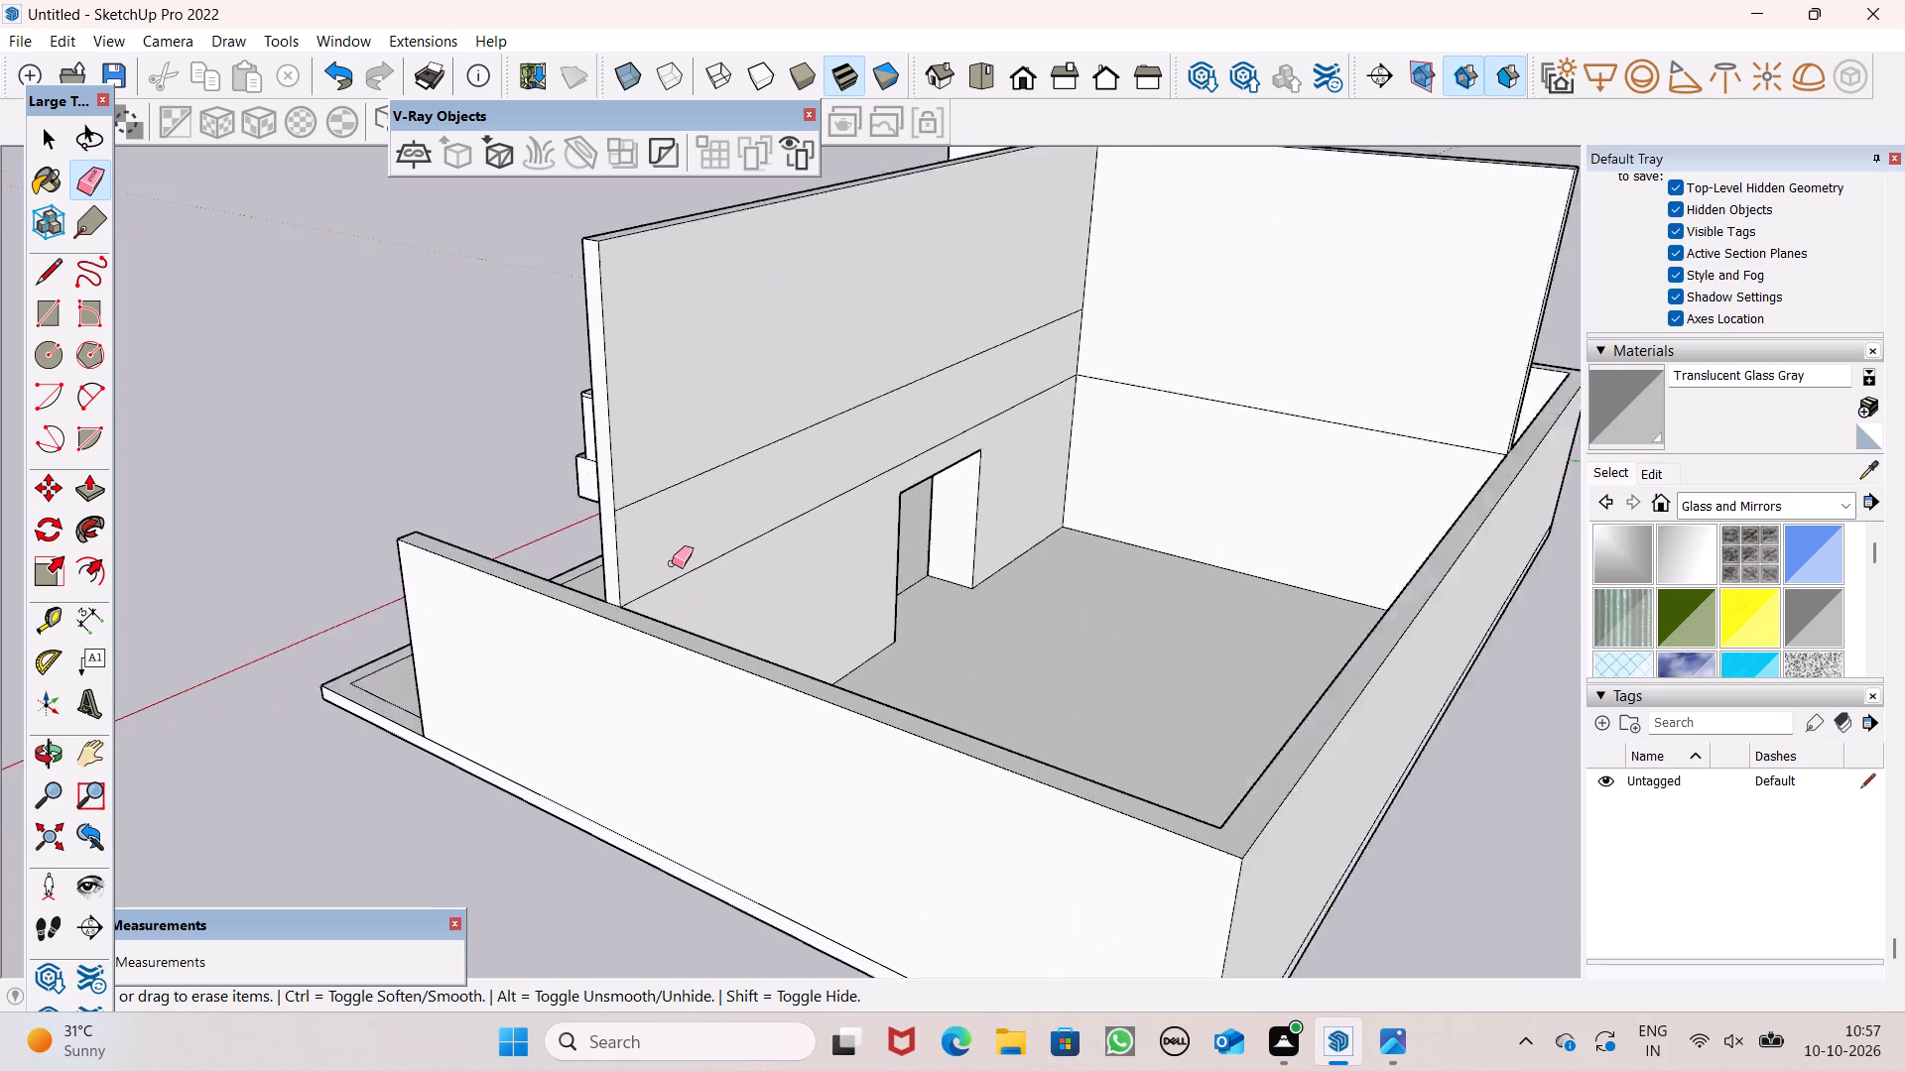
pyautogui.scroll(2, 672, 563)
pyautogui.scroll(1, 844, 554)
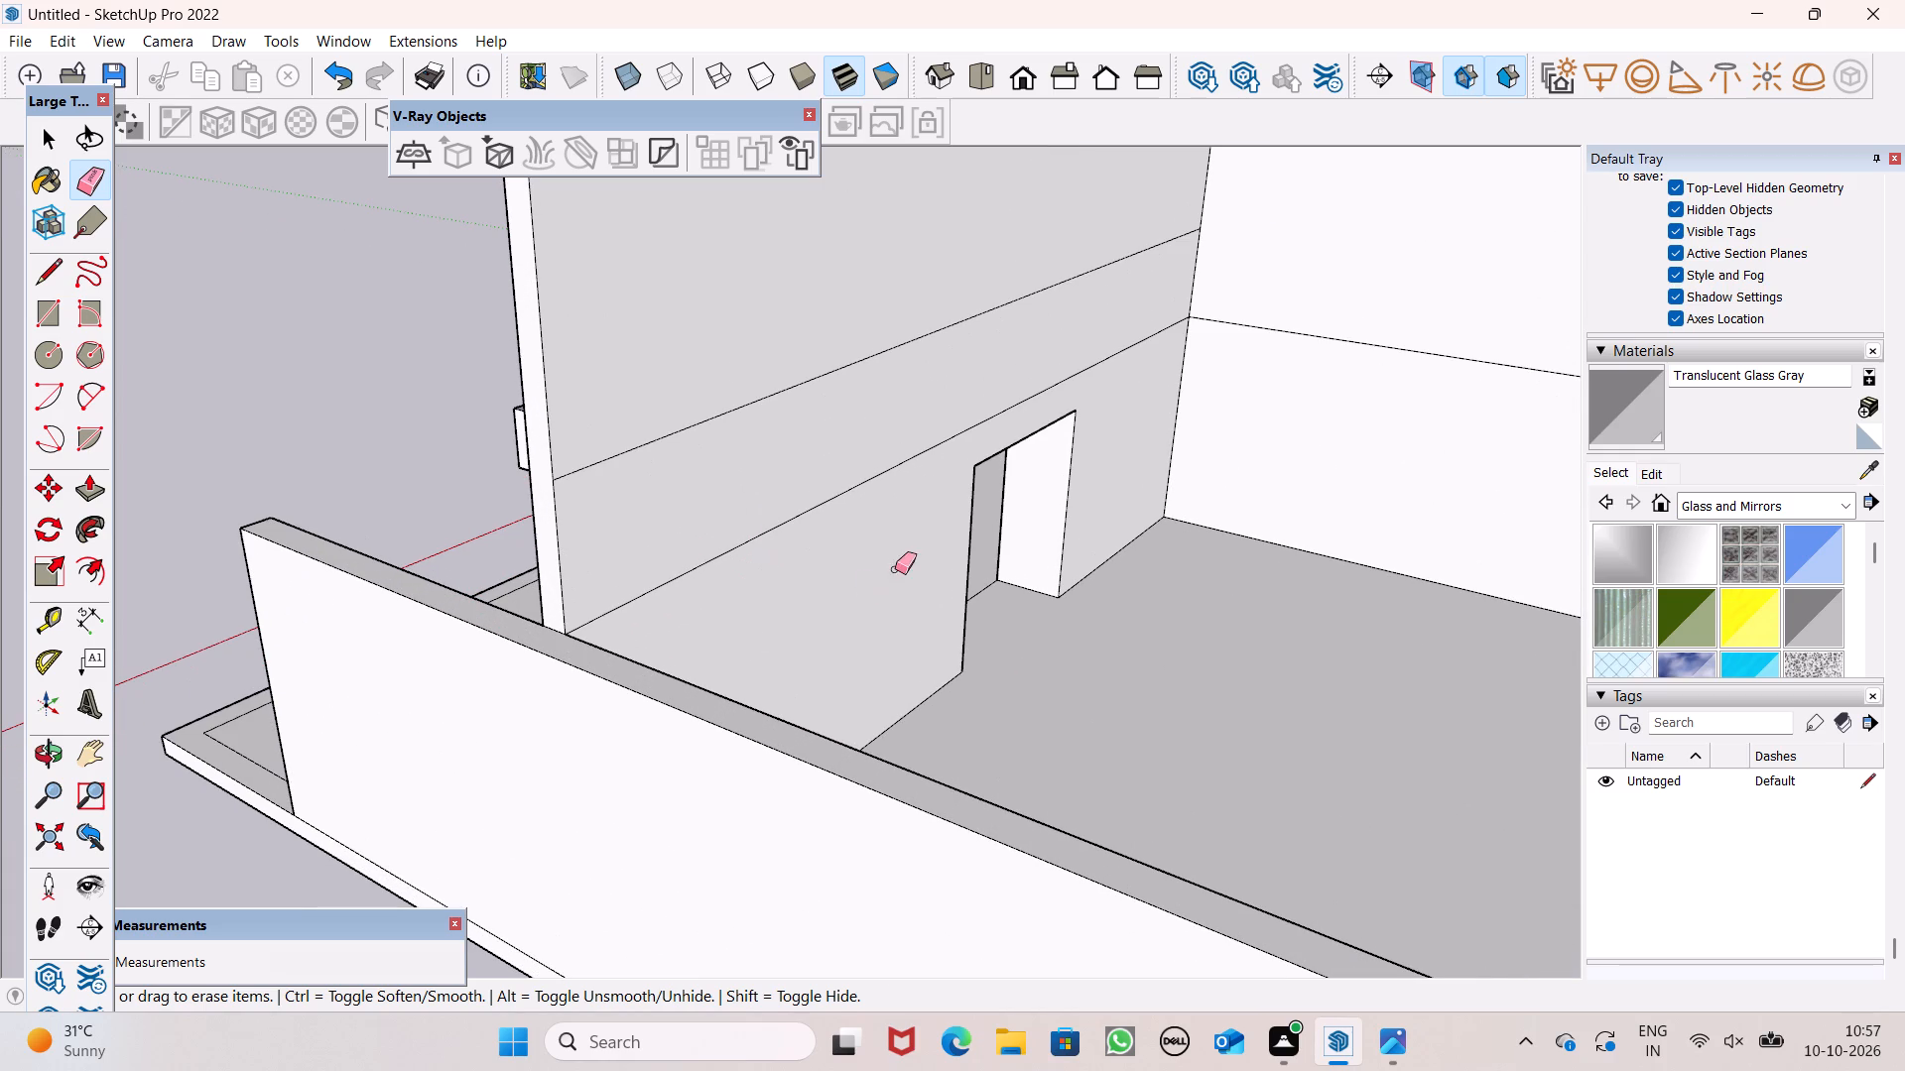
pyautogui.scroll(1, 629, 503)
pyautogui.moveTo(614, 446); pyautogui.dragTo(614, 467)
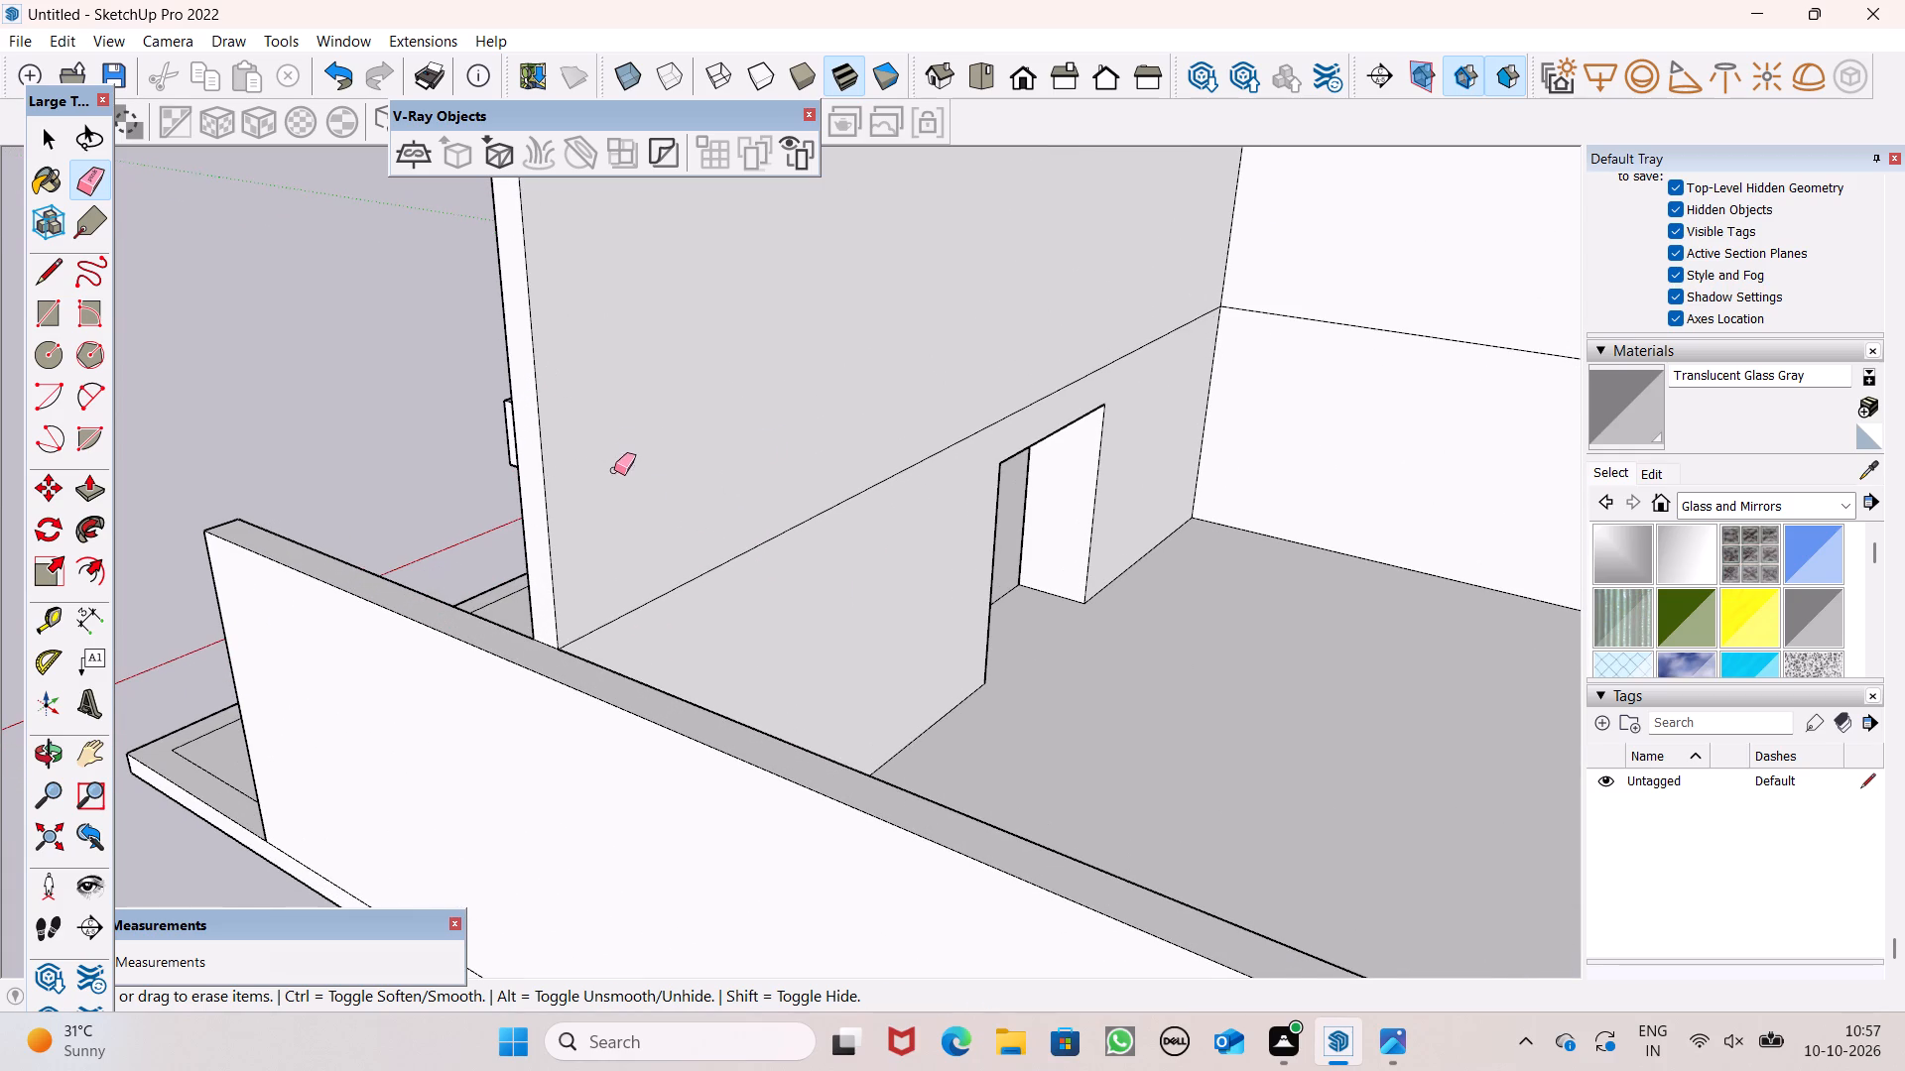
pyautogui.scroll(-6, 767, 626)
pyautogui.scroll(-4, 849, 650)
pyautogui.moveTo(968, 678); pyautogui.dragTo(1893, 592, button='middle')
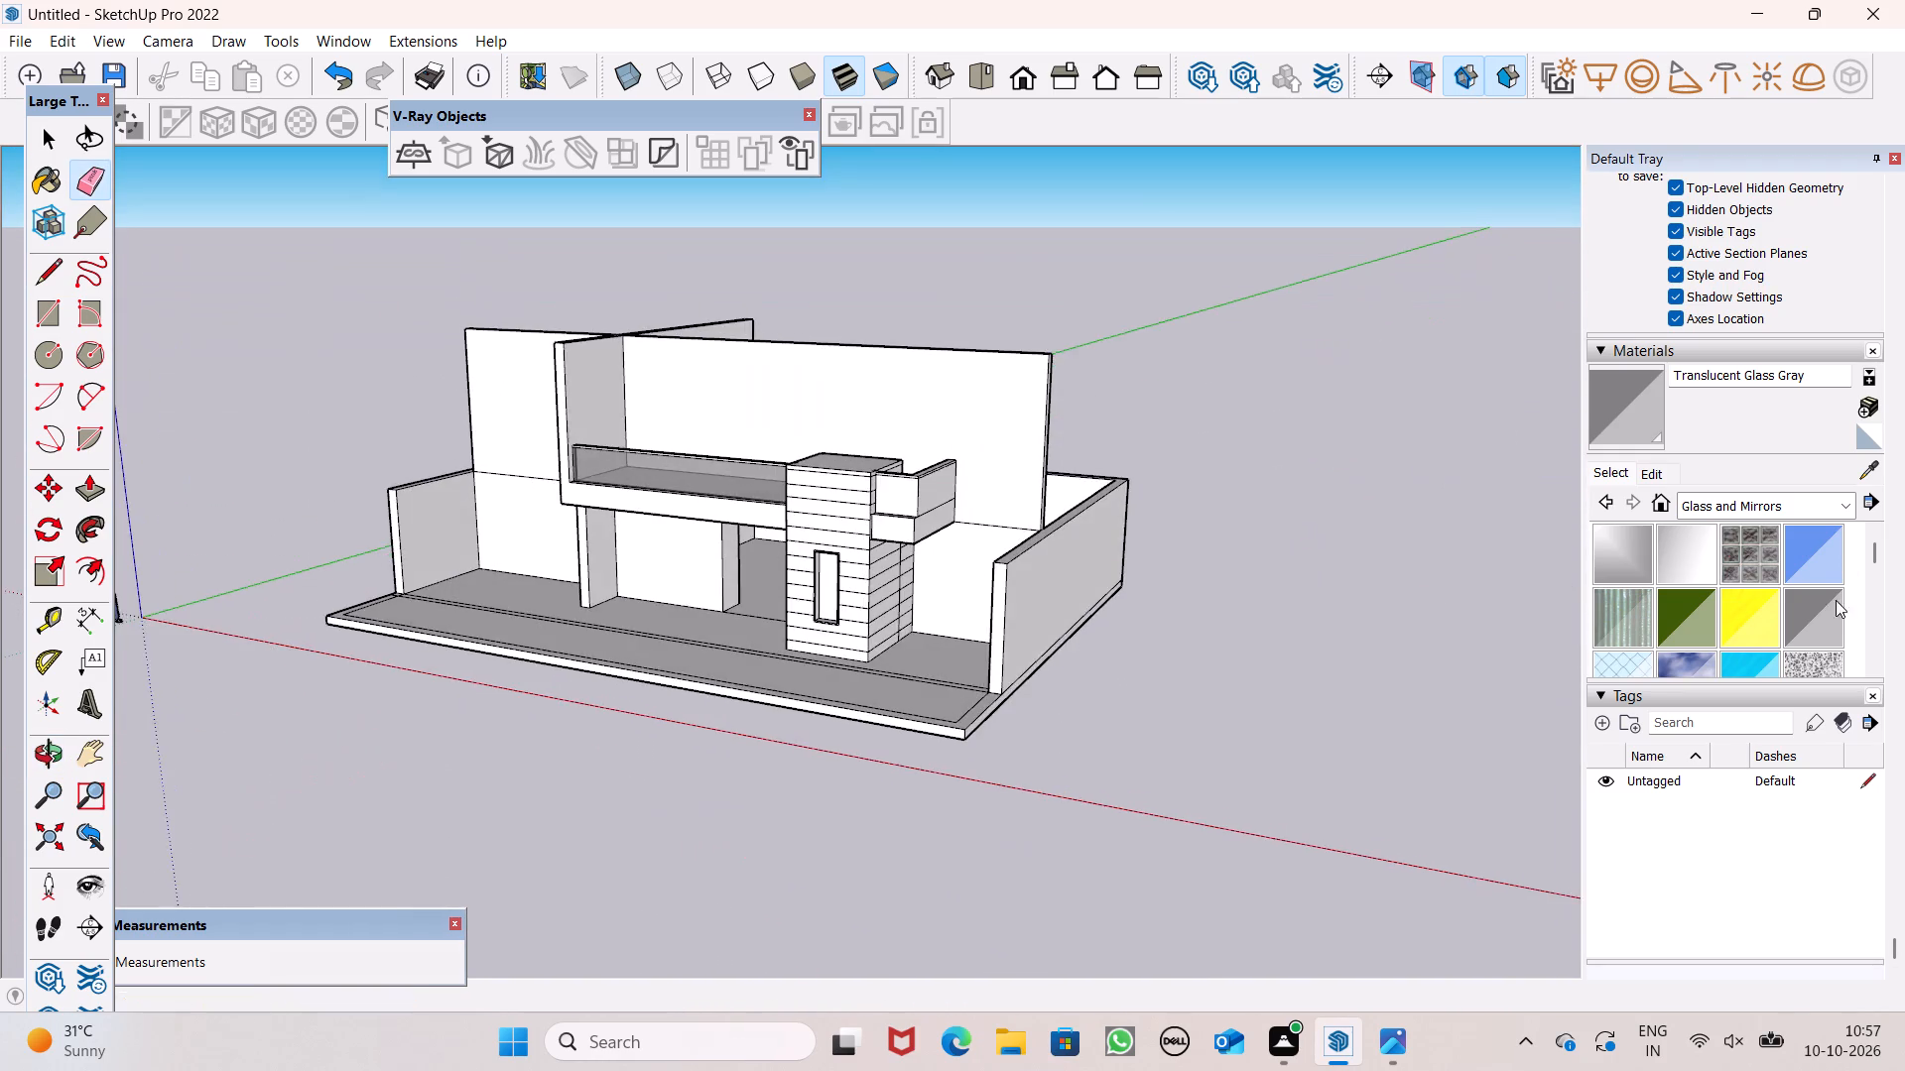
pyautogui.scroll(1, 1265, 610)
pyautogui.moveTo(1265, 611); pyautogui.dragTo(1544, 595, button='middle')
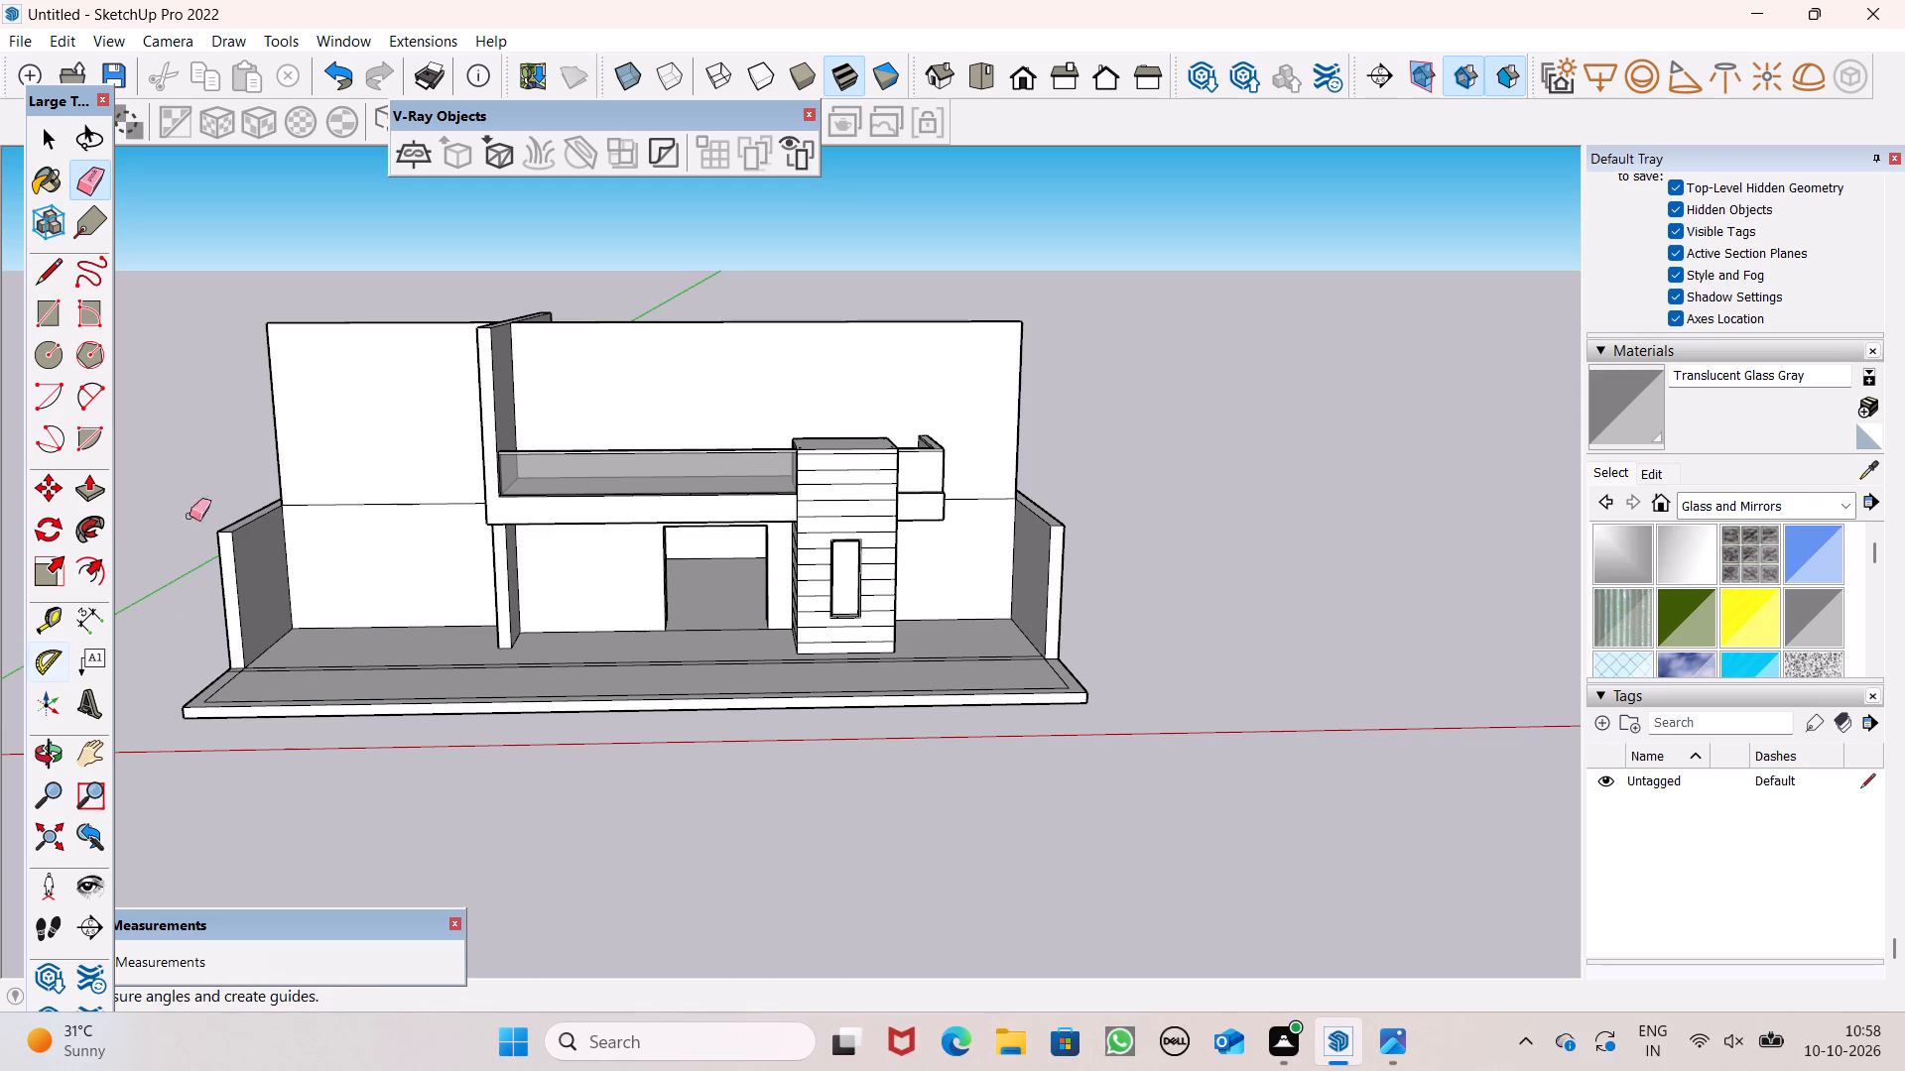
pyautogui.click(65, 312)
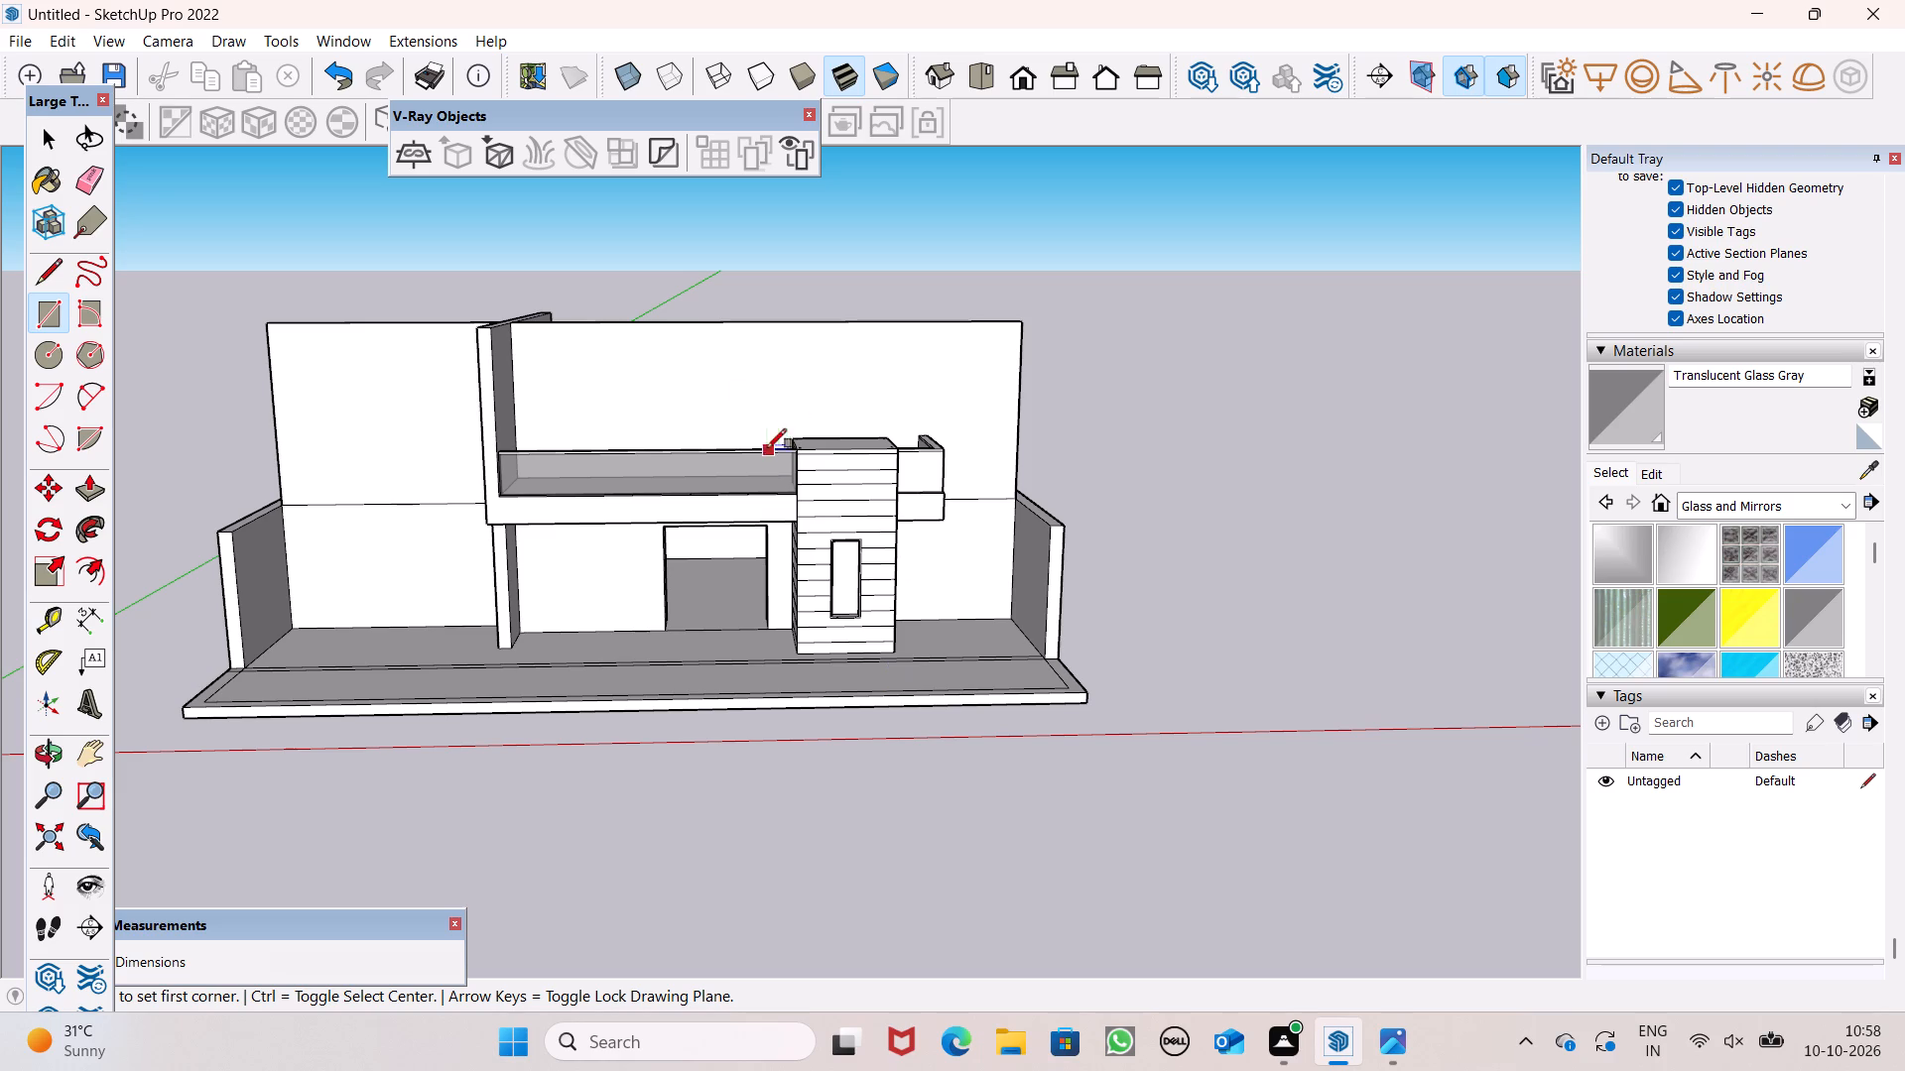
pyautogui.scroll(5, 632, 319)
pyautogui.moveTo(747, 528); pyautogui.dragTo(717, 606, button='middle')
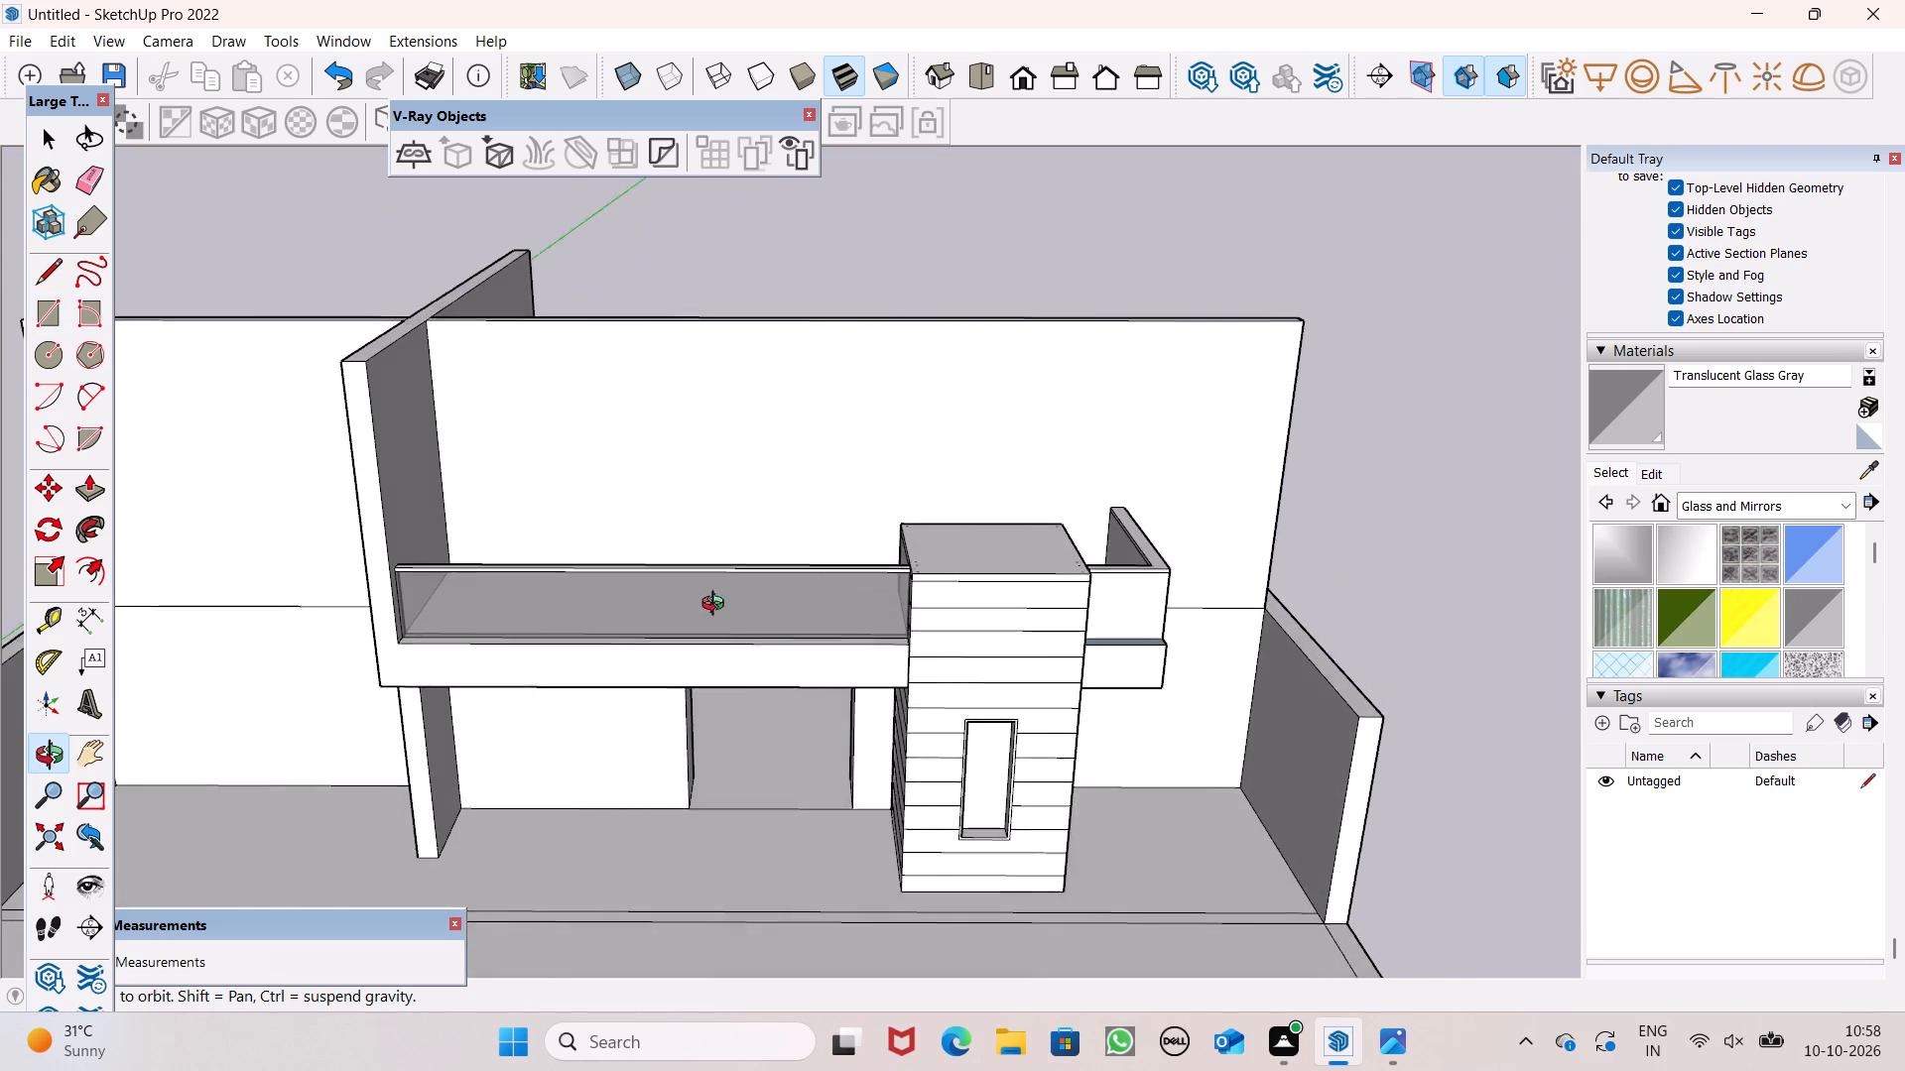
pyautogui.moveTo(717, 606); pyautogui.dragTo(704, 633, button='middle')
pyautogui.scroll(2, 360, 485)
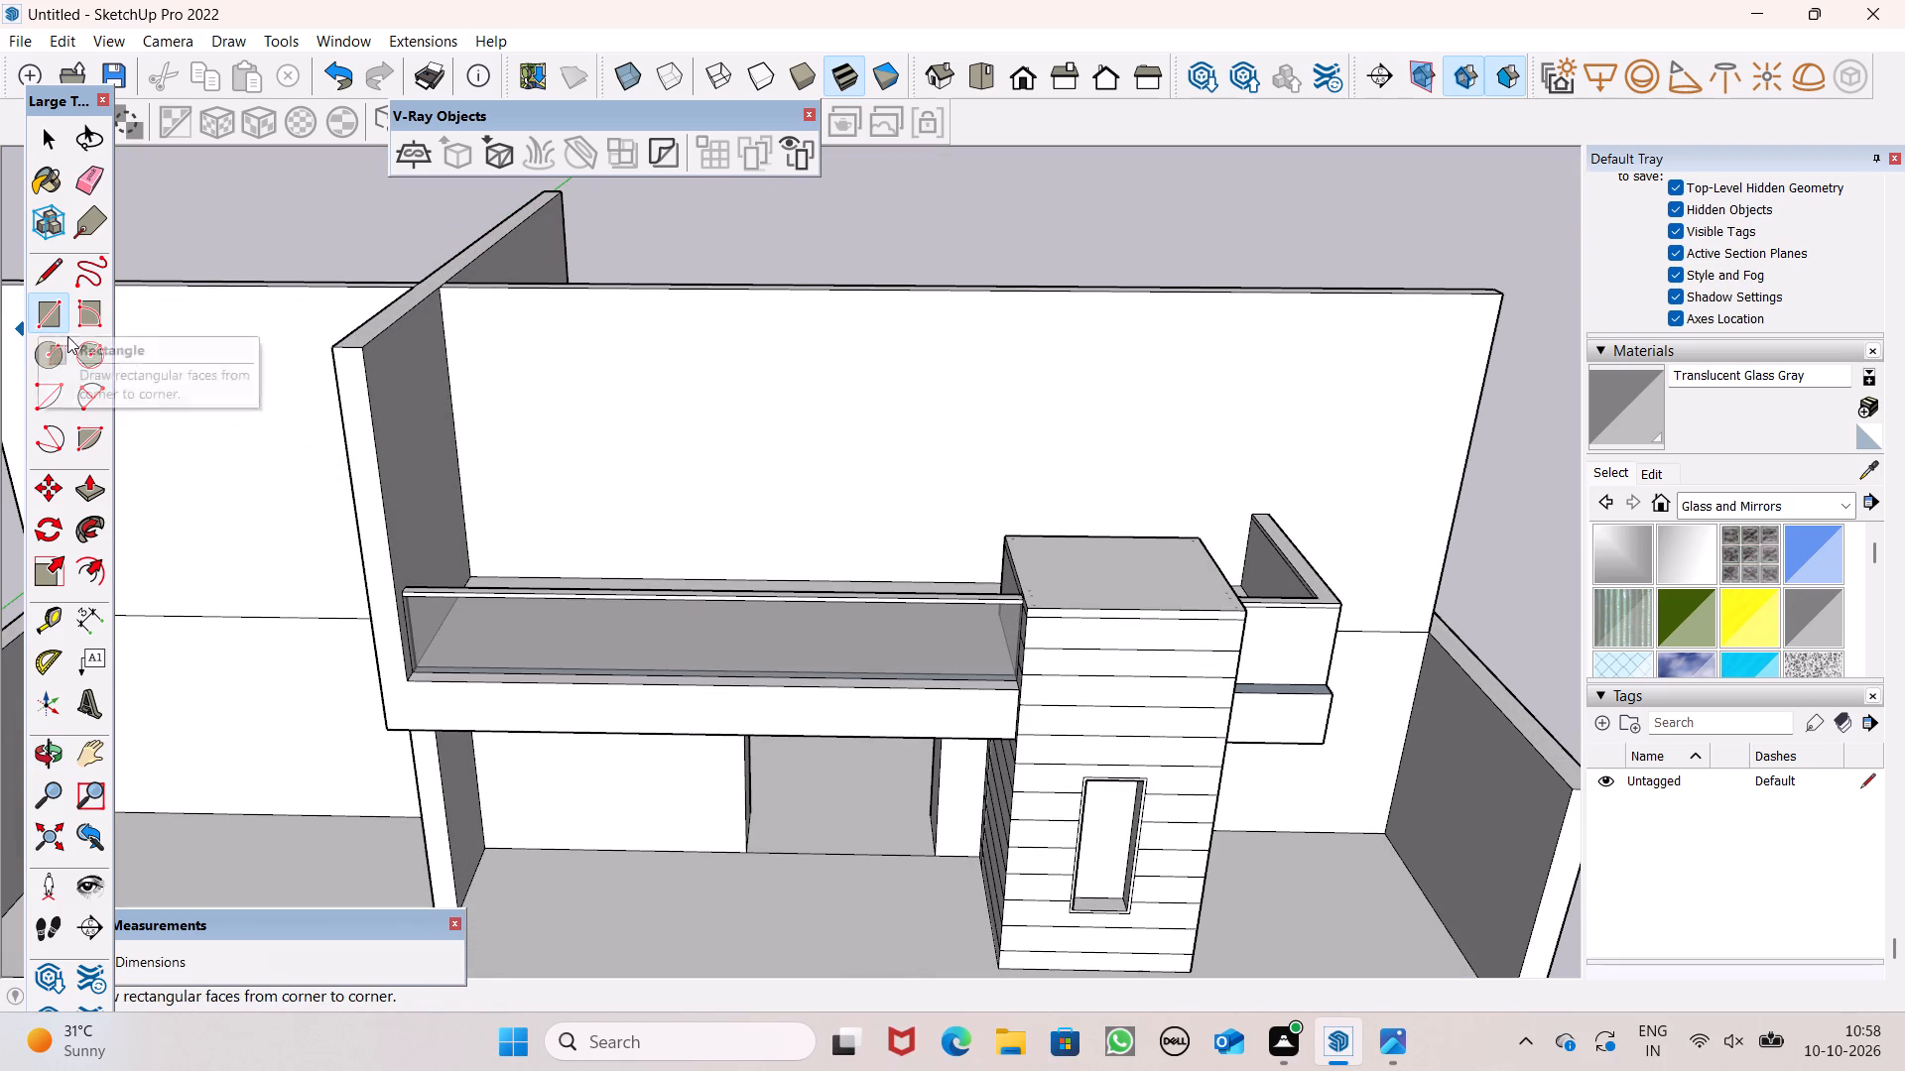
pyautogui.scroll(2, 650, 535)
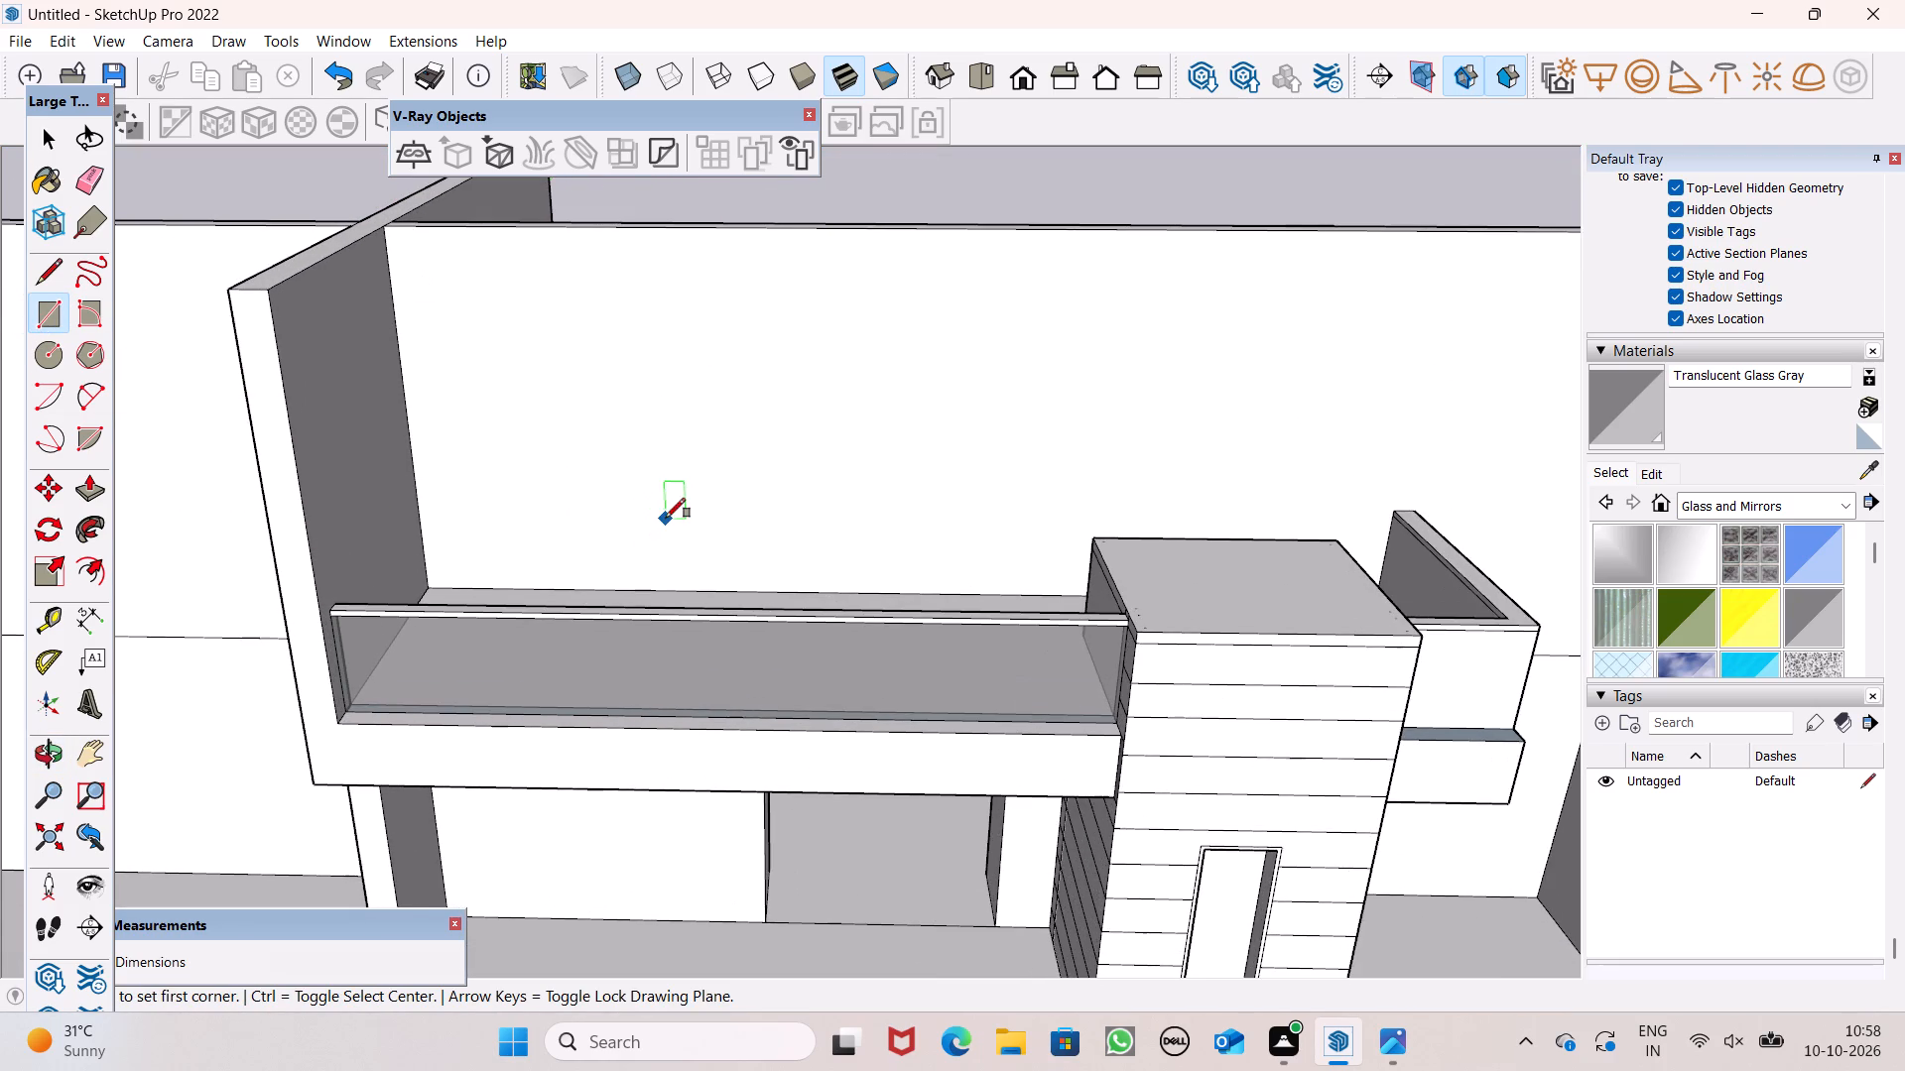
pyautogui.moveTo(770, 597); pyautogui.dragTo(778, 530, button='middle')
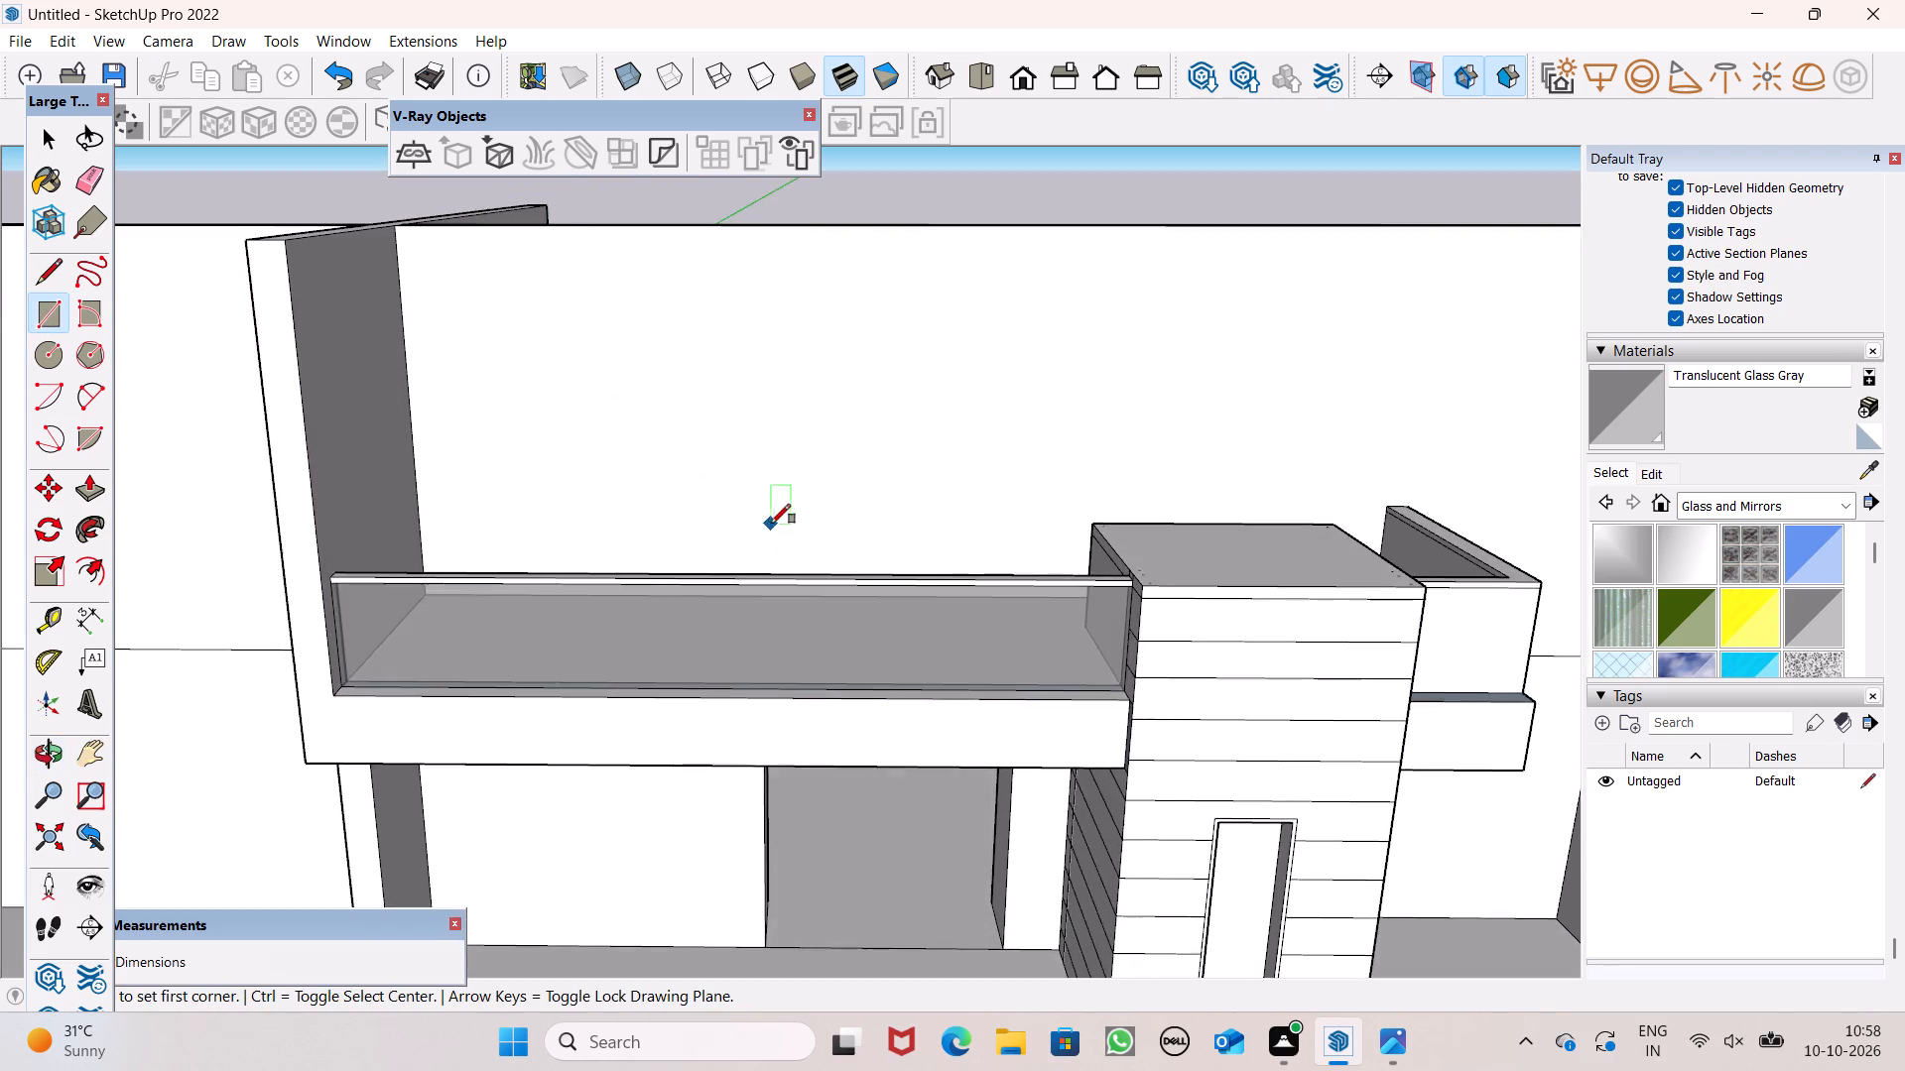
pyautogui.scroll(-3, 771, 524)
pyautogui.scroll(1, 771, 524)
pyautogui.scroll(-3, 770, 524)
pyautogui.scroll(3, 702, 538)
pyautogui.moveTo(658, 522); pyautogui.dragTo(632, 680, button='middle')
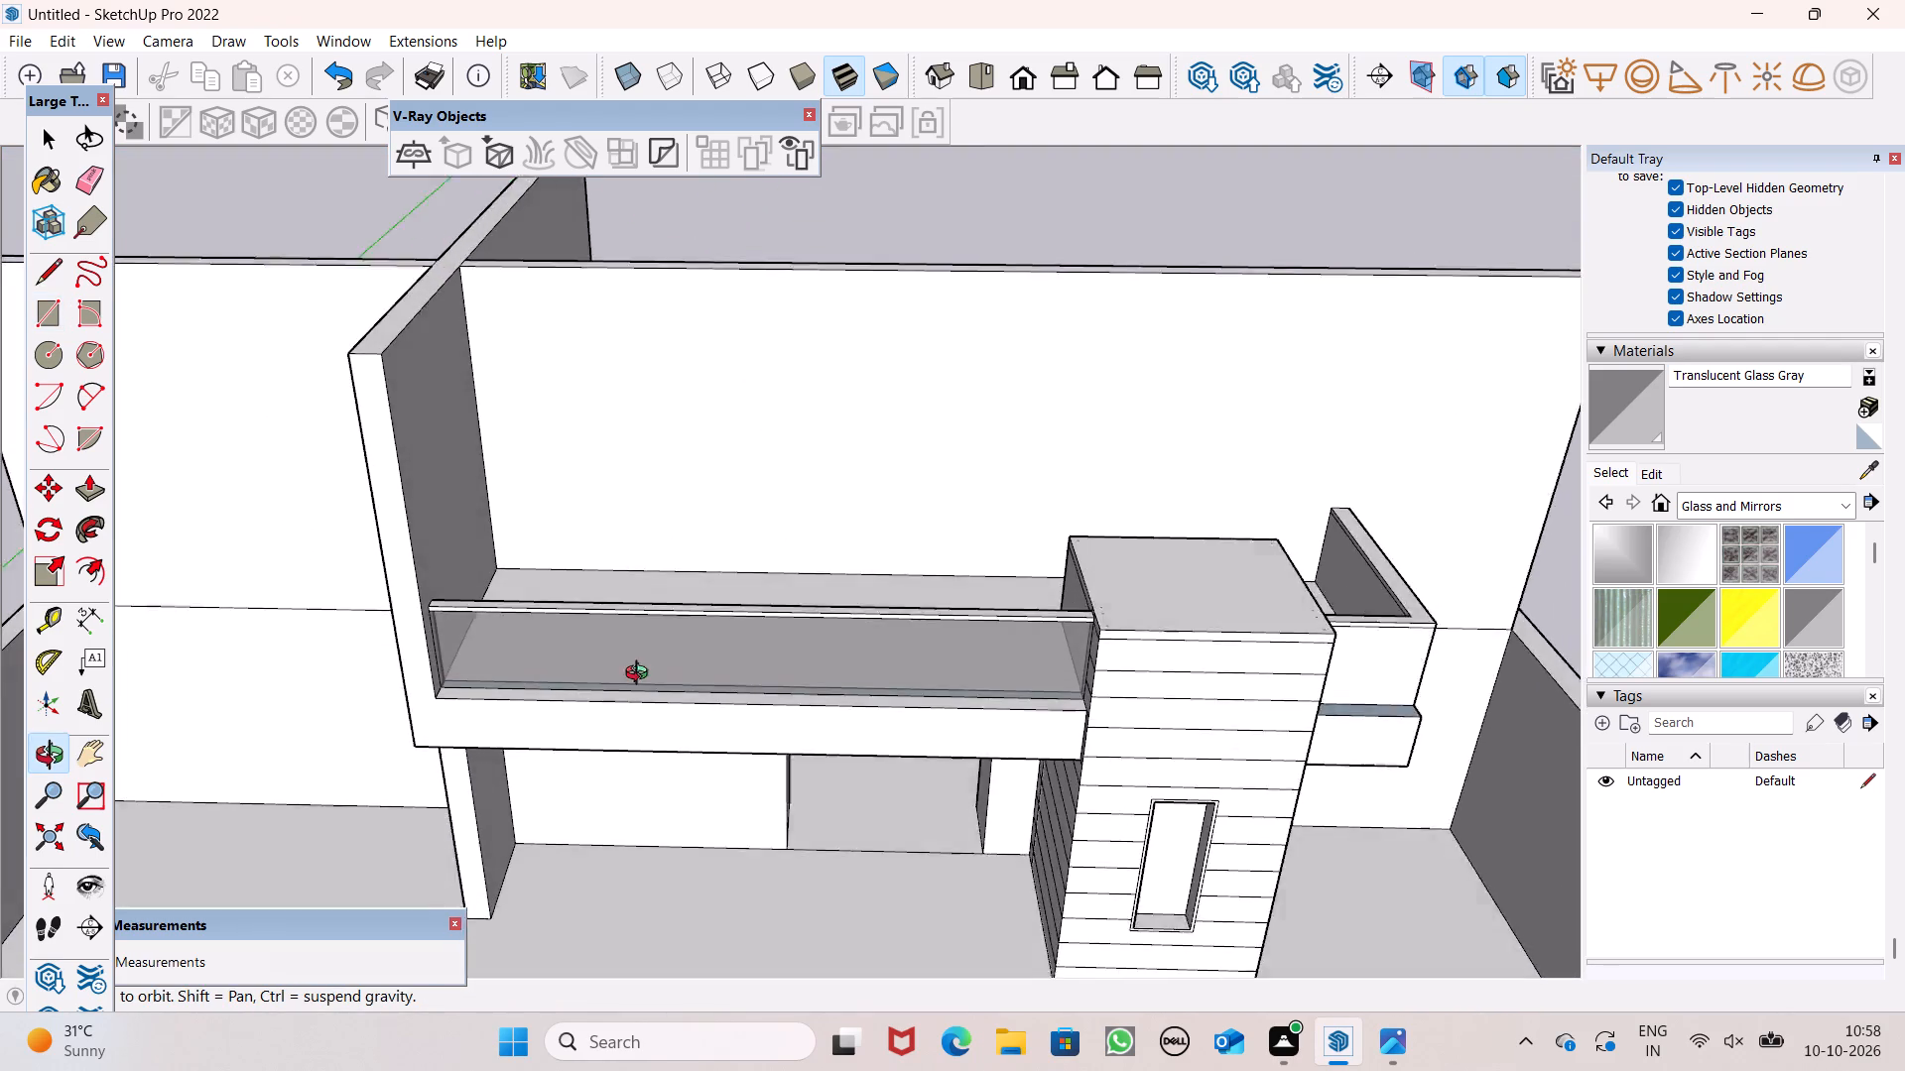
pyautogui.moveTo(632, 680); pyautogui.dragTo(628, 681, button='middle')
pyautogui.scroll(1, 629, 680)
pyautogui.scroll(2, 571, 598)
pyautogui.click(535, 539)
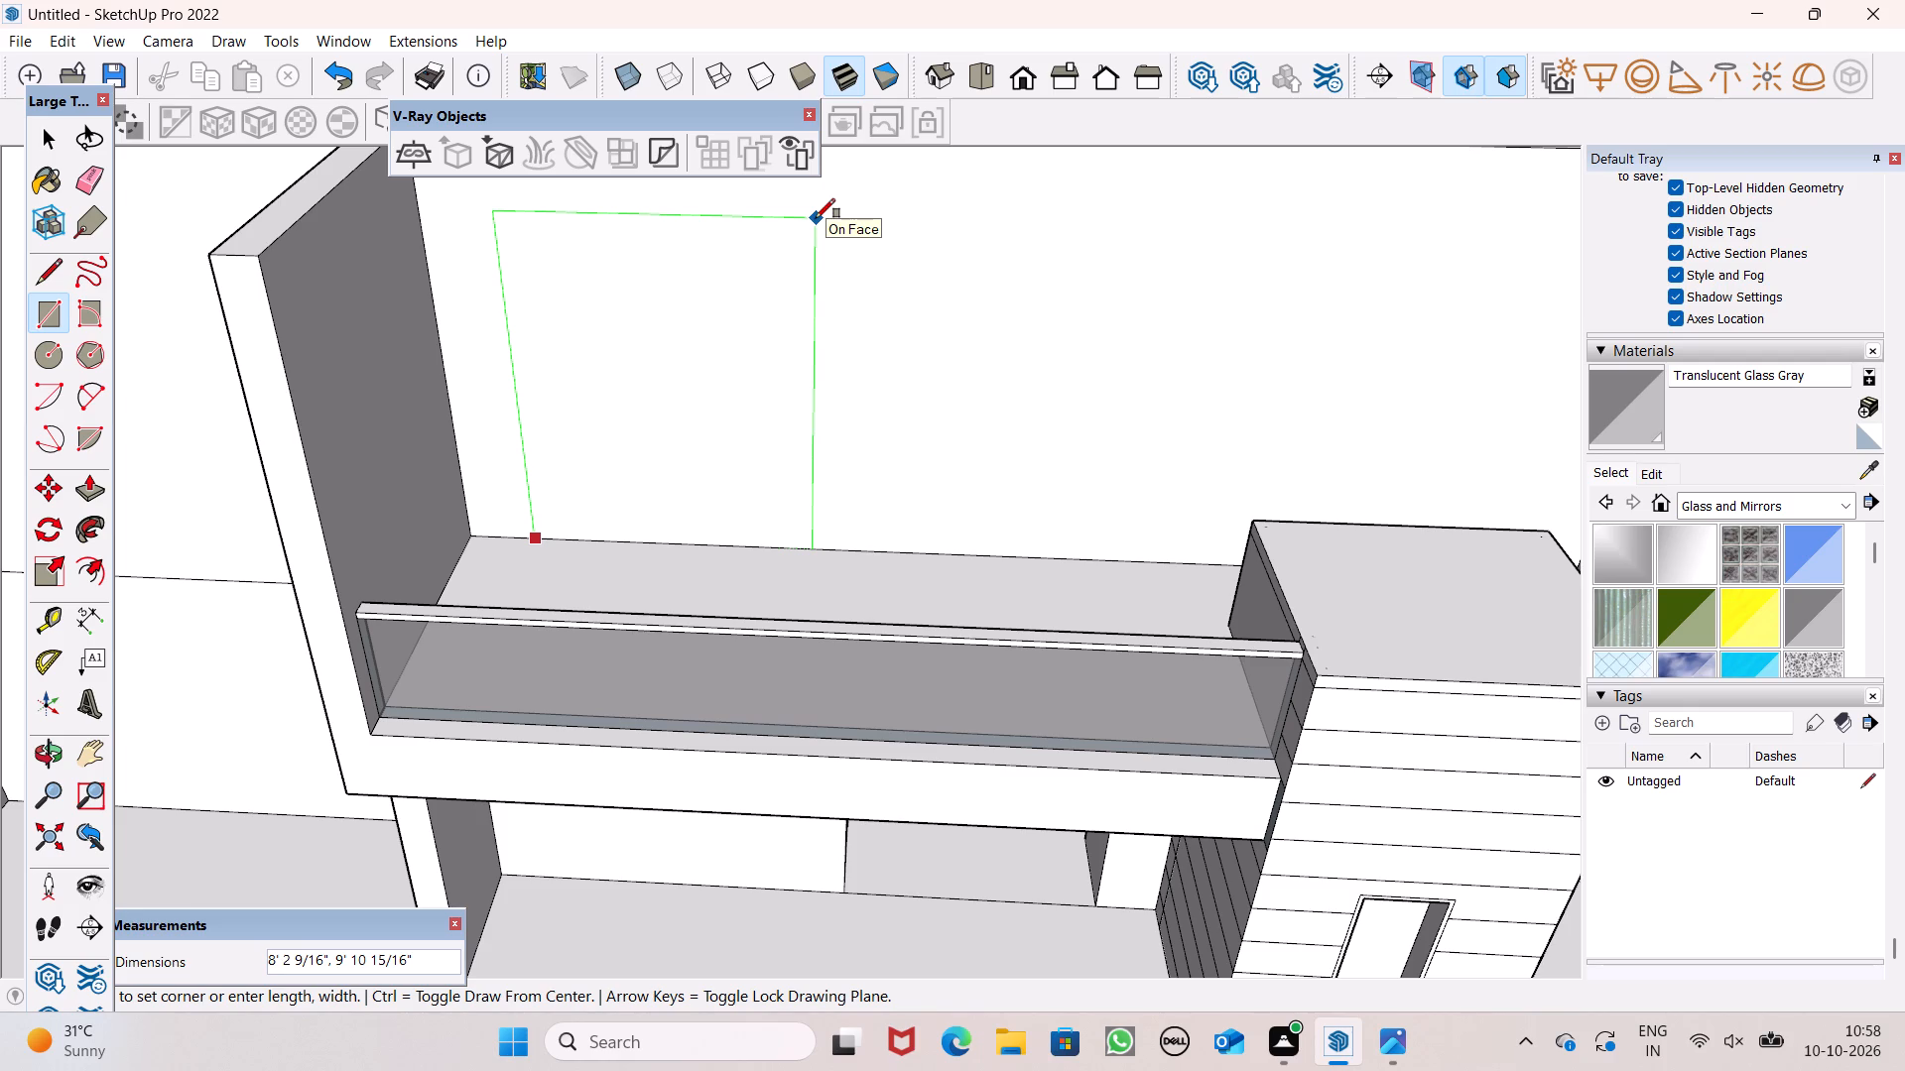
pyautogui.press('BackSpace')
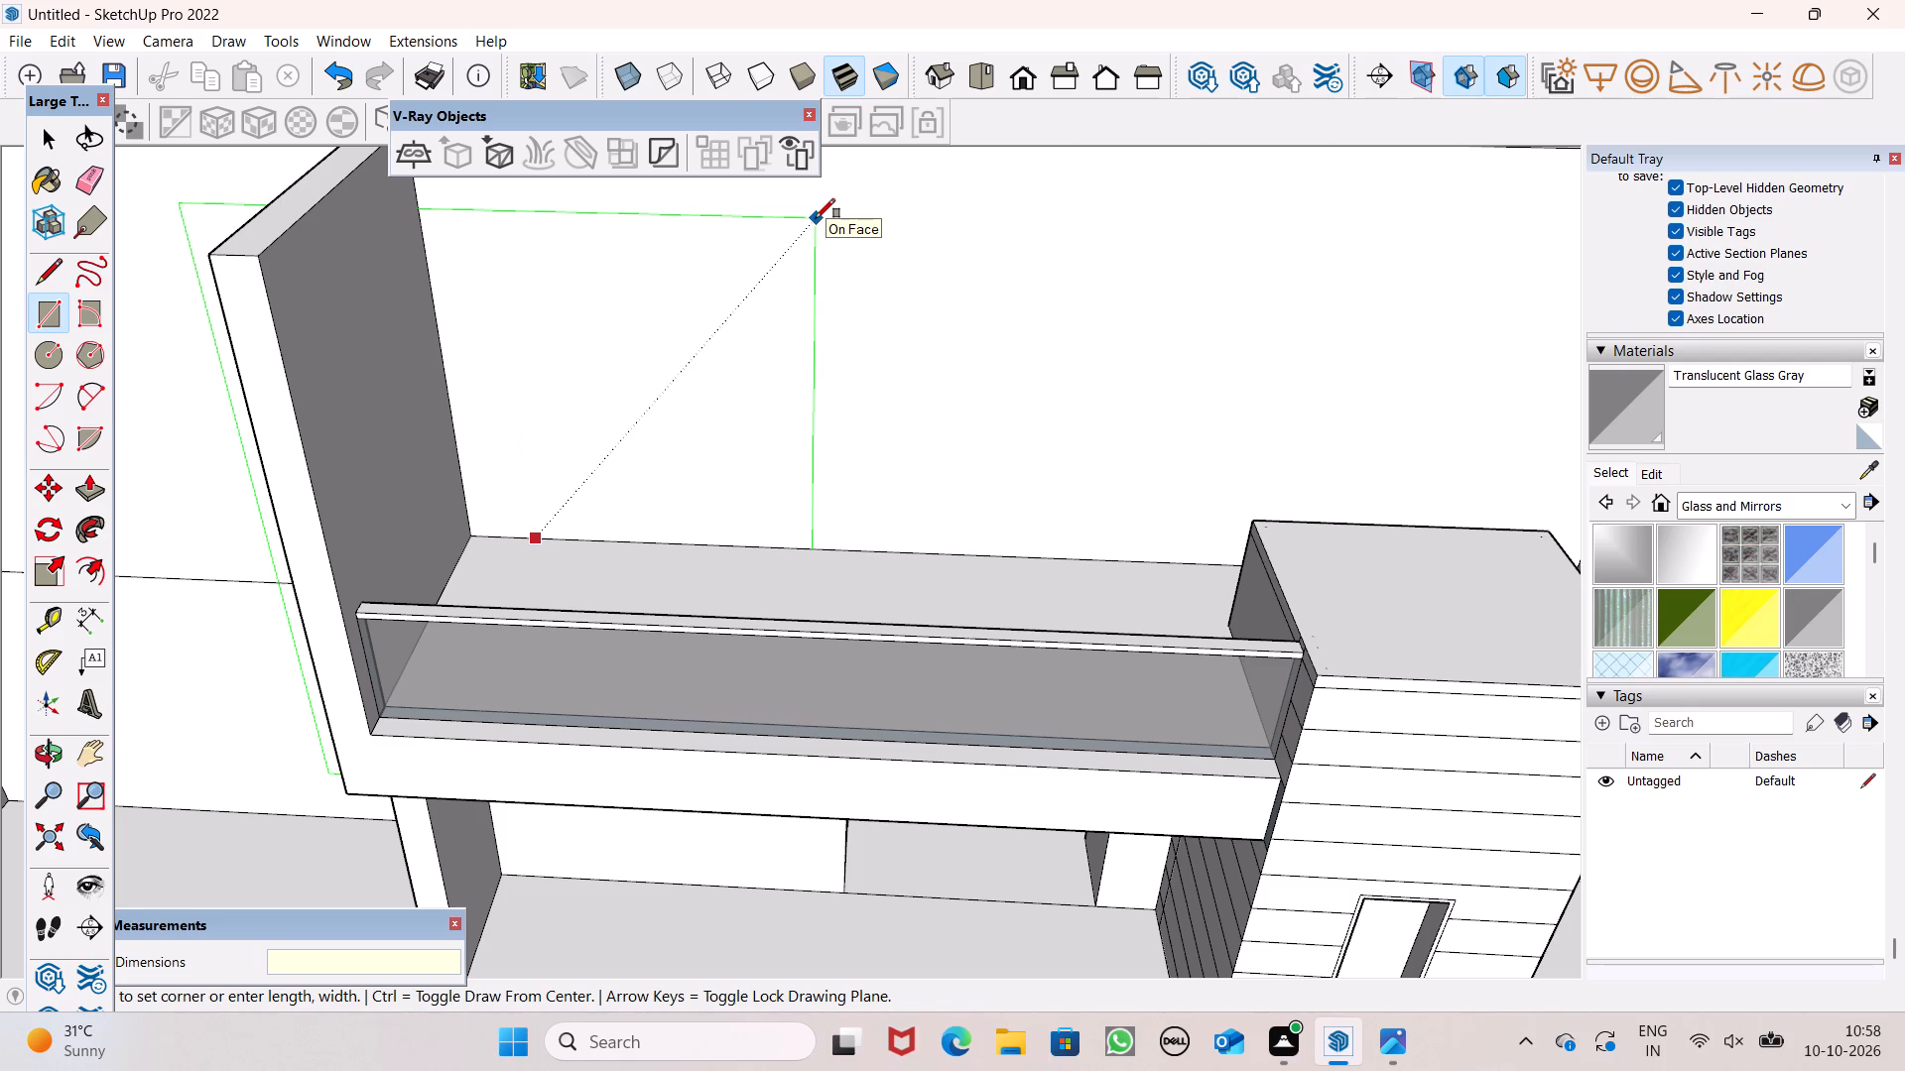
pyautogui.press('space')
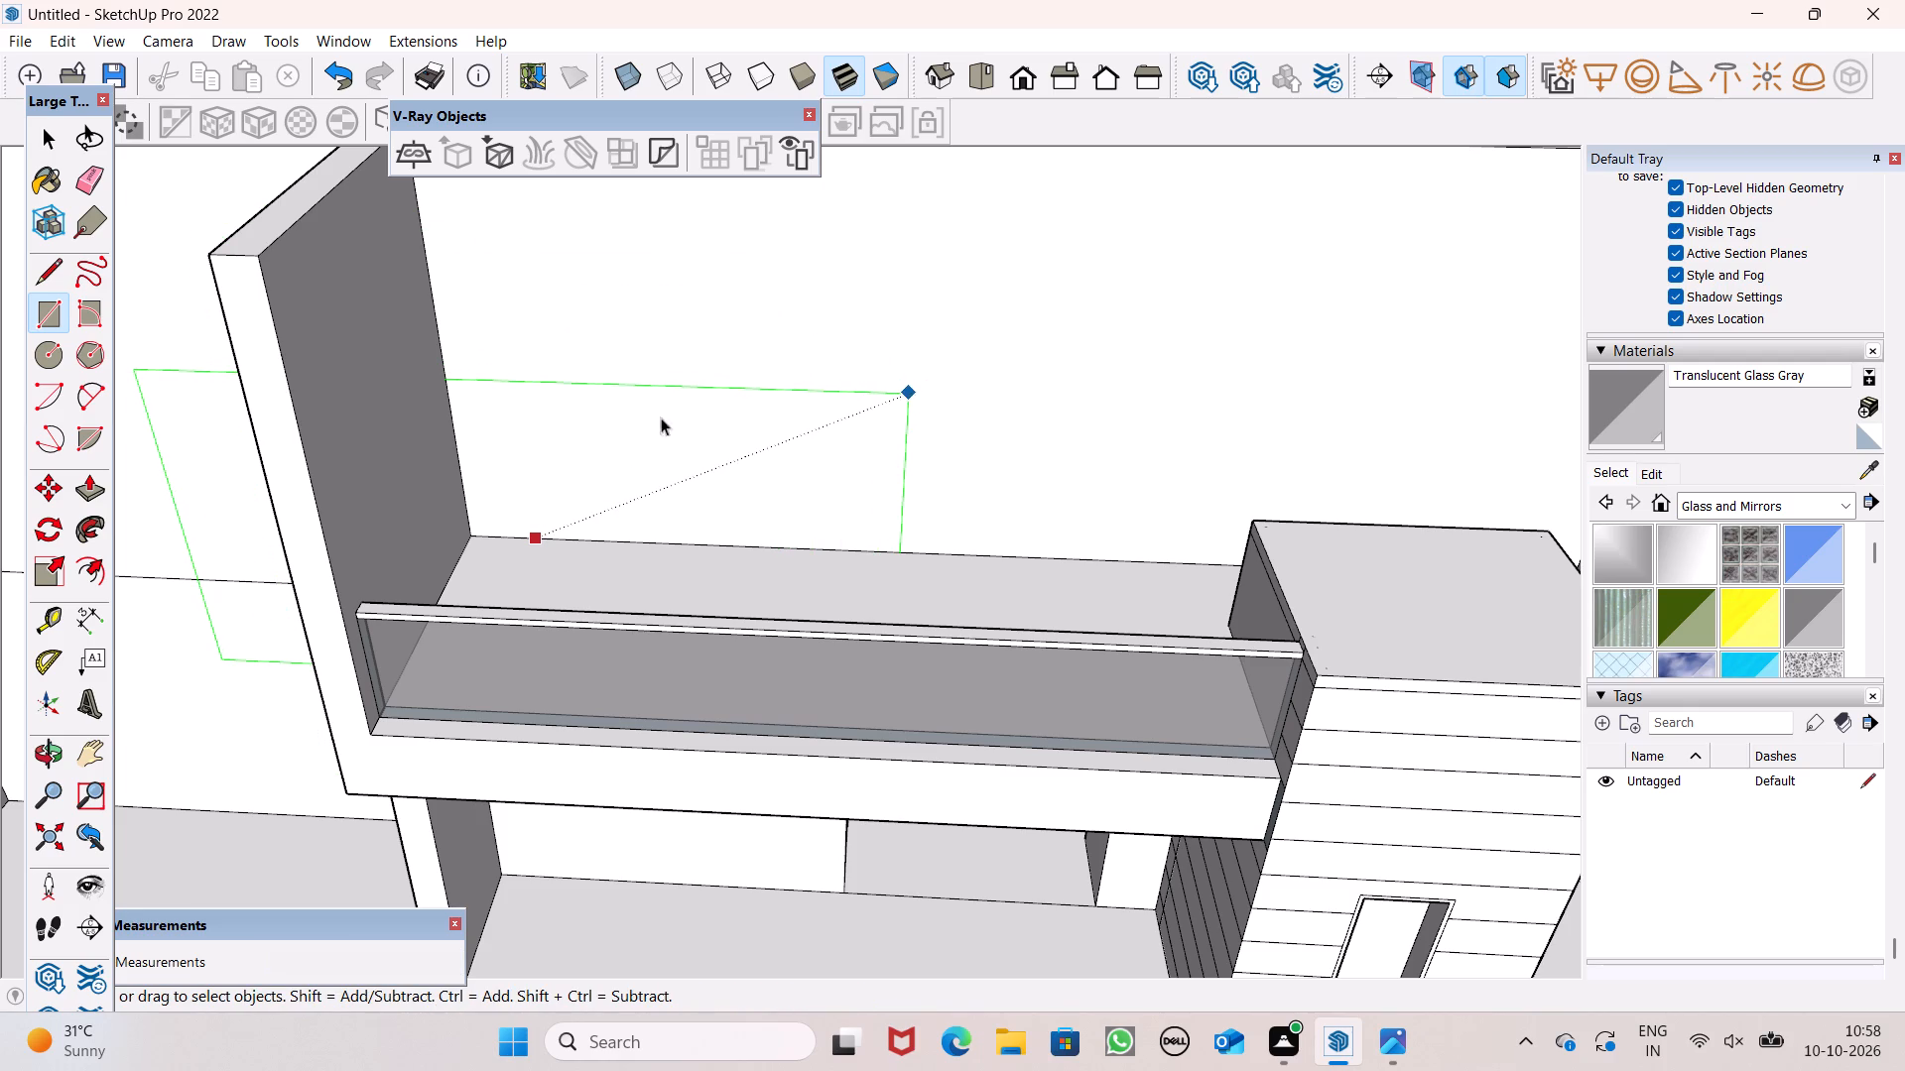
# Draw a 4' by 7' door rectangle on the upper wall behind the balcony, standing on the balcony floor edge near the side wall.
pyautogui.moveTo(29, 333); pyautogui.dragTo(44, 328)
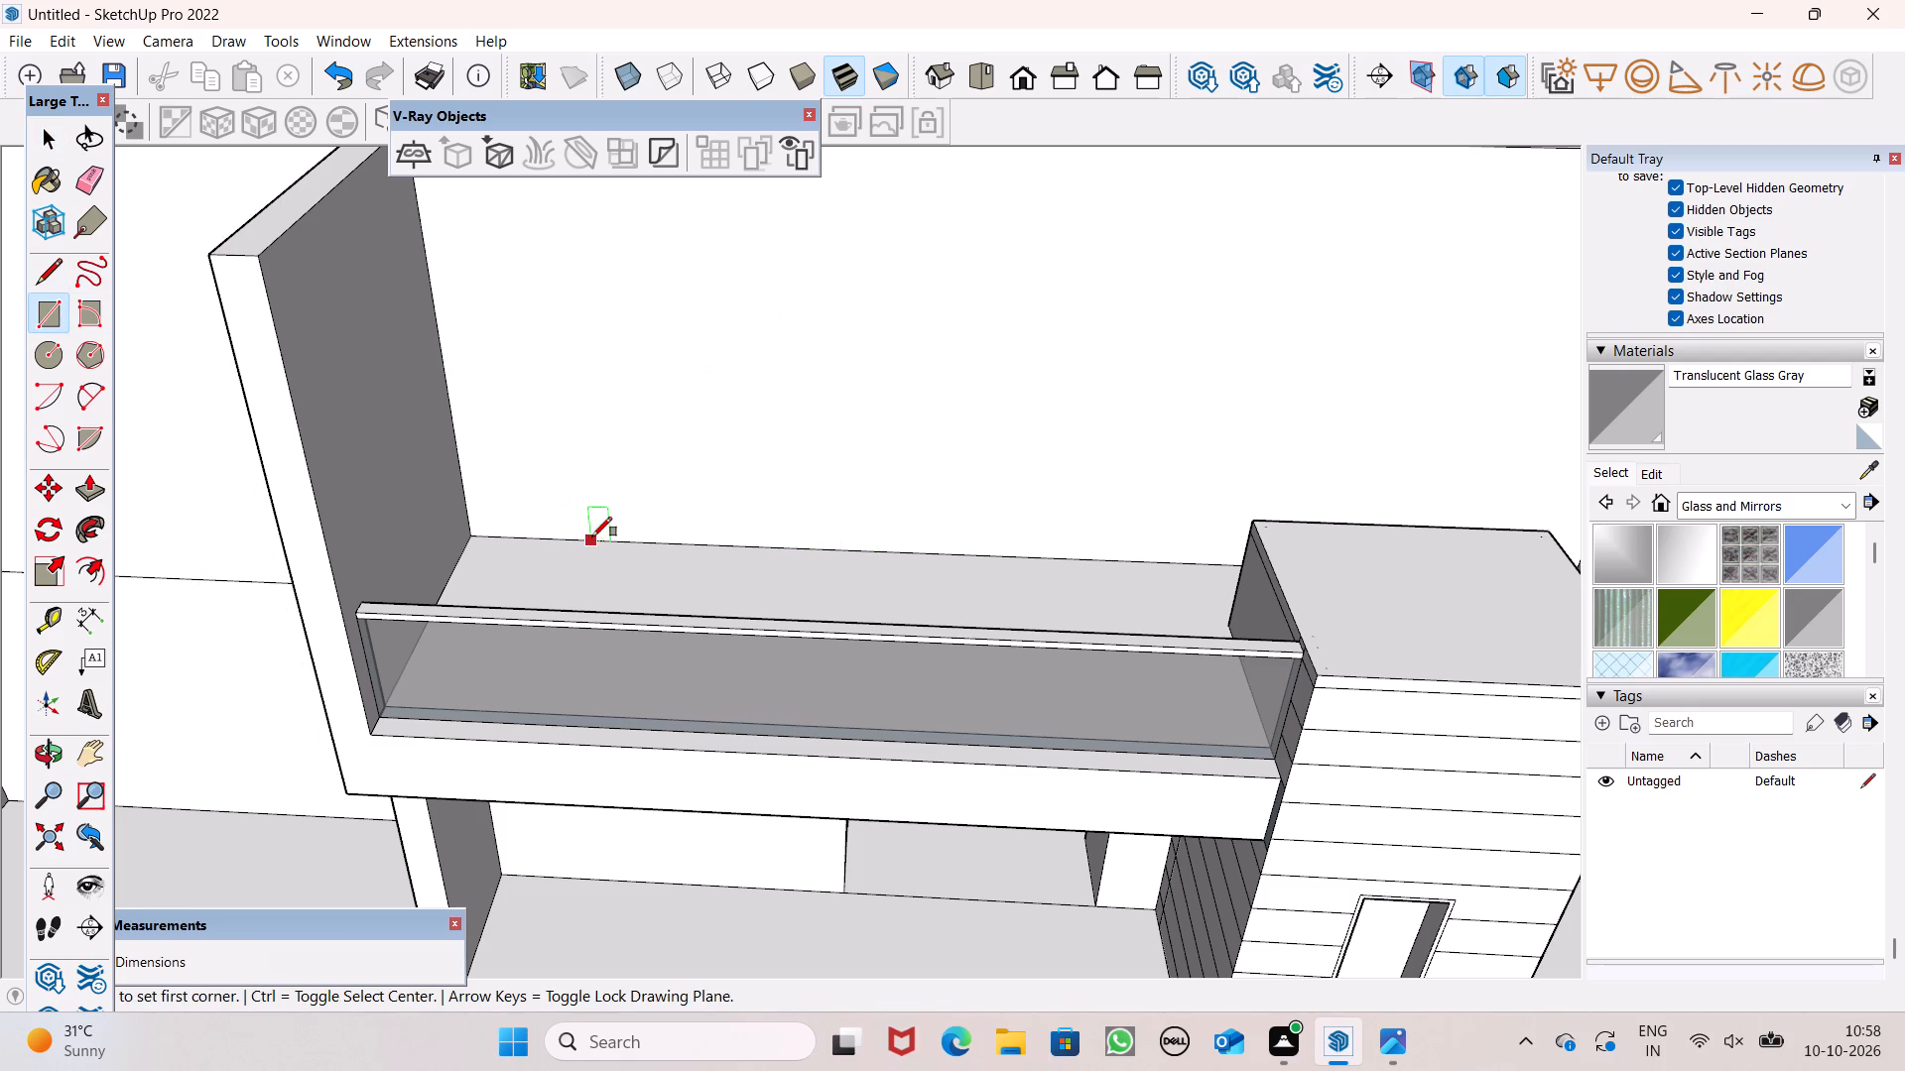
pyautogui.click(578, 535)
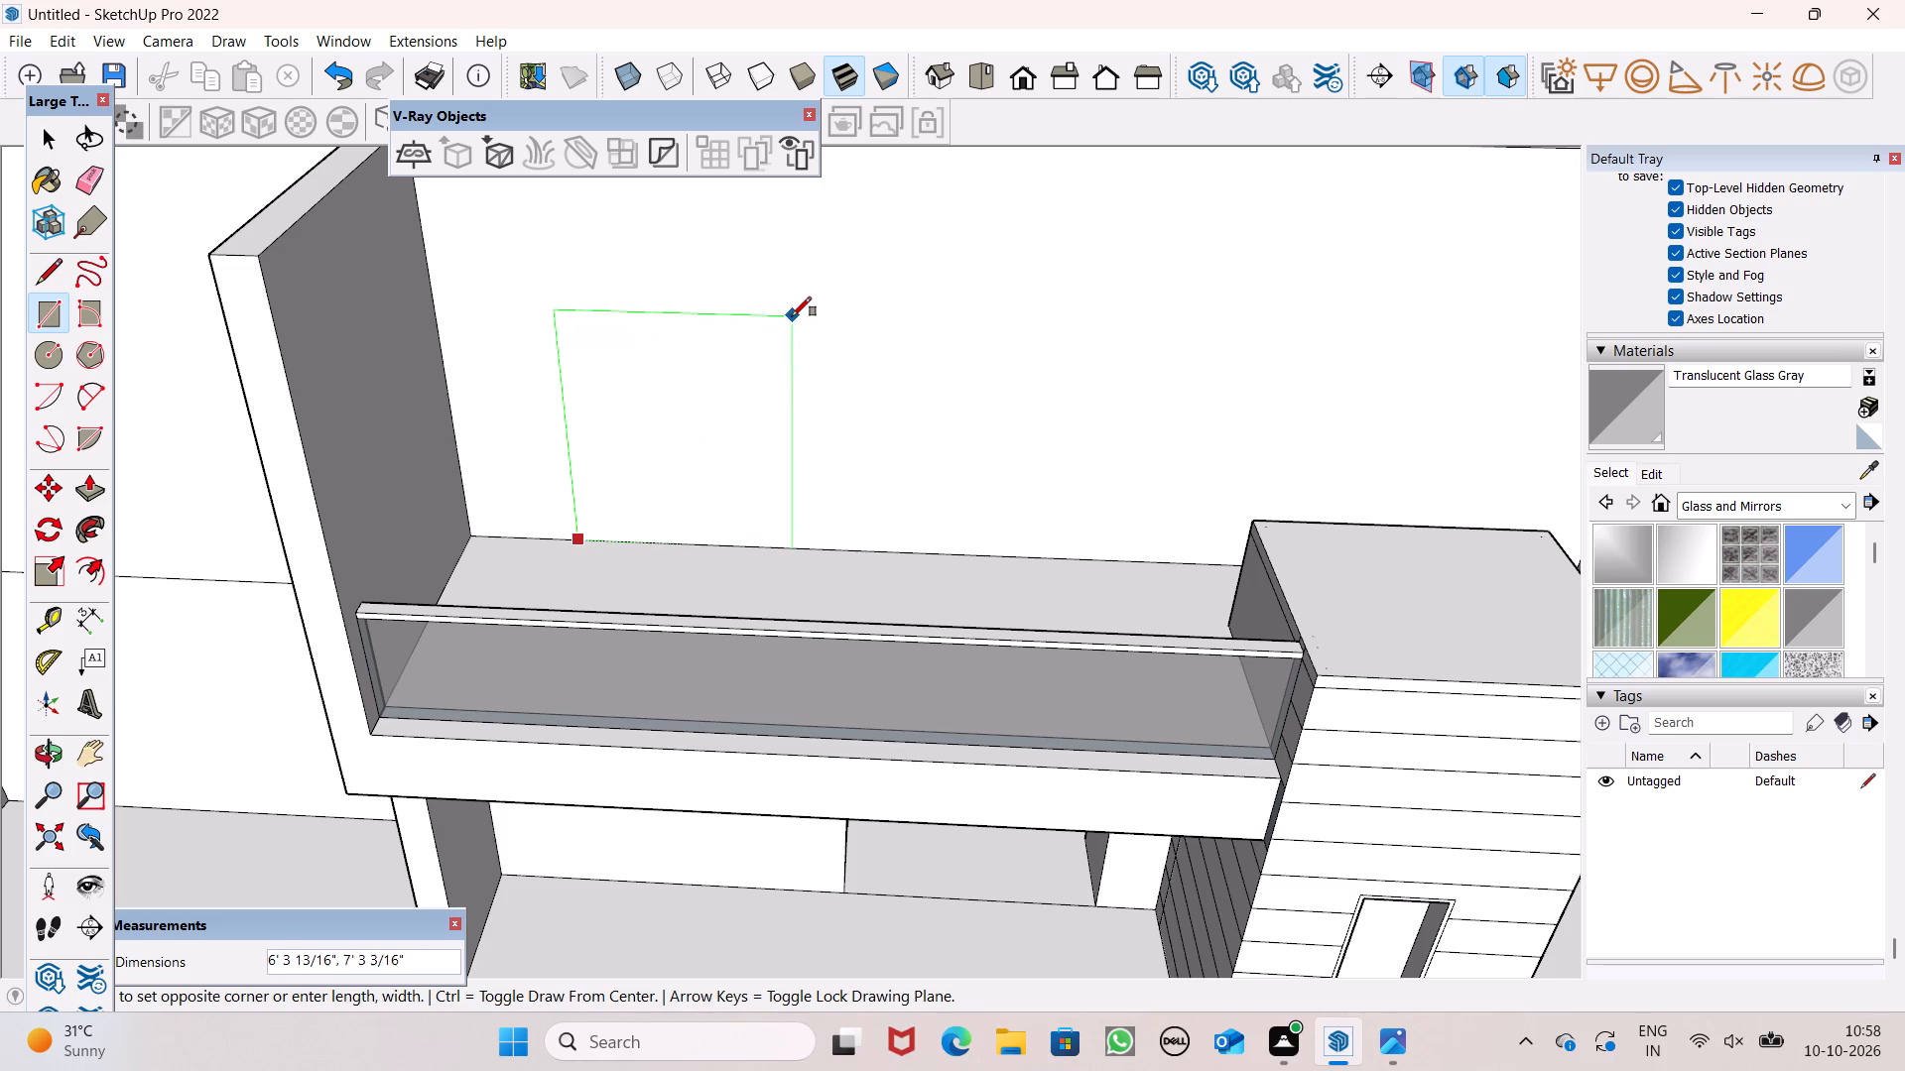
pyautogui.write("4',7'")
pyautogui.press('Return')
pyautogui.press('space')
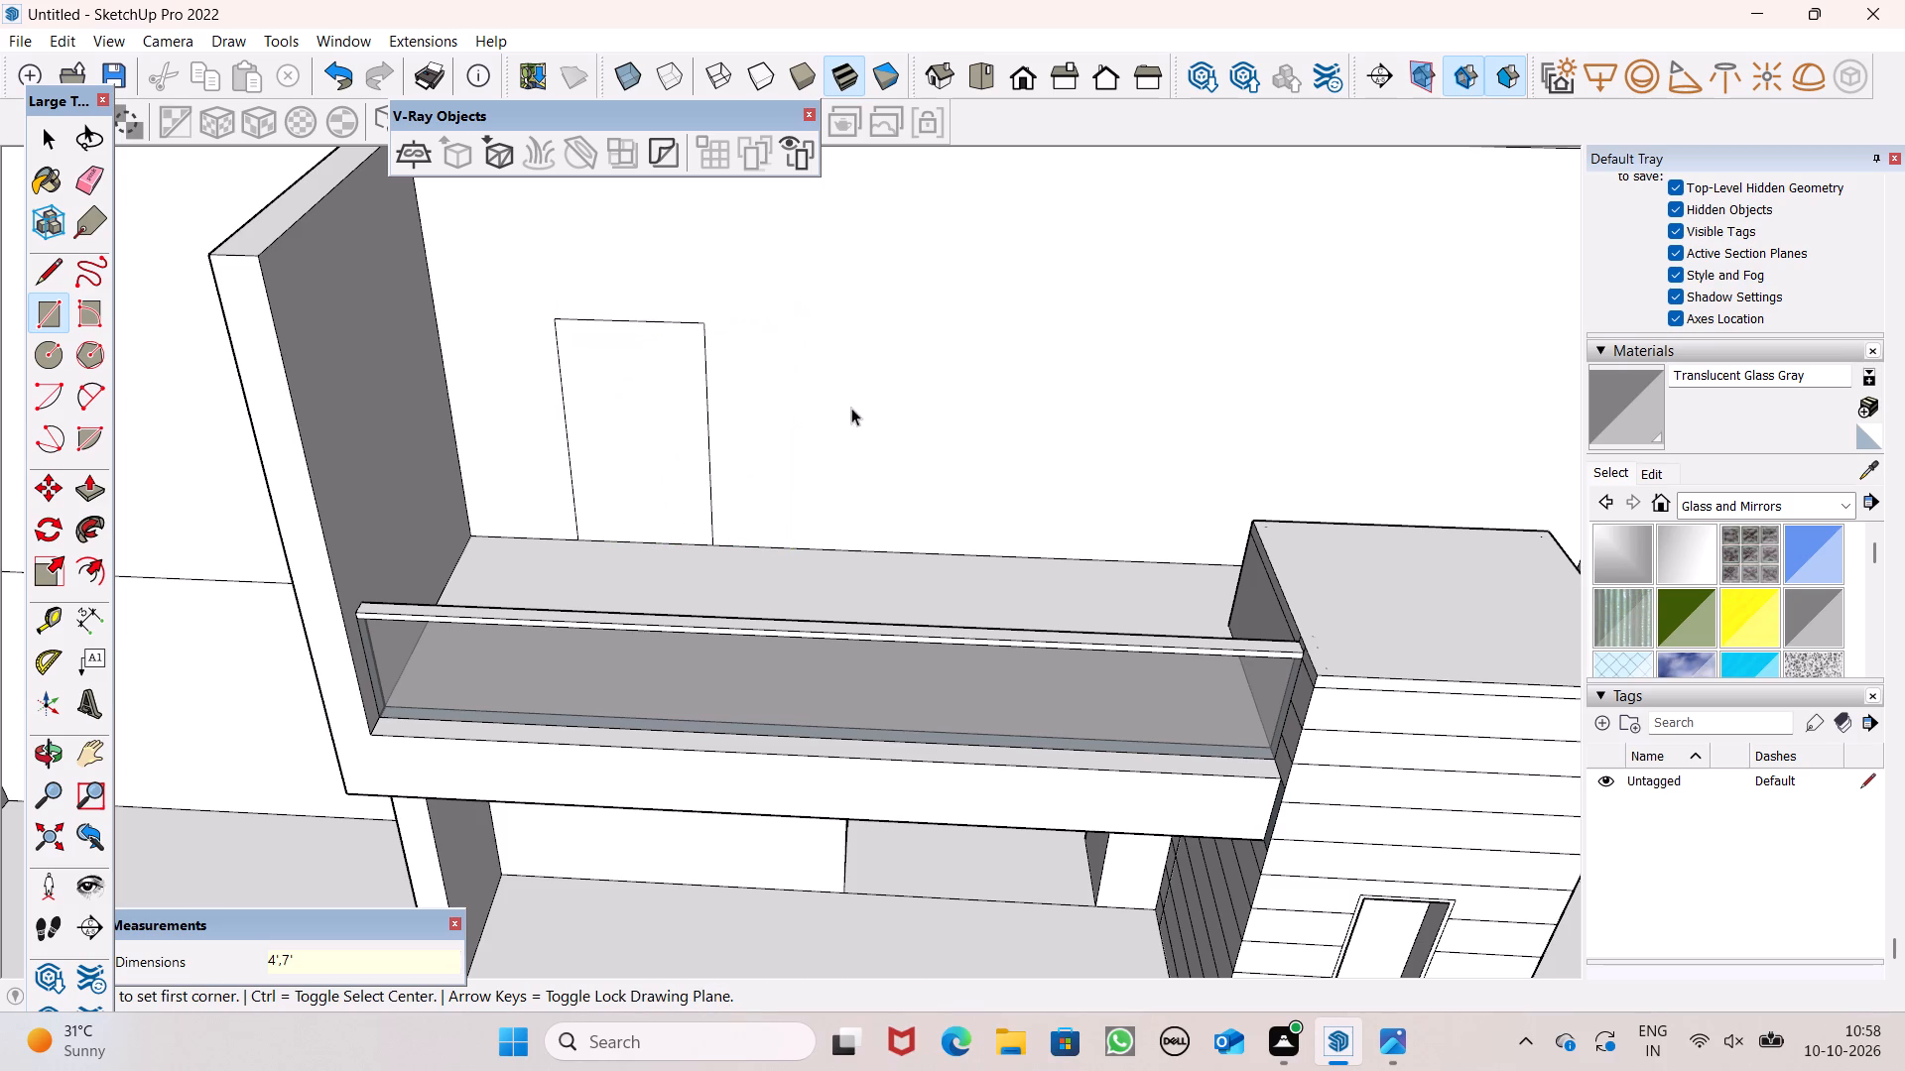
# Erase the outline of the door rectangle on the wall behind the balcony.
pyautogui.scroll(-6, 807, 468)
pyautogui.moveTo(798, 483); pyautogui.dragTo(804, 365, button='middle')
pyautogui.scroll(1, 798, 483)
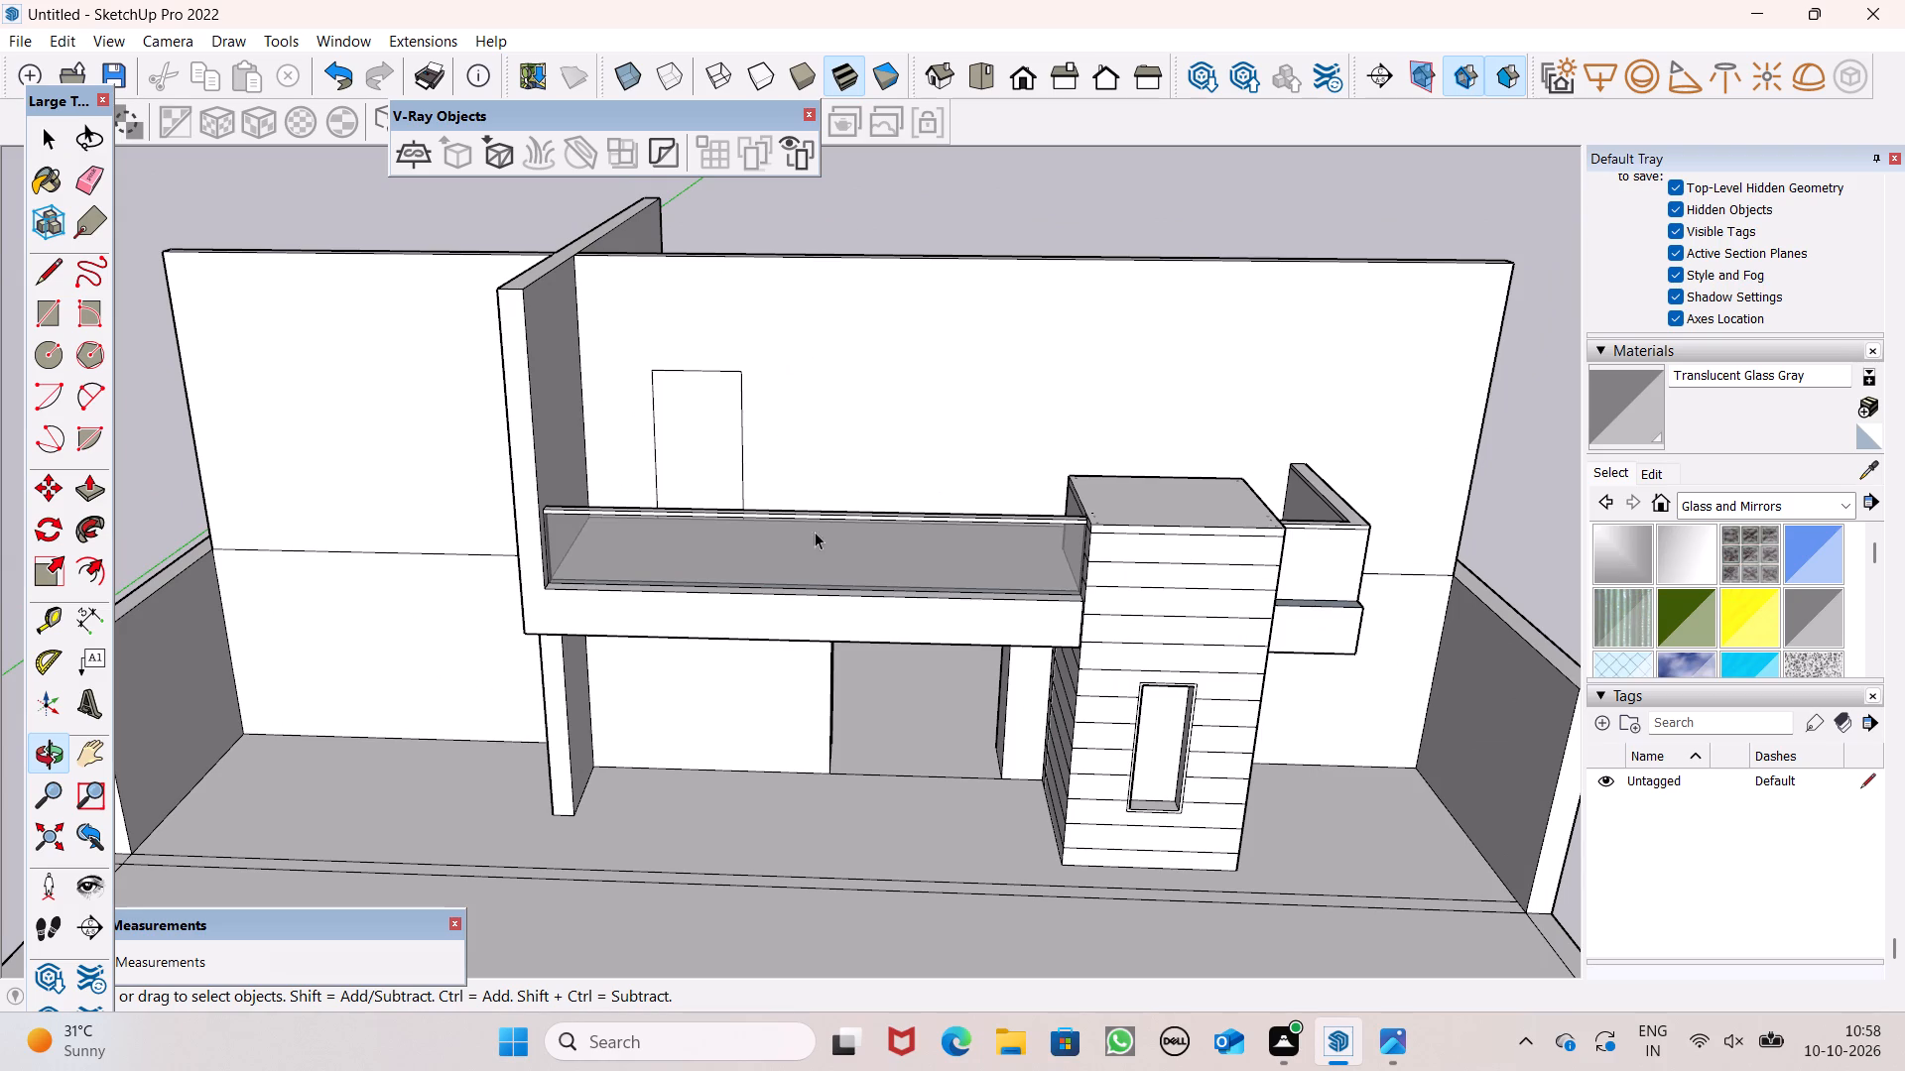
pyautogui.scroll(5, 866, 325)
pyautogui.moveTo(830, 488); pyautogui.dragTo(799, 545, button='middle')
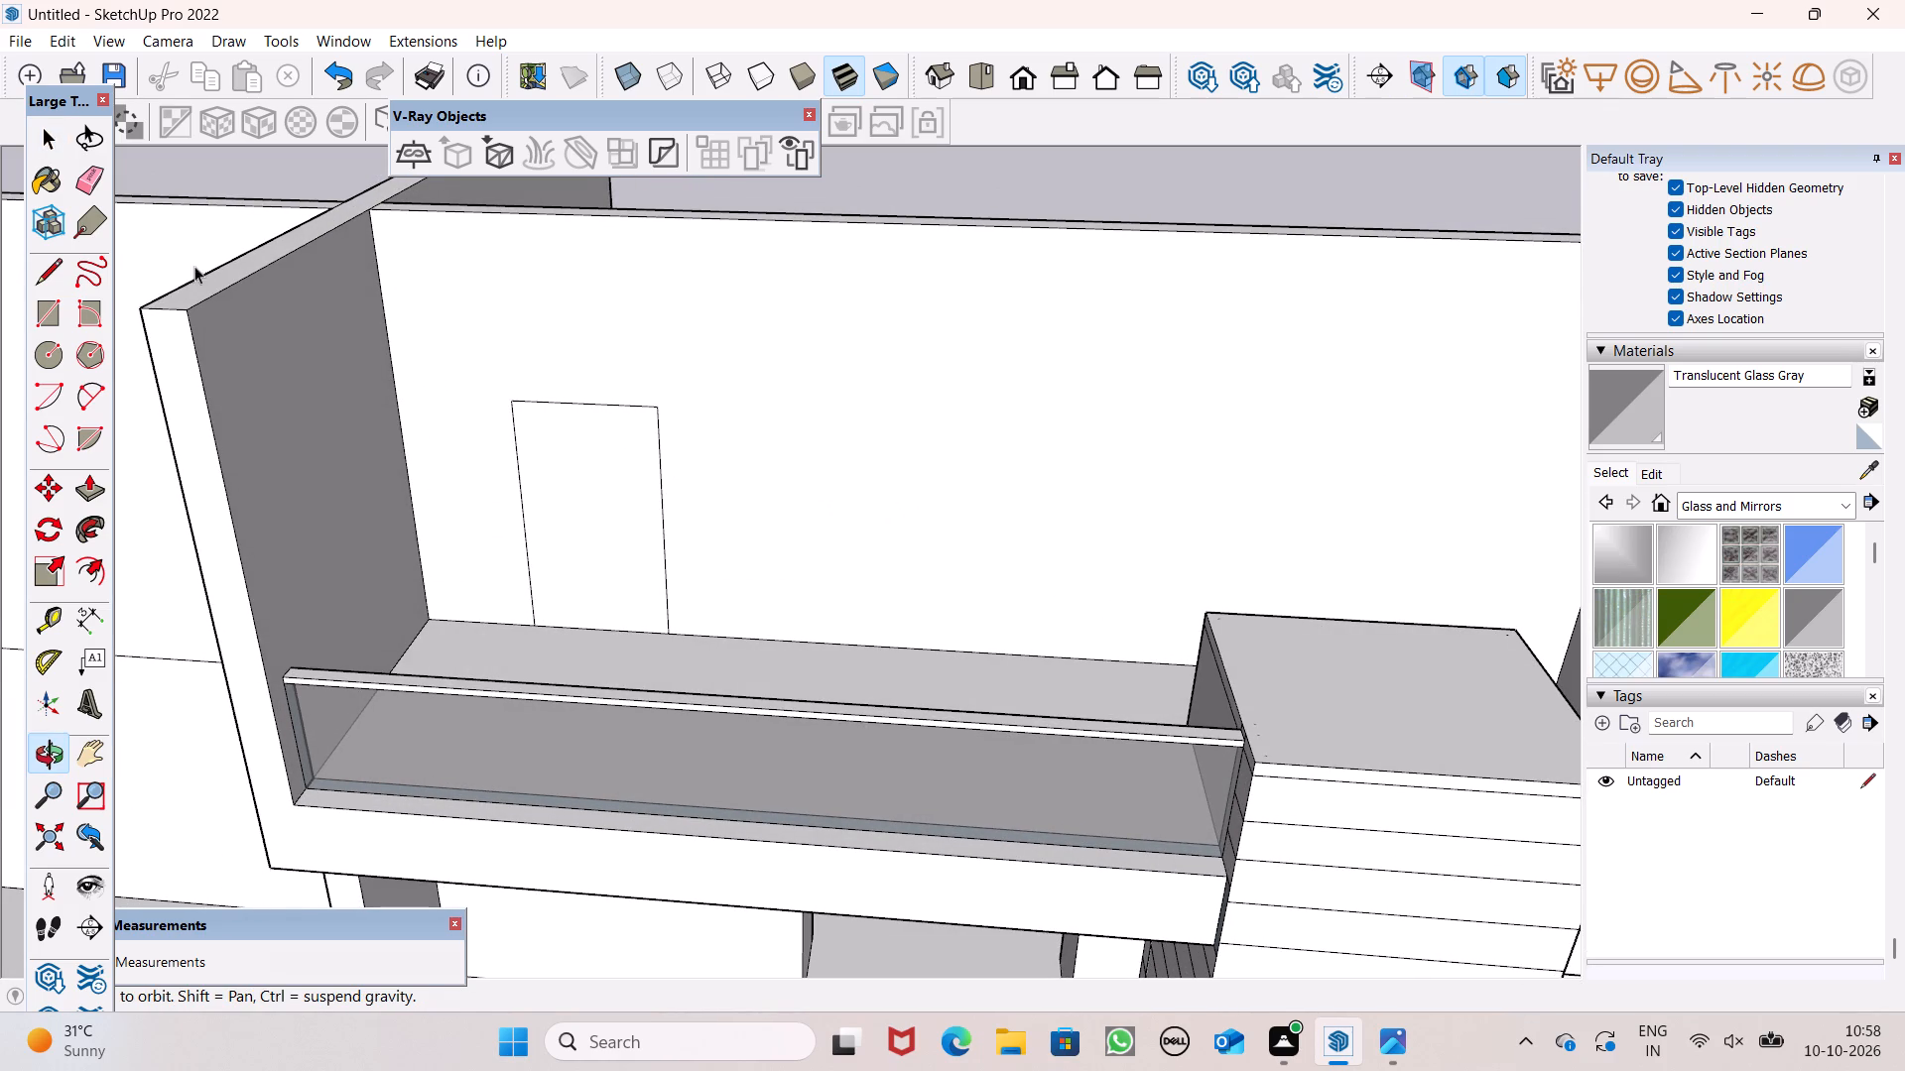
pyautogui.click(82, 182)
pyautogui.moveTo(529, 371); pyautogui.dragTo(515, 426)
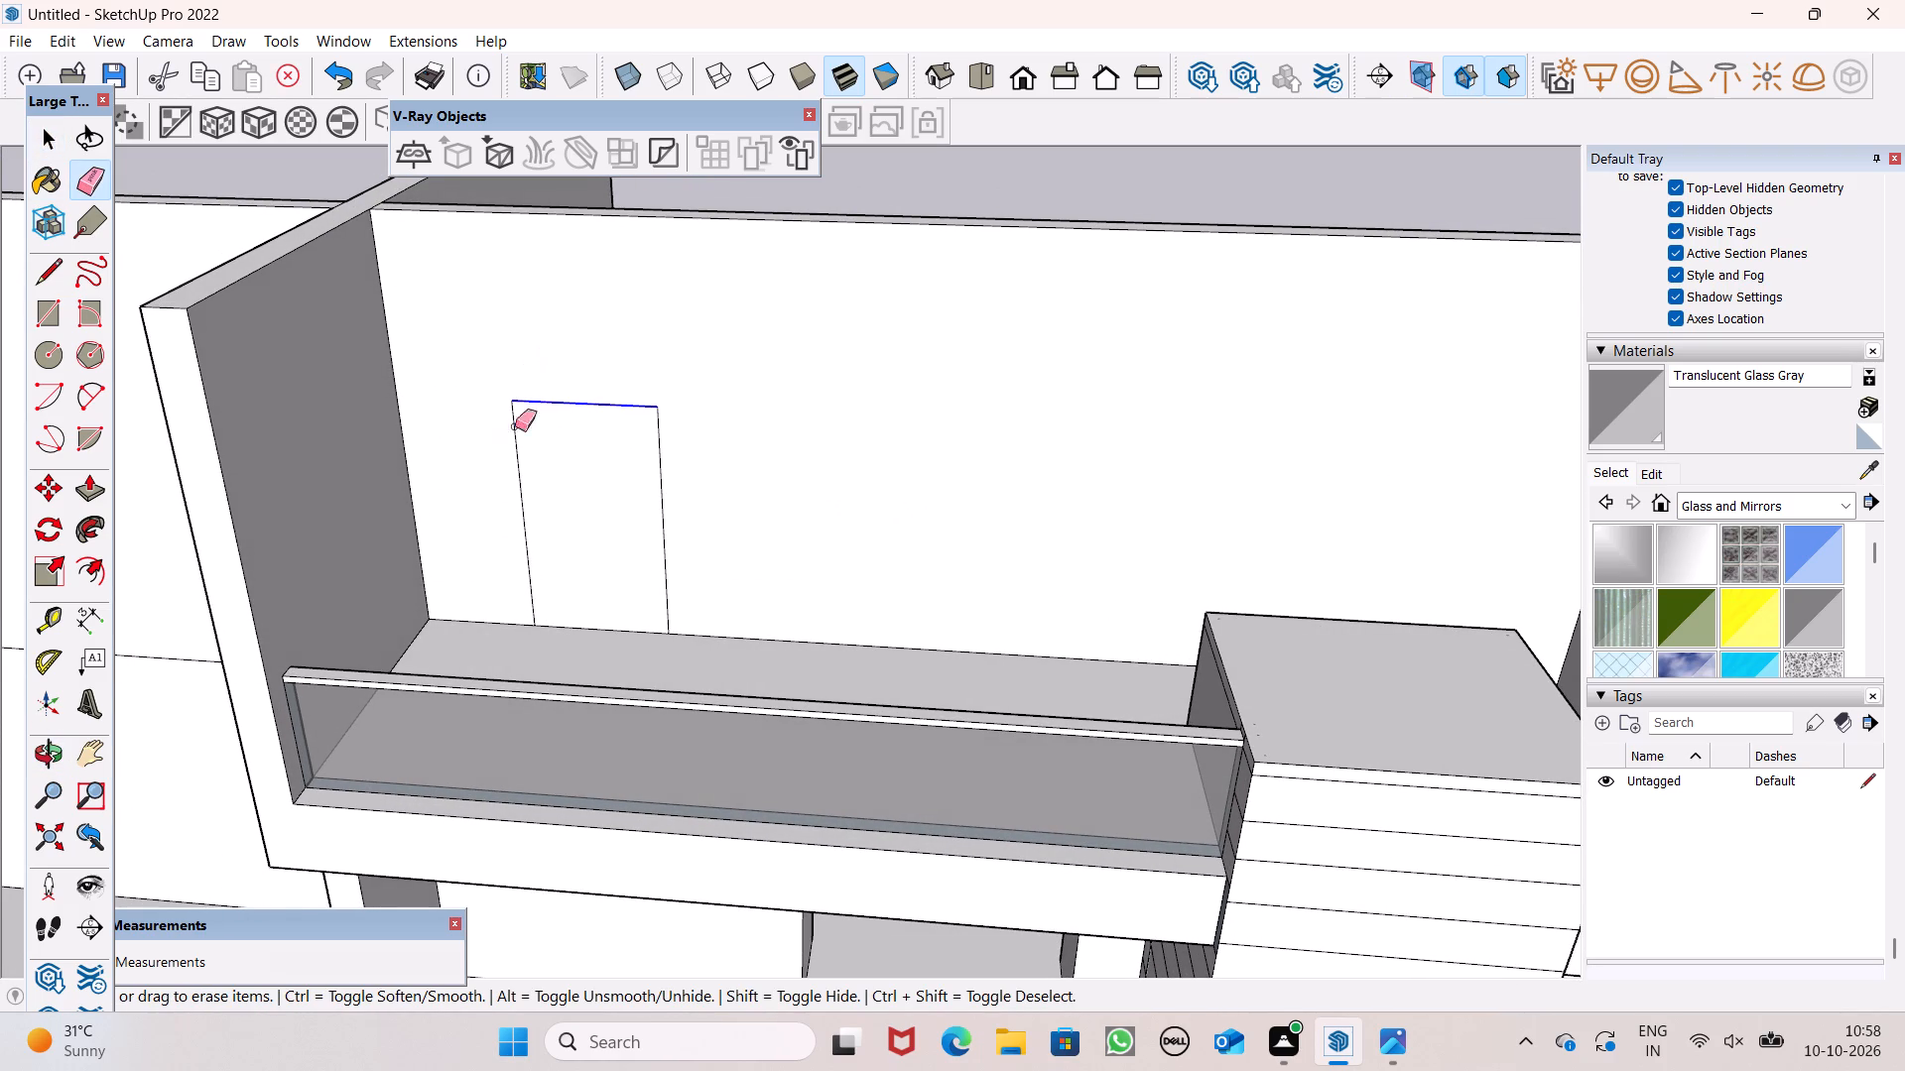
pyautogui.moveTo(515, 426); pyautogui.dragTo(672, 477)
# Draw a 4' by 7' door rectangle from the balcony floor edge on the wall behind, slightly closer to the projecting side wall.
pyautogui.click(88, 498)
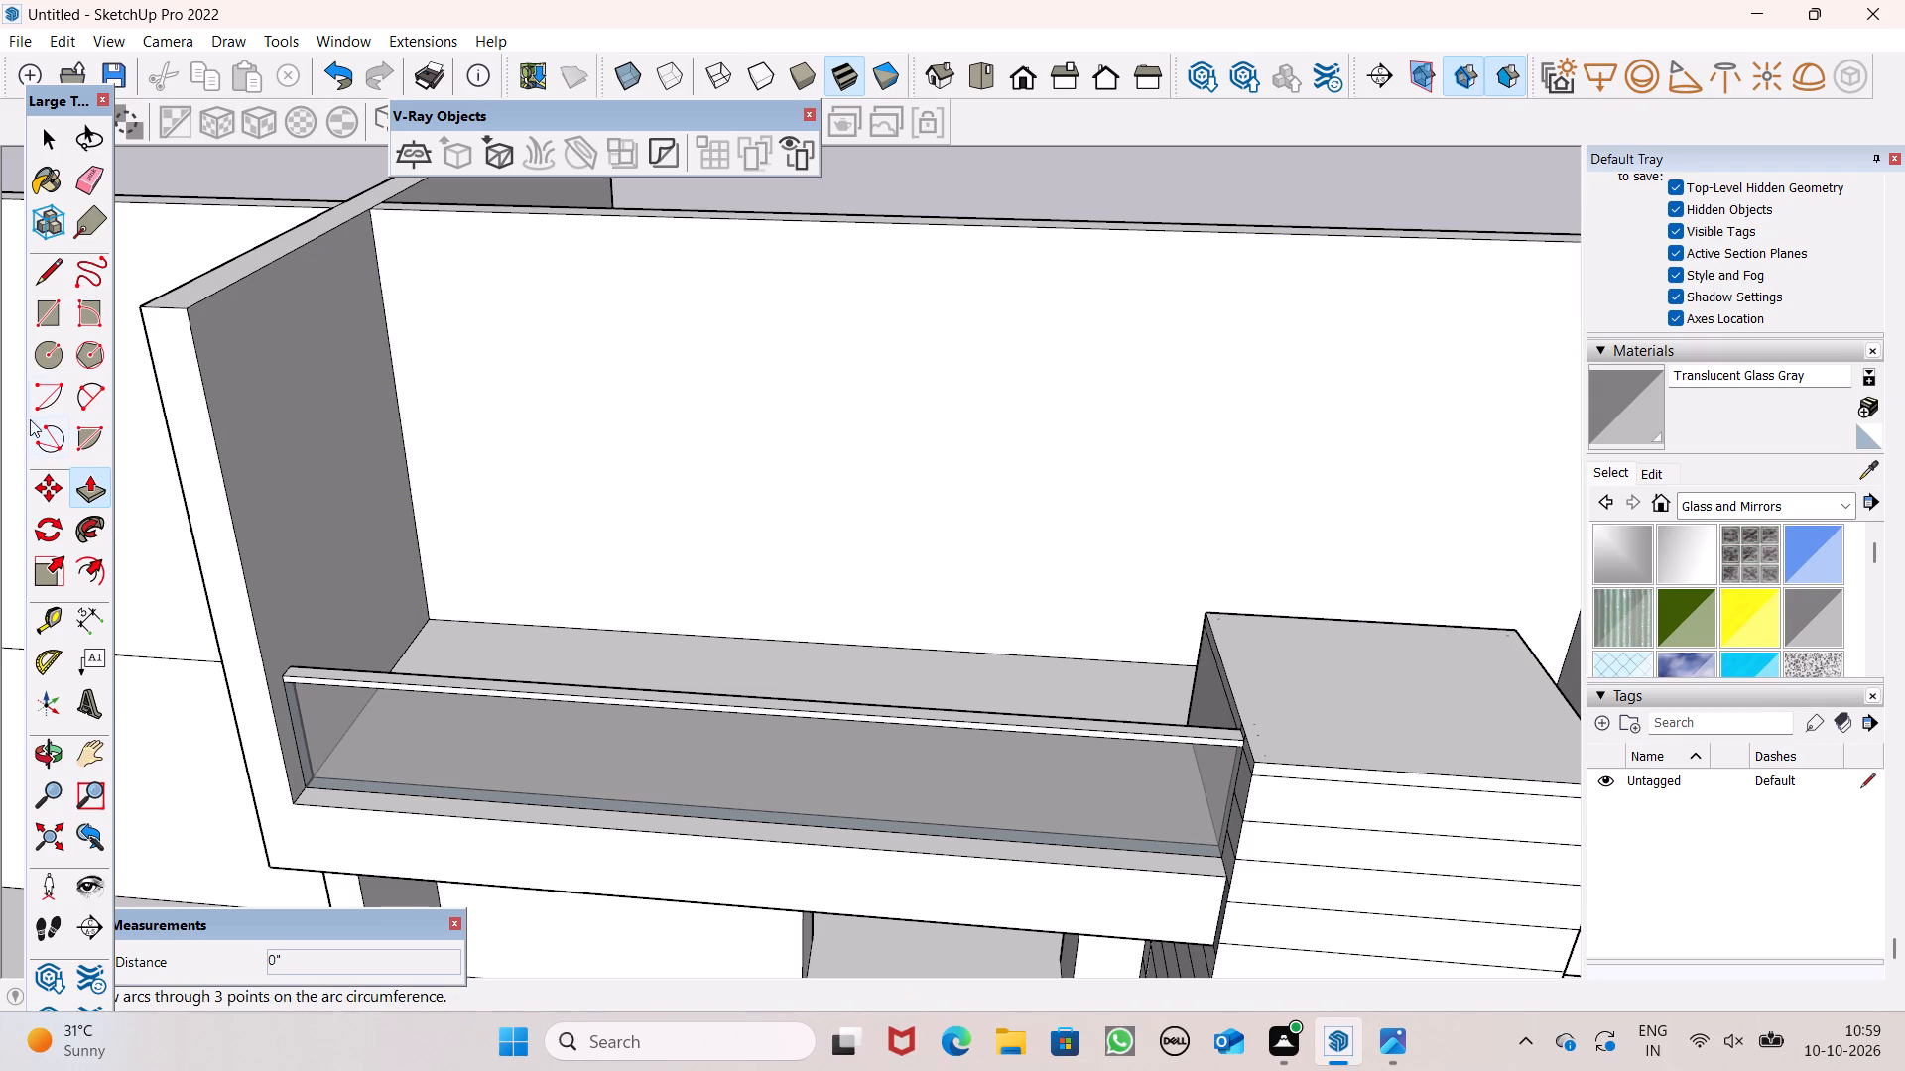
pyautogui.click(37, 322)
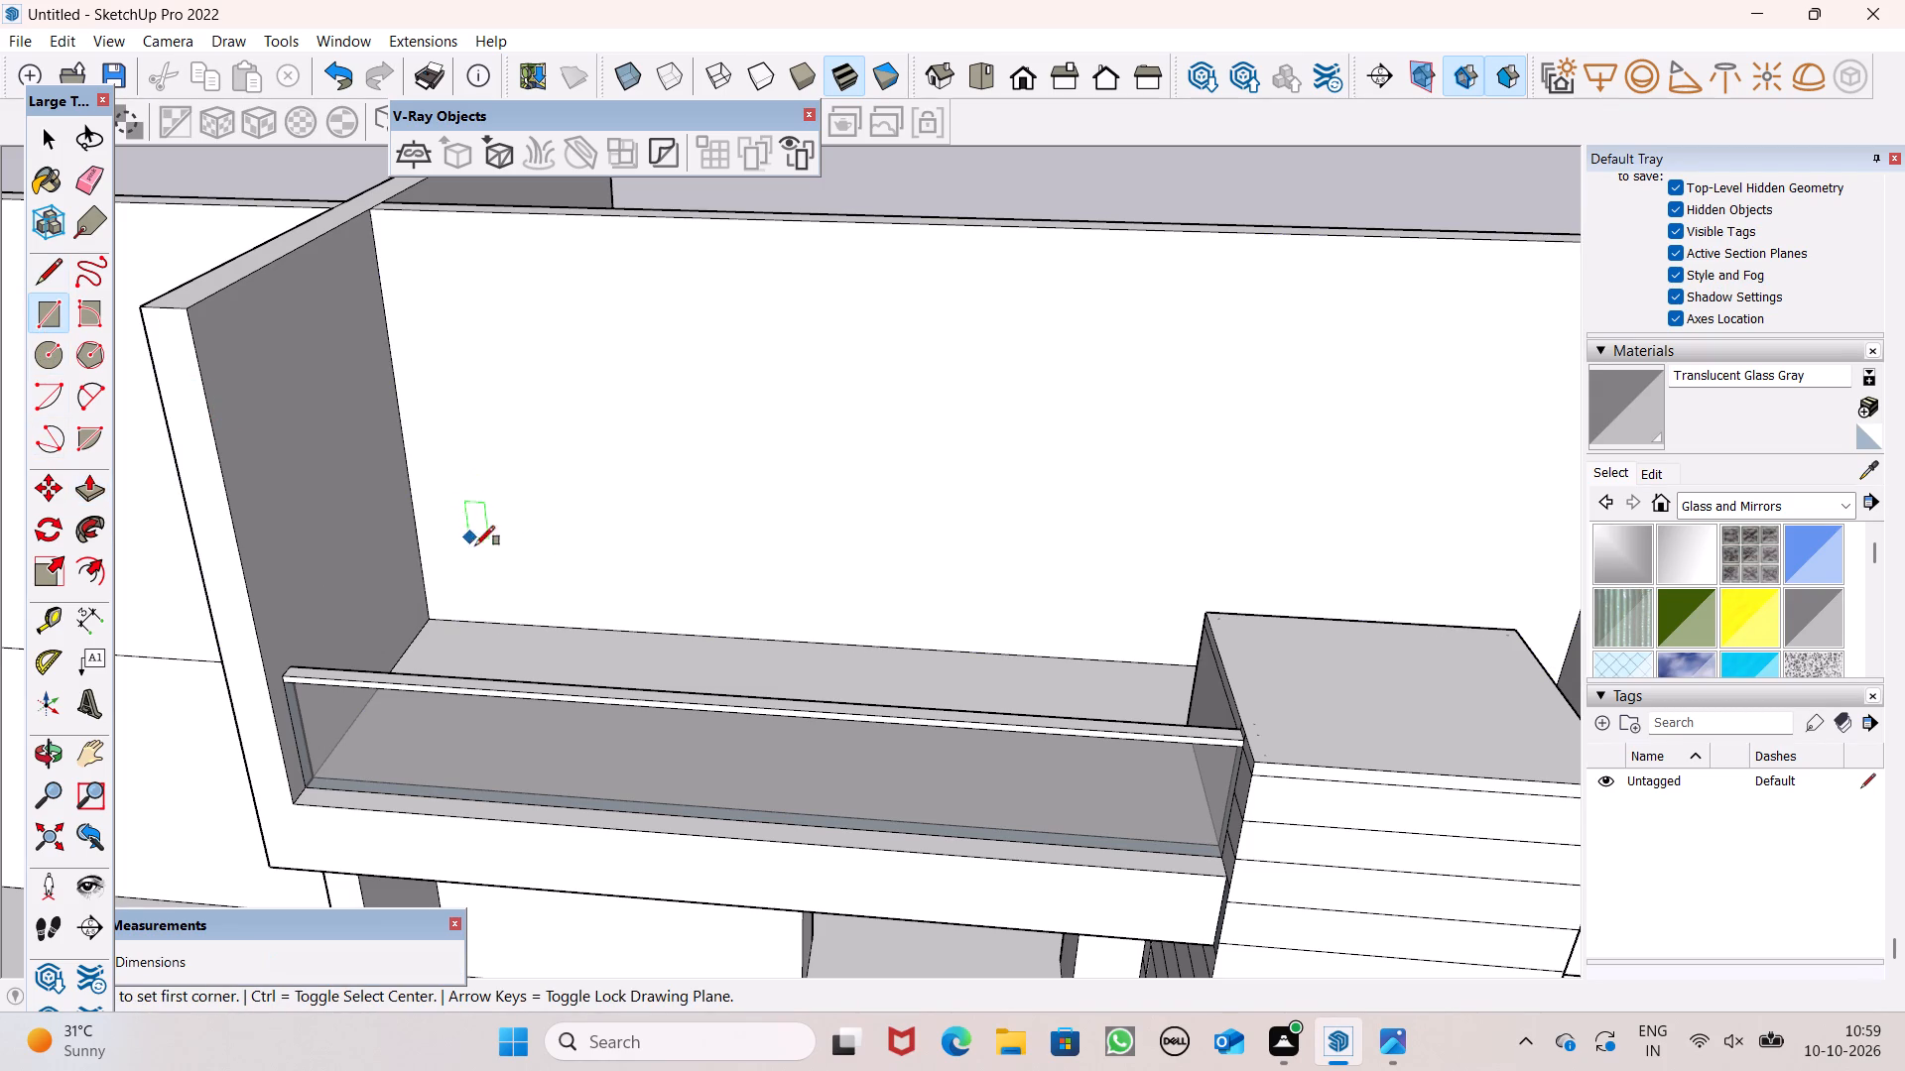
pyautogui.click(515, 618)
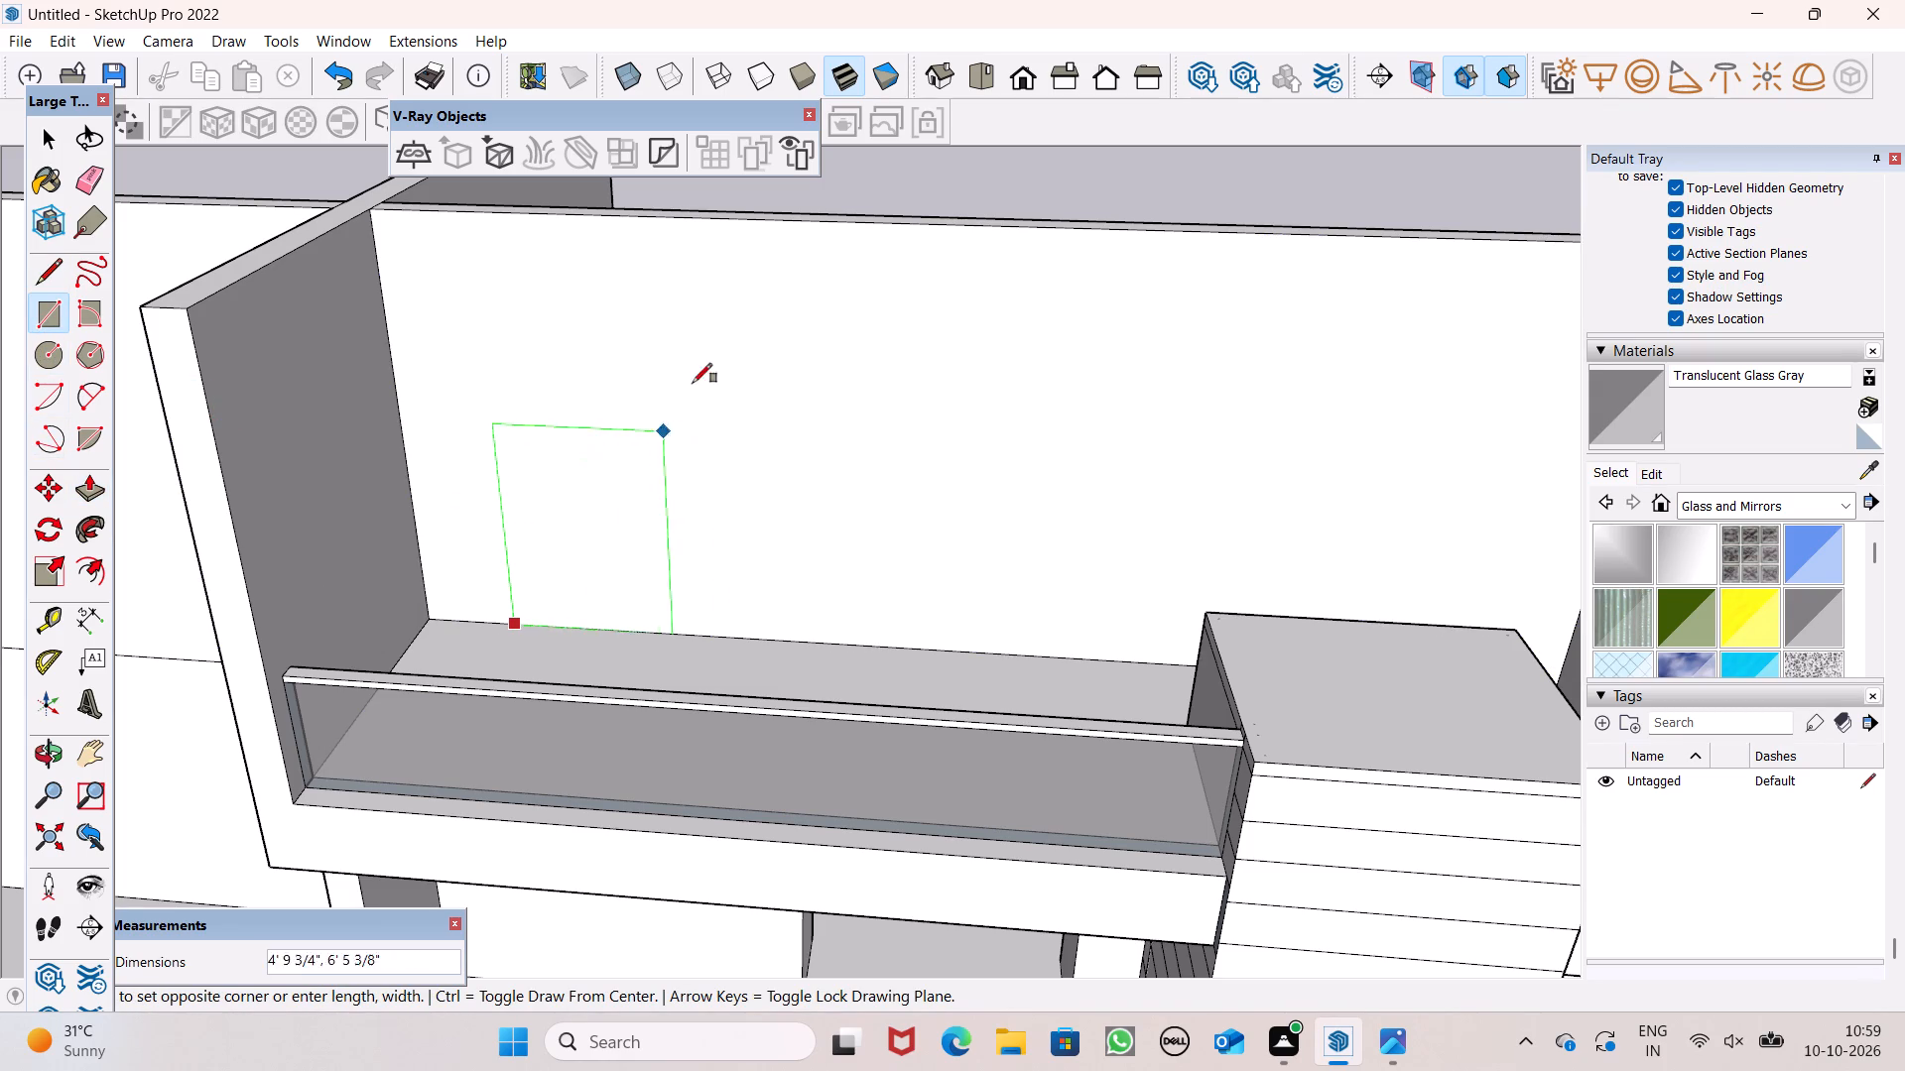
pyautogui.press('4')
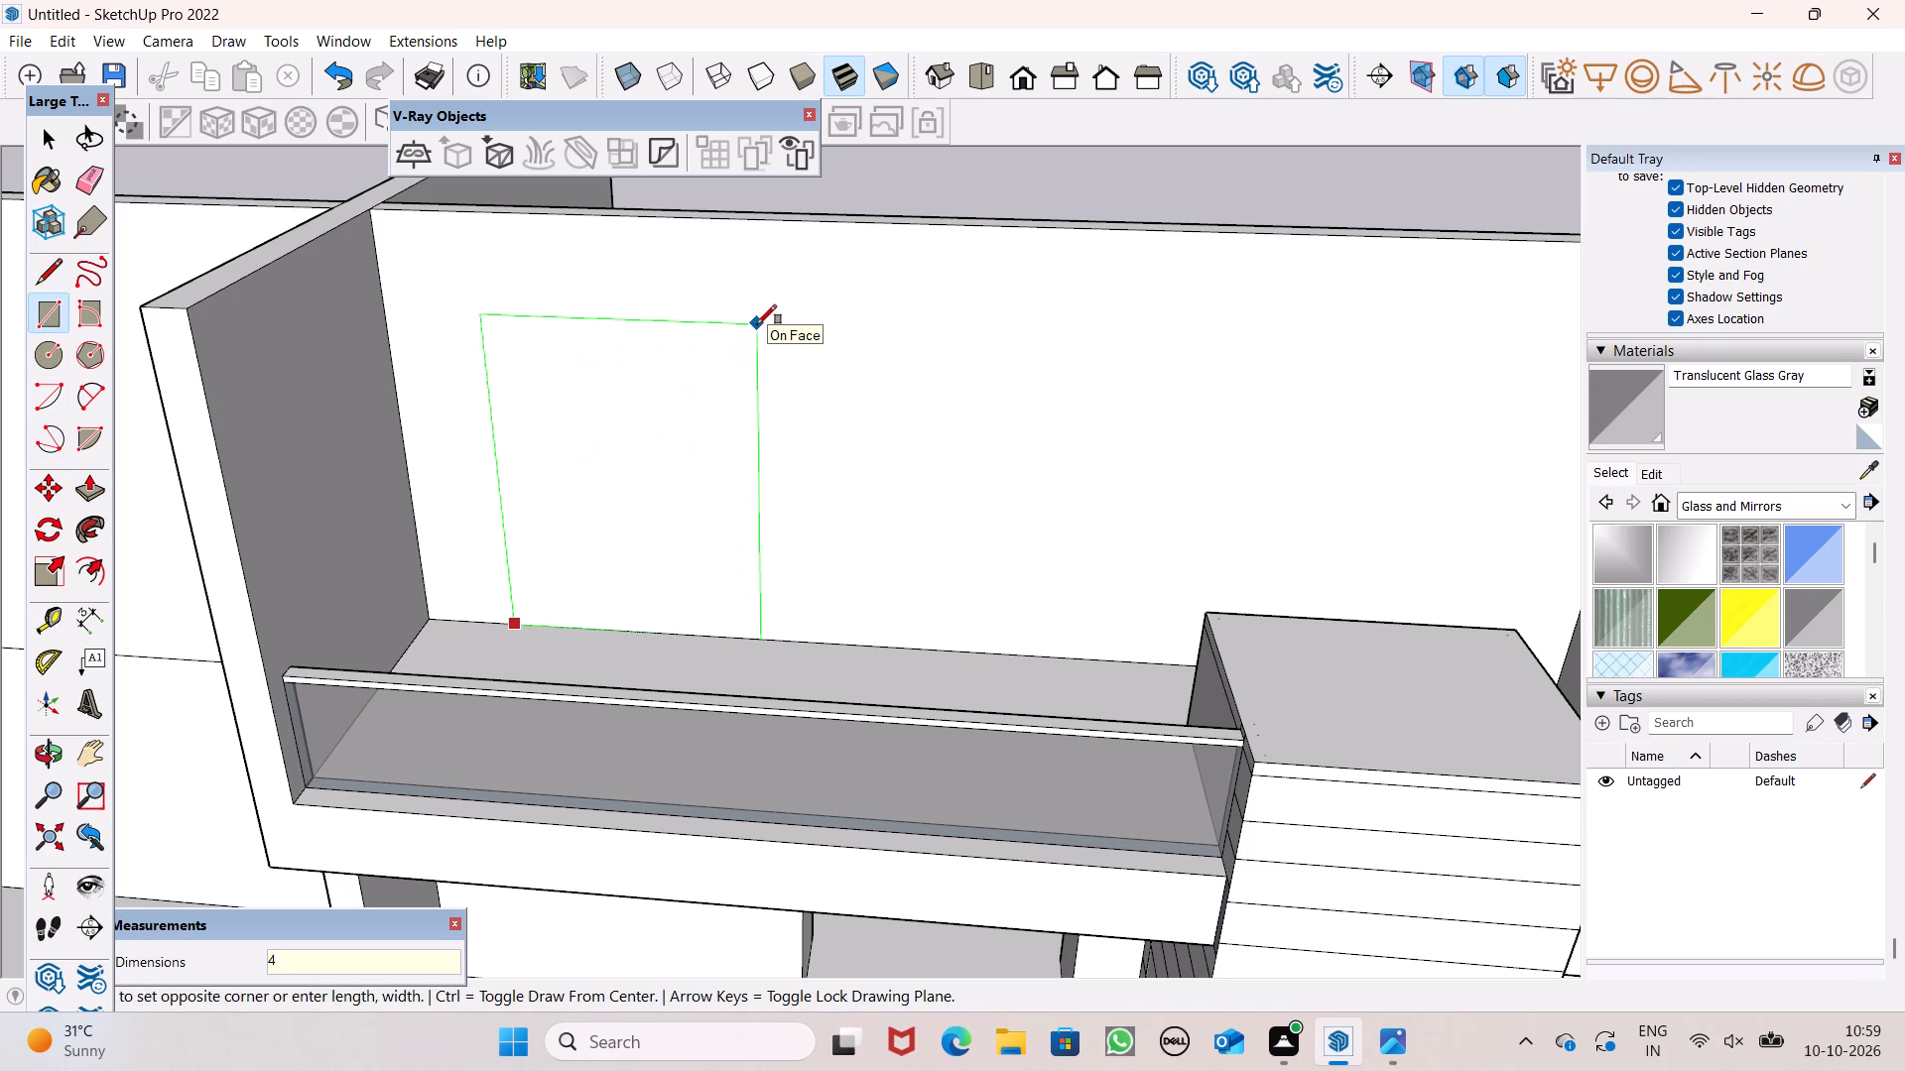
pyautogui.write("',")
pyautogui.write("7'")
pyautogui.press('Return')
# Draw a 3' by 7' rectangle on the wall behind the balcony, starting at the floor edge between the door outline and the striped block.
pyautogui.scroll(-3, 731, 347)
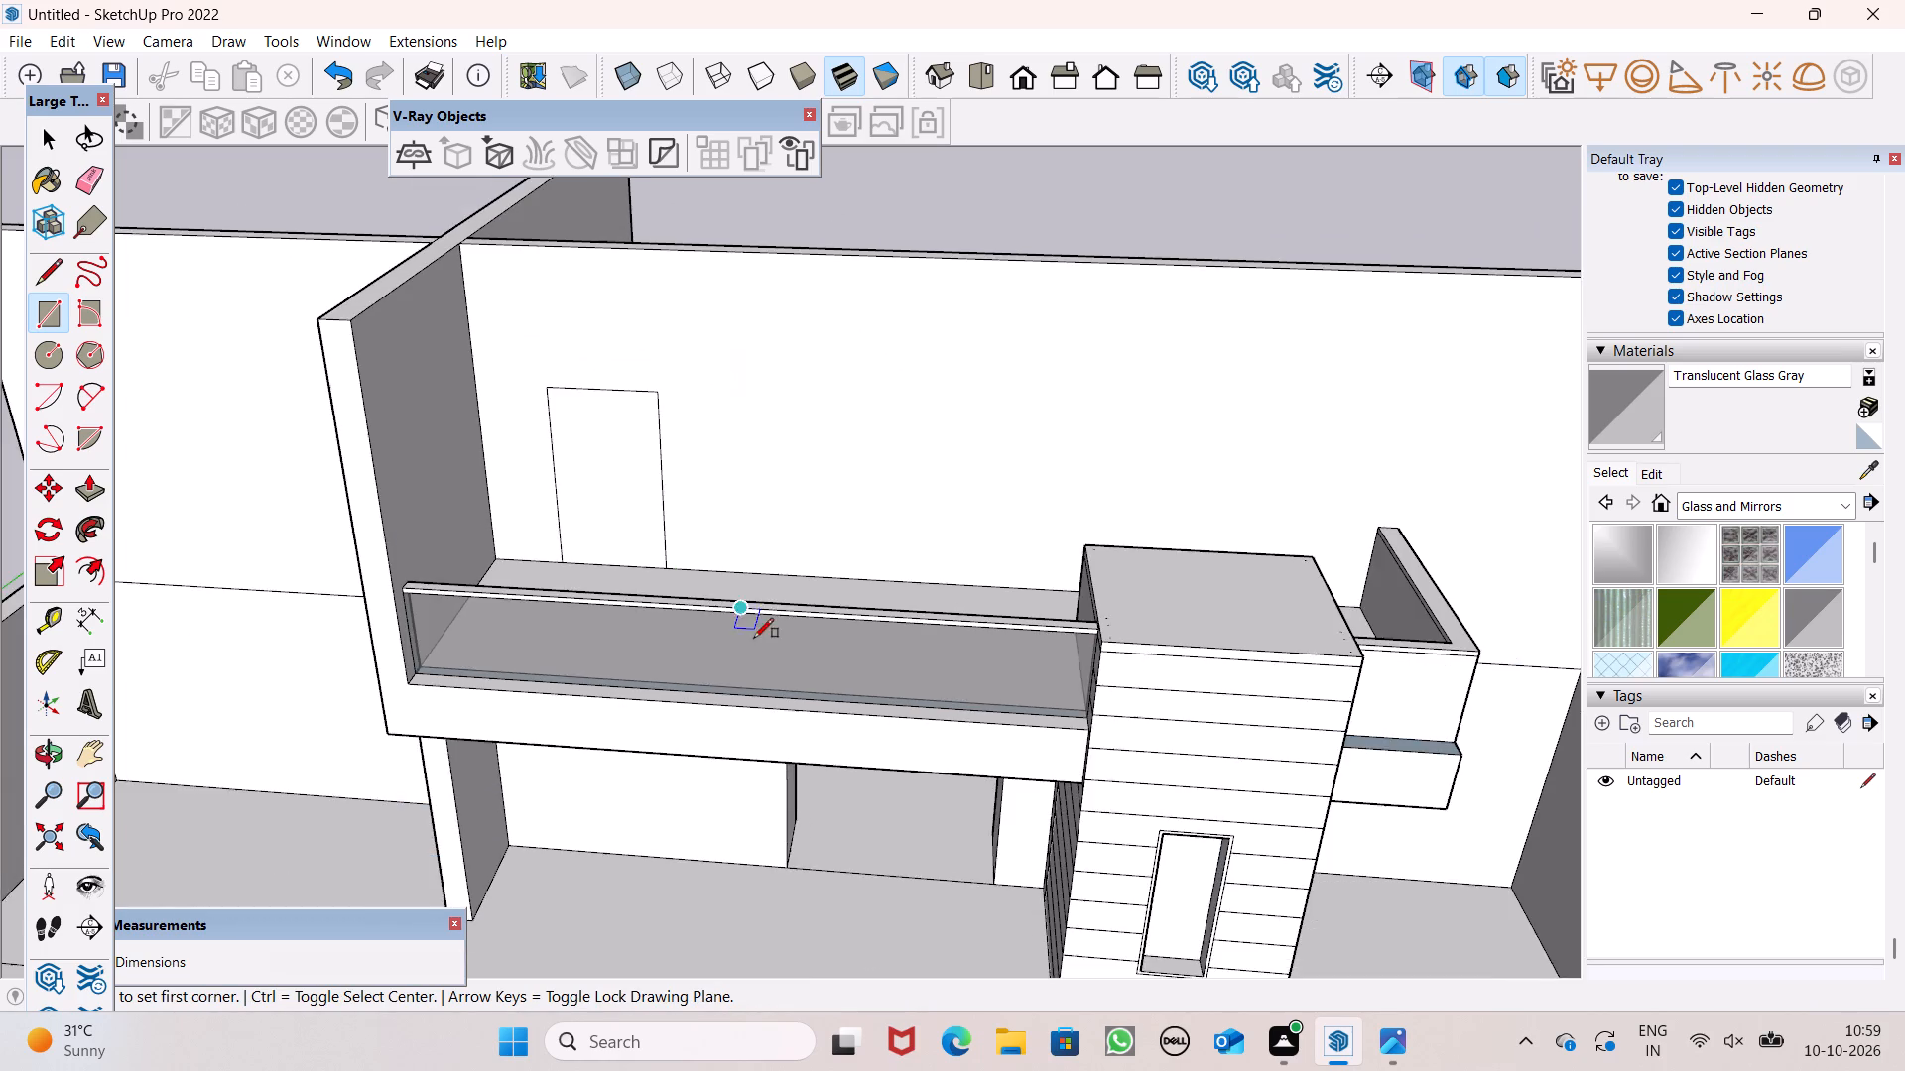
pyautogui.moveTo(736, 624); pyautogui.dragTo(705, 560, button='middle')
pyautogui.scroll(1, 677, 593)
pyautogui.scroll(-6, 459, 831)
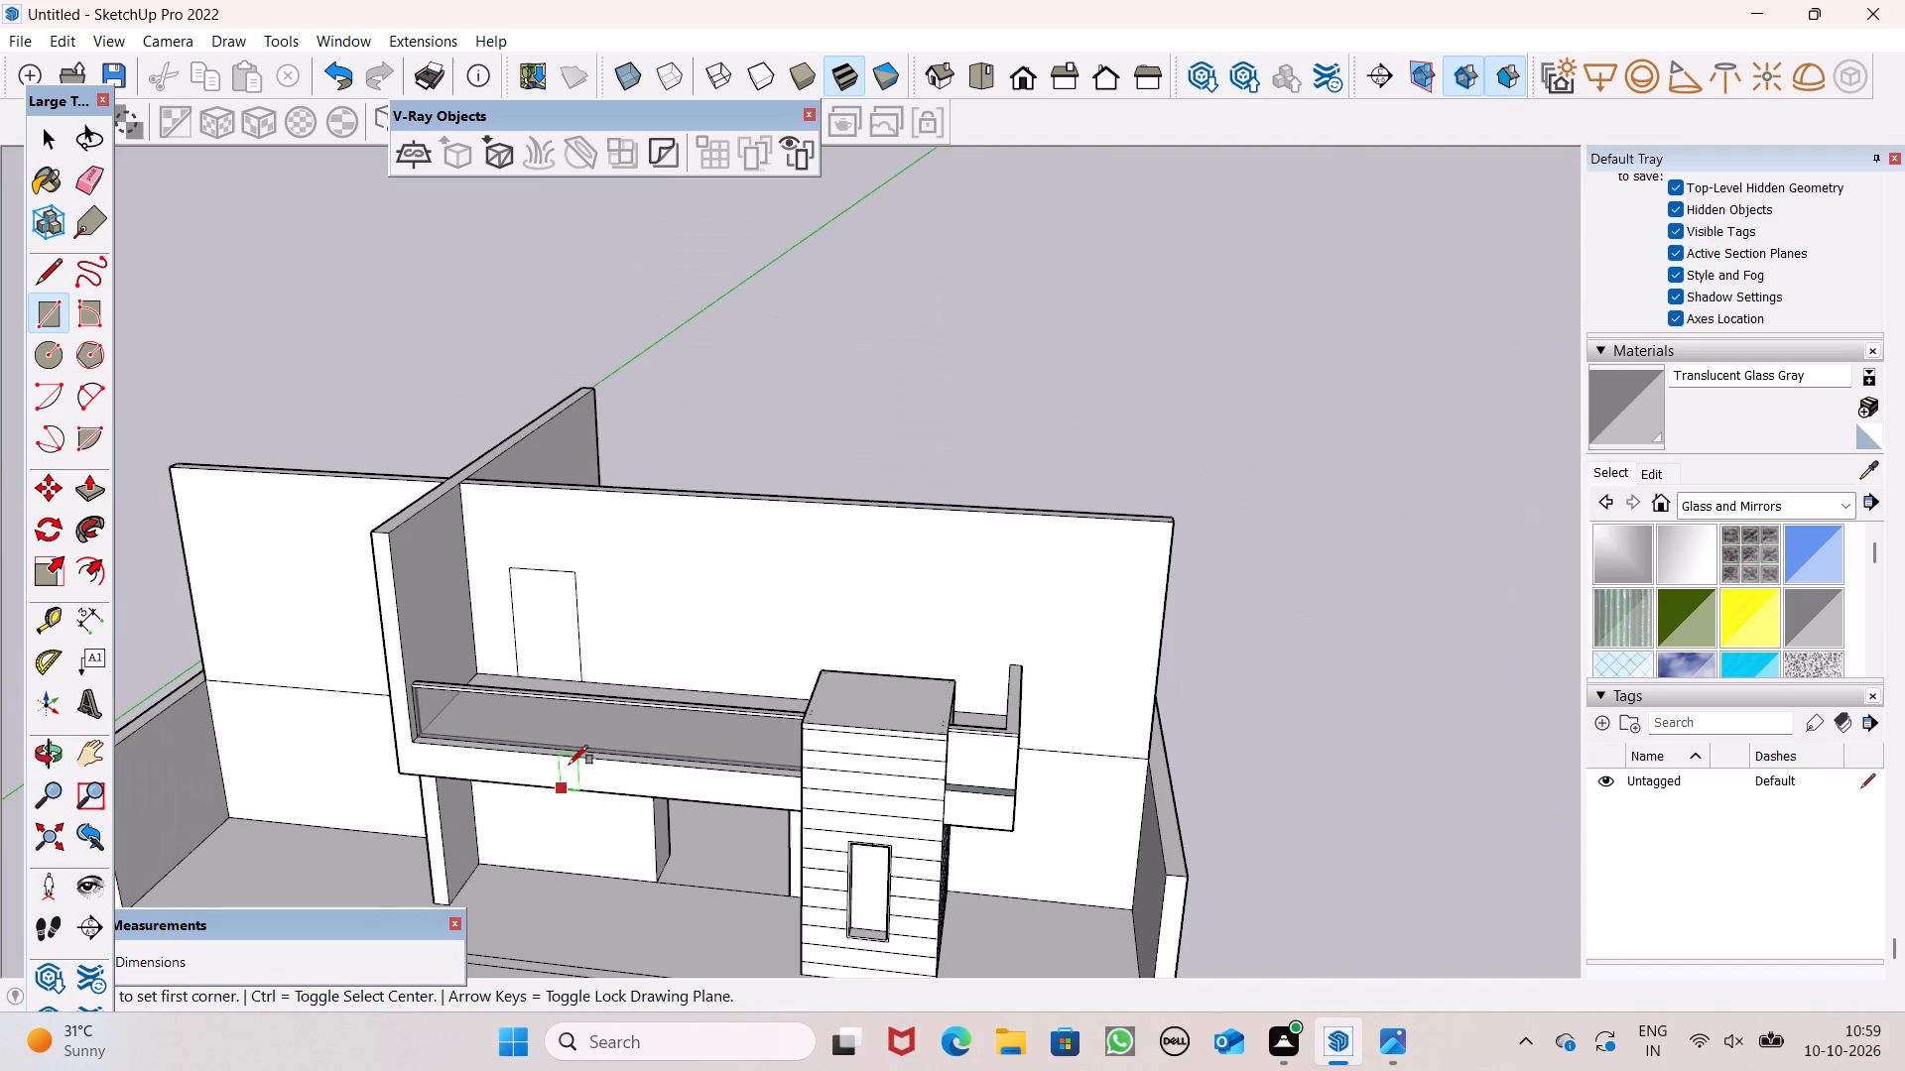
pyautogui.scroll(3, 591, 557)
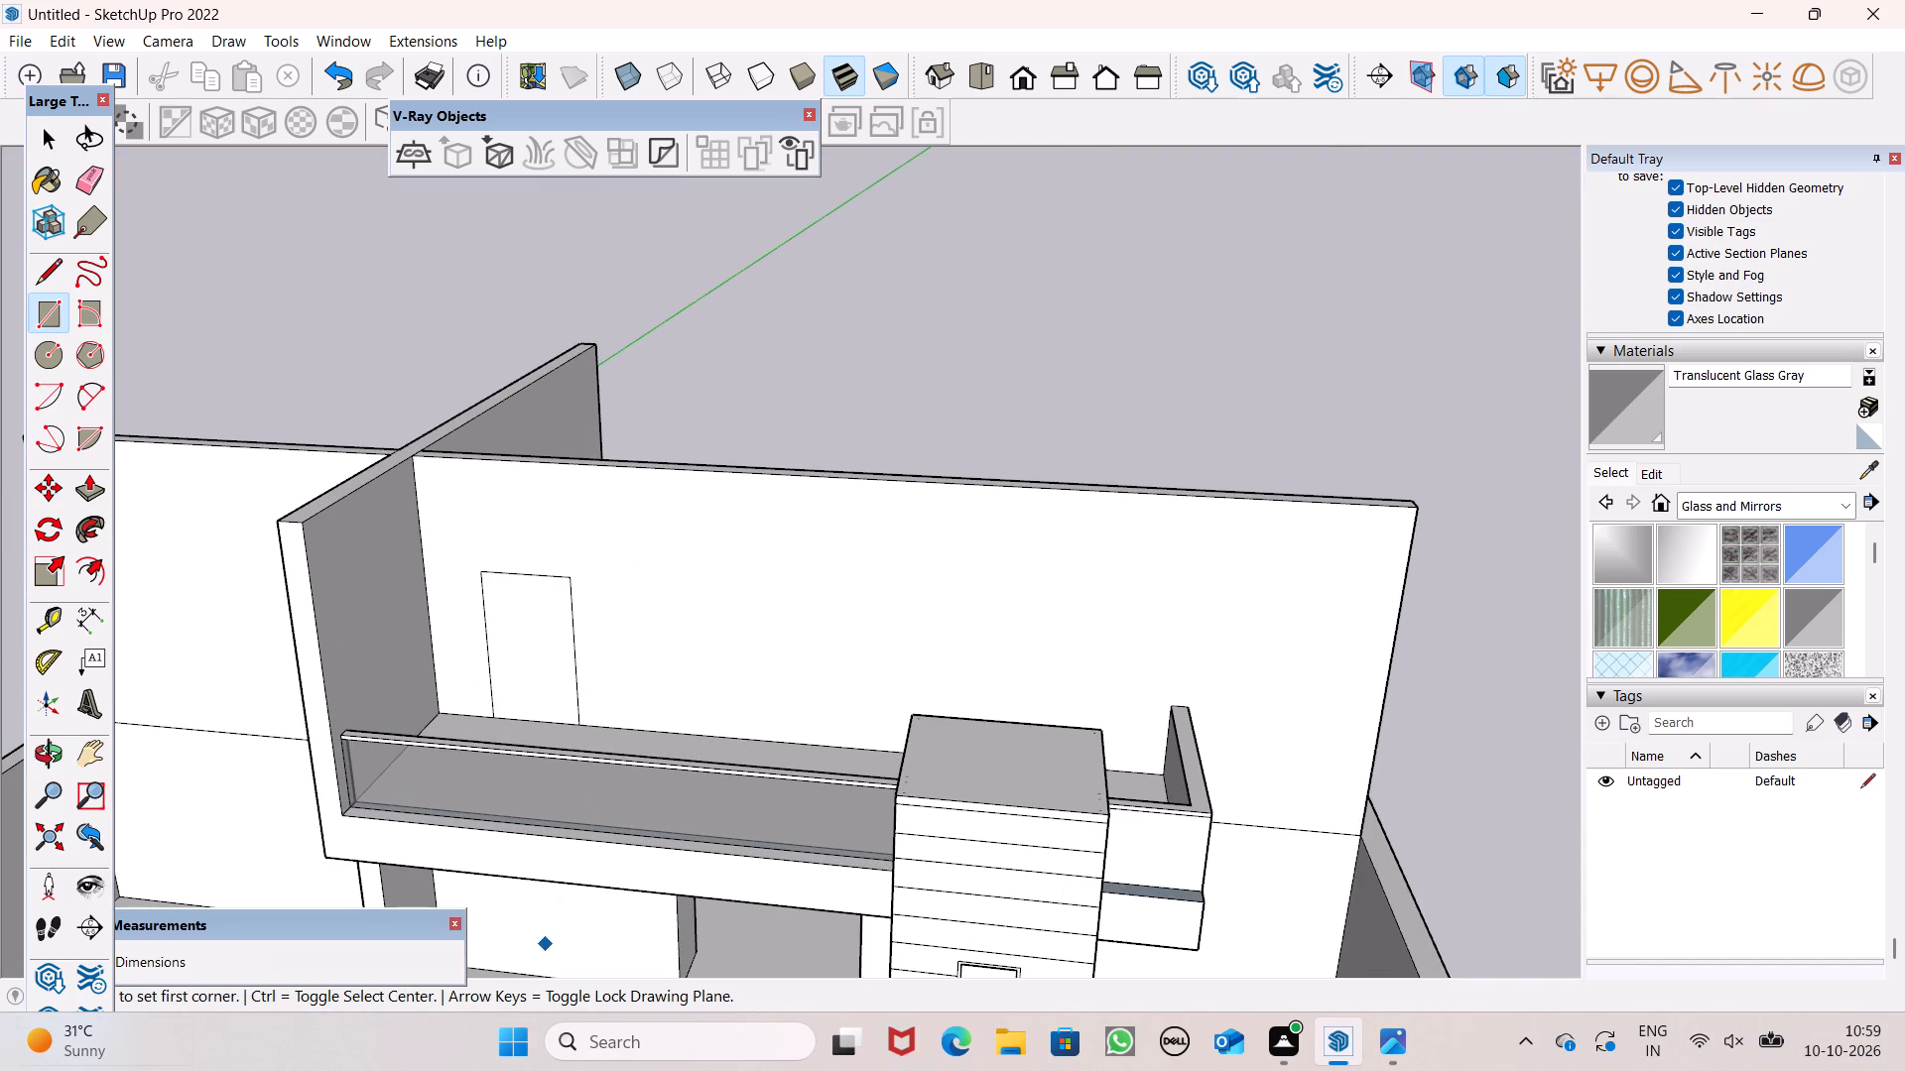
pyautogui.scroll(-2, 798, 738)
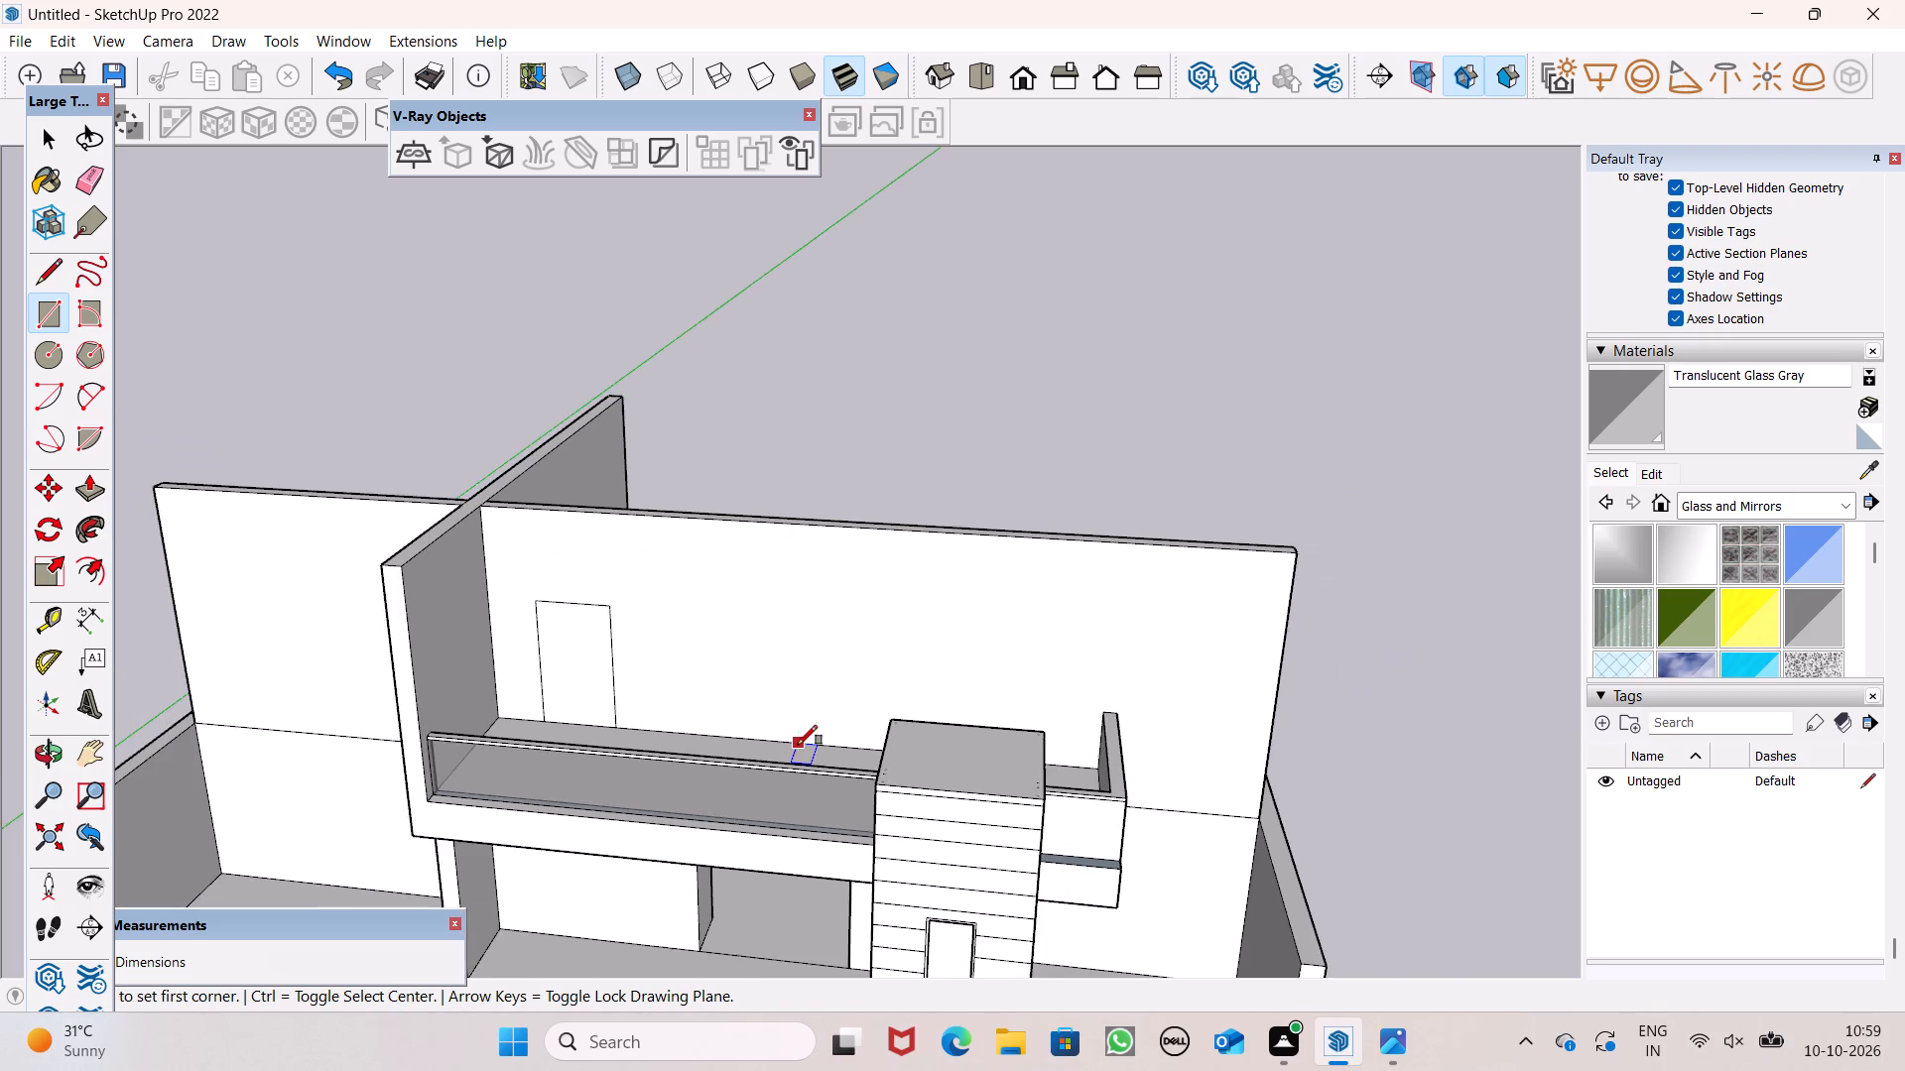
pyautogui.moveTo(811, 772); pyautogui.dragTo(856, 873, button='middle')
pyautogui.scroll(4, 802, 530)
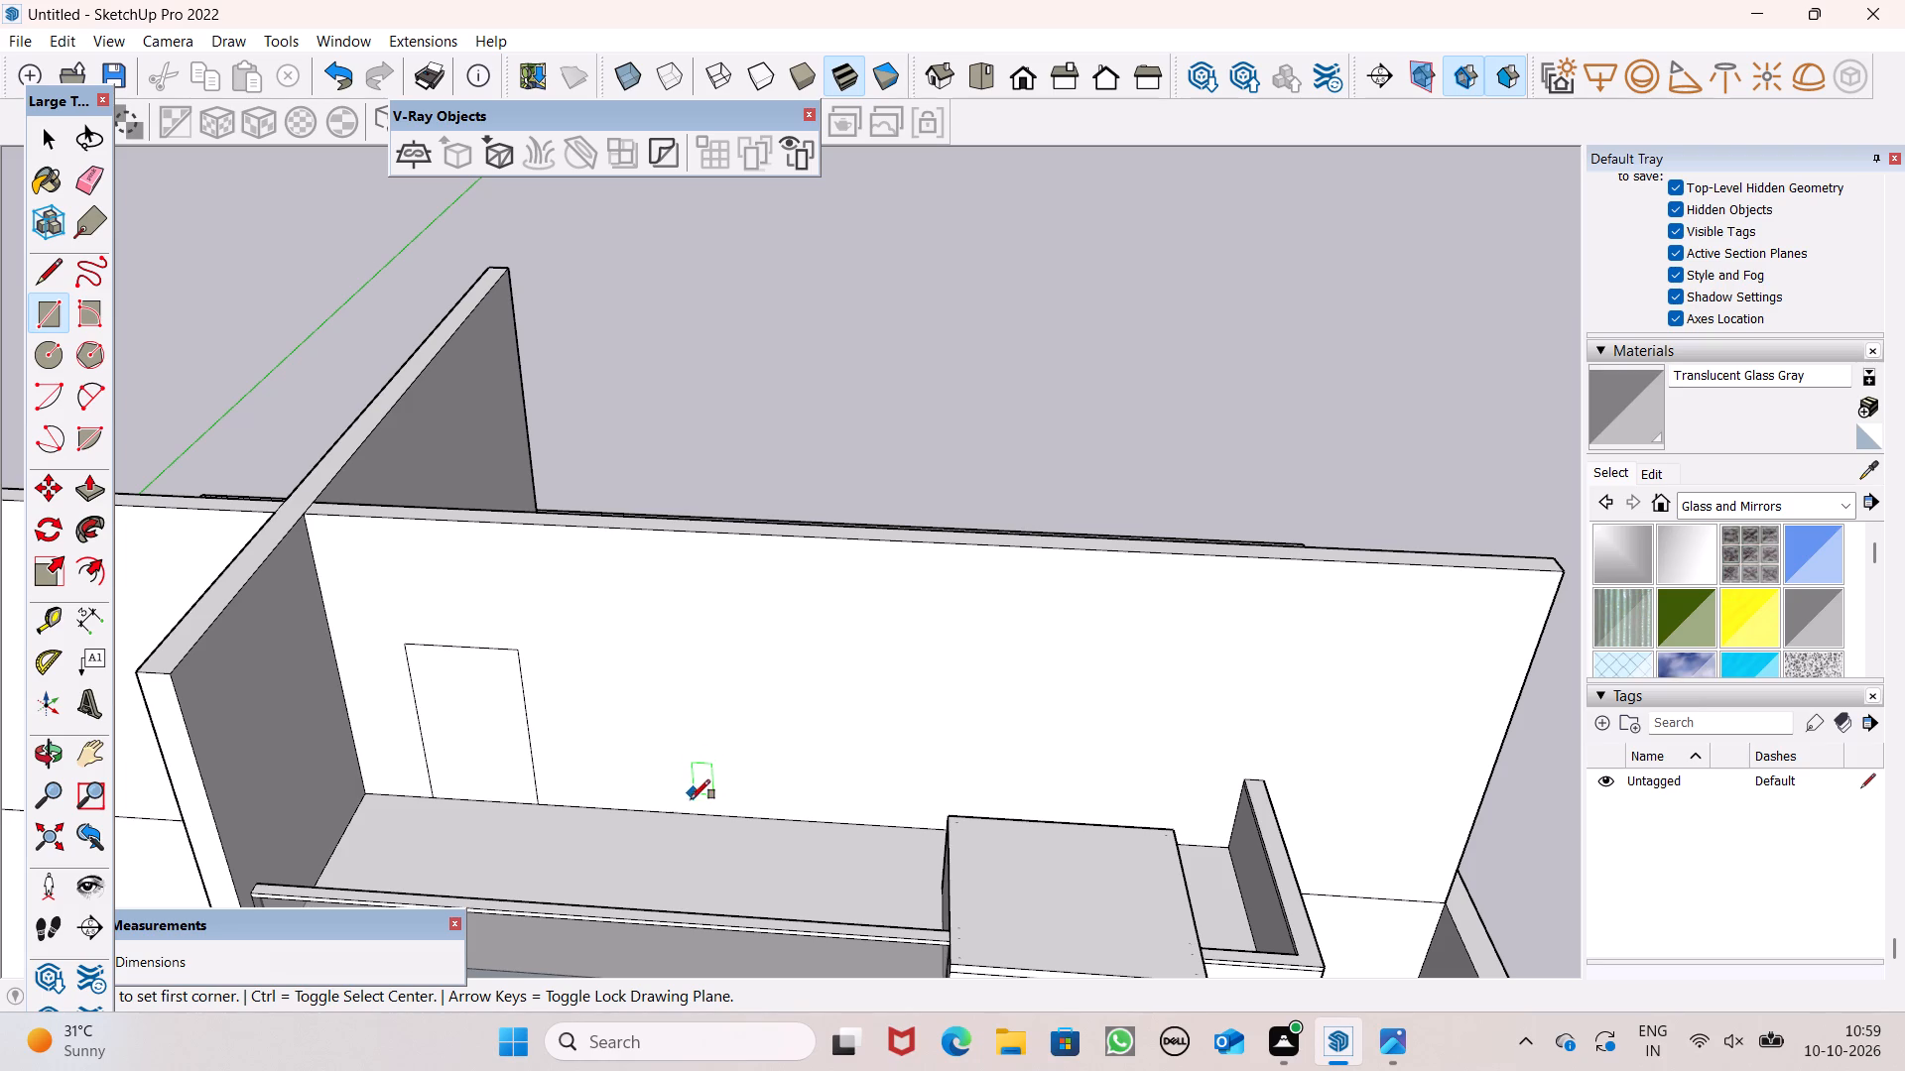
pyautogui.moveTo(698, 814); pyautogui.dragTo(708, 806)
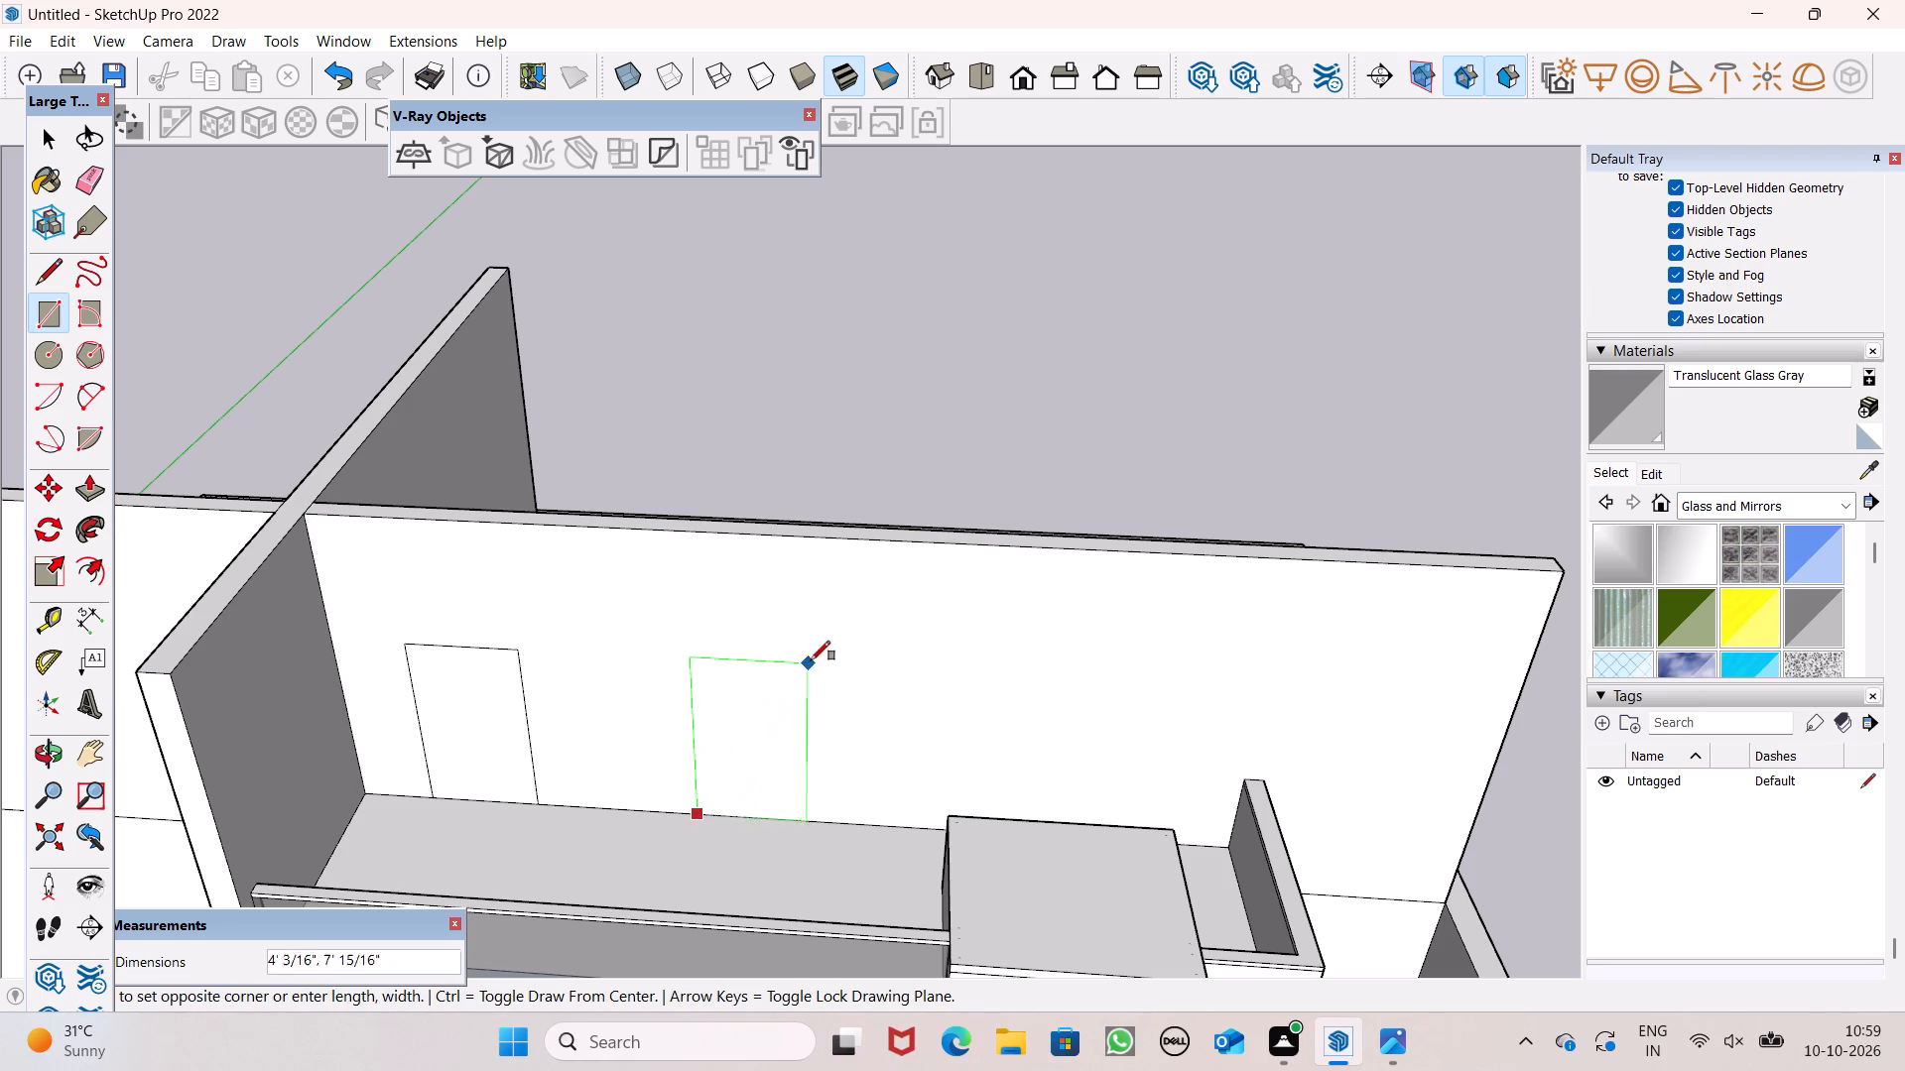
pyautogui.press('3')
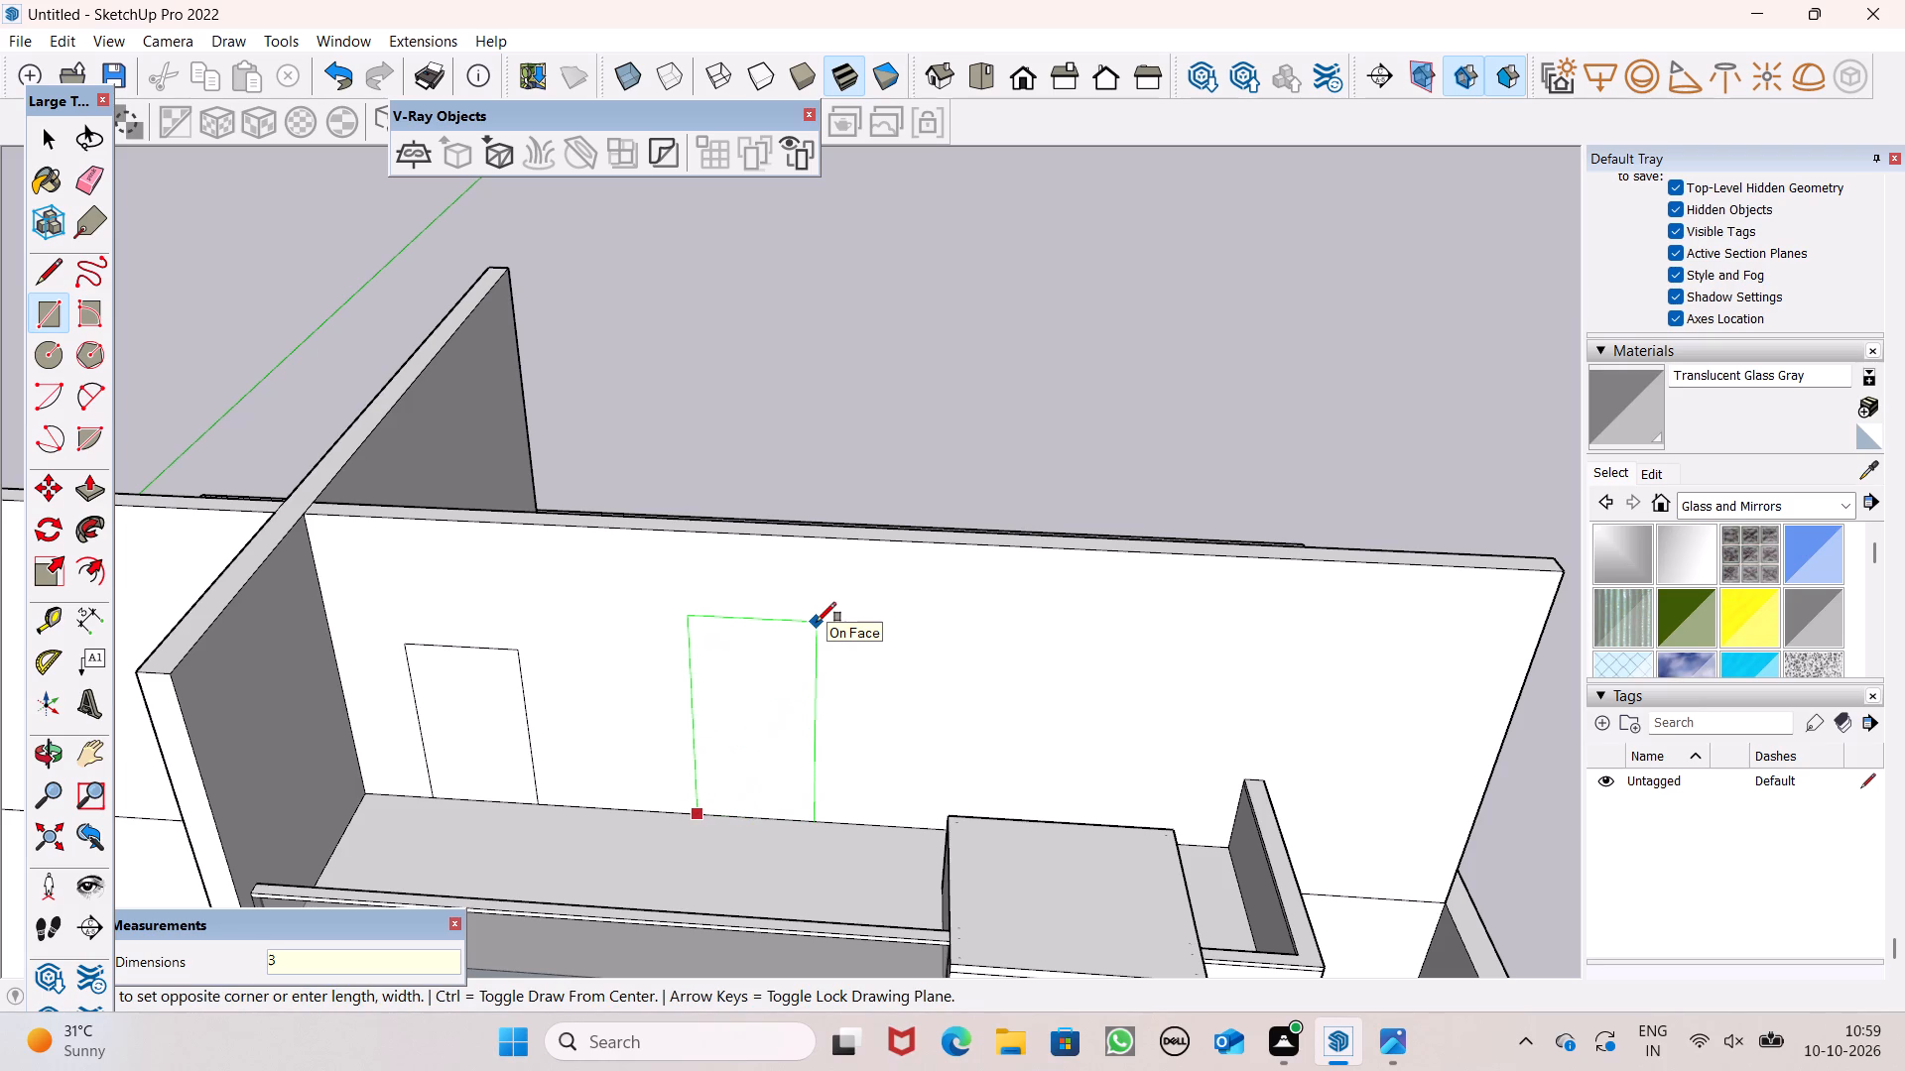
pyautogui.write("',7'")
pyautogui.press('Return')
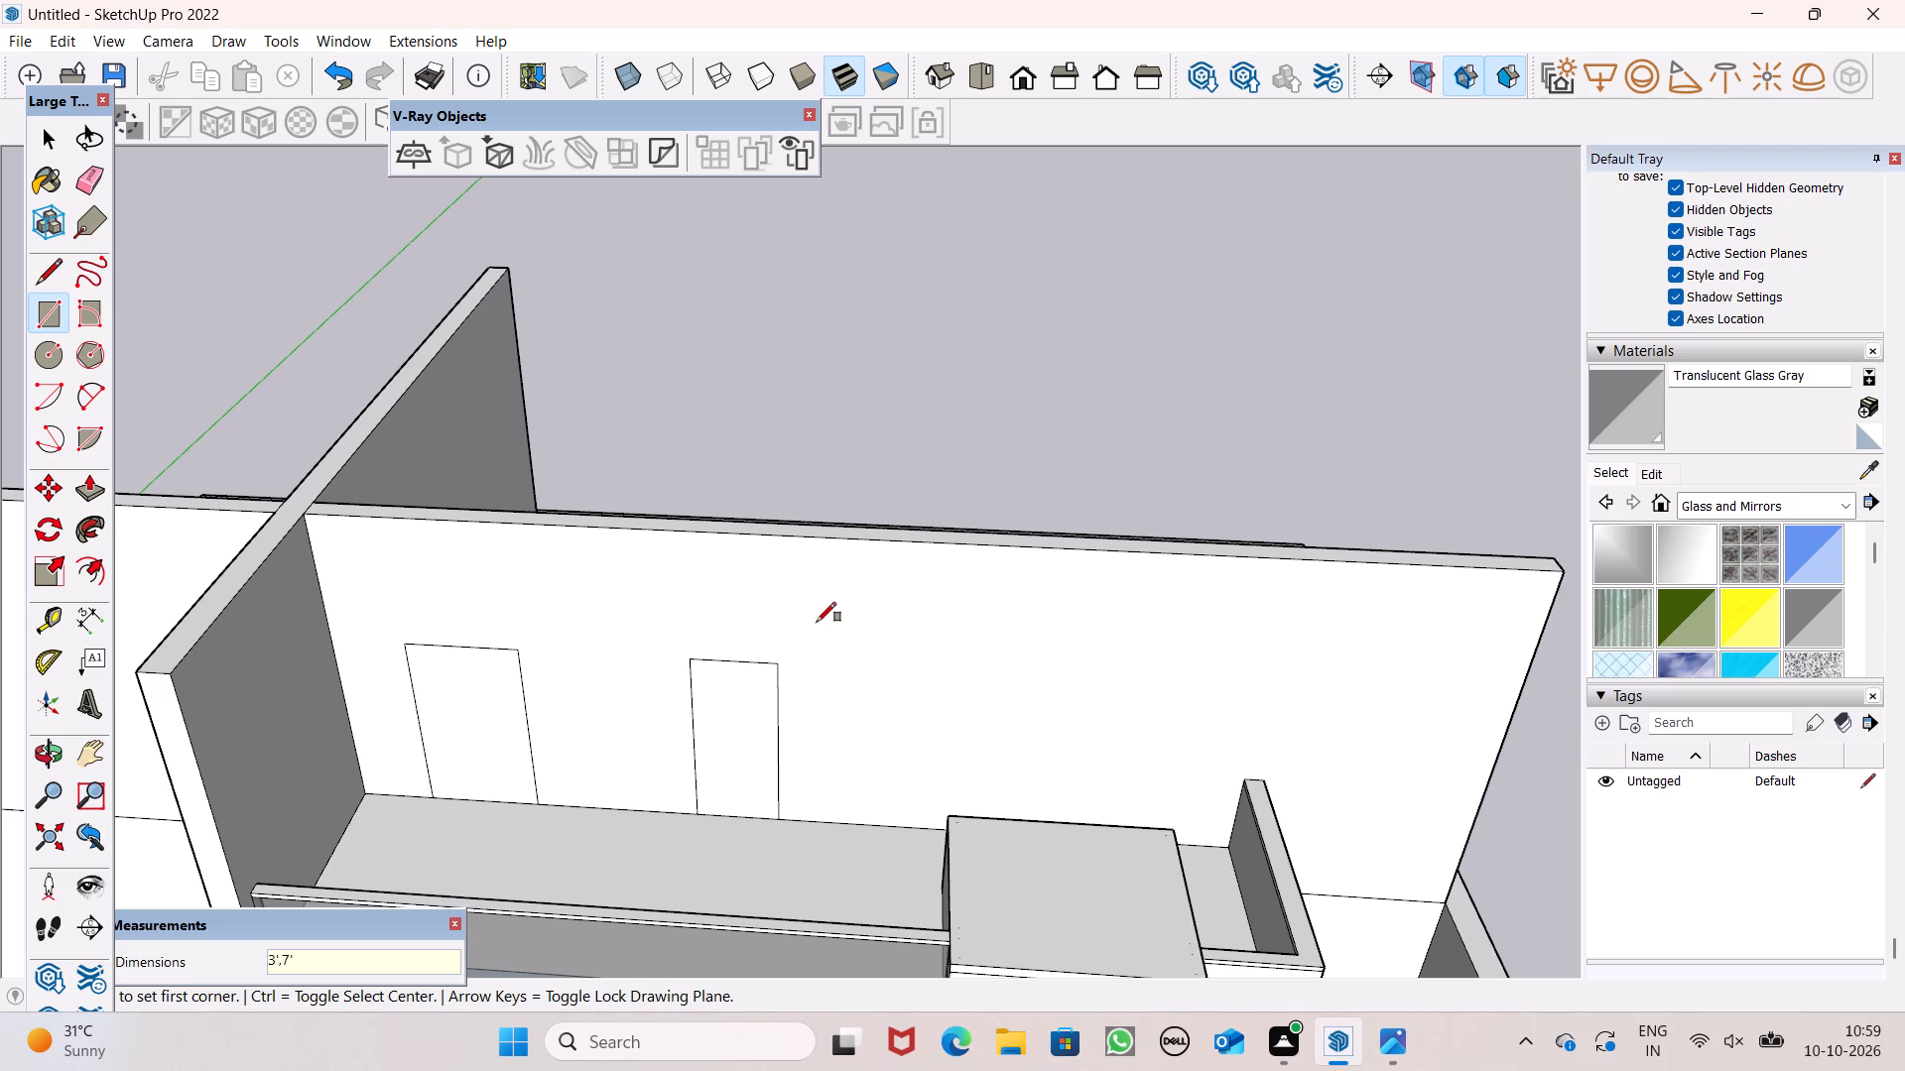
# Copy the 3' by 7' rectangle along the balcony floor edge toward the striped block, leaving a gap between the two.
pyautogui.scroll(-2, 866, 573)
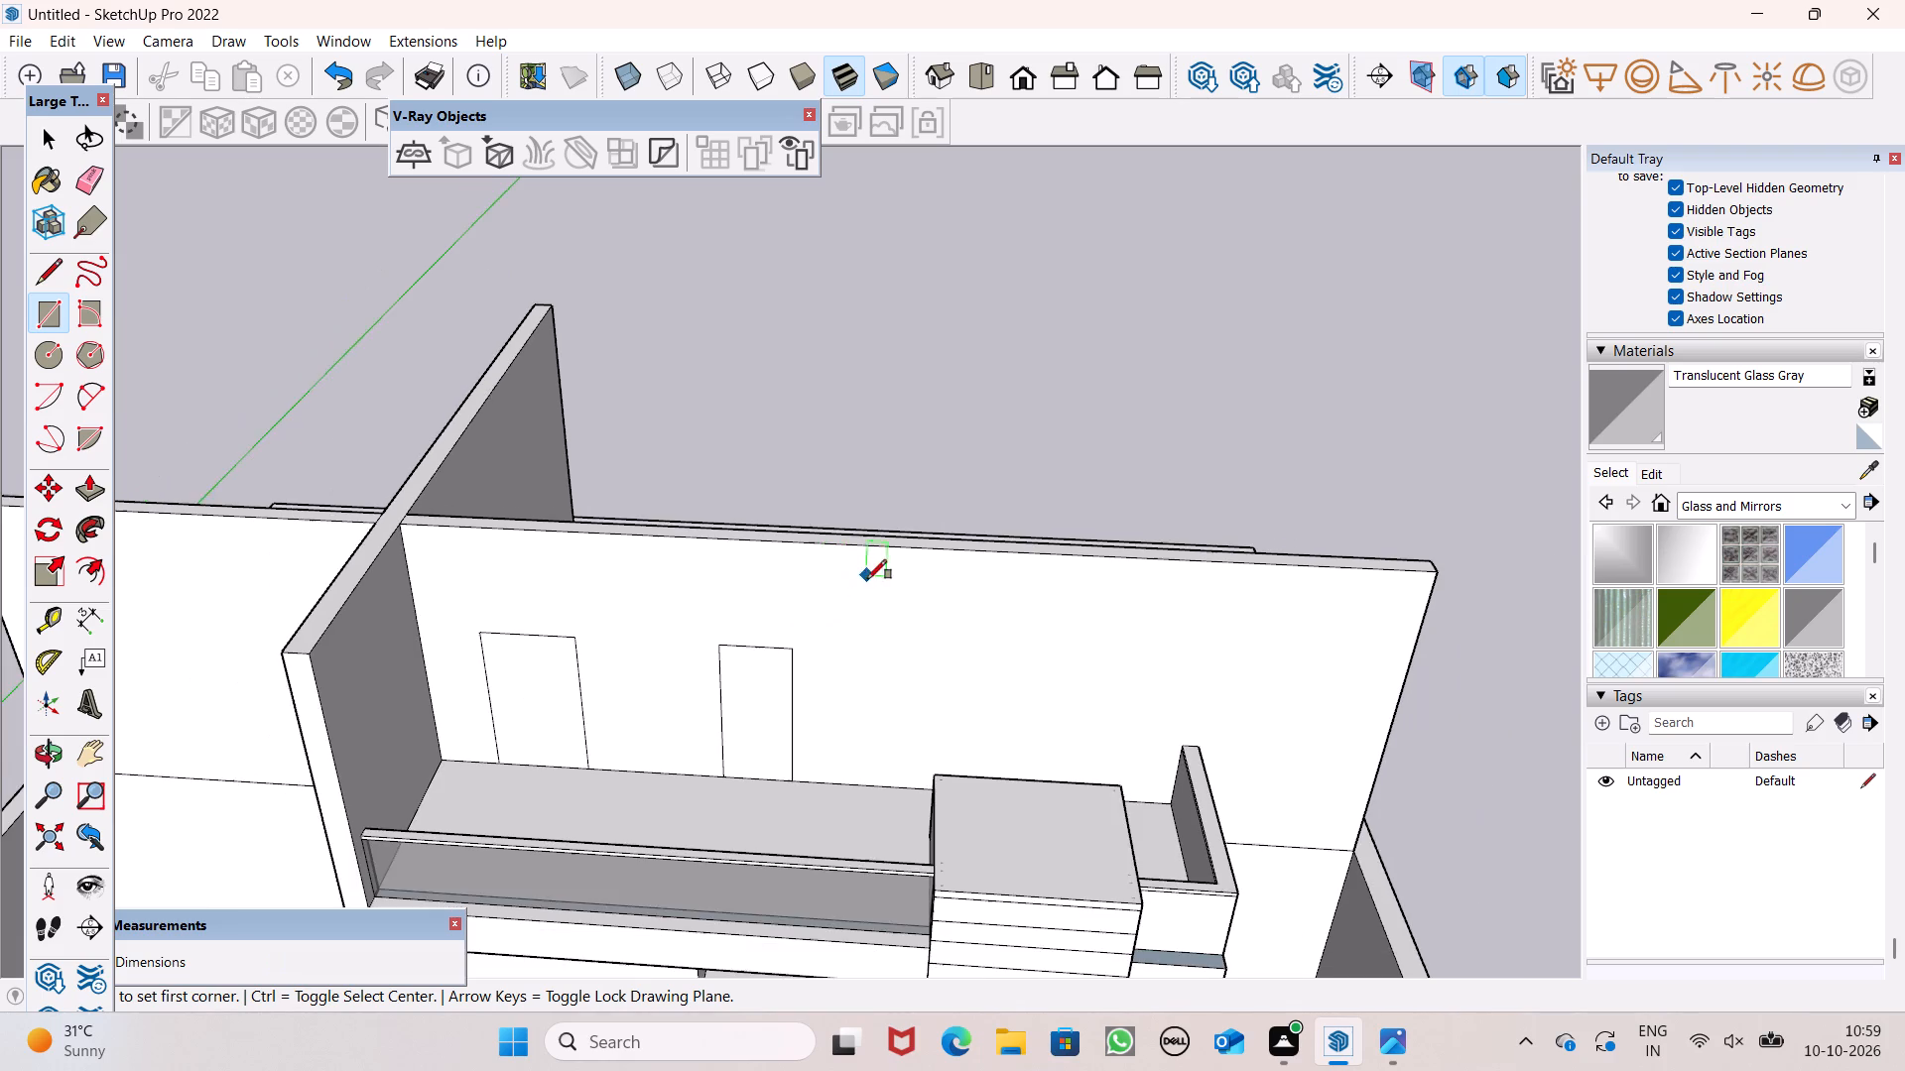
pyautogui.moveTo(836, 617); pyautogui.dragTo(861, 451, button='middle')
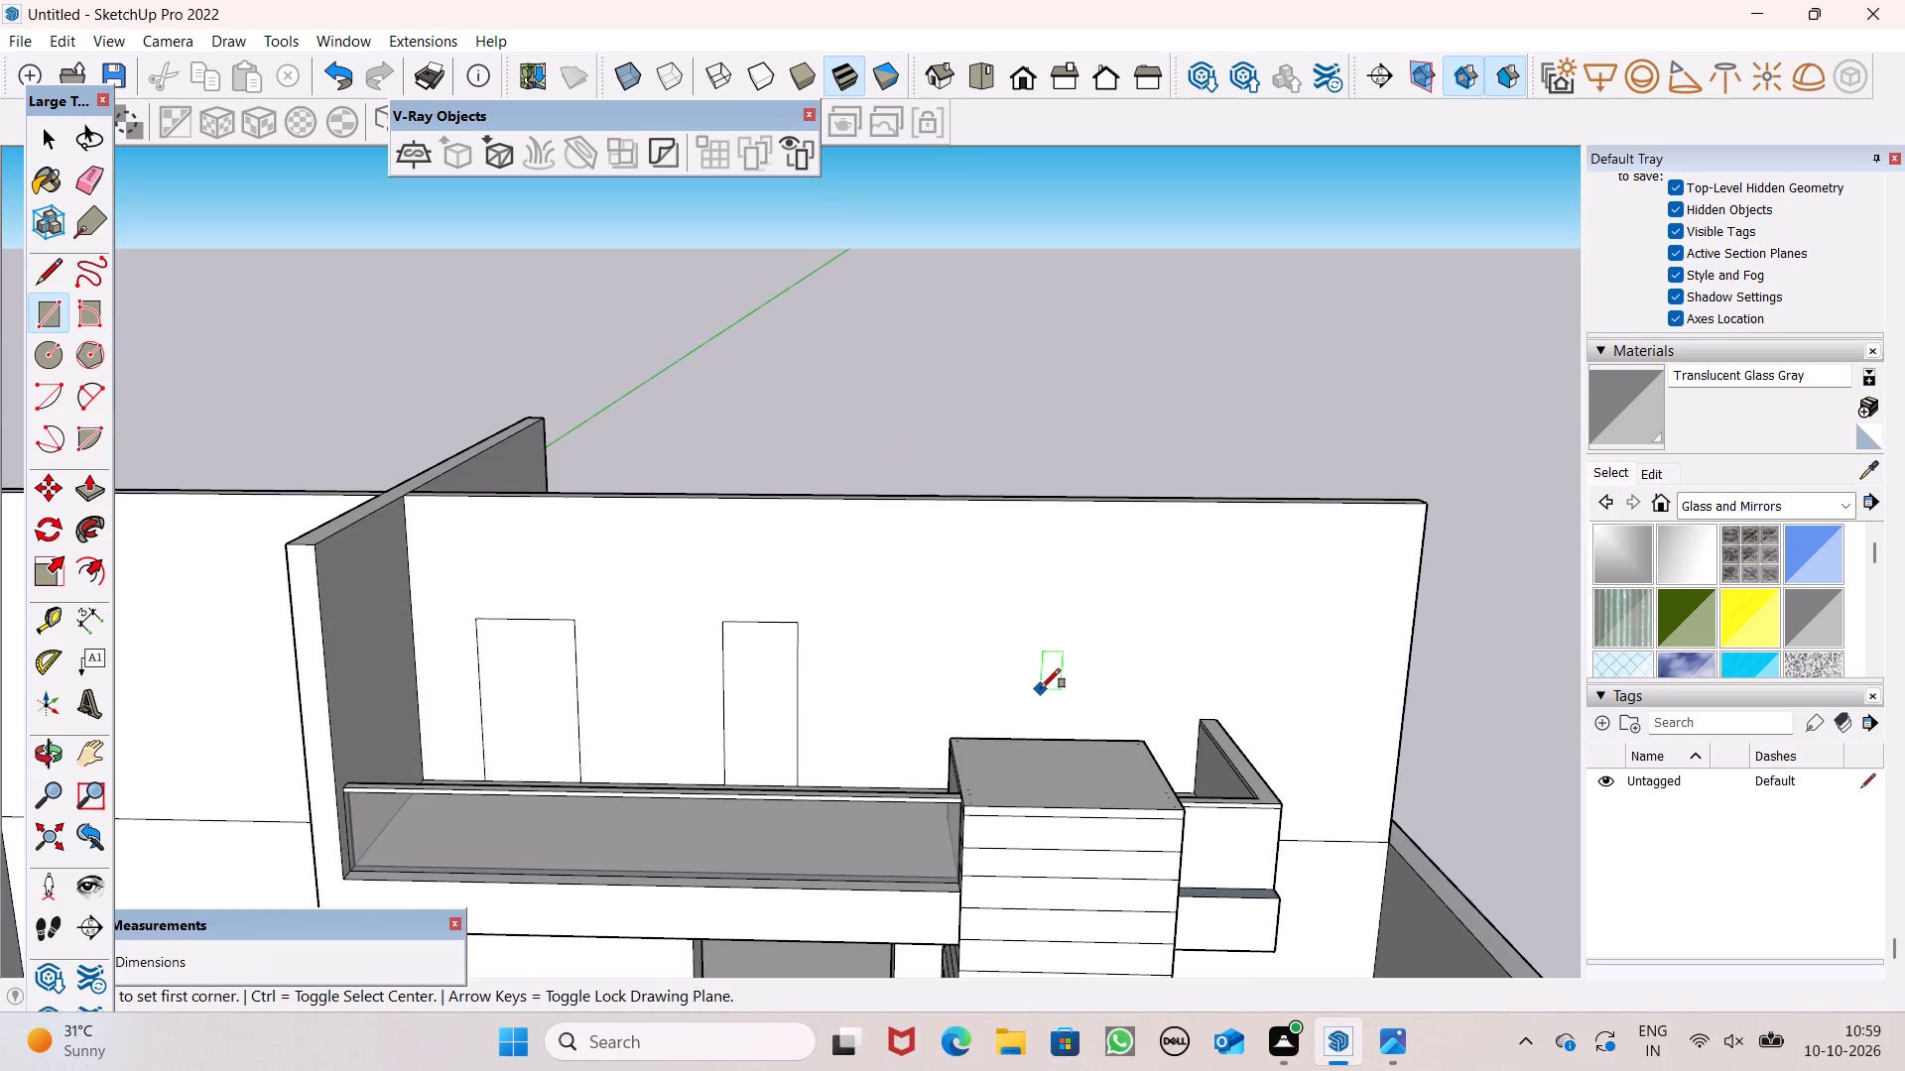
pyautogui.press('space')
pyautogui.doubleClick(782, 746)
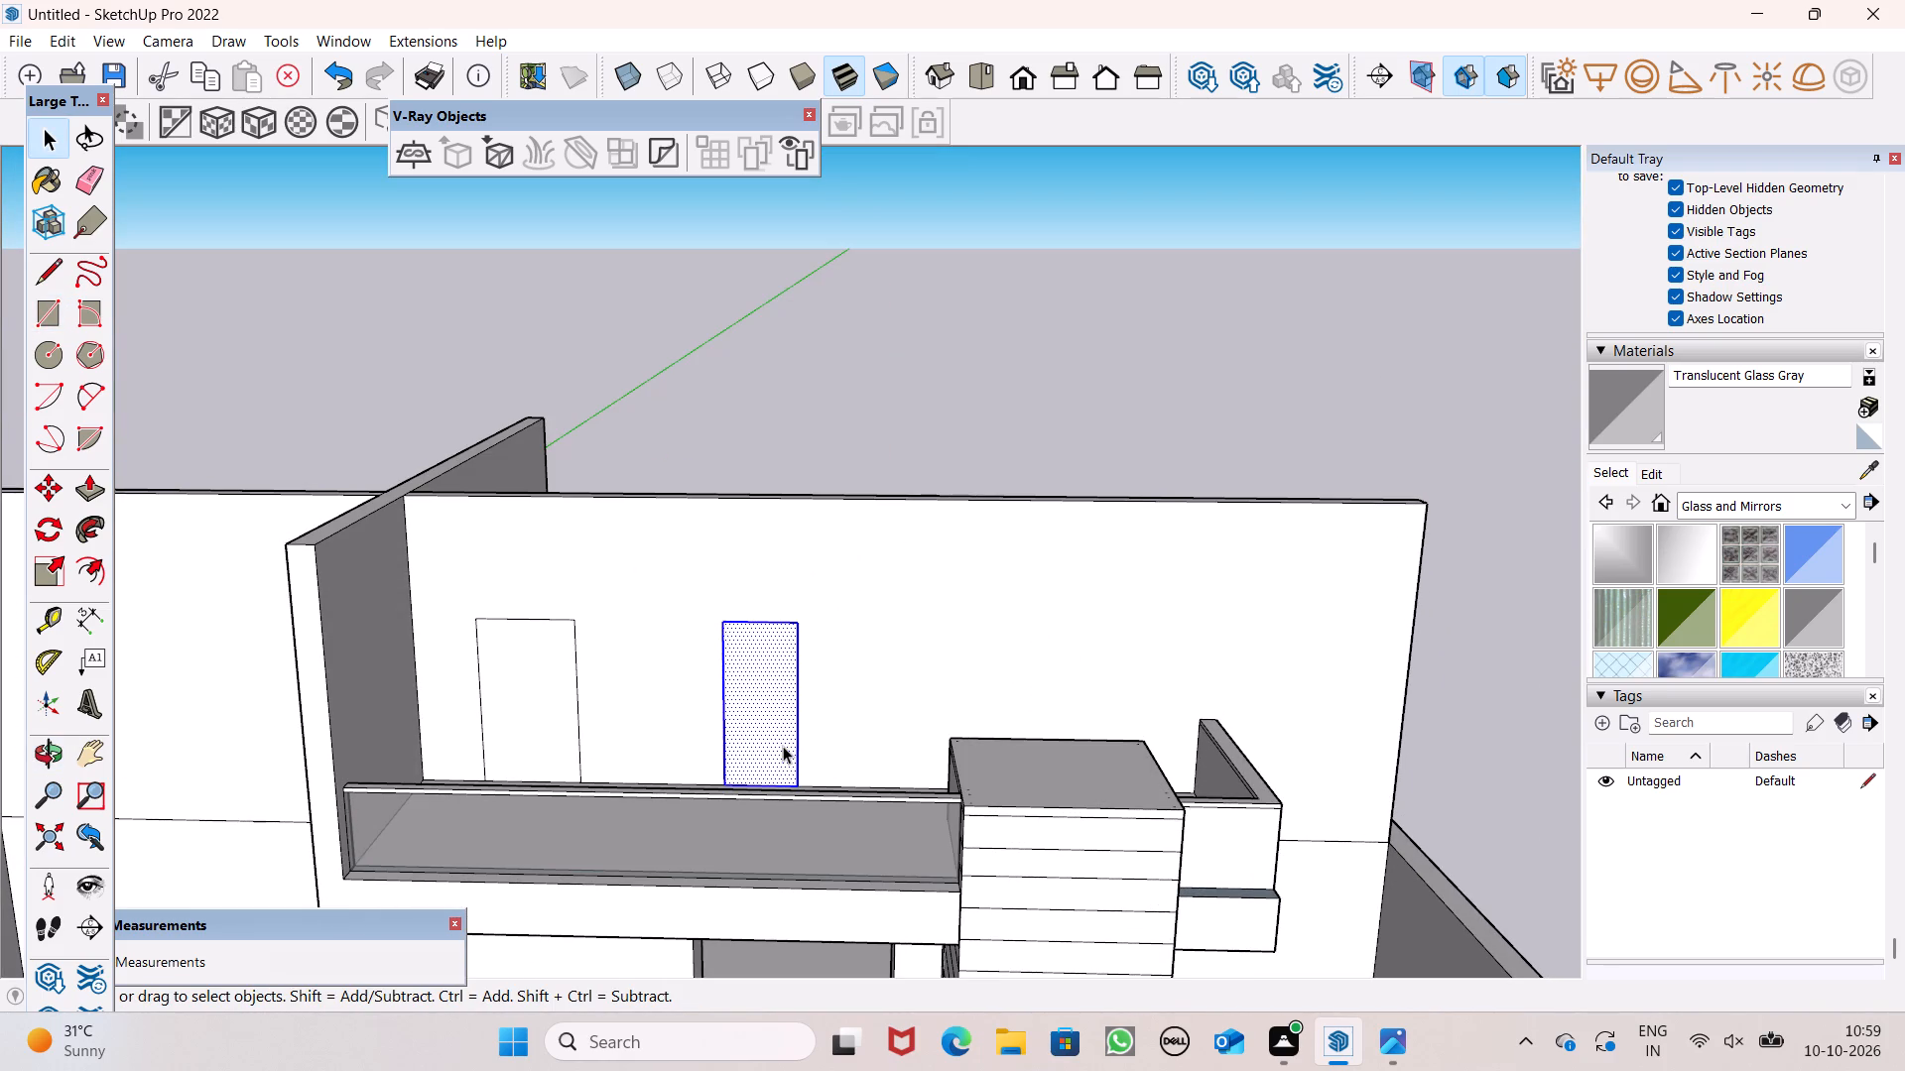
pyautogui.press('m')
pyautogui.hotkey('shift', 'Return')
pyautogui.moveTo(780, 779); pyautogui.dragTo(840, 772)
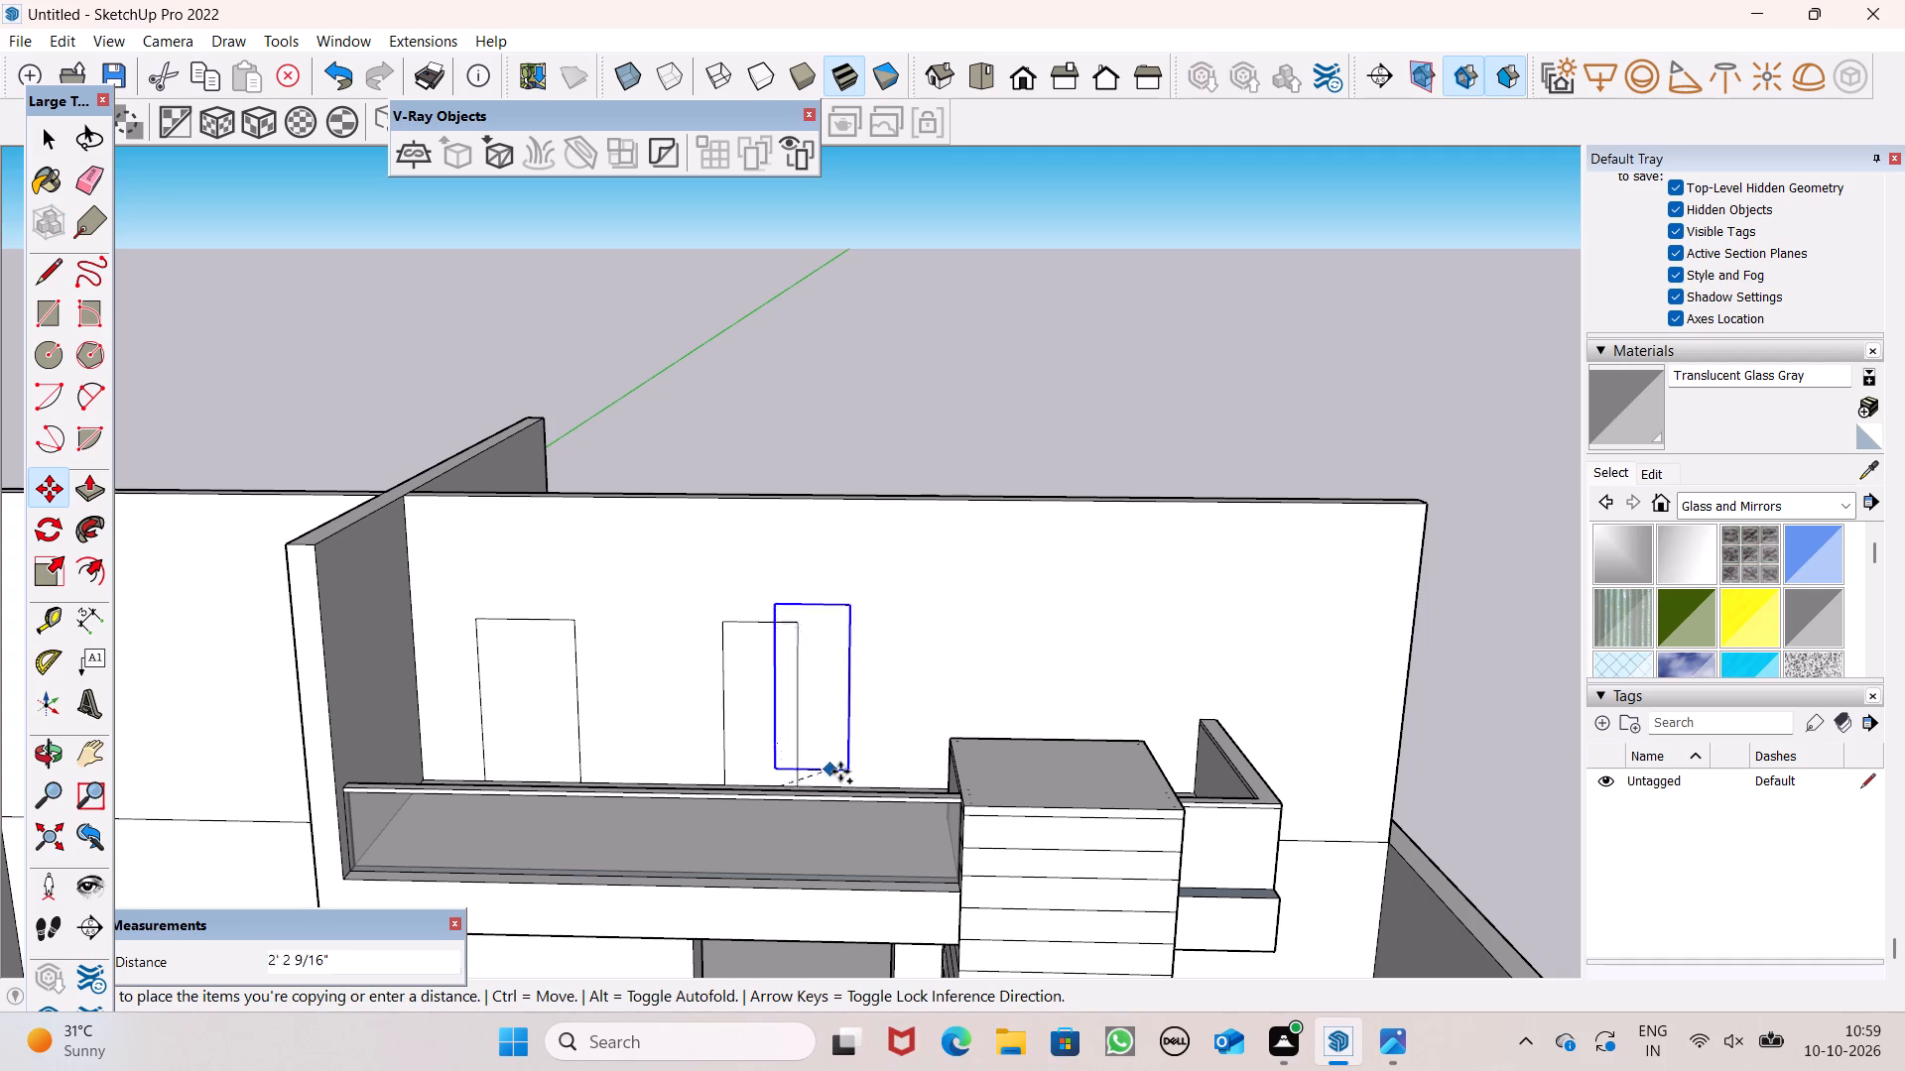
pyautogui.moveTo(840, 772); pyautogui.dragTo(916, 780)
pyautogui.press('space')
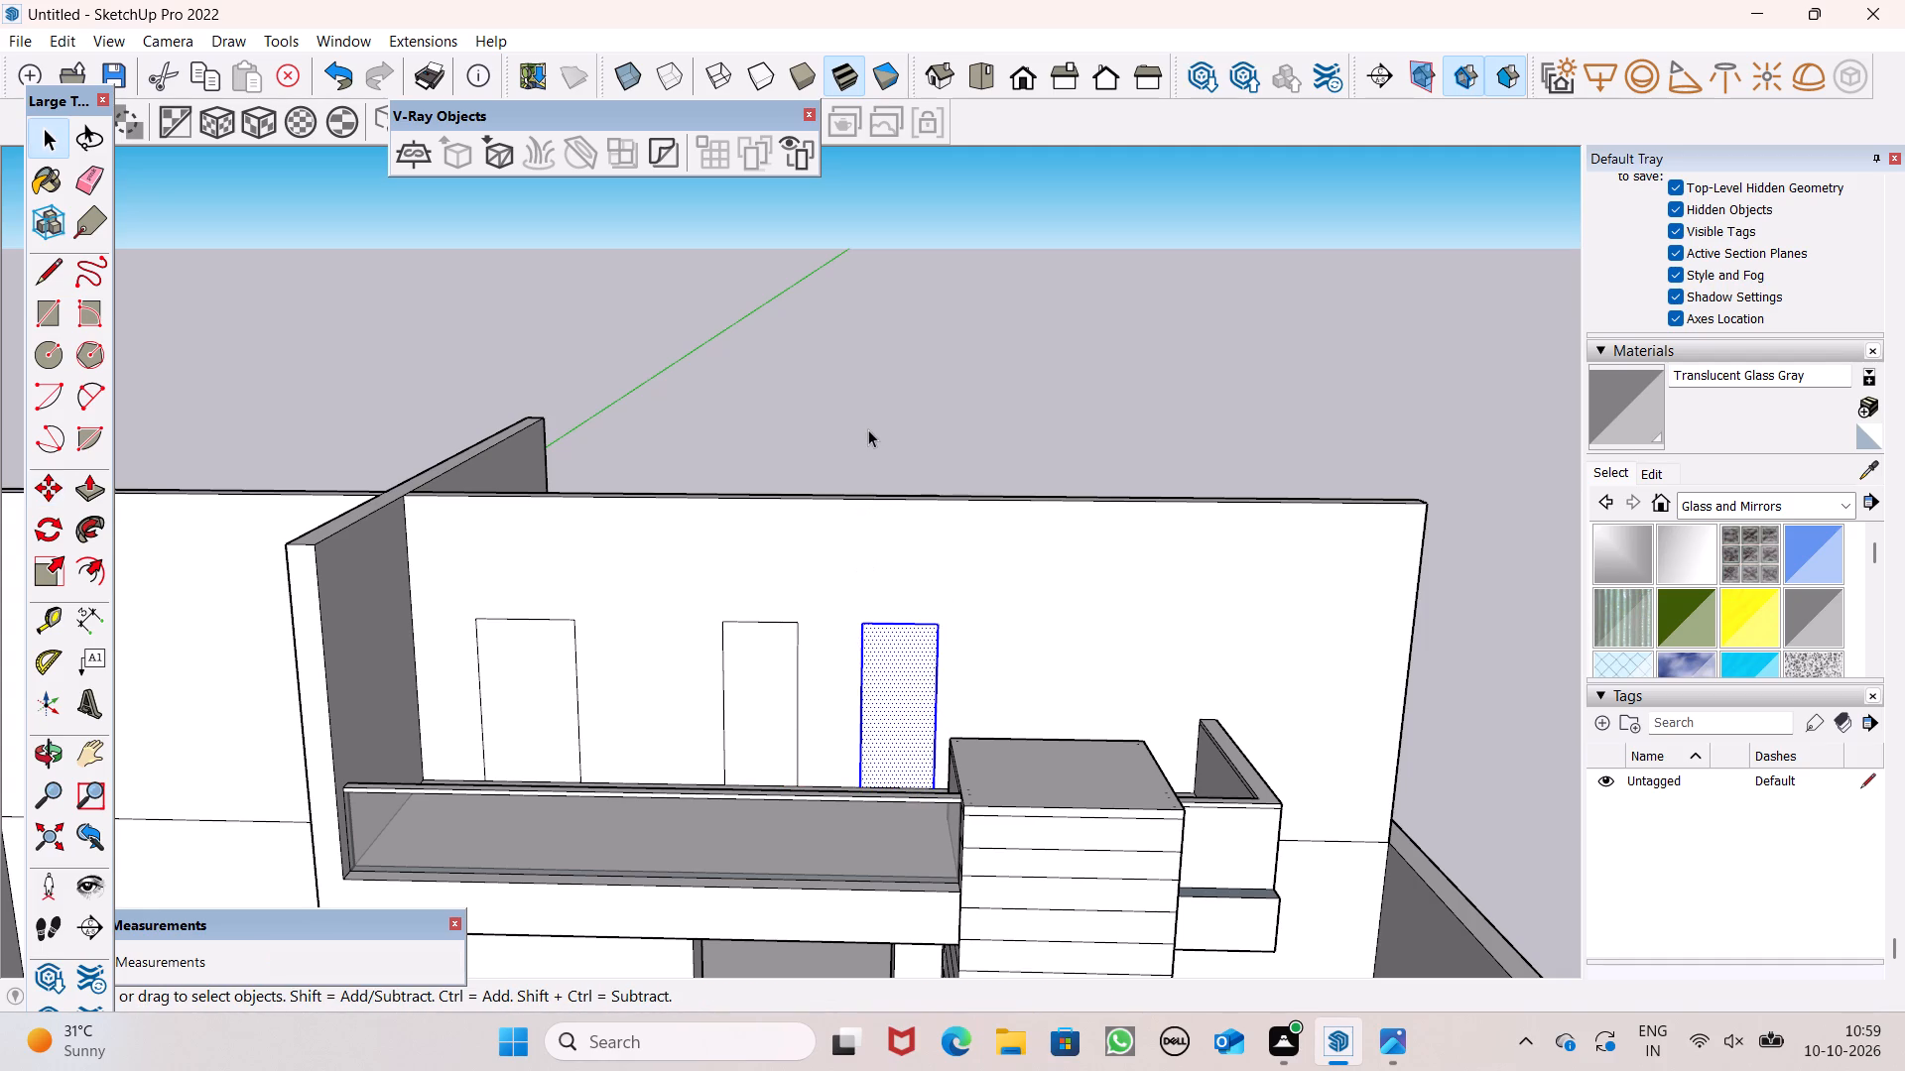
# Move the copied 3' by 7' rectangle about 3' 2 5/8" farther along the balcony wall, away from the other door outlines.
pyautogui.click(868, 428)
pyautogui.scroll(-4, 859, 427)
pyautogui.moveTo(899, 507); pyautogui.dragTo(892, 714, button='middle')
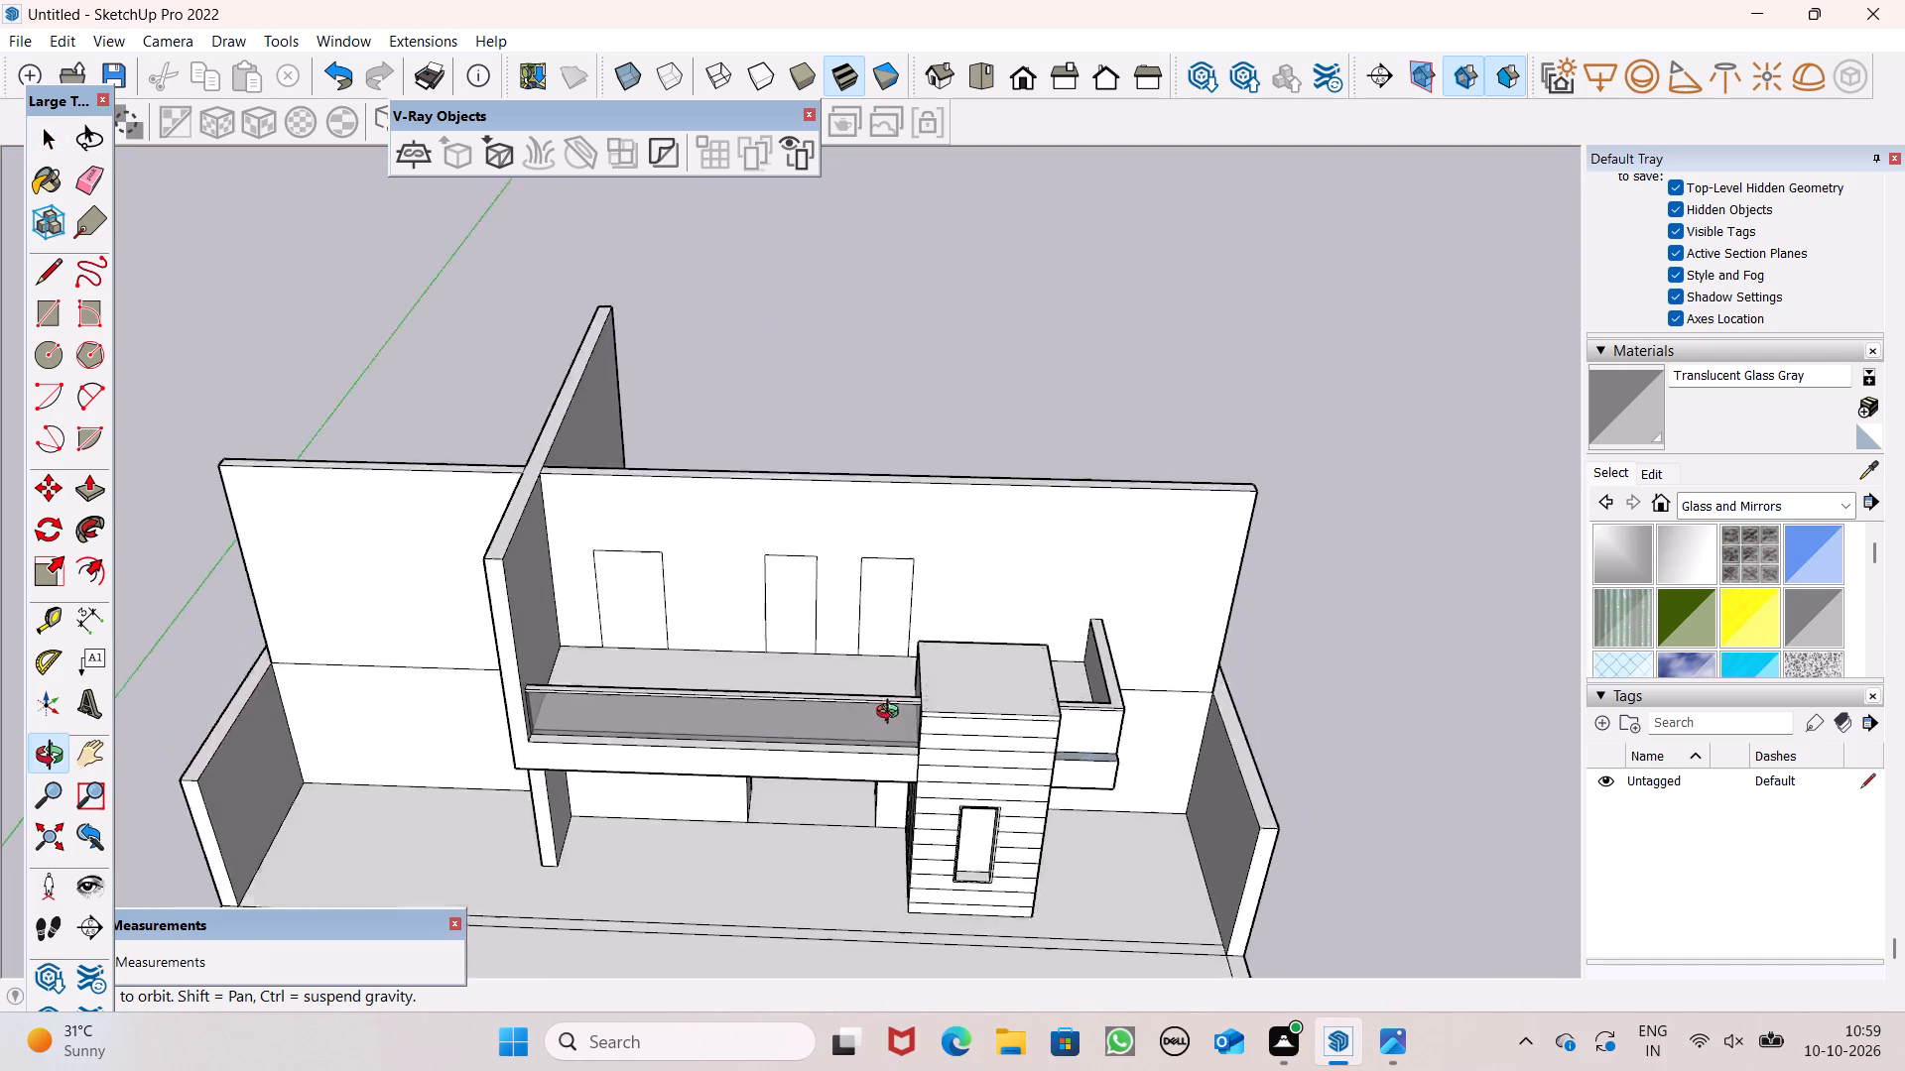
pyautogui.moveTo(892, 714); pyautogui.dragTo(892, 900, button='middle')
pyautogui.scroll(1, 891, 945)
pyautogui.scroll(4, 945, 511)
pyautogui.doubleClick(877, 570)
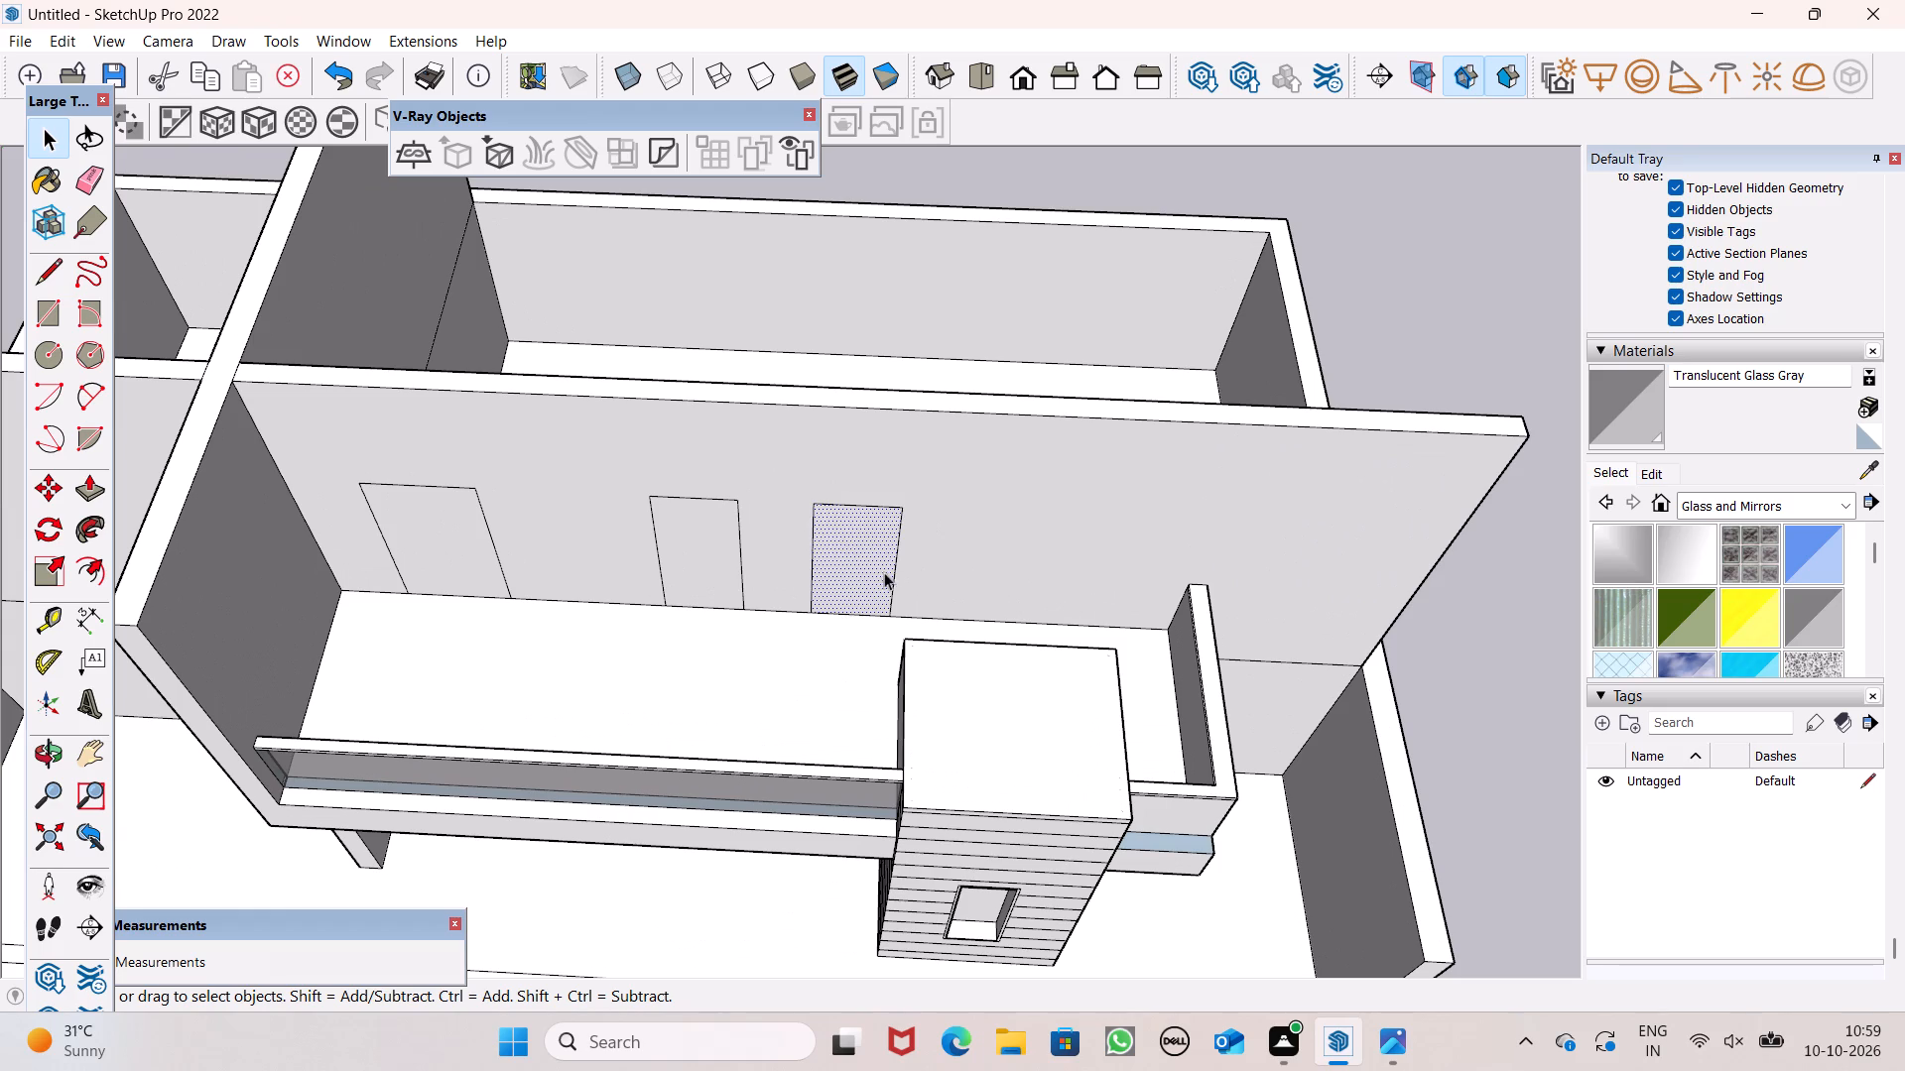
pyautogui.doubleClick(872, 562)
pyautogui.press('m')
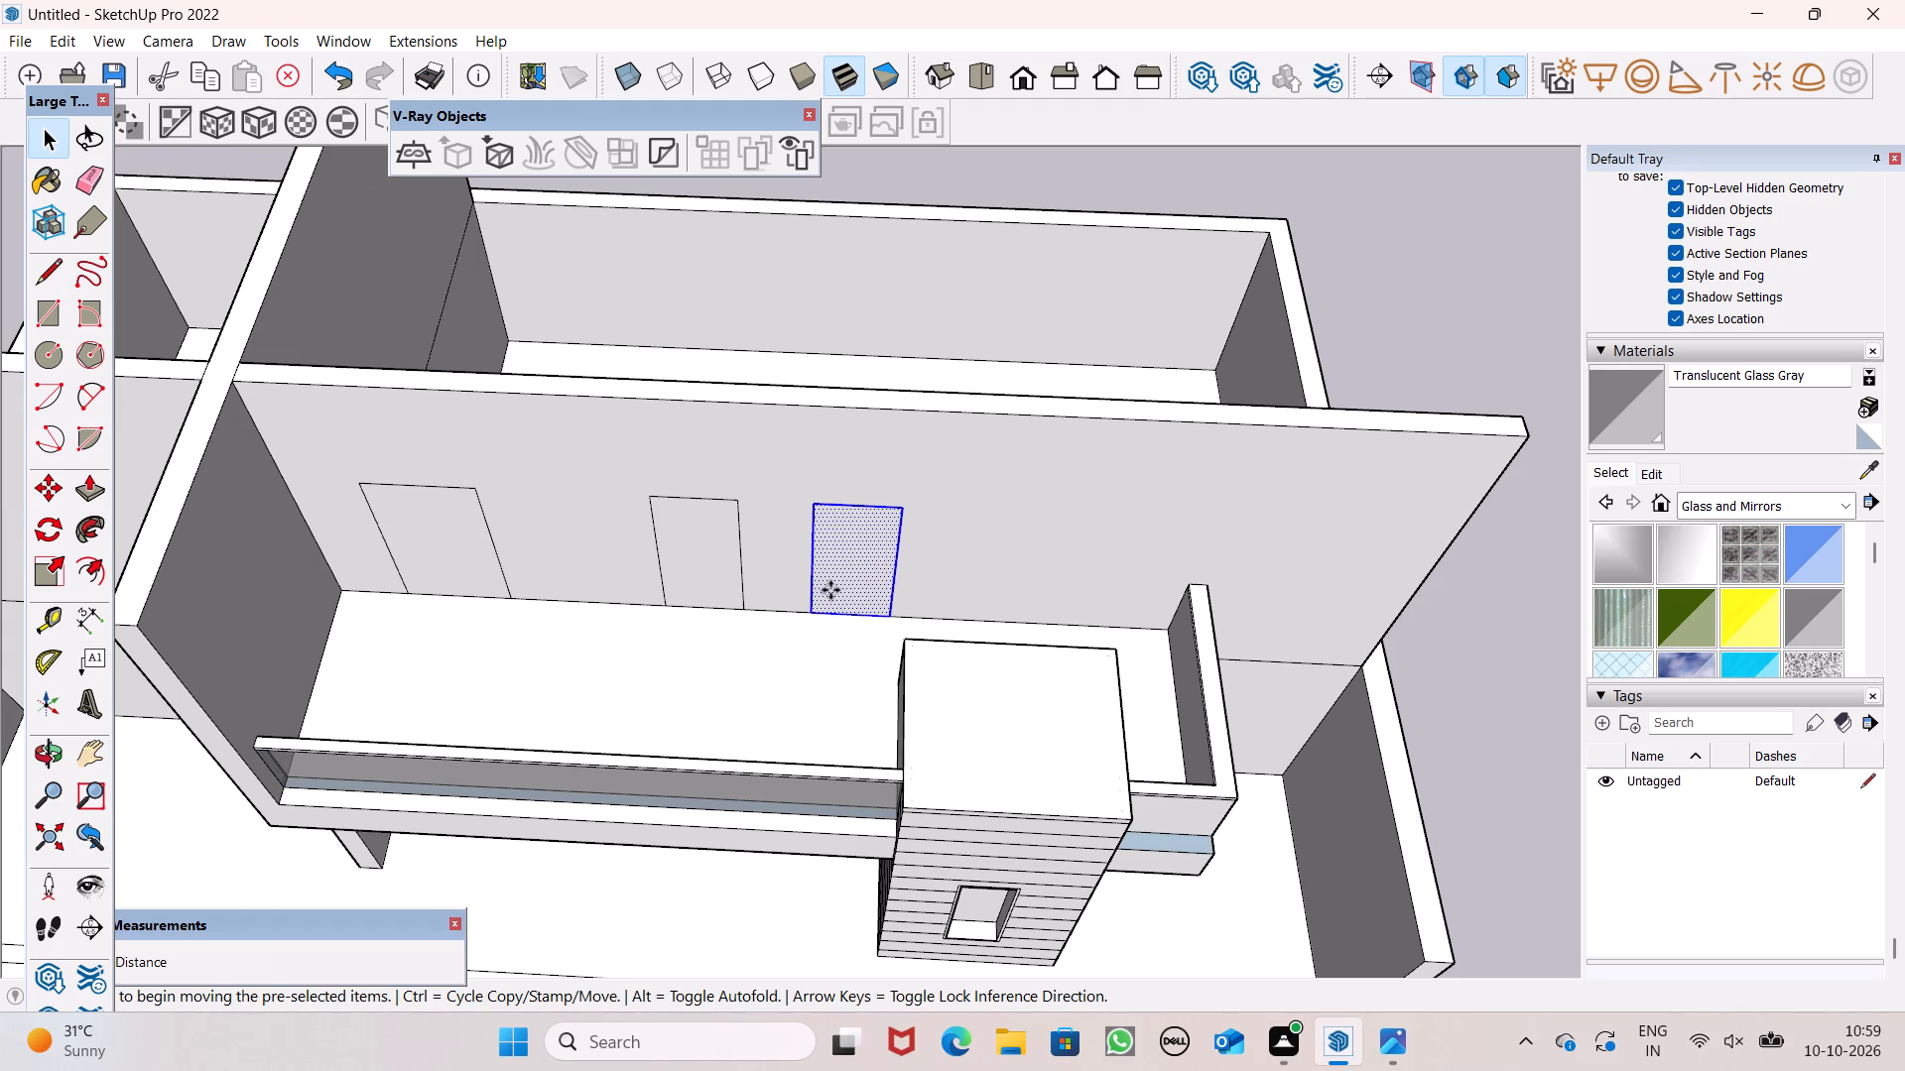
pyautogui.press('Return')
pyautogui.moveTo(844, 587); pyautogui.dragTo(935, 589)
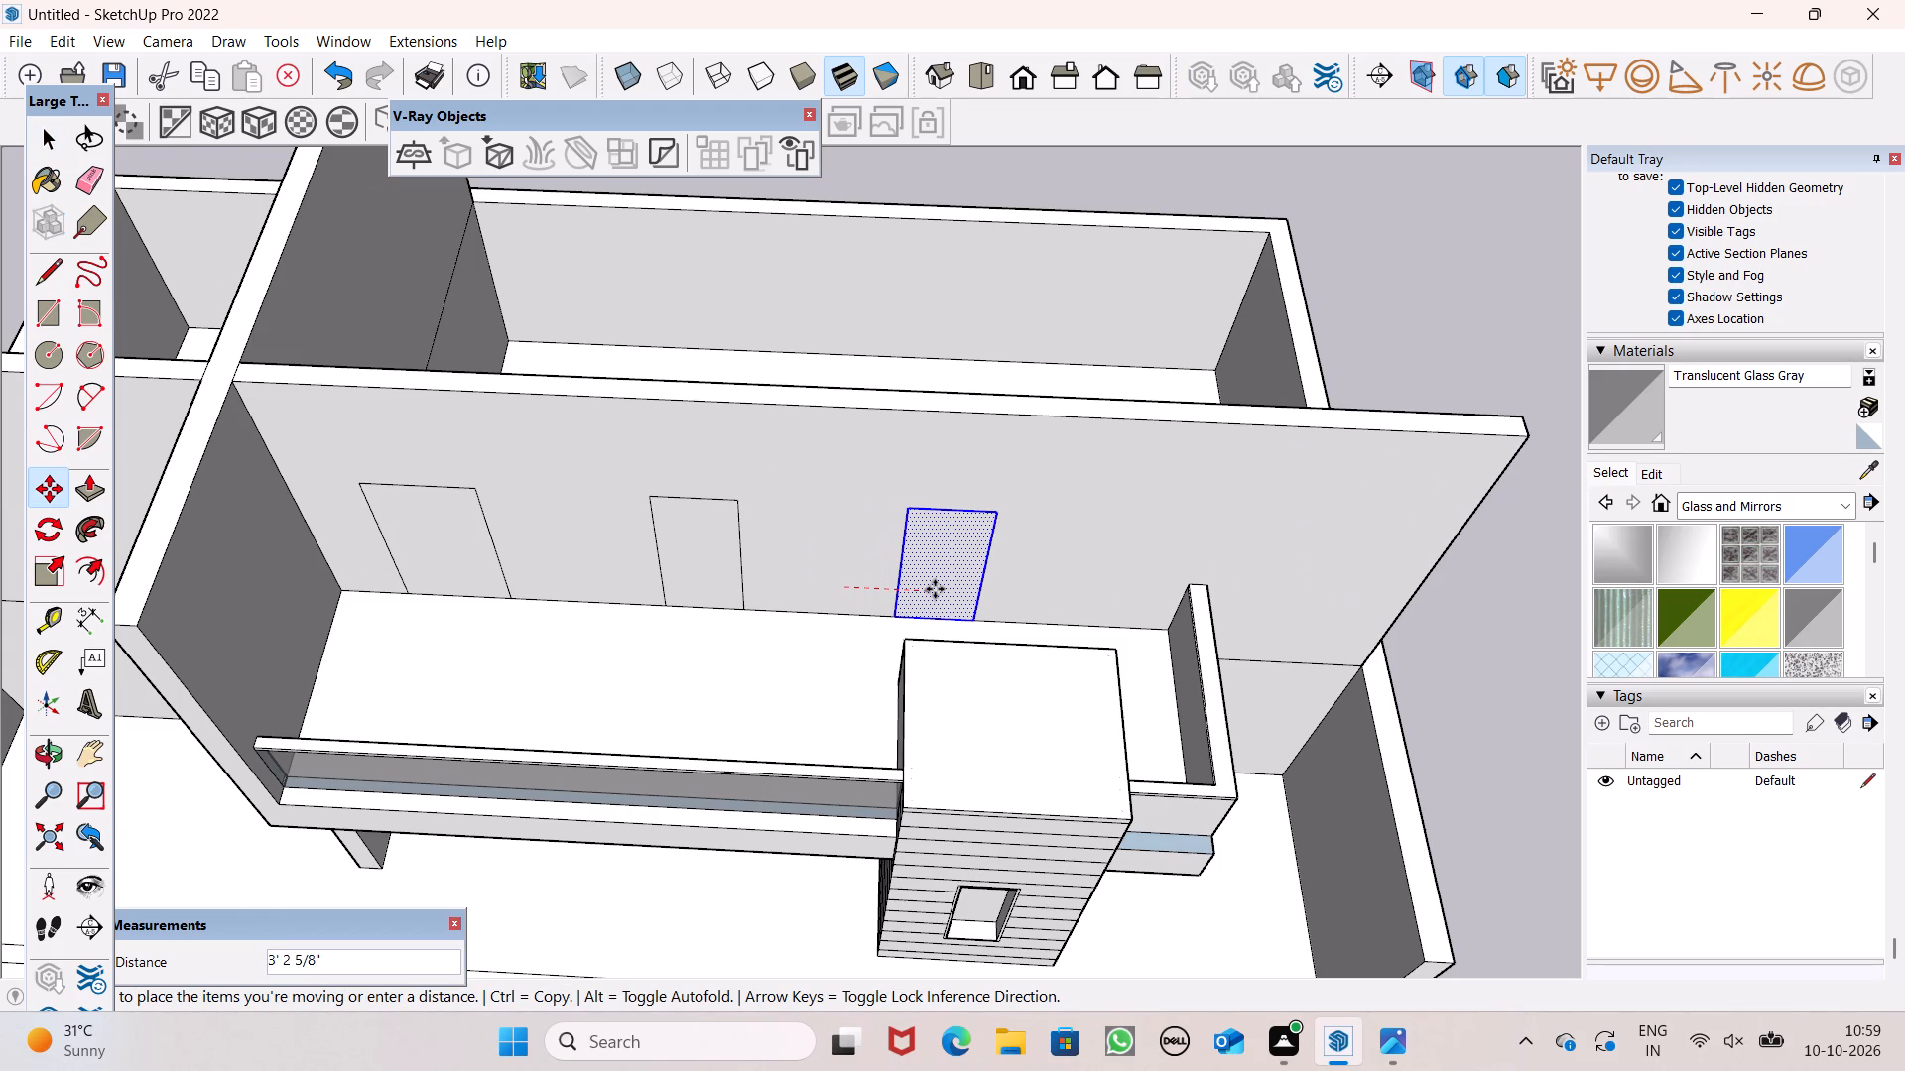
pyautogui.moveTo(935, 589); pyautogui.dragTo(937, 587)
pyautogui.scroll(-3, 905, 528)
pyautogui.press('space')
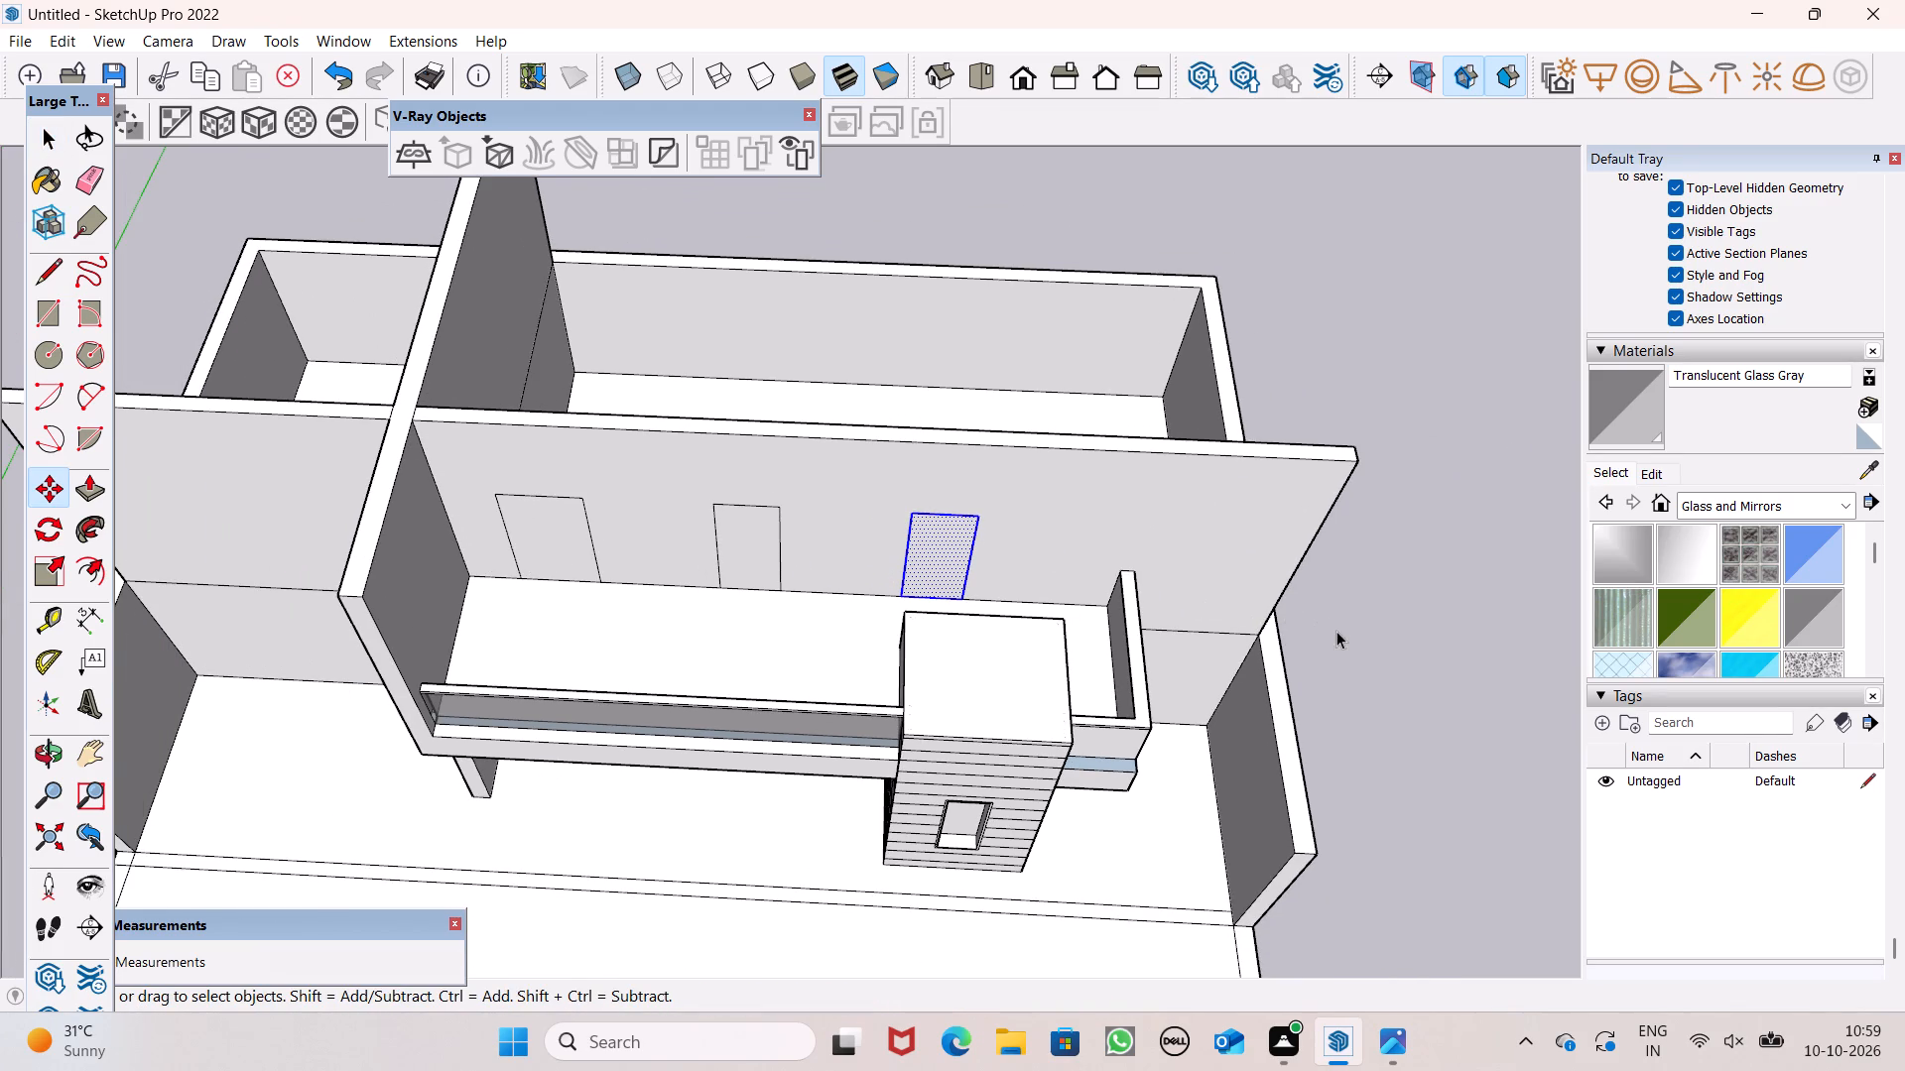
pyautogui.click(1344, 624)
# Push the three door rectangles about 9 1/4" through the wall behind the balcony to cut open doorways.
pyautogui.click(92, 499)
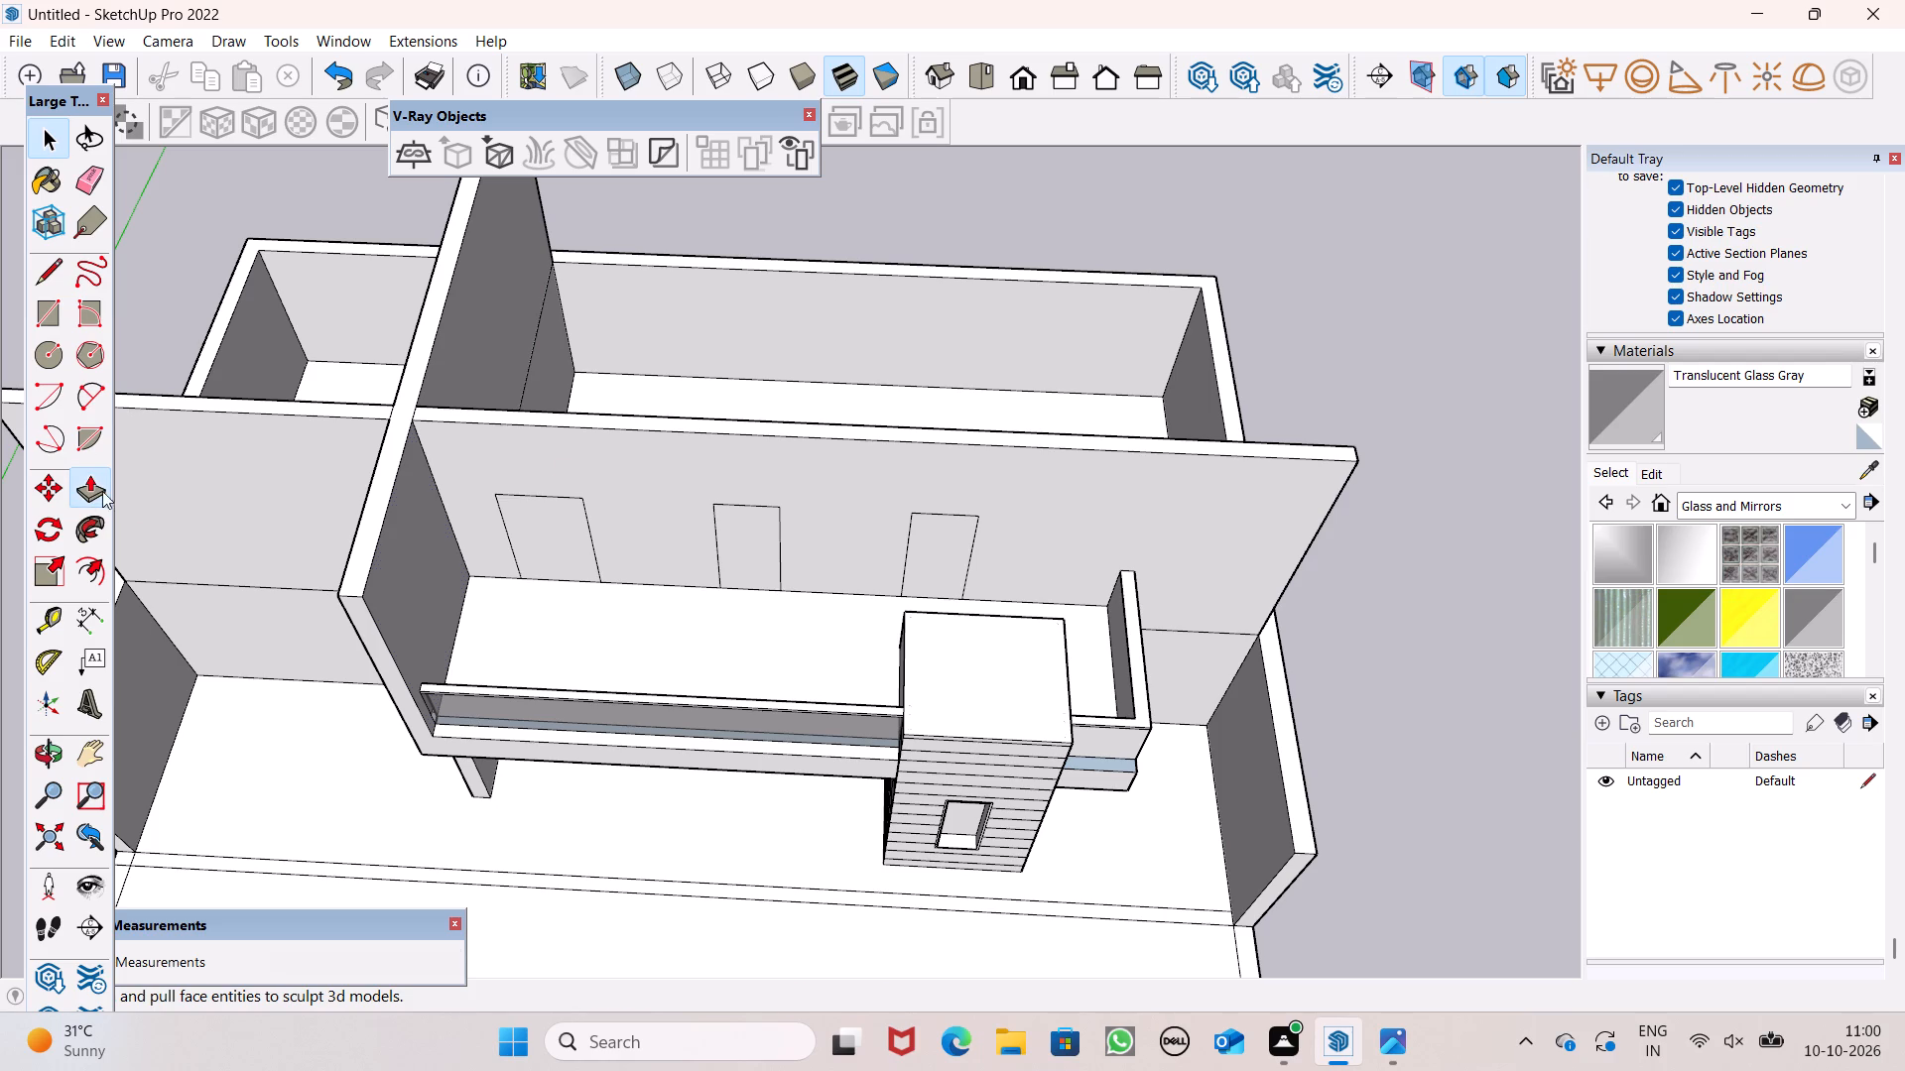
pyautogui.moveTo(562, 557); pyautogui.dragTo(543, 560)
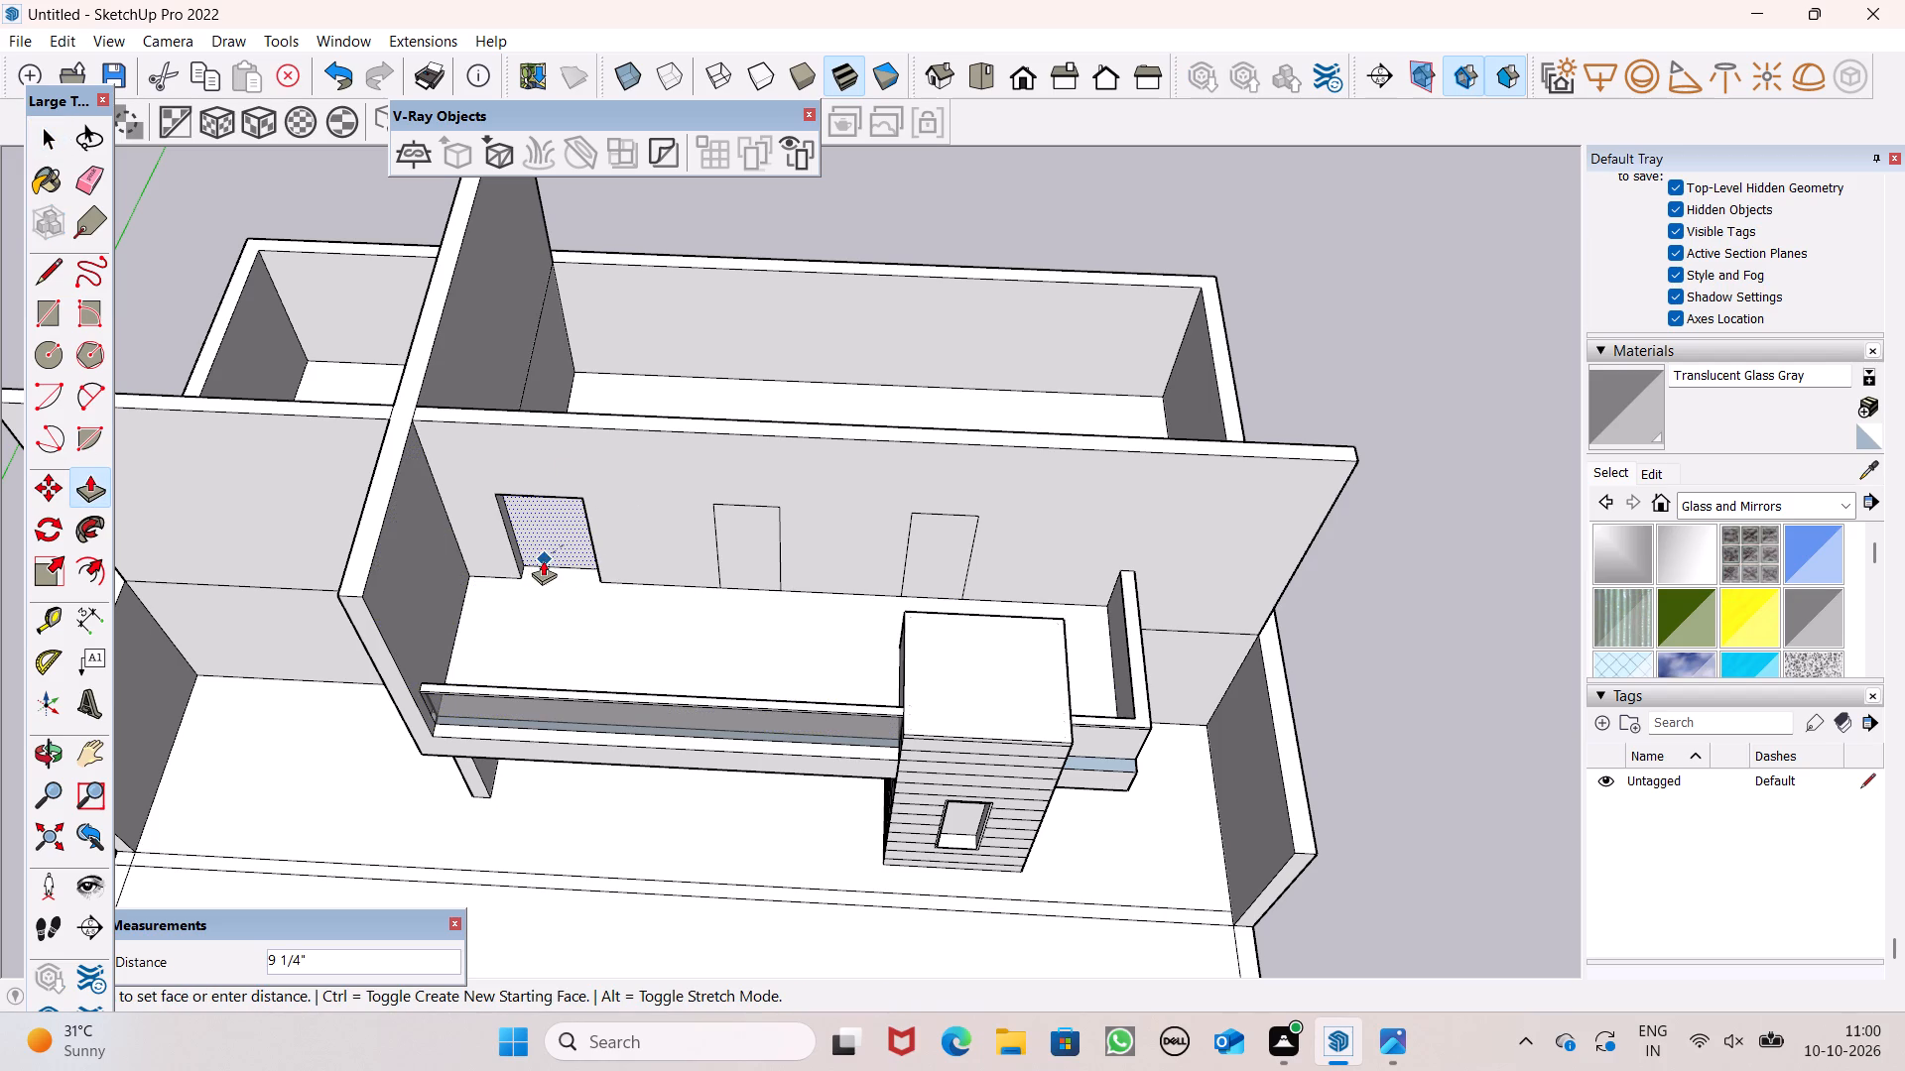
pyautogui.moveTo(543, 560); pyautogui.dragTo(545, 513)
pyautogui.moveTo(548, 512); pyautogui.dragTo(559, 507)
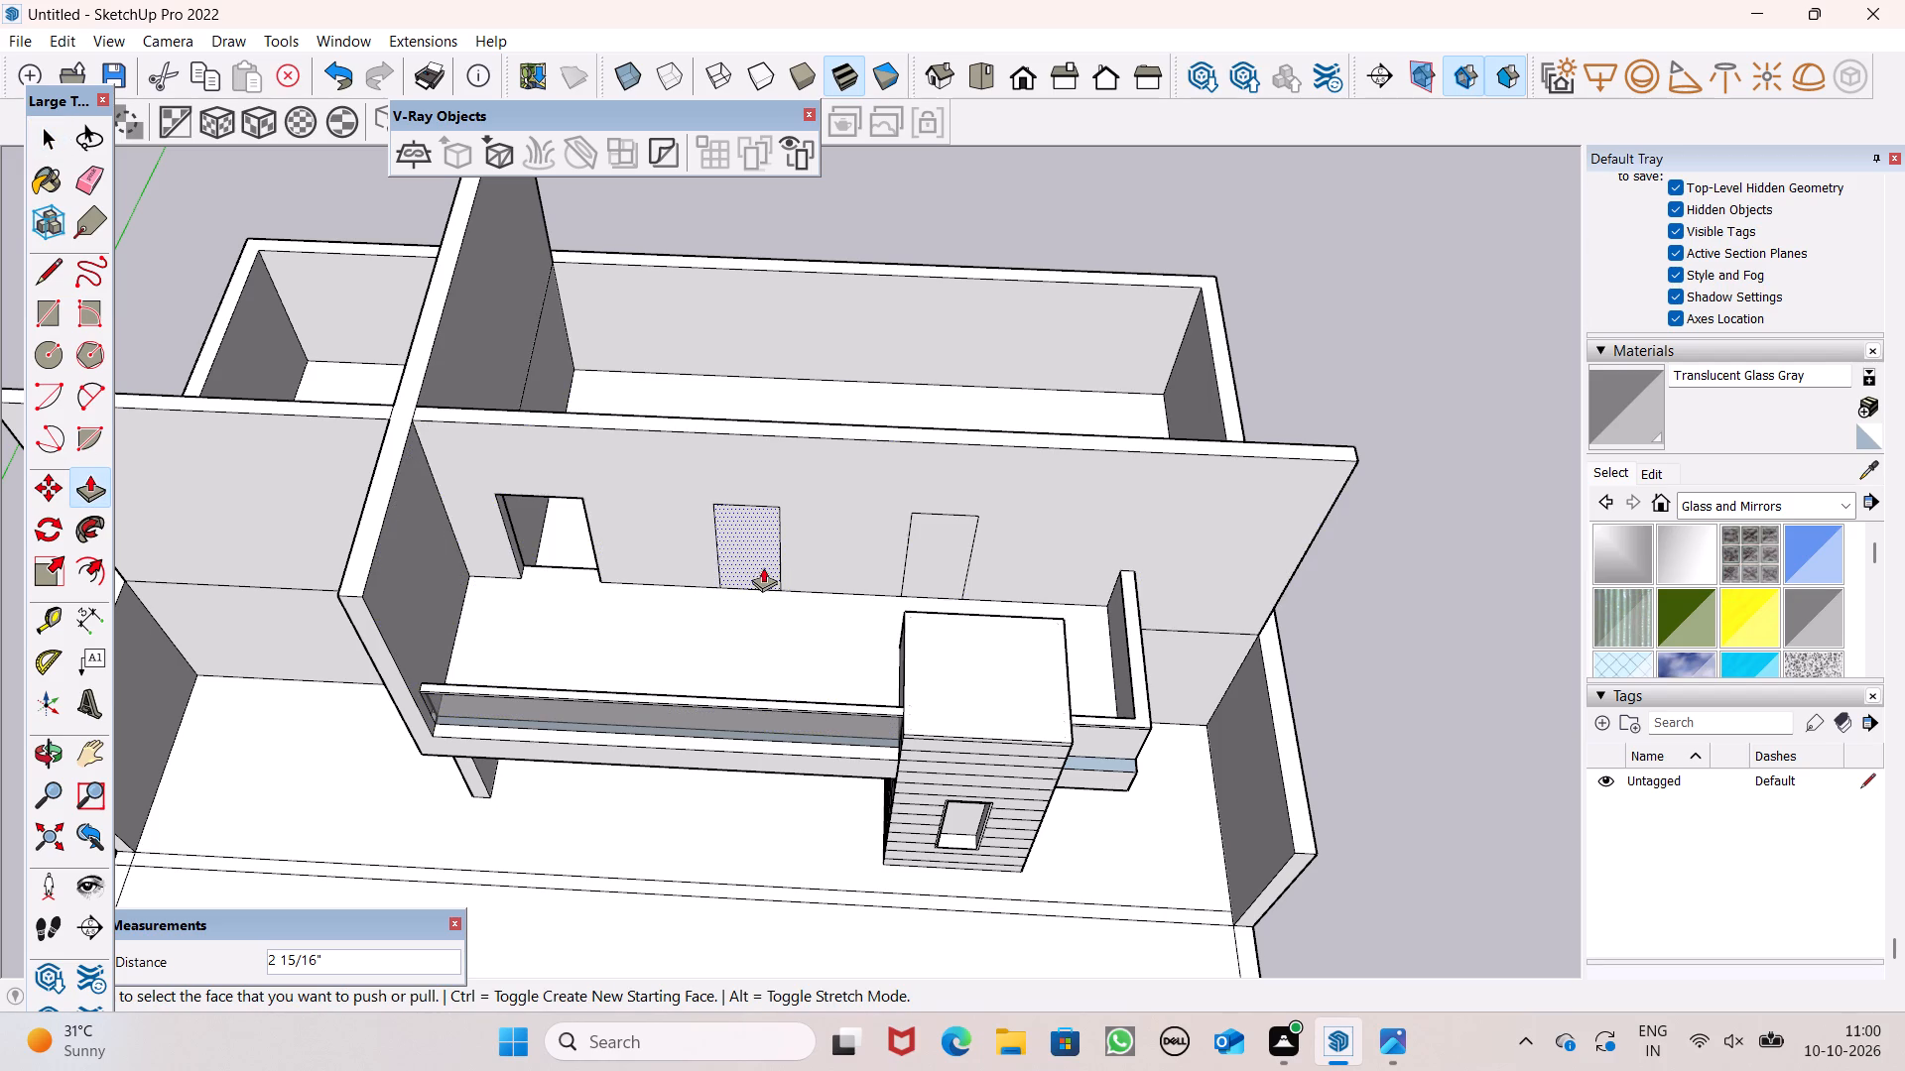
pyautogui.moveTo(750, 569); pyautogui.dragTo(768, 526)
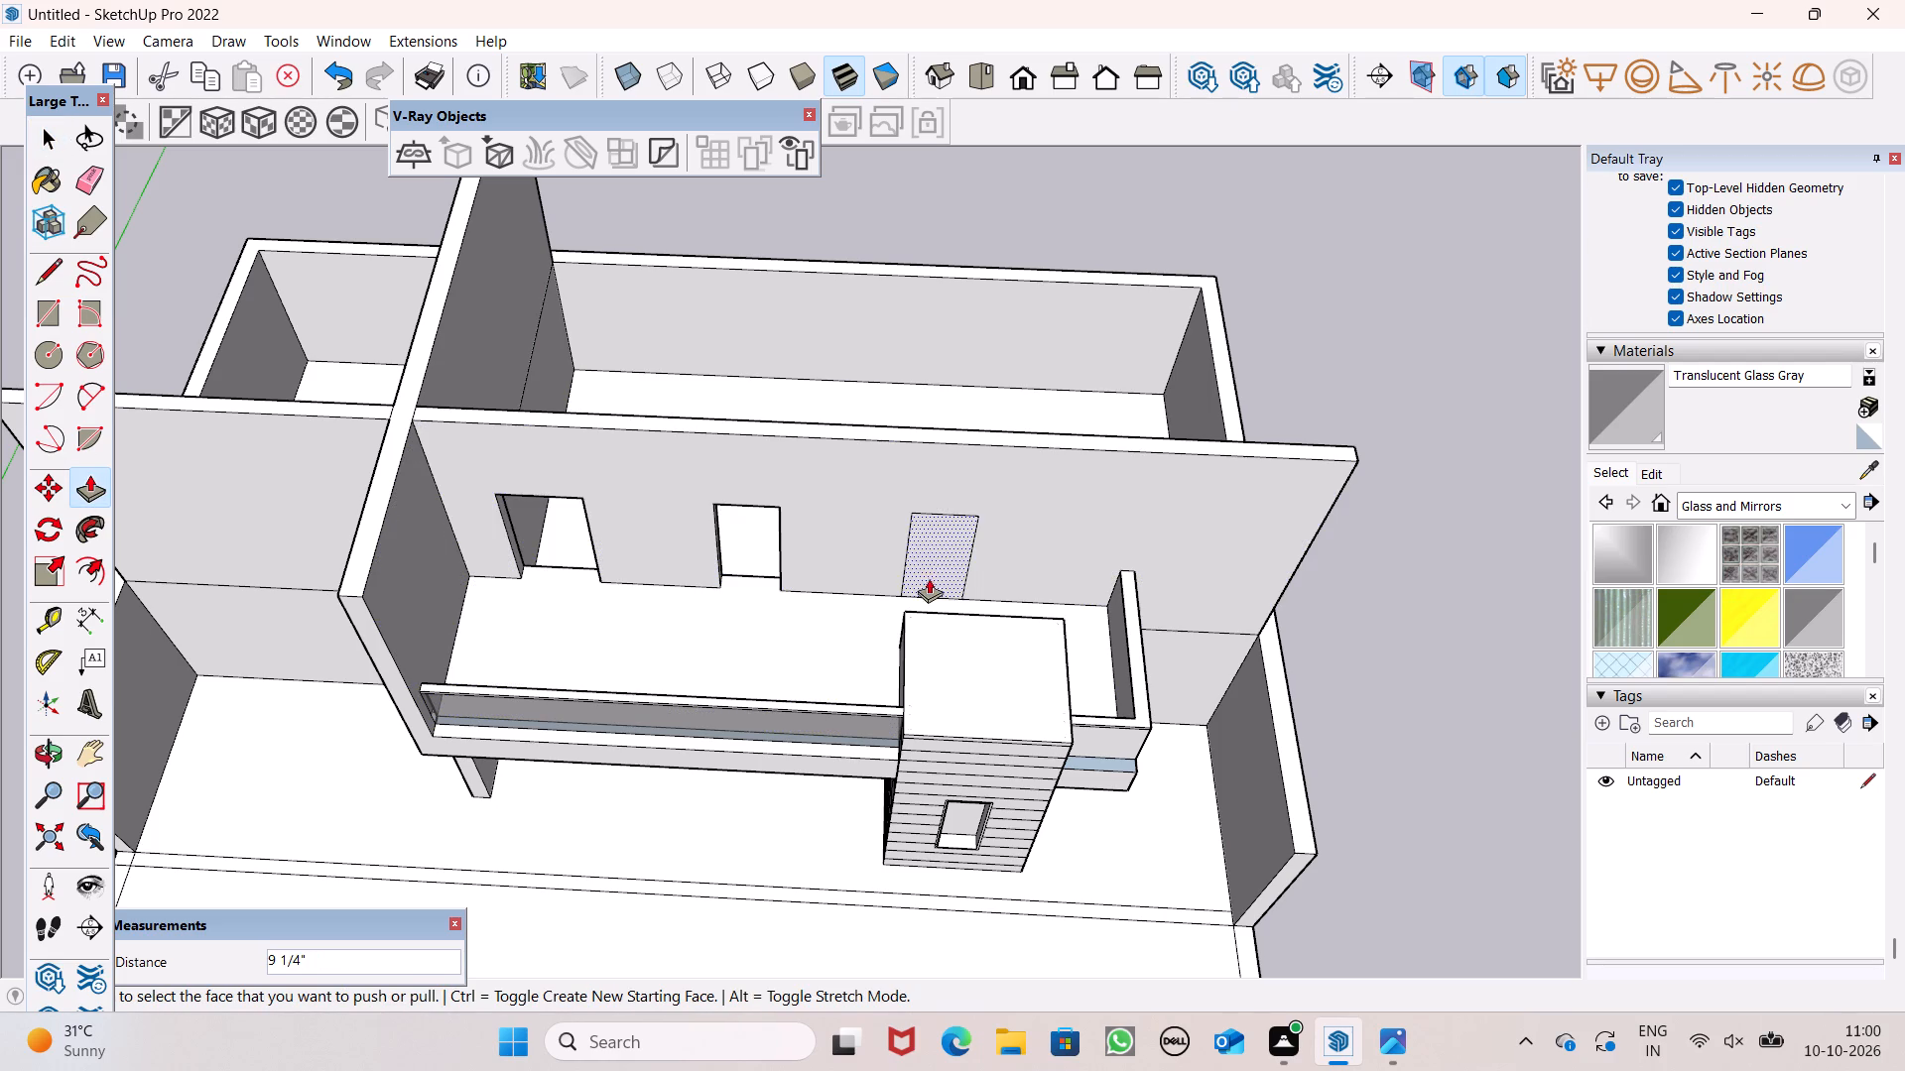
pyautogui.moveTo(932, 578); pyautogui.dragTo(929, 545)
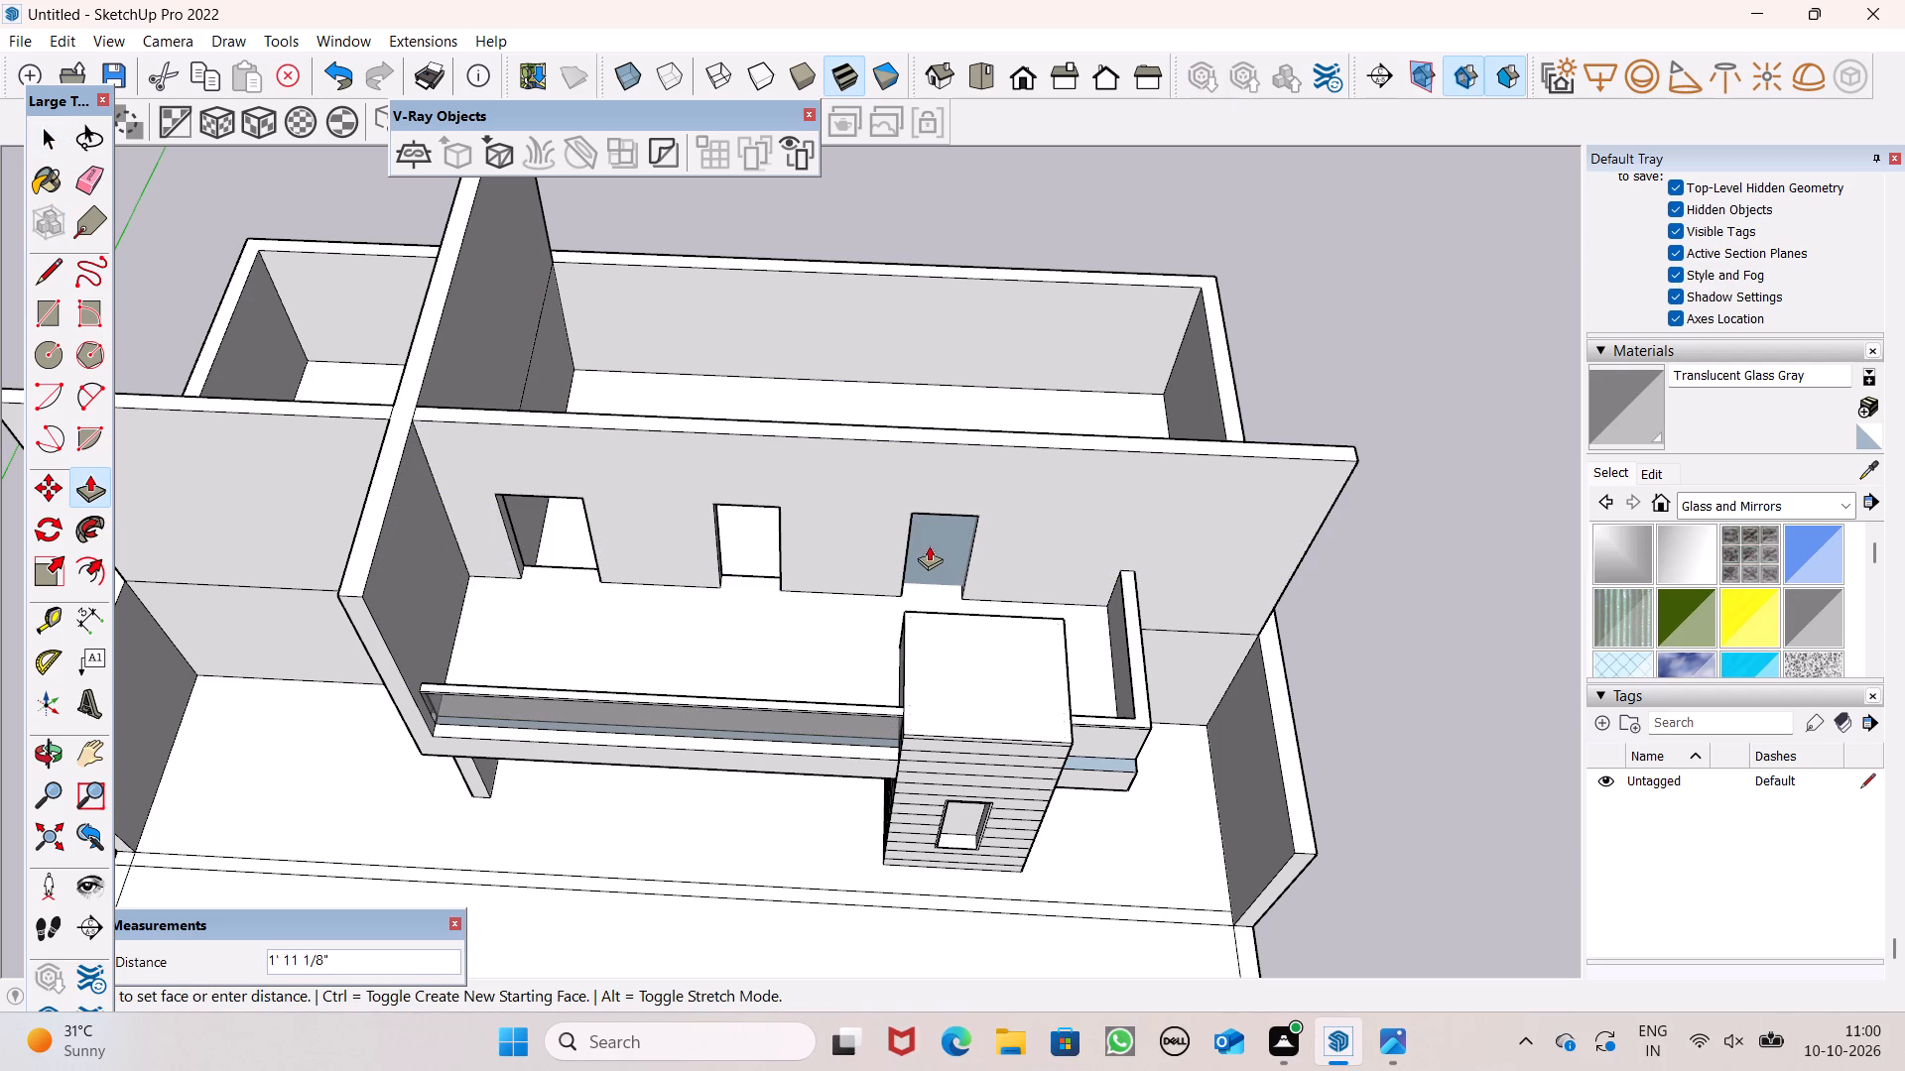
pyautogui.moveTo(929, 545); pyautogui.dragTo(948, 539)
pyautogui.scroll(-5, 834, 523)
pyautogui.moveTo(894, 559); pyautogui.dragTo(860, 289, button='middle')
pyautogui.scroll(1, 857, 287)
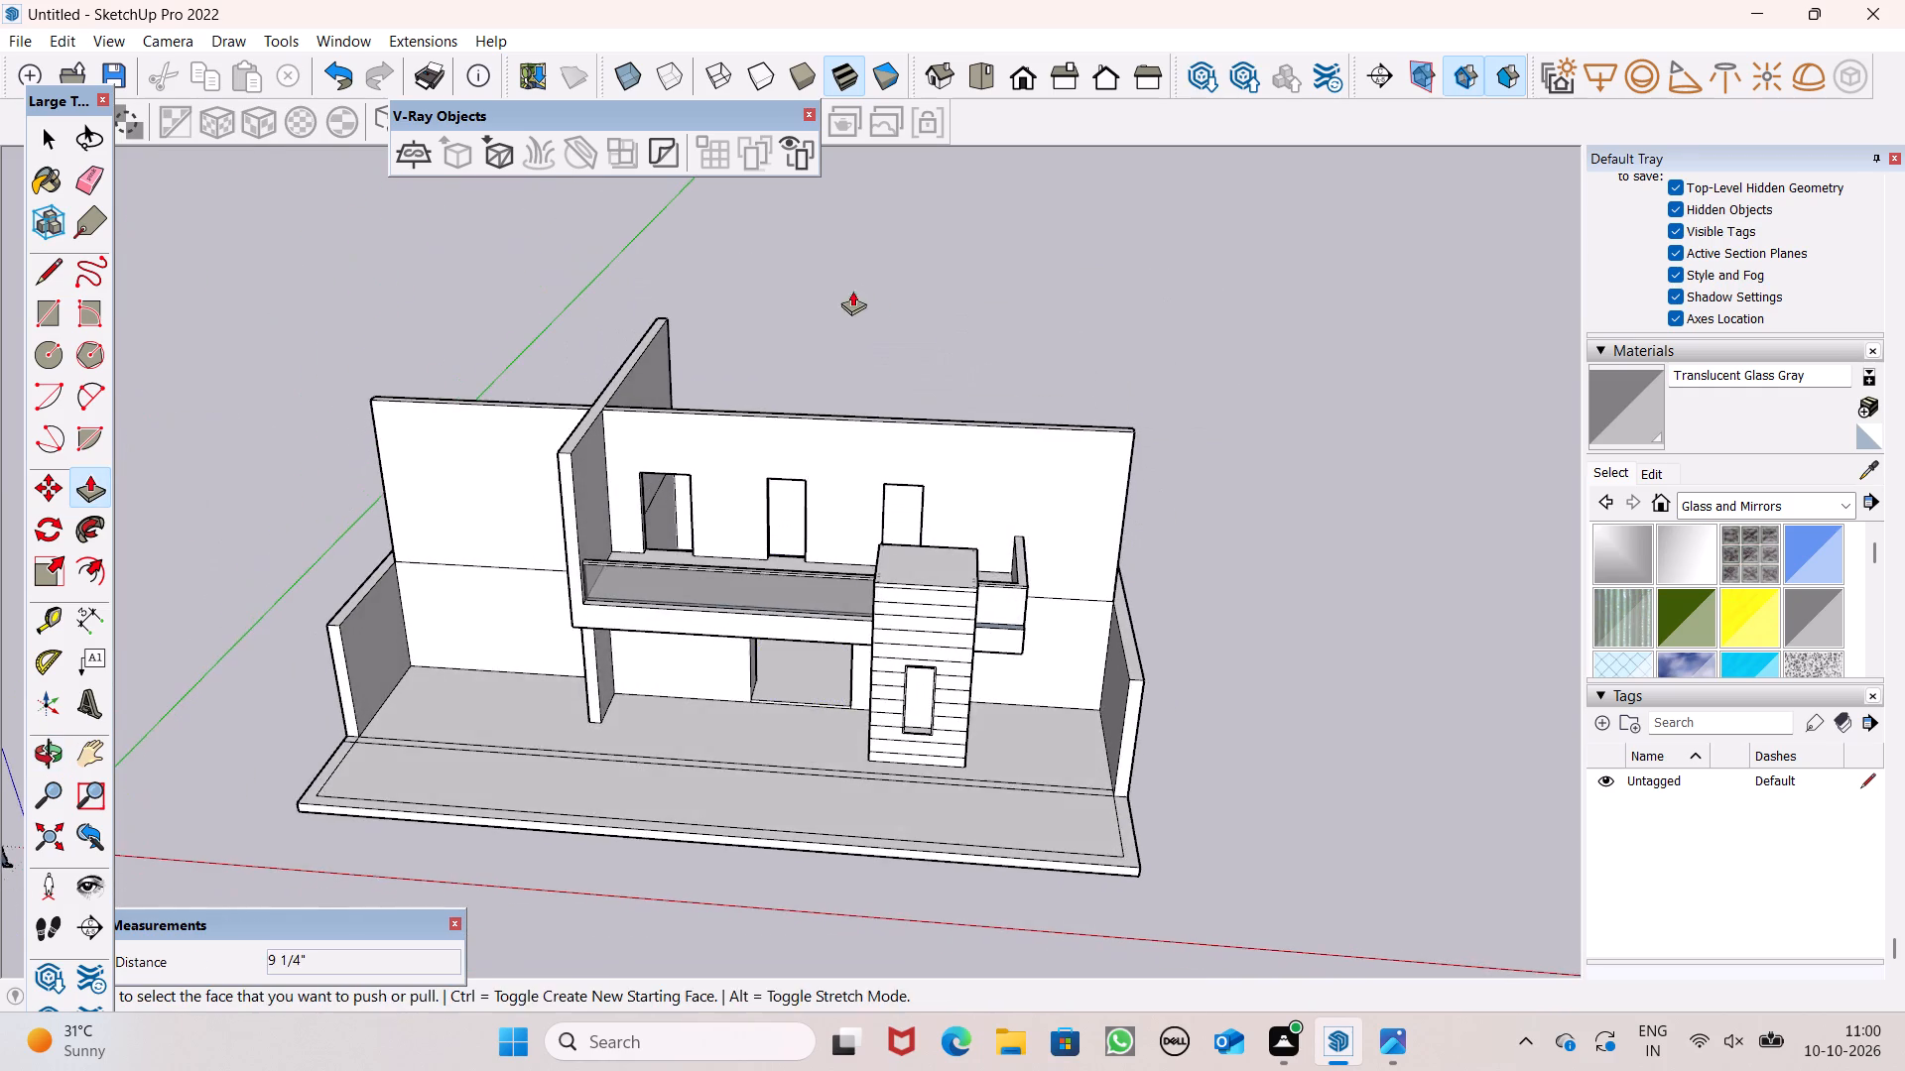
pyautogui.press('space')
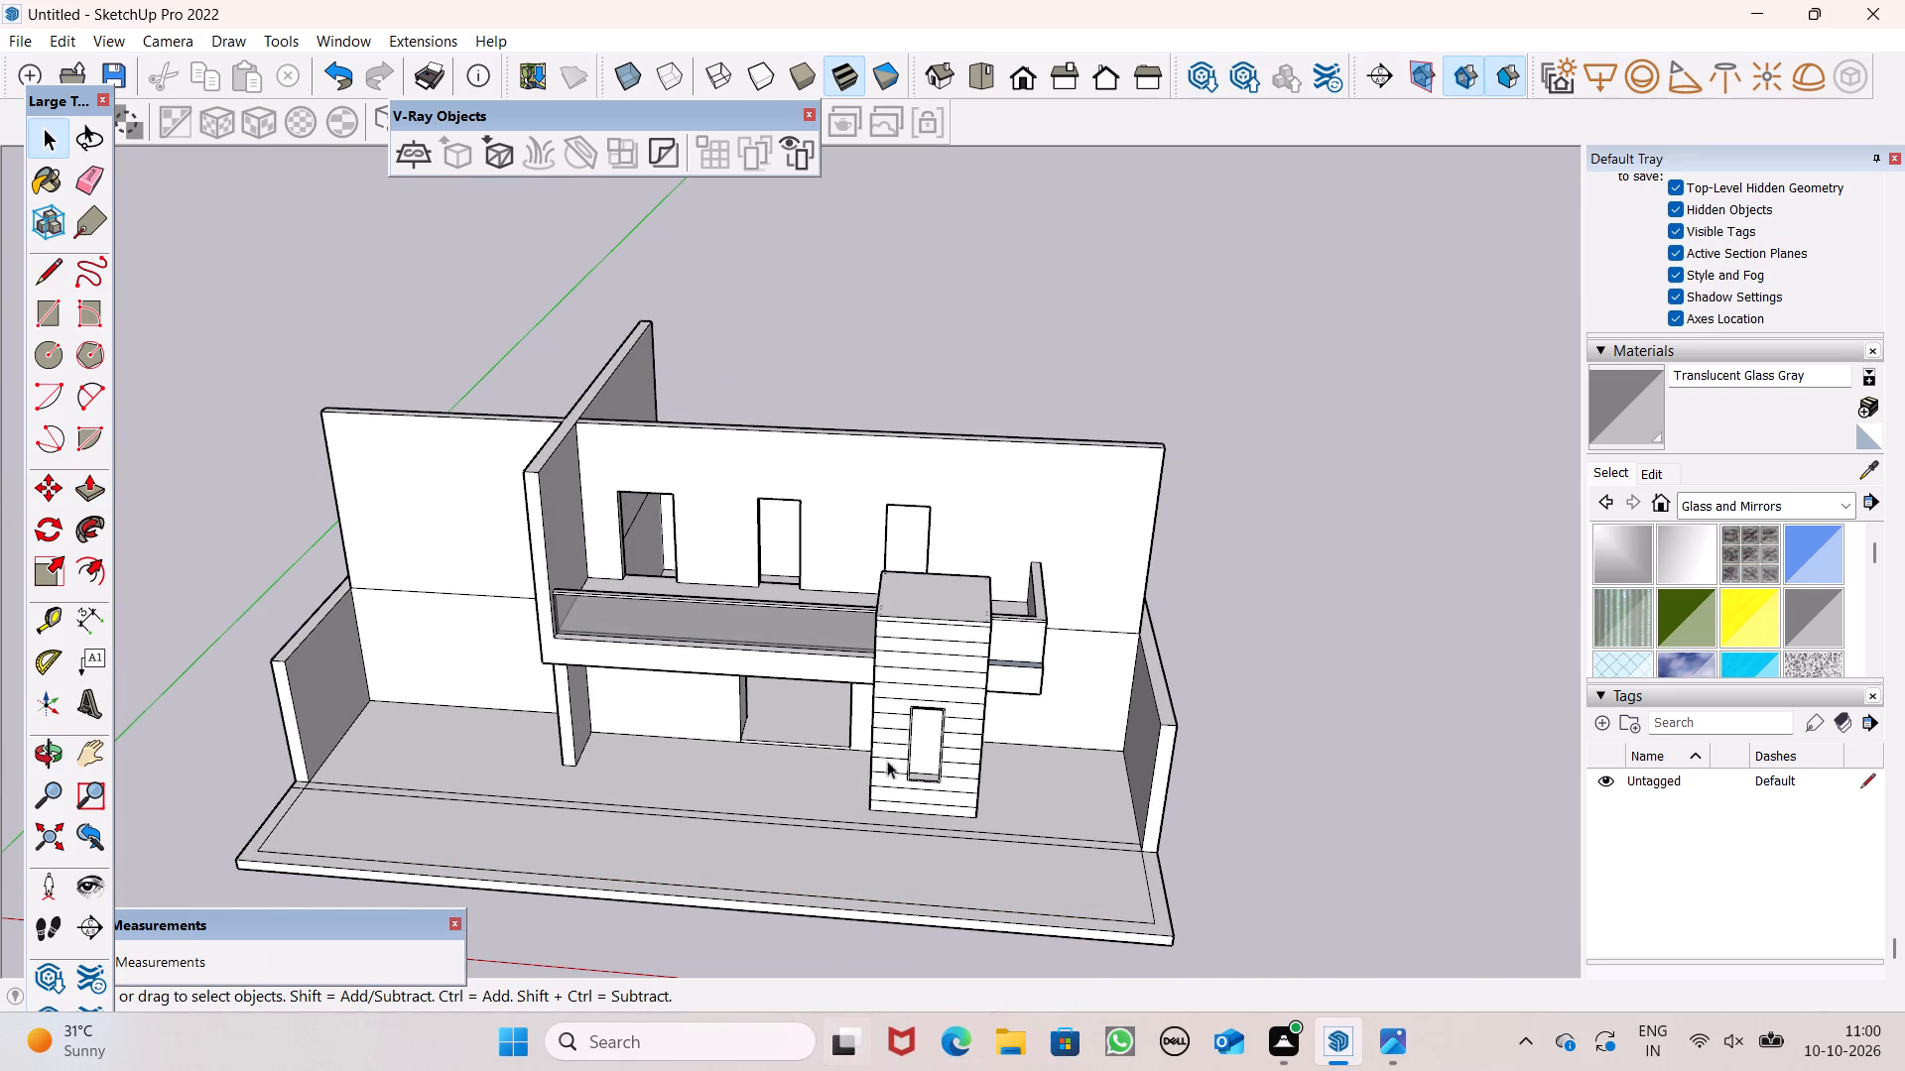
# Erase the stray cross line and the long line beside the wall on the underside of the balcony.
pyautogui.moveTo(948, 785); pyautogui.dragTo(931, 705, button='middle')
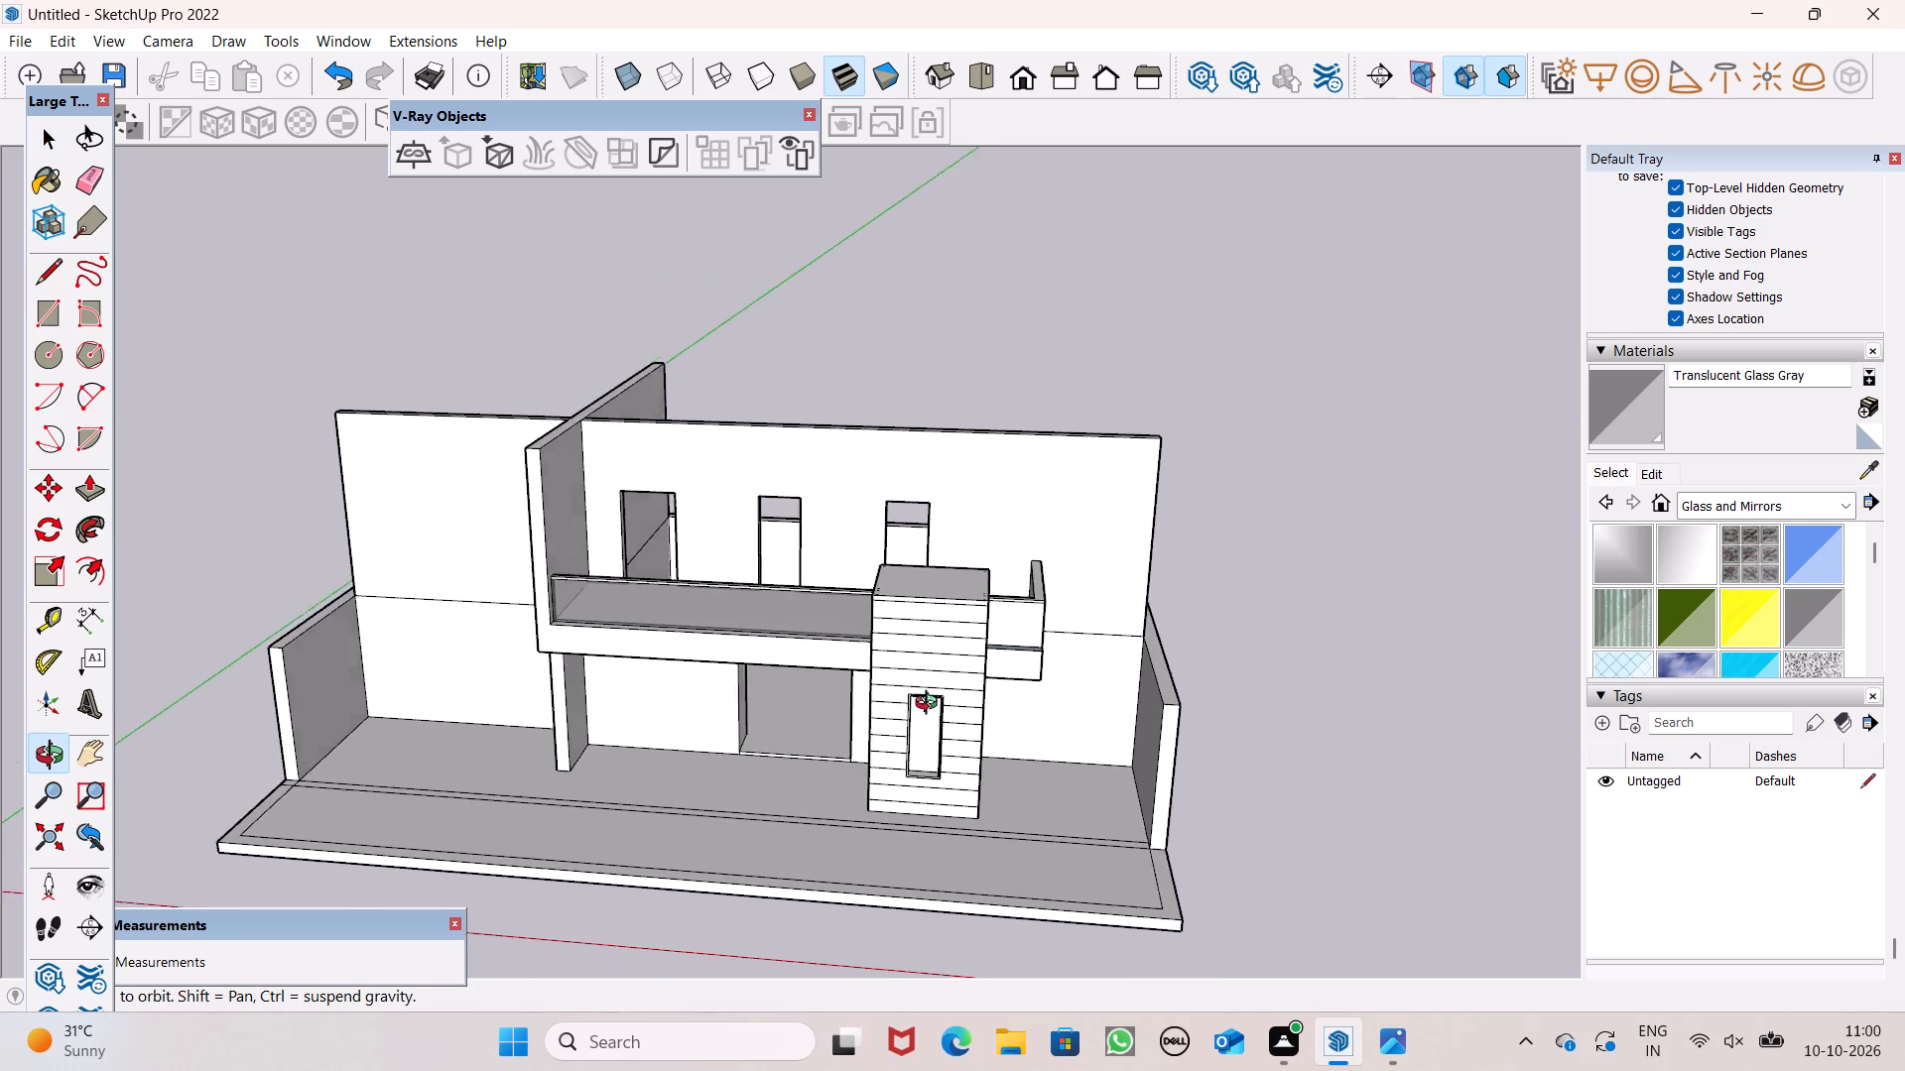
pyautogui.moveTo(931, 705); pyautogui.dragTo(999, 674, button='middle')
pyautogui.scroll(1, 930, 705)
pyautogui.scroll(-4, 994, 674)
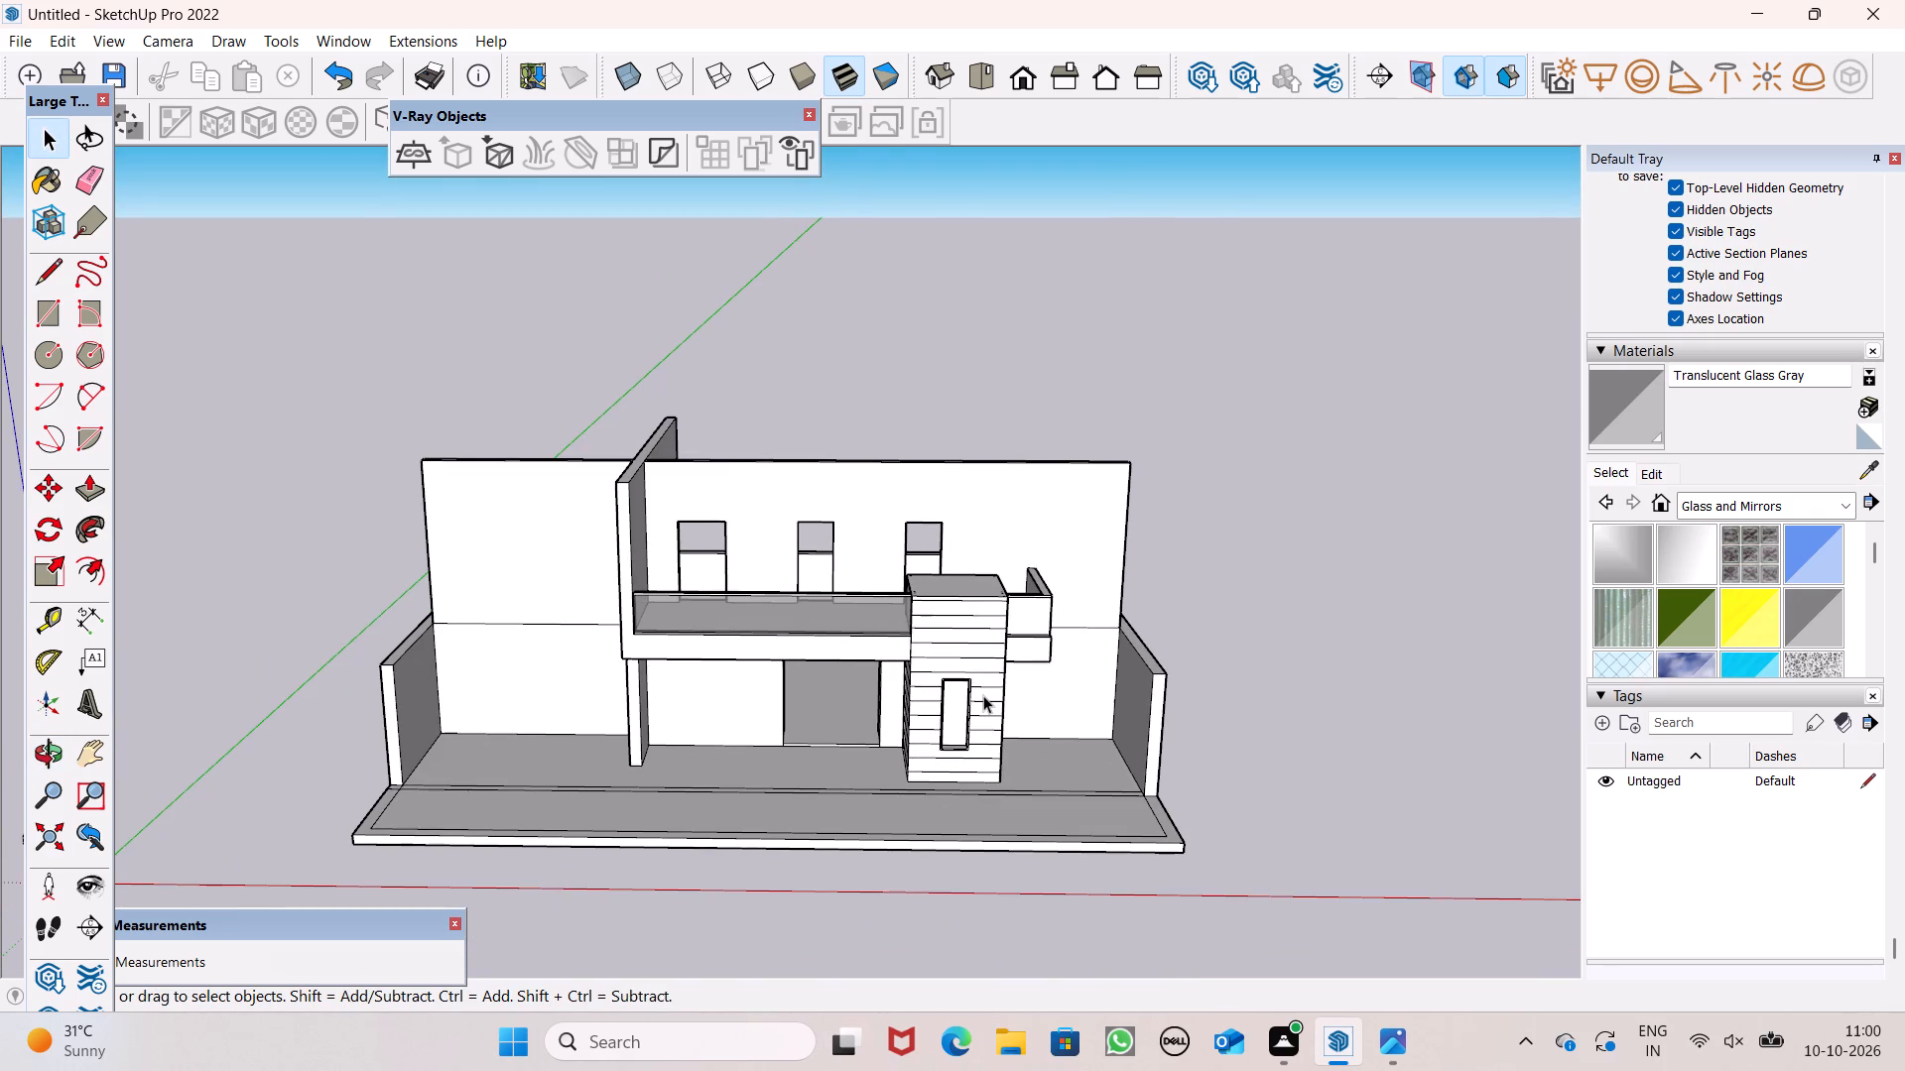
pyautogui.scroll(-2, 983, 695)
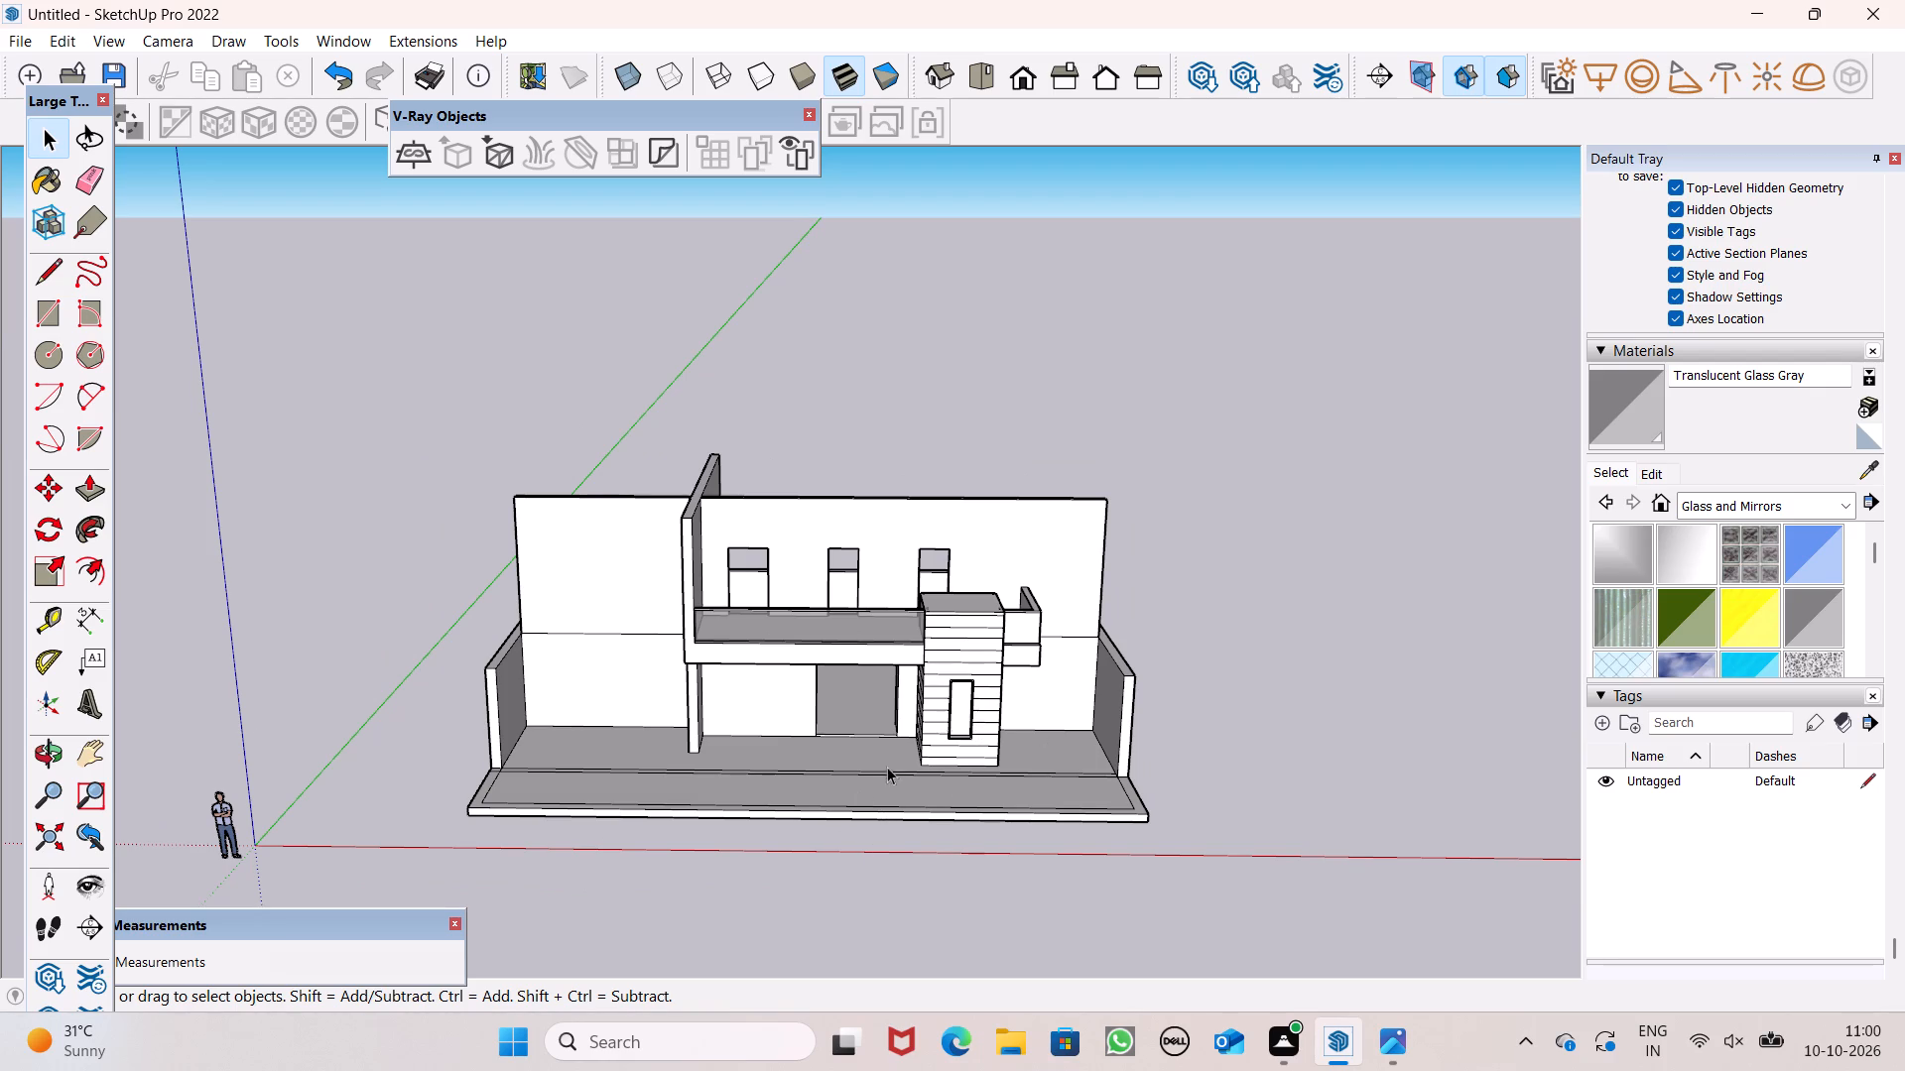
pyautogui.moveTo(934, 685); pyautogui.dragTo(999, 398, button='middle')
pyautogui.scroll(1, 999, 398)
pyautogui.scroll(2, 917, 572)
pyautogui.moveTo(837, 687); pyautogui.dragTo(806, 654, button='middle')
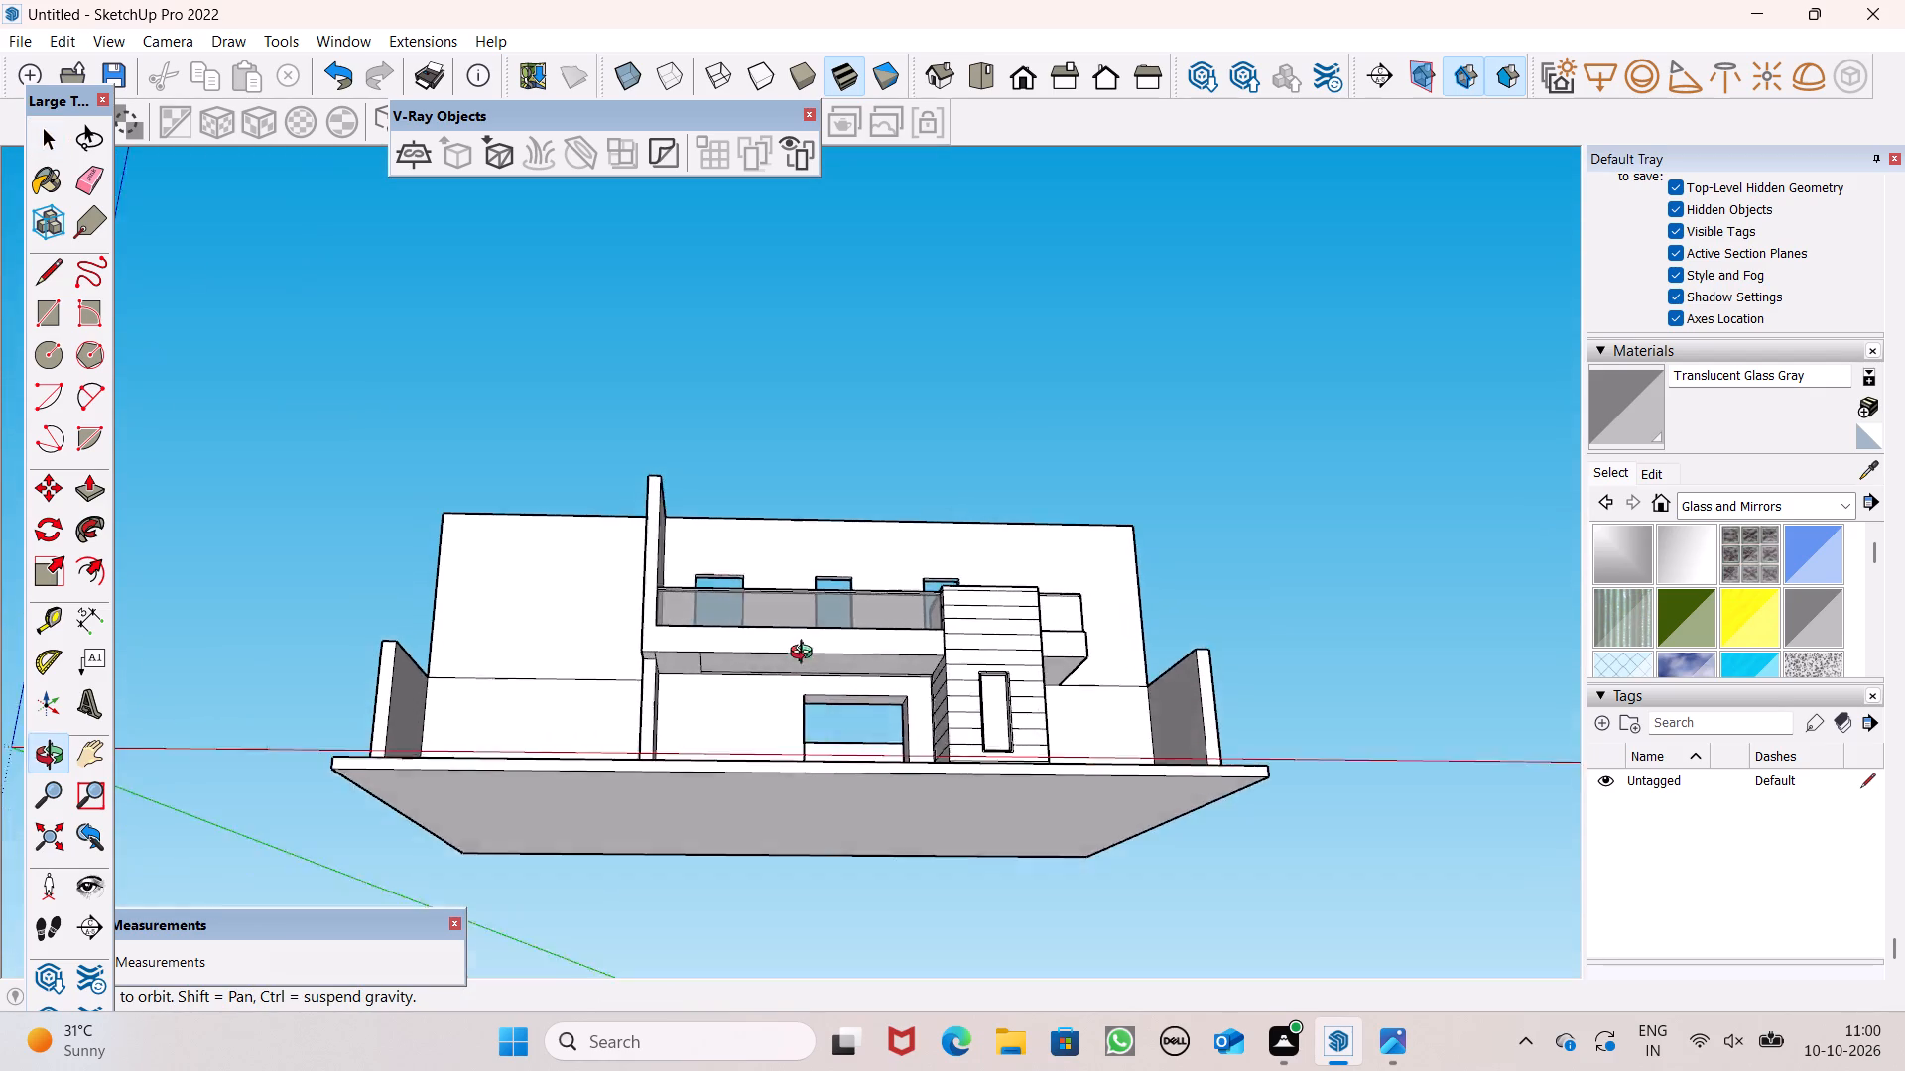
pyautogui.moveTo(806, 654); pyautogui.dragTo(791, 603, button='middle')
pyautogui.scroll(9, 770, 669)
pyautogui.scroll(-1, 752, 670)
pyautogui.scroll(2, 751, 666)
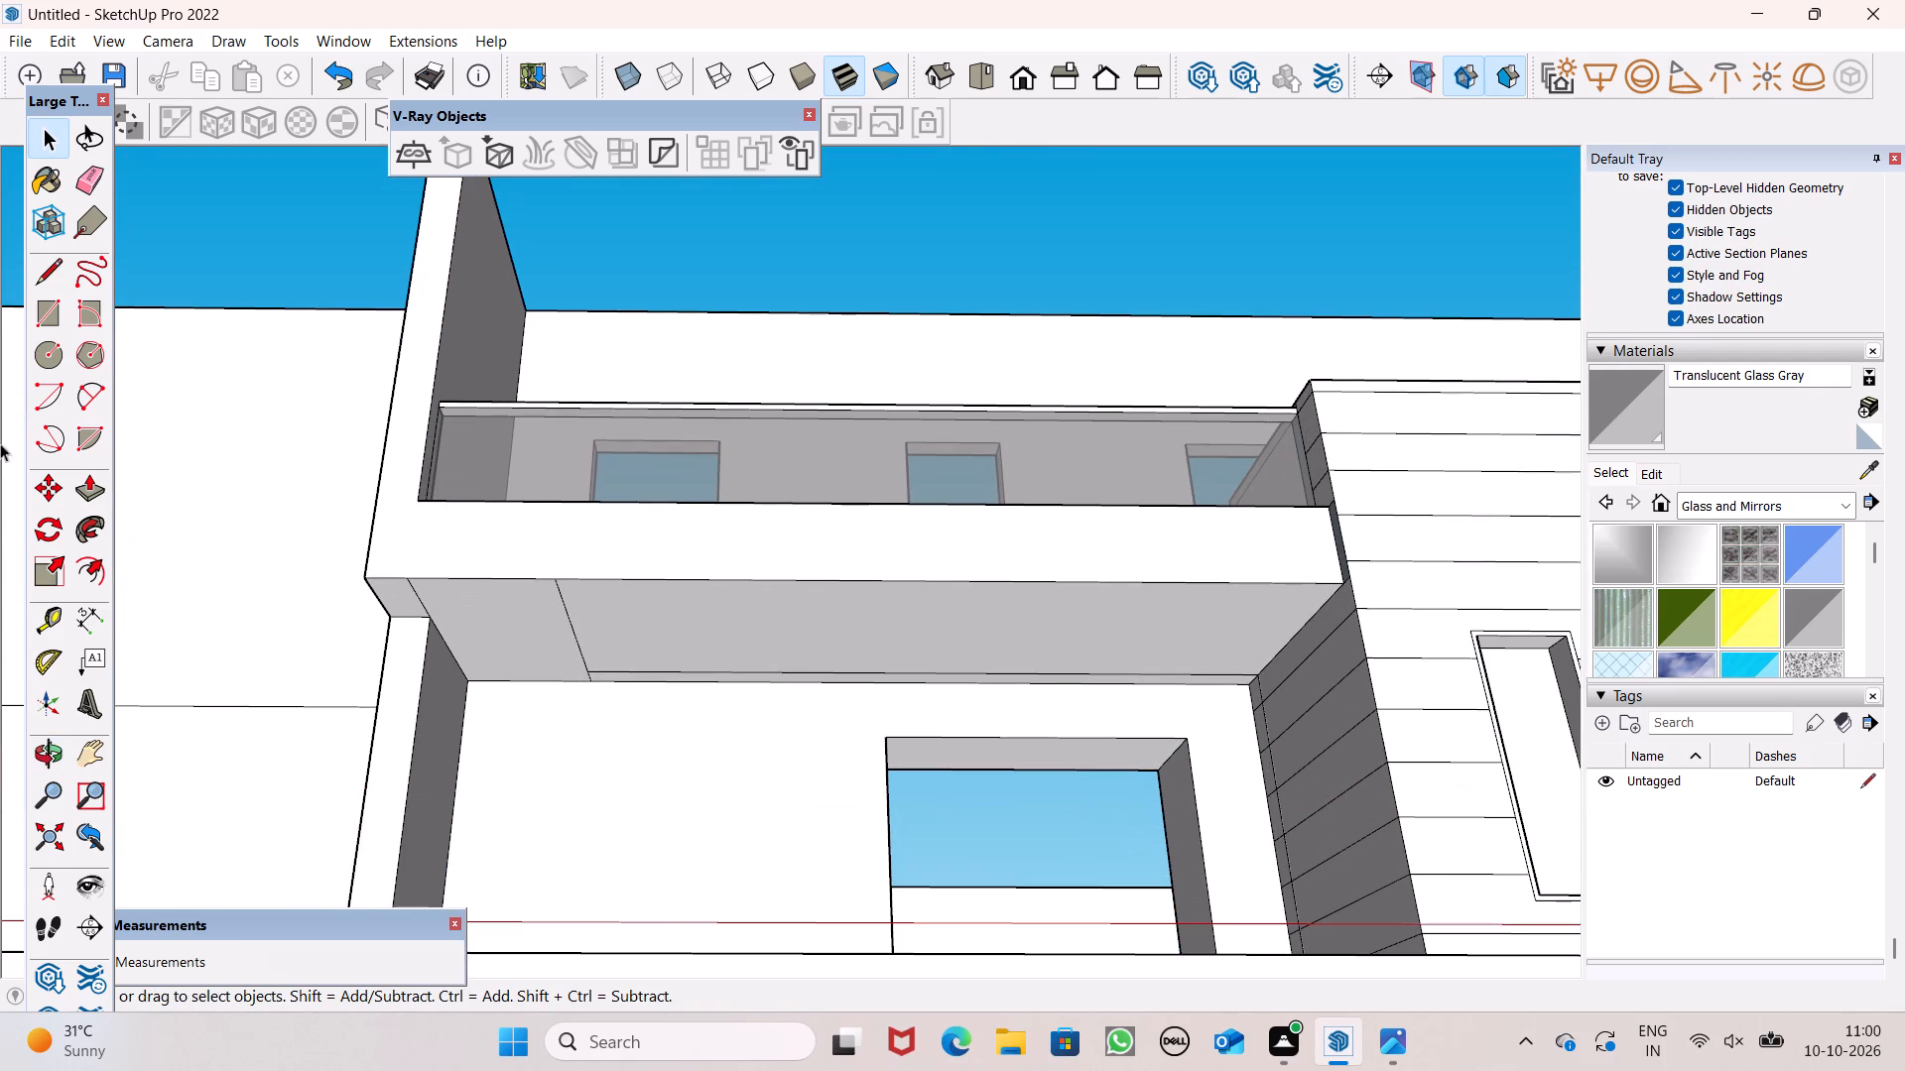
pyautogui.click(95, 196)
pyautogui.scroll(2, 592, 679)
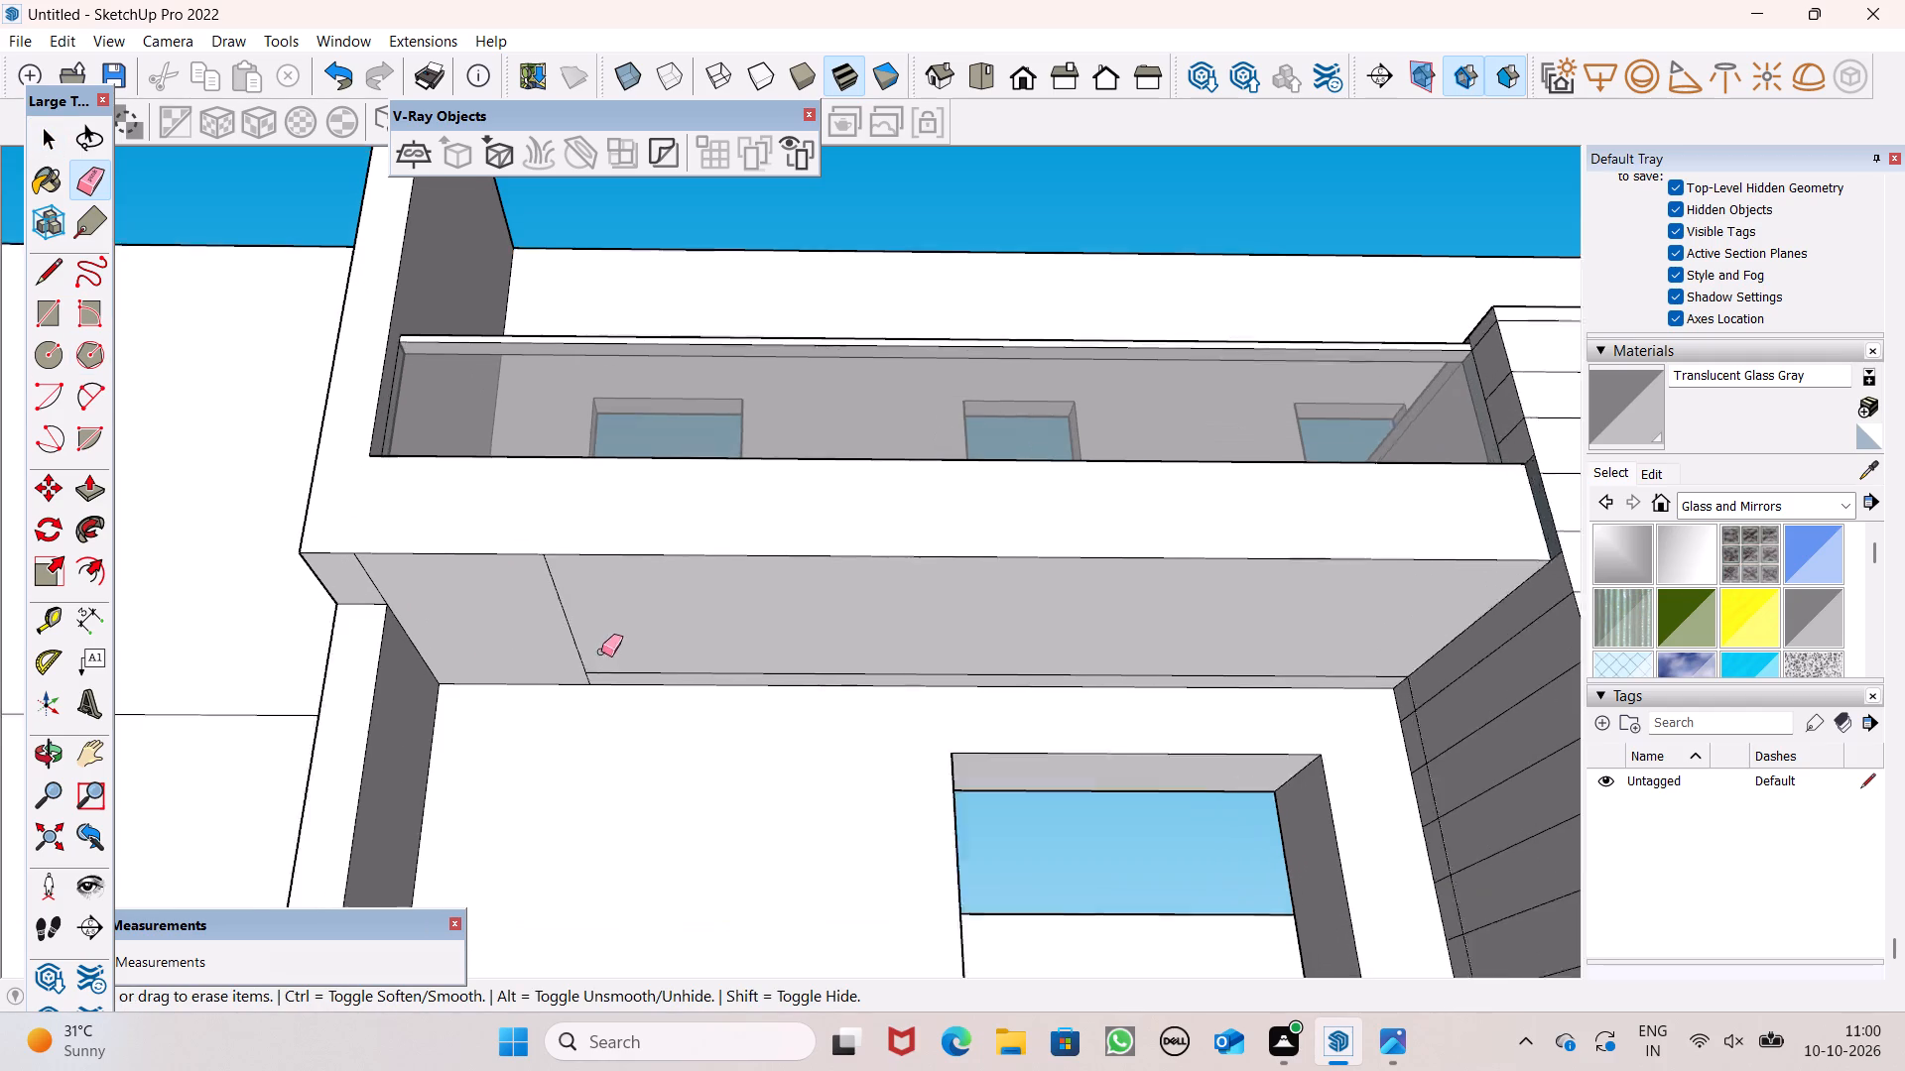
pyautogui.scroll(1, 601, 652)
pyautogui.moveTo(584, 622); pyautogui.dragTo(571, 633)
pyautogui.moveTo(609, 650); pyautogui.dragTo(590, 678)
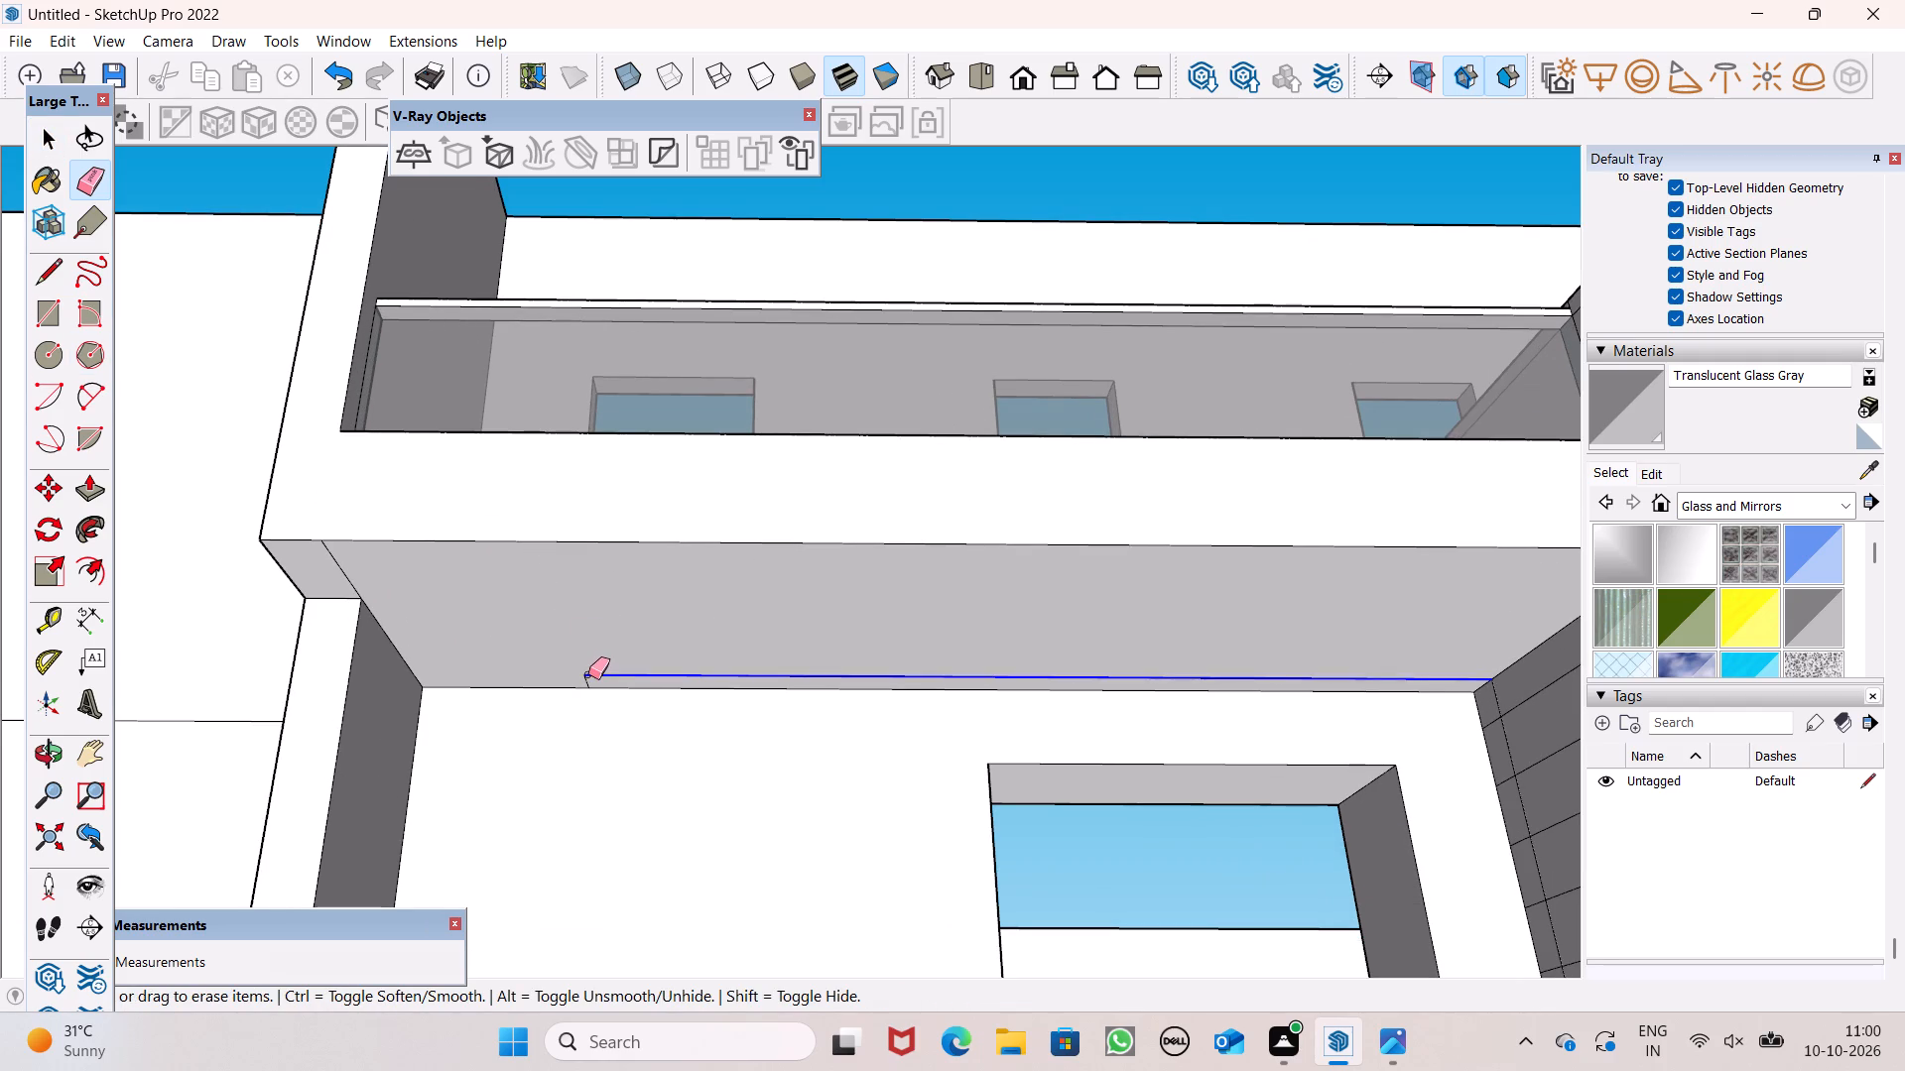
pyautogui.click(588, 674)
# Erase the upper segments of the stray vertical line on the striped block's side face, near the ground-floor wall.
pyautogui.scroll(-5, 610, 619)
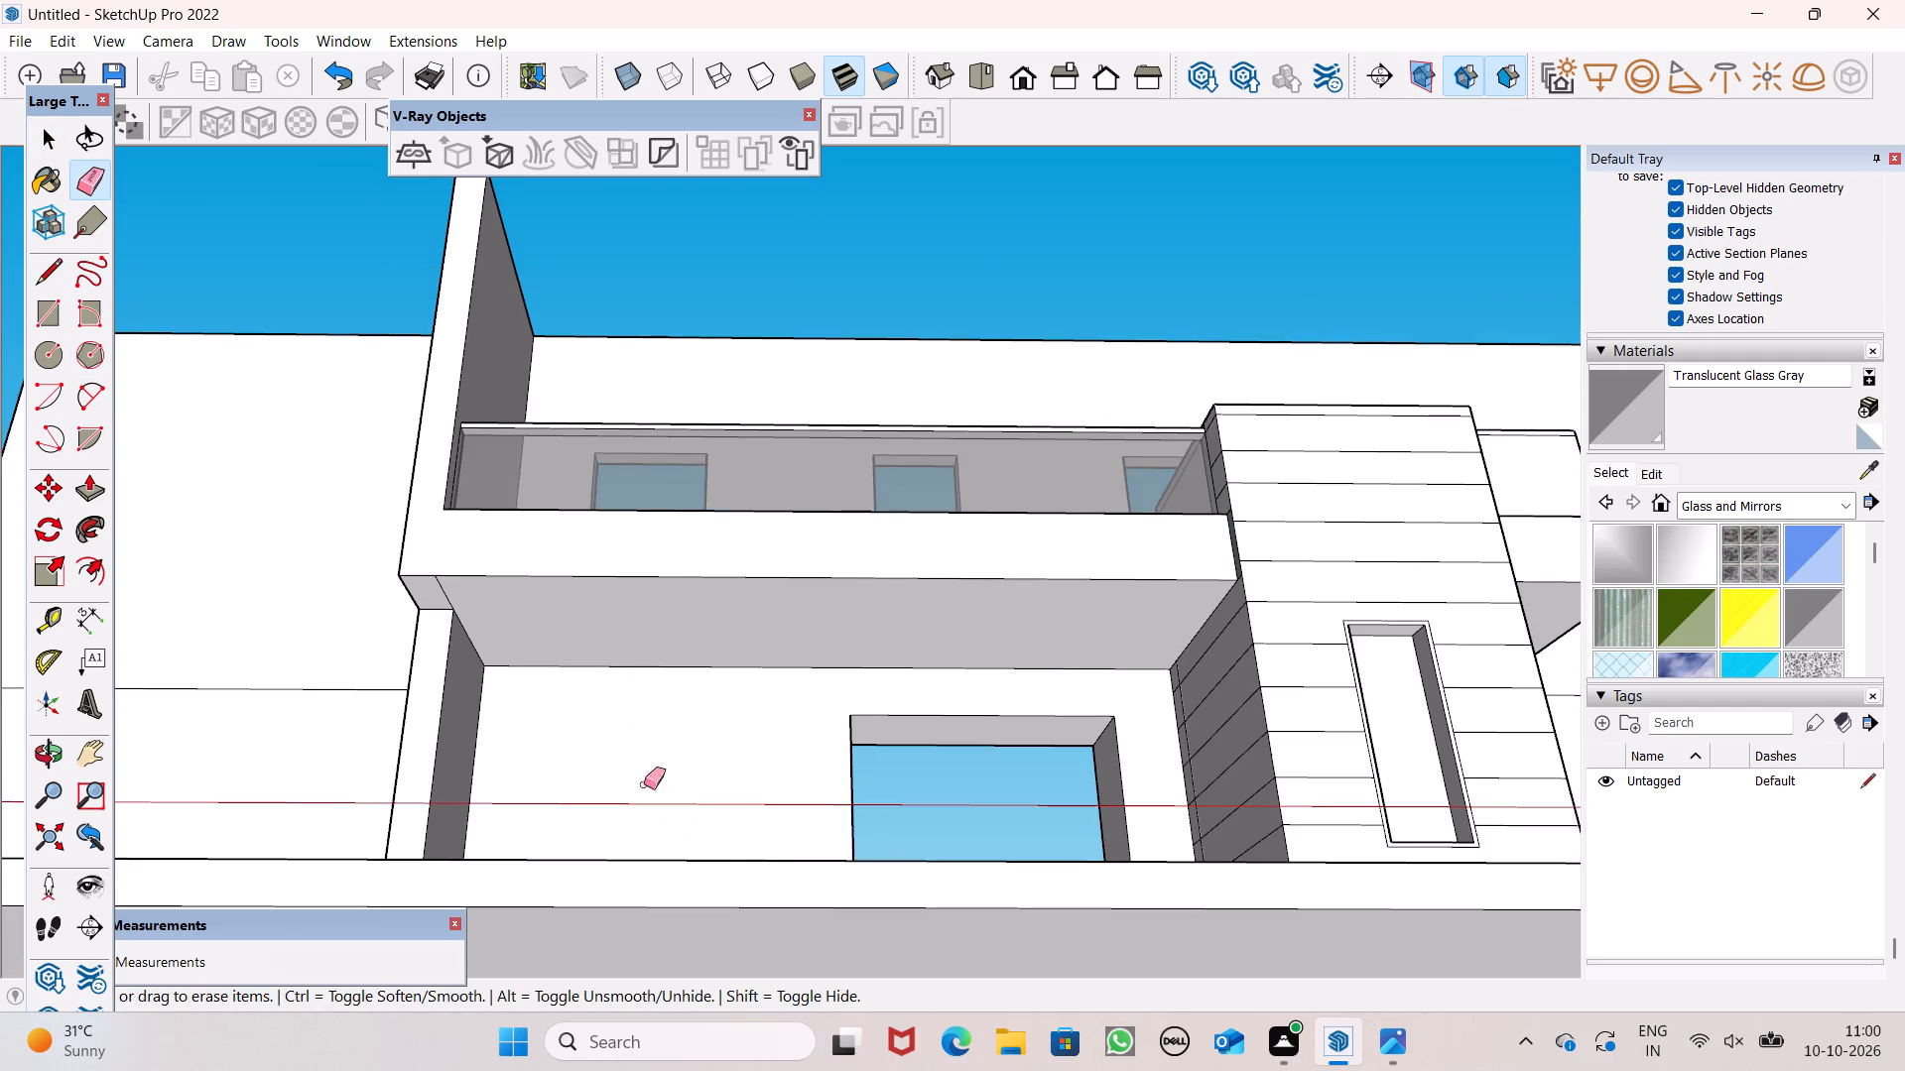
pyautogui.moveTo(709, 878); pyautogui.dragTo(1037, 987, button='middle')
pyautogui.scroll(5, 1064, 686)
pyautogui.scroll(6, 975, 662)
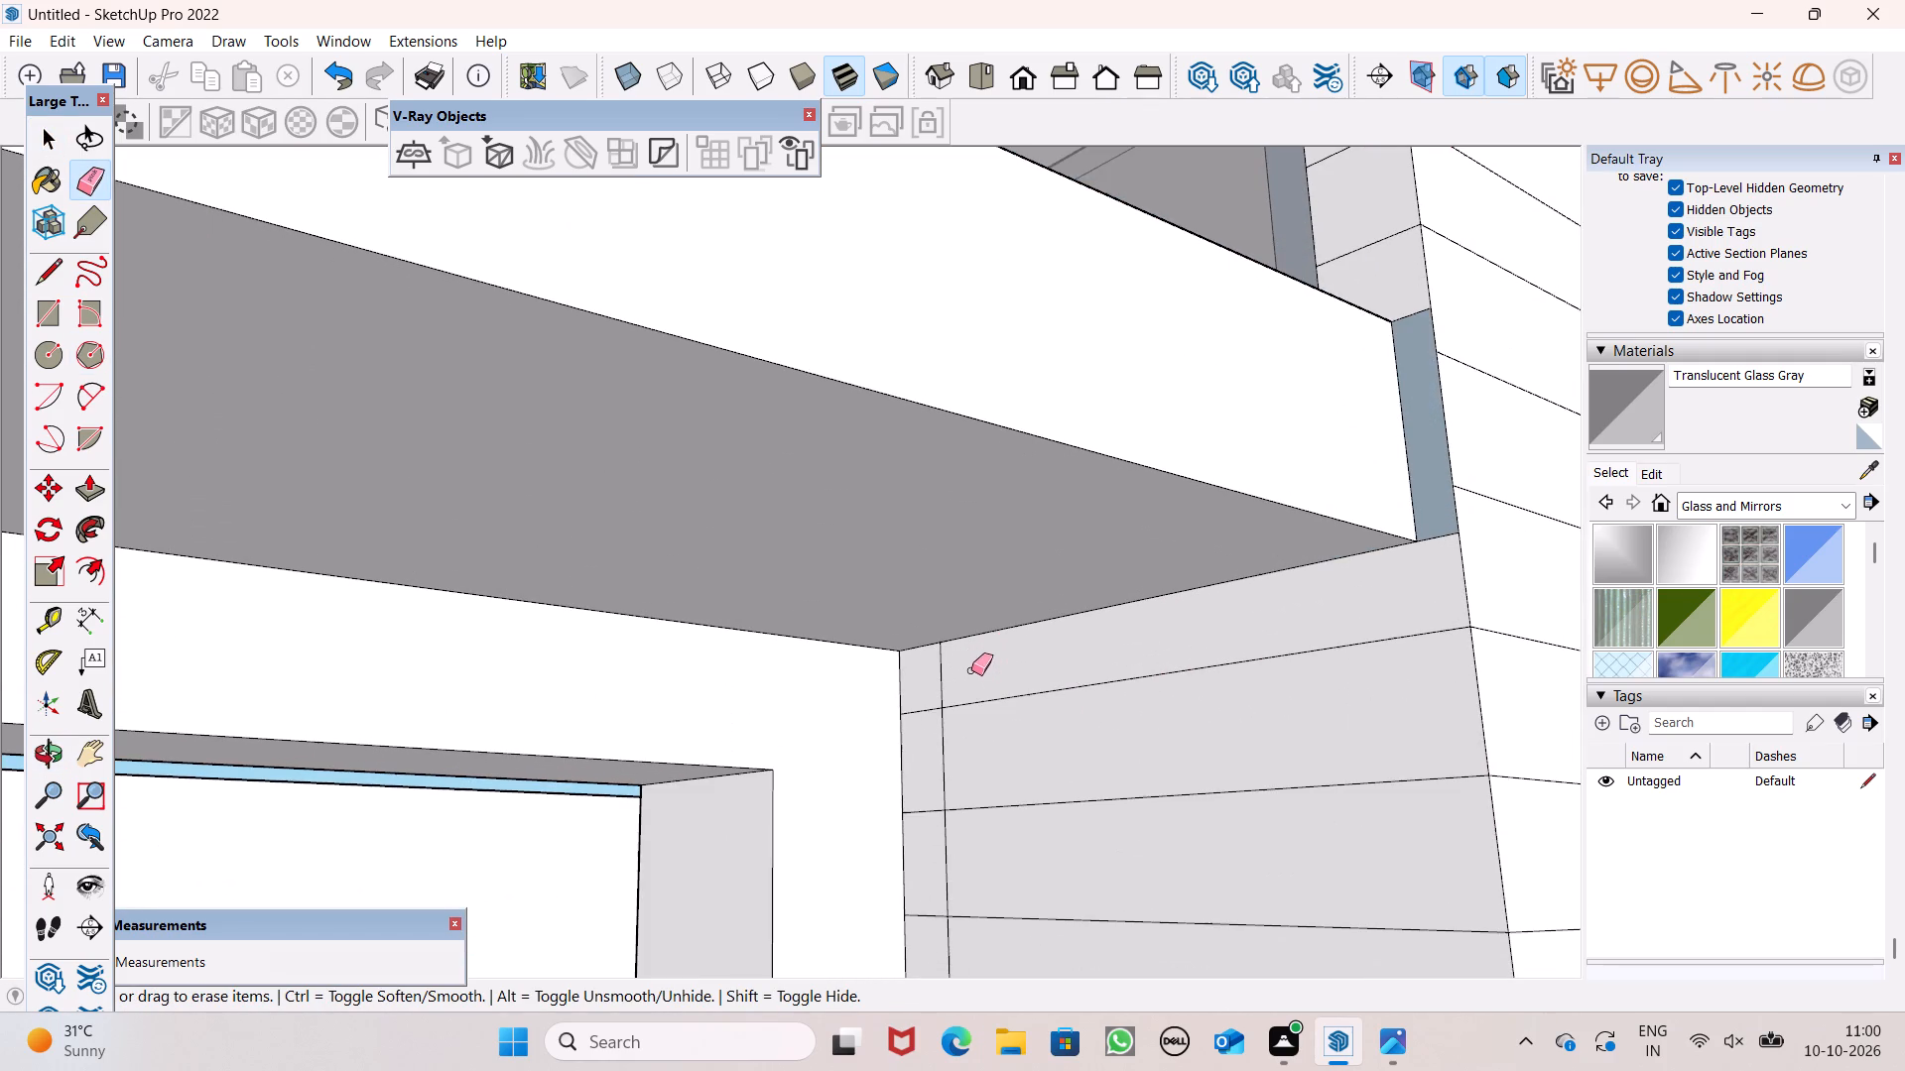
pyautogui.moveTo(953, 675); pyautogui.dragTo(939, 684)
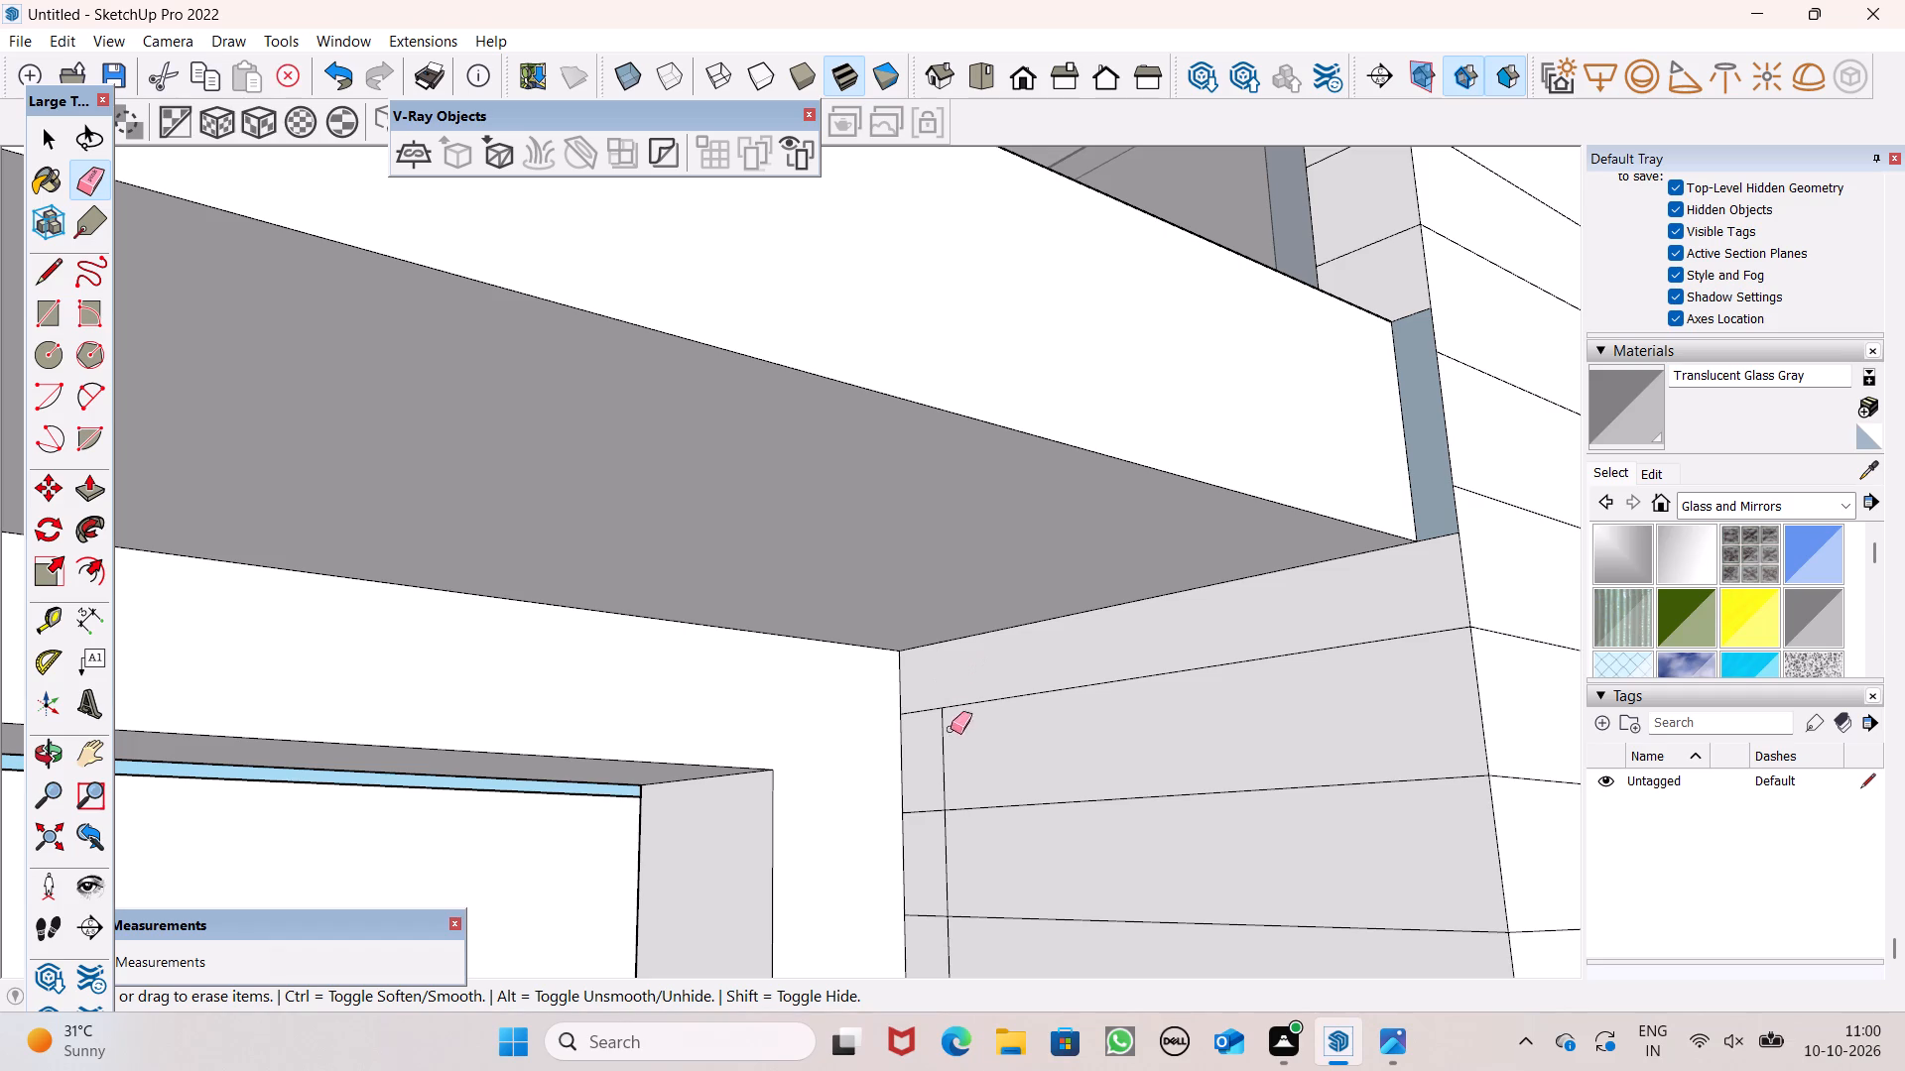
pyautogui.moveTo(952, 736); pyautogui.dragTo(925, 742)
pyautogui.scroll(-1, 974, 645)
pyautogui.scroll(1, 974, 652)
pyautogui.scroll(-1, 974, 652)
pyautogui.moveTo(946, 820); pyautogui.dragTo(949, 881, button='middle')
pyautogui.moveTo(959, 864); pyautogui.dragTo(944, 873)
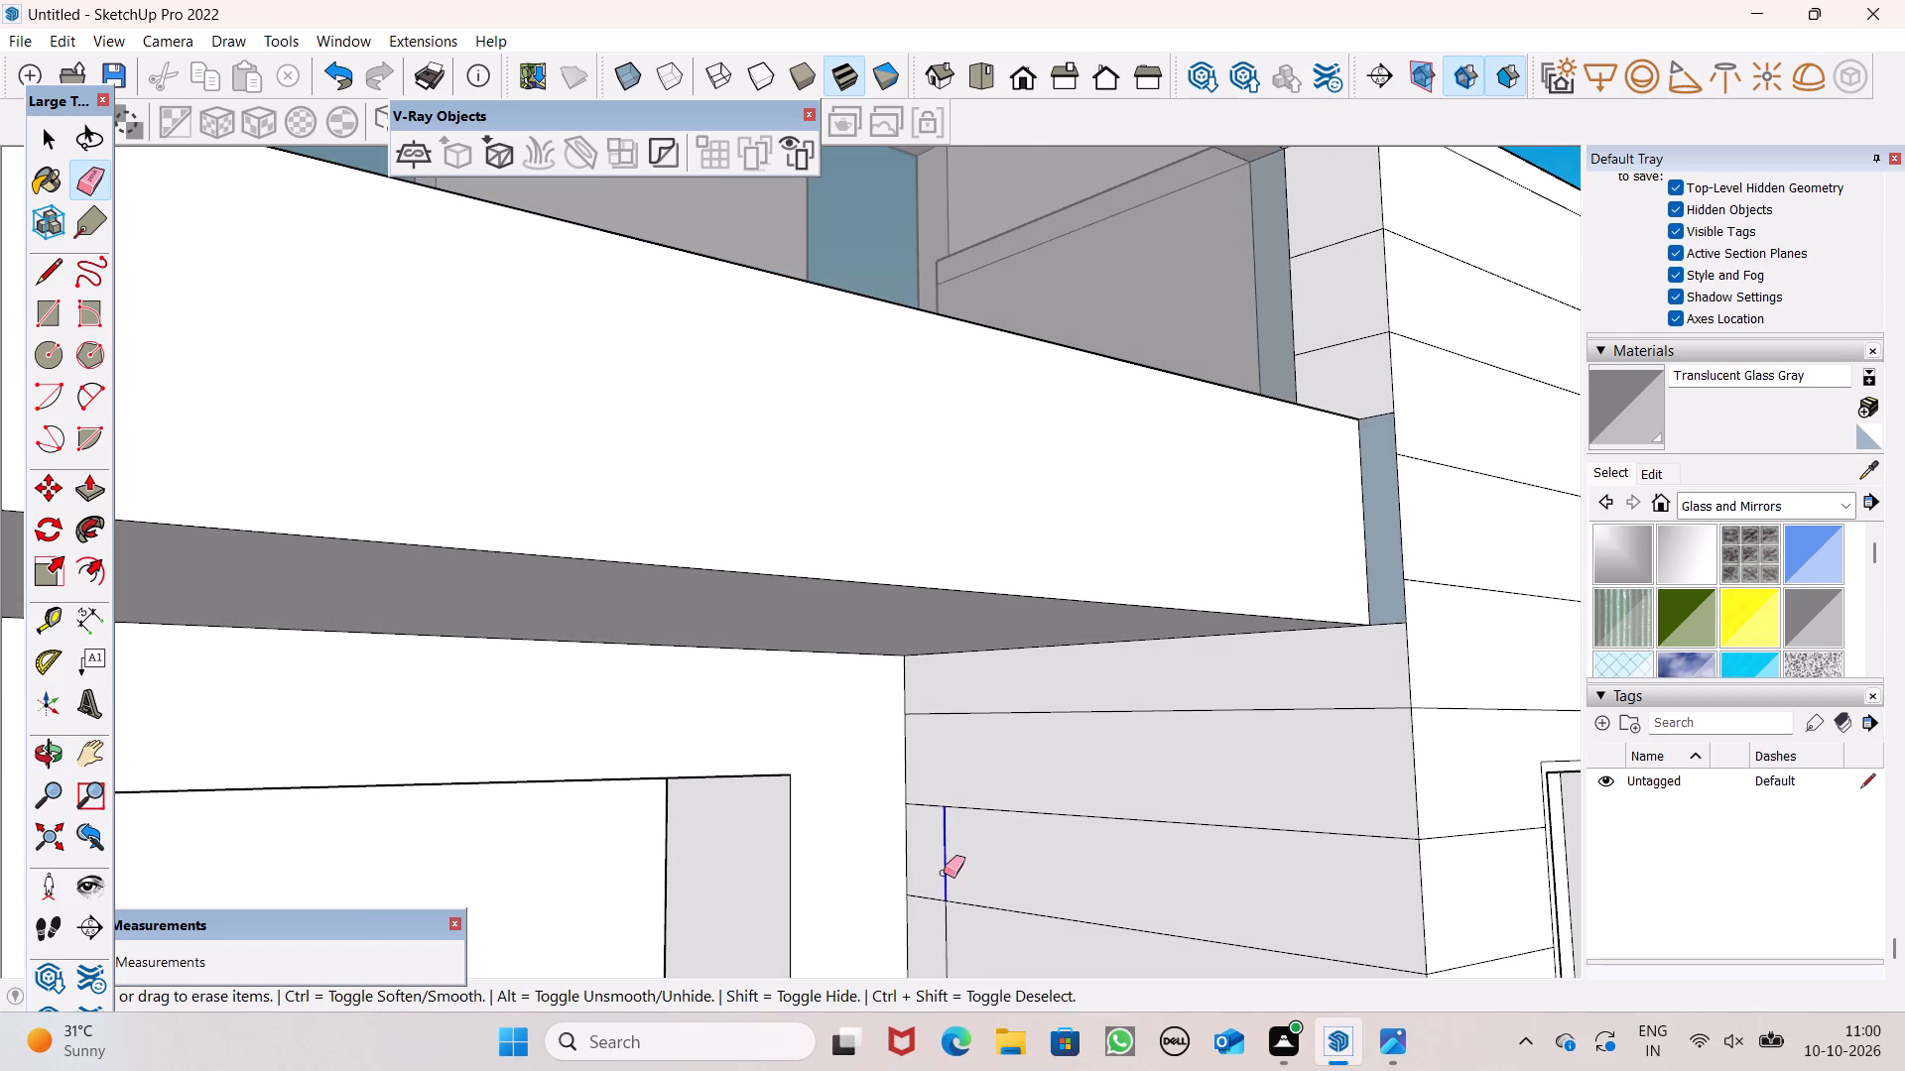
pyautogui.moveTo(944, 873); pyautogui.dragTo(940, 879)
pyautogui.moveTo(948, 961); pyautogui.dragTo(952, 946)
# Erase the remaining lower segments of the stray vertical line on the striped block's side face, down to the floor.
pyautogui.scroll(-10, 974, 608)
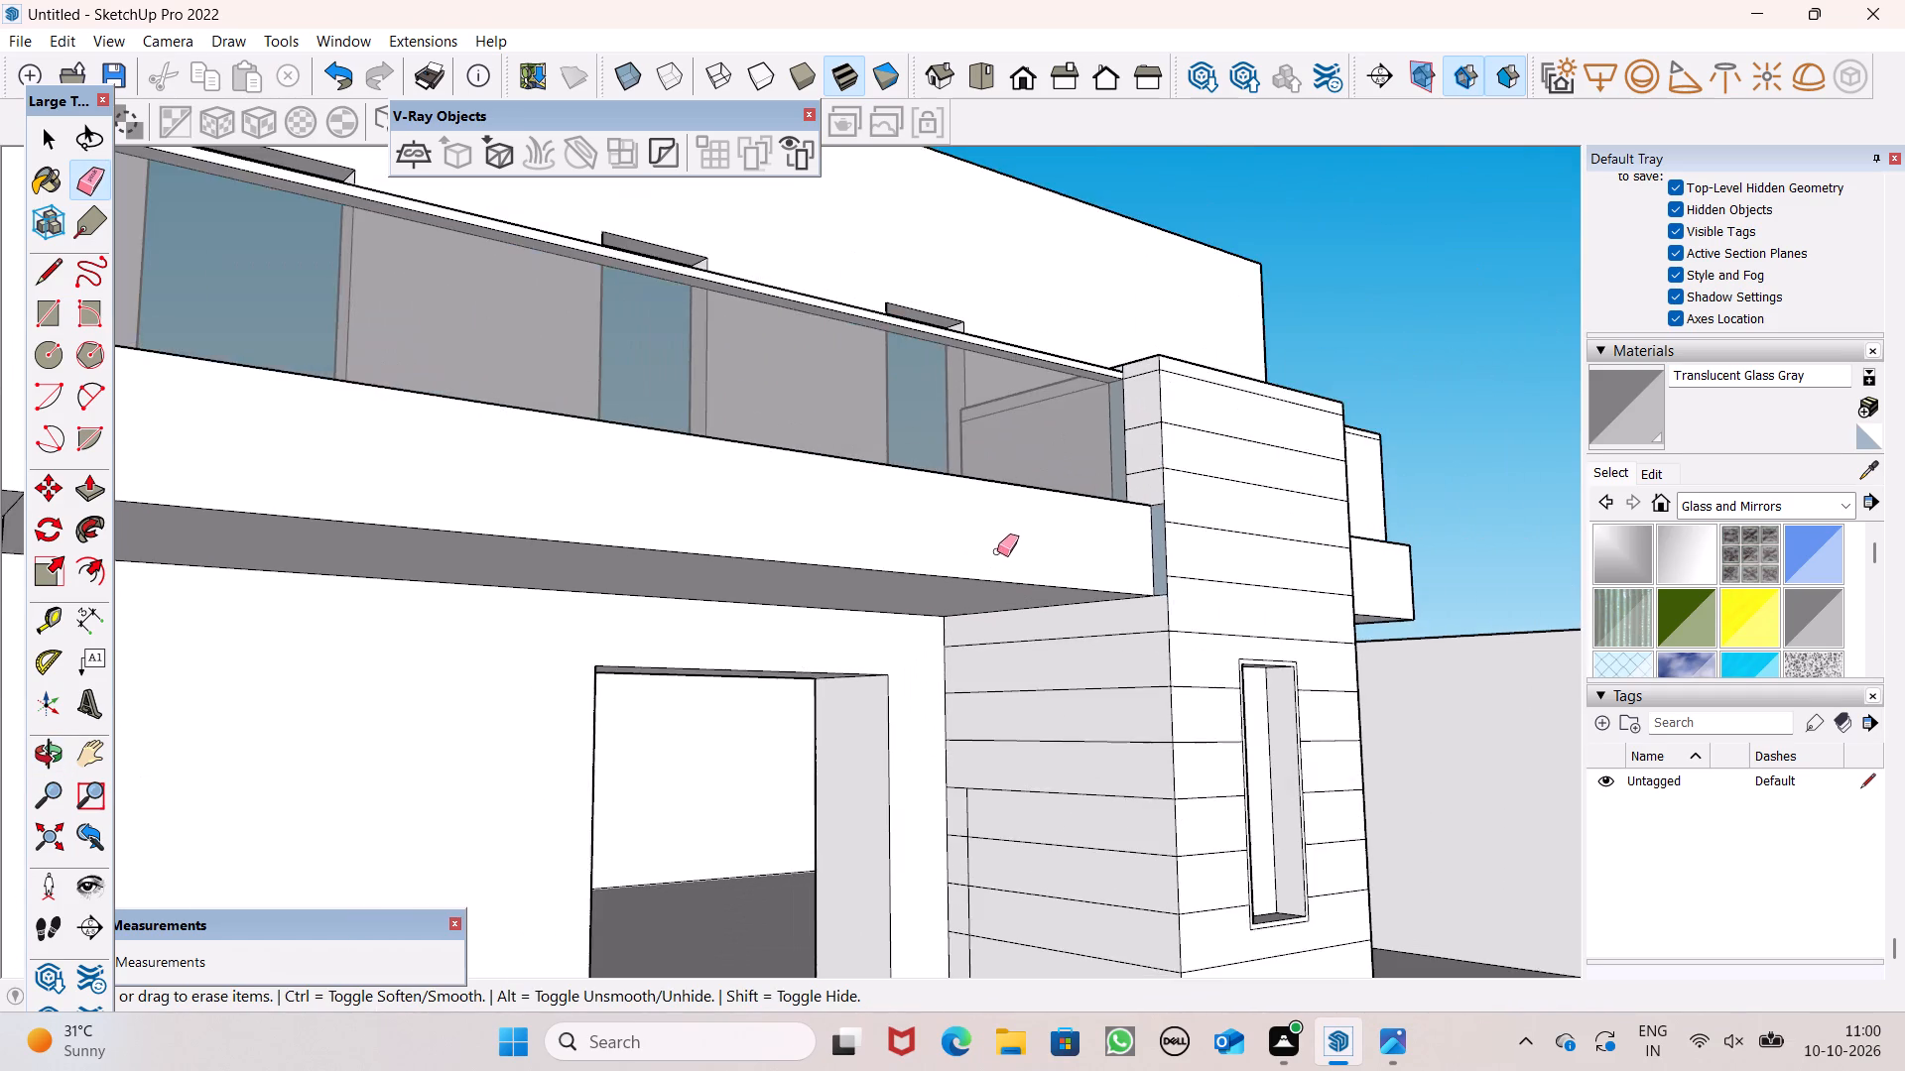
pyautogui.scroll(-5, 1004, 551)
pyautogui.moveTo(974, 761); pyautogui.dragTo(1000, 814, button='middle')
pyautogui.scroll(3, 1004, 805)
pyautogui.scroll(-1, 1003, 800)
pyautogui.scroll(3, 1003, 800)
pyautogui.click(959, 841)
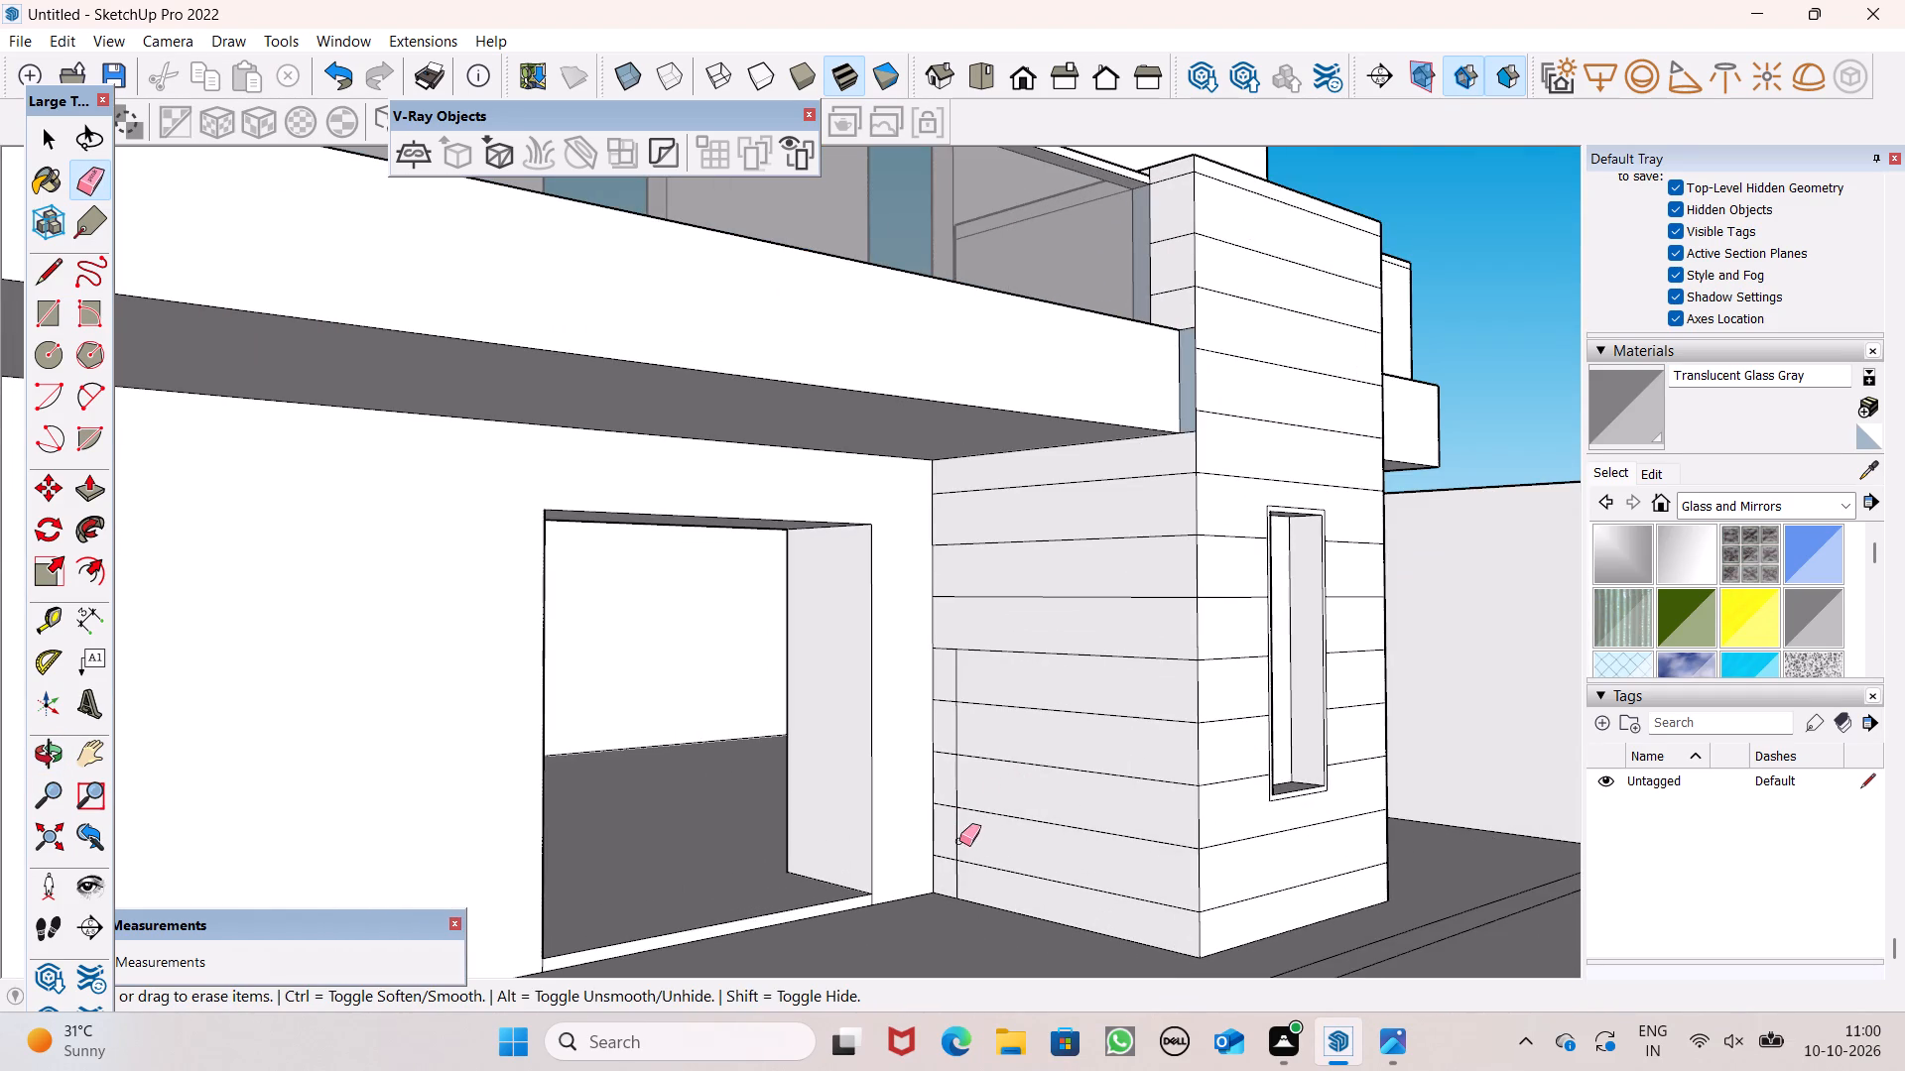
pyautogui.click(963, 872)
pyautogui.click(955, 874)
pyautogui.doubleClick(966, 785)
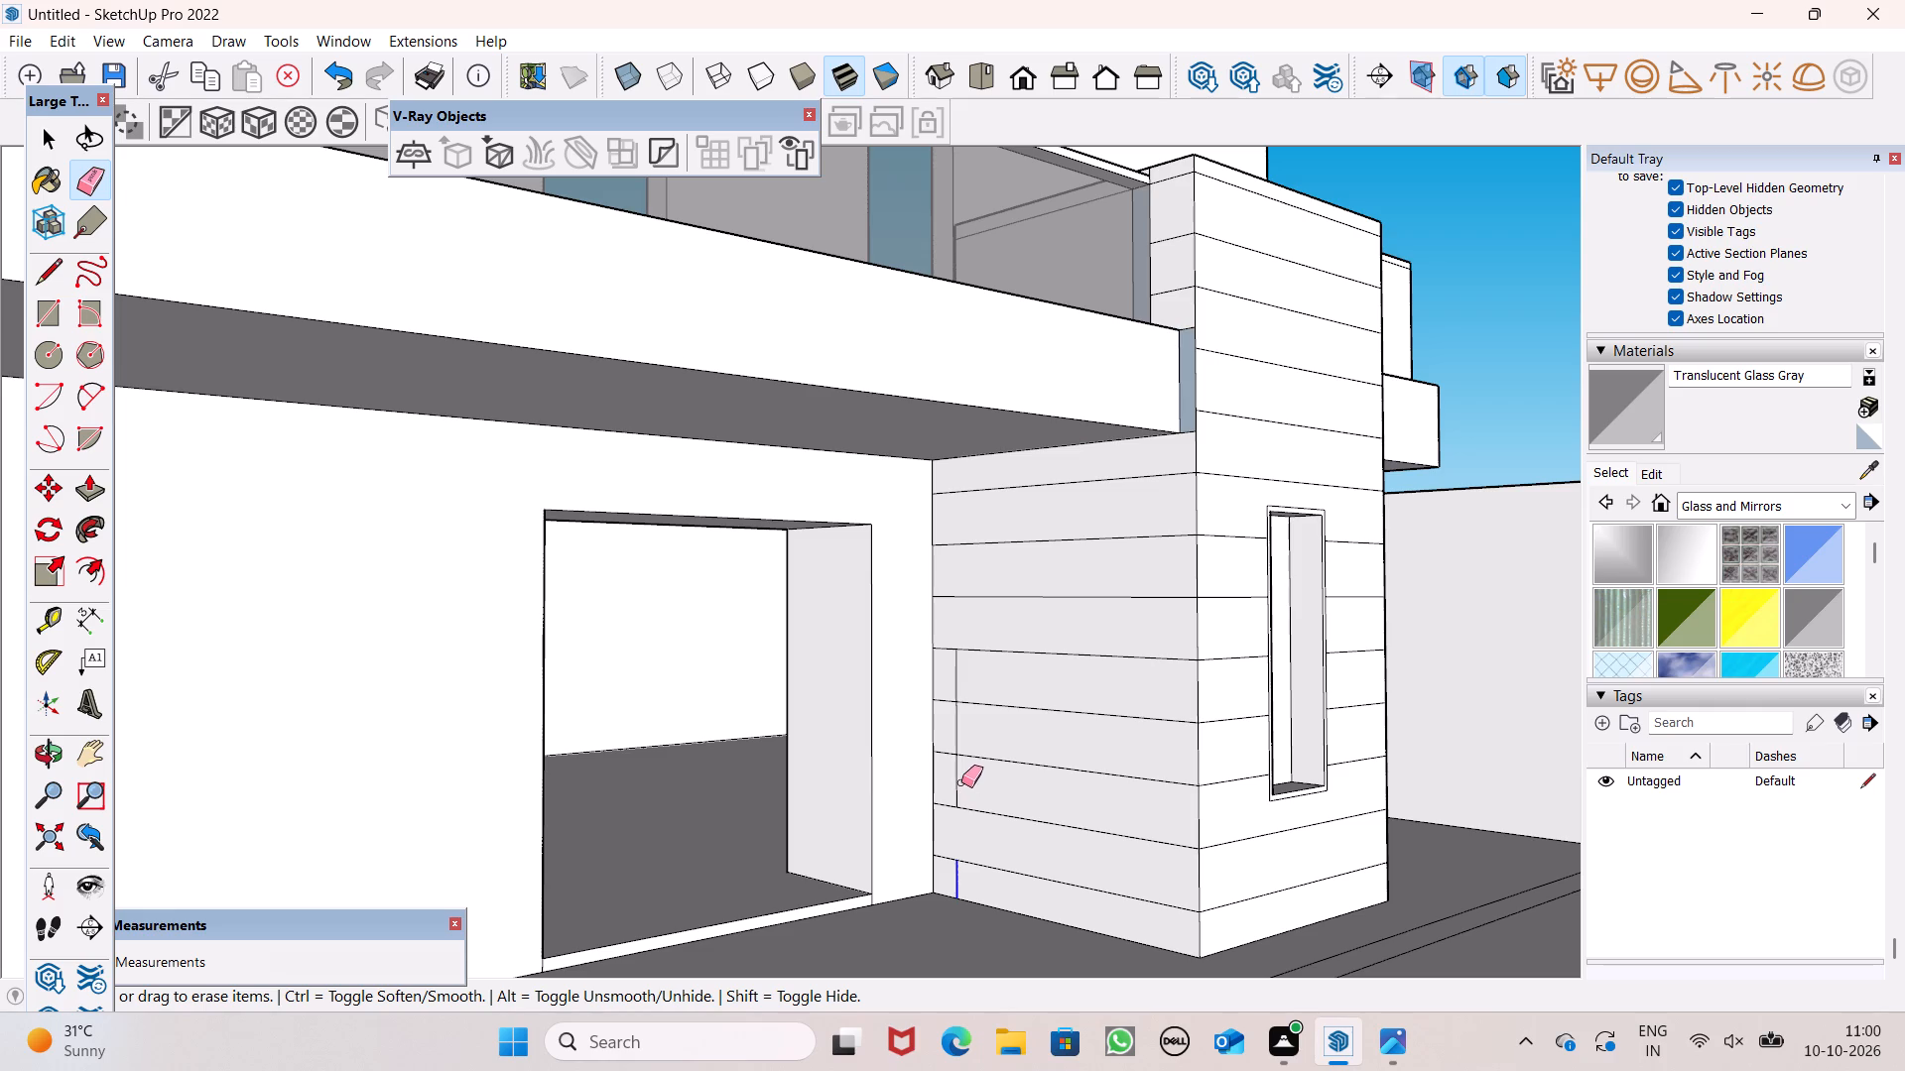
pyautogui.click(955, 730)
pyautogui.moveTo(962, 670); pyautogui.dragTo(952, 667)
# Draw a 3' by 7' door rectangle from the floor edge on the ground-floor wall, between the side wall and the wide opening.
pyautogui.scroll(-9, 963, 653)
pyautogui.moveTo(992, 671); pyautogui.dragTo(542, 664, button='middle')
pyautogui.scroll(1, 536, 659)
pyautogui.click(57, 313)
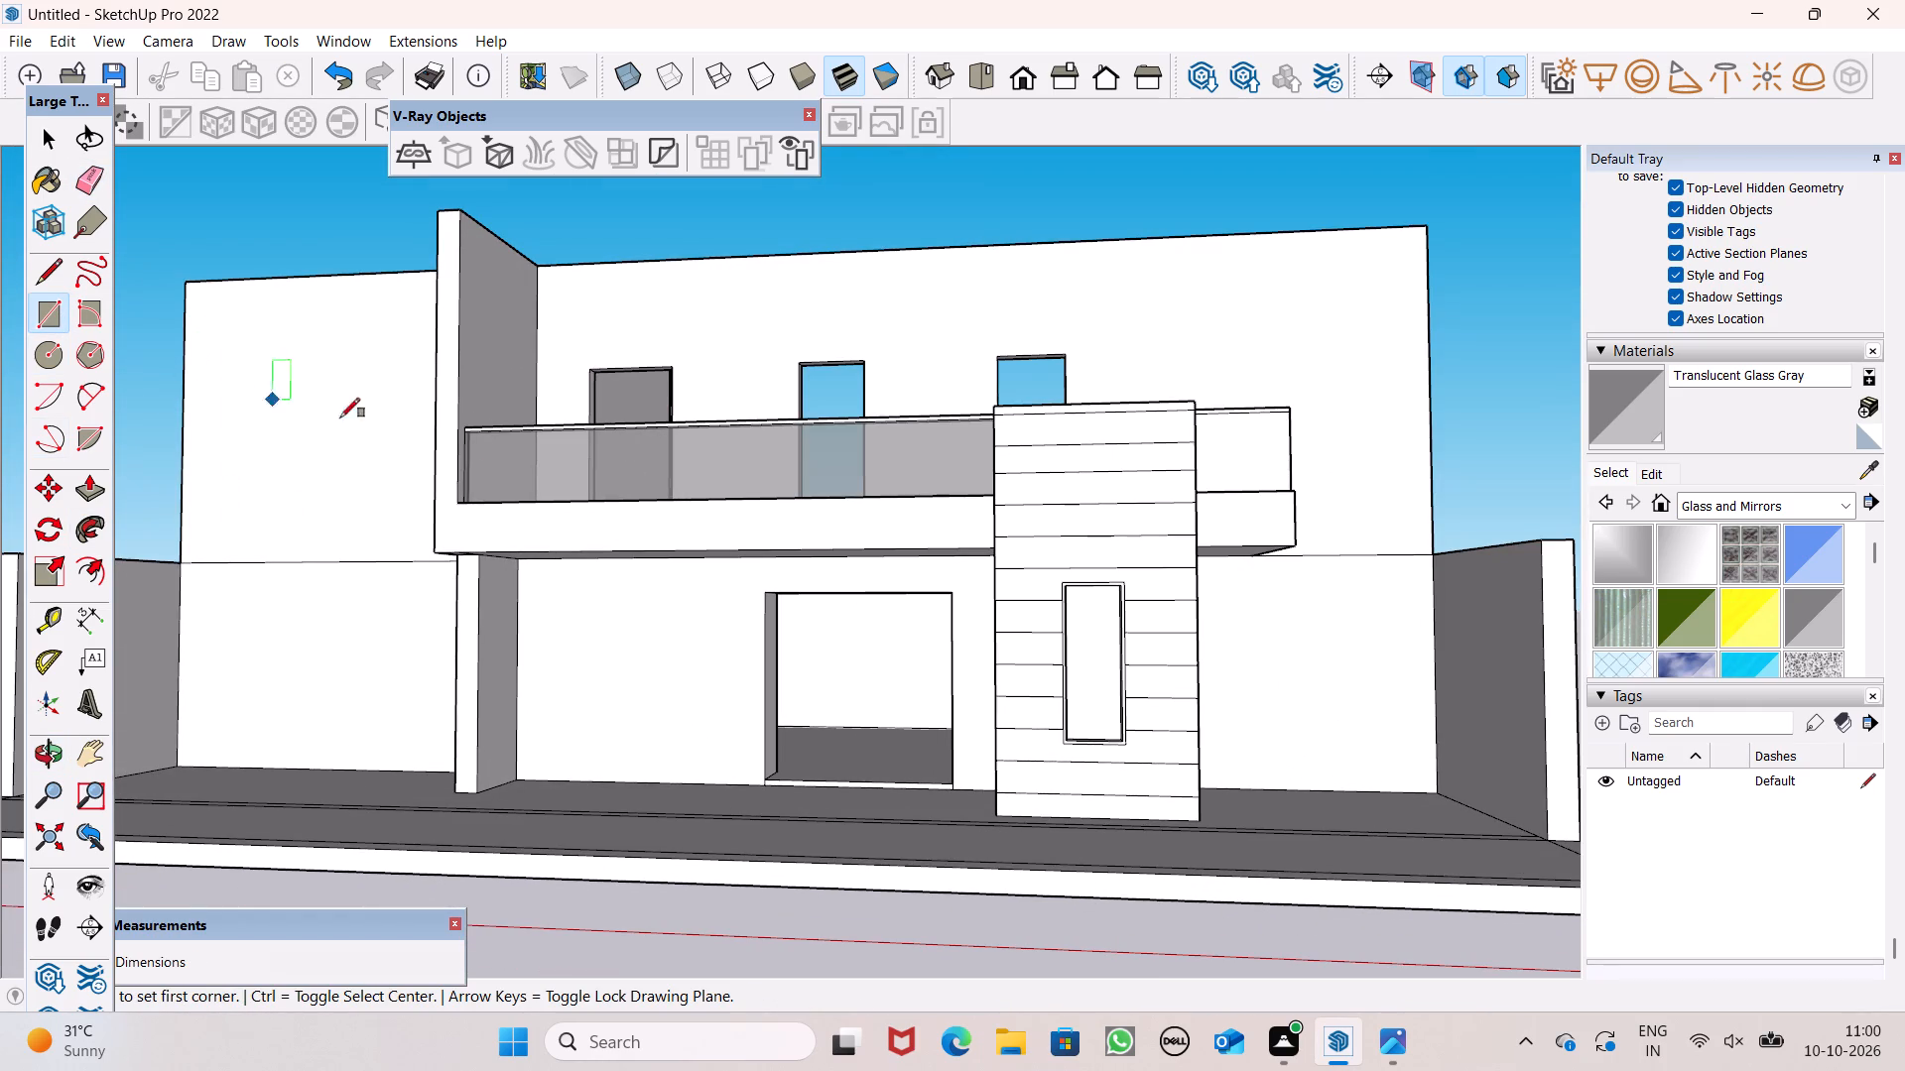
pyautogui.moveTo(704, 743); pyautogui.dragTo(763, 793, button='middle')
pyautogui.scroll(4, 682, 712)
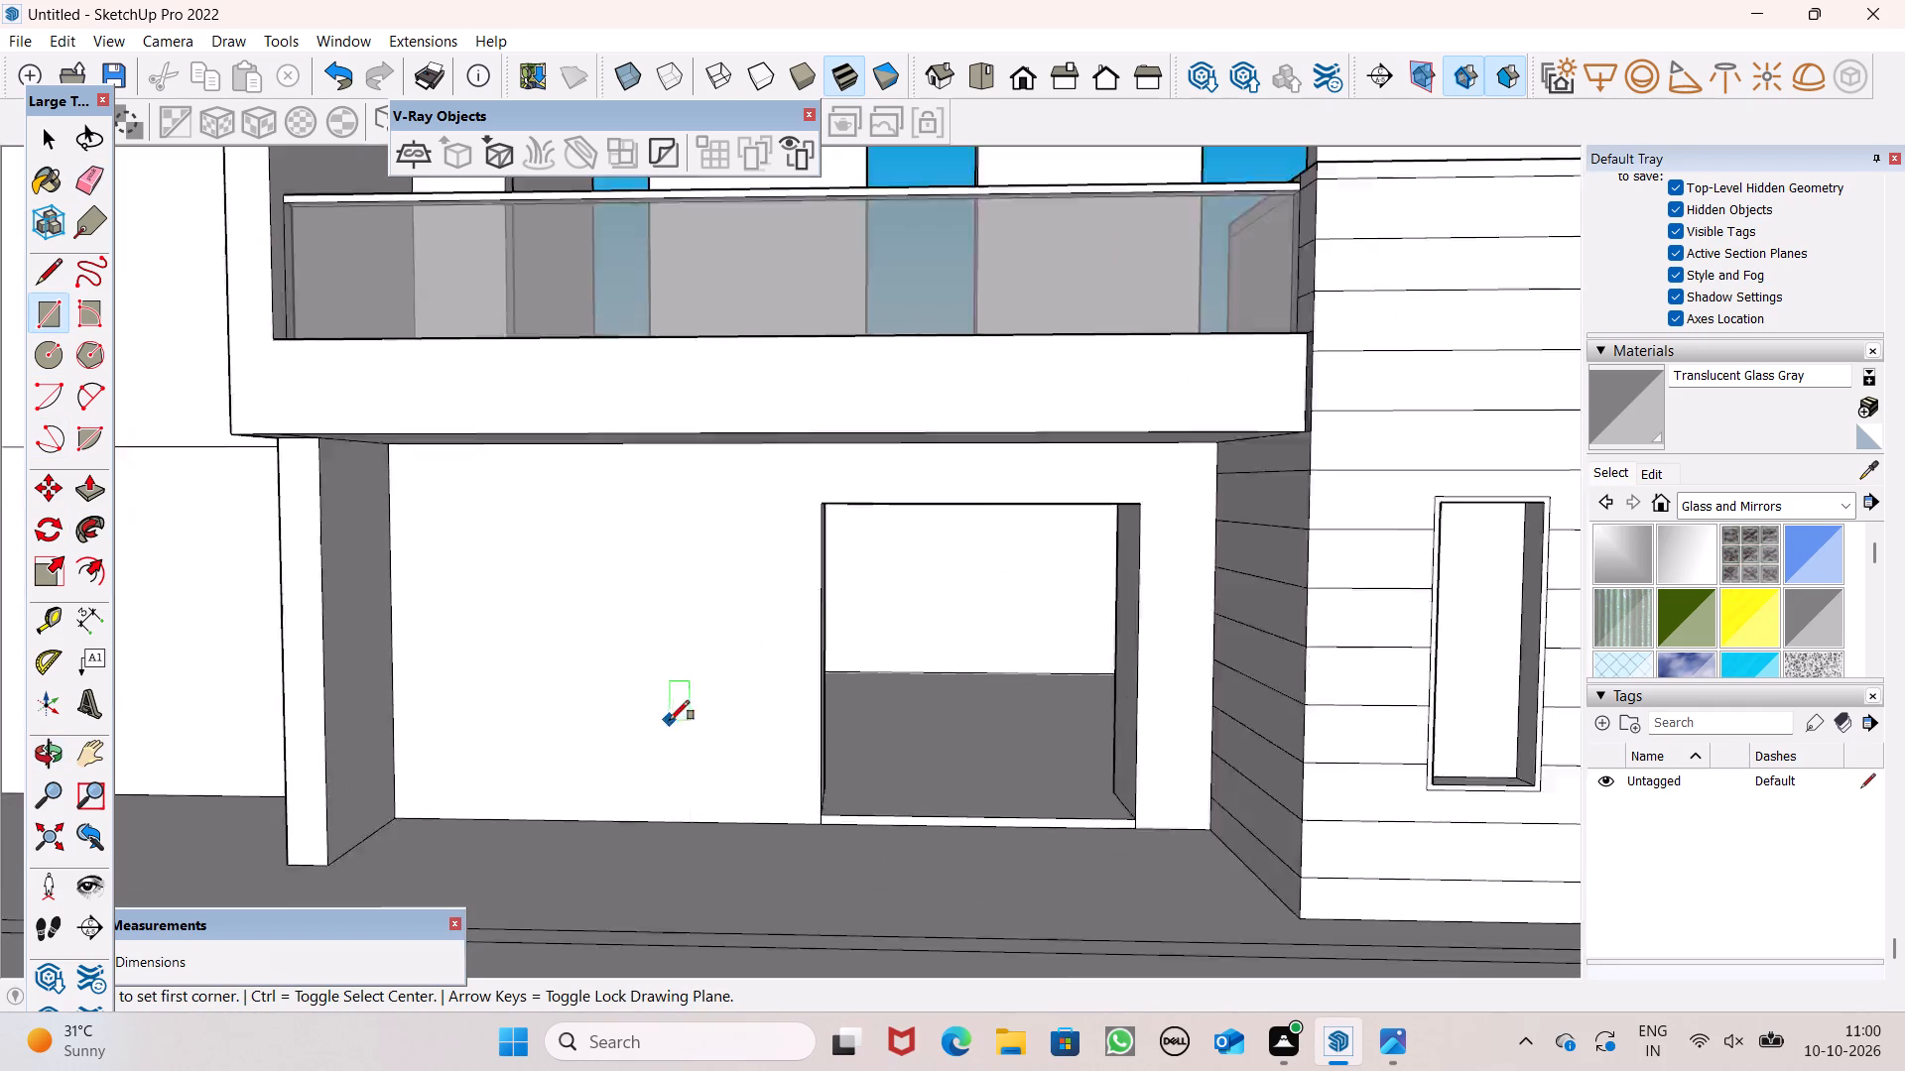
pyautogui.scroll(2, 670, 720)
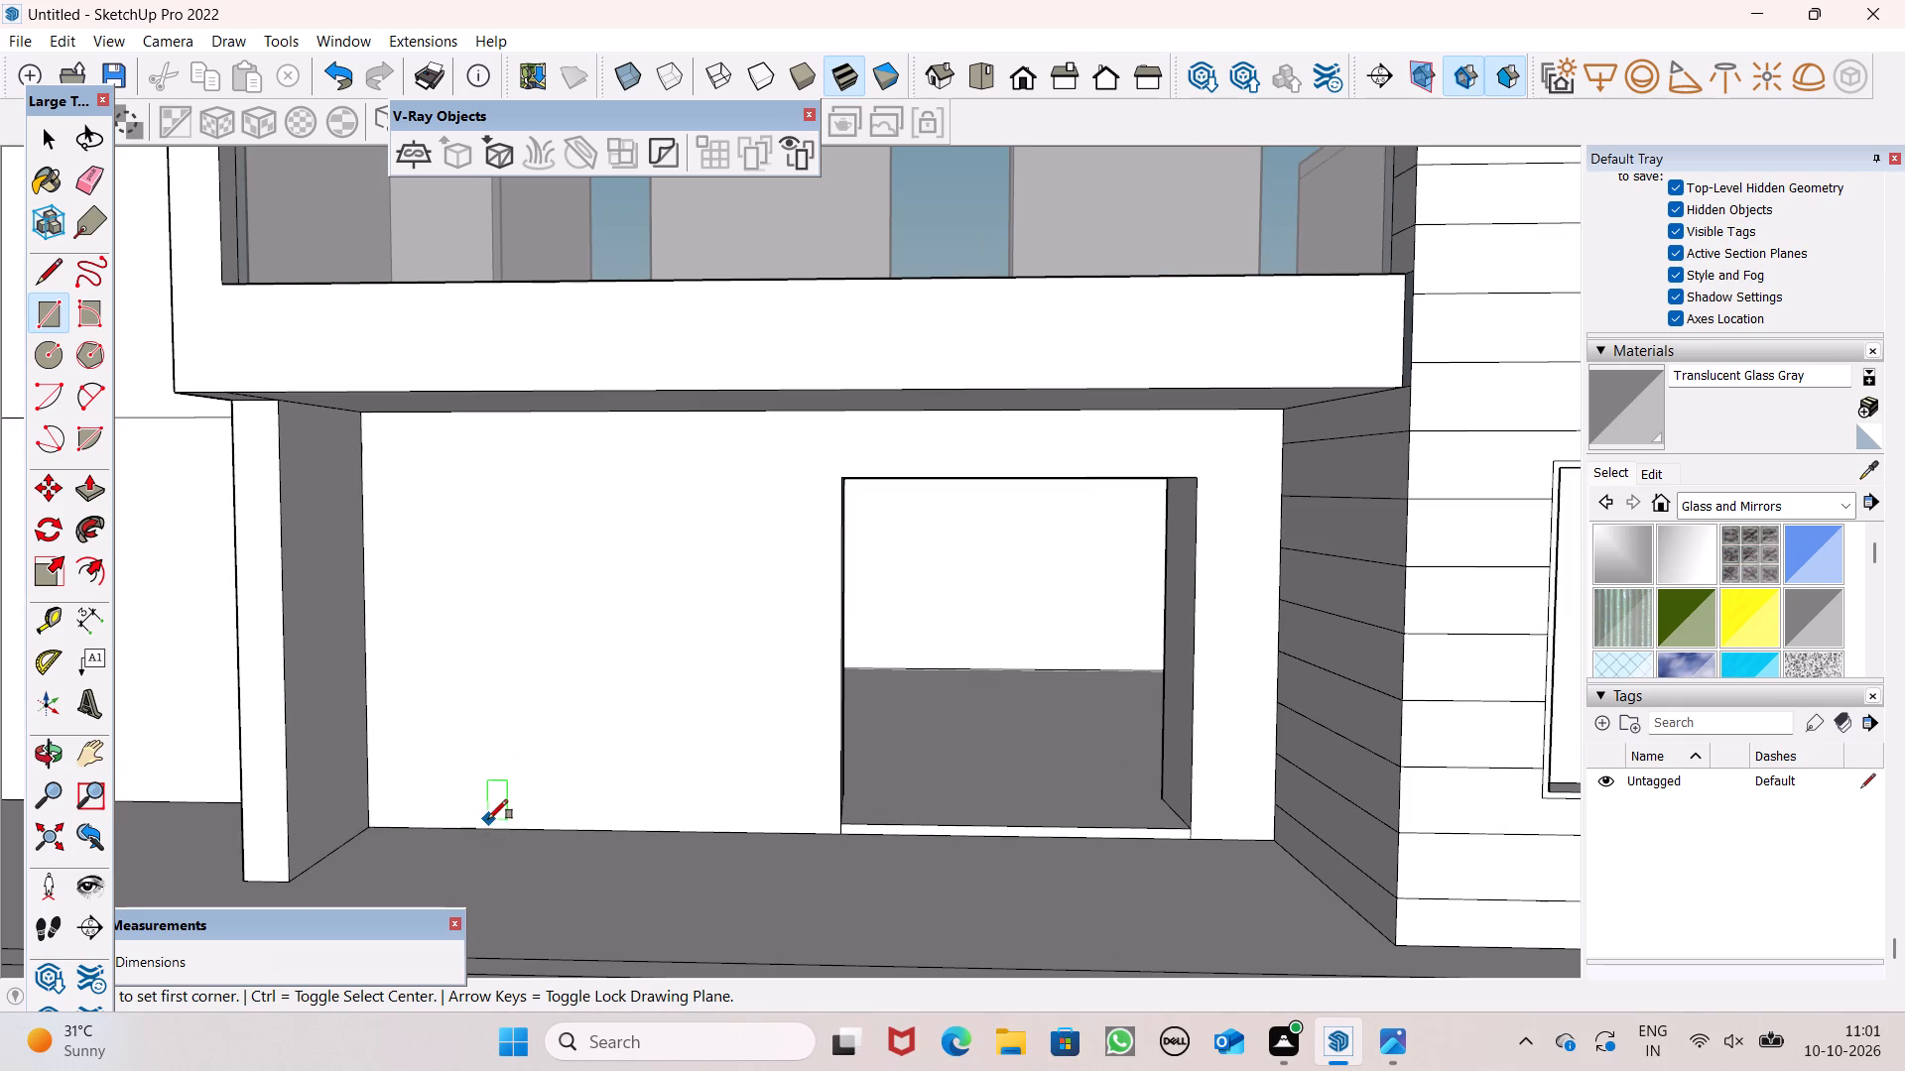
pyautogui.moveTo(492, 822); pyautogui.dragTo(497, 807)
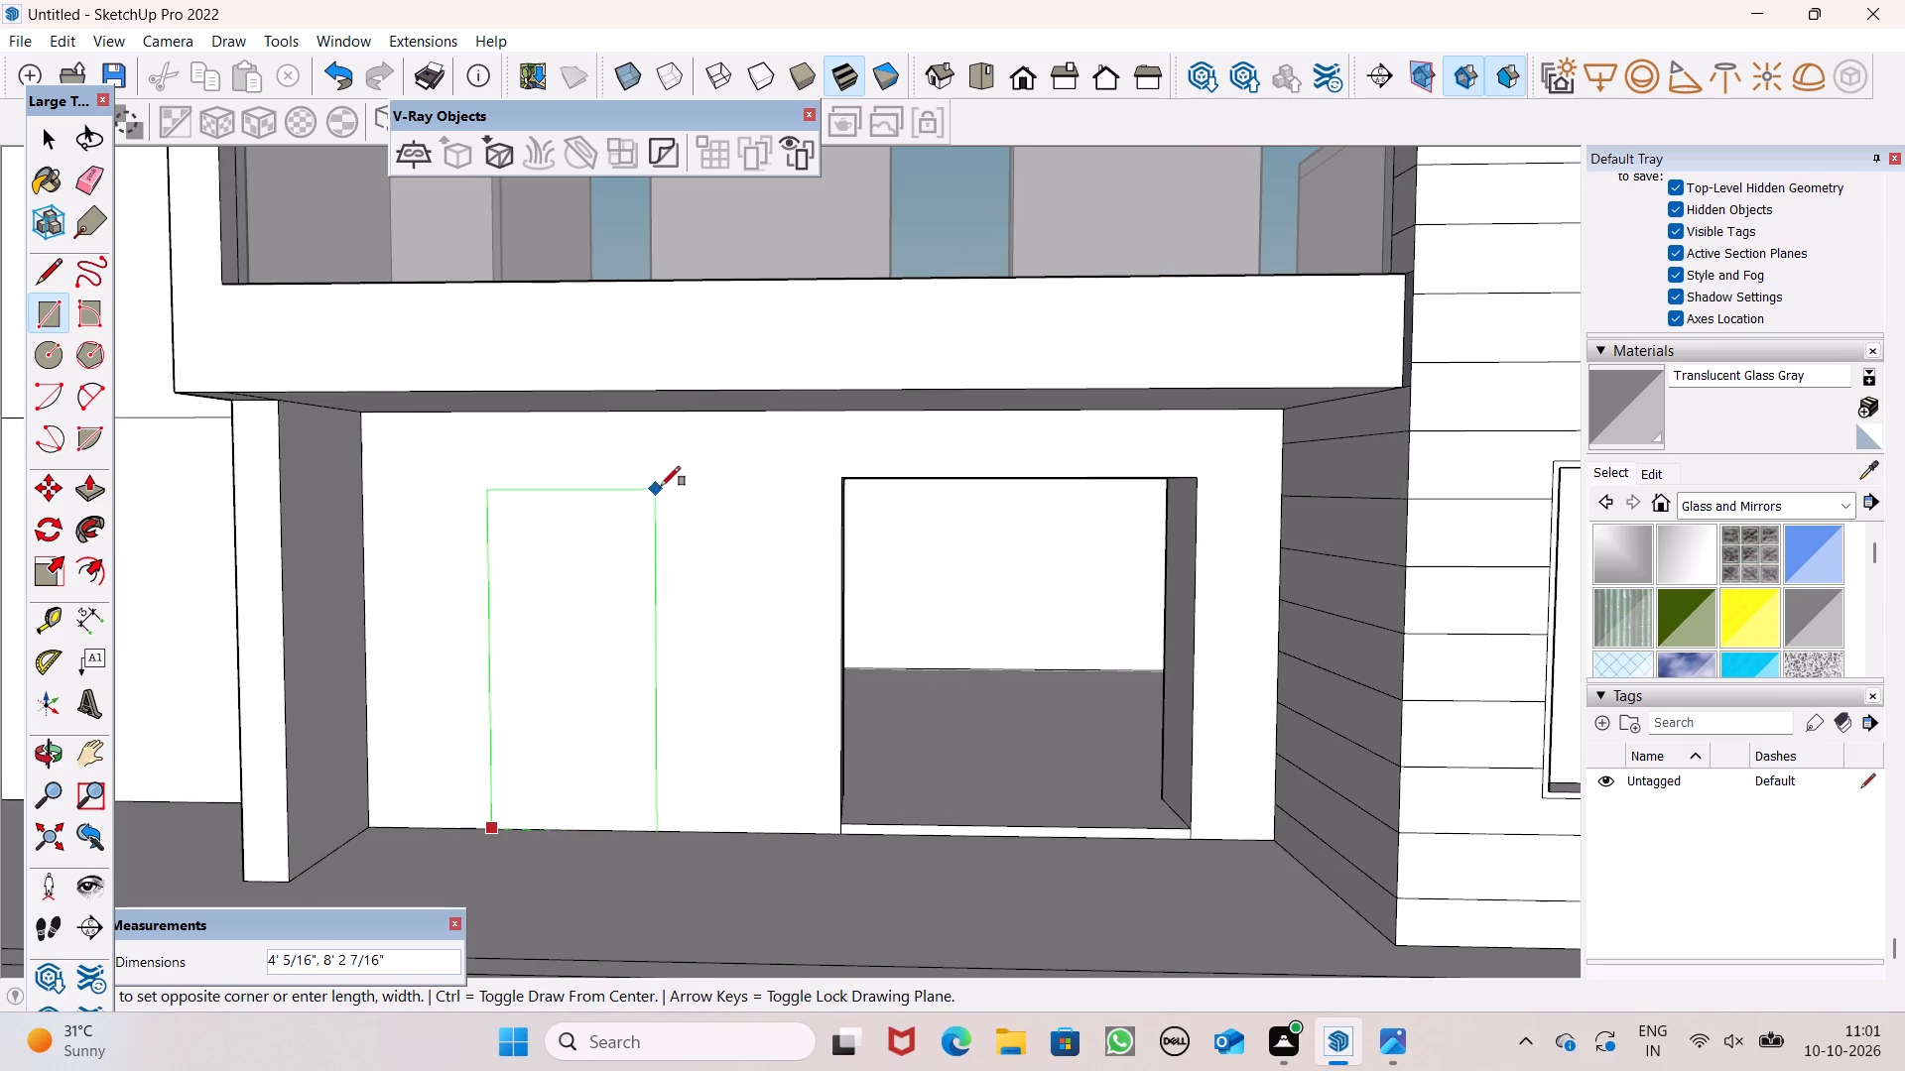
pyautogui.write("3'")
pyautogui.press('BackSpace')
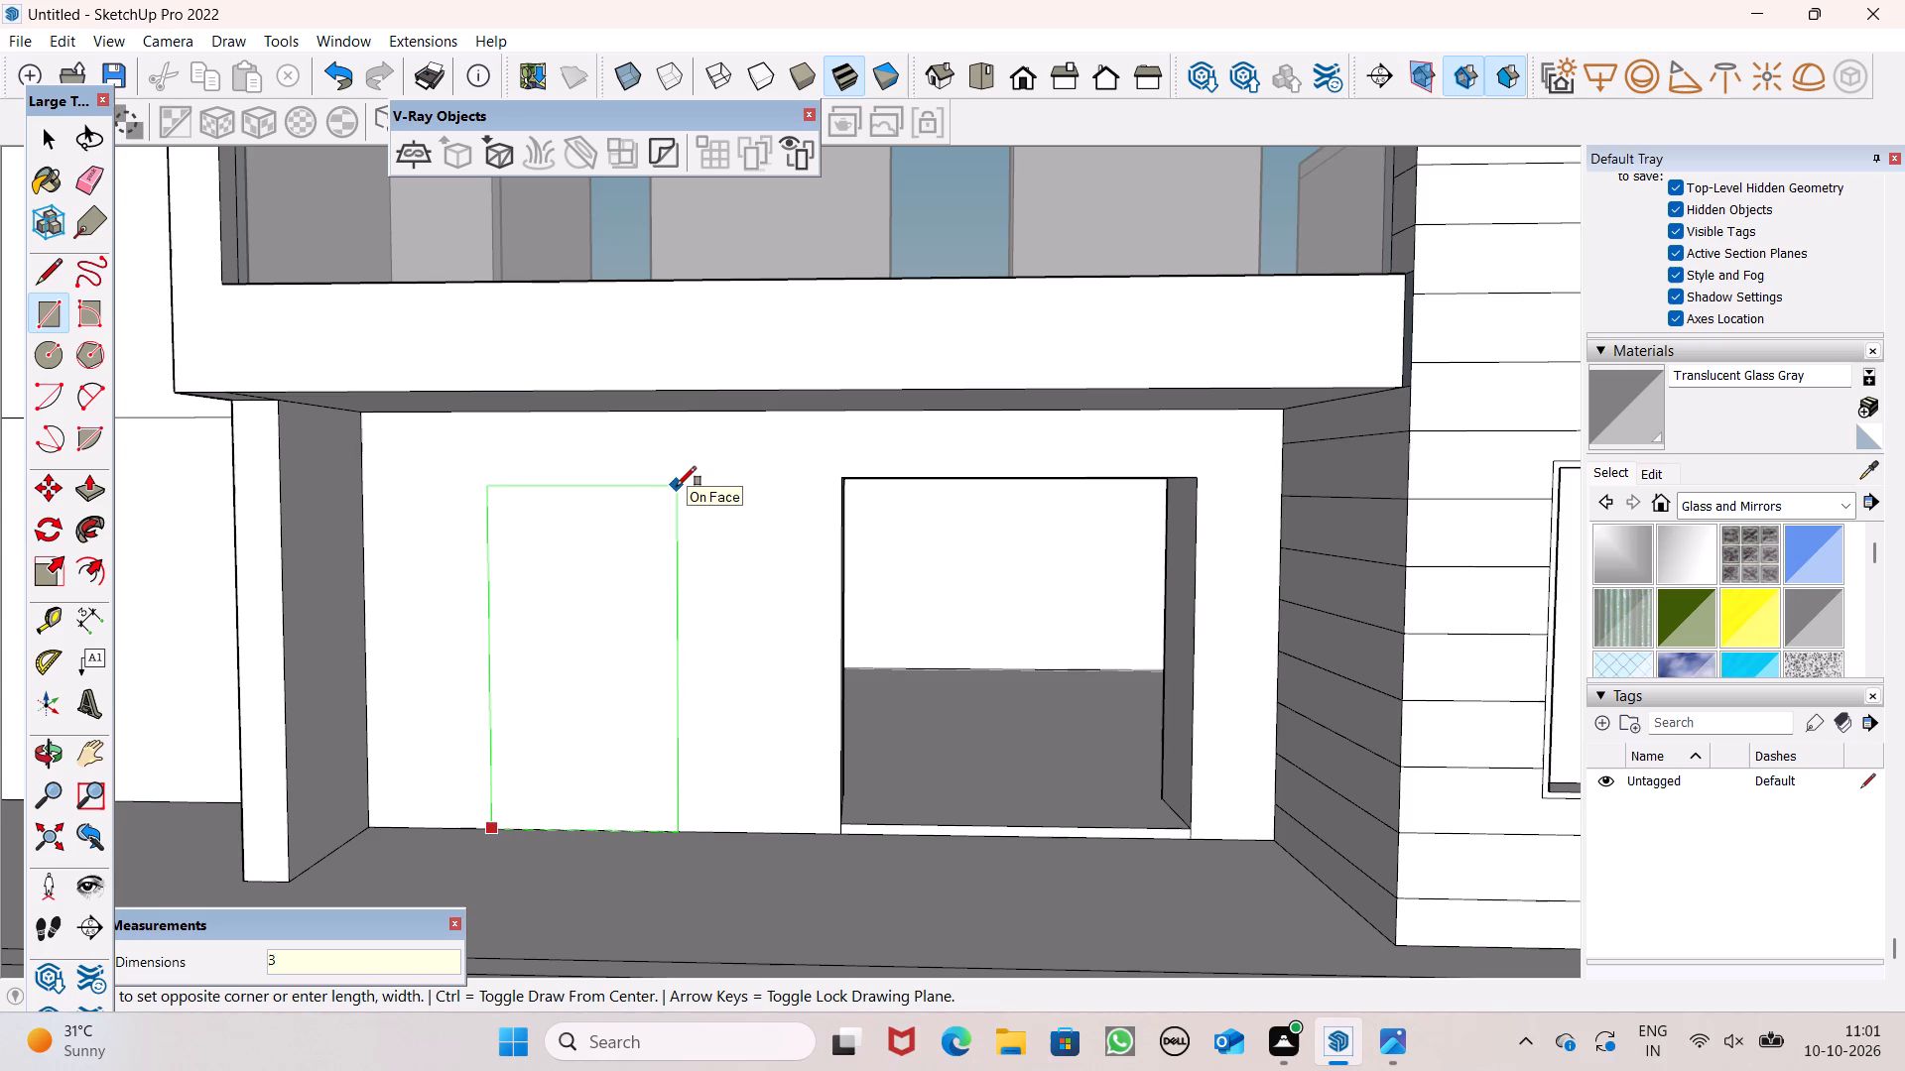
pyautogui.write("',")
pyautogui.write("7'")
pyautogui.press('Return')
pyautogui.press('space')
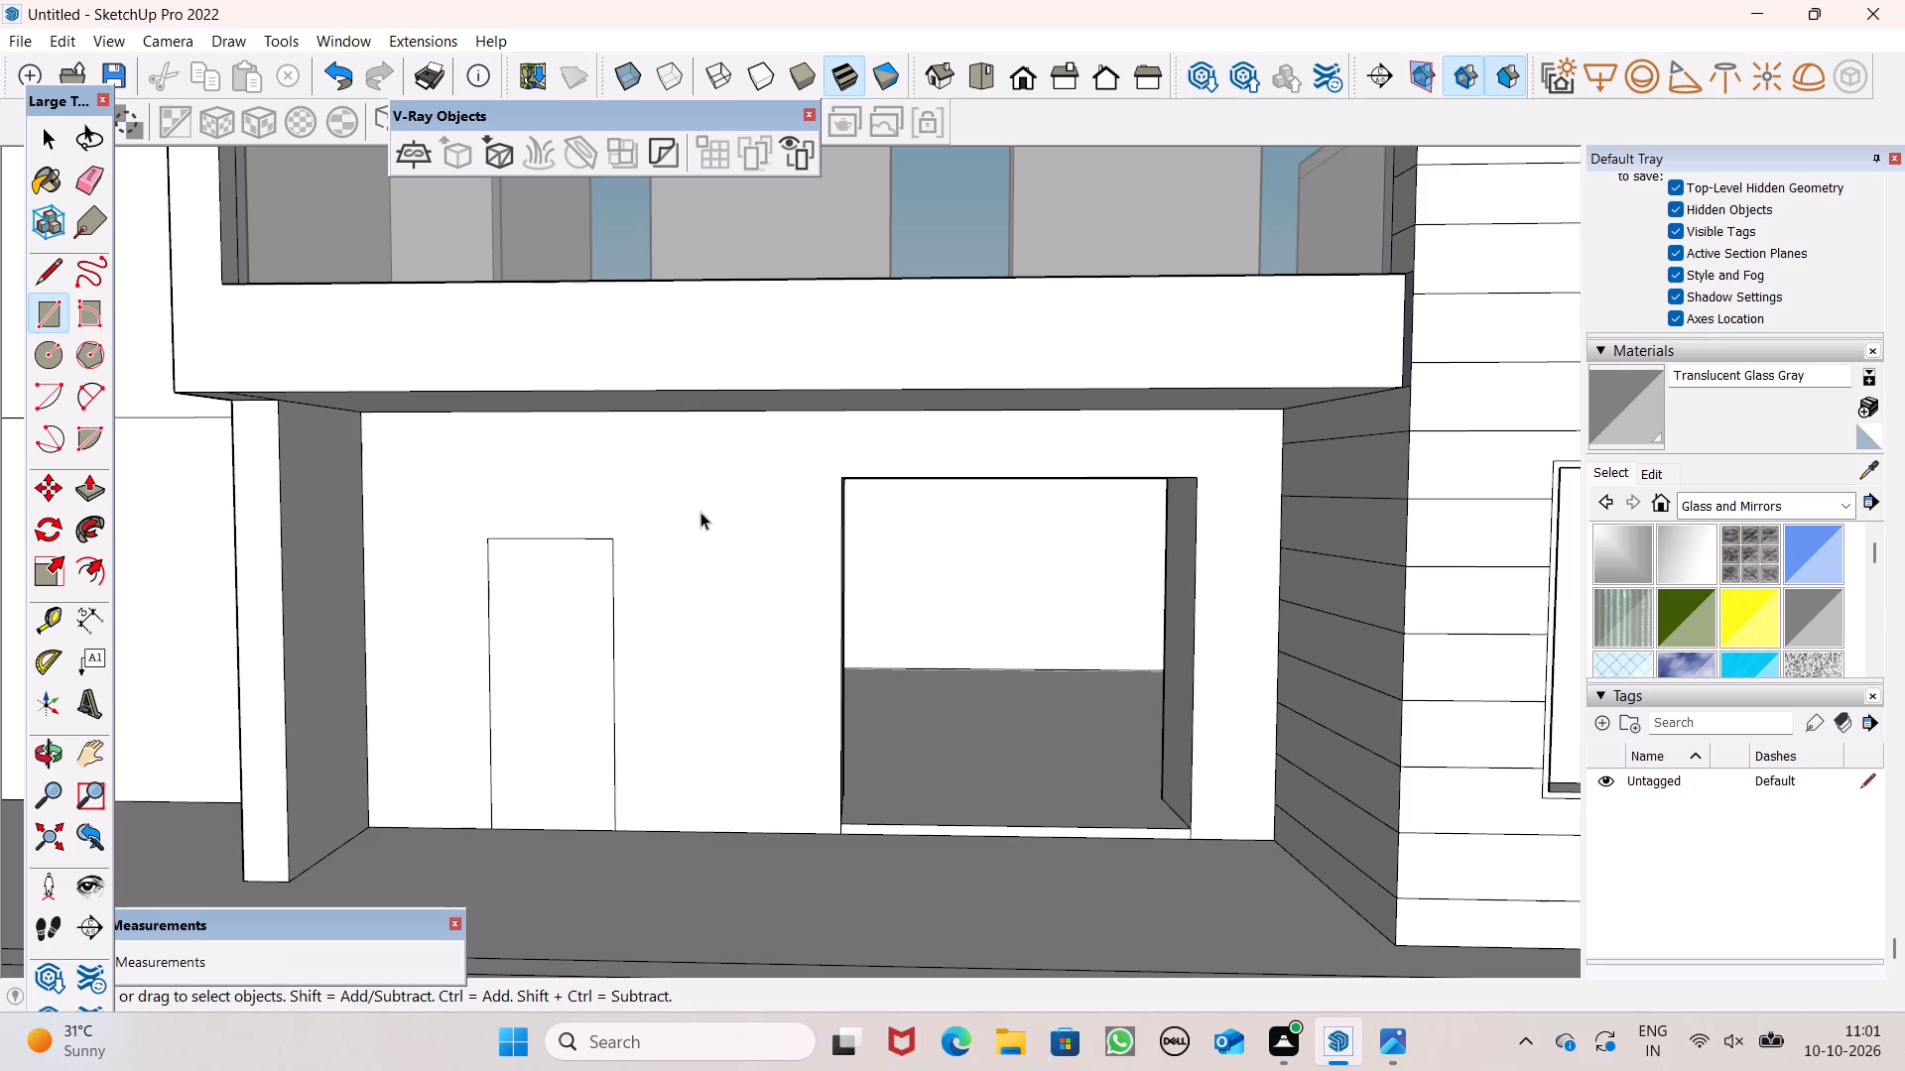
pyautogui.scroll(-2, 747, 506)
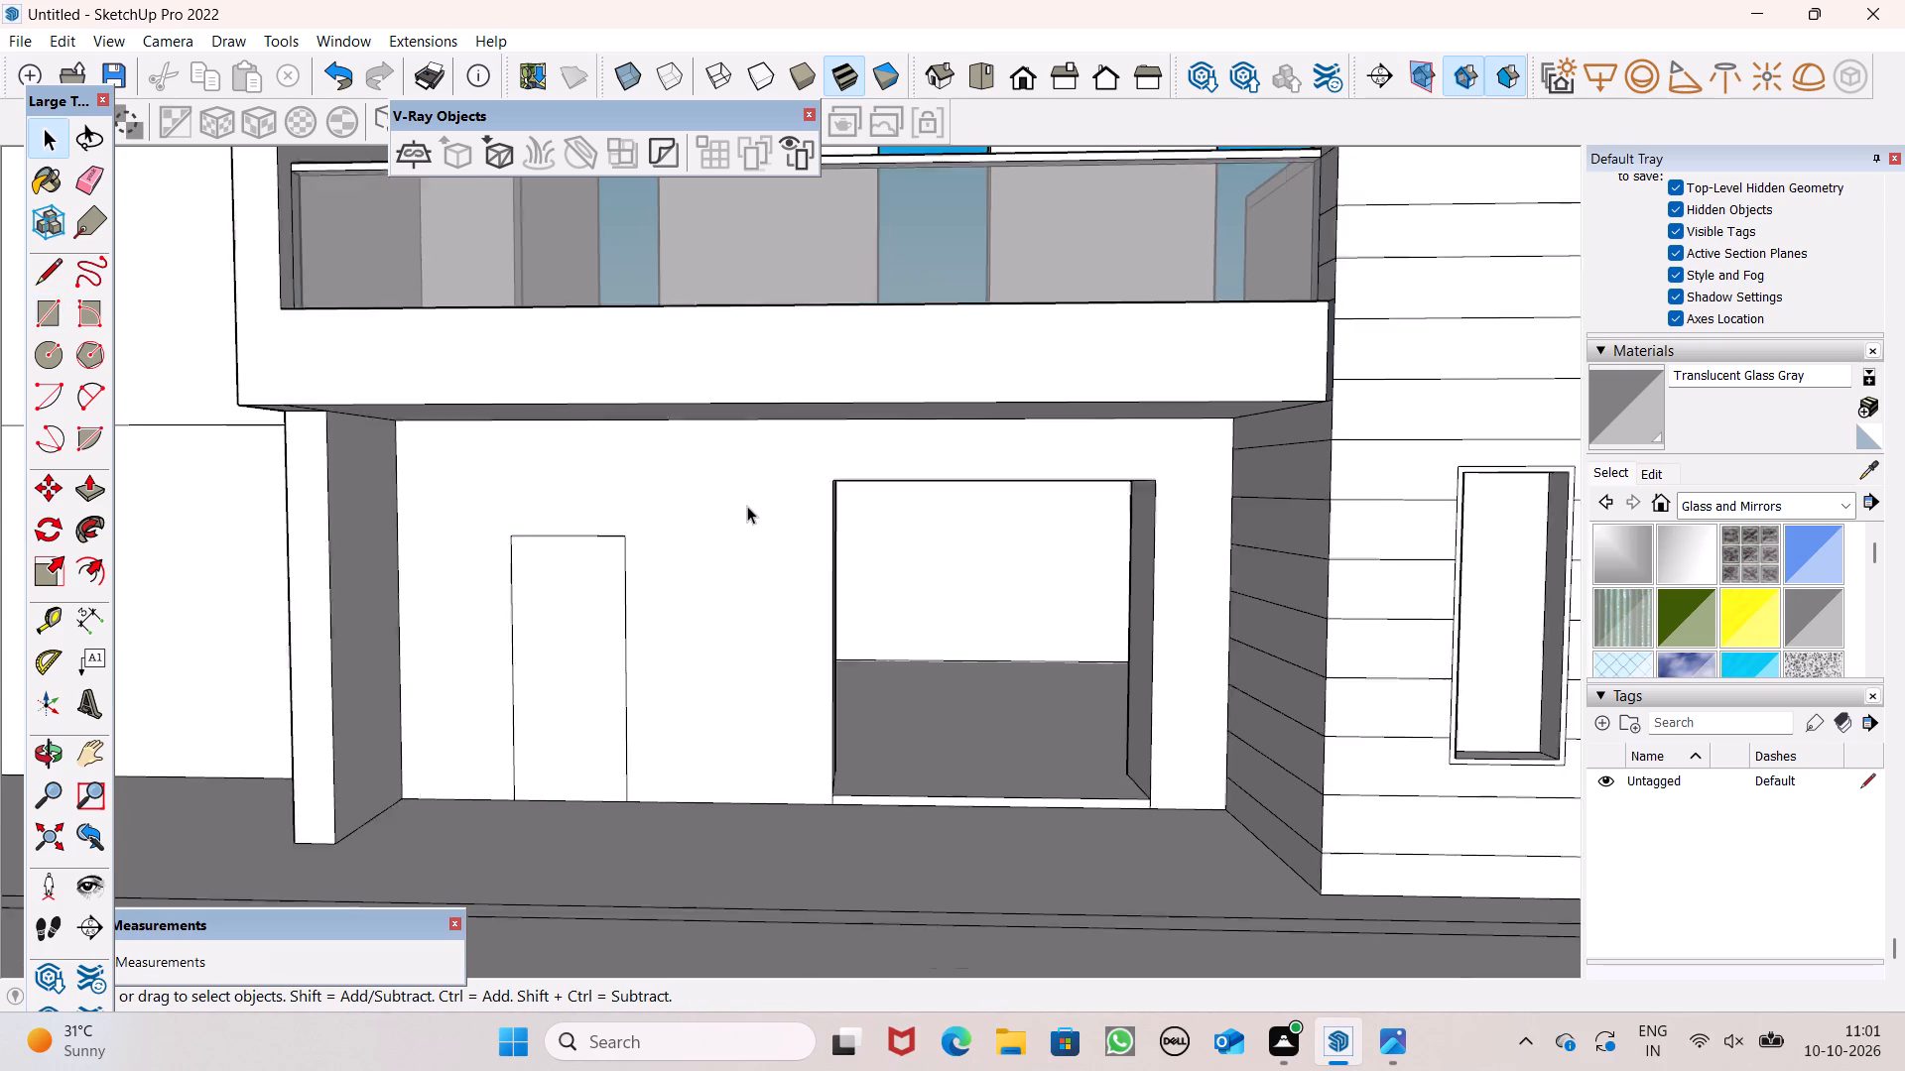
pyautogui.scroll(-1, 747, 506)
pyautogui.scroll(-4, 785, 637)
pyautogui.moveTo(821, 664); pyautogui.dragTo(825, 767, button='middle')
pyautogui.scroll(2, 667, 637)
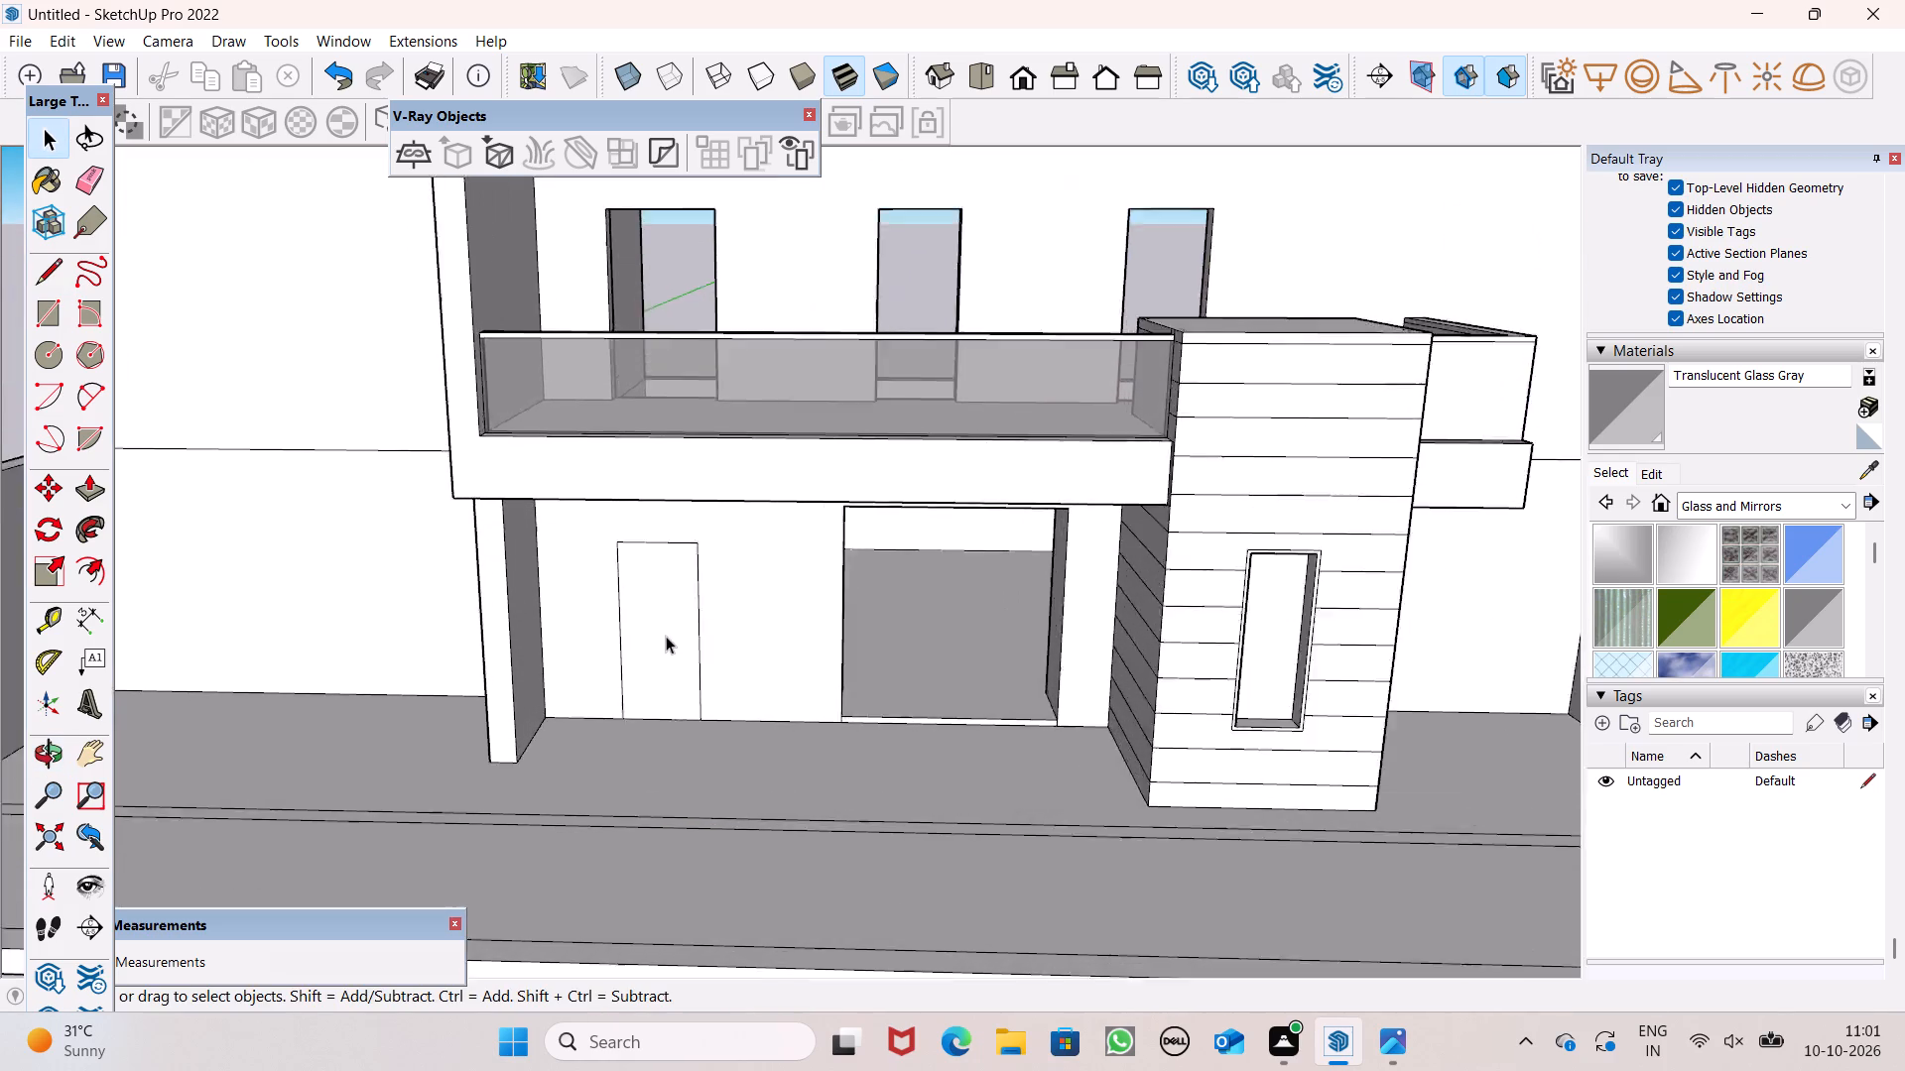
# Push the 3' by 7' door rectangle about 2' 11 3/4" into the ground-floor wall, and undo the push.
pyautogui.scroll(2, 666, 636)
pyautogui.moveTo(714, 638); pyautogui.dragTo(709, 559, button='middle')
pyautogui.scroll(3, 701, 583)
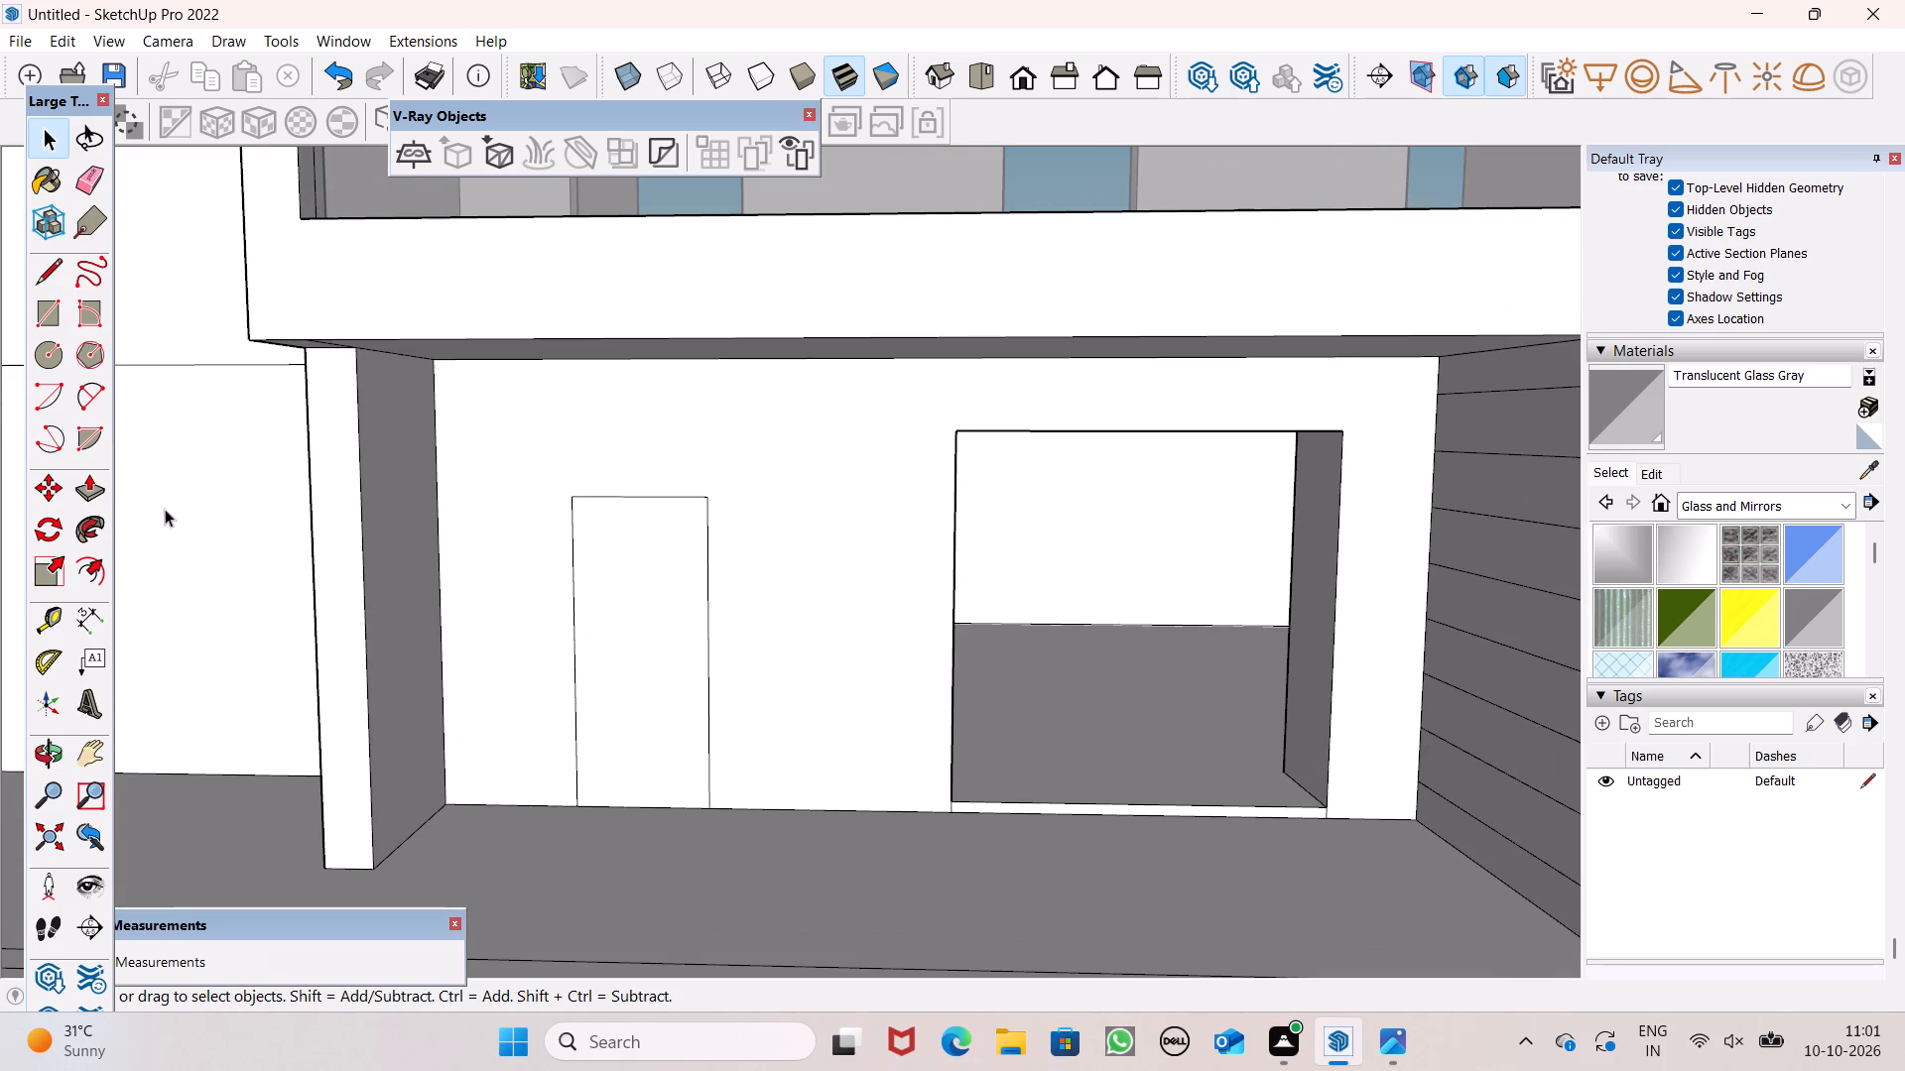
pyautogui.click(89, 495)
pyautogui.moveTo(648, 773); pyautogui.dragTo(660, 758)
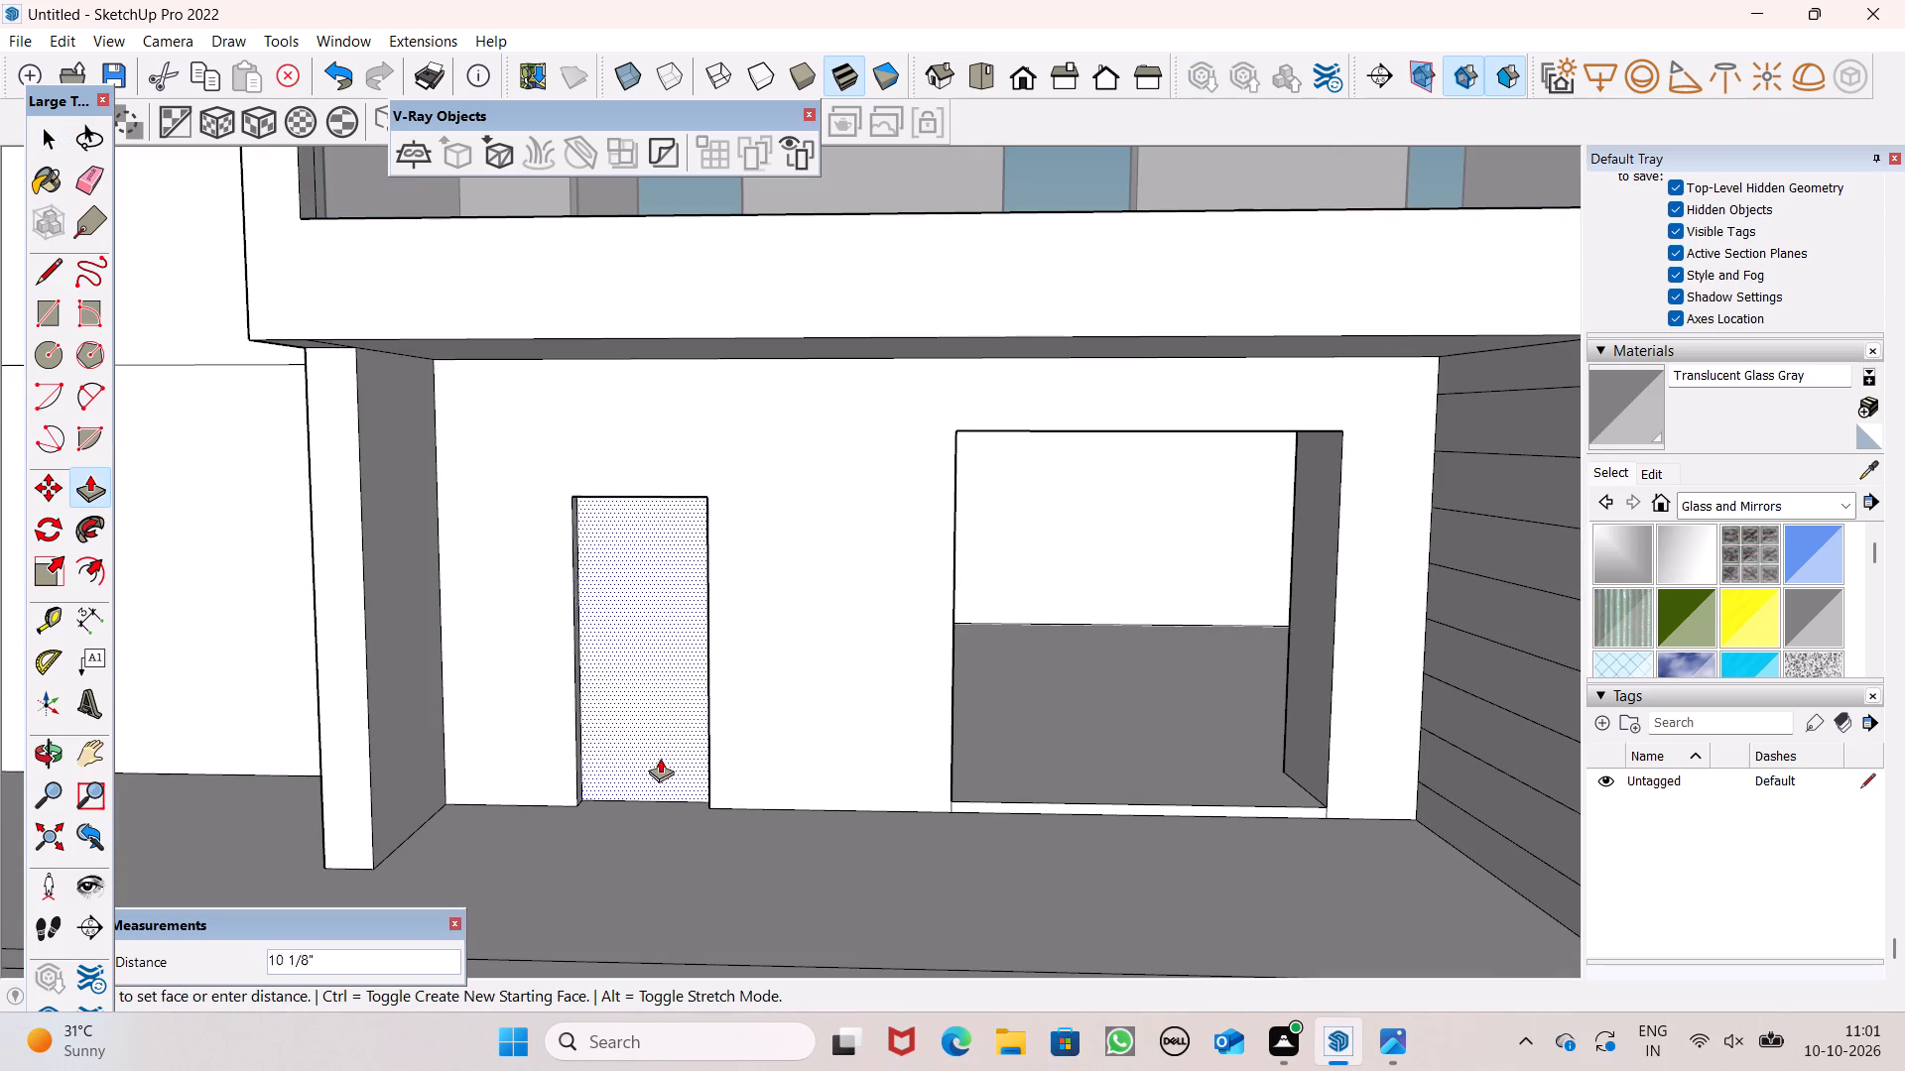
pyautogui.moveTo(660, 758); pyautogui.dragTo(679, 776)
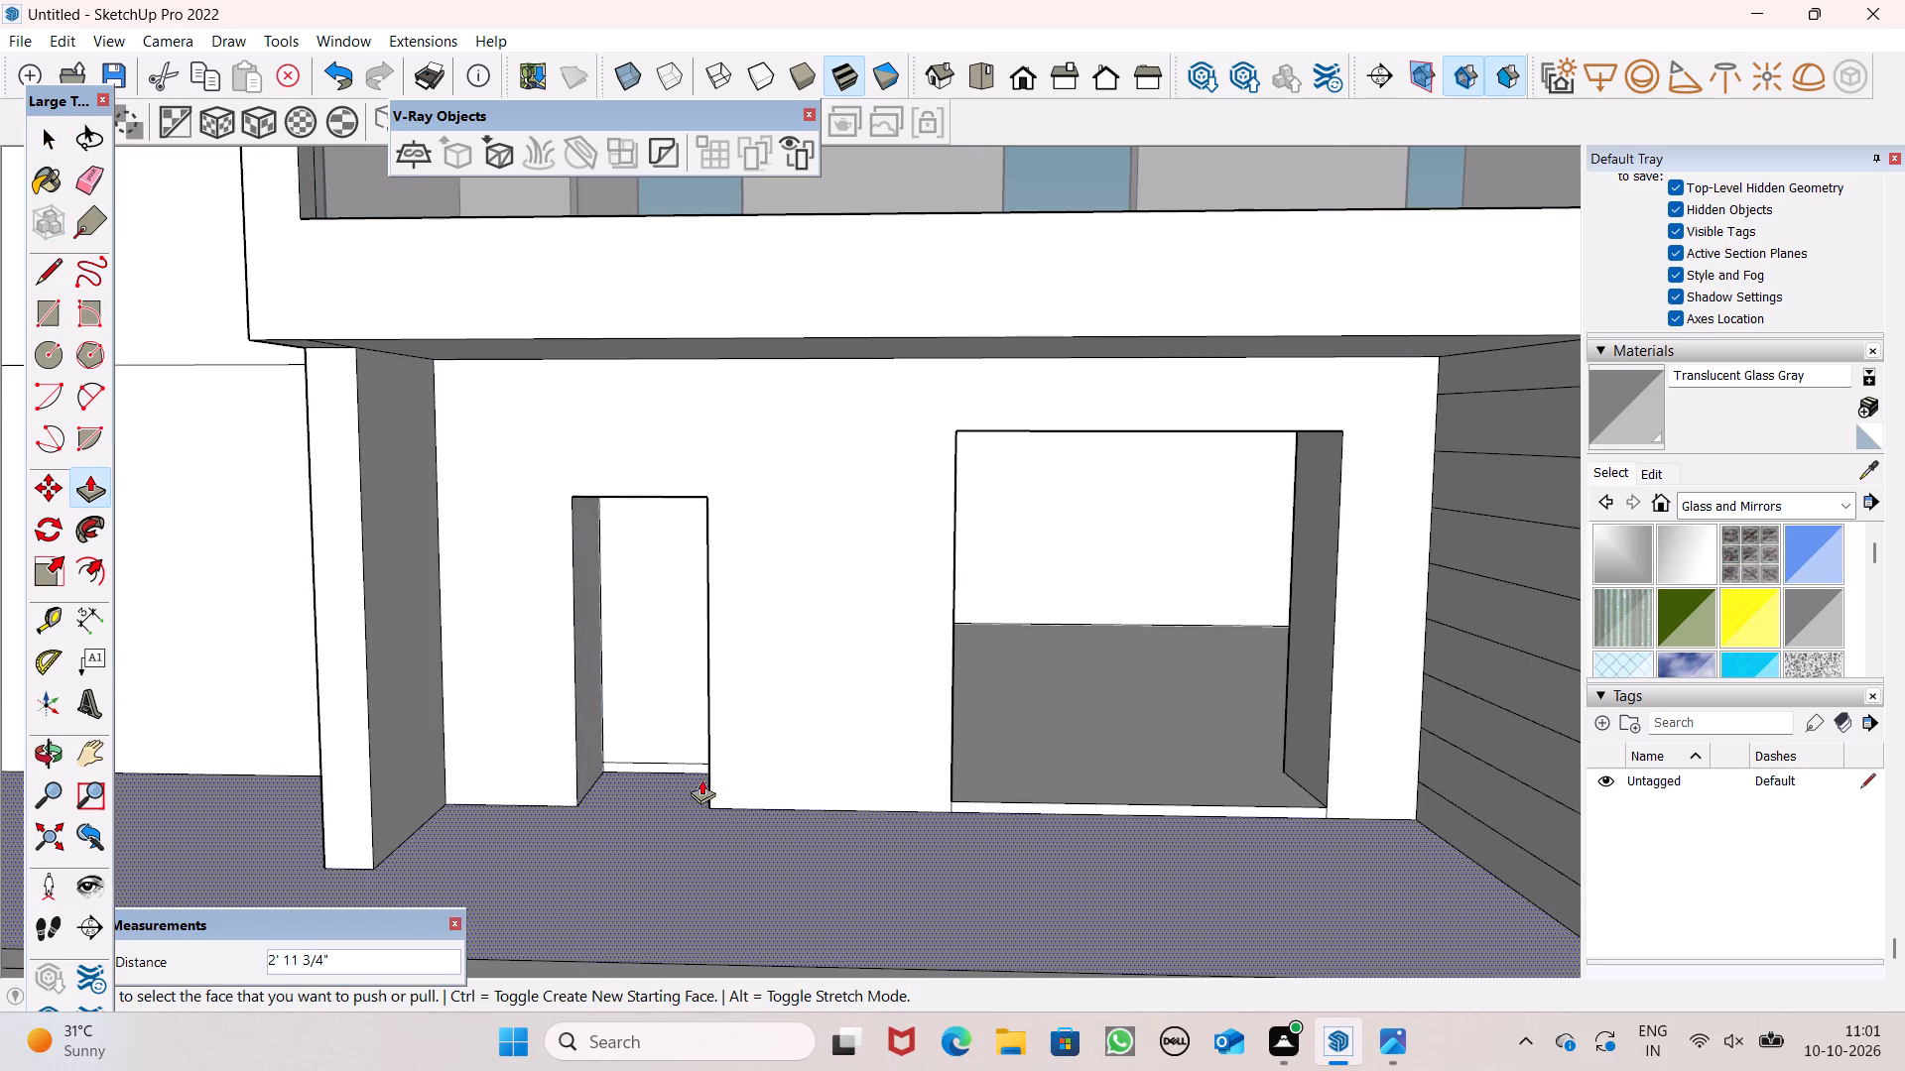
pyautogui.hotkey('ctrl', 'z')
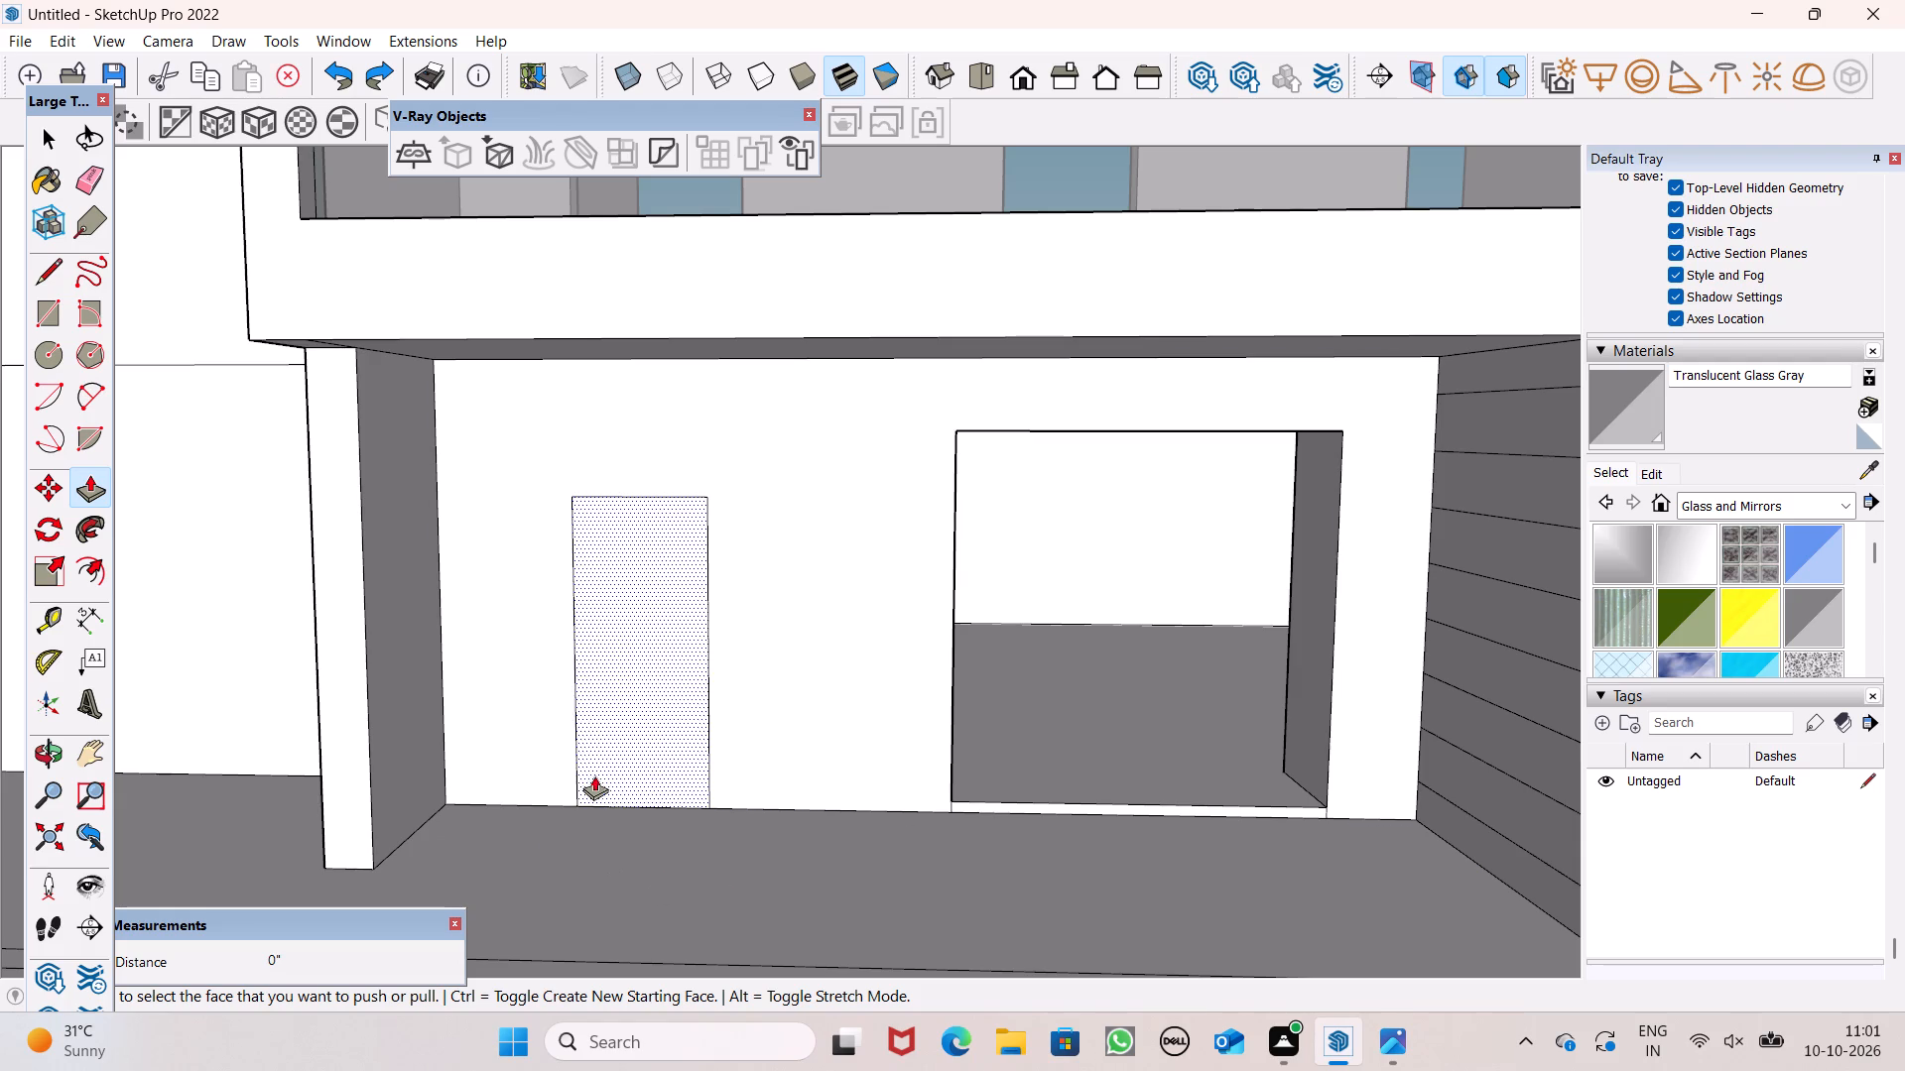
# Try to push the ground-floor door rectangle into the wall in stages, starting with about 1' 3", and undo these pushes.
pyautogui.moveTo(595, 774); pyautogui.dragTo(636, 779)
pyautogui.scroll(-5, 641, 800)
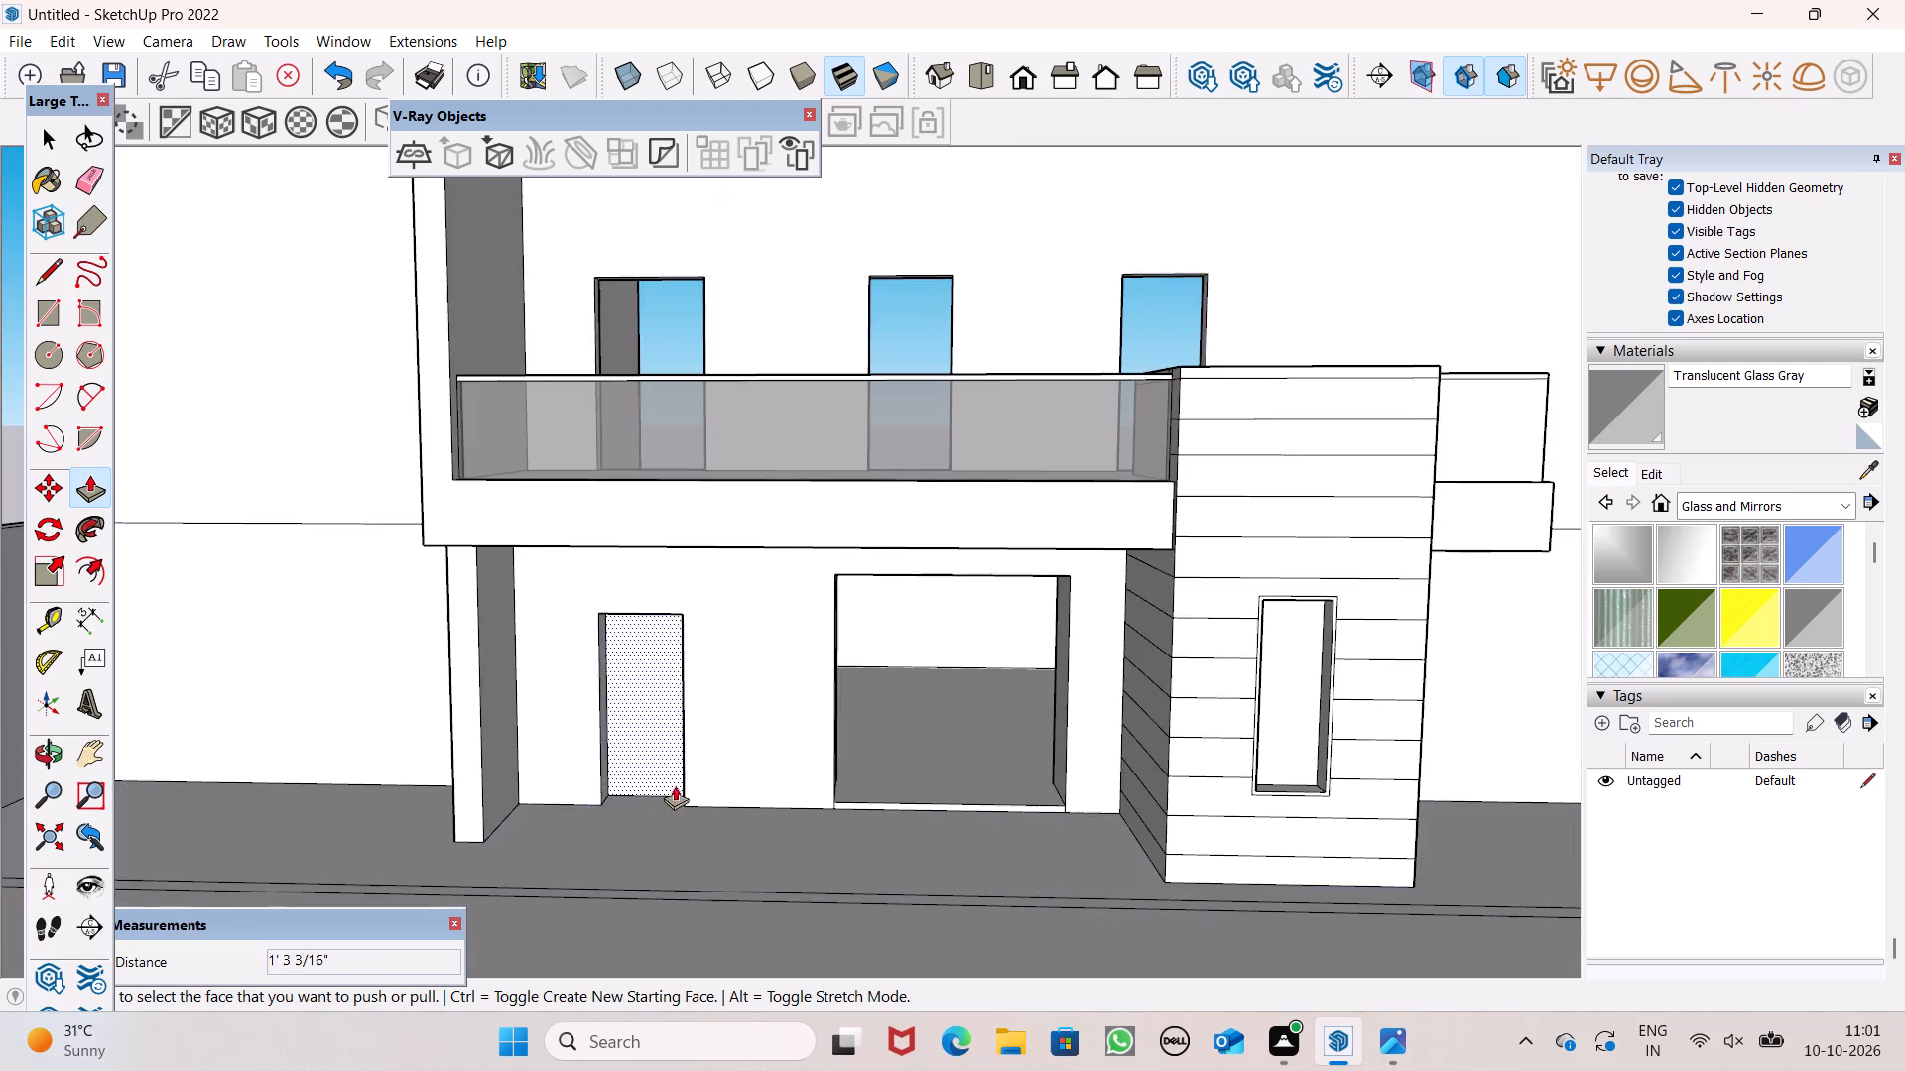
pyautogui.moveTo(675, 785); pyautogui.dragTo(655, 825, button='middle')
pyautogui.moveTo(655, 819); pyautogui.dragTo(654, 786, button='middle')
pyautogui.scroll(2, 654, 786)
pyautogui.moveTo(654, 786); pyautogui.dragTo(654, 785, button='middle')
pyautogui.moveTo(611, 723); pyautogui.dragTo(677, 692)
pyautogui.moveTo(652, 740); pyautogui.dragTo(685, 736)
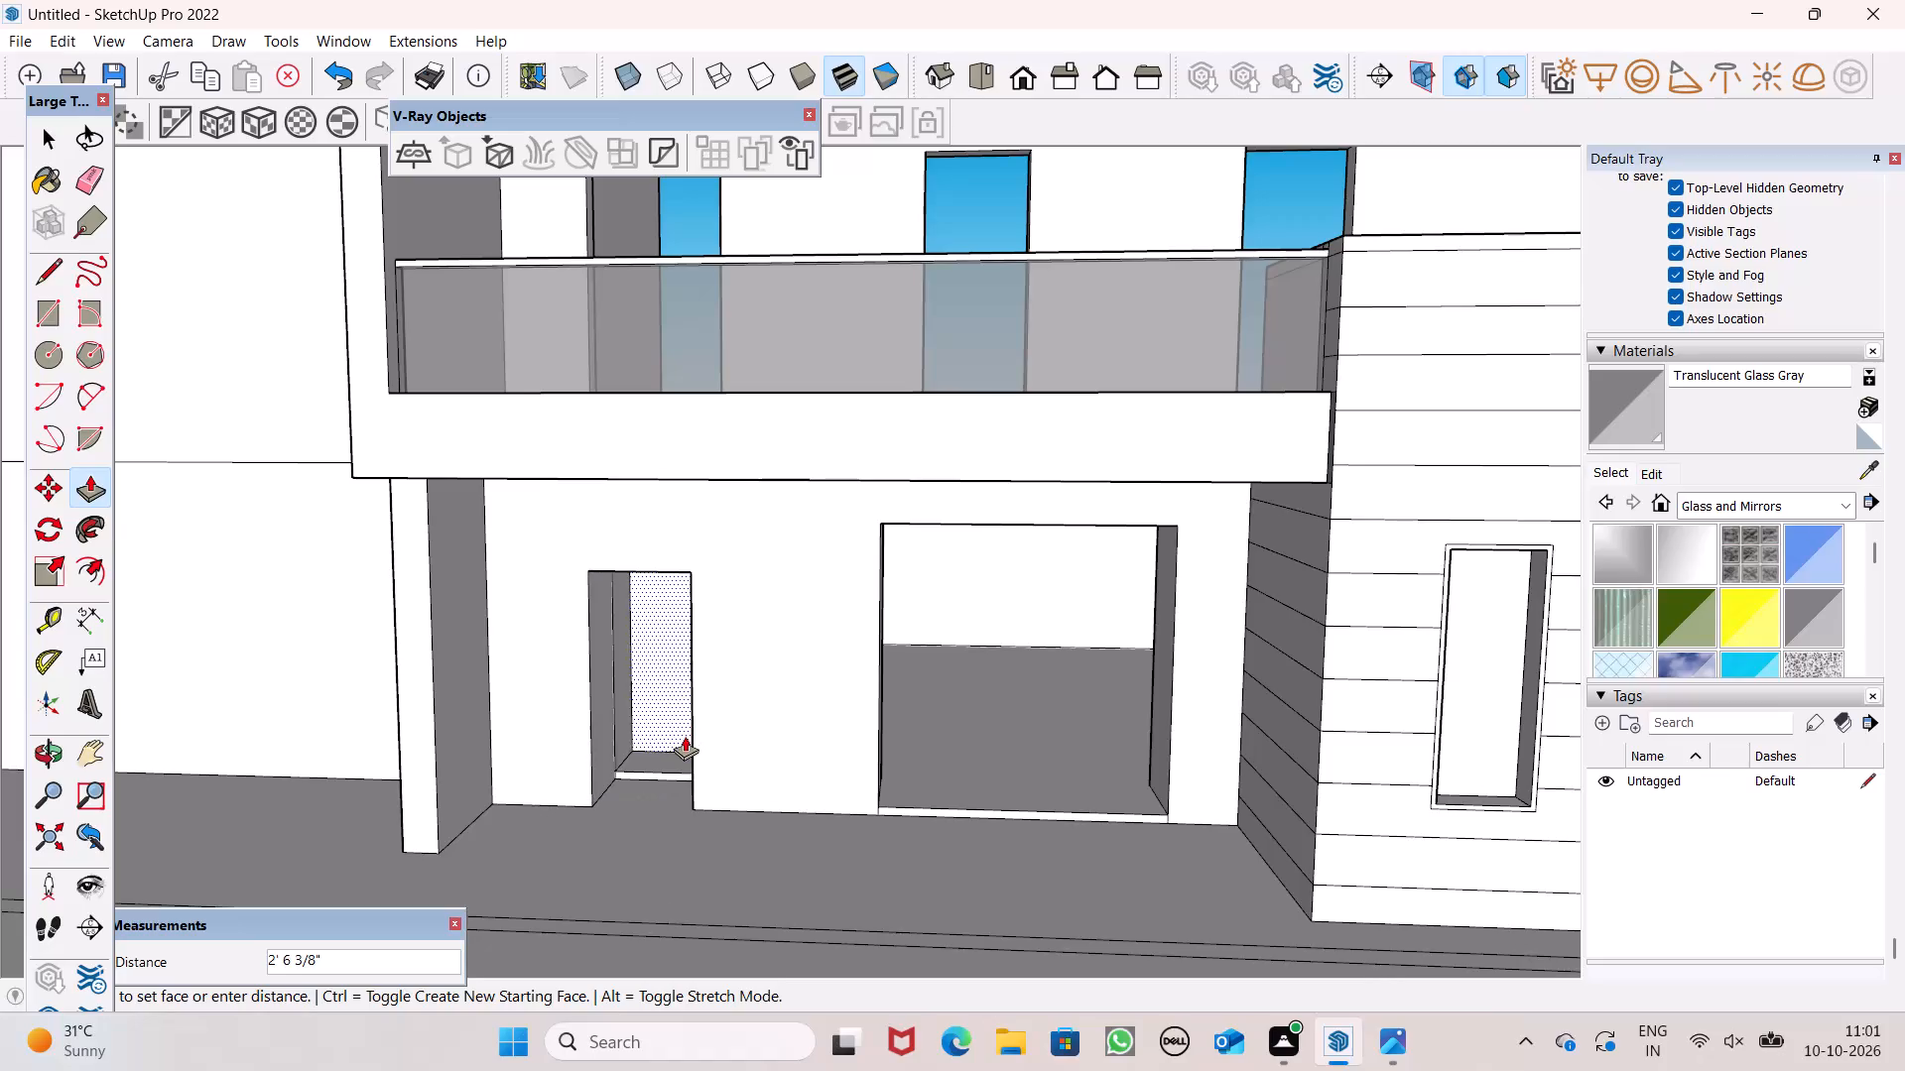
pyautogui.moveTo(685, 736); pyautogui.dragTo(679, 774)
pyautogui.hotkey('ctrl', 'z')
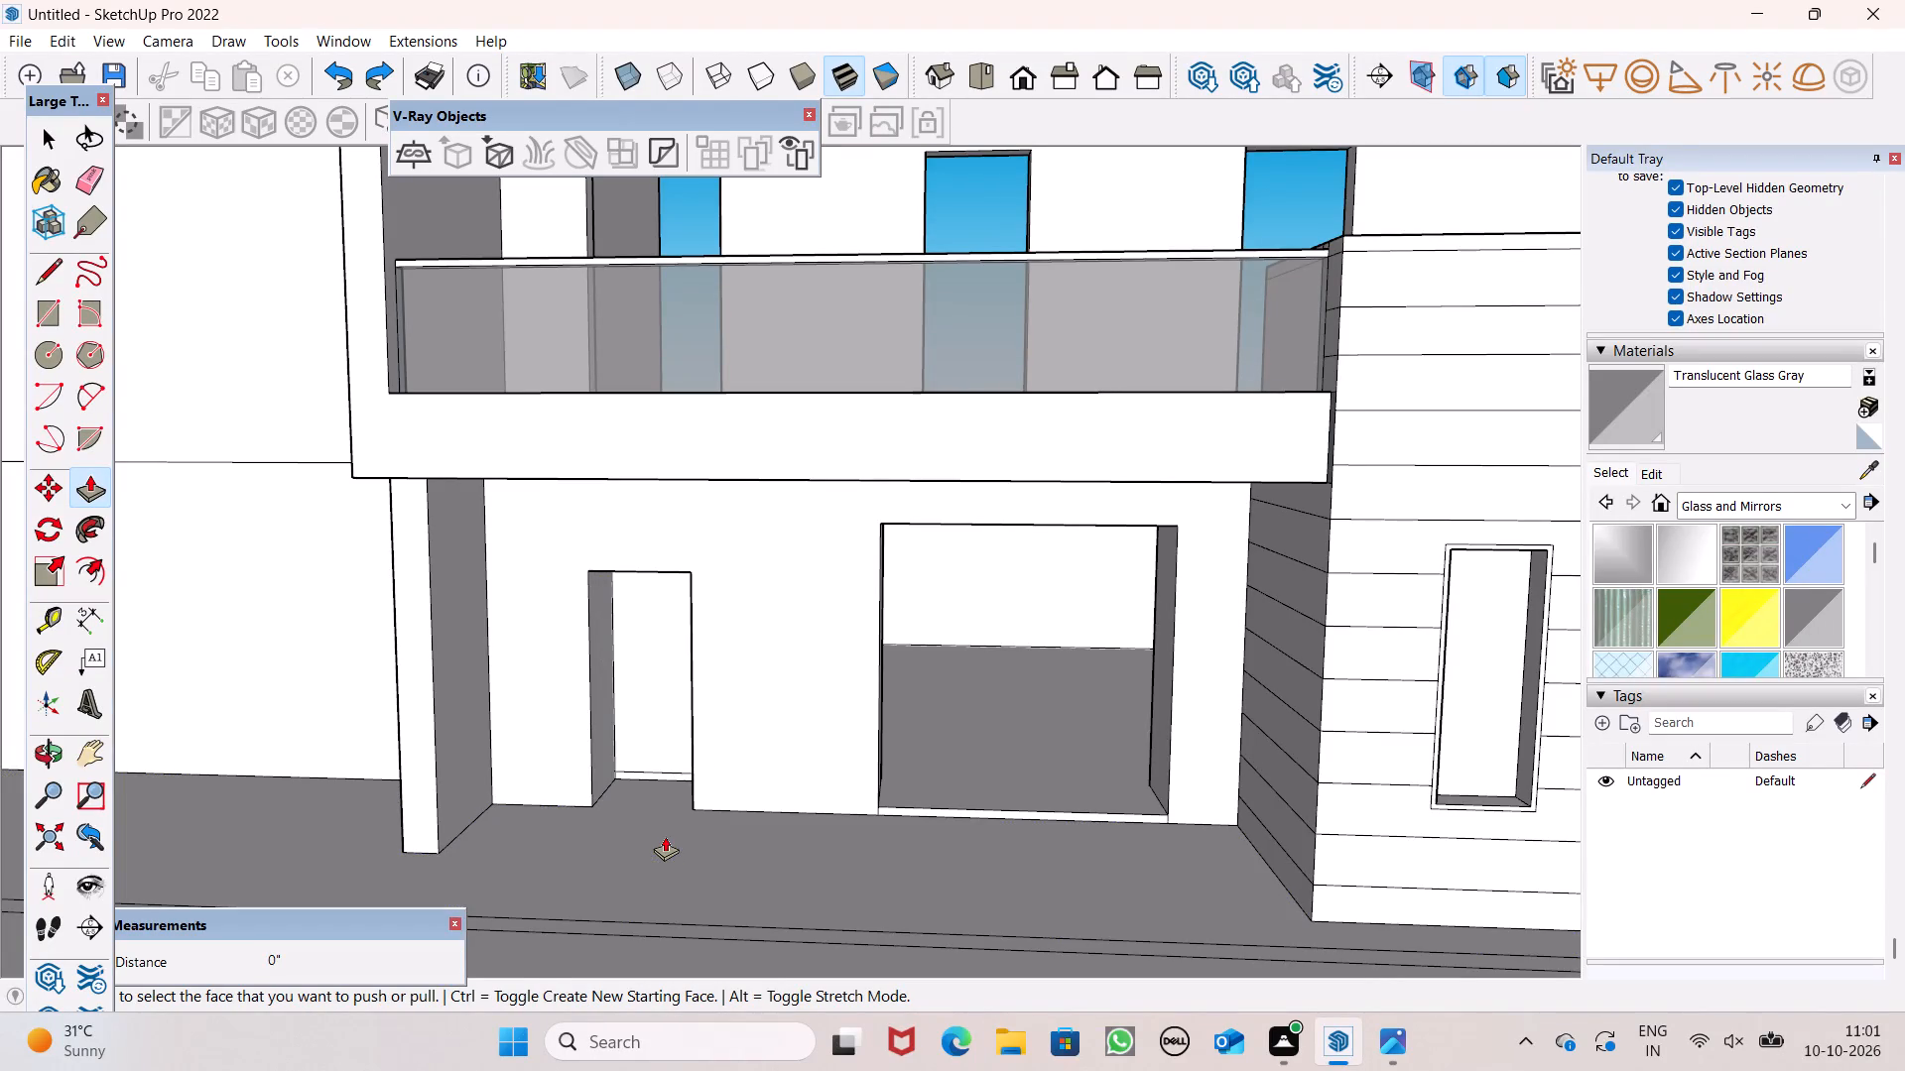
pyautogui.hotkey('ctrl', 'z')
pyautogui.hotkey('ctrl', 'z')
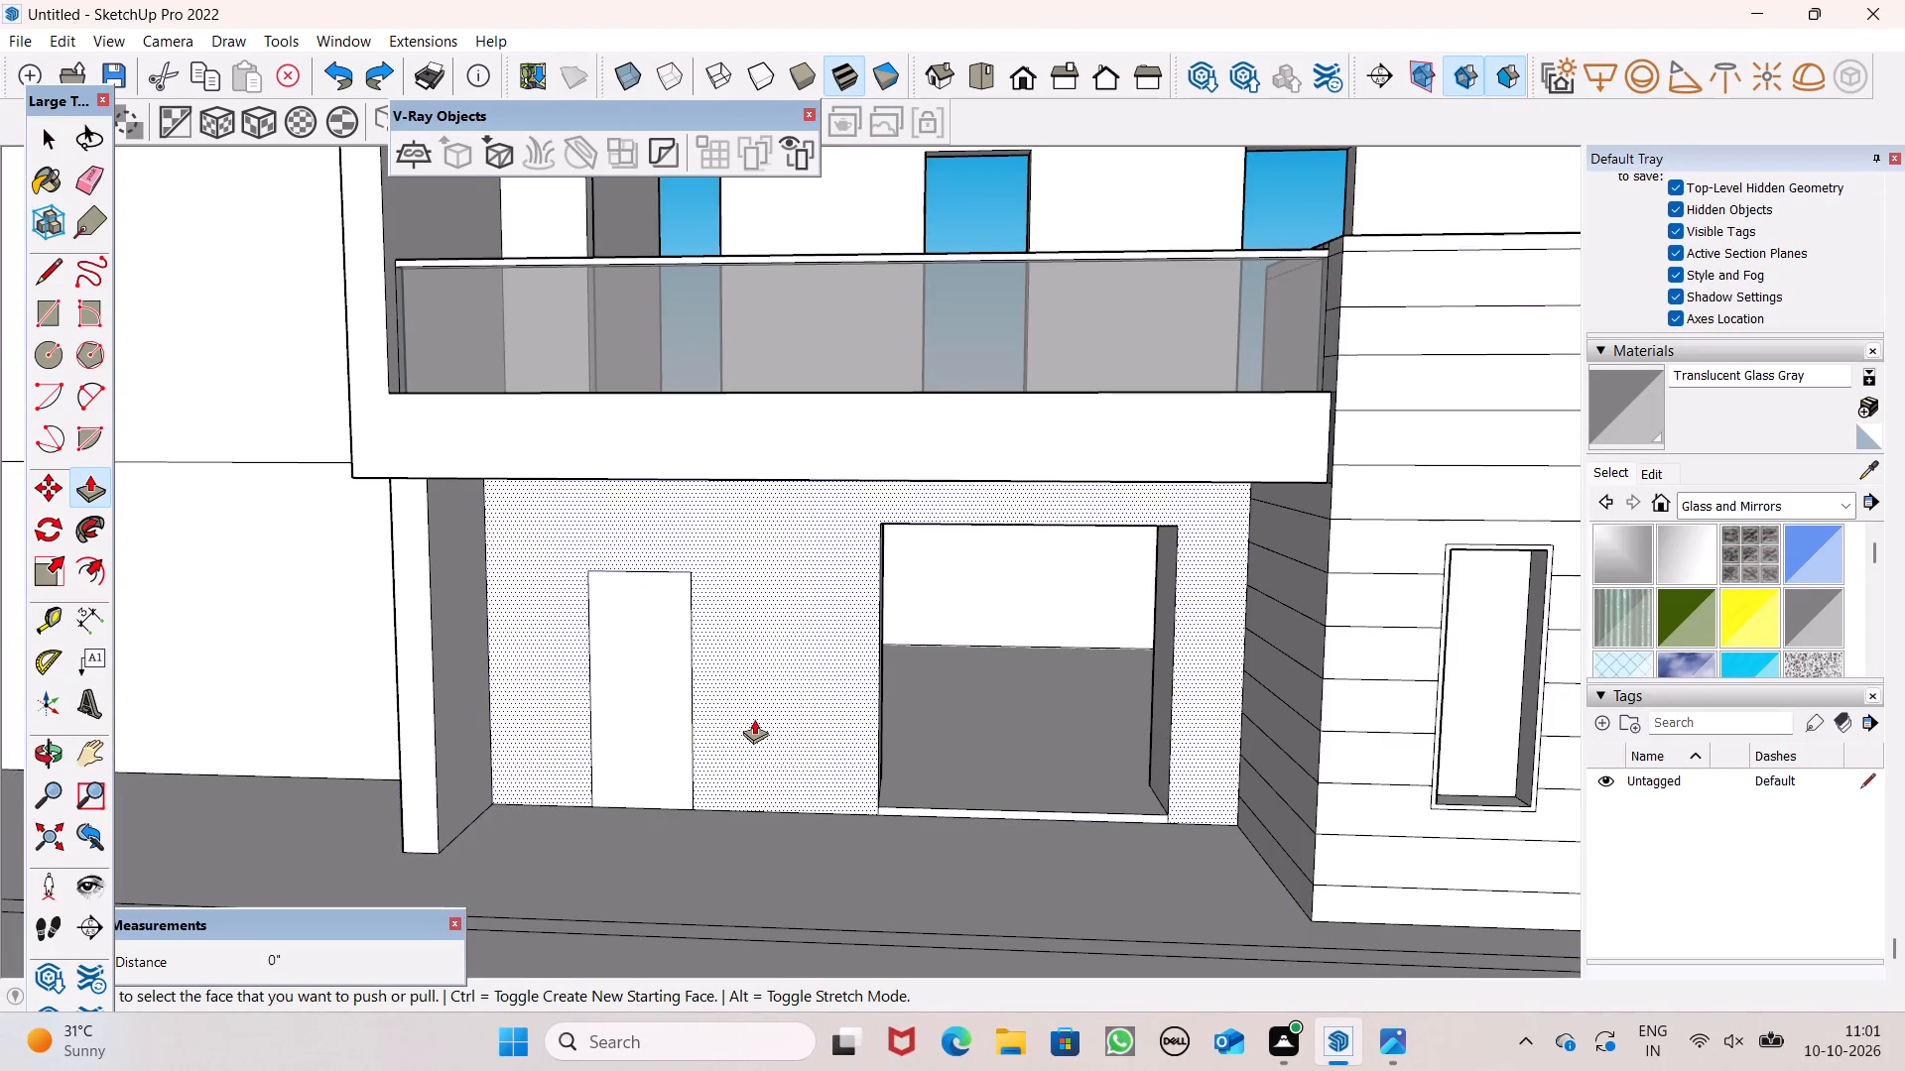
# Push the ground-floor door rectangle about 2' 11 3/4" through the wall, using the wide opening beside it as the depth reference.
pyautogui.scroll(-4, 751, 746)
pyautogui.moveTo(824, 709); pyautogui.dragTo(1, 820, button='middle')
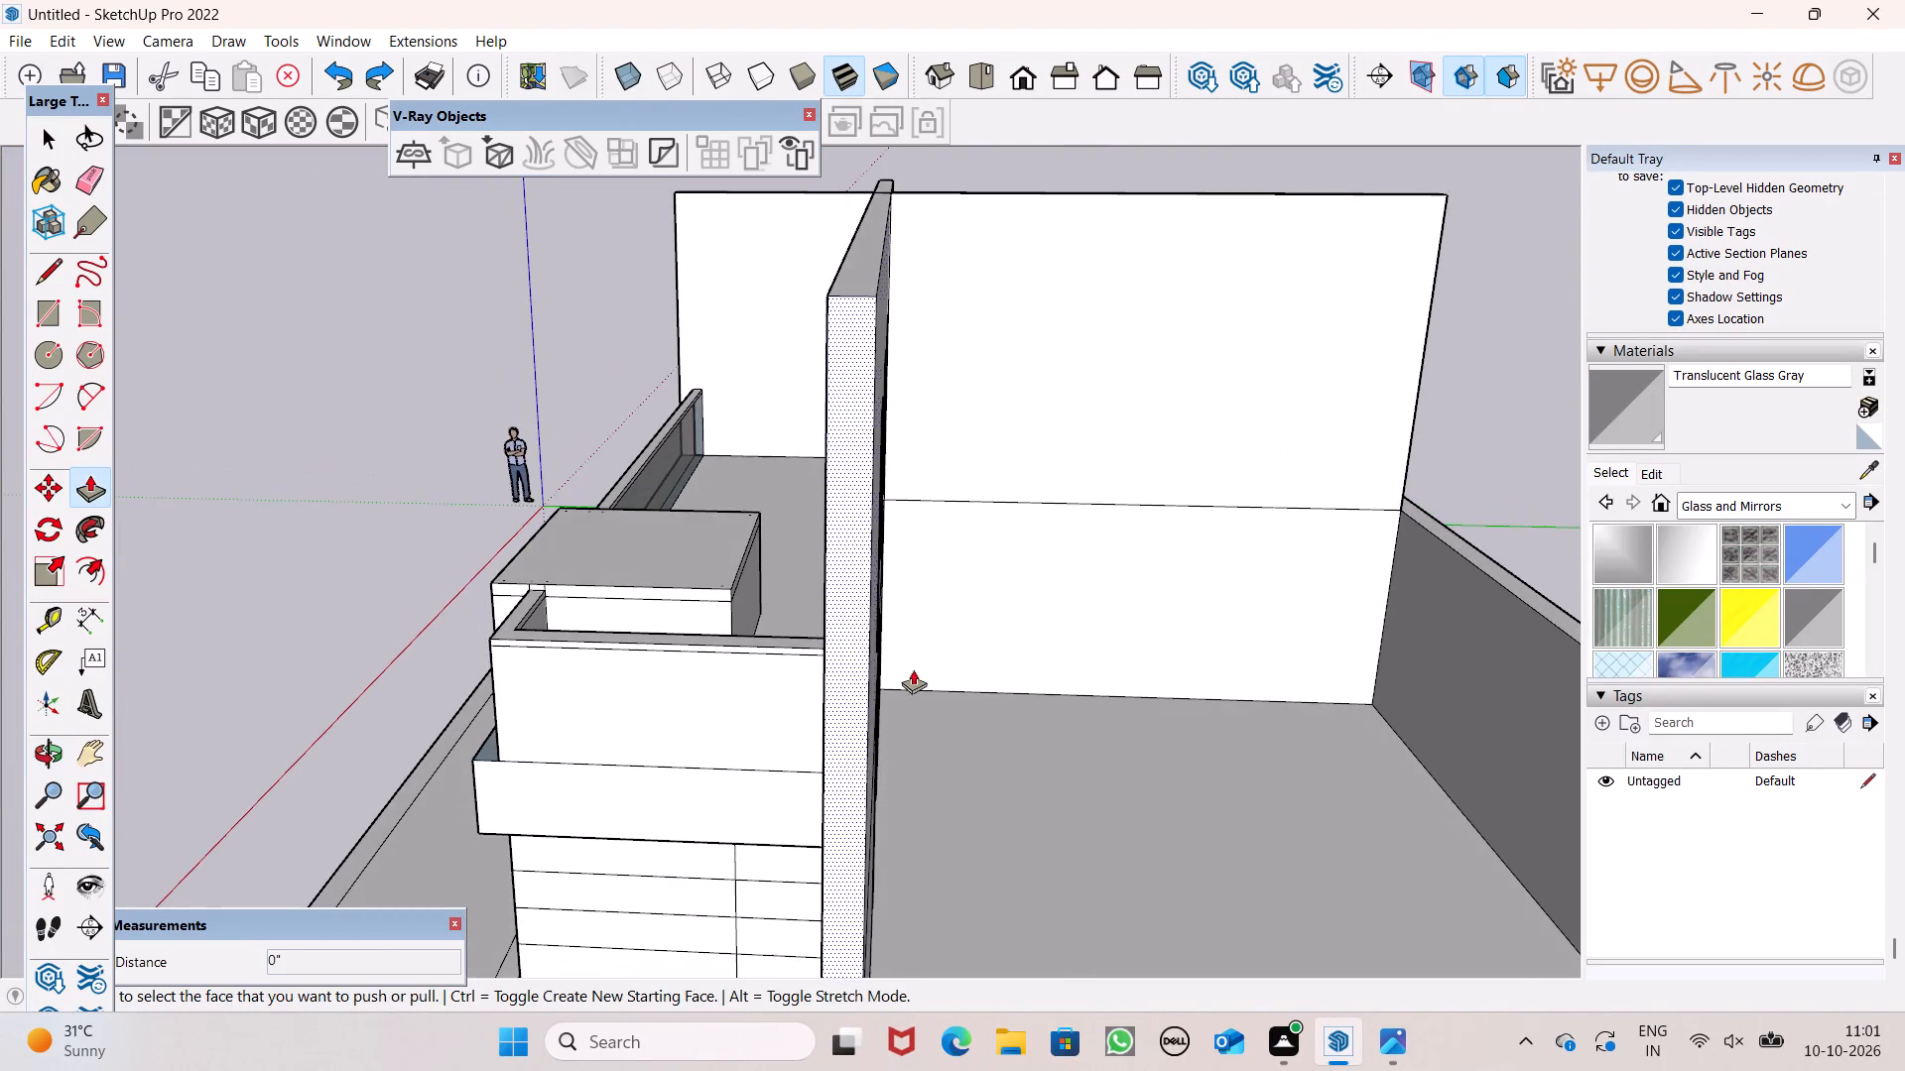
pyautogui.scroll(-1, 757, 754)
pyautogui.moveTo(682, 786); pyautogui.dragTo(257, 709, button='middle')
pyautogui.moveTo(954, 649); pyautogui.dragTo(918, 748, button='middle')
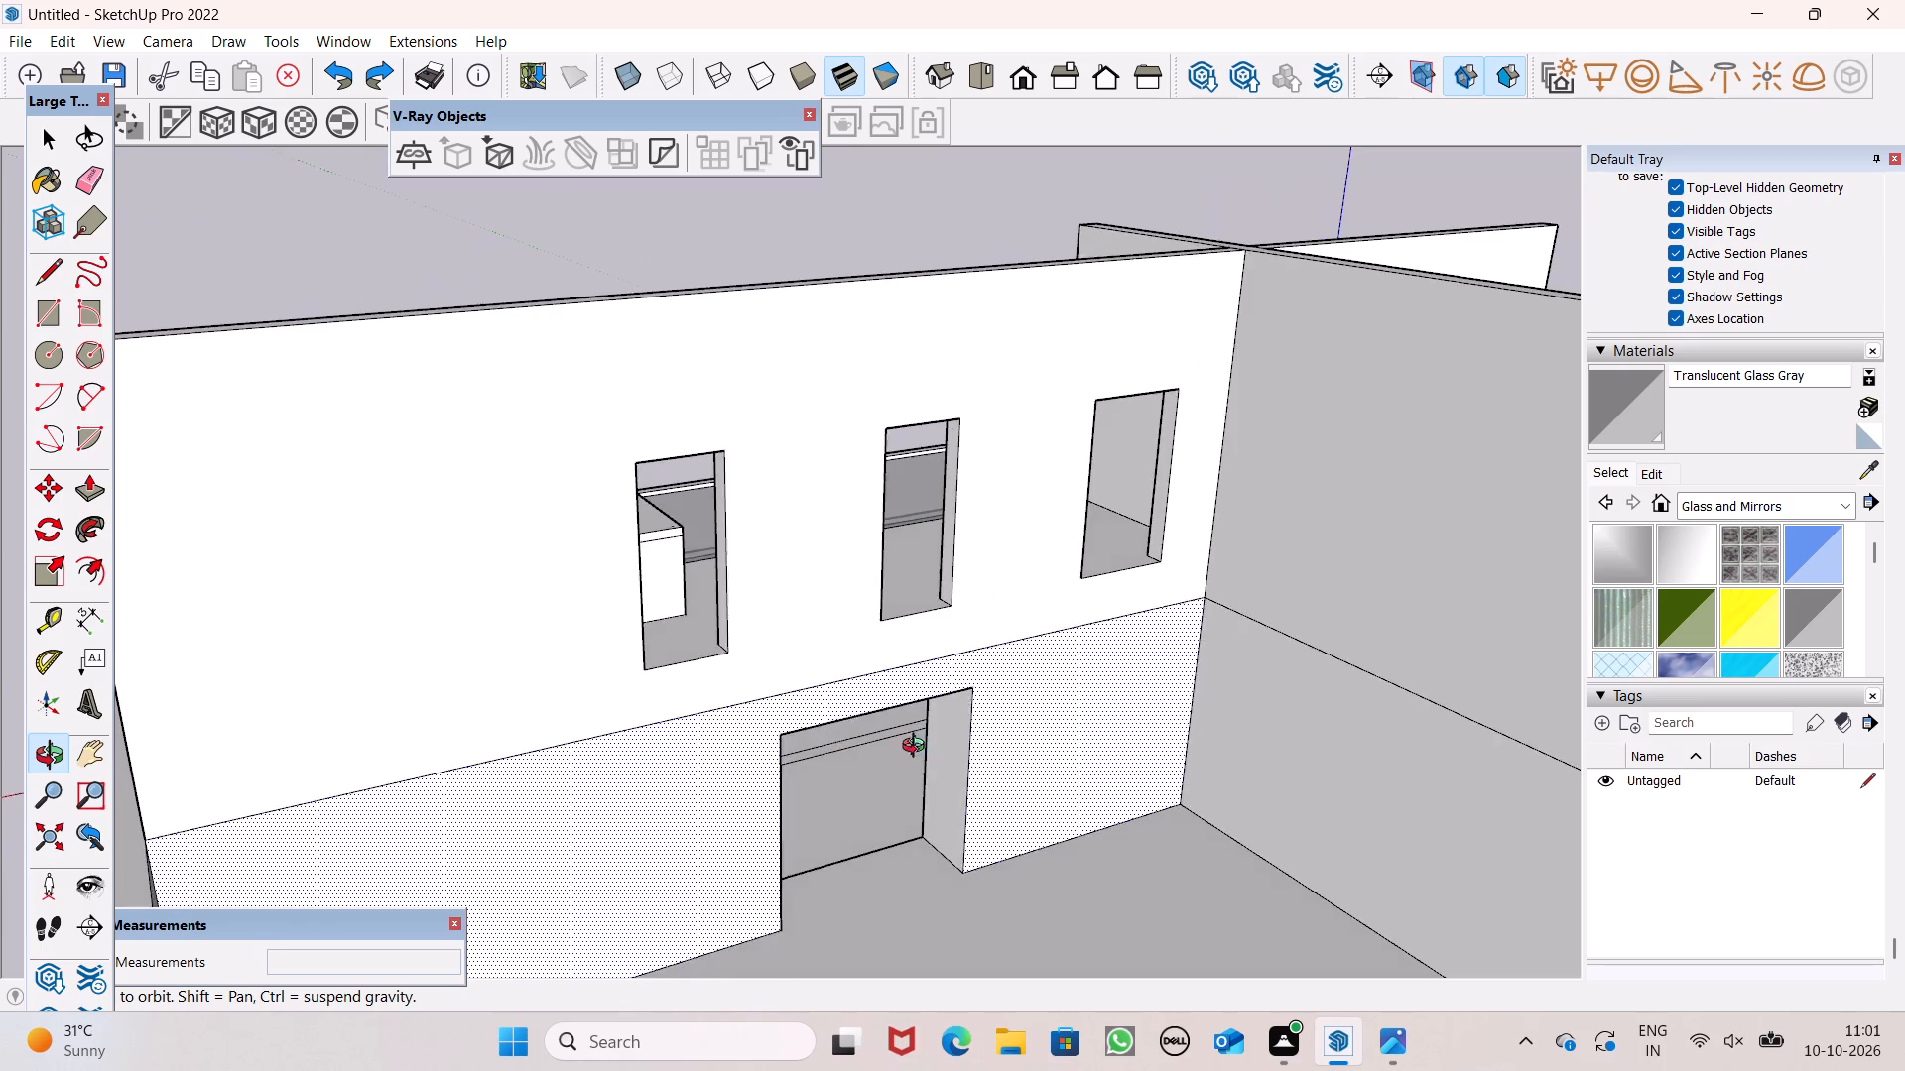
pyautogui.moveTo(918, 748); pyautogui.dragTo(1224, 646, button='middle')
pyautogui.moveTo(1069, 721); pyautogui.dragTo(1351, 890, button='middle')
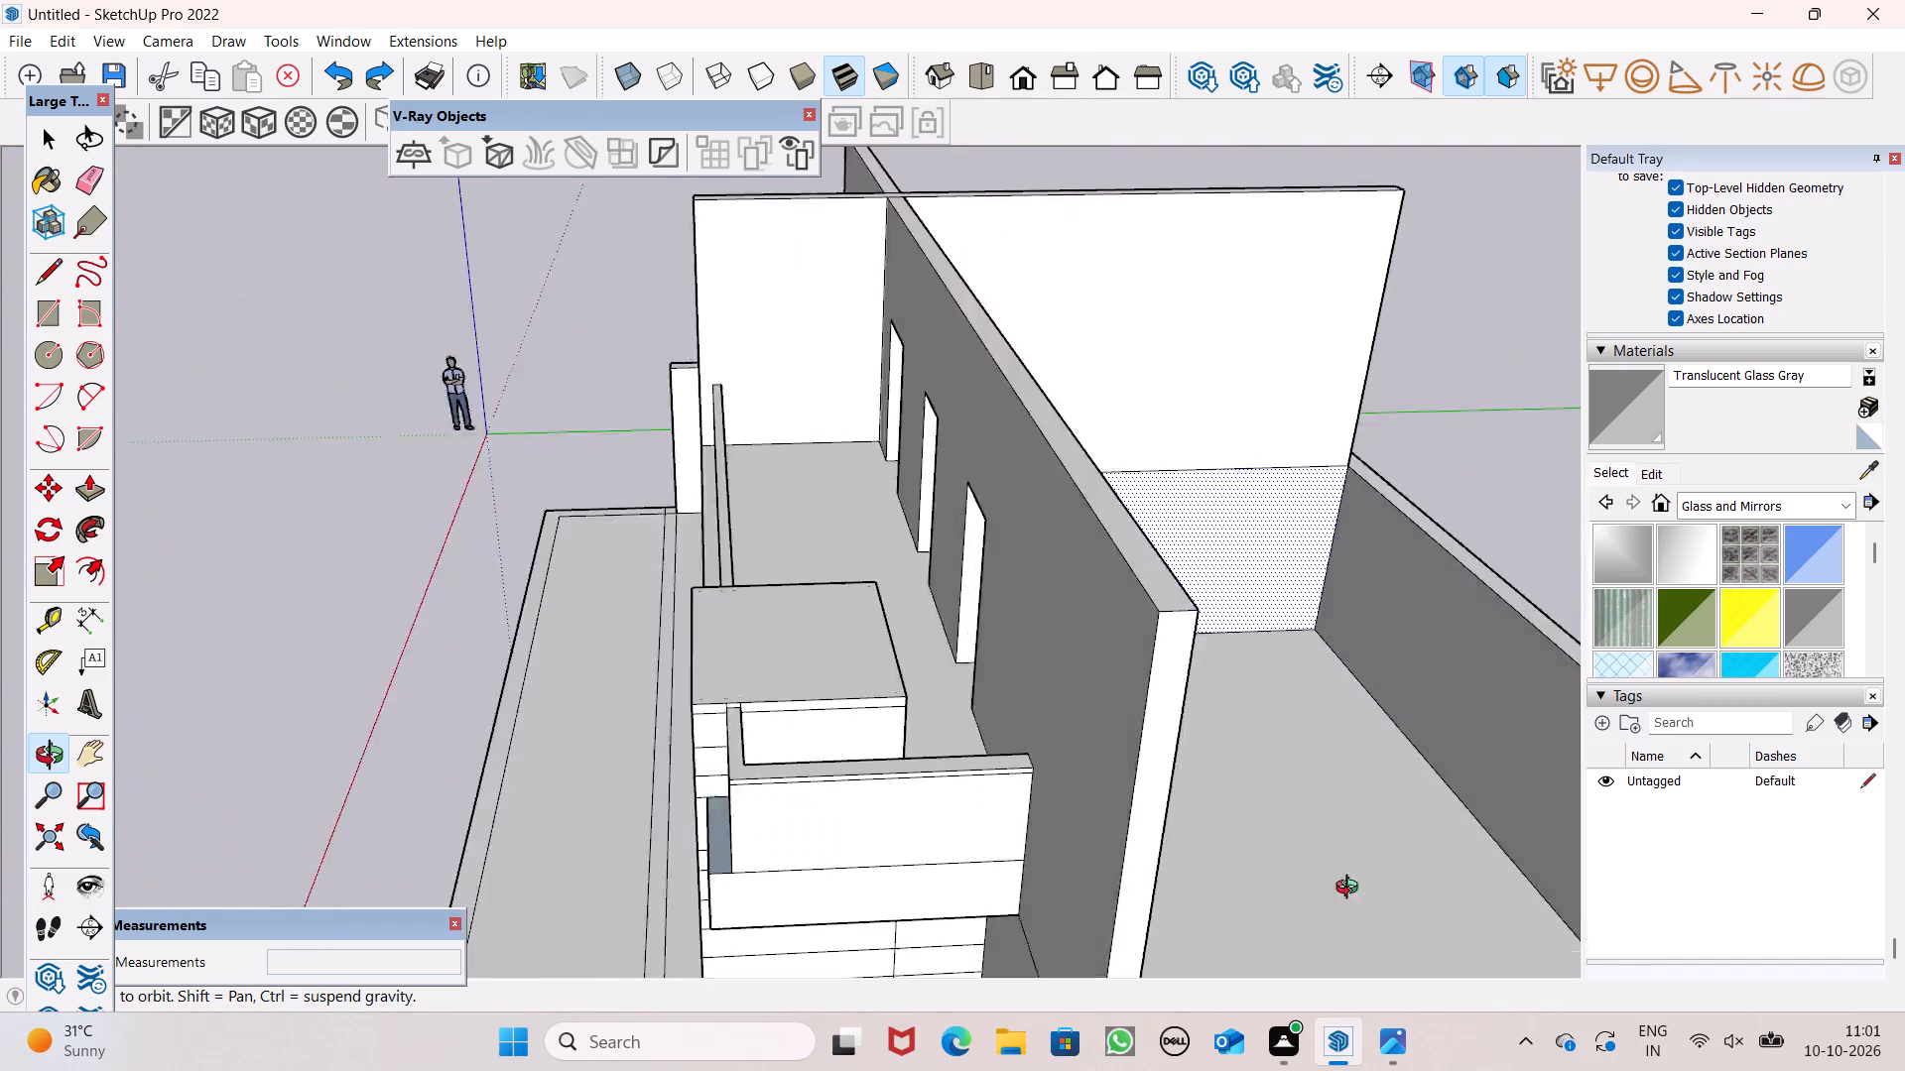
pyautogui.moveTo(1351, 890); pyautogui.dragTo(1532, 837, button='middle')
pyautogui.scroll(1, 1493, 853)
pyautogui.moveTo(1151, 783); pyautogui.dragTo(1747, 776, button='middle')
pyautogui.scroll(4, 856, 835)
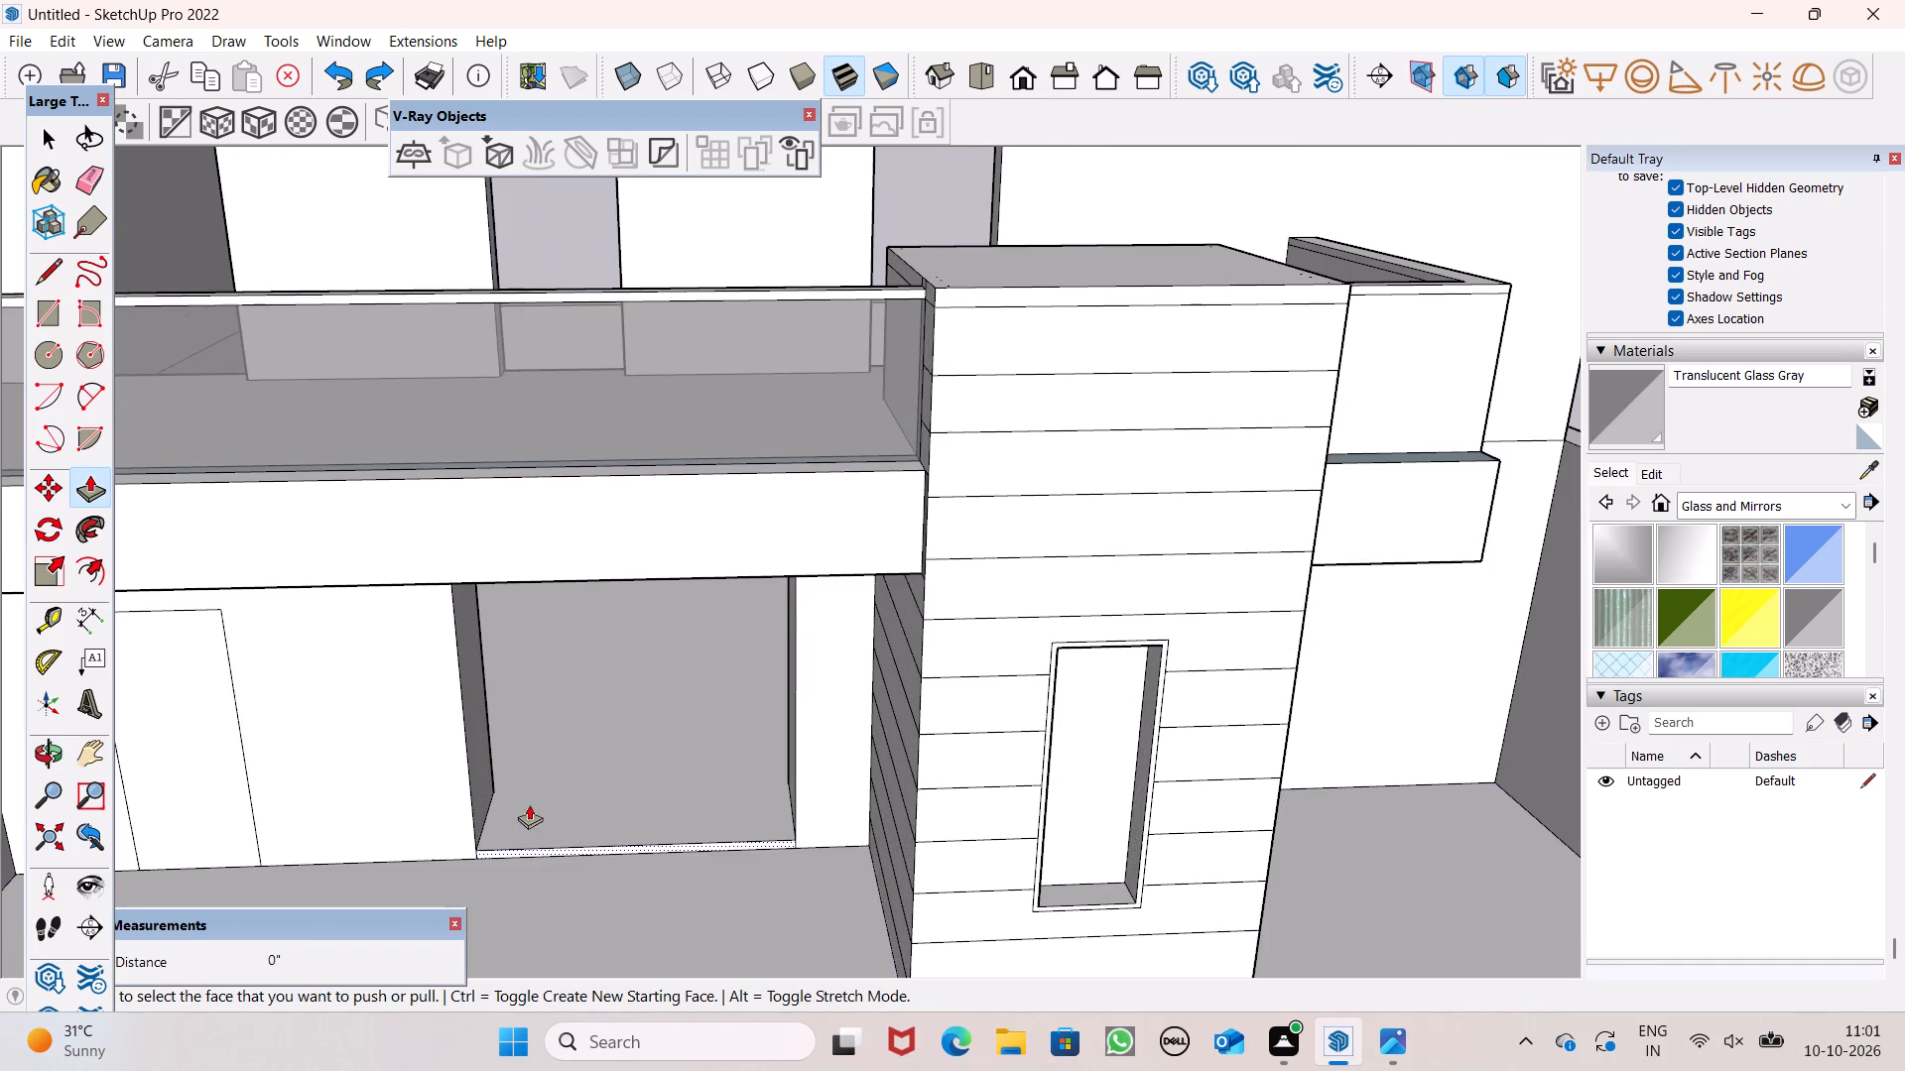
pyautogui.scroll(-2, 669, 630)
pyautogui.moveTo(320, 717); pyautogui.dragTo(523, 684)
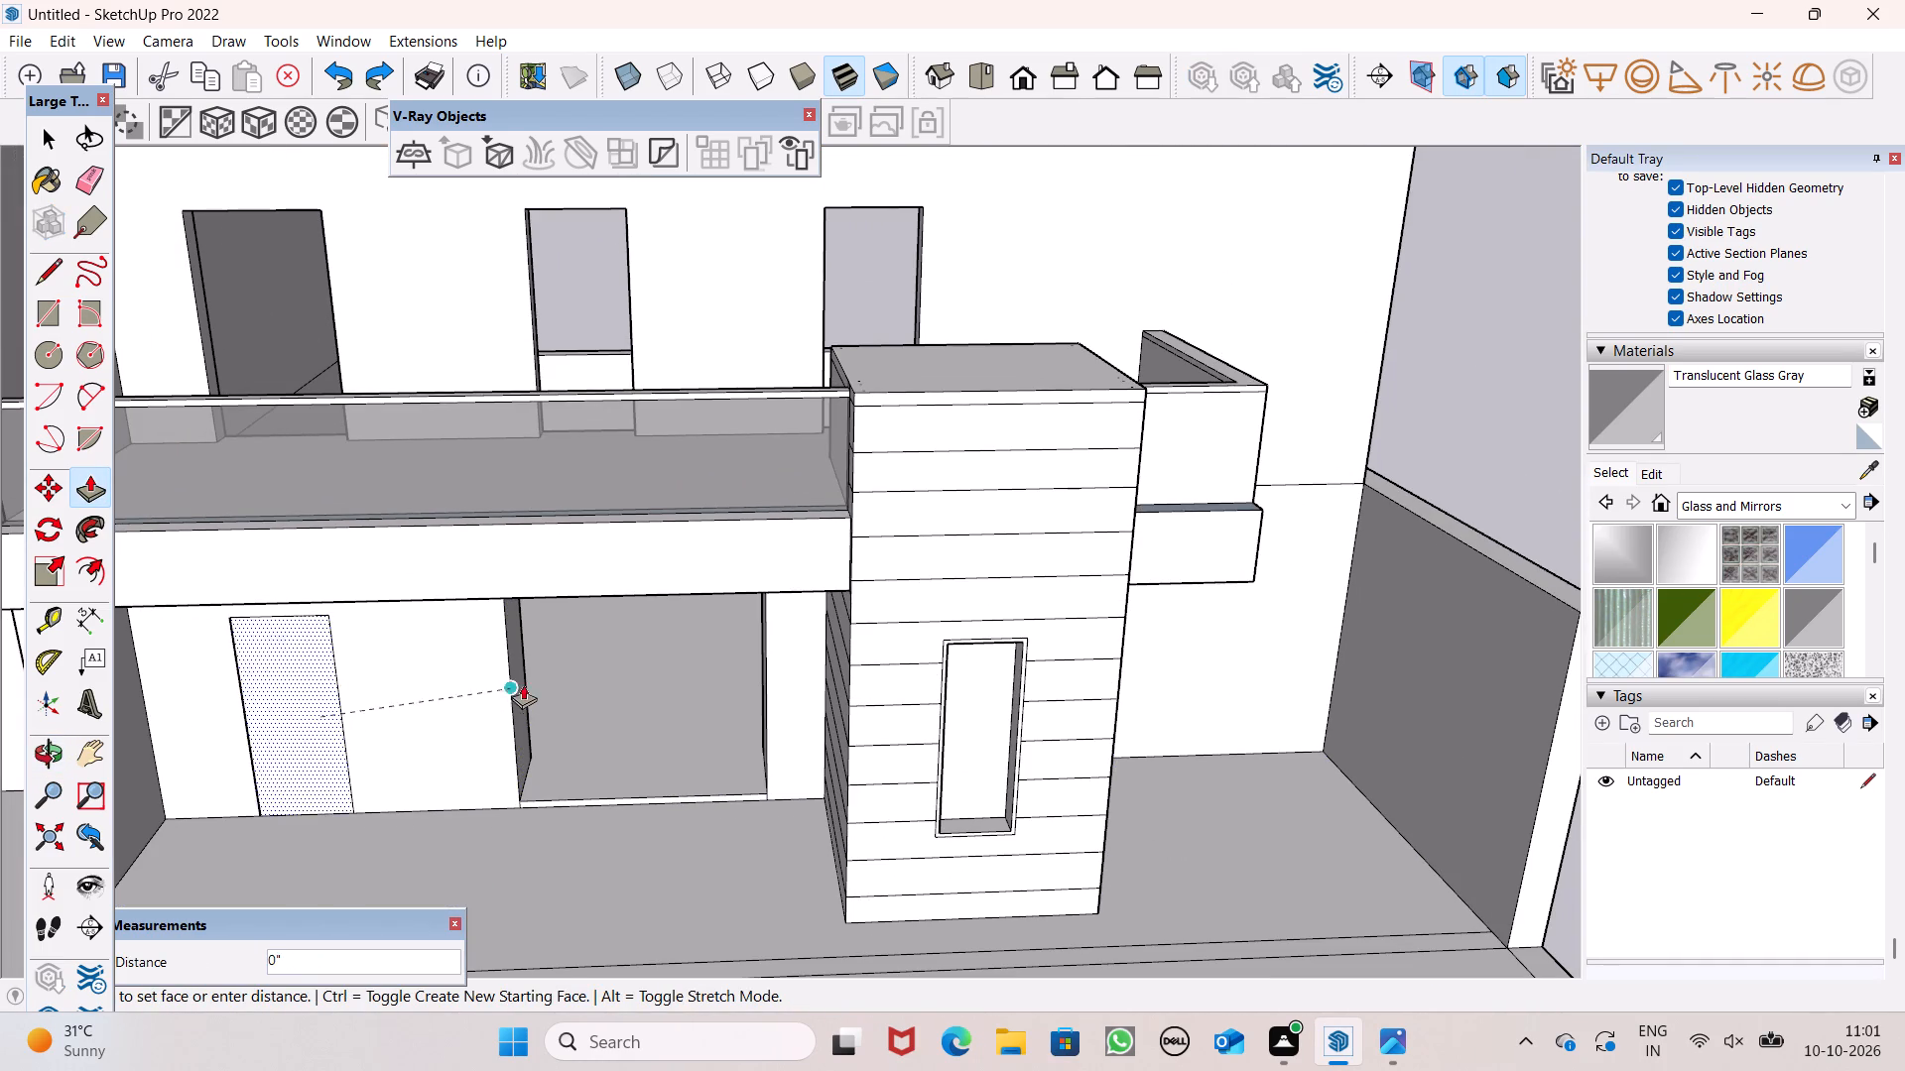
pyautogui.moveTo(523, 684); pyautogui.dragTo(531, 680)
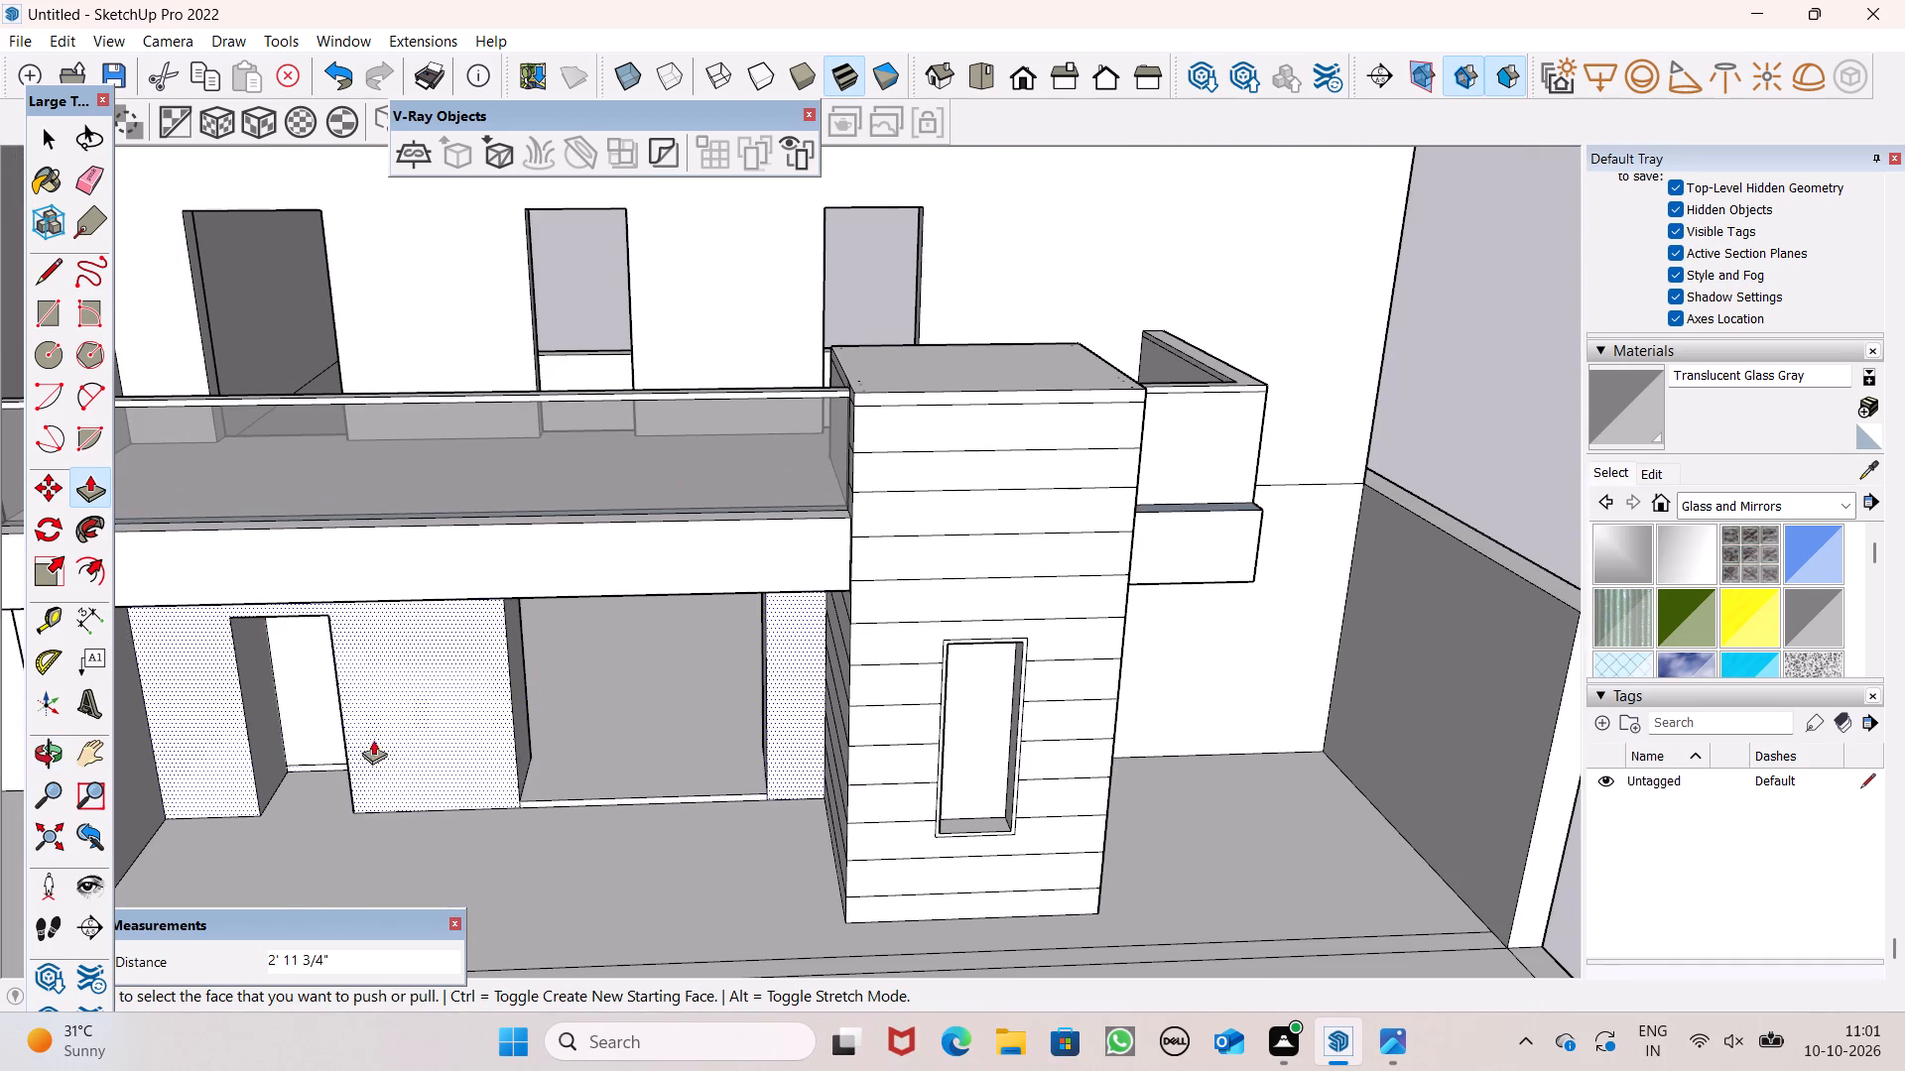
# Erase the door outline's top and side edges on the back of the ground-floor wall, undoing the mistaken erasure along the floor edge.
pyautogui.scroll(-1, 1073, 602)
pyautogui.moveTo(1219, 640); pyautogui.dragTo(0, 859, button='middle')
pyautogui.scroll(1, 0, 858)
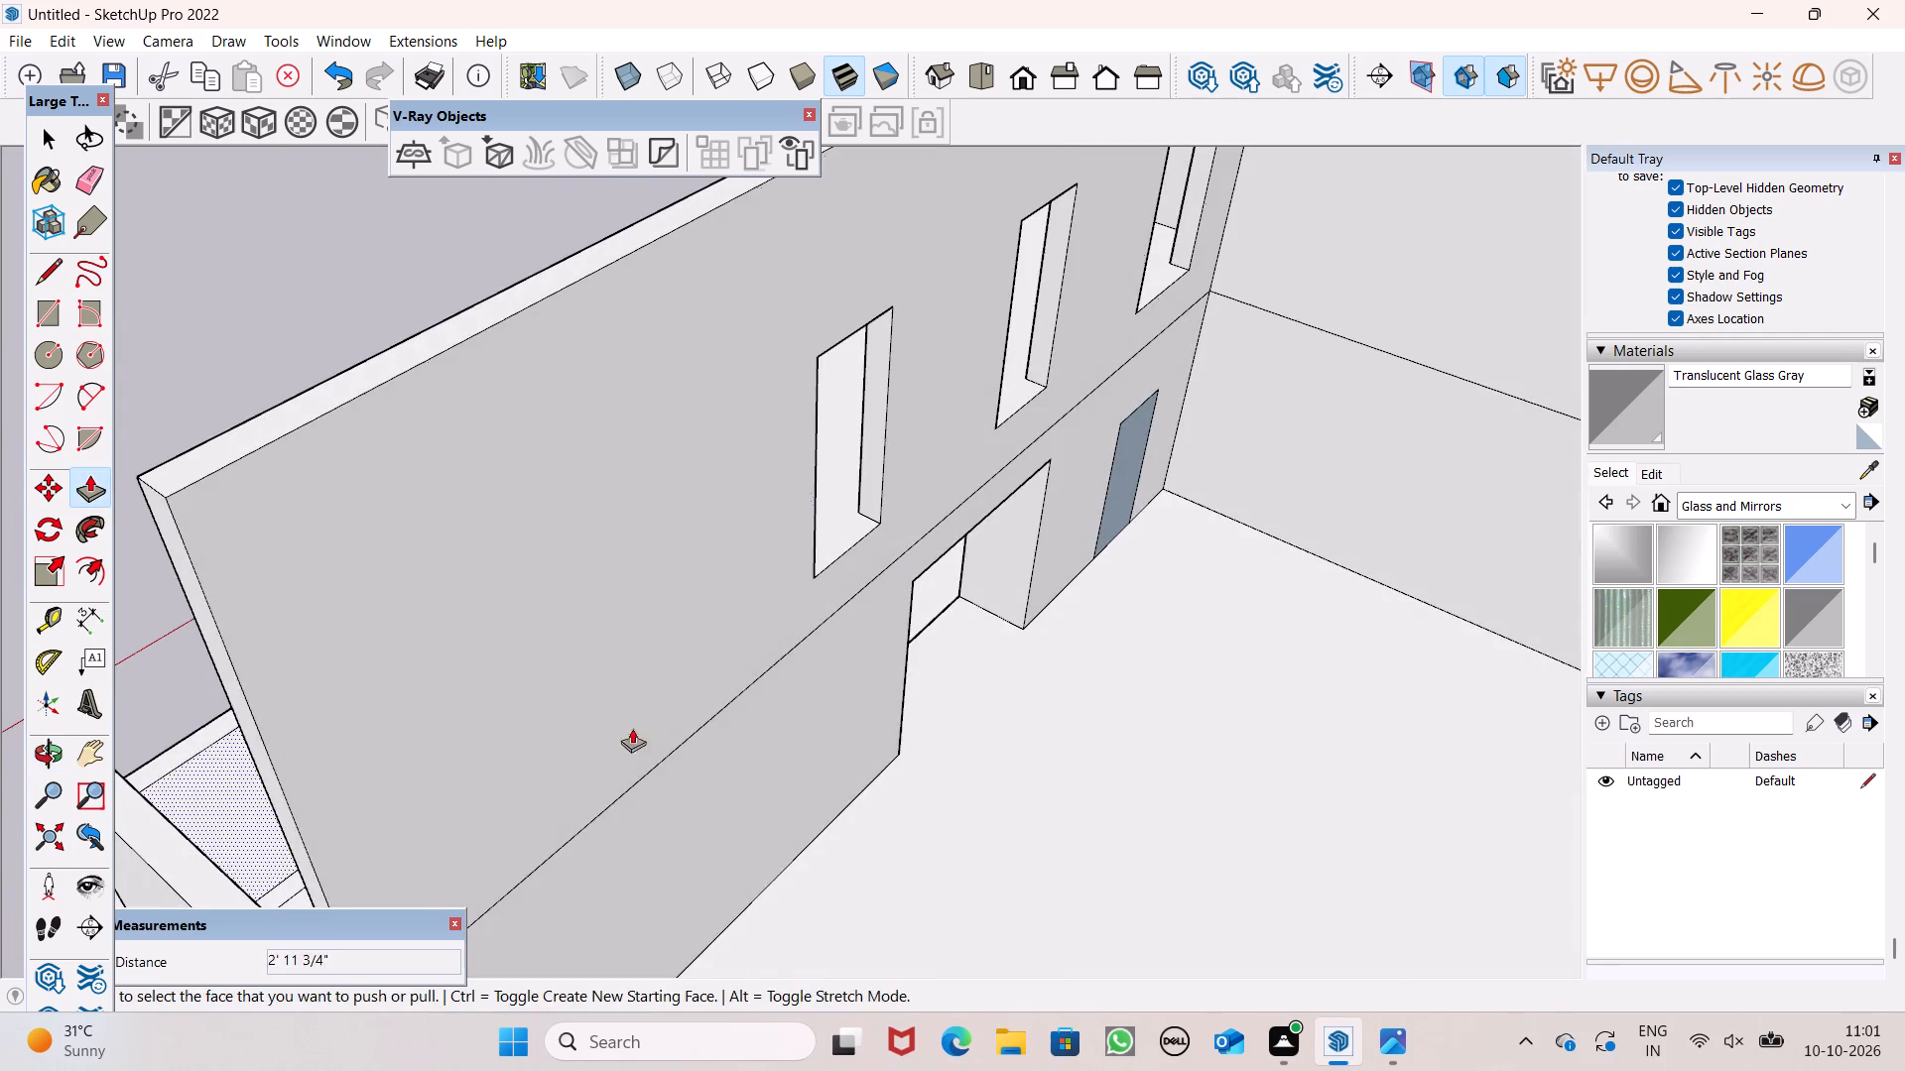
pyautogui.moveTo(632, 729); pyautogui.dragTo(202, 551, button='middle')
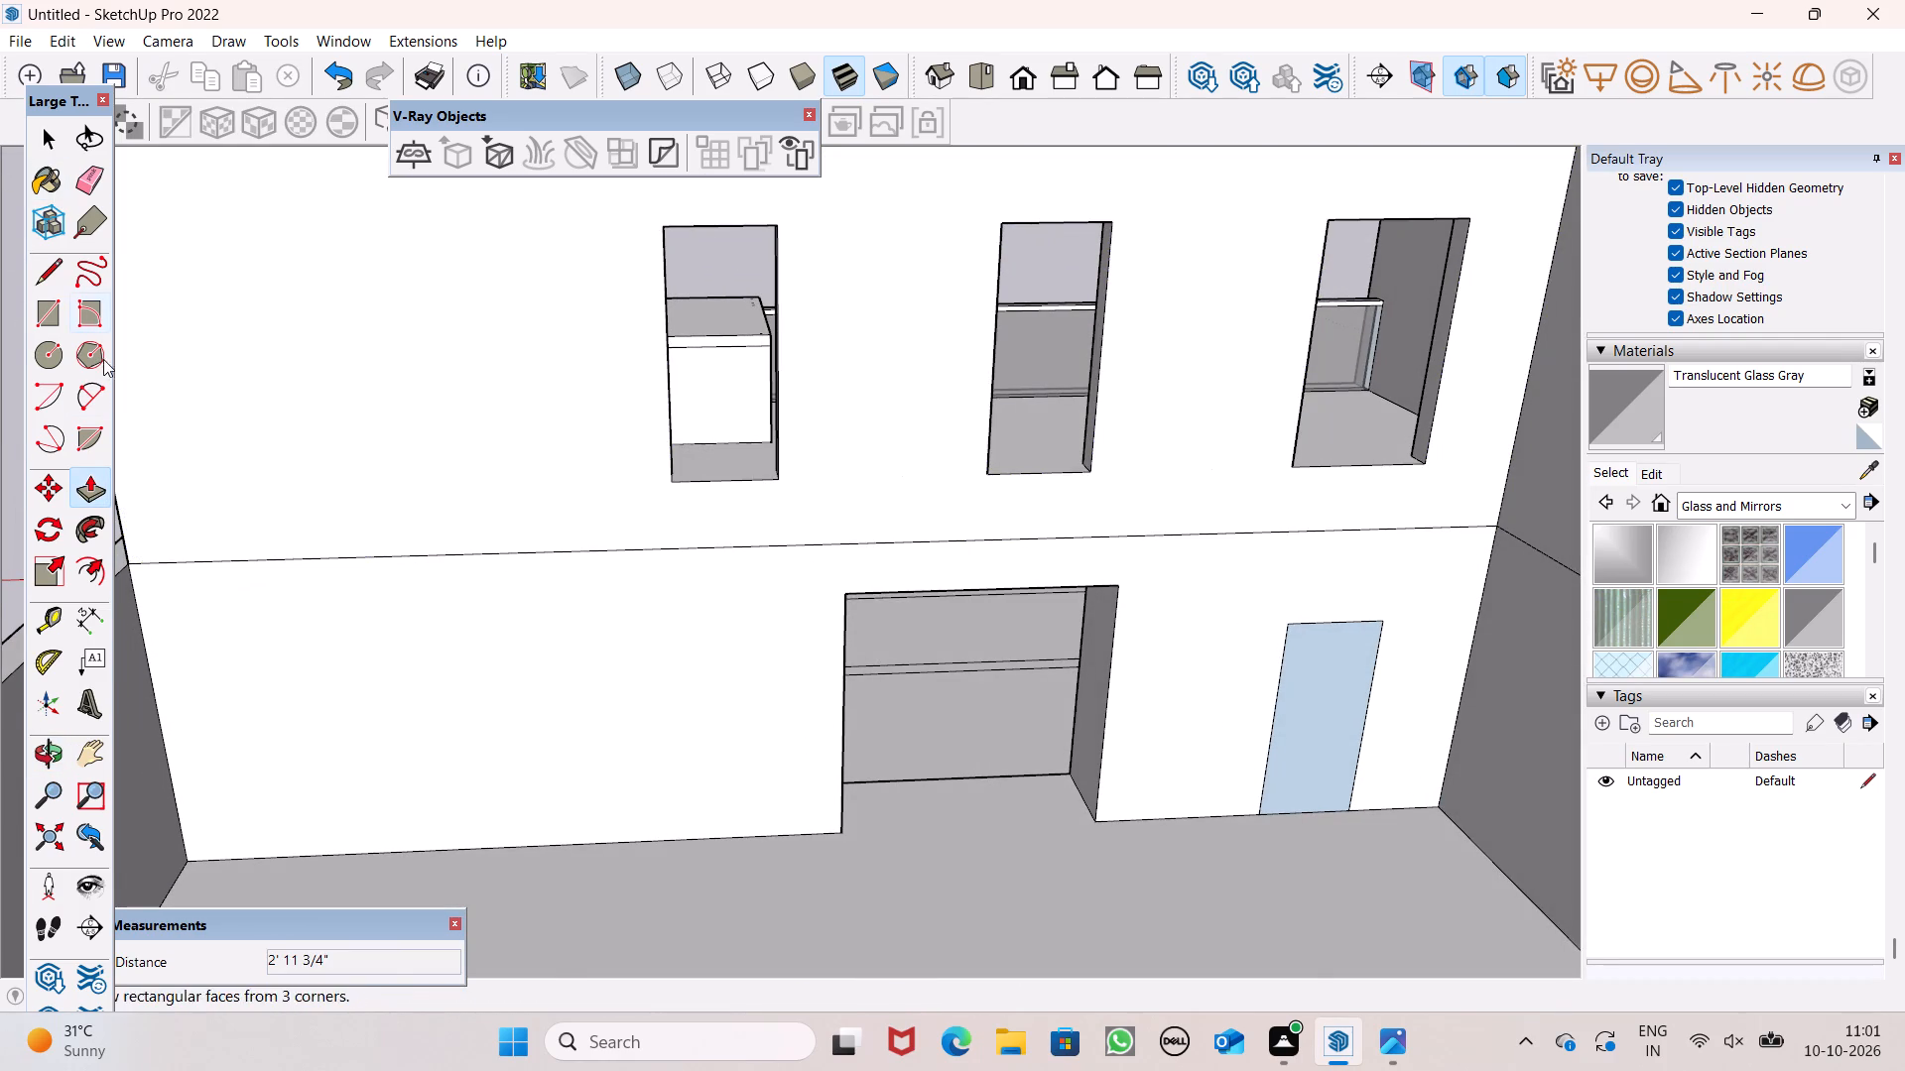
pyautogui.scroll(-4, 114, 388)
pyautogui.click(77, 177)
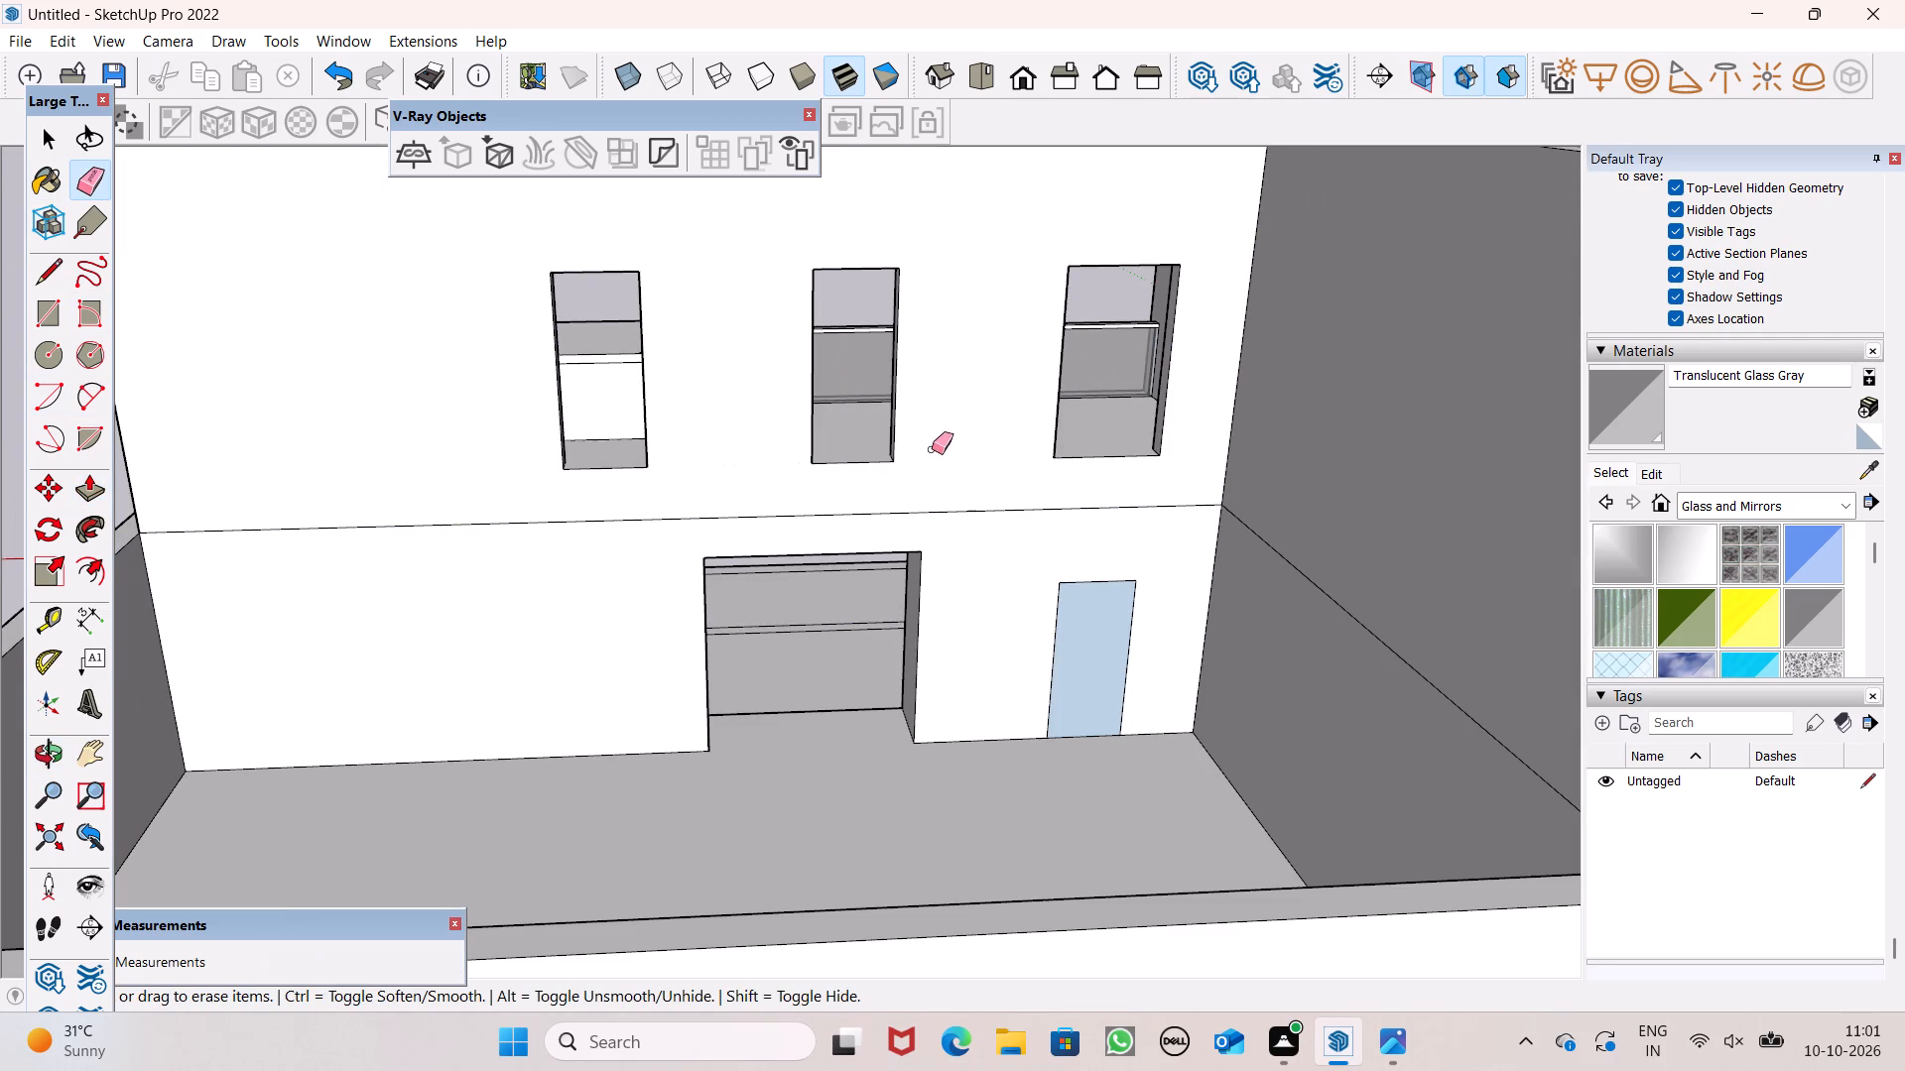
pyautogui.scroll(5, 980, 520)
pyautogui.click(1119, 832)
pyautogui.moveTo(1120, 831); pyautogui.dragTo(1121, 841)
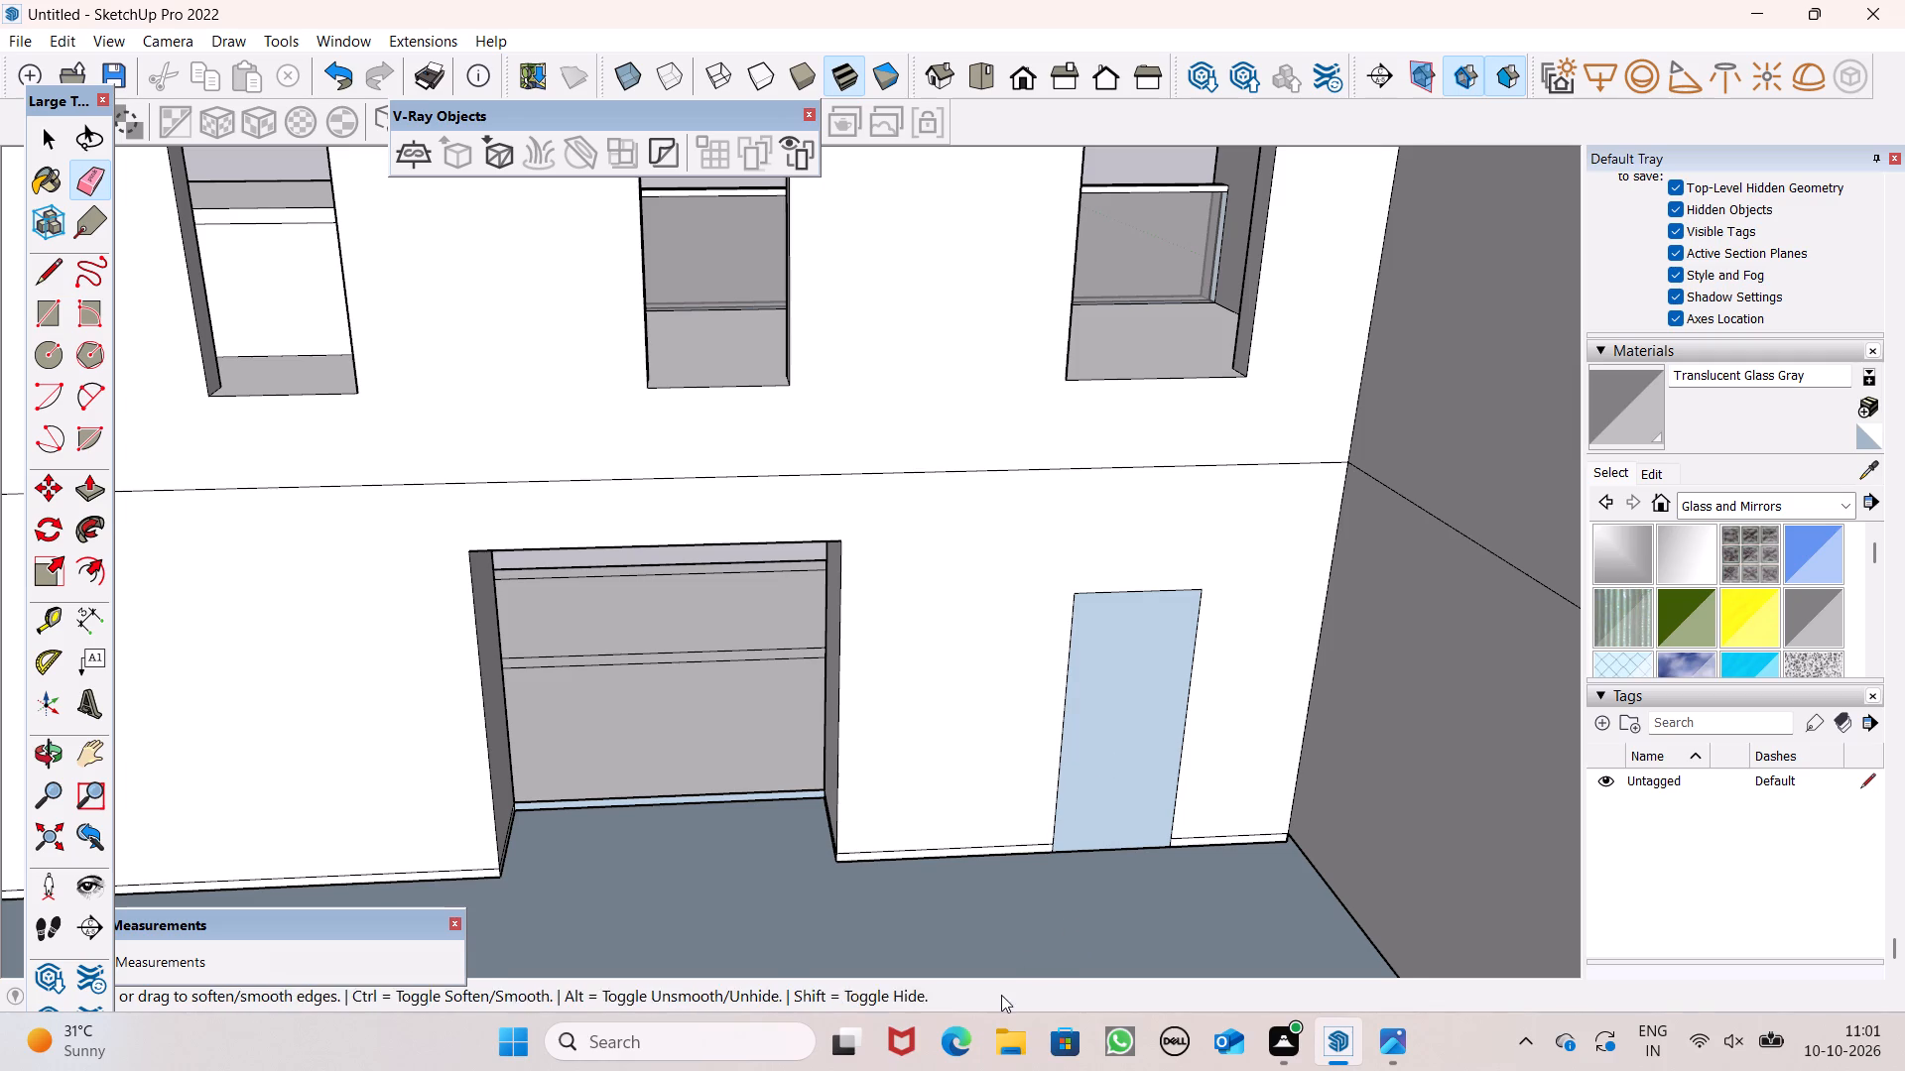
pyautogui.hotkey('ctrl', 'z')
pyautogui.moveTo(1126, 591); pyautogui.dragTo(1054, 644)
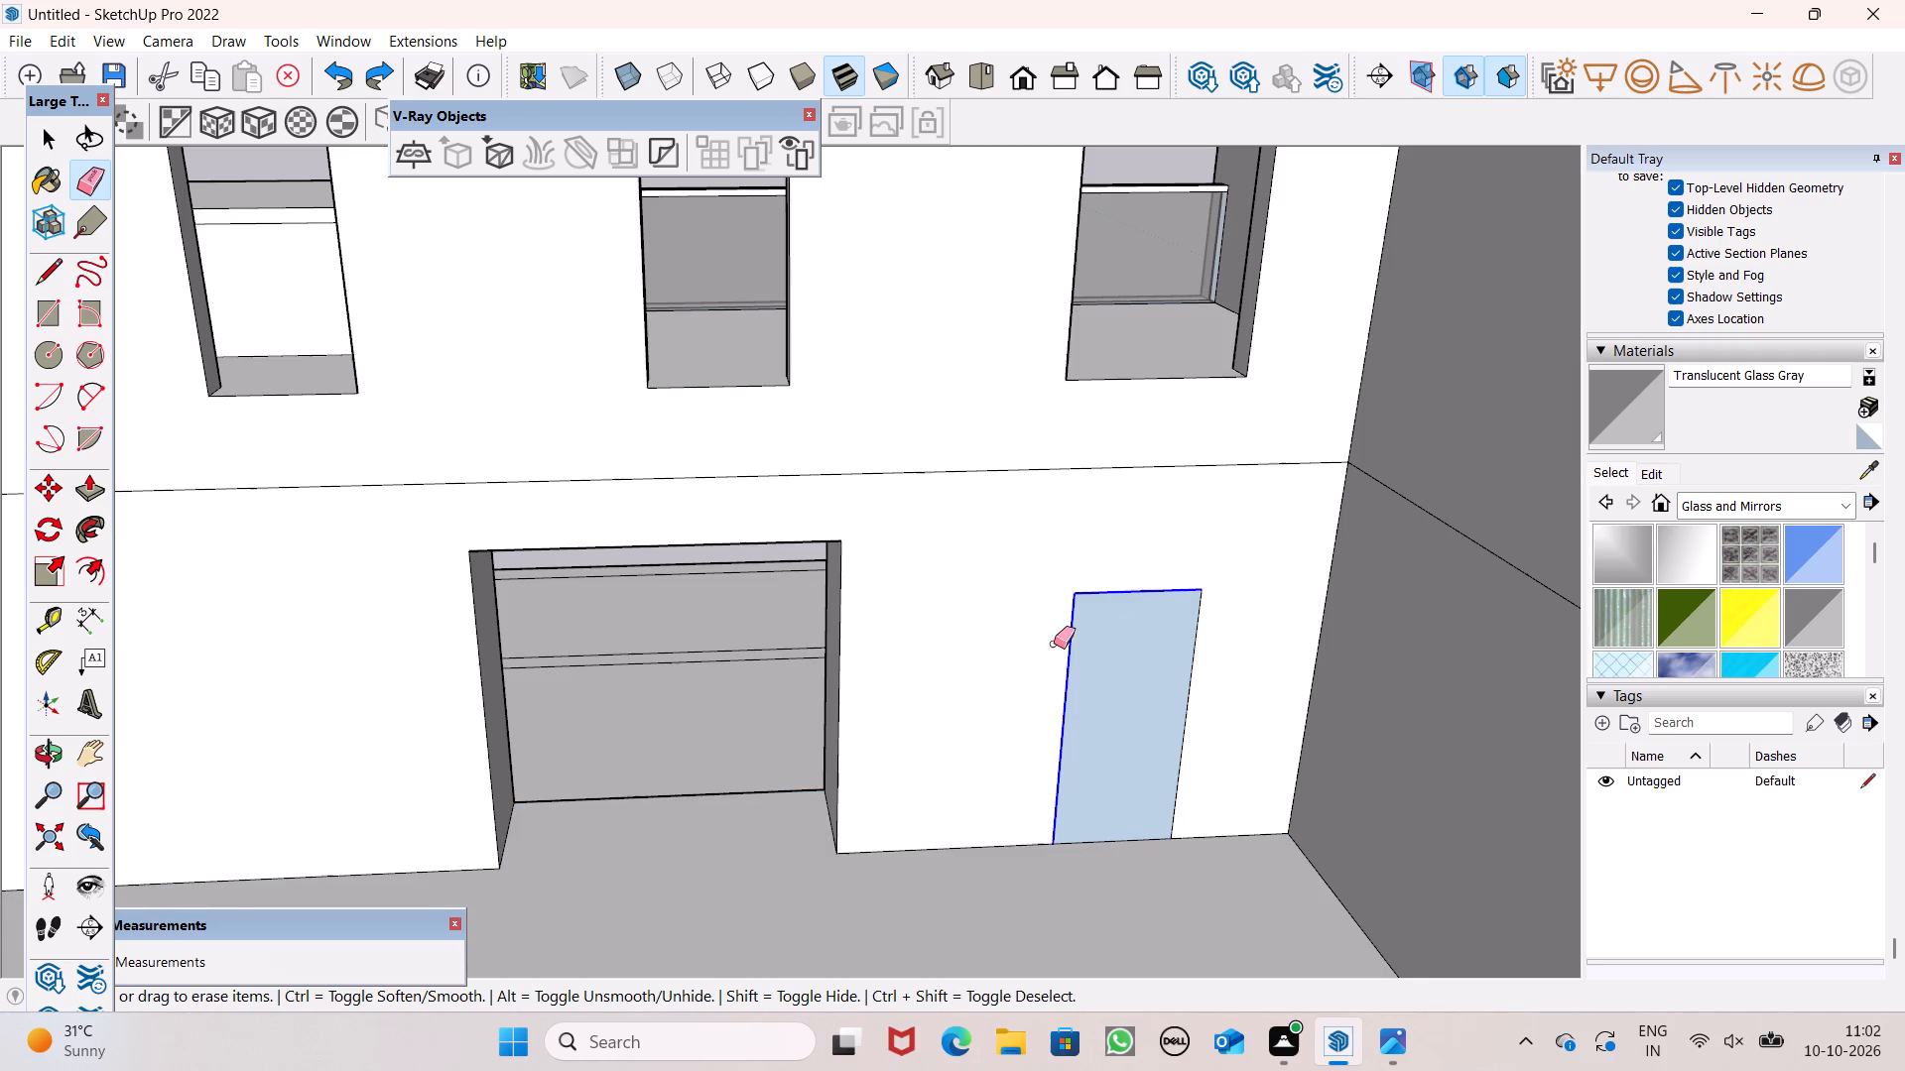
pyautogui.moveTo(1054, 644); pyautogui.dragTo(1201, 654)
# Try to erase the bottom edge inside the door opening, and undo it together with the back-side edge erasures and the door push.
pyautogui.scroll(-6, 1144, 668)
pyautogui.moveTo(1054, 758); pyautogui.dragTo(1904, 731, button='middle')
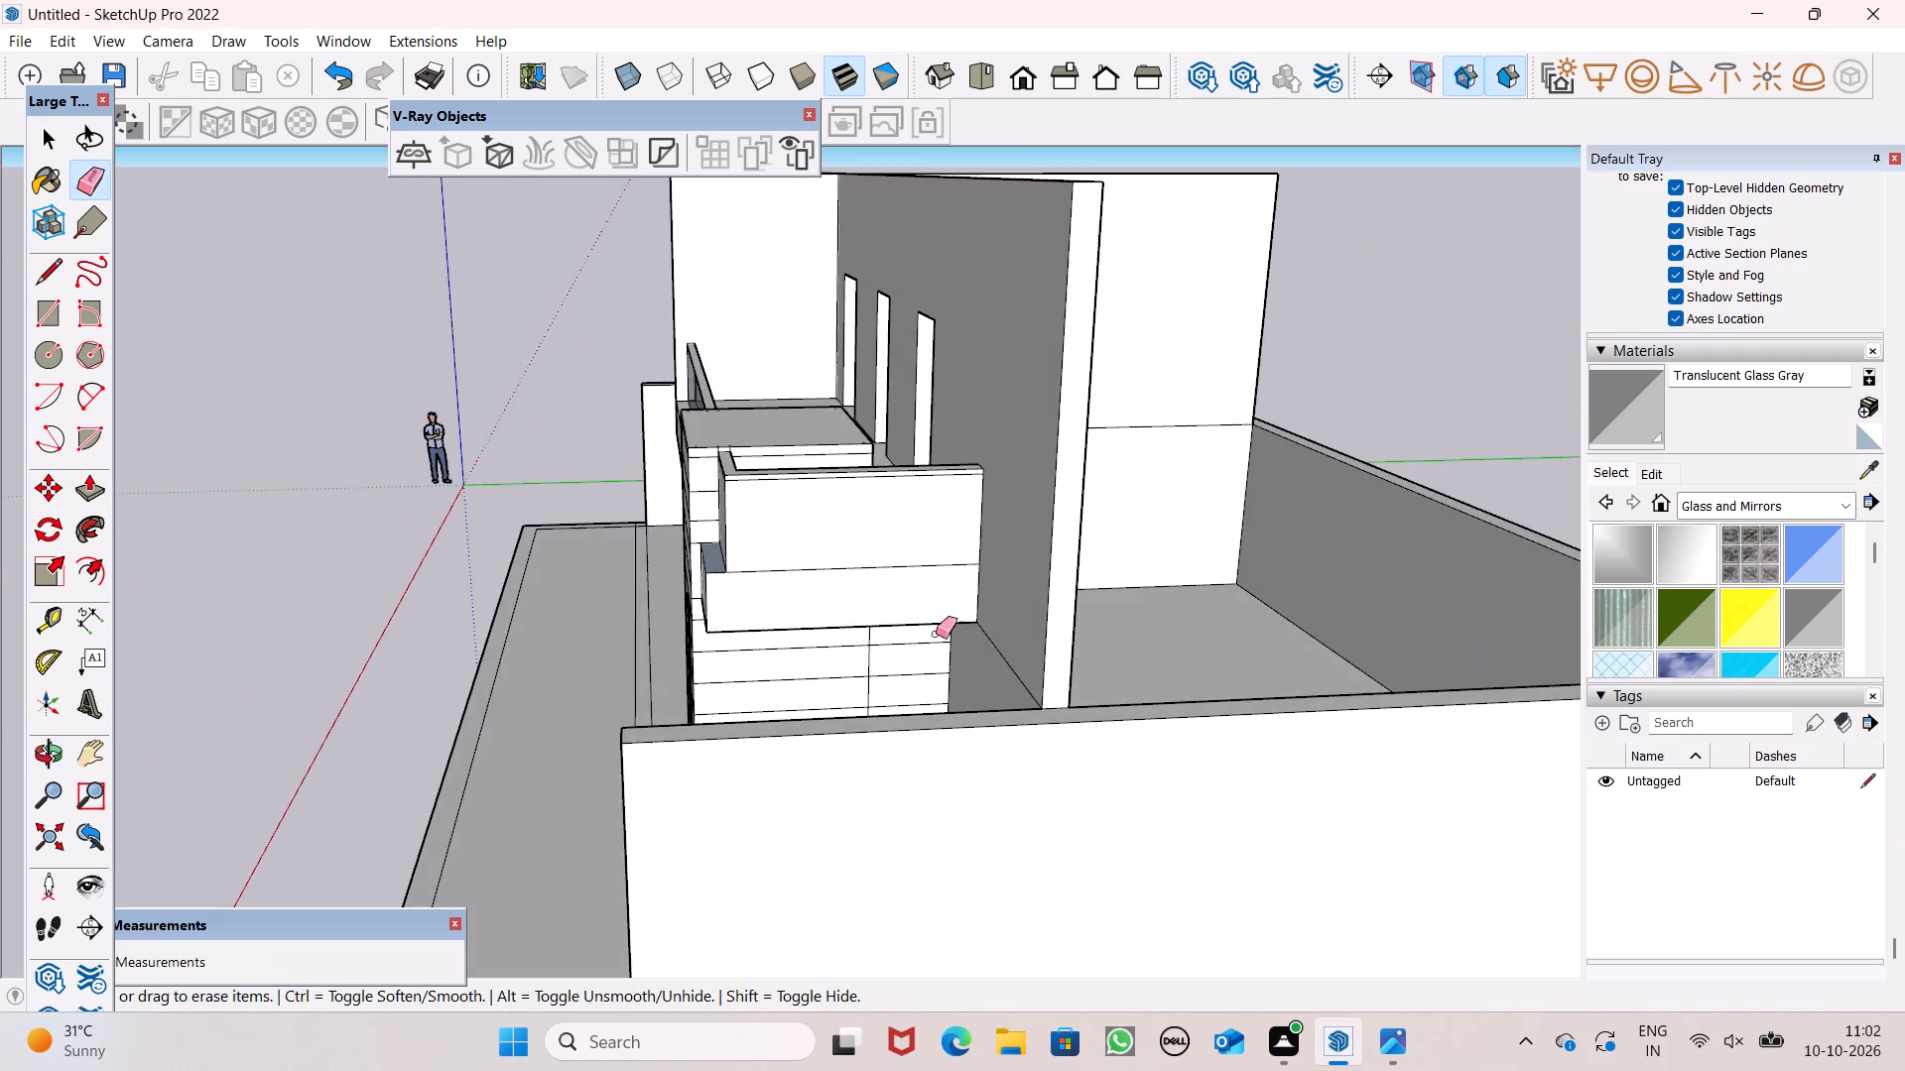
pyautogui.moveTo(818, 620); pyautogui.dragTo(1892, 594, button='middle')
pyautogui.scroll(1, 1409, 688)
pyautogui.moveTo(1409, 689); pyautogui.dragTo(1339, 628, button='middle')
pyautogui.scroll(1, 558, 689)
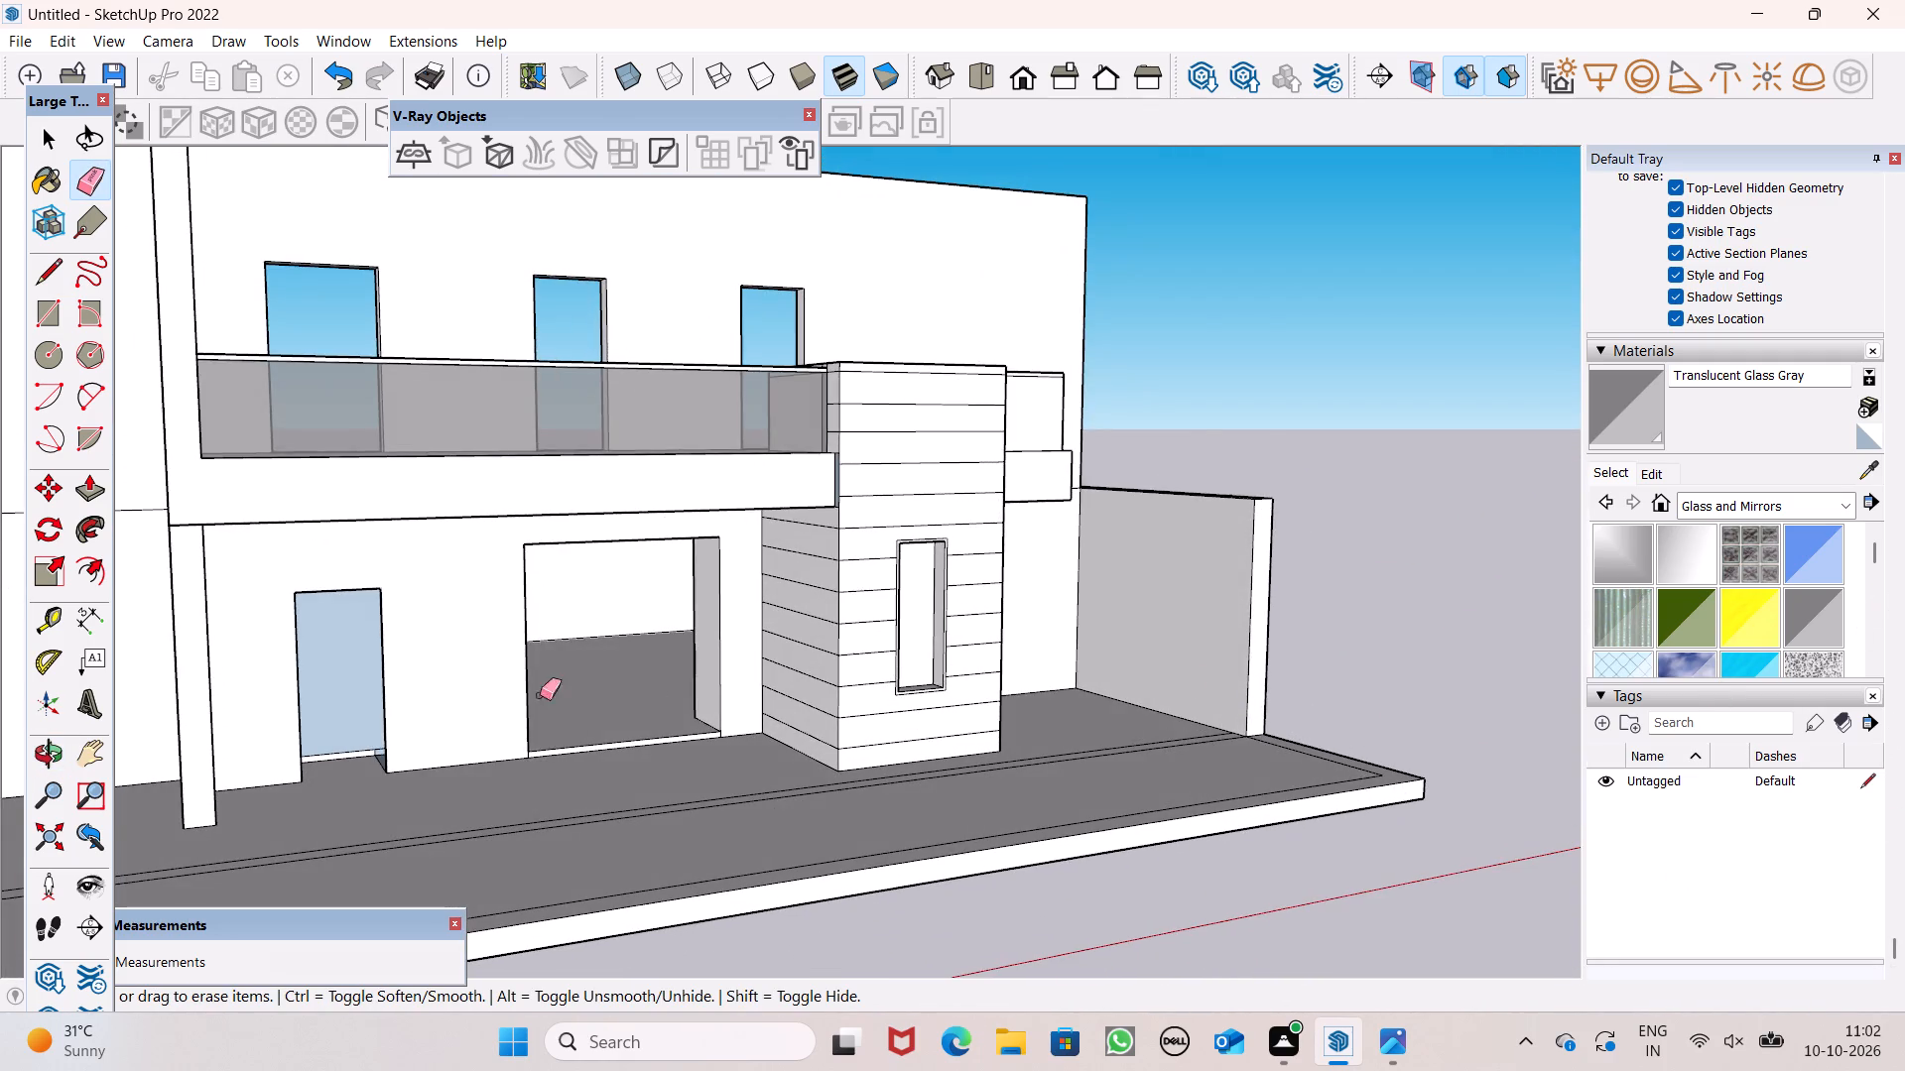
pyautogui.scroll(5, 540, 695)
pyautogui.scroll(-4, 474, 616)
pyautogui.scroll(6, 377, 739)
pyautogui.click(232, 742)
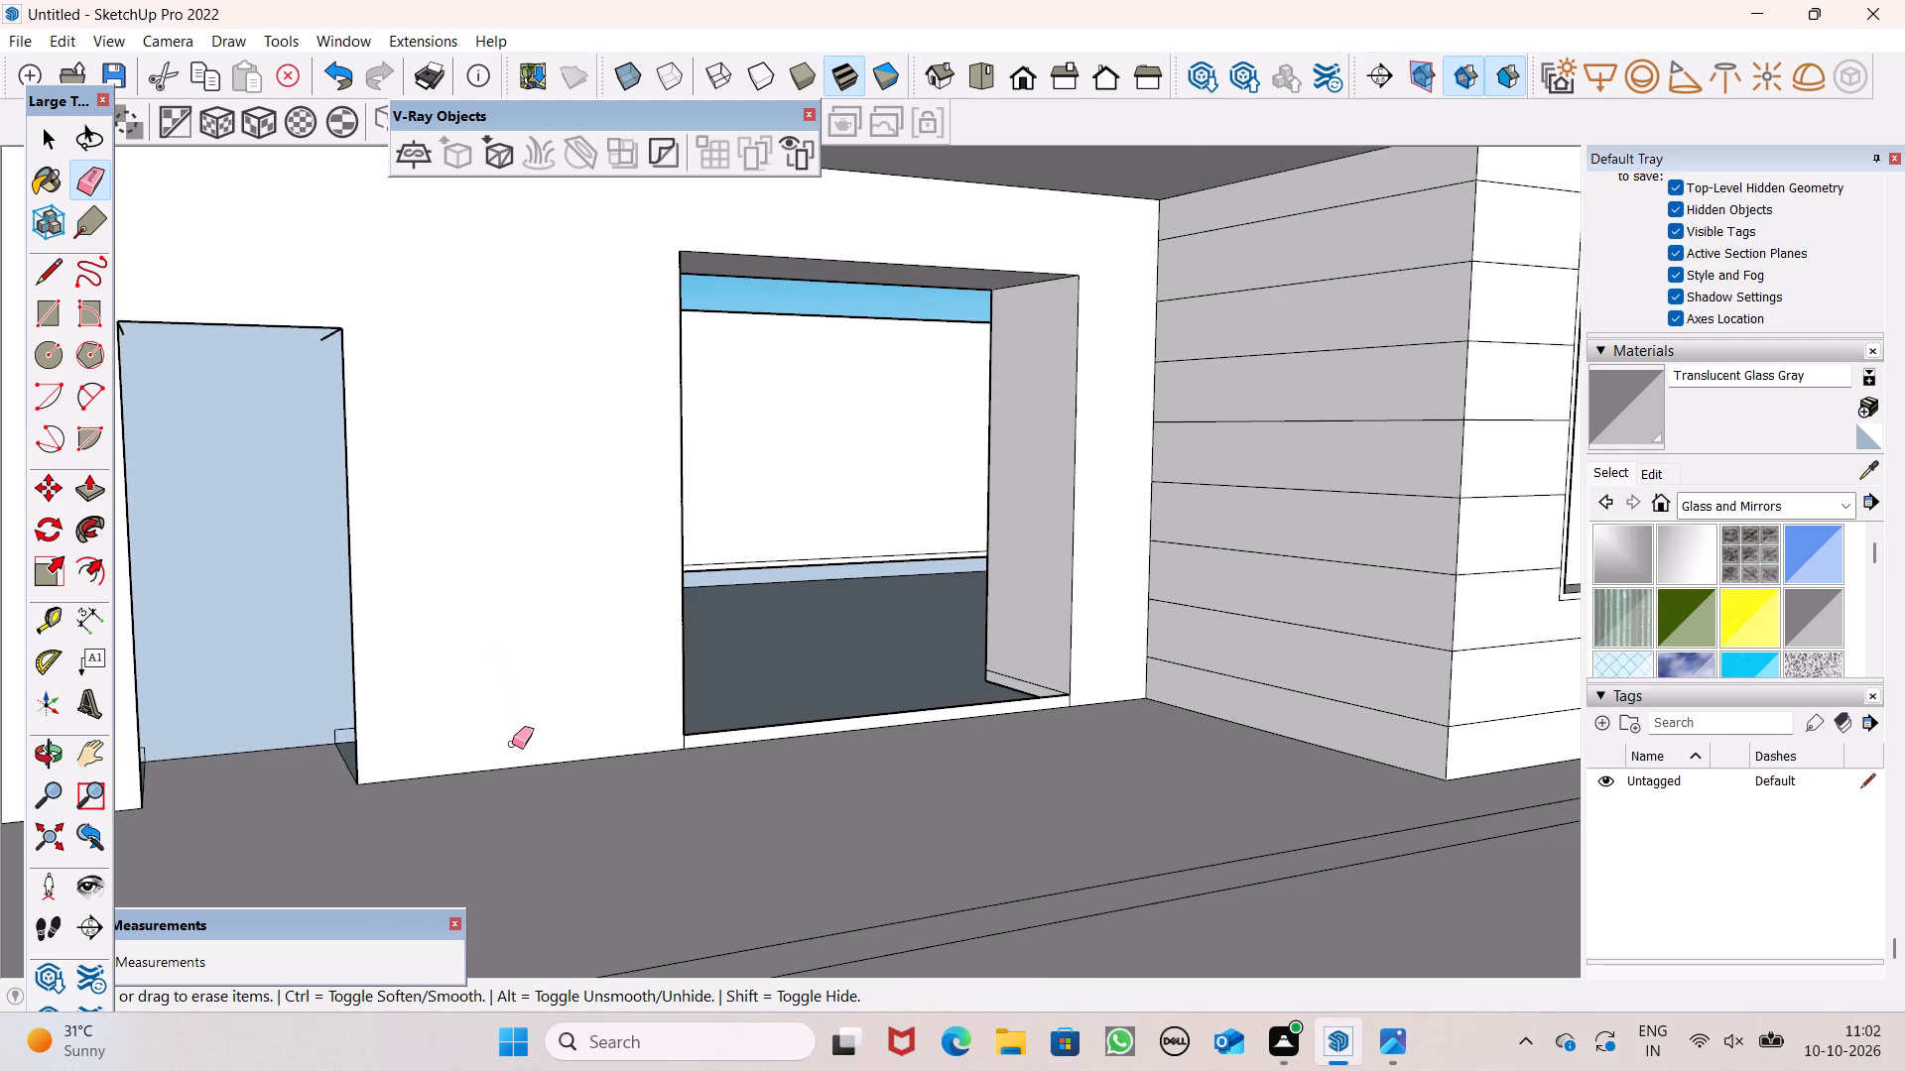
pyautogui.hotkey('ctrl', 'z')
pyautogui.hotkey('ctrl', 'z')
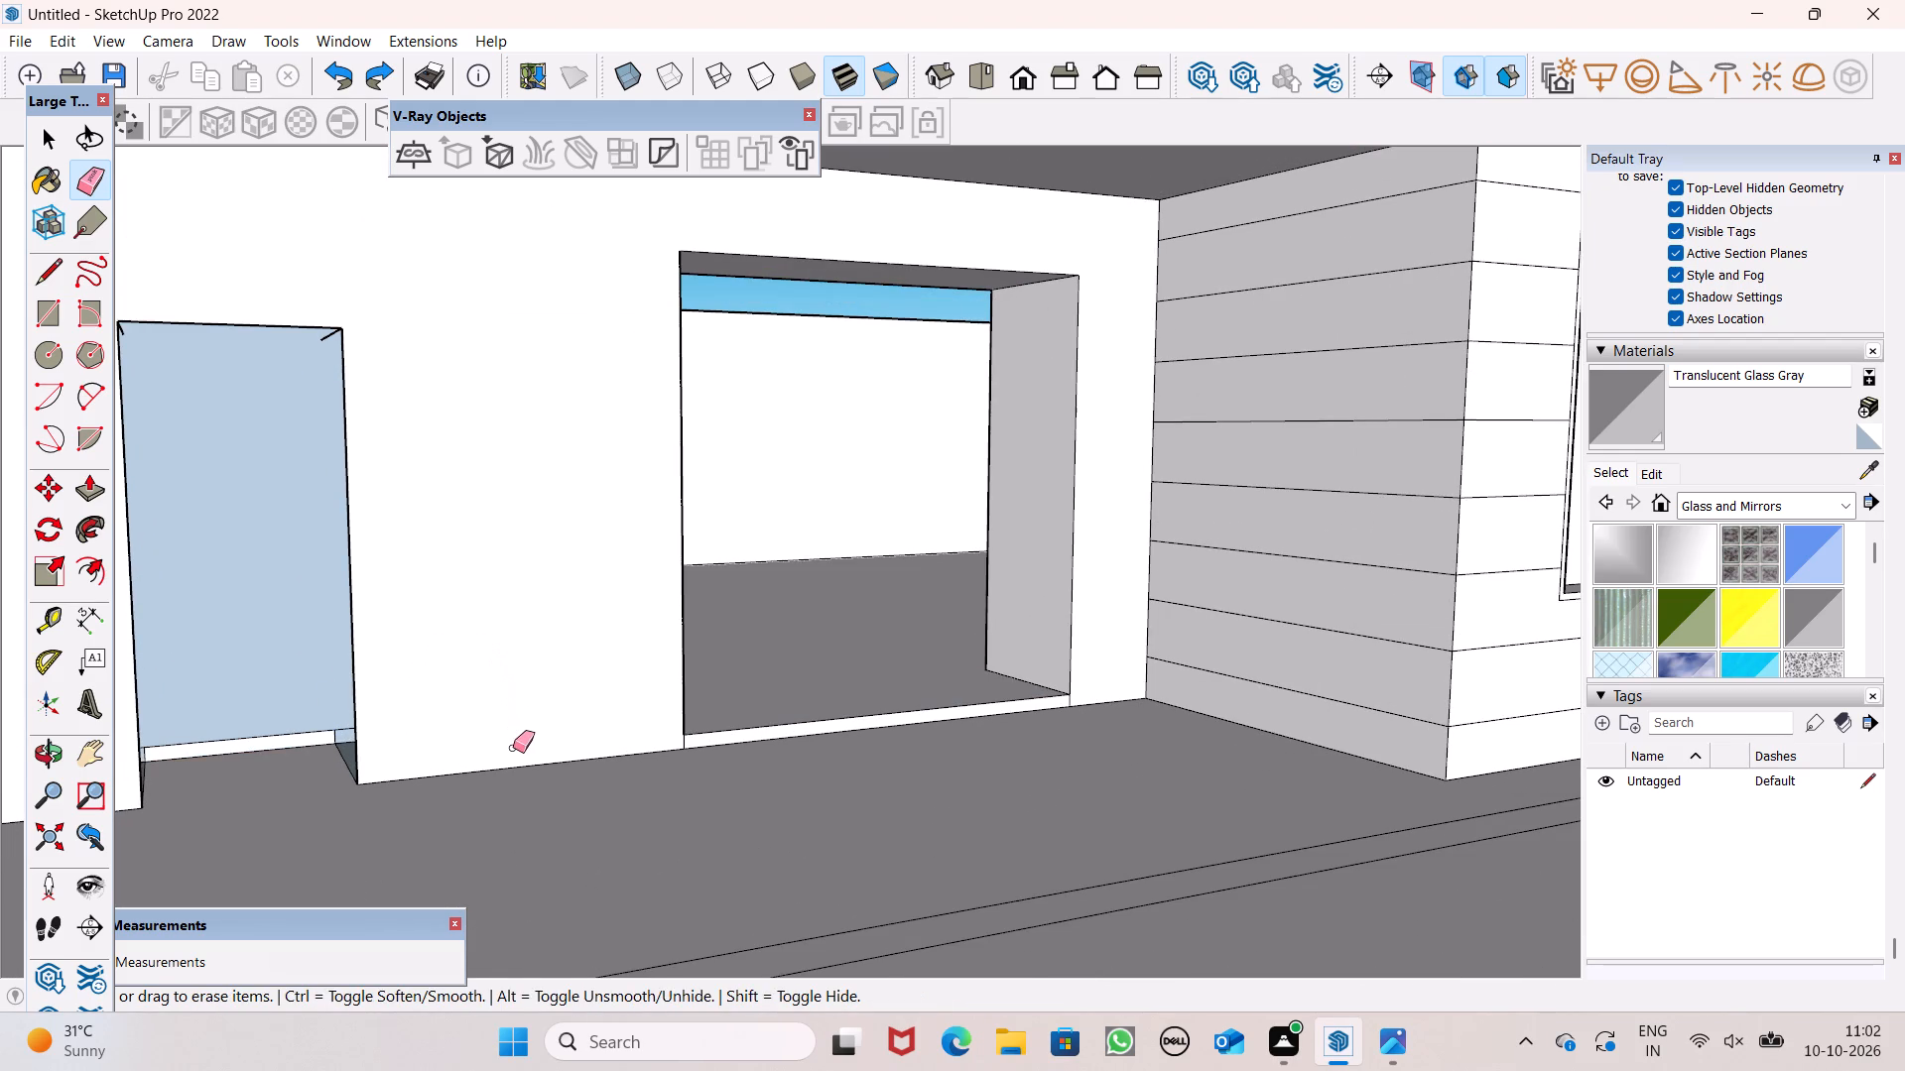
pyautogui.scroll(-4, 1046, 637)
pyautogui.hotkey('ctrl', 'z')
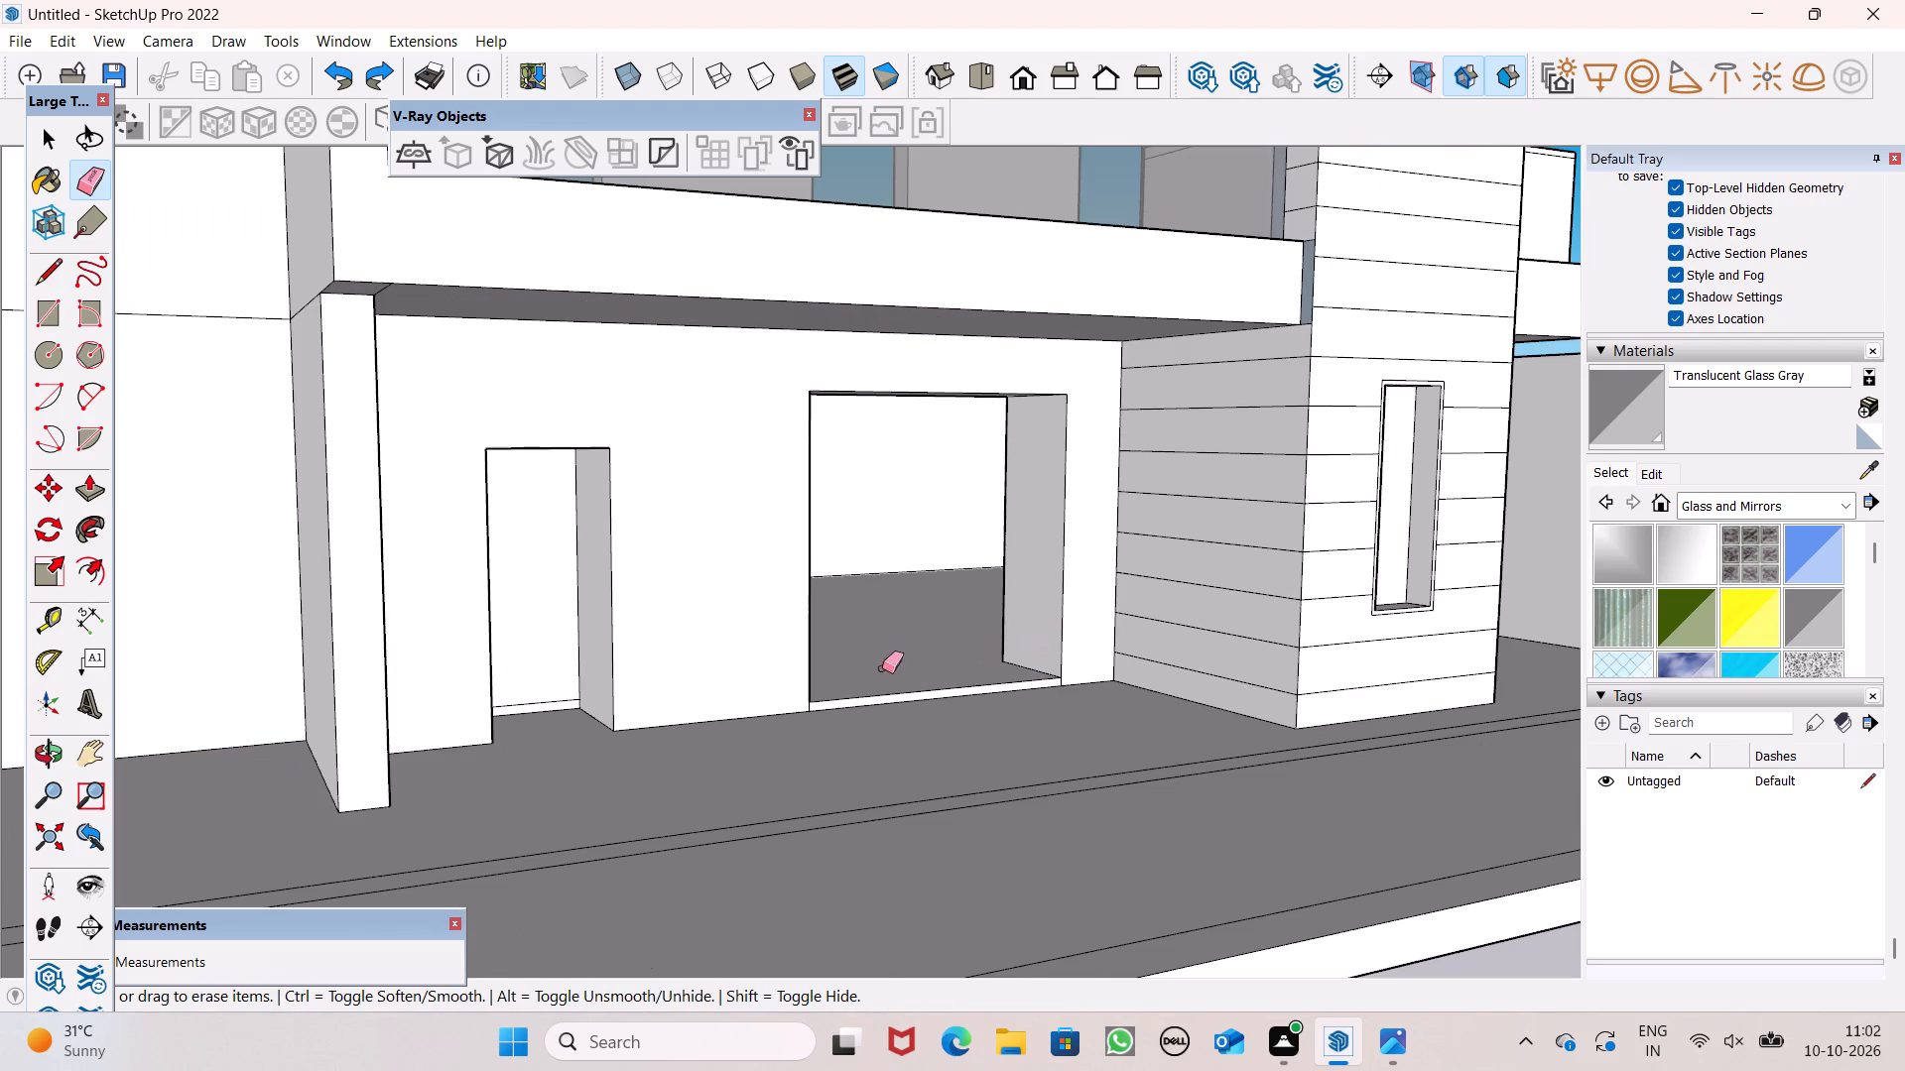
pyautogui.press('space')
# Draw a line across the bottom of the door rectangle, slightly above the floor edge, from one side edge to the other.
pyautogui.moveTo(467, 618); pyautogui.dragTo(159, 740, button='middle')
pyautogui.scroll(1, 176, 737)
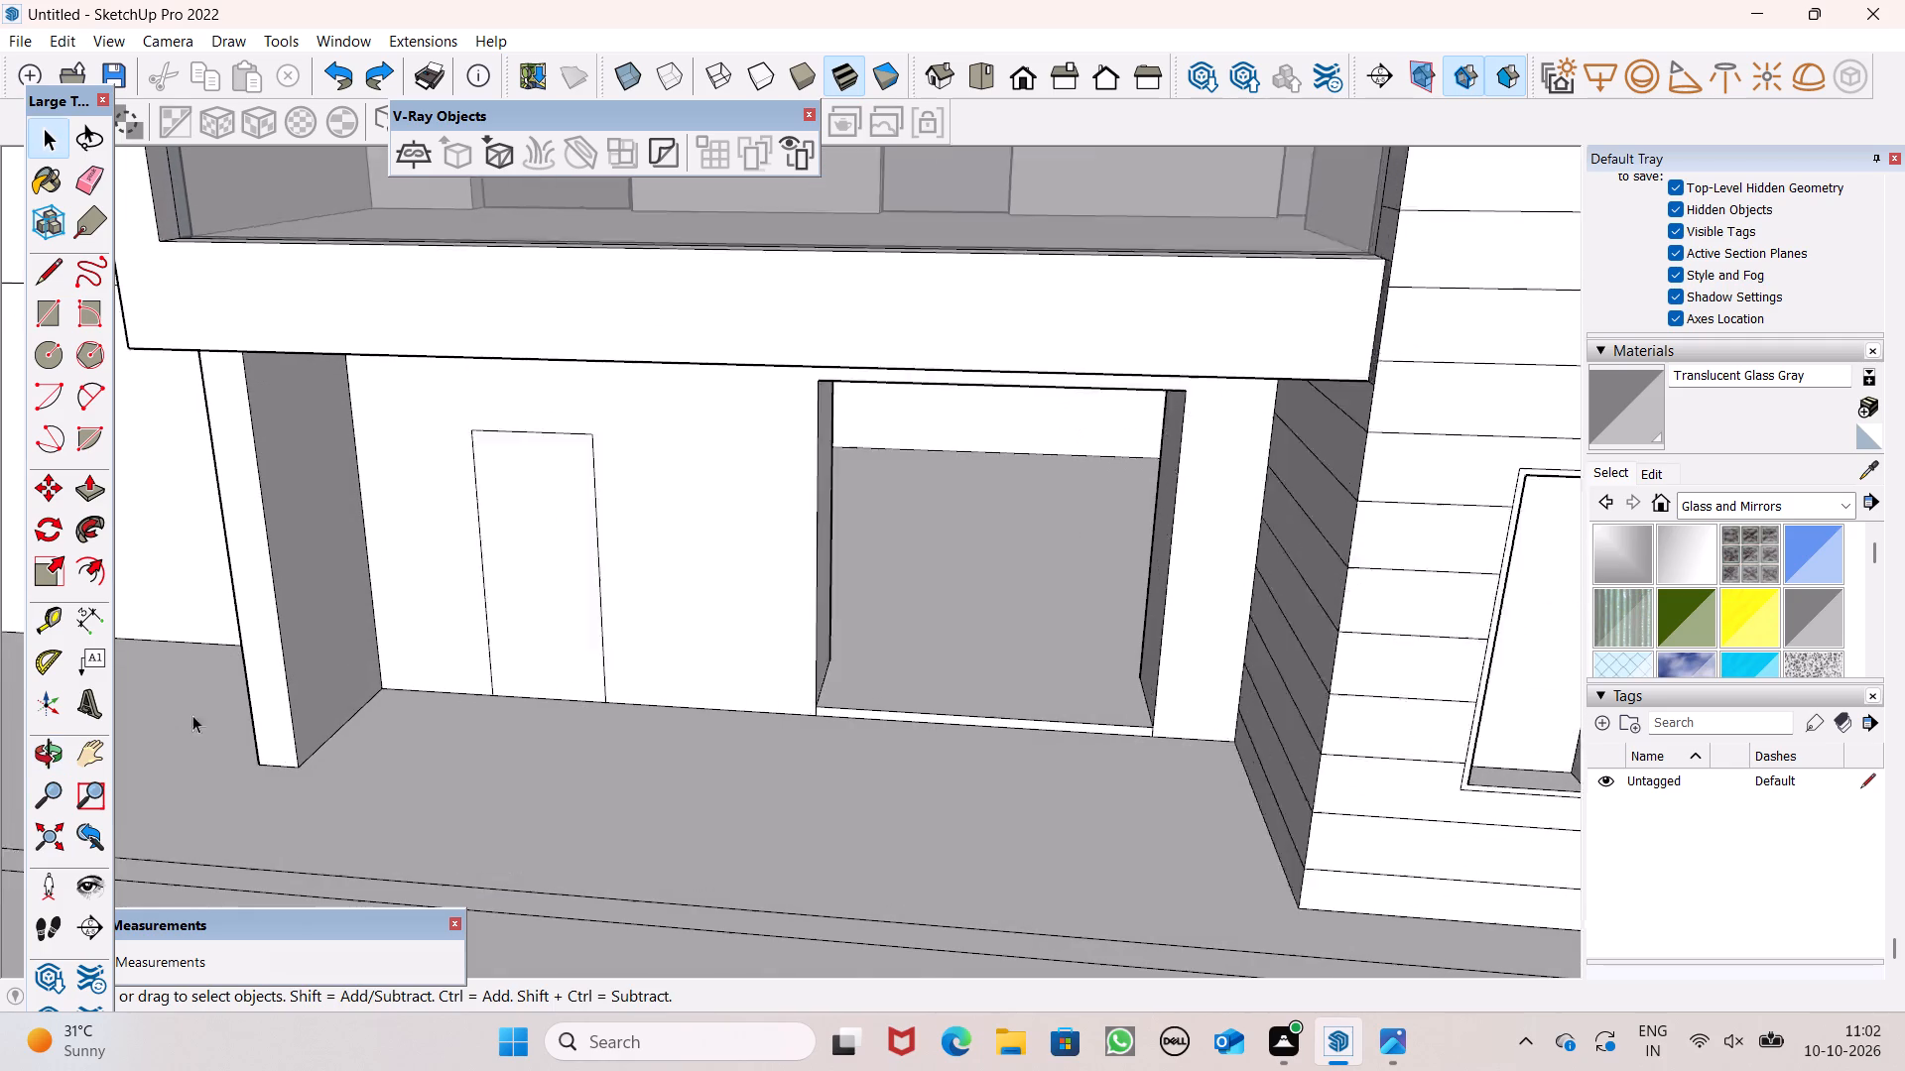
pyautogui.scroll(1, 192, 715)
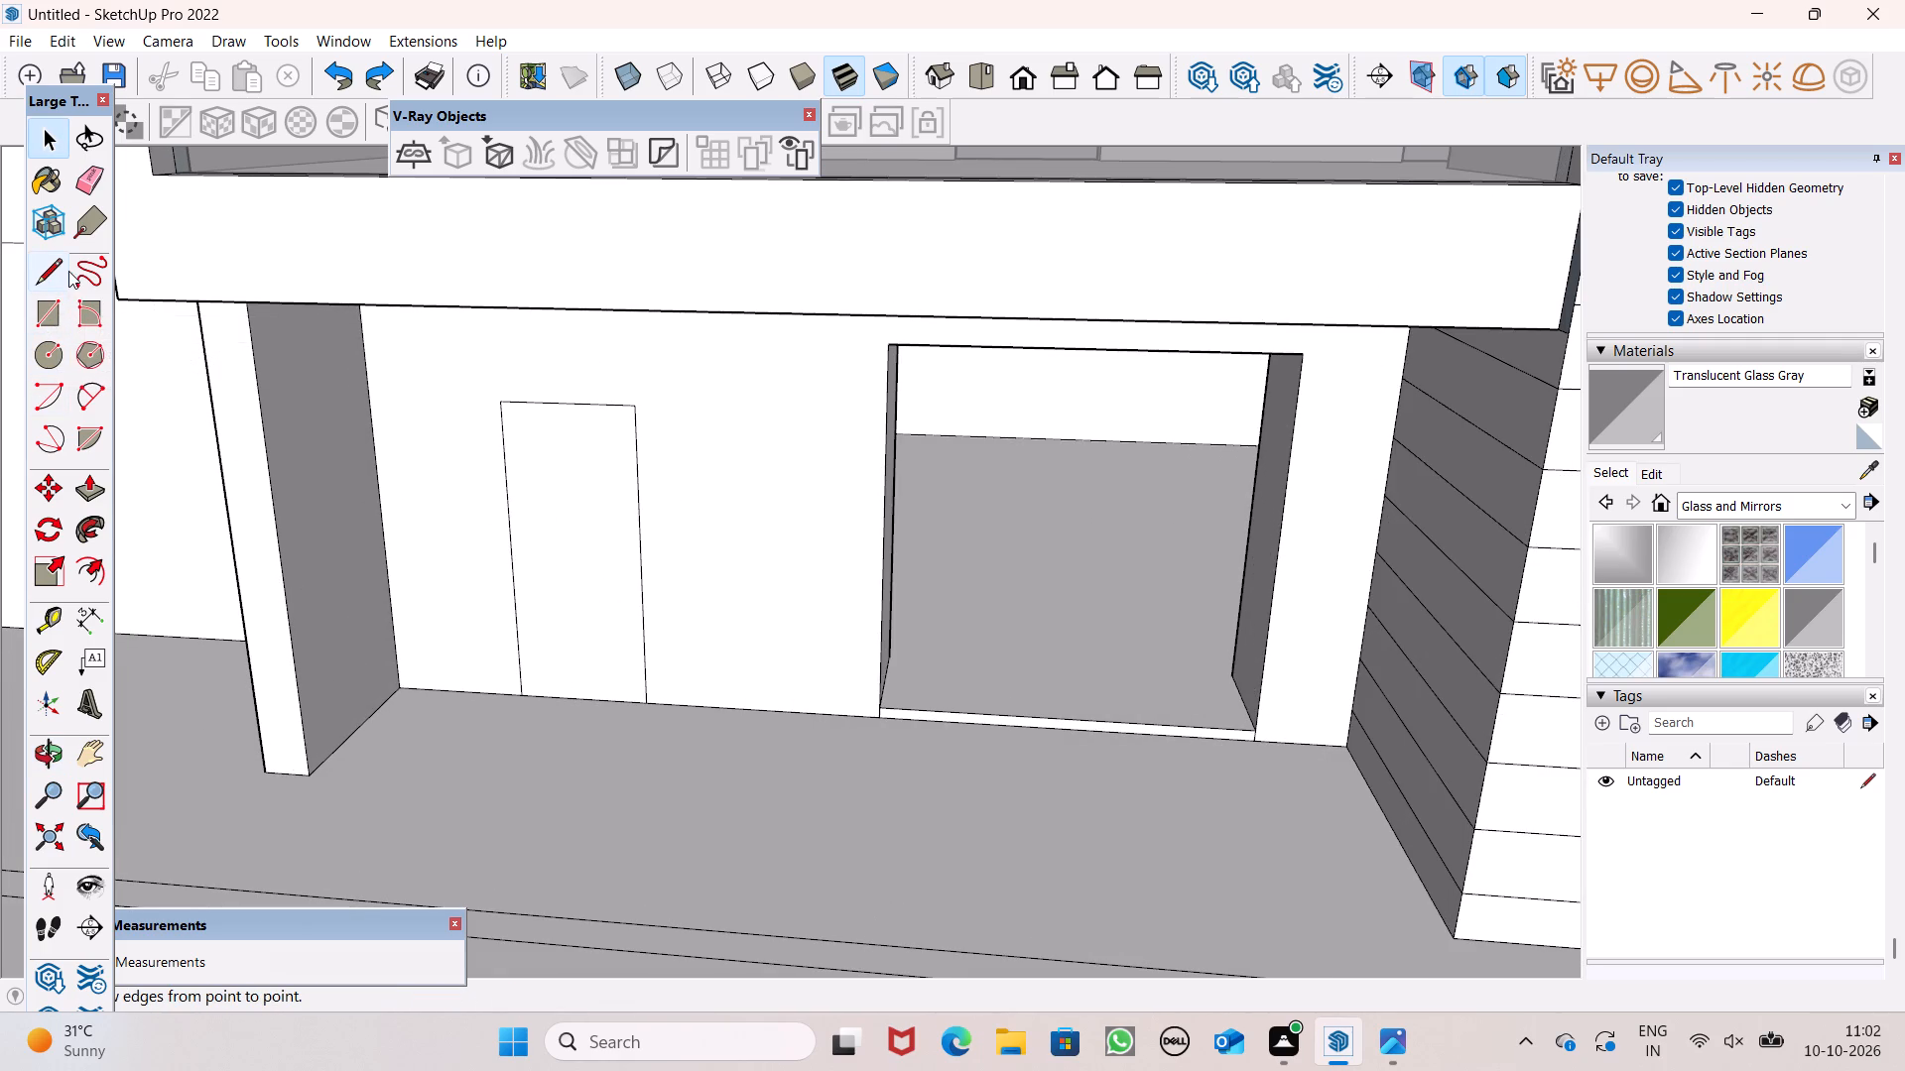
pyautogui.click(51, 277)
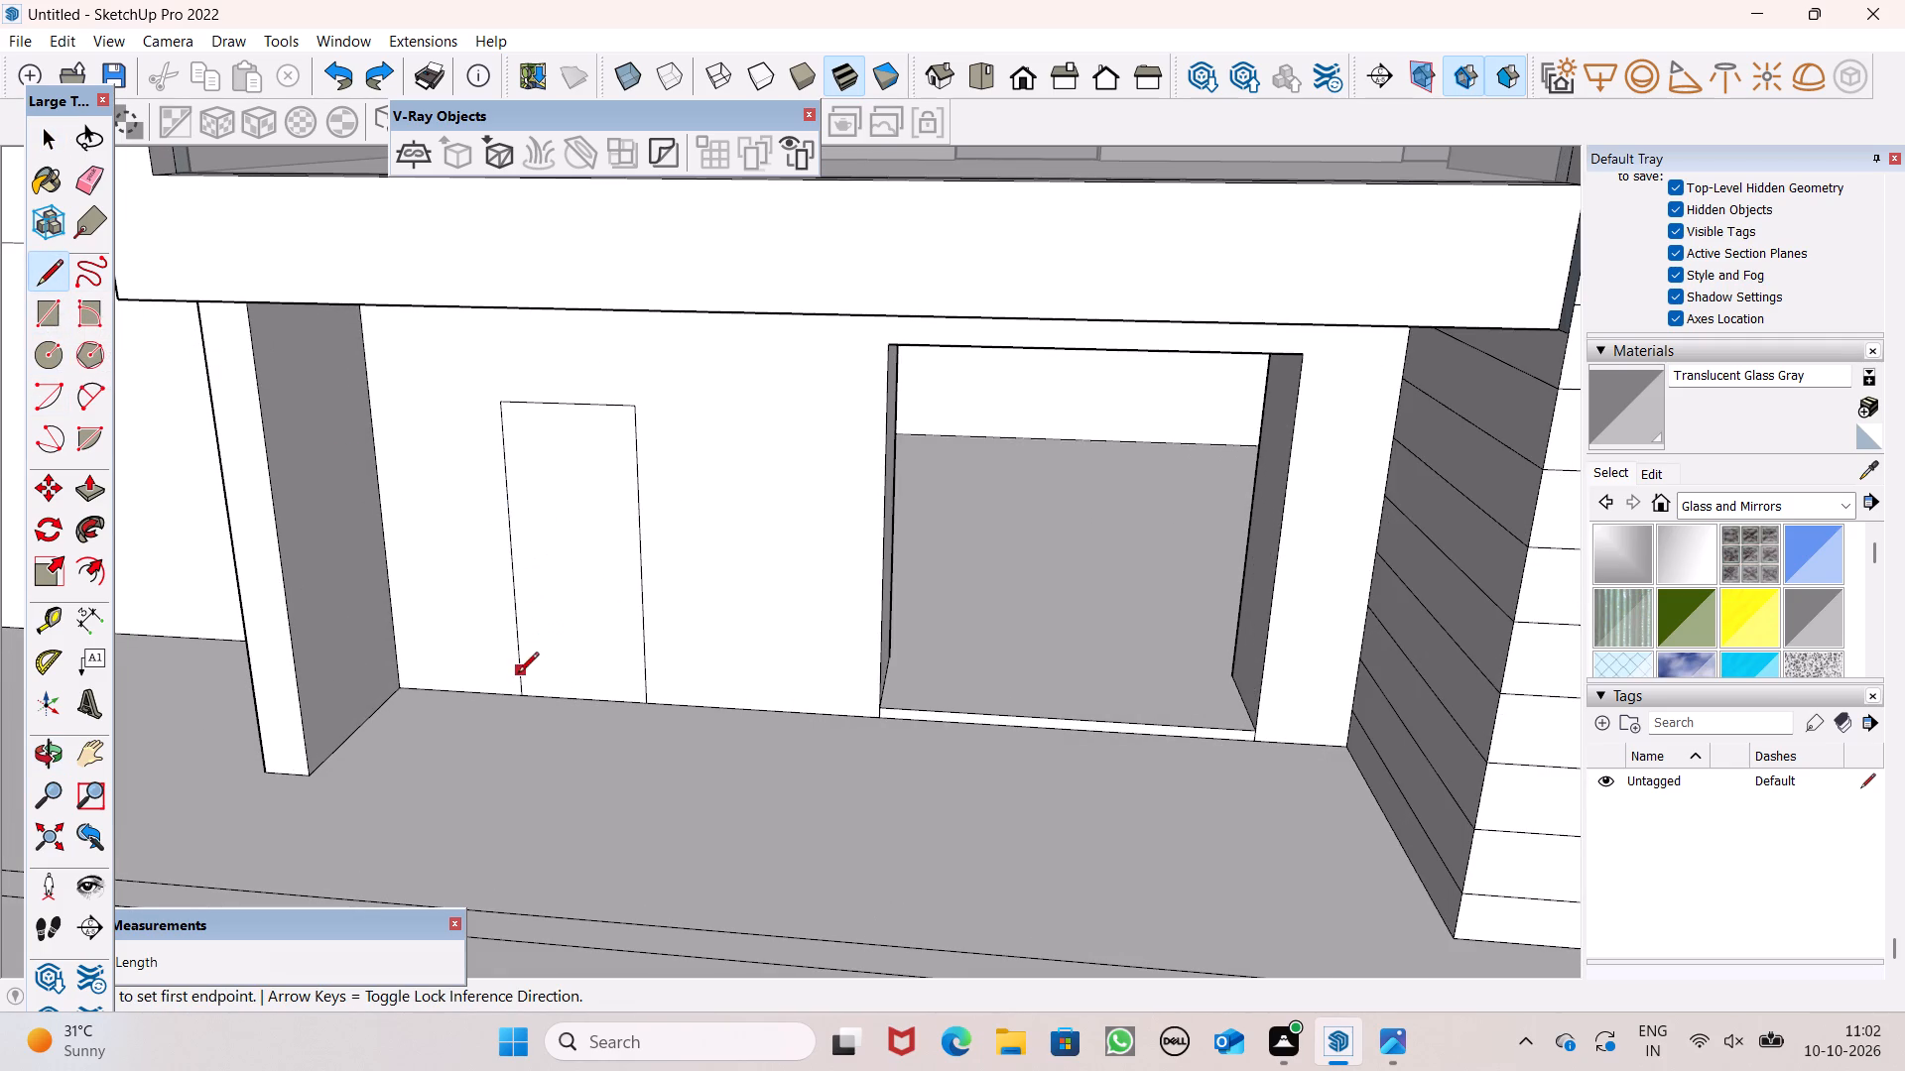
pyautogui.scroll(8, 508, 690)
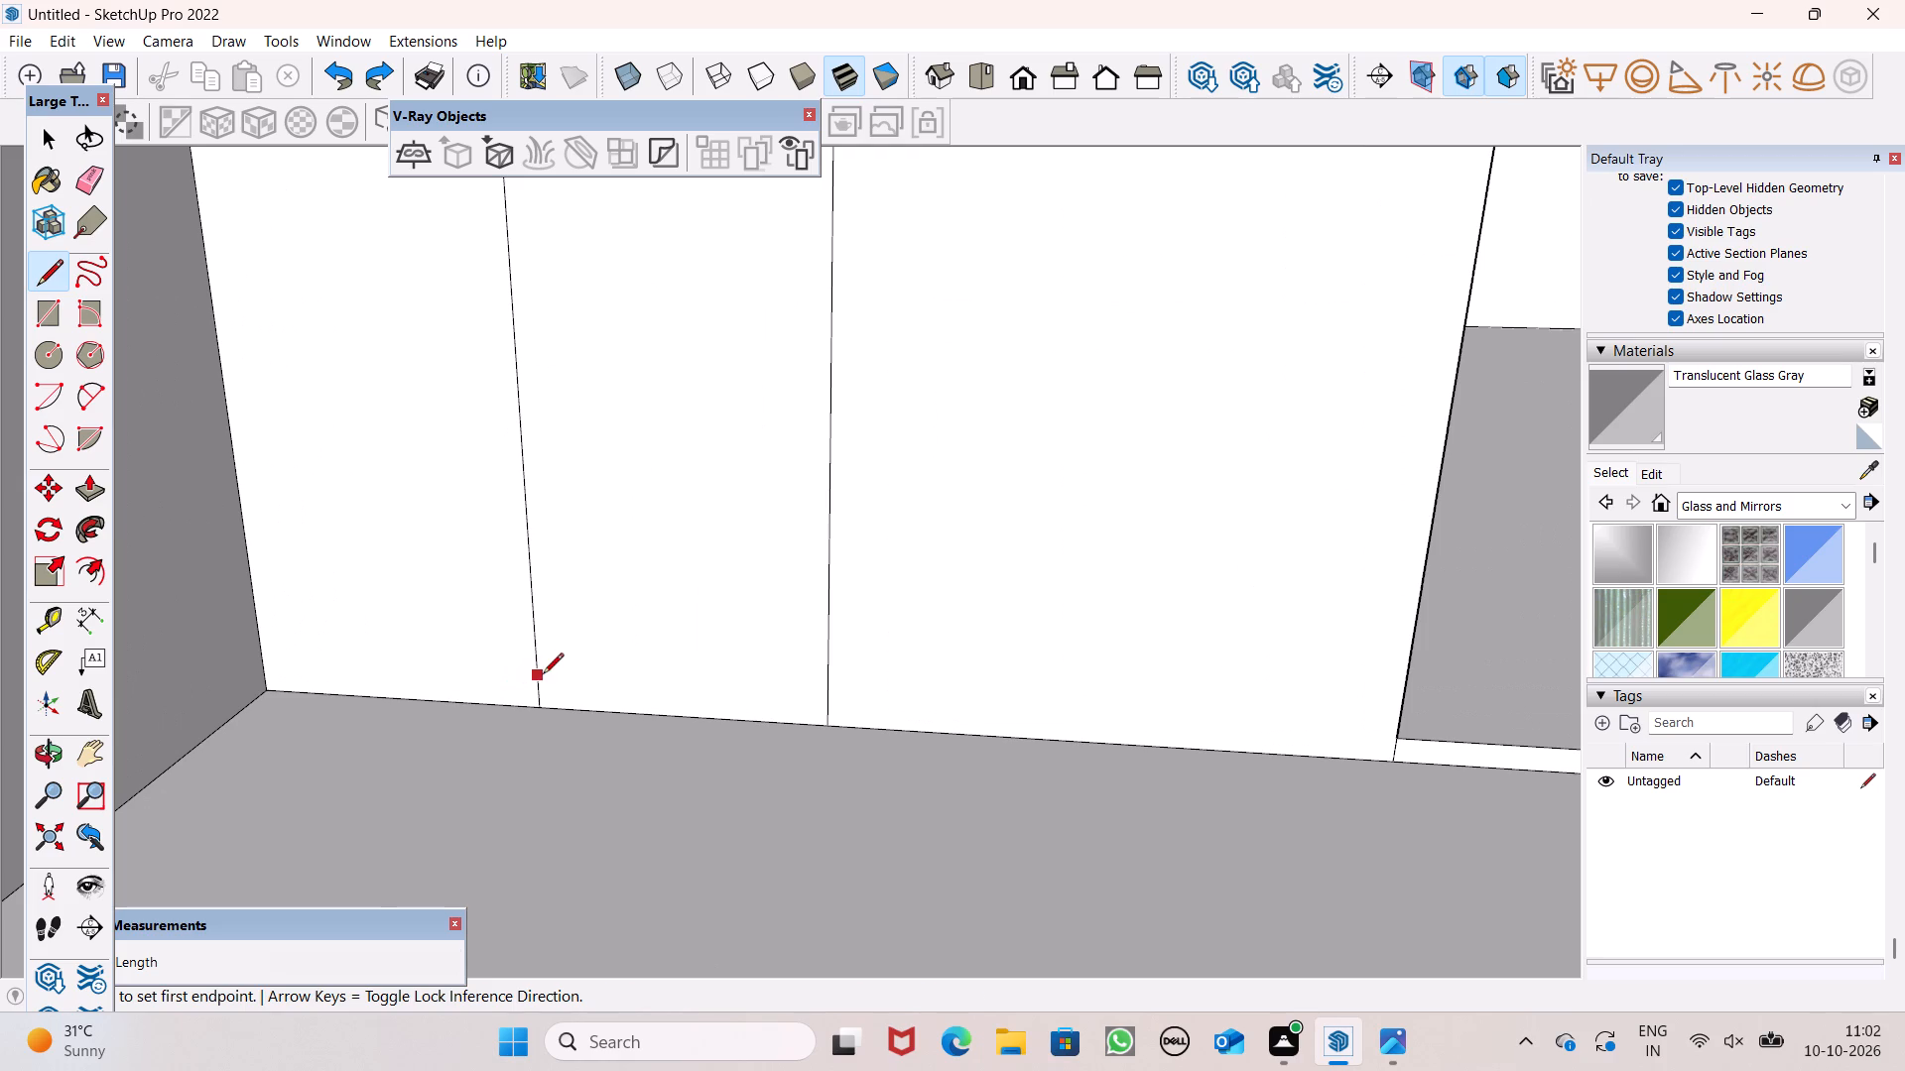
pyautogui.click(543, 675)
pyautogui.moveTo(819, 688); pyautogui.dragTo(814, 682)
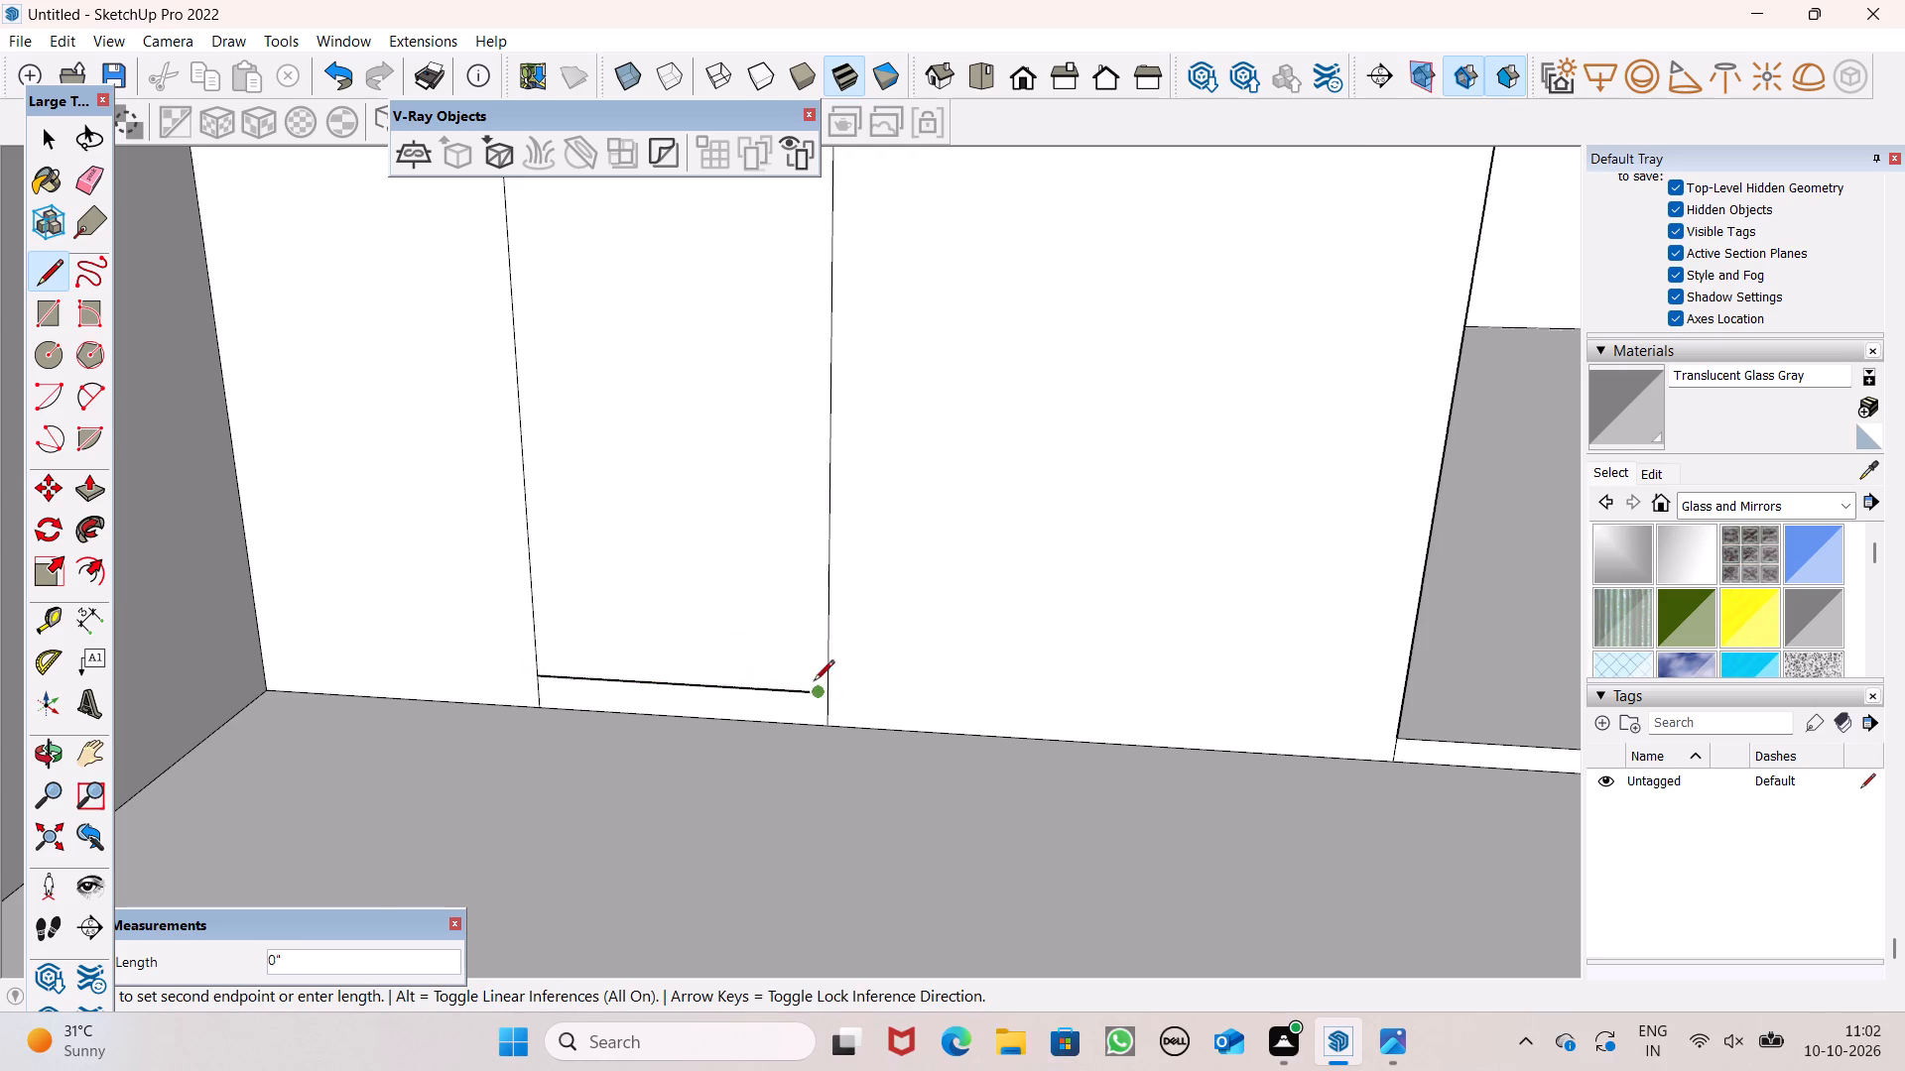
pyautogui.moveTo(814, 682); pyautogui.dragTo(812, 675)
pyautogui.click(830, 687)
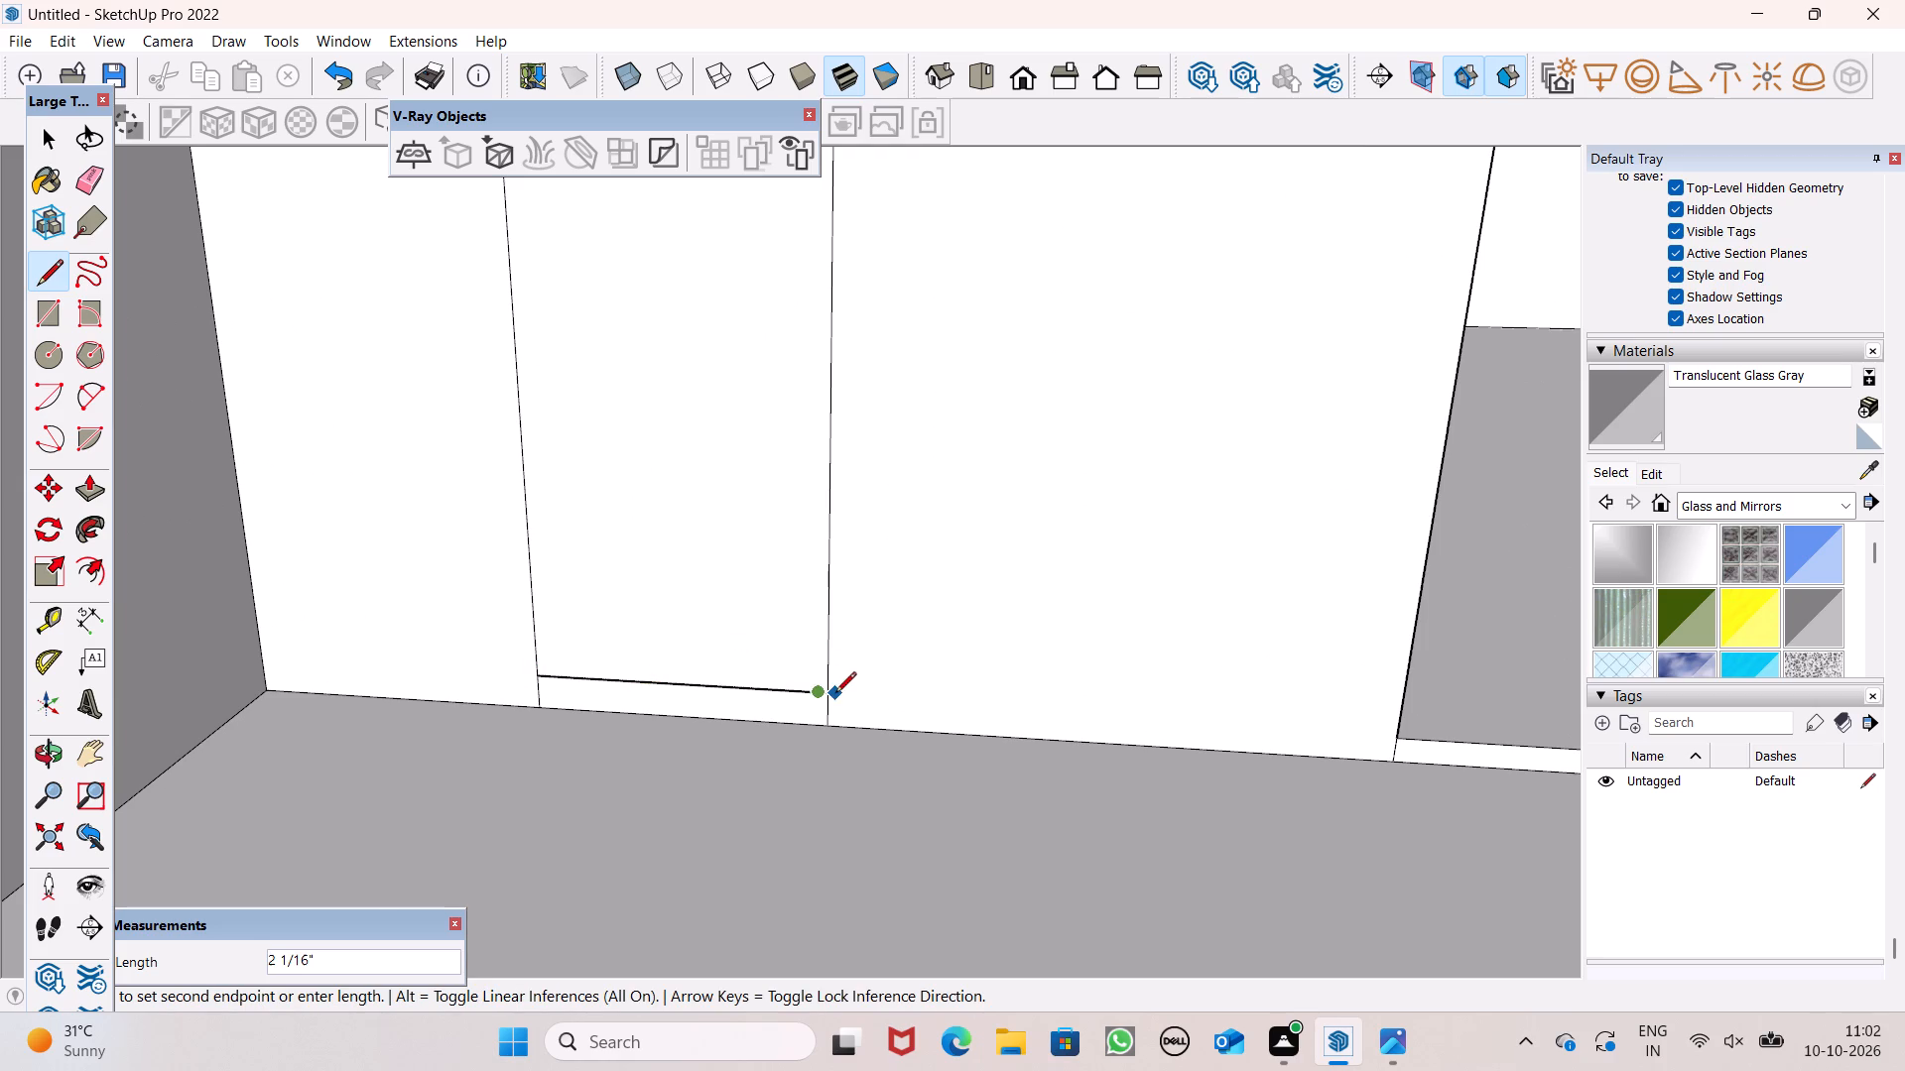
pyautogui.click(834, 692)
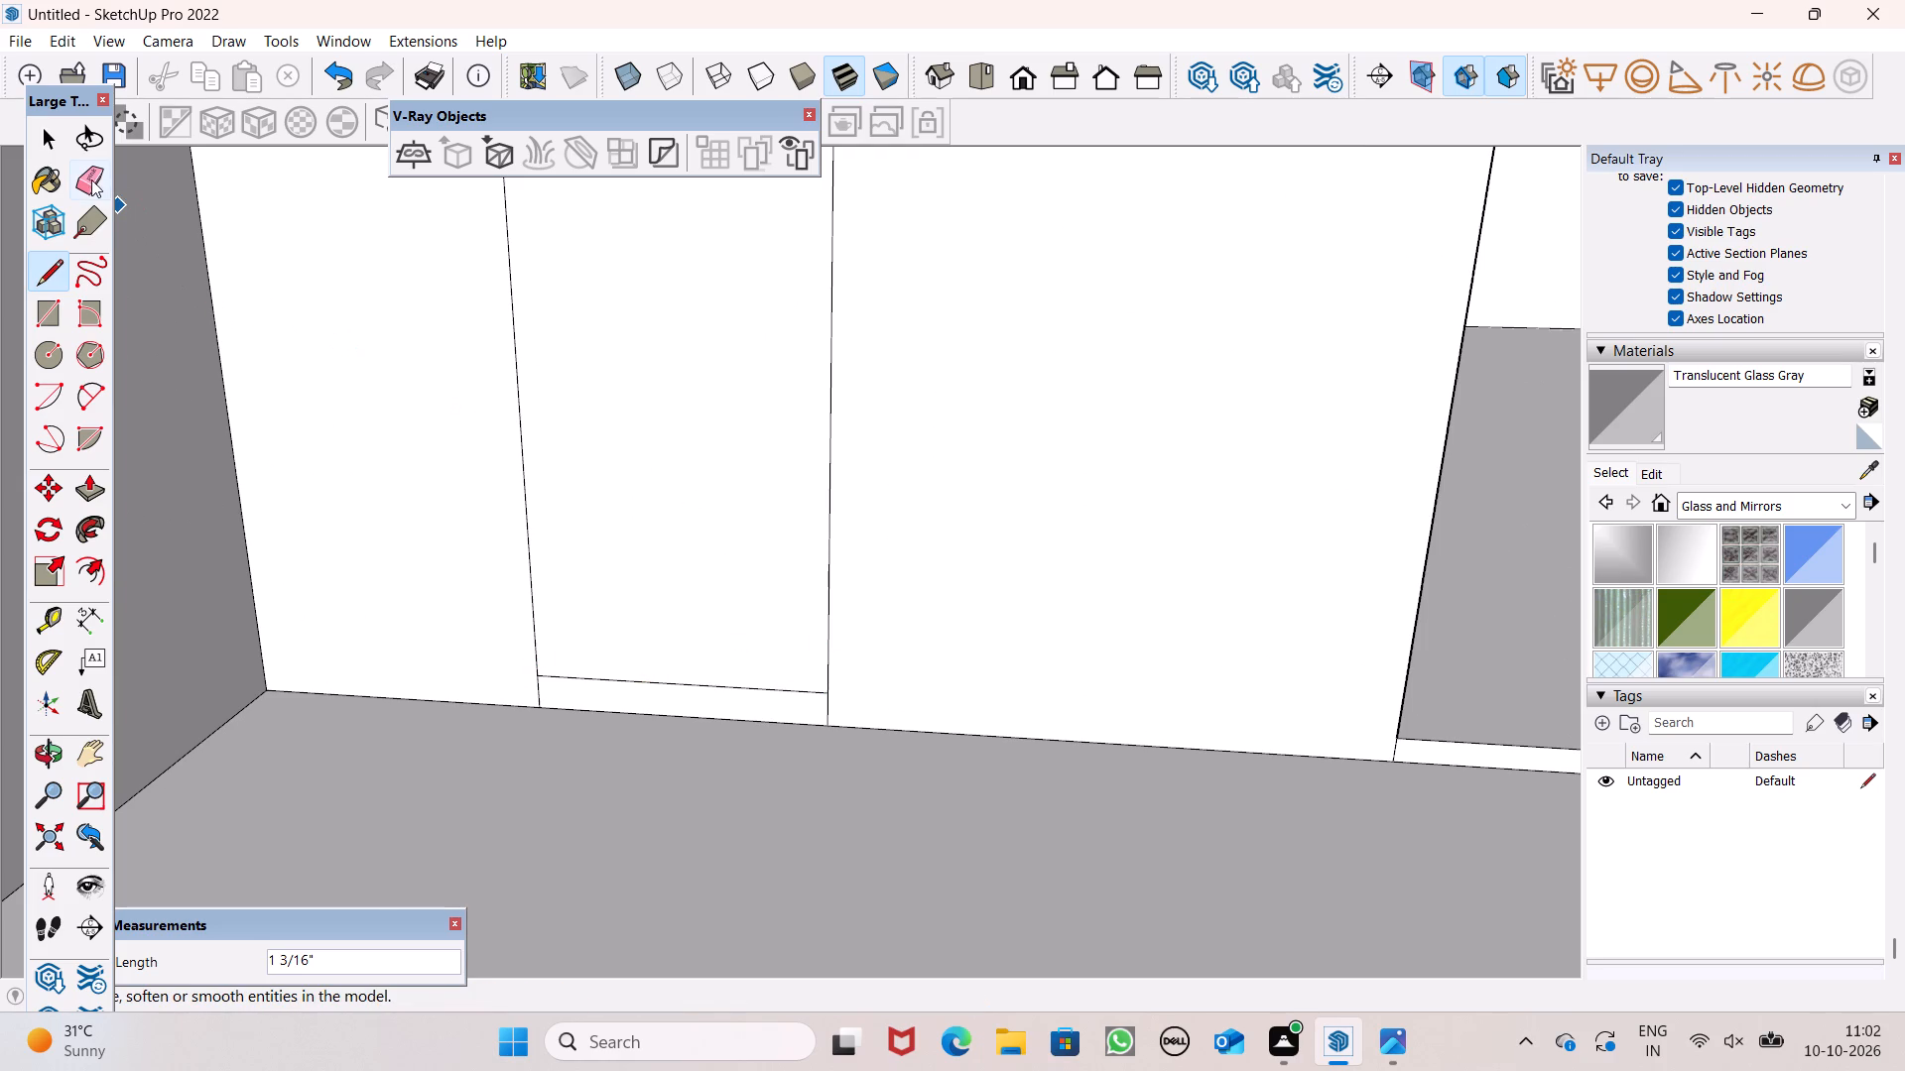
# Erase the two short vertical segments between the new line and the floor so the door rectangle's bottom sits above the floor.
pyautogui.click(90, 178)
pyautogui.scroll(3, 434, 754)
pyautogui.moveTo(568, 679); pyautogui.dragTo(569, 679)
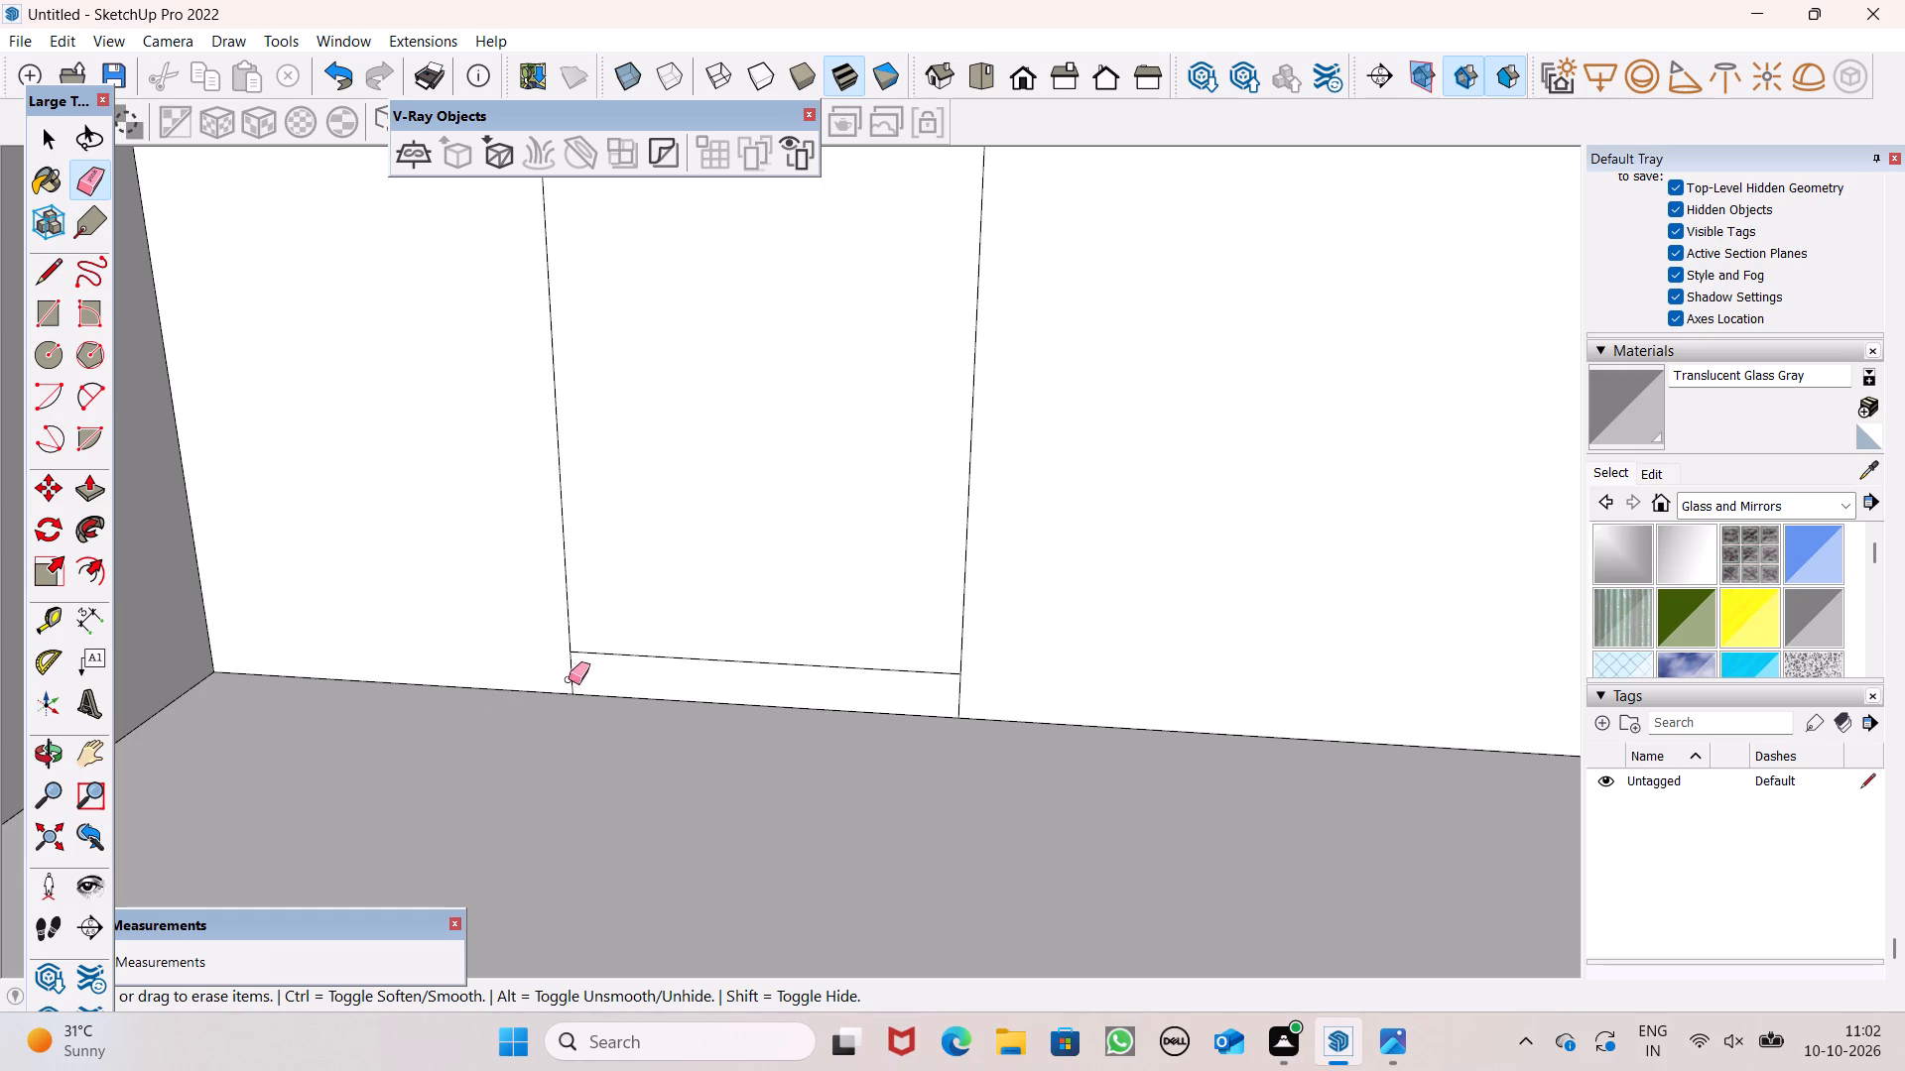
pyautogui.moveTo(569, 679); pyautogui.dragTo(580, 679)
pyautogui.moveTo(972, 694); pyautogui.dragTo(953, 703)
pyautogui.scroll(-3, 555, 622)
pyautogui.scroll(1, 527, 630)
pyautogui.scroll(-1, 520, 632)
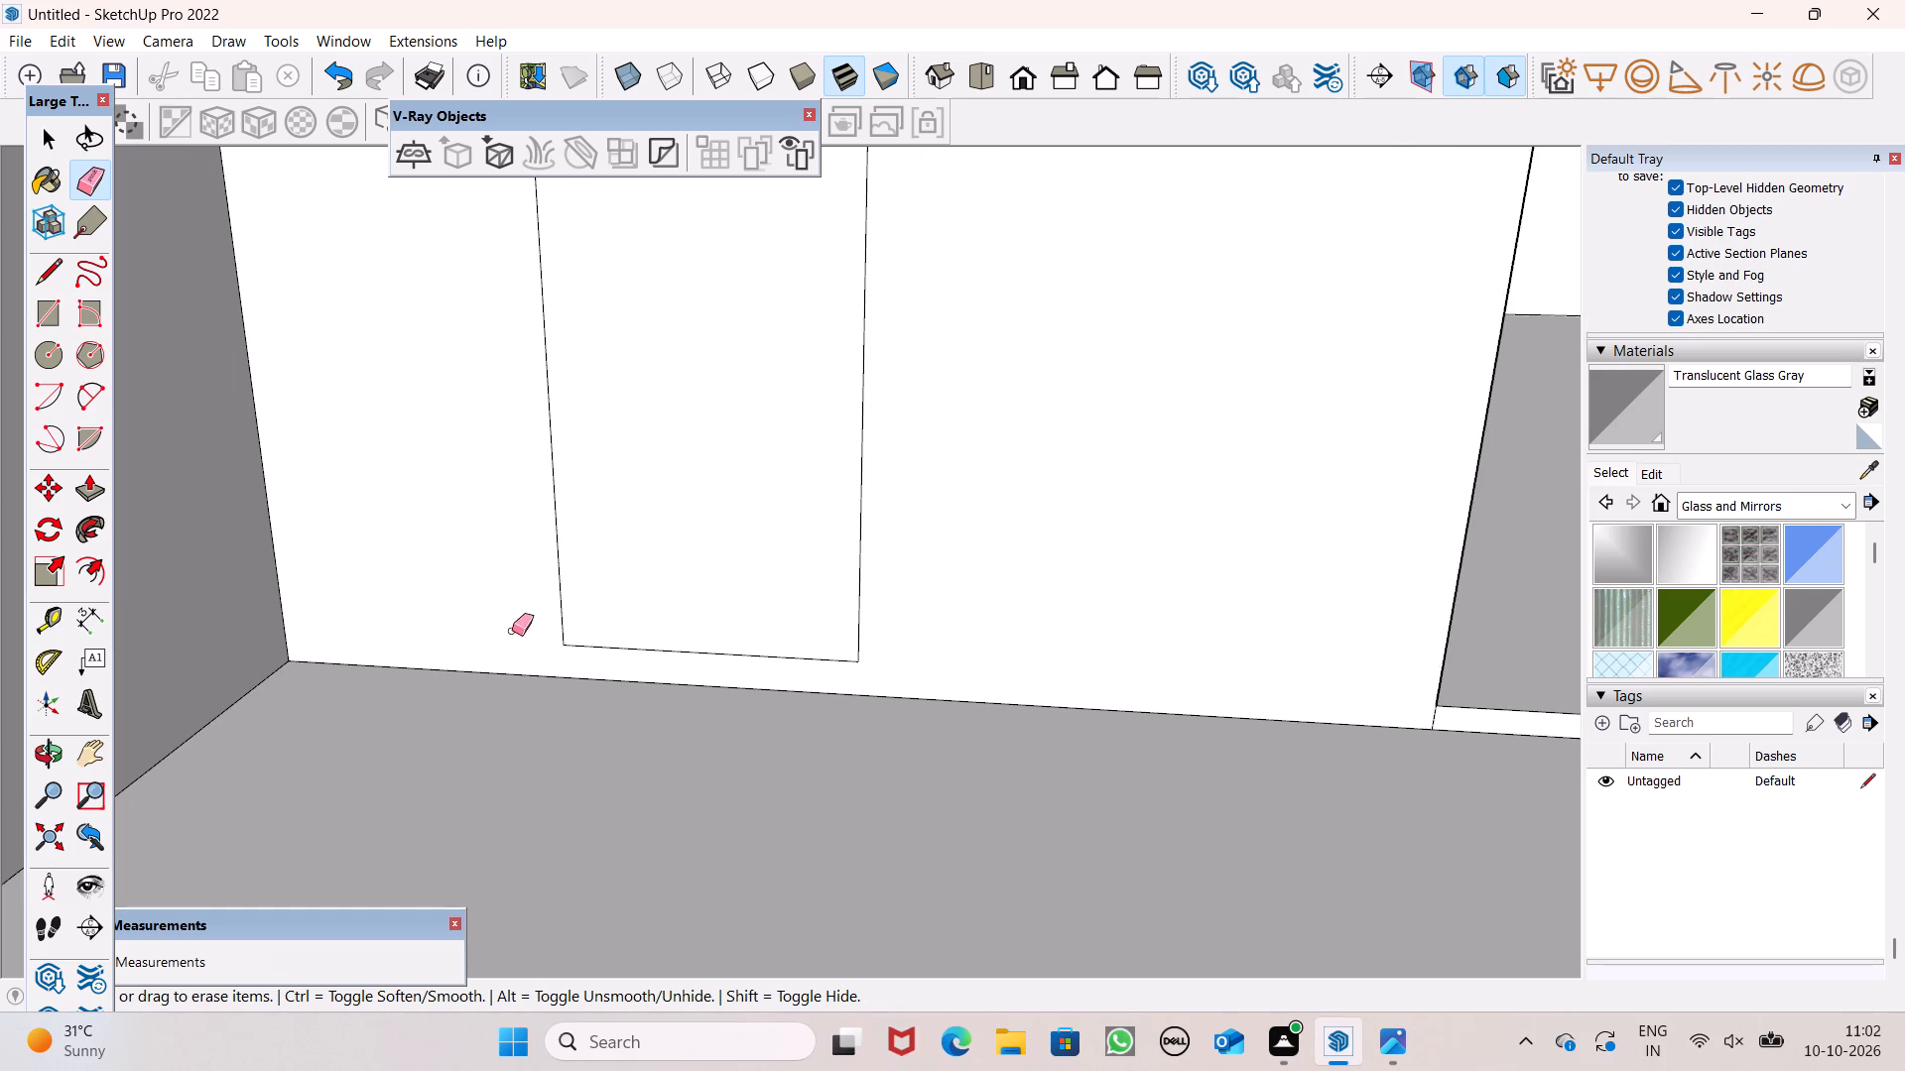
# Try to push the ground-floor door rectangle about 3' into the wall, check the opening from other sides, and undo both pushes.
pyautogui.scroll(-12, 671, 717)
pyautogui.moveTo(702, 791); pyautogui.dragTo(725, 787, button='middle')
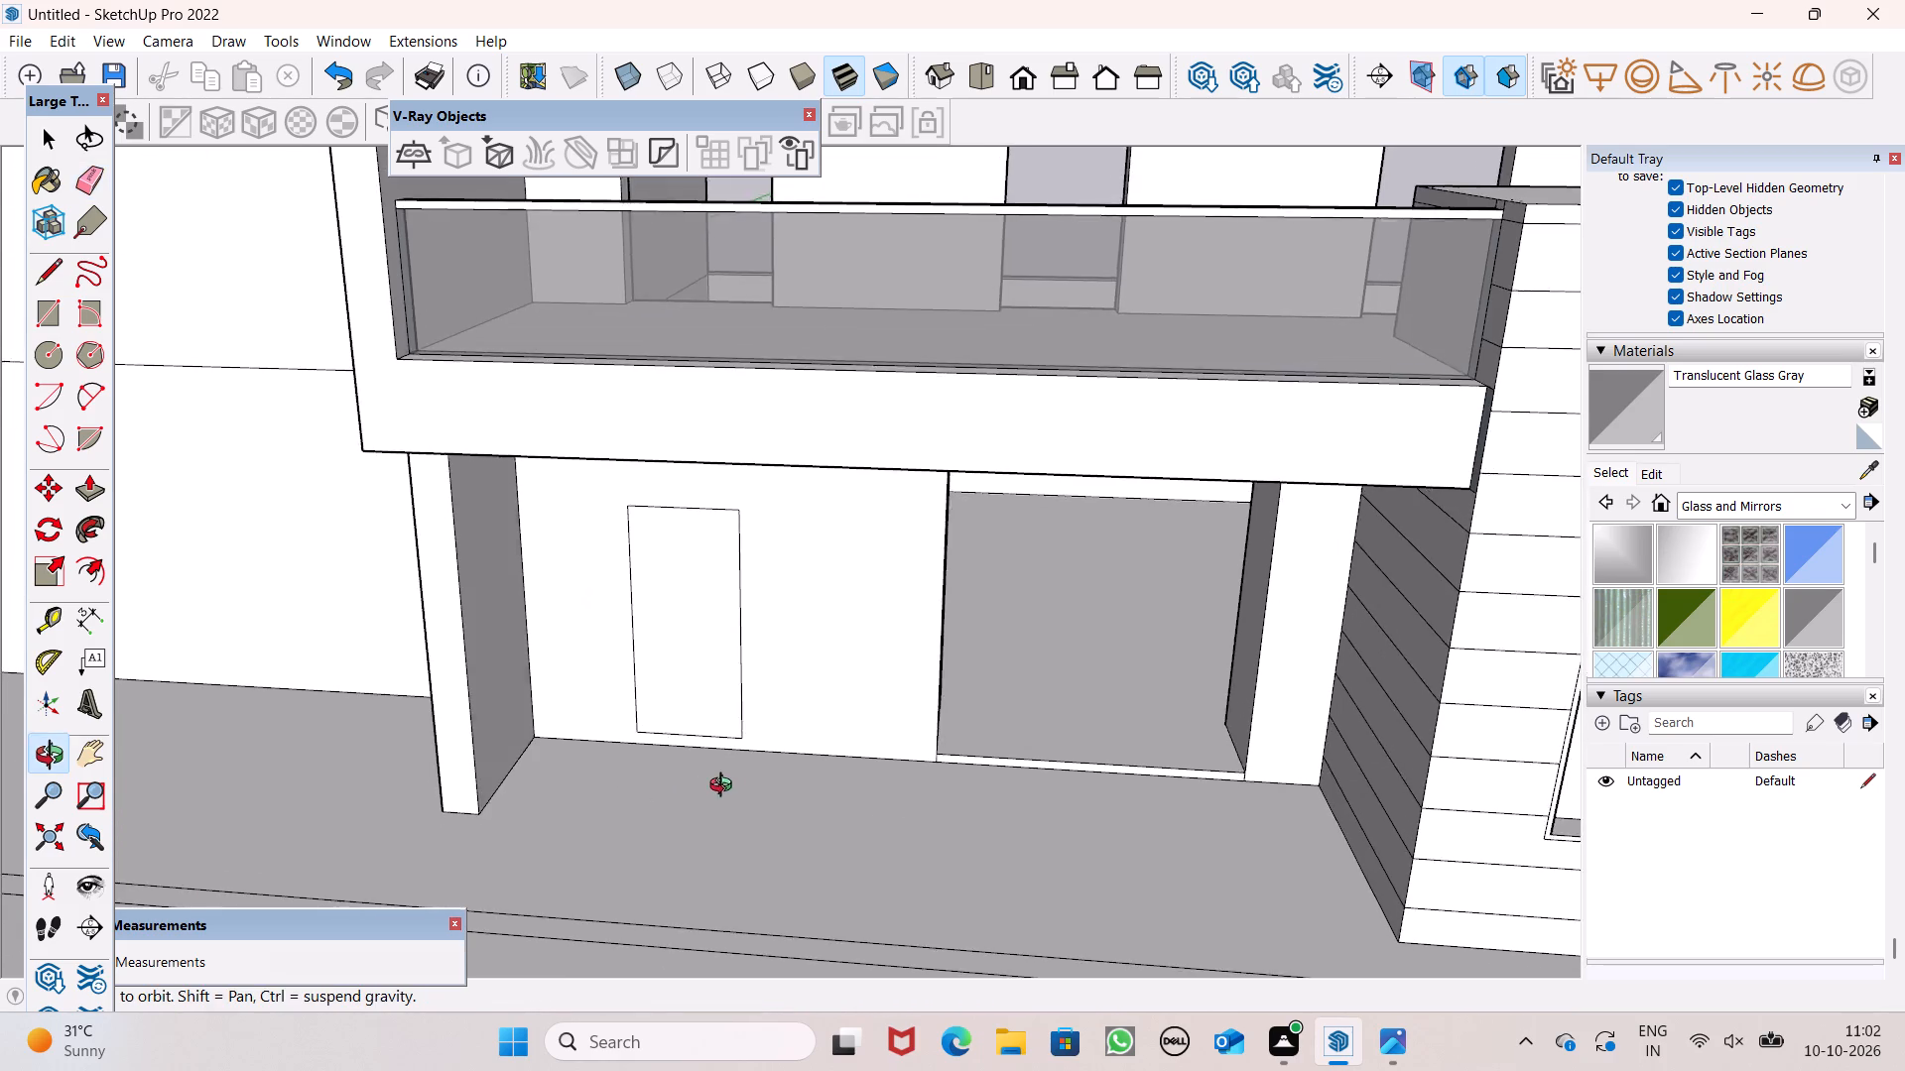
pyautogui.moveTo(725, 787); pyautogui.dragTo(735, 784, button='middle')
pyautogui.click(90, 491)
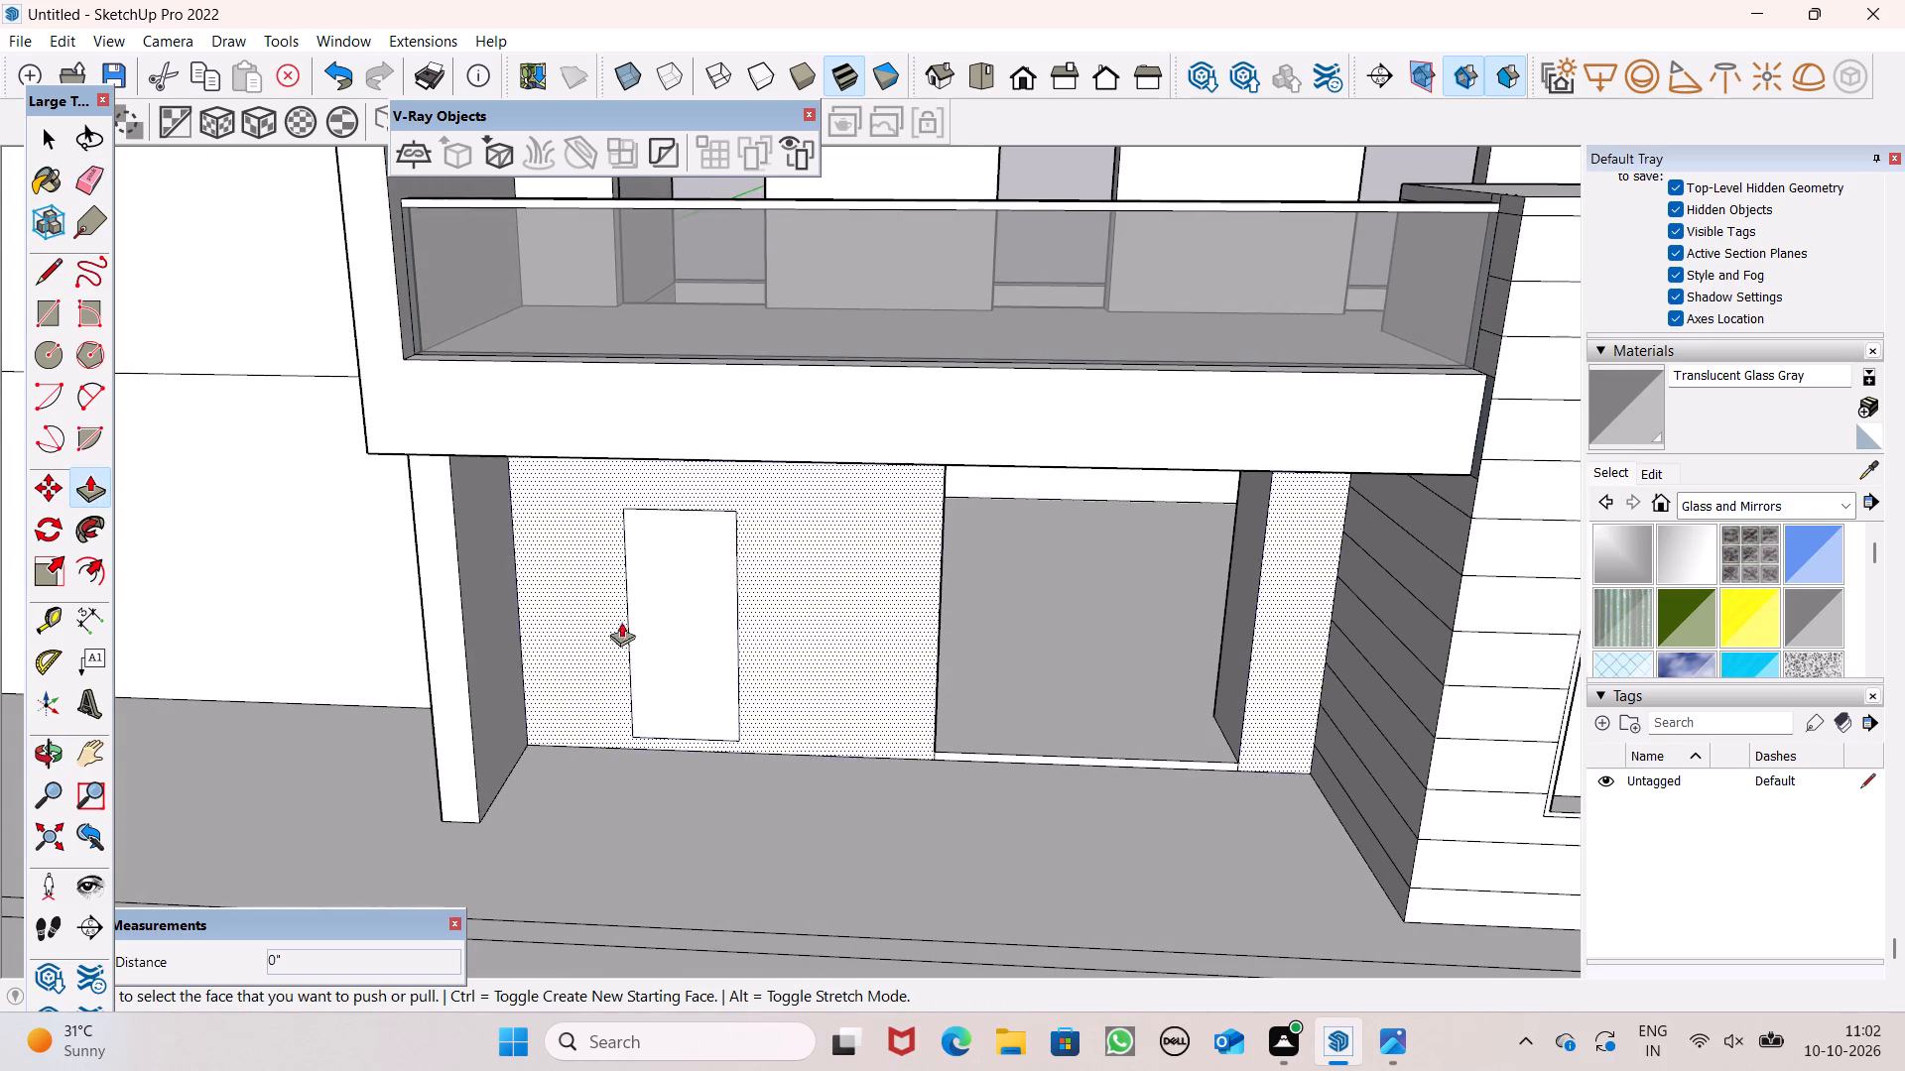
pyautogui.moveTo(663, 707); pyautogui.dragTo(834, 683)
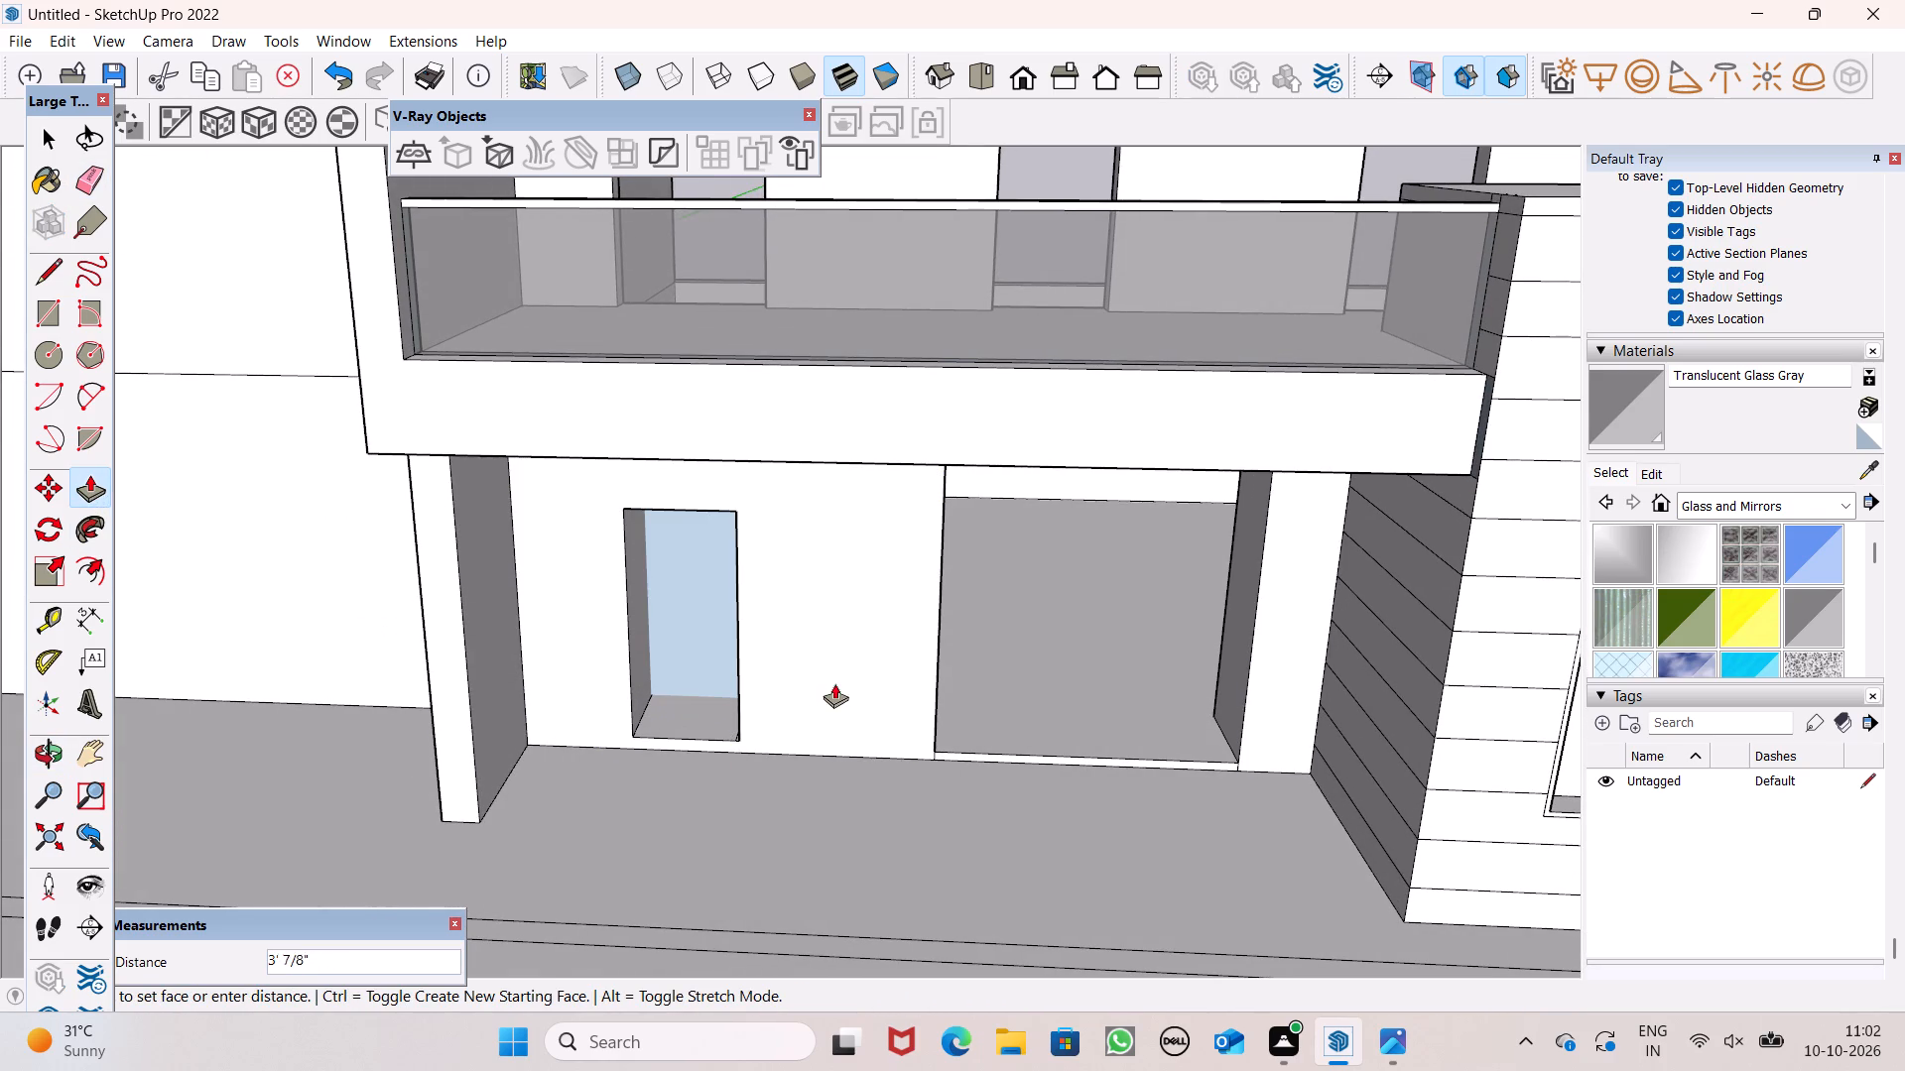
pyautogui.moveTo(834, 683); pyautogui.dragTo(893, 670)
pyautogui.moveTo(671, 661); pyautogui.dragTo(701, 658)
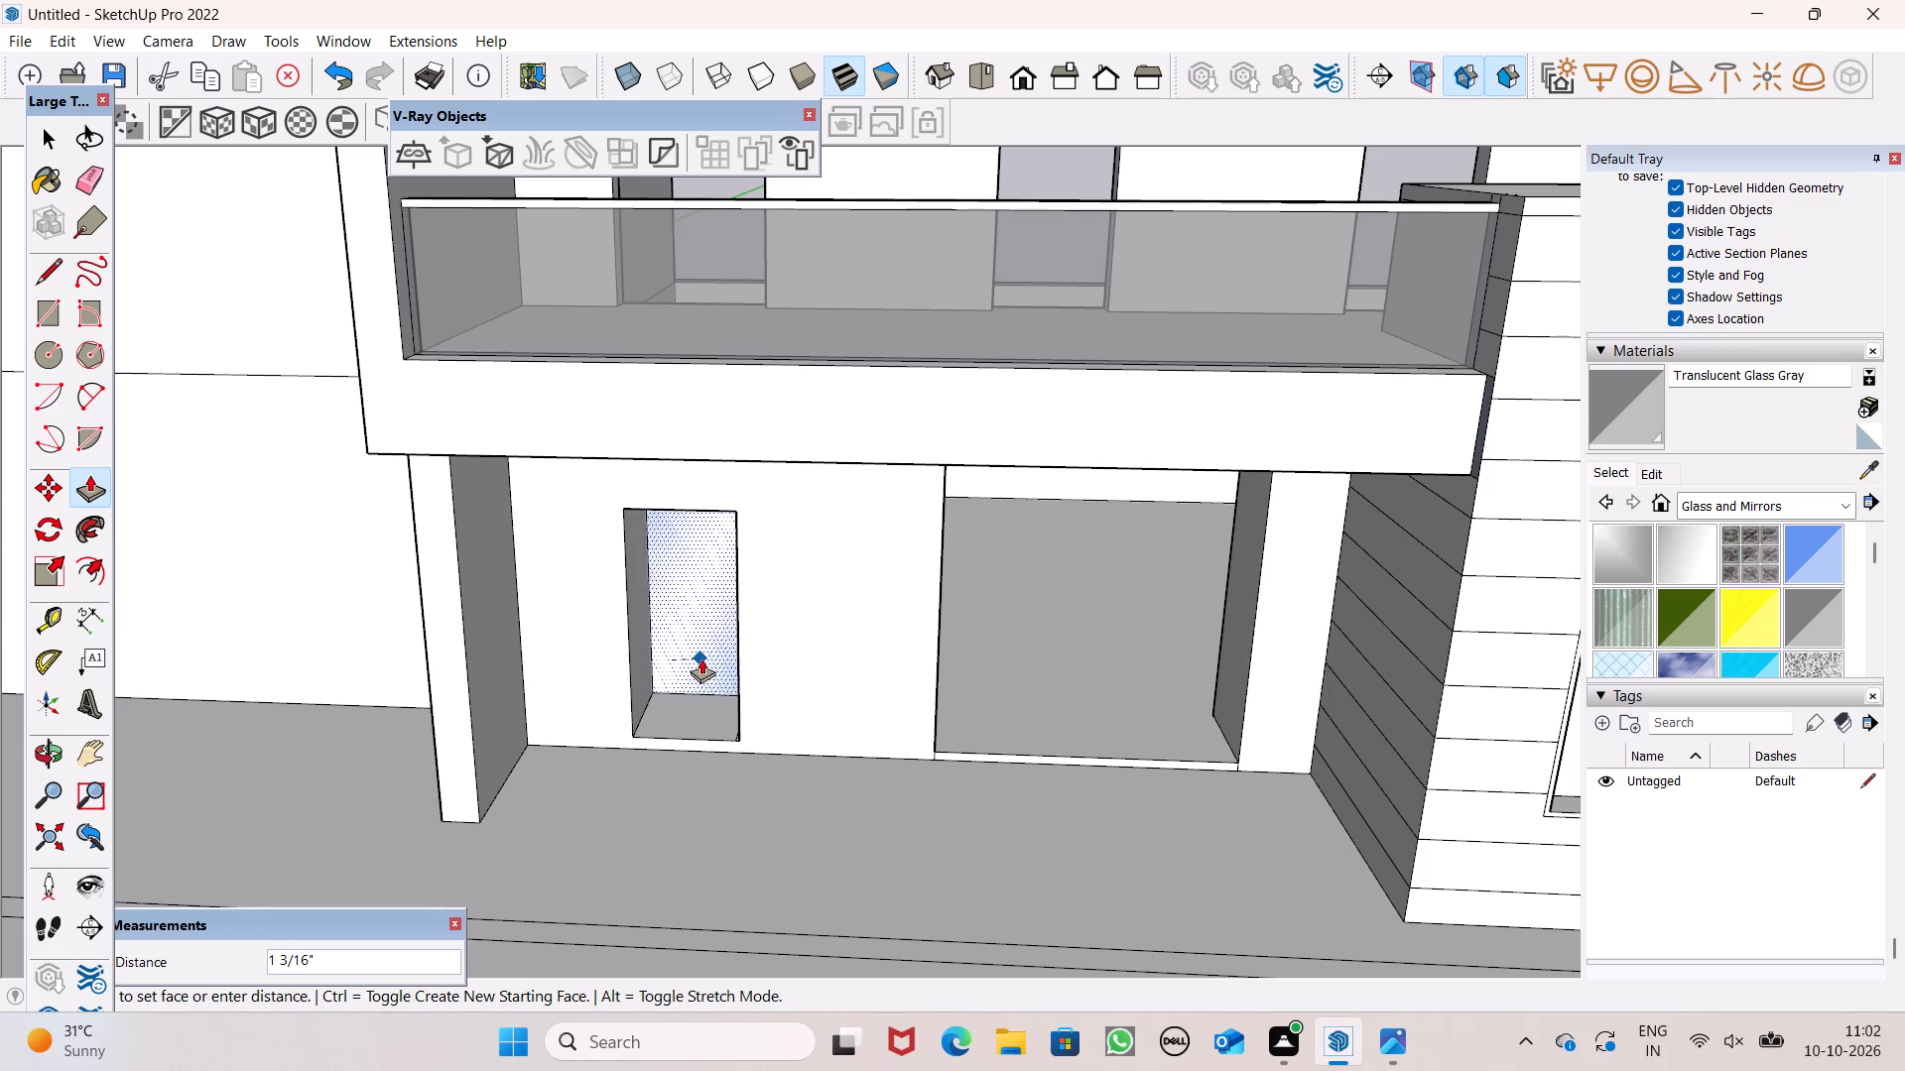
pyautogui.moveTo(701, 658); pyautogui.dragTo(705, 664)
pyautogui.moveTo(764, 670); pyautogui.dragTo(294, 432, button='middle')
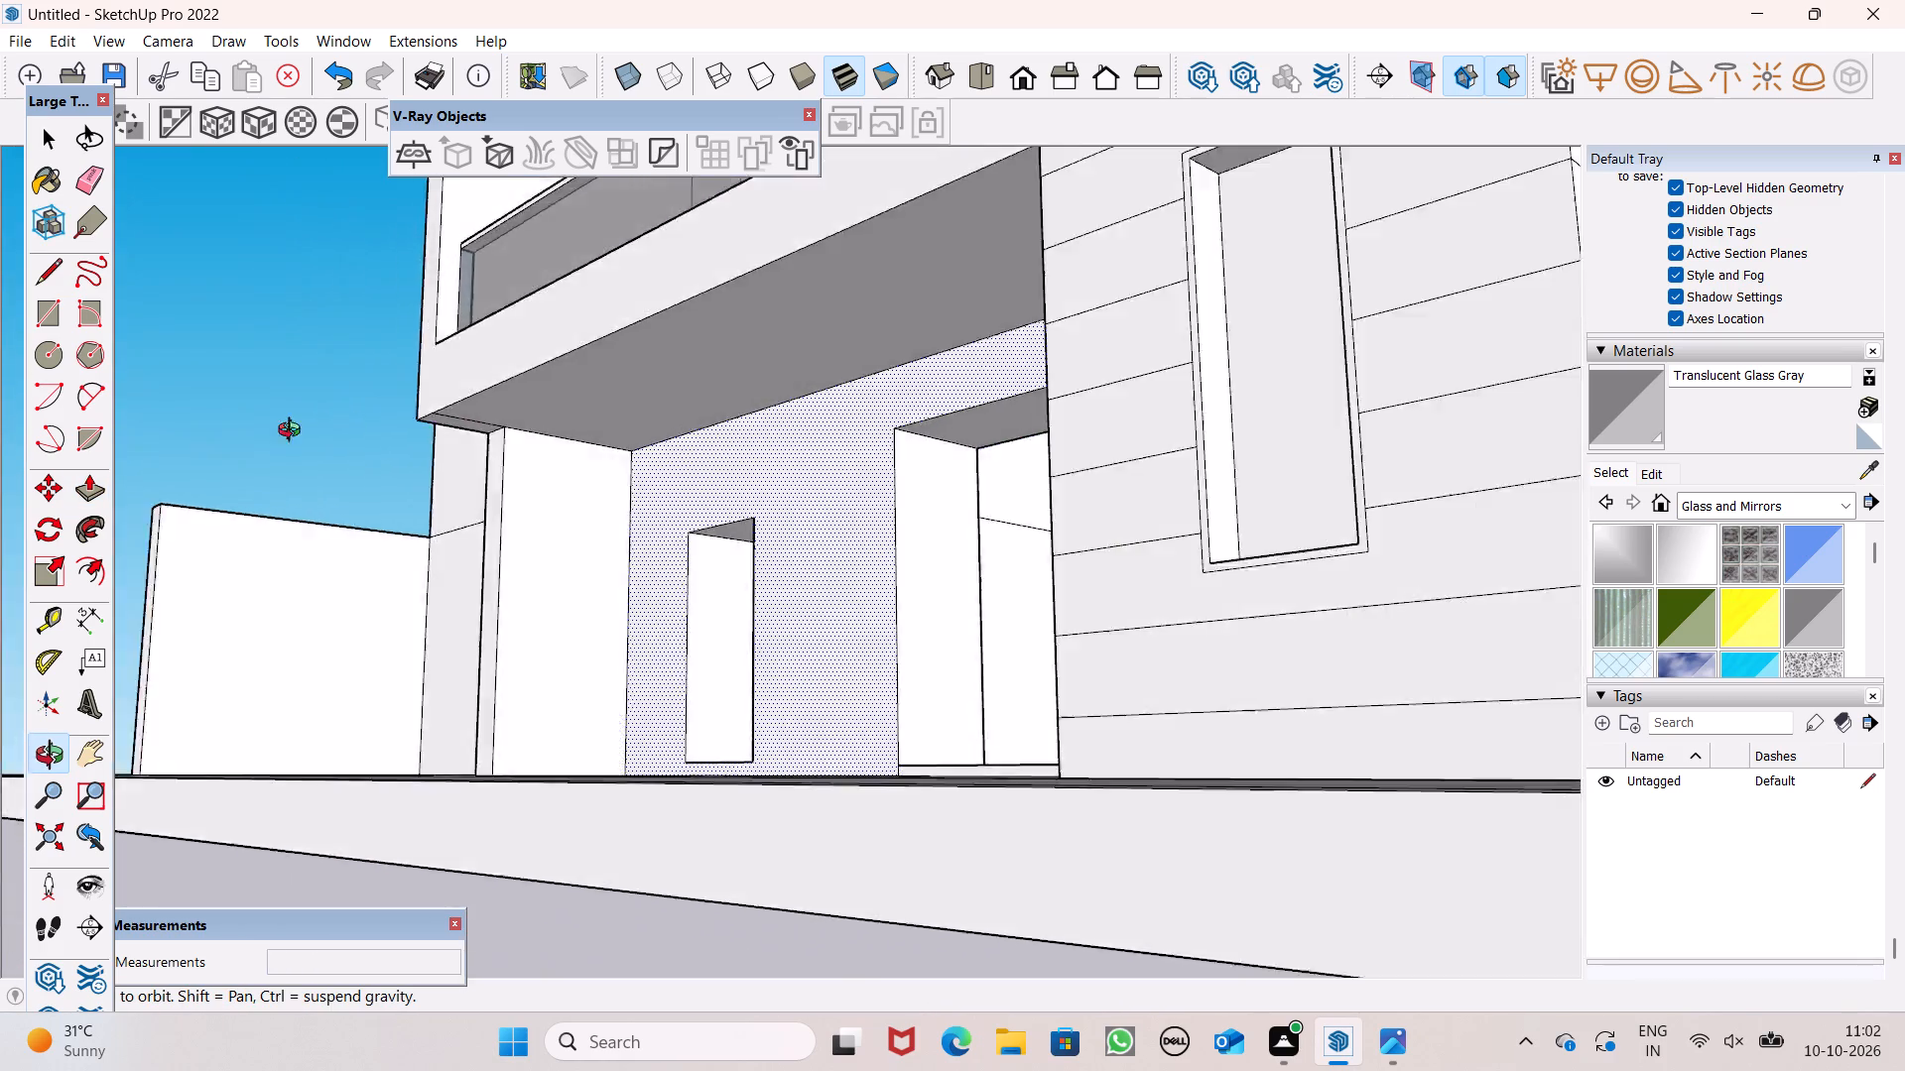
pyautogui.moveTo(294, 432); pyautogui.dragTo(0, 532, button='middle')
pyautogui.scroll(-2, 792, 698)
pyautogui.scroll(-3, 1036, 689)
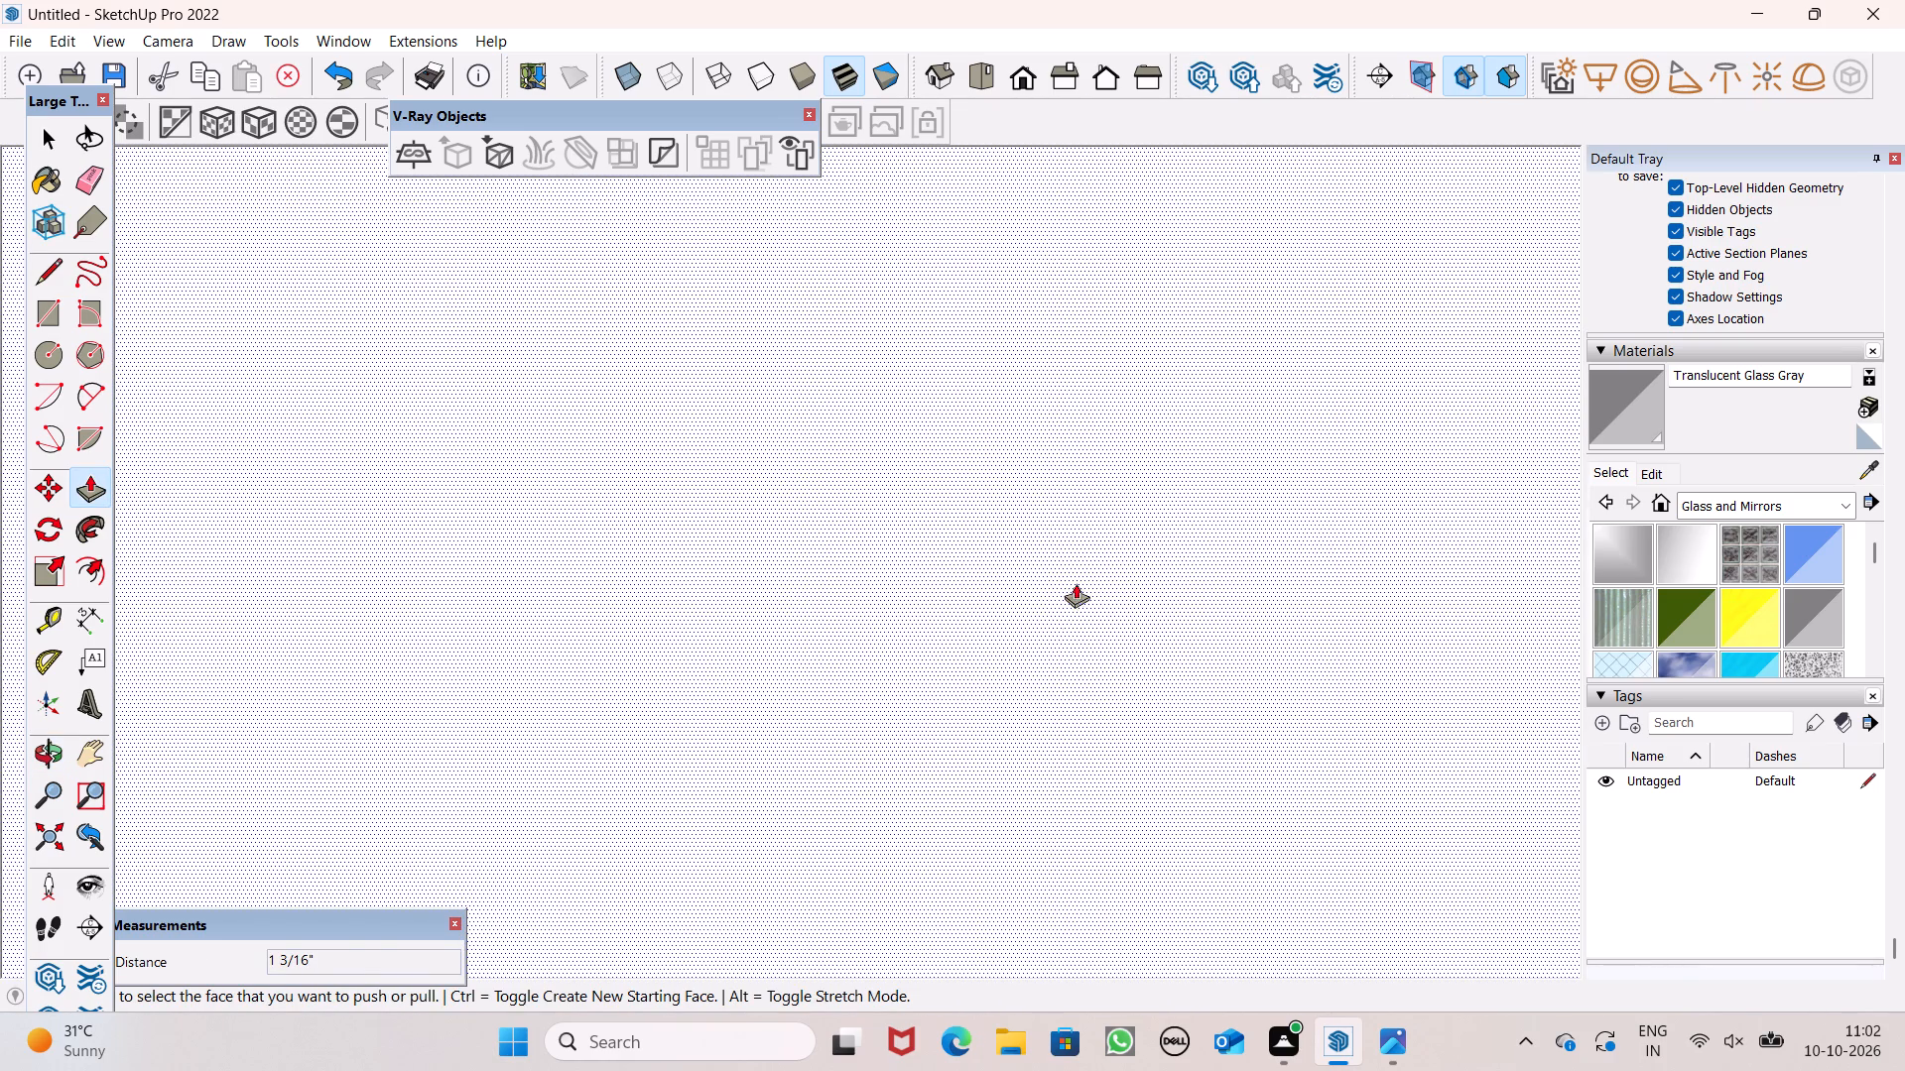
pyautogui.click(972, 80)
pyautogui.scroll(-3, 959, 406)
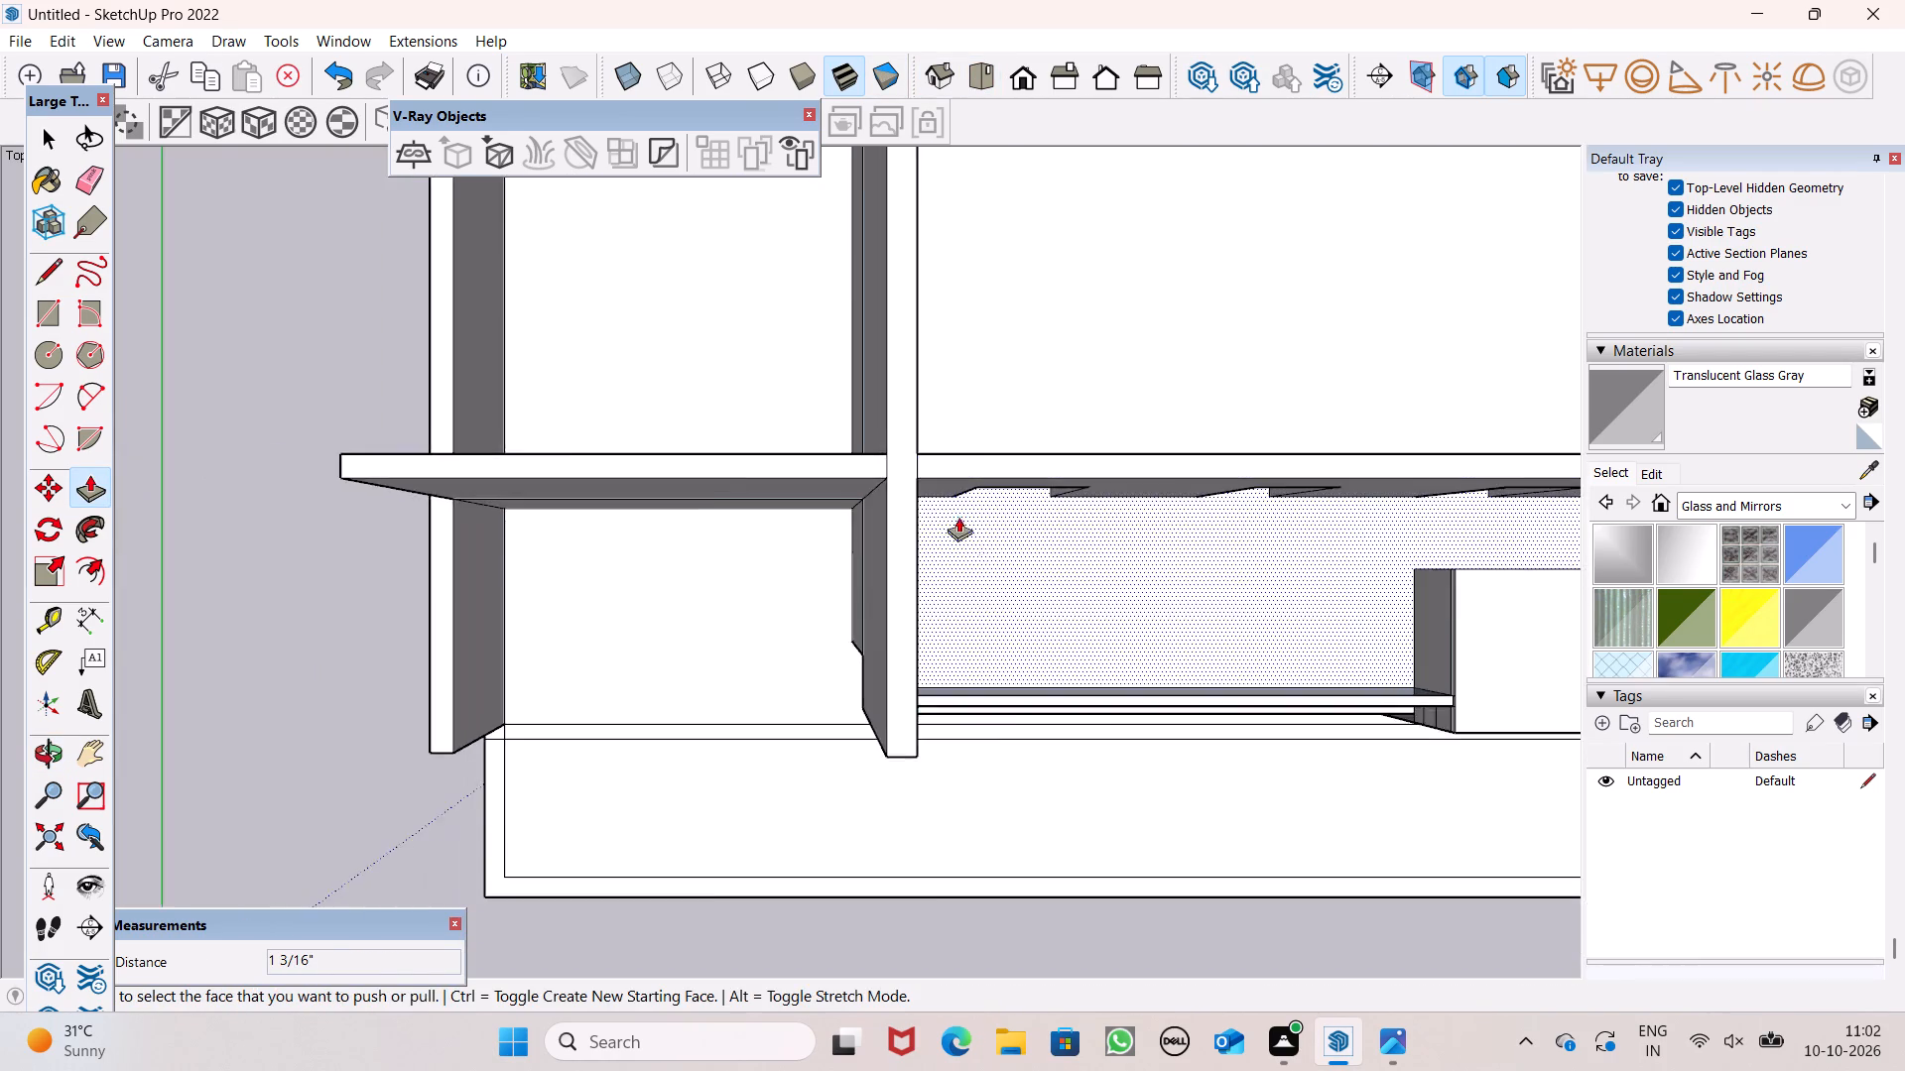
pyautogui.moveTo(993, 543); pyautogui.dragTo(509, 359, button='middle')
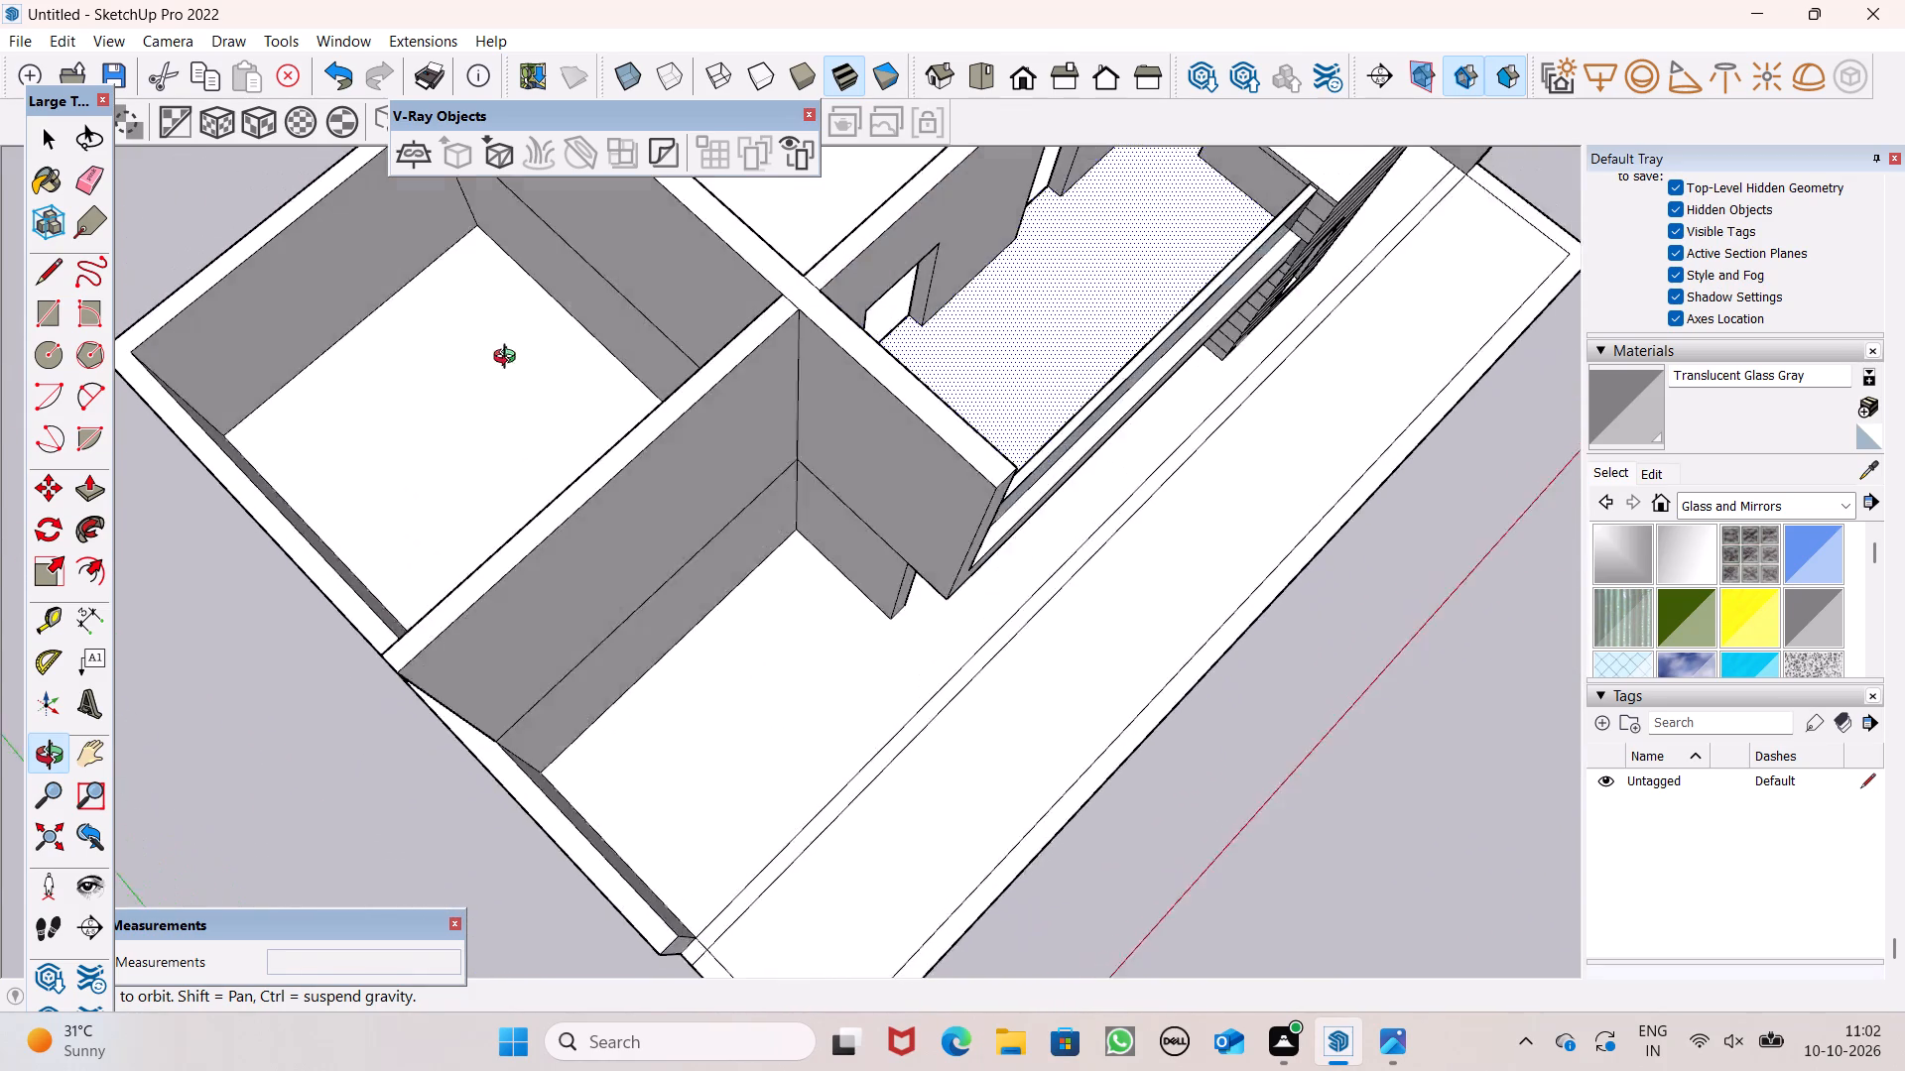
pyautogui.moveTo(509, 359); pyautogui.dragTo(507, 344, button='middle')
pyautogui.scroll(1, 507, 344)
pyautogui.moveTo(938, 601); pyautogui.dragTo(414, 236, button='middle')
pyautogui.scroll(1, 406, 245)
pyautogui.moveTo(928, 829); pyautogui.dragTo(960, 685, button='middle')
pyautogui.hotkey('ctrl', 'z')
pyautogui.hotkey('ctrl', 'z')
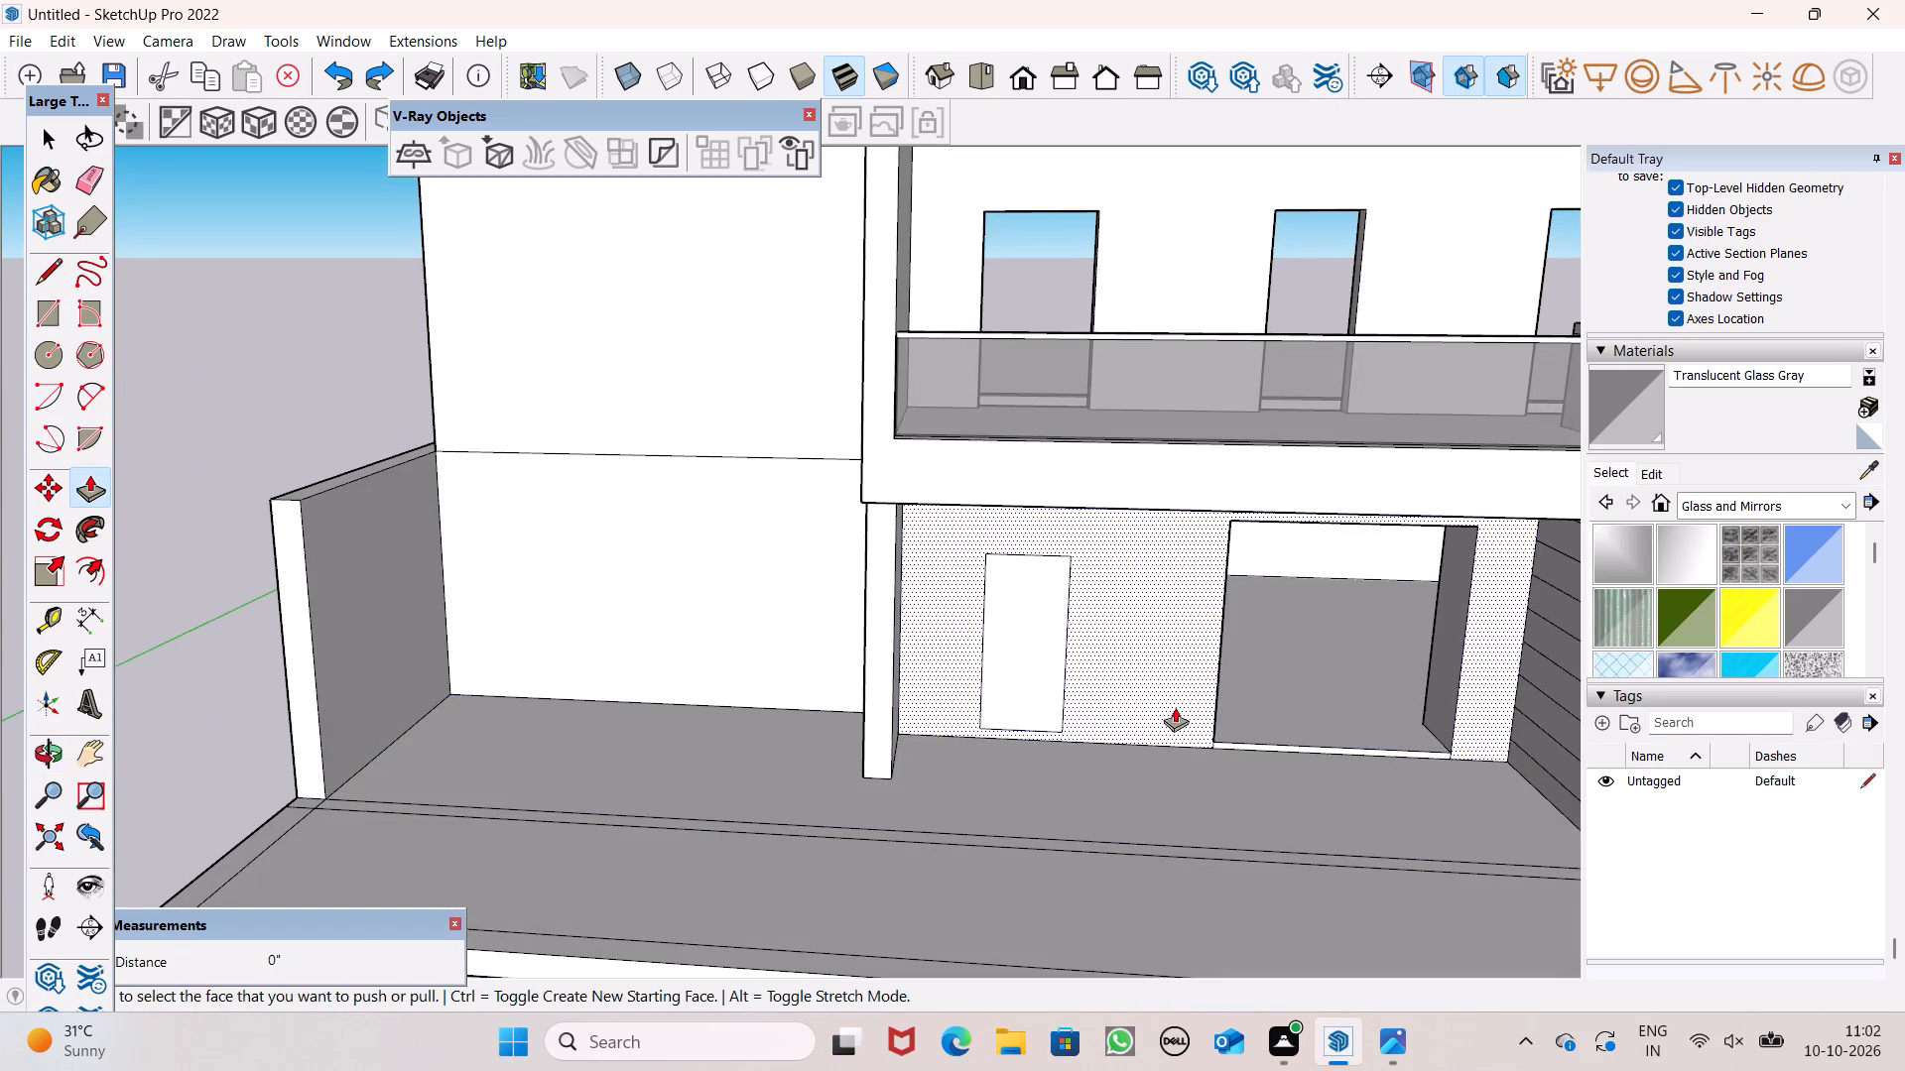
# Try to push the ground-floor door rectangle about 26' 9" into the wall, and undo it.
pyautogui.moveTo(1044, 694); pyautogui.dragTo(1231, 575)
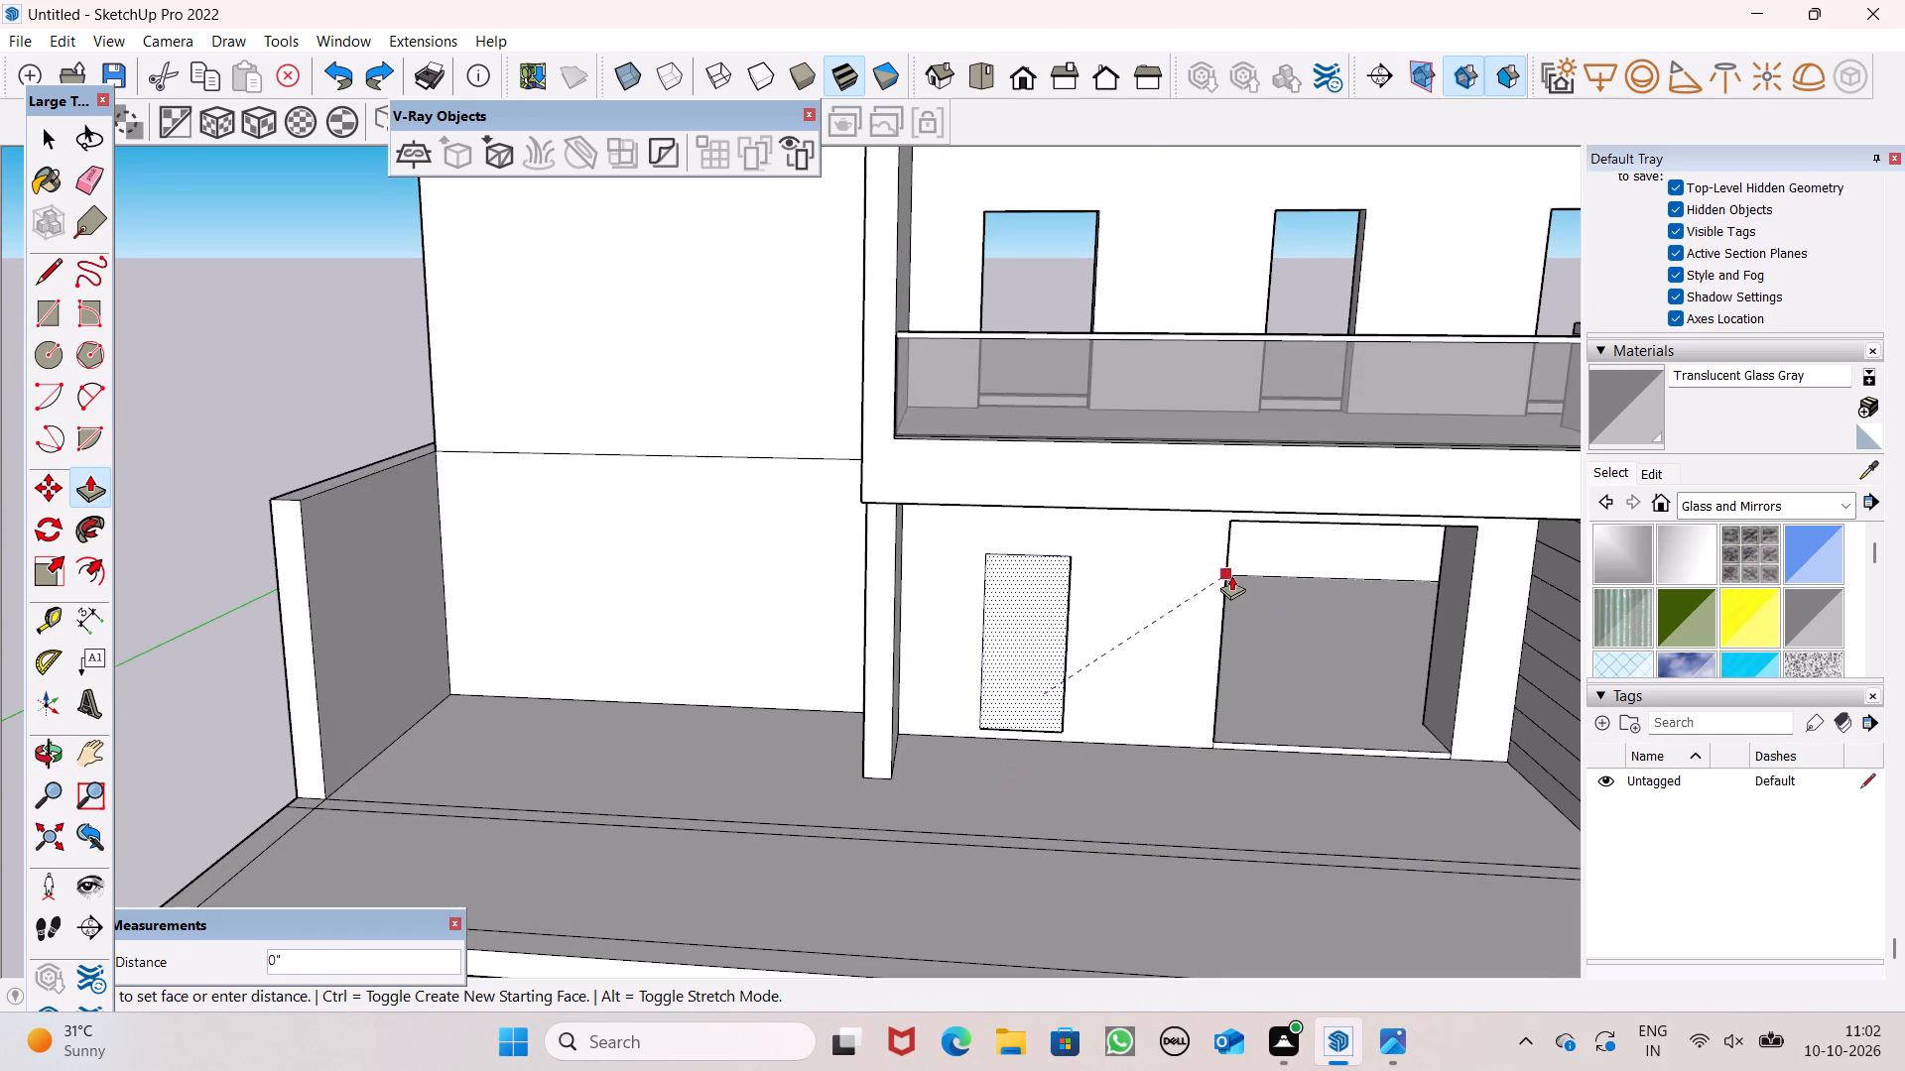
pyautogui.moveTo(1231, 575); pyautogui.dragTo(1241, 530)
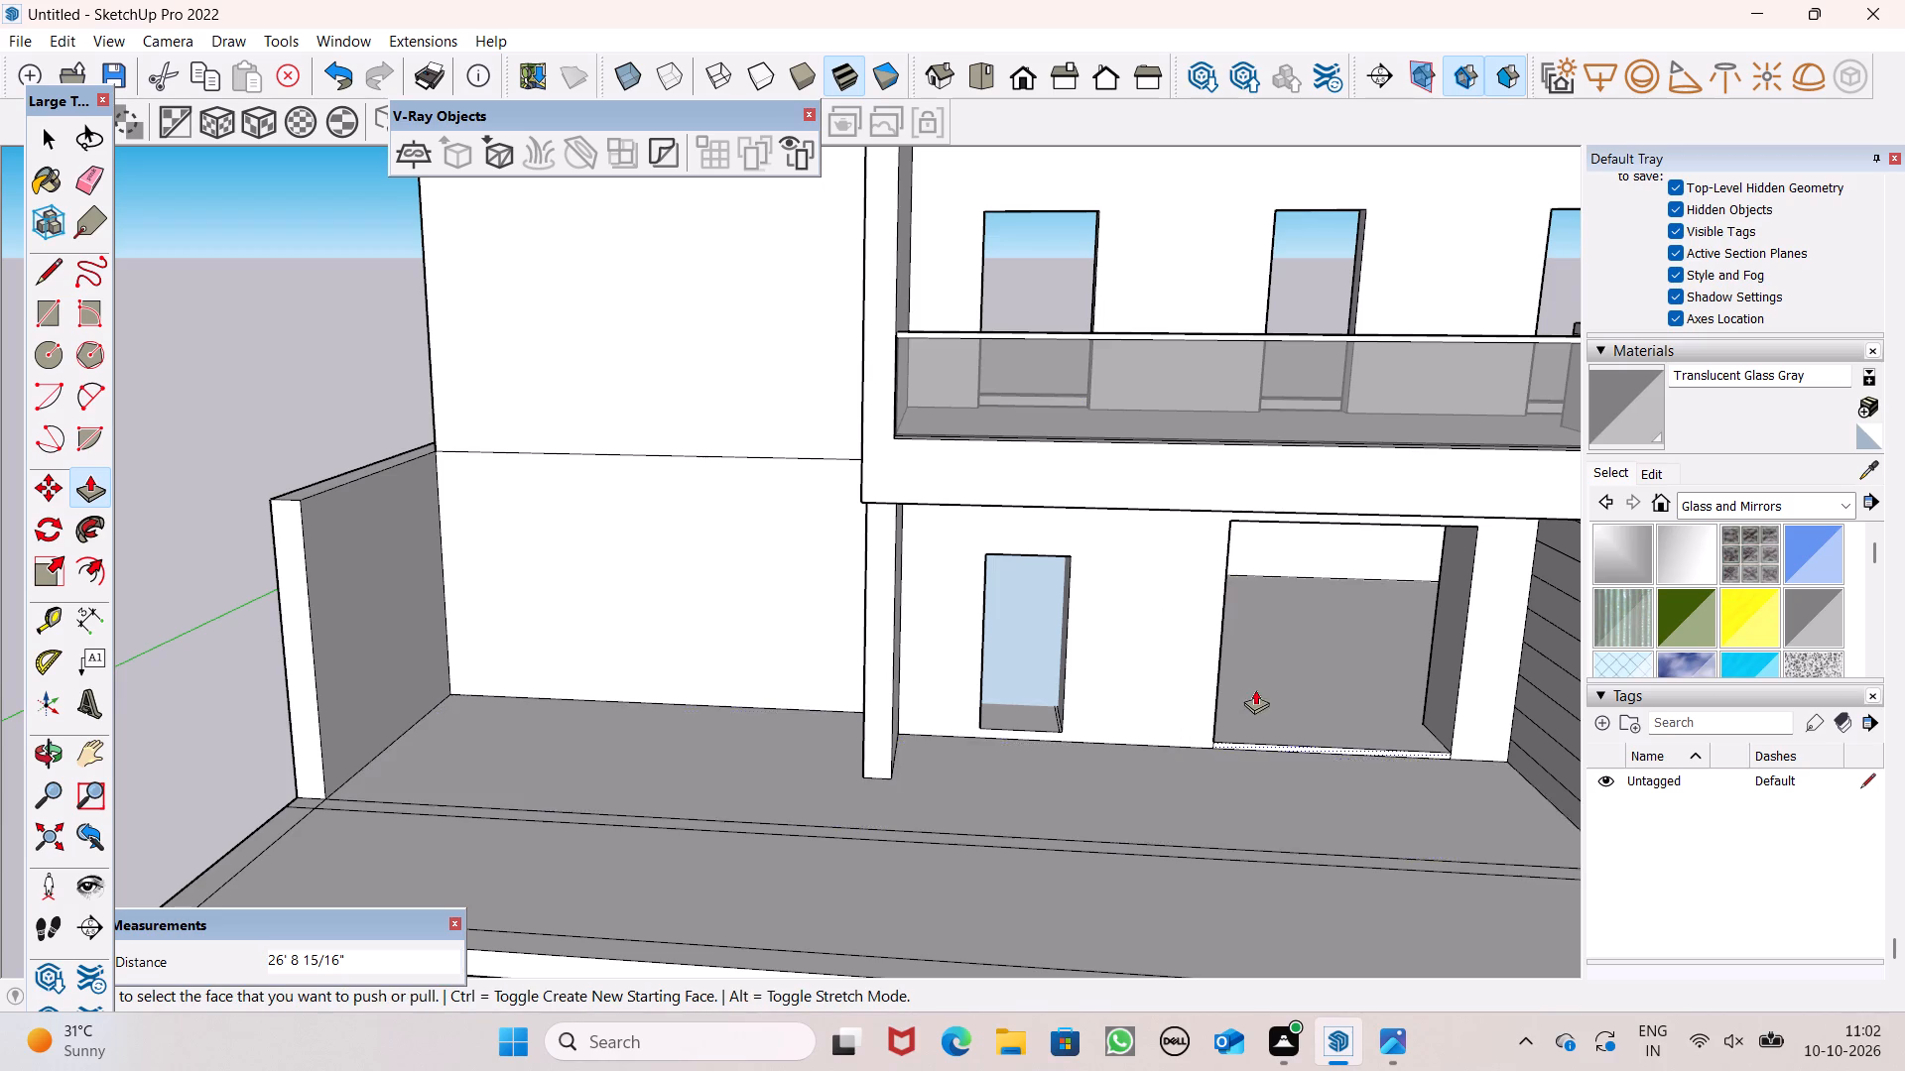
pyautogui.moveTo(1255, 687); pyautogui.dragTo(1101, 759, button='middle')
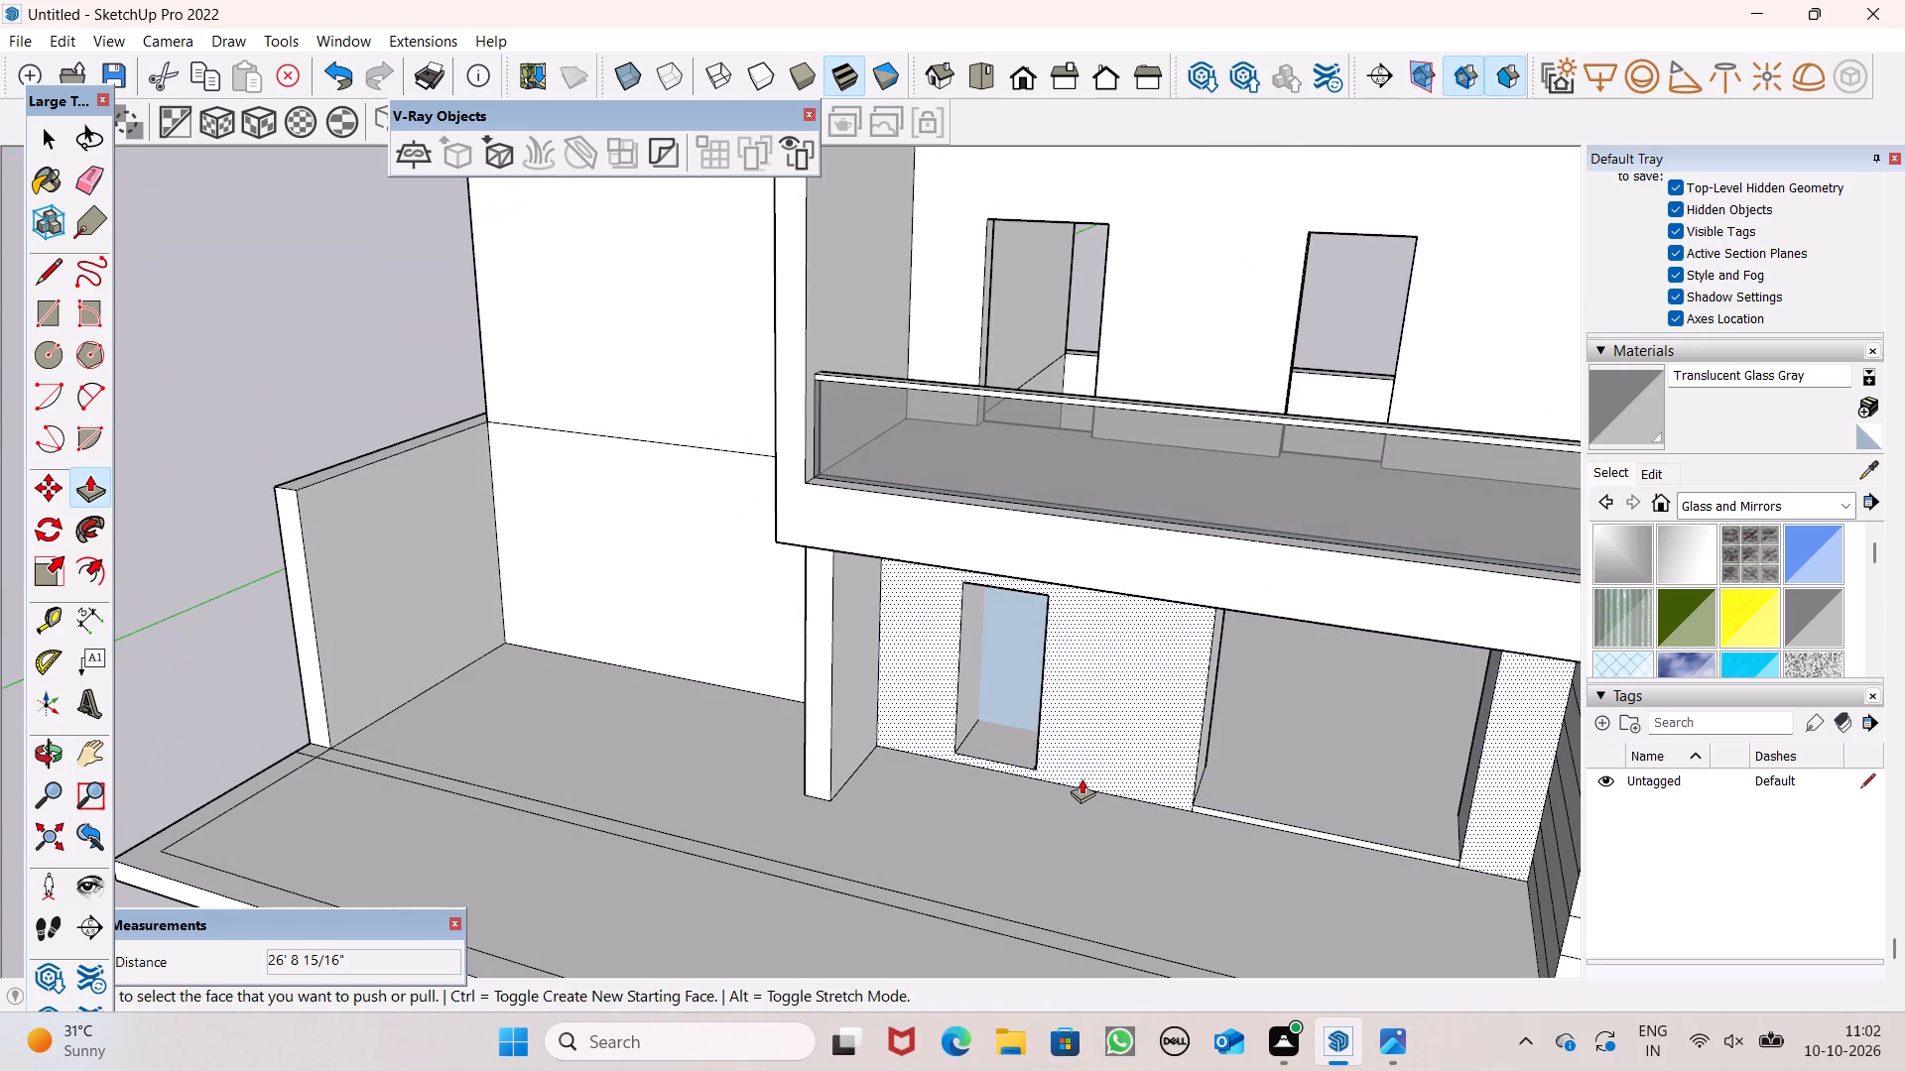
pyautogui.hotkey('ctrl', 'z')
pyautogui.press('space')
# Erase the door rectangle's outline from the ground-floor front wall beside the large opening.
pyautogui.scroll(-3, 1189, 686)
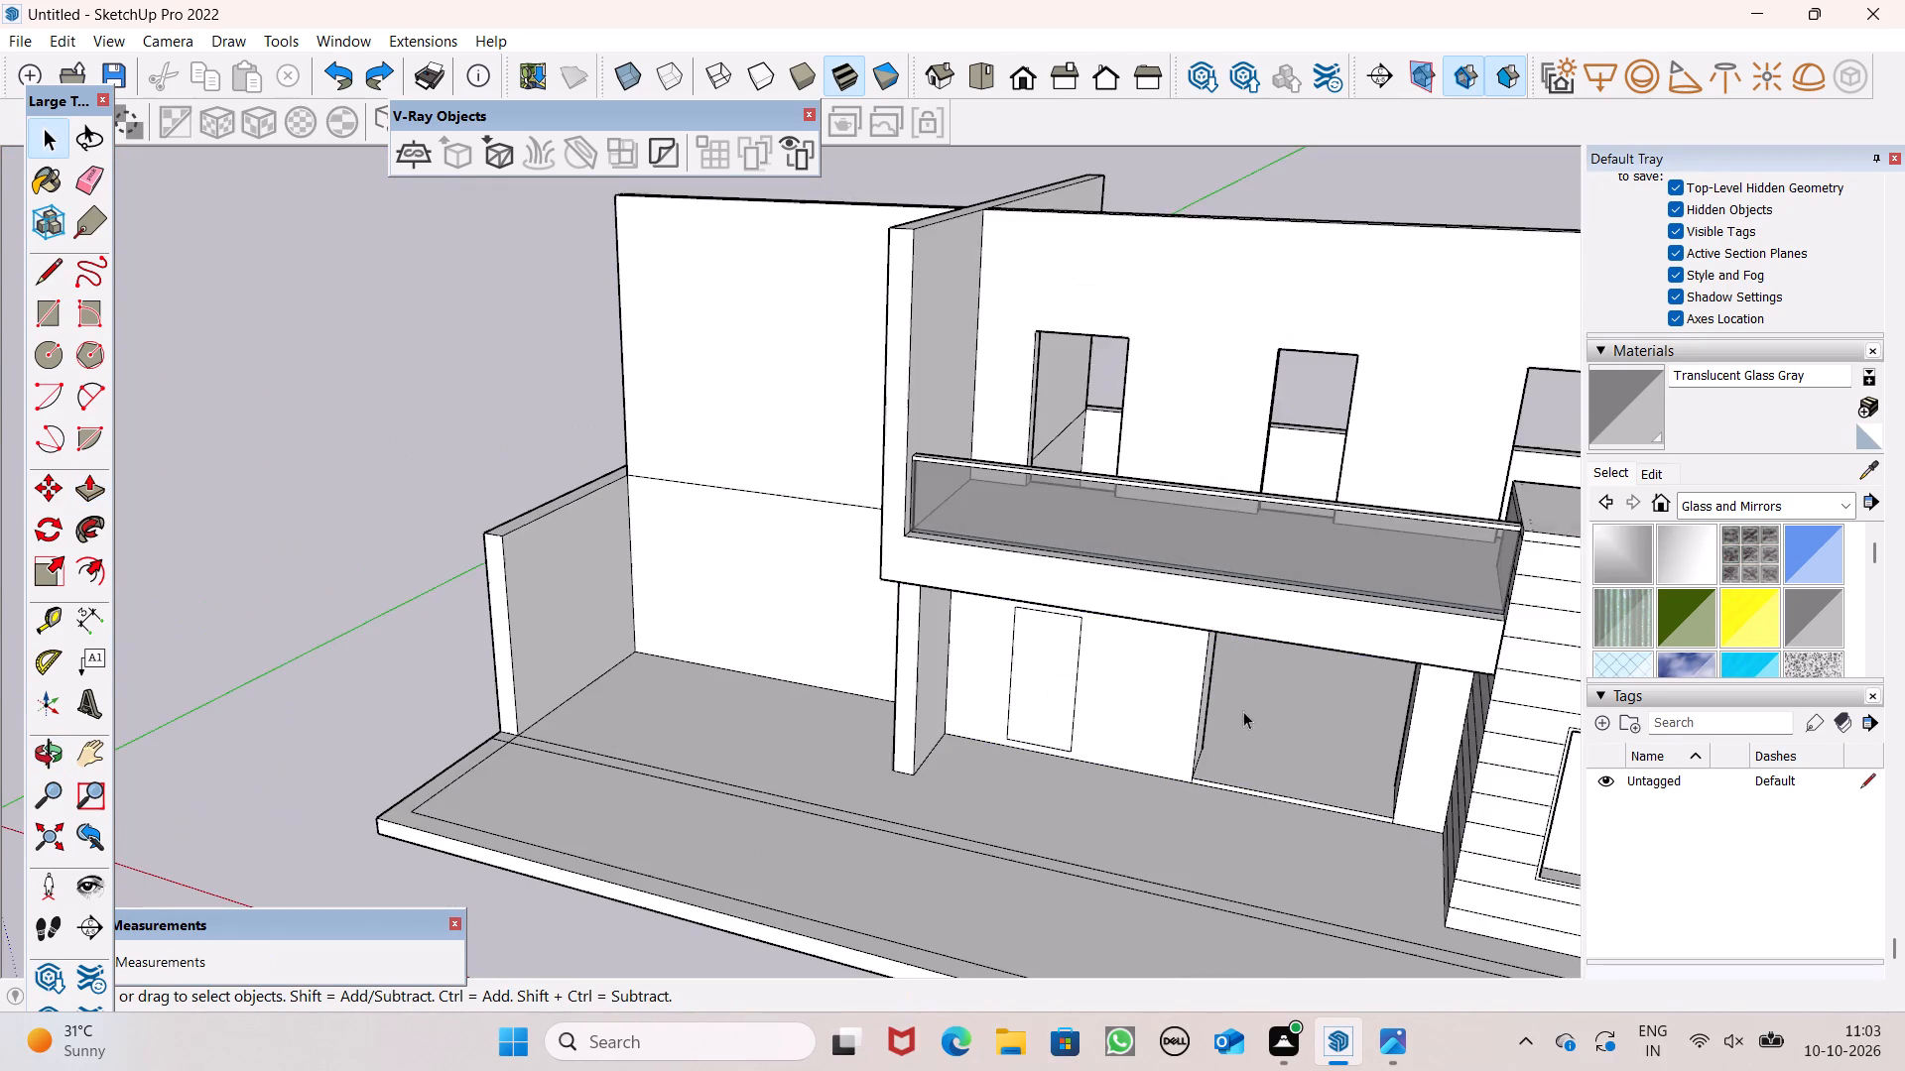
pyautogui.moveTo(1195, 700); pyautogui.dragTo(1171, 510, button='middle')
pyautogui.scroll(1, 1063, 635)
pyautogui.scroll(2, 1426, 774)
pyautogui.scroll(-1, 1424, 774)
pyautogui.scroll(1, 1424, 774)
pyautogui.scroll(-3, 1421, 792)
pyautogui.moveTo(1404, 823); pyautogui.dragTo(1276, 765, button='middle')
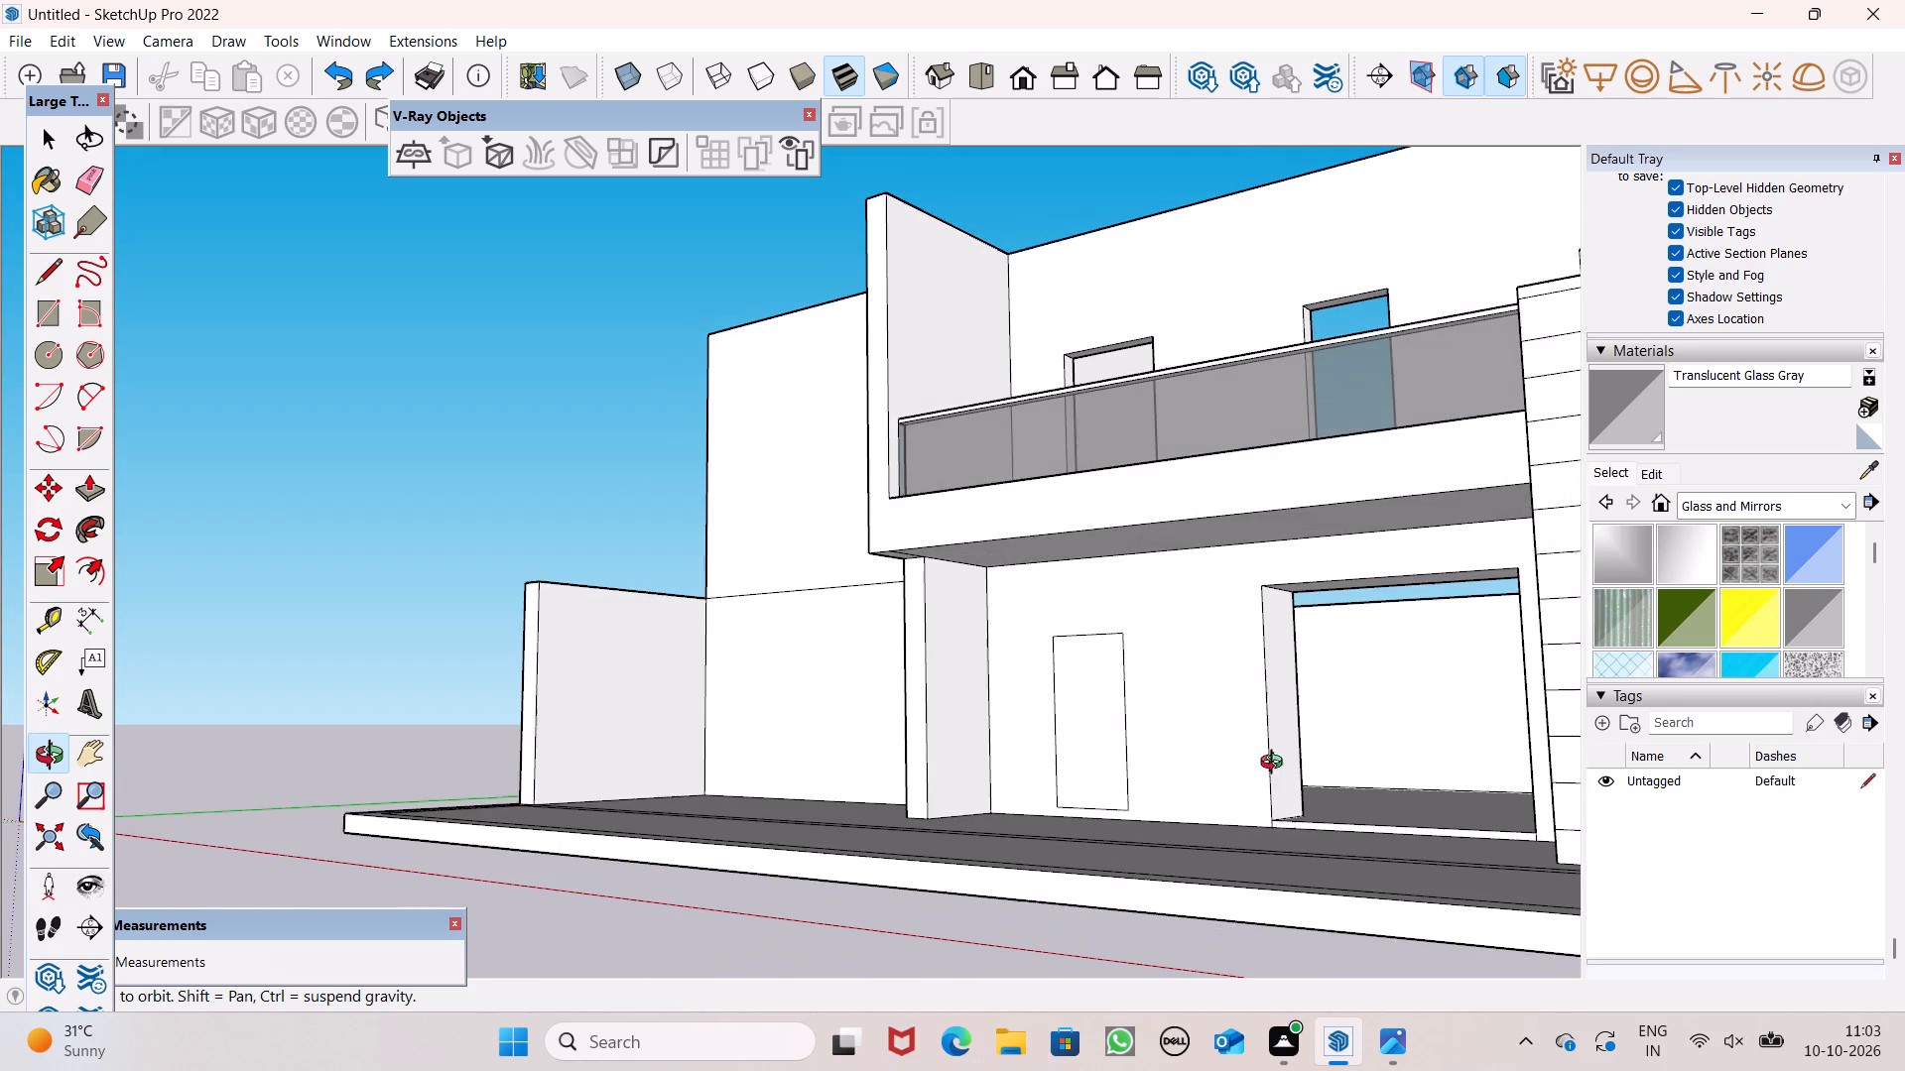
pyautogui.moveTo(1276, 765); pyautogui.dragTo(1264, 774, button='middle')
pyautogui.scroll(2, 1245, 841)
pyautogui.scroll(-2, 1246, 835)
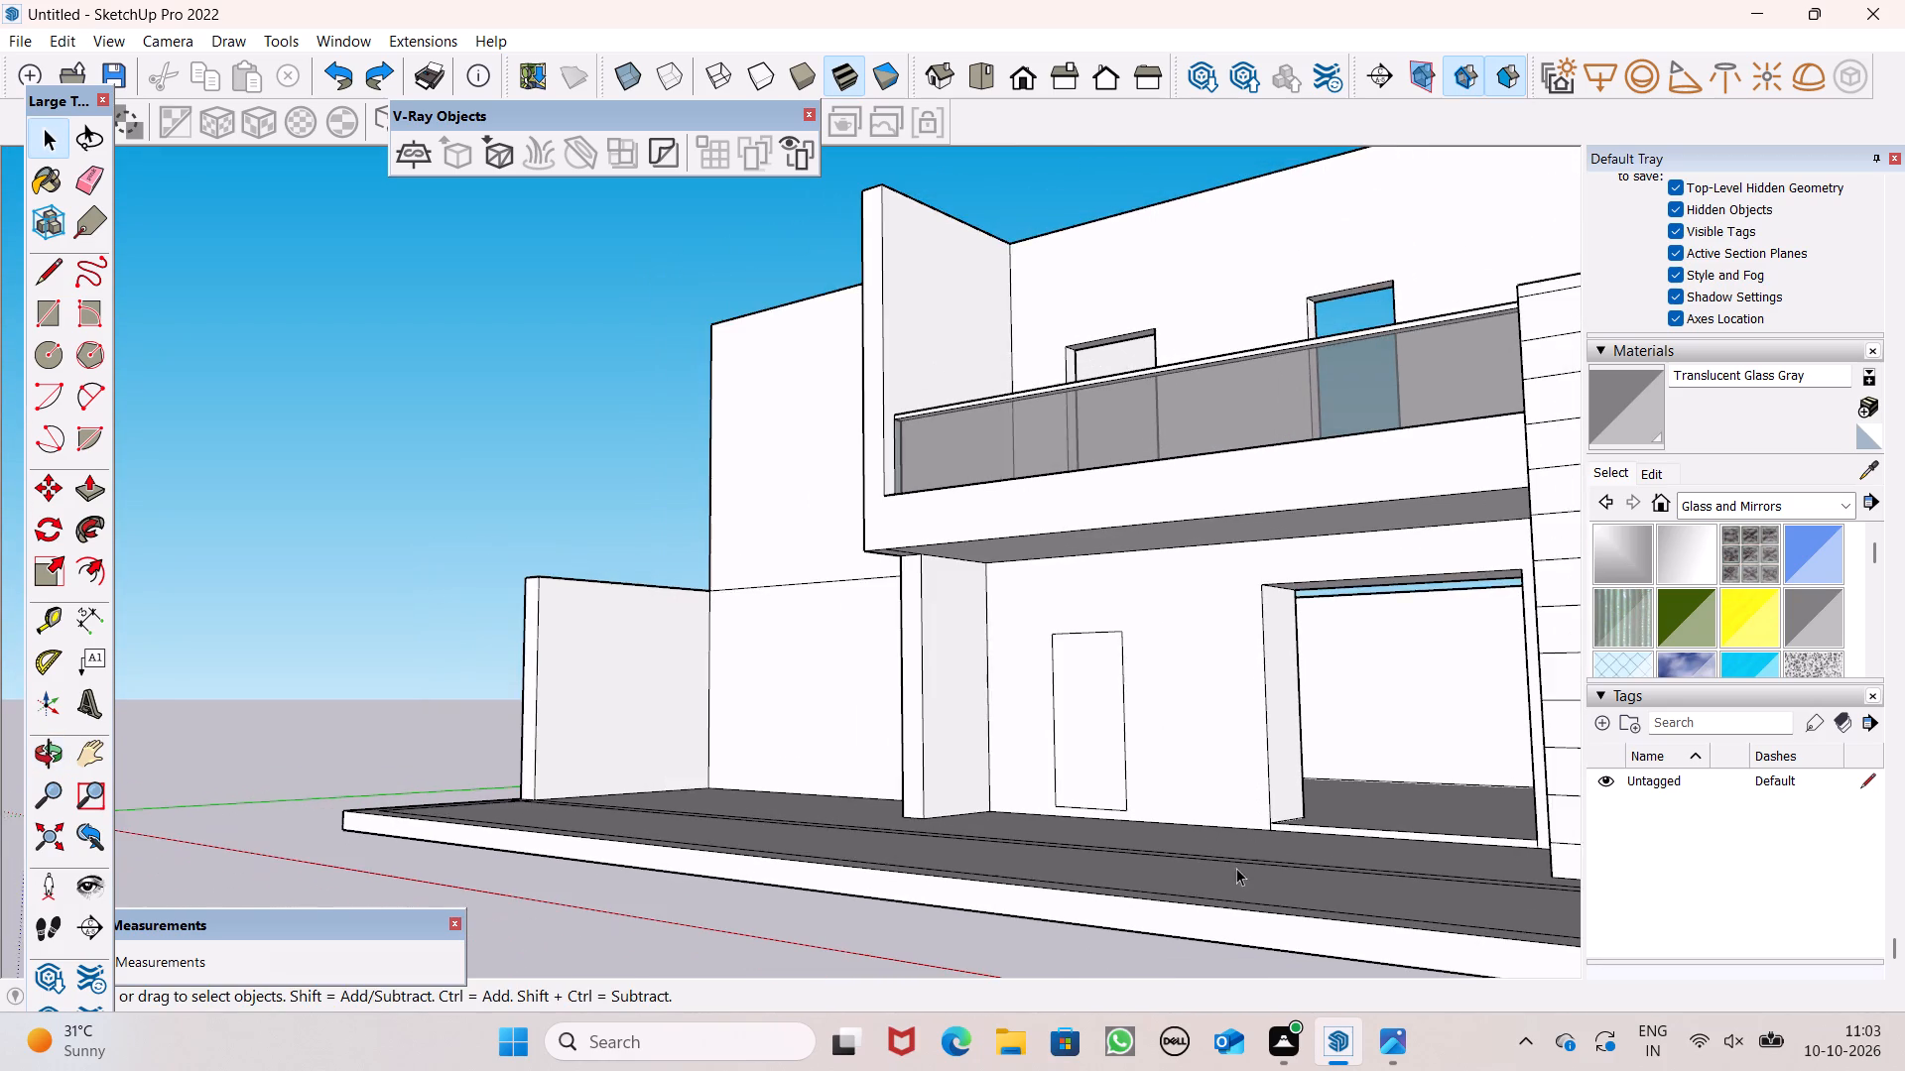
pyautogui.moveTo(1236, 868); pyautogui.dragTo(1325, 930, button='middle')
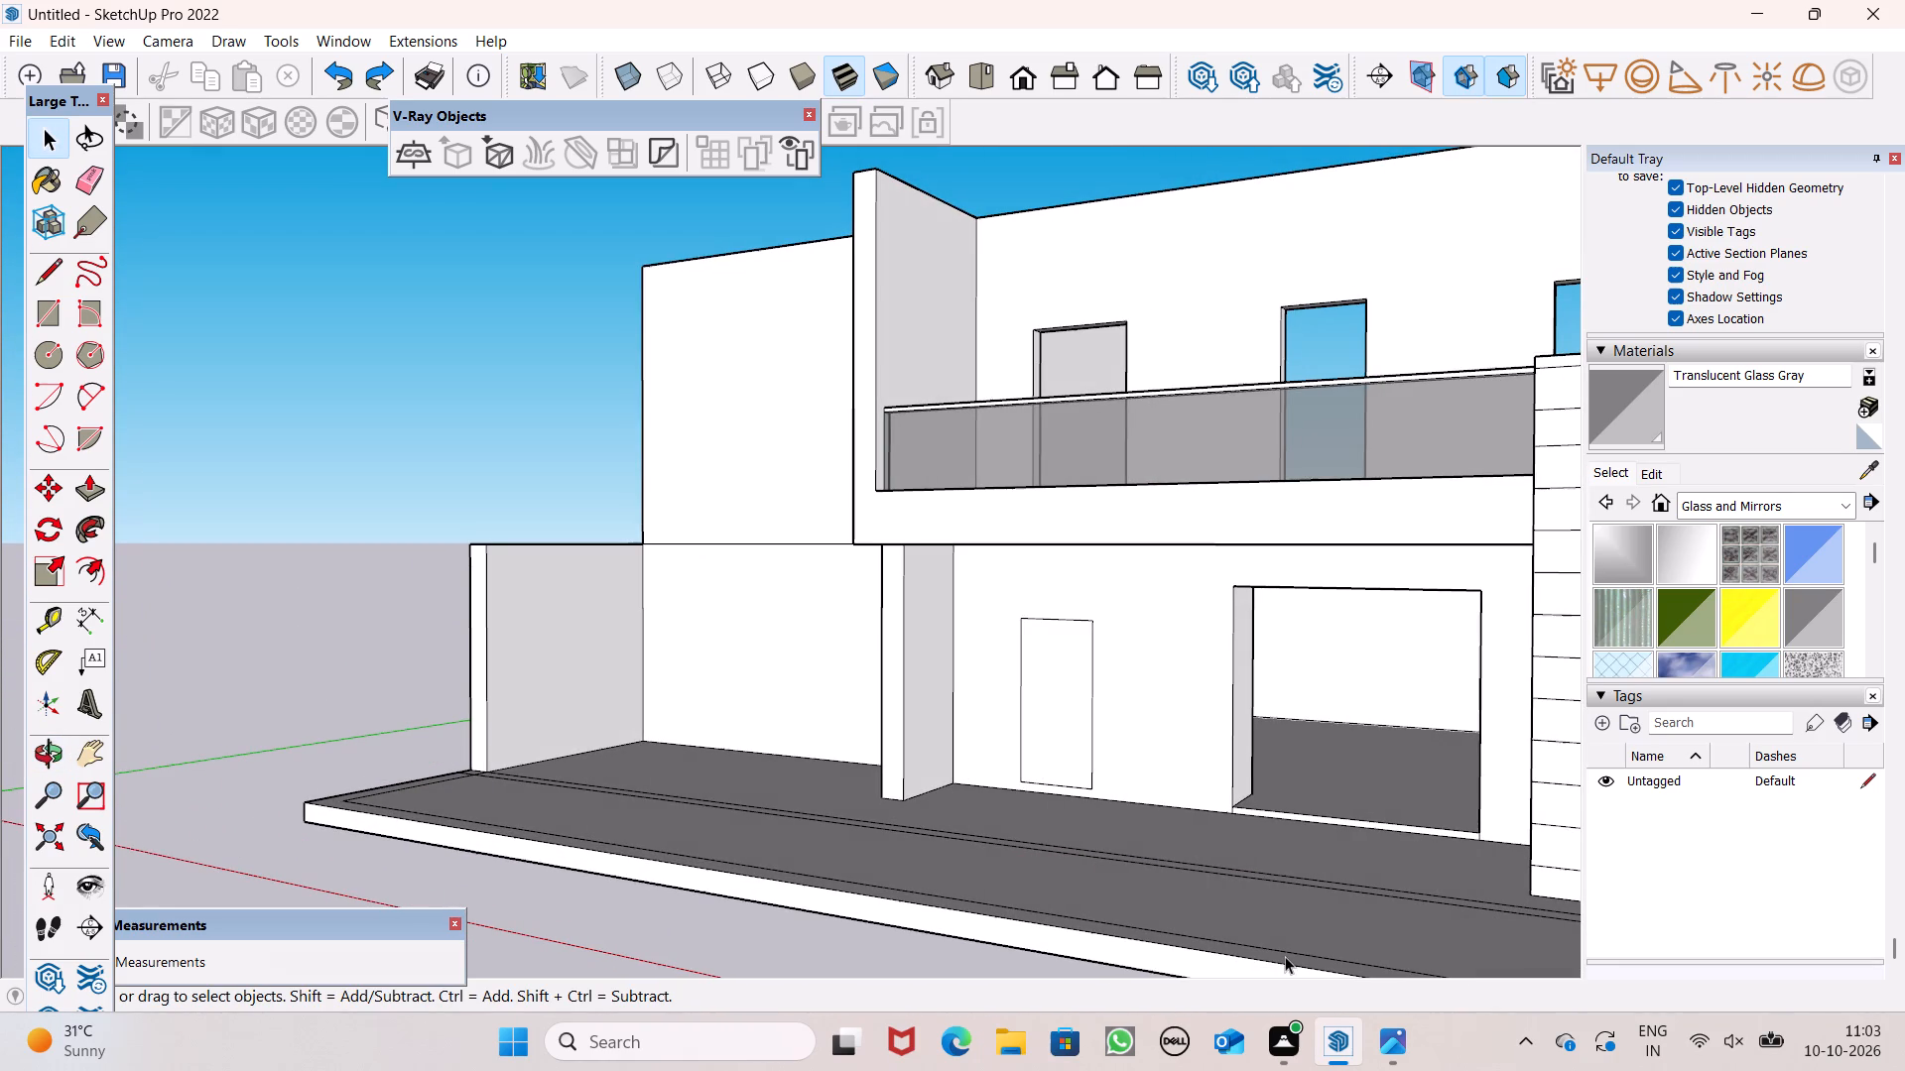
pyautogui.scroll(-3, 1010, 710)
pyautogui.moveTo(1069, 741); pyautogui.dragTo(1265, 745, button='middle')
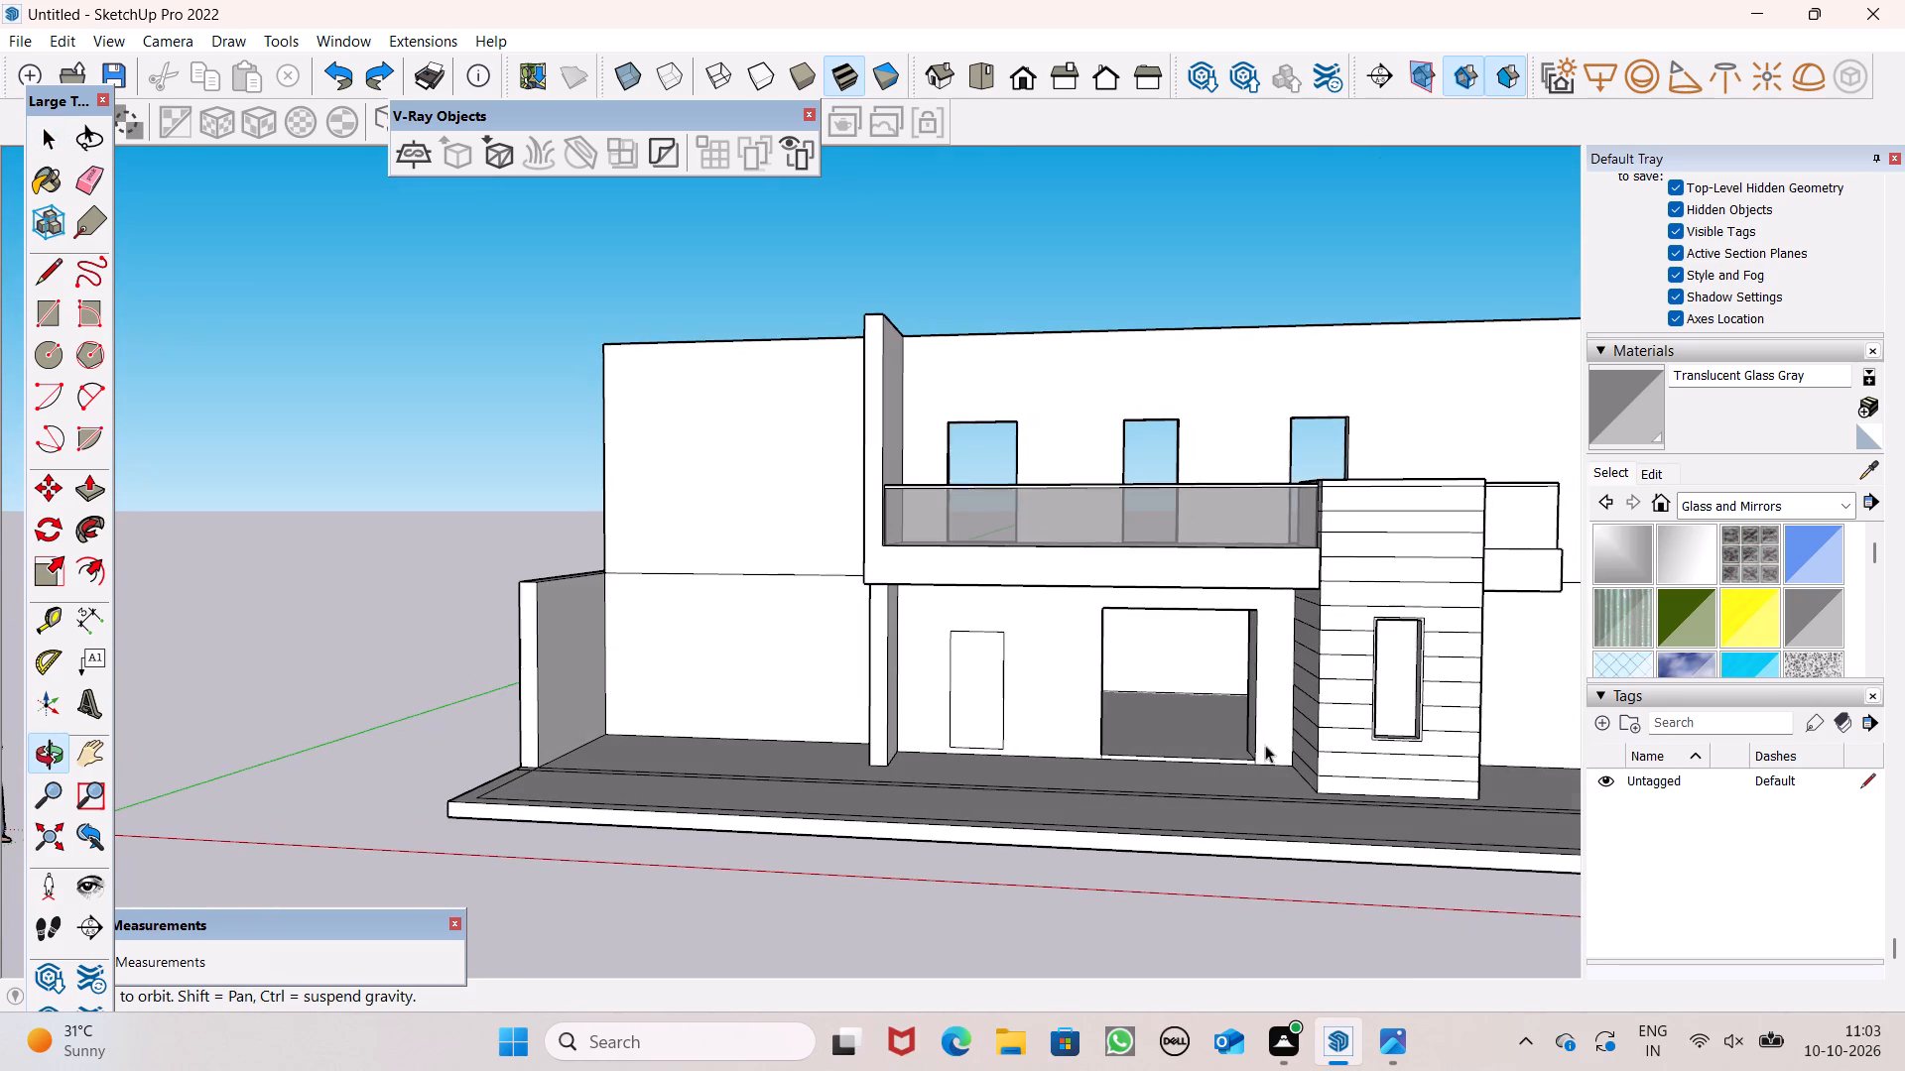
pyautogui.moveTo(1265, 745); pyautogui.dragTo(1265, 750, button='middle')
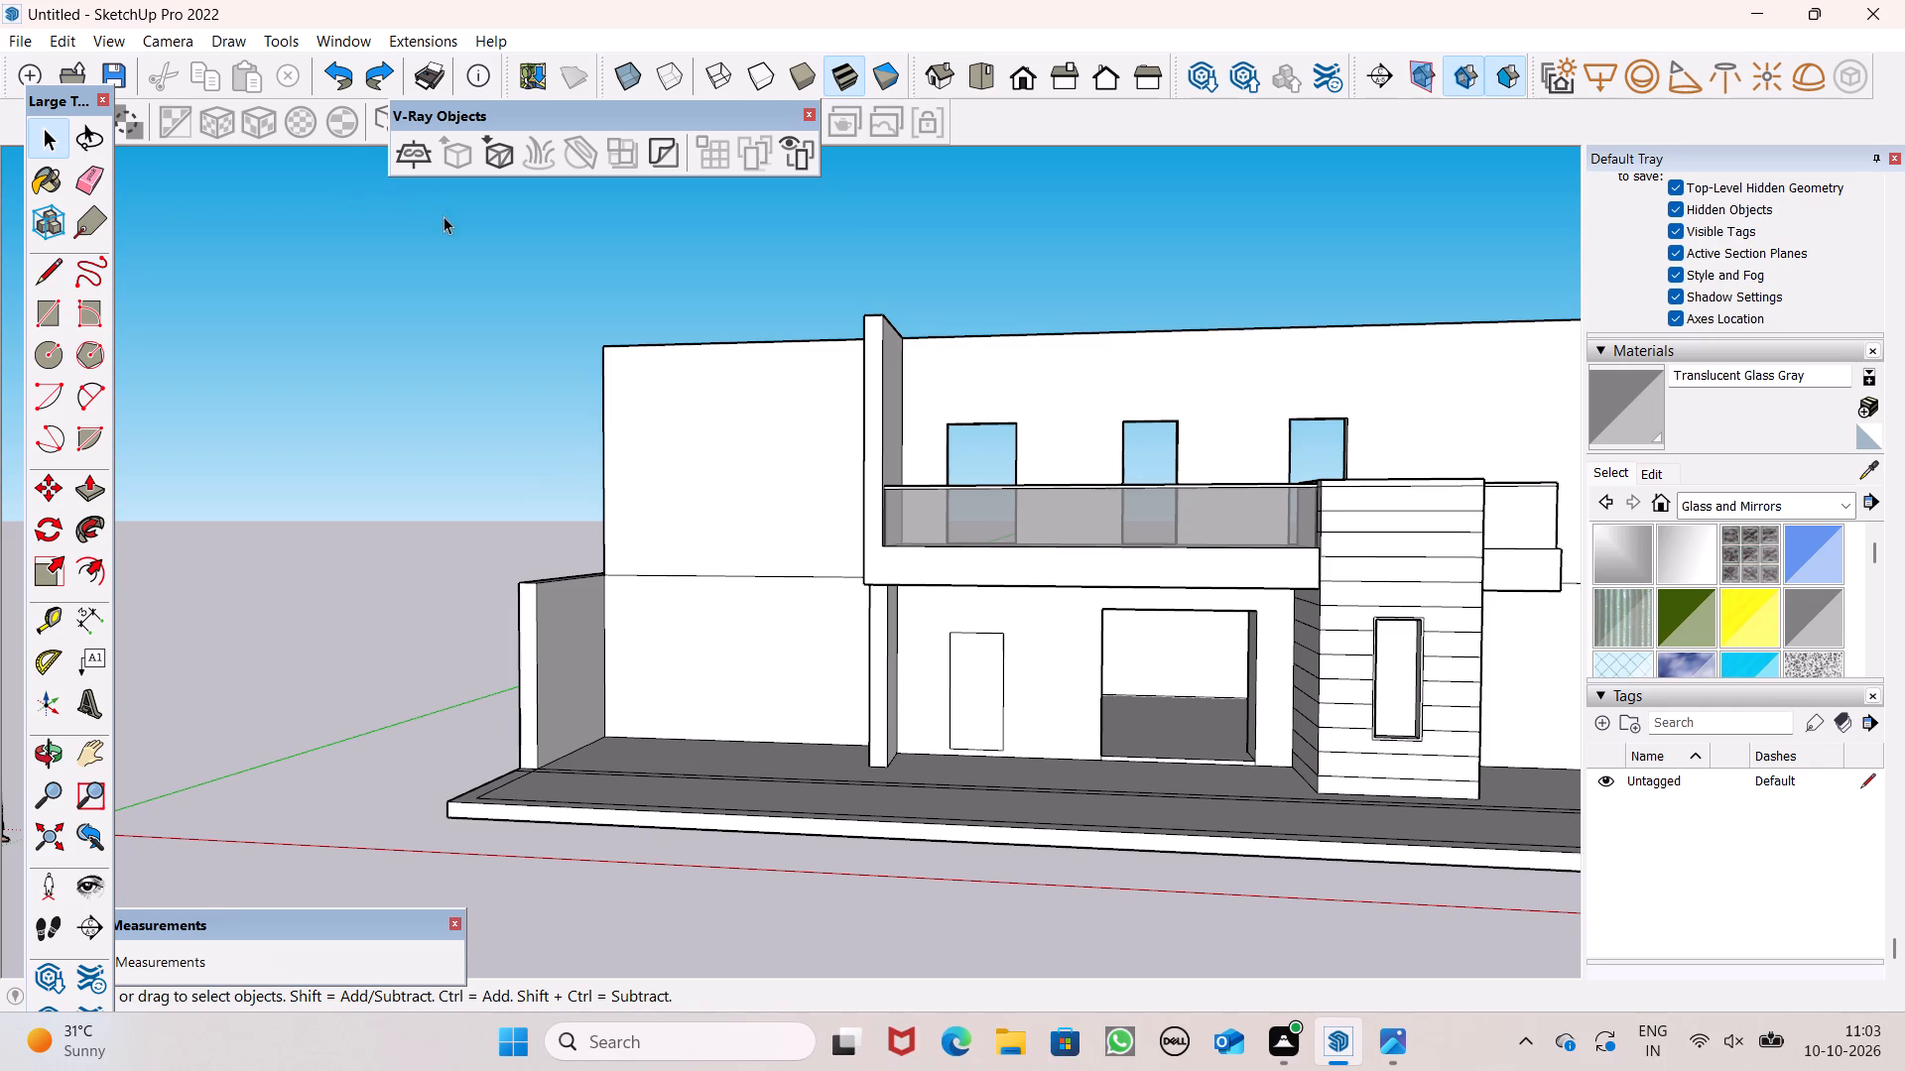
pyautogui.click(94, 170)
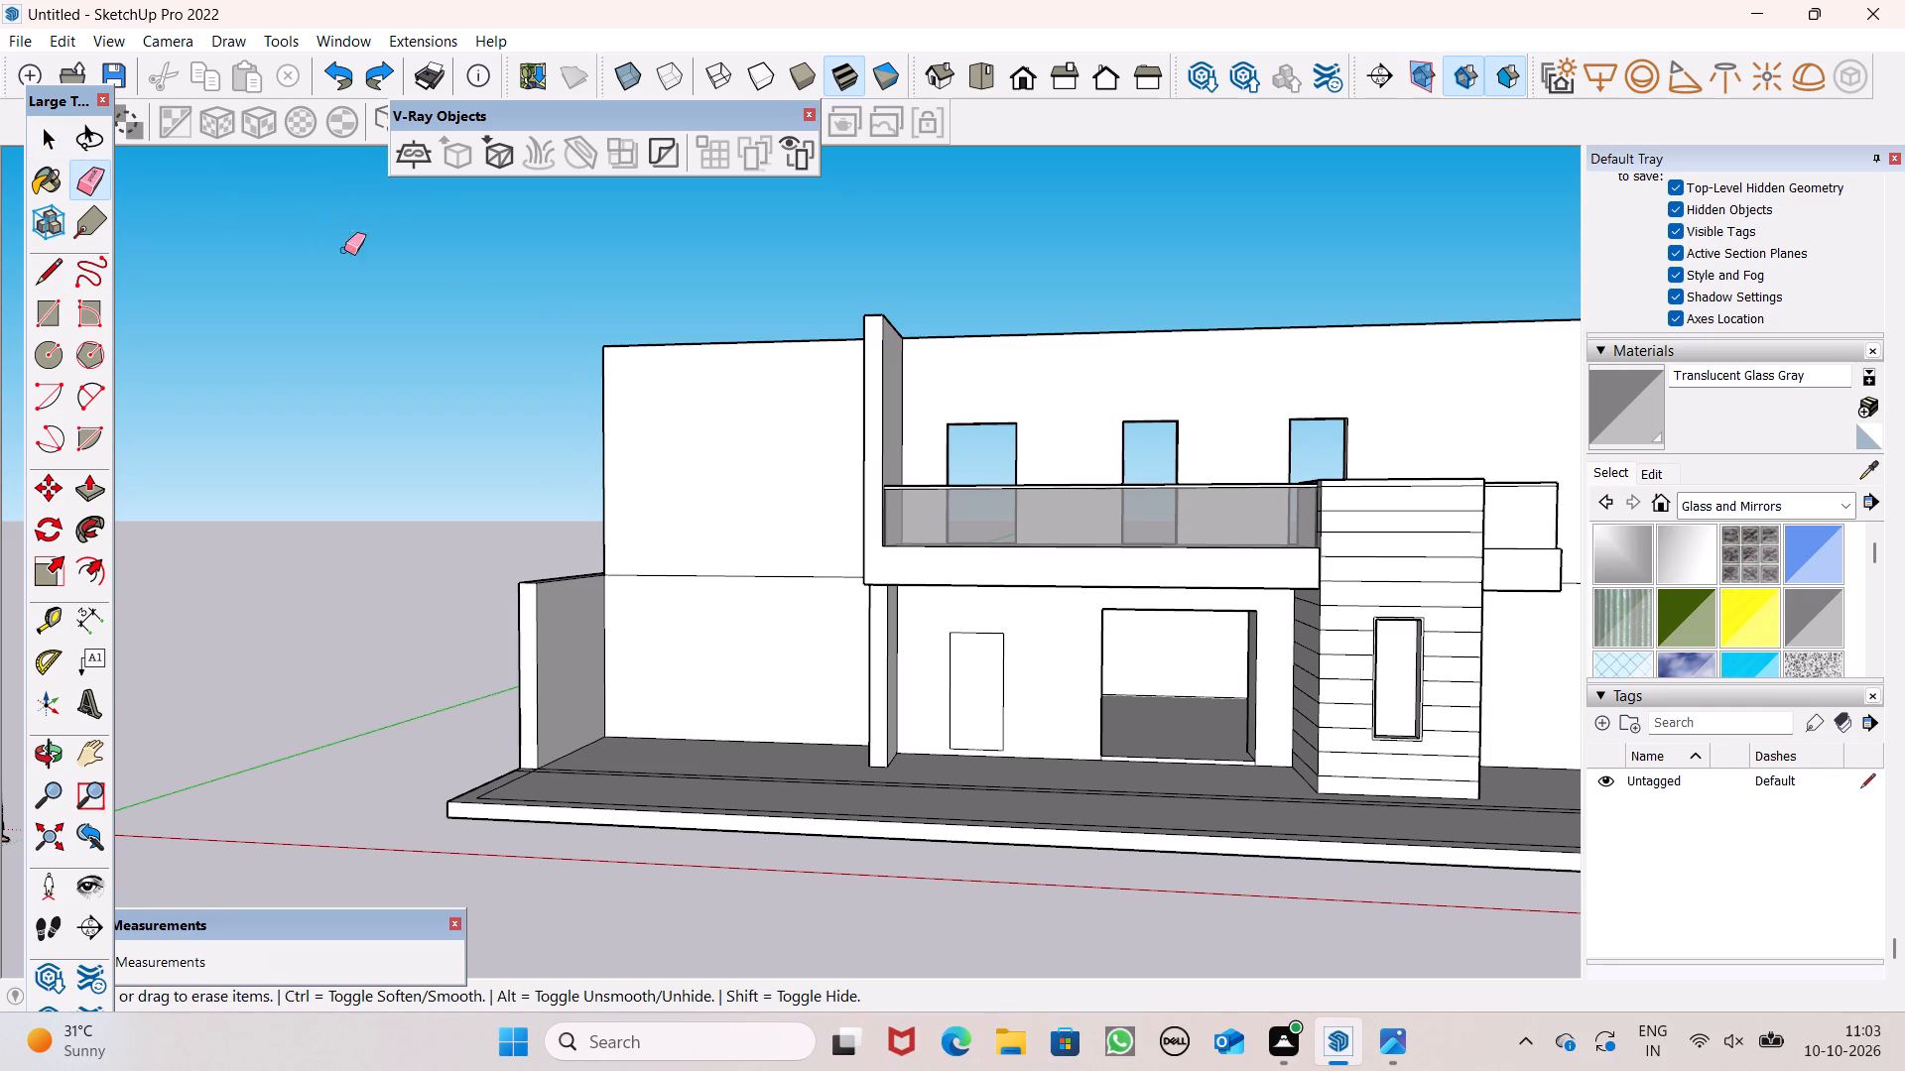
pyautogui.moveTo(976, 633); pyautogui.dragTo(993, 683)
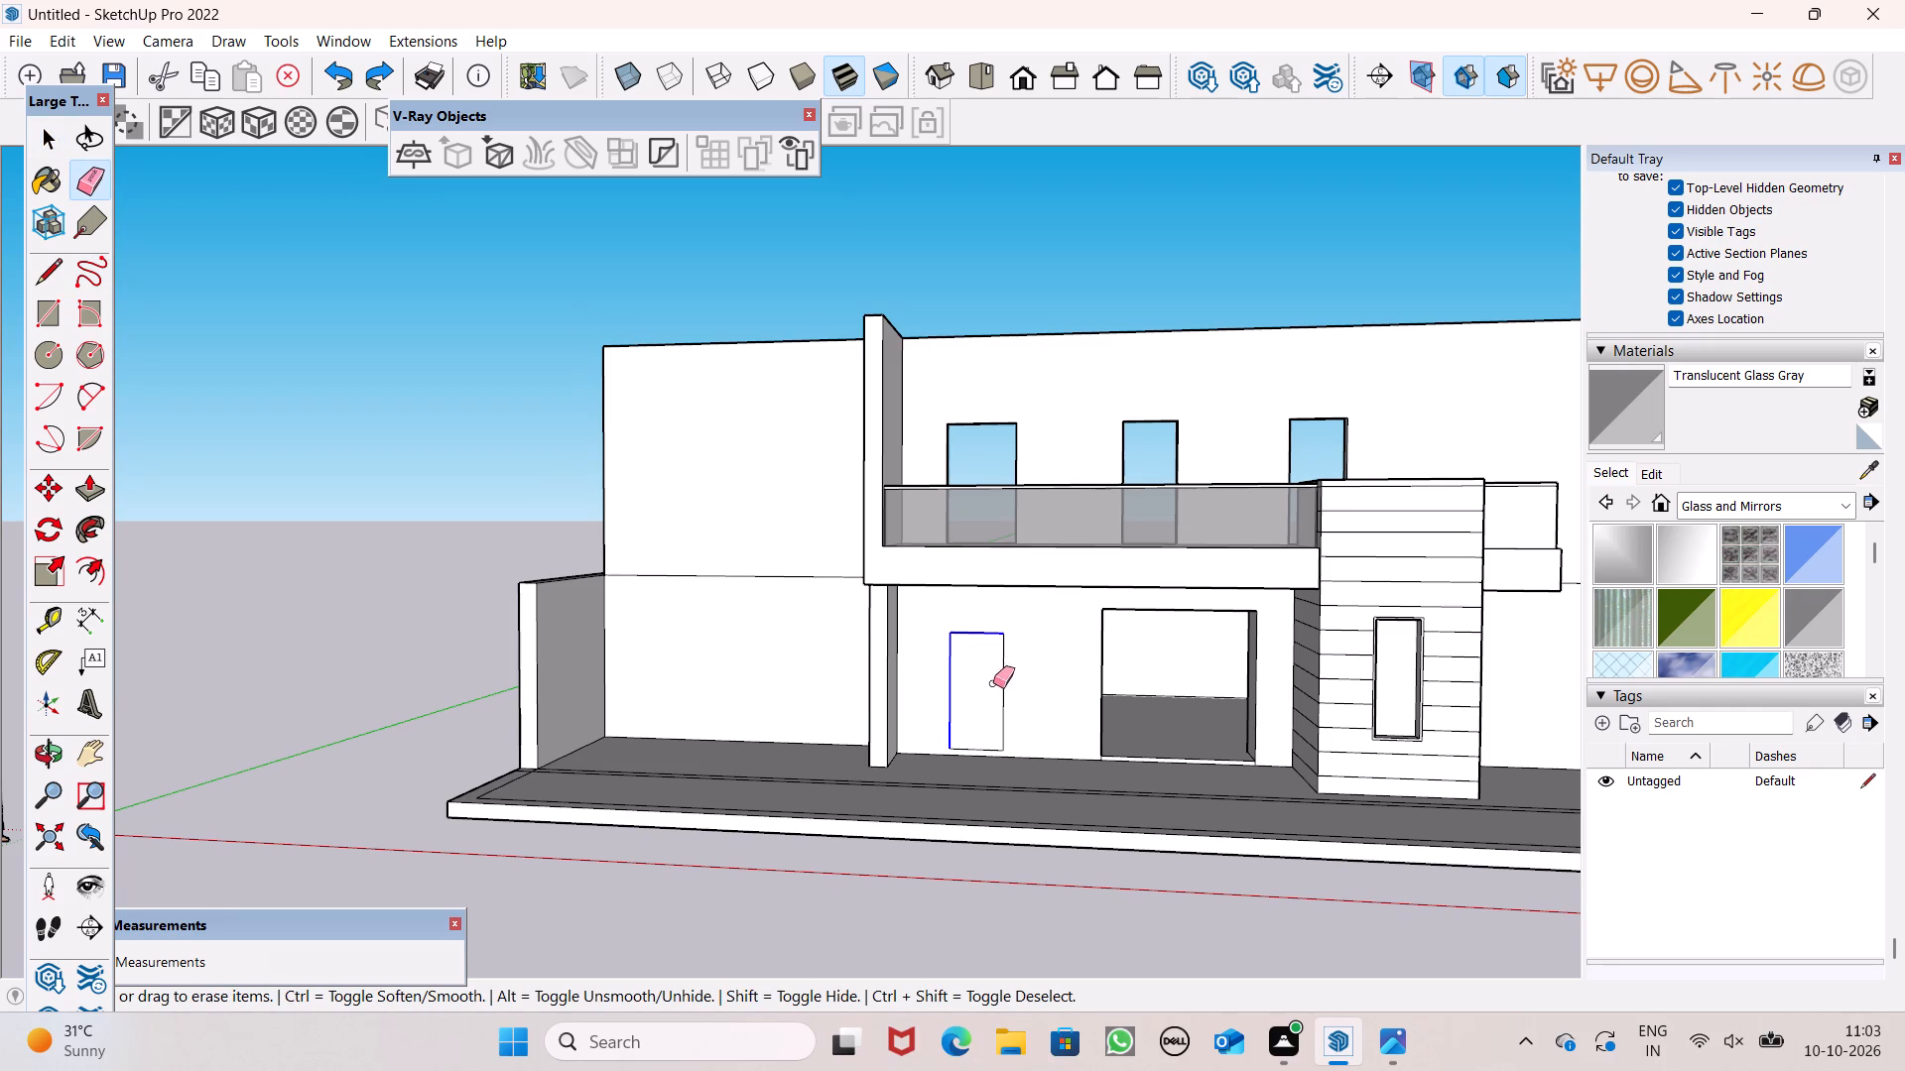
pyautogui.moveTo(993, 683); pyautogui.dragTo(954, 751)
# Examine the whole building and its slab from a raised front view.
pyautogui.scroll(-1, 1007, 668)
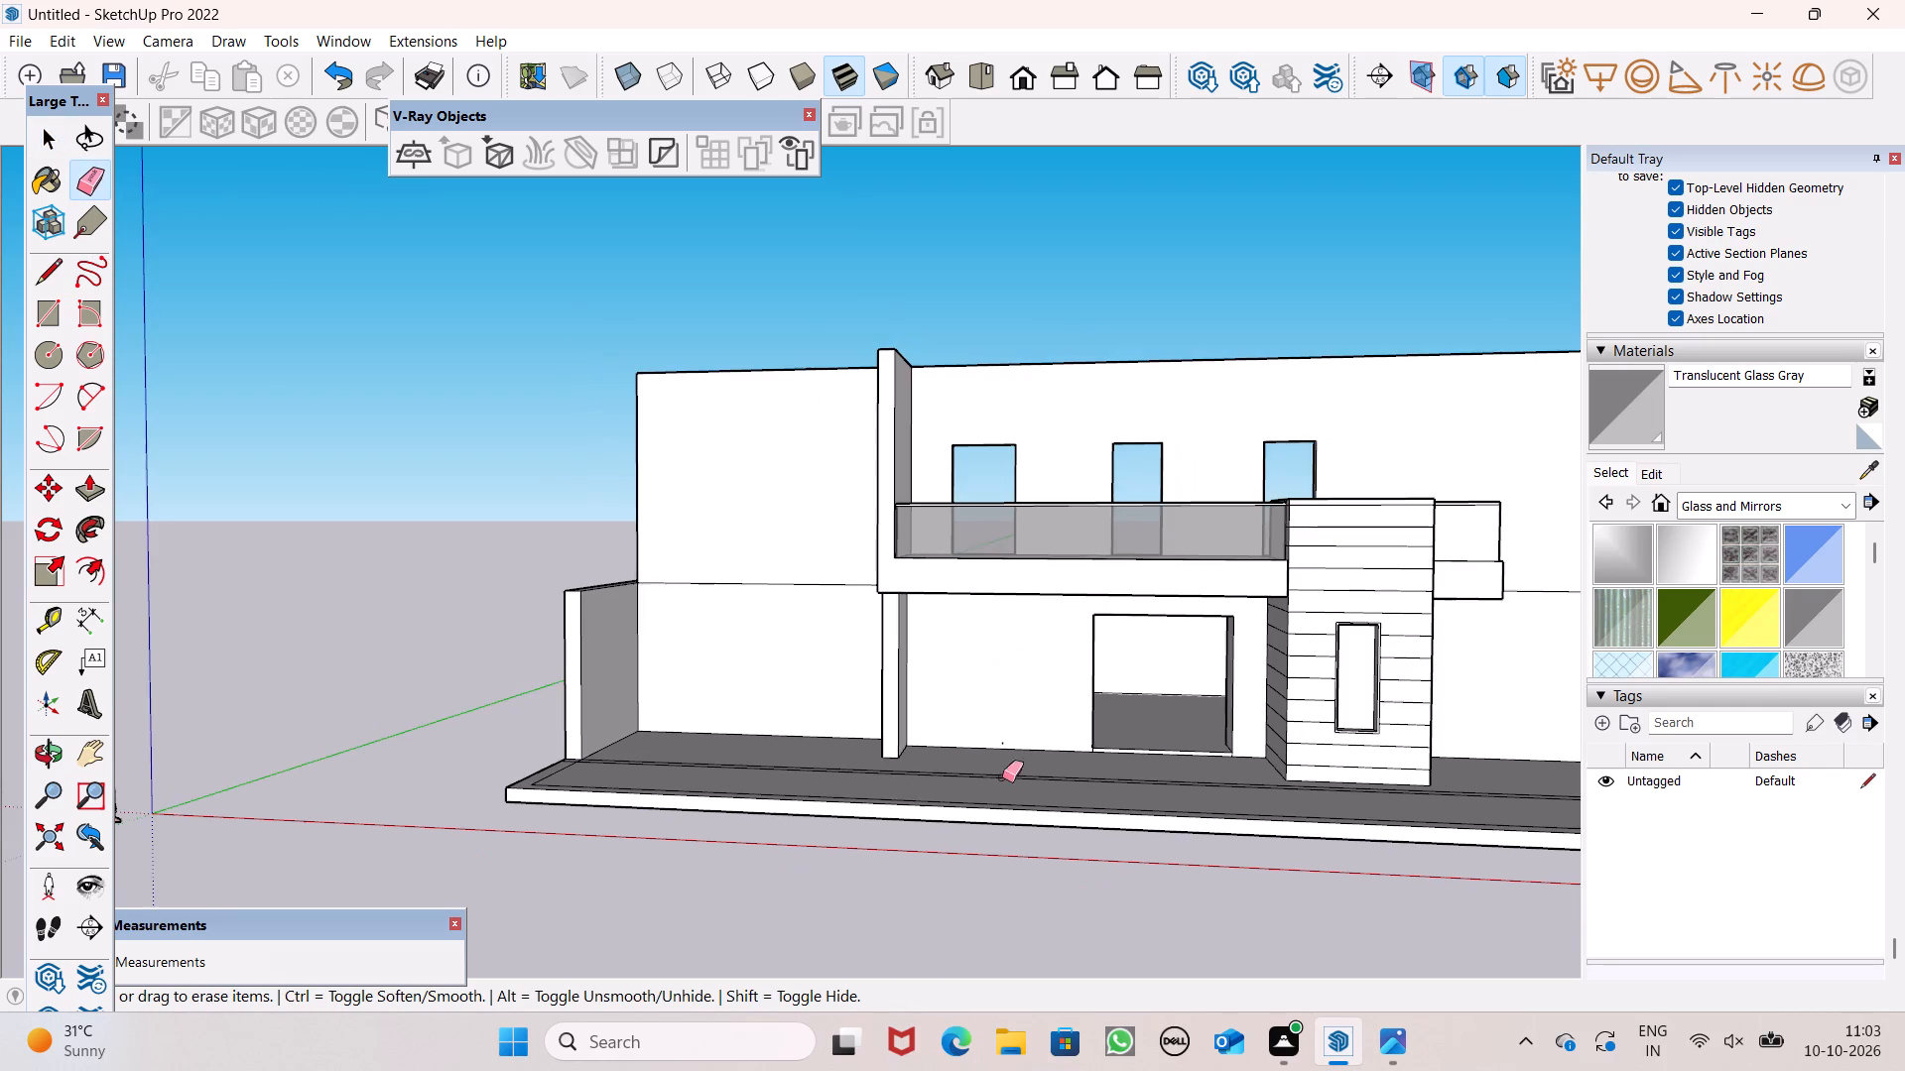
pyautogui.scroll(-3, 1028, 782)
pyautogui.moveTo(1062, 831); pyautogui.dragTo(1088, 1039, button='middle')
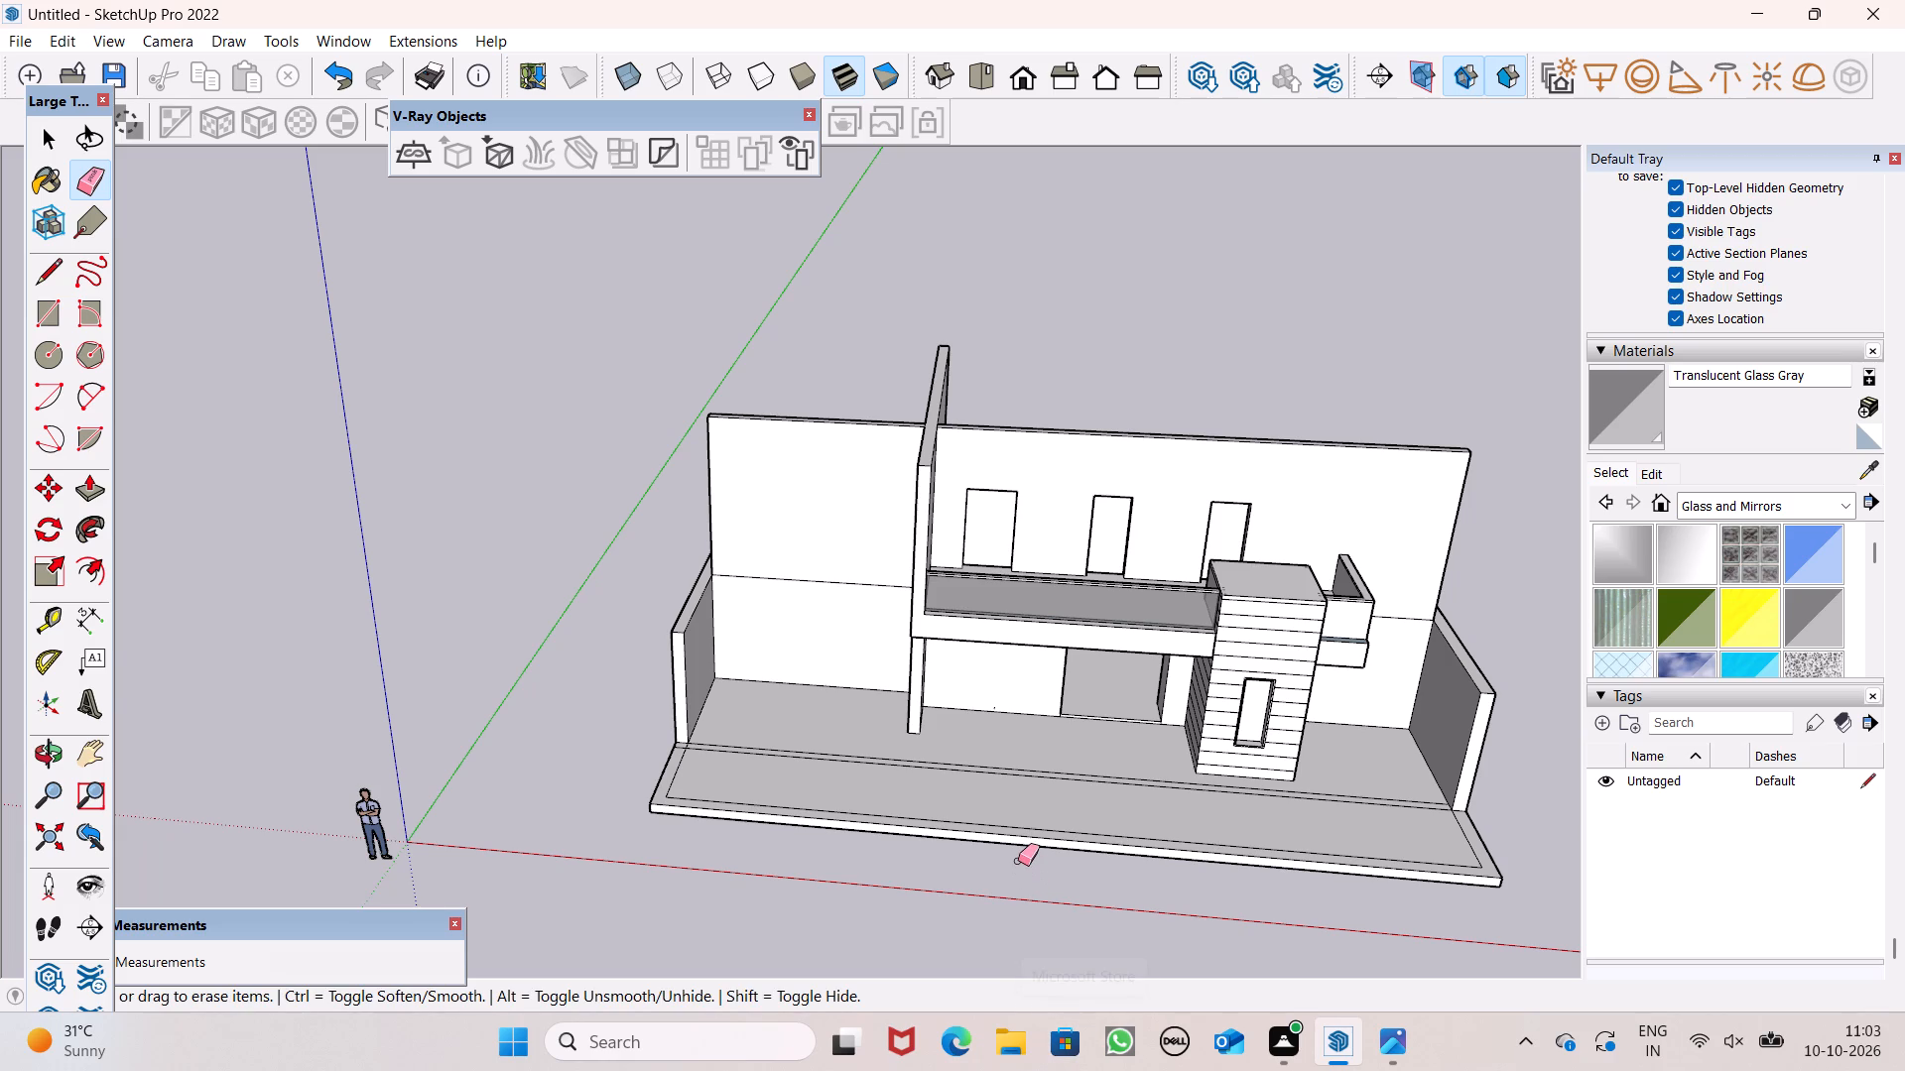
pyautogui.scroll(1, 1167, 813)
pyautogui.scroll(-5, 679, 748)
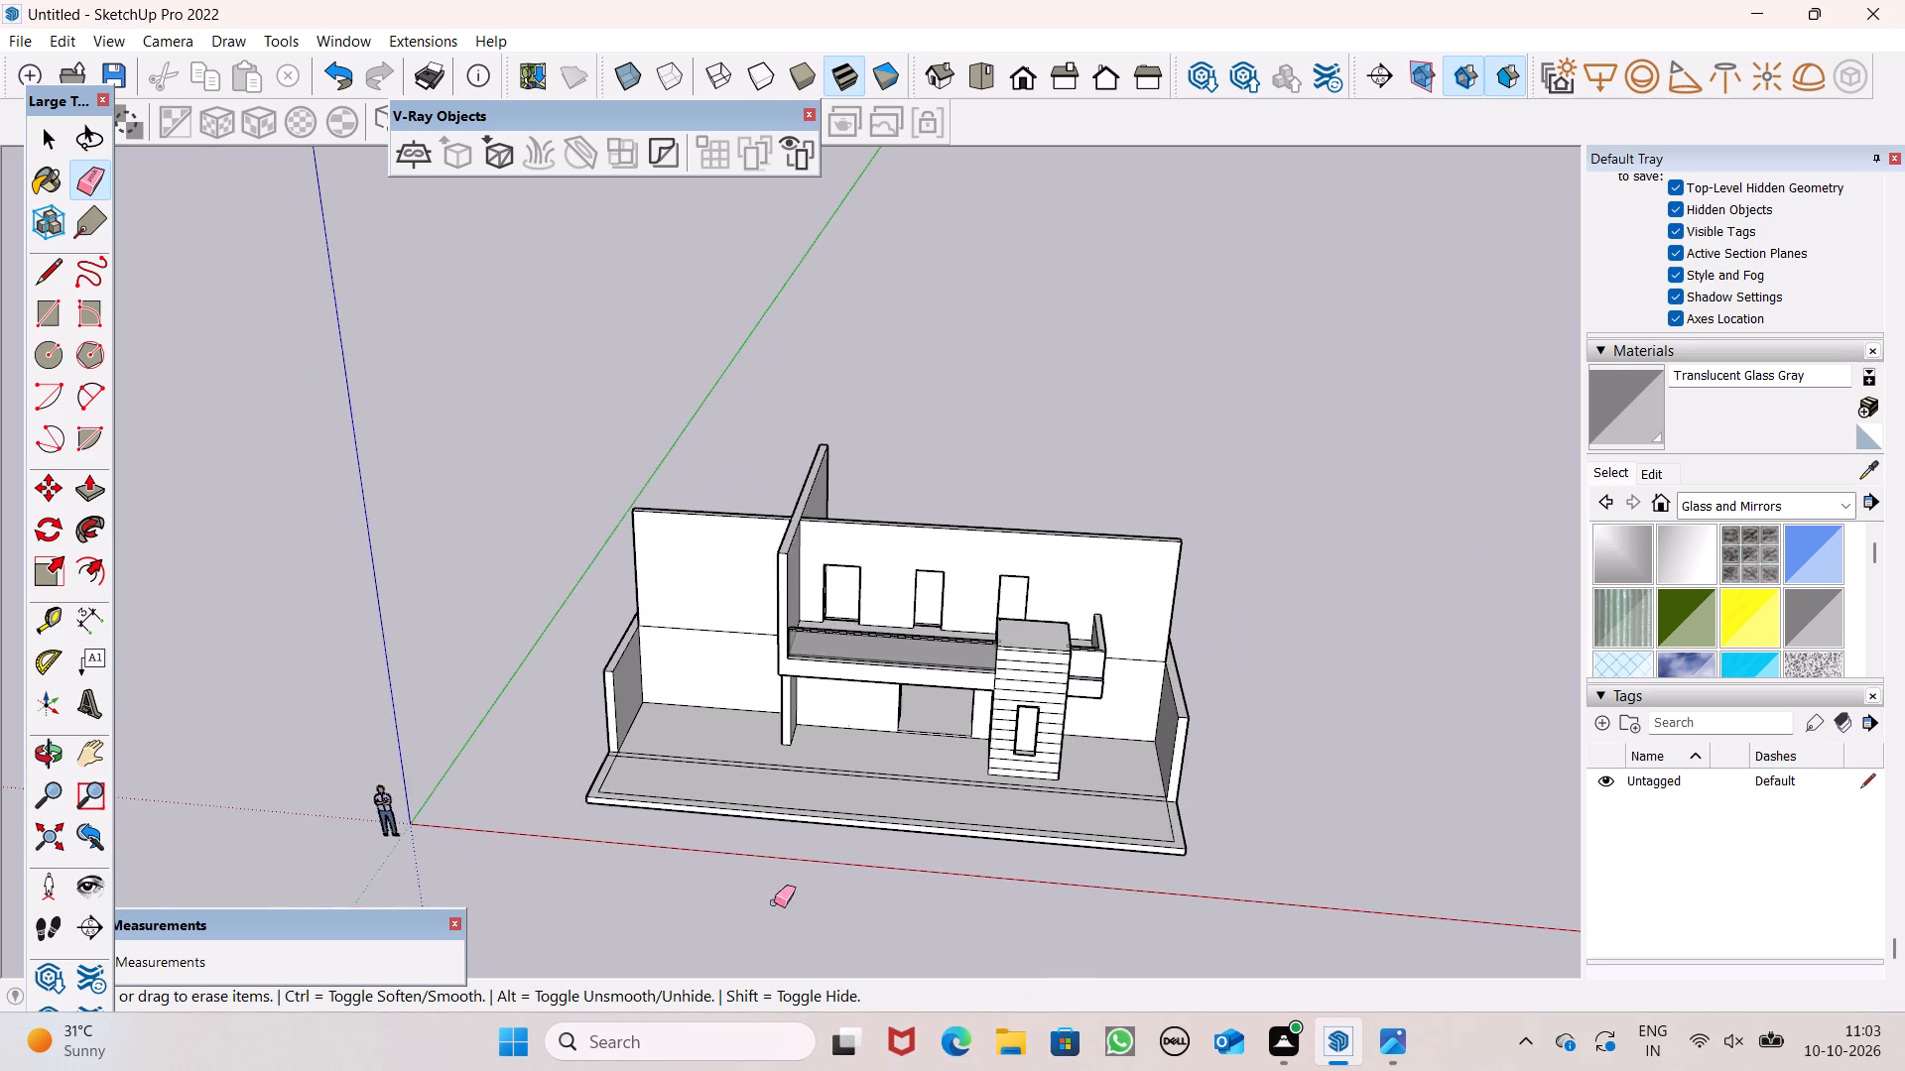
pyautogui.scroll(5, 1158, 959)
pyautogui.scroll(4, 1453, 1028)
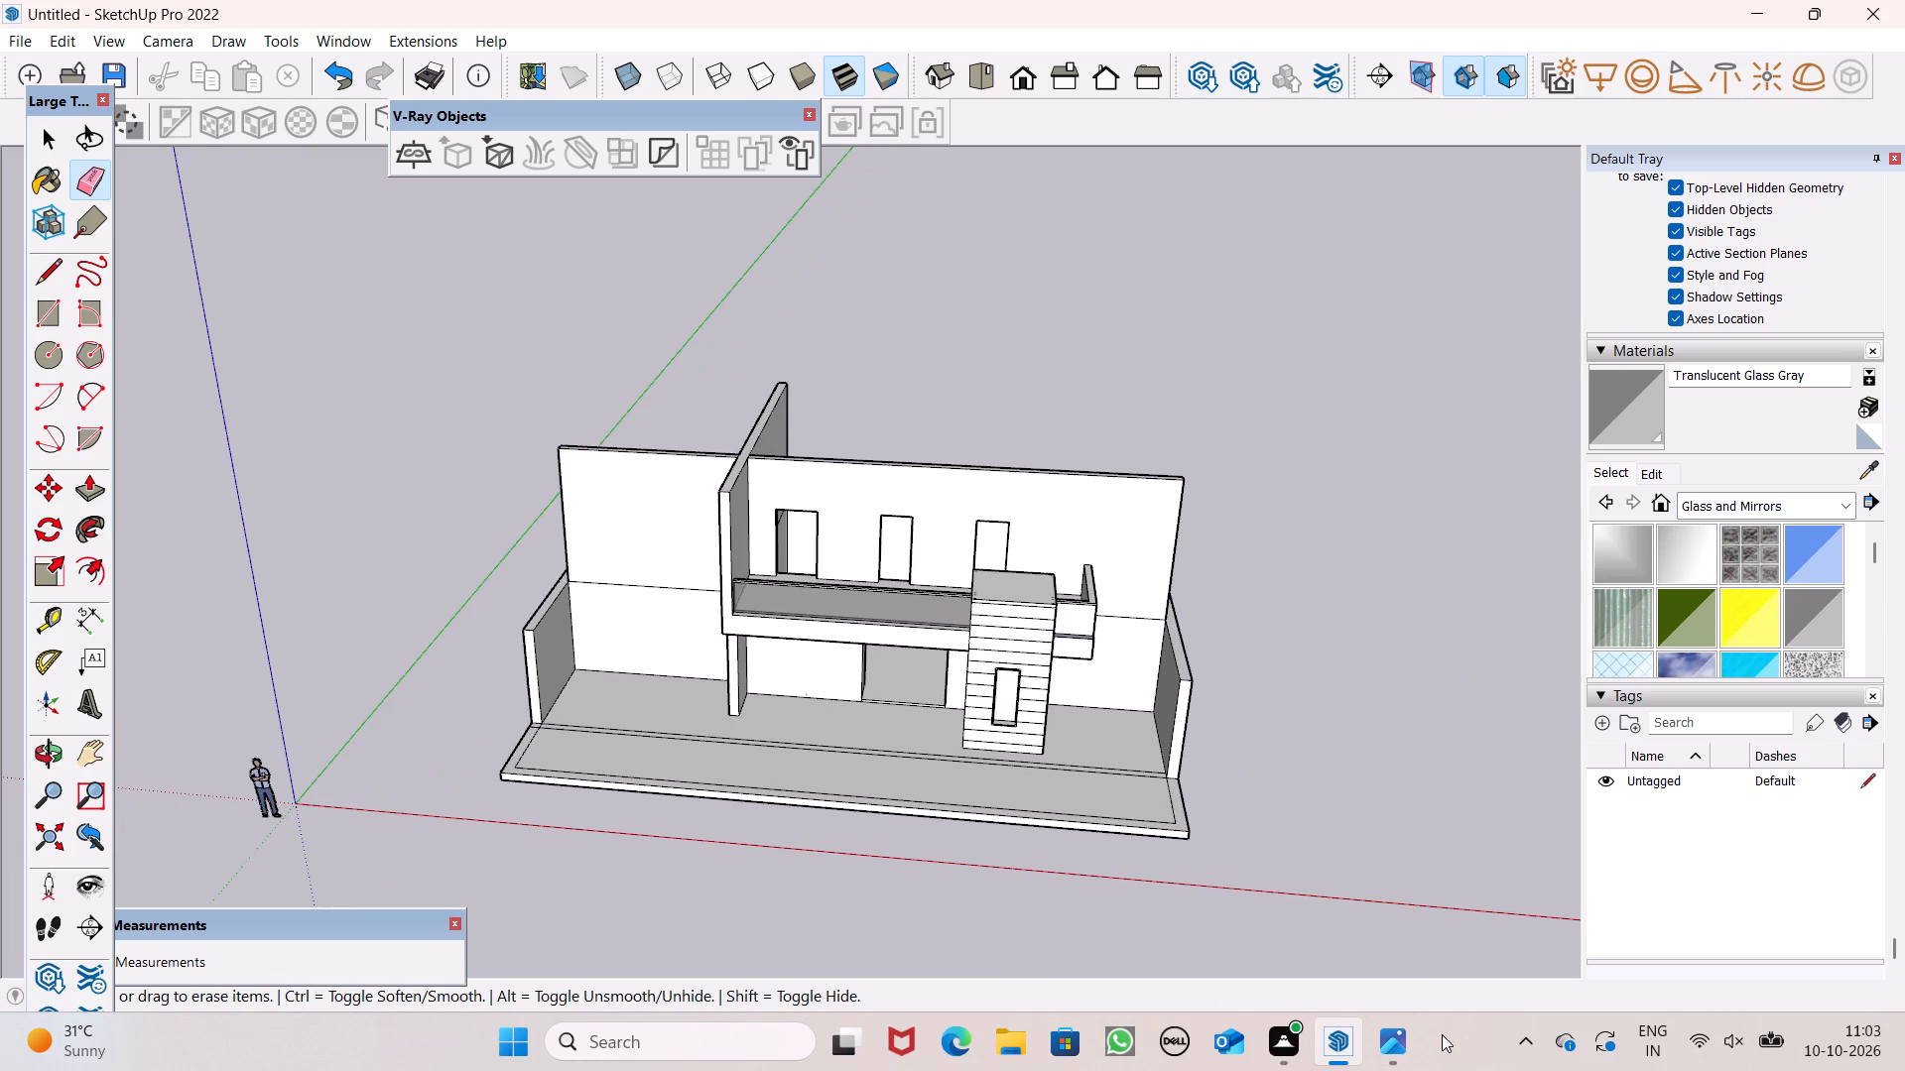
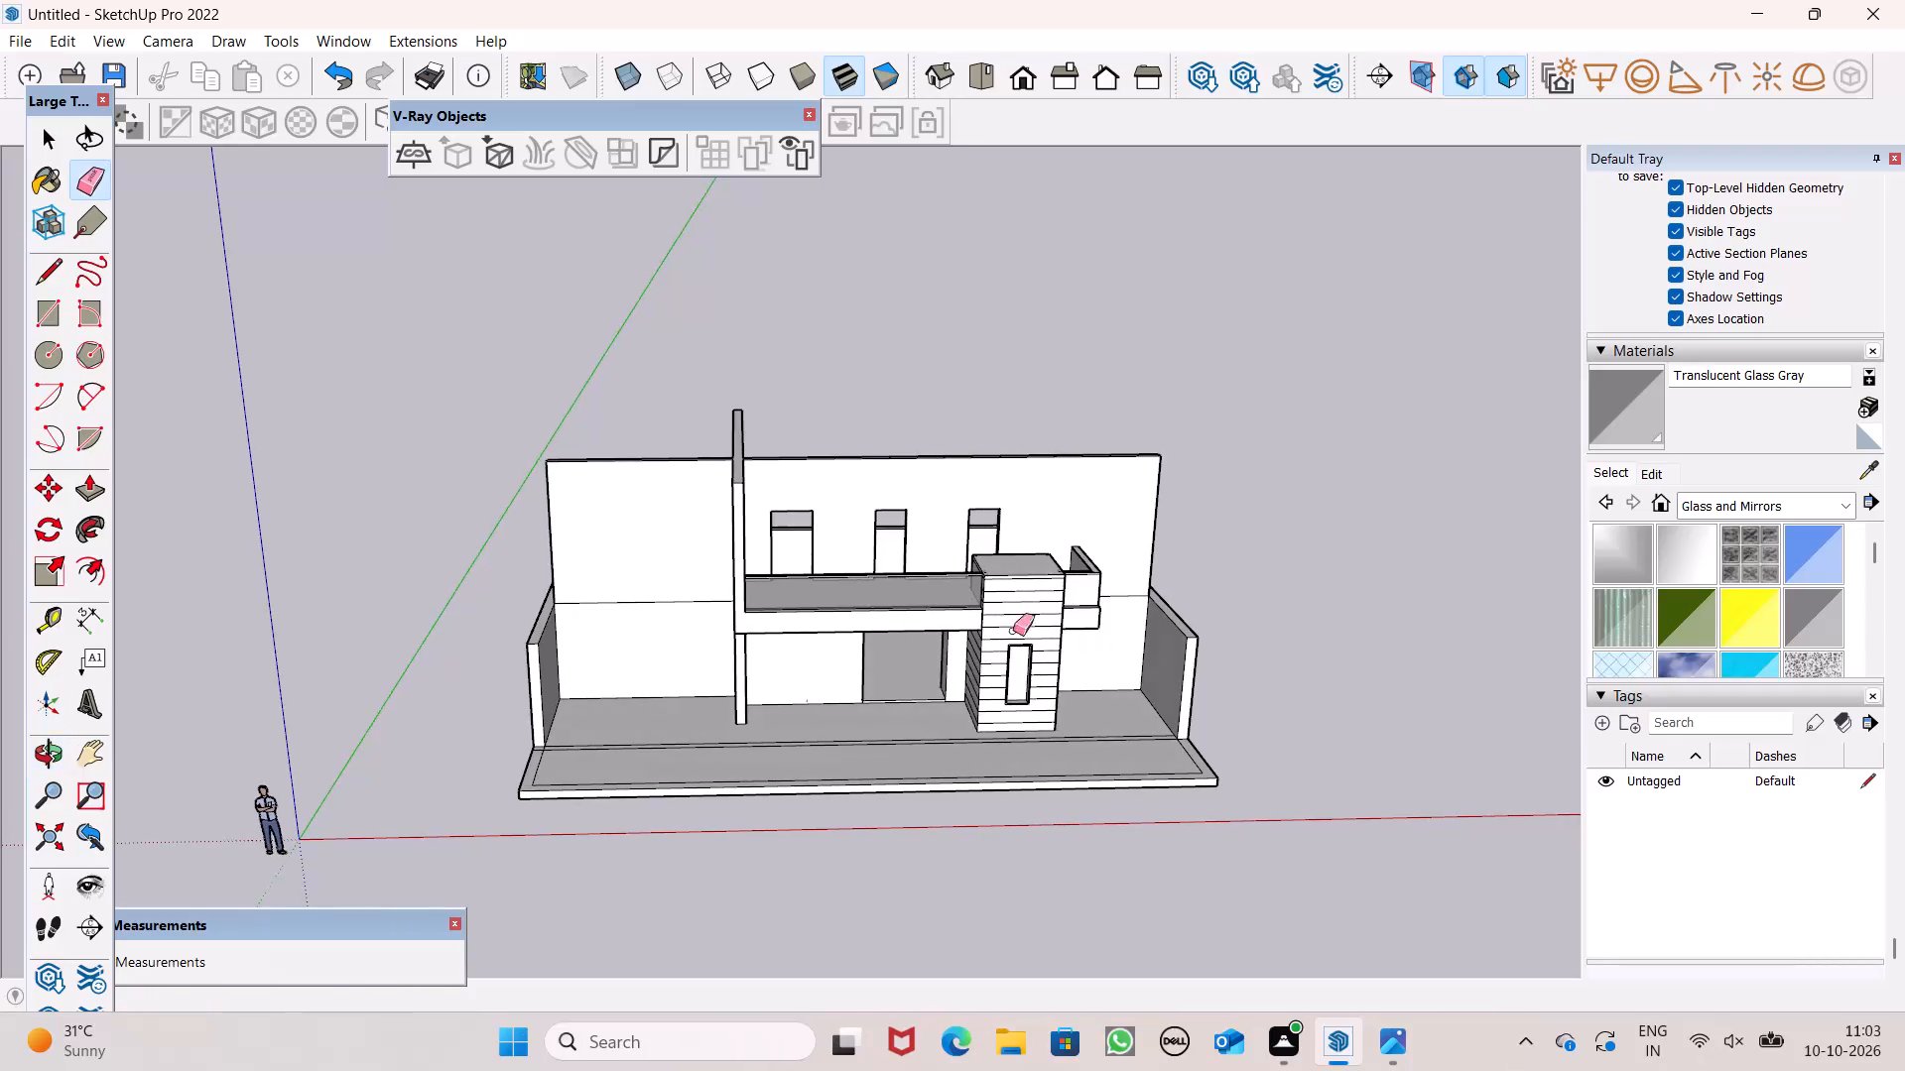
# Push/Pull the base slab's side edge beside the low boundary wall outward by about 13' 8".
pyautogui.scroll(-3, 967, 619)
pyautogui.scroll(5, 1161, 622)
pyautogui.moveTo(1251, 623); pyautogui.dragTo(1108, 650, button='middle')
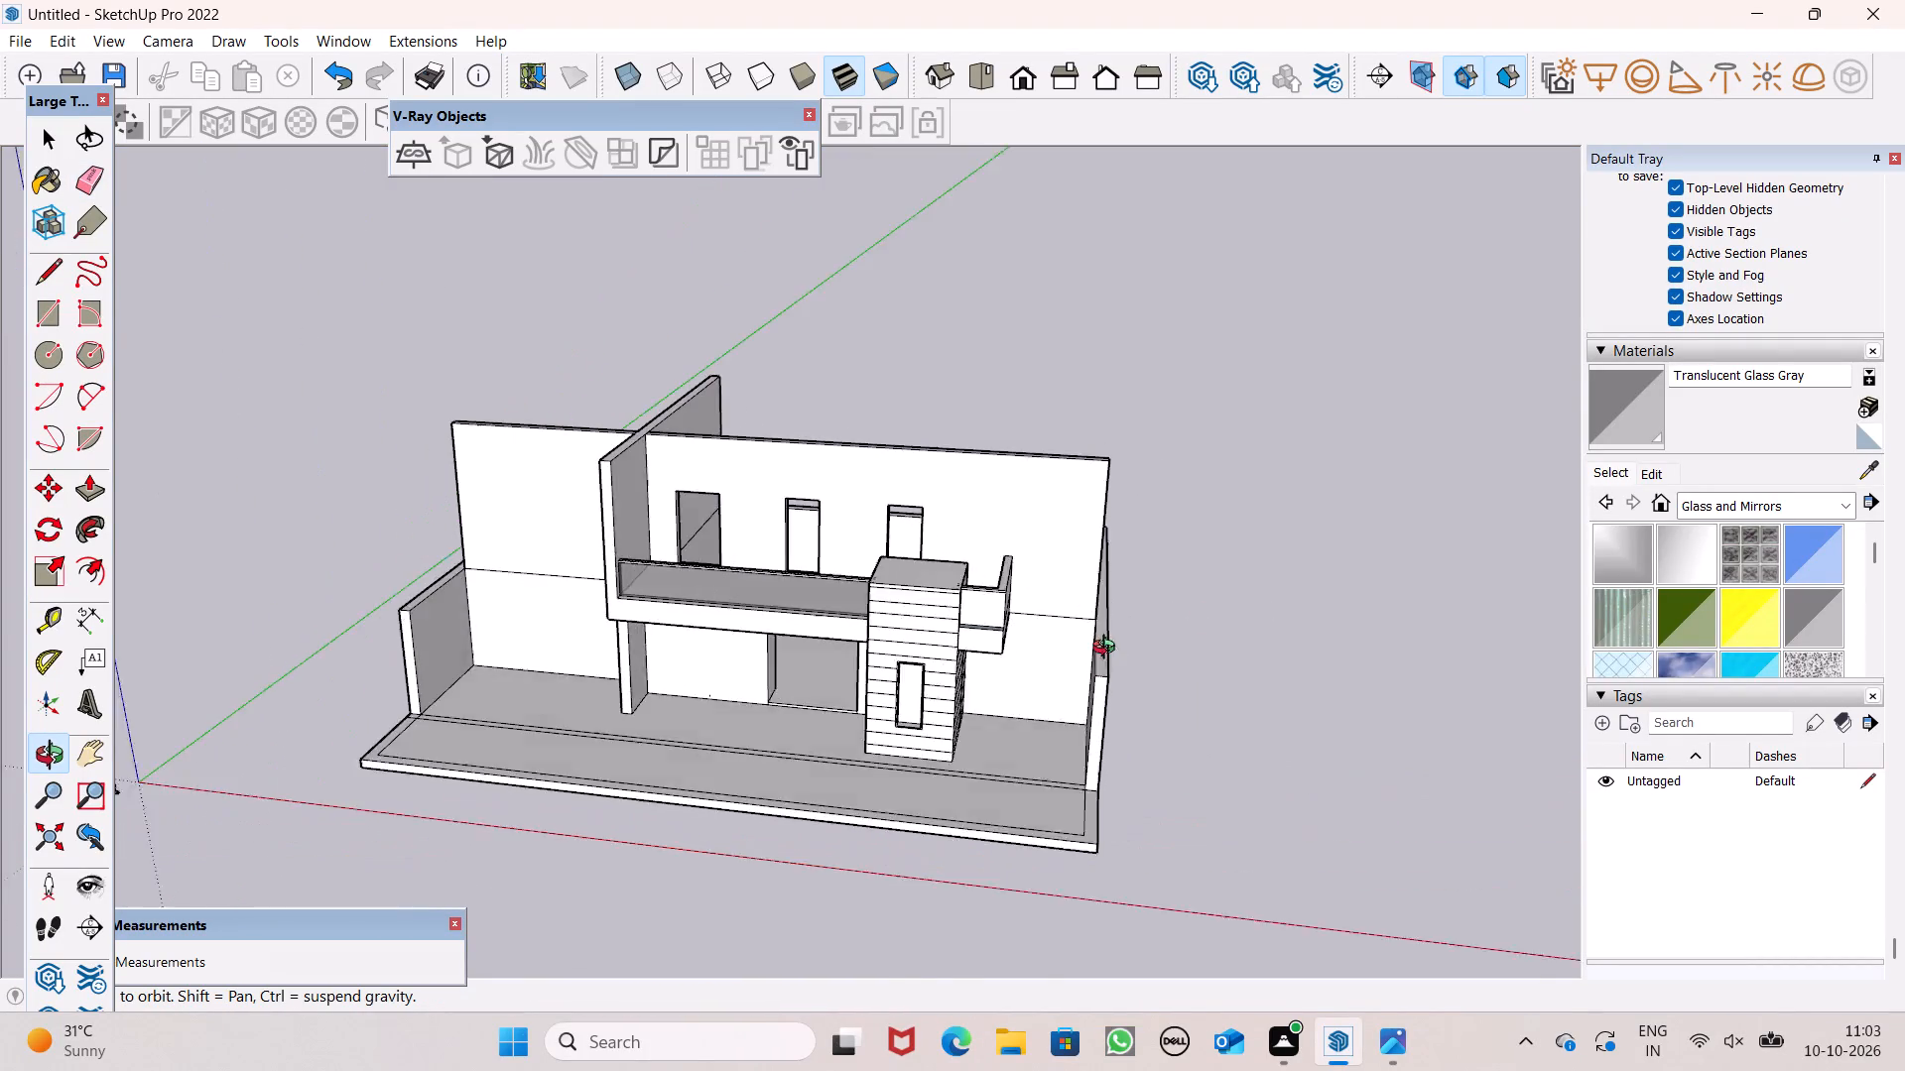
pyautogui.moveTo(1108, 650); pyautogui.dragTo(942, 725, button='middle')
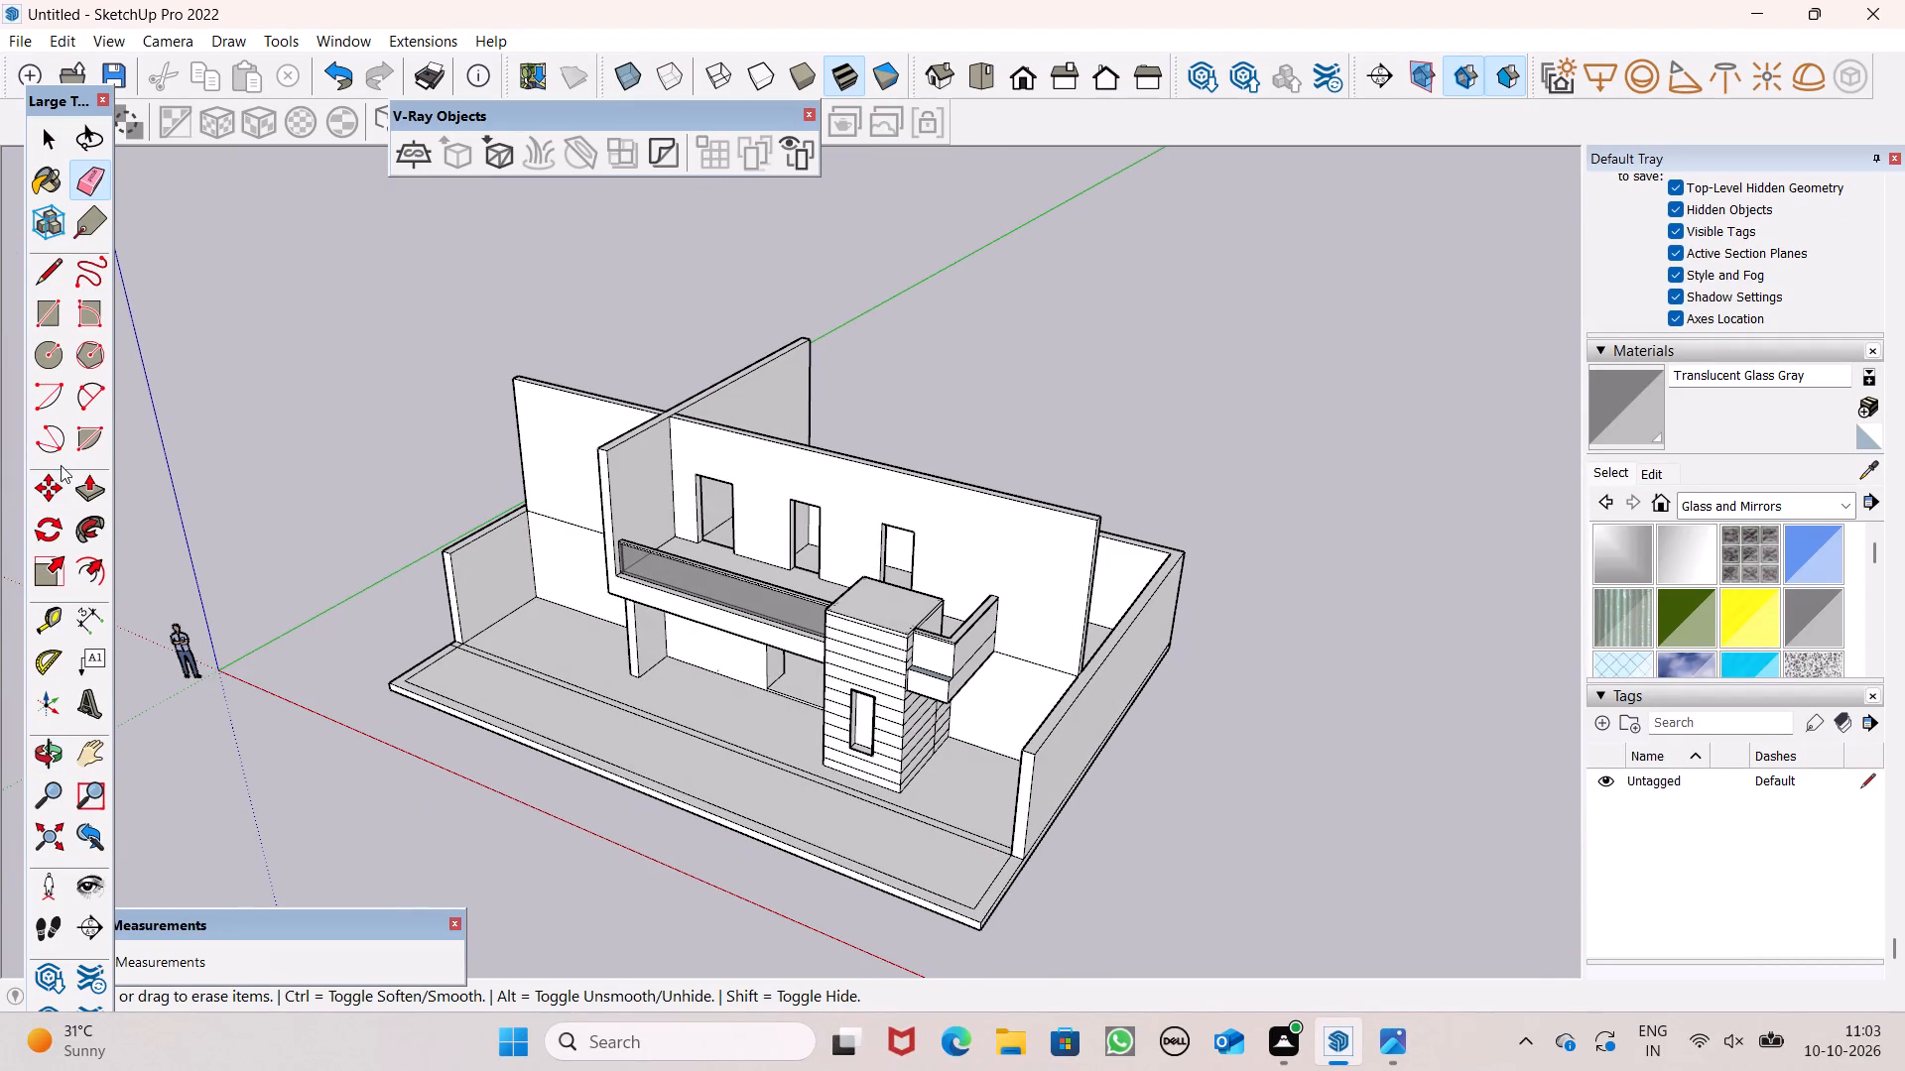
pyautogui.click(95, 494)
pyautogui.scroll(-3, 264, 417)
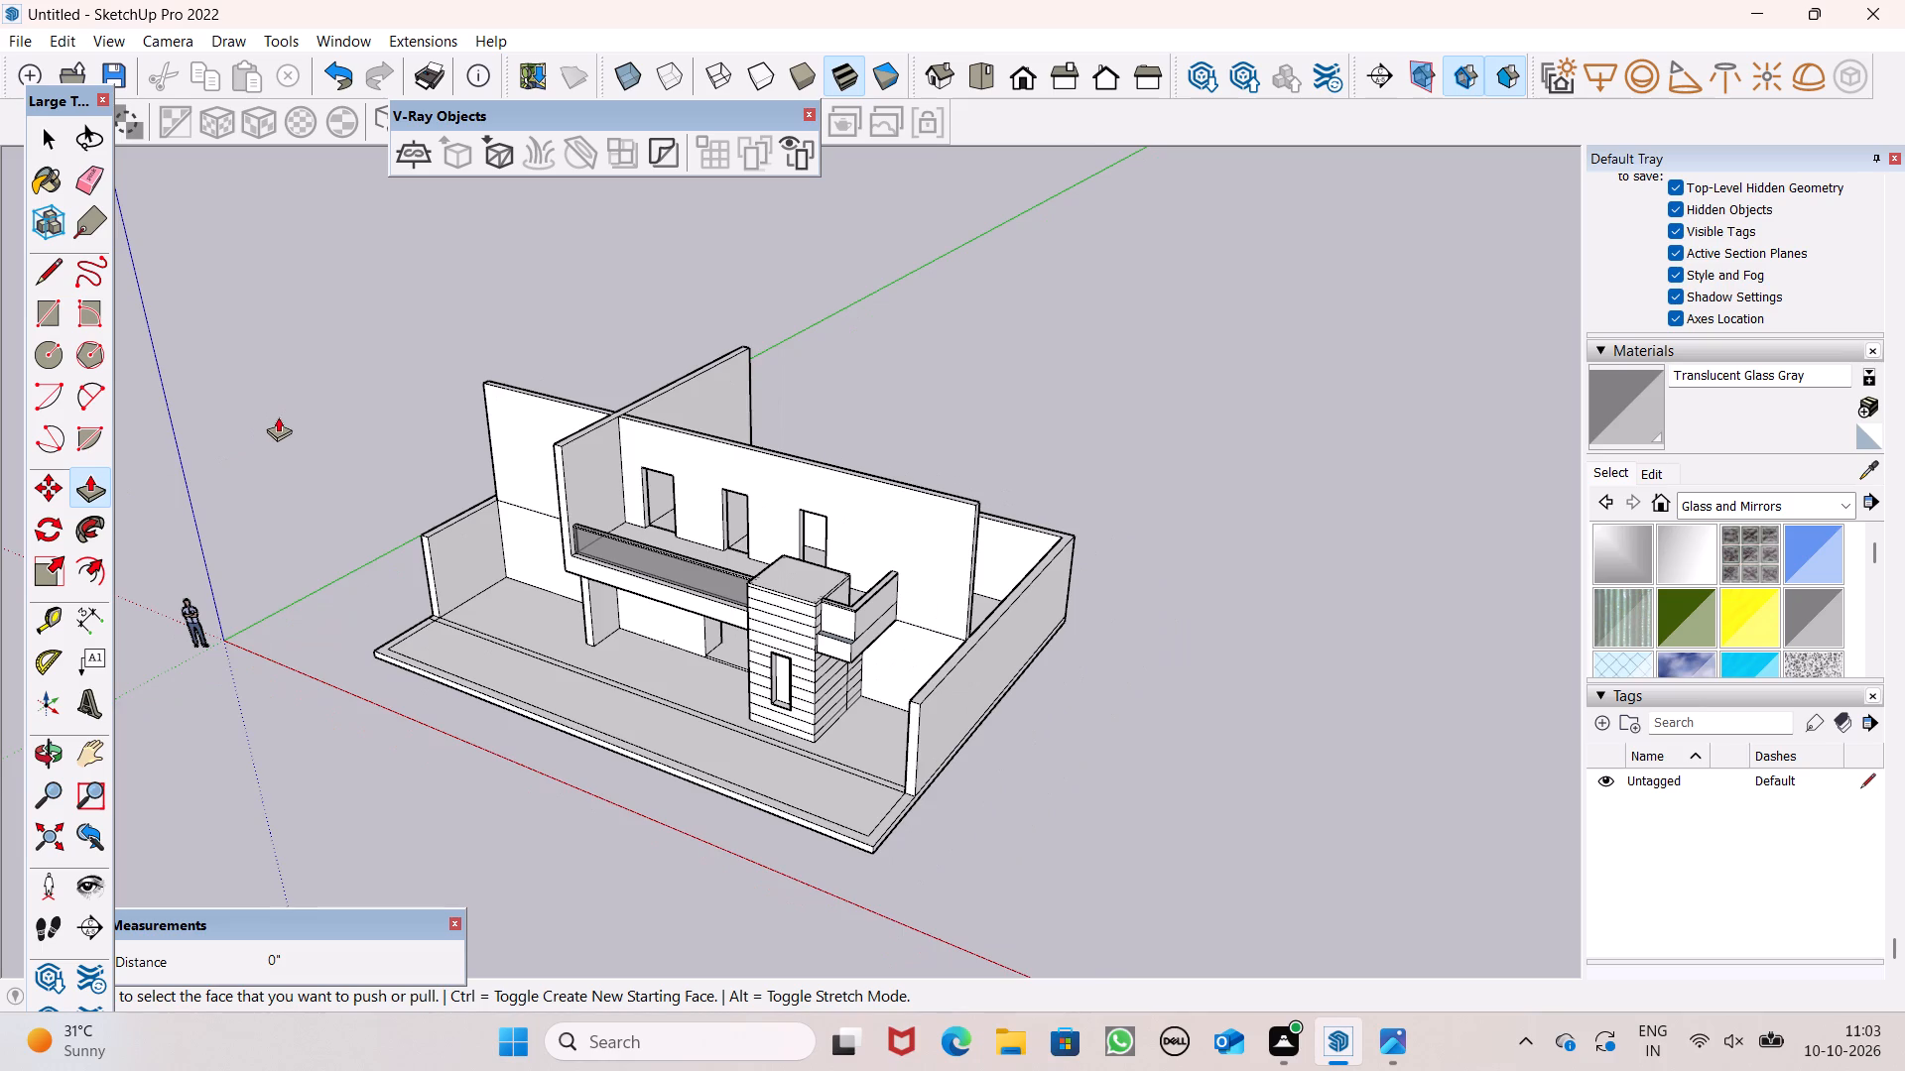
pyautogui.scroll(-1, 275, 429)
pyautogui.moveTo(491, 595); pyautogui.dragTo(711, 604, button='middle')
pyautogui.scroll(3, 887, 695)
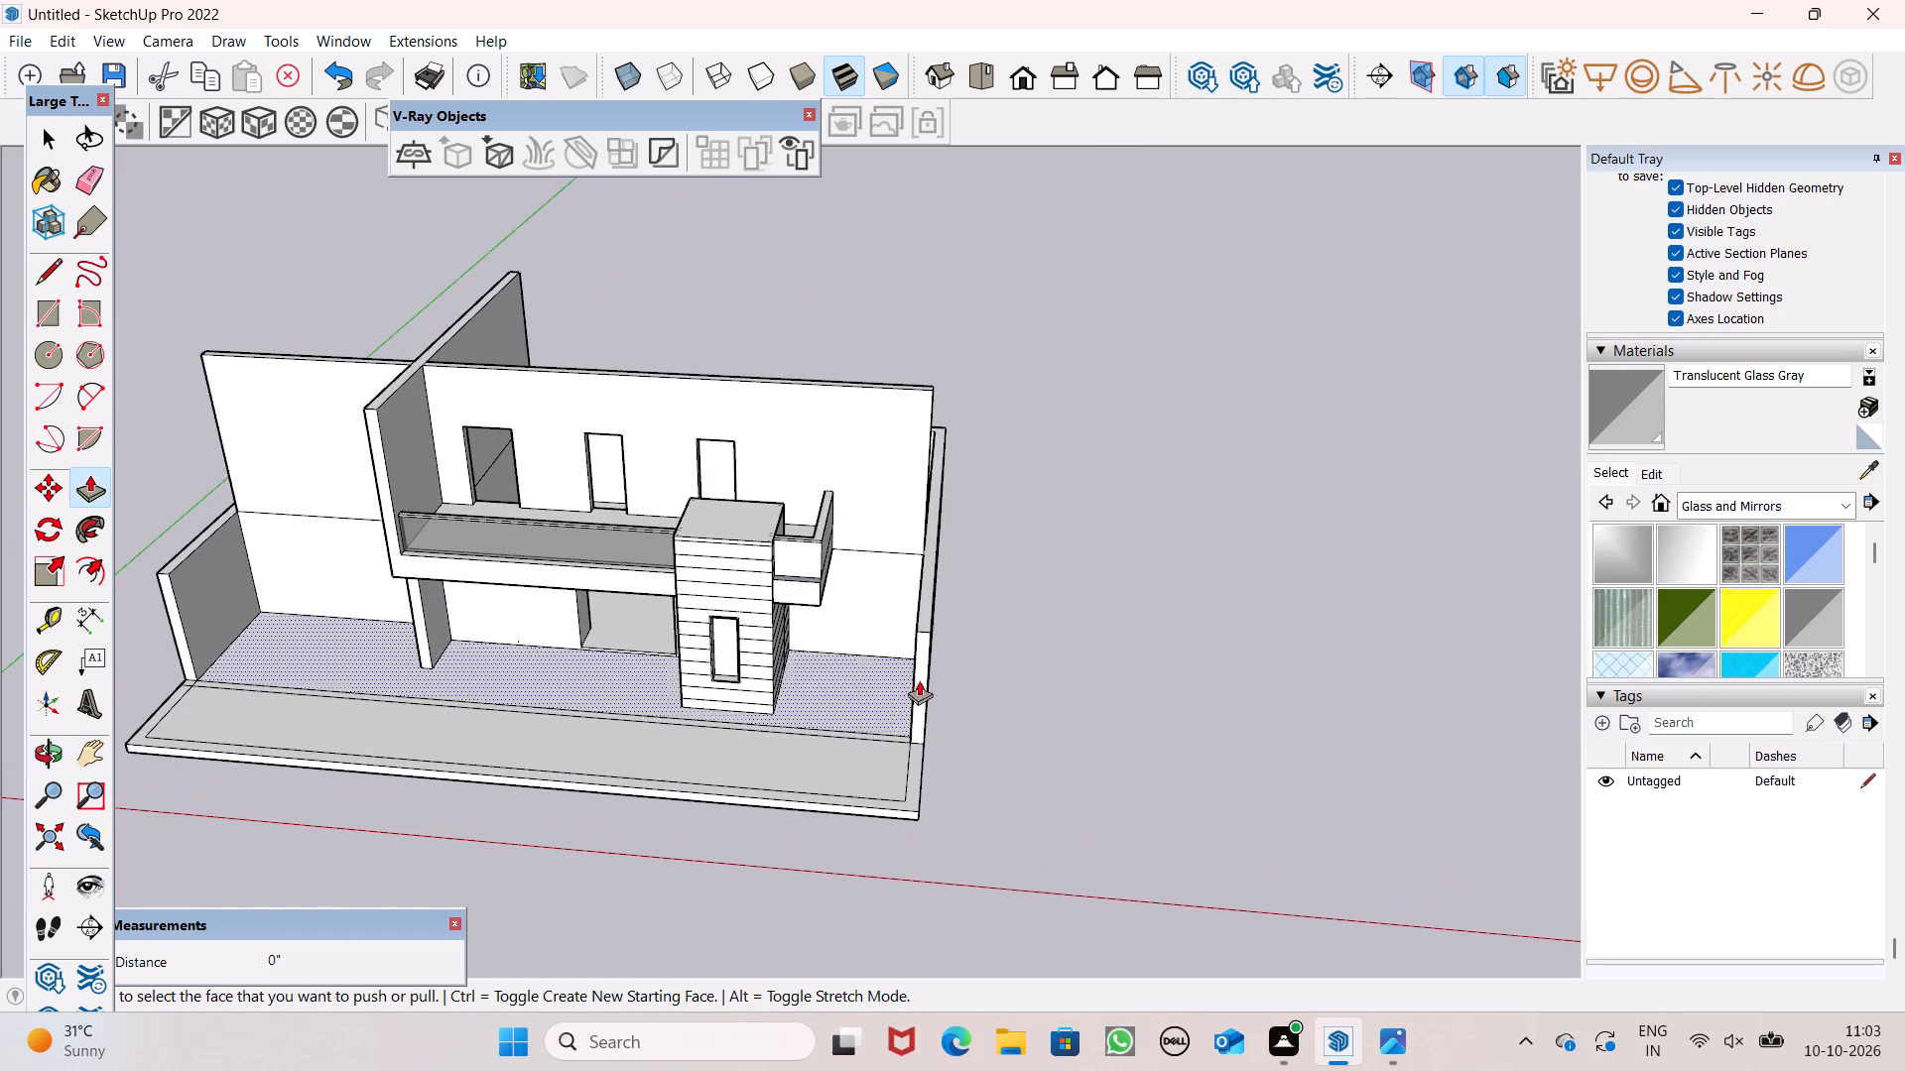
pyautogui.moveTo(1064, 661); pyautogui.dragTo(585, 686, button='middle')
pyautogui.scroll(1, 585, 686)
pyautogui.scroll(3, 811, 697)
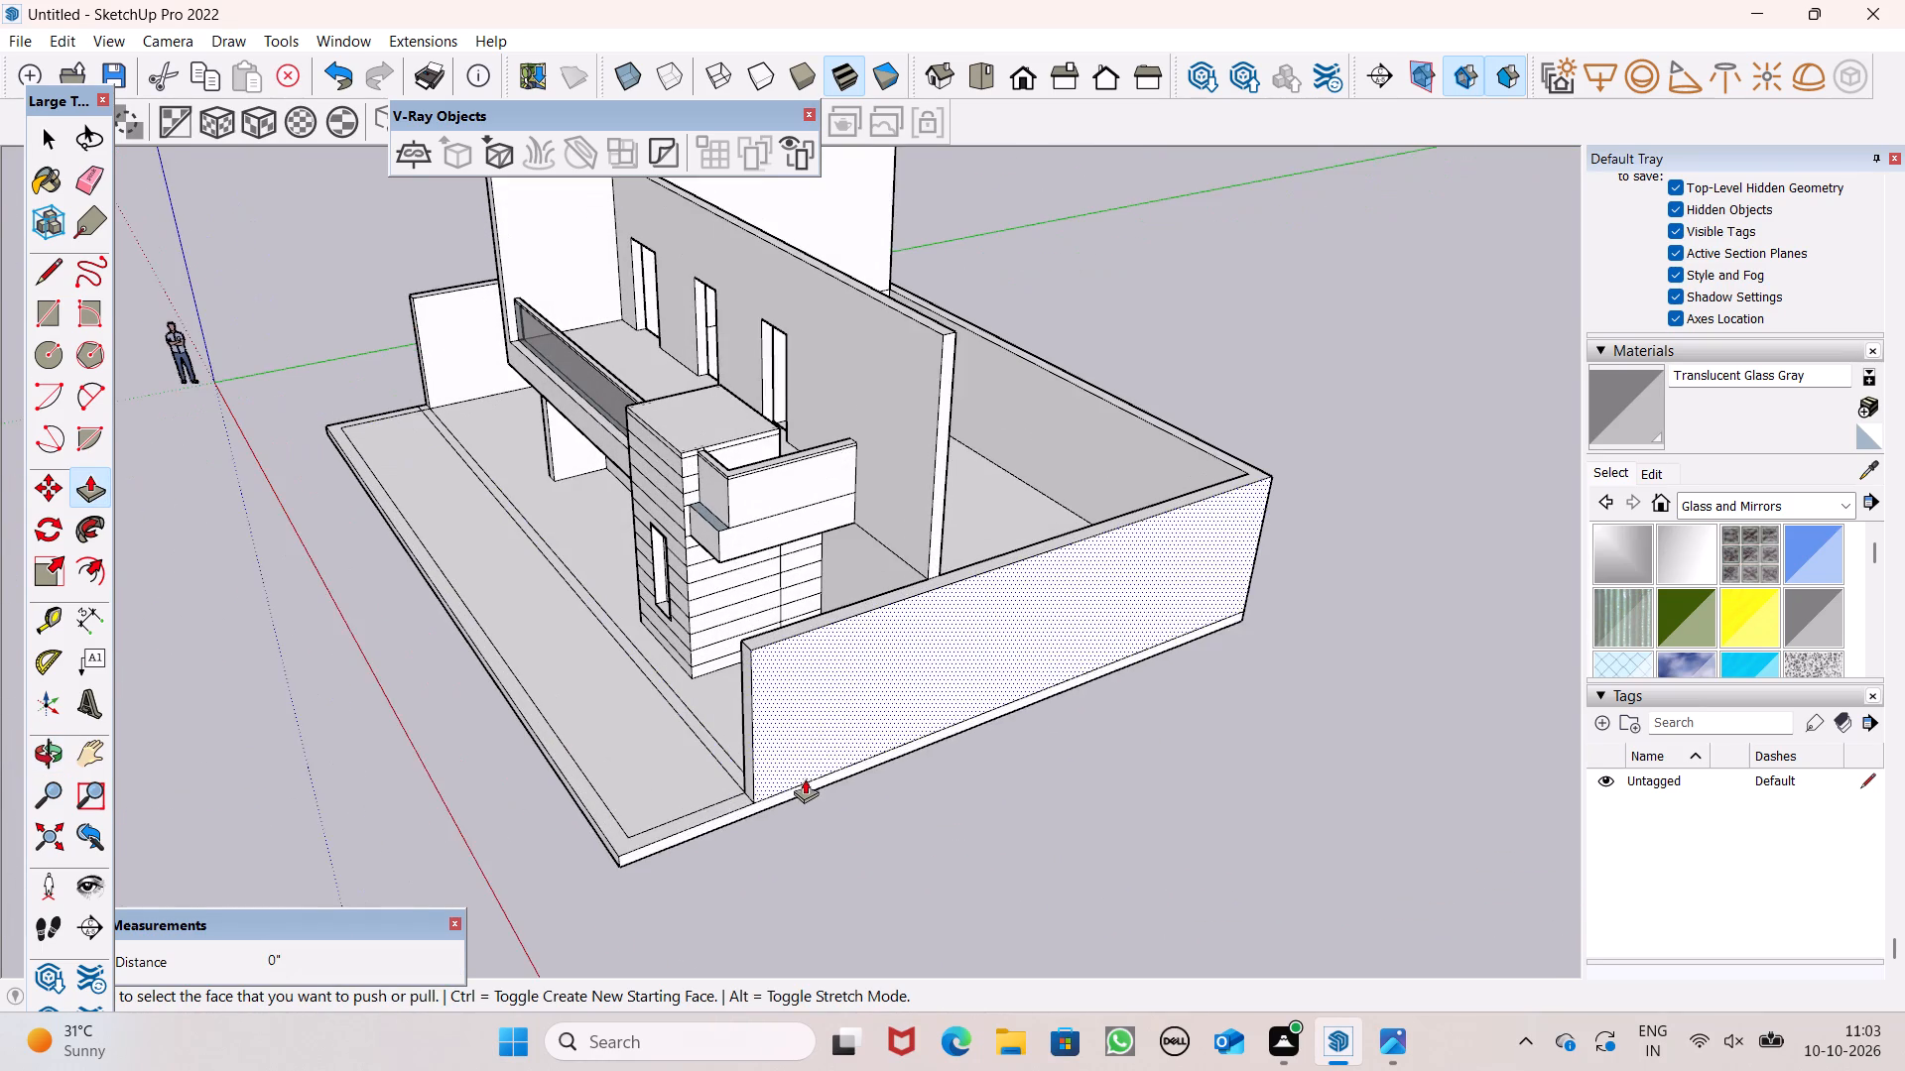
pyautogui.moveTo(801, 800); pyautogui.dragTo(883, 1024)
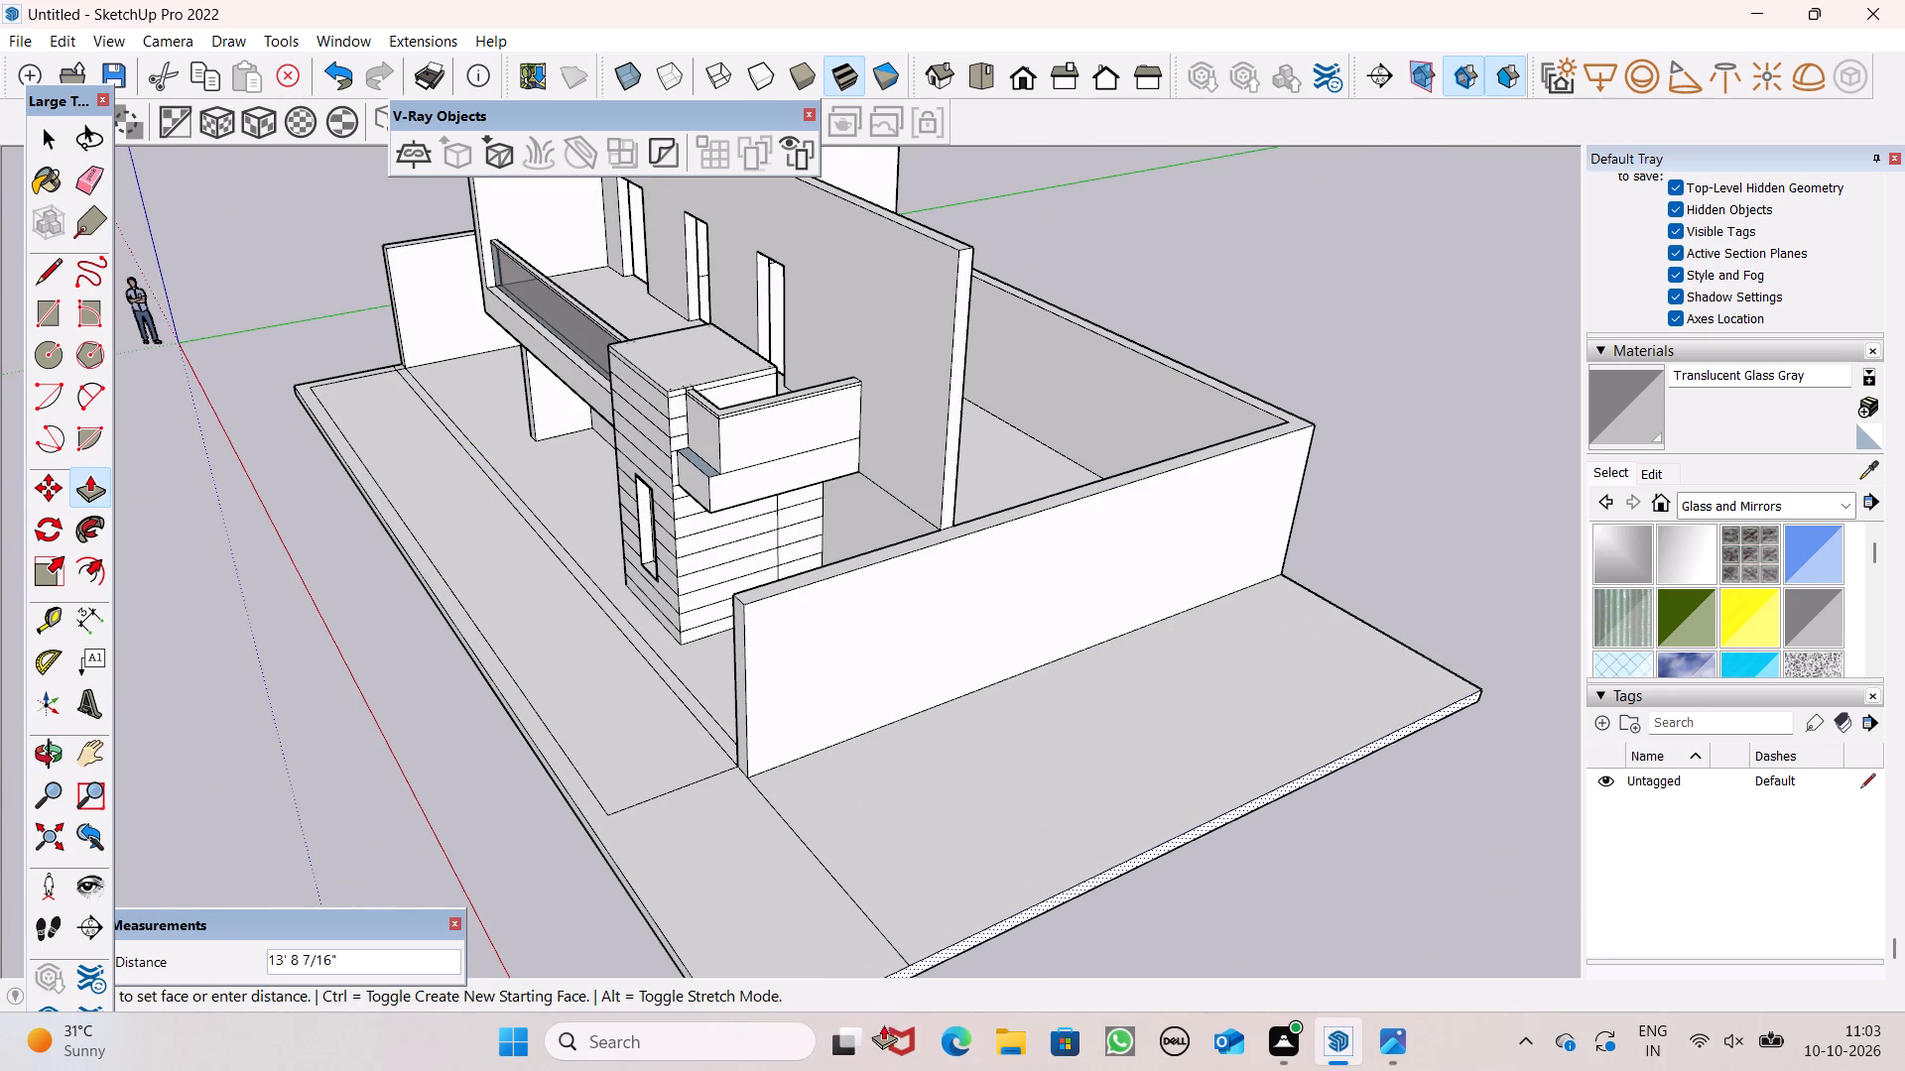
pyautogui.moveTo(883, 1024); pyautogui.dragTo(884, 1031)
# Push/Pull the outer face of the side boundary wall outward by about 14' 1" over the extended slab.
pyautogui.moveTo(811, 692); pyautogui.dragTo(953, 931)
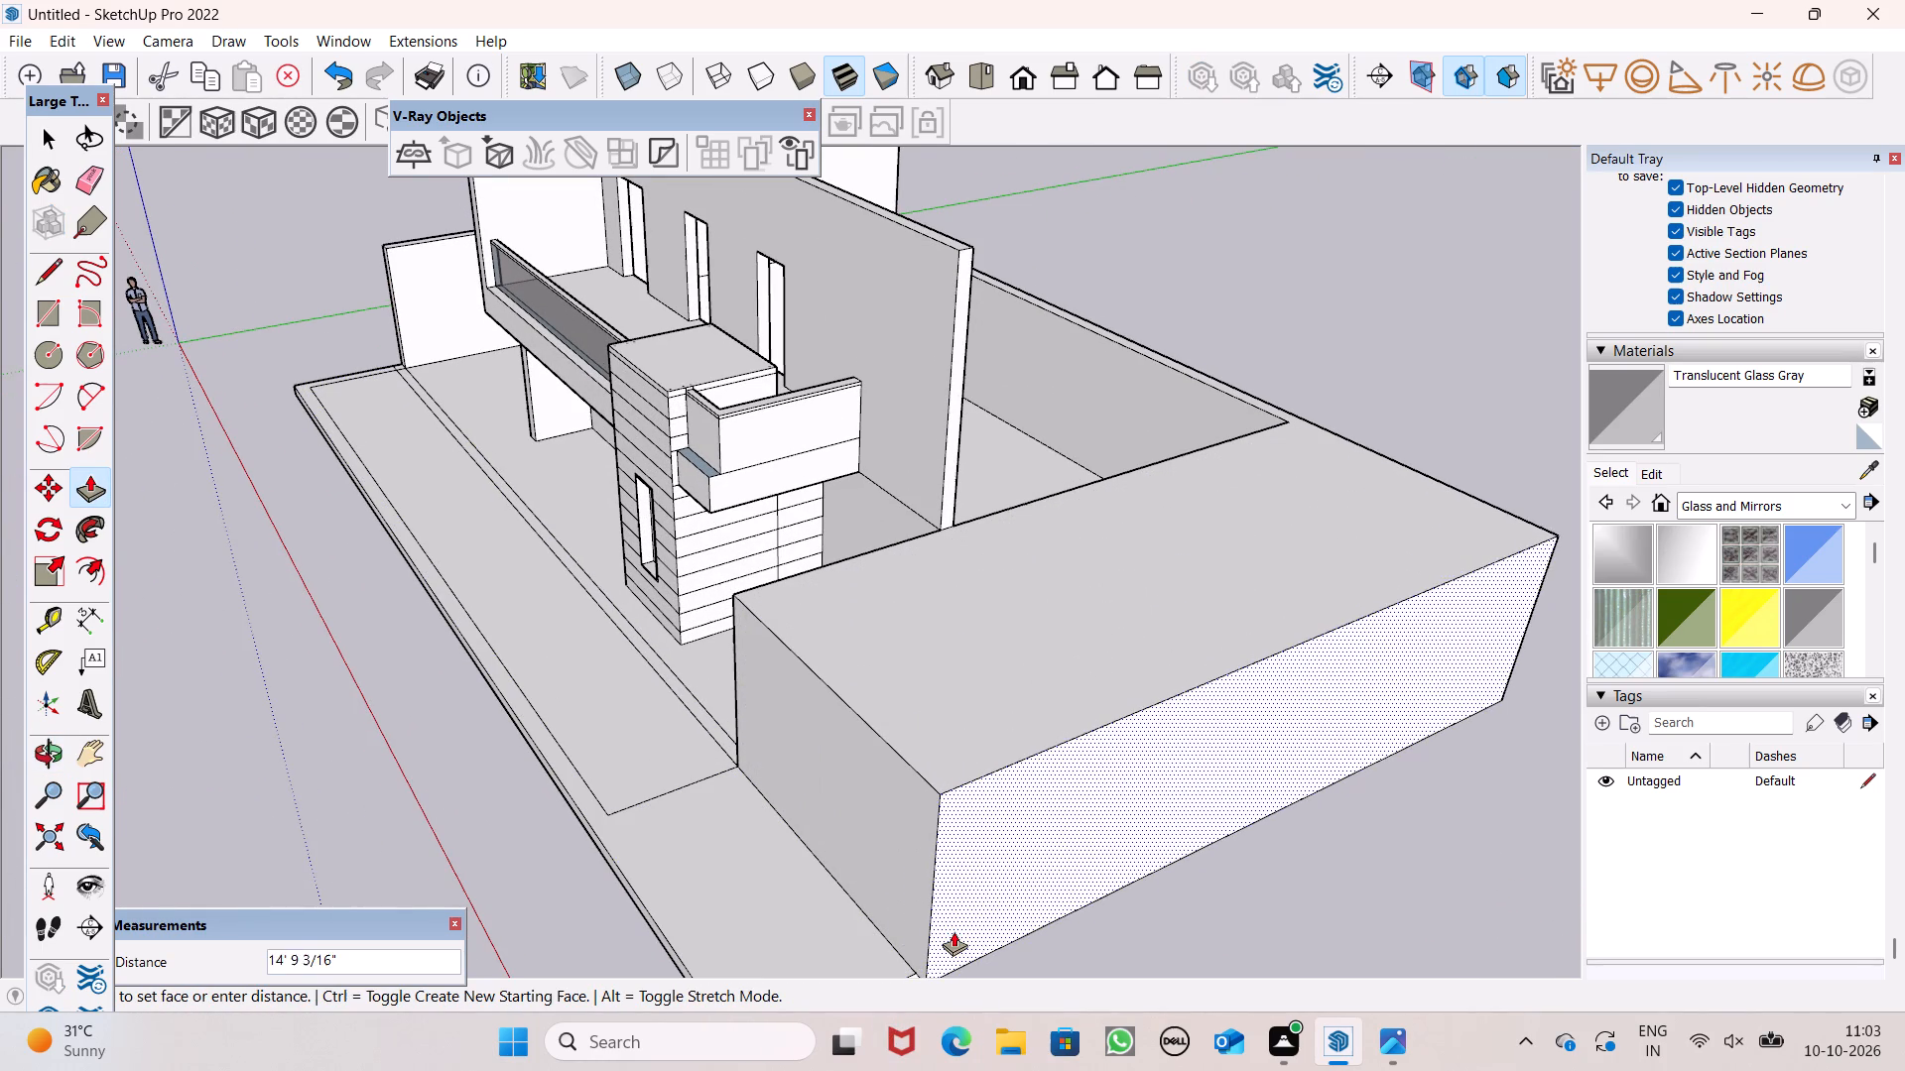
pyautogui.moveTo(953, 931); pyautogui.dragTo(896, 944)
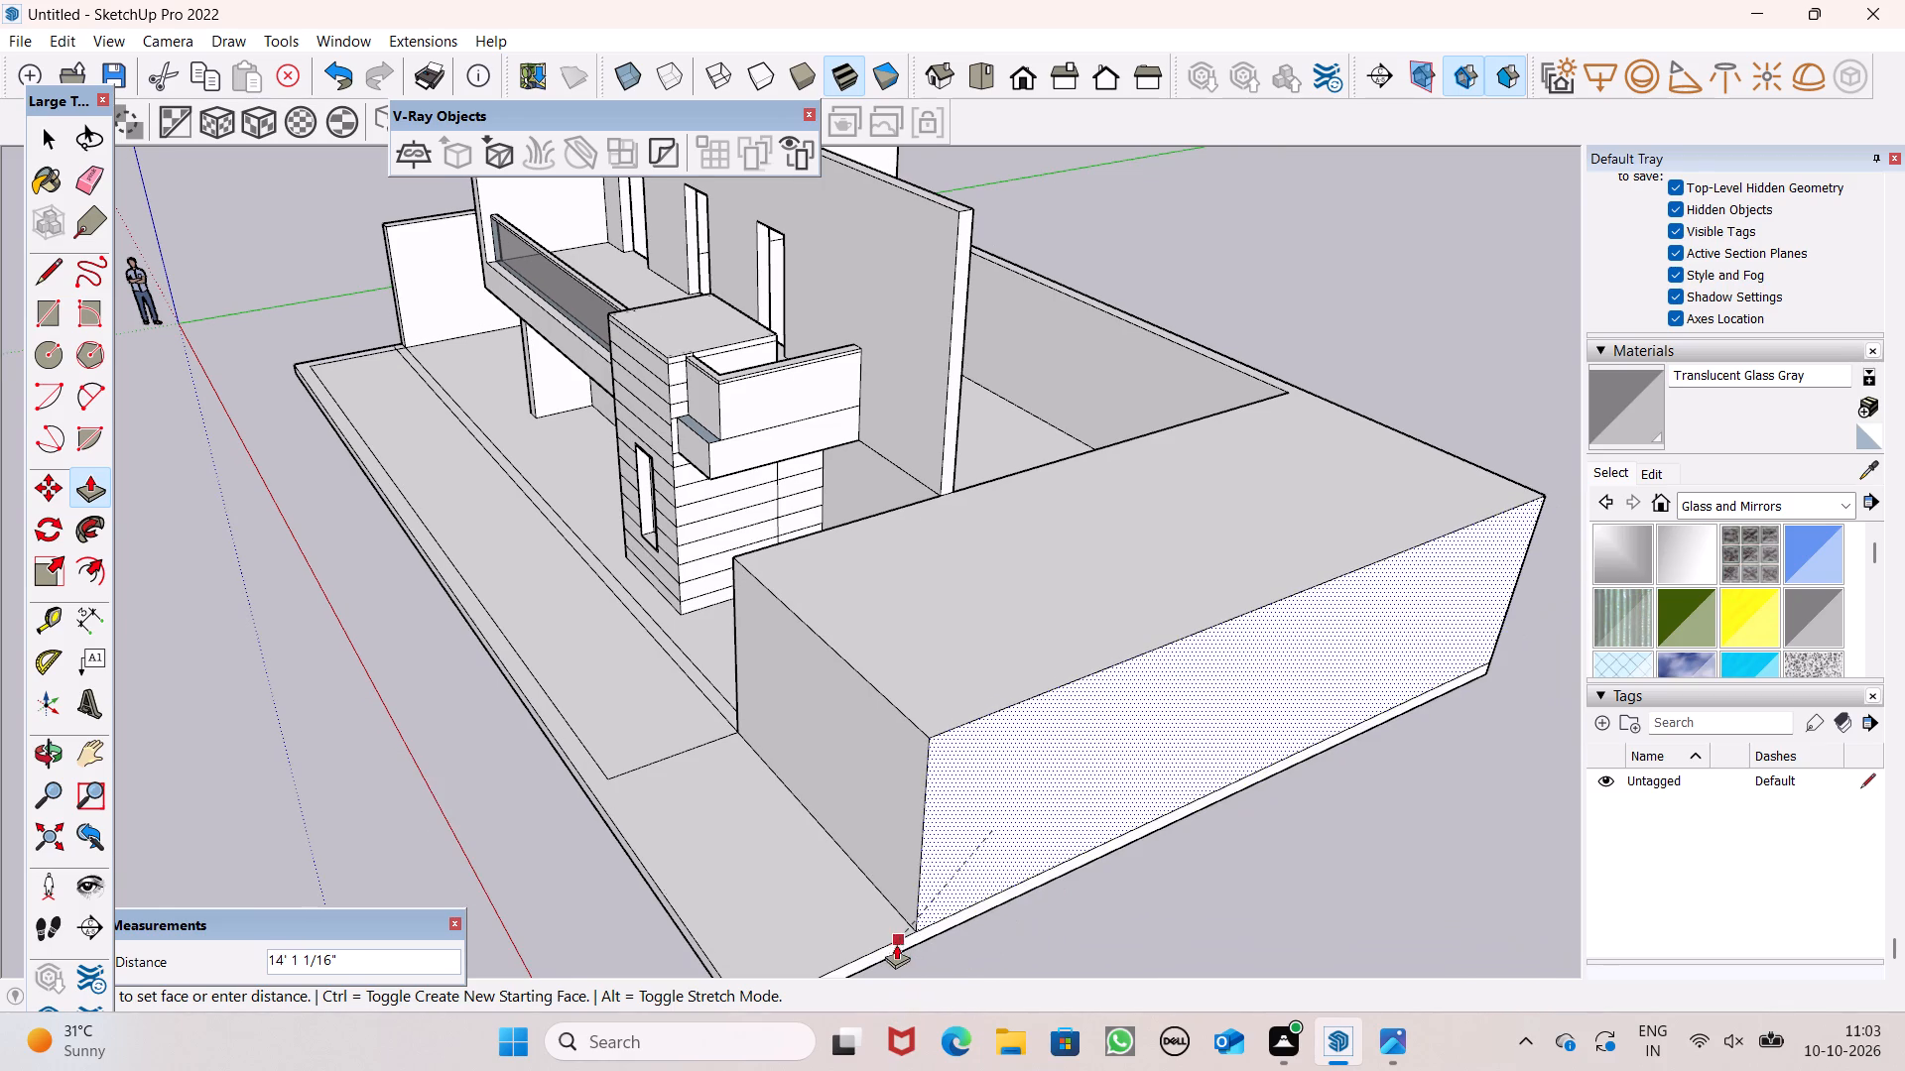
pyautogui.moveTo(896, 944); pyautogui.dragTo(896, 943)
# Push the thickened side wall's inner face in the front yard outward about 12' 8", plus a little further, leaving a thin boundary wall.
pyautogui.scroll(-5, 857, 778)
pyautogui.moveTo(803, 818); pyautogui.dragTo(1571, 878, button='middle')
pyautogui.scroll(6, 1567, 859)
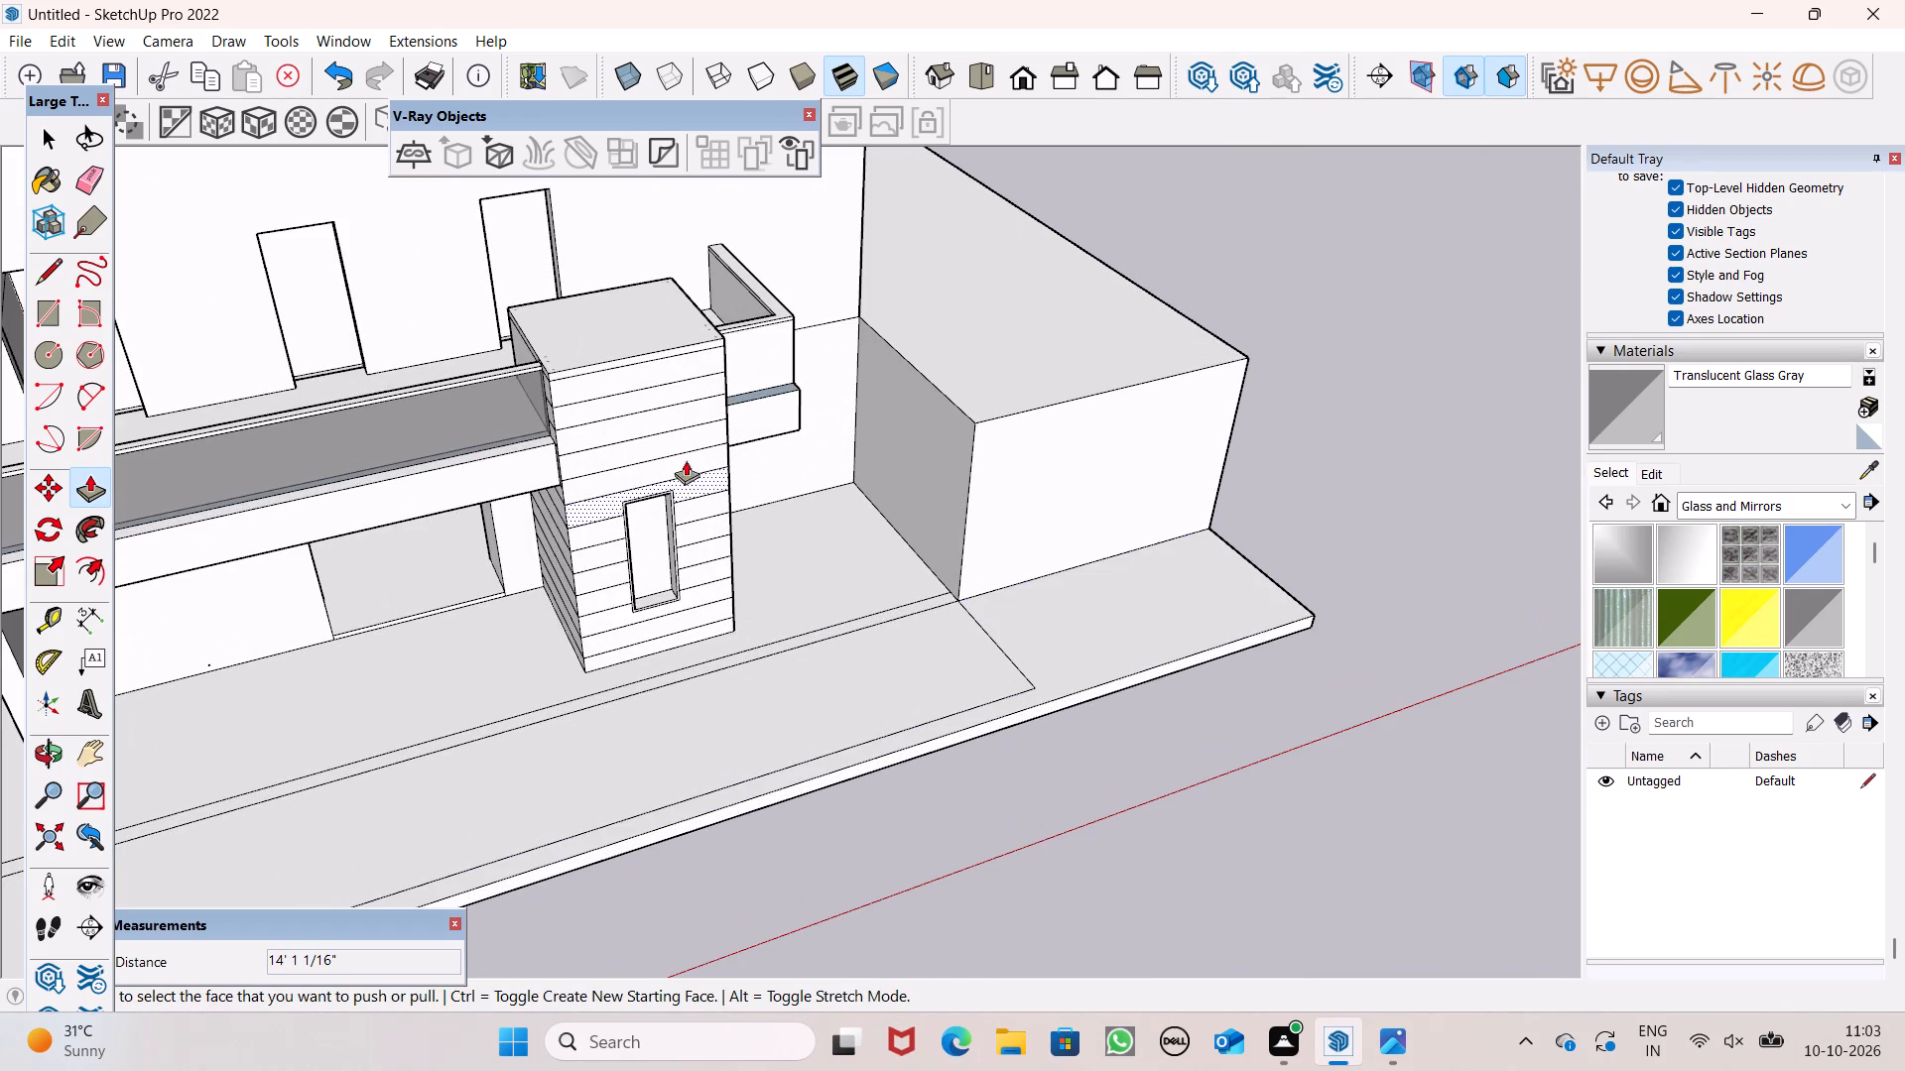
pyautogui.moveTo(948, 482); pyautogui.dragTo(1130, 480)
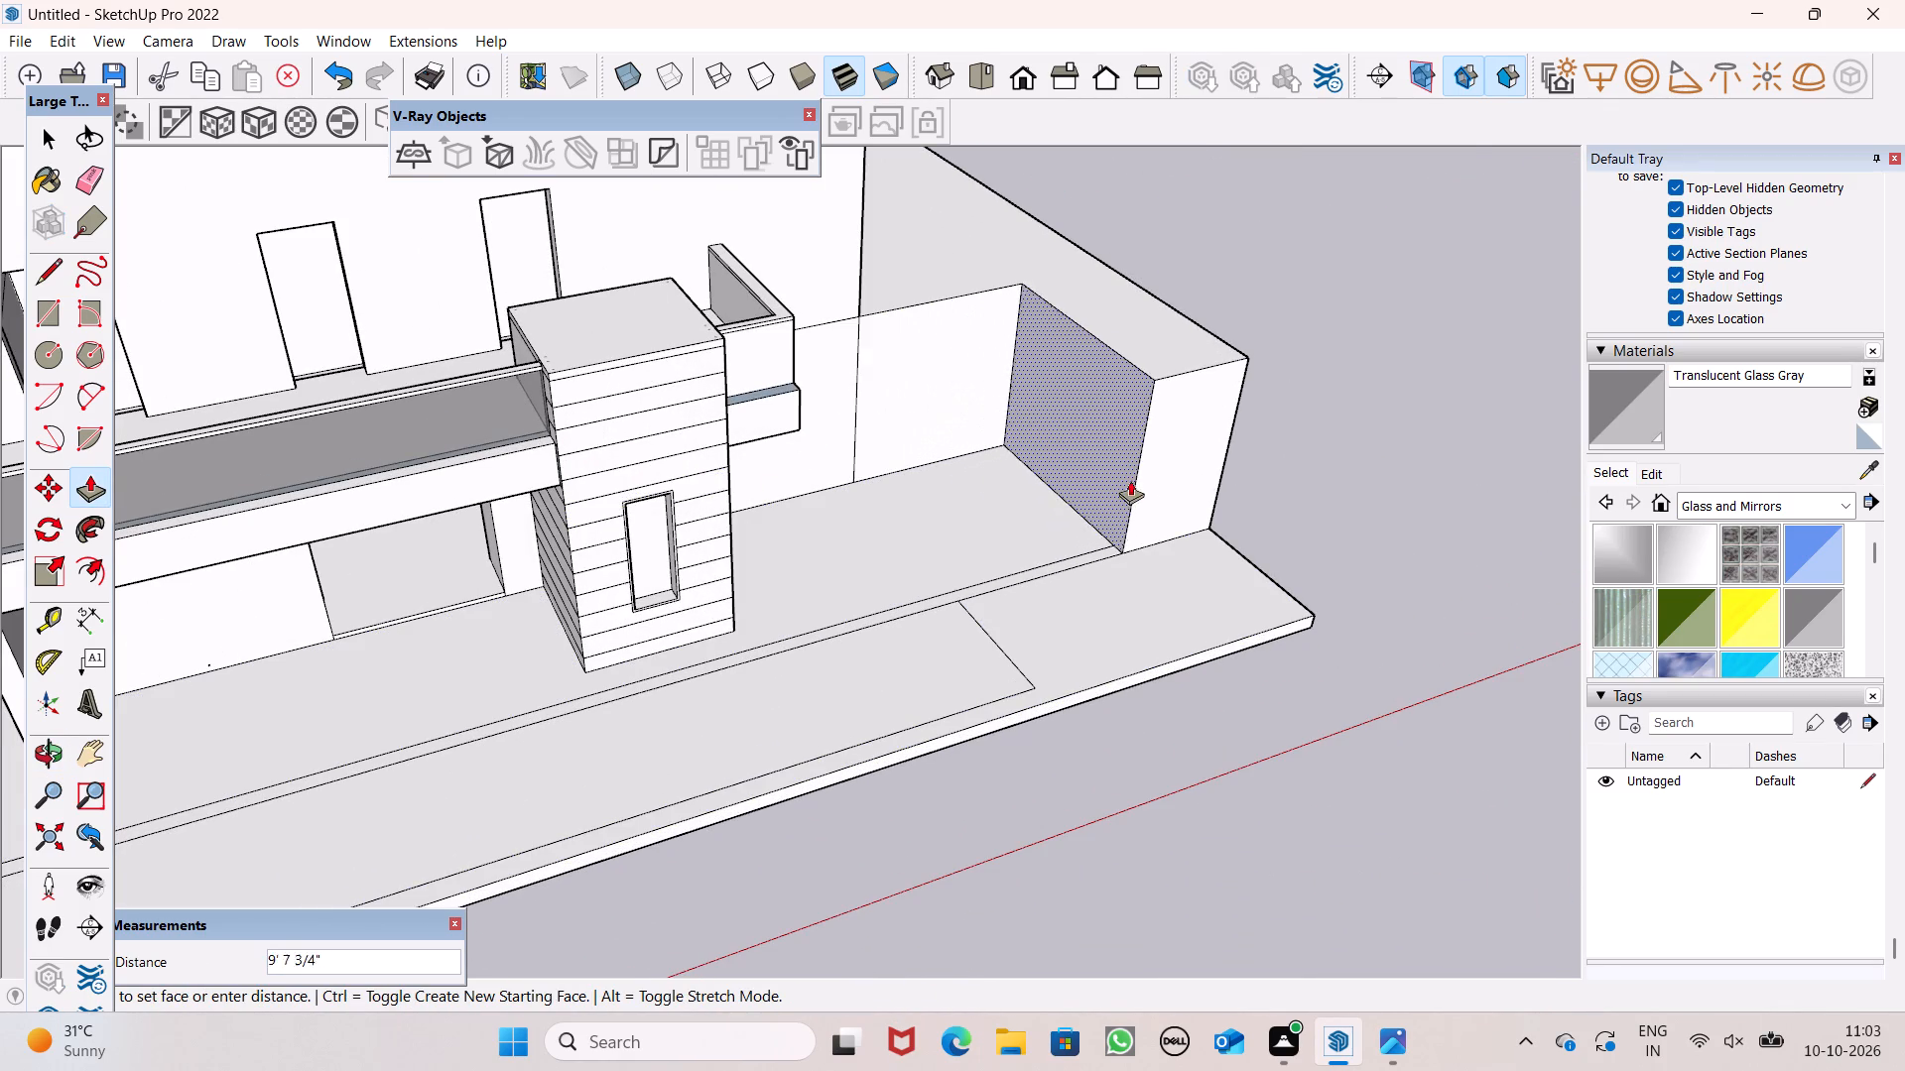
pyautogui.moveTo(1130, 480); pyautogui.dragTo(1206, 546)
pyautogui.scroll(-5, 1008, 680)
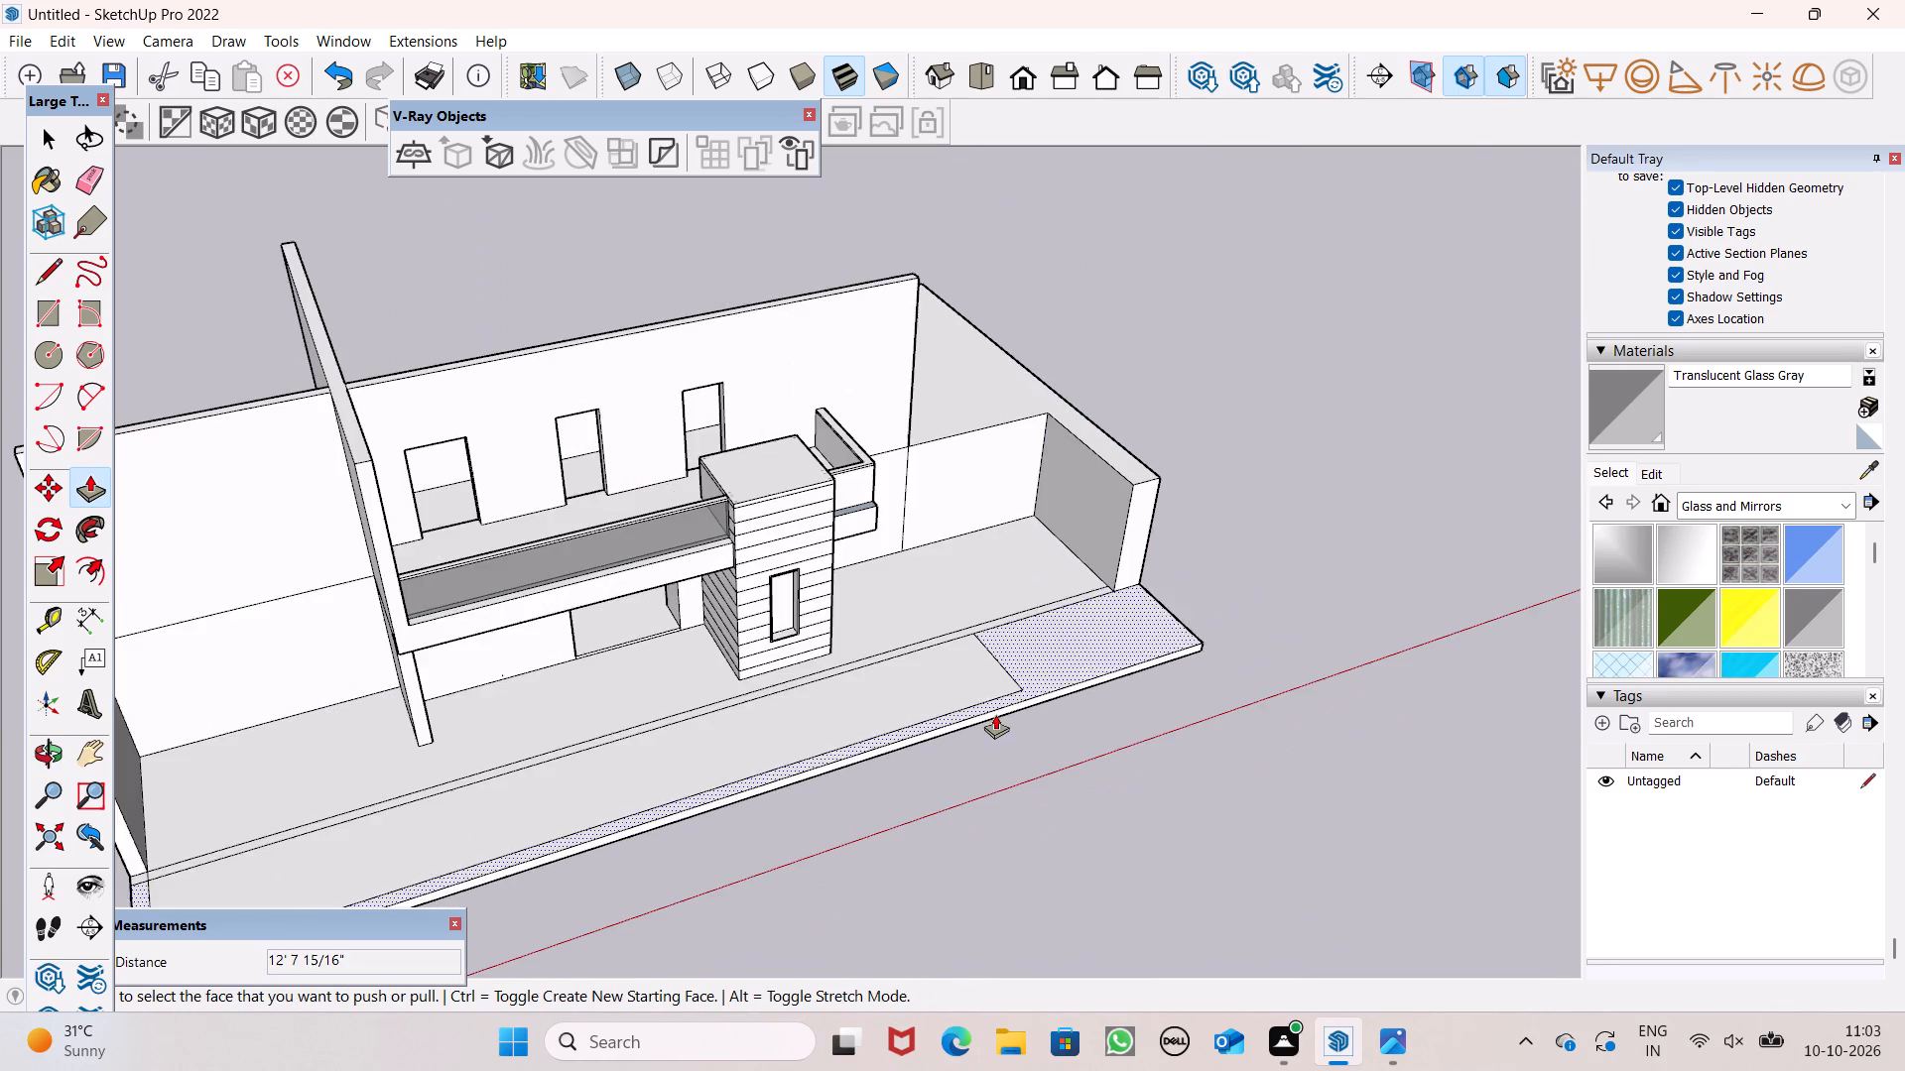
pyautogui.scroll(-6, 995, 713)
pyautogui.moveTo(1063, 655); pyautogui.dragTo(942, 858, button='middle')
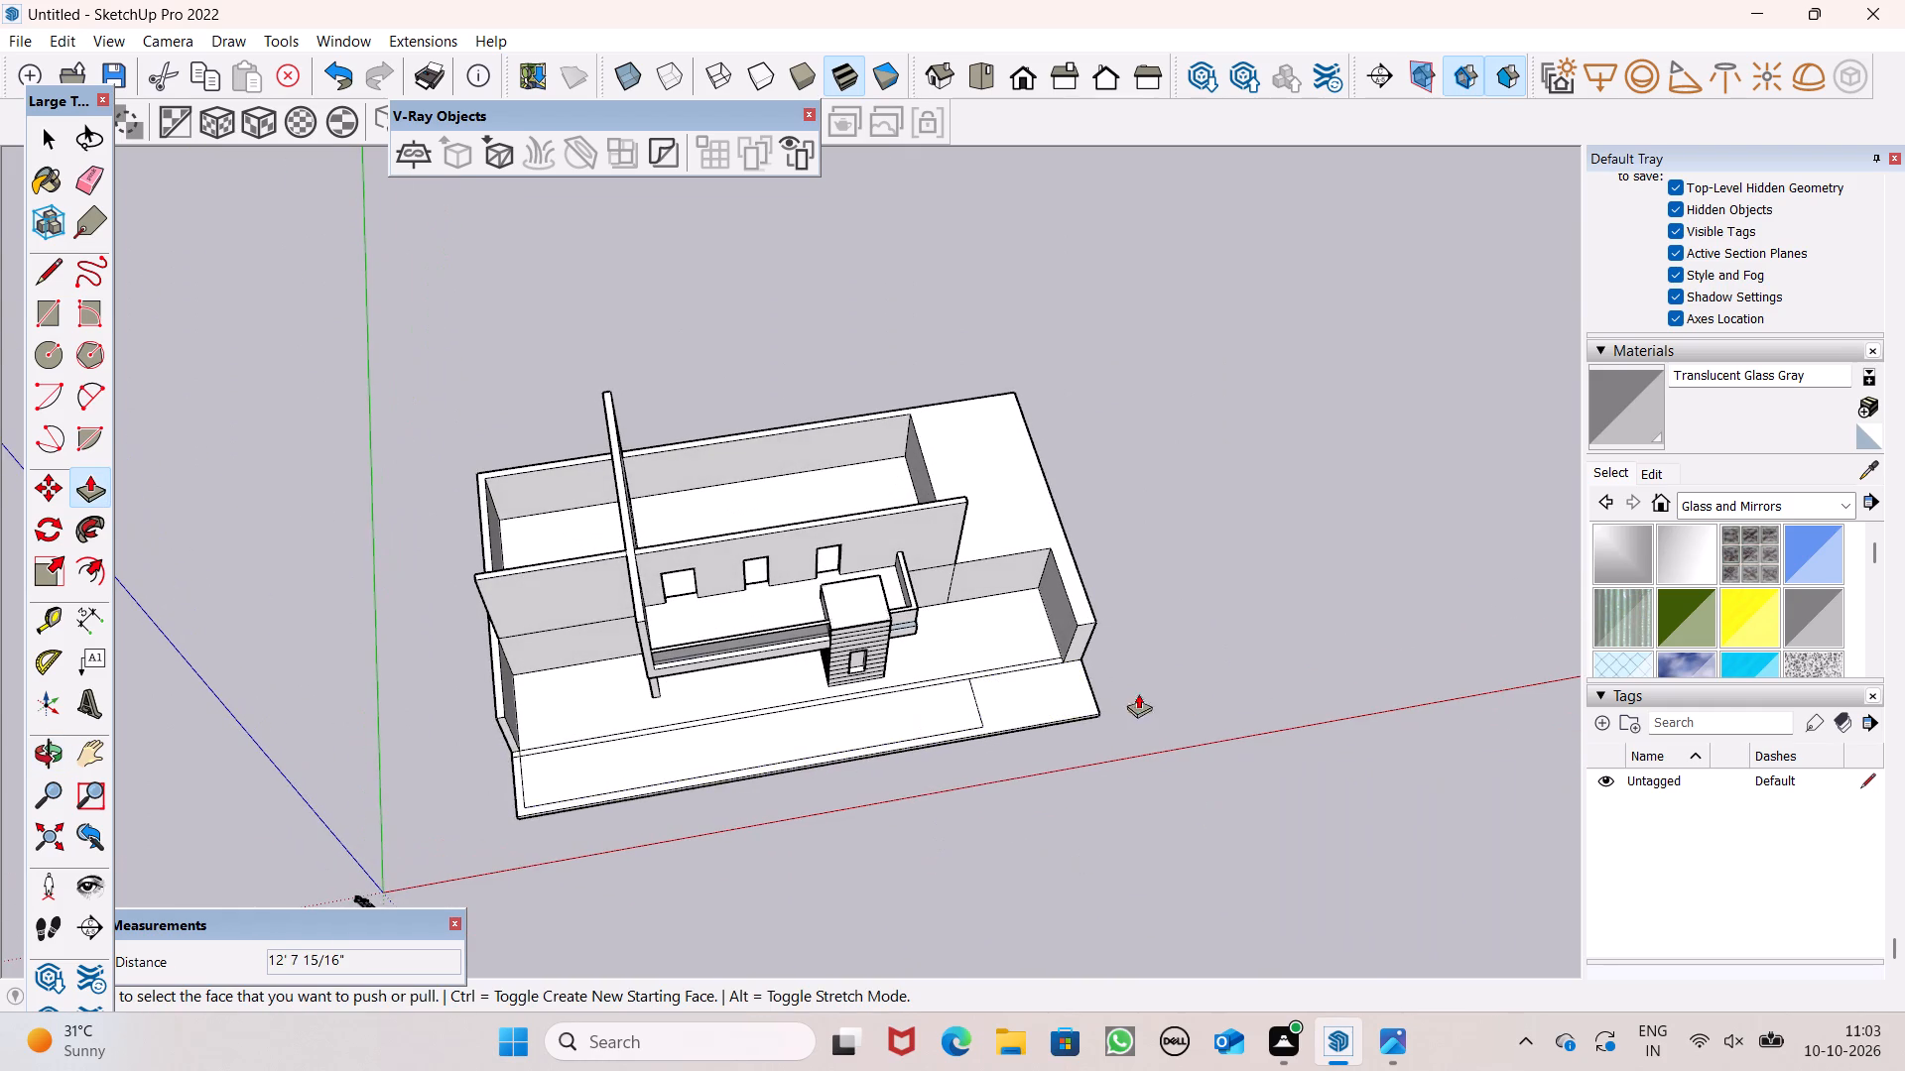
pyautogui.scroll(14, 1097, 572)
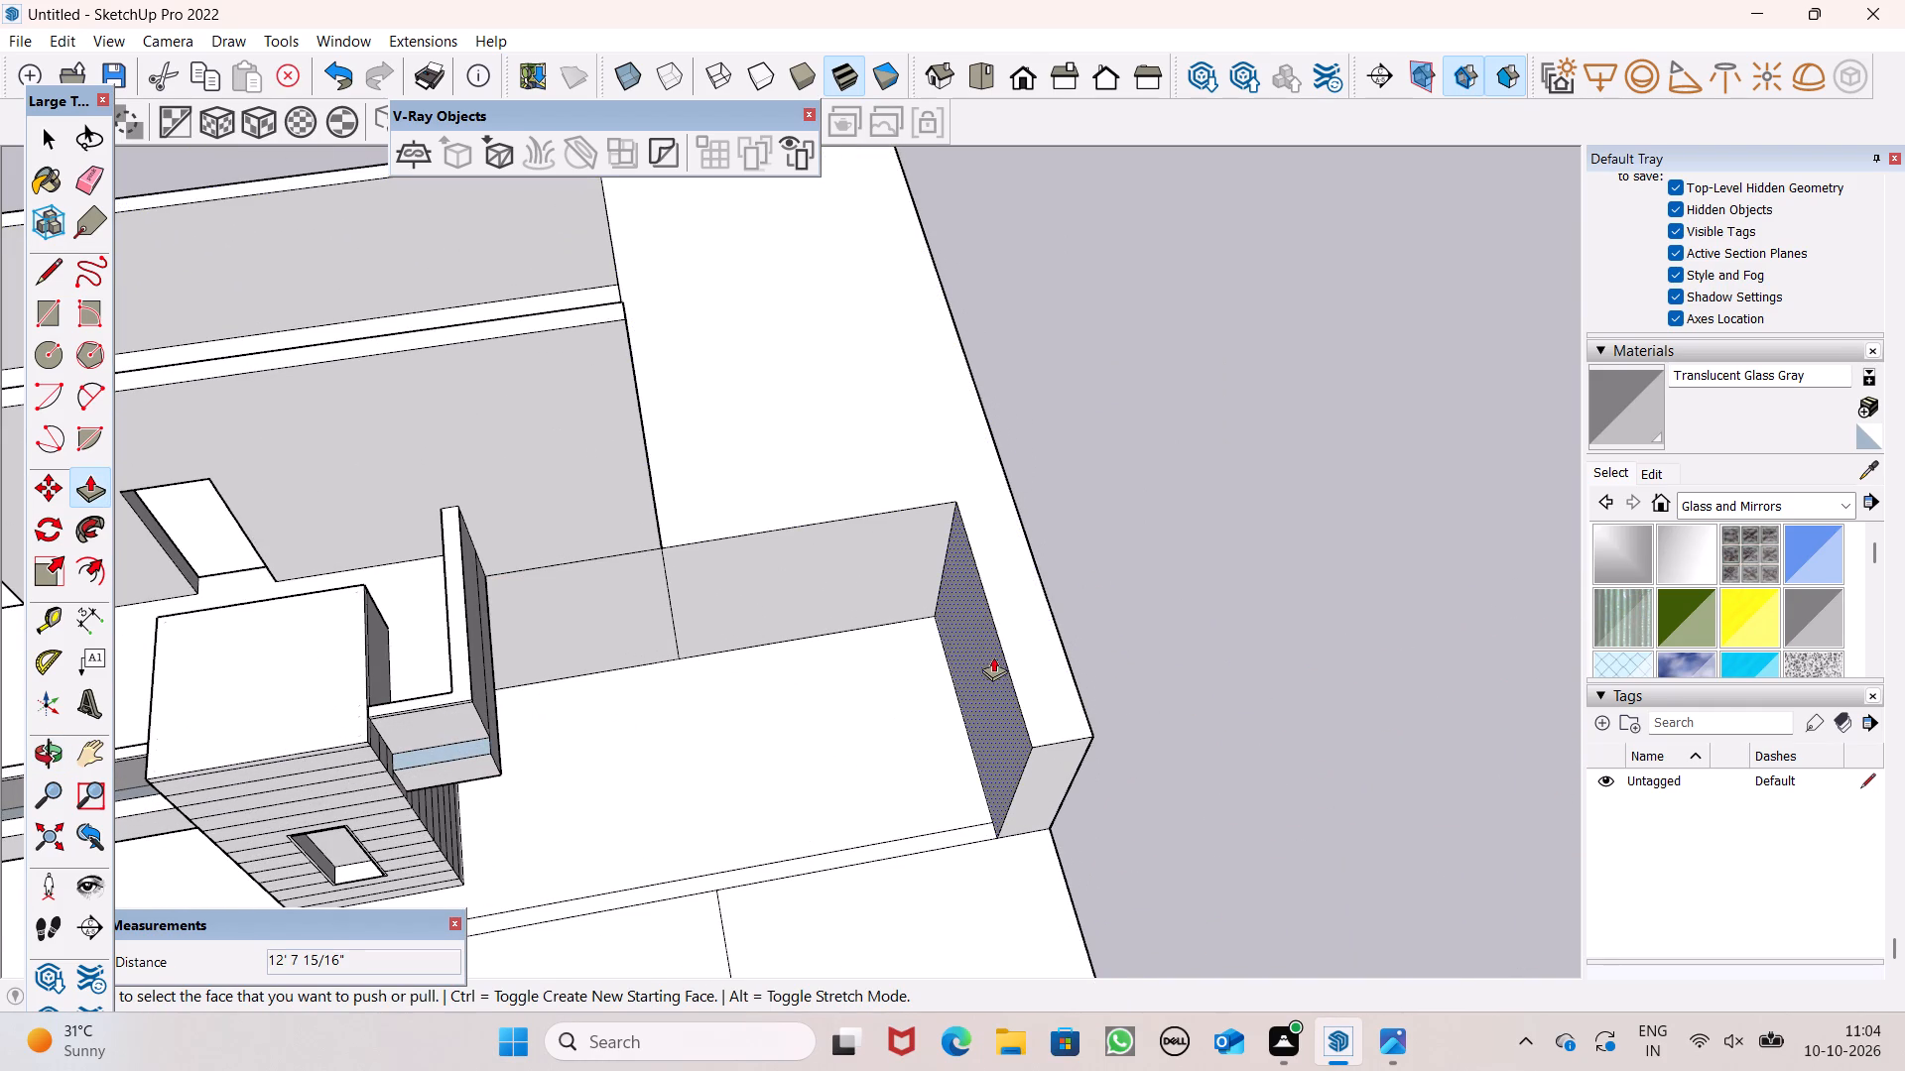
pyautogui.moveTo(995, 656); pyautogui.dragTo(1023, 666)
# Push the thickened side wall's inner face behind the house outward by 13' 8 5/8" to widen the rear area.
pyautogui.scroll(-5, 937, 552)
pyautogui.moveTo(880, 569); pyautogui.dragTo(0, 767, button='middle')
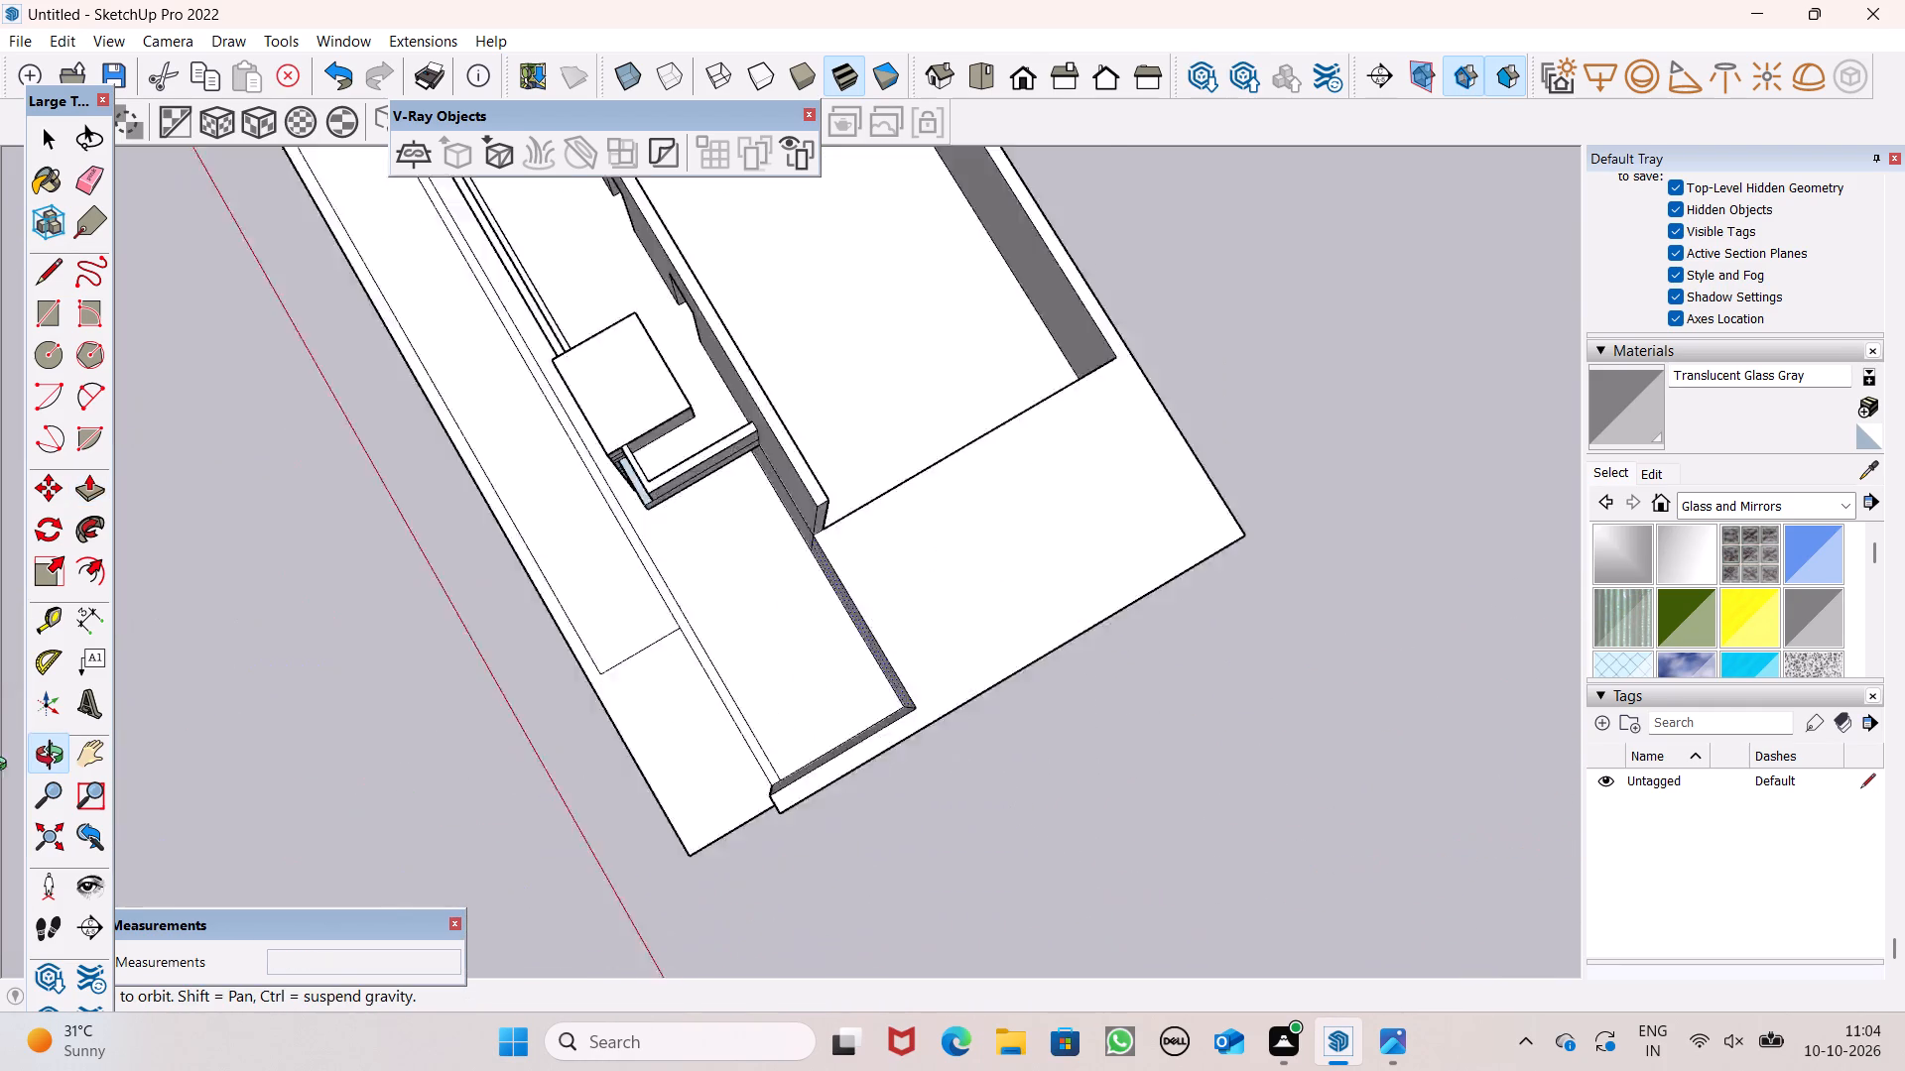
pyautogui.moveTo(0, 767); pyautogui.dragTo(0, 669, button='middle')
pyautogui.scroll(-3, 1222, 419)
pyautogui.moveTo(1358, 603); pyautogui.dragTo(6, 528, button='middle')
pyautogui.scroll(6, 788, 654)
pyautogui.moveTo(568, 647); pyautogui.dragTo(543, 362)
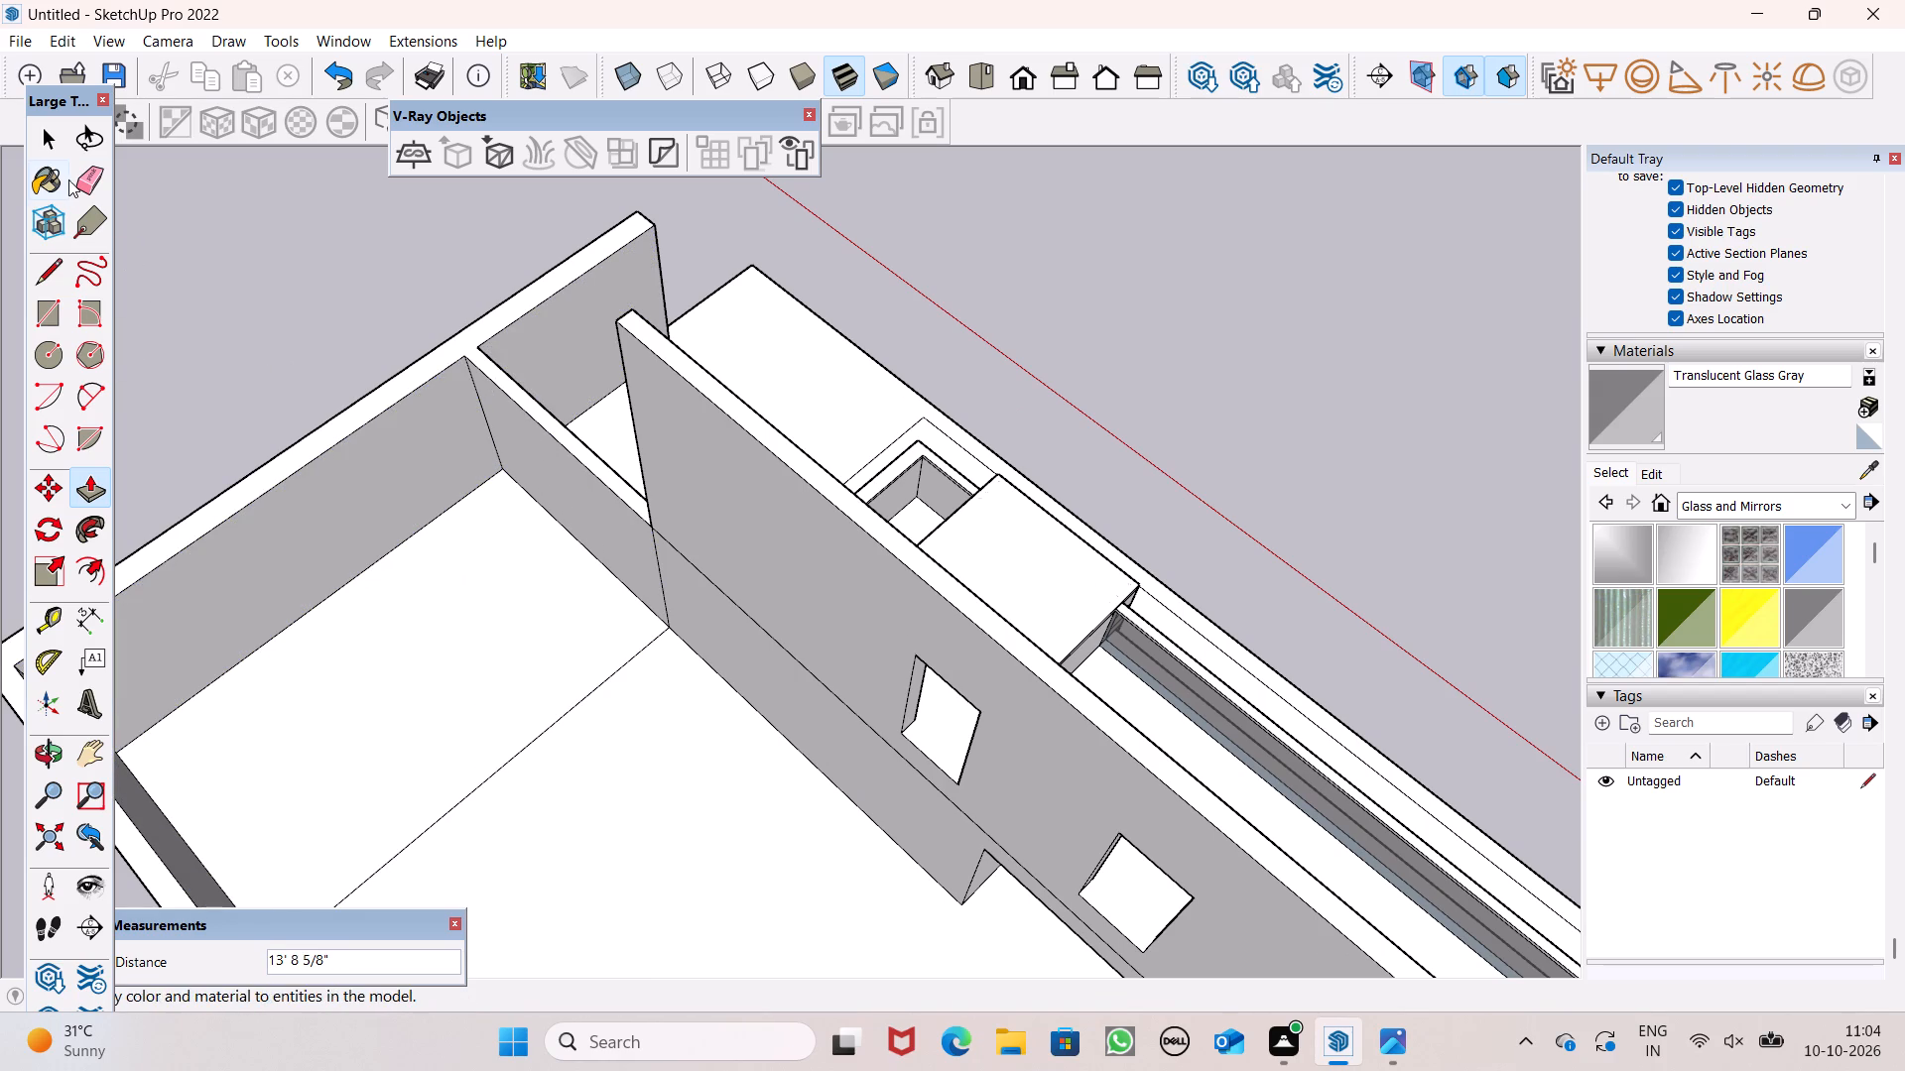
# Close off the leftover cross wall's top with a line at the side wall and erase its top edge to remove it.
pyautogui.click(58, 259)
pyautogui.scroll(5, 430, 335)
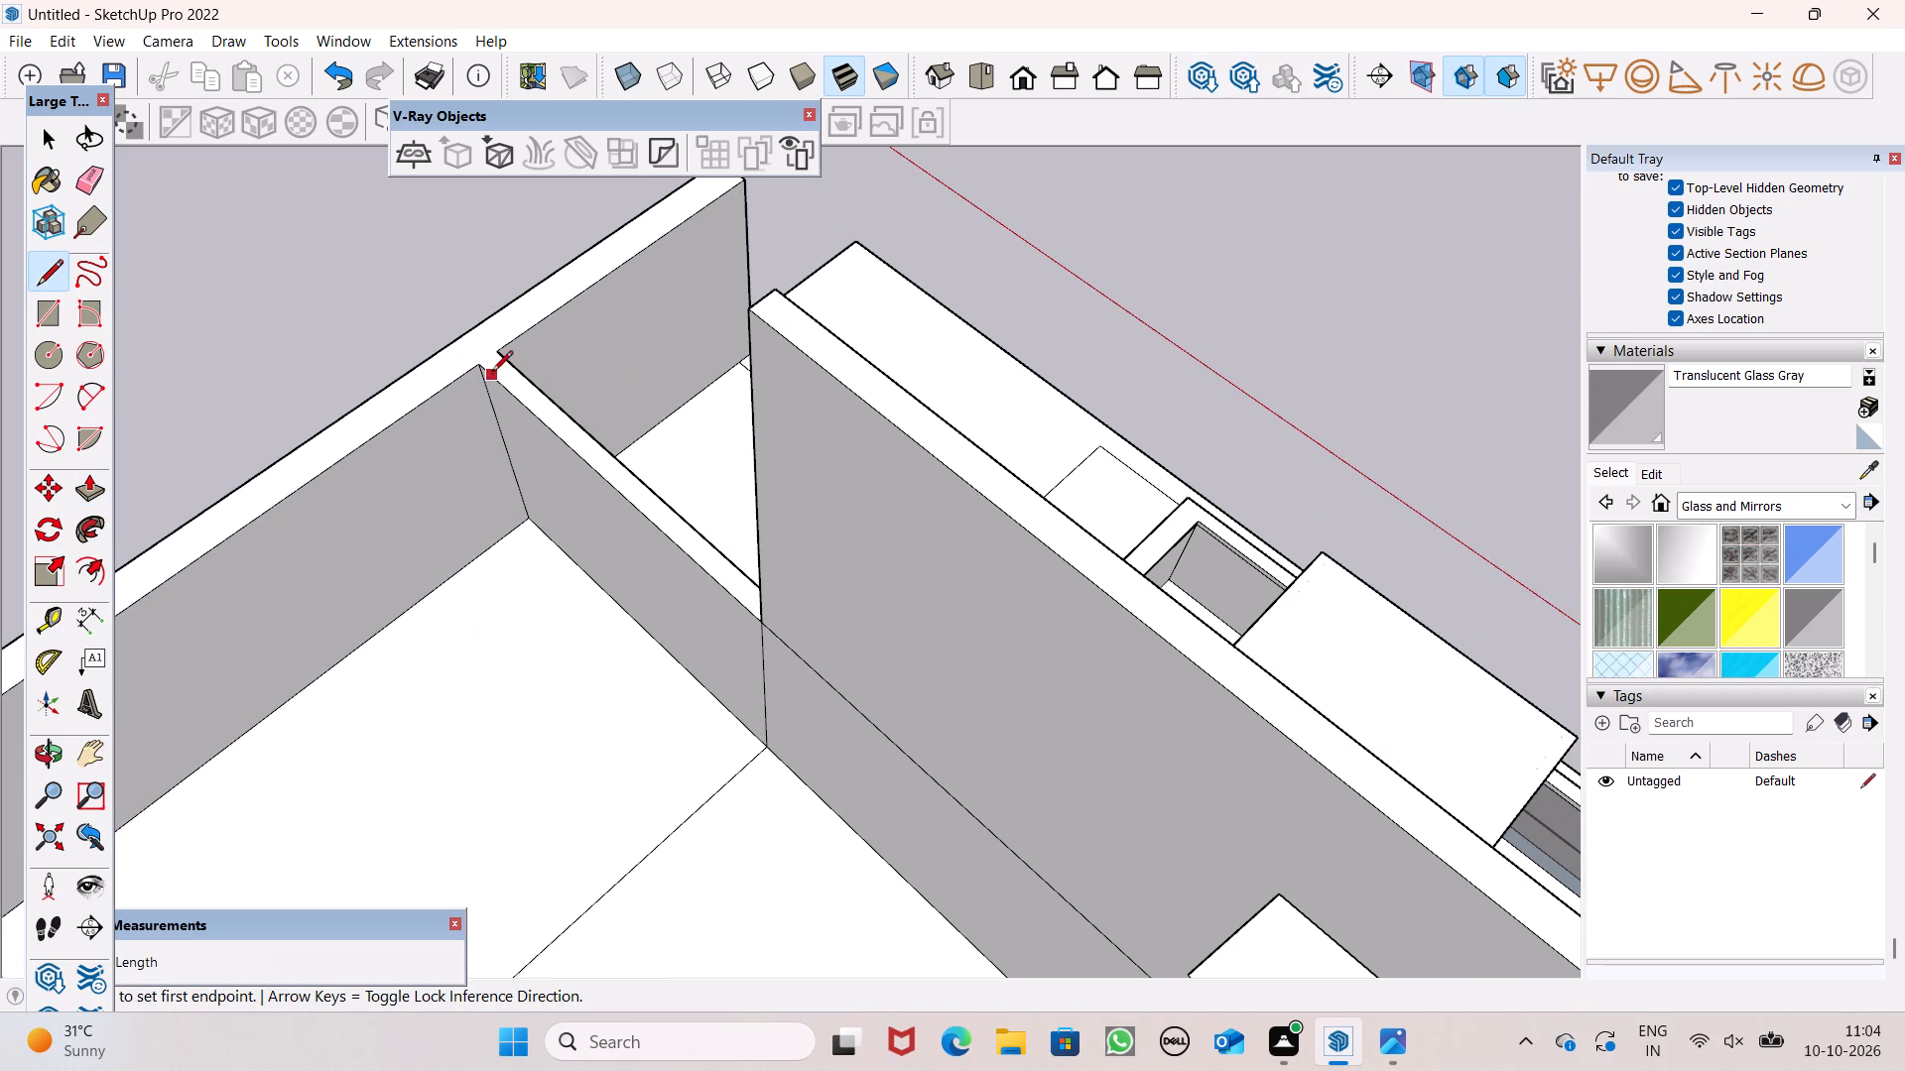
pyautogui.click(484, 370)
pyautogui.click(501, 355)
pyautogui.scroll(-5, 618, 312)
pyautogui.moveTo(693, 484); pyautogui.dragTo(794, 482, button='middle')
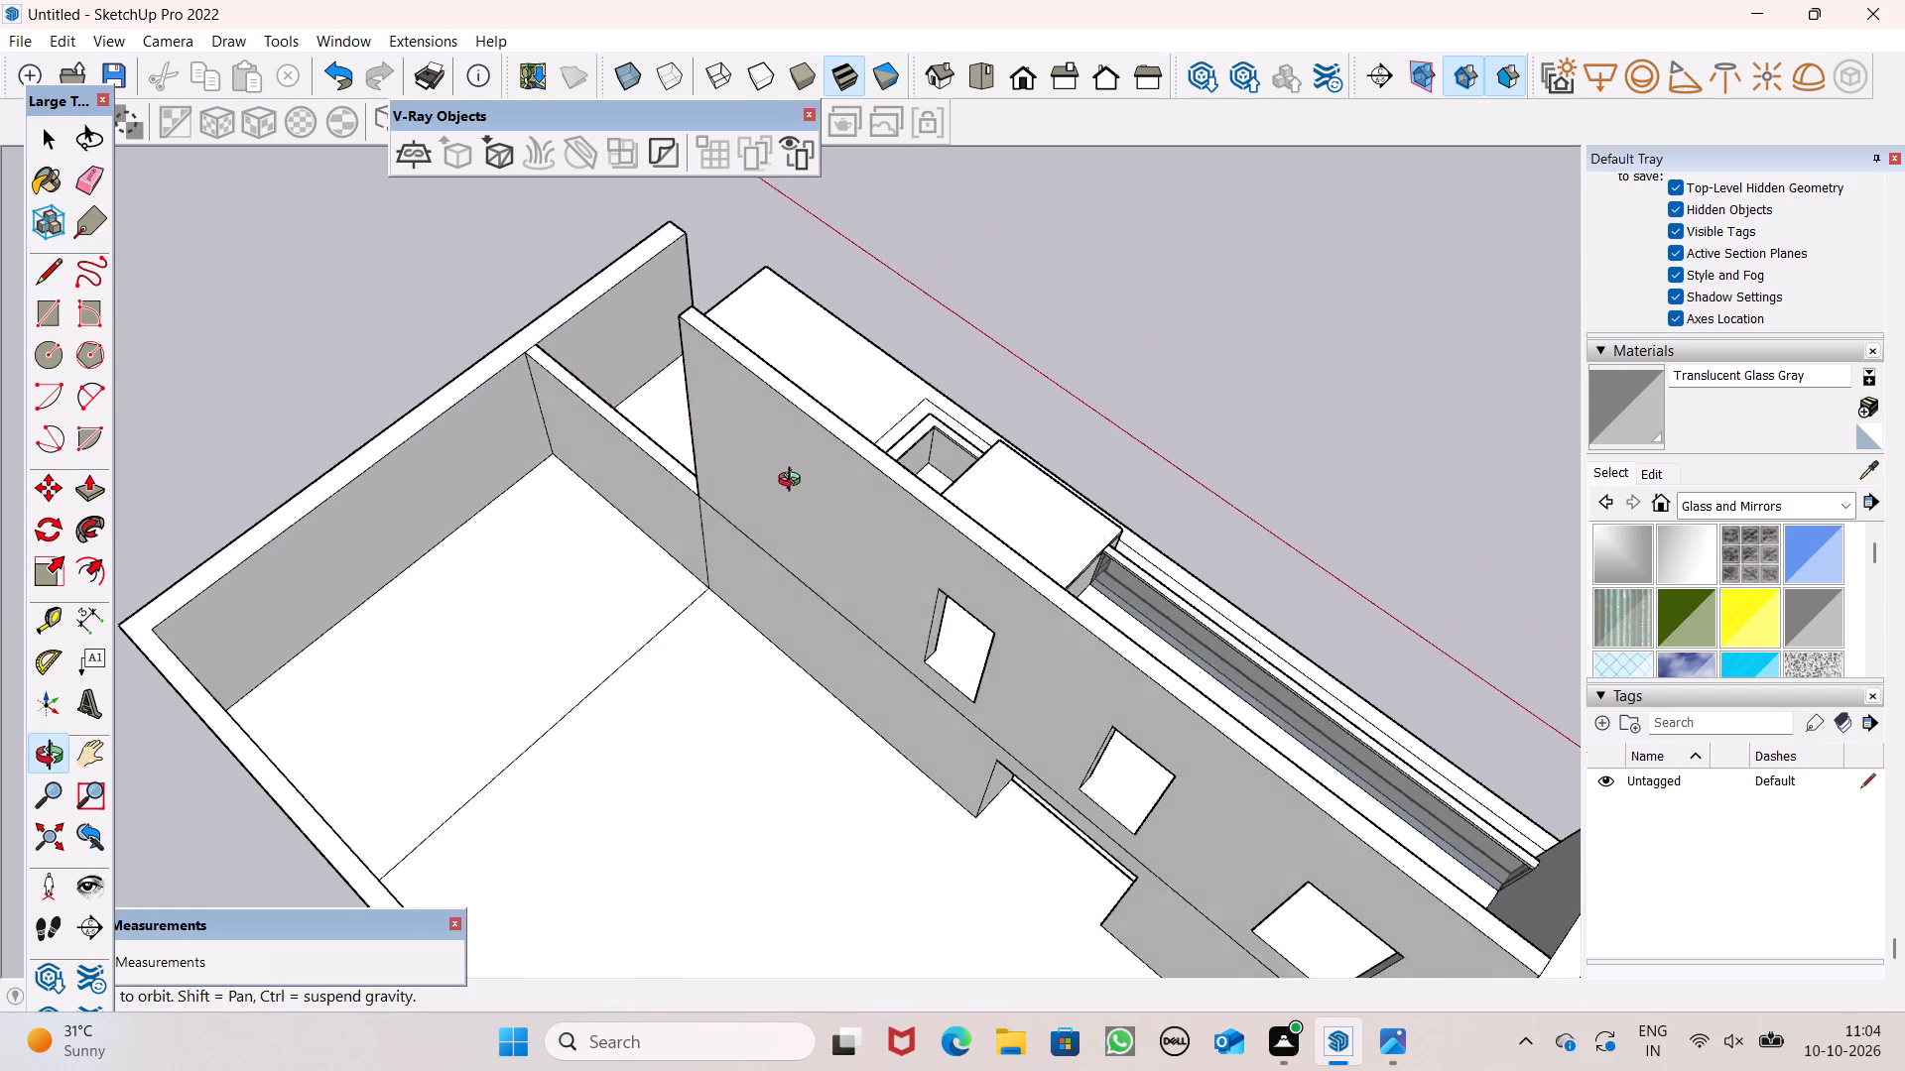
pyautogui.moveTo(794, 482); pyautogui.dragTo(961, 403, button='middle')
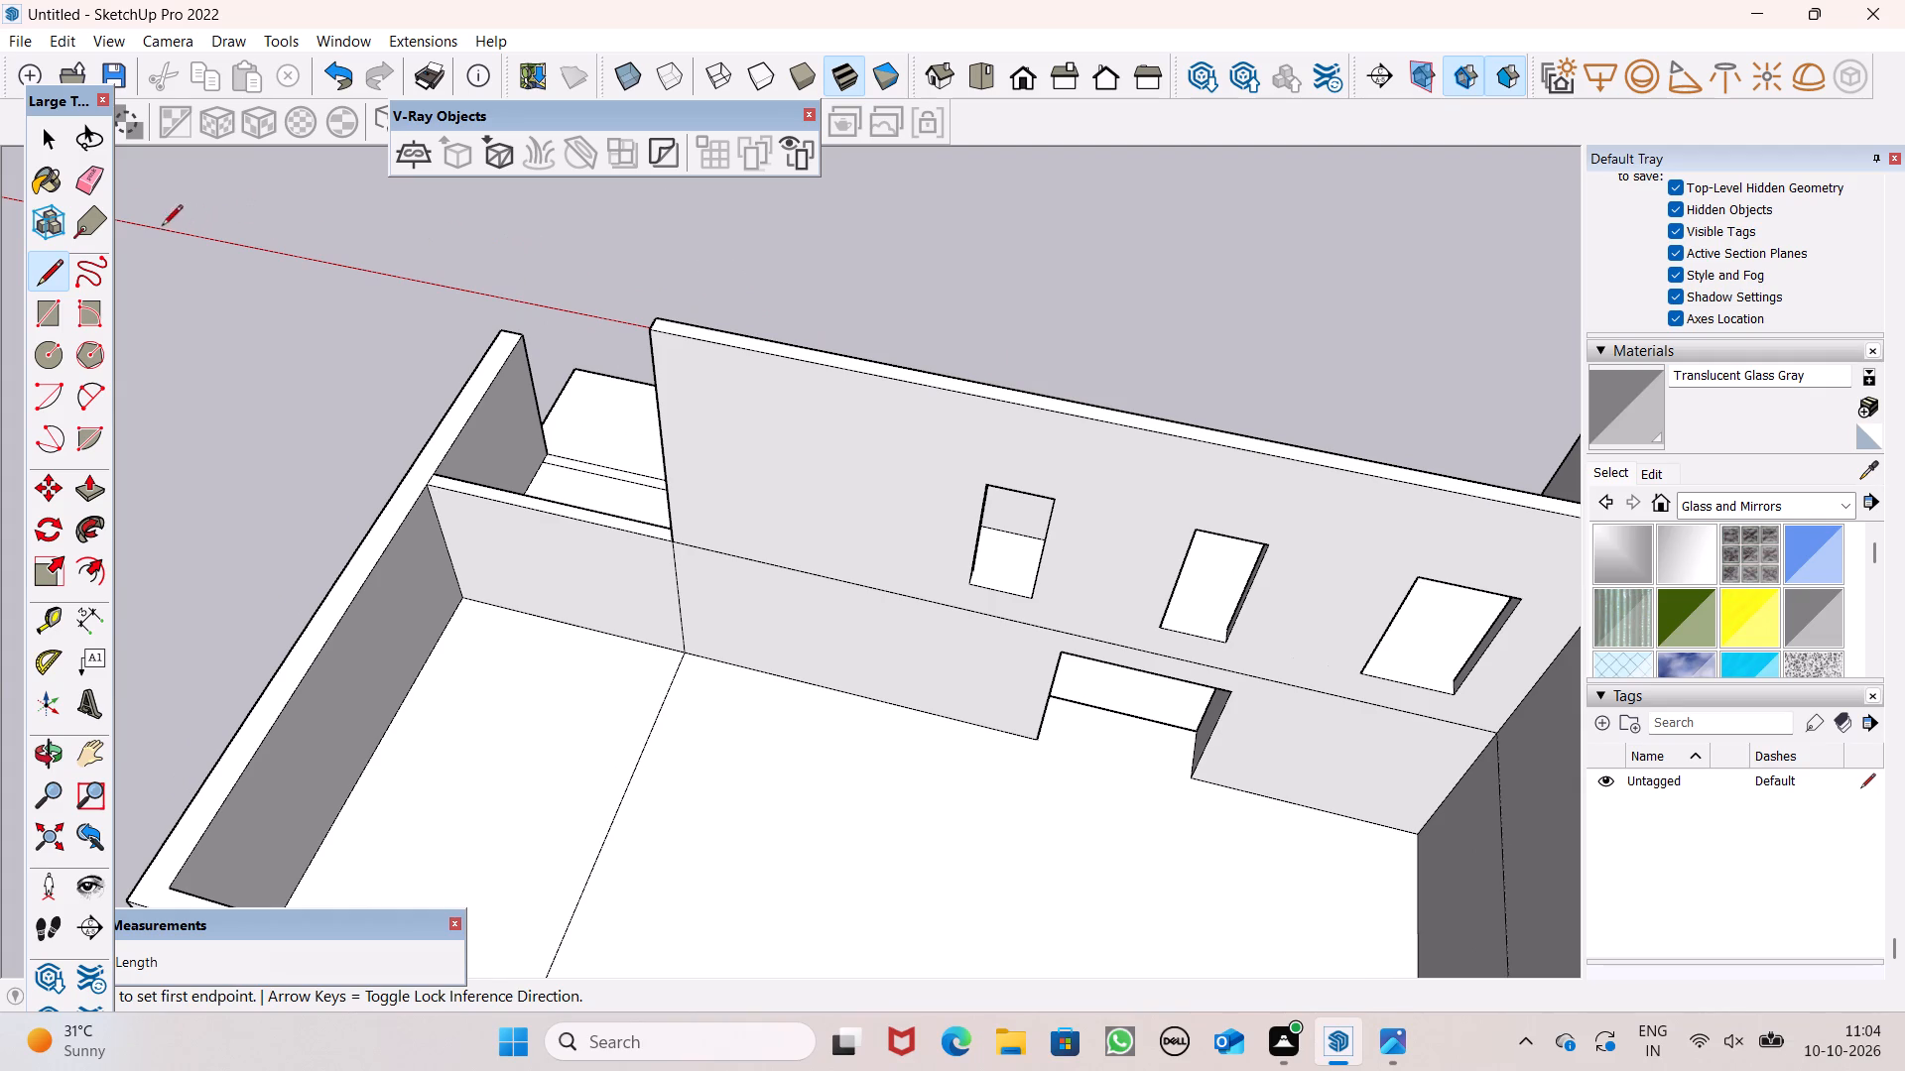
pyautogui.click(96, 179)
pyautogui.moveTo(491, 482); pyautogui.dragTo(489, 497)
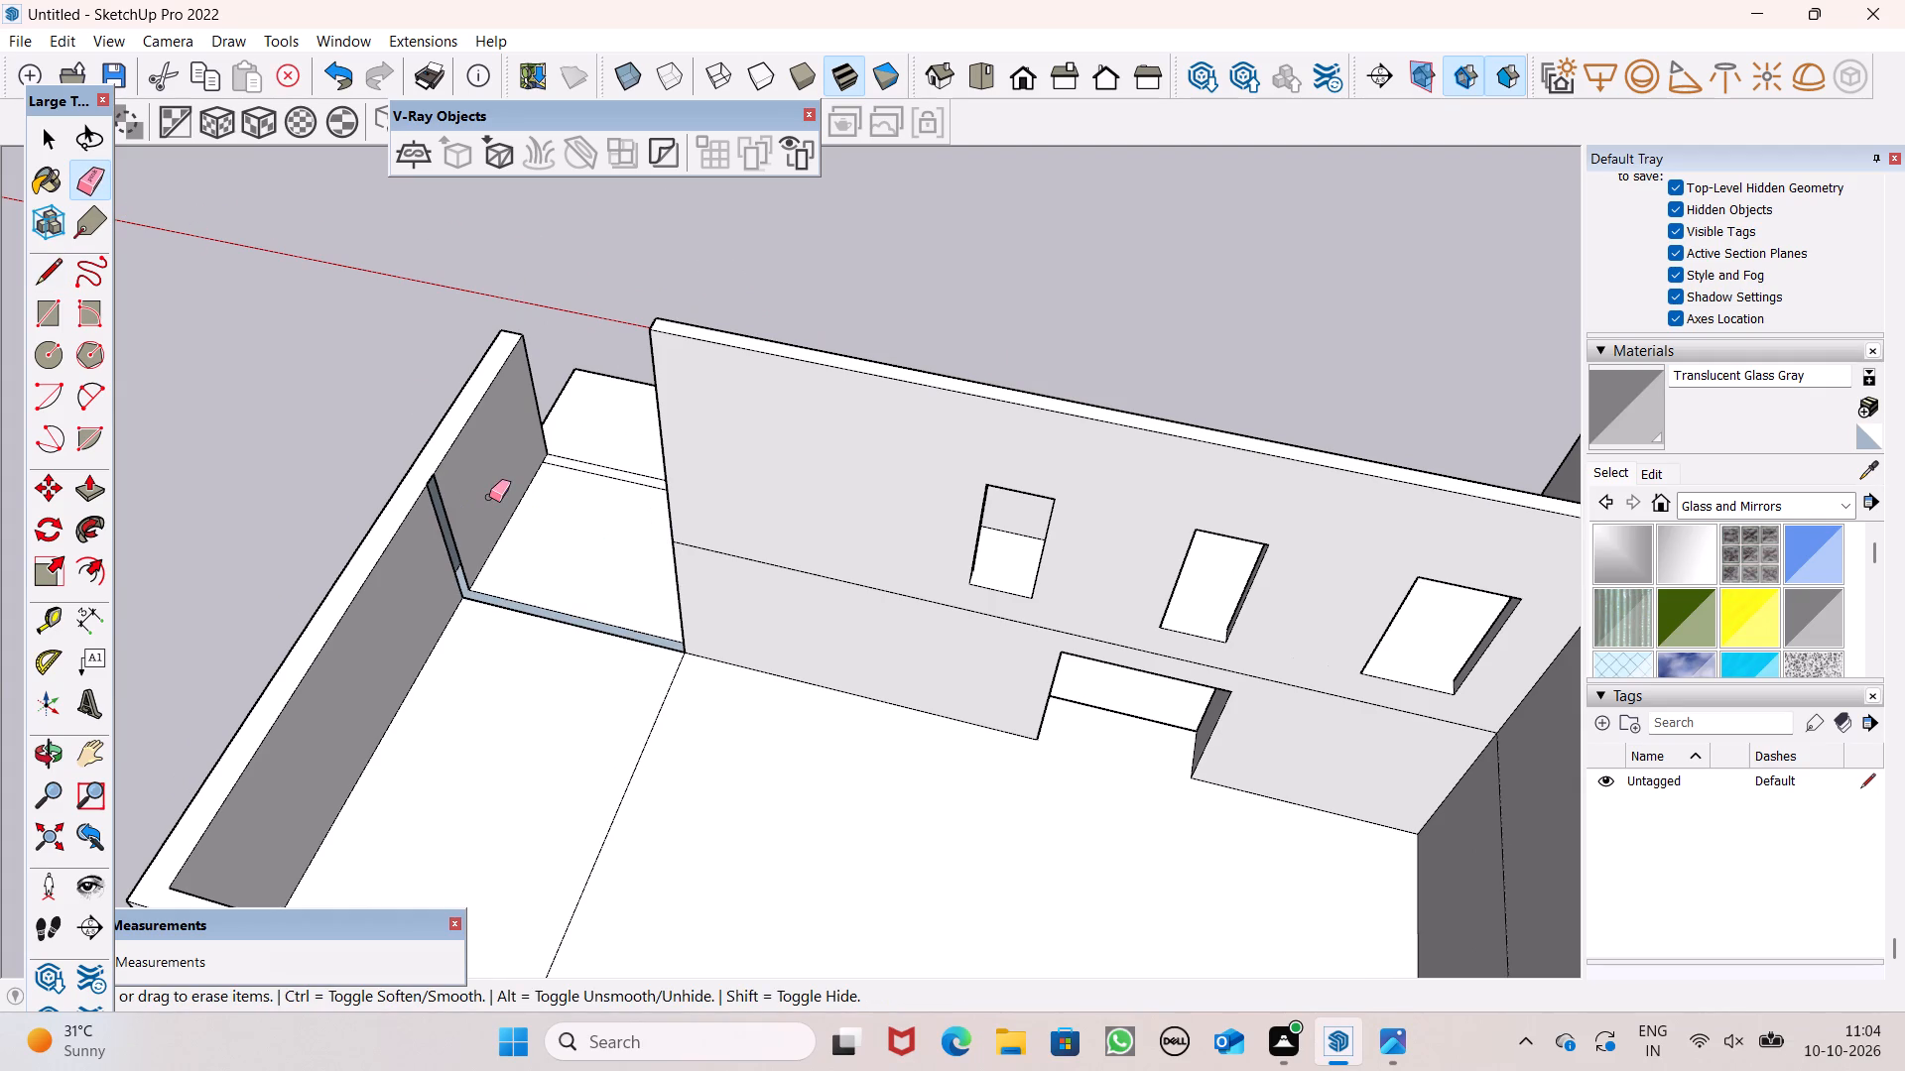
# Fill the vertical gap in the side wall with a rectangle of about 10' by 9 1/4".
pyautogui.scroll(2, 737, 683)
pyautogui.moveTo(737, 681); pyautogui.dragTo(497, 490, button='middle')
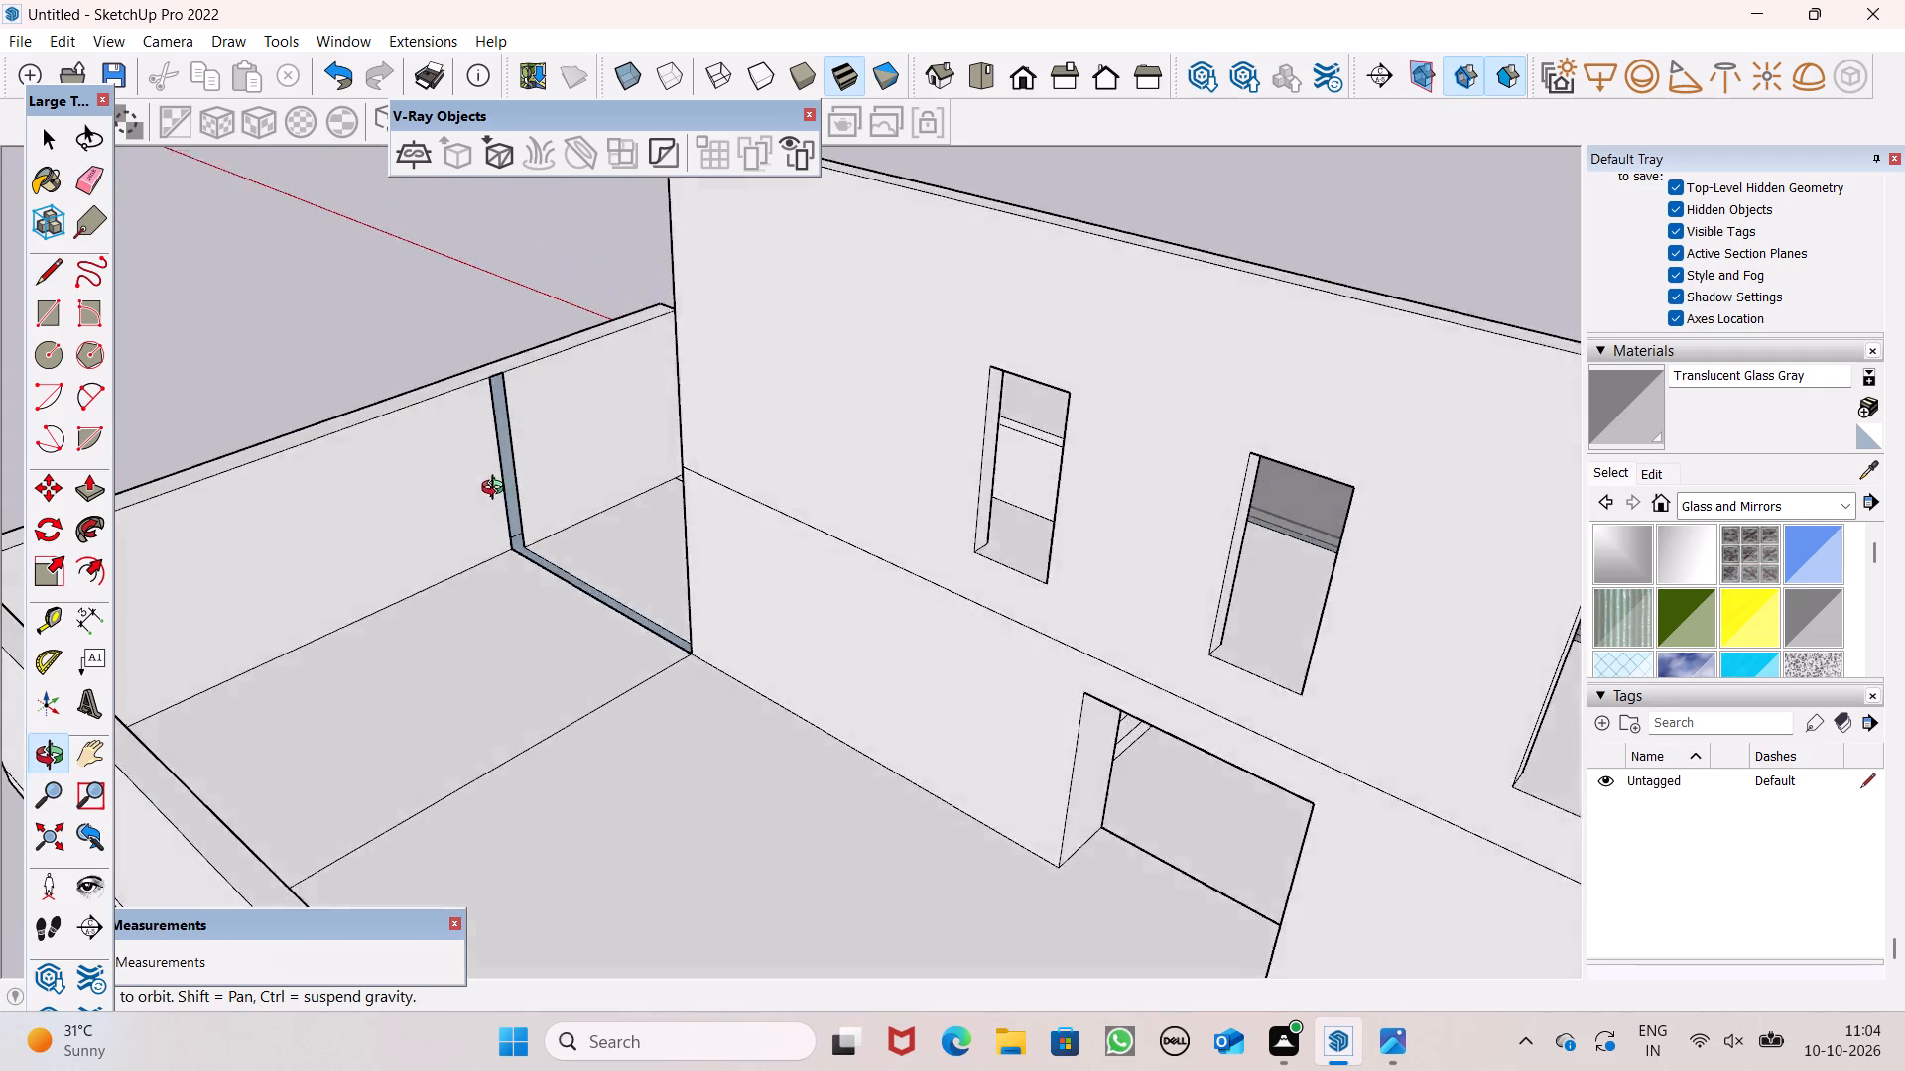
pyautogui.moveTo(497, 490); pyautogui.dragTo(545, 434, button='middle')
pyautogui.click(43, 297)
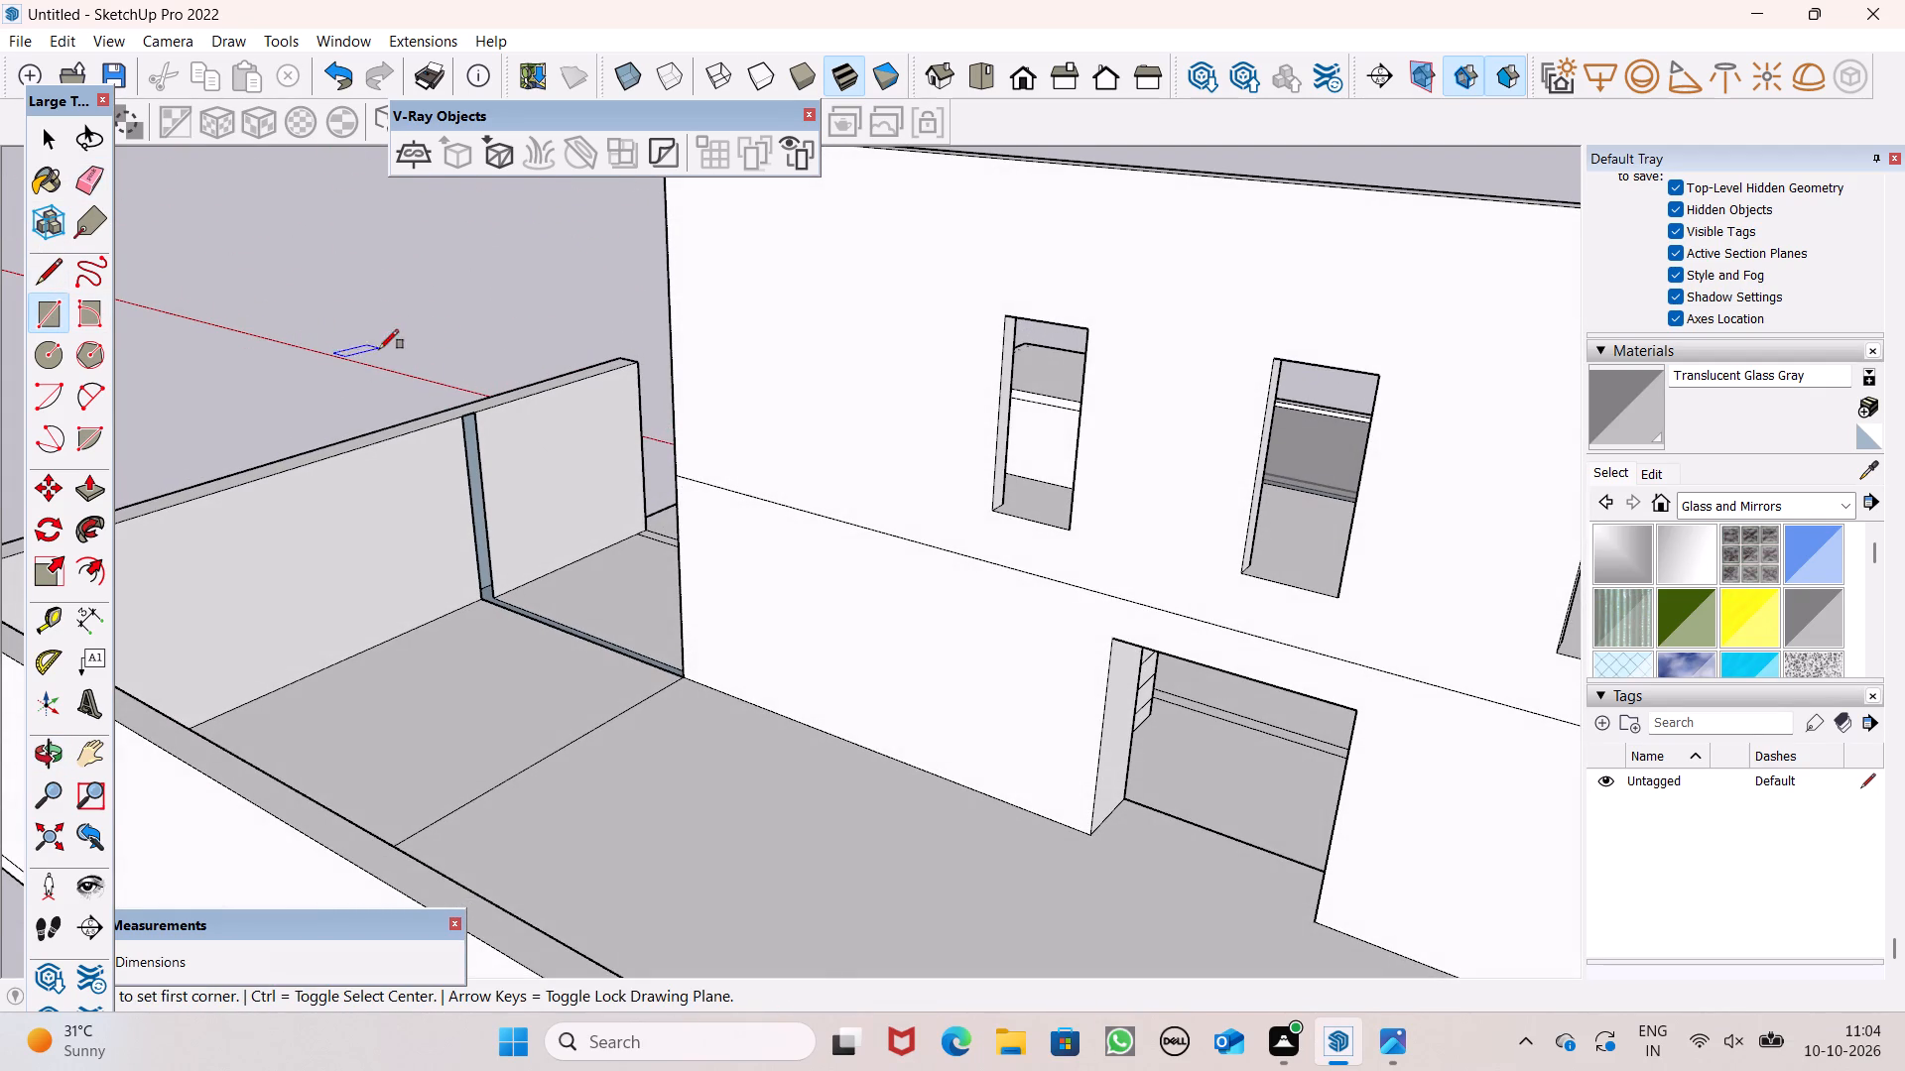
pyautogui.scroll(8, 448, 421)
pyautogui.click(410, 393)
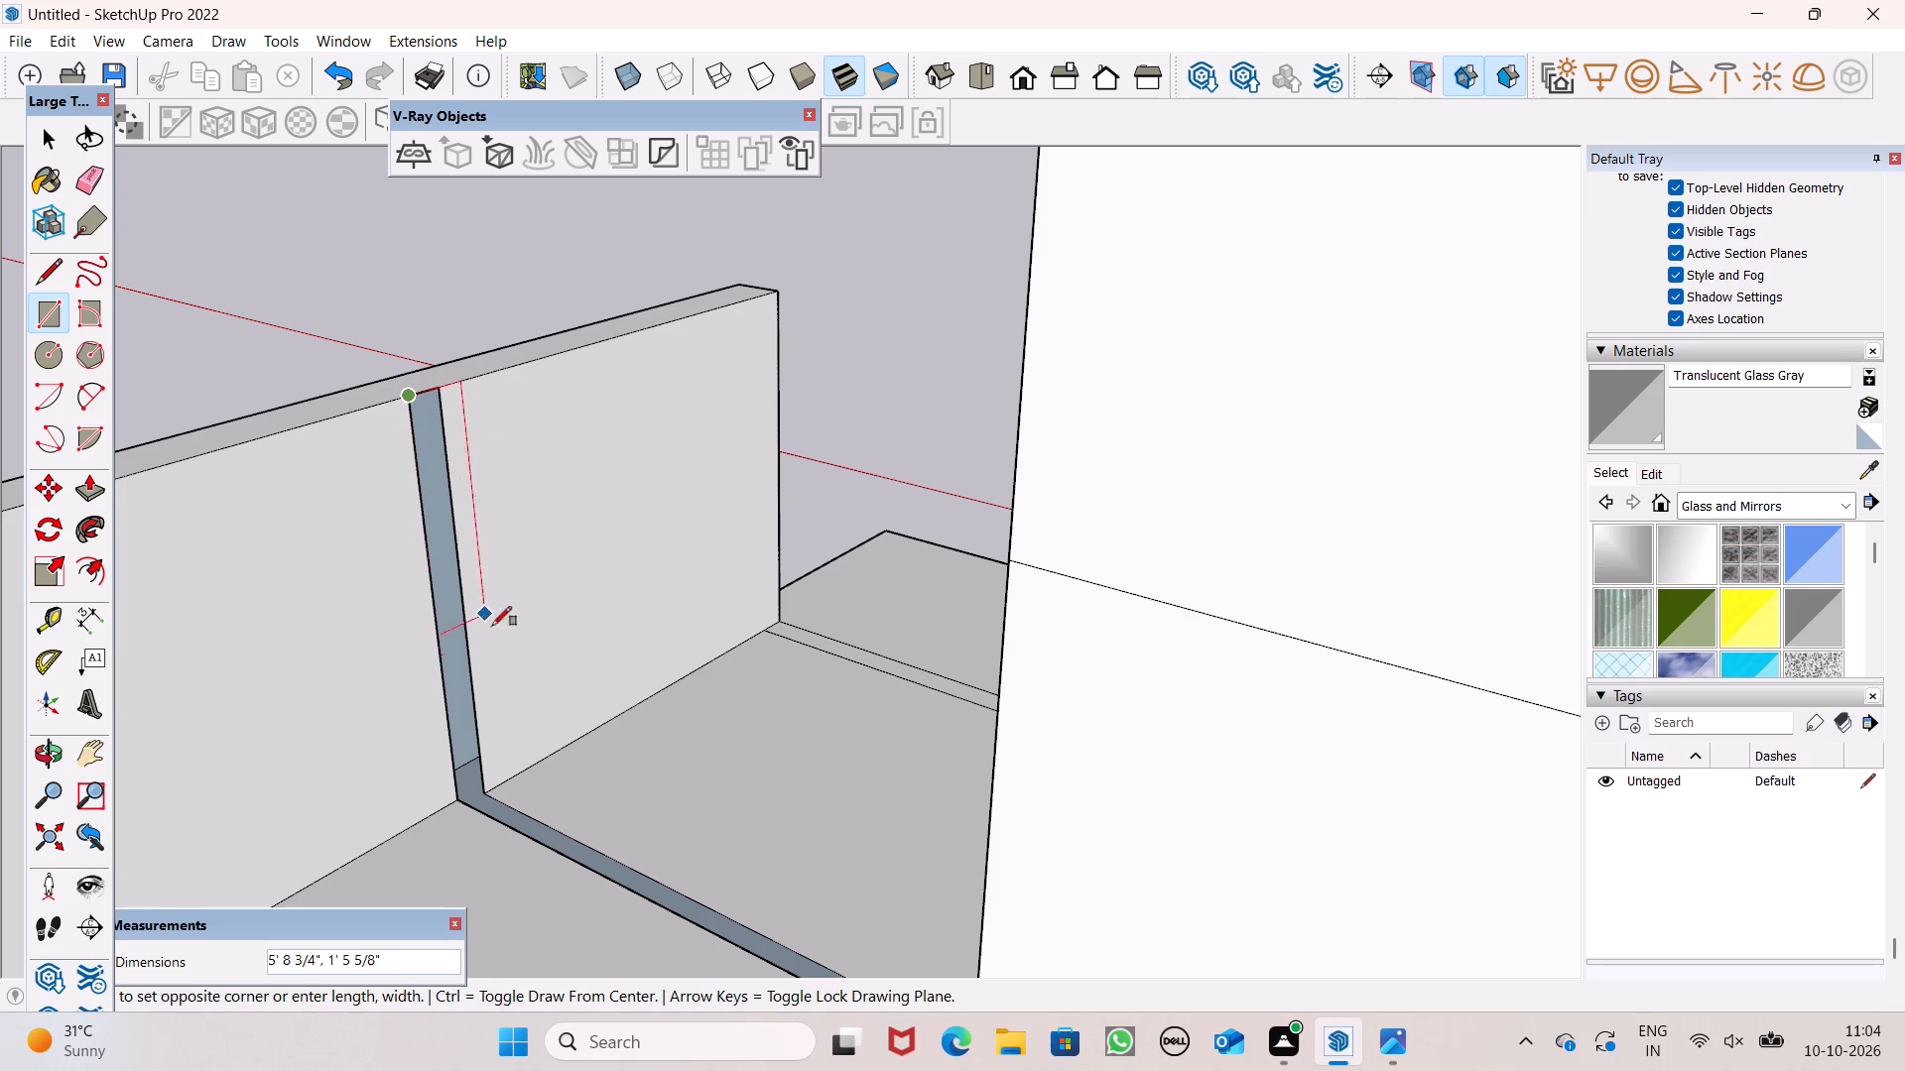
pyautogui.click(487, 780)
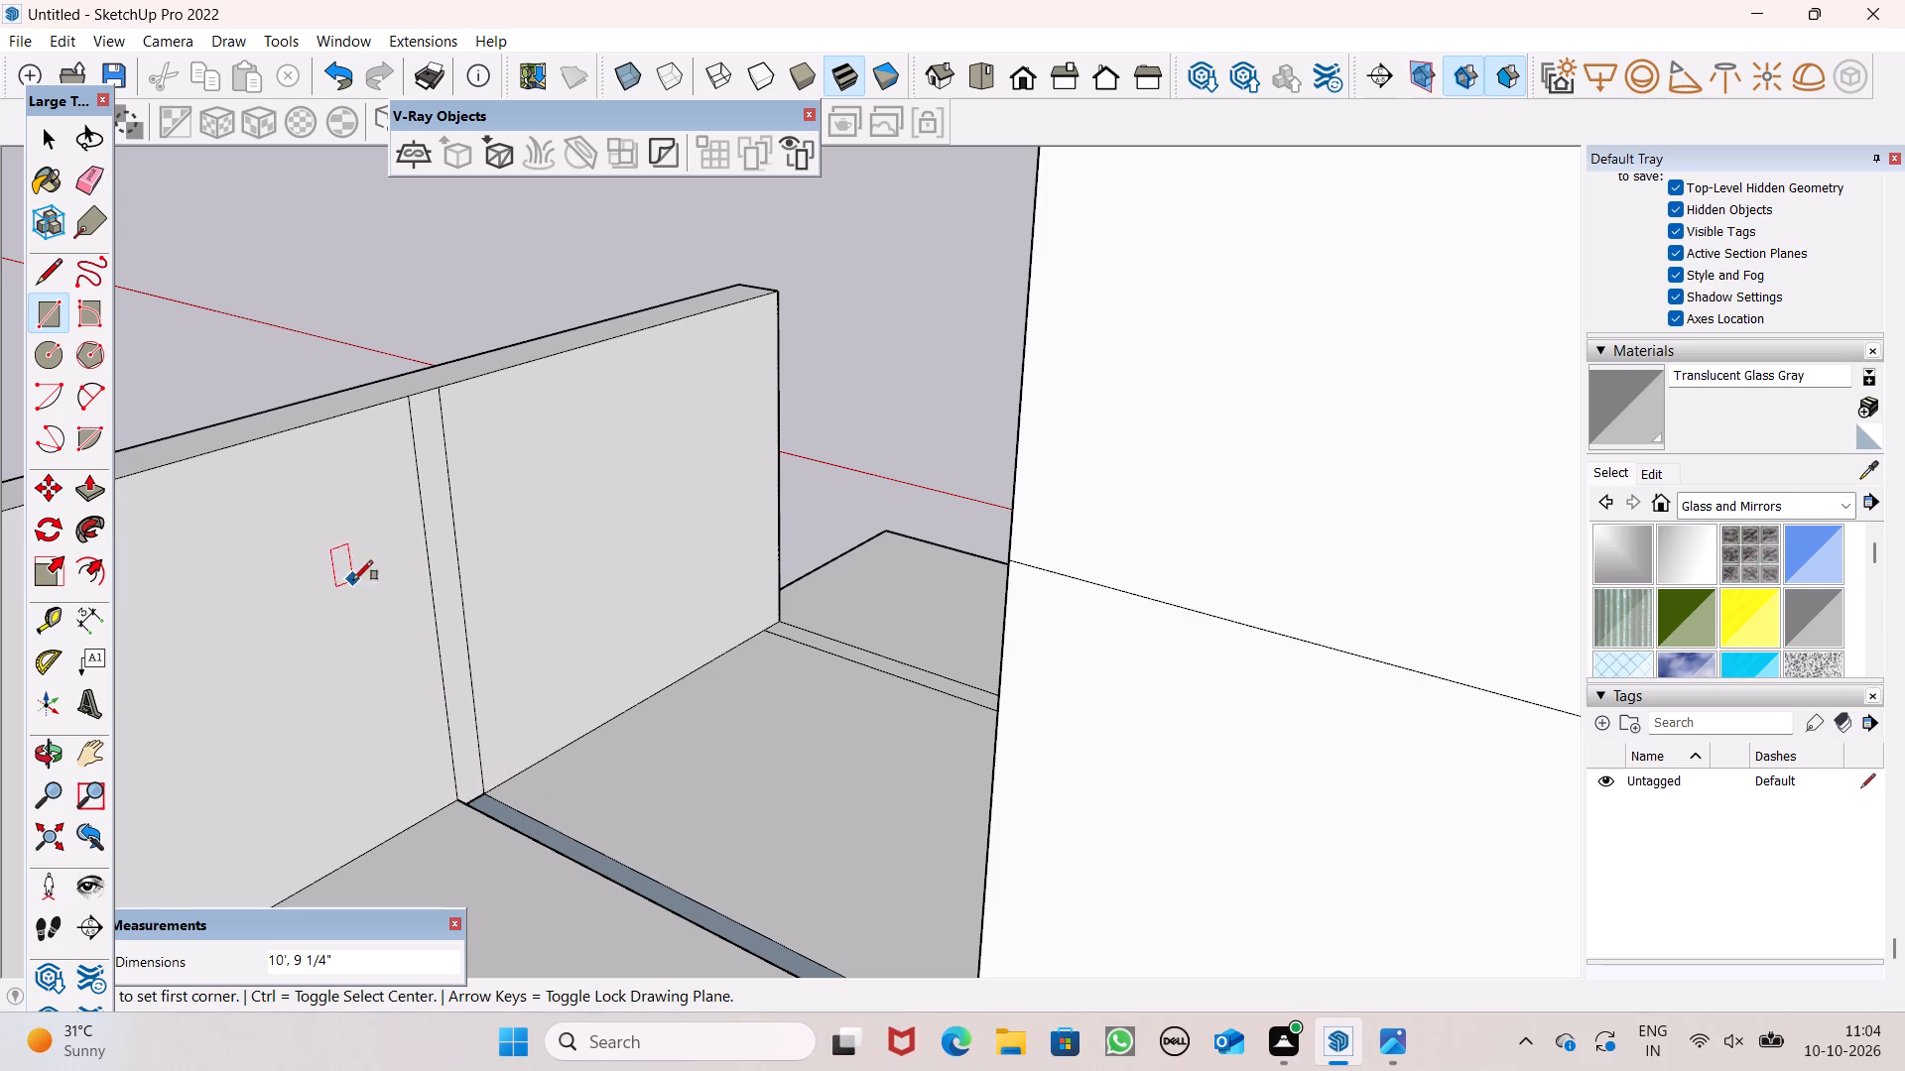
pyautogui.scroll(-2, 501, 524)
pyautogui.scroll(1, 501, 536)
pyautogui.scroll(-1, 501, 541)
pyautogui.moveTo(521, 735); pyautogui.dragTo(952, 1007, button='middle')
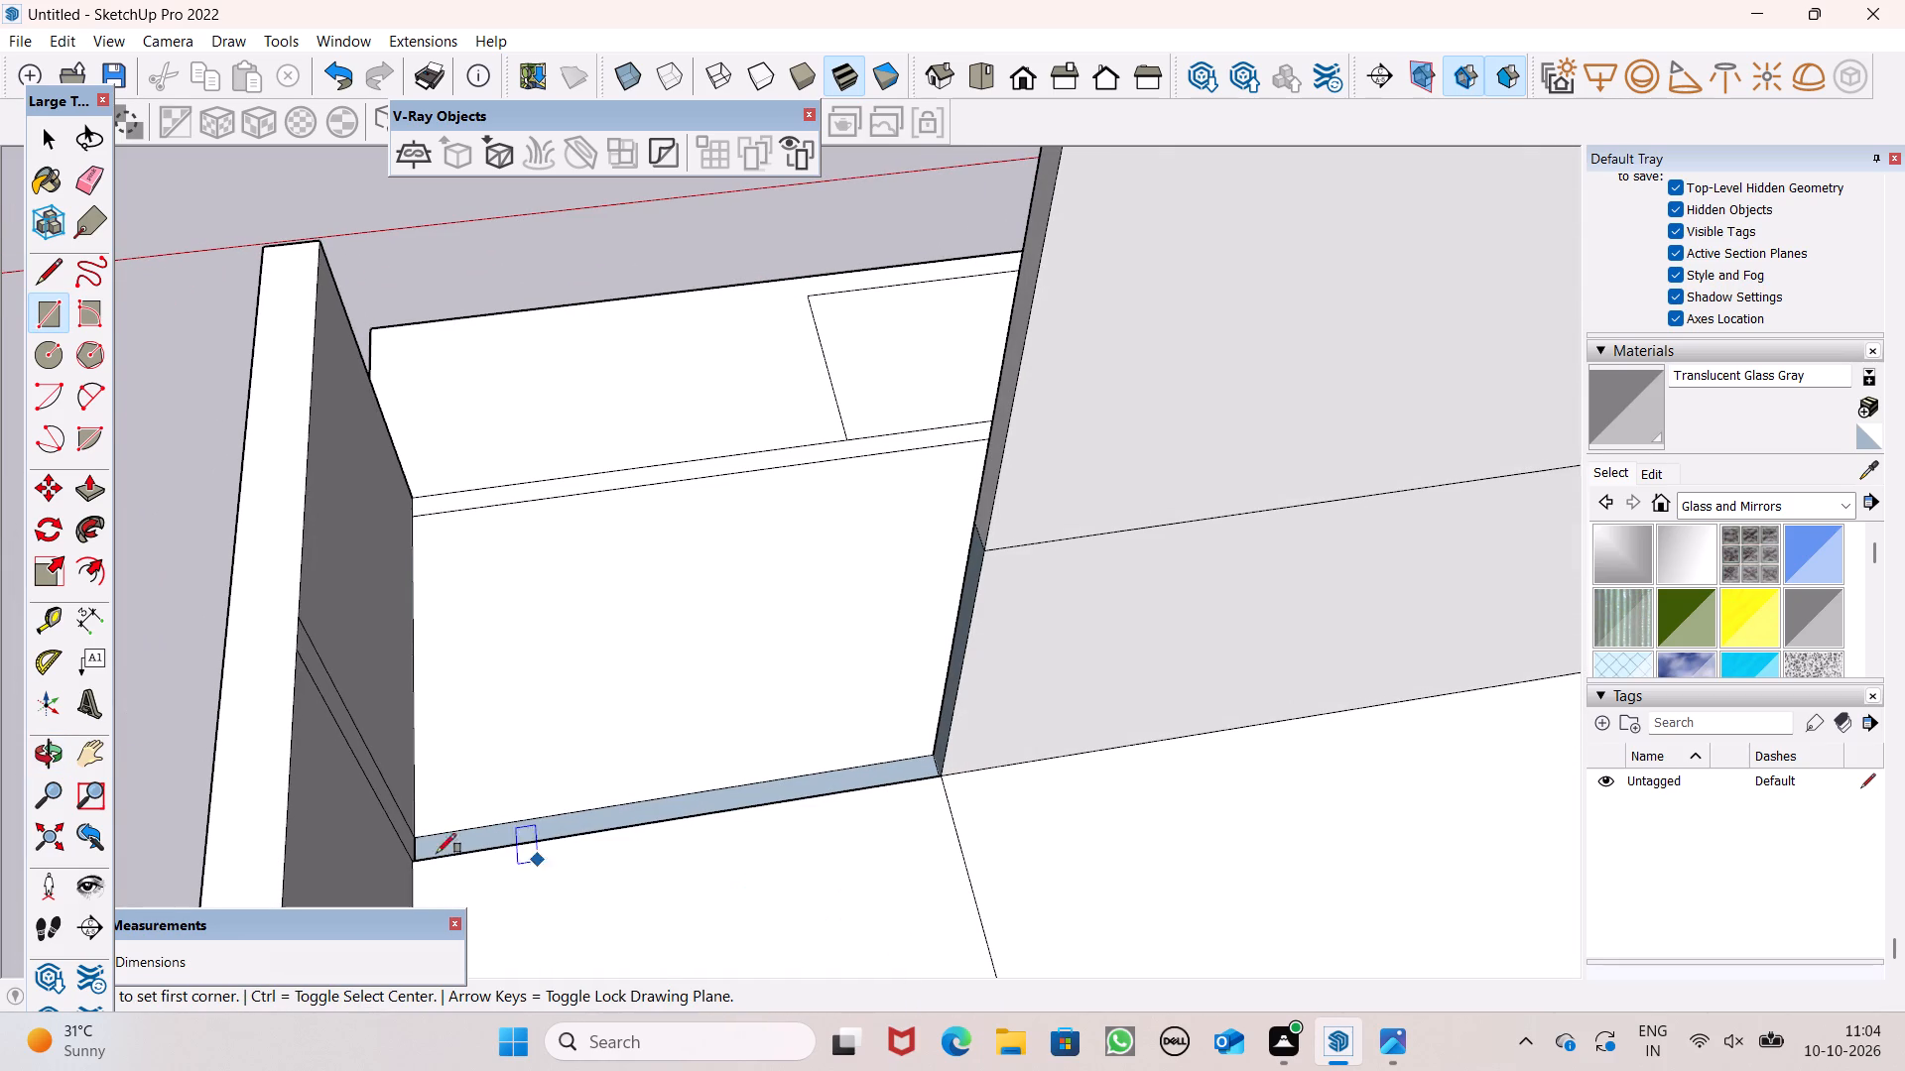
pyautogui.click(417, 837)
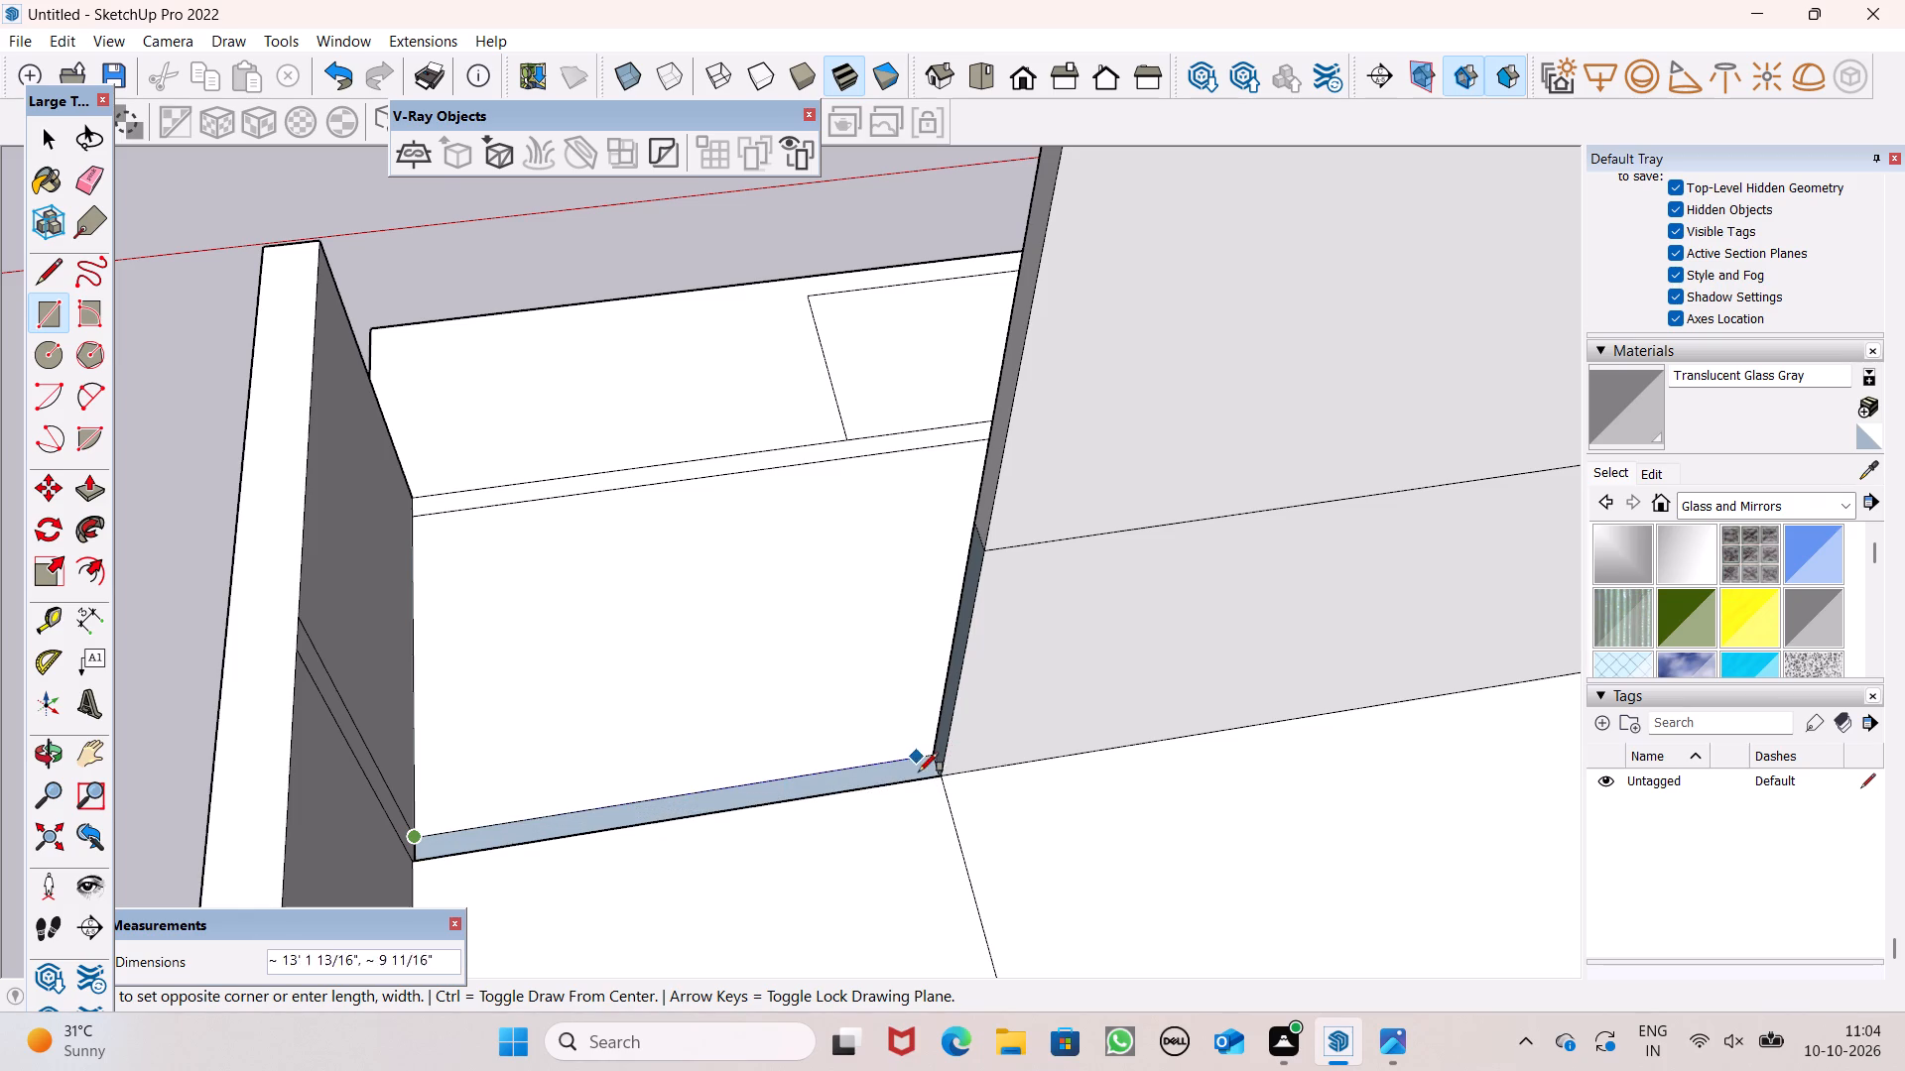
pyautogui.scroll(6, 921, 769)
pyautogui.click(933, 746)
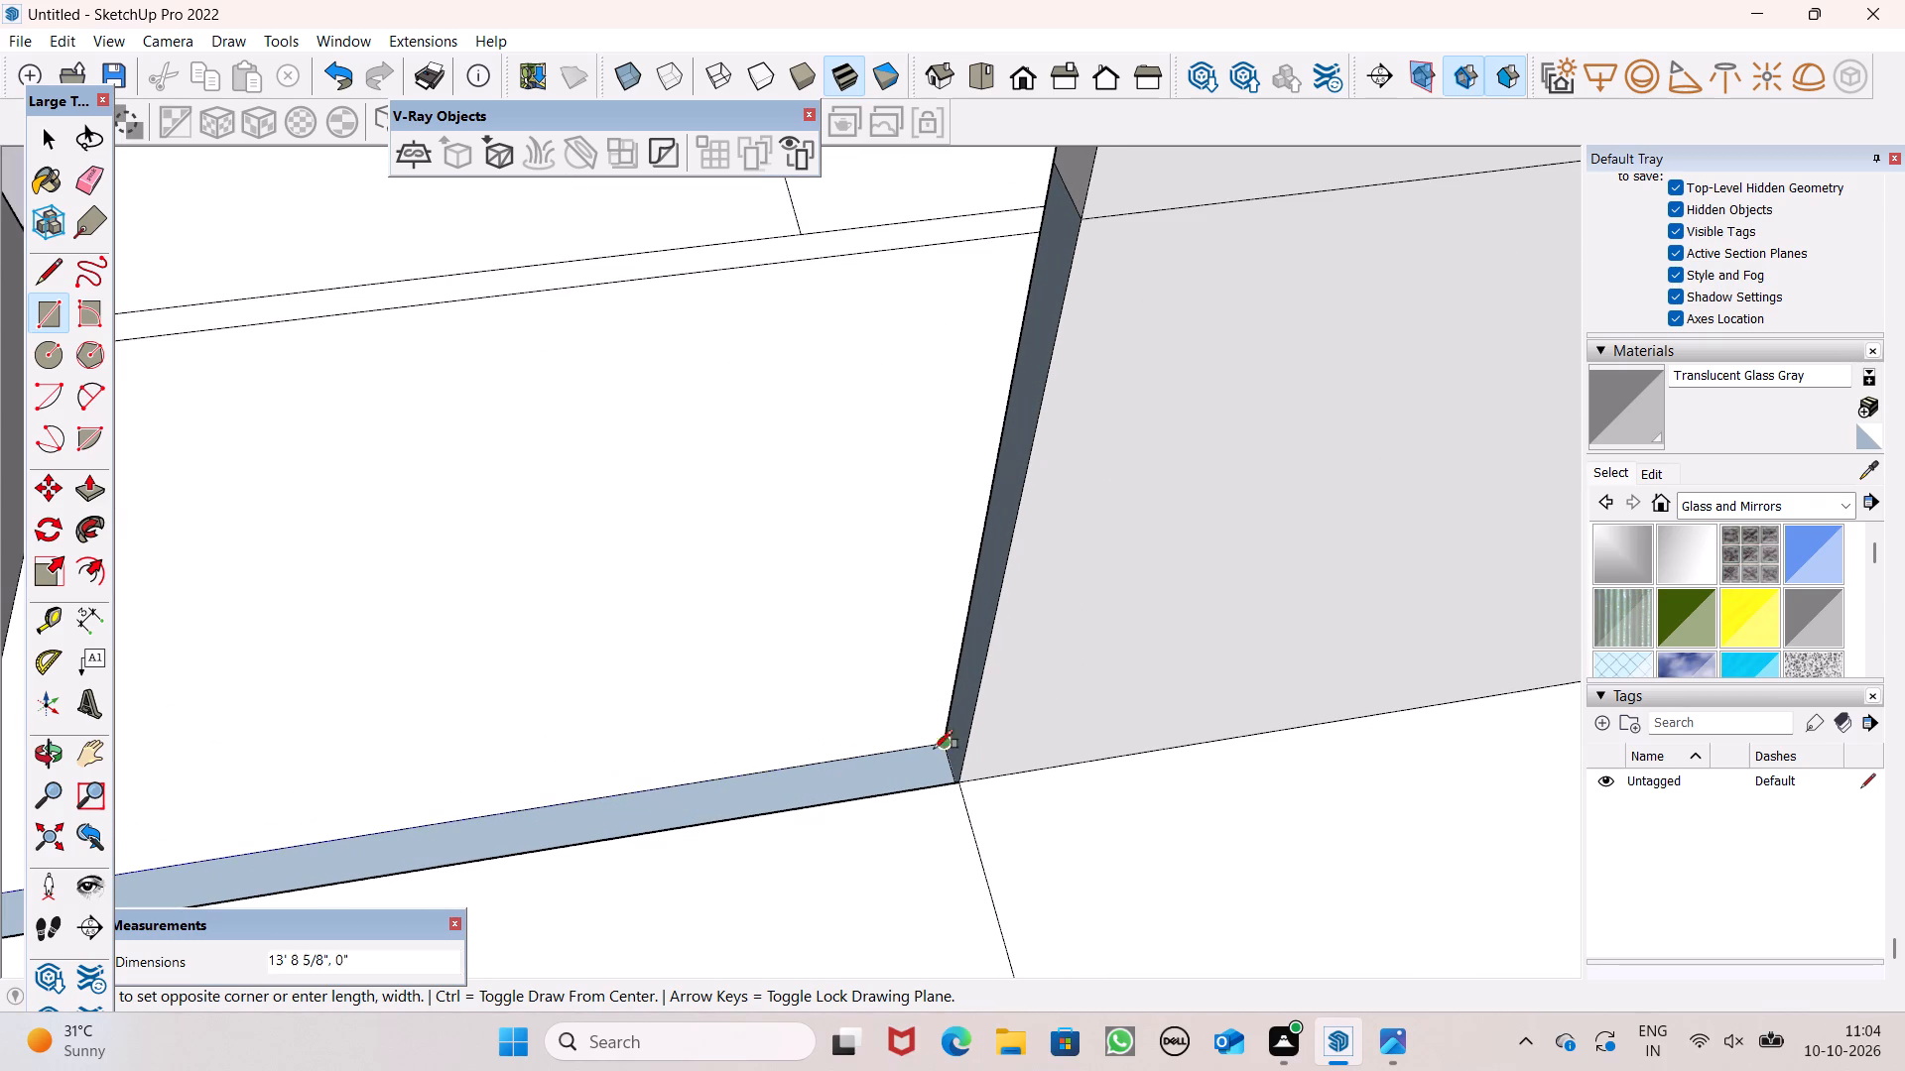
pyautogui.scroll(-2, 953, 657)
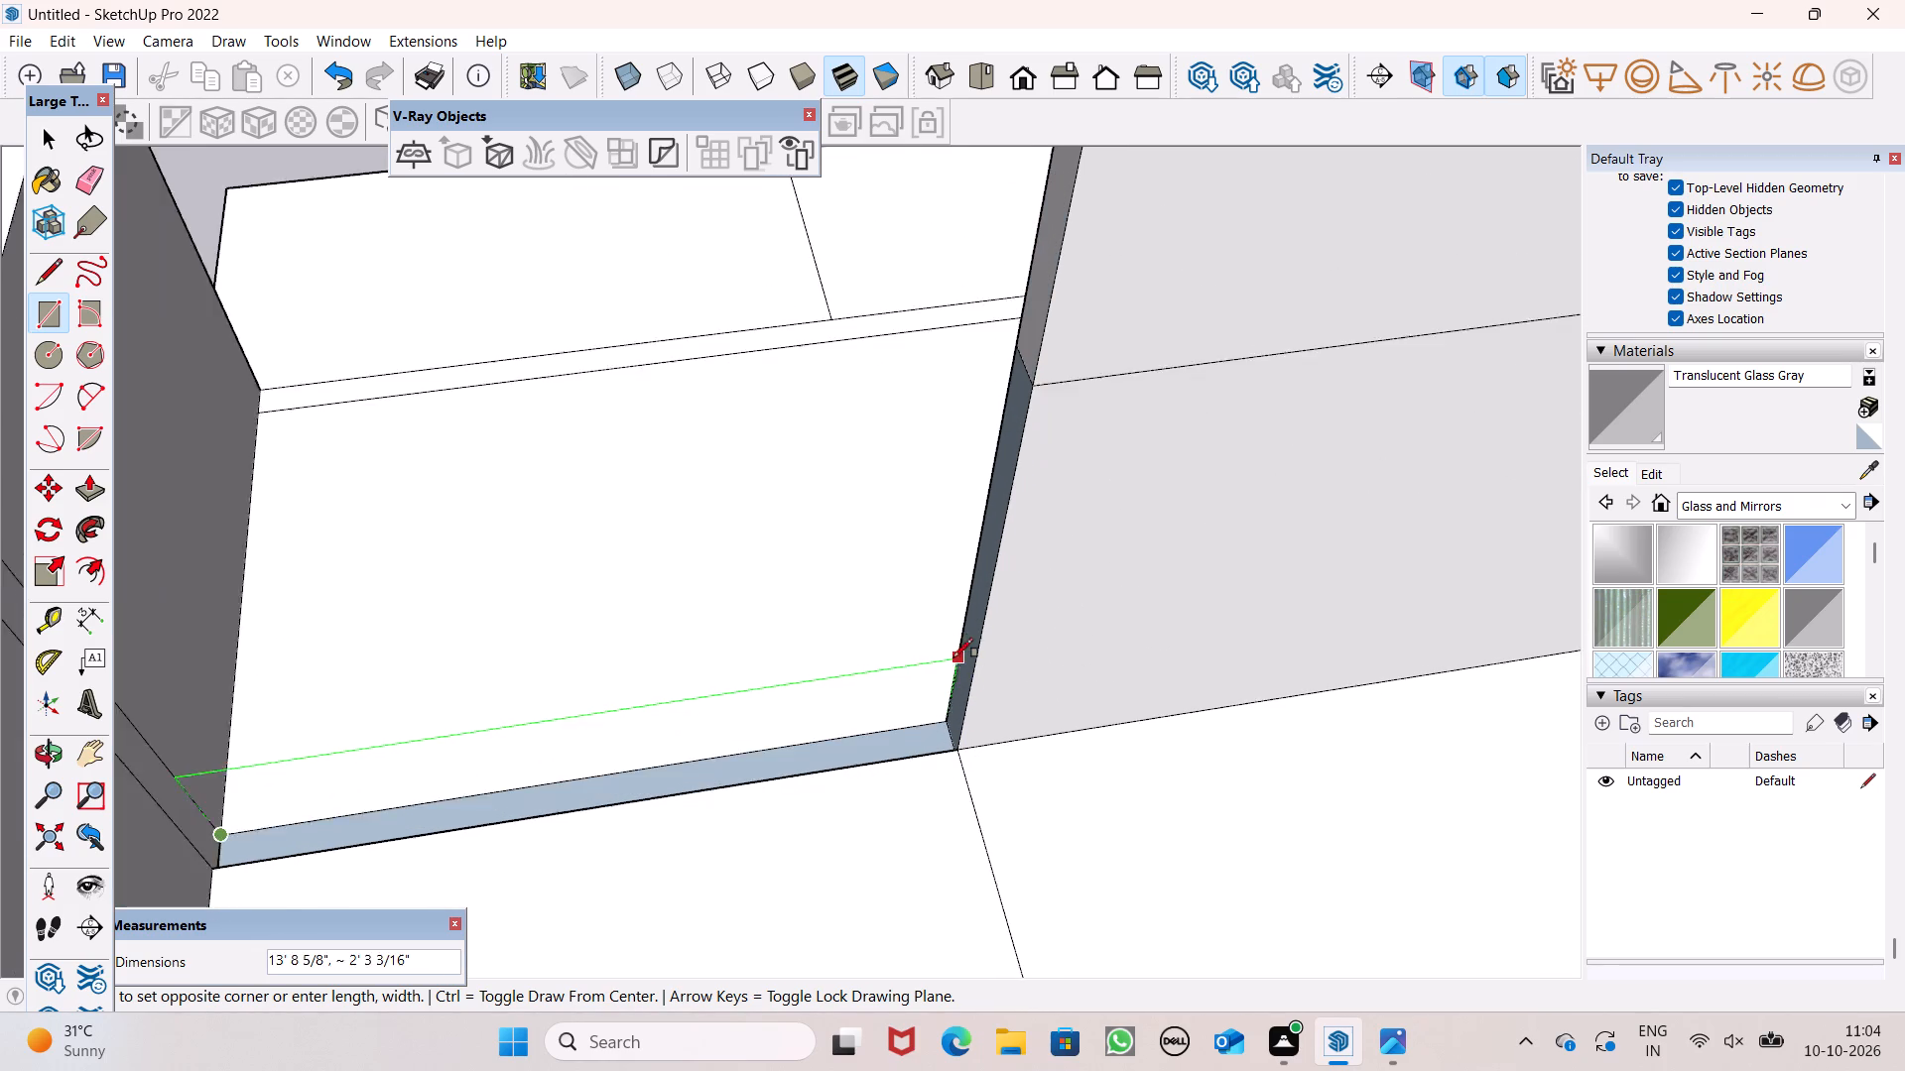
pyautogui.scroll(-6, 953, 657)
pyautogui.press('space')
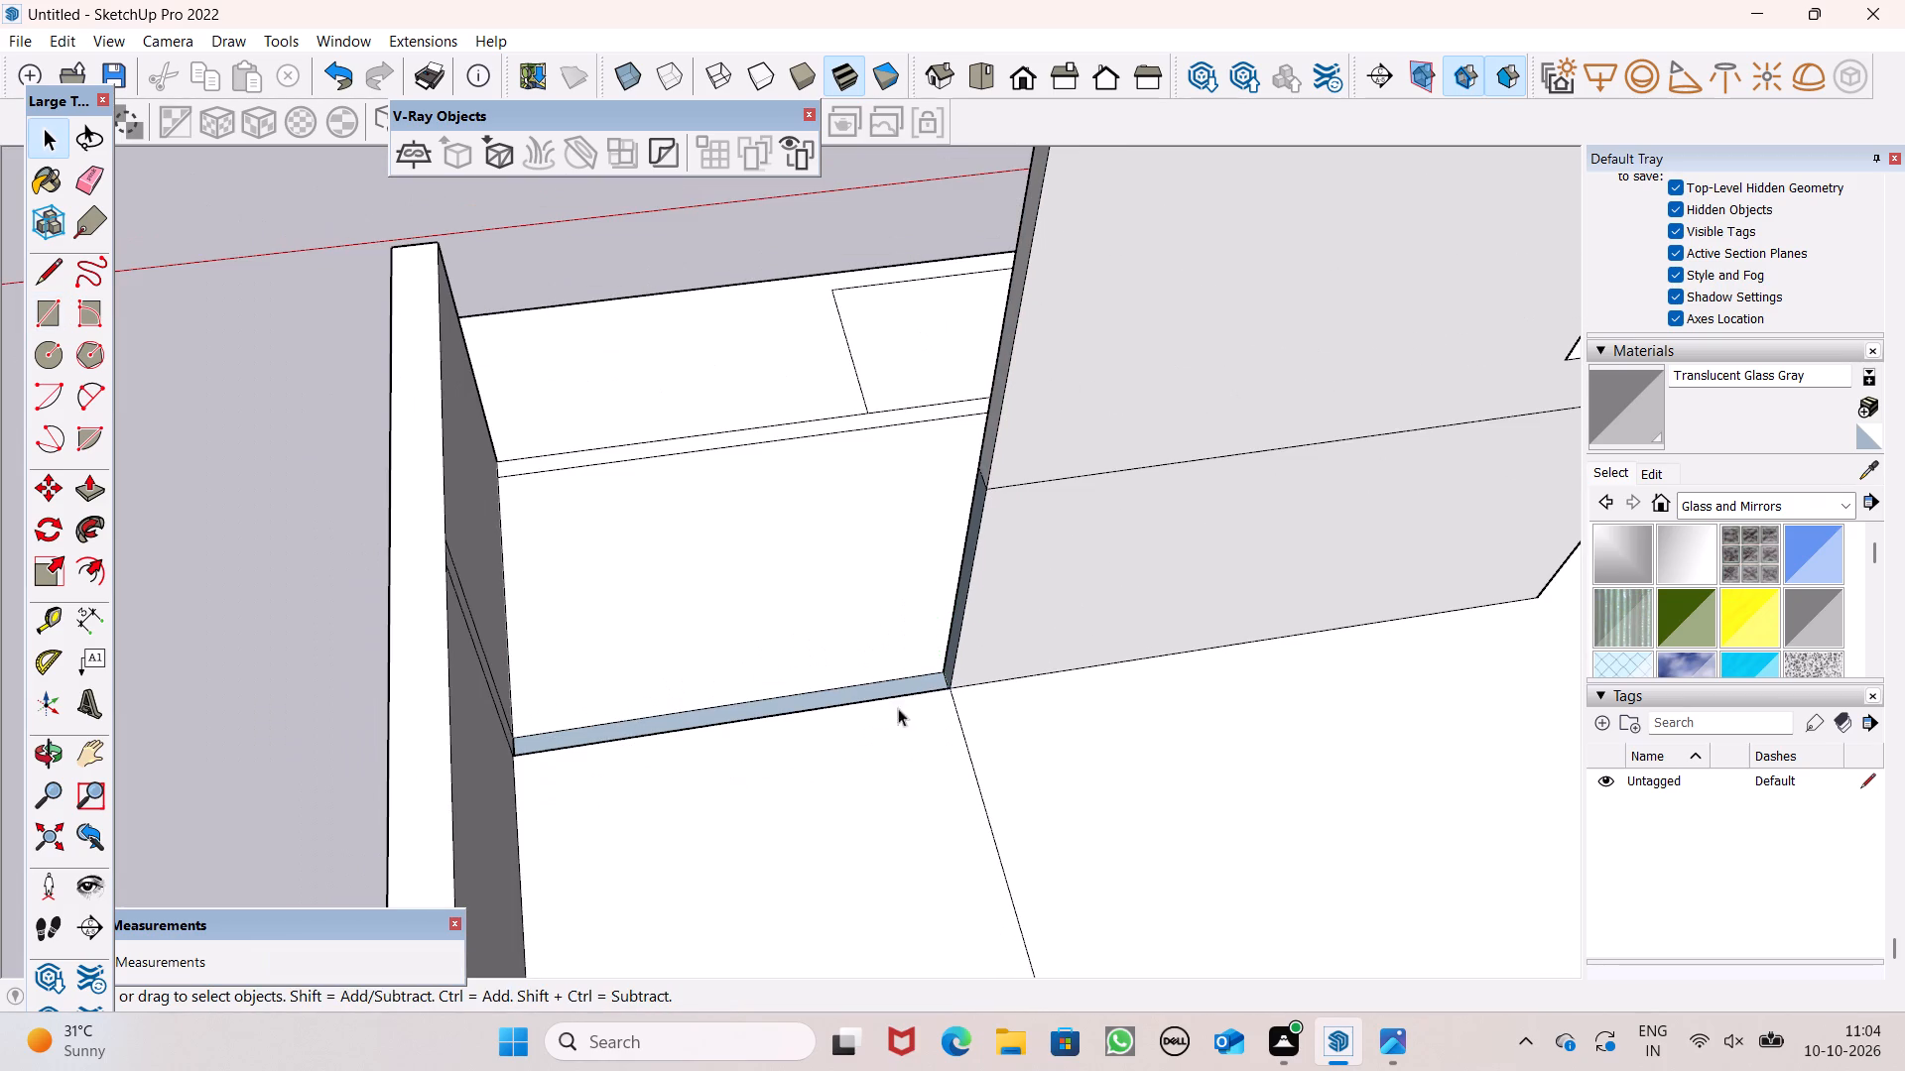
# Examine the floor gap and the open wall end left by the removed cross wall from behind and from the front yard.
pyautogui.click(53, 285)
pyautogui.click(53, 320)
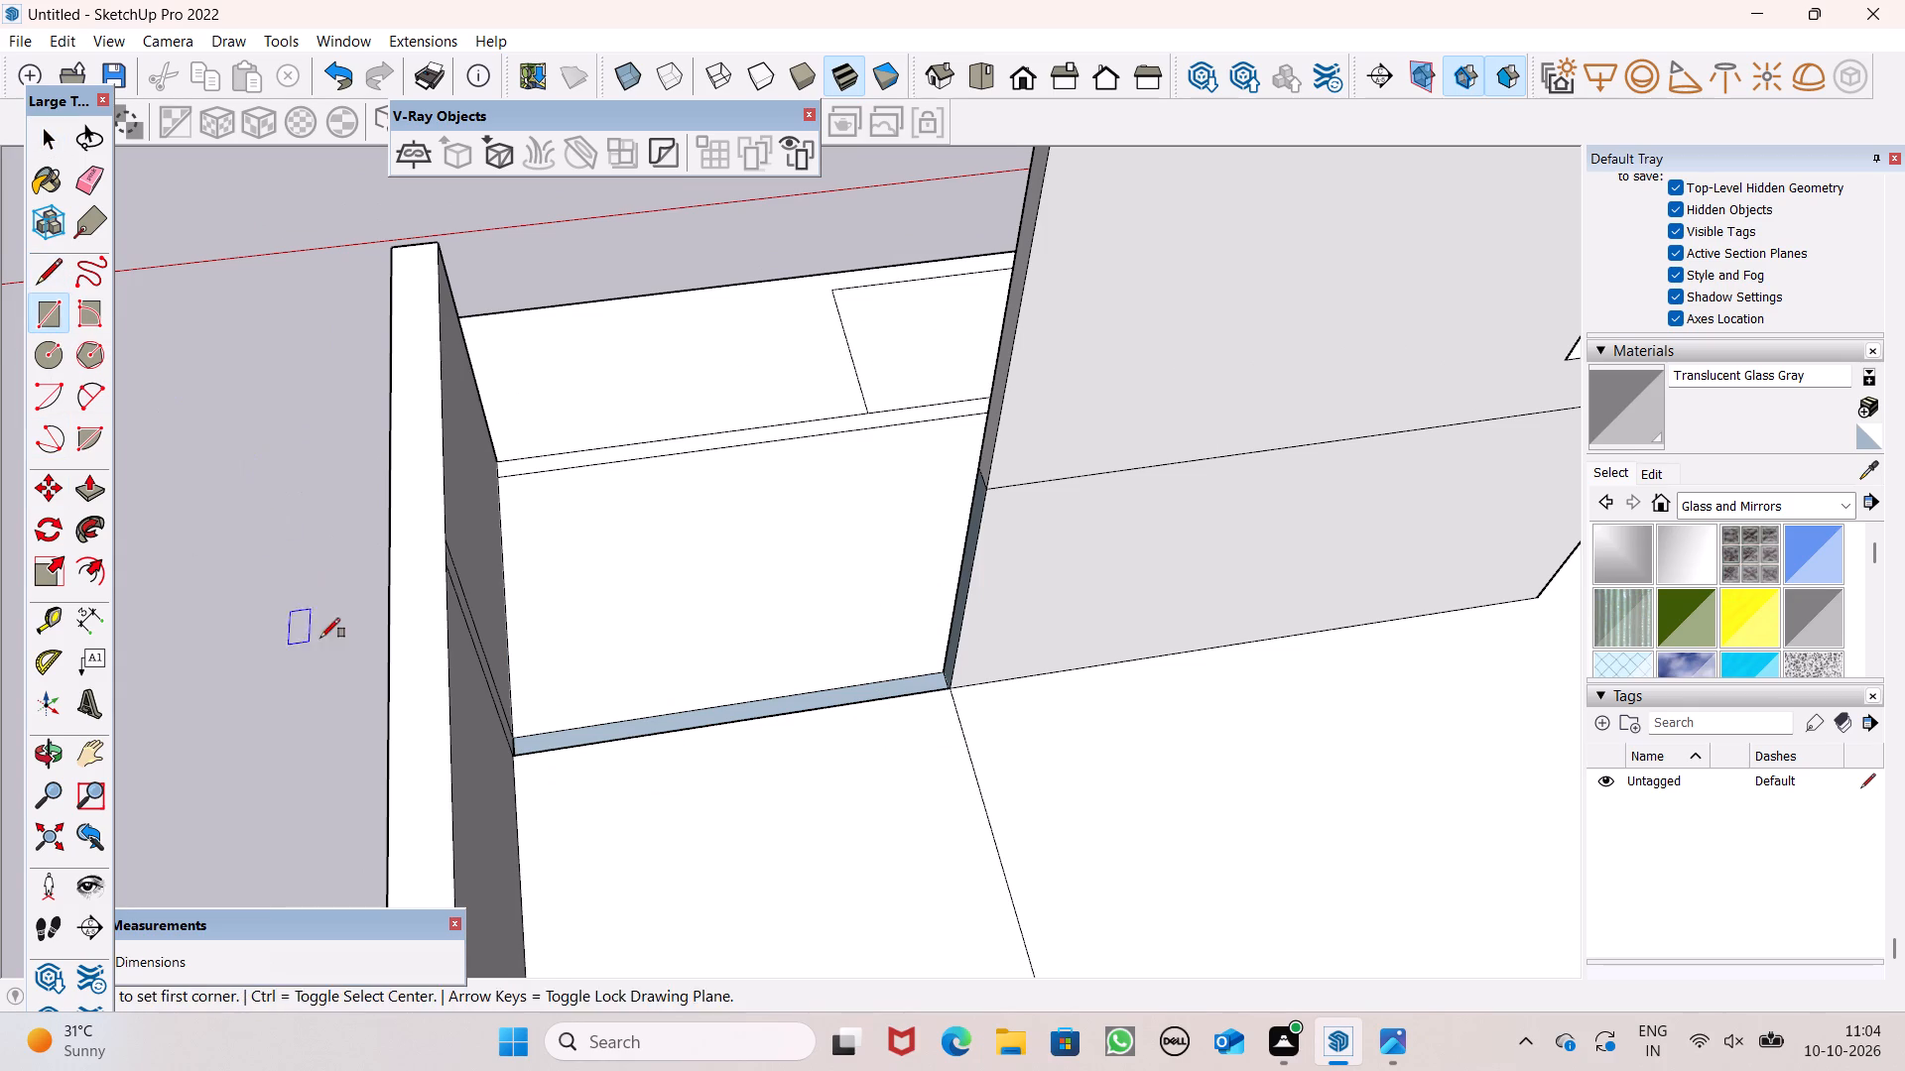
pyautogui.moveTo(317, 641); pyautogui.dragTo(130, 695, button='middle')
pyautogui.scroll(6, 762, 924)
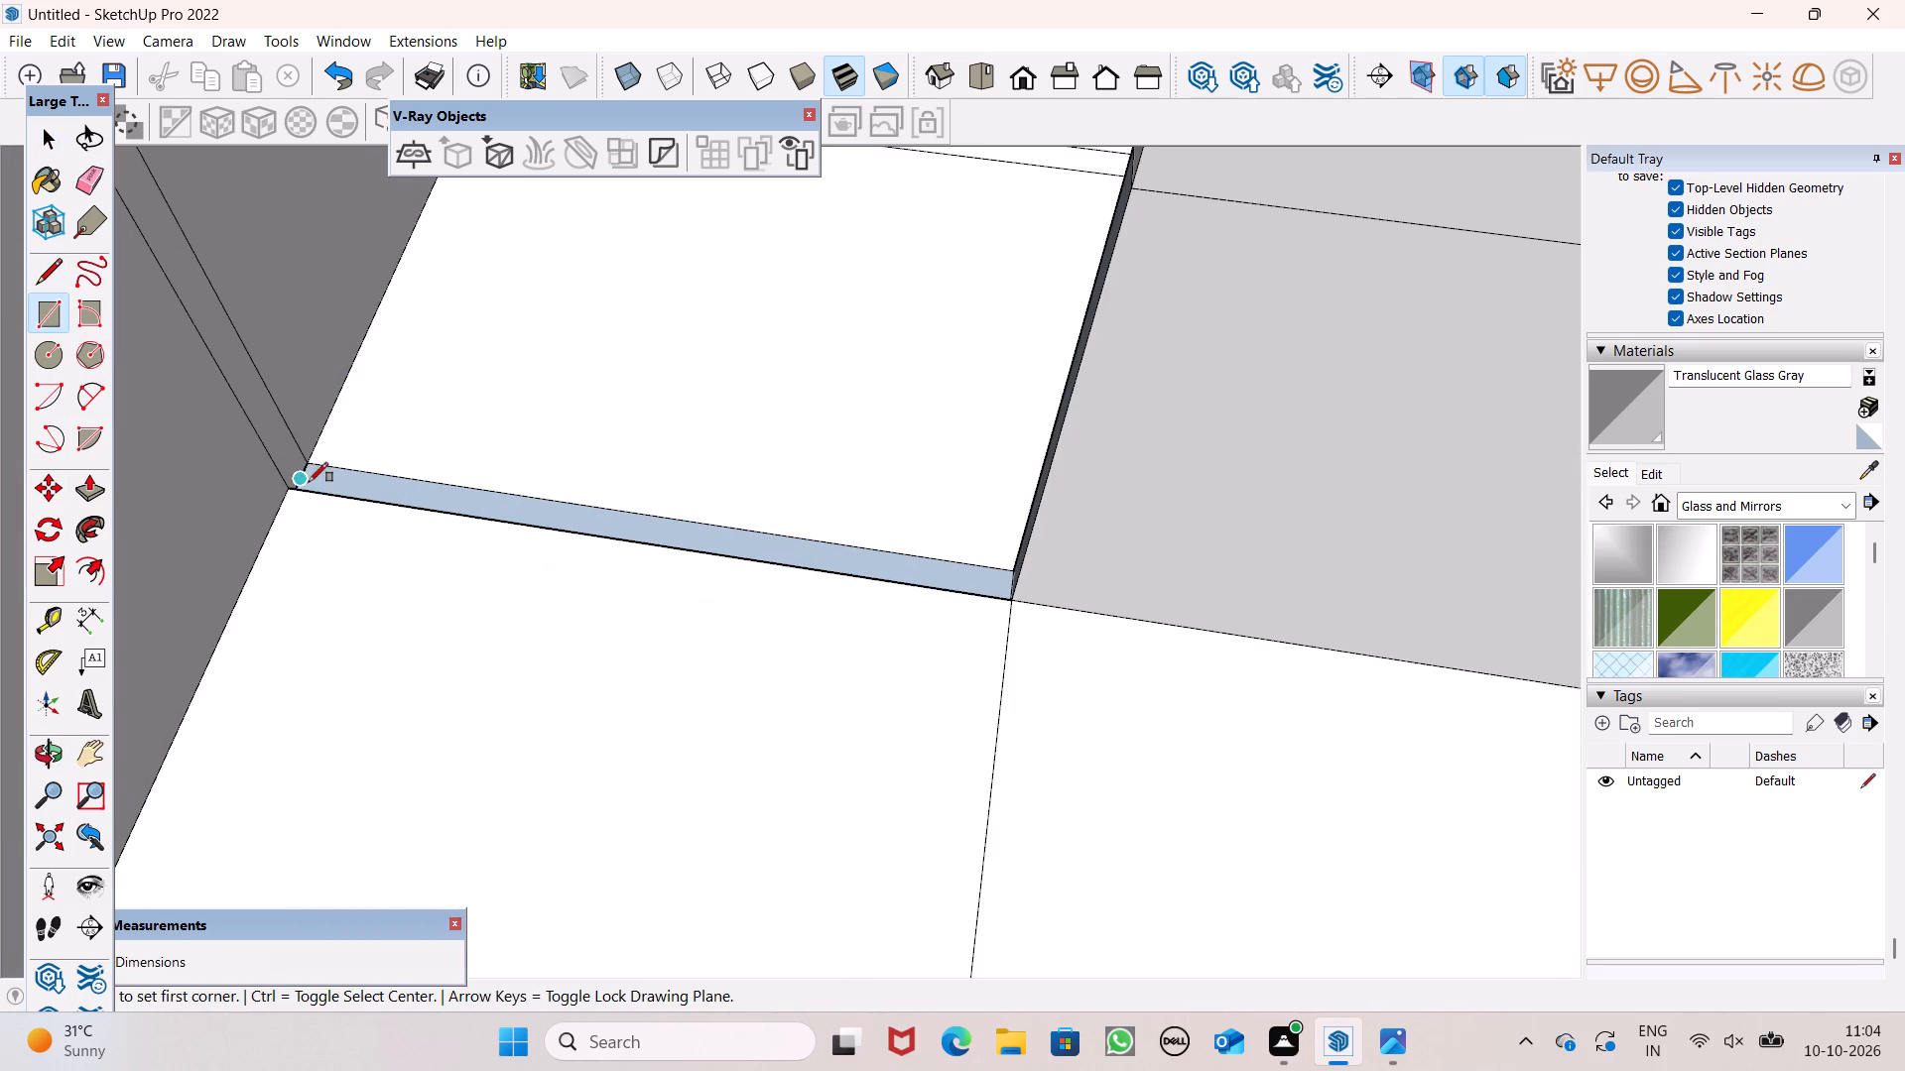
pyautogui.moveTo(306, 491); pyautogui.dragTo(173, 642, button='middle')
pyautogui.scroll(1, 173, 642)
pyautogui.scroll(-5, 793, 577)
pyautogui.scroll(-1, 939, 563)
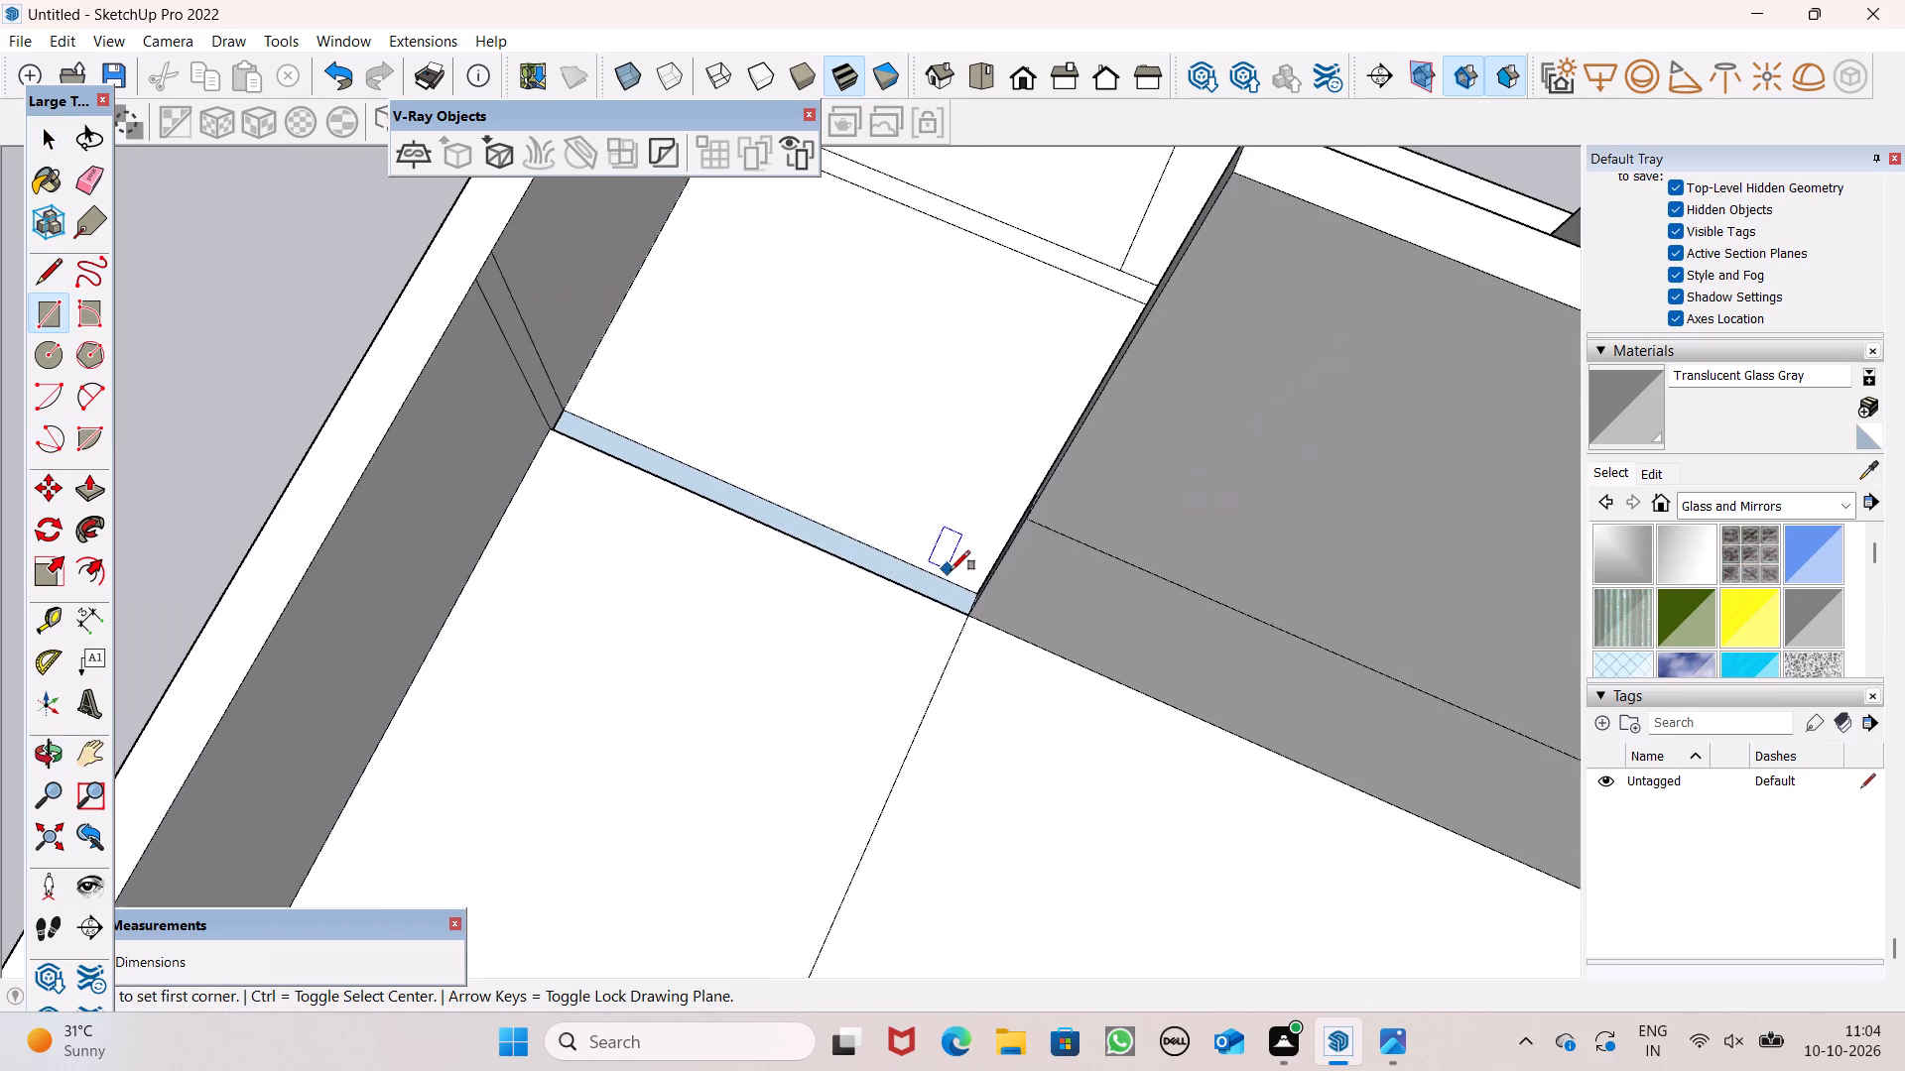
pyautogui.scroll(-10, 953, 585)
pyautogui.moveTo(863, 707); pyautogui.dragTo(176, 694, button='middle')
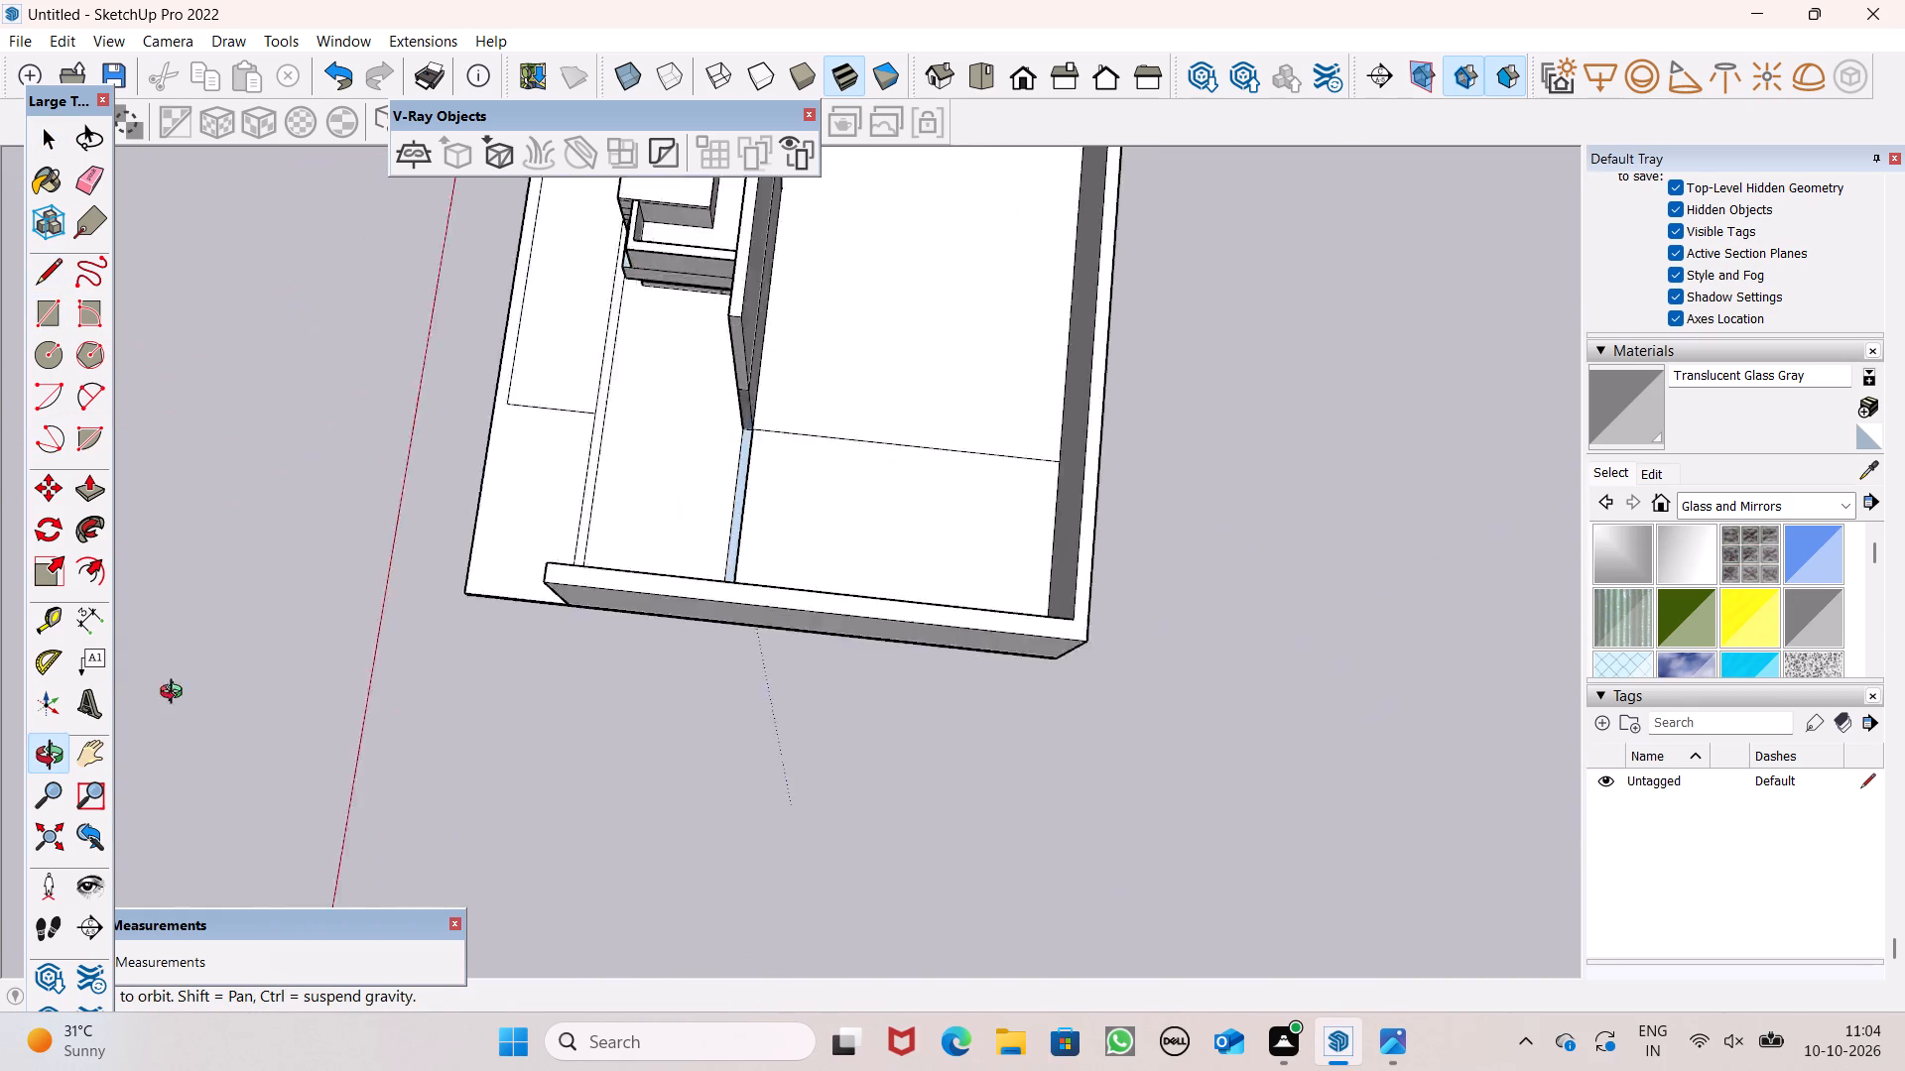
pyautogui.moveTo(176, 694); pyautogui.dragTo(0, 639, button='middle')
pyautogui.scroll(1, 0, 639)
pyautogui.moveTo(679, 822); pyautogui.dragTo(1668, 533, button='middle')
pyautogui.scroll(2, 712, 644)
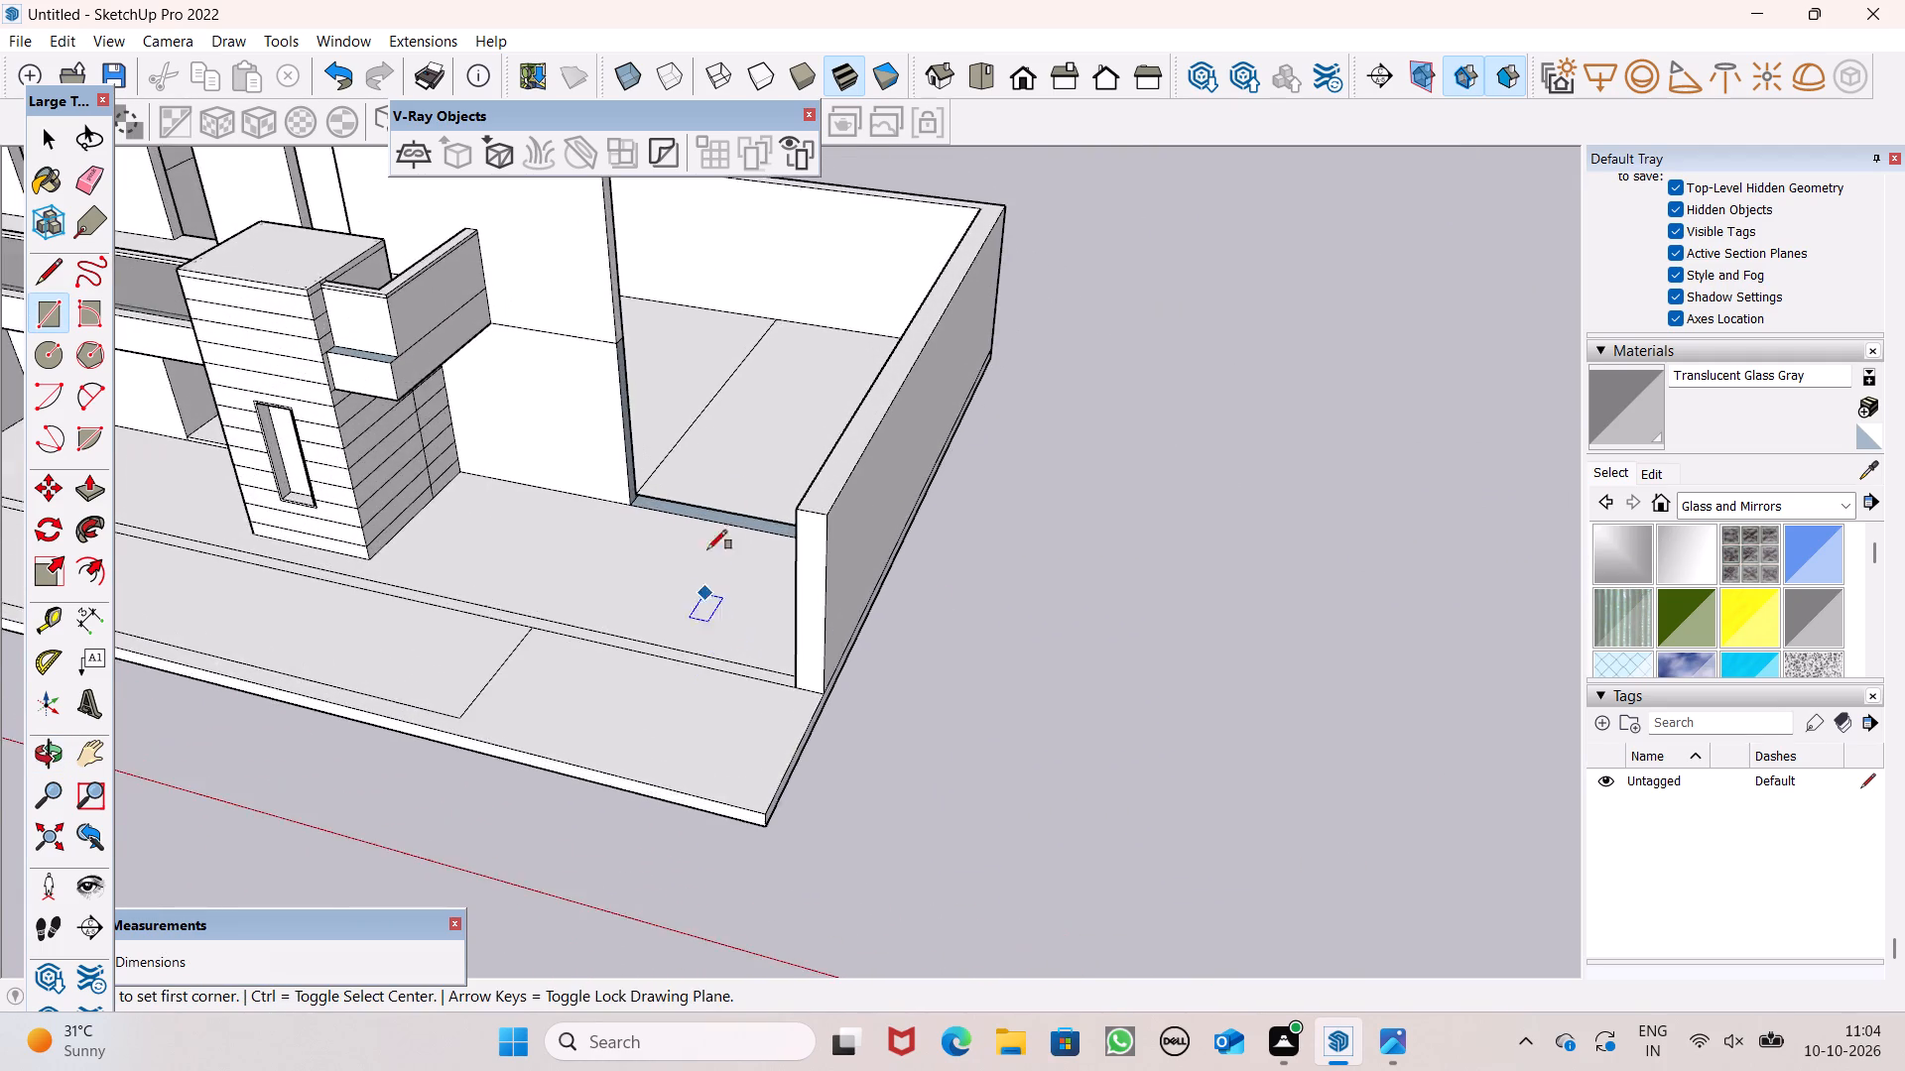
pyautogui.scroll(2, 707, 549)
pyautogui.moveTo(741, 492); pyautogui.dragTo(930, 289, button='middle')
pyautogui.scroll(5, 825, 431)
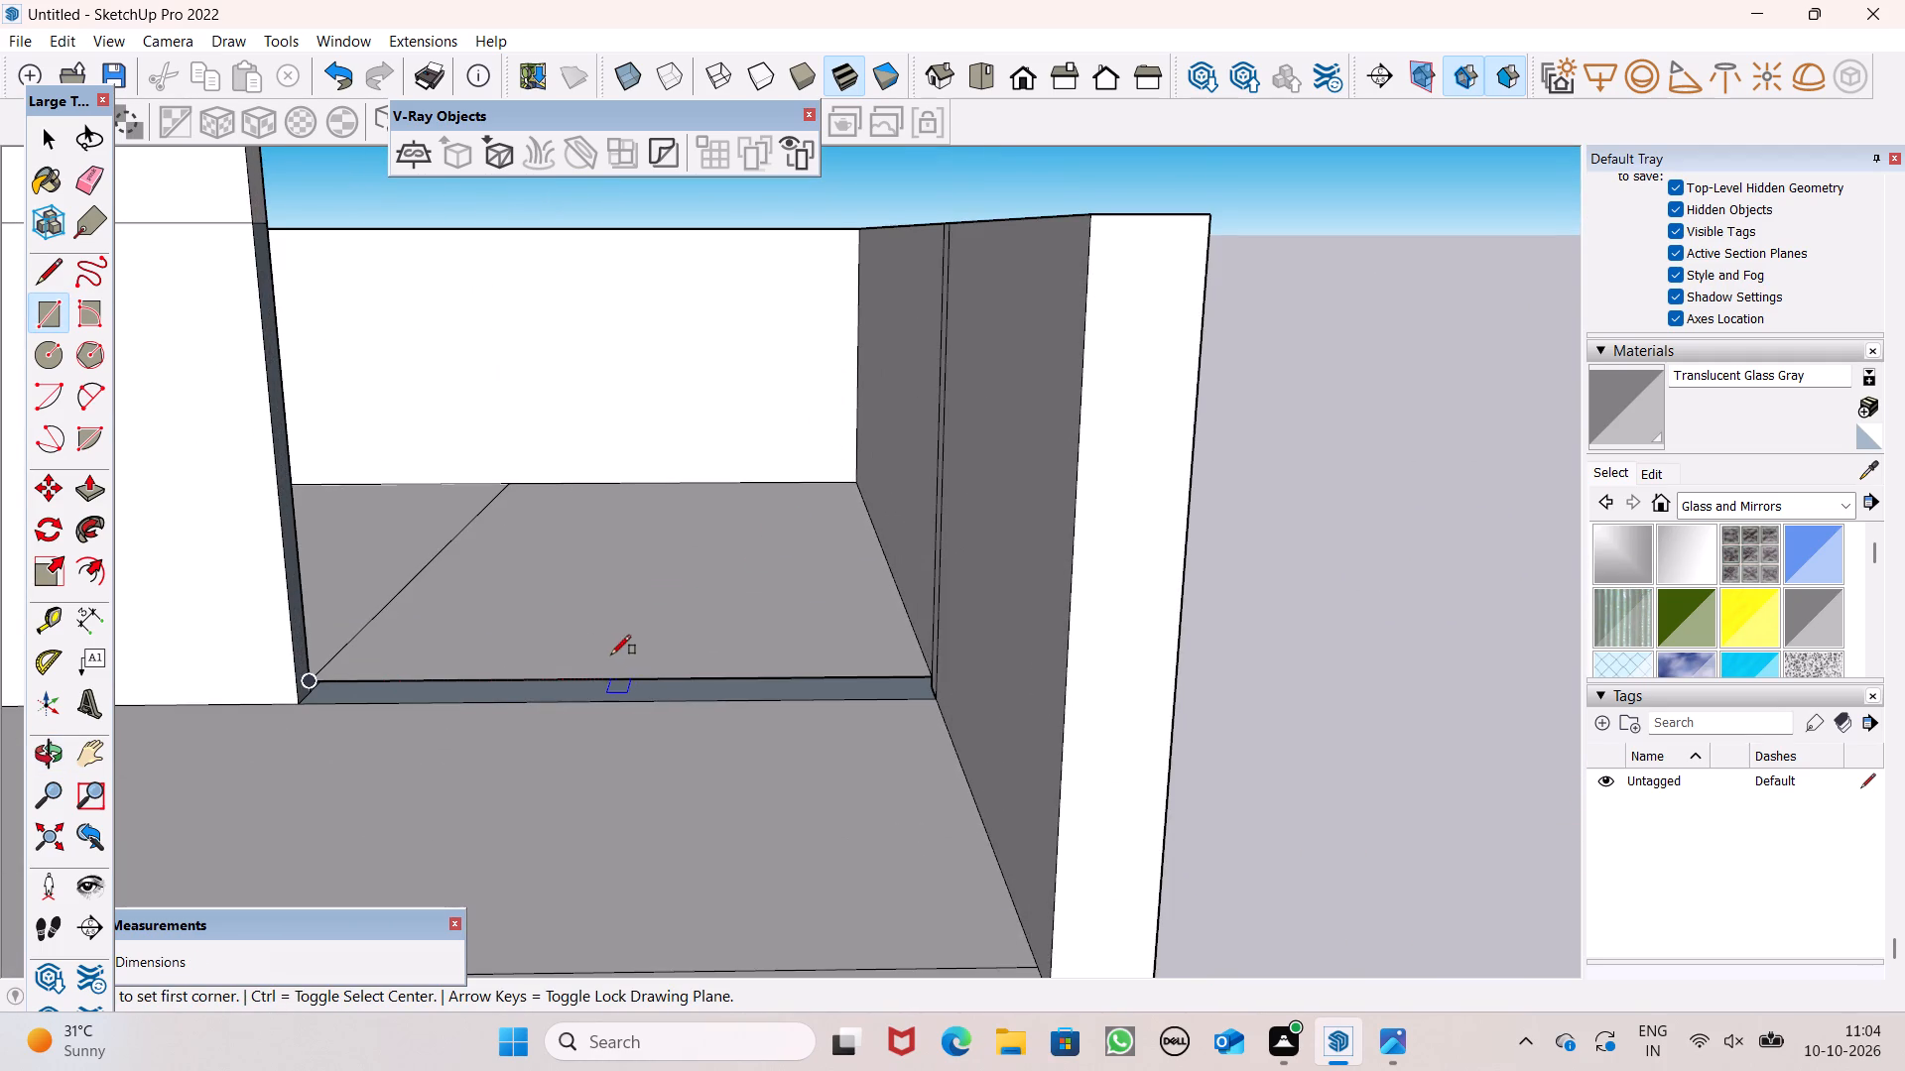
pyautogui.moveTo(609, 653); pyautogui.dragTo(619, 641, button='middle')
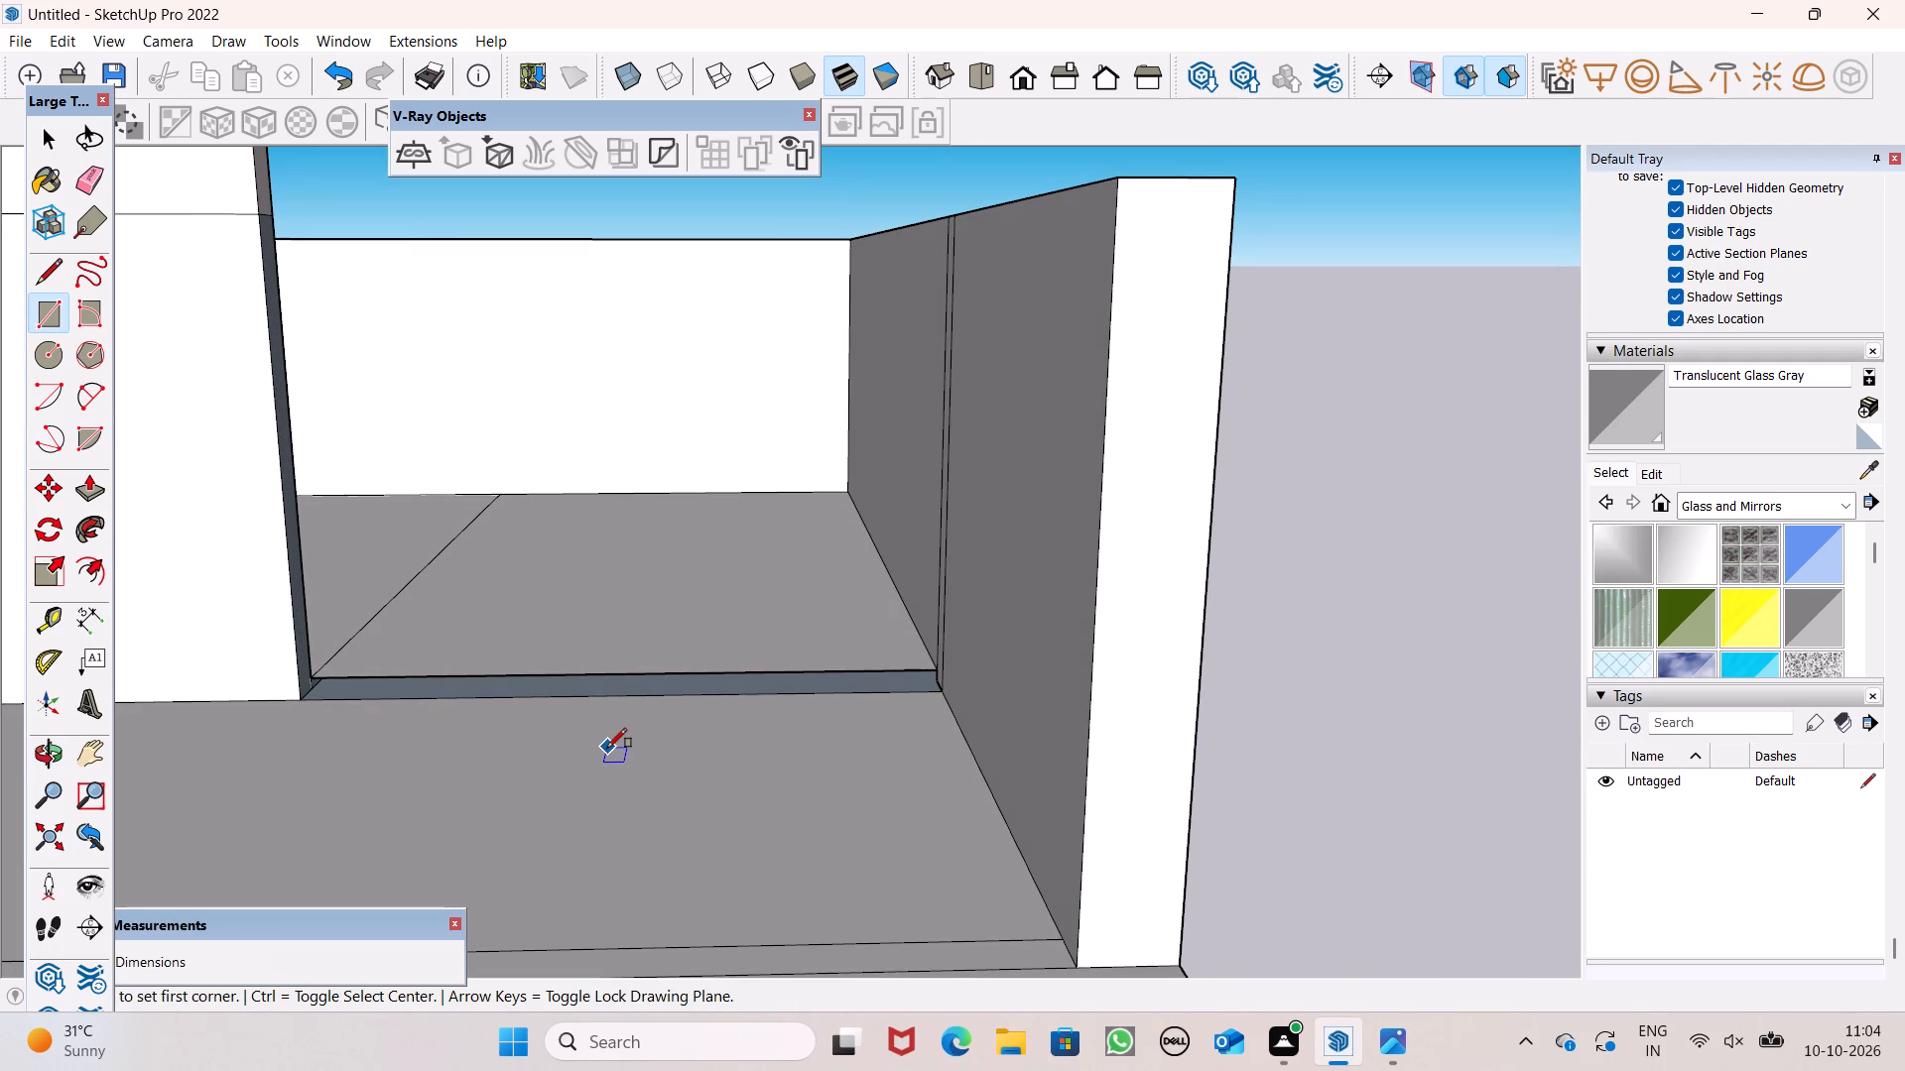
# Undo the rectangle filling the side wall's vertical gap and the removal of the cross wall.
pyautogui.hotkey('ctrl', 'z')
pyautogui.hotkey('ctrl', 'z')
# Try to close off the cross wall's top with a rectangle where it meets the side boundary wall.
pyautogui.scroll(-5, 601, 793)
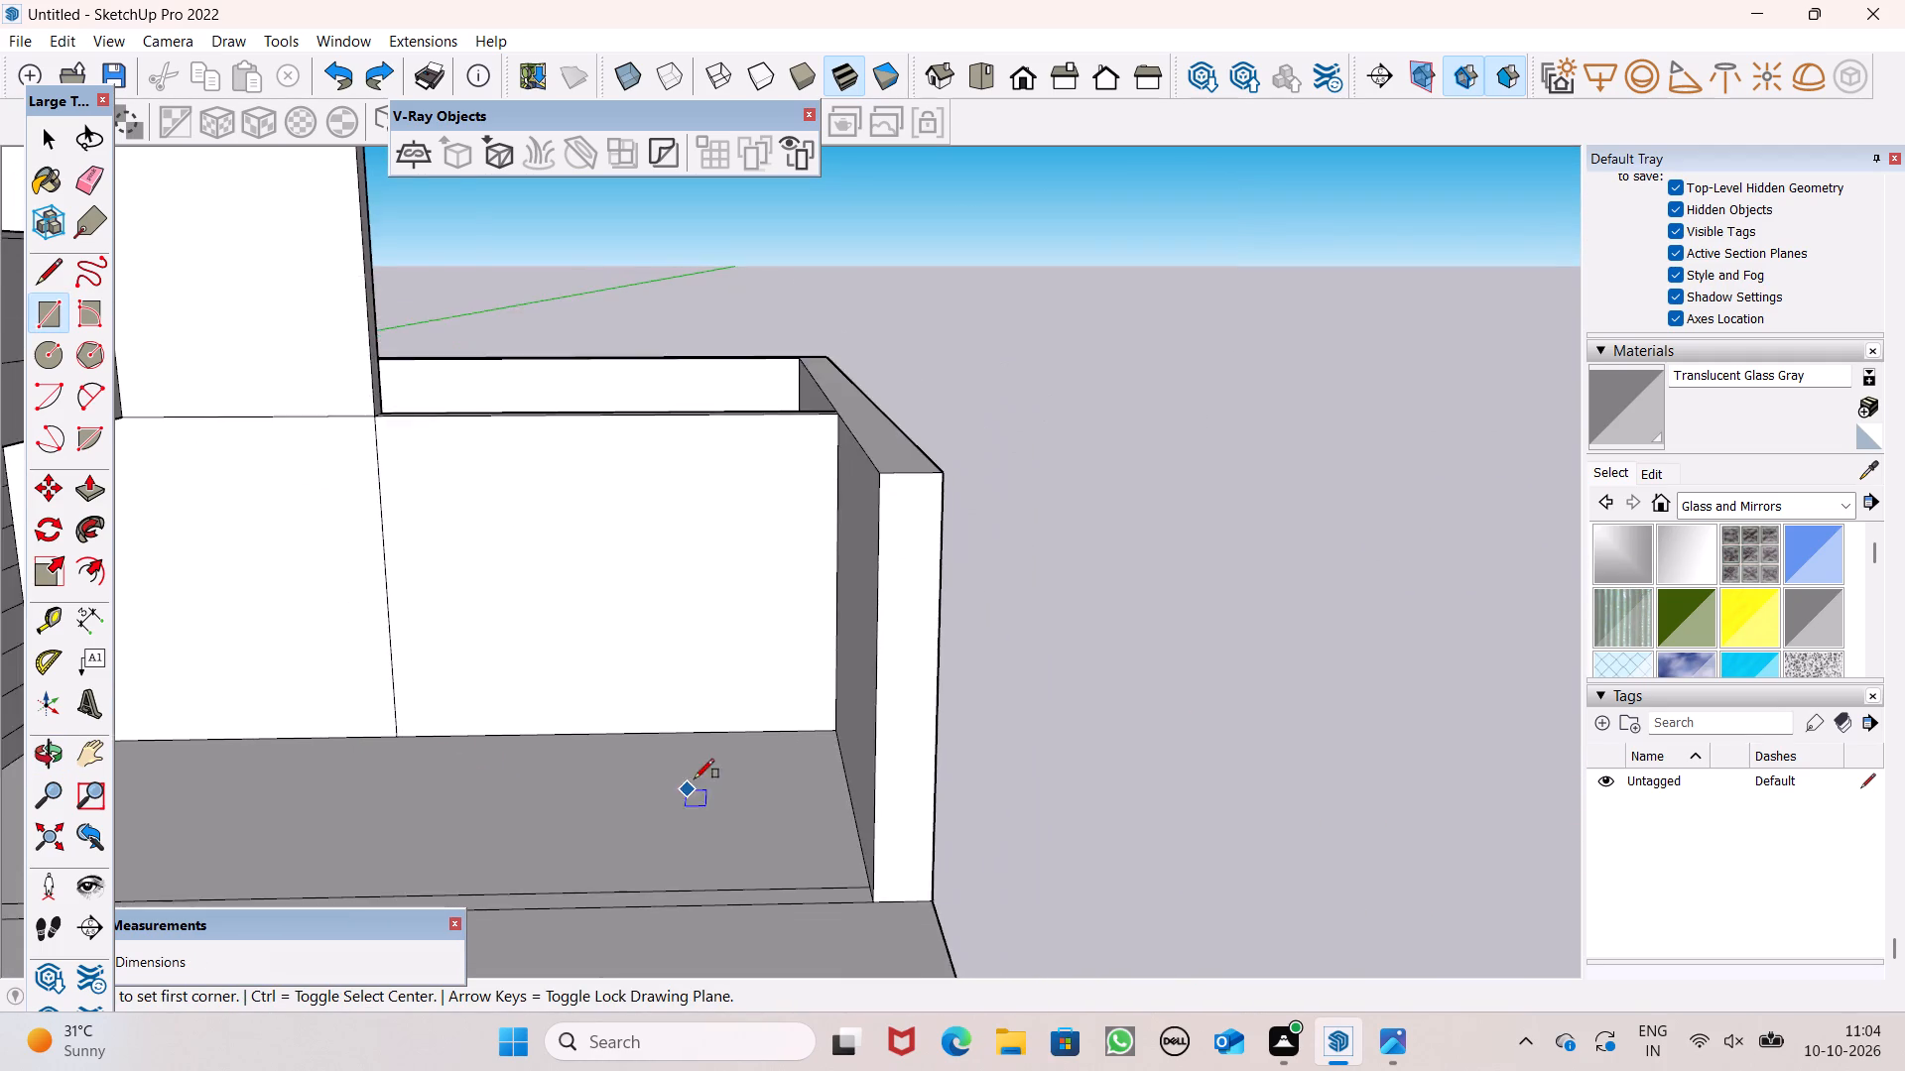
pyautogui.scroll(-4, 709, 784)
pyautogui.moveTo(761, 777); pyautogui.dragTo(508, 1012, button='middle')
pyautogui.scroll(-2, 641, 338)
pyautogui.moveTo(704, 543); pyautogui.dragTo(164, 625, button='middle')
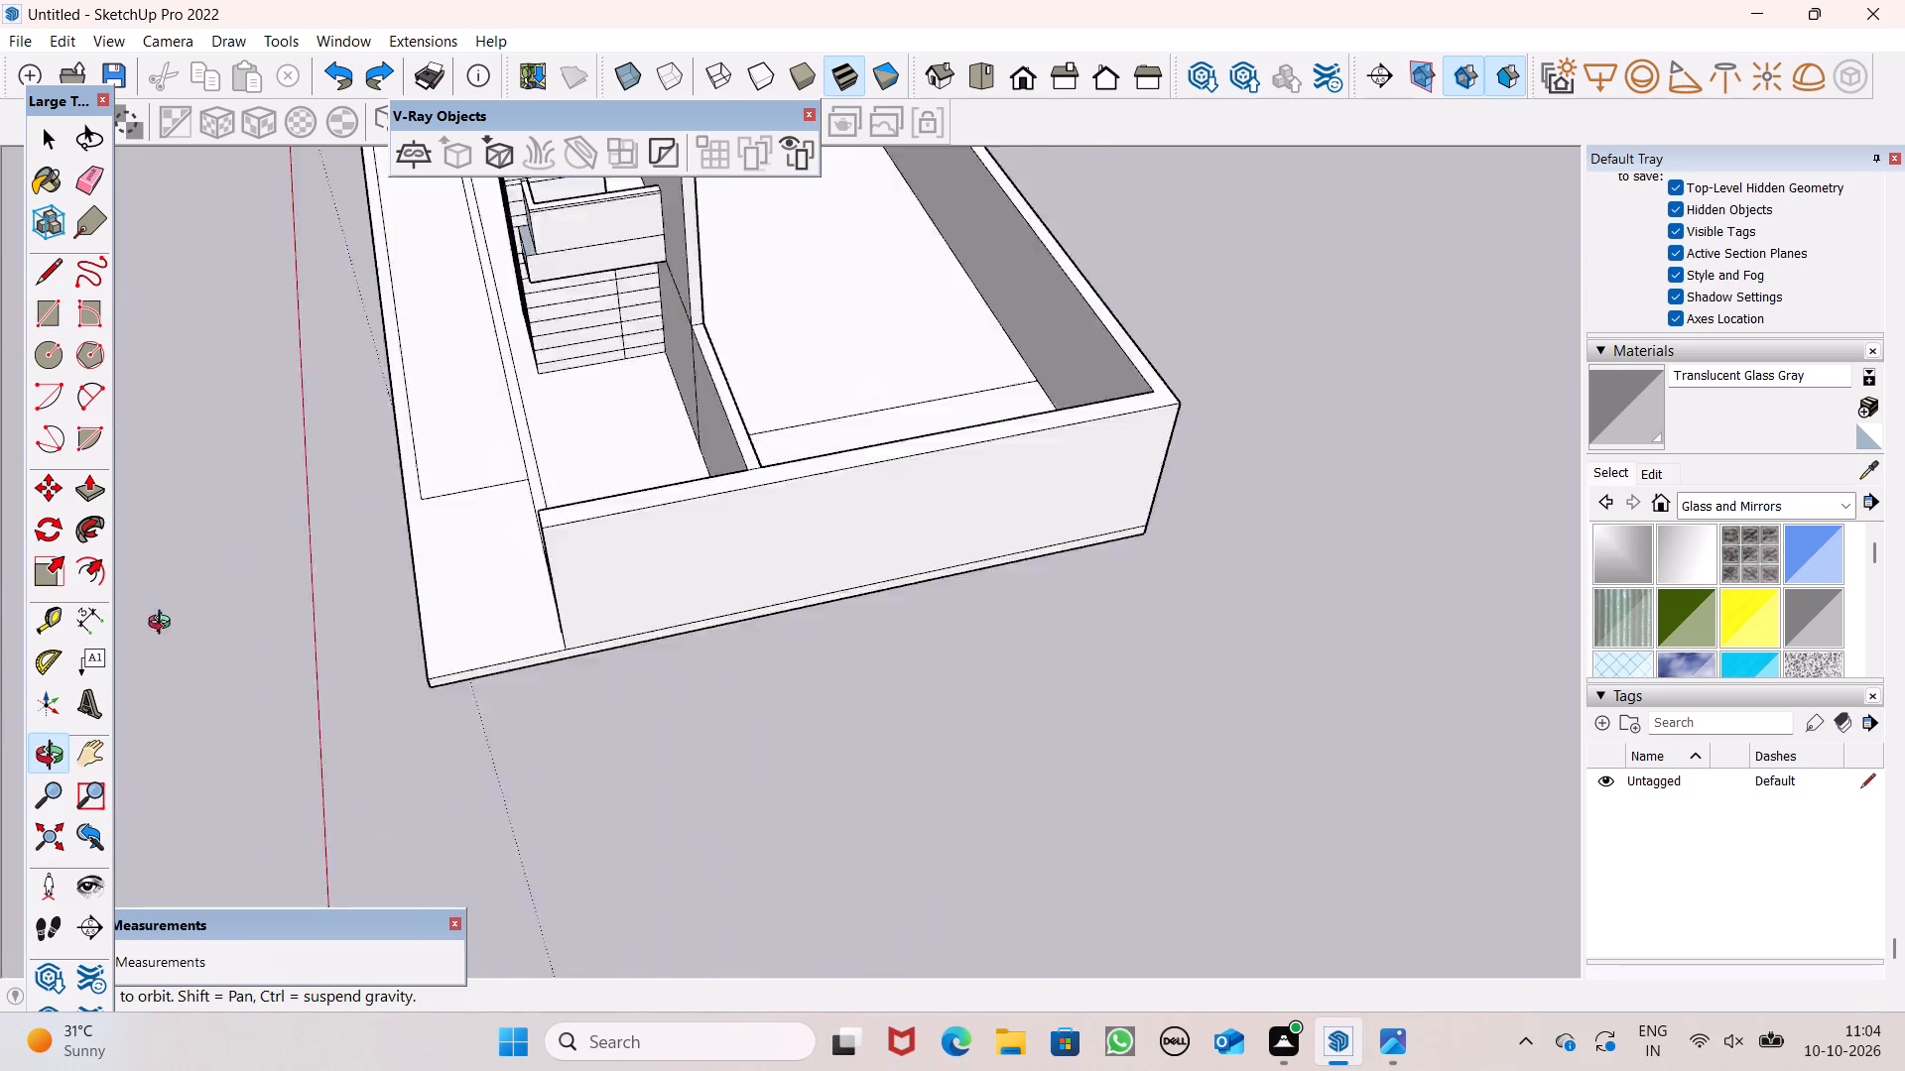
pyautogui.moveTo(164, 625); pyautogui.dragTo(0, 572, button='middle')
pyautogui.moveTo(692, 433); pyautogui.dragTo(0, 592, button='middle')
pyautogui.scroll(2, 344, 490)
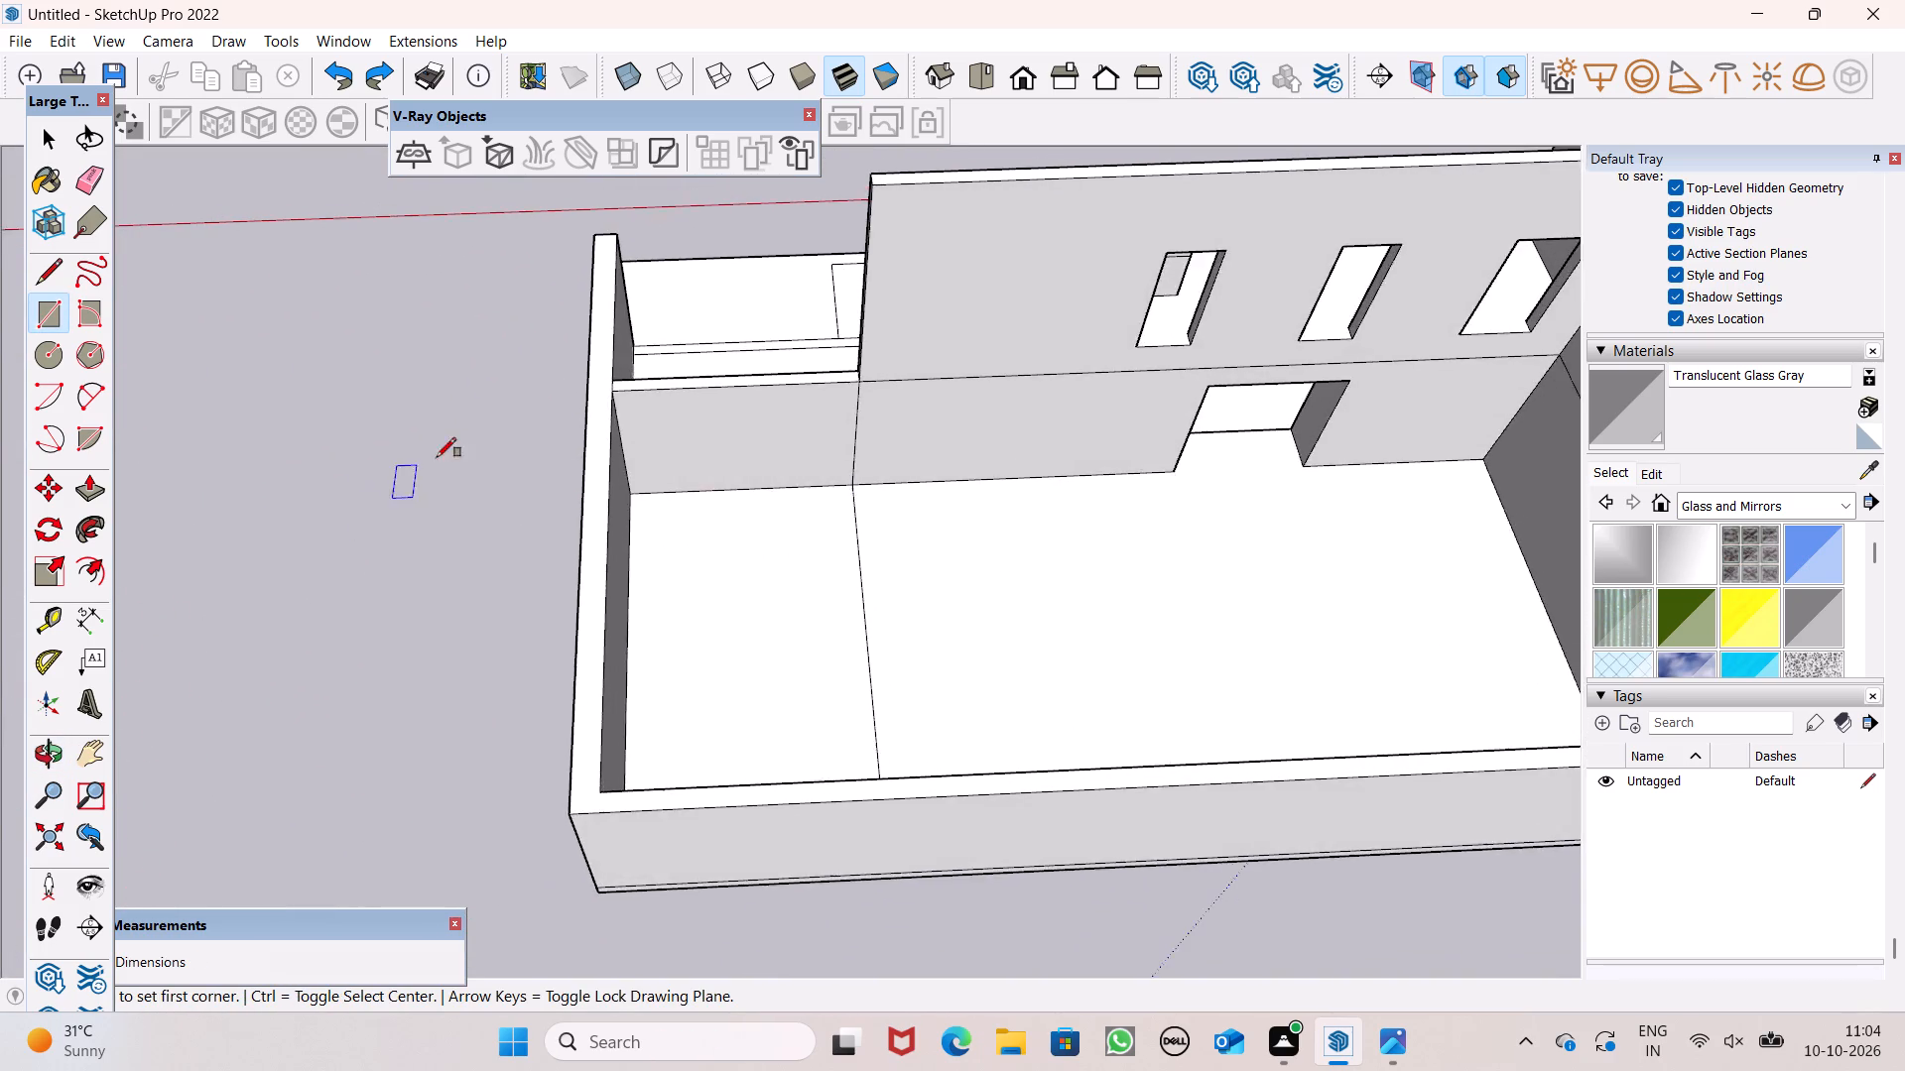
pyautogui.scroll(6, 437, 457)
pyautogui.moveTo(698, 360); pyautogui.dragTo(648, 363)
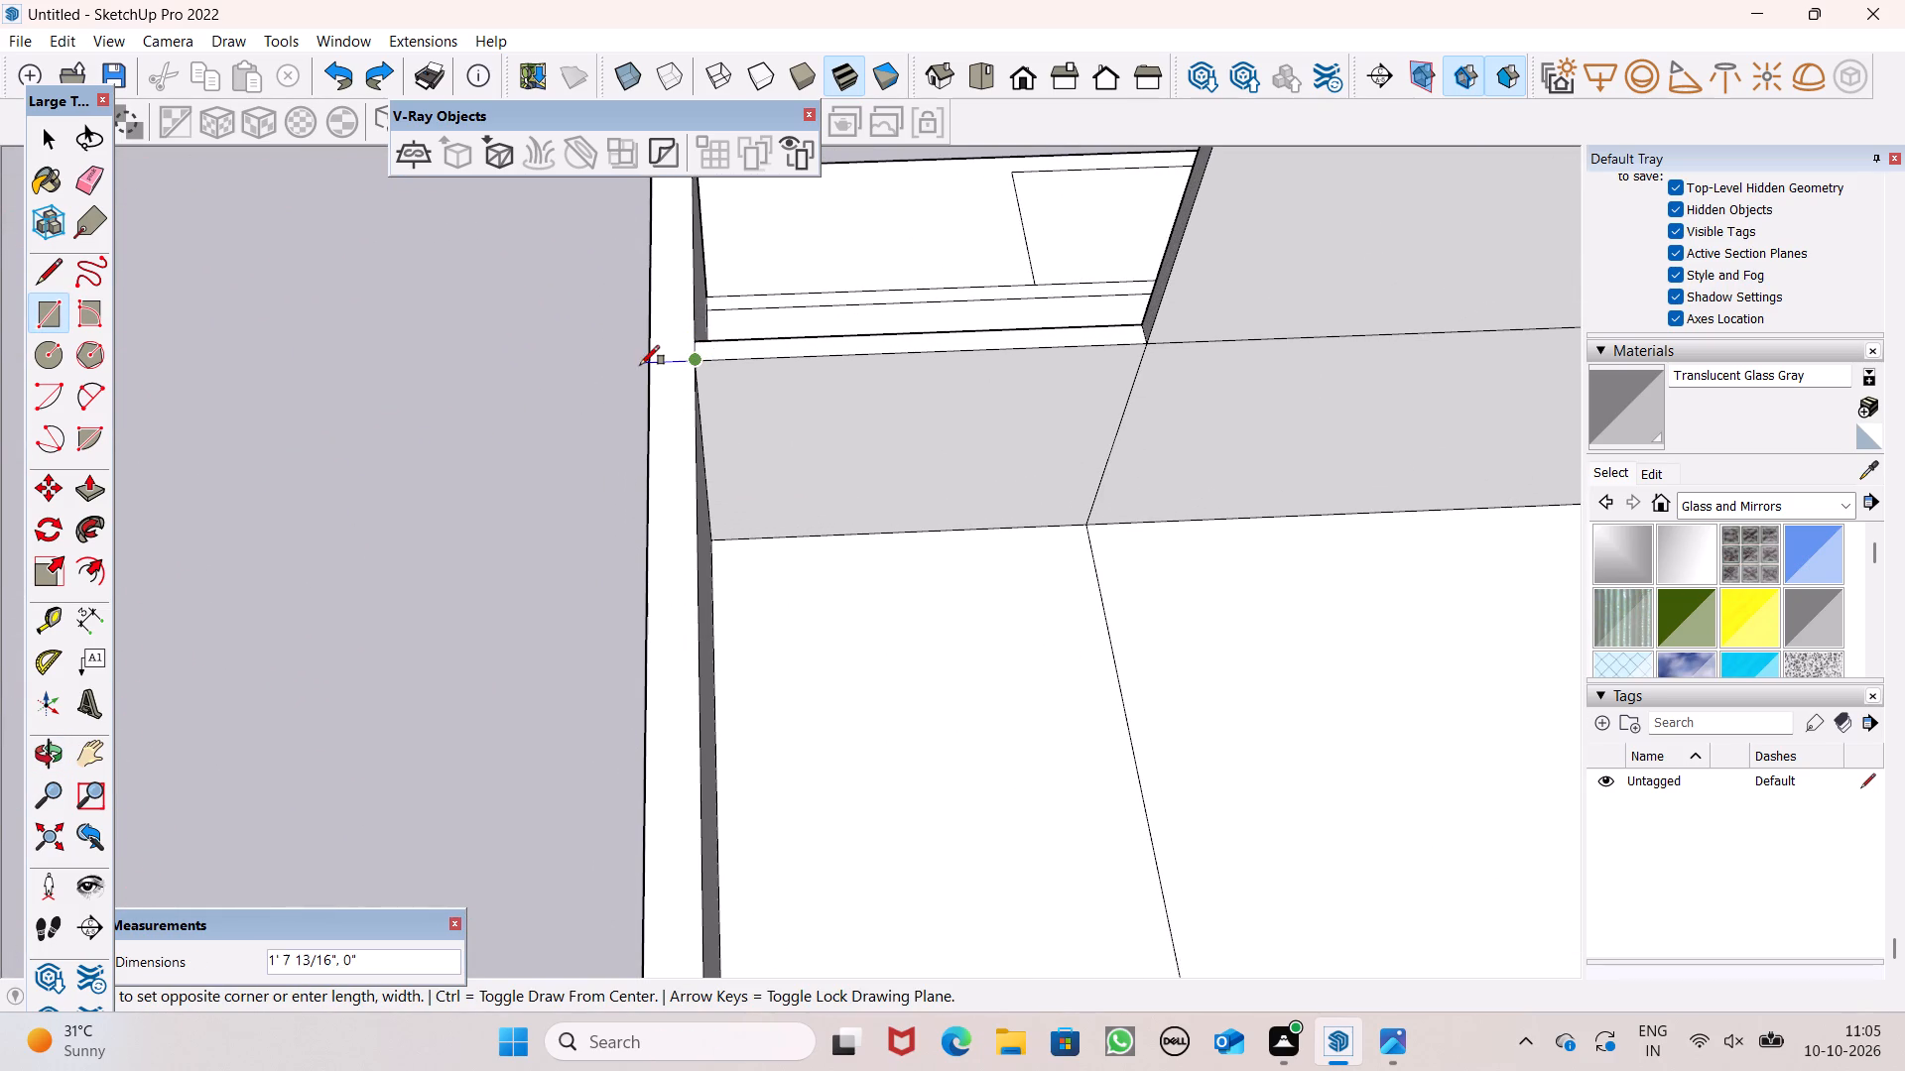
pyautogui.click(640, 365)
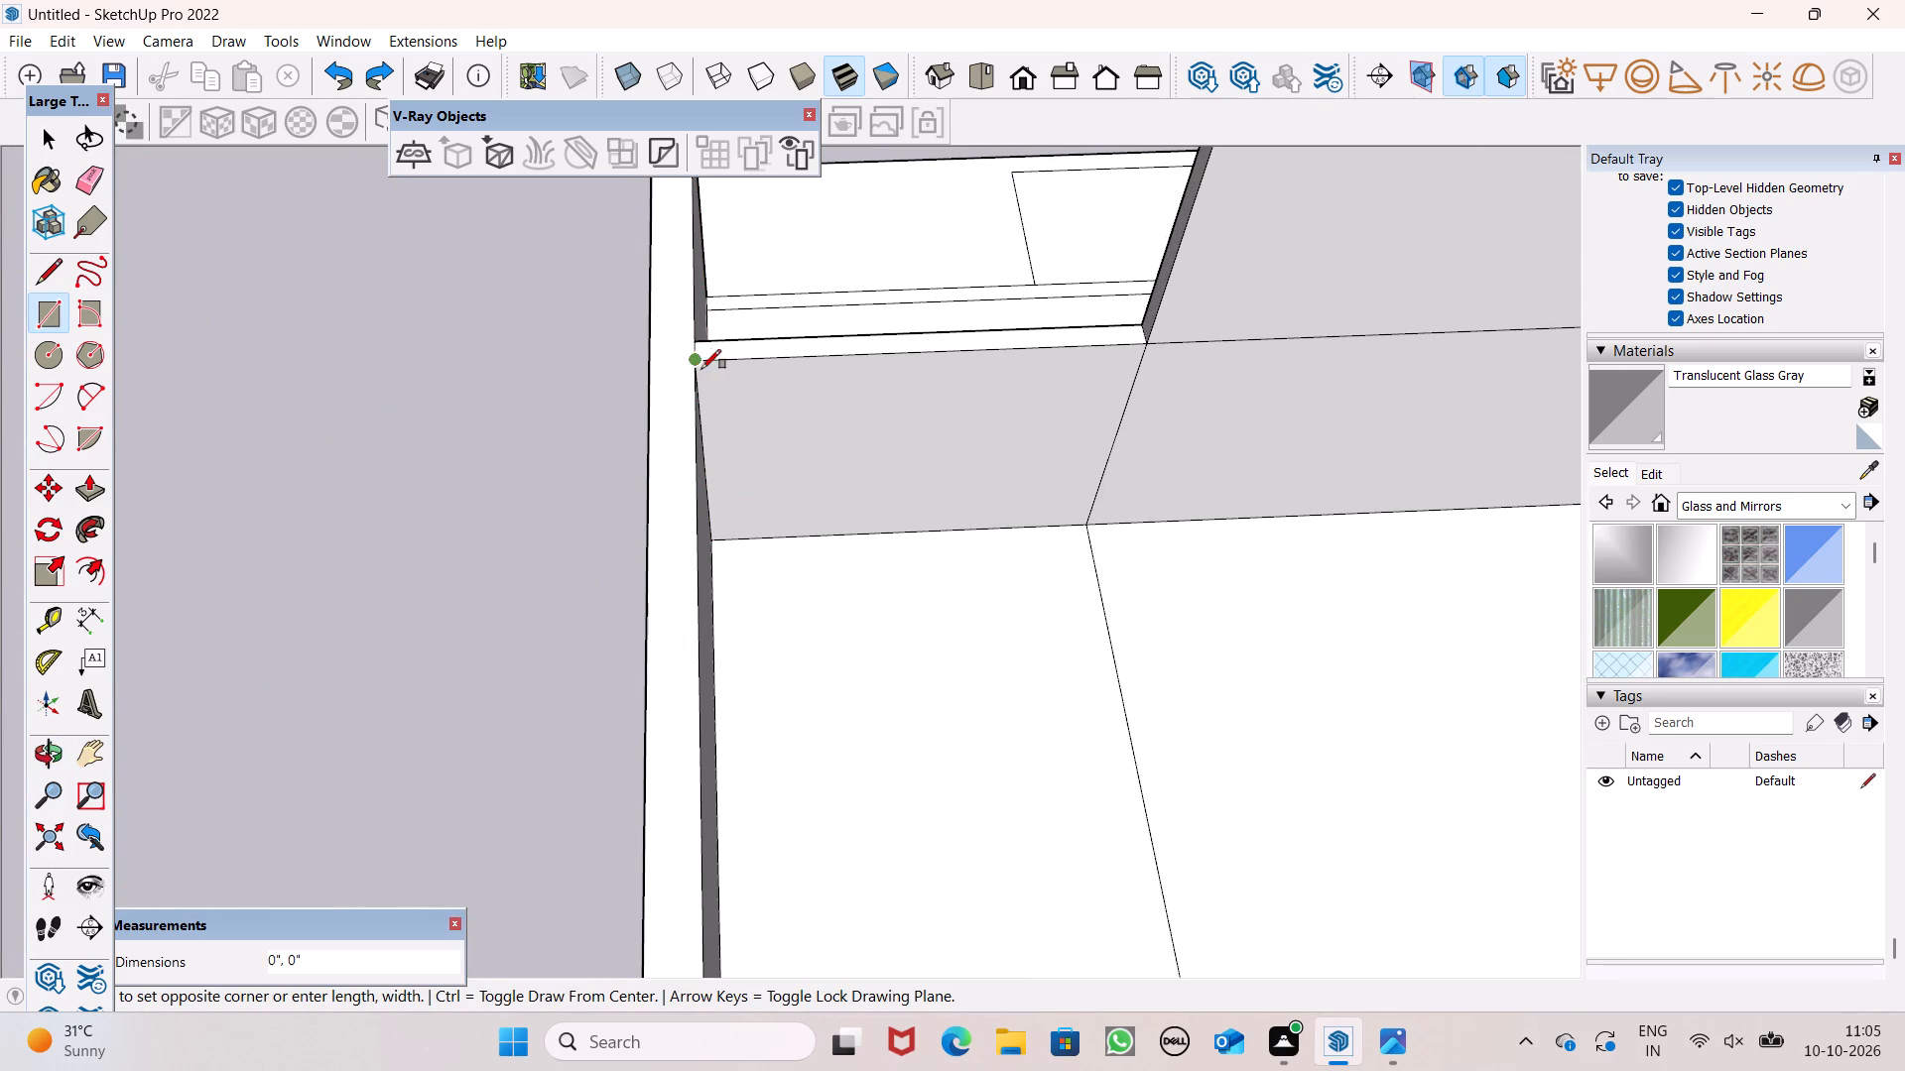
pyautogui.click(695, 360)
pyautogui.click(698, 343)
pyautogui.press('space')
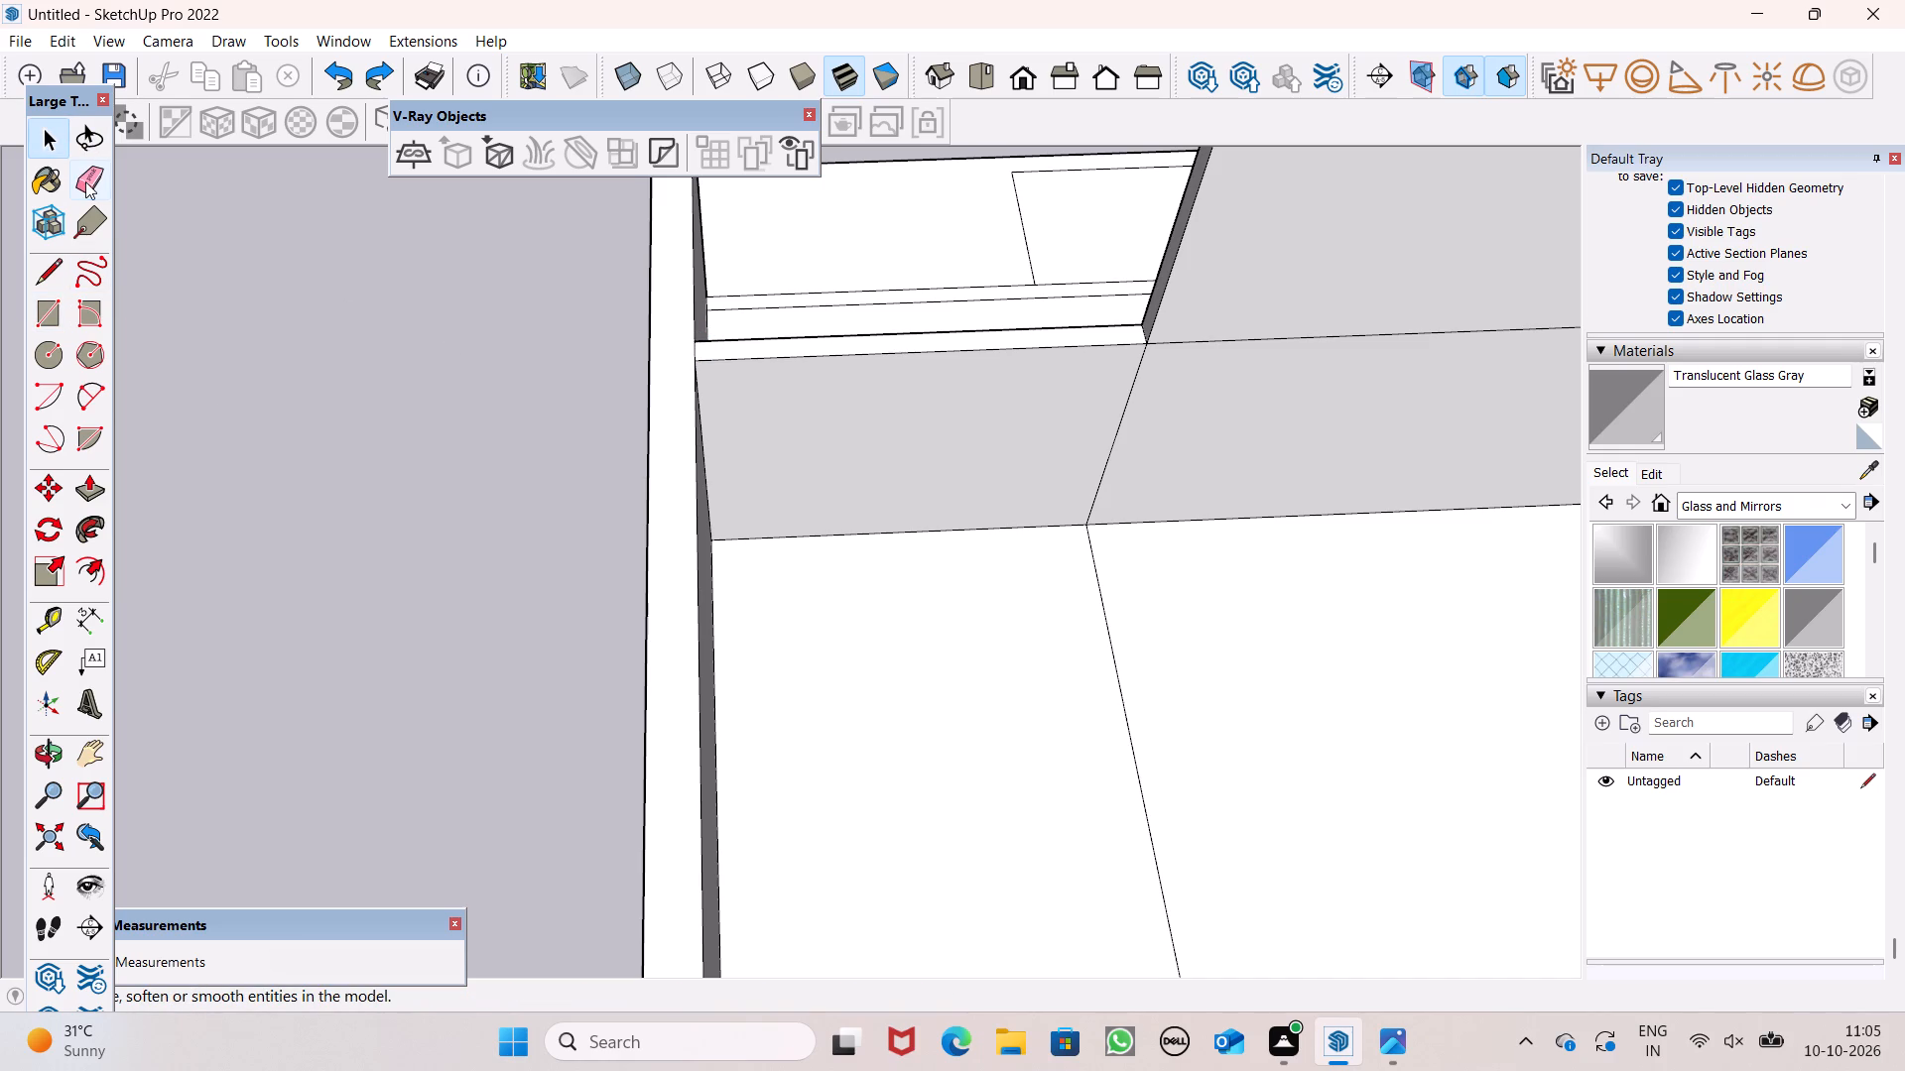
# Erase both long top edges of the cross wall between the house and the side boundary wall to remove it.
pyautogui.moveTo(86, 181); pyautogui.dragTo(100, 185)
pyautogui.moveTo(910, 312); pyautogui.dragTo(906, 345)
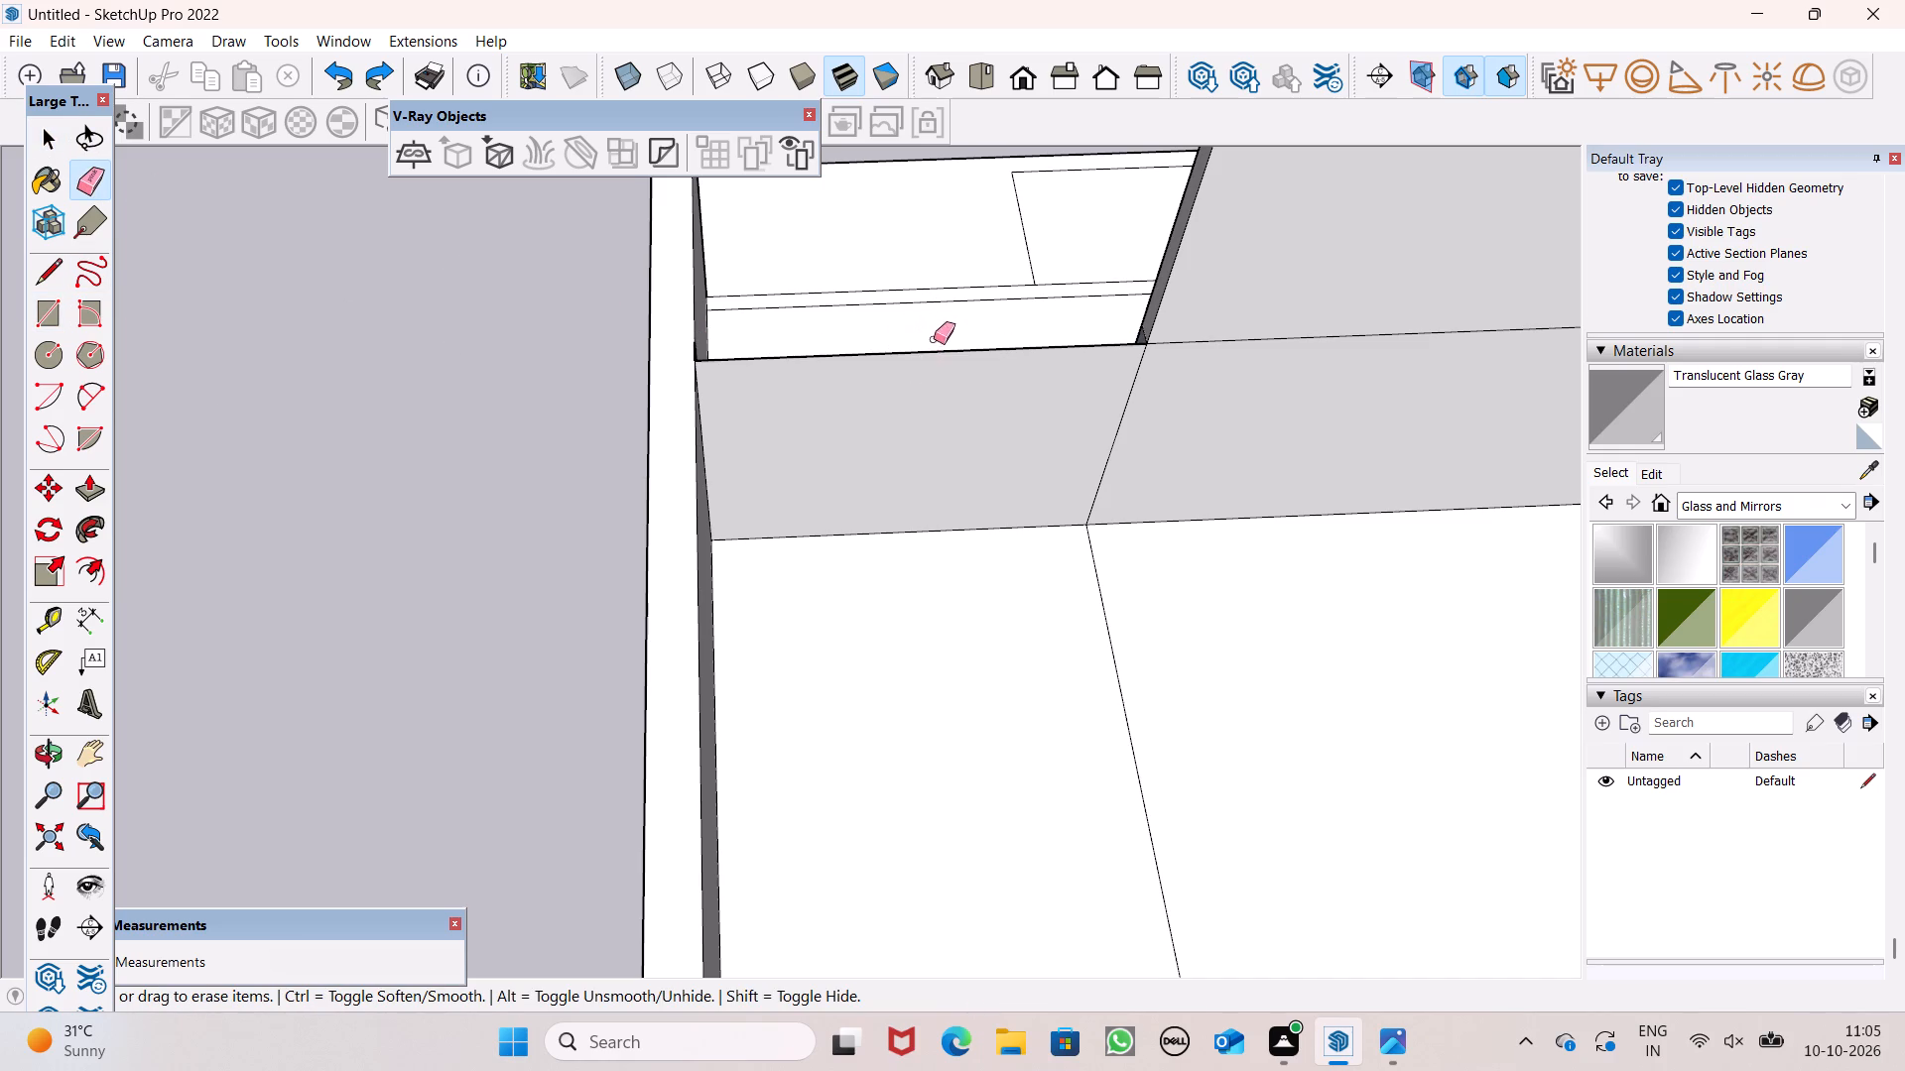
pyautogui.moveTo(934, 342); pyautogui.dragTo(928, 373)
# Fill the vertical gap in the house wall's end with a rectangle of 10' by 9 1/4".
pyautogui.scroll(1, 1035, 466)
pyautogui.moveTo(1036, 470); pyautogui.dragTo(1695, 269, button='middle')
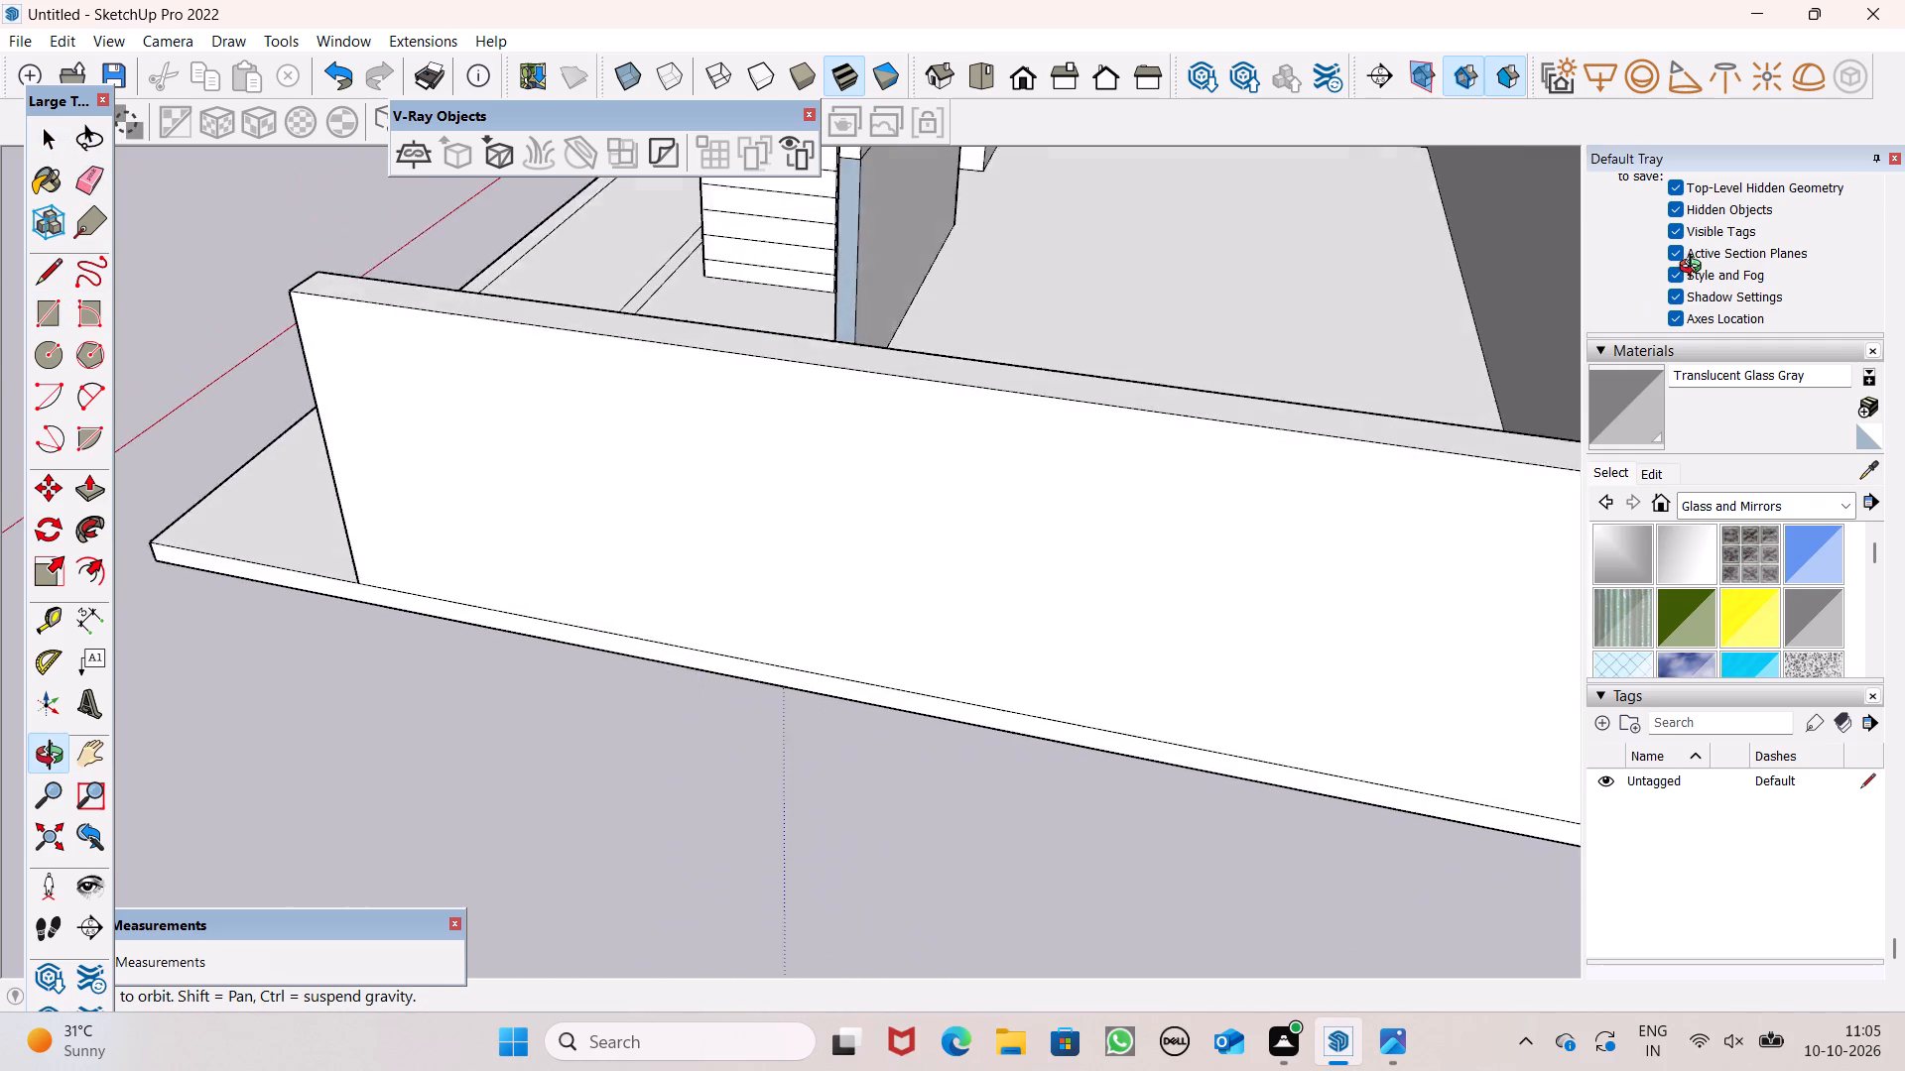
pyautogui.moveTo(1695, 269); pyautogui.dragTo(1696, 262, button='middle')
pyautogui.scroll(-1, 1250, 221)
pyautogui.scroll(1, 1250, 221)
pyautogui.scroll(-3, 1250, 221)
pyautogui.moveTo(1202, 292); pyautogui.dragTo(1757, 322, button='middle')
pyautogui.scroll(1, 1720, 295)
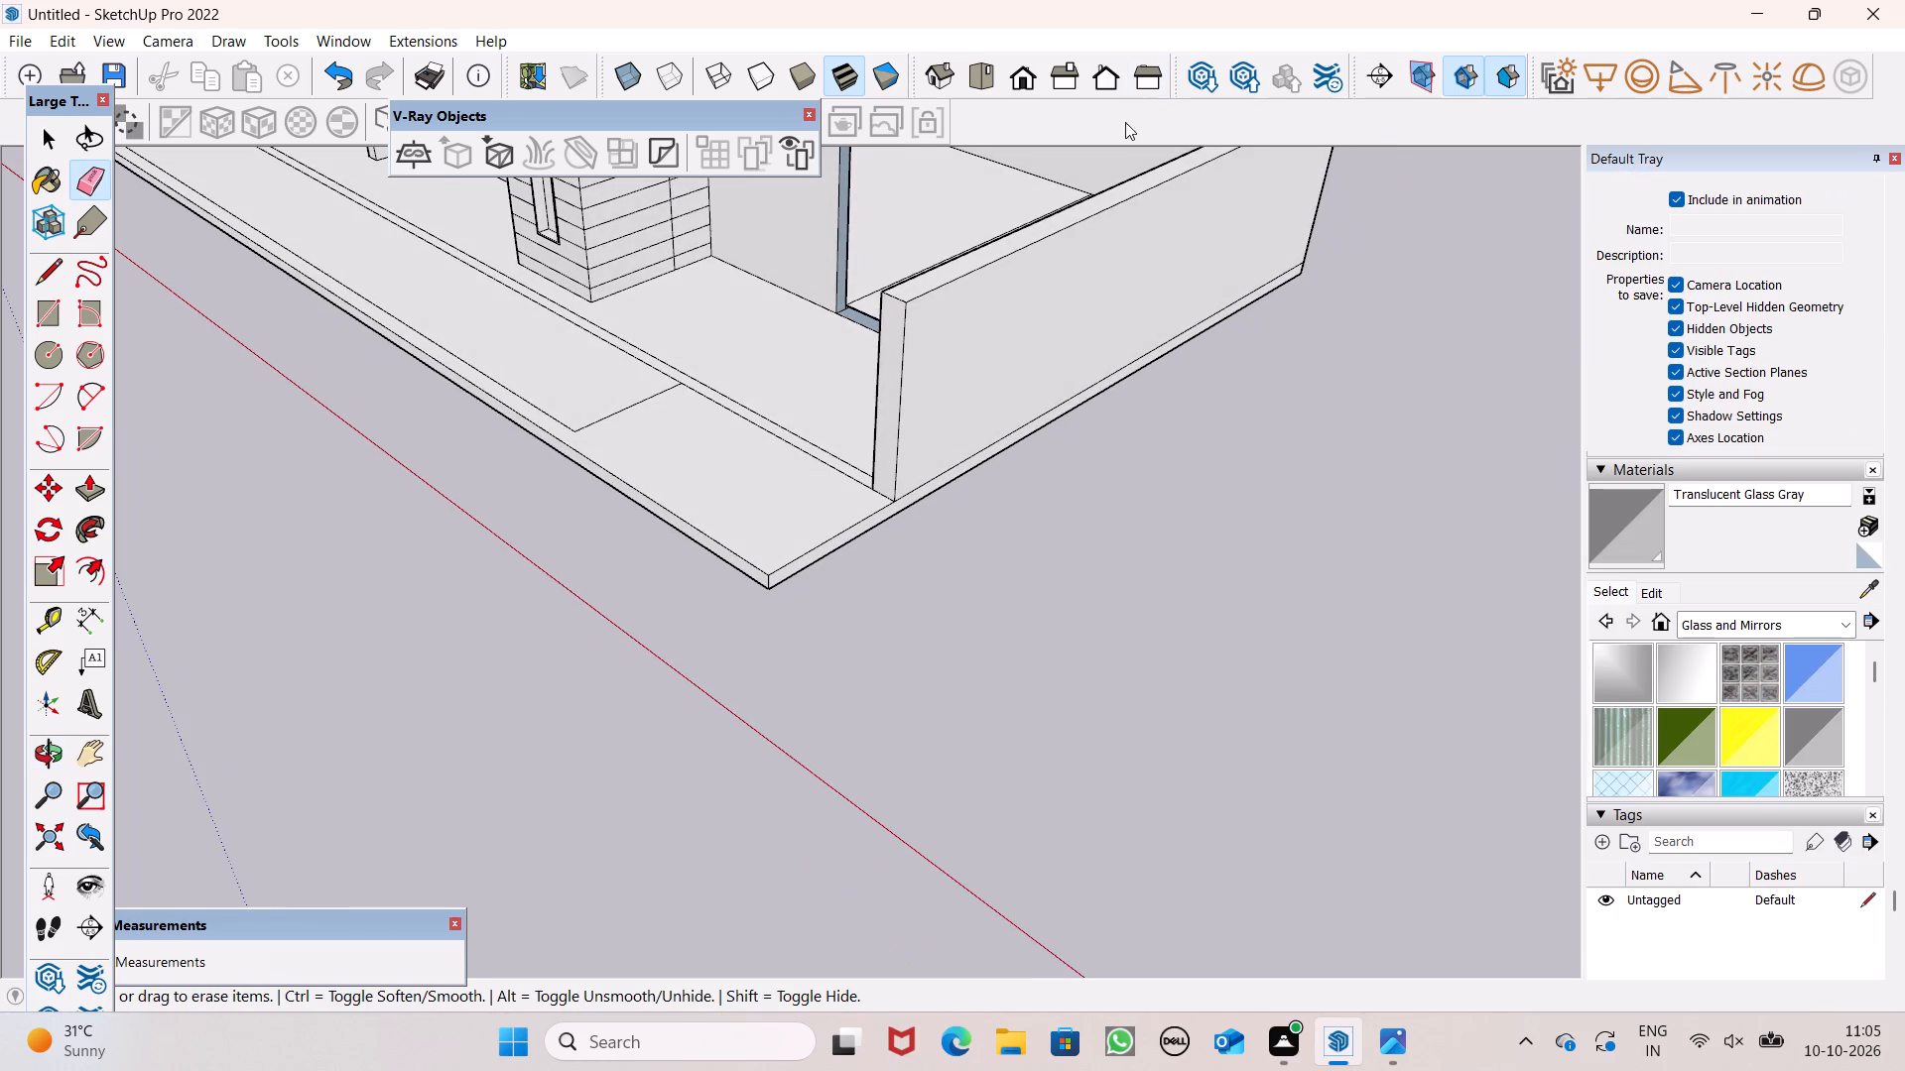
pyautogui.scroll(-4, 1074, 304)
pyautogui.scroll(-1, 995, 330)
pyautogui.scroll(1, 991, 334)
pyautogui.scroll(-2, 988, 335)
pyautogui.scroll(7, 965, 154)
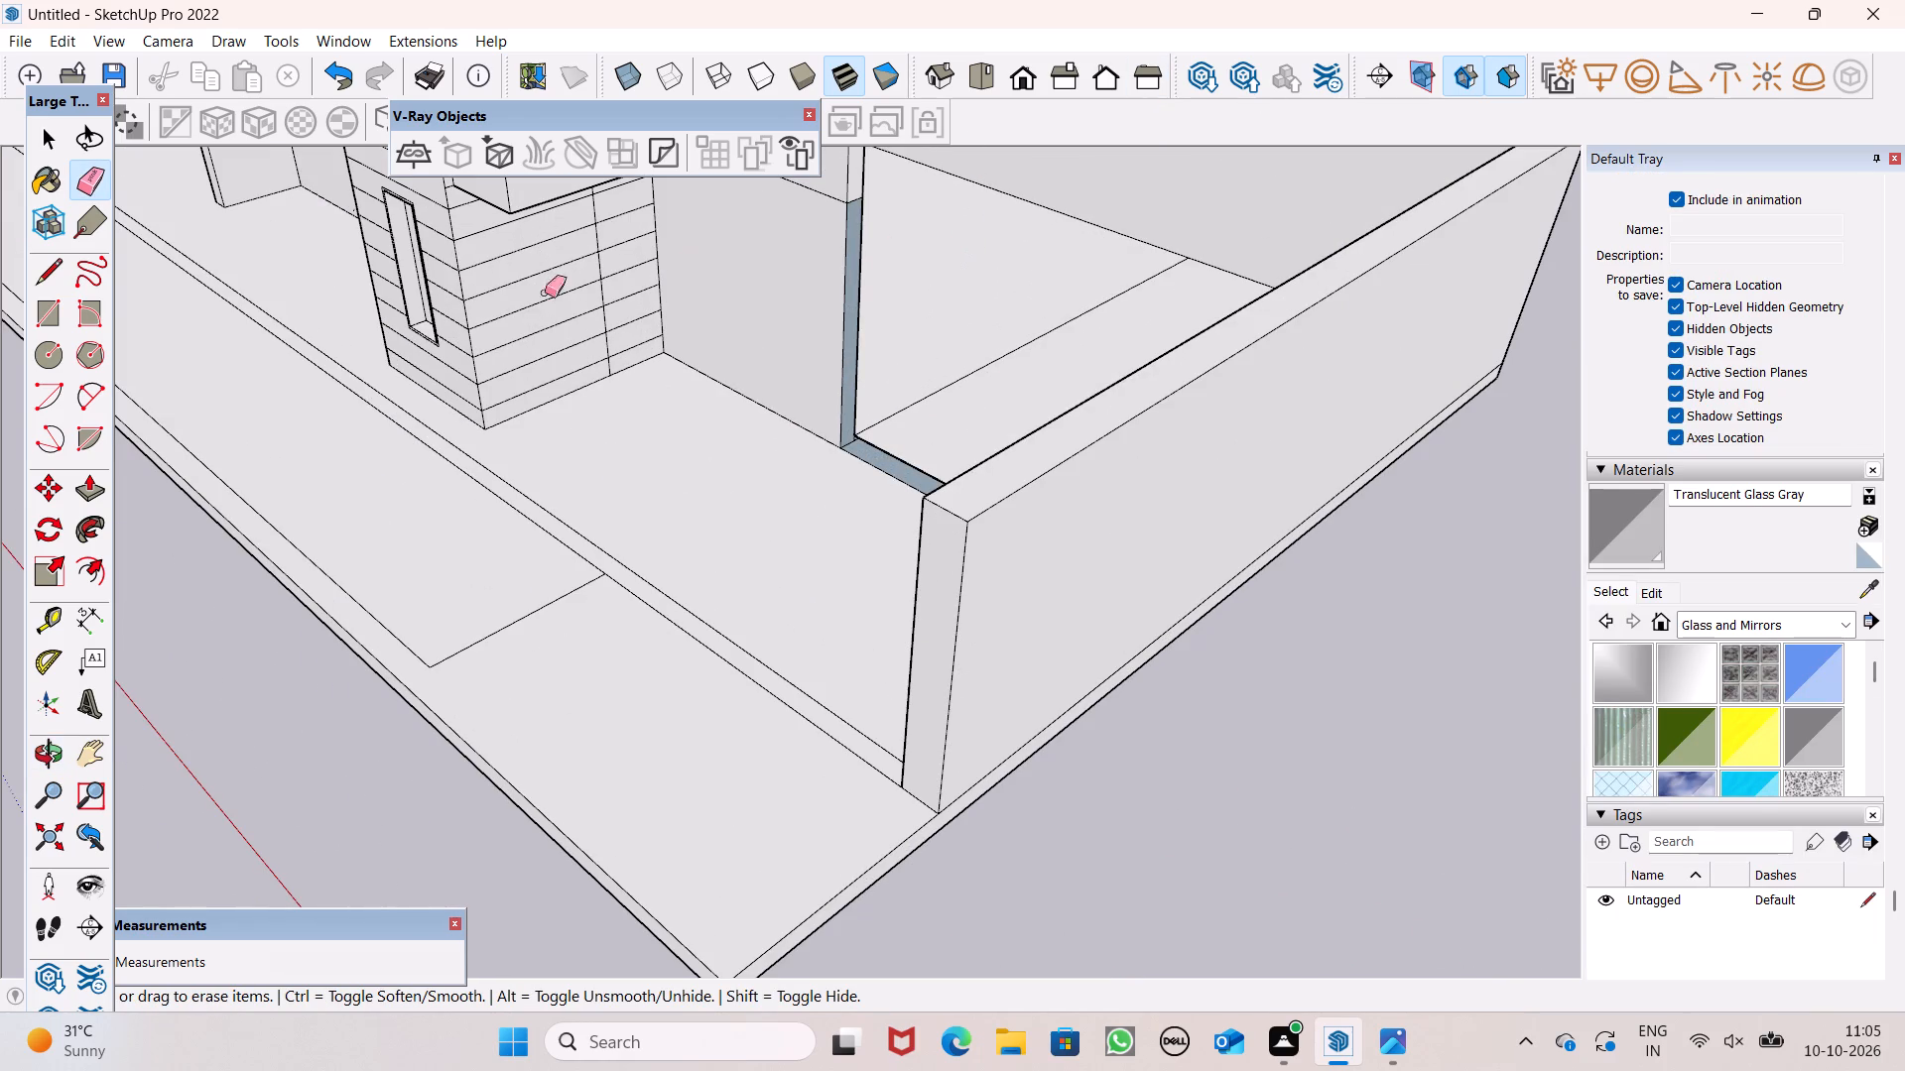
pyautogui.click(59, 315)
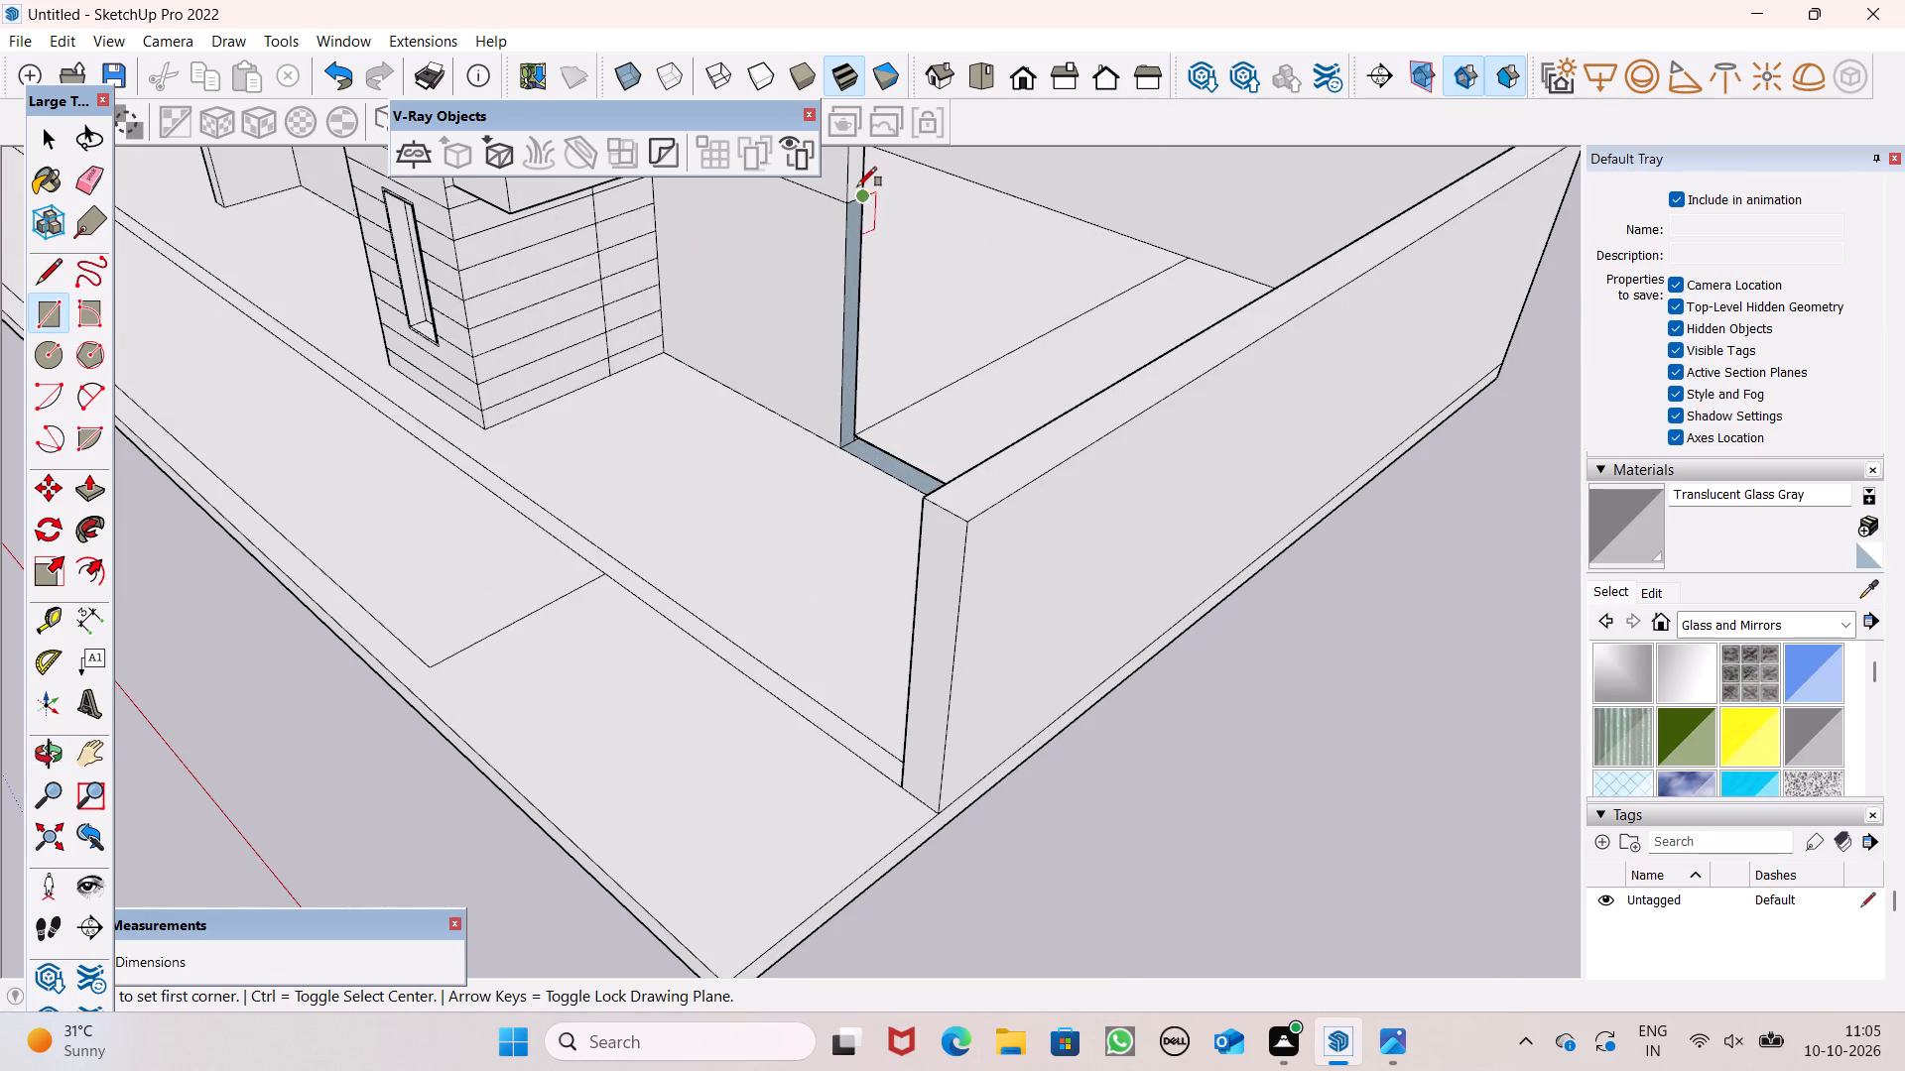
pyautogui.scroll(7, 857, 186)
pyautogui.click(838, 220)
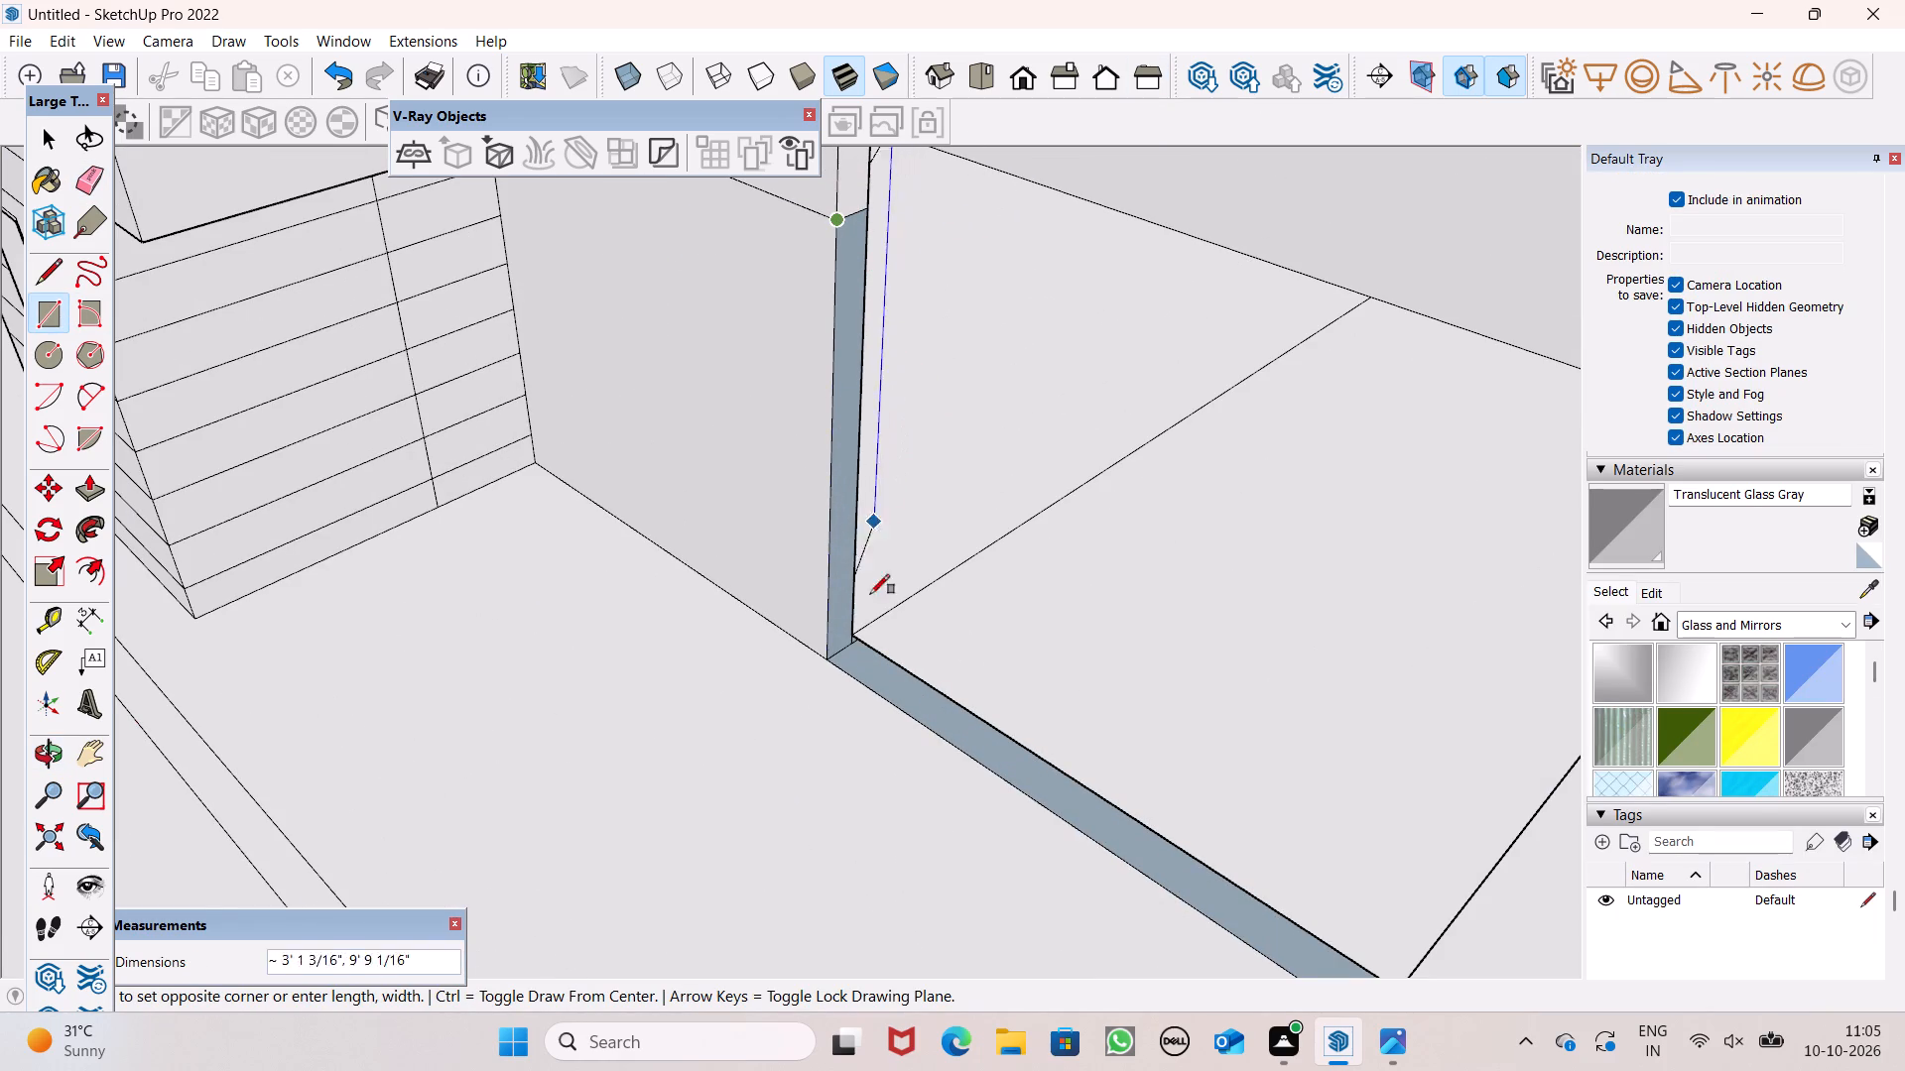
pyautogui.click(842, 646)
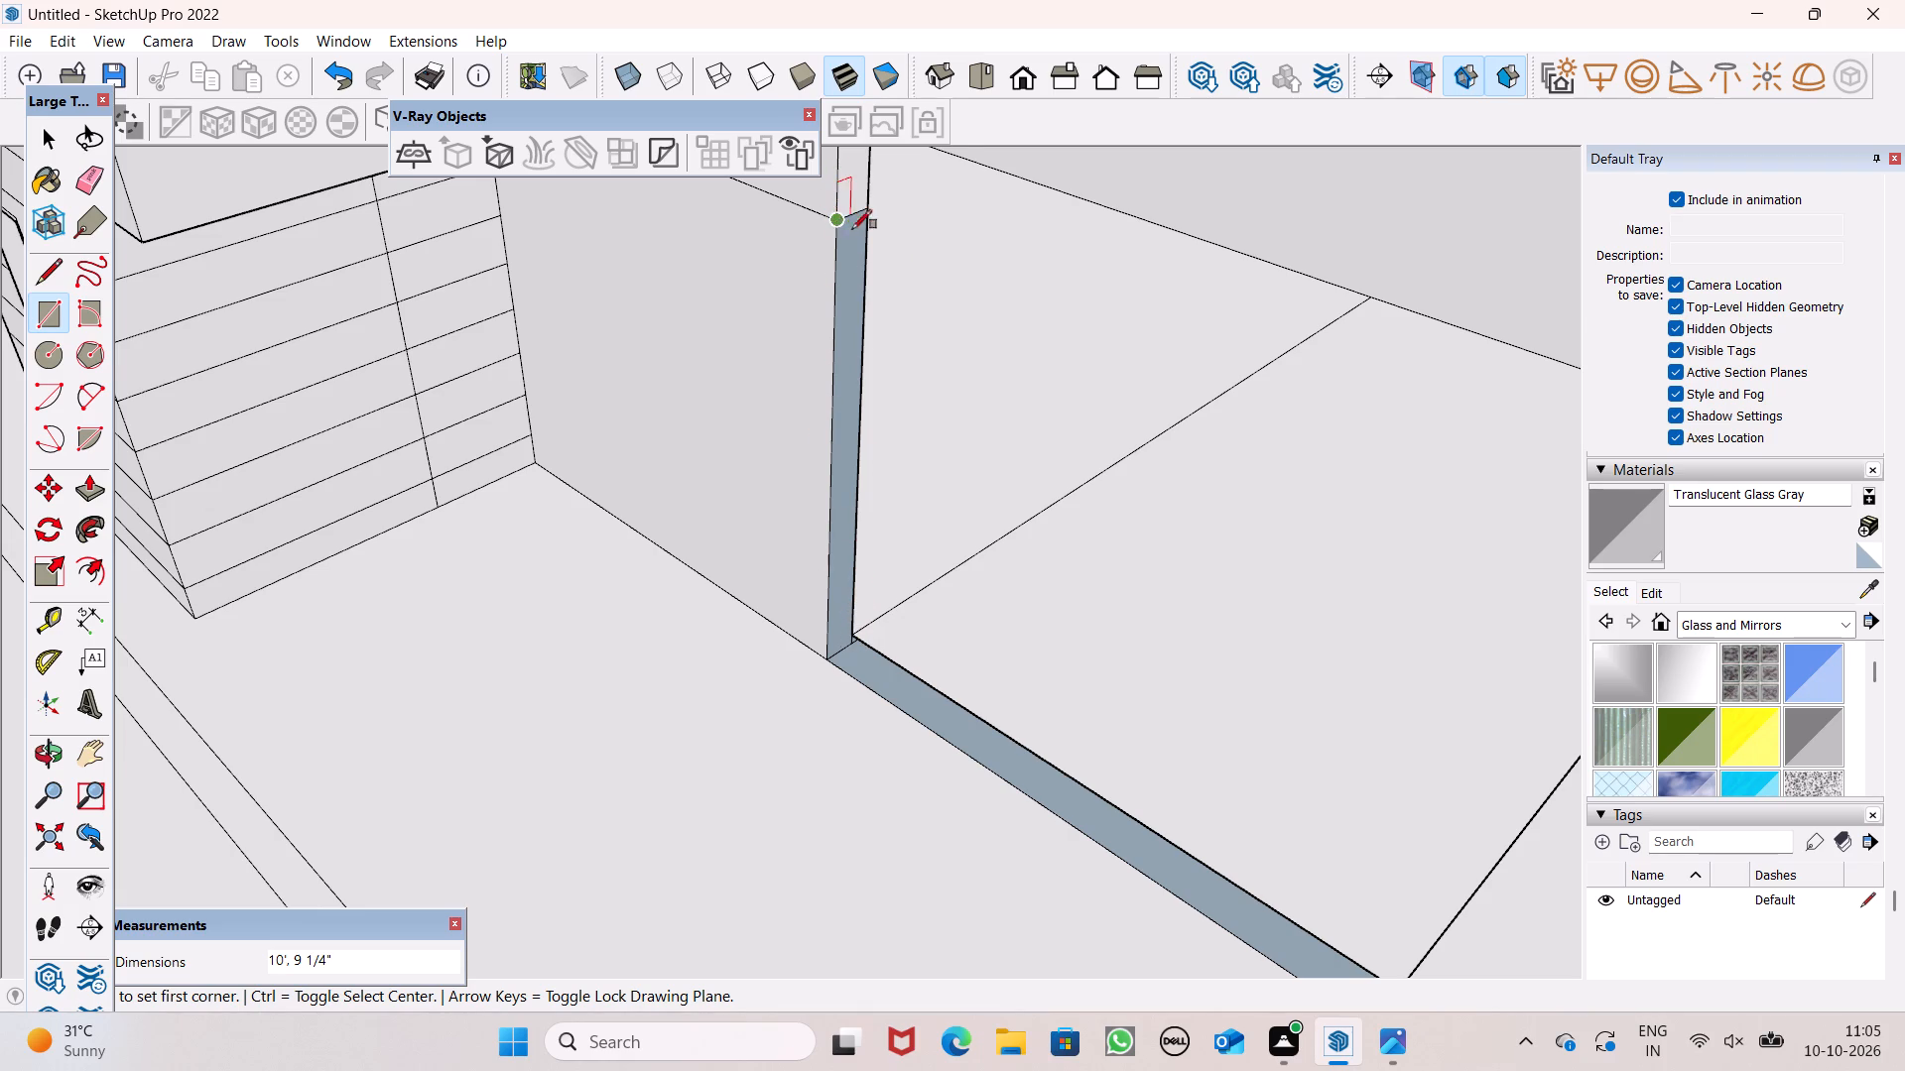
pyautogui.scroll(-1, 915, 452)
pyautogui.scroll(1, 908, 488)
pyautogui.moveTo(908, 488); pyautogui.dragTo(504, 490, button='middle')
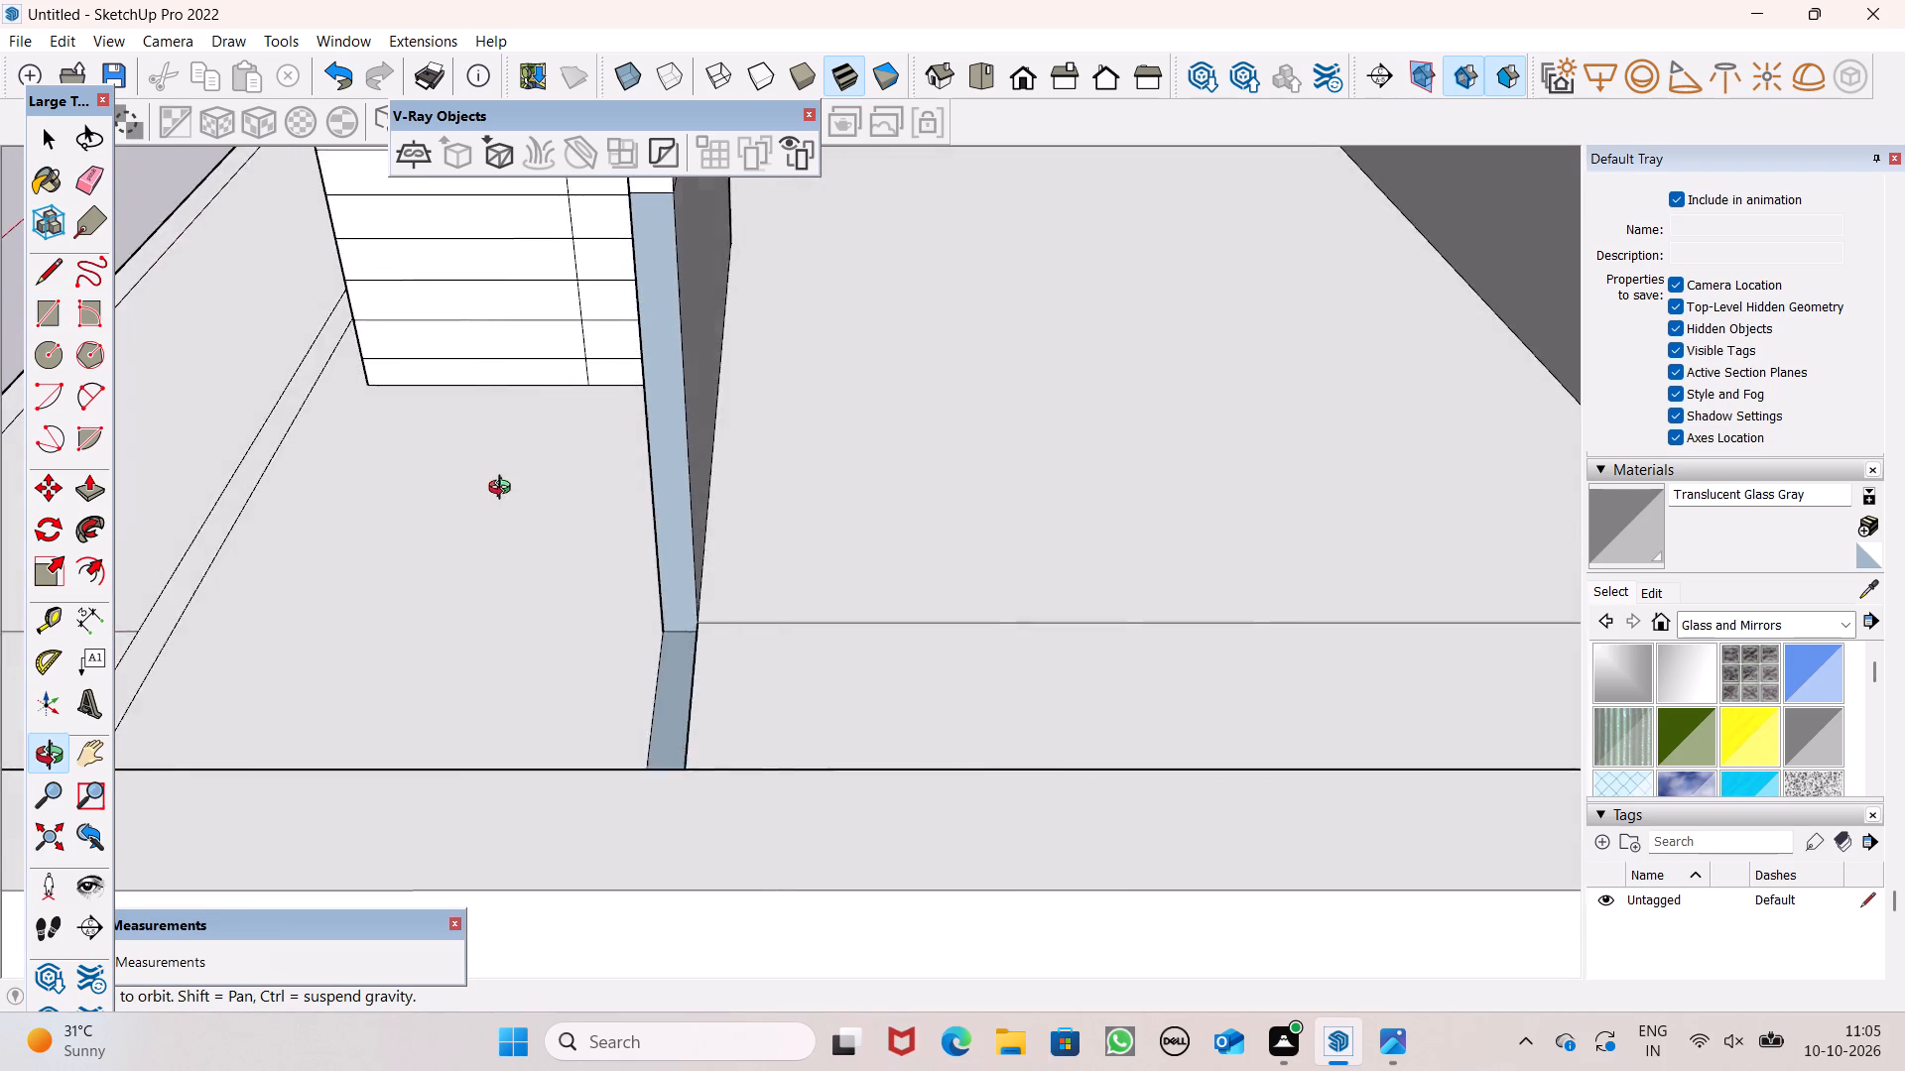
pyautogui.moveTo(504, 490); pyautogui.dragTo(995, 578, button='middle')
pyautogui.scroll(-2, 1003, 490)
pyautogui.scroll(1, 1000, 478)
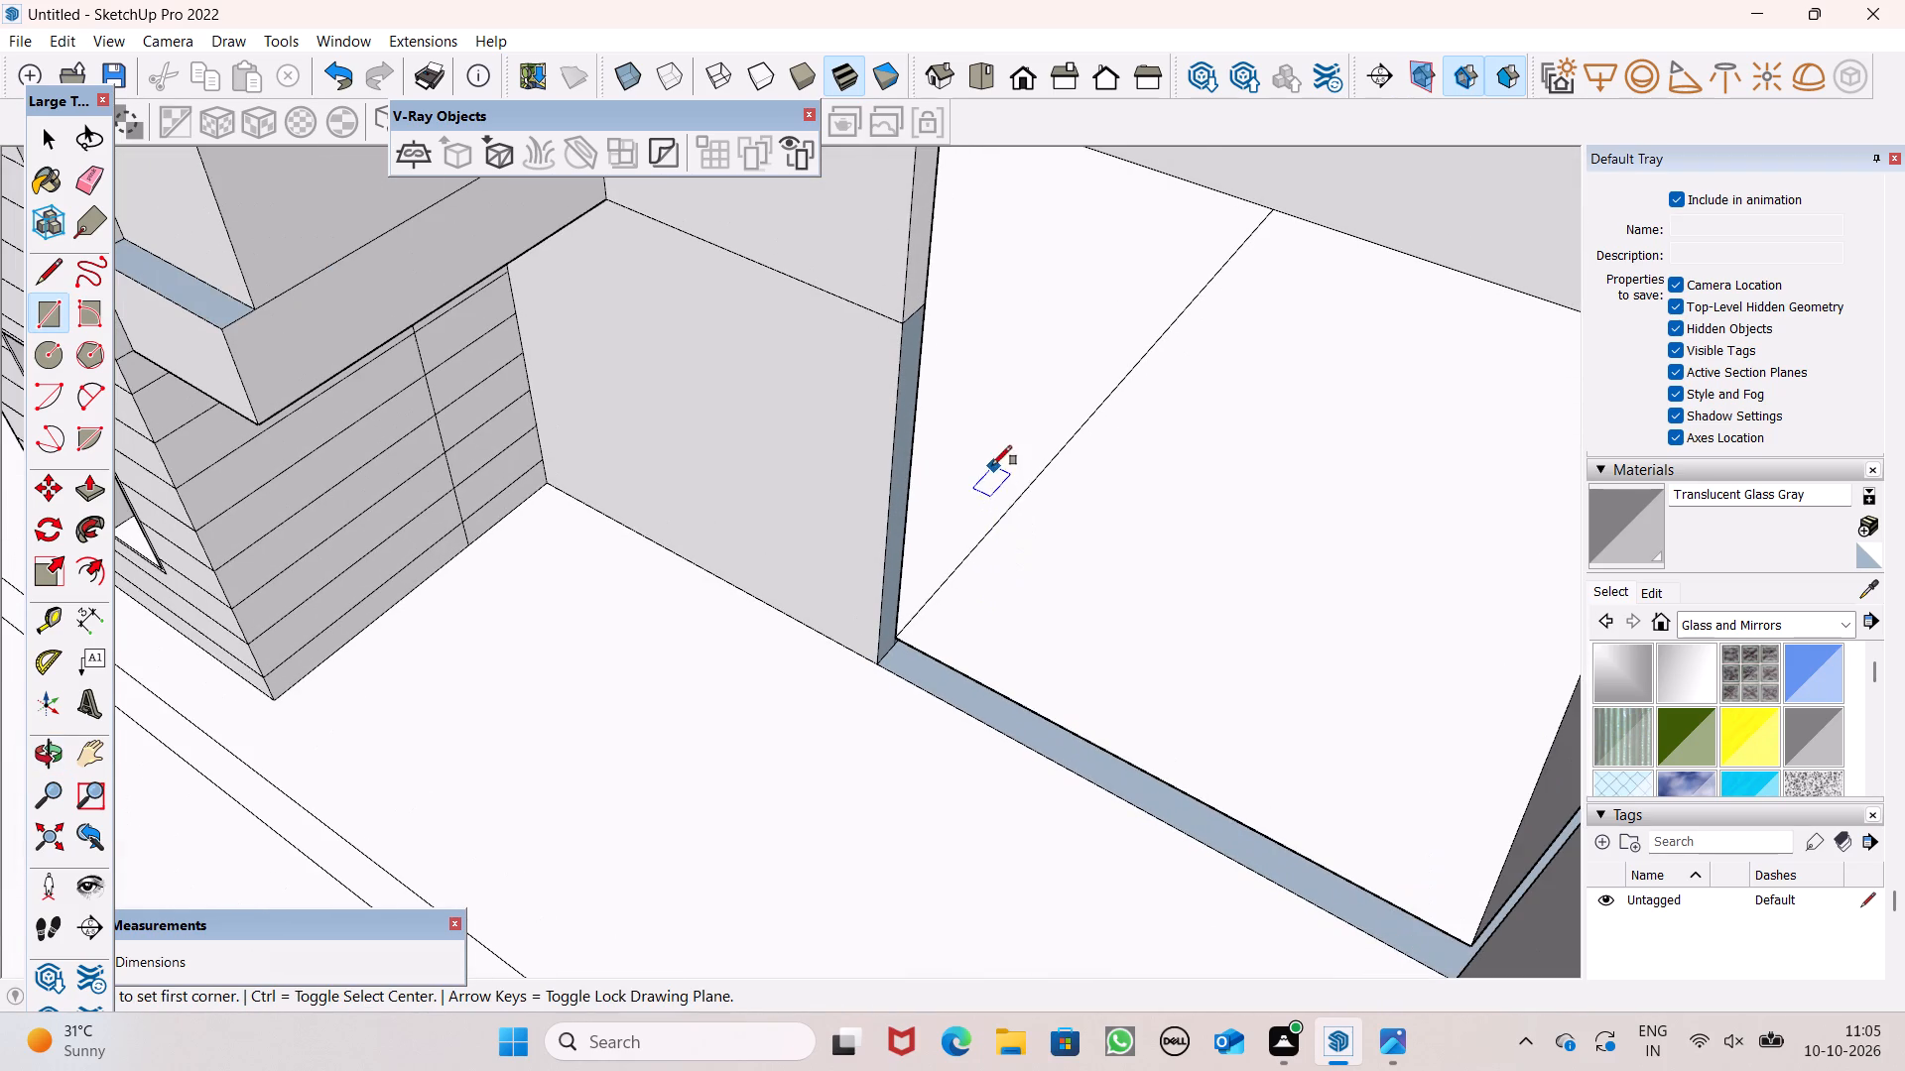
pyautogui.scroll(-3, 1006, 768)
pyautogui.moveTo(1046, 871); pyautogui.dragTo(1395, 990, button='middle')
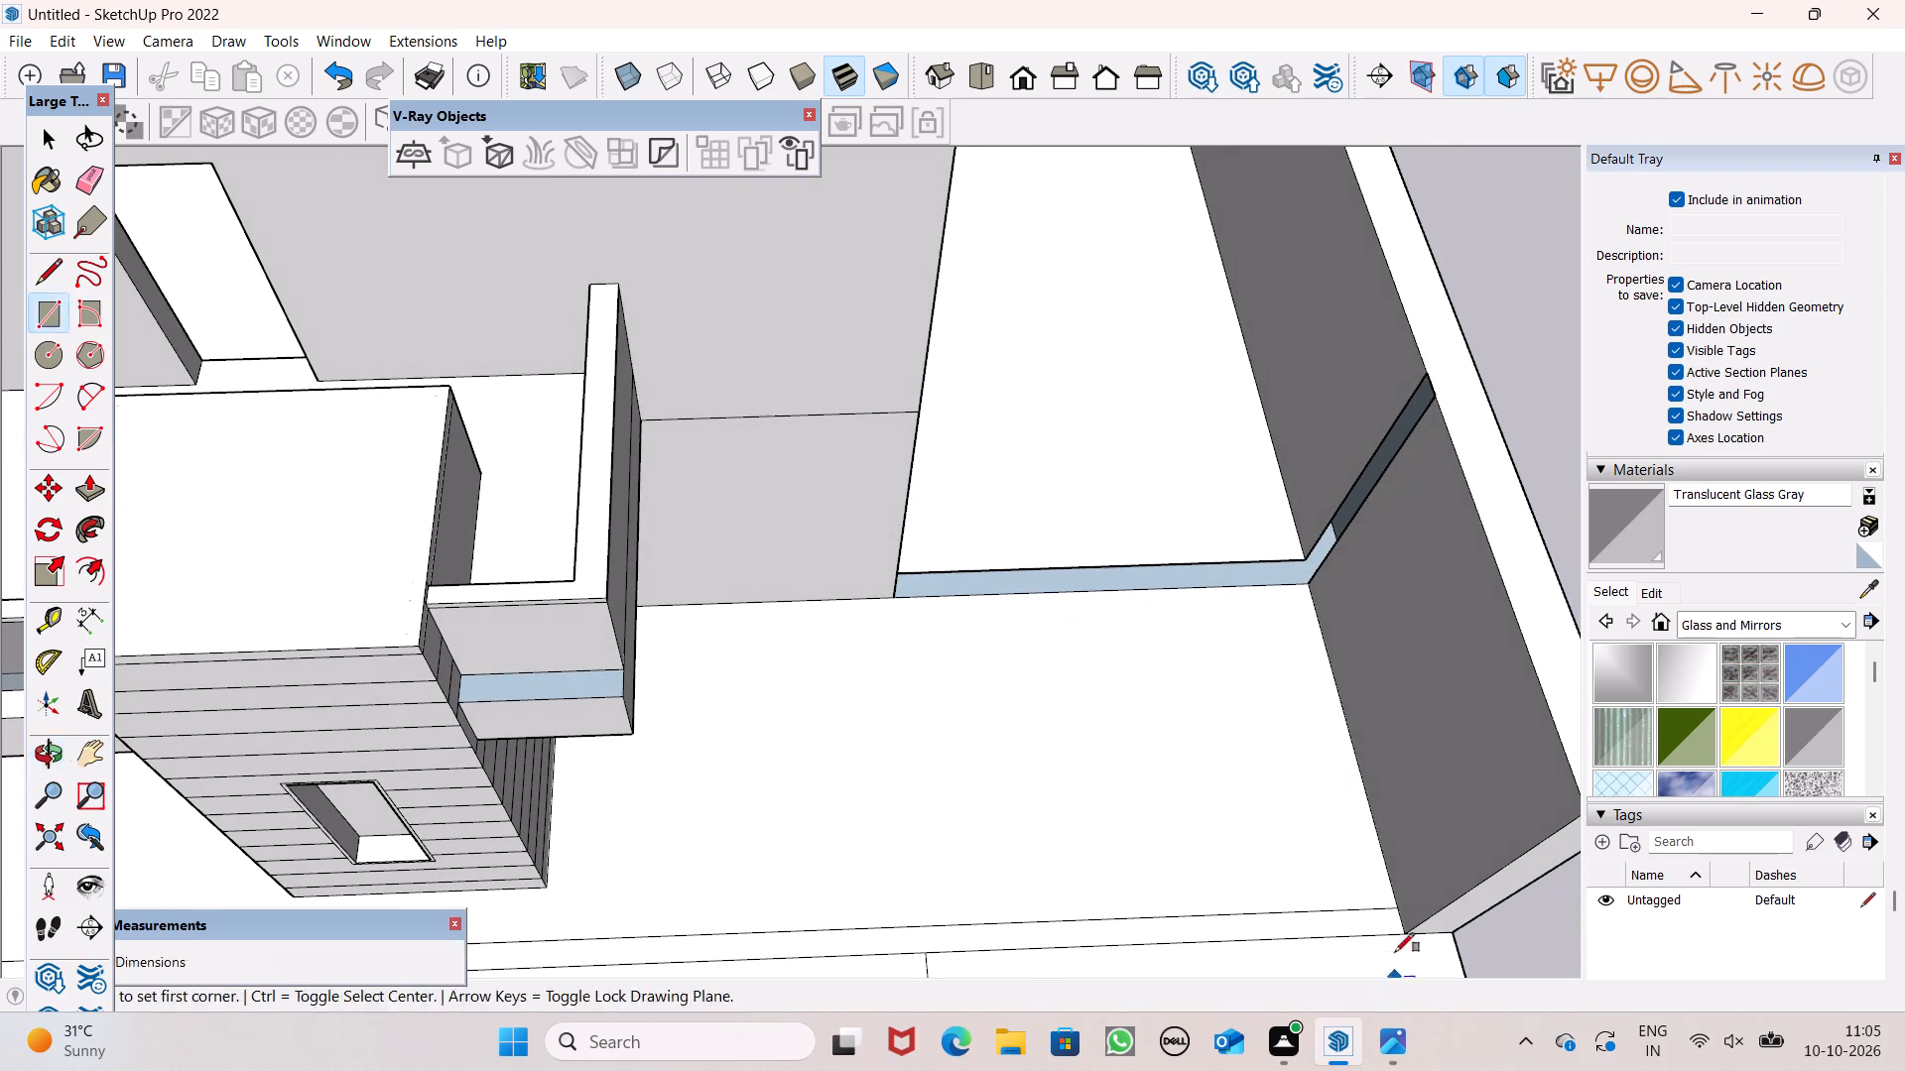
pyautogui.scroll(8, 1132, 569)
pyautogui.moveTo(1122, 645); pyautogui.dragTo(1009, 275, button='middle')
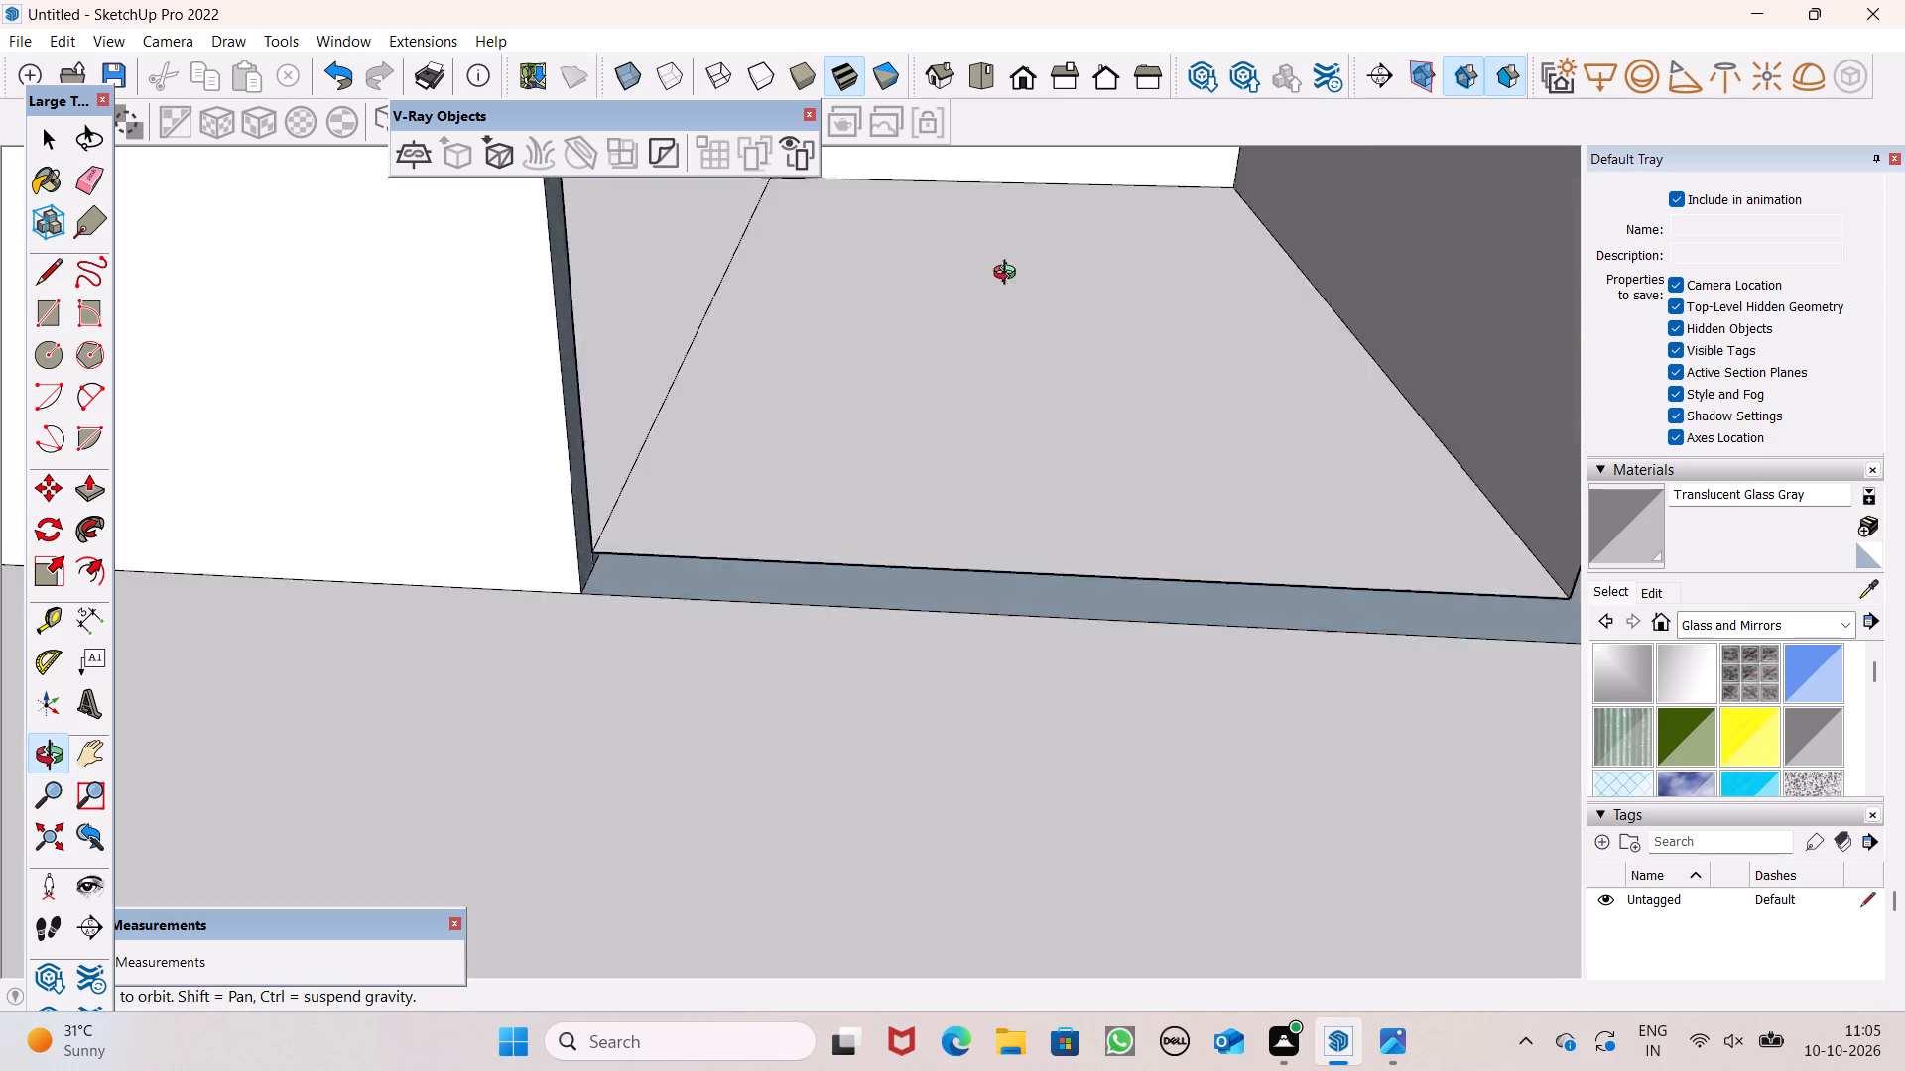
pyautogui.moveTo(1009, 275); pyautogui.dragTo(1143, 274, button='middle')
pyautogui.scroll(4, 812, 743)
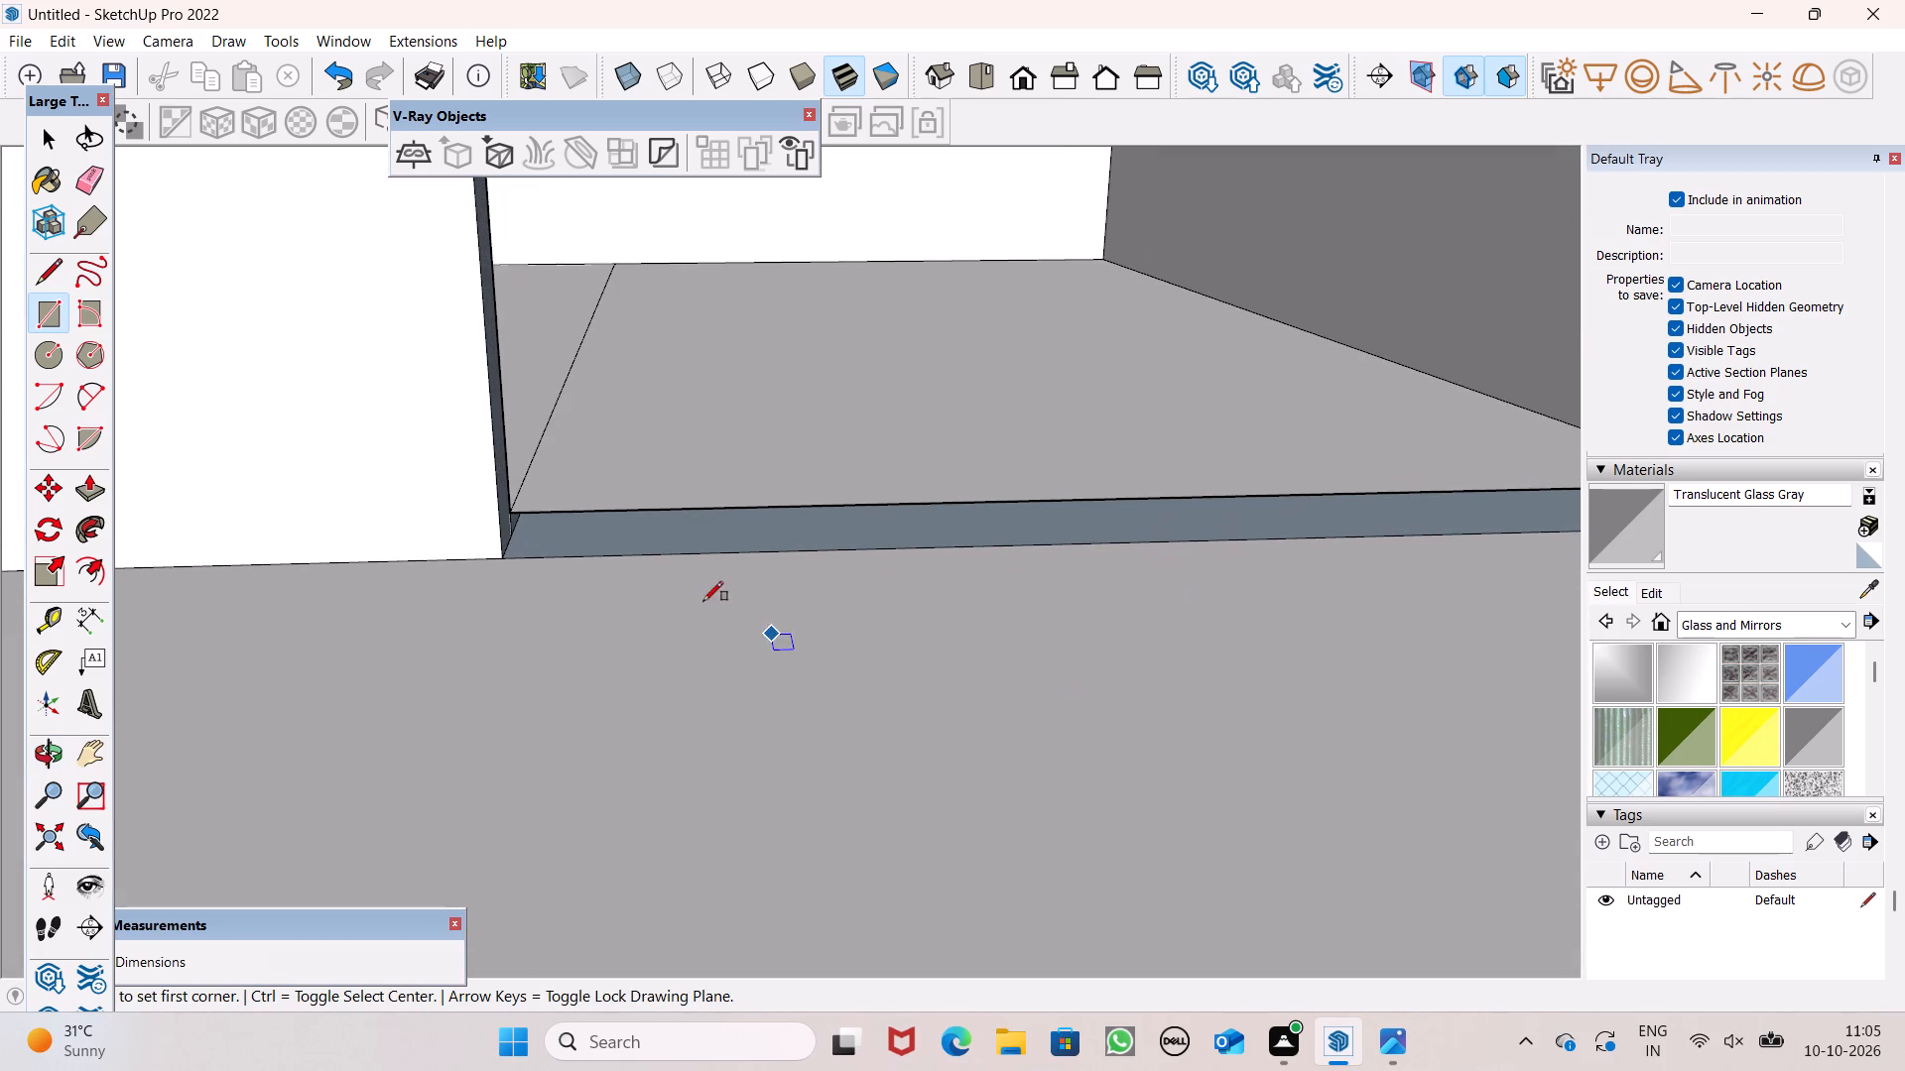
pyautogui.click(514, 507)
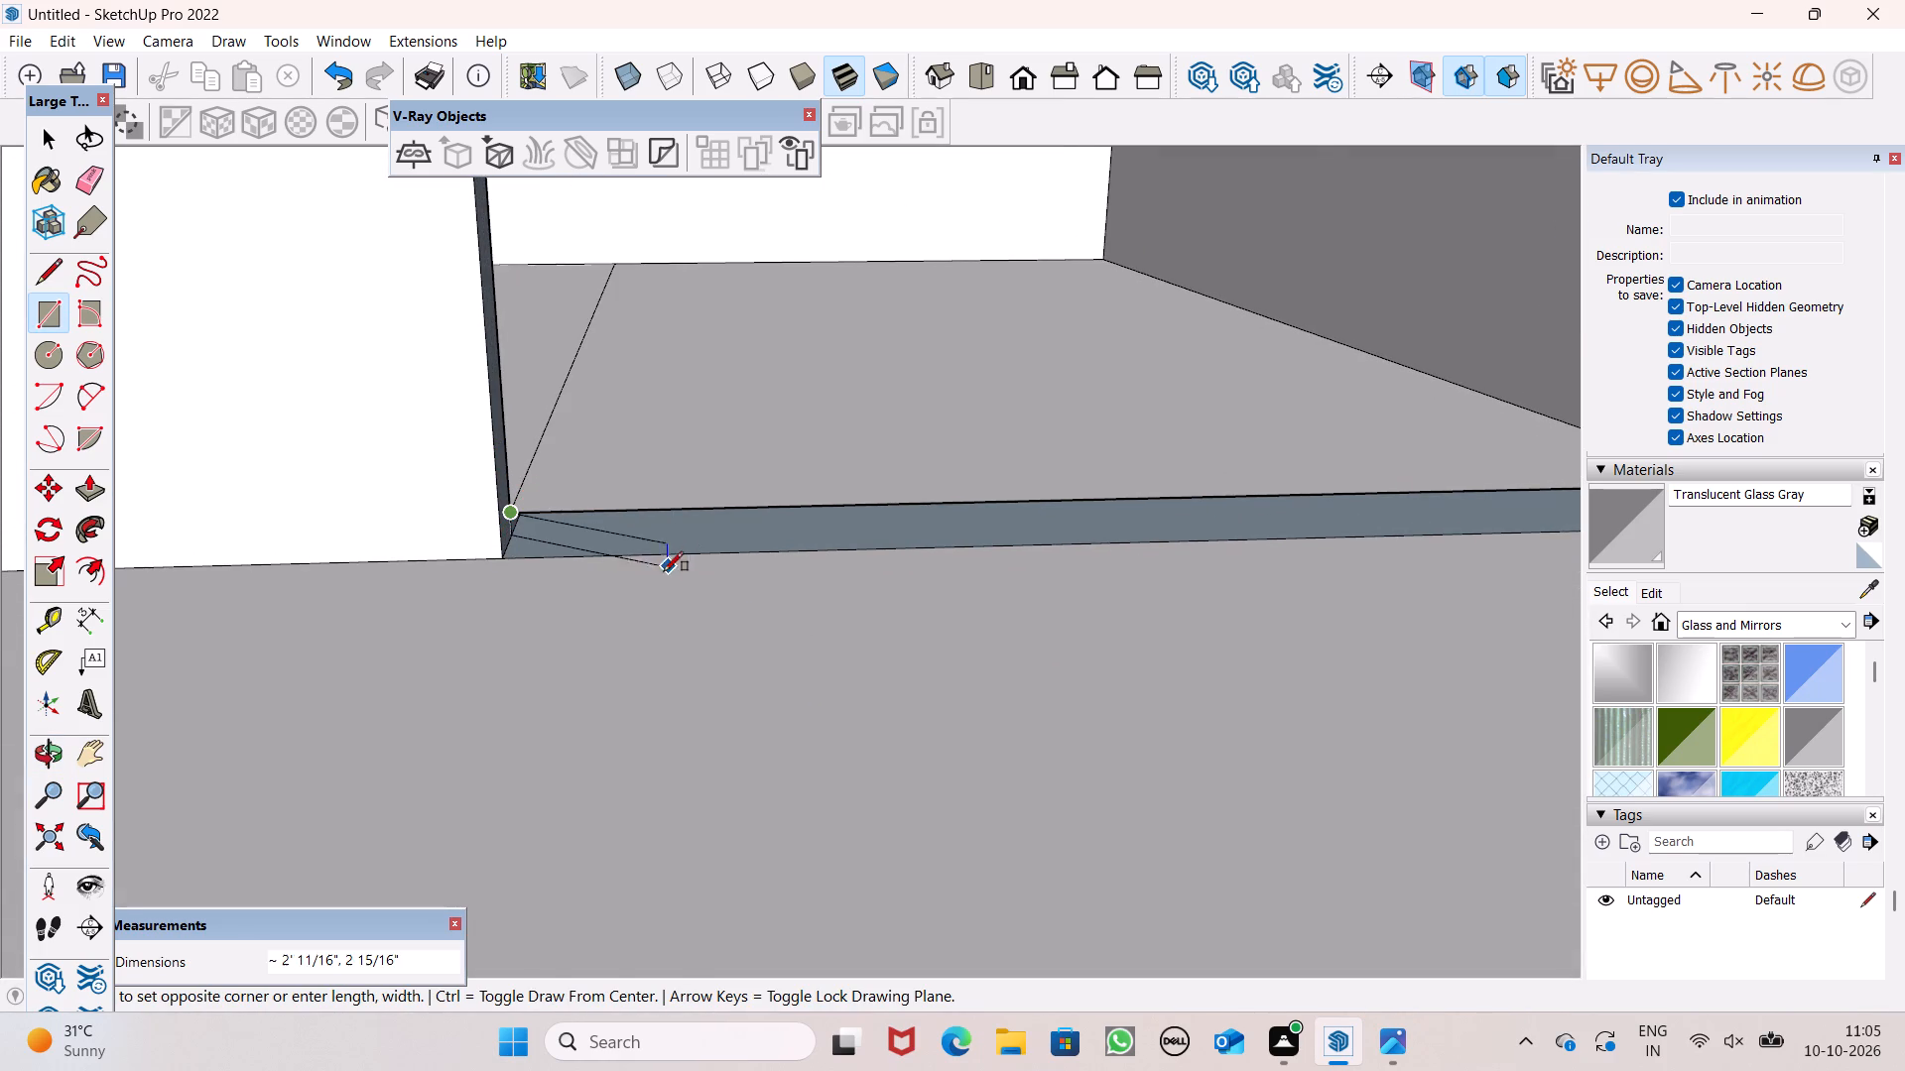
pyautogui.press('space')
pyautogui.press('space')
# Push/Pull the face inside the floor gap, between the house wall and side wall, by 5 11/16".
pyautogui.moveTo(675, 592); pyautogui.dragTo(688, 467, button='middle')
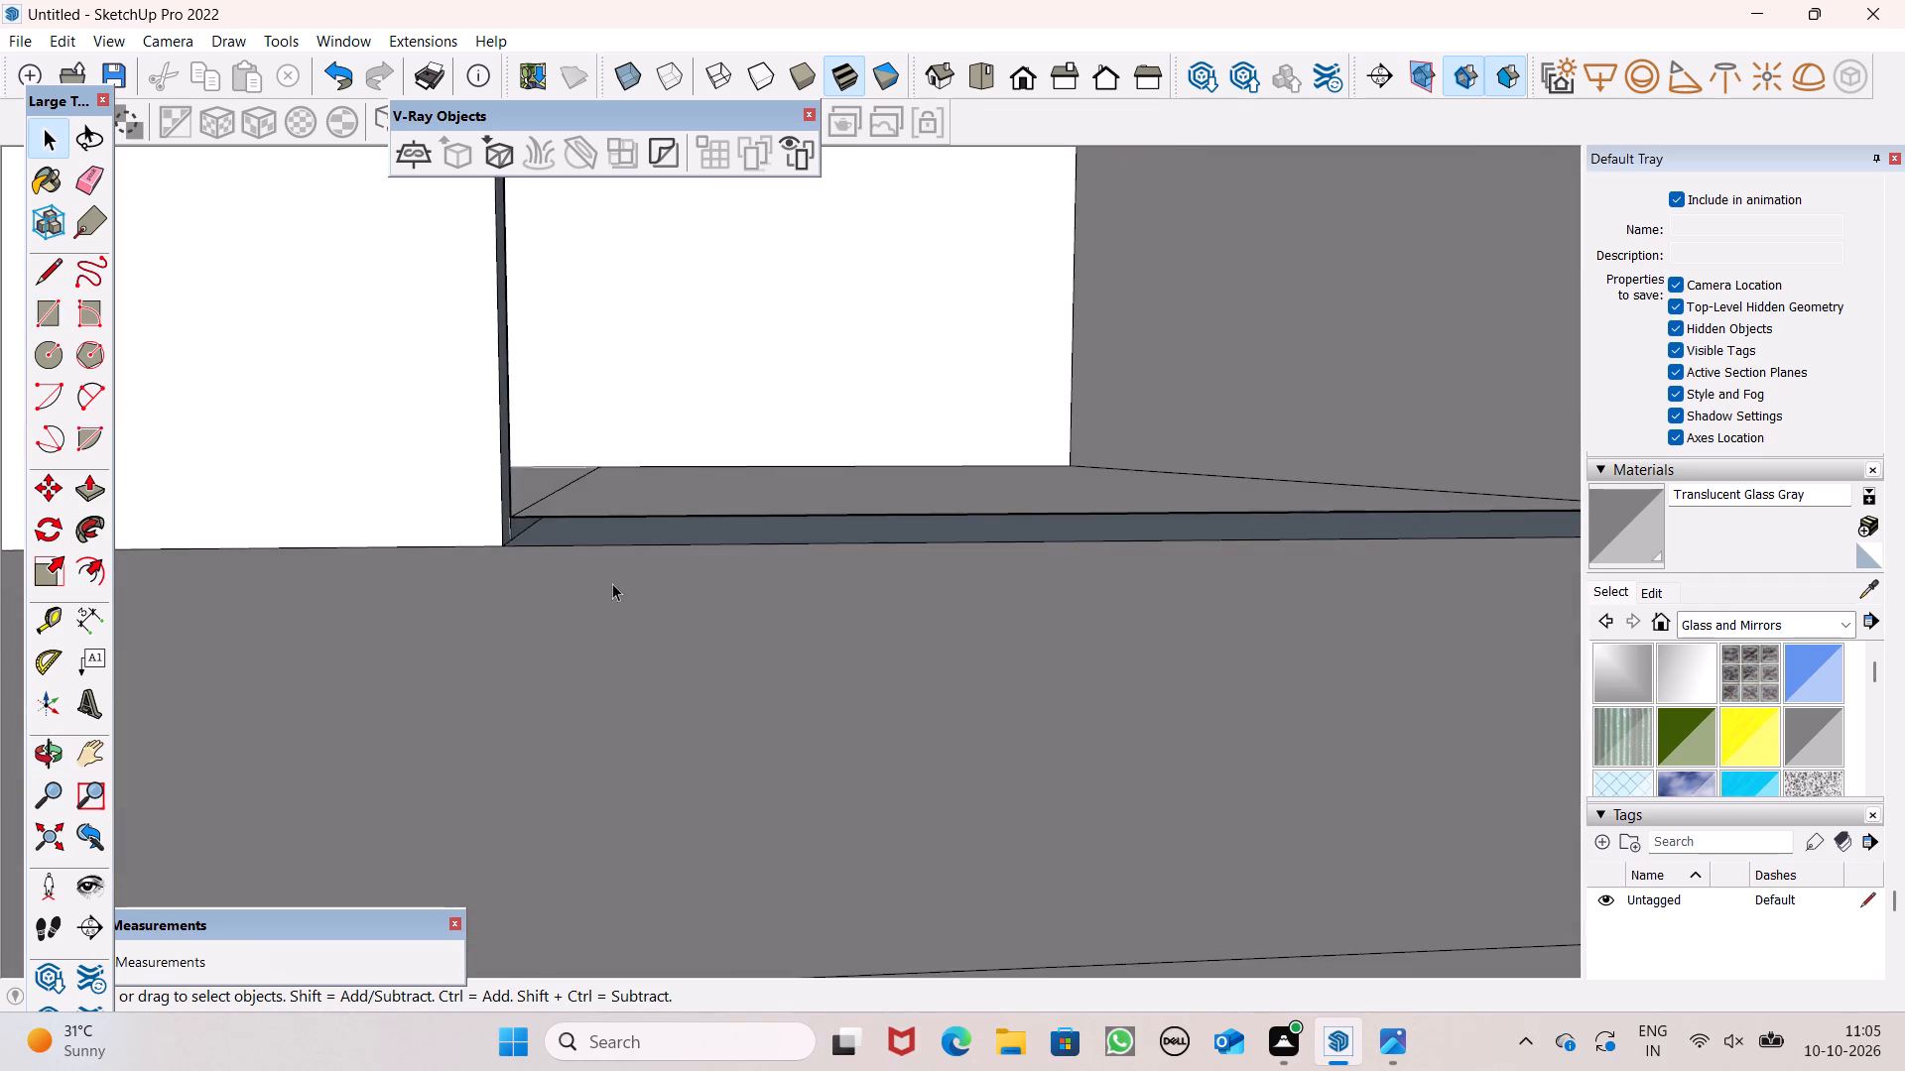
pyautogui.scroll(6, 627, 564)
pyautogui.moveTo(666, 530); pyautogui.dragTo(696, 519, button='middle')
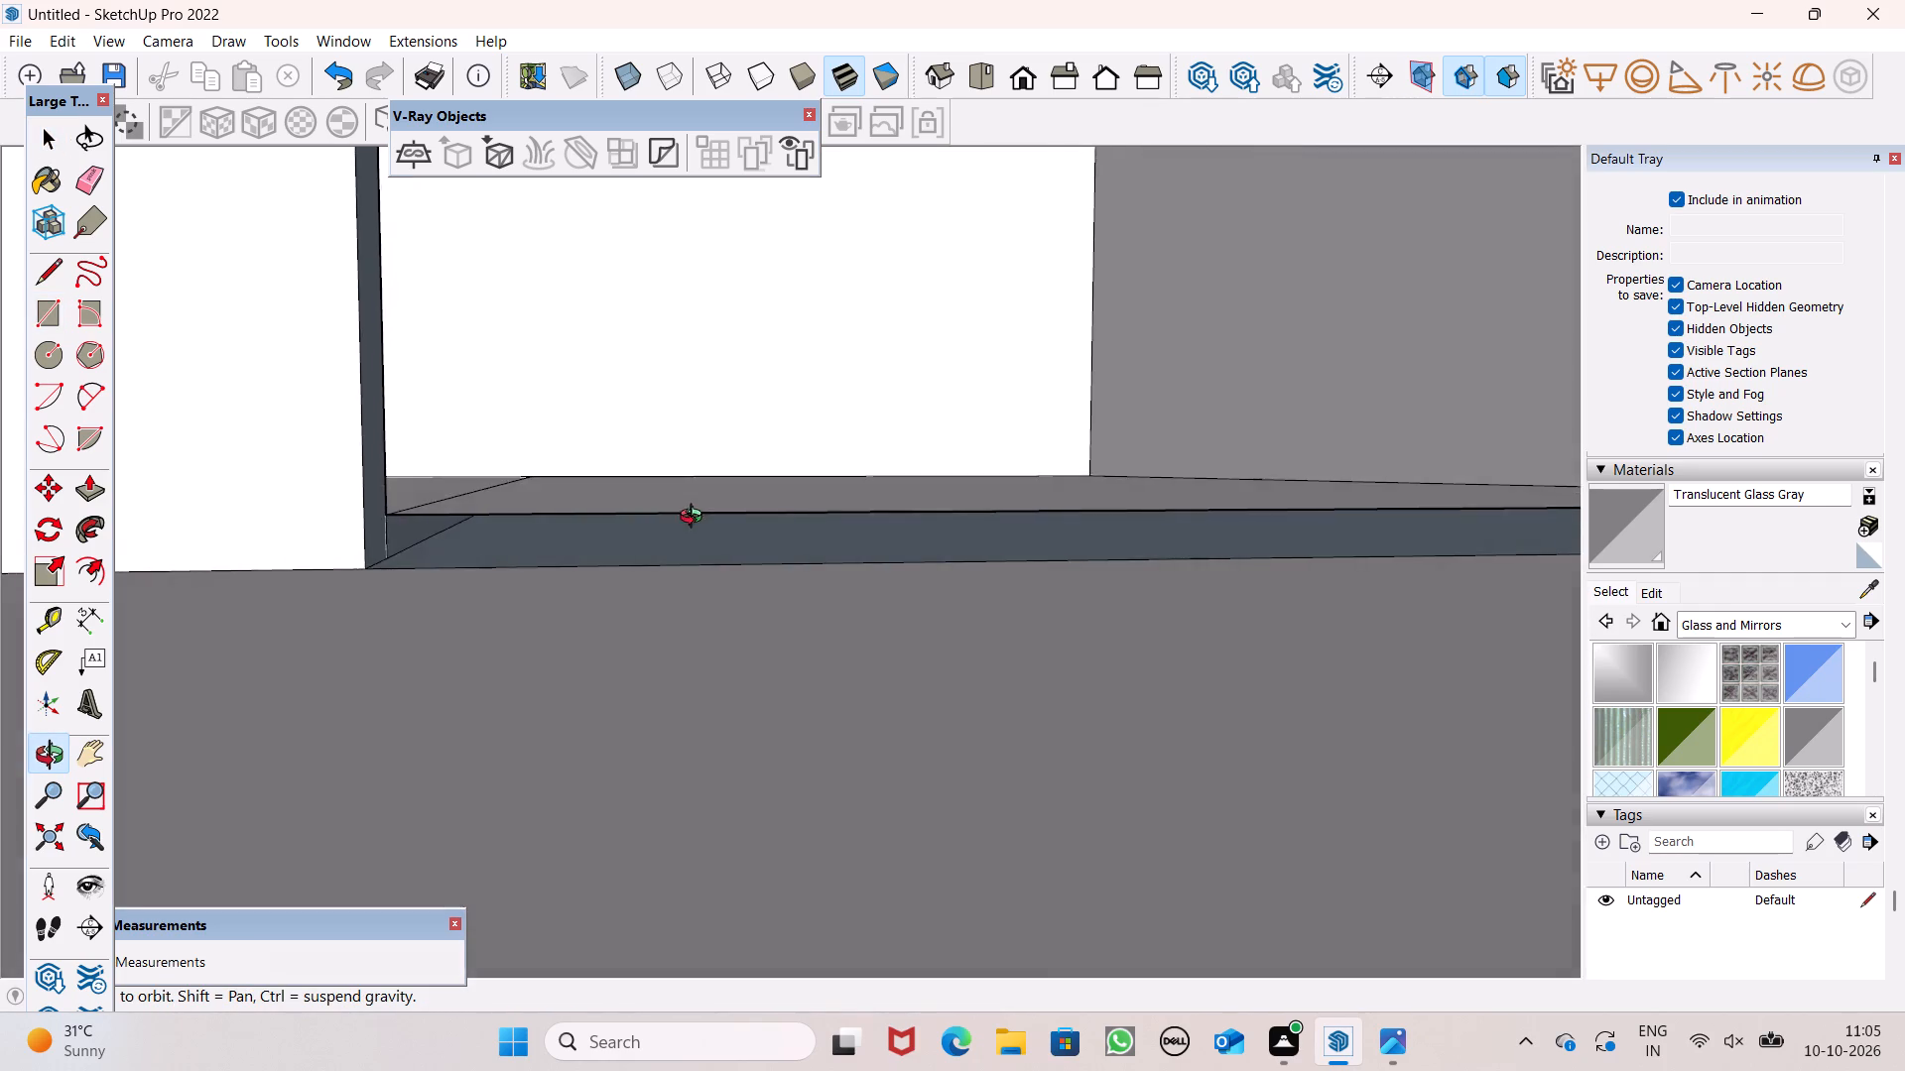
pyautogui.moveTo(696, 519); pyautogui.dragTo(728, 484, button='middle')
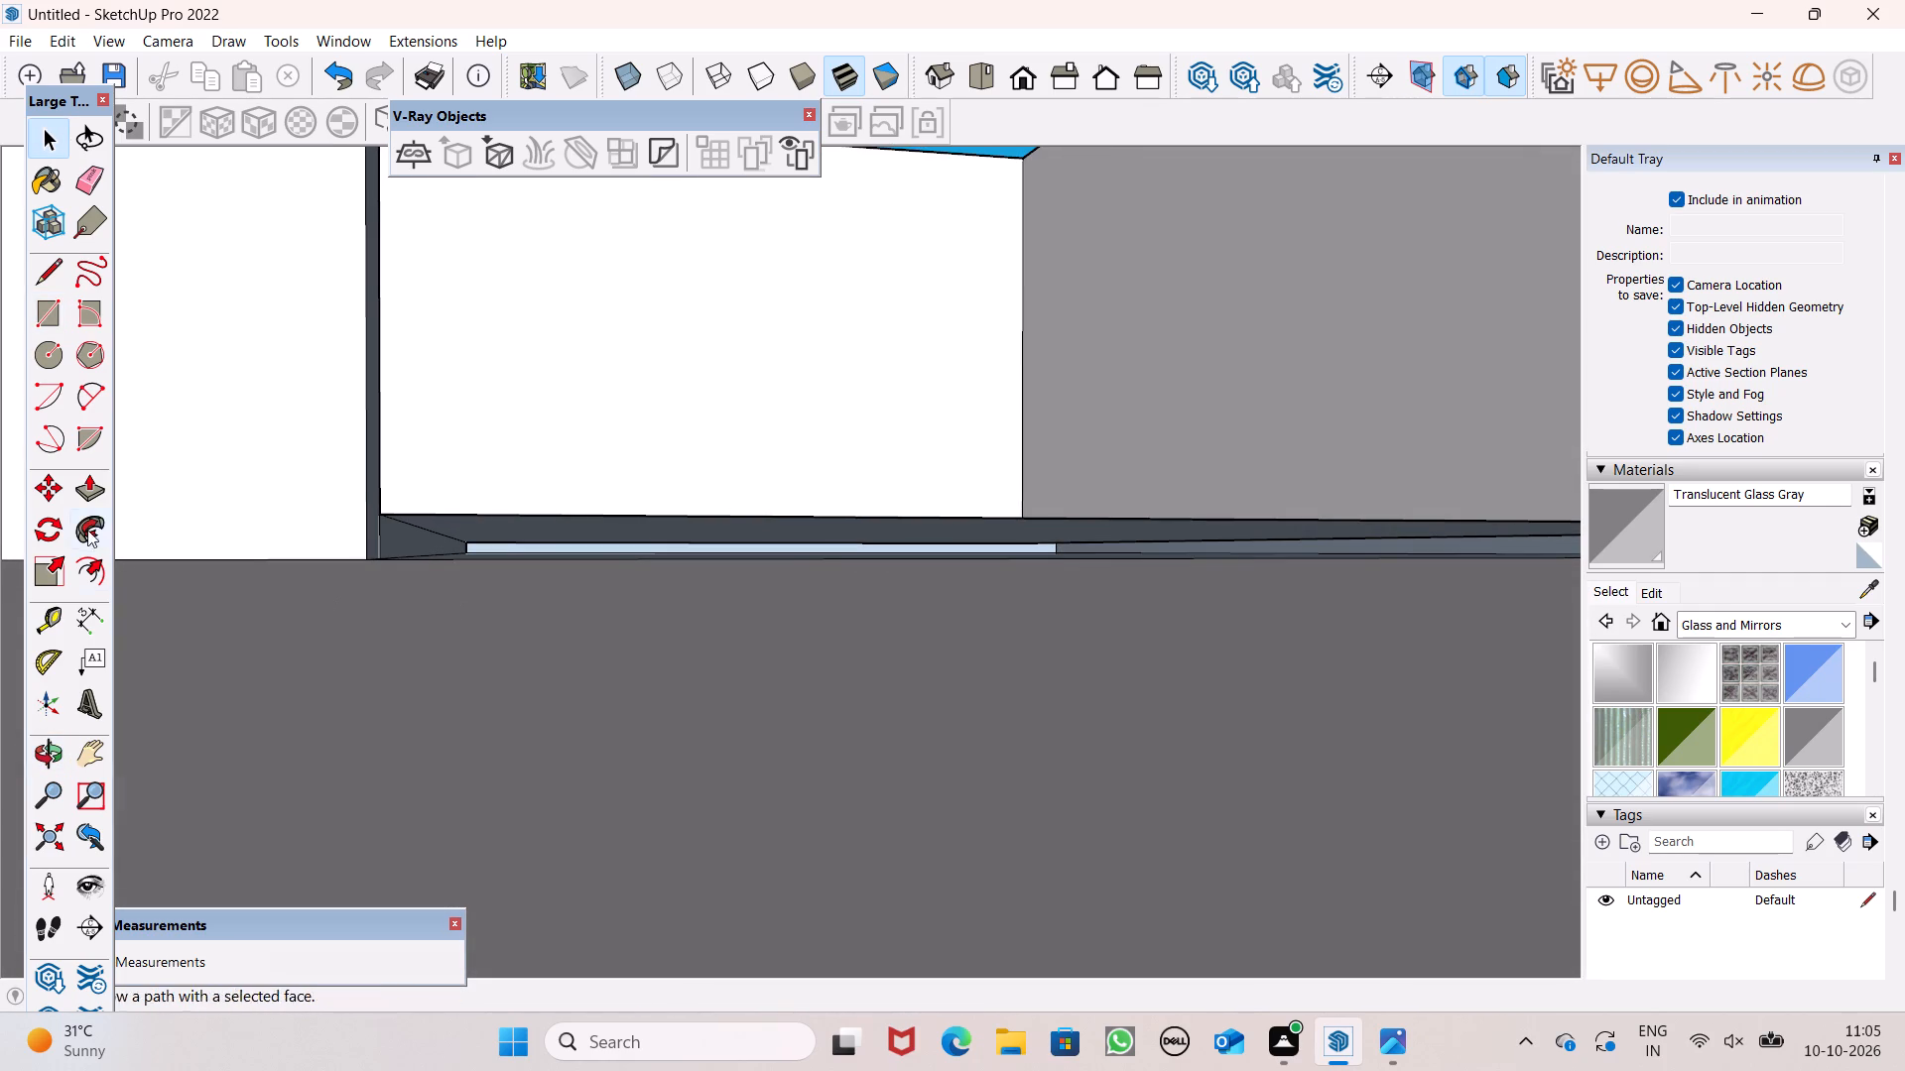
pyautogui.click(84, 483)
pyautogui.scroll(2, 513, 530)
pyautogui.scroll(-1, 584, 536)
pyautogui.scroll(1, 584, 536)
pyautogui.moveTo(587, 536); pyautogui.dragTo(588, 572)
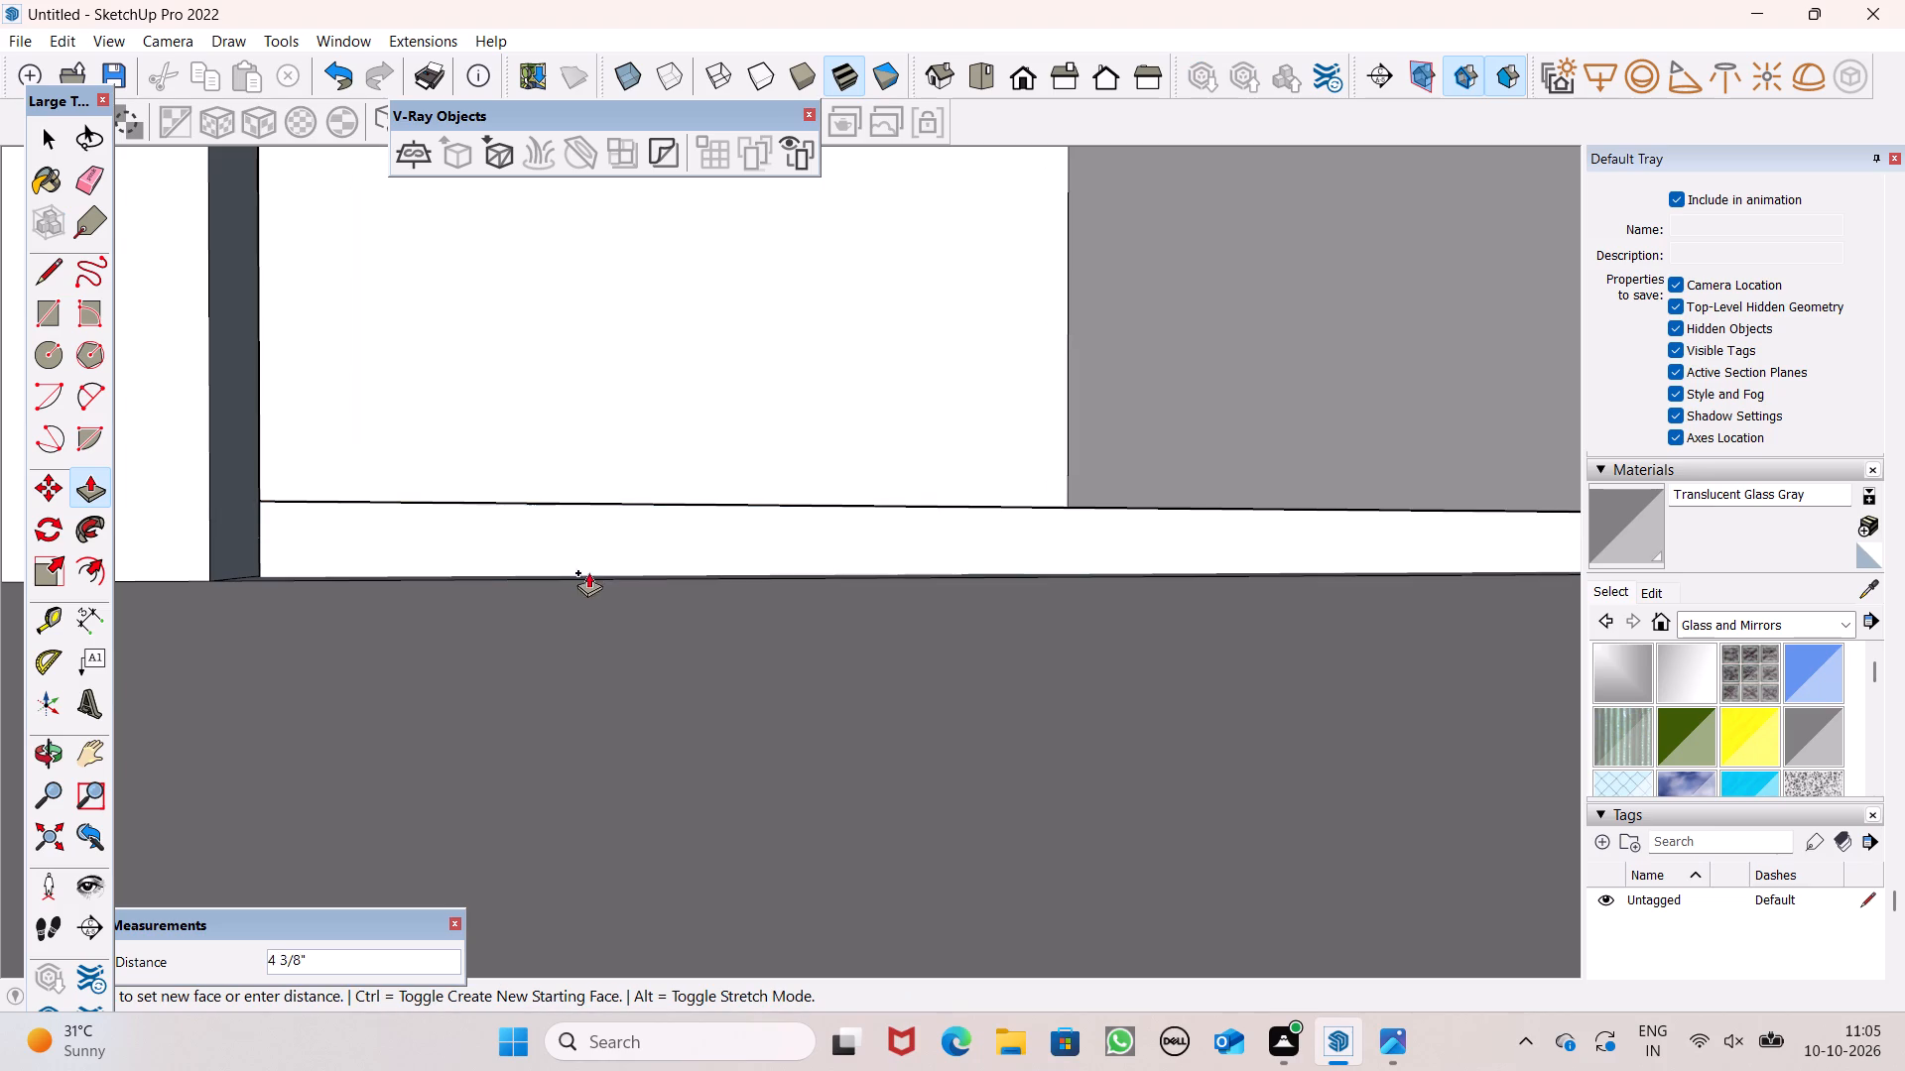
pyautogui.moveTo(588, 572); pyautogui.dragTo(588, 579)
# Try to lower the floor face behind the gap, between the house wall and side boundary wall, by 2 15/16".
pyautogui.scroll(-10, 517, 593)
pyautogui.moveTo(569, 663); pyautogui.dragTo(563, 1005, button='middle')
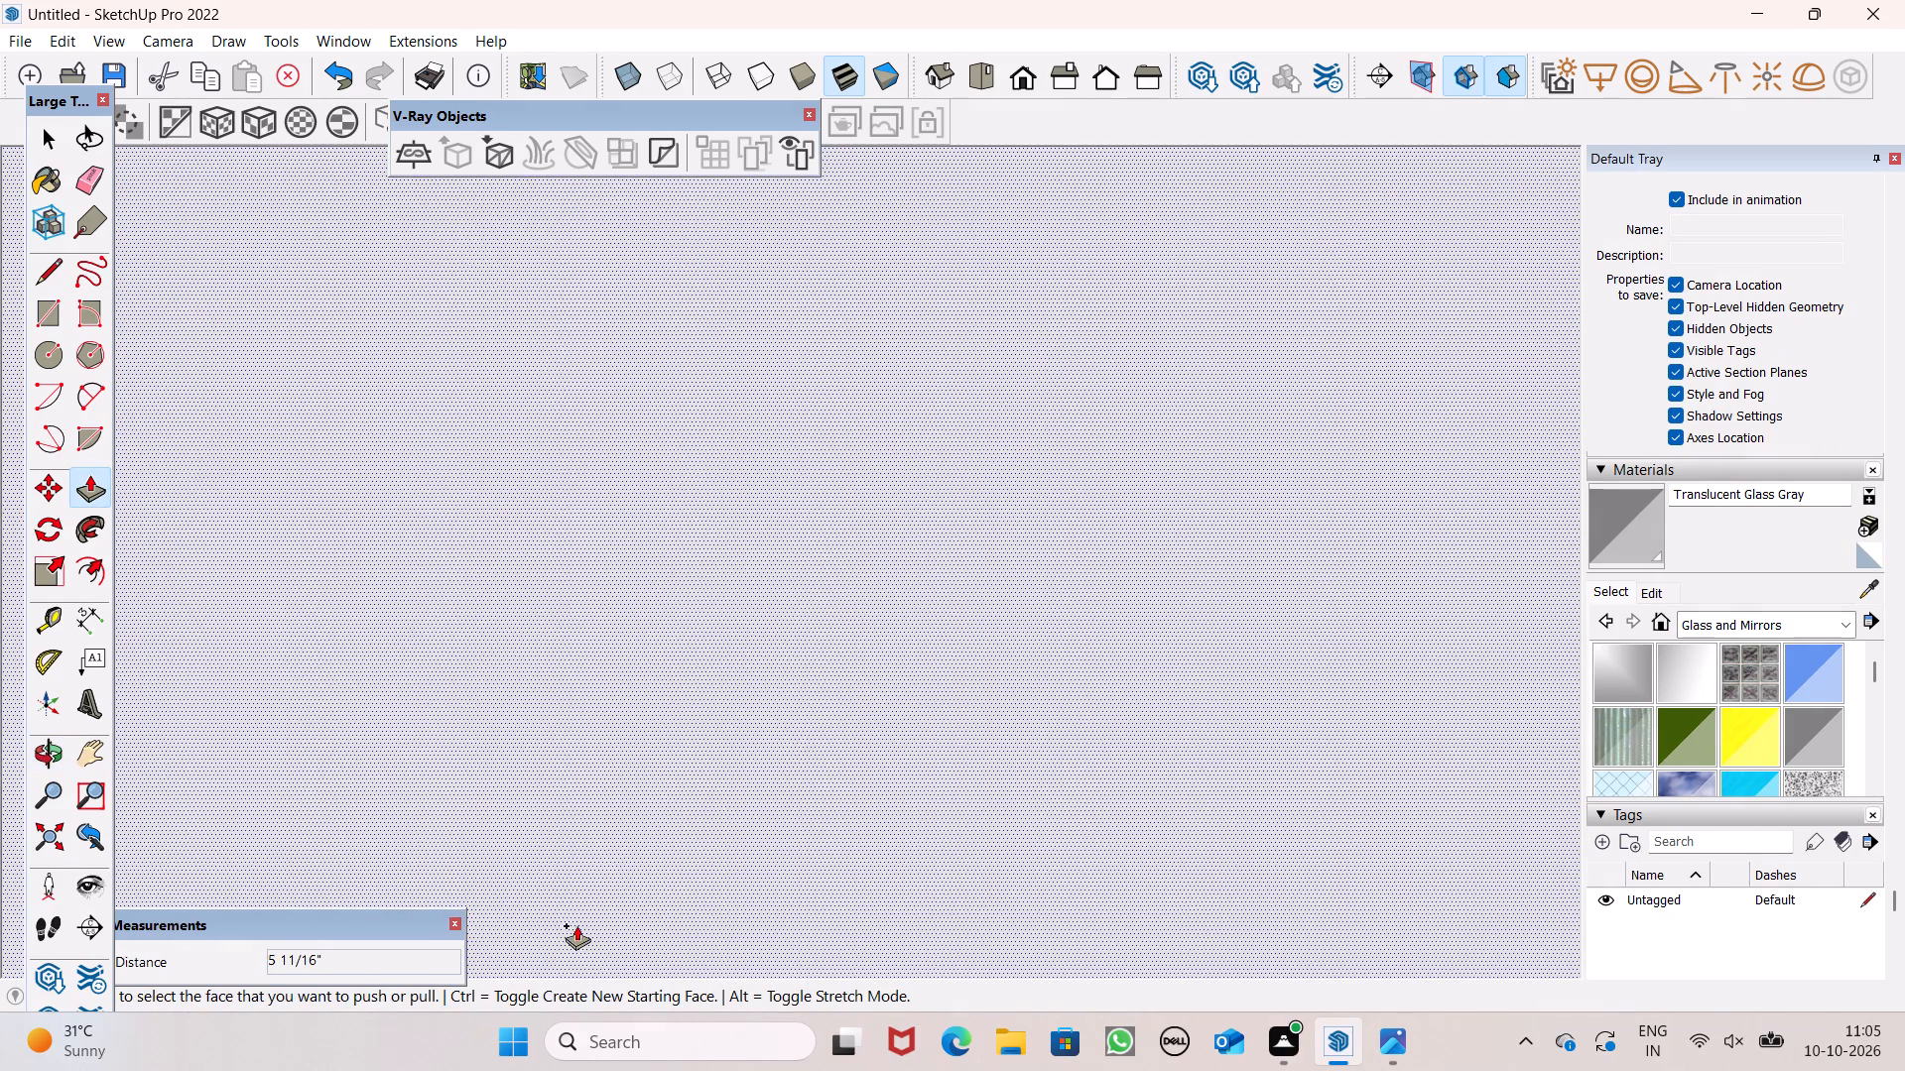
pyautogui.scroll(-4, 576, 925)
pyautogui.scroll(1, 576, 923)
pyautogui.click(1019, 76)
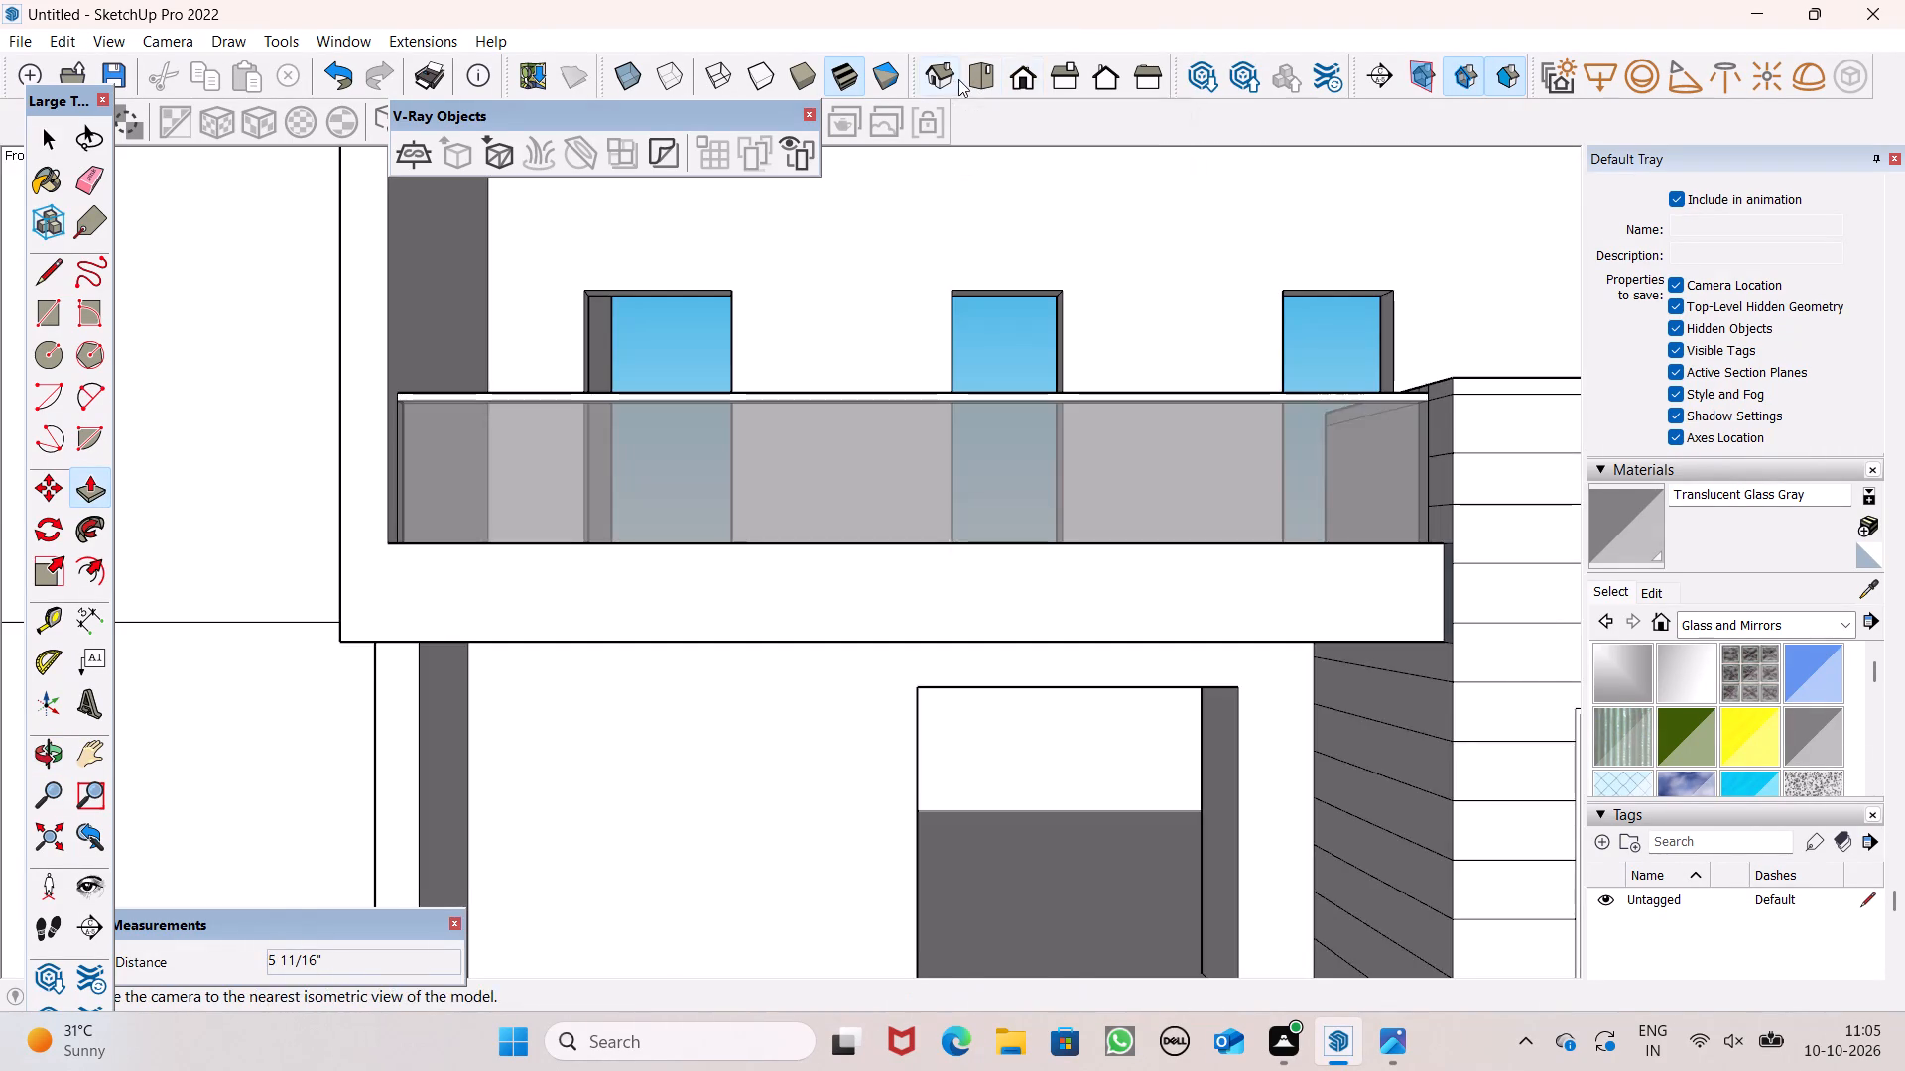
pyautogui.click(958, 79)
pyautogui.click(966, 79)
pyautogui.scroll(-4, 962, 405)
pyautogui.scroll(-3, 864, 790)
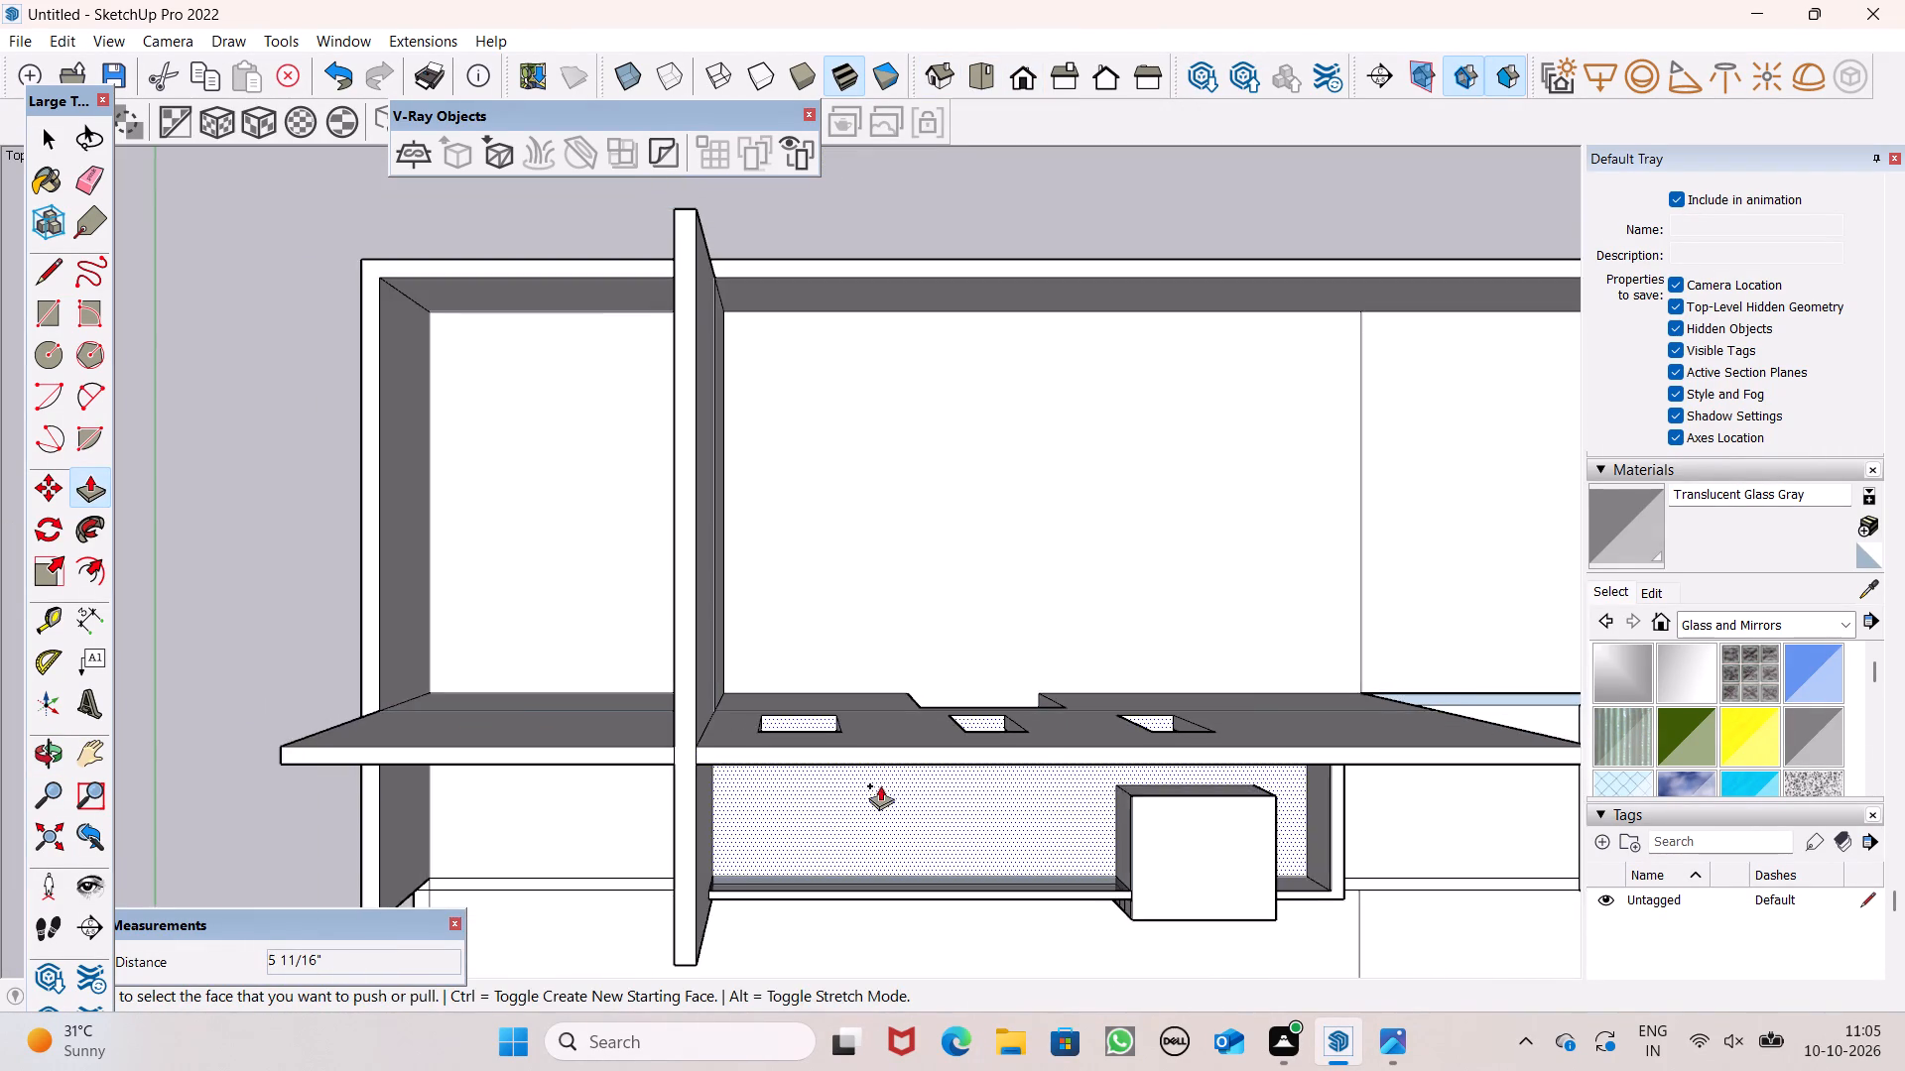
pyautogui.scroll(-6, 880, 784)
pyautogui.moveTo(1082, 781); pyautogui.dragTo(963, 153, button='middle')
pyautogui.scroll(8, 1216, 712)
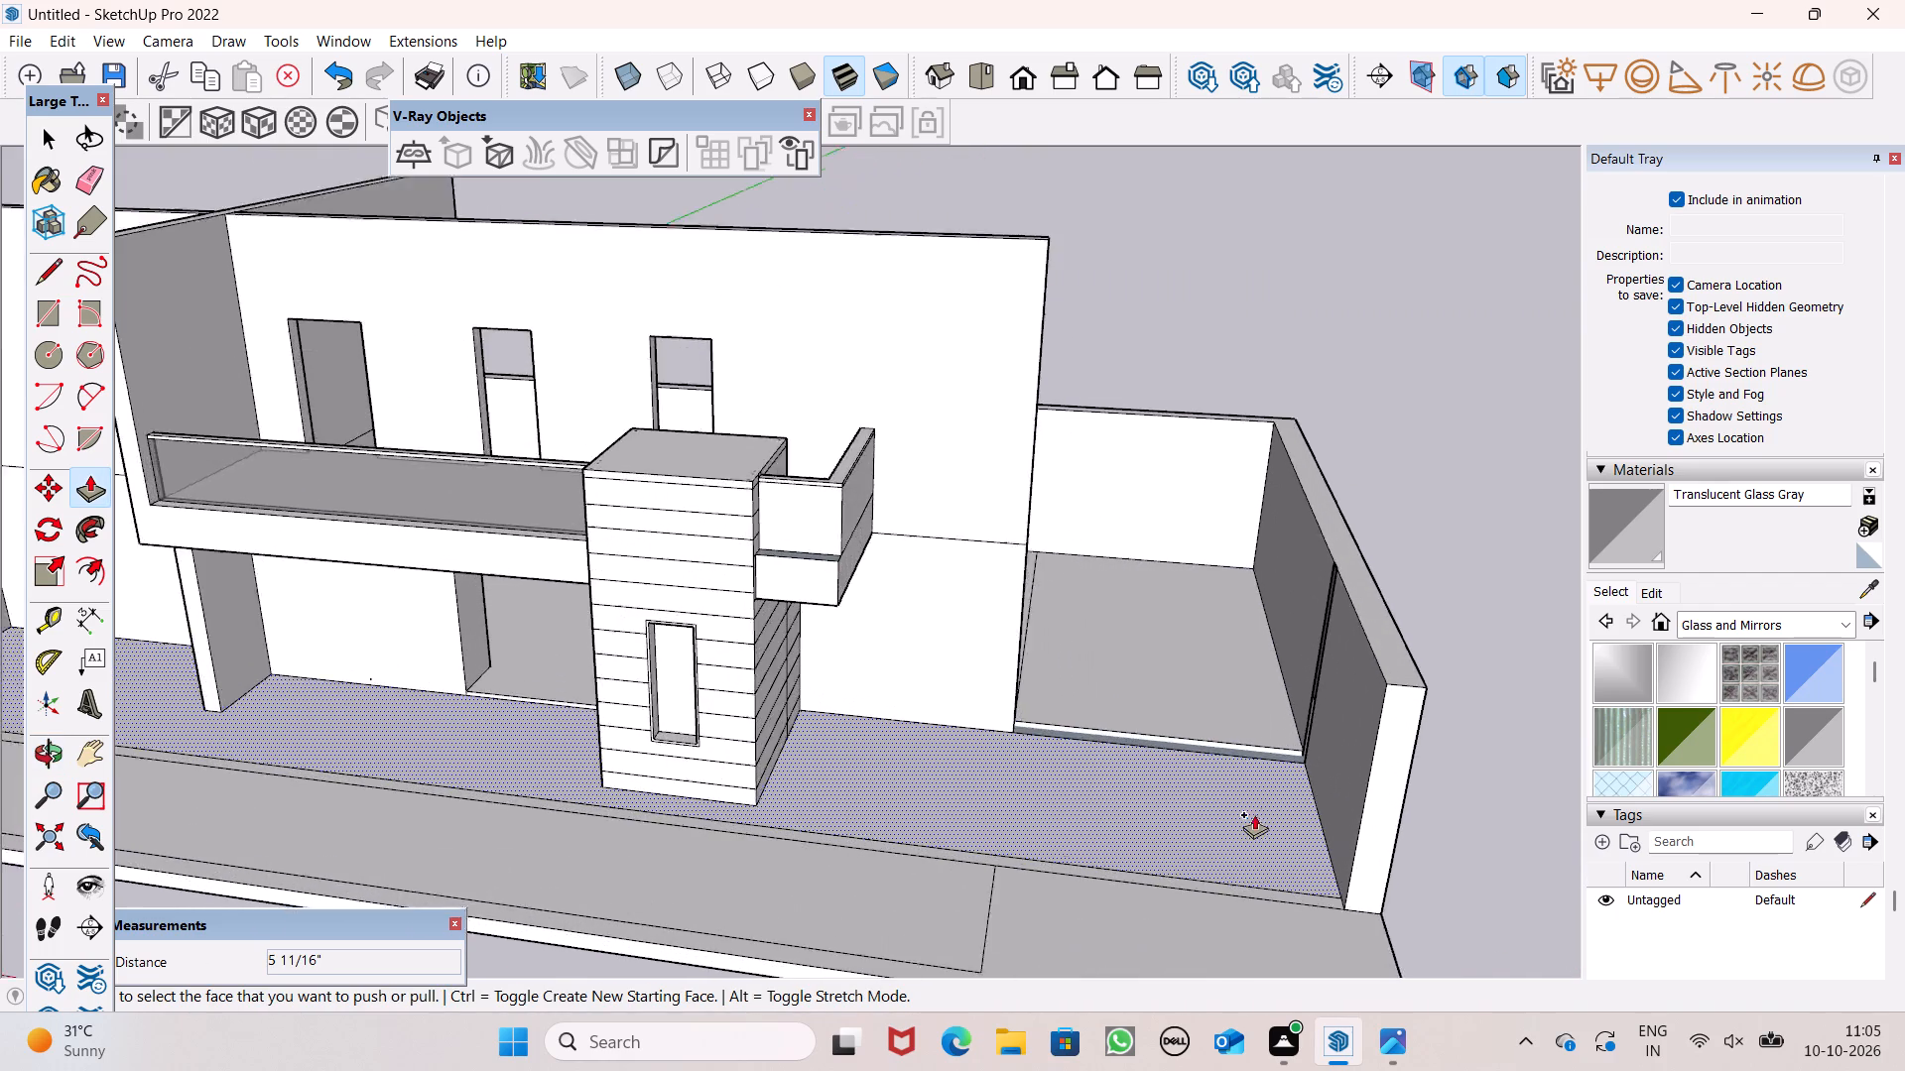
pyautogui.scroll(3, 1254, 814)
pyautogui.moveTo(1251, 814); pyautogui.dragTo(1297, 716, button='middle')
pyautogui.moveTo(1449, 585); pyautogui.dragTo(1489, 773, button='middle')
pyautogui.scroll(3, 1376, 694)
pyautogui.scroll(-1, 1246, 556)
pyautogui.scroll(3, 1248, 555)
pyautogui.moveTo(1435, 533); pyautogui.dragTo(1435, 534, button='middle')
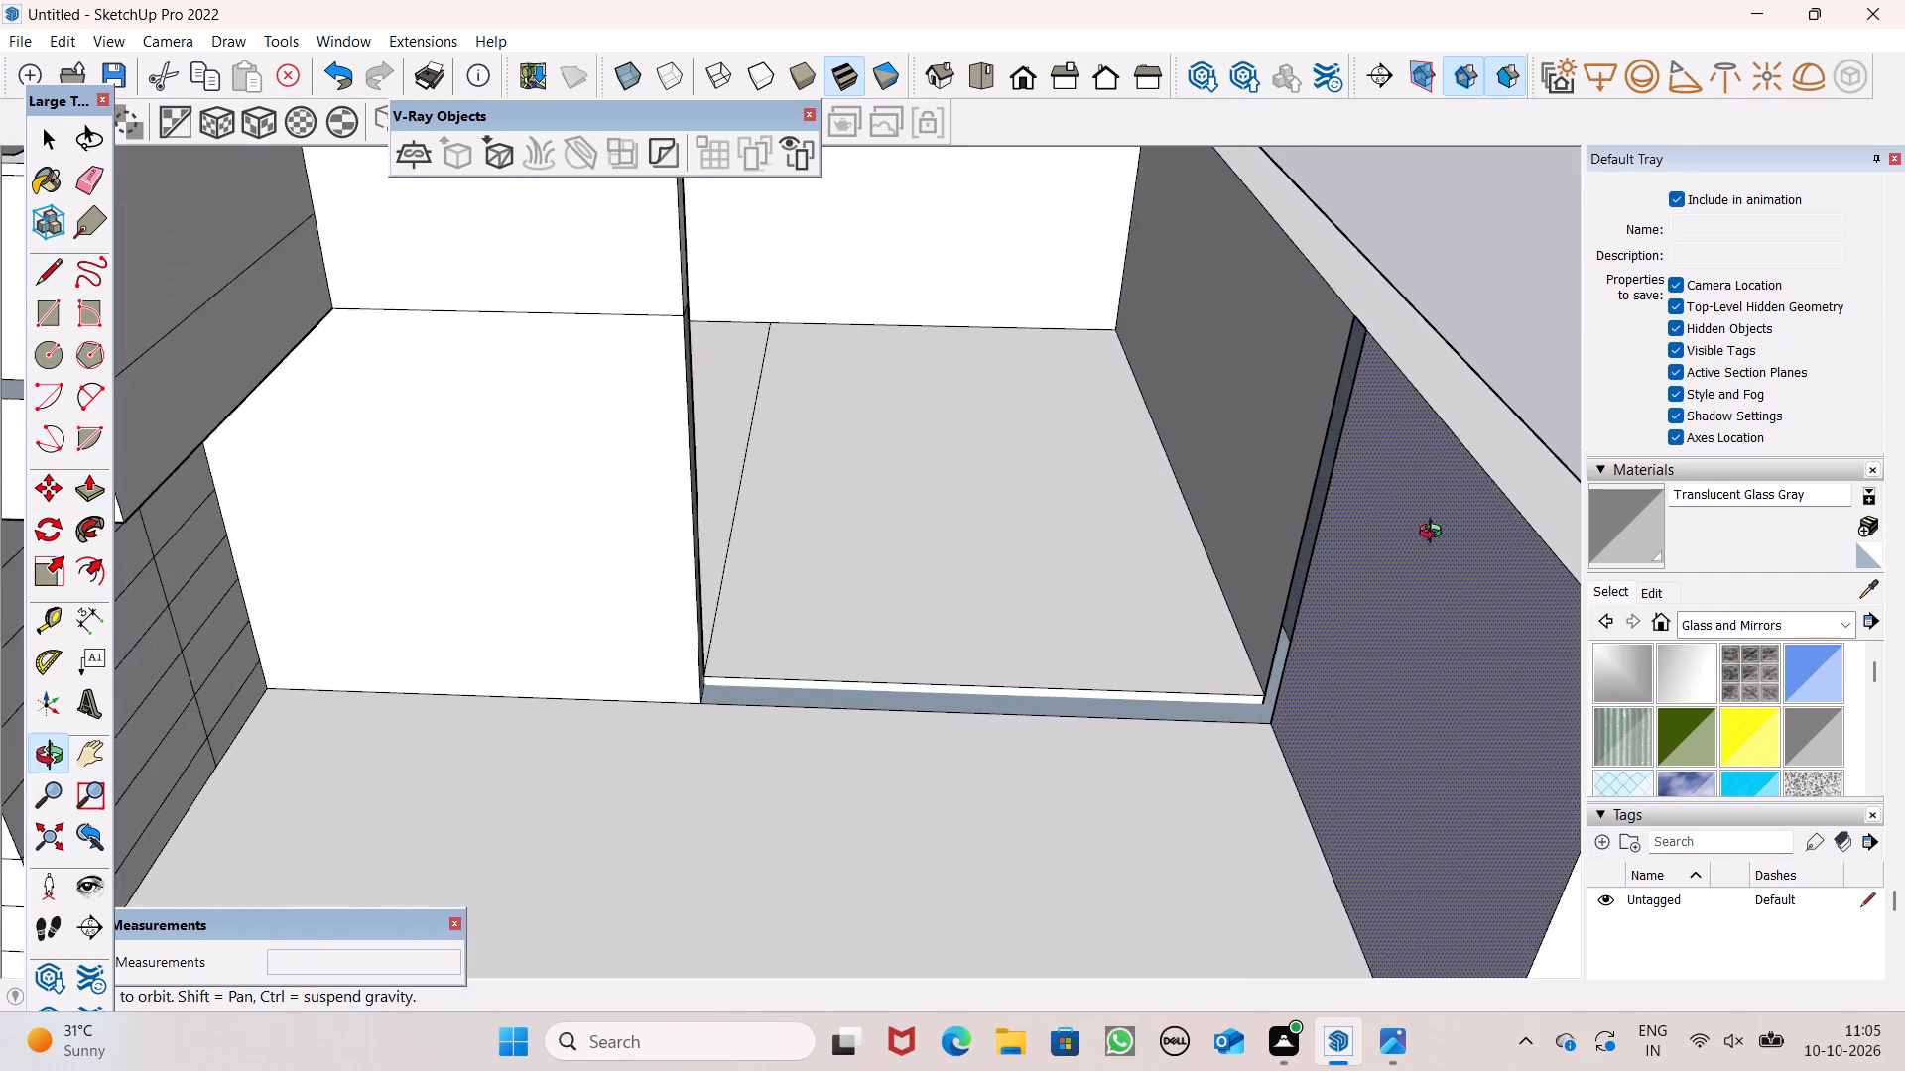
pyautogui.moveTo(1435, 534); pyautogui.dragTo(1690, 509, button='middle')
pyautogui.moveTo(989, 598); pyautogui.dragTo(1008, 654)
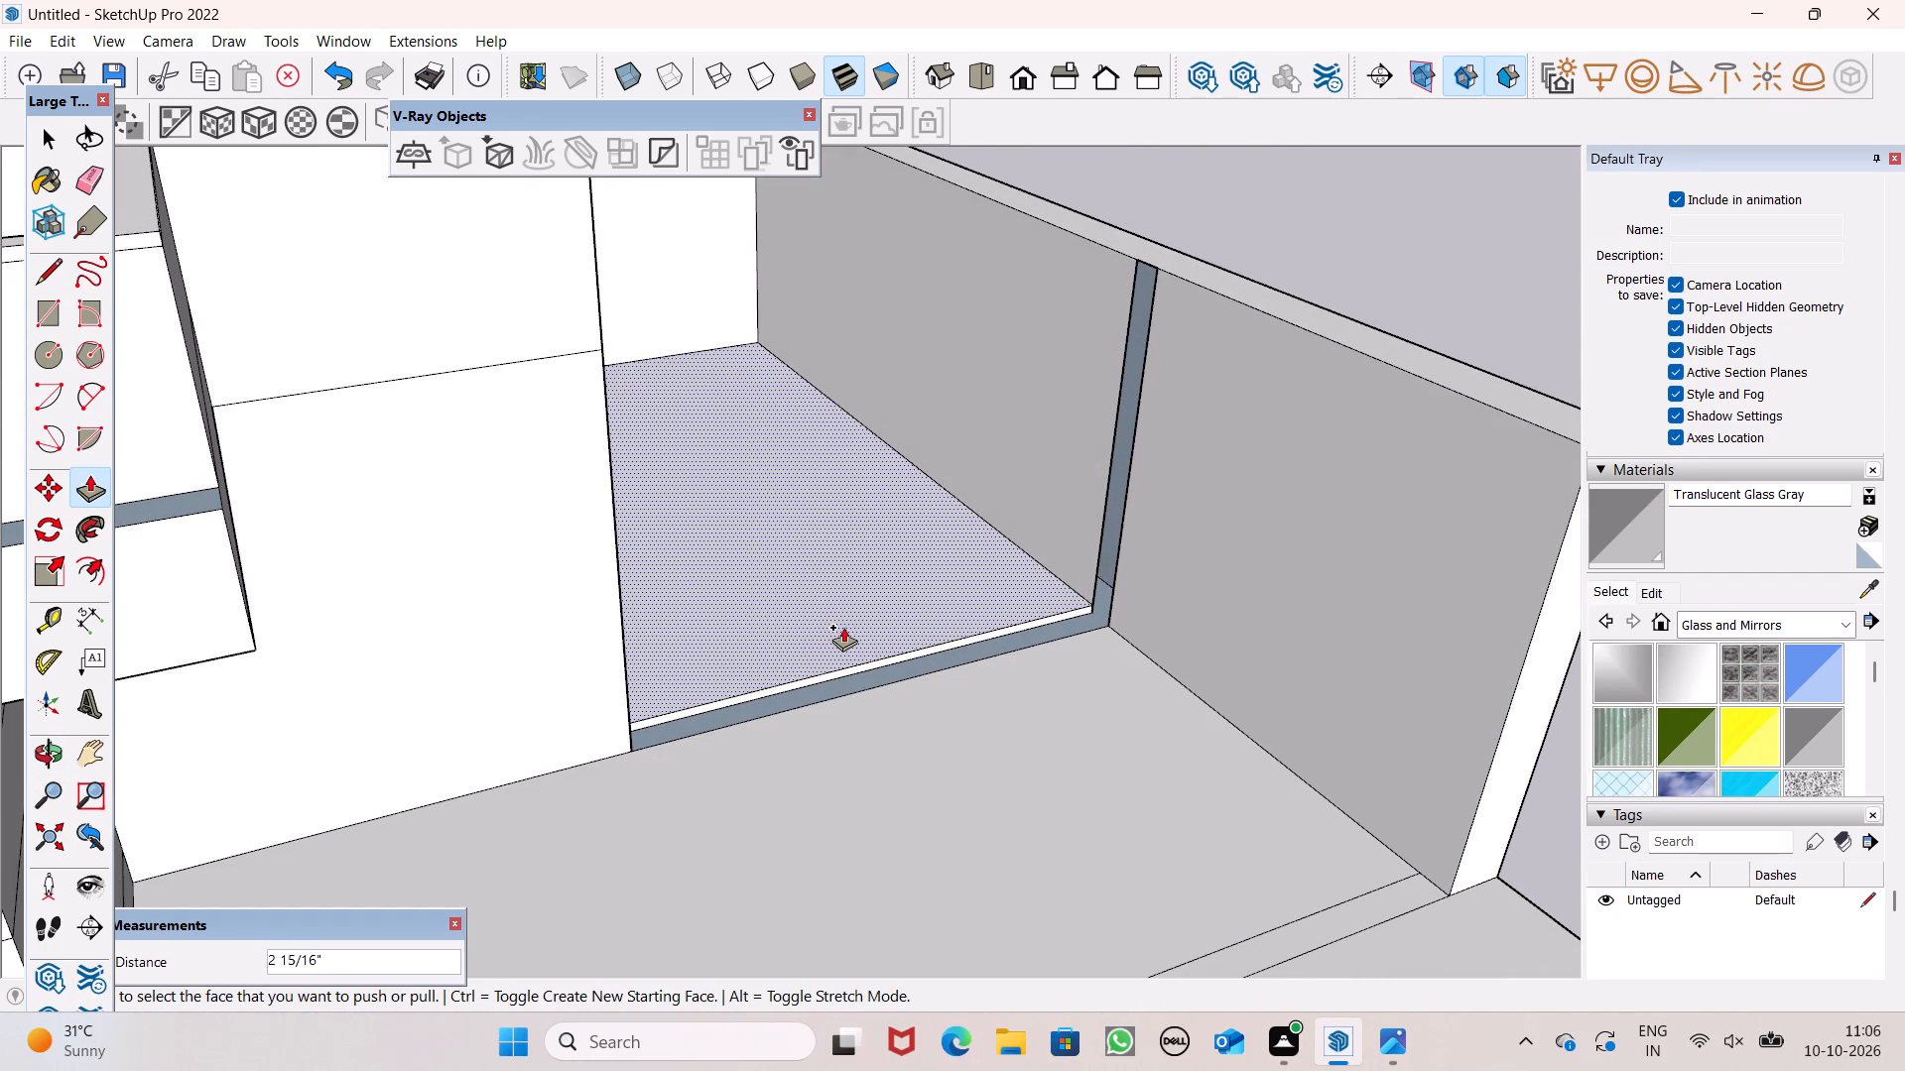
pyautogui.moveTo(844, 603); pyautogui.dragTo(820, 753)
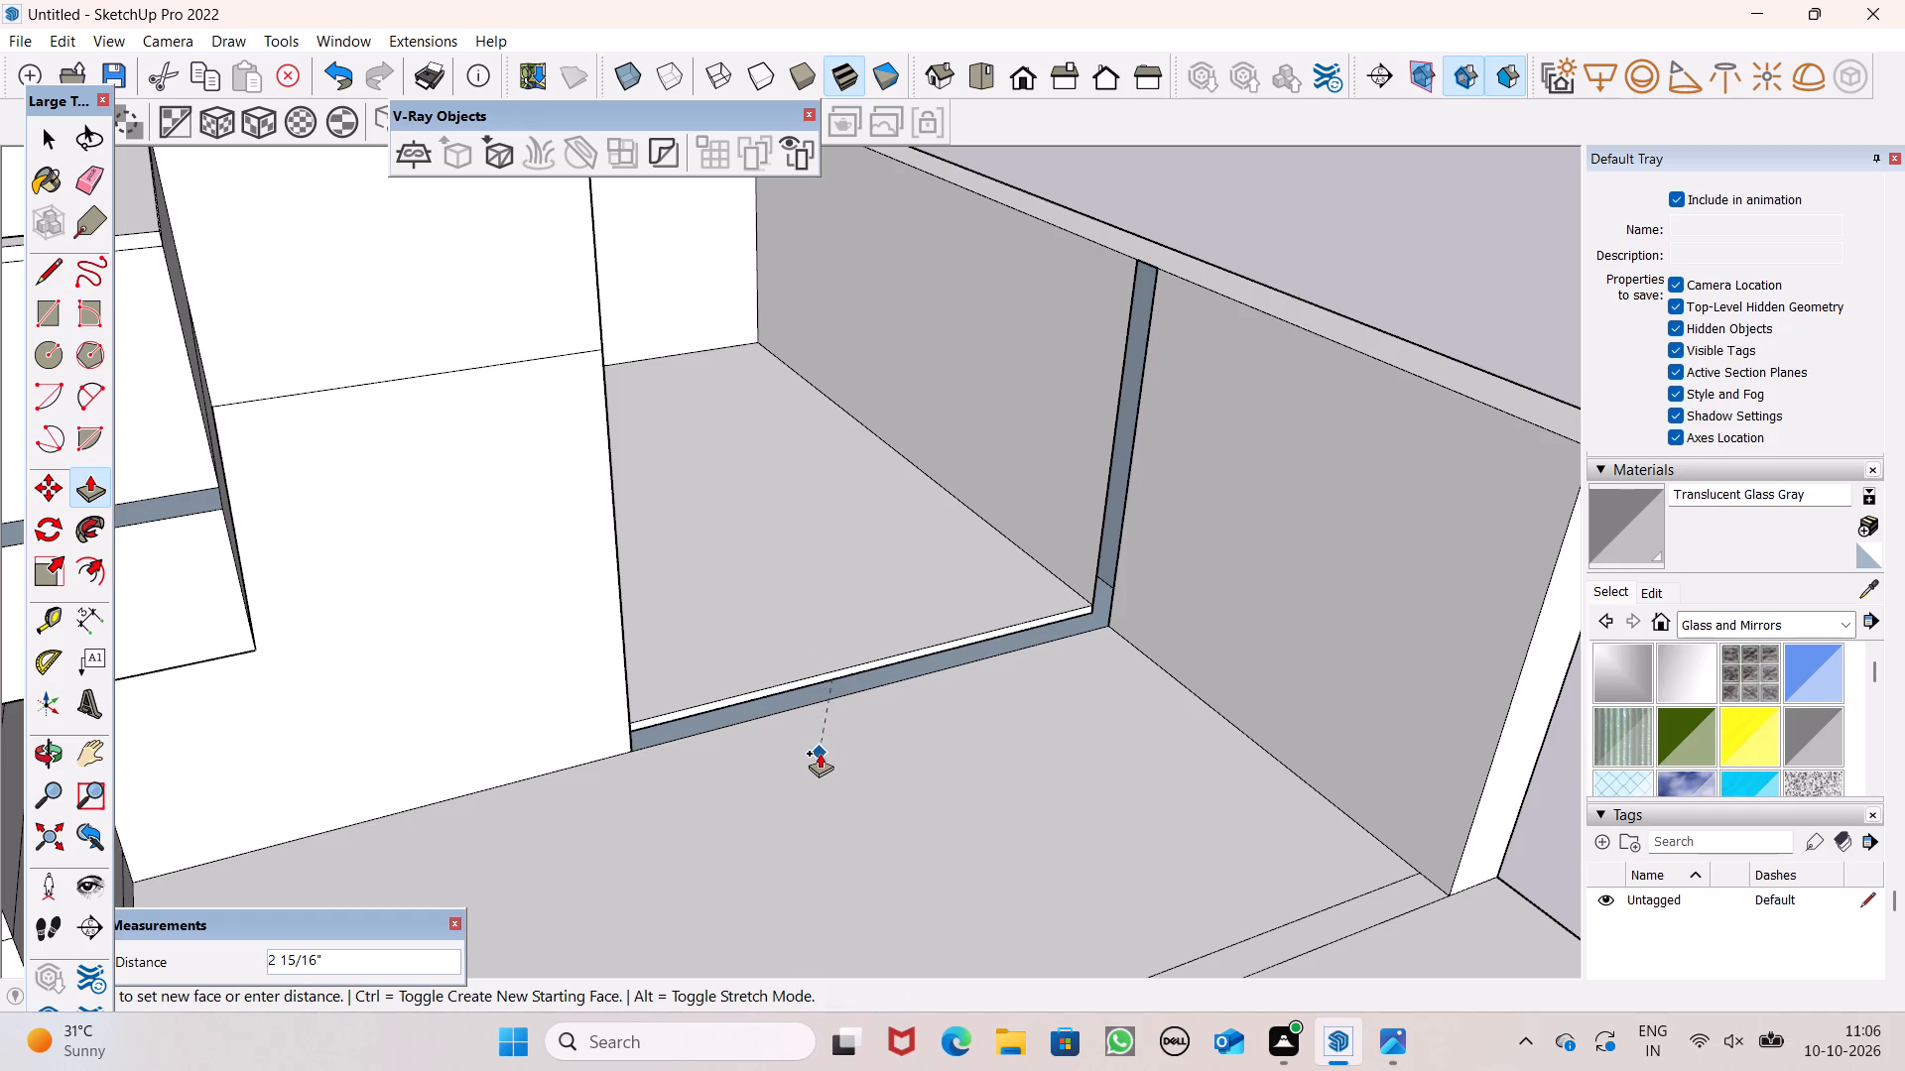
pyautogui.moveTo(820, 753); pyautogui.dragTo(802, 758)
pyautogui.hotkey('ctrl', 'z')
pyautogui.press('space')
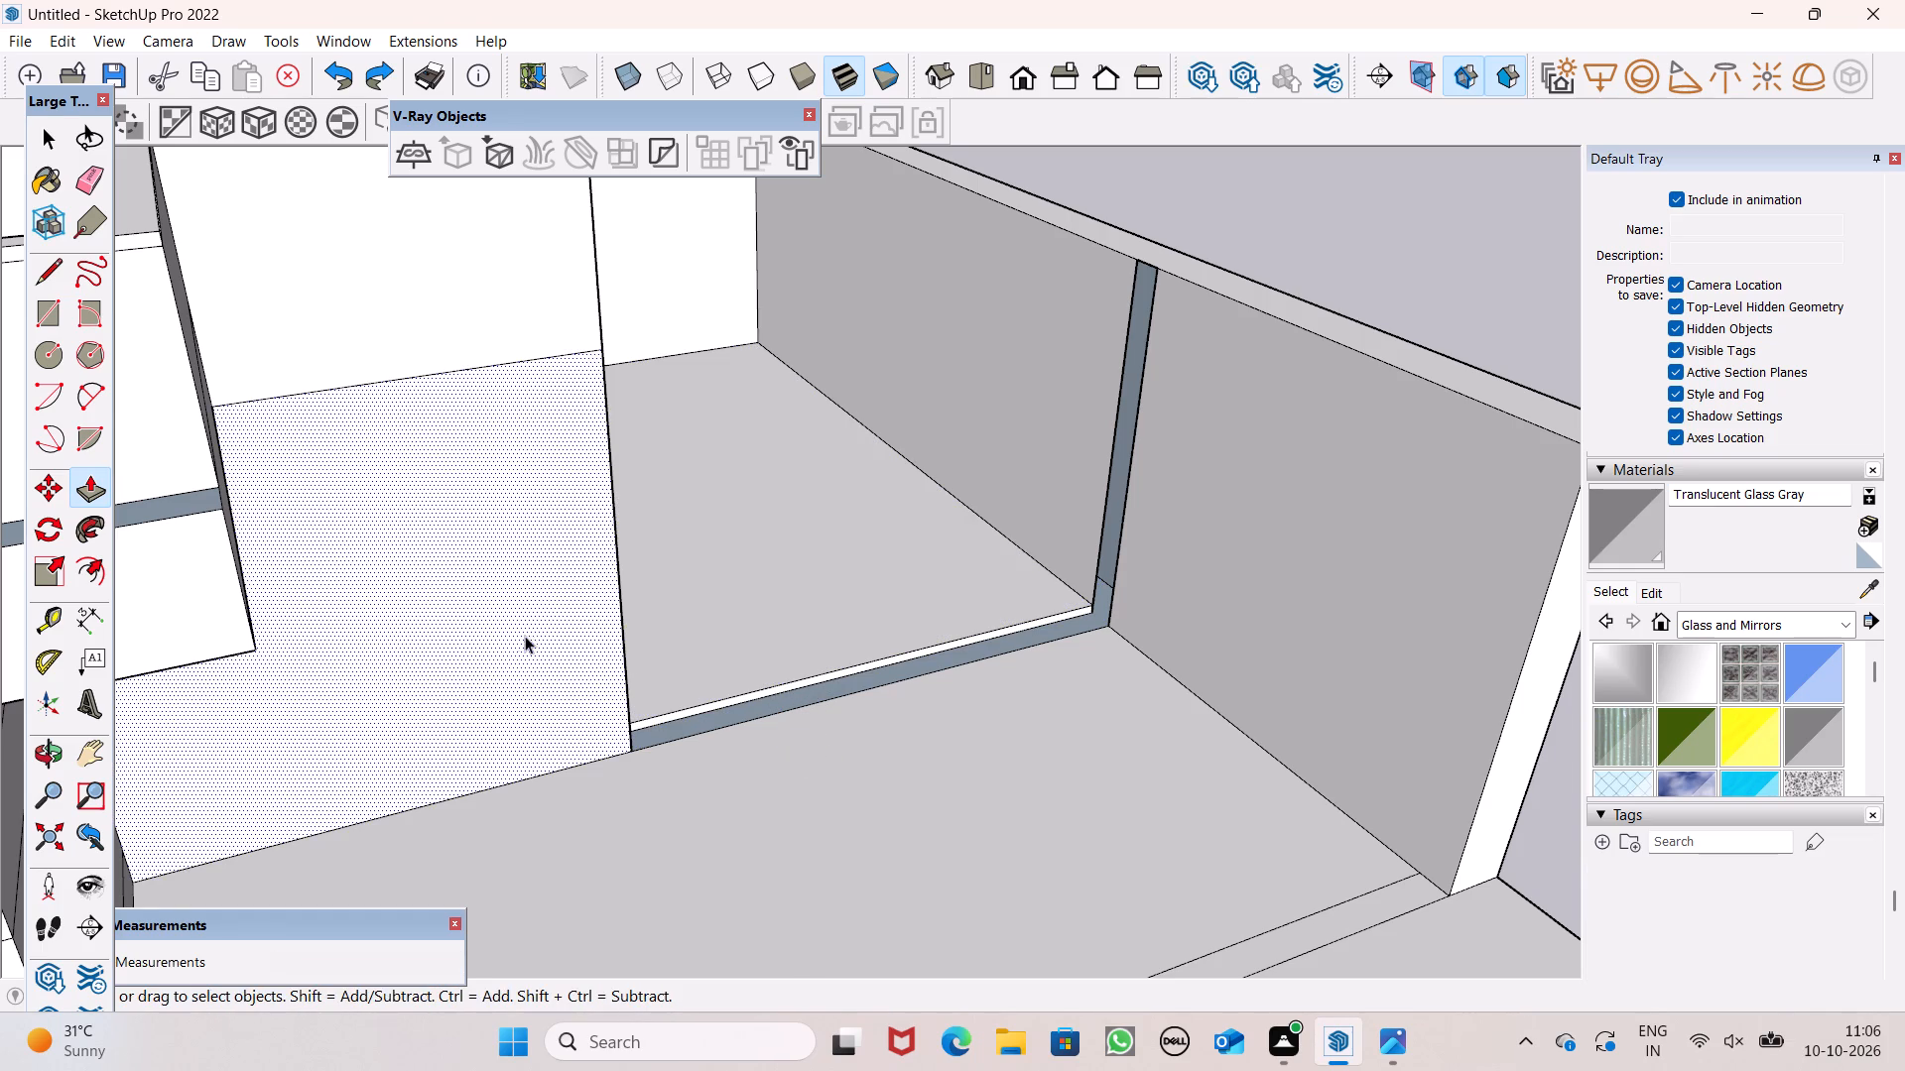
# Push/Pull the floor face between the house wall and side boundary wall down 2 15/16".
pyautogui.click(85, 503)
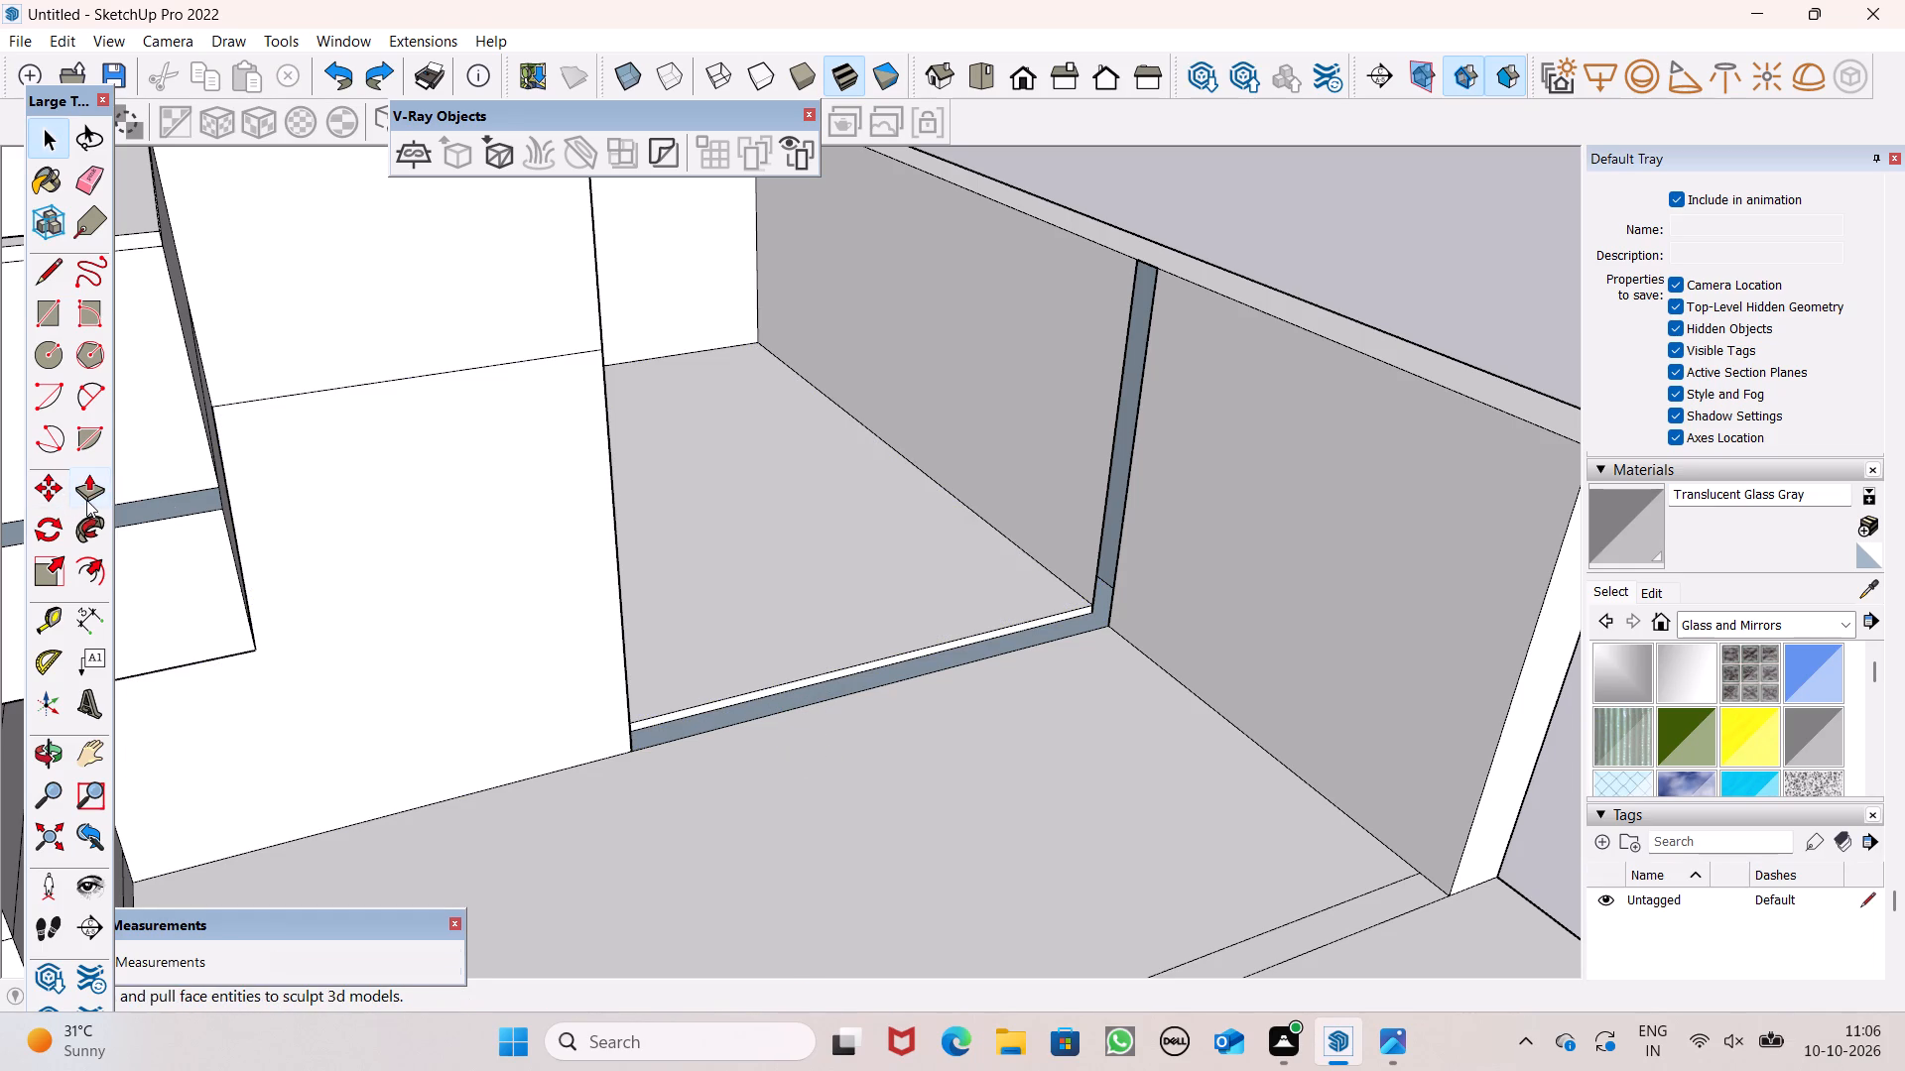
pyautogui.moveTo(740, 618); pyautogui.dragTo(824, 771)
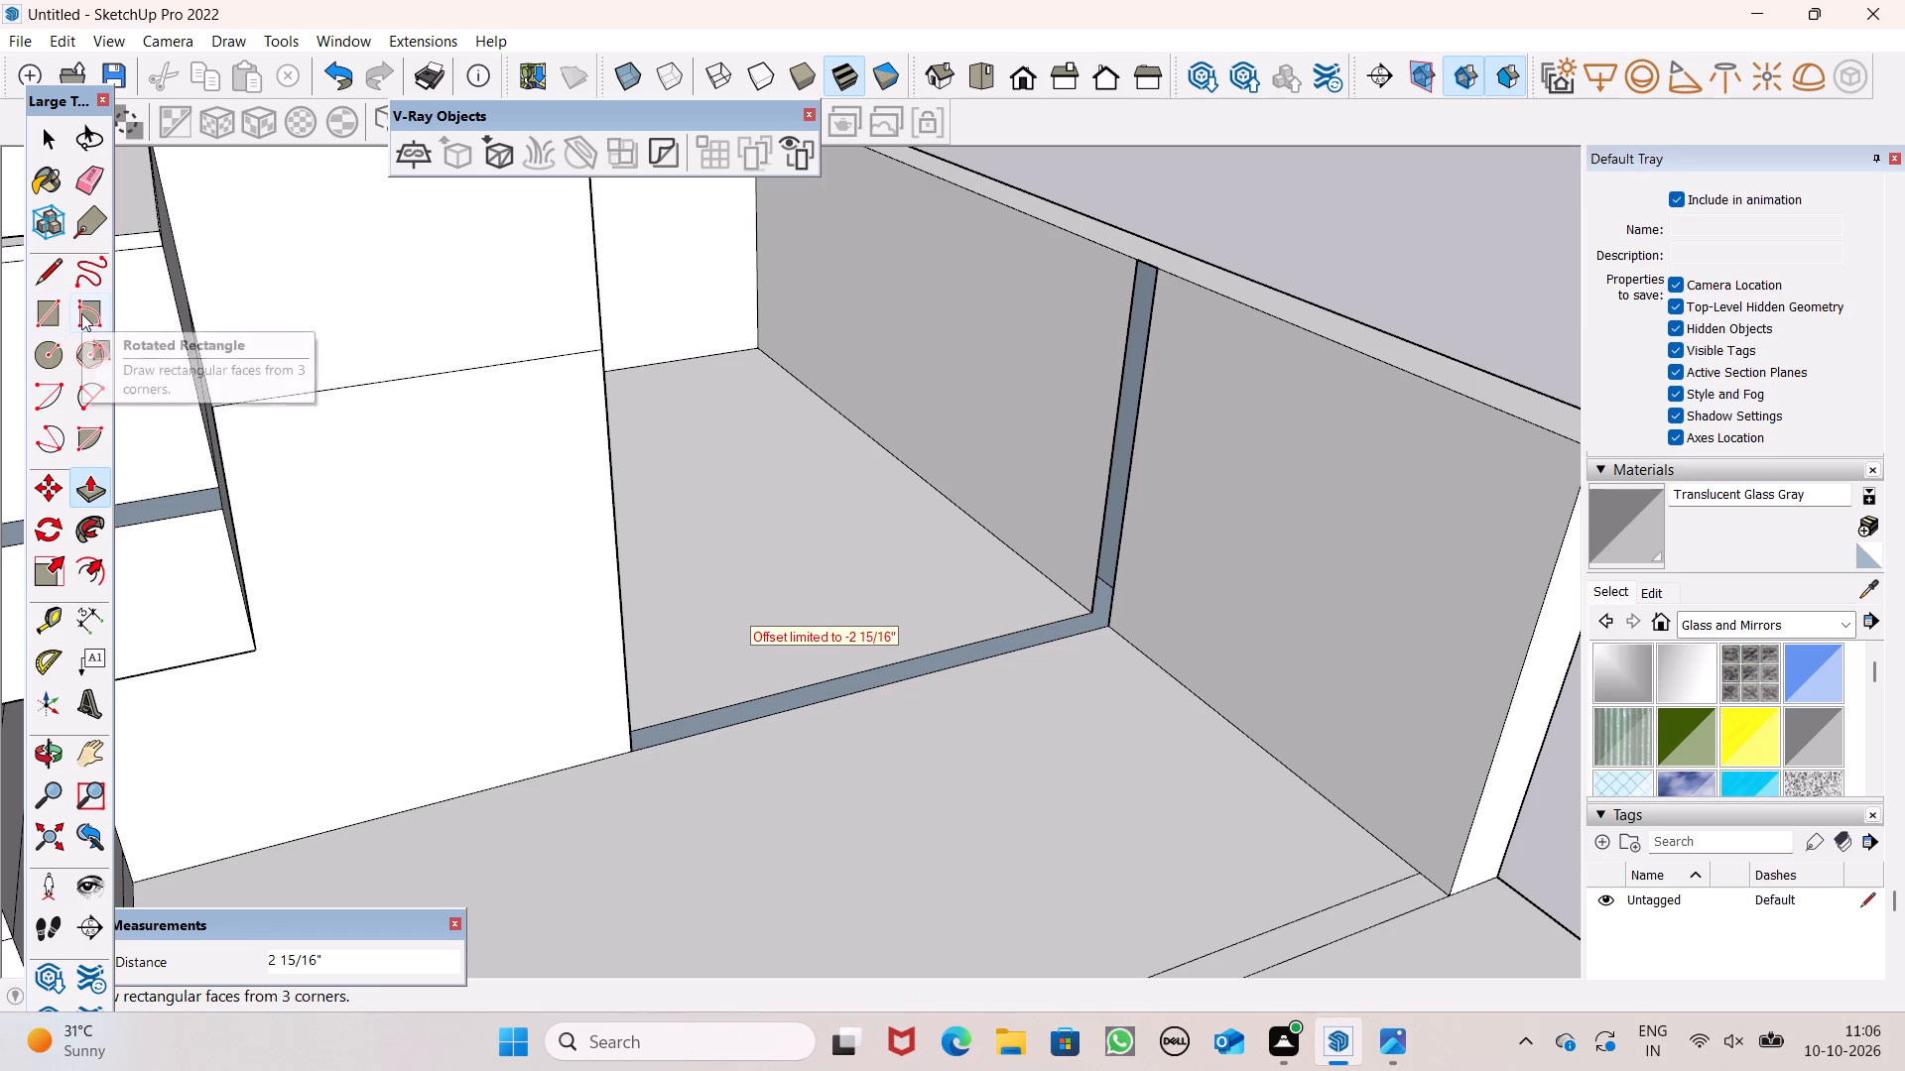
# Fill the vertical gap in the side boundary wall's inner face with a rectangle of about 9" by 10'.
pyautogui.click(35, 303)
pyautogui.moveTo(590, 568); pyautogui.dragTo(1216, 693, button='middle')
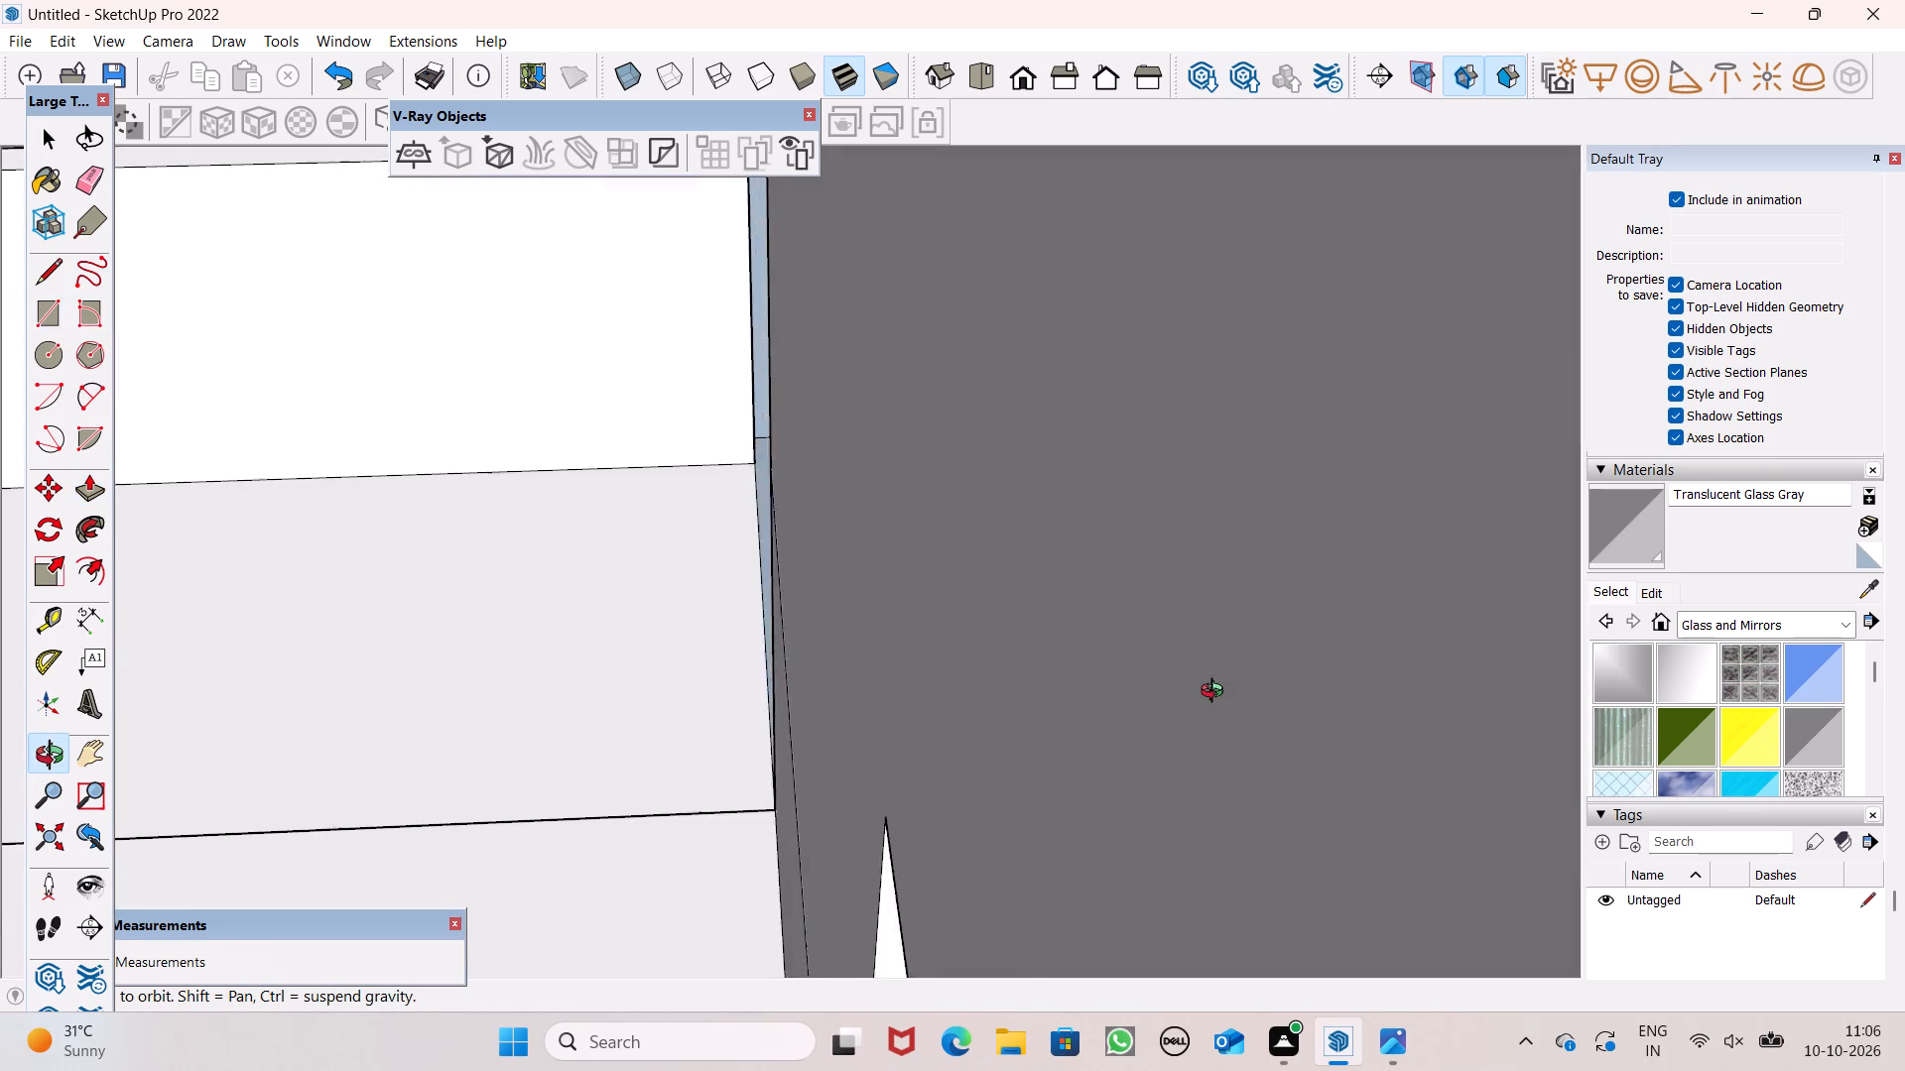
pyautogui.moveTo(1216, 693); pyautogui.dragTo(1352, 565, button='middle')
pyautogui.scroll(4, 933, 321)
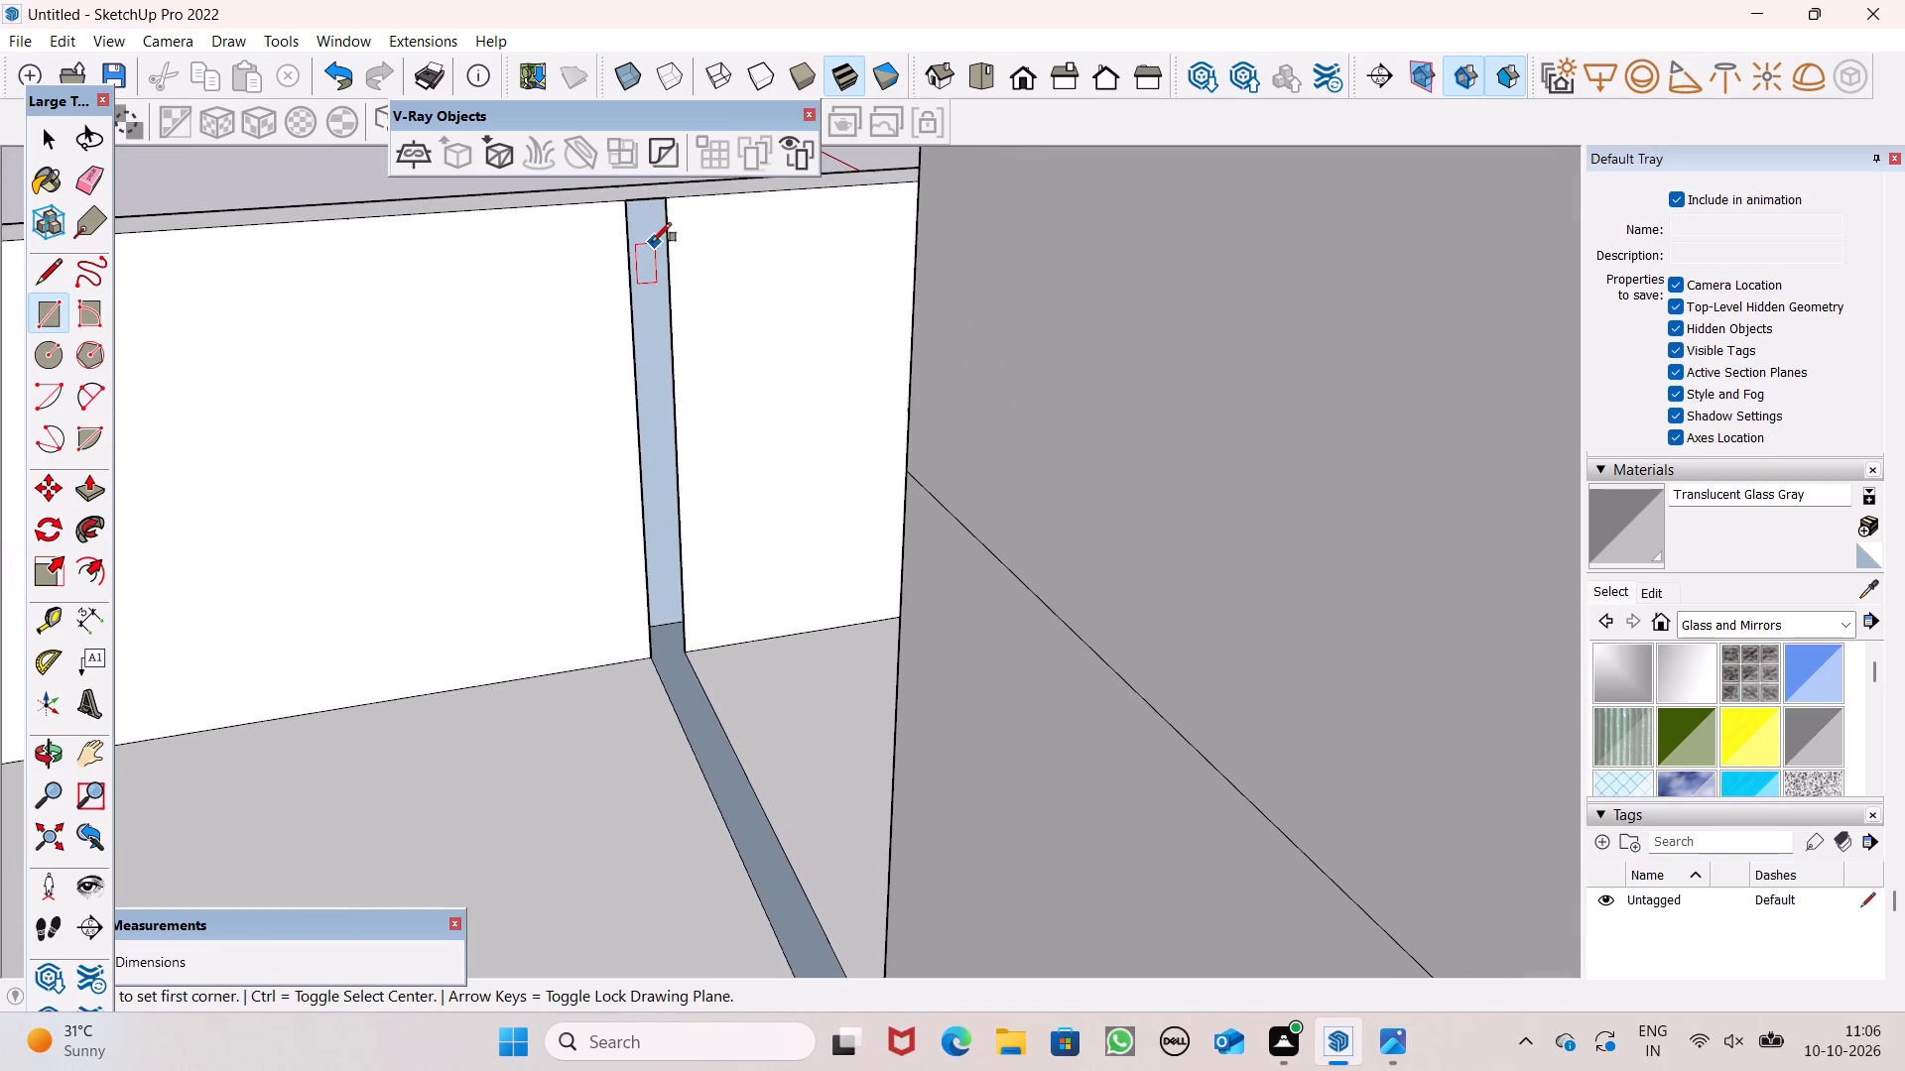
pyautogui.scroll(6, 647, 173)
pyautogui.scroll(-1, 632, 200)
pyautogui.scroll(2, 632, 200)
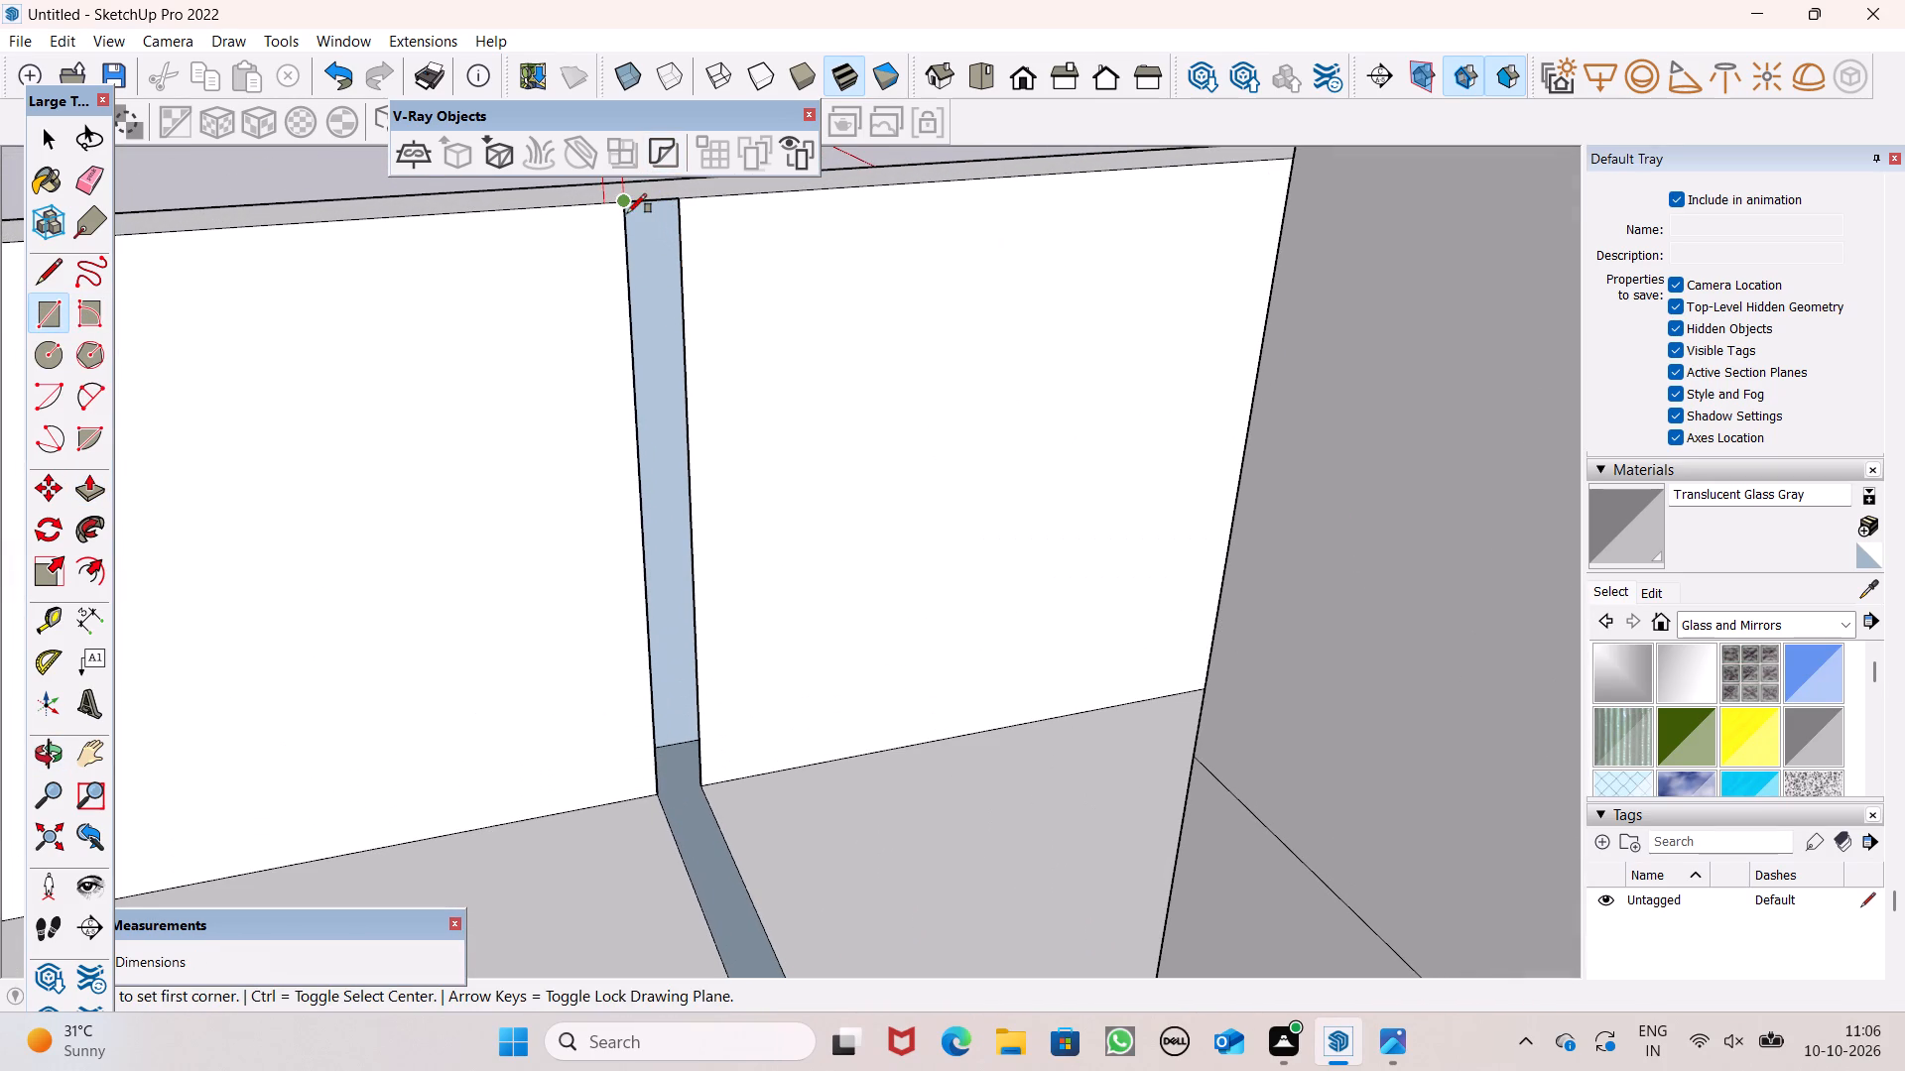
pyautogui.moveTo(627, 203); pyautogui.dragTo(636, 221)
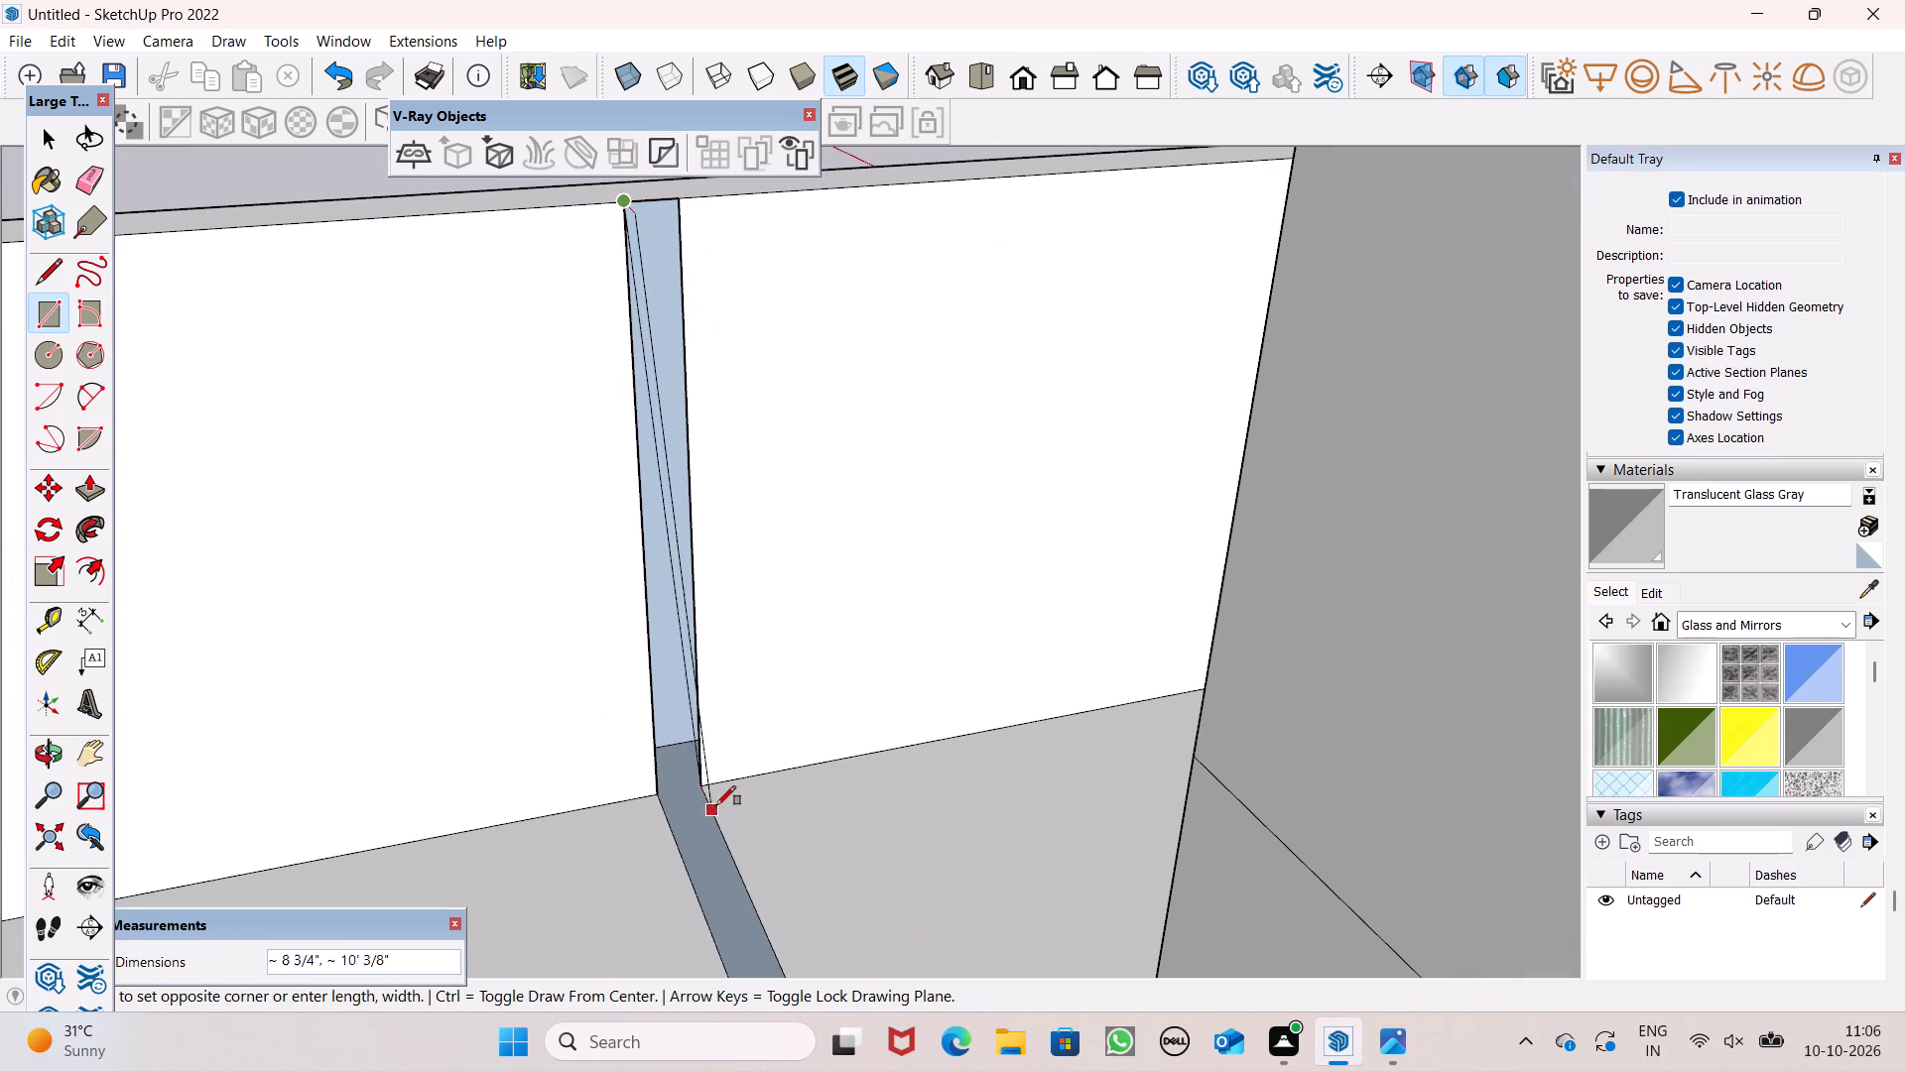
pyautogui.click(707, 779)
# Erase the two vertical seam lines around the filled gap on the side boundary wall's inner face.
pyautogui.scroll(-5, 762, 635)
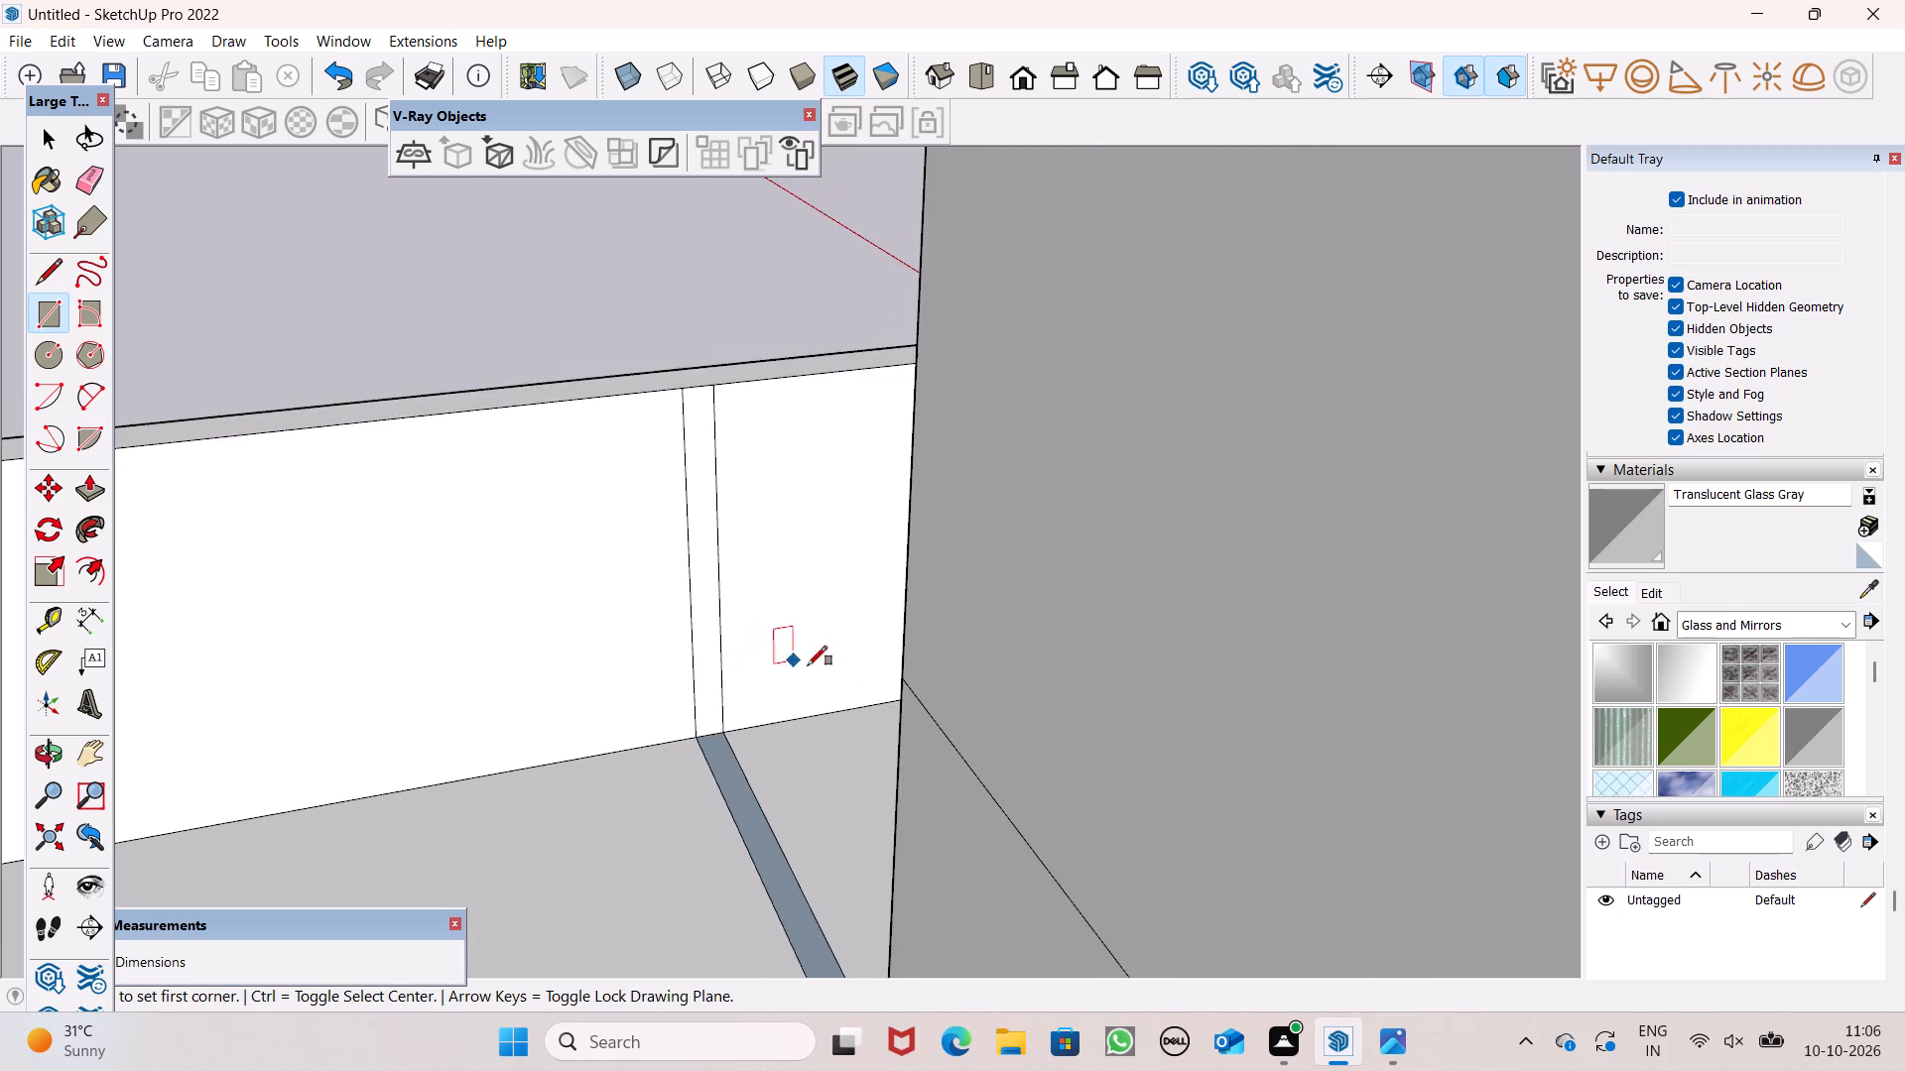
pyautogui.scroll(-4, 858, 684)
pyautogui.moveTo(843, 743); pyautogui.dragTo(0, 778, button='middle')
pyautogui.scroll(-2, 975, 626)
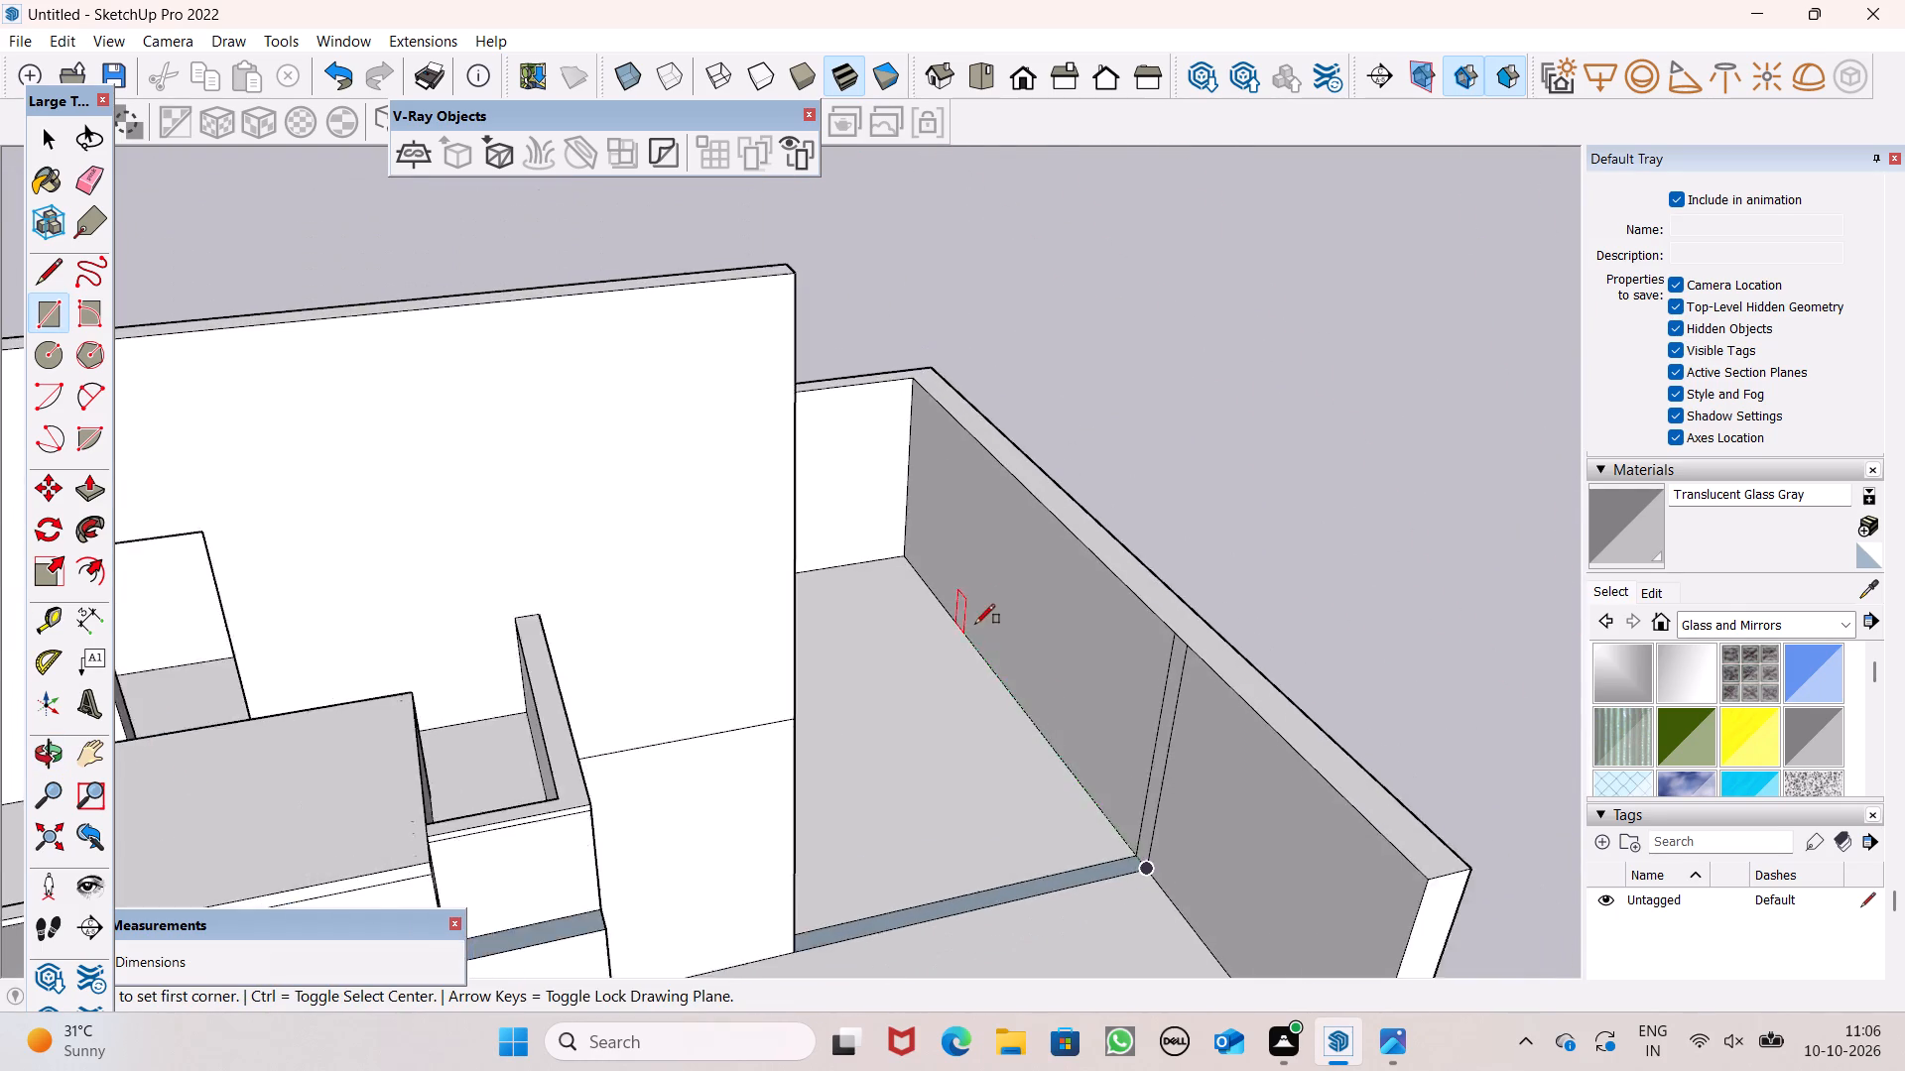
pyautogui.scroll(-1, 975, 624)
pyautogui.click(96, 185)
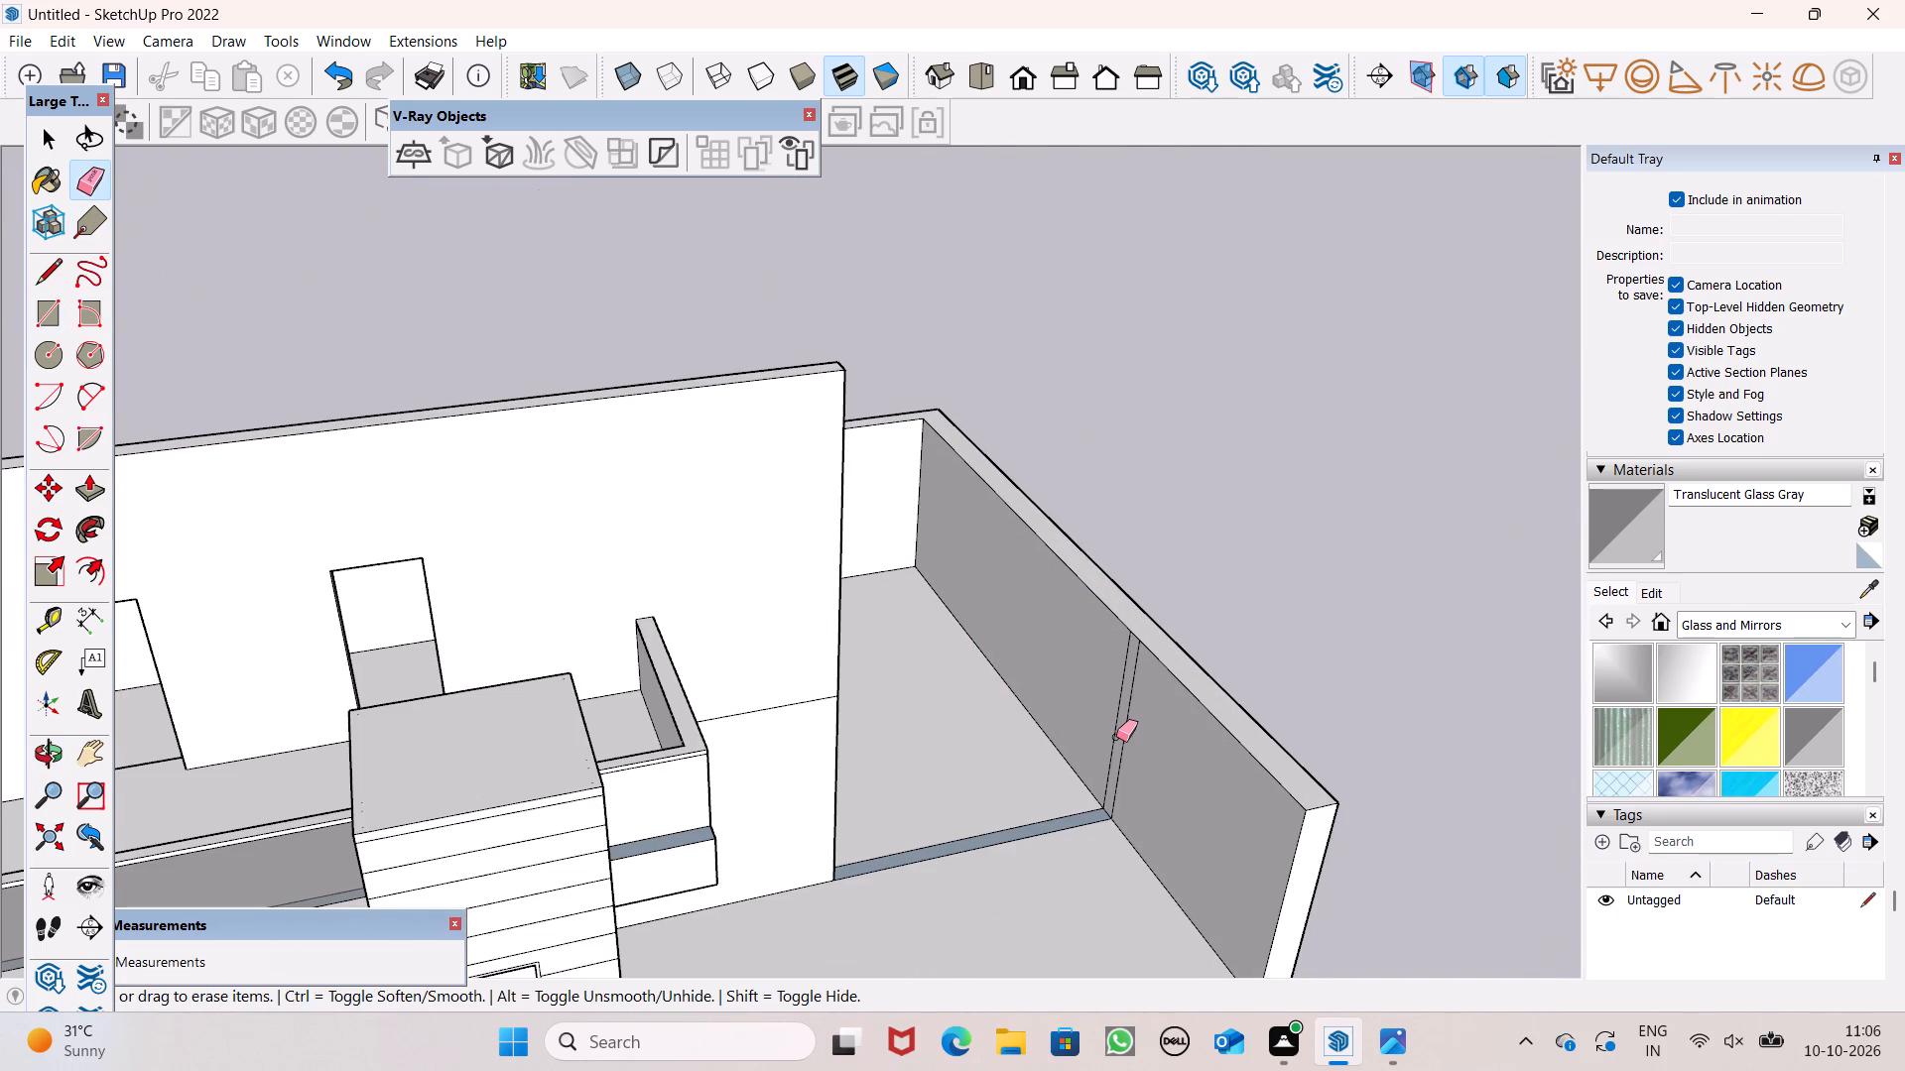
pyautogui.scroll(1, 1116, 737)
pyautogui.moveTo(1143, 722); pyautogui.dragTo(1100, 693)
pyautogui.scroll(1, 1151, 636)
pyautogui.scroll(-5, 1151, 636)
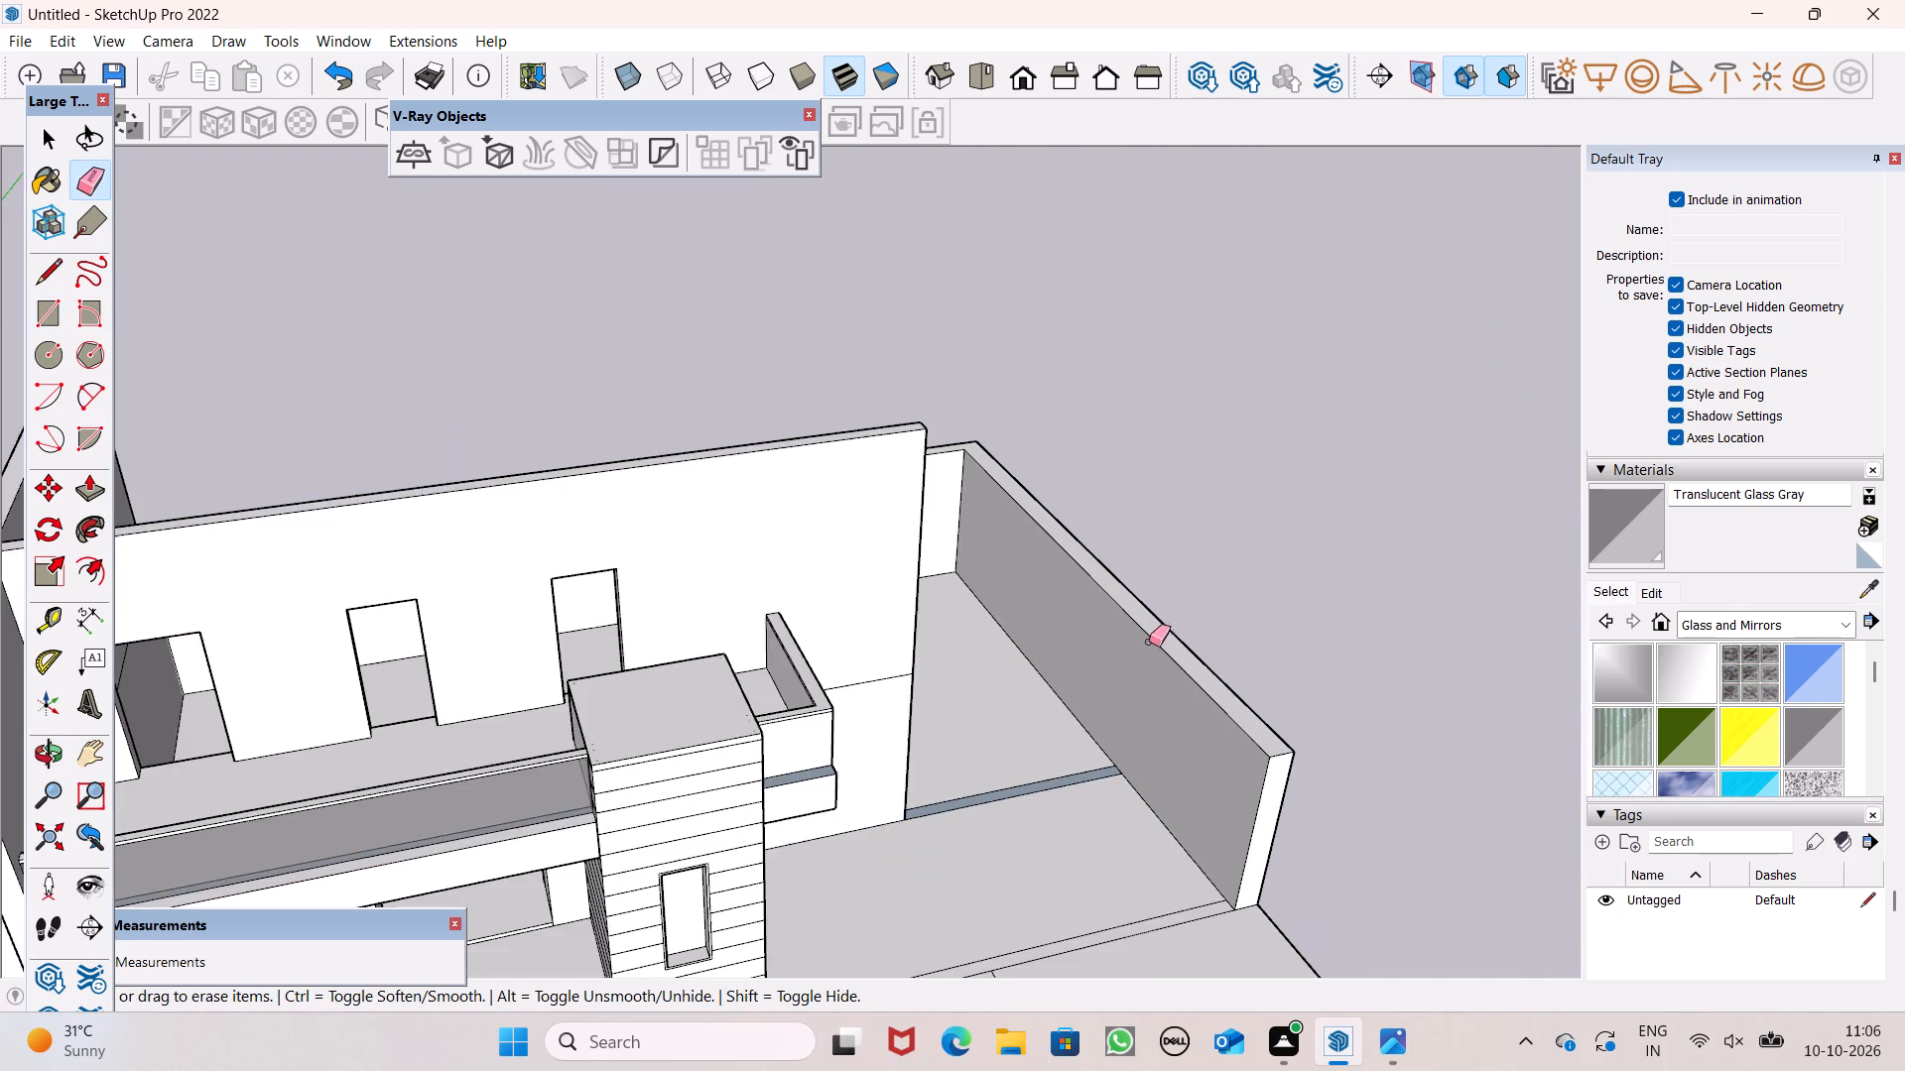
# Erase the long edges of the floor gap strip between the house wall's end and the side boundary wall.
pyautogui.moveTo(1168, 692); pyautogui.dragTo(912, 620, button='middle')
pyautogui.scroll(-3, 1060, 904)
pyautogui.moveTo(1050, 940); pyautogui.dragTo(963, 1067, button='middle')
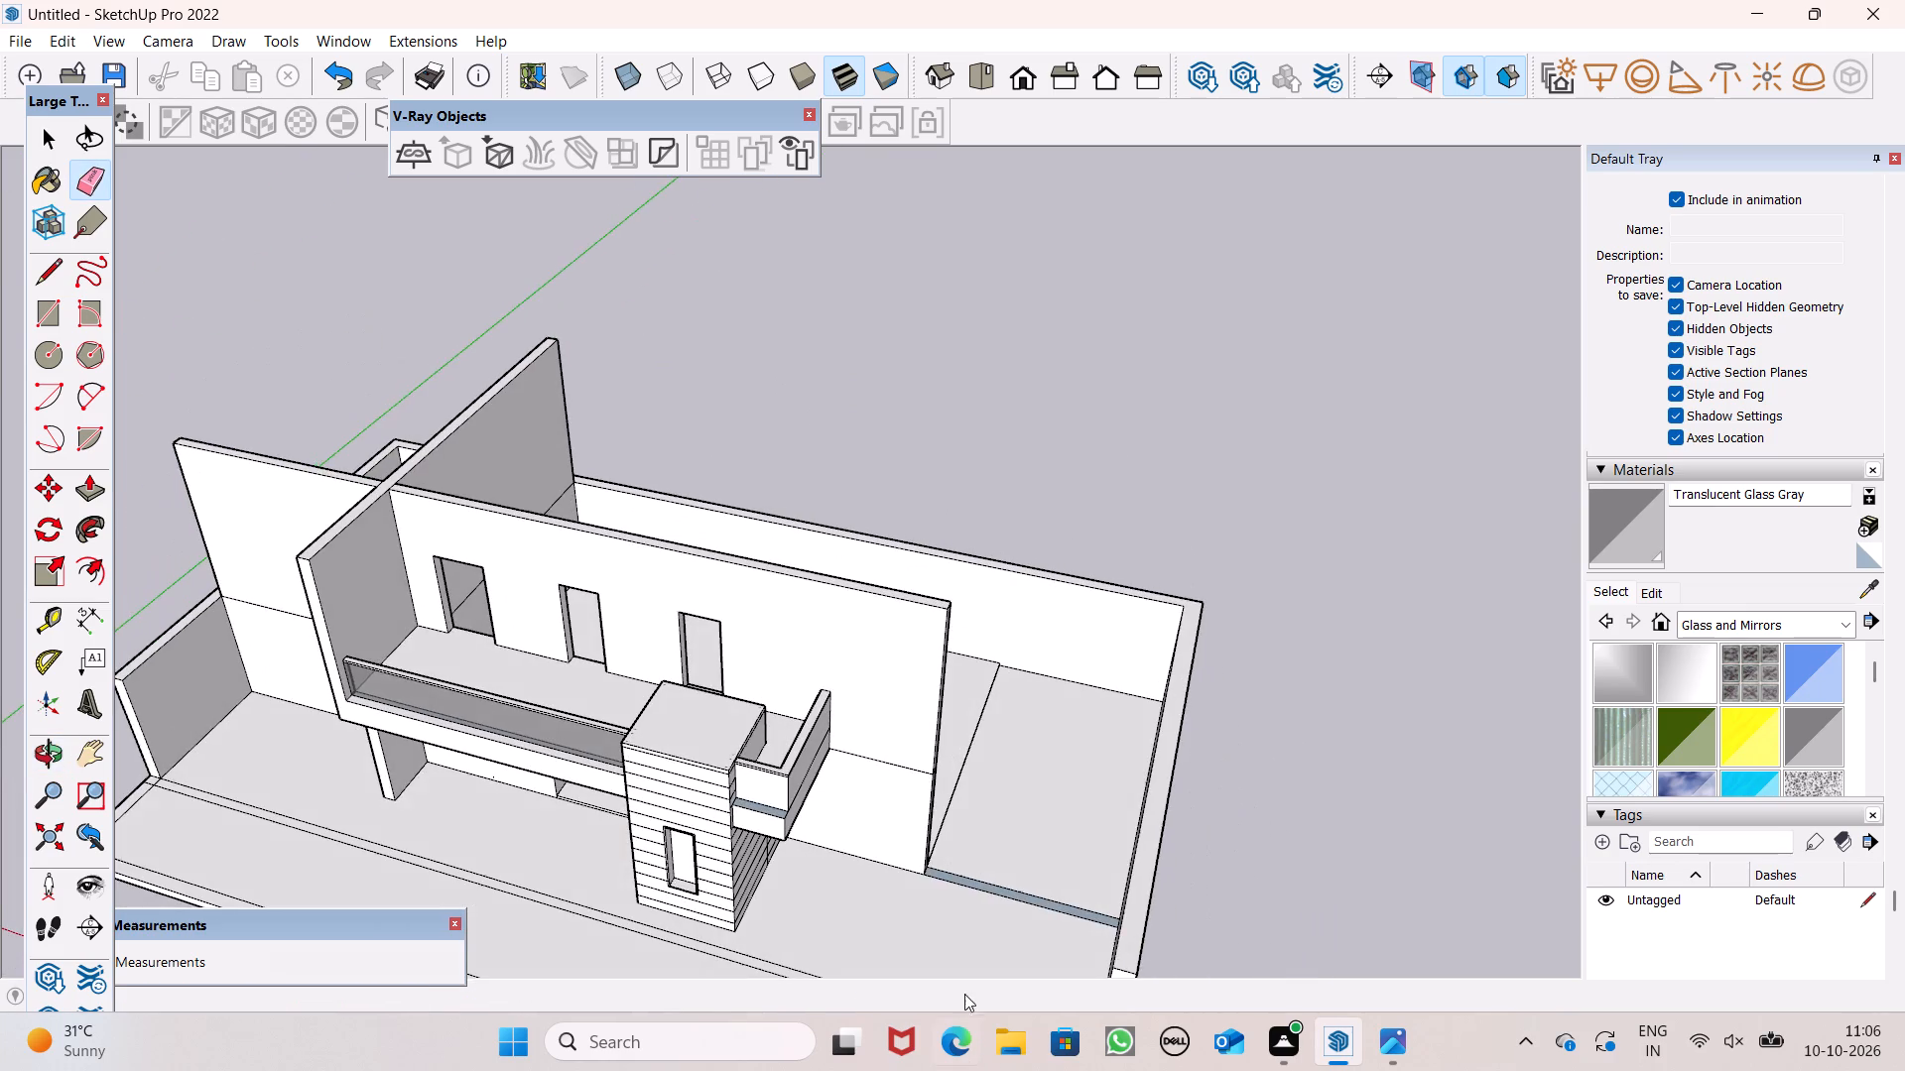
pyautogui.scroll(-1, 990, 879)
pyautogui.scroll(5, 990, 879)
pyautogui.moveTo(1005, 882); pyautogui.dragTo(1008, 898)
pyautogui.moveTo(1024, 902); pyautogui.dragTo(1018, 922)
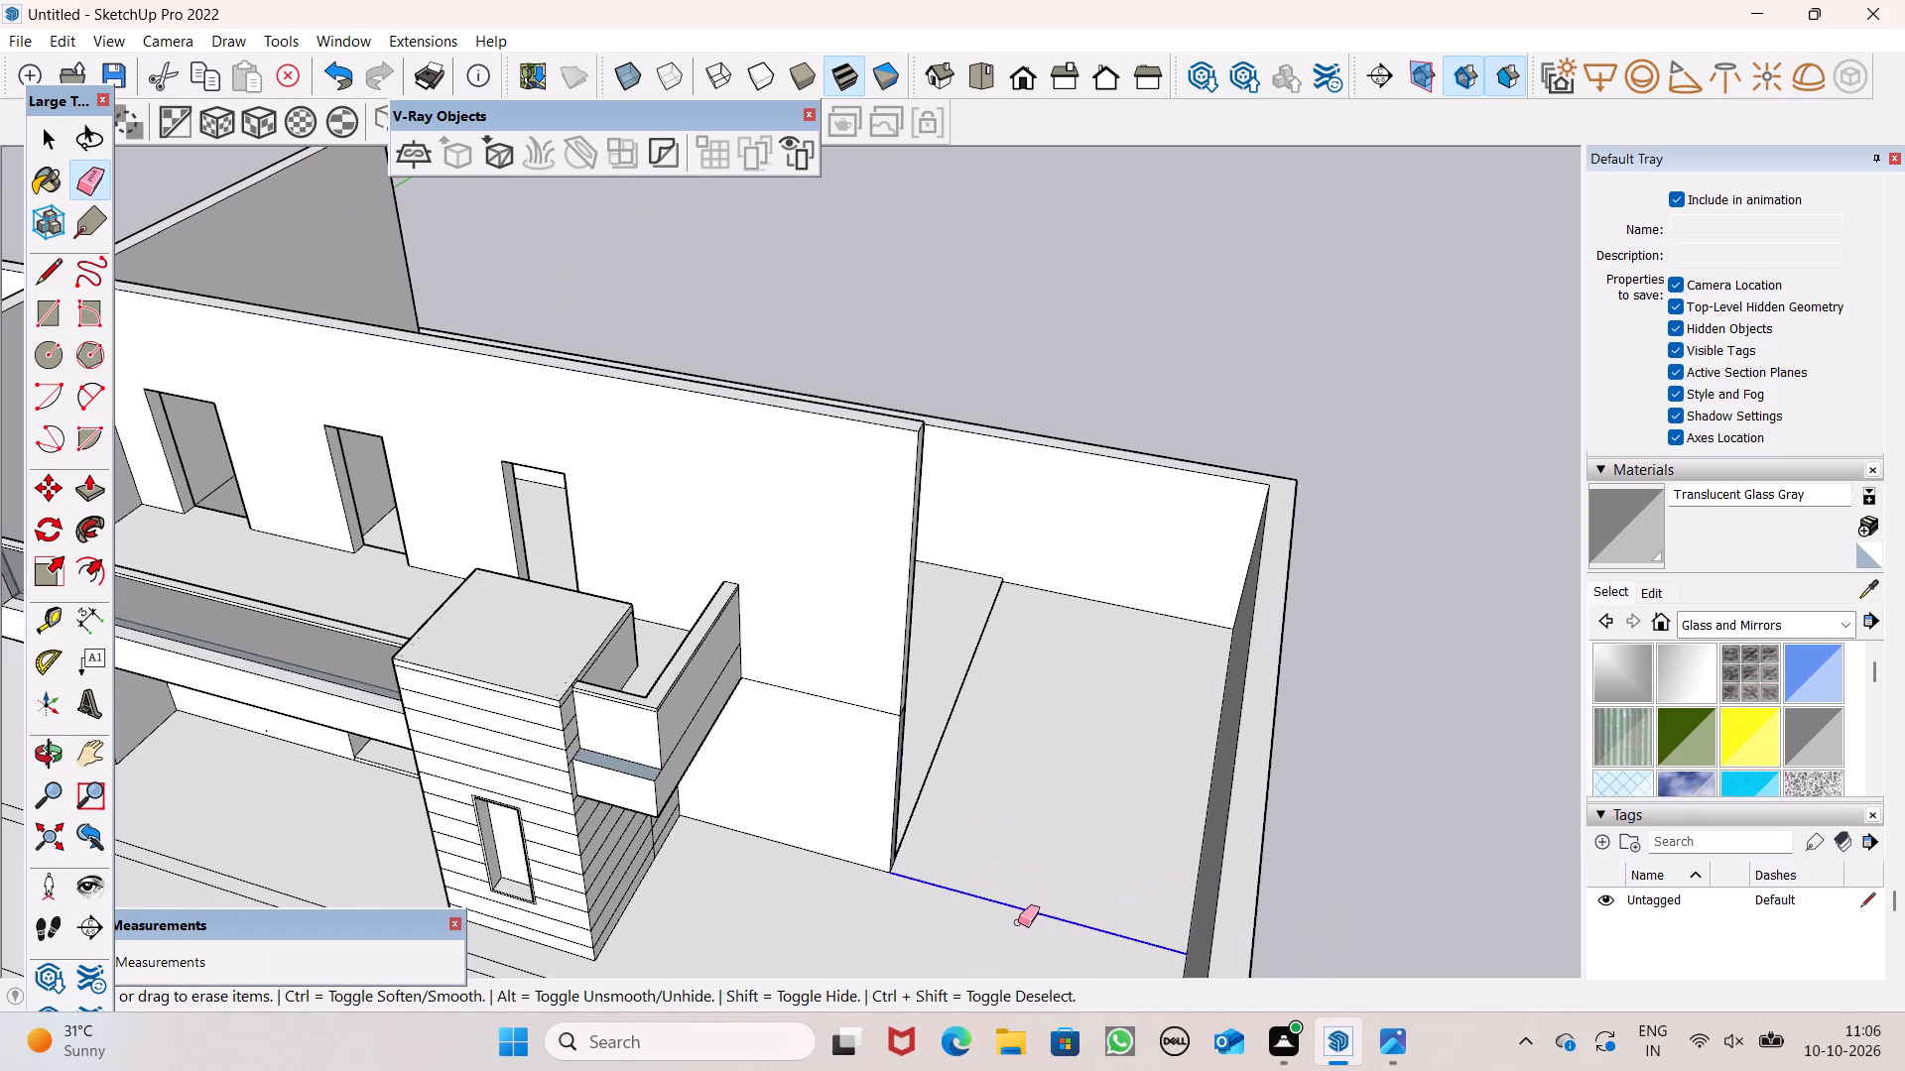
pyautogui.moveTo(1018, 922); pyautogui.dragTo(1018, 923)
# Push/Pull the large floor face behind the house wall down 2 15/16", flush with the front floor.
pyautogui.scroll(-3, 1093, 860)
pyautogui.moveTo(1182, 841); pyautogui.dragTo(501, 884, button='middle')
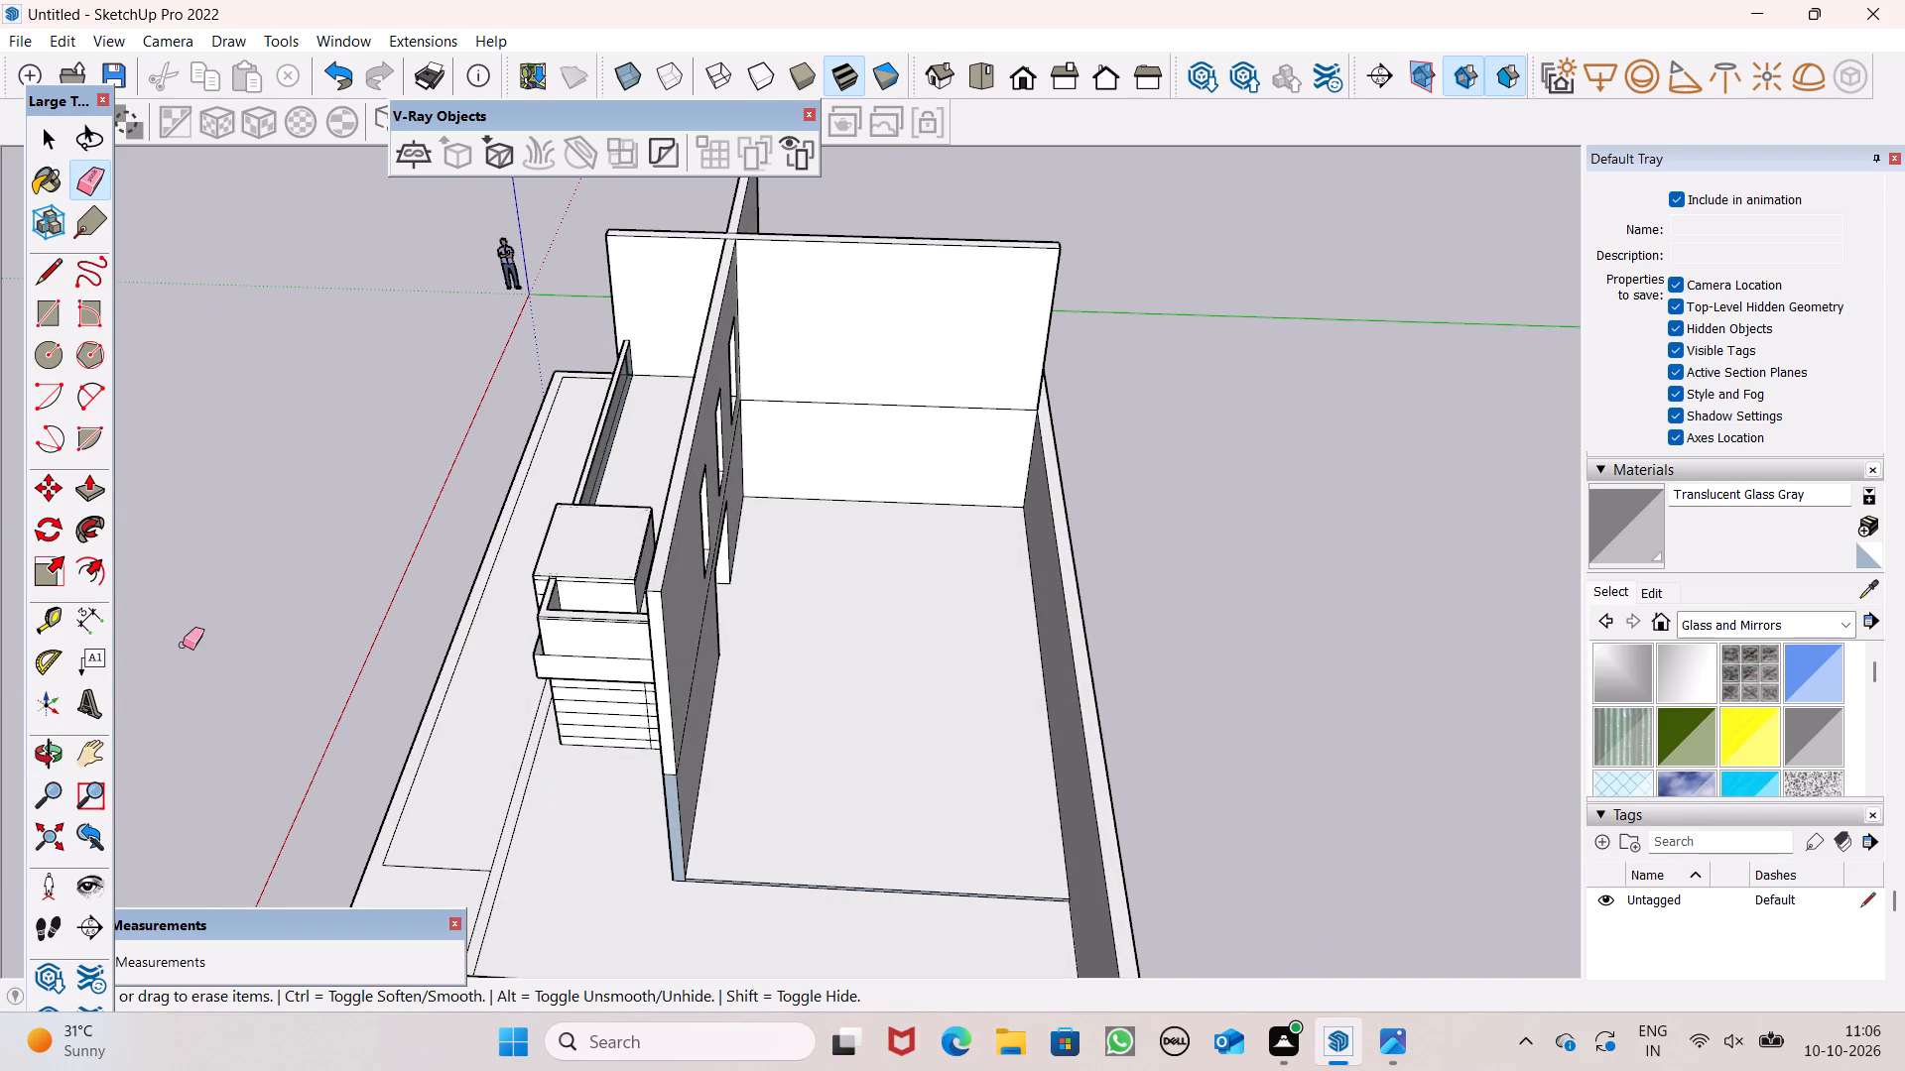
pyautogui.click(78, 493)
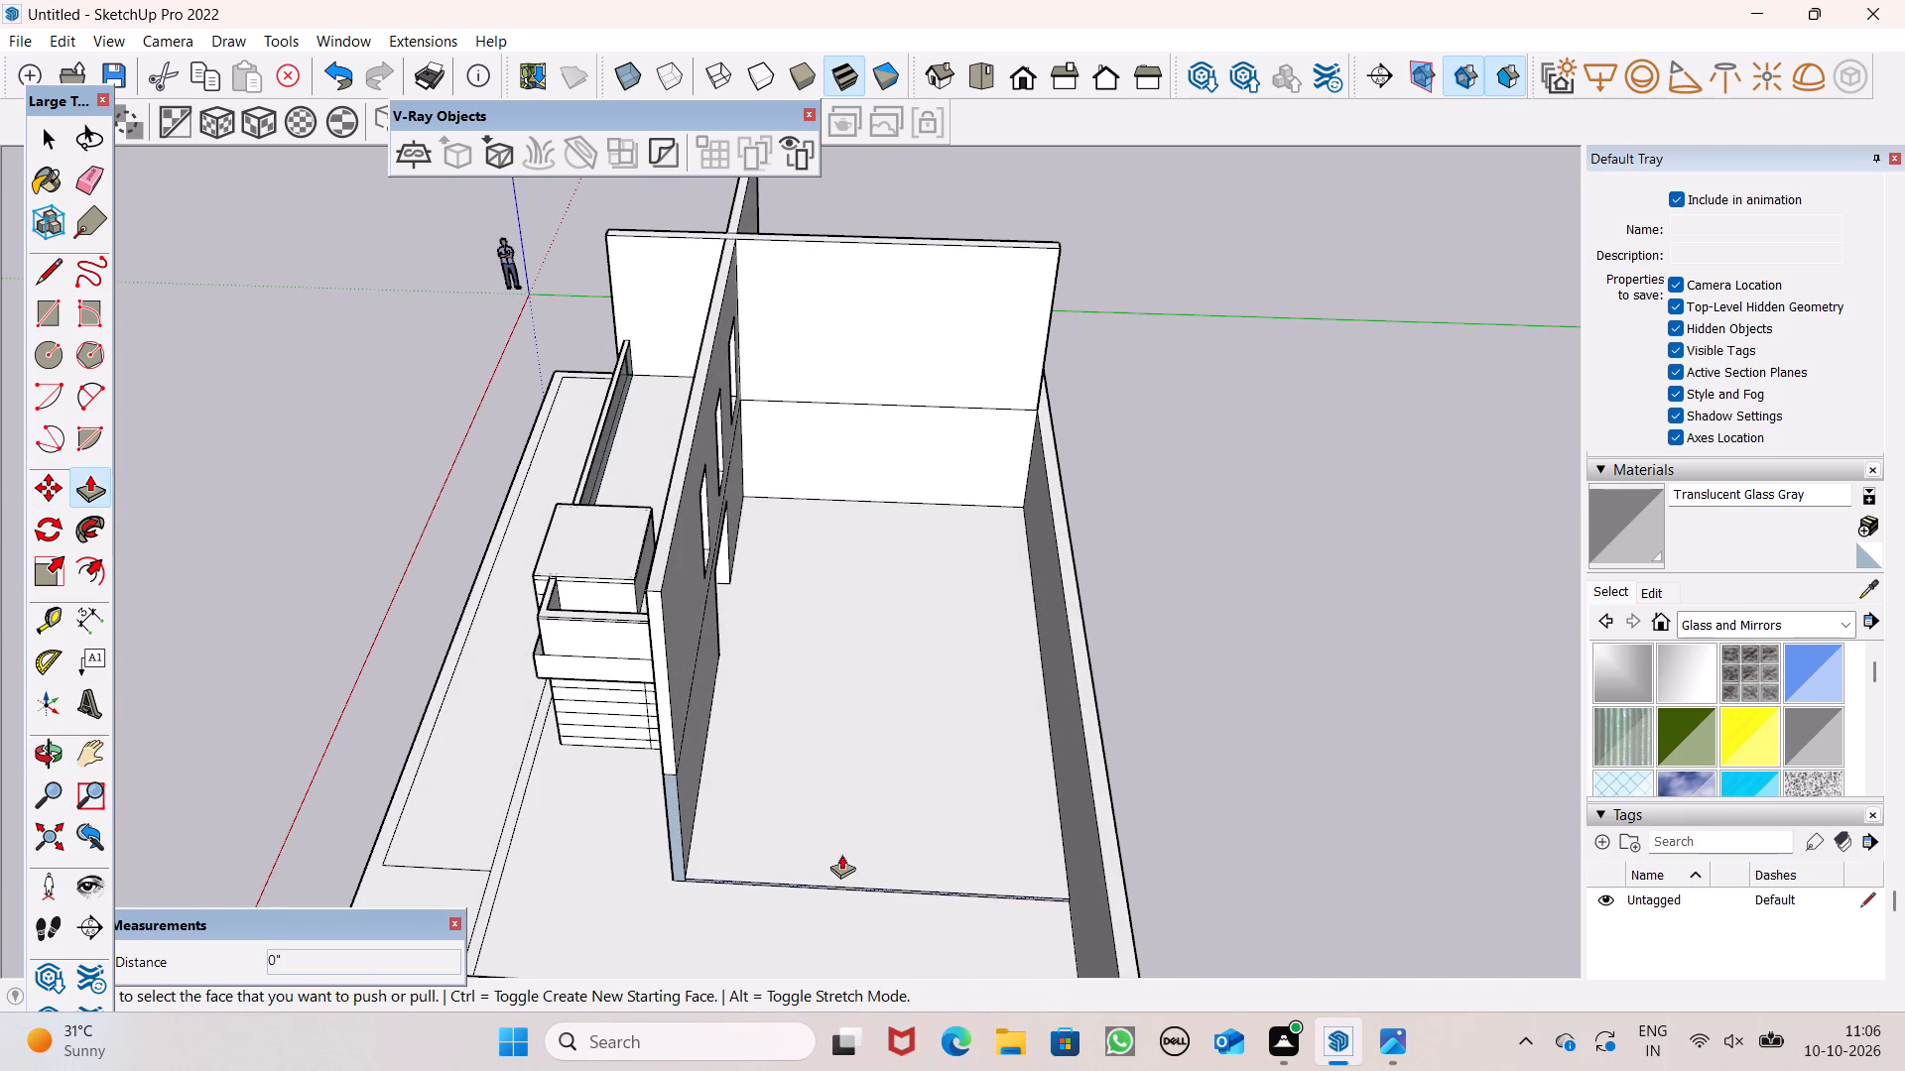
pyautogui.moveTo(844, 837); pyautogui.dragTo(817, 911)
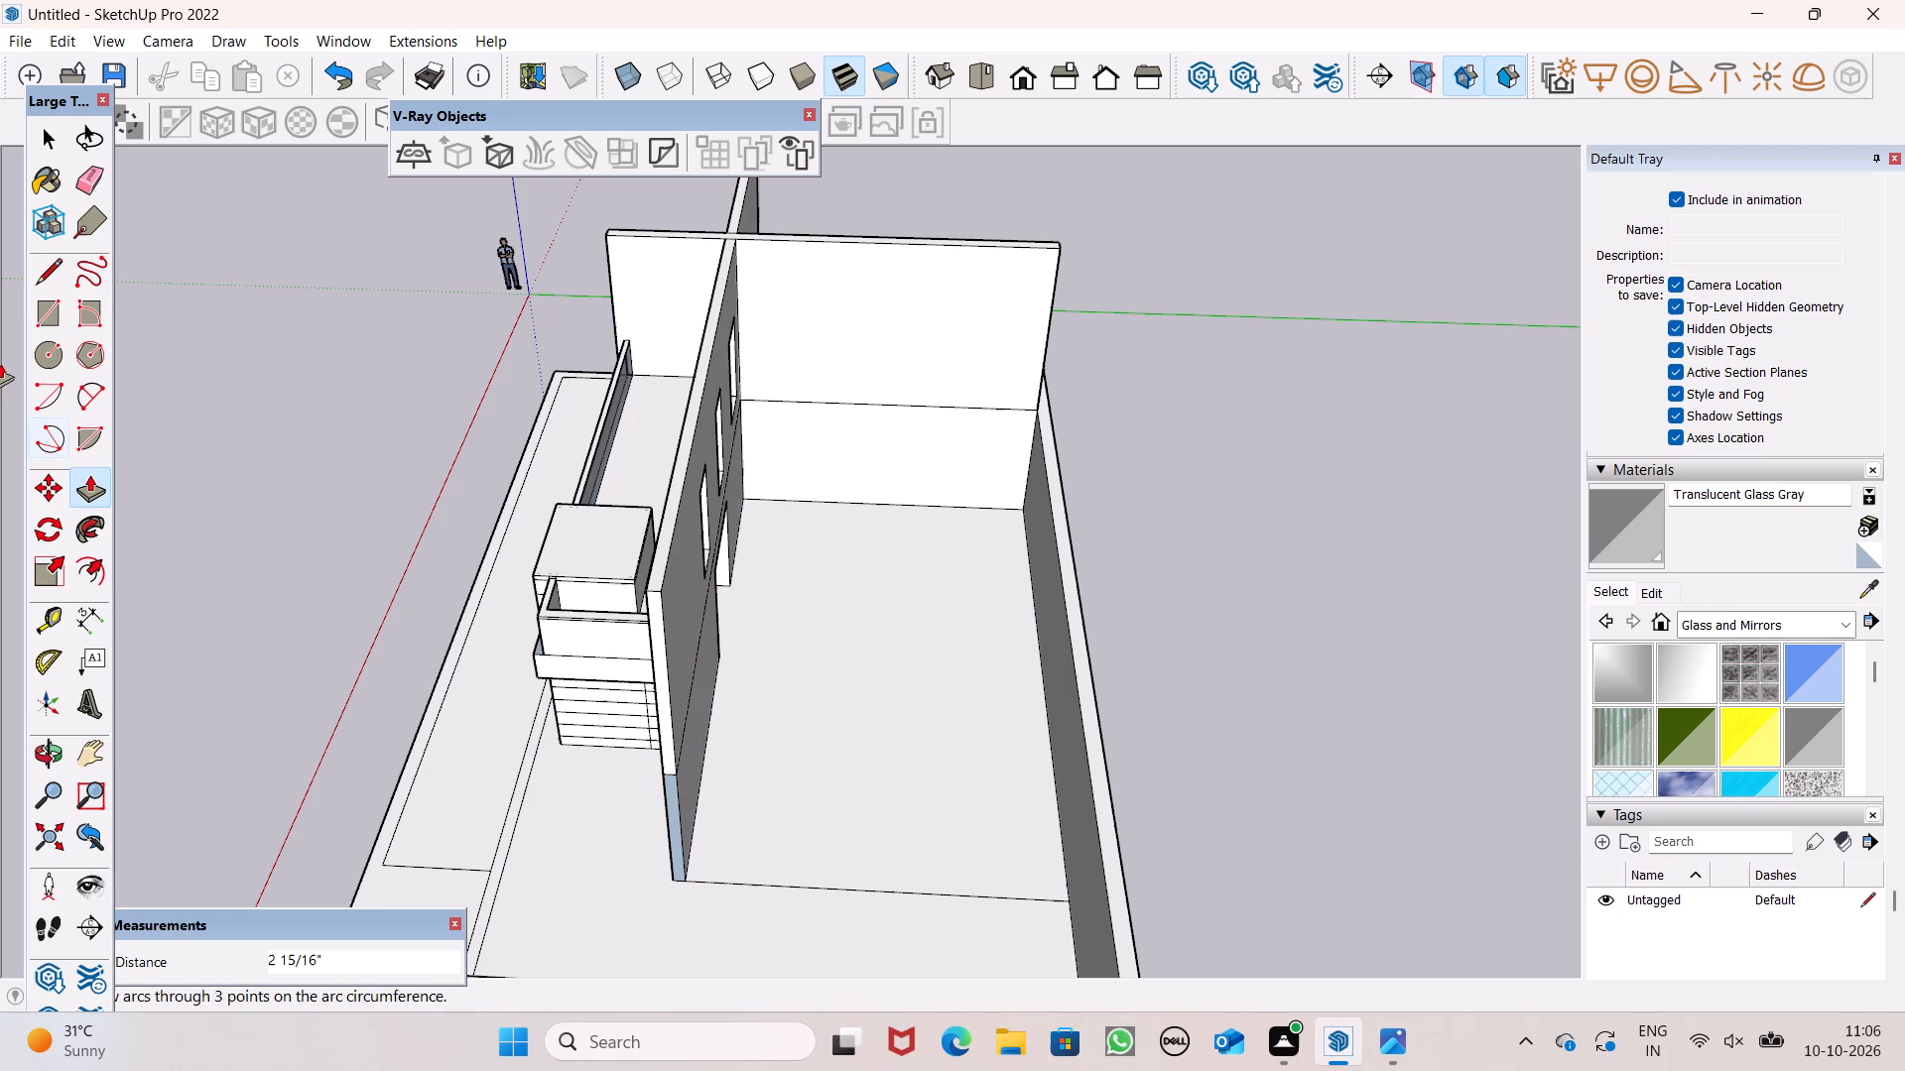
# Erase the floor seam line running from the house wall's end to the side boundary wall.
pyautogui.click(91, 160)
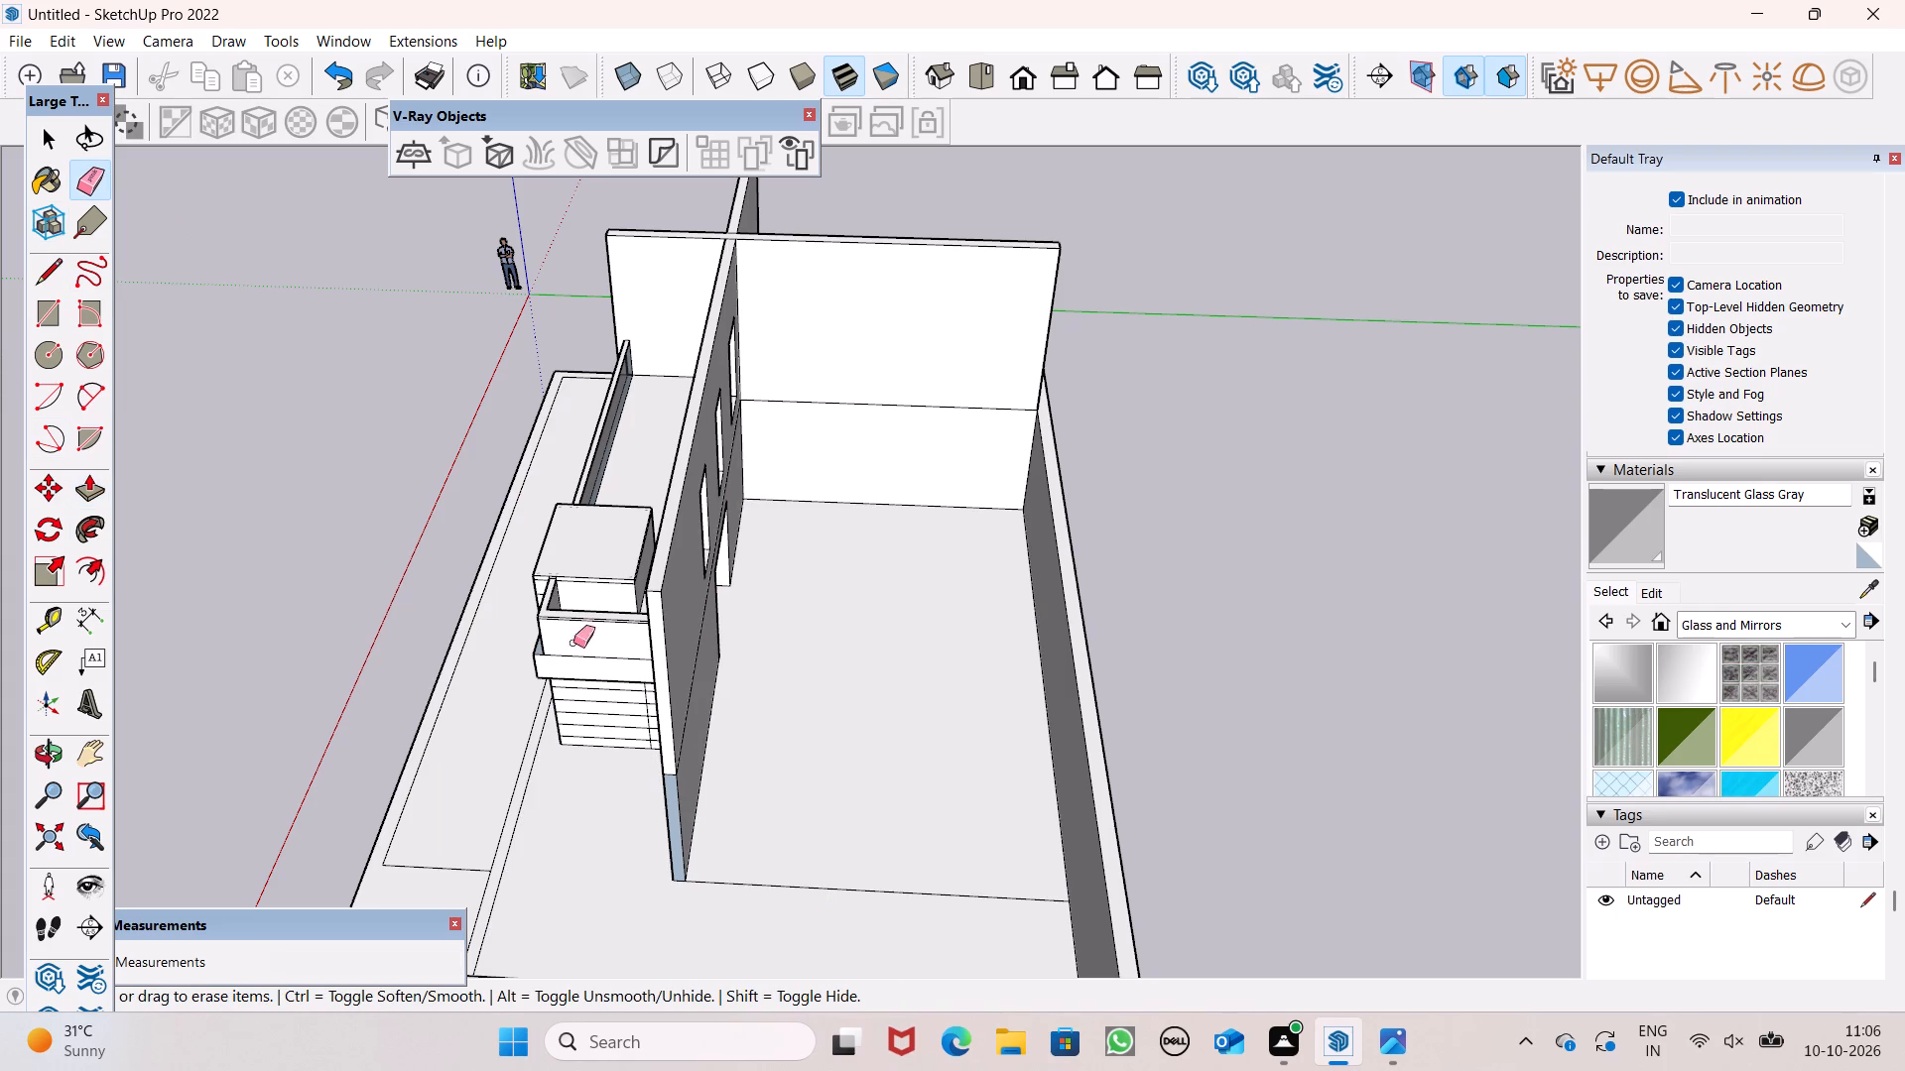
pyautogui.moveTo(771, 892); pyautogui.dragTo(777, 883)
pyautogui.click(780, 878)
# Examine the whole house model from the front and side for leftover seams and gaps.
pyautogui.scroll(-1, 1046, 659)
pyautogui.moveTo(863, 790); pyautogui.dragTo(1279, 704, button='middle')
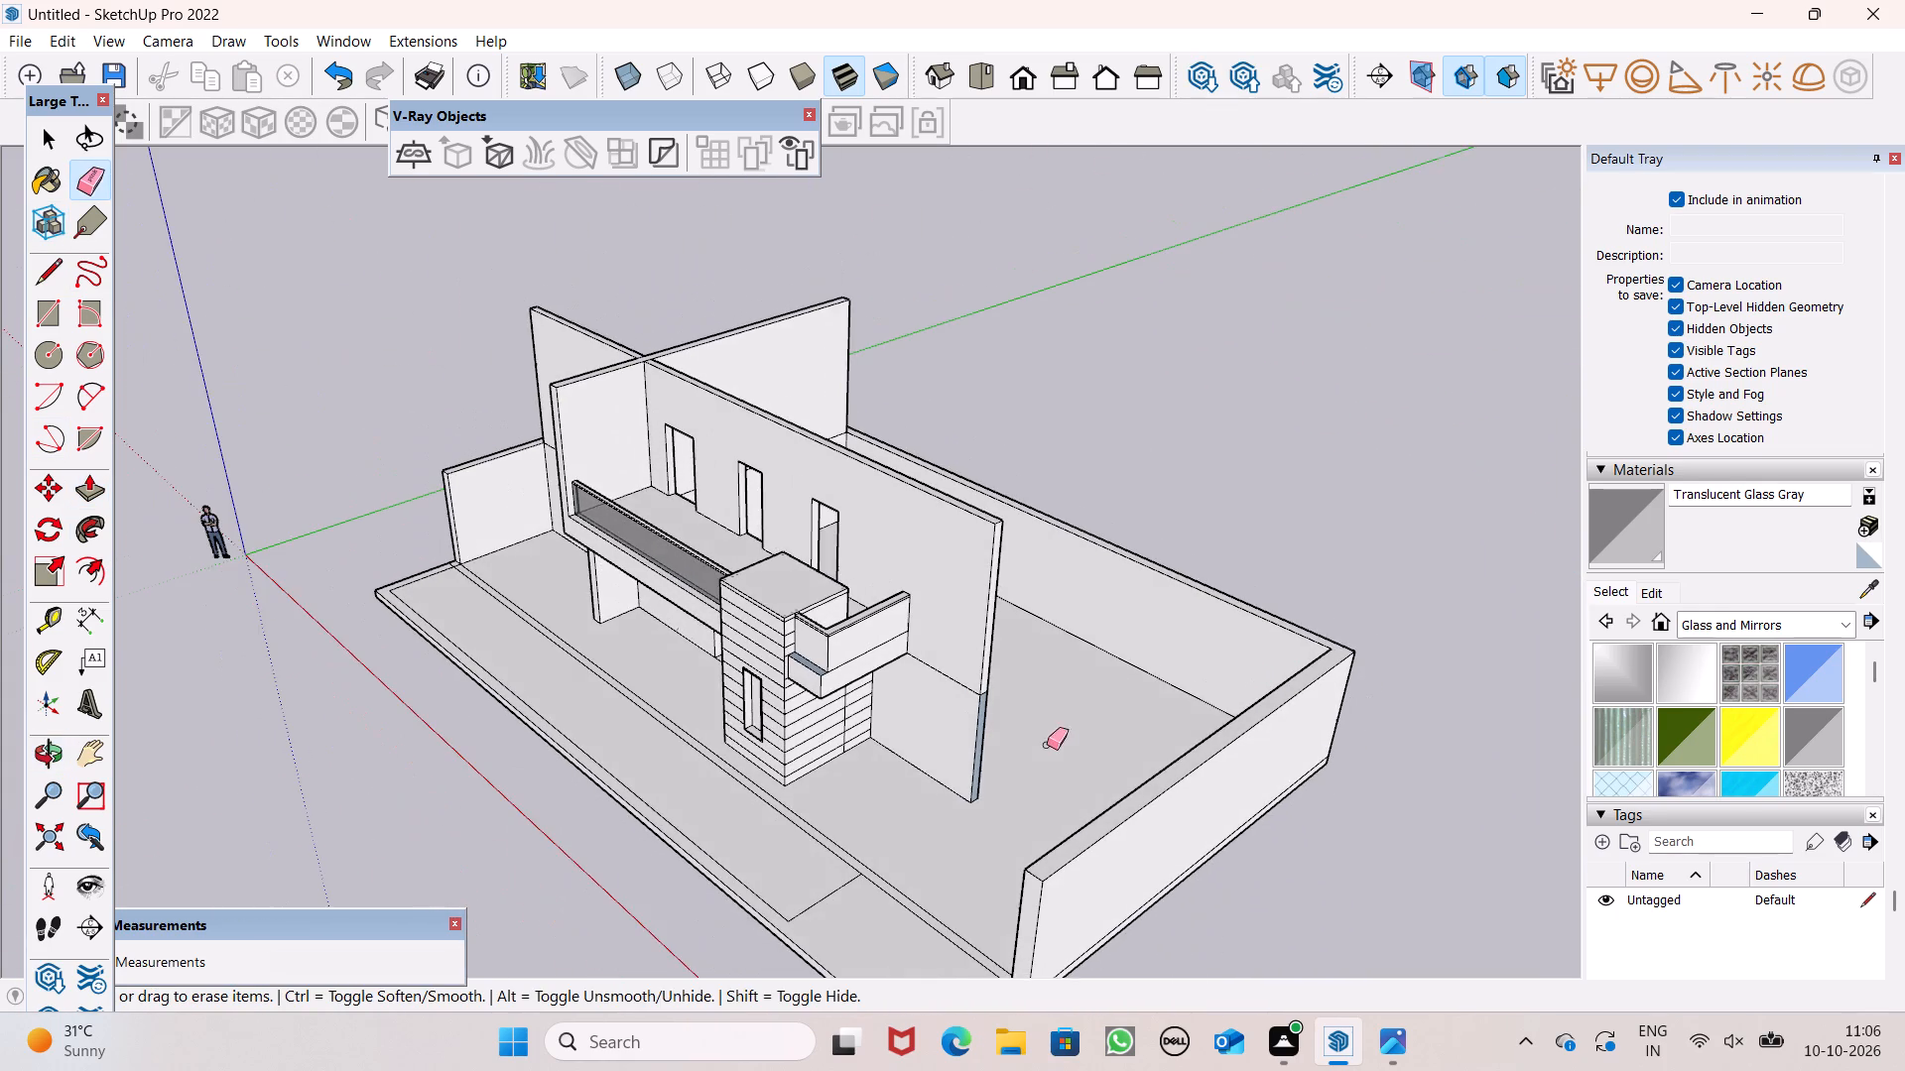
pyautogui.scroll(-1, 1049, 740)
pyautogui.moveTo(957, 743); pyautogui.dragTo(1425, 633, button='middle')
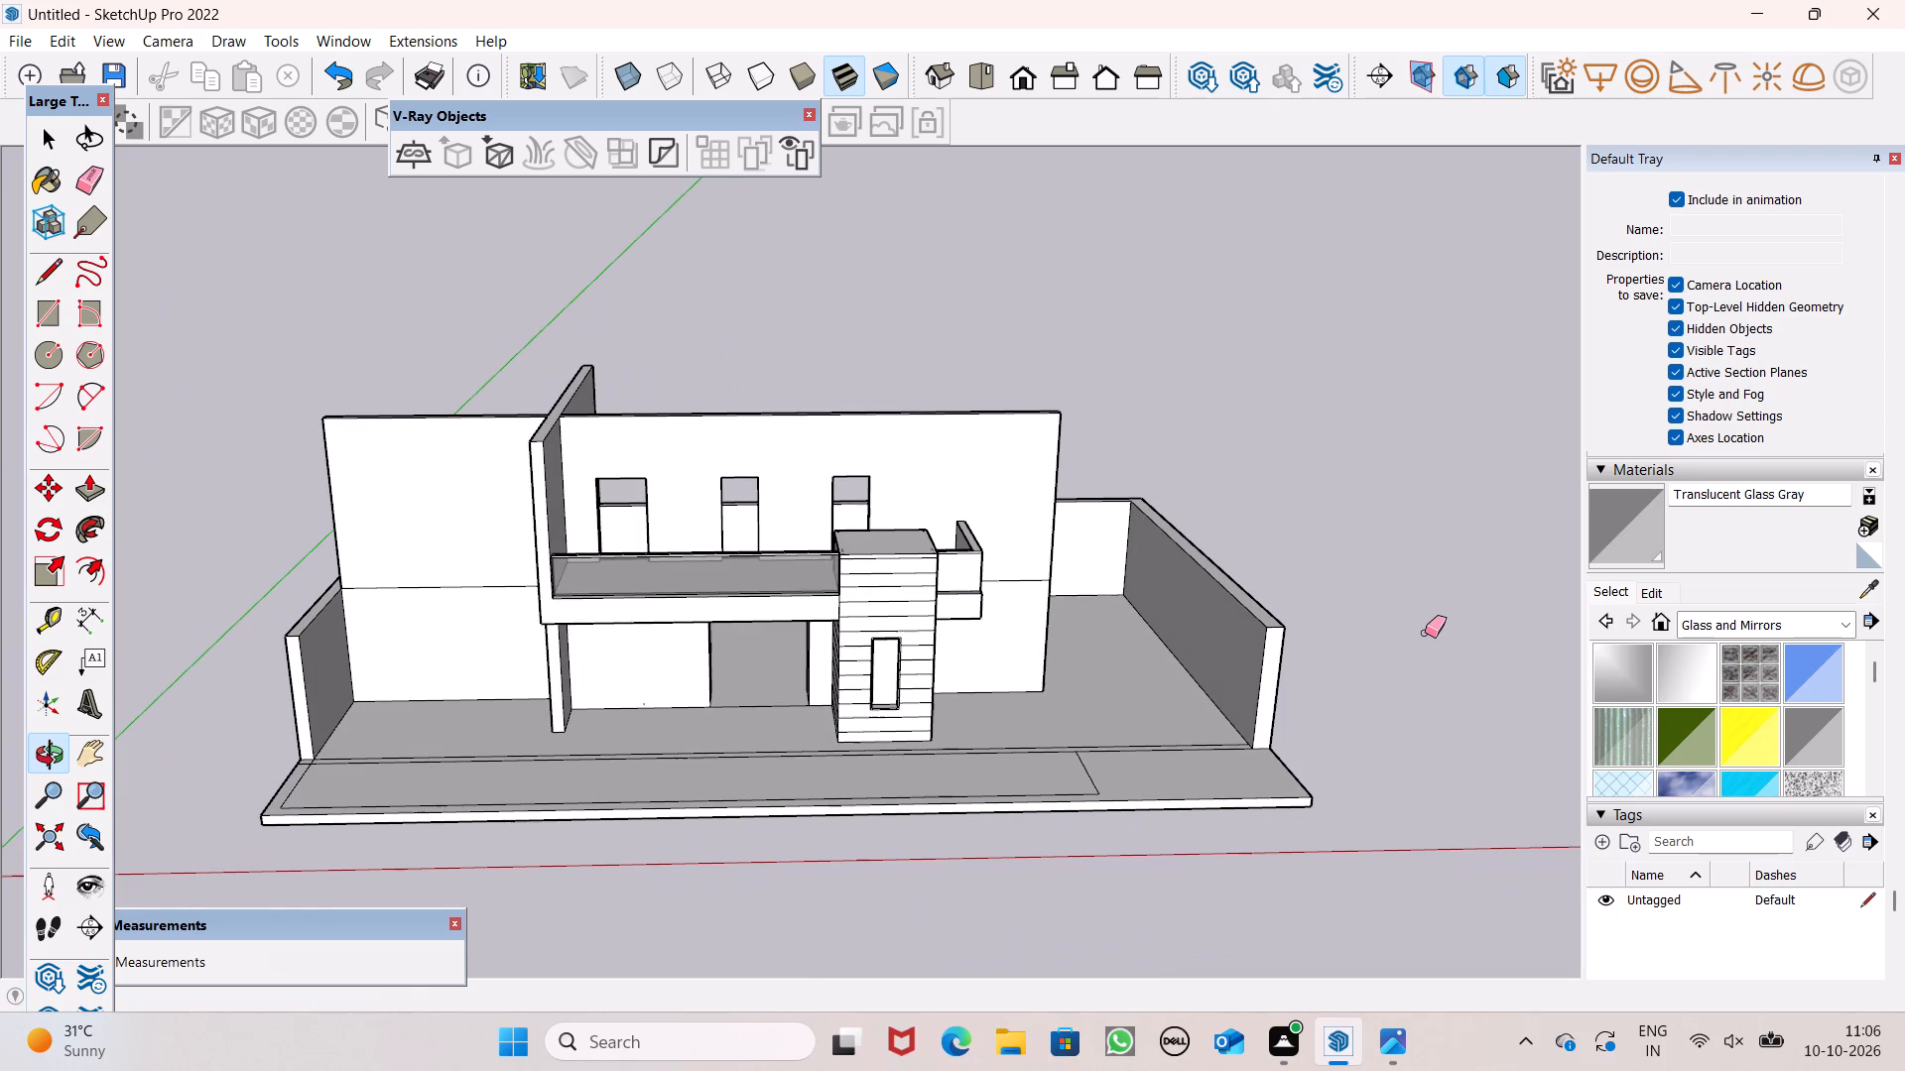
pyautogui.press('space')
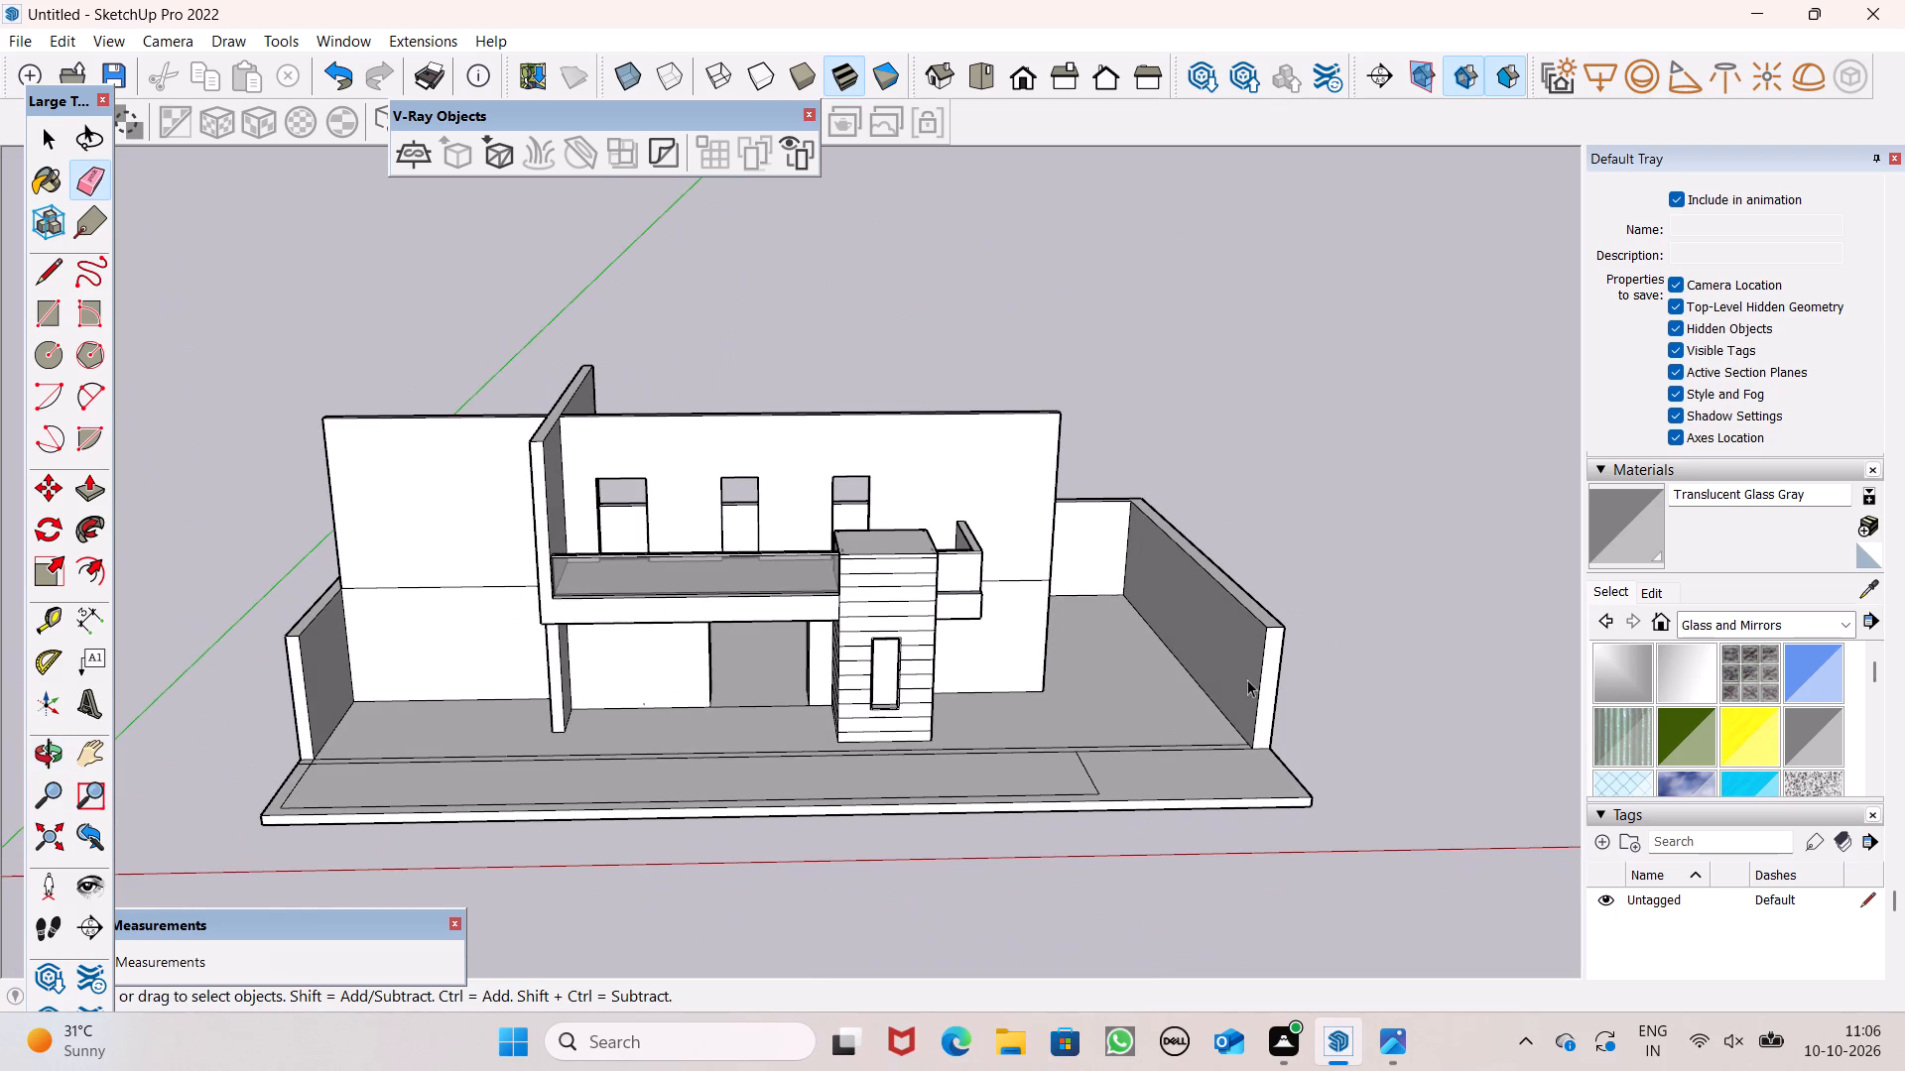
pyautogui.scroll(-1, 1133, 732)
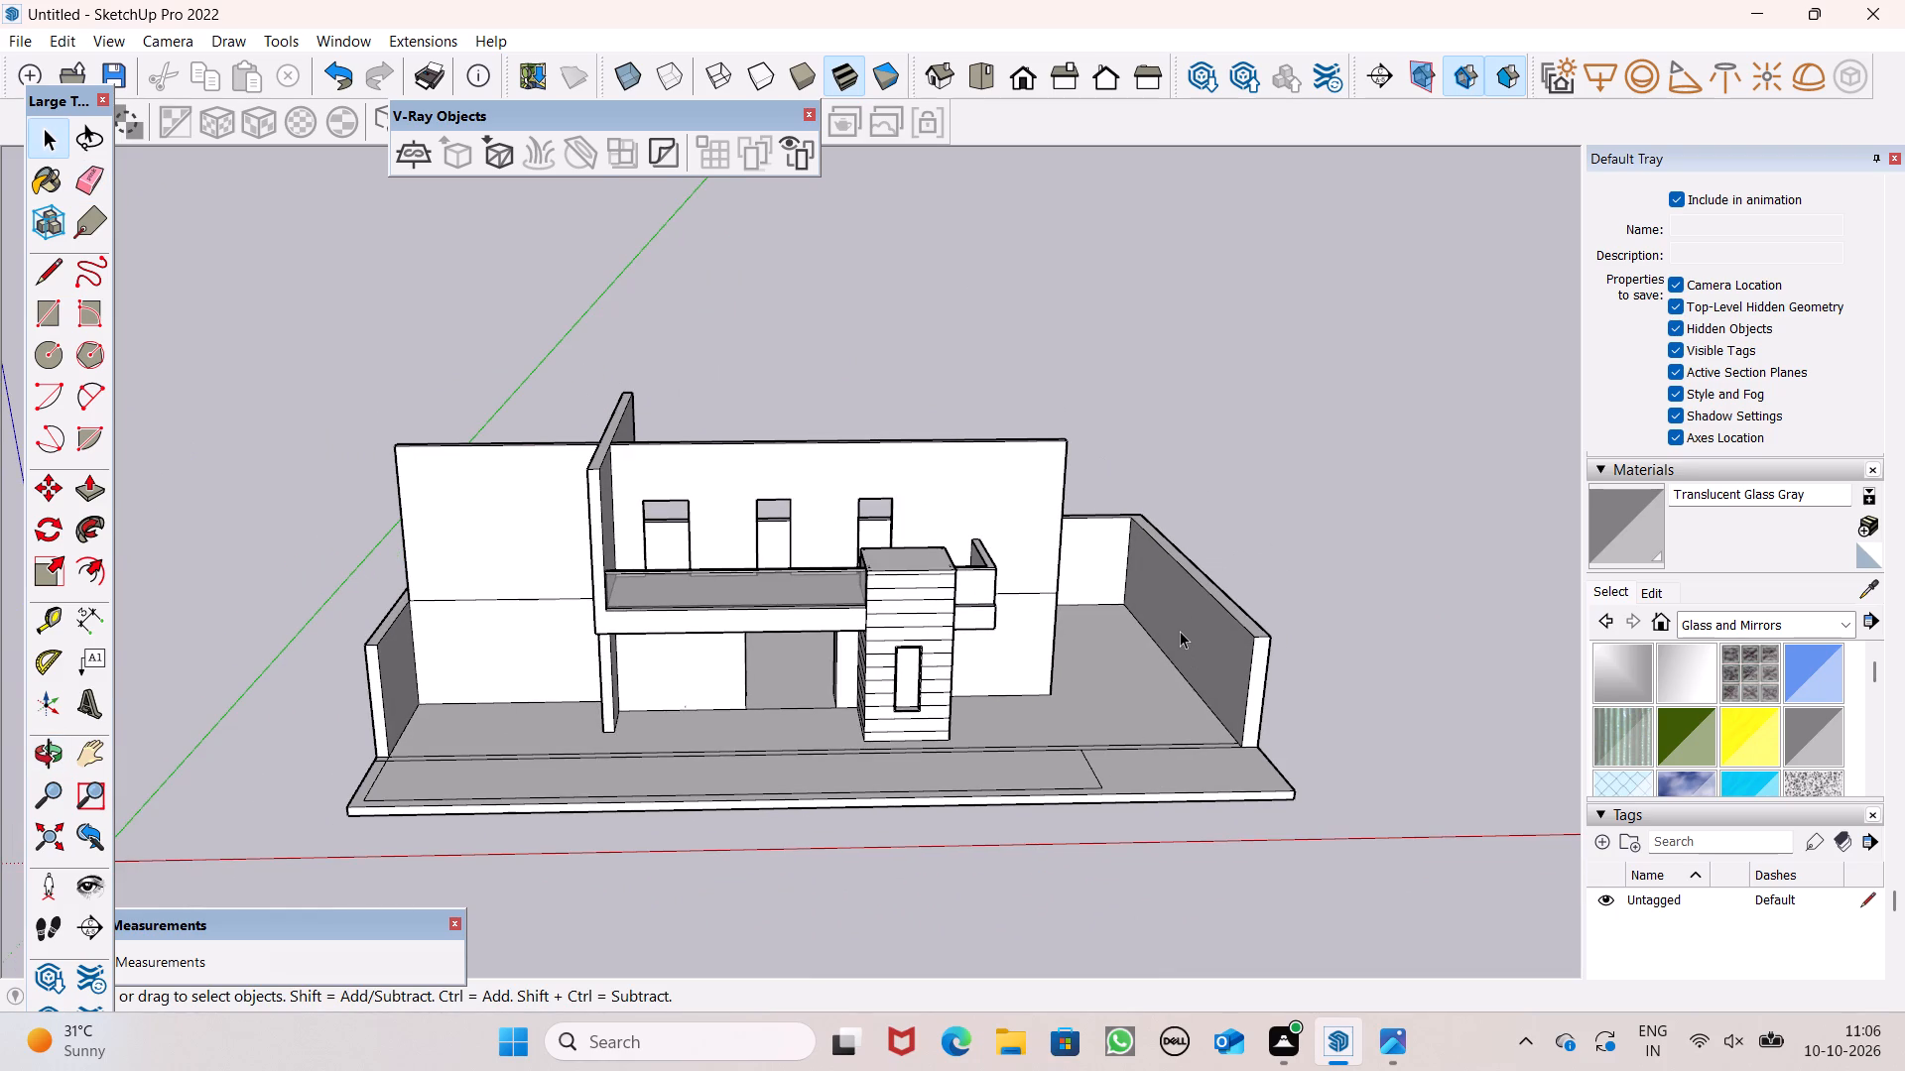
pyautogui.scroll(-1, 1231, 581)
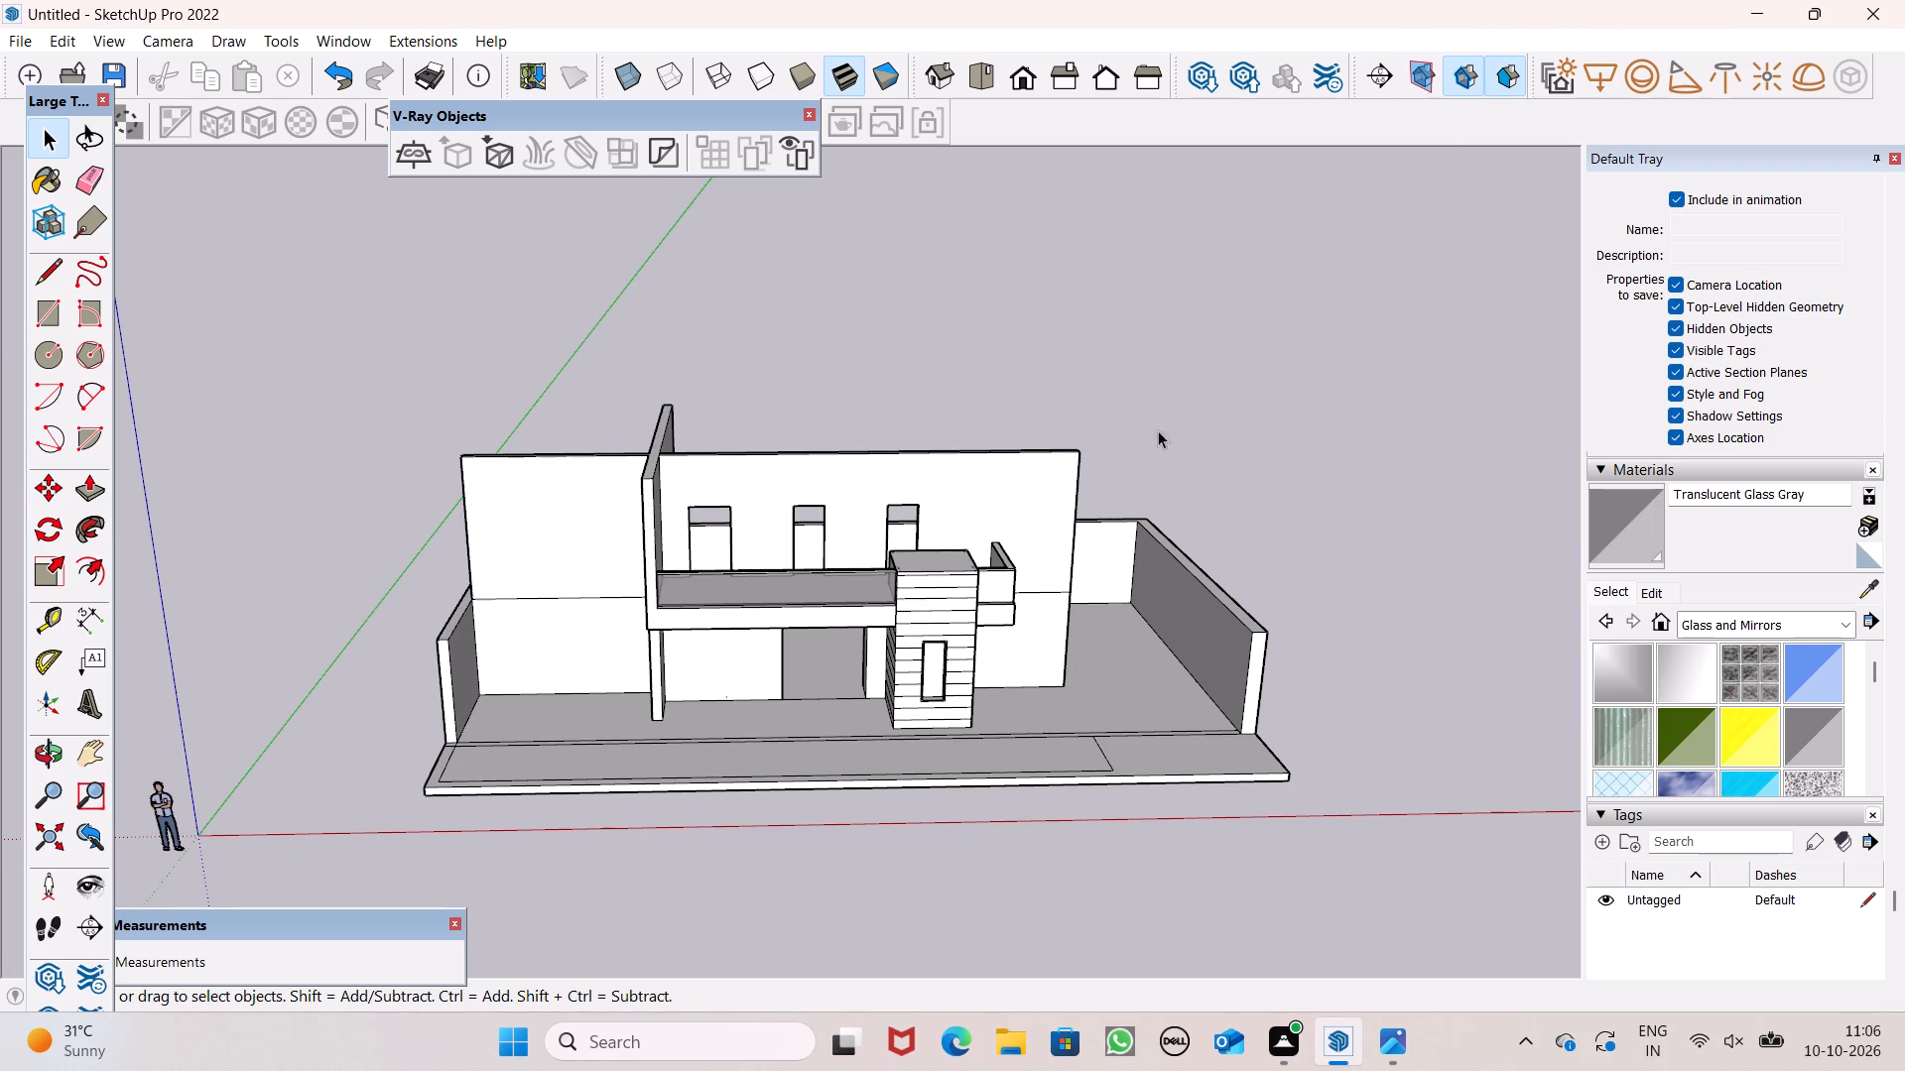
pyautogui.scroll(-5, 1177, 565)
pyautogui.moveTo(1269, 576); pyautogui.dragTo(669, 575, button='middle')
pyautogui.scroll(1, 672, 581)
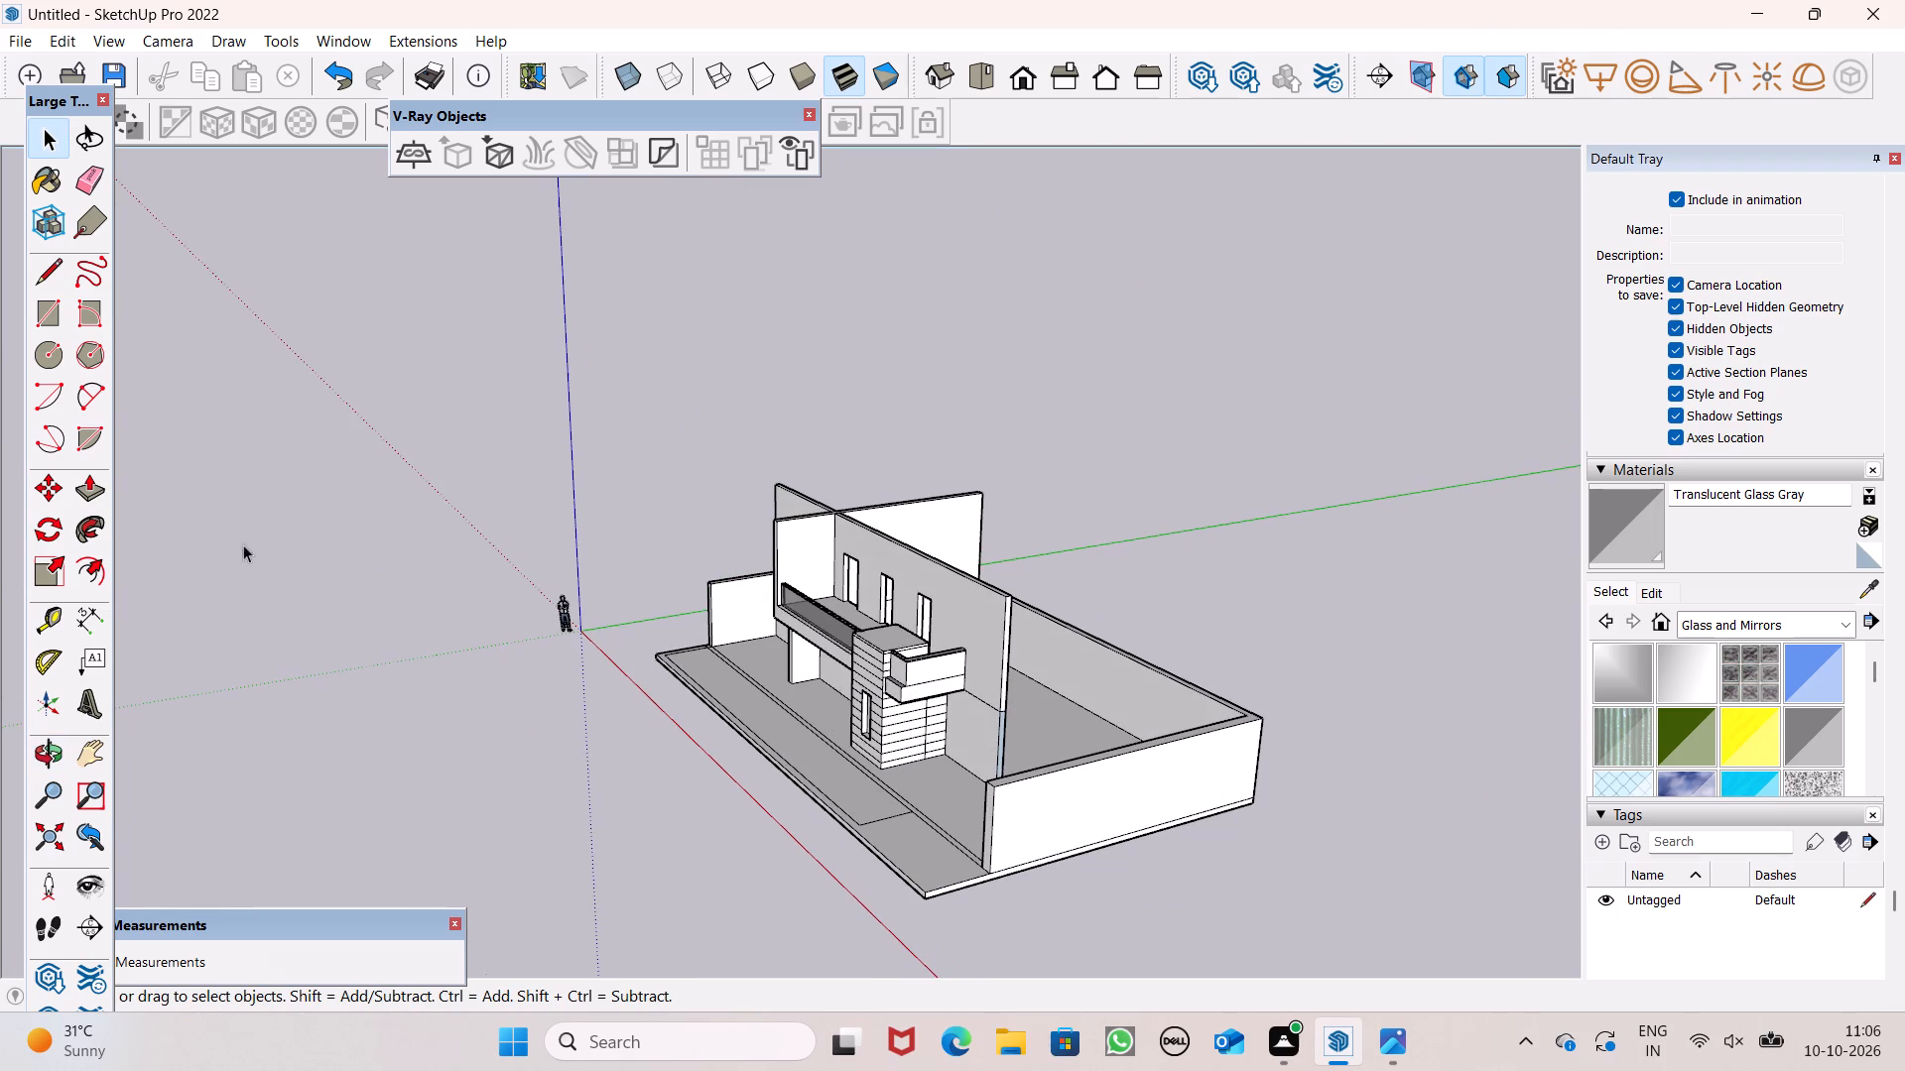
pyautogui.moveTo(923, 739); pyautogui.dragTo(1217, 657, button='middle')
pyautogui.scroll(-1, 1218, 654)
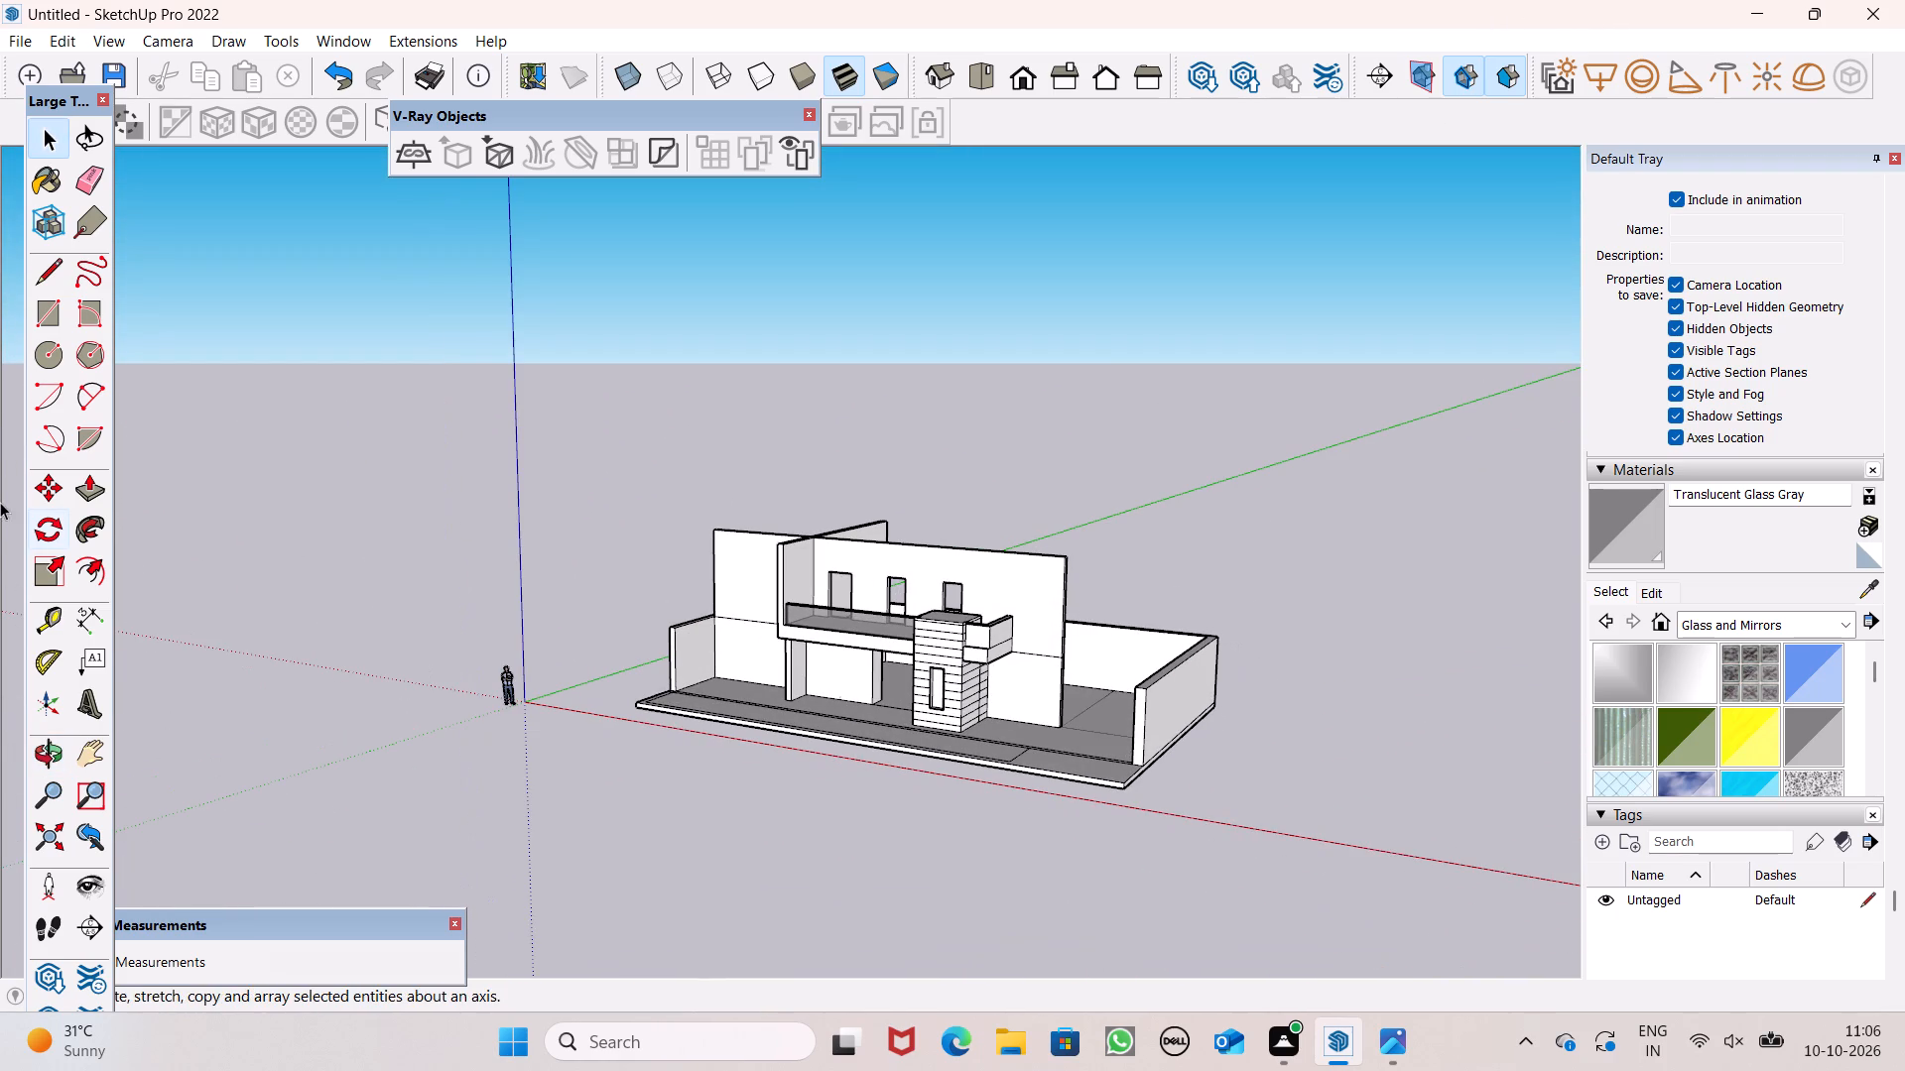
# Erase the horizontal seam line on the house wall's front face beside the small balcony.
pyautogui.click(97, 185)
pyautogui.scroll(2, 1474, 723)
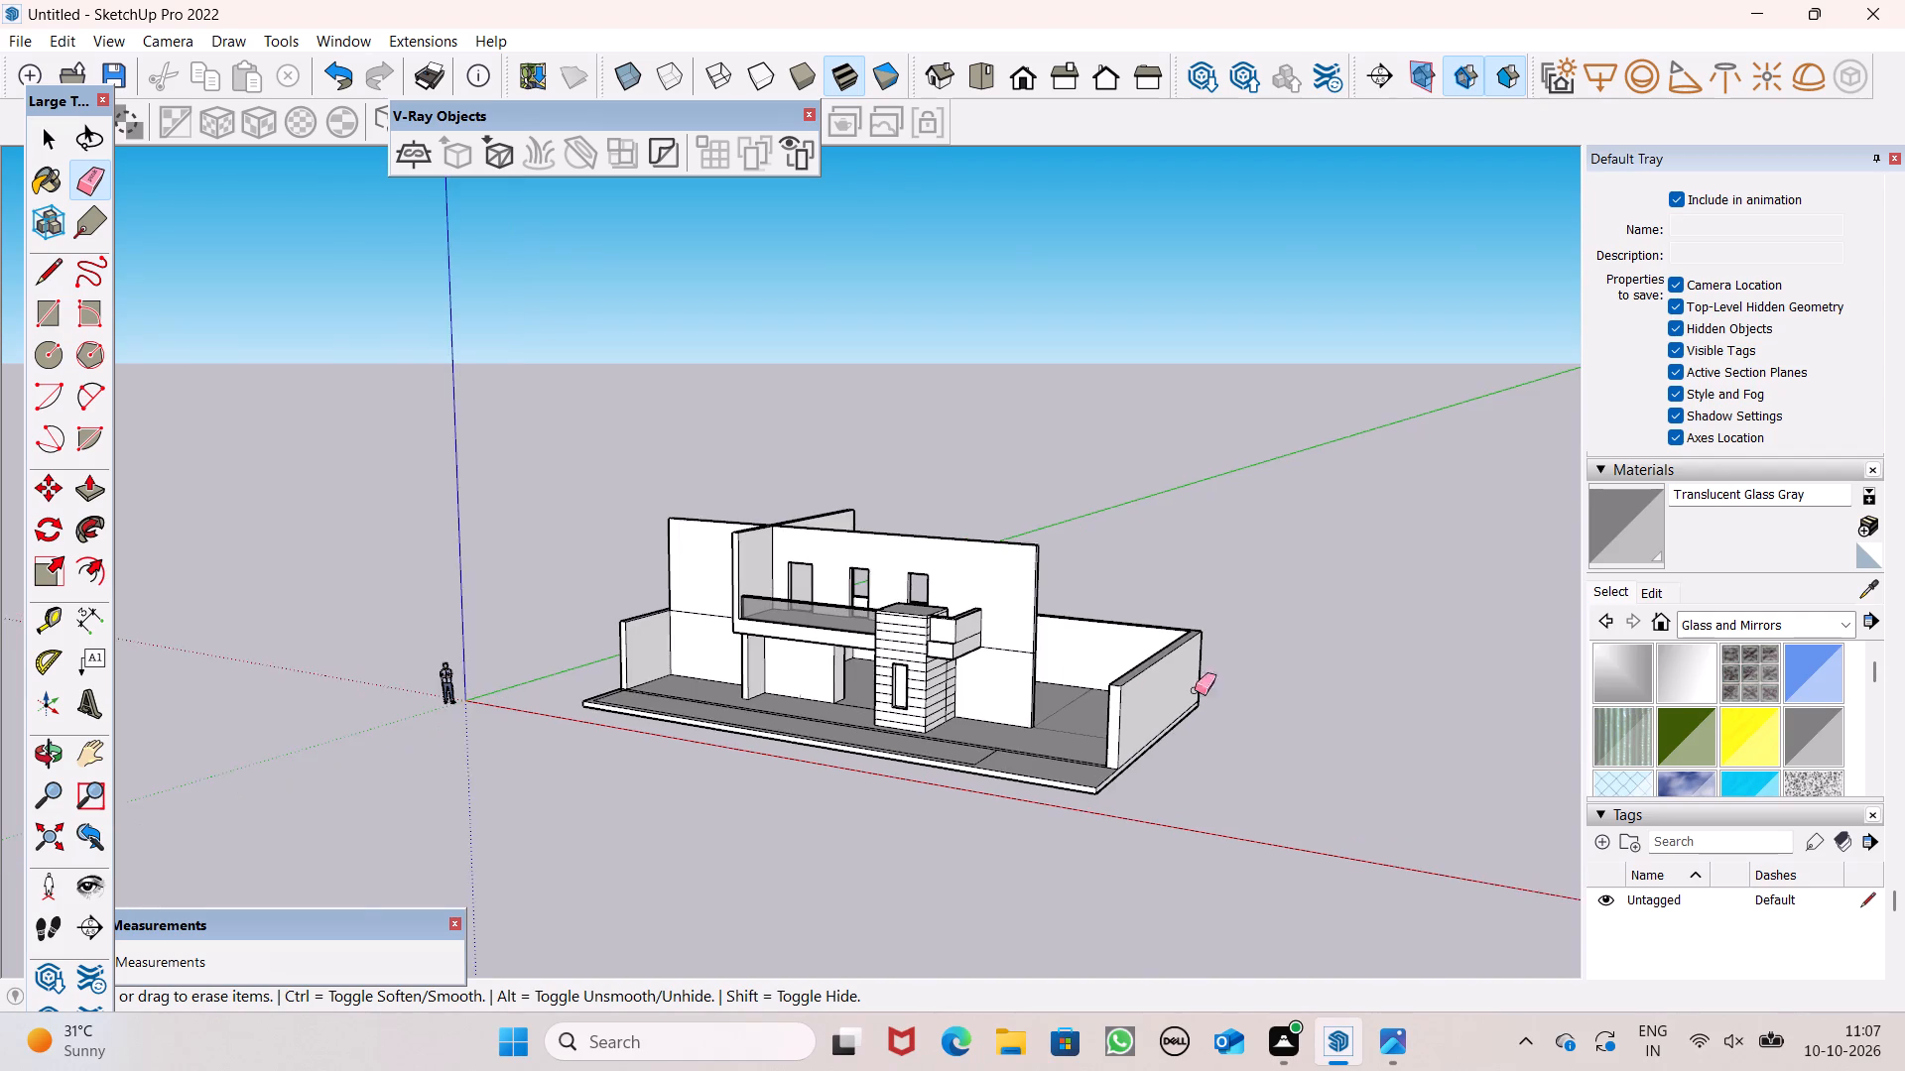
pyautogui.scroll(6, 1195, 690)
pyautogui.click(1017, 590)
# Erase the short seam line across the narrow end face of the house wall.
pyautogui.moveTo(1266, 691); pyautogui.dragTo(1119, 739, button='middle')
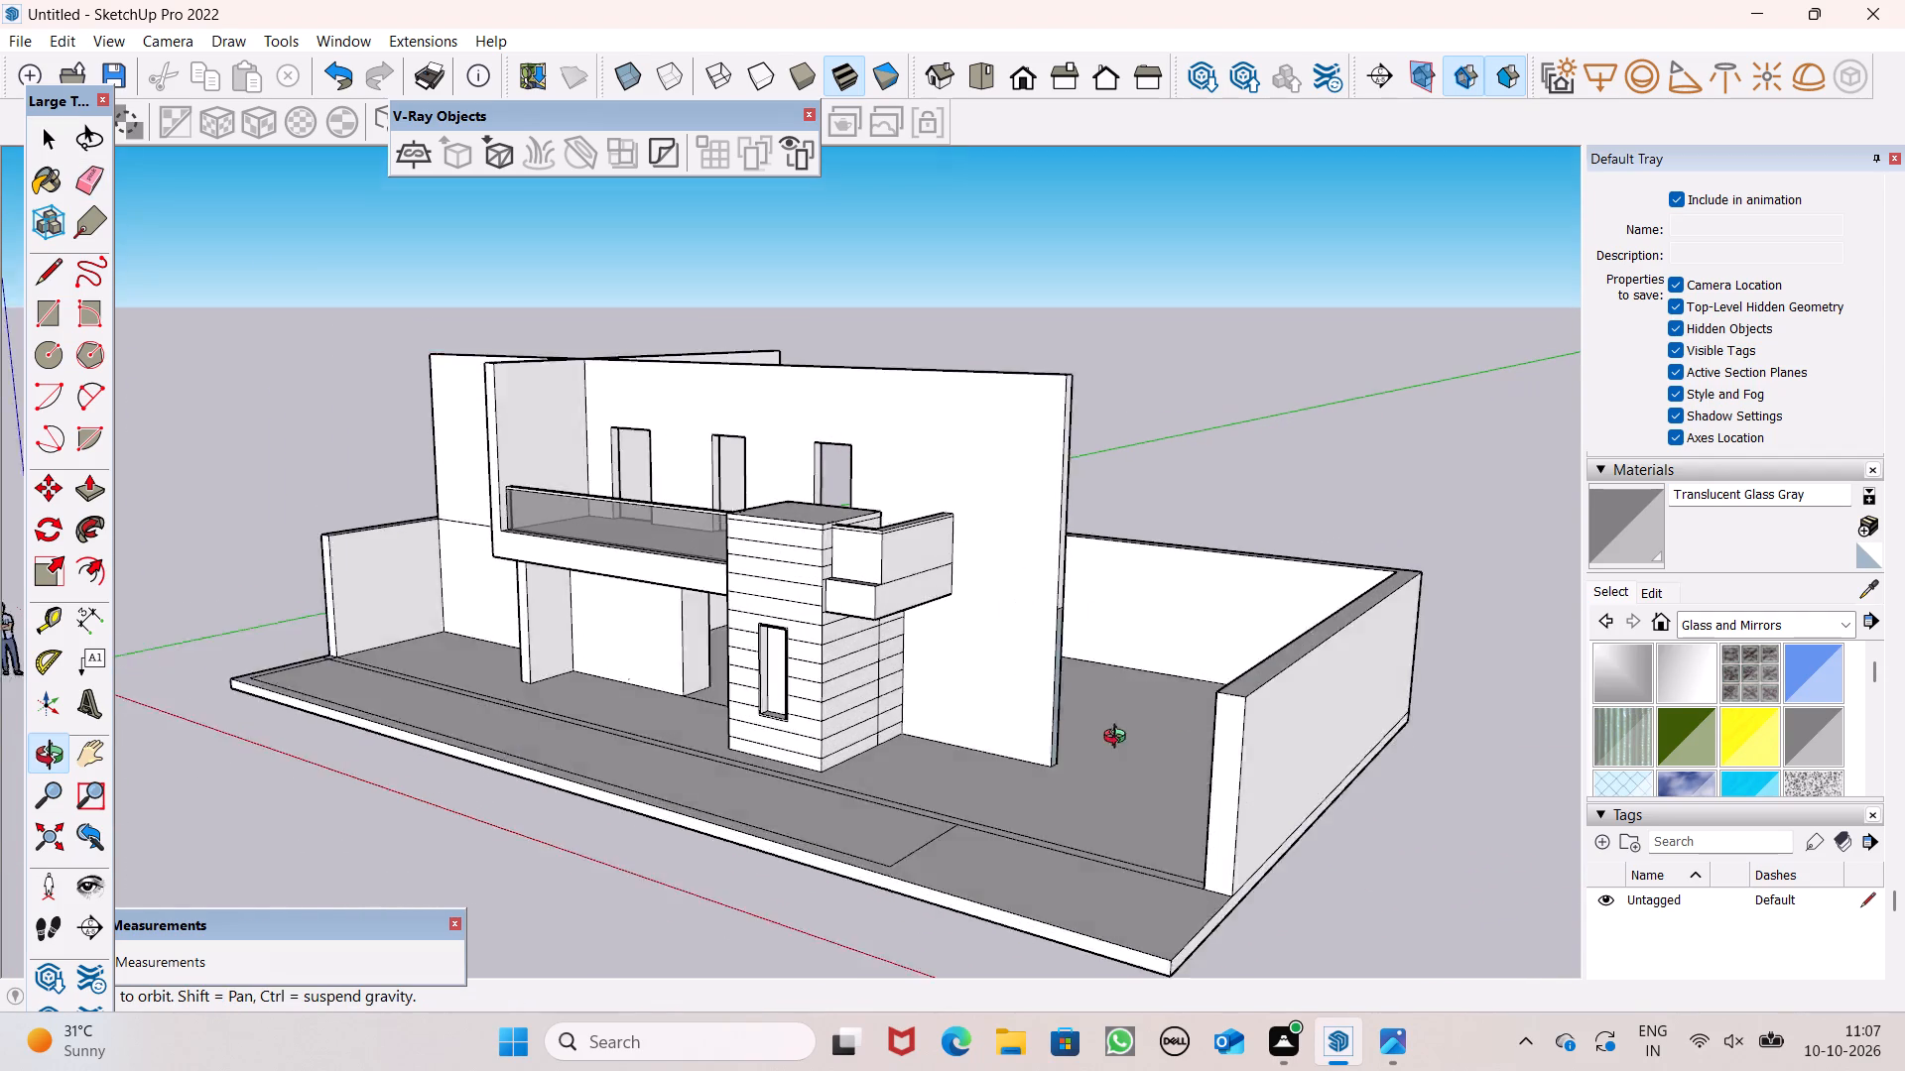
pyautogui.moveTo(1119, 739); pyautogui.dragTo(943, 792, button='middle')
pyautogui.scroll(9, 948, 790)
pyautogui.scroll(4, 952, 610)
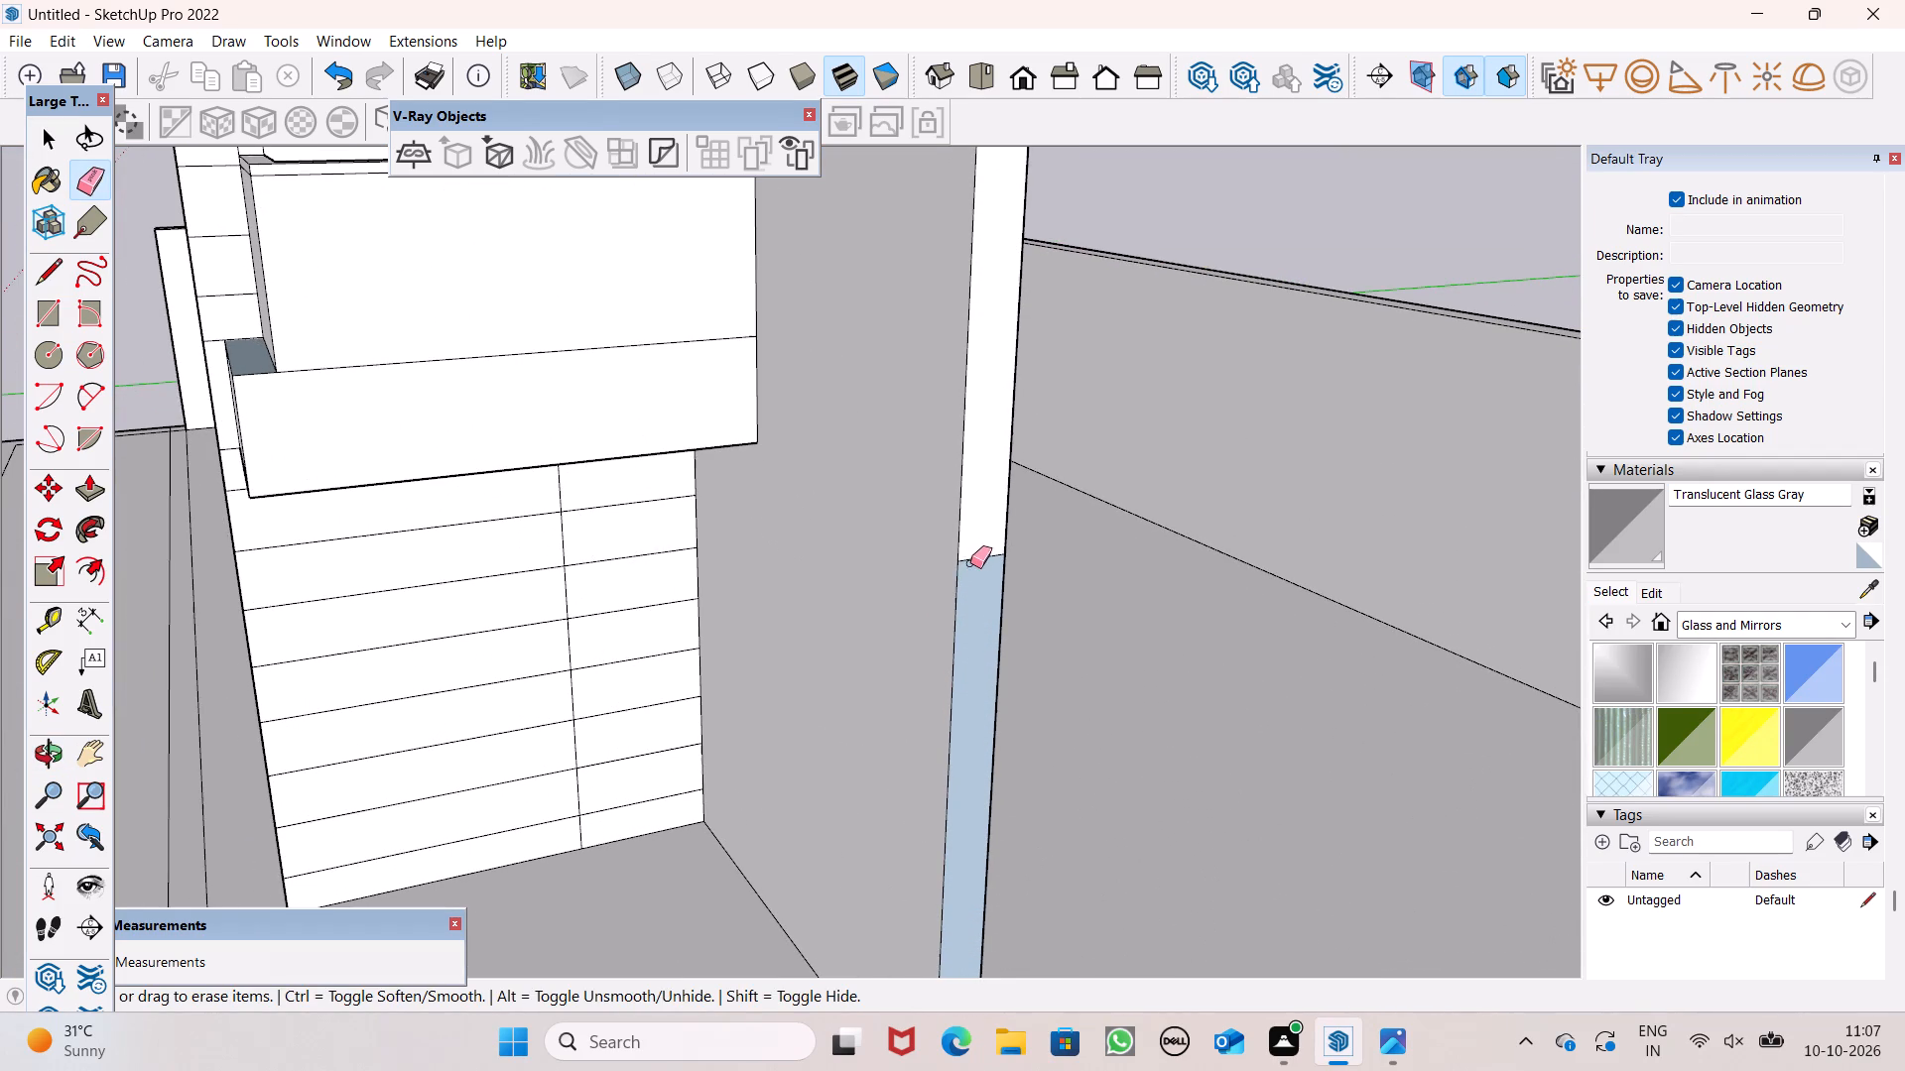
pyautogui.moveTo(973, 558); pyautogui.dragTo(977, 573)
pyautogui.scroll(-7, 952, 597)
pyautogui.scroll(1, 1004, 647)
pyautogui.scroll(-5, 1004, 647)
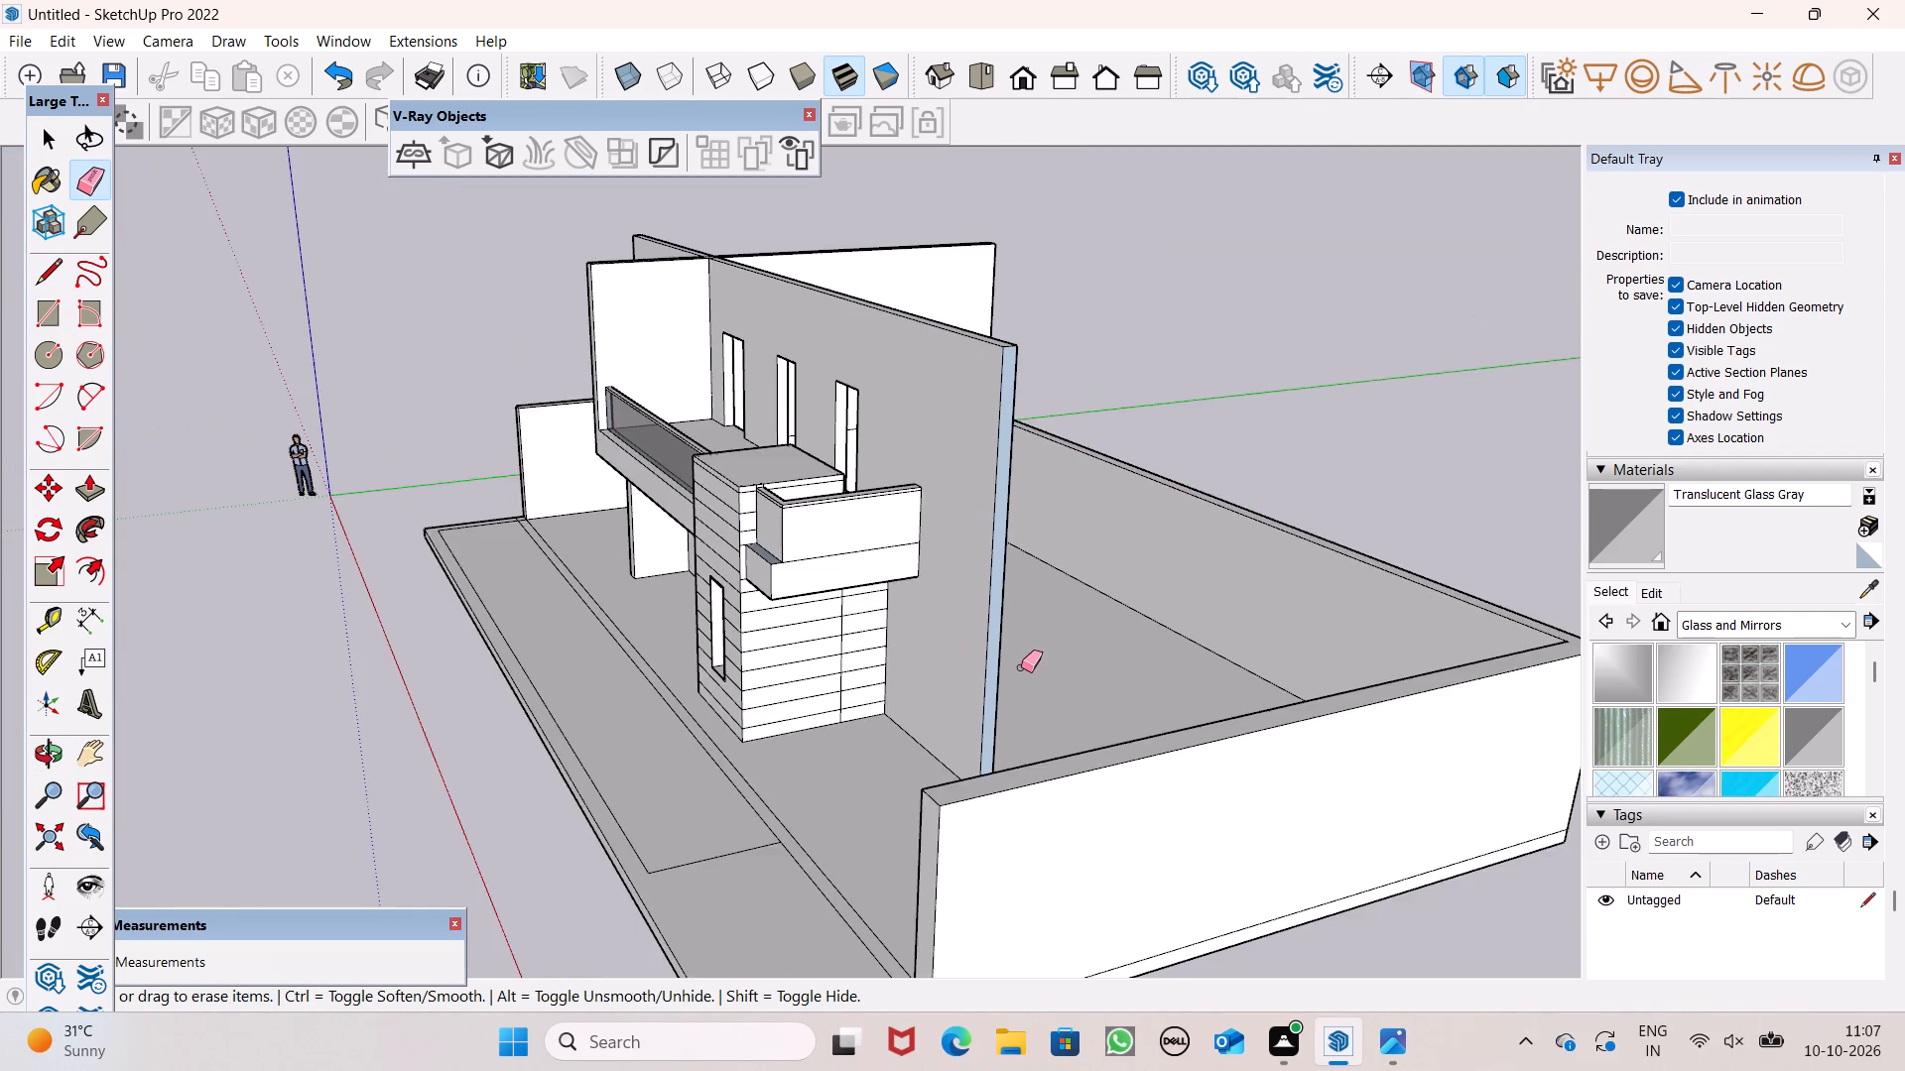
# Push/Pull the house wall's narrow end face to the outer face of the side boundary wall.
pyautogui.scroll(-3, 1022, 667)
pyautogui.moveTo(1033, 674); pyautogui.dragTo(1116, 898, button='middle')
pyautogui.scroll(1, 1116, 898)
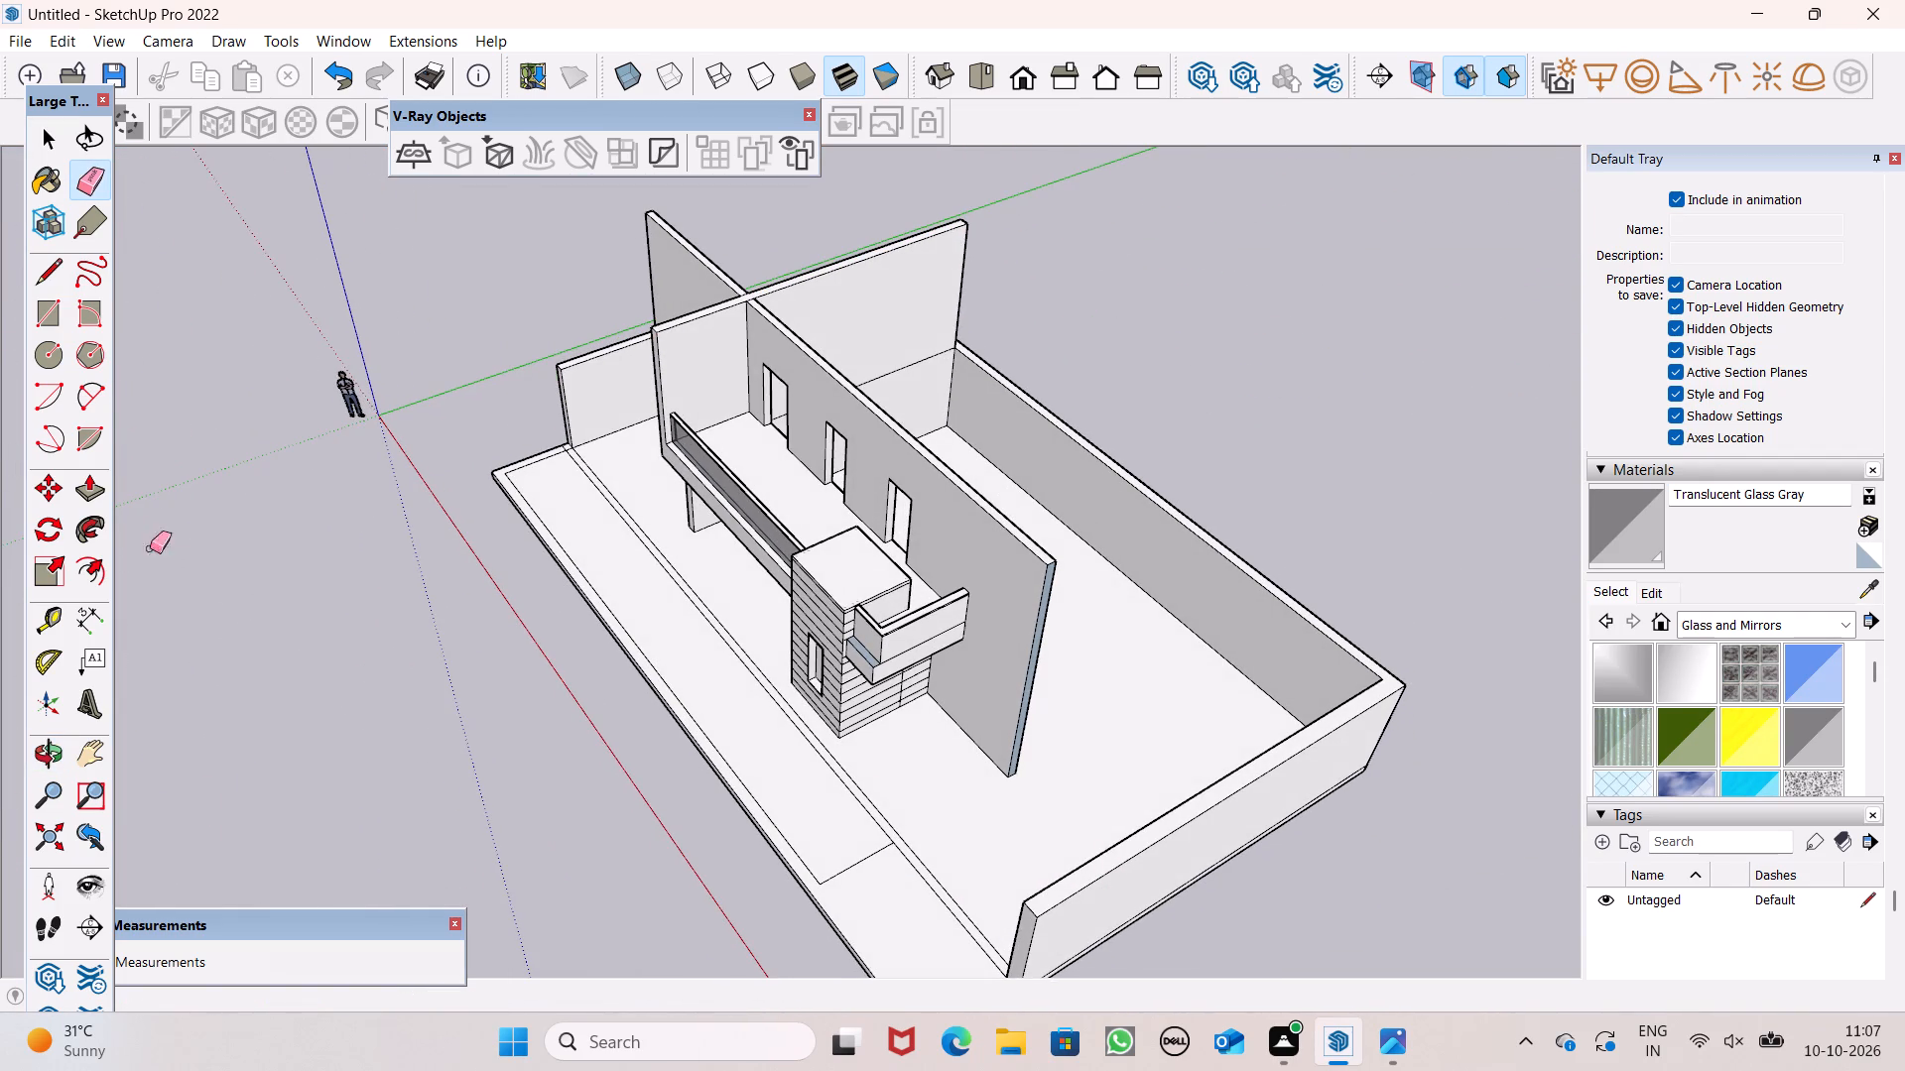
pyautogui.click(92, 482)
pyautogui.moveTo(1292, 860); pyautogui.dragTo(1469, 920, button='middle')
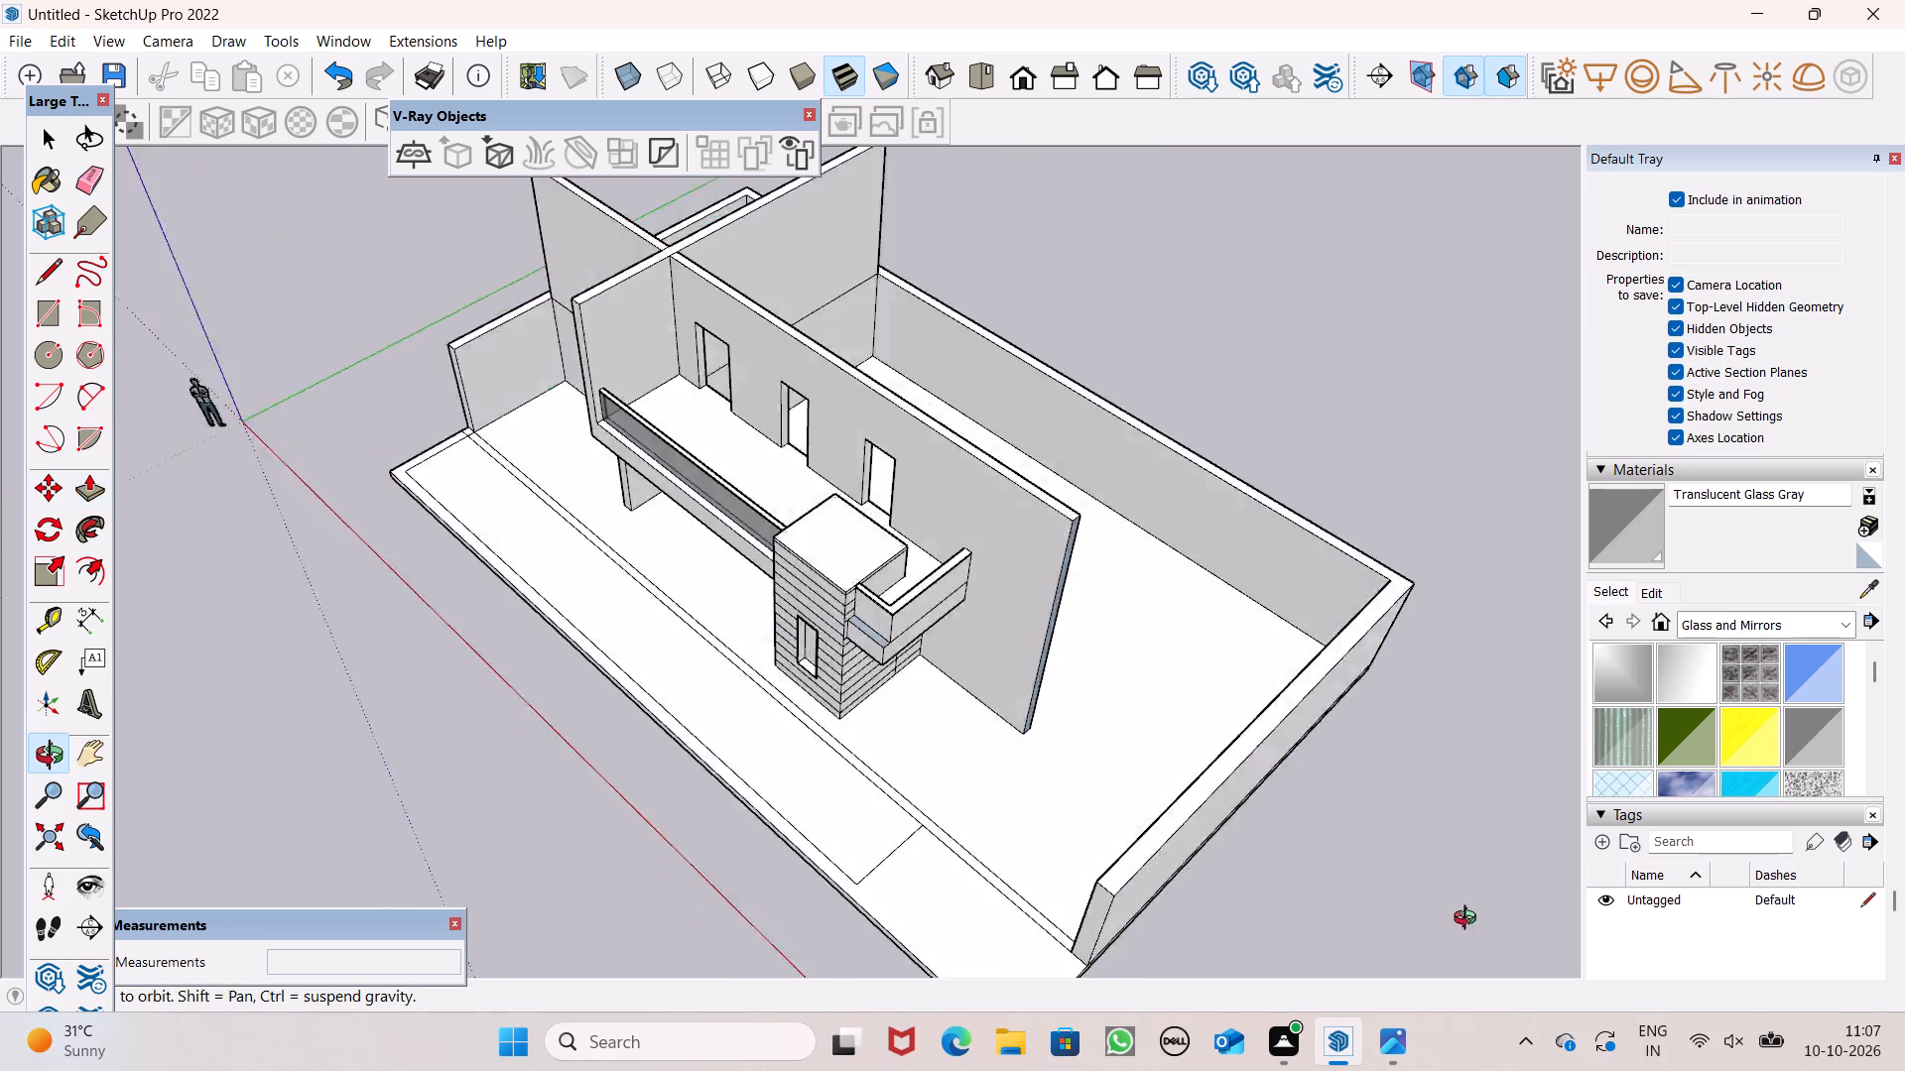
pyautogui.moveTo(1469, 920); pyautogui.dragTo(1513, 815, button='middle')
pyautogui.scroll(4, 1432, 776)
pyautogui.scroll(2, 954, 575)
pyautogui.moveTo(1079, 793); pyautogui.dragTo(1265, 815, button='middle')
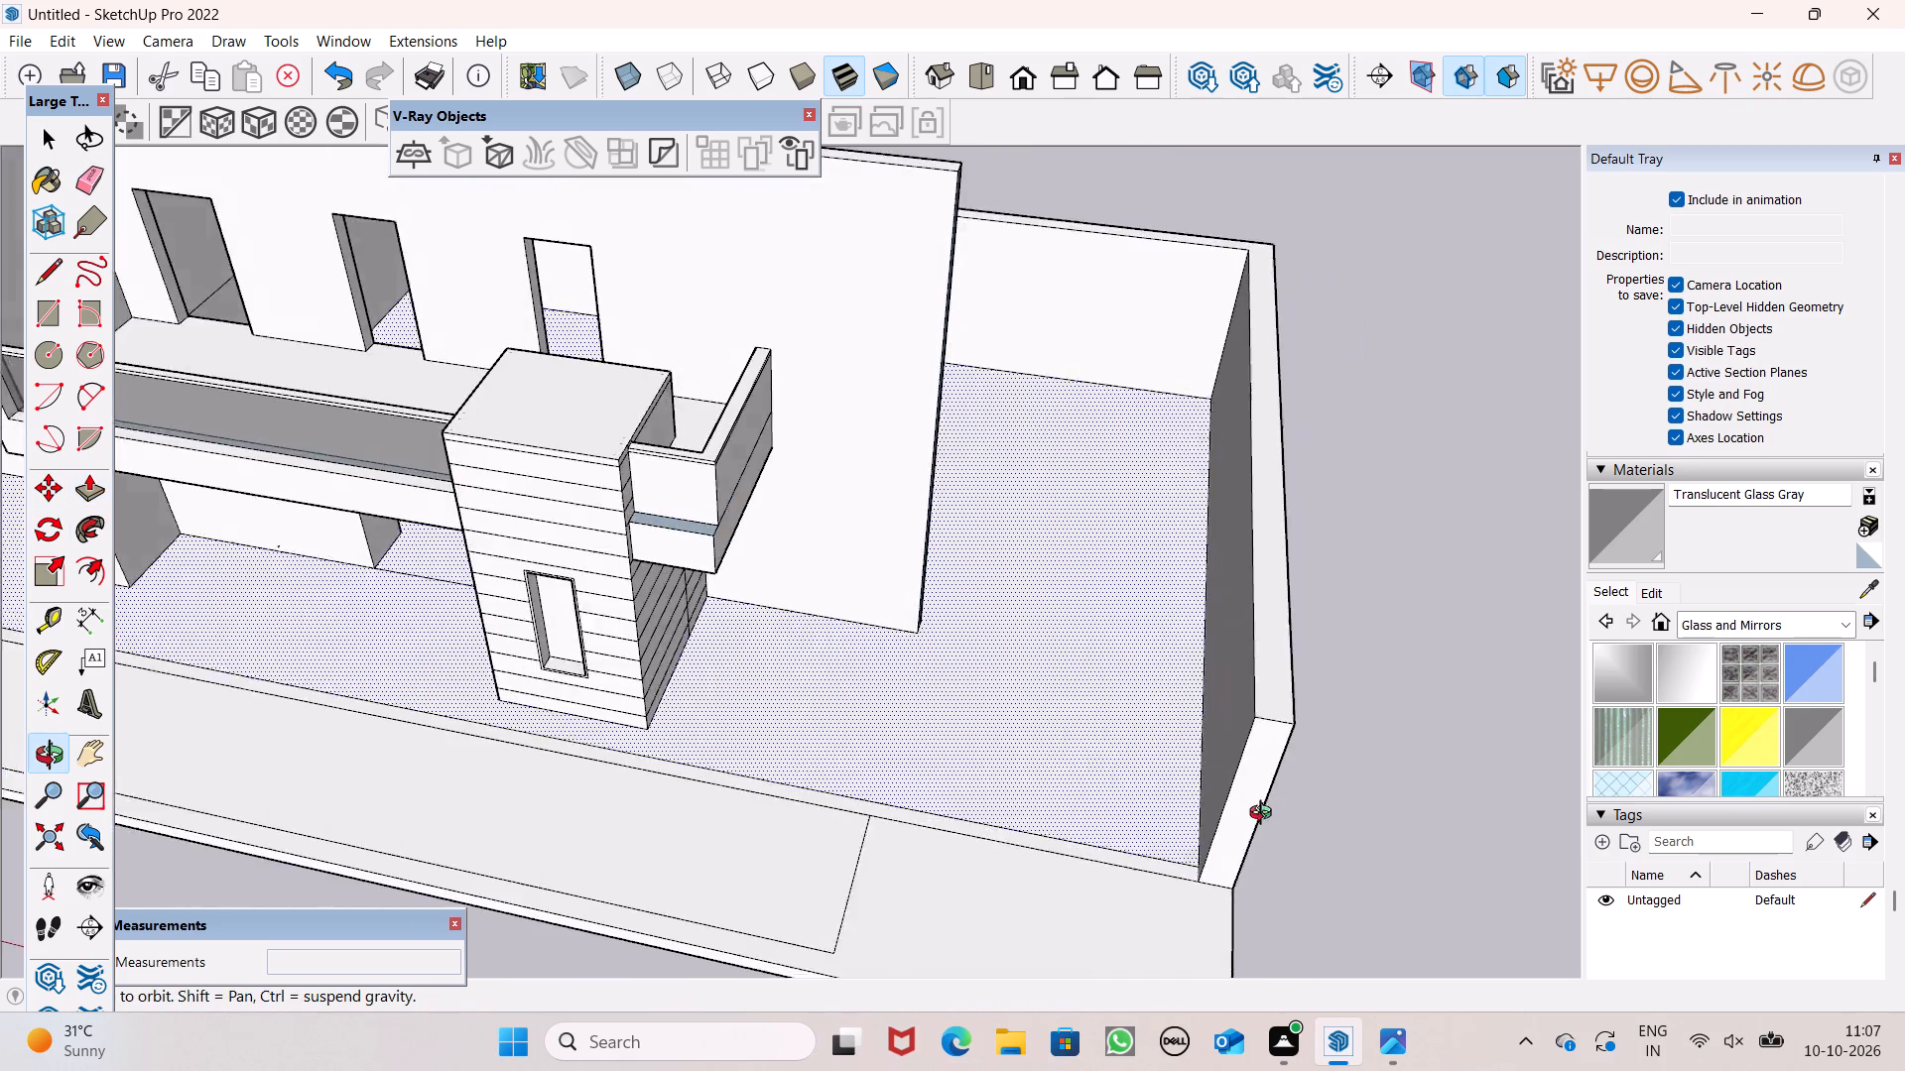
pyautogui.moveTo(1265, 815); pyautogui.dragTo(1308, 780, button='middle')
pyautogui.scroll(3, 1202, 593)
pyautogui.scroll(1, 1043, 572)
pyautogui.moveTo(1043, 576); pyautogui.dragTo(910, 655, button='middle')
pyautogui.scroll(1, 904, 612)
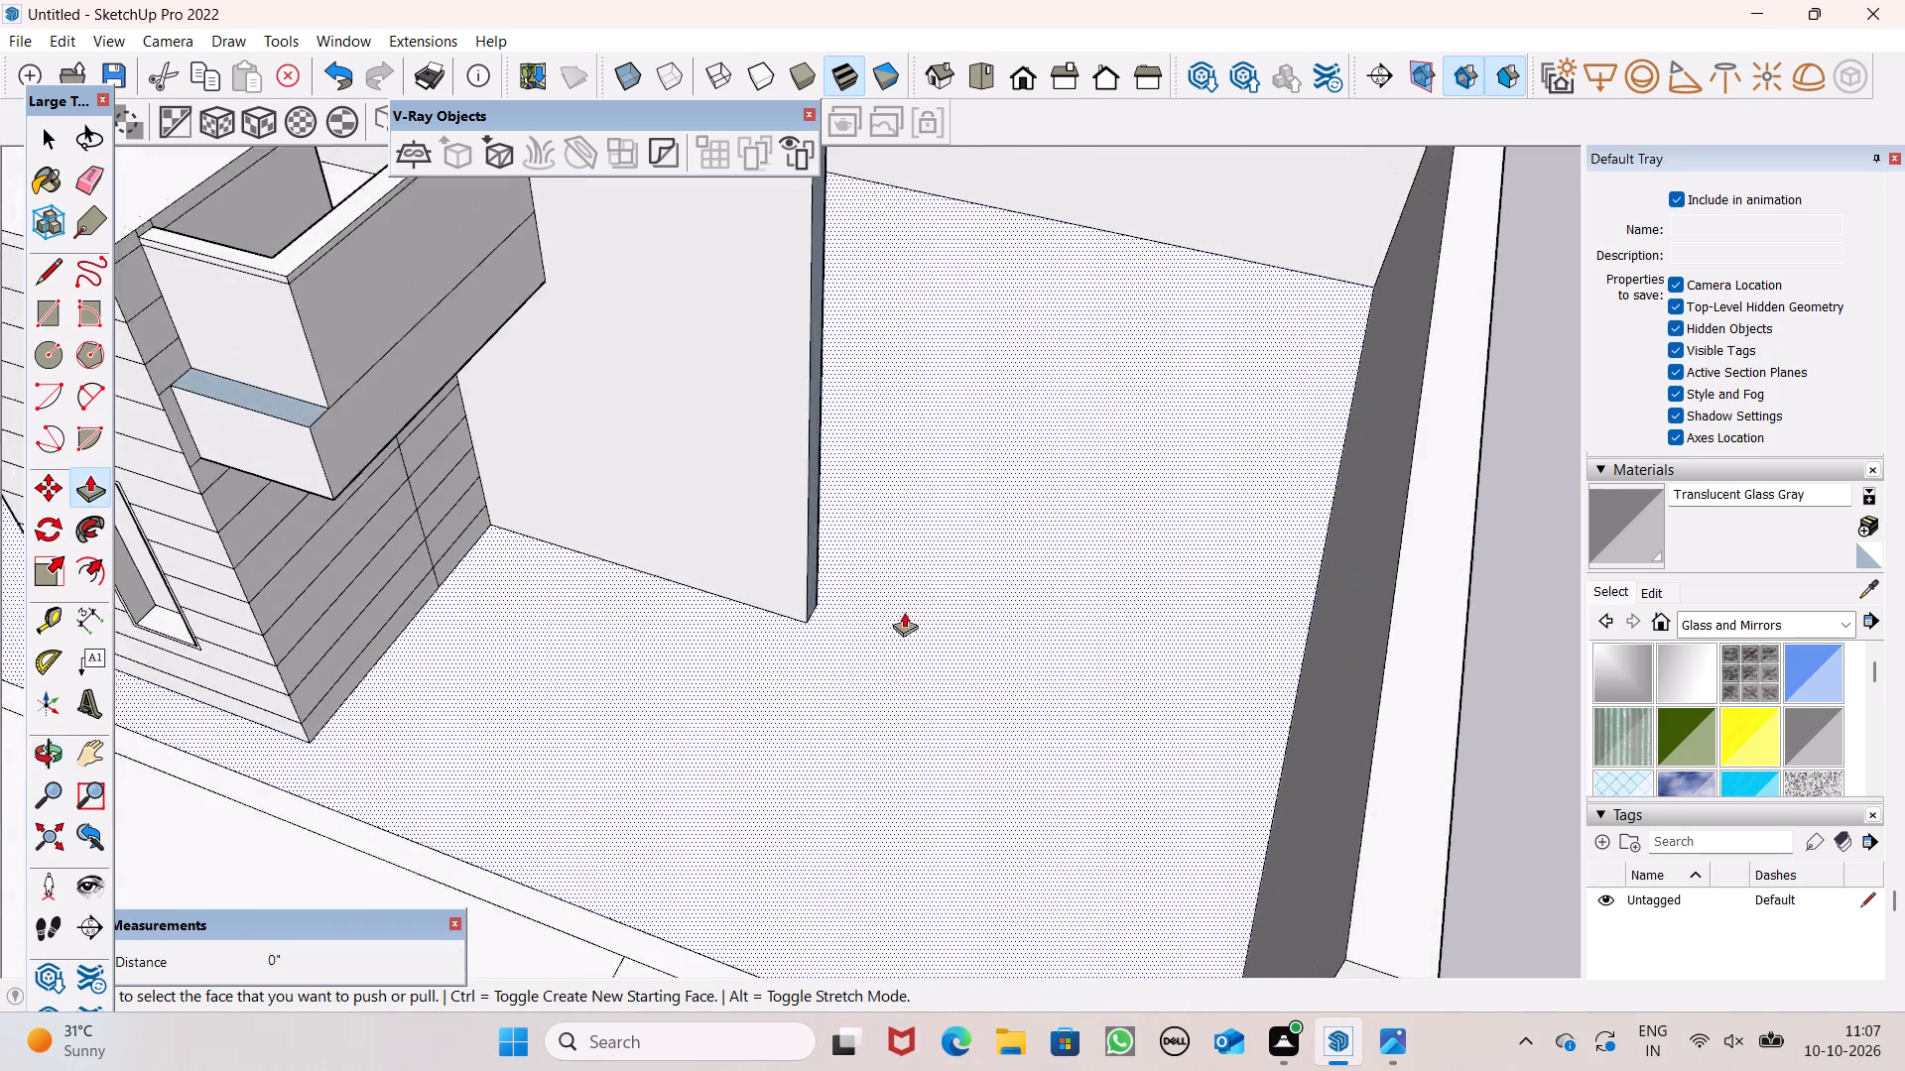
pyautogui.scroll(4, 904, 612)
pyautogui.moveTo(768, 577); pyautogui.dragTo(1449, 897)
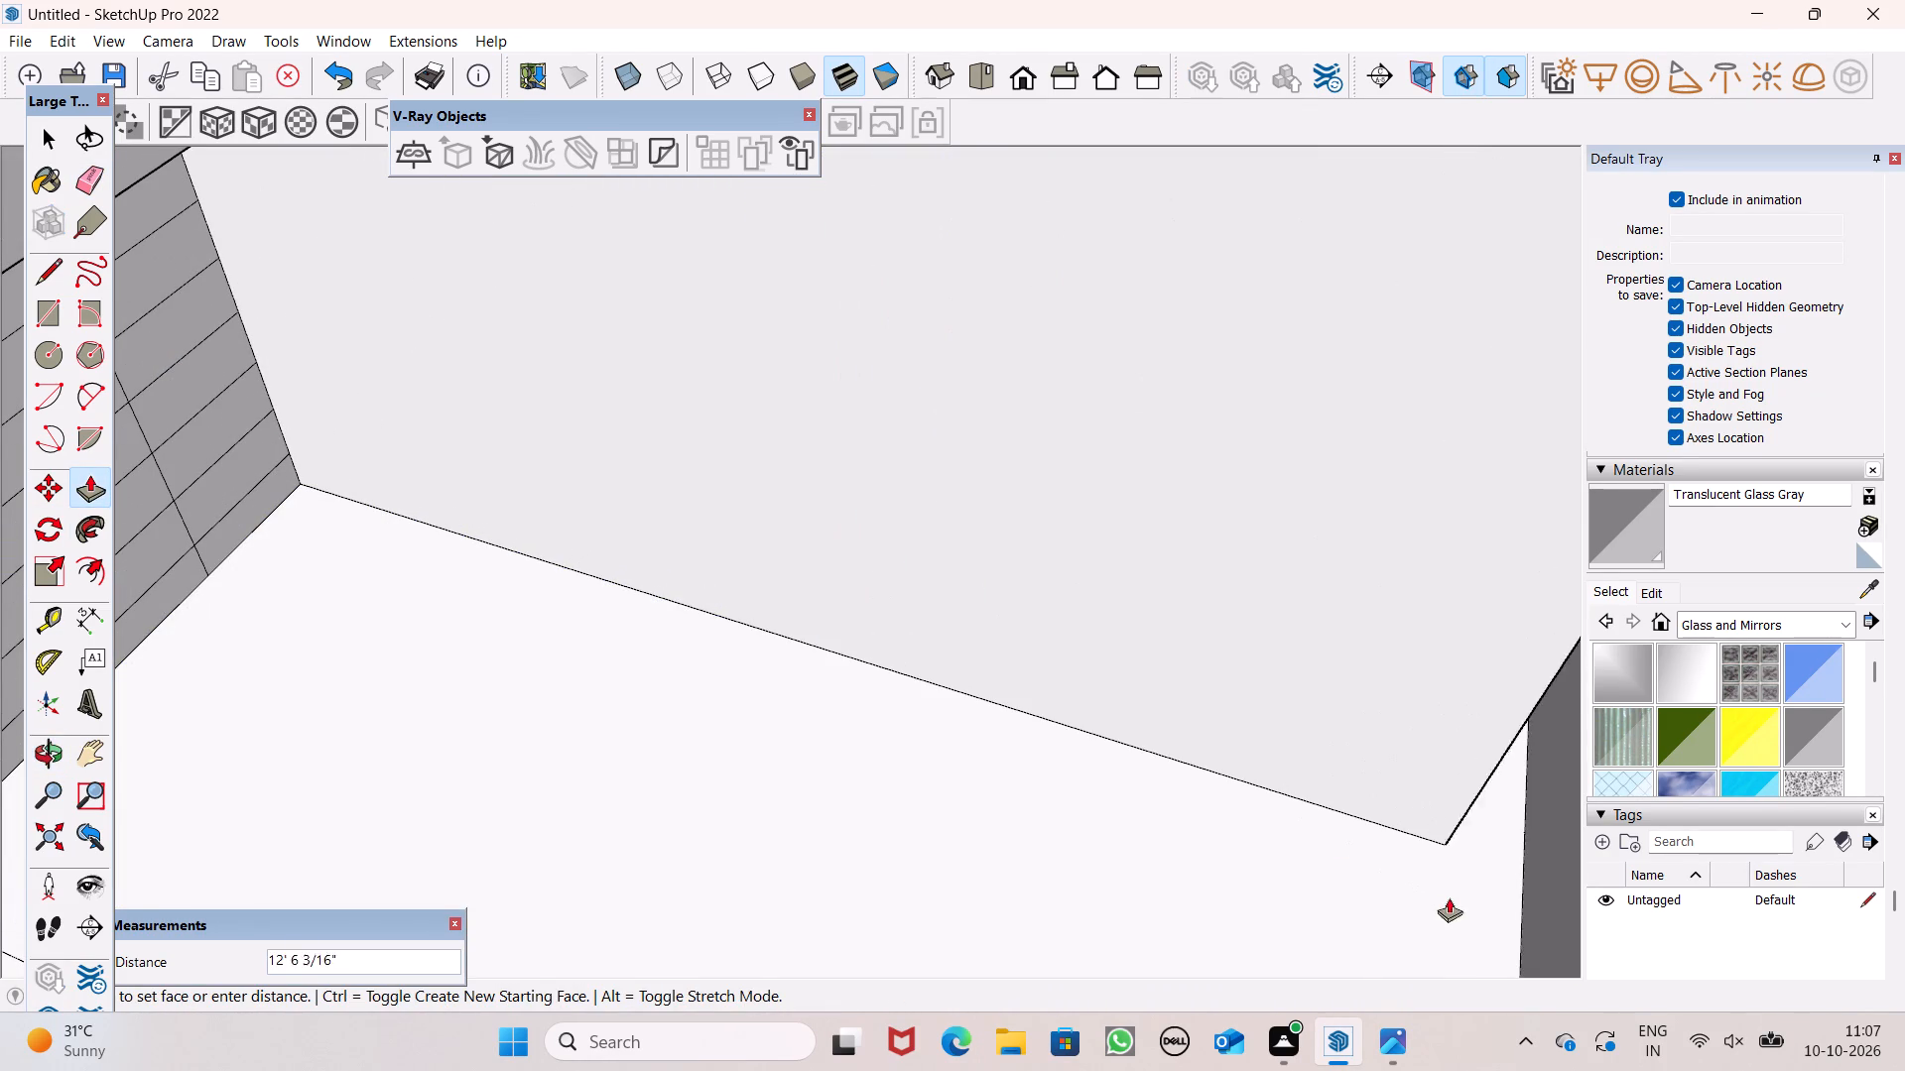
pyautogui.moveTo(1449, 897); pyautogui.dragTo(1533, 969)
pyautogui.doubleClick(1533, 969)
# Examine the extended house wall and its junction with the side boundary wall from the front.
pyautogui.scroll(-10, 1207, 821)
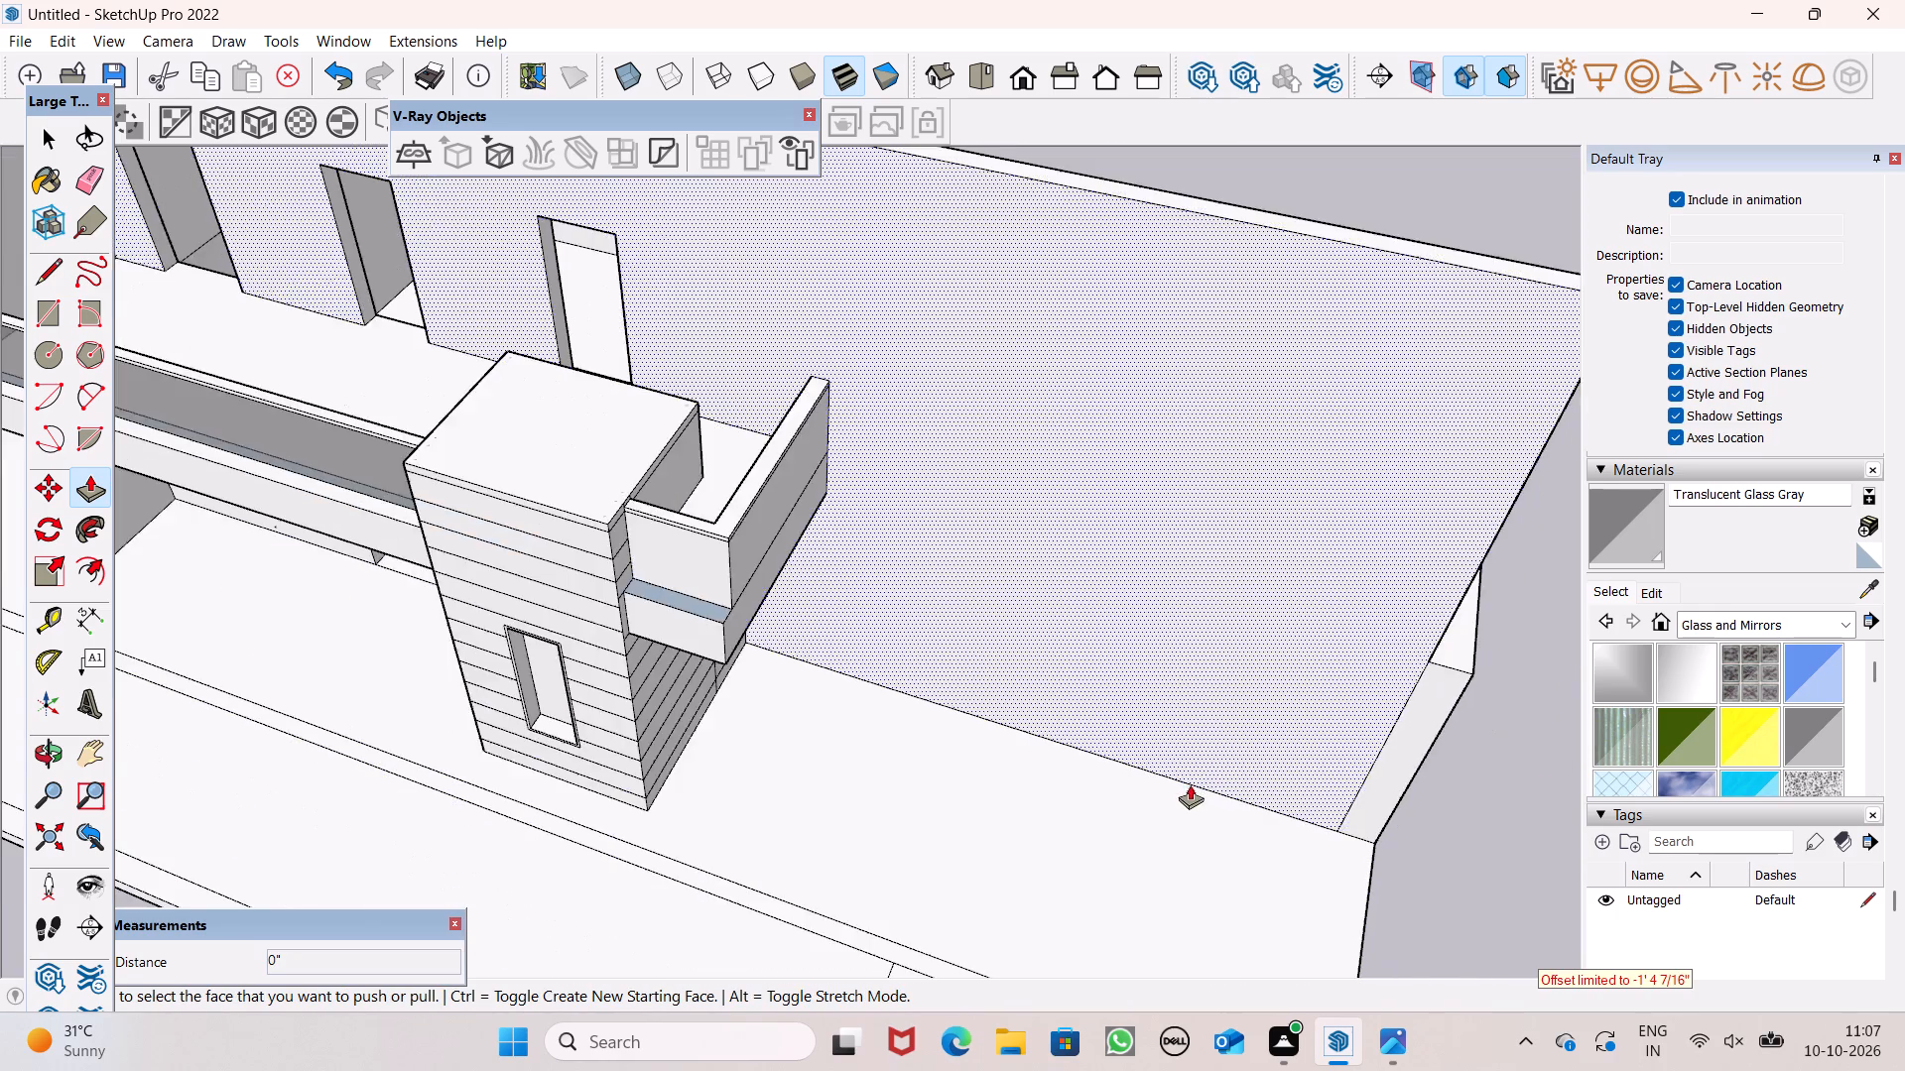
pyautogui.scroll(-3, 1190, 784)
pyautogui.moveTo(1356, 845); pyautogui.dragTo(1249, 693, button='middle')
pyautogui.scroll(-3, 1391, 842)
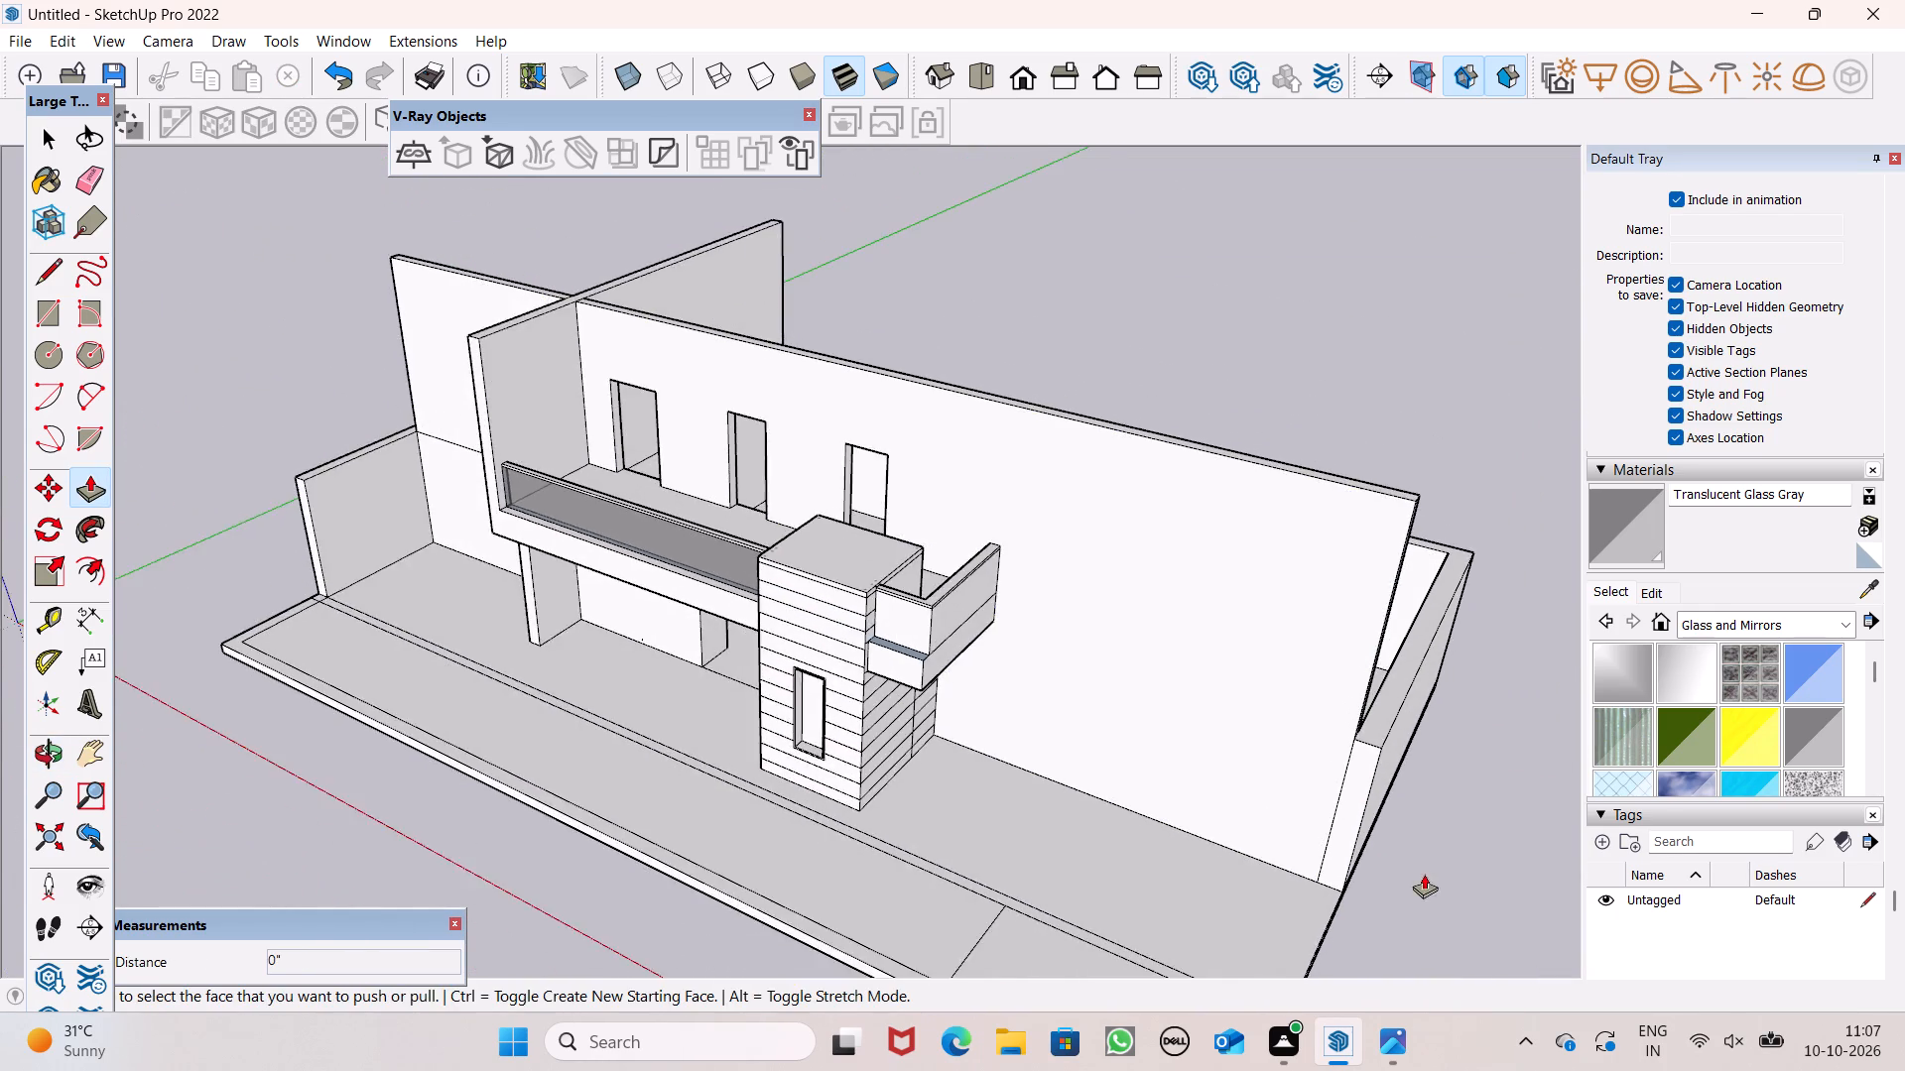
pyautogui.moveTo(1437, 890); pyautogui.dragTo(1604, 876, button='middle')
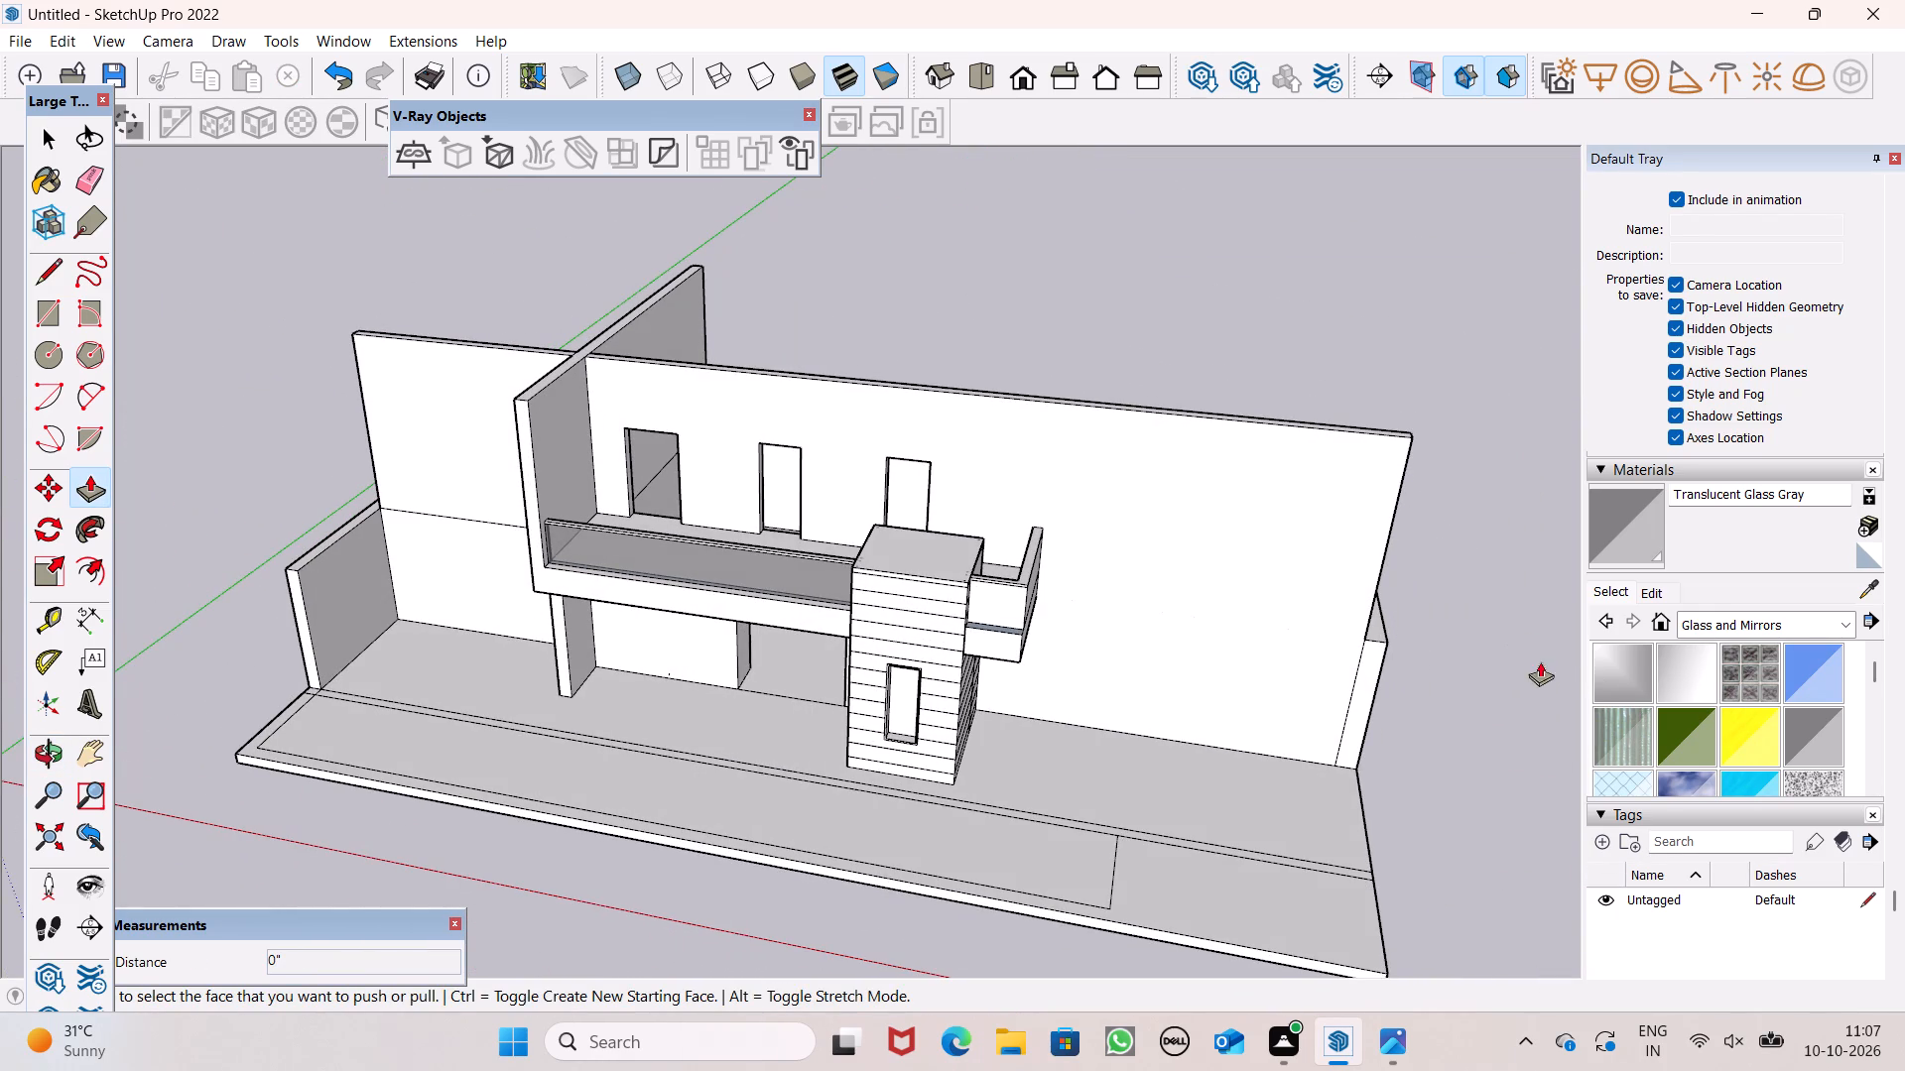
pyautogui.scroll(1, 1252, 719)
pyautogui.moveTo(1259, 726); pyautogui.dragTo(1412, 575, button='middle')
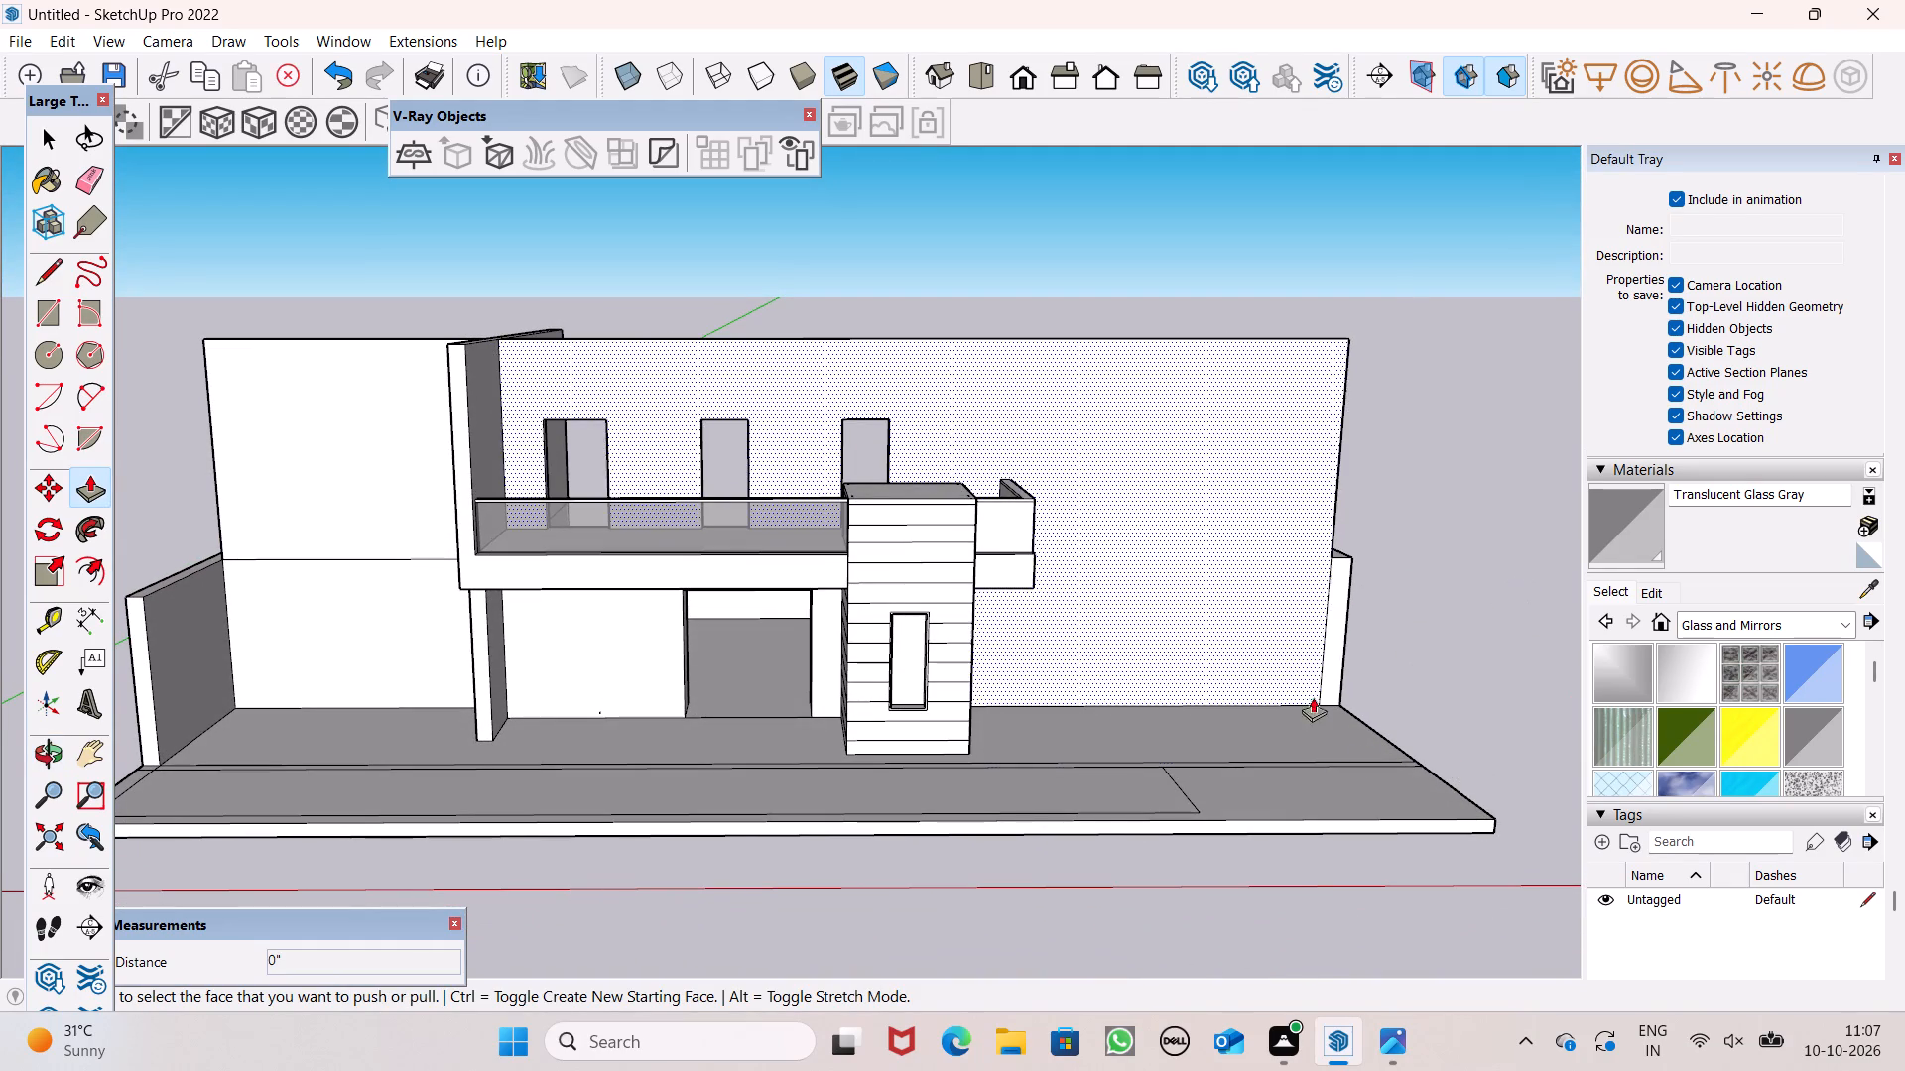
pyautogui.moveTo(1322, 690); pyautogui.dragTo(1203, 770, button='middle')
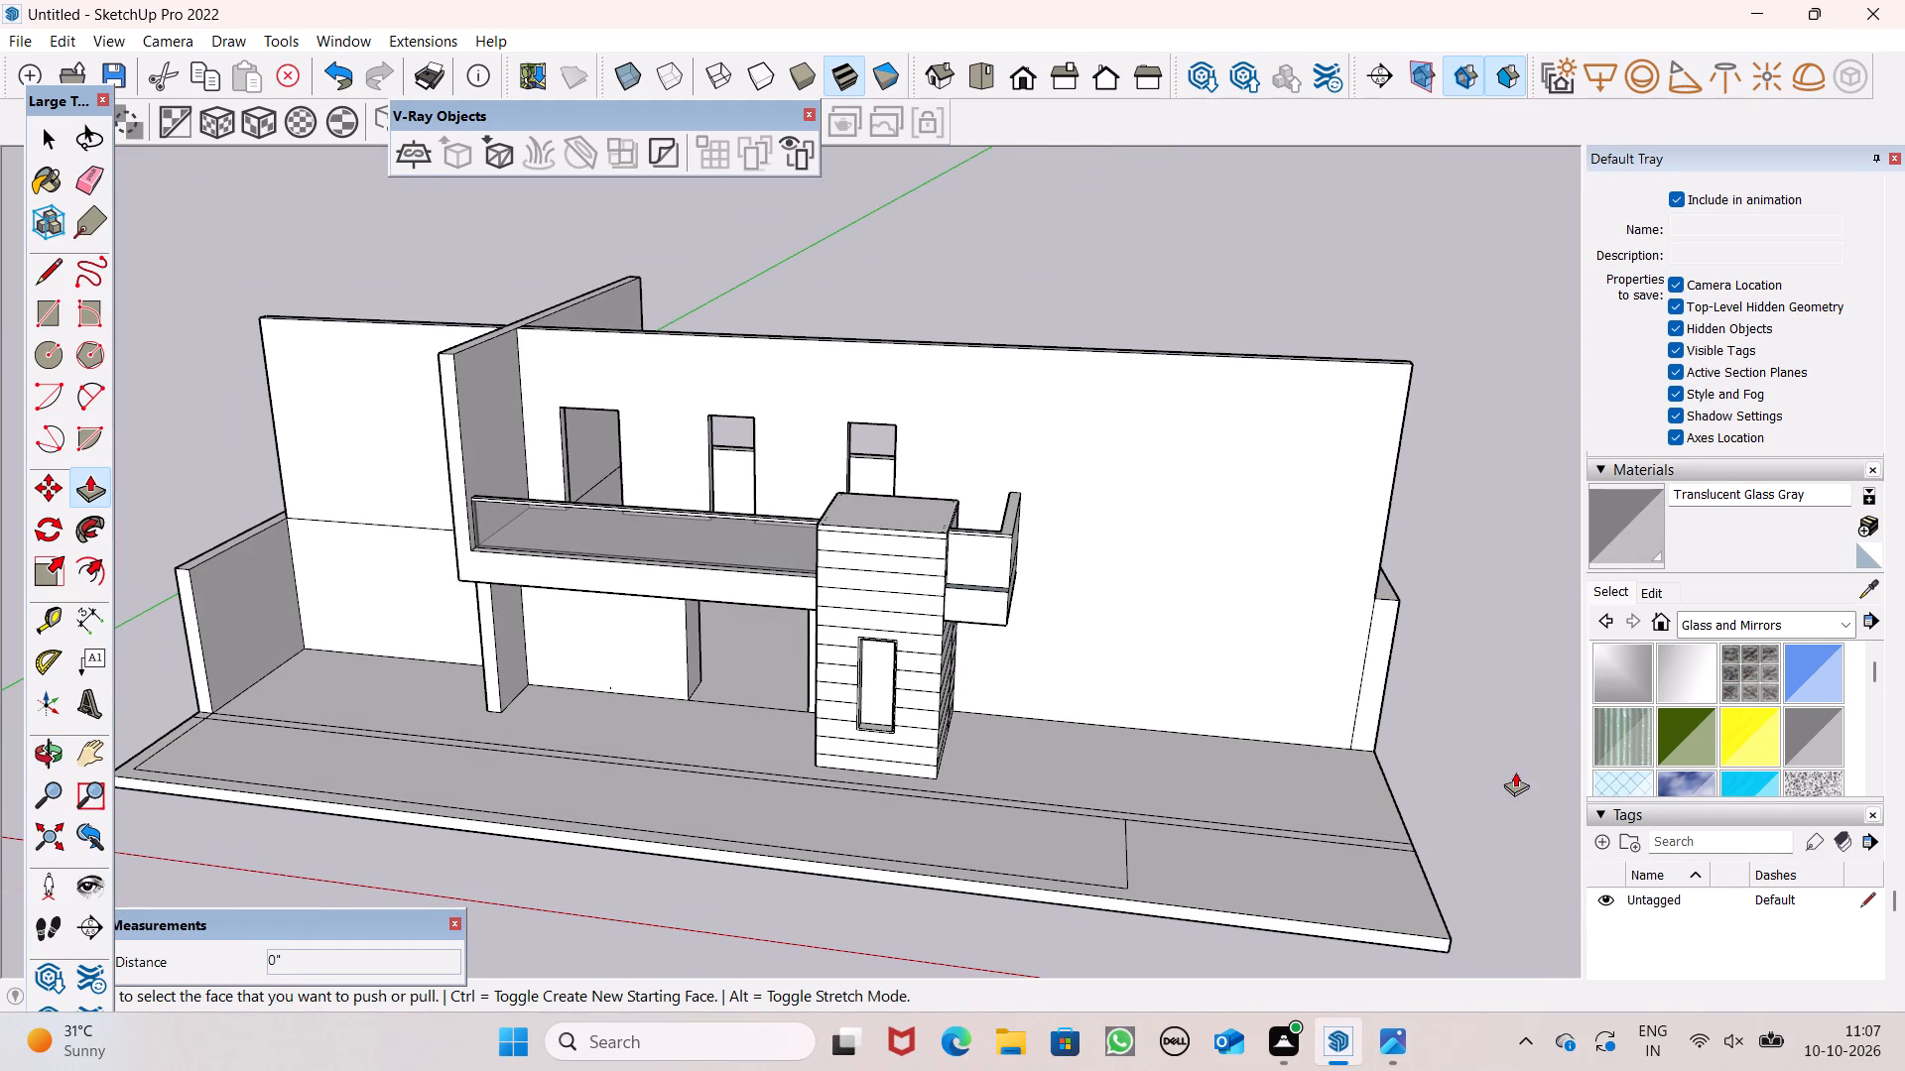
pyautogui.press('space')
pyautogui.scroll(-3, 894, 594)
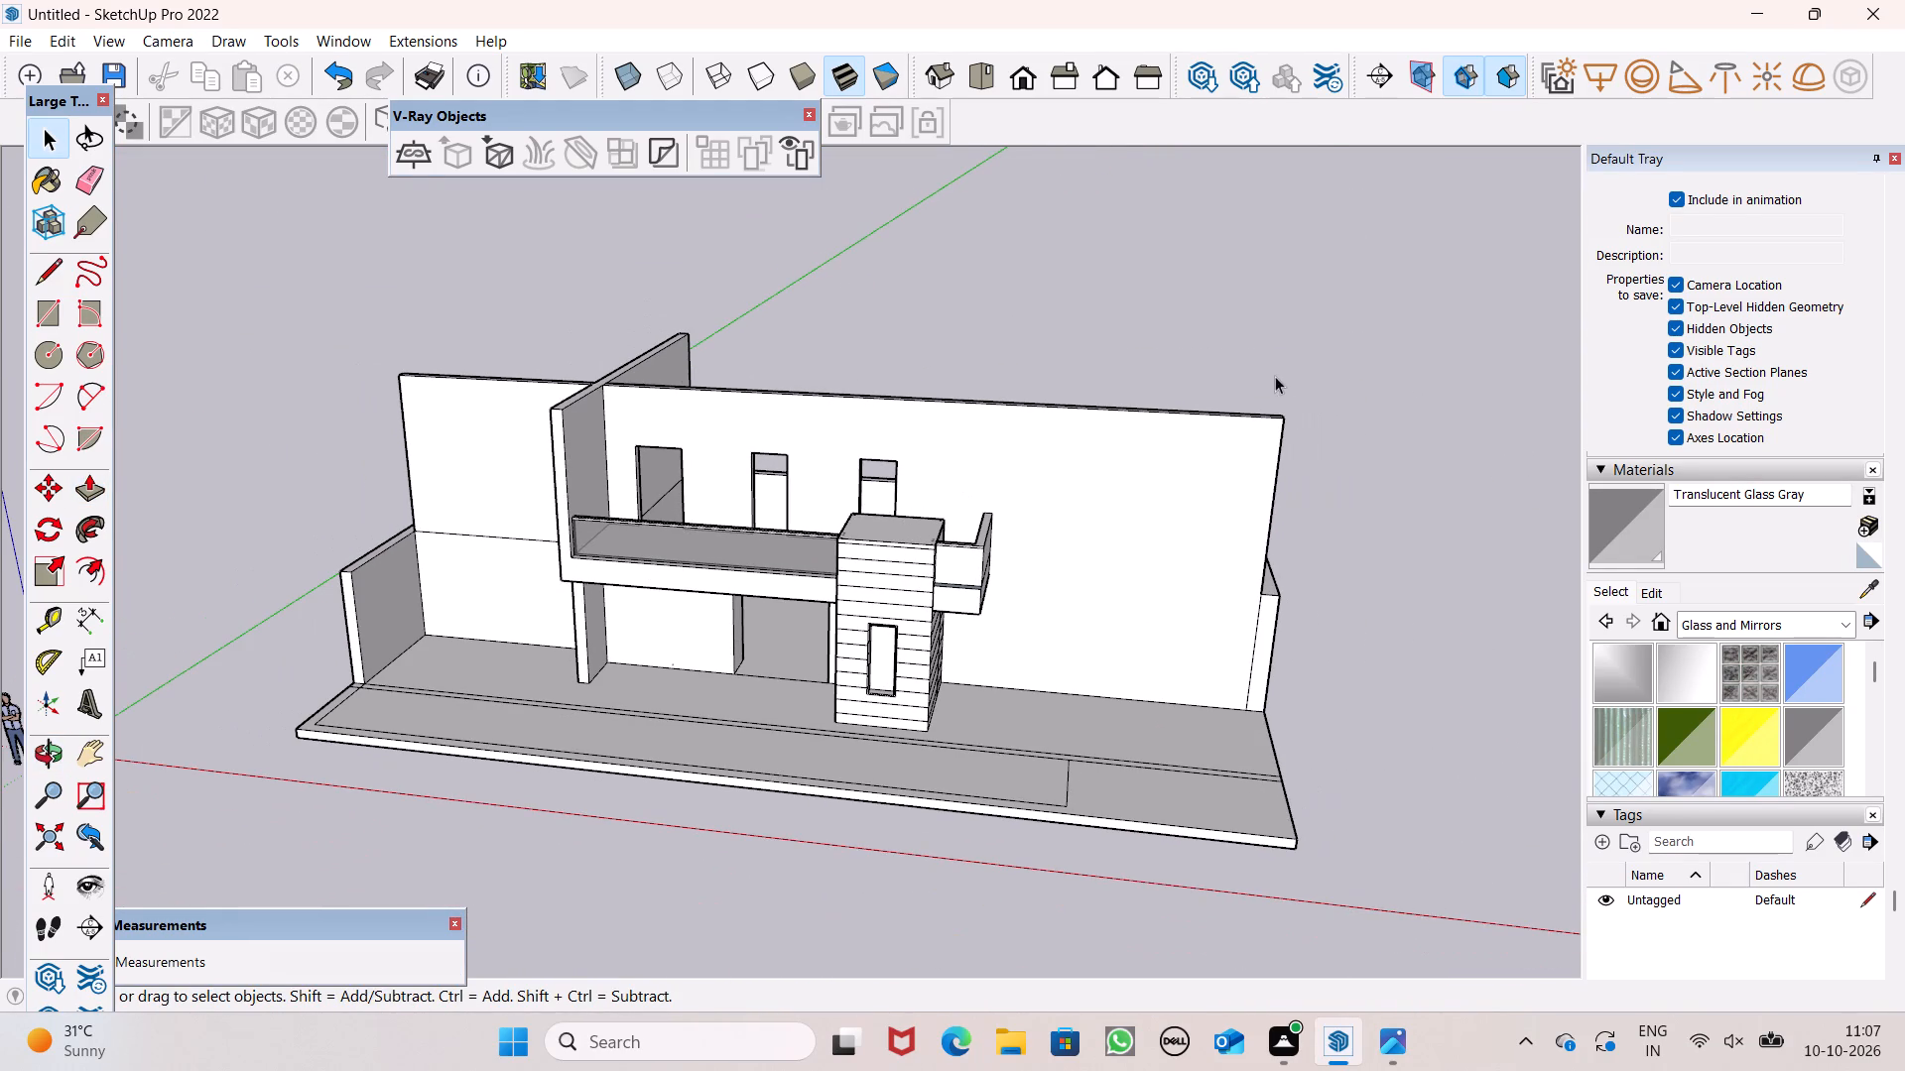
# Examine the whole house model from the front, side and rear for remaining gaps.
pyautogui.click(63, 330)
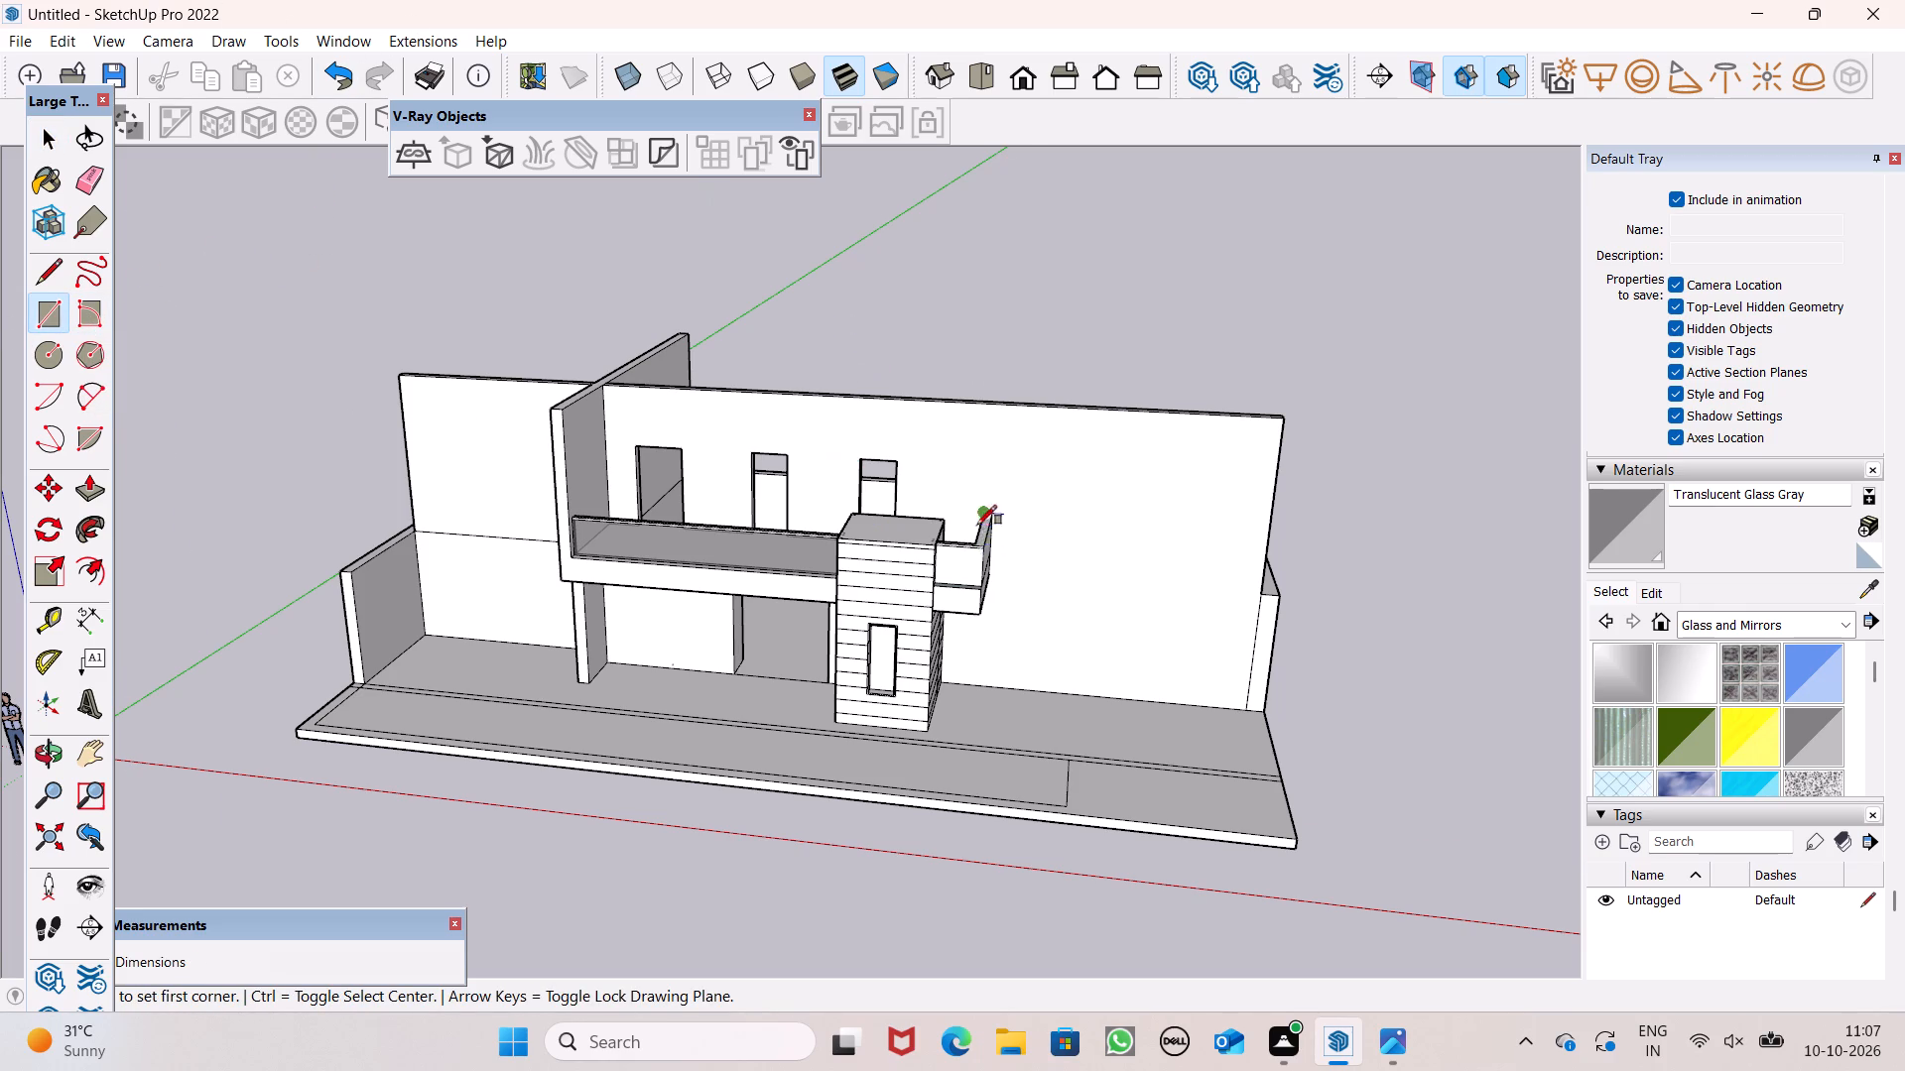
pyautogui.scroll(-4, 976, 526)
pyautogui.moveTo(1090, 604); pyautogui.dragTo(1141, 609, button='middle')
pyautogui.scroll(1, 1143, 638)
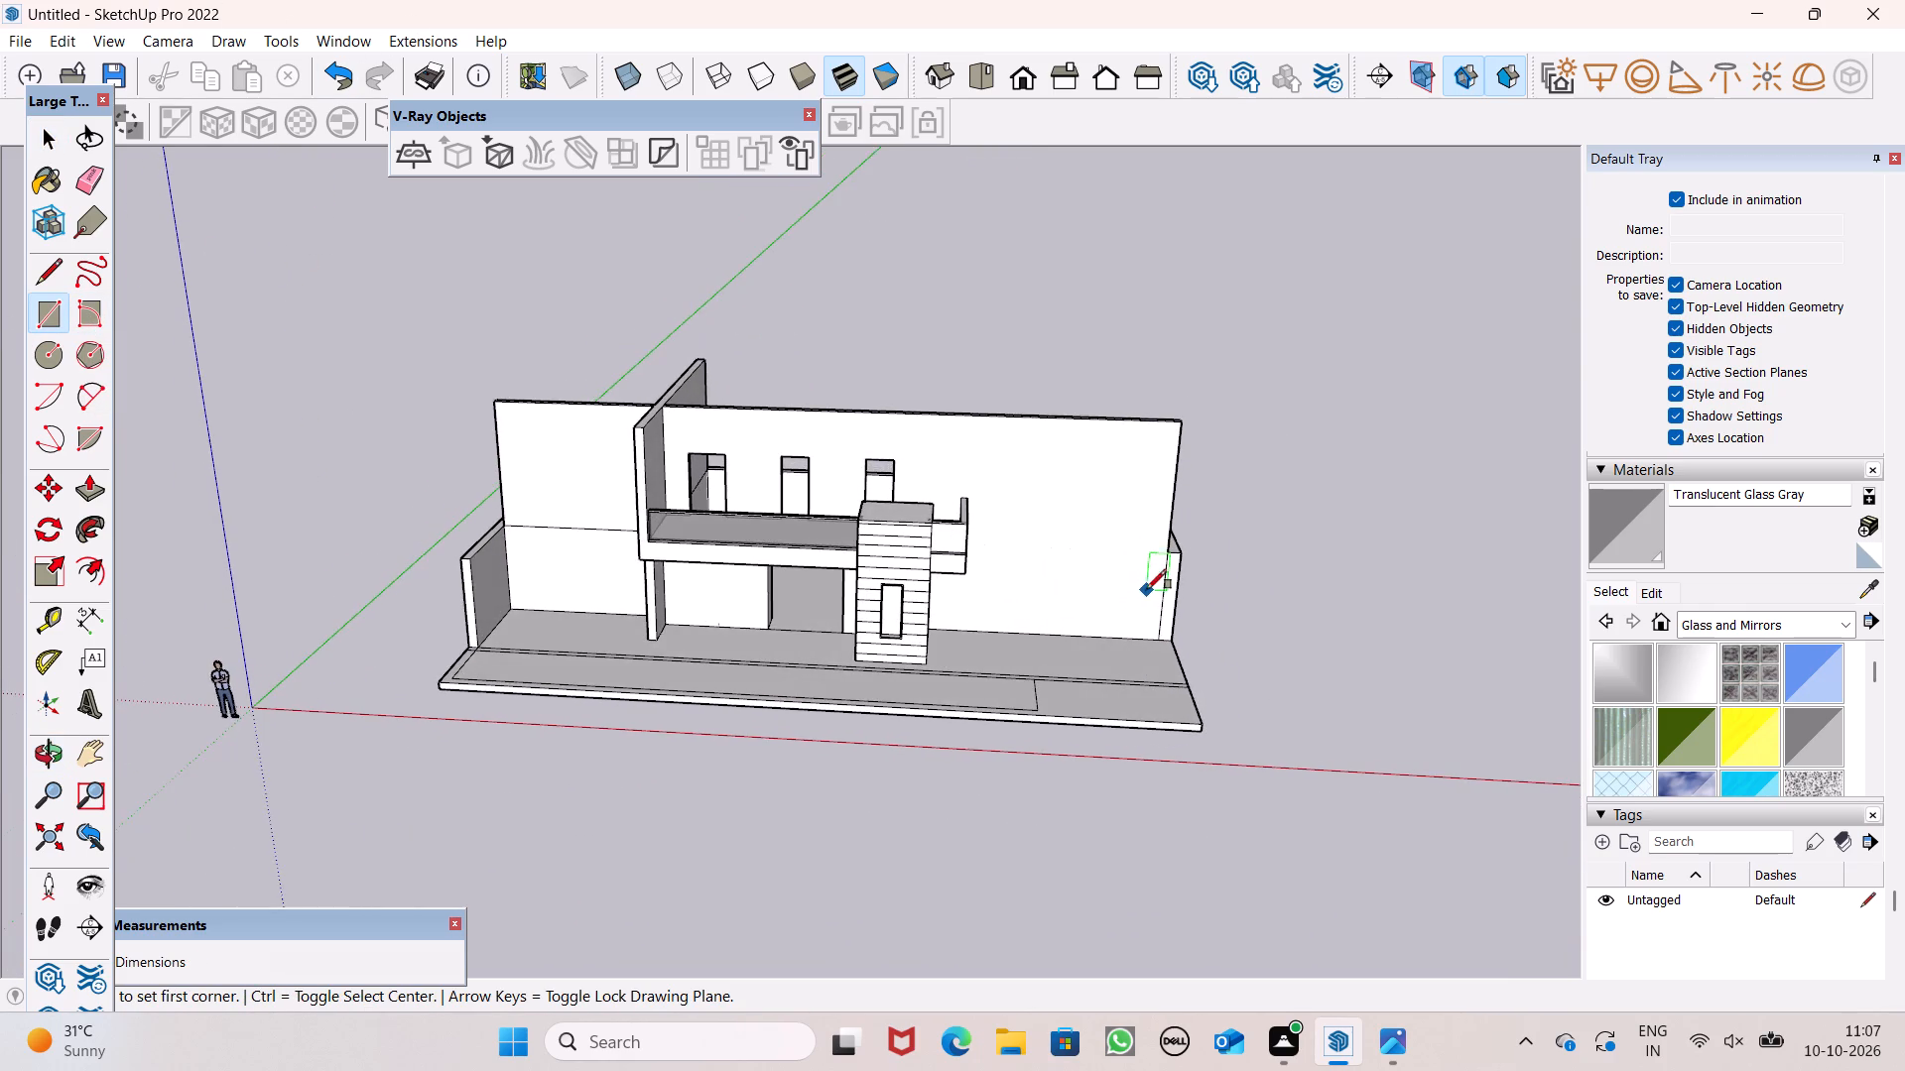
pyautogui.scroll(1, 1148, 588)
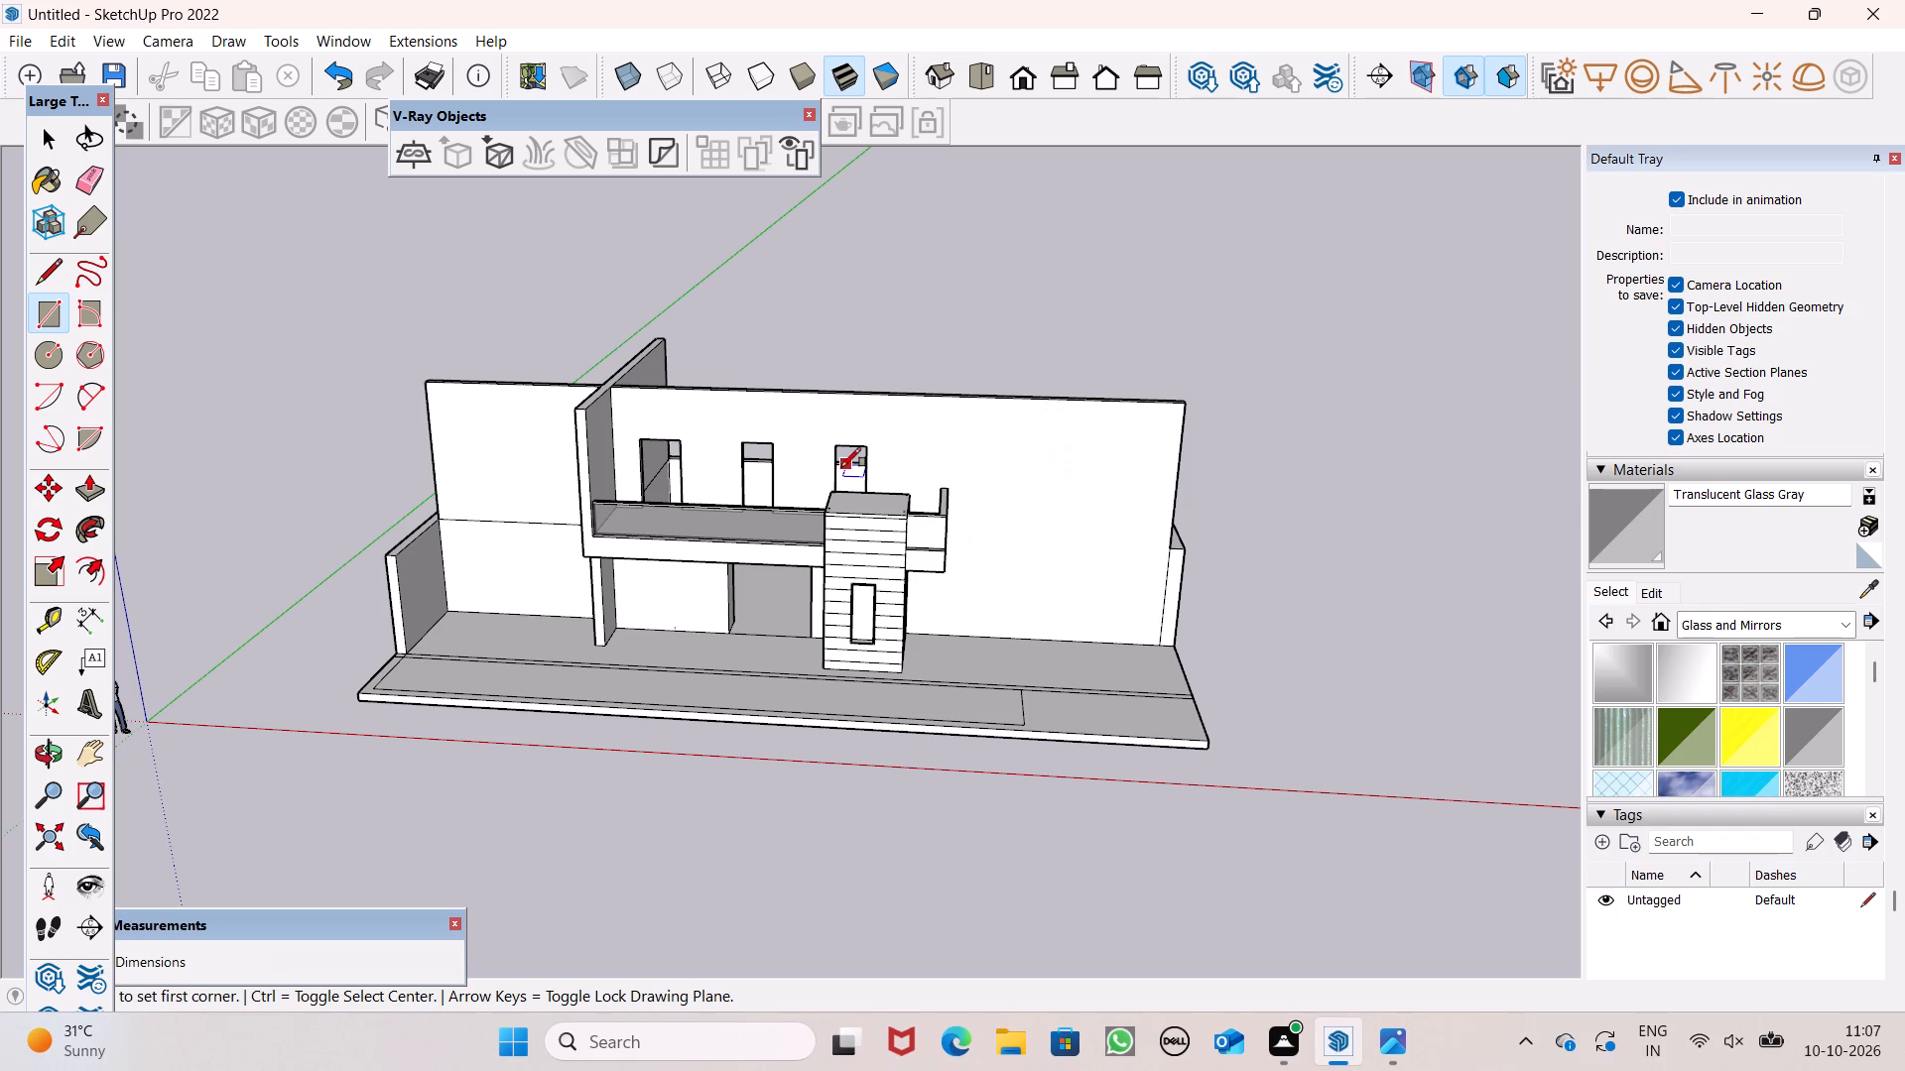
pyautogui.scroll(2, 885, 675)
pyautogui.scroll(1, 981, 806)
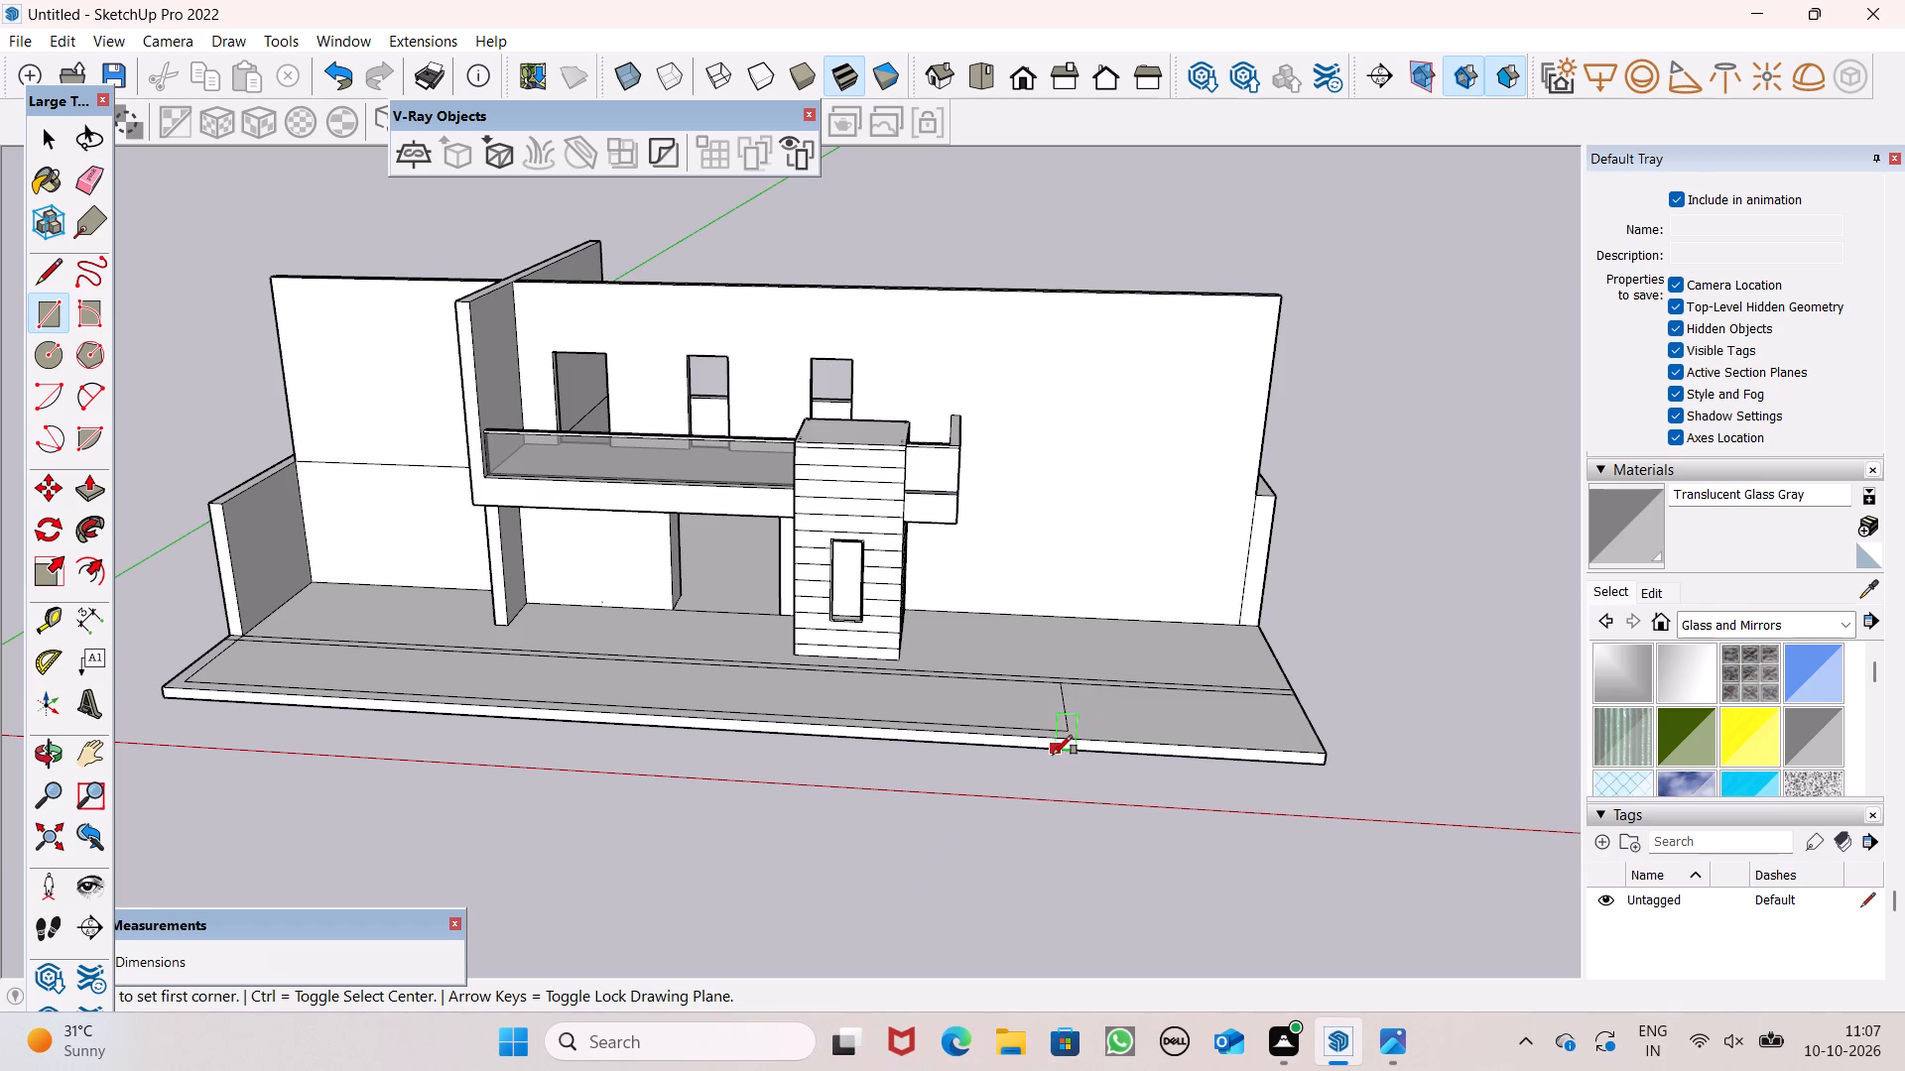
pyautogui.scroll(-3, 1045, 821)
pyautogui.scroll(1, 1051, 821)
pyautogui.scroll(-2, 1051, 821)
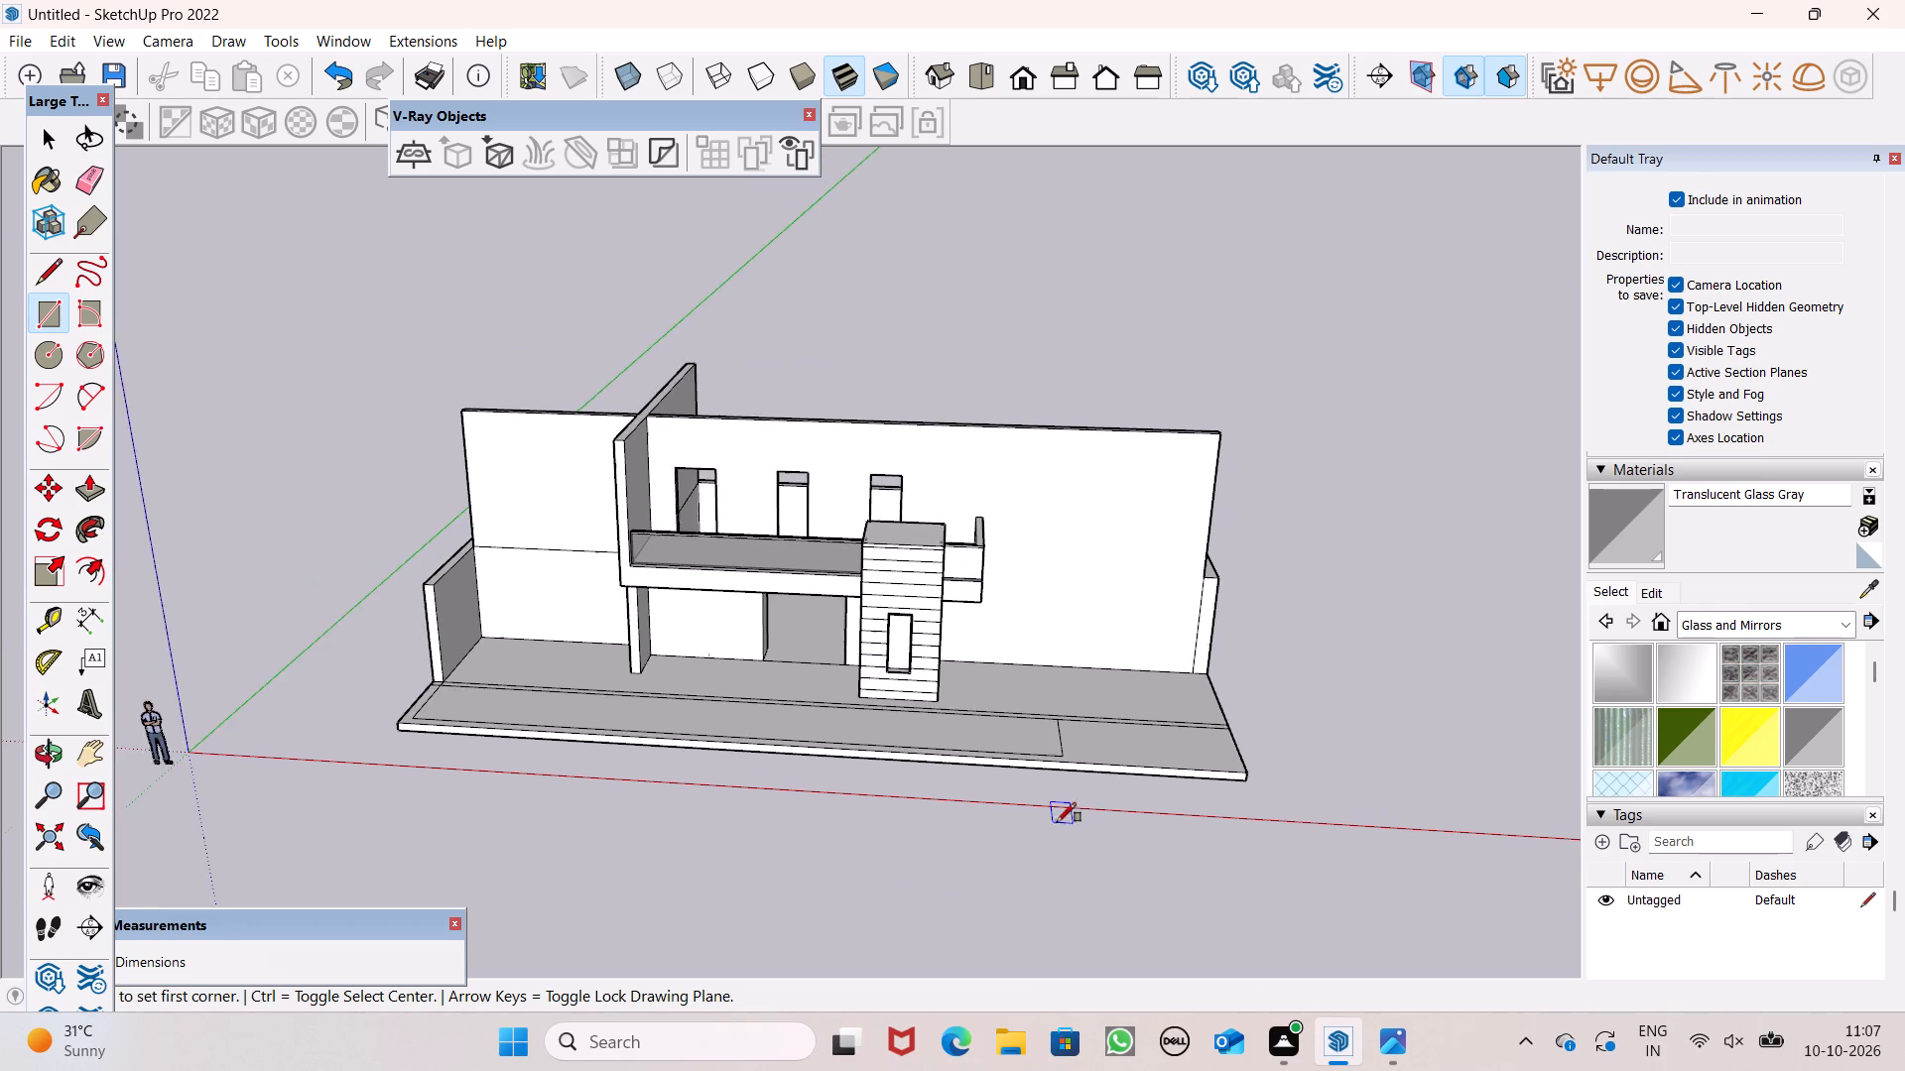
pyautogui.moveTo(1041, 909); pyautogui.dragTo(793, 513, button='middle')
pyautogui.moveTo(937, 646); pyautogui.dragTo(1050, 980, button='middle')
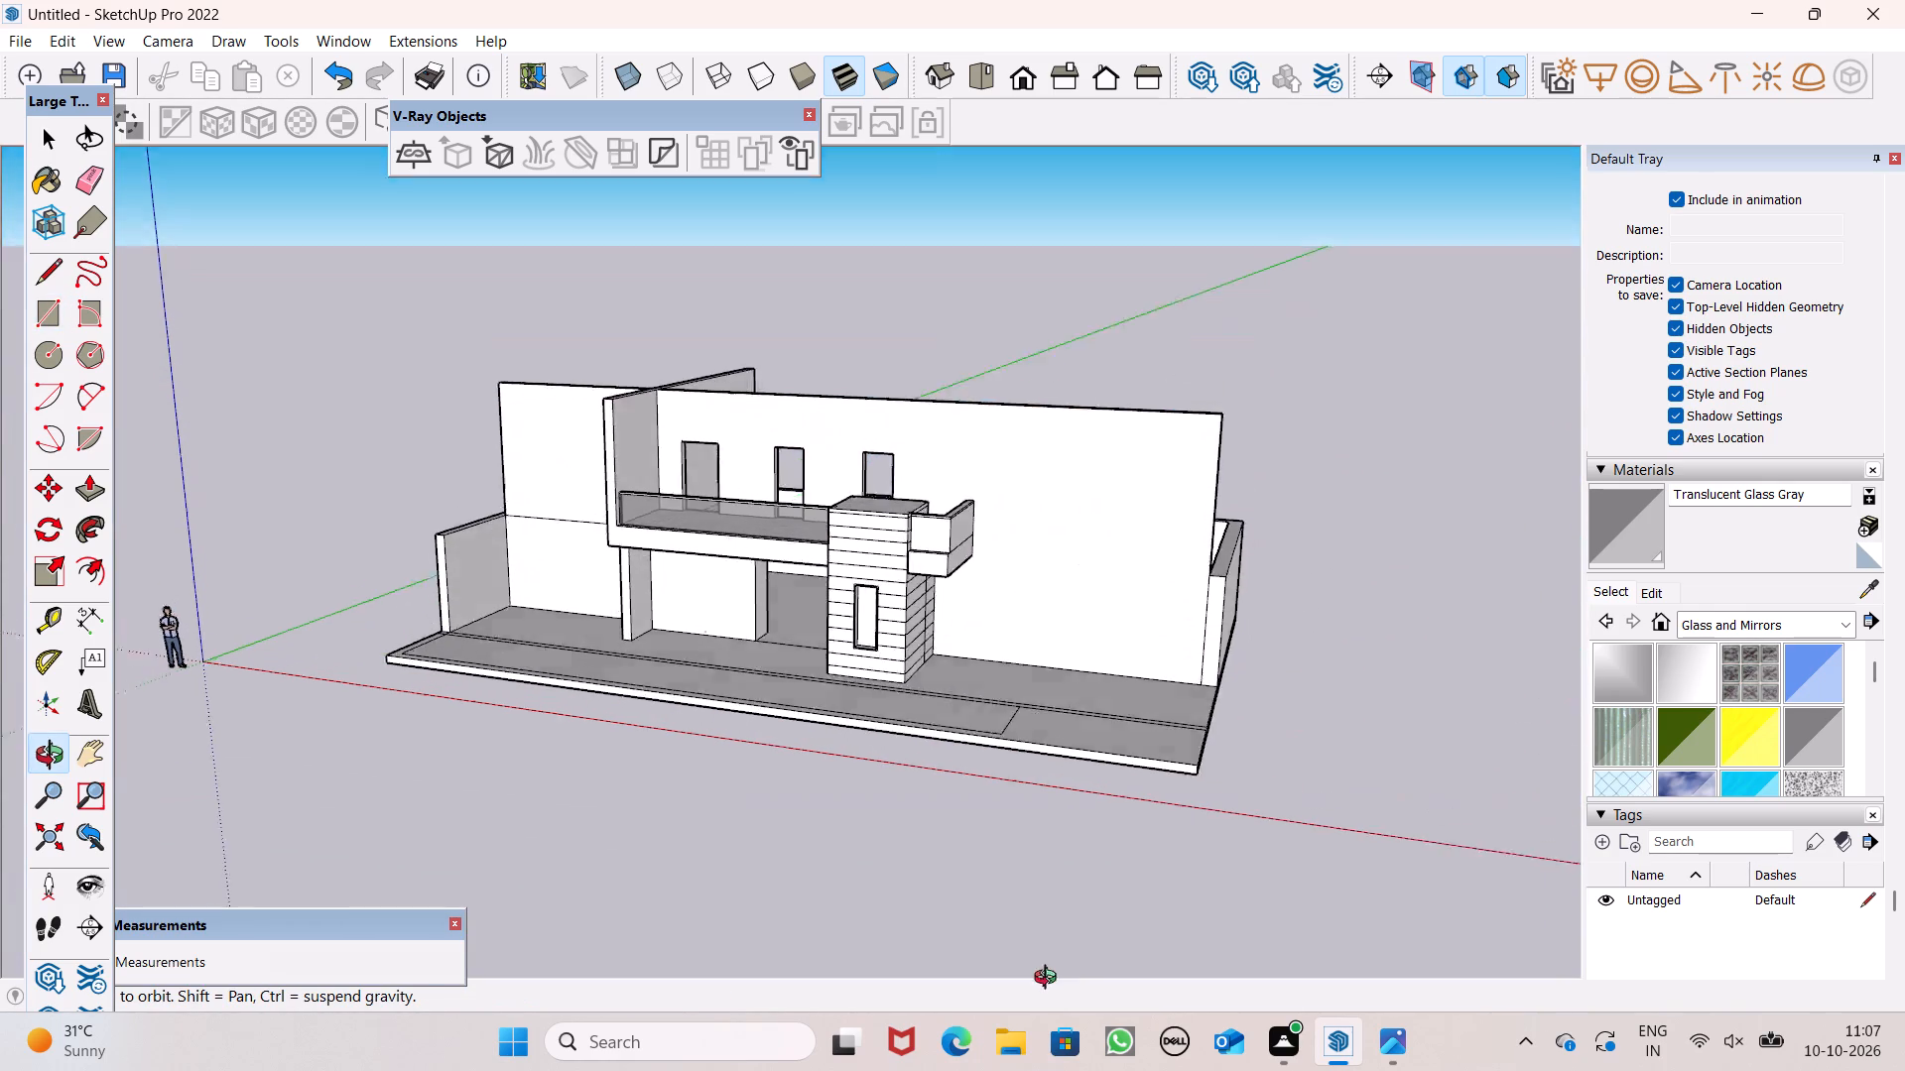
pyautogui.moveTo(1050, 980); pyautogui.dragTo(1050, 982, button='middle')
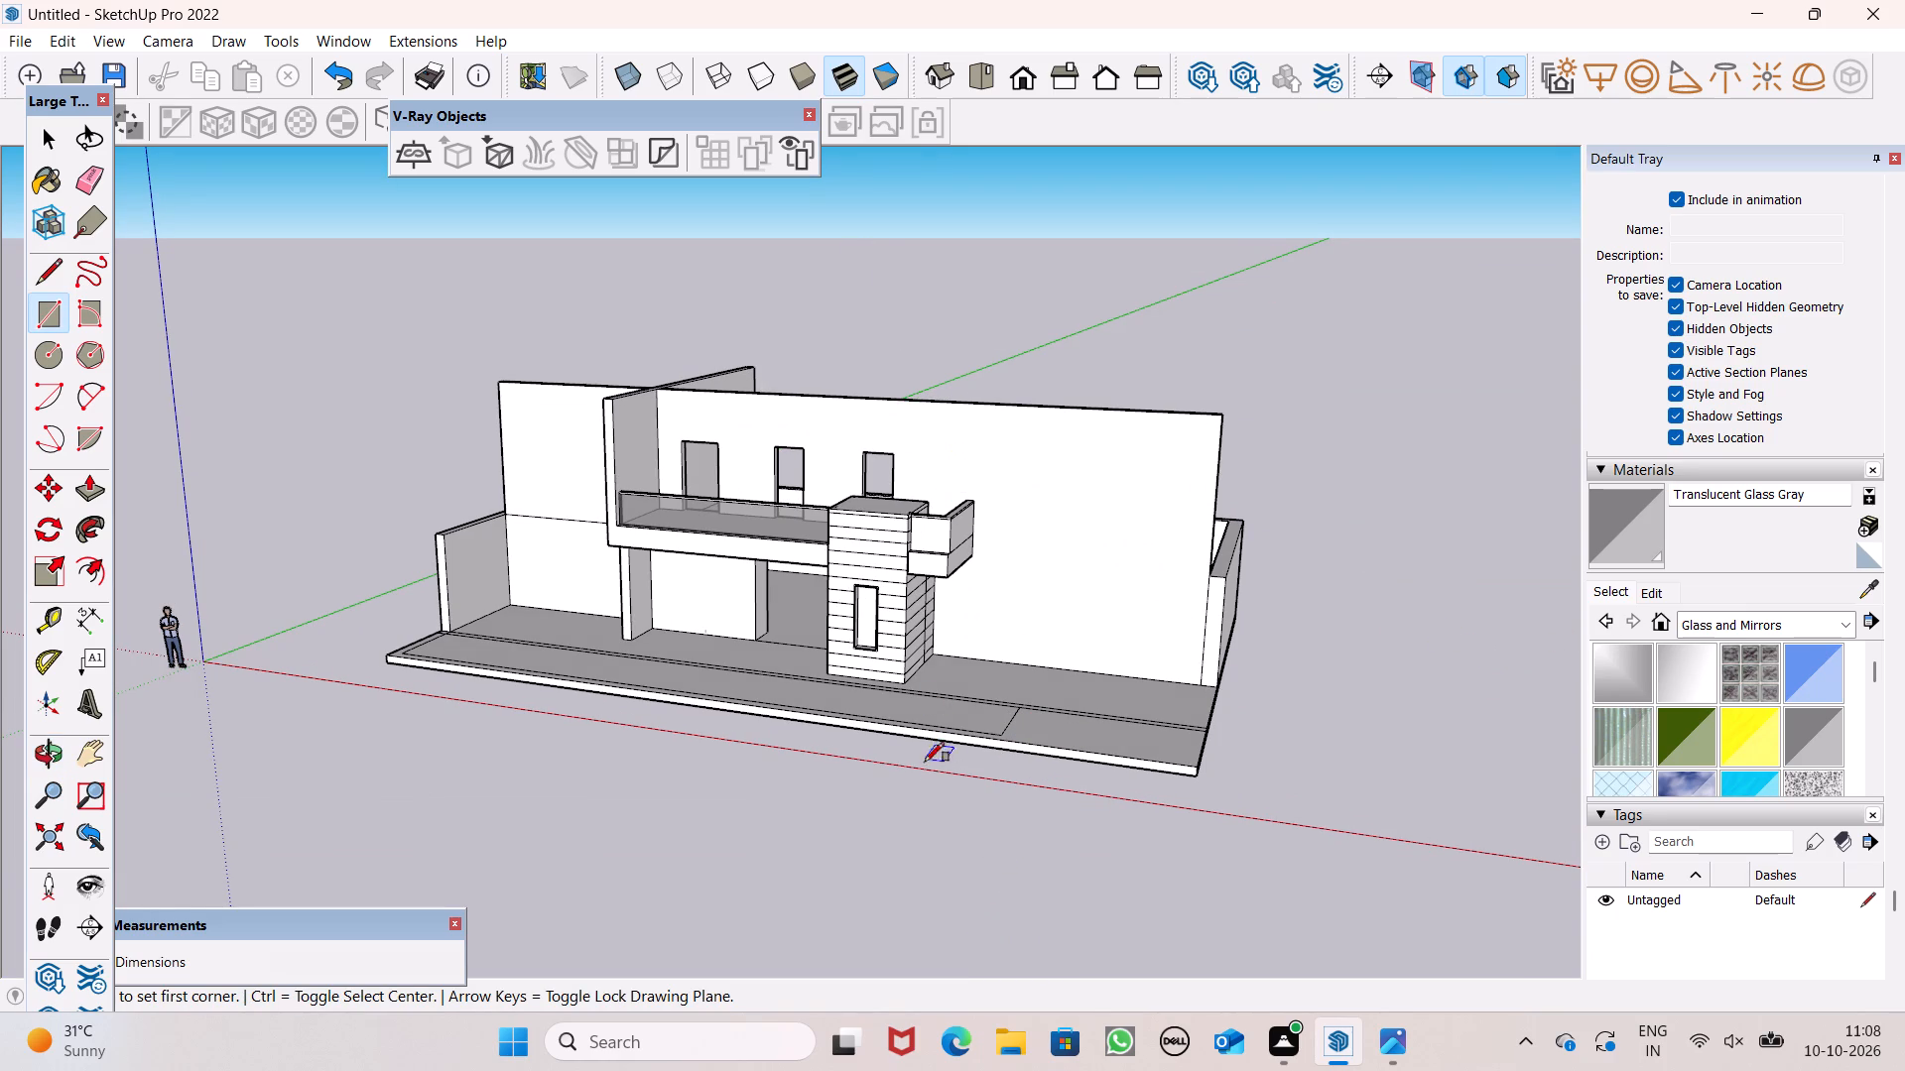
pyautogui.scroll(-3, 925, 779)
pyautogui.moveTo(929, 949); pyautogui.dragTo(962, 1067, button='middle')
pyautogui.scroll(-5, 980, 951)
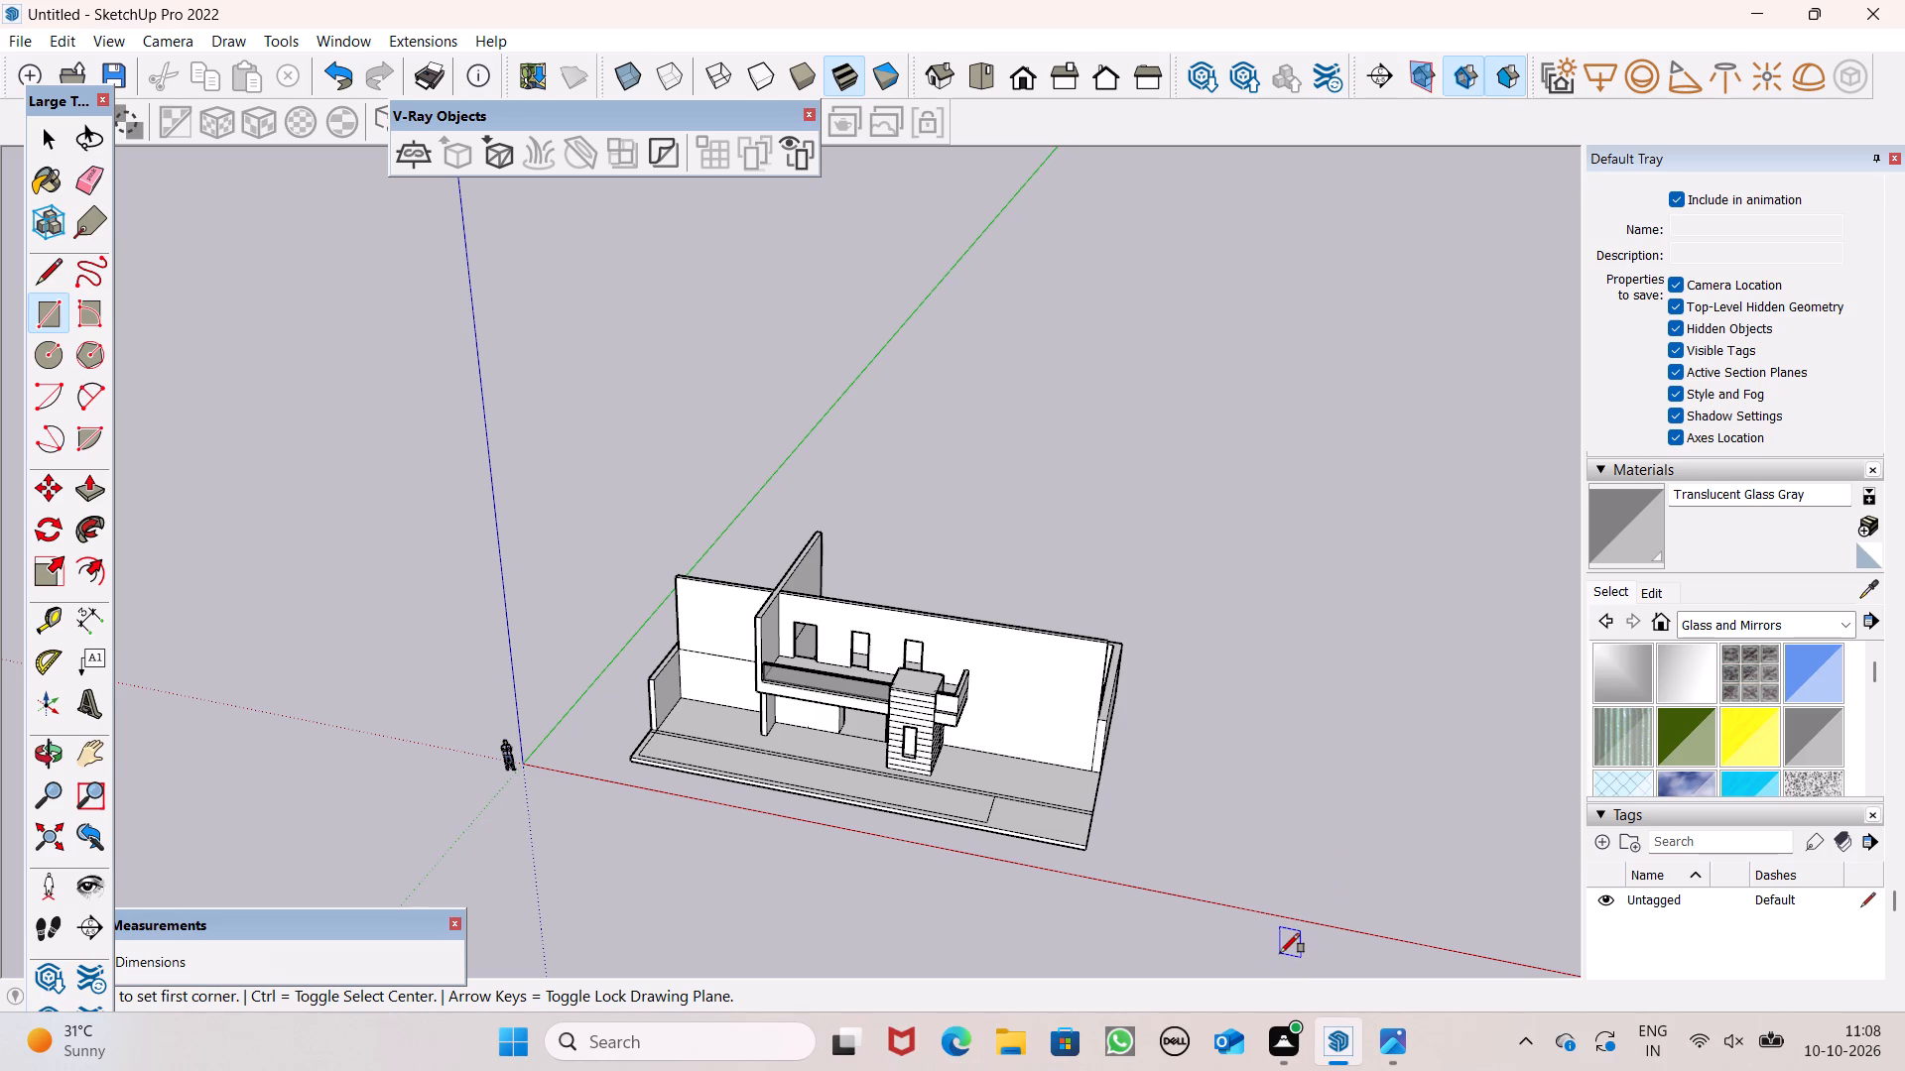
pyautogui.moveTo(1300, 879); pyautogui.dragTo(1305, 900, button='middle')
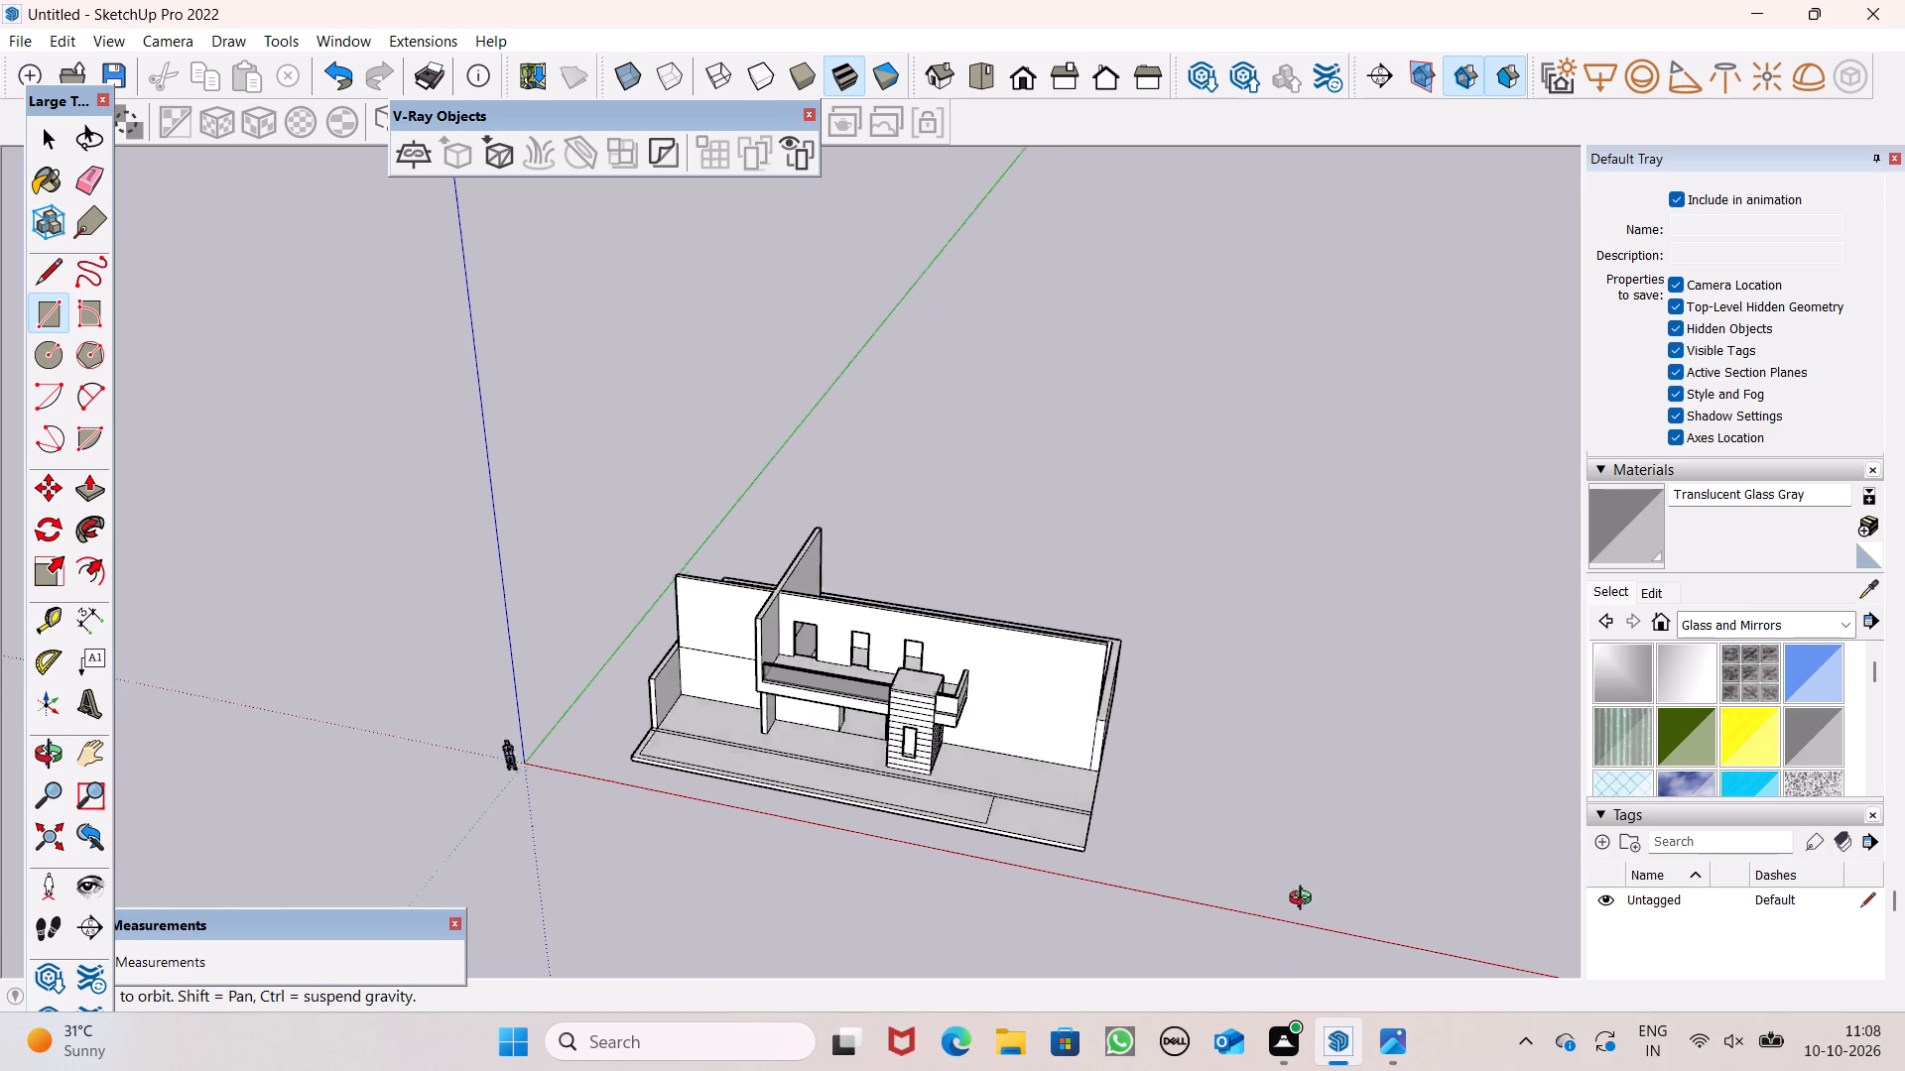
pyautogui.moveTo(1305, 900); pyautogui.dragTo(1362, 805, button='middle')
pyautogui.scroll(4, 1222, 682)
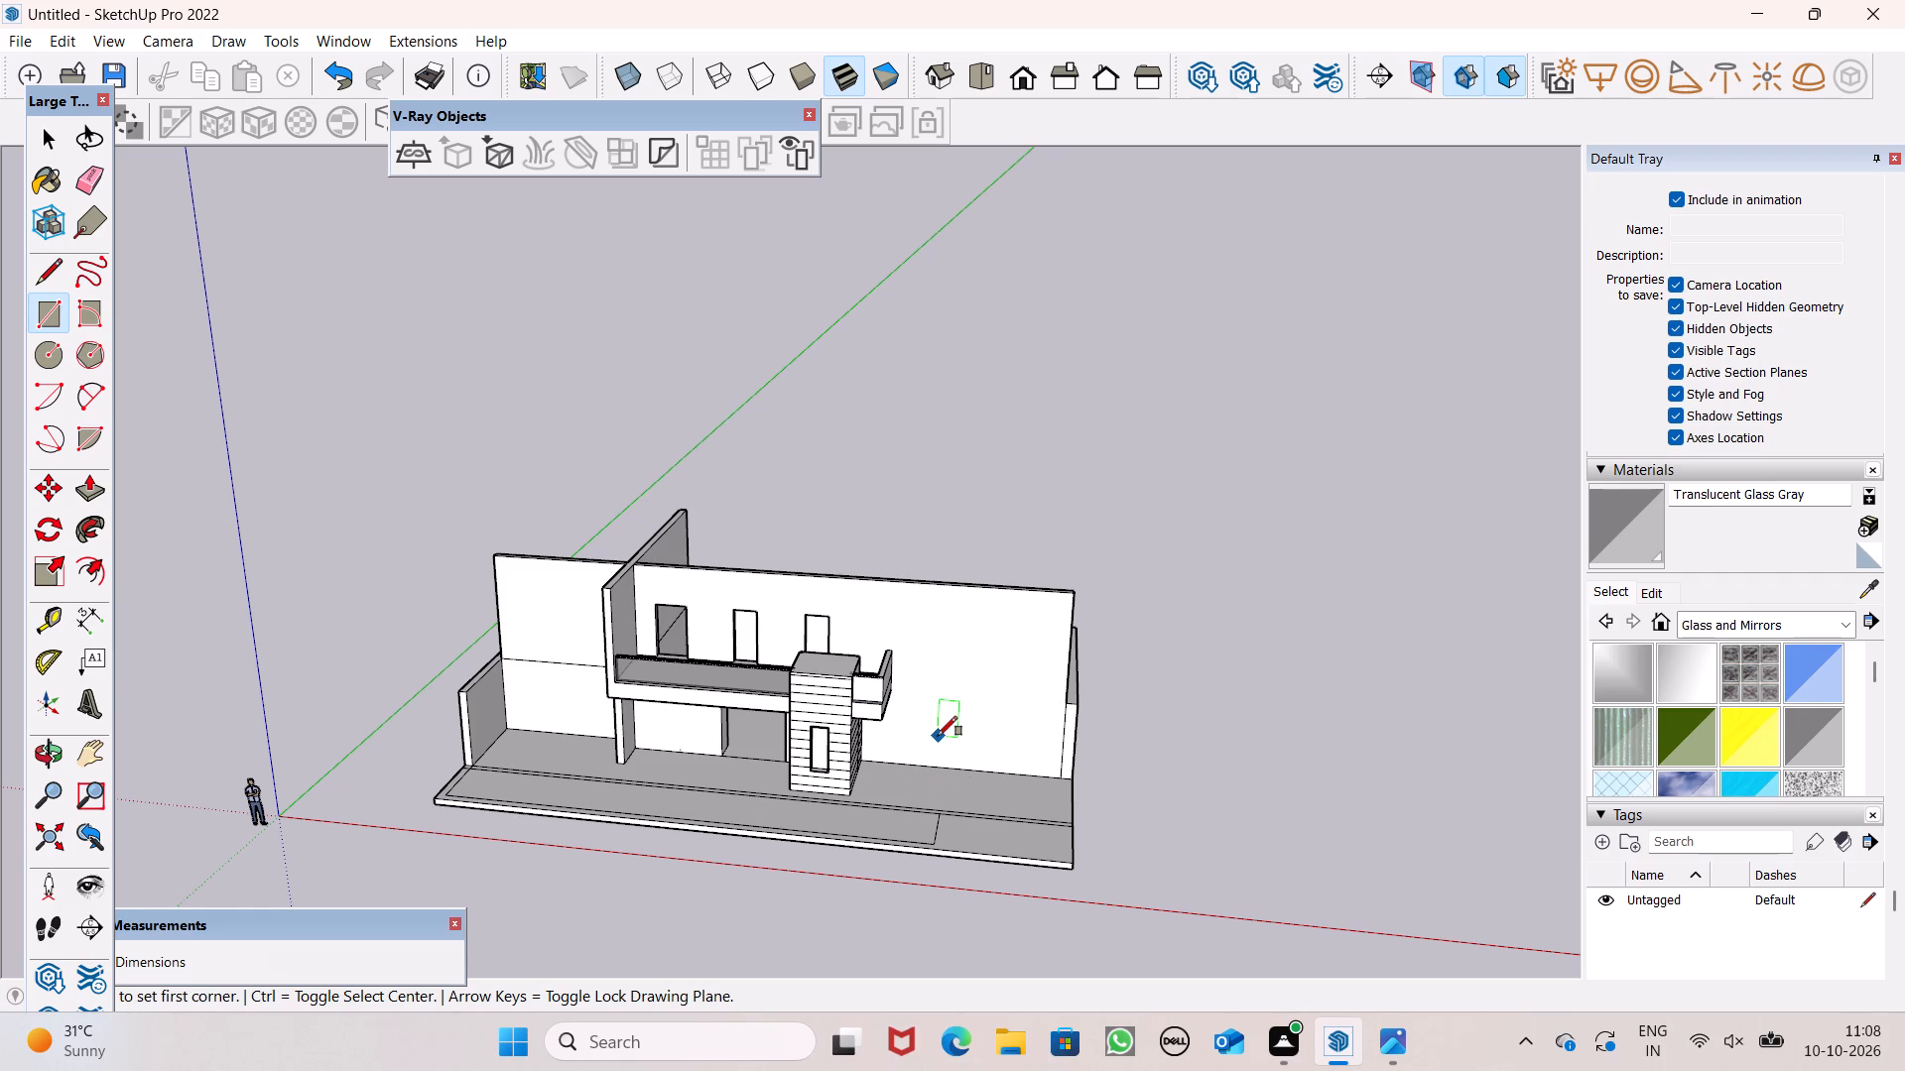
pyautogui.scroll(-1, 946, 741)
pyautogui.moveTo(951, 769); pyautogui.dragTo(201, 865, button='middle')
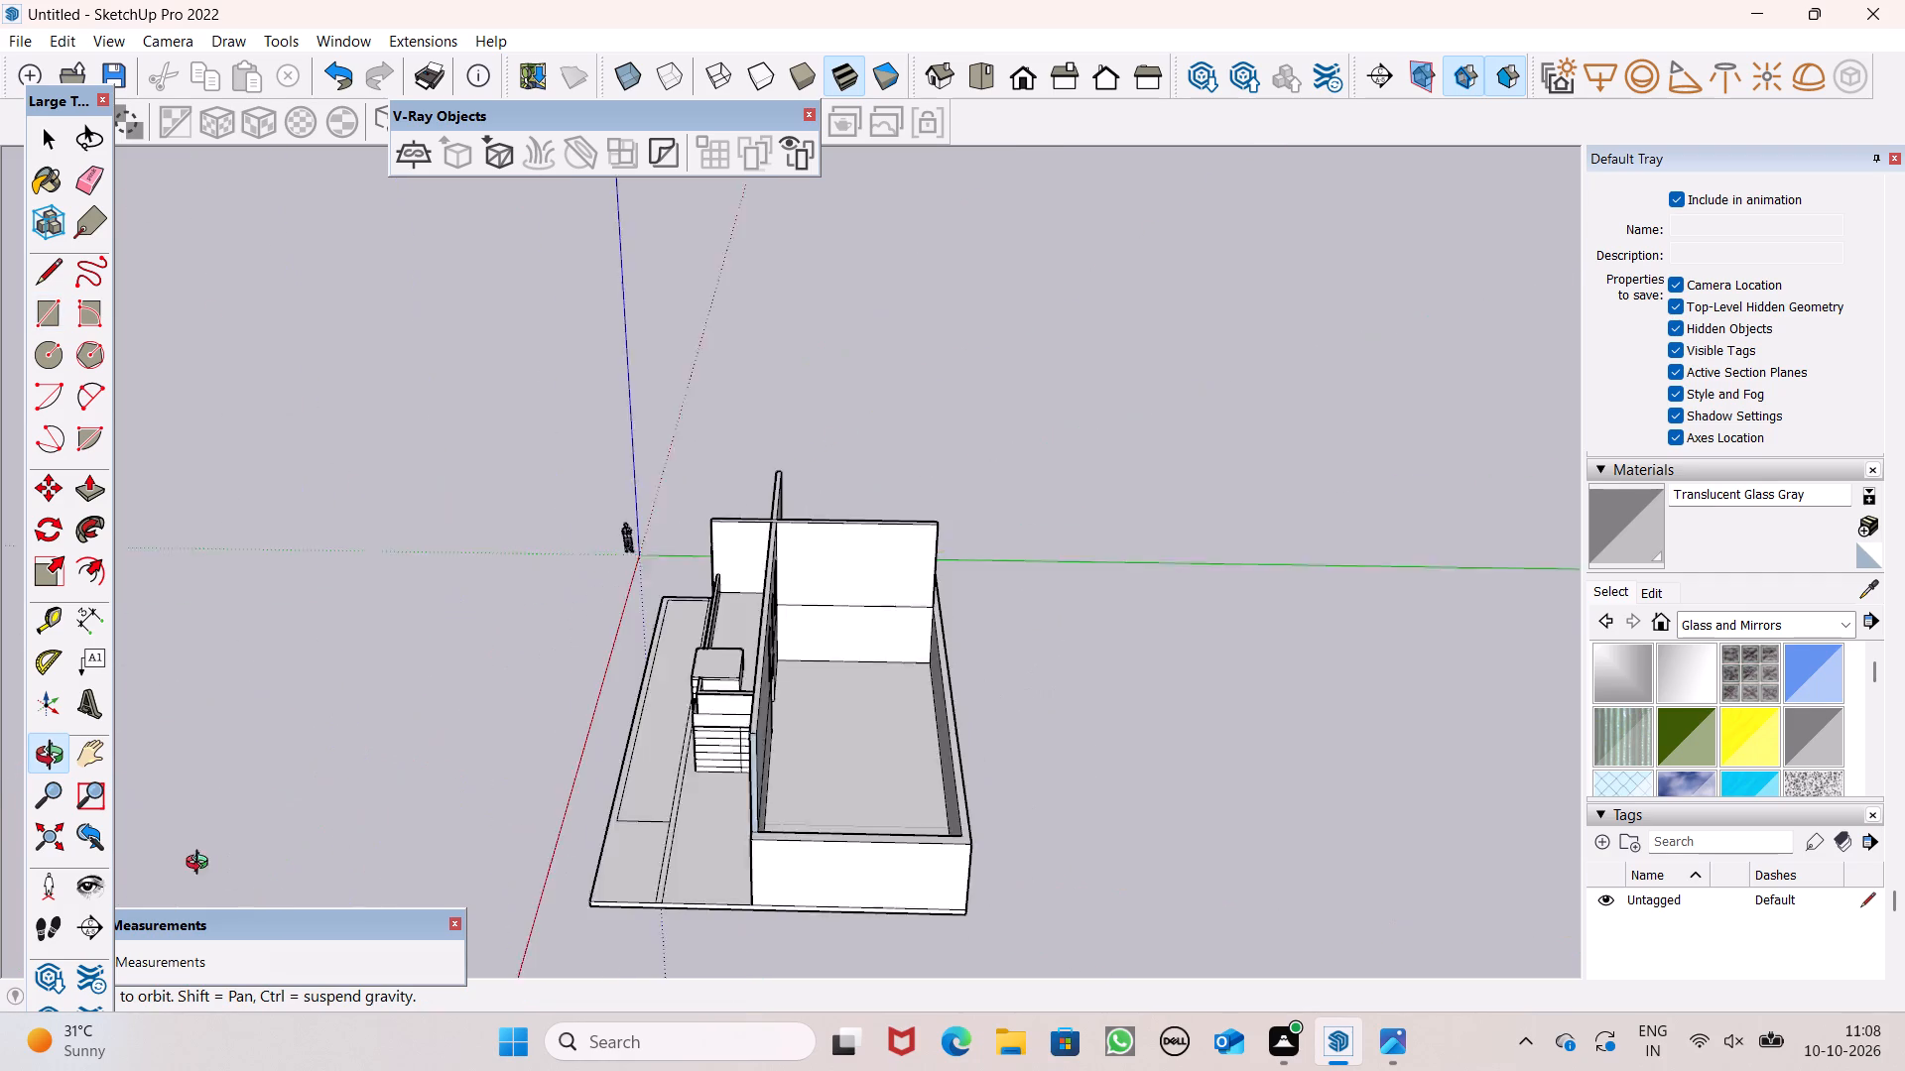
pyautogui.moveTo(201, 865); pyautogui.dragTo(566, 718, button='middle')
pyautogui.moveTo(888, 781); pyautogui.dragTo(250, 1017, button='middle')
pyautogui.scroll(1, 825, 817)
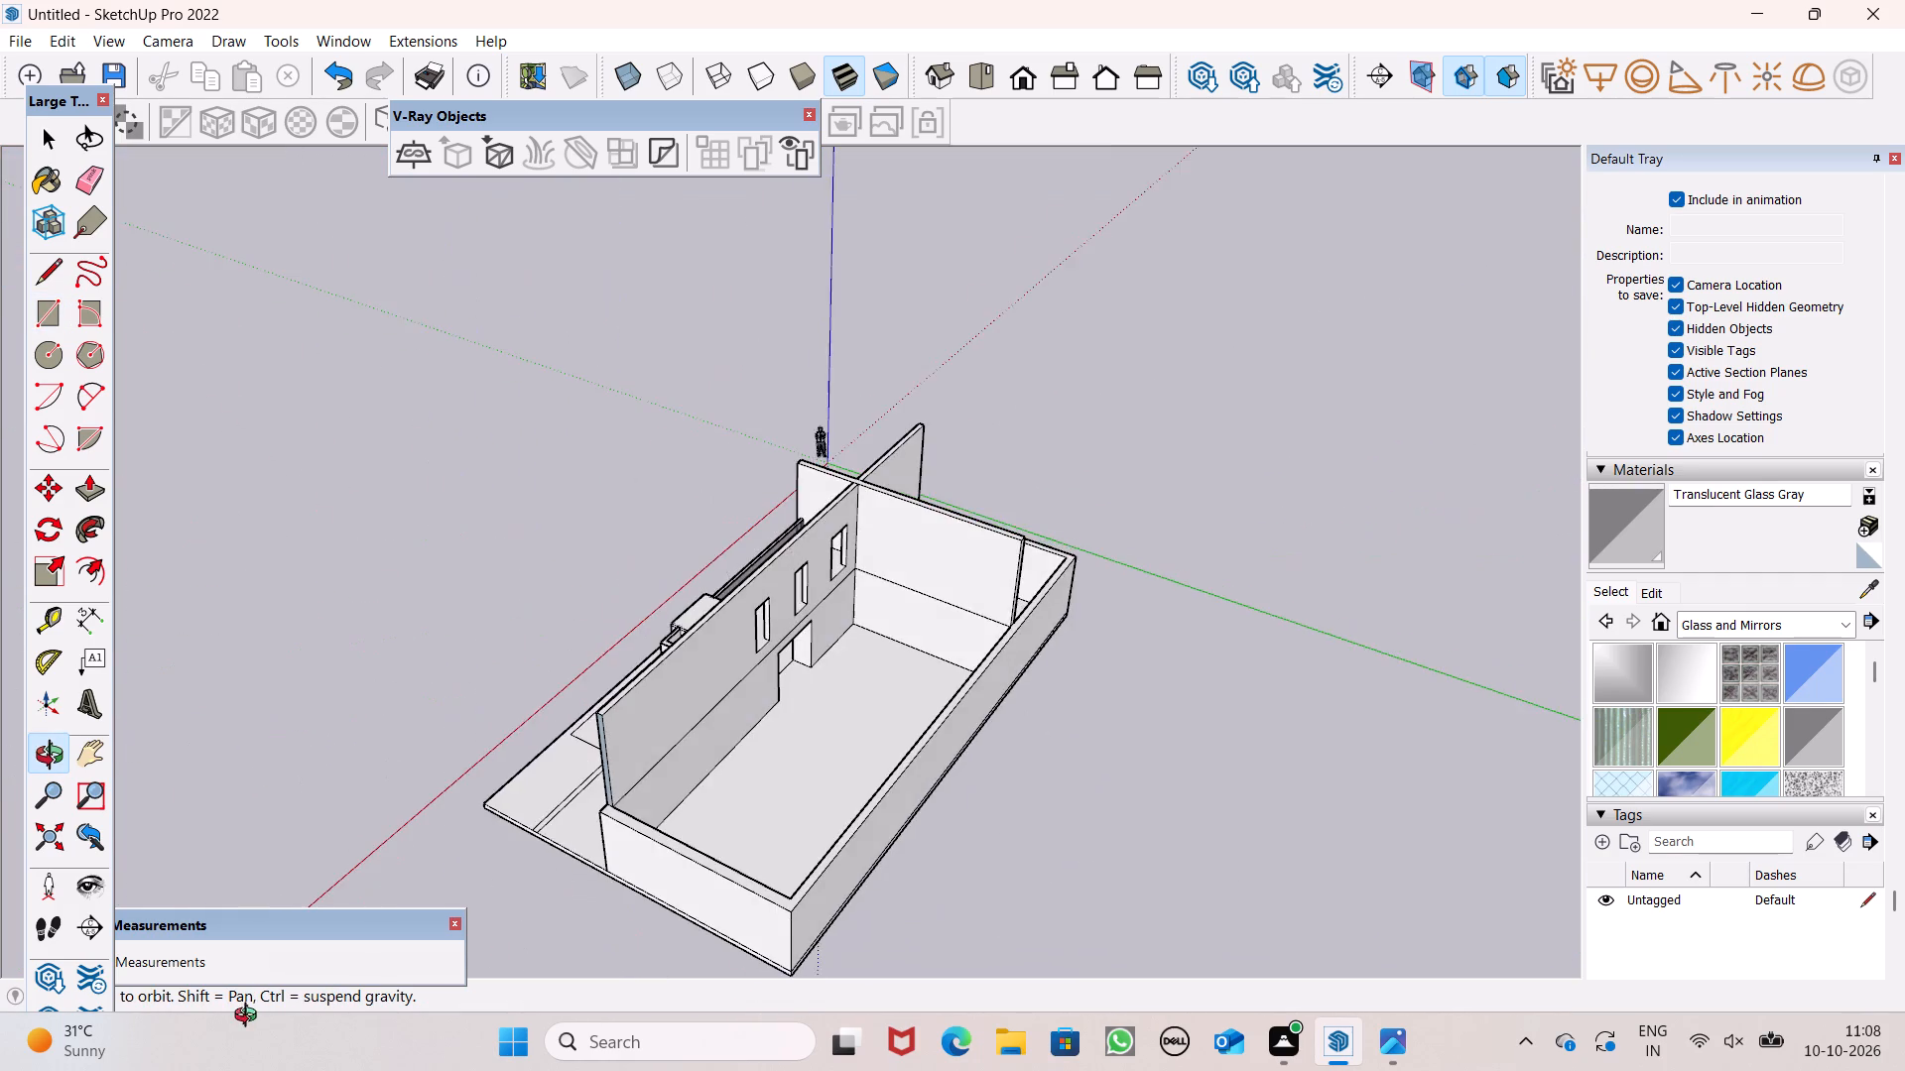
pyautogui.moveTo(250, 1017); pyautogui.dragTo(906, 887, button='middle')
pyautogui.scroll(1, 1012, 854)
pyautogui.scroll(-1, 1012, 854)
pyautogui.scroll(4, 1012, 854)
pyautogui.scroll(2, 755, 716)
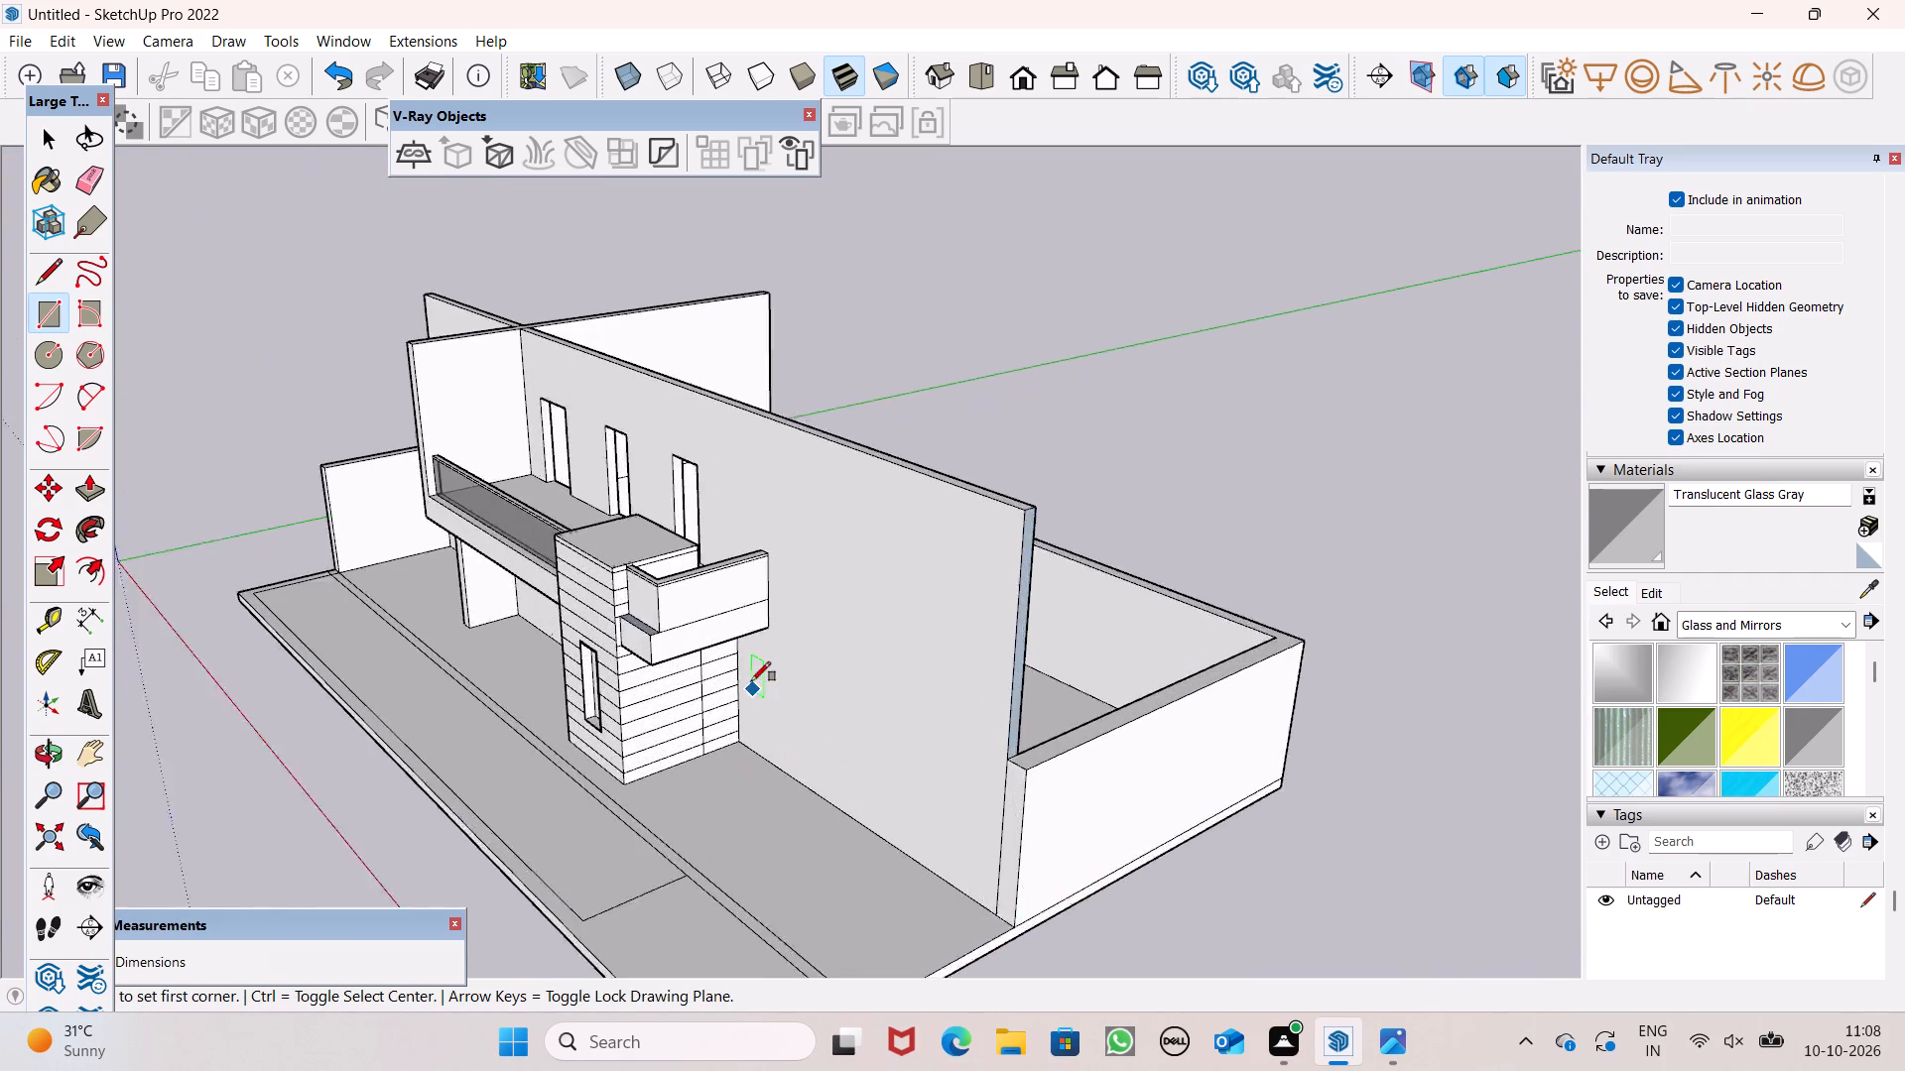
# Close the gap under the small balcony on the striped block's side with a rectangle about 2' 11 1/2" by 9 7/16".
pyautogui.scroll(6, 751, 681)
pyautogui.moveTo(709, 636); pyautogui.dragTo(649, 426, button='middle')
pyautogui.scroll(3, 627, 499)
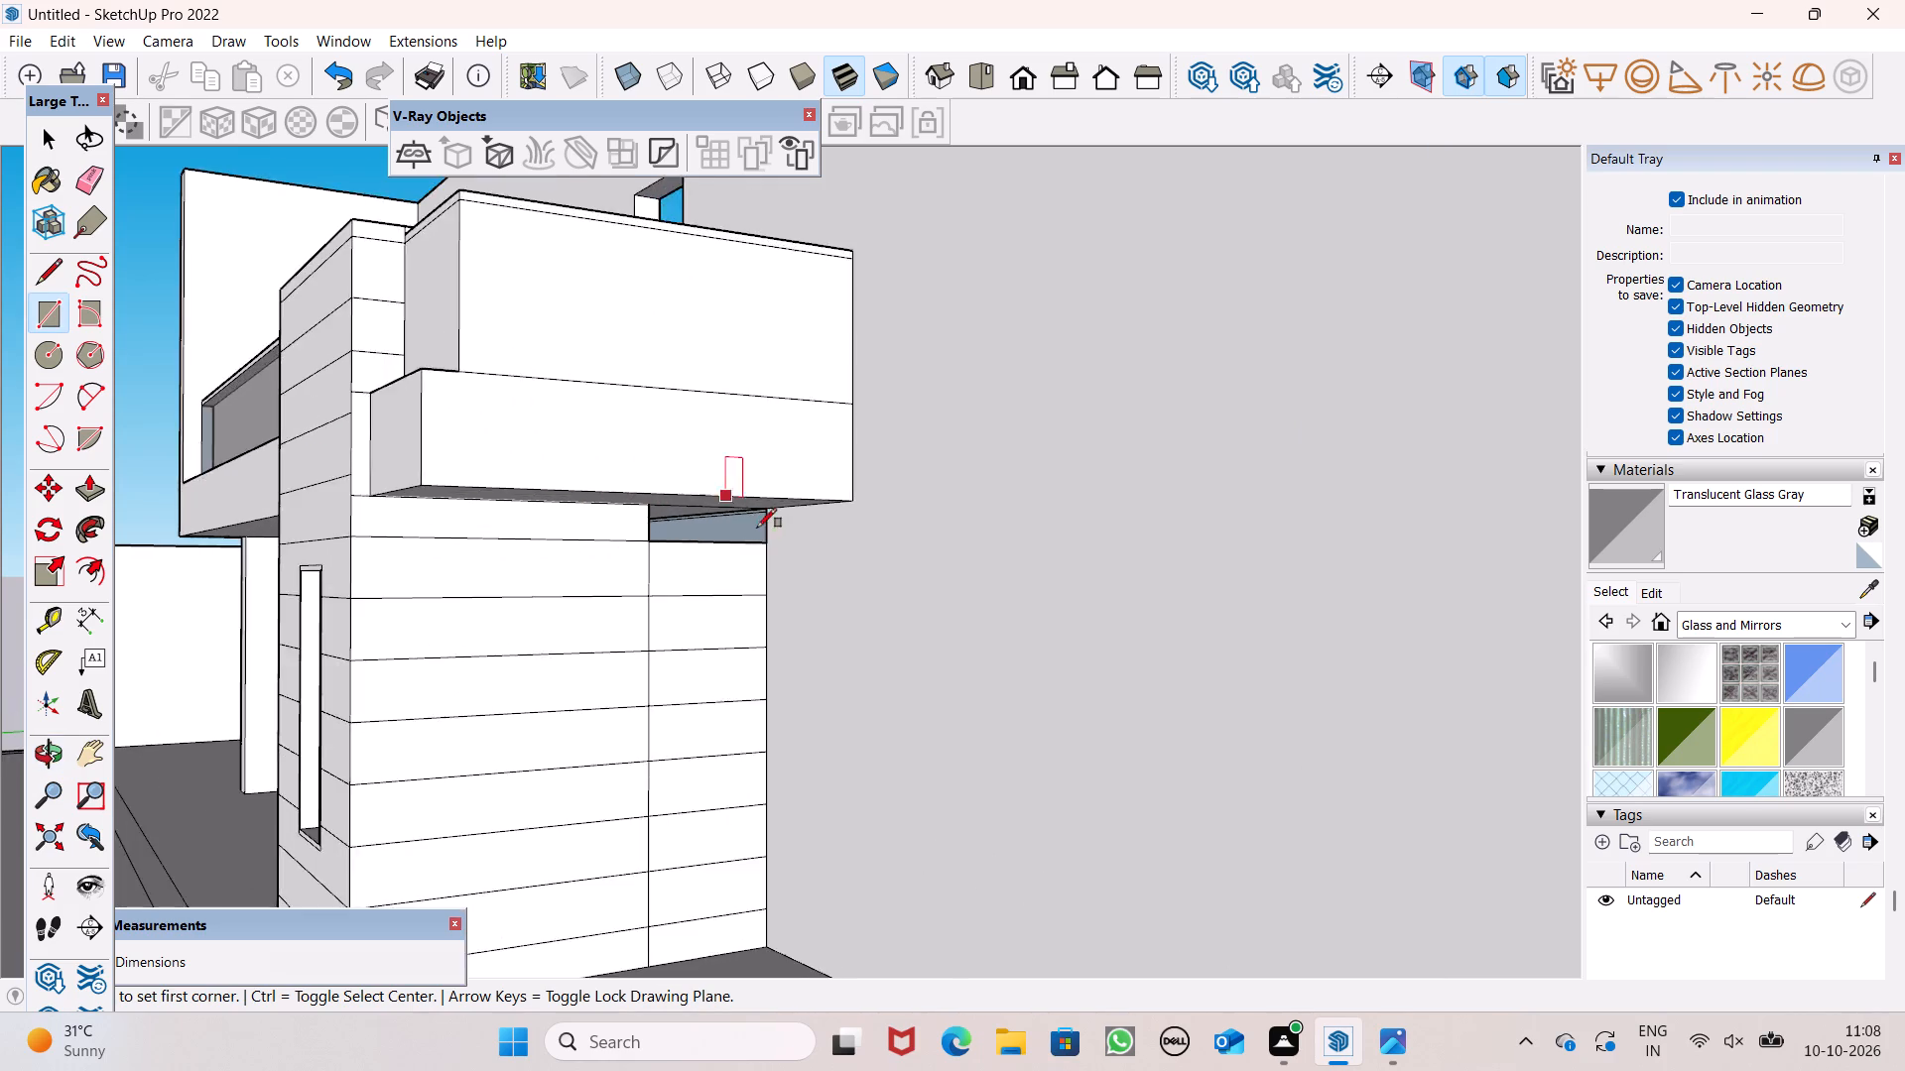
pyautogui.scroll(4, 757, 528)
pyautogui.moveTo(760, 531); pyautogui.dragTo(671, 492, button='middle')
pyautogui.scroll(2, 641, 506)
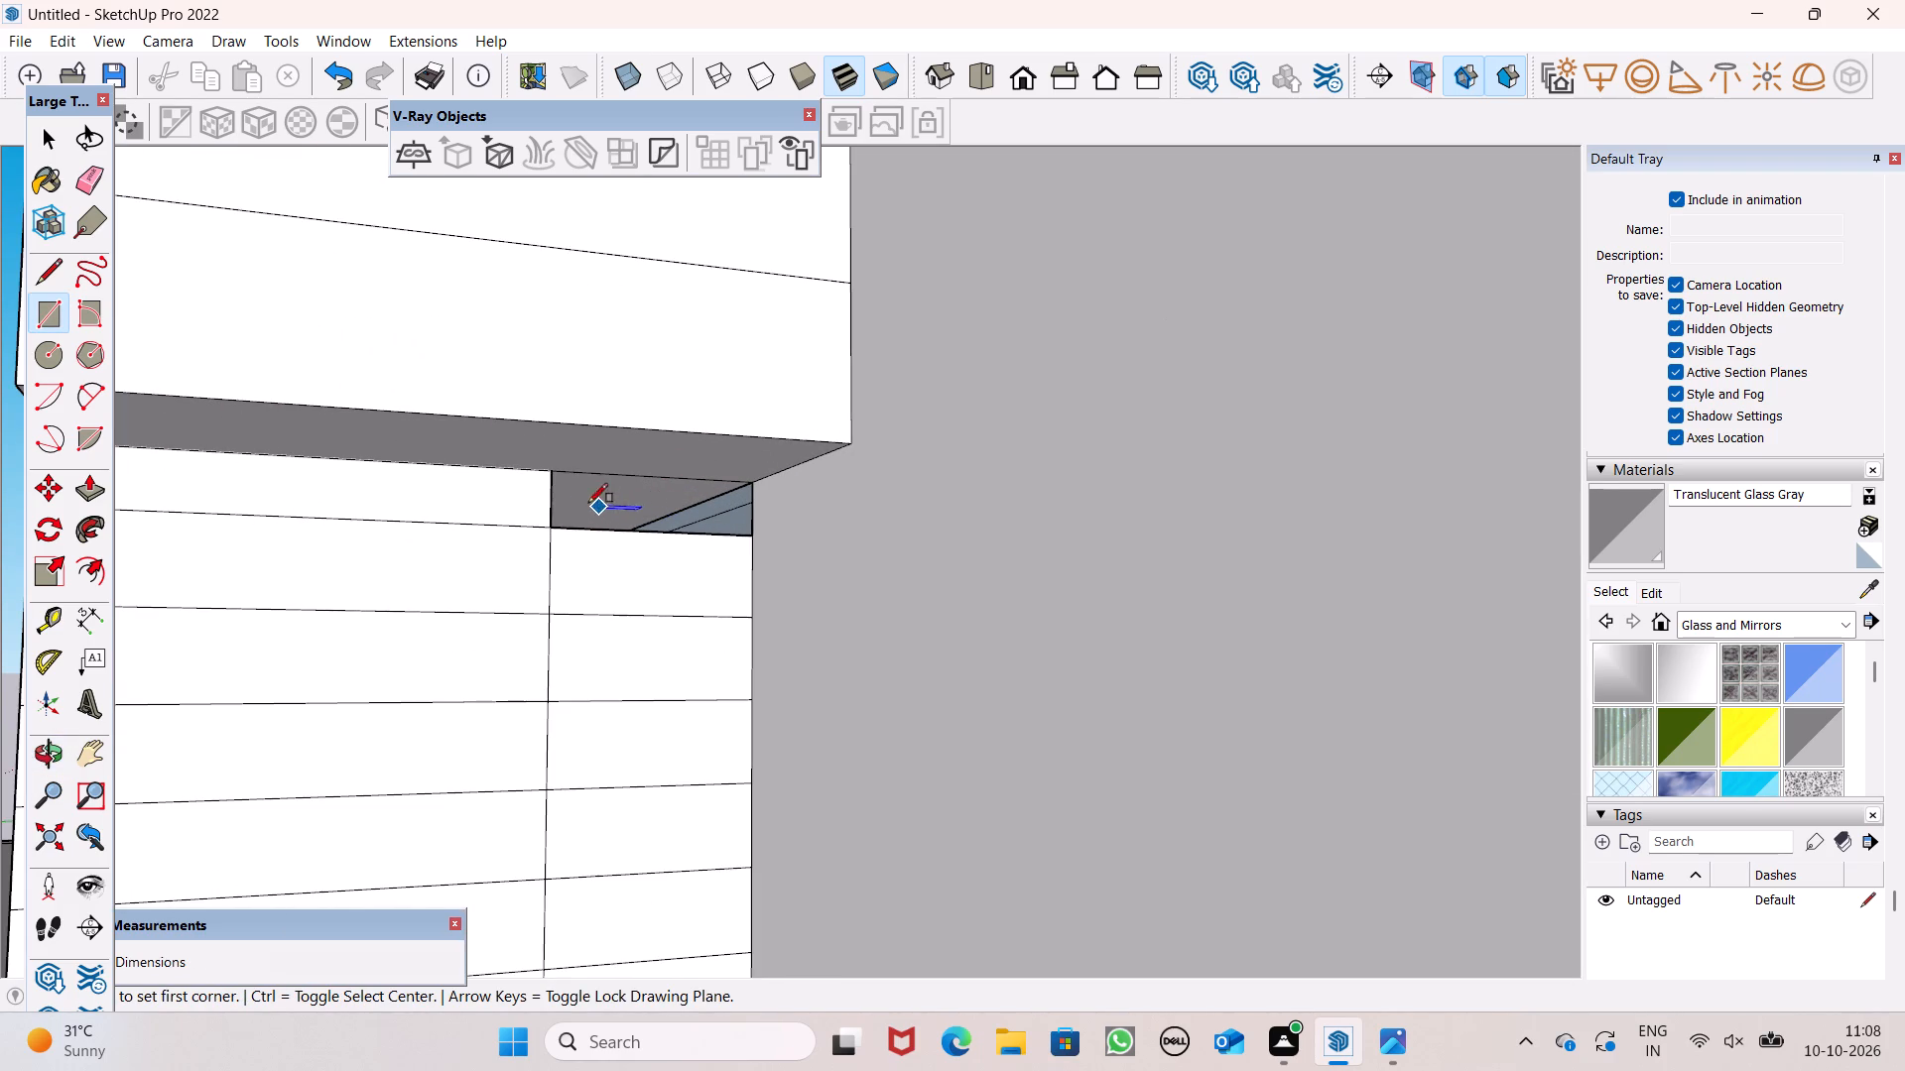
pyautogui.click(564, 473)
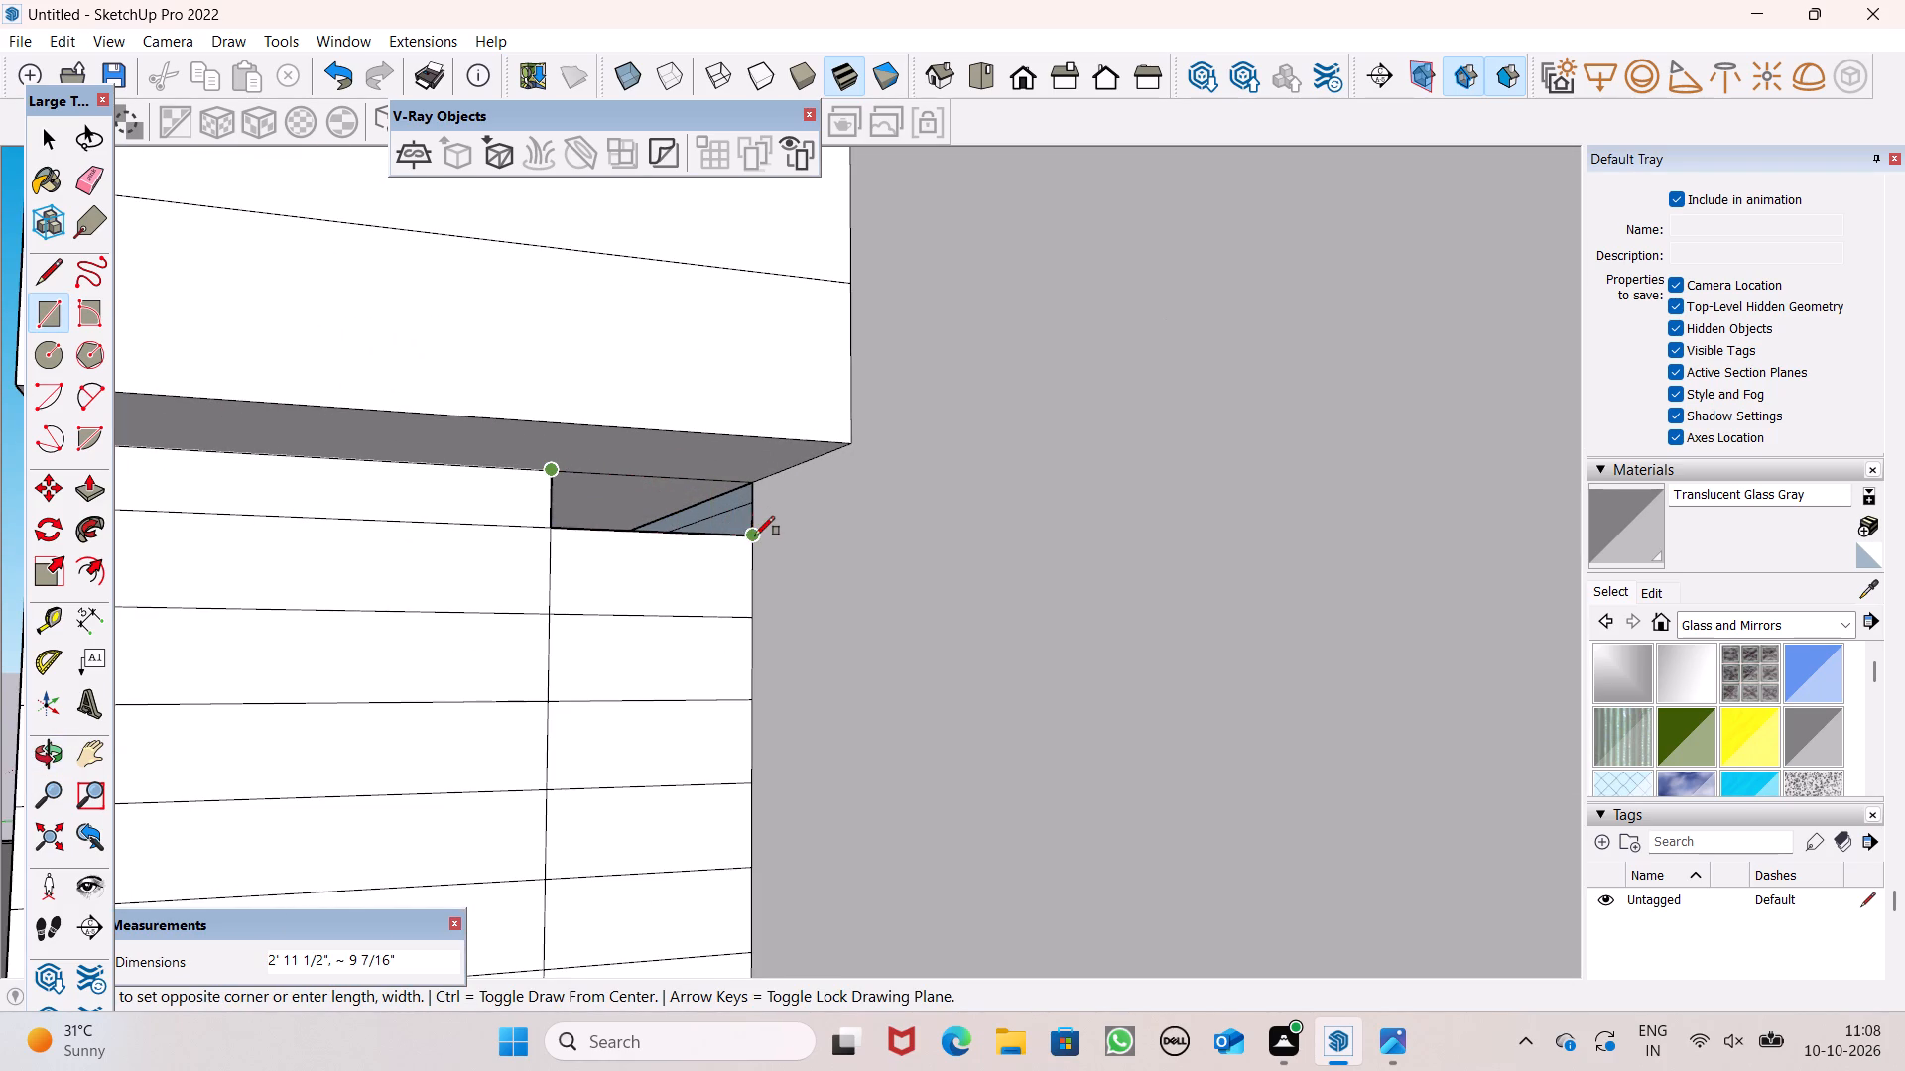
pyautogui.click(755, 535)
# Erase every segment of the vertical seam line on the striped block's side face, from the small balcony to the floor.
pyautogui.click(86, 184)
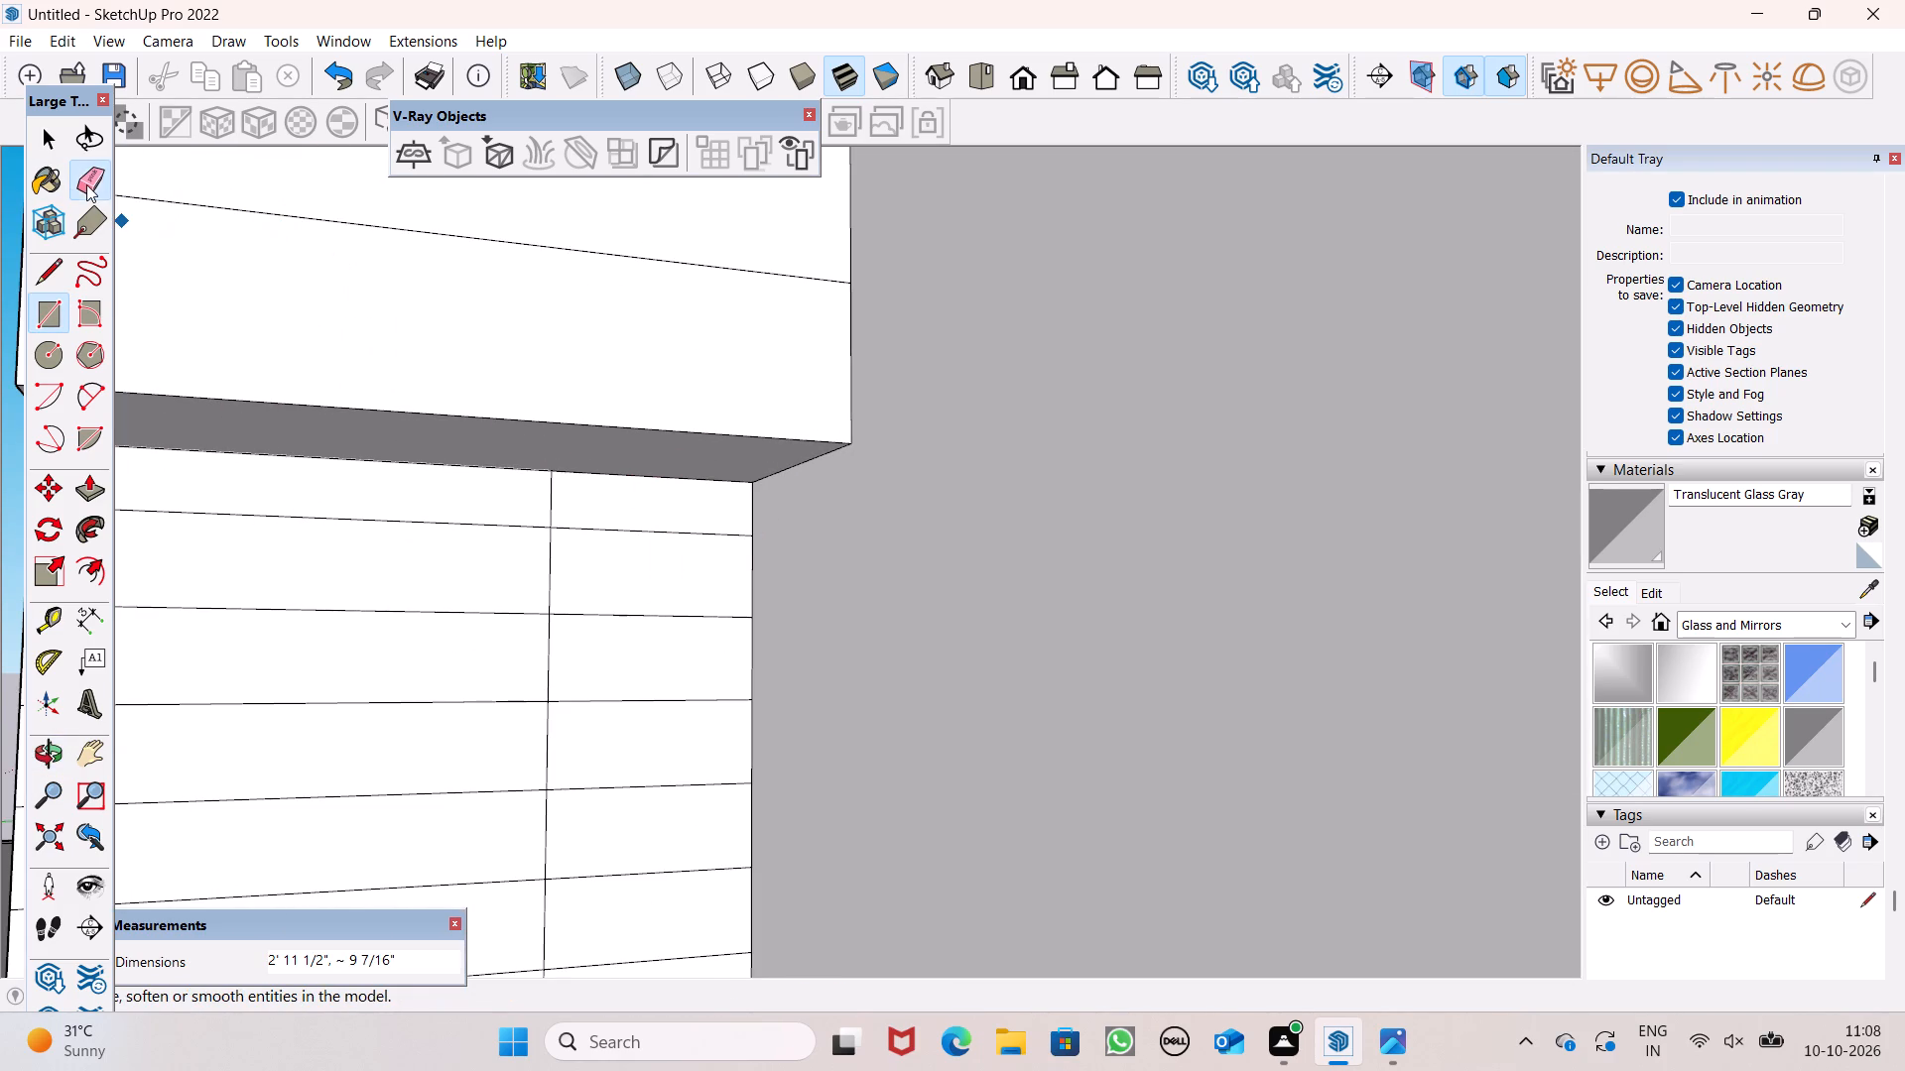
pyautogui.moveTo(493, 605); pyautogui.dragTo(514, 710, button='middle')
pyautogui.moveTo(516, 648); pyautogui.dragTo(513, 600, button='middle')
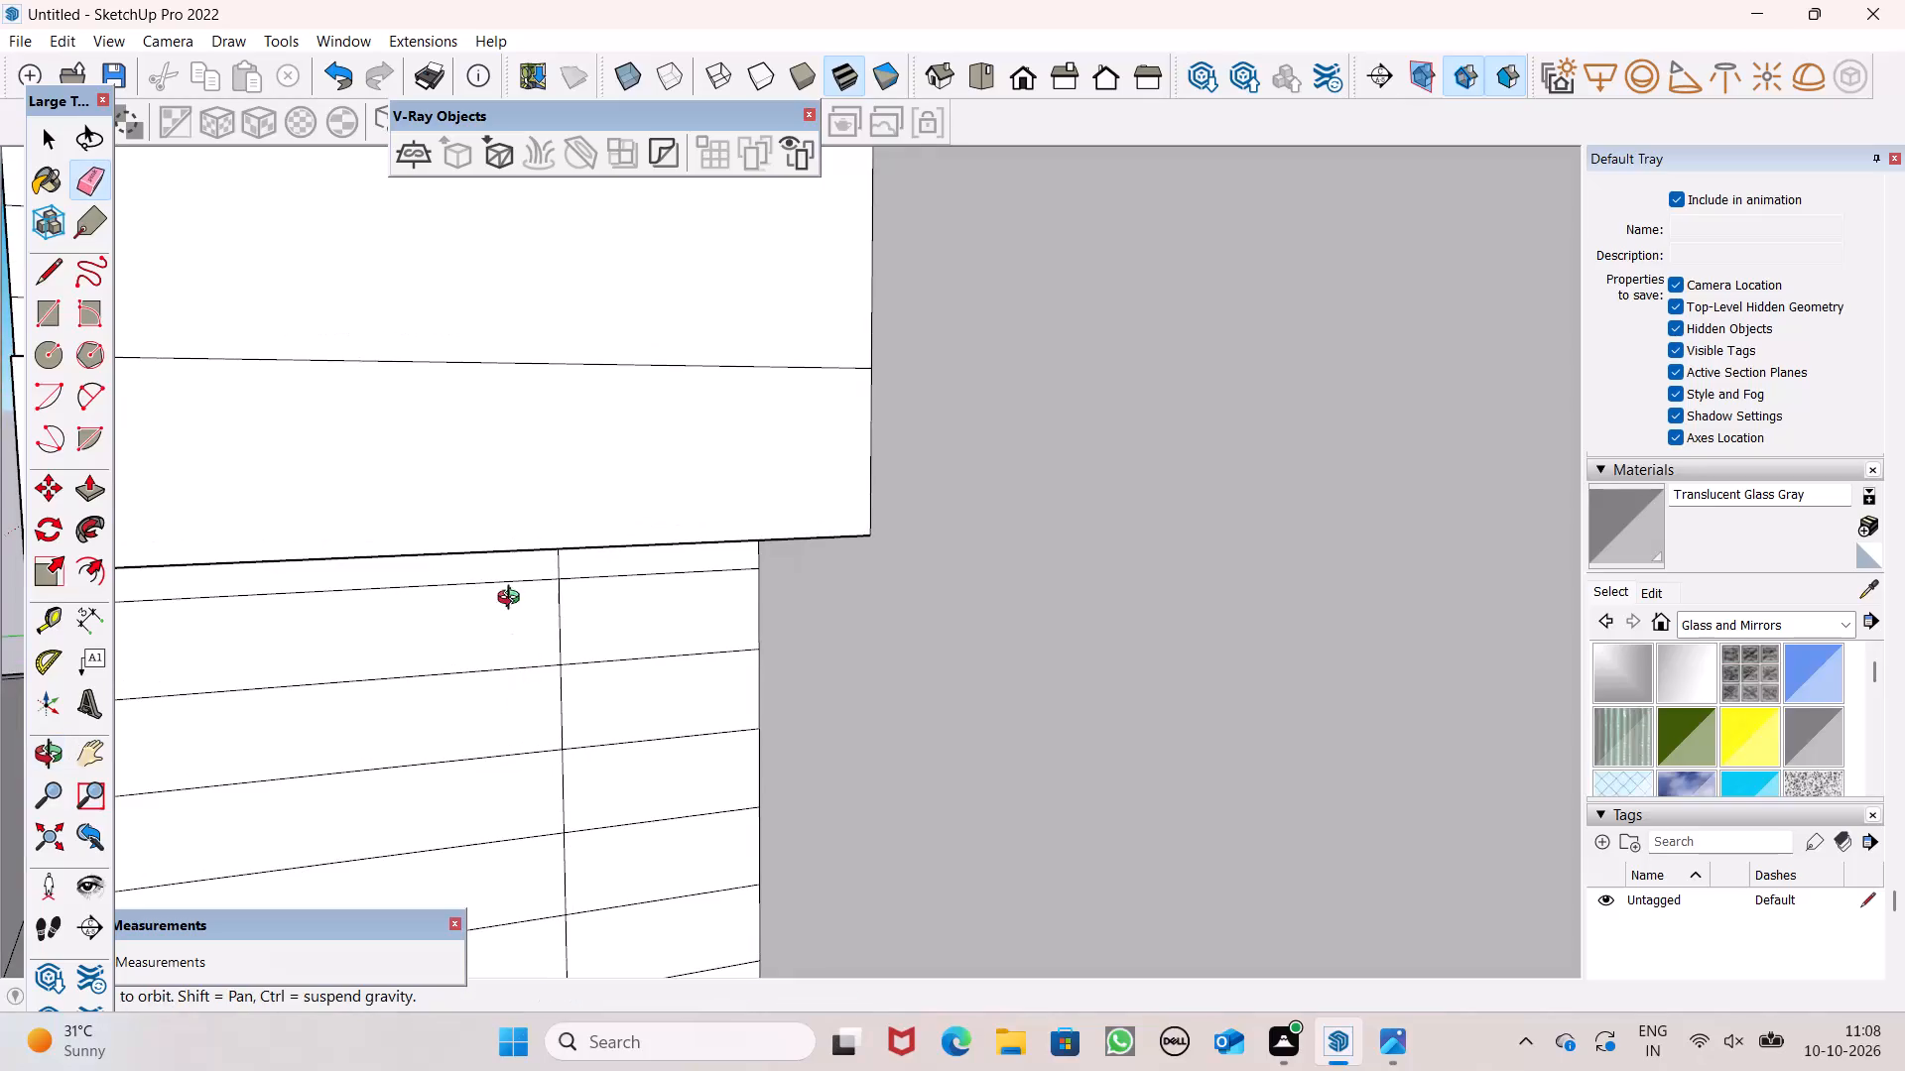
pyautogui.moveTo(513, 600); pyautogui.dragTo(499, 551, button='middle')
pyautogui.scroll(2, 499, 551)
pyautogui.moveTo(551, 496); pyautogui.dragTo(580, 481)
pyautogui.moveTo(557, 561); pyautogui.dragTo(574, 565)
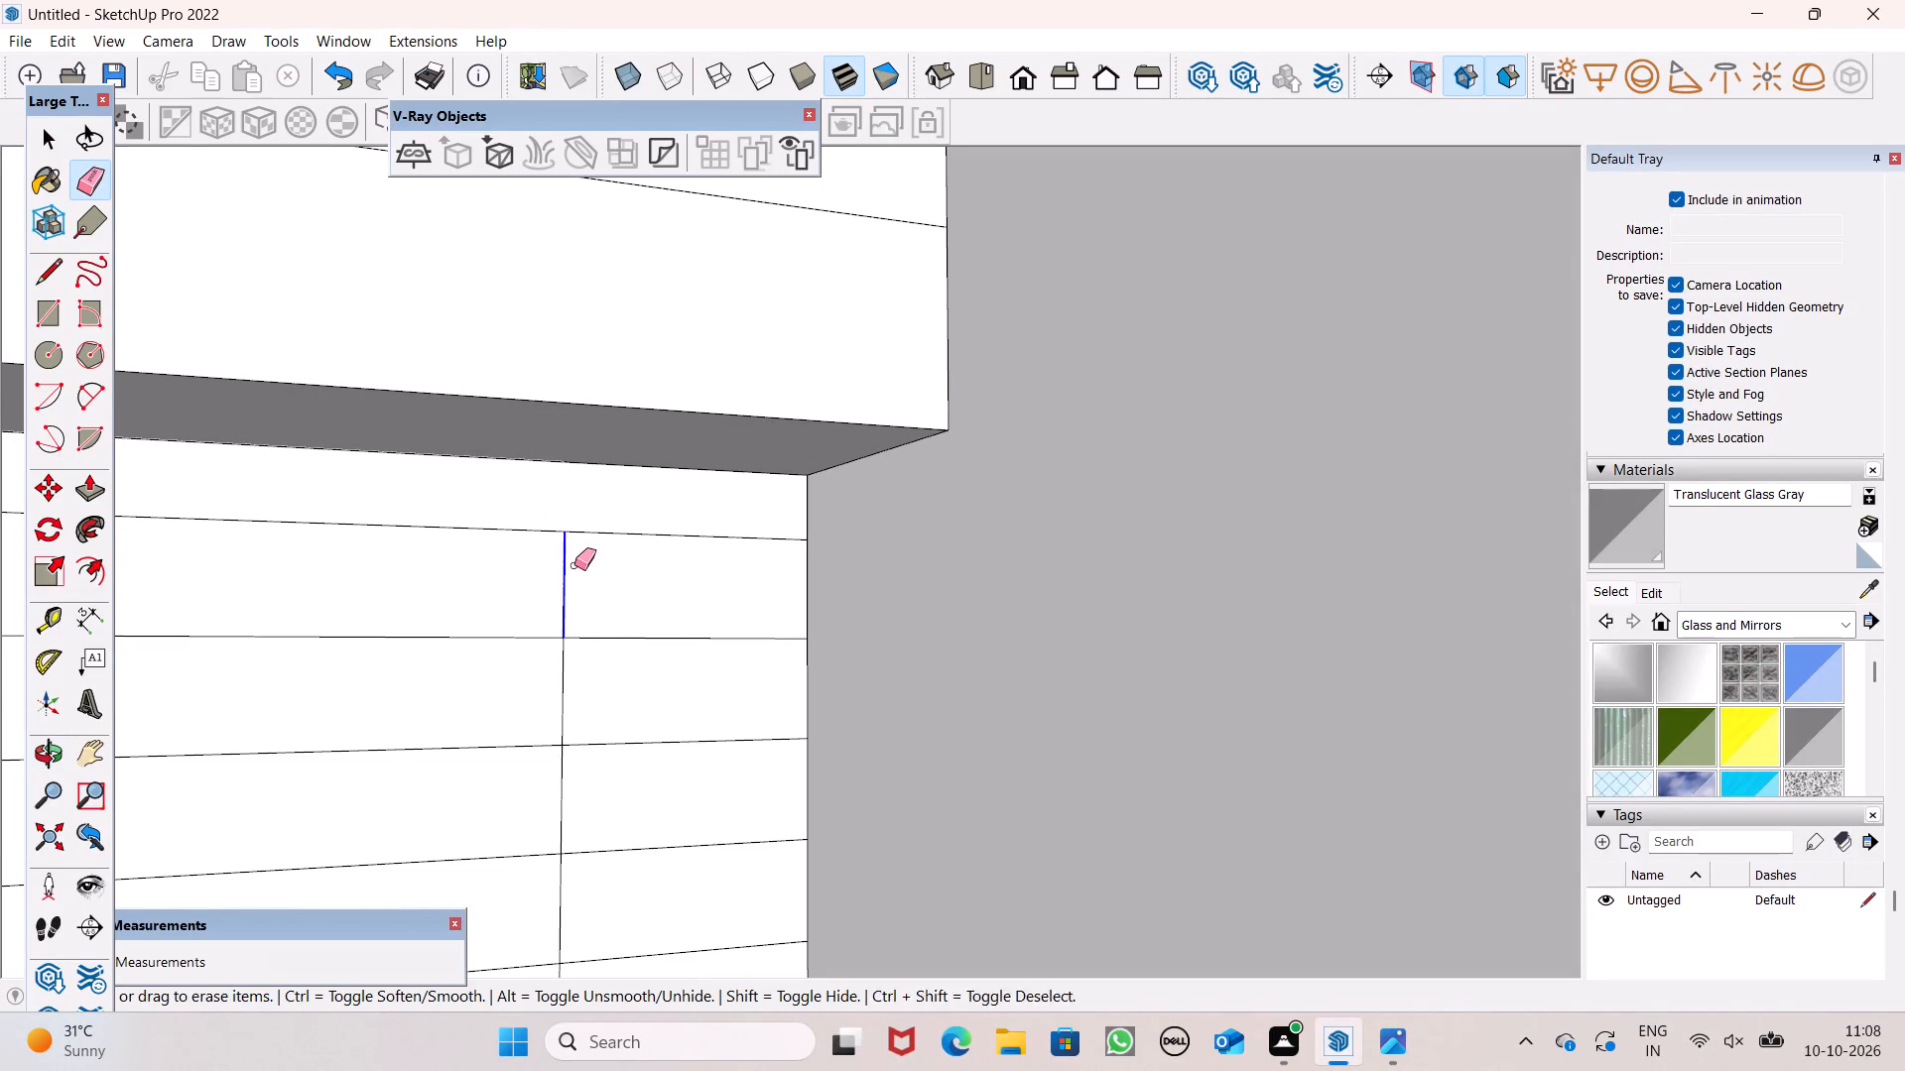
pyautogui.moveTo(574, 565); pyautogui.dragTo(576, 565)
pyautogui.moveTo(570, 672); pyautogui.dragTo(553, 683)
pyautogui.scroll(-6, 544, 633)
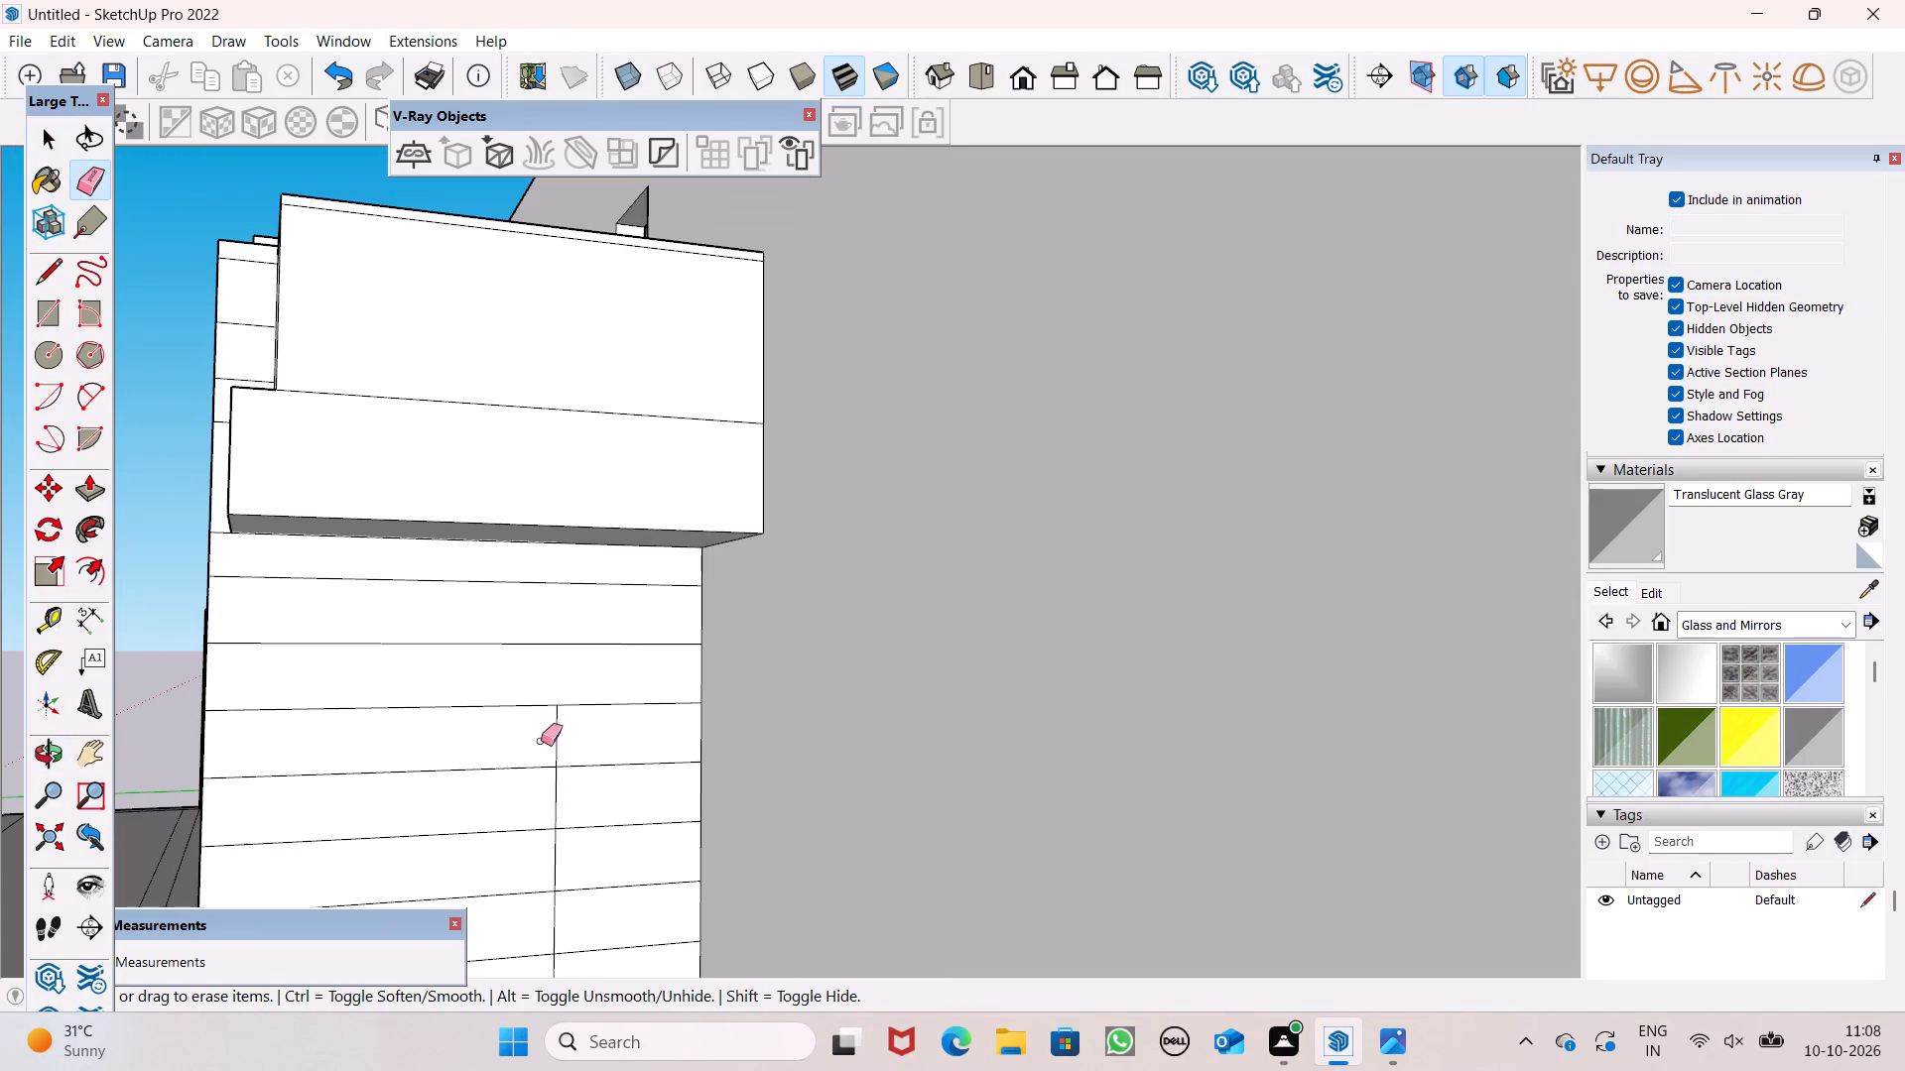
pyautogui.moveTo(544, 742); pyautogui.dragTo(567, 737)
pyautogui.moveTo(569, 786); pyautogui.dragTo(545, 801)
pyautogui.click(555, 849)
pyautogui.scroll(-5, 604, 683)
pyautogui.scroll(8, 593, 919)
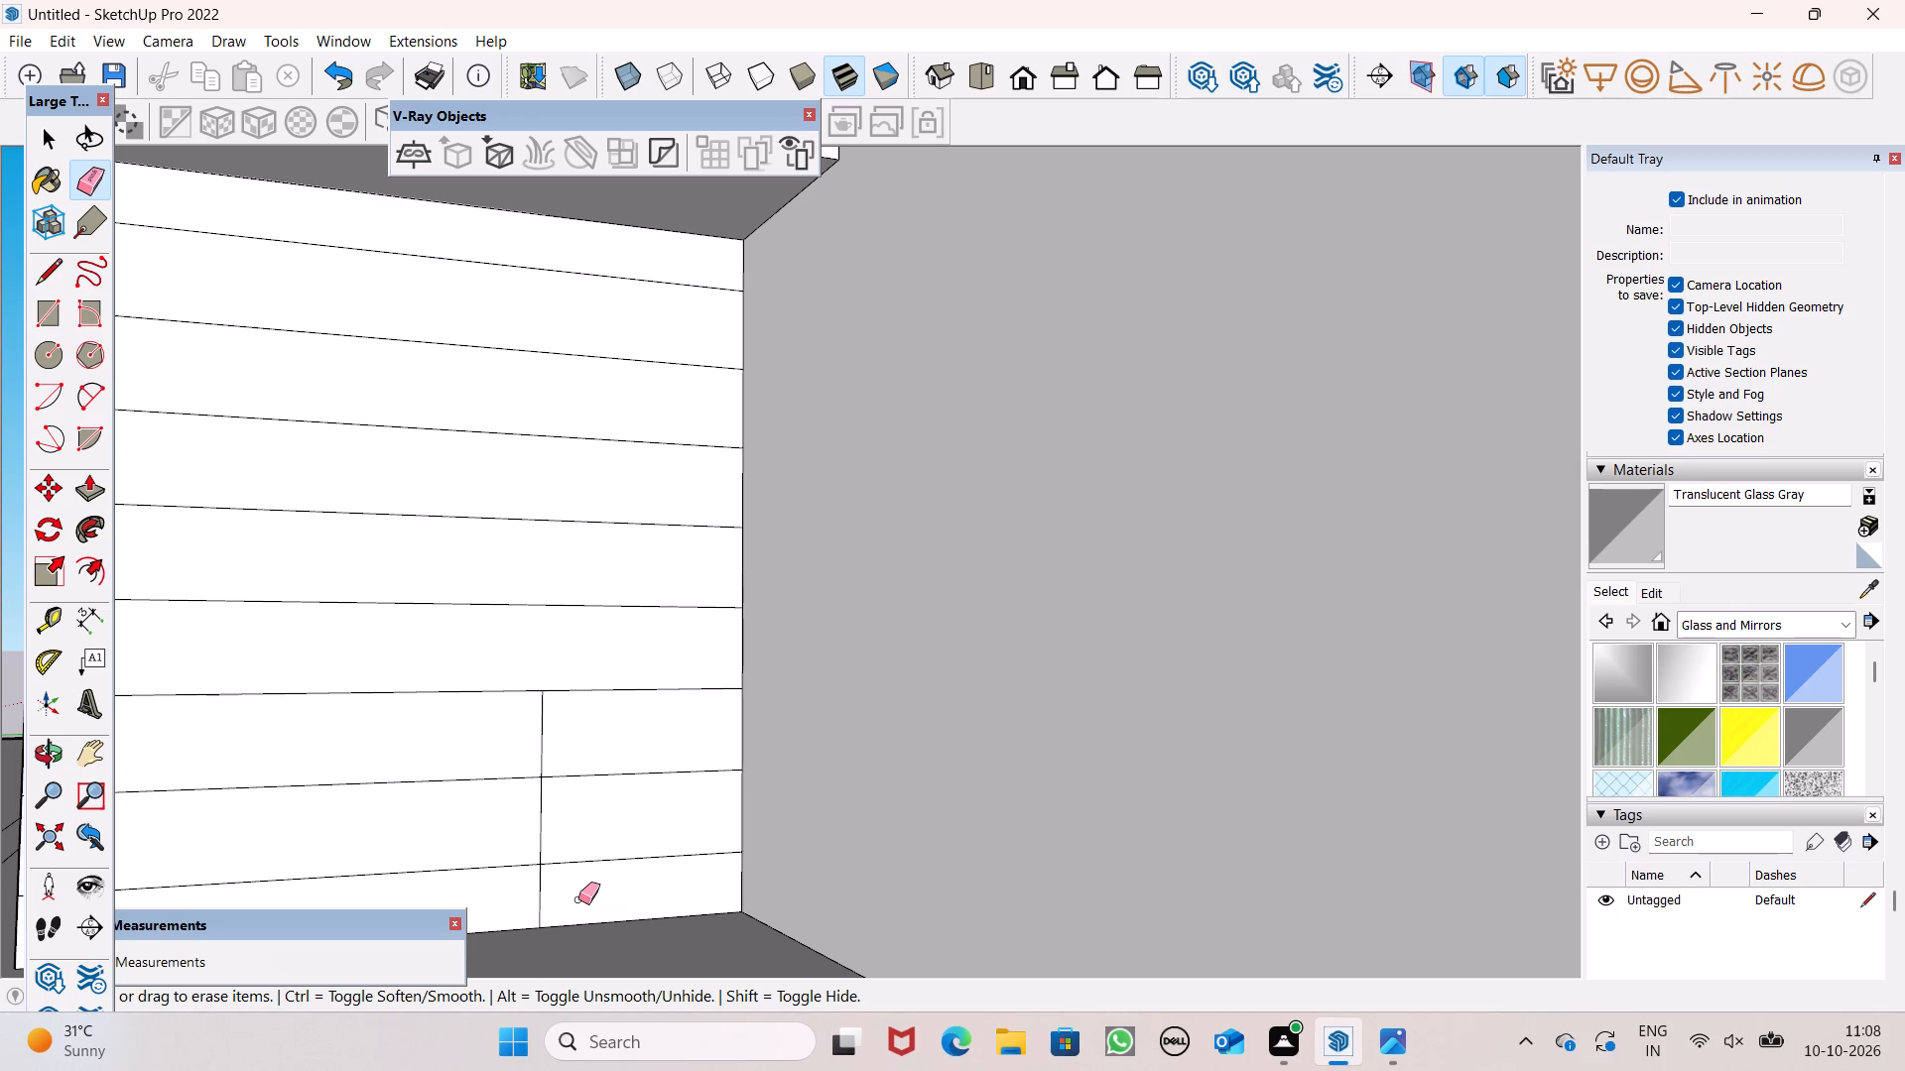
pyautogui.moveTo(514, 906); pyautogui.dragTo(546, 900)
pyautogui.click(546, 900)
pyautogui.moveTo(522, 831); pyautogui.dragTo(569, 810)
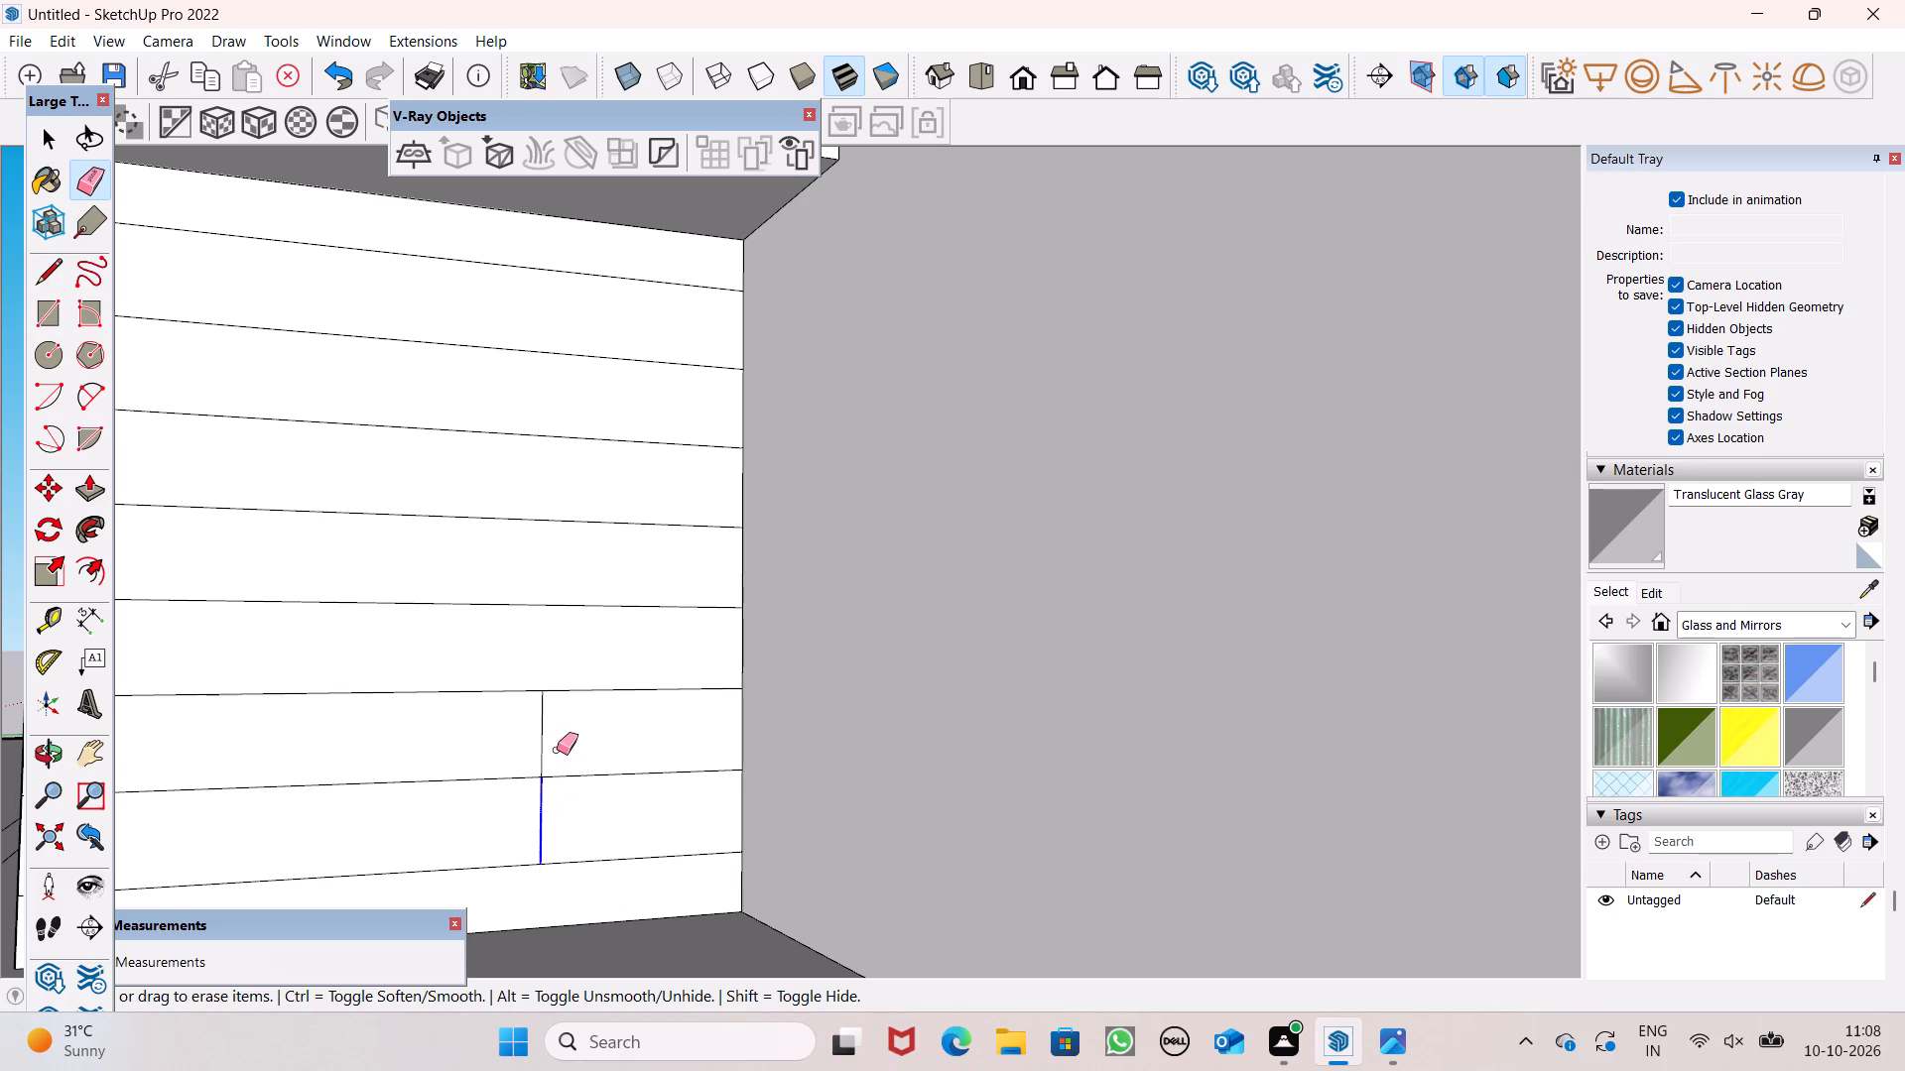
pyautogui.click(540, 741)
# Examine the striped block and the house front for leftover seam lines.
pyautogui.scroll(-7, 571, 752)
pyautogui.scroll(-8, 878, 711)
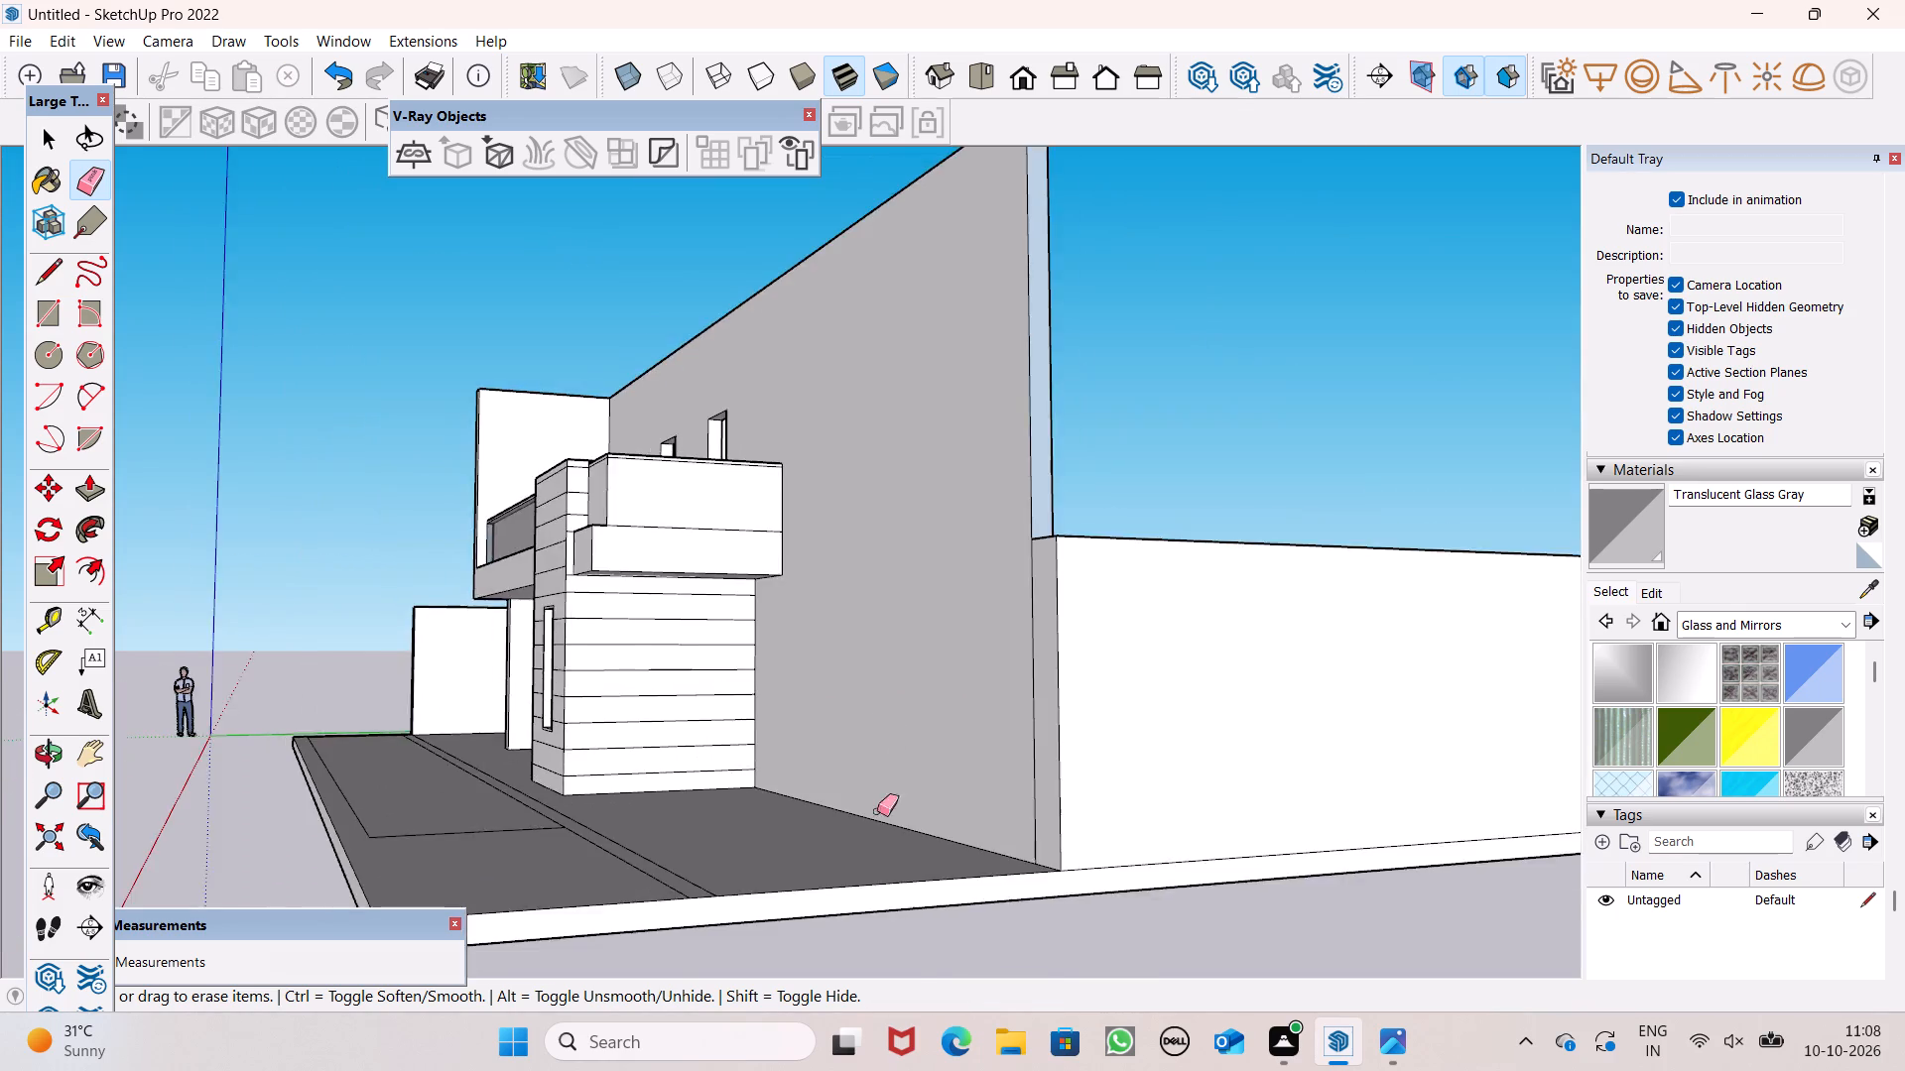
pyautogui.moveTo(877, 828); pyautogui.dragTo(1221, 885, button='middle')
pyautogui.scroll(-3, 1023, 809)
pyautogui.moveTo(1027, 833); pyautogui.dragTo(1219, 897, button='middle')
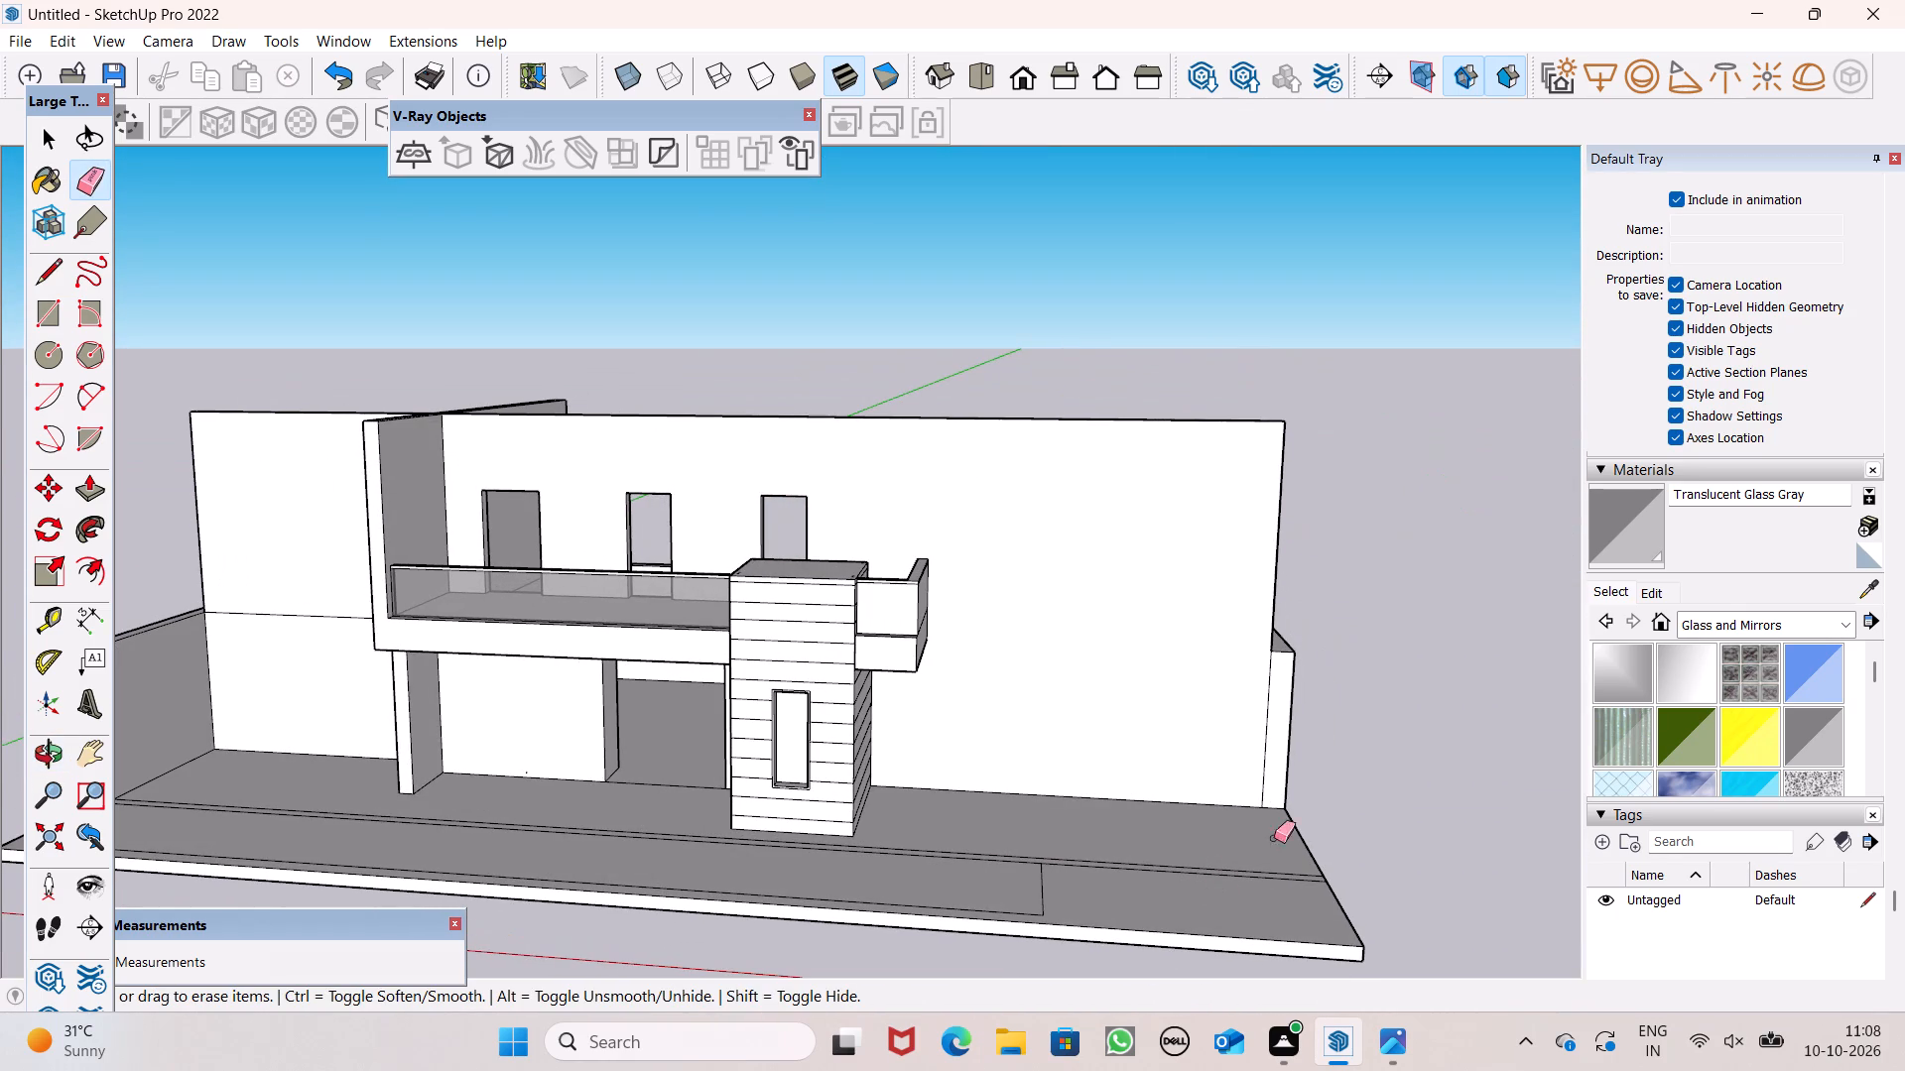
pyautogui.scroll(-1, 829, 710)
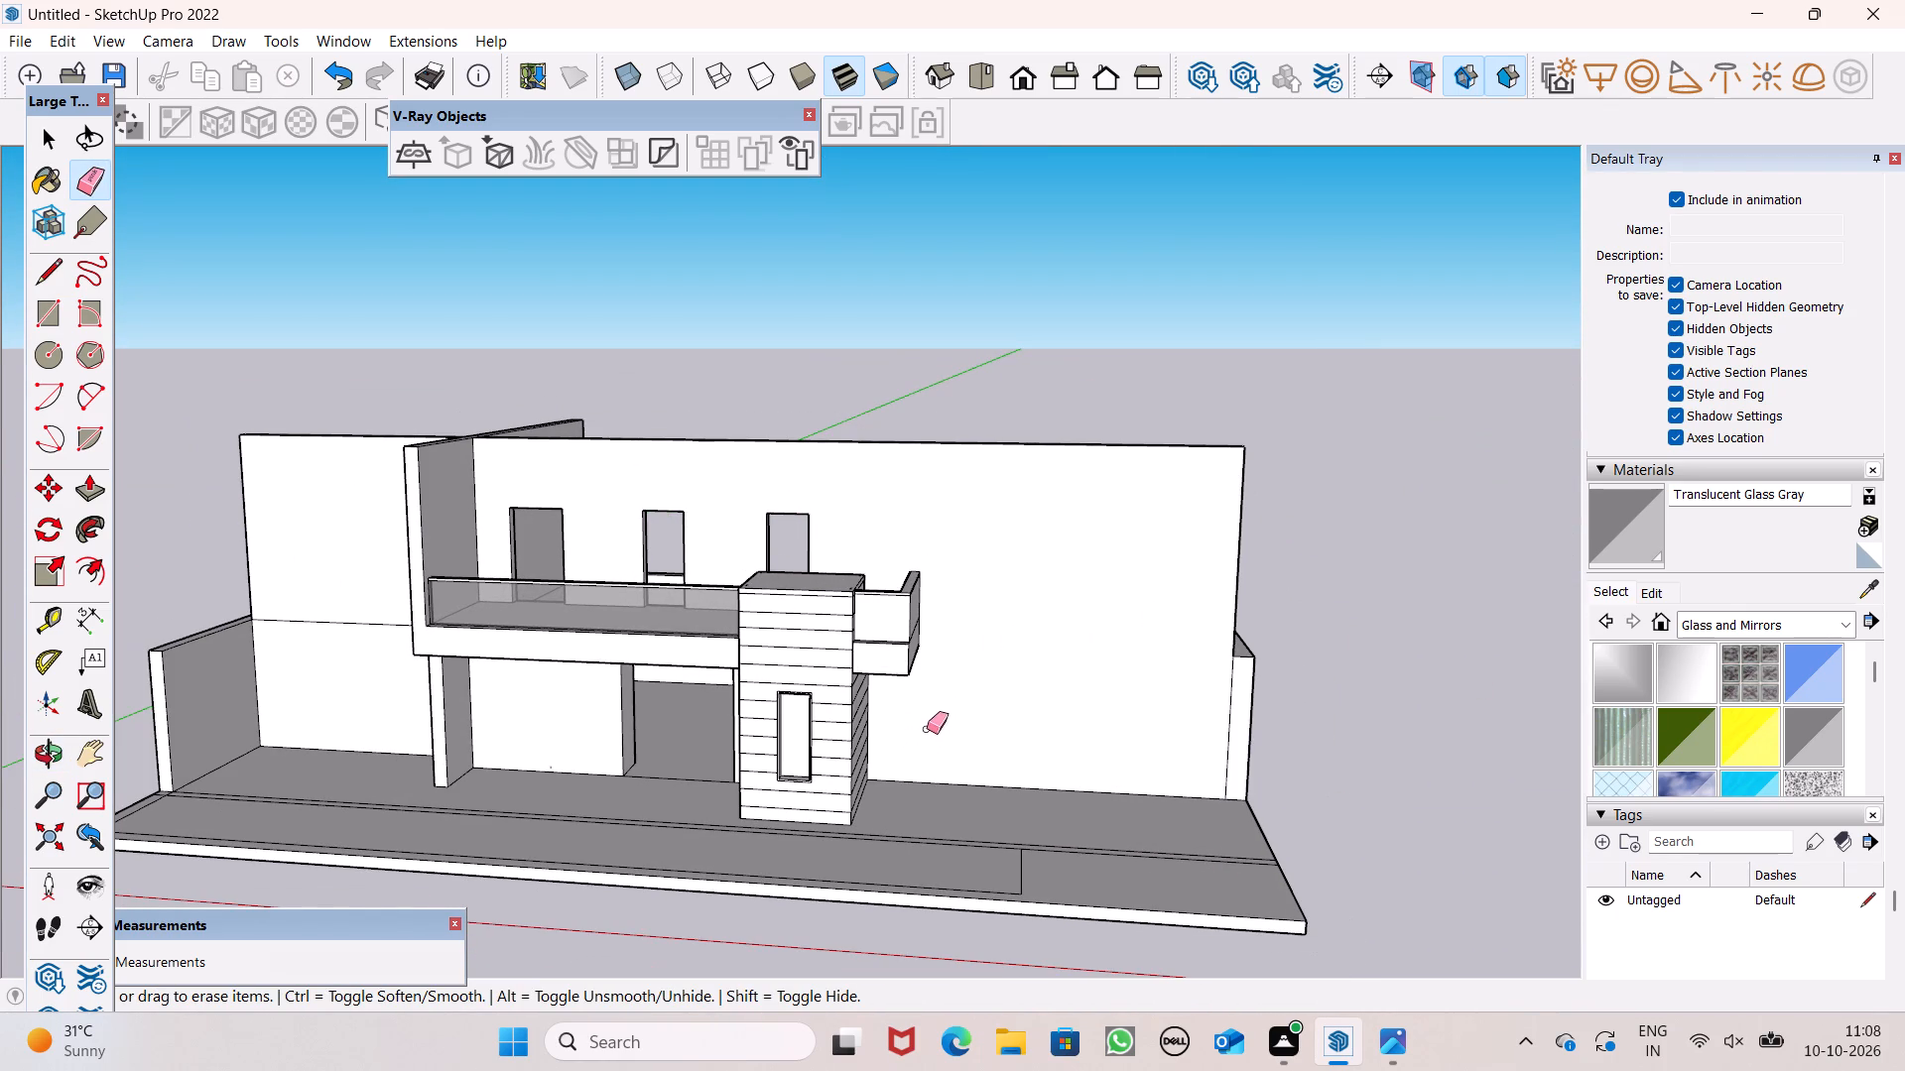
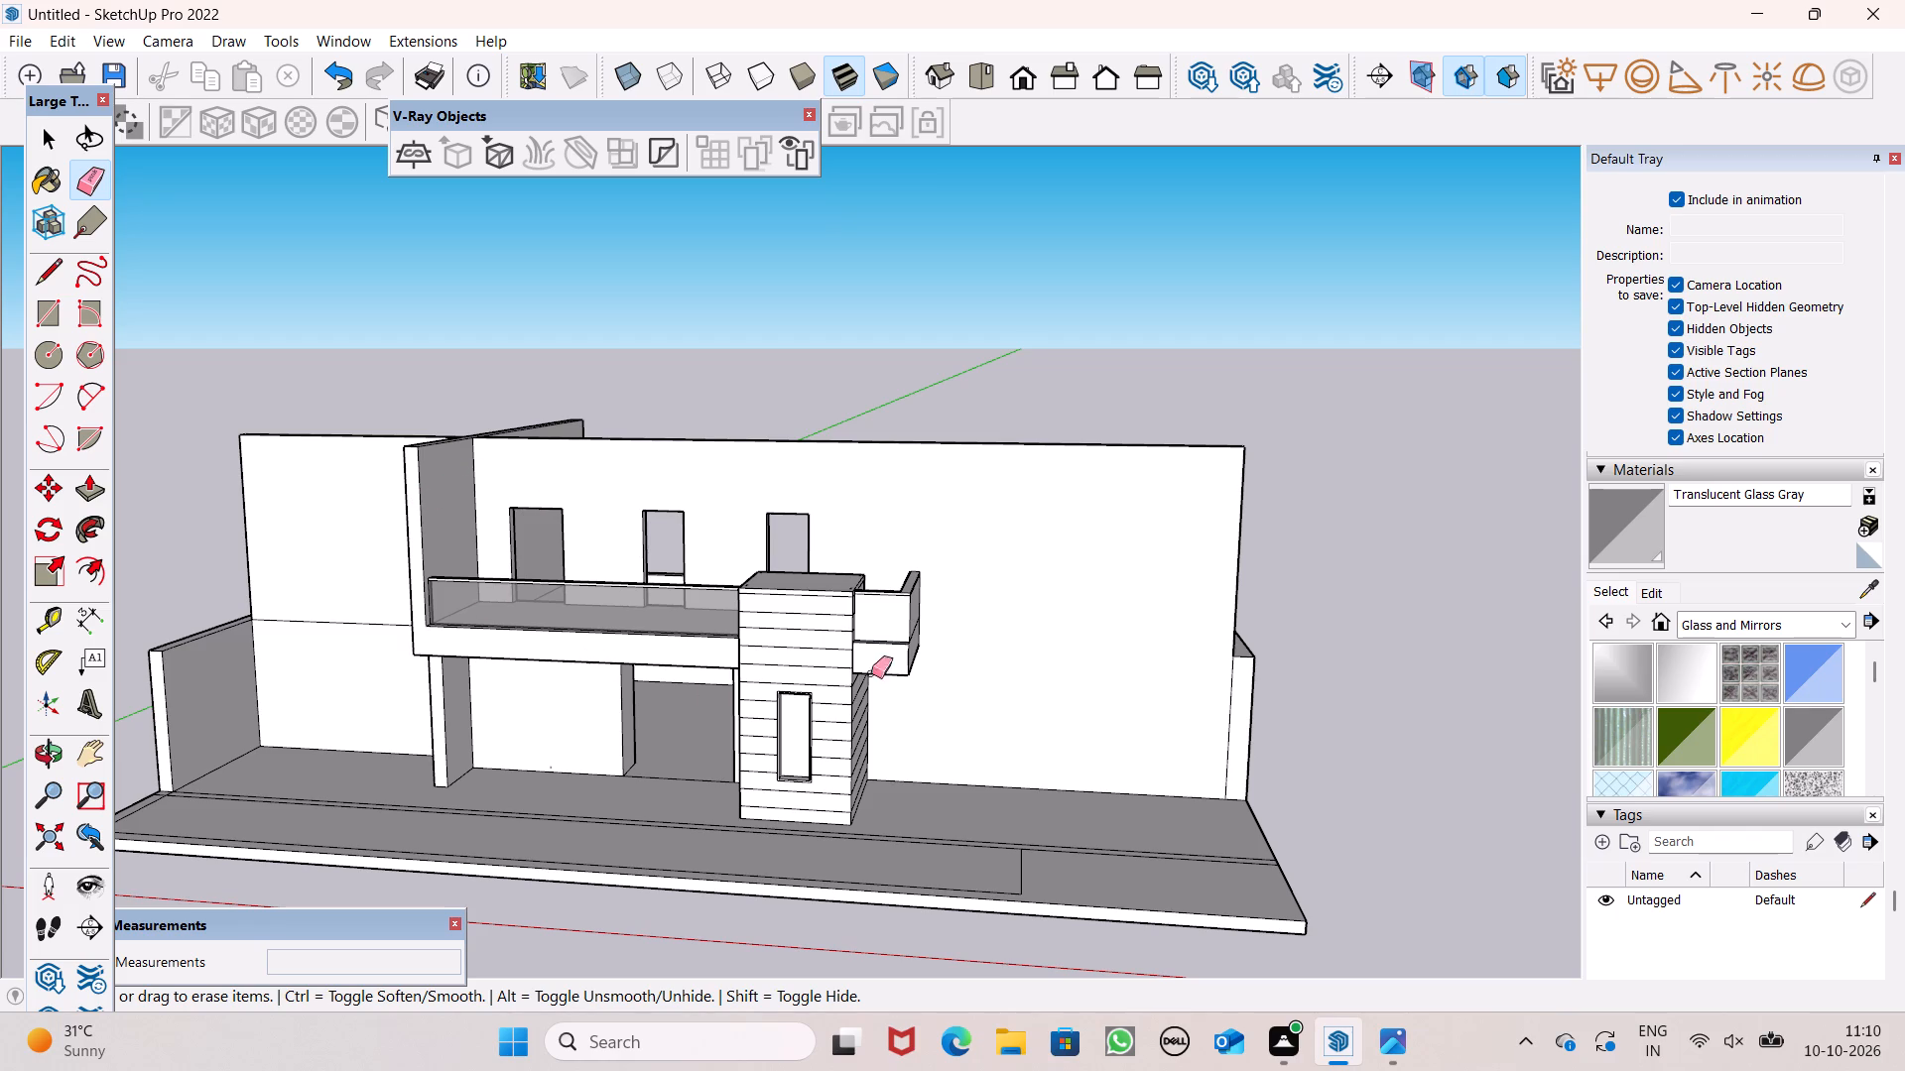
# Erase the horizontal seam line running across the rear face of the long house wall.
pyautogui.moveTo(926, 613); pyautogui.dragTo(1015, 853, button='middle')
pyautogui.scroll(2, 1279, 563)
pyautogui.moveTo(1309, 733); pyautogui.dragTo(1280, 895, button='middle')
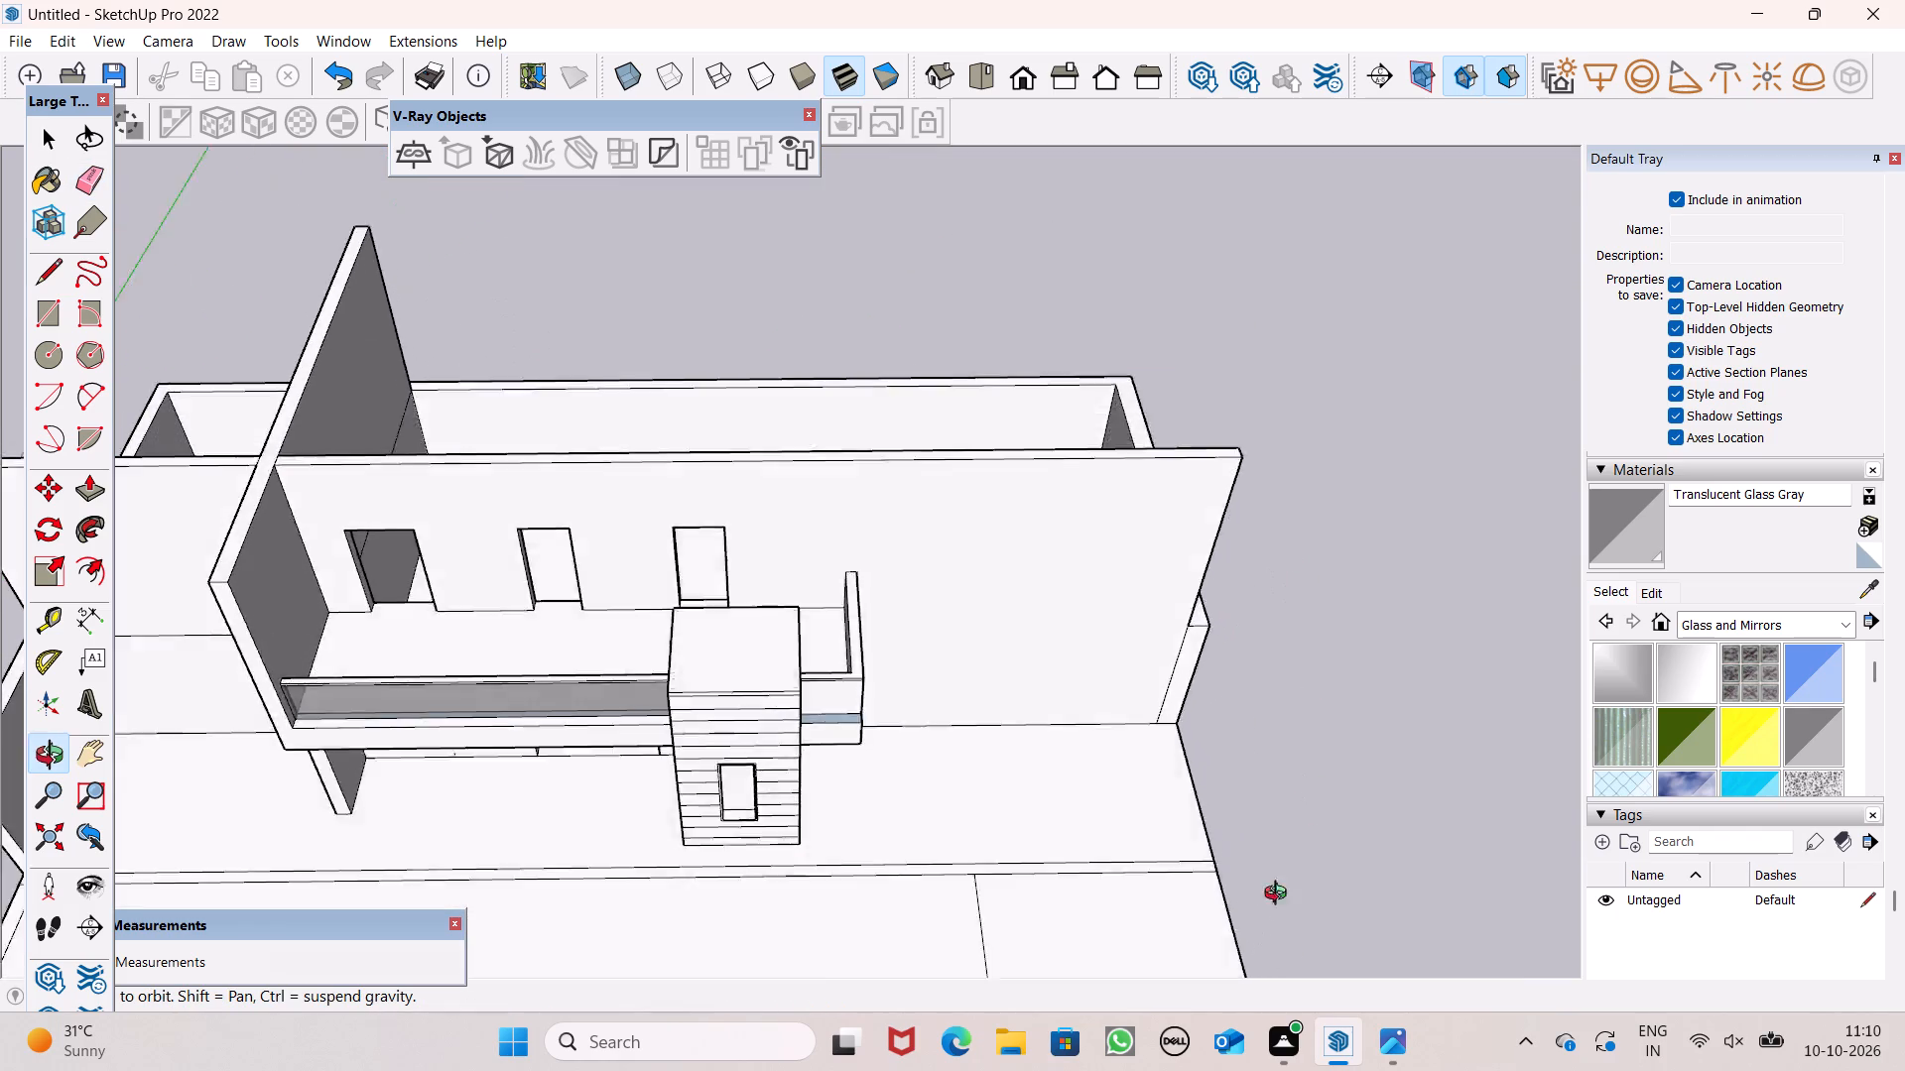
pyautogui.moveTo(1280, 895); pyautogui.dragTo(879, 562, button='middle')
pyautogui.scroll(1, 879, 562)
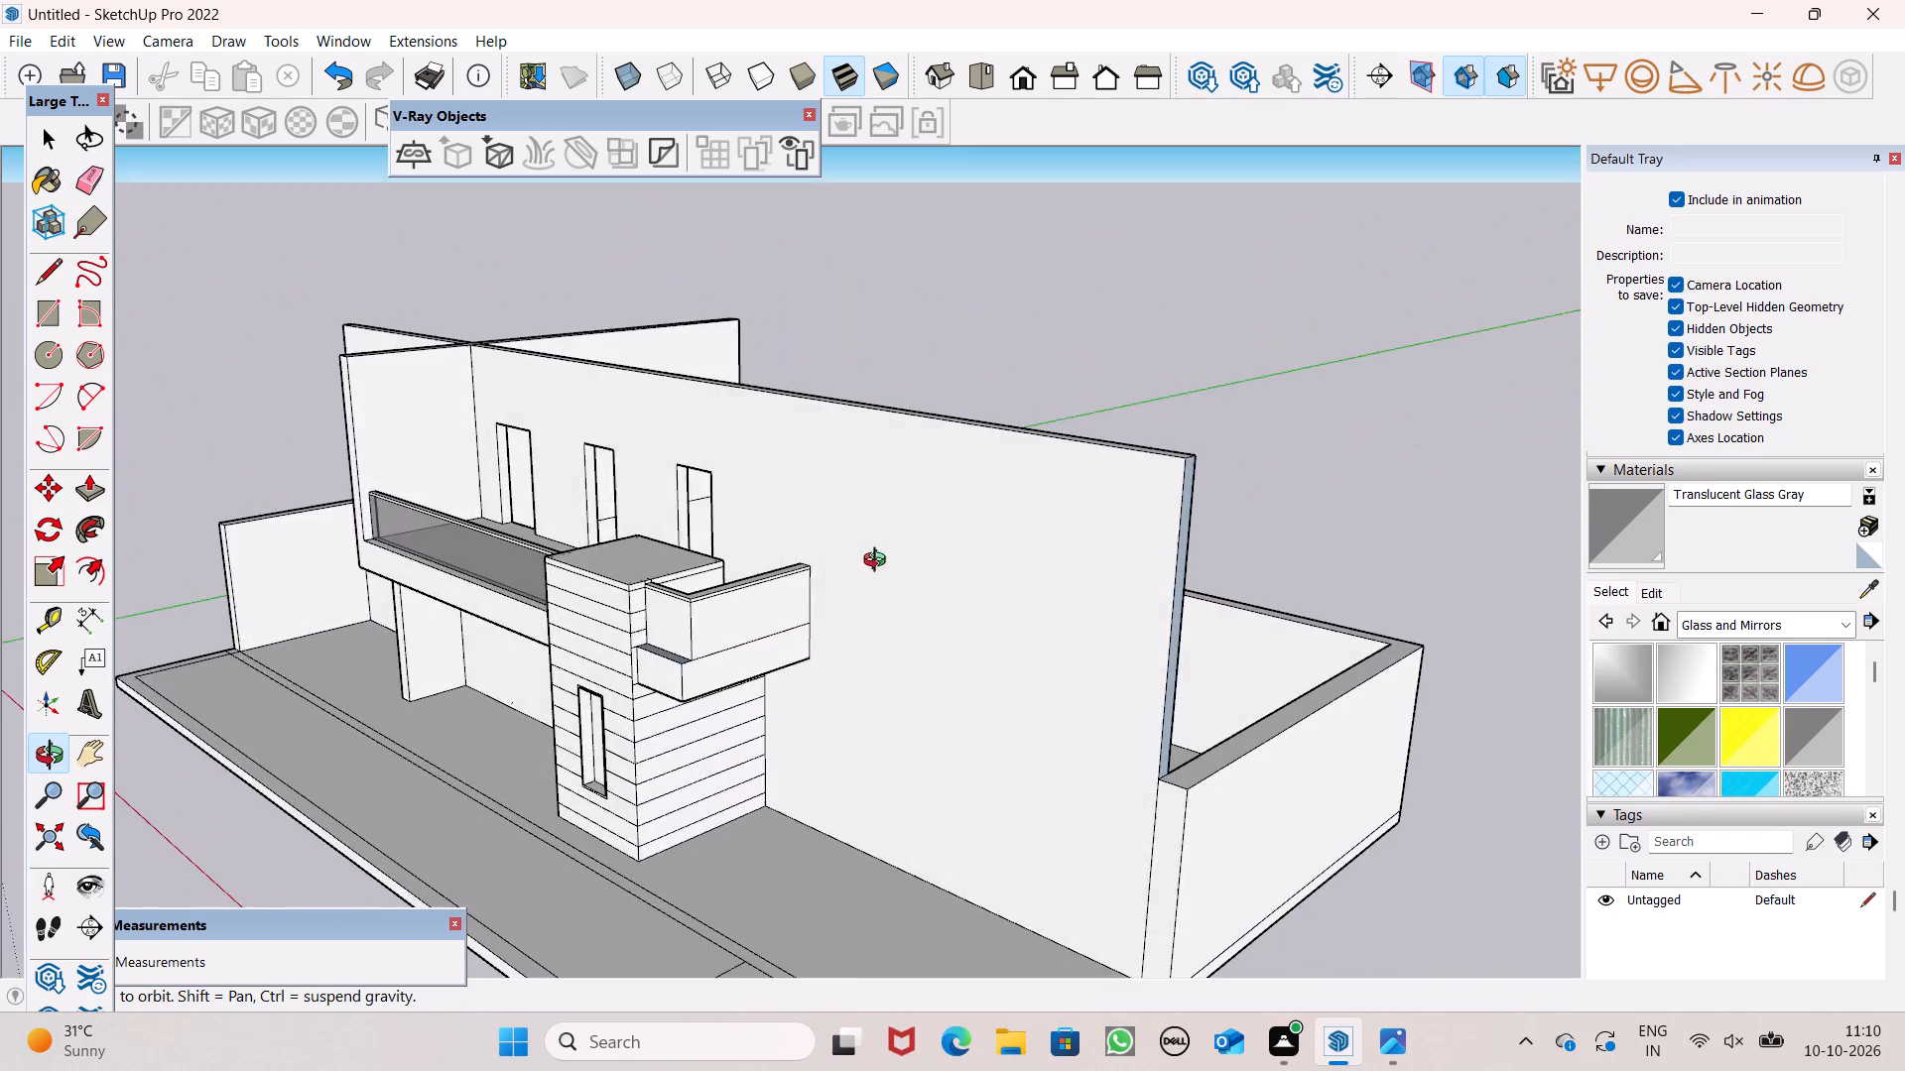
pyautogui.moveTo(879, 562); pyautogui.dragTo(126, 753, button='middle')
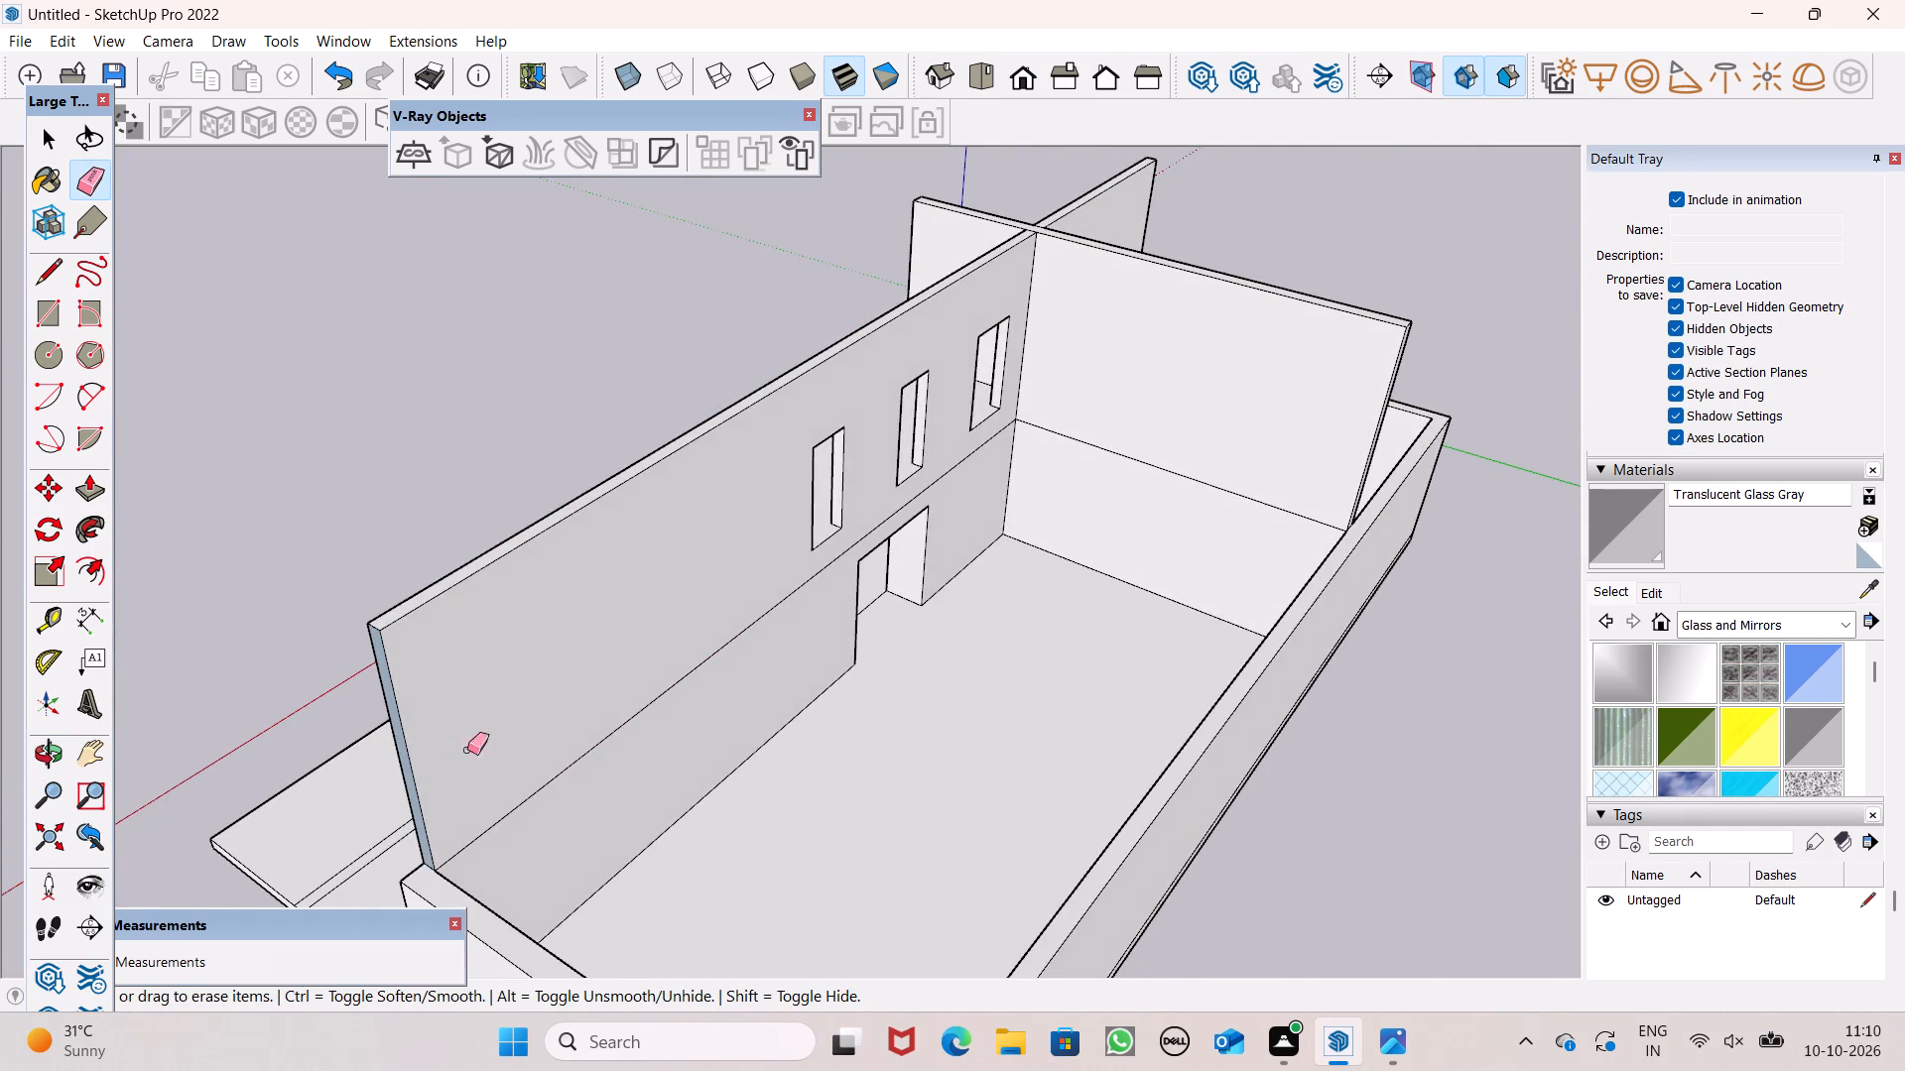
pyautogui.scroll(3, 582, 763)
pyautogui.moveTo(574, 747); pyautogui.dragTo(577, 759)
# Examine the whole house model from the rear, side and front for leftover seam lines.
pyautogui.scroll(-1, 617, 742)
pyautogui.scroll(1, 617, 742)
pyautogui.scroll(-2, 617, 742)
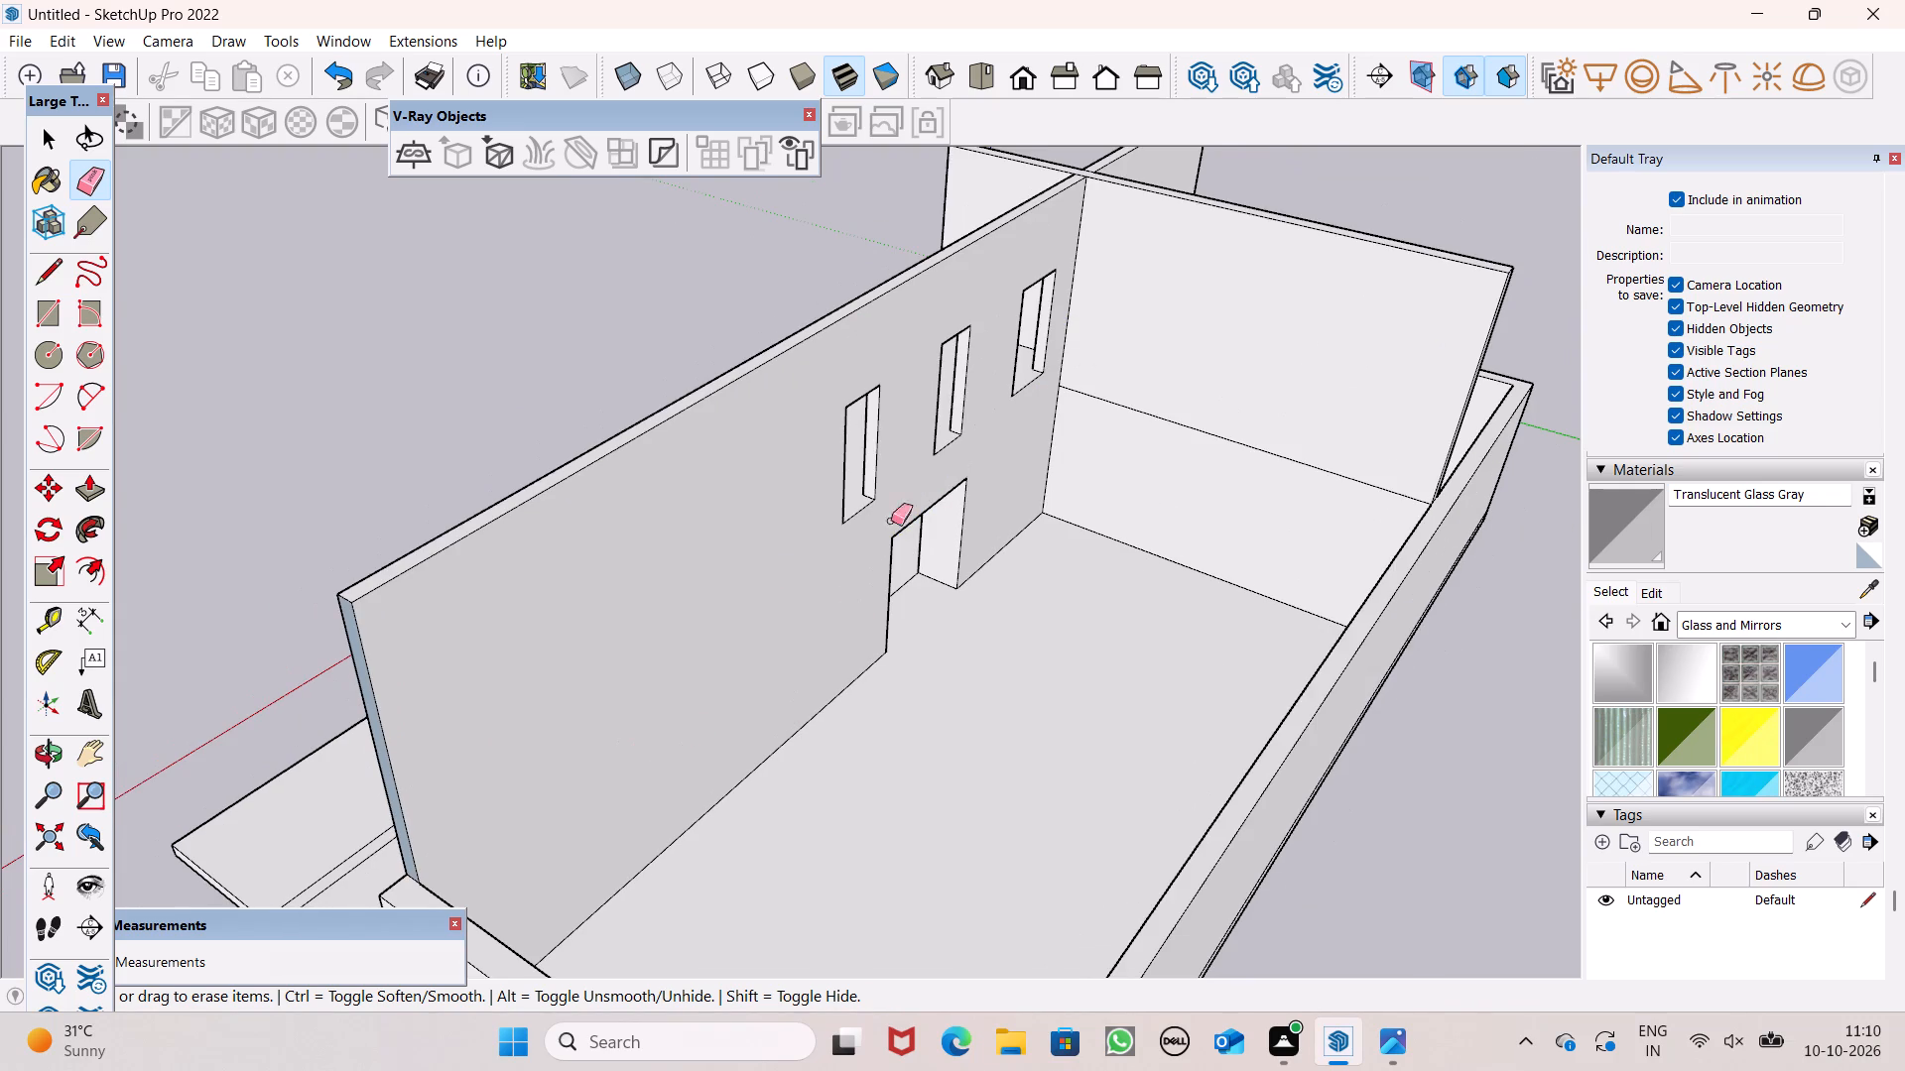
pyautogui.scroll(-3, 471, 668)
pyautogui.moveTo(623, 825); pyautogui.dragTo(1193, 717, button='middle')
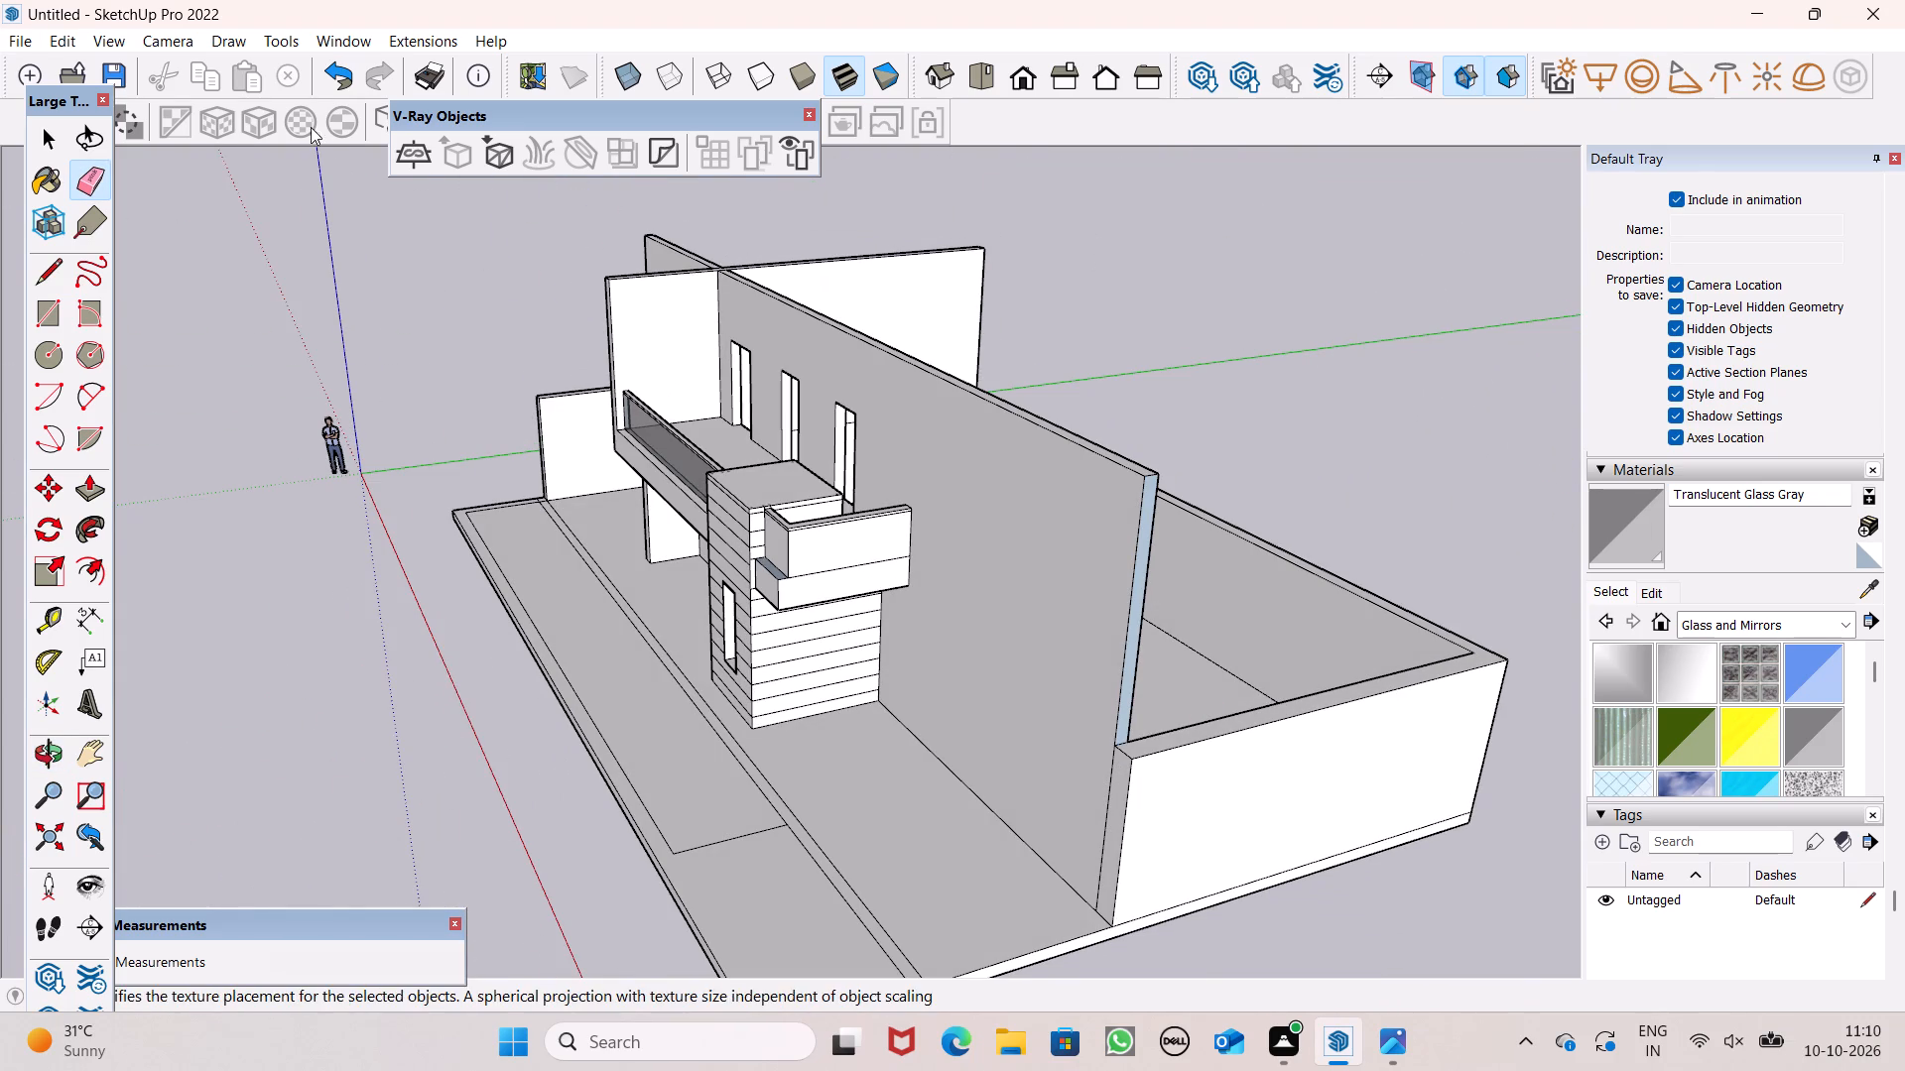
pyautogui.scroll(1, 404, 194)
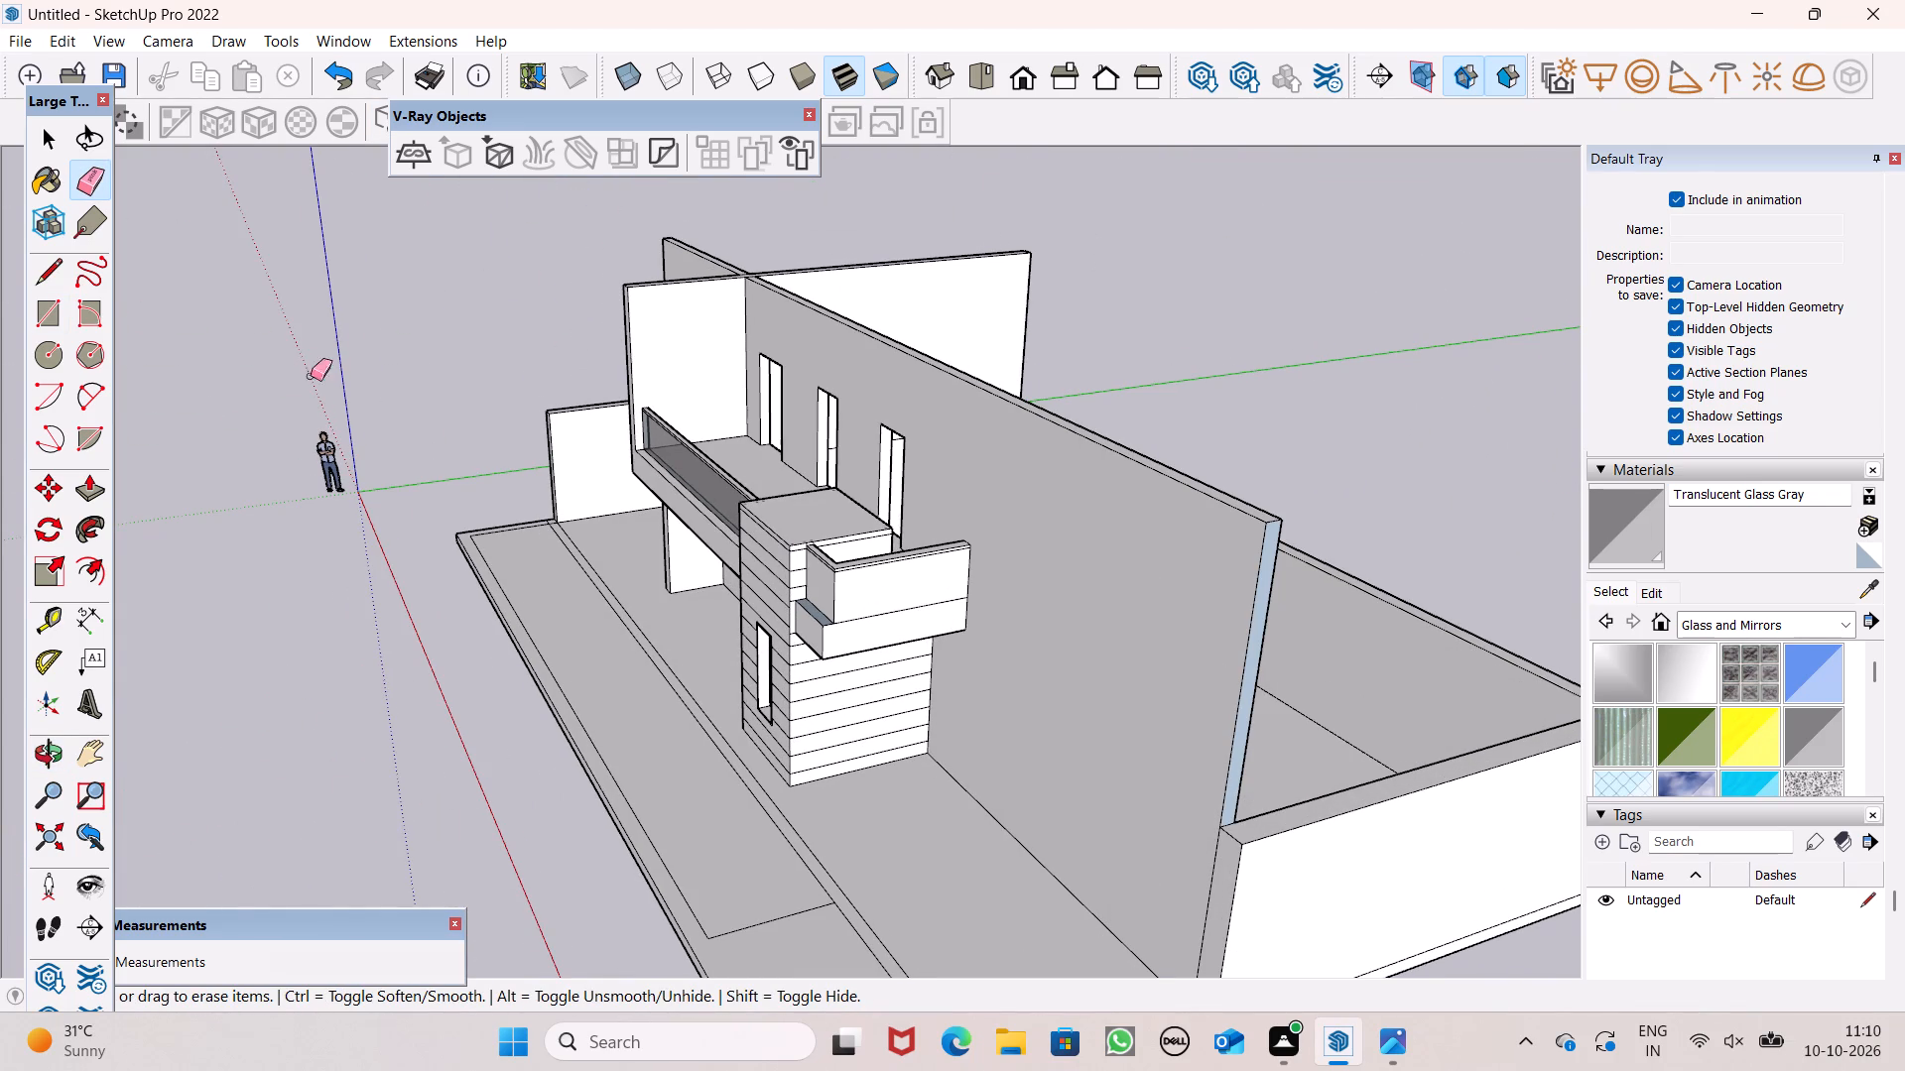
pyautogui.scroll(-2, 0, 459)
pyautogui.moveTo(252, 562); pyautogui.dragTo(0, 658, button='middle')
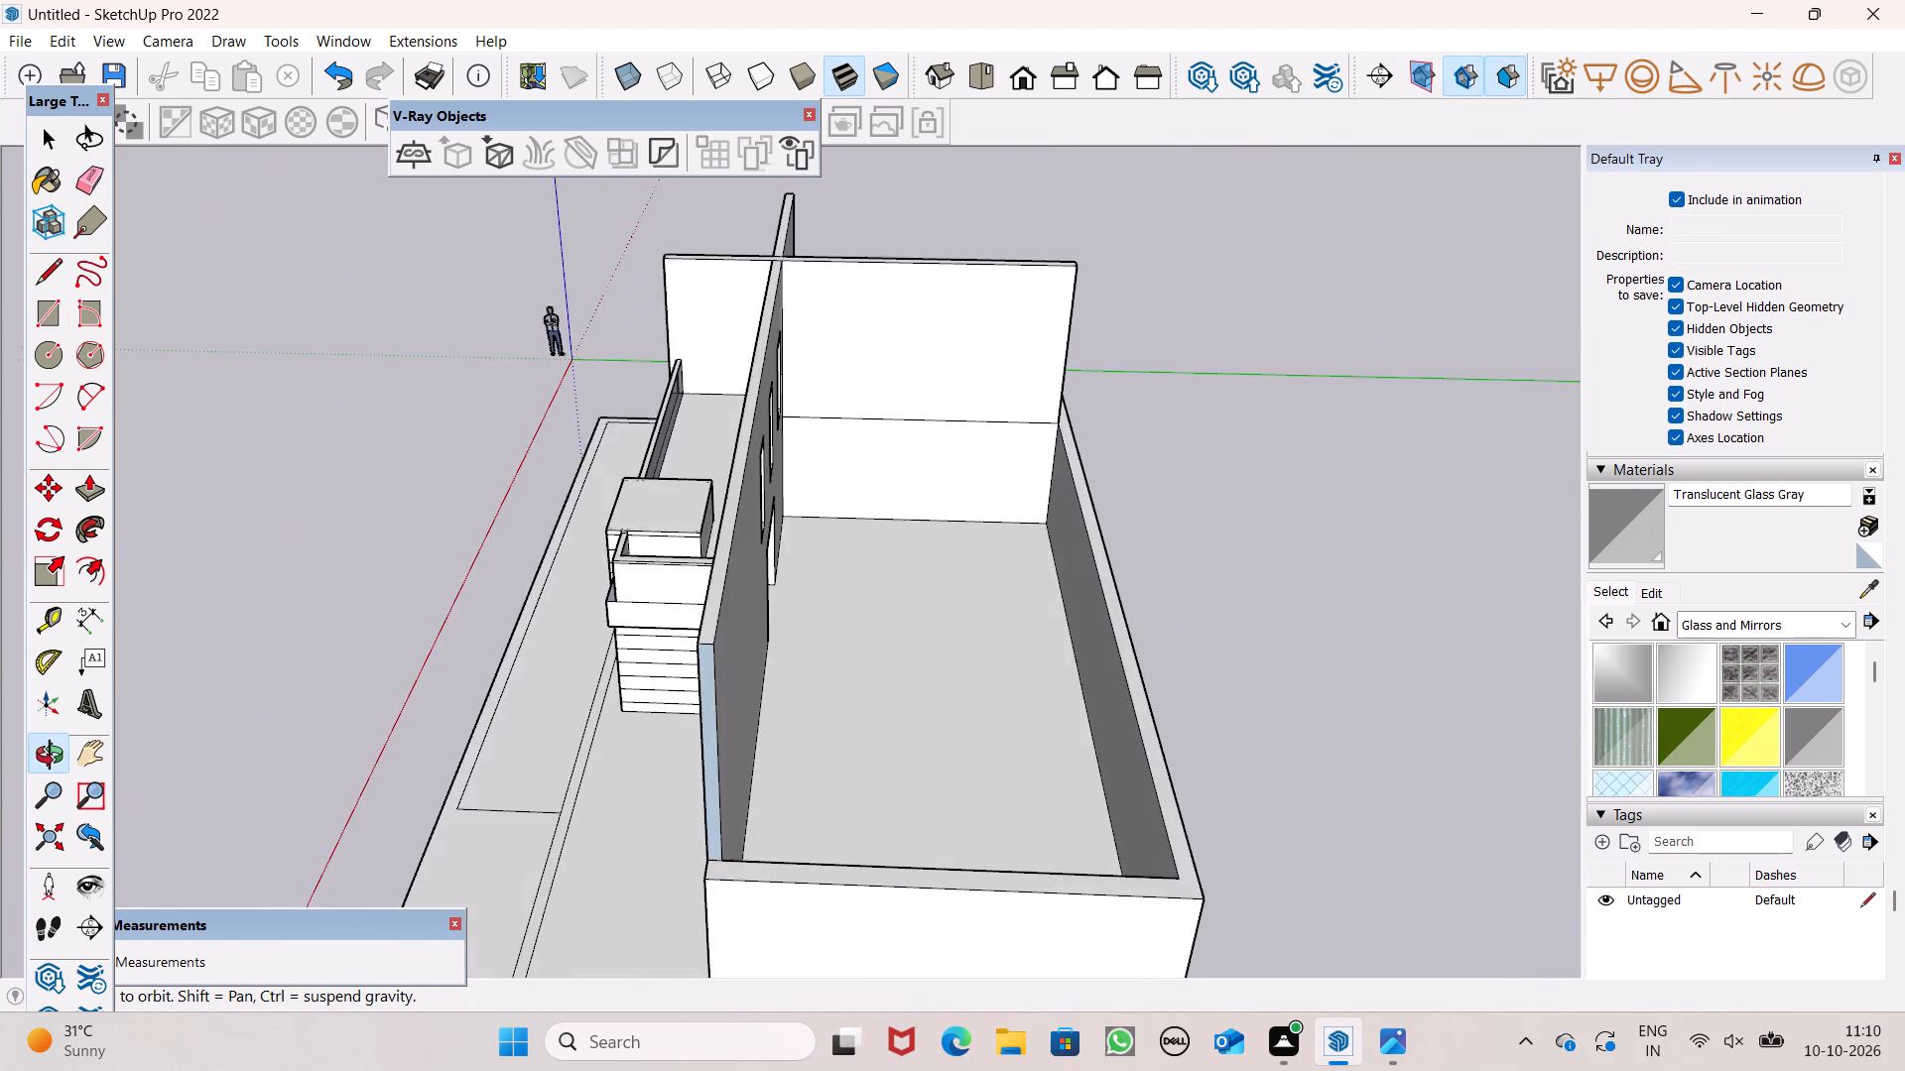
pyautogui.moveTo(0, 658); pyautogui.dragTo(1071, 536, button='middle')
pyautogui.middleClick(900, 456)
pyautogui.scroll(-2, 889, 423)
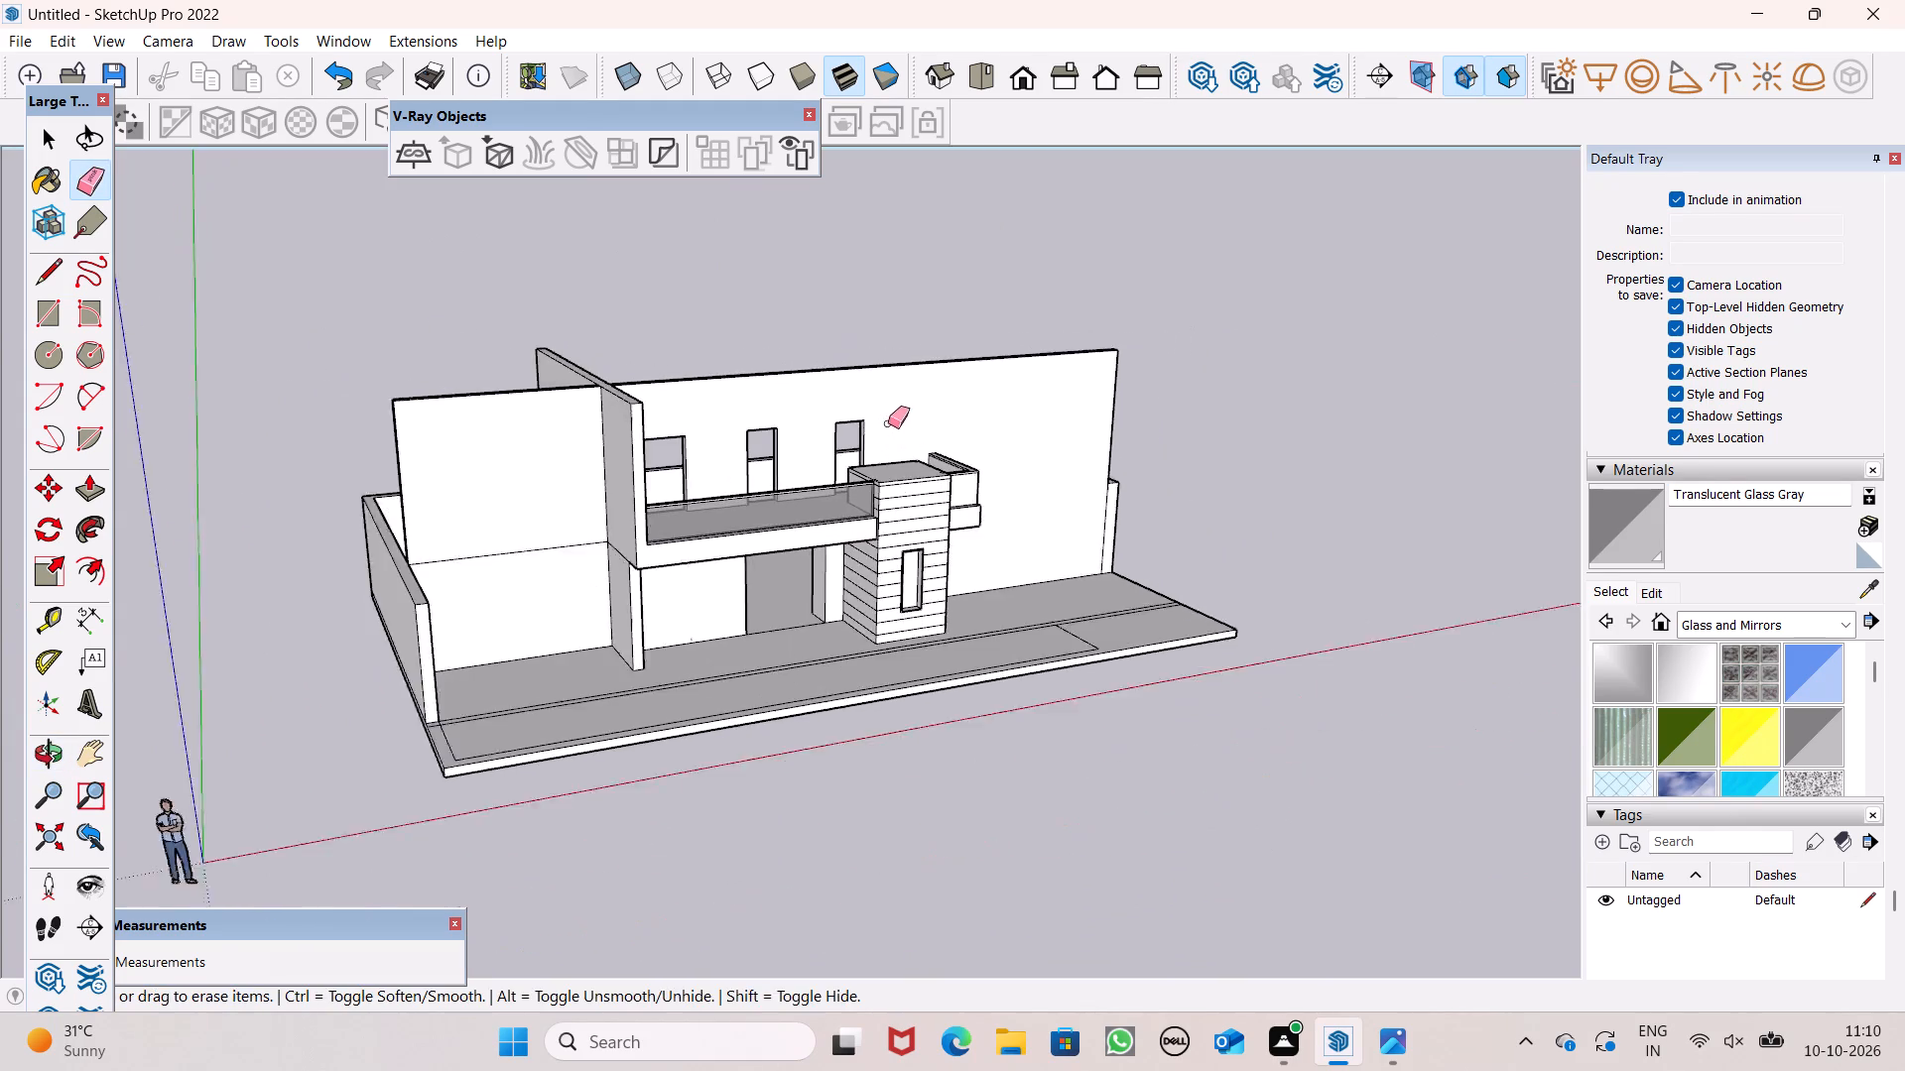
pyautogui.scroll(-2, 888, 423)
pyautogui.moveTo(924, 458); pyautogui.dragTo(0, 661, button='middle')
pyautogui.scroll(-2, 663, 479)
pyautogui.moveTo(1119, 713); pyautogui.dragTo(1189, 658, button='middle')
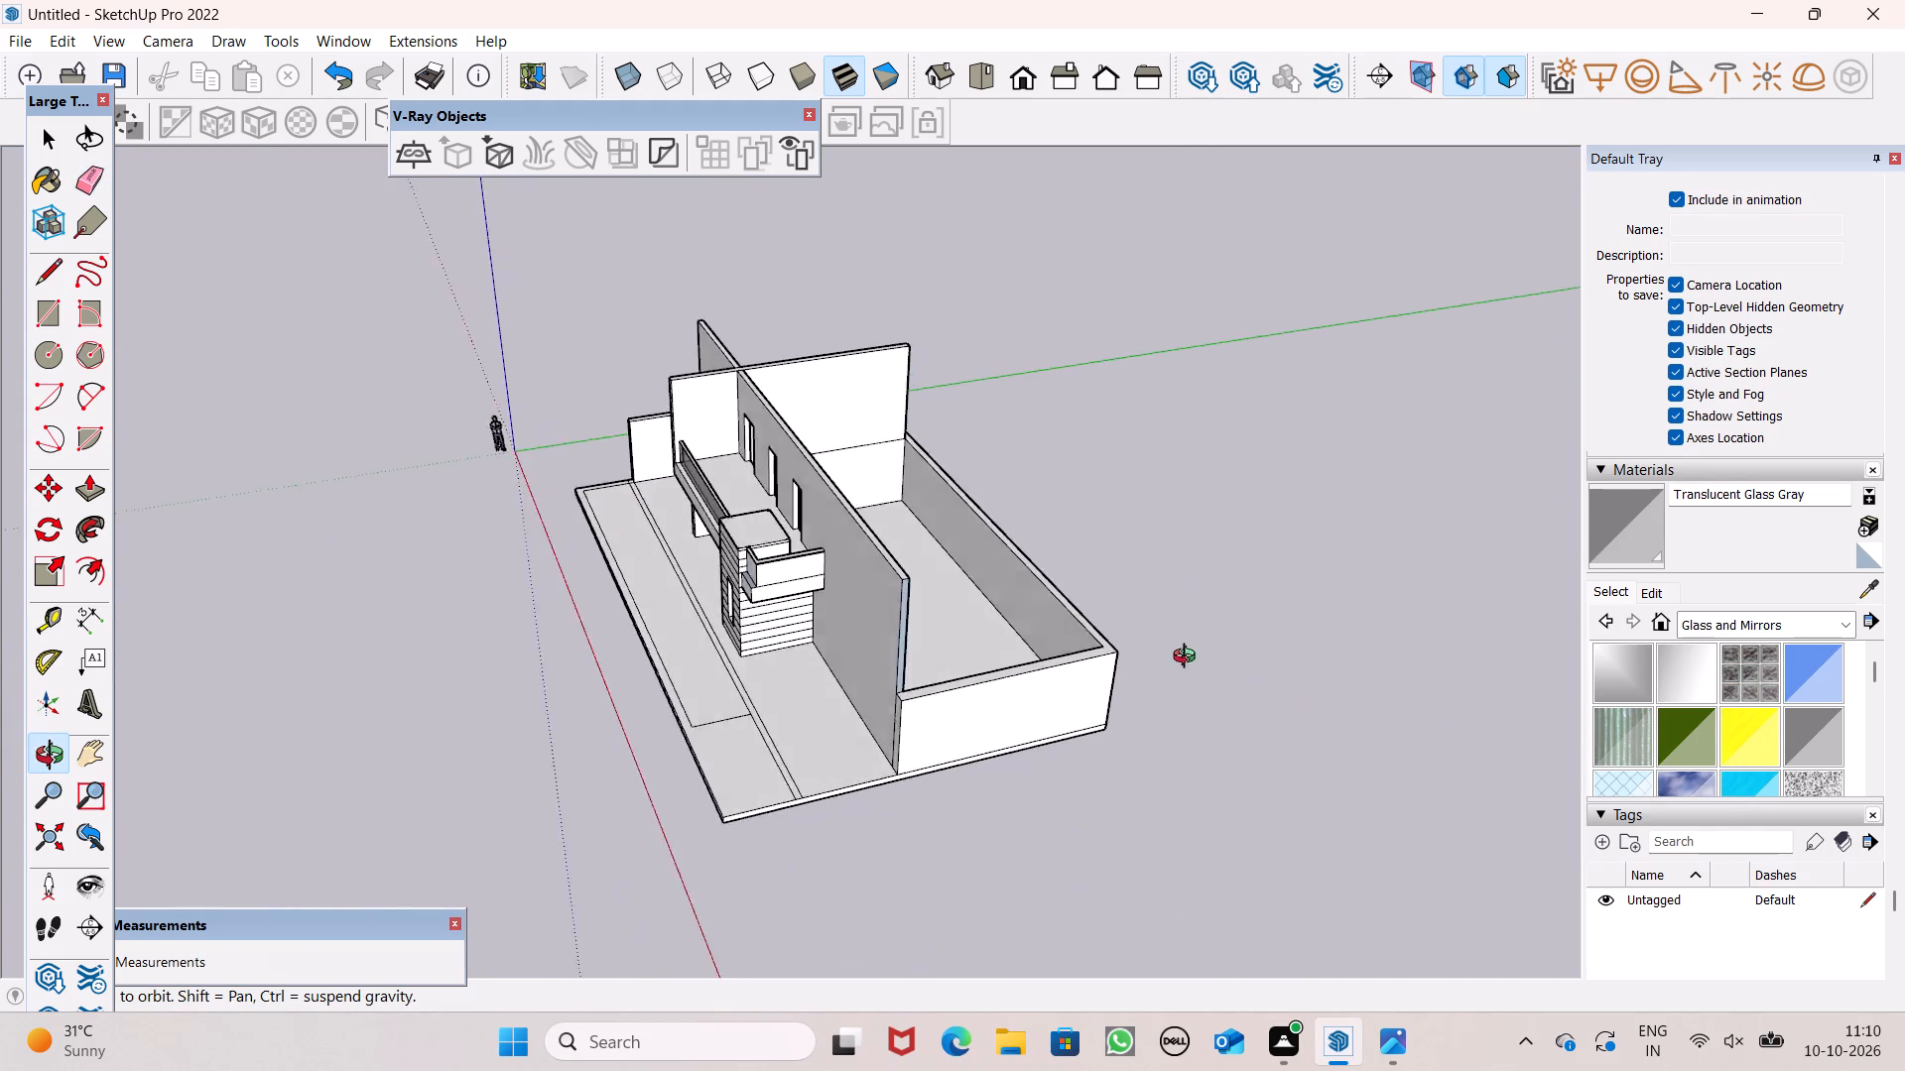
pyautogui.moveTo(1189, 658); pyautogui.dragTo(1369, 573, button='middle')
pyautogui.scroll(1, 810, 576)
pyautogui.moveTo(805, 545); pyautogui.dragTo(1014, 444, button='middle')
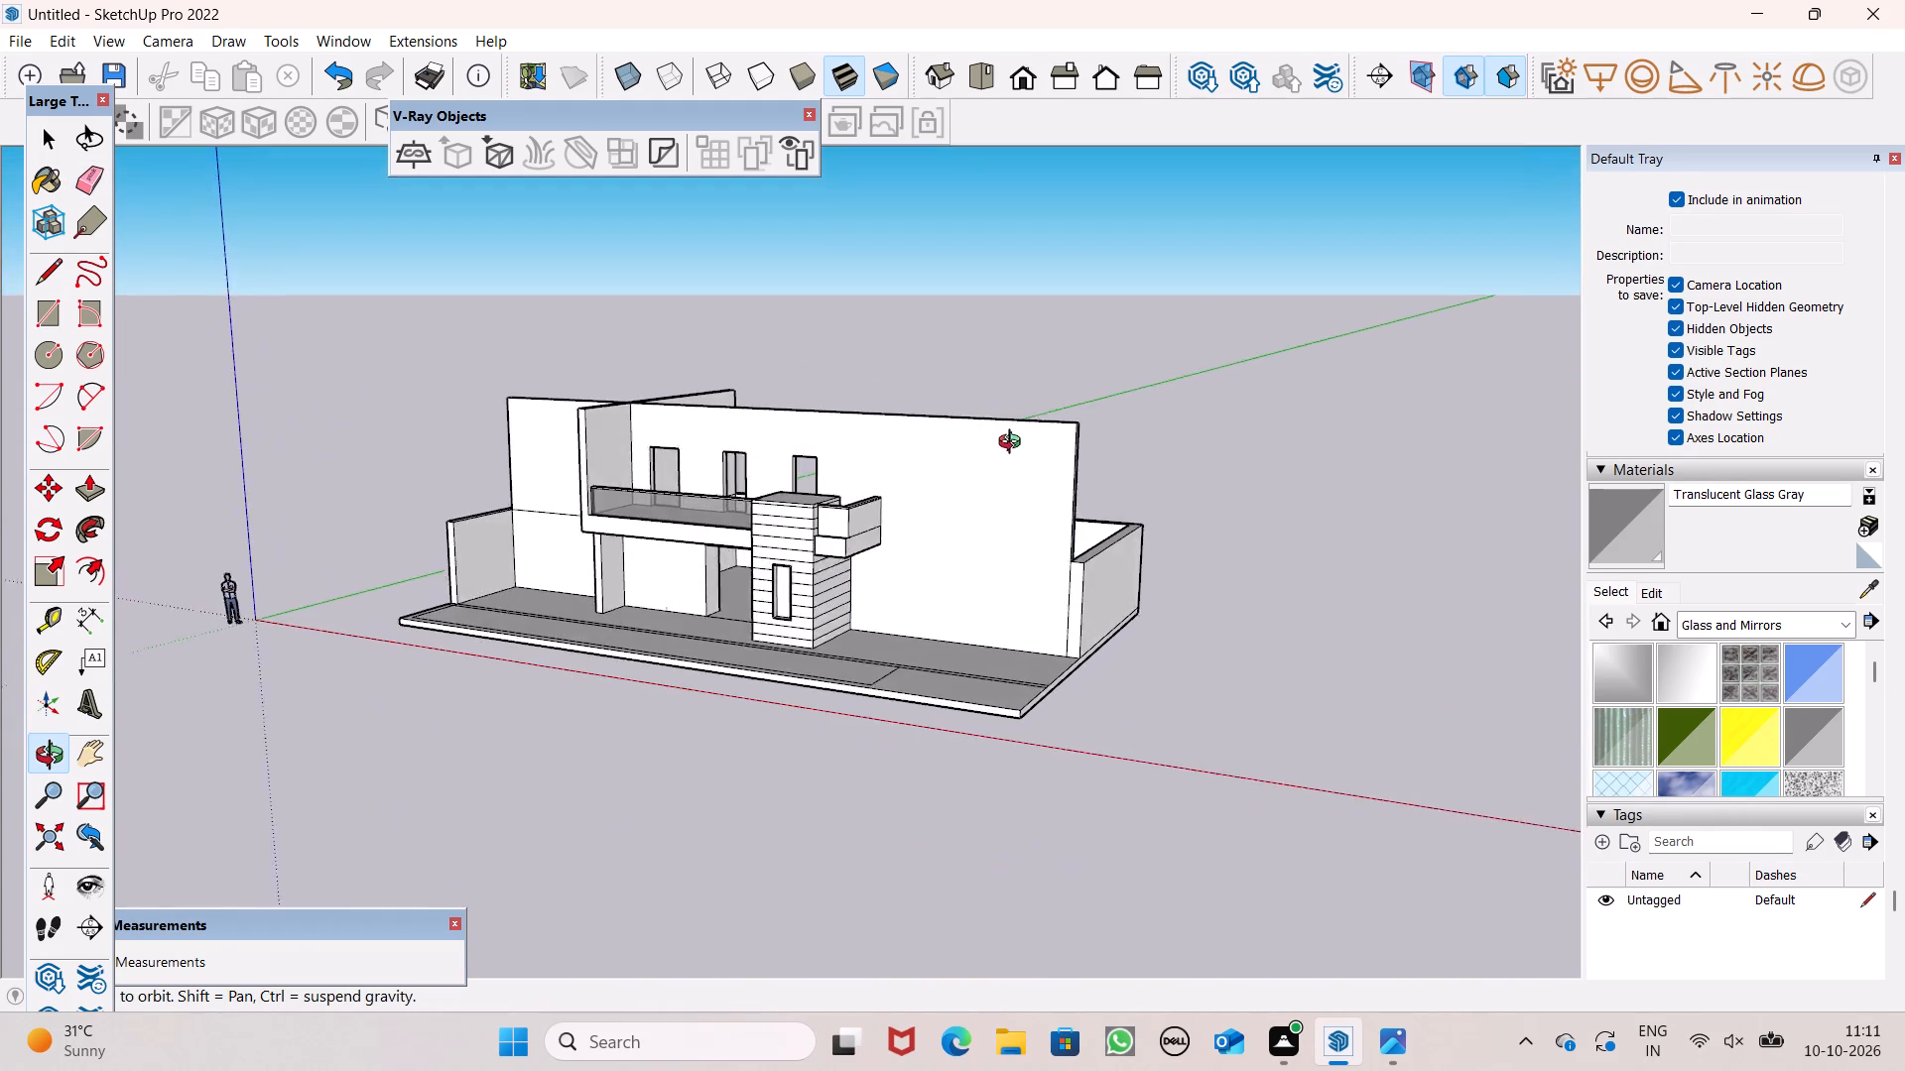
pyautogui.moveTo(1014, 444); pyautogui.dragTo(1194, 454, button='middle')
pyautogui.scroll(4, 1200, 447)
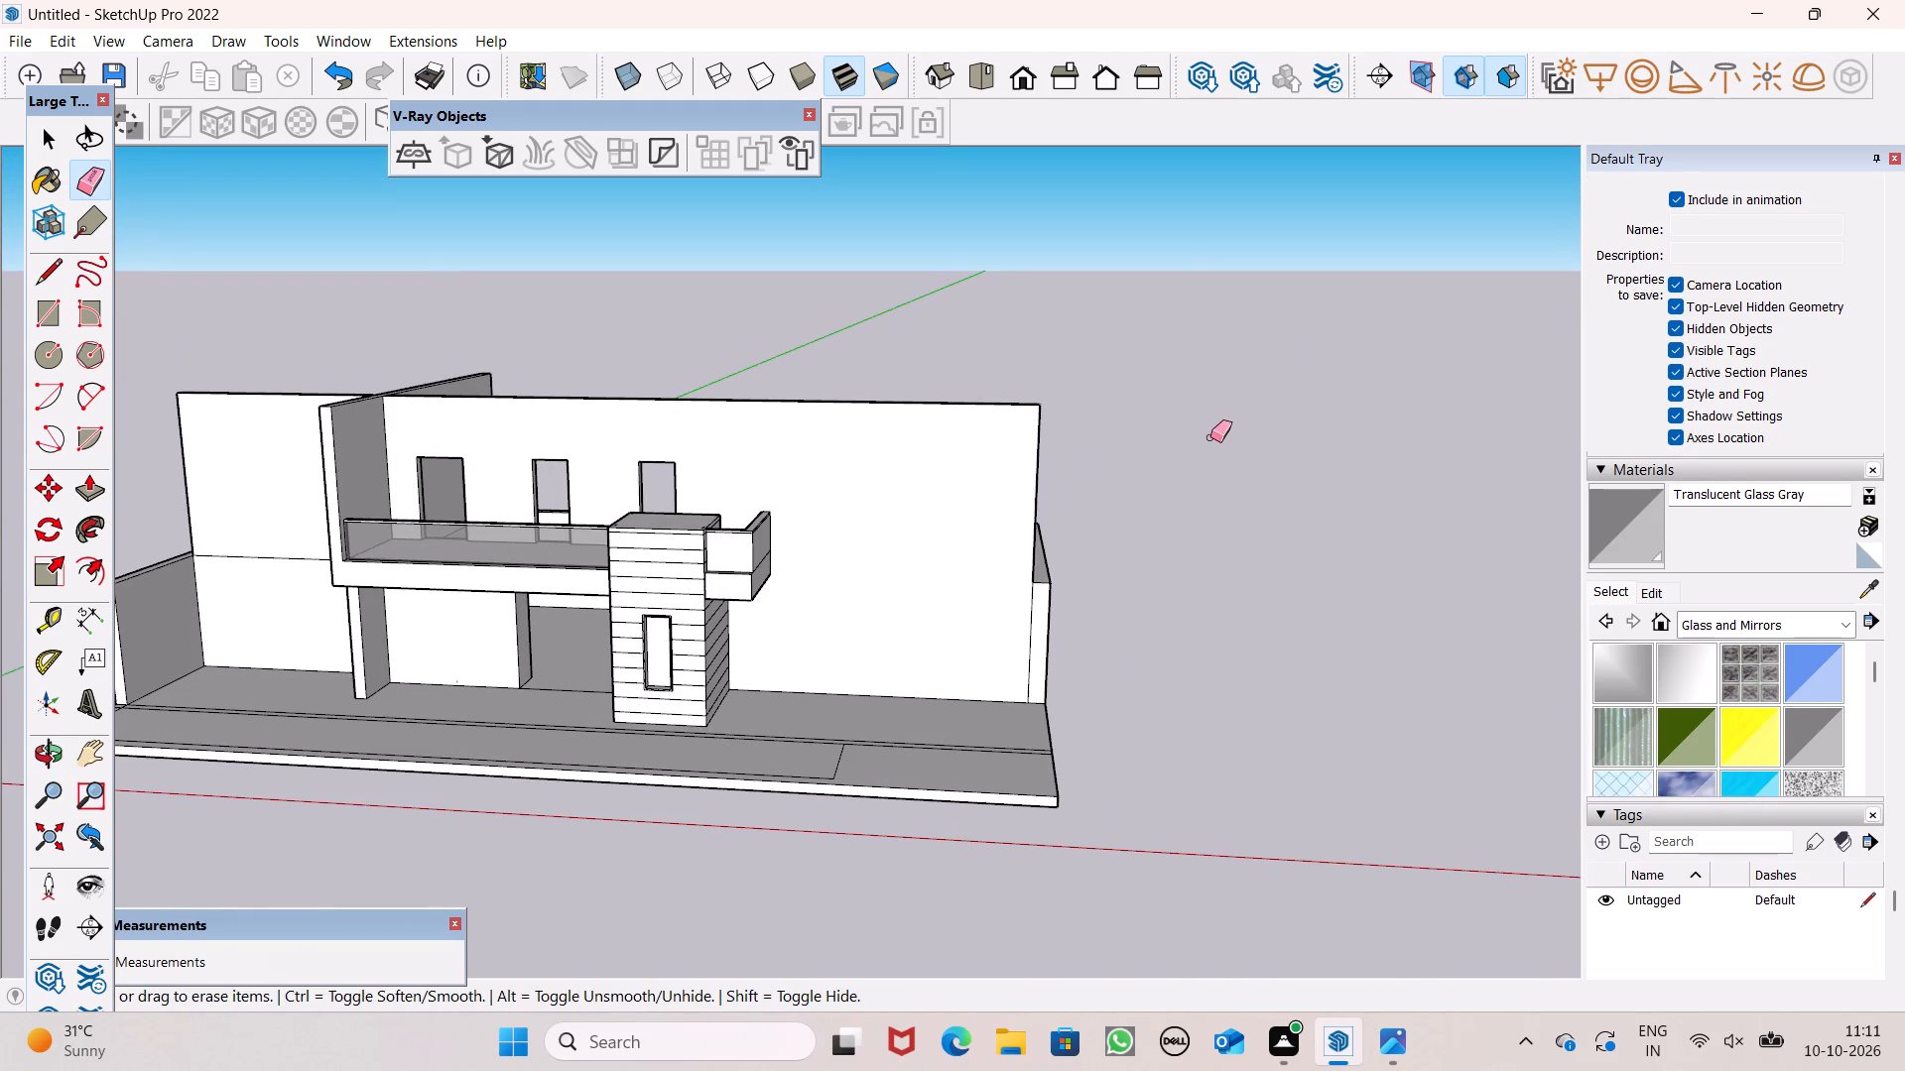
# Draw a large upright rectangle on the extended house wall, between the small balcony and the wall's end, stopping just above the floor.
pyautogui.click(58, 308)
pyautogui.scroll(-3, 75, 264)
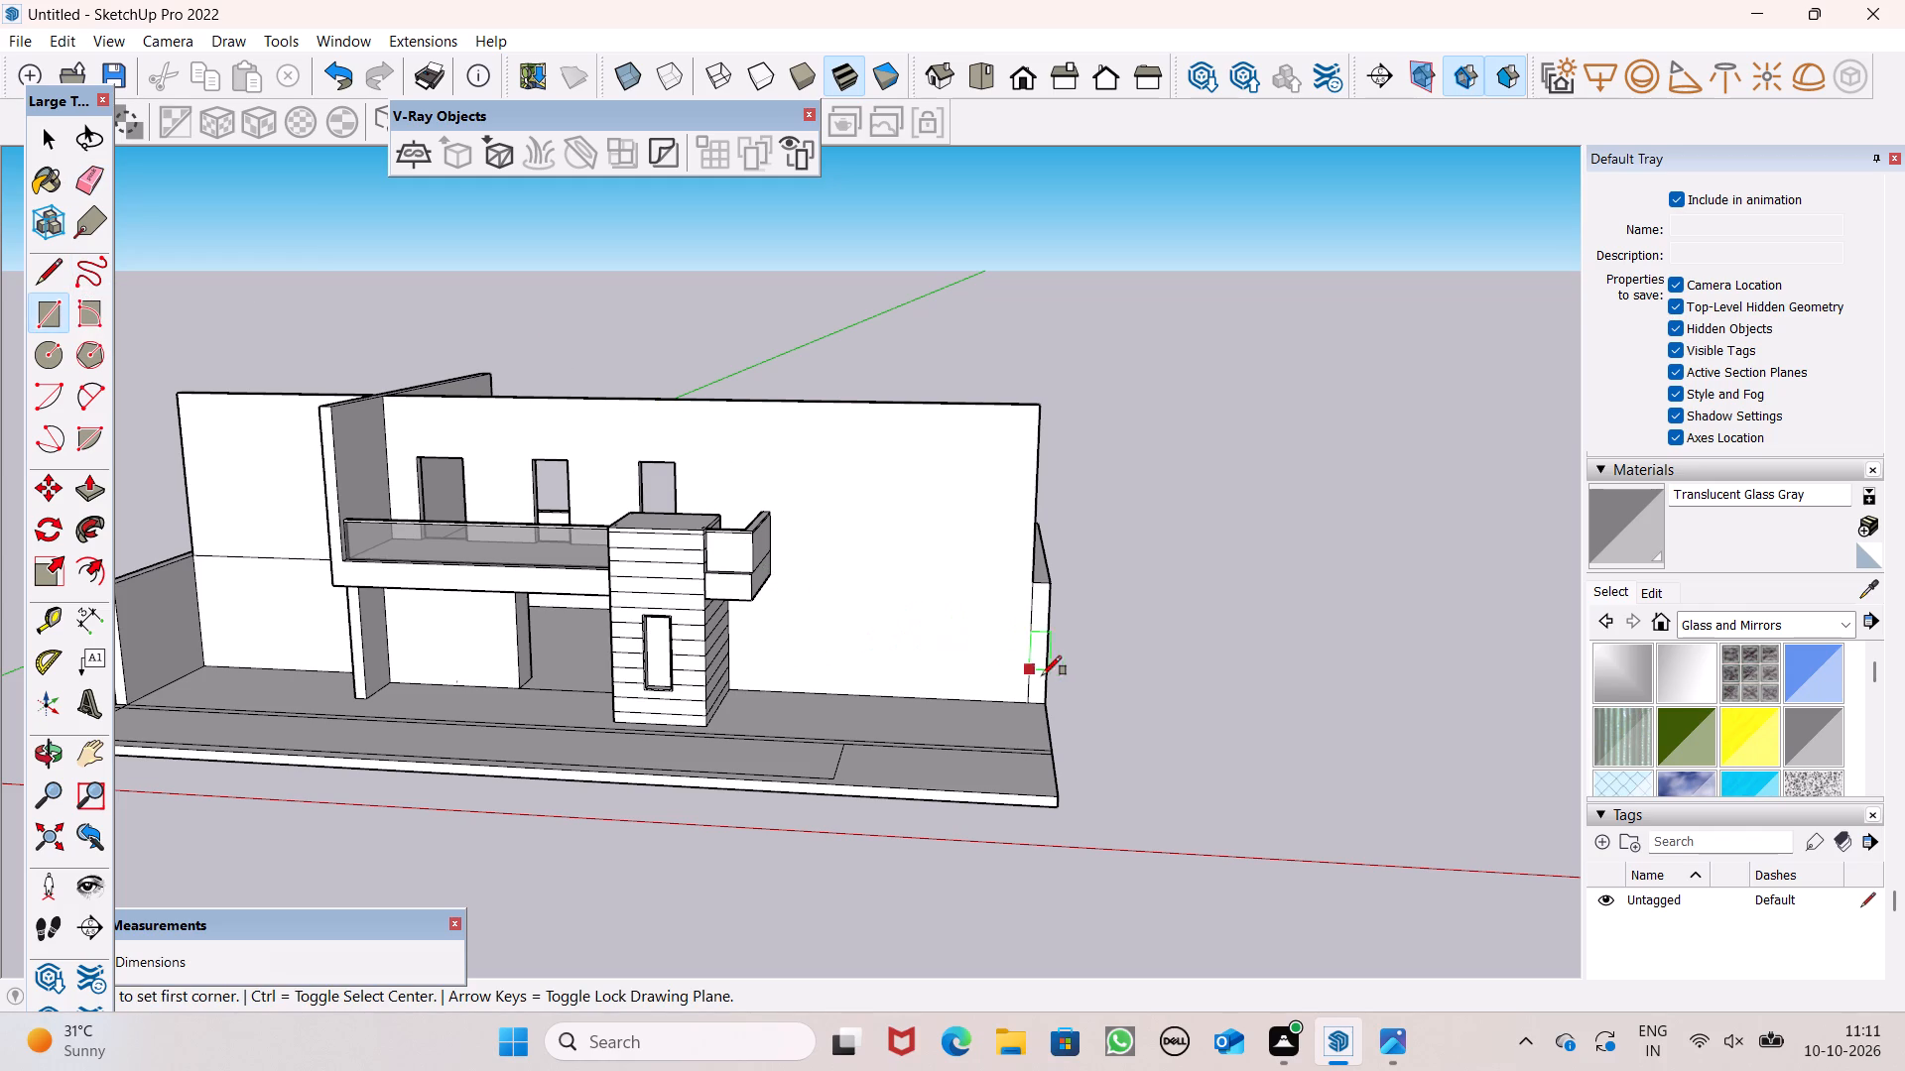
pyautogui.scroll(1, 1019, 578)
pyautogui.moveTo(1027, 594); pyautogui.dragTo(1034, 606, button='middle')
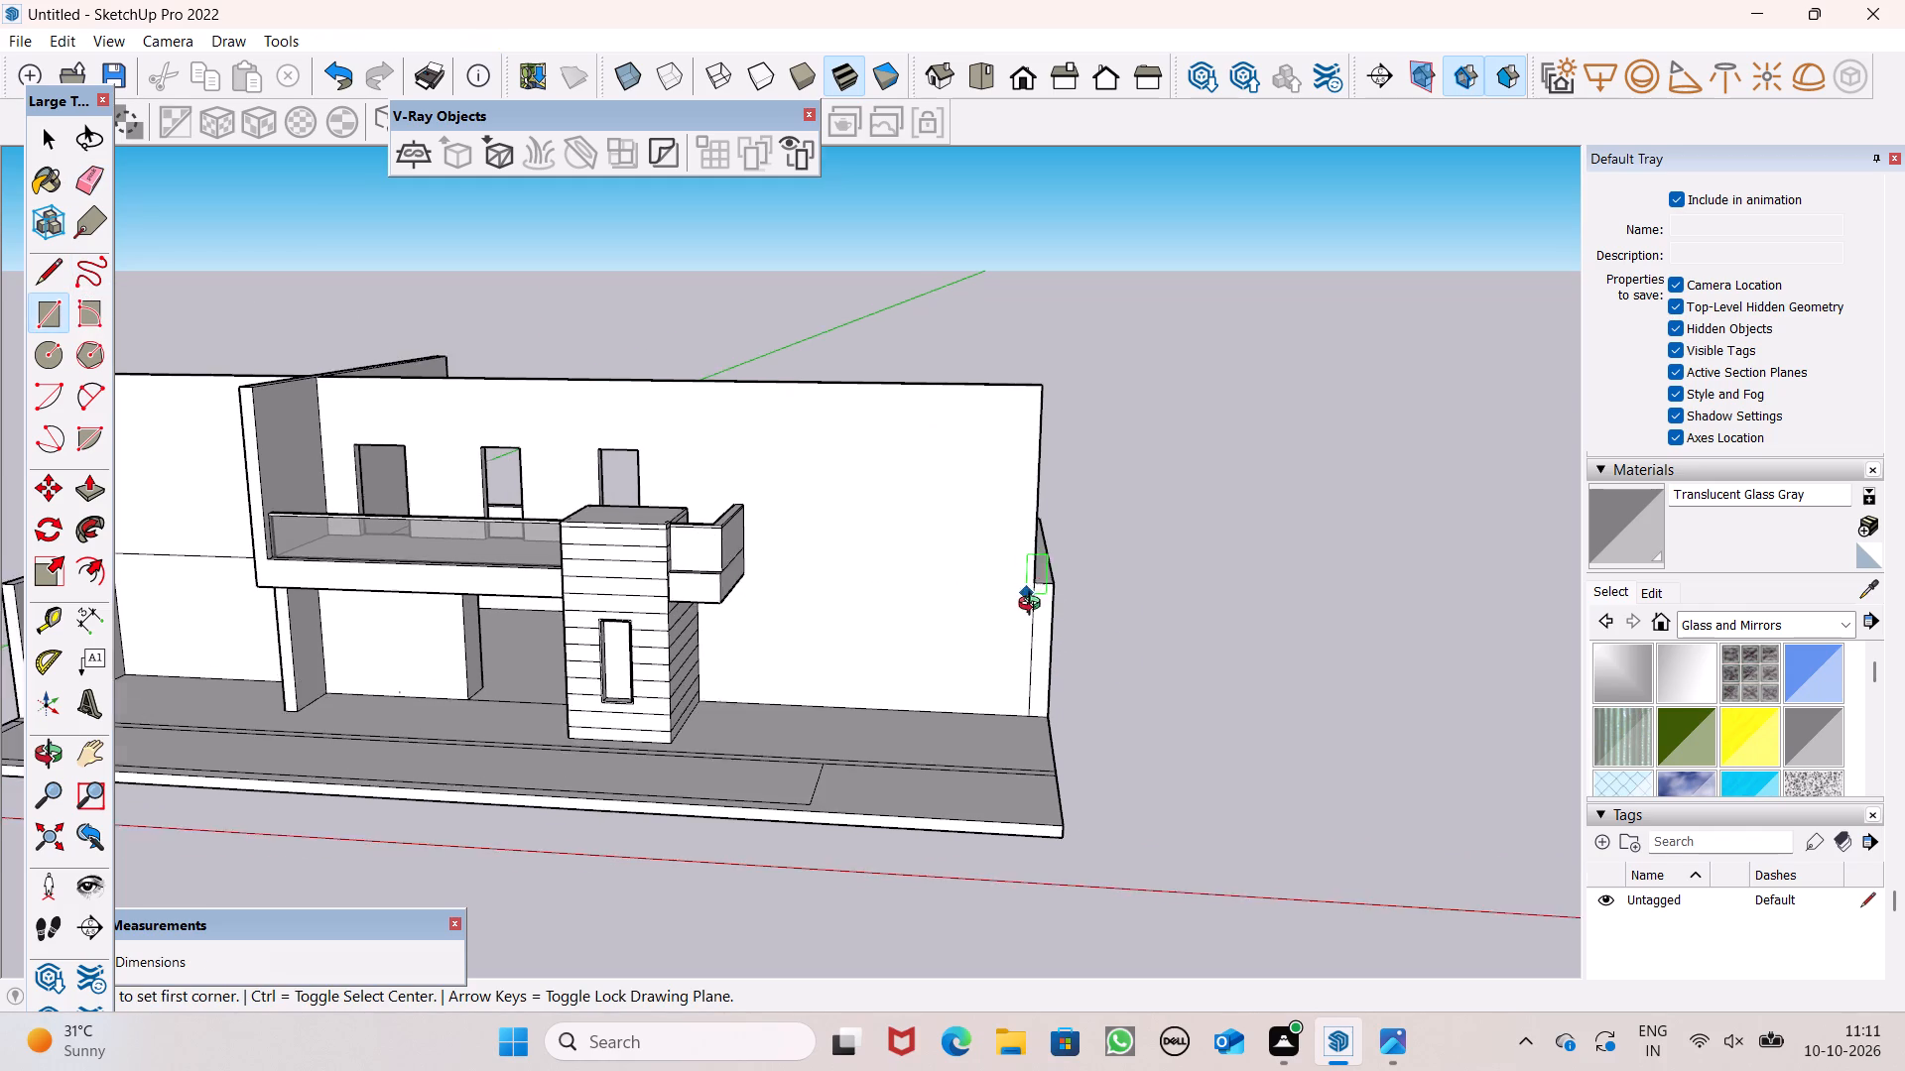
pyautogui.moveTo(1034, 606); pyautogui.dragTo(1071, 596, button='middle')
pyautogui.scroll(2, 1031, 593)
pyautogui.moveTo(1086, 654); pyautogui.dragTo(1110, 619, button='middle')
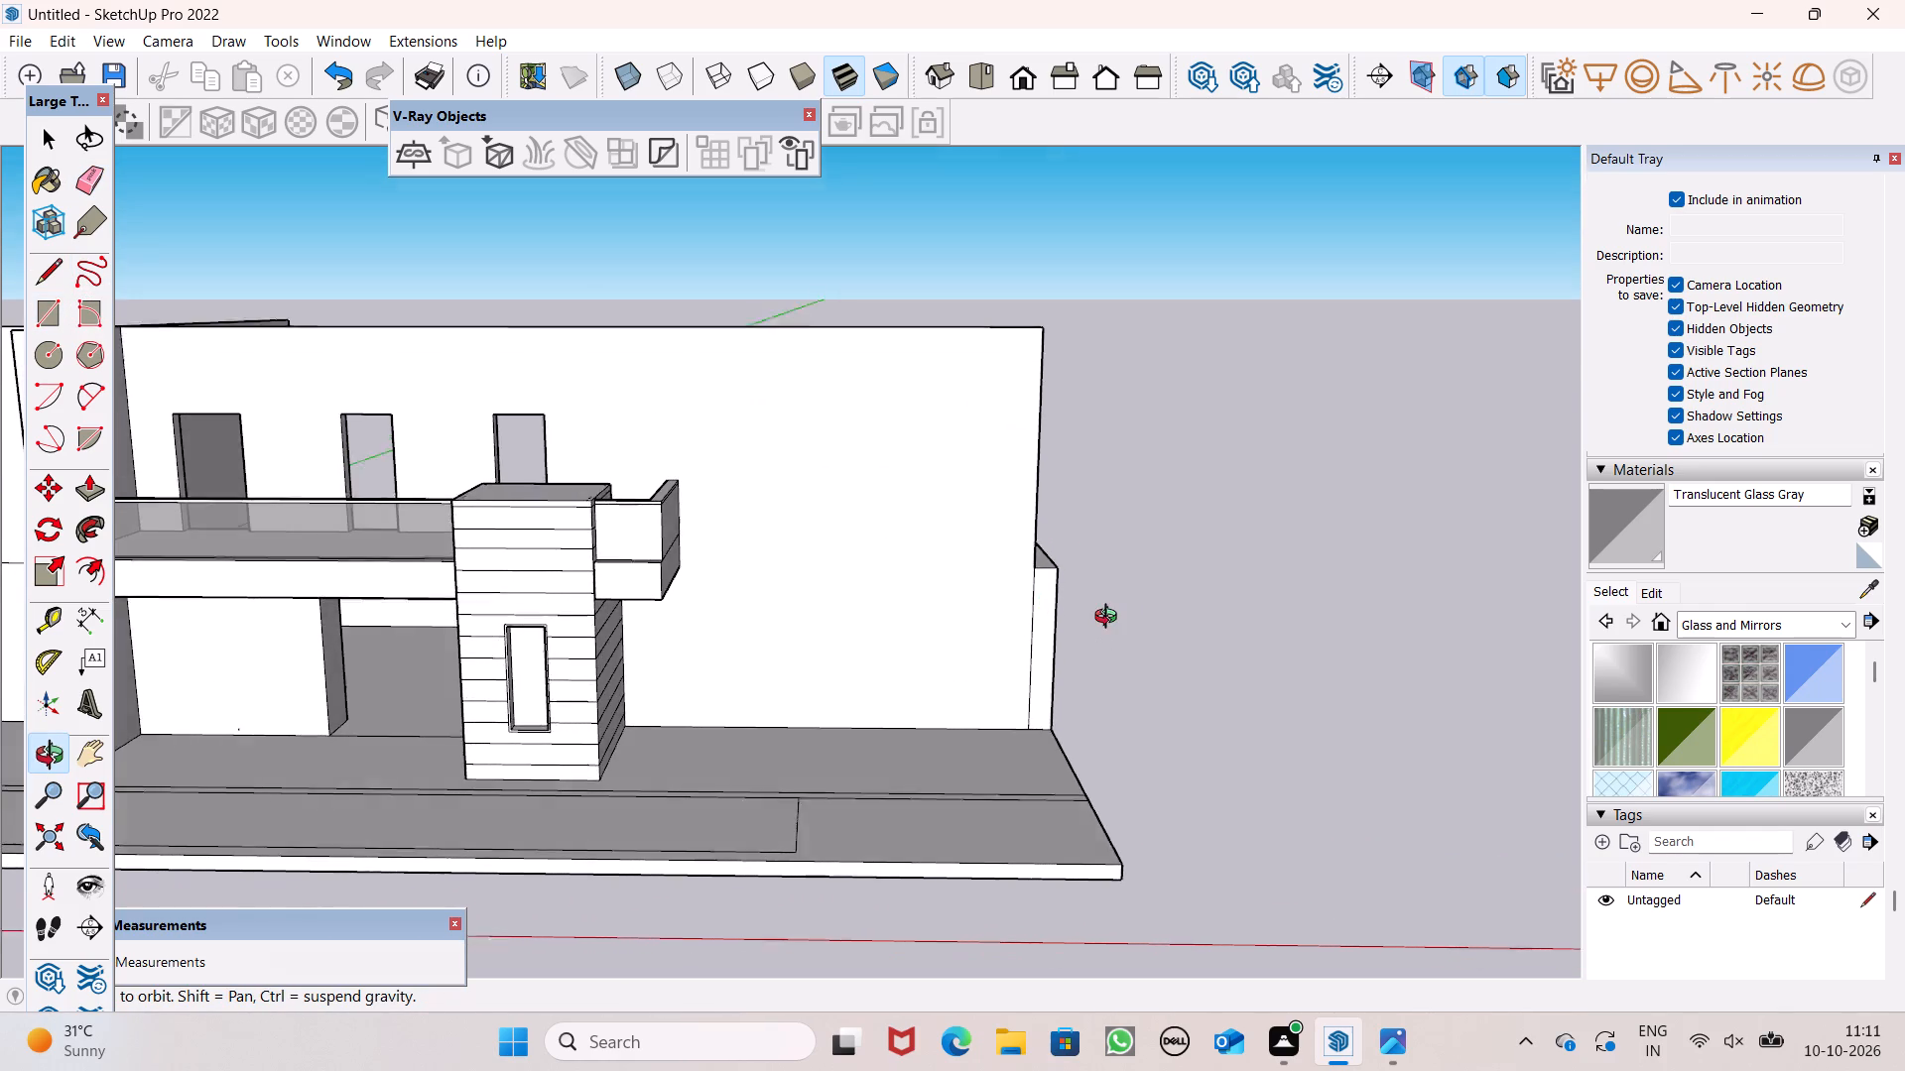
pyautogui.moveTo(1110, 619); pyautogui.dragTo(1098, 560, button='middle')
pyautogui.scroll(1, 870, 468)
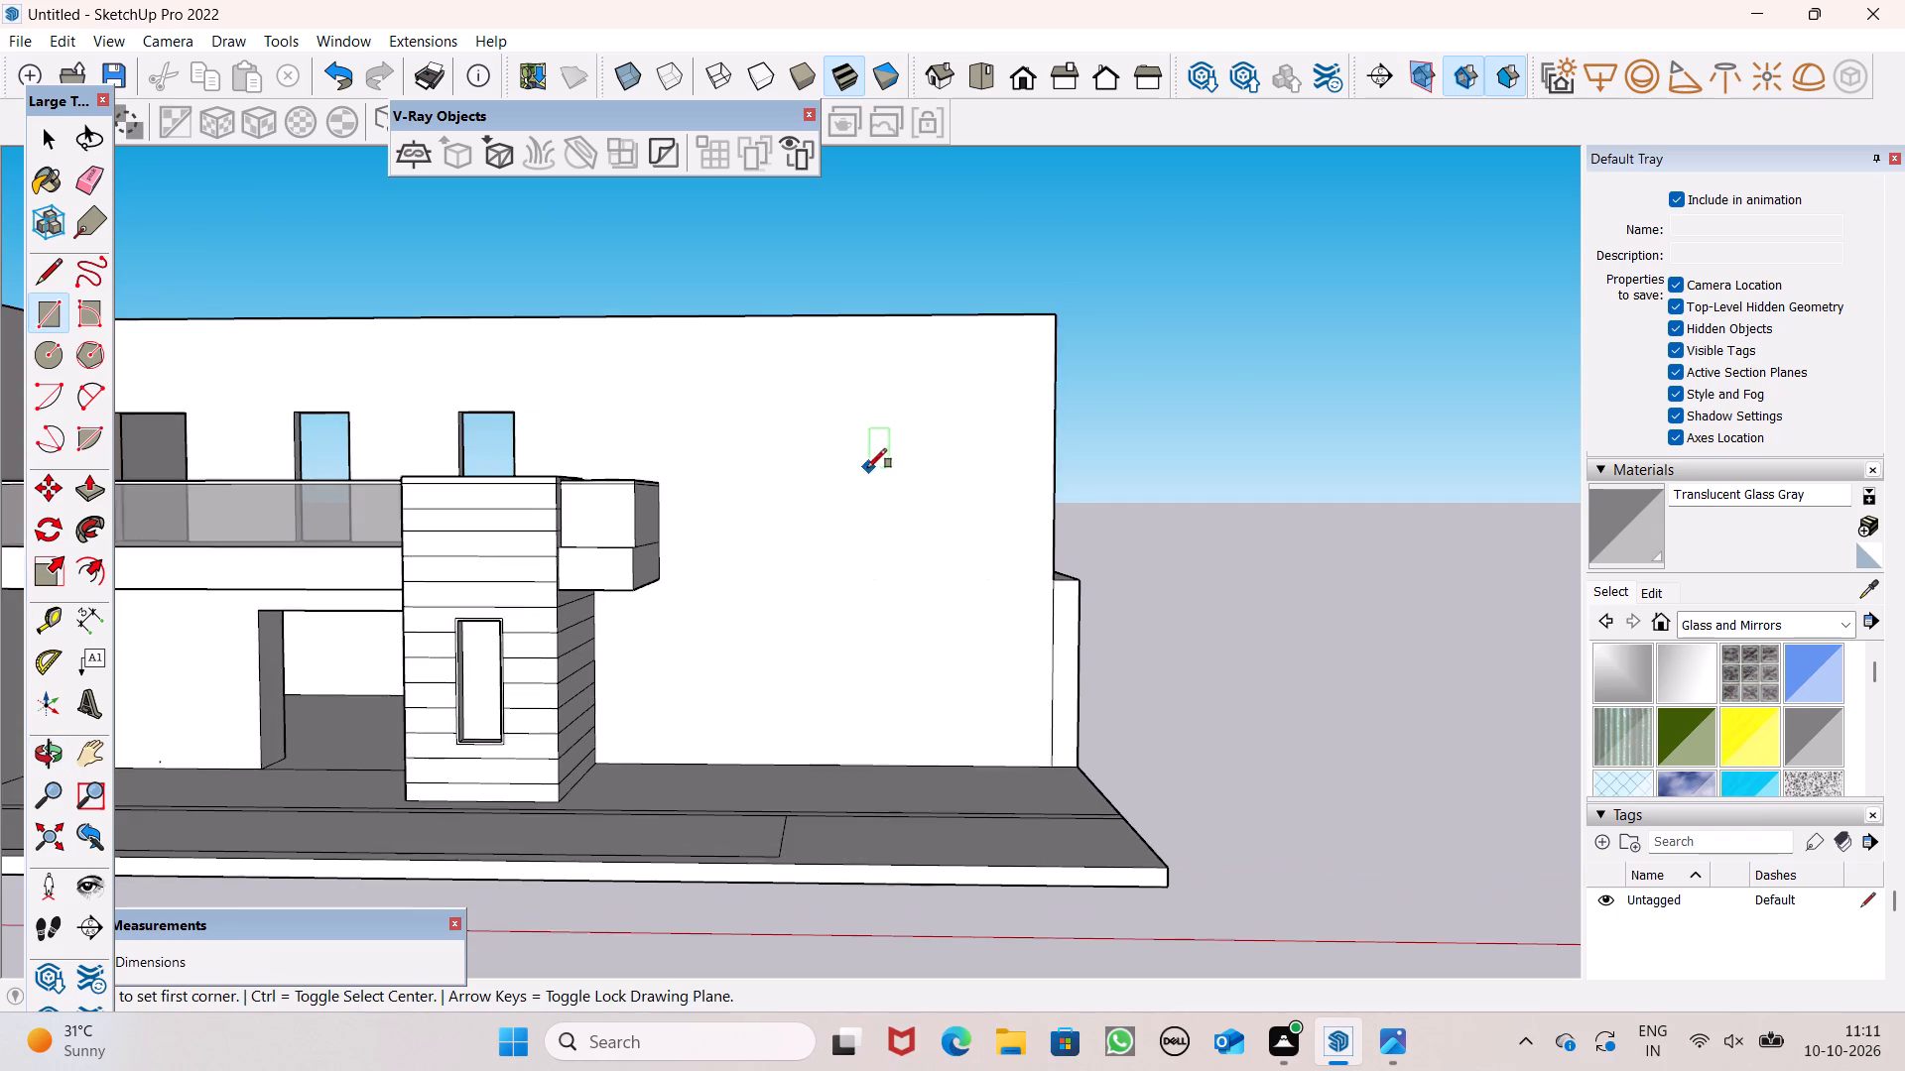
pyautogui.scroll(1, 867, 468)
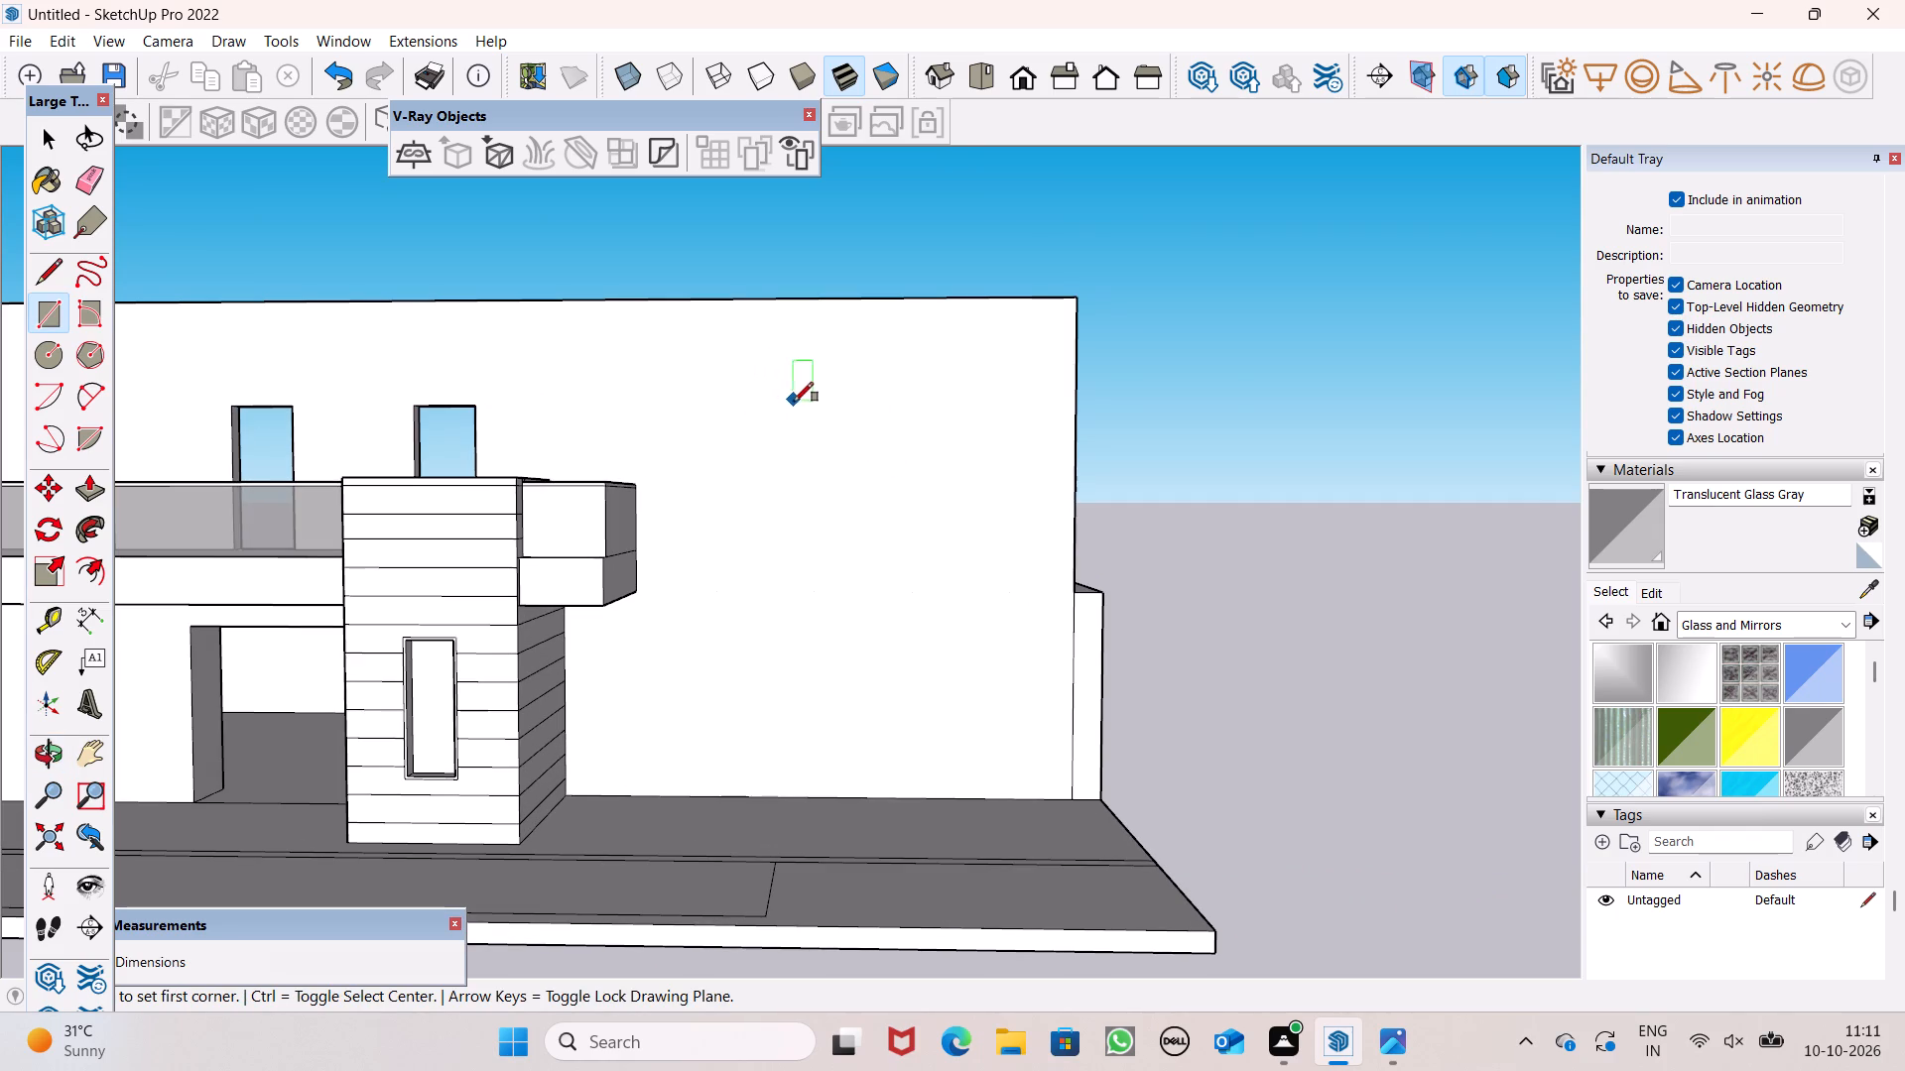
pyautogui.click(784, 406)
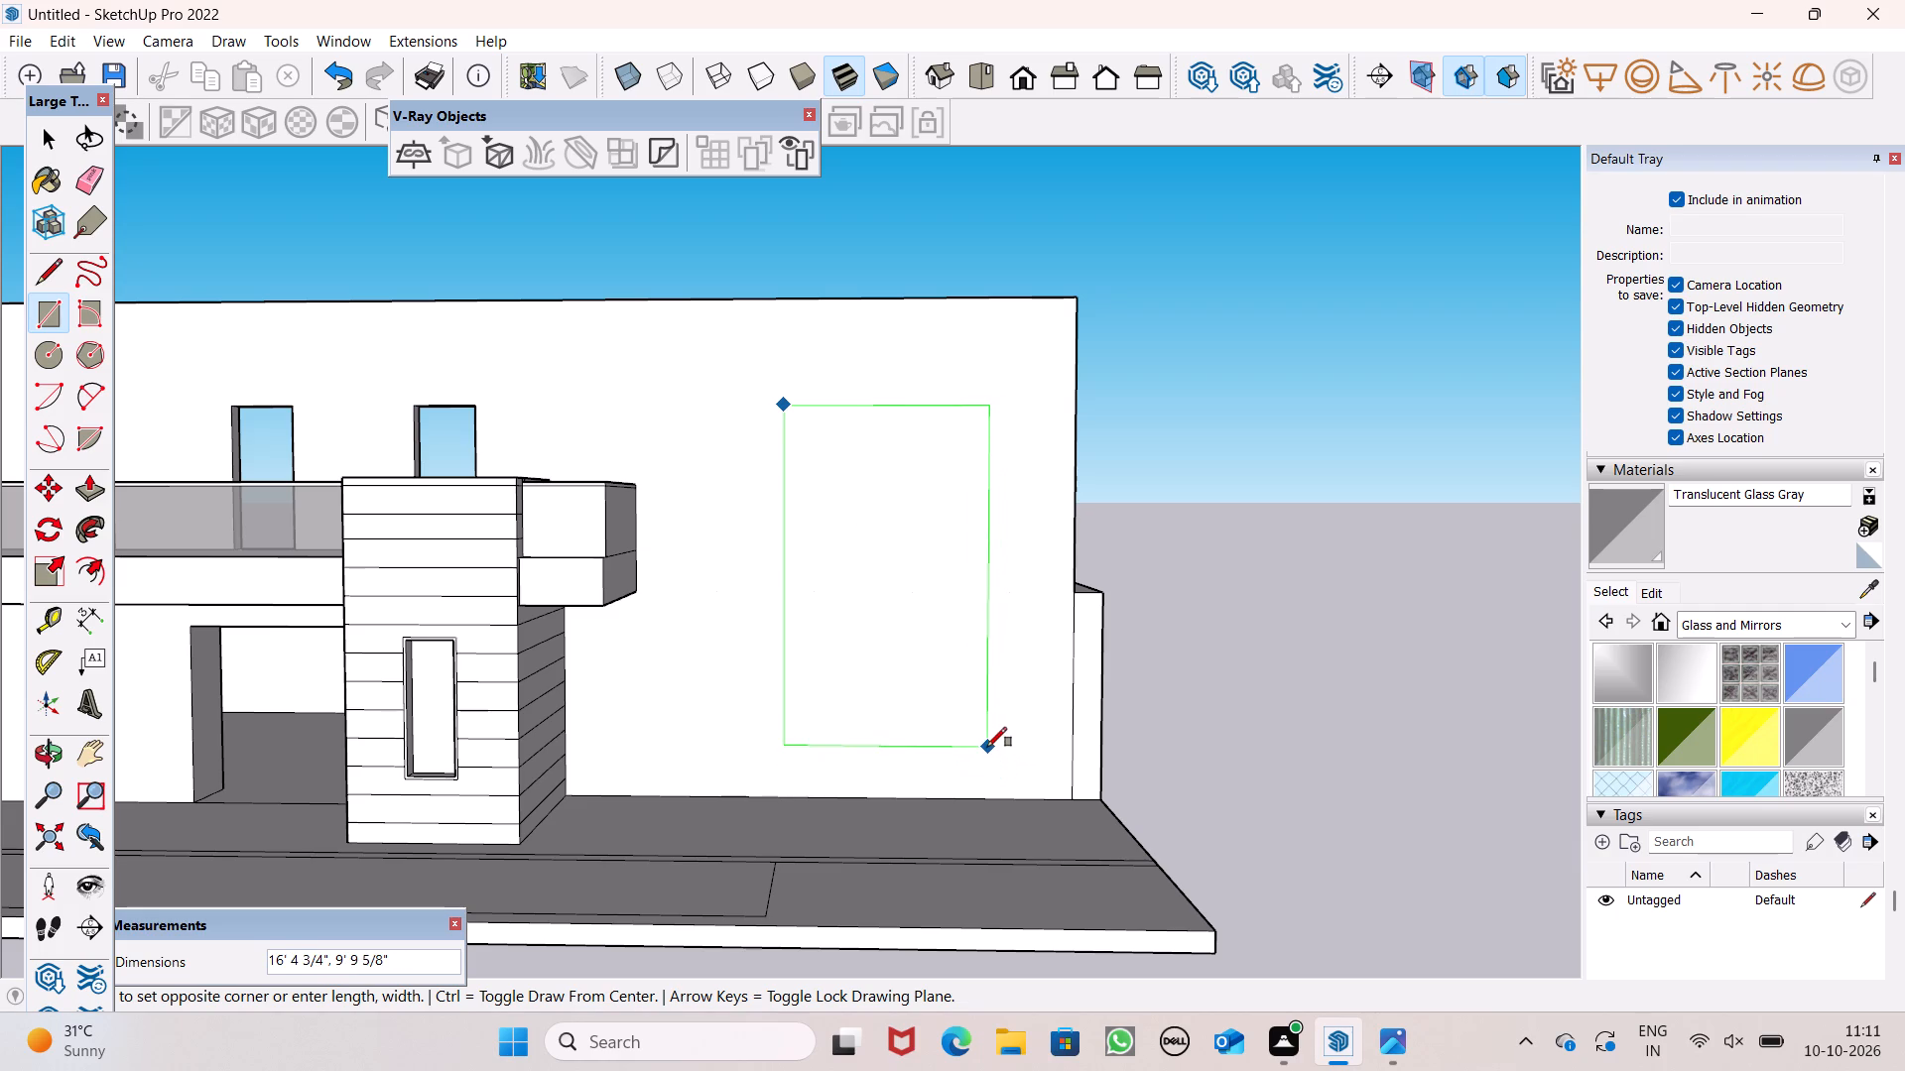
pyautogui.press('F18')
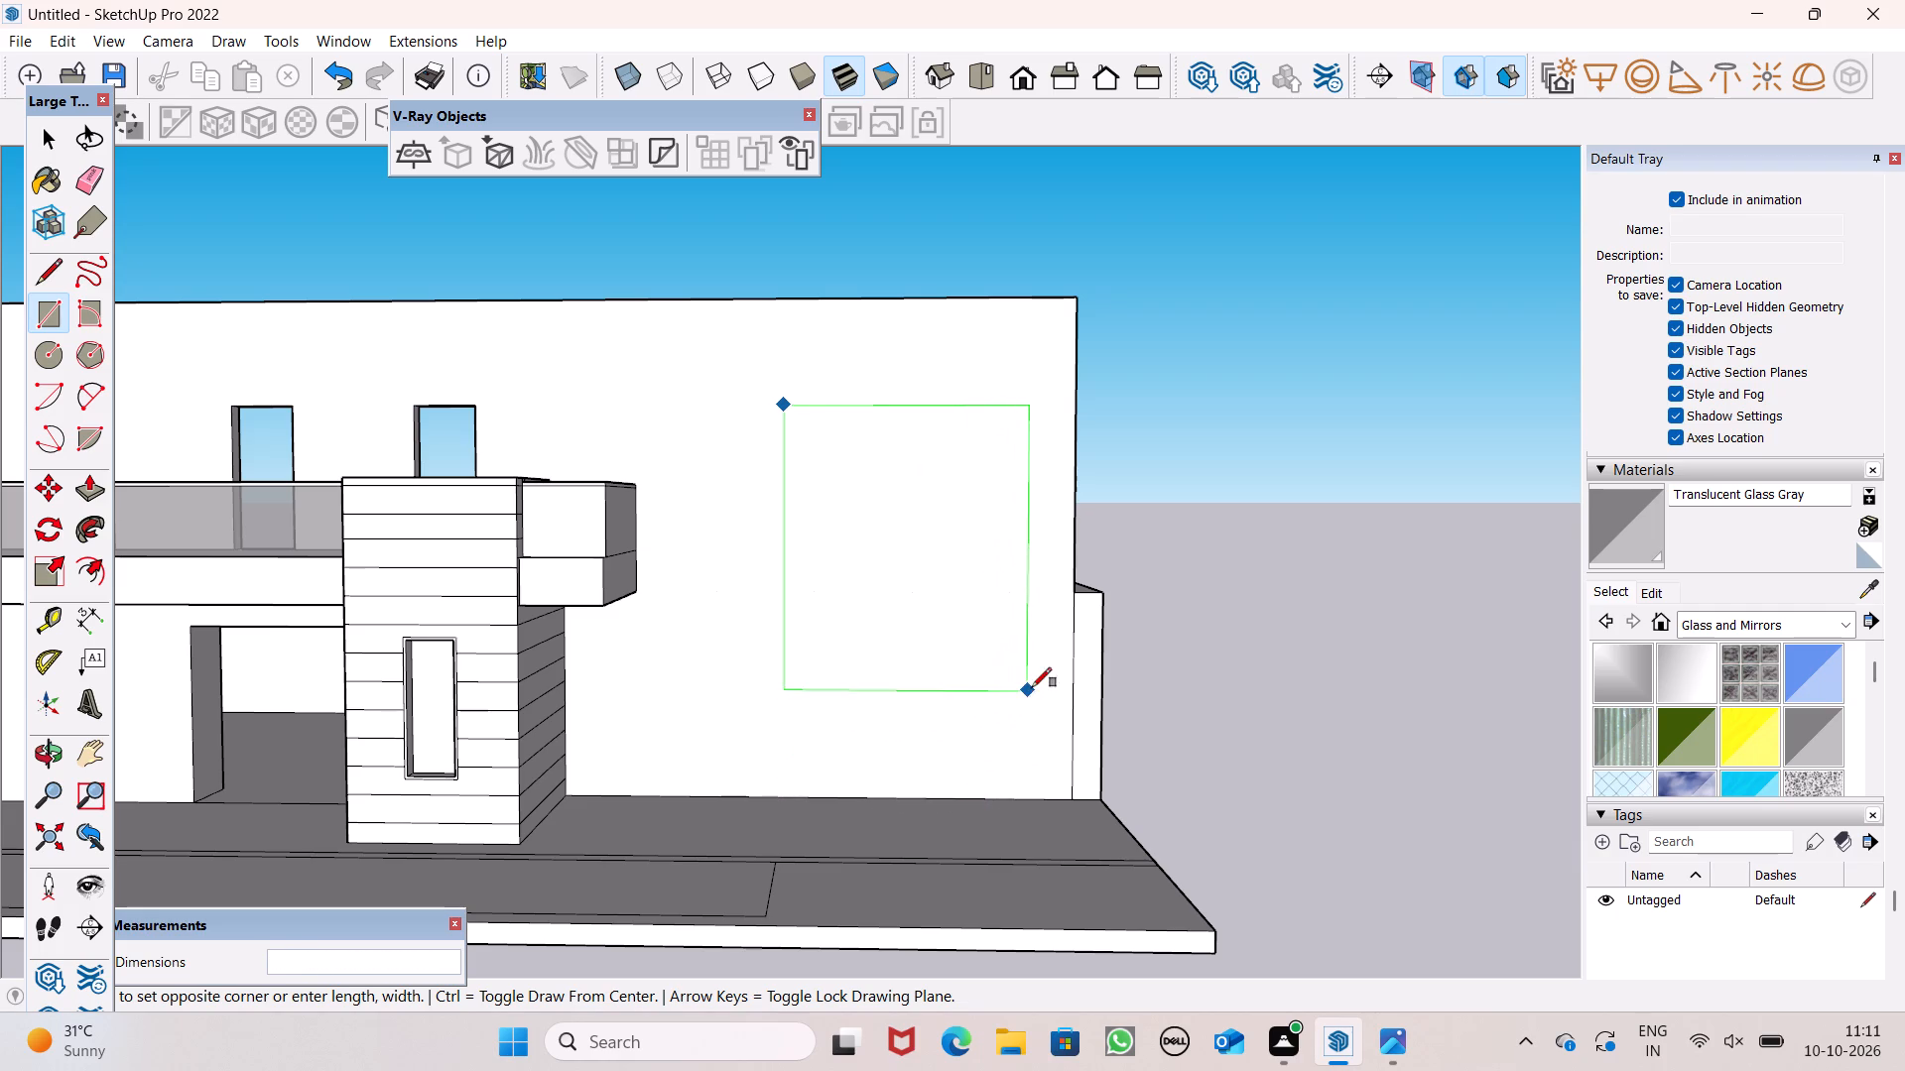
pyautogui.click(1018, 779)
# Push the large rectangle 9 1/4" through the house wall to cut an opening.
pyautogui.scroll(-4, 987, 628)
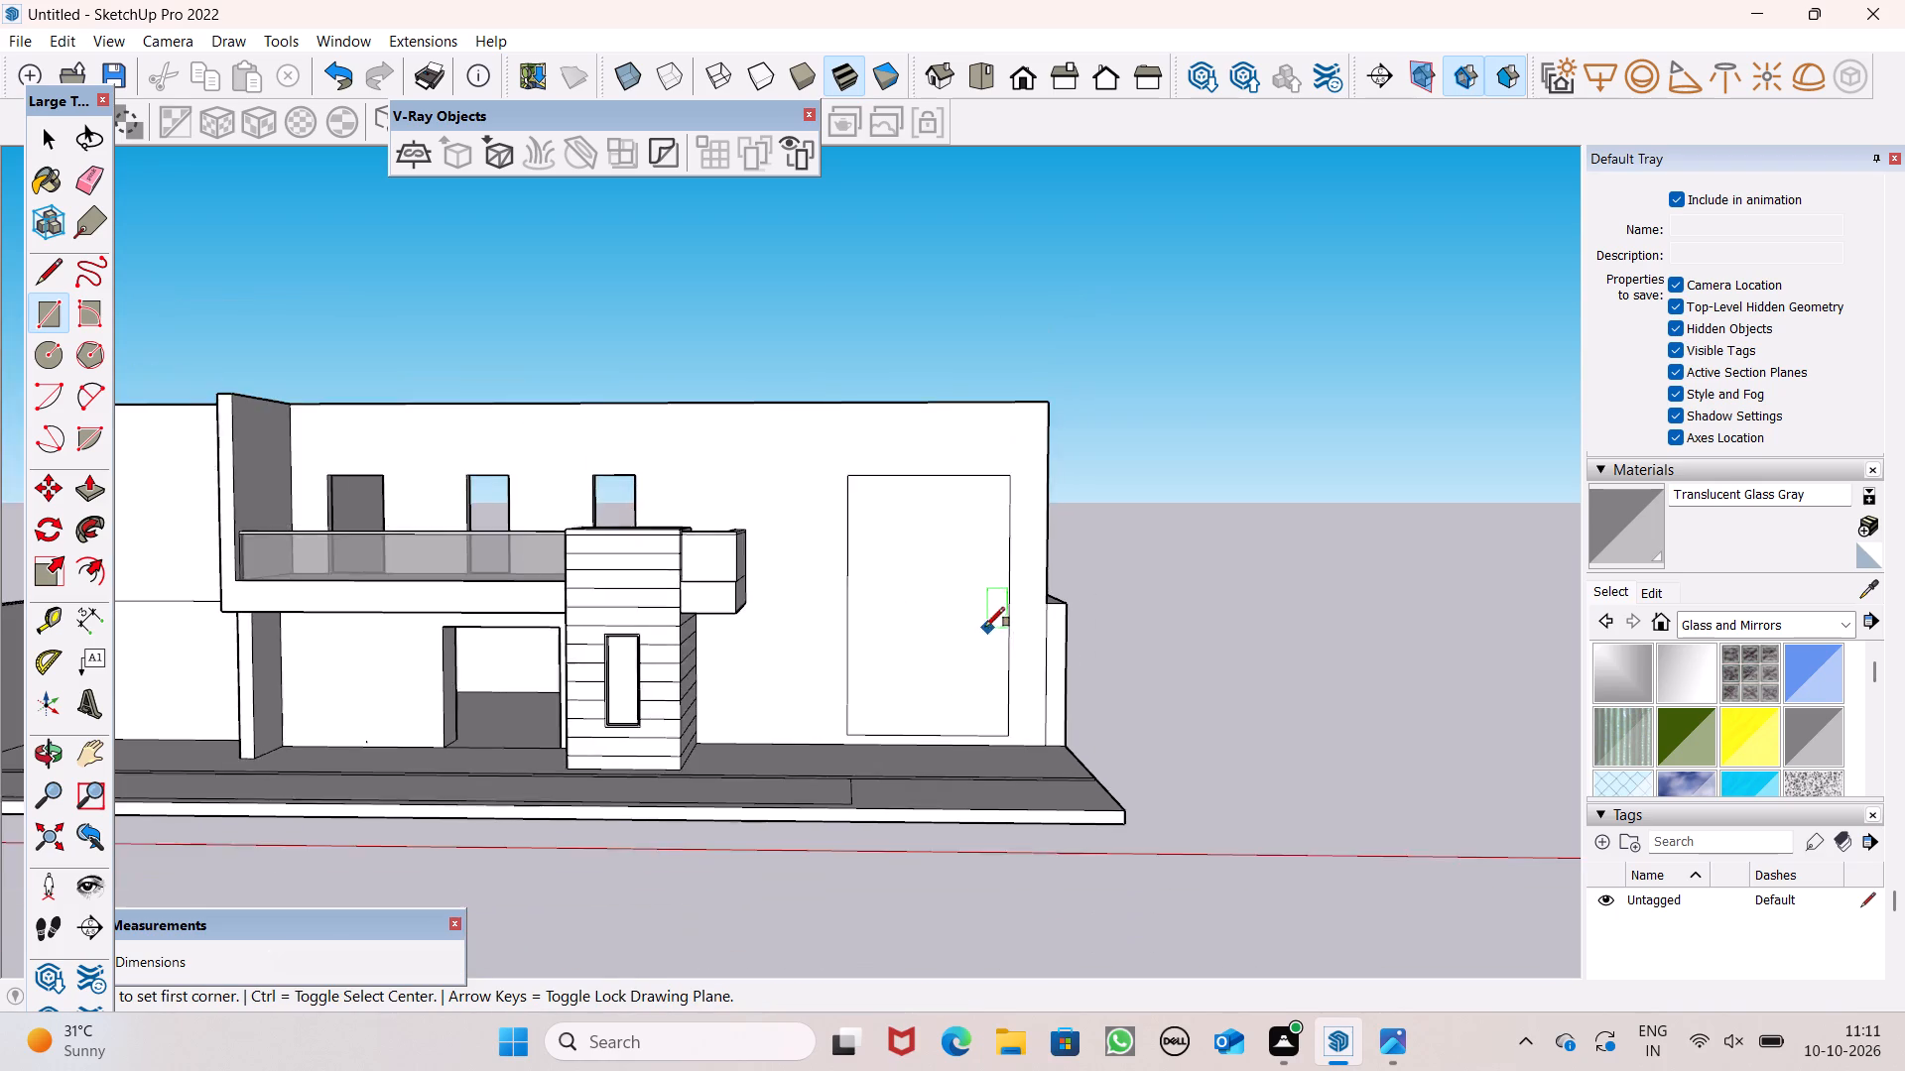
pyautogui.moveTo(984, 662); pyautogui.dragTo(912, 849, button='middle')
pyautogui.scroll(2, 918, 882)
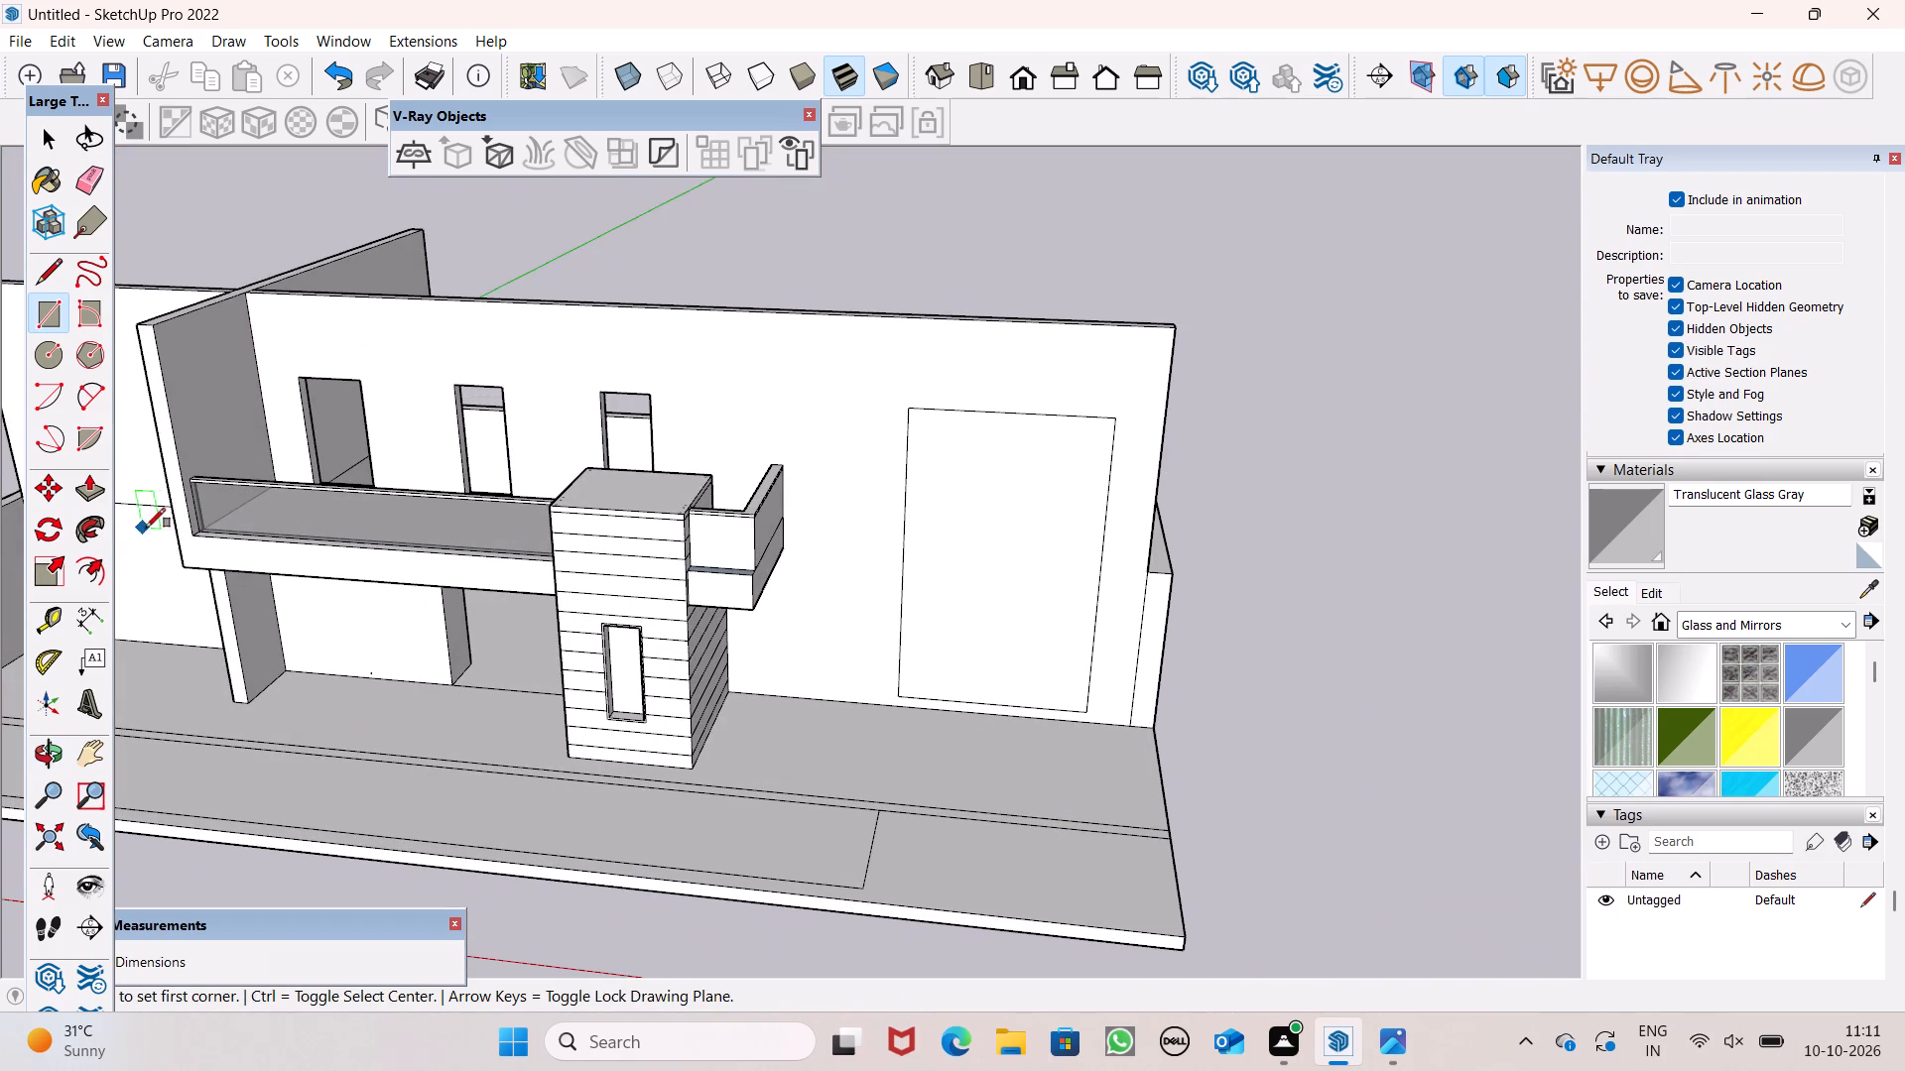
pyautogui.doubleClick(89, 502)
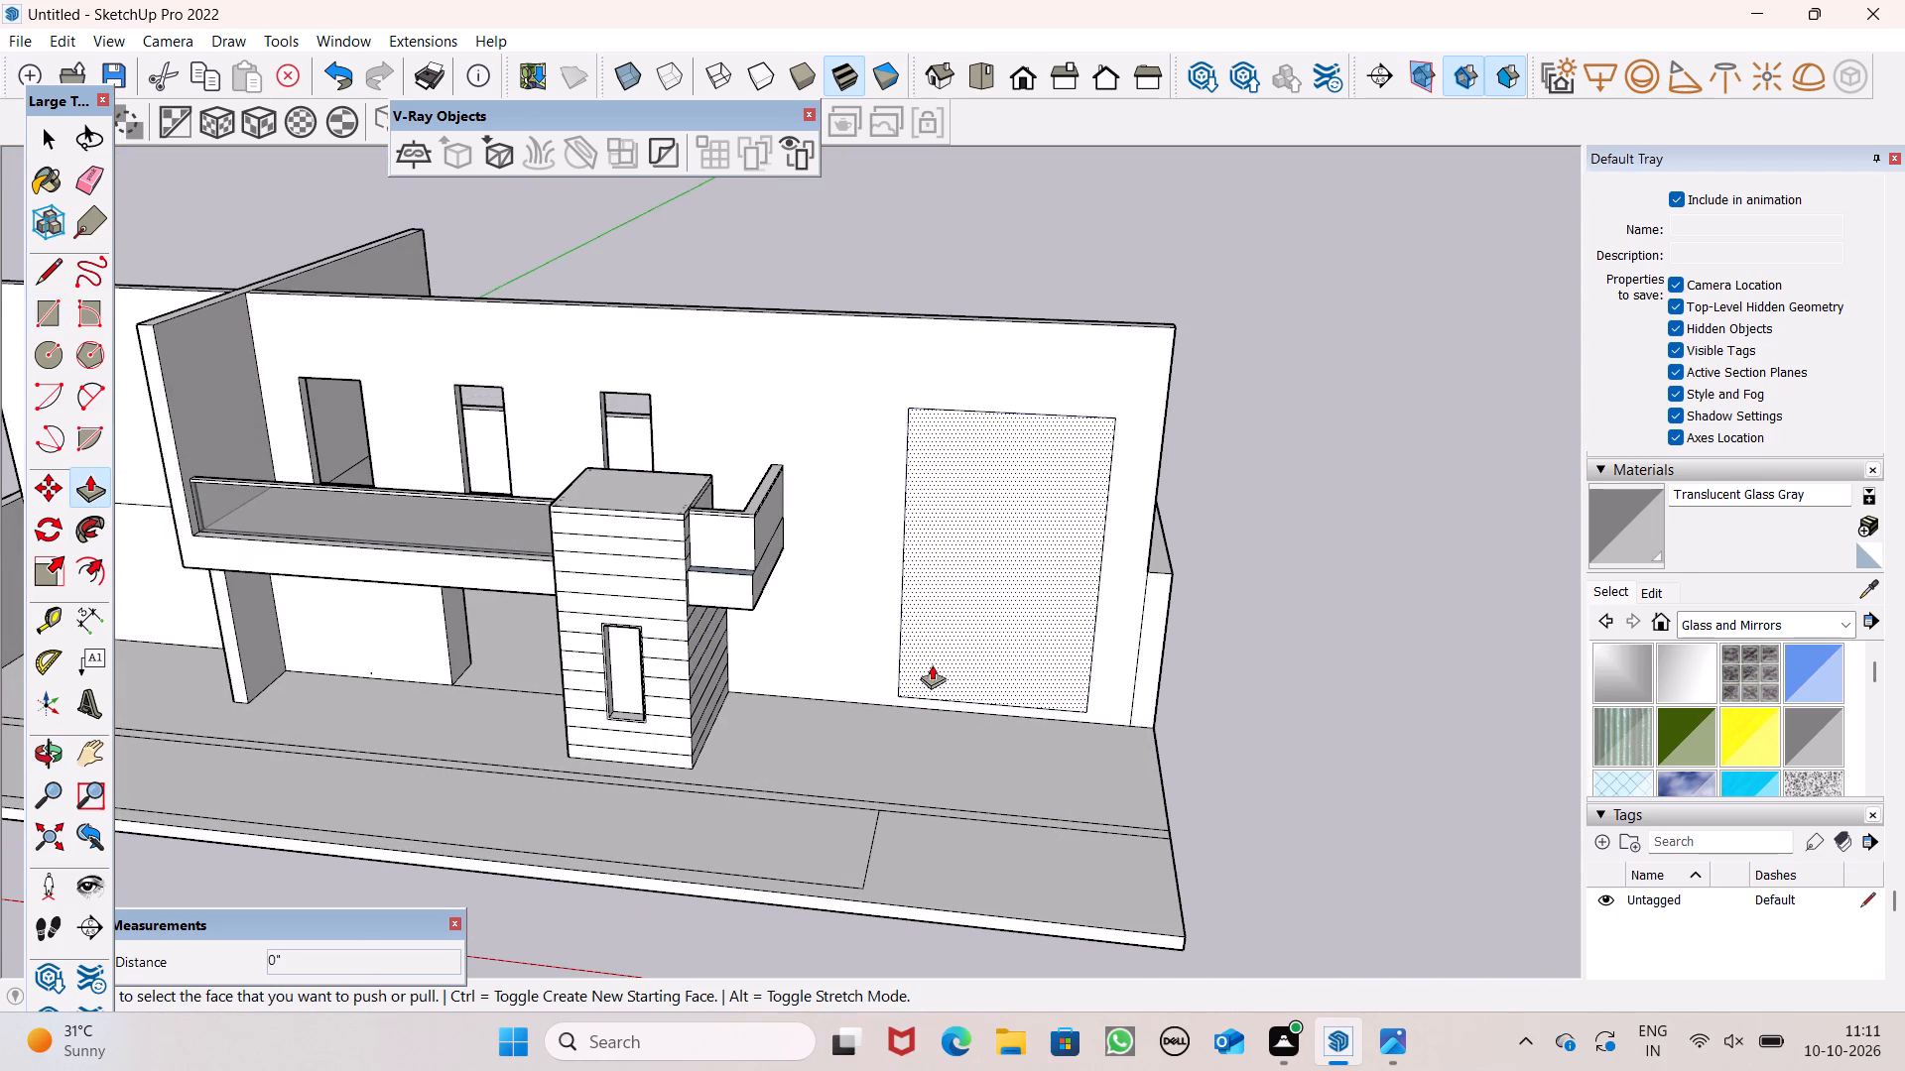
pyautogui.moveTo(932, 662); pyautogui.dragTo(978, 639)
pyautogui.scroll(-2, 902, 625)
pyautogui.moveTo(1098, 687); pyautogui.dragTo(1087, 542, button='middle')
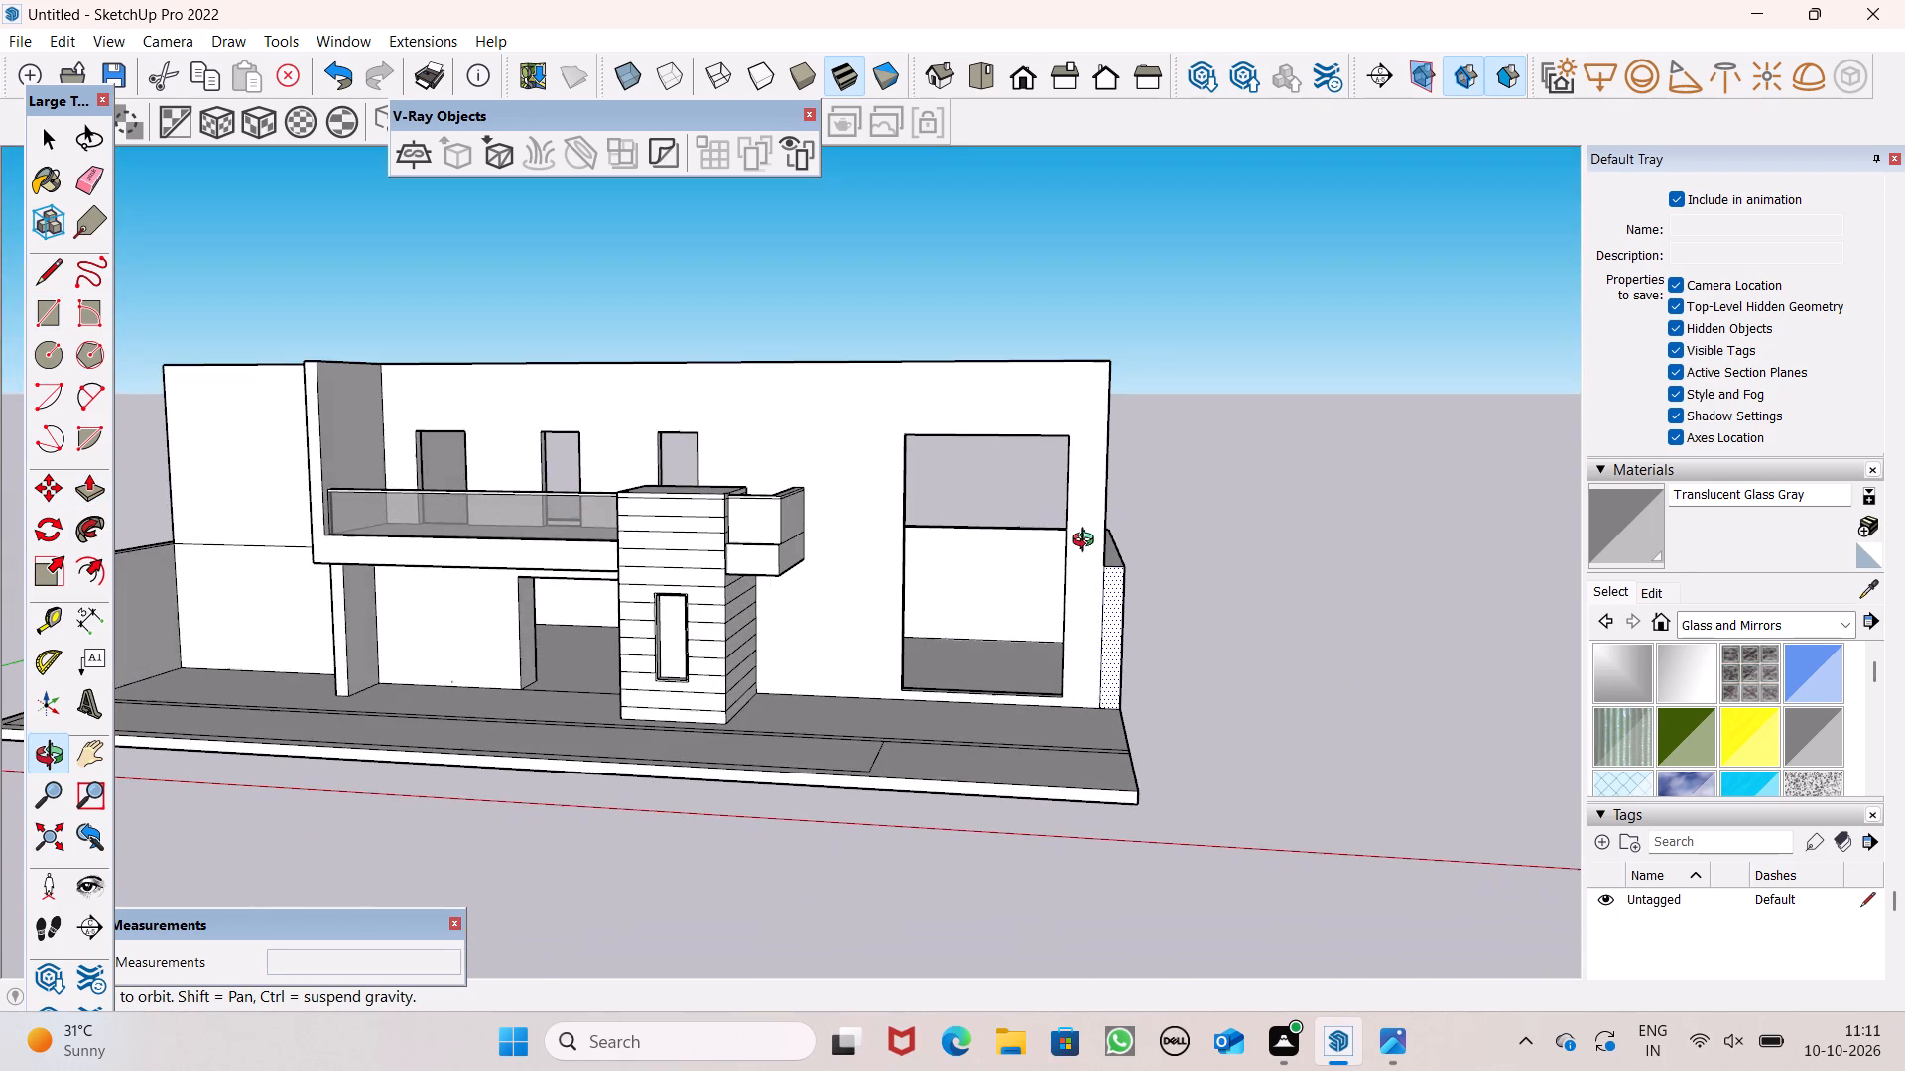
pyautogui.moveTo(1087, 542); pyautogui.dragTo(1081, 553, button='middle')
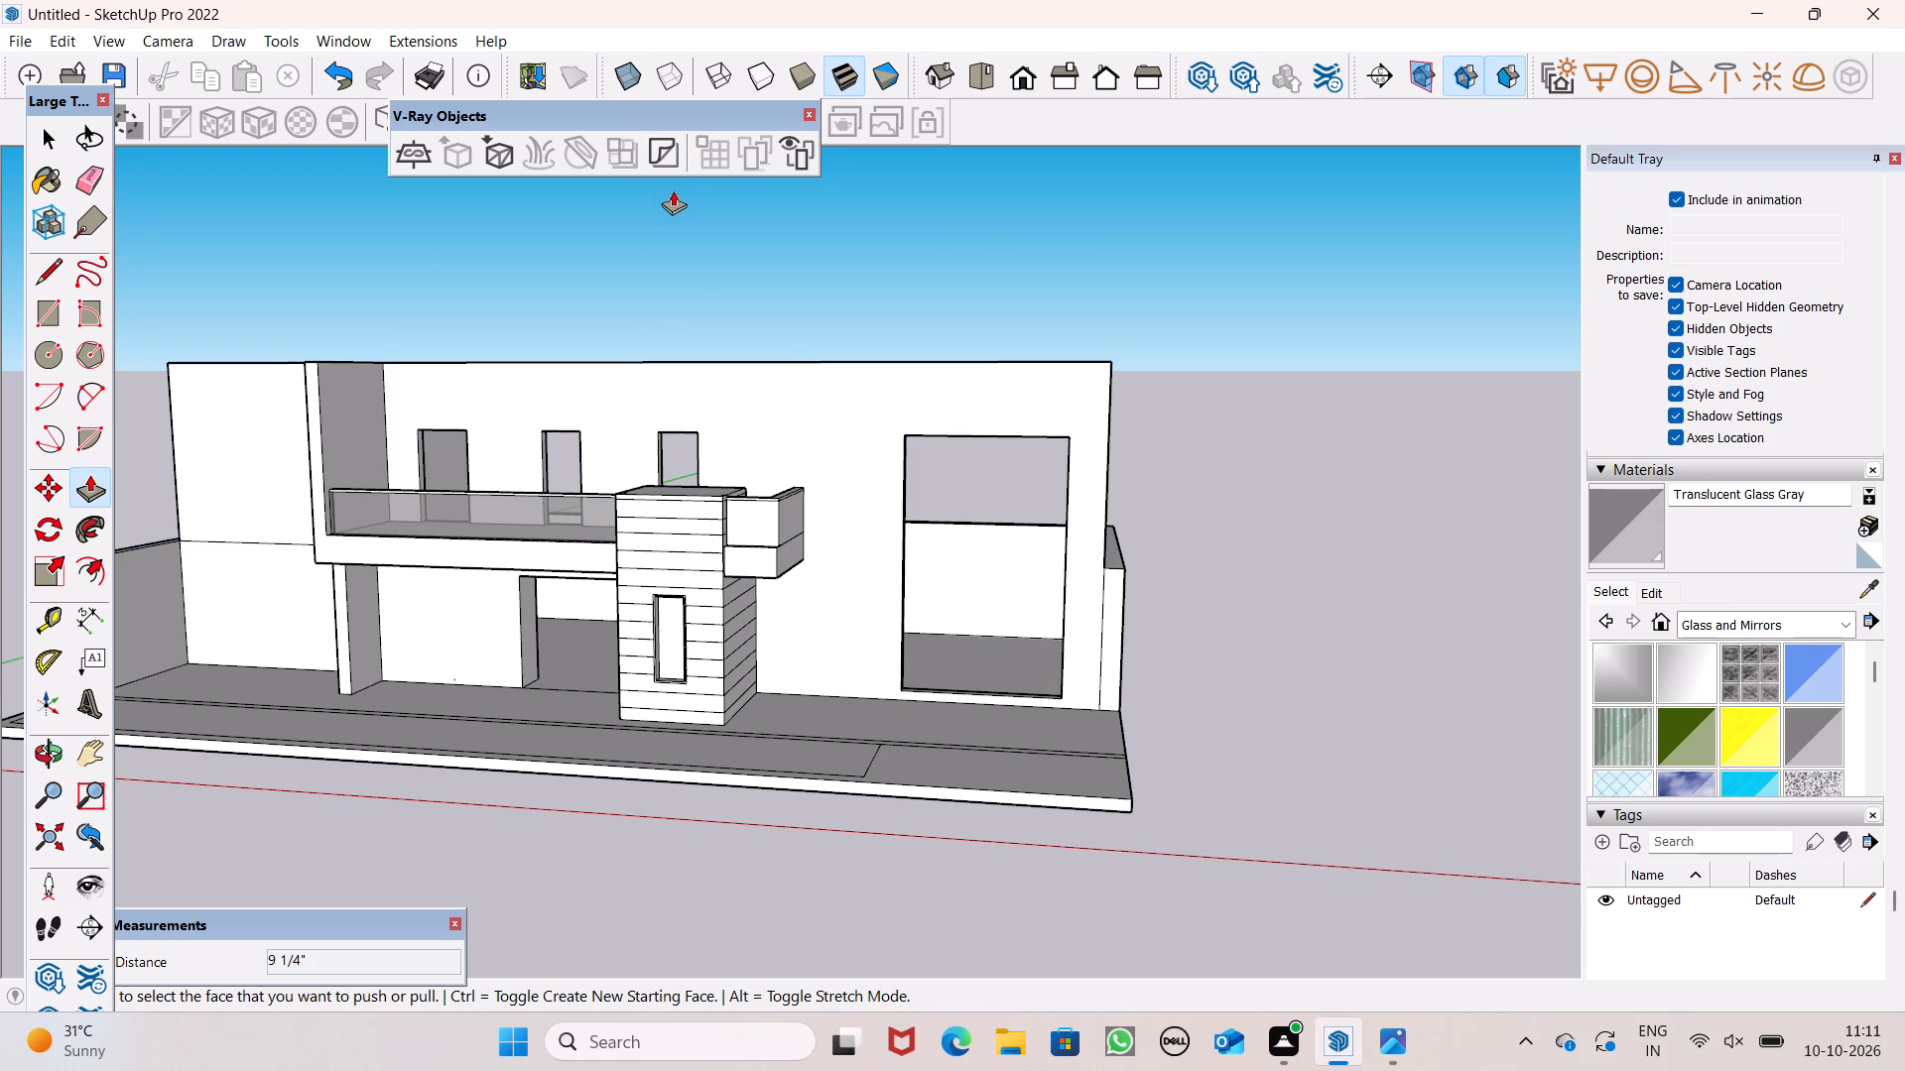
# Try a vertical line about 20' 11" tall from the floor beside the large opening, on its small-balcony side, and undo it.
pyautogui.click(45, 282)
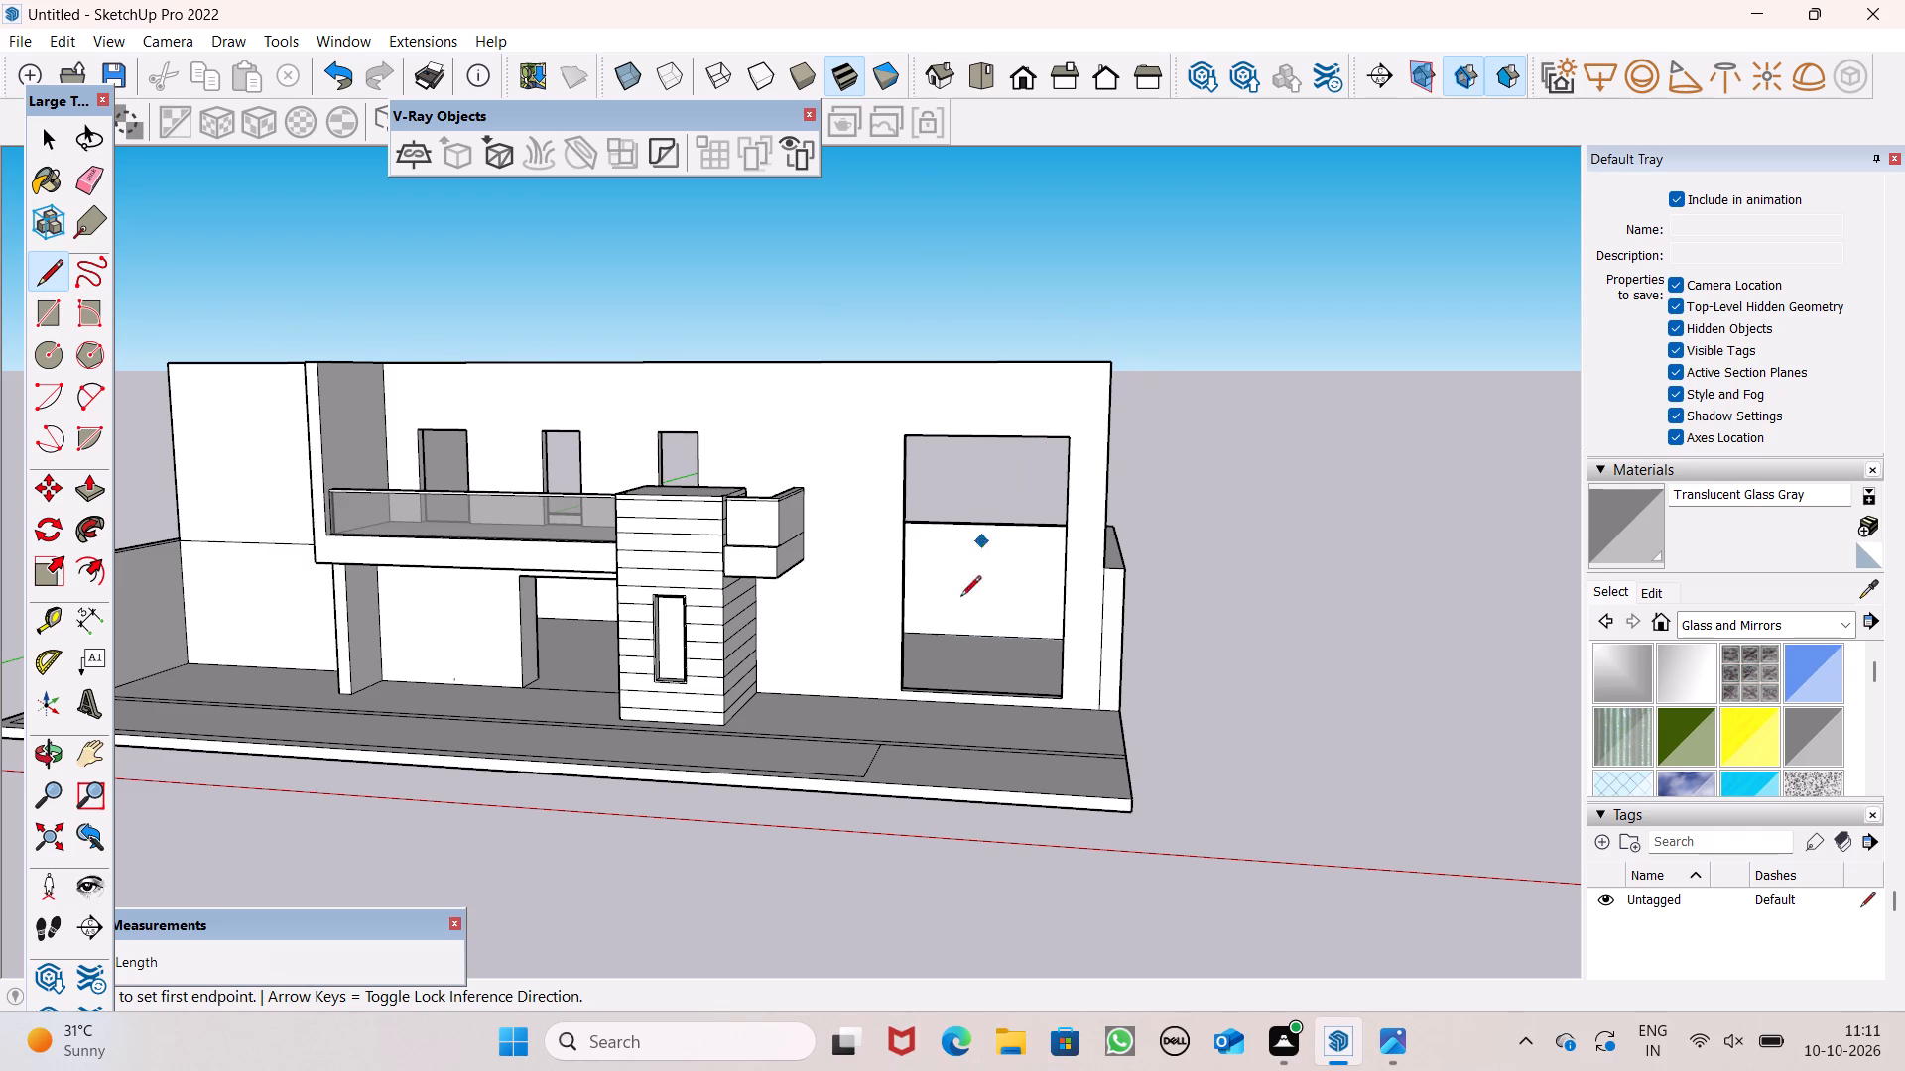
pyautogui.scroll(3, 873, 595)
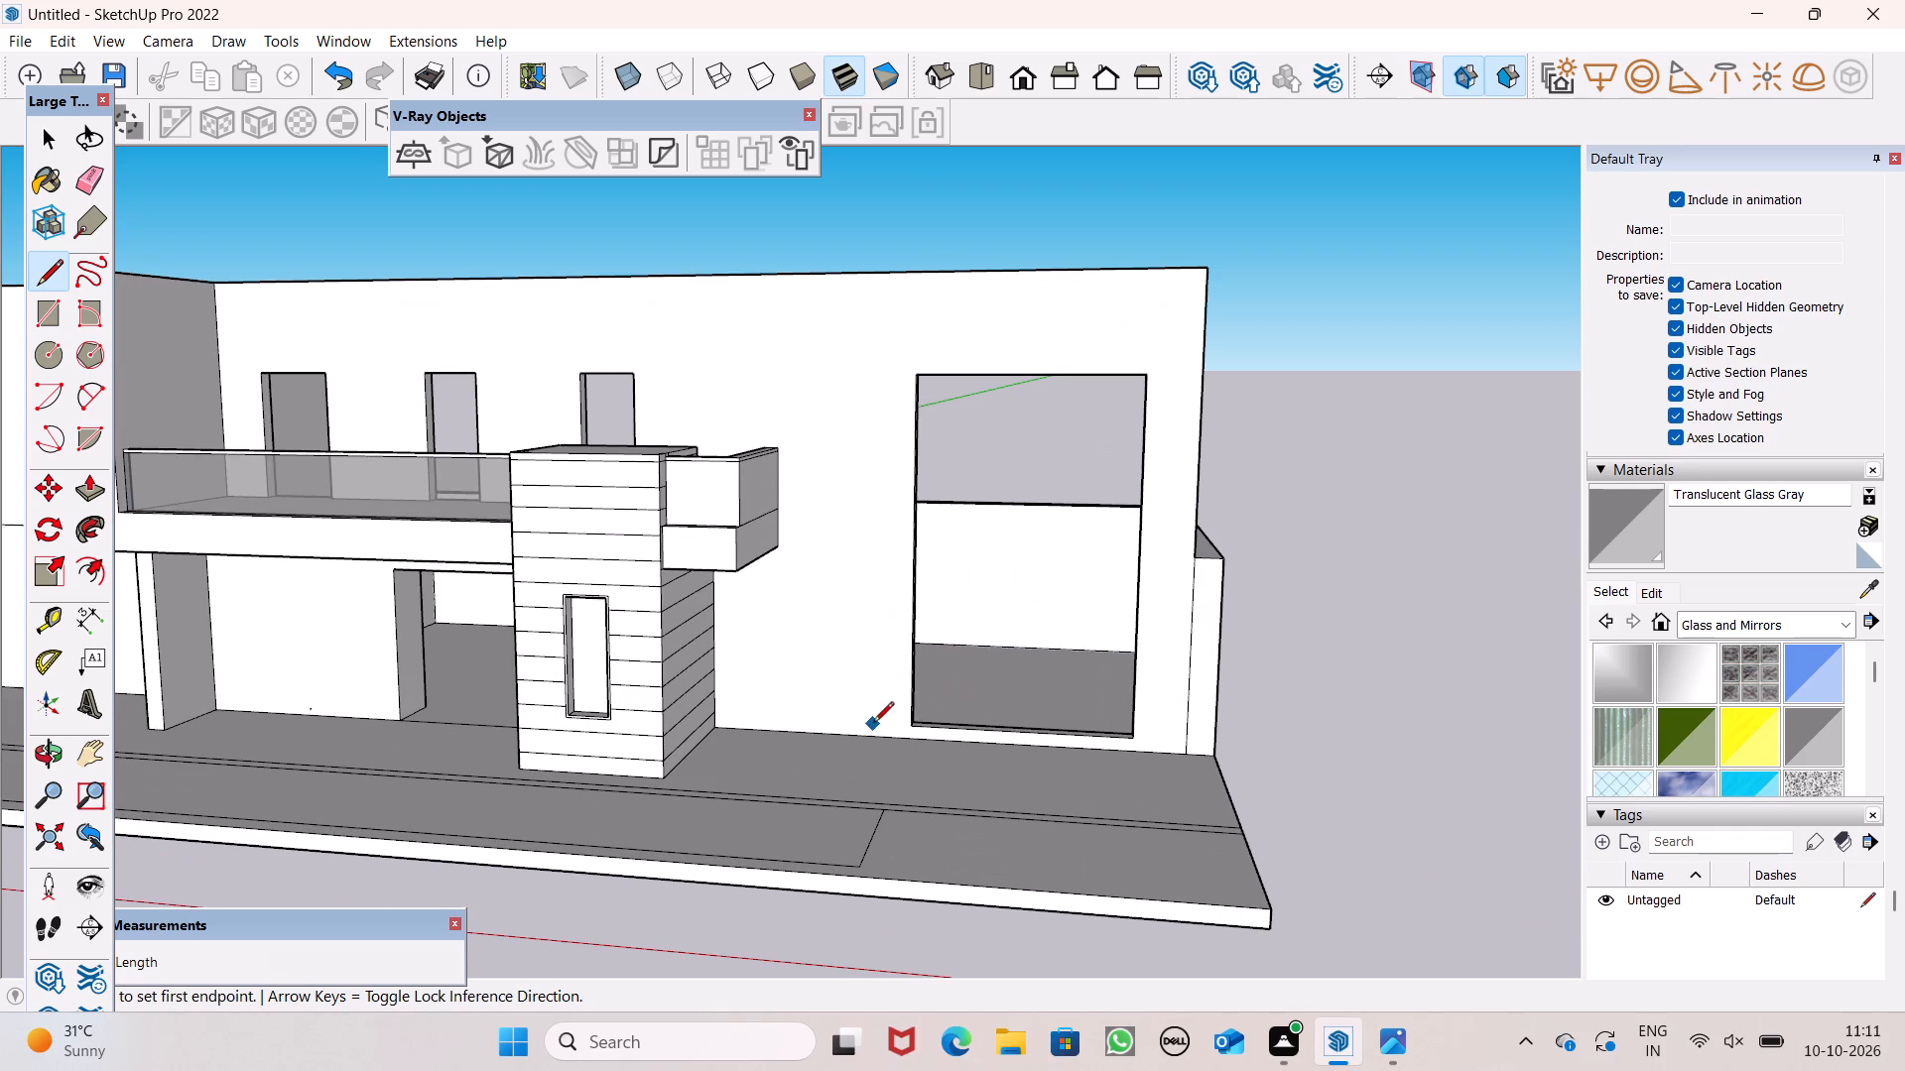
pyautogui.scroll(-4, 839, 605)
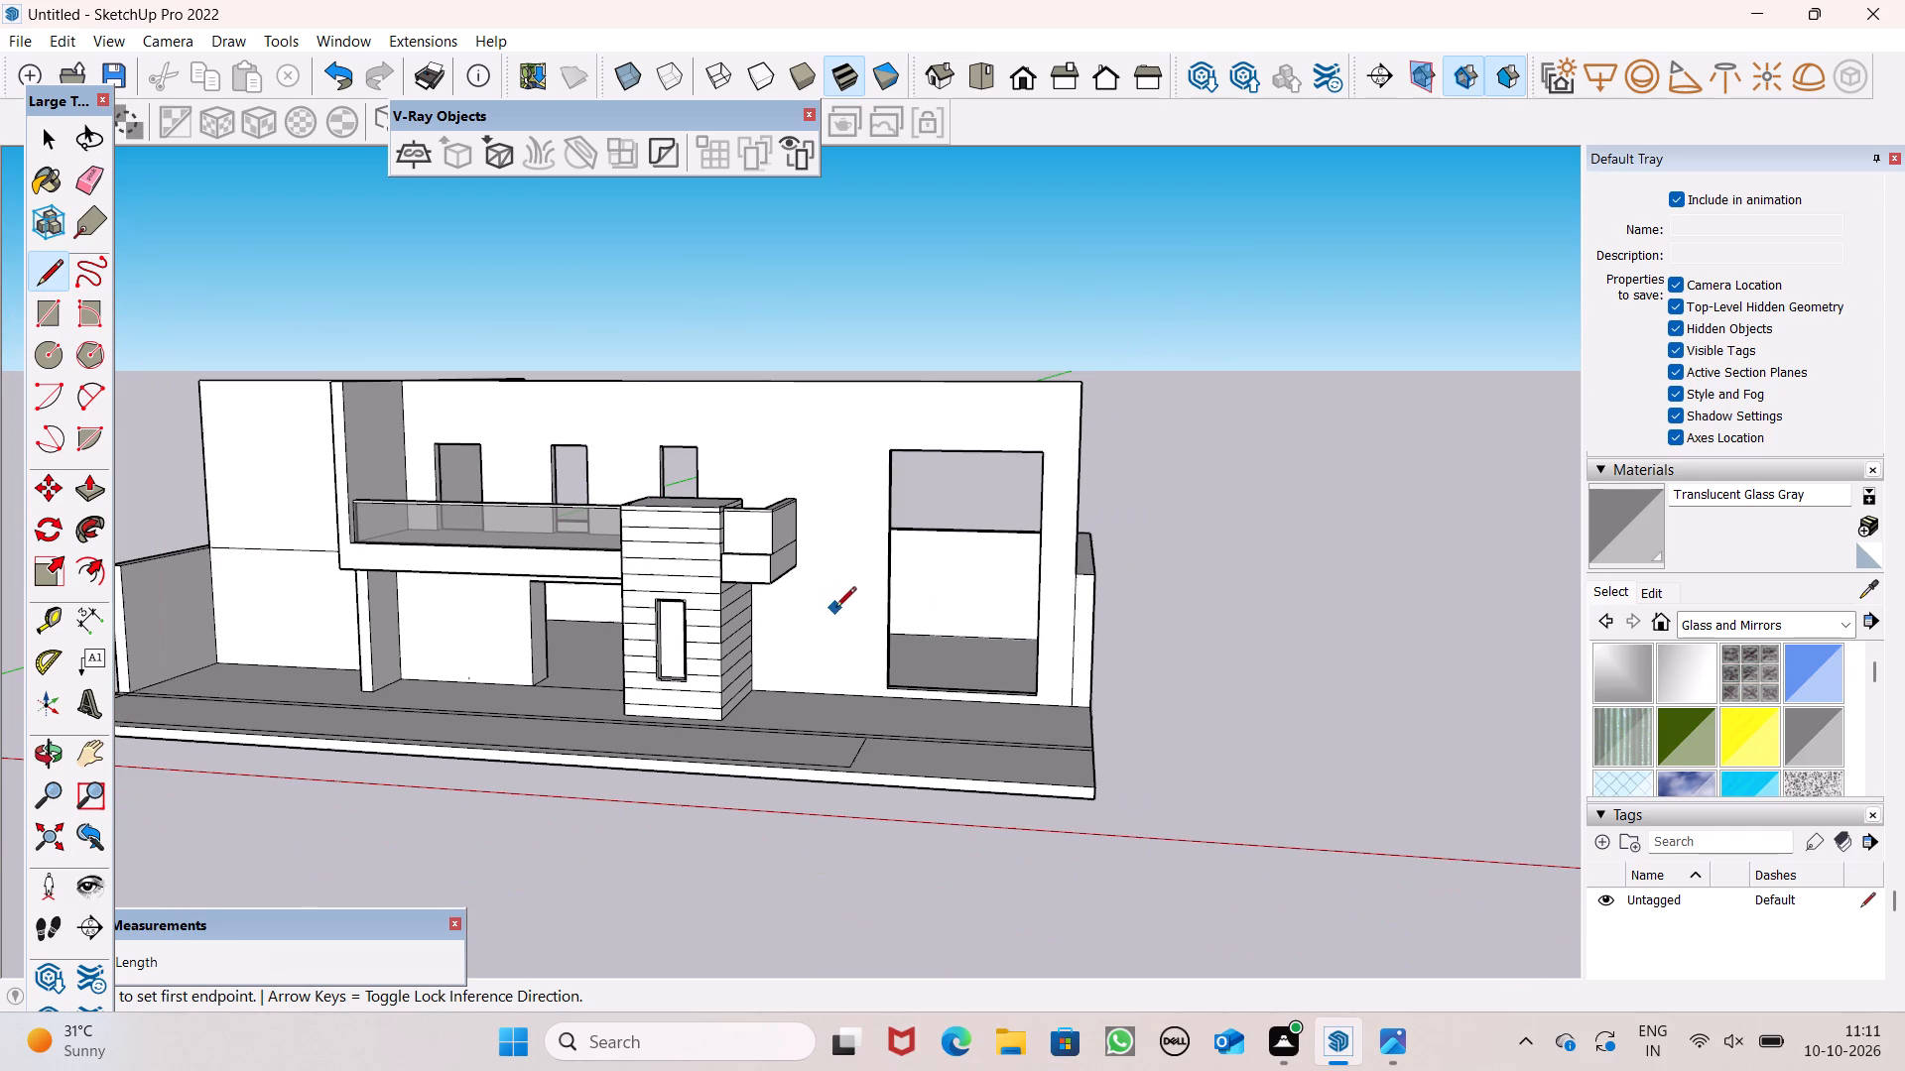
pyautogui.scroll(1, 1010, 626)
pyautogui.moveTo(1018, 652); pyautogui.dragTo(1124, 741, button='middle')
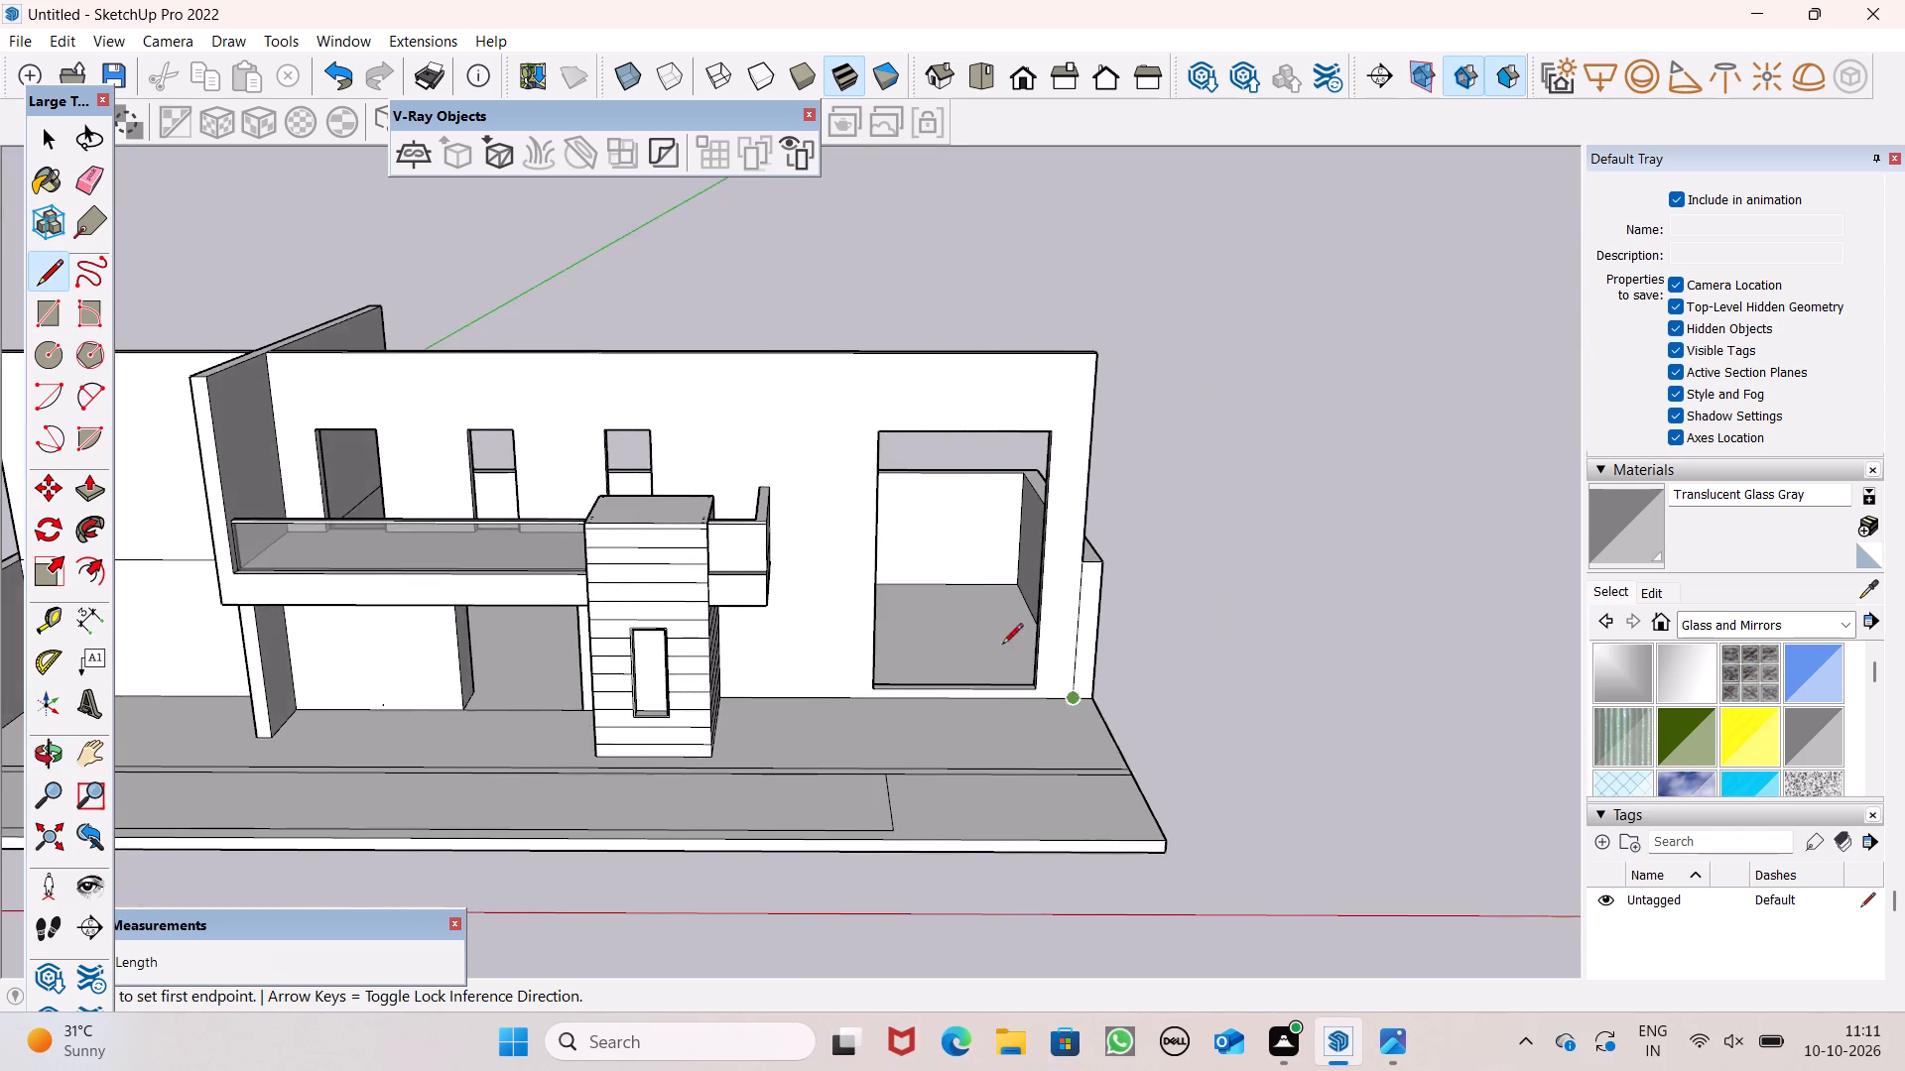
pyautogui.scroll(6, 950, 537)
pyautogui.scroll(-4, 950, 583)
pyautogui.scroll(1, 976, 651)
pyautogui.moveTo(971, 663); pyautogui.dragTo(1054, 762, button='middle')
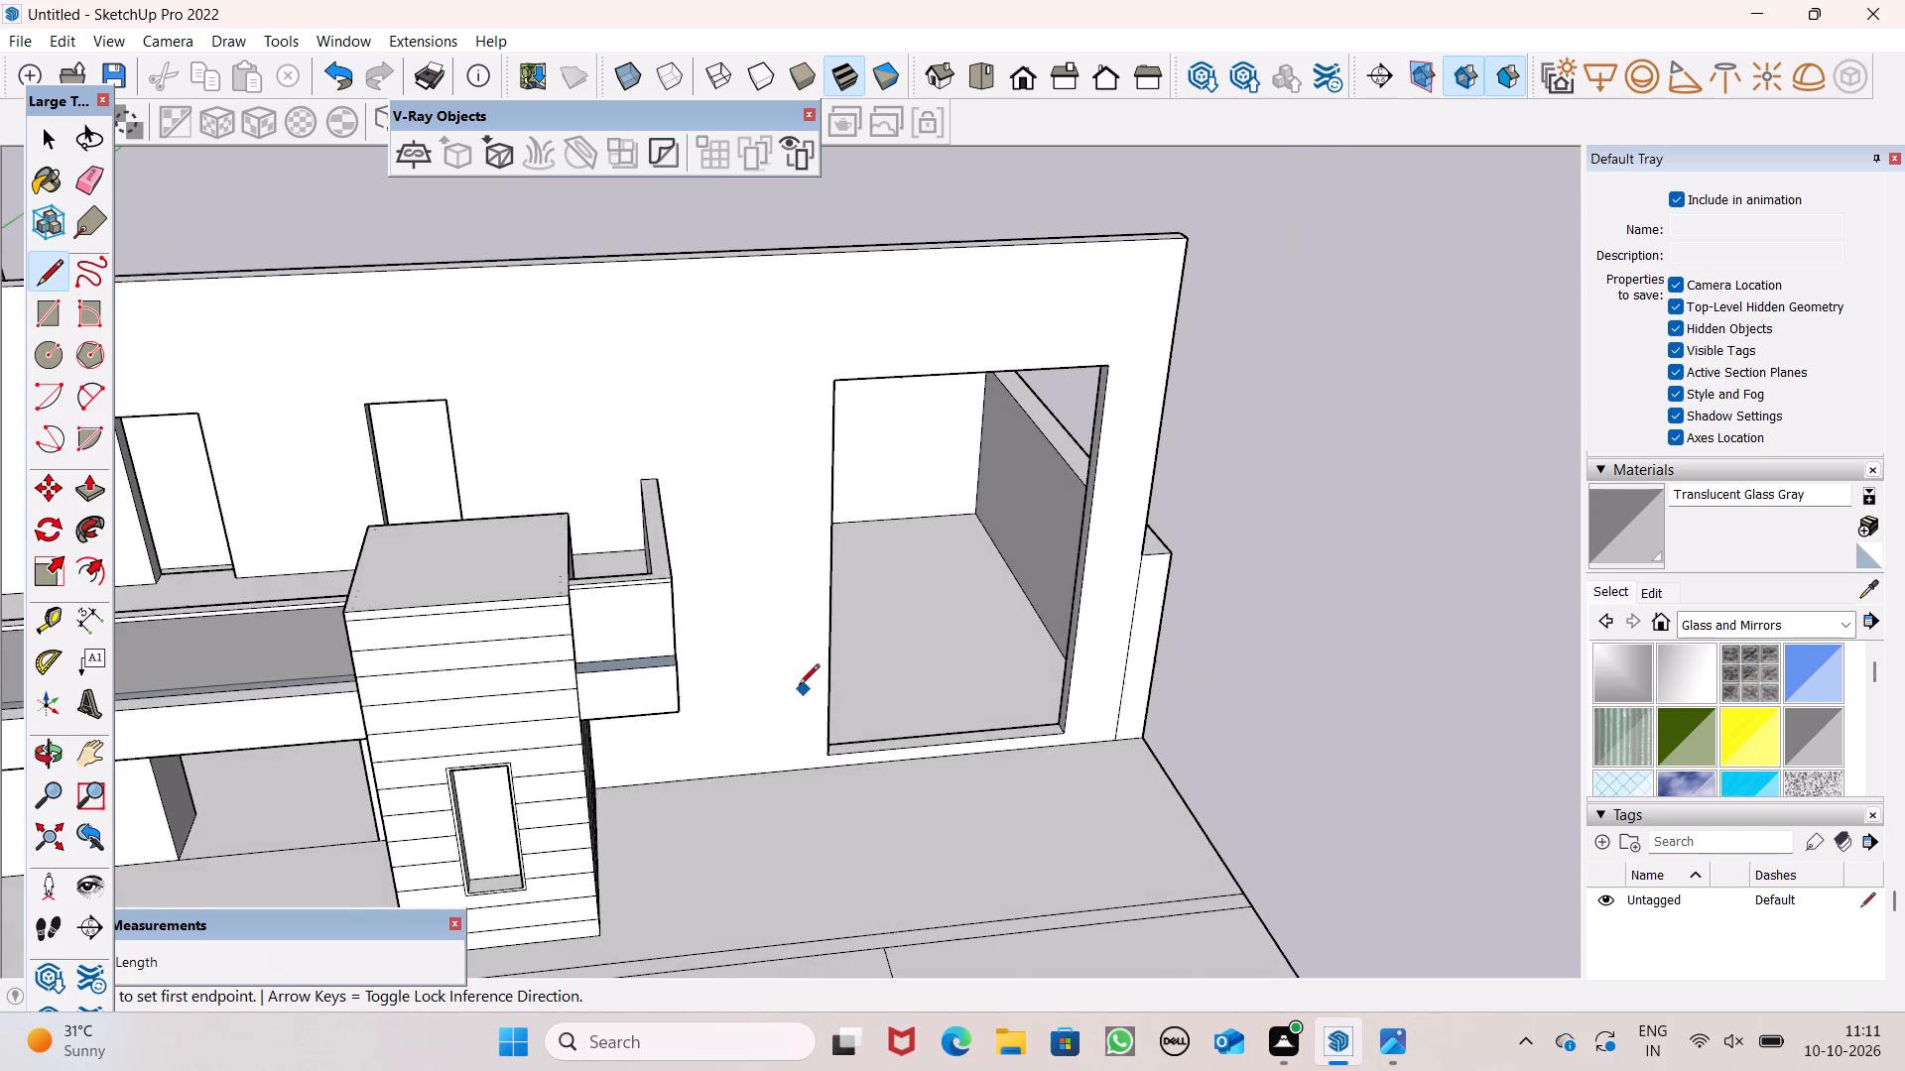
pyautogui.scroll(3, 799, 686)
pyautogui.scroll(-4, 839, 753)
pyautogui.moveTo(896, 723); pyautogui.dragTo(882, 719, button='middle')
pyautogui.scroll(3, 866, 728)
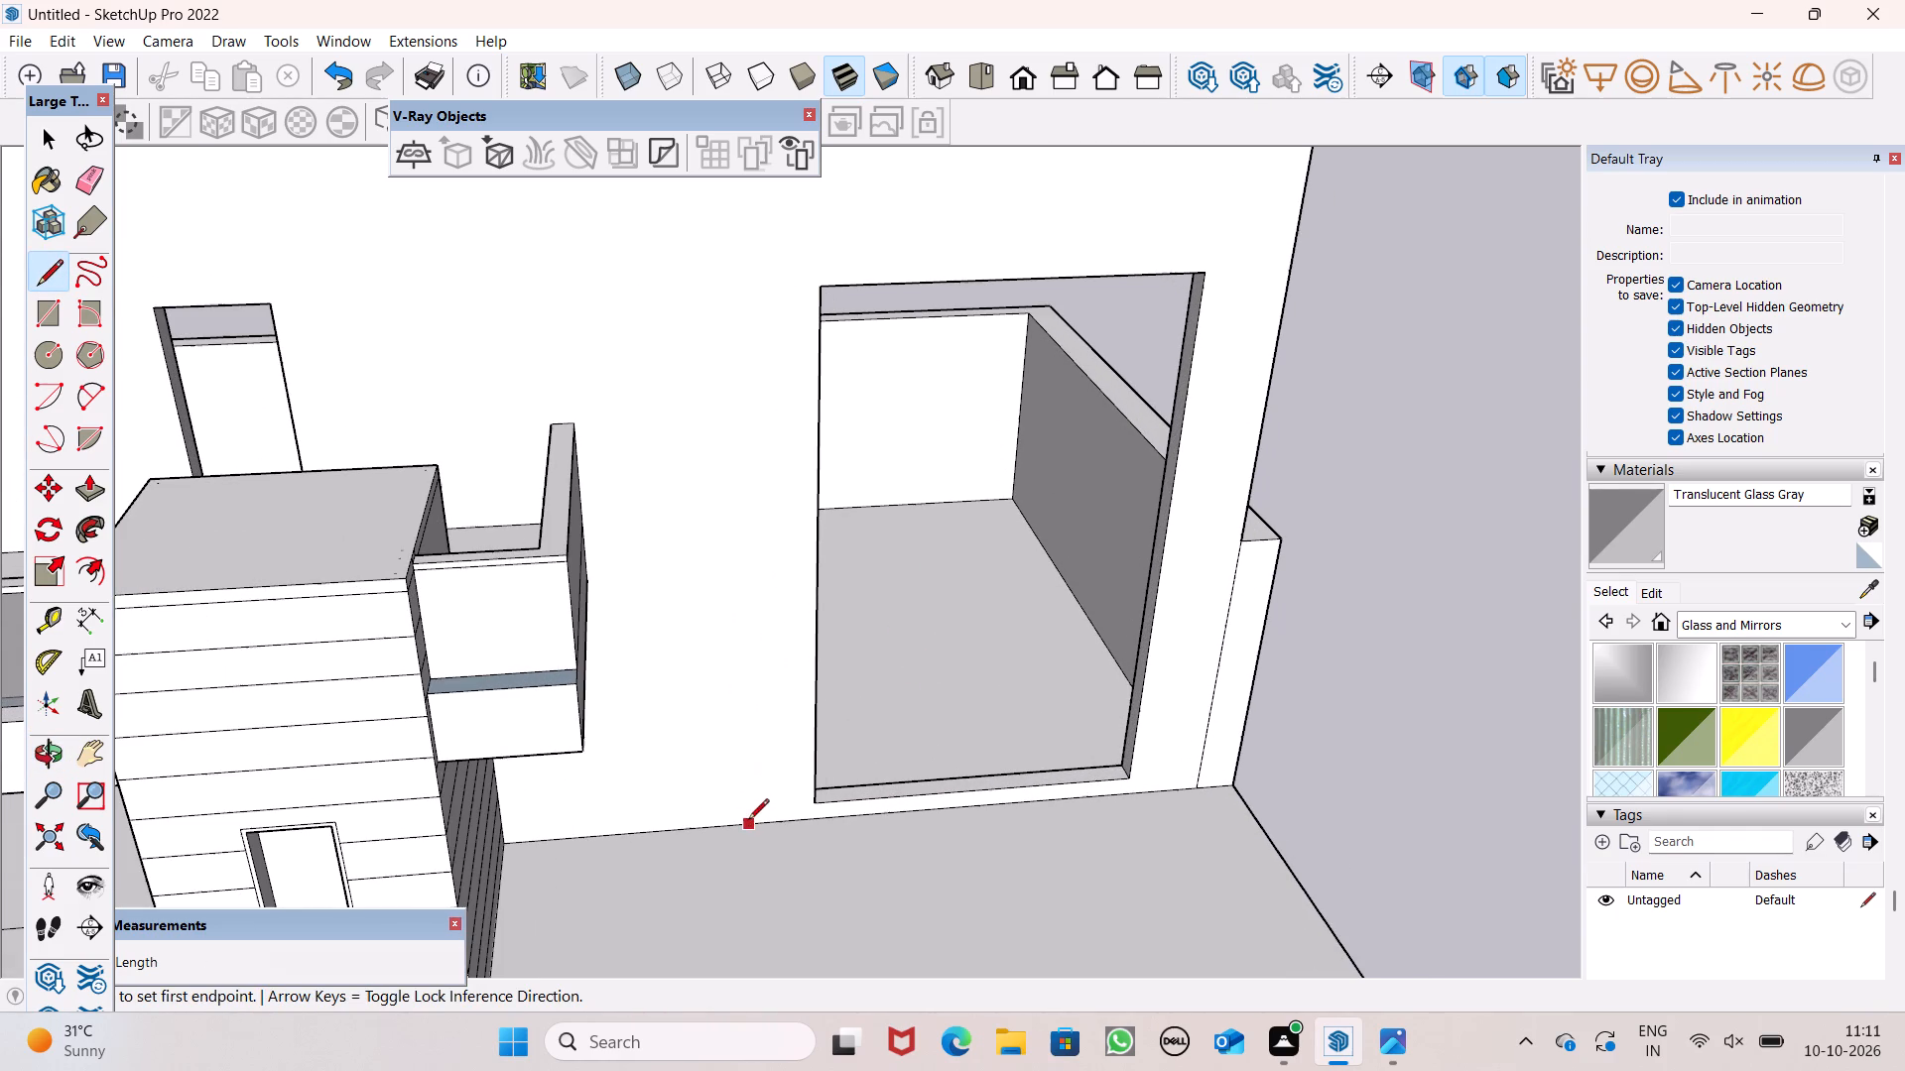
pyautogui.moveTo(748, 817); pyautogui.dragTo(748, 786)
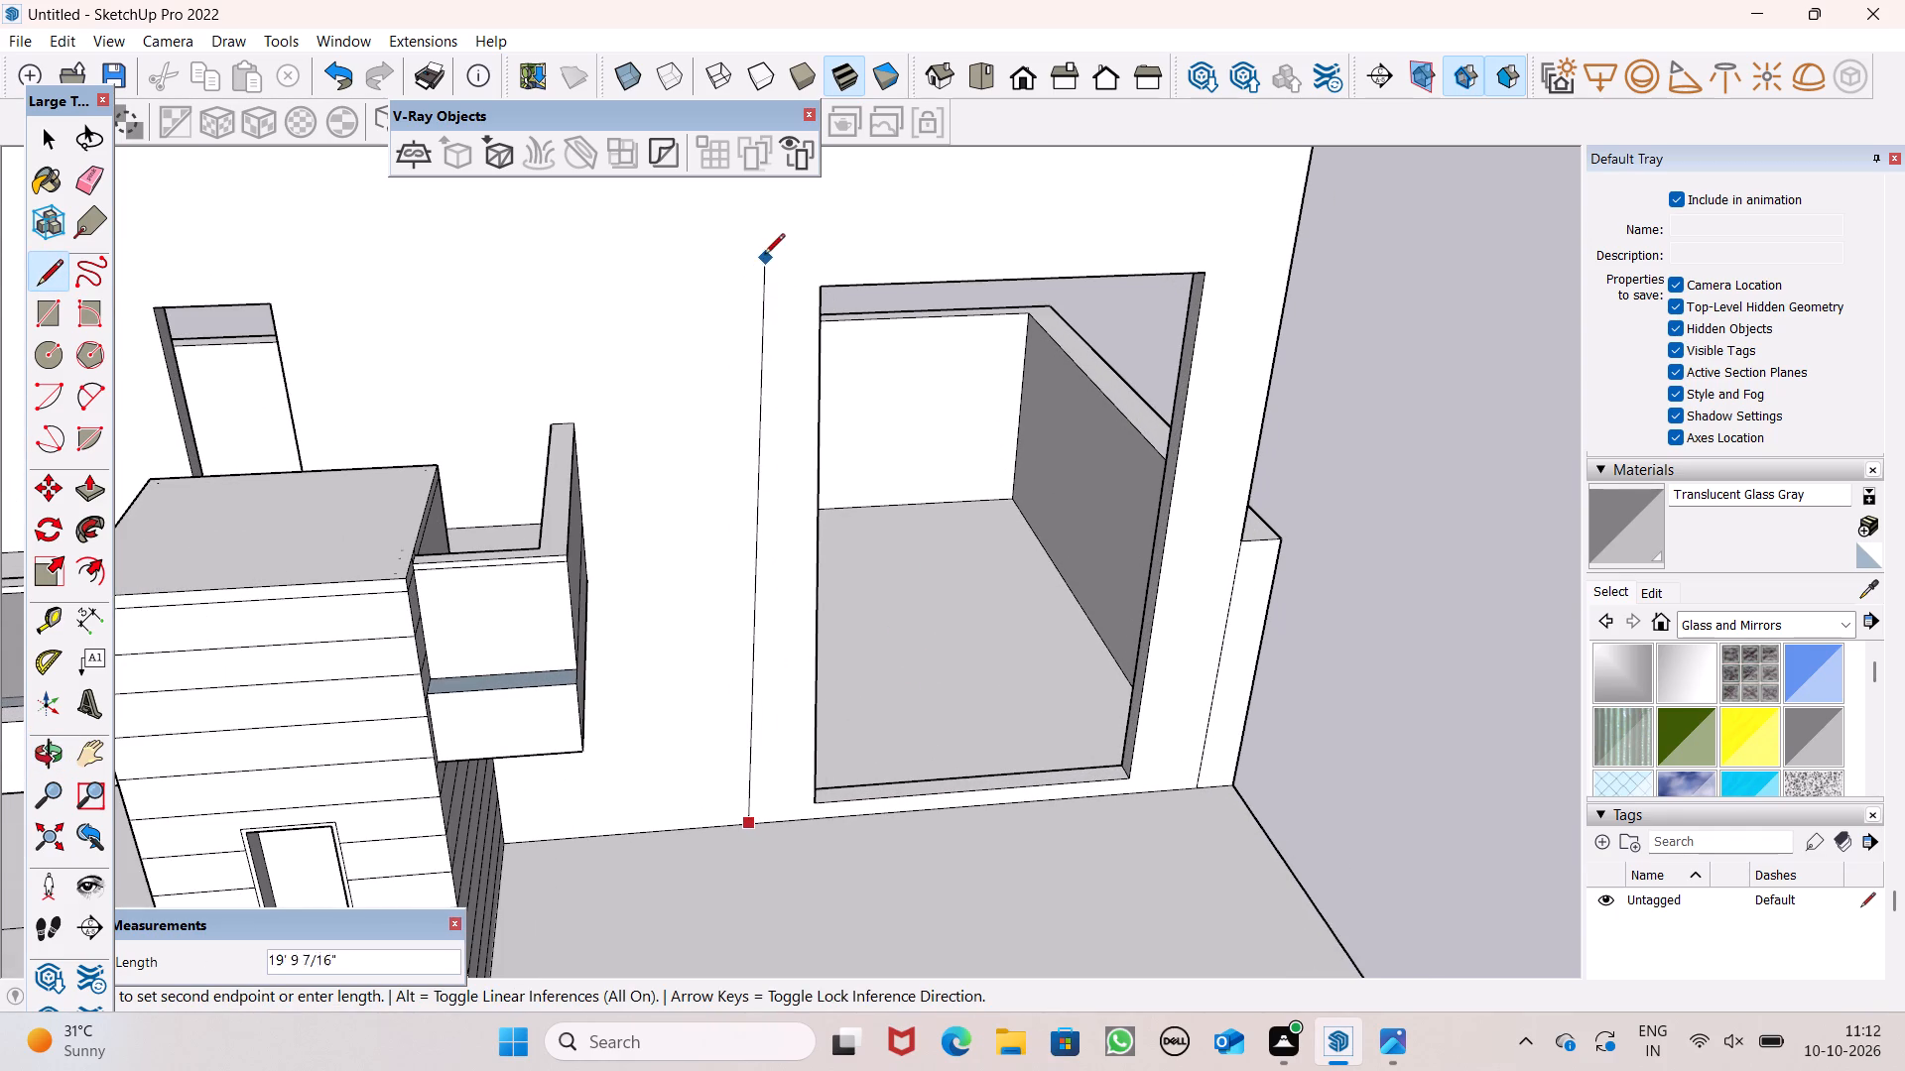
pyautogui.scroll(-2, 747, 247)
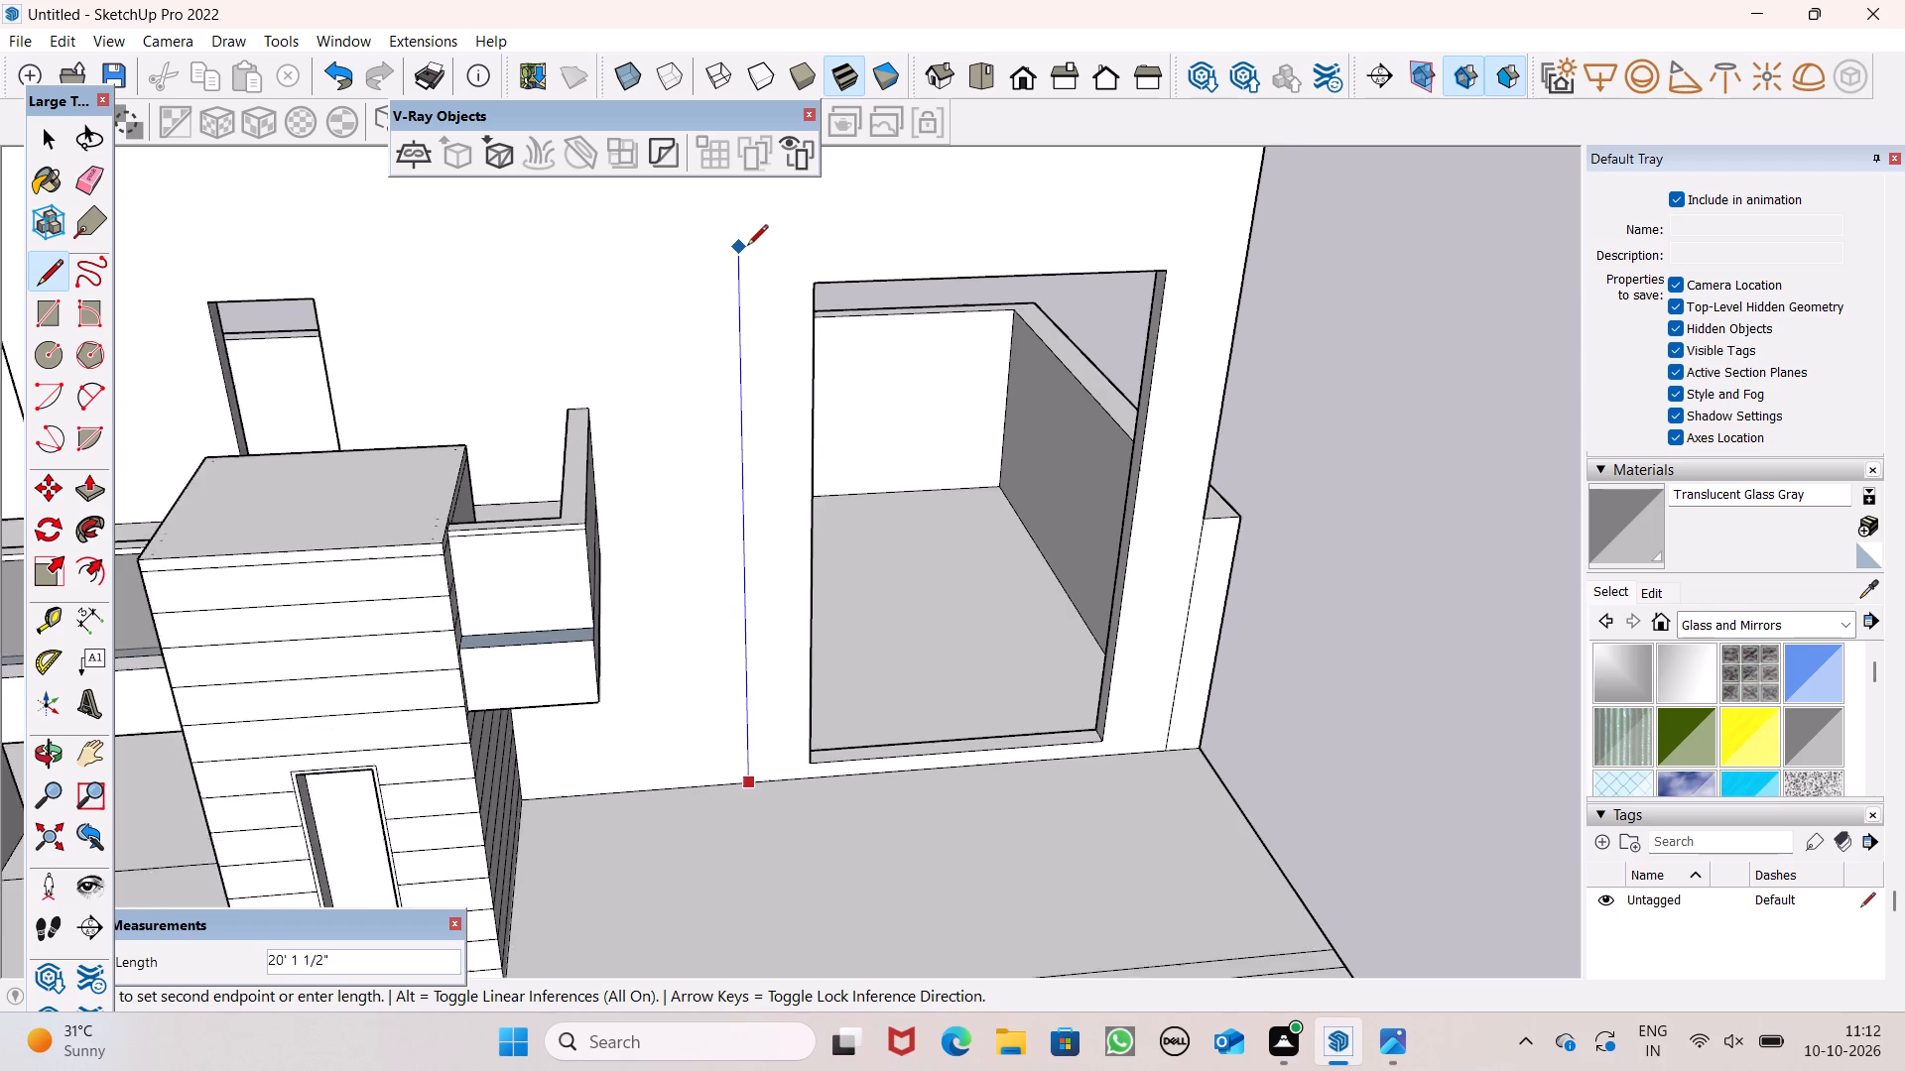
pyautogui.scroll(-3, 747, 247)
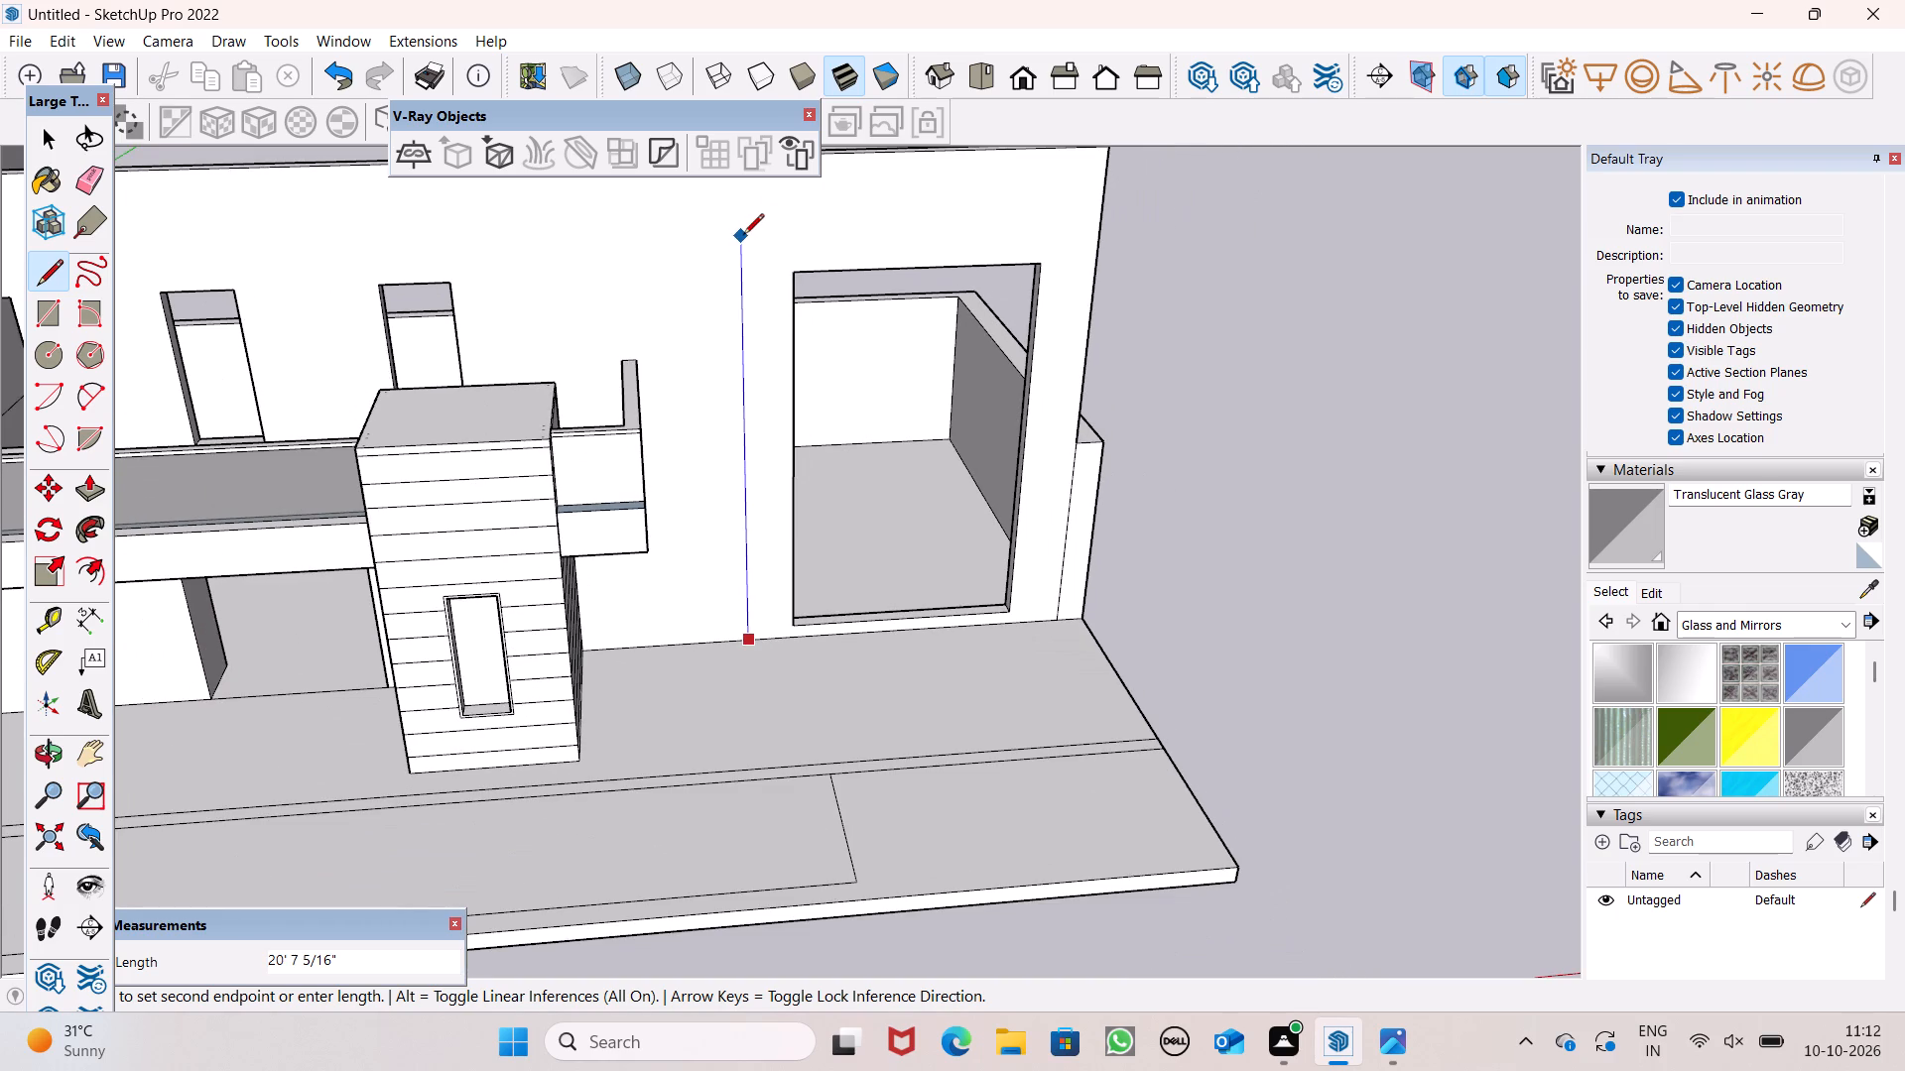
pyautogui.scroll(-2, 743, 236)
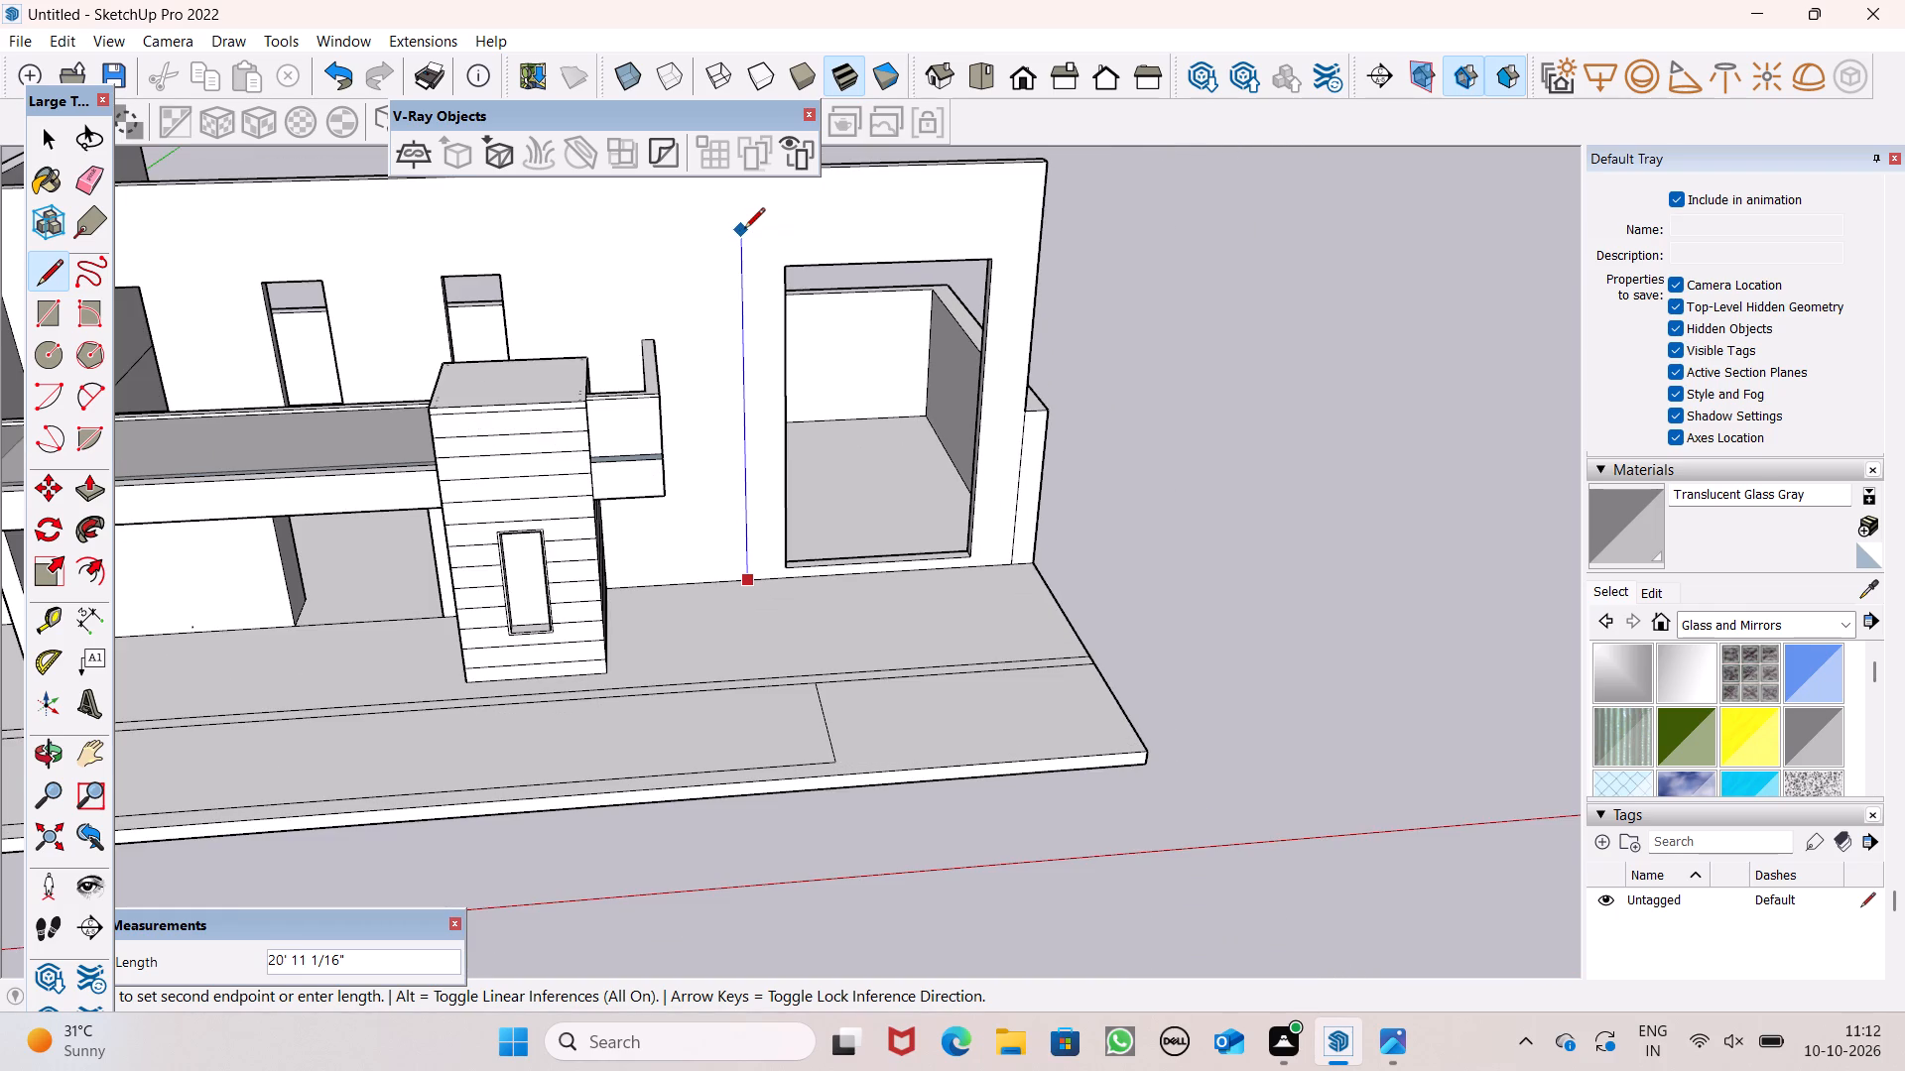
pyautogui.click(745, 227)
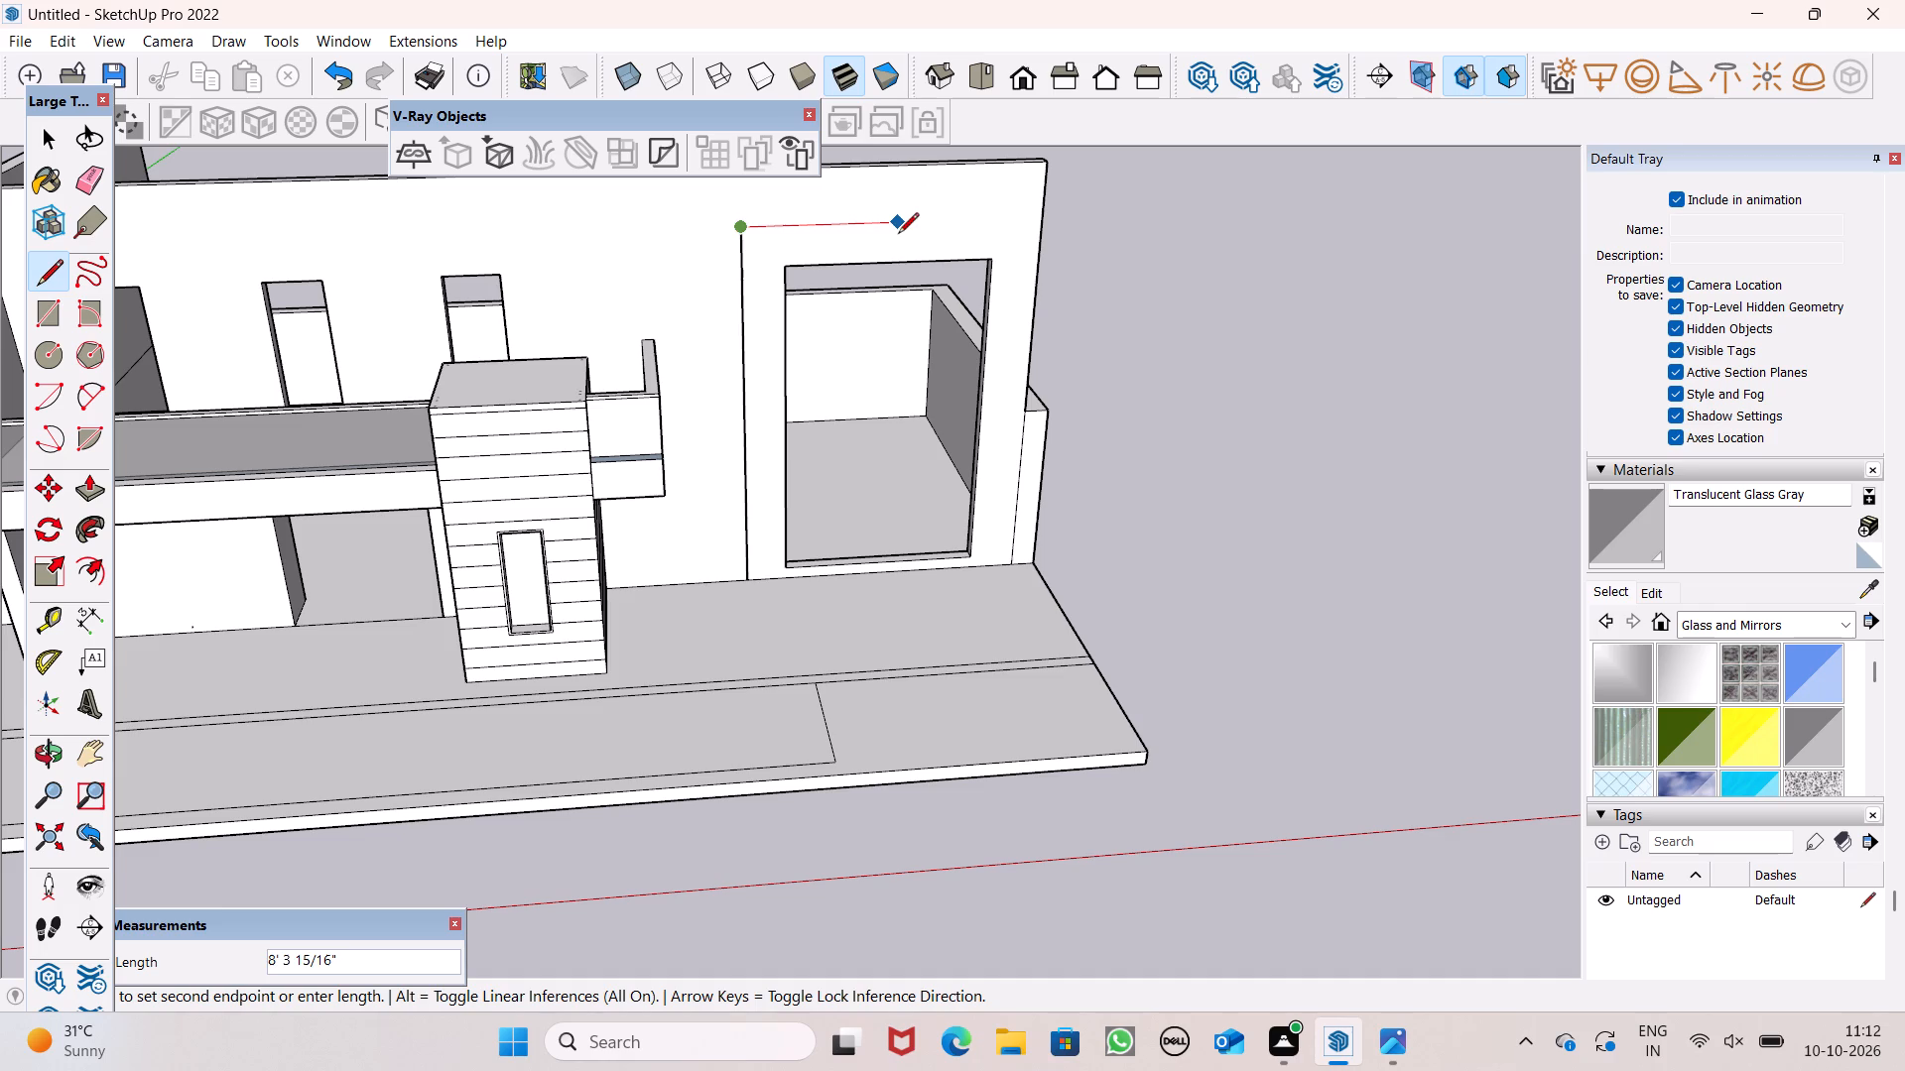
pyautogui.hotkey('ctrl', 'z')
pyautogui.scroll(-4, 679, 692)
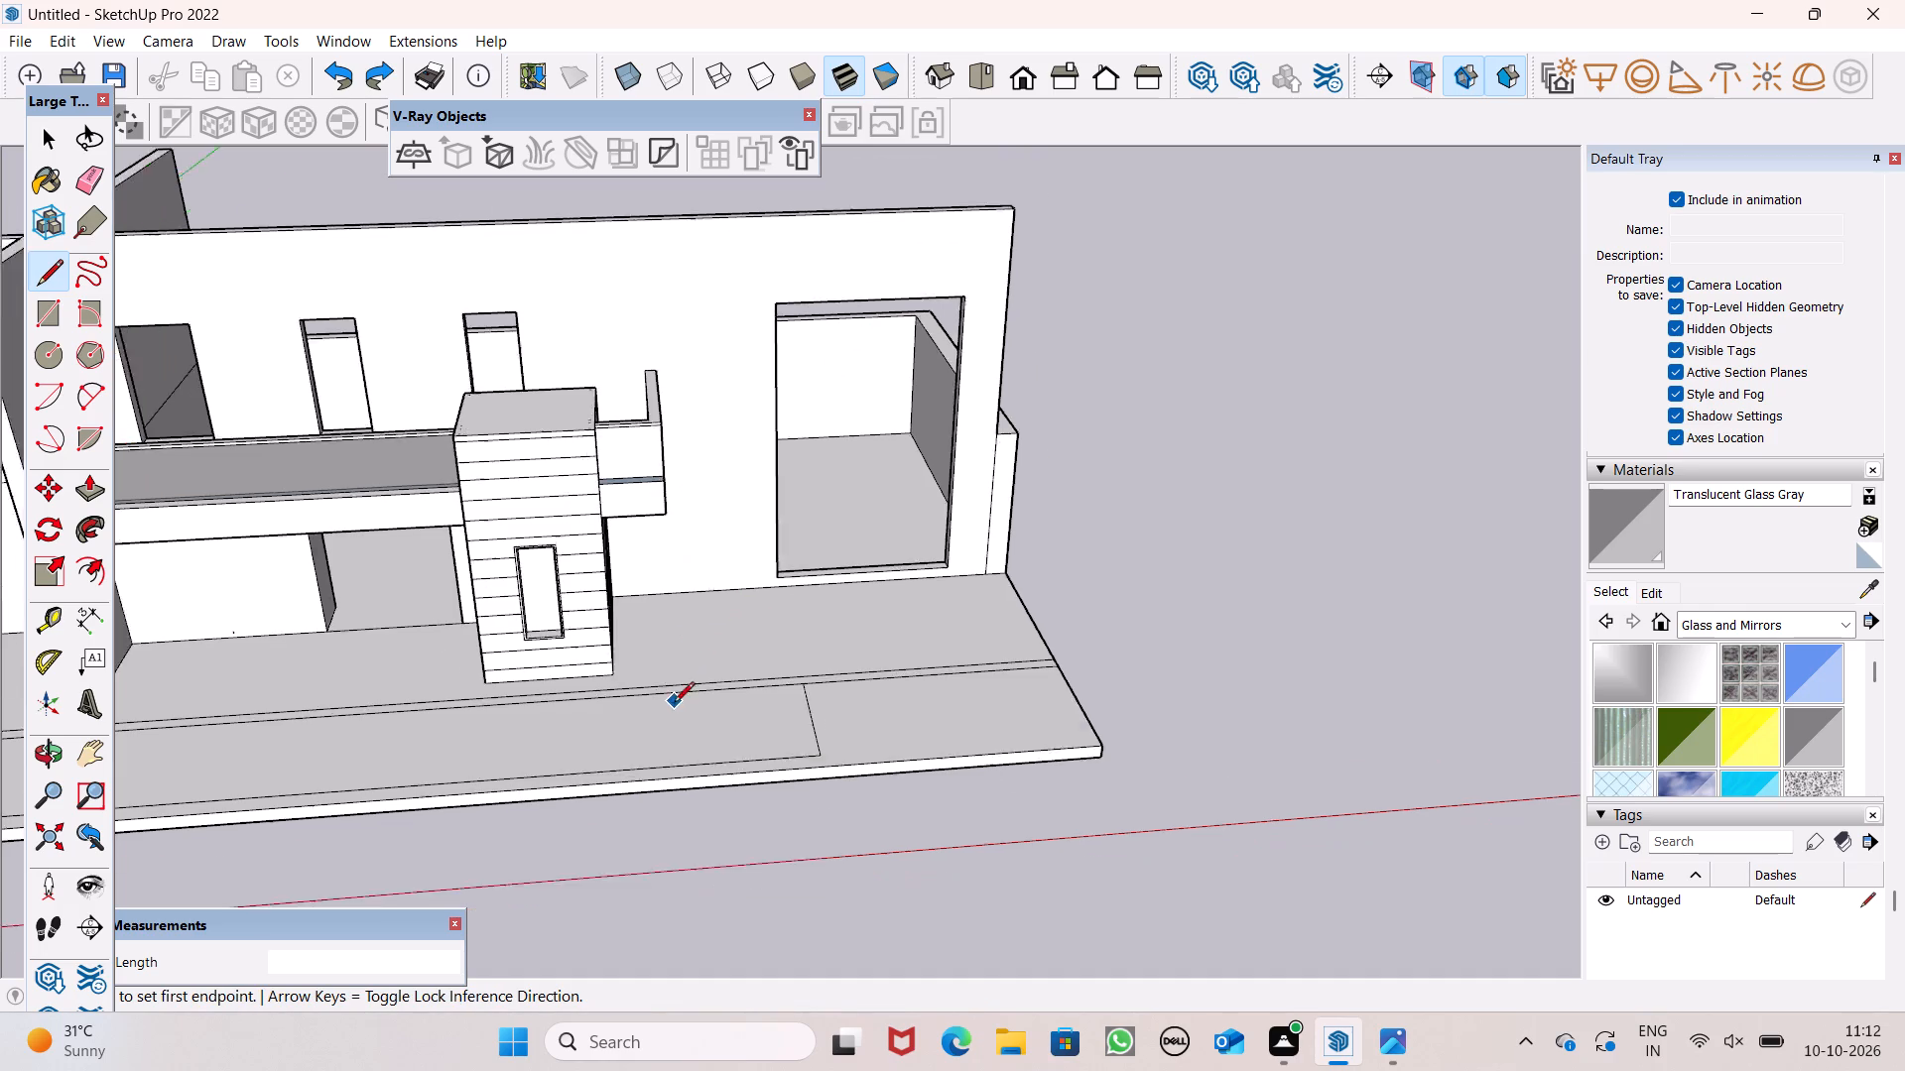
# Draw a line about 21' 9" up from the floor on the large opening's small-balcony side, continuing it horizontally to the wall's end.
pyautogui.scroll(-3, 674, 704)
pyautogui.scroll(5, 767, 356)
pyautogui.scroll(2, 793, 765)
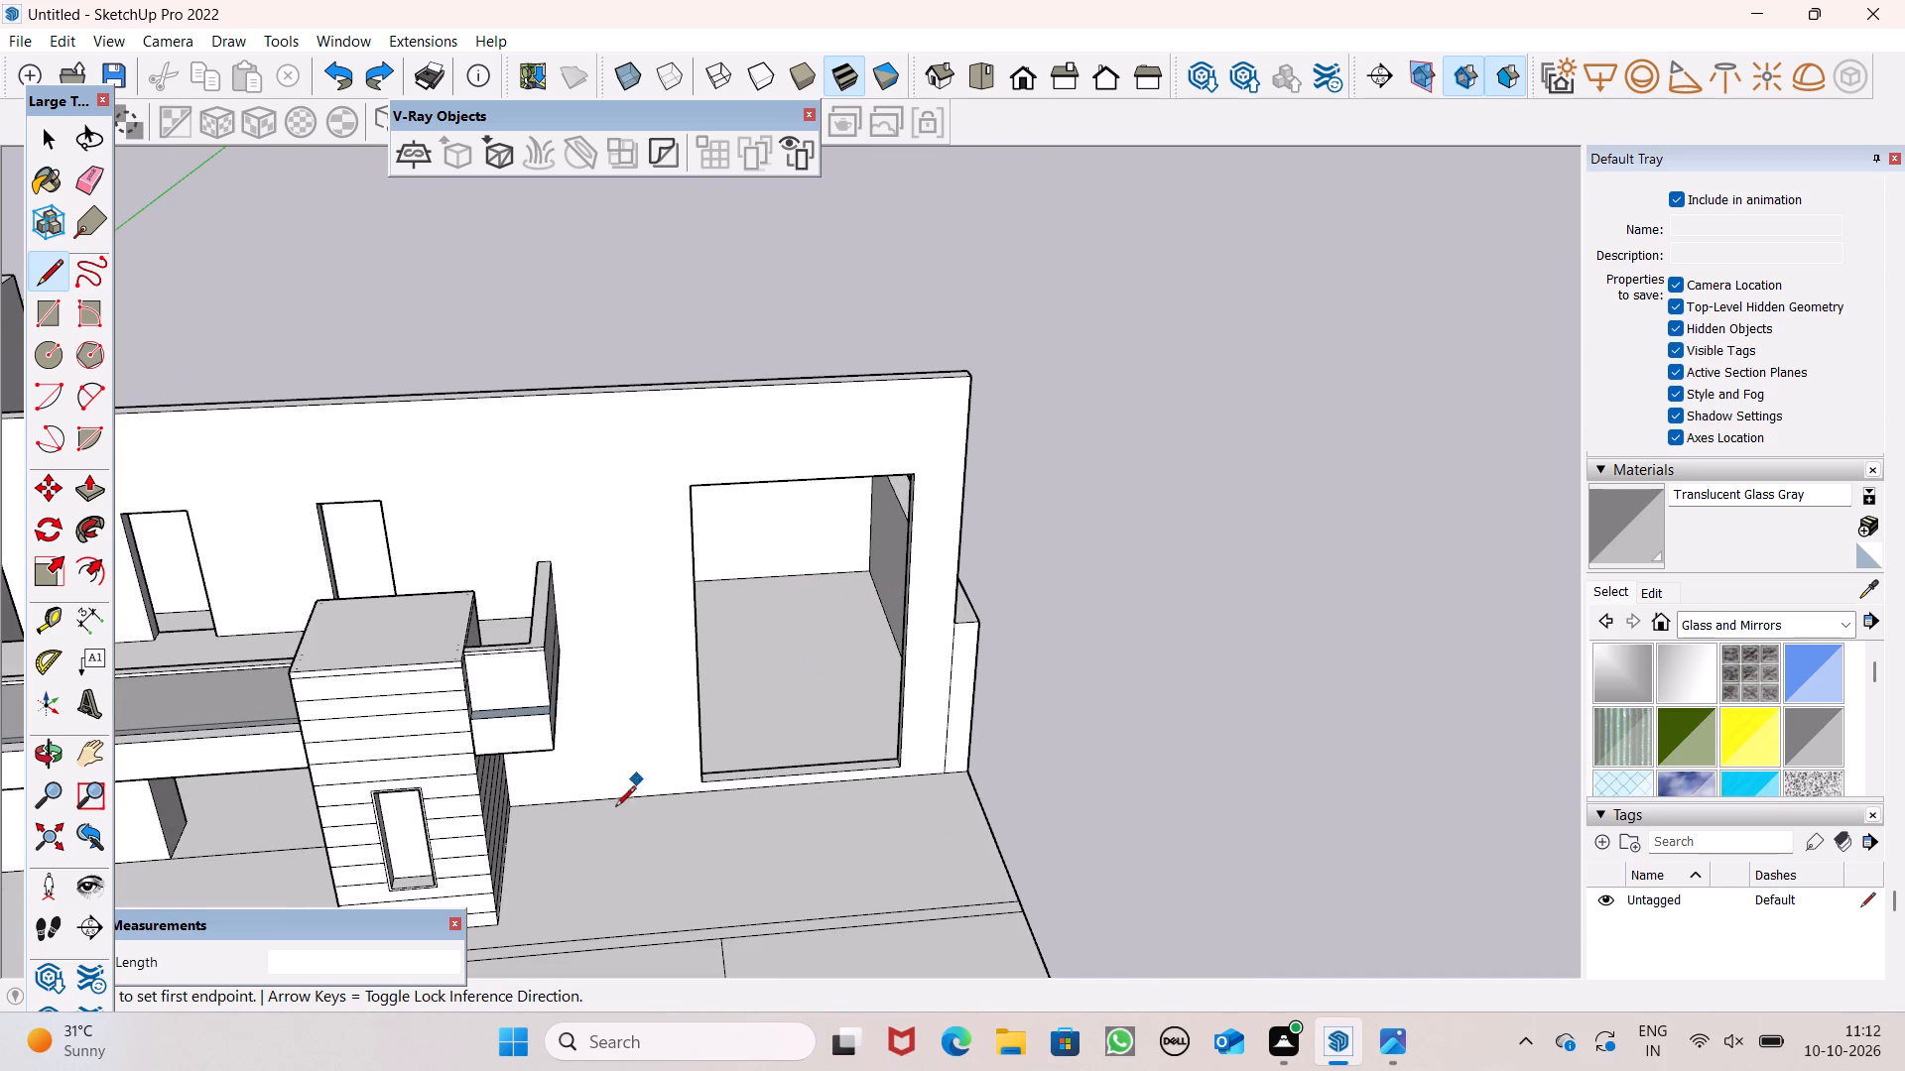
pyautogui.click(663, 790)
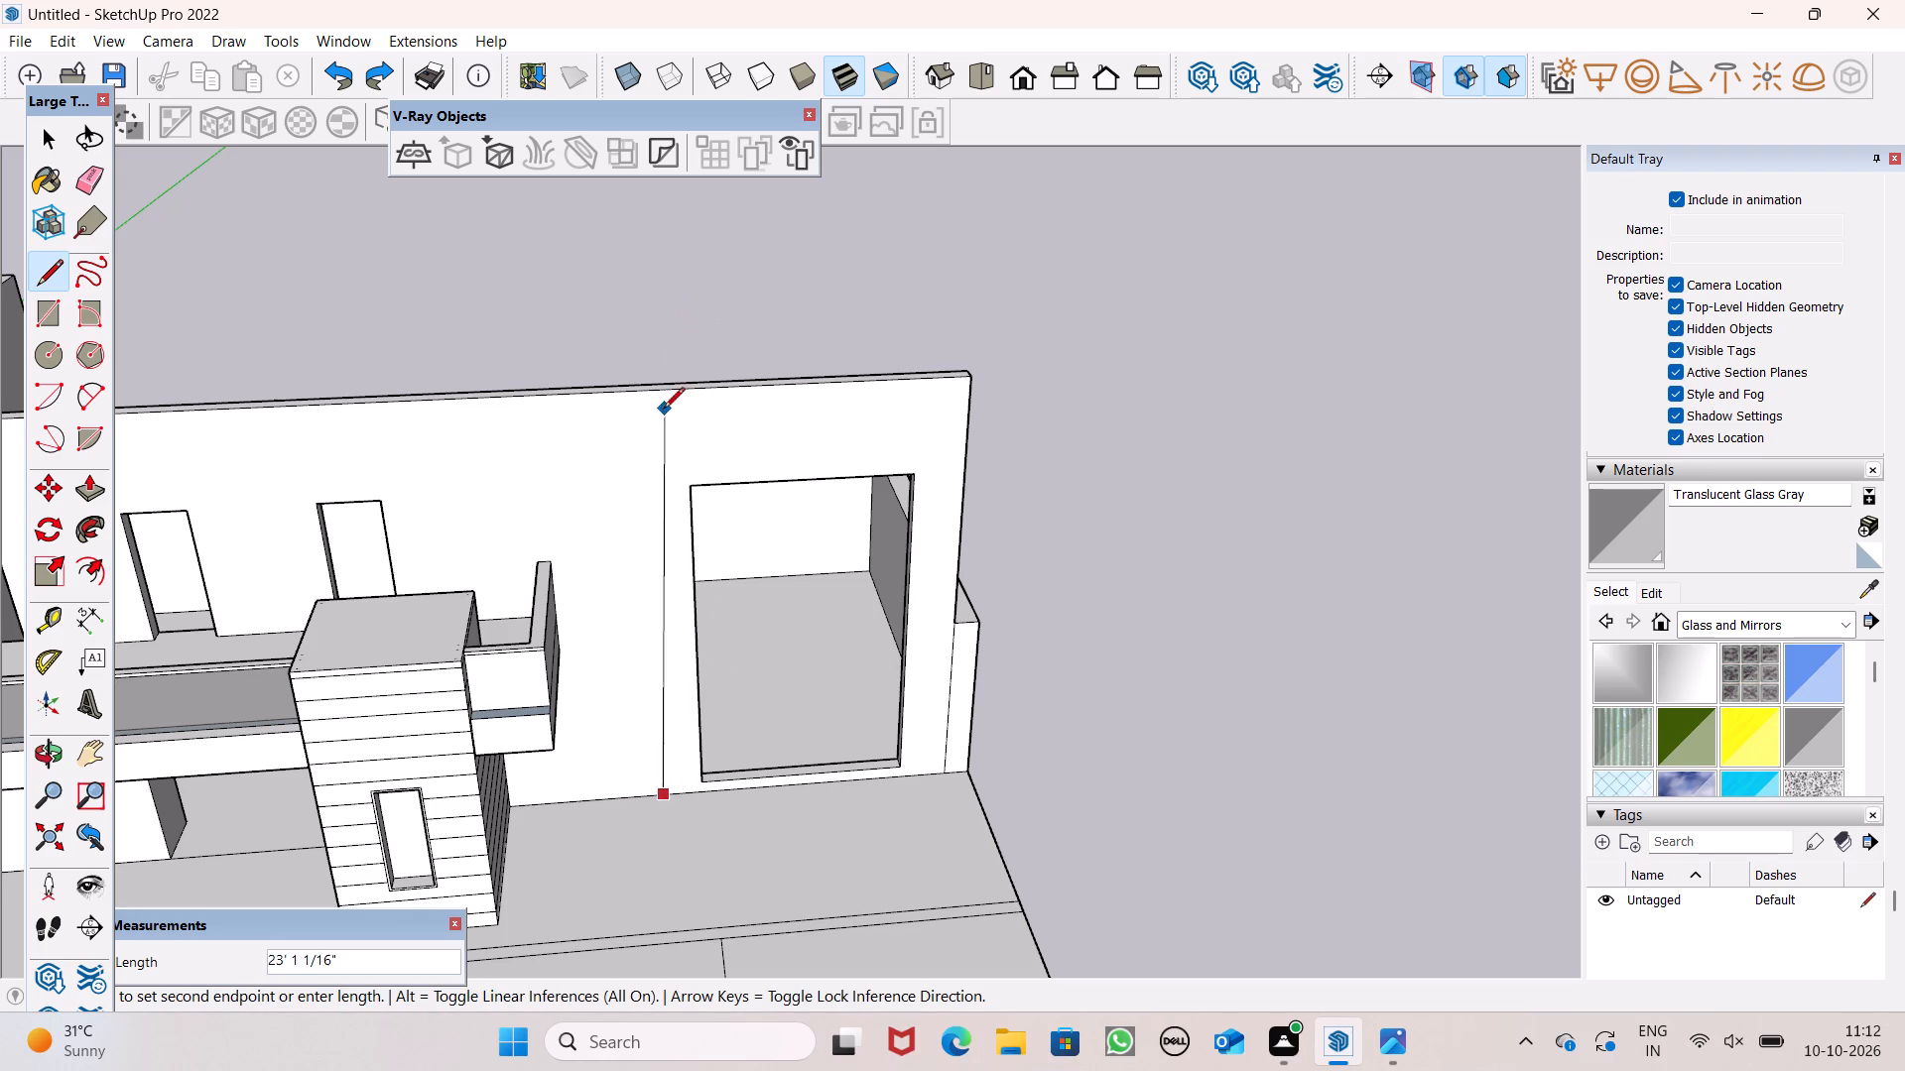
pyautogui.scroll(3, 641, 437)
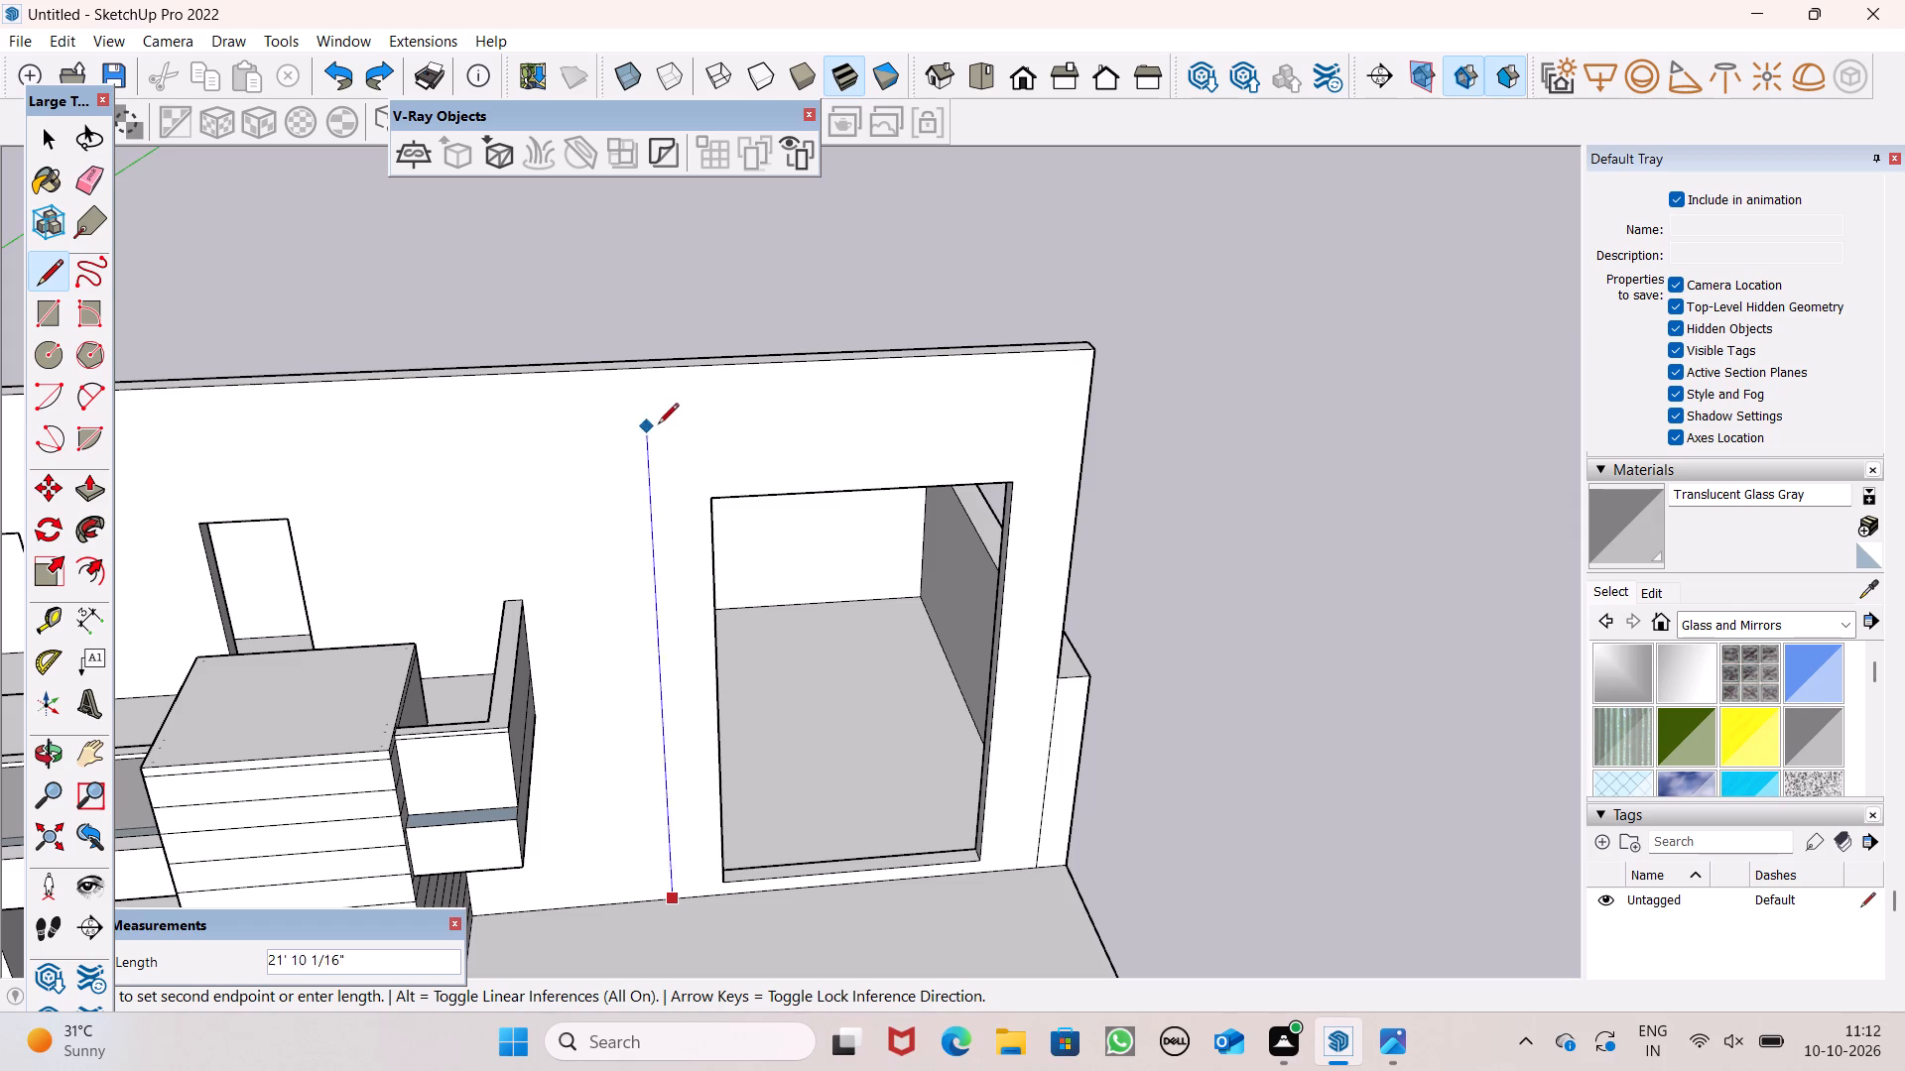
pyautogui.click(657, 429)
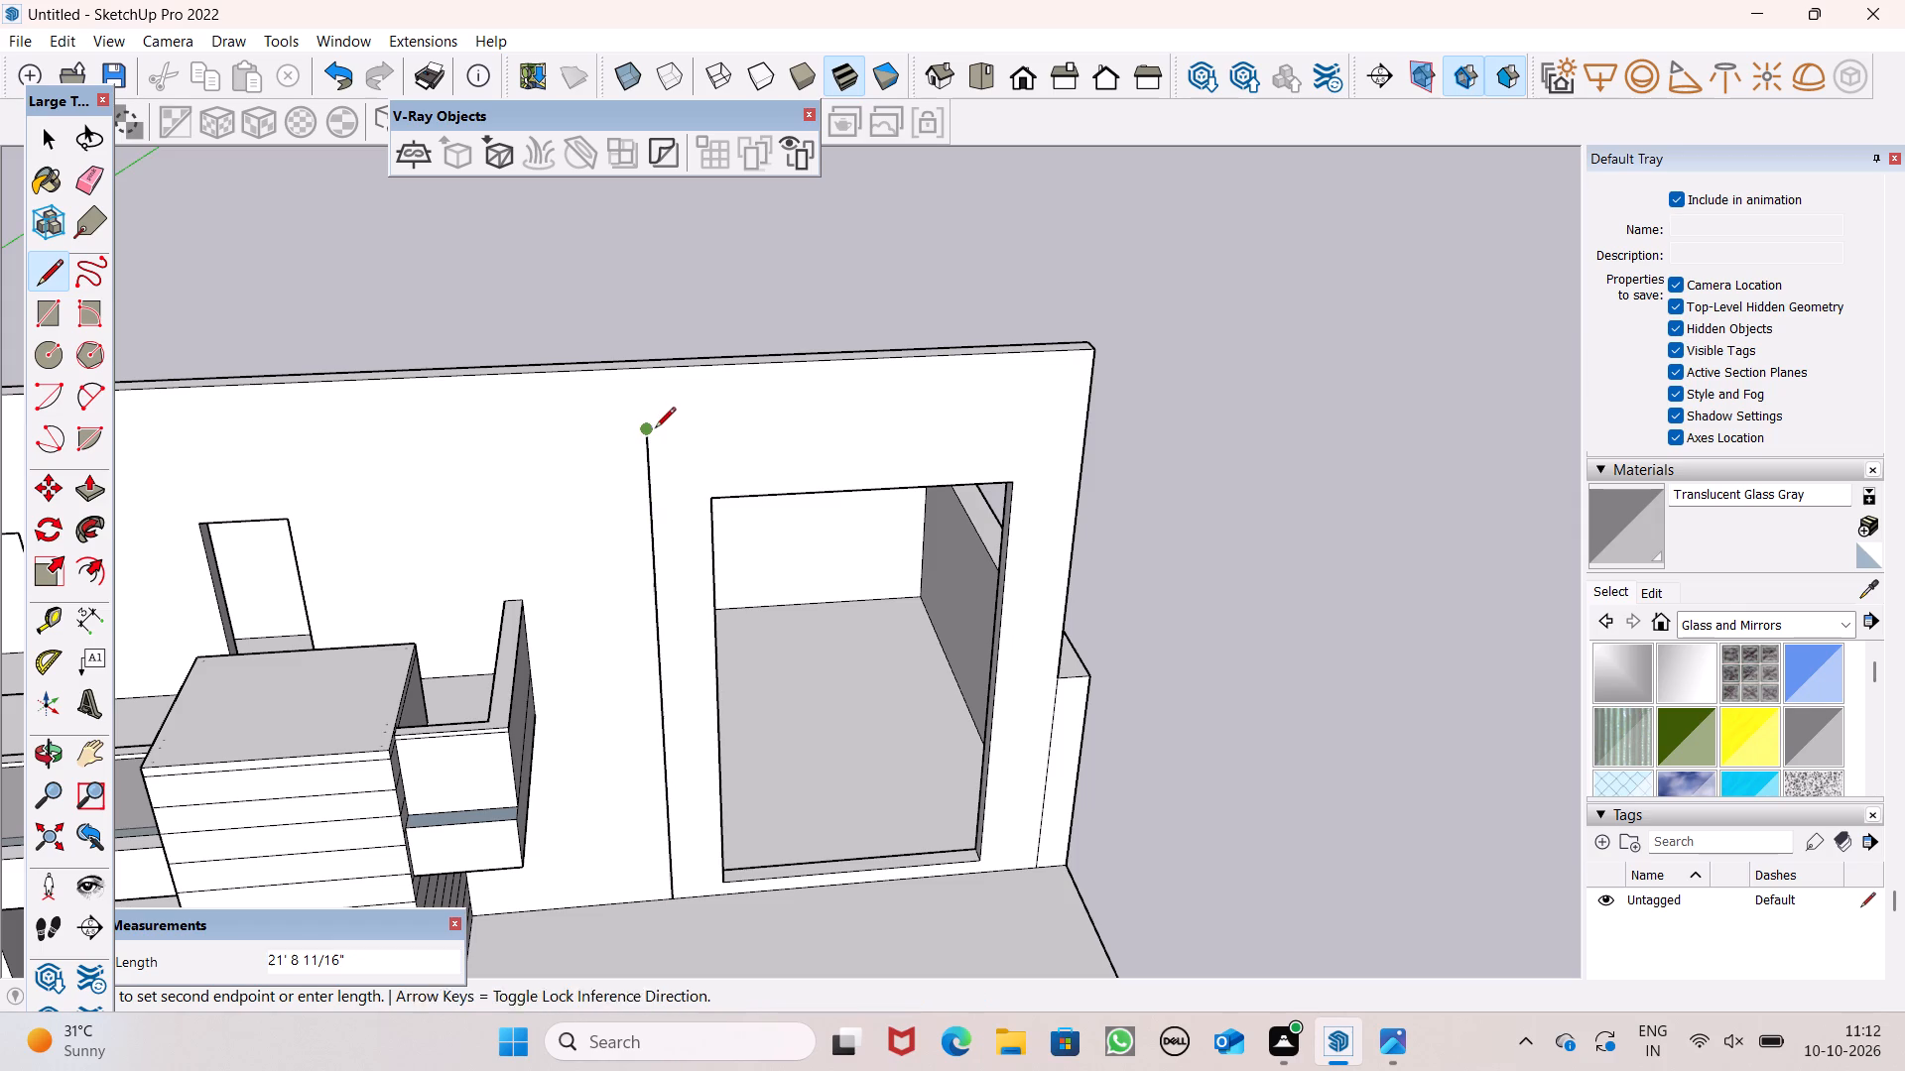
pyautogui.click(1083, 409)
pyautogui.scroll(-5, 577, 423)
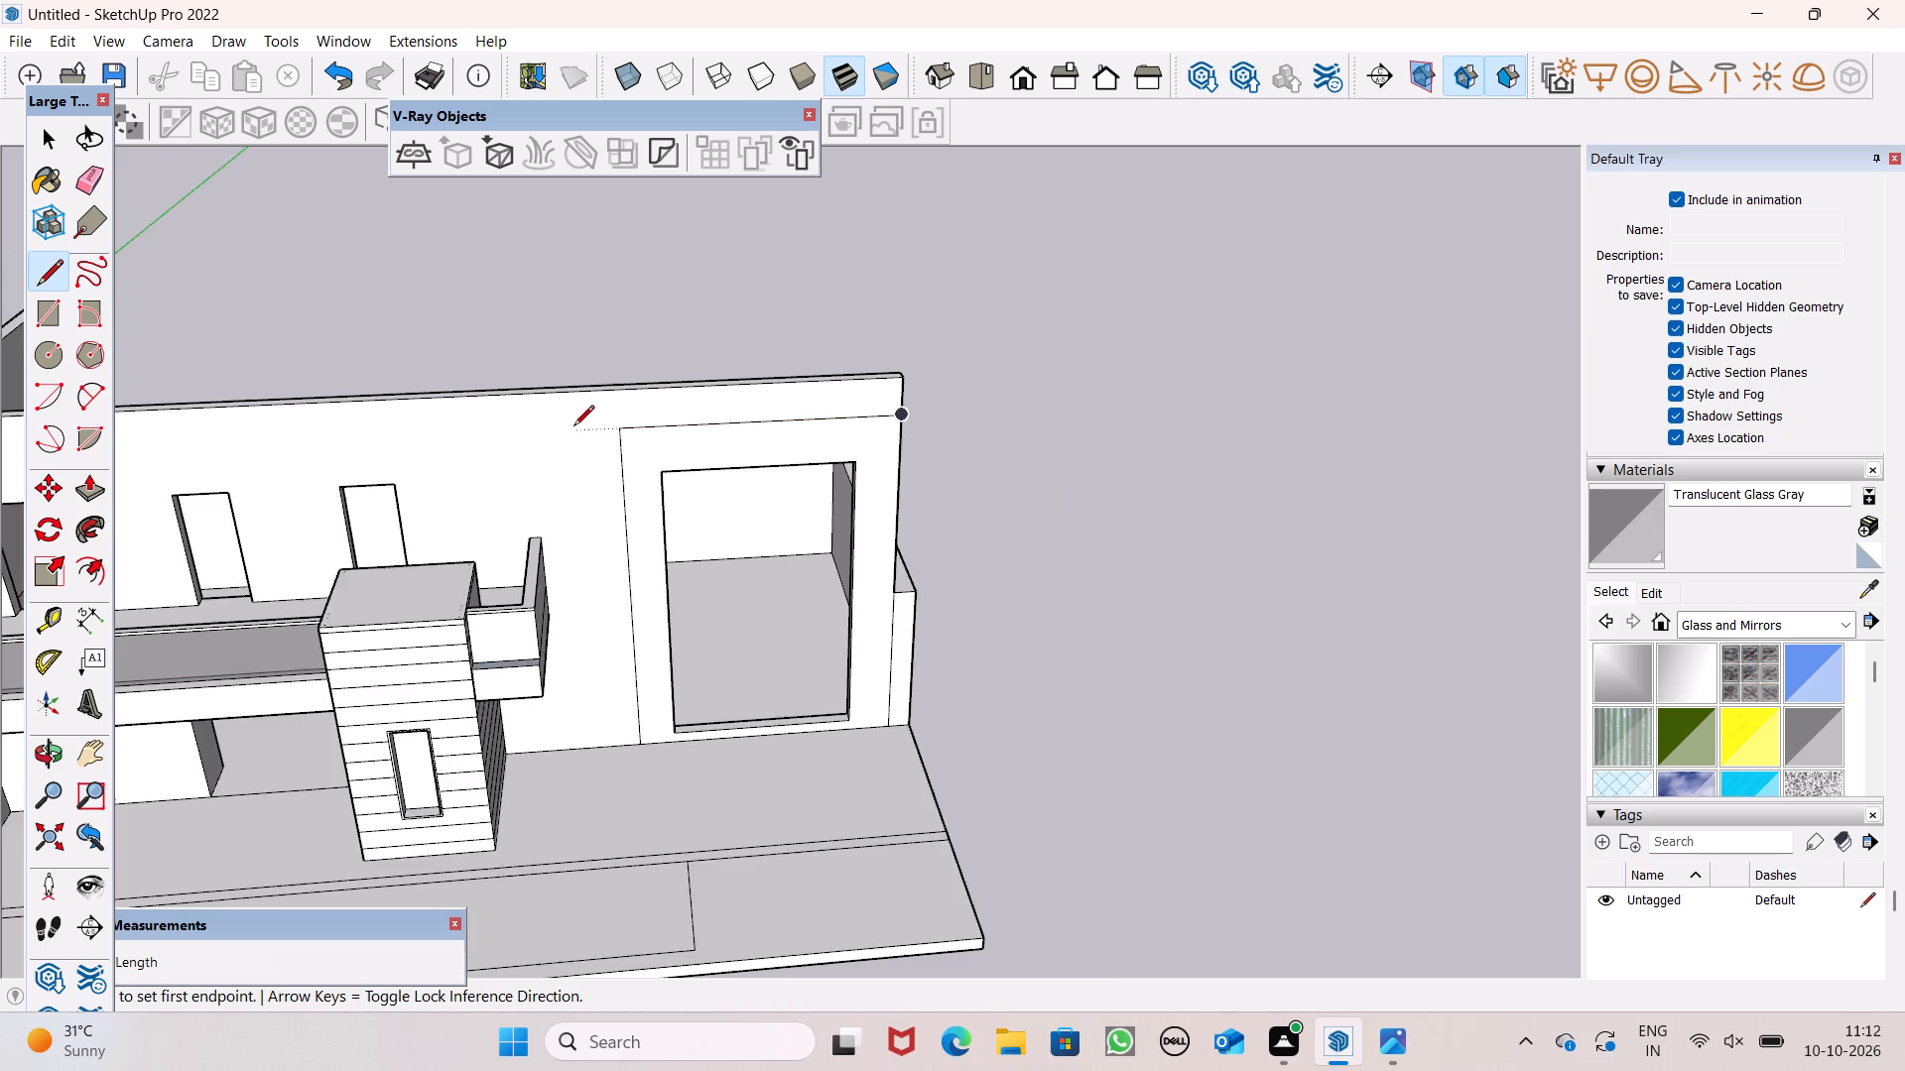
pyautogui.scroll(-4, 584, 451)
# Draw a small upright rectangle on the wall above the large opening, from just below the wall's top down to the opening's upper edge.
pyautogui.moveTo(978, 649); pyautogui.dragTo(885, 462, button='middle')
pyautogui.scroll(5, 802, 565)
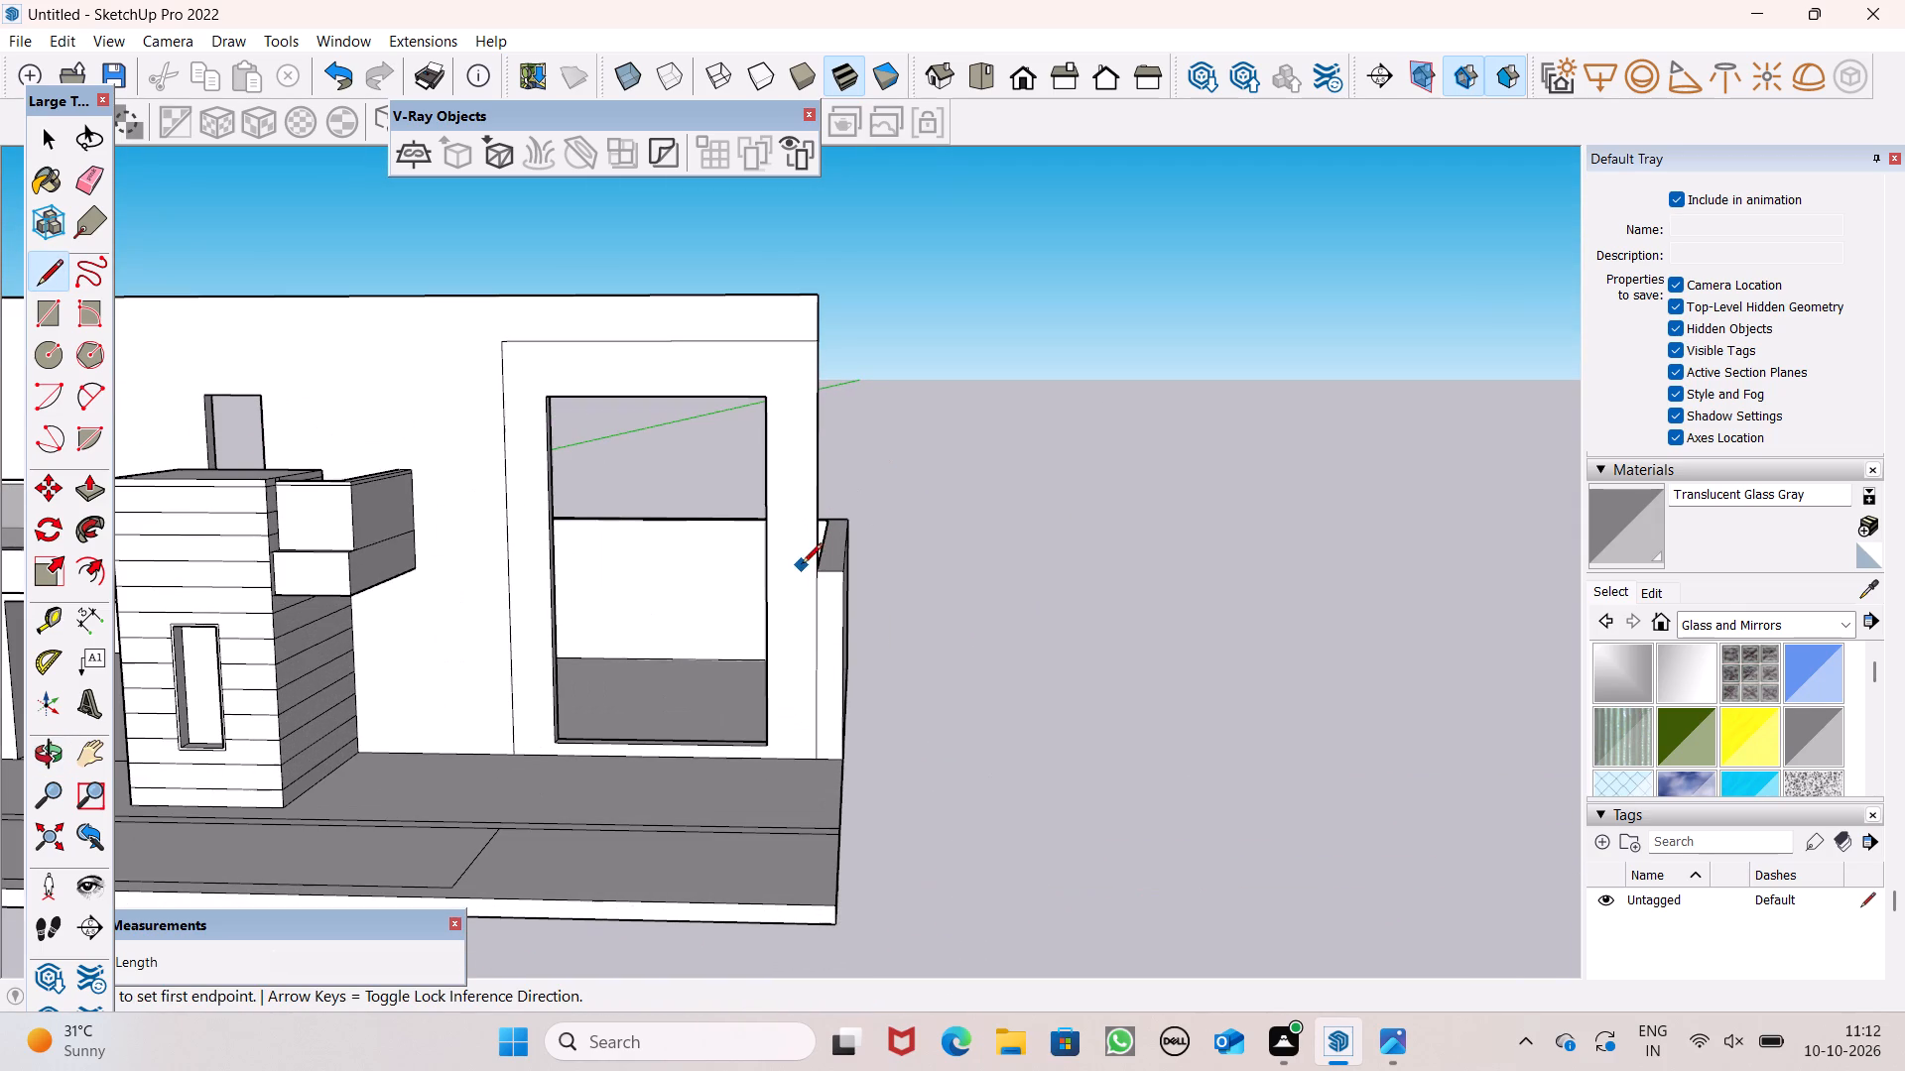
pyautogui.moveTo(724, 594); pyautogui.dragTo(776, 694, button='middle')
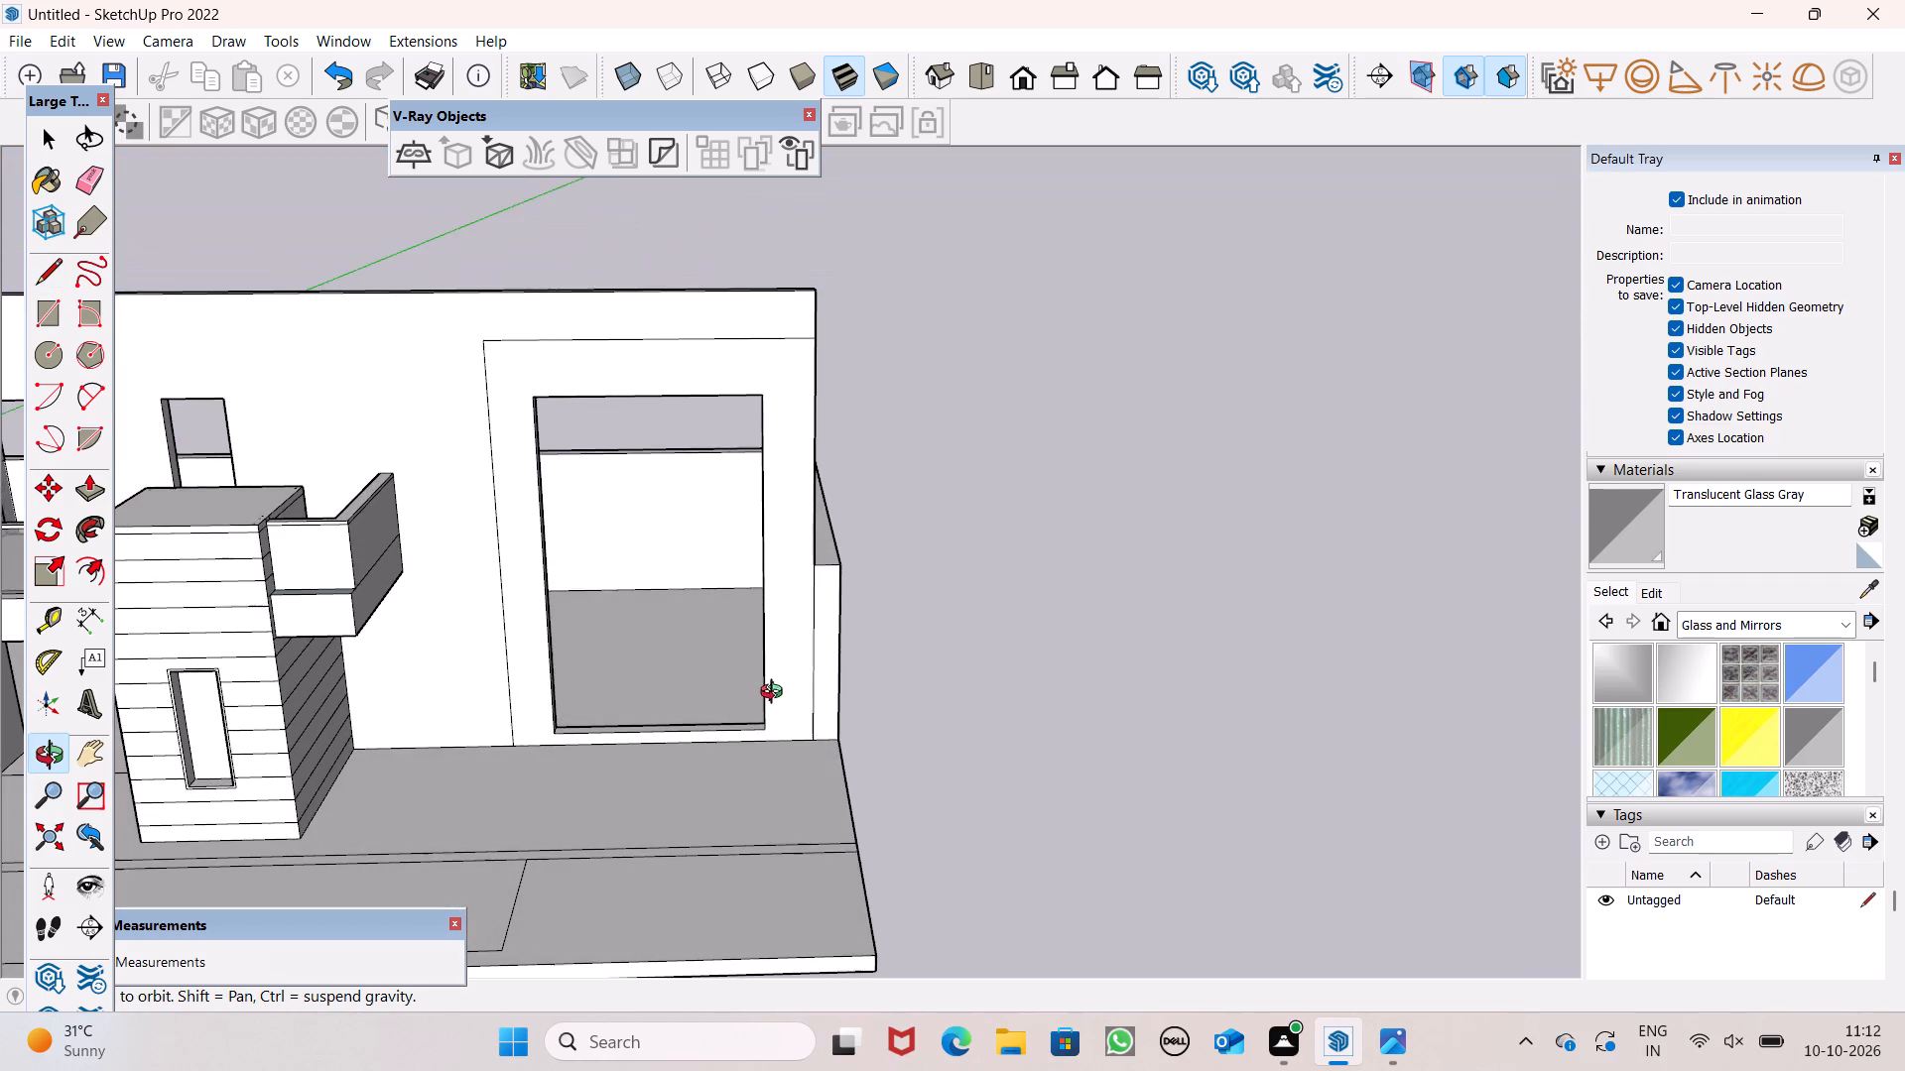
pyautogui.moveTo(776, 694); pyautogui.dragTo(753, 756, button='middle')
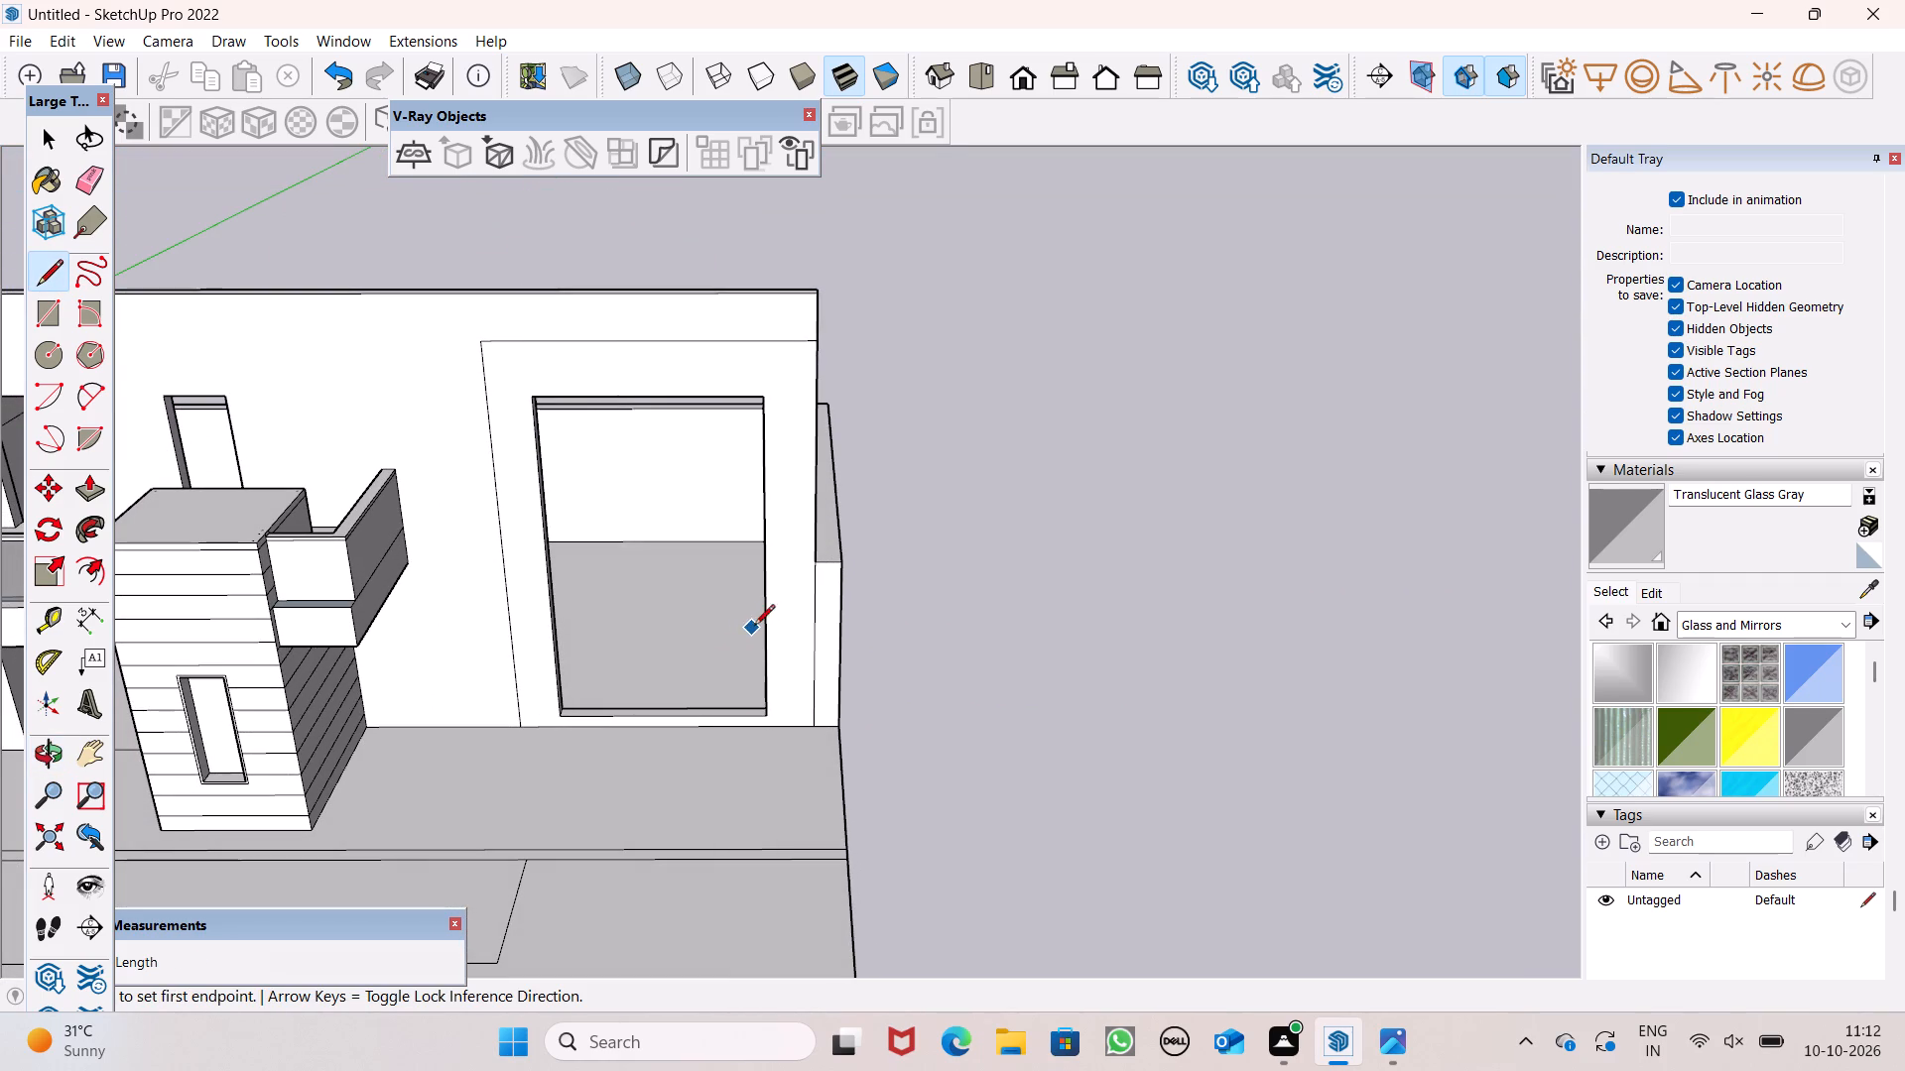
pyautogui.moveTo(783, 705); pyautogui.dragTo(471, 760, button='middle')
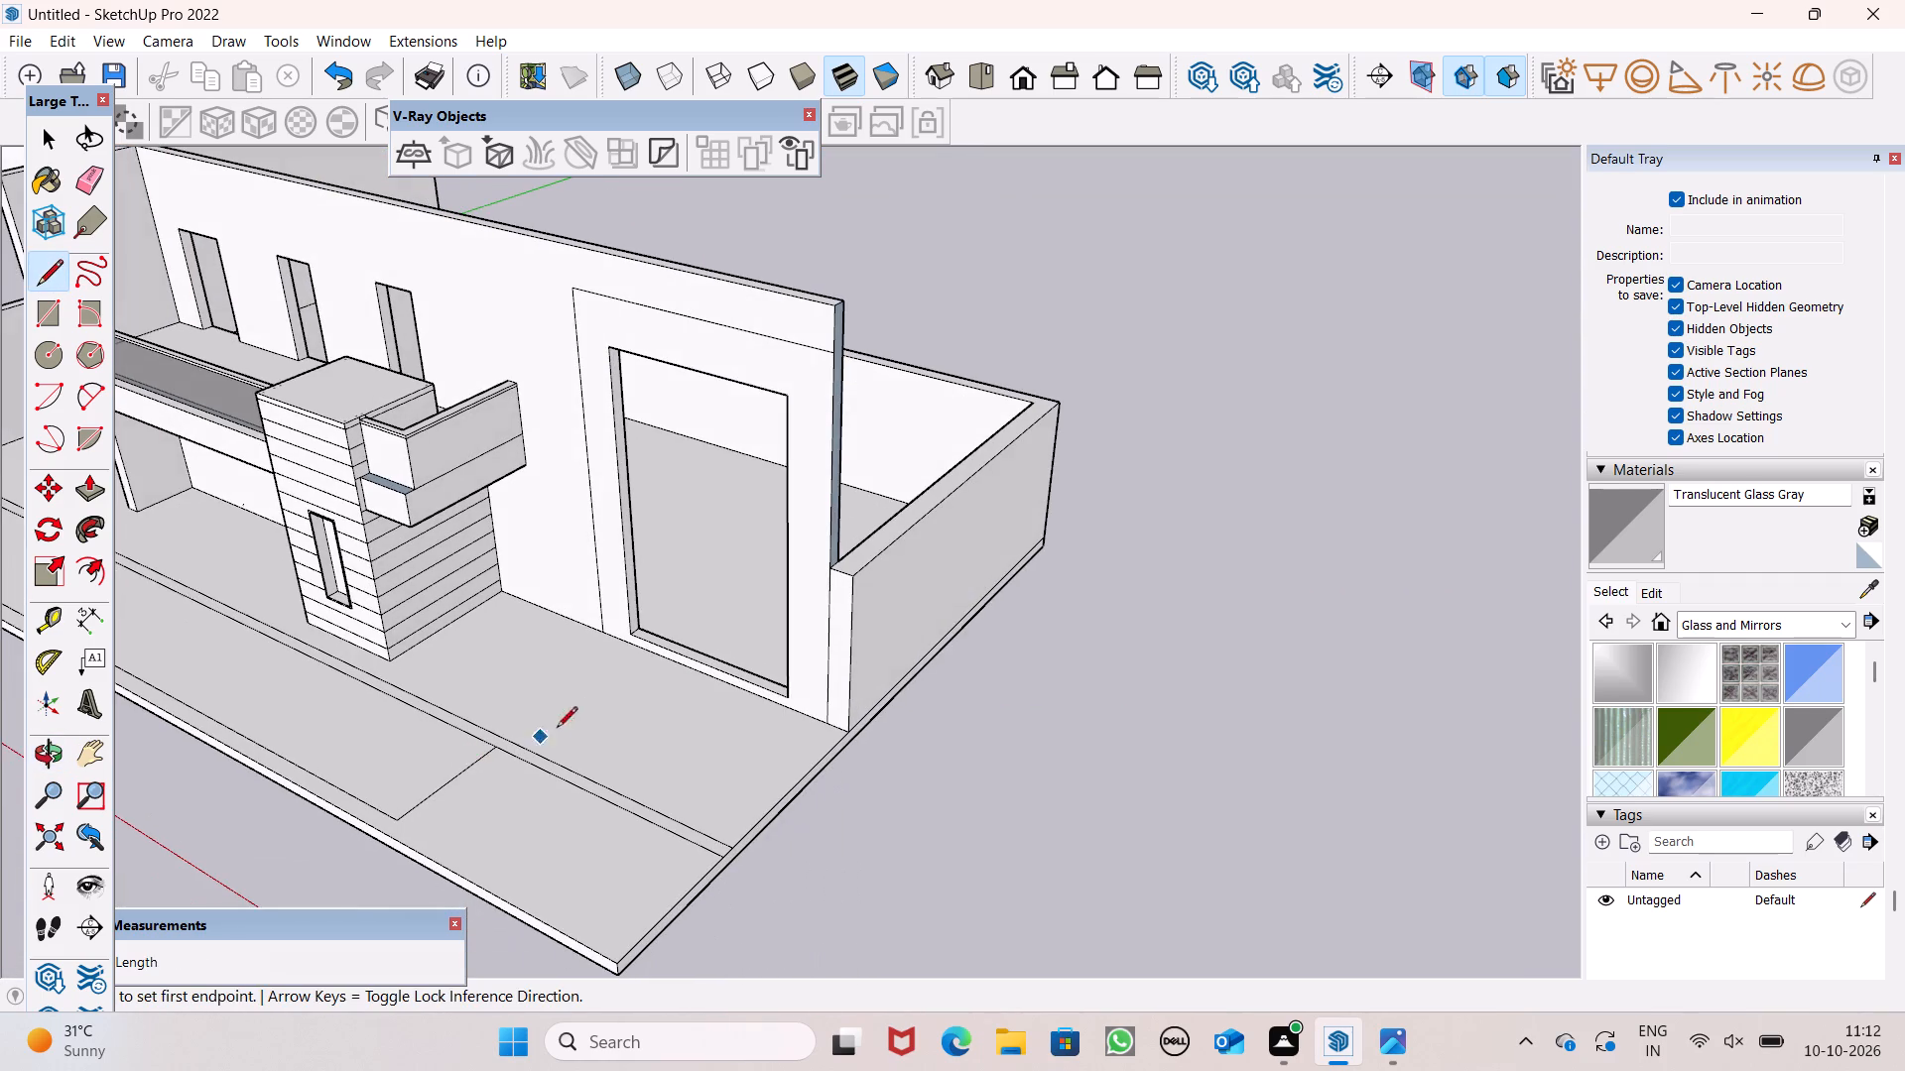
pyautogui.moveTo(658, 717); pyautogui.dragTo(900, 692, button='middle')
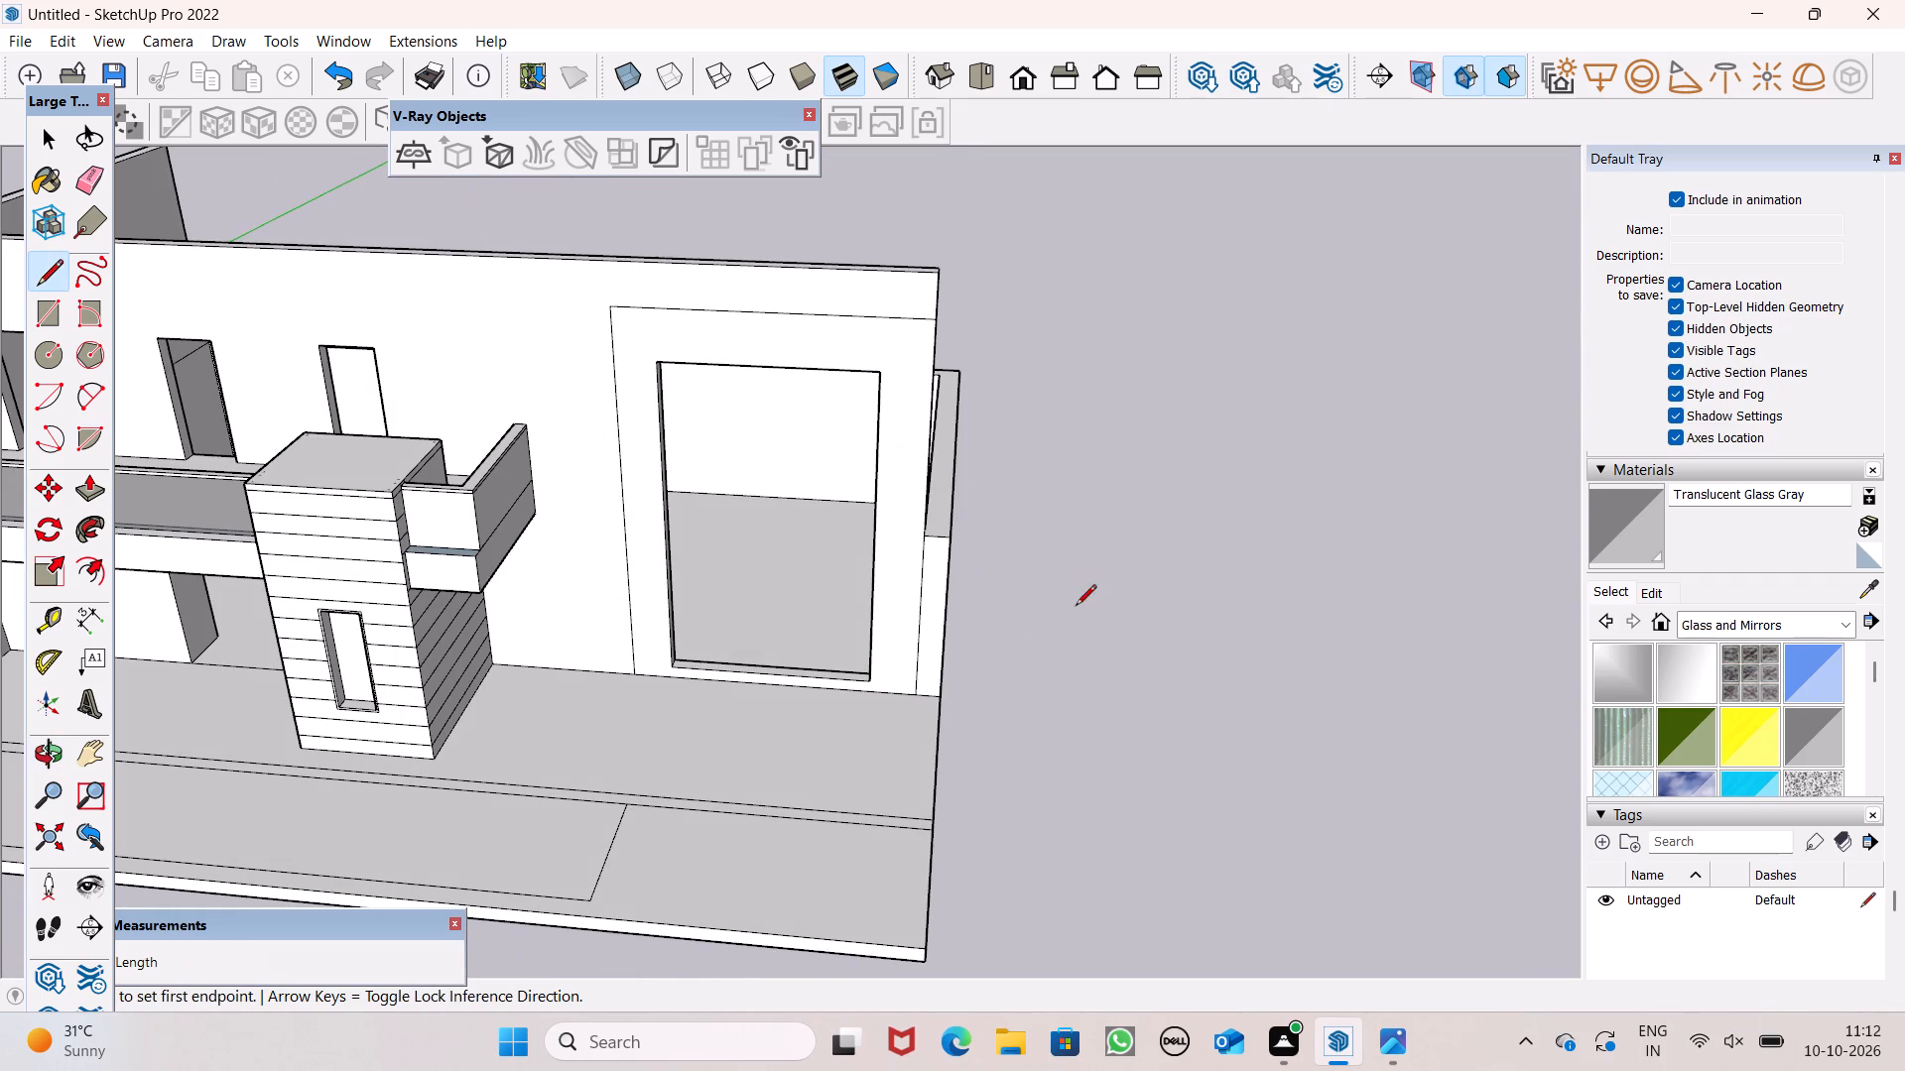
pyautogui.moveTo(924, 531); pyautogui.dragTo(972, 466, button='middle')
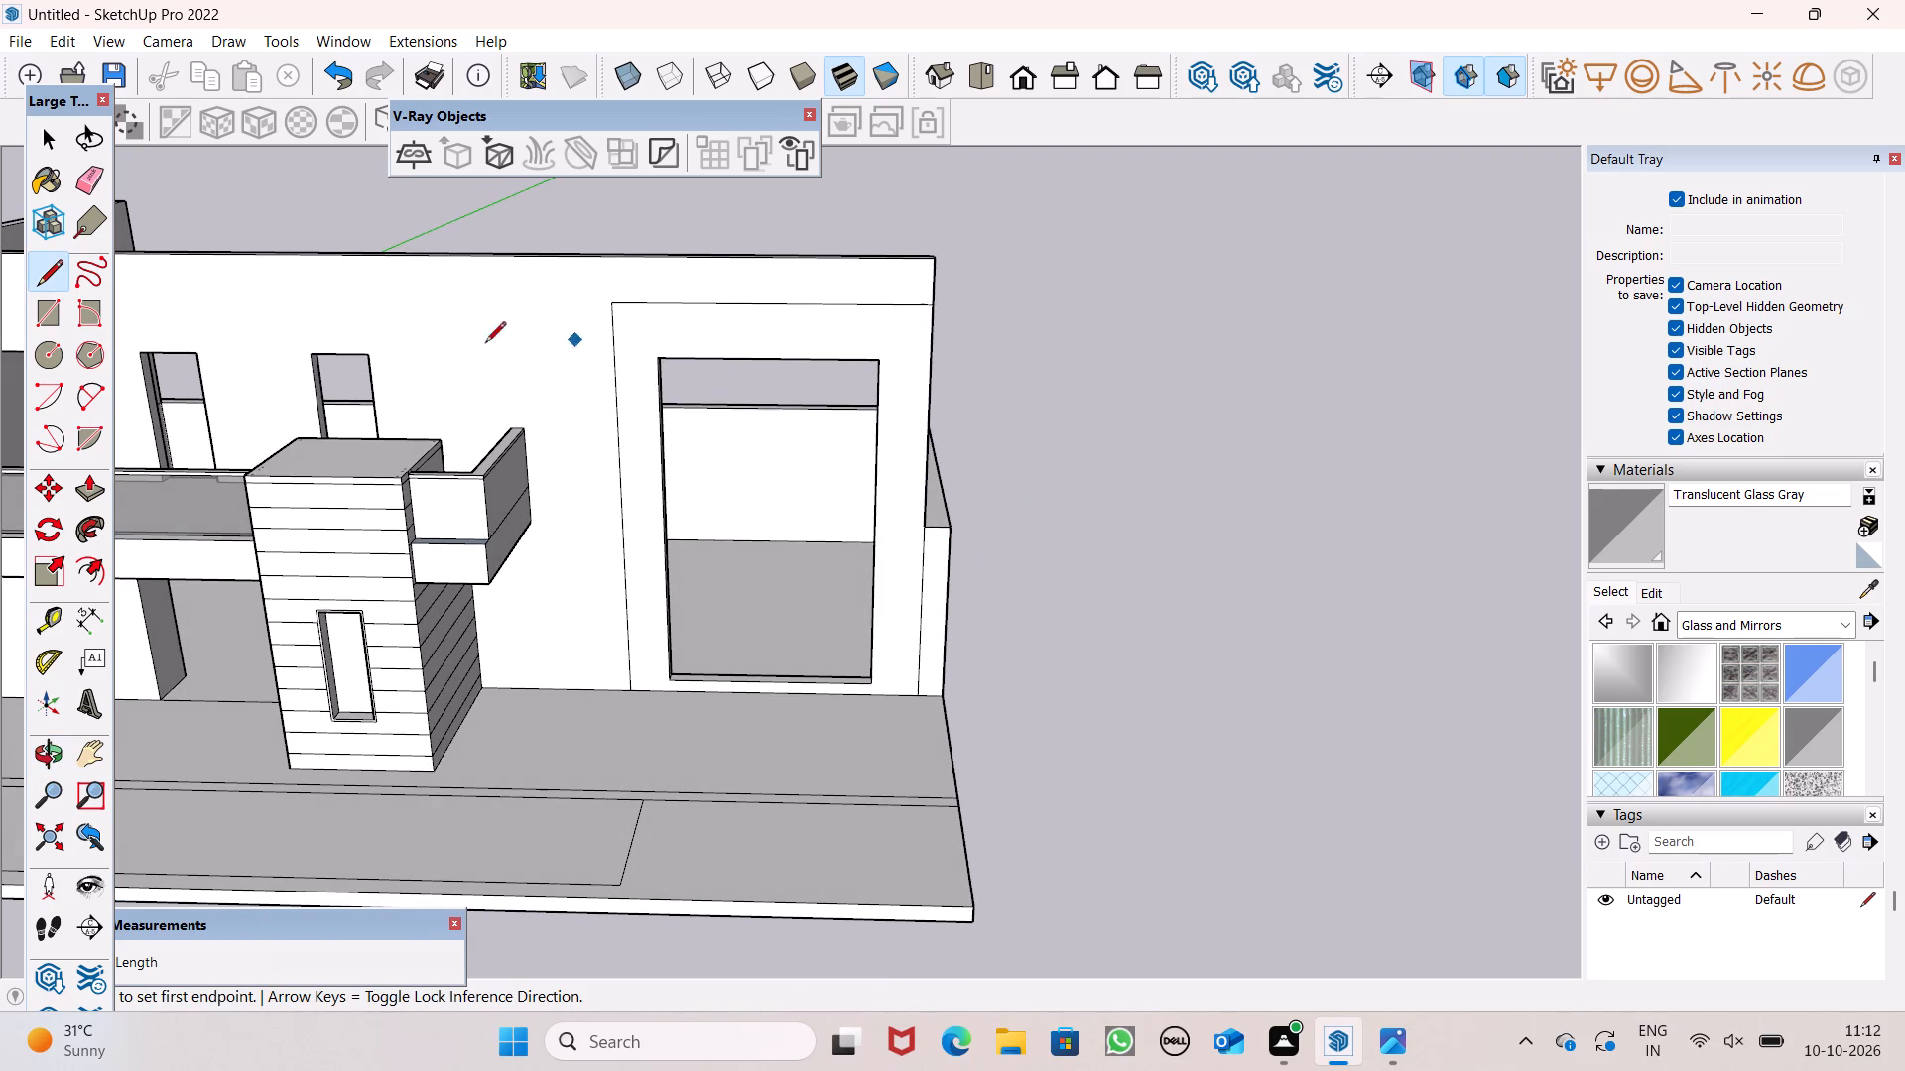
pyautogui.click(52, 309)
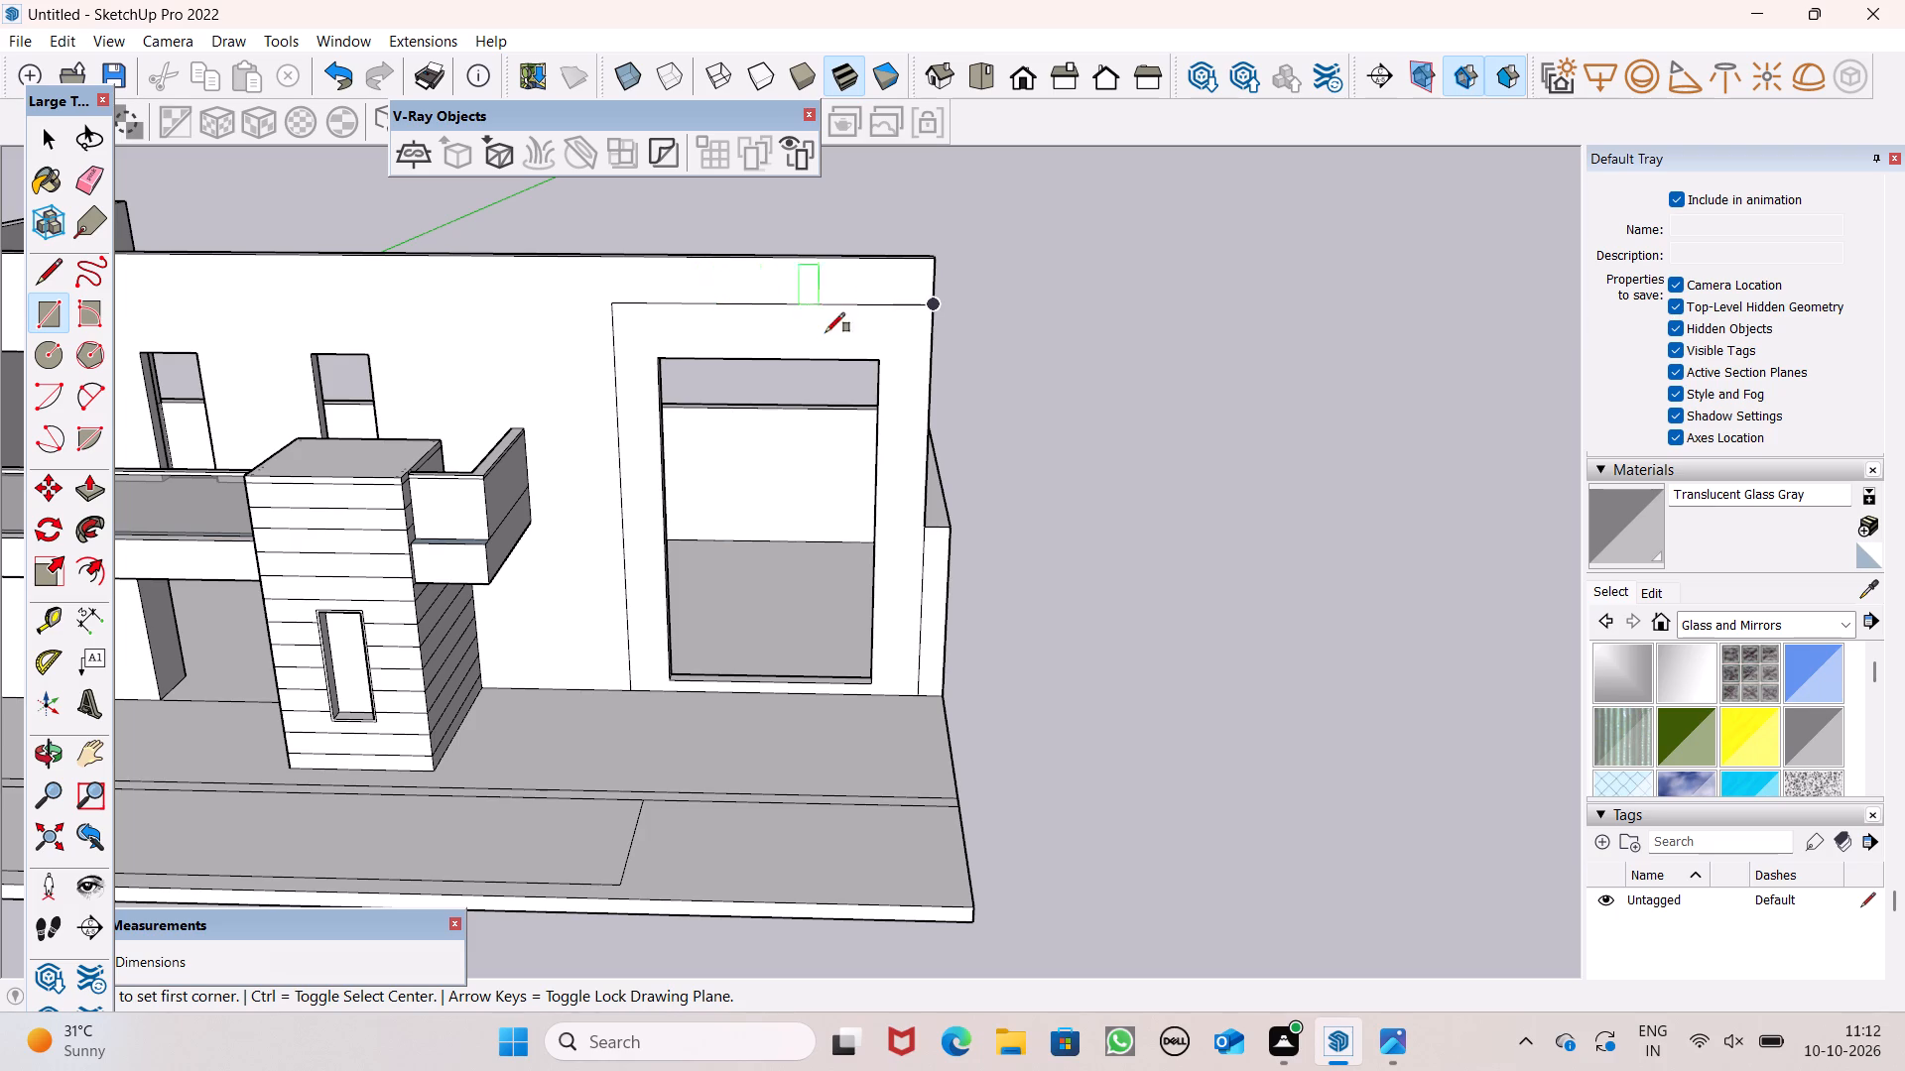
pyautogui.scroll(1, 854, 331)
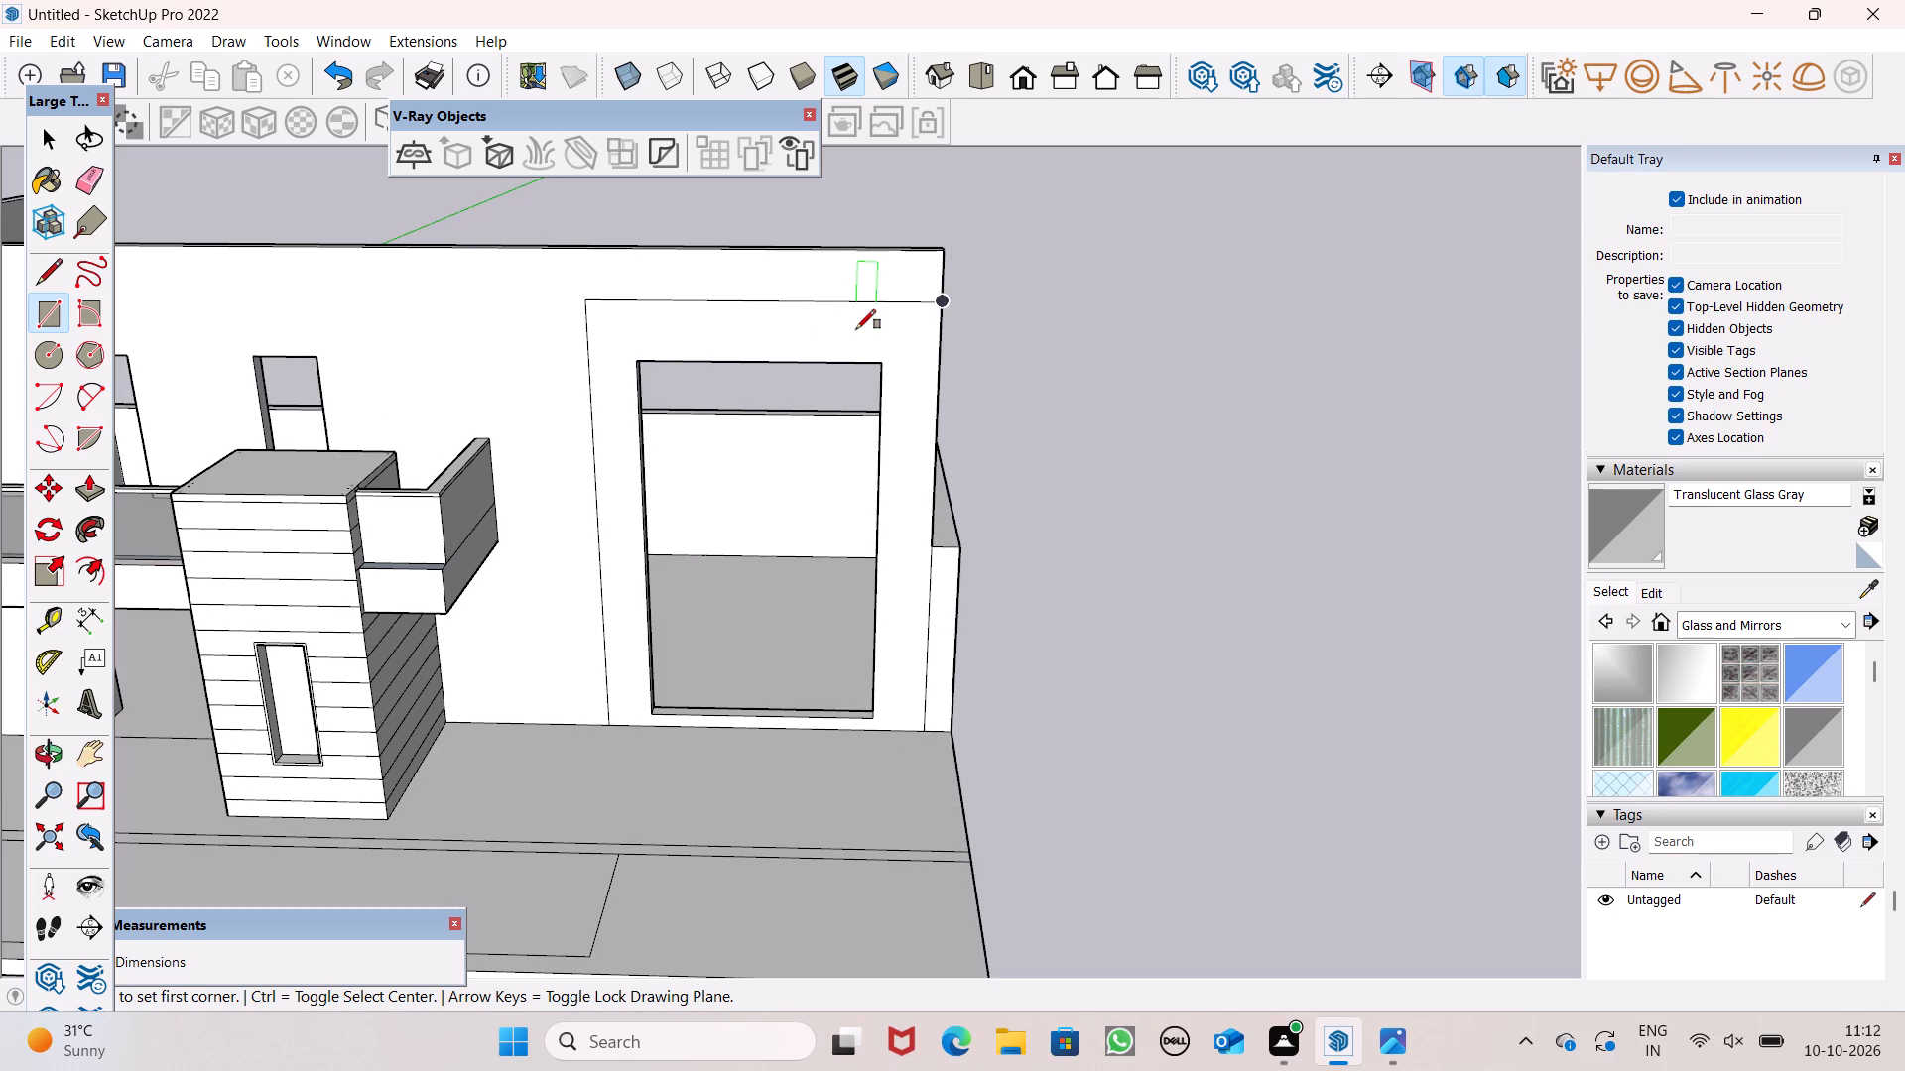
pyautogui.scroll(2, 852, 328)
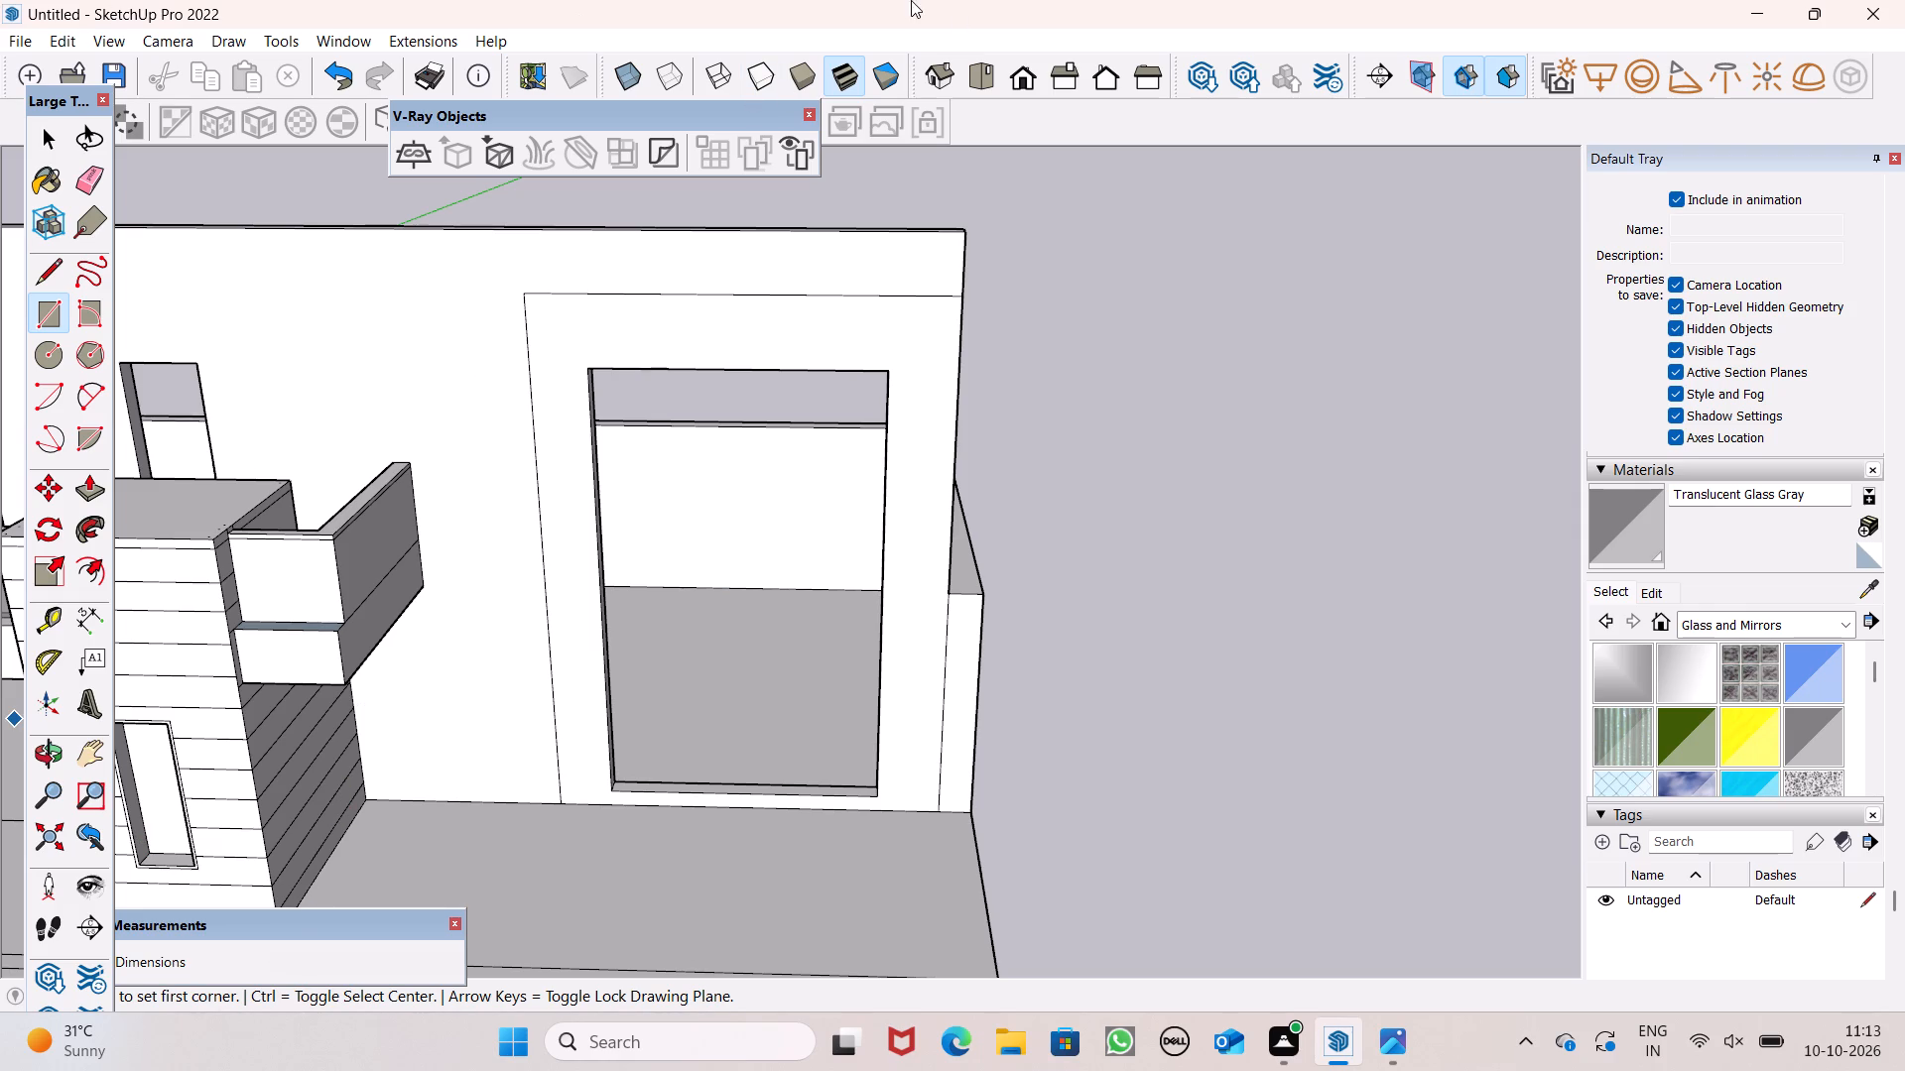
pyautogui.moveTo(609, 284); pyautogui.dragTo(632, 247, button='middle')
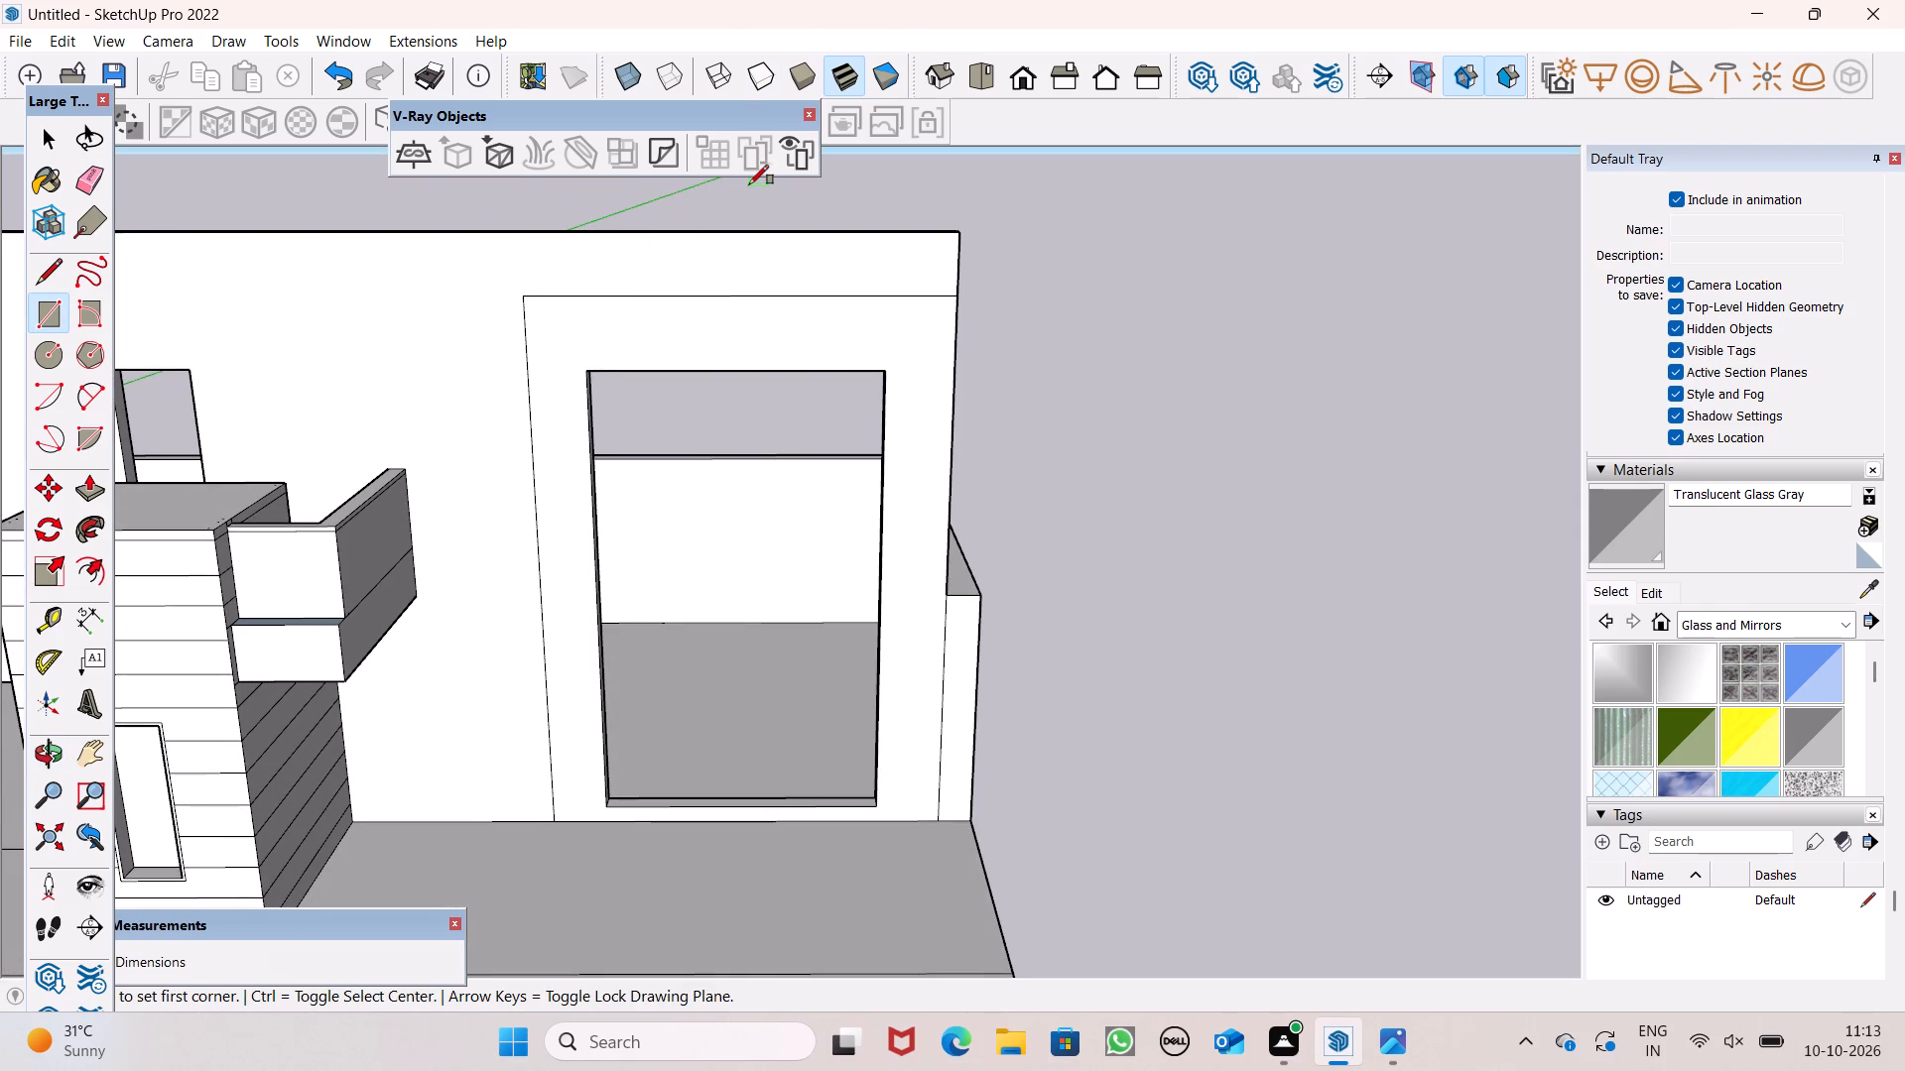
pyautogui.scroll(1, 749, 184)
pyautogui.scroll(4, 689, 255)
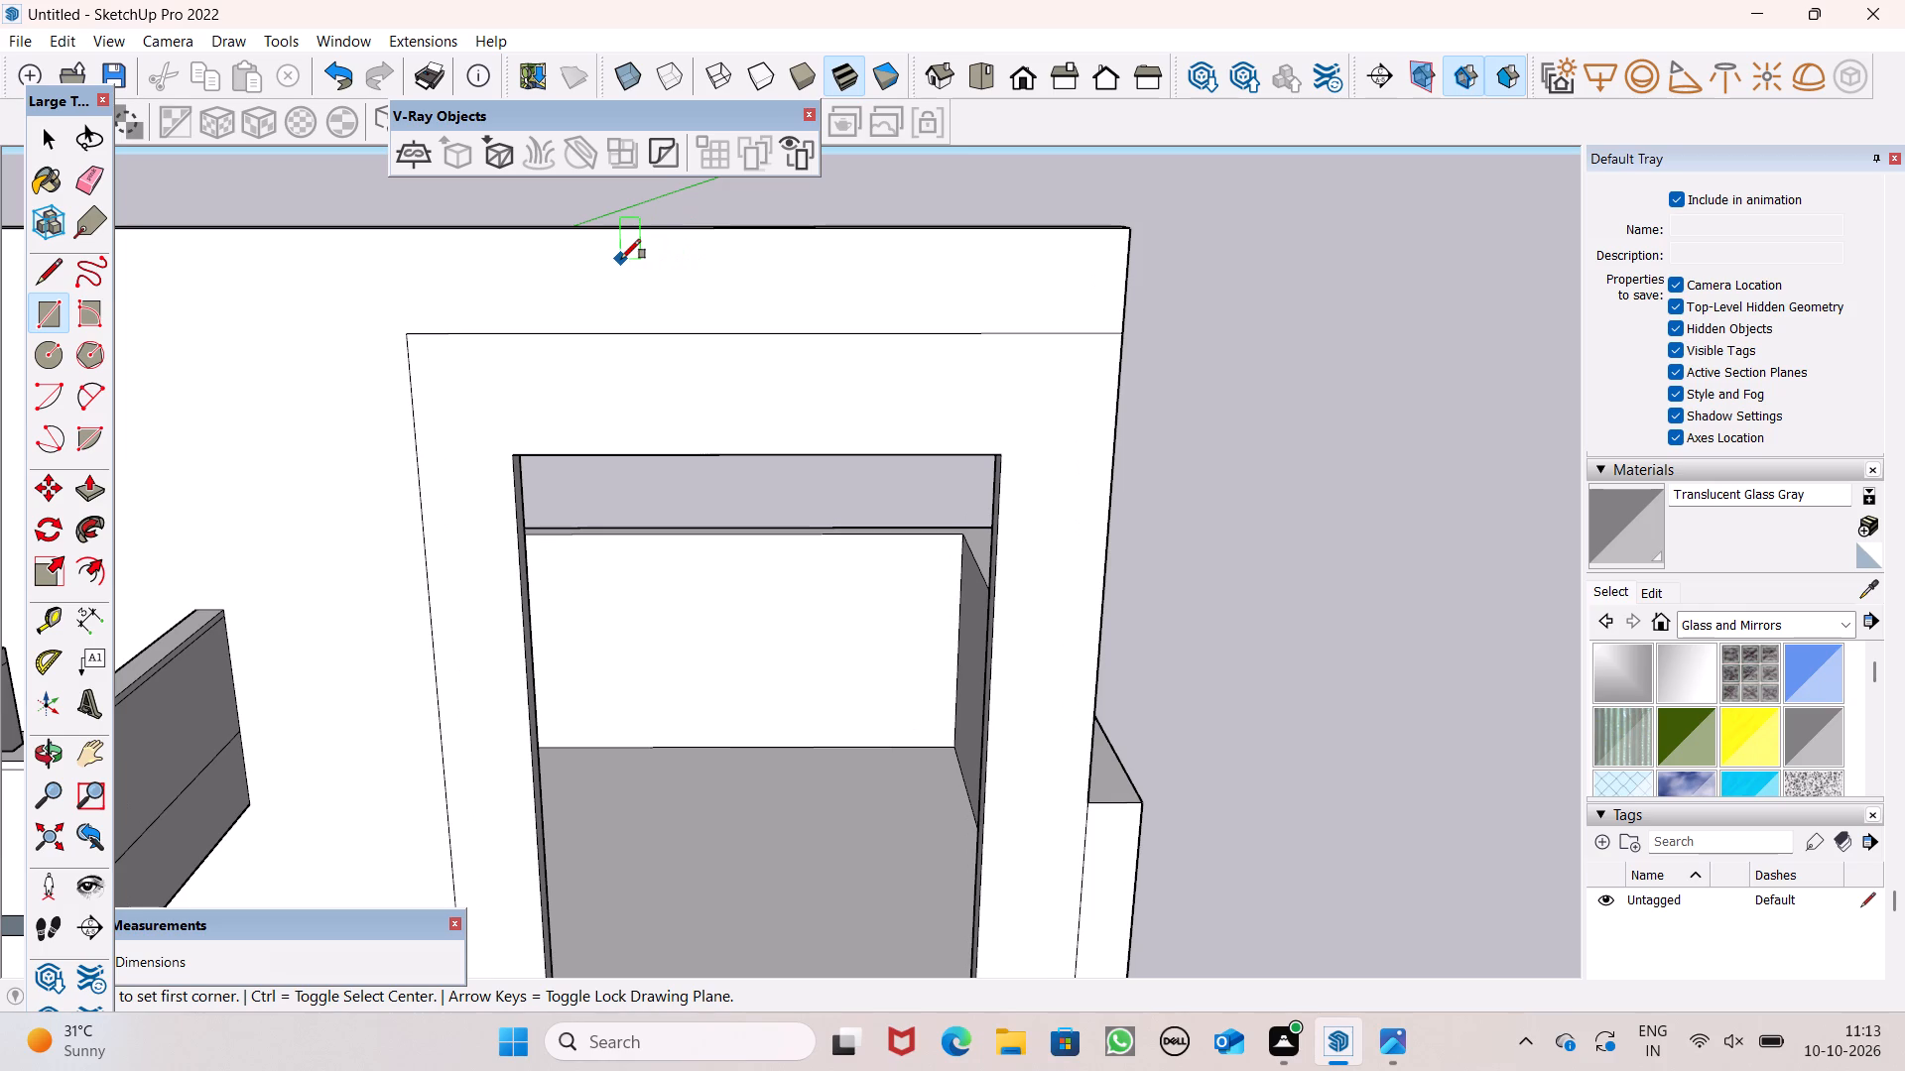
pyautogui.click(656, 250)
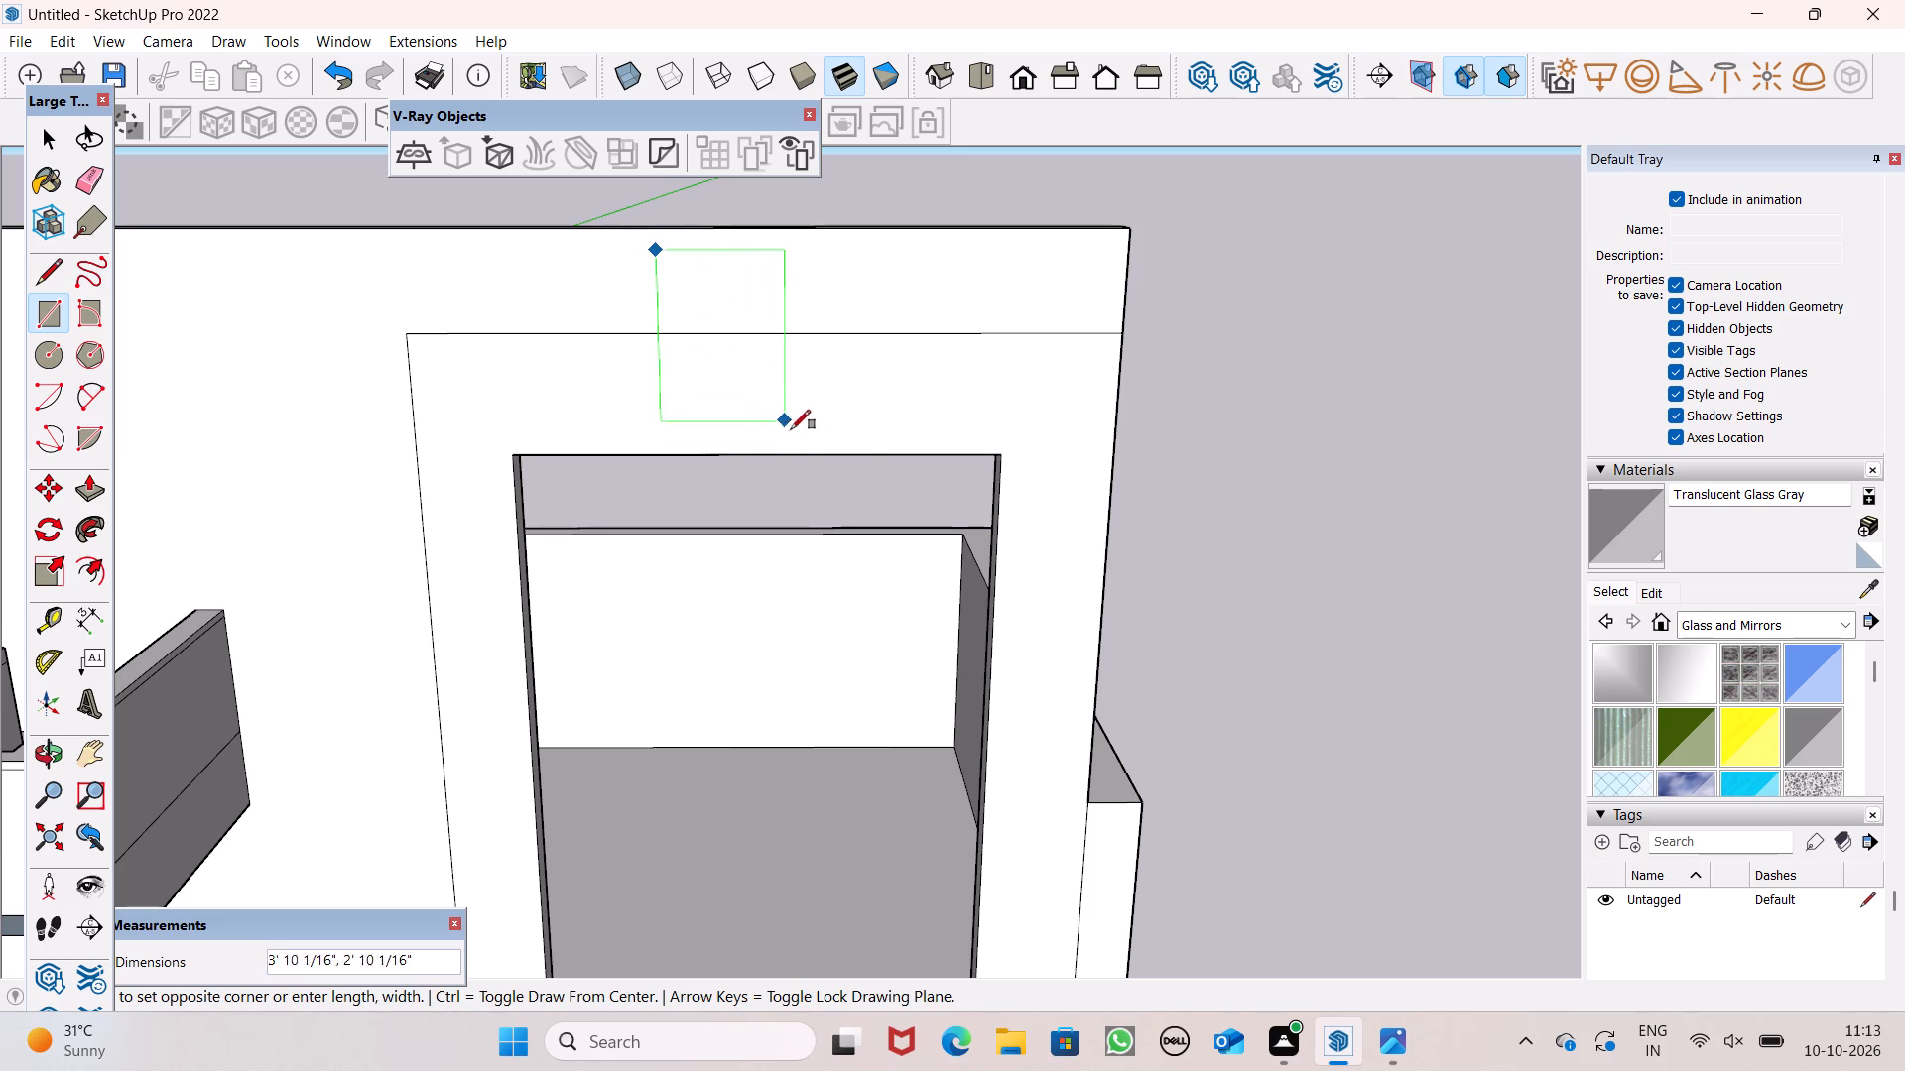
pyautogui.click(858, 456)
# Erase the piece of the horizontal outline line that crosses the small rectangle above the opening.
pyautogui.scroll(-5, 846, 231)
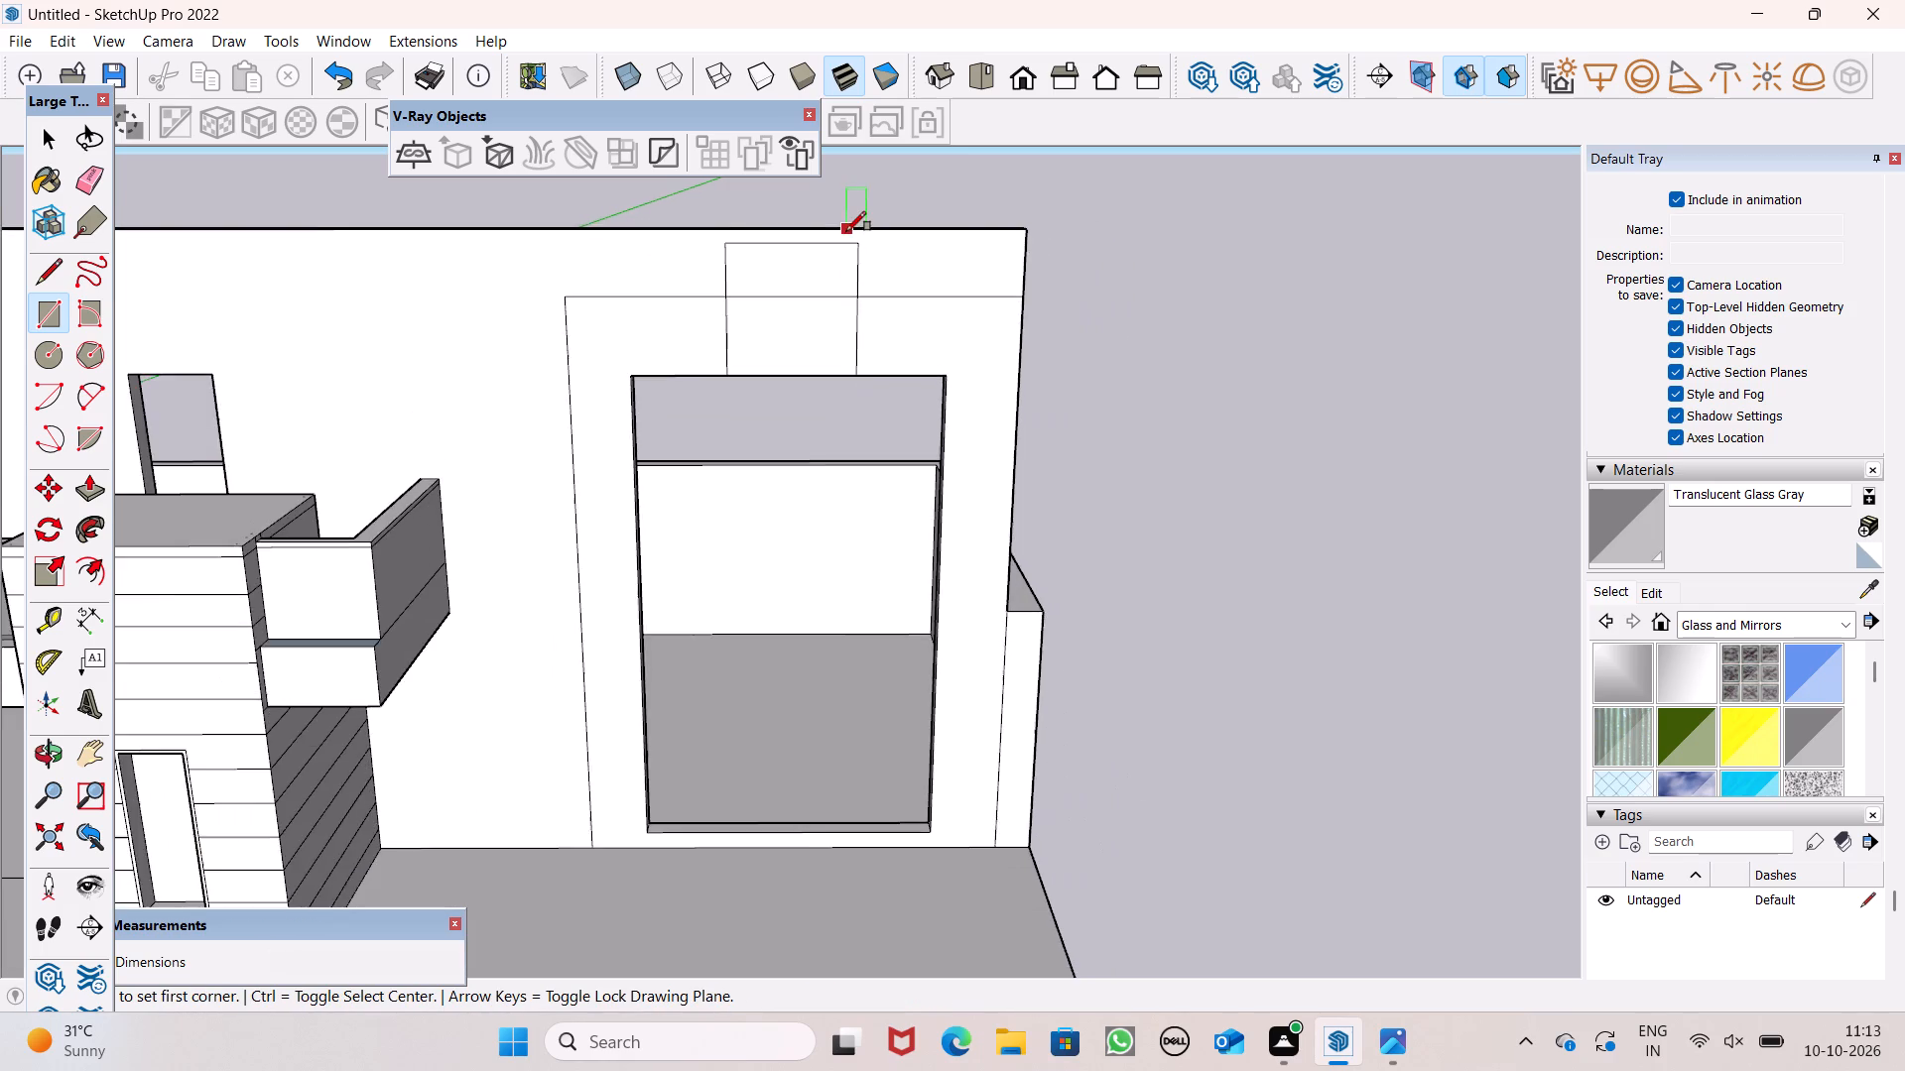
pyautogui.scroll(1, 846, 249)
pyautogui.scroll(-3, 846, 251)
pyautogui.click(95, 188)
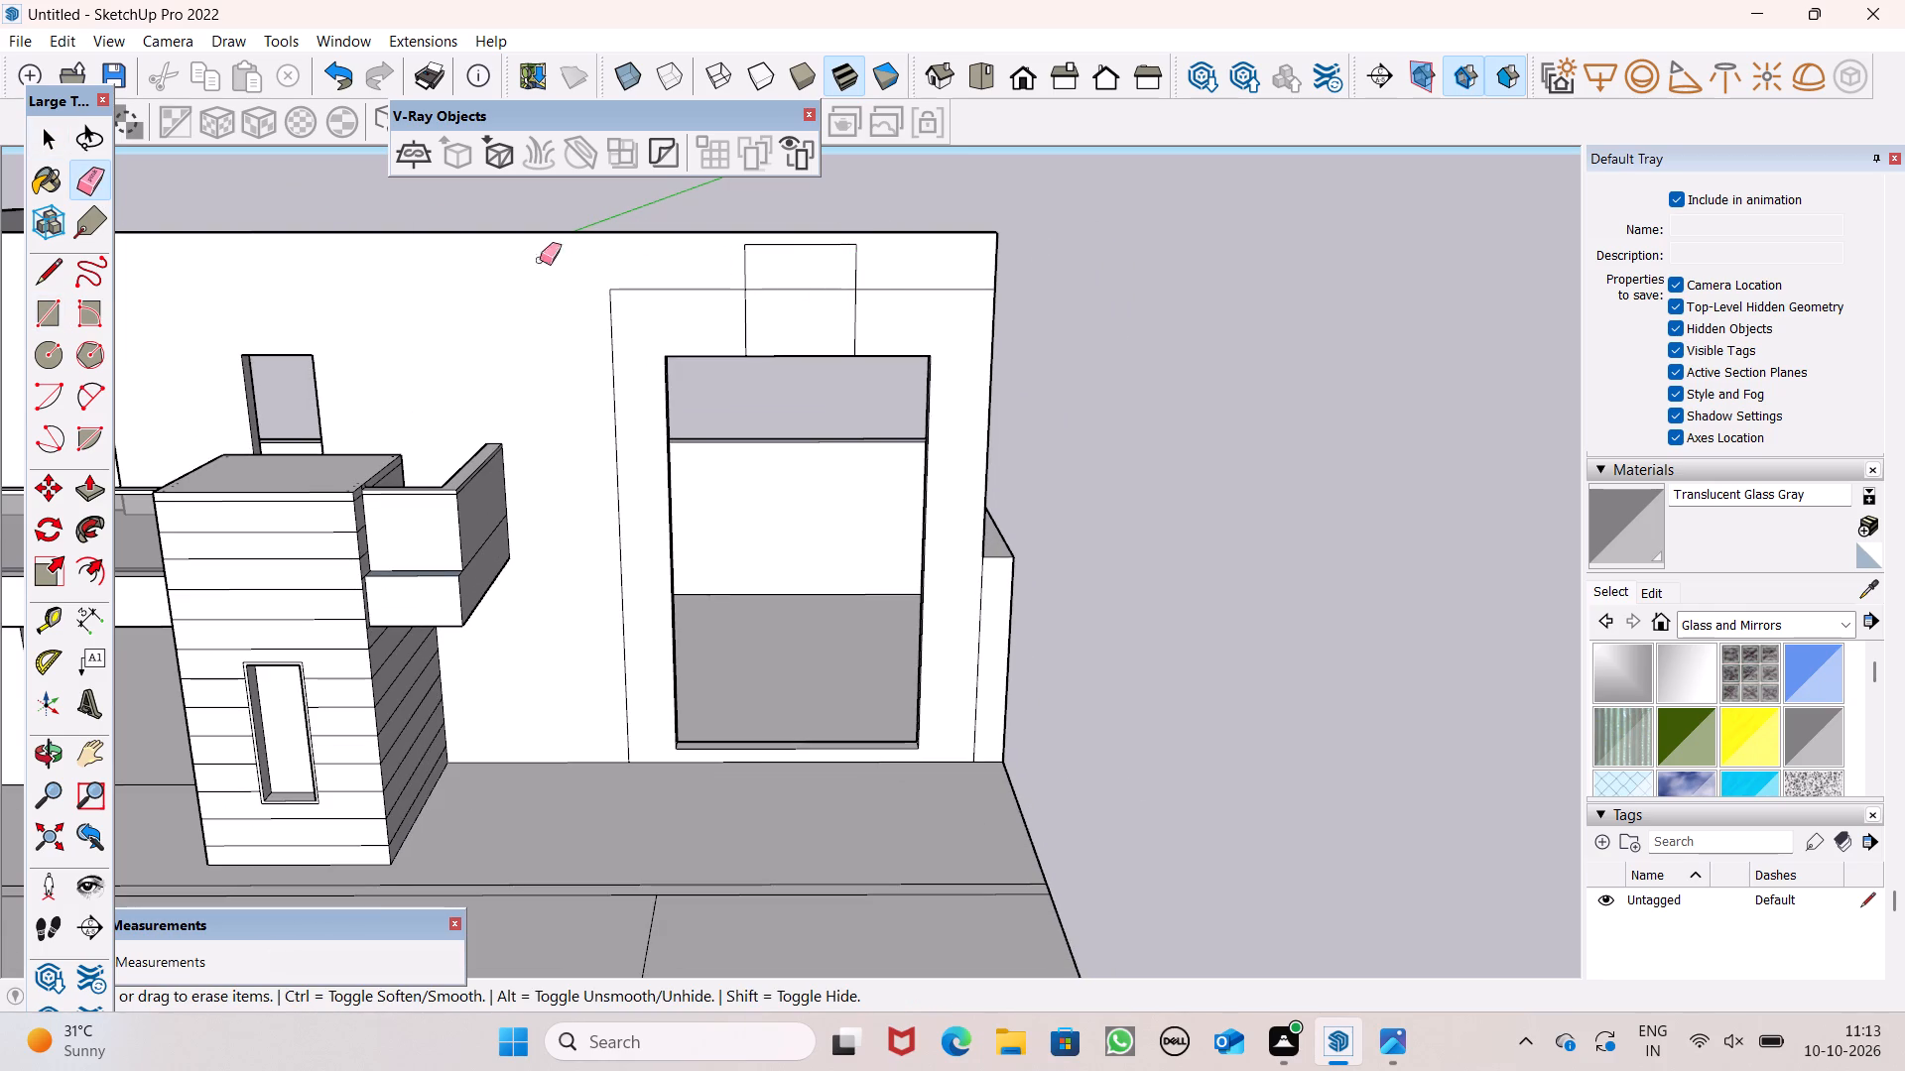
pyautogui.click(808, 291)
# Pull the small rectangle above the large opening about 2' 11" outward from the wall as a projecting block.
pyautogui.scroll(-2, 992, 19)
pyautogui.scroll(-3, 910, 317)
pyautogui.moveTo(889, 334); pyautogui.dragTo(908, 538, button='middle')
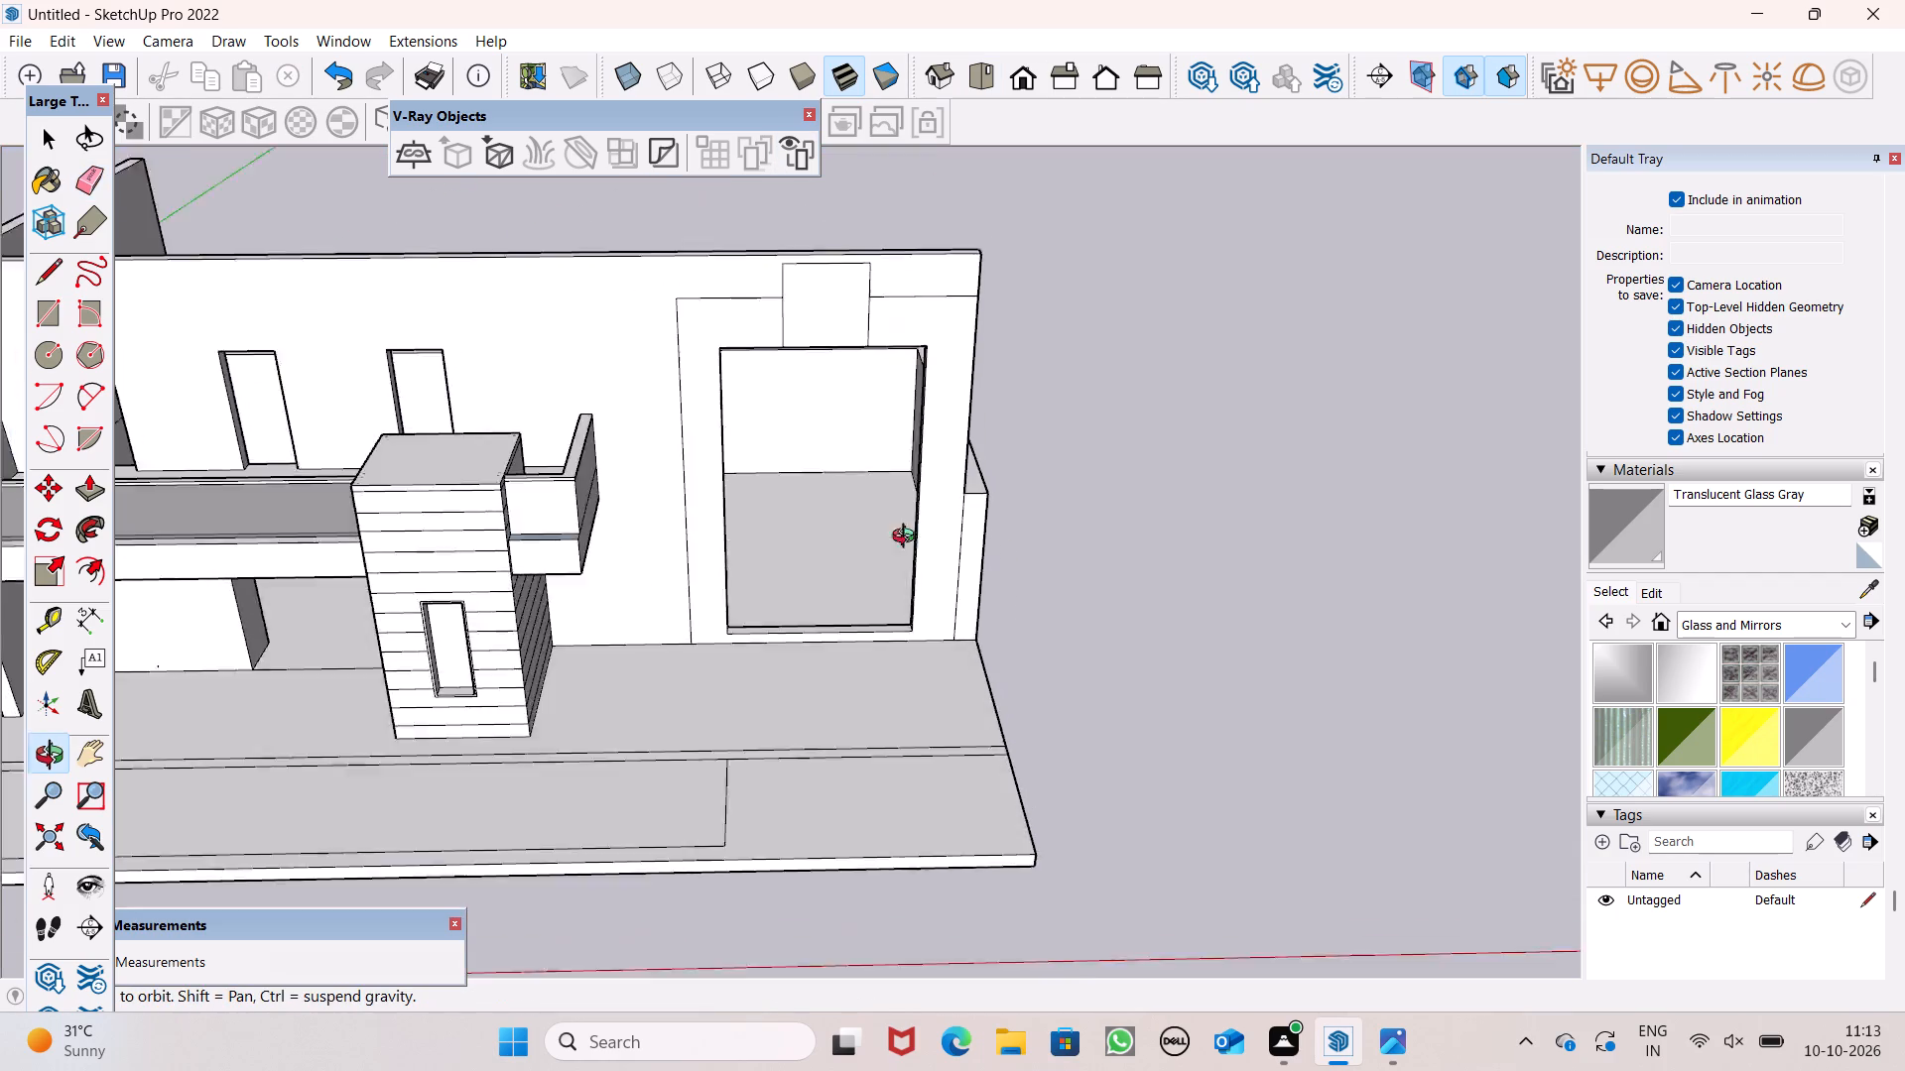
pyautogui.moveTo(908, 538); pyautogui.dragTo(917, 632, button='middle')
pyautogui.scroll(5, 890, 412)
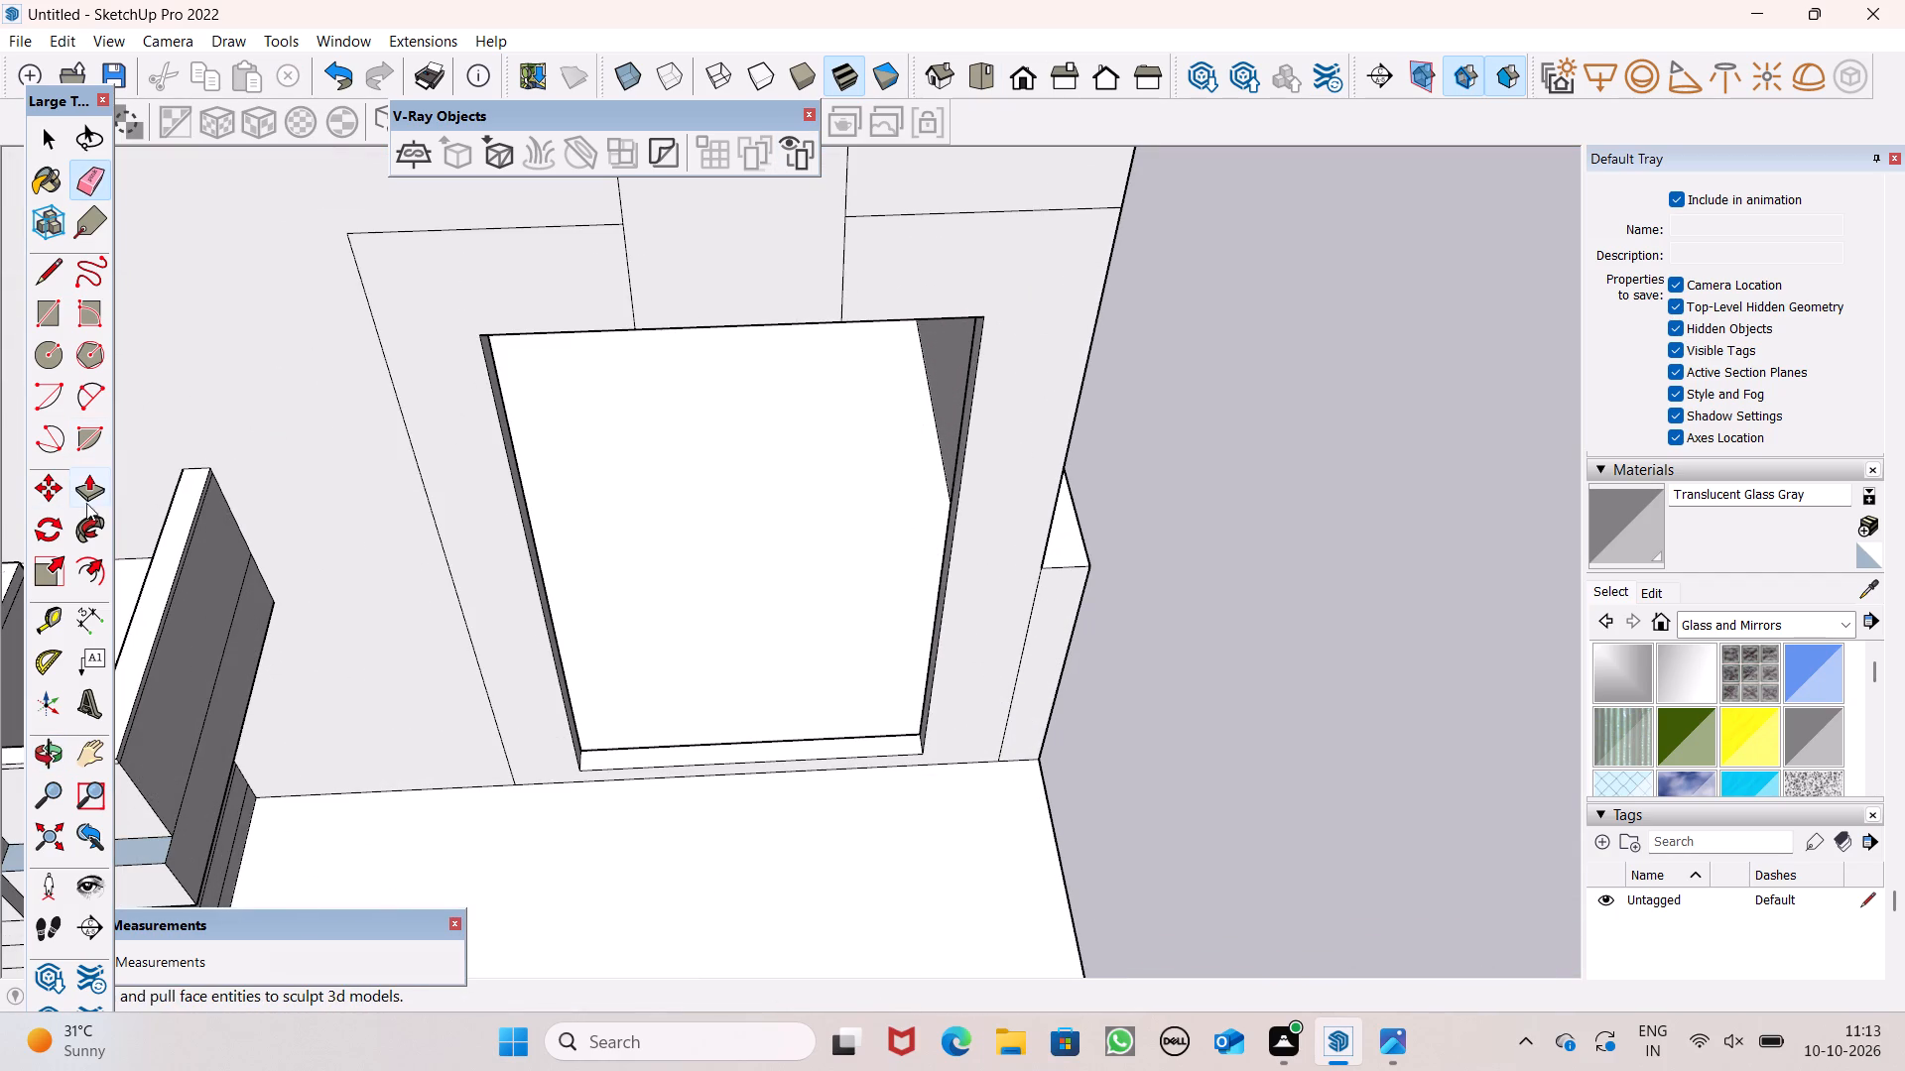
pyautogui.click(100, 505)
pyautogui.scroll(-4, 483, 349)
pyautogui.moveTo(630, 297); pyautogui.dragTo(618, 359)
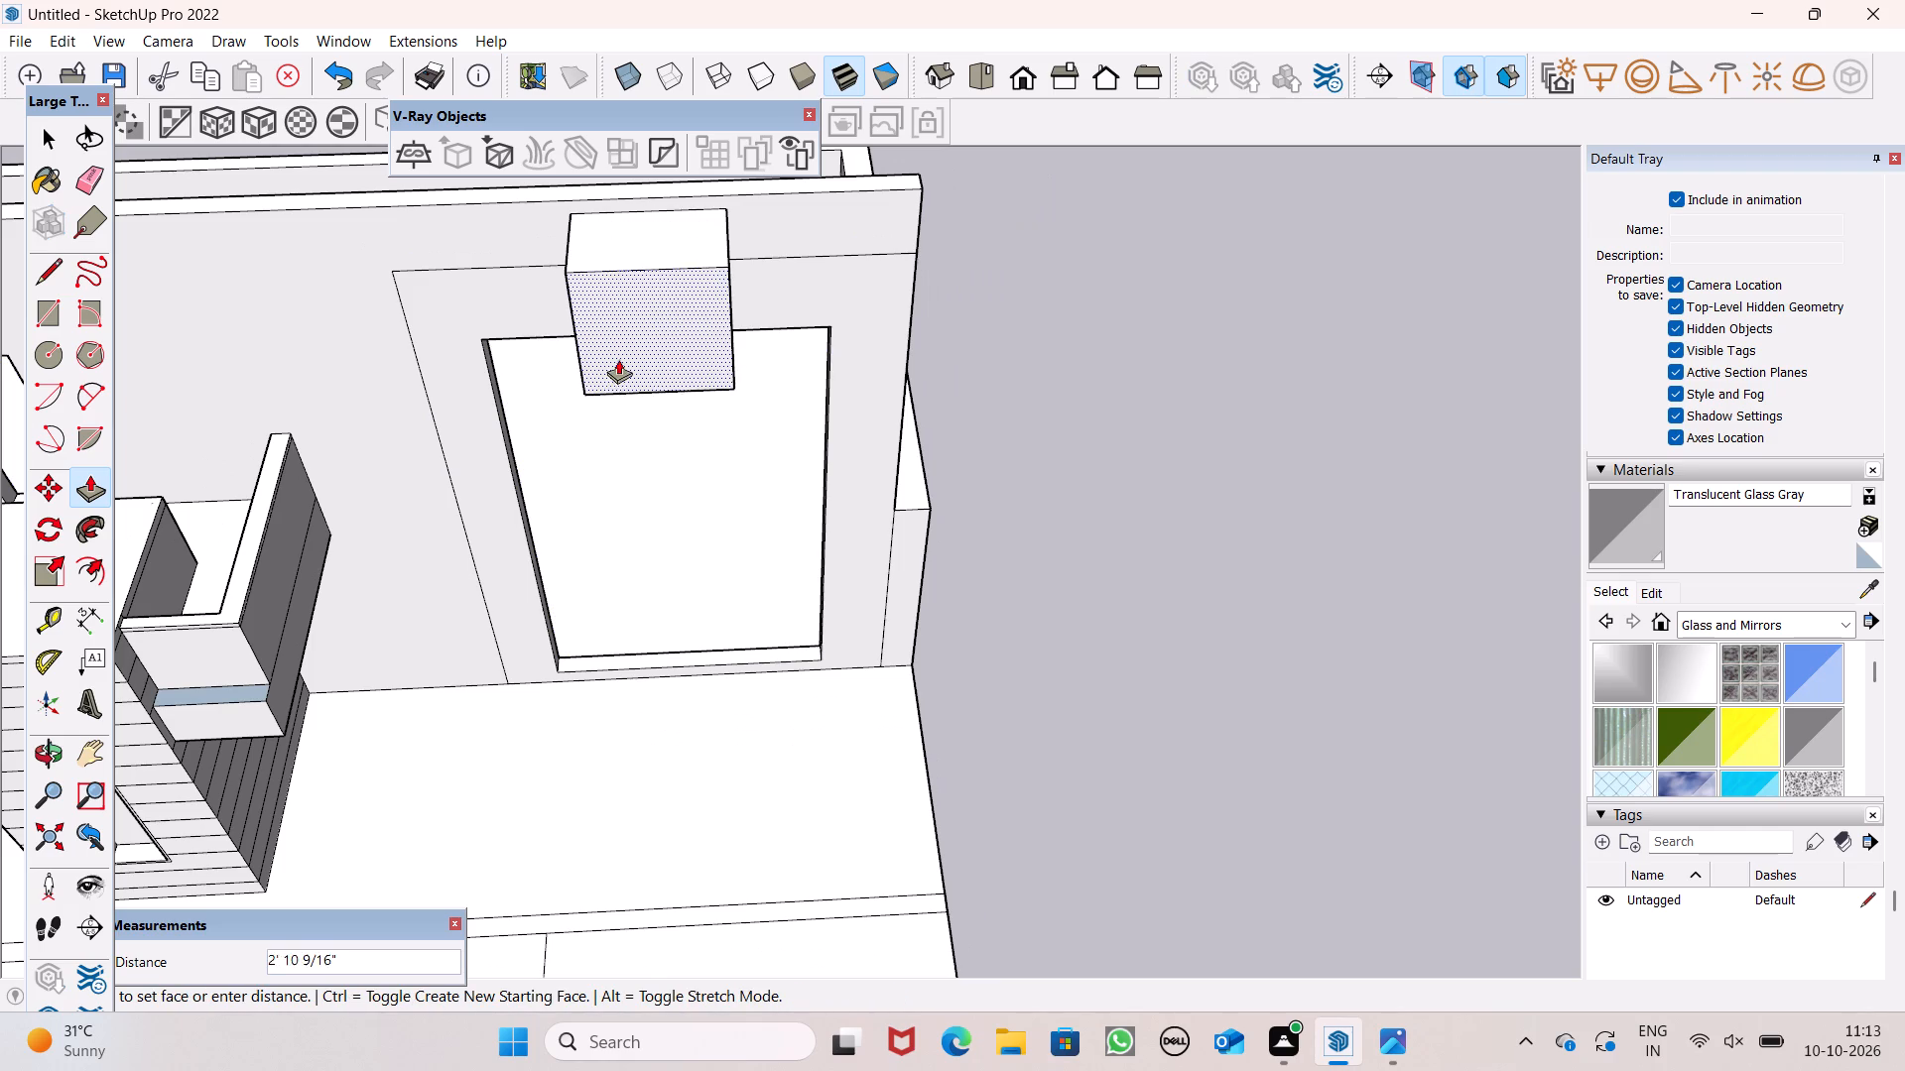
pyautogui.moveTo(618, 359); pyautogui.dragTo(616, 378)
# Examine the projecting block and the whole house front from below, from eye level and from above.
pyautogui.scroll(-6, 666, 328)
pyautogui.moveTo(690, 350); pyautogui.dragTo(526, 0, button='middle')
pyautogui.scroll(1, 749, 697)
pyautogui.moveTo(752, 695); pyautogui.dragTo(736, 485, button='middle')
pyautogui.scroll(1, 689, 409)
pyautogui.scroll(-2, 813, 489)
pyautogui.moveTo(854, 542); pyautogui.dragTo(927, 719, button='middle')
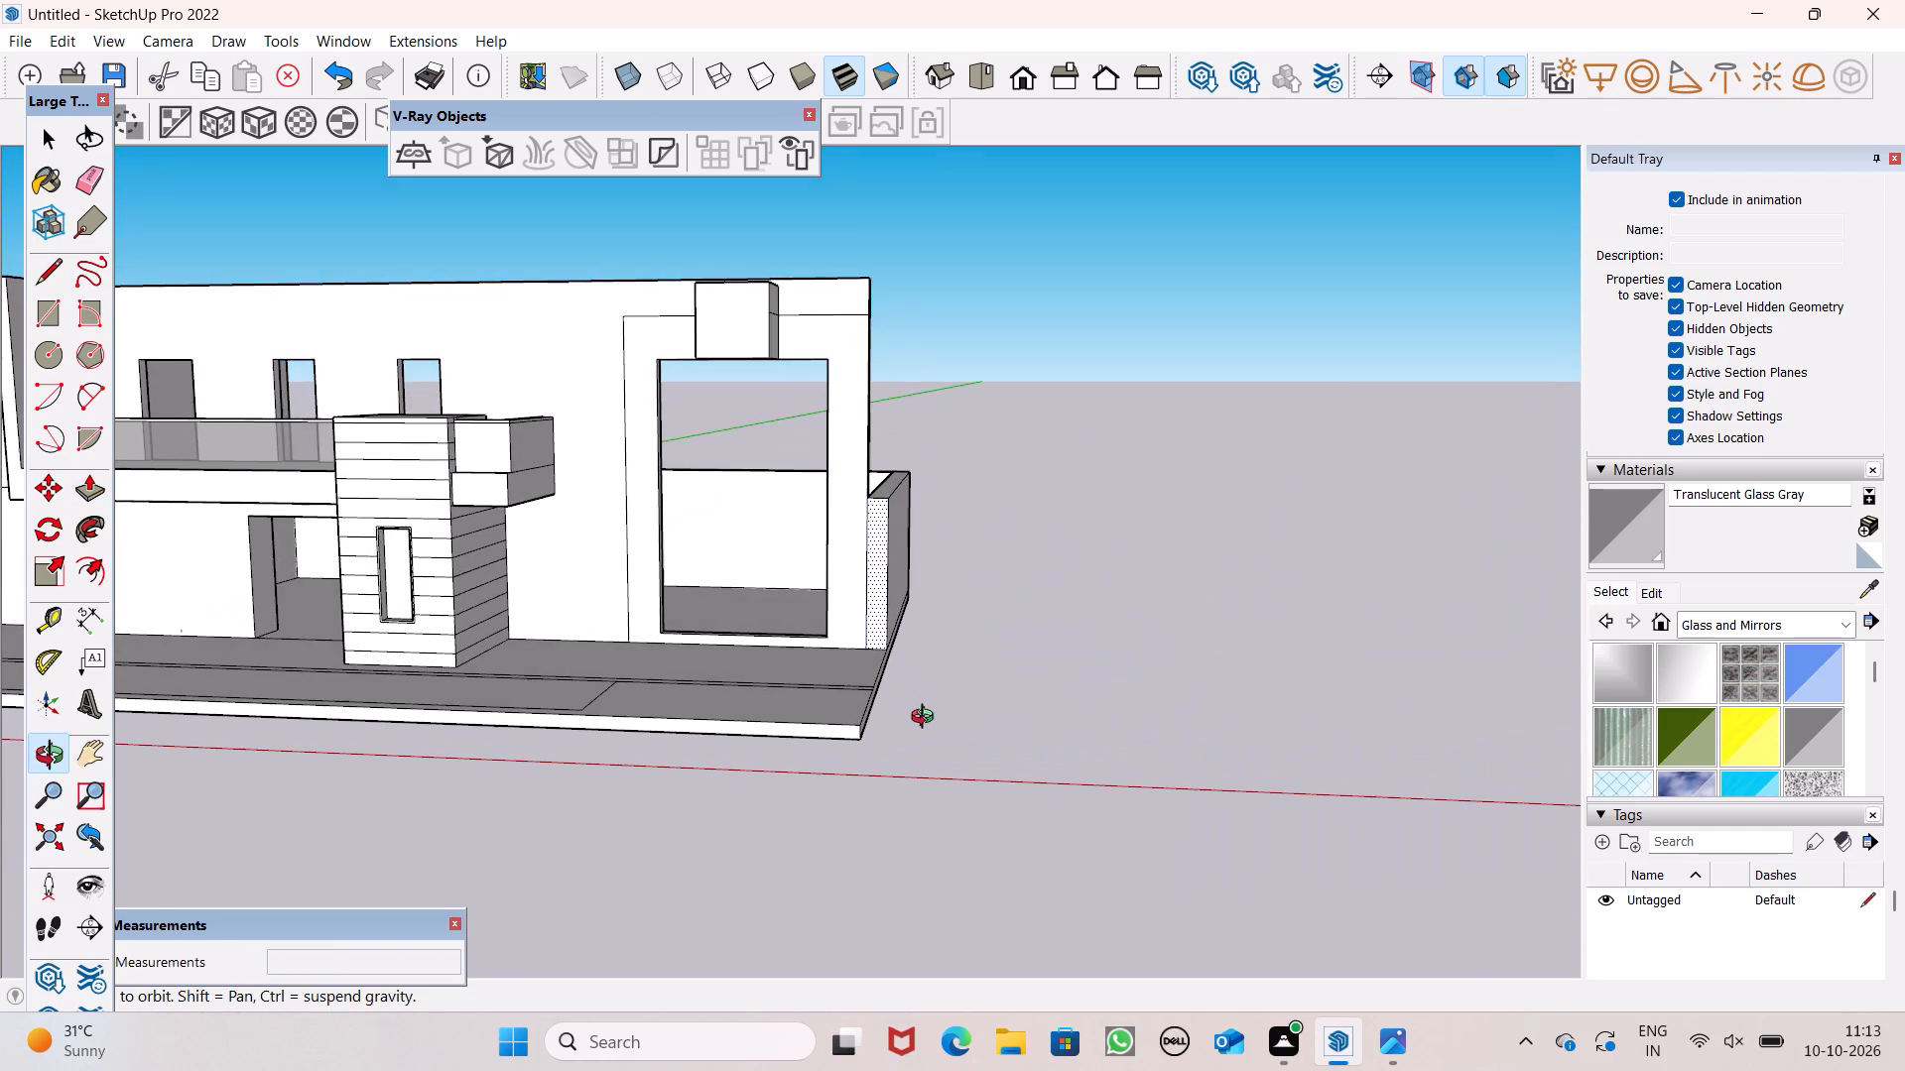
pyautogui.moveTo(927, 719); pyautogui.dragTo(924, 711, button='middle')
pyautogui.scroll(1, 924, 711)
pyautogui.moveTo(864, 576); pyautogui.dragTo(834, 402, button='middle')
pyautogui.scroll(1, 864, 576)
pyautogui.moveTo(834, 402); pyautogui.dragTo(832, 437, button='middle')
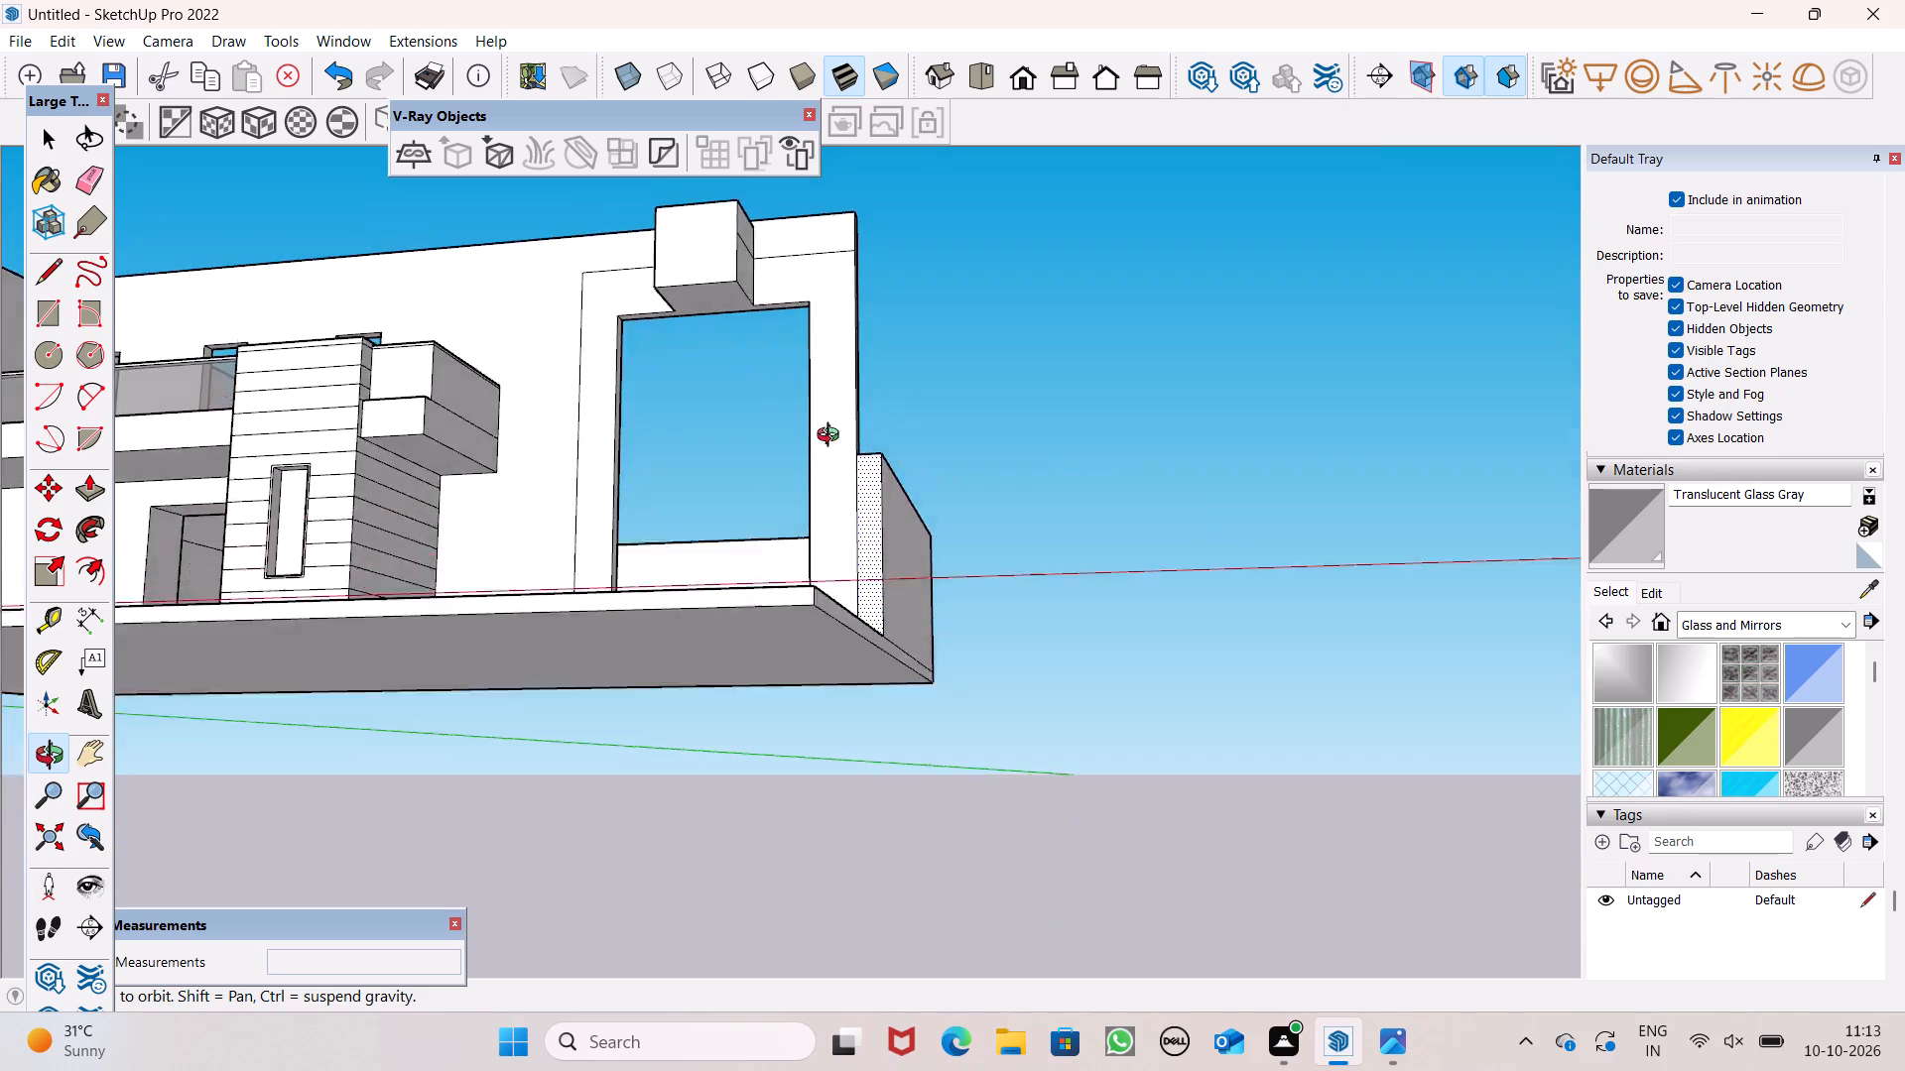
pyautogui.moveTo(832, 437); pyautogui.dragTo(951, 696, button='middle')
pyautogui.scroll(-8, 672, 651)
pyautogui.scroll(1, 598, 673)
pyautogui.press('space')
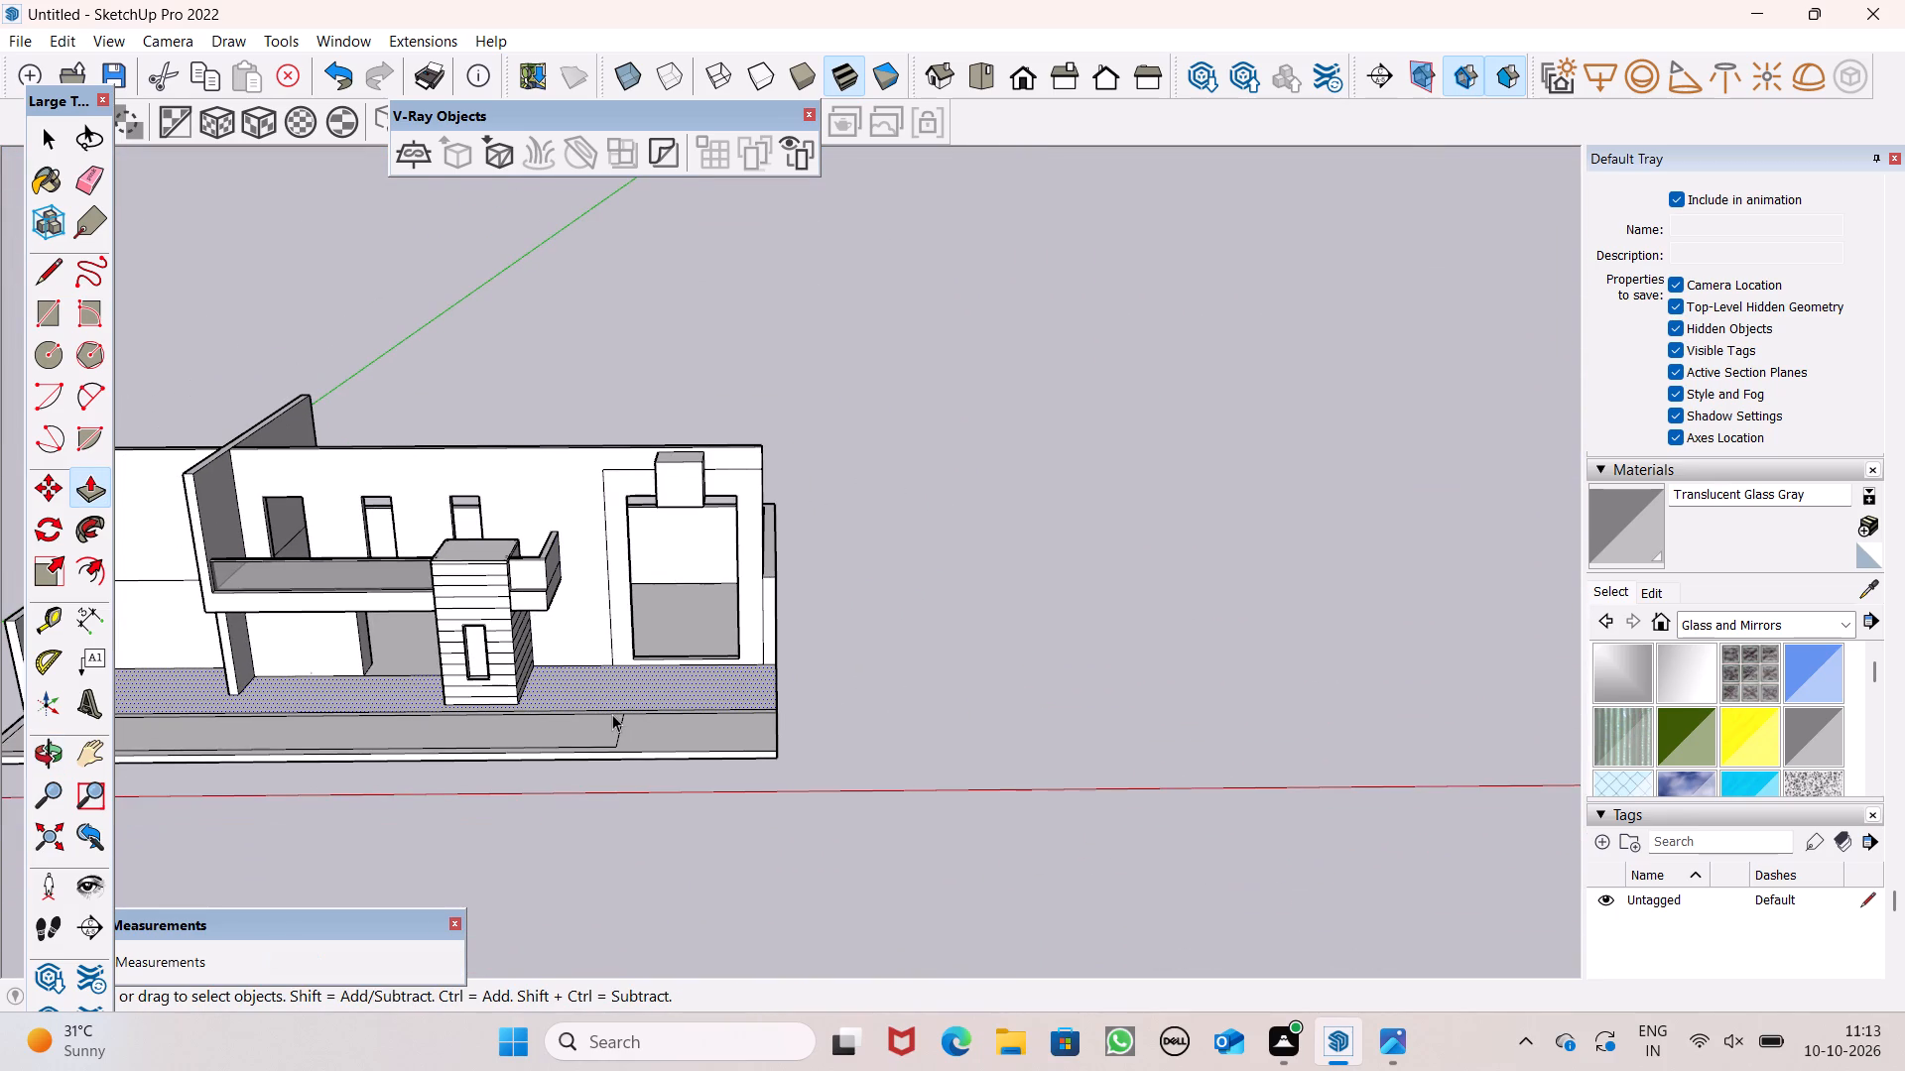
pyautogui.scroll(-5, 564, 728)
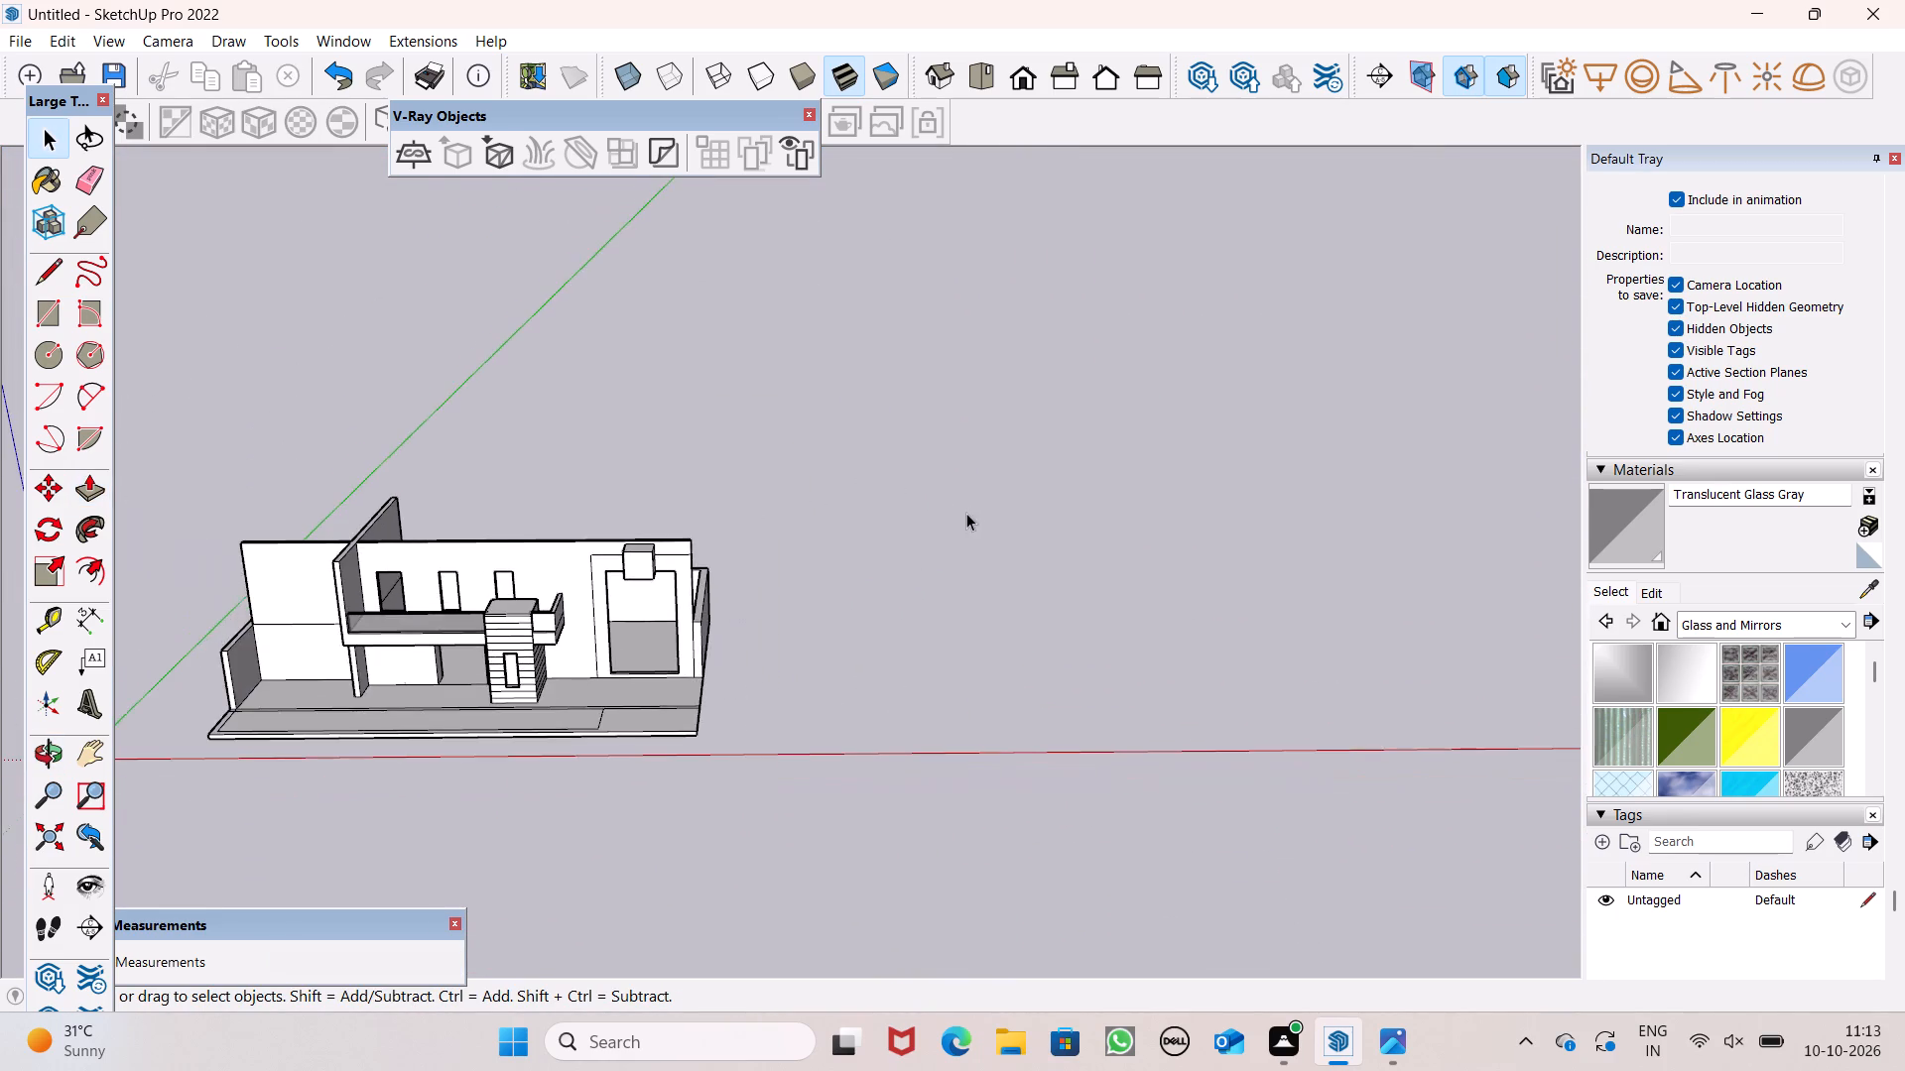
pyautogui.scroll(3, 966, 513)
pyautogui.scroll(-4, 946, 509)
pyautogui.scroll(3, 900, 590)
pyautogui.scroll(-3, 0, 416)
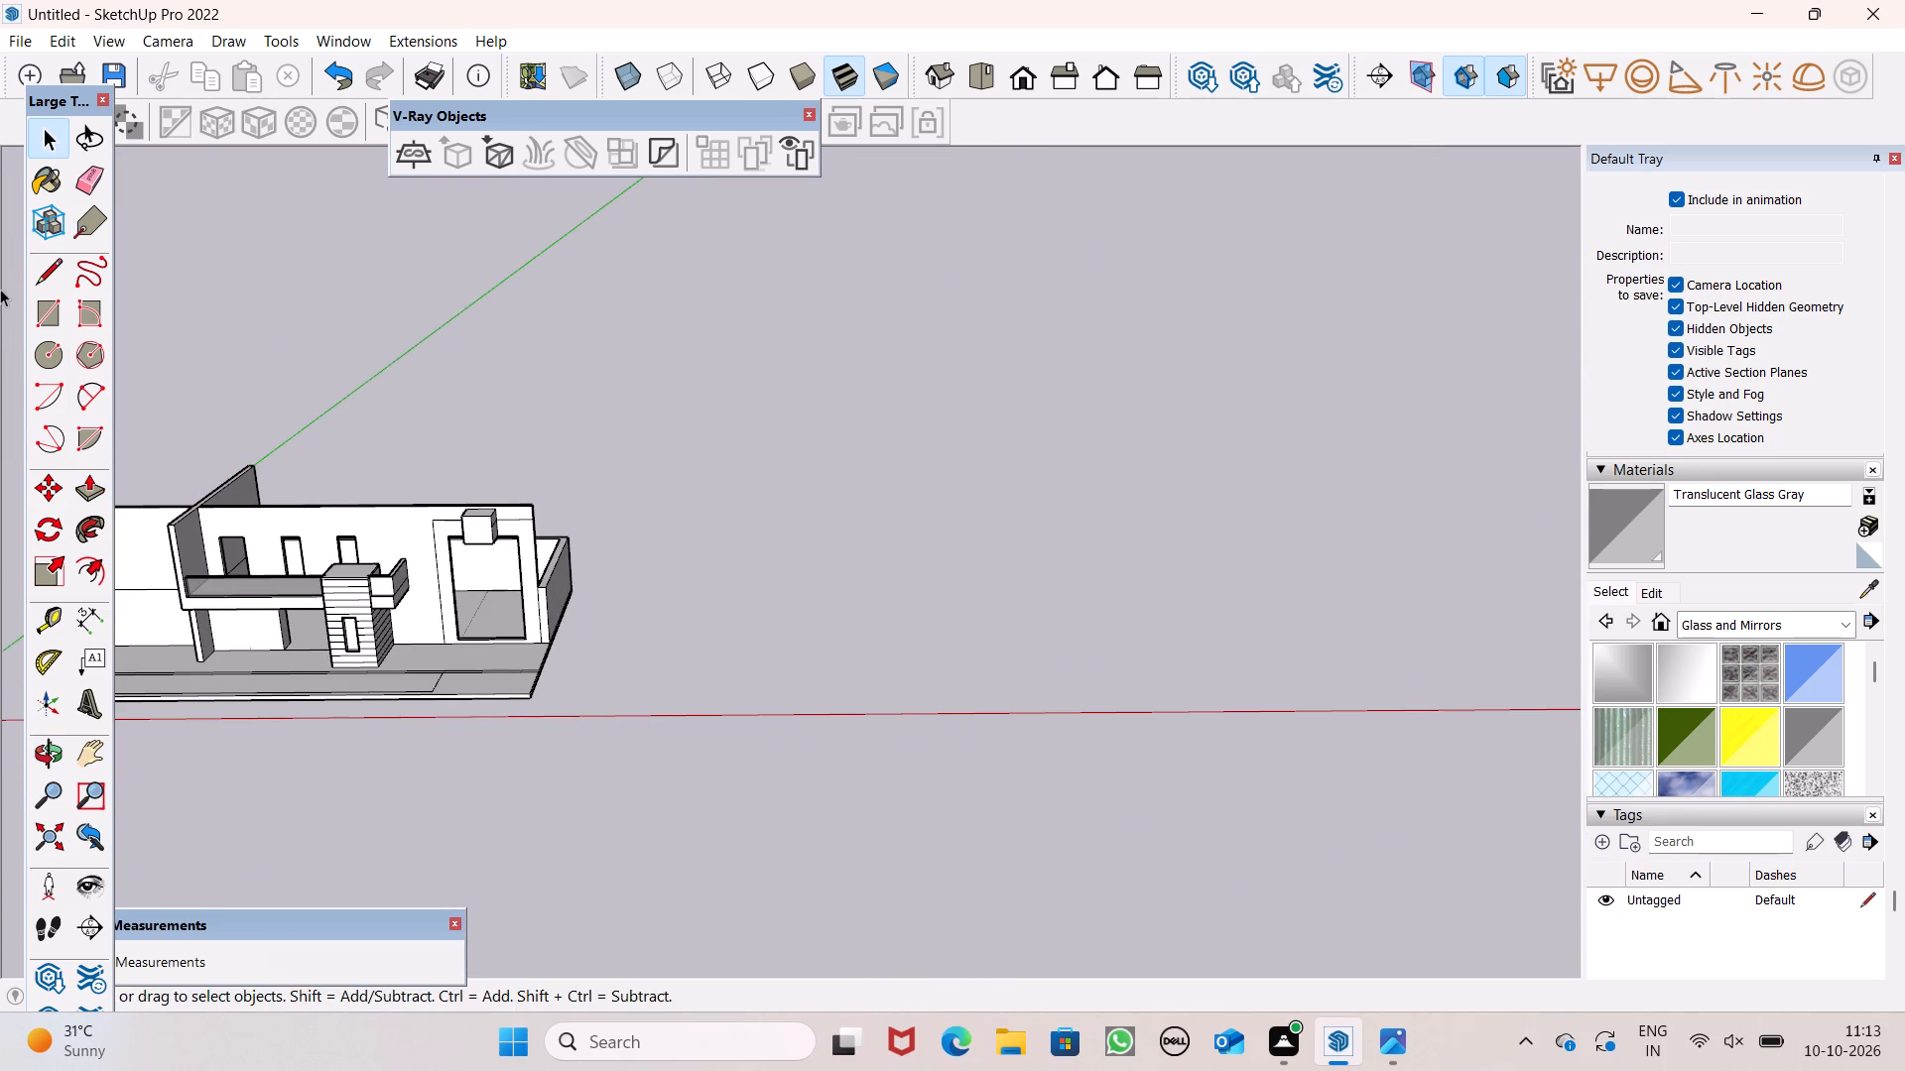
# Draw a free-standing upright rectangle about 9' 3" by 13' 2" beside the house, beyond the wall with the large opening.
pyautogui.click(45, 327)
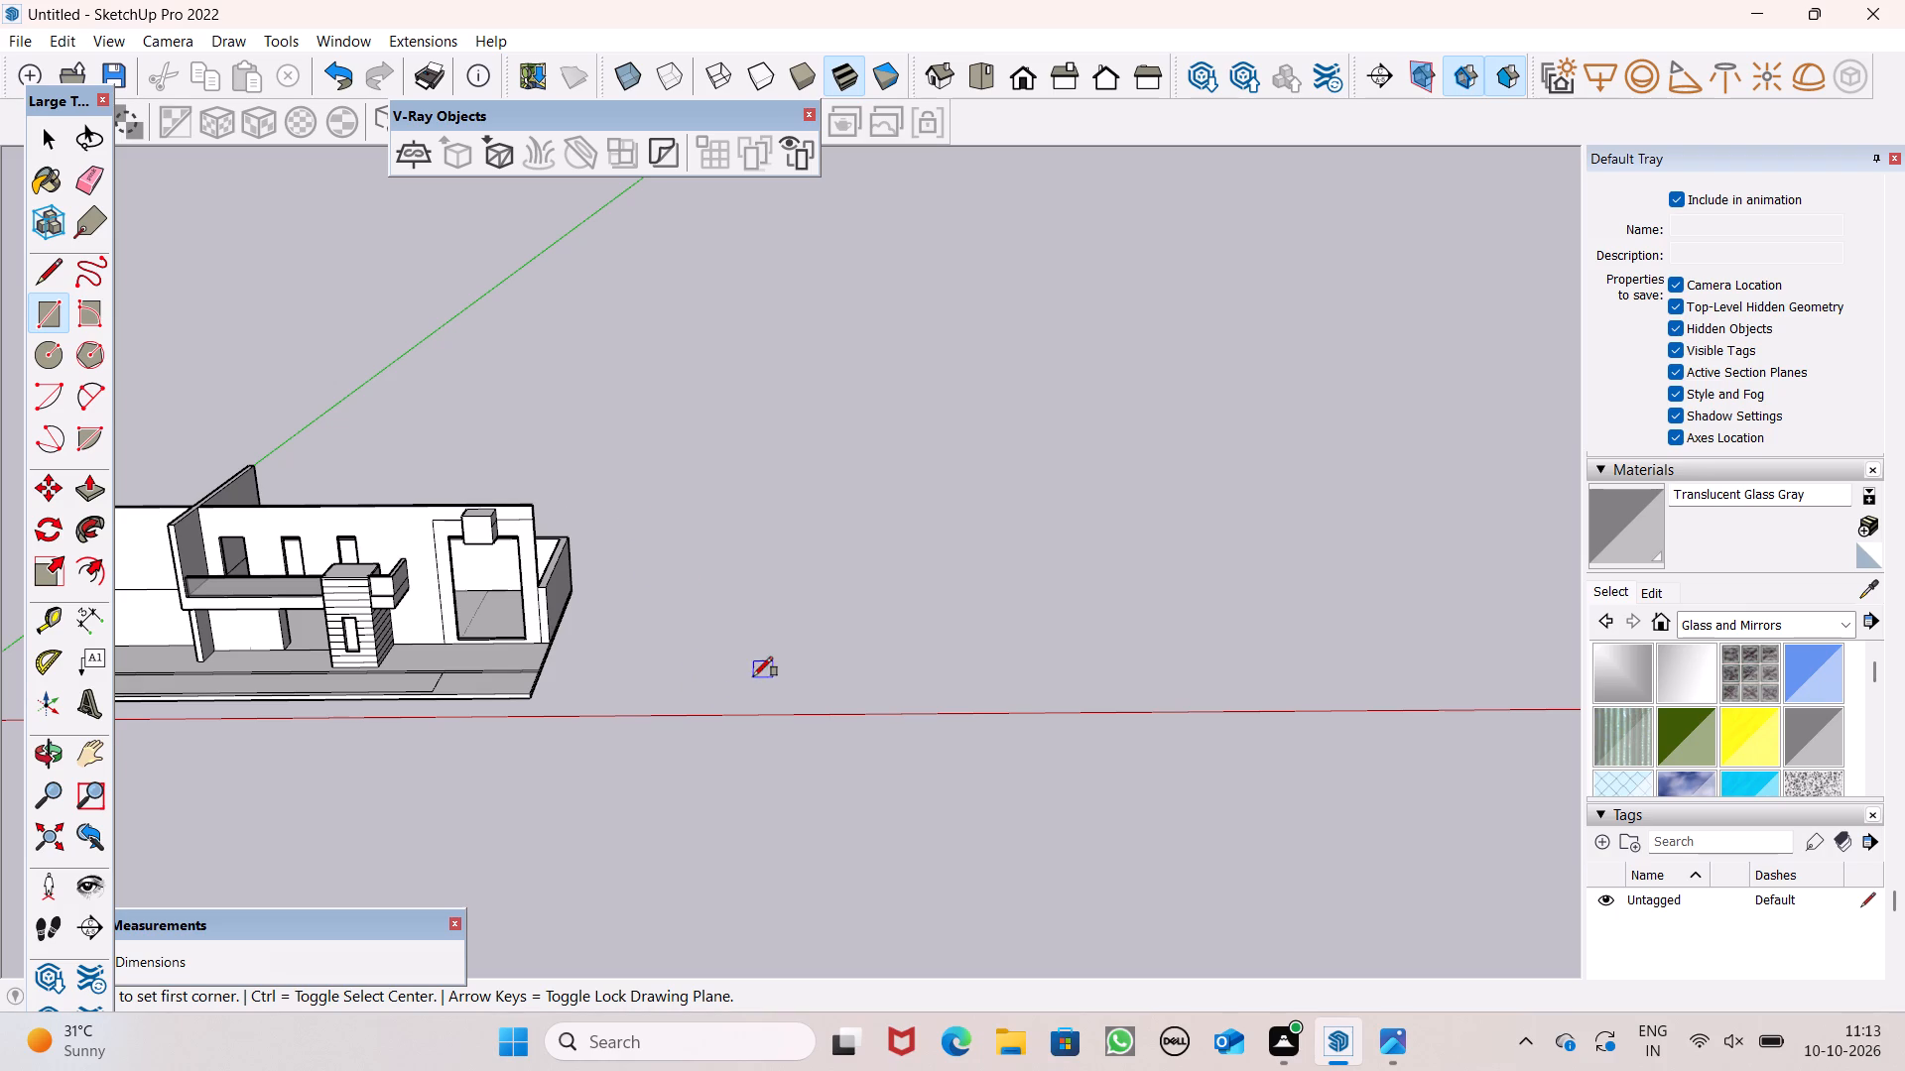
pyautogui.scroll(-1, 753, 676)
pyautogui.moveTo(637, 708); pyautogui.dragTo(637, 567, button='middle')
pyautogui.scroll(1, 680, 715)
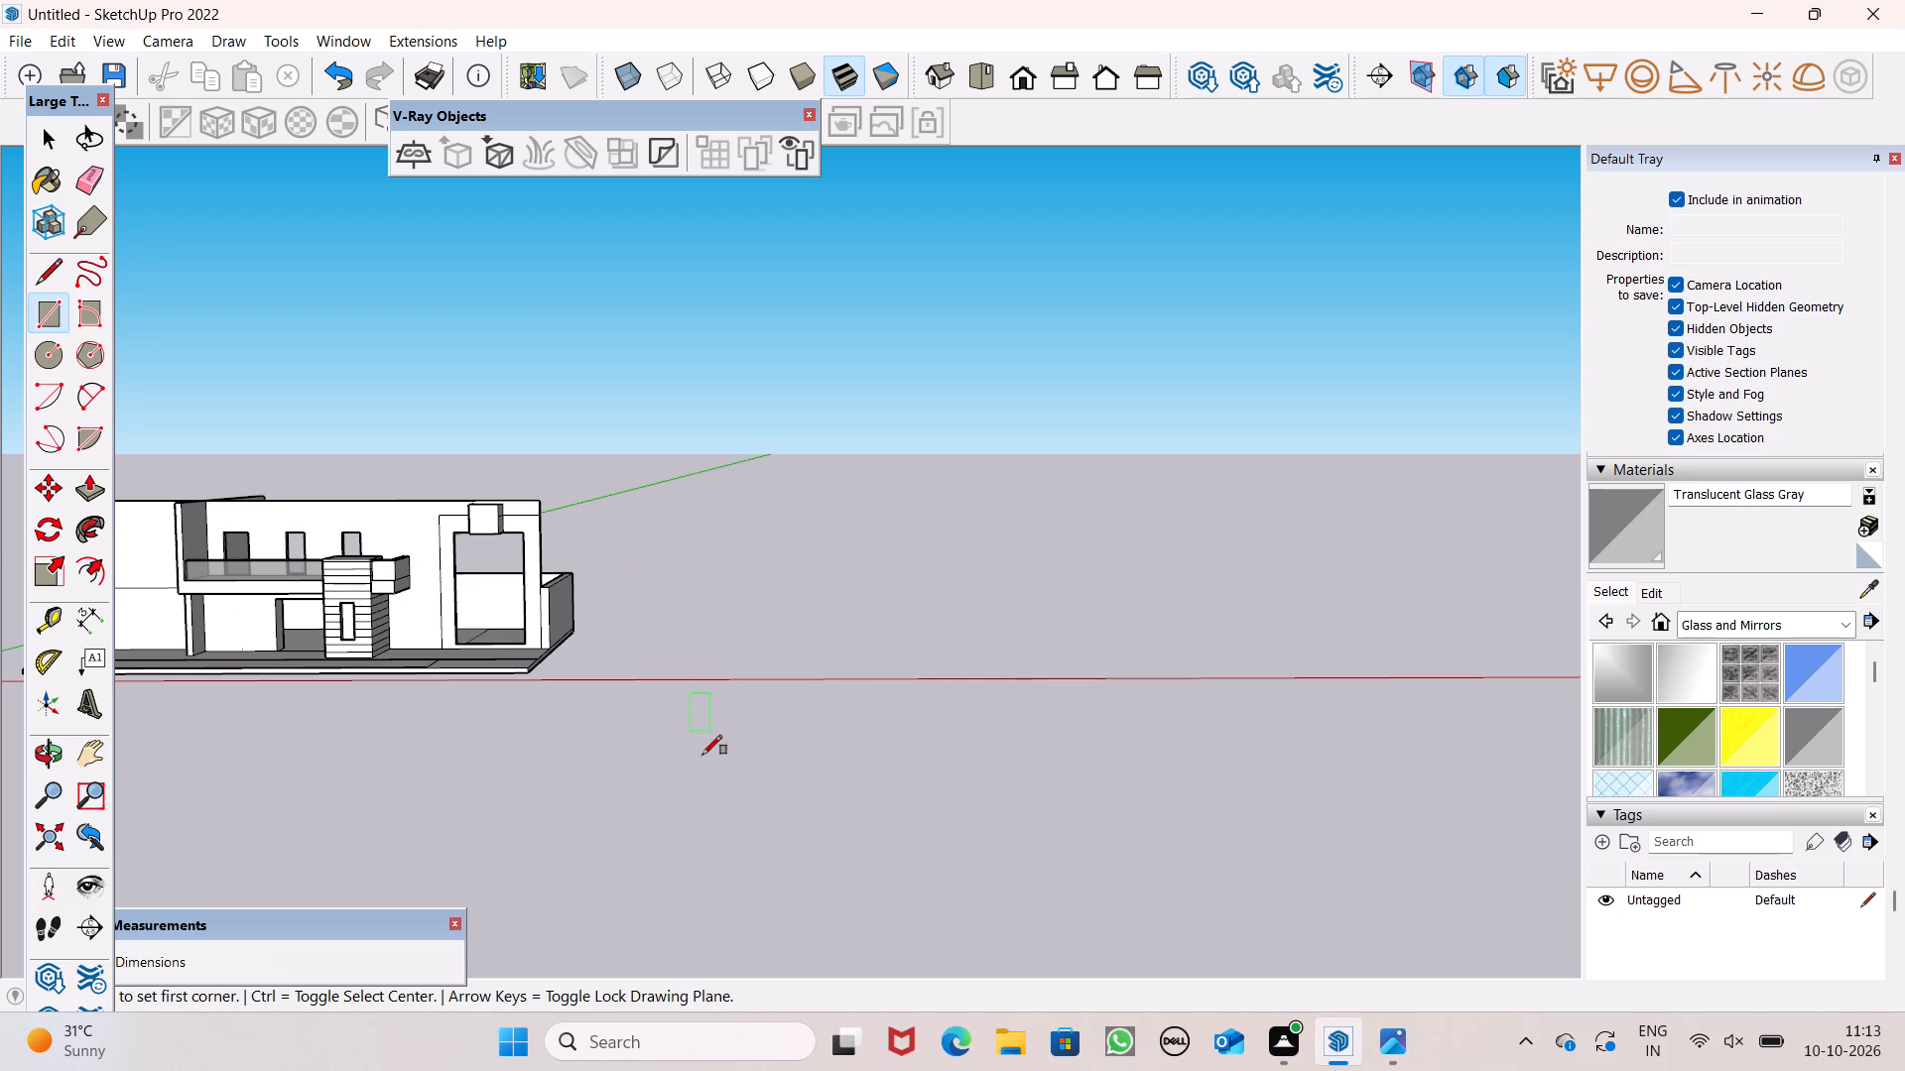
pyautogui.moveTo(711, 755); pyautogui.dragTo(736, 676, button='middle')
pyautogui.scroll(2, 734, 675)
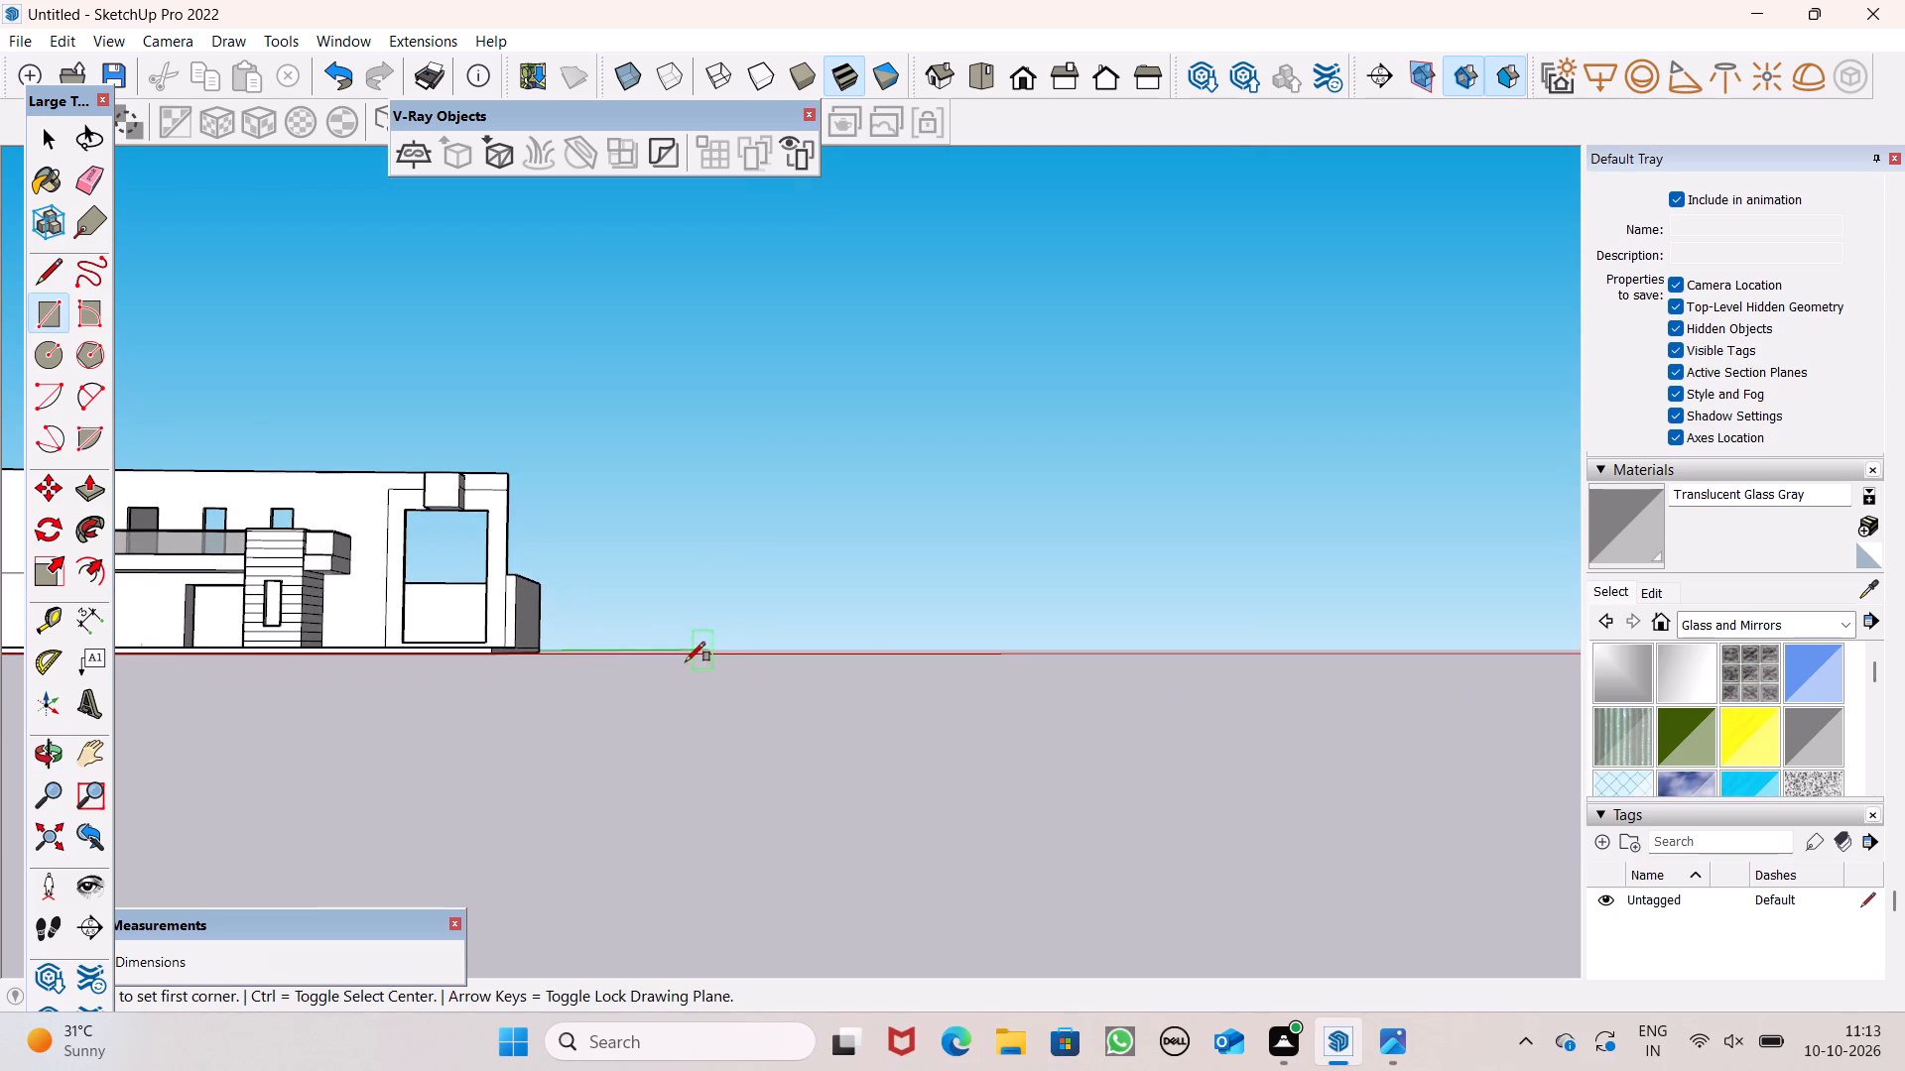
pyautogui.scroll(1, 686, 661)
pyautogui.moveTo(686, 661); pyautogui.dragTo(721, 808, button='middle')
pyautogui.scroll(1, 707, 788)
pyautogui.moveTo(702, 720); pyautogui.dragTo(707, 584, button='middle')
pyautogui.scroll(3, 594, 574)
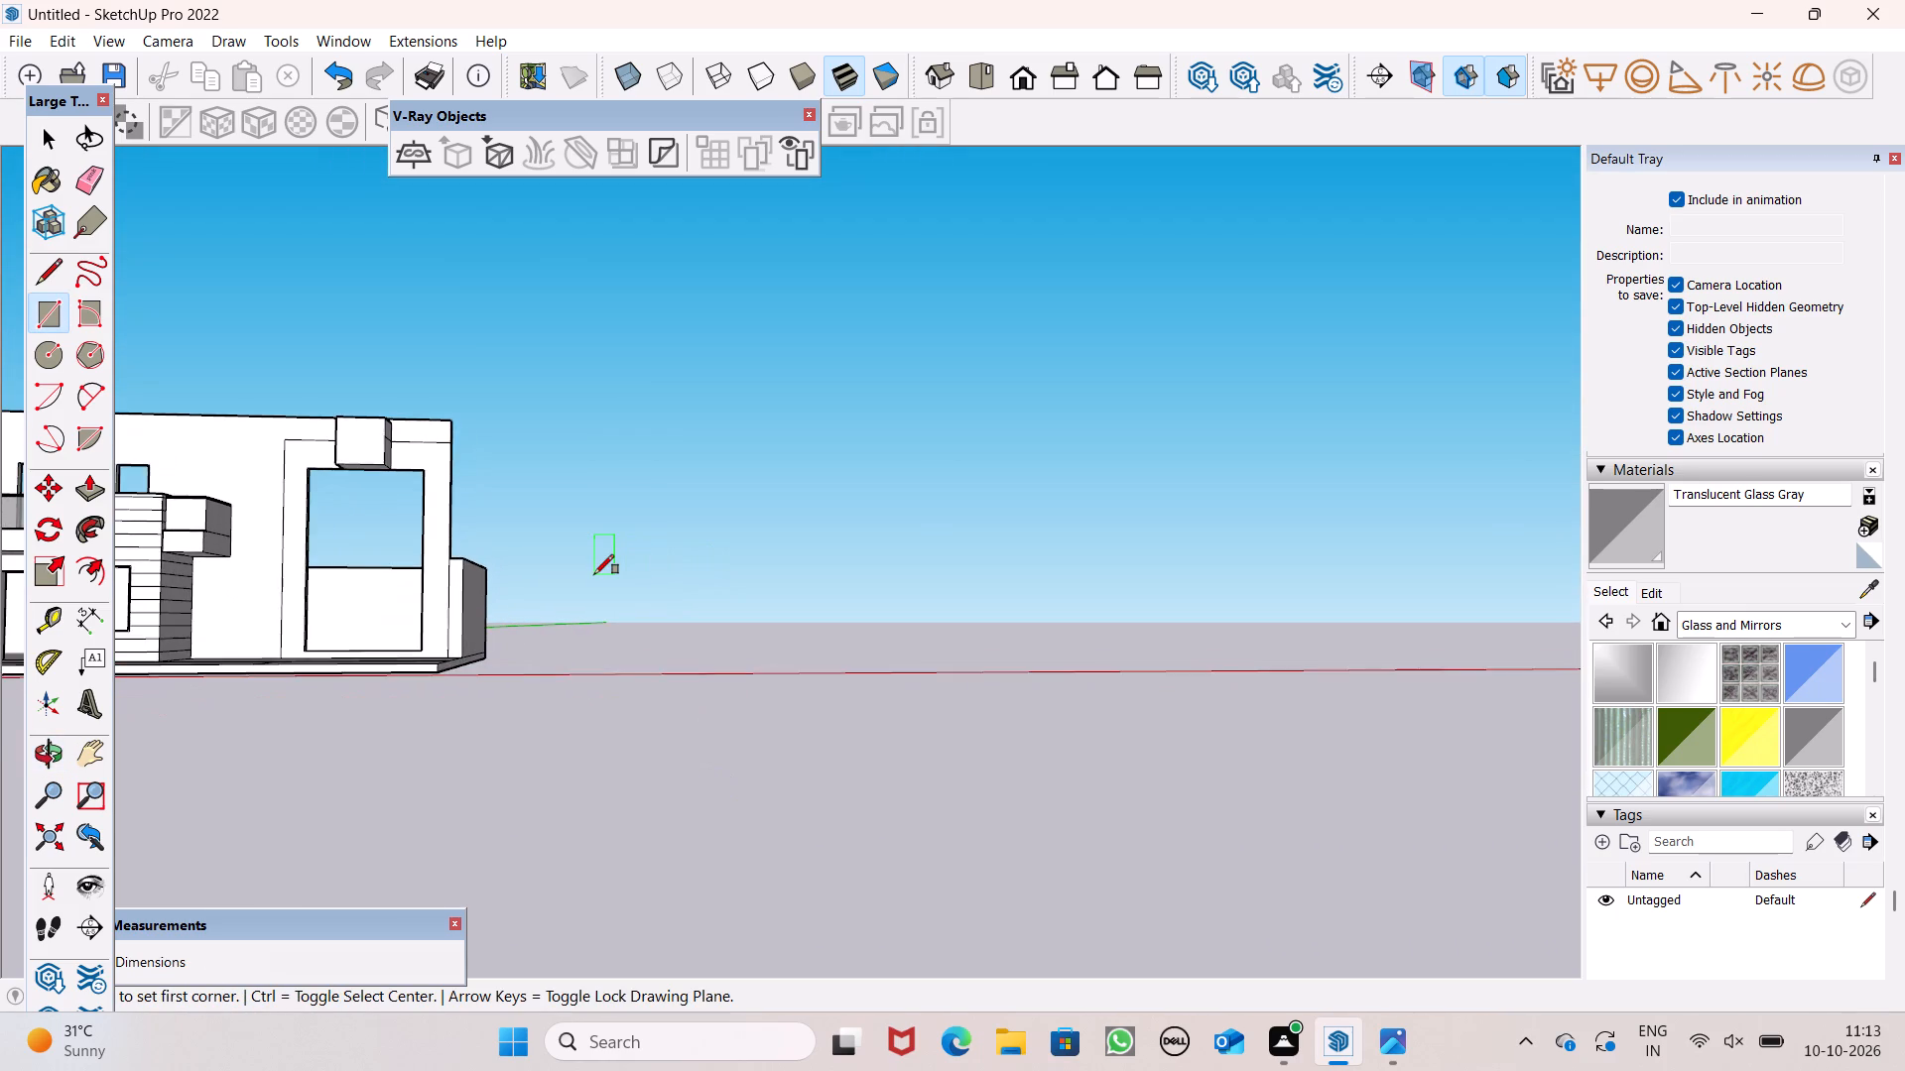
pyautogui.click(577, 483)
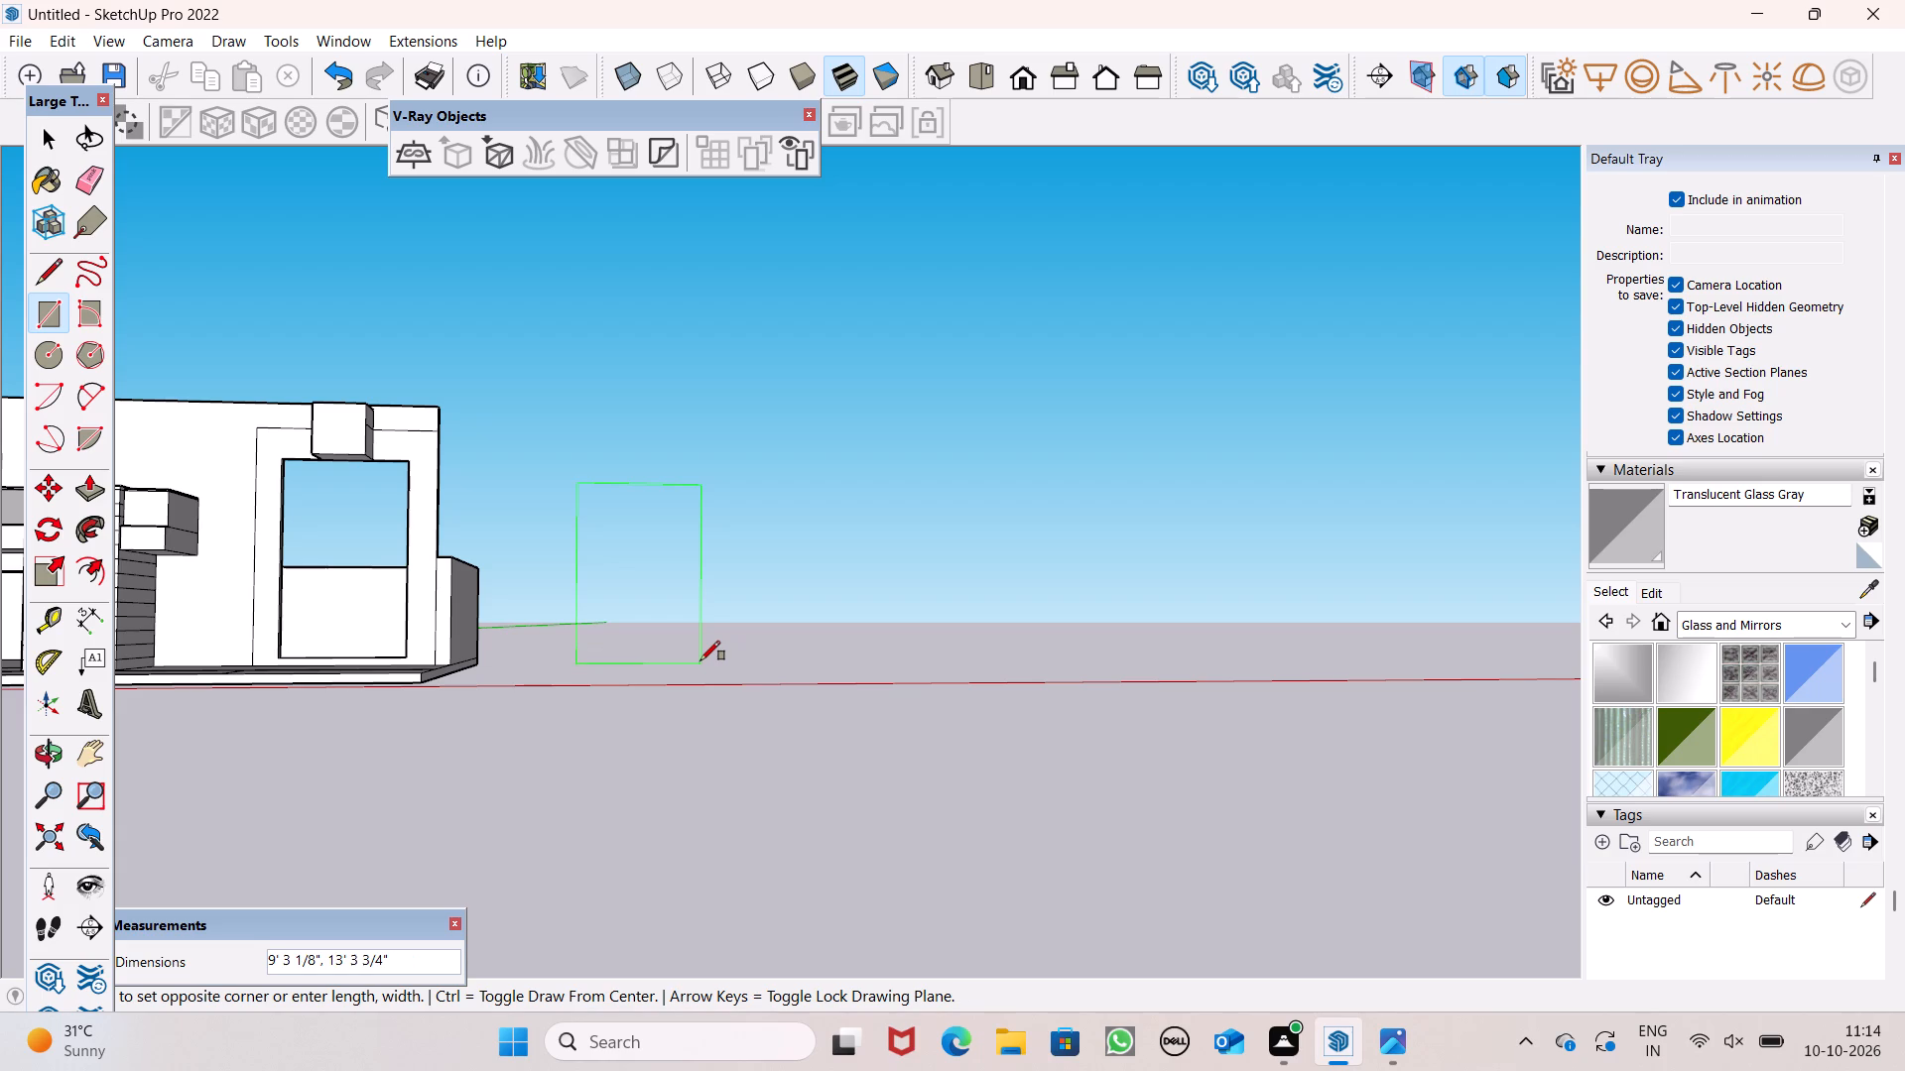
pyautogui.click(700, 658)
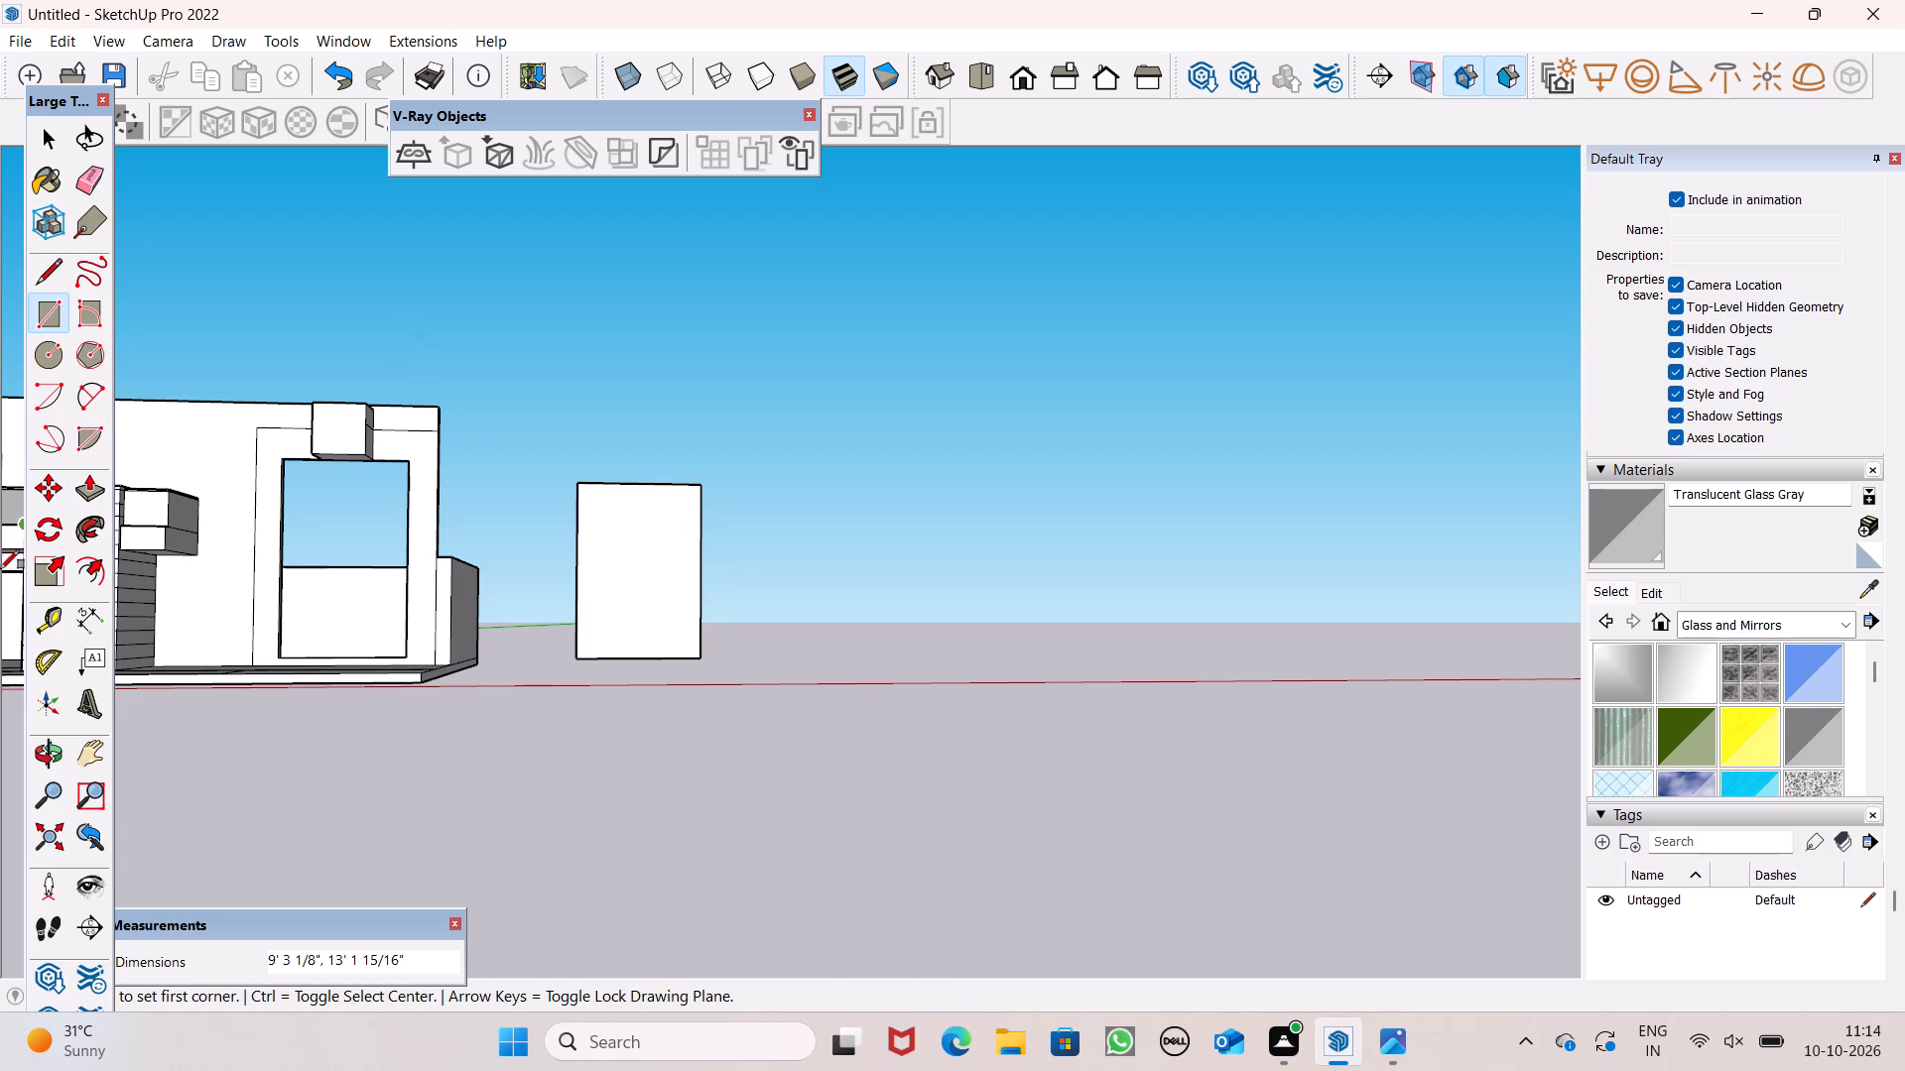
# Offset the free-standing rectangle's outline inward by about 6 1/4" to form a frame border.
pyautogui.click(90, 577)
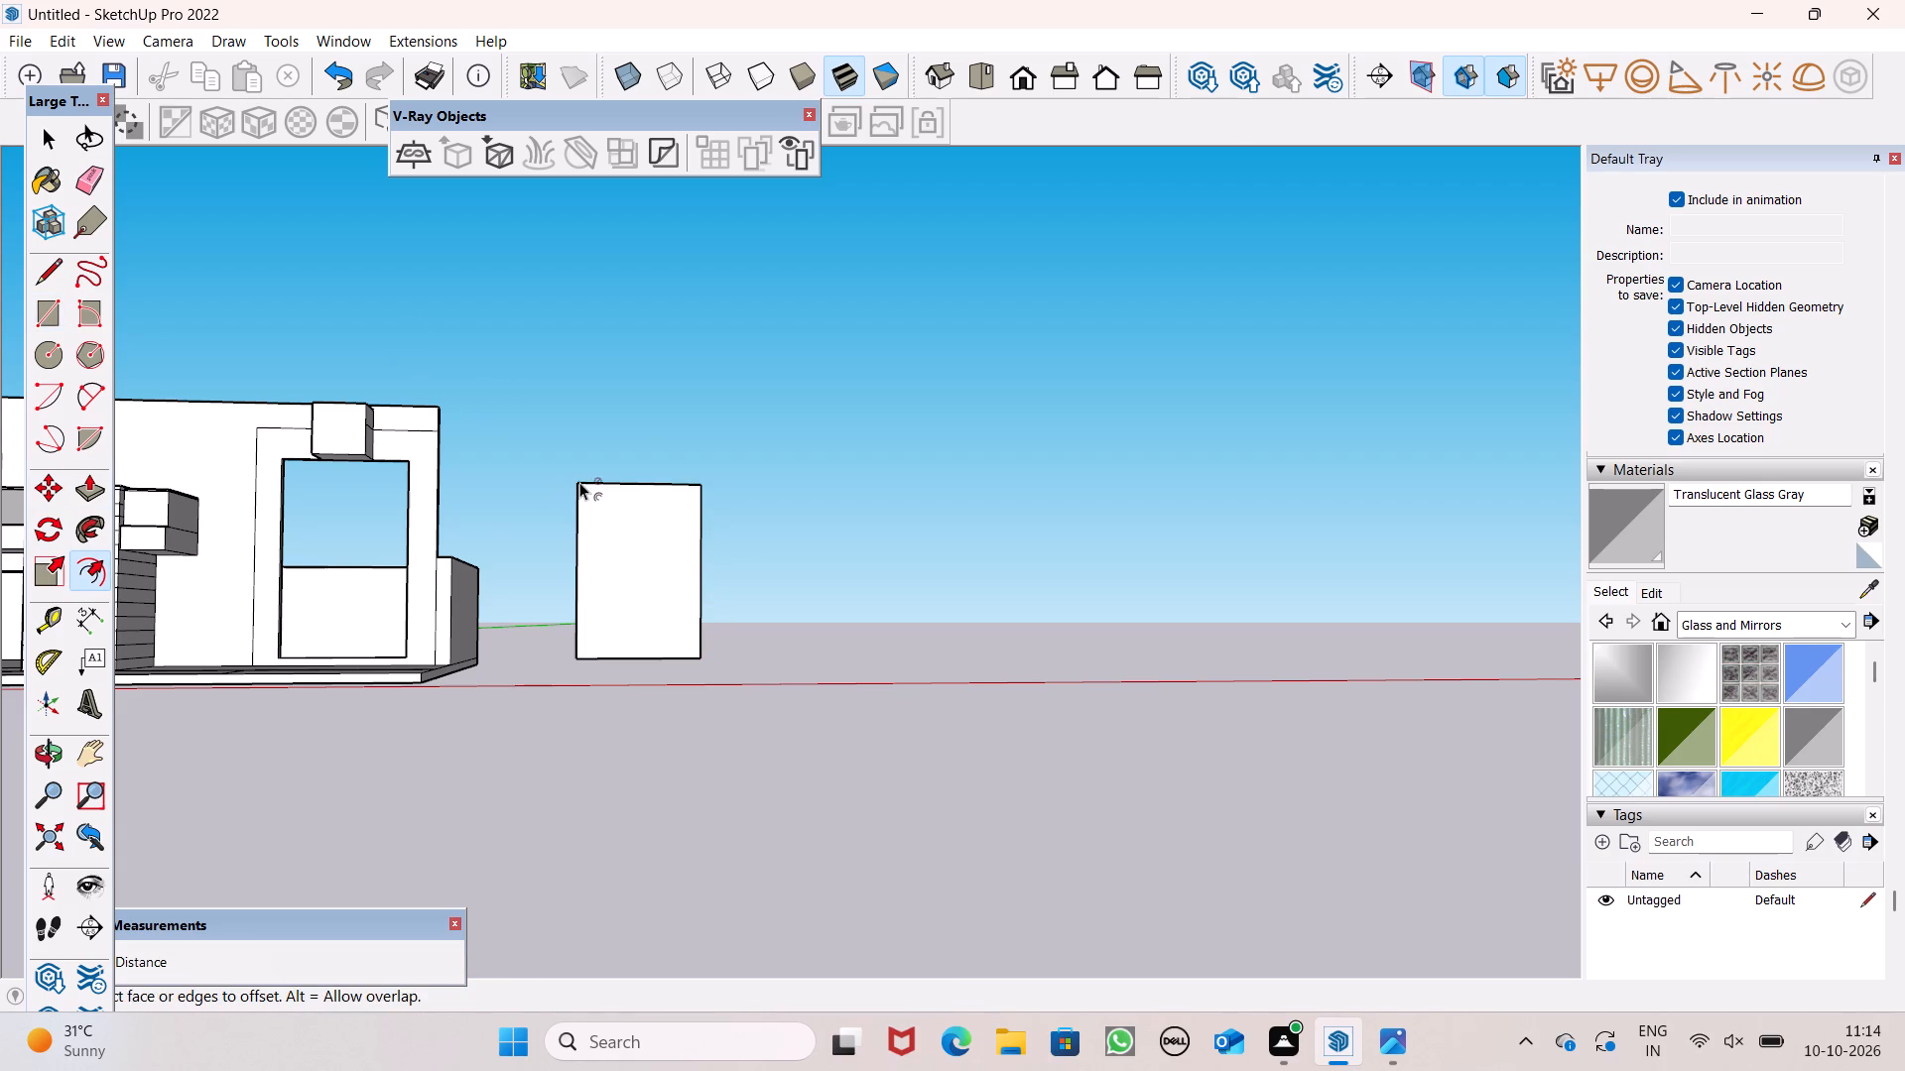
pyautogui.scroll(1, 558, 578)
pyautogui.moveTo(558, 578); pyautogui.dragTo(552, 616, button='middle')
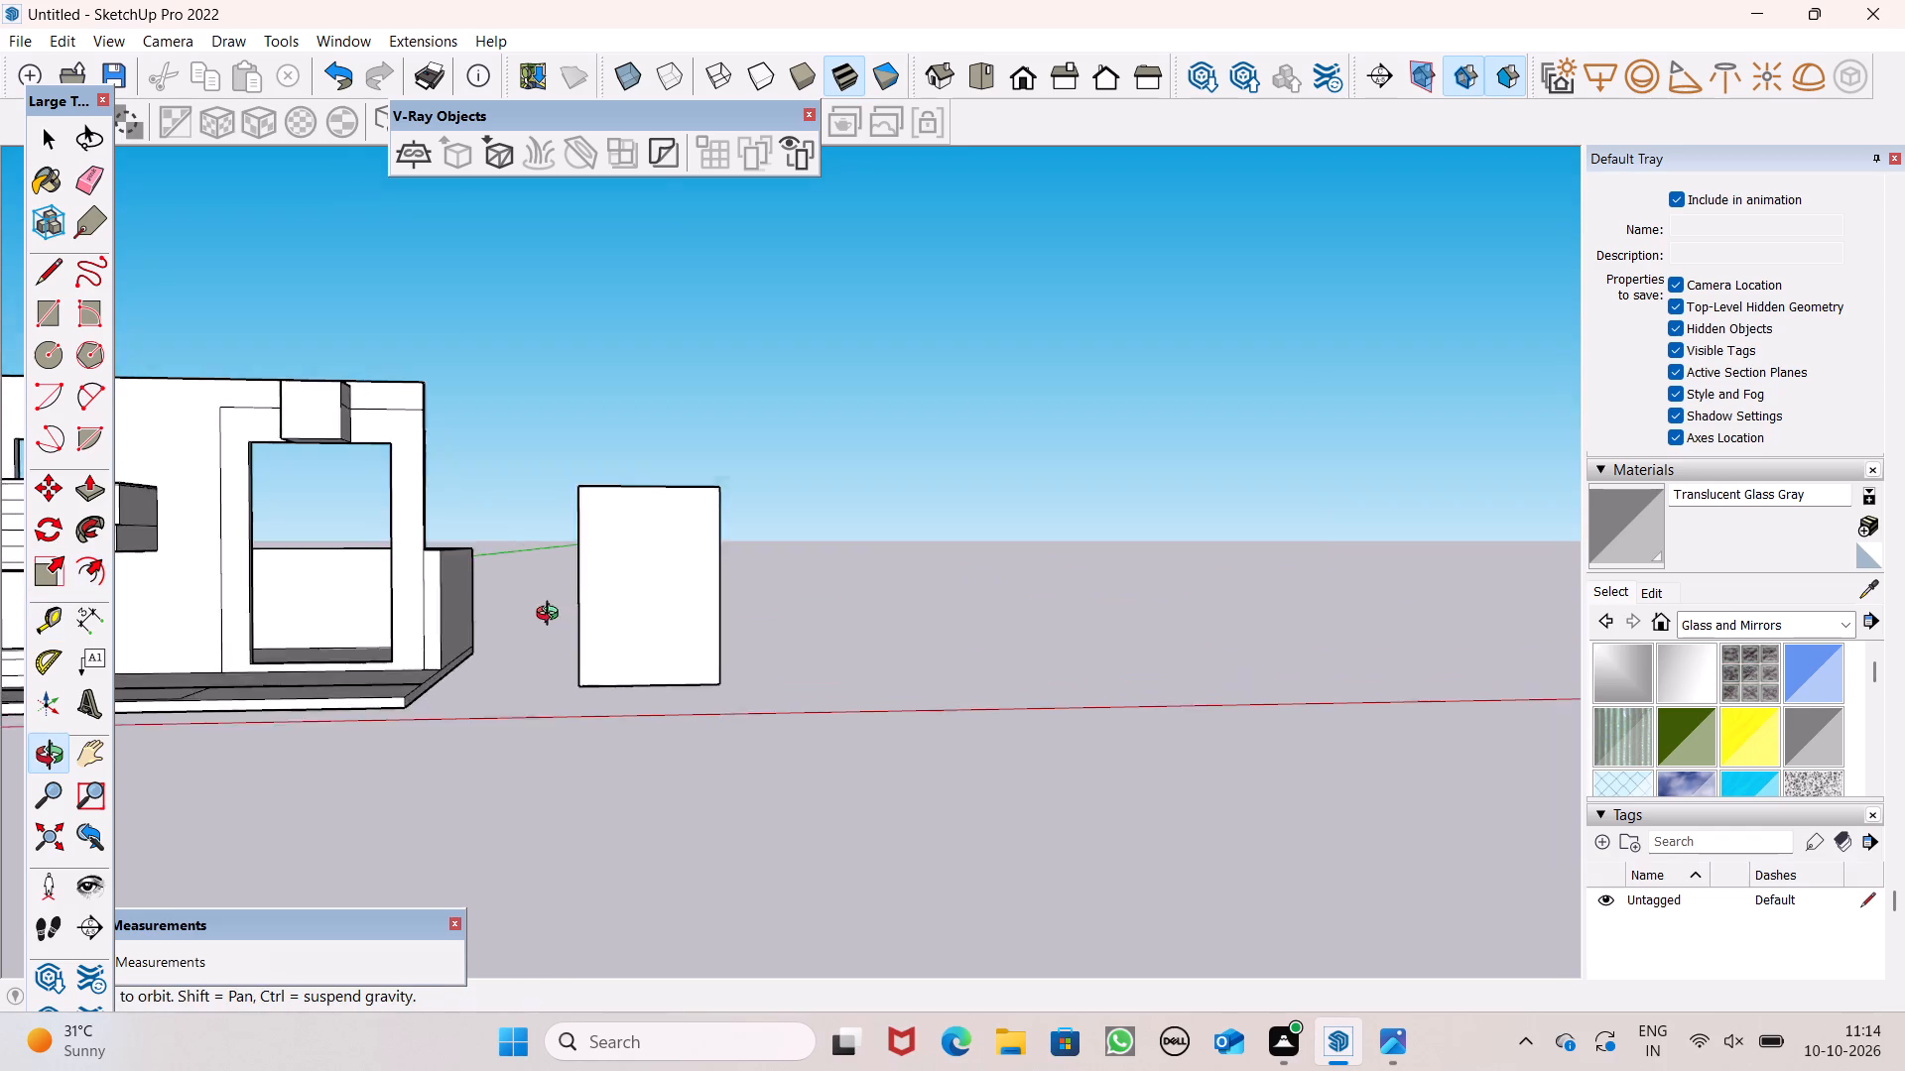
pyautogui.moveTo(552, 616); pyautogui.dragTo(530, 702, button='middle')
pyautogui.scroll(5, 580, 601)
pyautogui.moveTo(643, 551); pyautogui.dragTo(648, 556)
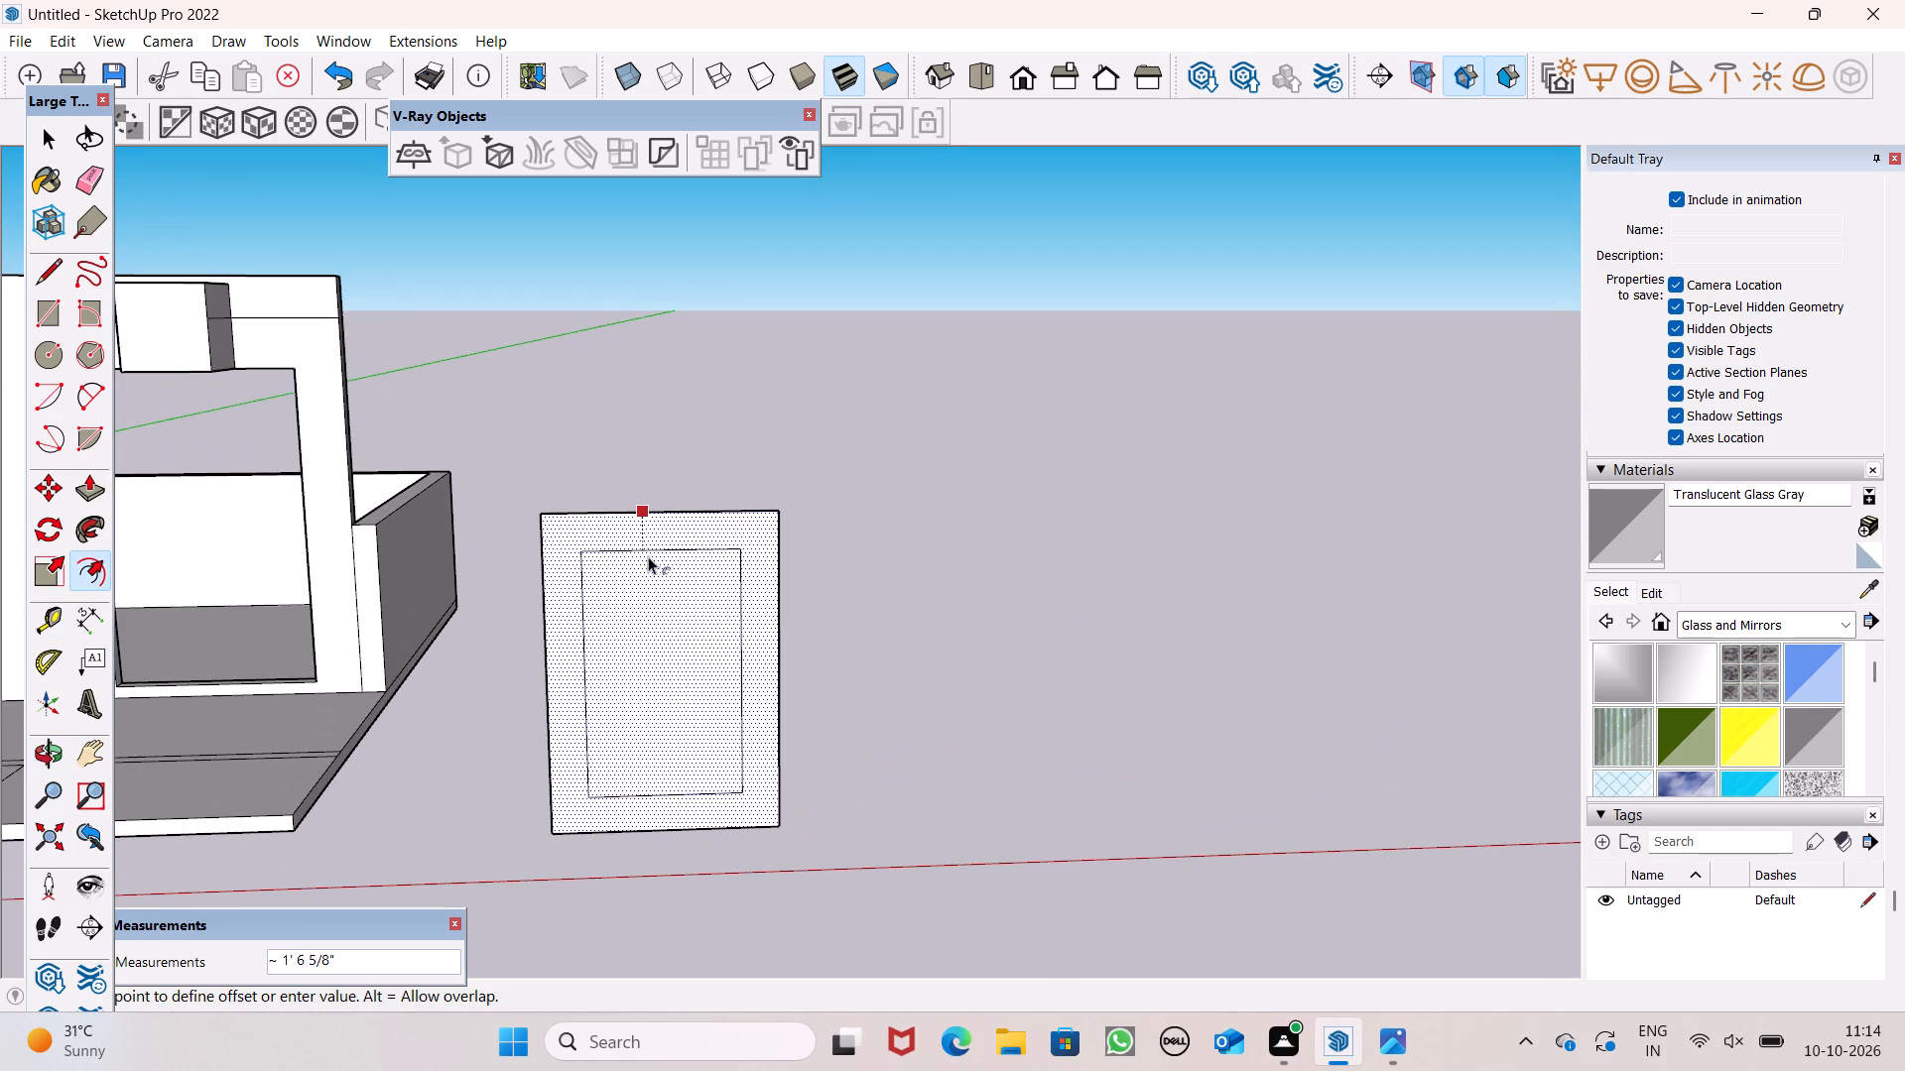
pyautogui.moveTo(648, 556); pyautogui.dragTo(641, 526)
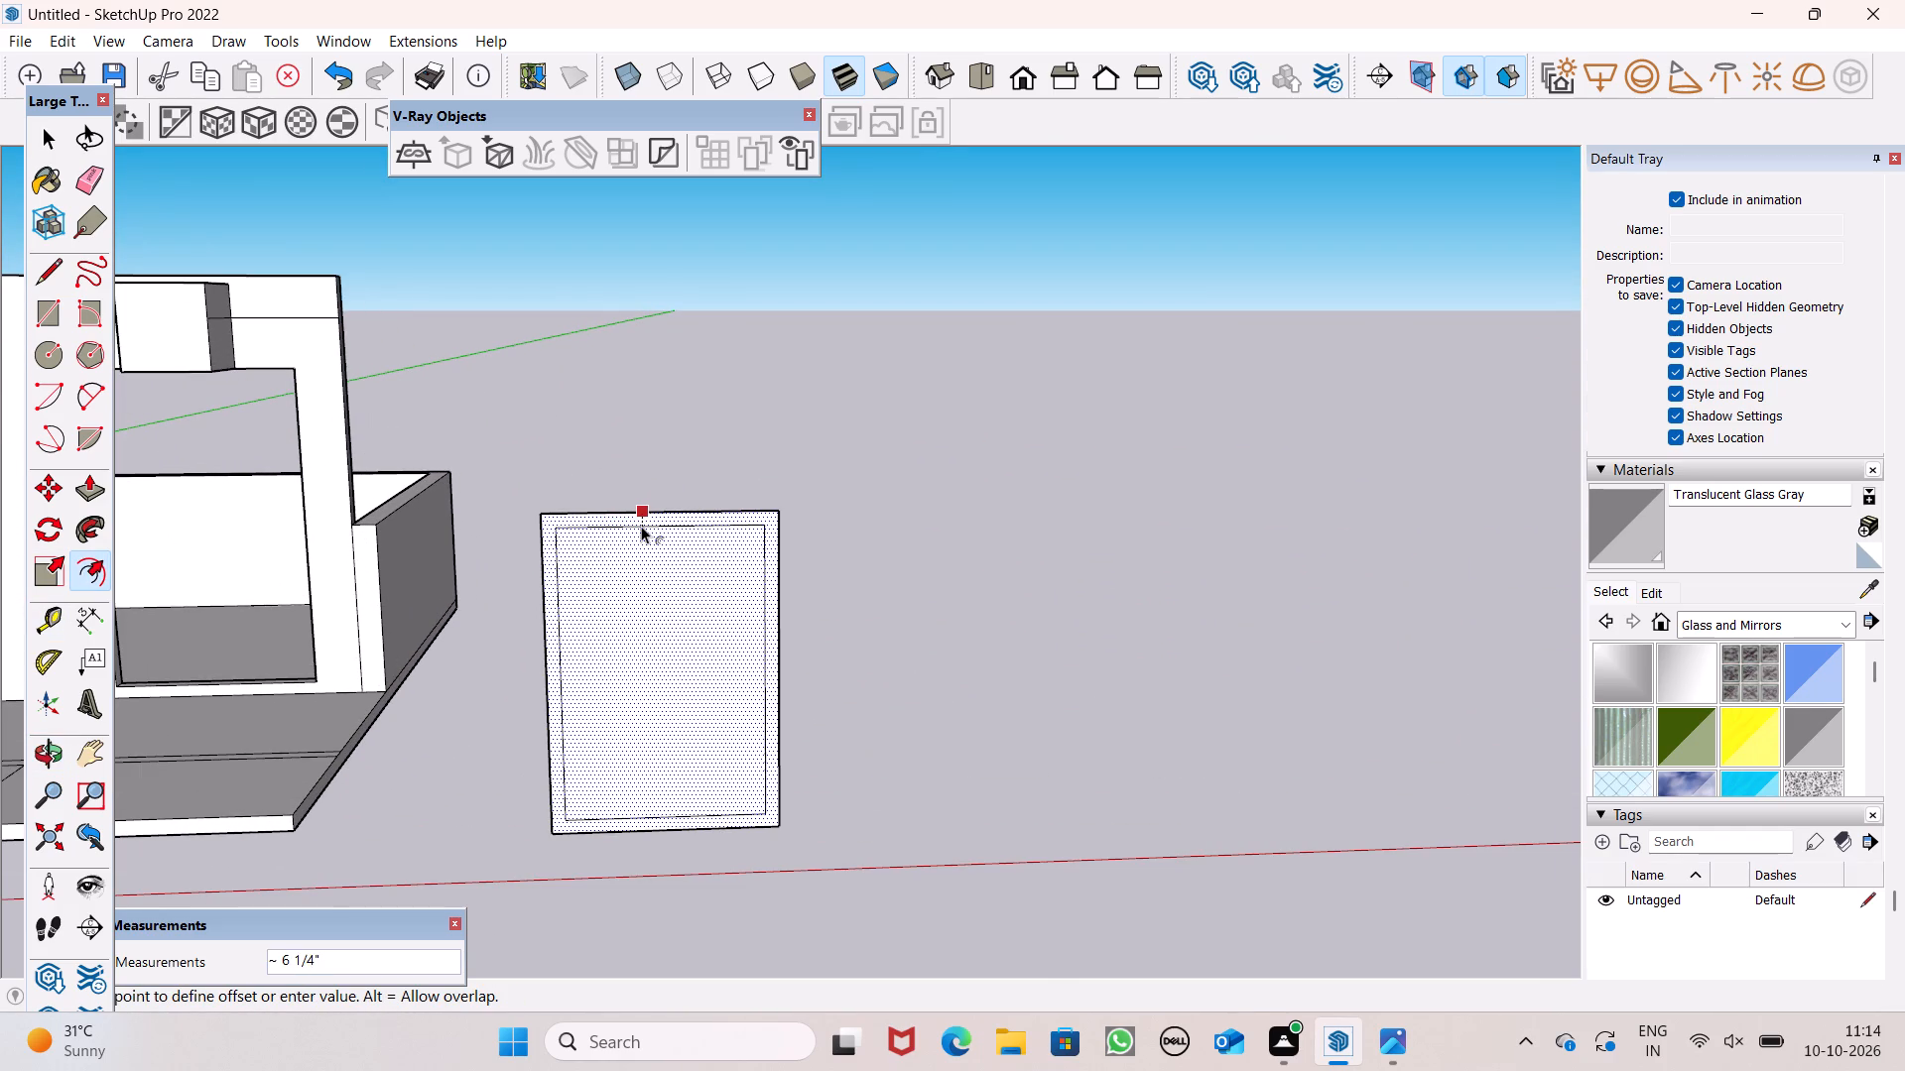
pyautogui.moveTo(641, 526); pyautogui.dragTo(640, 526)
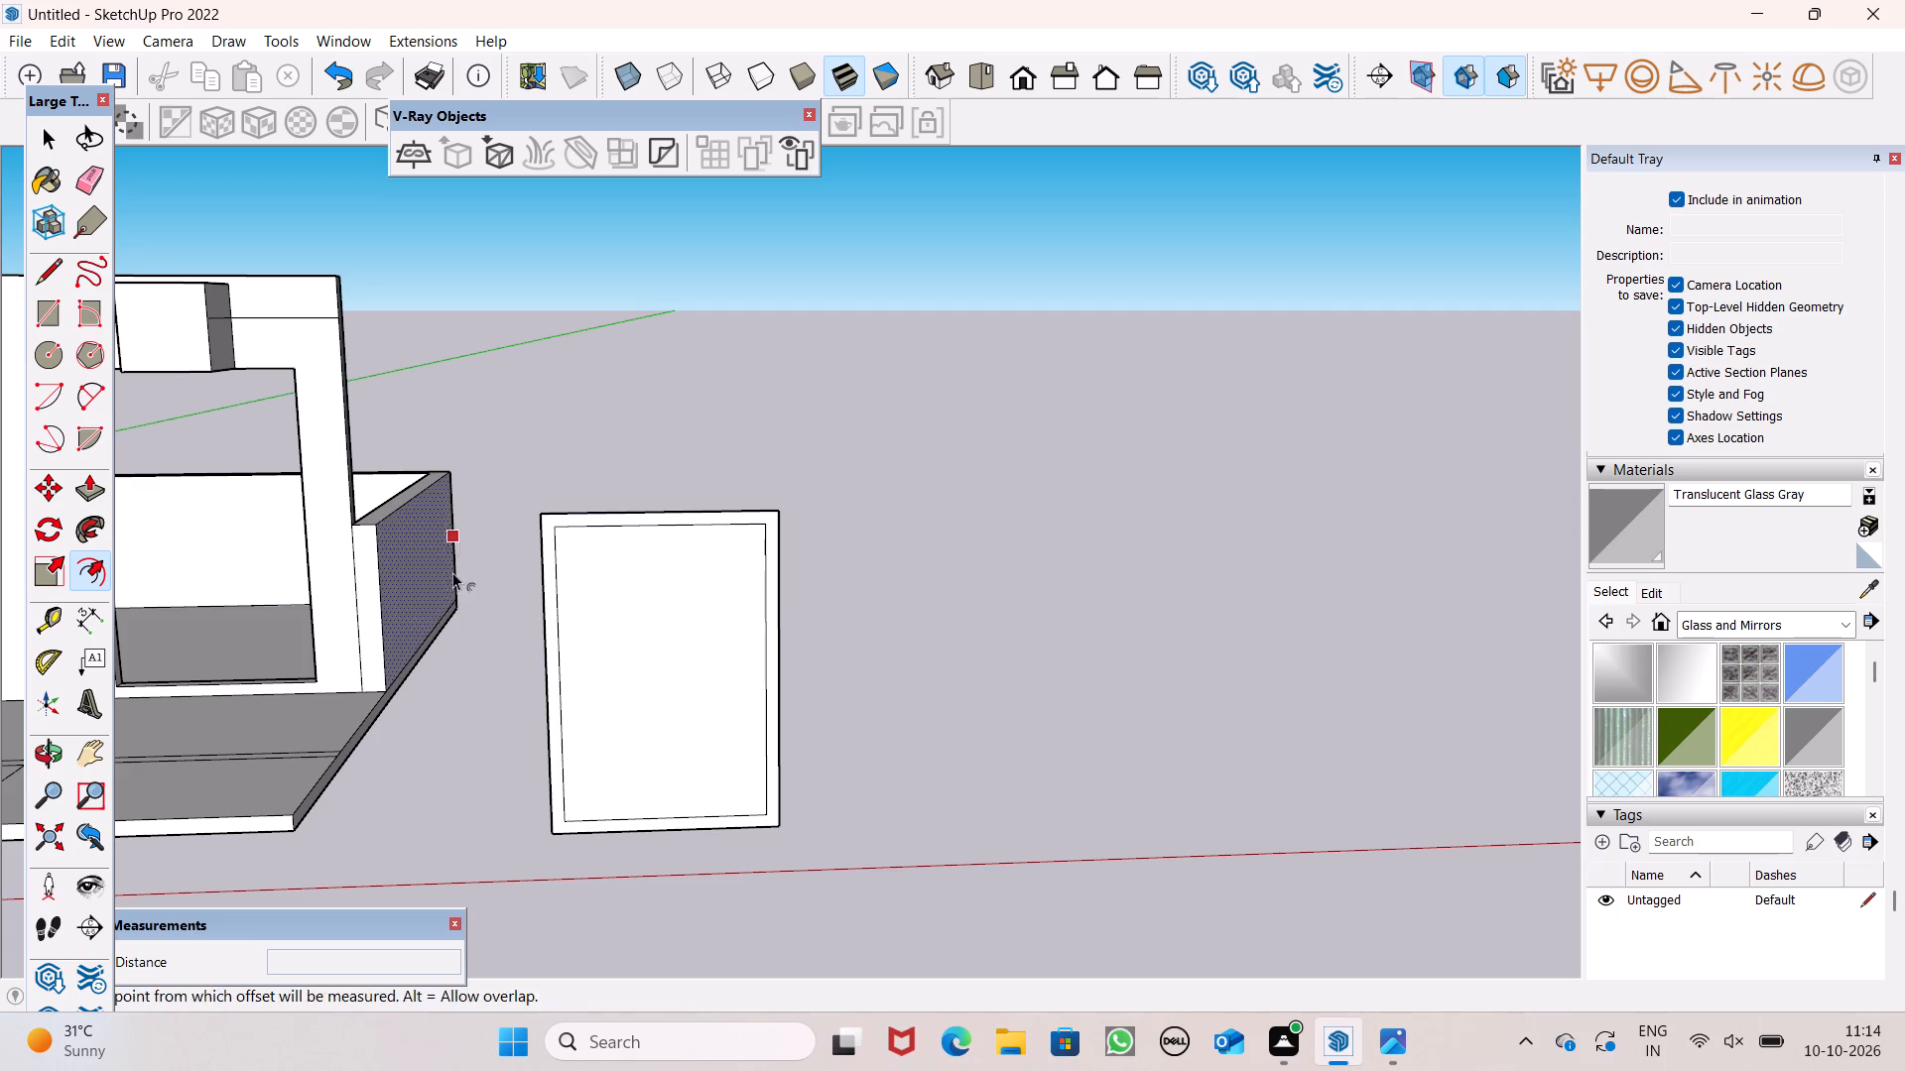
# Pull the border around the free-standing rectangle out by about 4 13/16" on its rear side to make a raised frame.
pyautogui.scroll(-2, 794, 595)
pyautogui.scroll(-5, 994, 696)
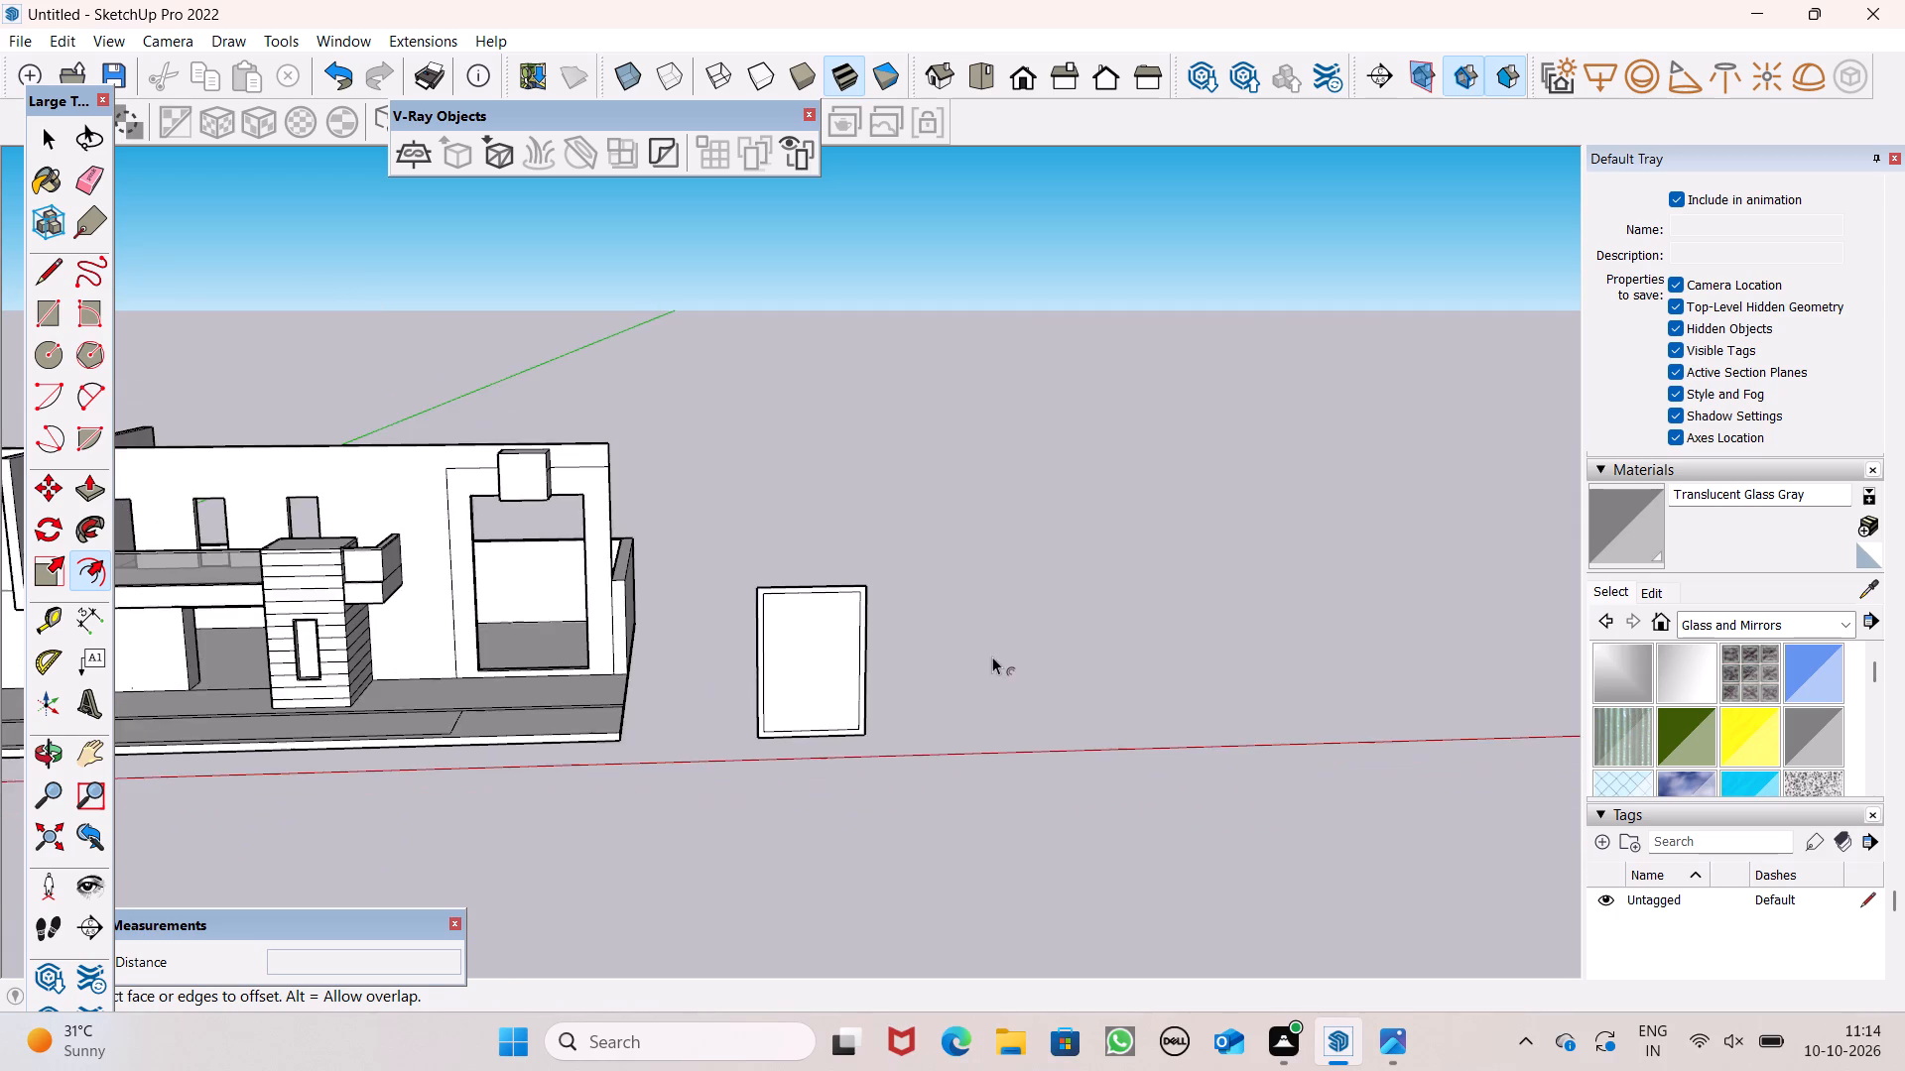
pyautogui.moveTo(1006, 677); pyautogui.dragTo(635, 821, button='middle')
pyautogui.scroll(3, 656, 769)
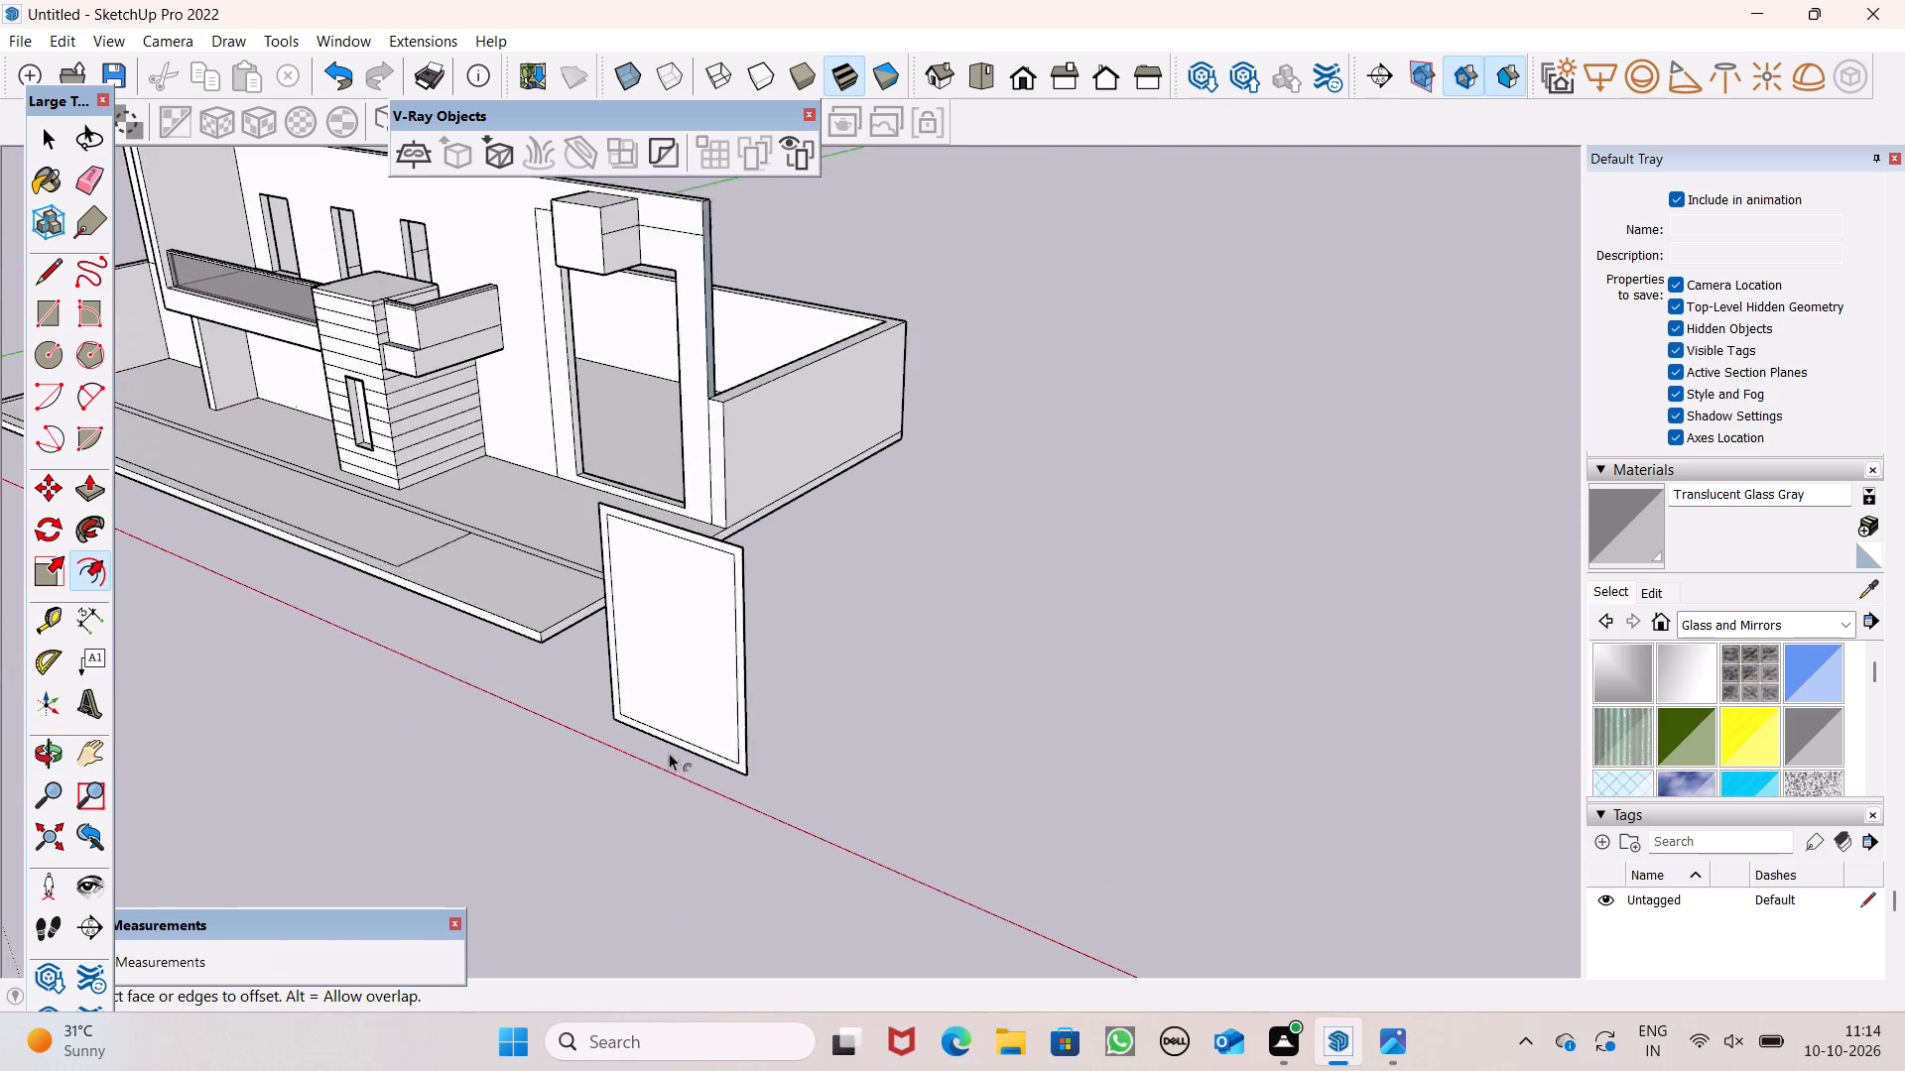
pyautogui.scroll(5, 669, 753)
pyautogui.moveTo(698, 750); pyautogui.dragTo(371, 773, button='middle')
pyautogui.scroll(-3, 402, 616)
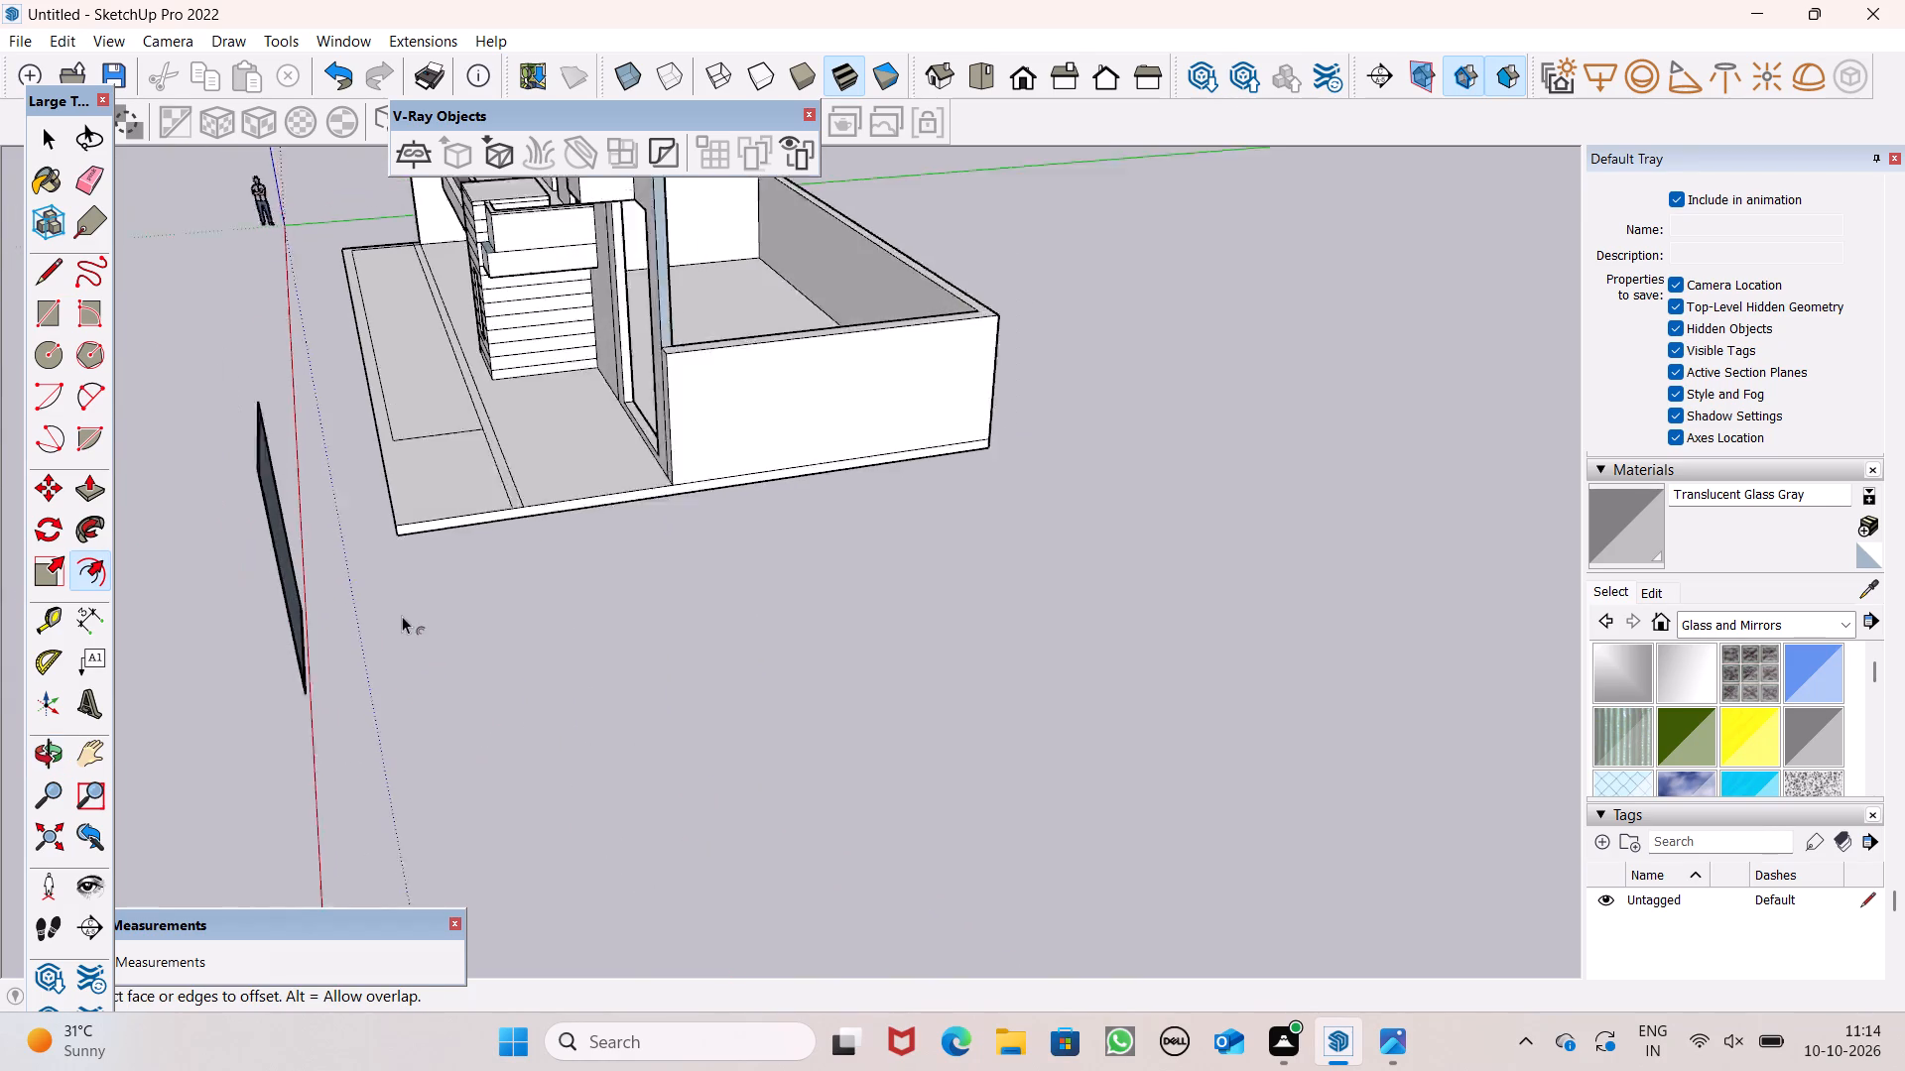
pyautogui.scroll(-1, 402, 616)
pyautogui.moveTo(412, 644); pyautogui.dragTo(163, 638, button='middle')
pyautogui.scroll(9, 95, 372)
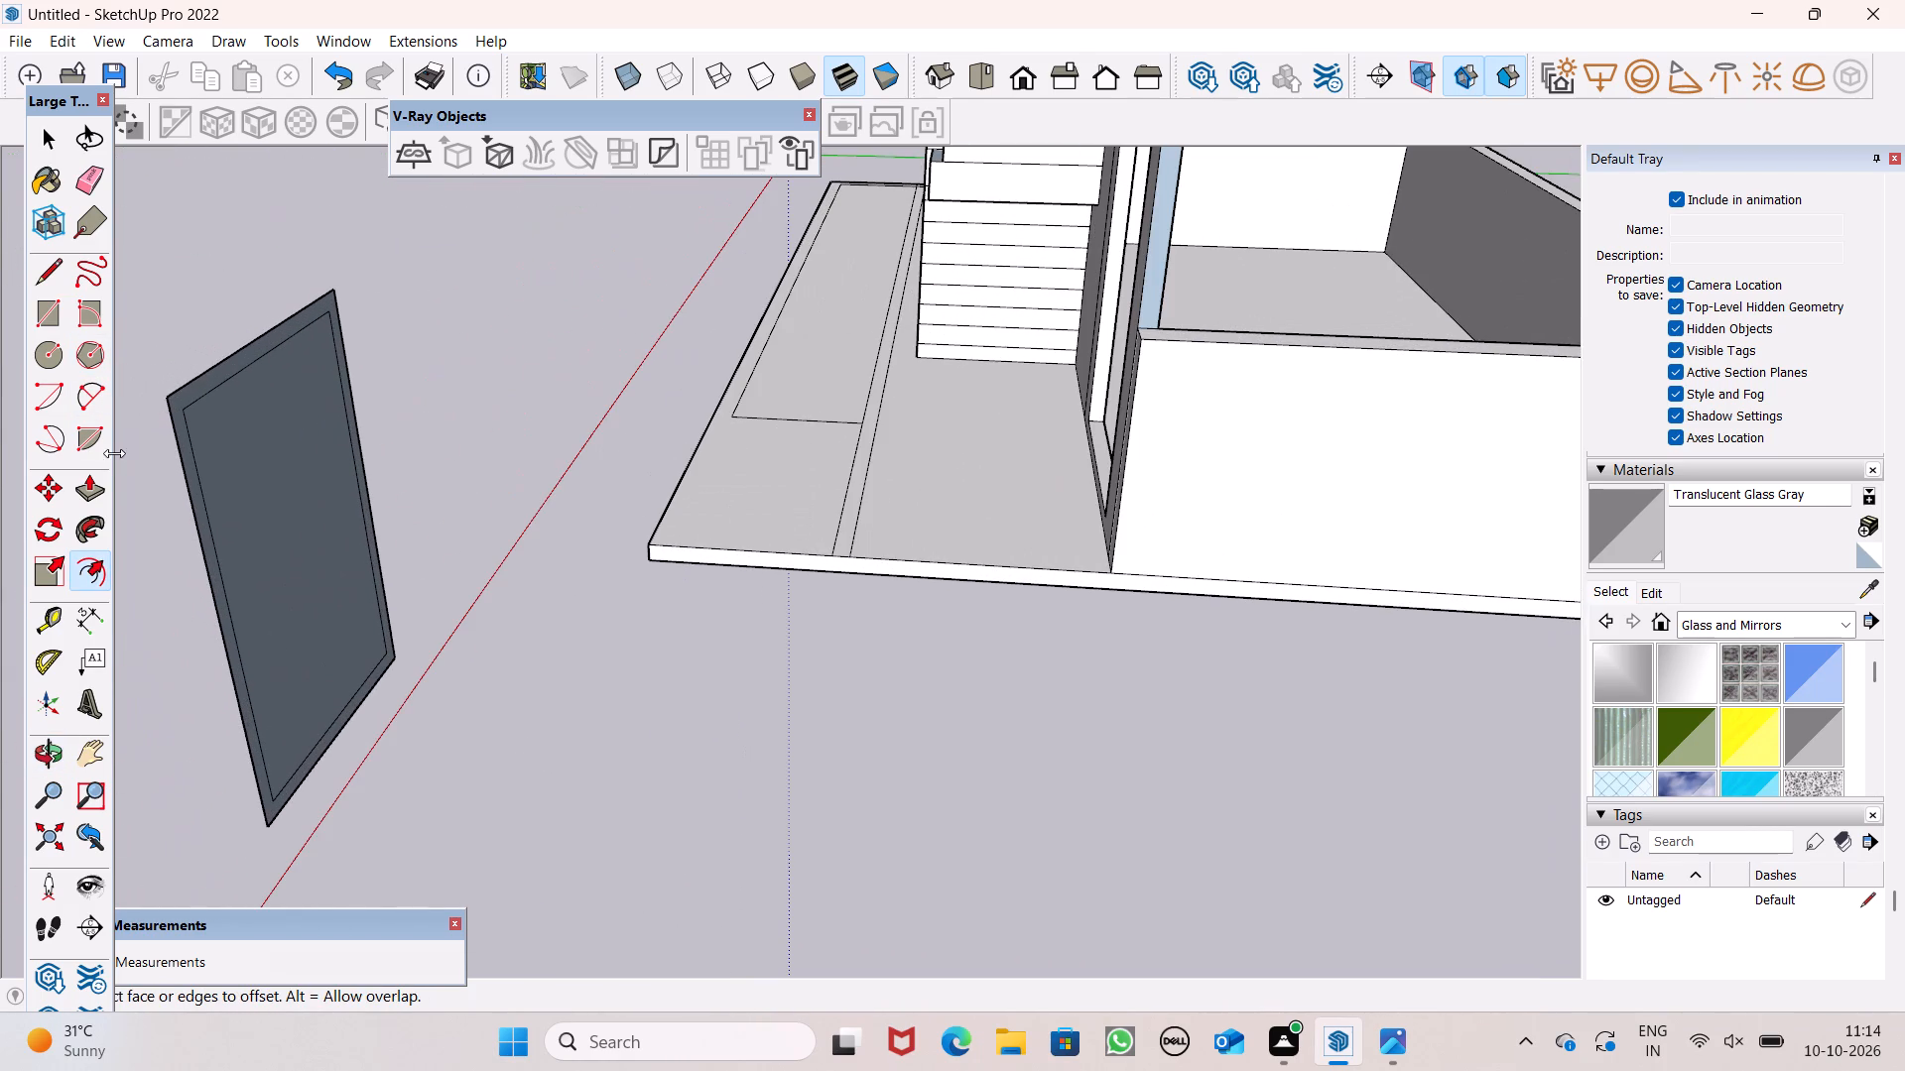
pyautogui.click(105, 499)
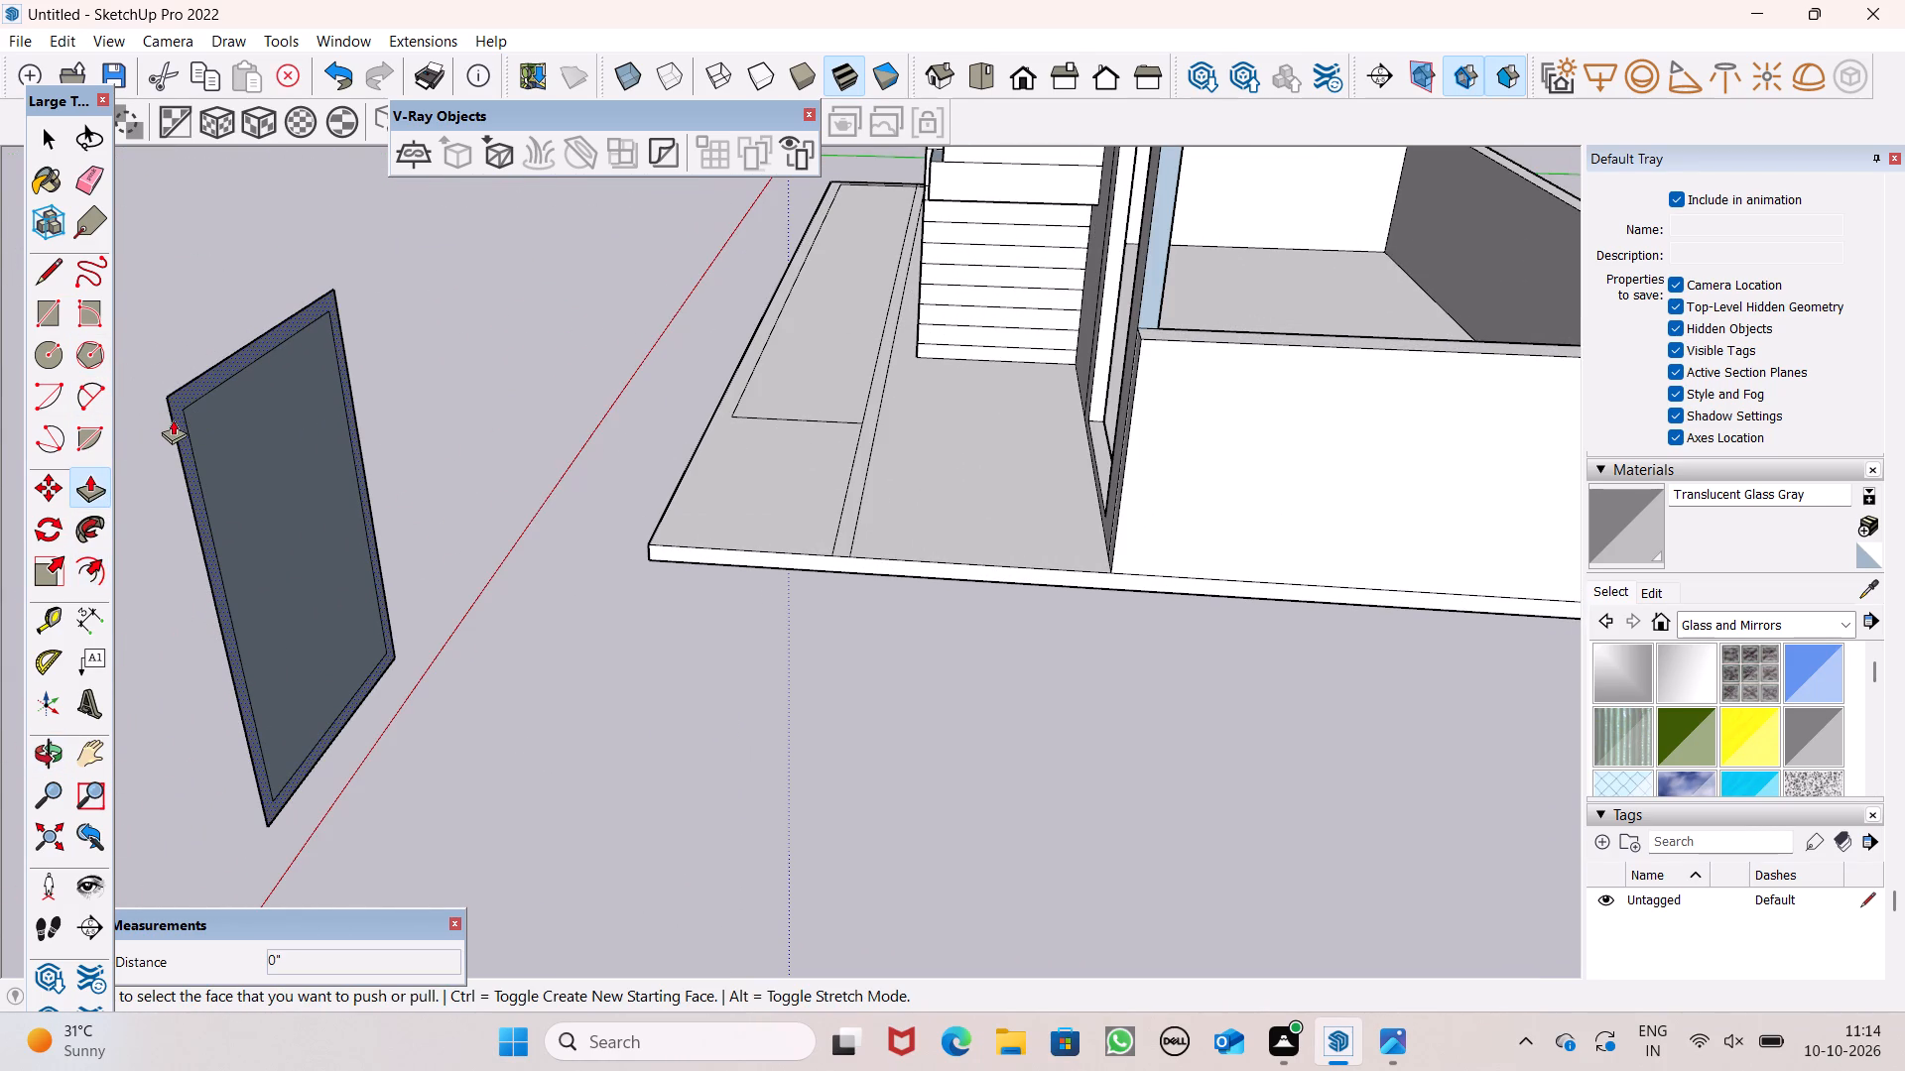
pyautogui.moveTo(173, 419); pyautogui.dragTo(194, 442)
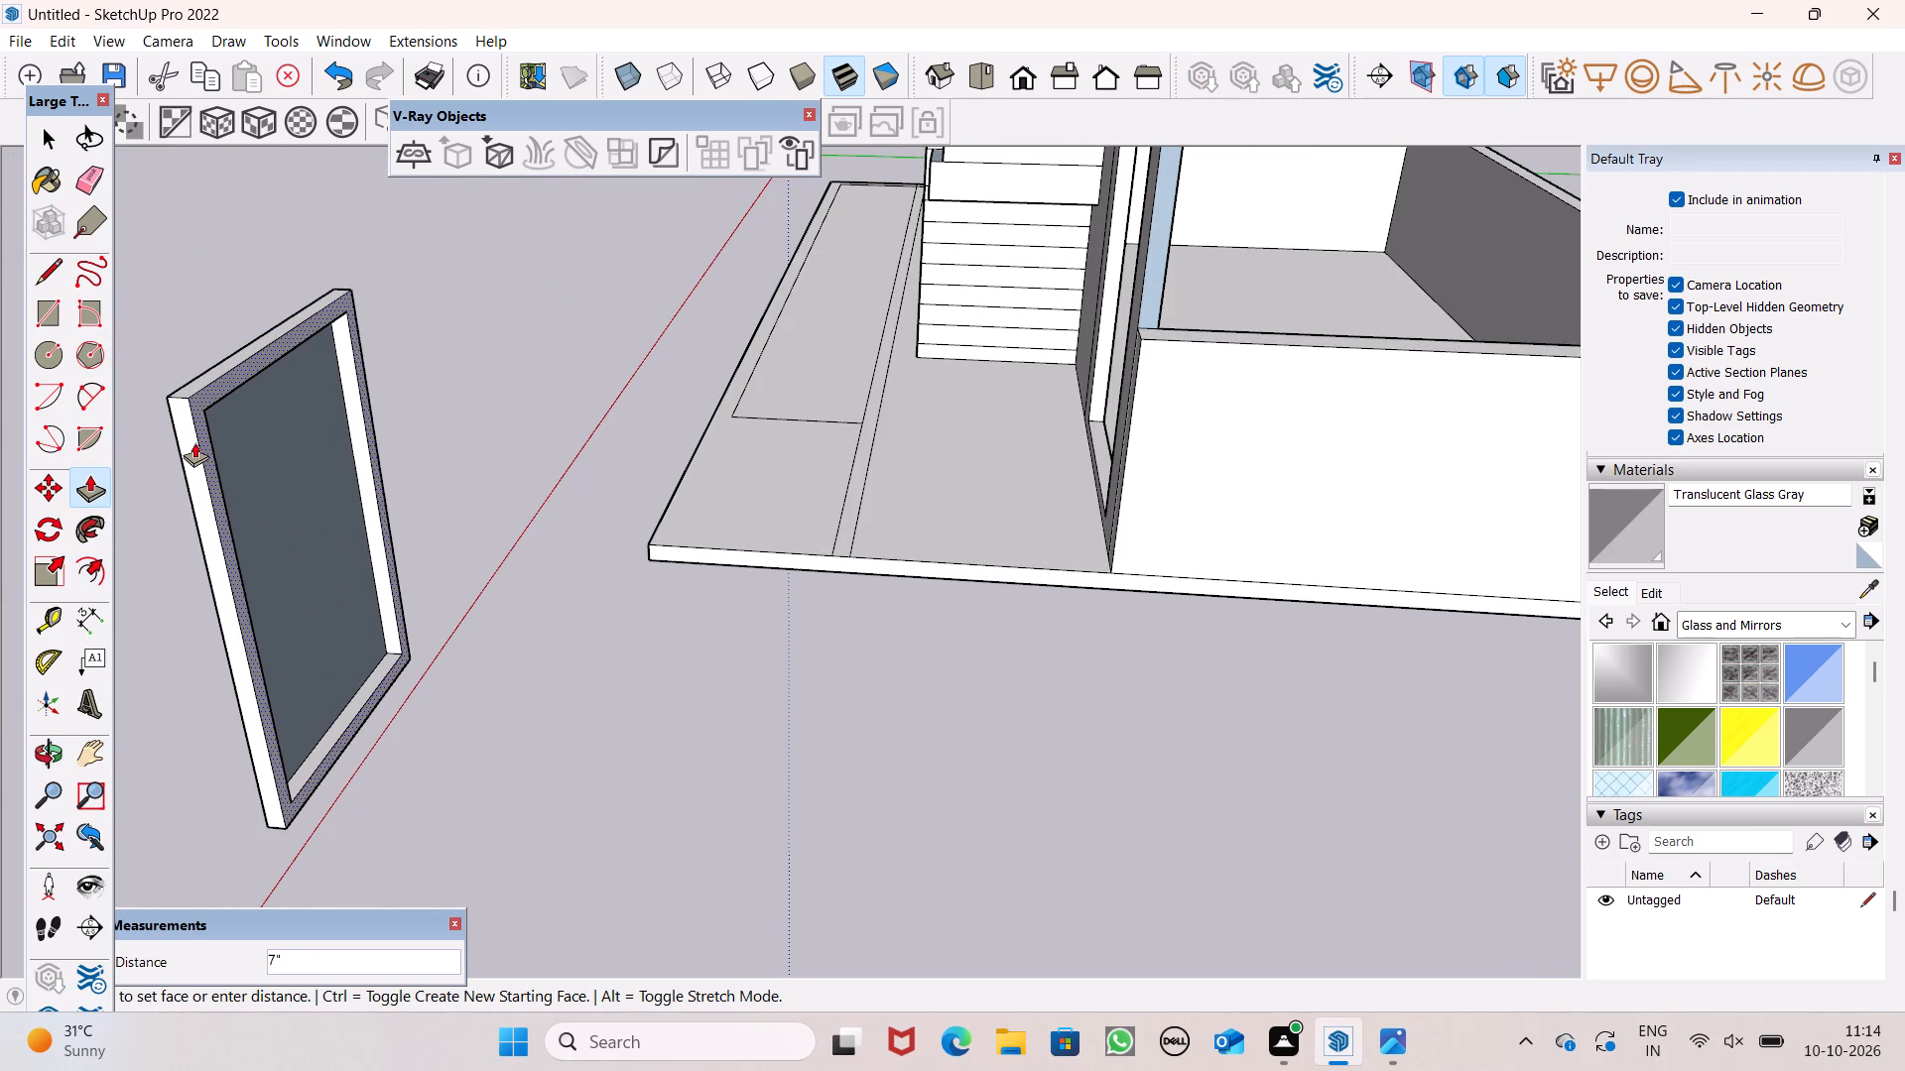
pyautogui.moveTo(194, 442); pyautogui.dragTo(188, 442)
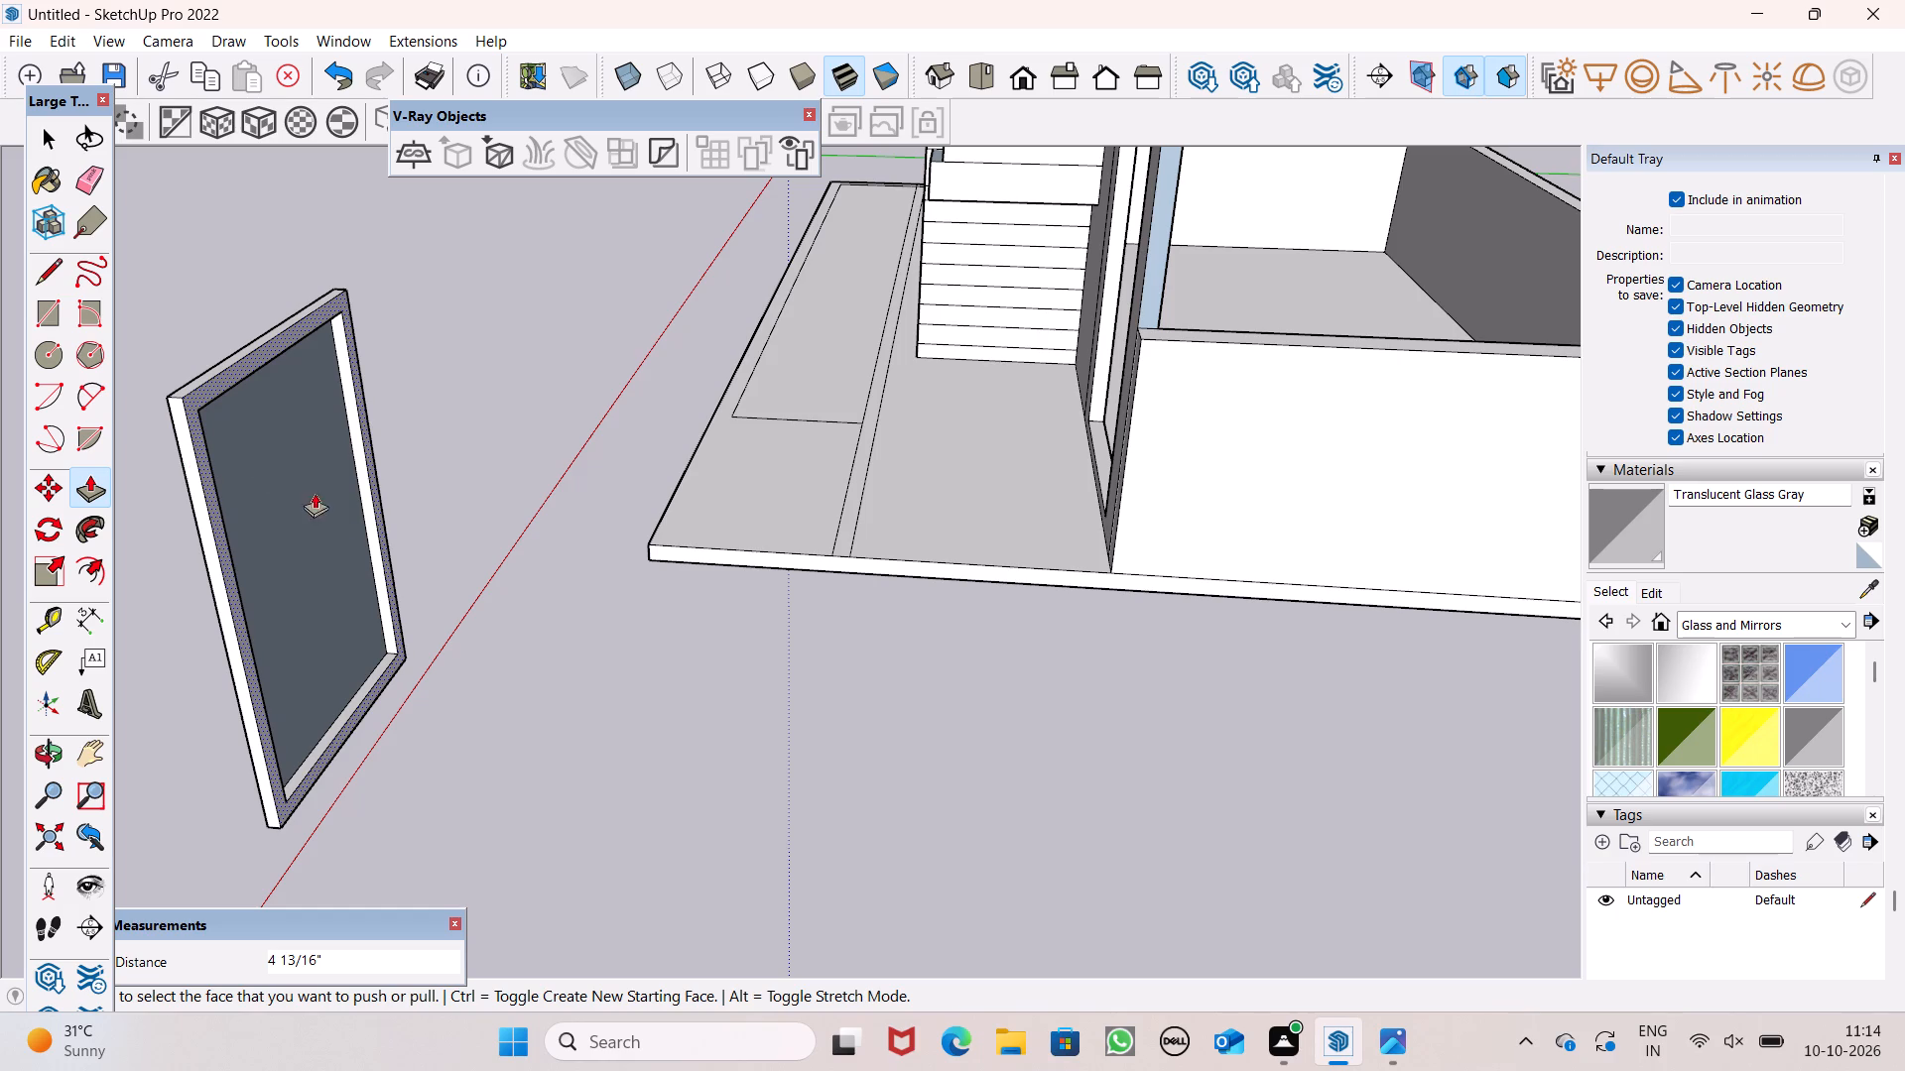
pyautogui.scroll(-4, 486, 696)
pyautogui.press('space')
# Paint the inner pane of the free-standing frame with Translucent Glass Gray from the Glass and Mirrors materials.
pyautogui.scroll(-2, 580, 790)
pyautogui.scroll(1, 571, 784)
pyautogui.moveTo(571, 784); pyautogui.dragTo(779, 775, button='middle')
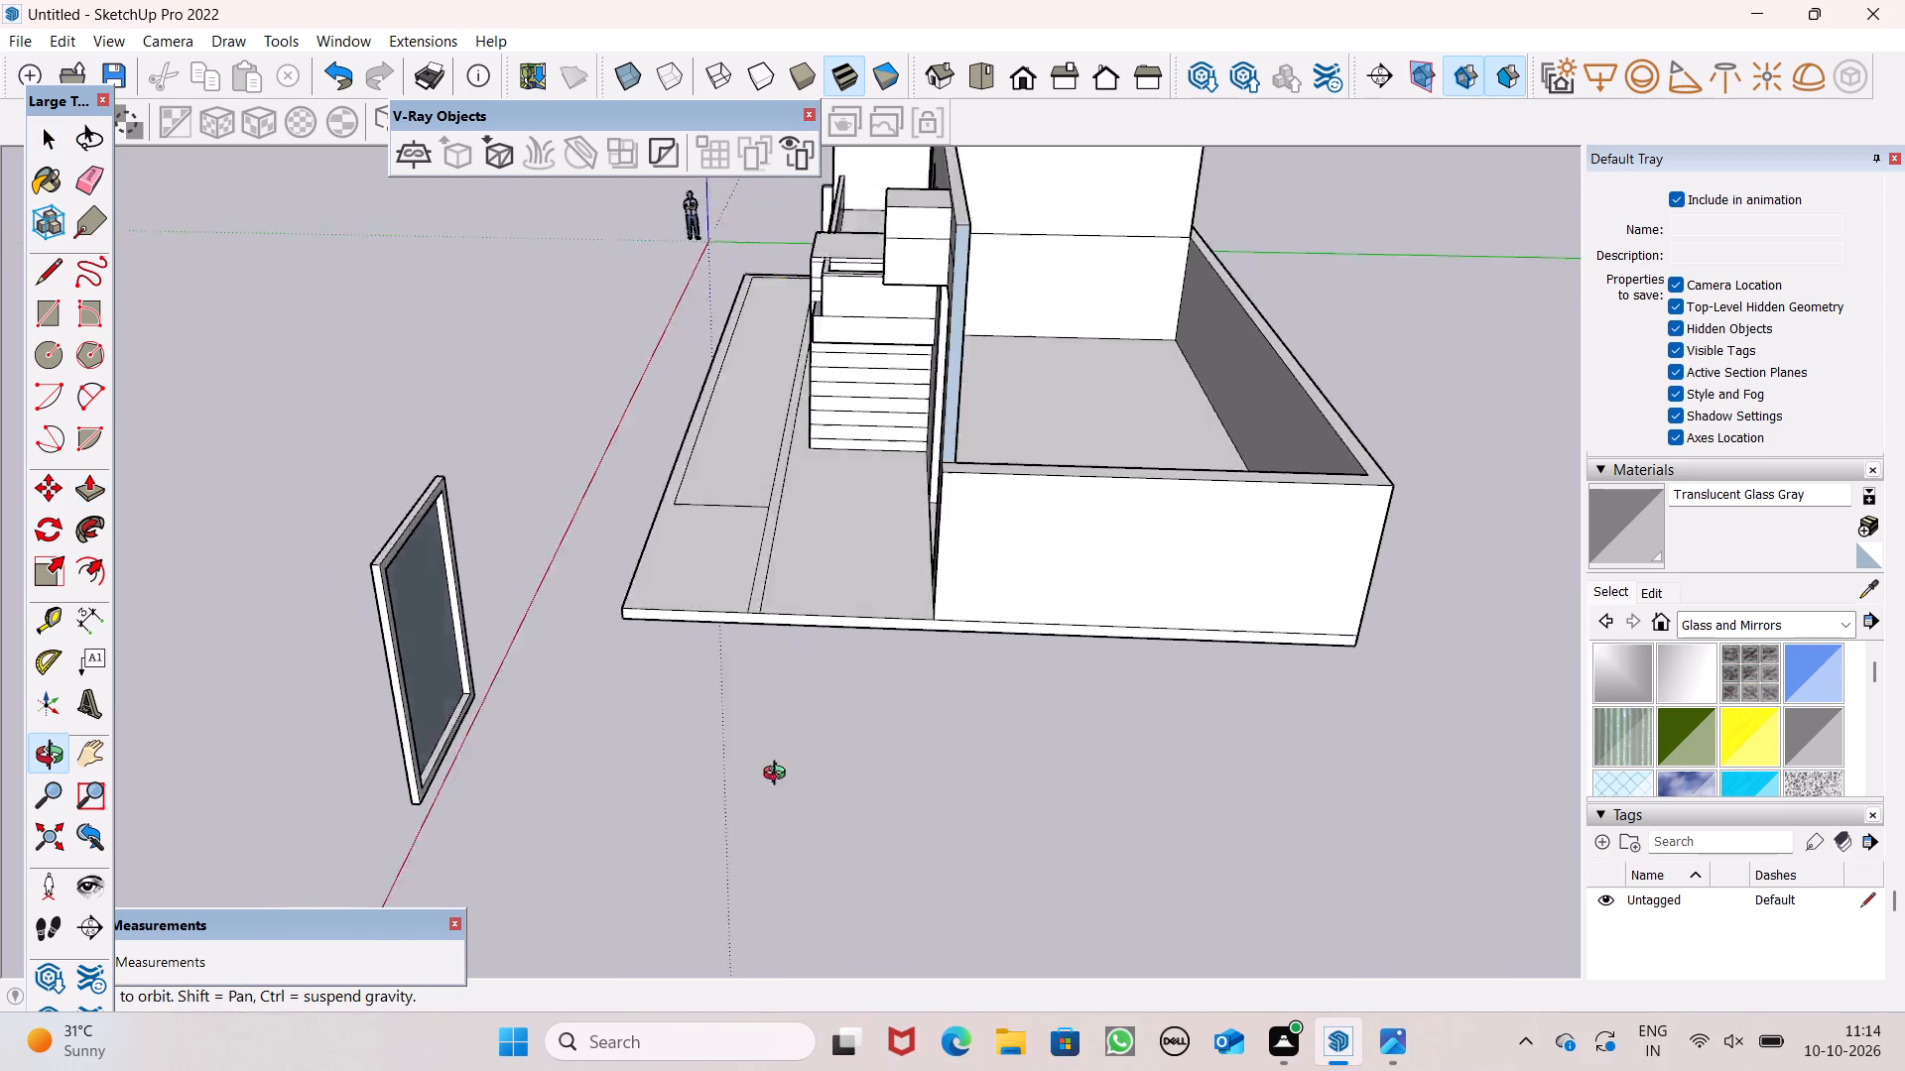
pyautogui.moveTo(779, 775); pyautogui.dragTo(1071, 654, button='middle')
pyautogui.scroll(-3, 839, 687)
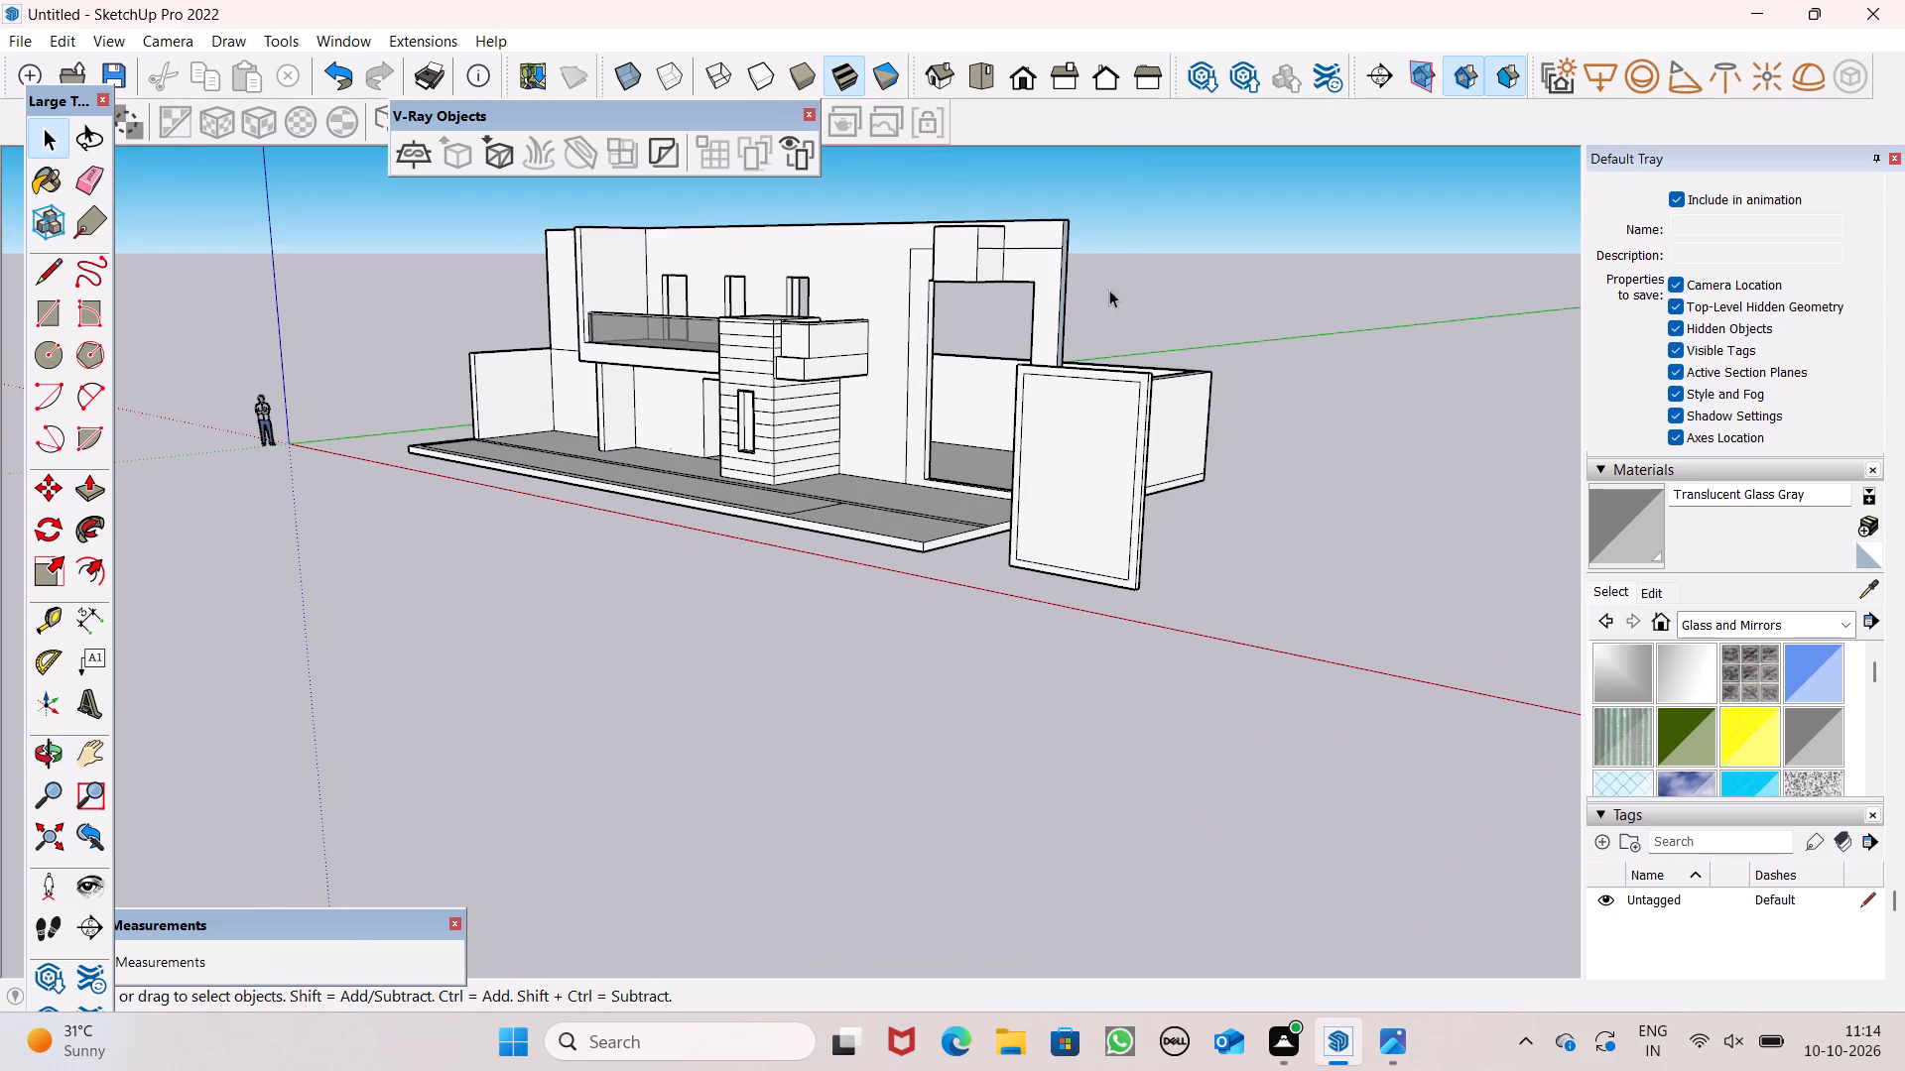
pyautogui.click(1827, 735)
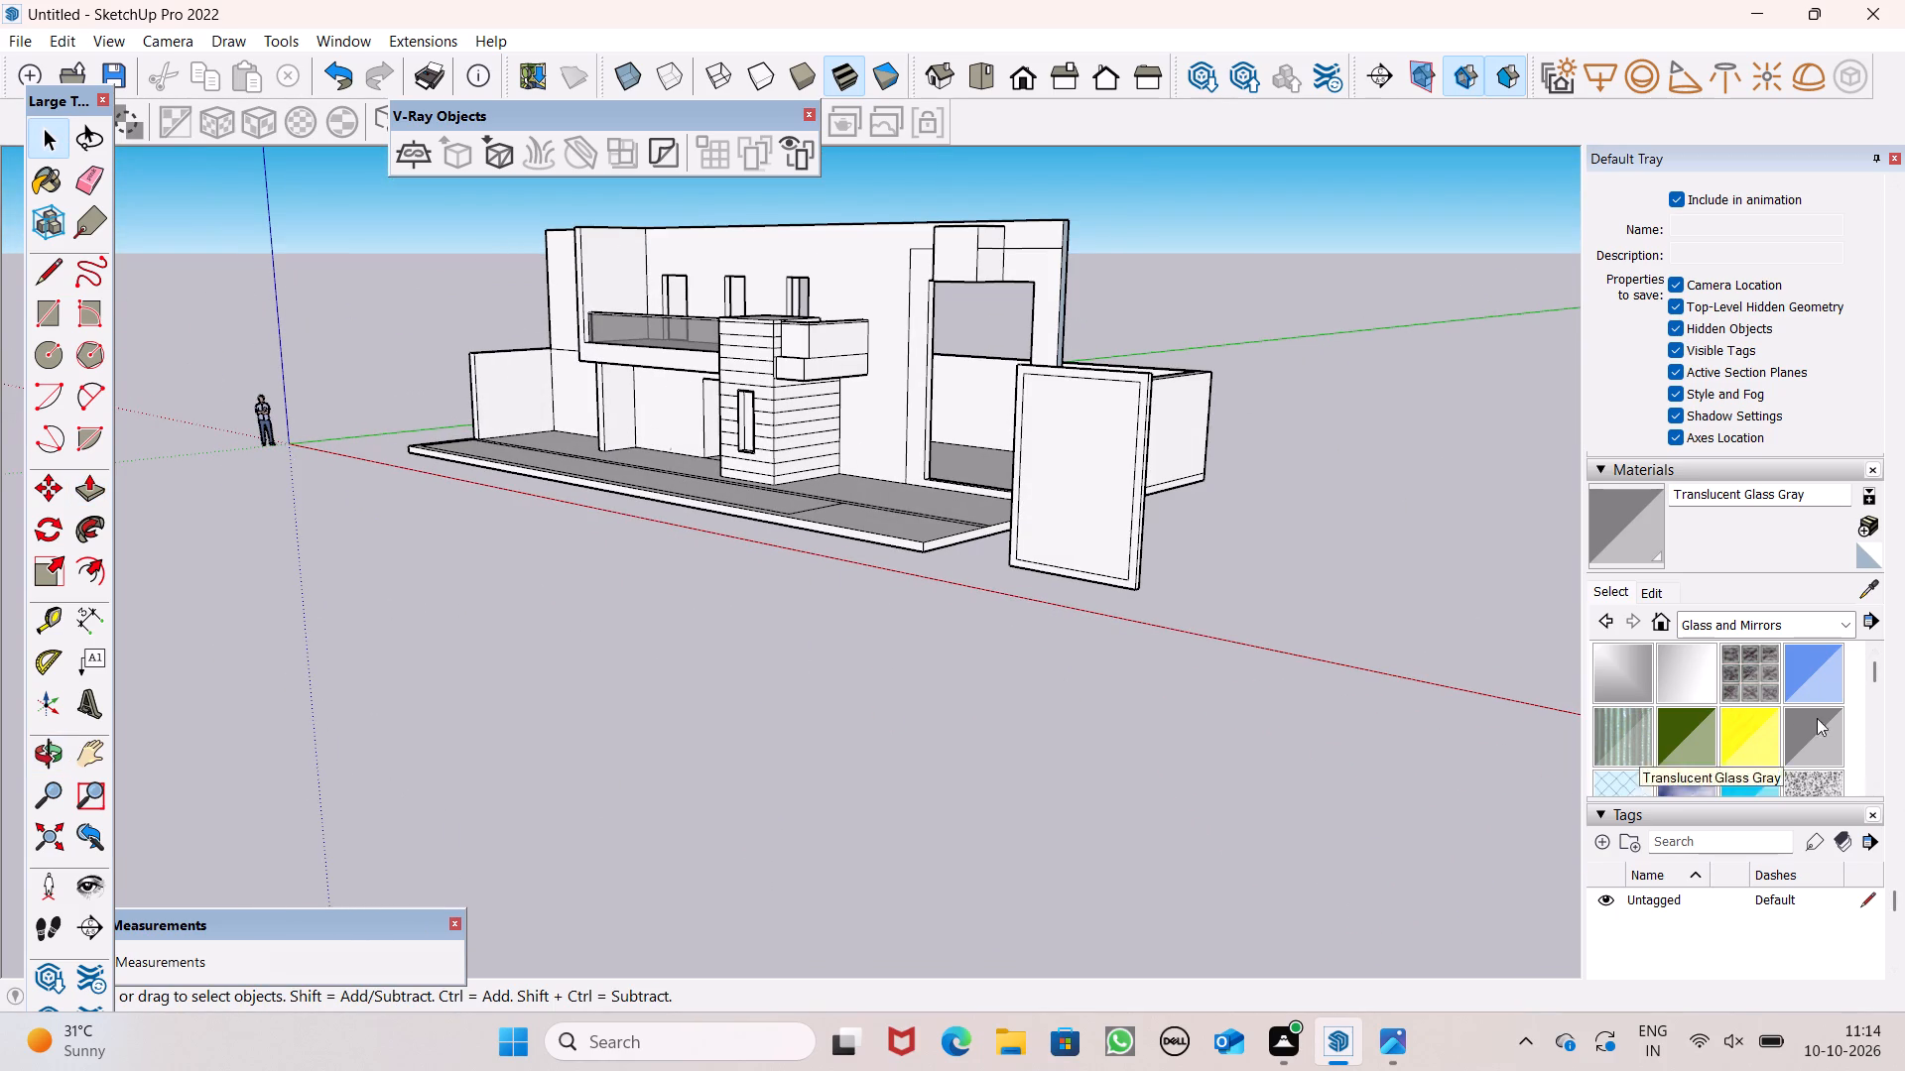
pyautogui.click(1797, 750)
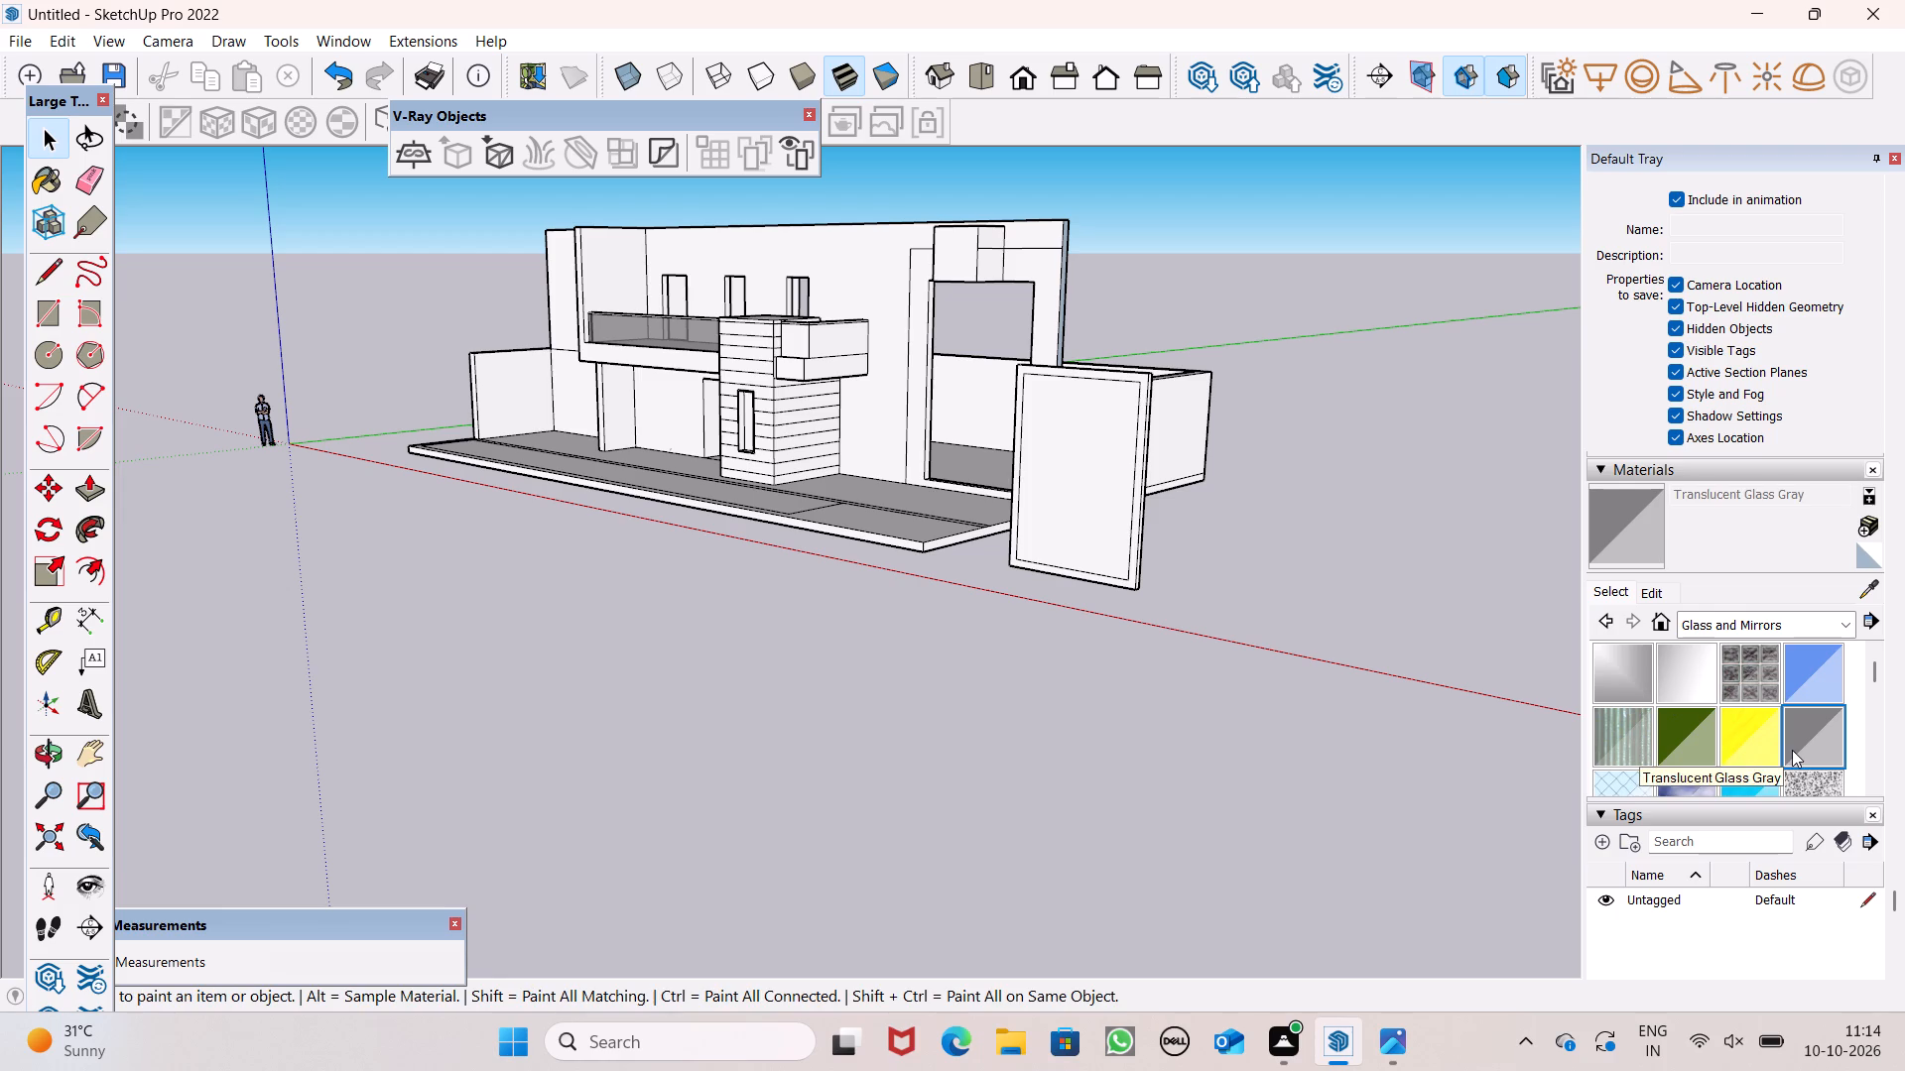
pyautogui.click(1118, 450)
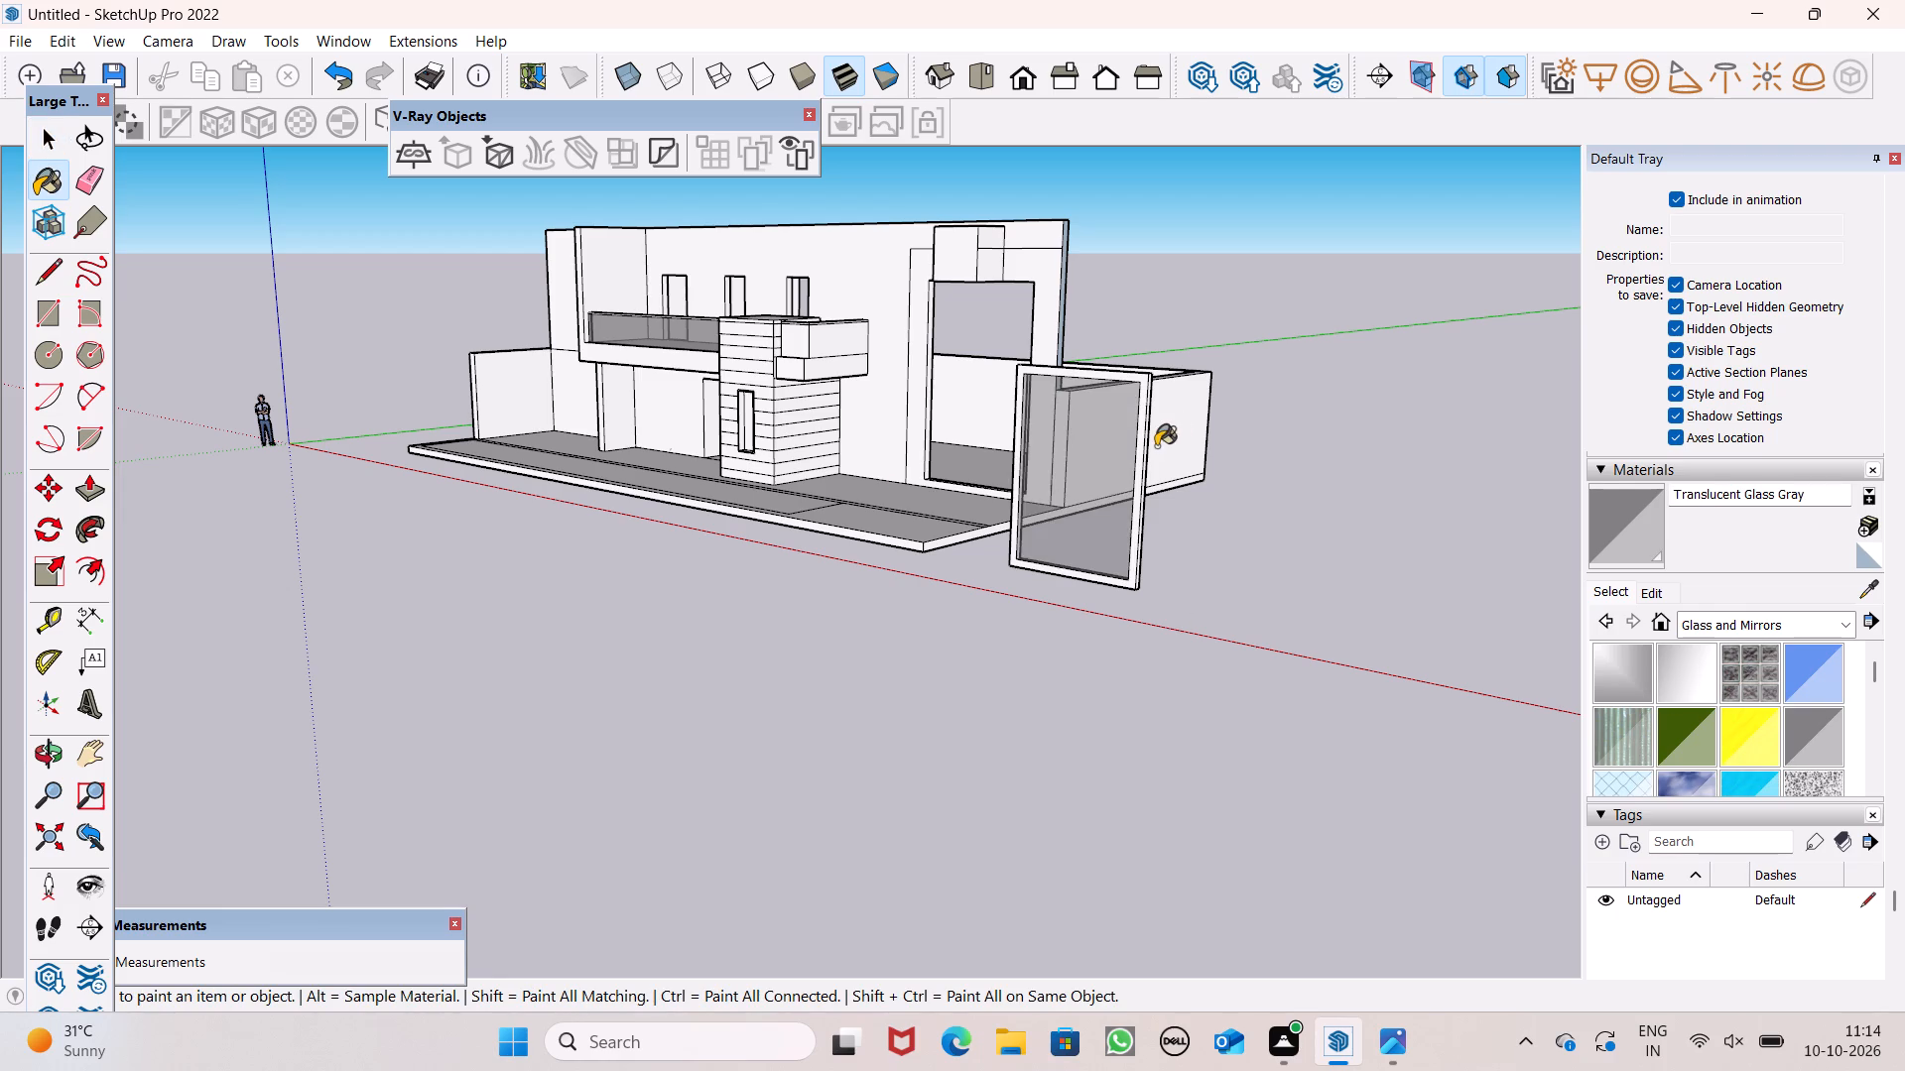
# Examine the glazed panel beside the house from above and close up from the front.
pyautogui.moveTo(1168, 487); pyautogui.dragTo(1129, 680, button='middle')
pyautogui.scroll(1, 1167, 492)
pyautogui.scroll(-6, 278, 569)
pyautogui.scroll(4, 285, 570)
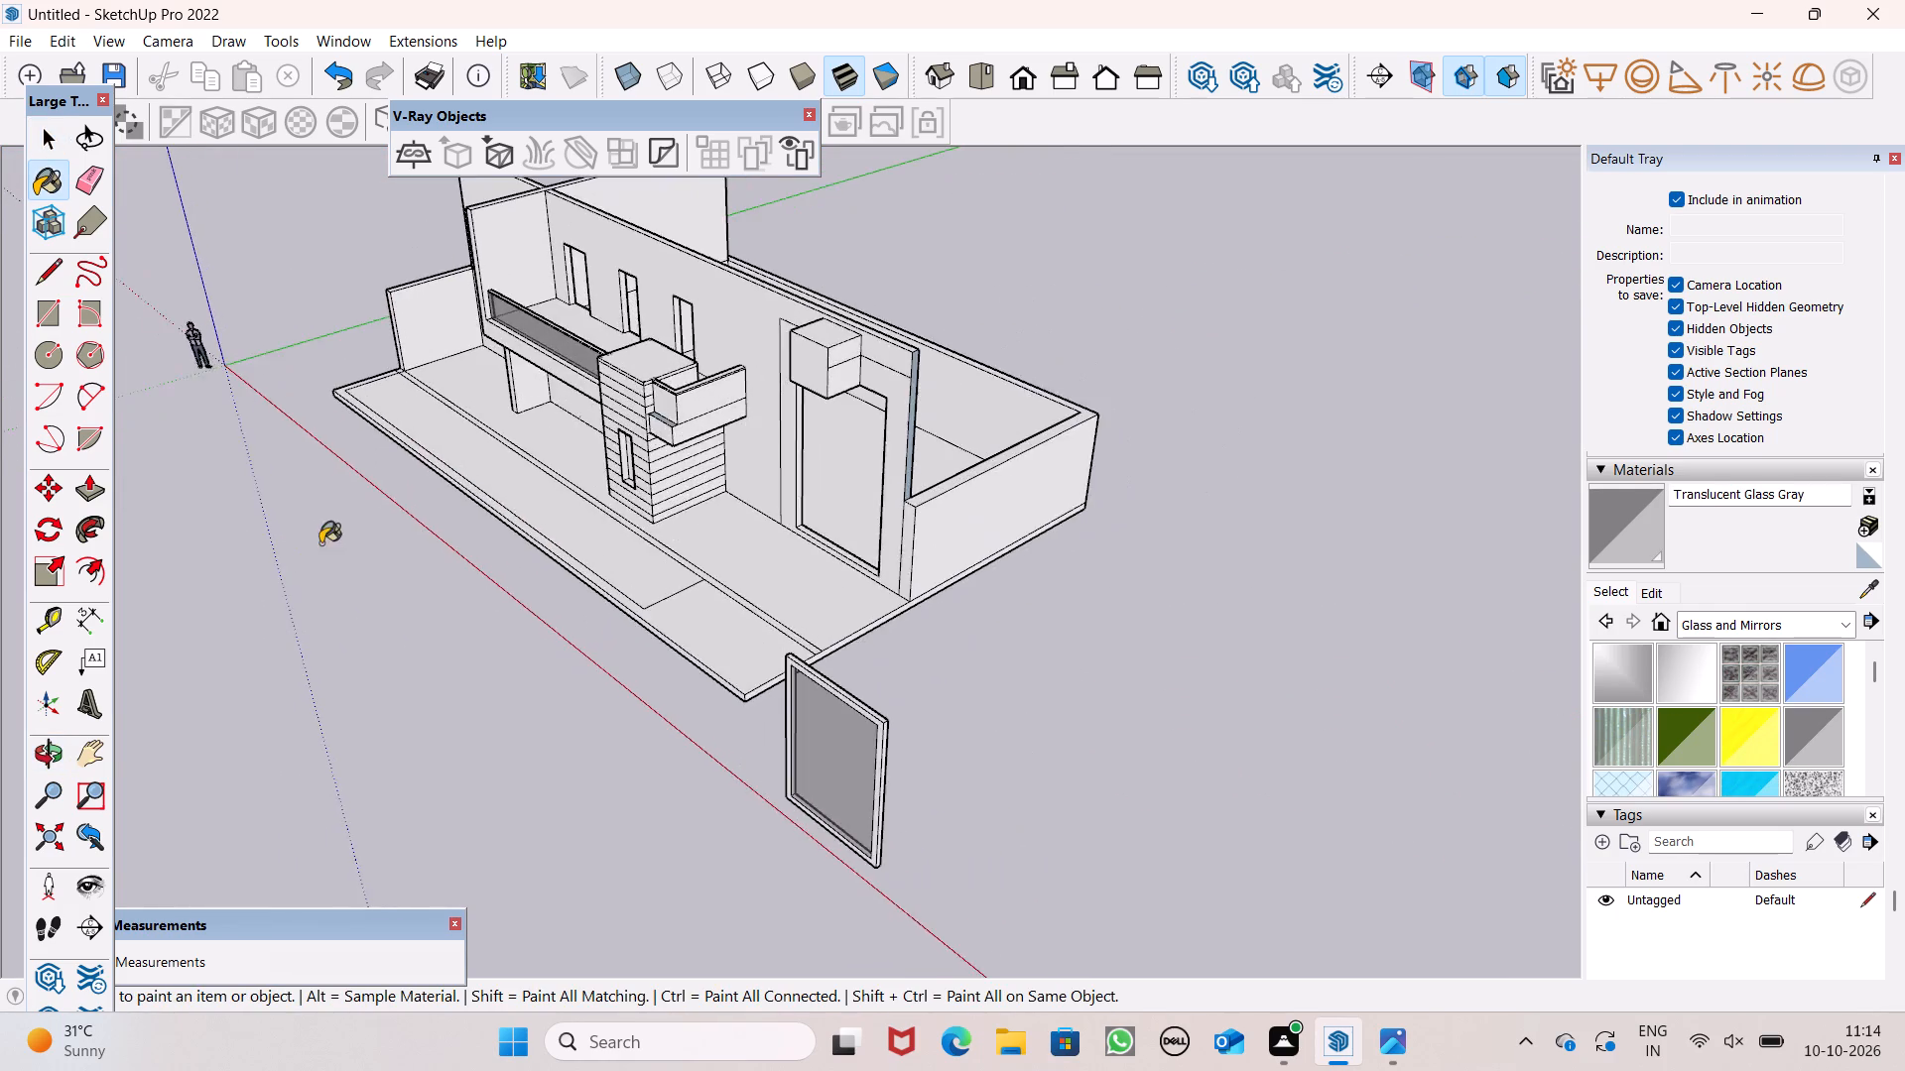
pyautogui.scroll(-6, 325, 546)
pyautogui.moveTo(538, 766); pyautogui.dragTo(1034, 818, button='middle')
pyautogui.scroll(1, 1031, 838)
pyautogui.scroll(6, 1075, 765)
pyautogui.scroll(5, 1041, 615)
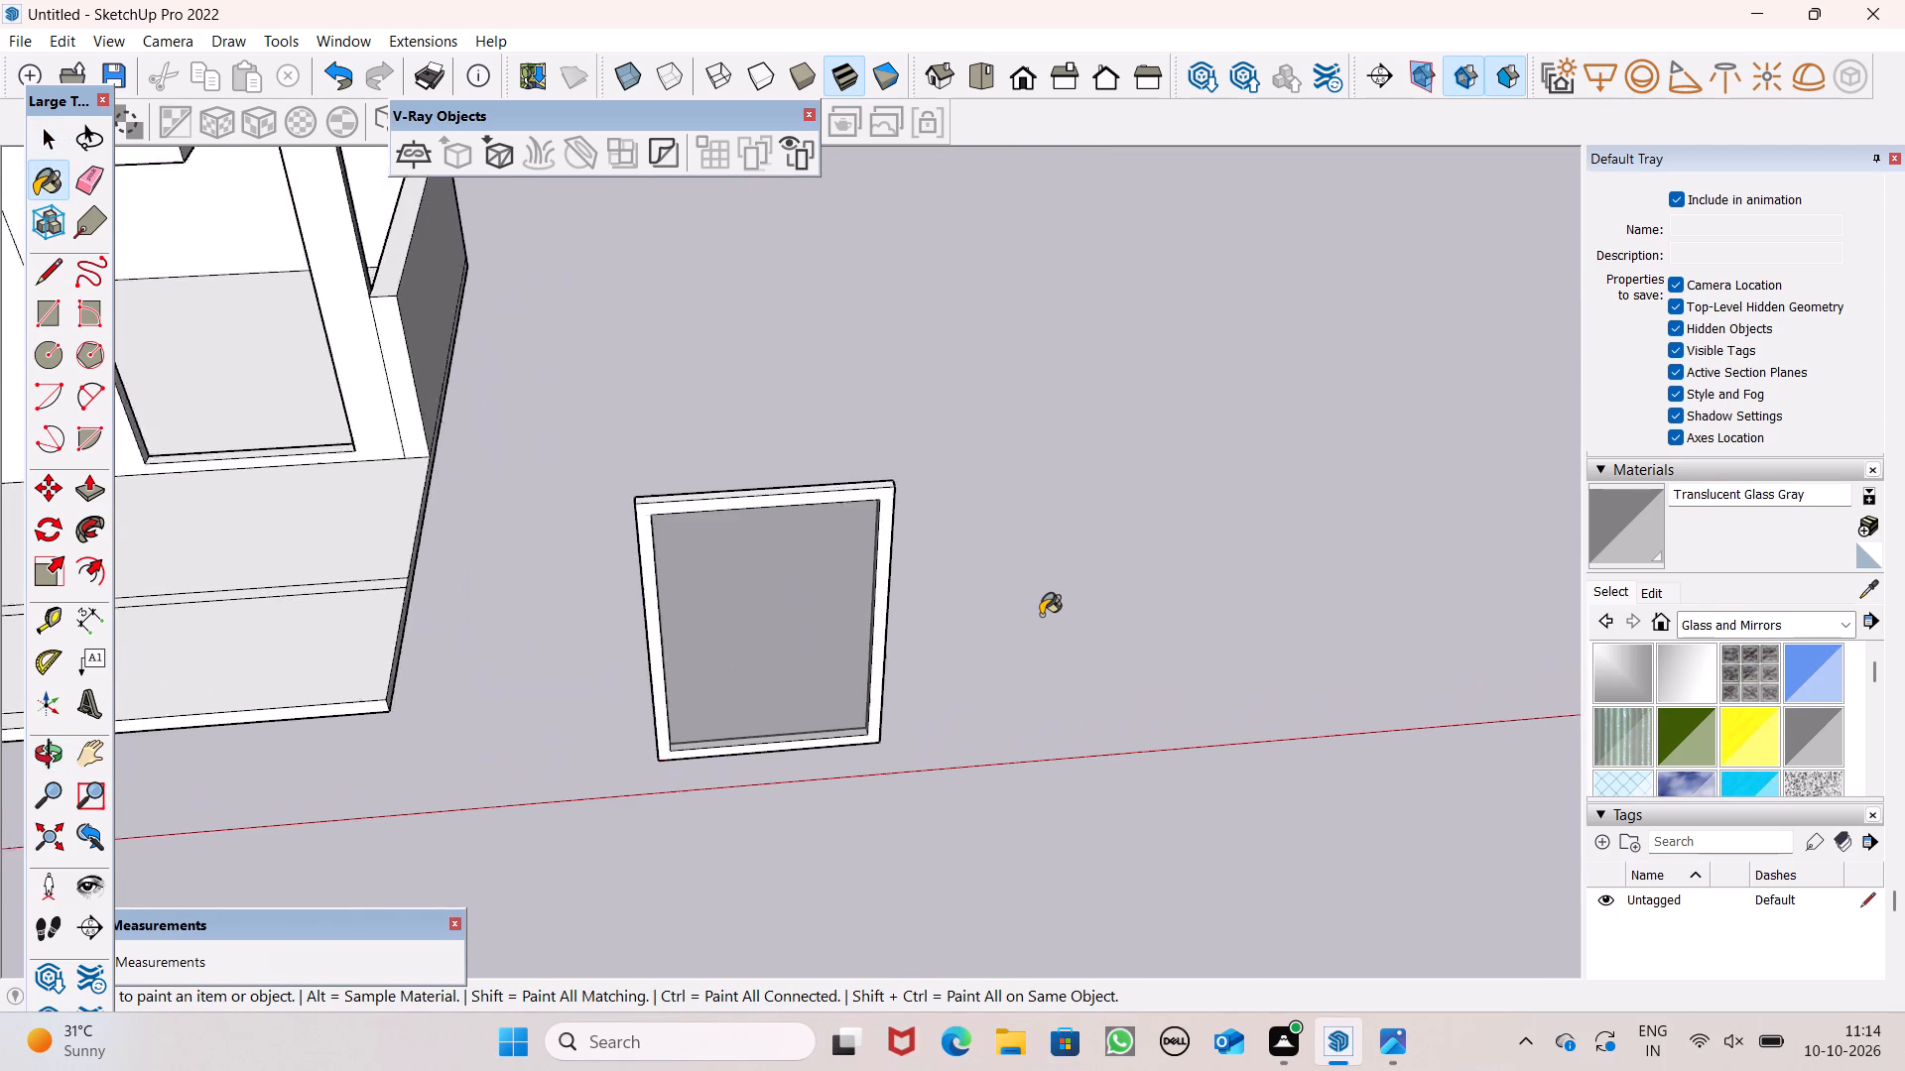
pyautogui.scroll(1, 1041, 615)
pyautogui.scroll(2, 1130, 577)
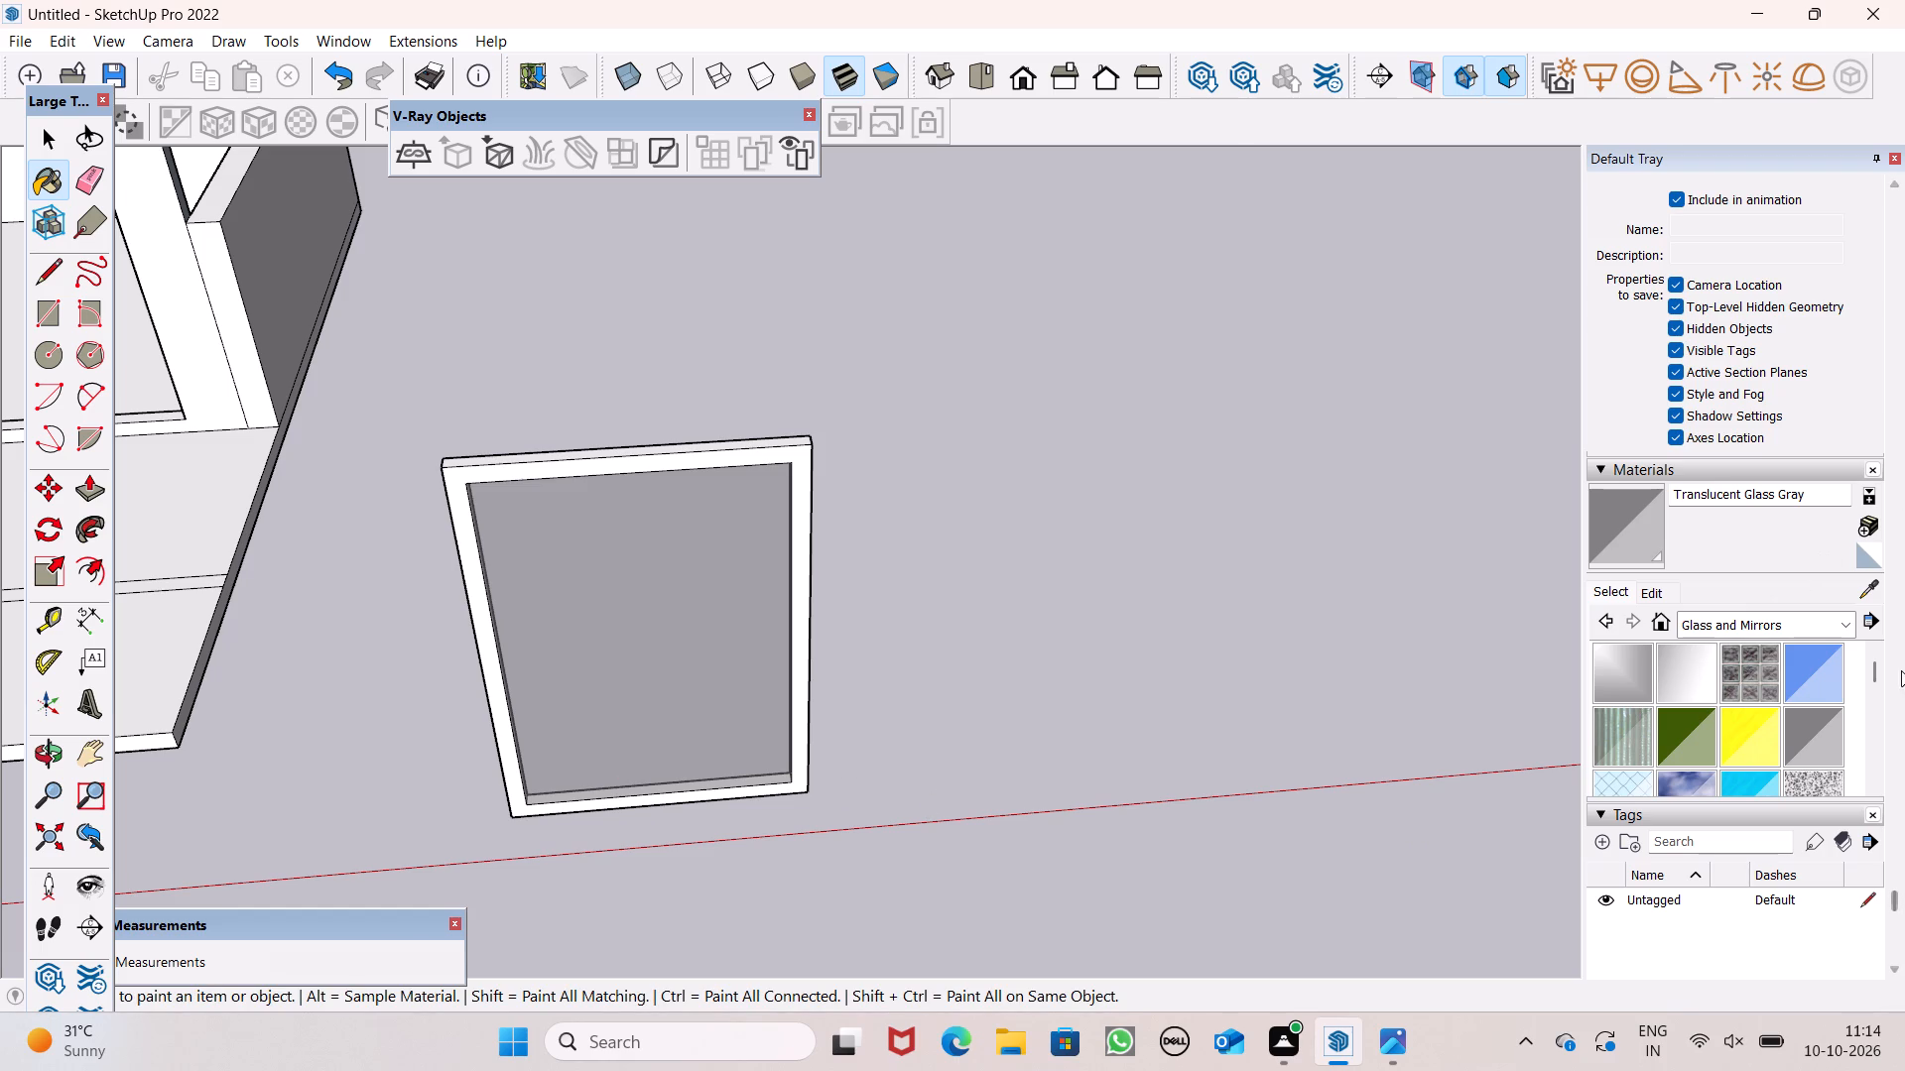
# Paint the top edge and front face of the panel's frame with the dark brown Color C08 from the Colors collection.
pyautogui.click(1842, 621)
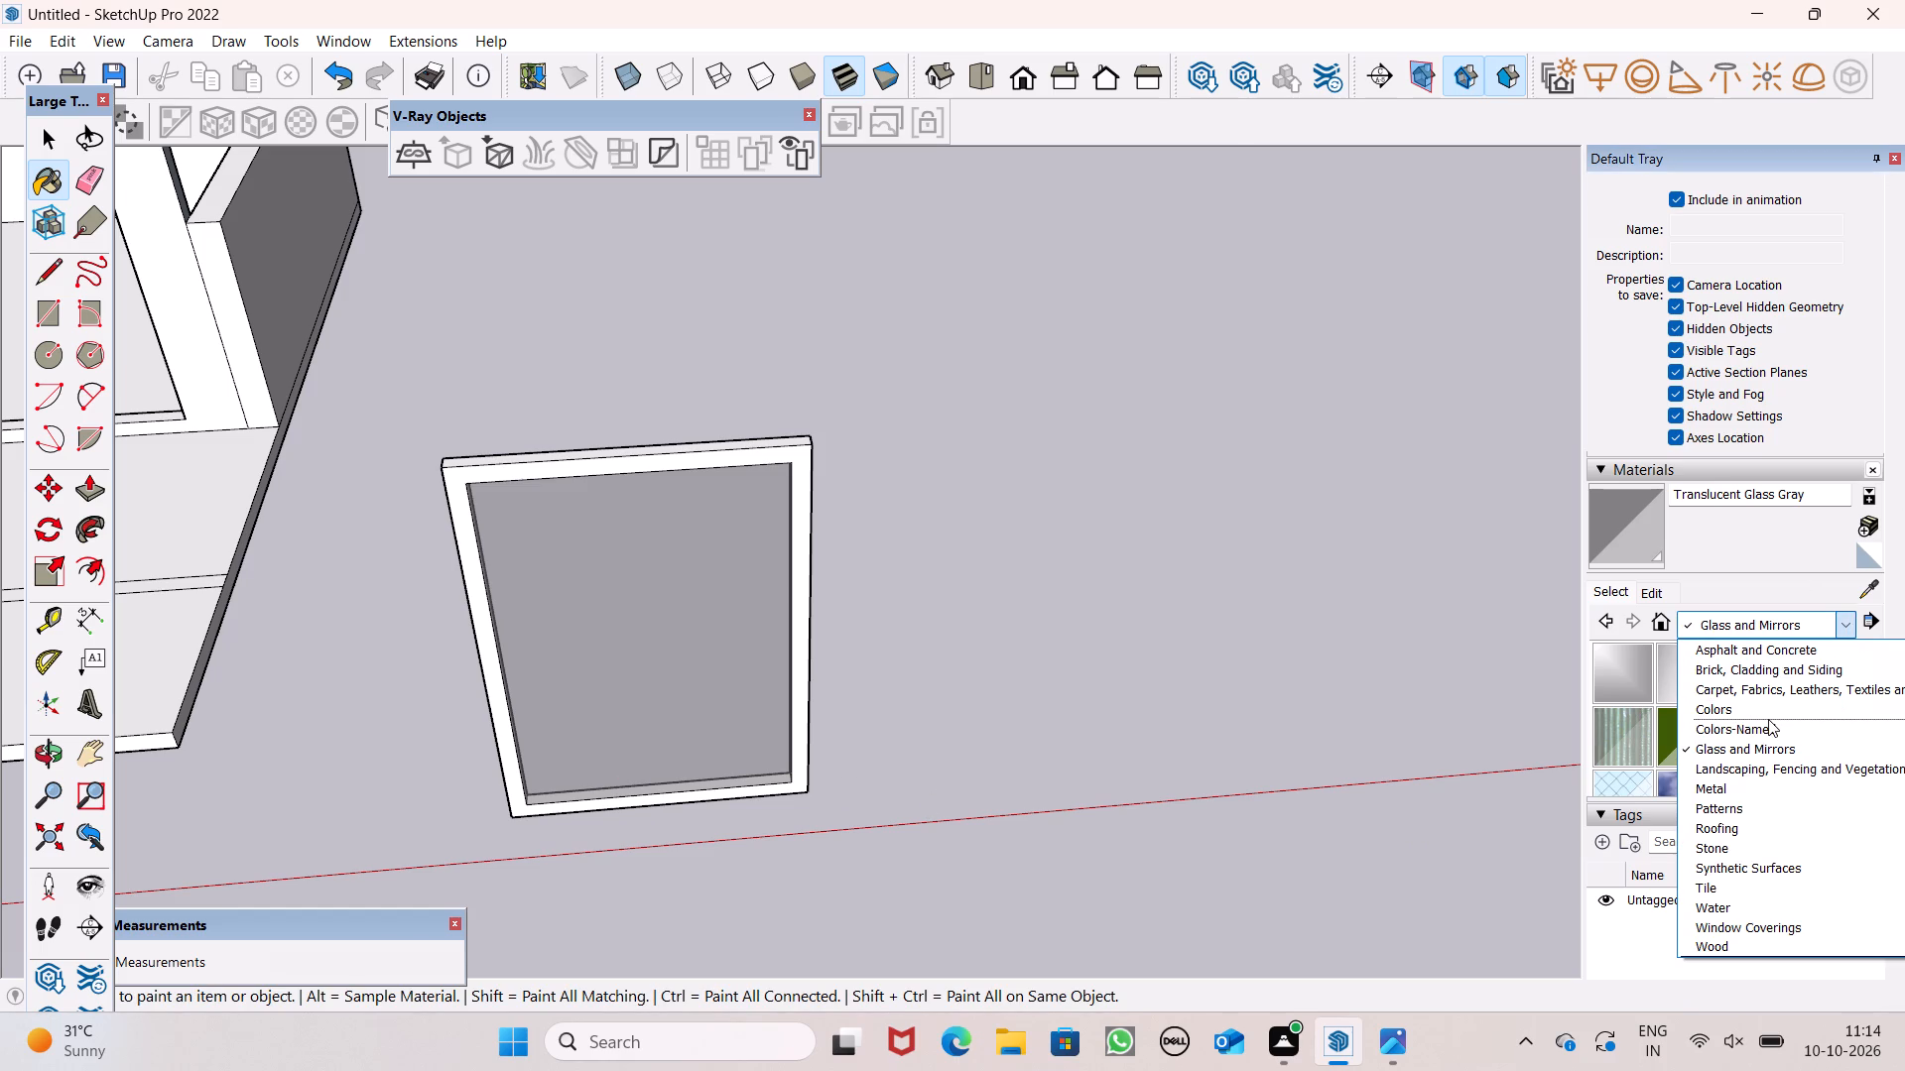
pyautogui.click(1773, 701)
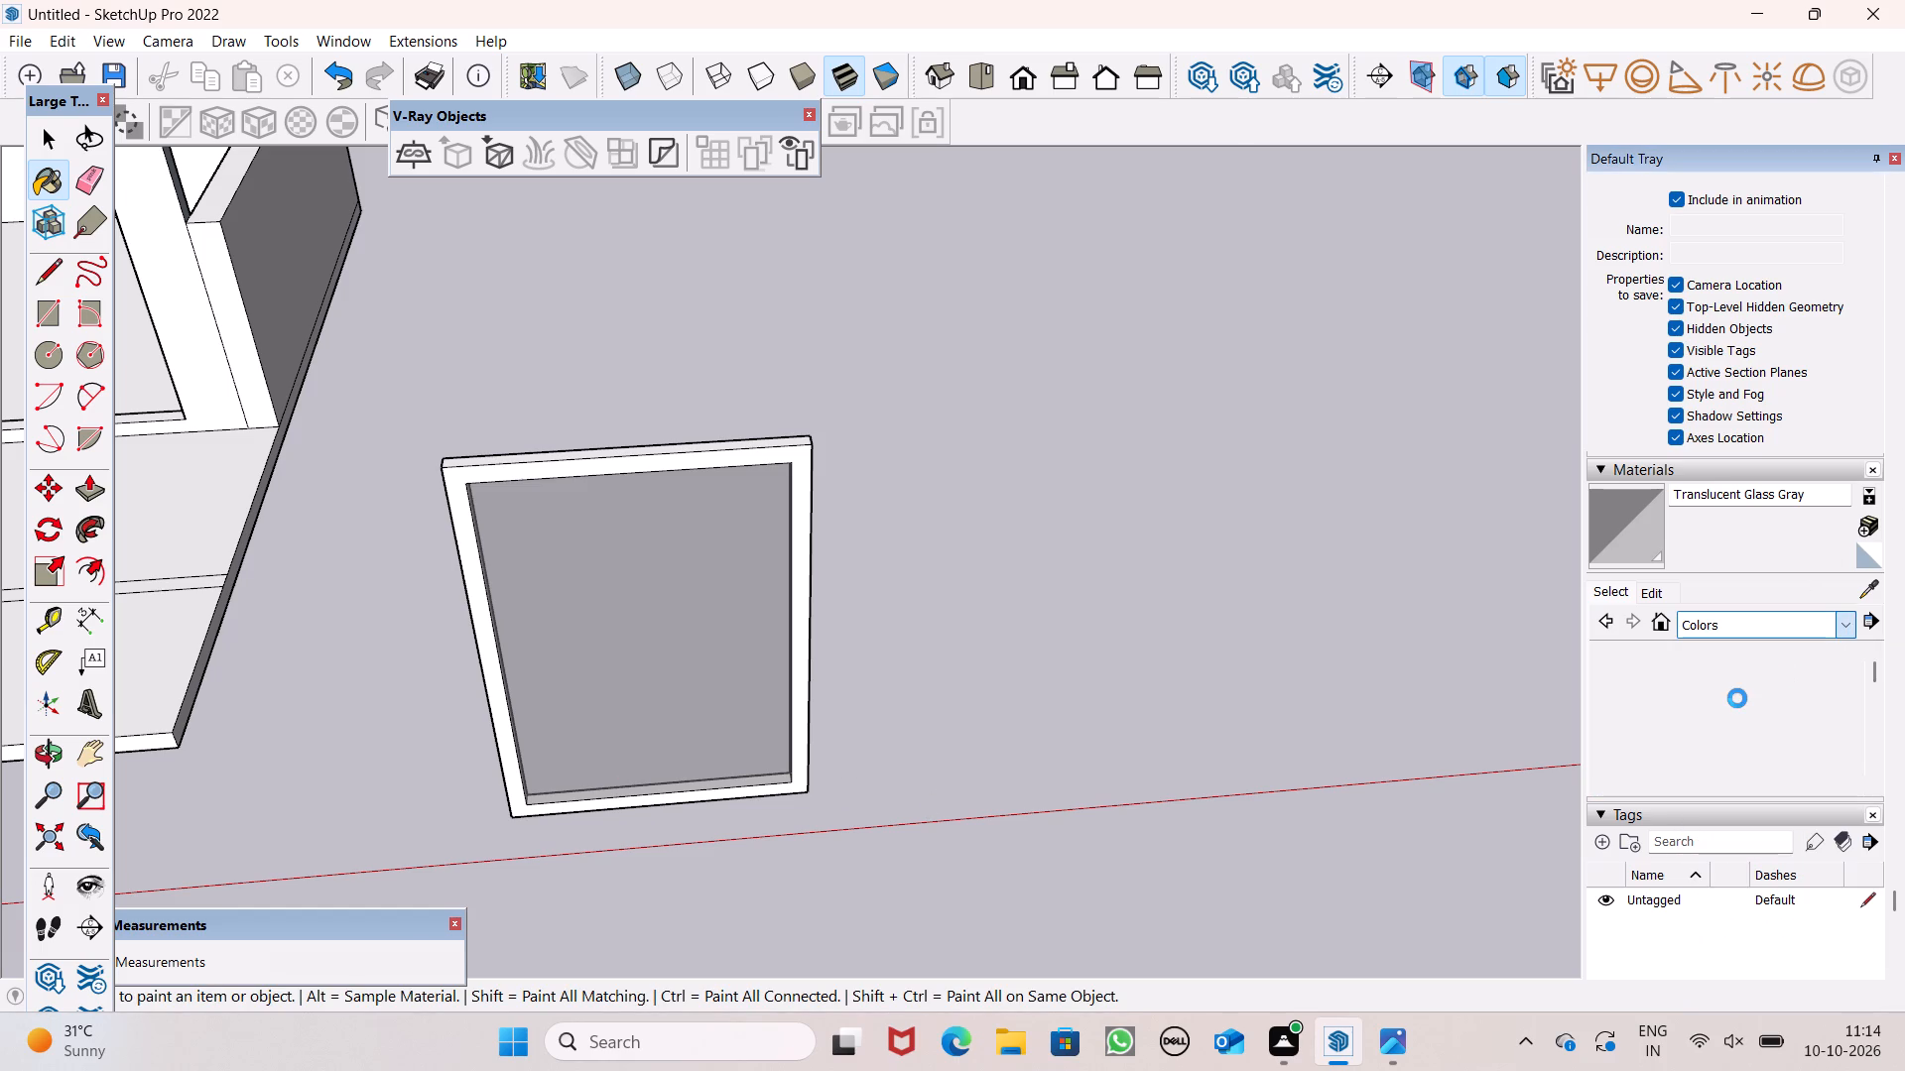
pyautogui.scroll(-12, 1730, 701)
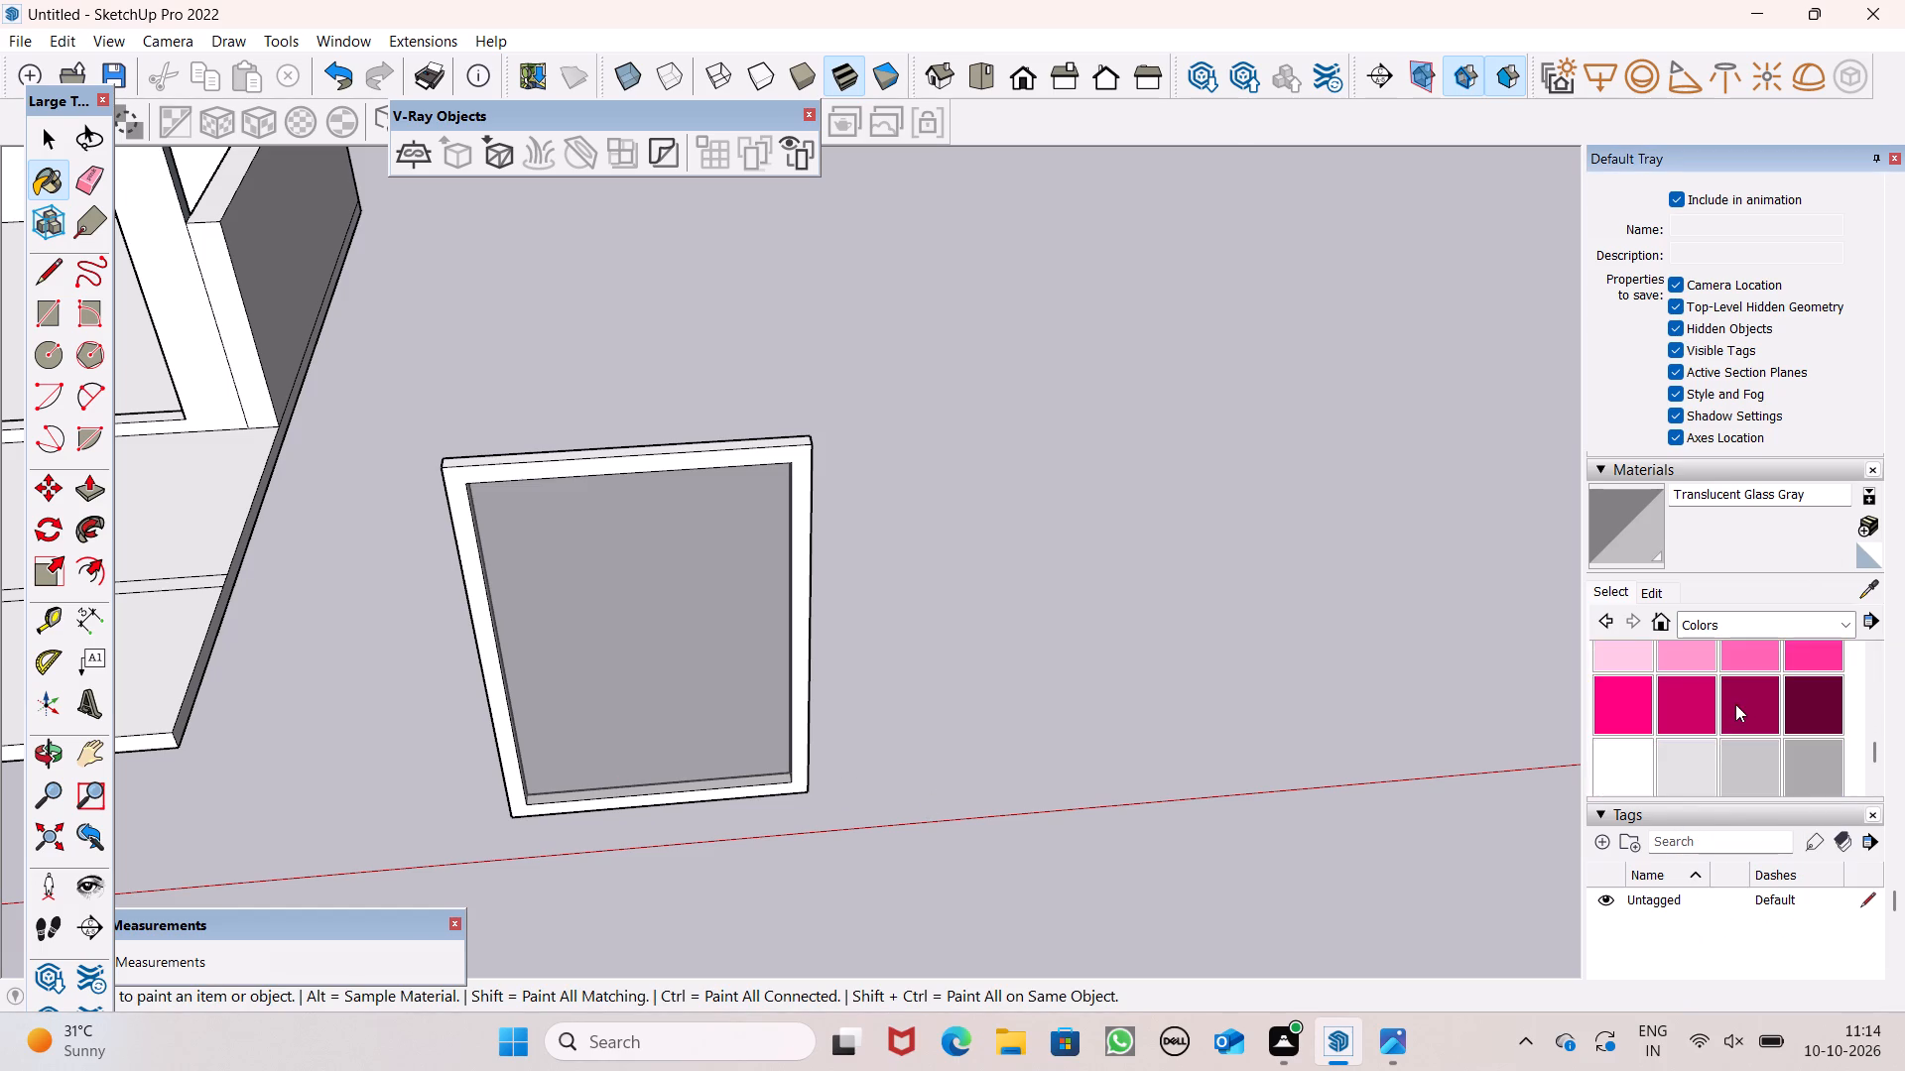
pyautogui.scroll(-2, 1735, 704)
pyautogui.scroll(4, 1754, 719)
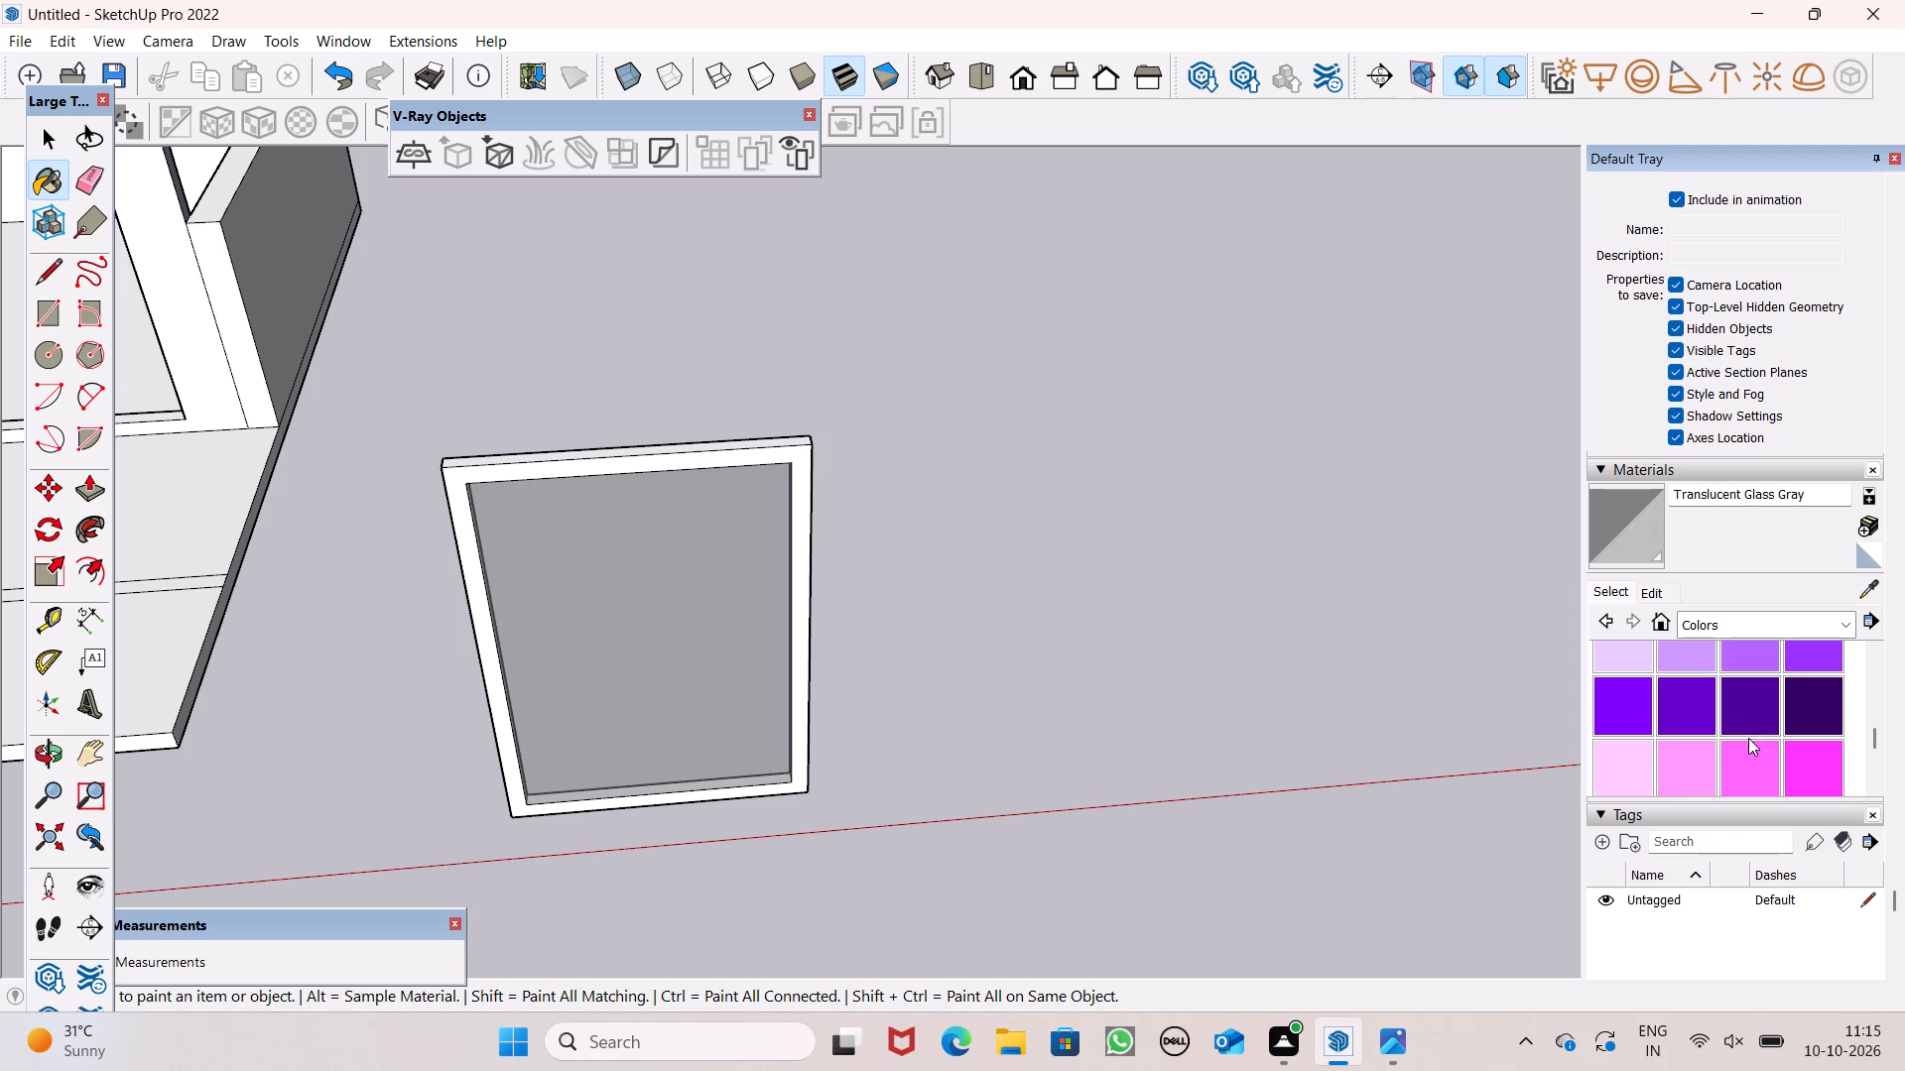
pyautogui.scroll(3, 1726, 773)
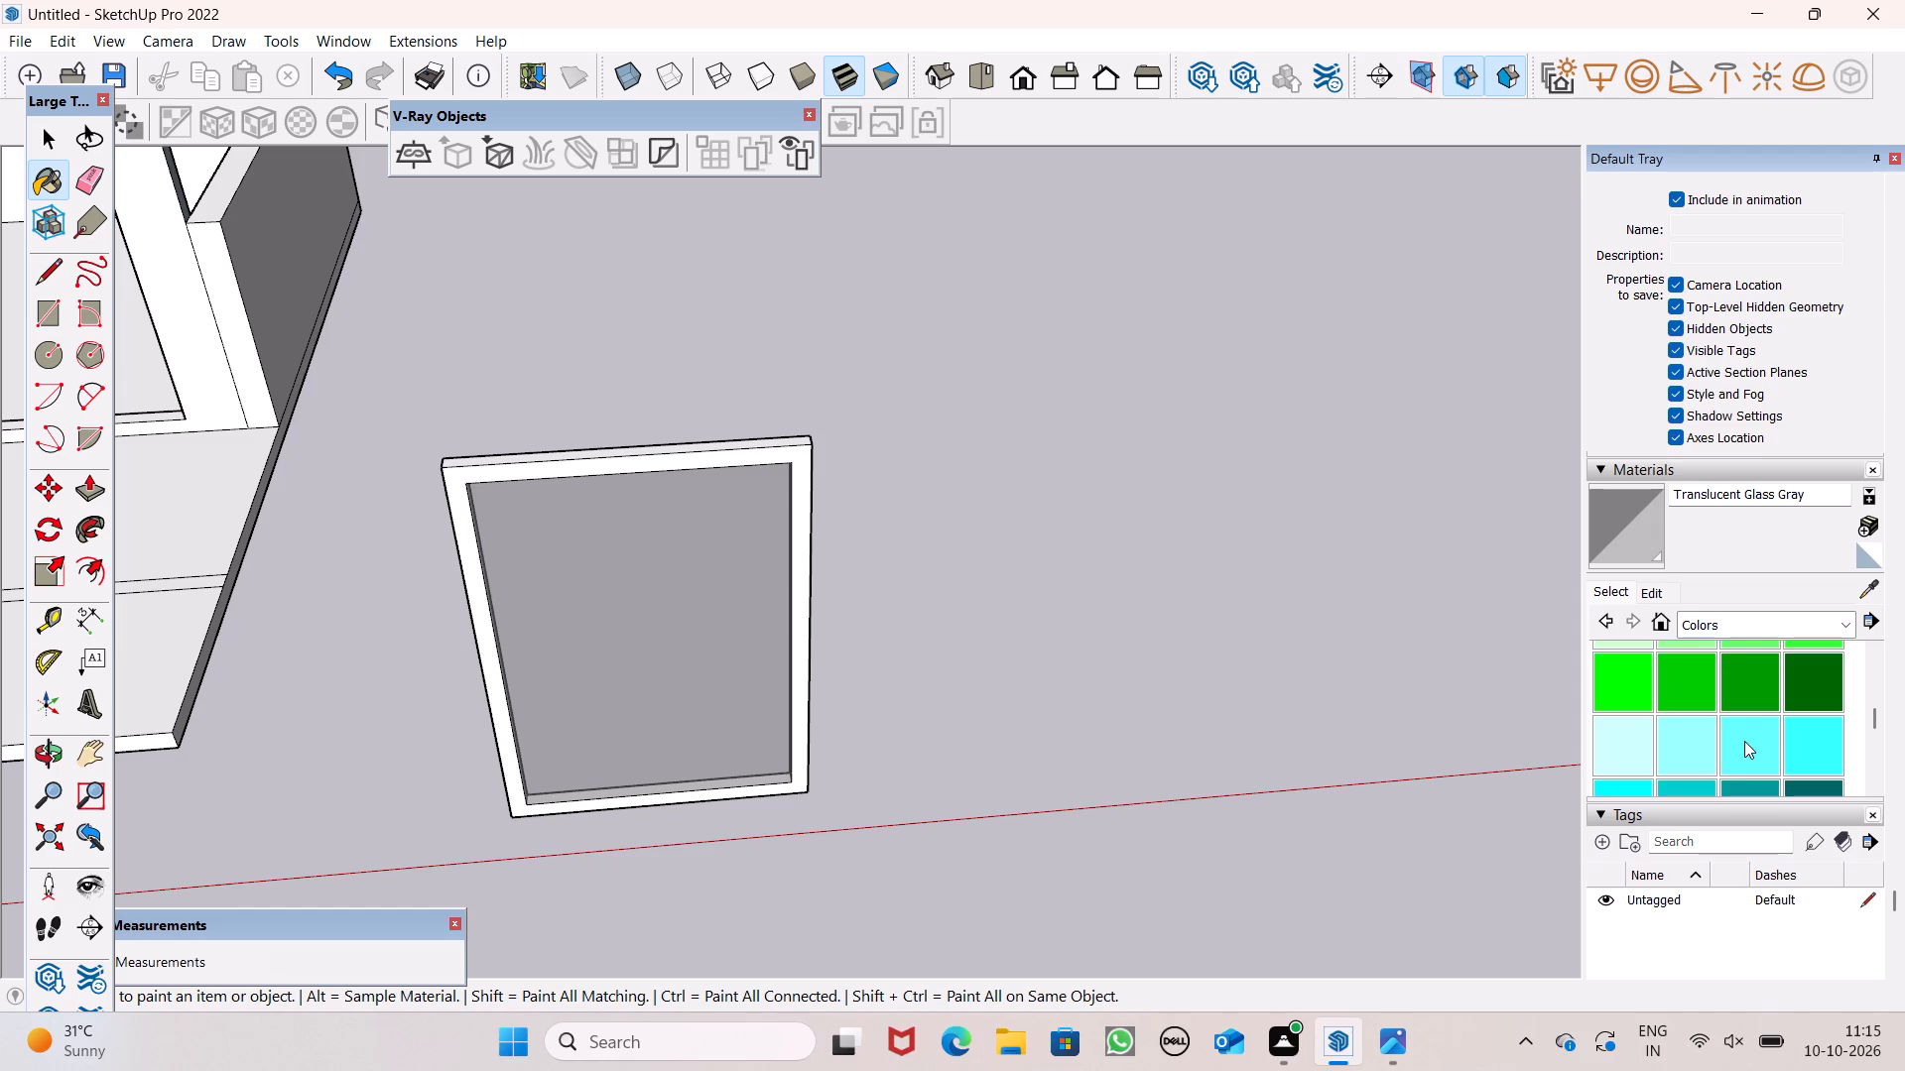
pyautogui.scroll(5, 1744, 741)
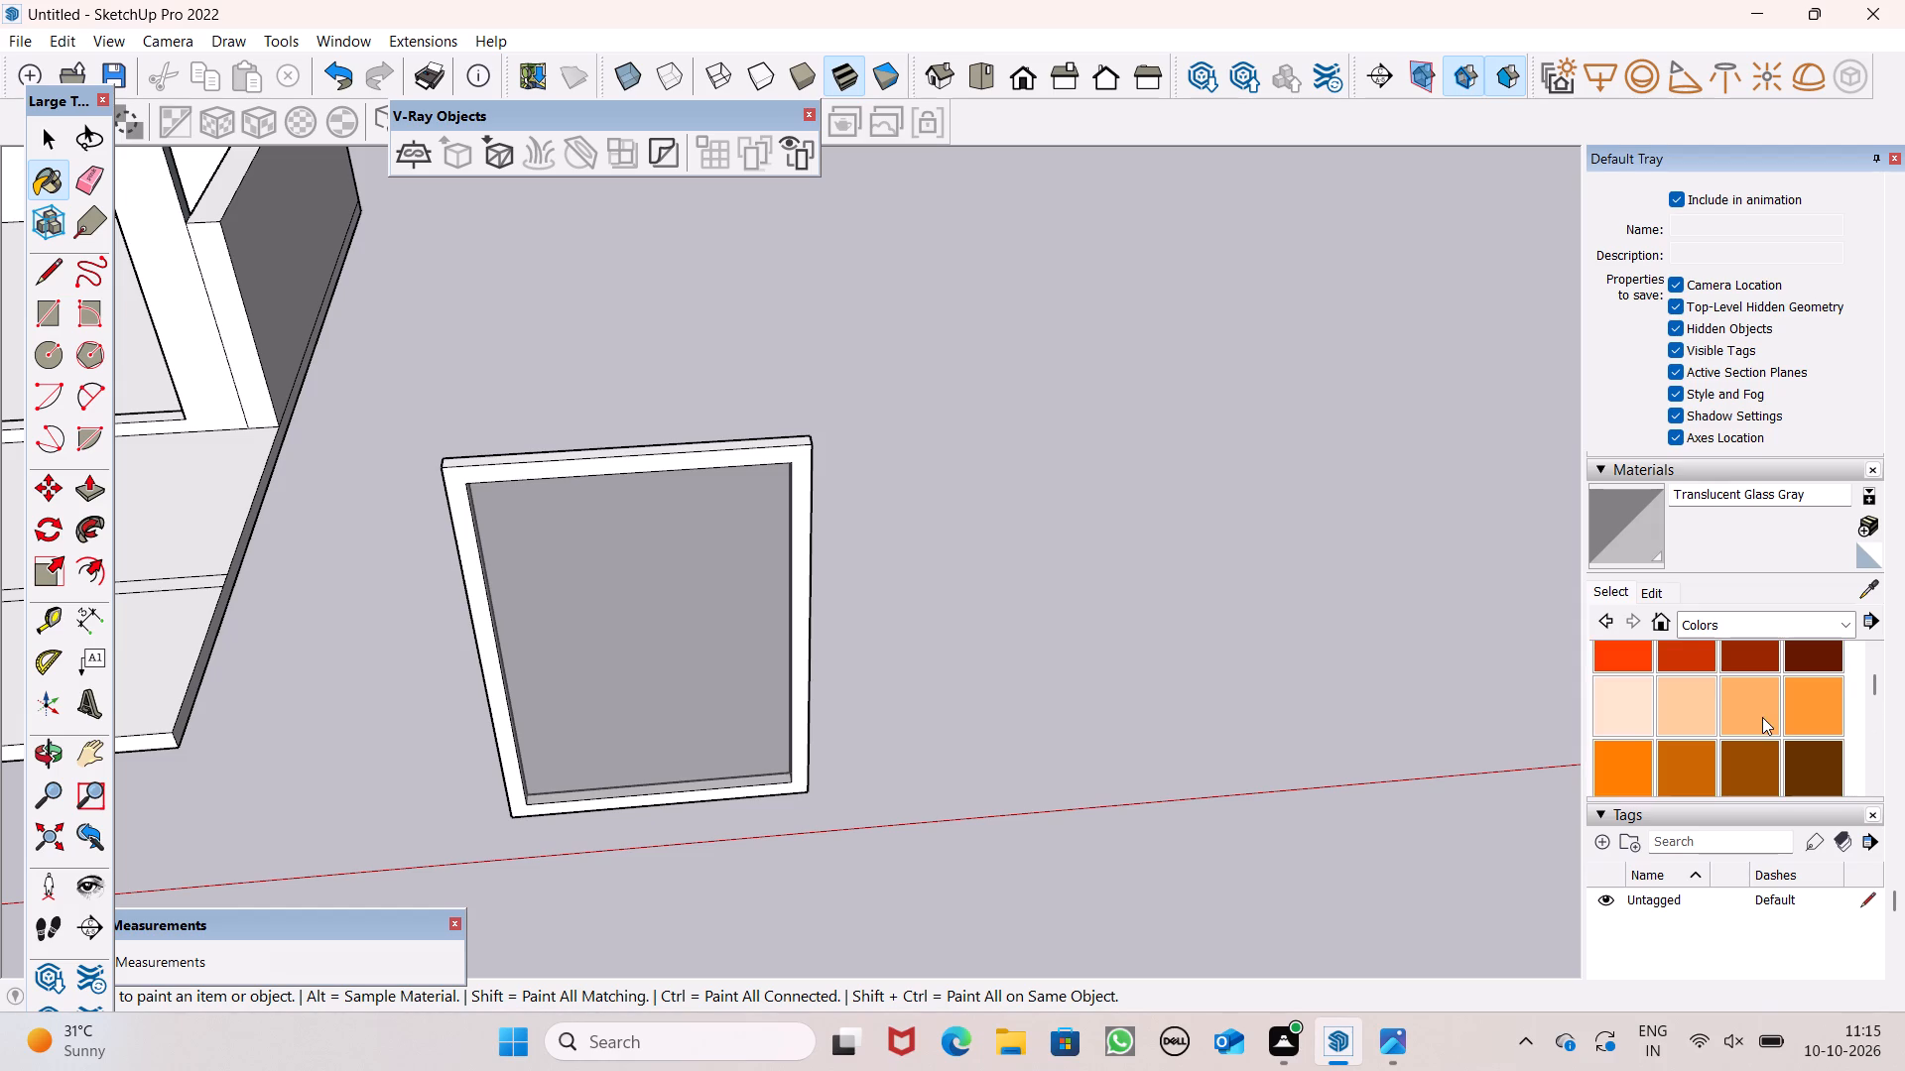
pyautogui.click(1814, 781)
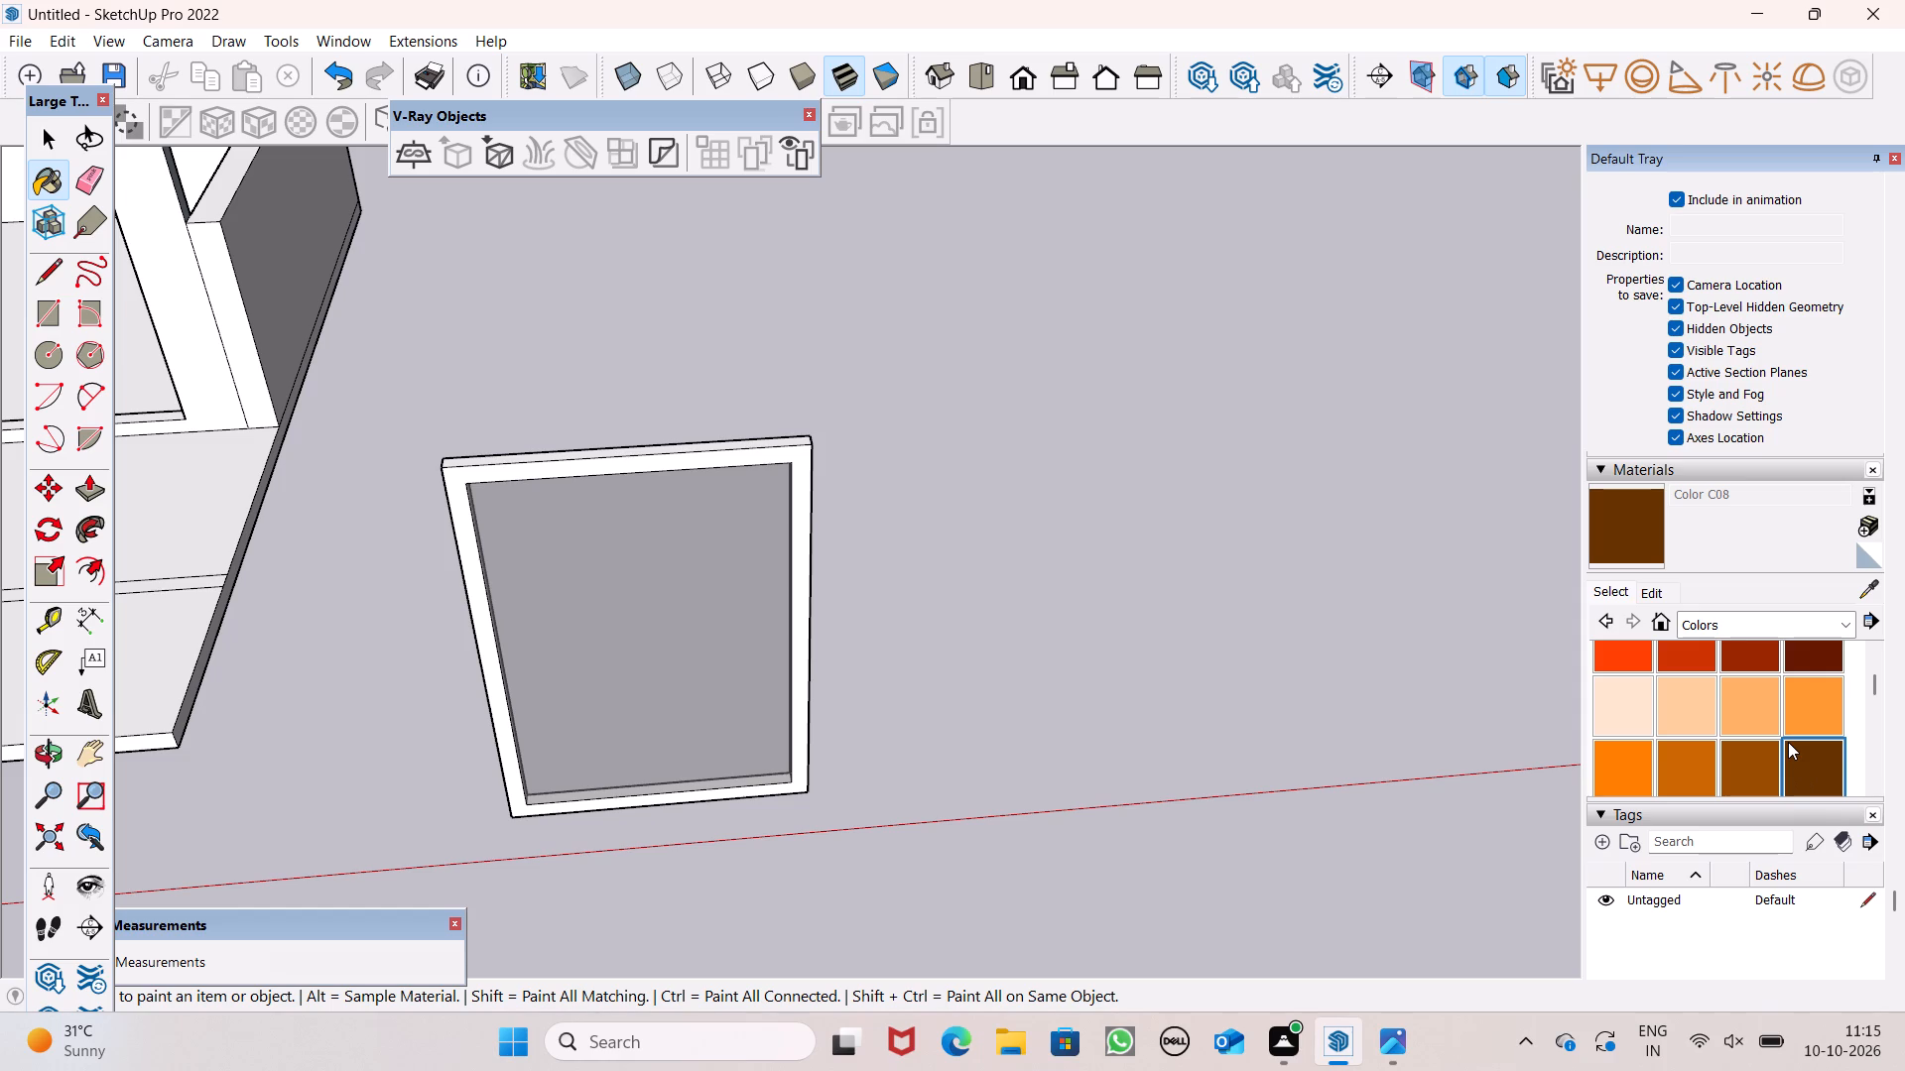
pyautogui.scroll(6, 587, 453)
pyautogui.click(499, 459)
pyautogui.click(491, 486)
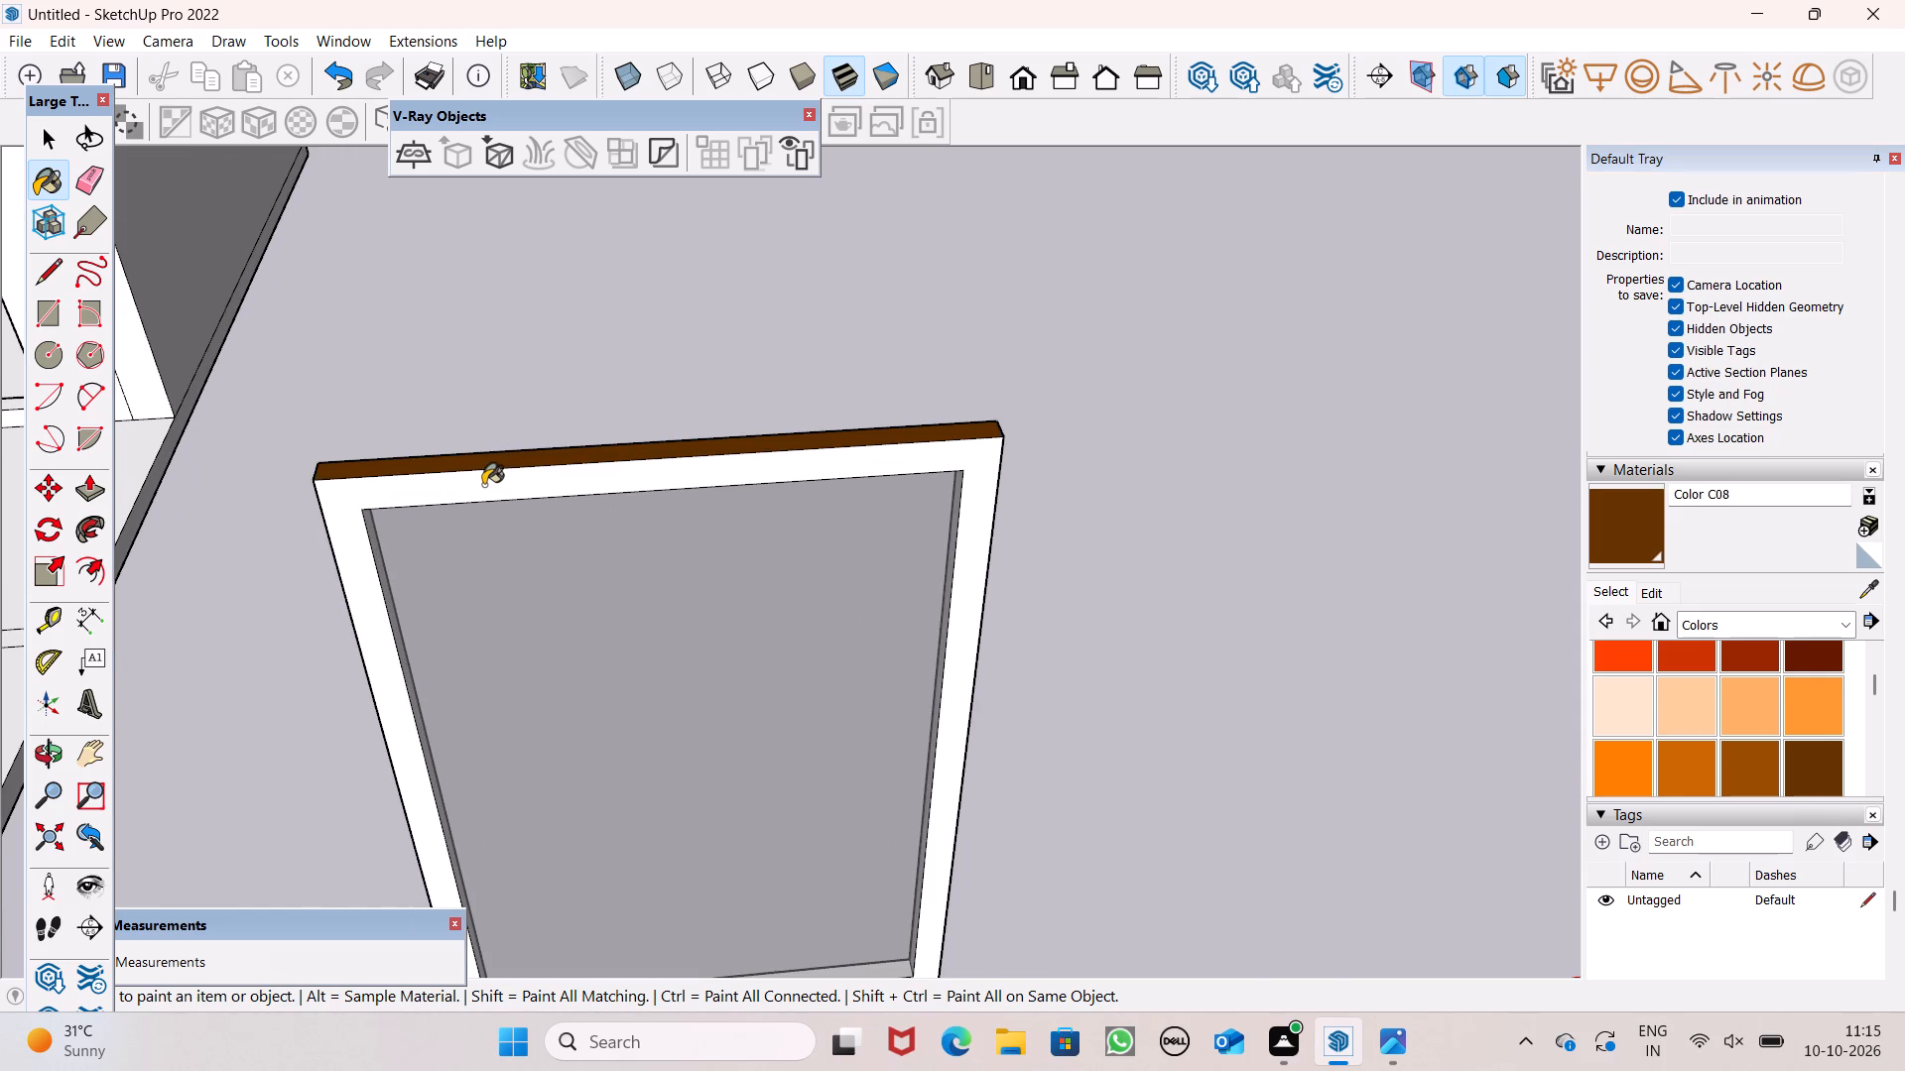
# Paint the frame's outer side edge and rear face with Color C08.
pyautogui.scroll(-6, 474, 486)
pyautogui.scroll(-4, 590, 472)
pyautogui.scroll(-6, 995, 504)
pyautogui.moveTo(1195, 778); pyautogui.dragTo(902, 907, button='middle')
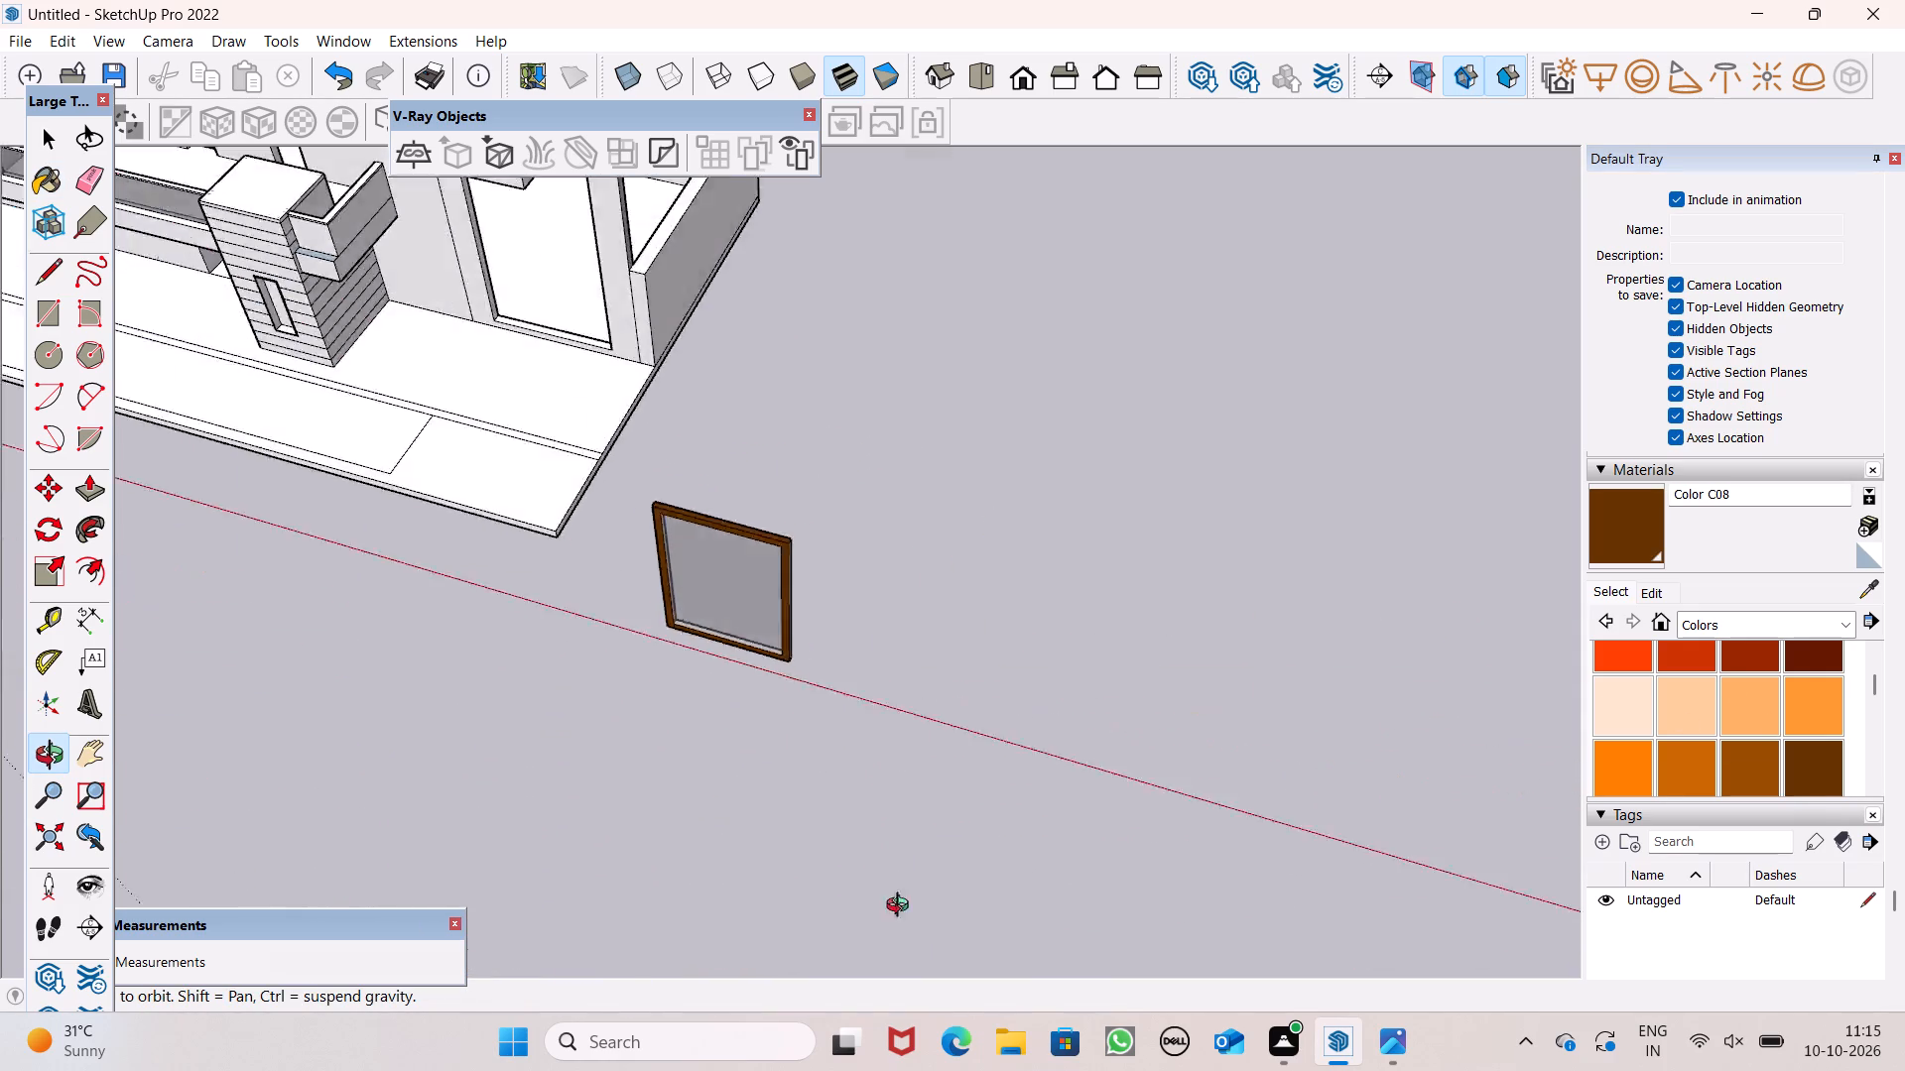
pyautogui.moveTo(902, 907); pyautogui.dragTo(454, 820, button='middle')
pyautogui.scroll(1, 454, 817)
pyautogui.scroll(5, 615, 637)
pyautogui.scroll(6, 770, 351)
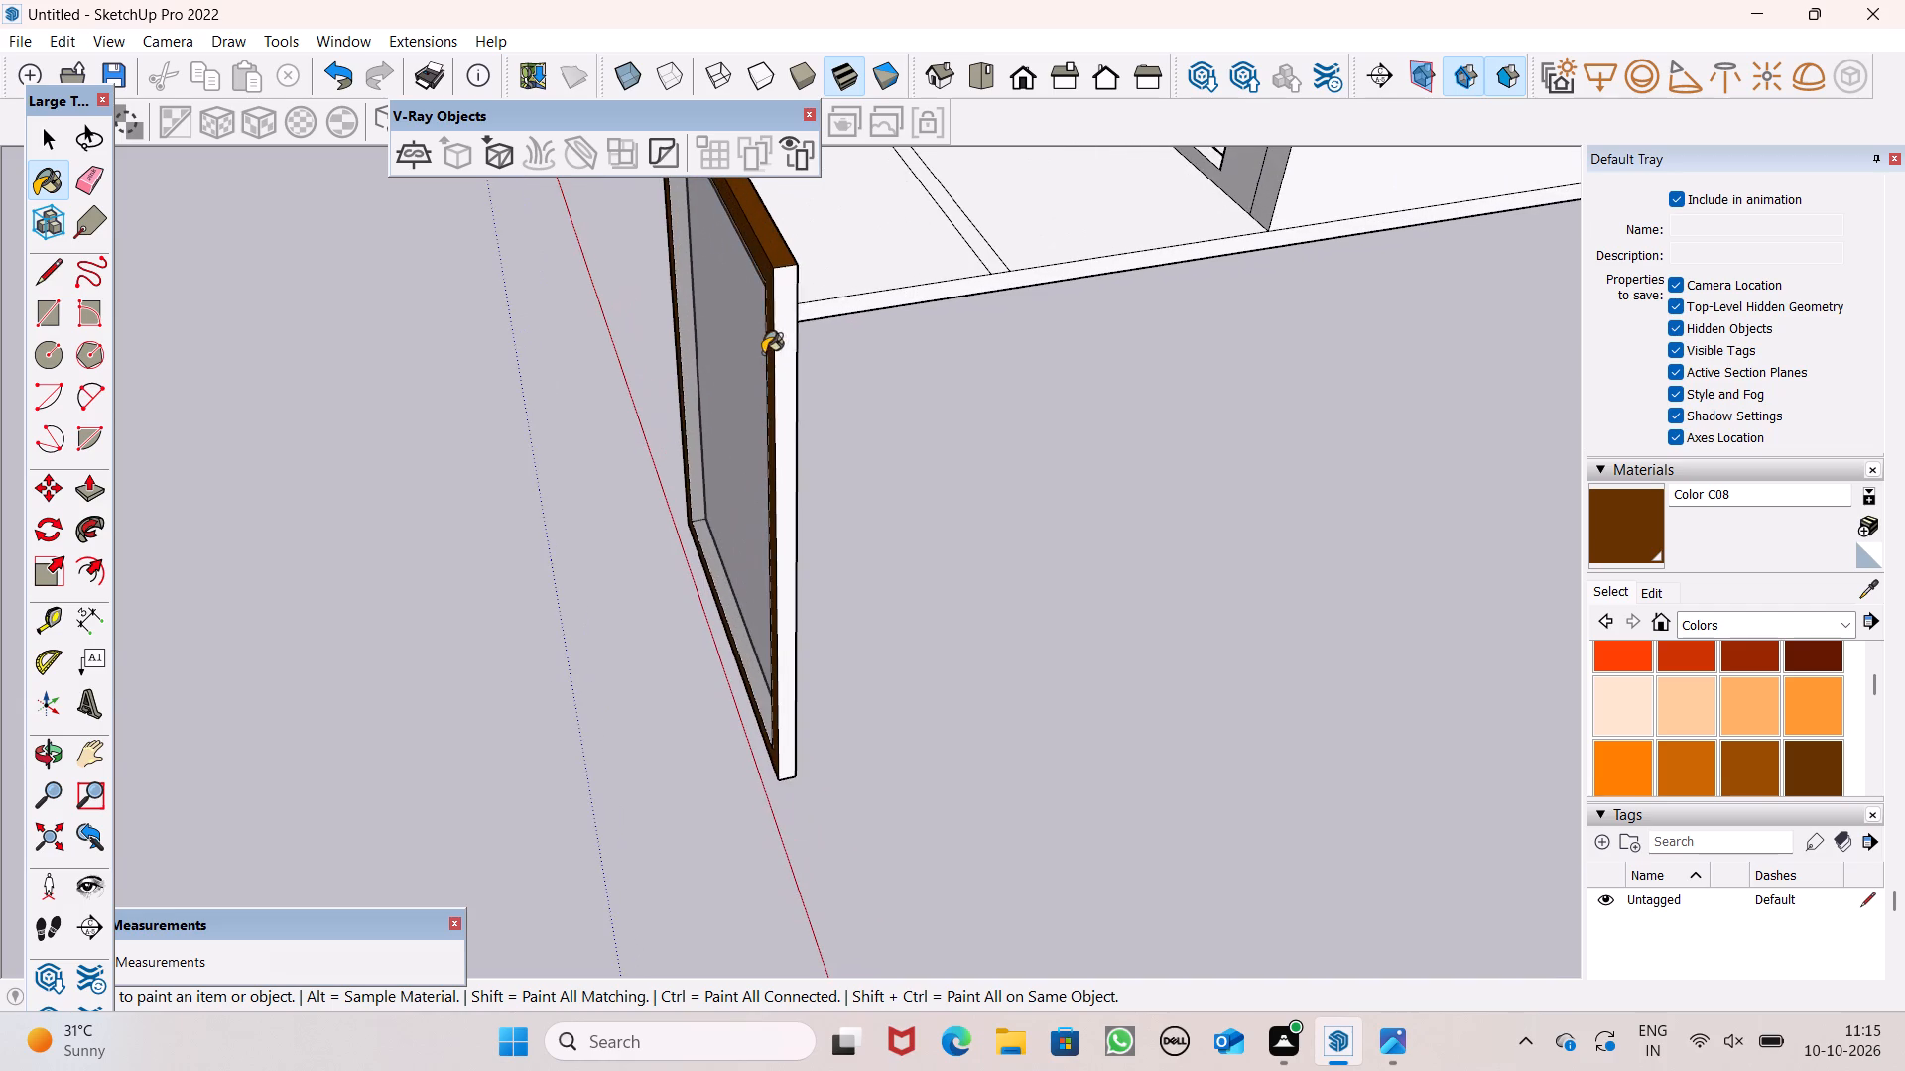
pyautogui.click(789, 332)
pyautogui.scroll(-6, 873, 507)
pyautogui.scroll(1, 1027, 606)
pyautogui.moveTo(1027, 606); pyautogui.dragTo(580, 544, button='middle')
pyautogui.scroll(2, 585, 284)
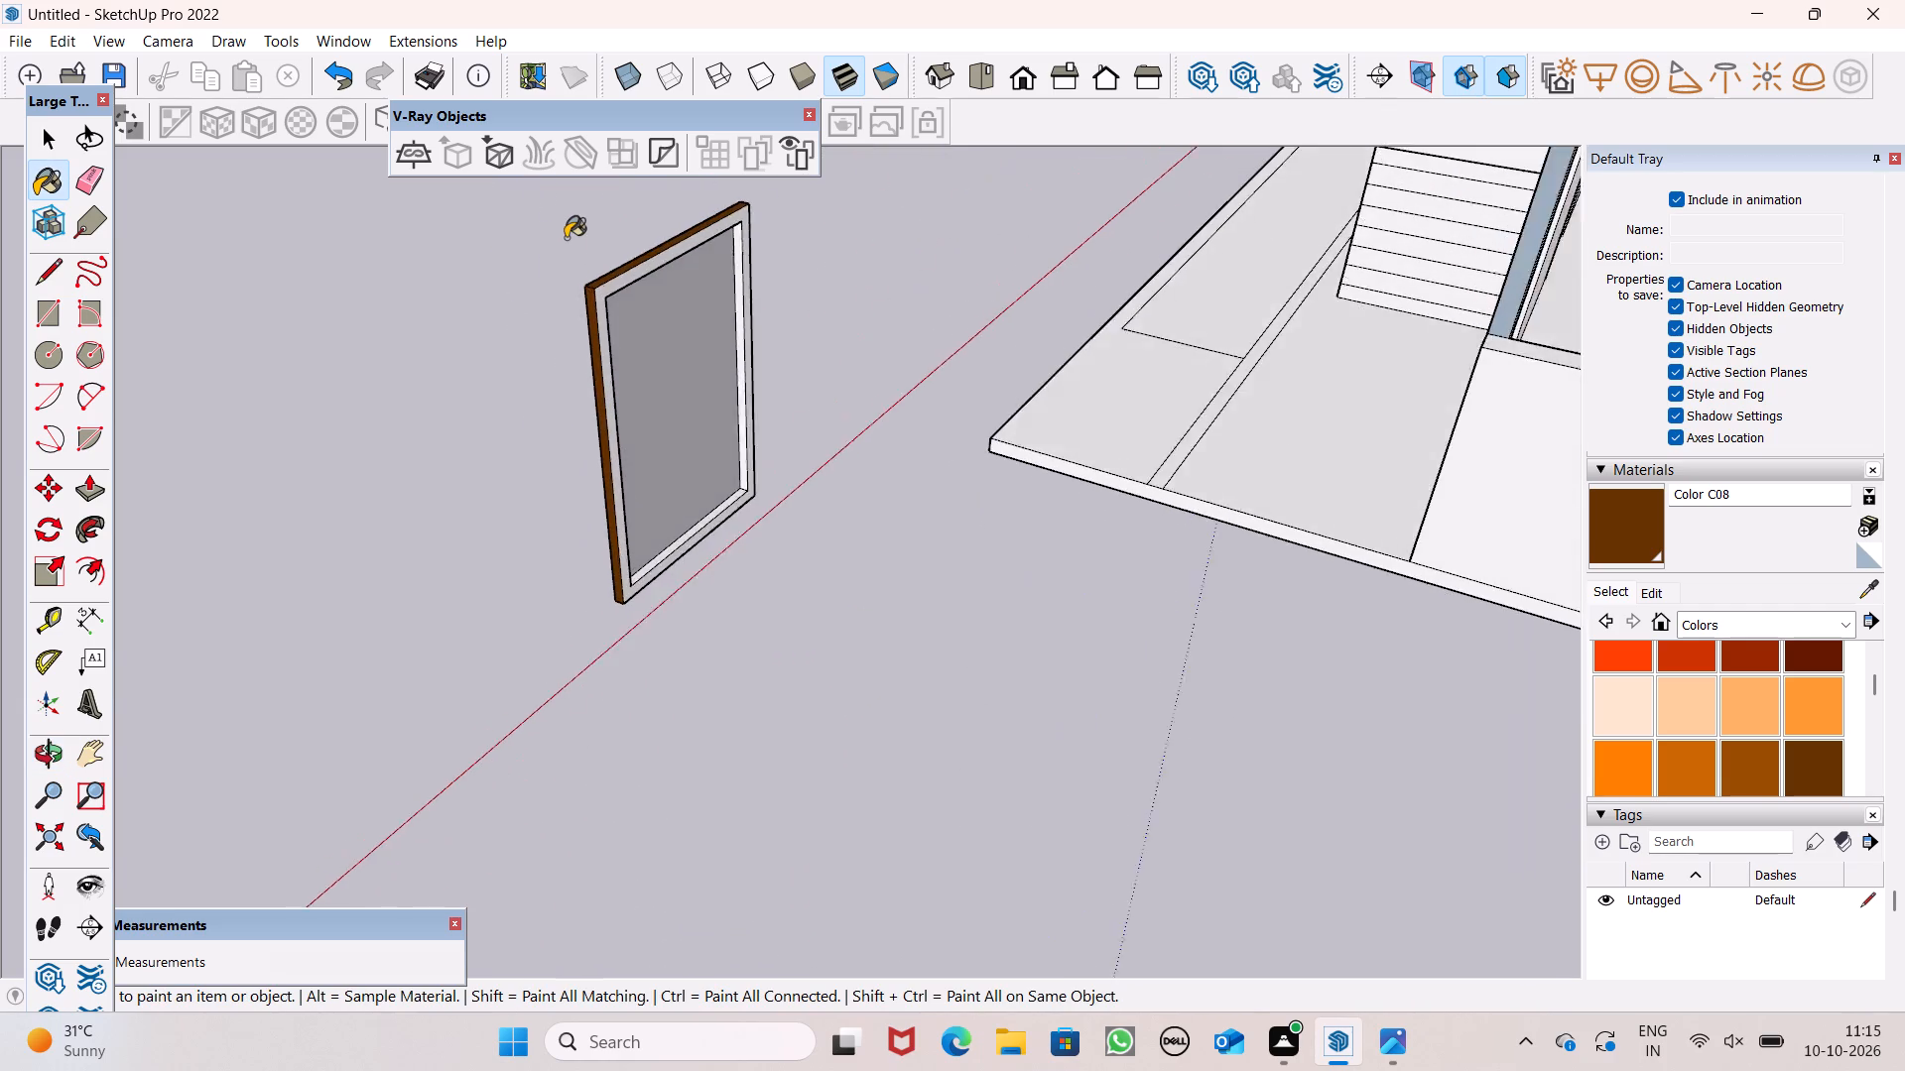
pyautogui.scroll(4, 566, 238)
pyautogui.scroll(6, 704, 337)
pyautogui.click(716, 377)
# Paint one inner side face and the inner top face of the glazed panel's frame with Color C08.
pyautogui.scroll(-5, 714, 375)
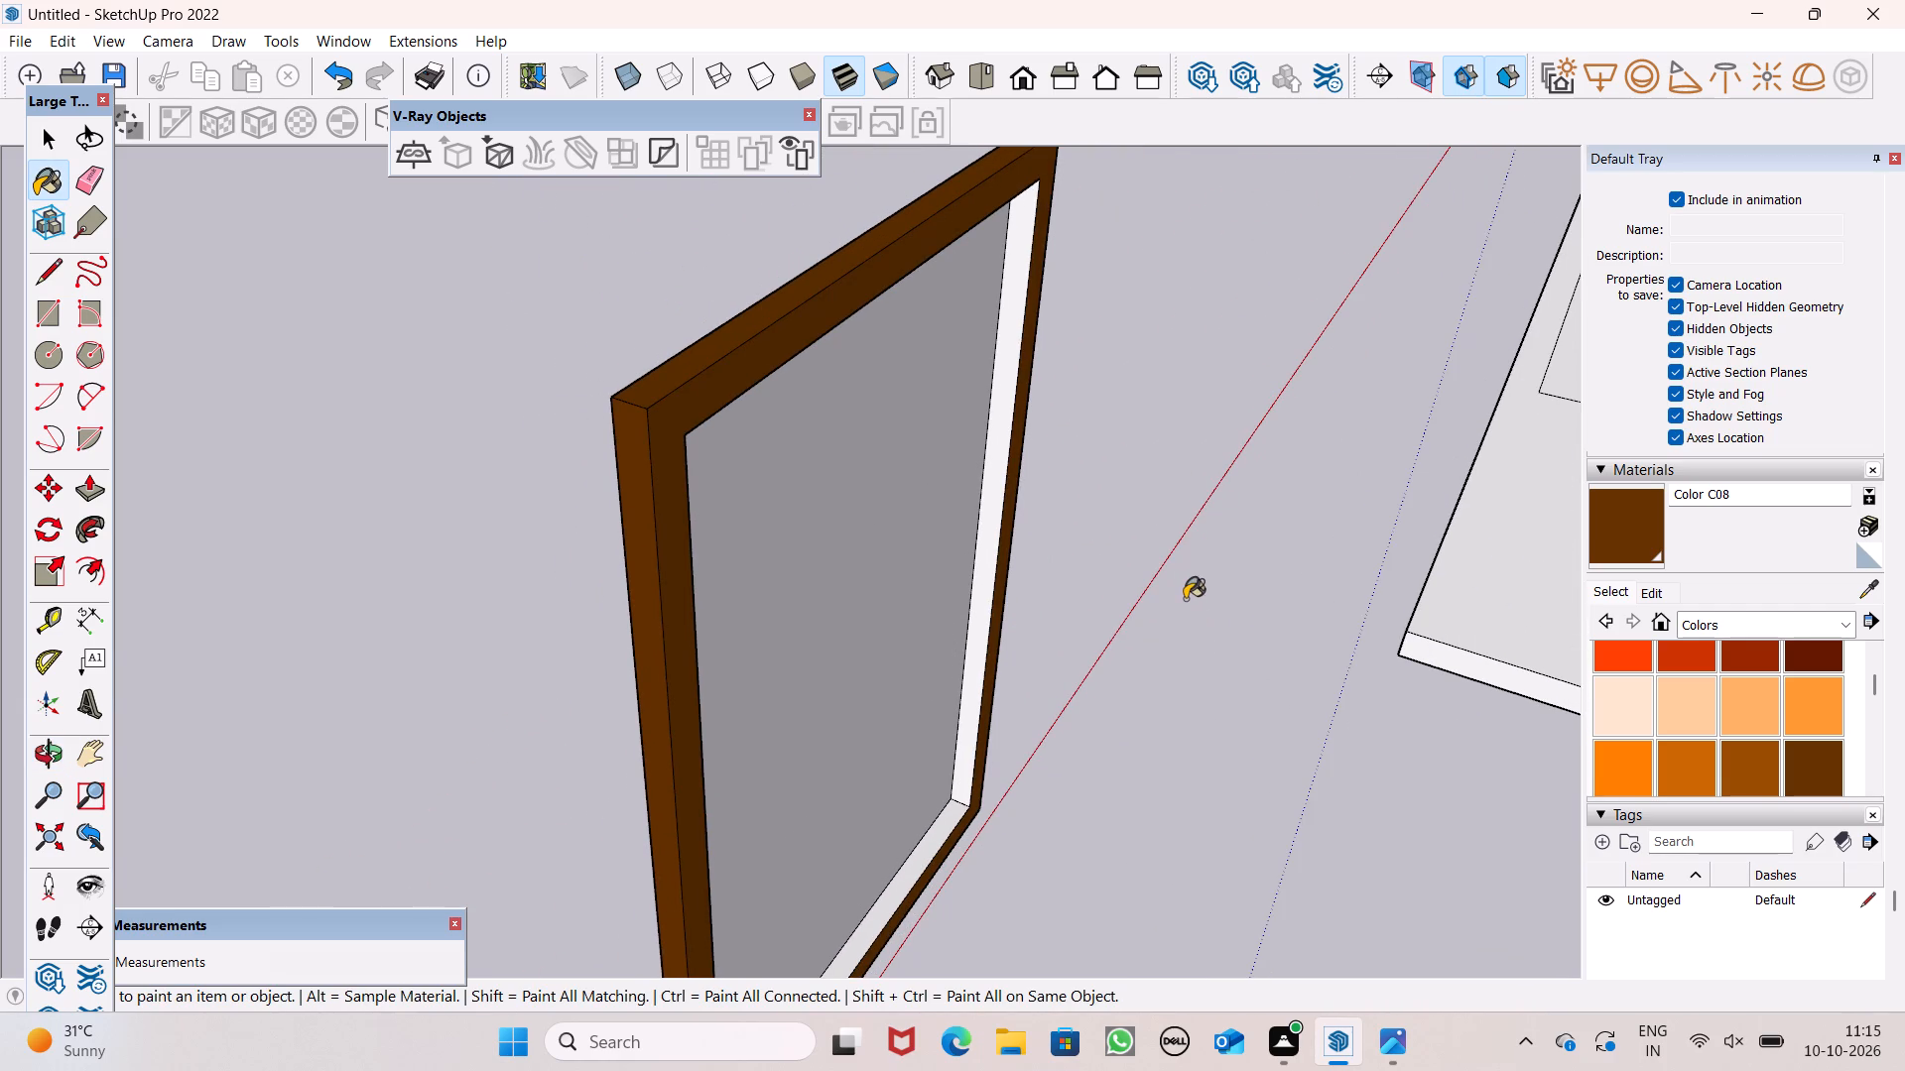
pyautogui.scroll(-3, 1185, 599)
pyautogui.moveTo(1185, 601); pyautogui.dragTo(334, 294, button='middle')
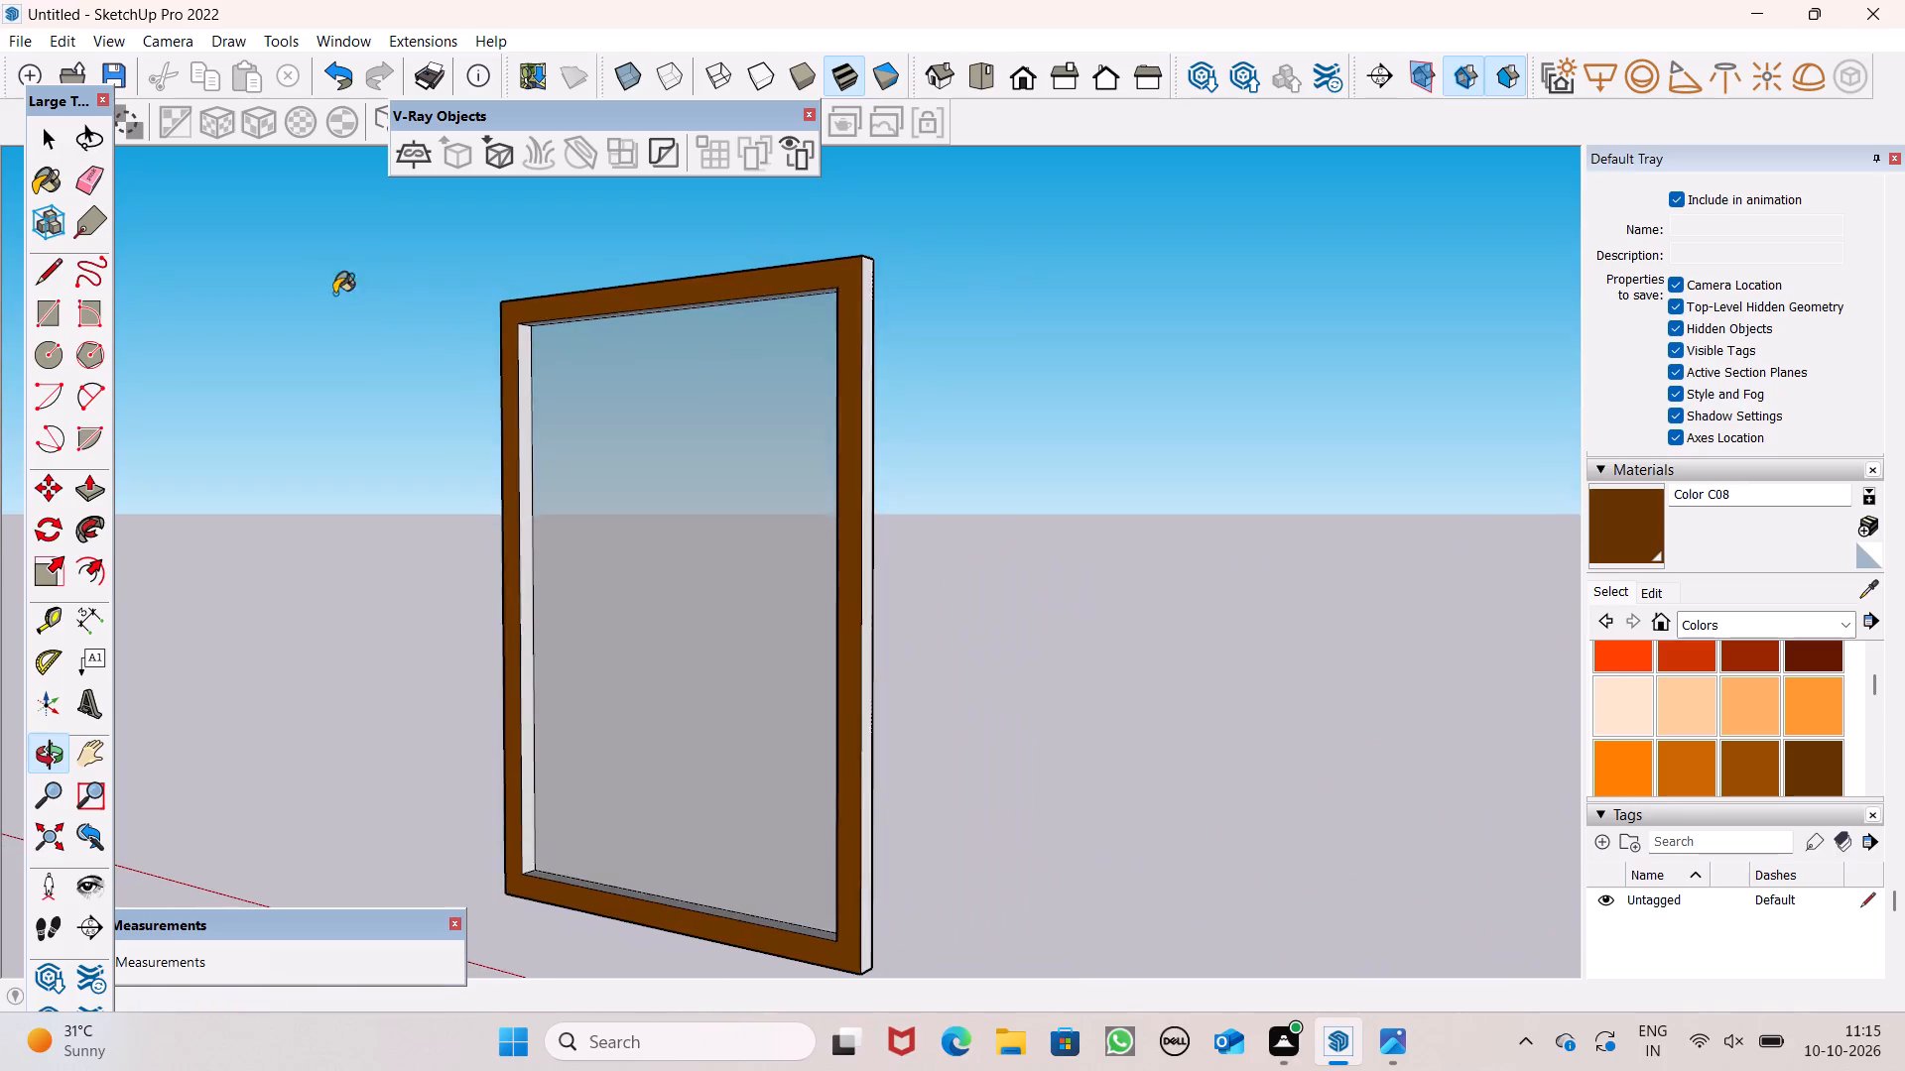
pyautogui.scroll(6, 454, 336)
pyautogui.click(574, 371)
pyautogui.moveTo(663, 328); pyautogui.dragTo(697, 225, button='middle')
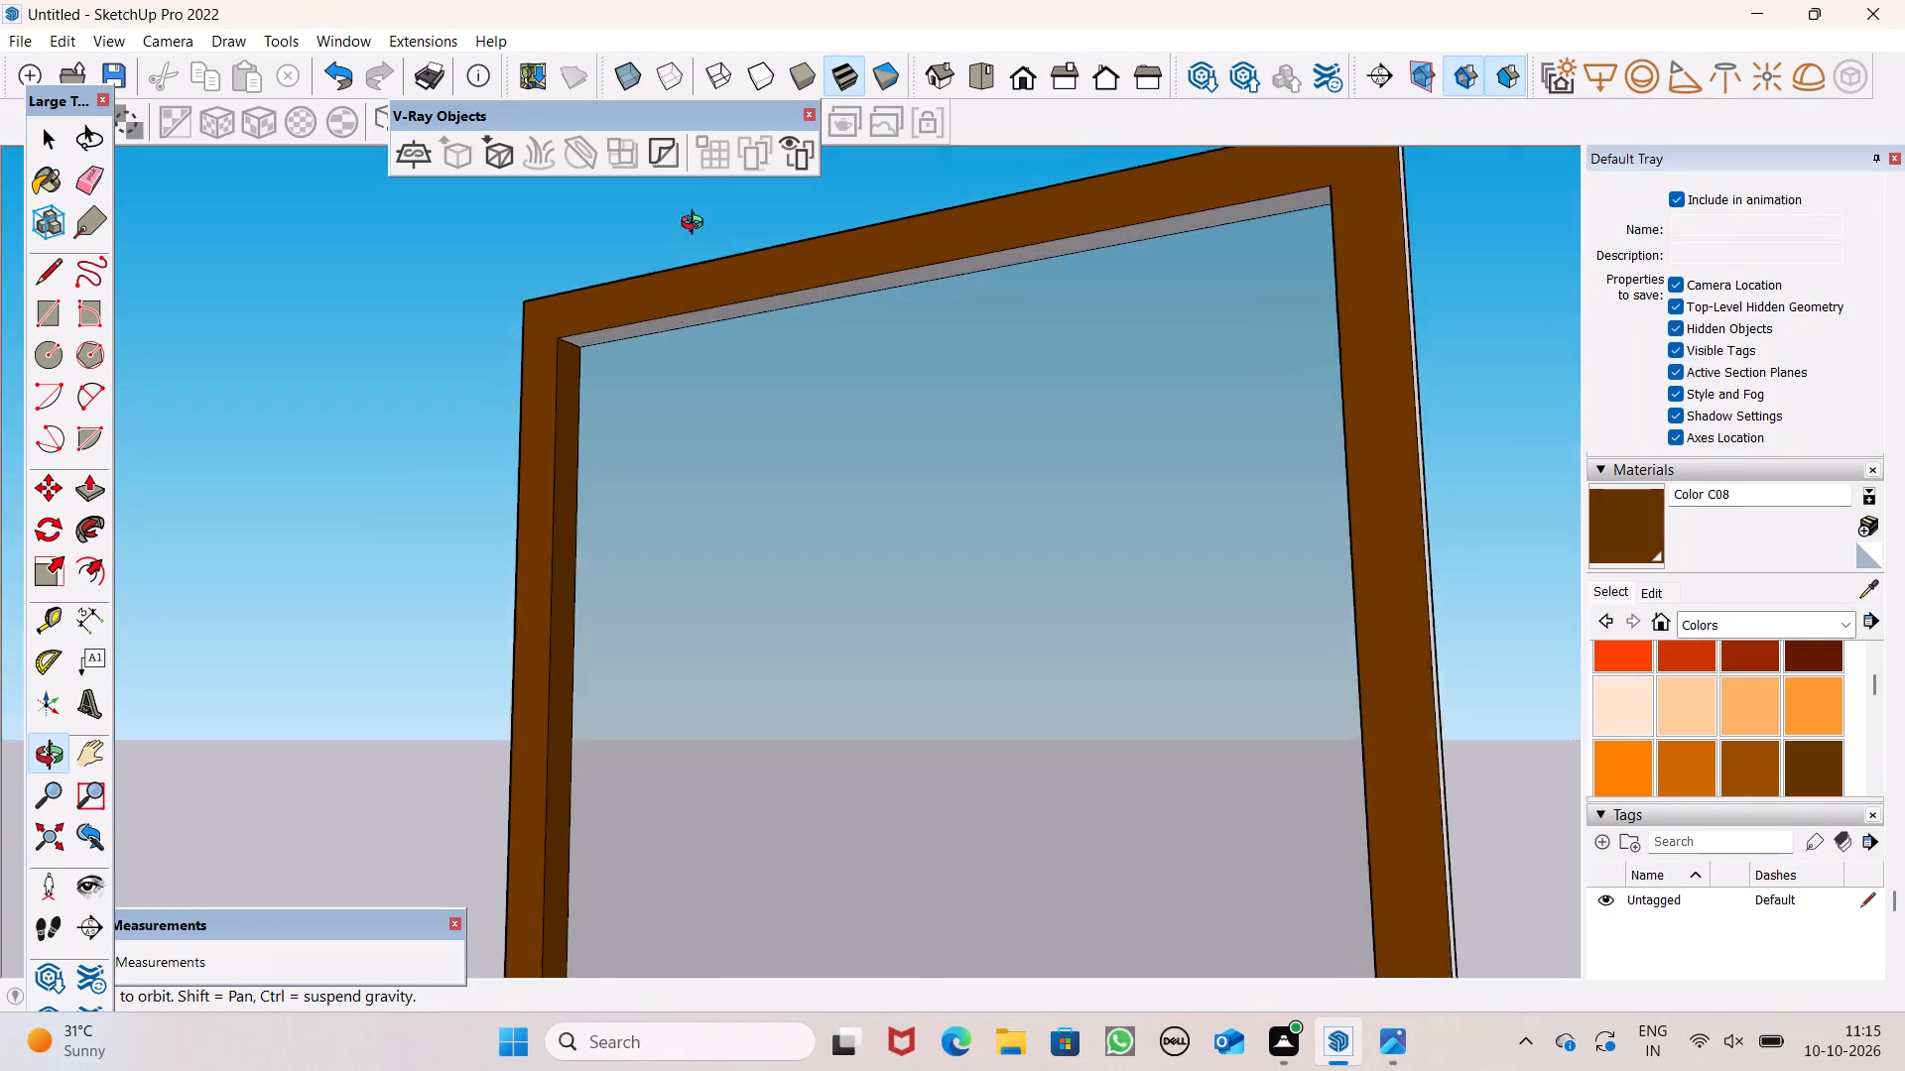
pyautogui.scroll(1, 697, 211)
pyautogui.moveTo(697, 225); pyautogui.dragTo(698, 184, button='middle')
pyautogui.scroll(7, 641, 318)
pyautogui.click(603, 405)
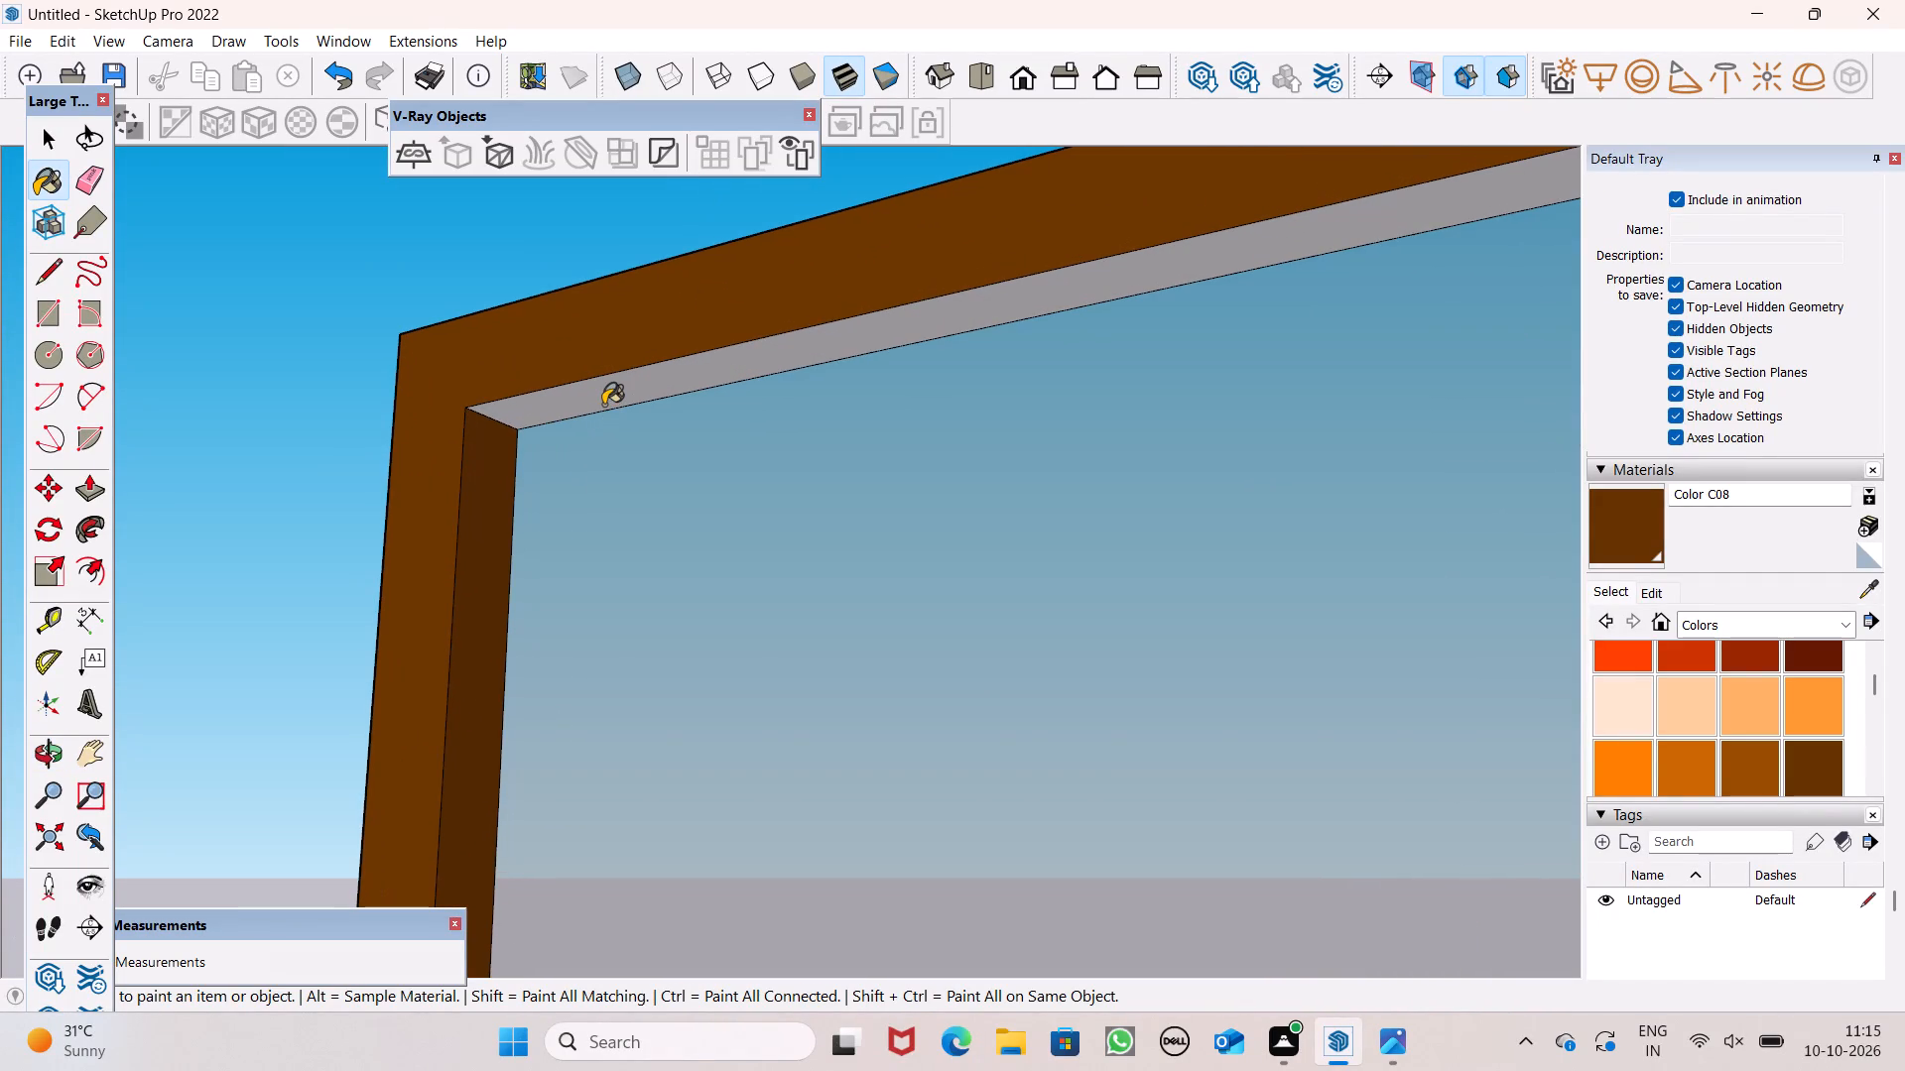
# Paint the unpainted outer side edge of the panel's frame with Color C08.
pyautogui.scroll(-13, 420, 400)
pyautogui.moveTo(843, 474); pyautogui.dragTo(651, 586, button='middle')
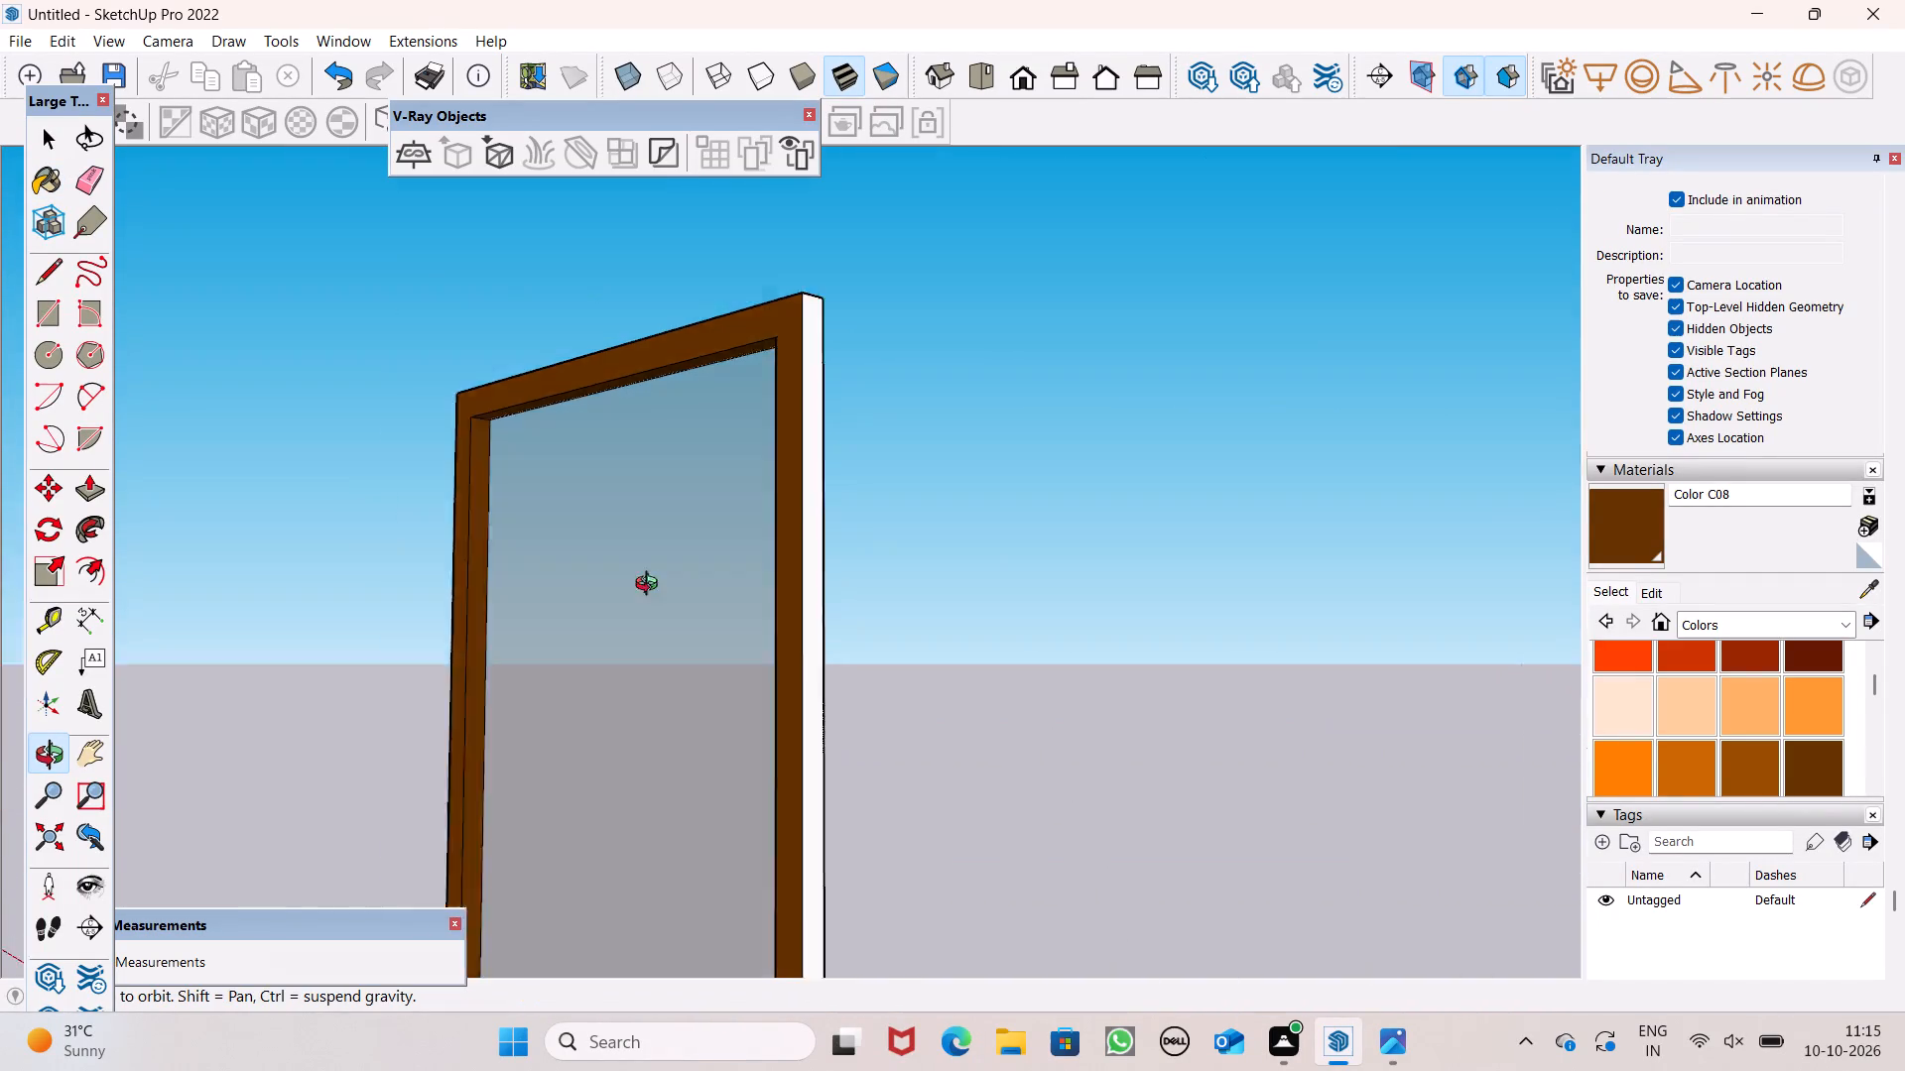
pyautogui.moveTo(651, 586); pyautogui.dragTo(583, 622, button='middle')
pyautogui.scroll(4, 724, 524)
pyautogui.click(788, 505)
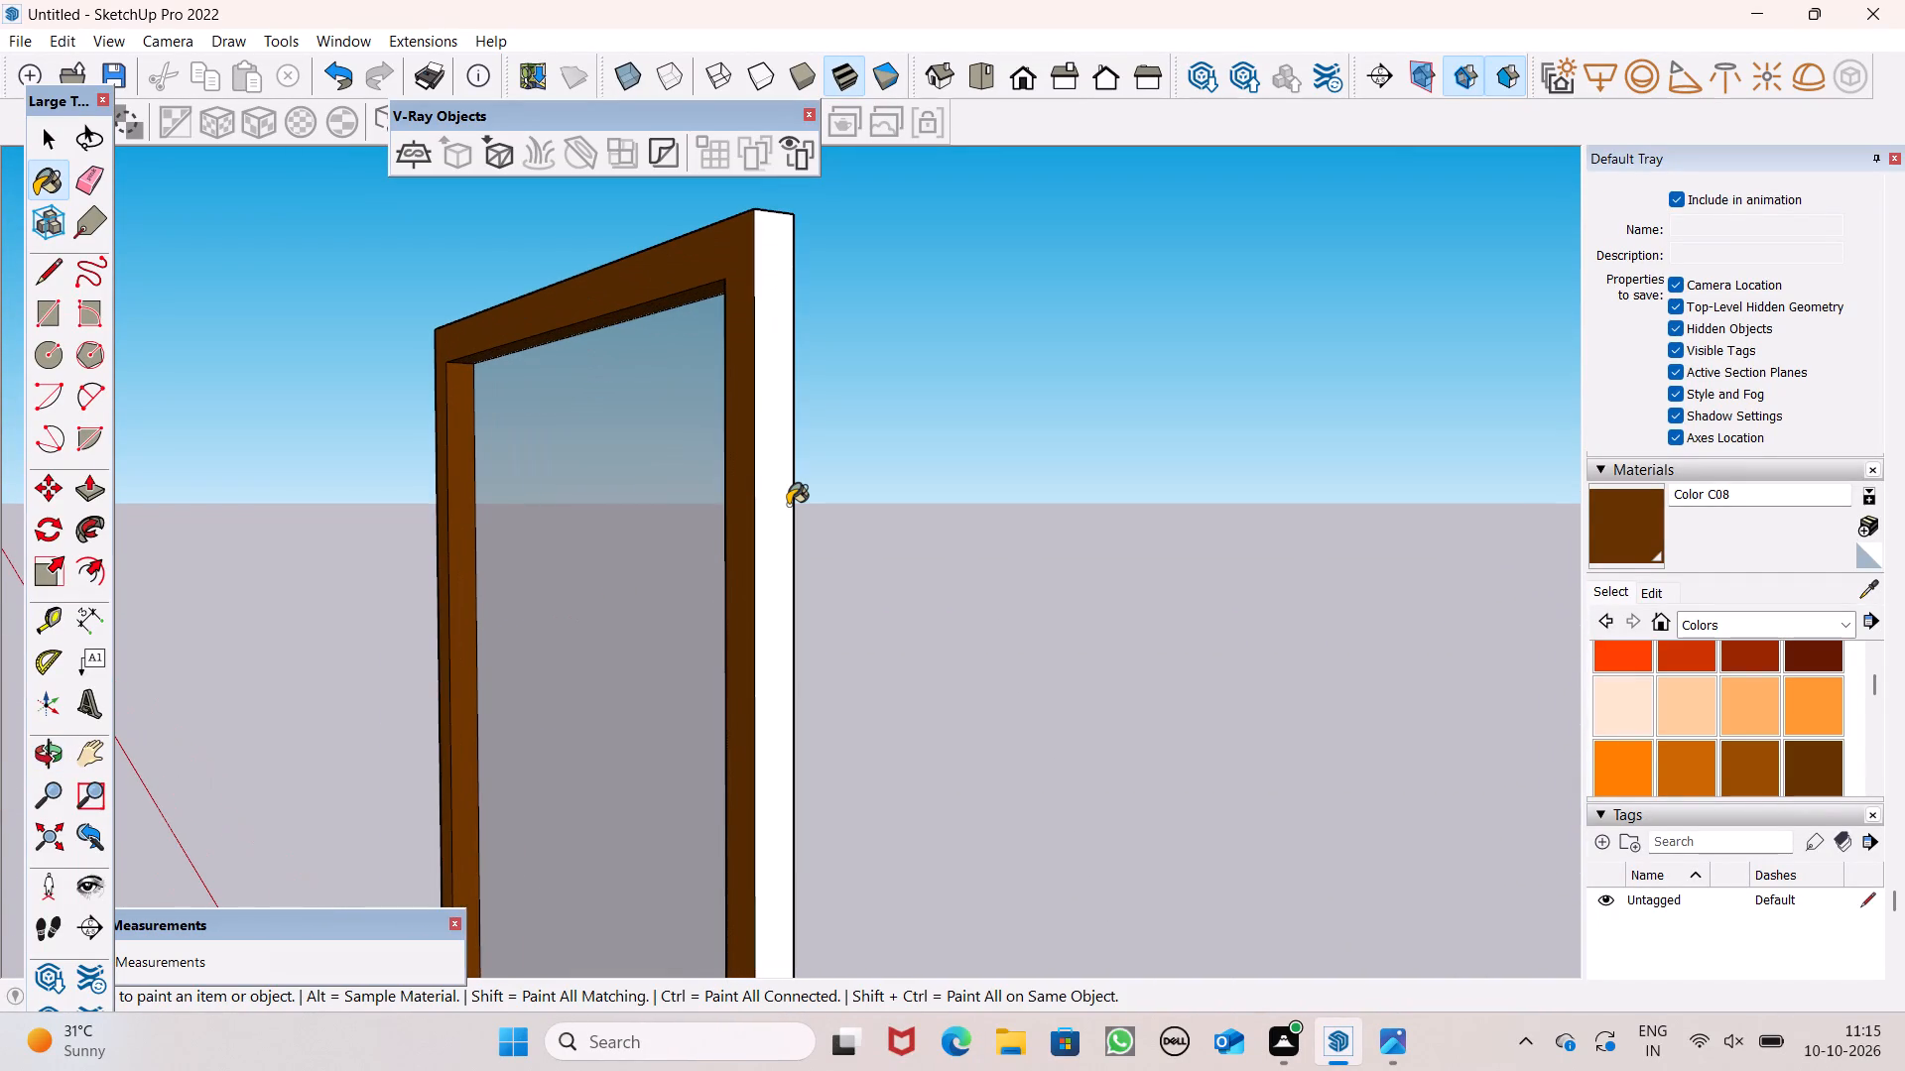
# Paint the frame's remaining white inner side face and inner bottom face with Color C08.
pyautogui.scroll(-8, 788, 505)
pyautogui.moveTo(766, 569); pyautogui.dragTo(835, 535, button='middle')
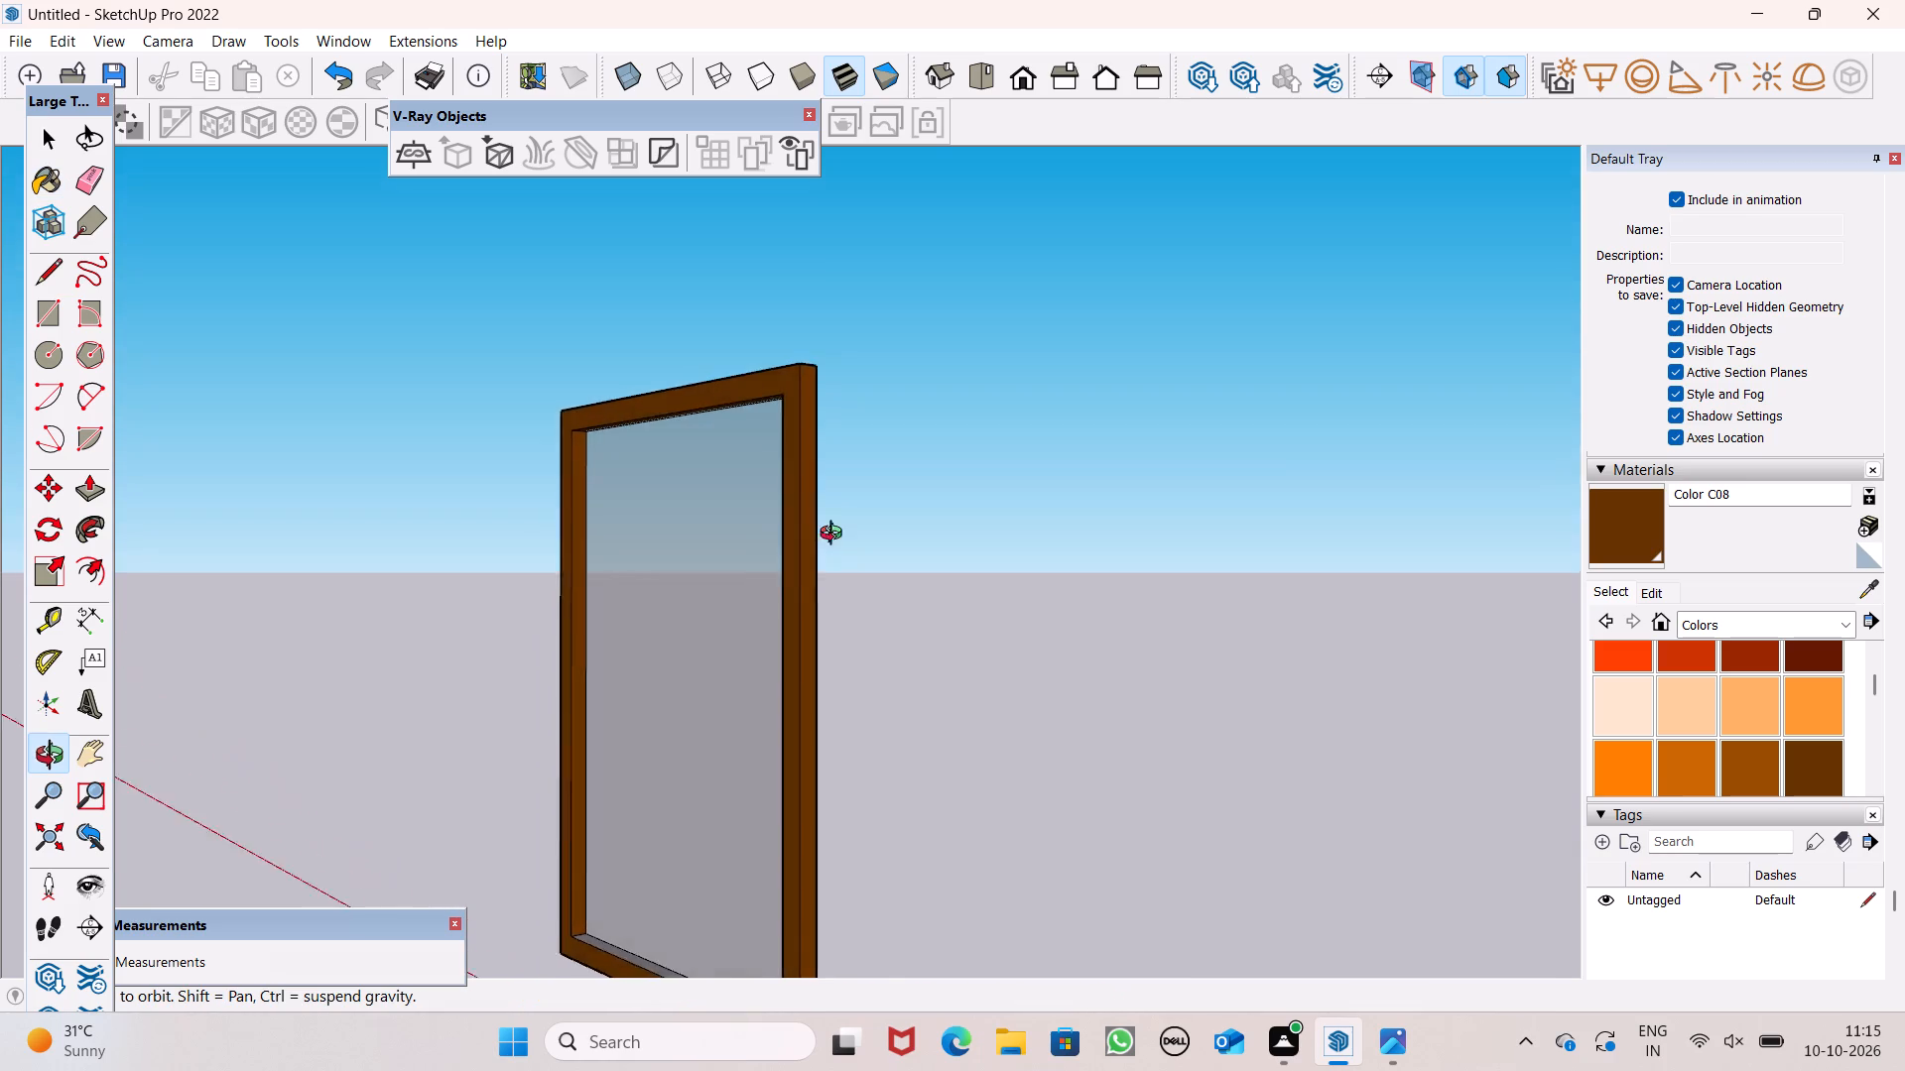
pyautogui.moveTo(835, 535); pyautogui.dragTo(1145, 495, button='middle')
pyautogui.scroll(-5, 1006, 509)
pyautogui.moveTo(1021, 544); pyautogui.dragTo(1080, 507, button='middle')
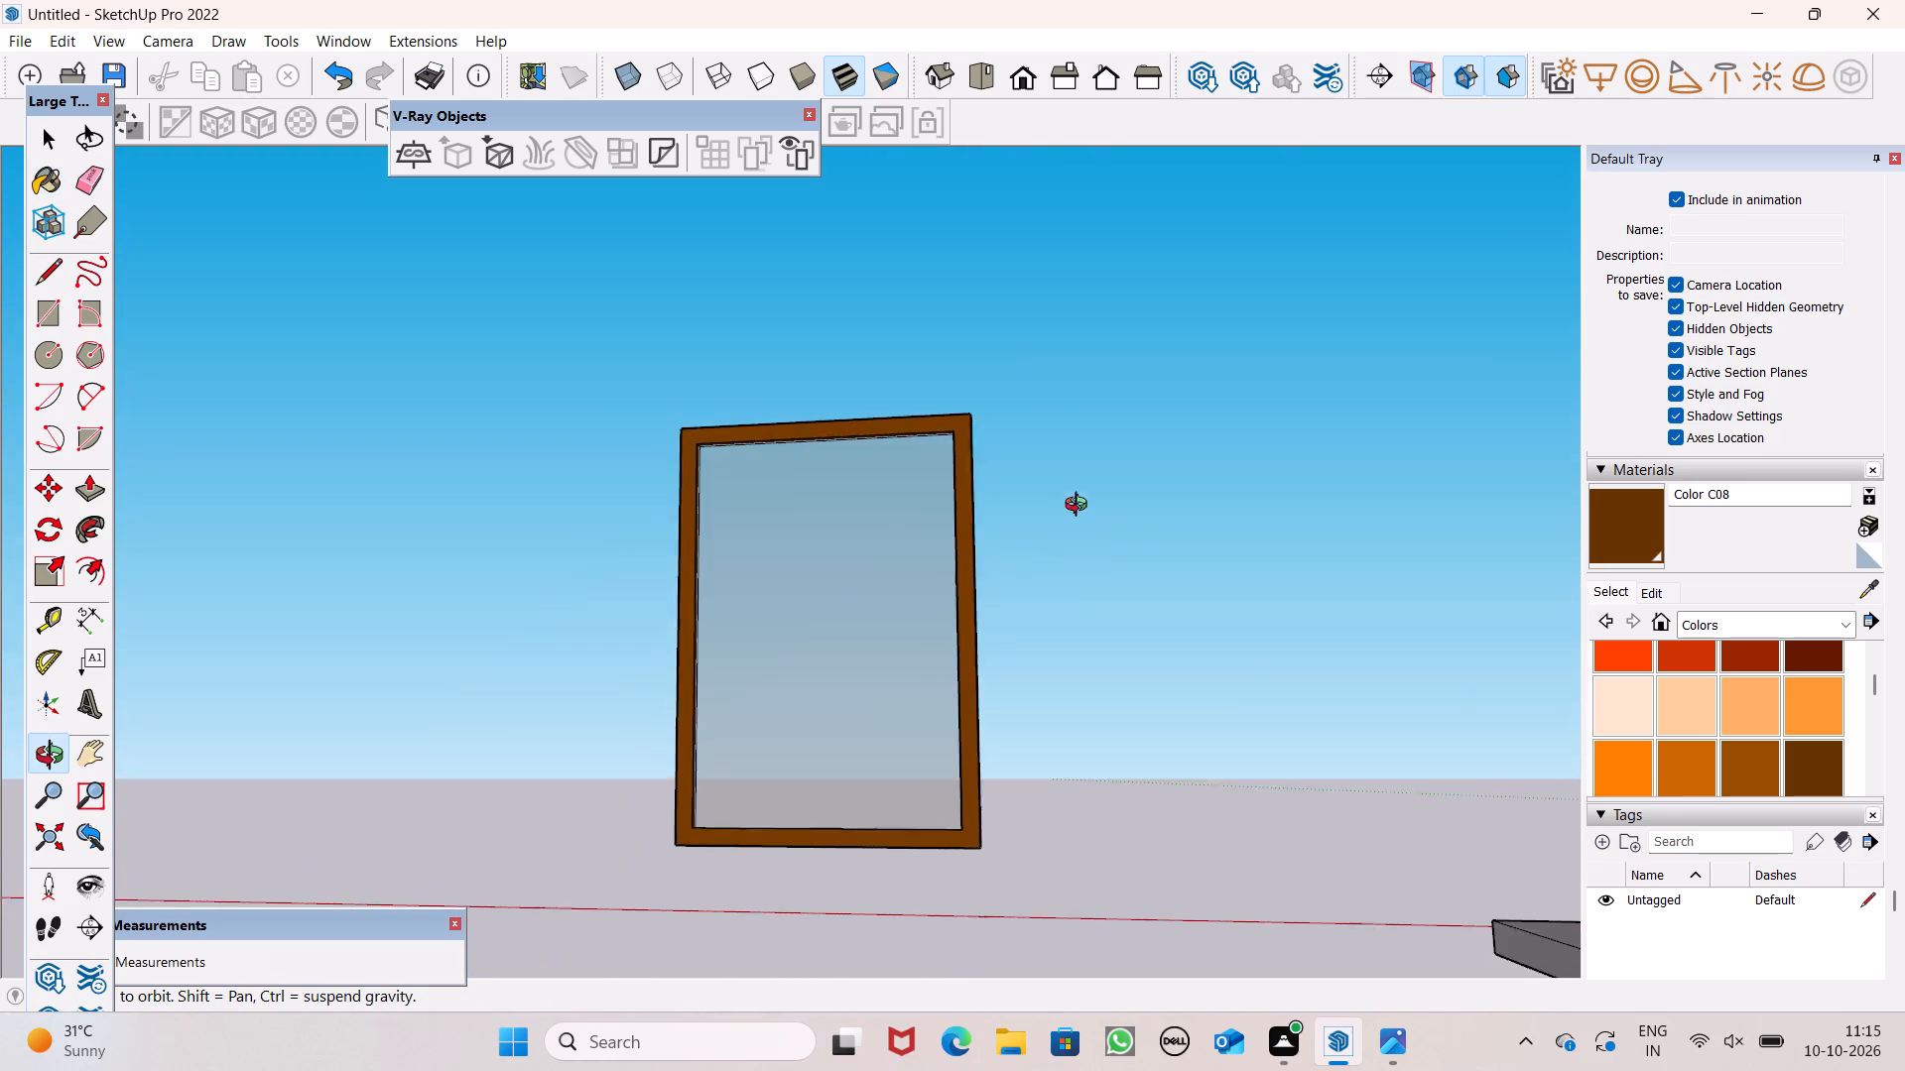
pyautogui.moveTo(1080, 507); pyautogui.dragTo(1430, 648, button='middle')
pyautogui.scroll(1, 1388, 656)
pyautogui.scroll(-4, 1287, 642)
pyautogui.scroll(-4, 1198, 623)
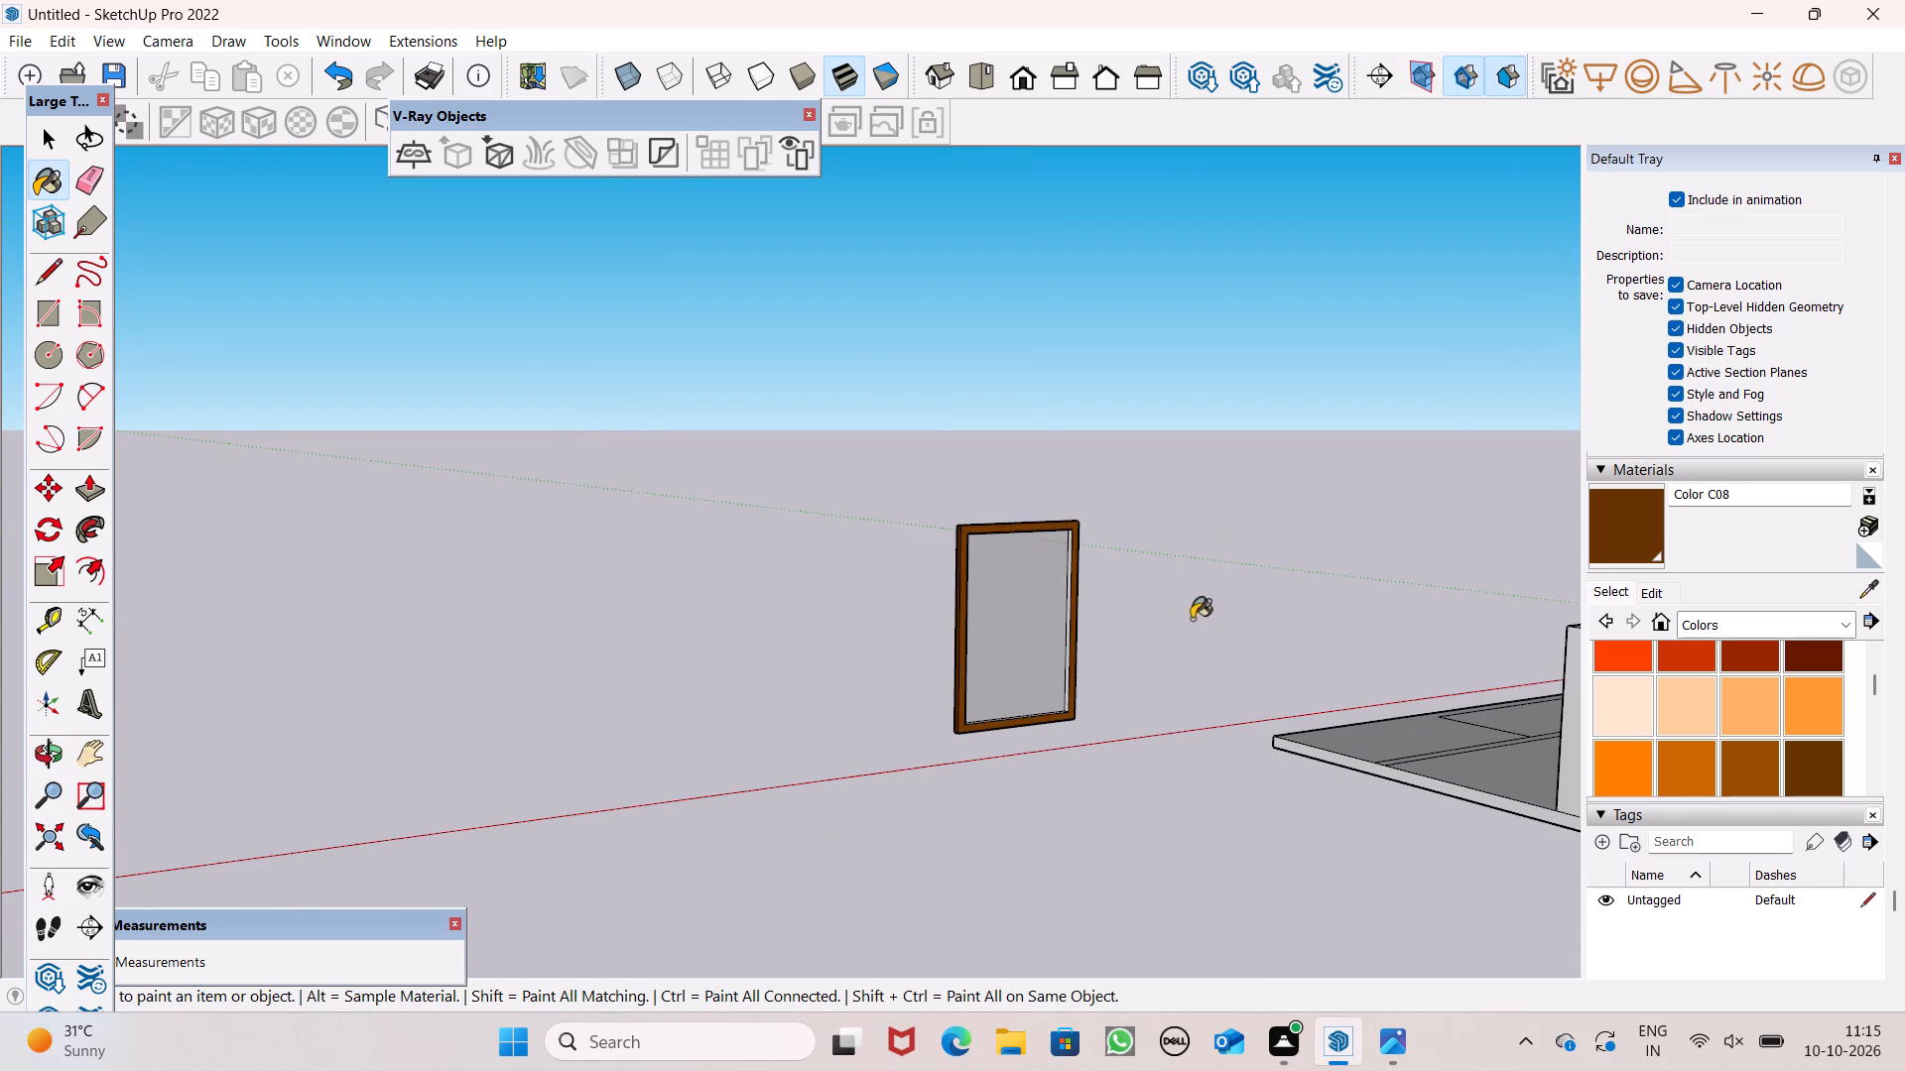
pyautogui.scroll(7, 1120, 682)
pyautogui.moveTo(1112, 705); pyautogui.dragTo(1248, 869, button='middle')
pyautogui.scroll(4, 919, 643)
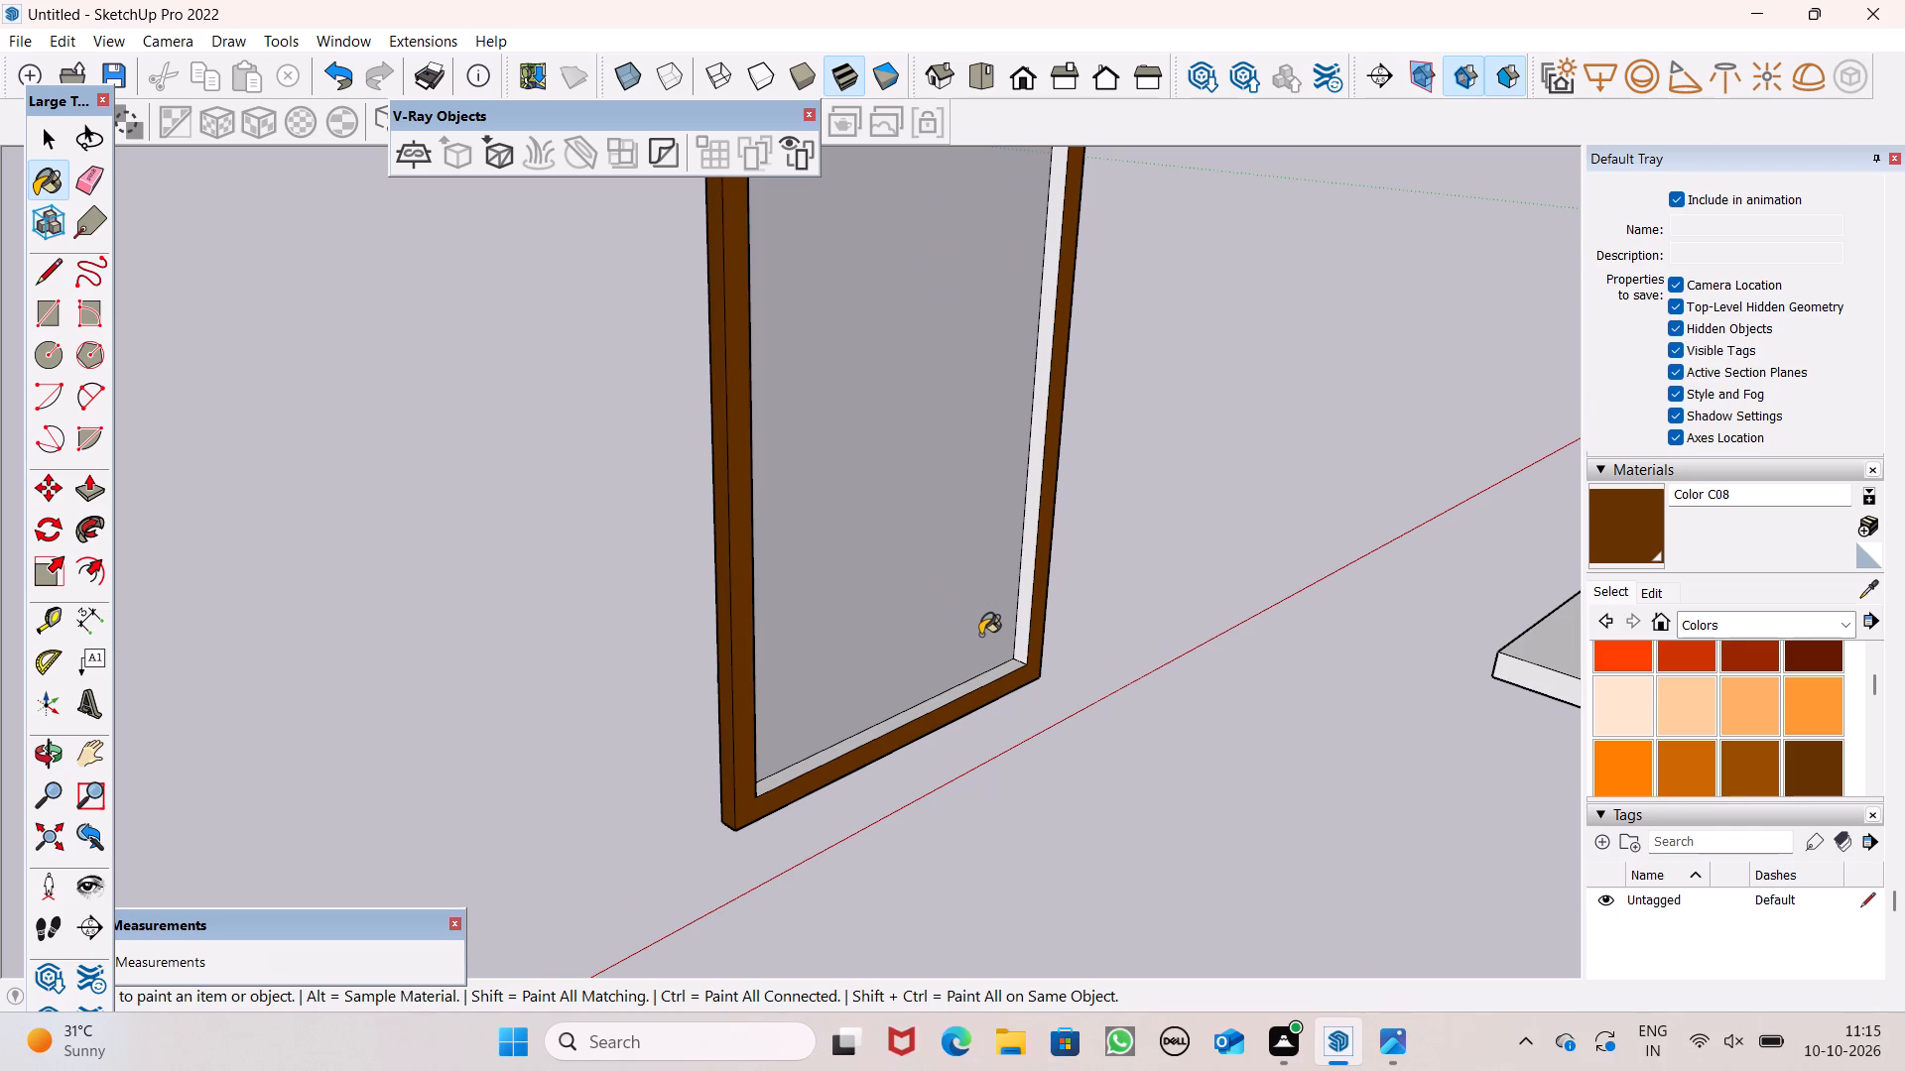
pyautogui.scroll(1, 988, 622)
pyautogui.moveTo(989, 622); pyautogui.dragTo(1060, 733, button='middle')
pyautogui.scroll(6, 1053, 657)
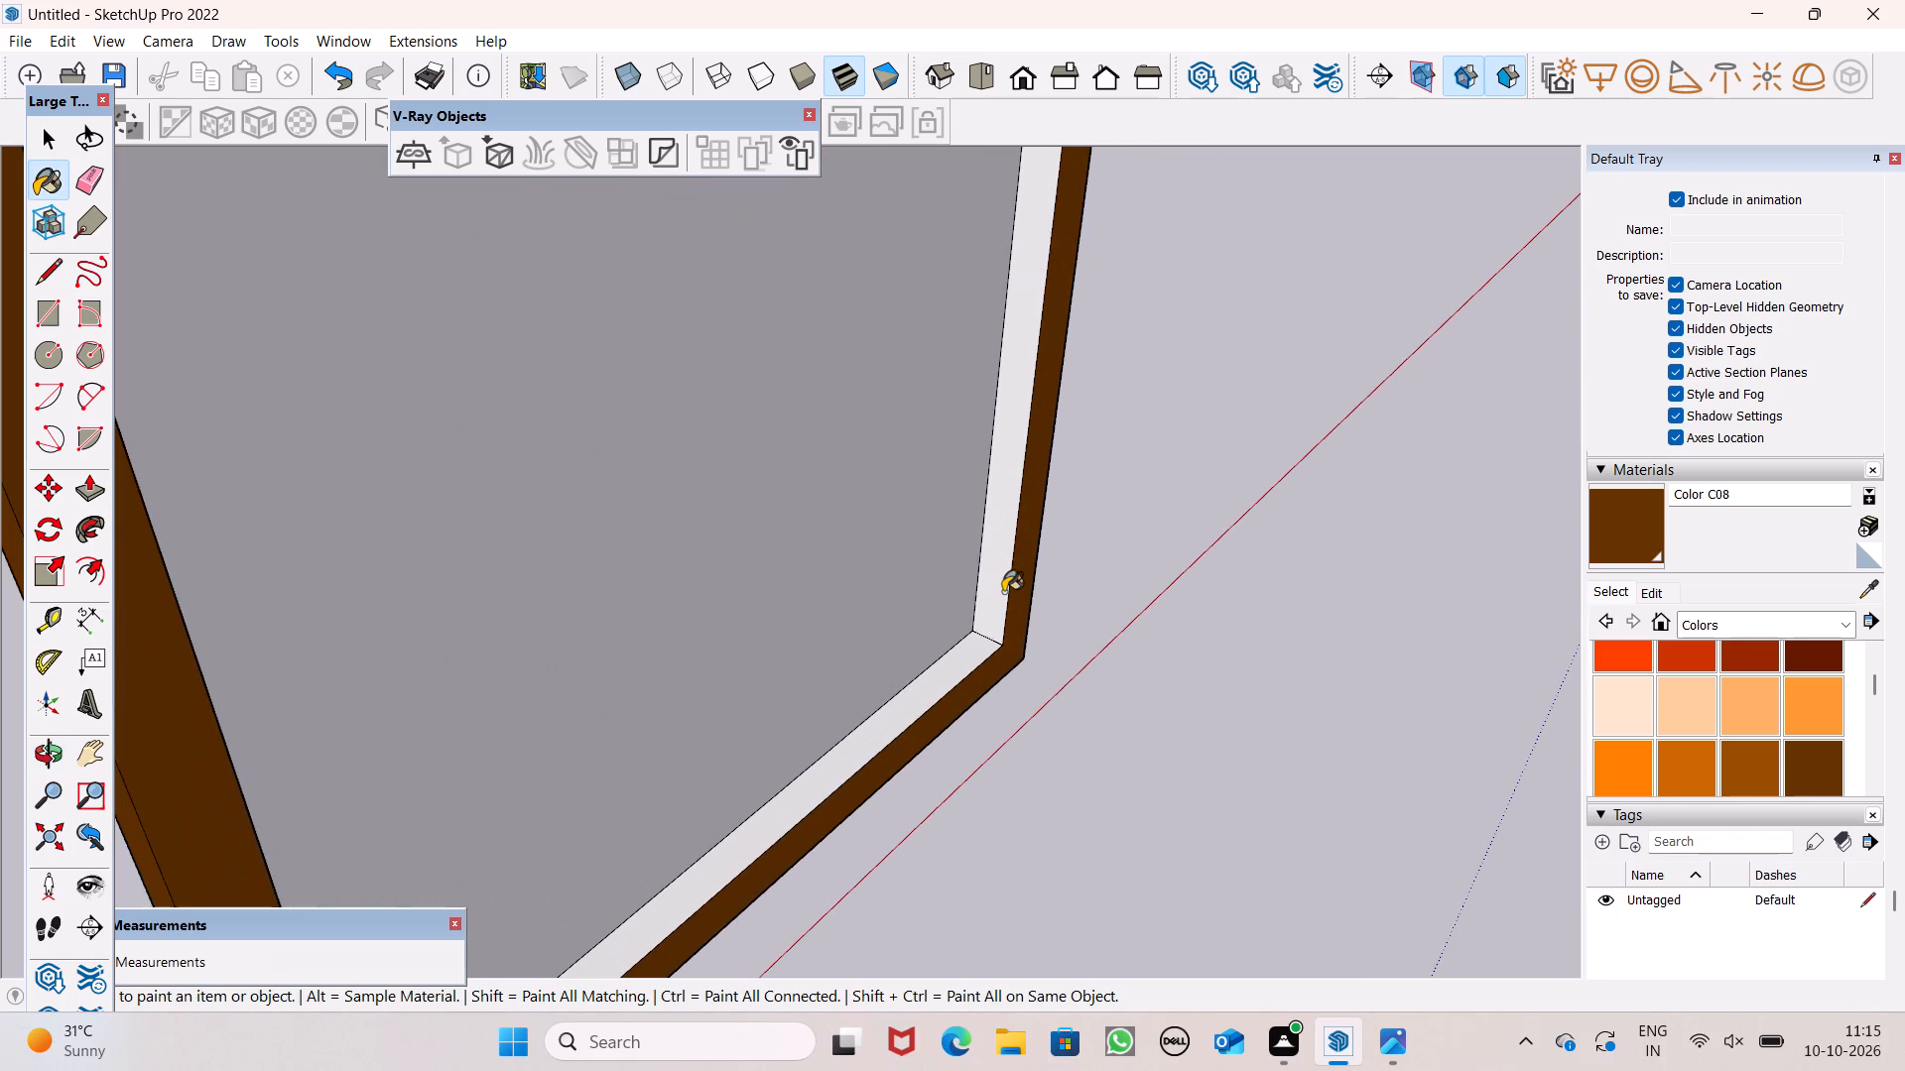
pyautogui.click(1000, 591)
pyautogui.click(975, 655)
# Examine the painted glazed panel from the front, rear and above, checking its frame faces and its place beside the house.
pyautogui.scroll(-5, 987, 540)
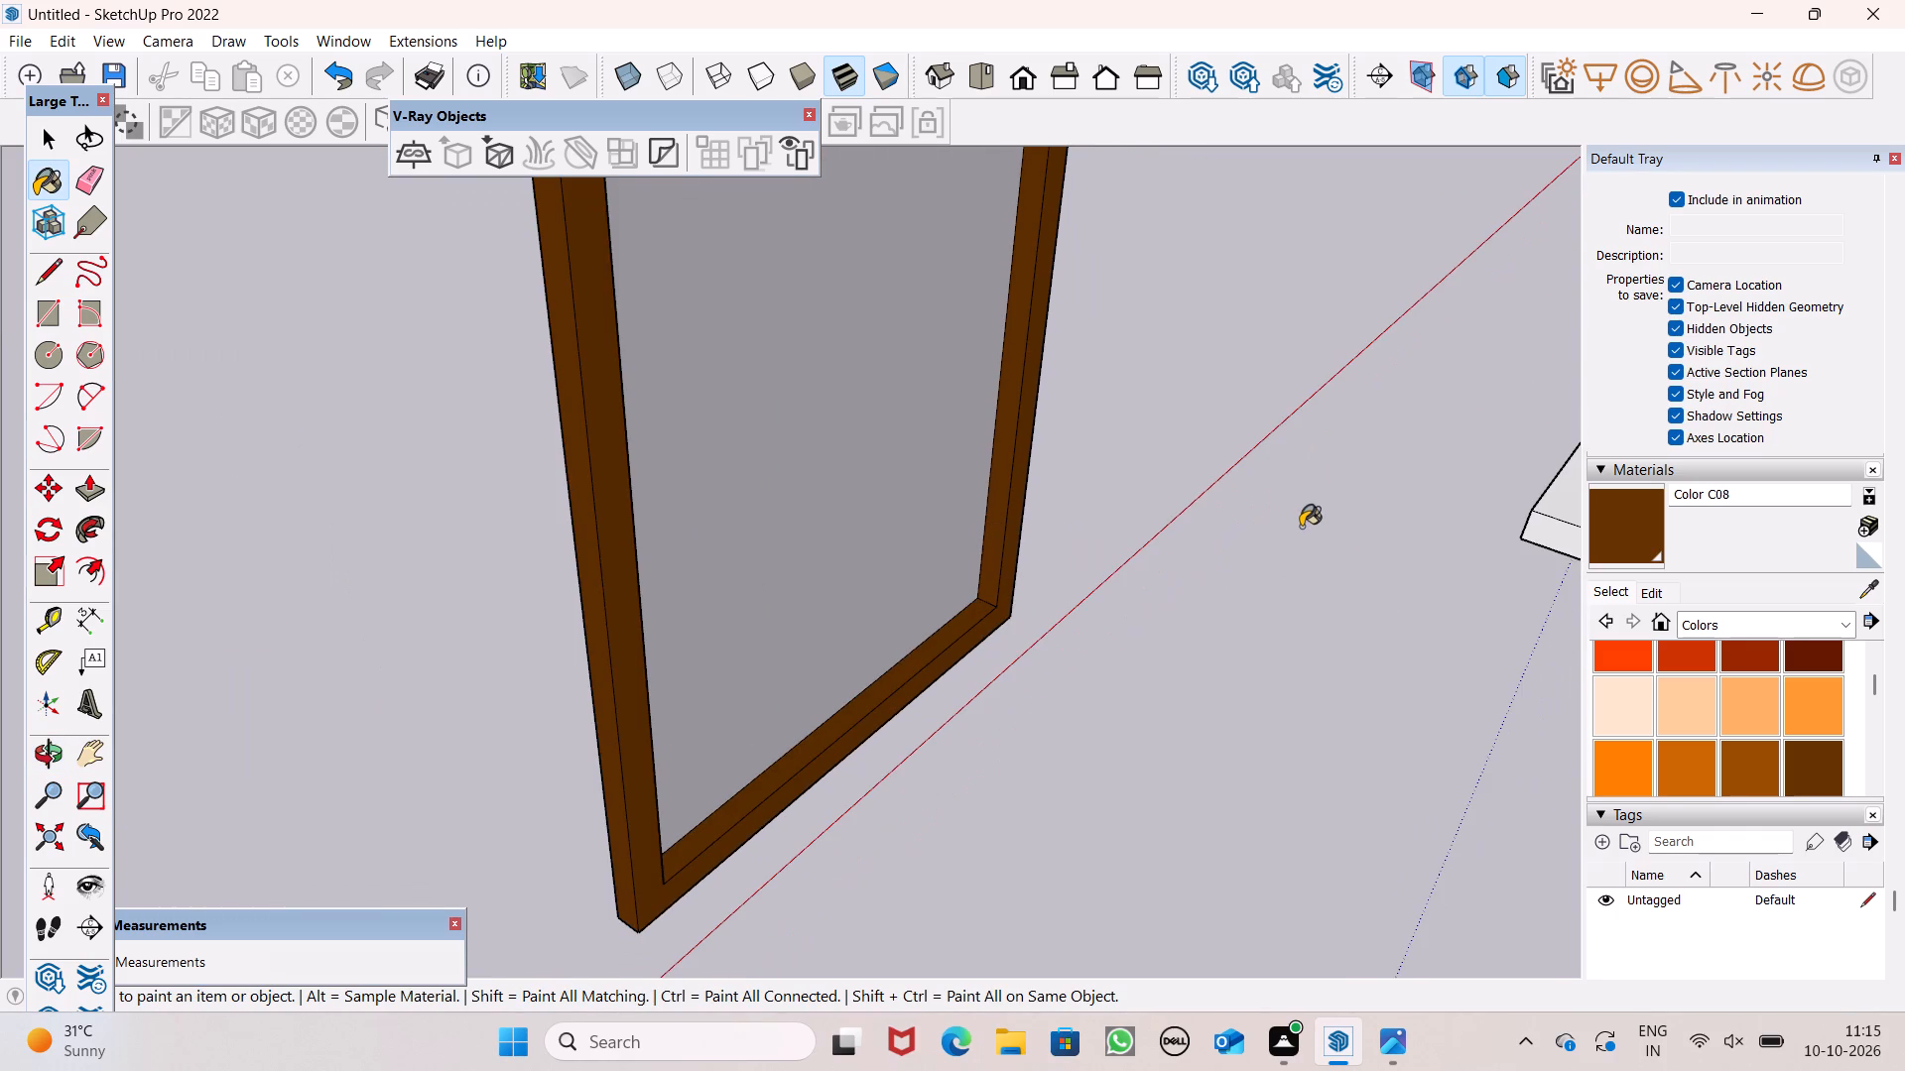
pyautogui.scroll(-5, 1301, 526)
pyautogui.moveTo(1297, 611); pyautogui.dragTo(526, 663, button='middle')
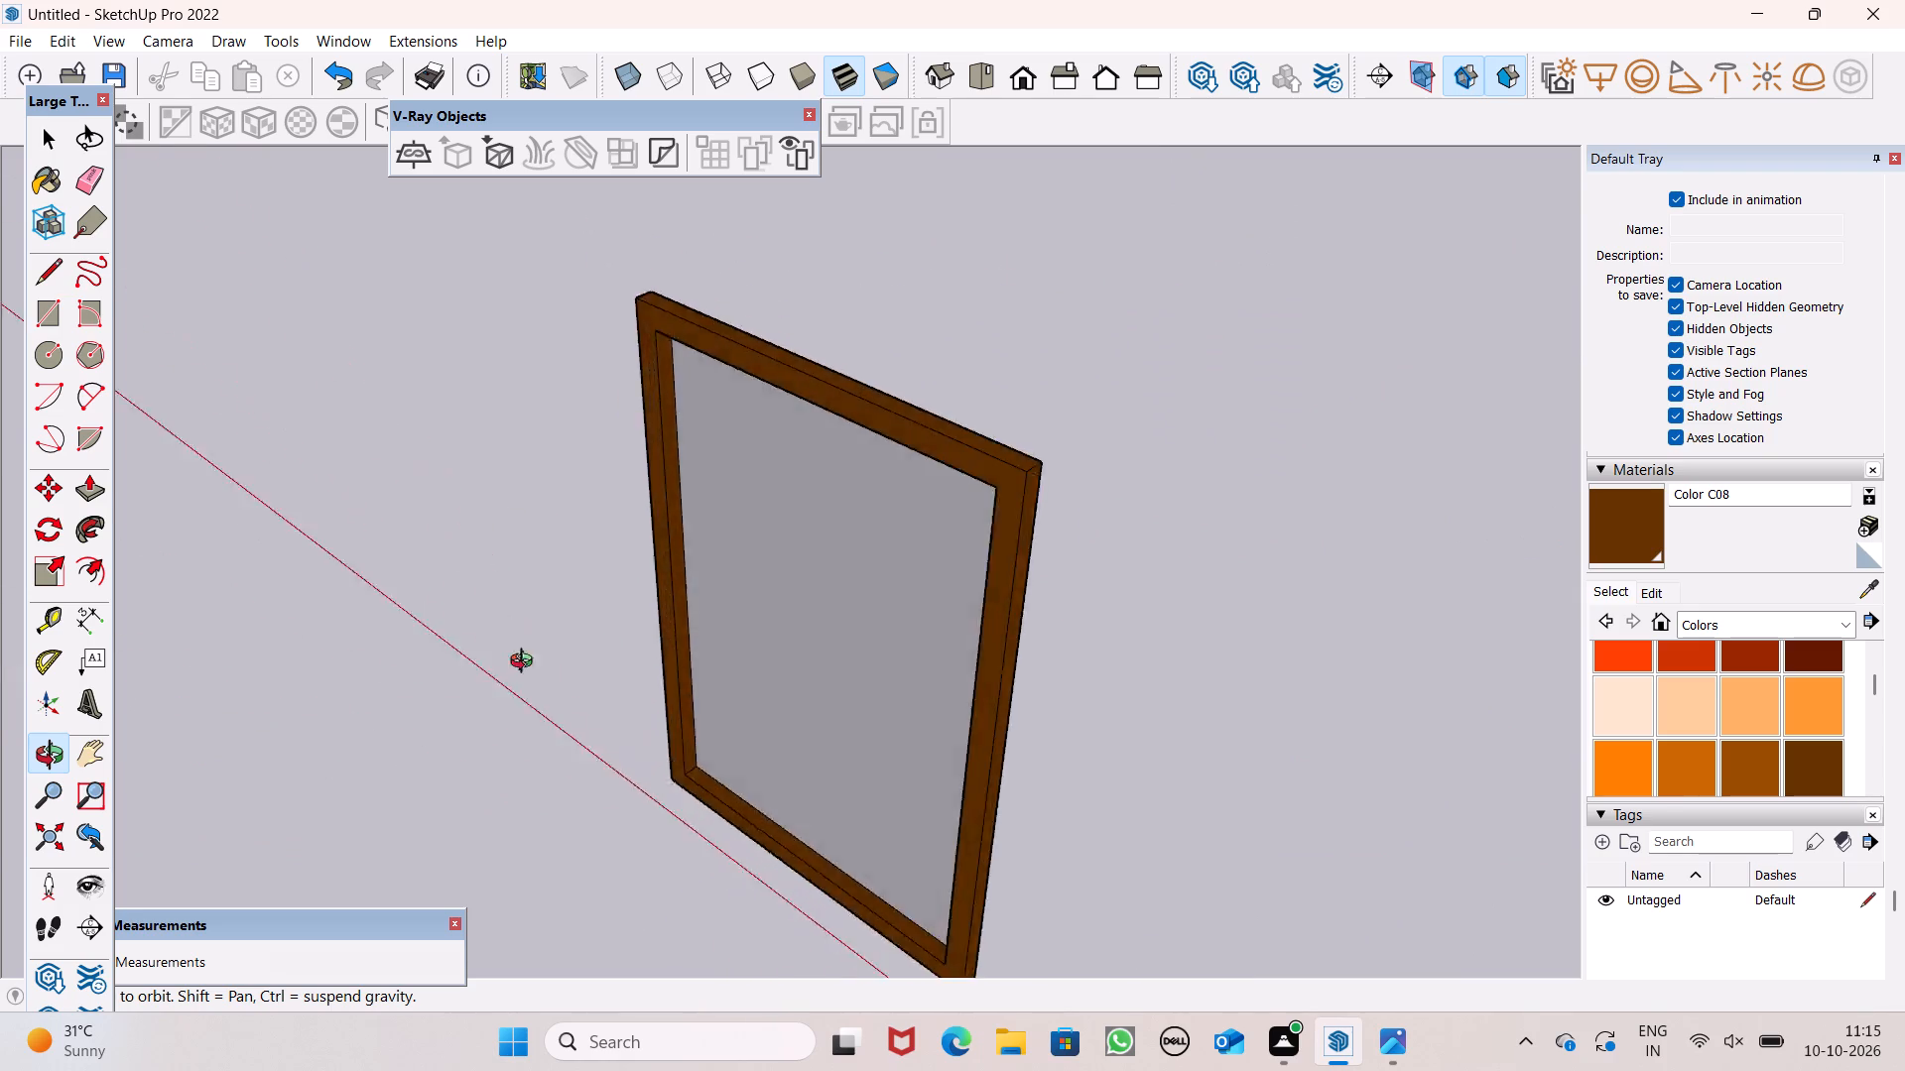
pyautogui.moveTo(526, 663); pyautogui.dragTo(973, 748, button='middle')
pyautogui.scroll(-3, 583, 552)
pyautogui.scroll(-4, 441, 531)
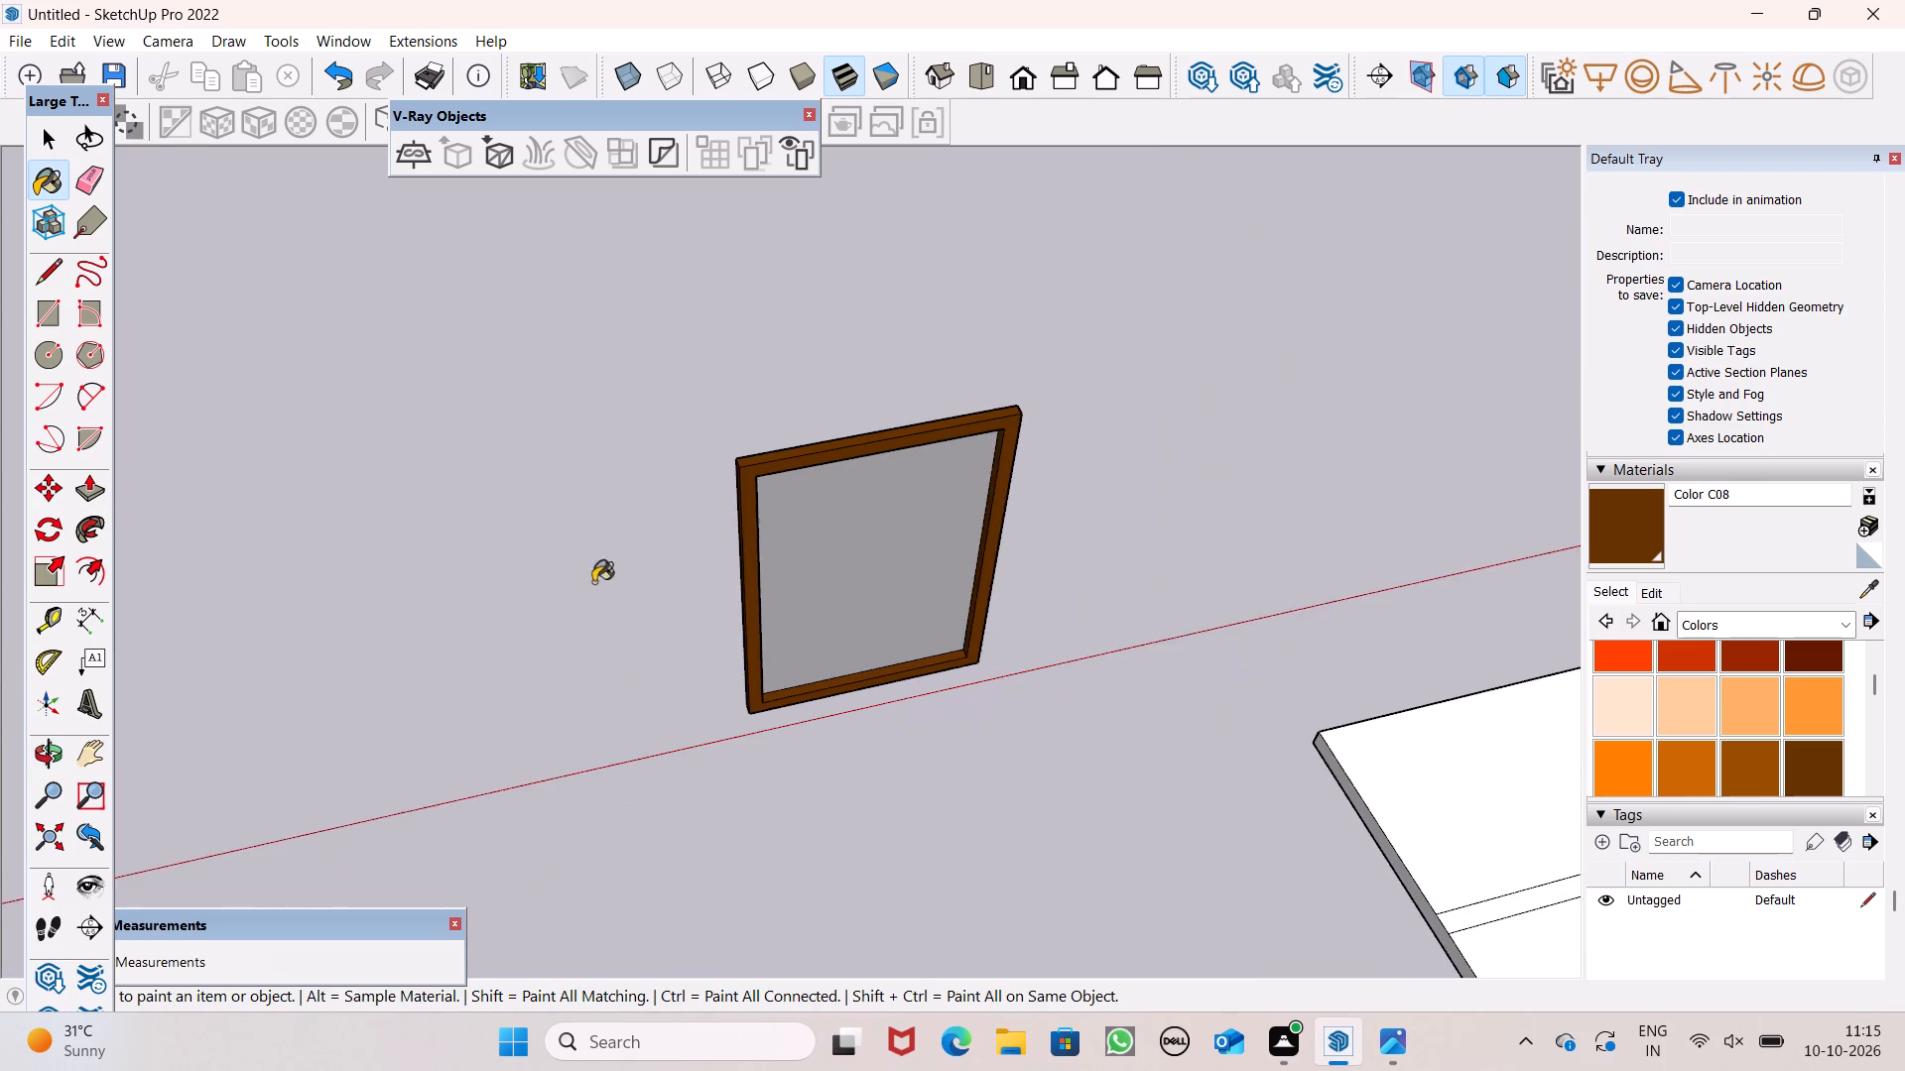
pyautogui.moveTo(599, 588); pyautogui.dragTo(1803, 719, button='middle')
pyautogui.moveTo(972, 622); pyautogui.dragTo(1108, 466, button='middle')
pyautogui.scroll(1, 1113, 458)
pyautogui.moveTo(1113, 458); pyautogui.dragTo(1159, 400, button='middle')
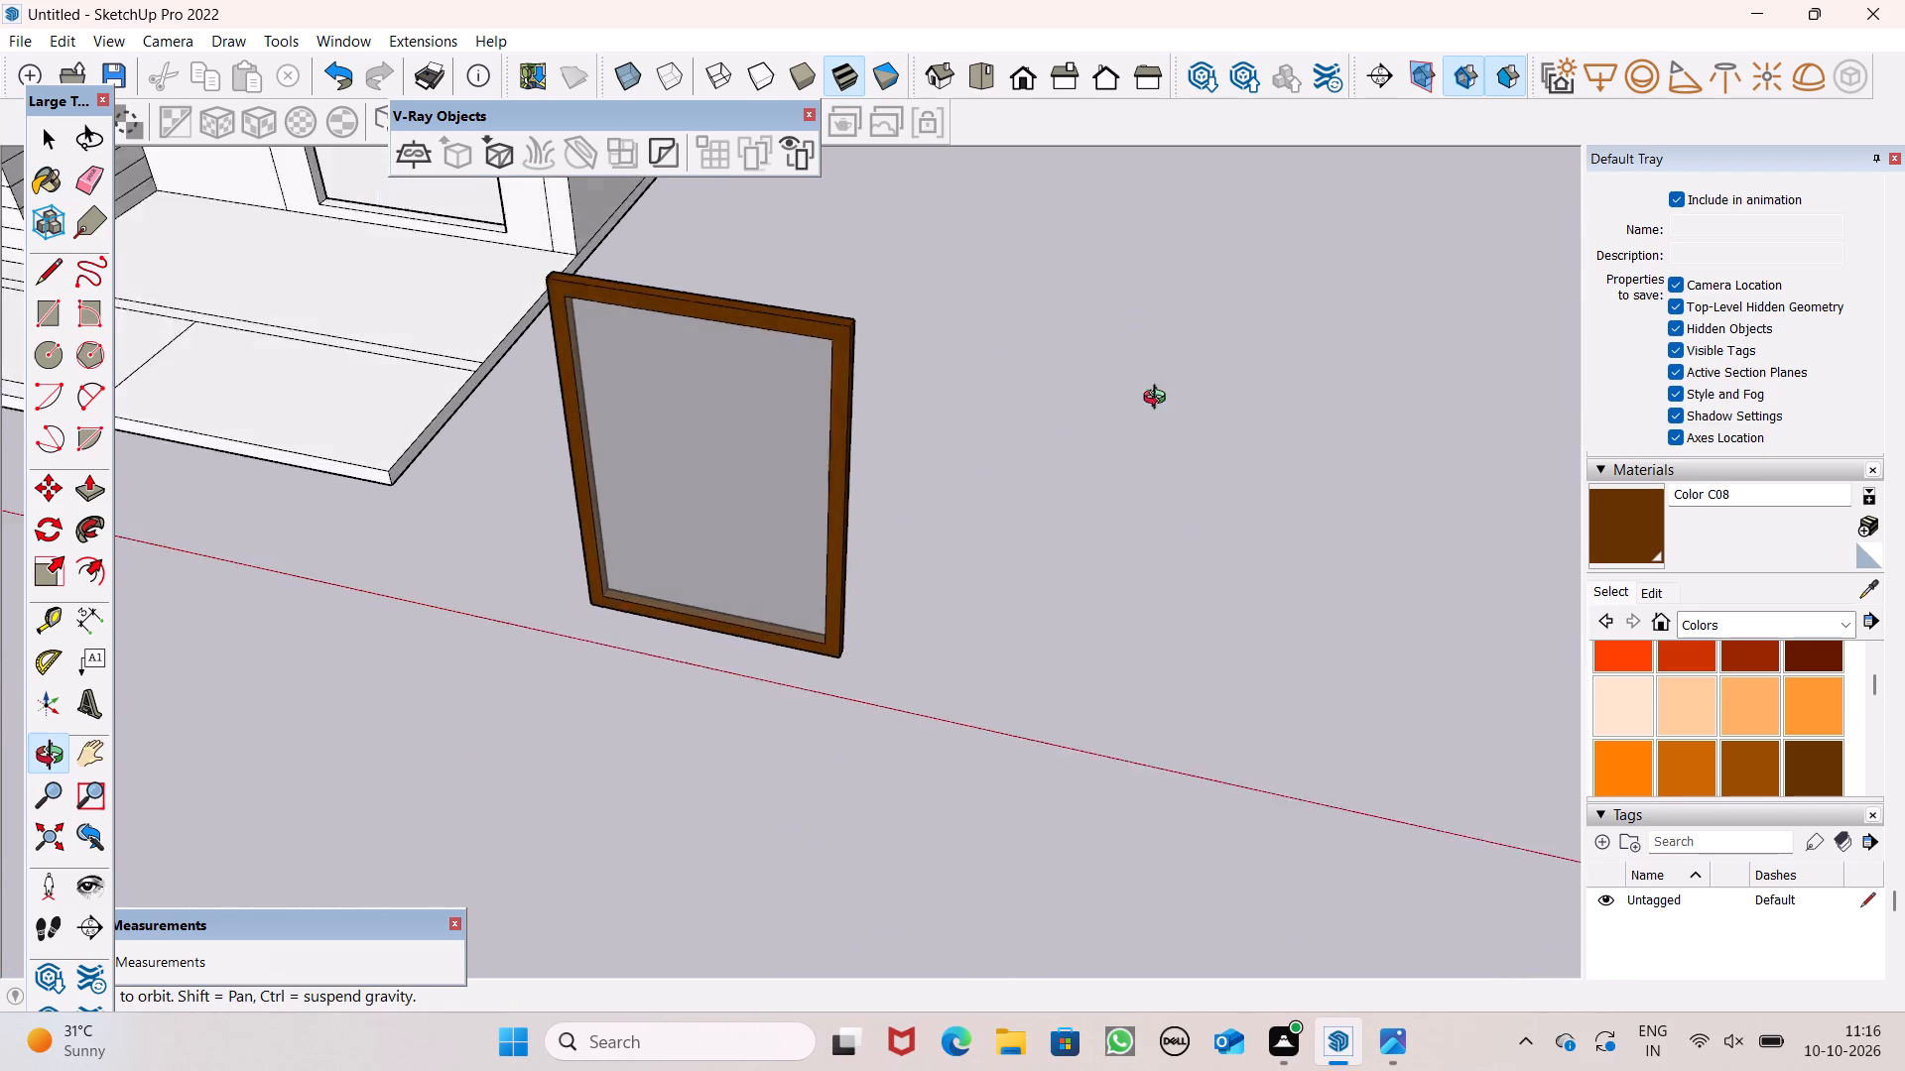
pyautogui.moveTo(1159, 400); pyautogui.dragTo(1212, 341, button='middle')
pyautogui.moveTo(1098, 438); pyautogui.dragTo(1193, 297, button='middle')
pyautogui.scroll(-2, 1176, 435)
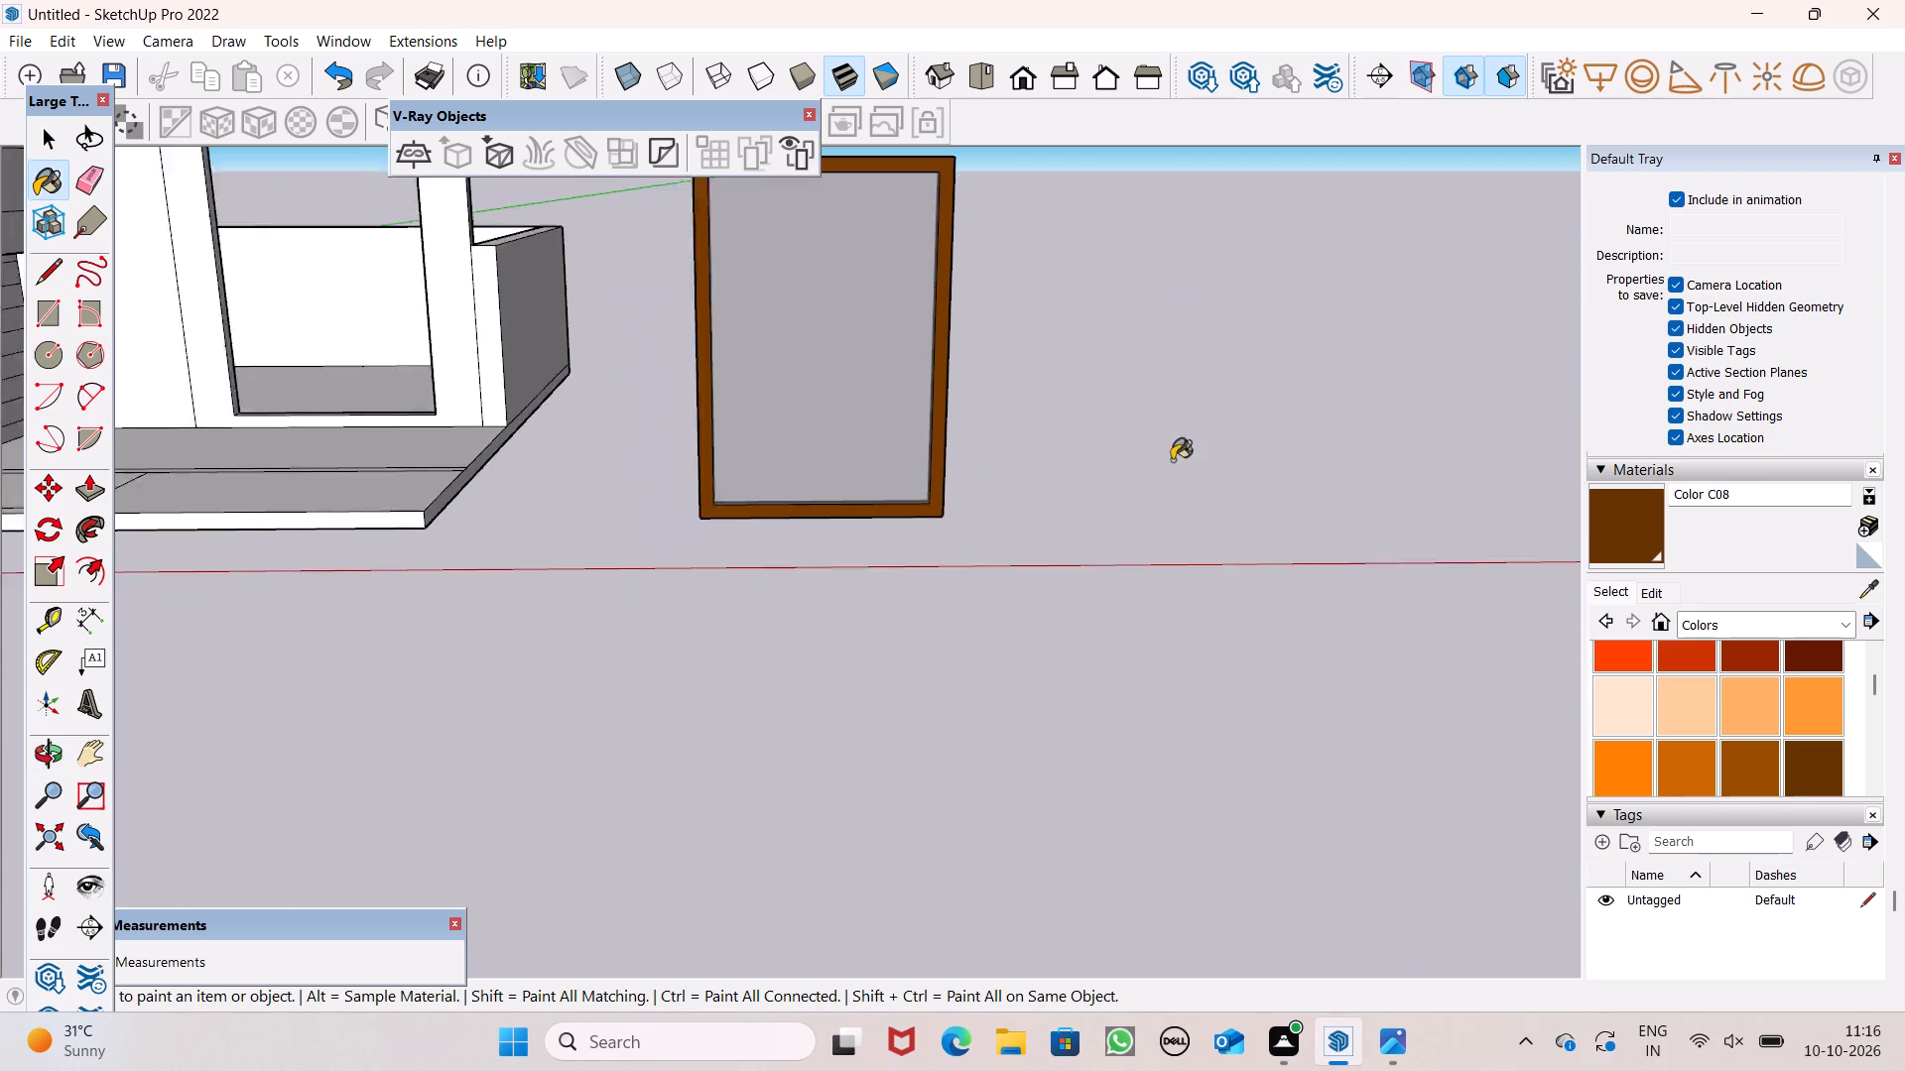
pyautogui.scroll(-3, 1172, 460)
pyautogui.moveTo(1175, 393); pyautogui.dragTo(0, 612, button='middle')
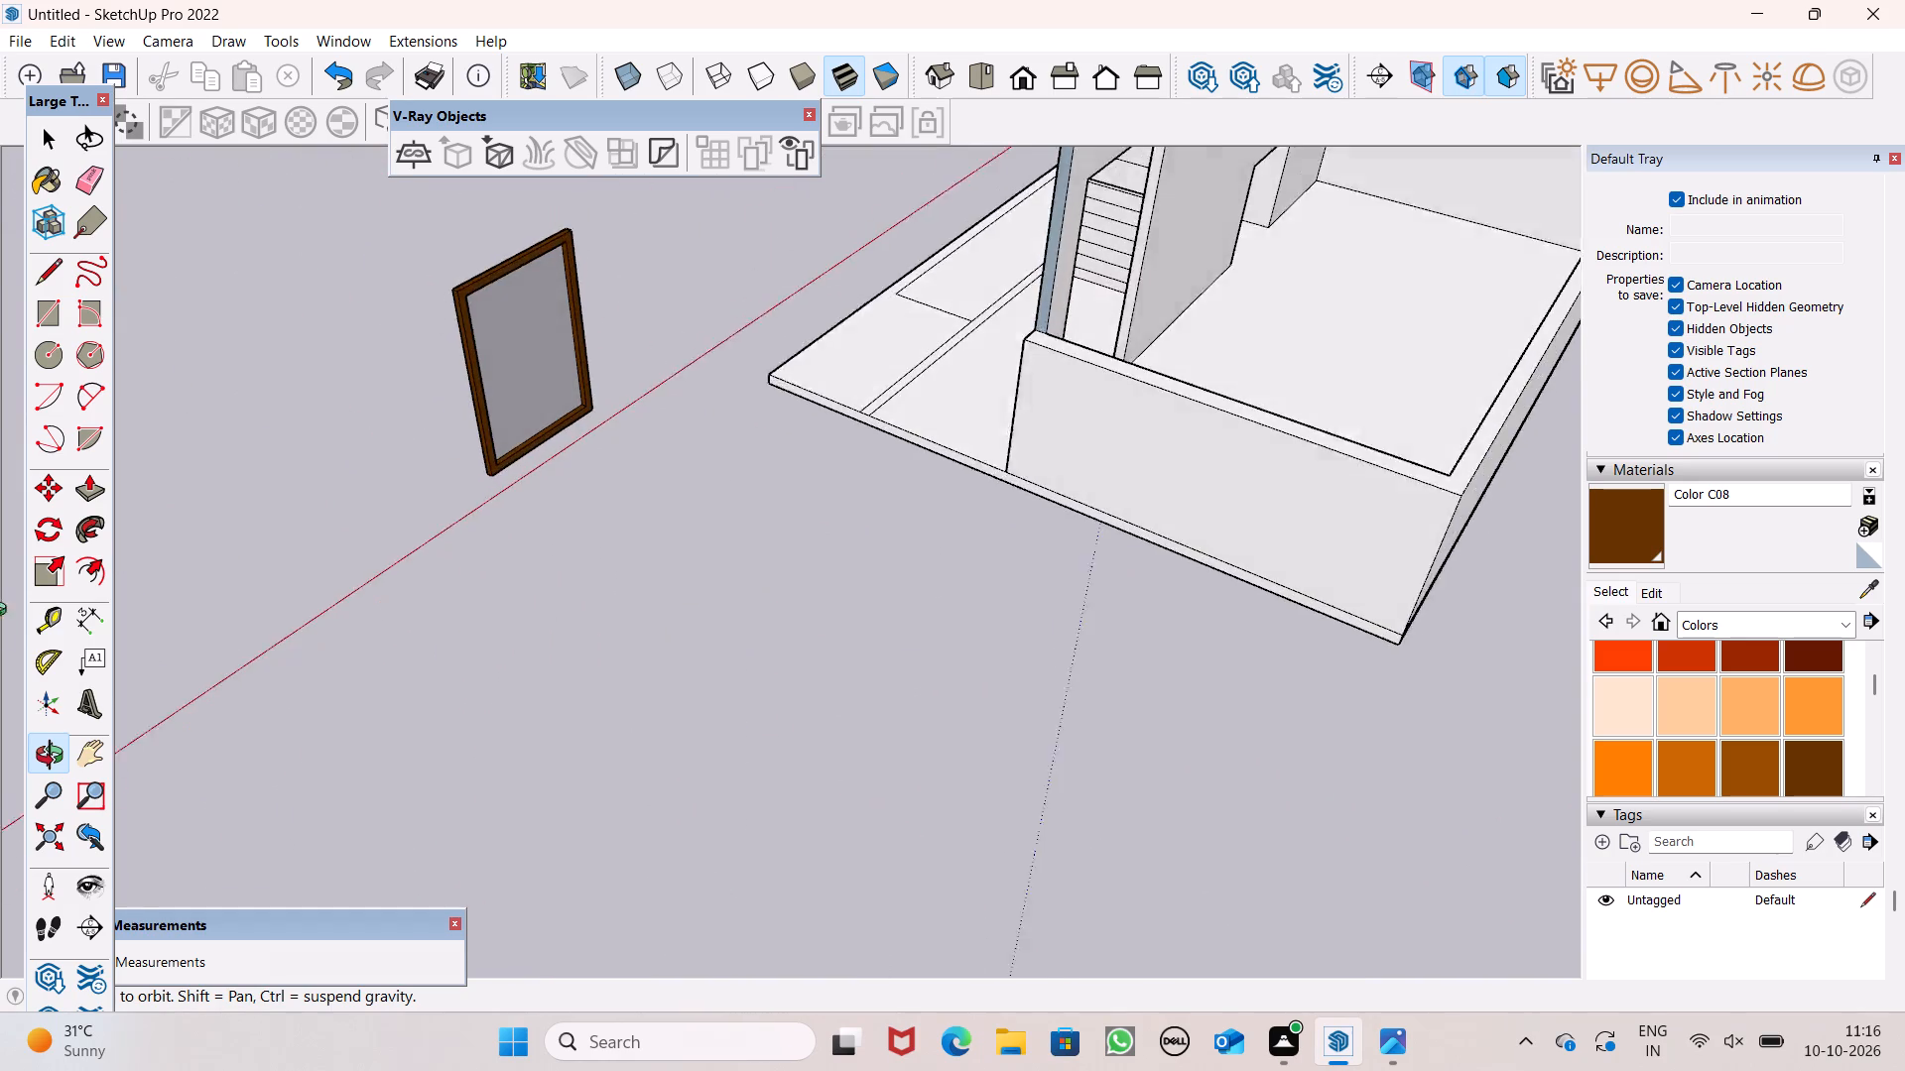
pyautogui.moveTo(0, 612); pyautogui.dragTo(0, 557, button='middle')
pyautogui.scroll(2, 319, 311)
pyautogui.scroll(-5, 505, 300)
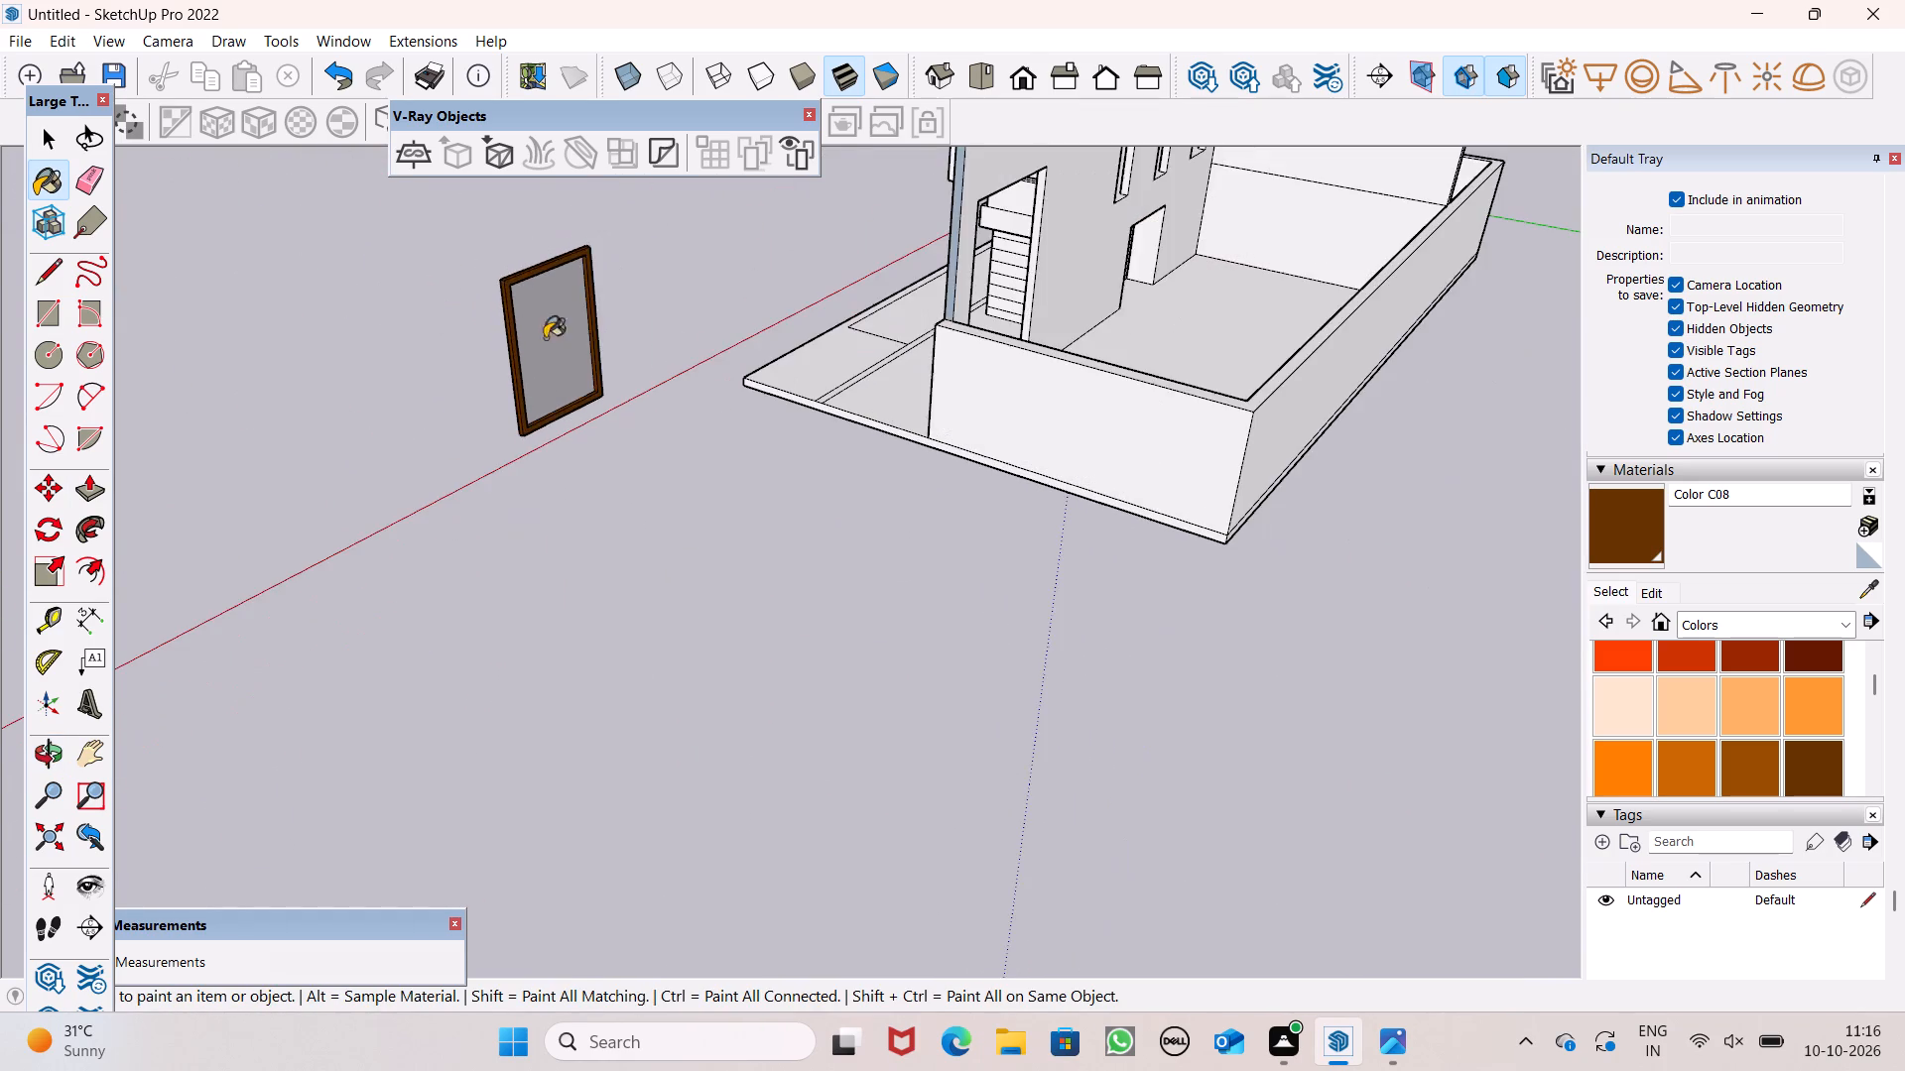
pyautogui.moveTo(580, 337); pyautogui.dragTo(363, 151, button='middle')
pyautogui.scroll(1, 363, 151)
pyautogui.scroll(-1, 544, 457)
pyautogui.scroll(4, 589, 210)
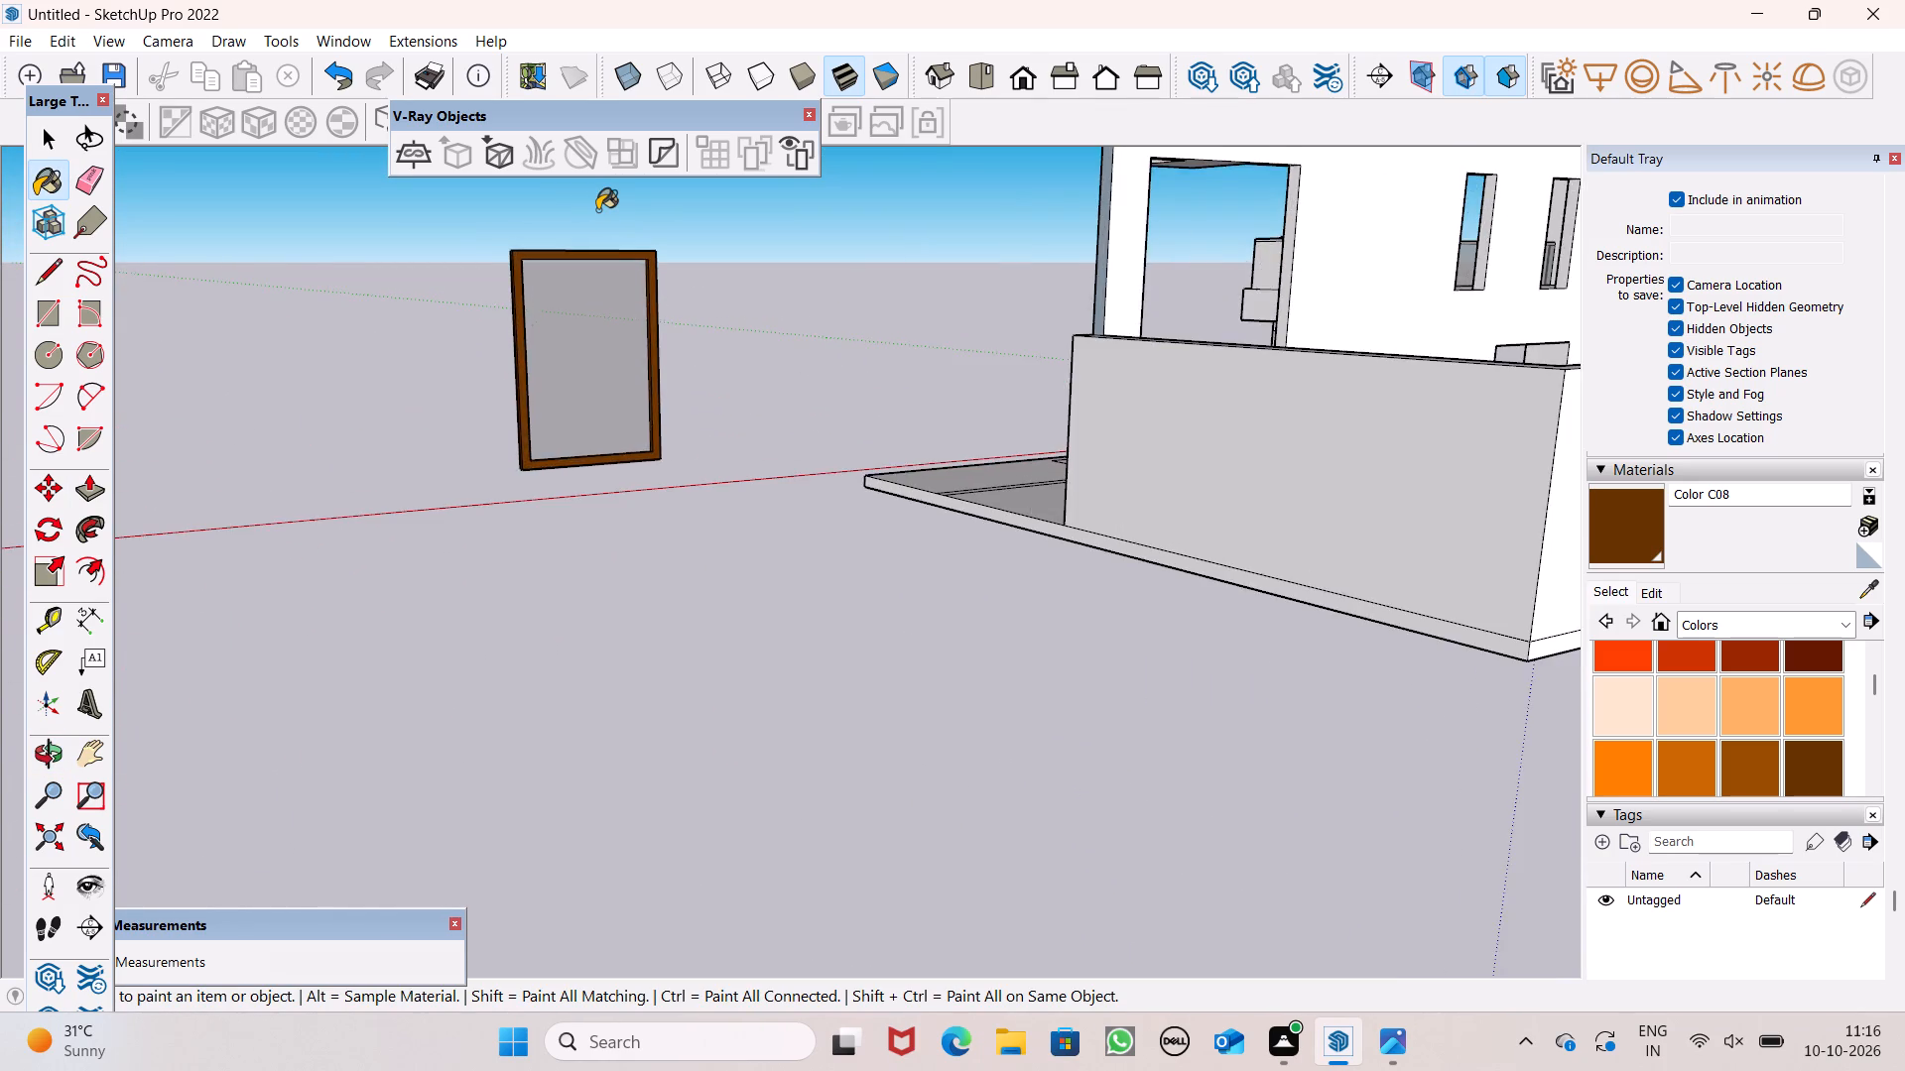
pyautogui.scroll(7, 600, 218)
pyautogui.moveTo(653, 332); pyautogui.dragTo(675, 258, button='middle')
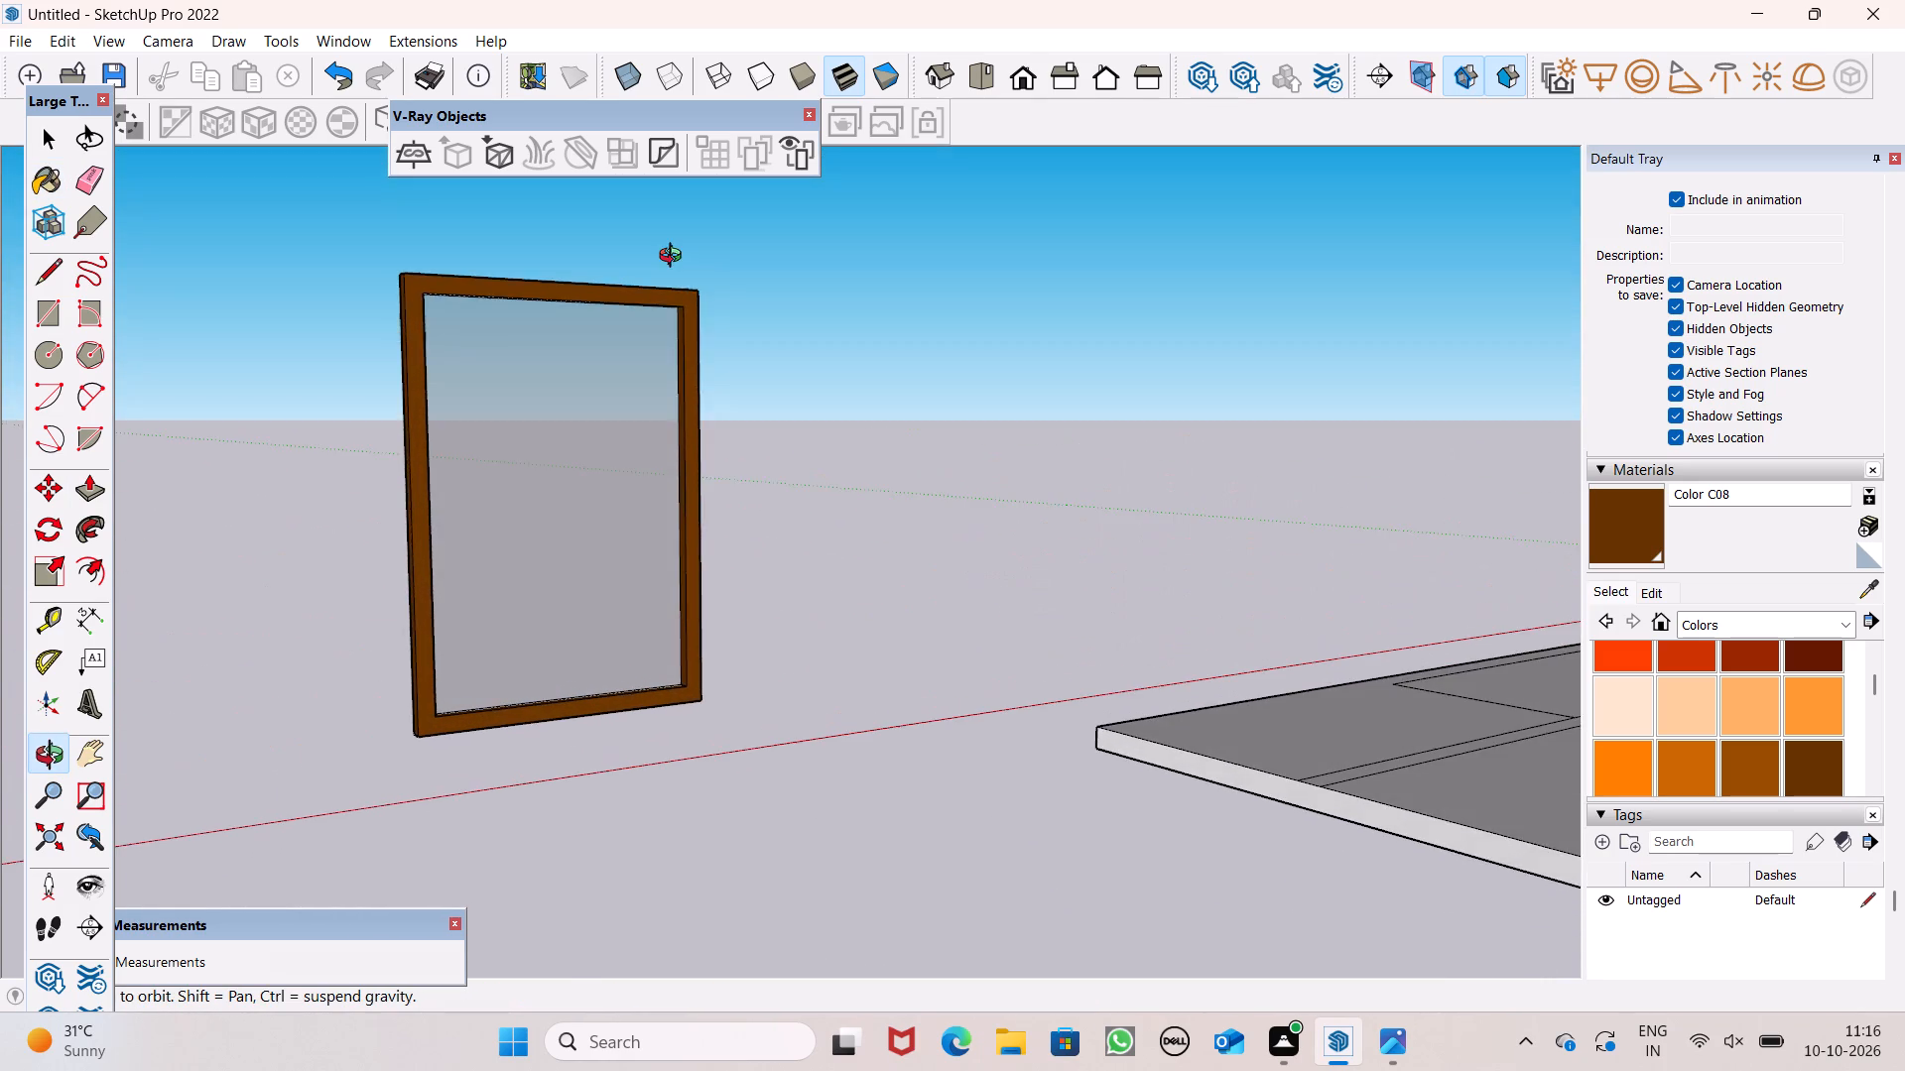
pyautogui.moveTo(675, 258); pyautogui.dragTo(636, 290, button='middle')
pyautogui.scroll(-3, 718, 370)
pyautogui.moveTo(783, 413); pyautogui.dragTo(772, 592, button='middle')
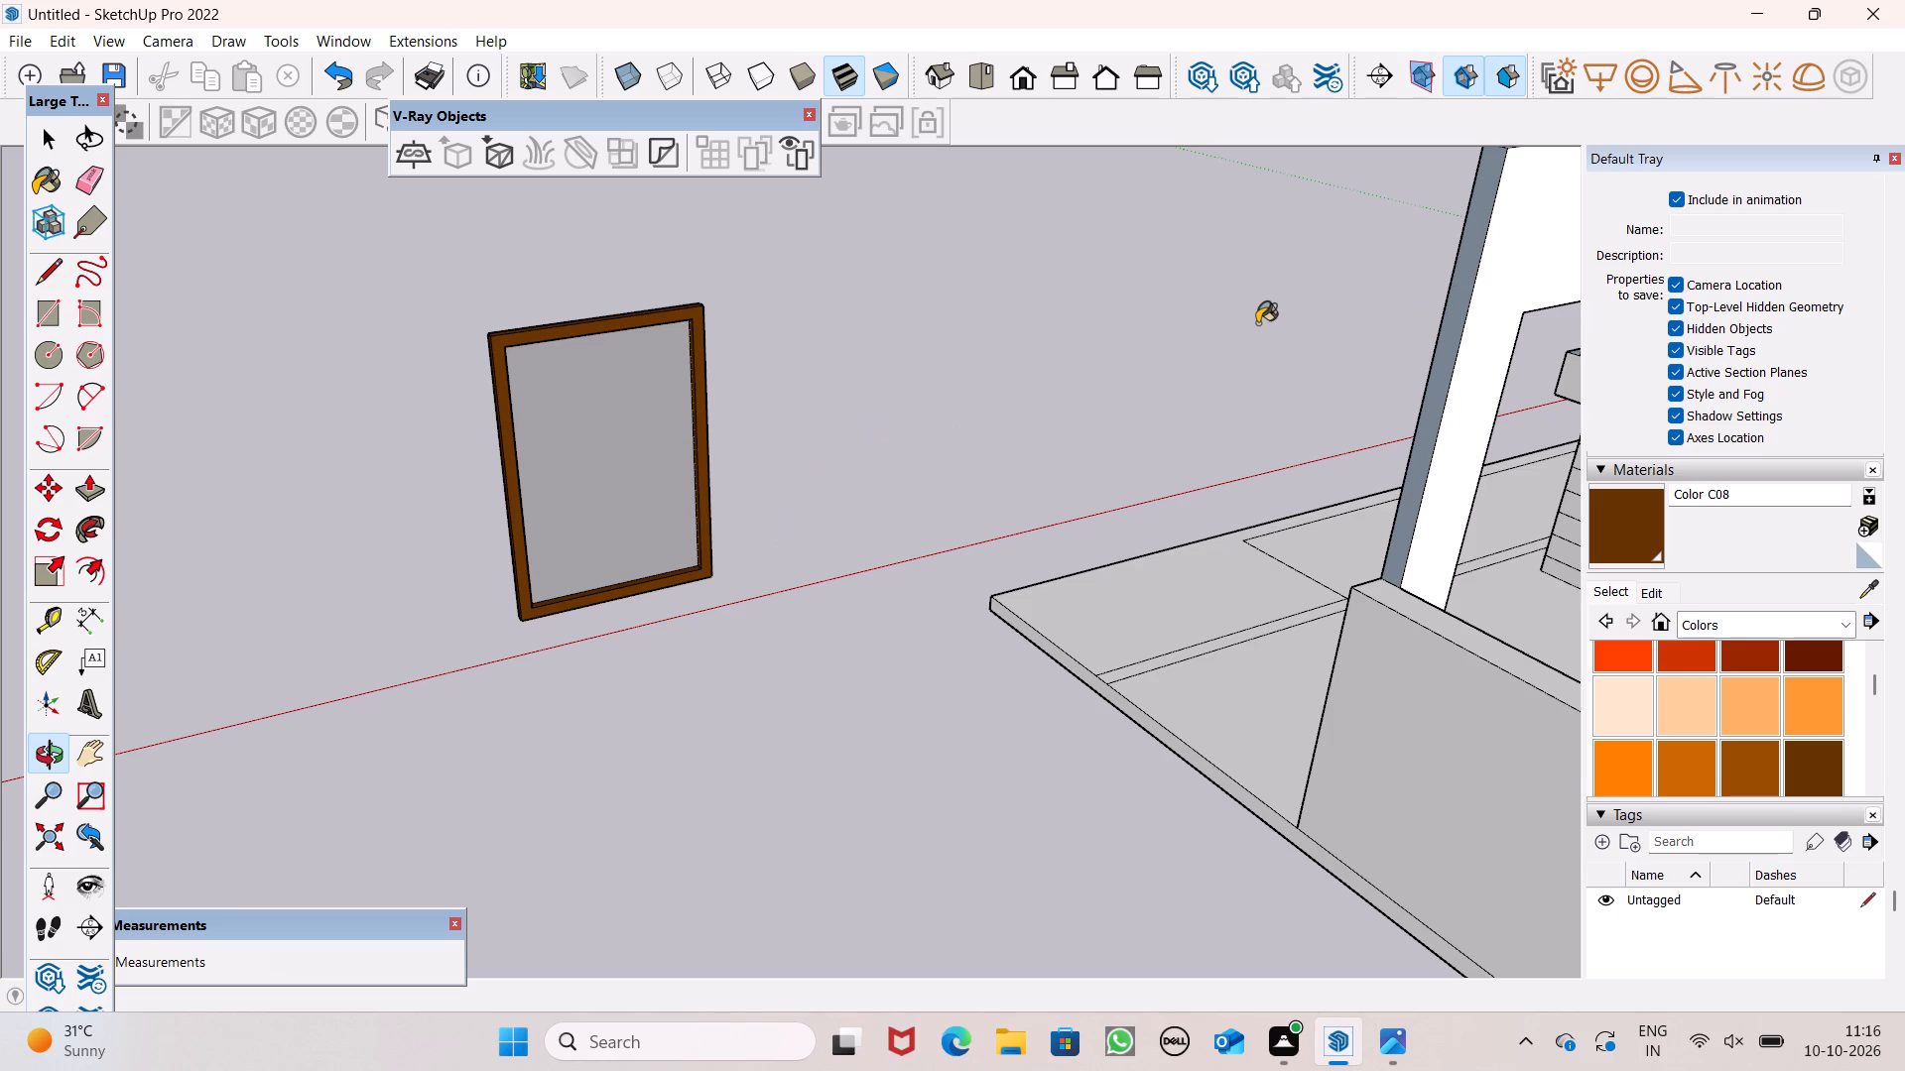
pyautogui.scroll(1, 558, 353)
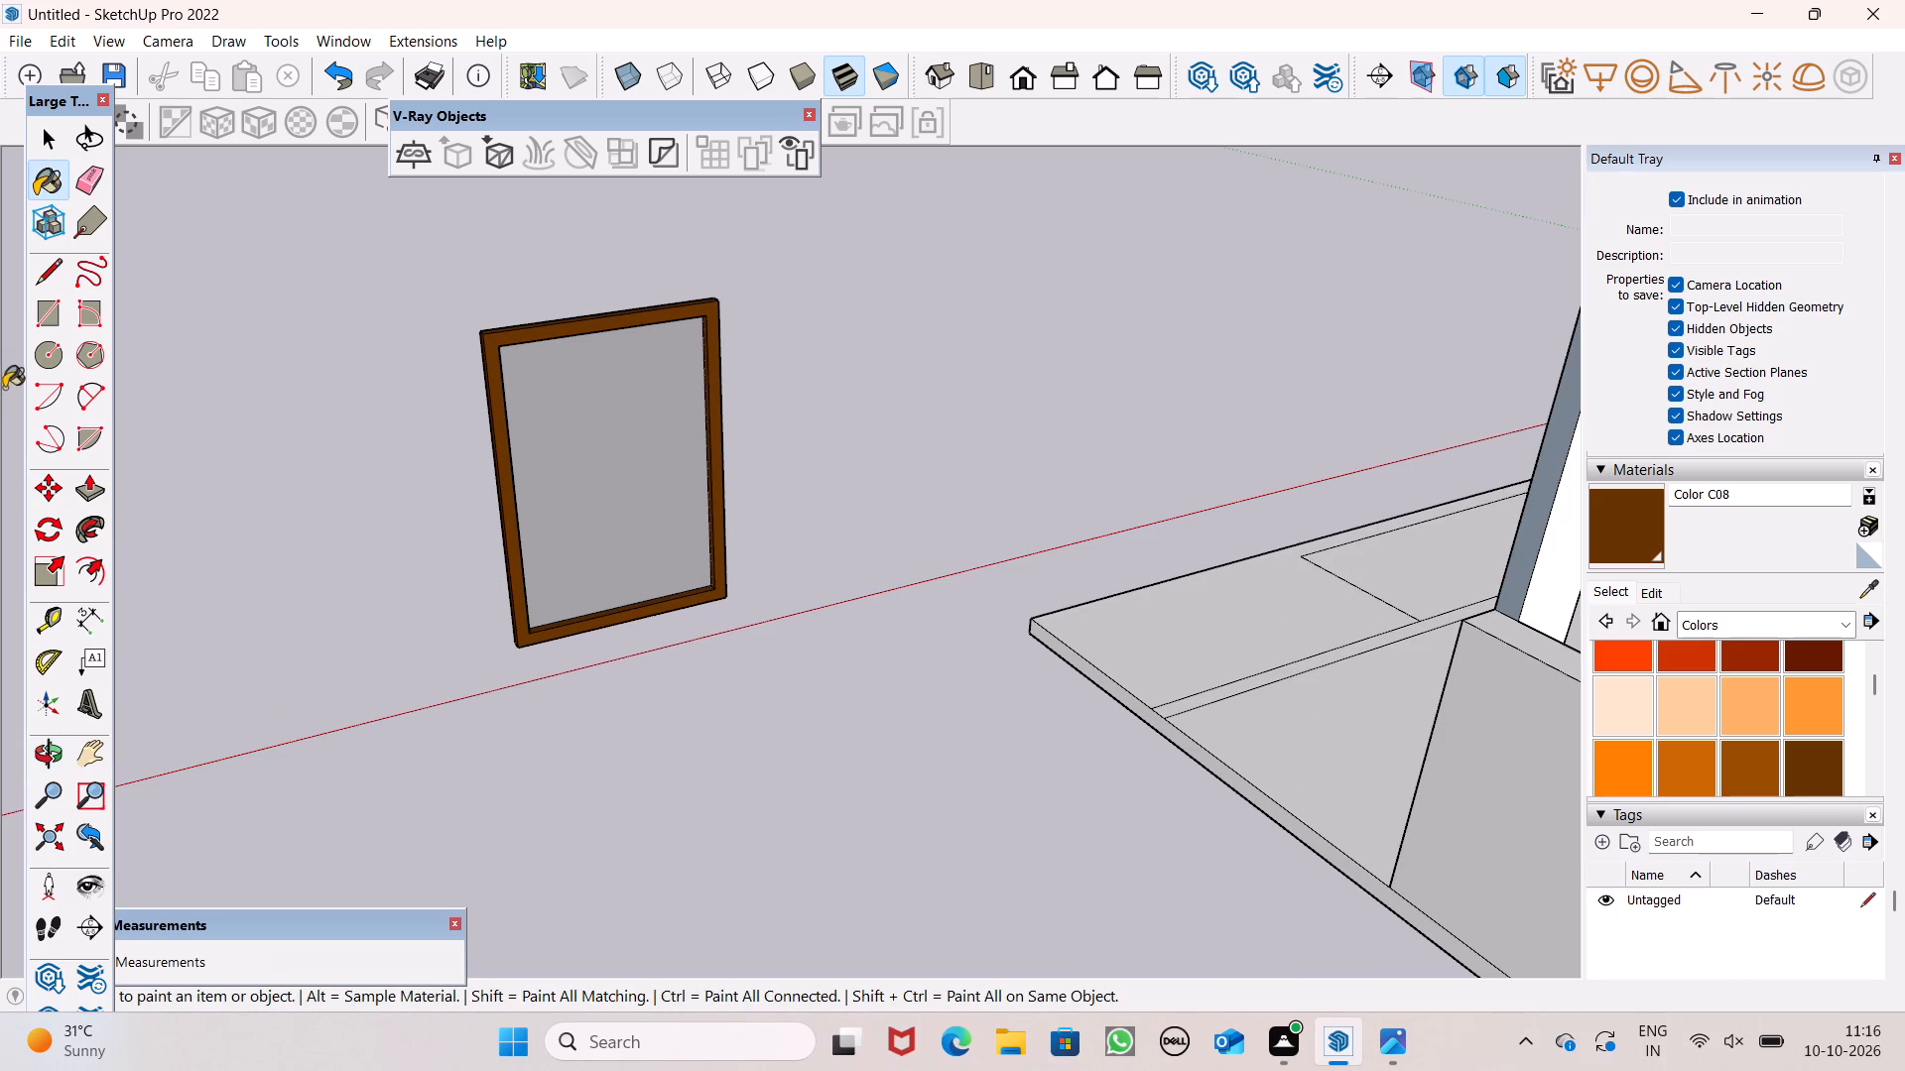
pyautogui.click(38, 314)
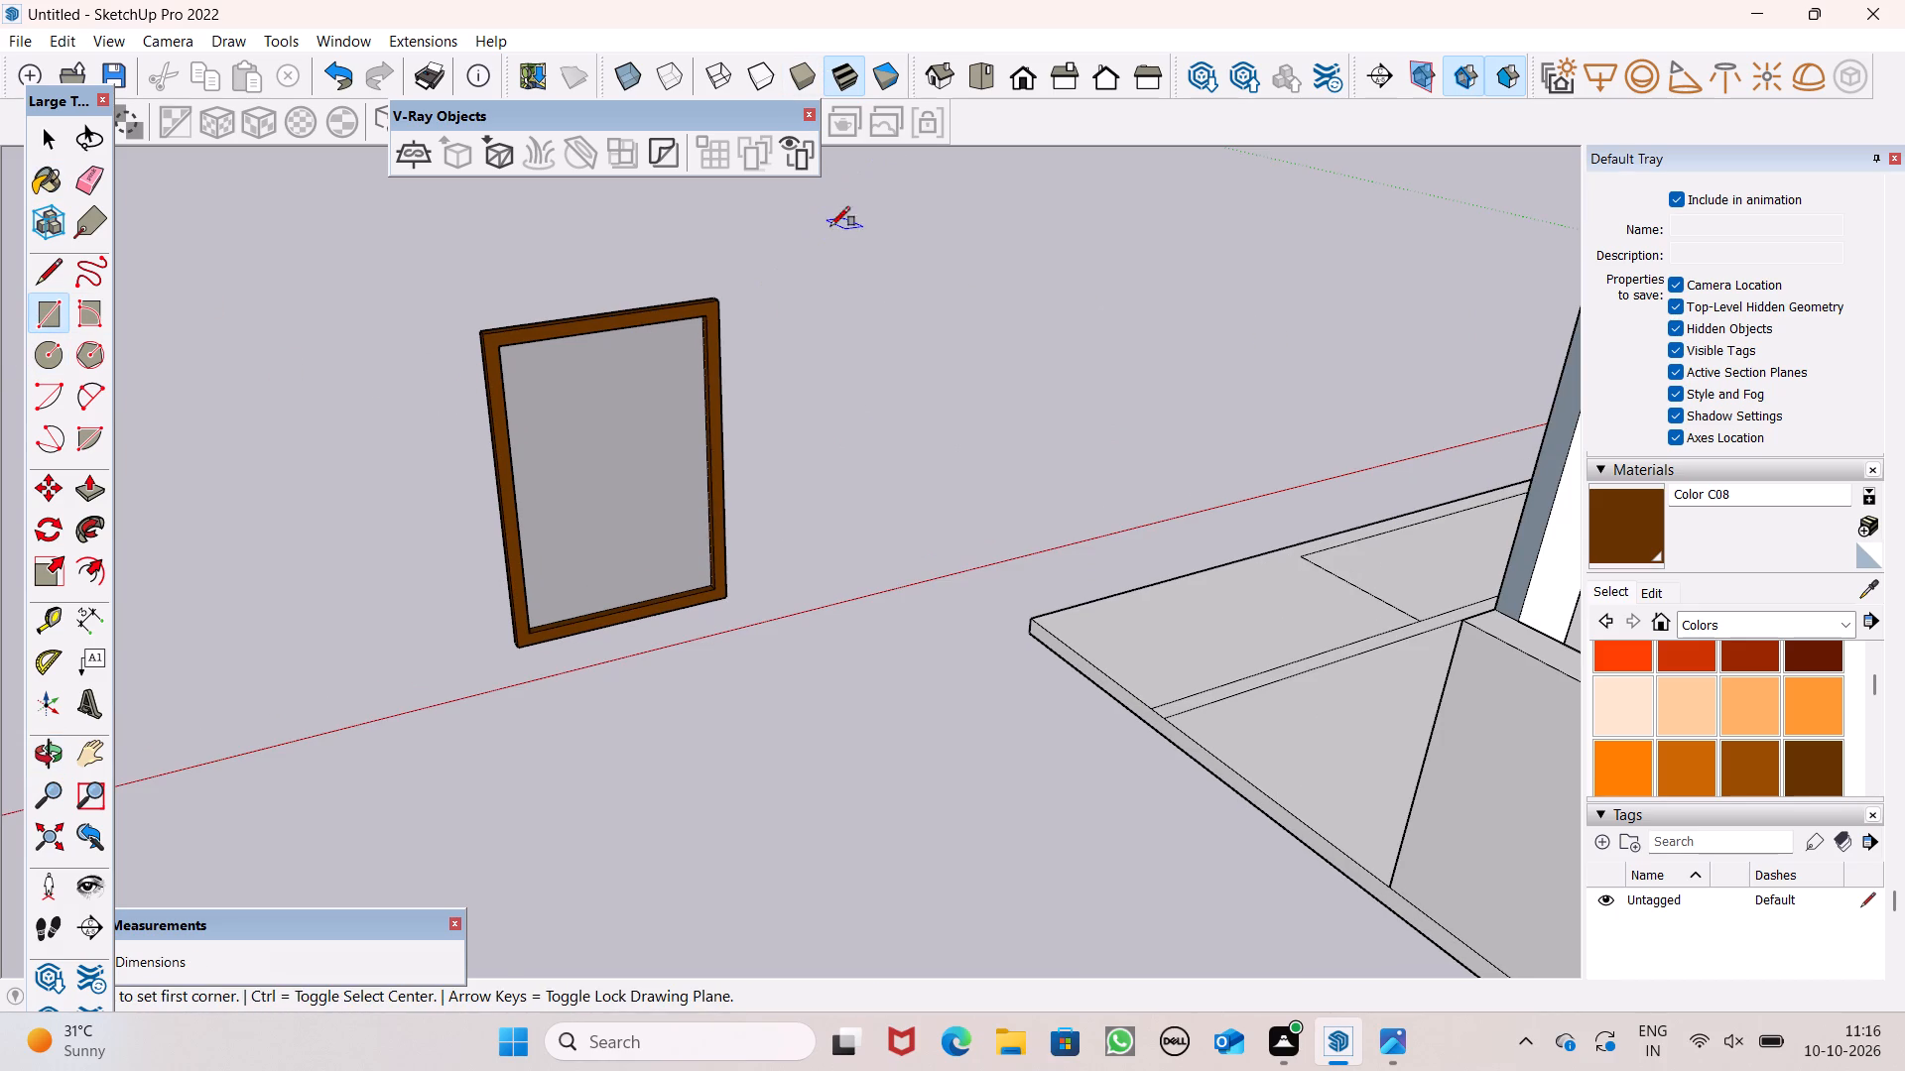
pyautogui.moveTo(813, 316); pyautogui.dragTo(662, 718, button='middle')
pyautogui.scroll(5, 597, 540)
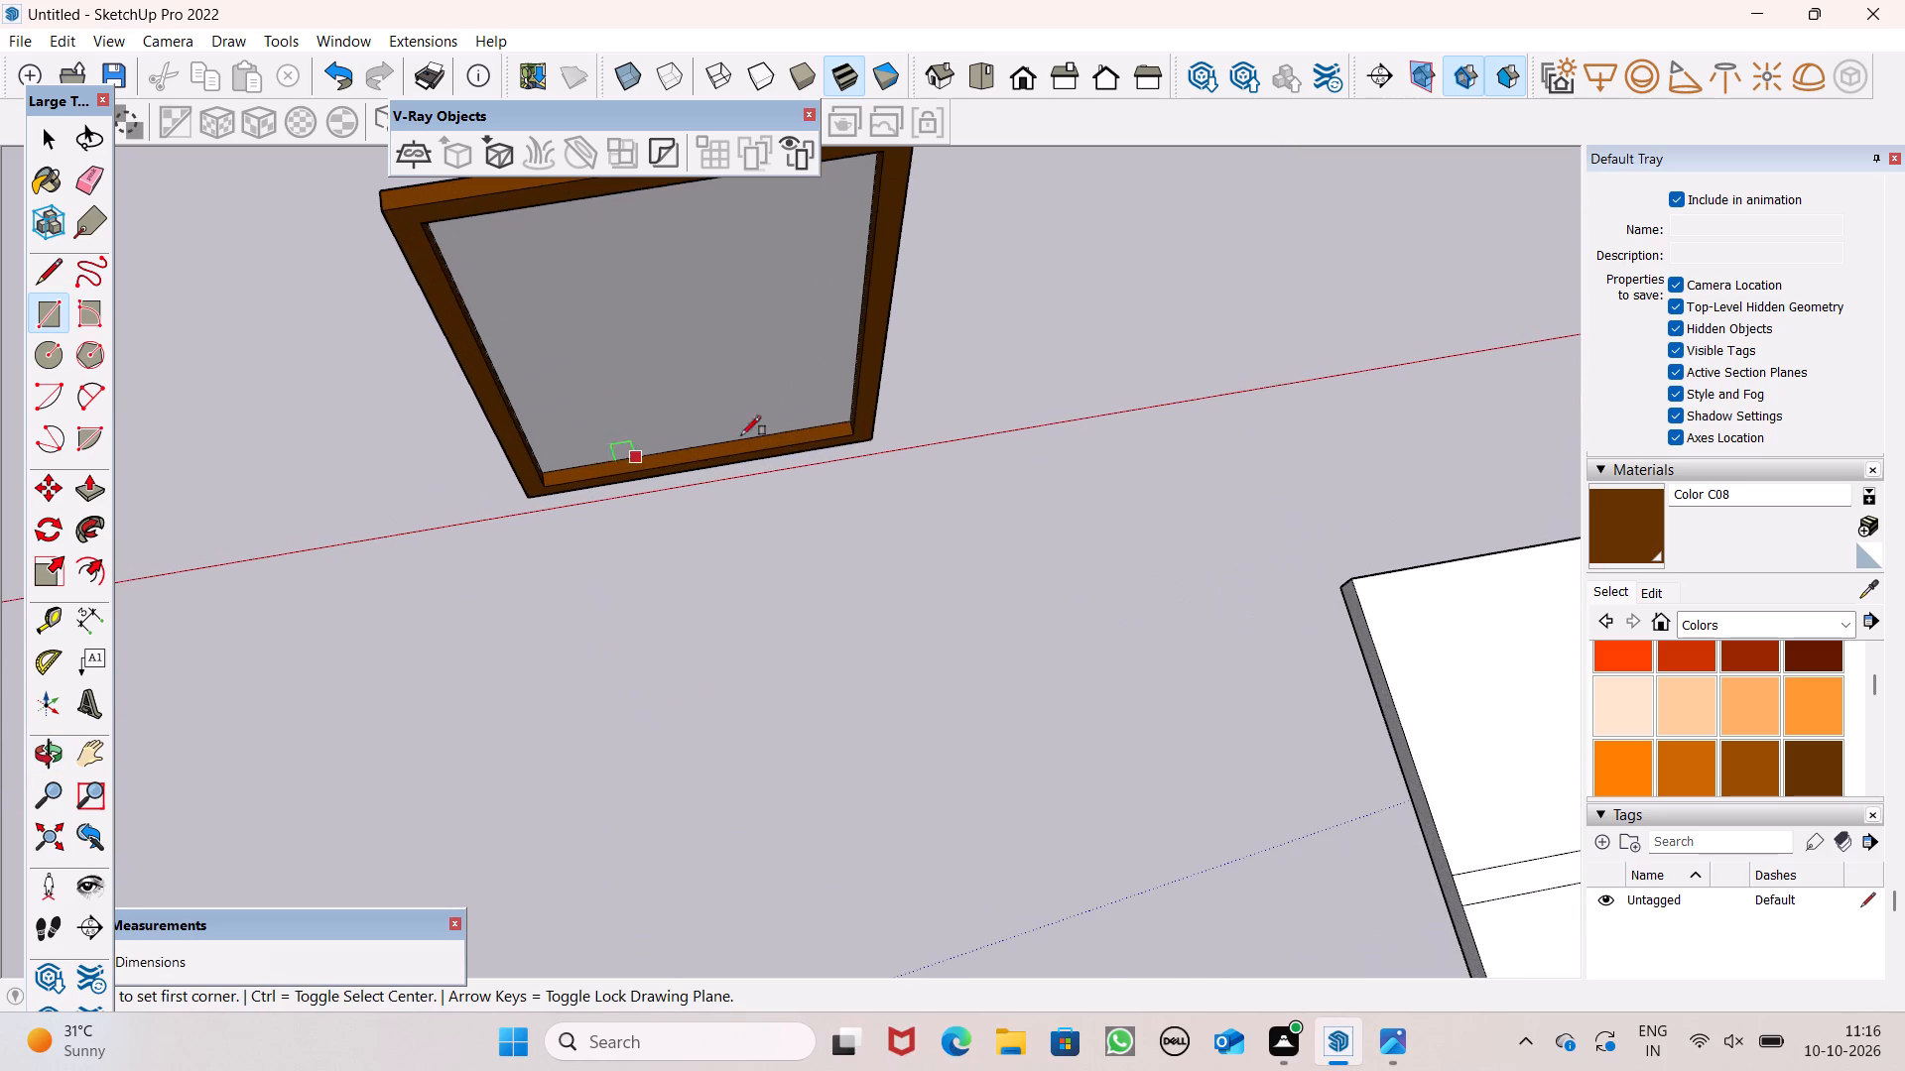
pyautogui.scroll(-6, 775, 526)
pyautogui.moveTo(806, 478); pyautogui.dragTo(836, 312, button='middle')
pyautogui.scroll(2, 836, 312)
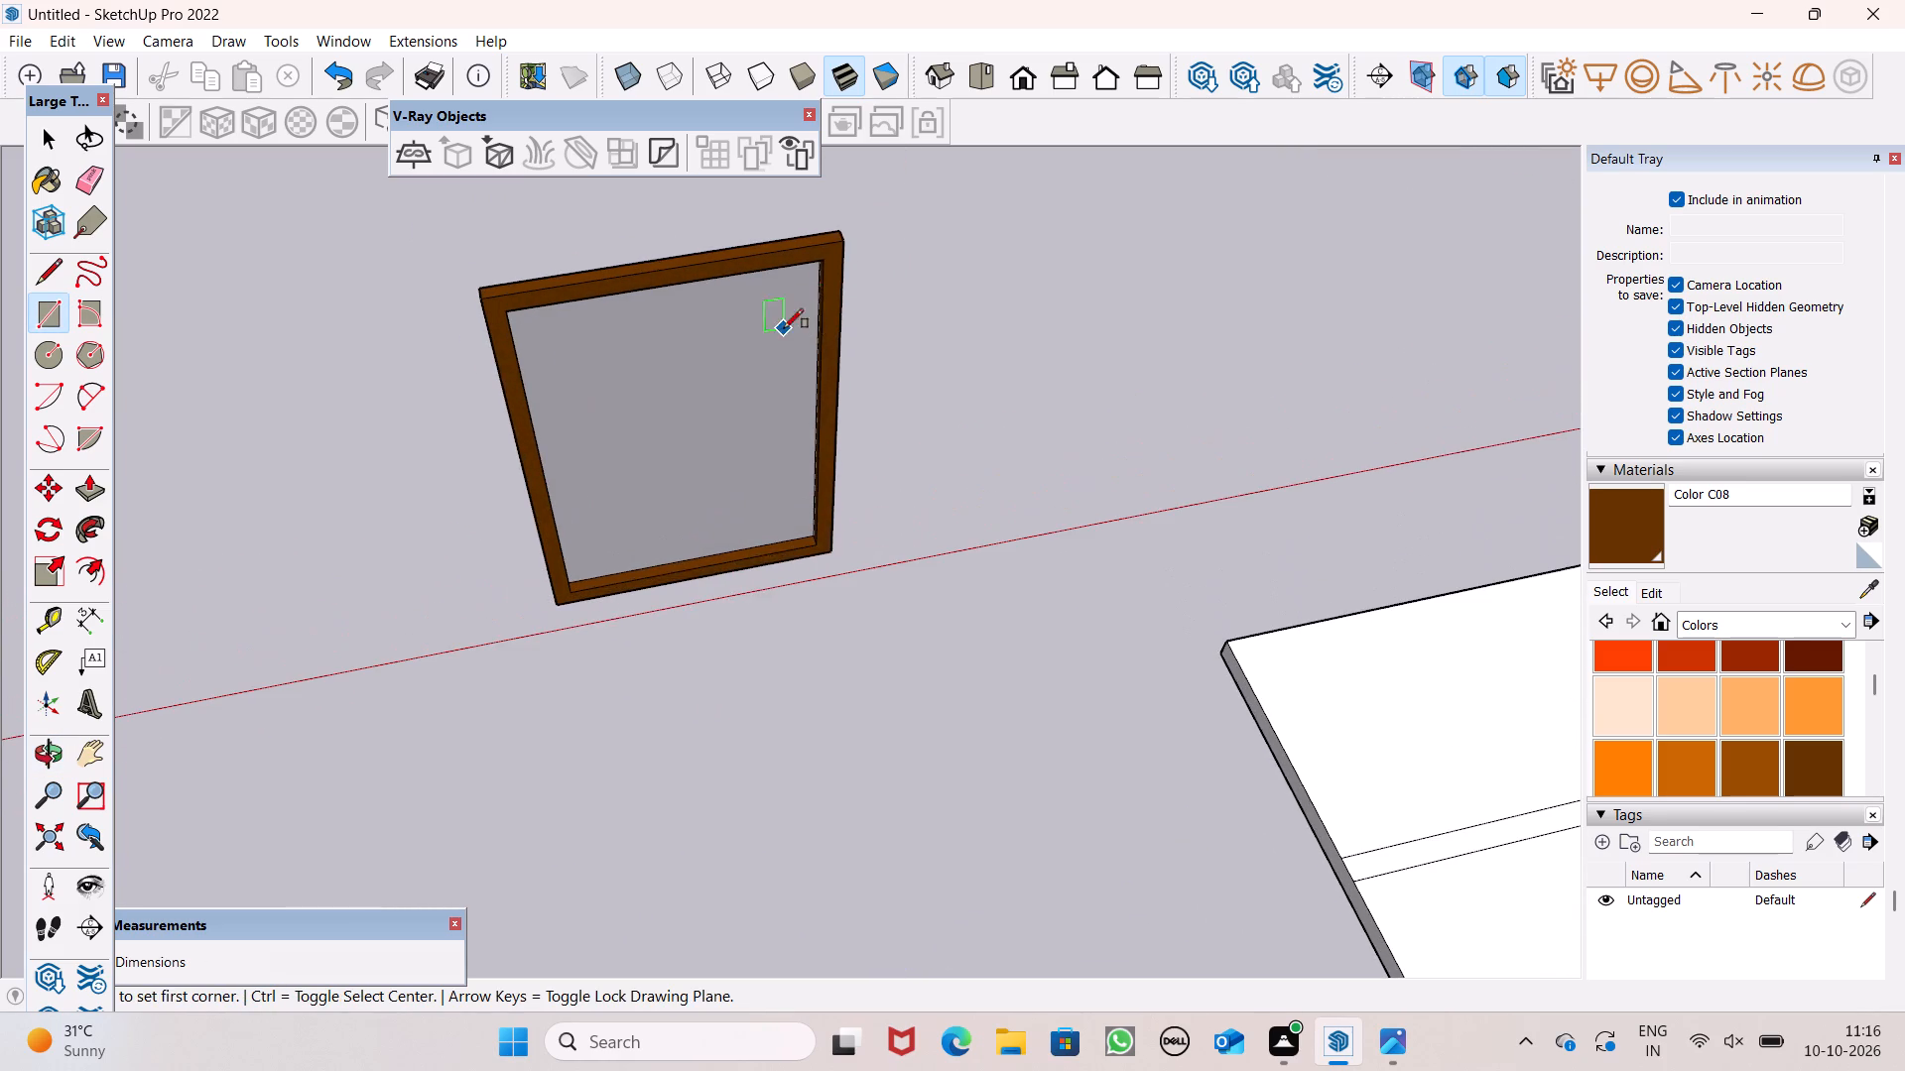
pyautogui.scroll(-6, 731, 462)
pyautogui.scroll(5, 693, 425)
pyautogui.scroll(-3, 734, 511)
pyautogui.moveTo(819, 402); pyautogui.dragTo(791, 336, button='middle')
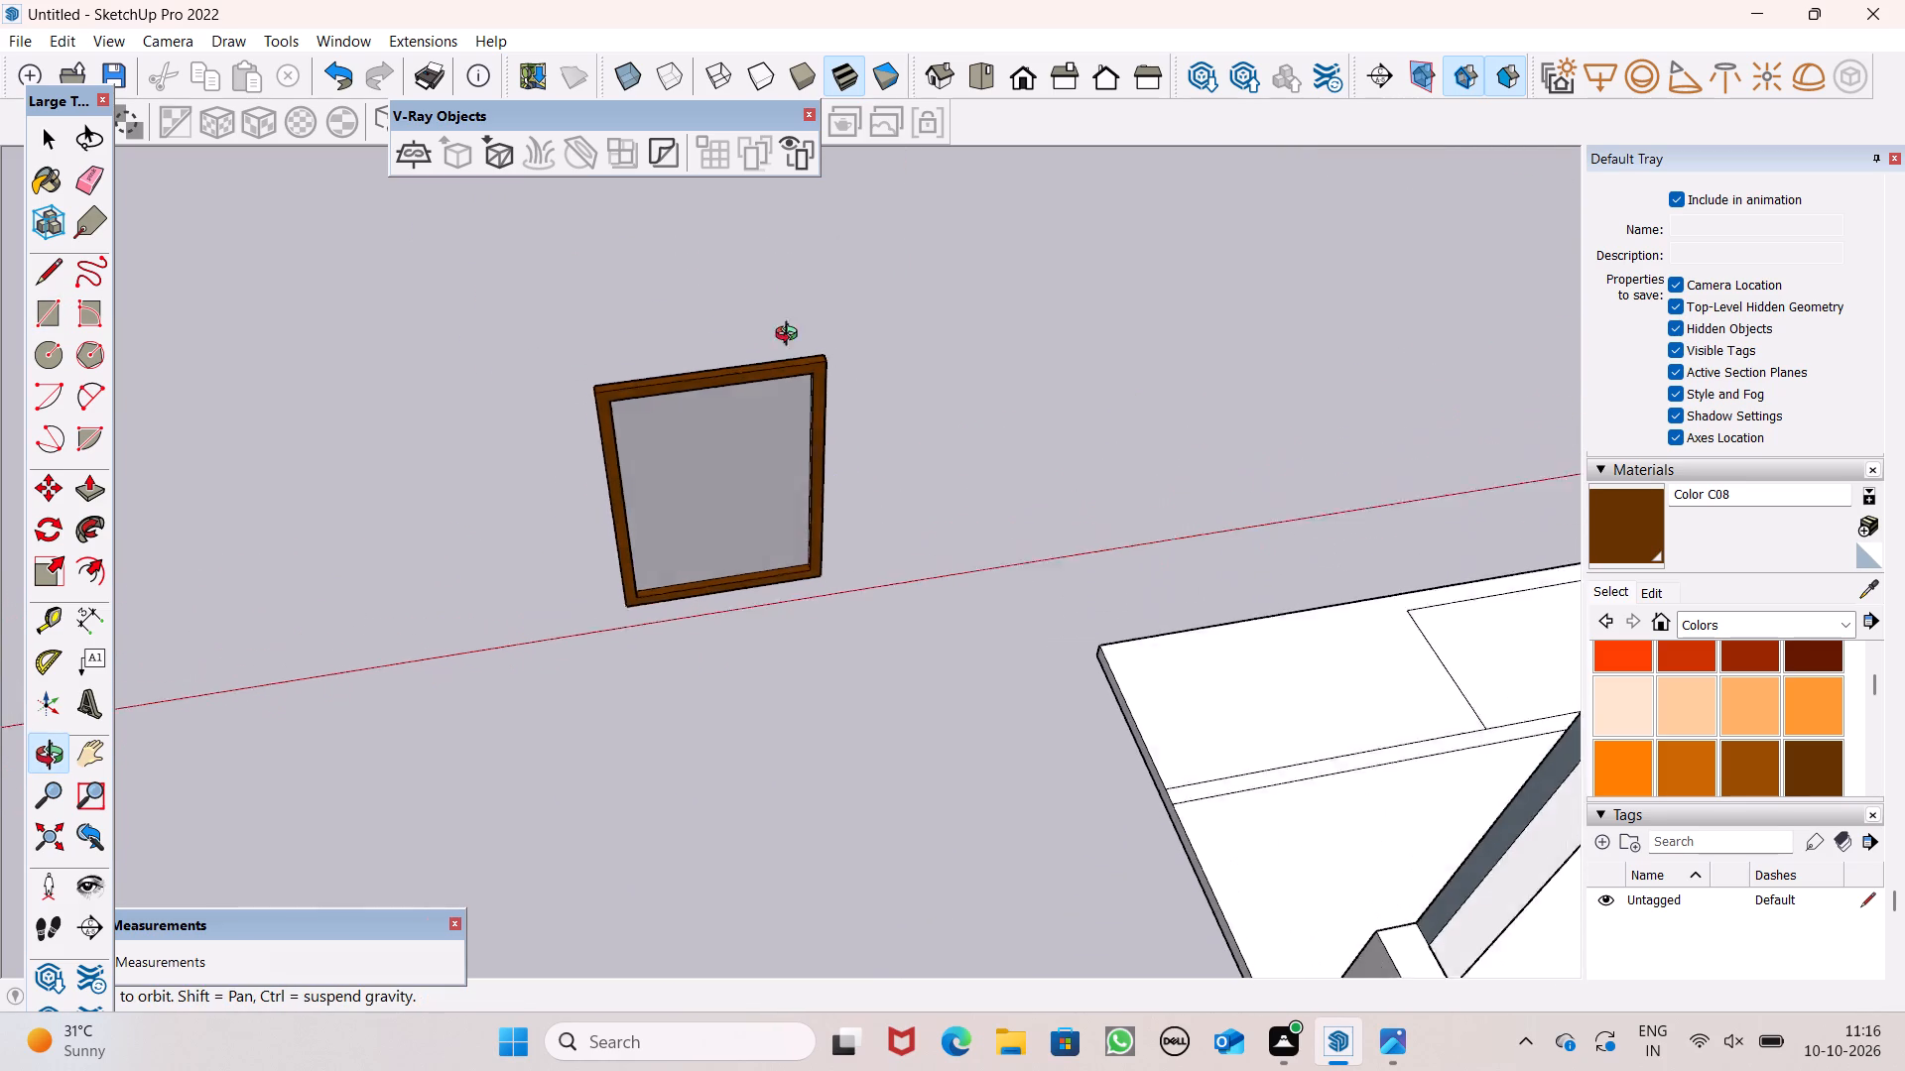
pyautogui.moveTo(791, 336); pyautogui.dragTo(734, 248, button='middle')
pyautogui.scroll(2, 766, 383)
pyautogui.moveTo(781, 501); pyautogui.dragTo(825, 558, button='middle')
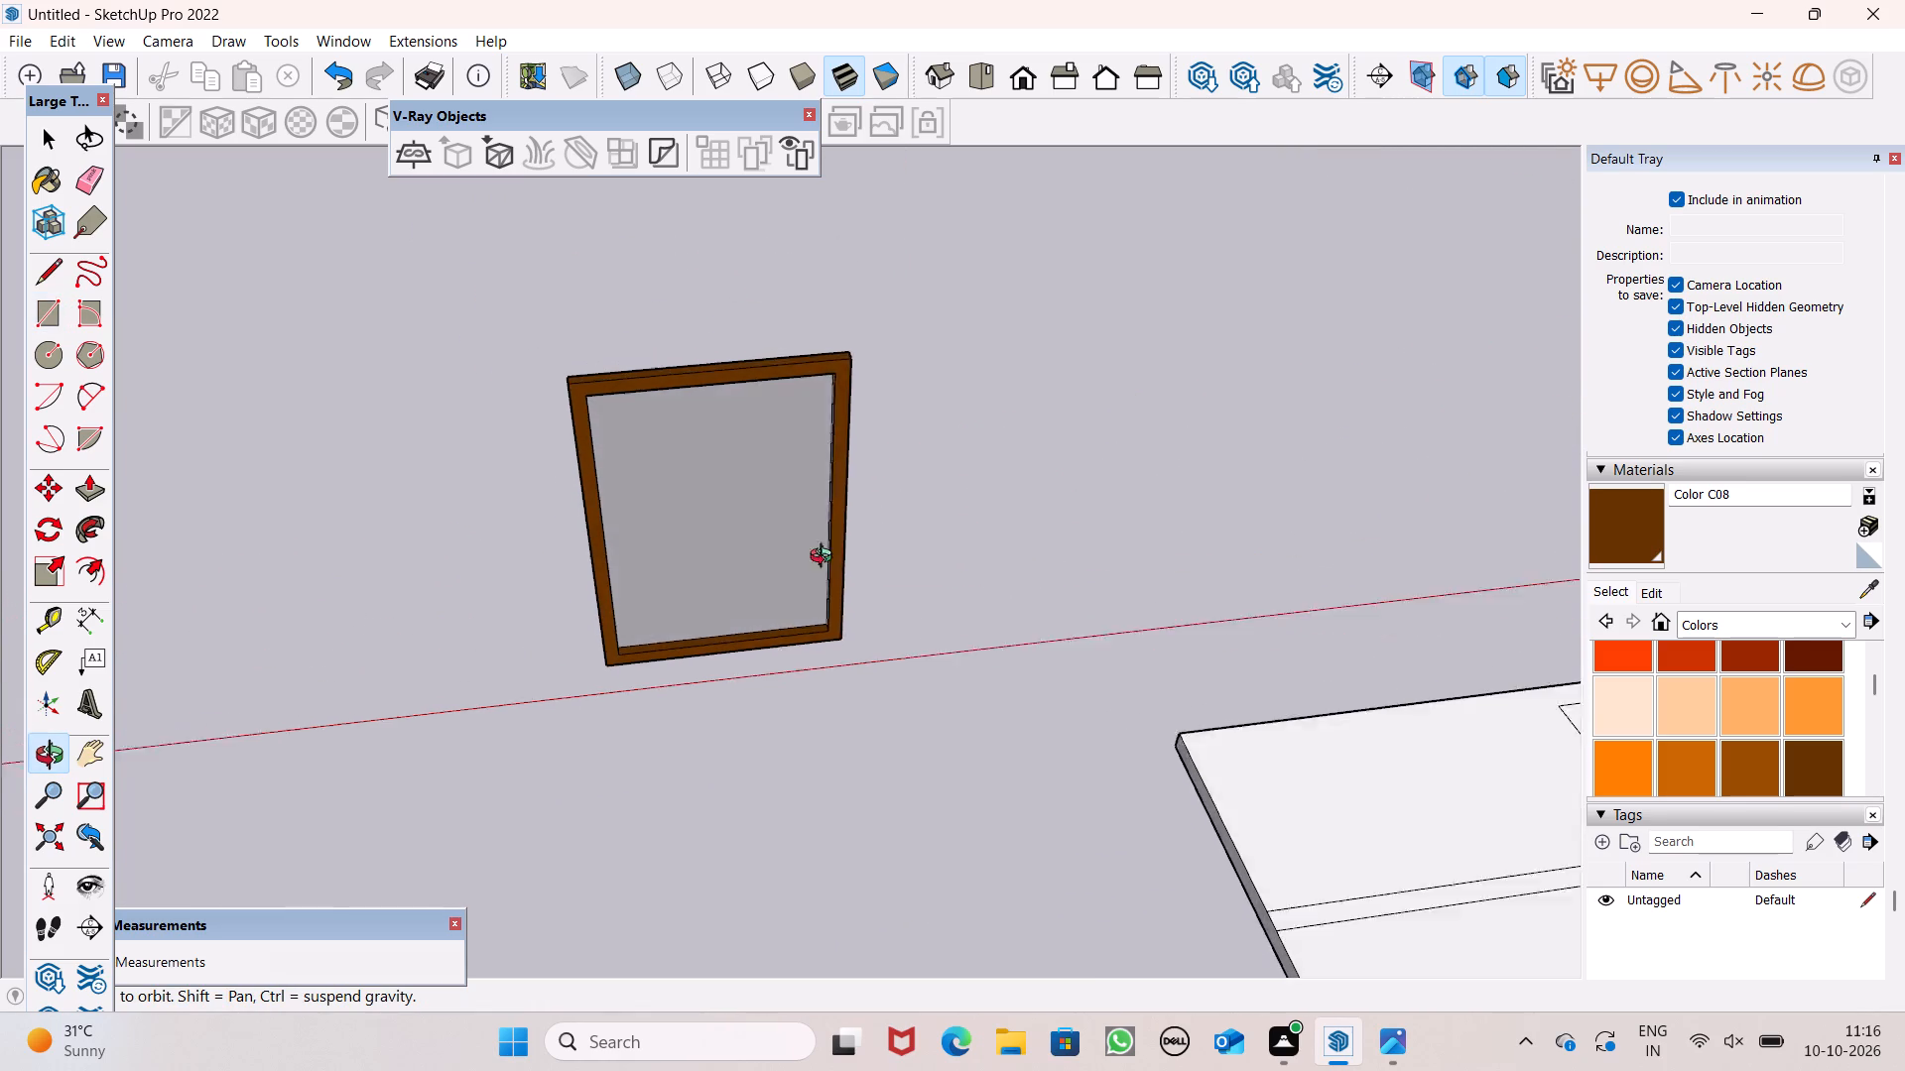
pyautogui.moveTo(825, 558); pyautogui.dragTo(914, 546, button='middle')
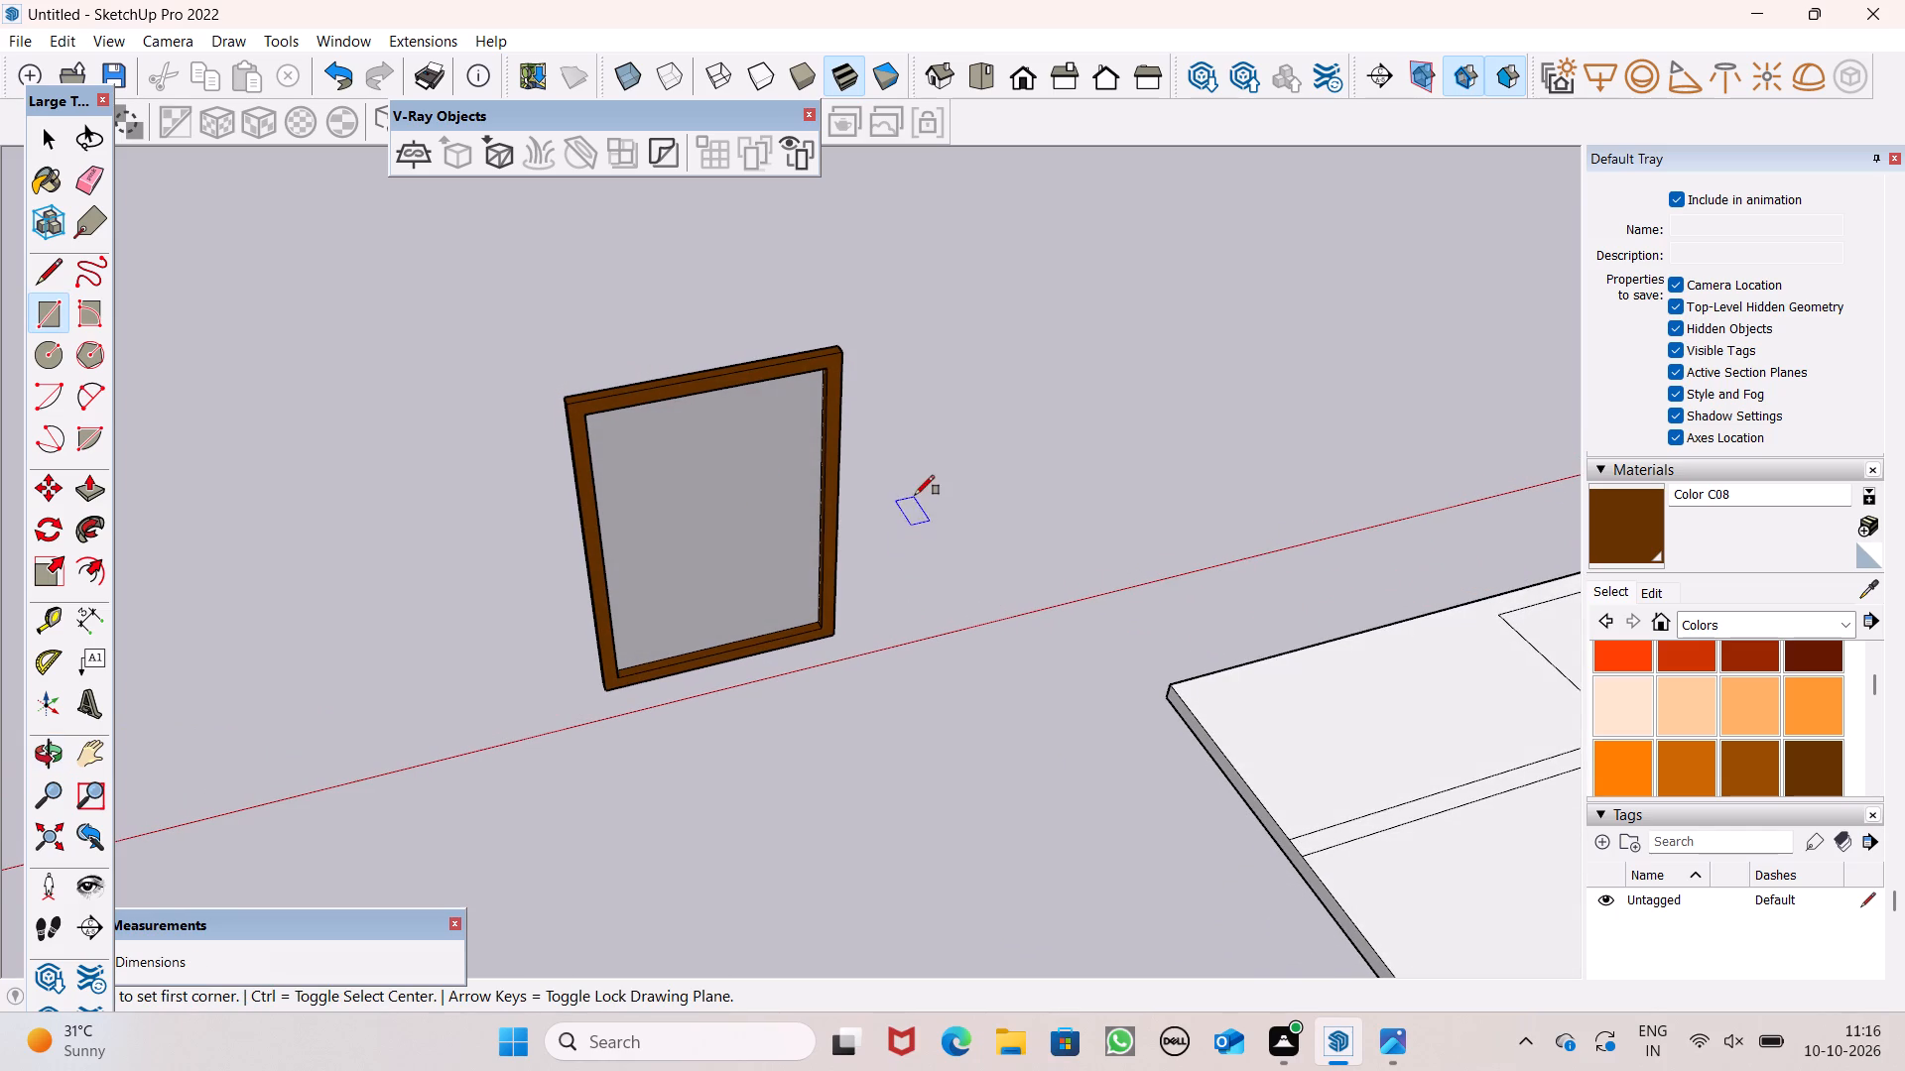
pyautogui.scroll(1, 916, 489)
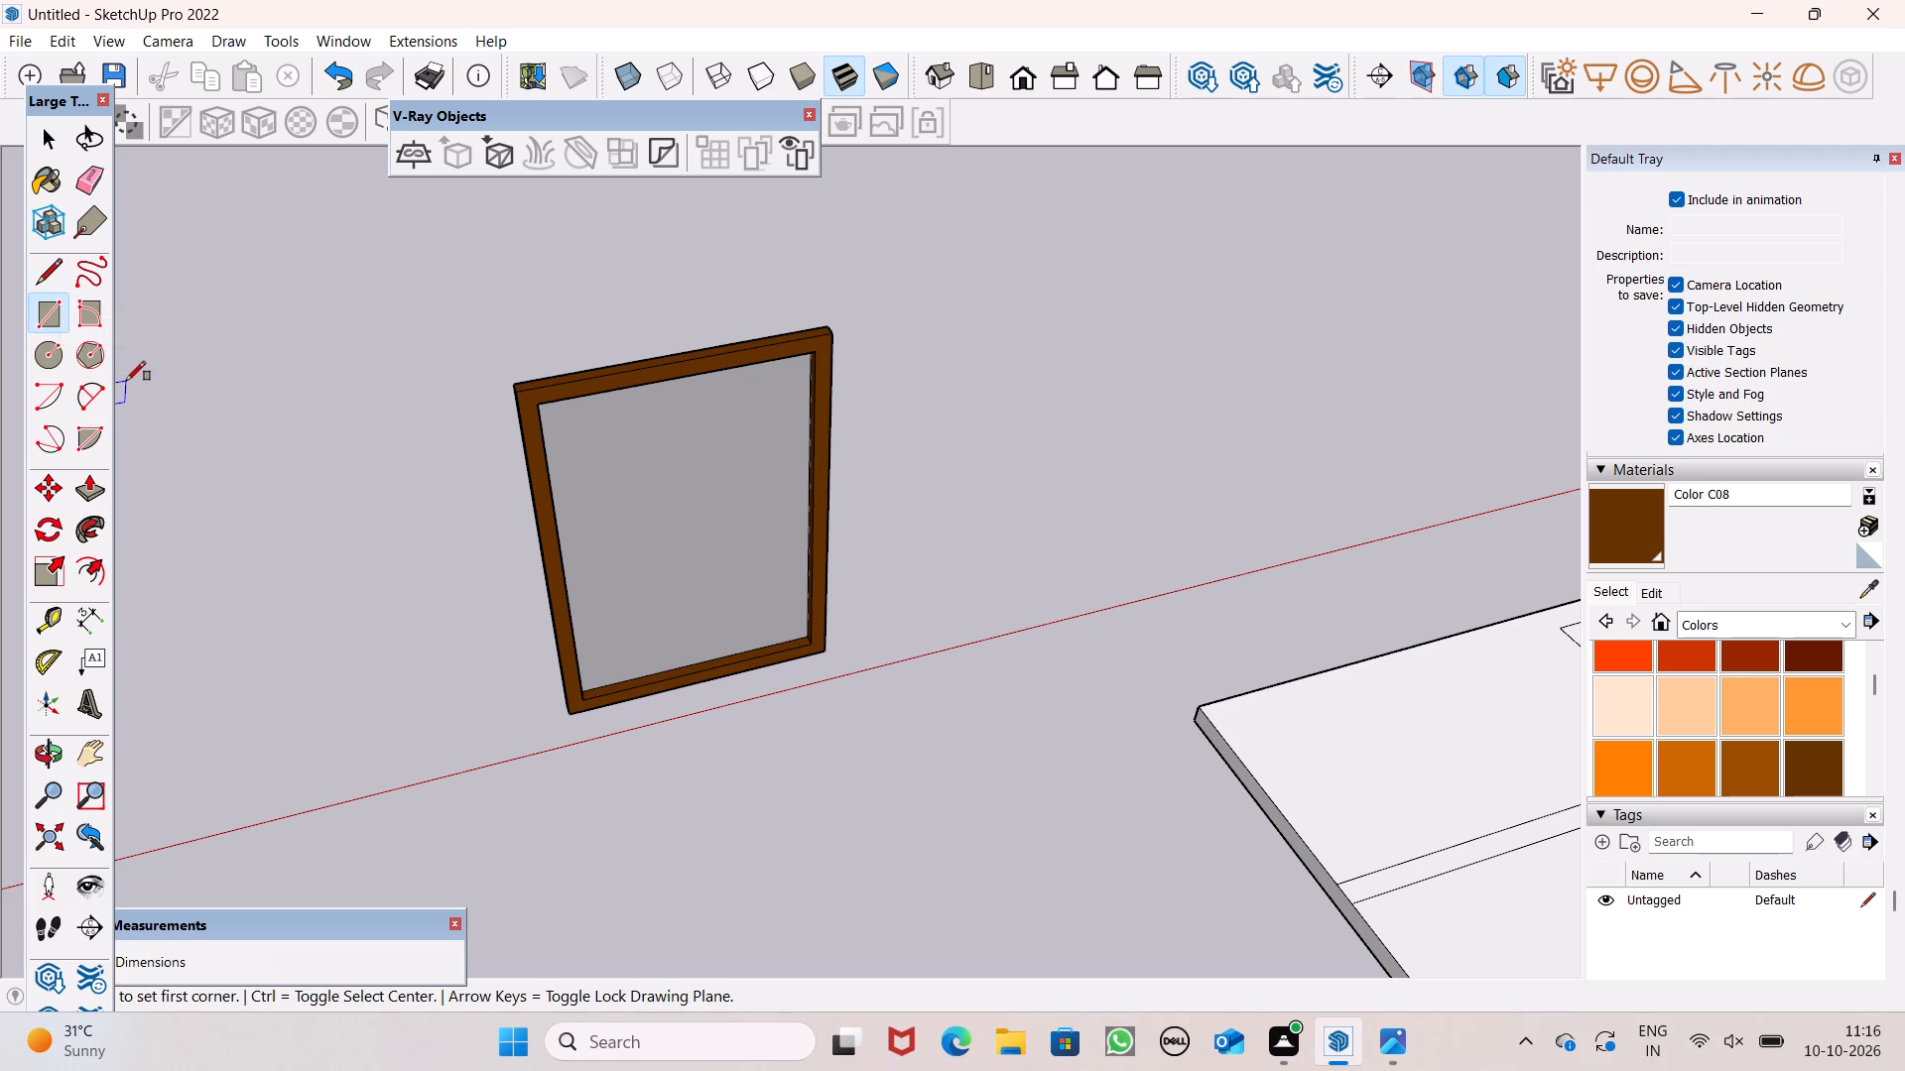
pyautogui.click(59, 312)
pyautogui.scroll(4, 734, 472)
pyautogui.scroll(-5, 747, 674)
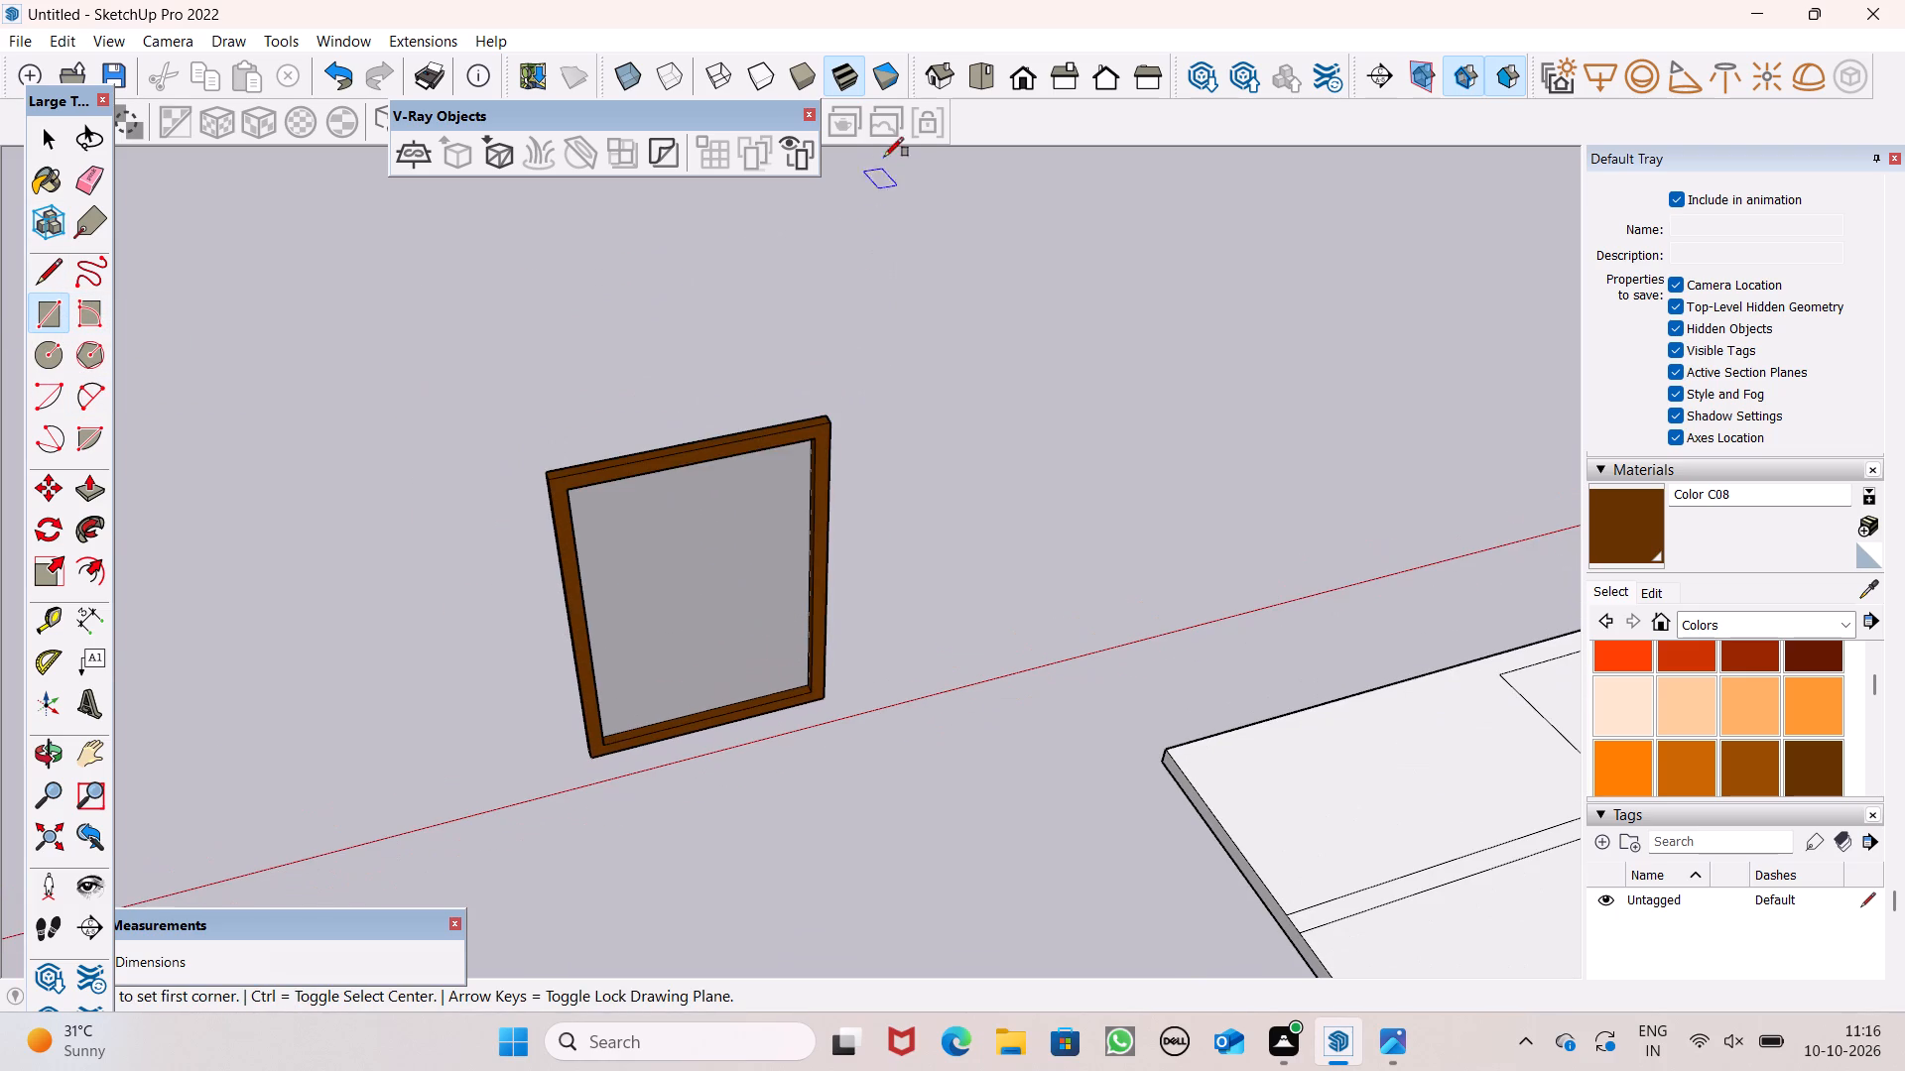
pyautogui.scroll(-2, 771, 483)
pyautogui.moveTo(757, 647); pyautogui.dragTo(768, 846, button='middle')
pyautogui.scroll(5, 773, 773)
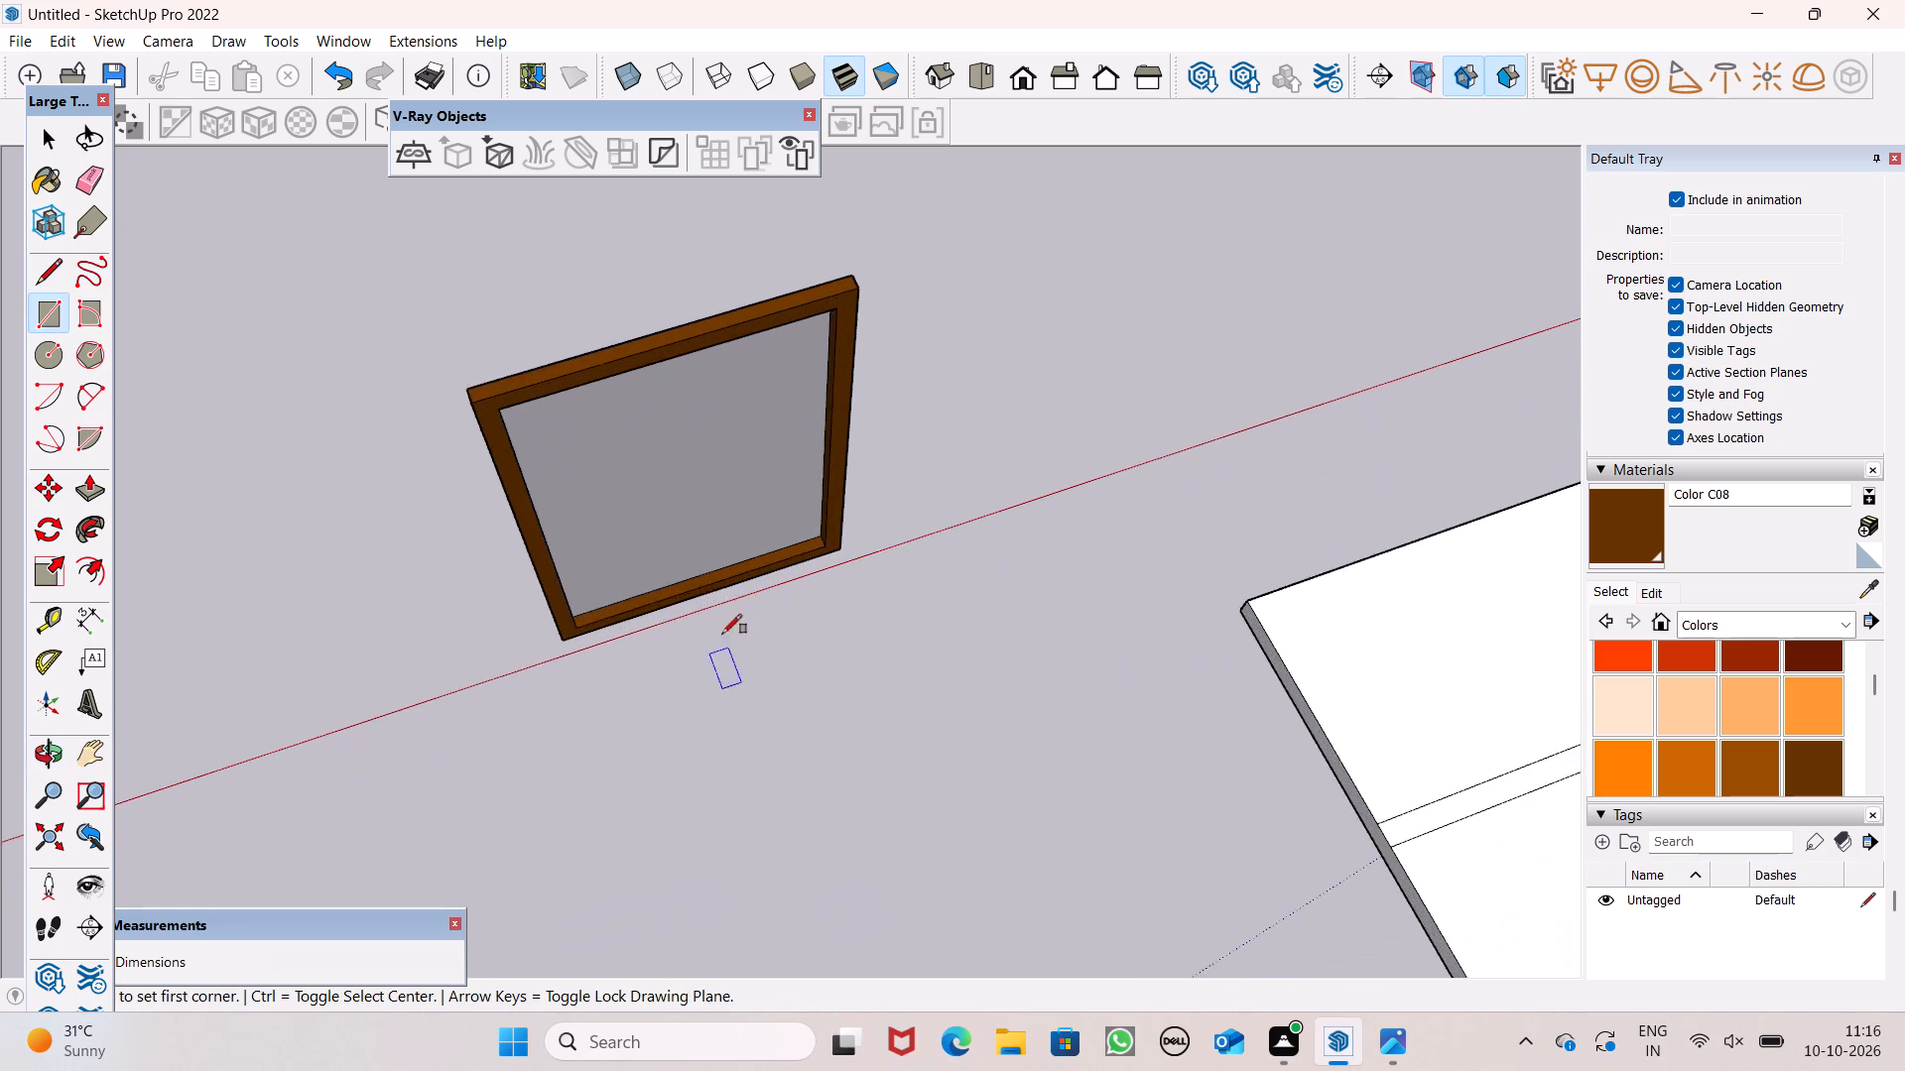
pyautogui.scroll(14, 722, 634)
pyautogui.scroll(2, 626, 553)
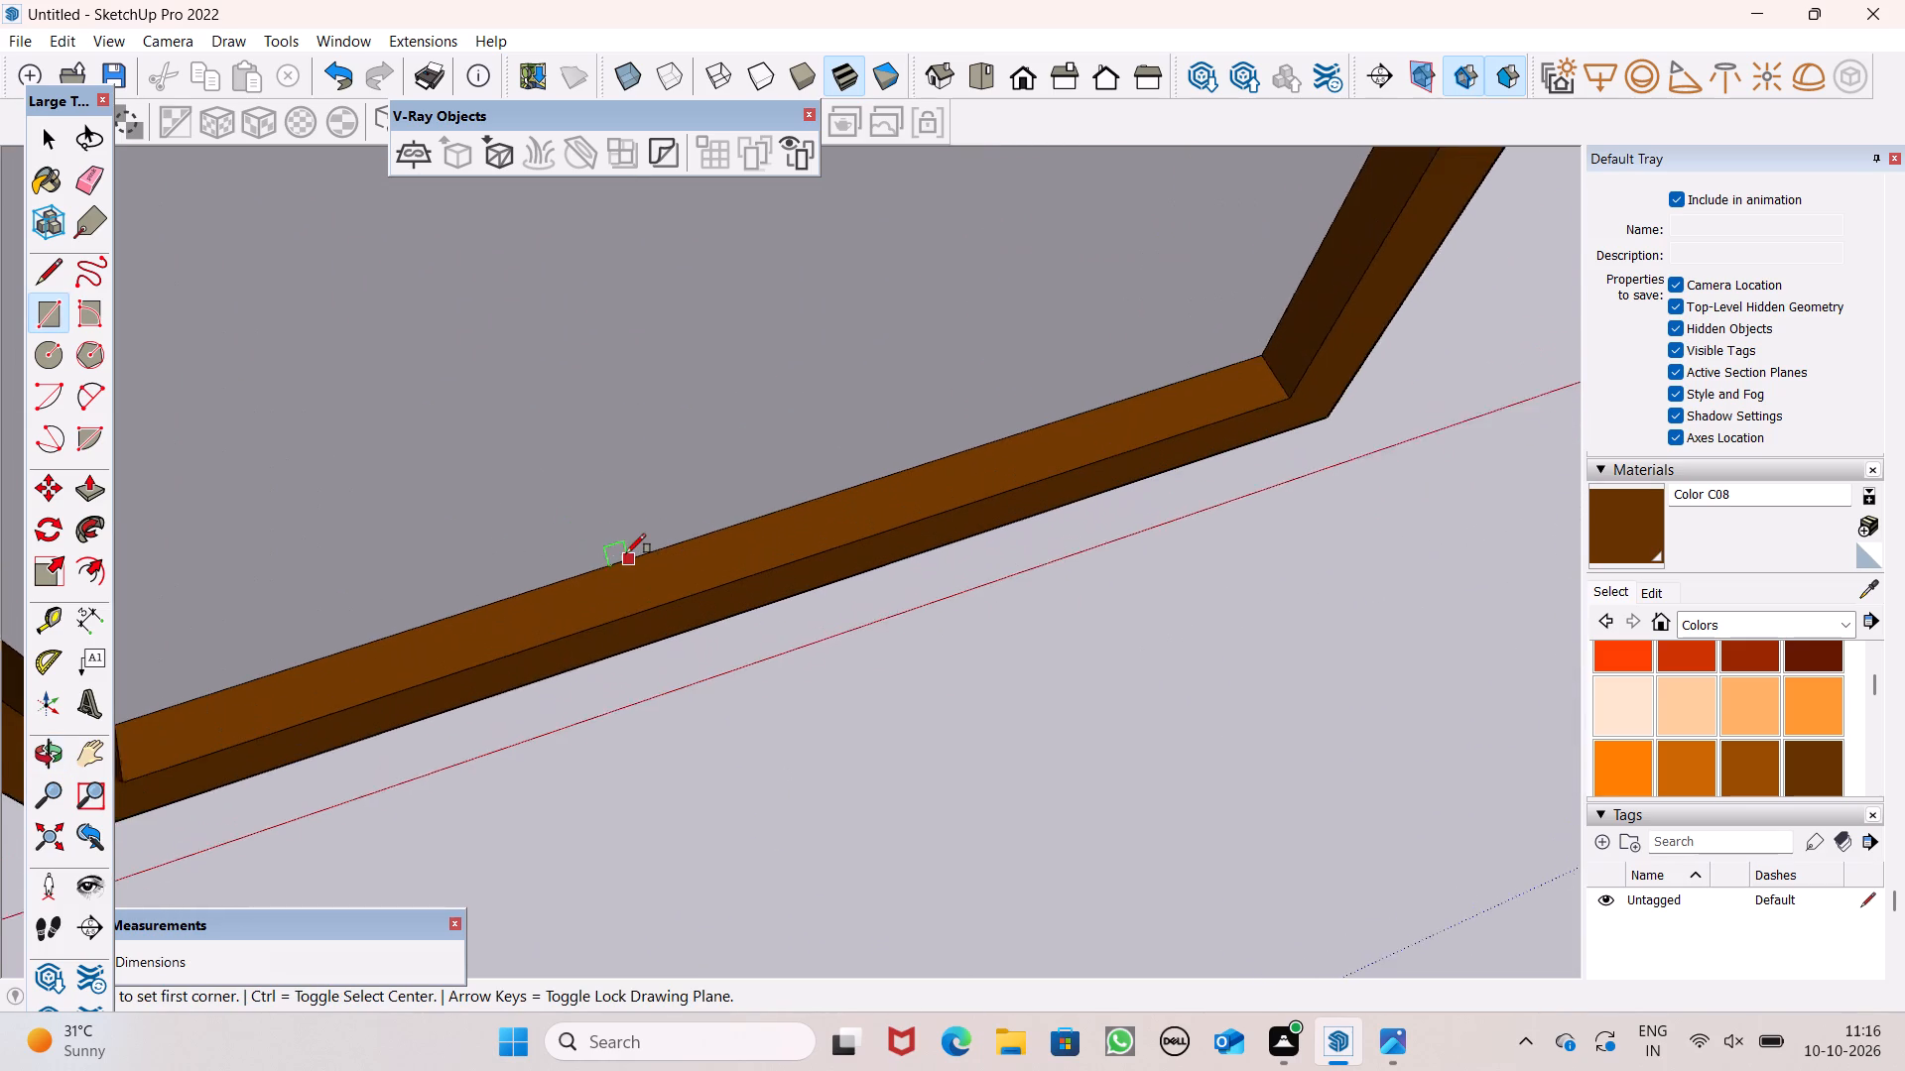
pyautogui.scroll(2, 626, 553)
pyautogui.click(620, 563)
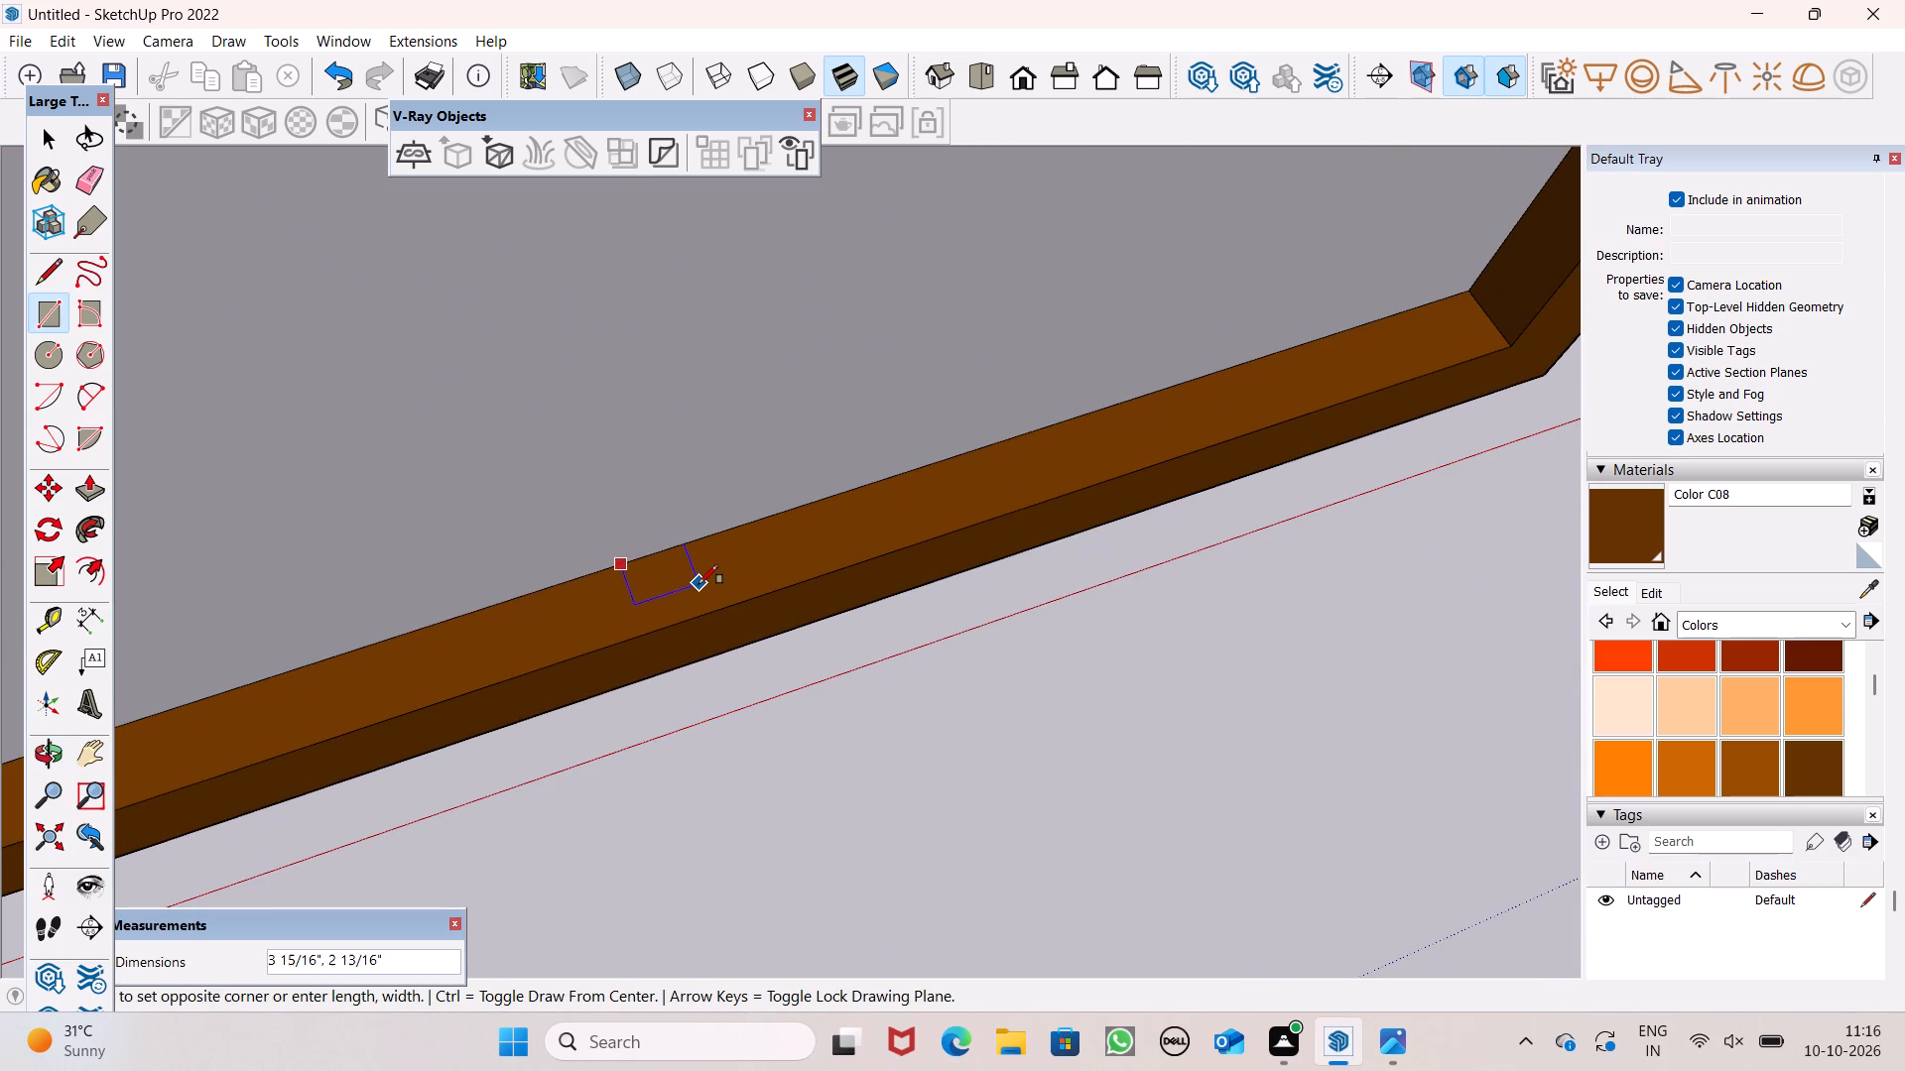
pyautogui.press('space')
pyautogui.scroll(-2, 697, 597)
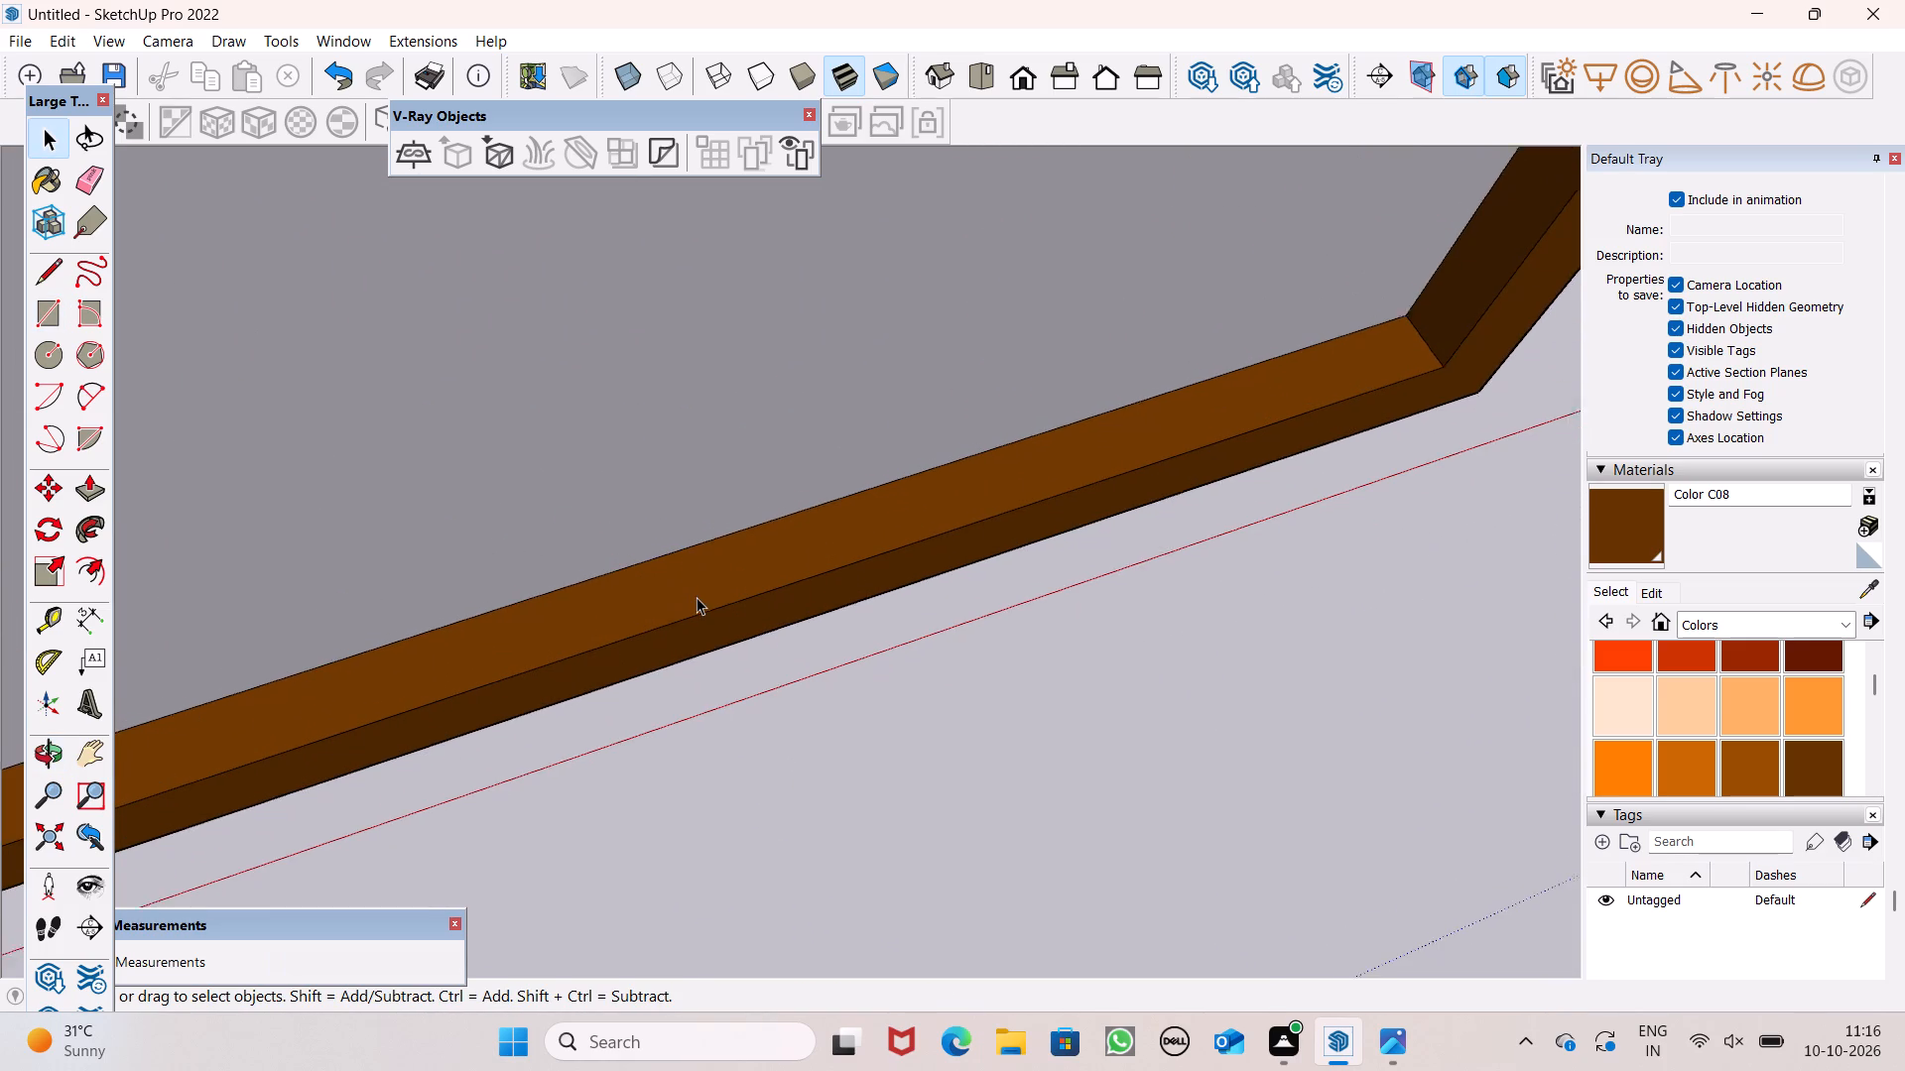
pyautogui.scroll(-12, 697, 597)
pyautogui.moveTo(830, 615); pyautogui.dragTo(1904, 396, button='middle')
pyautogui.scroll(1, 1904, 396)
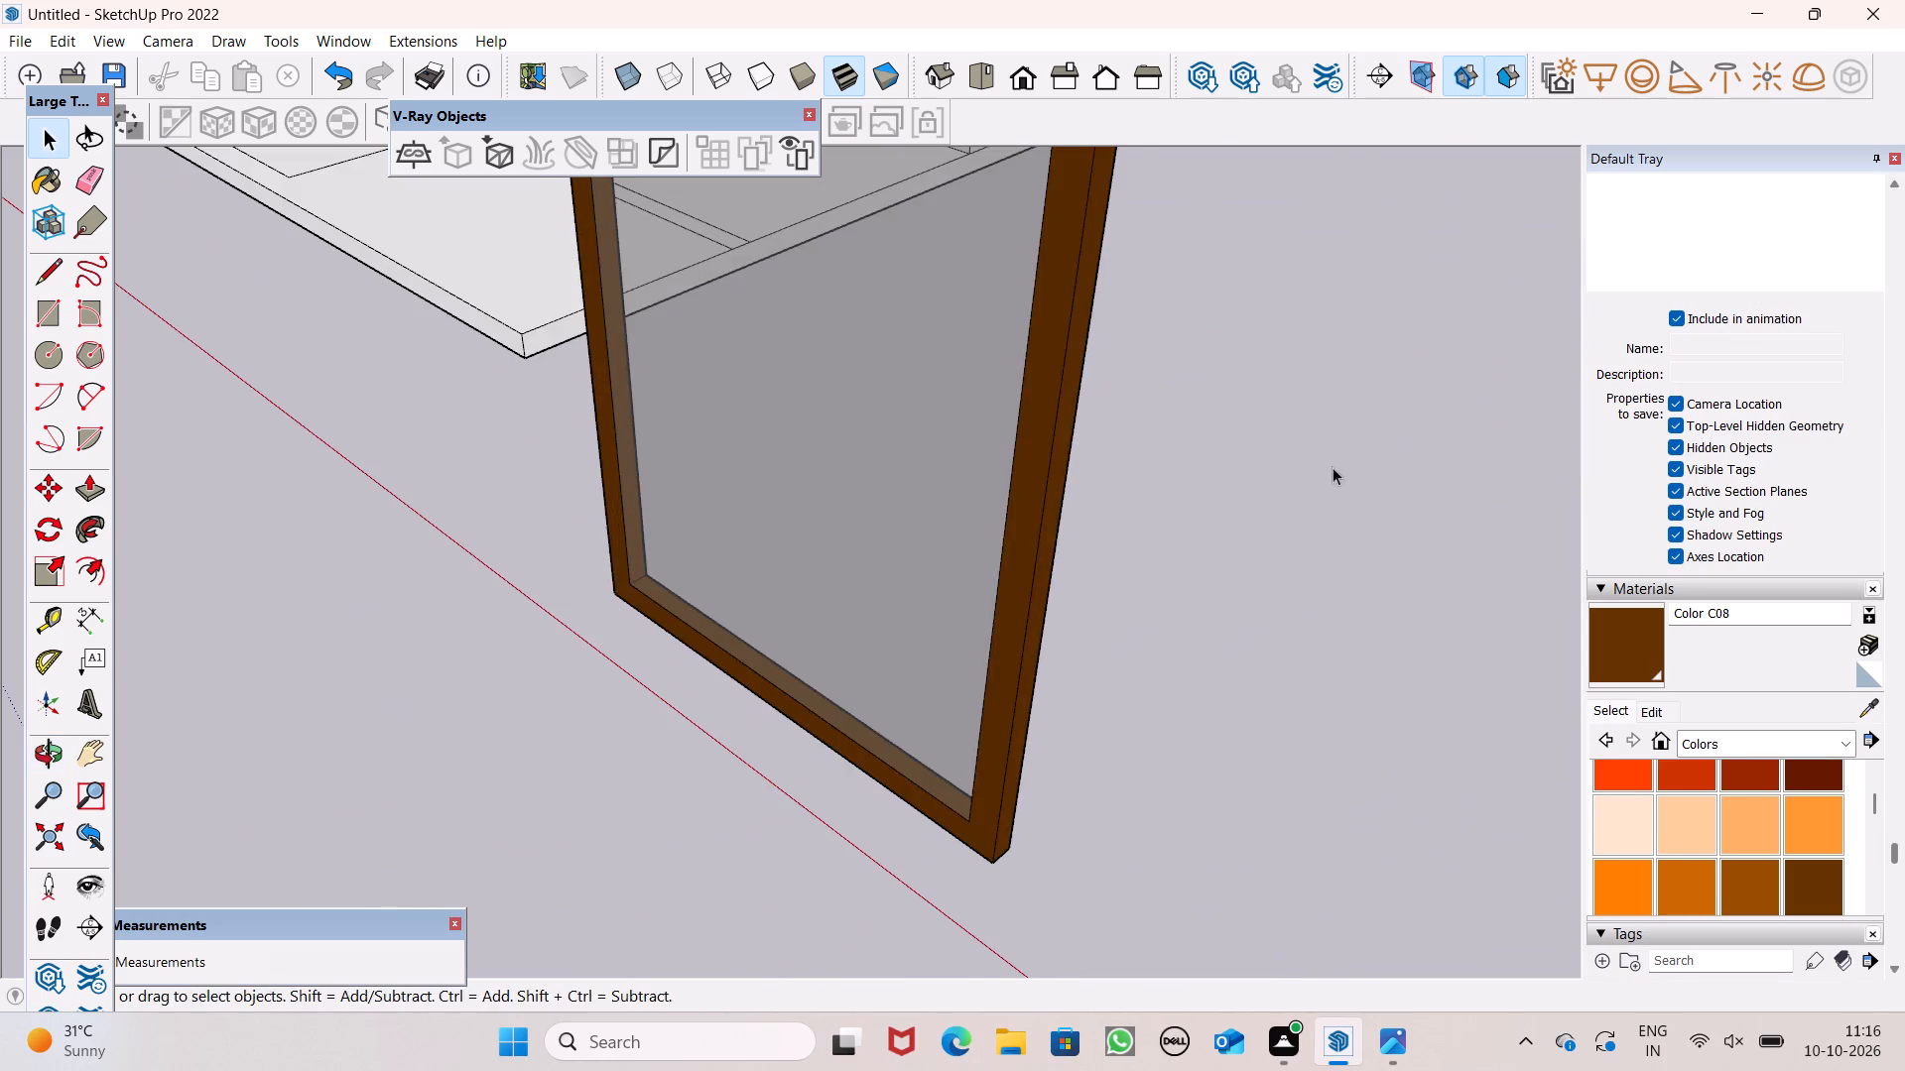
# Paint one side of the glazed panel's large inner pane with Color M00.
pyautogui.moveTo(1254, 529); pyautogui.dragTo(1560, 507, button='middle')
pyautogui.scroll(-13, 1707, 860)
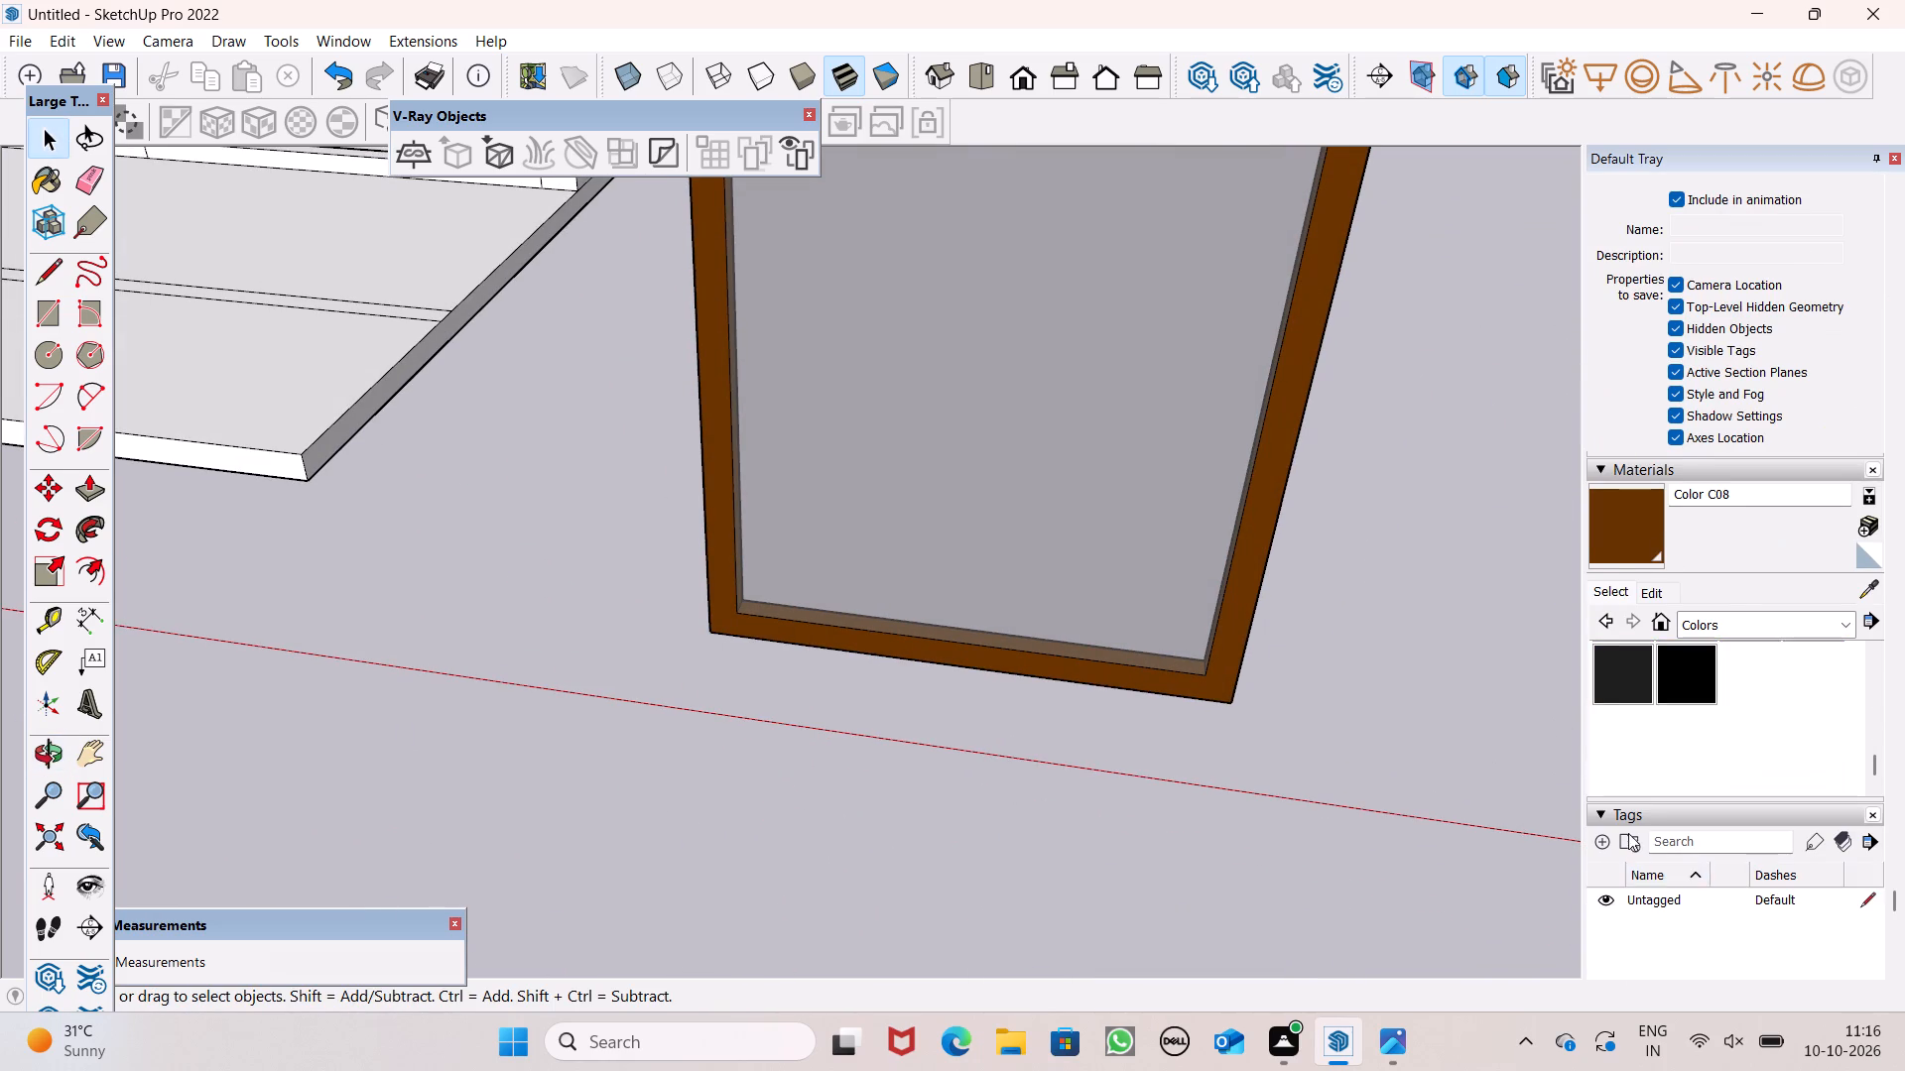
pyautogui.scroll(3, 1629, 817)
pyautogui.moveTo(1619, 910); pyautogui.dragTo(1619, 901)
pyautogui.click(1091, 374)
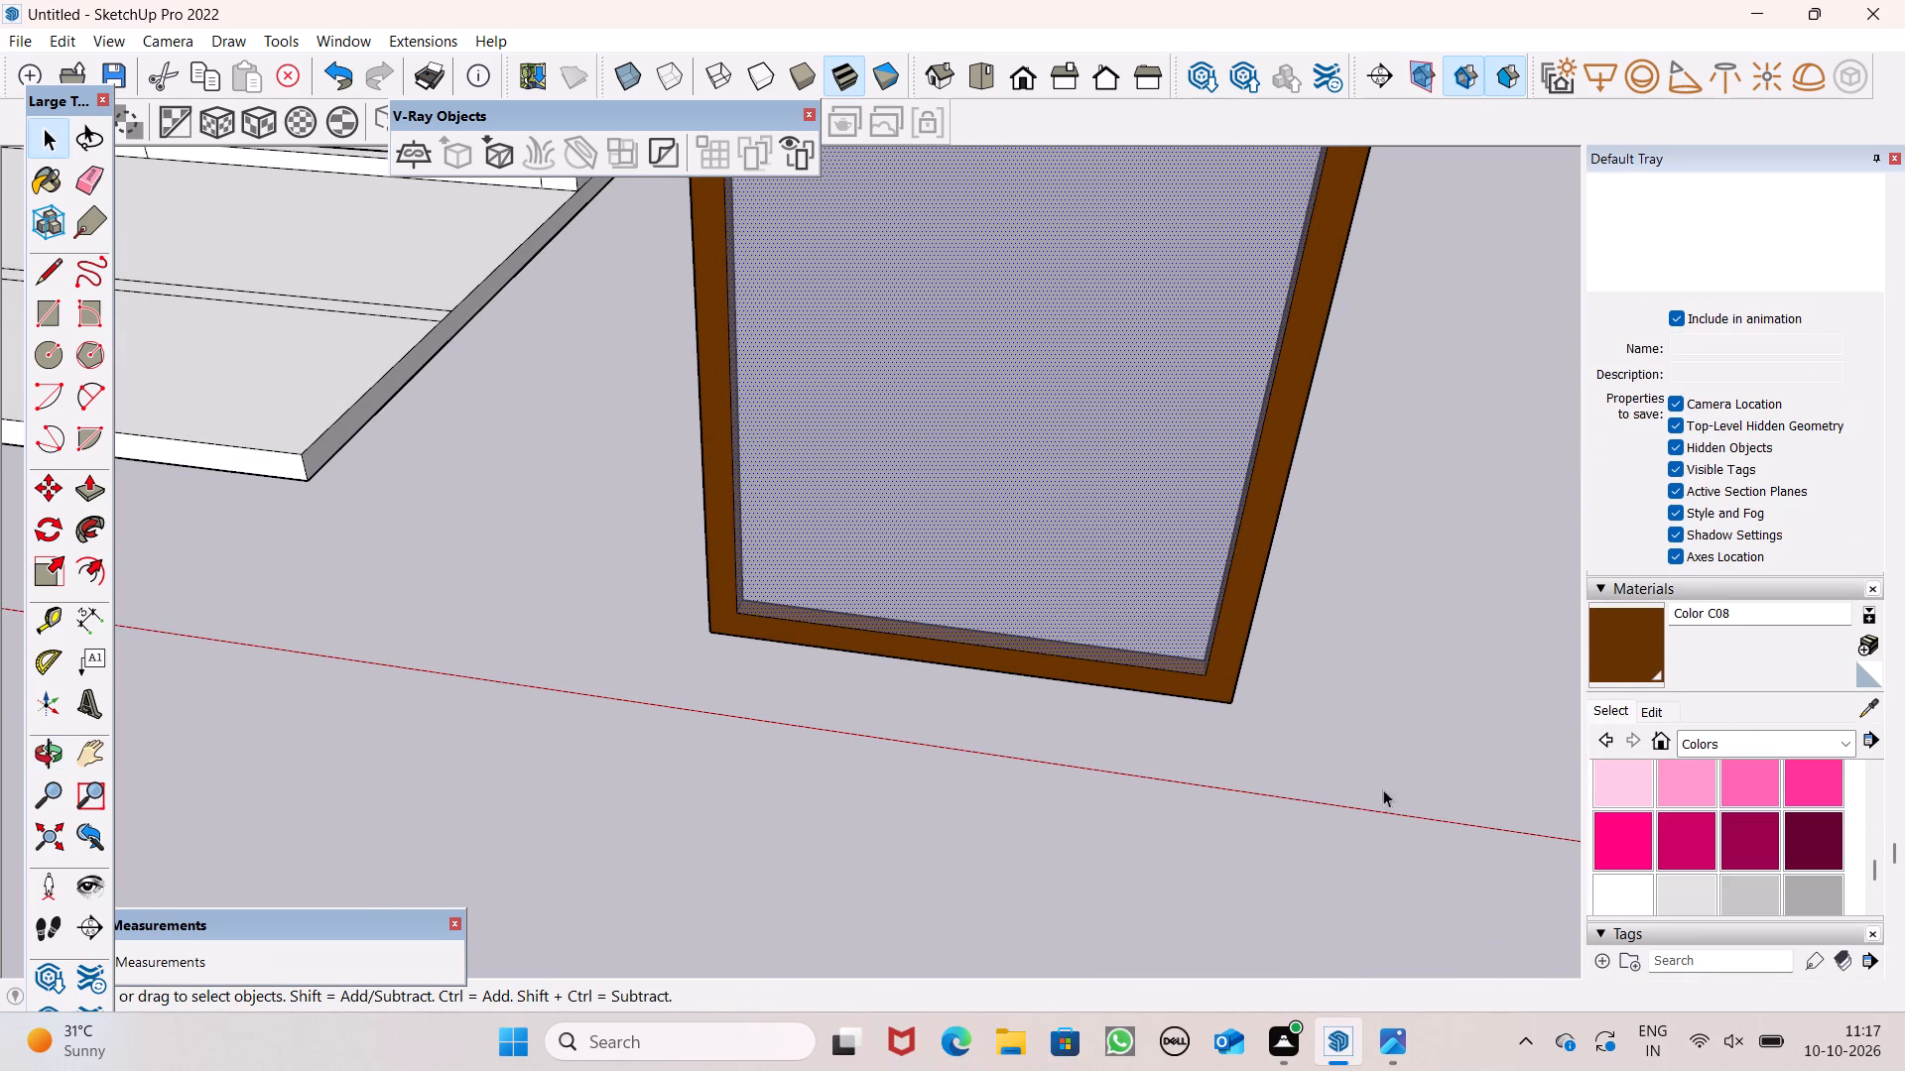
pyautogui.click(1413, 710)
pyautogui.click(1600, 884)
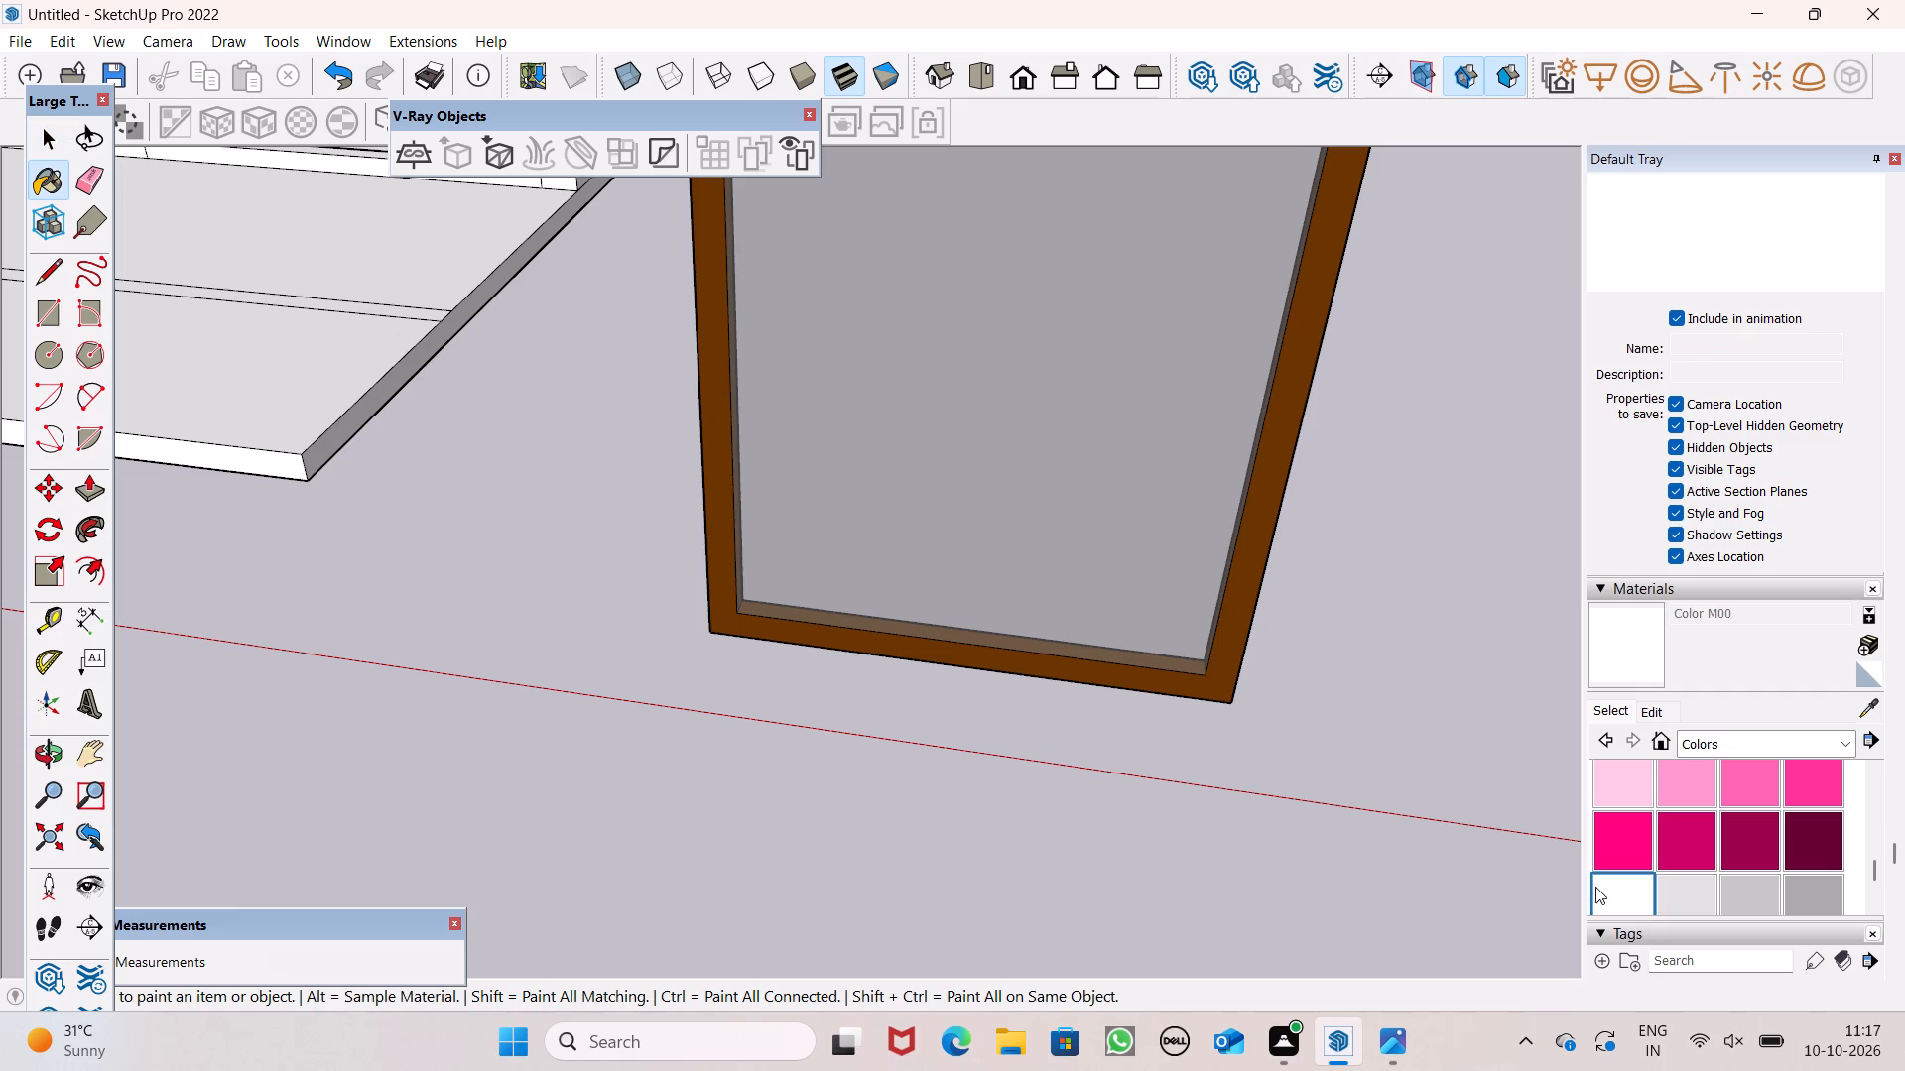
pyautogui.click(1068, 509)
# Paint the opposite side of the panel's inner pane with Color M00.
pyautogui.scroll(-8, 1048, 608)
pyautogui.moveTo(1094, 683); pyautogui.dragTo(161, 389, button='middle')
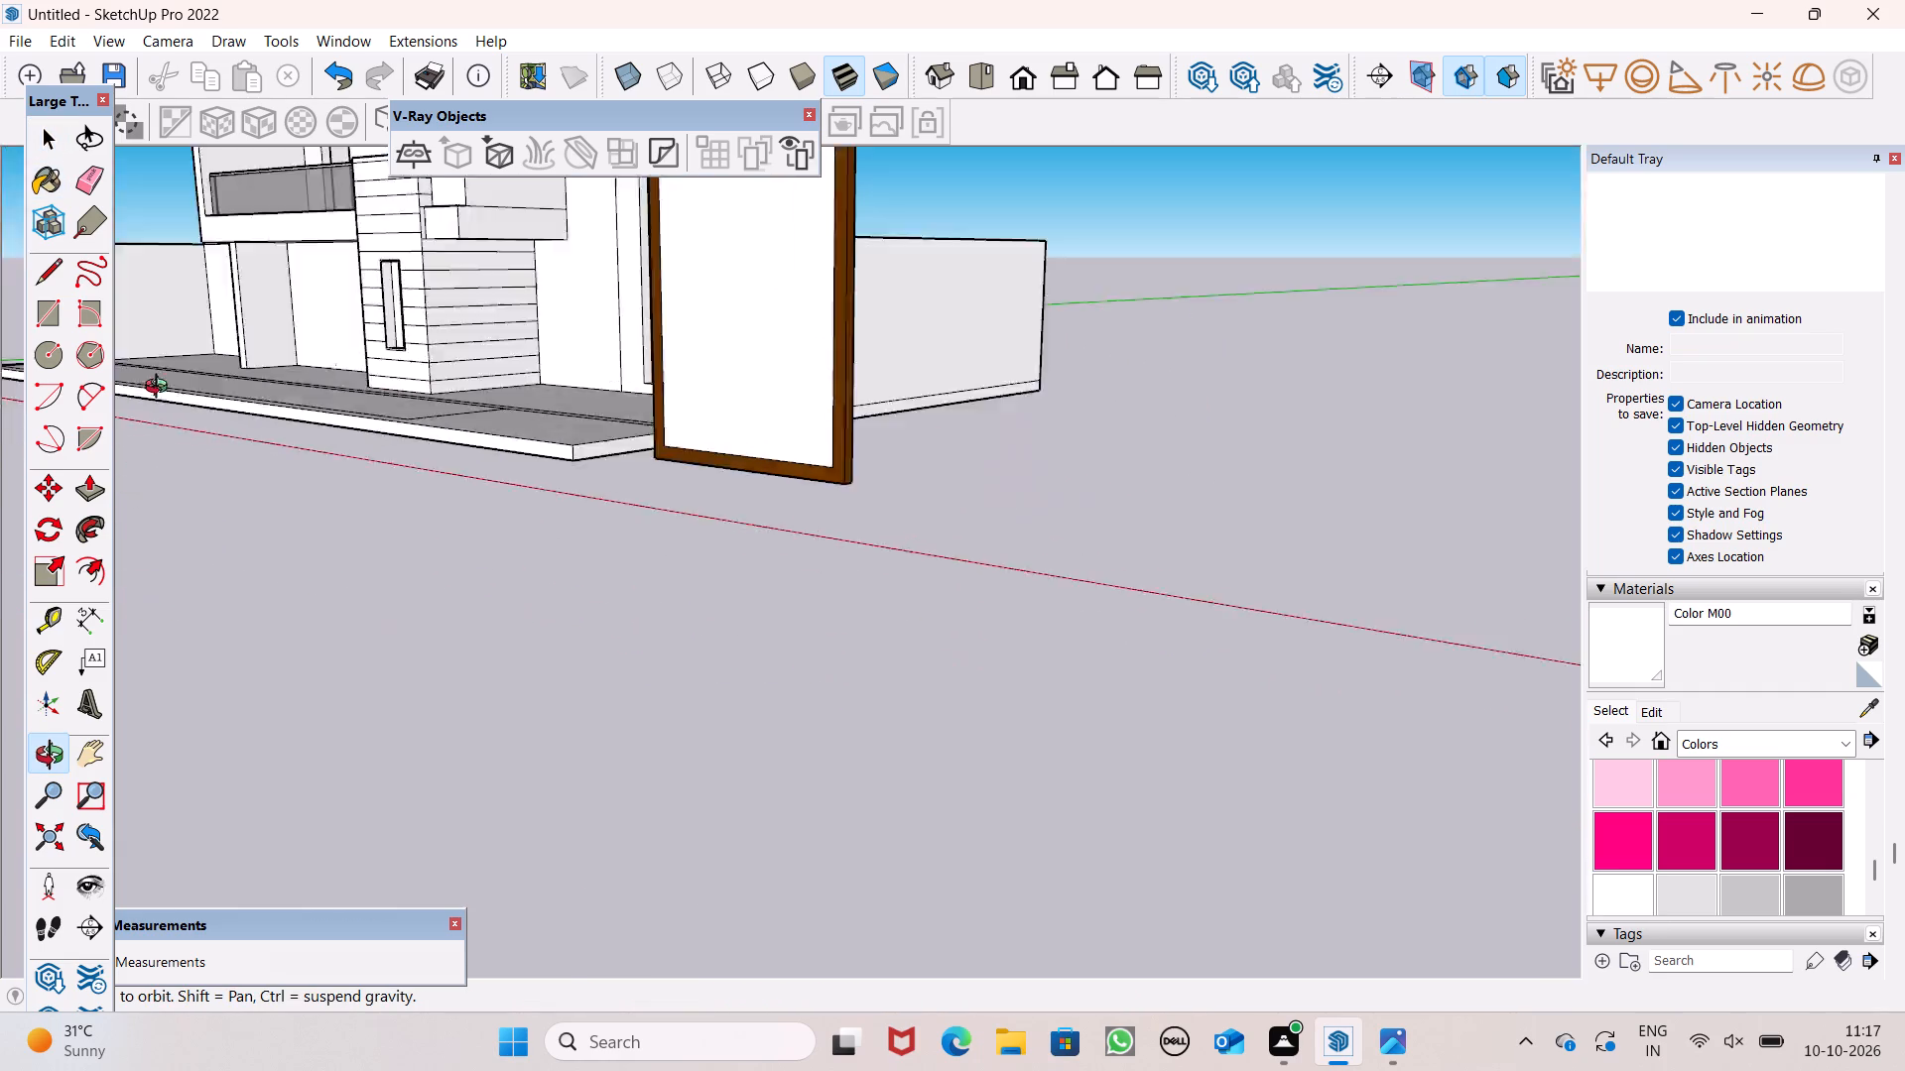
pyautogui.moveTo(161, 389); pyautogui.dragTo(0, 399, button='middle')
pyautogui.scroll(1, 0, 379)
pyautogui.scroll(-4, 255, 399)
pyautogui.scroll(5, 432, 313)
pyautogui.click(386, 336)
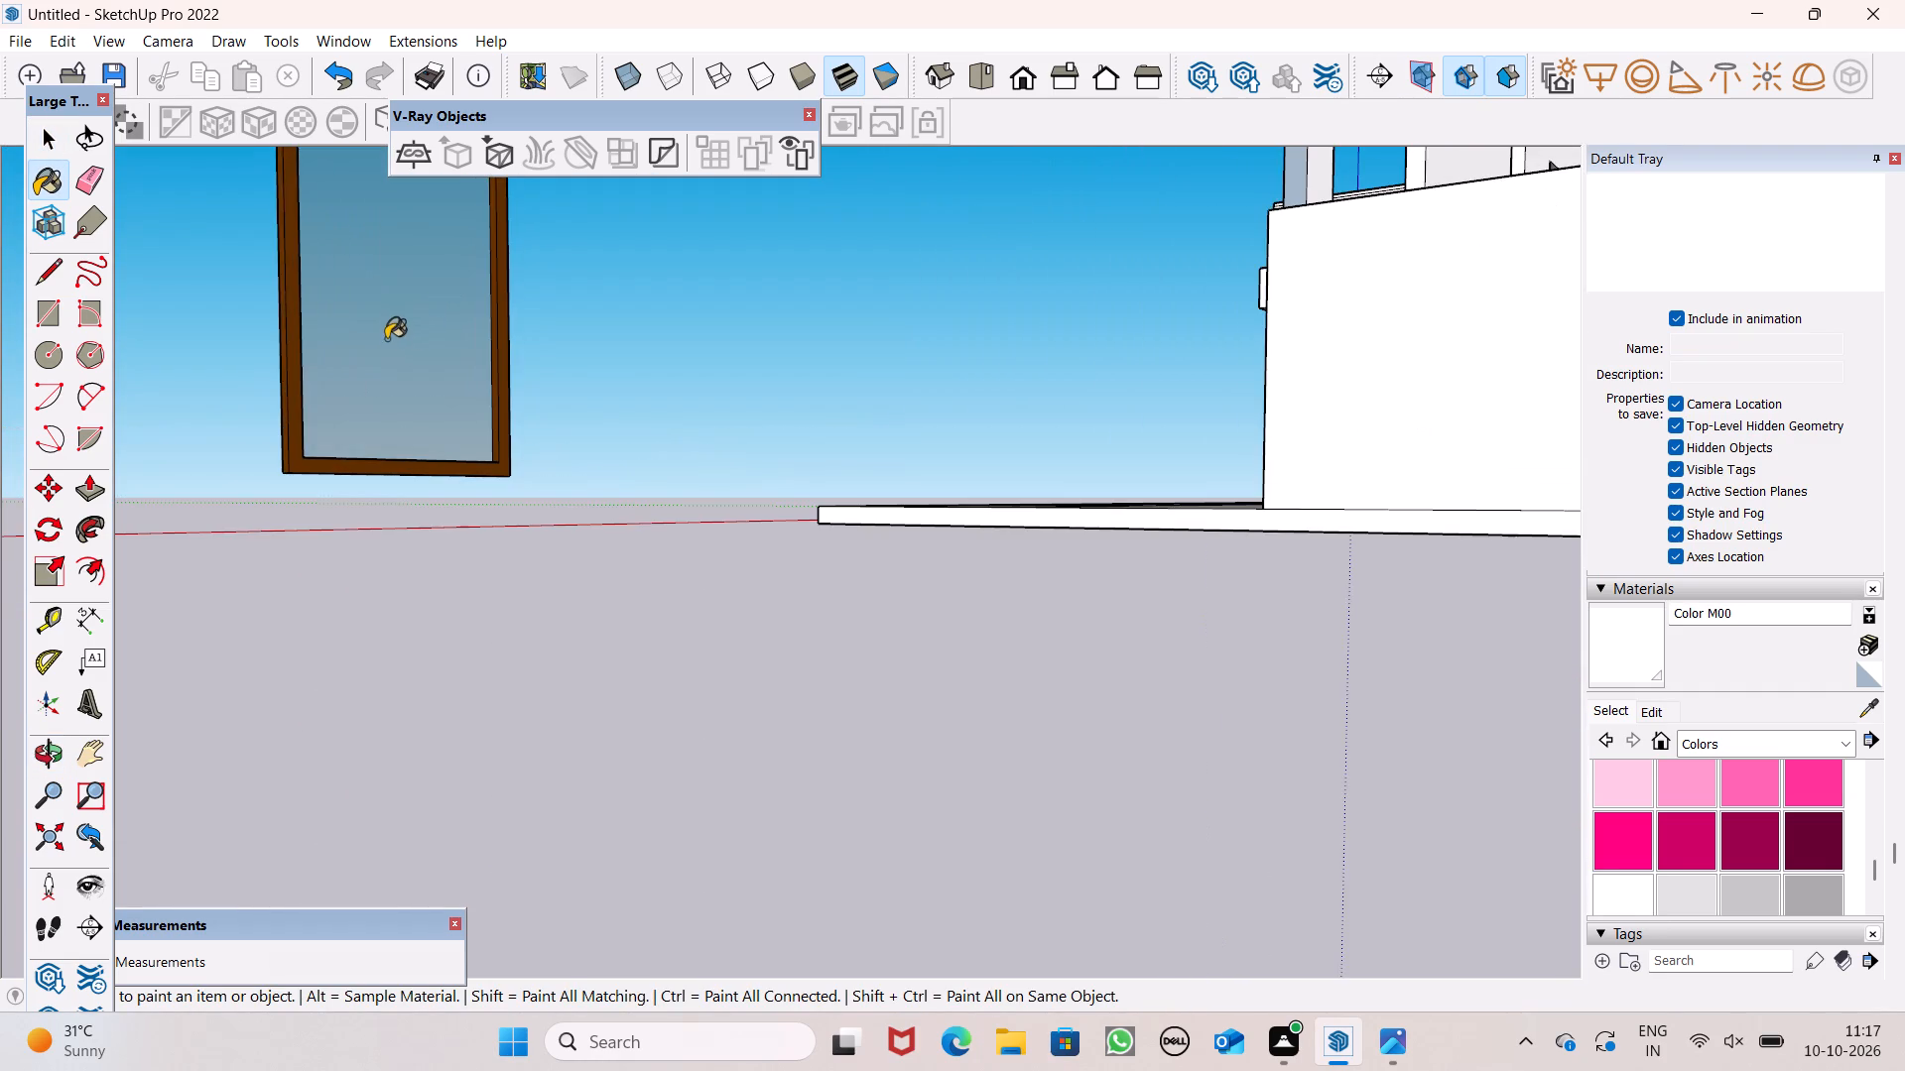
# Examine the panel's painted pane and frame from above and from both sides, including the inner bottom face.
pyautogui.scroll(-7, 380, 450)
pyautogui.moveTo(495, 495); pyautogui.dragTo(597, 705, button='middle')
pyautogui.scroll(6, 438, 513)
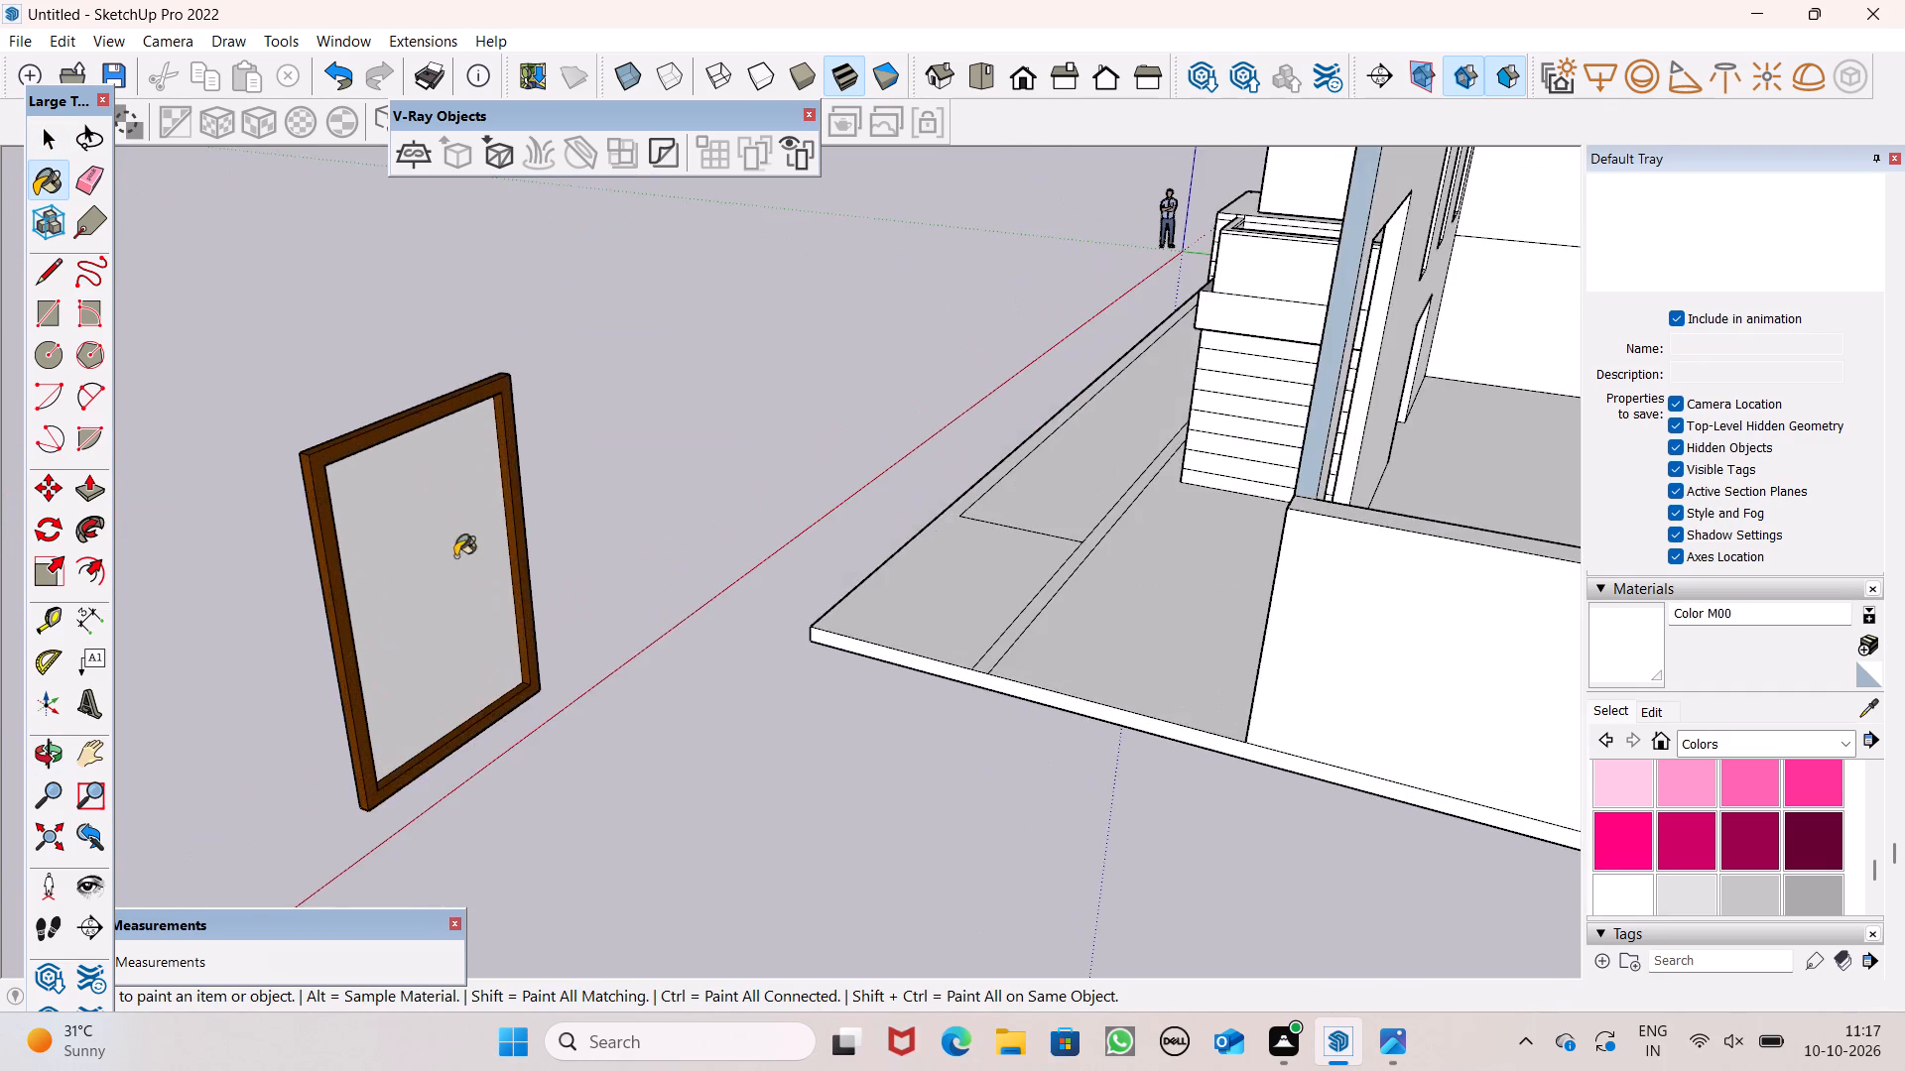
pyautogui.scroll(1, 463, 574)
pyautogui.moveTo(463, 574); pyautogui.dragTo(699, 731, button='middle')
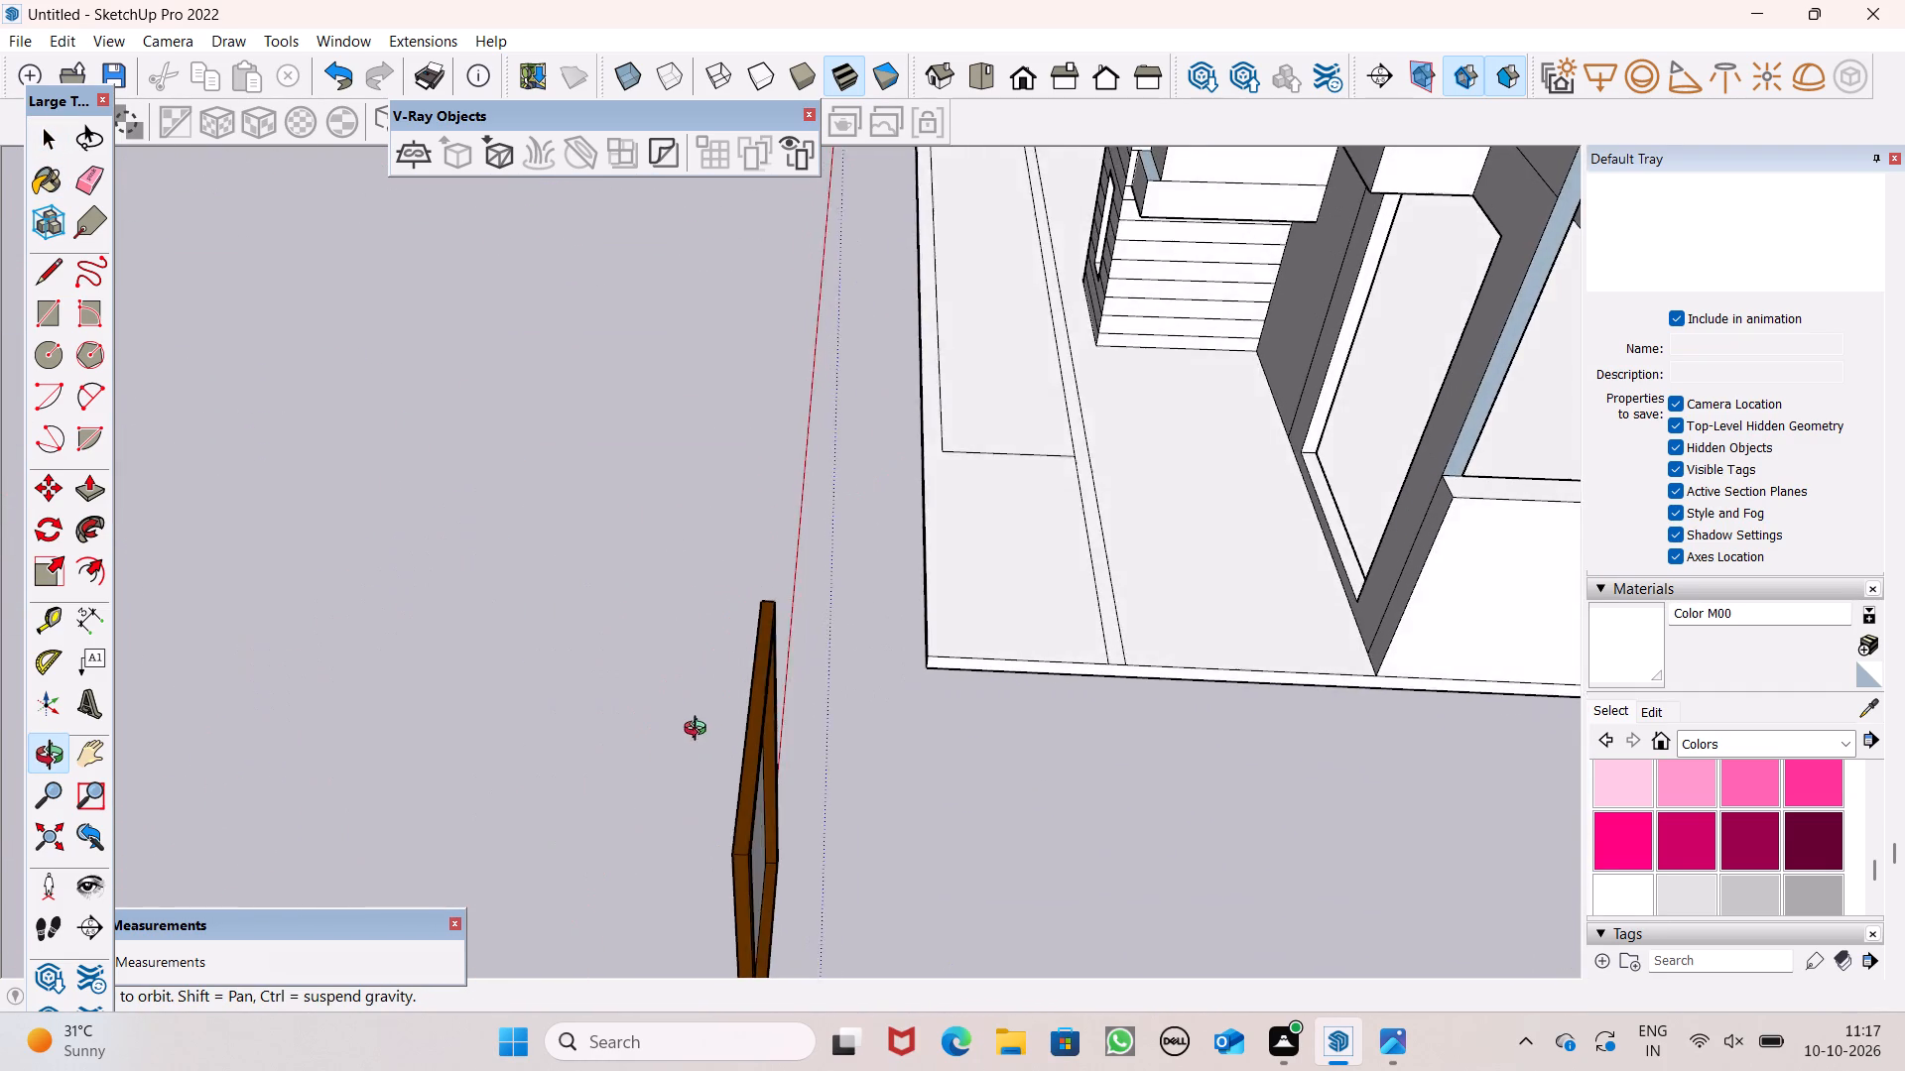
pyautogui.moveTo(699, 731); pyautogui.dragTo(534, 665, button='middle')
pyautogui.scroll(-5, 607, 586)
pyautogui.moveTo(635, 669); pyautogui.dragTo(410, 741, button='middle')
pyautogui.scroll(2, 320, 639)
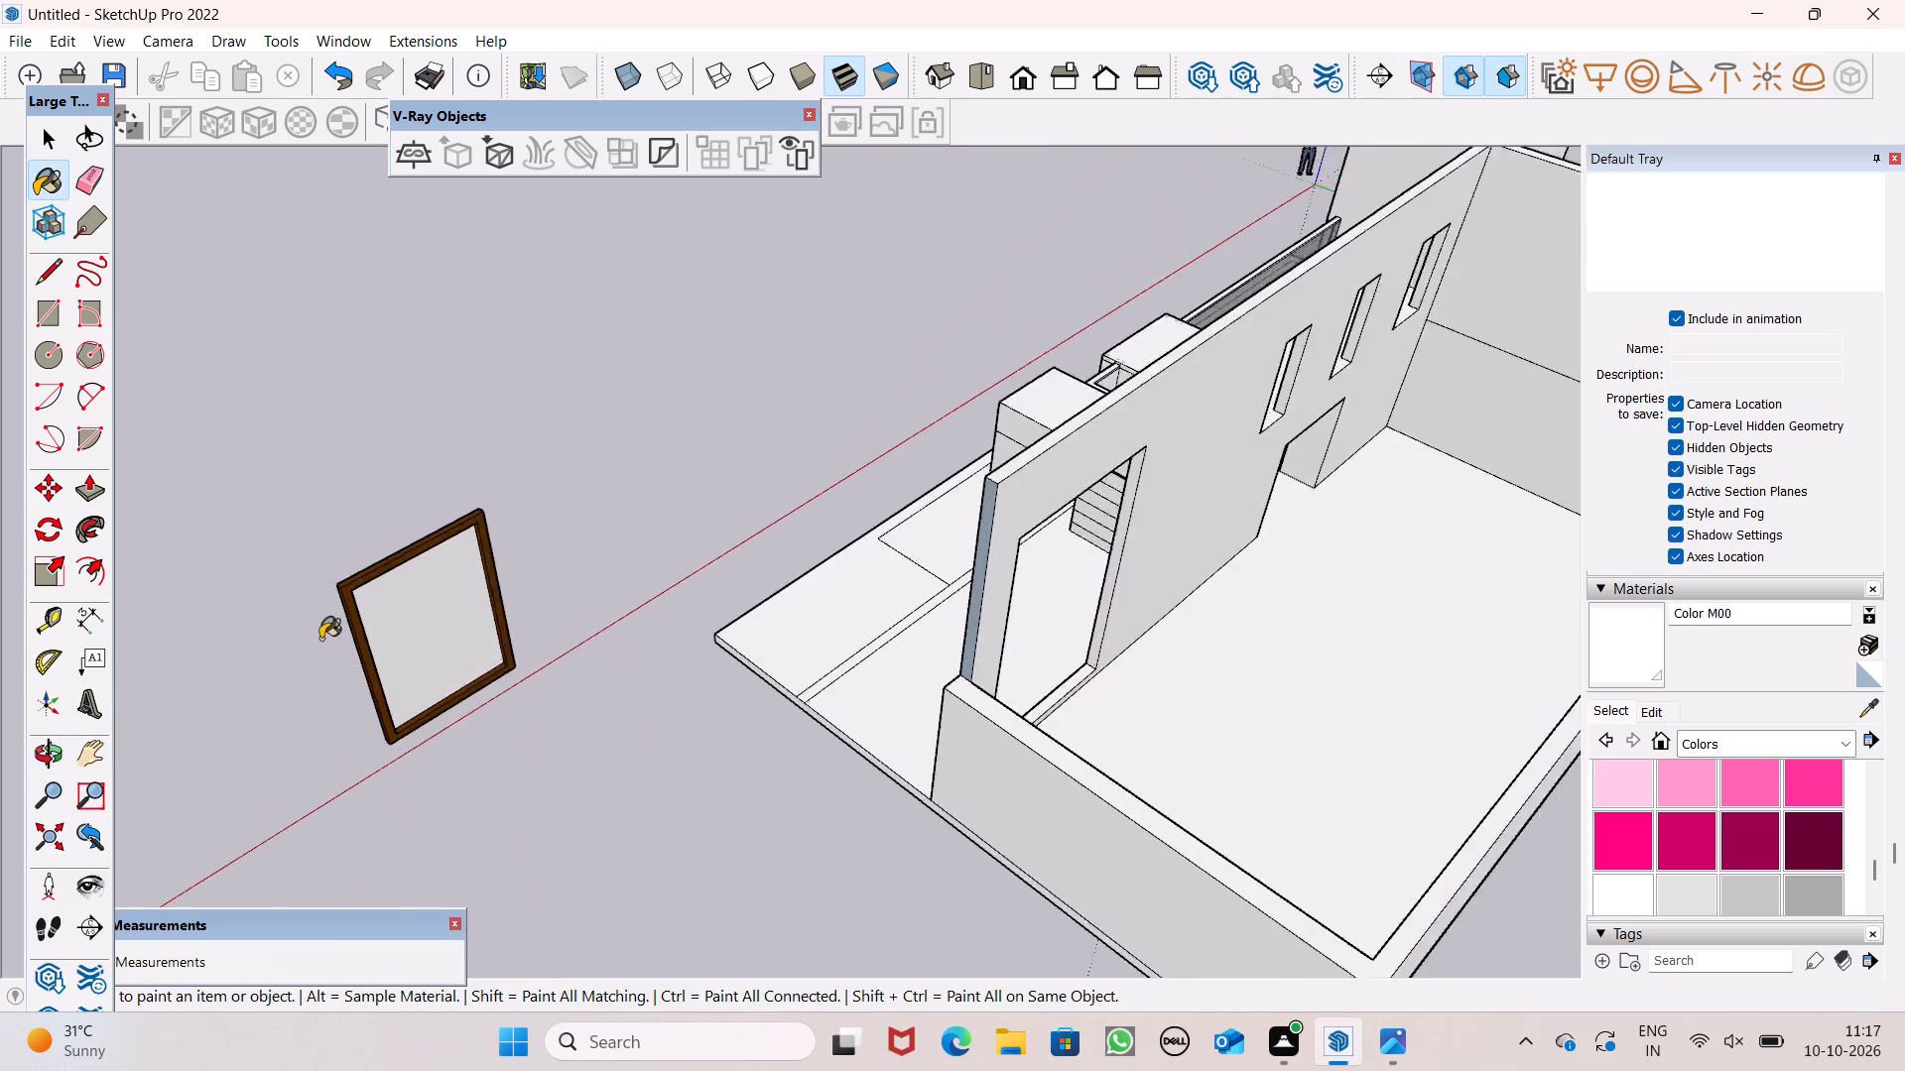
pyautogui.scroll(4, 320, 639)
pyautogui.scroll(7, 401, 741)
pyautogui.moveTo(401, 739); pyautogui.dragTo(399, 718, button='middle')
pyautogui.moveTo(489, 722); pyautogui.dragTo(306, 798, button='middle')
pyautogui.scroll(1, 306, 798)
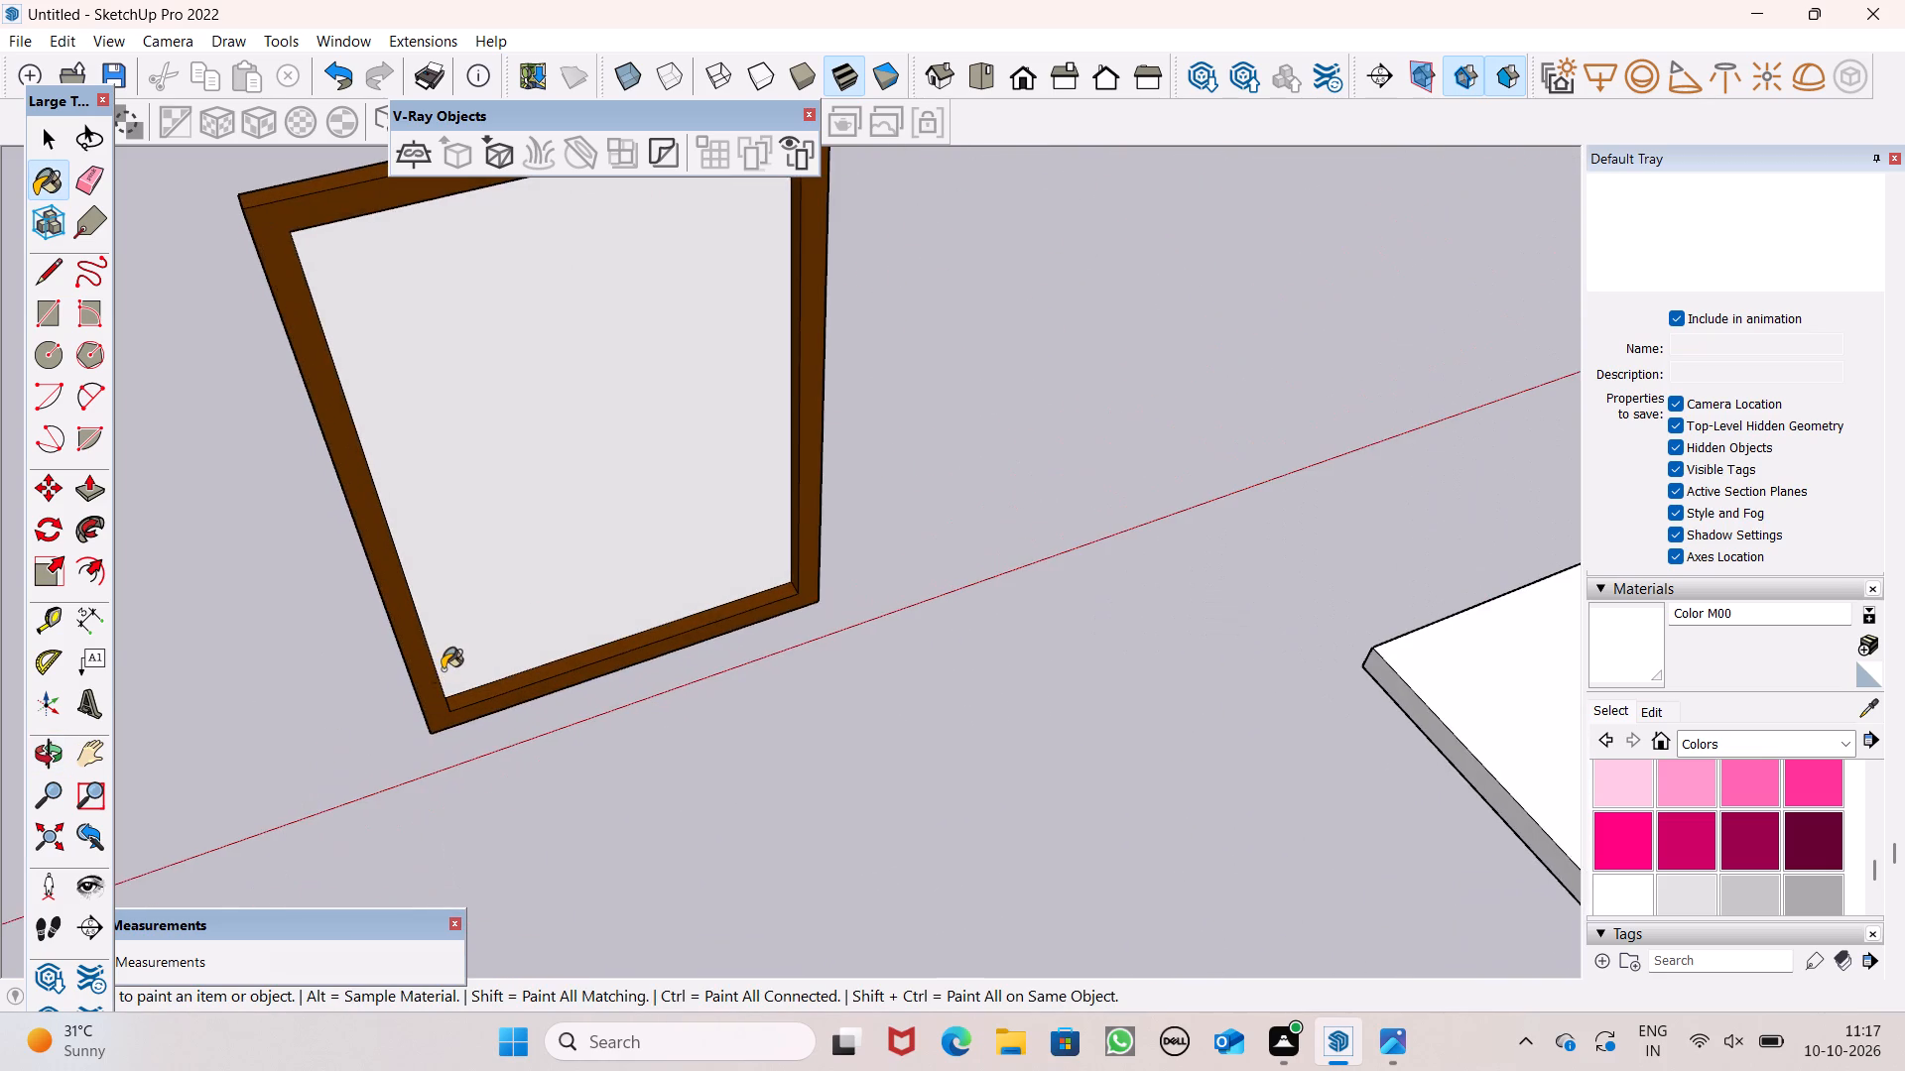
pyautogui.scroll(-4, 443, 669)
pyautogui.scroll(5, 553, 320)
pyautogui.scroll(-2, 670, 415)
pyautogui.scroll(1, 670, 416)
pyautogui.scroll(-1, 677, 420)
pyautogui.moveTo(786, 557); pyautogui.dragTo(535, 598, button='middle')
pyautogui.scroll(3, 535, 598)
pyautogui.moveTo(541, 479); pyautogui.dragTo(607, 478, button='middle')
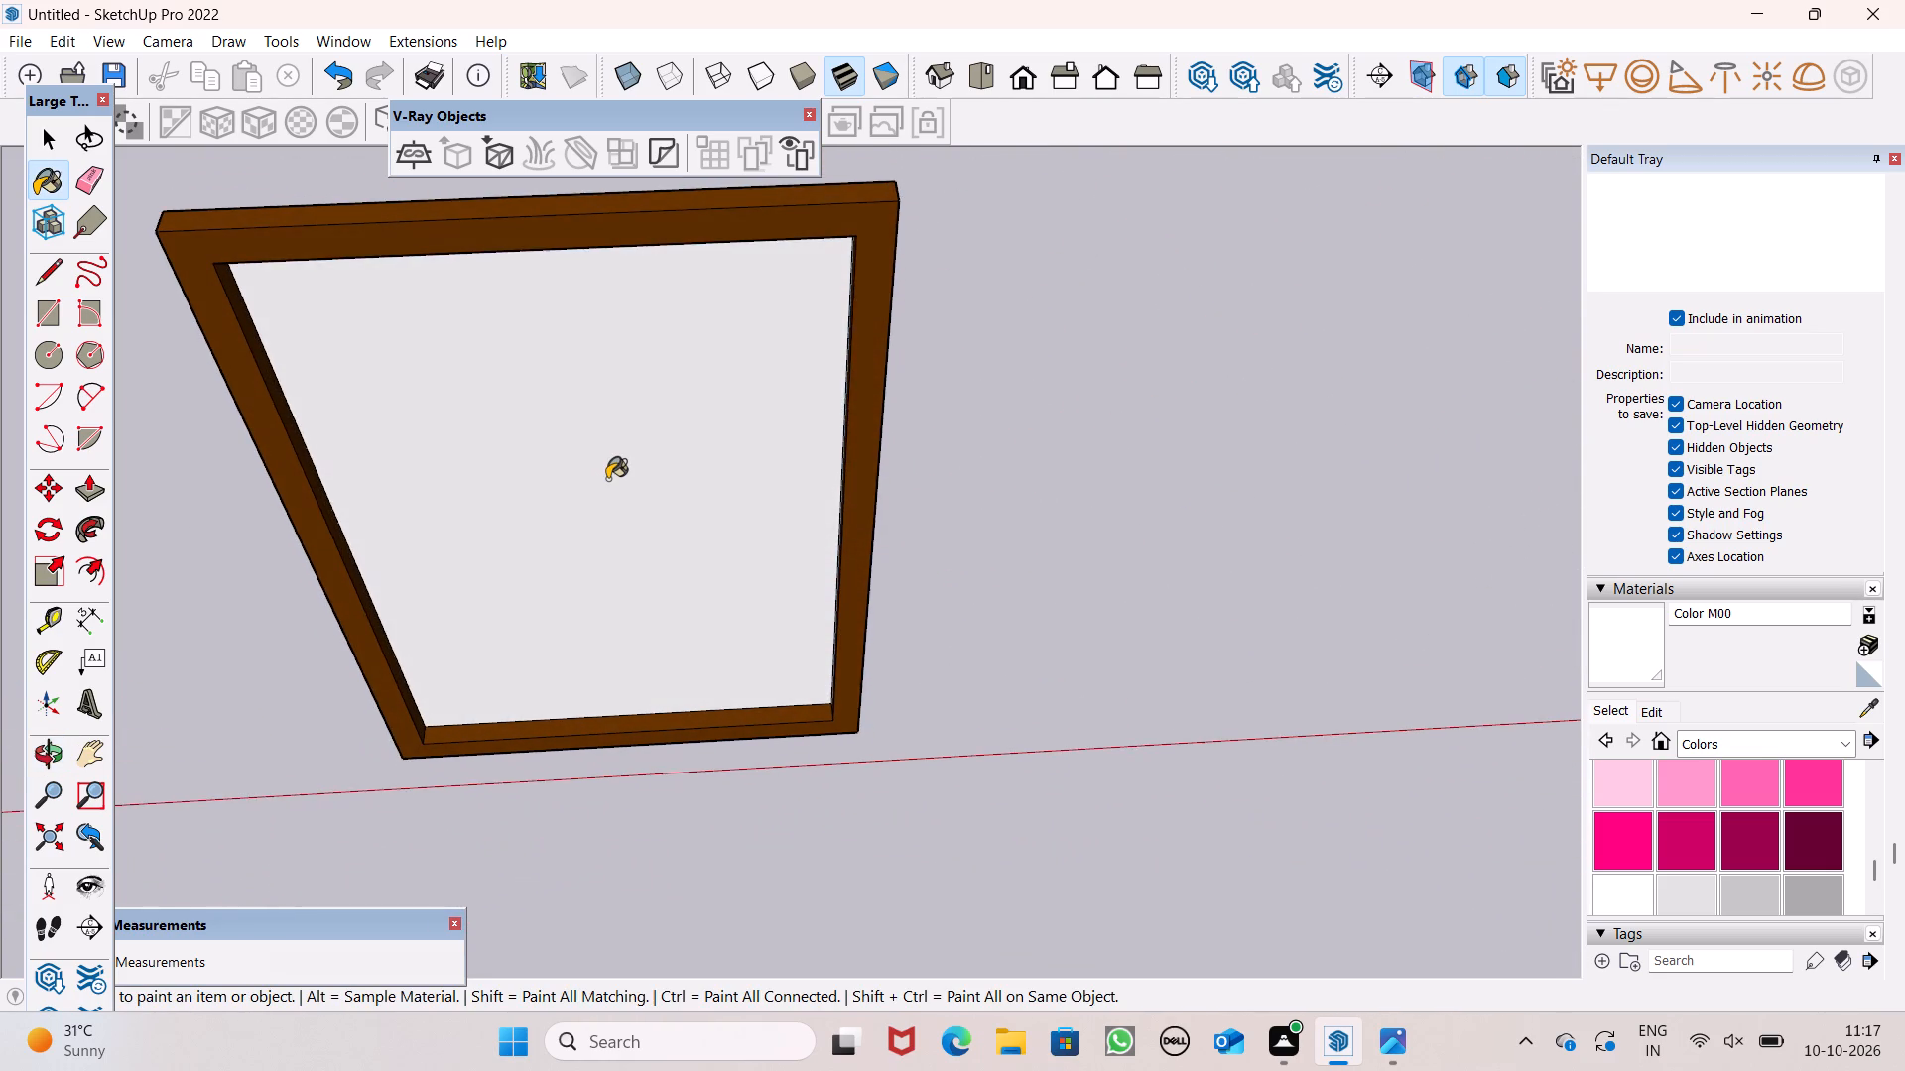
pyautogui.scroll(-2, 609, 480)
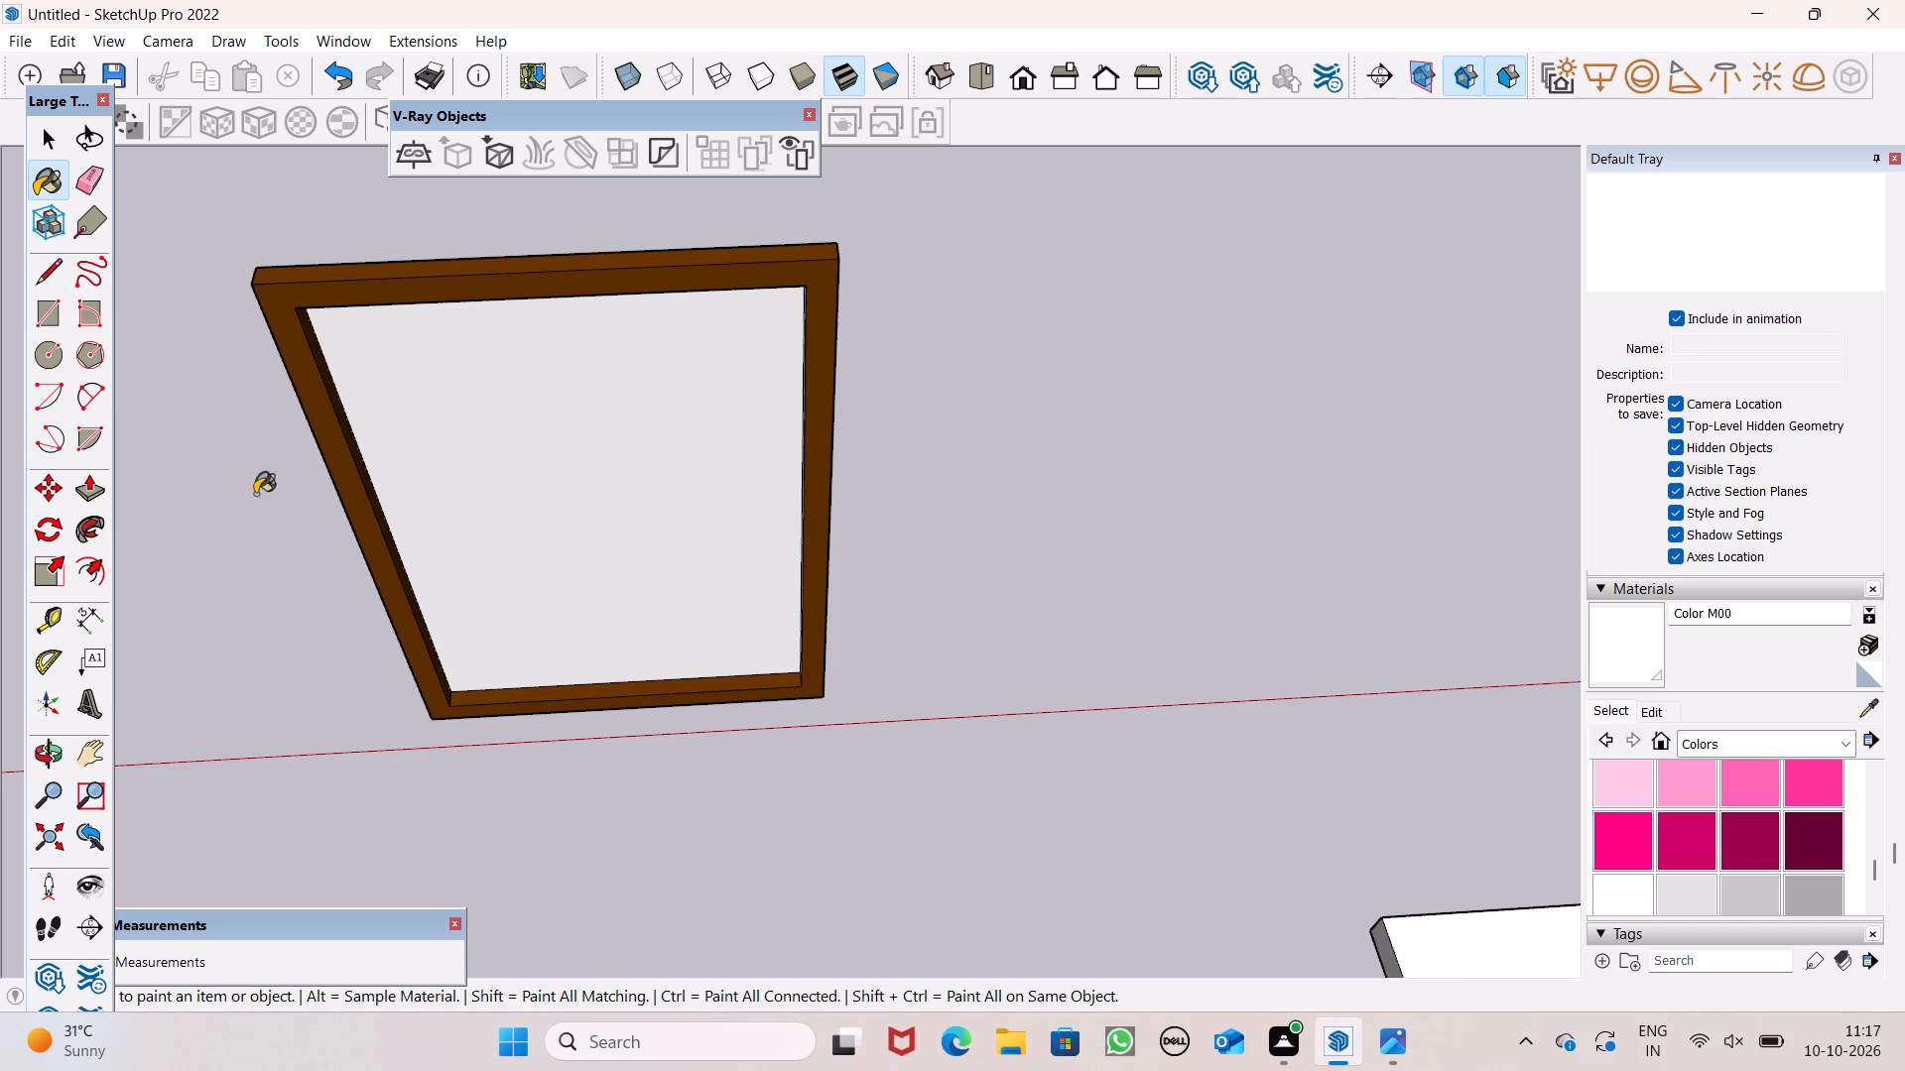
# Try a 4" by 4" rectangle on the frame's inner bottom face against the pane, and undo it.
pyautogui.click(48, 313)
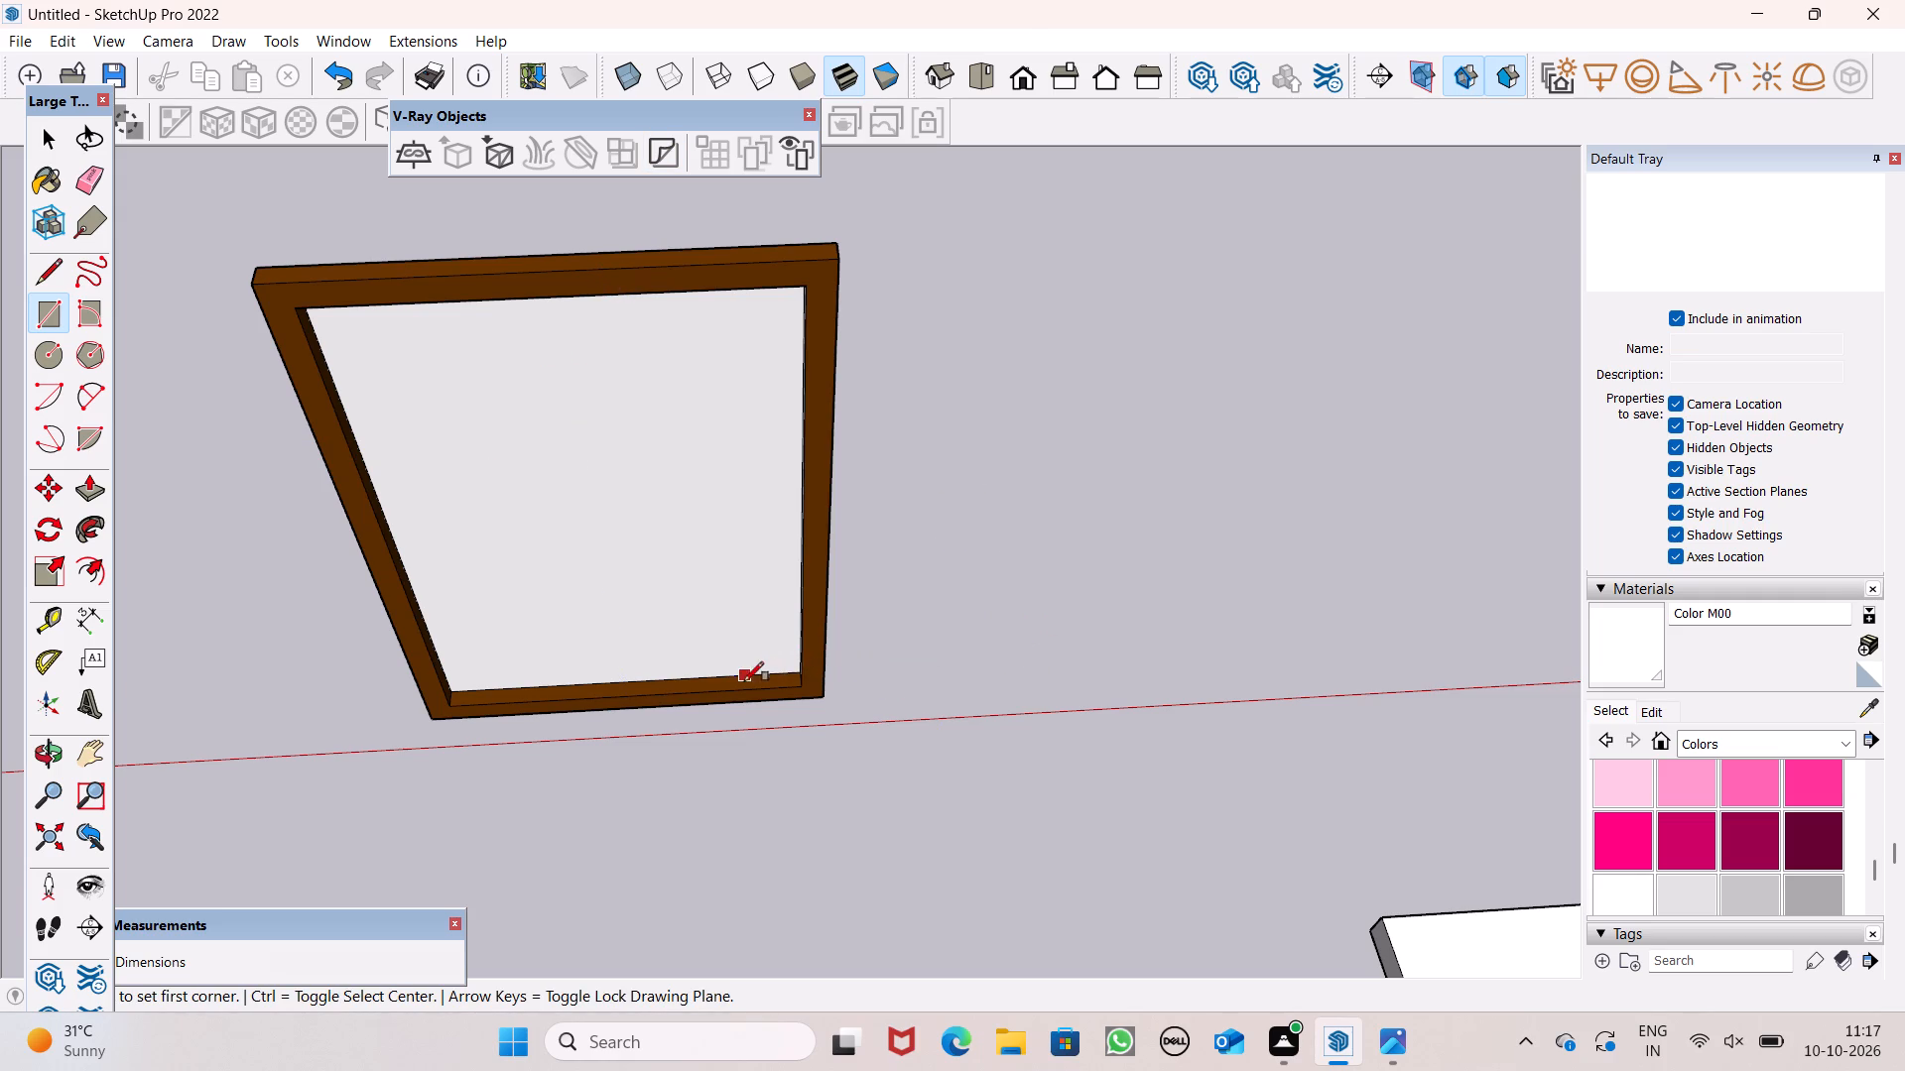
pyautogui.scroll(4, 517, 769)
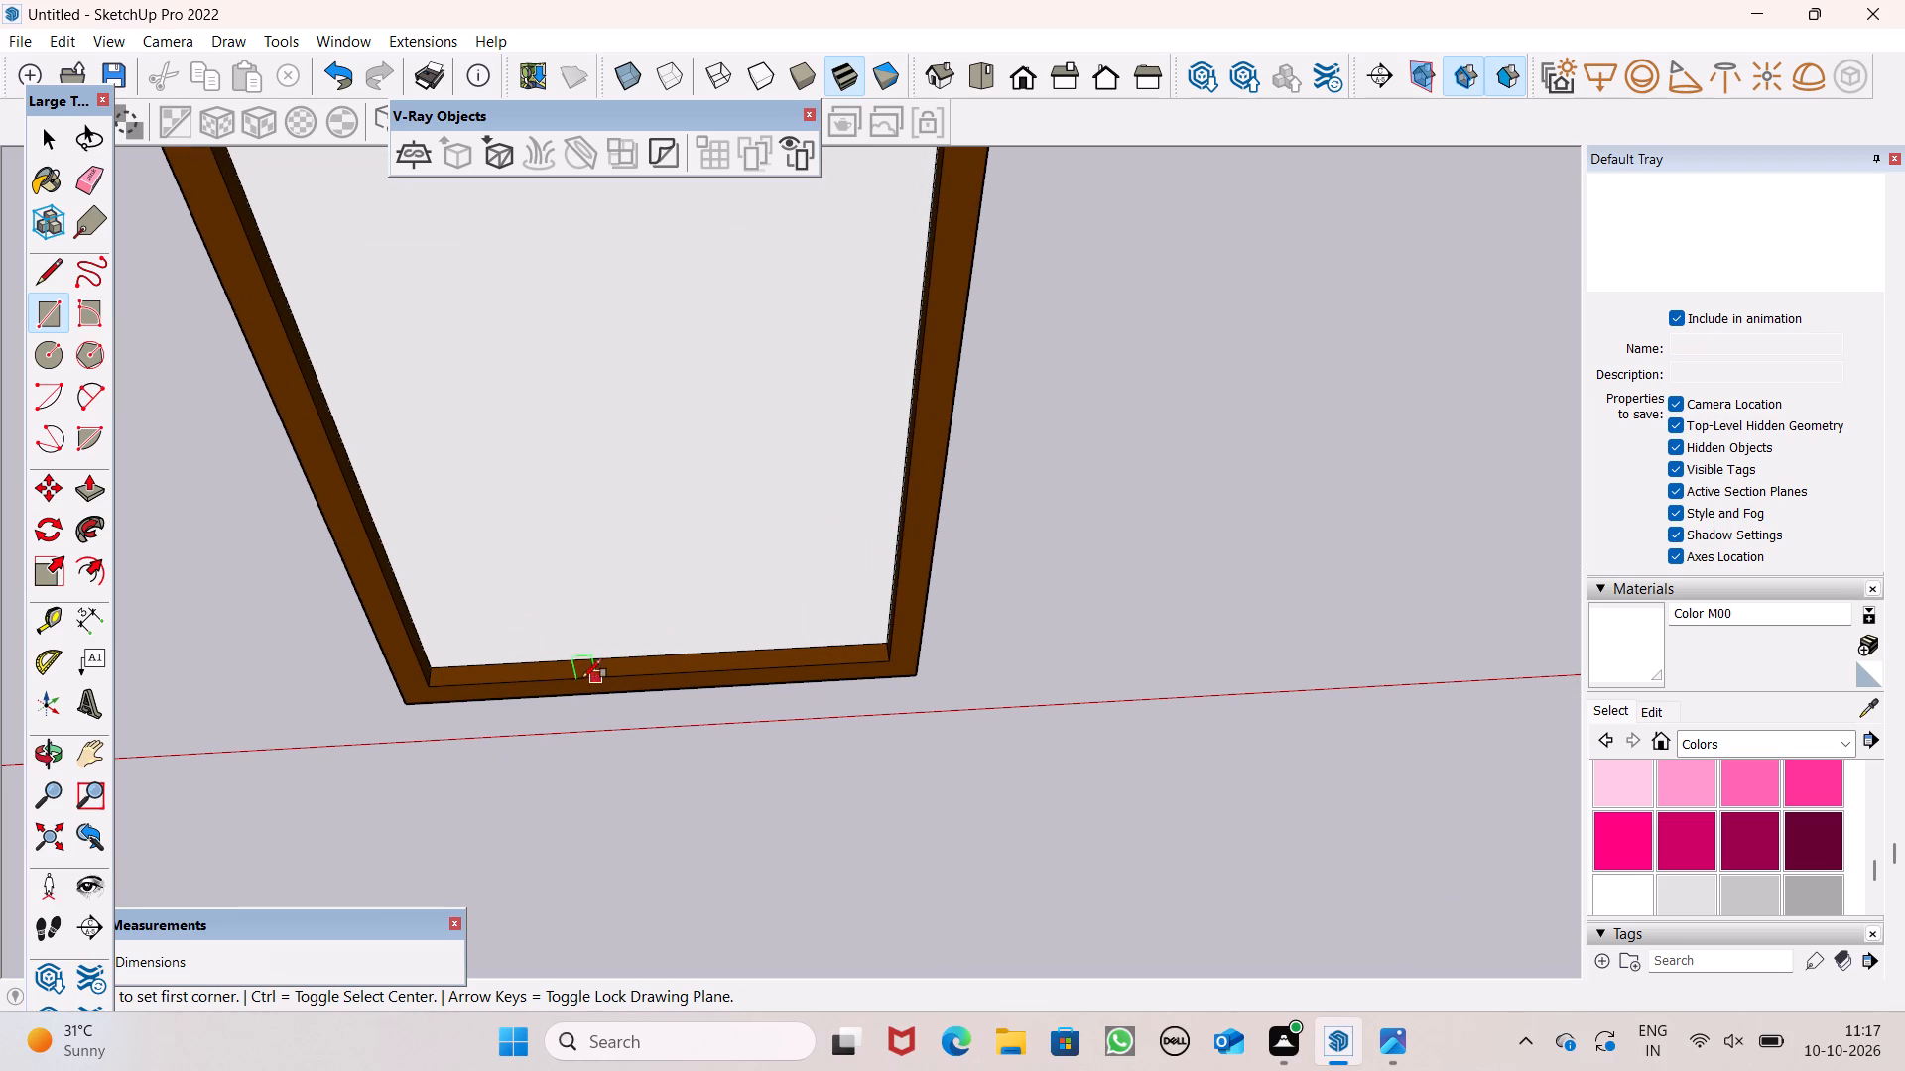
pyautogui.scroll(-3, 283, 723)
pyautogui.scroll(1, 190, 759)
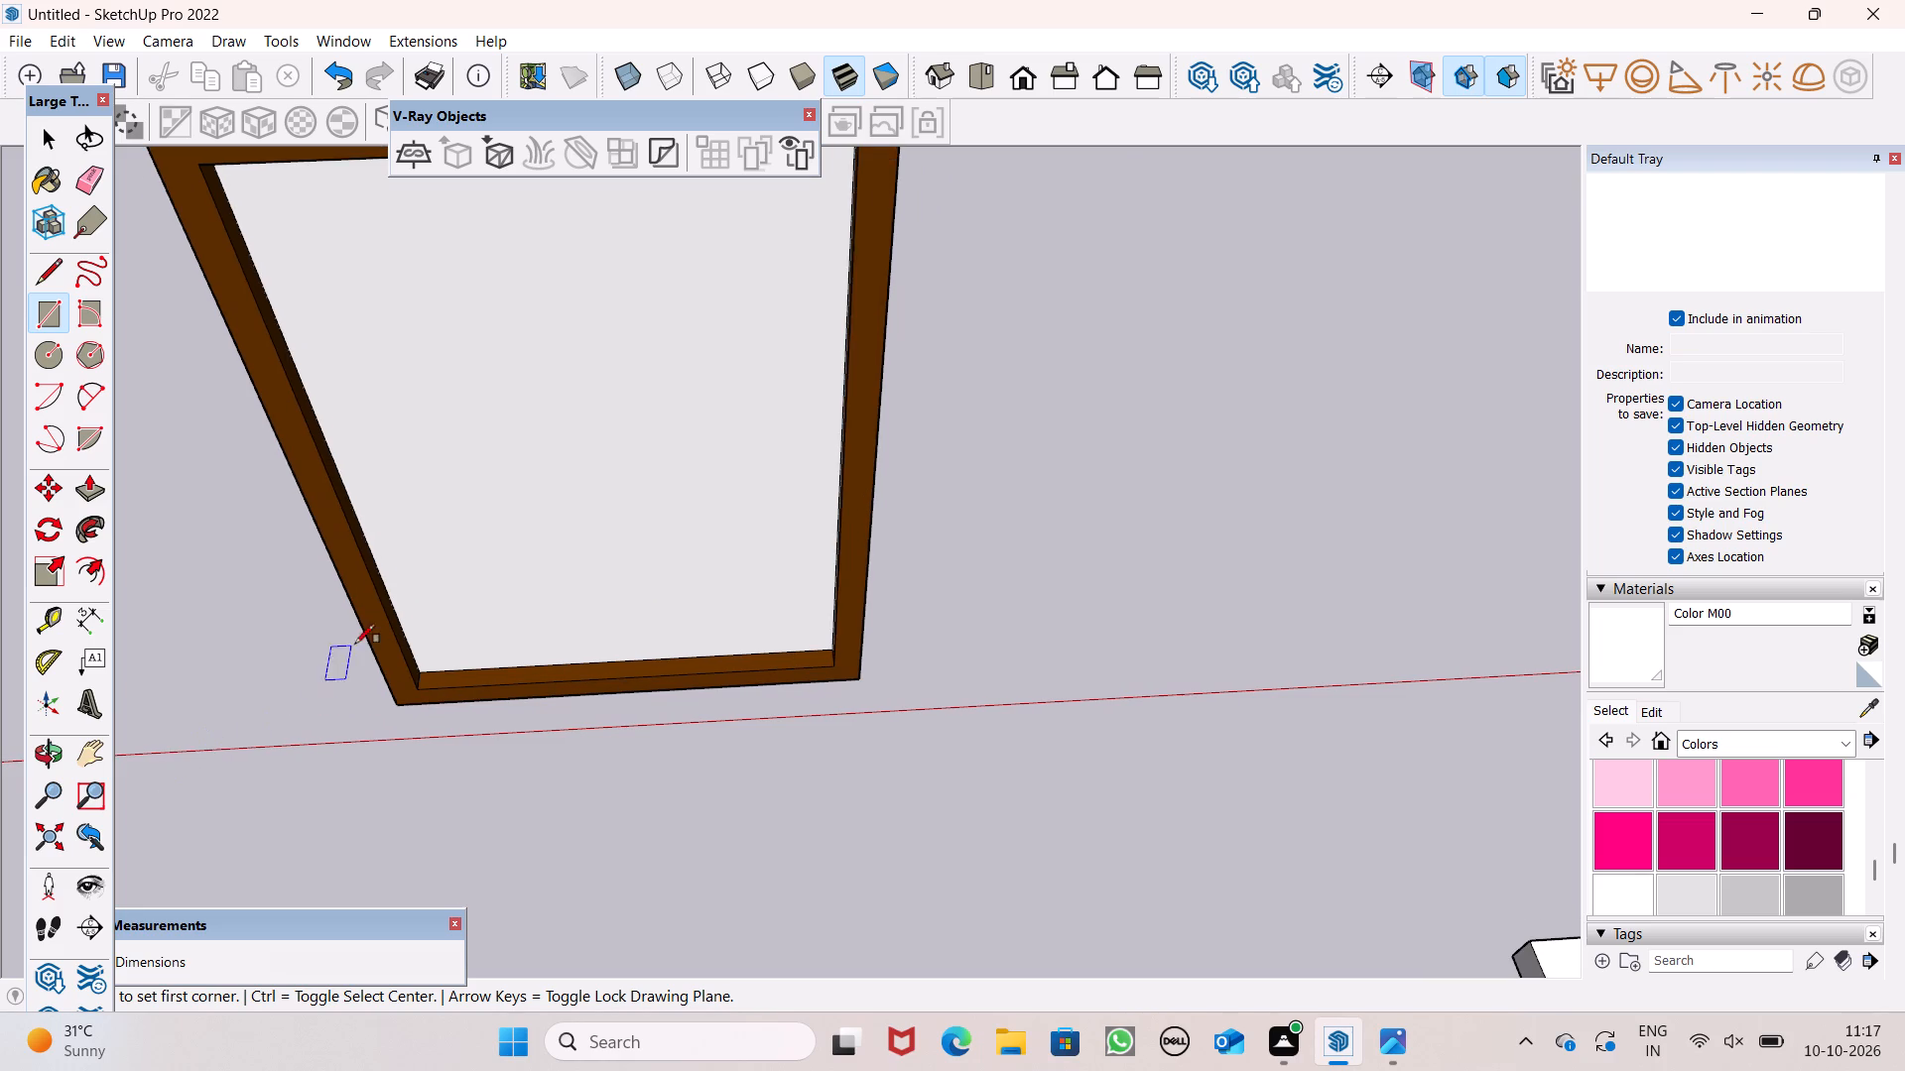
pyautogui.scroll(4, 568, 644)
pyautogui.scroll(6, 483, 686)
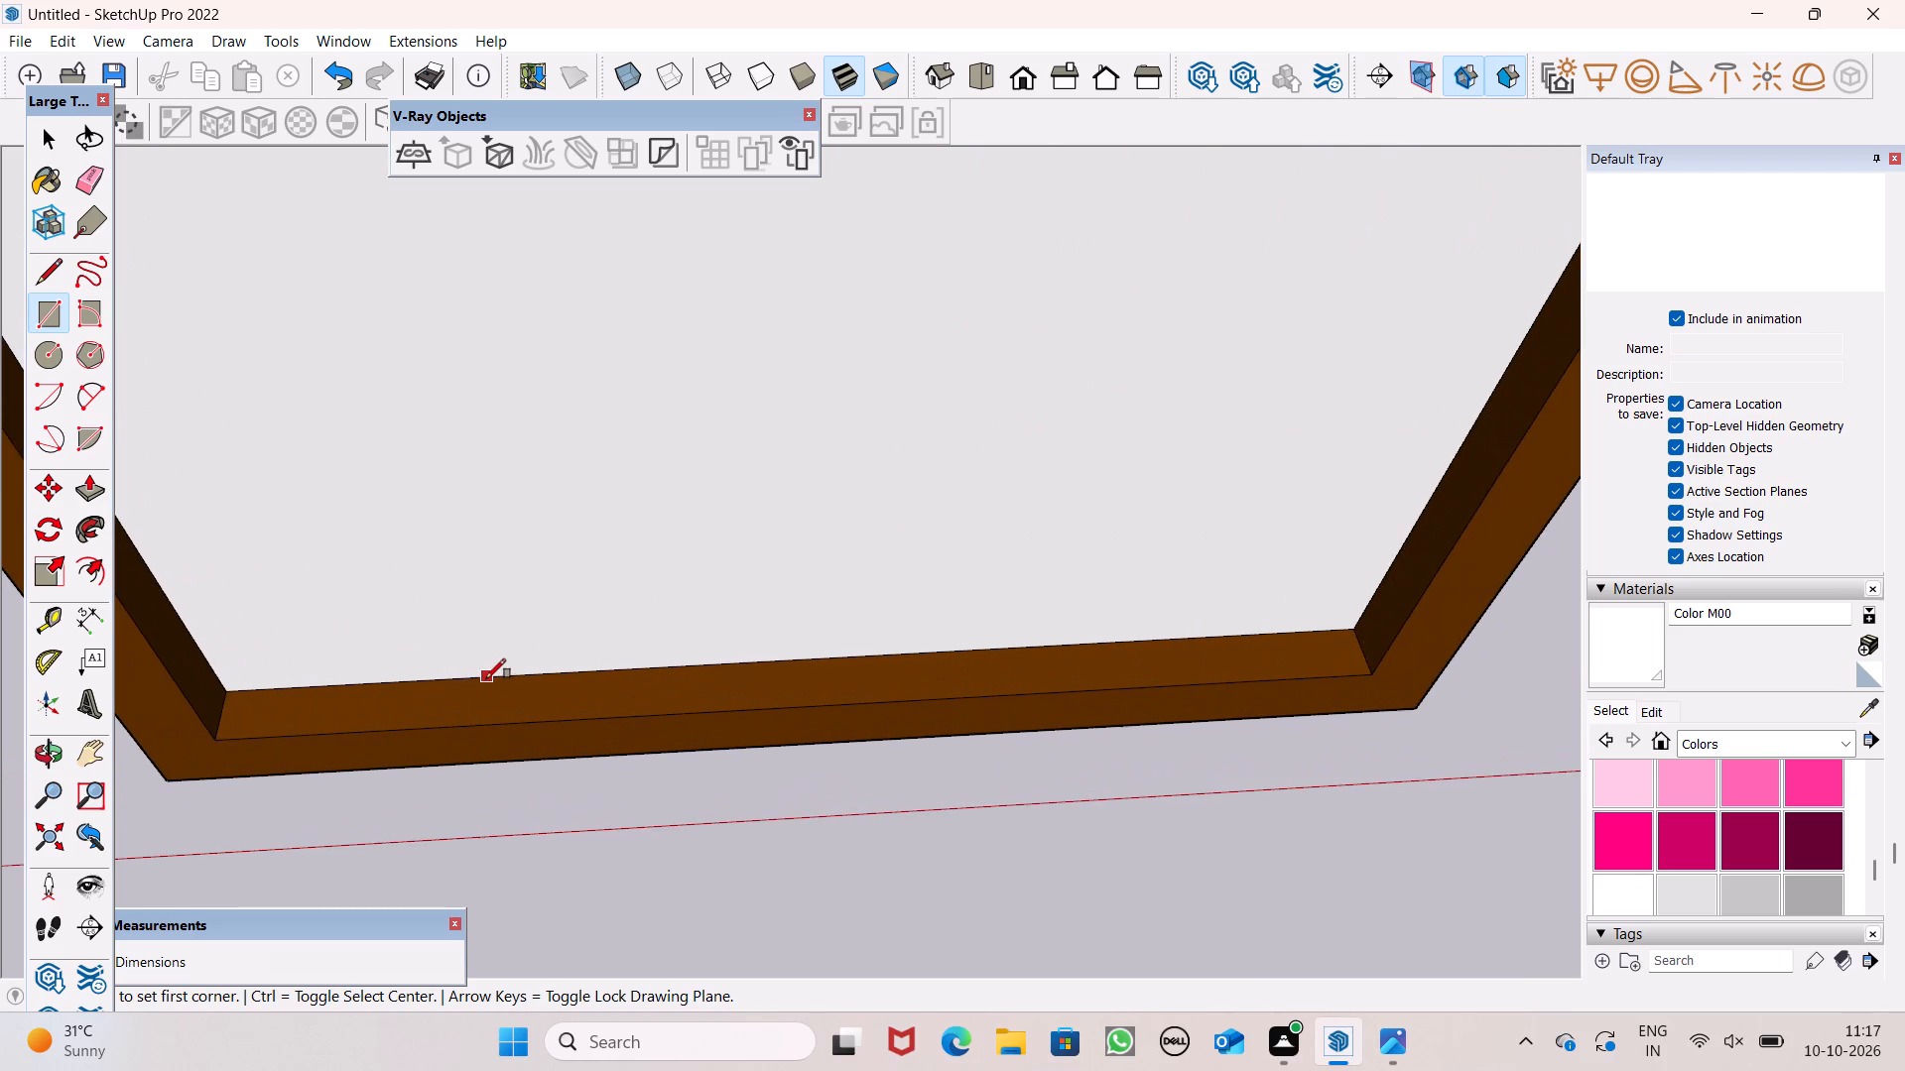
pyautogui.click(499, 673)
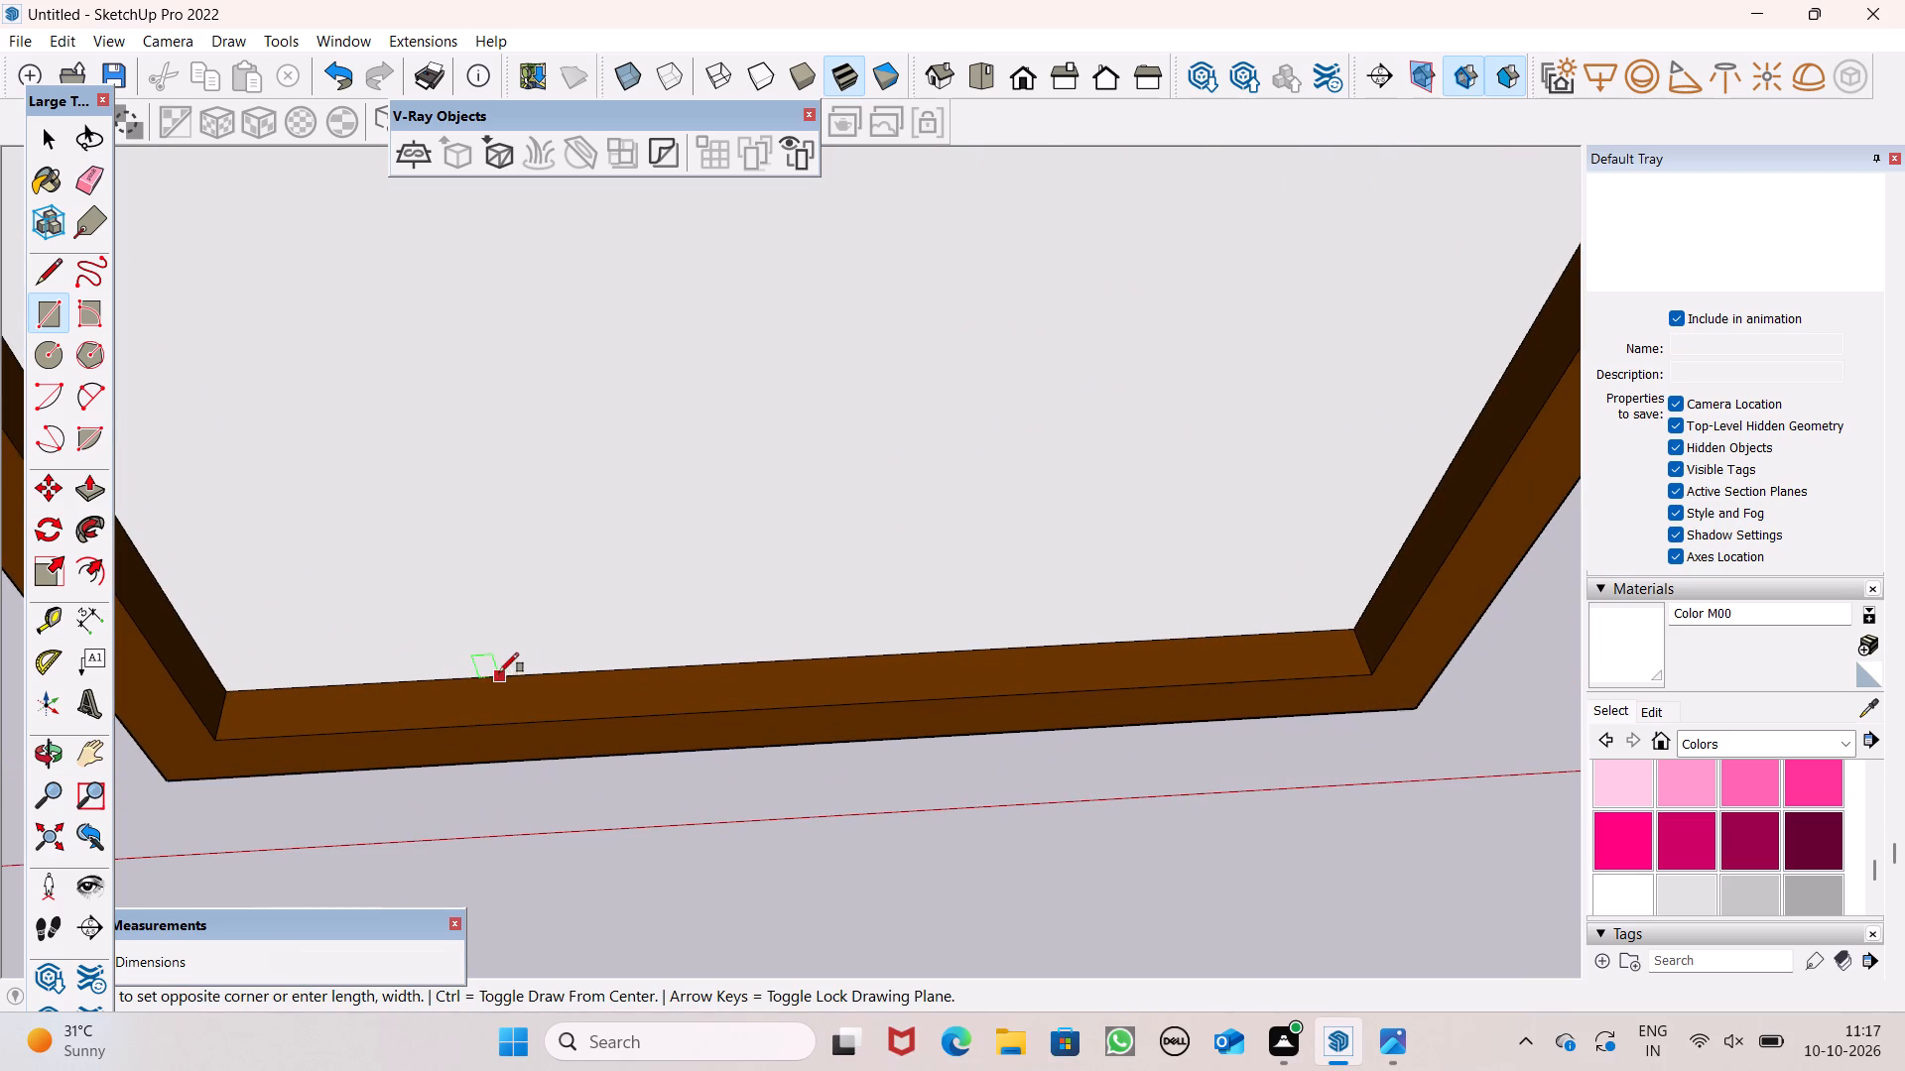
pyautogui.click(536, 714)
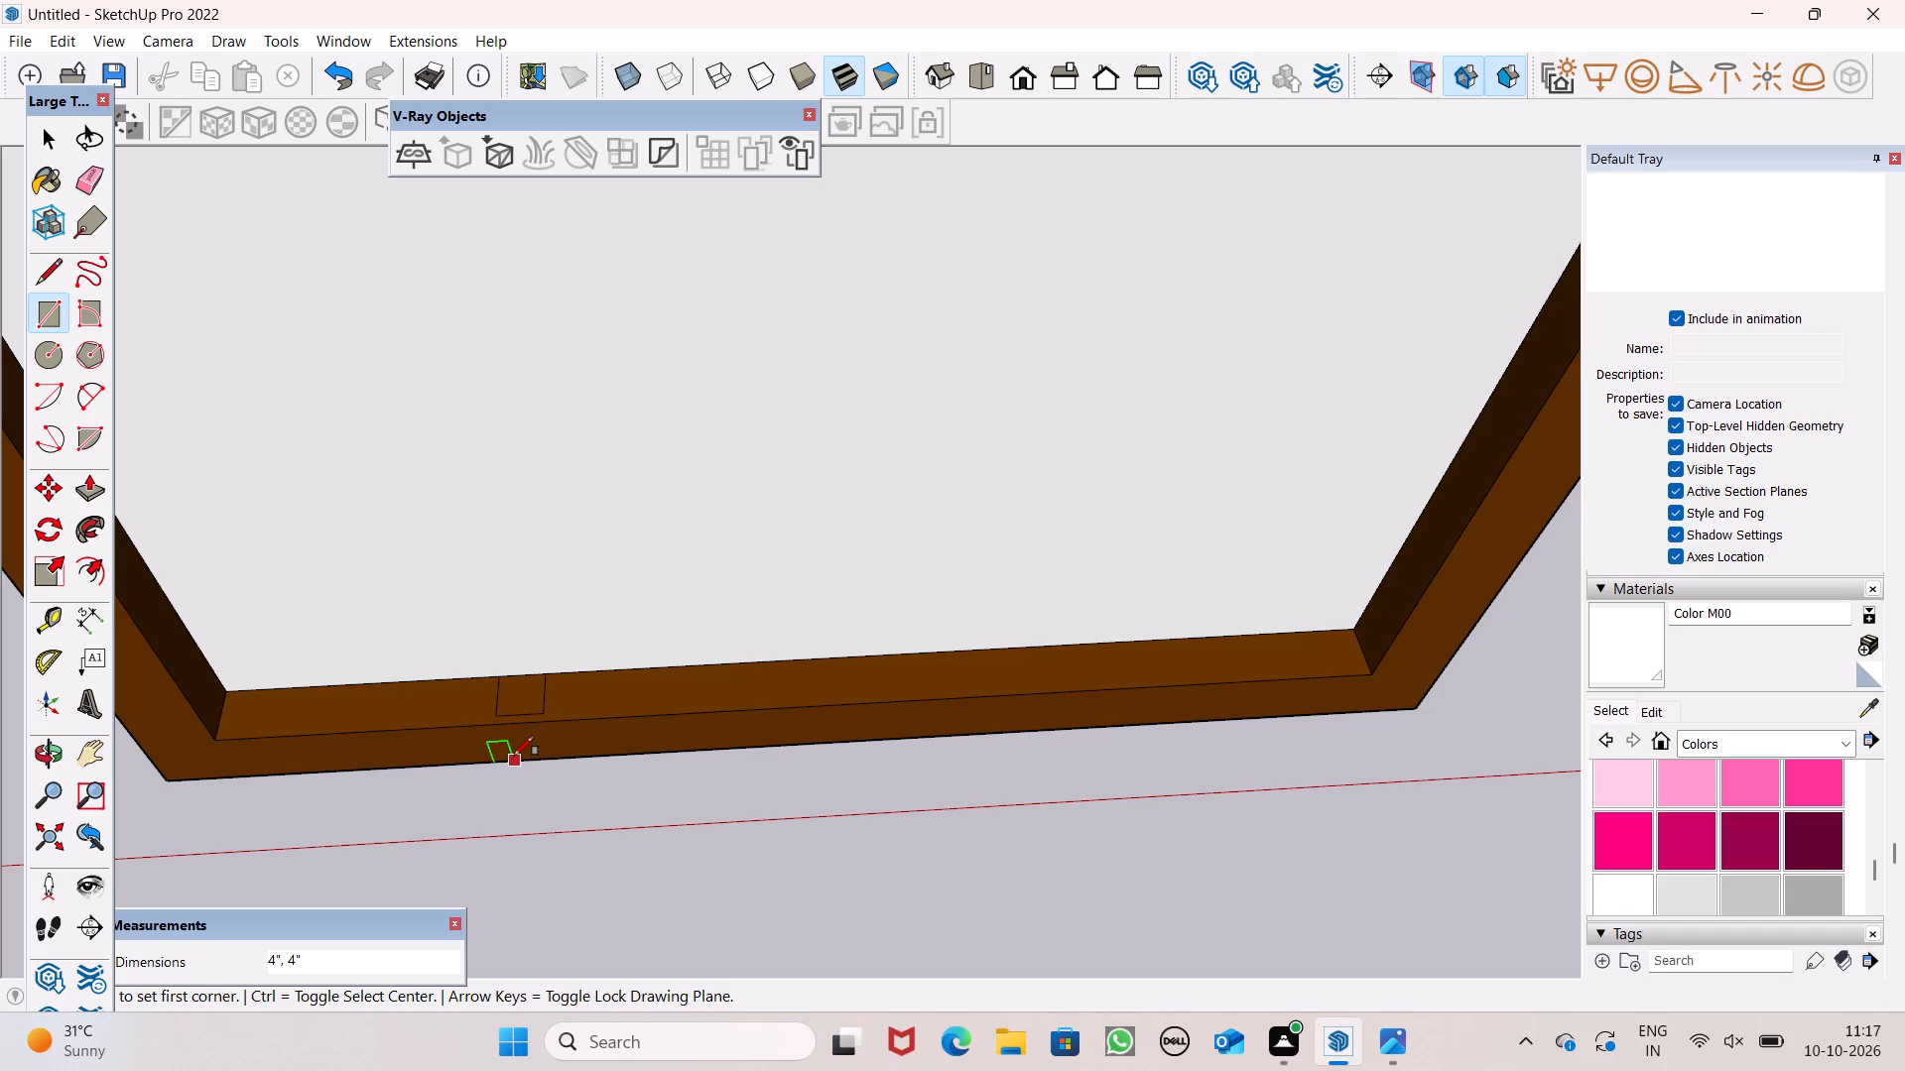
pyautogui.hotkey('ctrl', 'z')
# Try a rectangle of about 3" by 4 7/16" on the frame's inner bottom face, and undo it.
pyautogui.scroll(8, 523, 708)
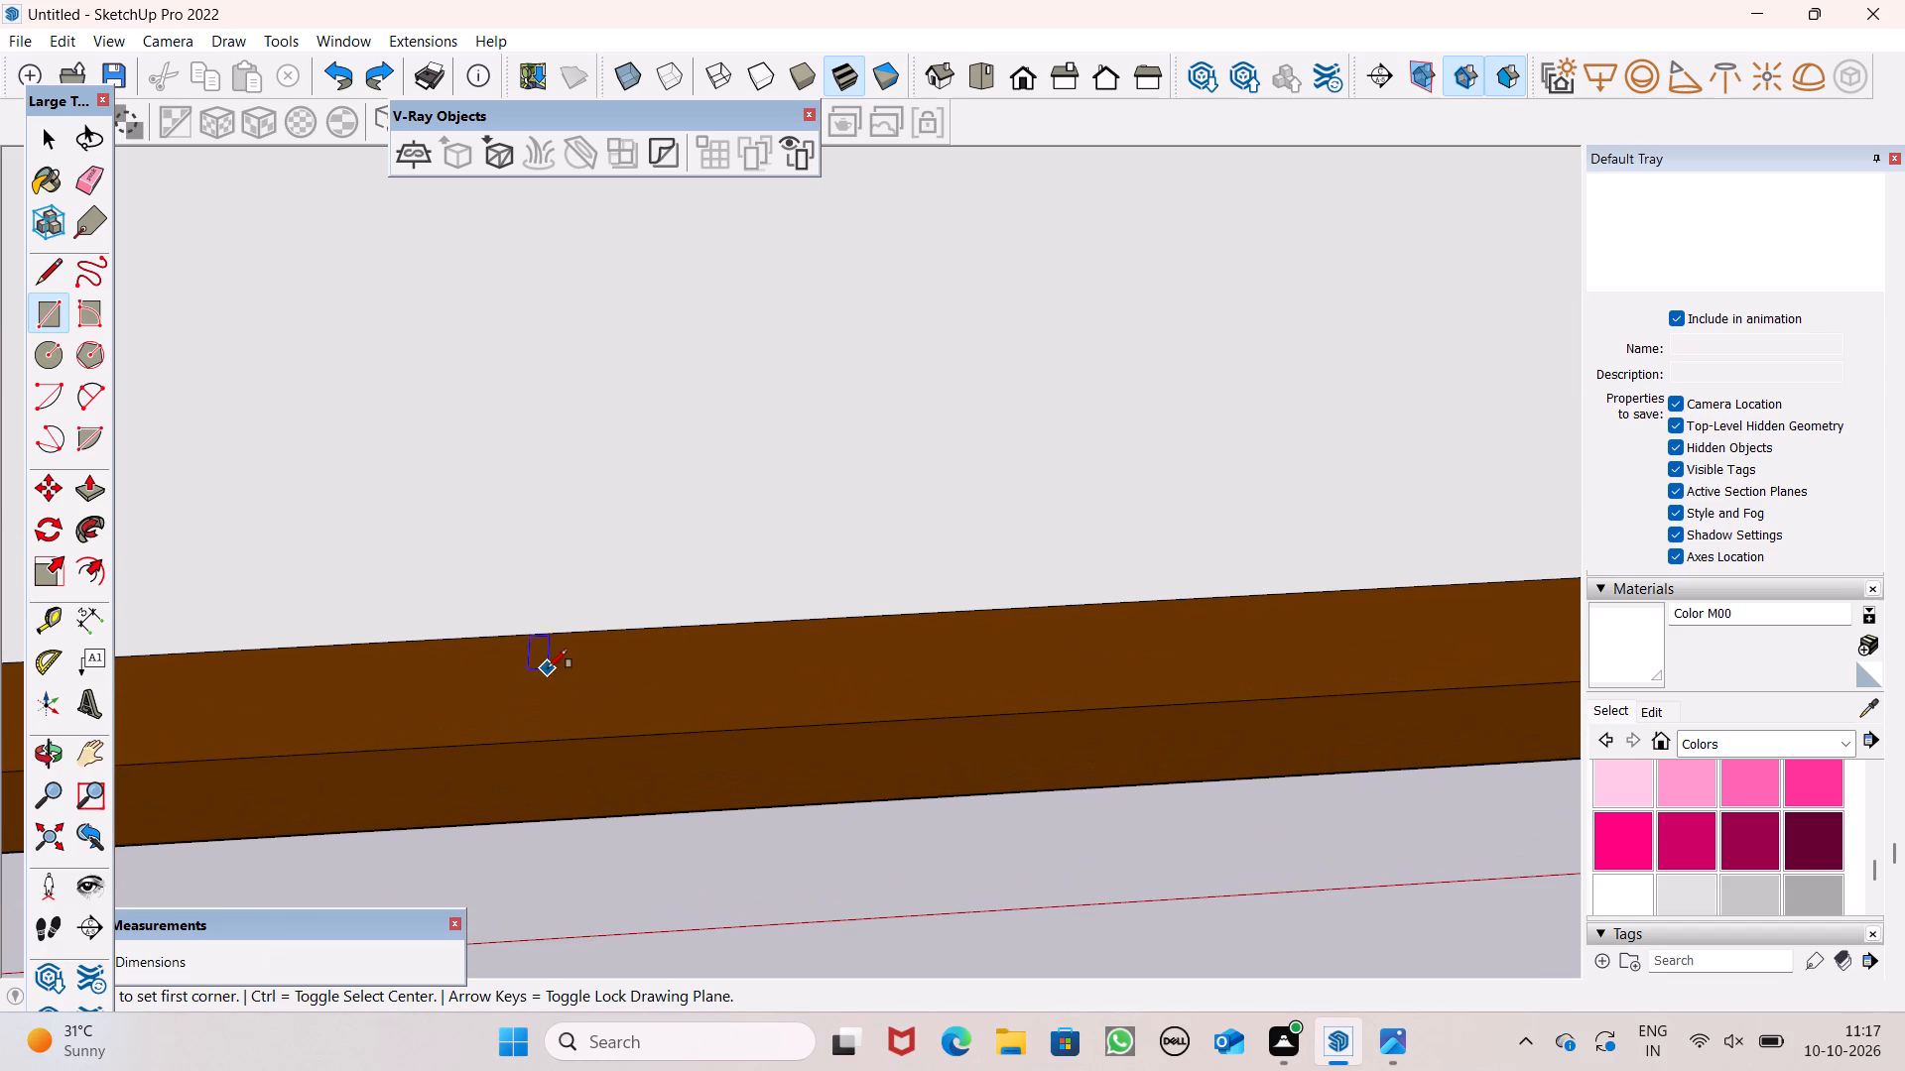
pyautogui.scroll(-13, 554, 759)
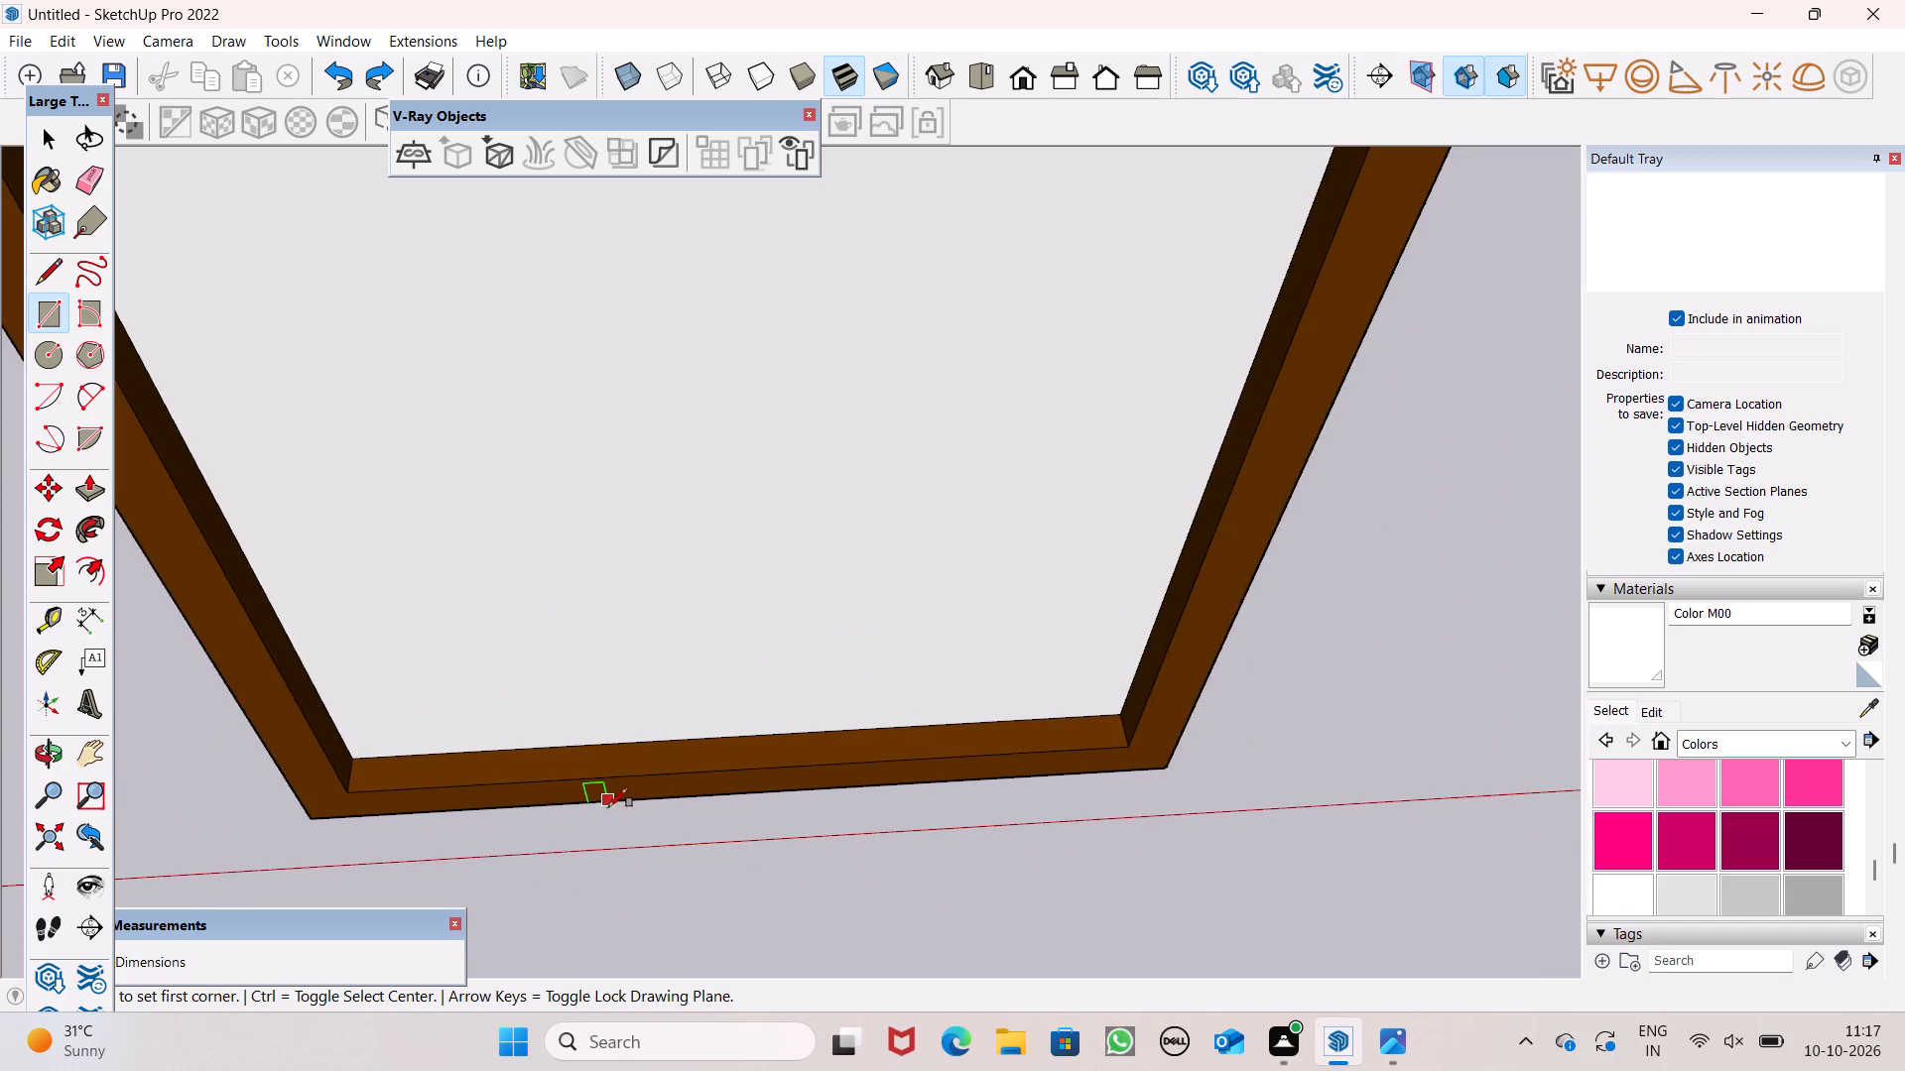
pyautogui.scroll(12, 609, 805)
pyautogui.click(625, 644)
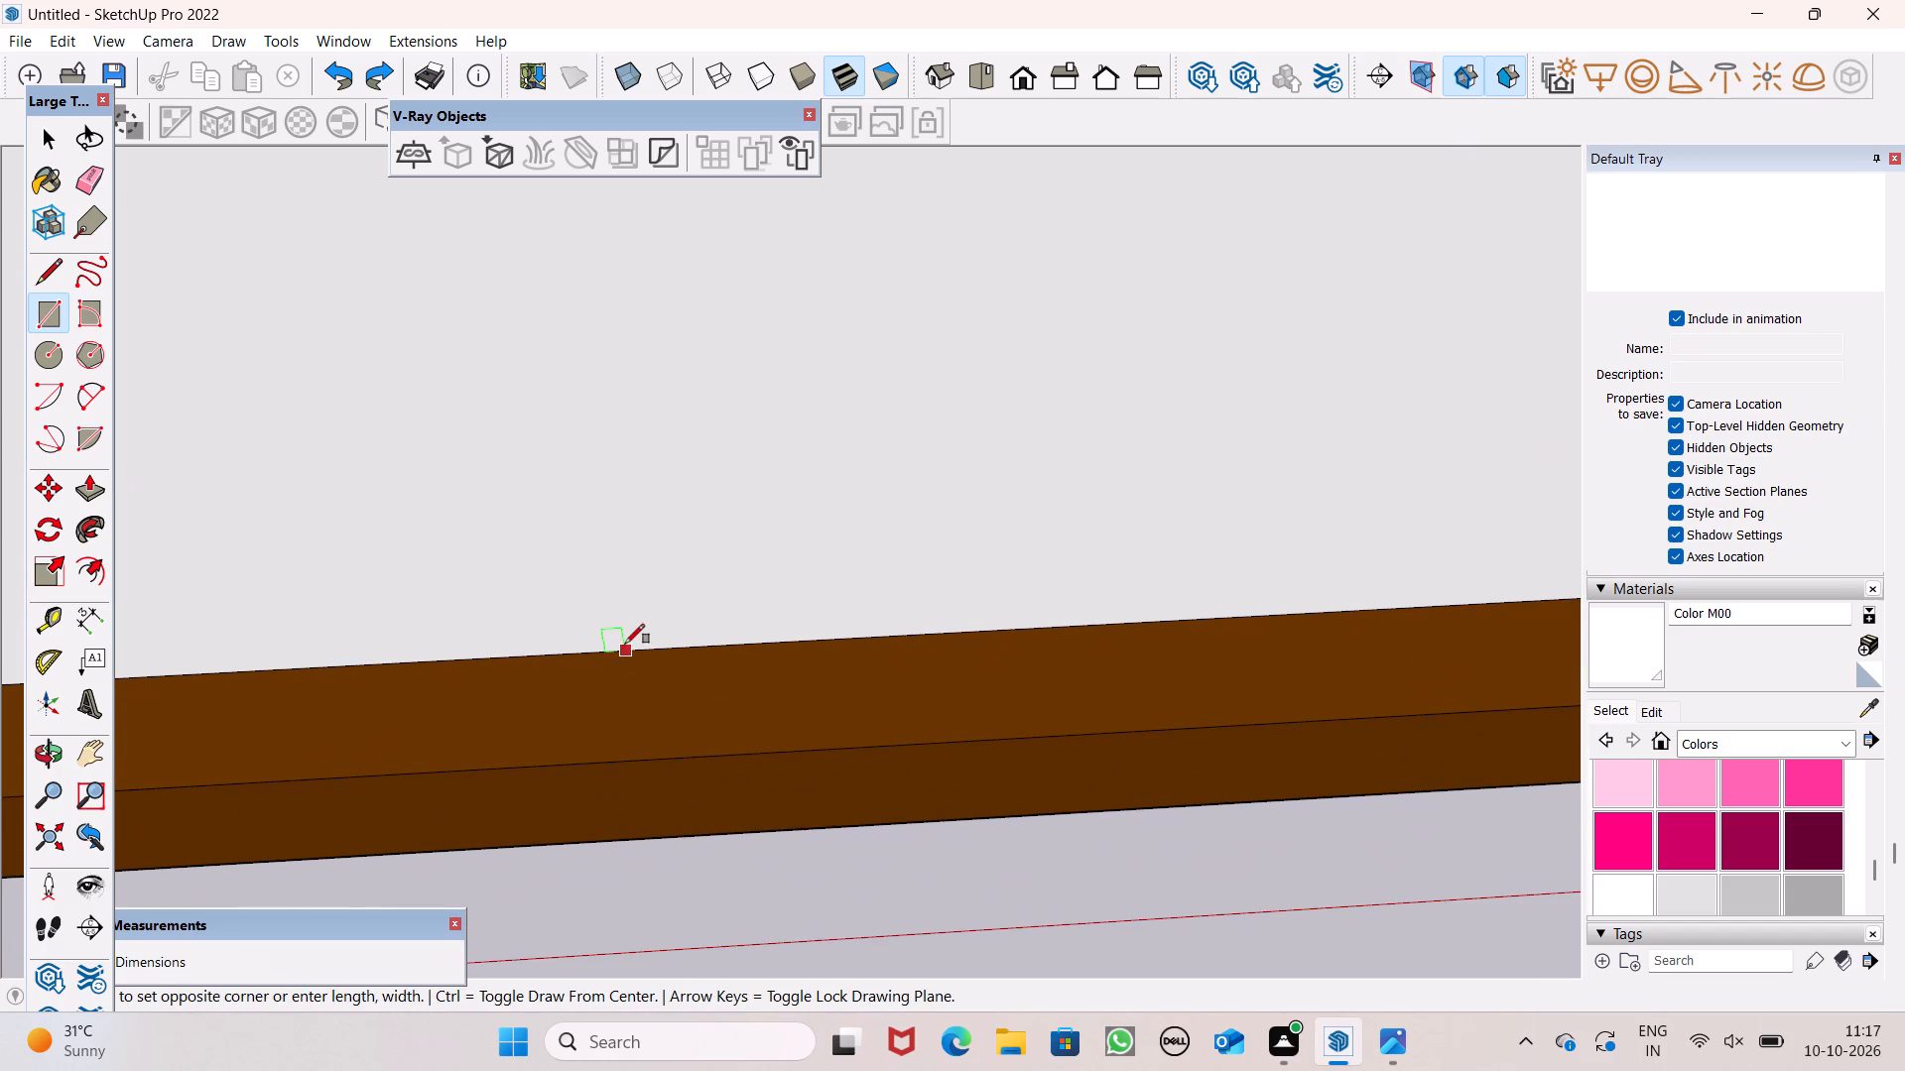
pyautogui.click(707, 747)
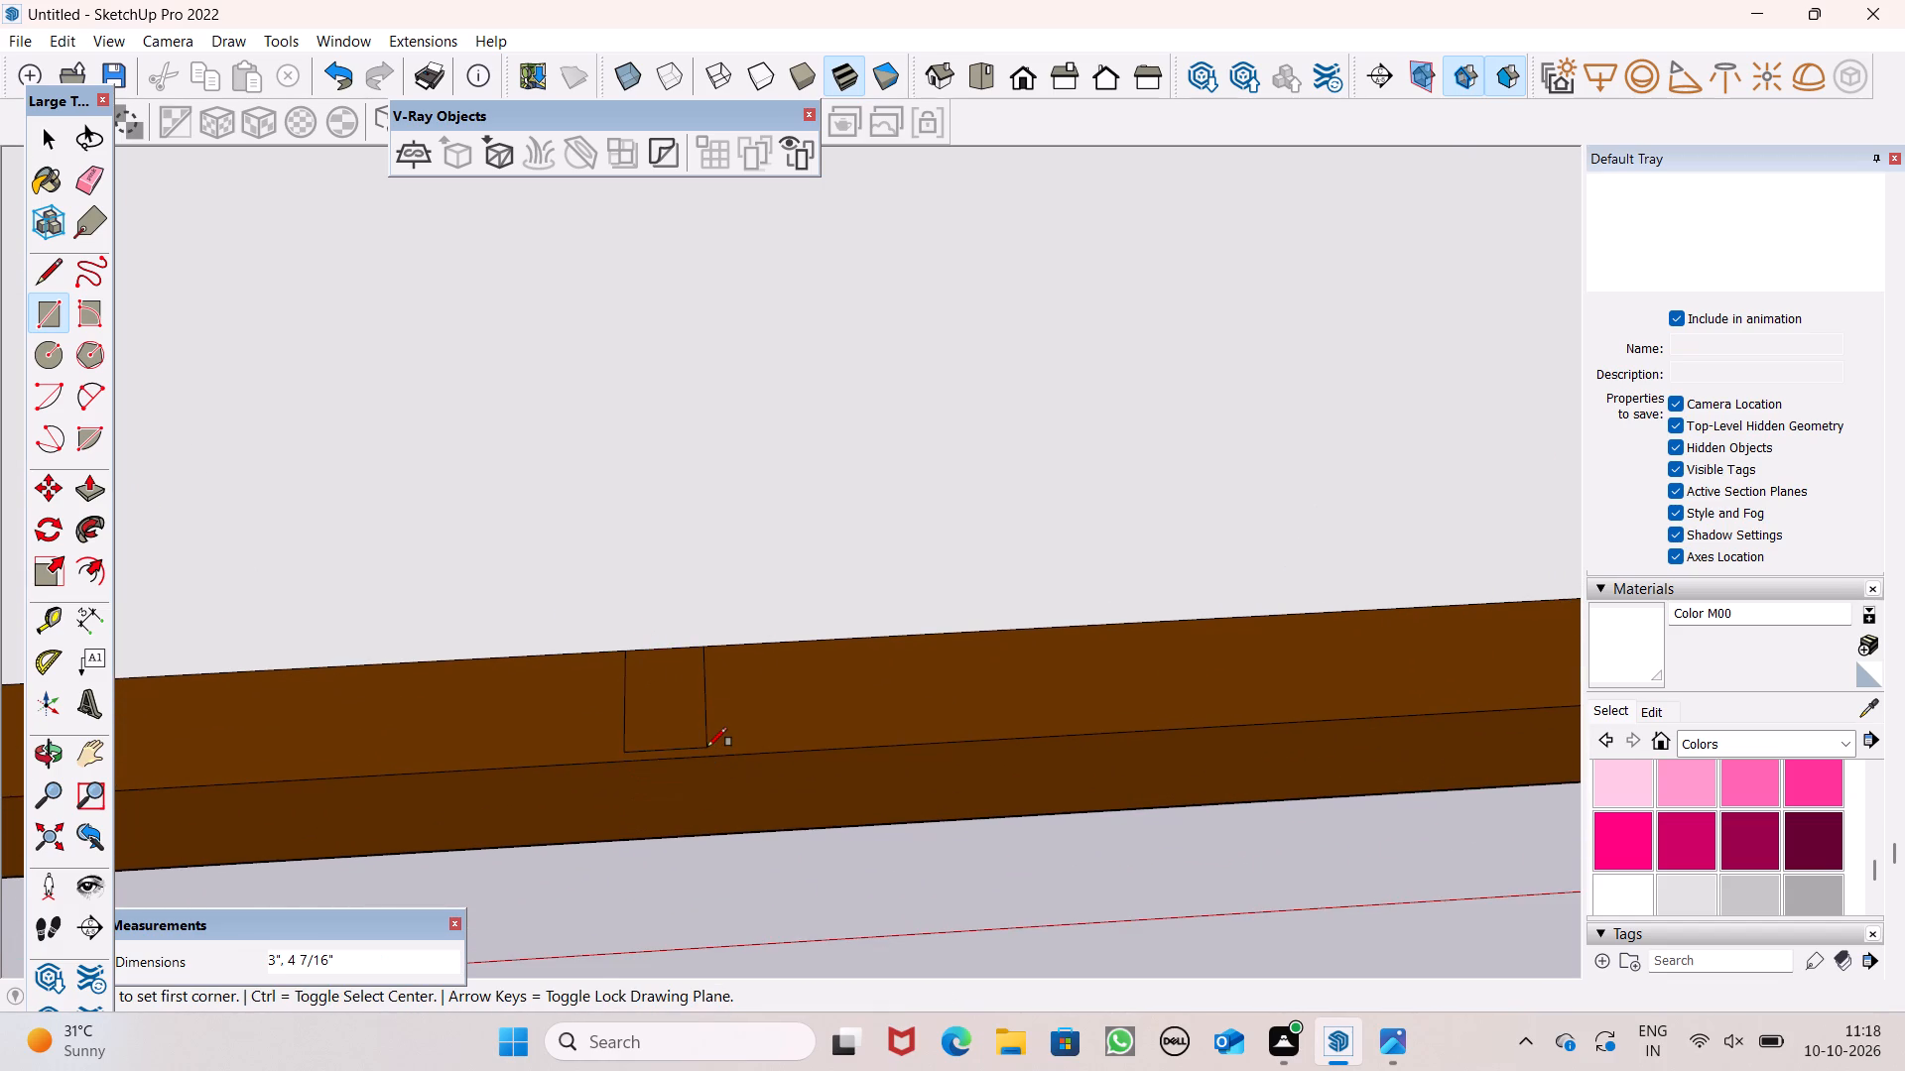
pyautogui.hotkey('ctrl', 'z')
# Draw a rectangle about 3" wide on the frame's inner bottom face, spanning from the pane to the face's front edge.
pyautogui.scroll(-16, 703, 795)
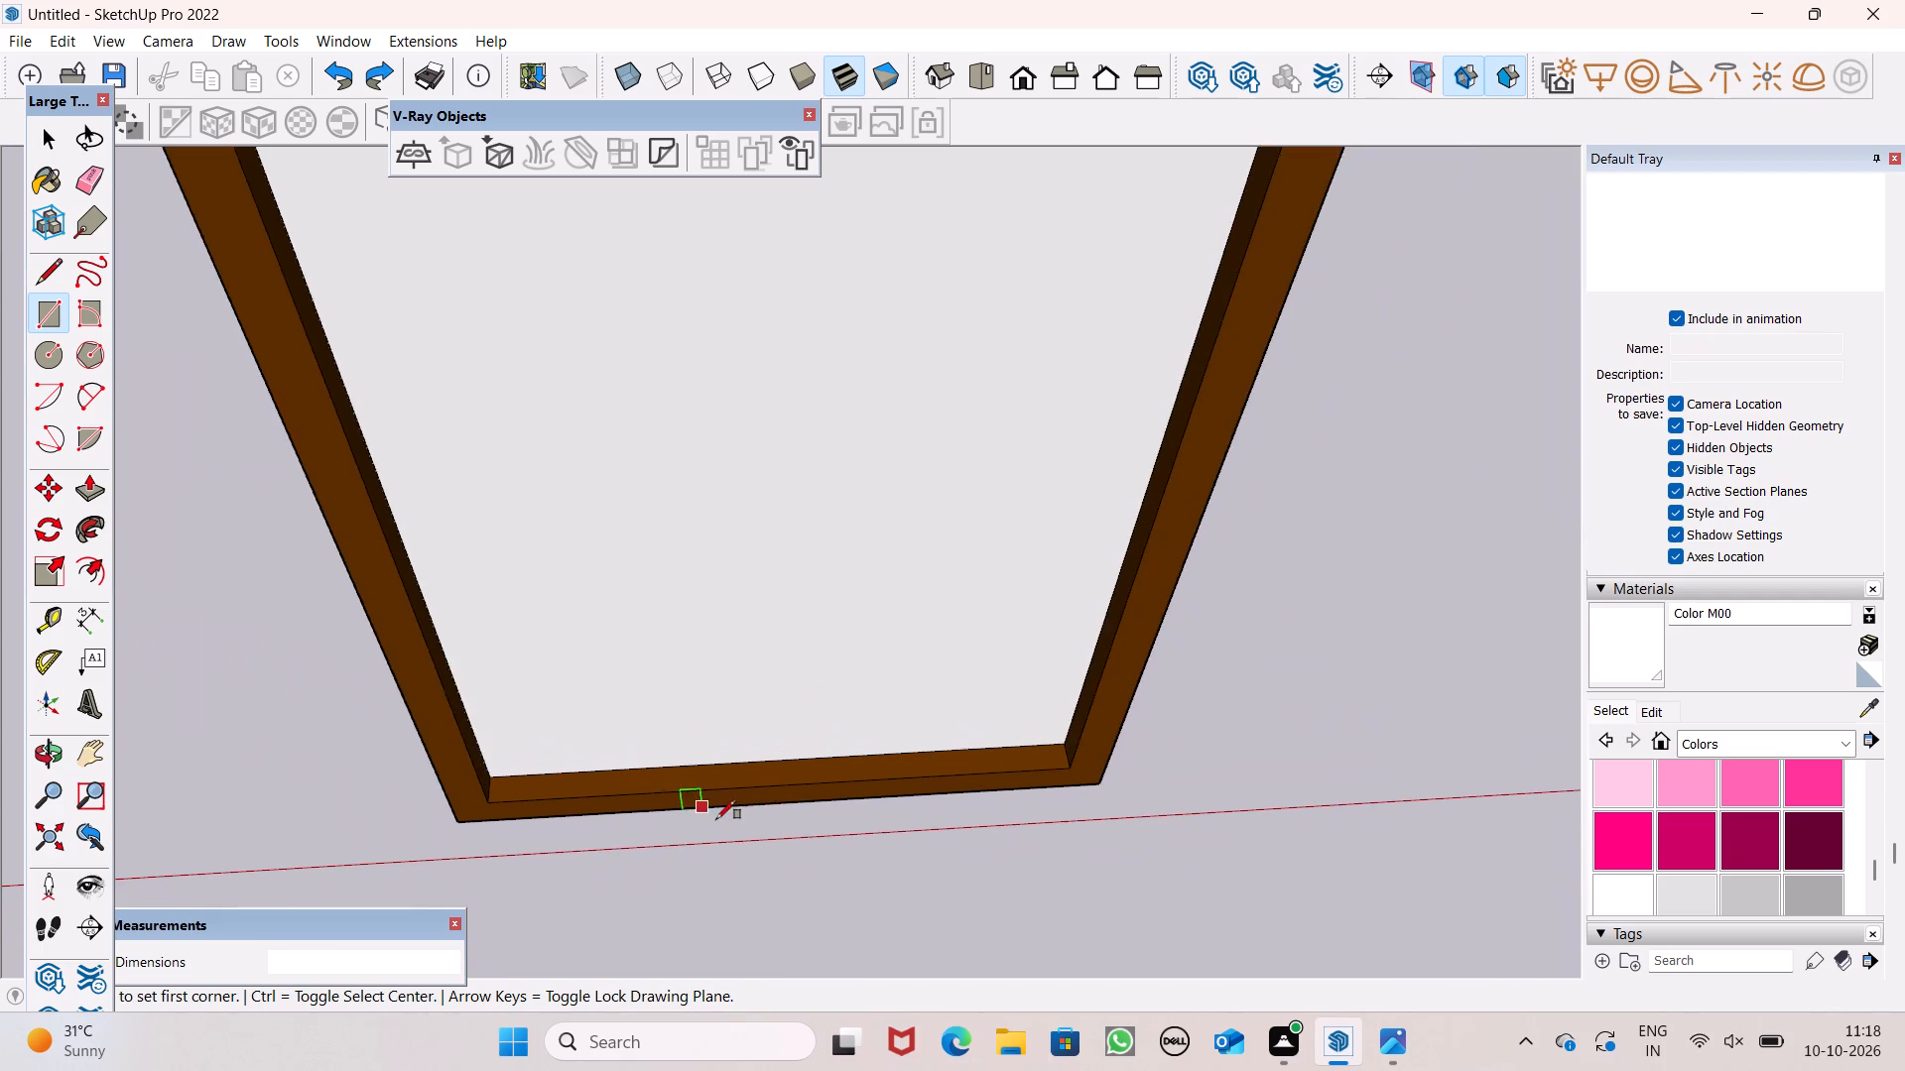
pyautogui.scroll(5, 755, 836)
pyautogui.scroll(5, 607, 731)
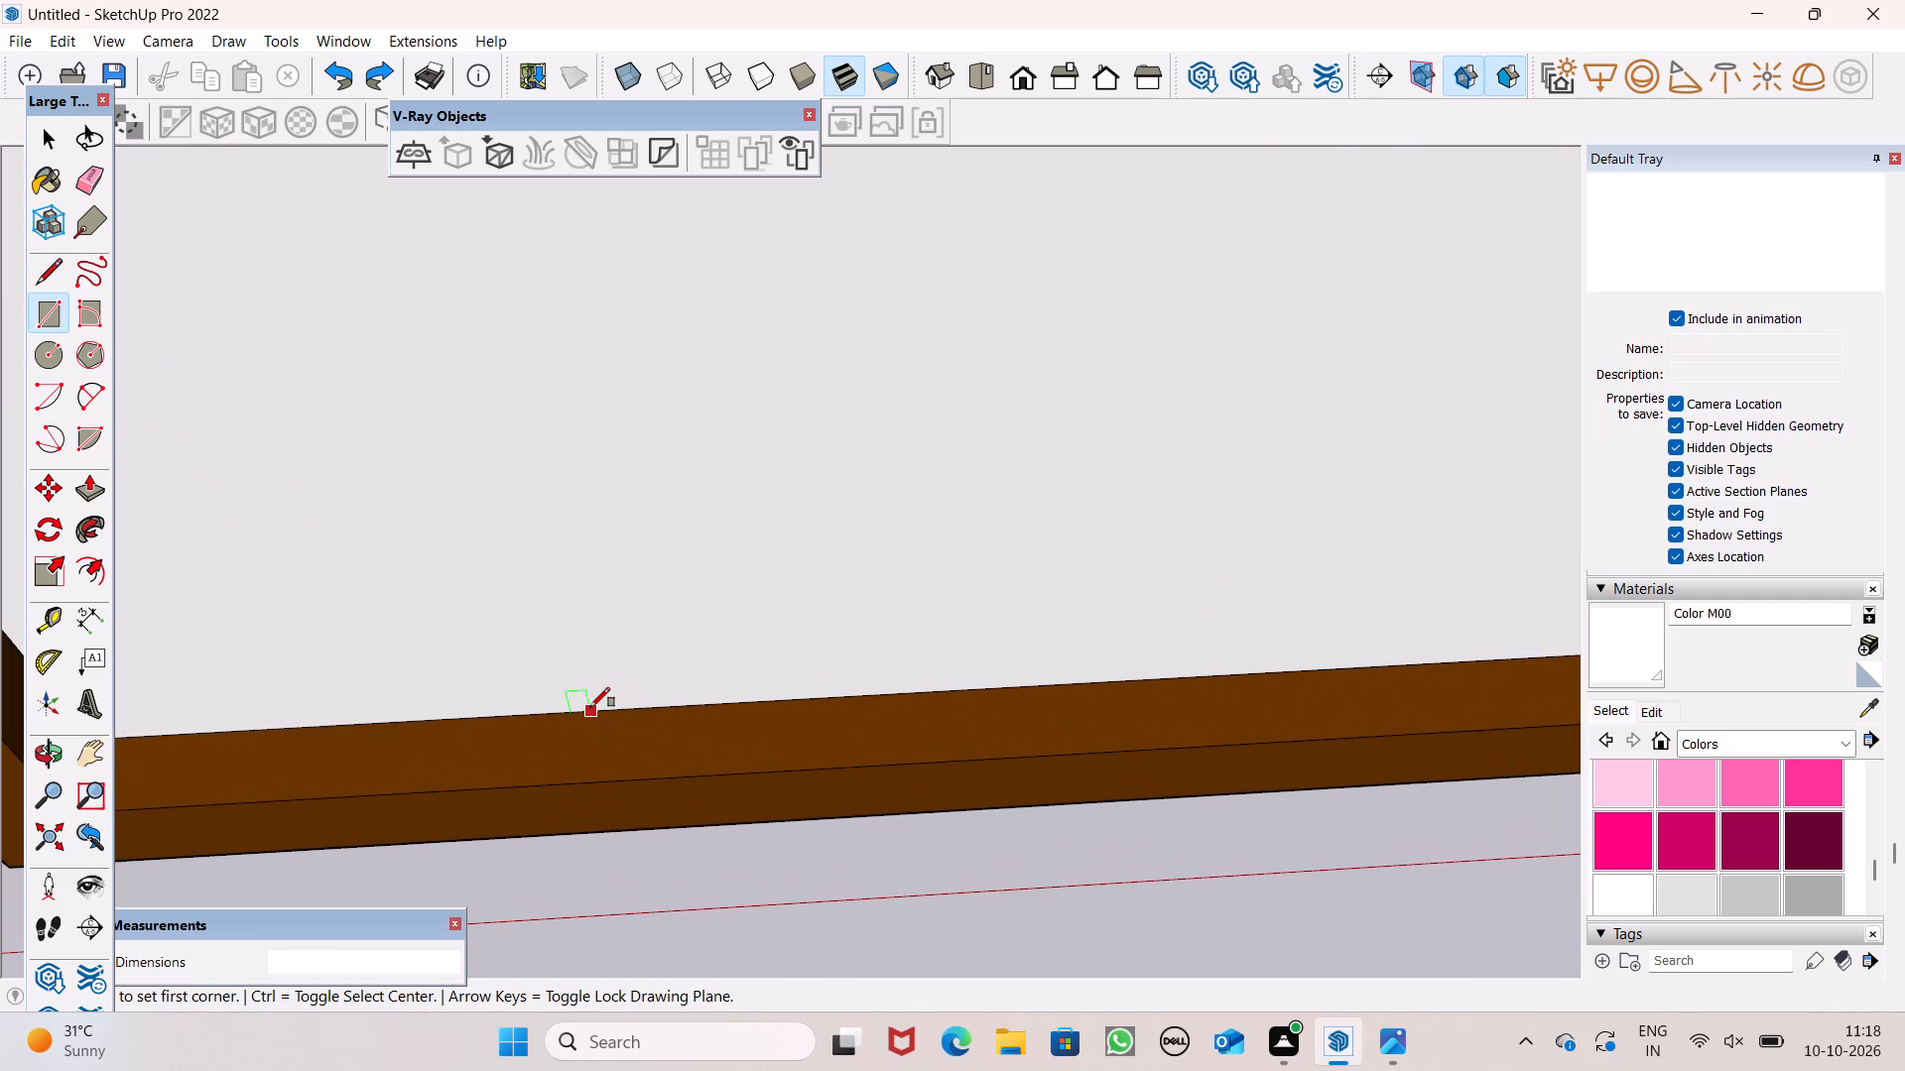
pyautogui.click(589, 707)
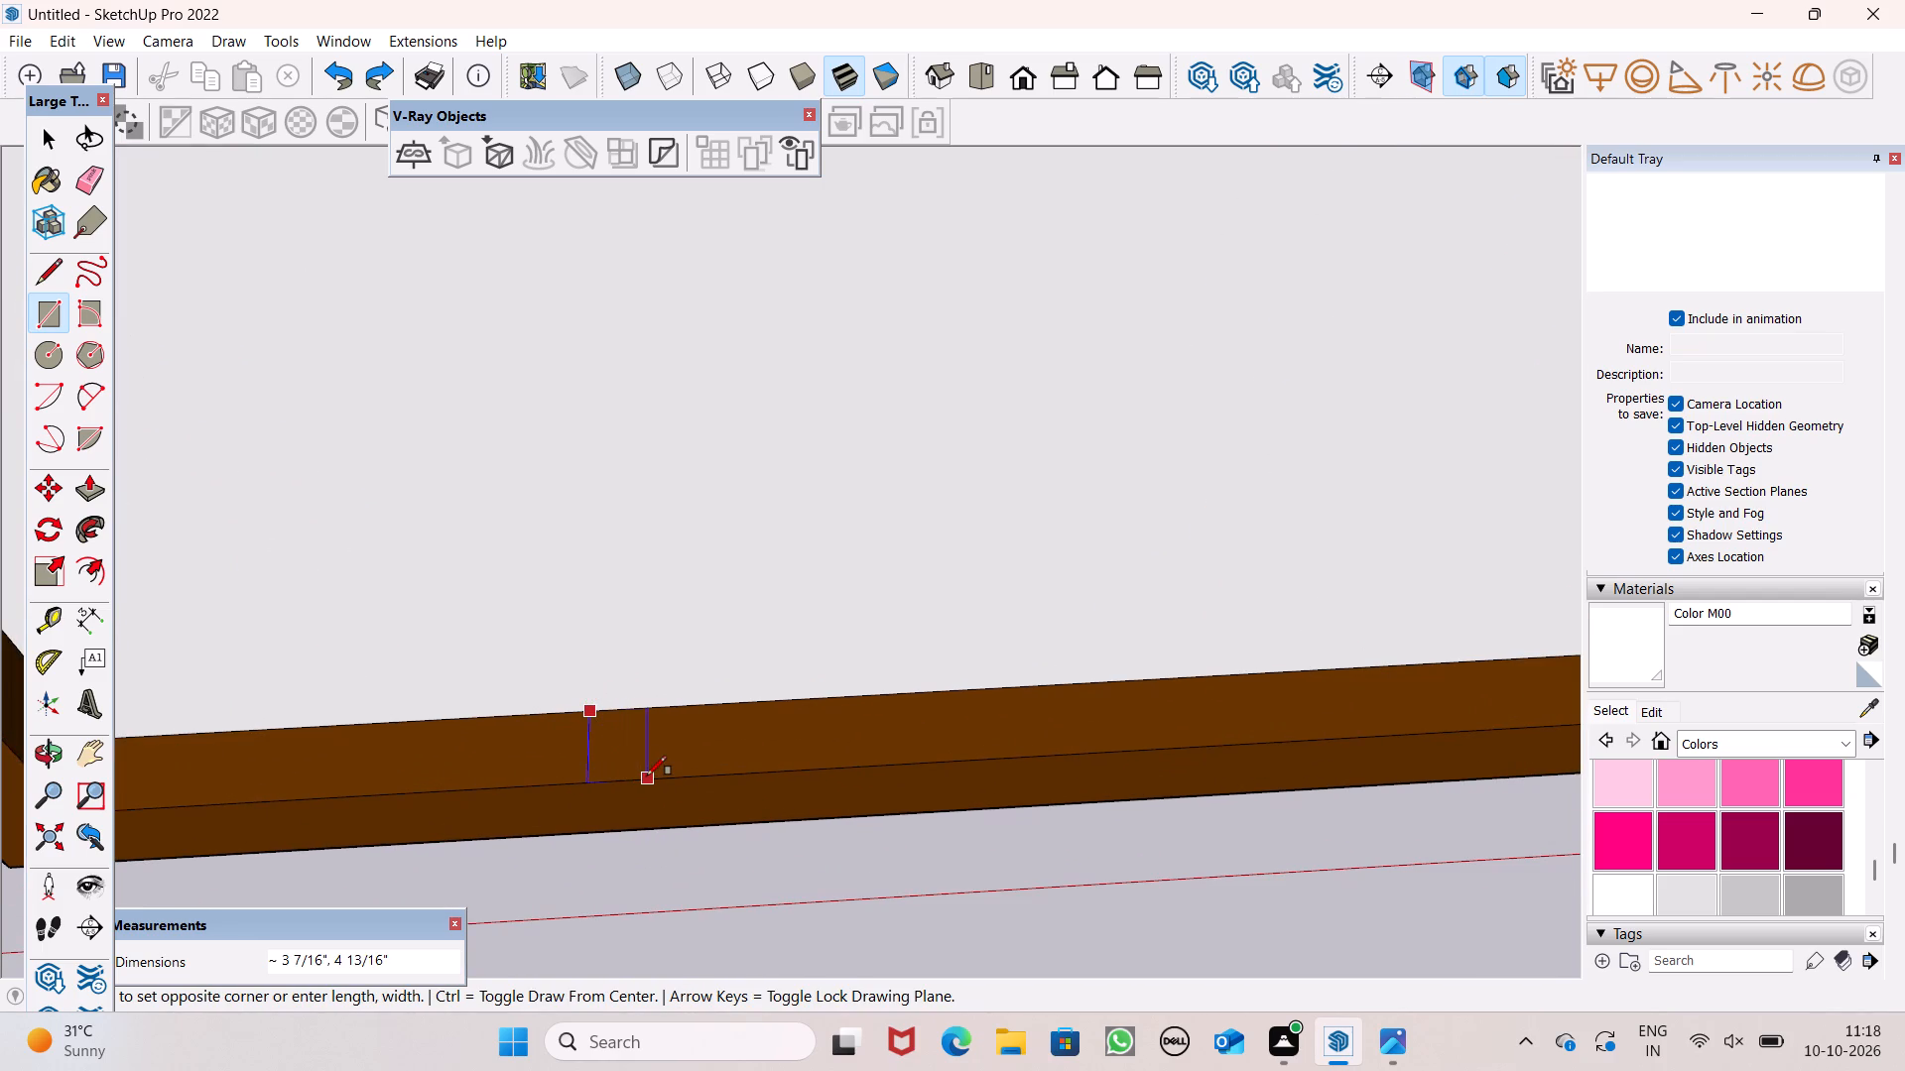
pyautogui.scroll(1, 642, 773)
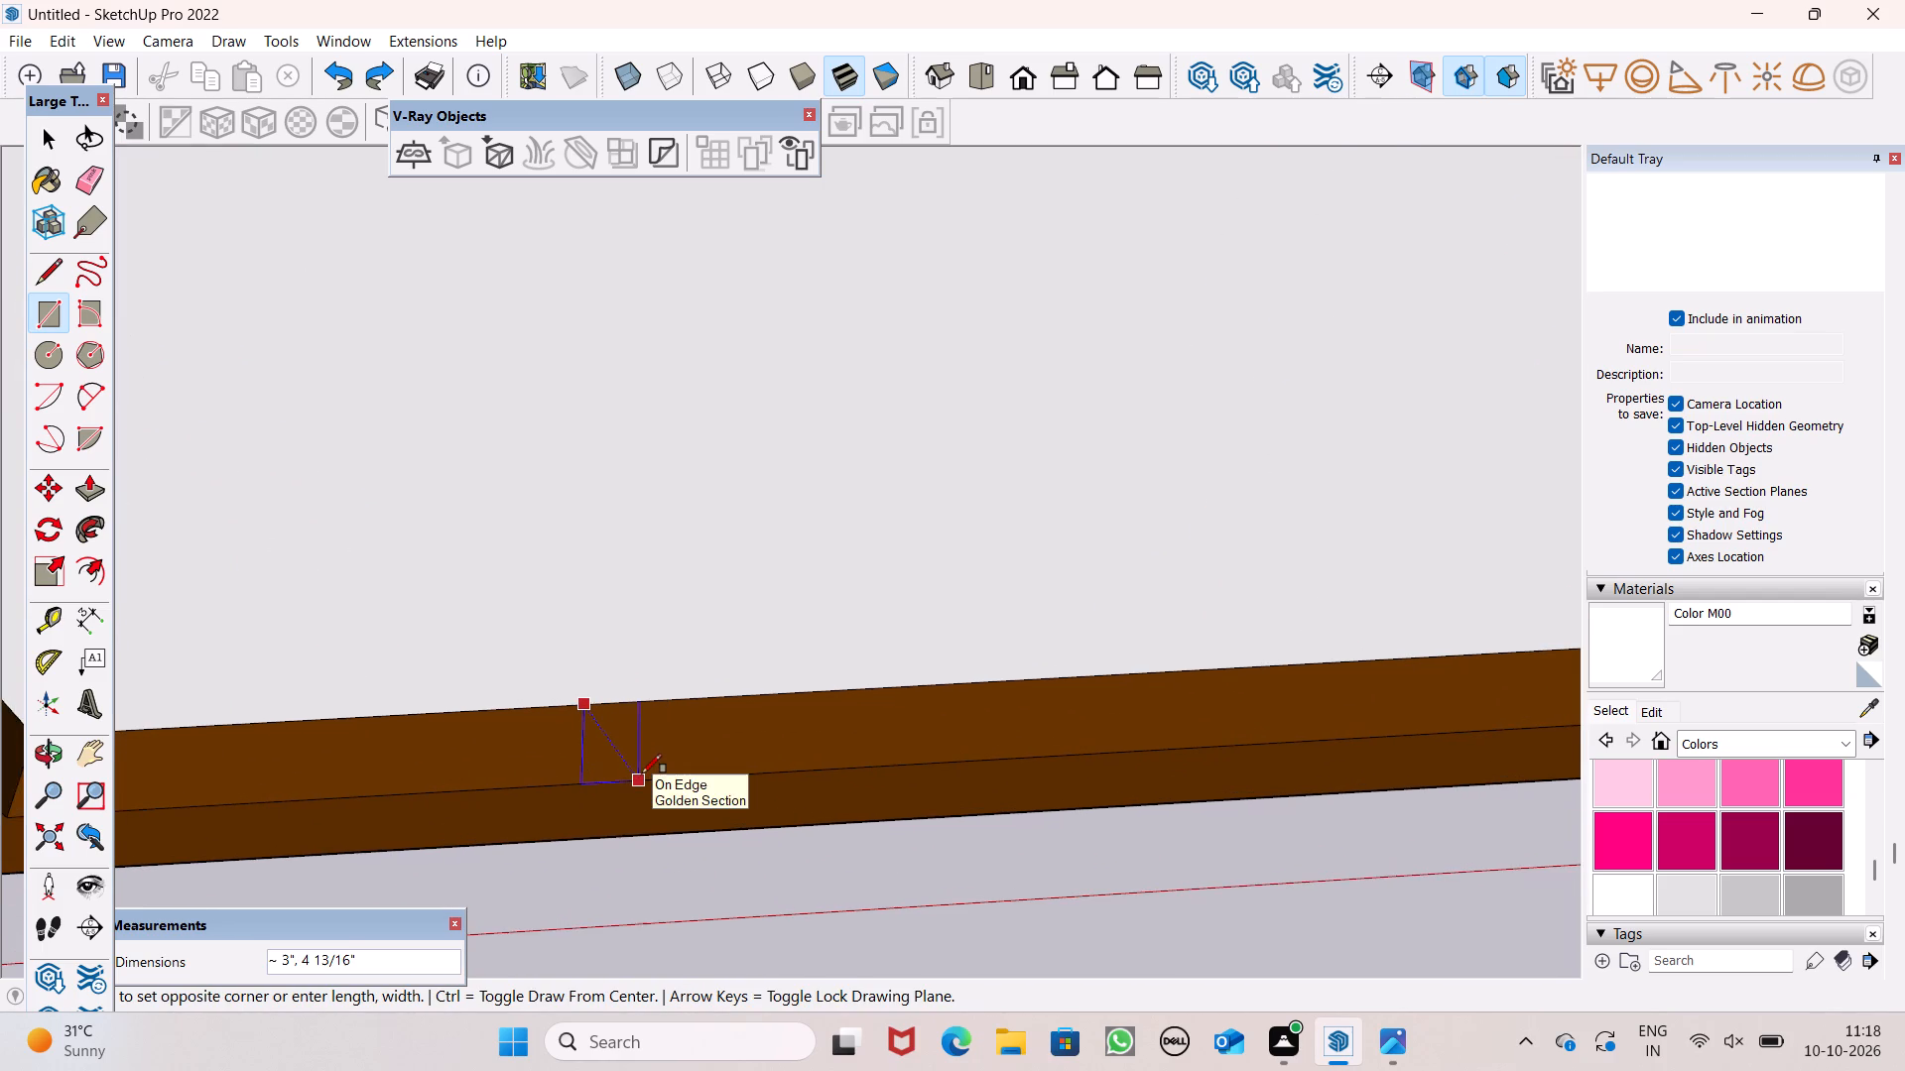
pyautogui.scroll(1, 642, 773)
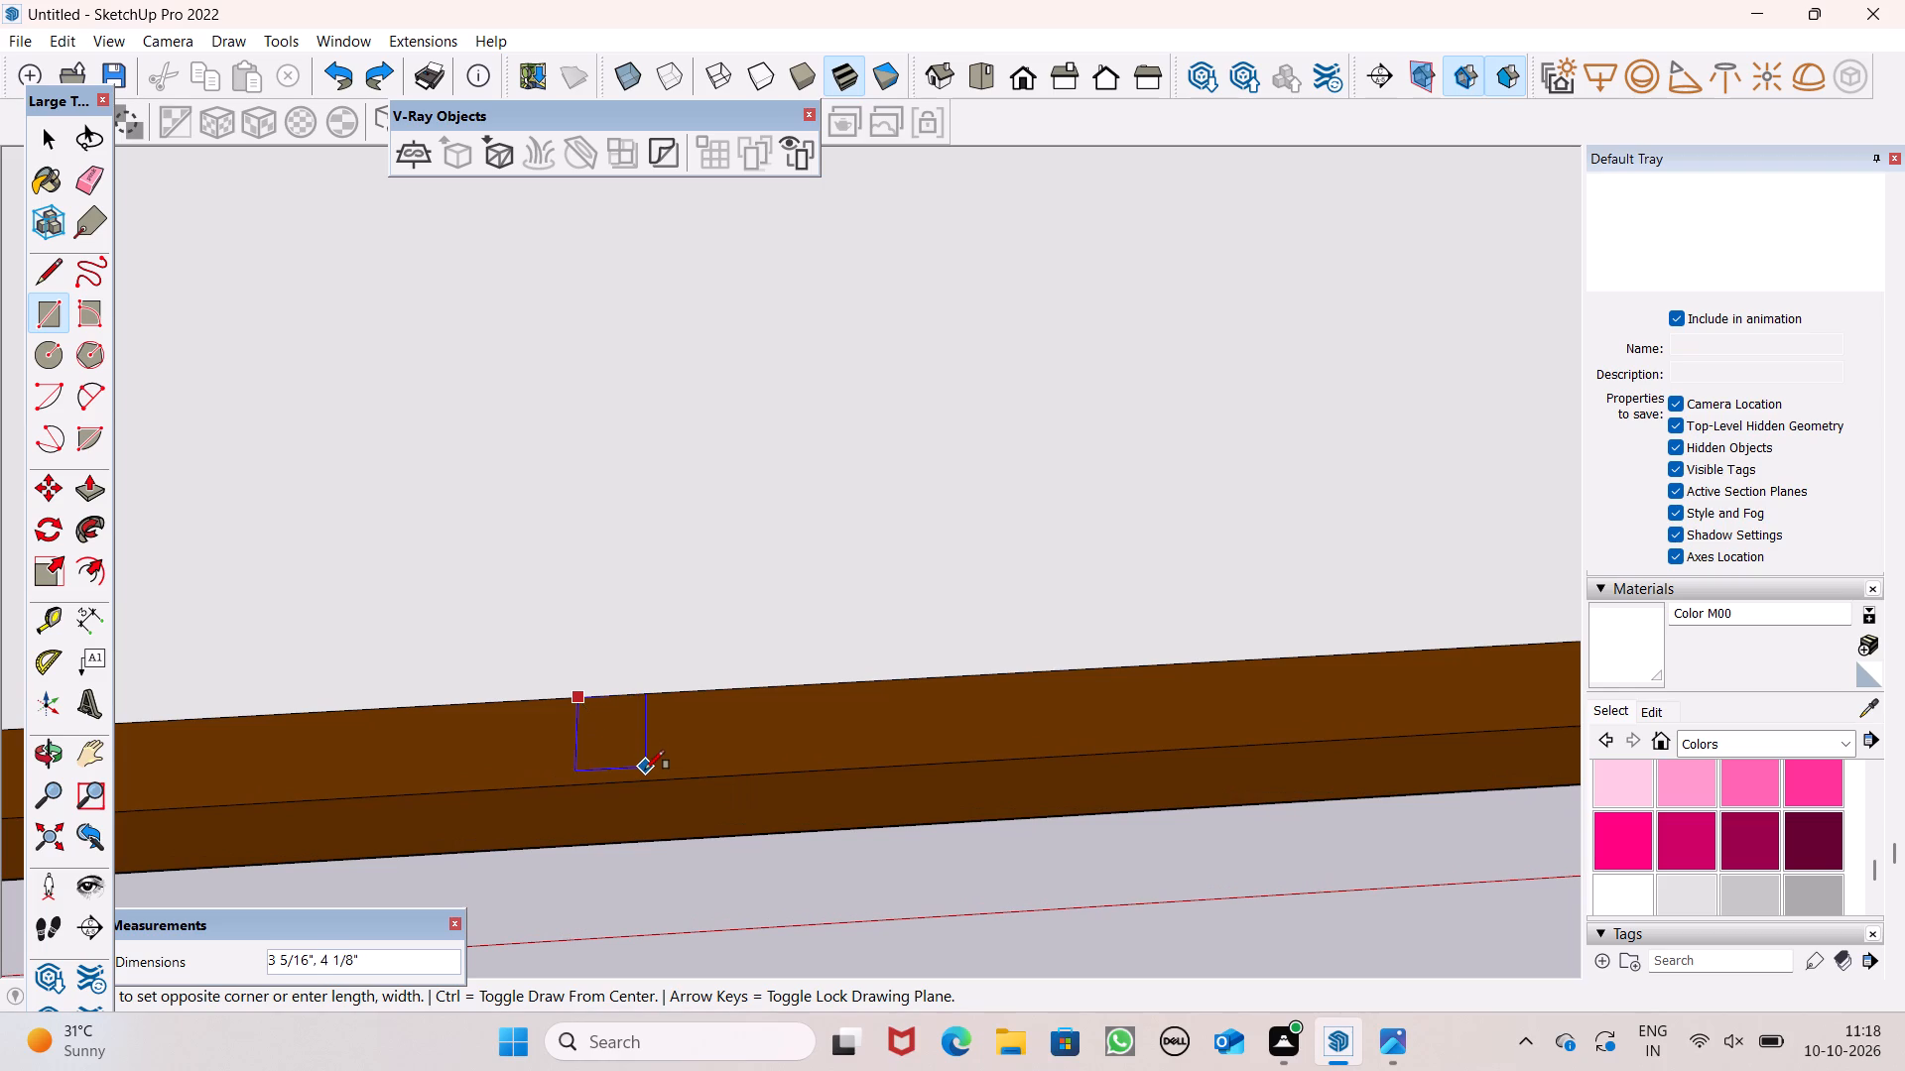
pyautogui.click(645, 778)
pyautogui.press('space')
# Copy the small rectangle about 1' 4 1/2" along the frame's inner bottom face and move the copy a further 1' 7".
pyautogui.scroll(-4, 411, 762)
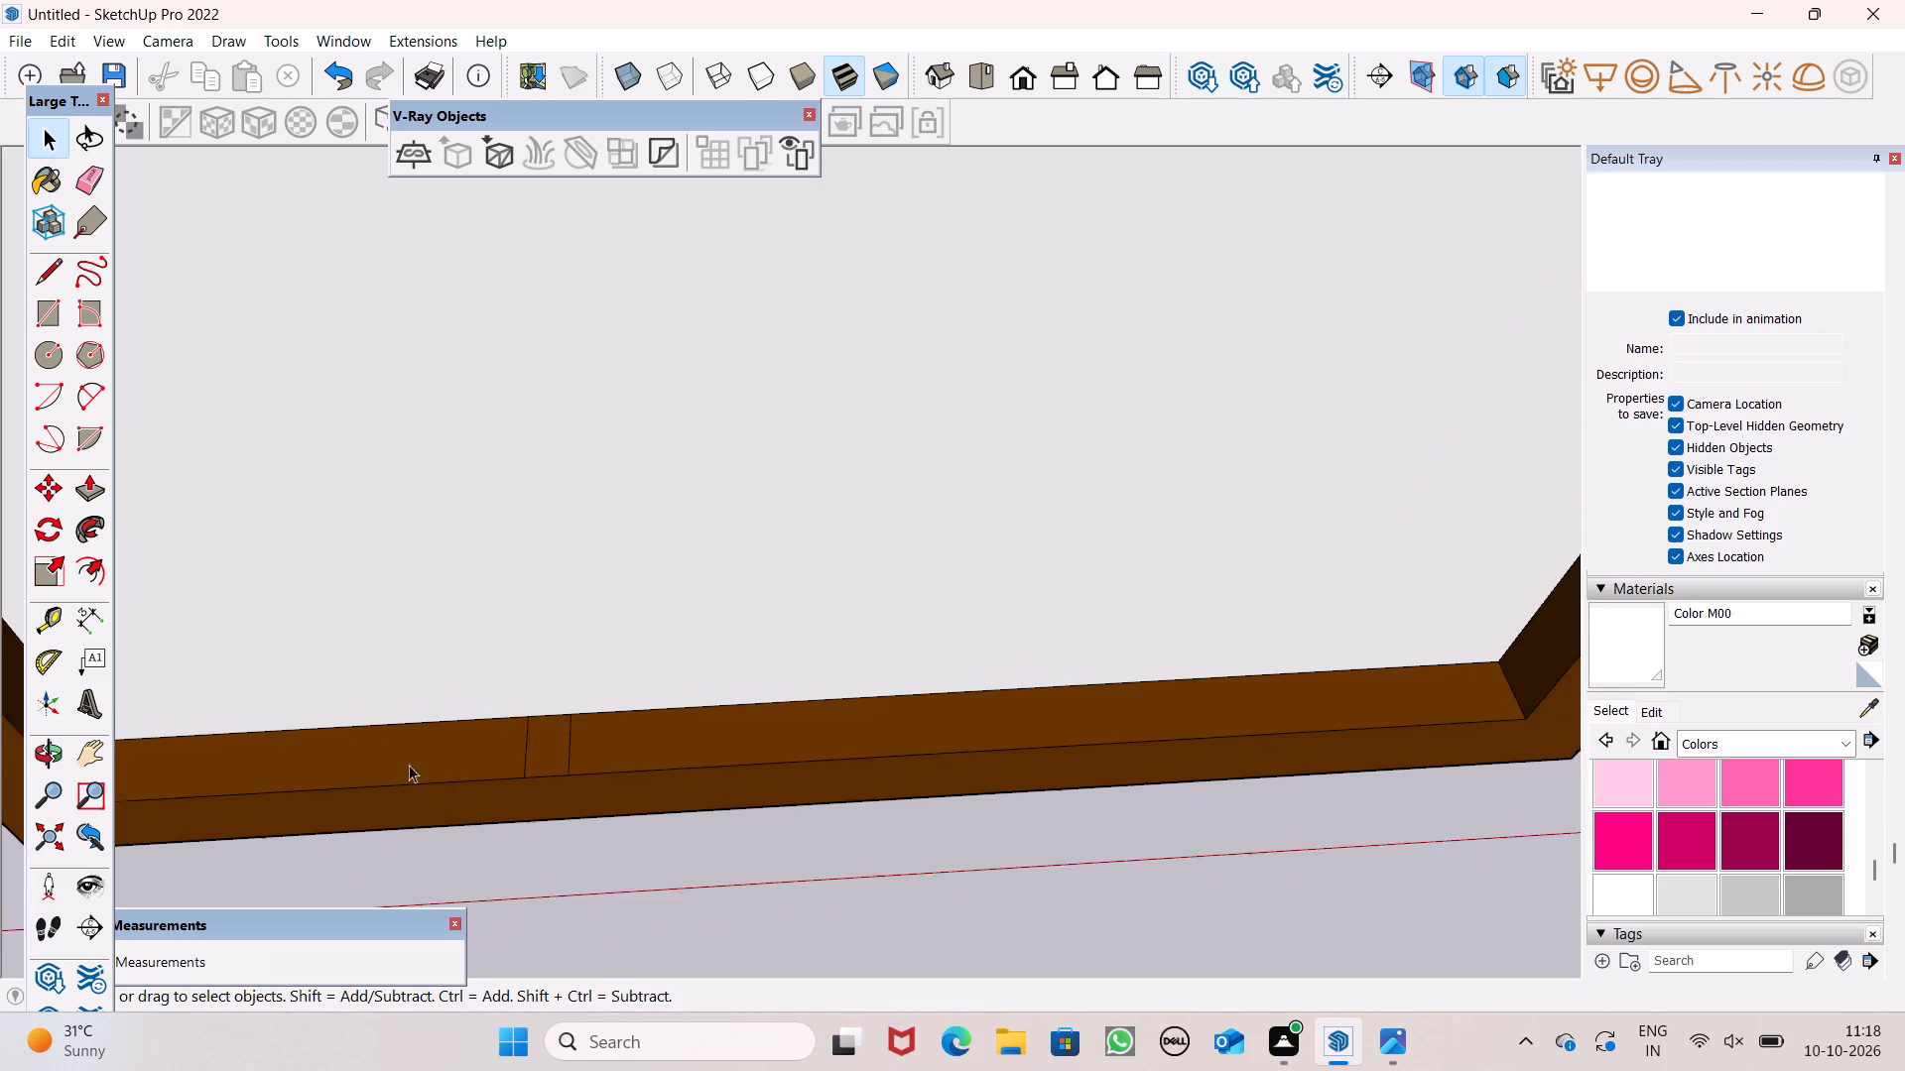
pyautogui.scroll(-3, 409, 765)
pyautogui.doubleClick(517, 755)
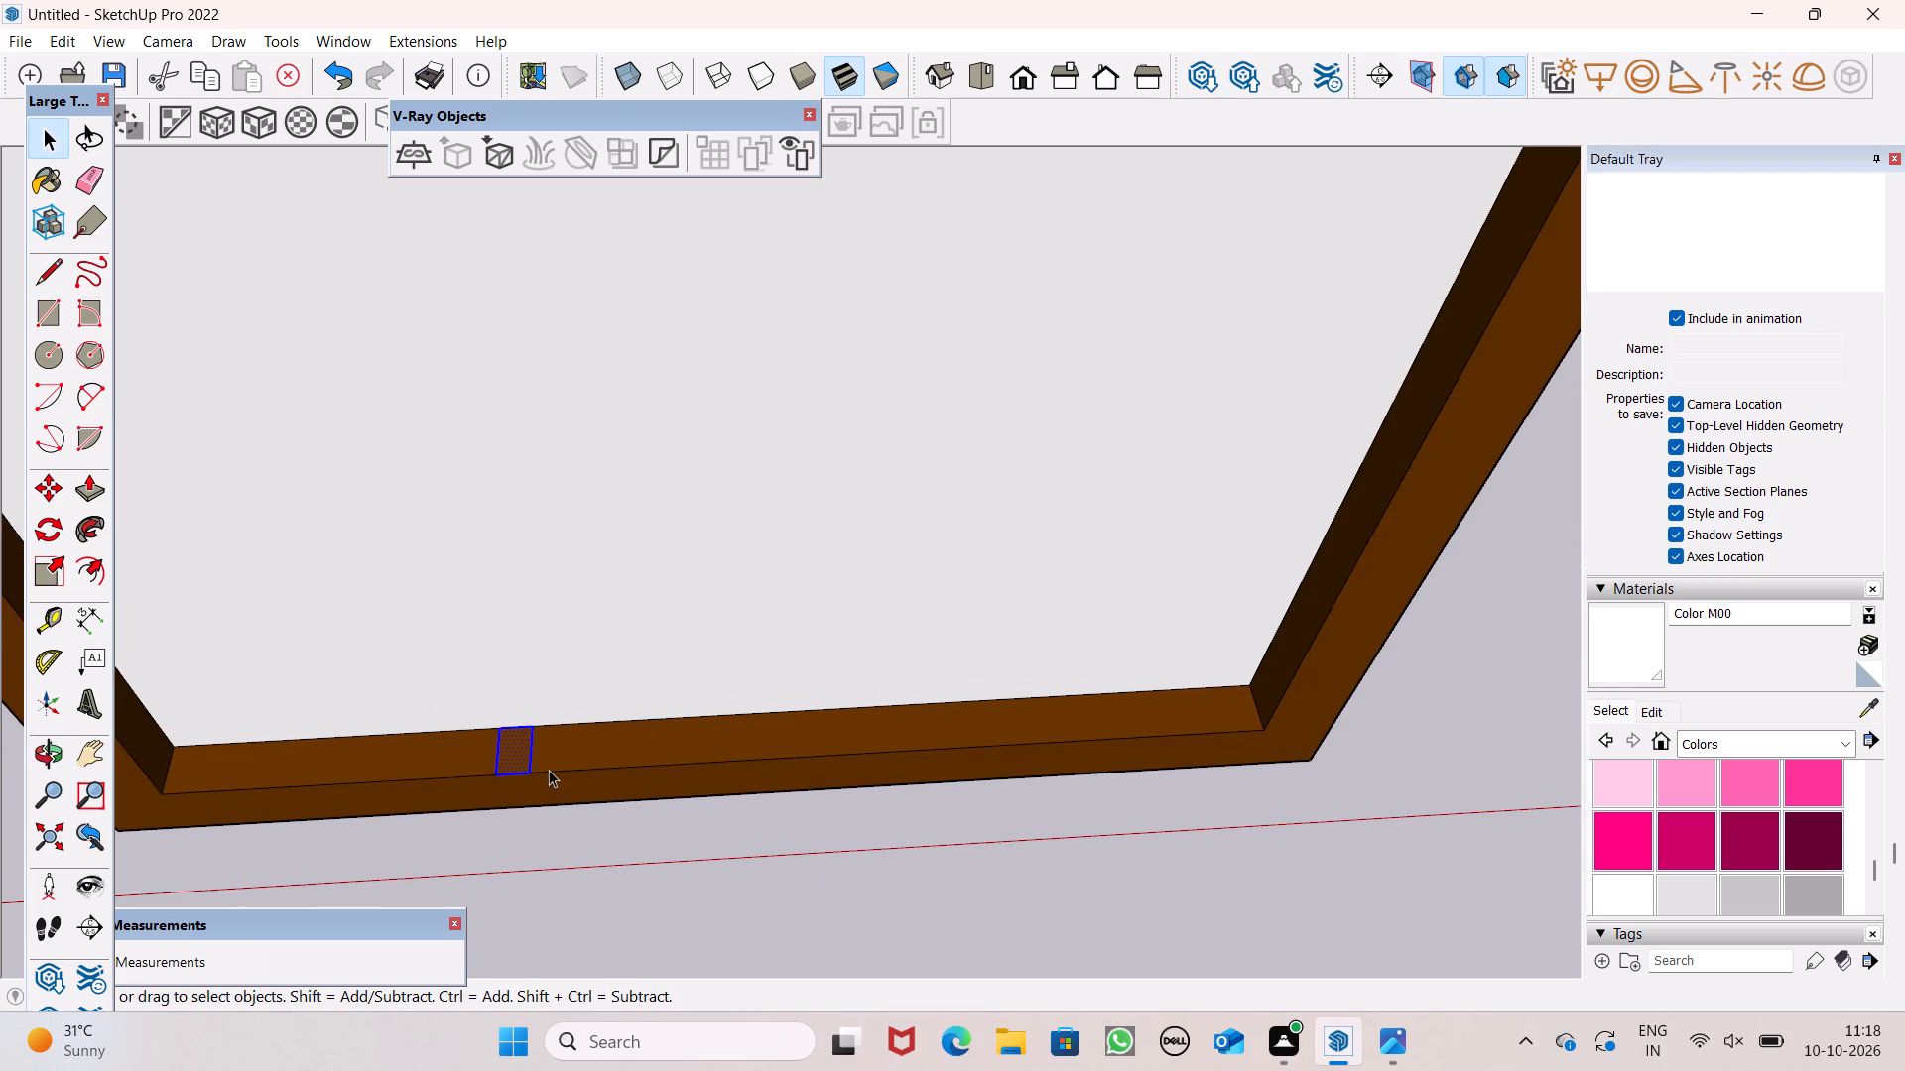
pyautogui.press('m')
pyautogui.press('Return')
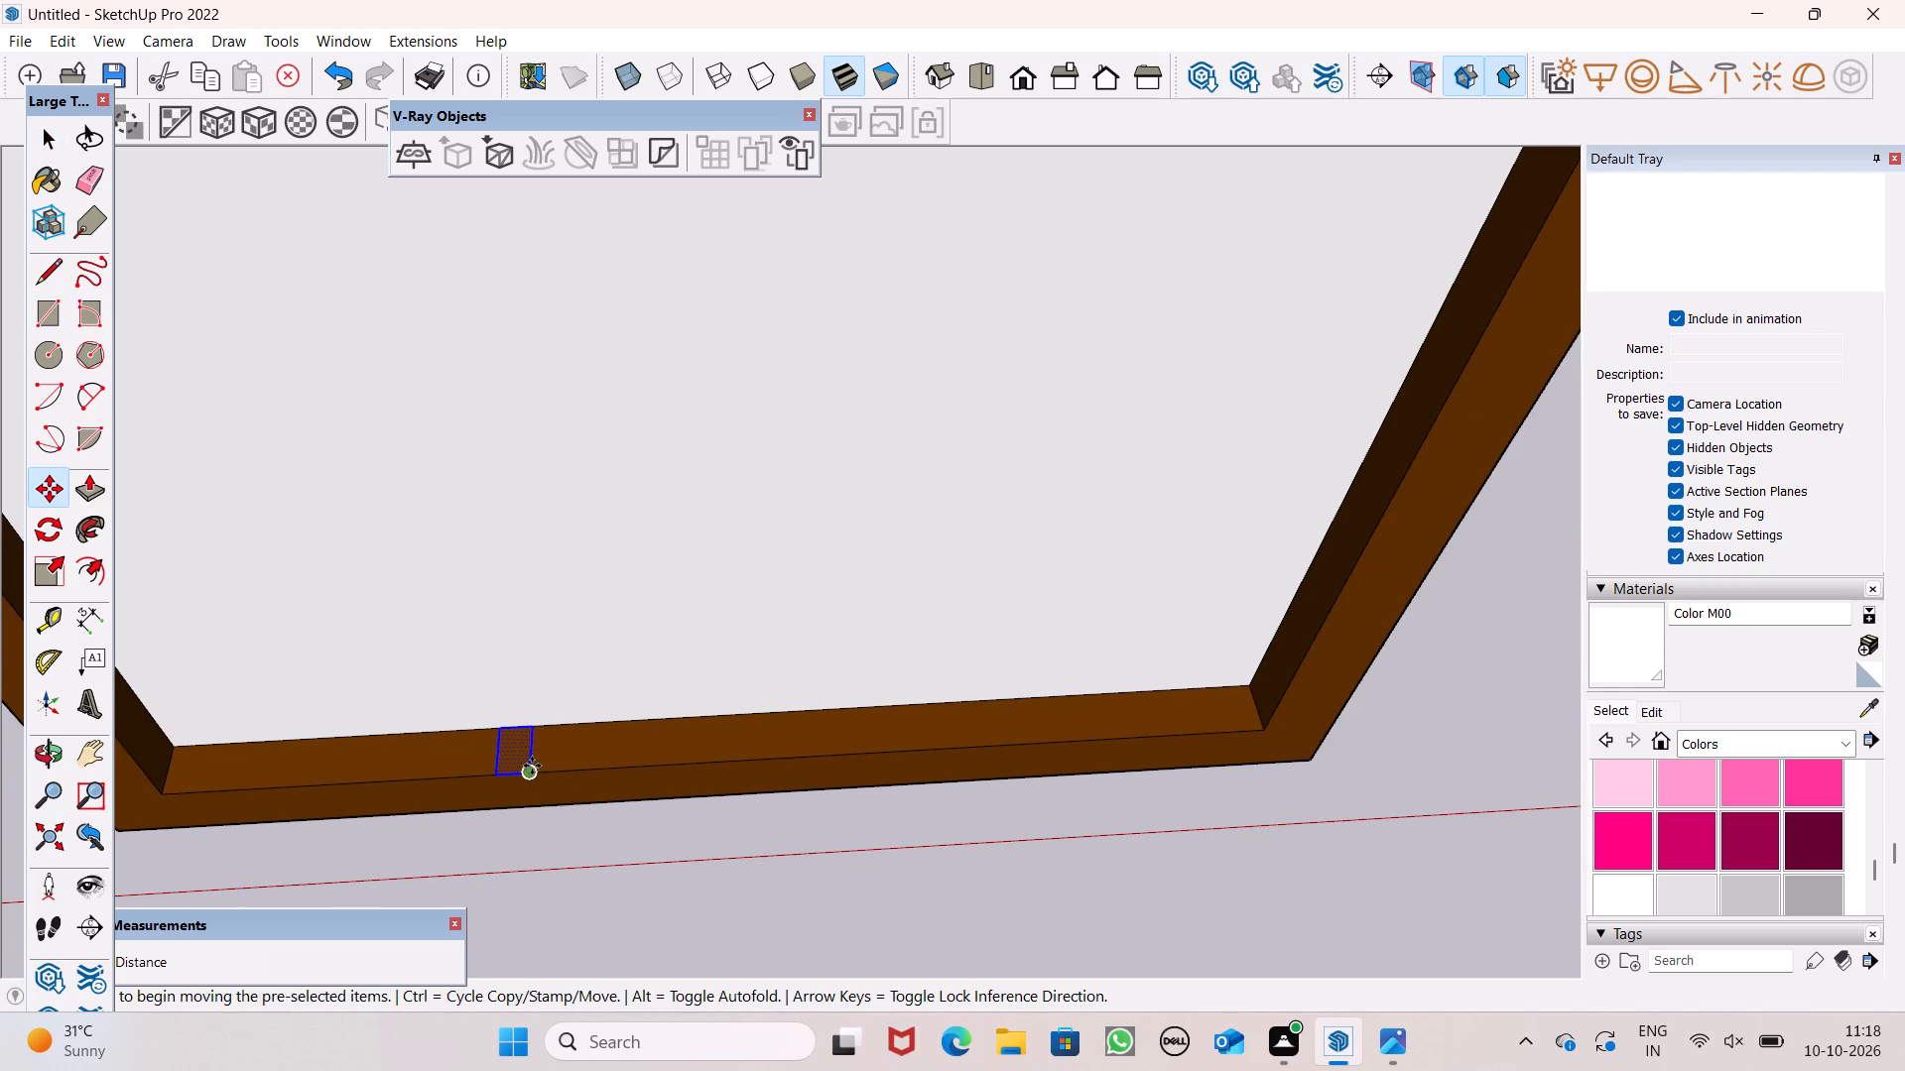
pyautogui.moveTo(533, 776); pyautogui.dragTo(716, 771)
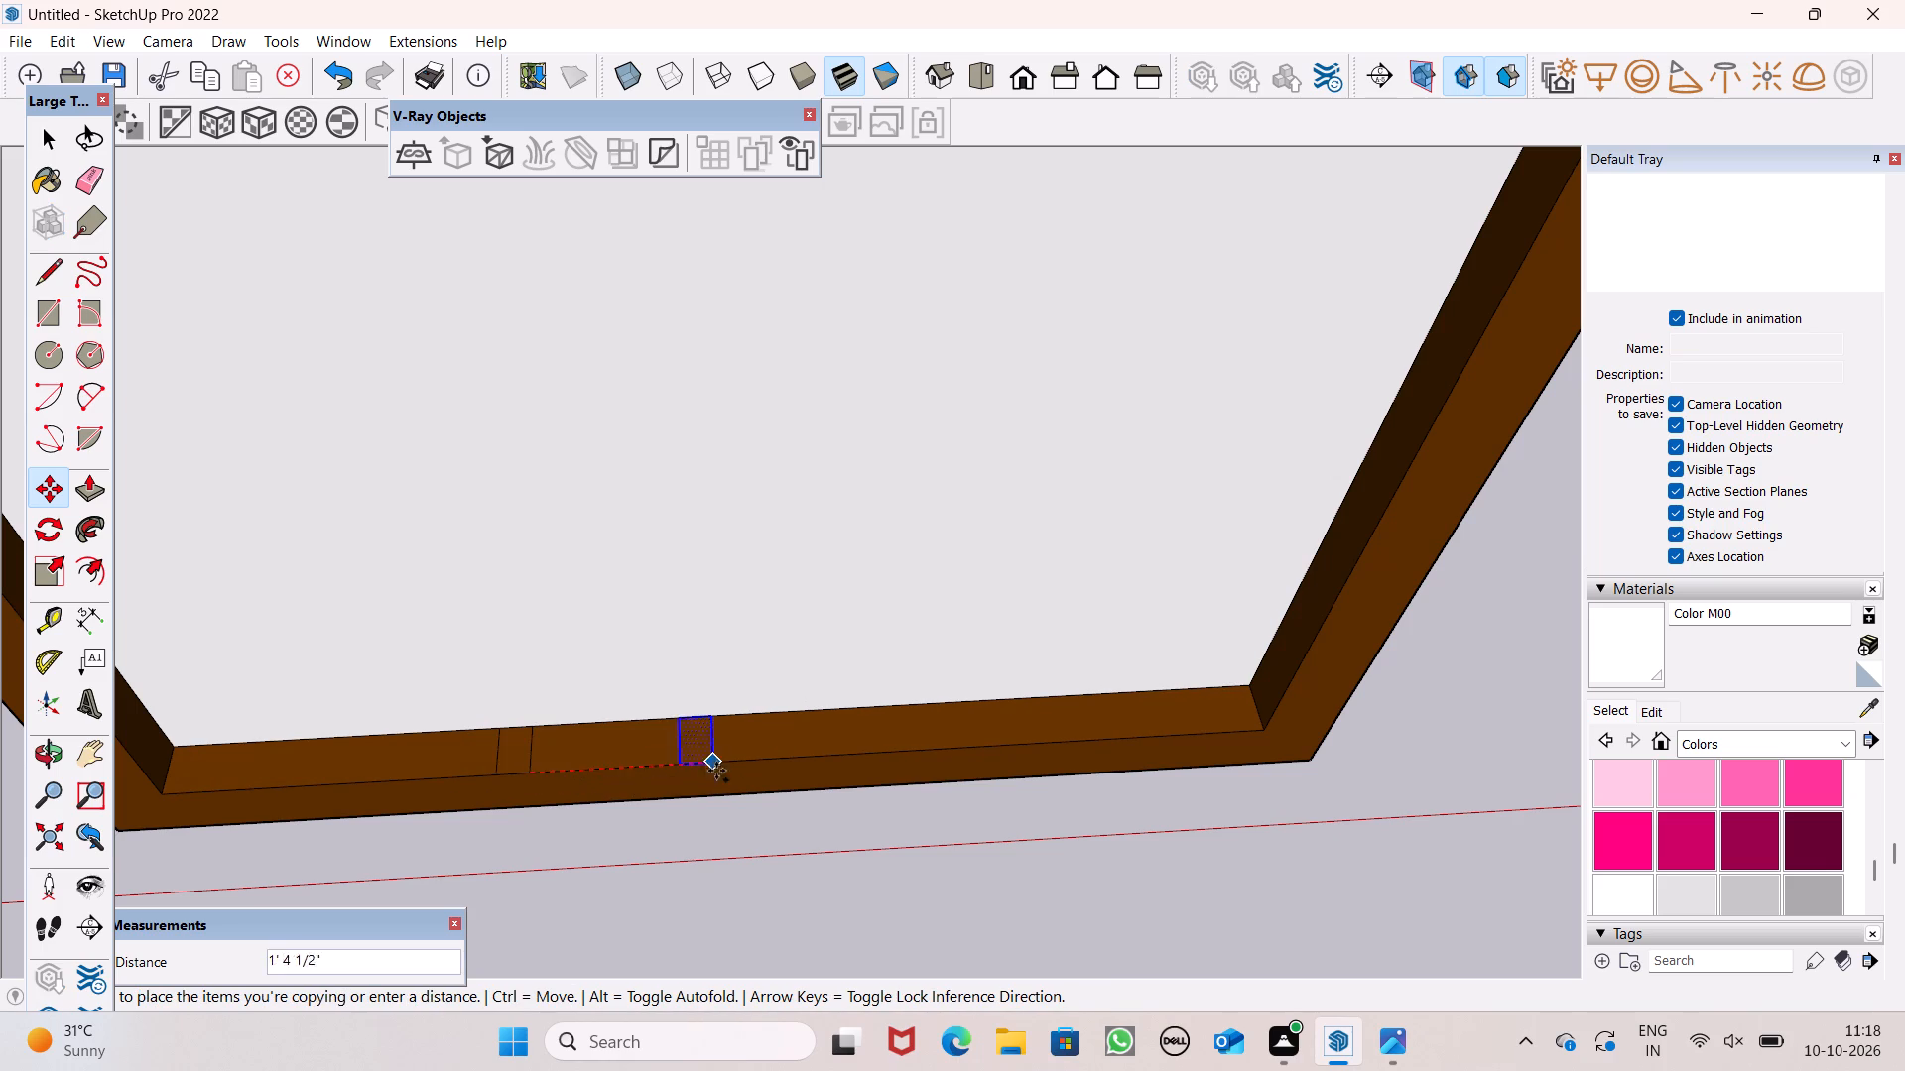
pyautogui.moveTo(716, 771); pyautogui.dragTo(718, 771)
pyautogui.moveTo(719, 769); pyautogui.dragTo(930, 758)
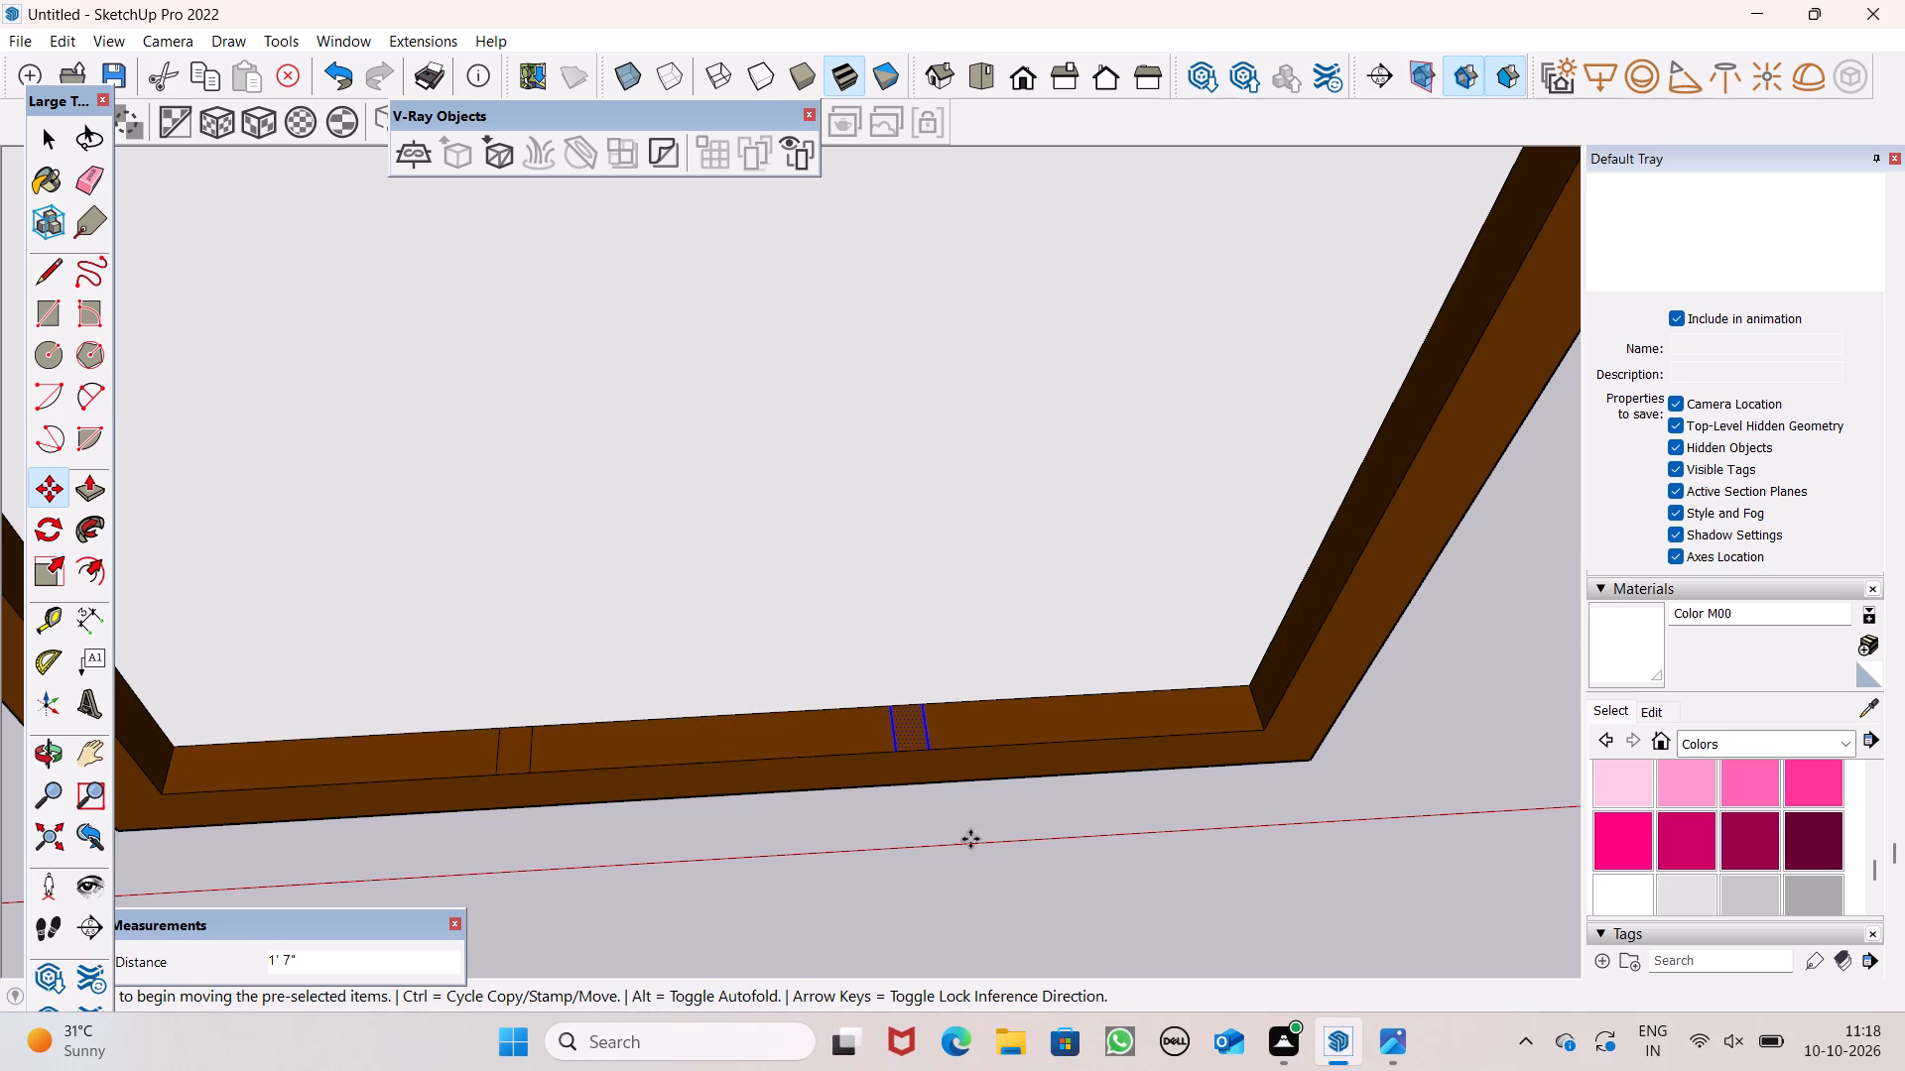
pyautogui.press('space')
pyautogui.click(988, 882)
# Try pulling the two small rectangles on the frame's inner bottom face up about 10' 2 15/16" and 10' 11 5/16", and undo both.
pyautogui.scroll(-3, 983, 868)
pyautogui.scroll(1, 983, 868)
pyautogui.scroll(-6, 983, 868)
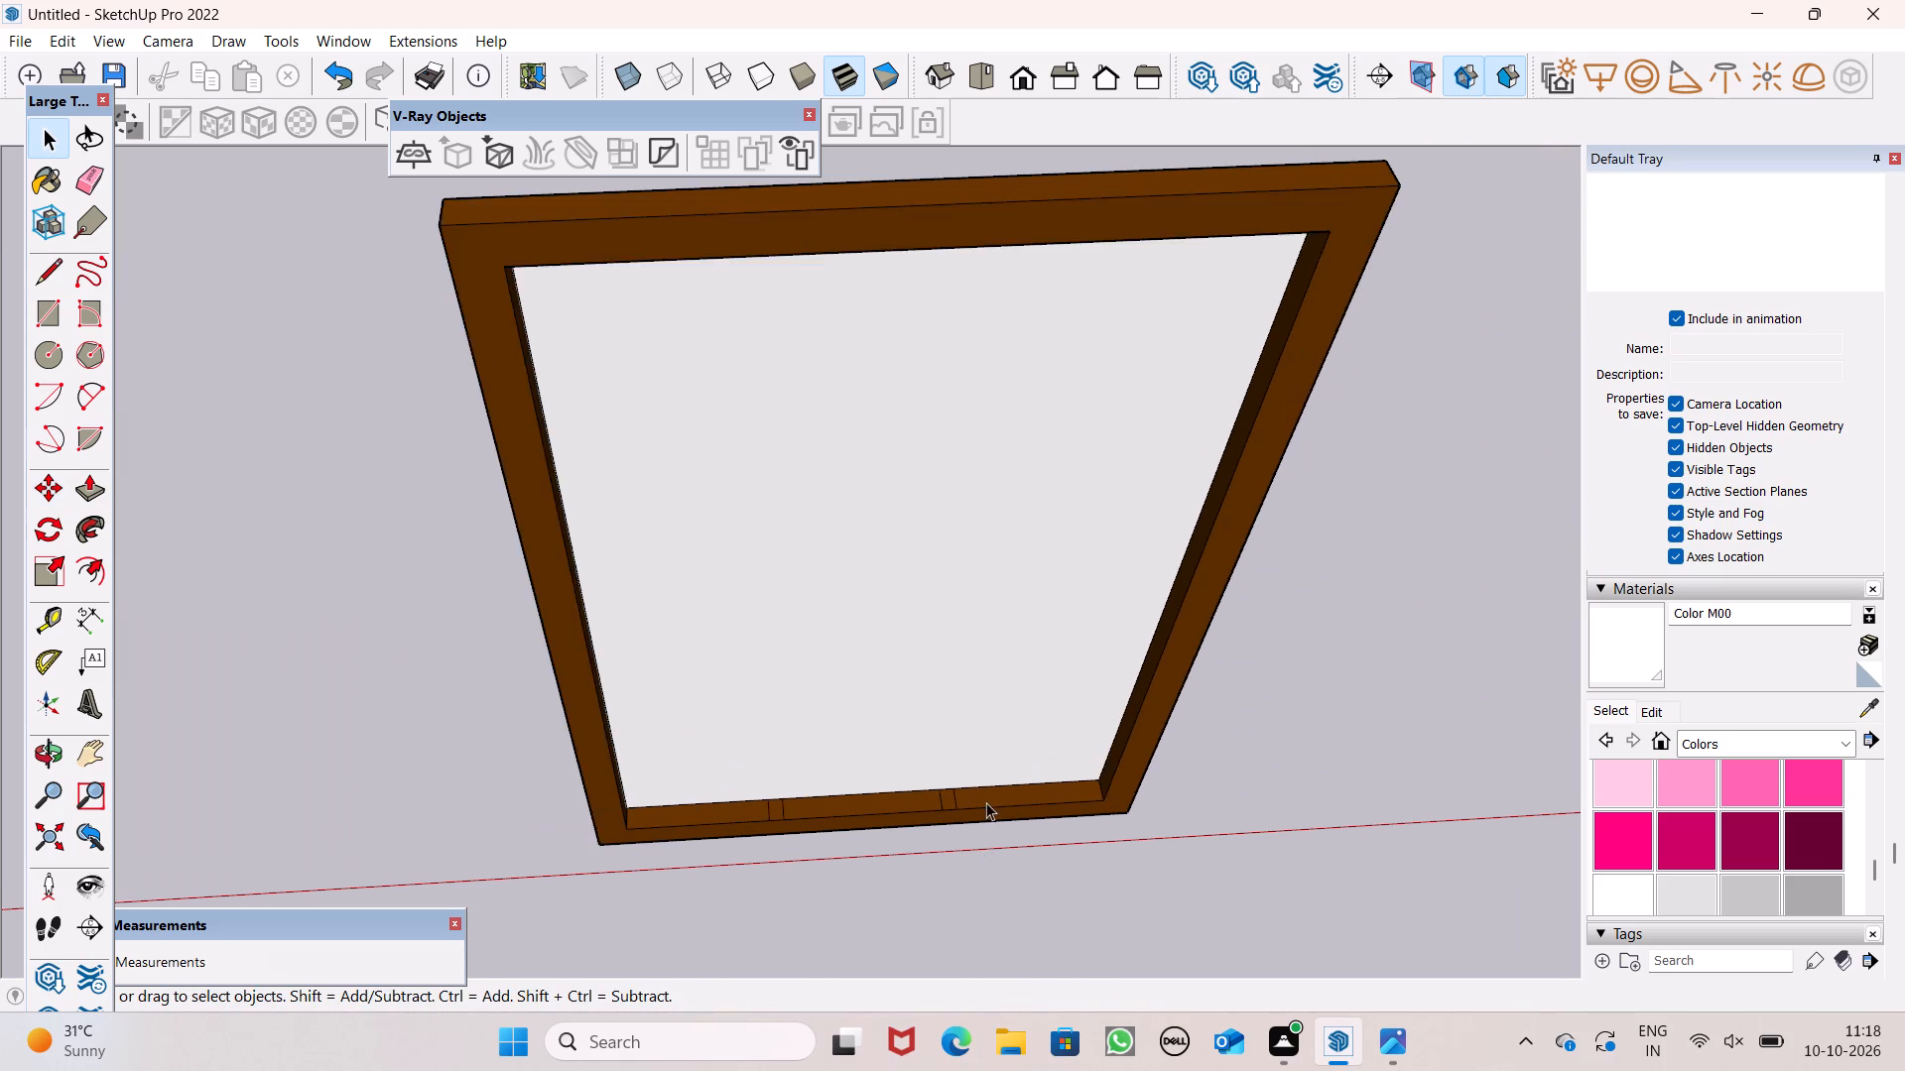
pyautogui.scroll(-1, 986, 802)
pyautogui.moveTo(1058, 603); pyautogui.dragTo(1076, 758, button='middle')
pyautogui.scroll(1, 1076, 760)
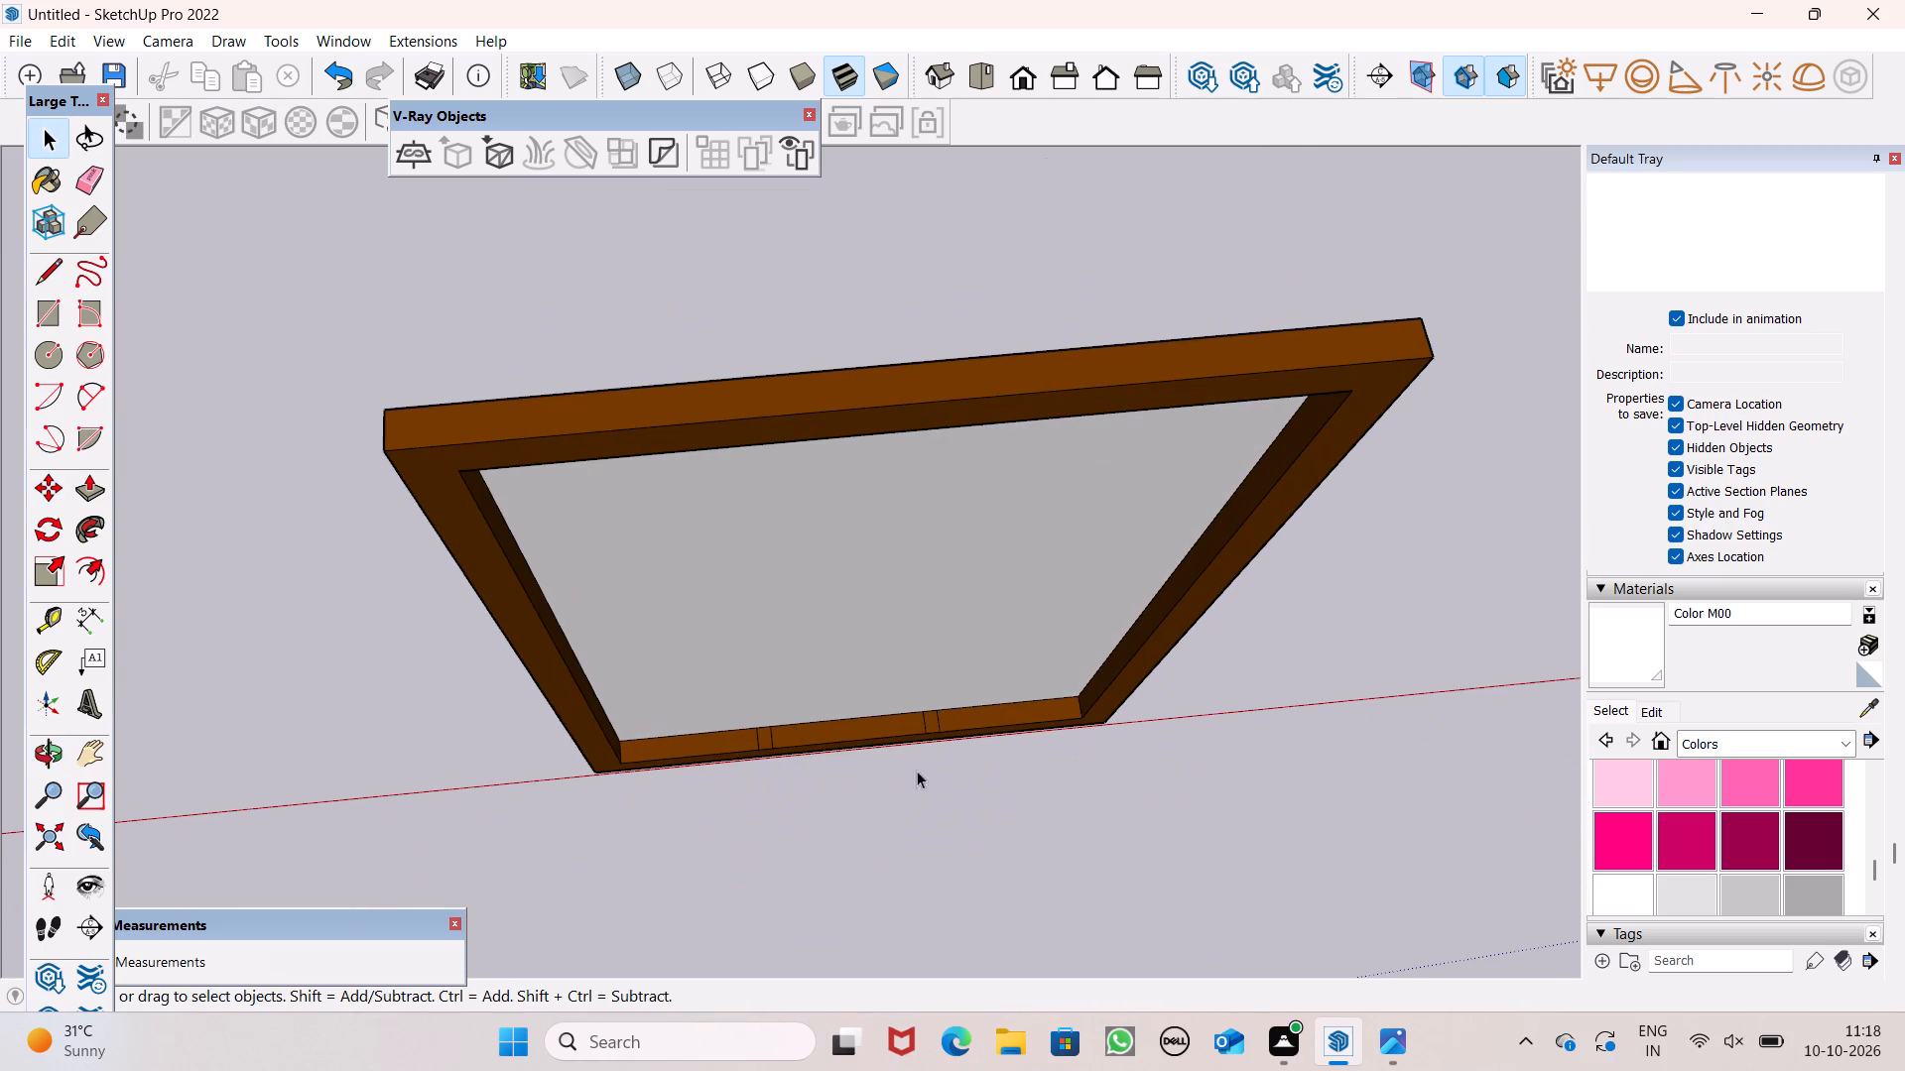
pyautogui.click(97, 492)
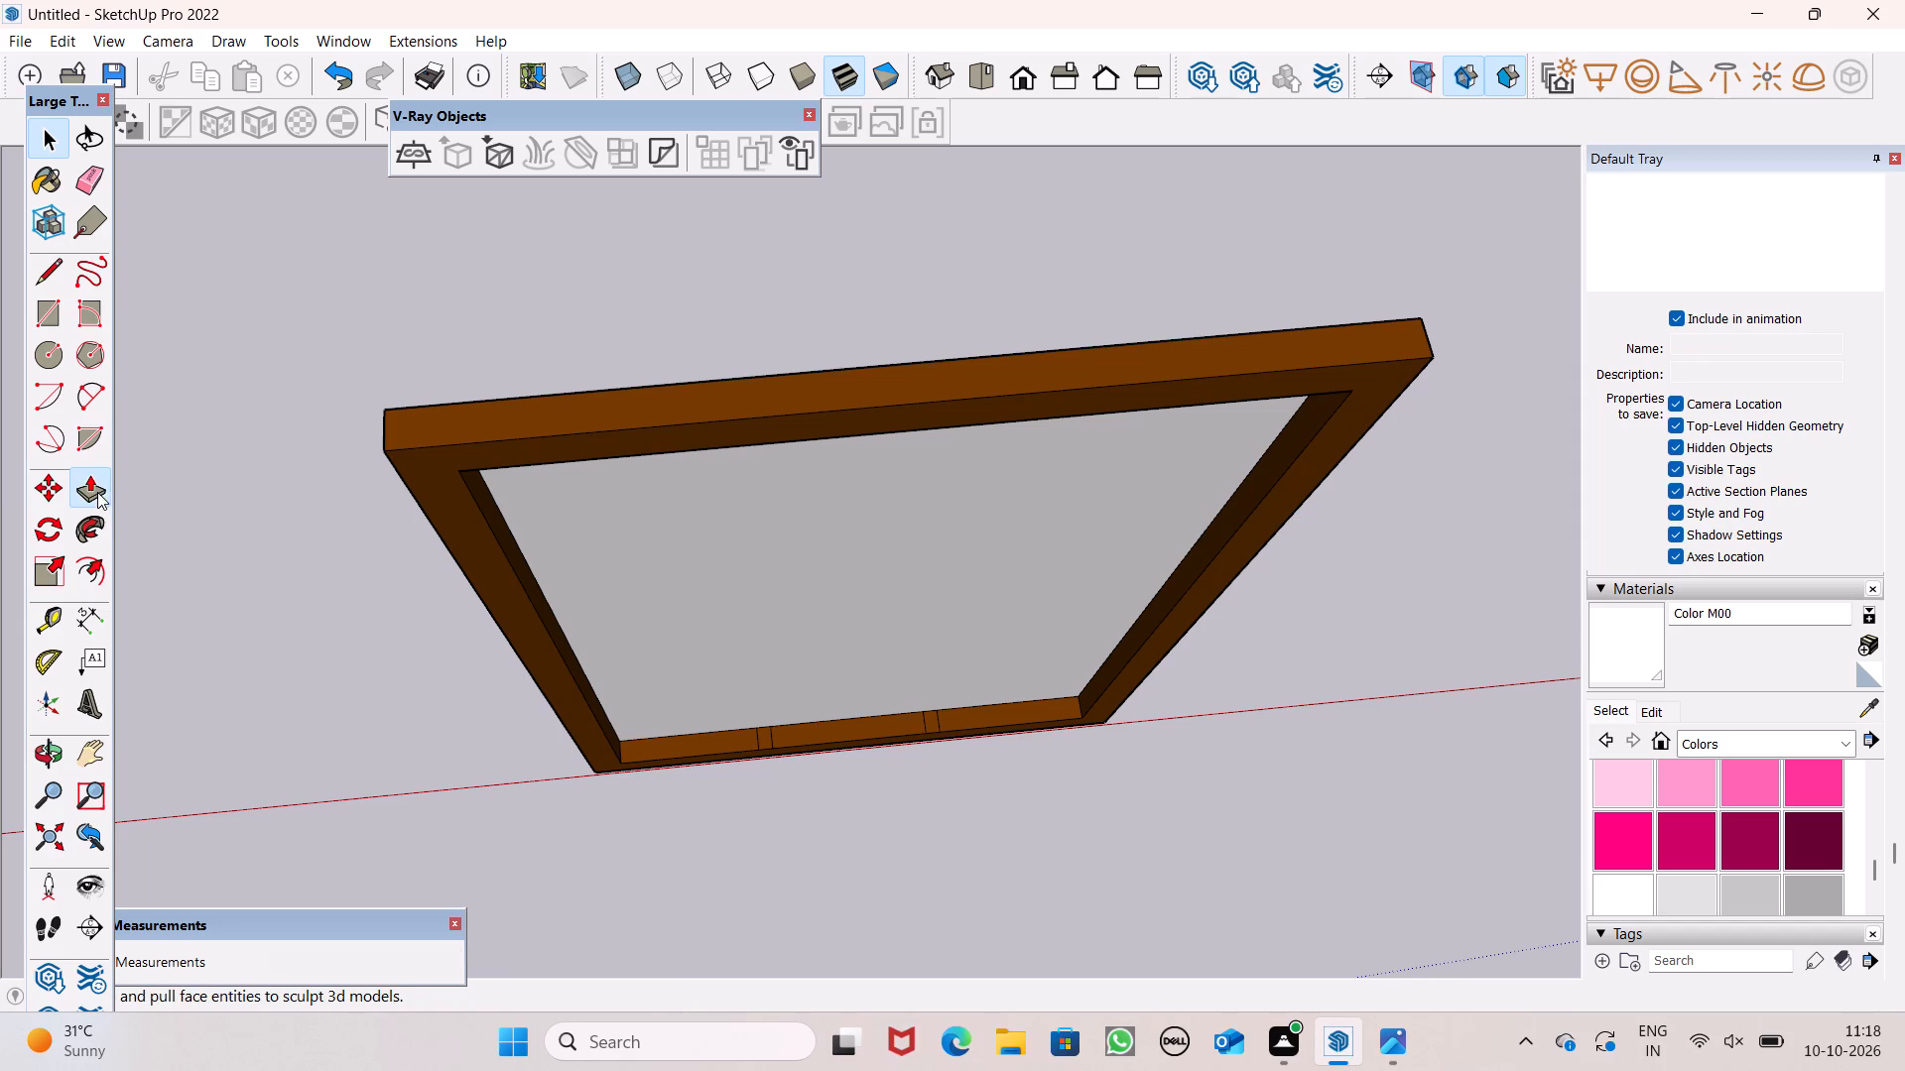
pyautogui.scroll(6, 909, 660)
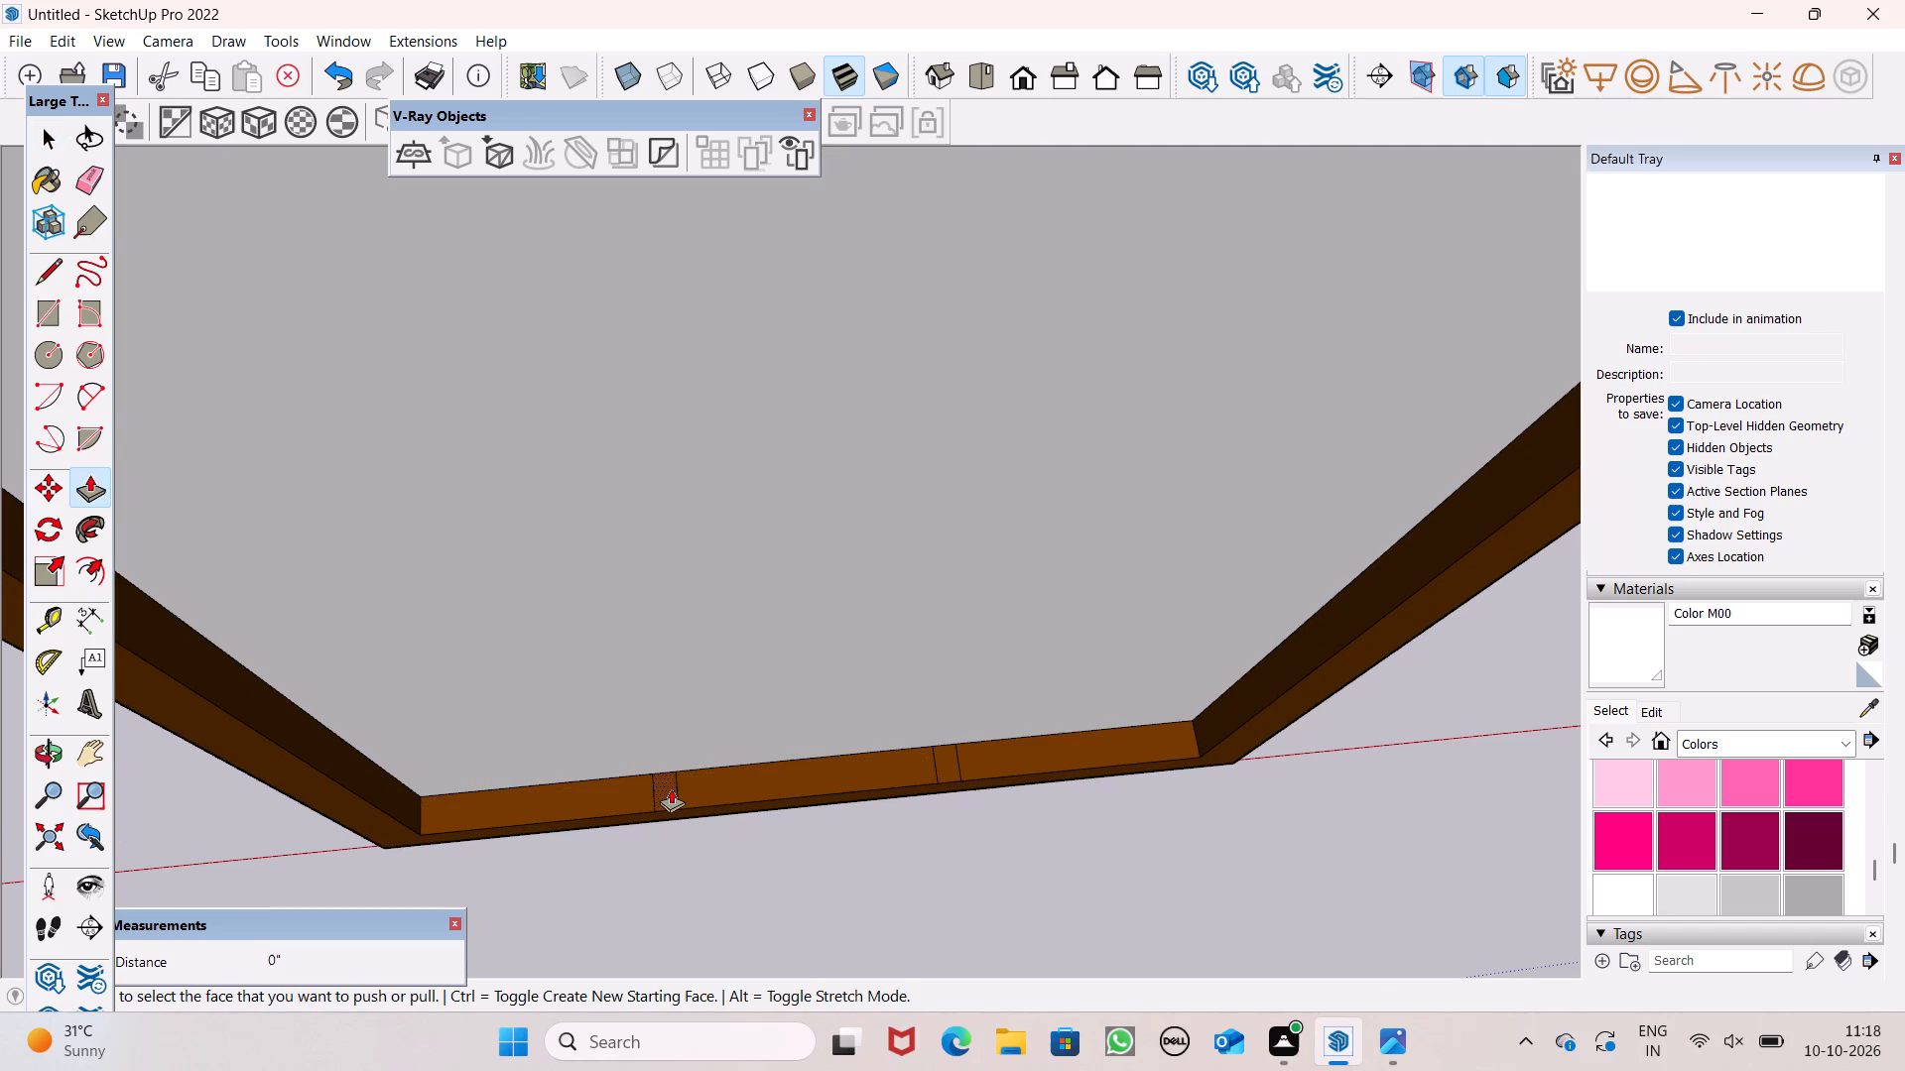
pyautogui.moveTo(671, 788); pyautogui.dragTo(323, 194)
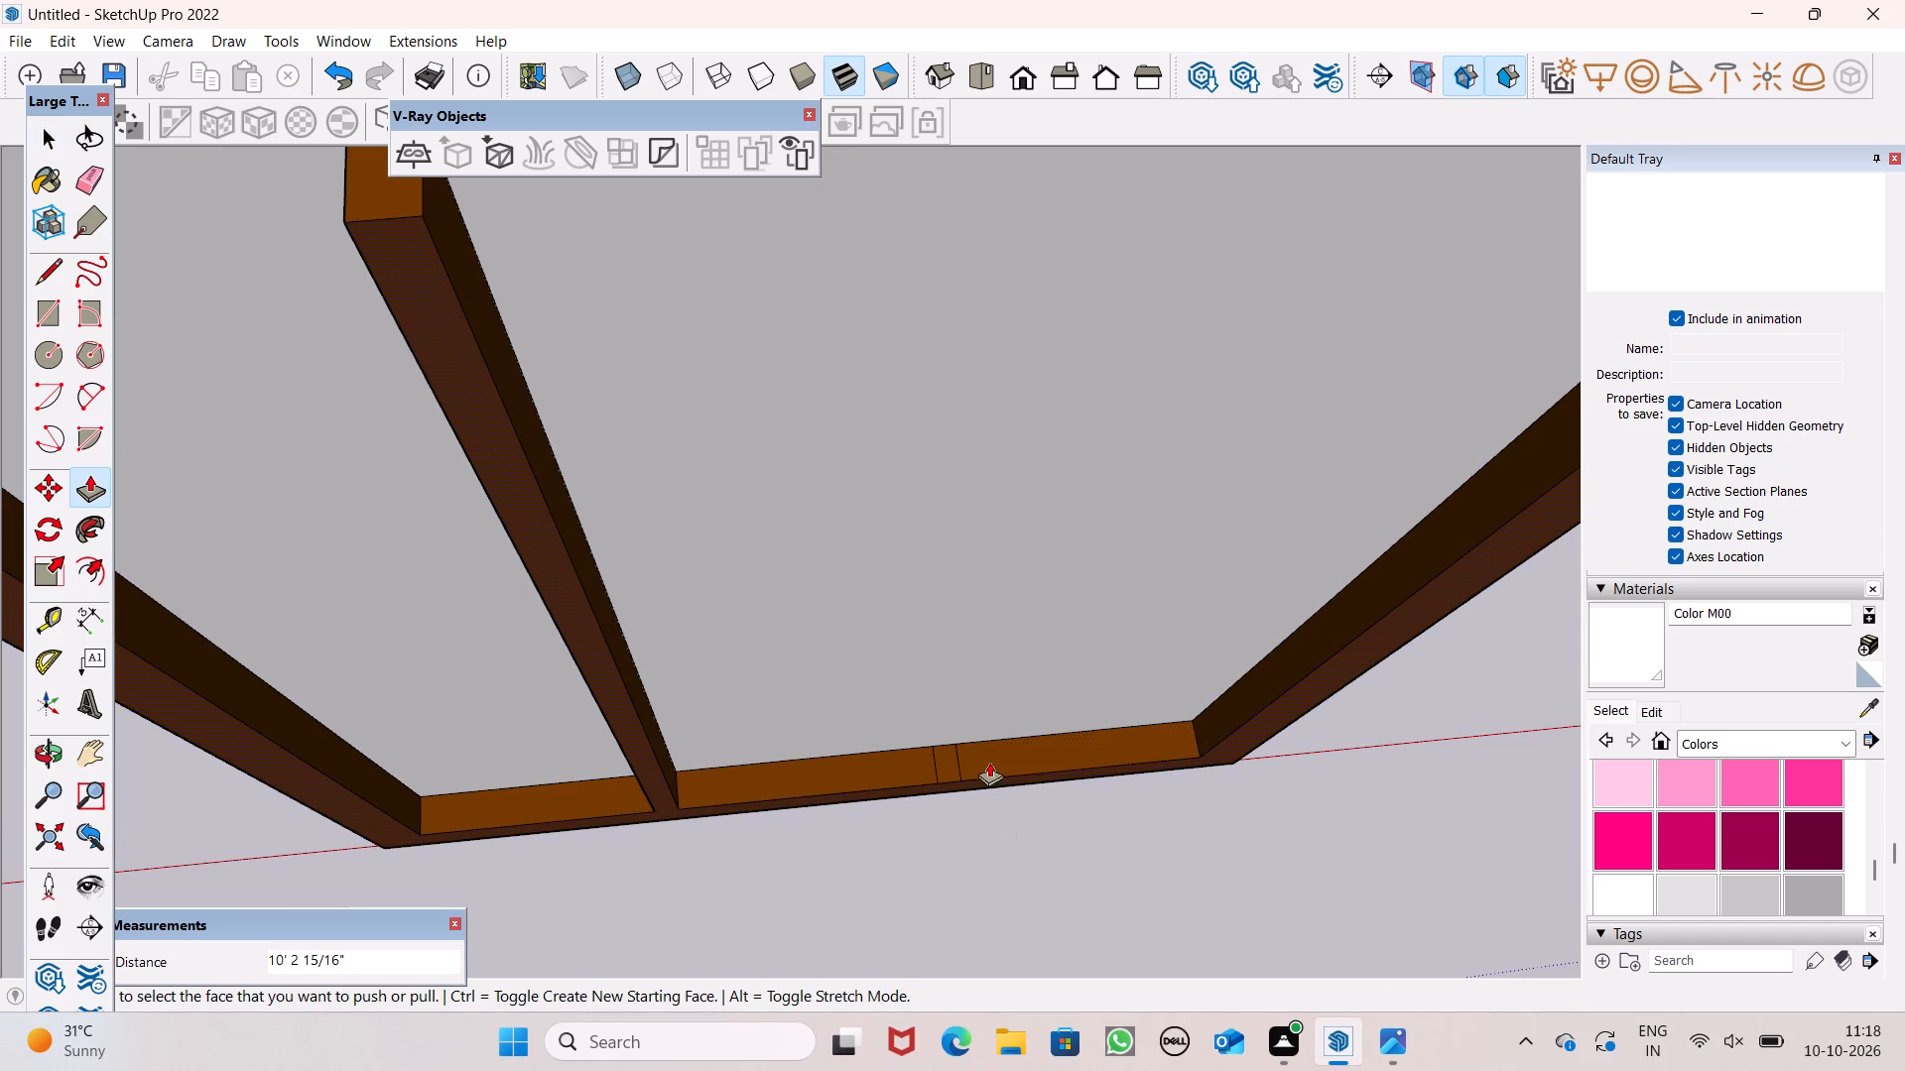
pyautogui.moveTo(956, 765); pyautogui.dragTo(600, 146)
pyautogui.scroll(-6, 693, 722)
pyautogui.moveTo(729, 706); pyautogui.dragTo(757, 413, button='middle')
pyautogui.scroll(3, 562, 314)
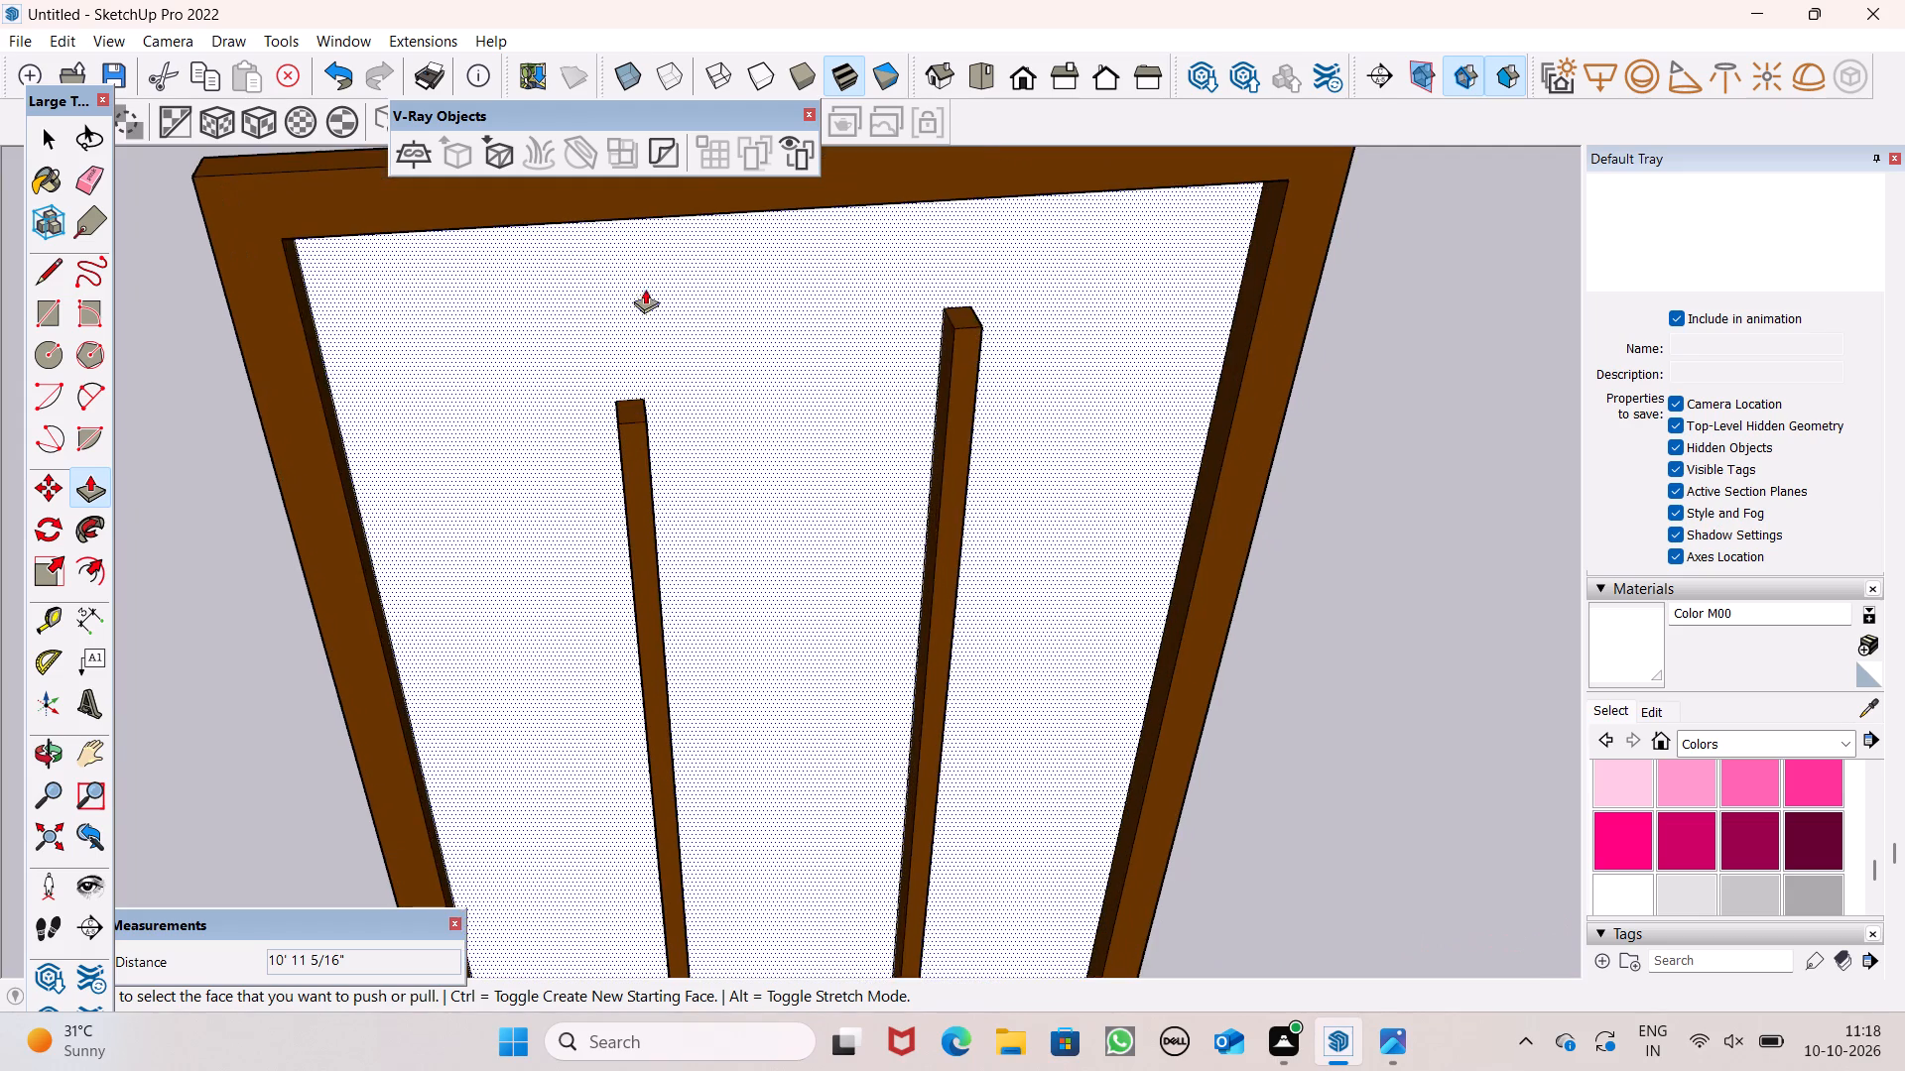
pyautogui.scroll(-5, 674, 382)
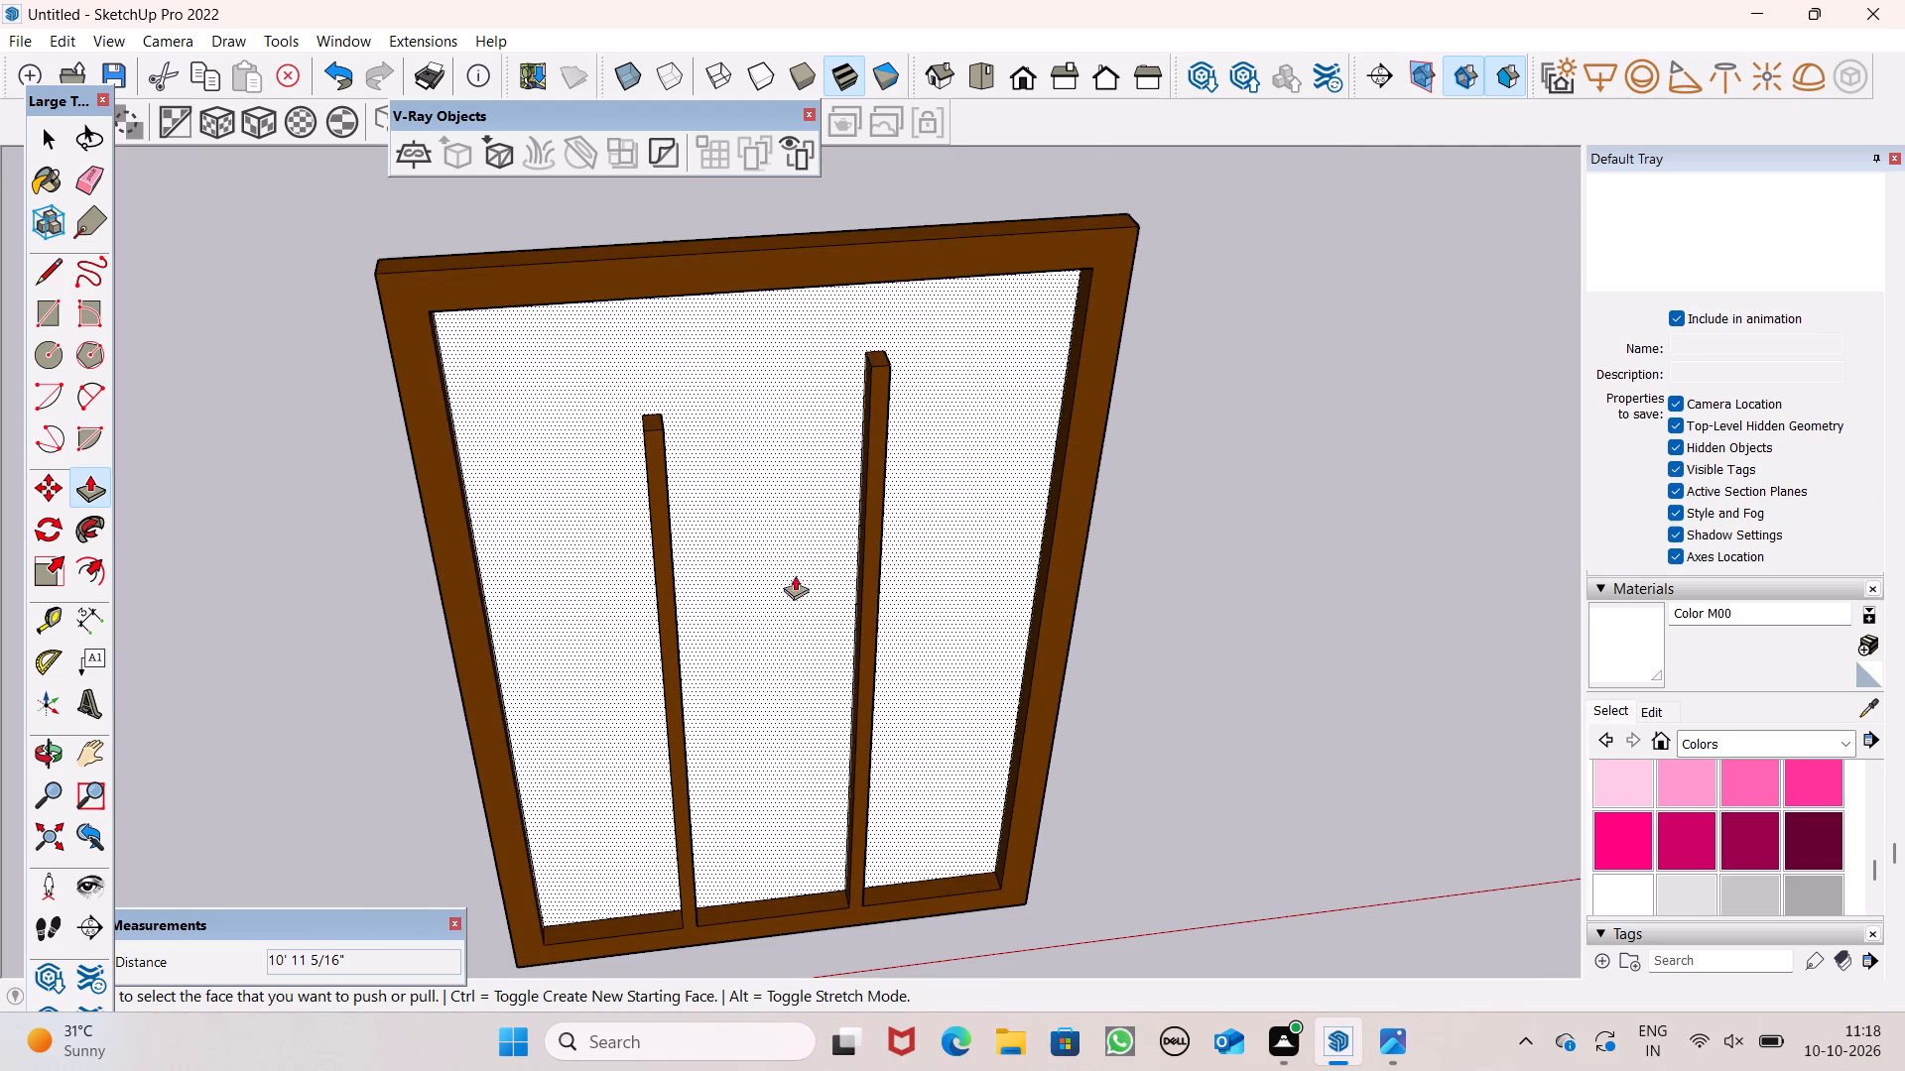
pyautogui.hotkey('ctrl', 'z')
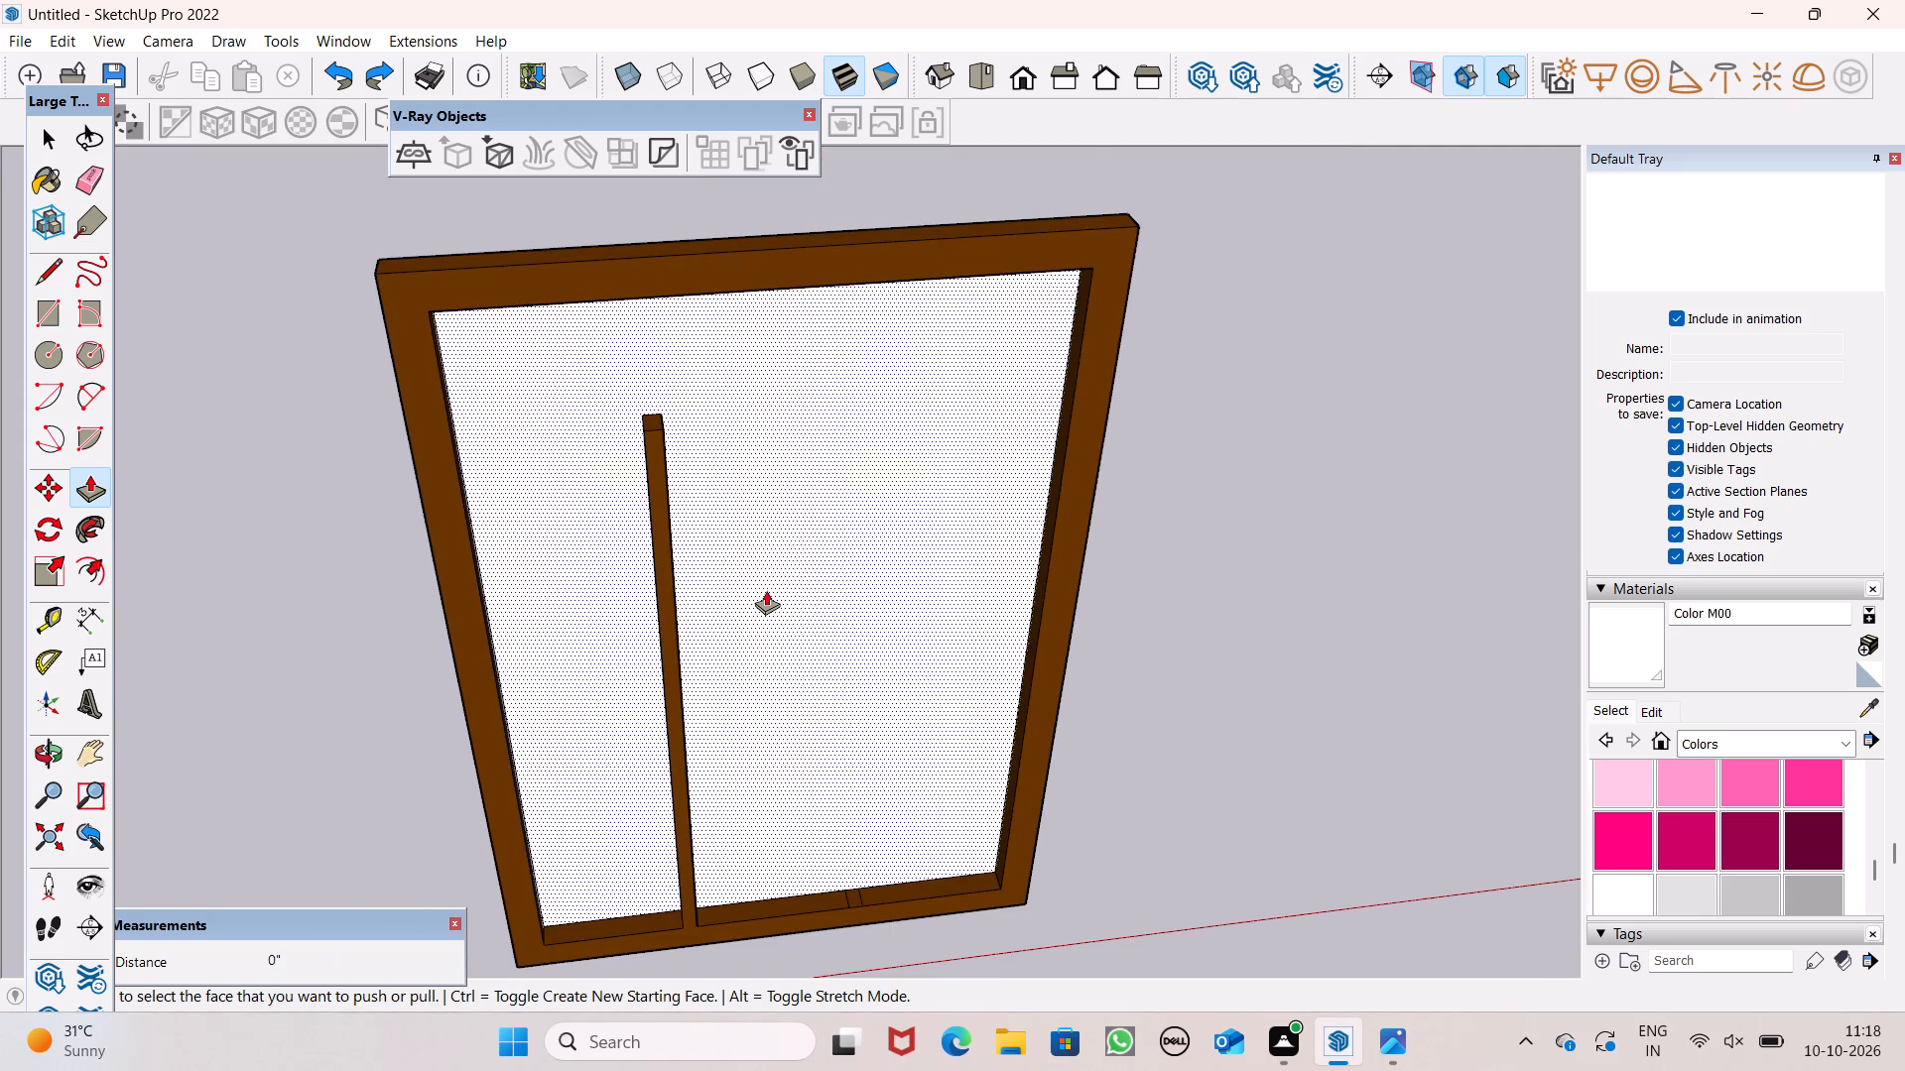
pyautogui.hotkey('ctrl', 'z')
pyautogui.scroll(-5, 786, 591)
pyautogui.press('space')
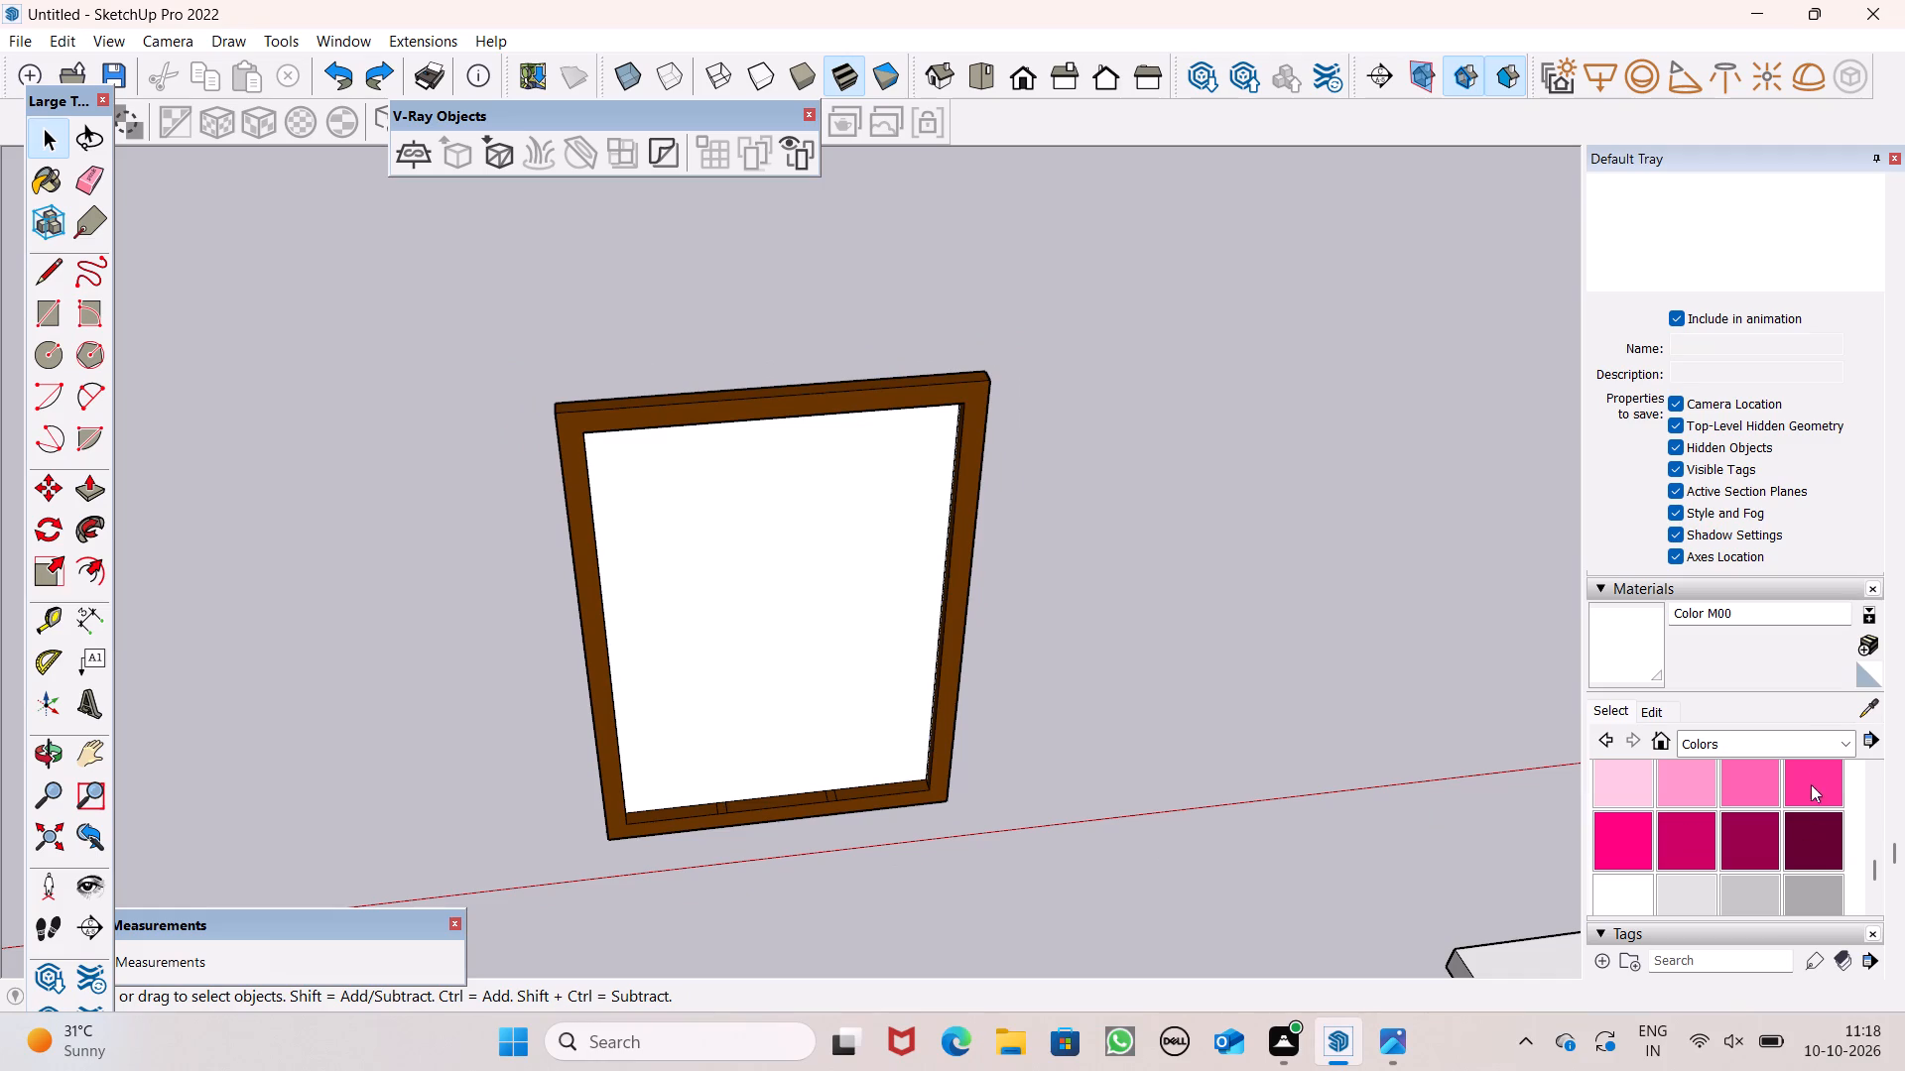
# Paint both sides of the panel's pane with Translucent Glass Gray from the Glass and Mirrors materials.
pyautogui.click(1822, 707)
pyautogui.click(1819, 742)
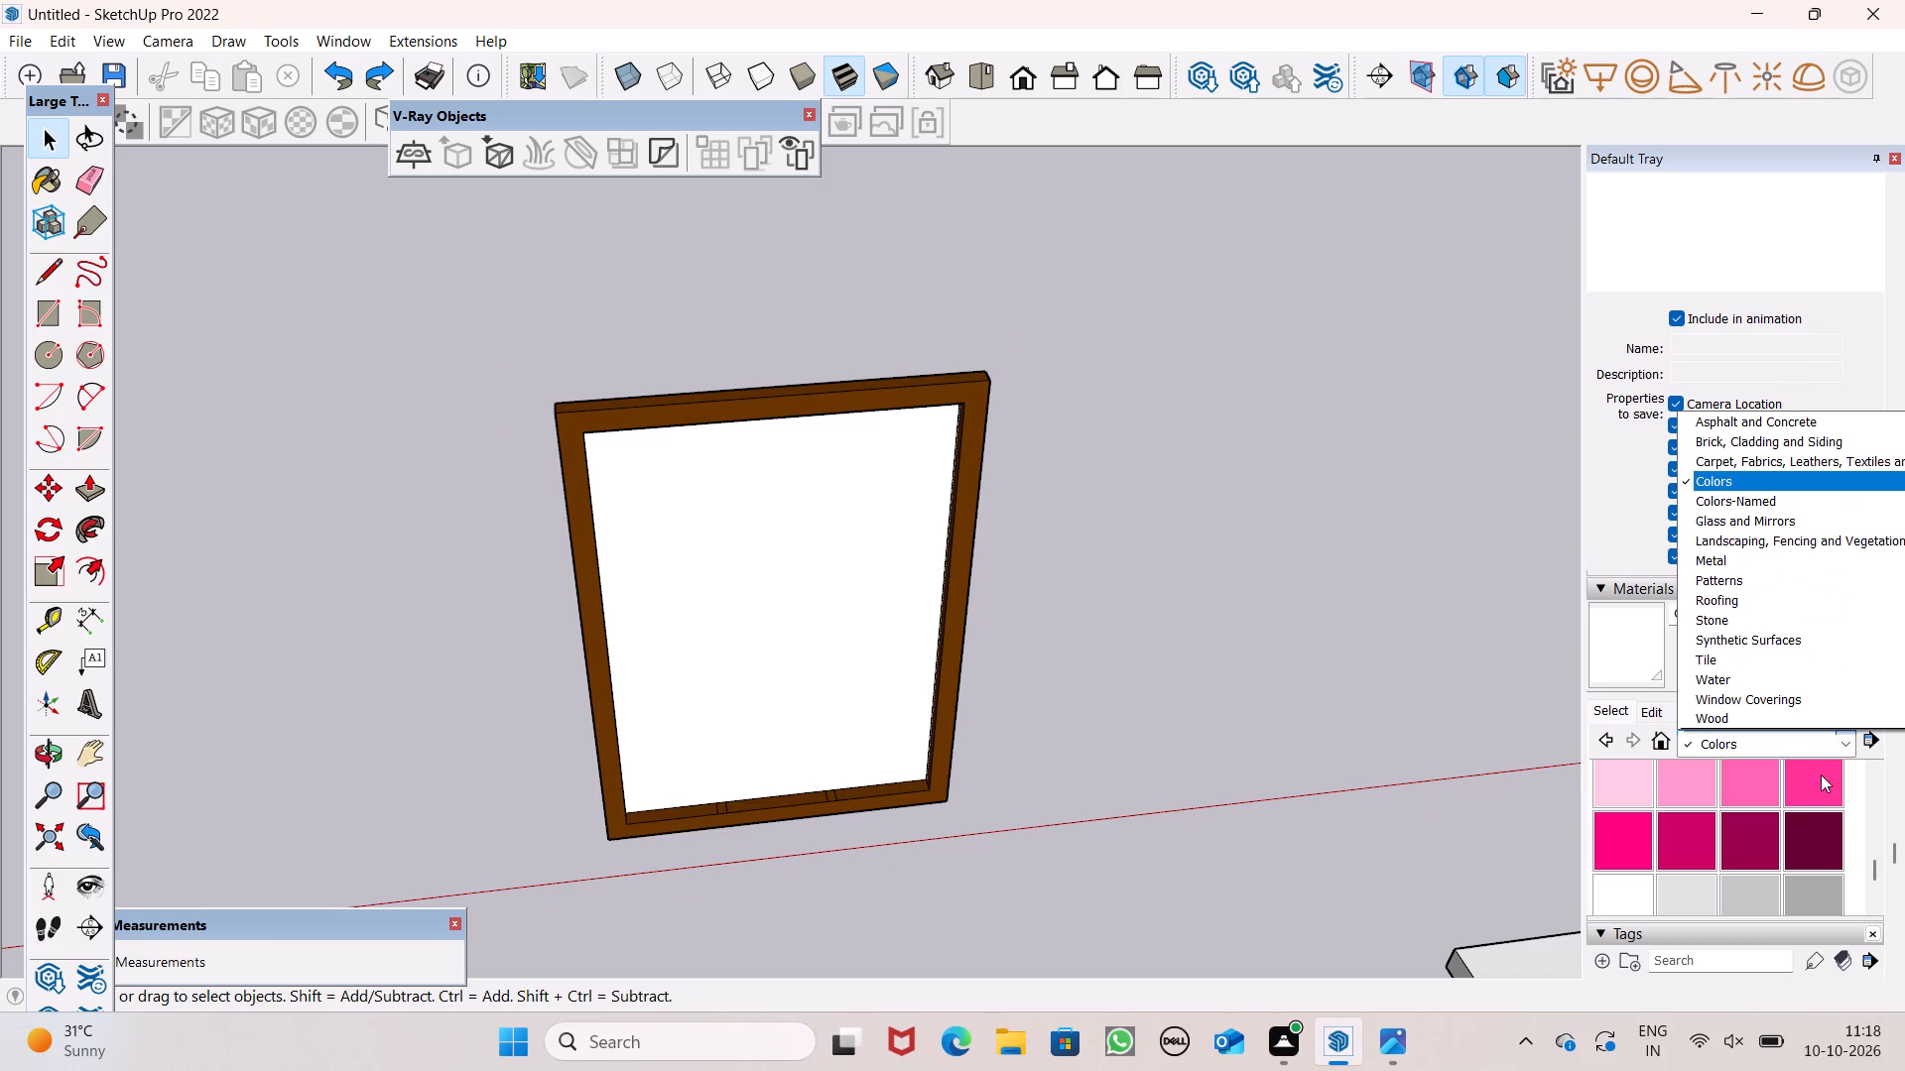
pyautogui.click(1700, 527)
pyautogui.click(1834, 853)
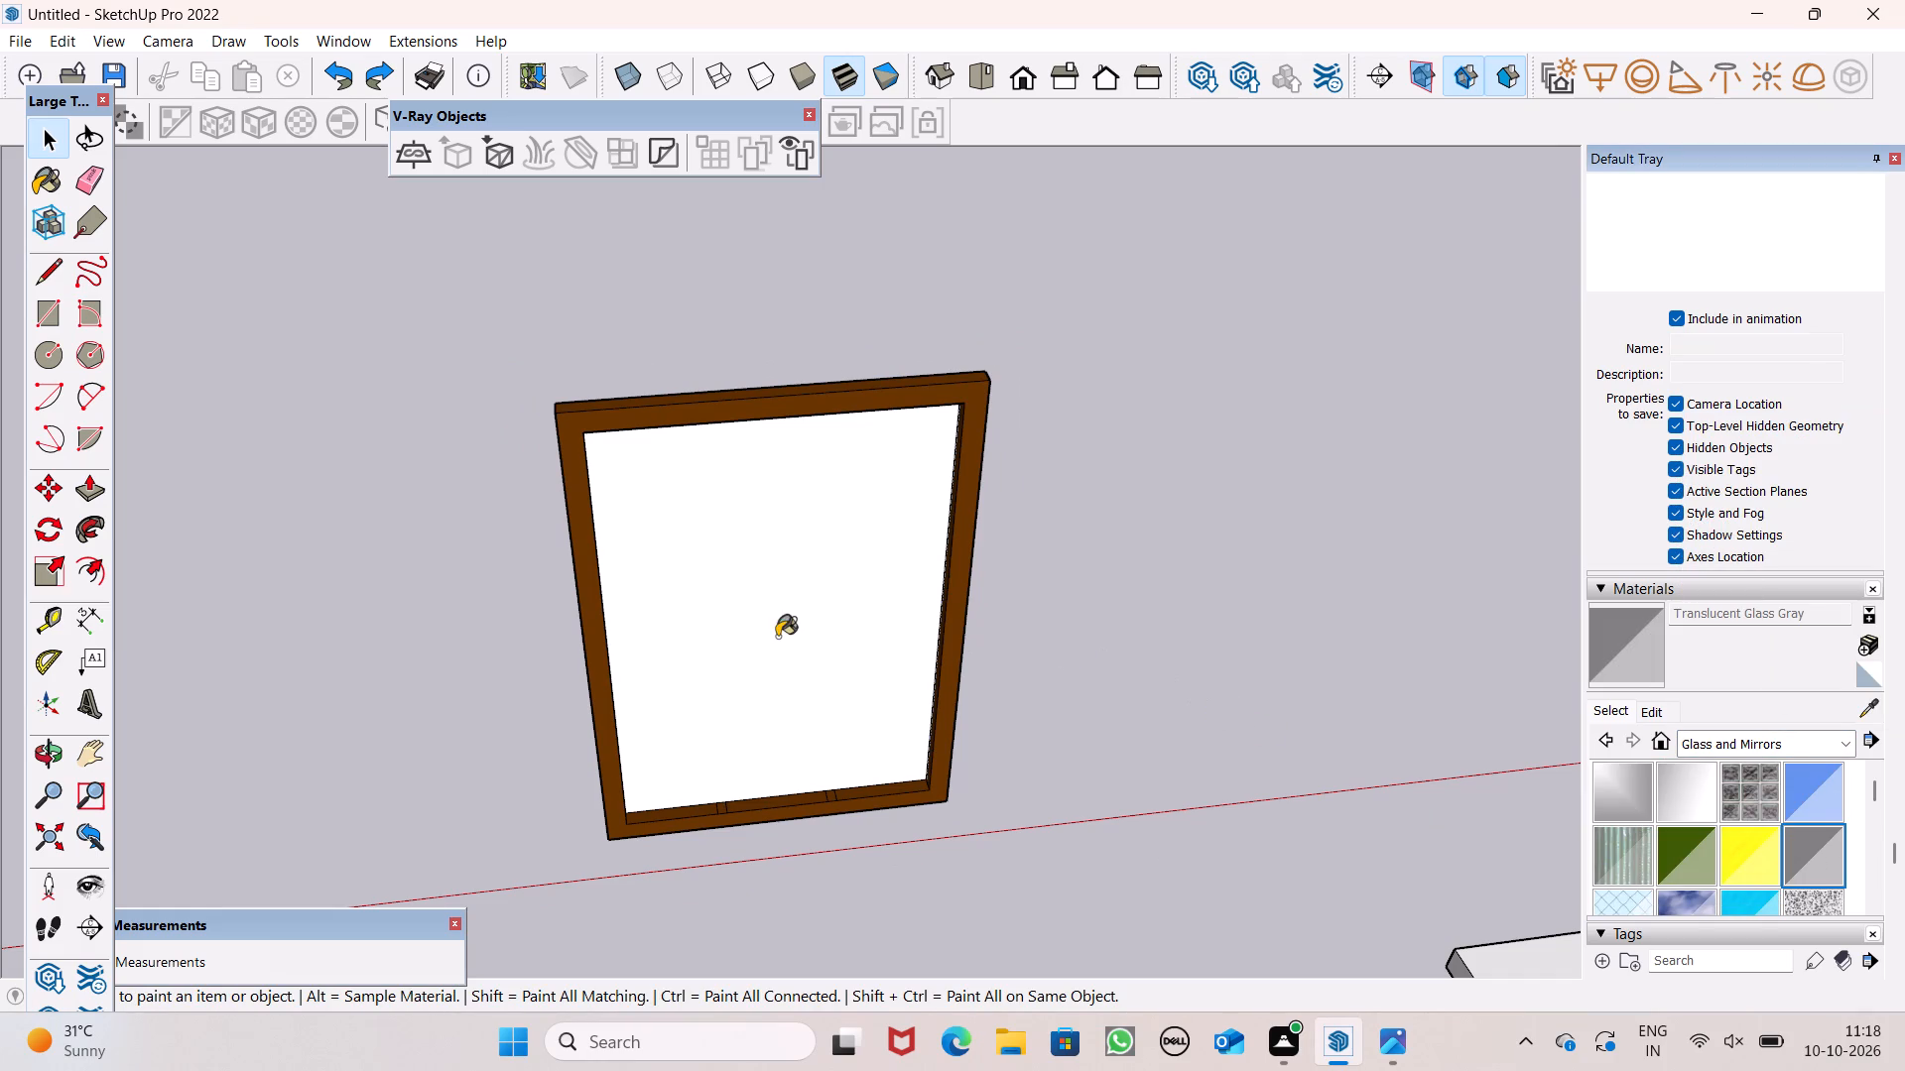
pyautogui.click(777, 637)
pyautogui.scroll(-4, 919, 652)
pyautogui.moveTo(940, 763); pyautogui.dragTo(1904, 558, button='middle')
pyautogui.moveTo(1267, 584); pyautogui.dragTo(1565, 576, button='middle')
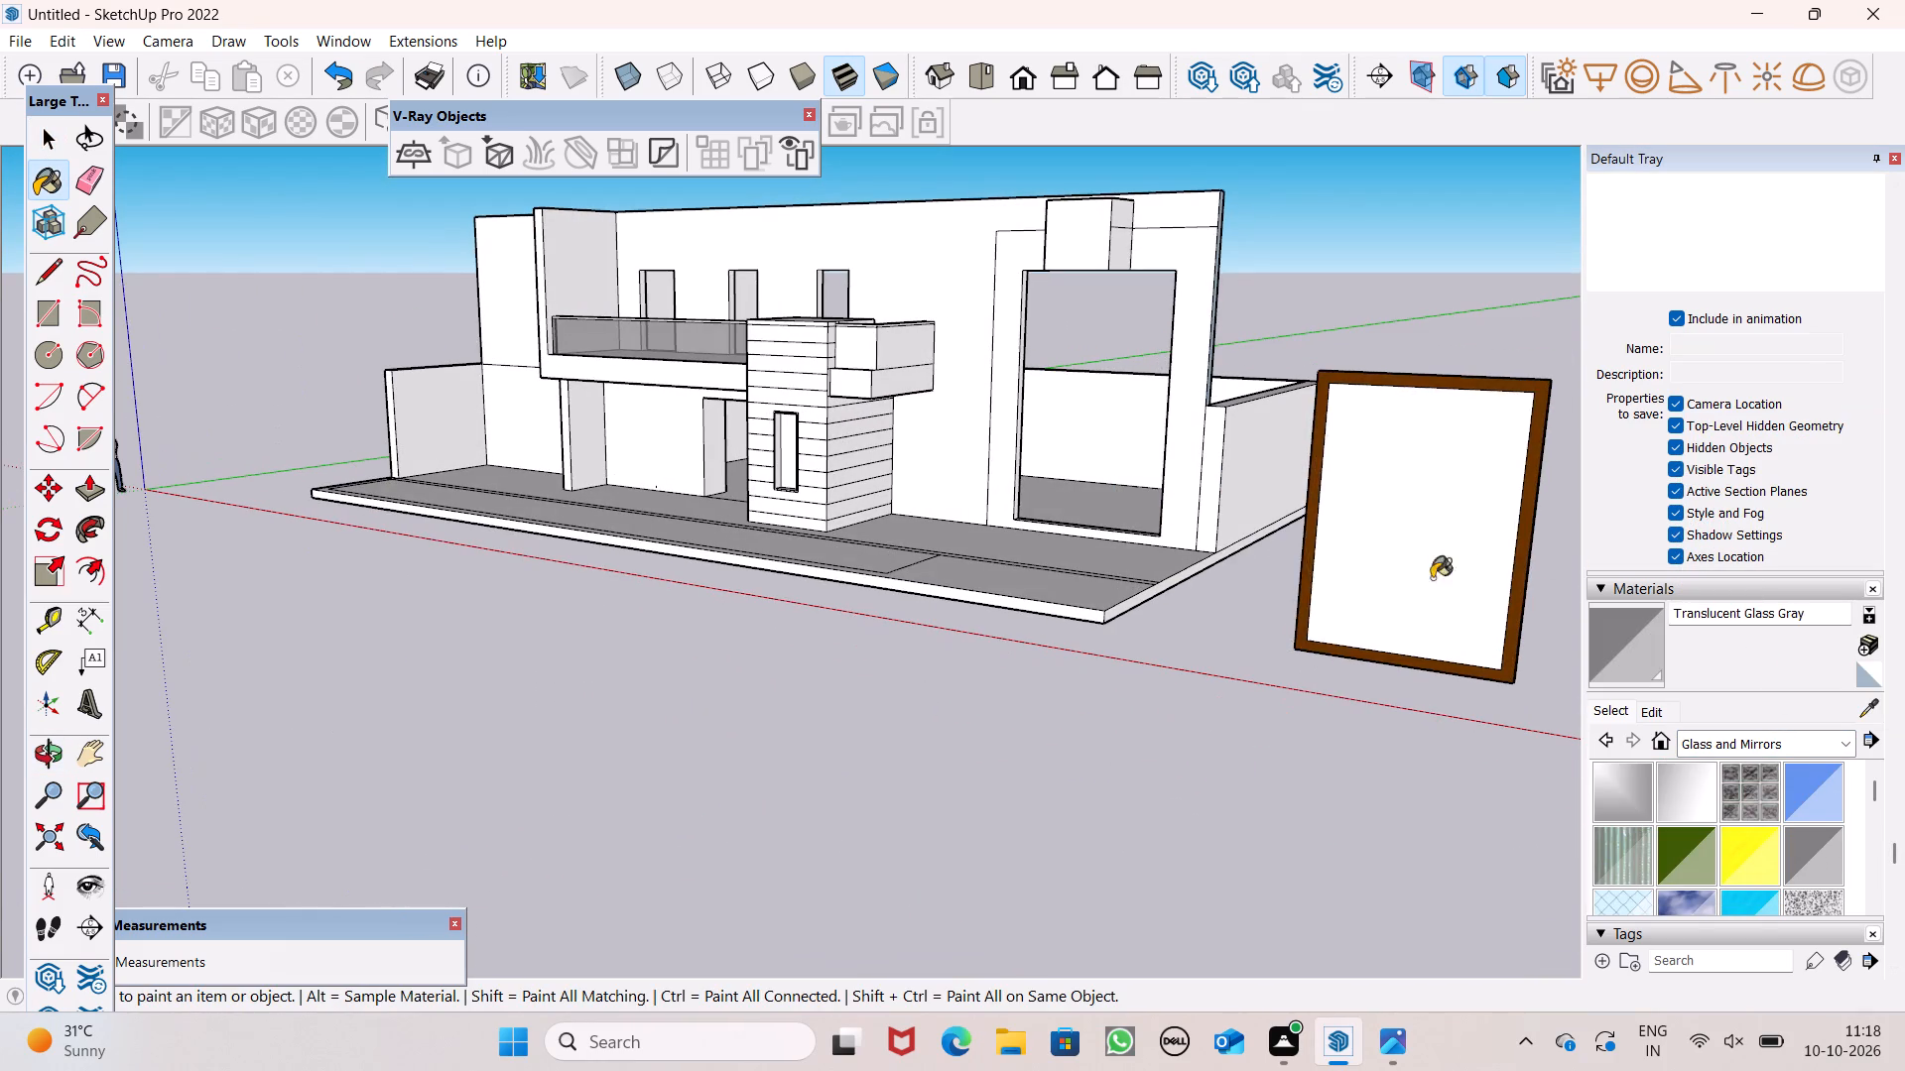
pyautogui.click(1401, 564)
pyautogui.scroll(-5, 1186, 636)
pyautogui.moveTo(1221, 667); pyautogui.dragTo(1412, 704, button='middle')
pyautogui.scroll(-5, 791, 632)
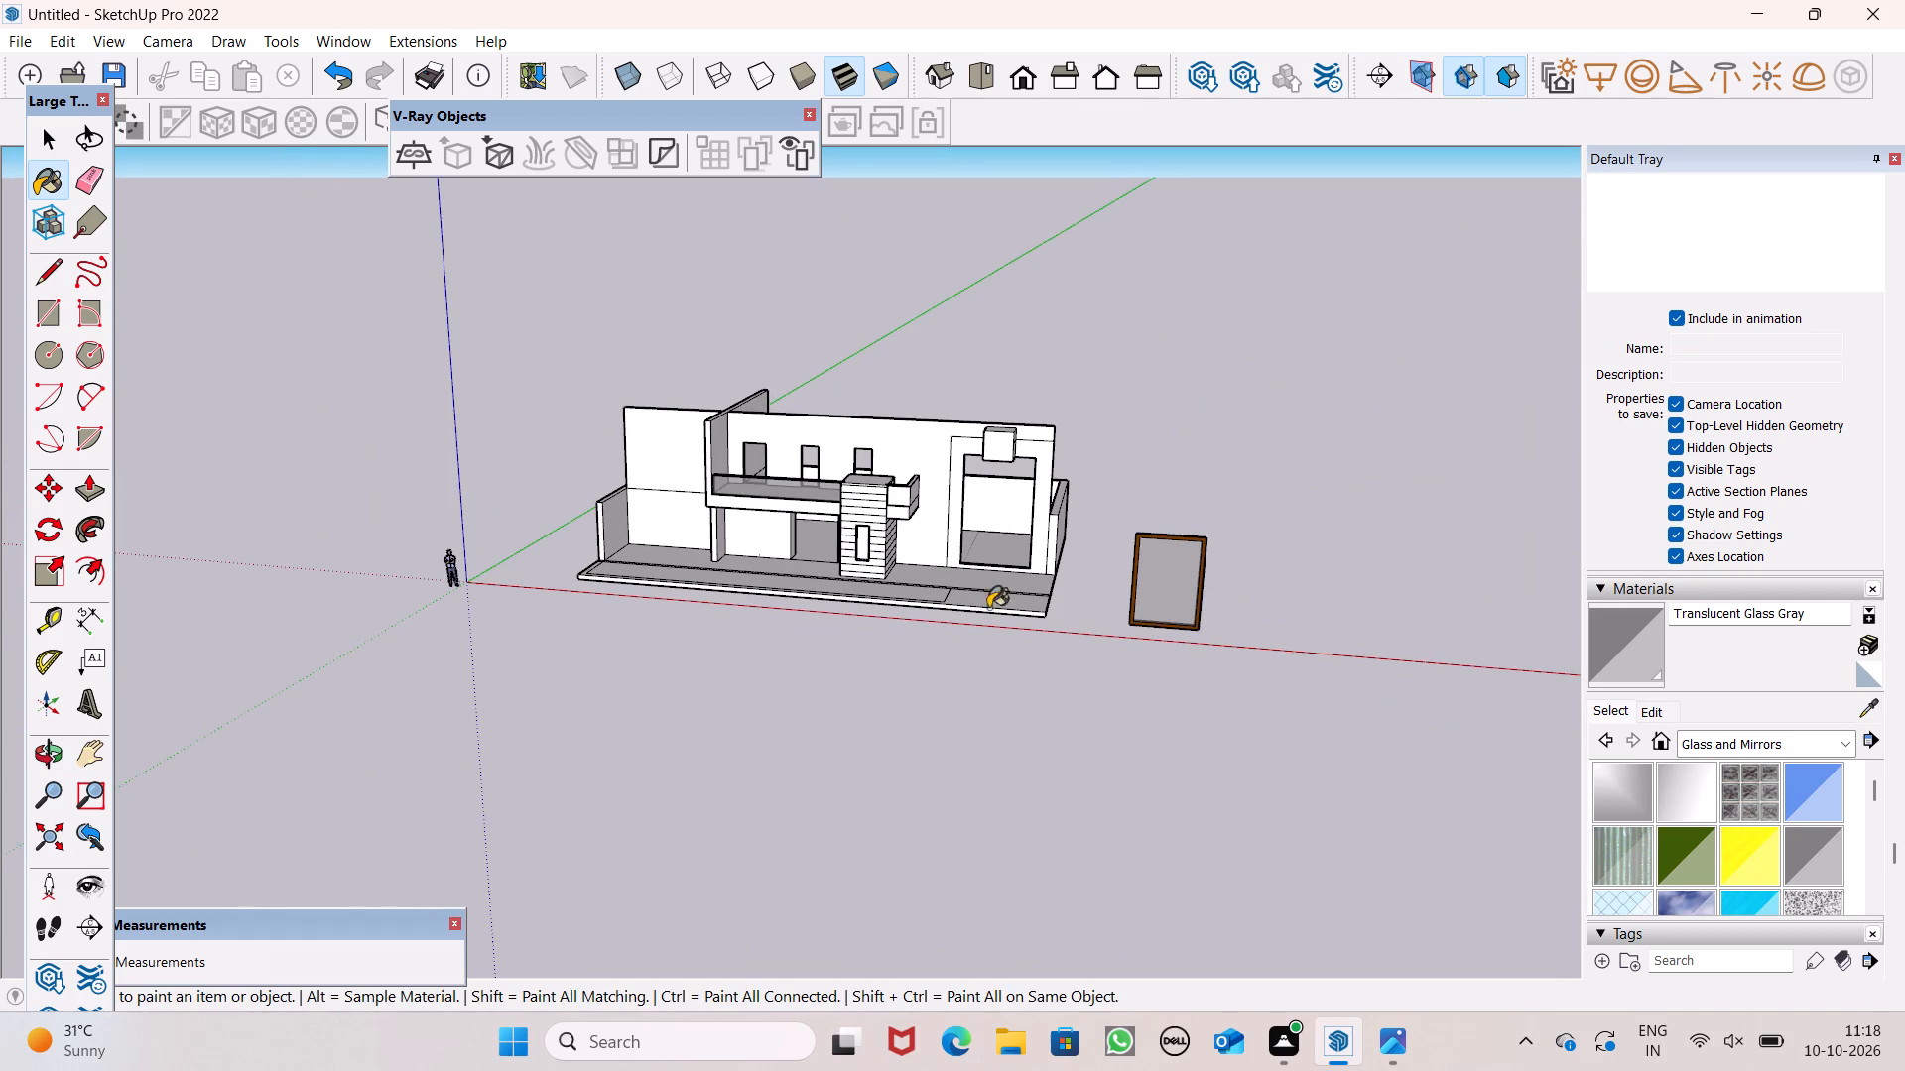
pyautogui.press('space')
pyautogui.press('space')
# Select the whole framed panel, including its frame and glass pane, and make it a group.
pyautogui.scroll(5, 1348, 584)
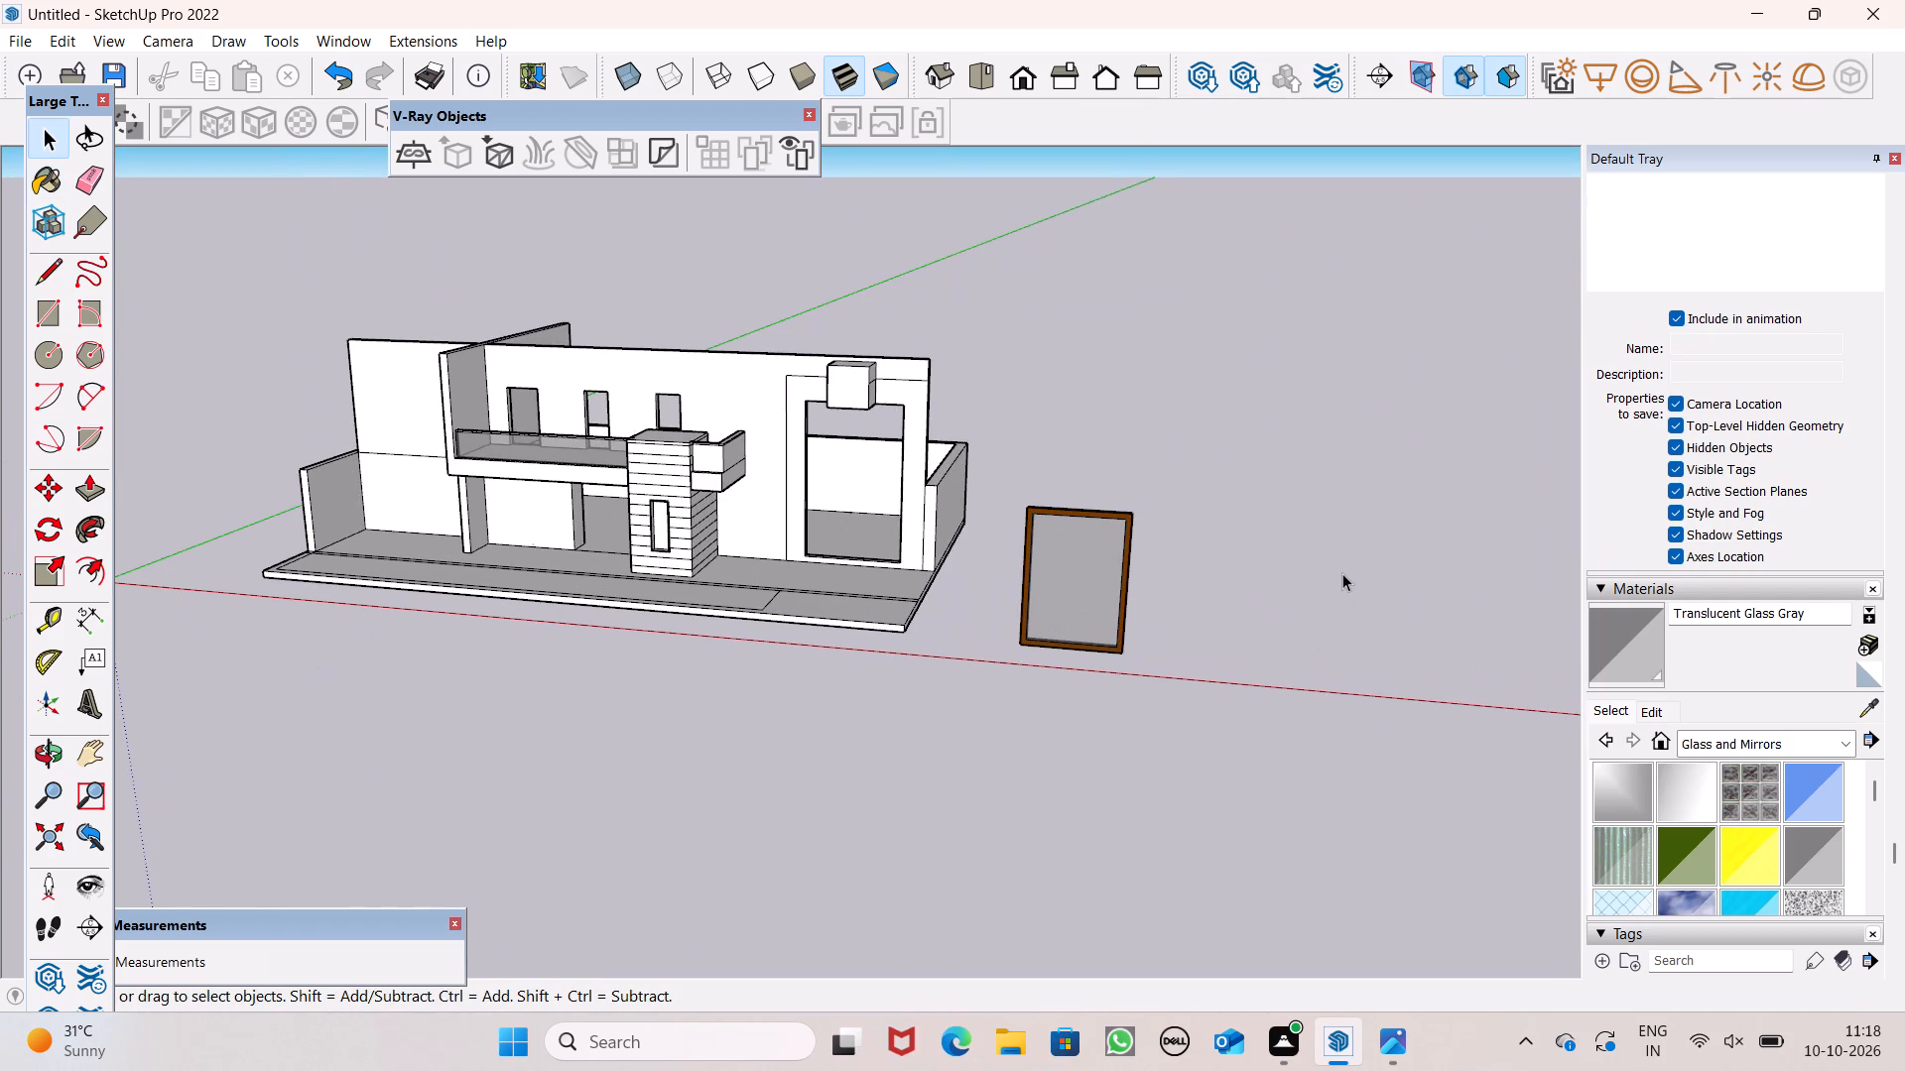
pyautogui.scroll(3, 1102, 635)
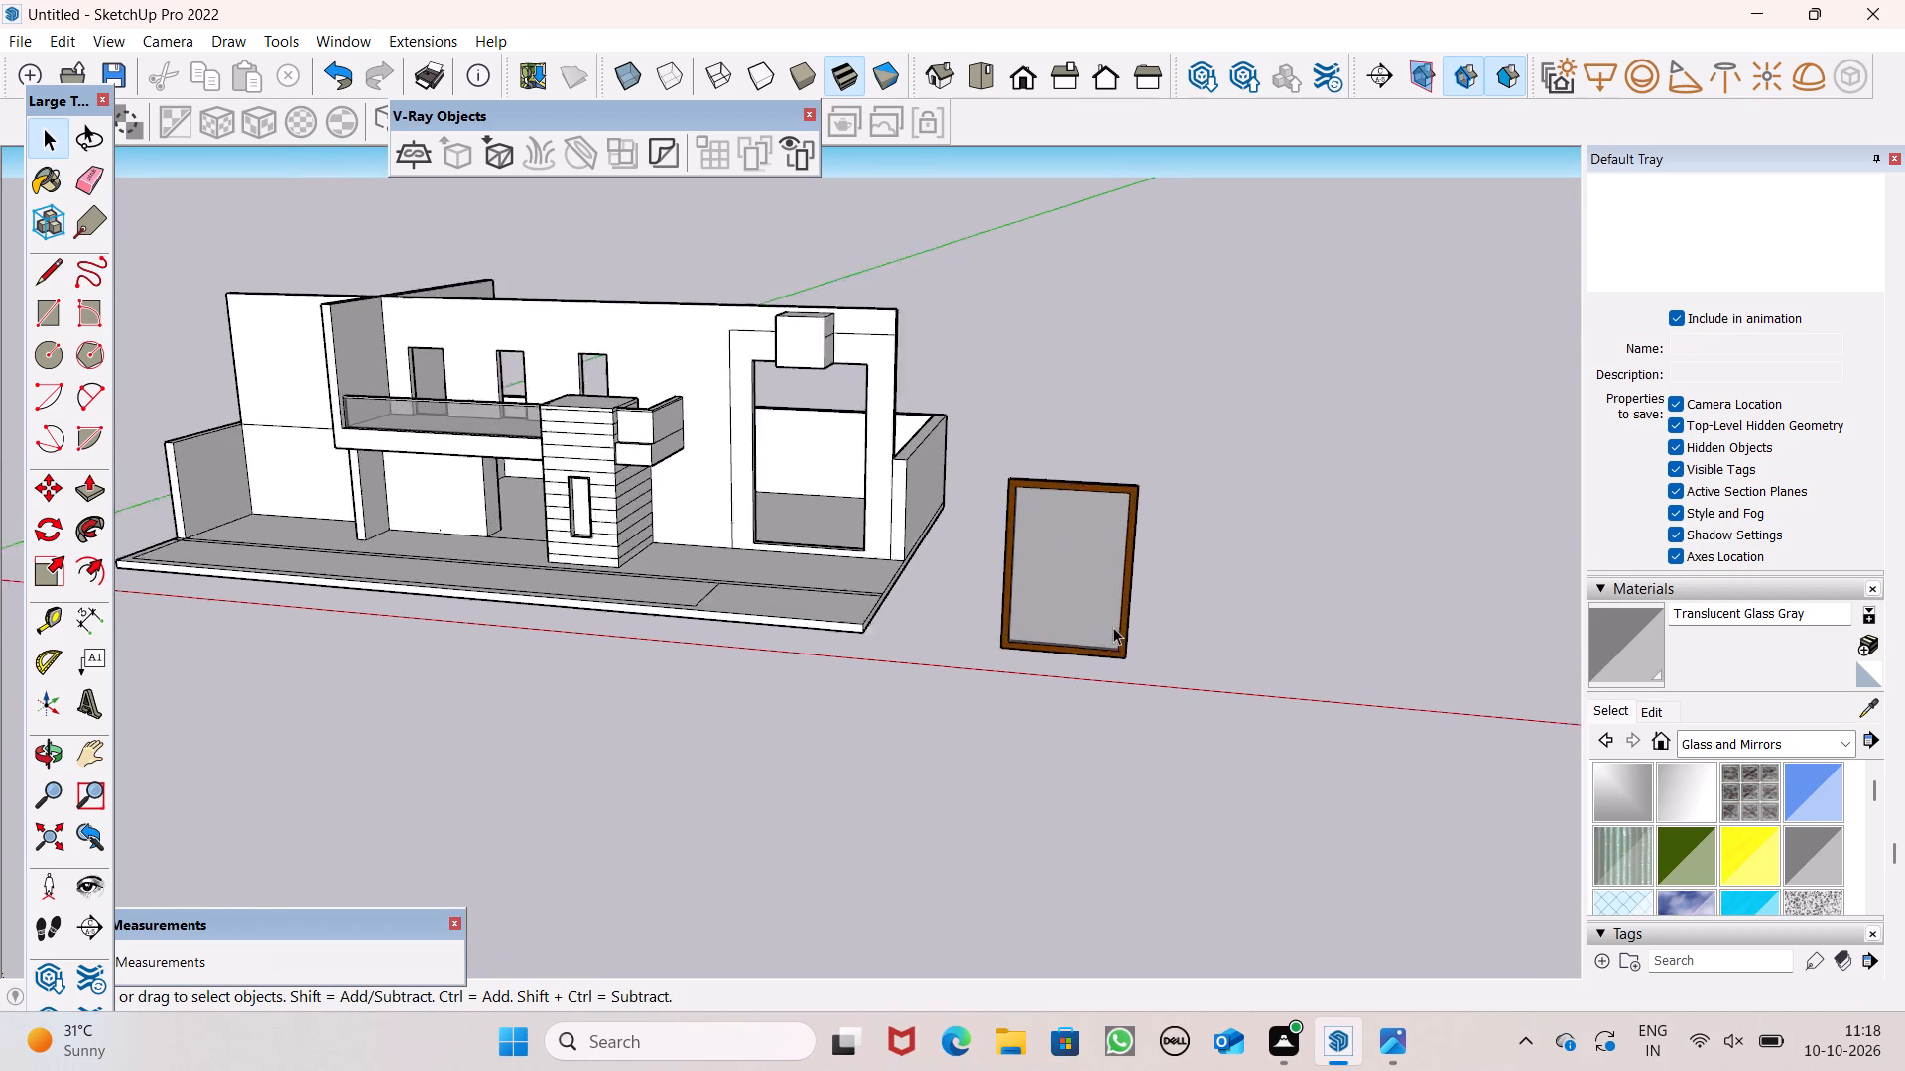
pyautogui.scroll(2, 1113, 627)
pyautogui.moveTo(1425, 831); pyautogui.dragTo(1529, 849, button='middle')
pyautogui.scroll(-2, 1090, 740)
pyautogui.scroll(1, 1089, 746)
pyautogui.scroll(2, 1253, 667)
pyautogui.tripleClick(1116, 473)
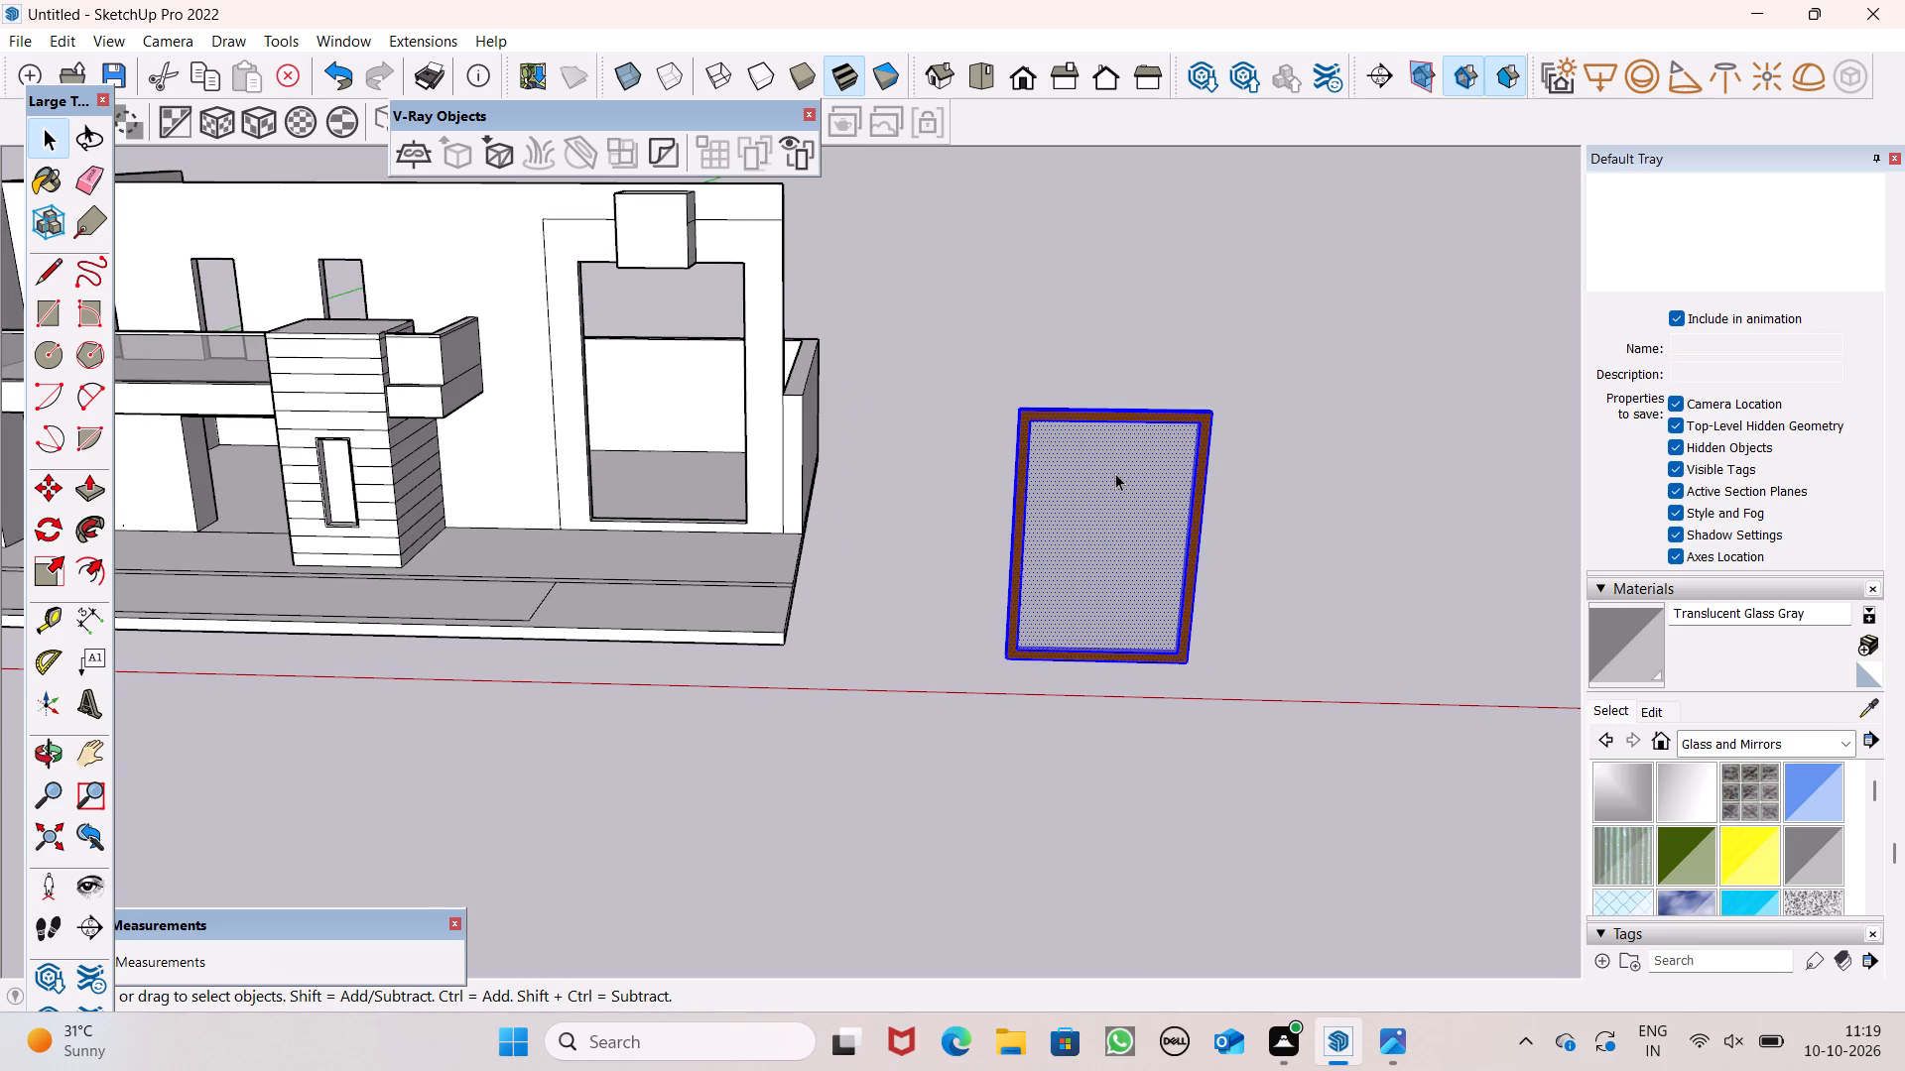
pyautogui.rightClick(1118, 473)
pyautogui.click(1213, 689)
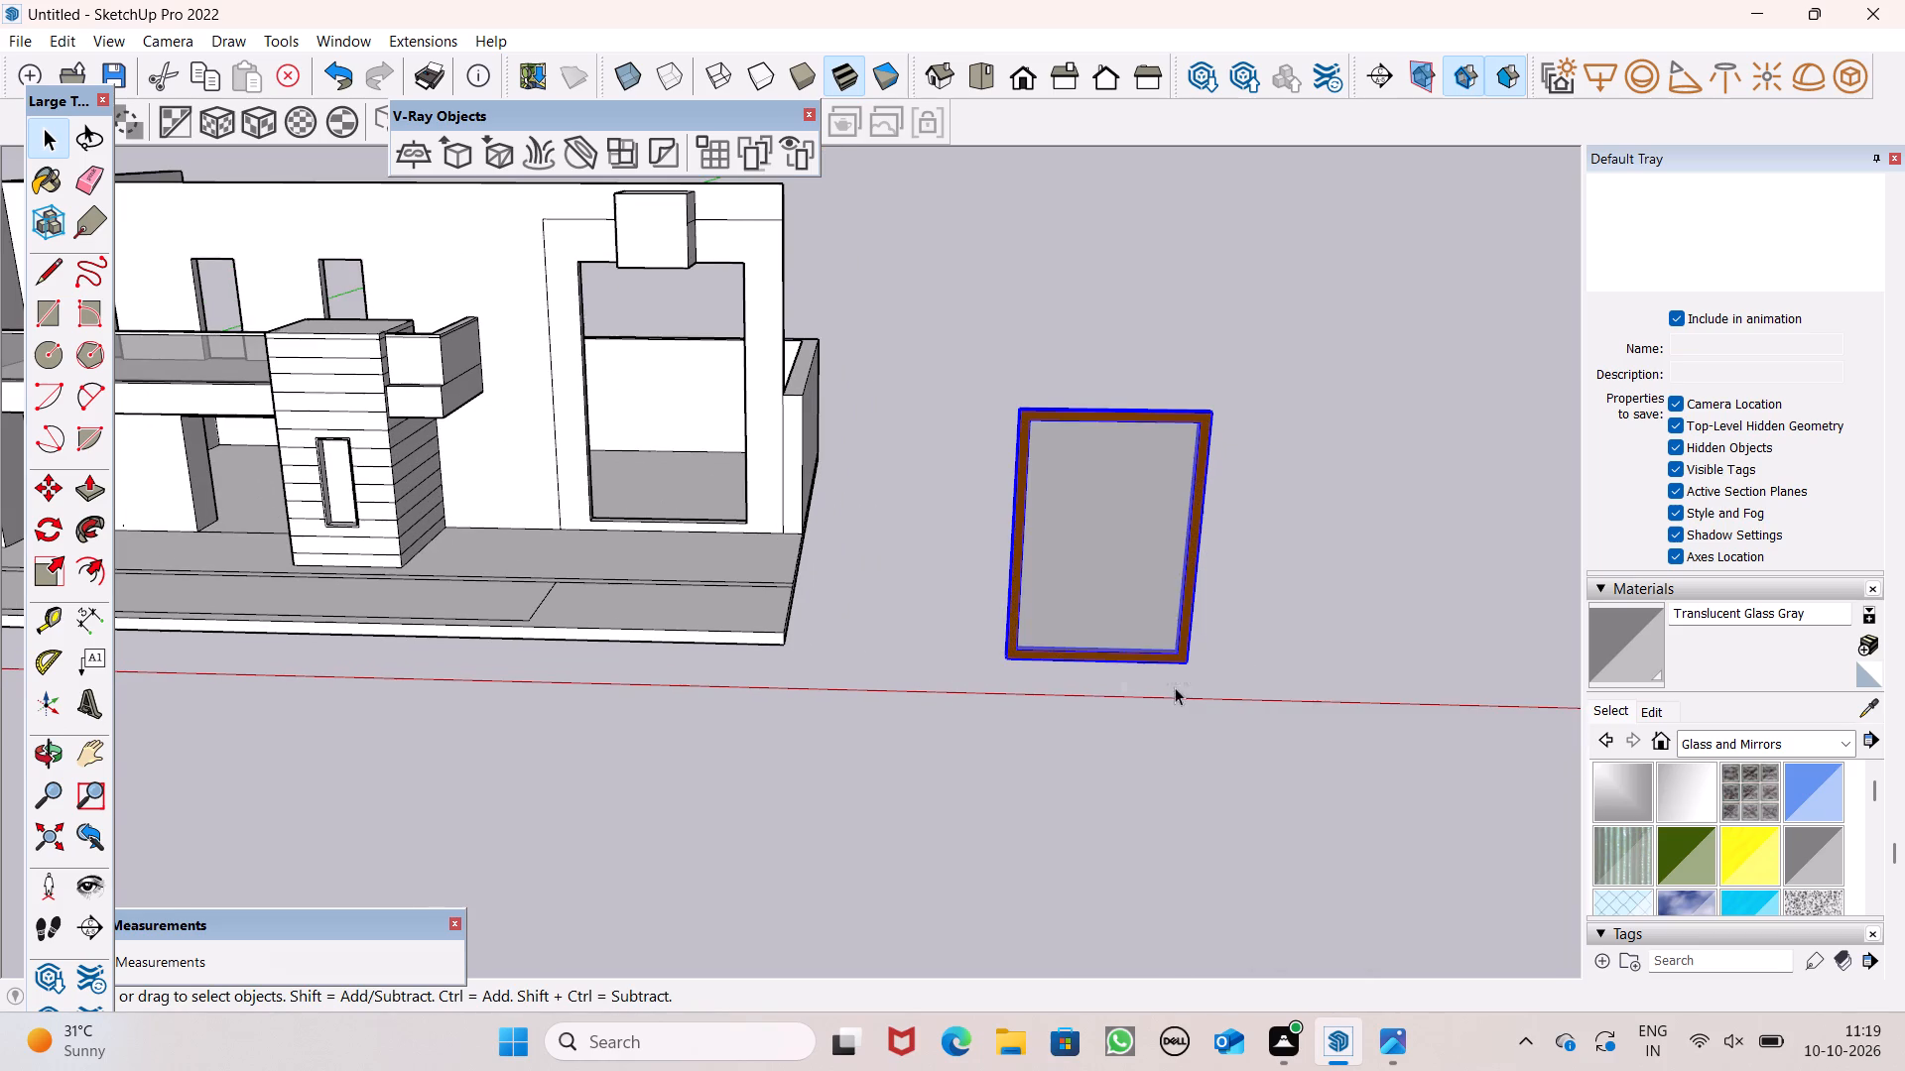
# Move the panel group by its bottom outer corner from beside the house to the large wall opening's lower outer corner.
pyautogui.scroll(1, 1206, 599)
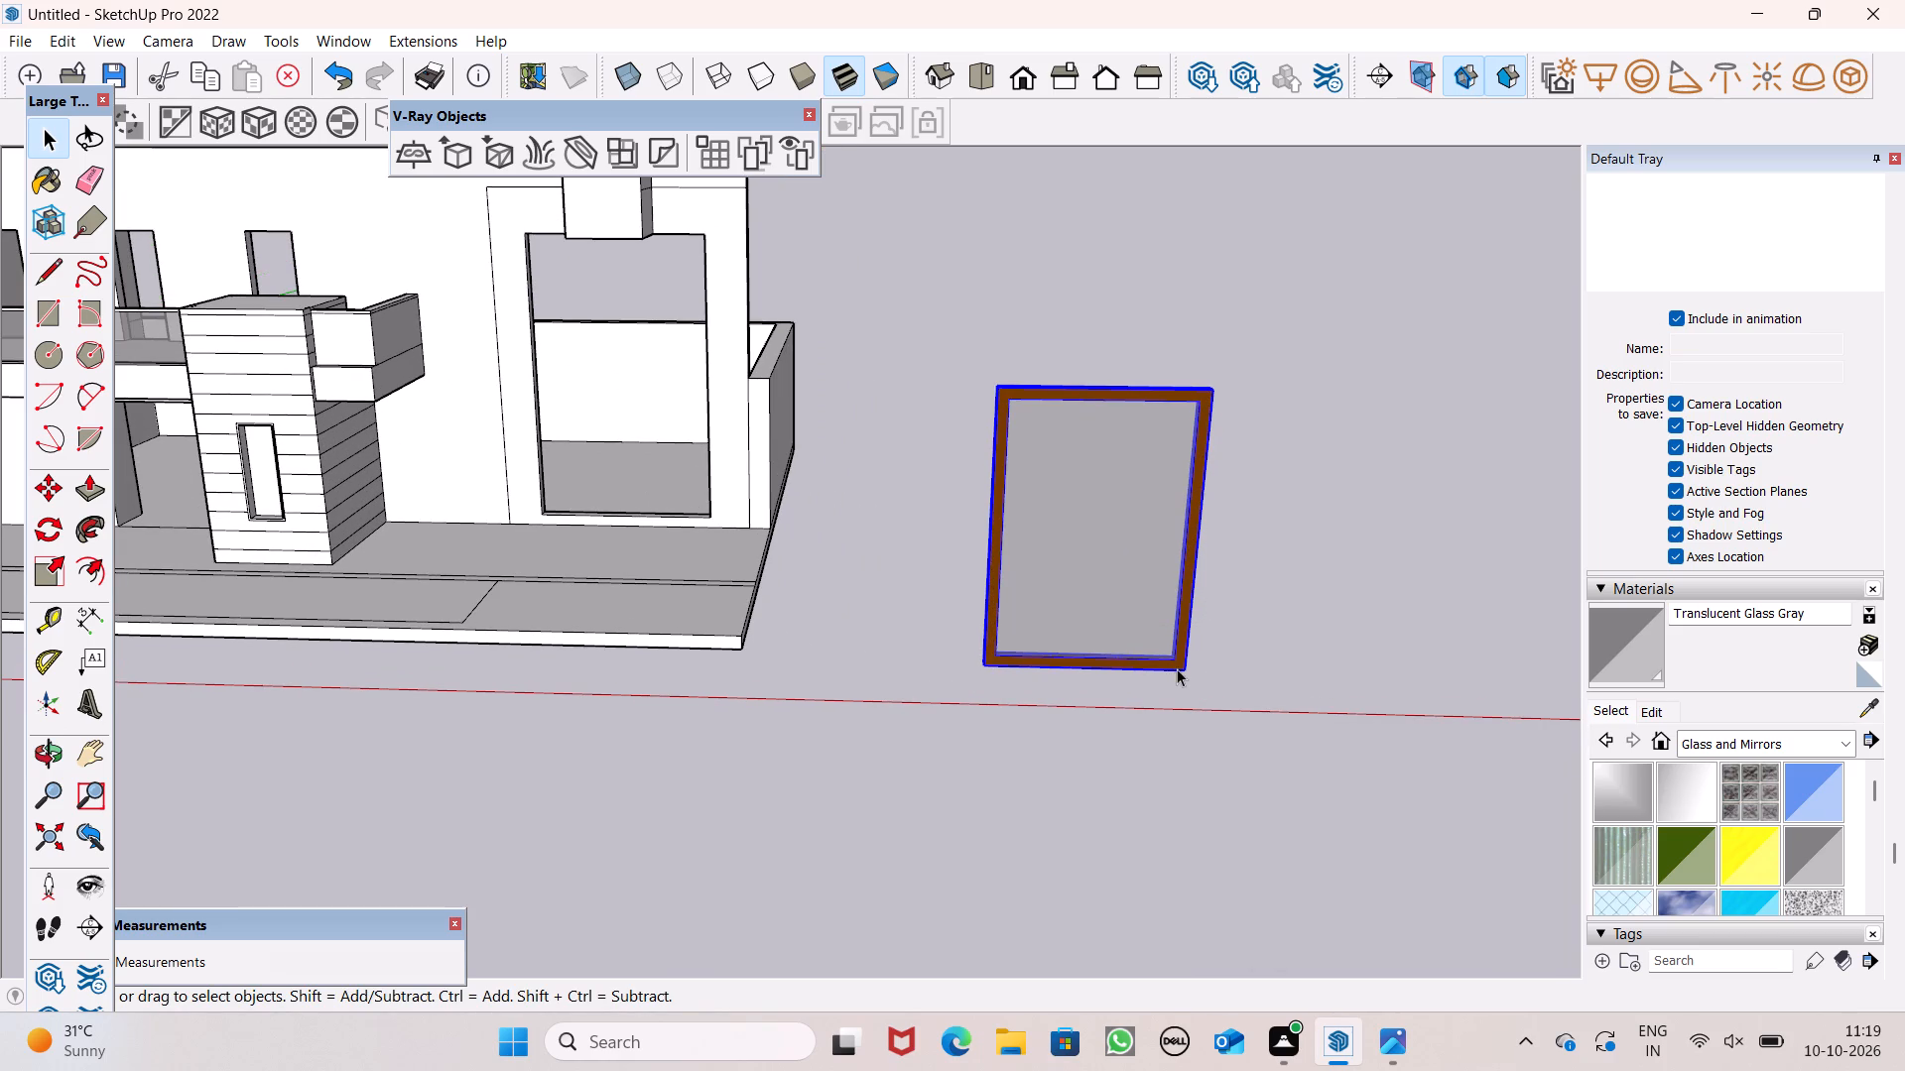
pyautogui.press('m')
pyautogui.press('Return')
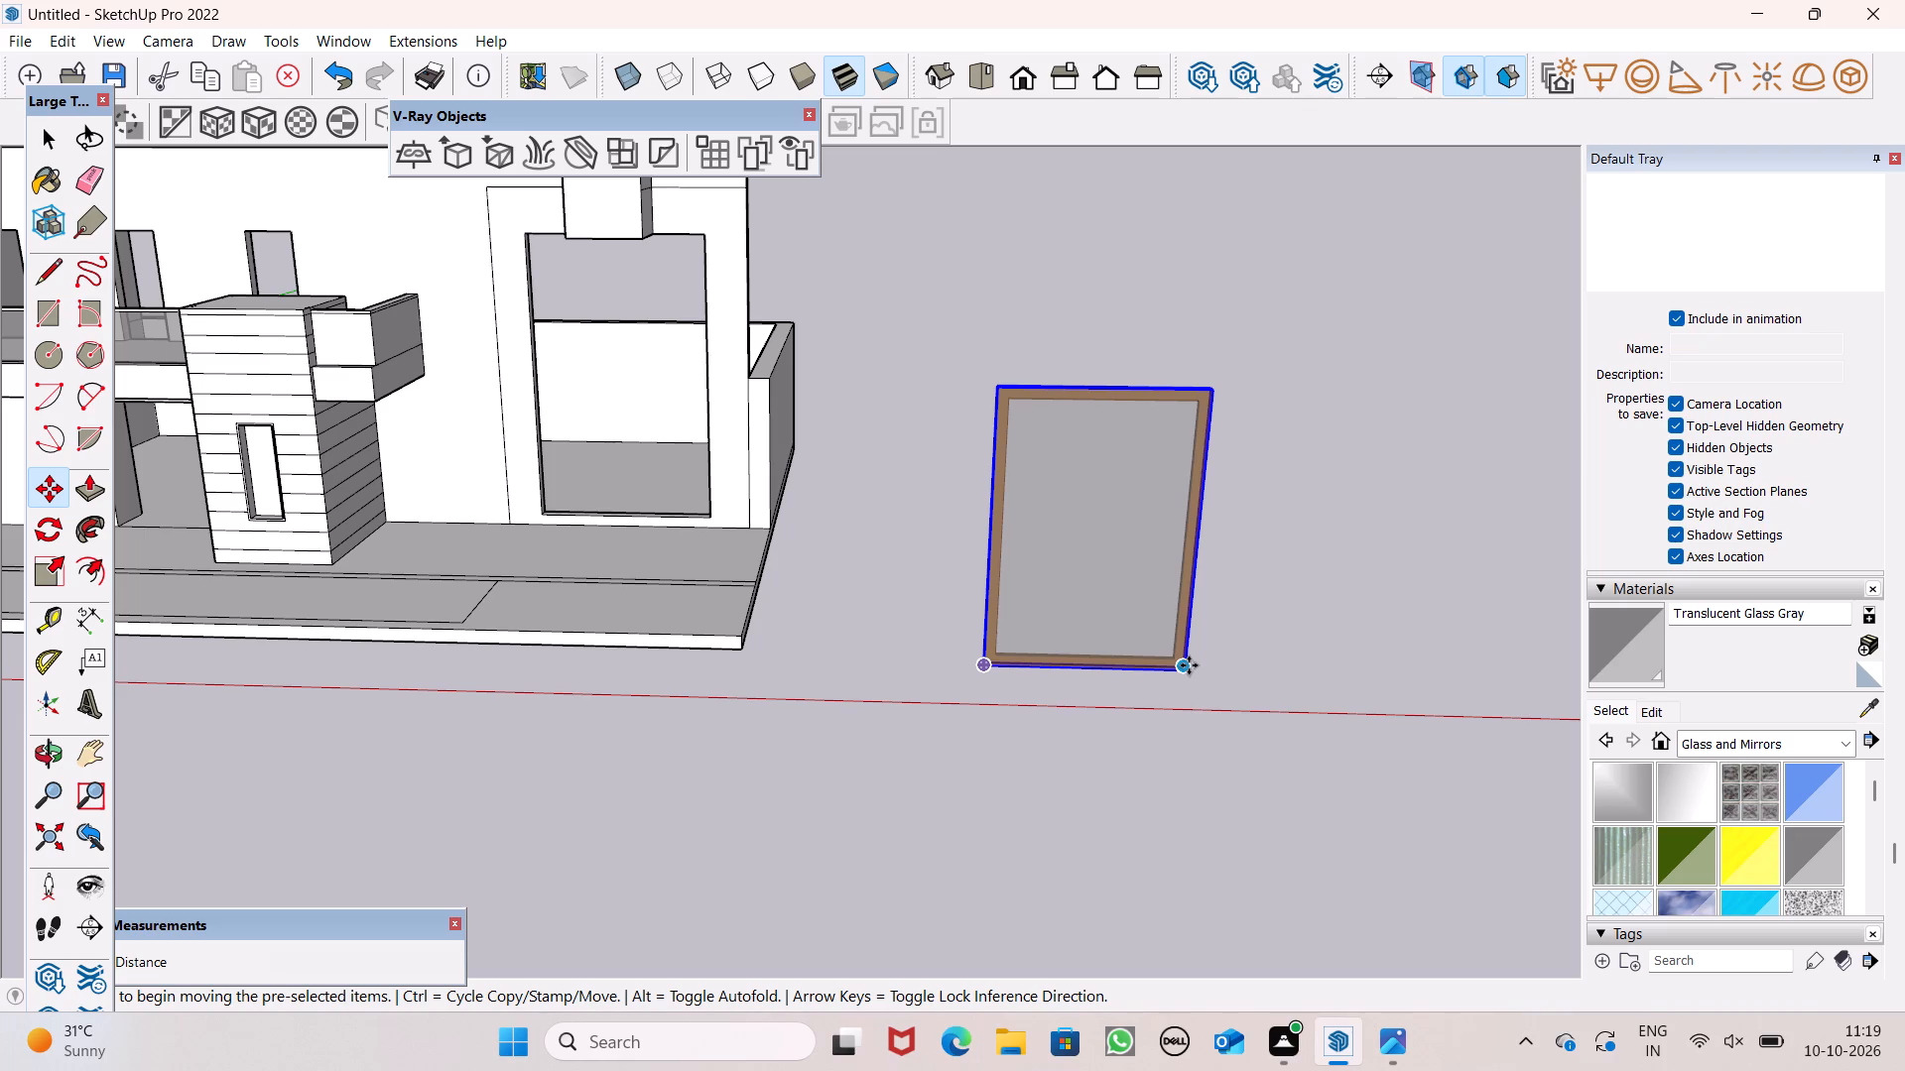
pyautogui.scroll(1, 1179, 688)
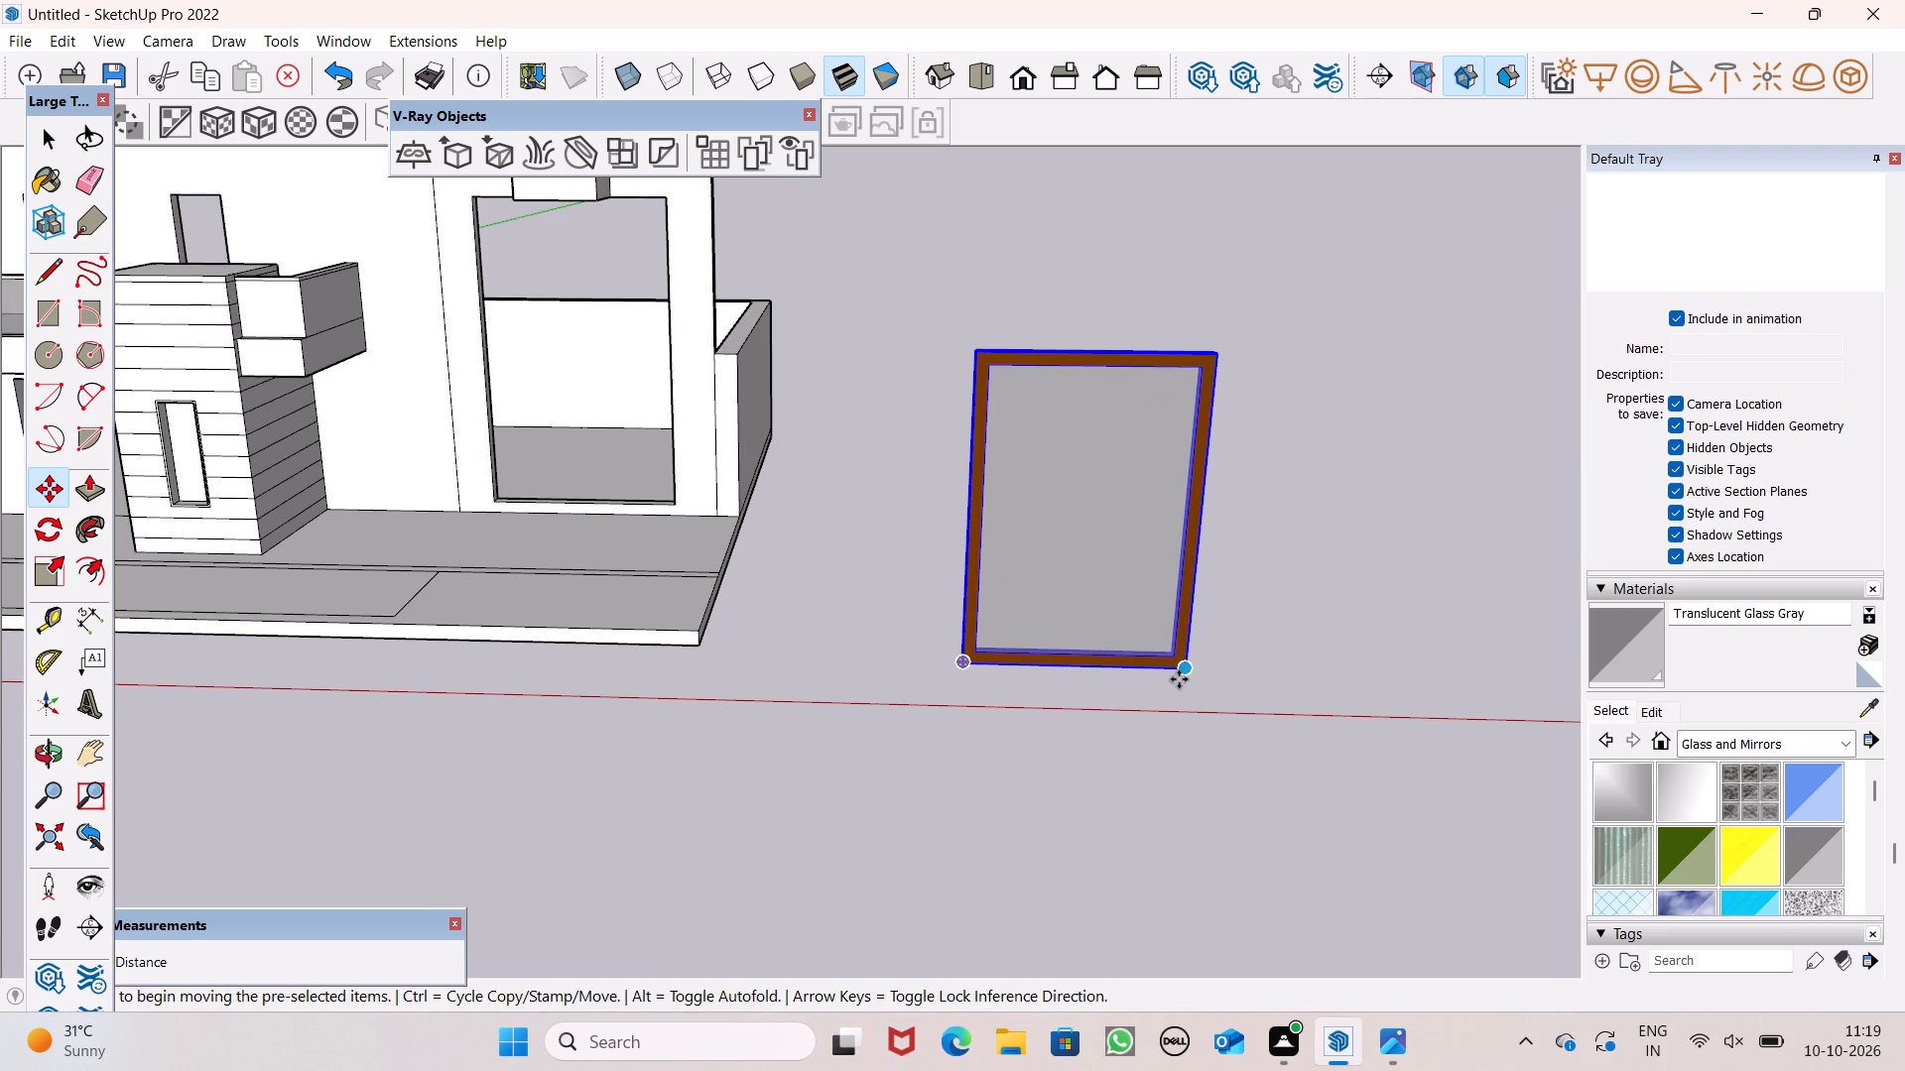
pyautogui.moveTo(1179, 673); pyautogui.dragTo(685, 516)
pyautogui.doubleClick(685, 516)
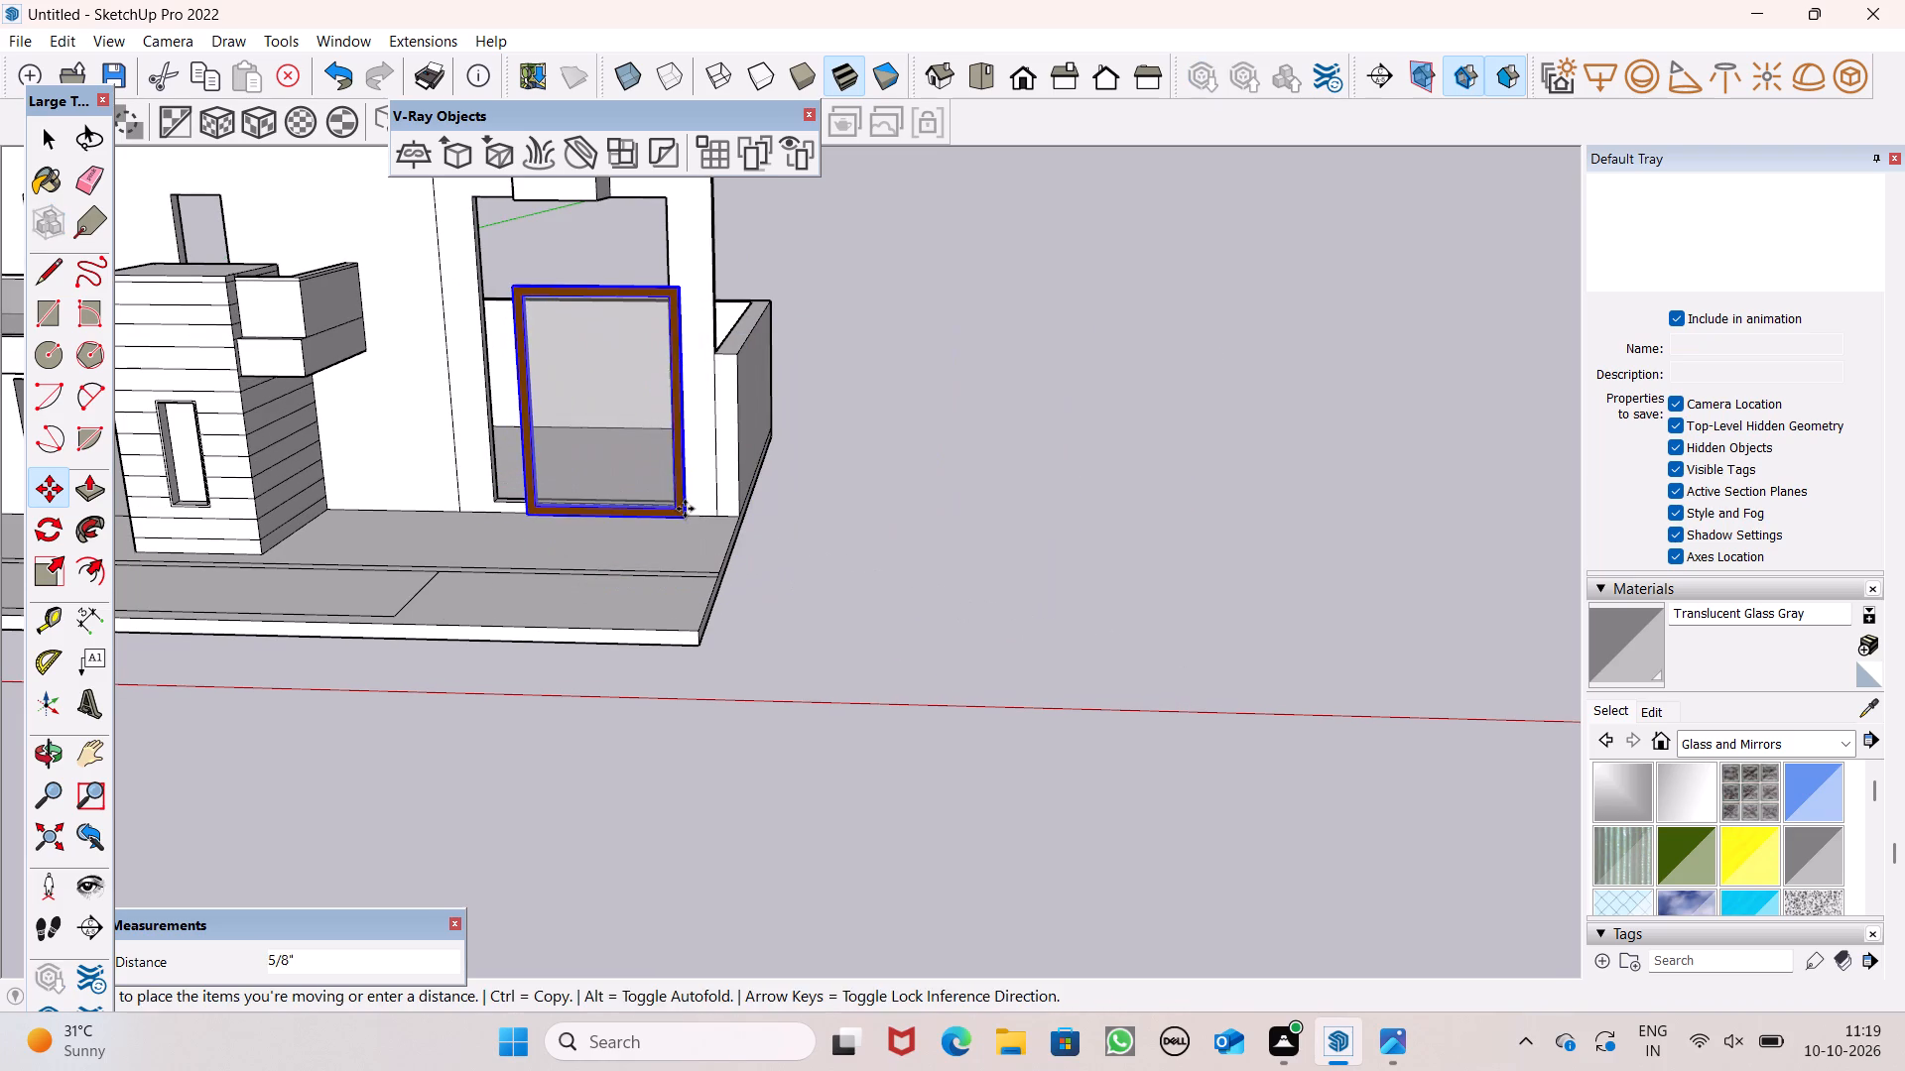
pyautogui.moveTo(685, 509); pyautogui.dragTo(677, 499)
pyautogui.tripleClick(677, 499)
pyautogui.click(677, 499)
pyautogui.scroll(11, 671, 431)
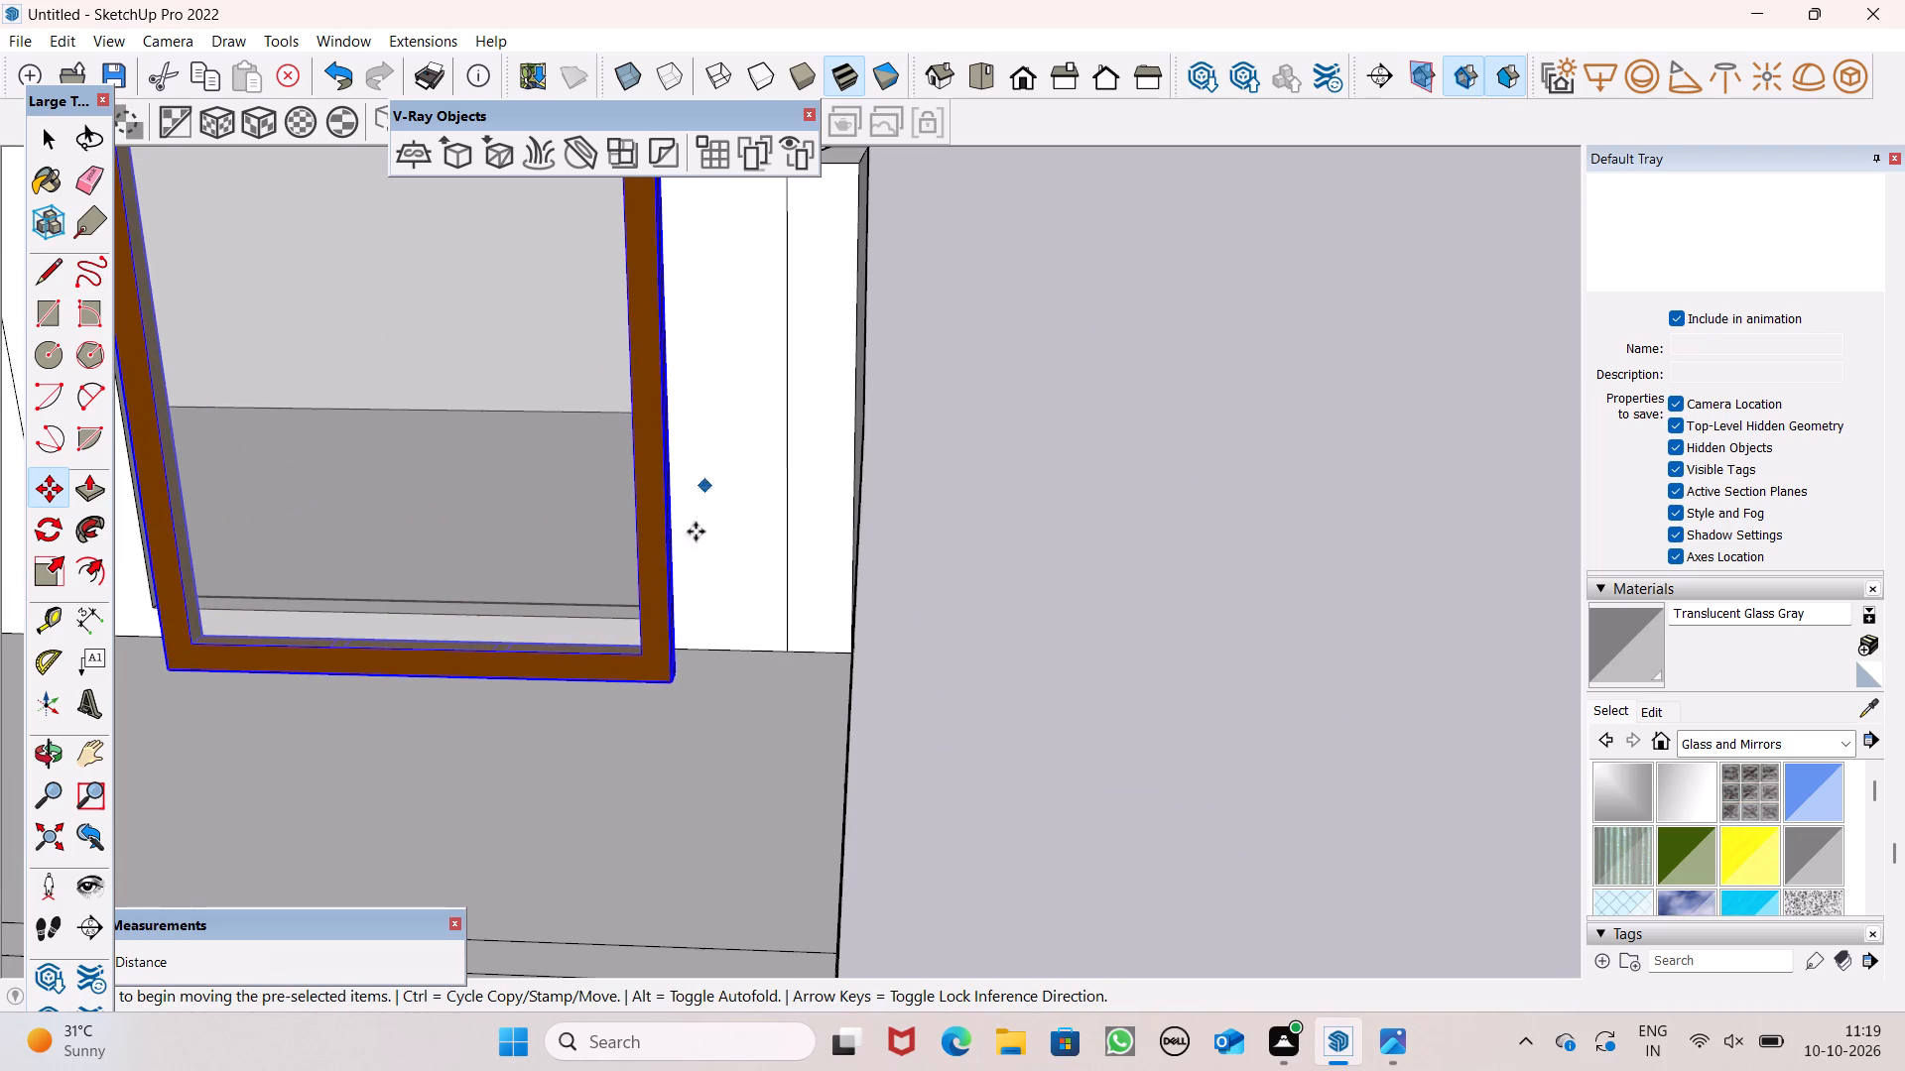
pyautogui.moveTo(676, 691); pyautogui.dragTo(661, 643)
pyautogui.moveTo(656, 634); pyautogui.dragTo(661, 595)
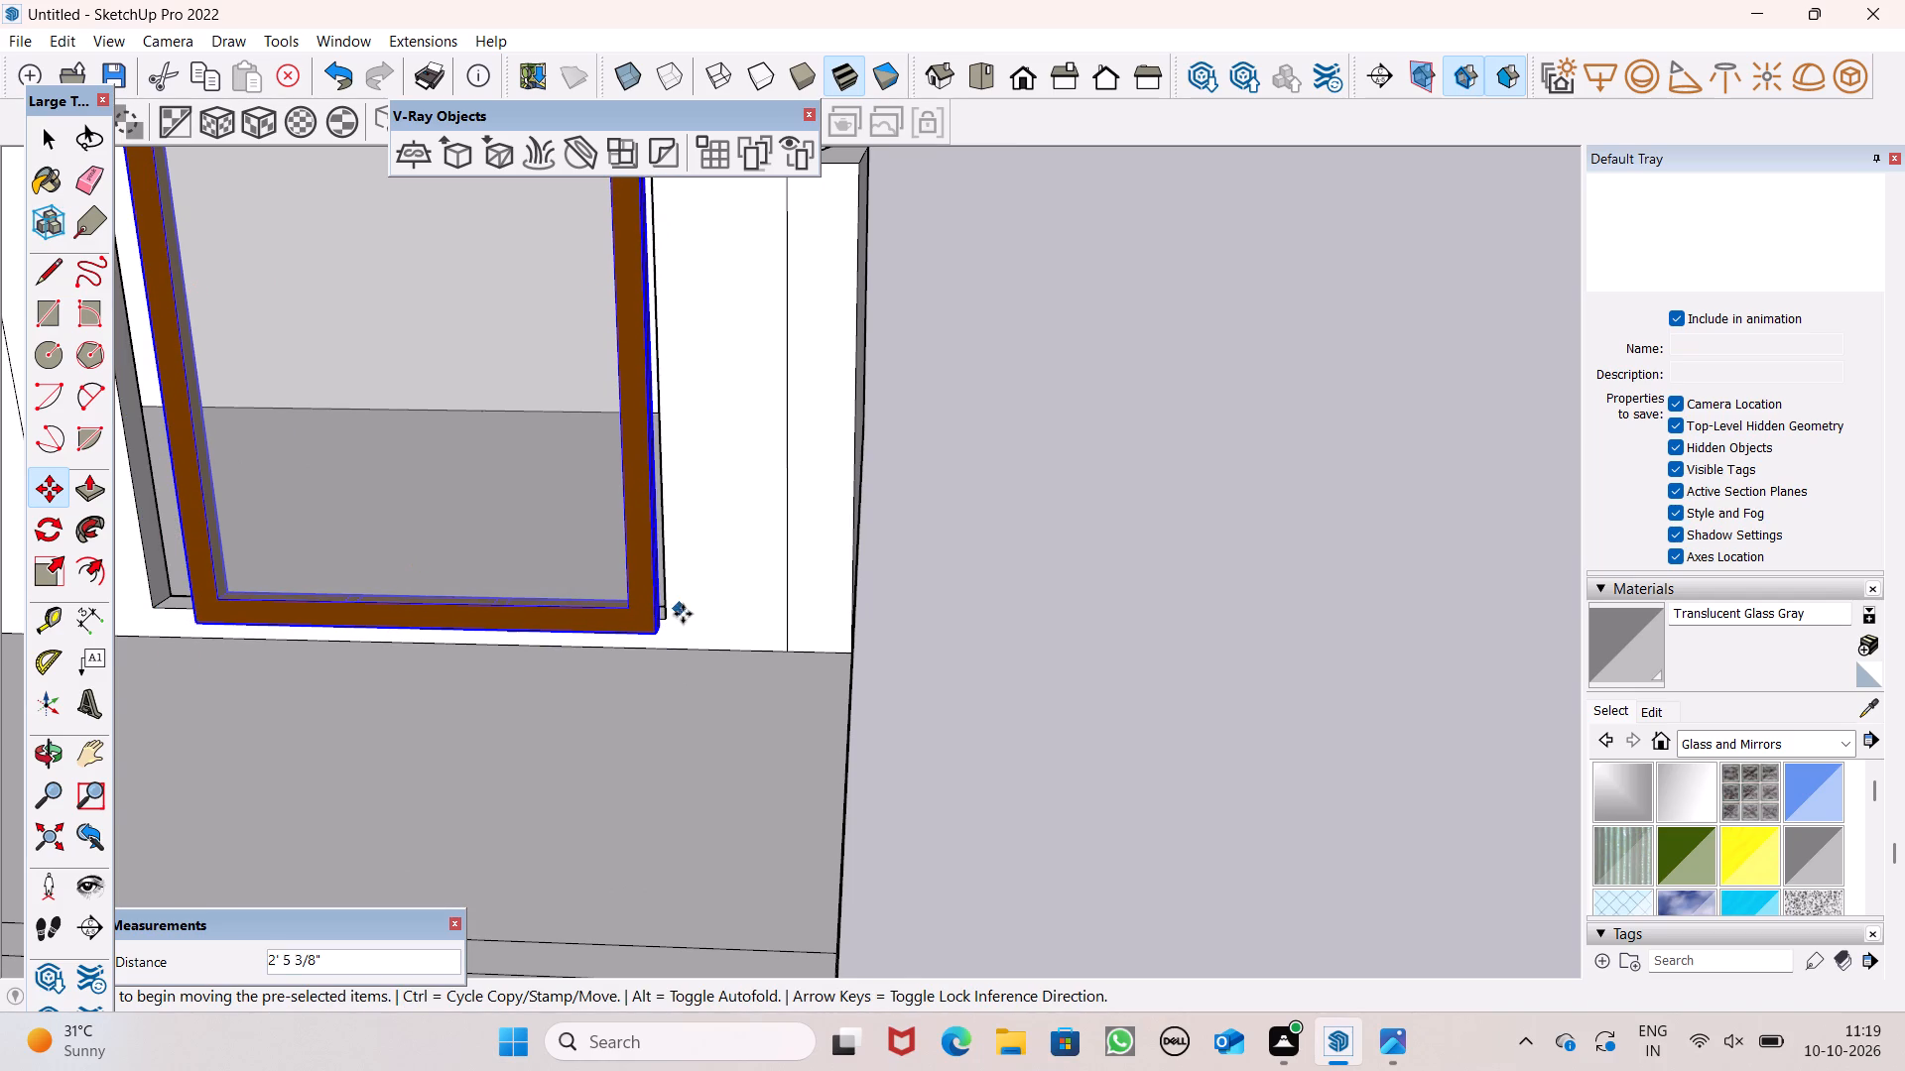
# Refine the panel's position by snapping its bottom front corner onto the lower outer corner of the large wall opening.
pyautogui.scroll(-2, 688, 634)
pyautogui.scroll(2, 586, 632)
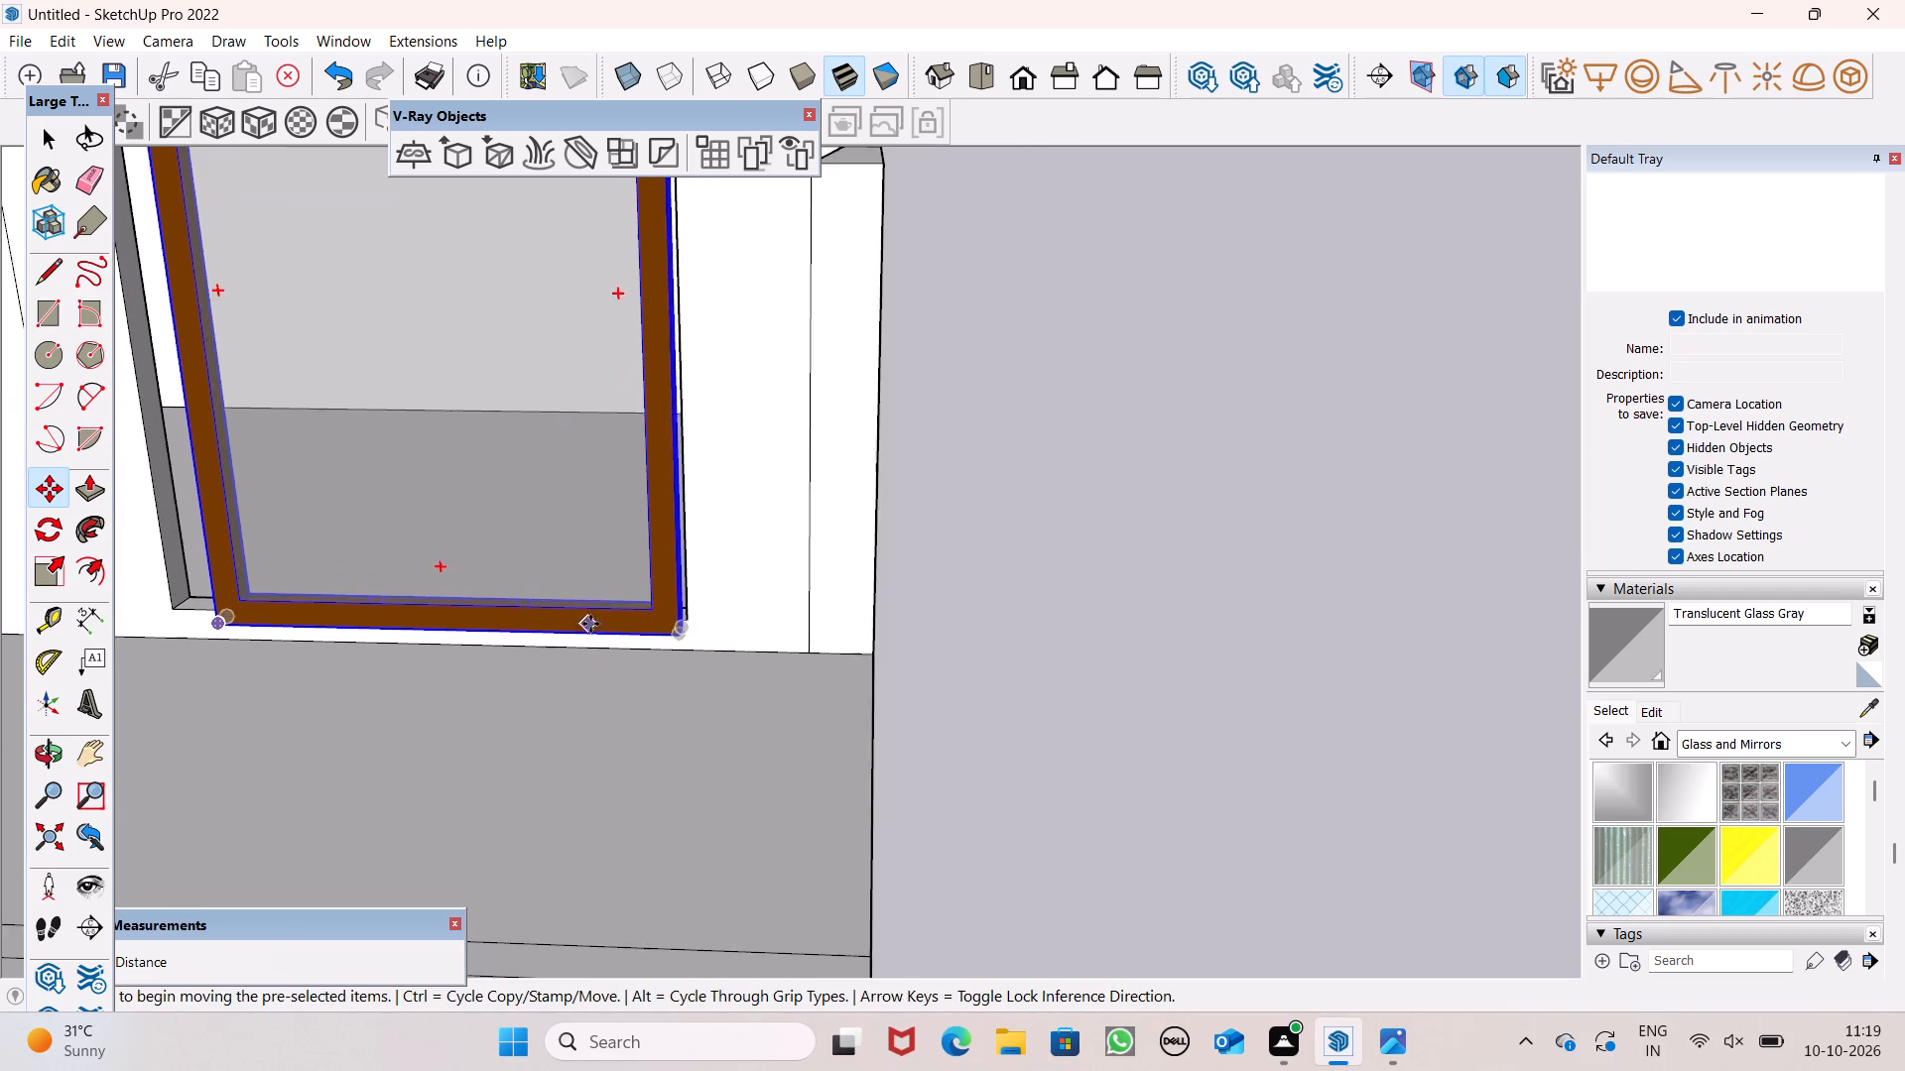
pyautogui.scroll(5, 590, 624)
pyautogui.moveTo(723, 676); pyautogui.dragTo(595, 747, button='middle')
pyautogui.scroll(4, 605, 710)
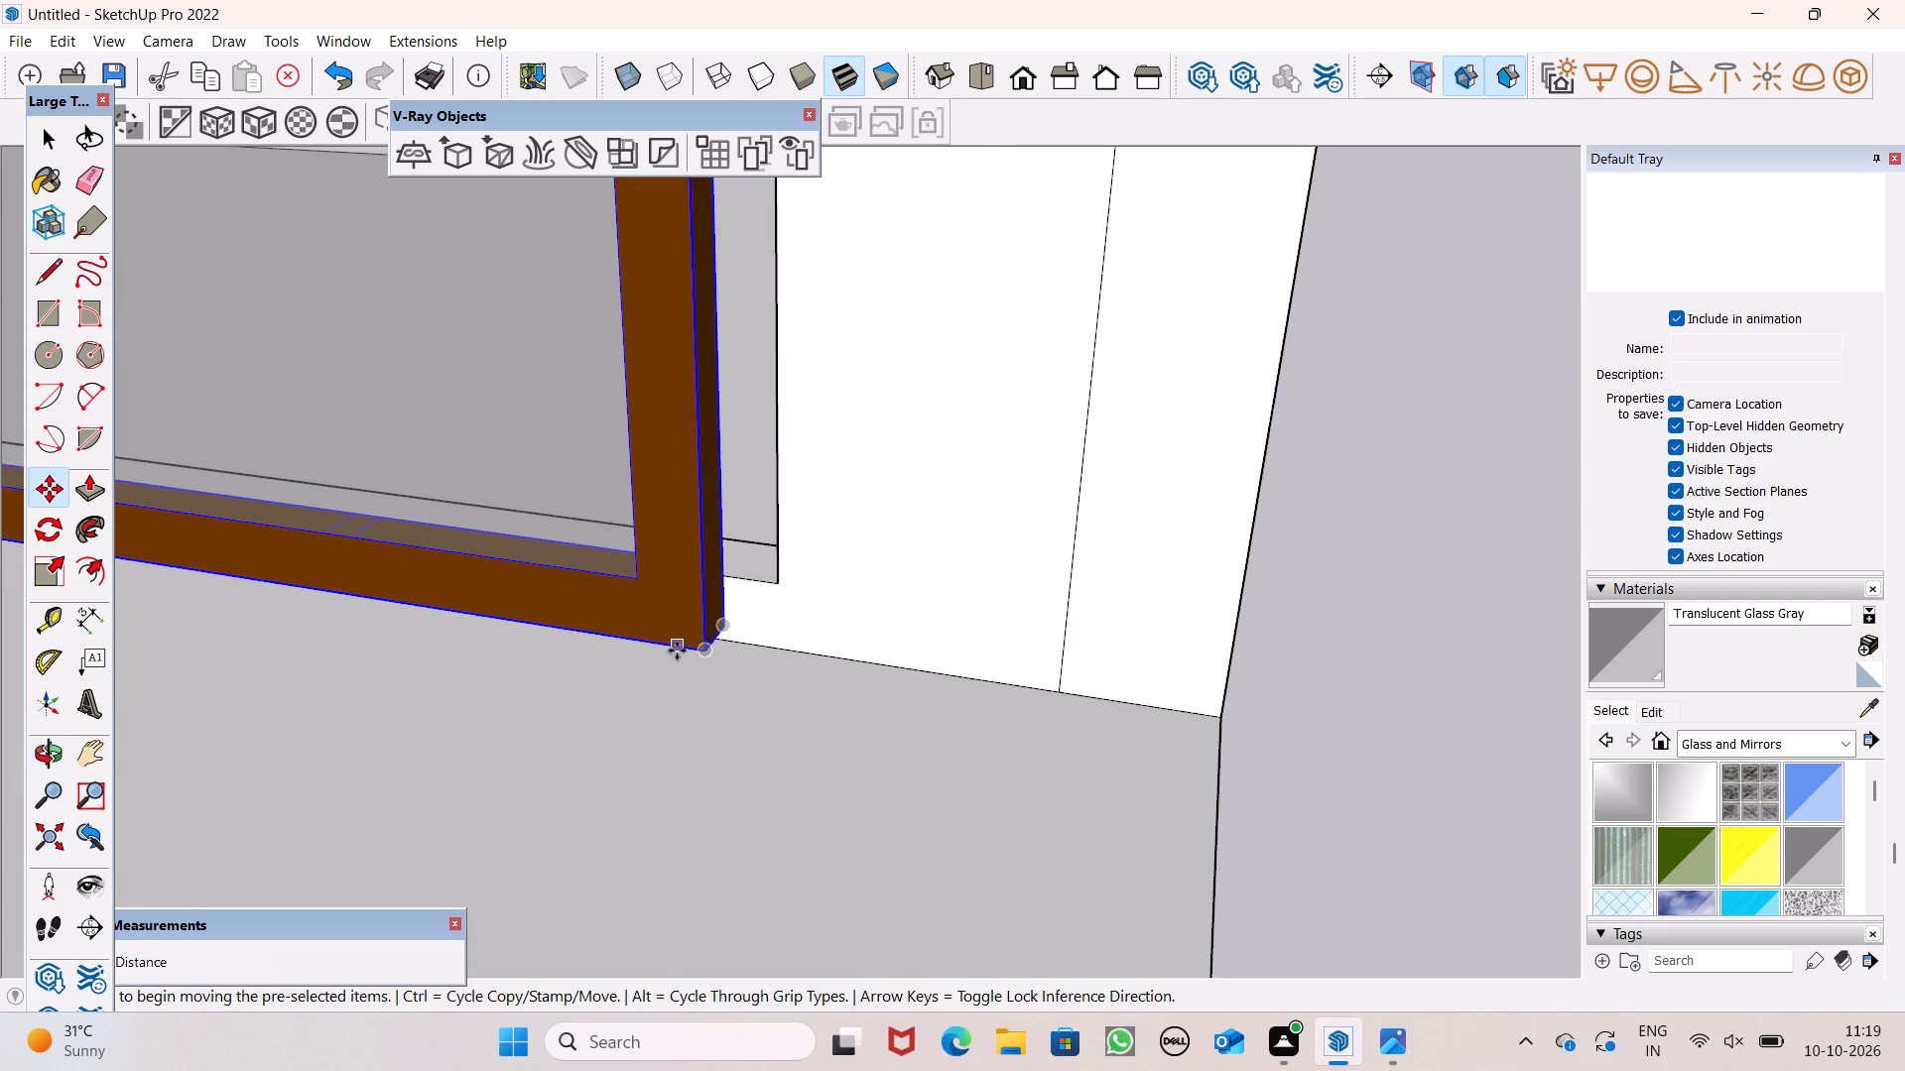
pyautogui.moveTo(704, 645); pyautogui.dragTo(796, 591)
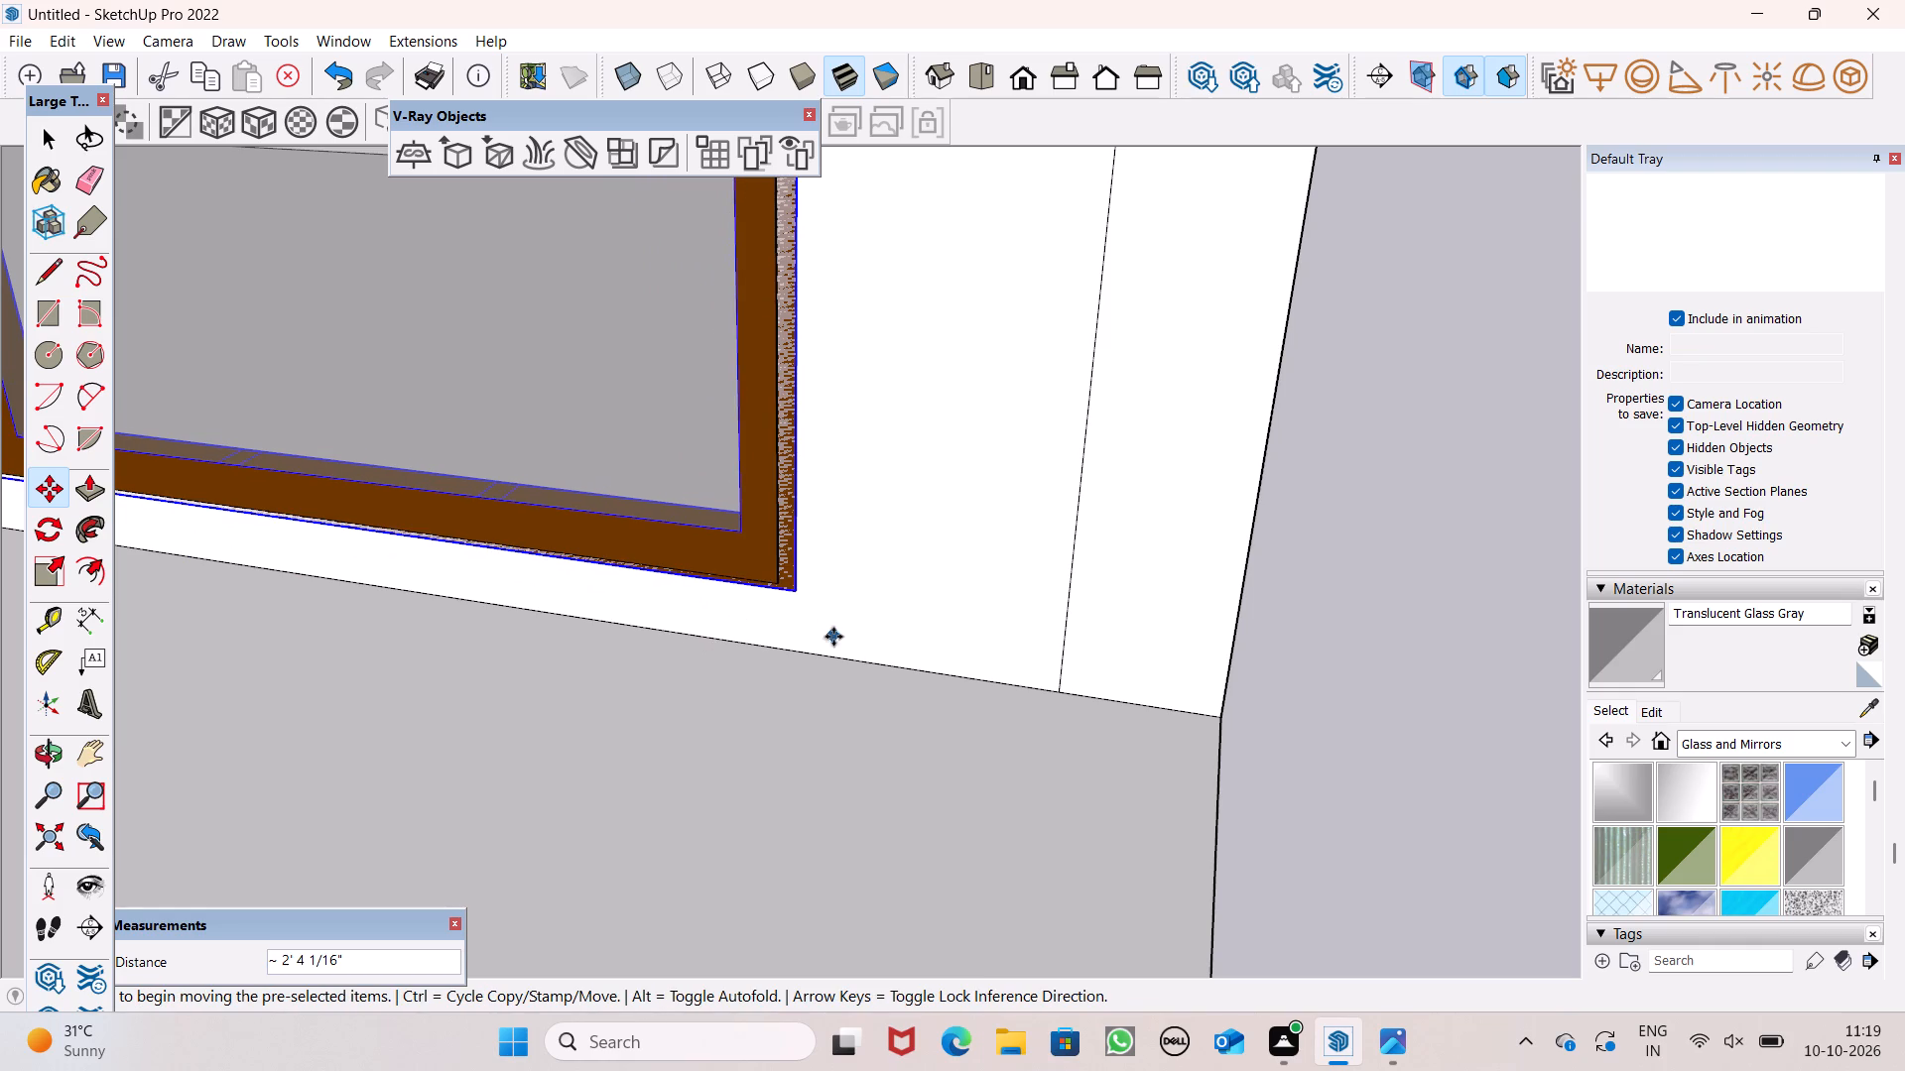
pyautogui.scroll(5, 763, 590)
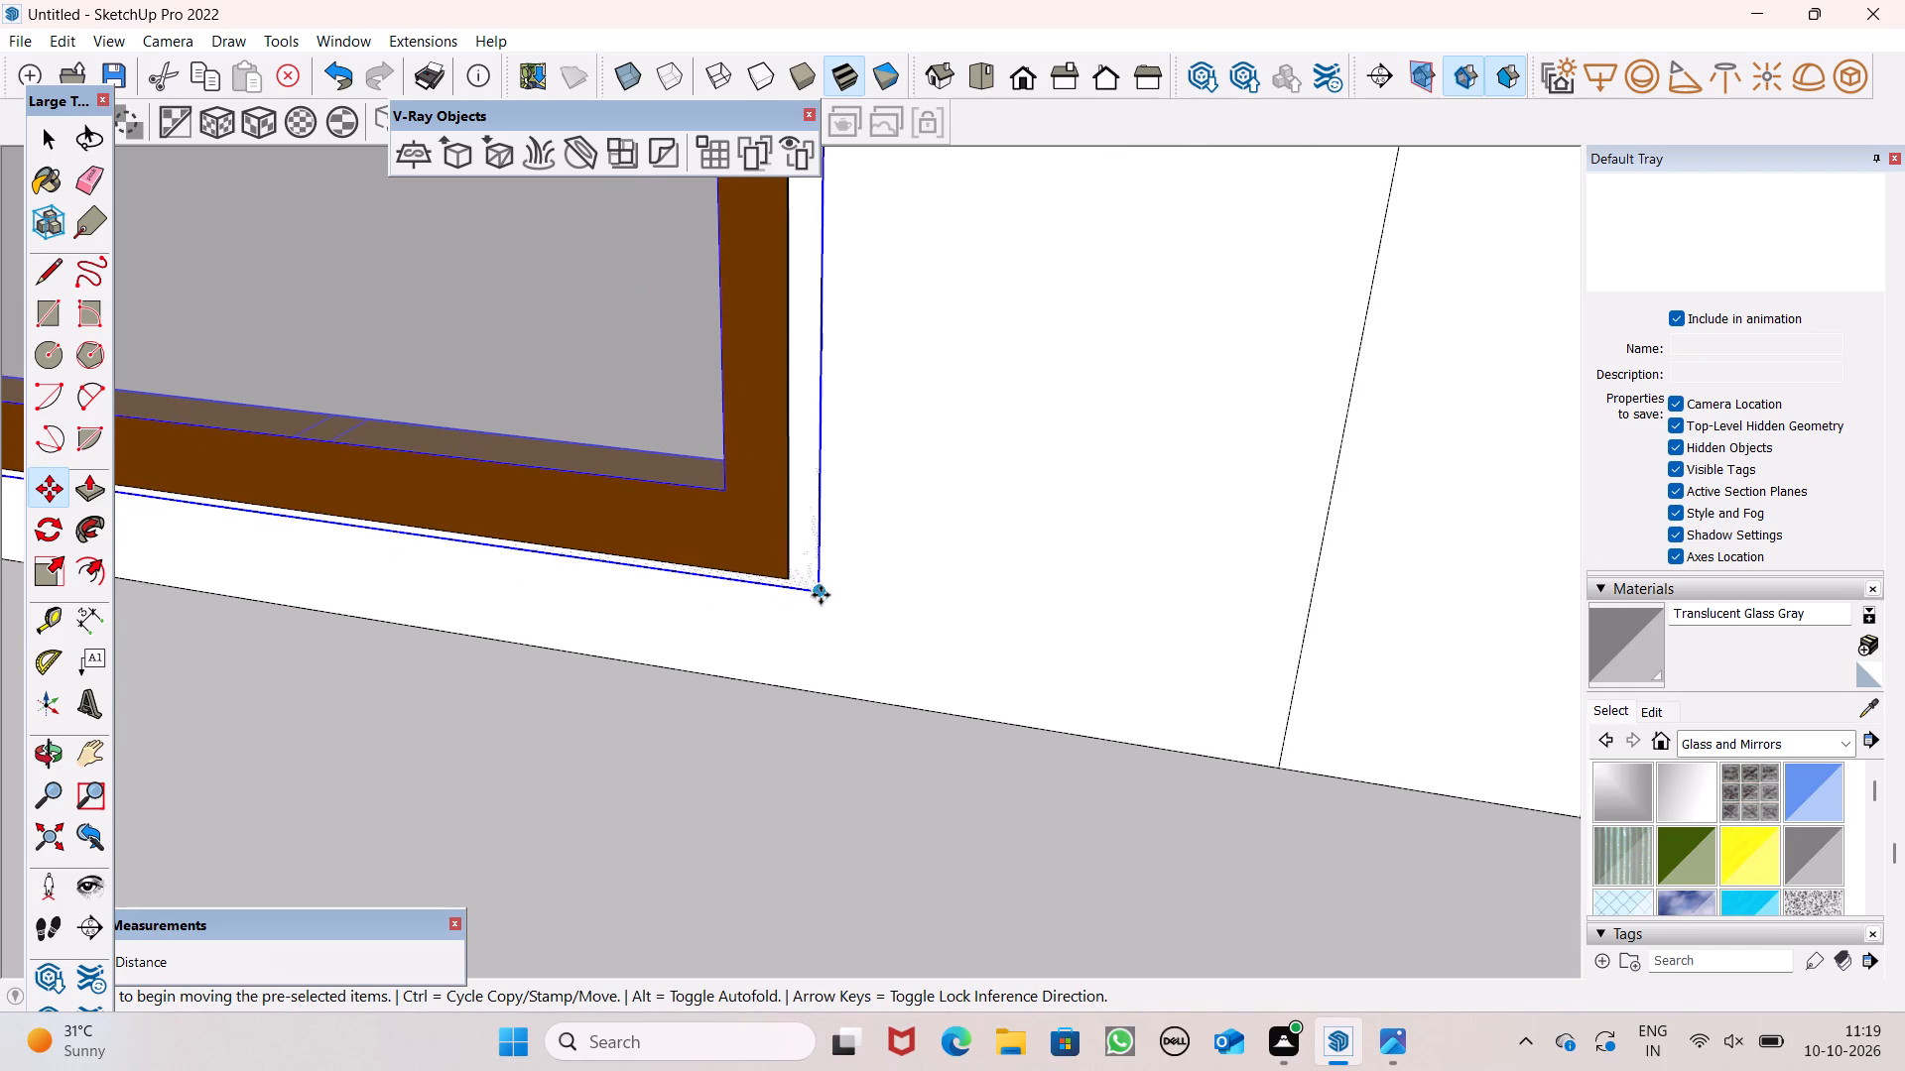
pyautogui.moveTo(821, 595); pyautogui.dragTo(773, 583)
pyautogui.moveTo(773, 583); pyautogui.dragTo(798, 589)
pyautogui.click(798, 589)
pyautogui.scroll(1, 764, 569)
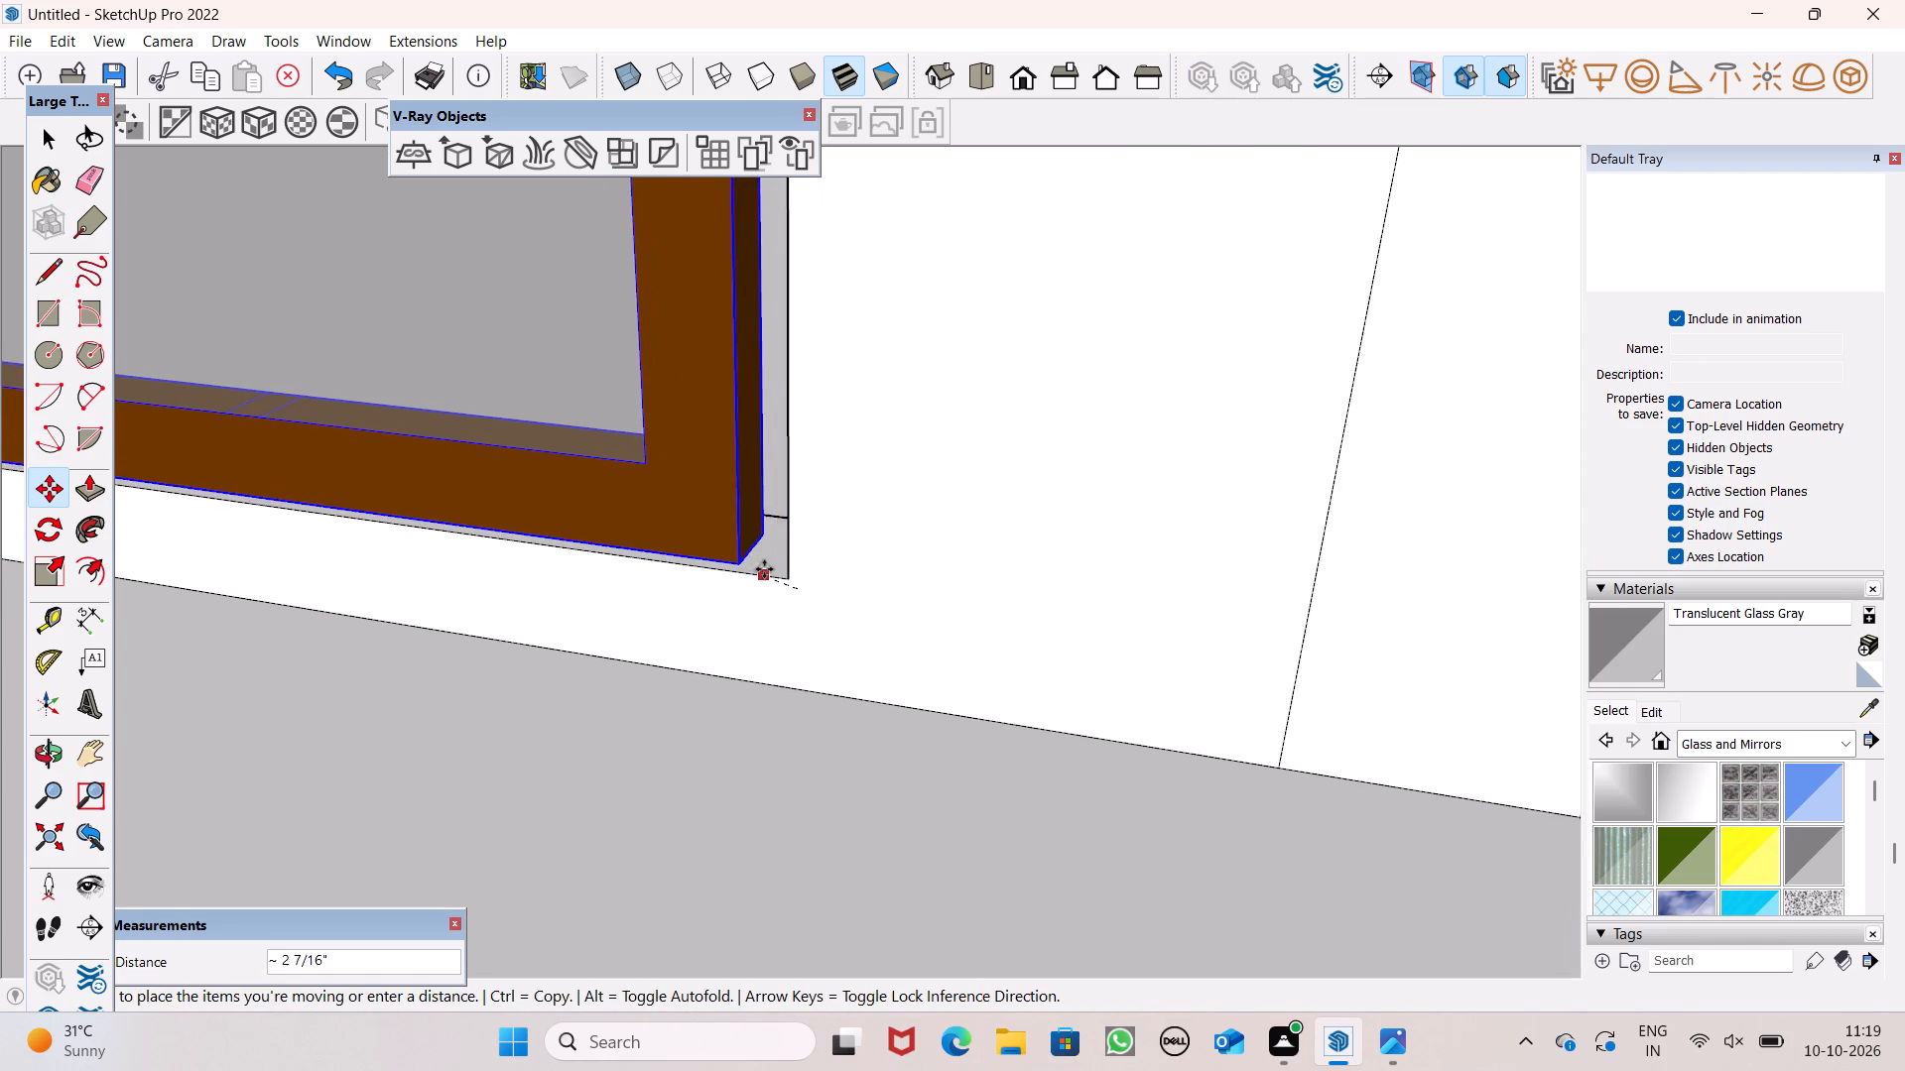
pyautogui.scroll(1, 764, 569)
pyautogui.click(828, 602)
pyautogui.scroll(-6, 928, 705)
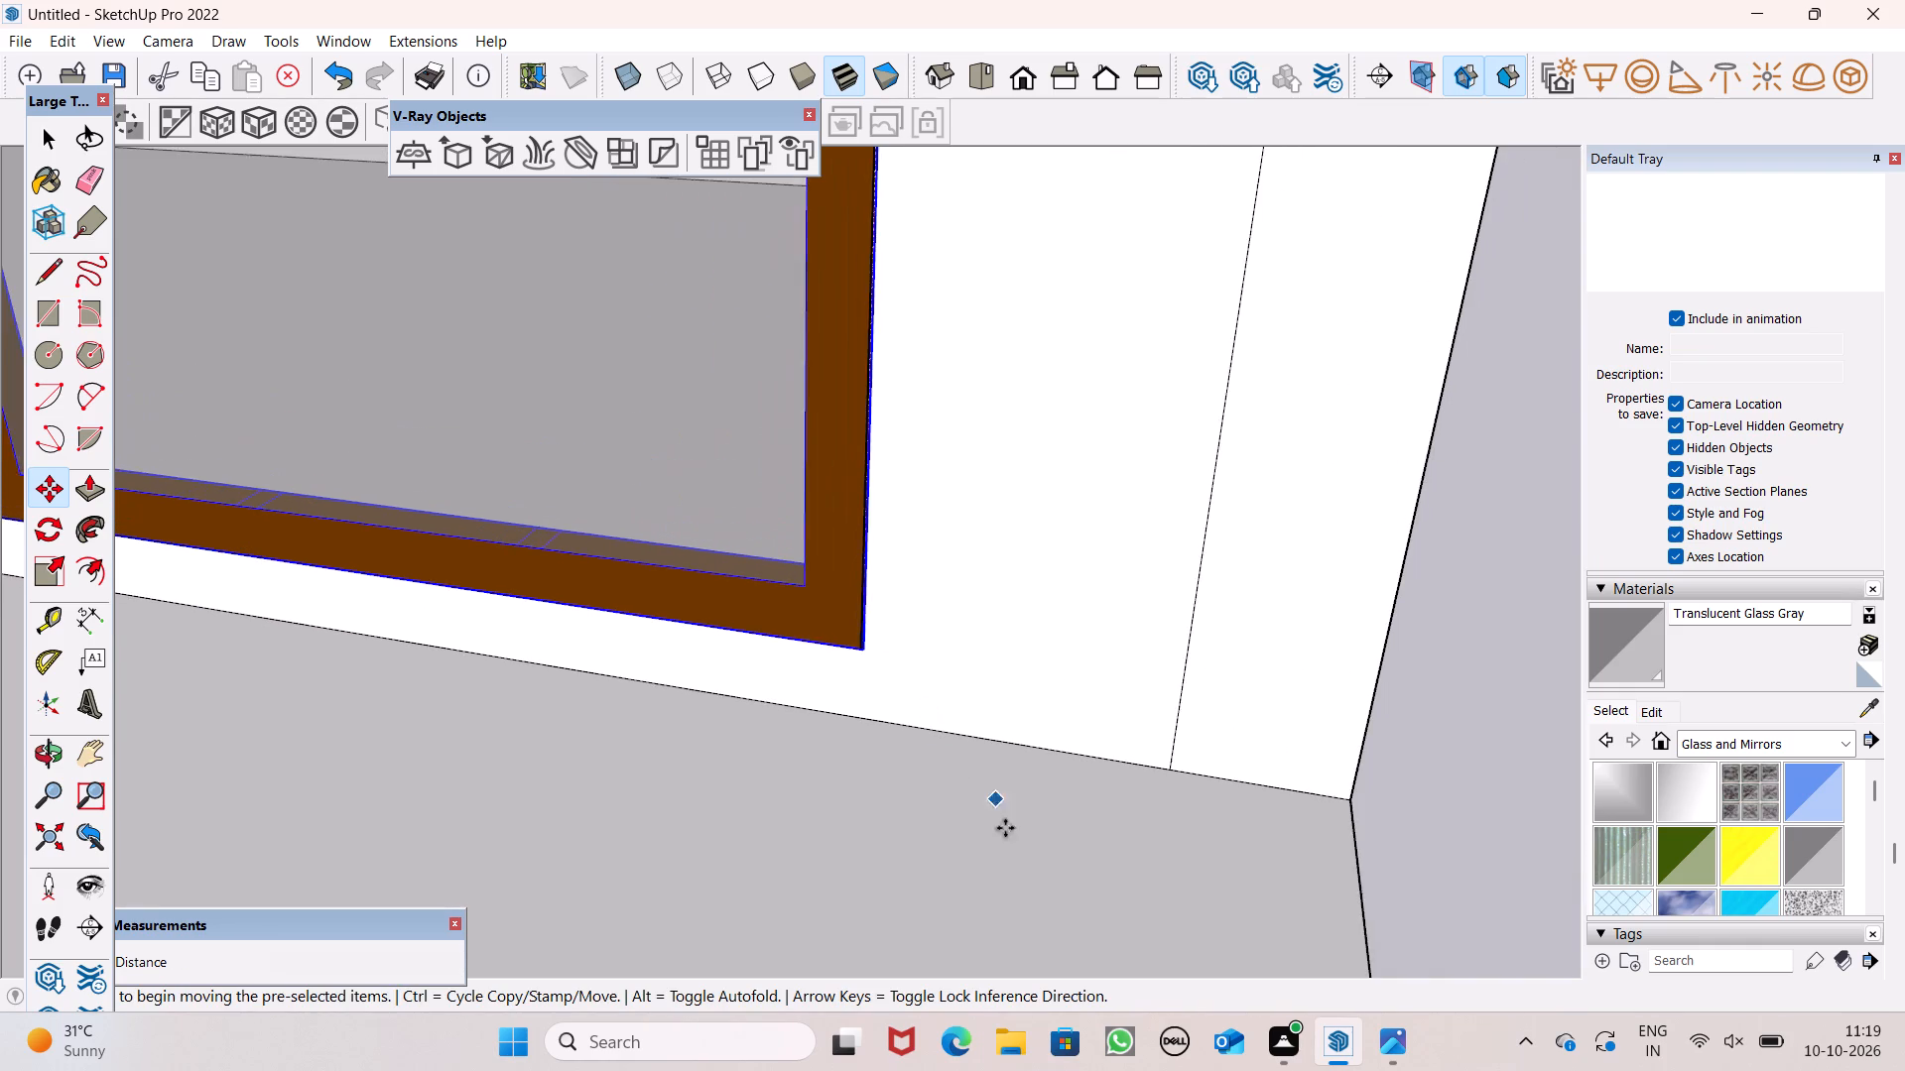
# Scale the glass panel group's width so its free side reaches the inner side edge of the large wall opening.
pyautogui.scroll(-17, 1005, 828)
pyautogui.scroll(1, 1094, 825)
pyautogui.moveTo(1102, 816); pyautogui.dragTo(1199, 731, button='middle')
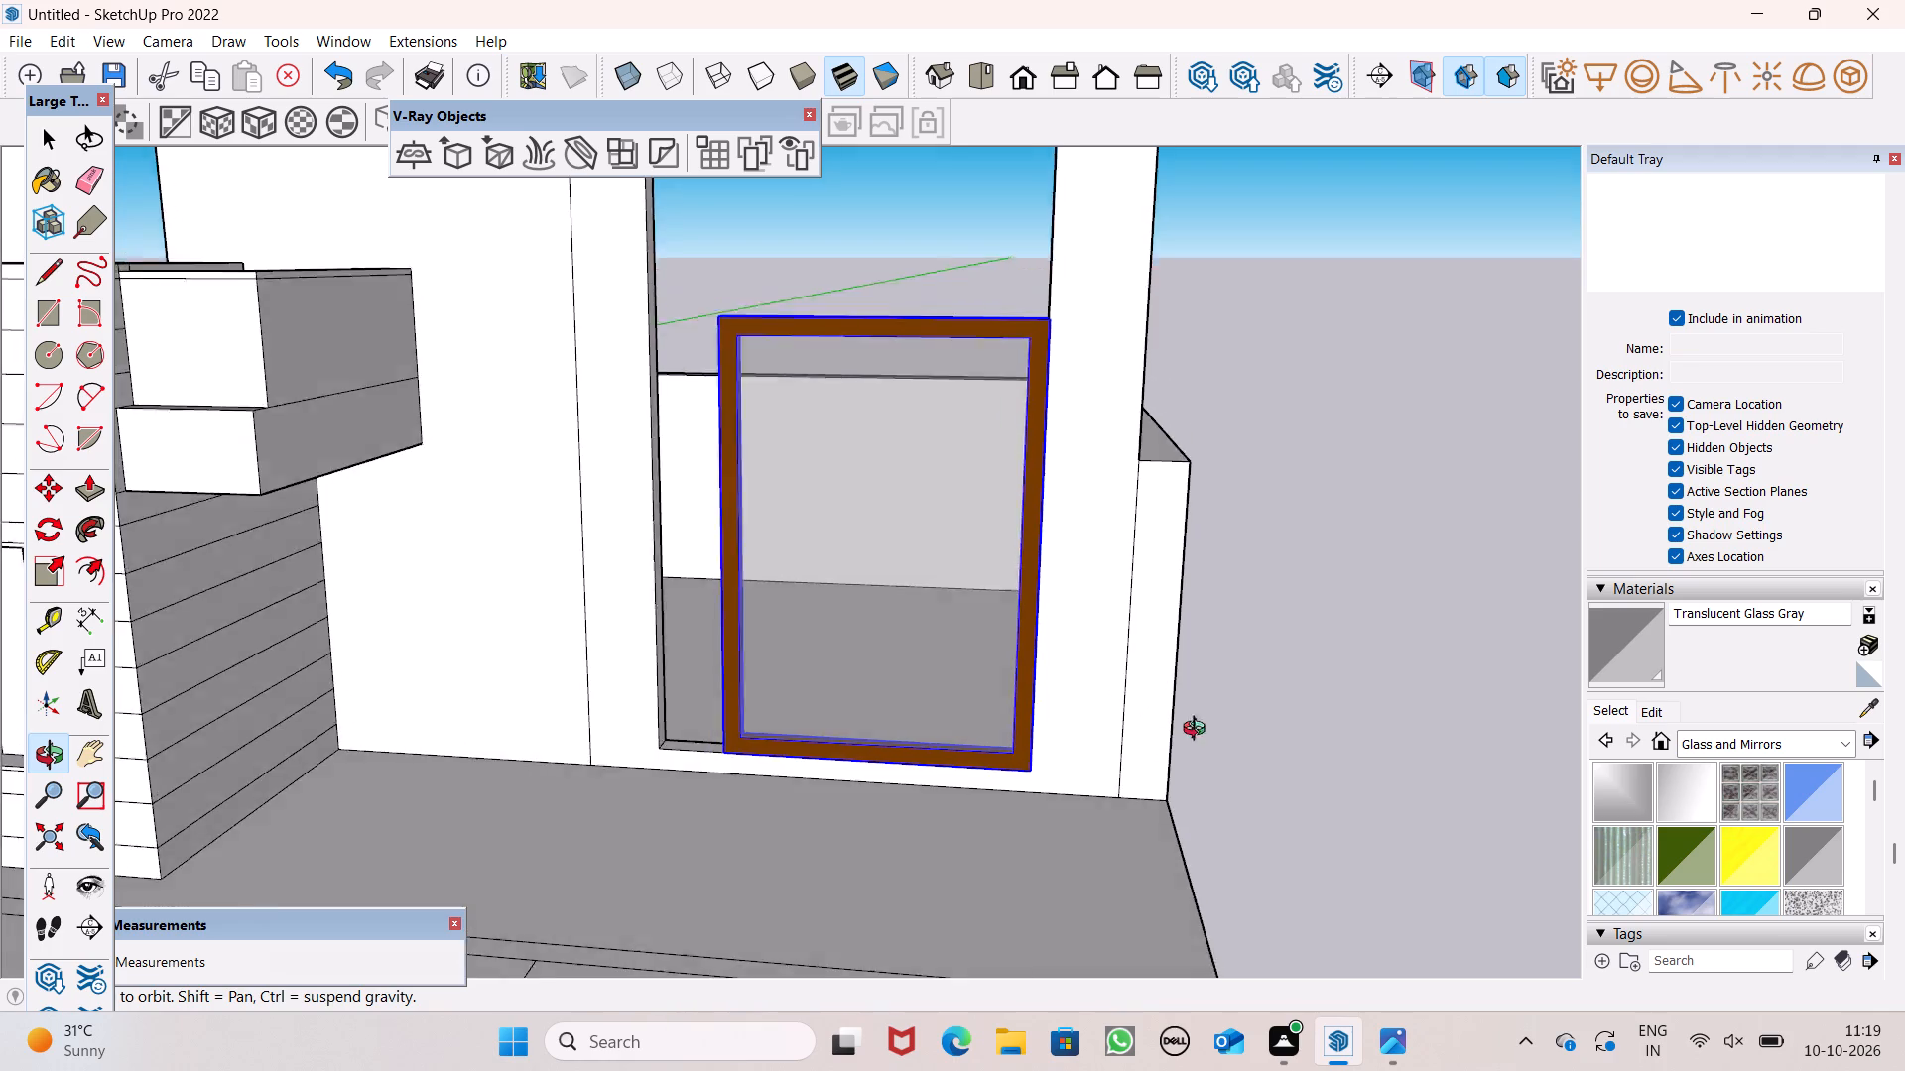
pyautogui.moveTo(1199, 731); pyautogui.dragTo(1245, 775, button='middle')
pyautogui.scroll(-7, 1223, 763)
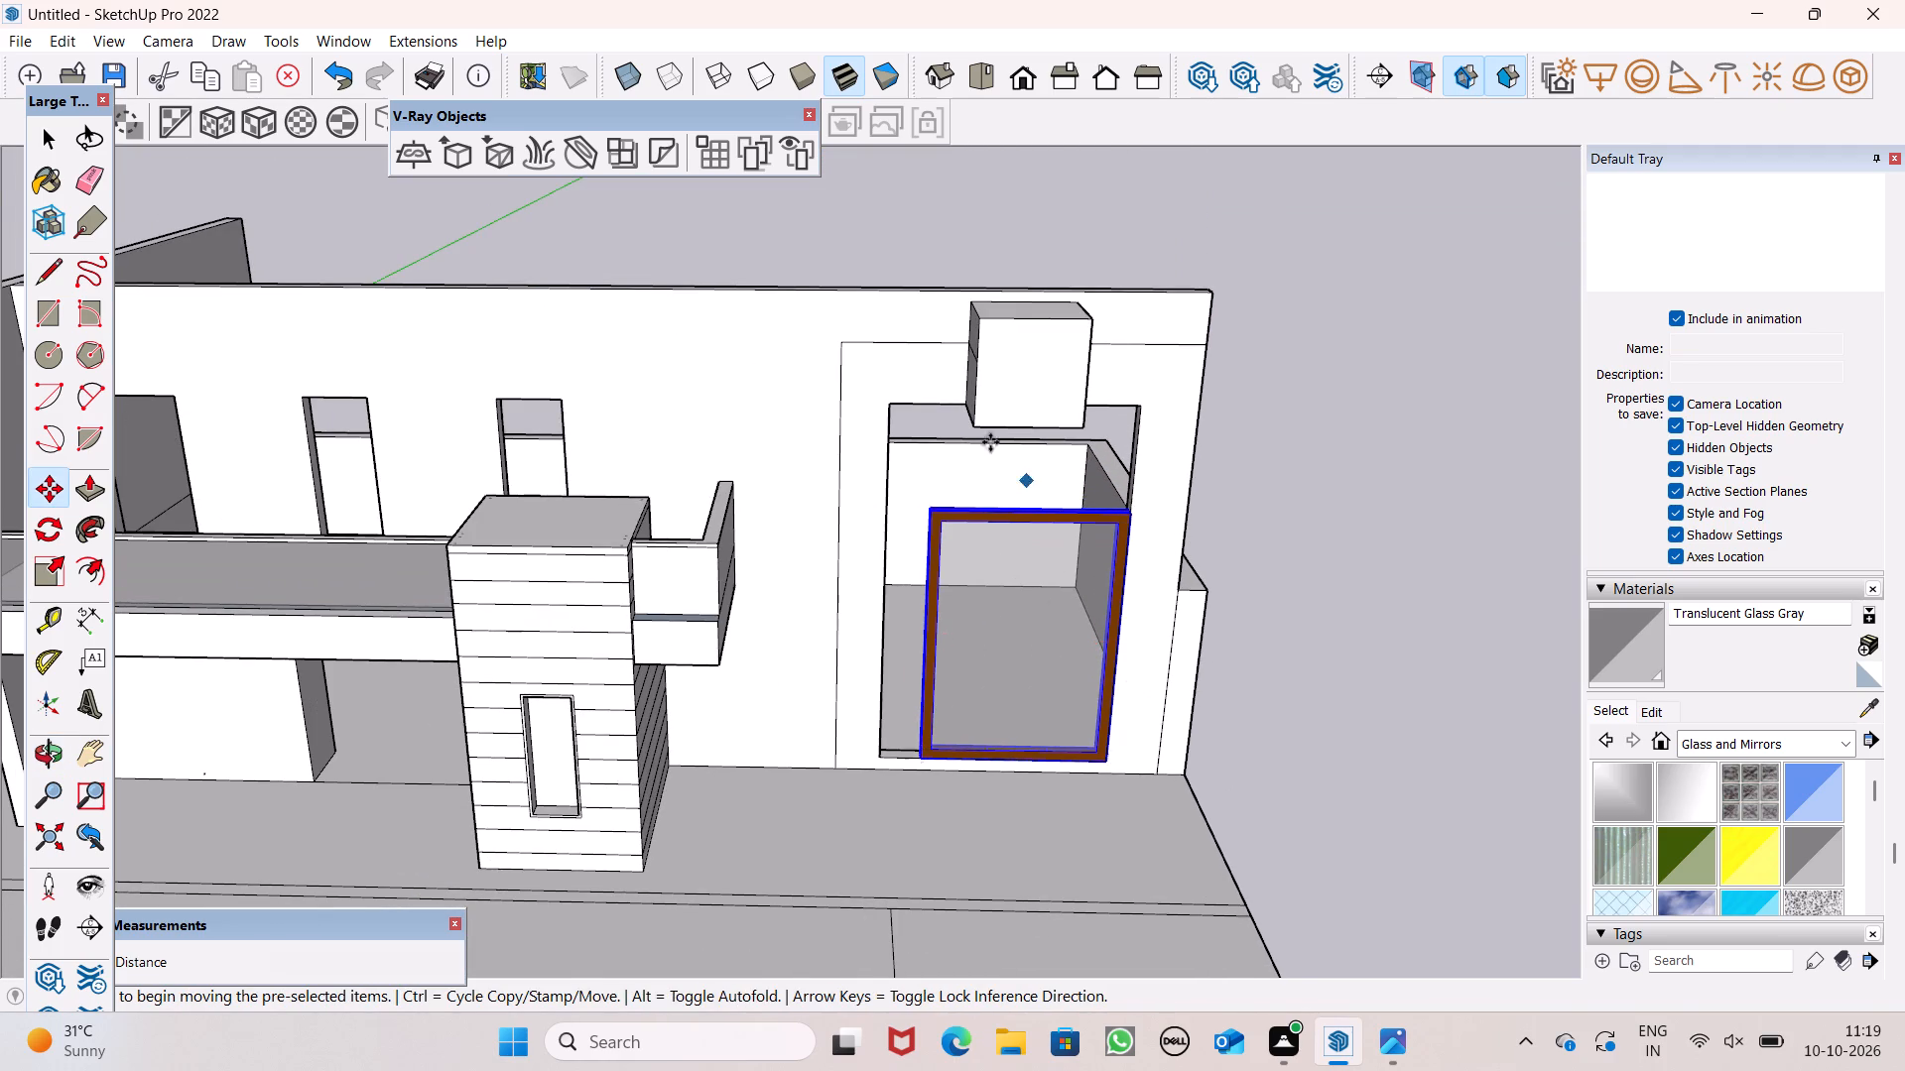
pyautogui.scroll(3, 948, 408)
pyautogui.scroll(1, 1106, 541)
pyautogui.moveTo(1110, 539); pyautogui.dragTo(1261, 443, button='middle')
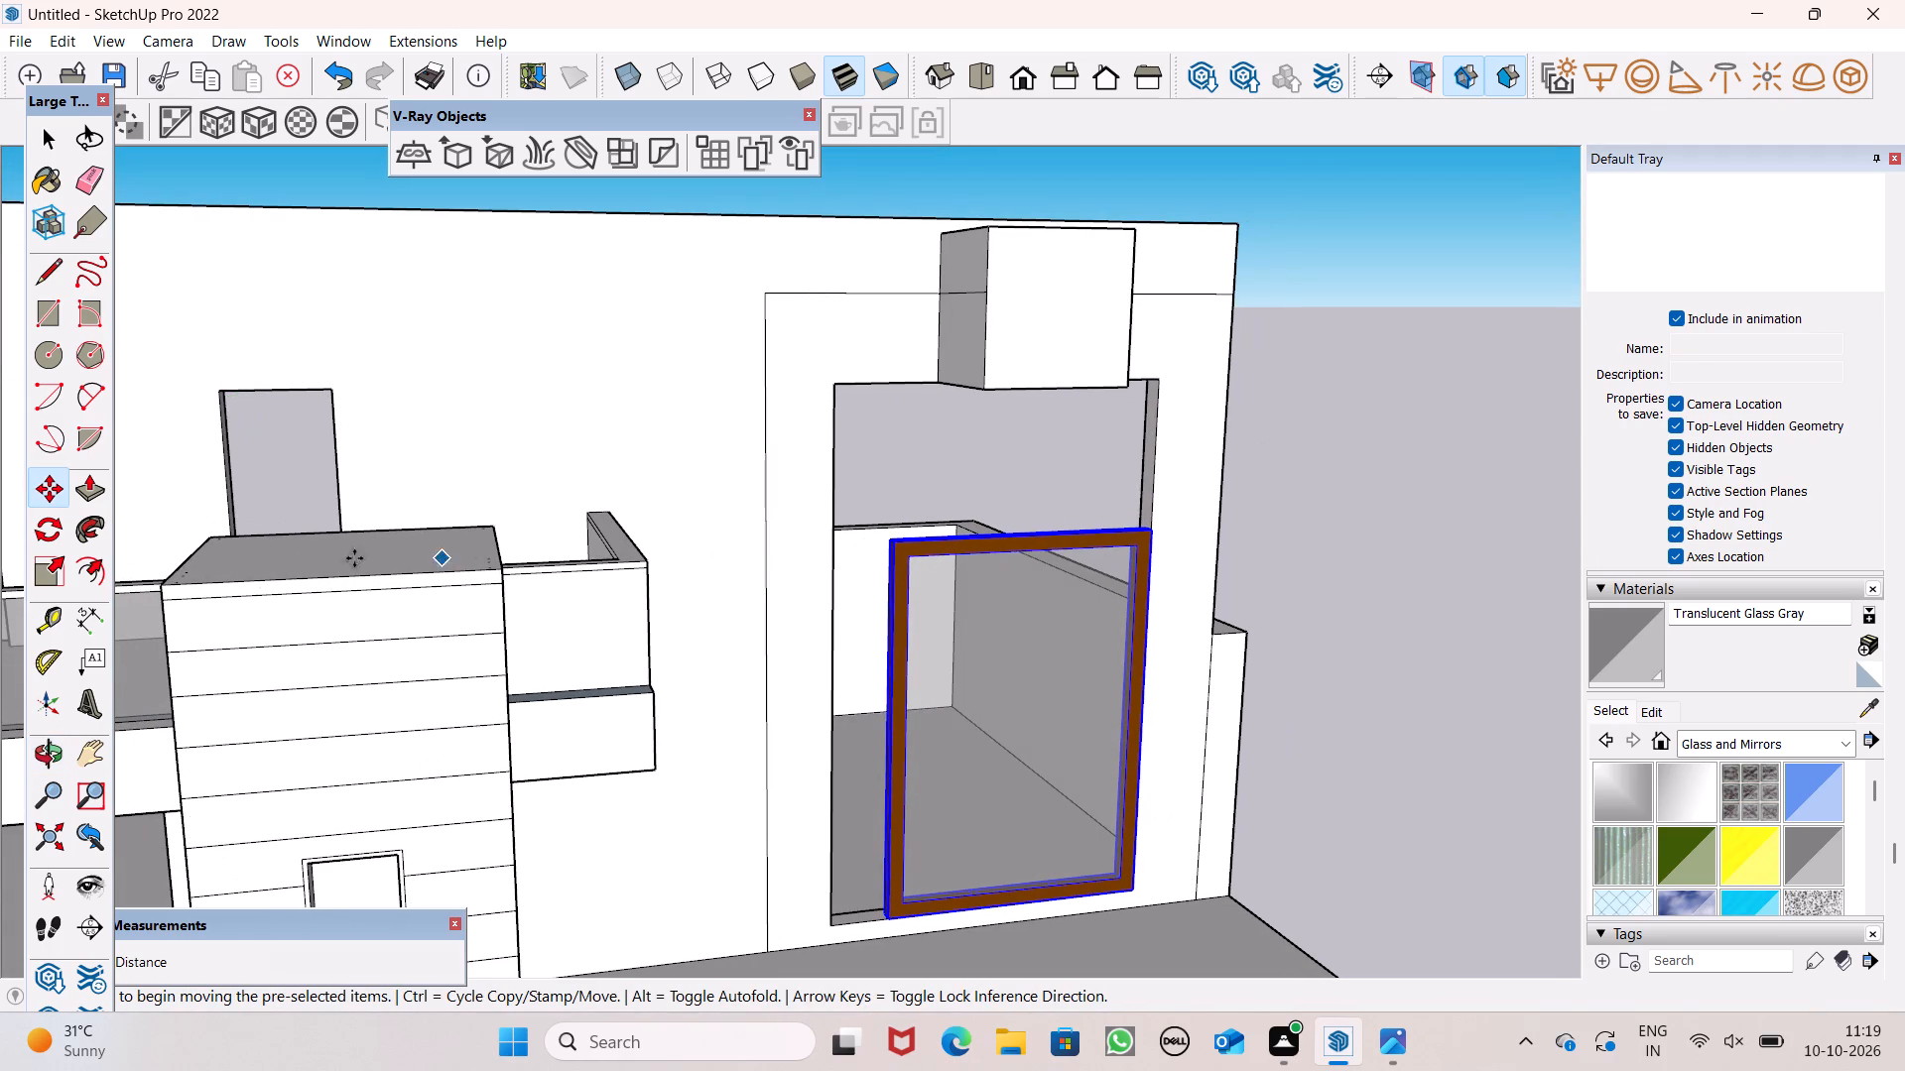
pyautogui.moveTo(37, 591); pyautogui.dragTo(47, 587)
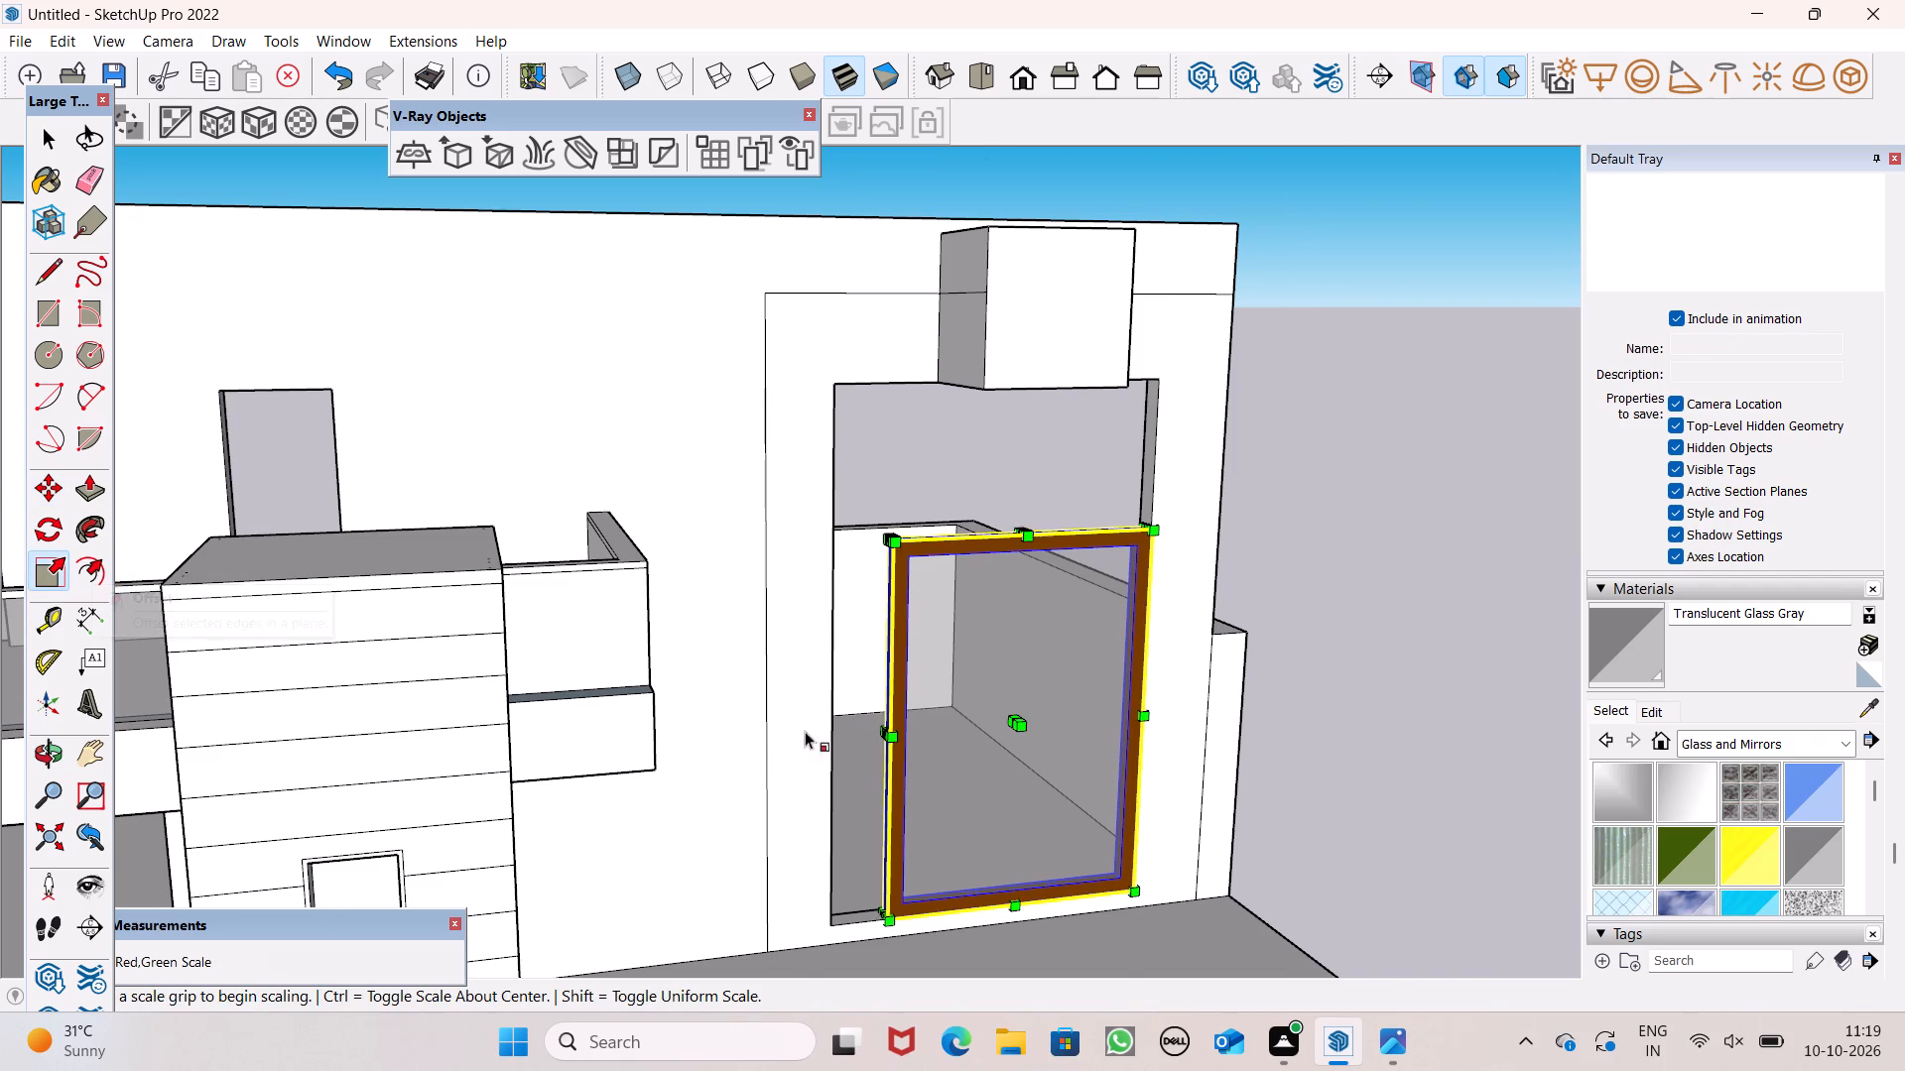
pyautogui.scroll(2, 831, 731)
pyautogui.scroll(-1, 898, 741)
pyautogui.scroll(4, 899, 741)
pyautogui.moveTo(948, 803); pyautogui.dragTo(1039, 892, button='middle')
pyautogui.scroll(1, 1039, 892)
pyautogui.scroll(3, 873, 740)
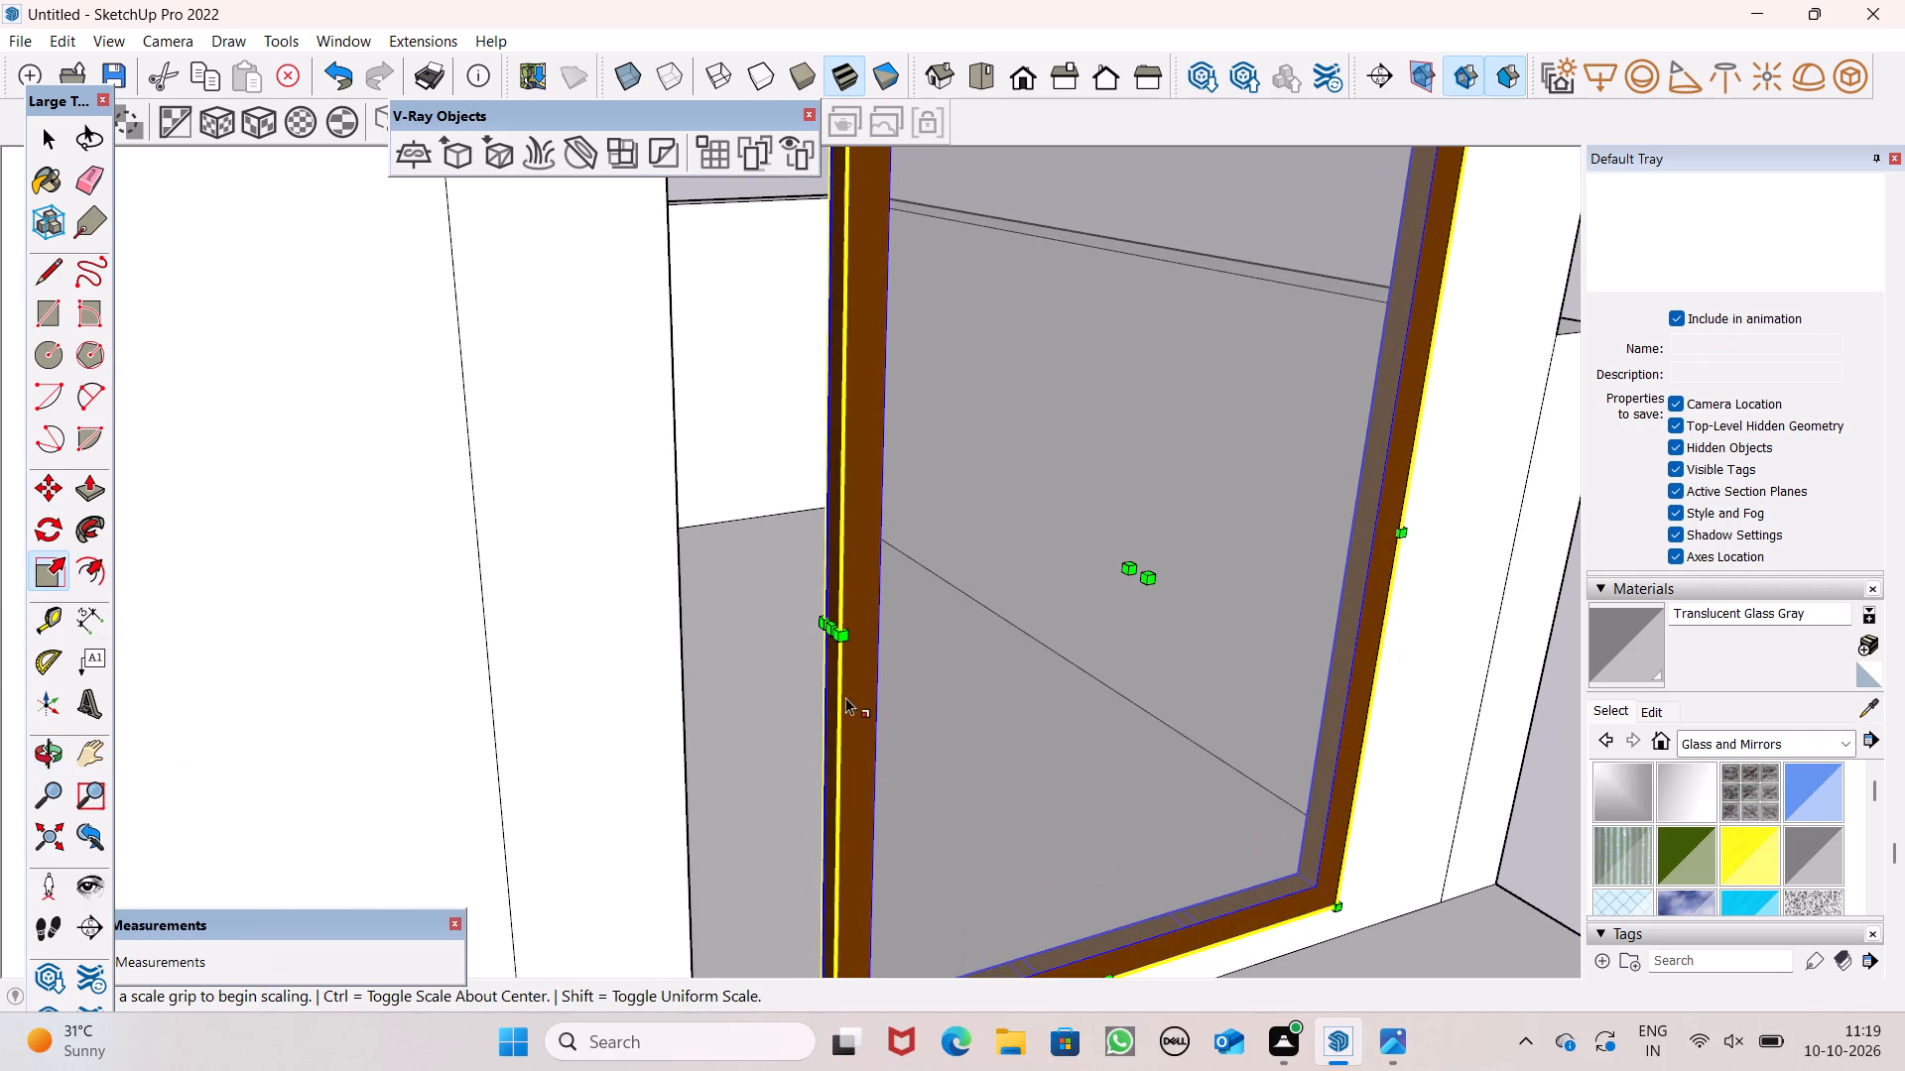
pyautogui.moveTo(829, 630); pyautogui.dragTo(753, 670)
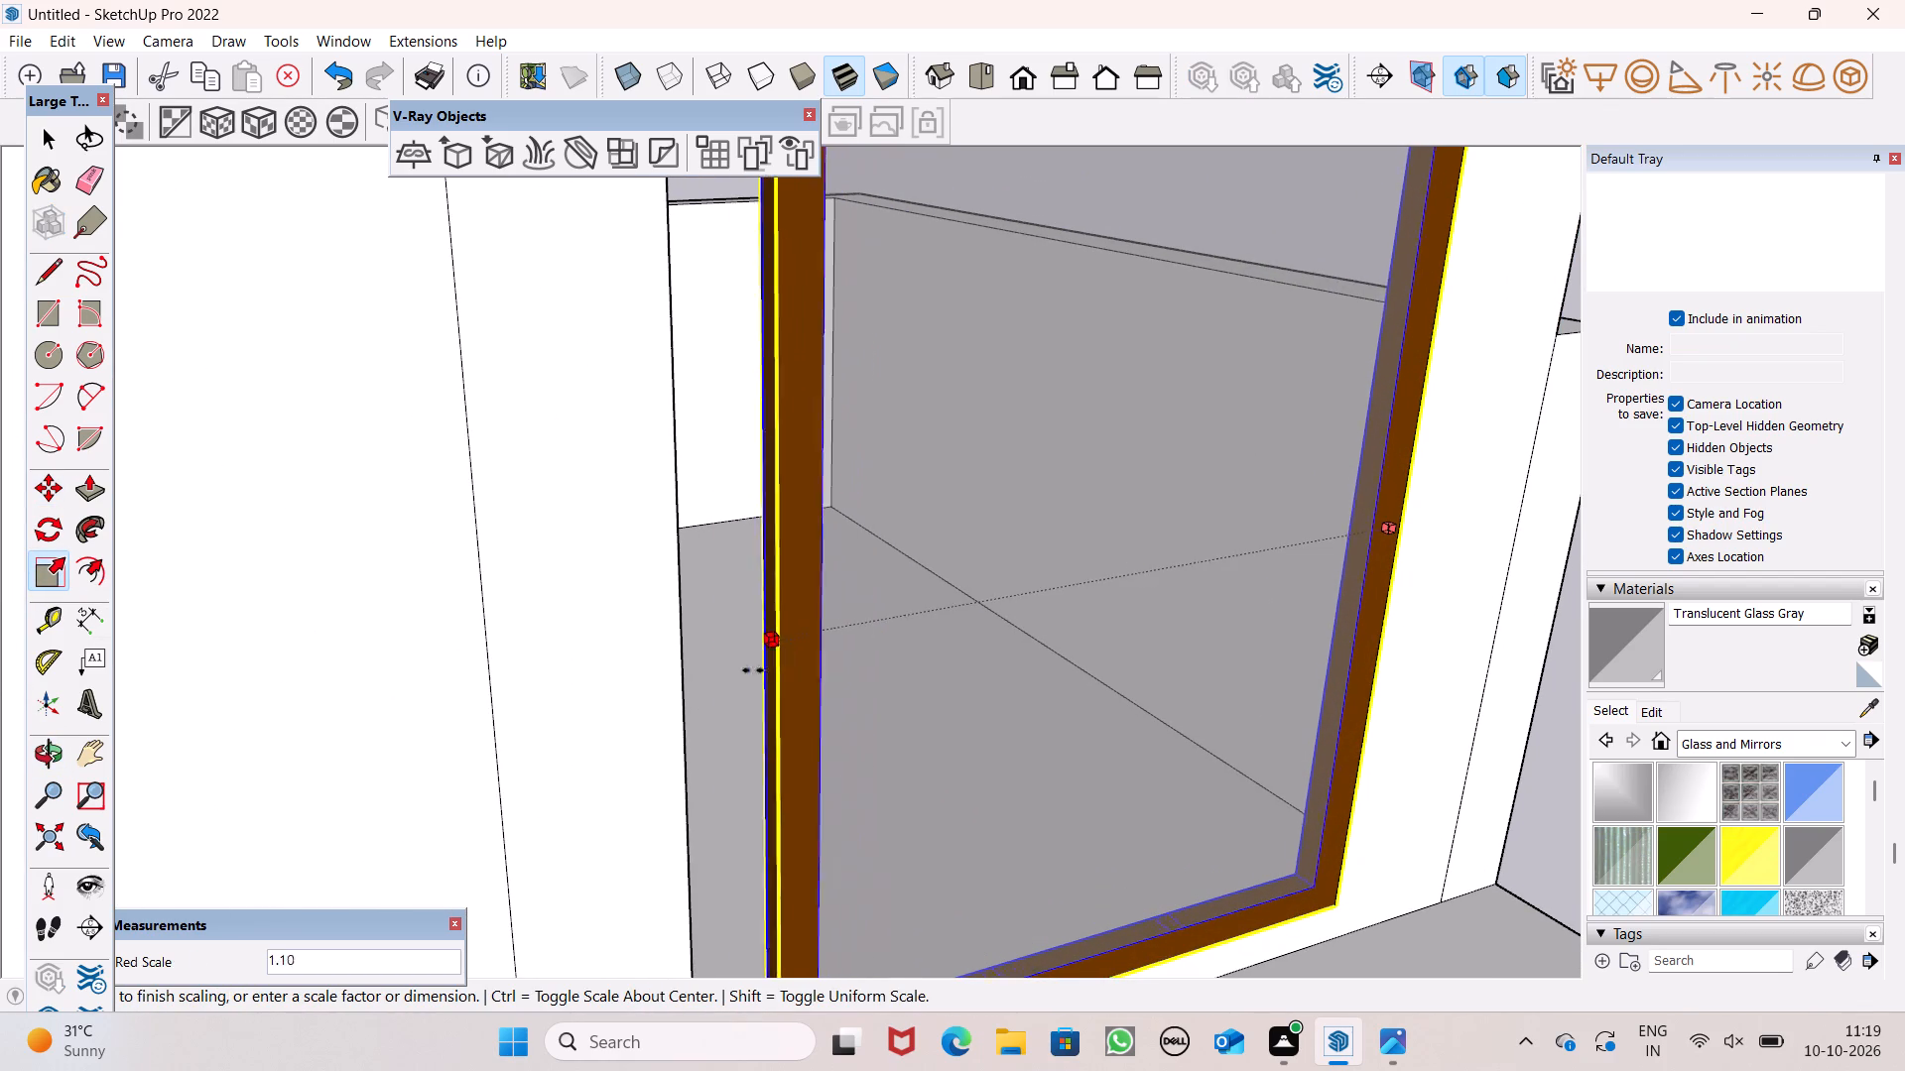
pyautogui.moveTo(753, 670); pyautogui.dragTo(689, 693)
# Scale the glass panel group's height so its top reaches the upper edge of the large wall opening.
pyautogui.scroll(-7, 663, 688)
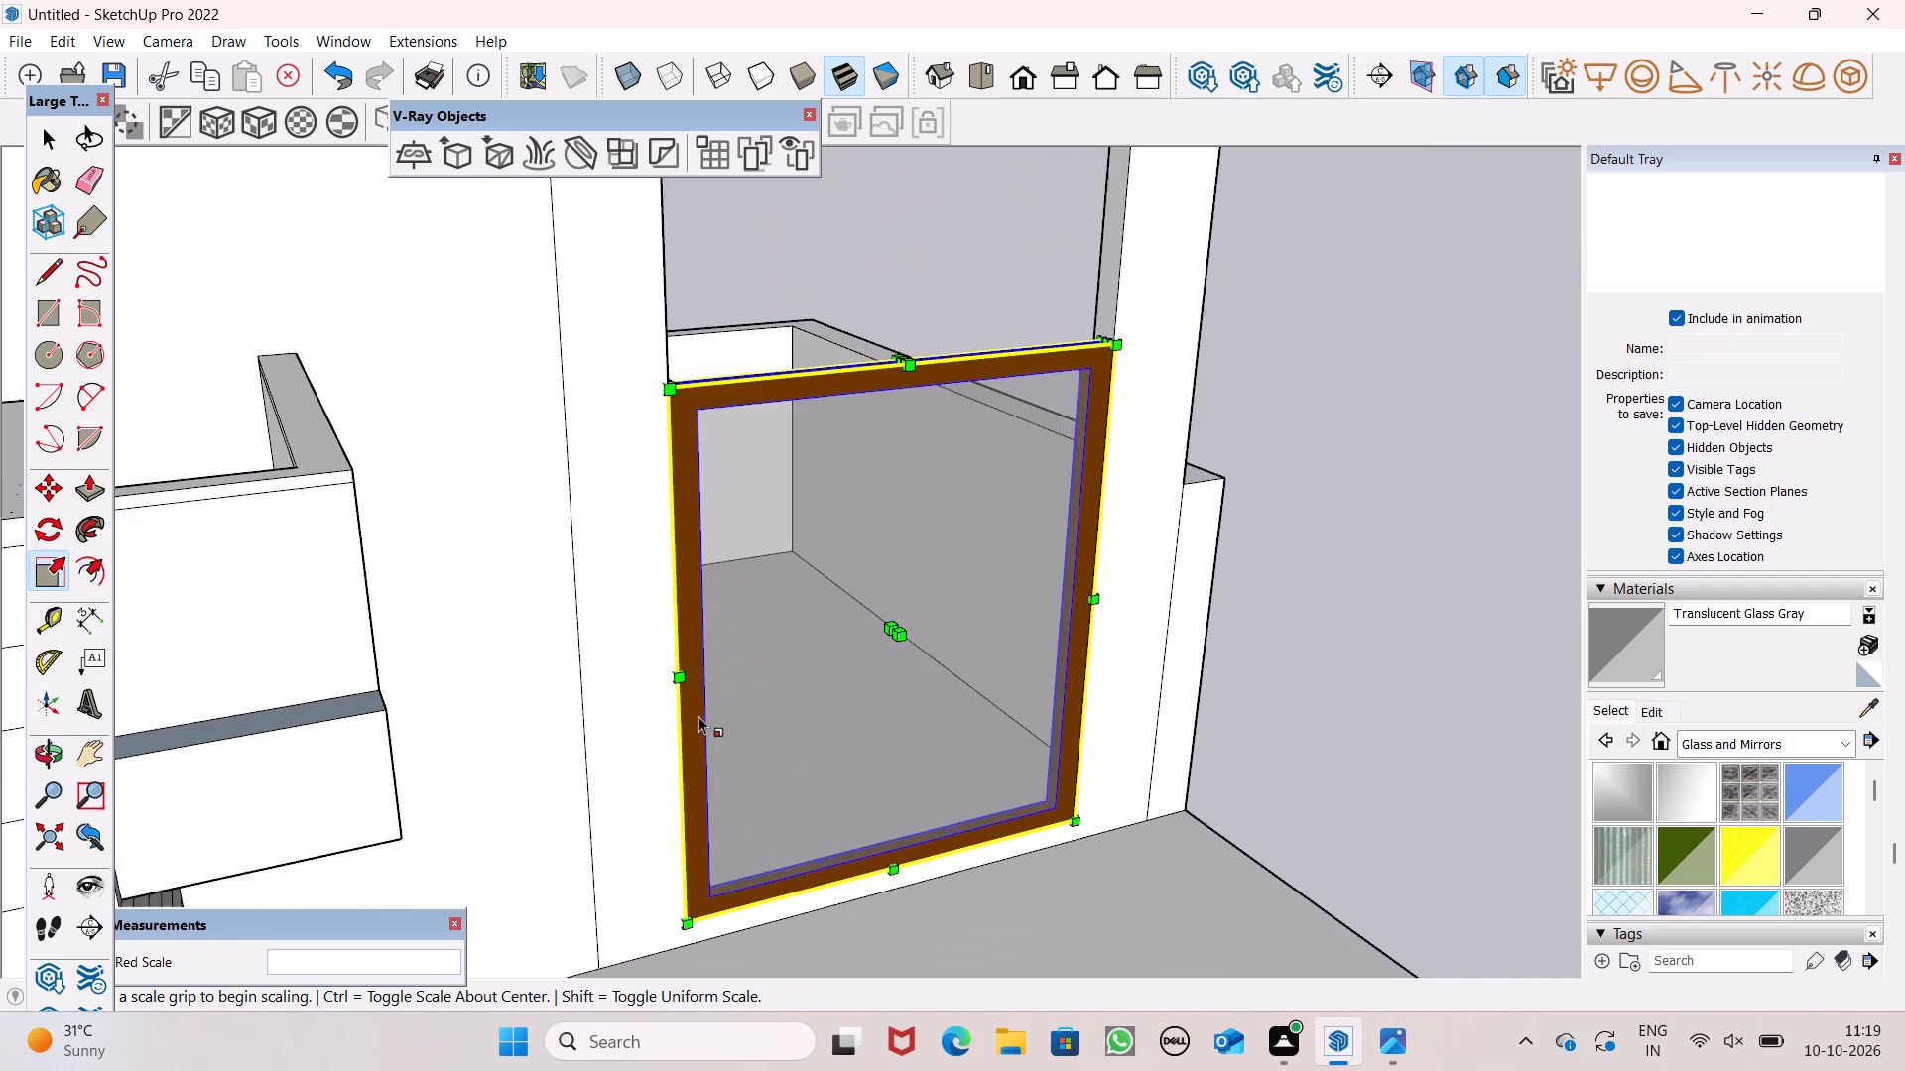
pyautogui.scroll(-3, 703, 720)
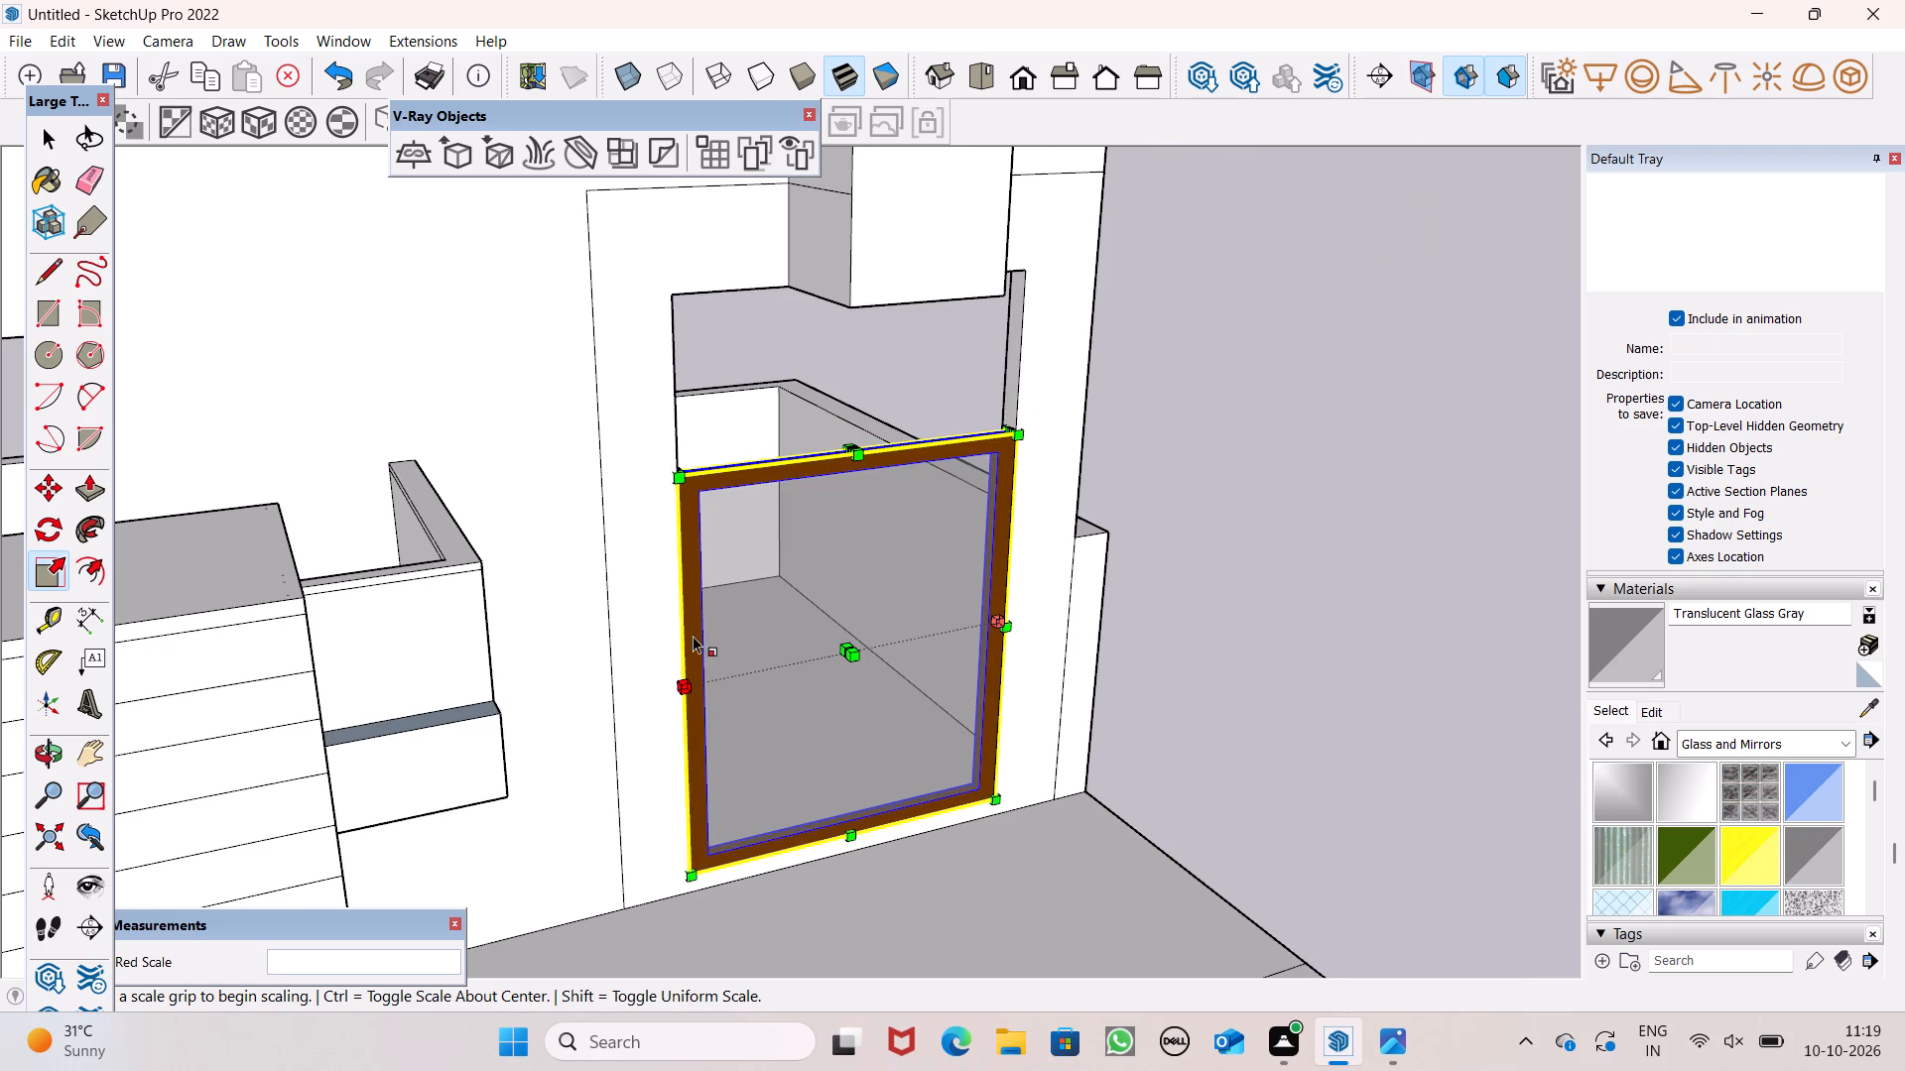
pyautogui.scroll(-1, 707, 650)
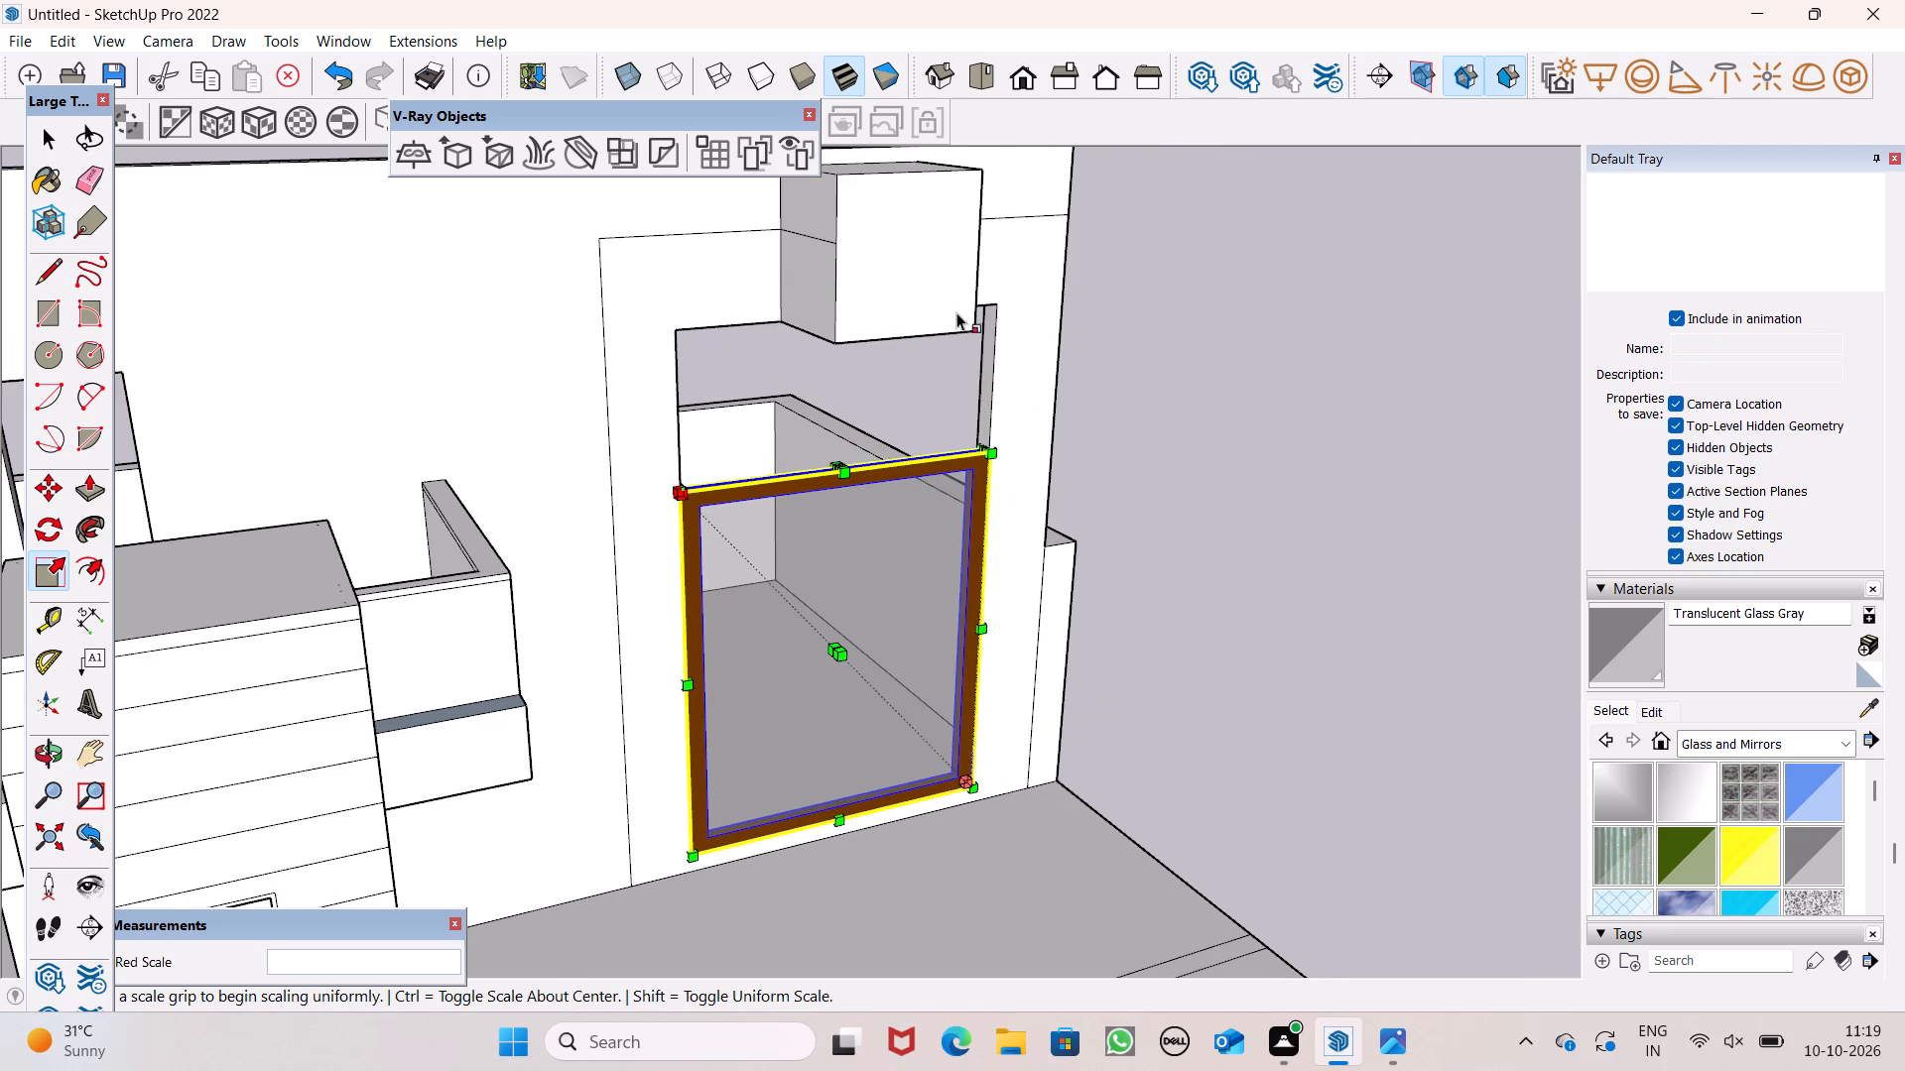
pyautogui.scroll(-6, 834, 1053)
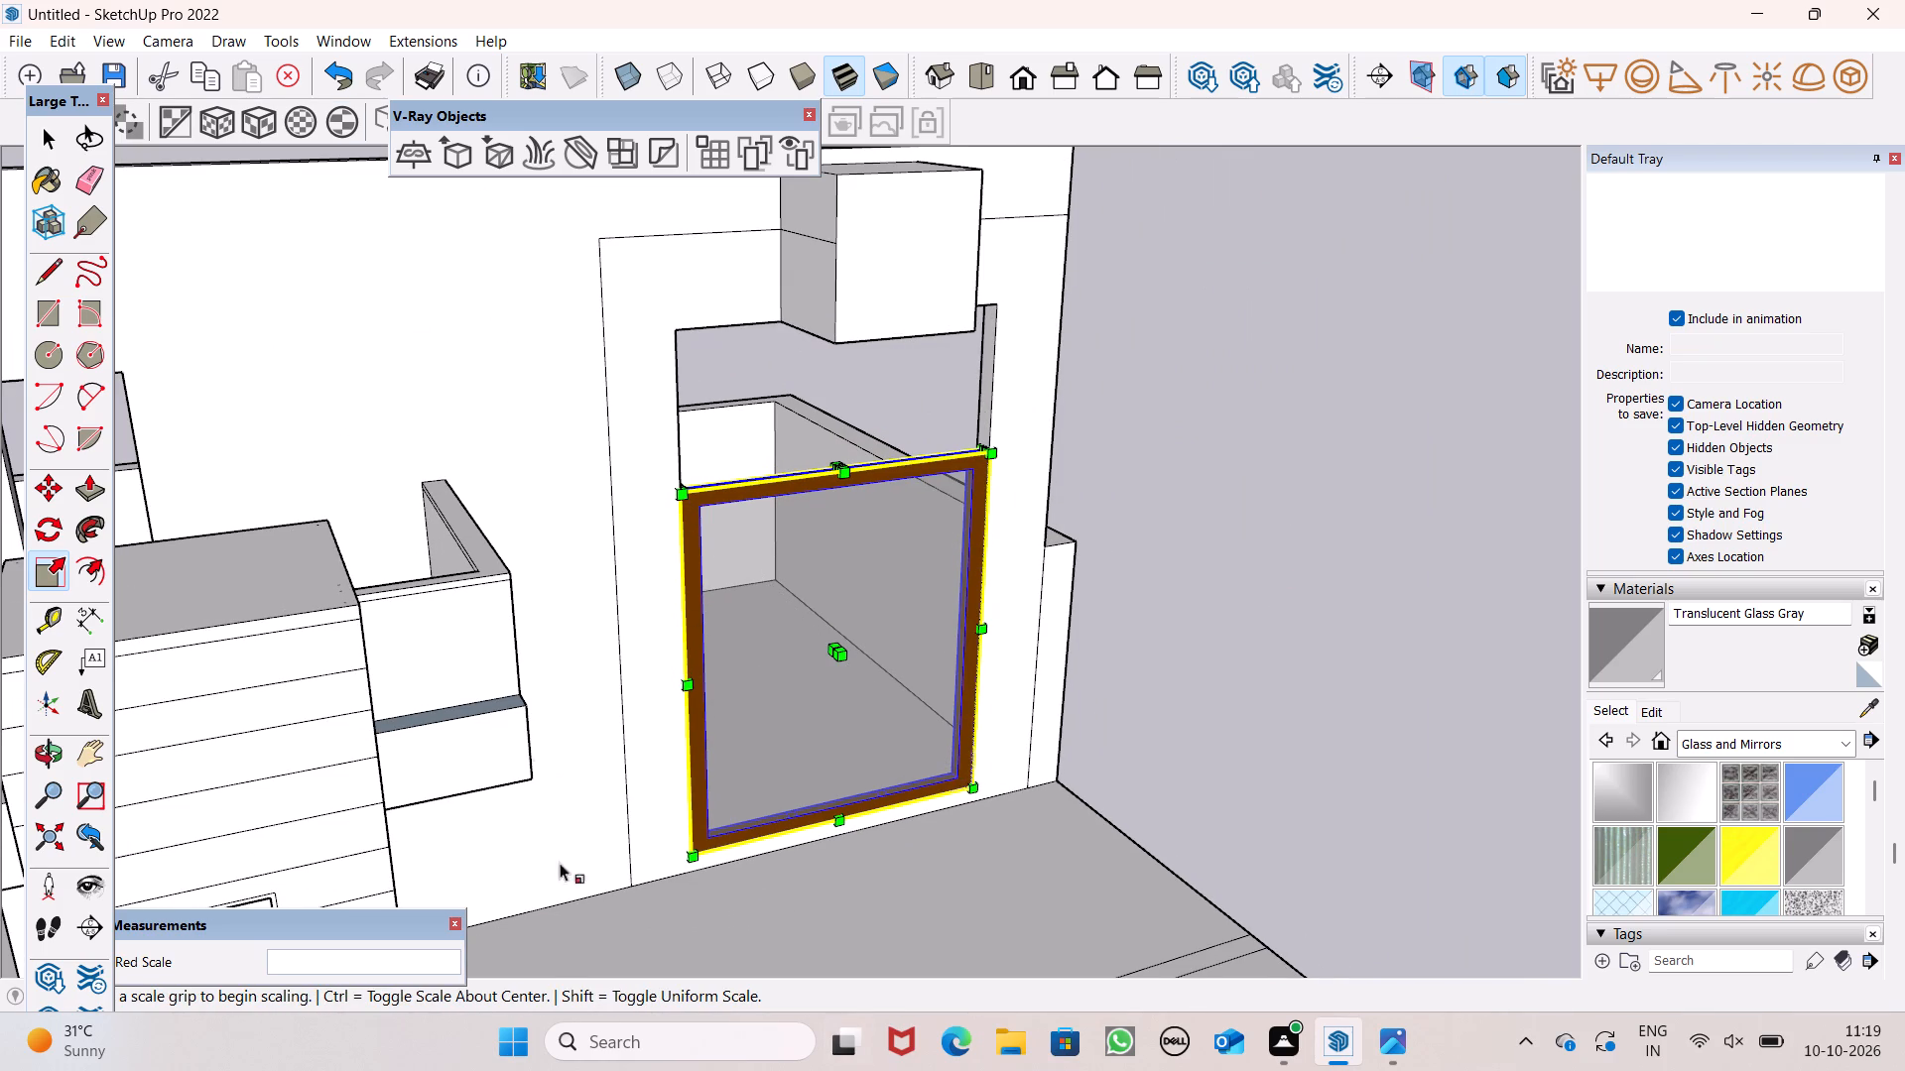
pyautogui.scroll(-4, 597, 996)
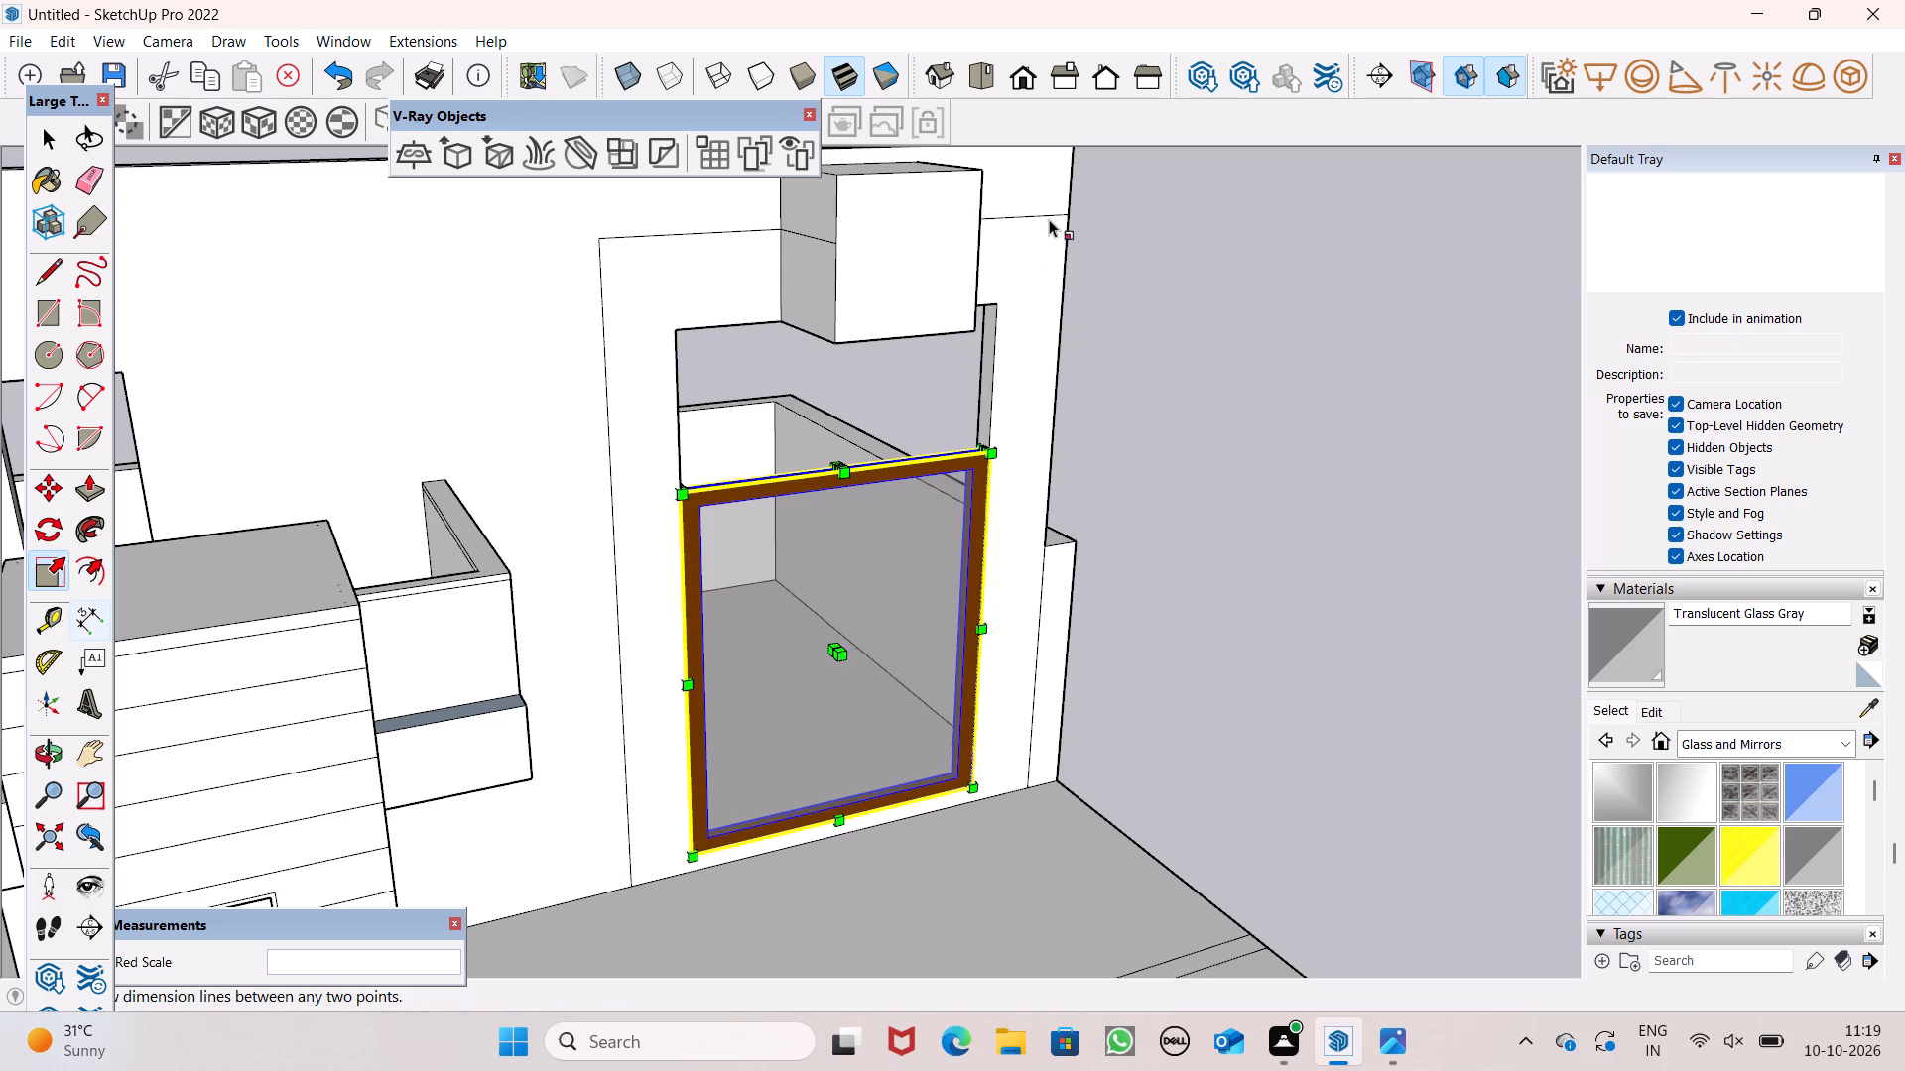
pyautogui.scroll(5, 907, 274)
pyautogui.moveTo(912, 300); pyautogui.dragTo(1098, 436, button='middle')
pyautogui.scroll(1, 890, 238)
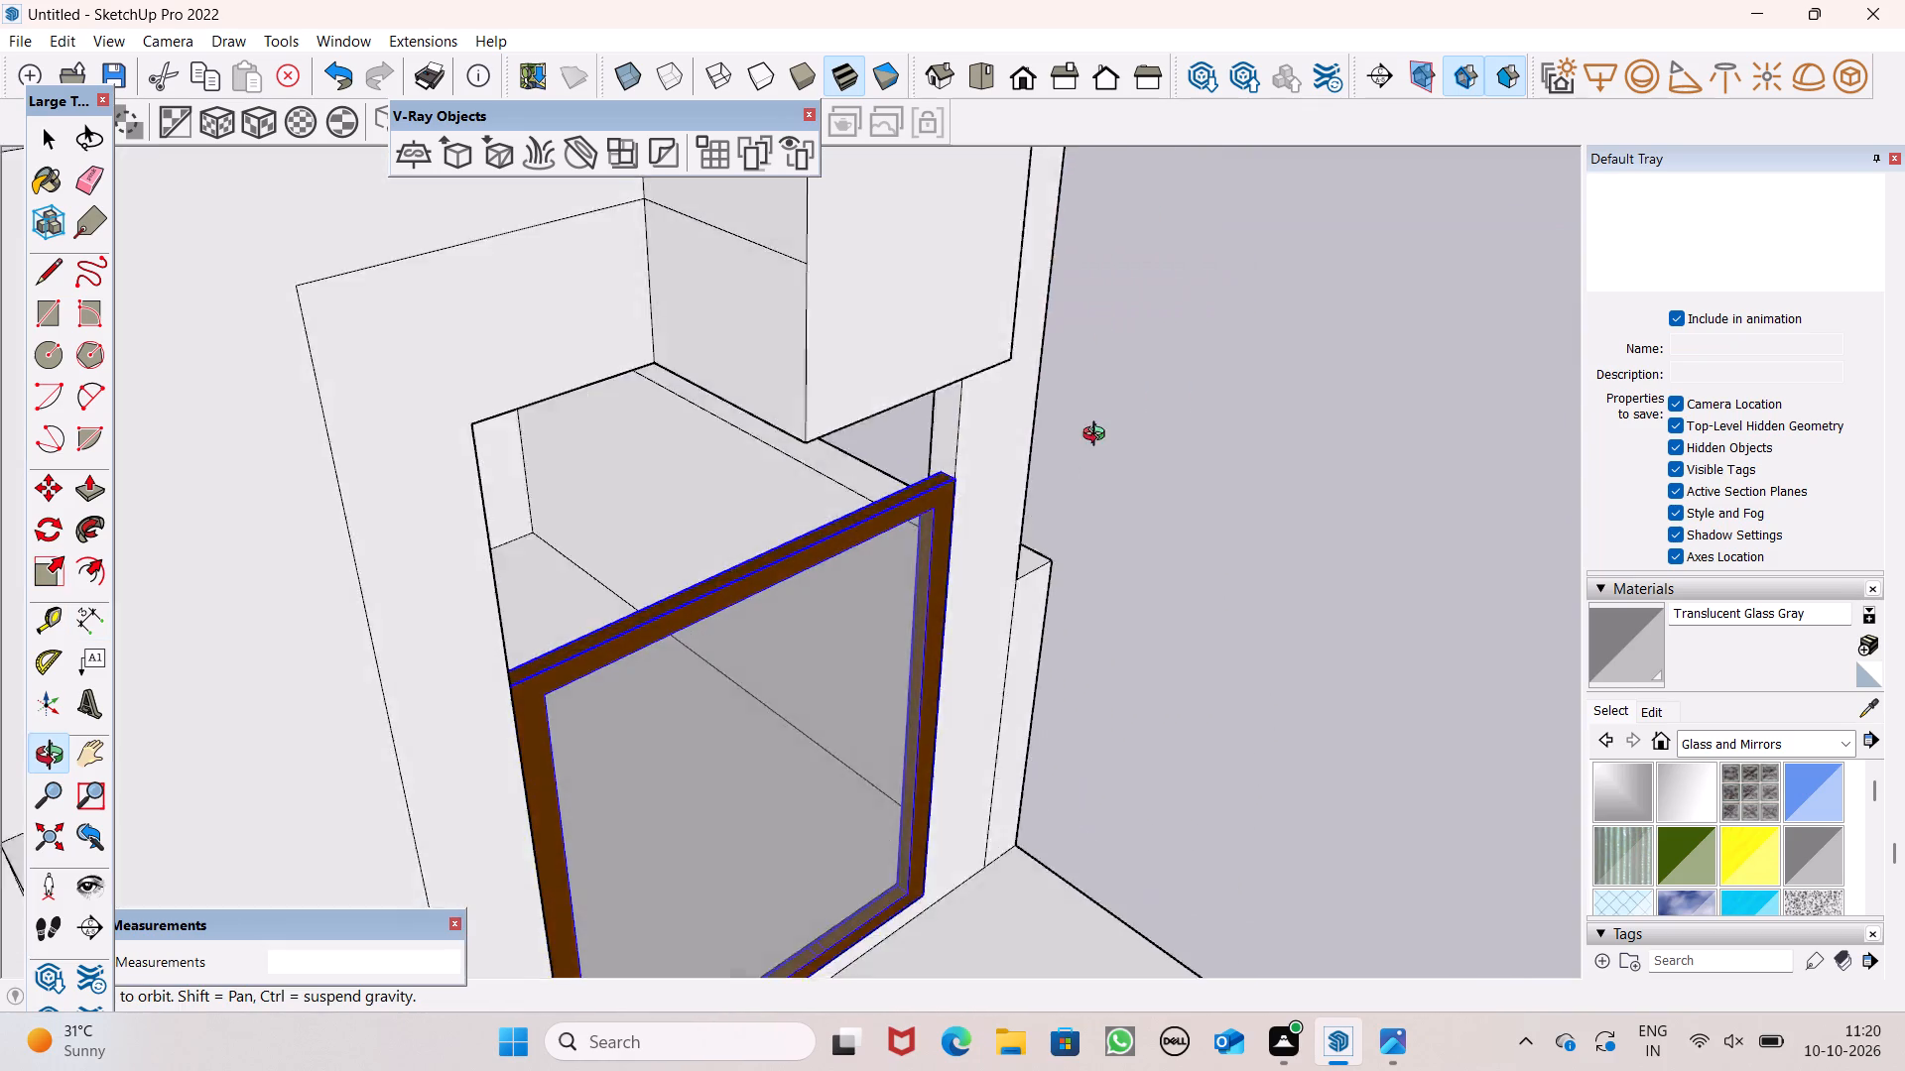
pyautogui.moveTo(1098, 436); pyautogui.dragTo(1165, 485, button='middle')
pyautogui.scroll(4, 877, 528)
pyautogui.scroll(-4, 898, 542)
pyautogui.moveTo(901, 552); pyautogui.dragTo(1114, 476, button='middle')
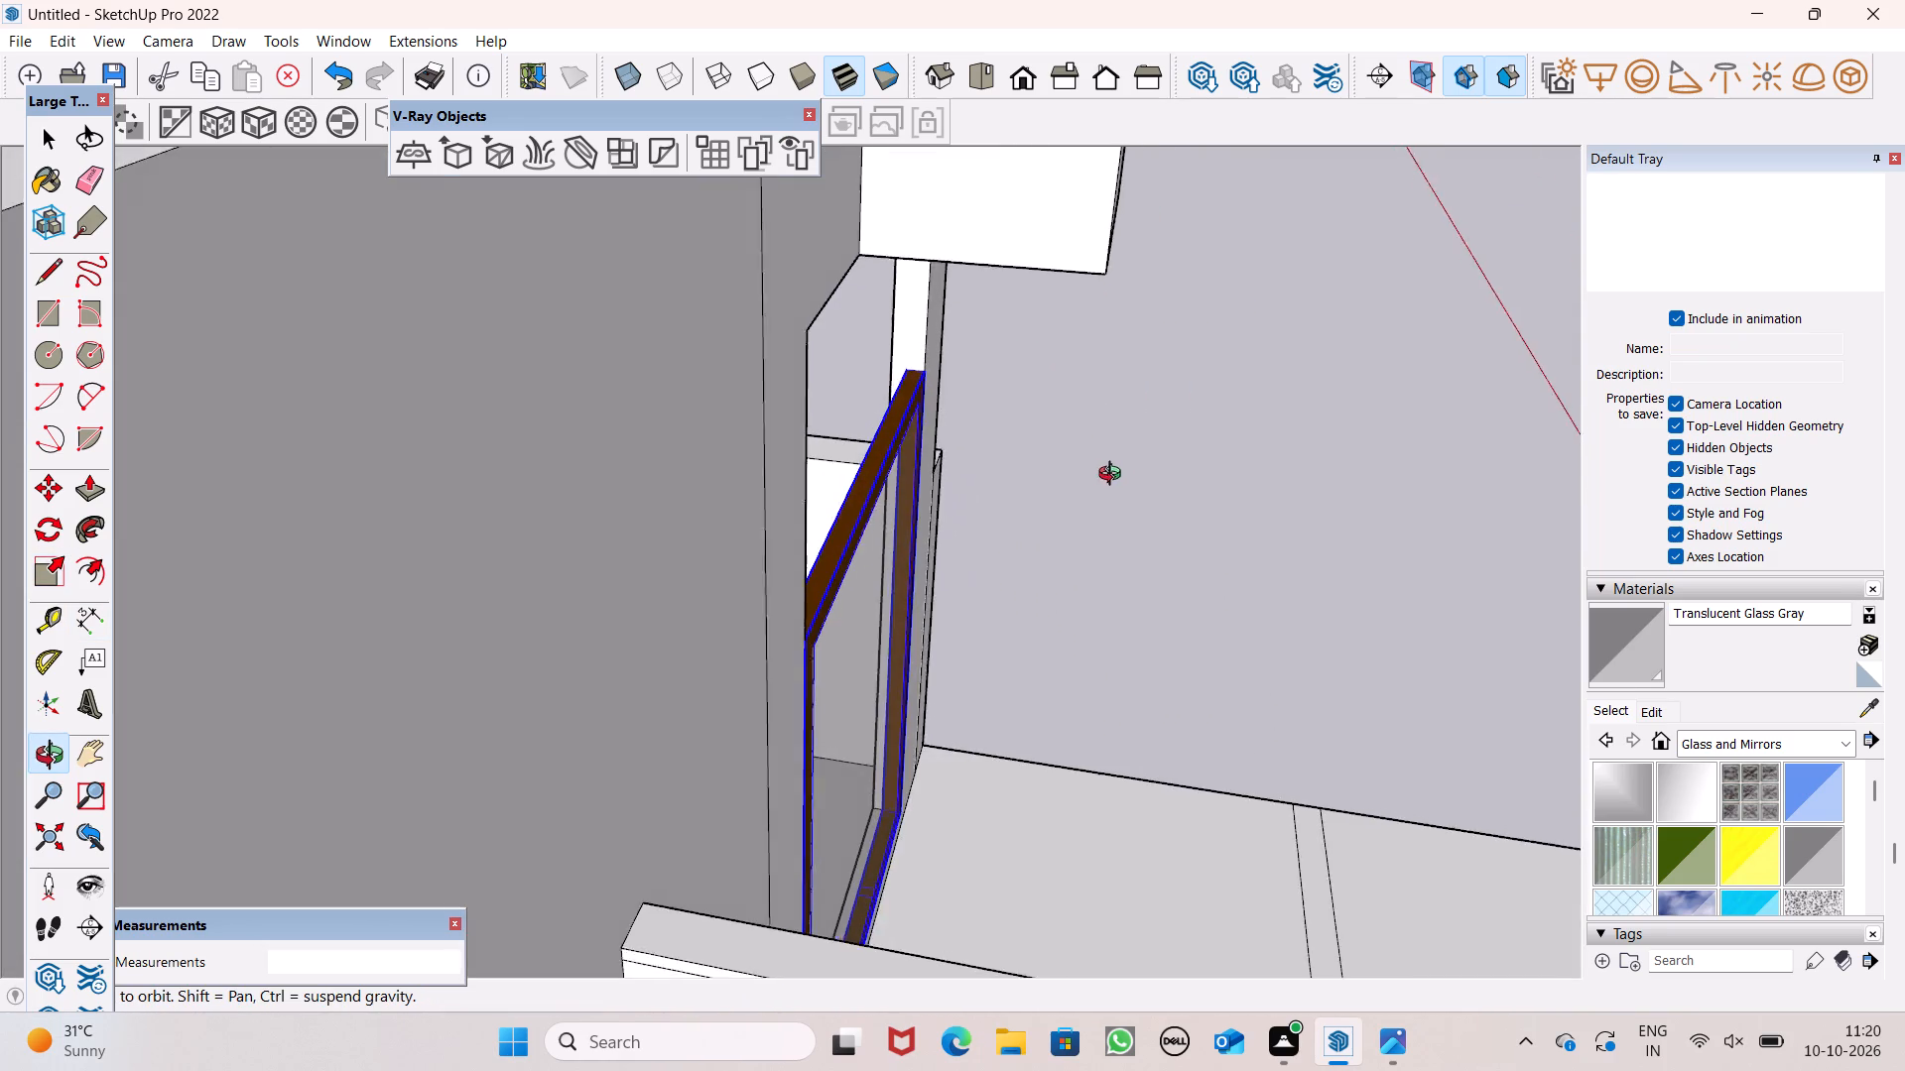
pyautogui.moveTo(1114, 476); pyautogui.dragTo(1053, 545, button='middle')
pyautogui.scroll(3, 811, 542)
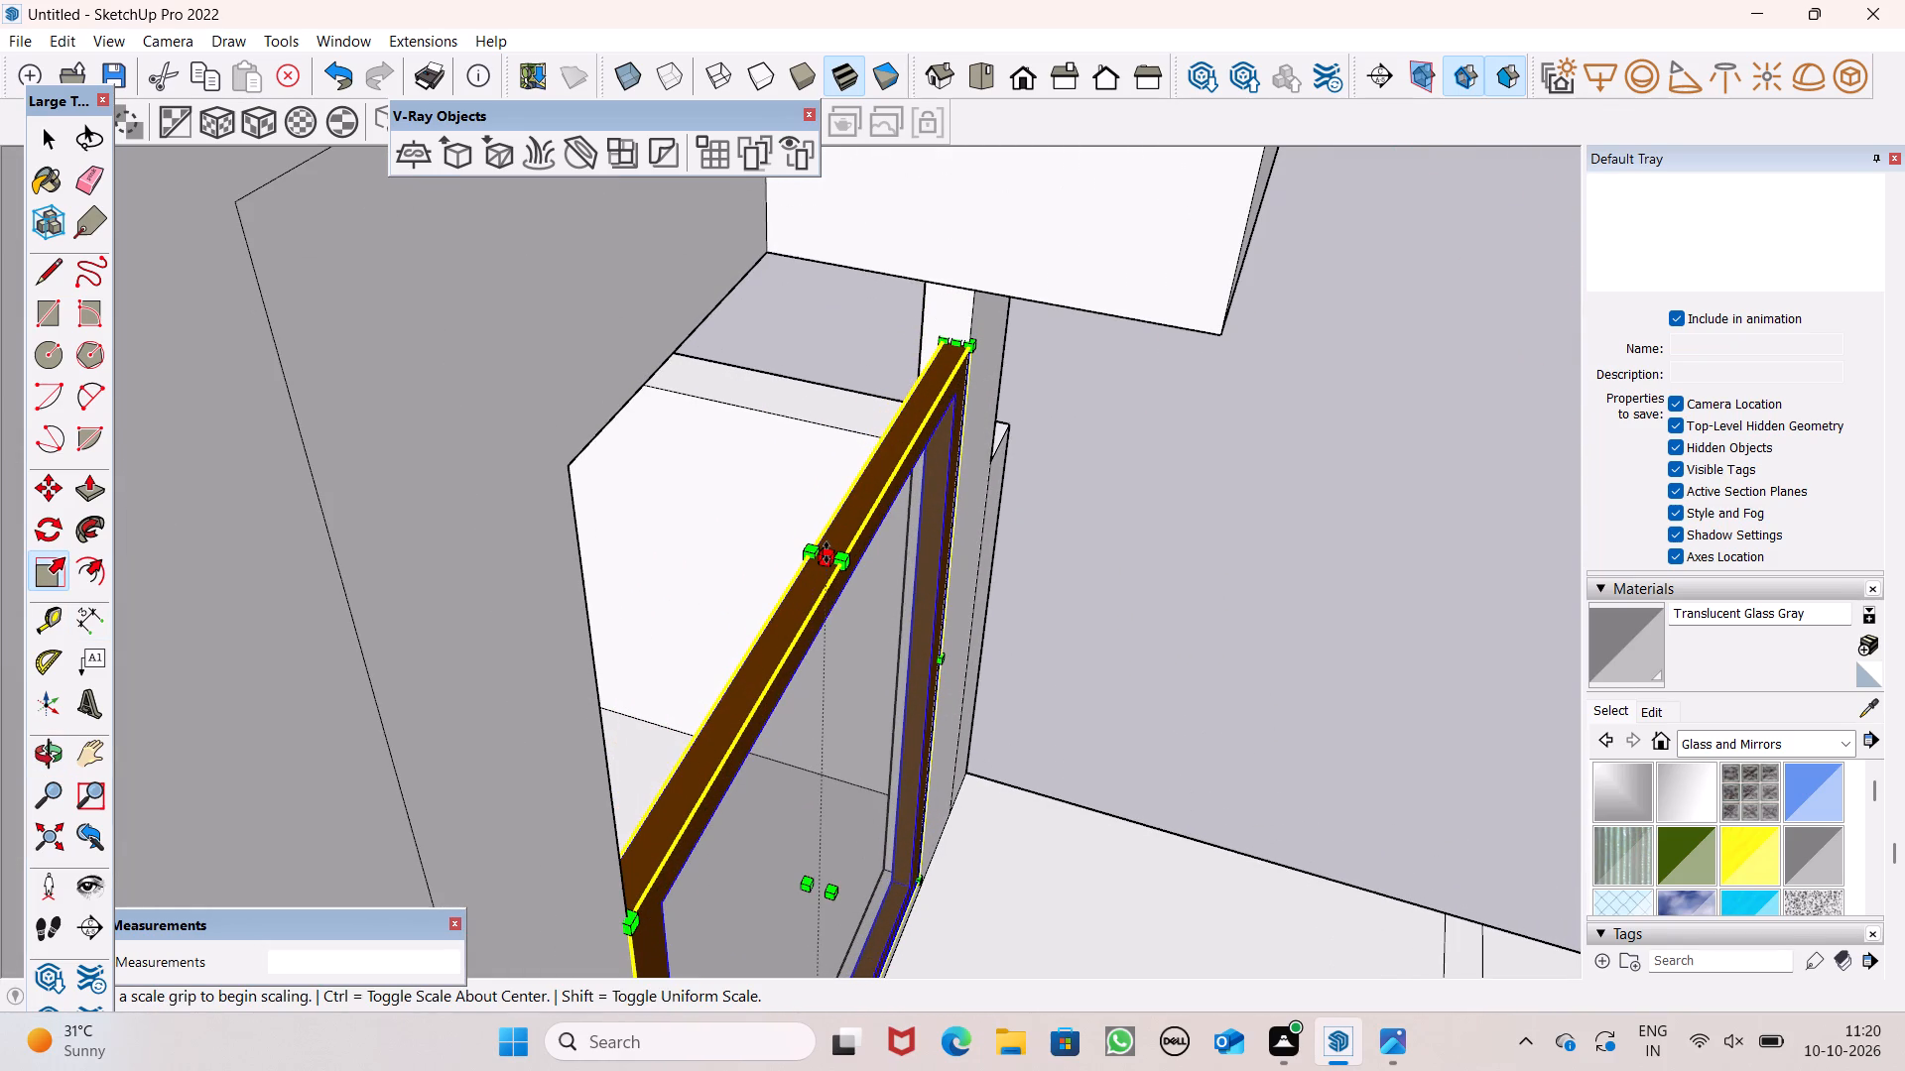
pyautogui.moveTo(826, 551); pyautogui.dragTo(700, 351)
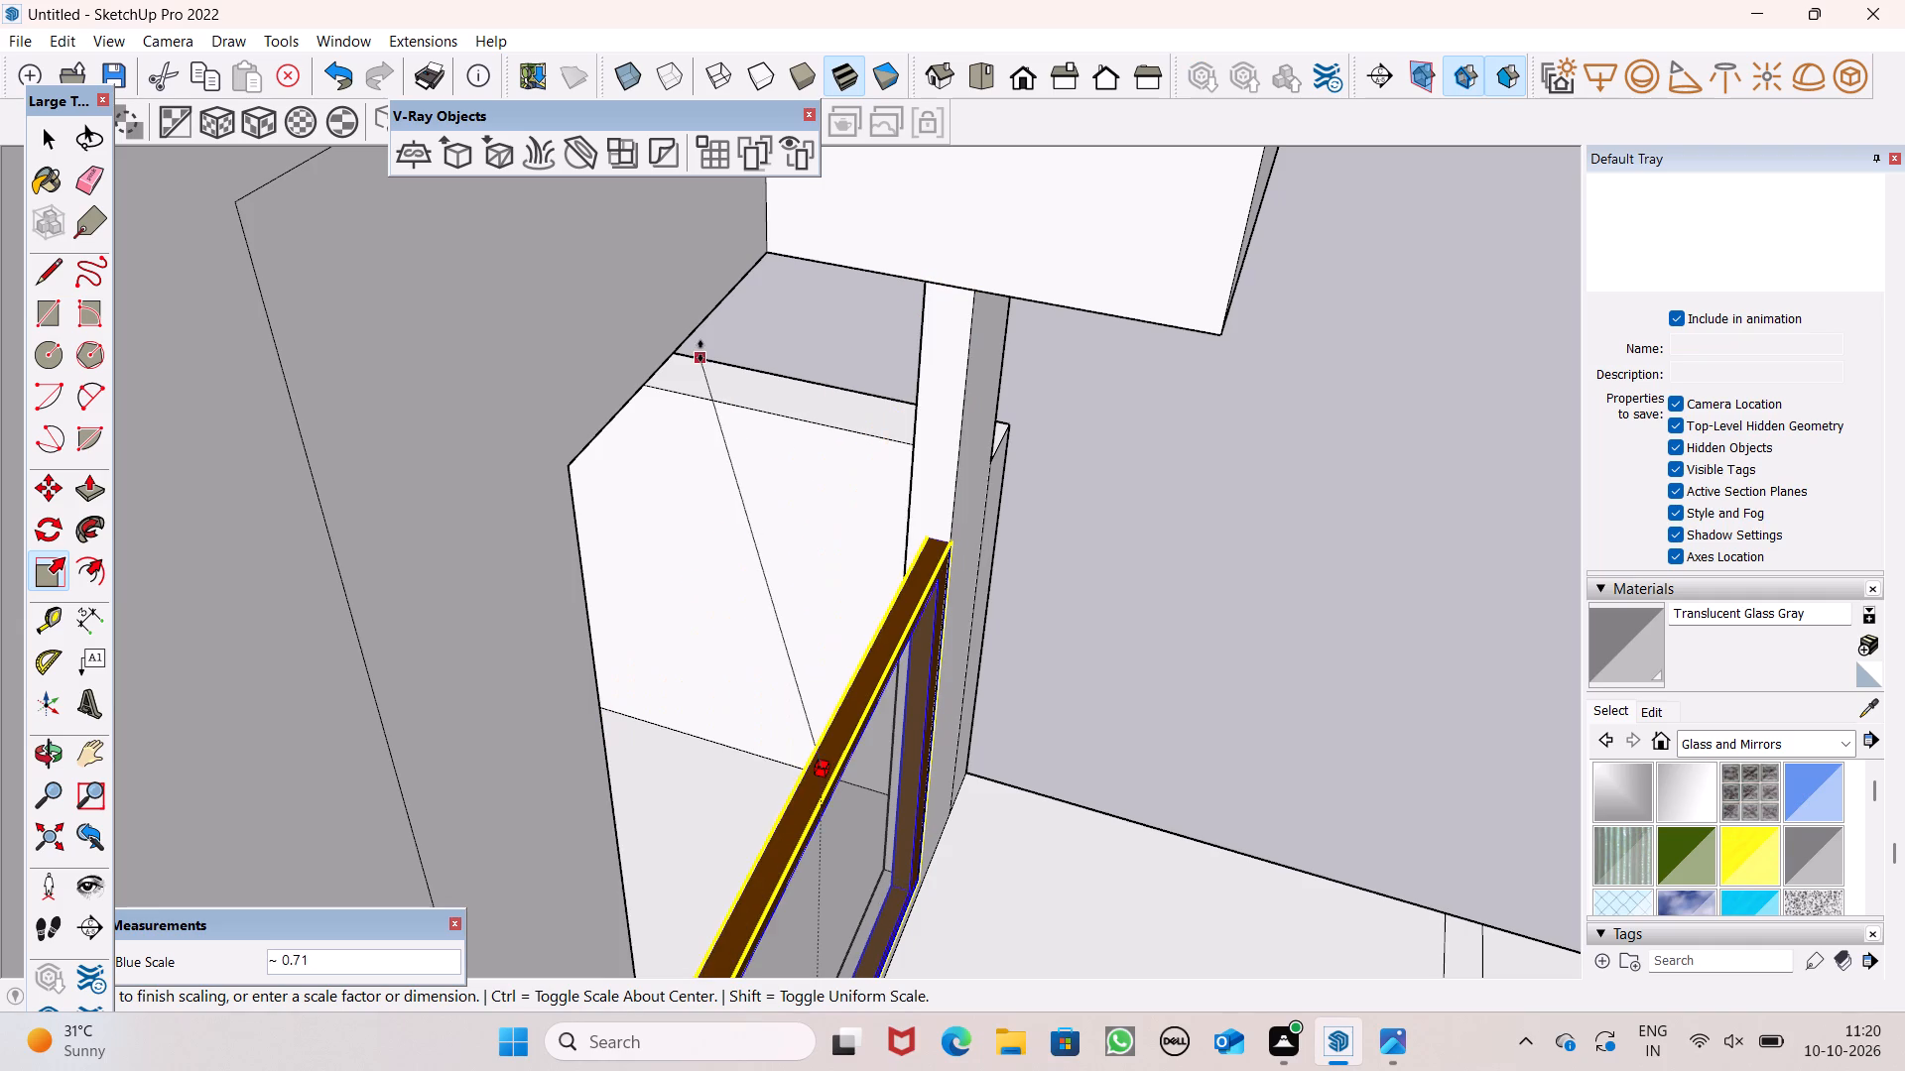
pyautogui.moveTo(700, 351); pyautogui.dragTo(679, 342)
# Deselect the panel and examine how it fits the large wall opening from the front and above.
pyautogui.scroll(-12, 608, 583)
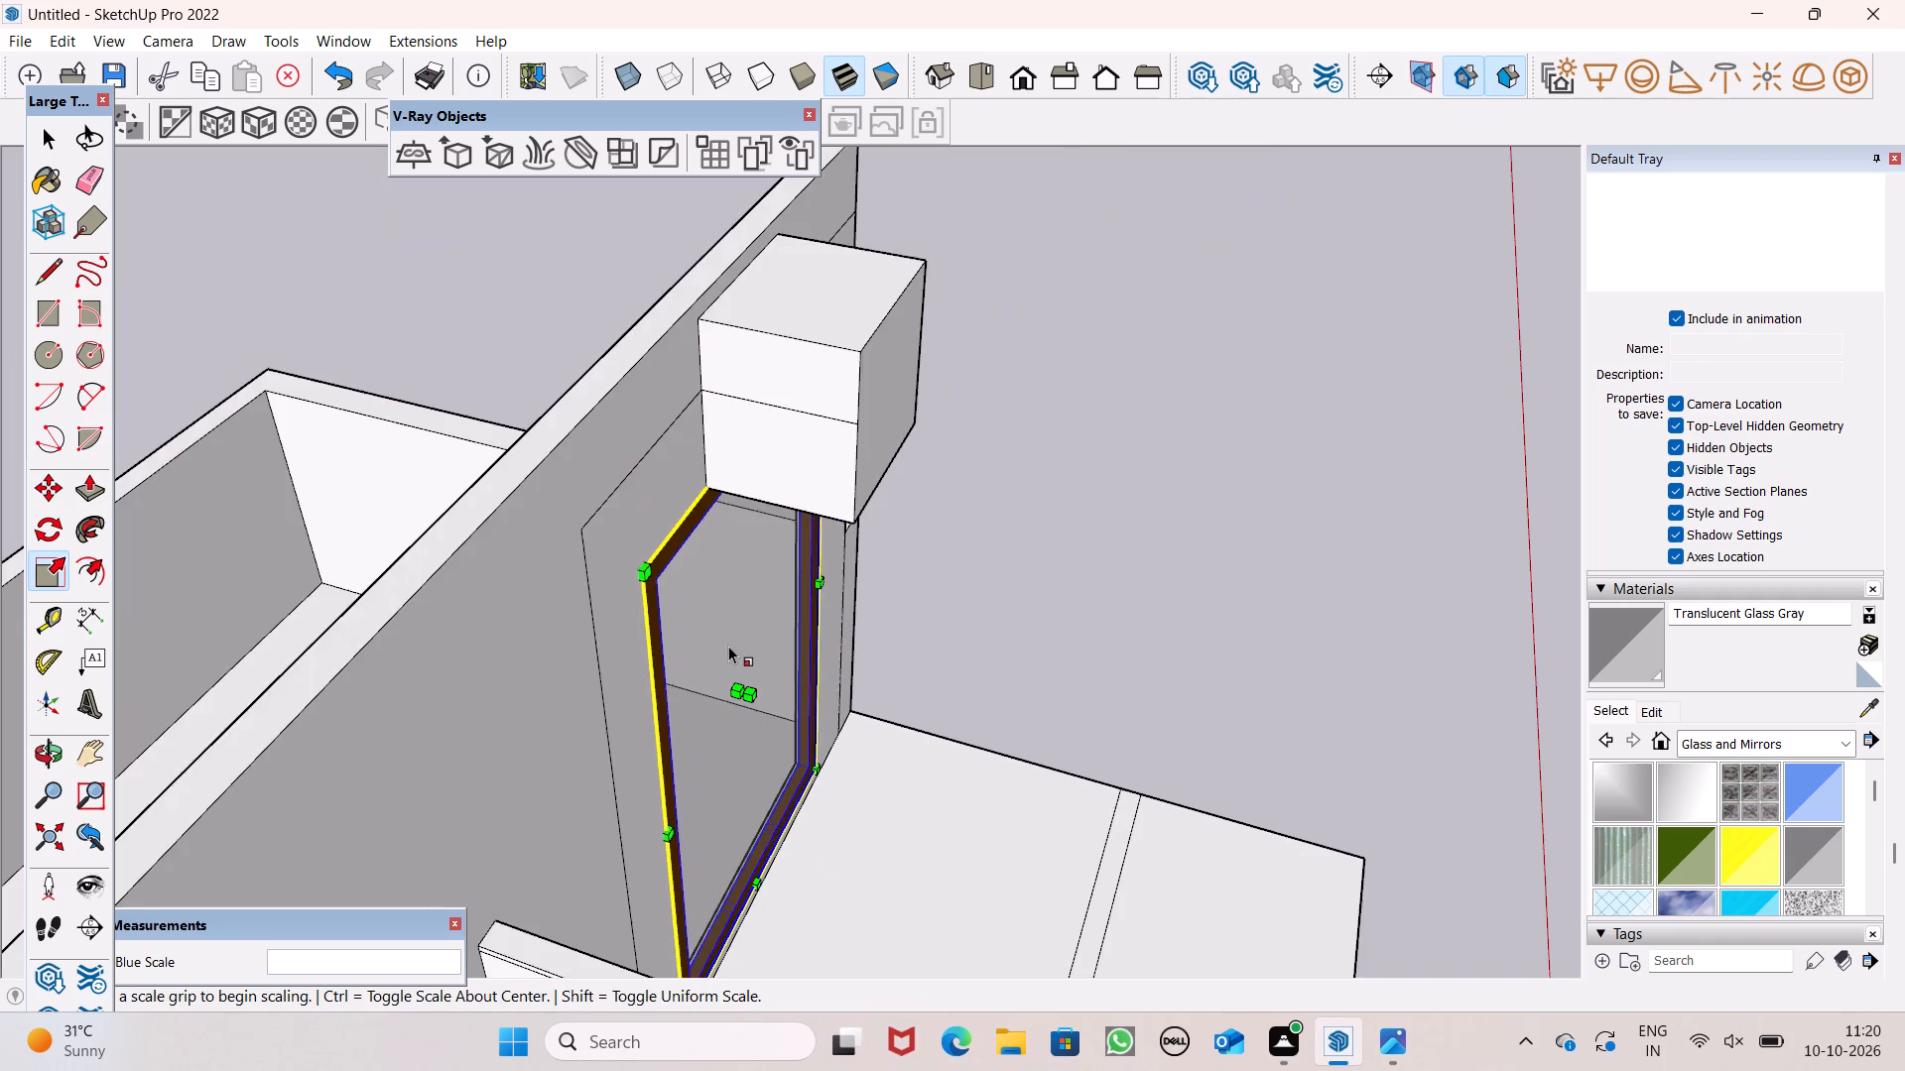
pyautogui.moveTo(840, 682); pyautogui.dragTo(559, 702, button='middle')
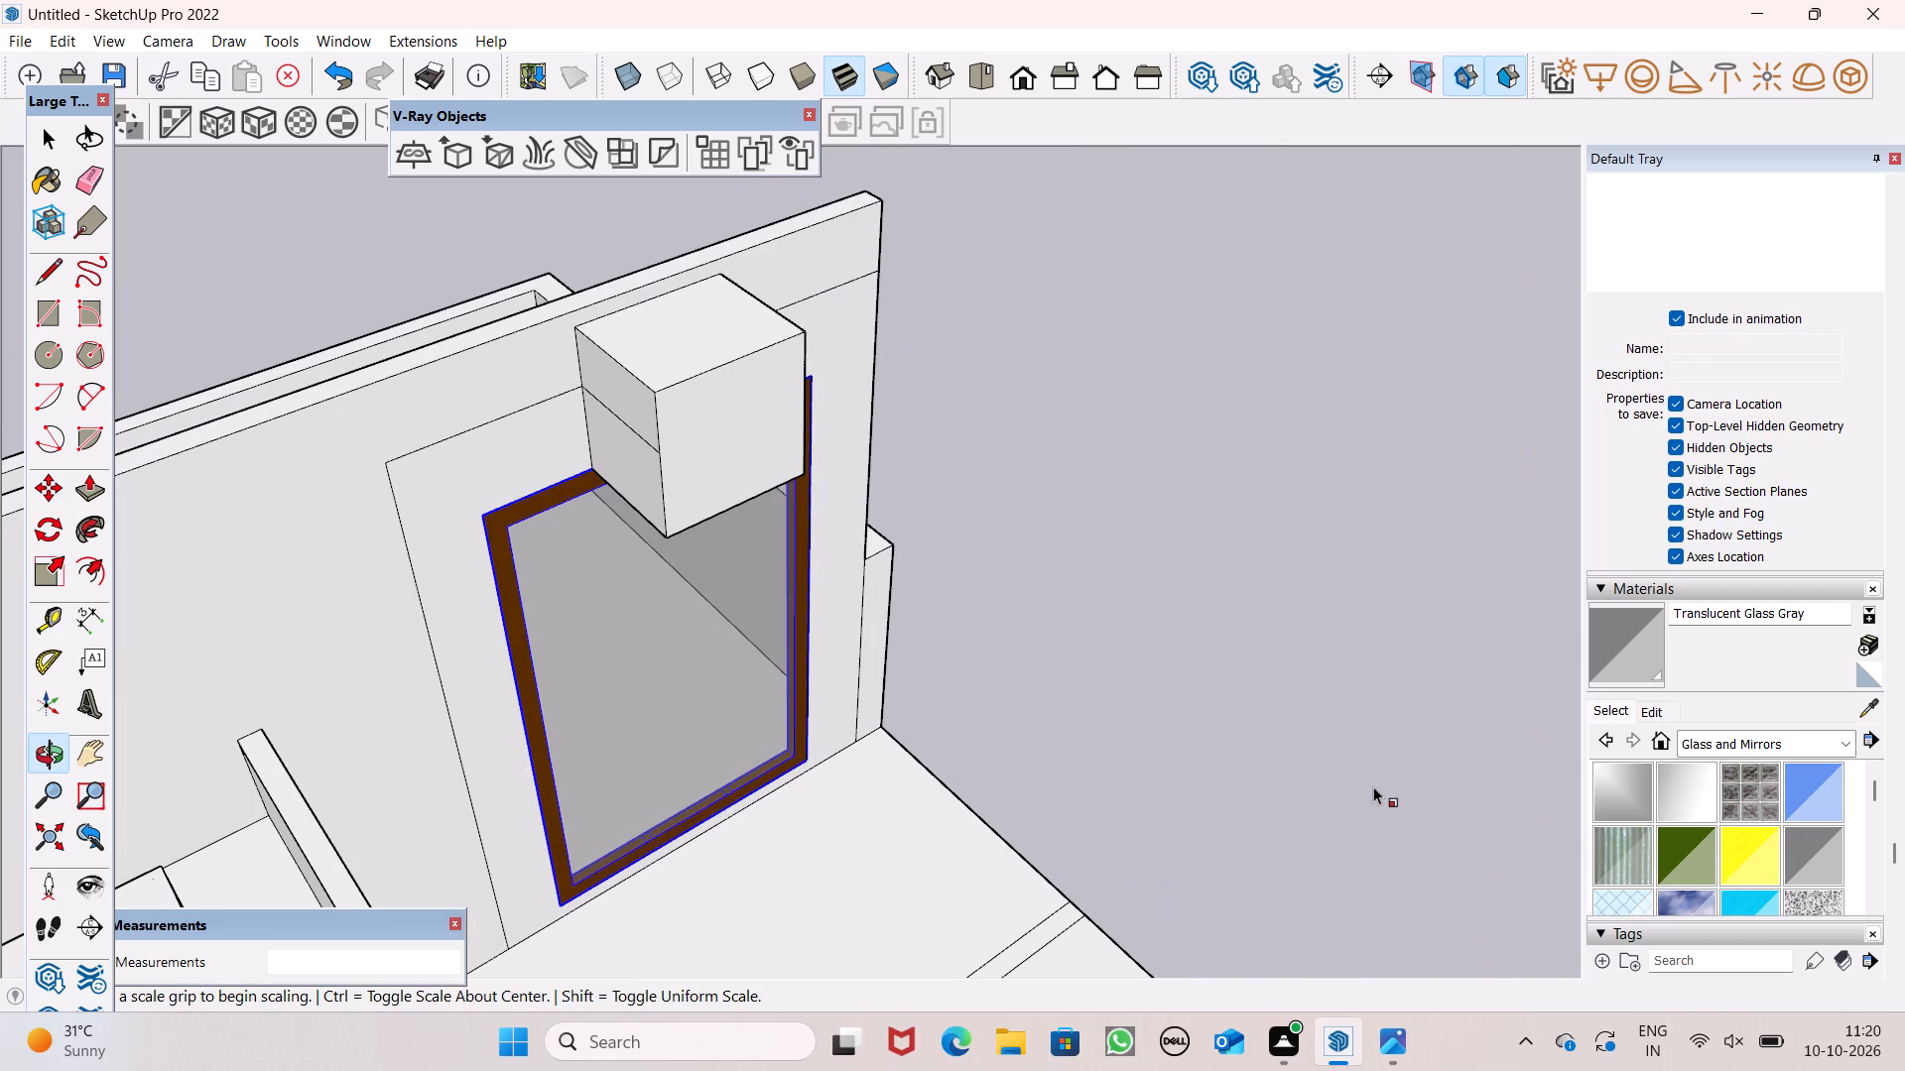
pyautogui.press('space')
pyautogui.write('b')
pyautogui.click(1373, 786)
pyautogui.scroll(-3, 1338, 729)
pyautogui.moveTo(1279, 726); pyautogui.dragTo(959, 631, button='middle')
pyautogui.press('space')
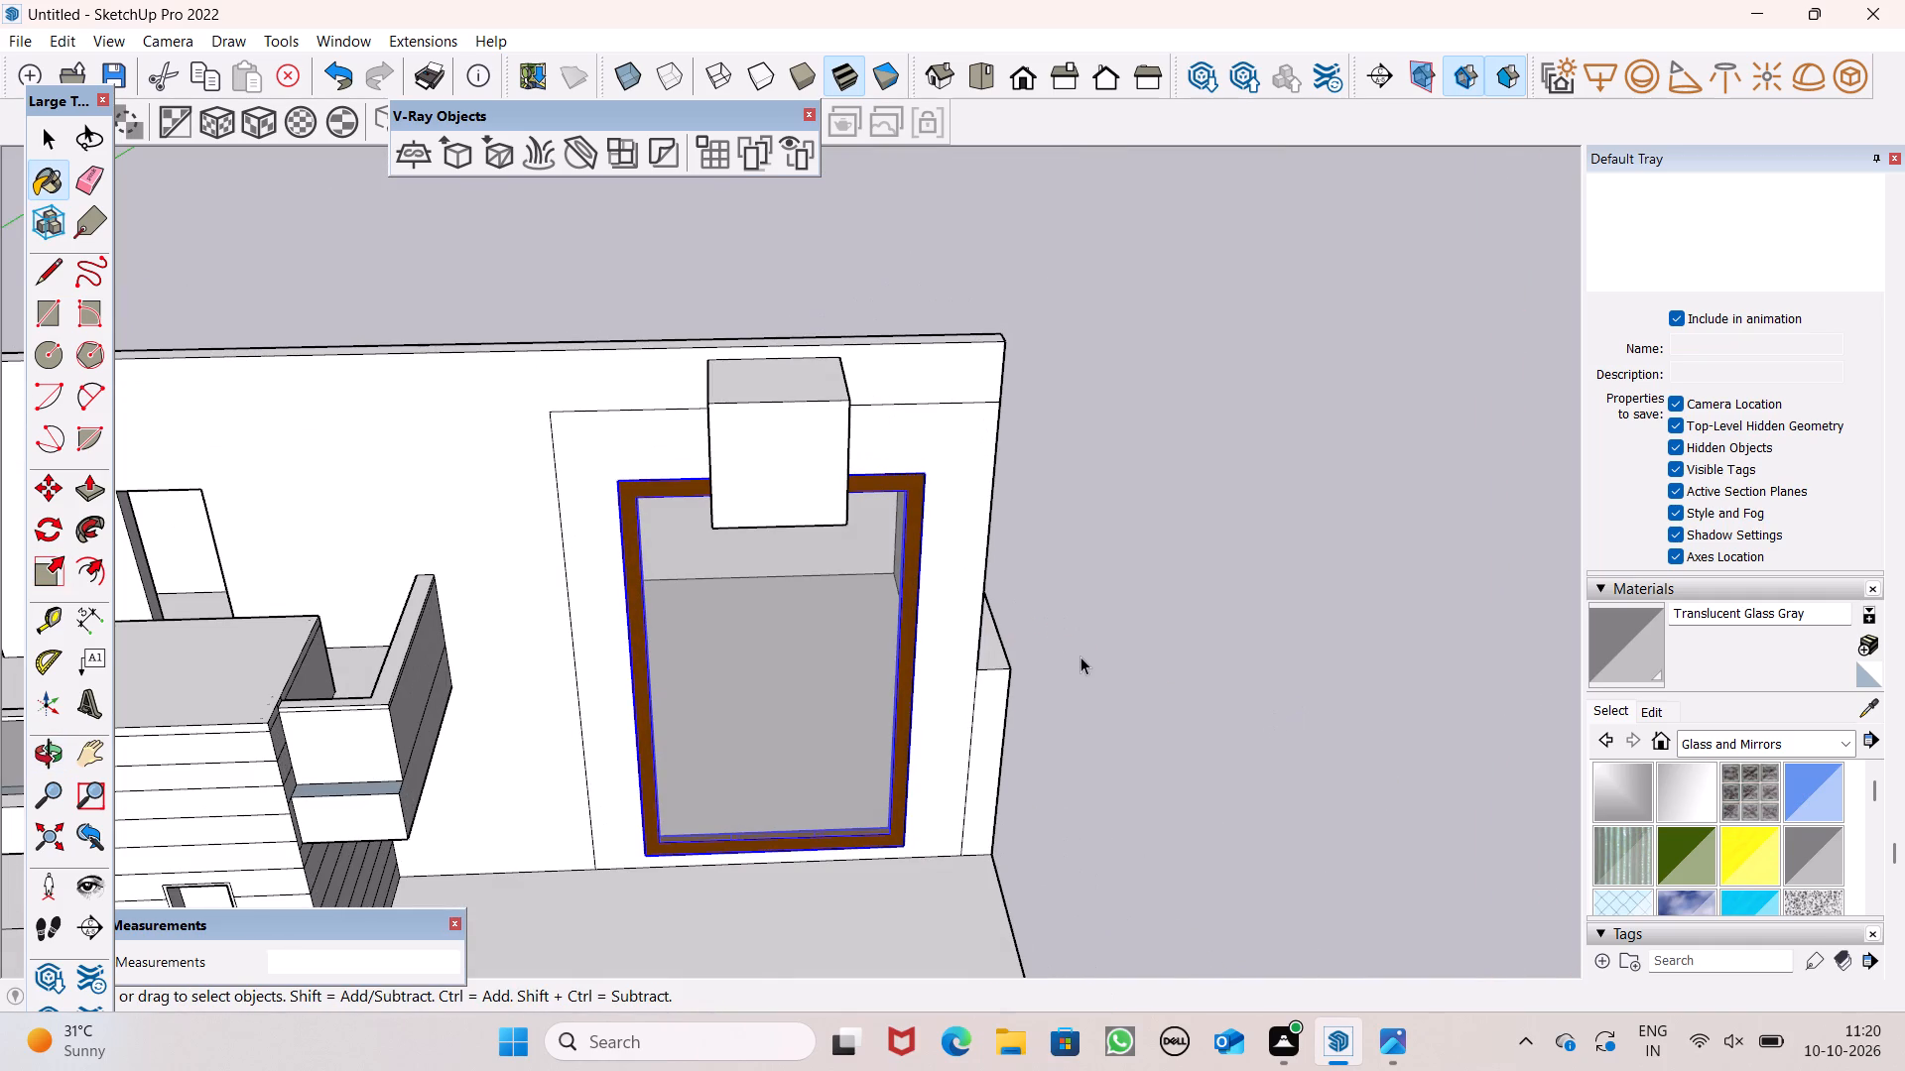
pyautogui.click(1081, 656)
pyautogui.scroll(-5, 1081, 656)
pyautogui.moveTo(1081, 649); pyautogui.dragTo(961, 454, button='middle')
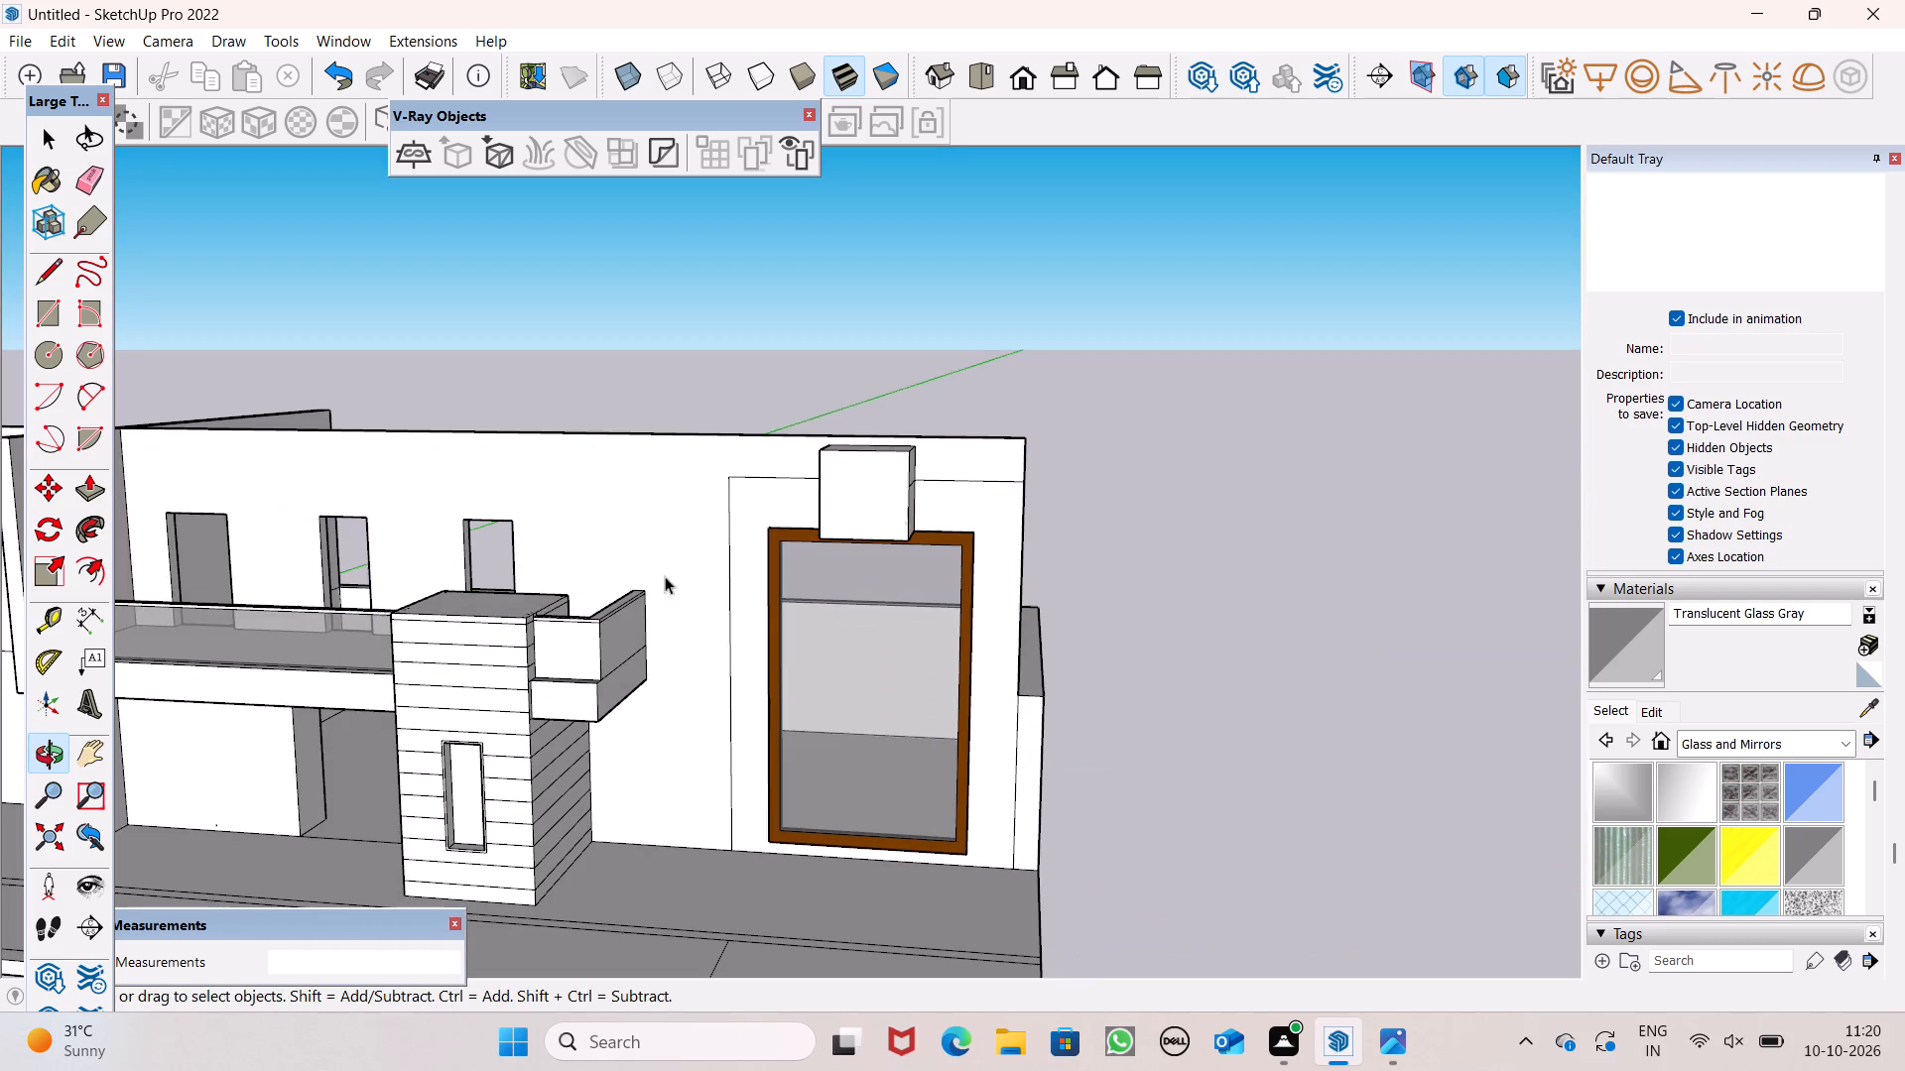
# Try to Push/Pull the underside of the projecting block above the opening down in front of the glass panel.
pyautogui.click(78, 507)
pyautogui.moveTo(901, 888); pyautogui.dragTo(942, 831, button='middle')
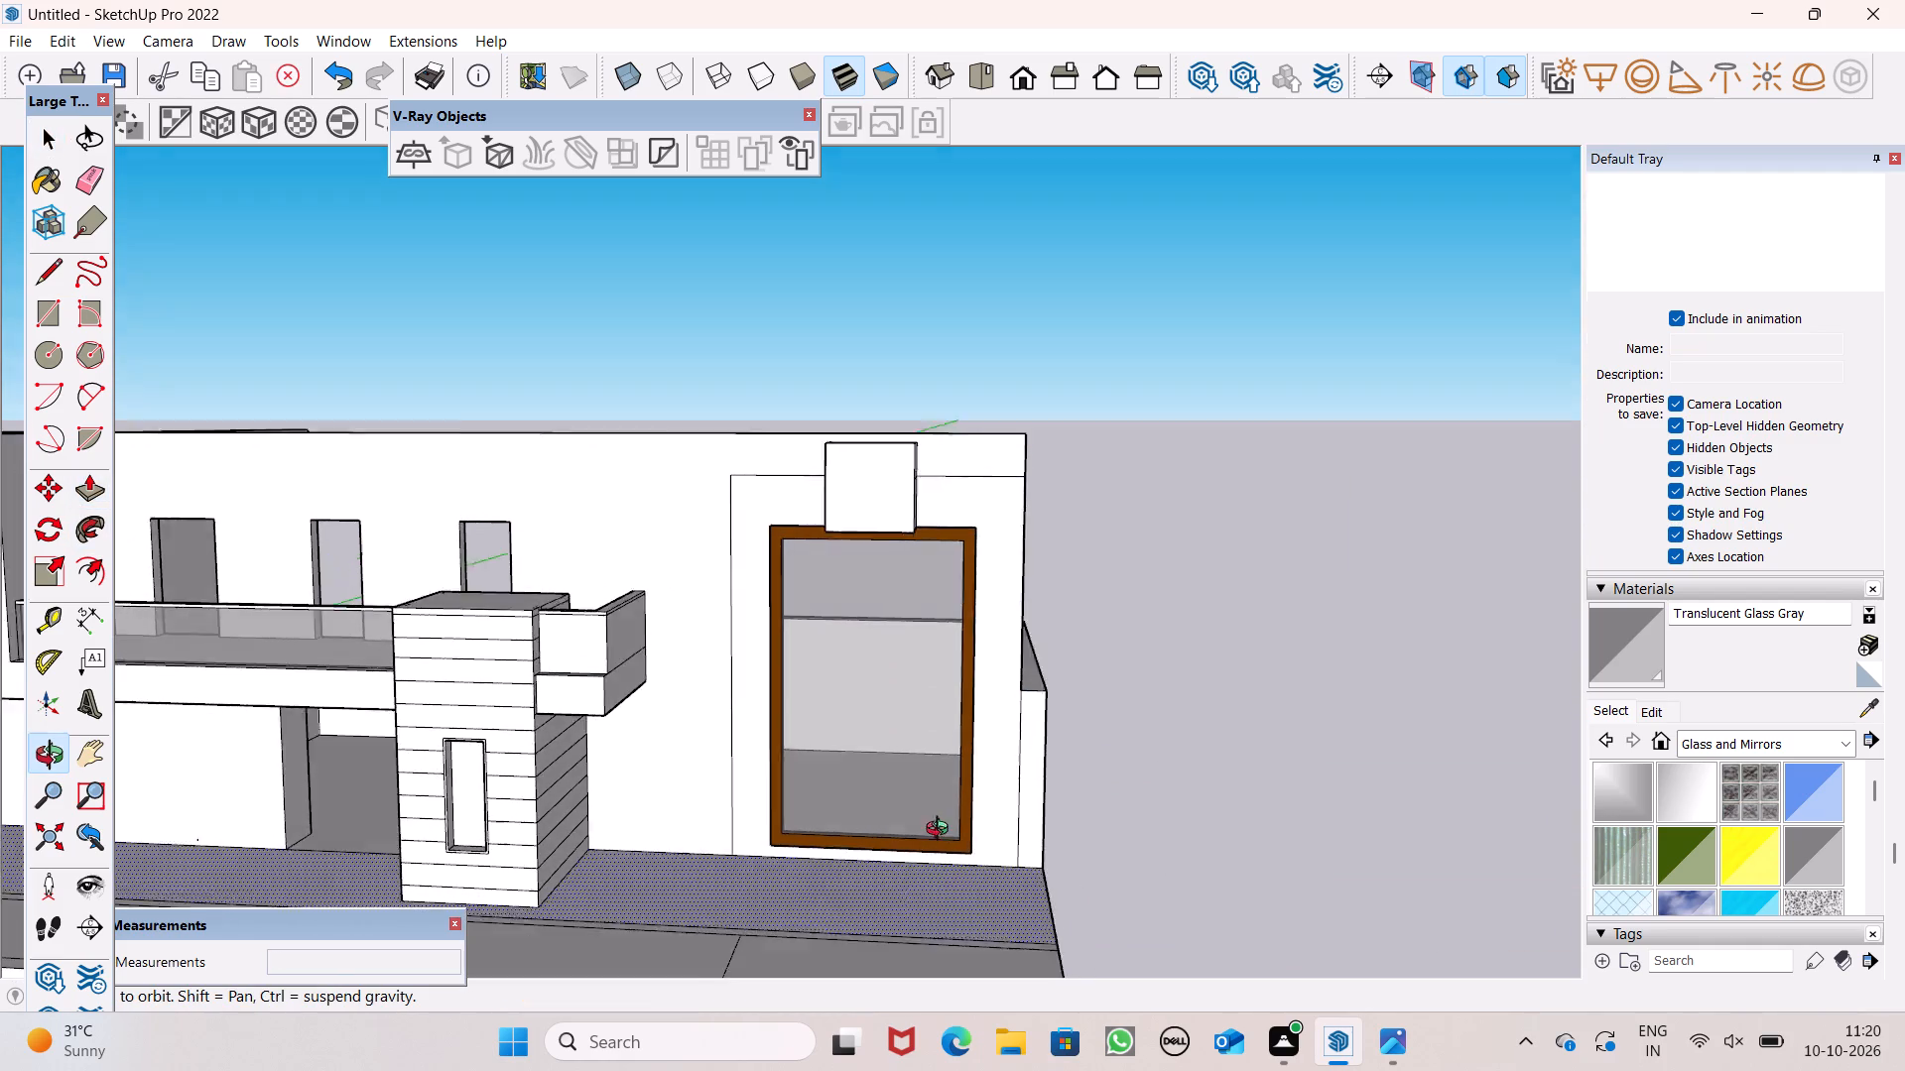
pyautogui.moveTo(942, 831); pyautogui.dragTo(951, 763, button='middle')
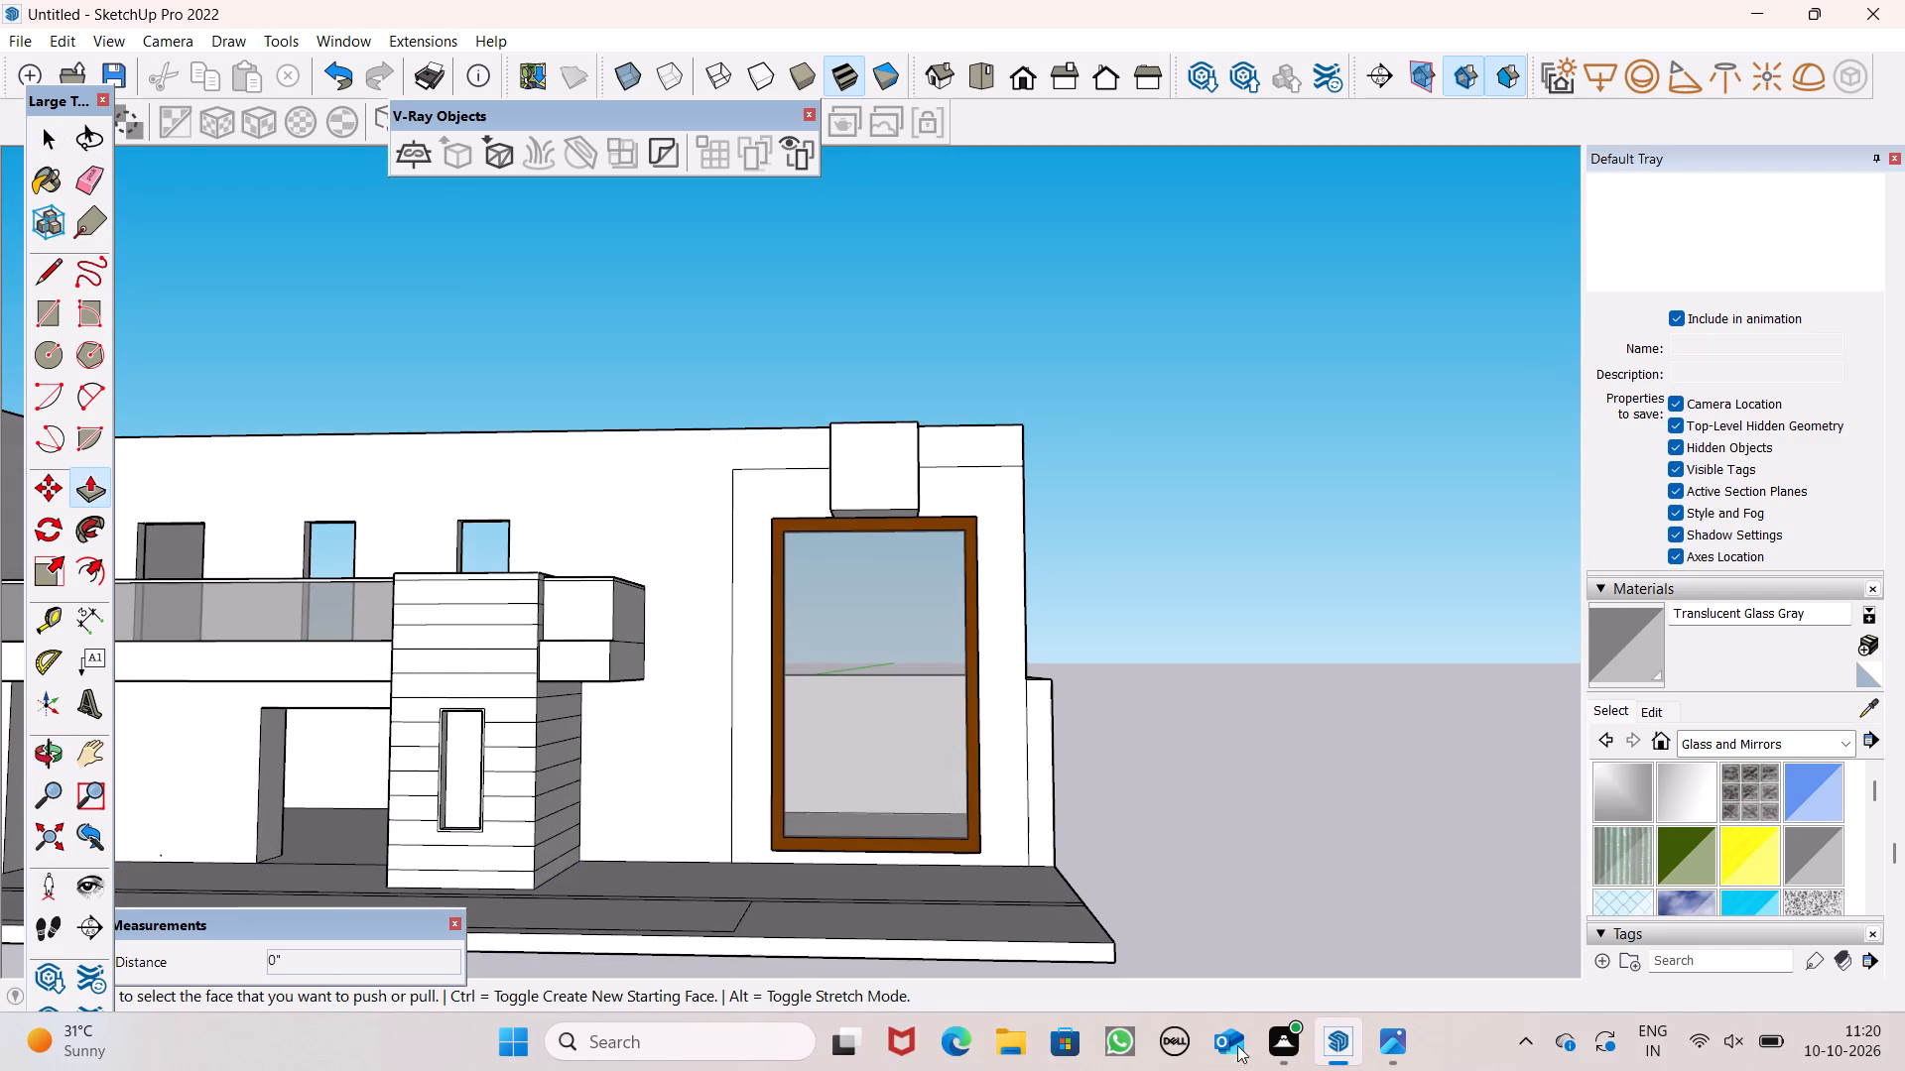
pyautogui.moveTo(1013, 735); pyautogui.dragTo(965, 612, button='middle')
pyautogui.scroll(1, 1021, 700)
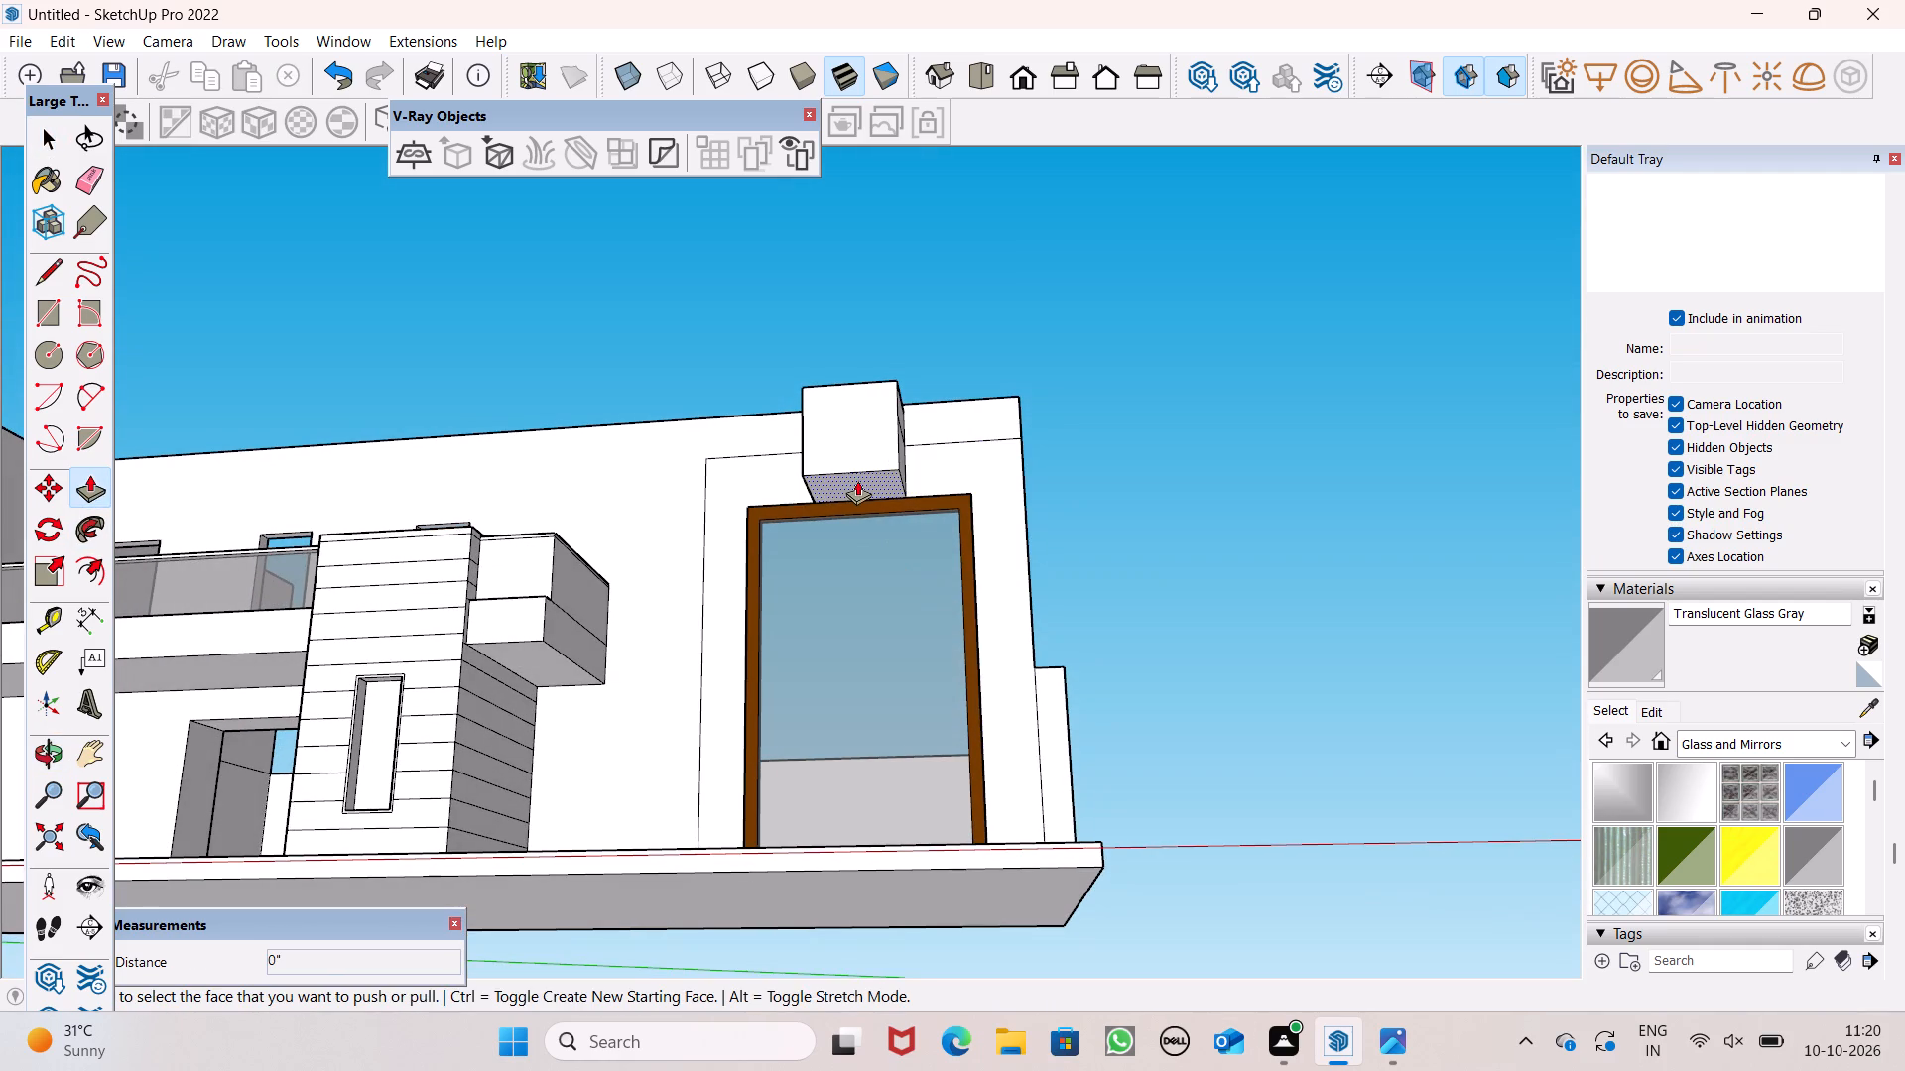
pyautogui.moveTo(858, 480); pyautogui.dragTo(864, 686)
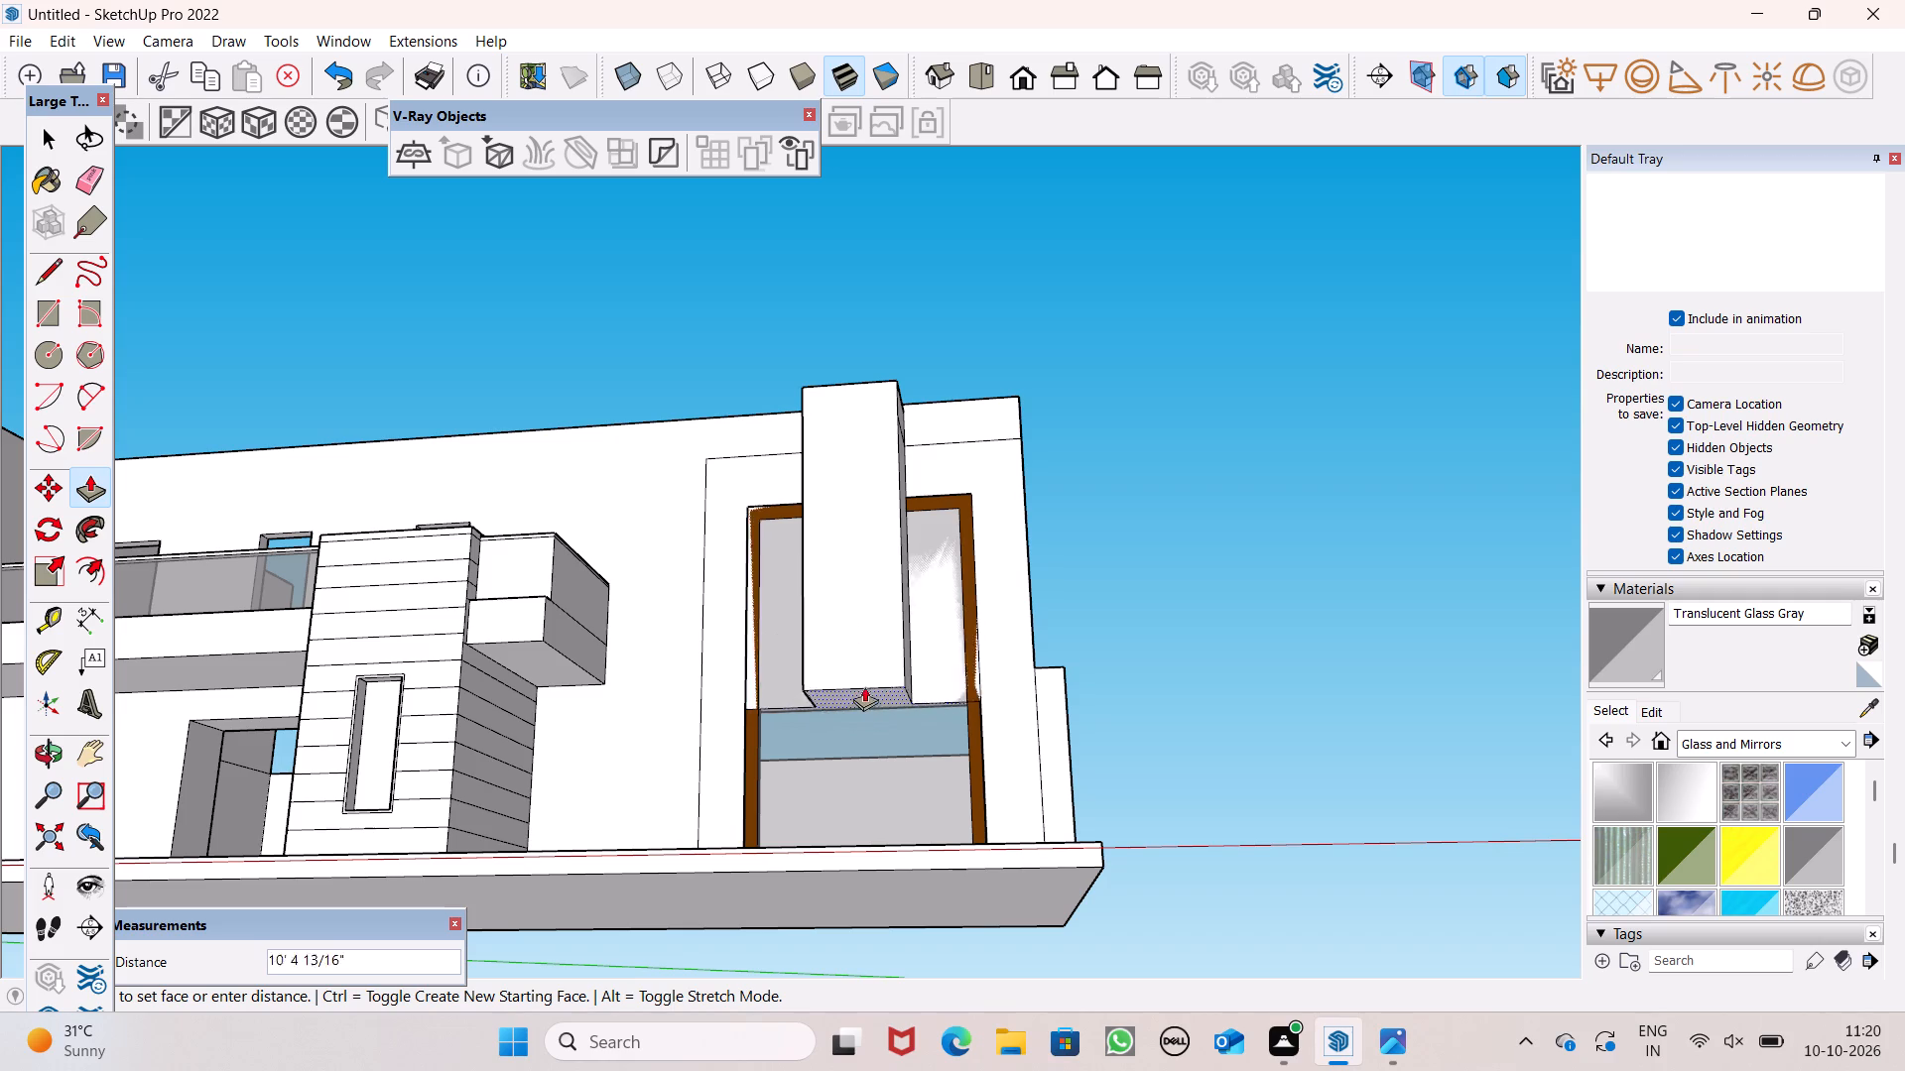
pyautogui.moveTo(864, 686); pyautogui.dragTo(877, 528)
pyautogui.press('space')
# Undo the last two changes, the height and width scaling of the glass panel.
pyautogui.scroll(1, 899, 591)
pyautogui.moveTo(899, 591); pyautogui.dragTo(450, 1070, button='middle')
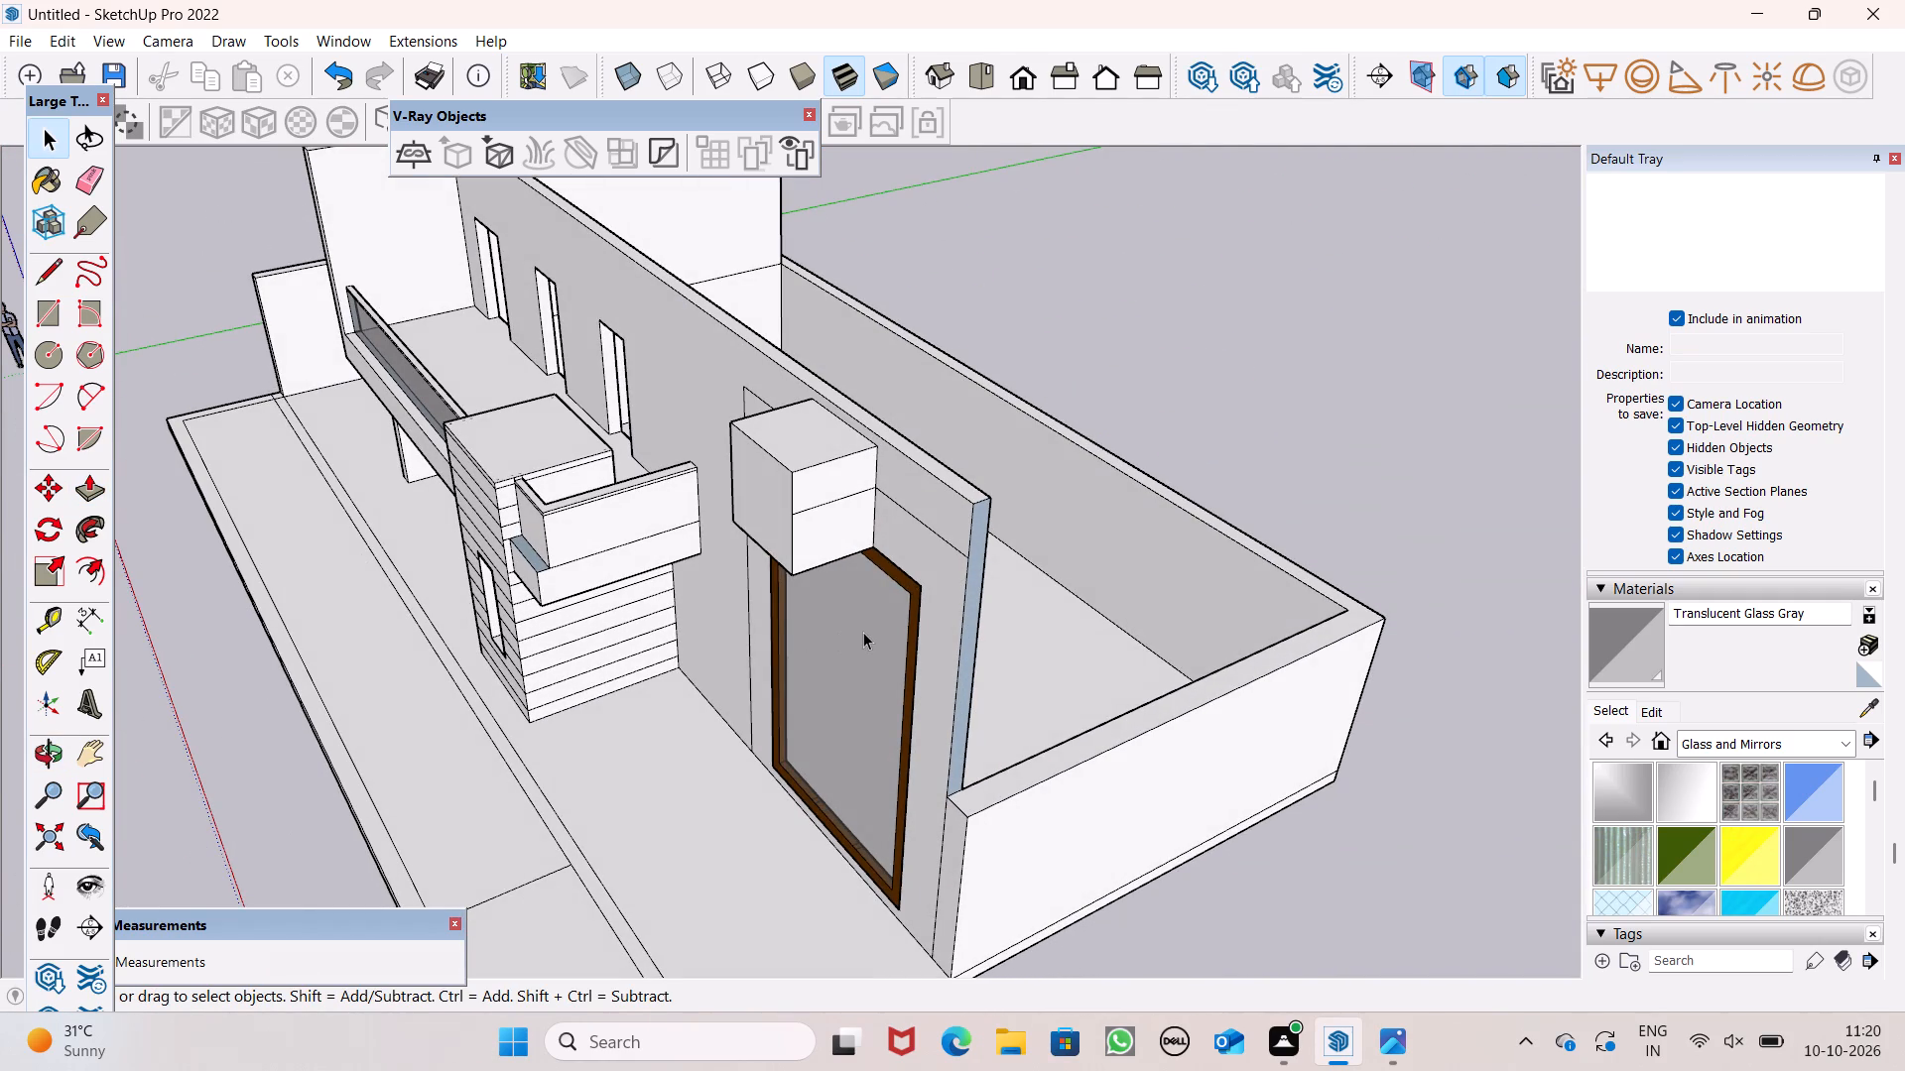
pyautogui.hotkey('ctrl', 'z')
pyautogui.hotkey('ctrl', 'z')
# Push the front face of the projecting block above the large opening back 3' 9 7/8", flush with the wall.
pyautogui.moveTo(957, 646); pyautogui.dragTo(1002, 615, button='middle')
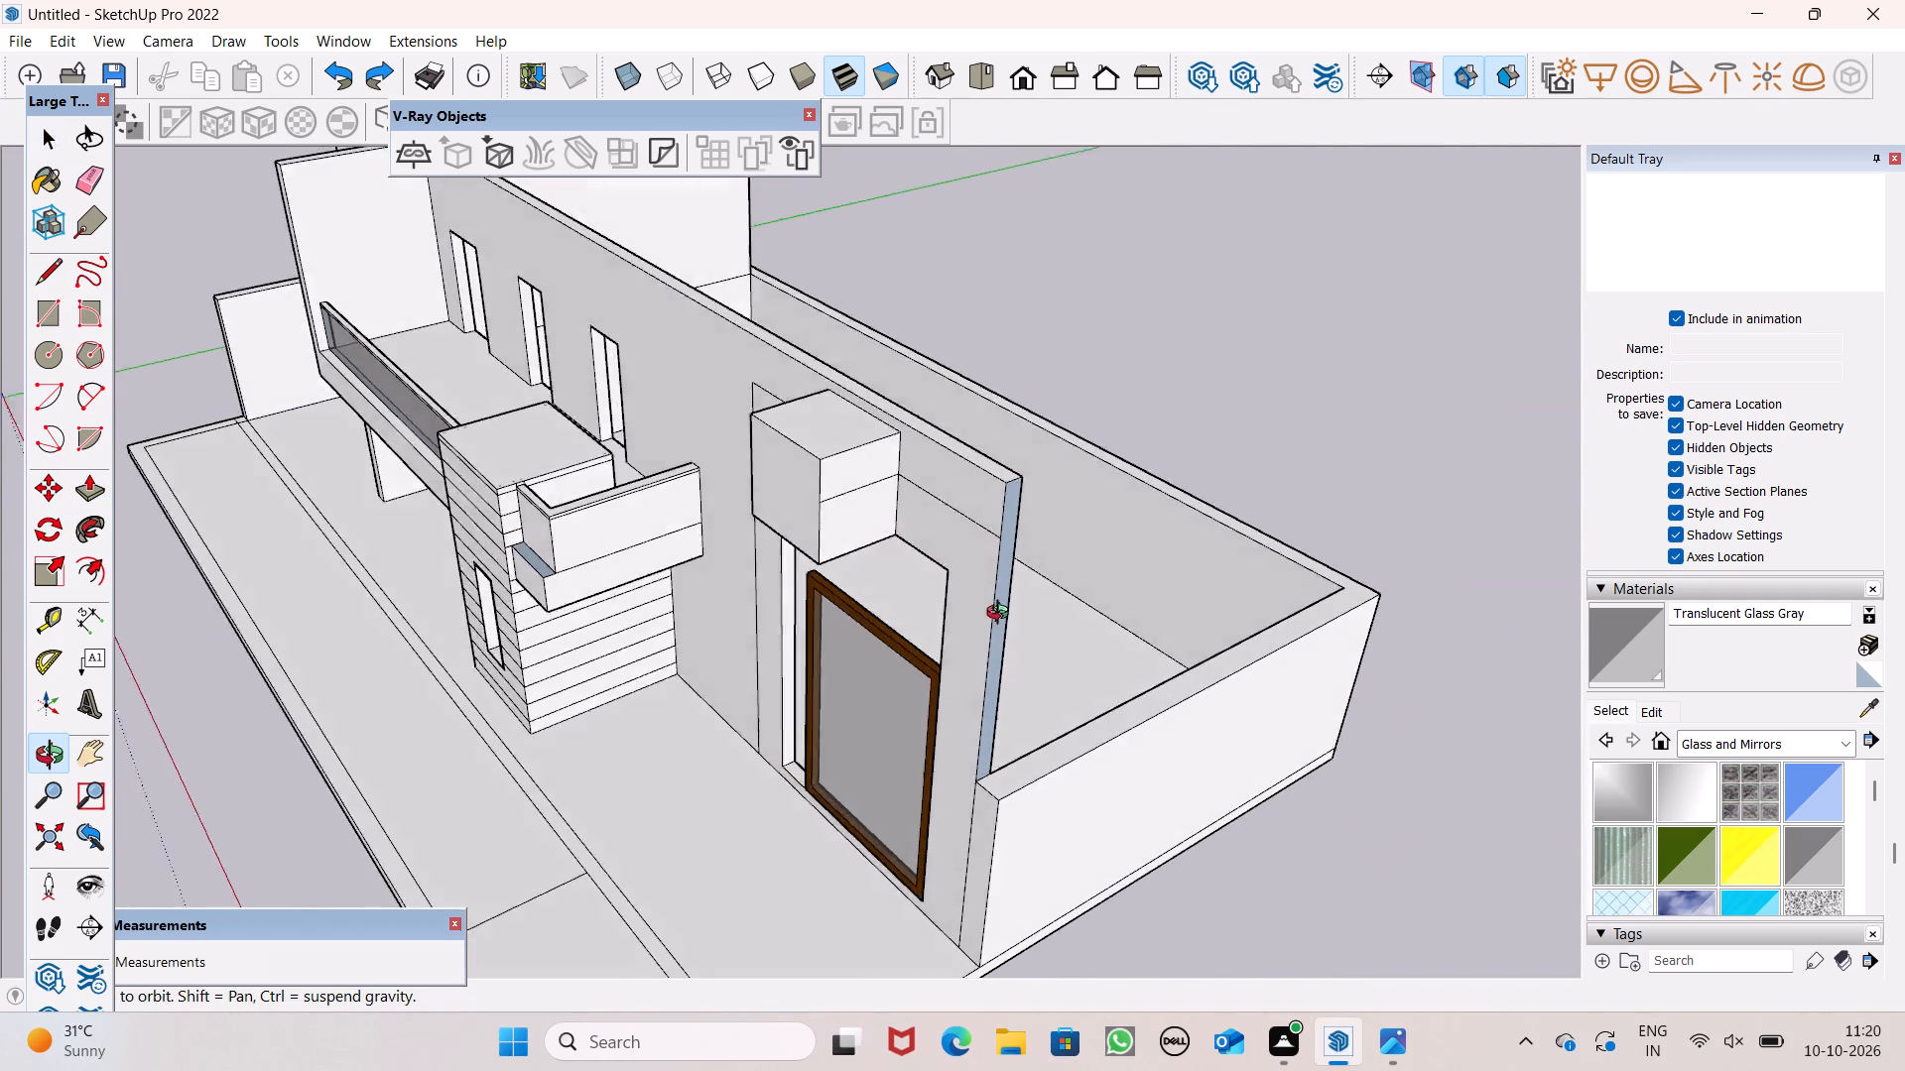
pyautogui.moveTo(1002, 615); pyautogui.dragTo(1120, 414, button='middle')
pyautogui.moveTo(1070, 644); pyautogui.dragTo(1428, 634, button='middle')
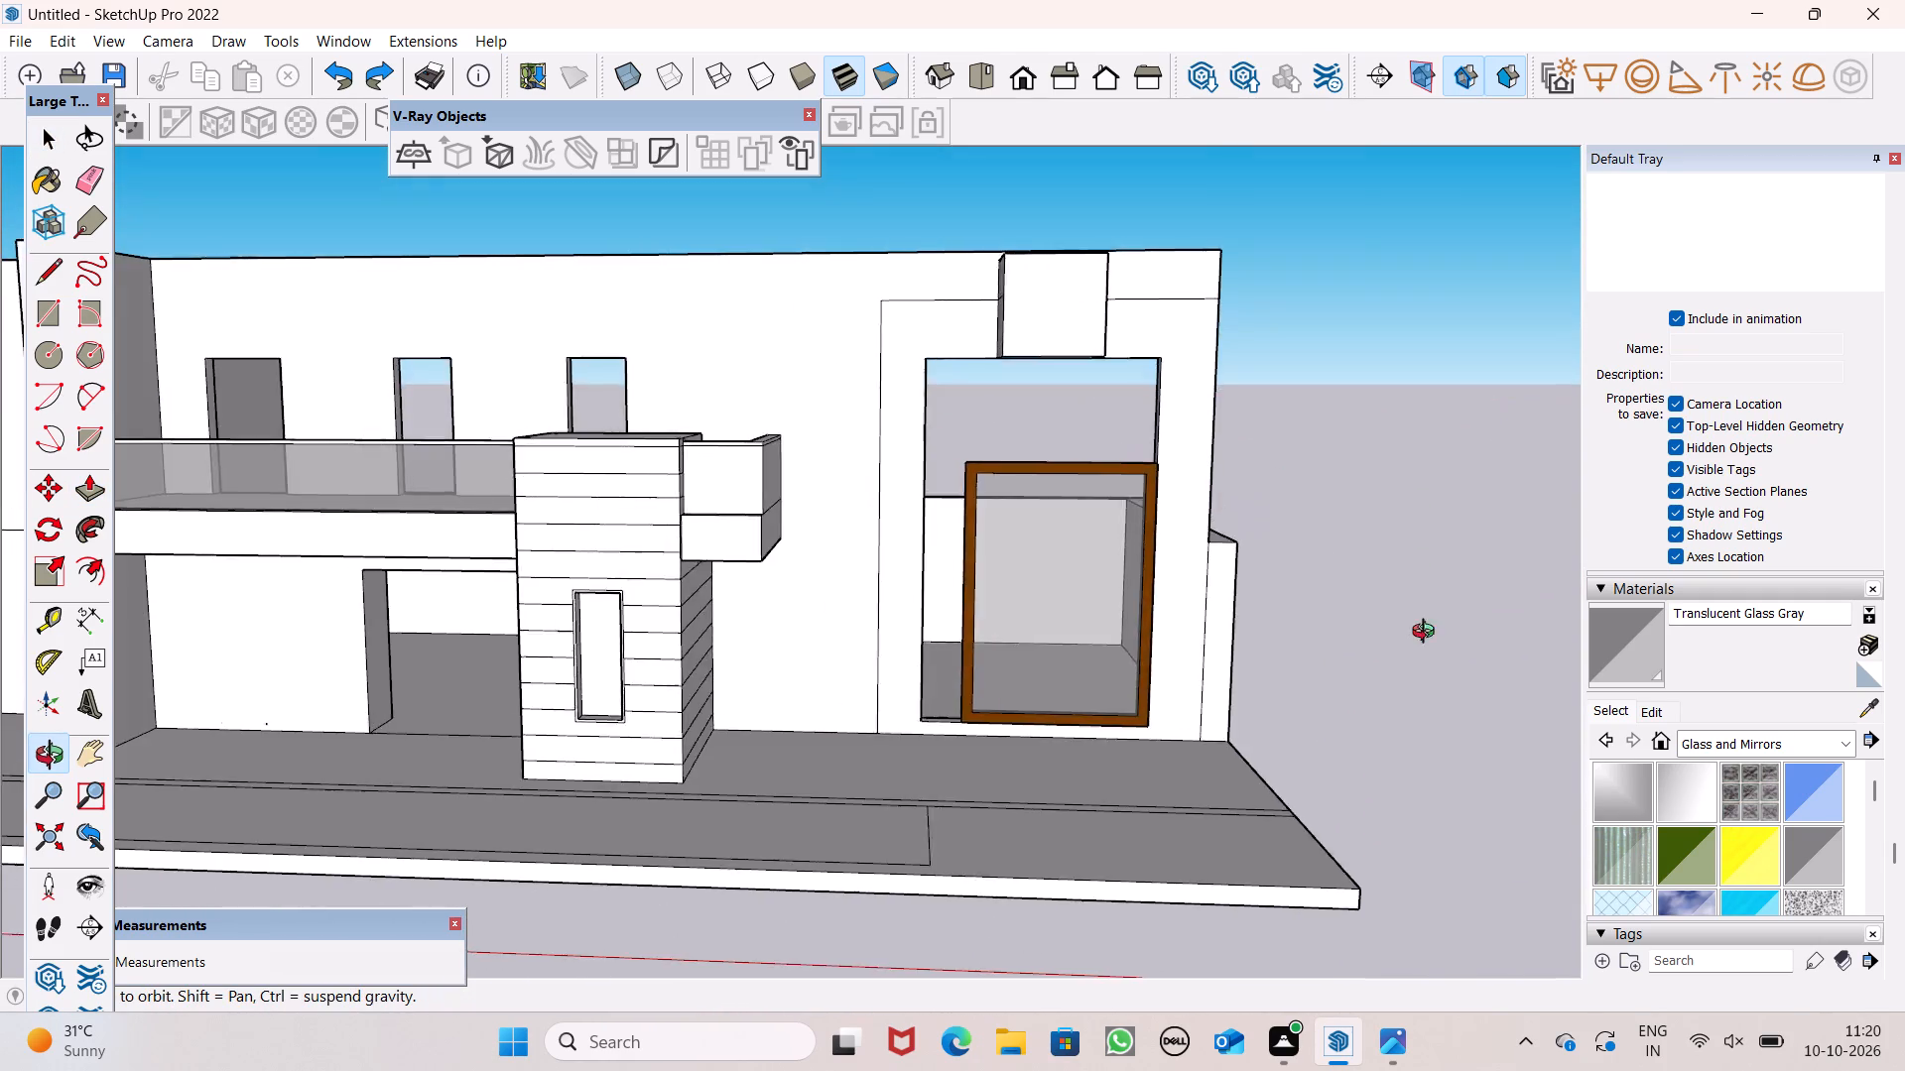
pyautogui.moveTo(1428, 634); pyautogui.dragTo(1454, 665, button='middle')
pyautogui.moveTo(995, 501); pyautogui.dragTo(1310, 639, button='middle')
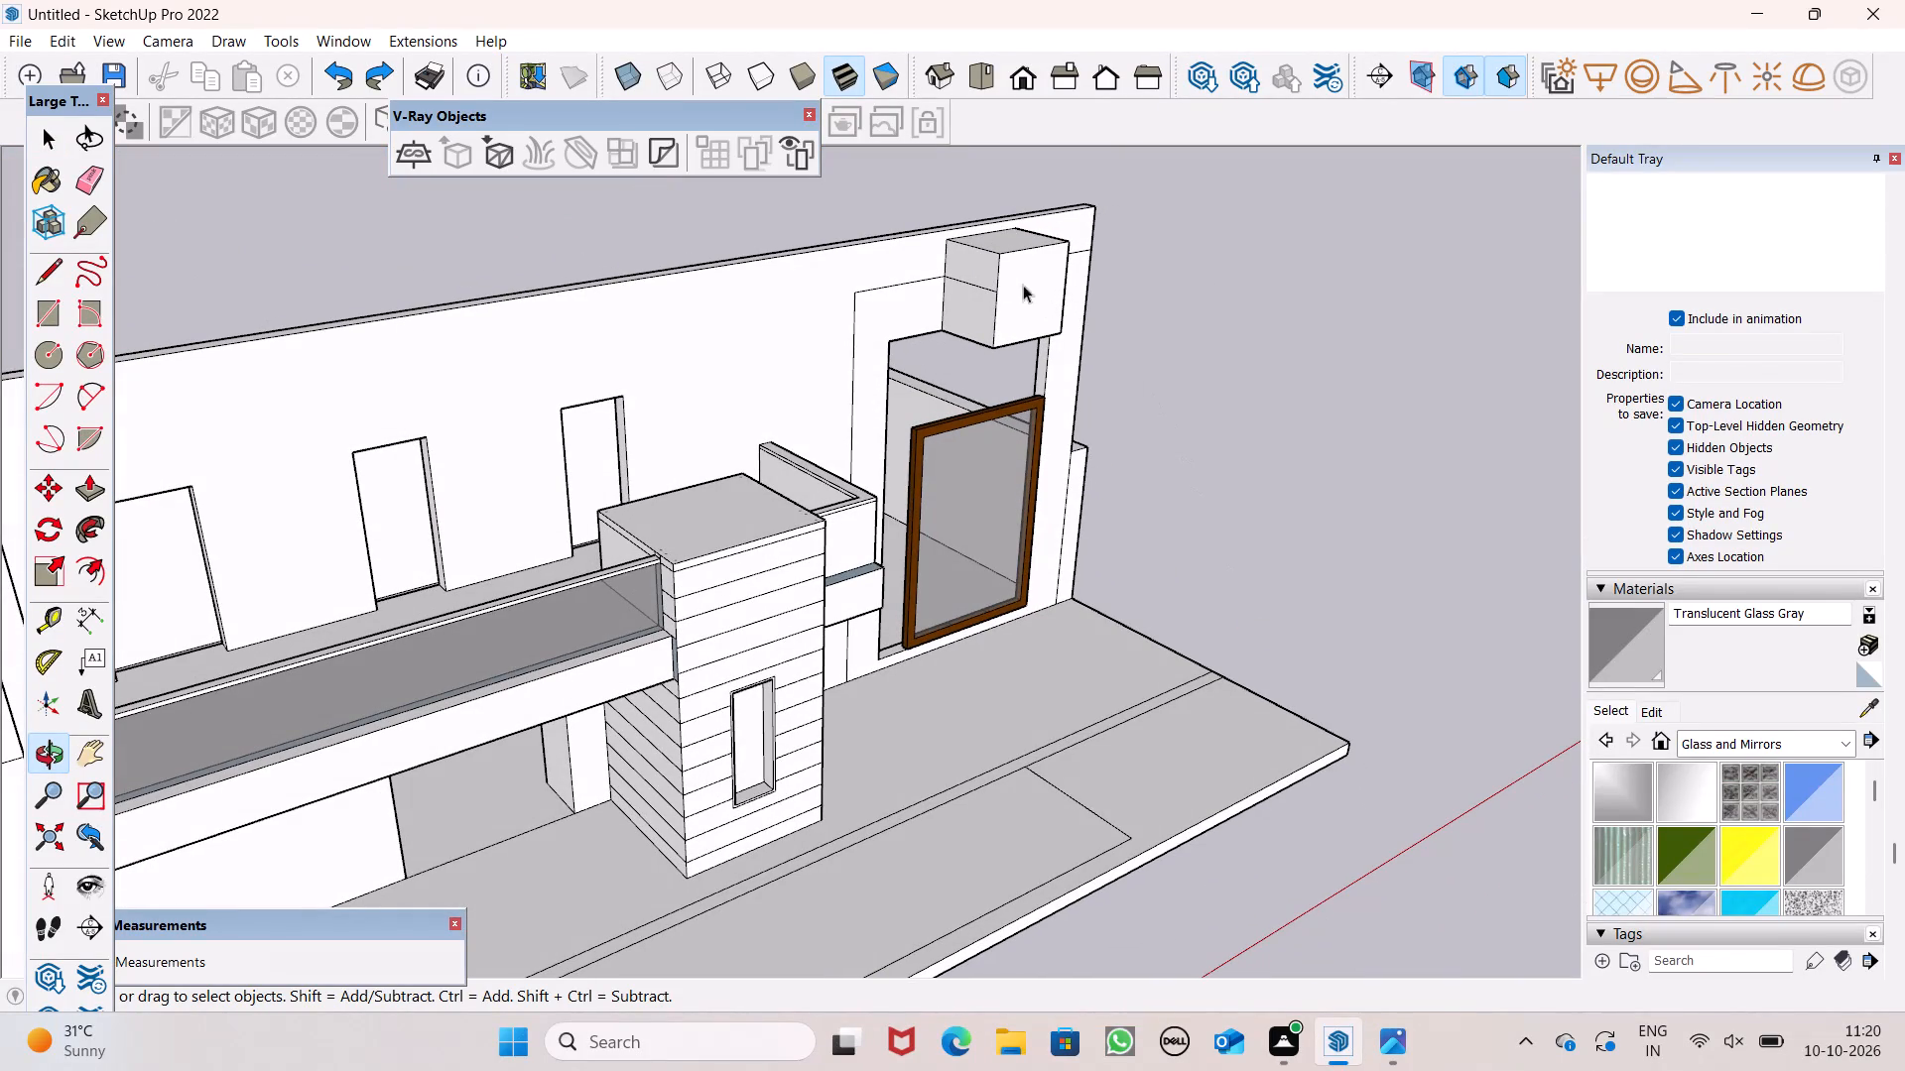
pyautogui.click(98, 492)
pyautogui.moveTo(1013, 309); pyautogui.dragTo(954, 306)
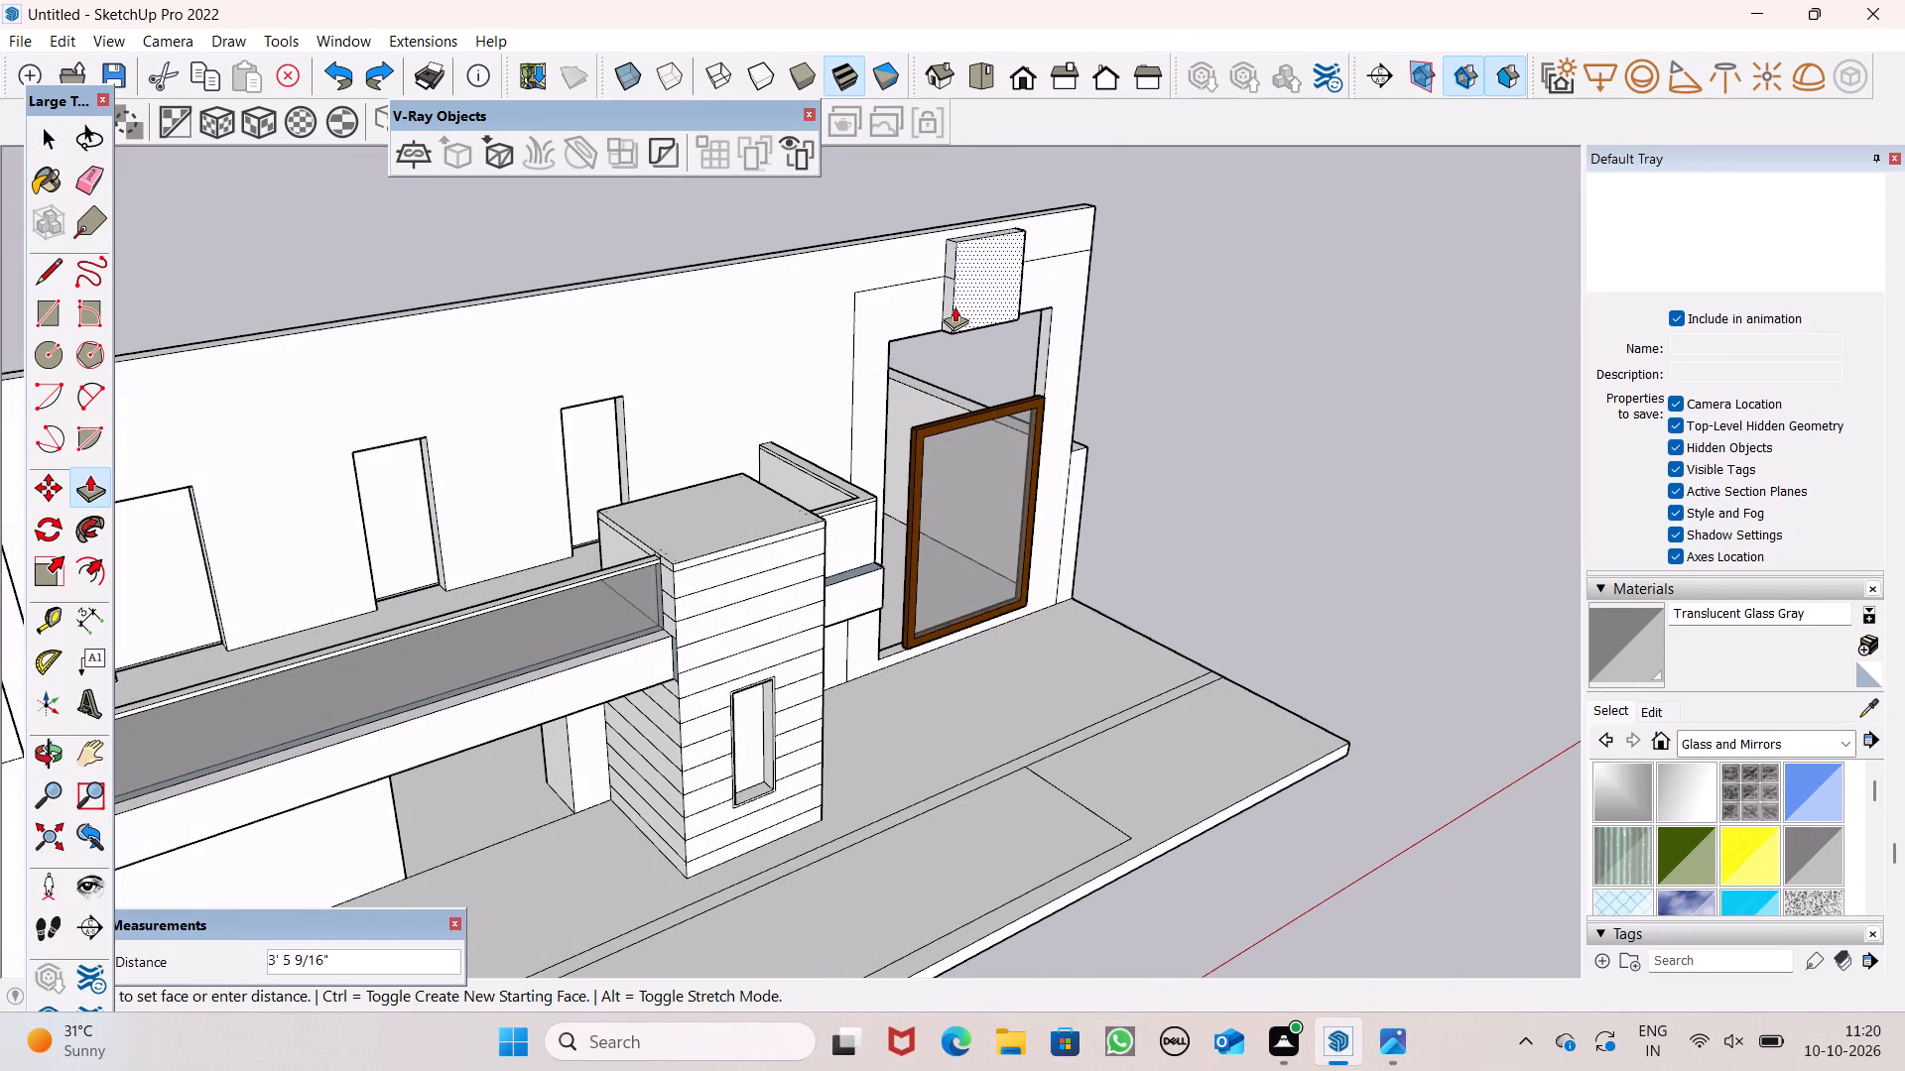
pyautogui.moveTo(954, 306); pyautogui.dragTo(922, 306)
# Erase the flattened block's top outline edge and the upper parts of its two side edges above the border line.
pyautogui.scroll(1, 1014, 366)
pyautogui.moveTo(1015, 368); pyautogui.dragTo(792, 475, button='middle')
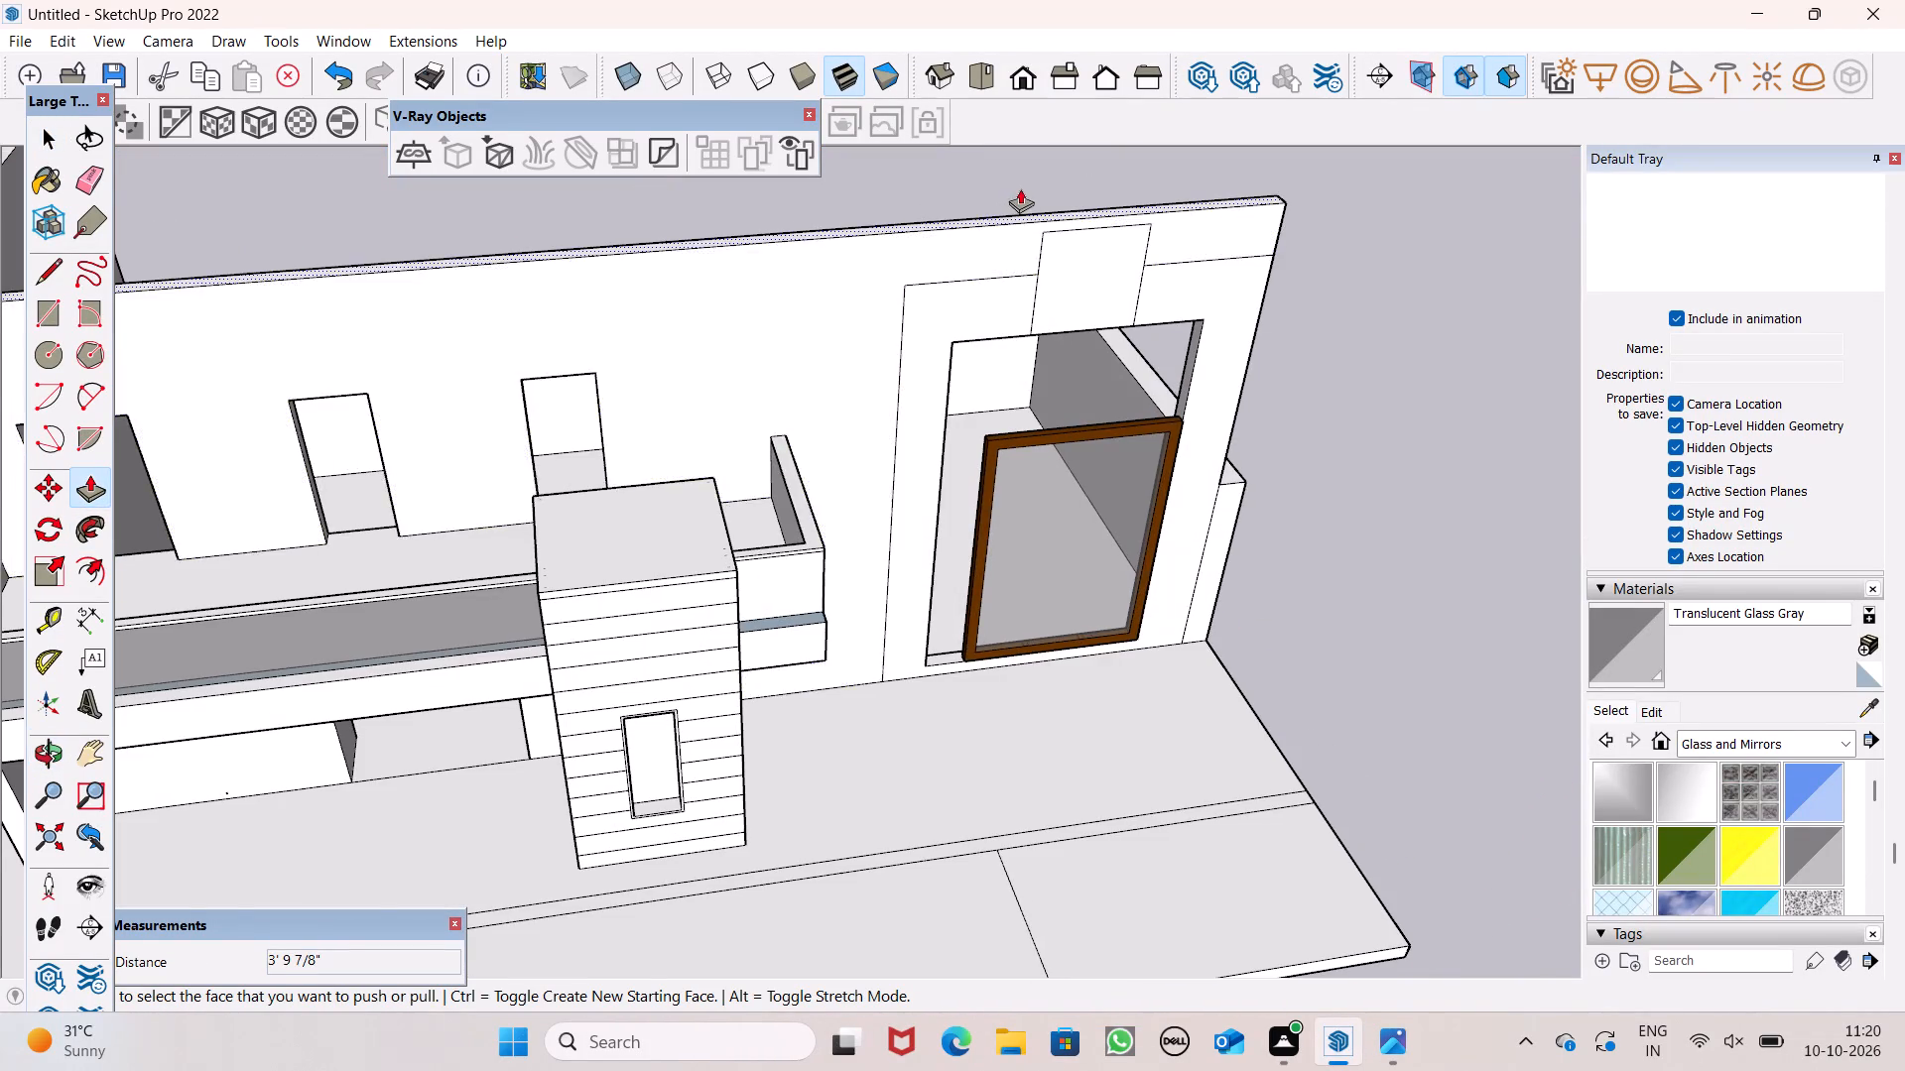
pyautogui.scroll(4, 1027, 188)
pyautogui.scroll(-1, 1162, 182)
pyautogui.scroll(6, 1191, 183)
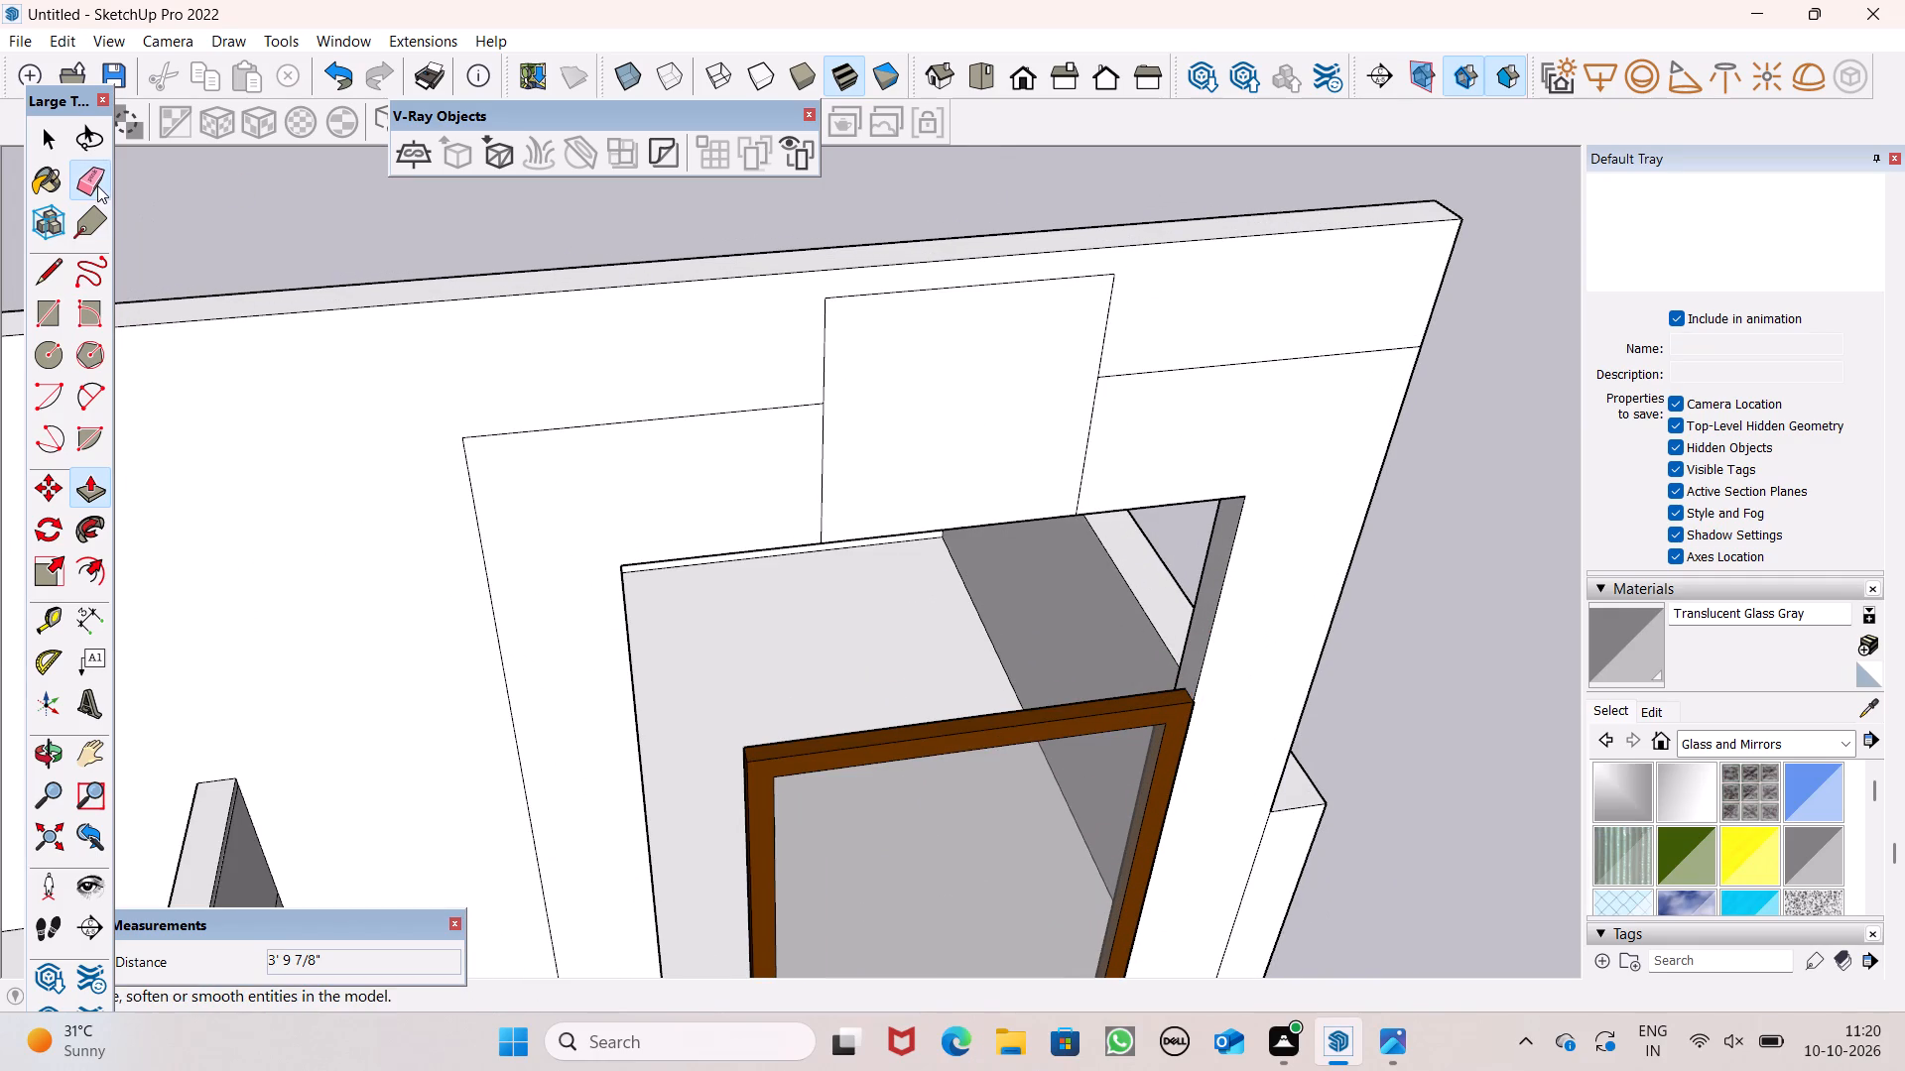
pyautogui.click(97, 185)
pyautogui.moveTo(833, 315); pyautogui.dragTo(823, 342)
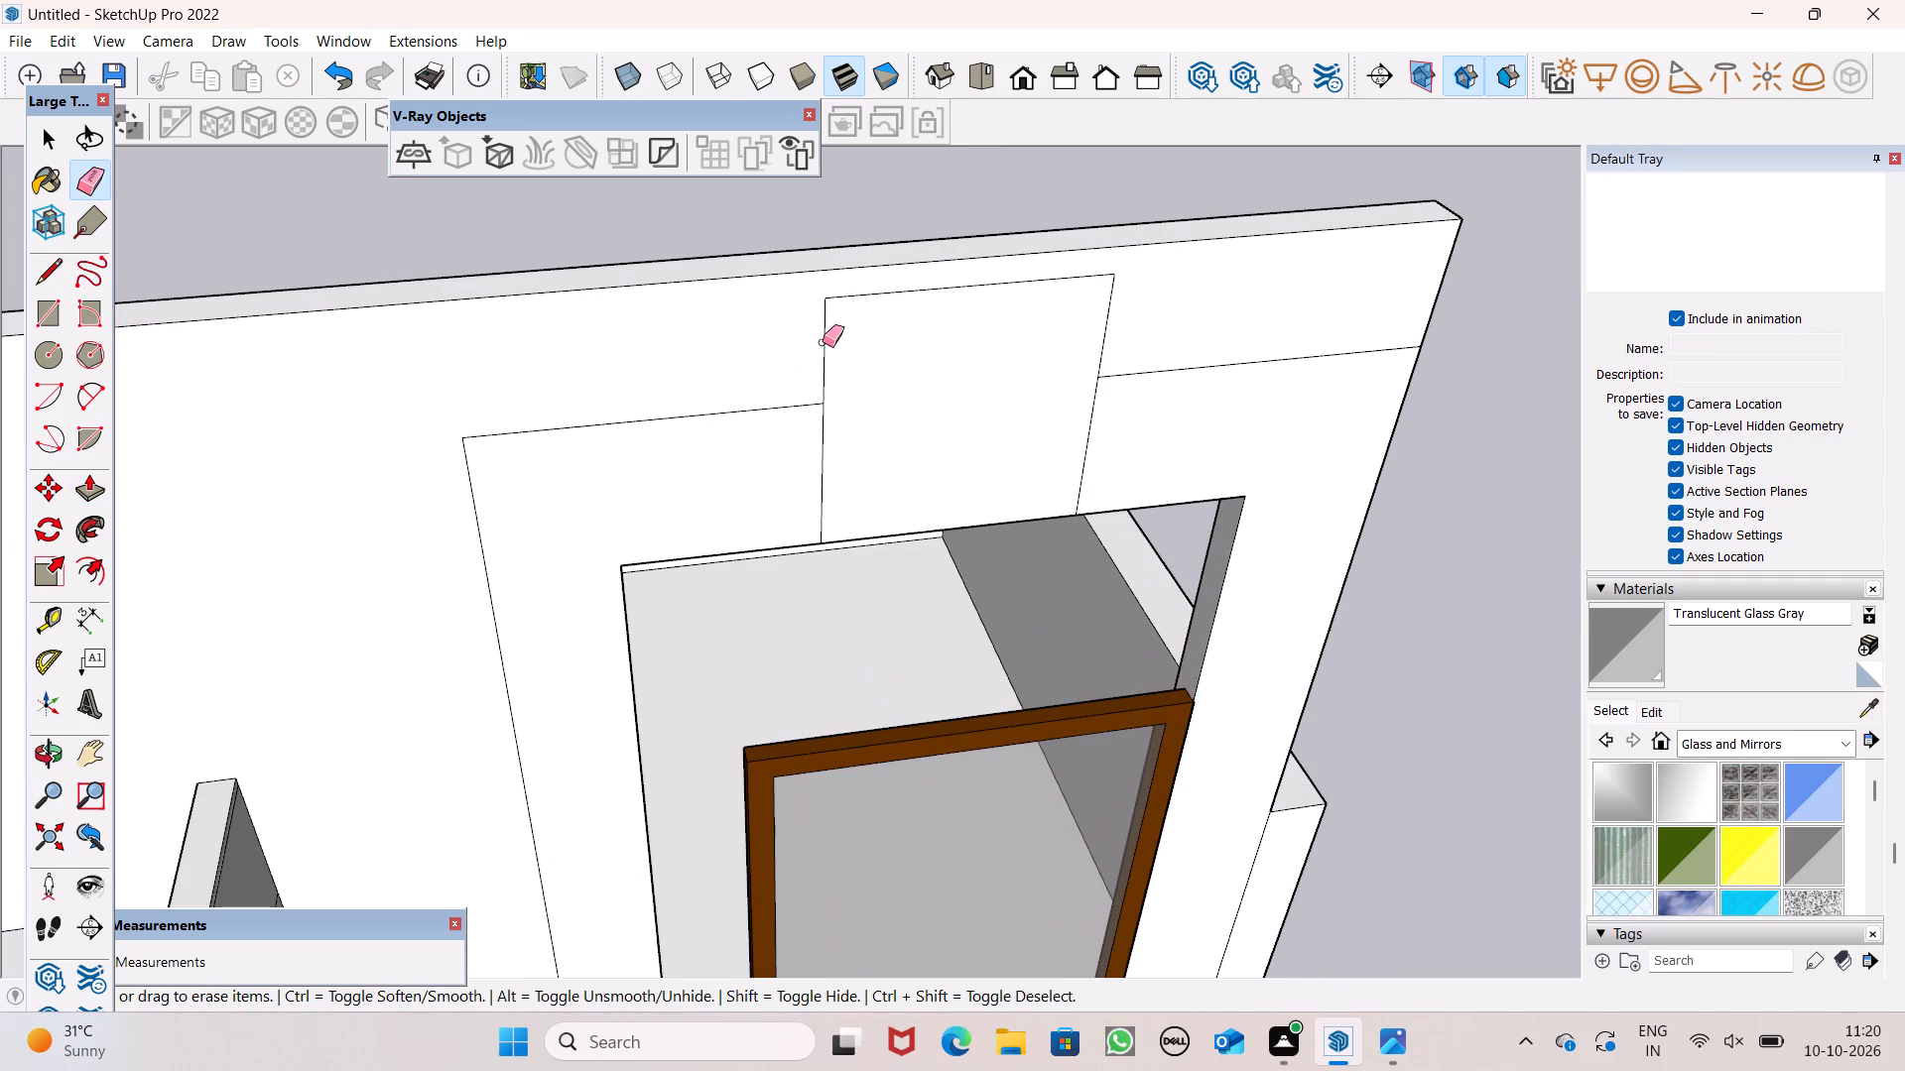
pyautogui.moveTo(823, 342); pyautogui.dragTo(968, 409)
pyautogui.scroll(-1, 417, 587)
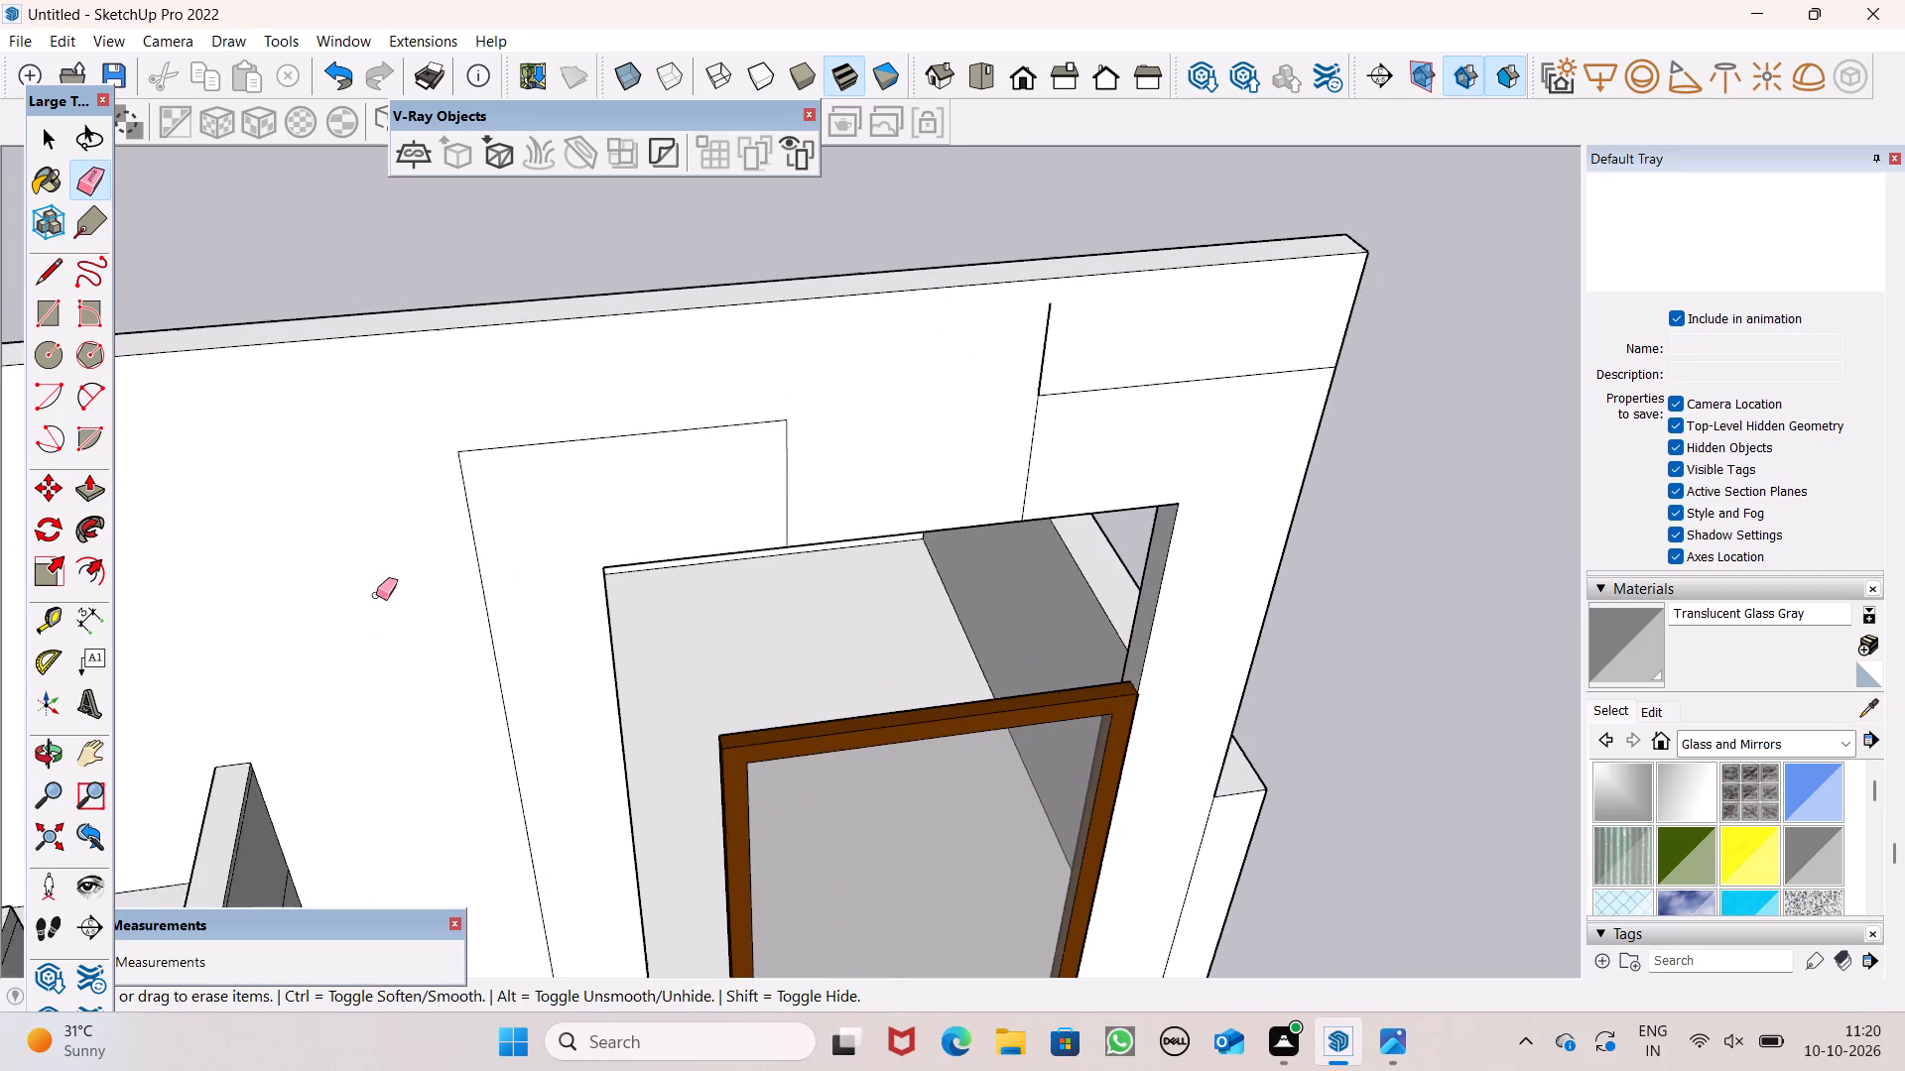
pyautogui.scroll(-3, 376, 595)
pyautogui.scroll(7, 680, 416)
pyautogui.moveTo(984, 379); pyautogui.dragTo(997, 384)
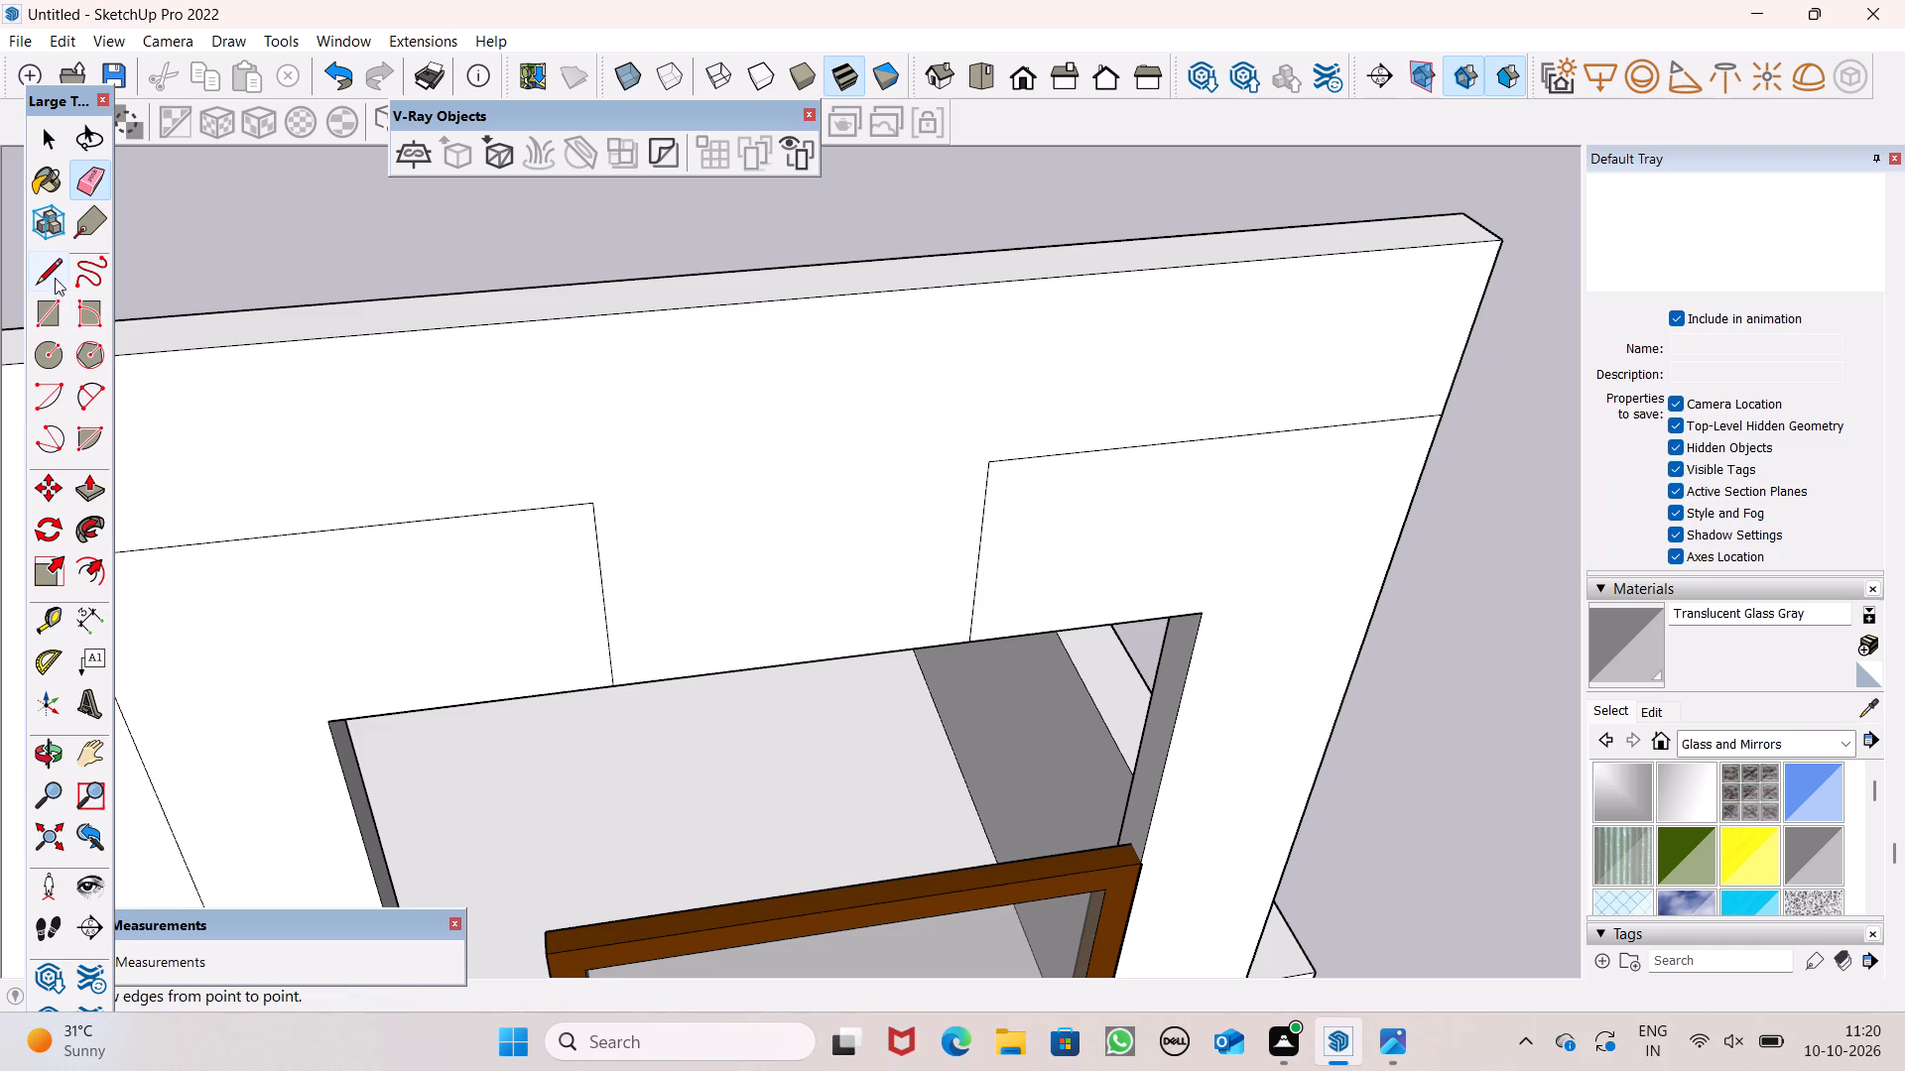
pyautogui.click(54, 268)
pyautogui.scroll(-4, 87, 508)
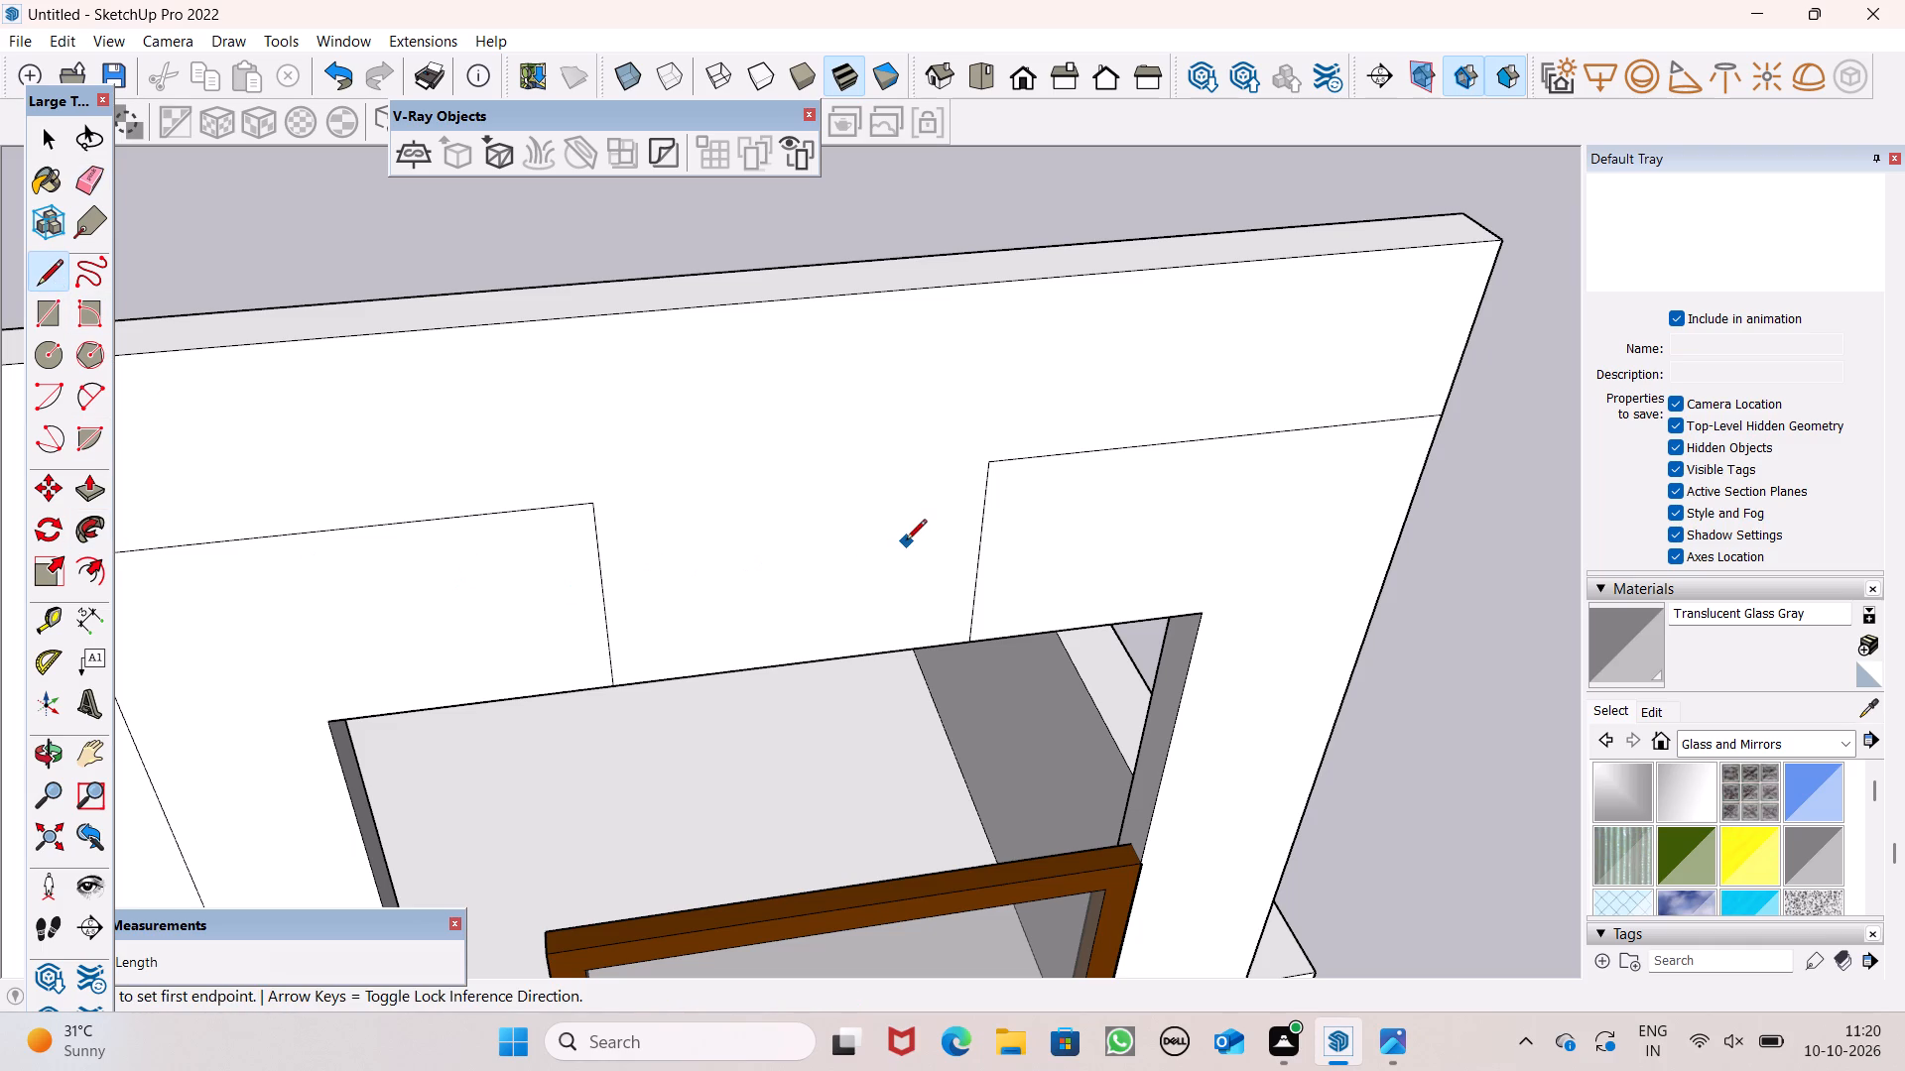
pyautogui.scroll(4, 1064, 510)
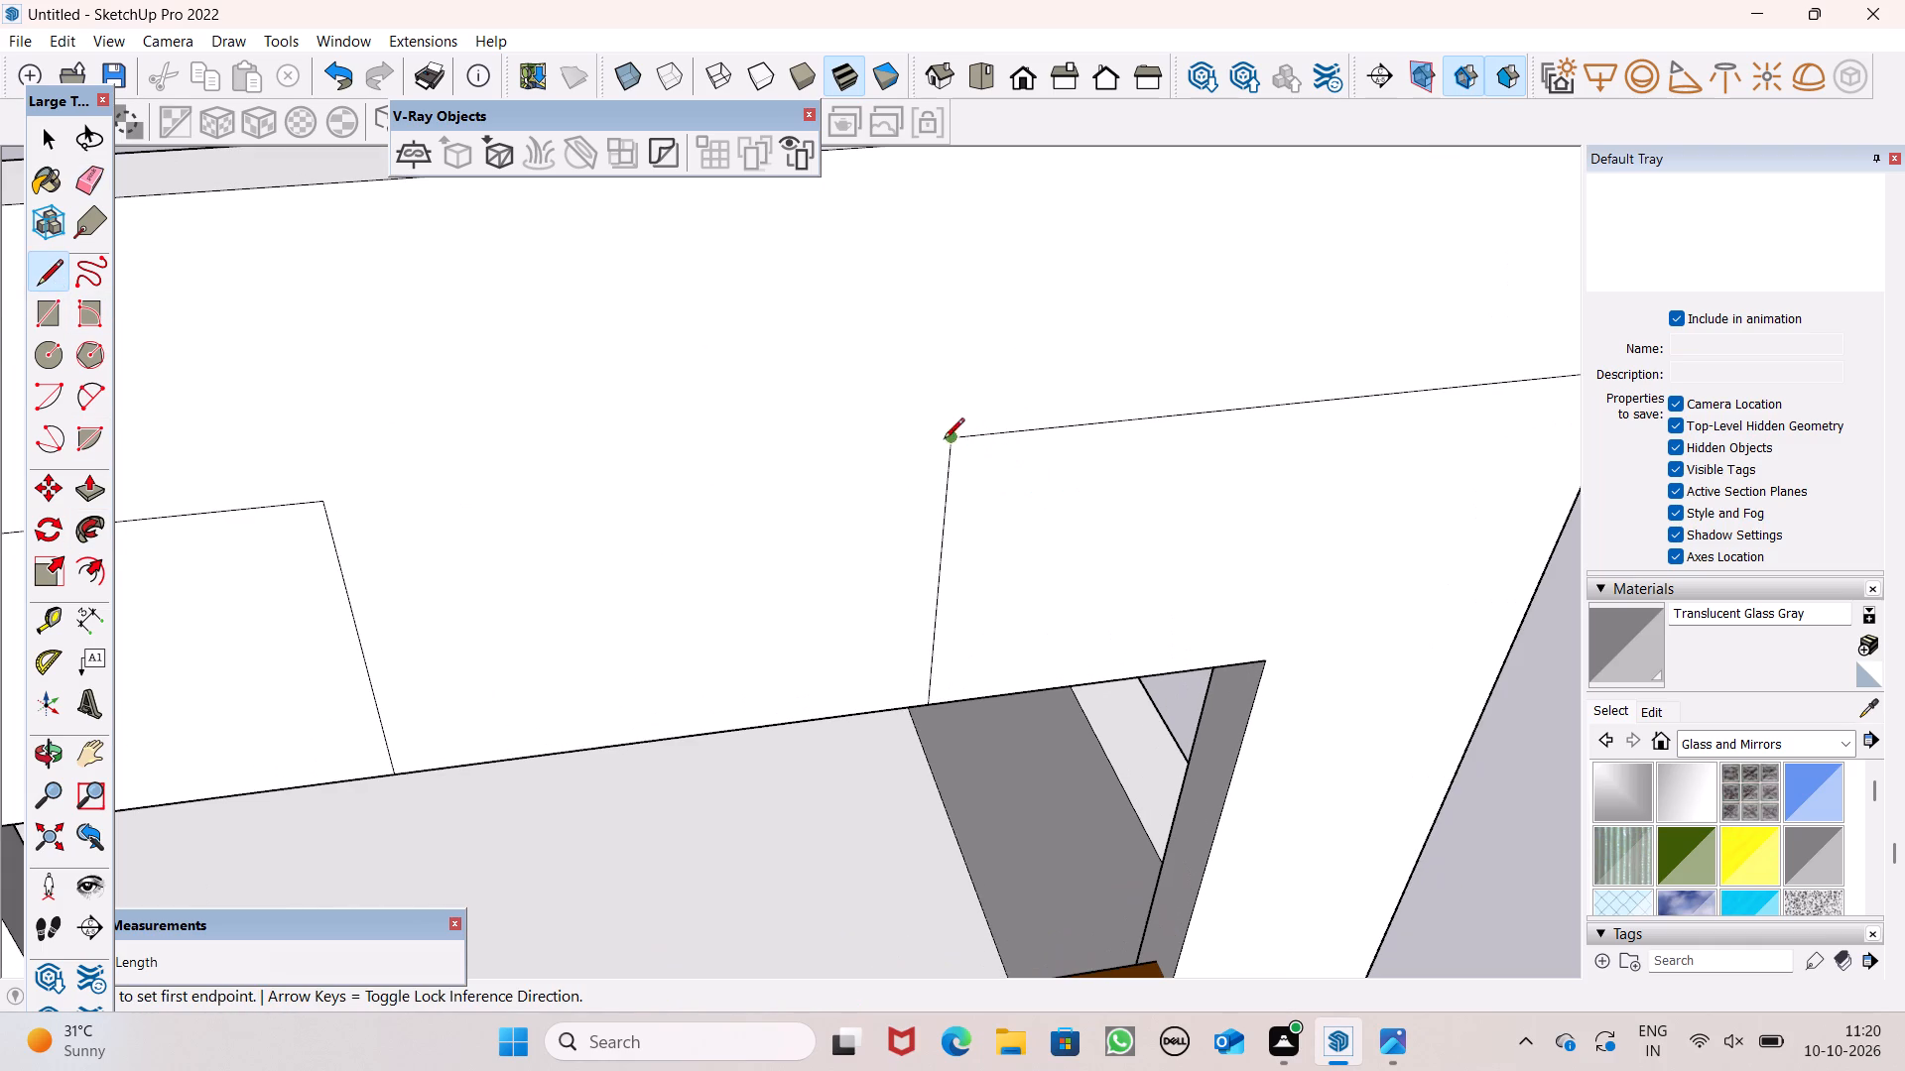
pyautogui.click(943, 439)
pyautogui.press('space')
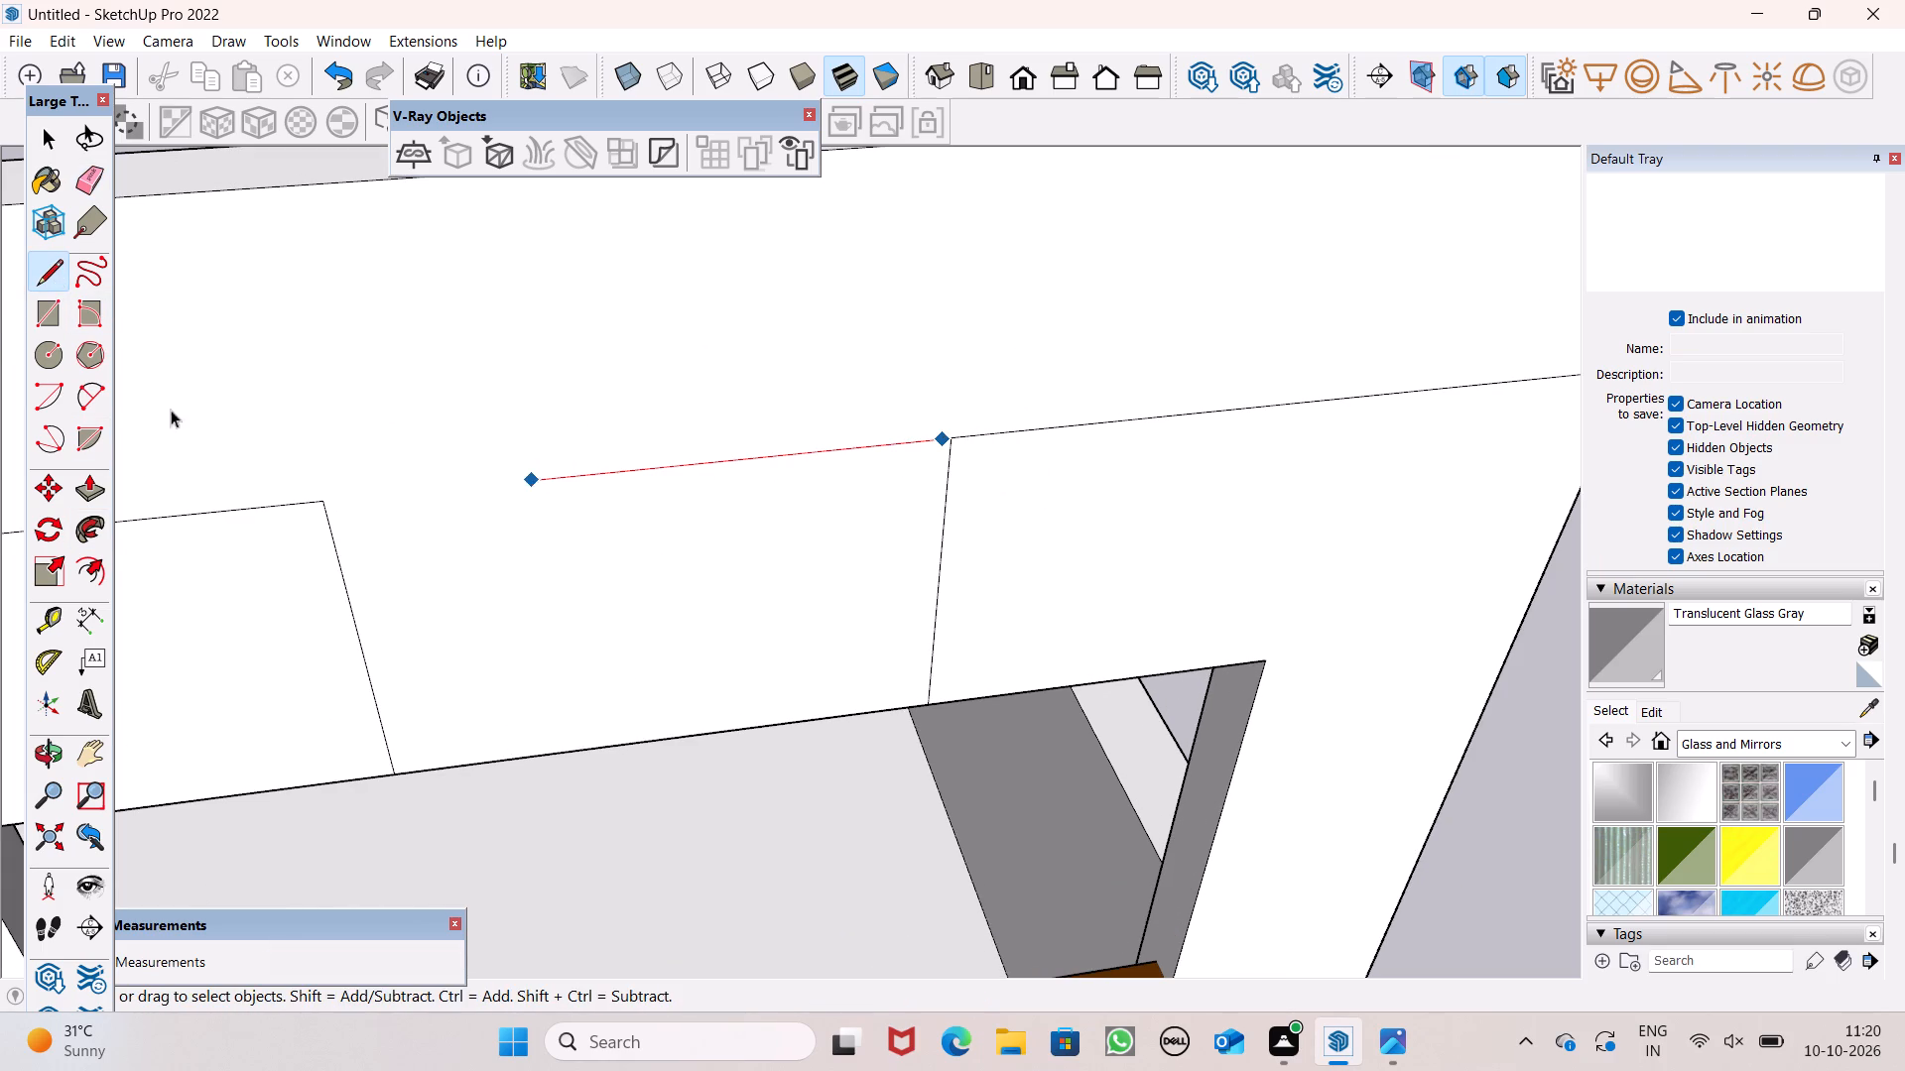
# Draw a line across the gap in the border line above the large opening, joining its two open corners.
pyautogui.click(54, 266)
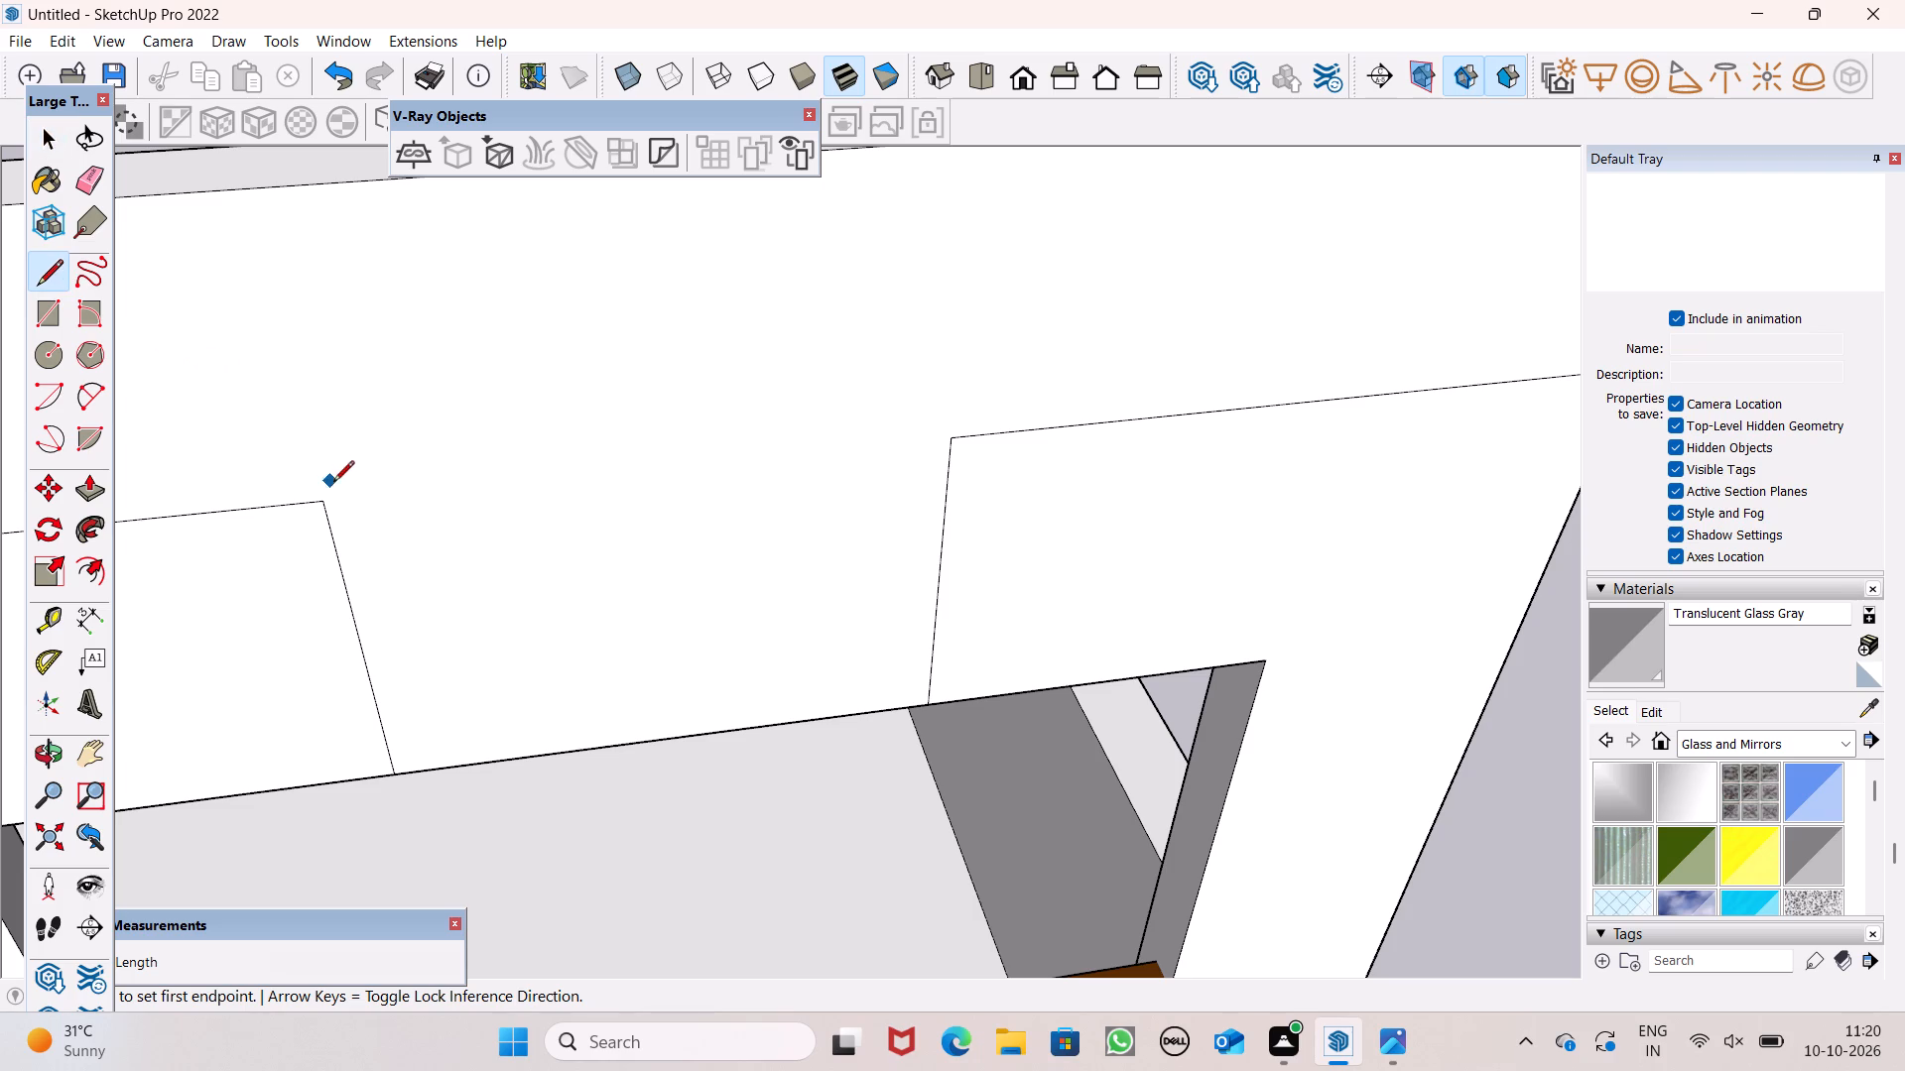
pyautogui.click(323, 505)
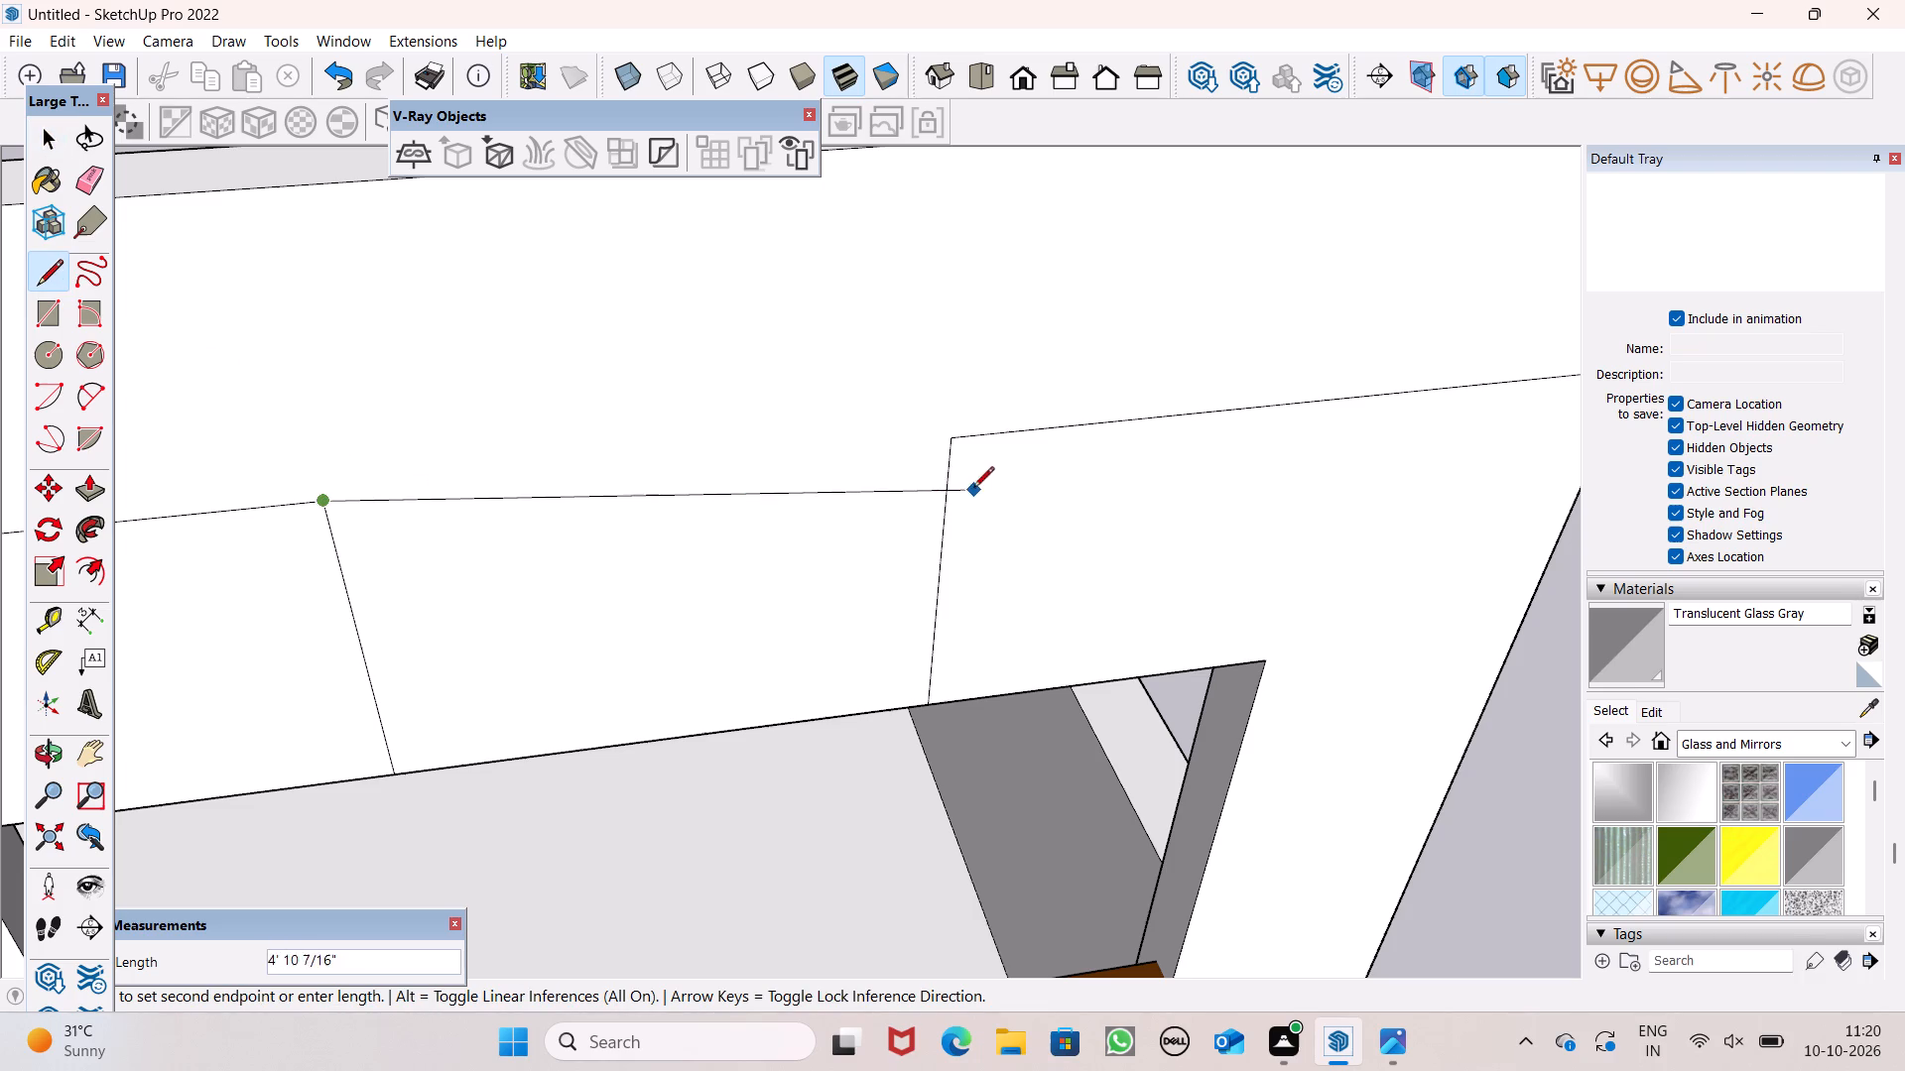
pyautogui.click(947, 444)
pyautogui.scroll(-2, 421, 463)
pyautogui.scroll(1, 421, 463)
pyautogui.scroll(-1, 421, 463)
pyautogui.scroll(1, 421, 463)
pyautogui.scroll(-3, 422, 463)
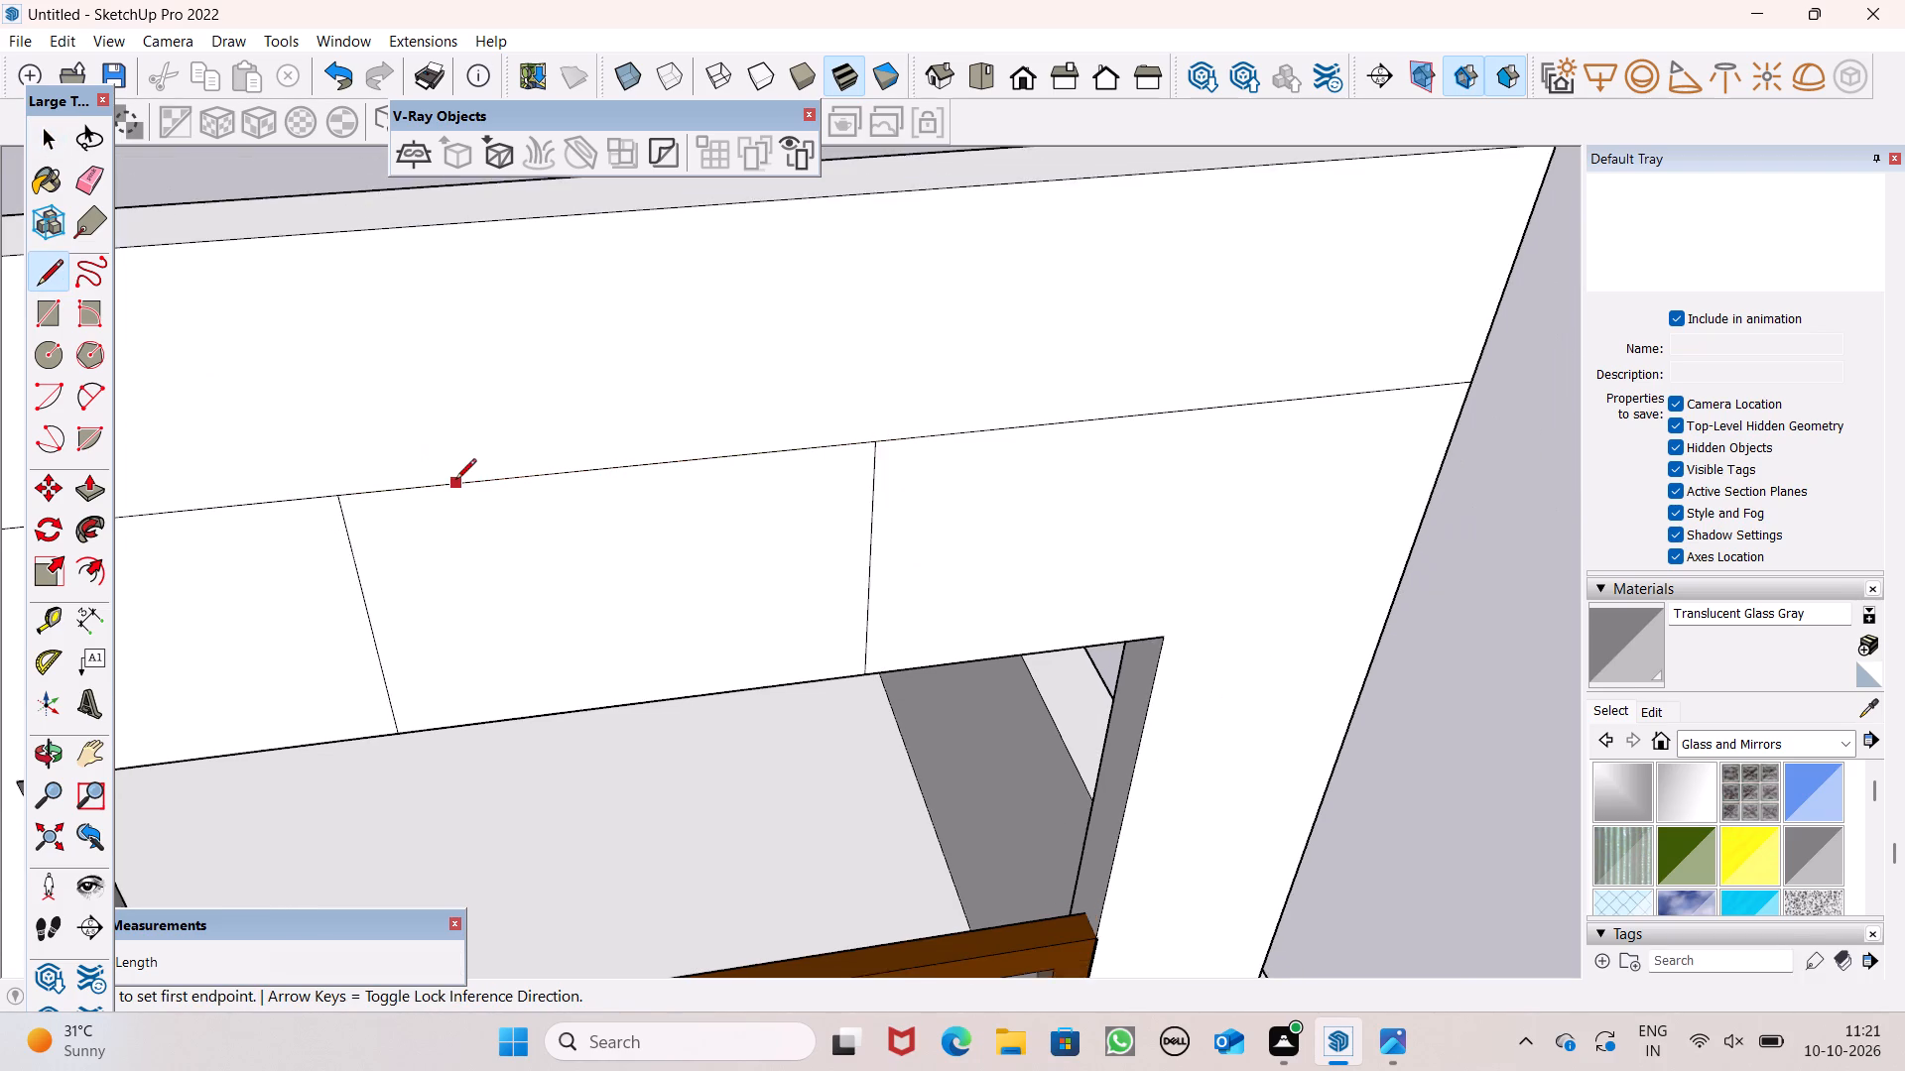
# Erase the two leftover upright edges between the border line and the top edge of the large opening.
pyautogui.scroll(-2, 455, 481)
pyautogui.click(94, 177)
pyautogui.moveTo(482, 610); pyautogui.dragTo(326, 583)
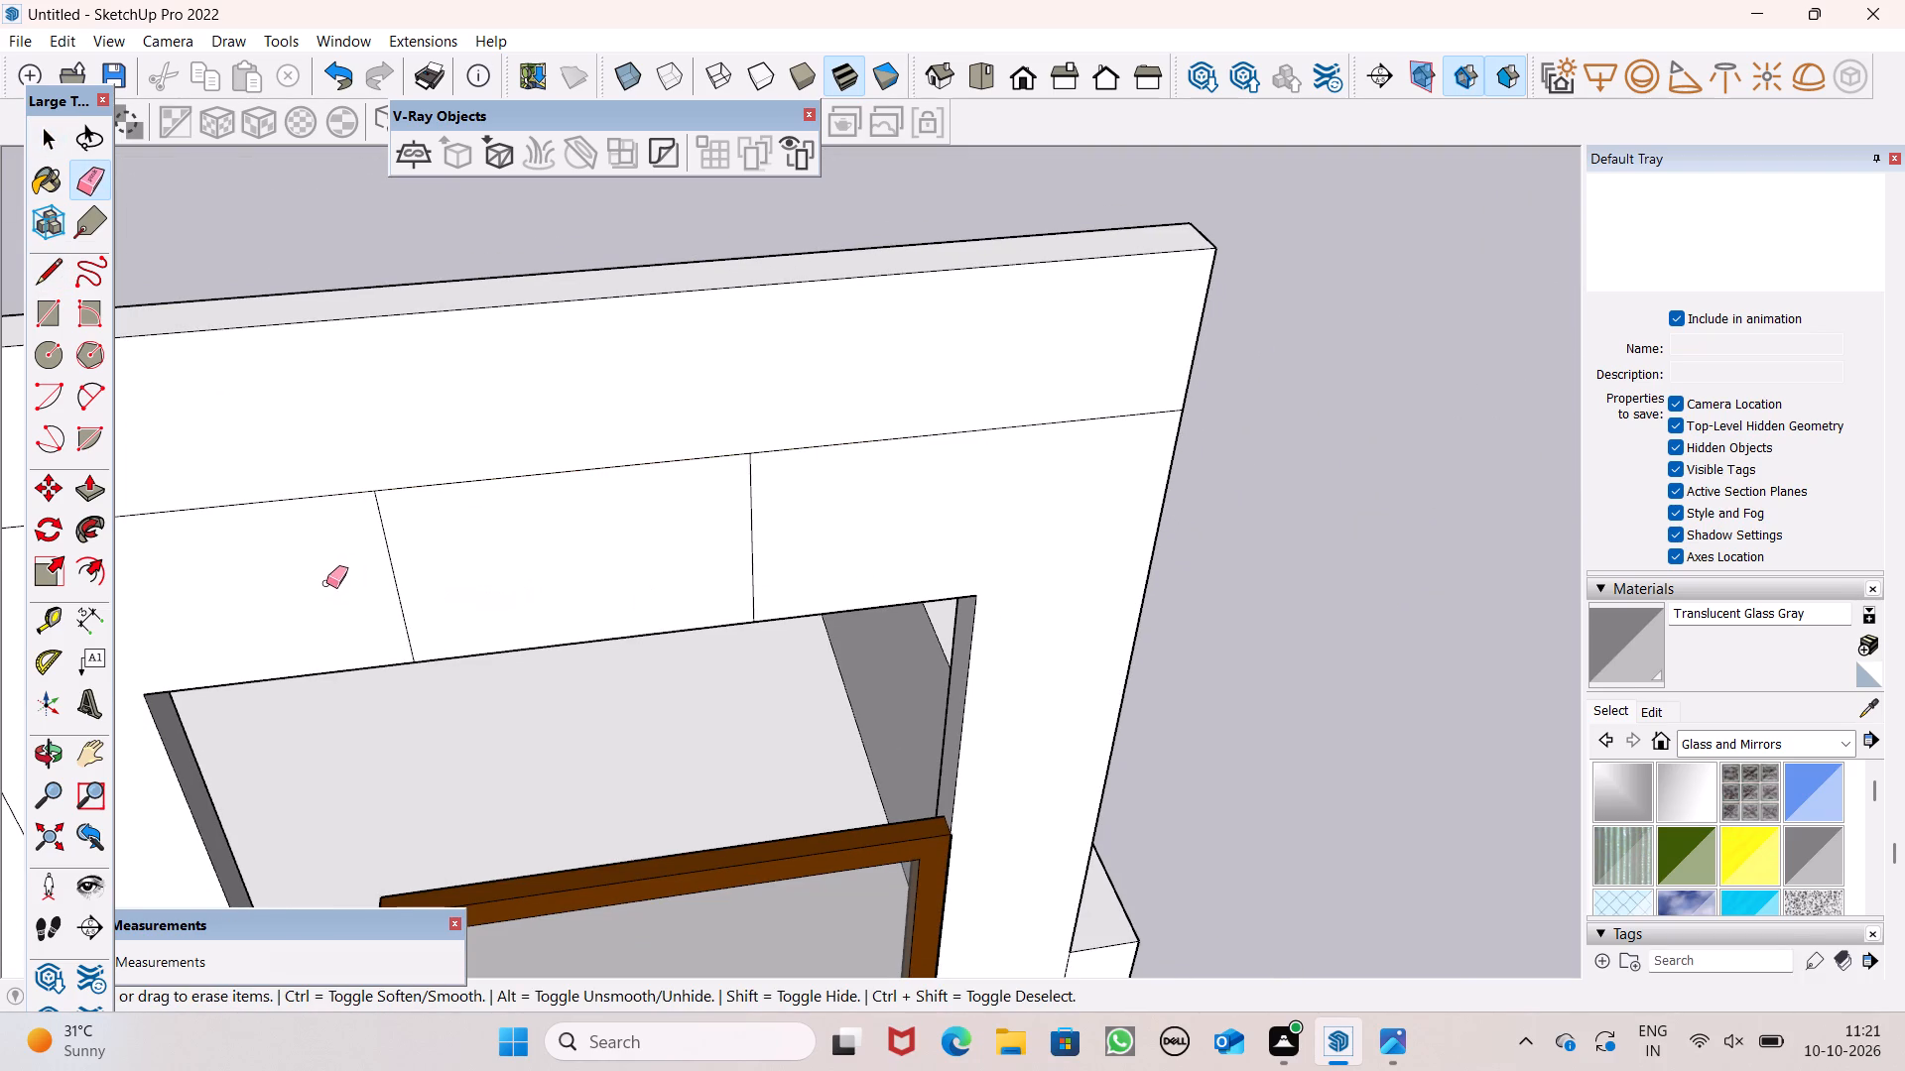
pyautogui.moveTo(326, 583); pyautogui.dragTo(771, 538)
pyautogui.press('space')
# Scale the brown framed glass panel upward, first by about 1.34, until its top meets the top edge of the opening.
pyautogui.scroll(-7, 745, 530)
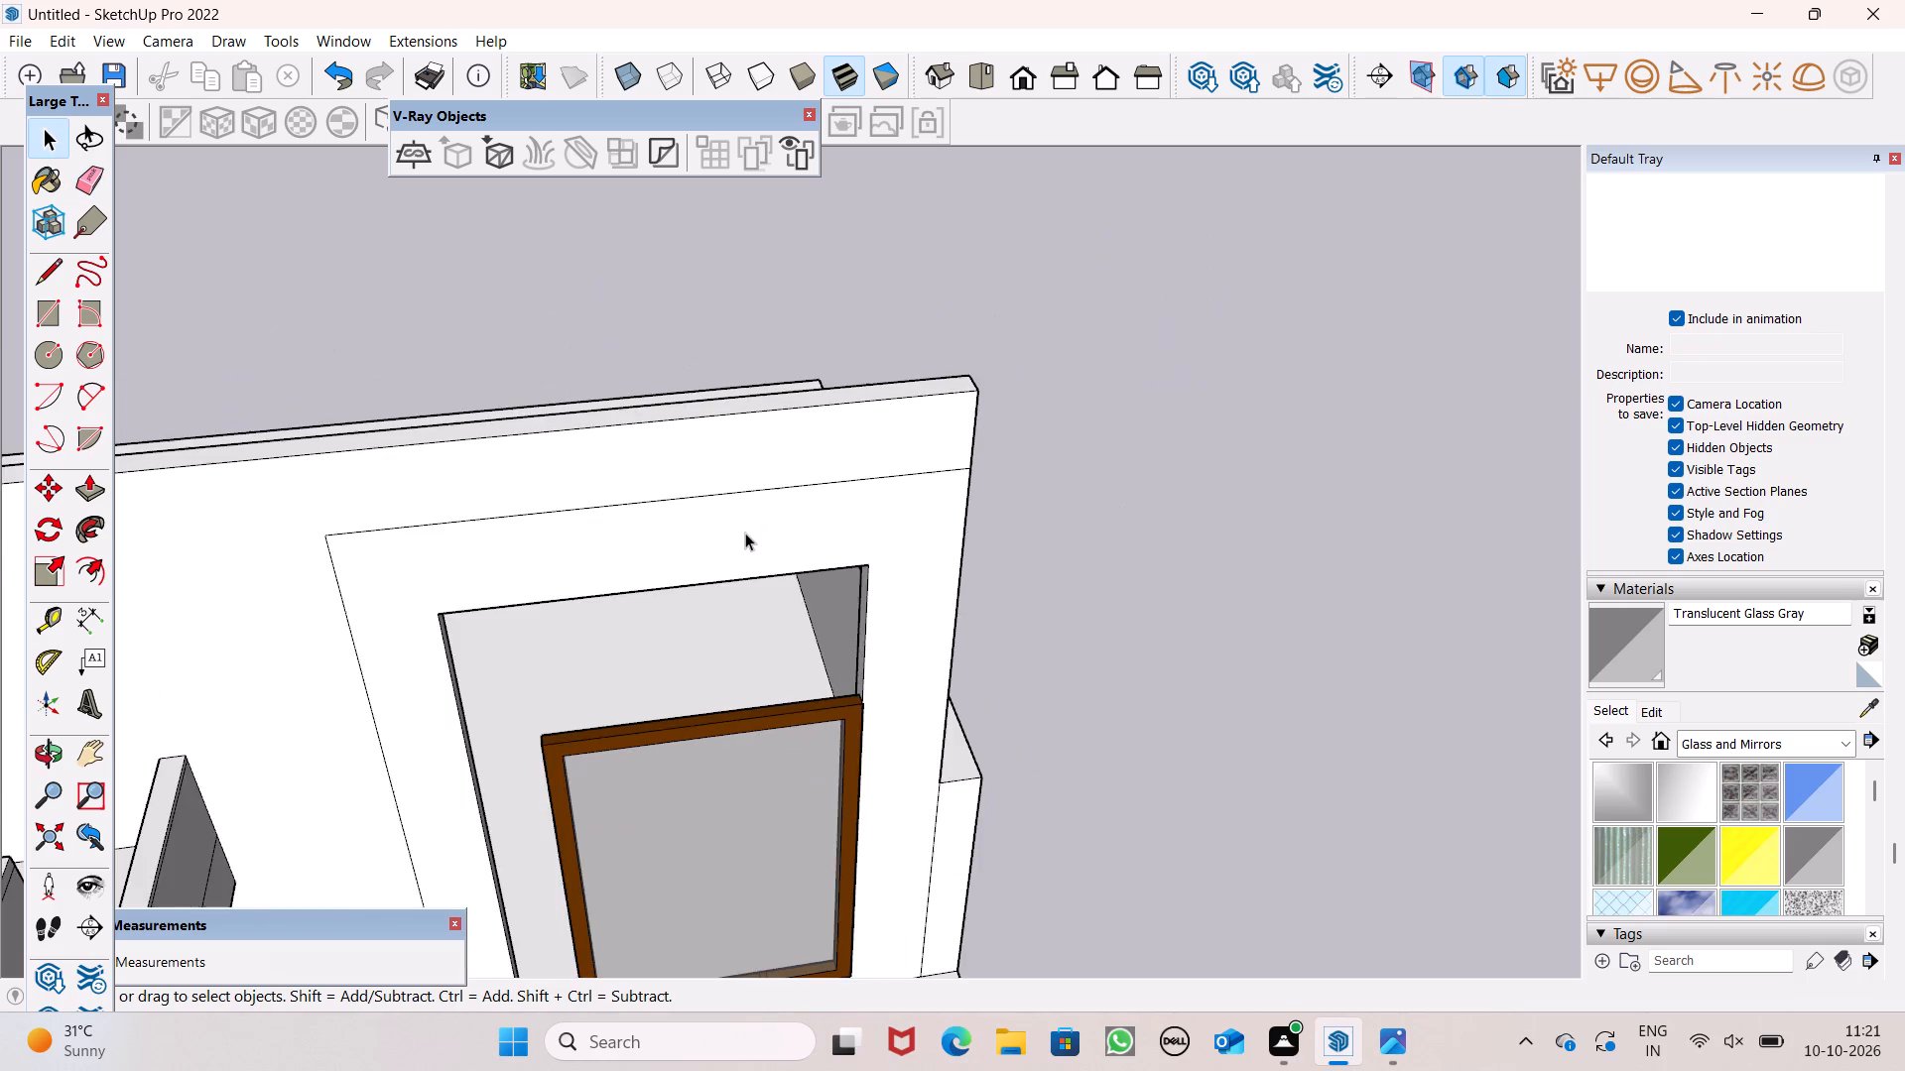
pyautogui.scroll(-4, 765, 531)
pyautogui.moveTo(847, 698); pyautogui.dragTo(910, 532, button='middle')
pyautogui.scroll(1, 827, 726)
pyautogui.moveTo(837, 732); pyautogui.dragTo(887, 754, button='middle')
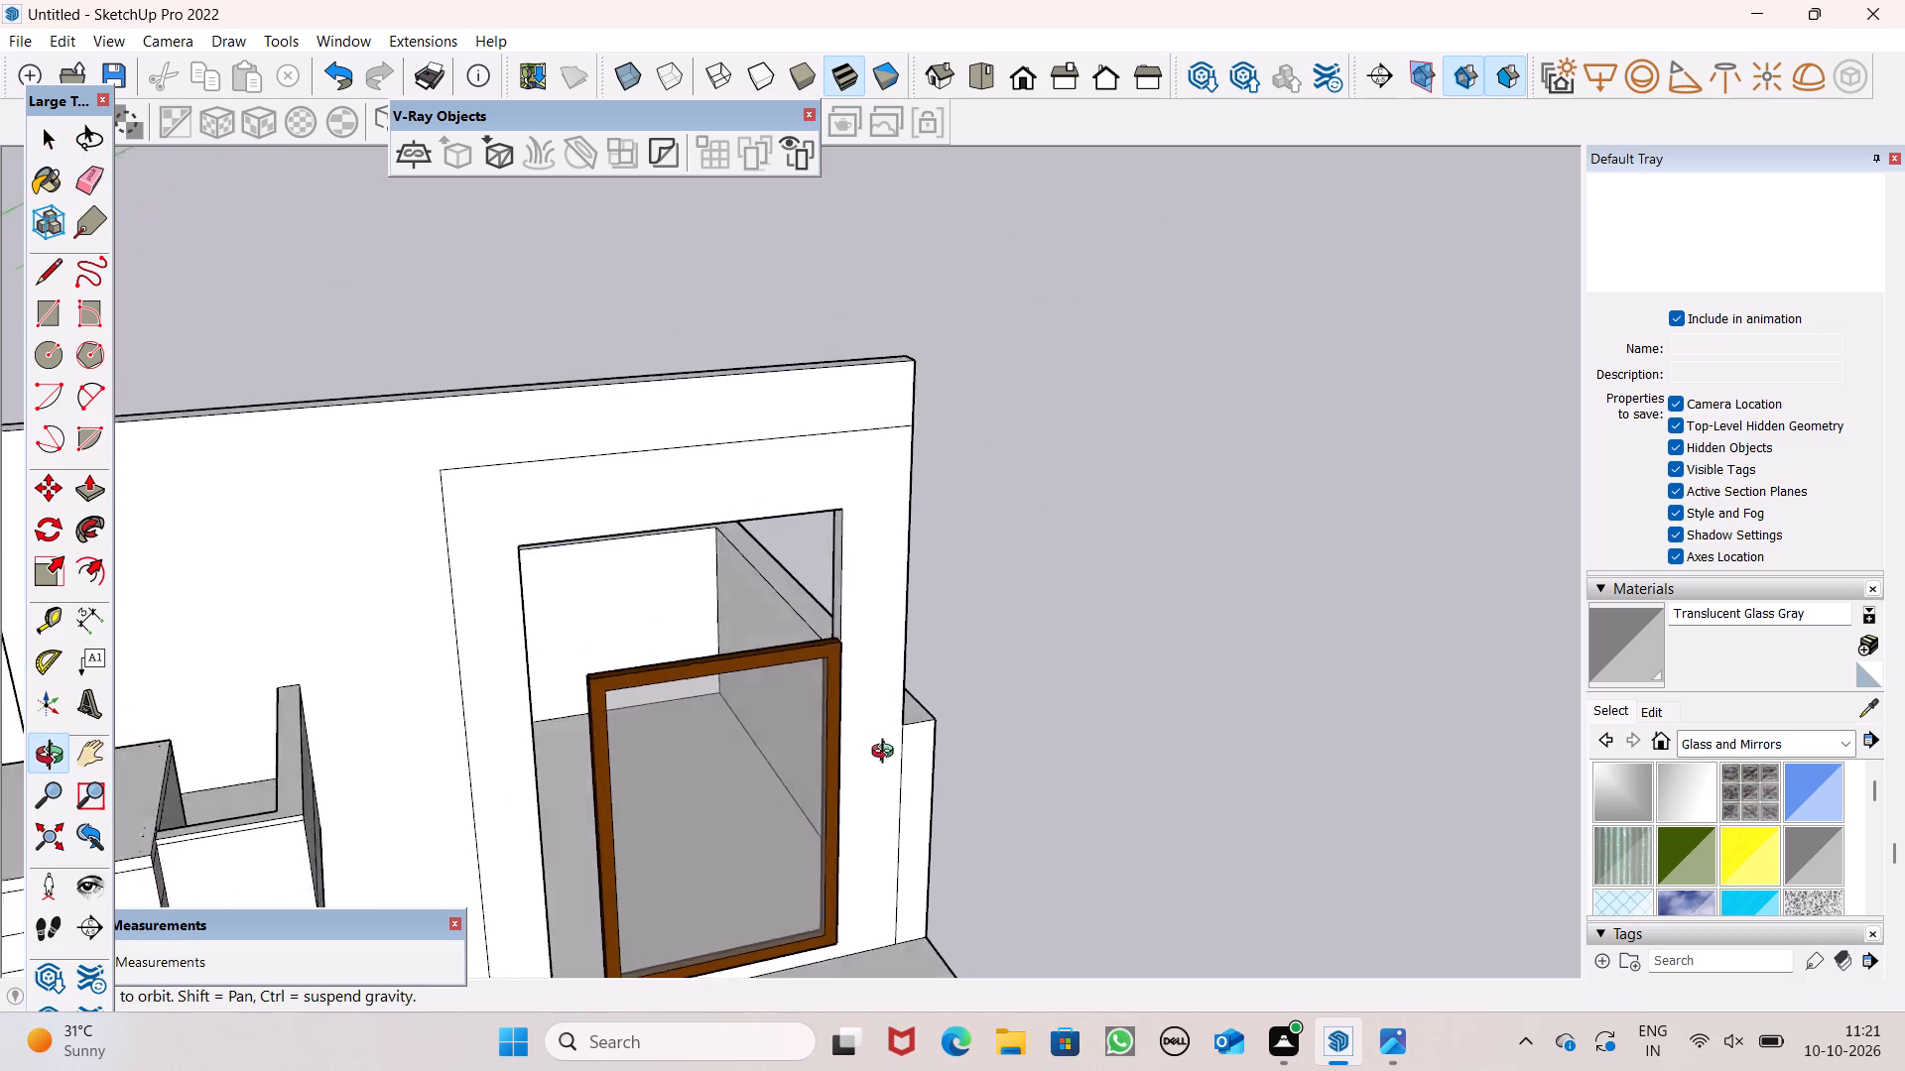
pyautogui.moveTo(887, 754); pyautogui.dragTo(1050, 704, button='middle')
pyautogui.scroll(2, 645, 812)
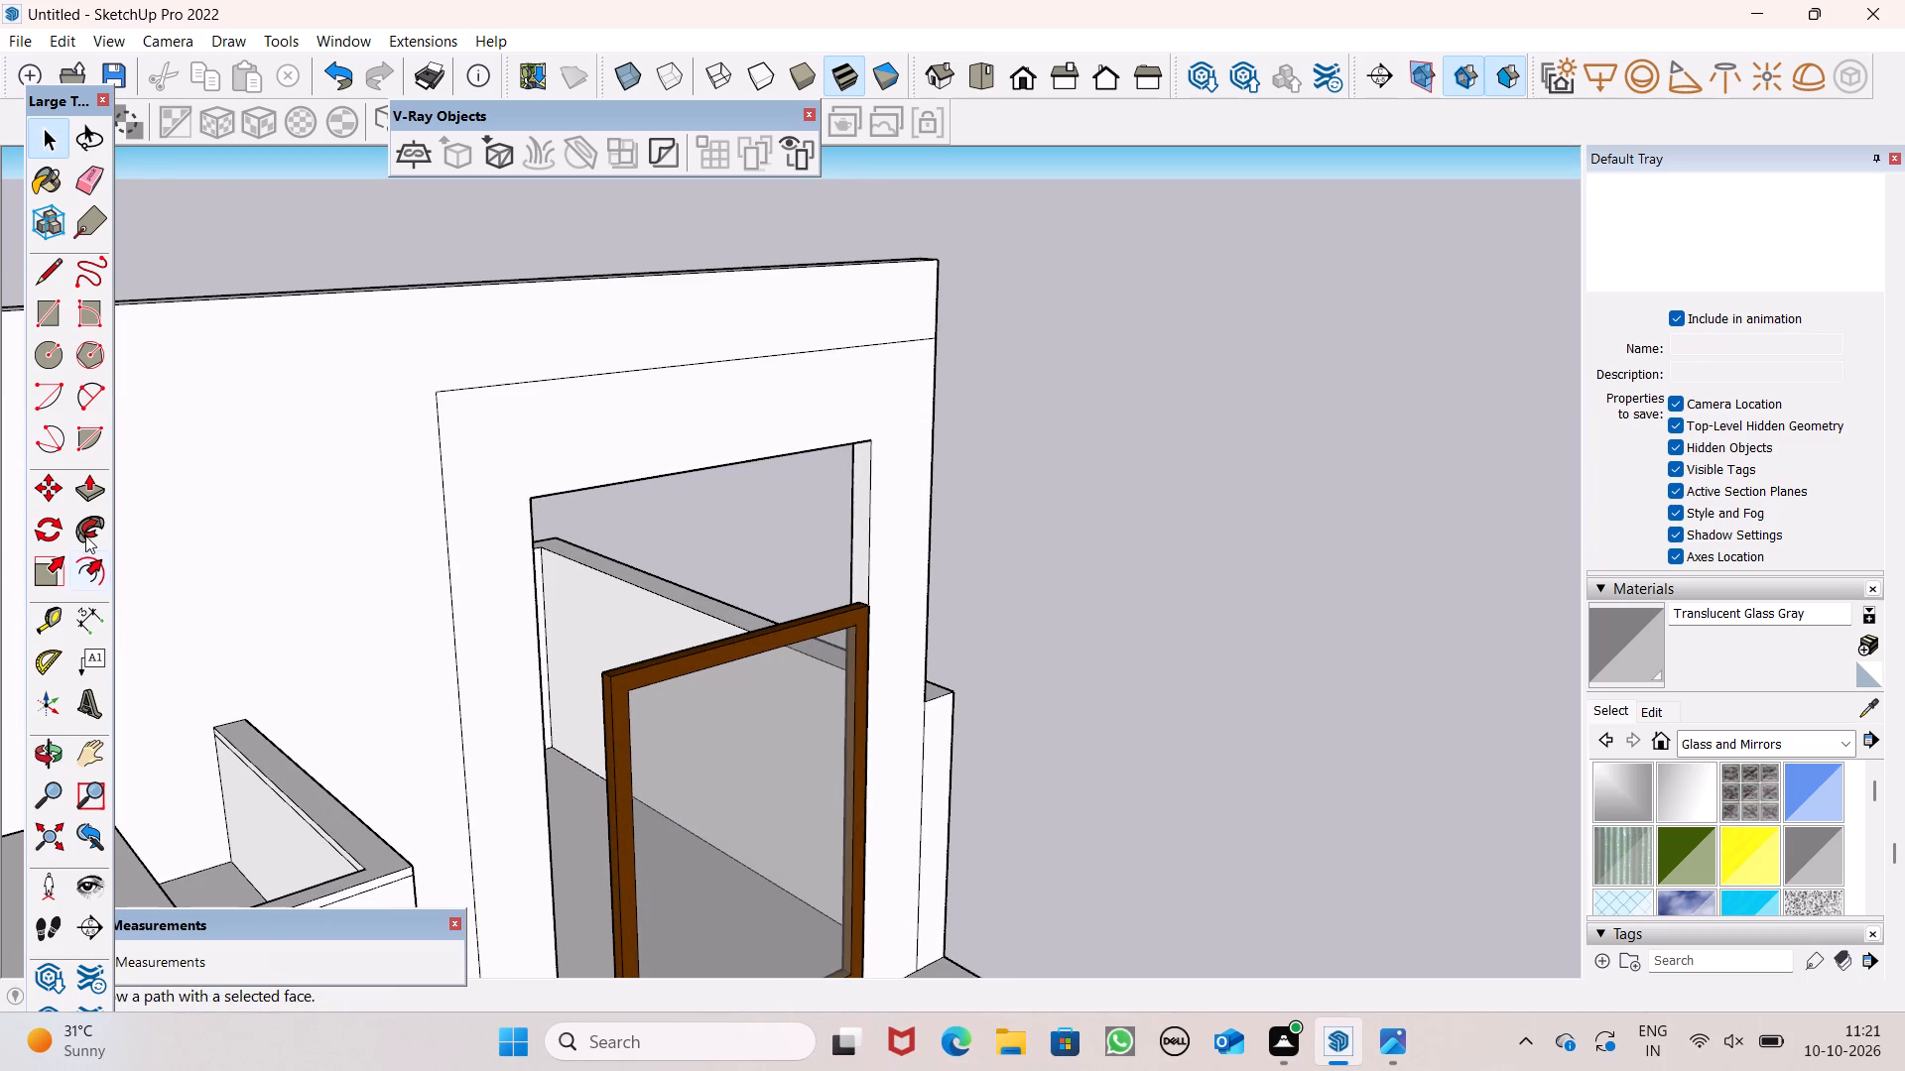
pyautogui.click(637, 746)
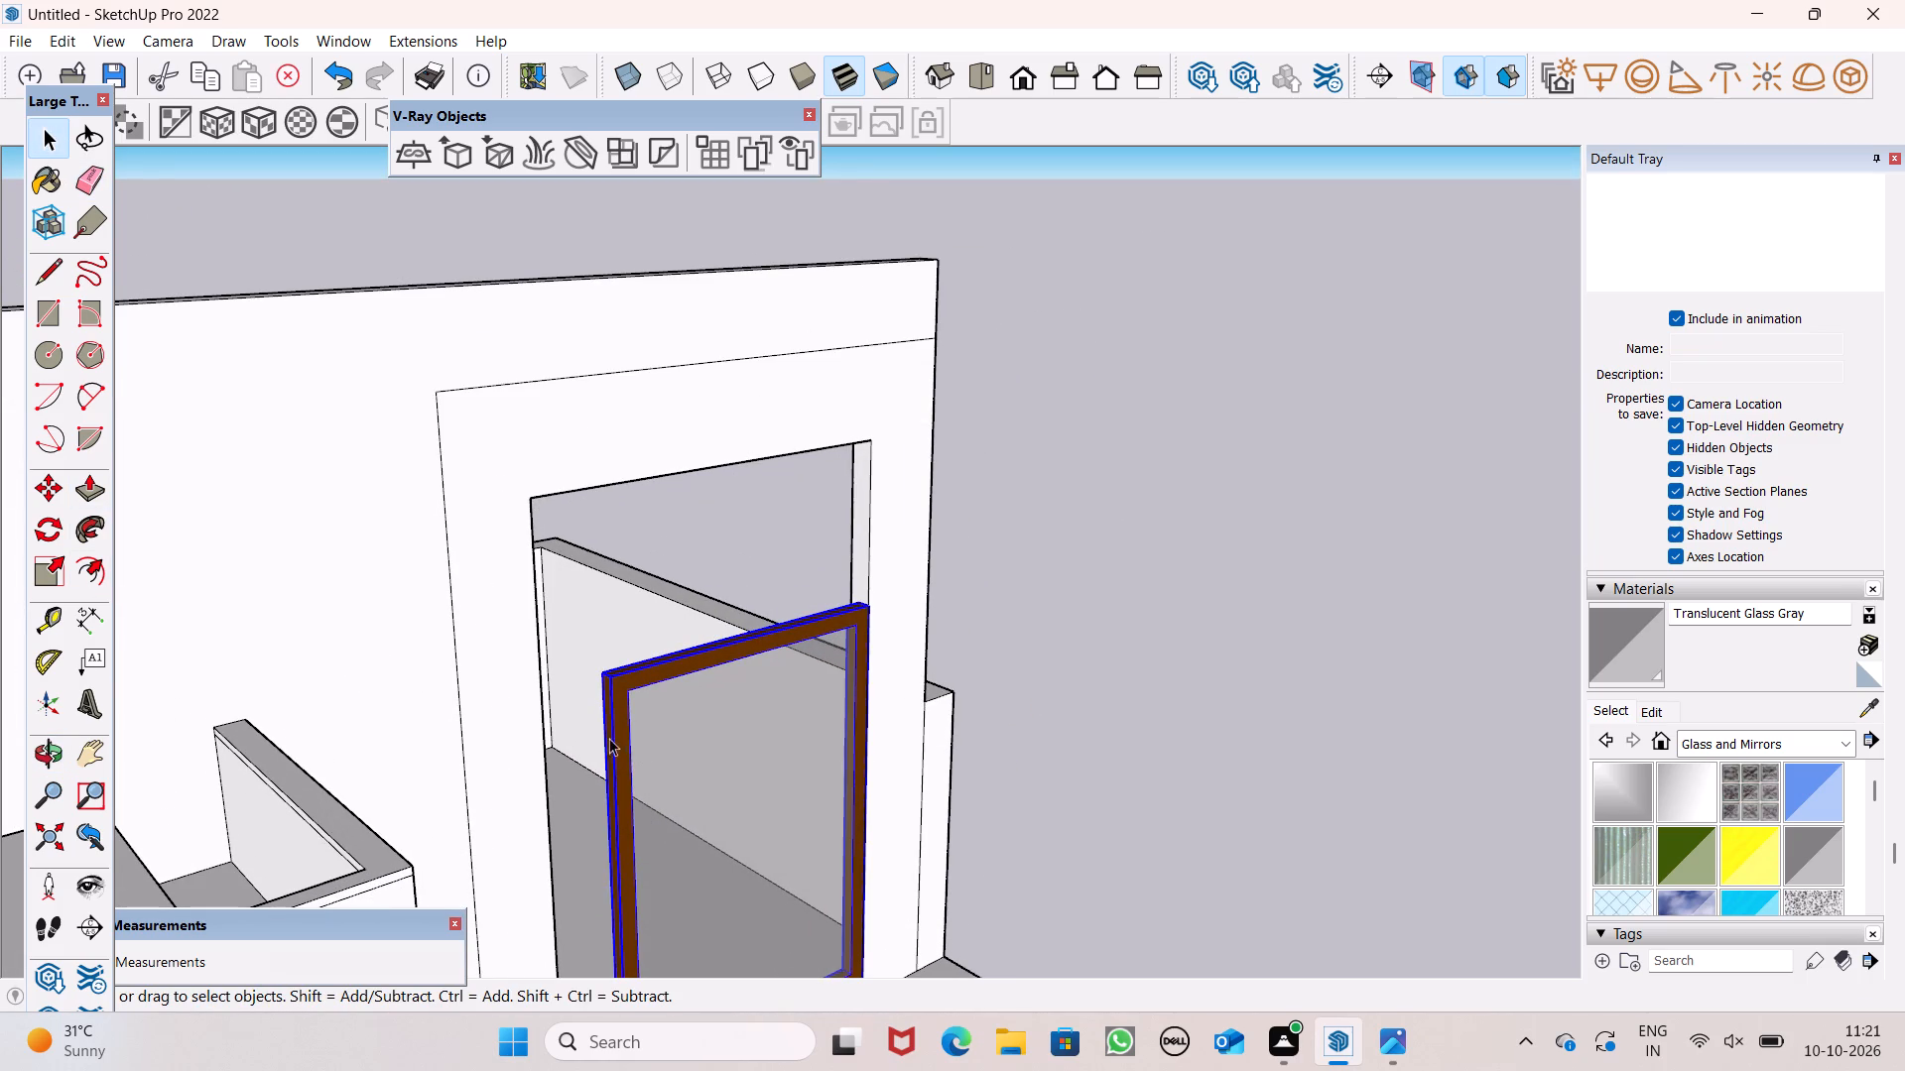
pyautogui.click(42, 584)
pyautogui.scroll(-3, 844, 626)
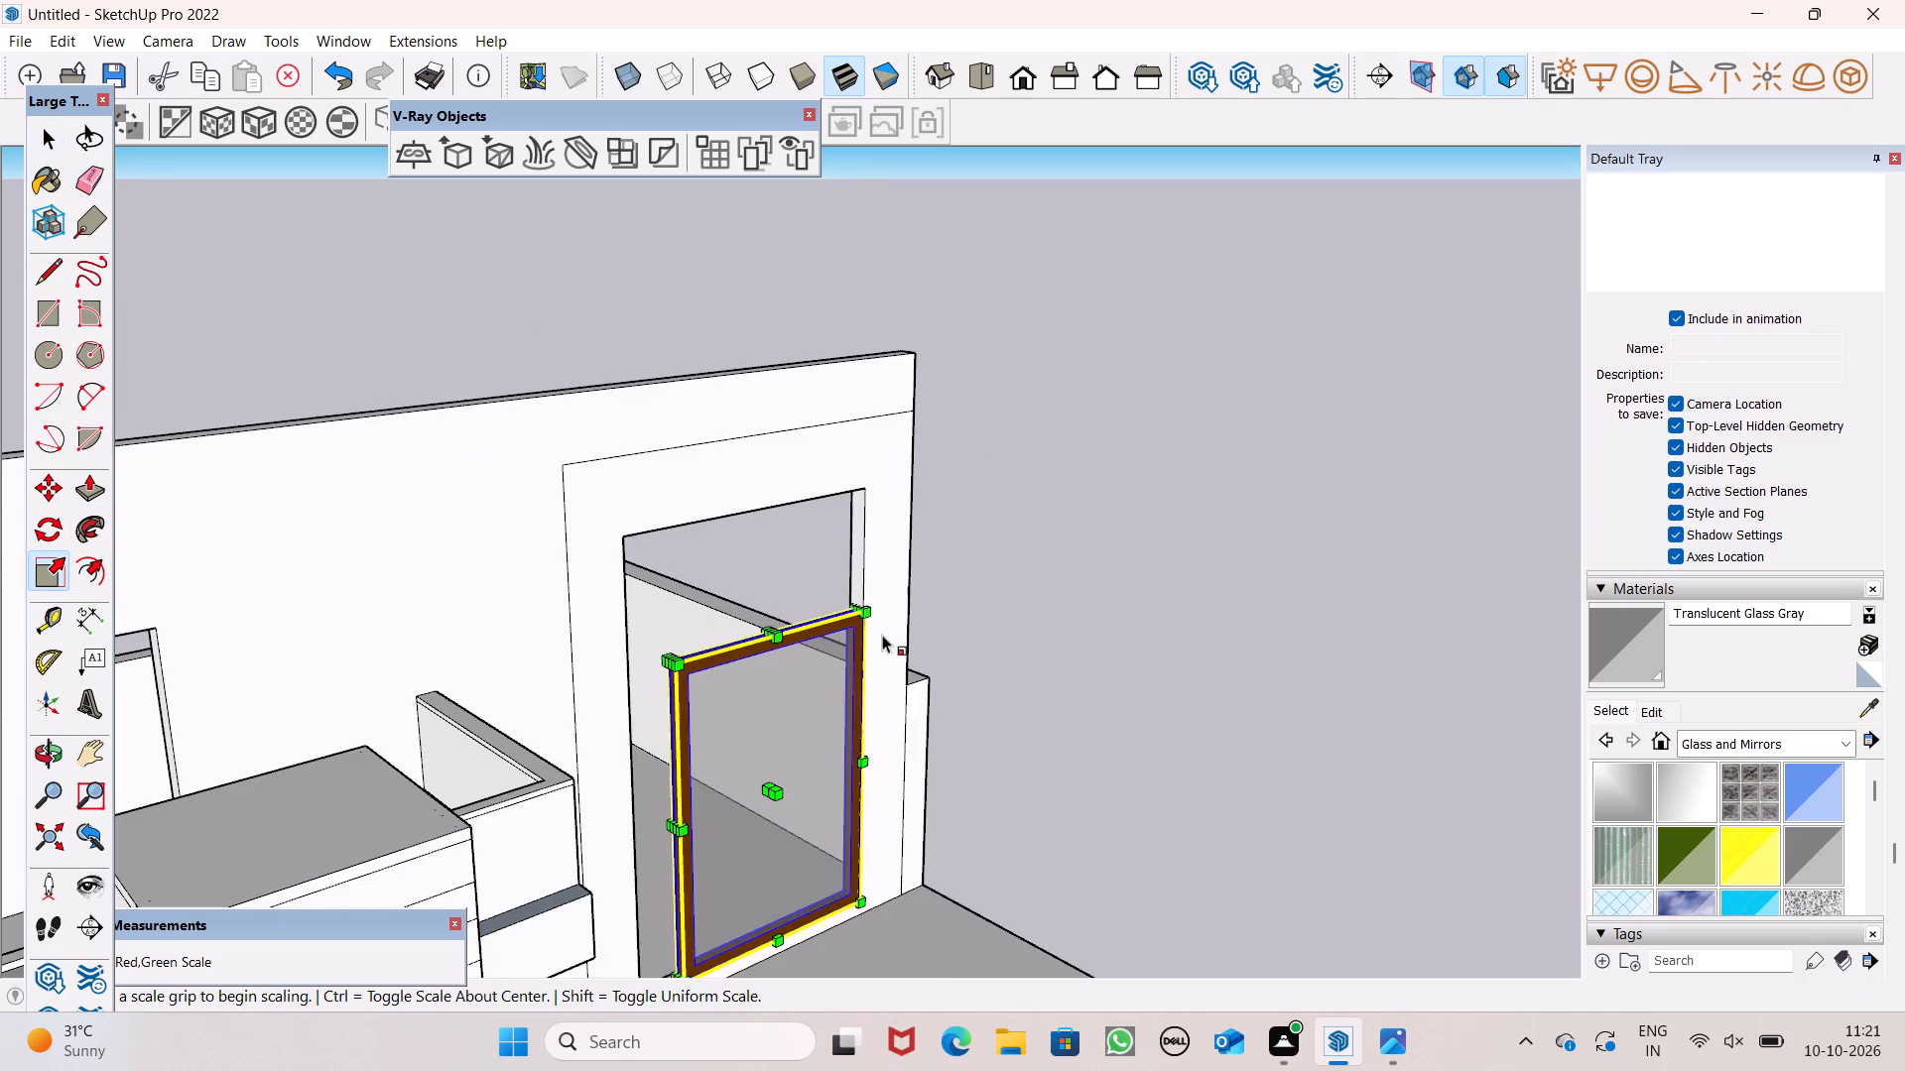
pyautogui.moveTo(889, 631); pyautogui.dragTo(929, 779, button='middle')
pyautogui.scroll(6, 687, 358)
pyautogui.scroll(2, 674, 448)
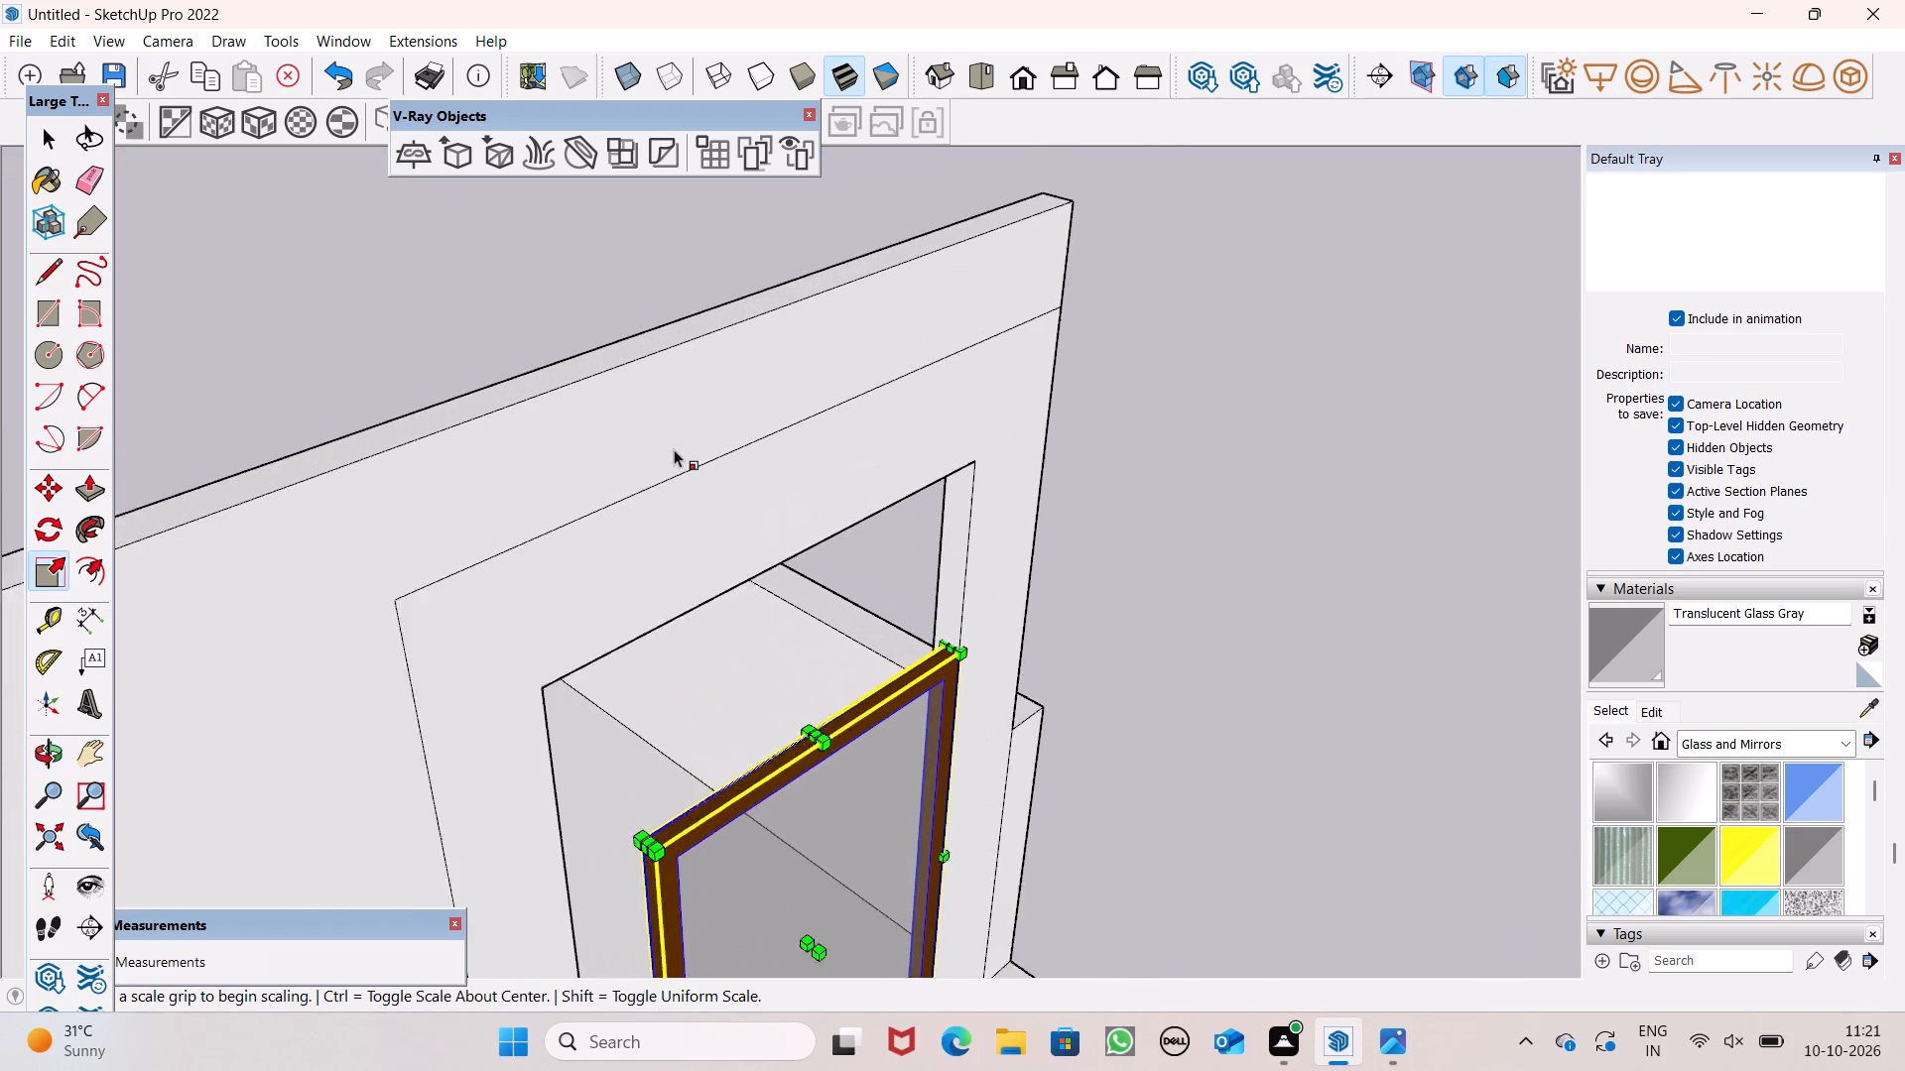
pyautogui.scroll(2, 674, 449)
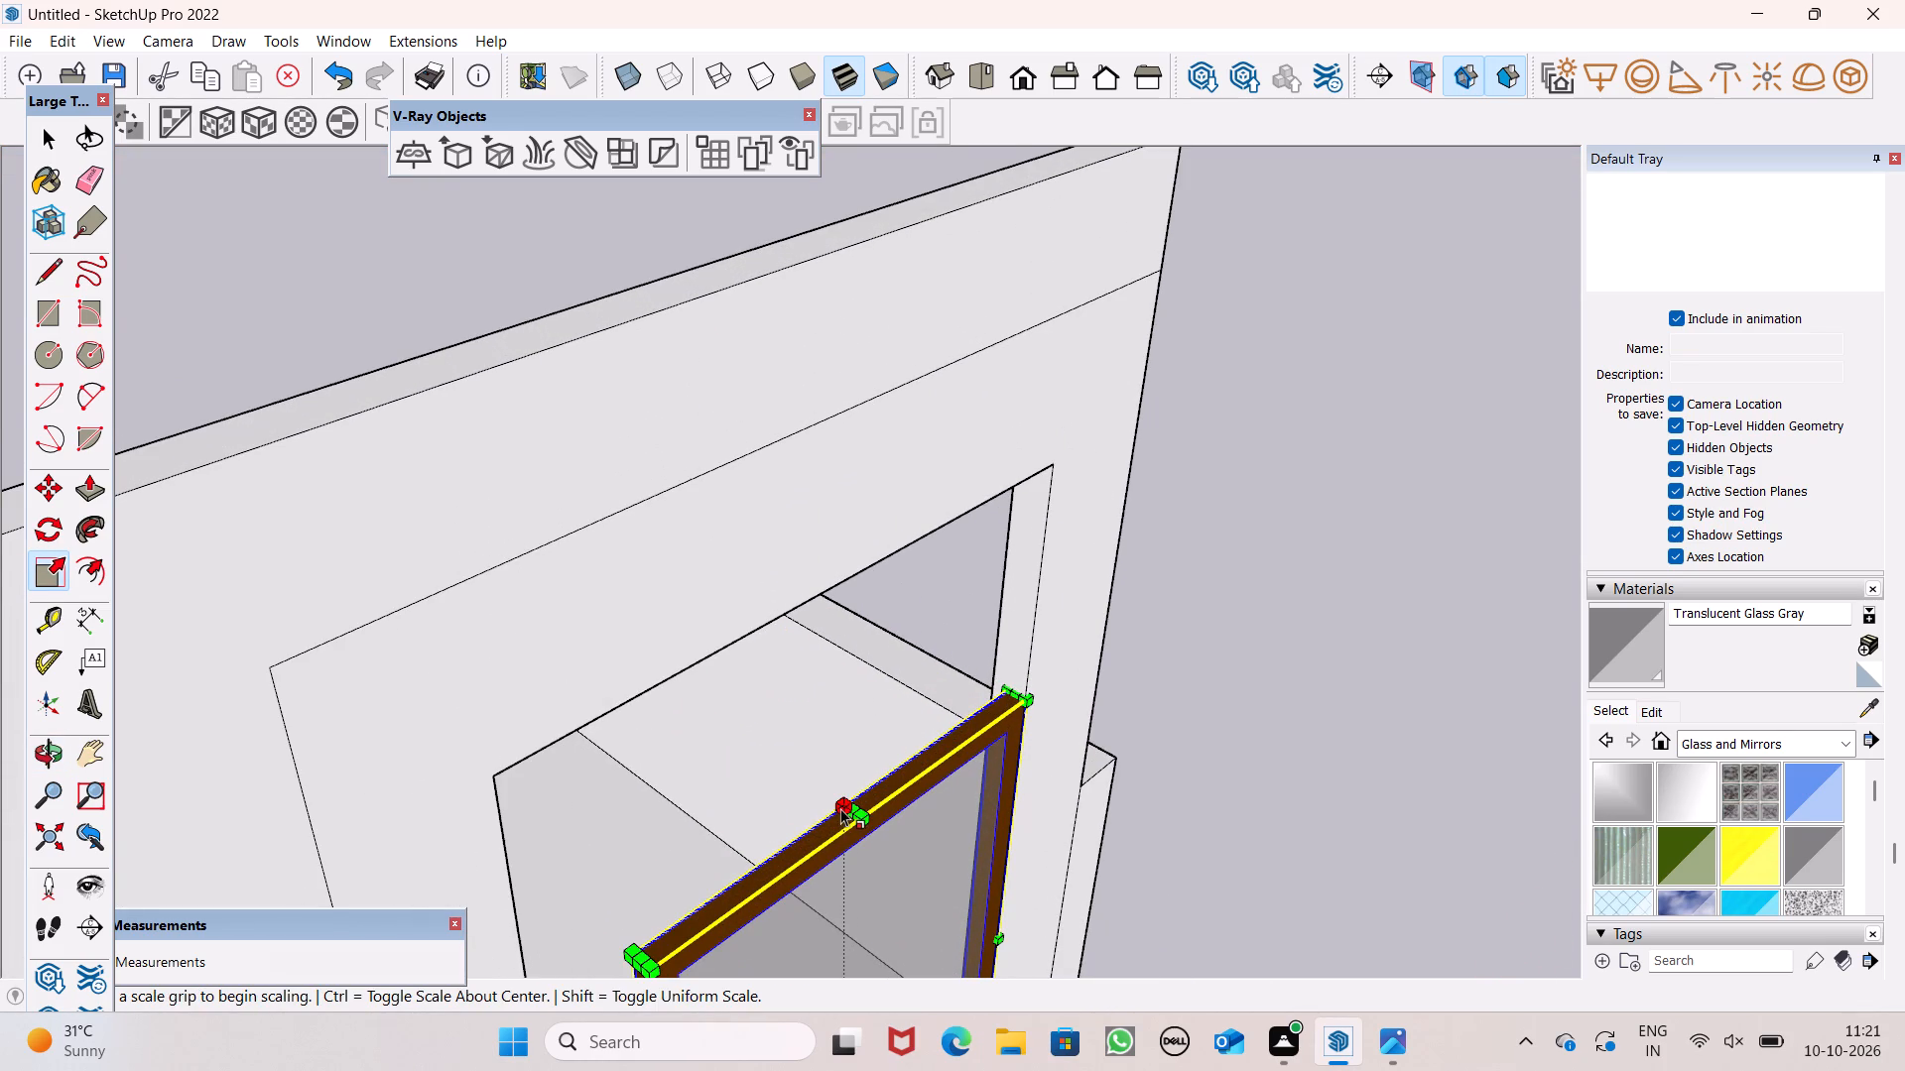
pyautogui.moveTo(844, 807); pyautogui.dragTo(789, 597)
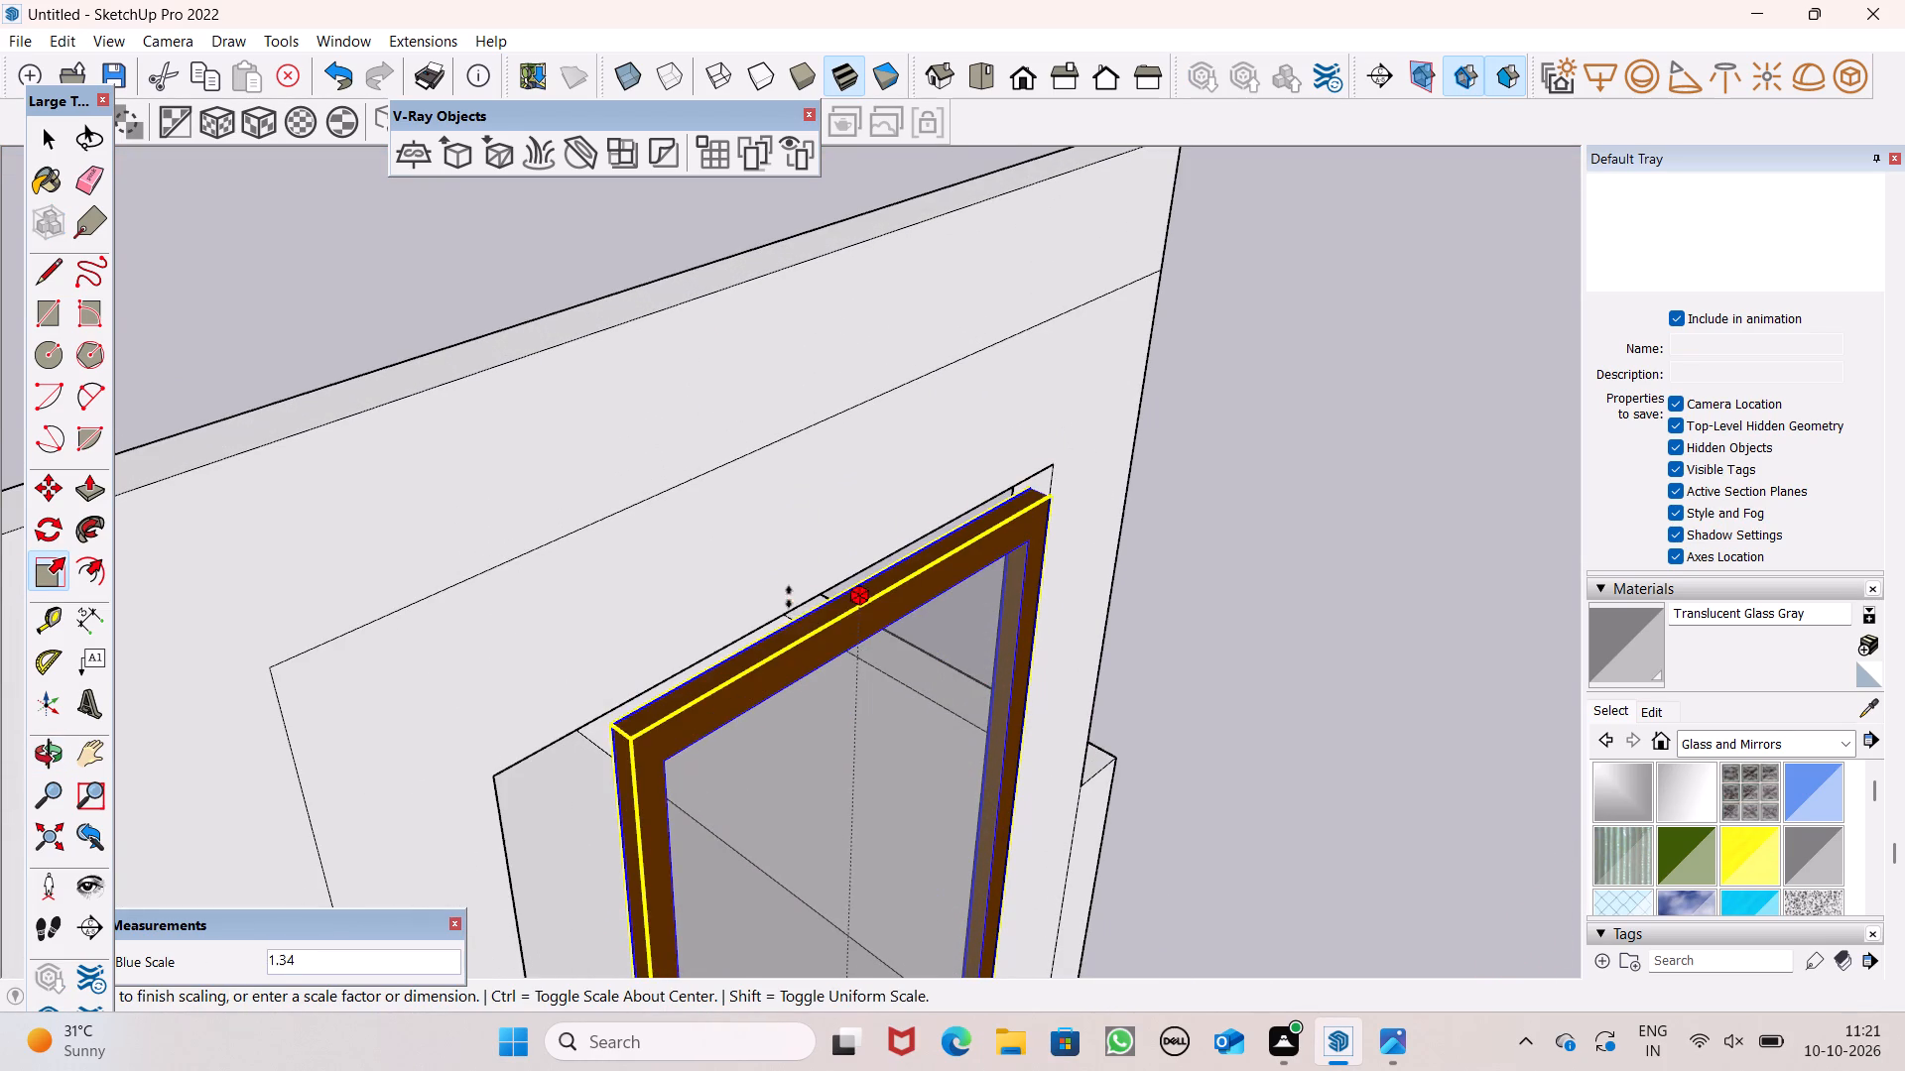
pyautogui.moveTo(789, 597); pyautogui.dragTo(789, 596)
pyautogui.scroll(7, 789, 591)
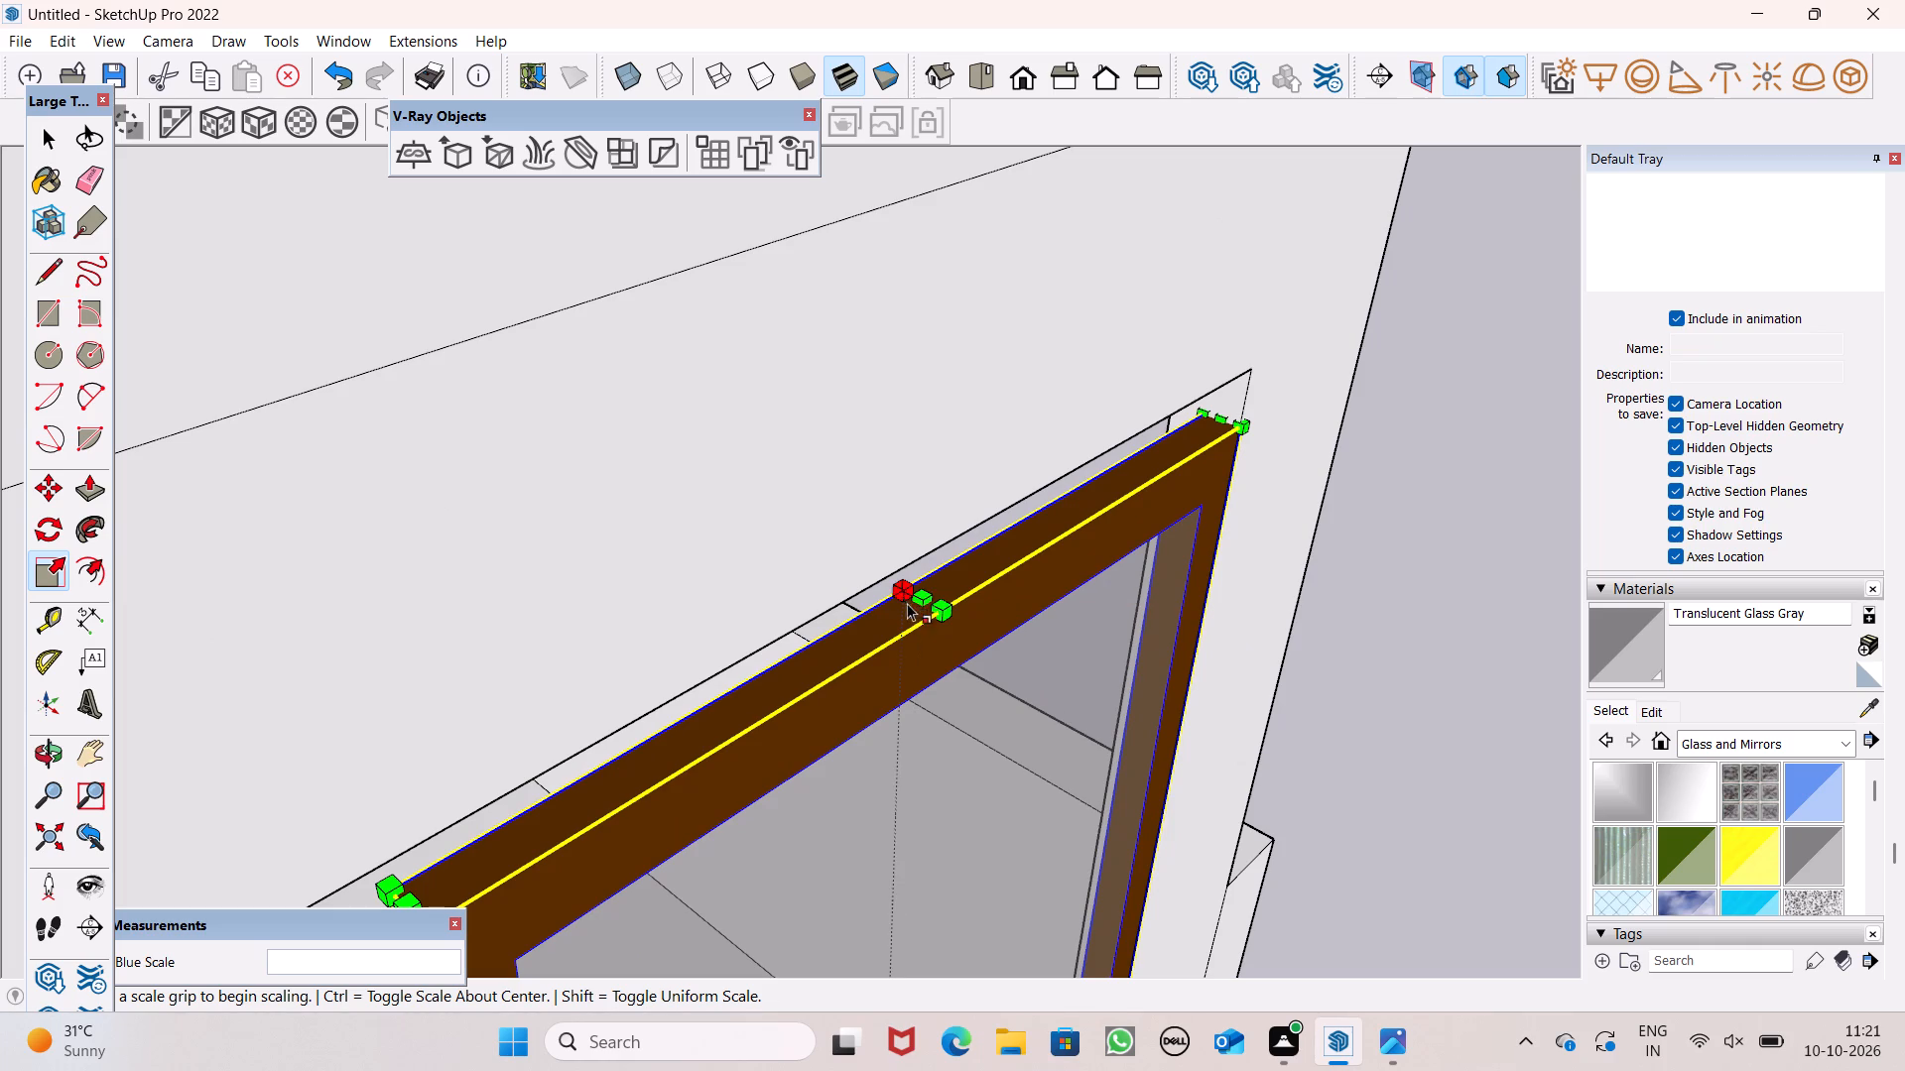
pyautogui.moveTo(921, 602); pyautogui.dragTo(919, 567)
pyautogui.scroll(-7, 911, 556)
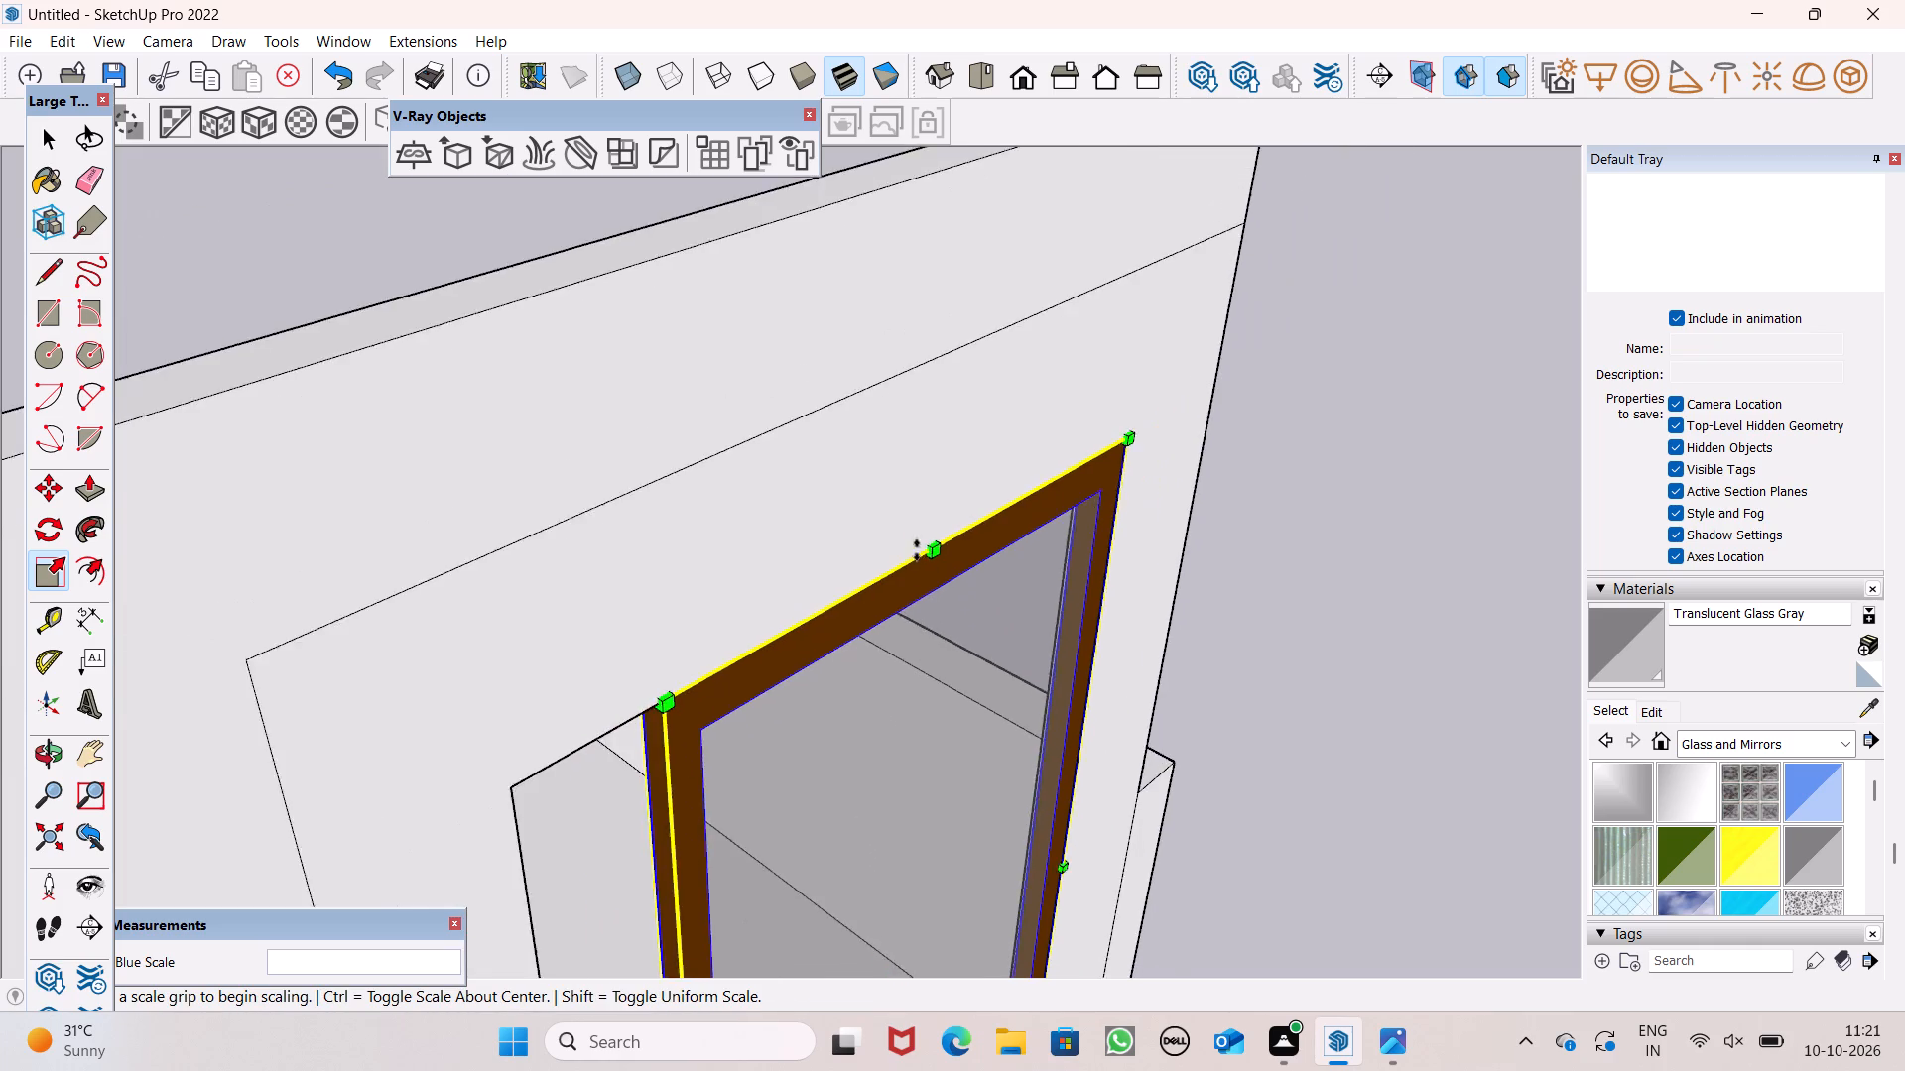
# Scale the glass panel's width by about 1.22 along the red axis so it reaches the opening's far side, and deselect it.
pyautogui.scroll(-11, 922, 529)
pyautogui.moveTo(1001, 809); pyautogui.dragTo(1075, 908, button='middle')
pyautogui.scroll(-1, 1040, 824)
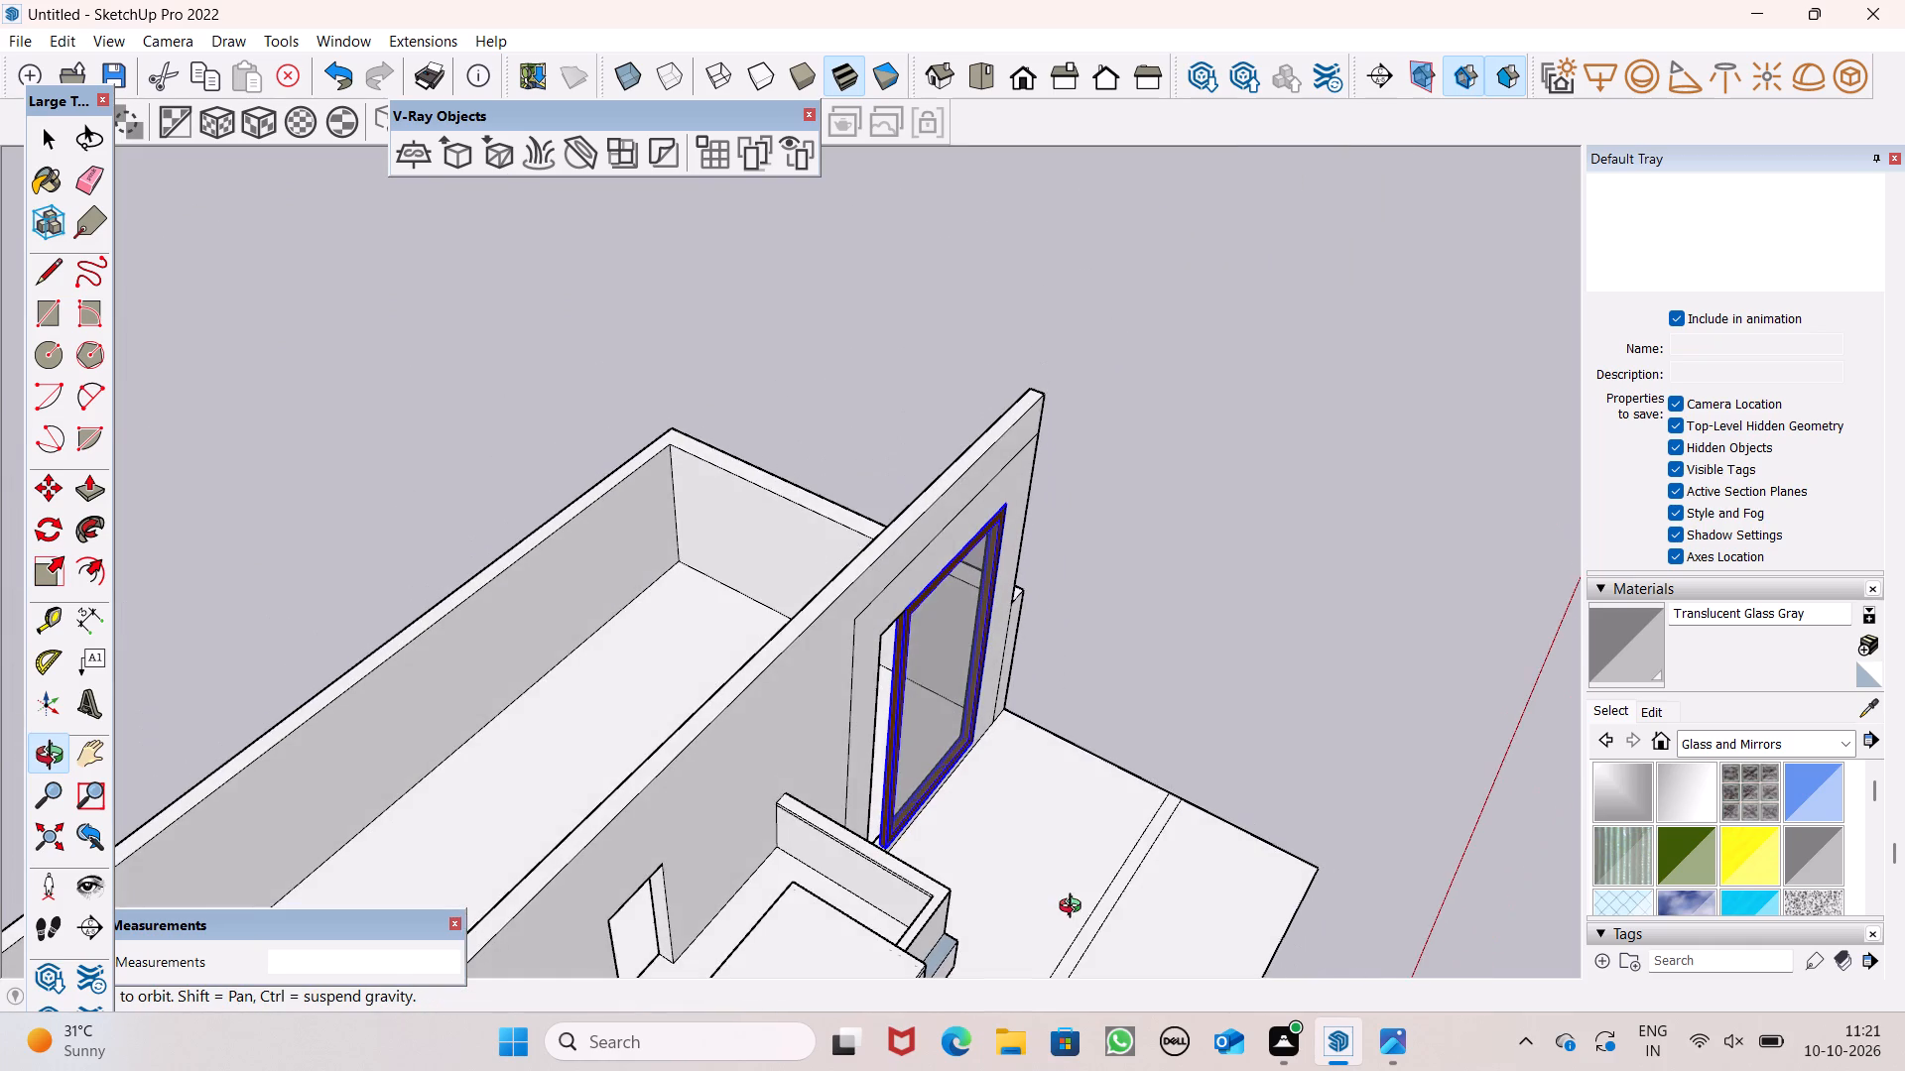
pyautogui.moveTo(1075, 908); pyautogui.dragTo(1074, 909, button='middle')
pyautogui.scroll(7, 979, 893)
pyautogui.scroll(7, 852, 573)
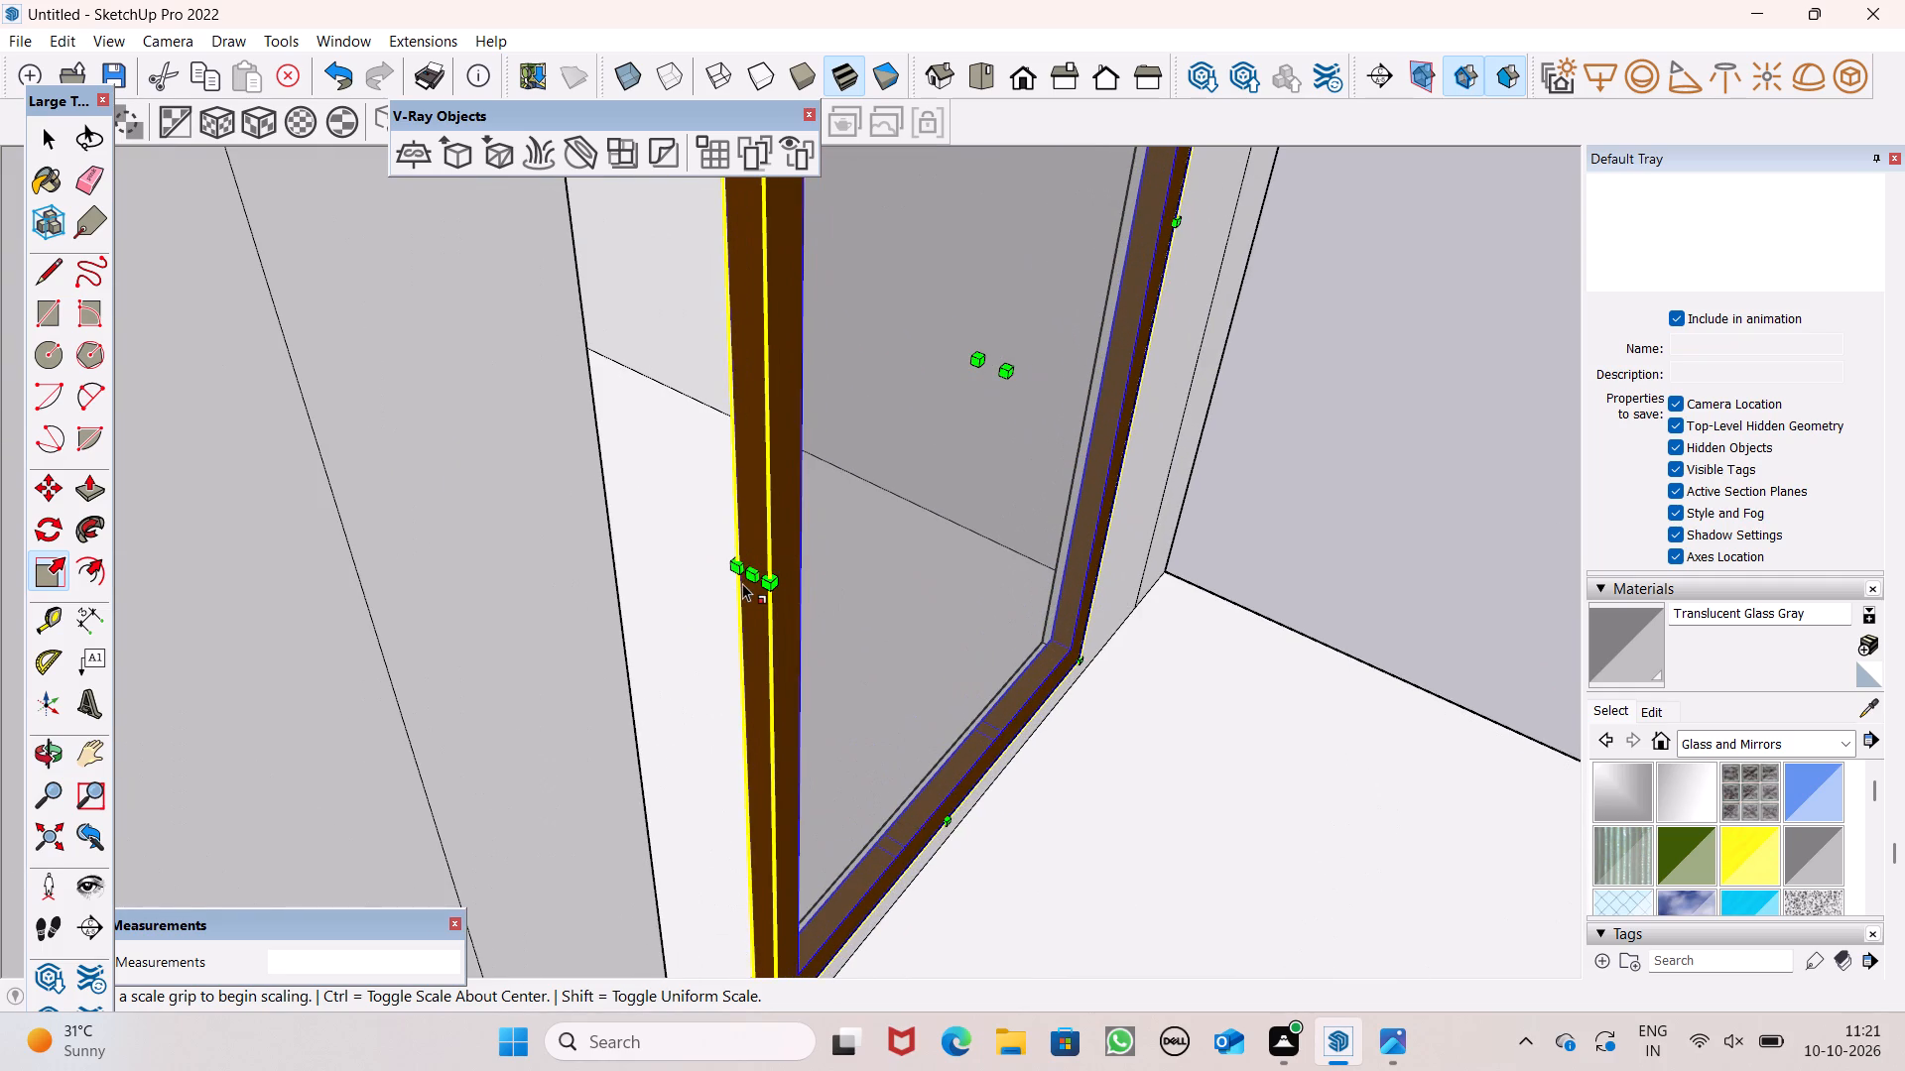
pyautogui.moveTo(747, 576); pyautogui.dragTo(624, 672)
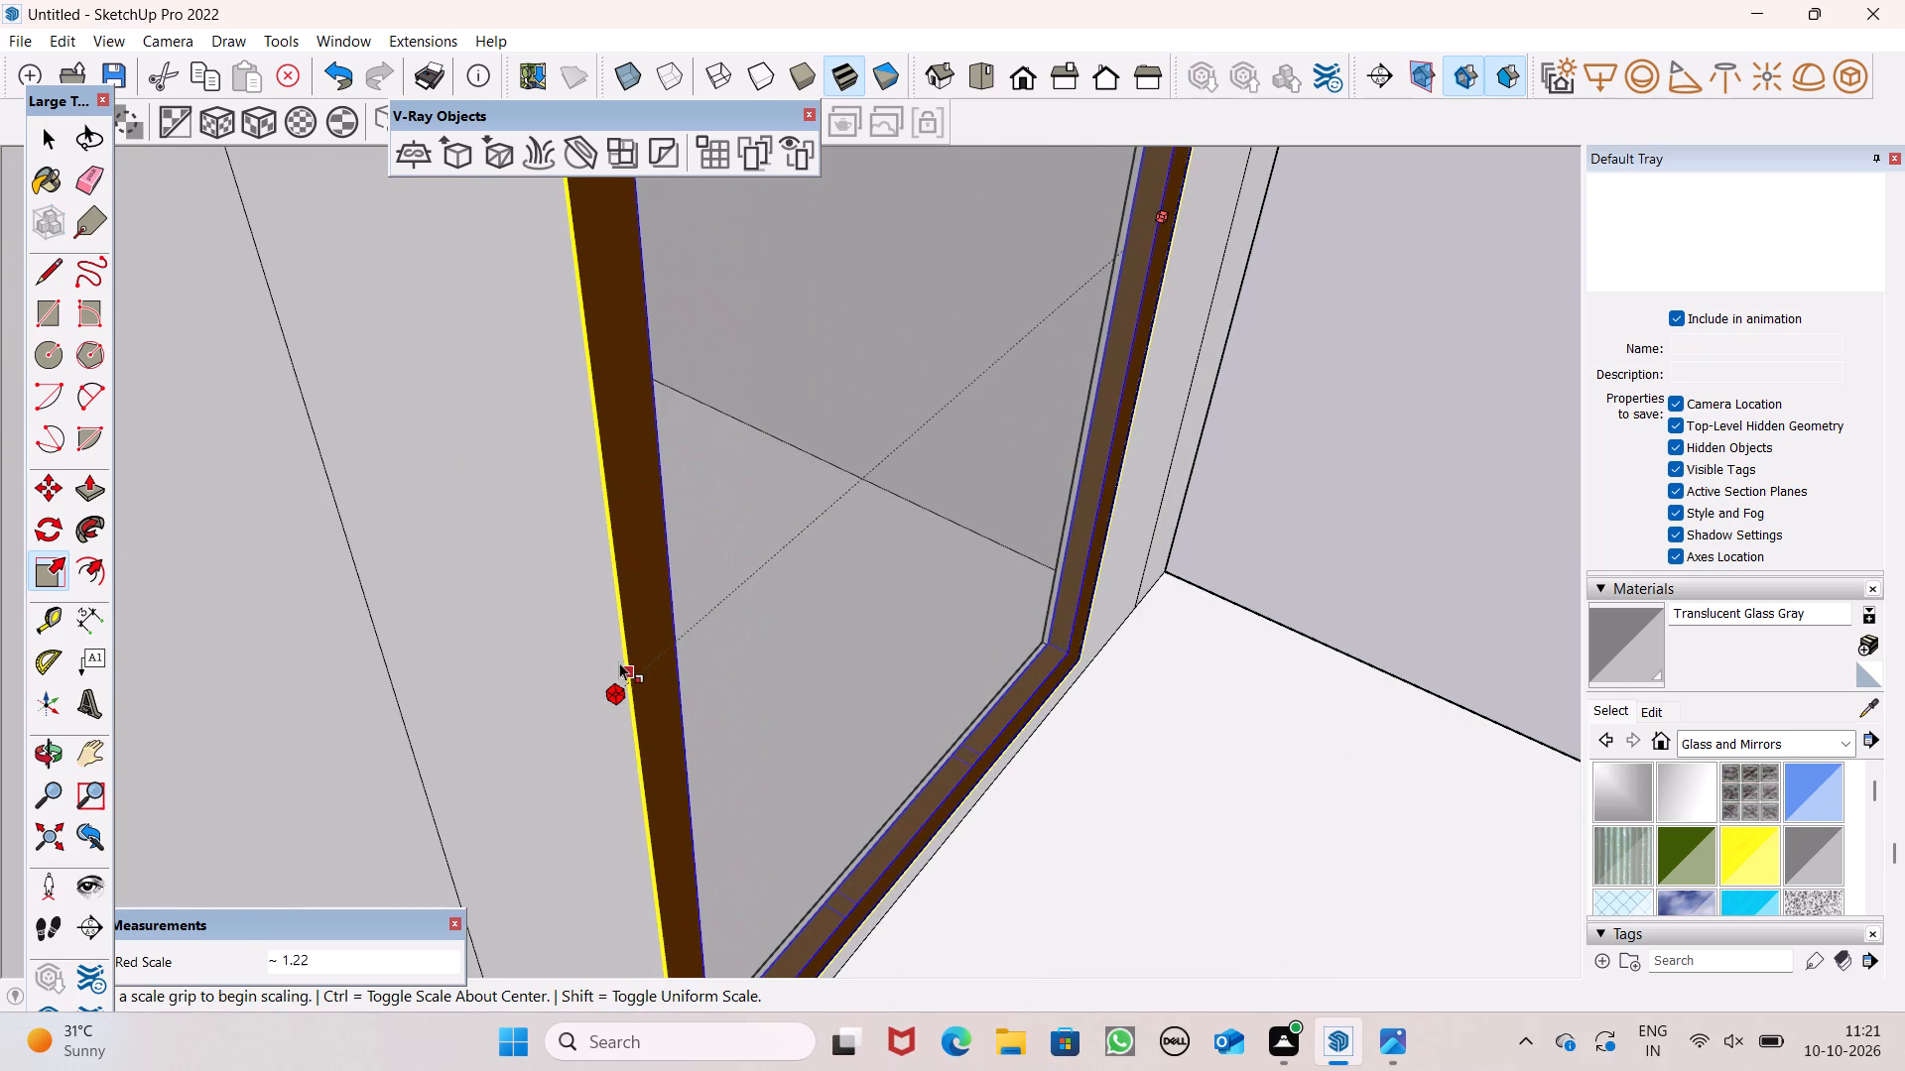
pyautogui.scroll(-18, 597, 635)
pyautogui.moveTo(1098, 797); pyautogui.dragTo(639, 717, button='middle')
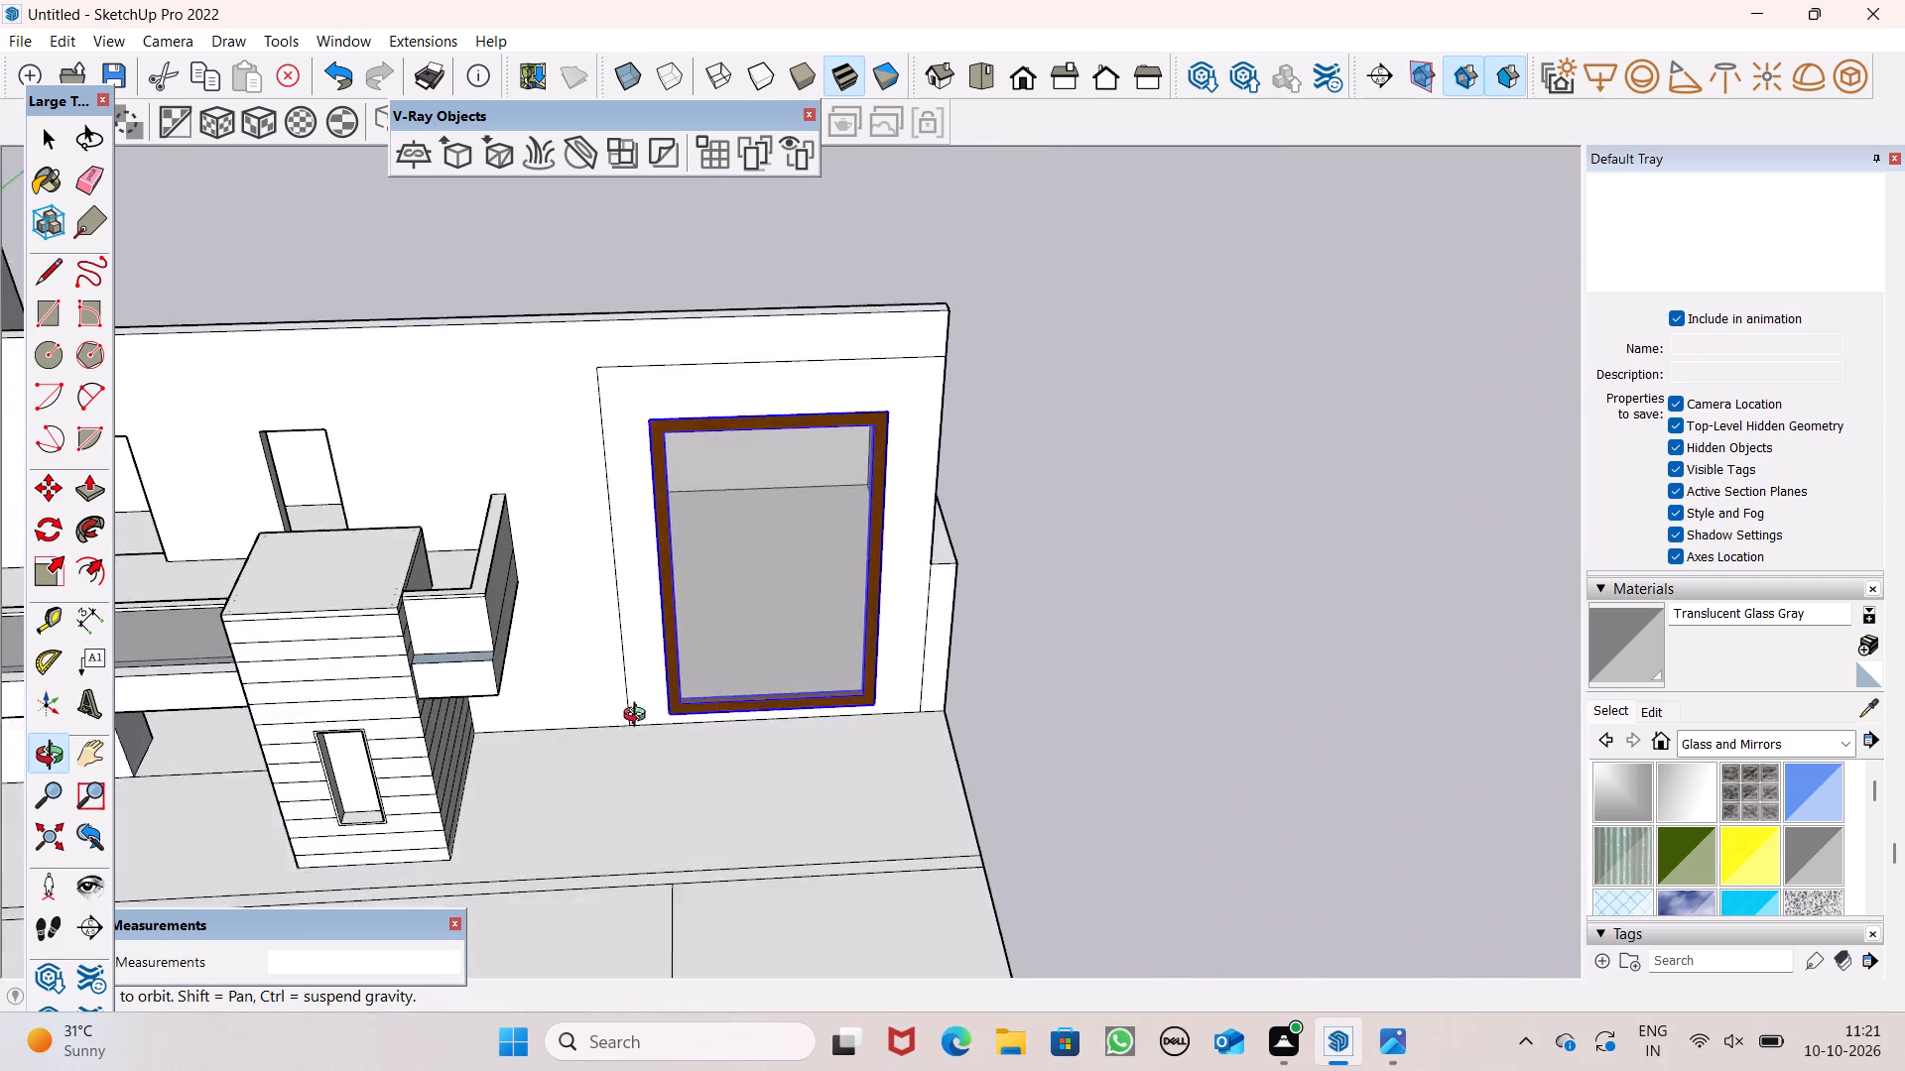
pyautogui.moveTo(639, 717); pyautogui.dragTo(620, 713, button='middle')
pyautogui.press('space')
pyautogui.click(1202, 726)
# Examine how the framed glass panel fits the opening and the bordered wall area around it.
pyautogui.scroll(2, 1164, 696)
pyautogui.moveTo(1164, 696); pyautogui.dragTo(1193, 635, button='middle')
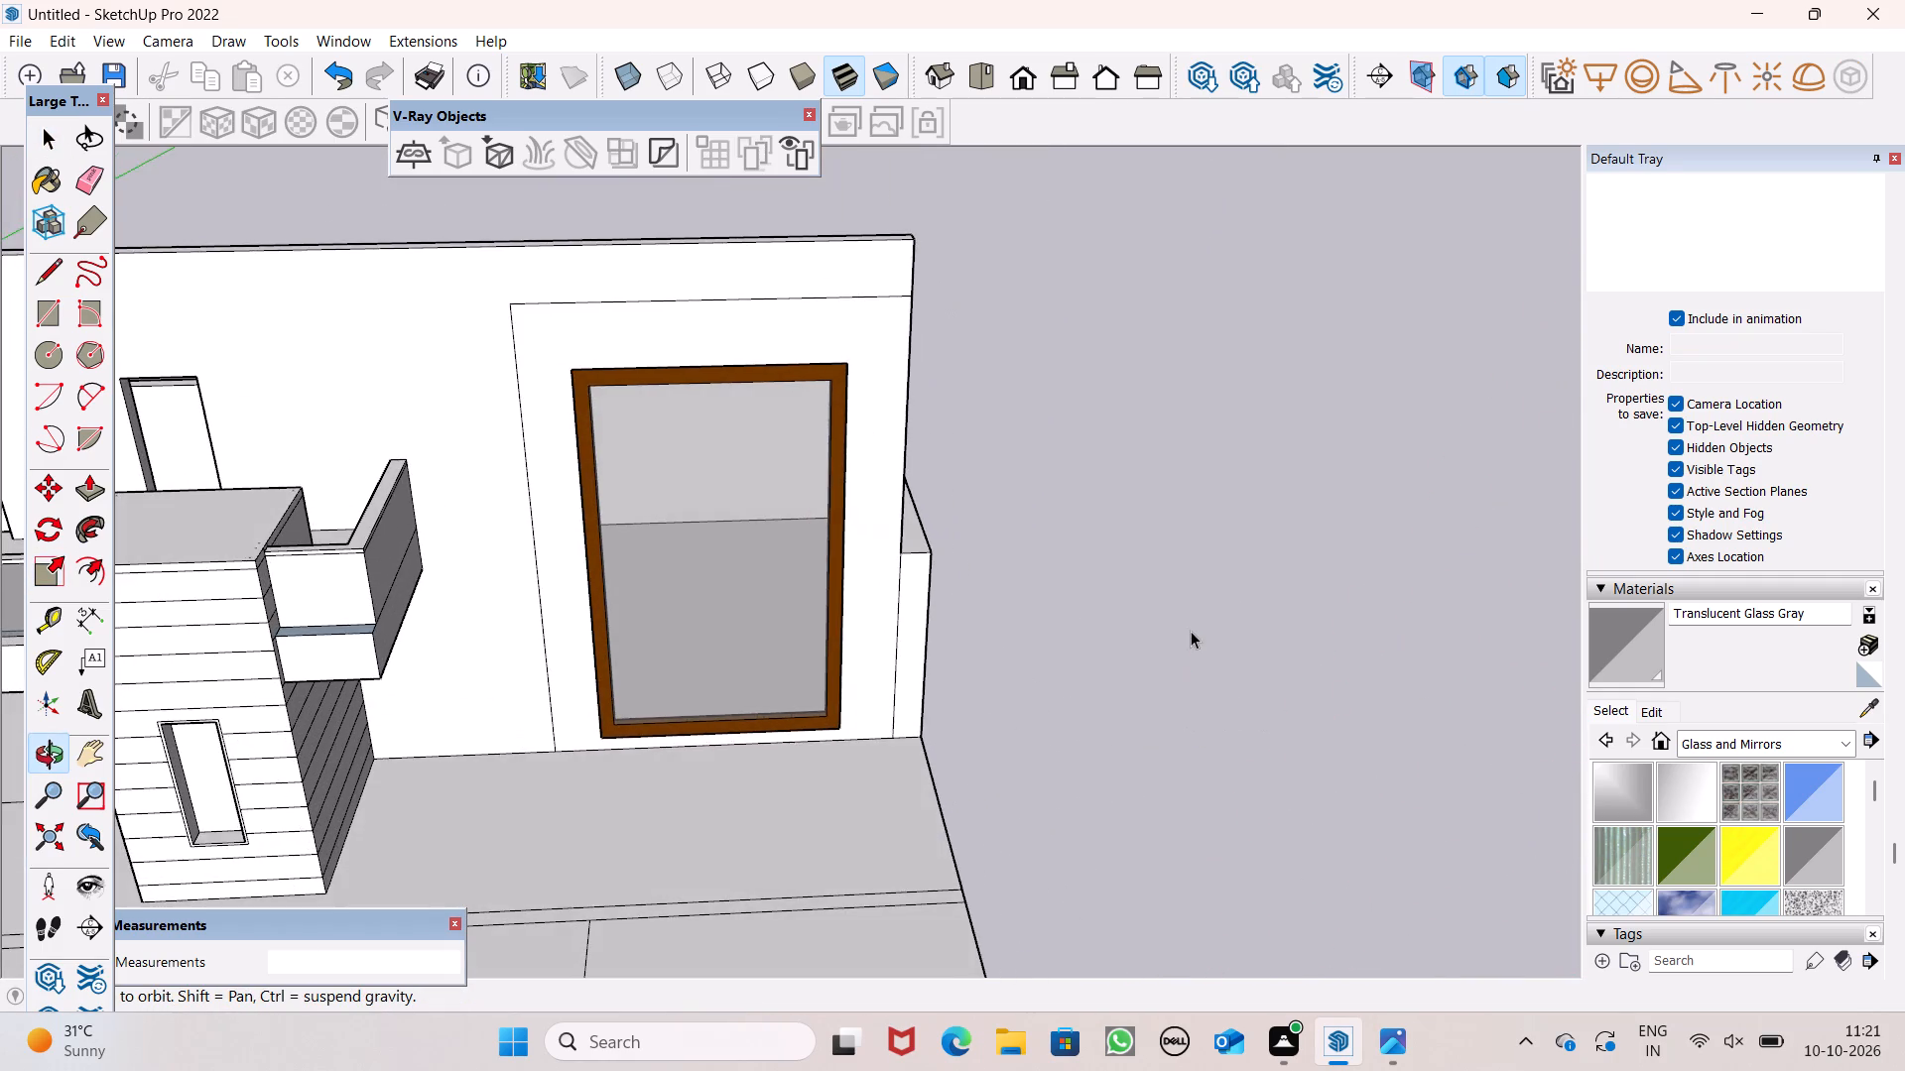
pyautogui.moveTo(1191, 631); pyautogui.dragTo(1063, 631, button='middle')
pyautogui.scroll(2, 1063, 631)
pyautogui.moveTo(1069, 620); pyautogui.dragTo(1100, 507, button='middle')
pyautogui.scroll(1, 1102, 507)
pyautogui.scroll(-3, 1088, 569)
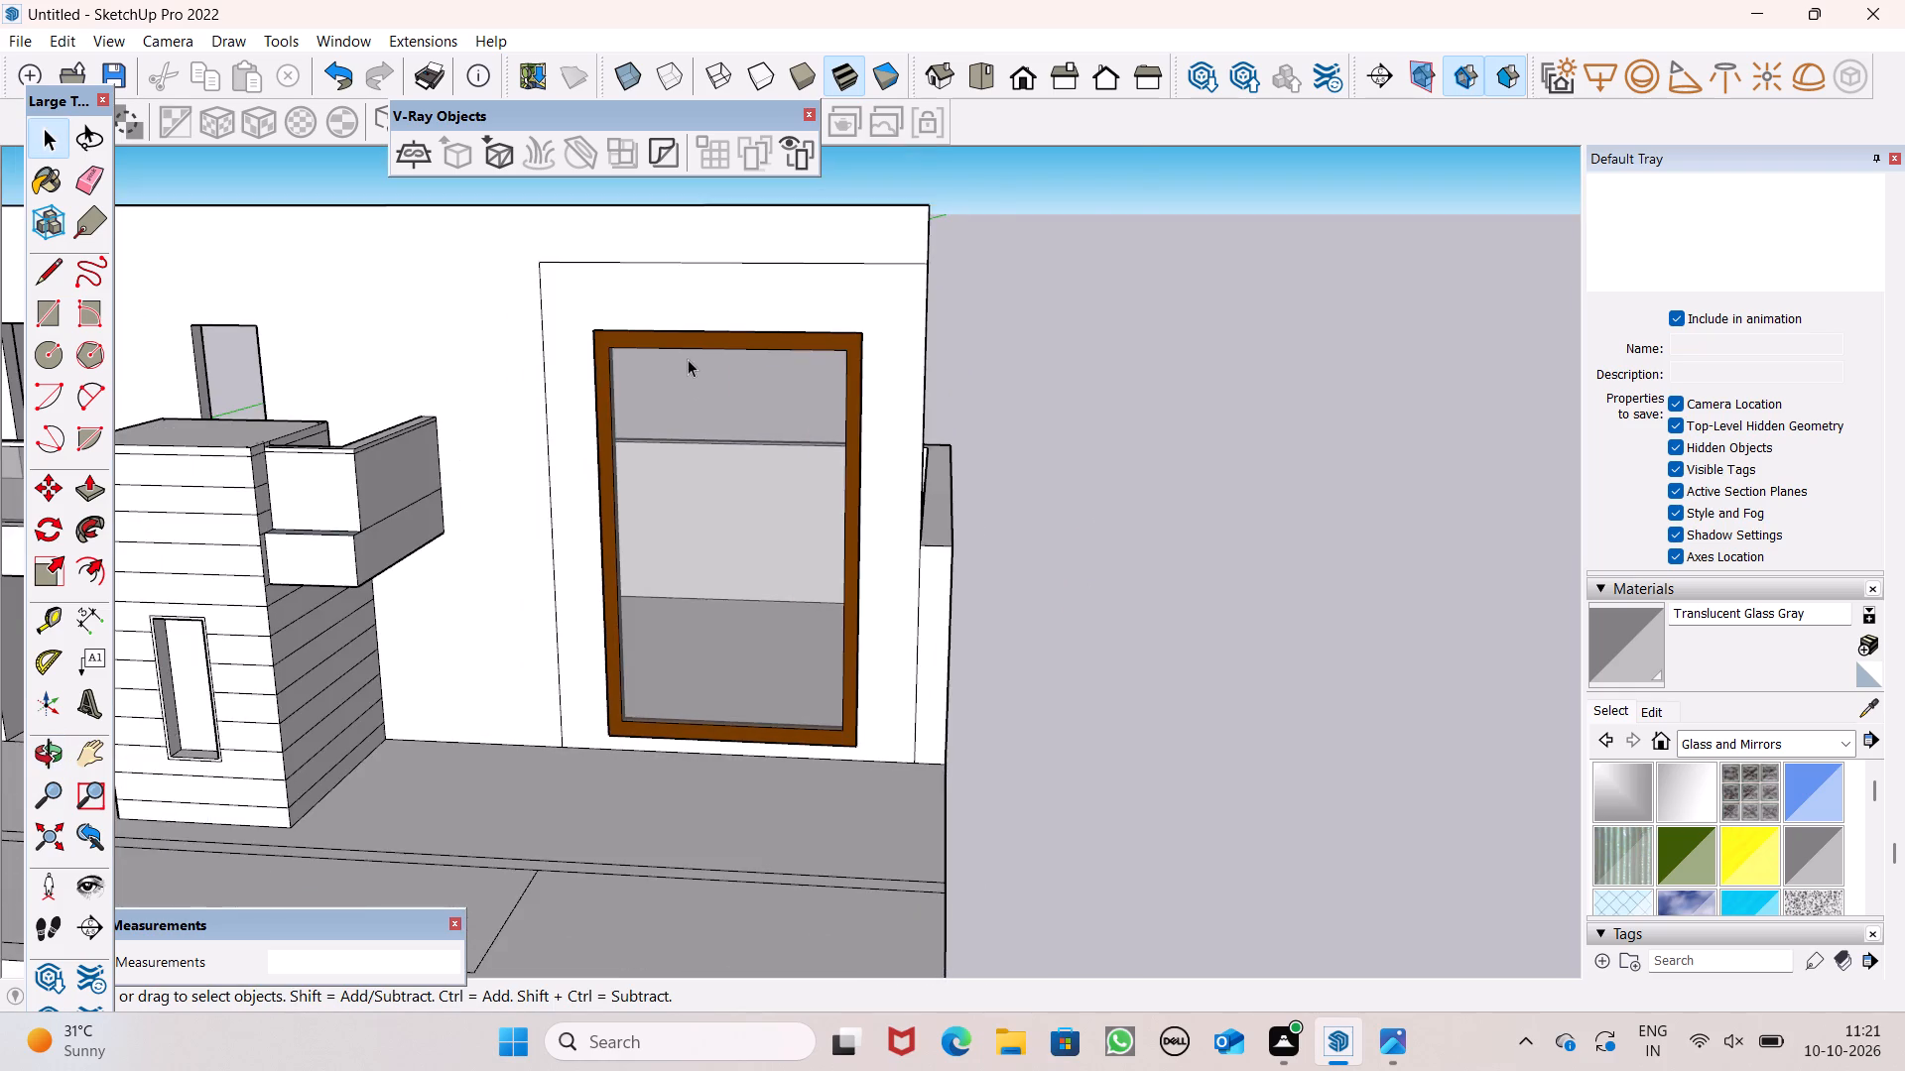
pyautogui.scroll(5, 648, 325)
pyautogui.scroll(-5, 638, 351)
pyautogui.moveTo(692, 420); pyautogui.dragTo(715, 402, button='middle')
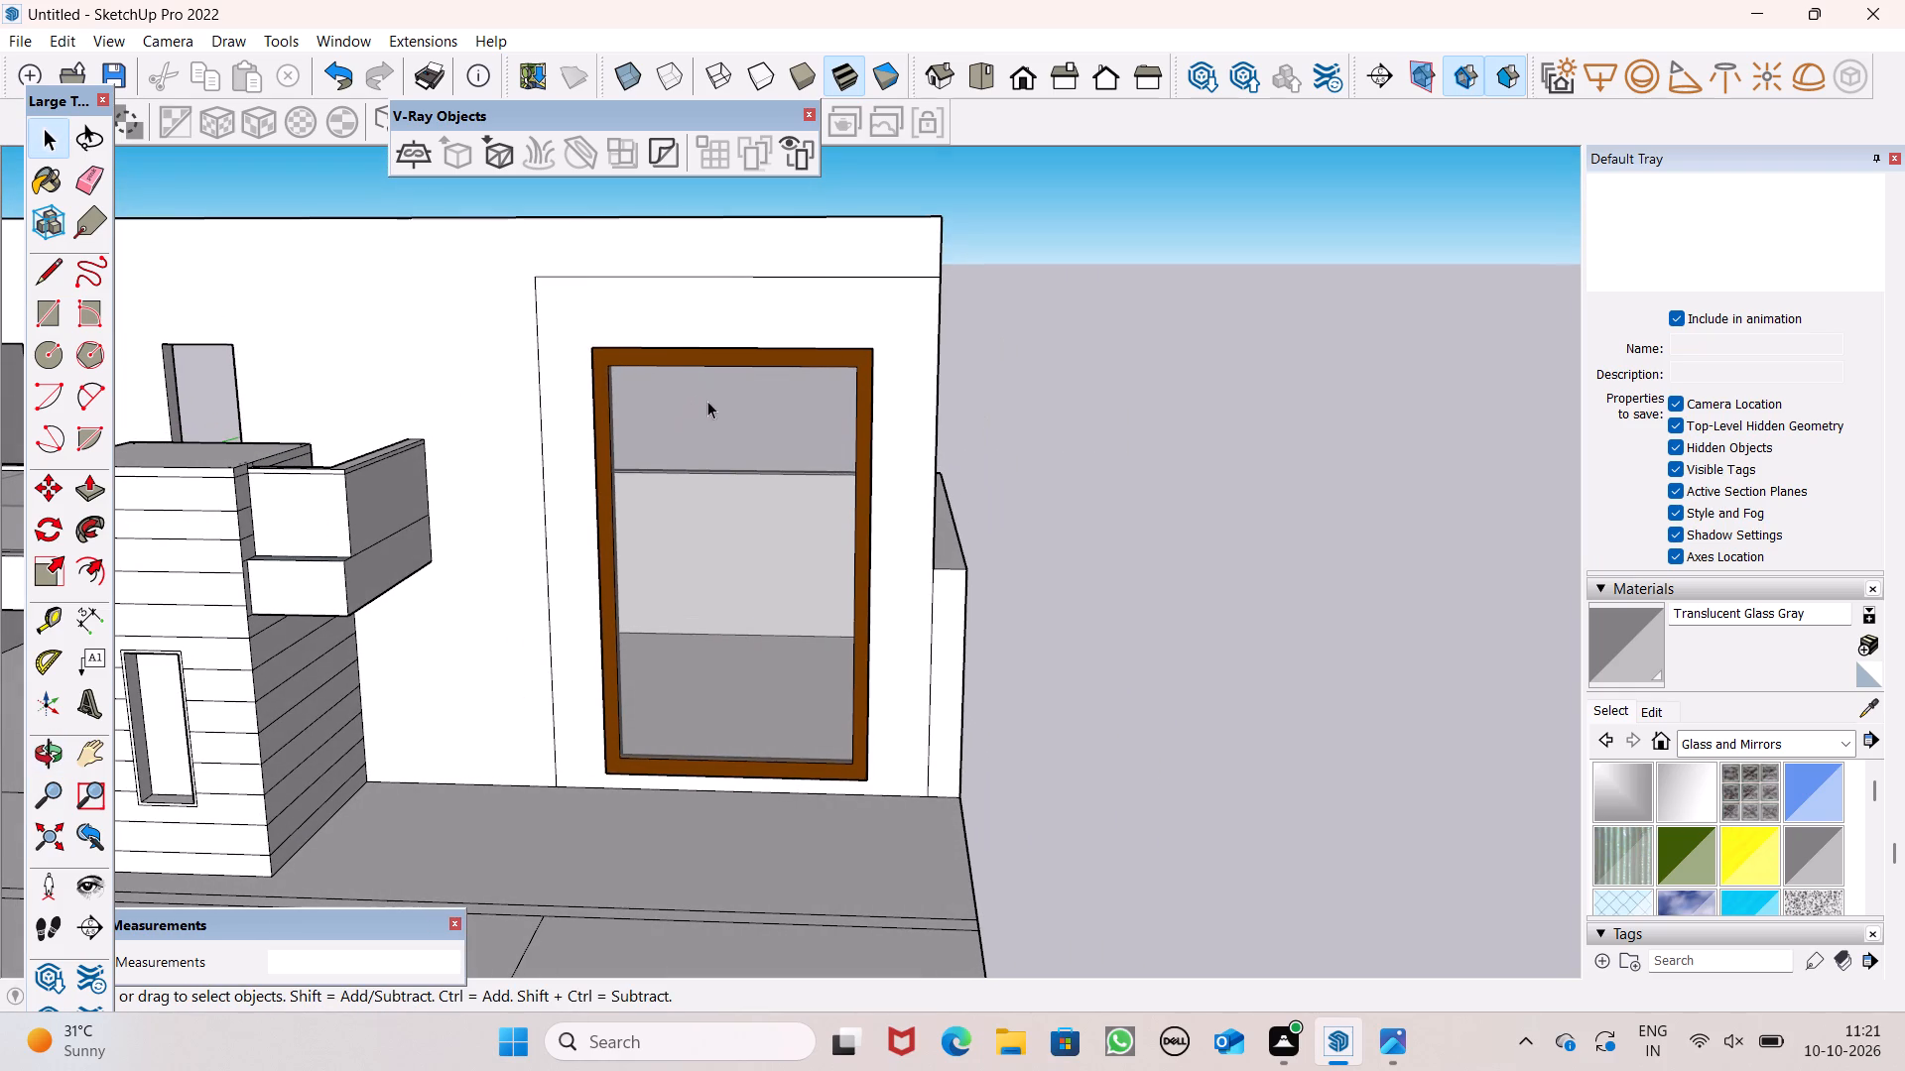
pyautogui.click(680, 376)
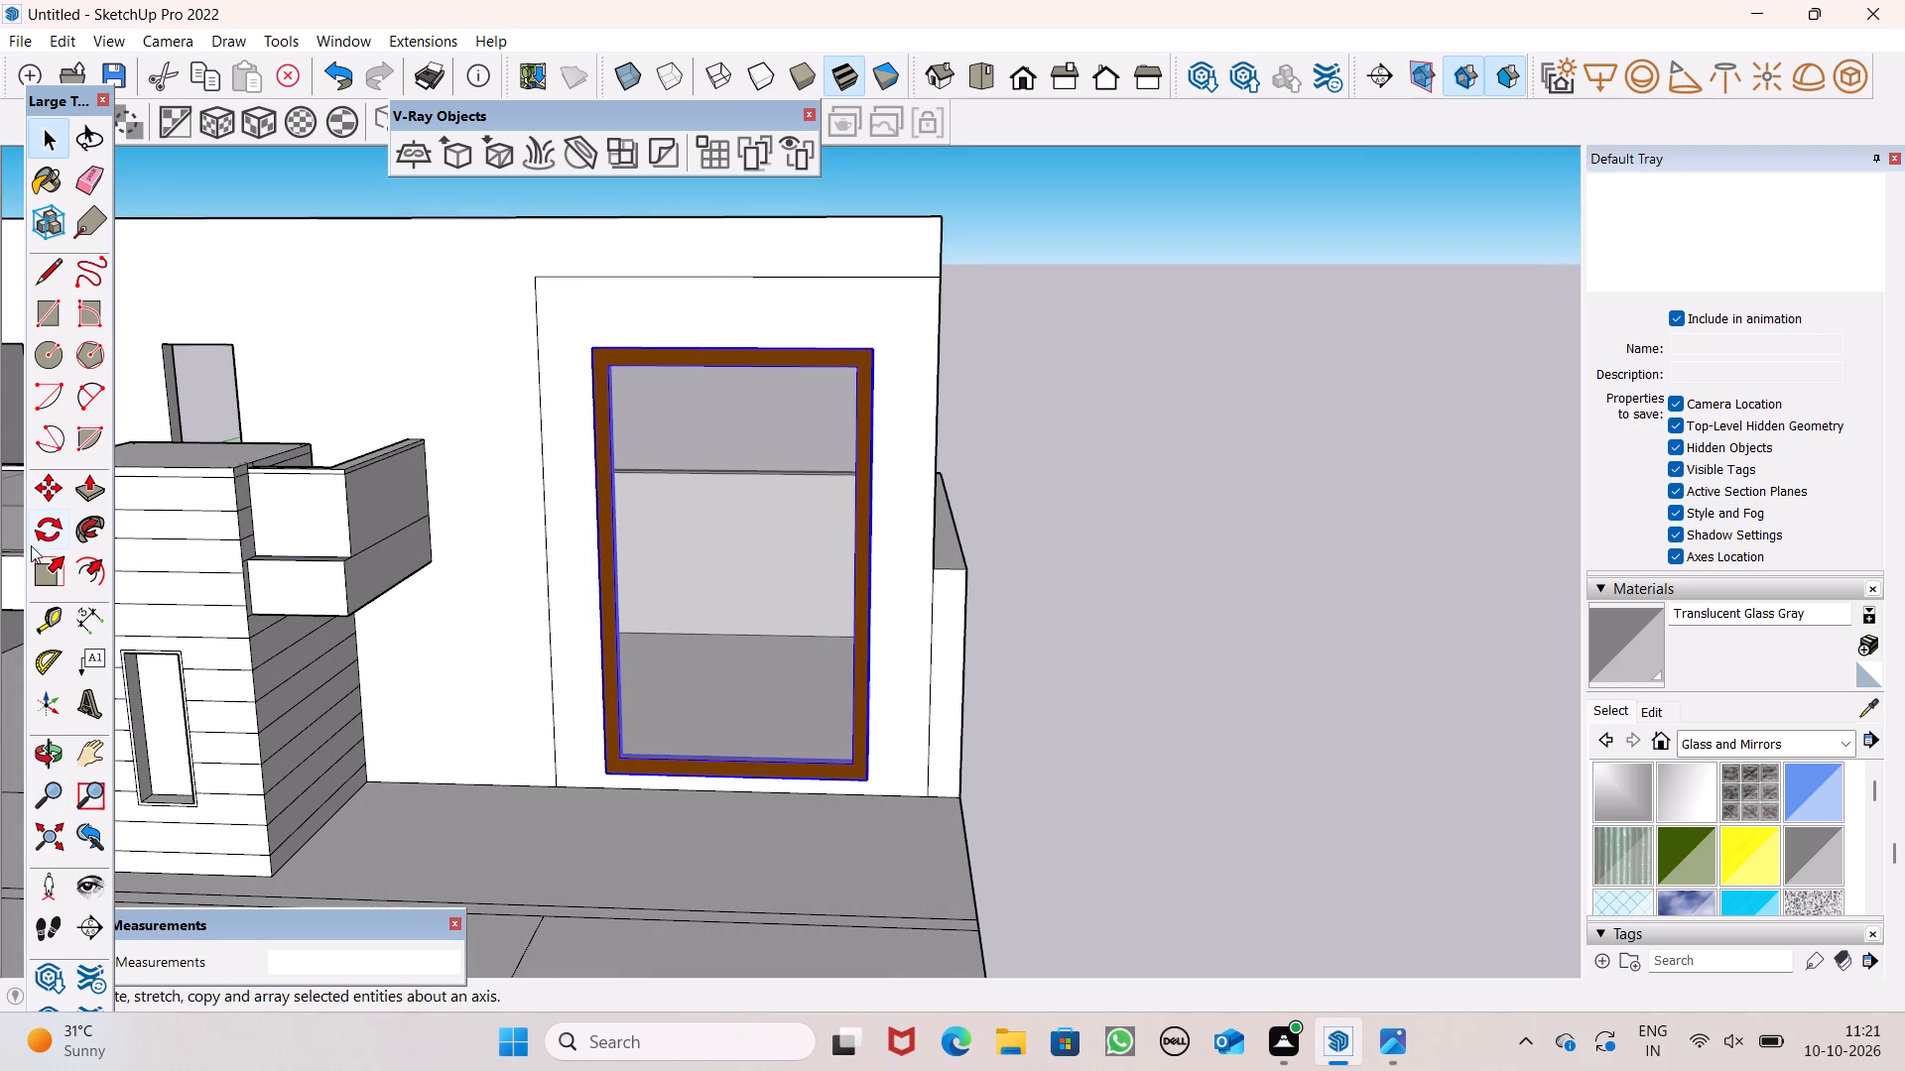
pyautogui.click(1197, 582)
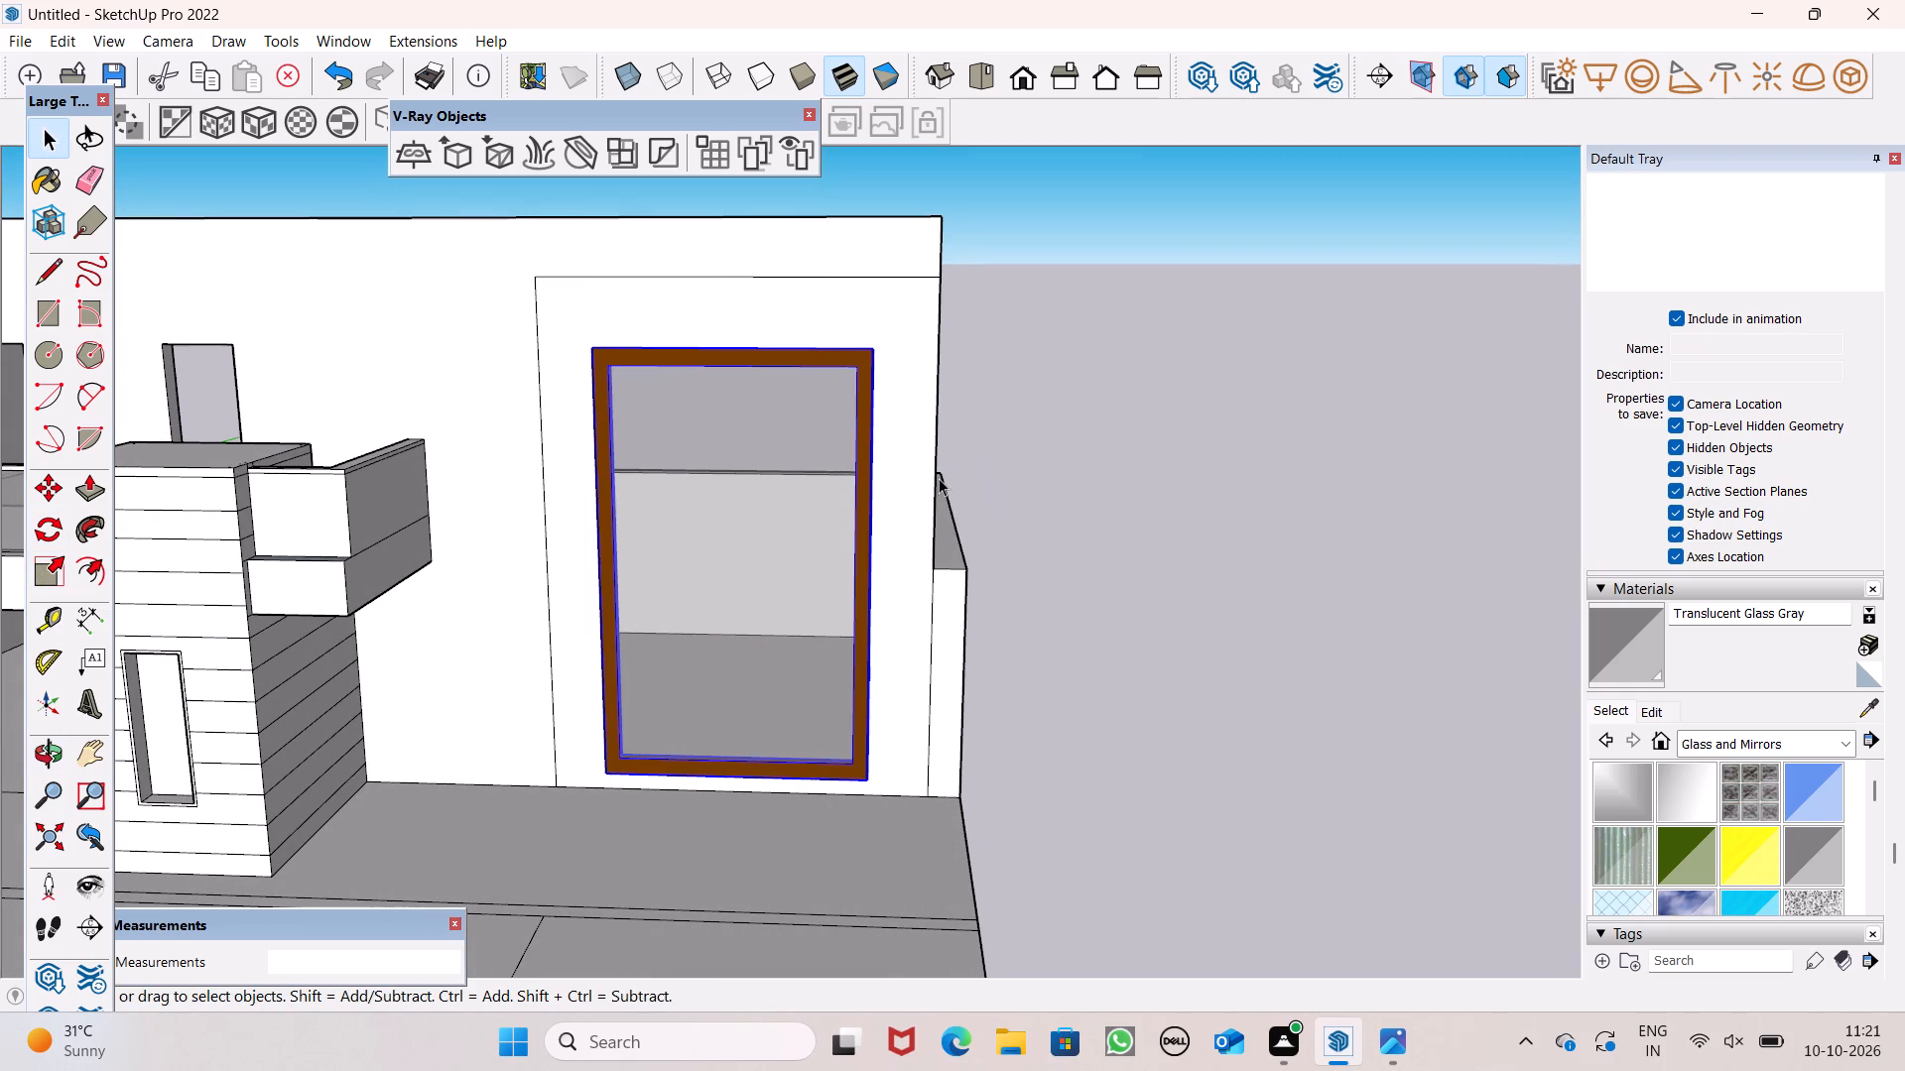
pyautogui.scroll(-7, 837, 449)
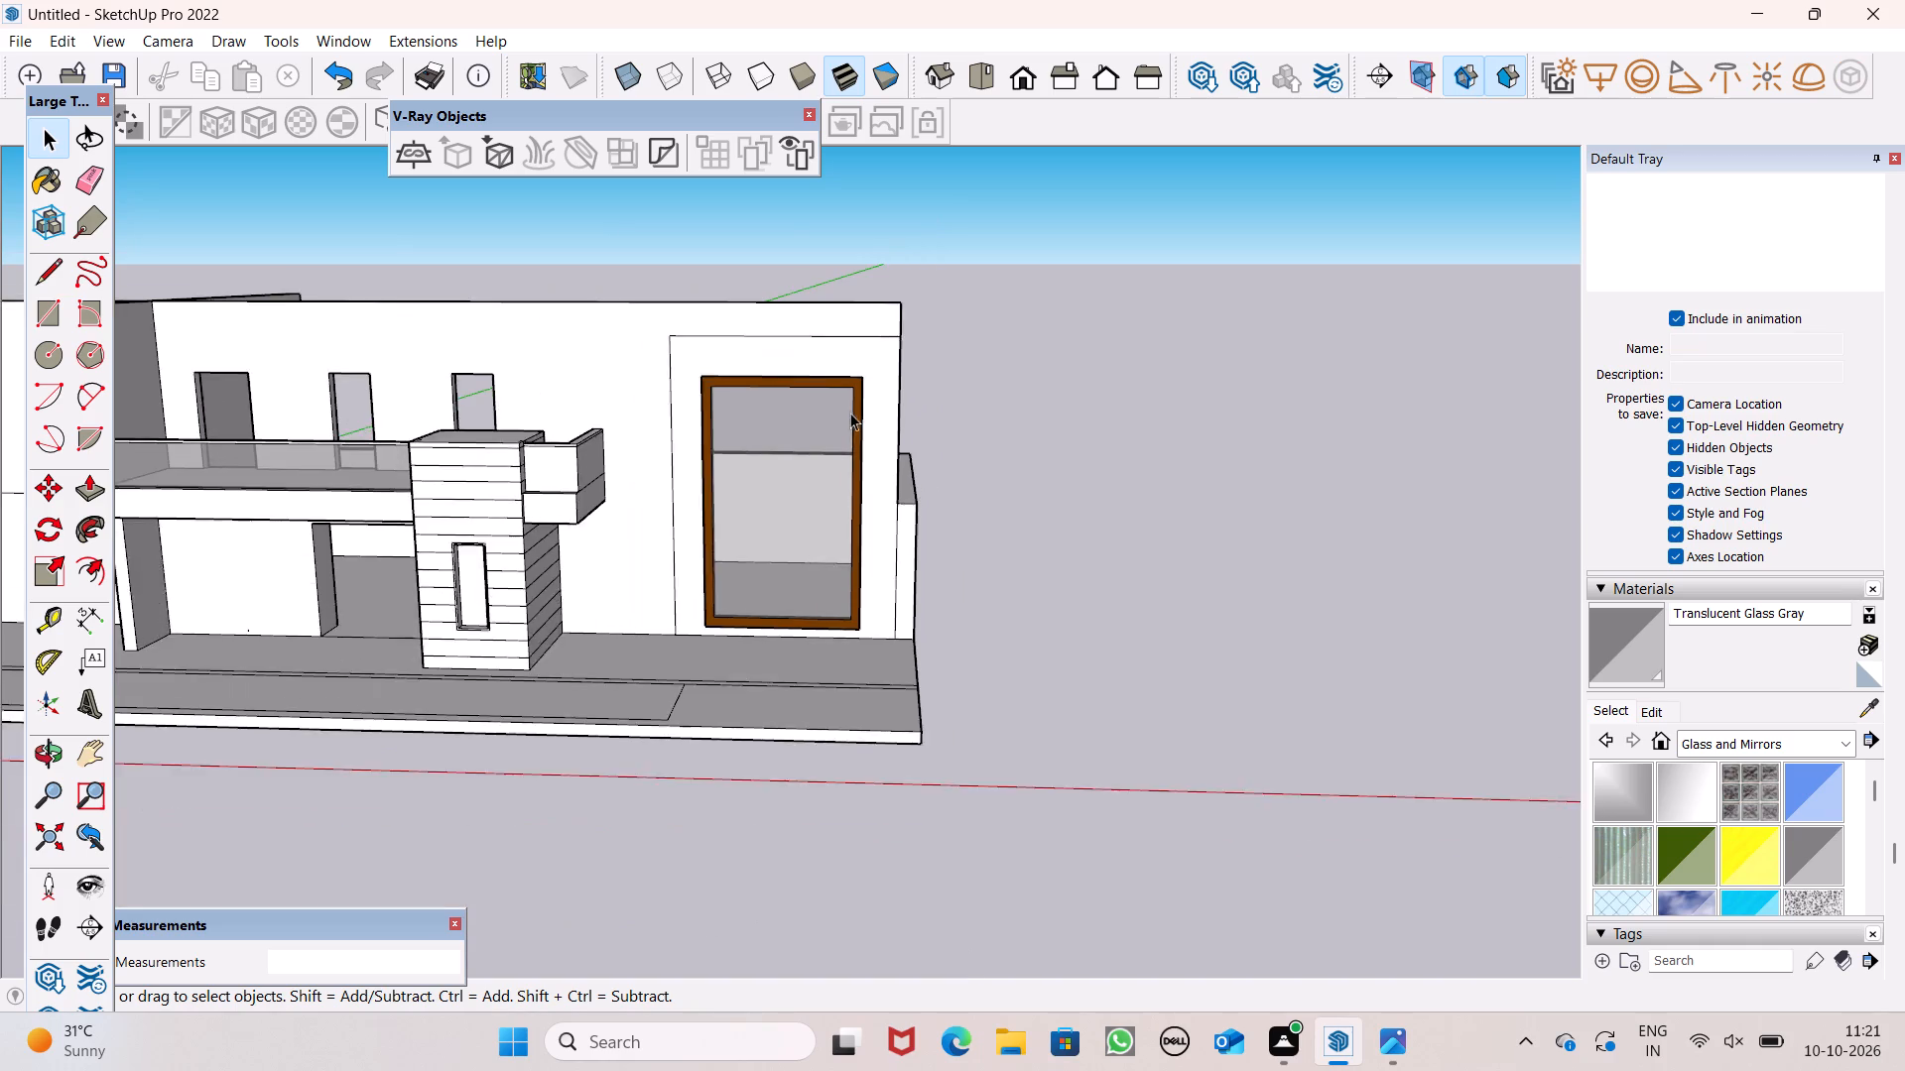
pyautogui.scroll(6, 754, 260)
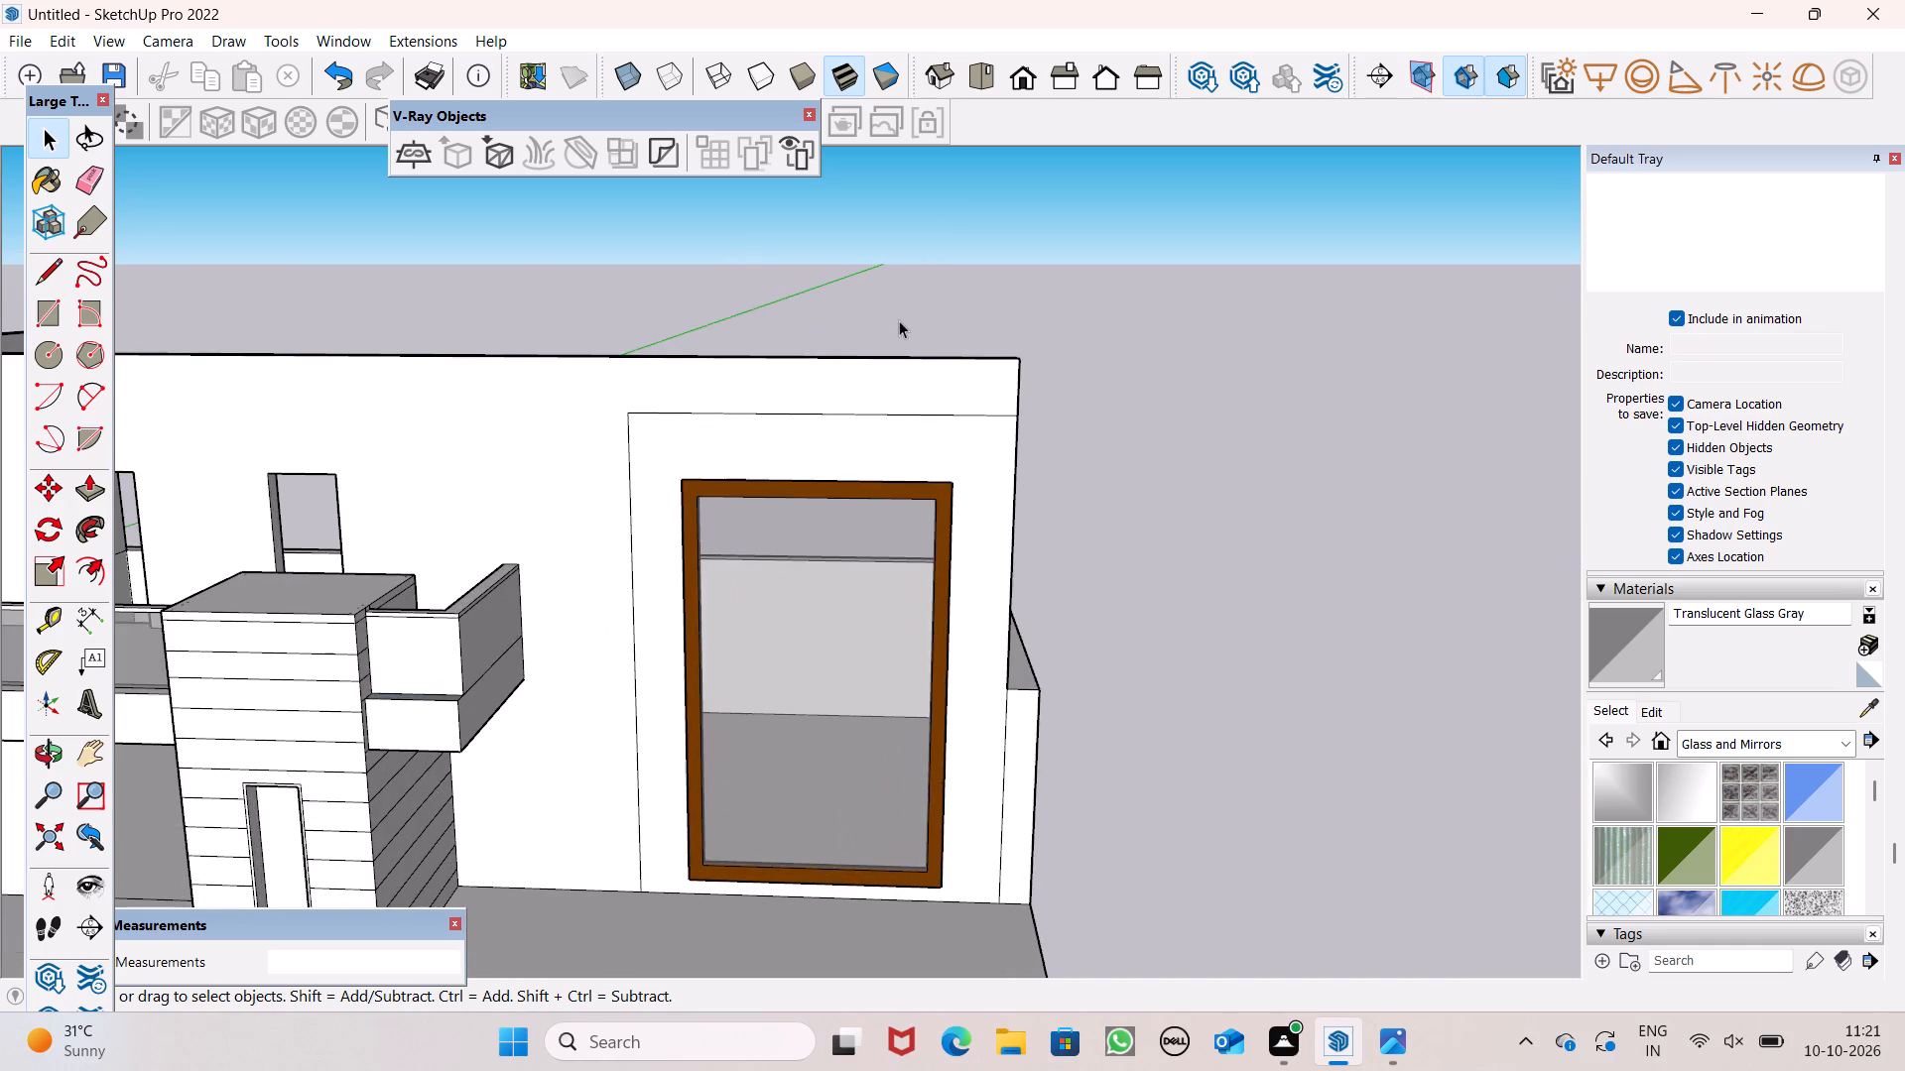
pyautogui.scroll(2, 899, 320)
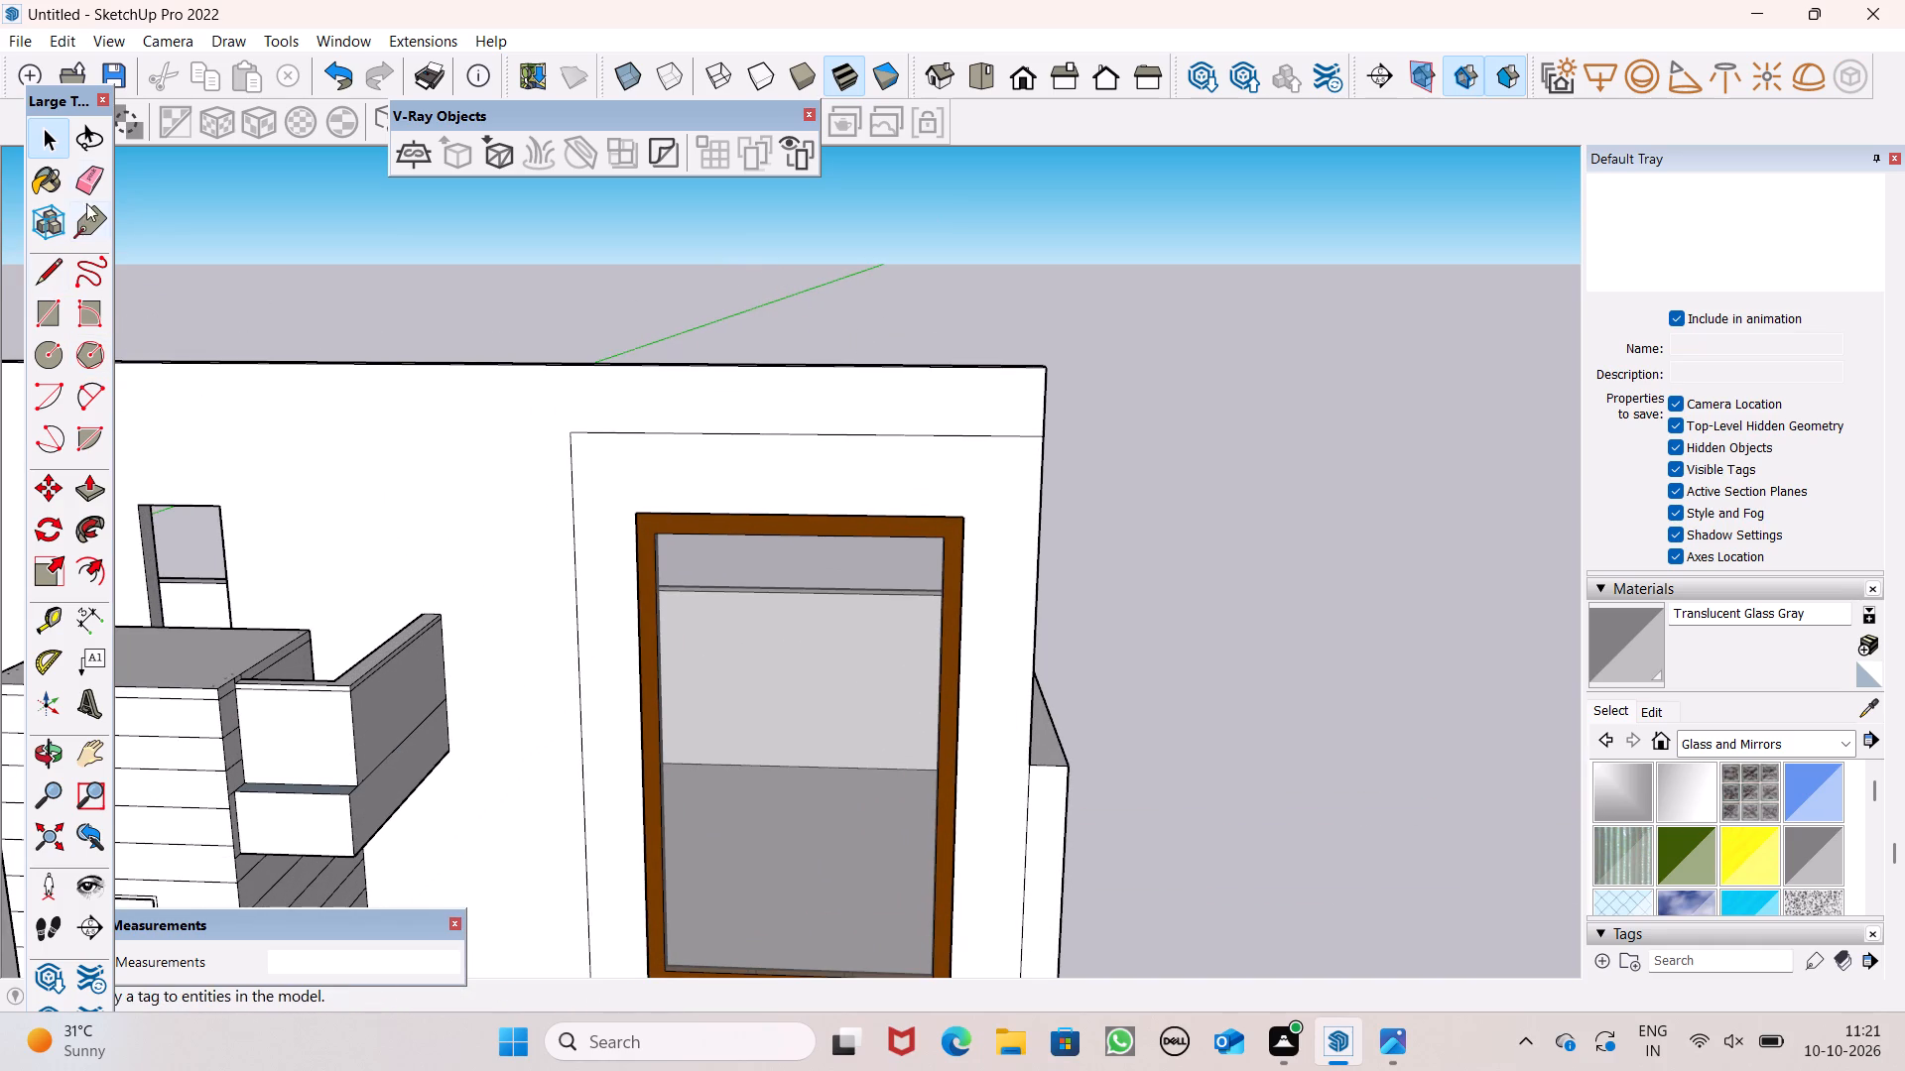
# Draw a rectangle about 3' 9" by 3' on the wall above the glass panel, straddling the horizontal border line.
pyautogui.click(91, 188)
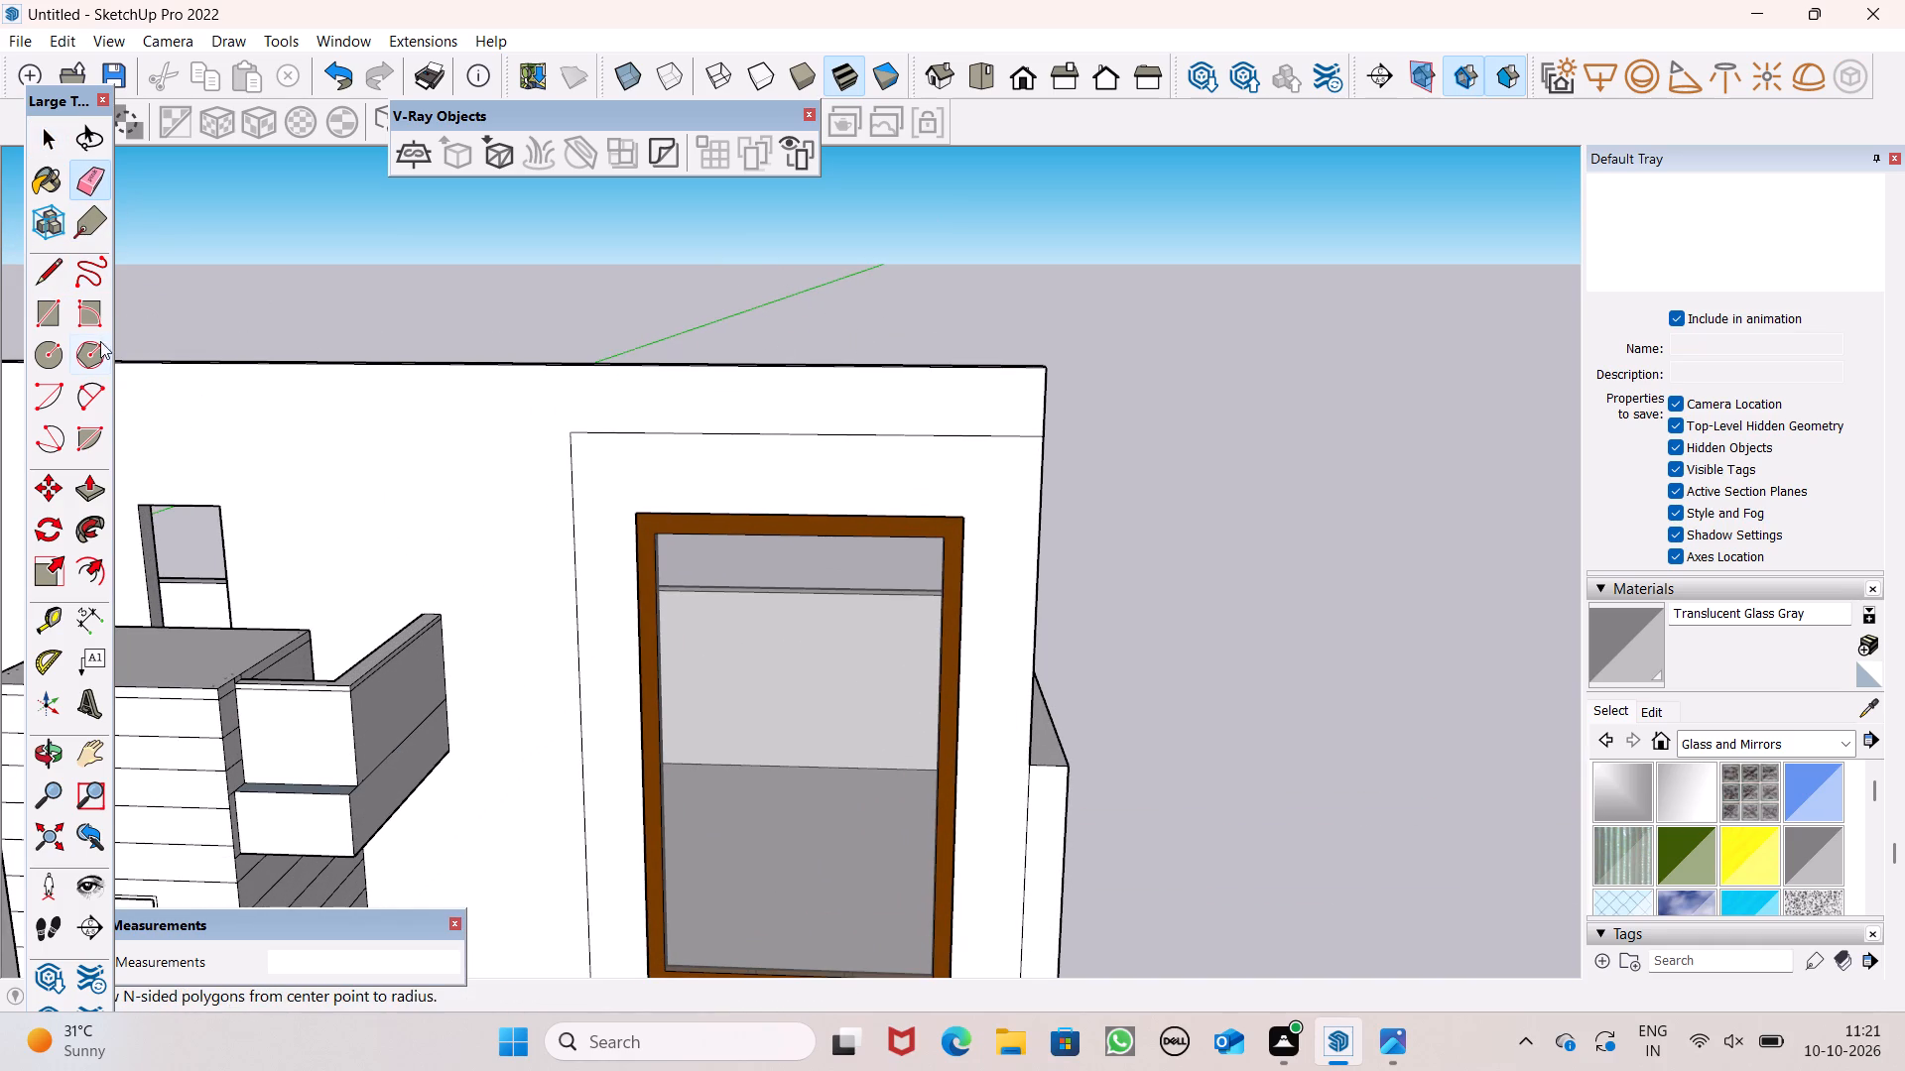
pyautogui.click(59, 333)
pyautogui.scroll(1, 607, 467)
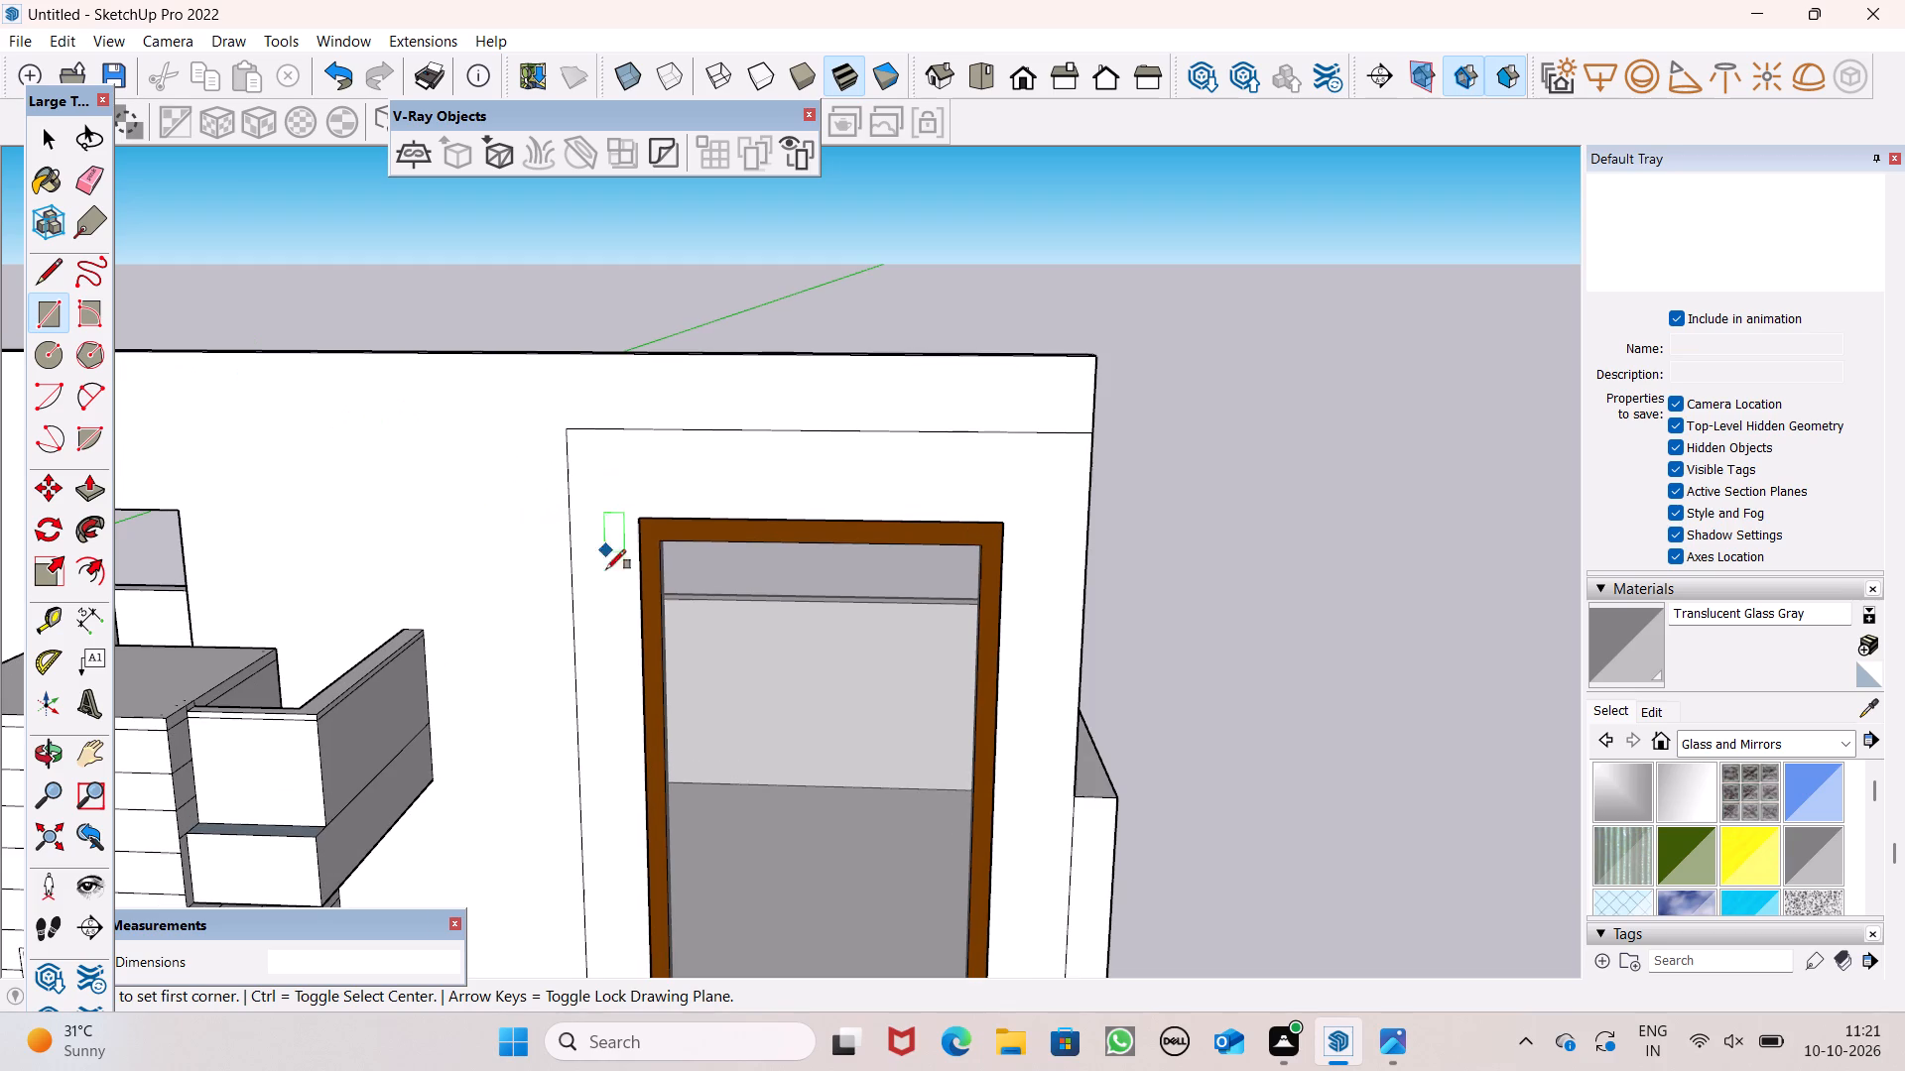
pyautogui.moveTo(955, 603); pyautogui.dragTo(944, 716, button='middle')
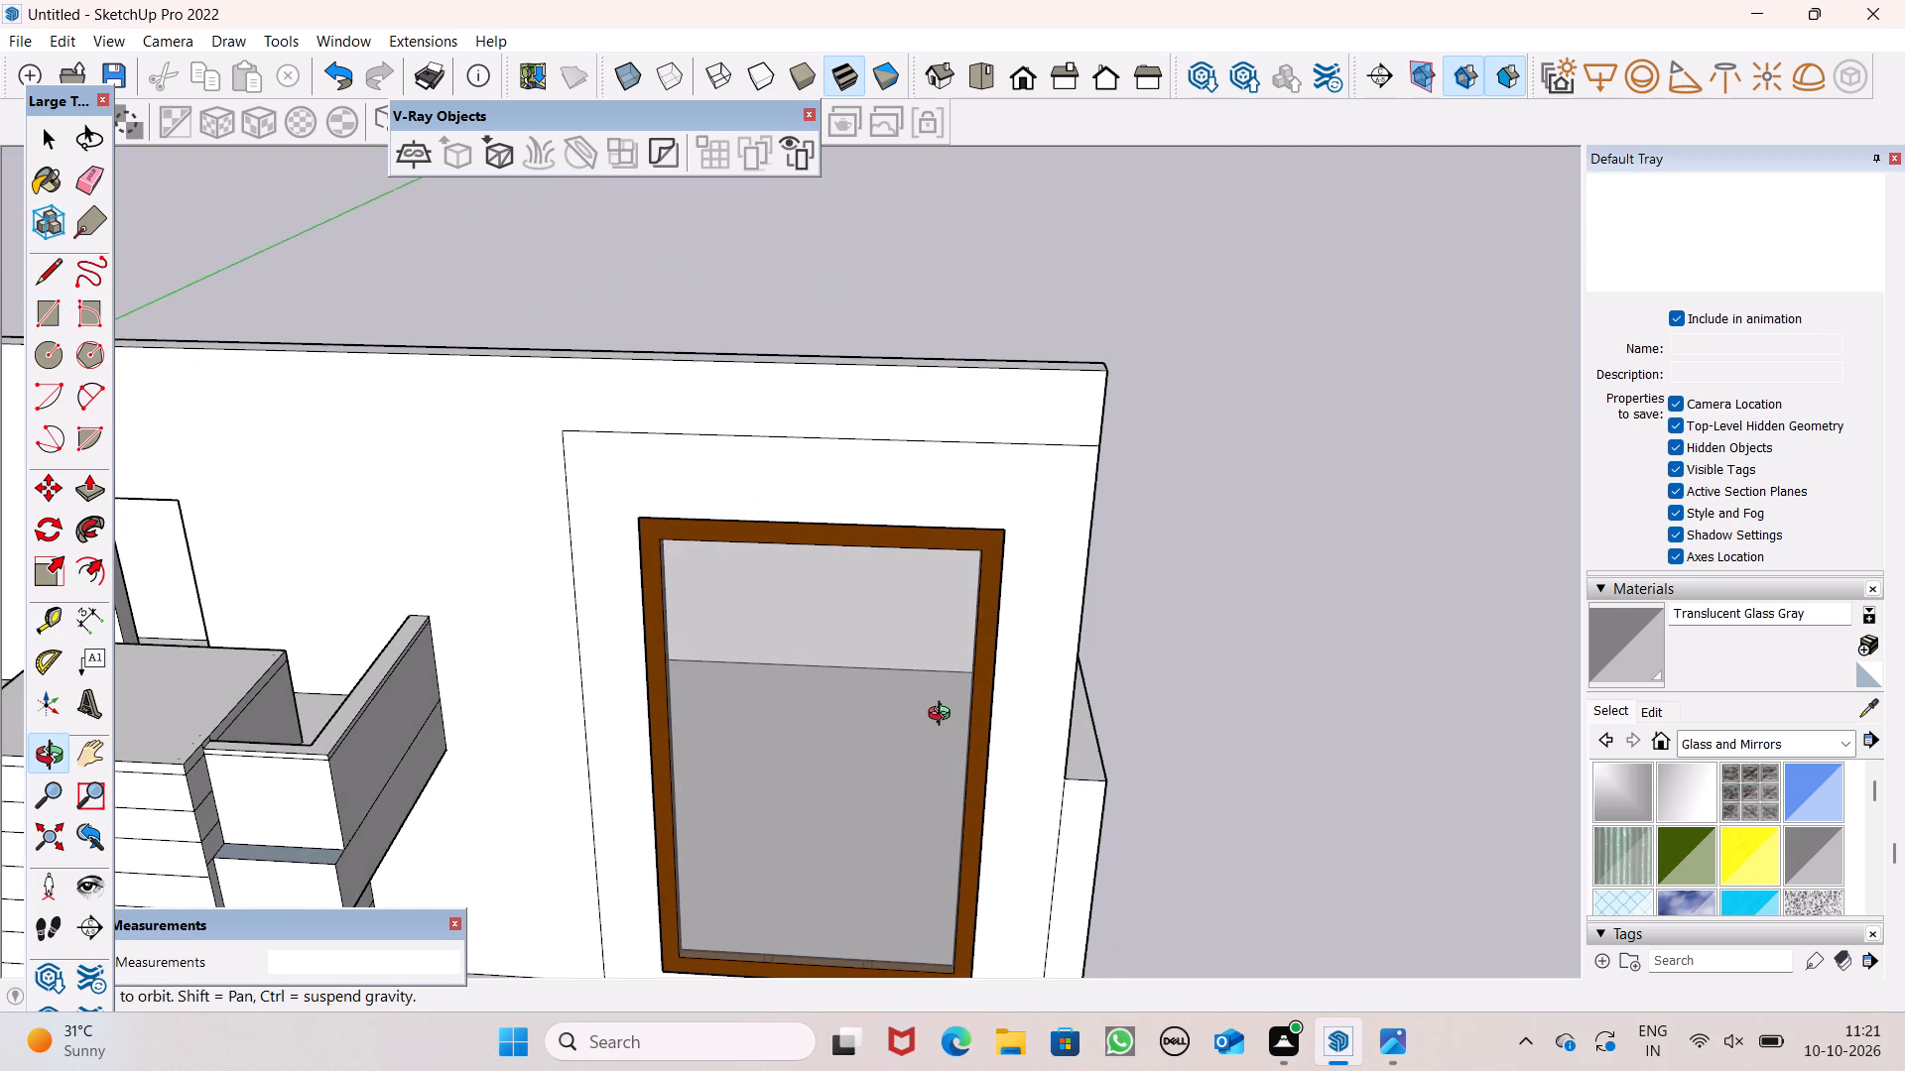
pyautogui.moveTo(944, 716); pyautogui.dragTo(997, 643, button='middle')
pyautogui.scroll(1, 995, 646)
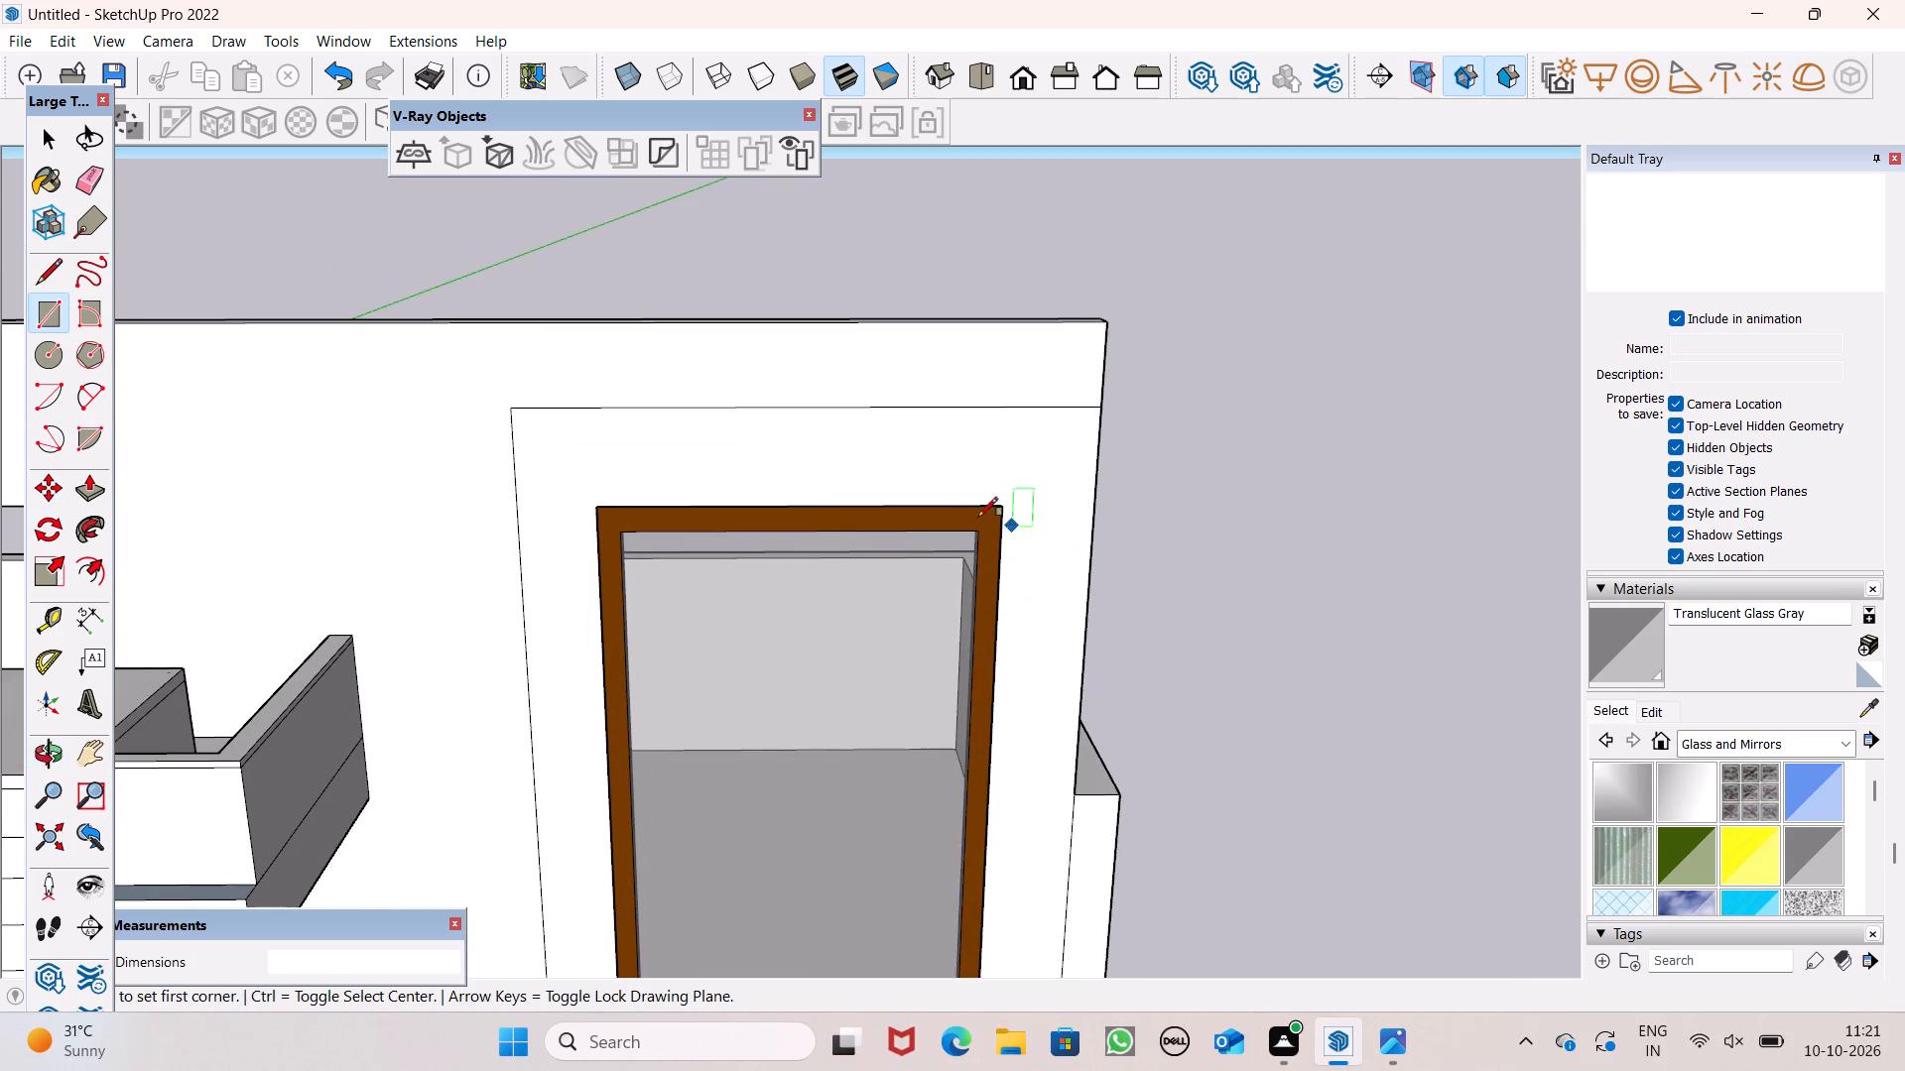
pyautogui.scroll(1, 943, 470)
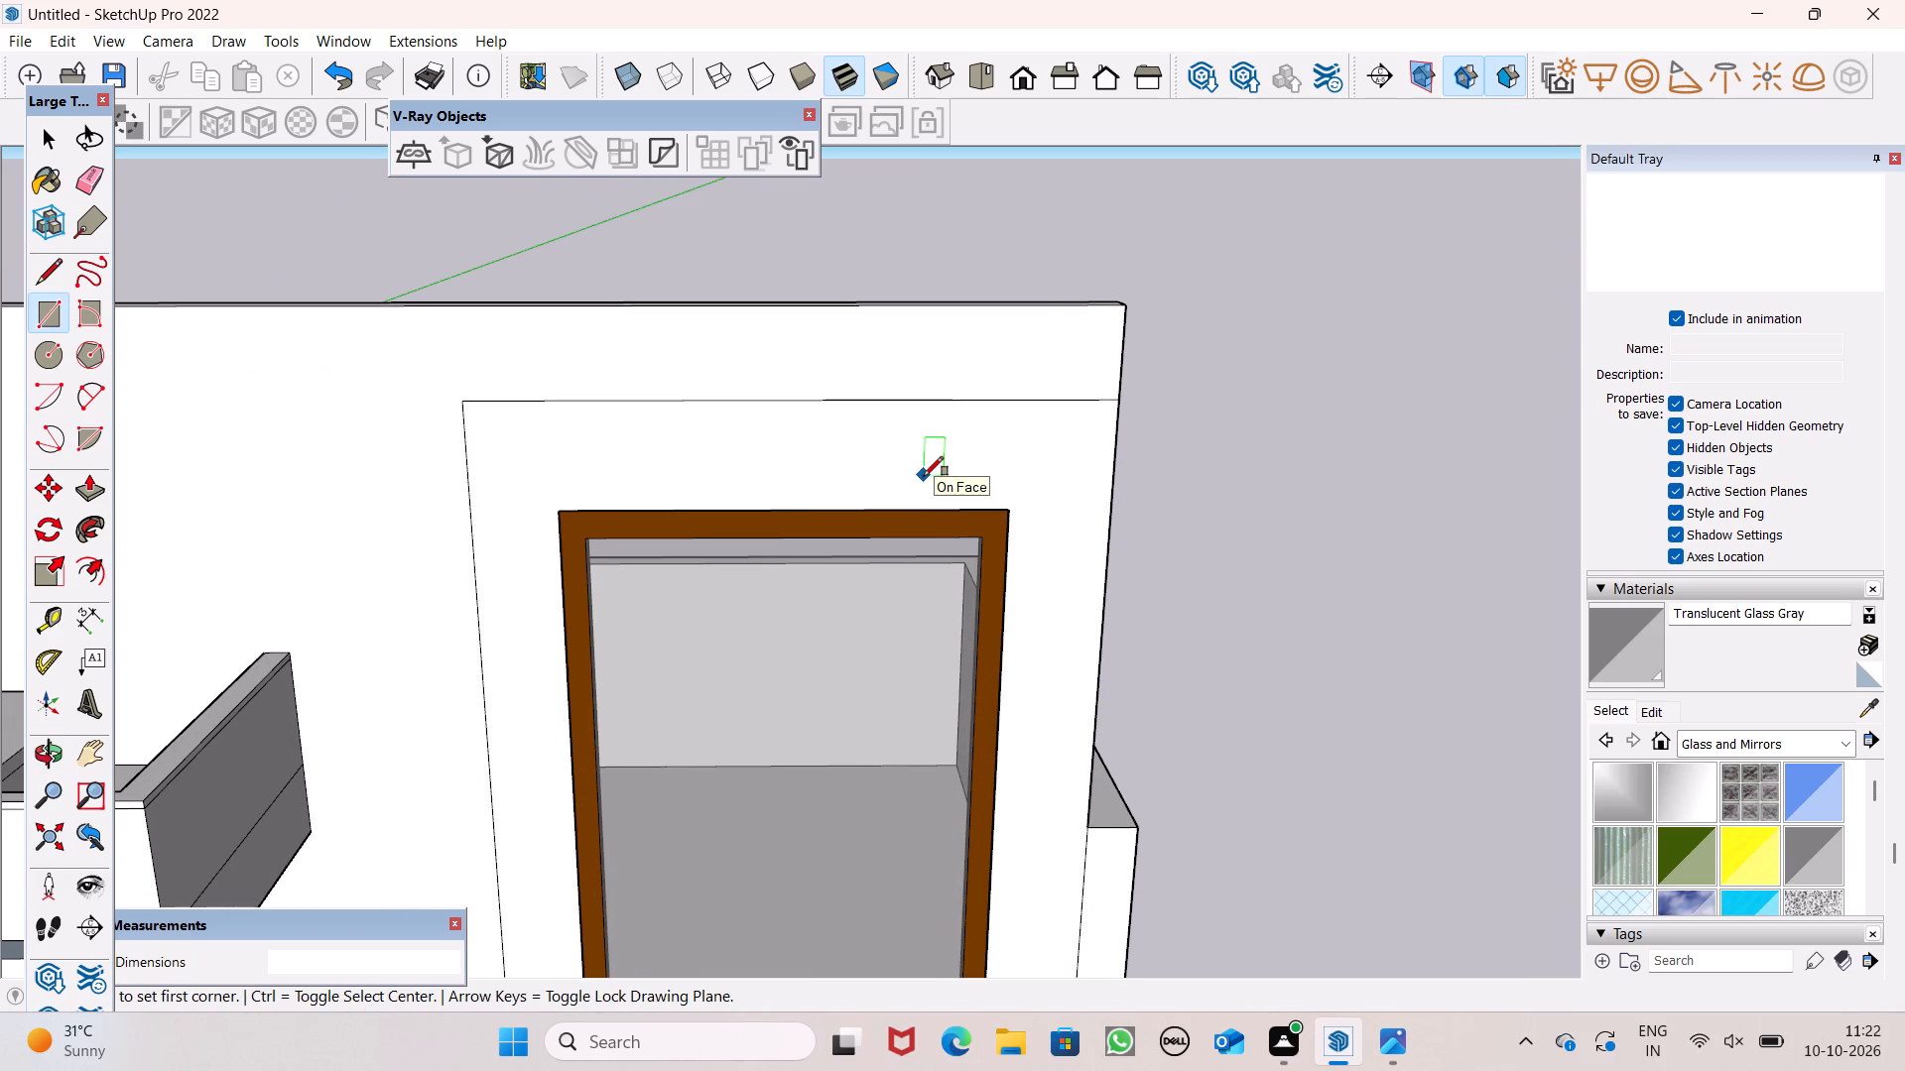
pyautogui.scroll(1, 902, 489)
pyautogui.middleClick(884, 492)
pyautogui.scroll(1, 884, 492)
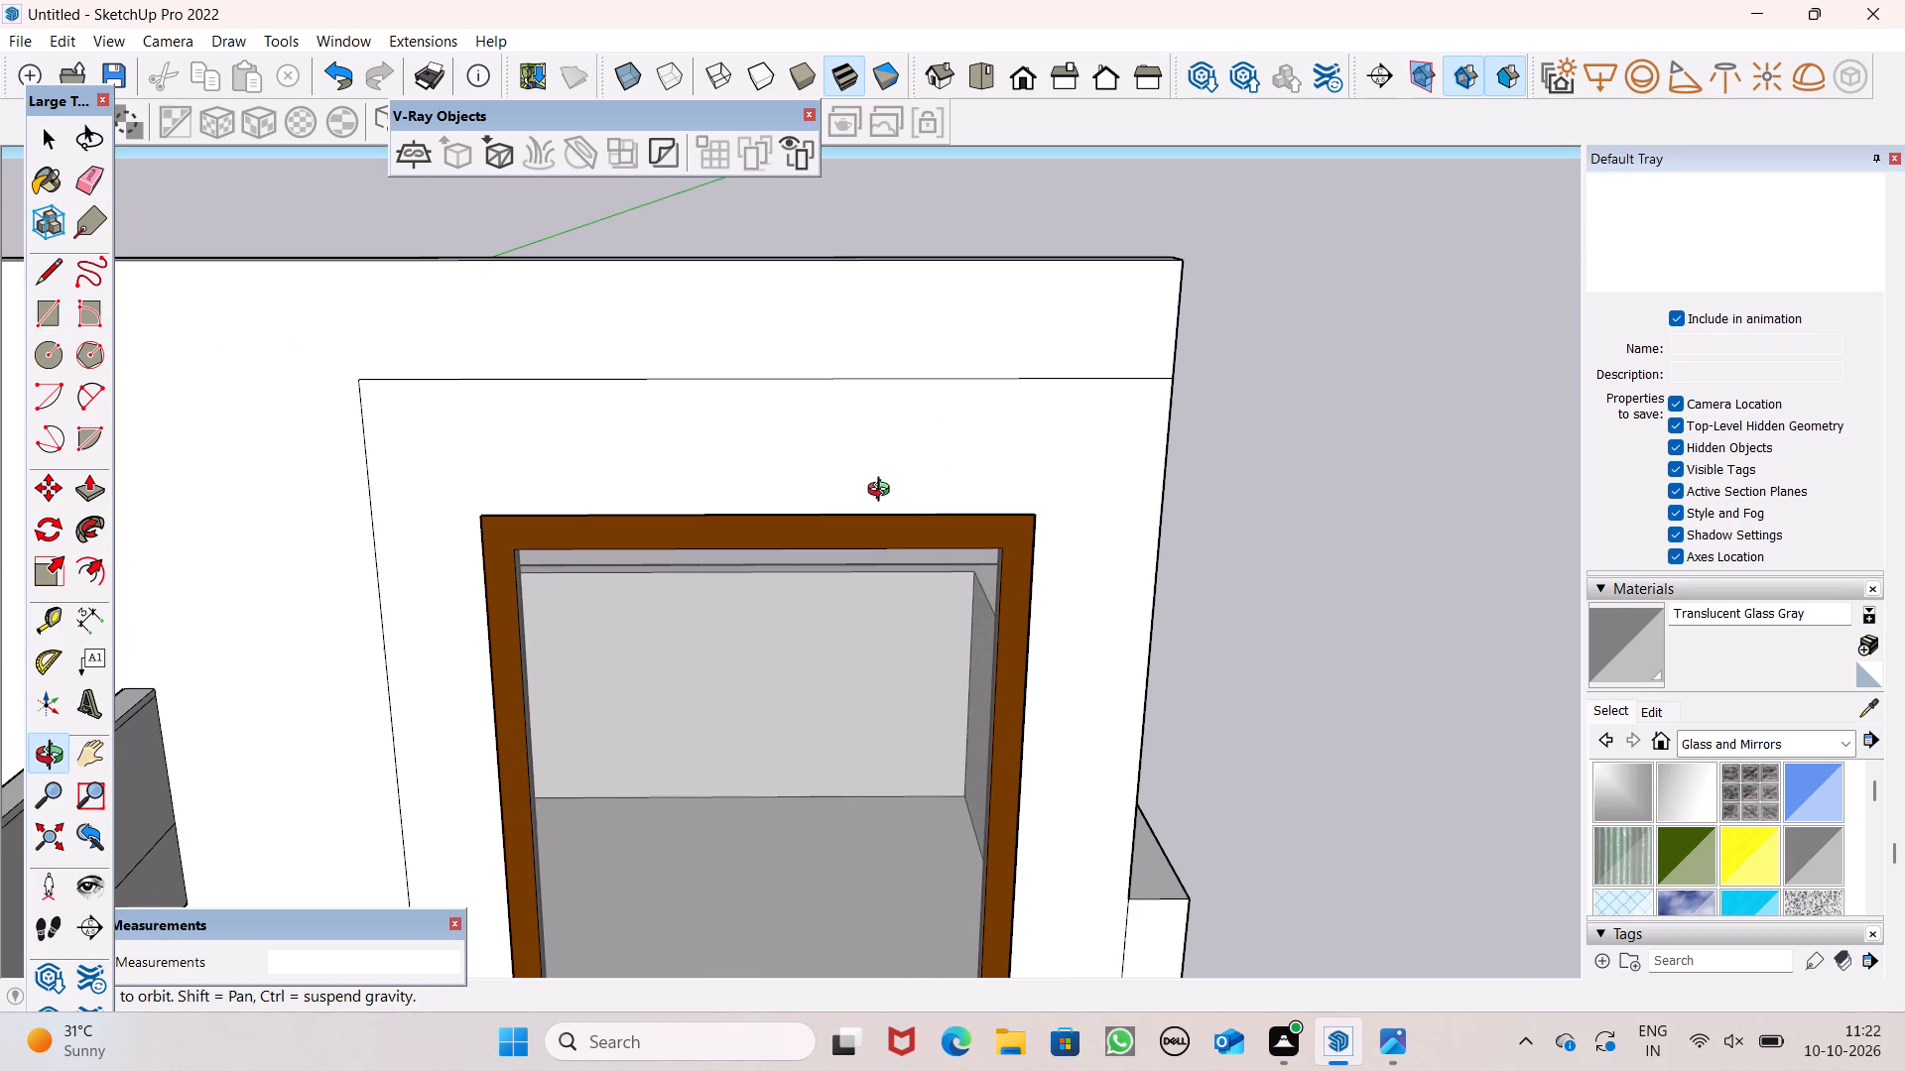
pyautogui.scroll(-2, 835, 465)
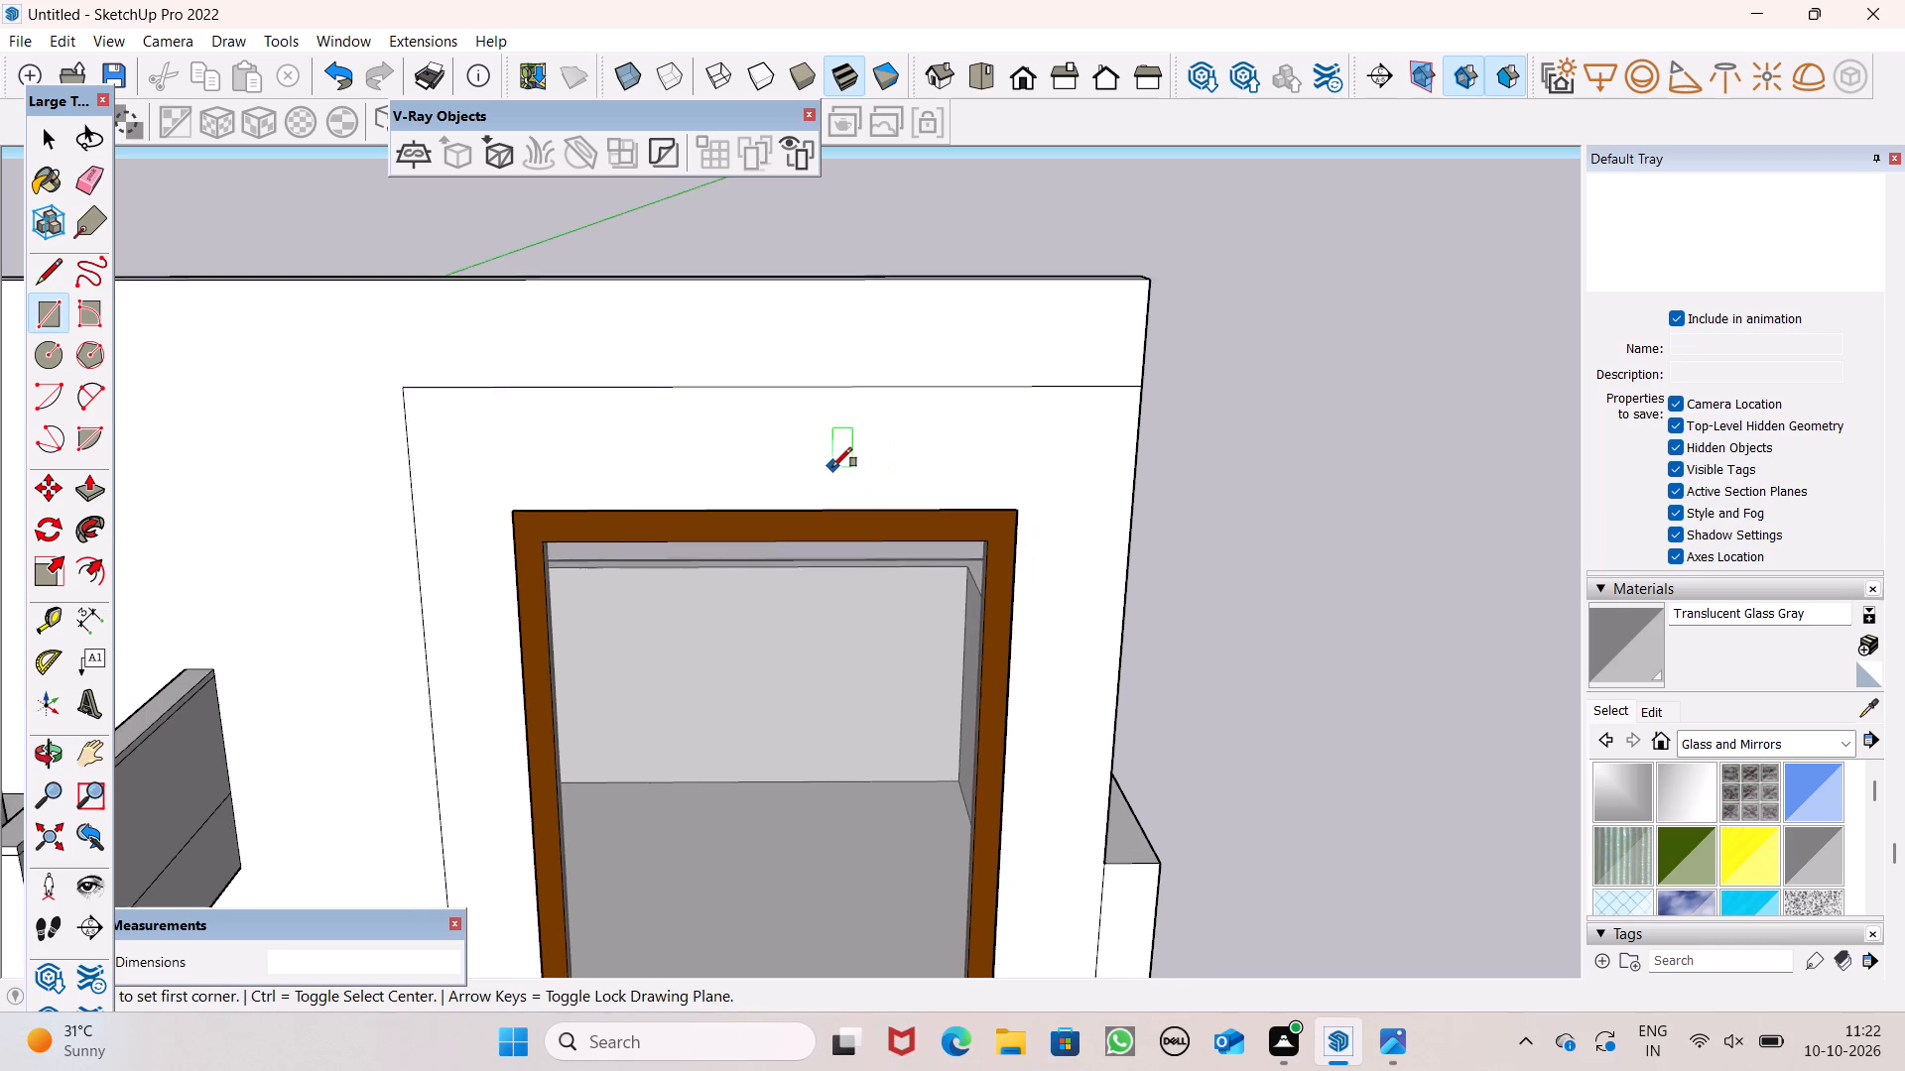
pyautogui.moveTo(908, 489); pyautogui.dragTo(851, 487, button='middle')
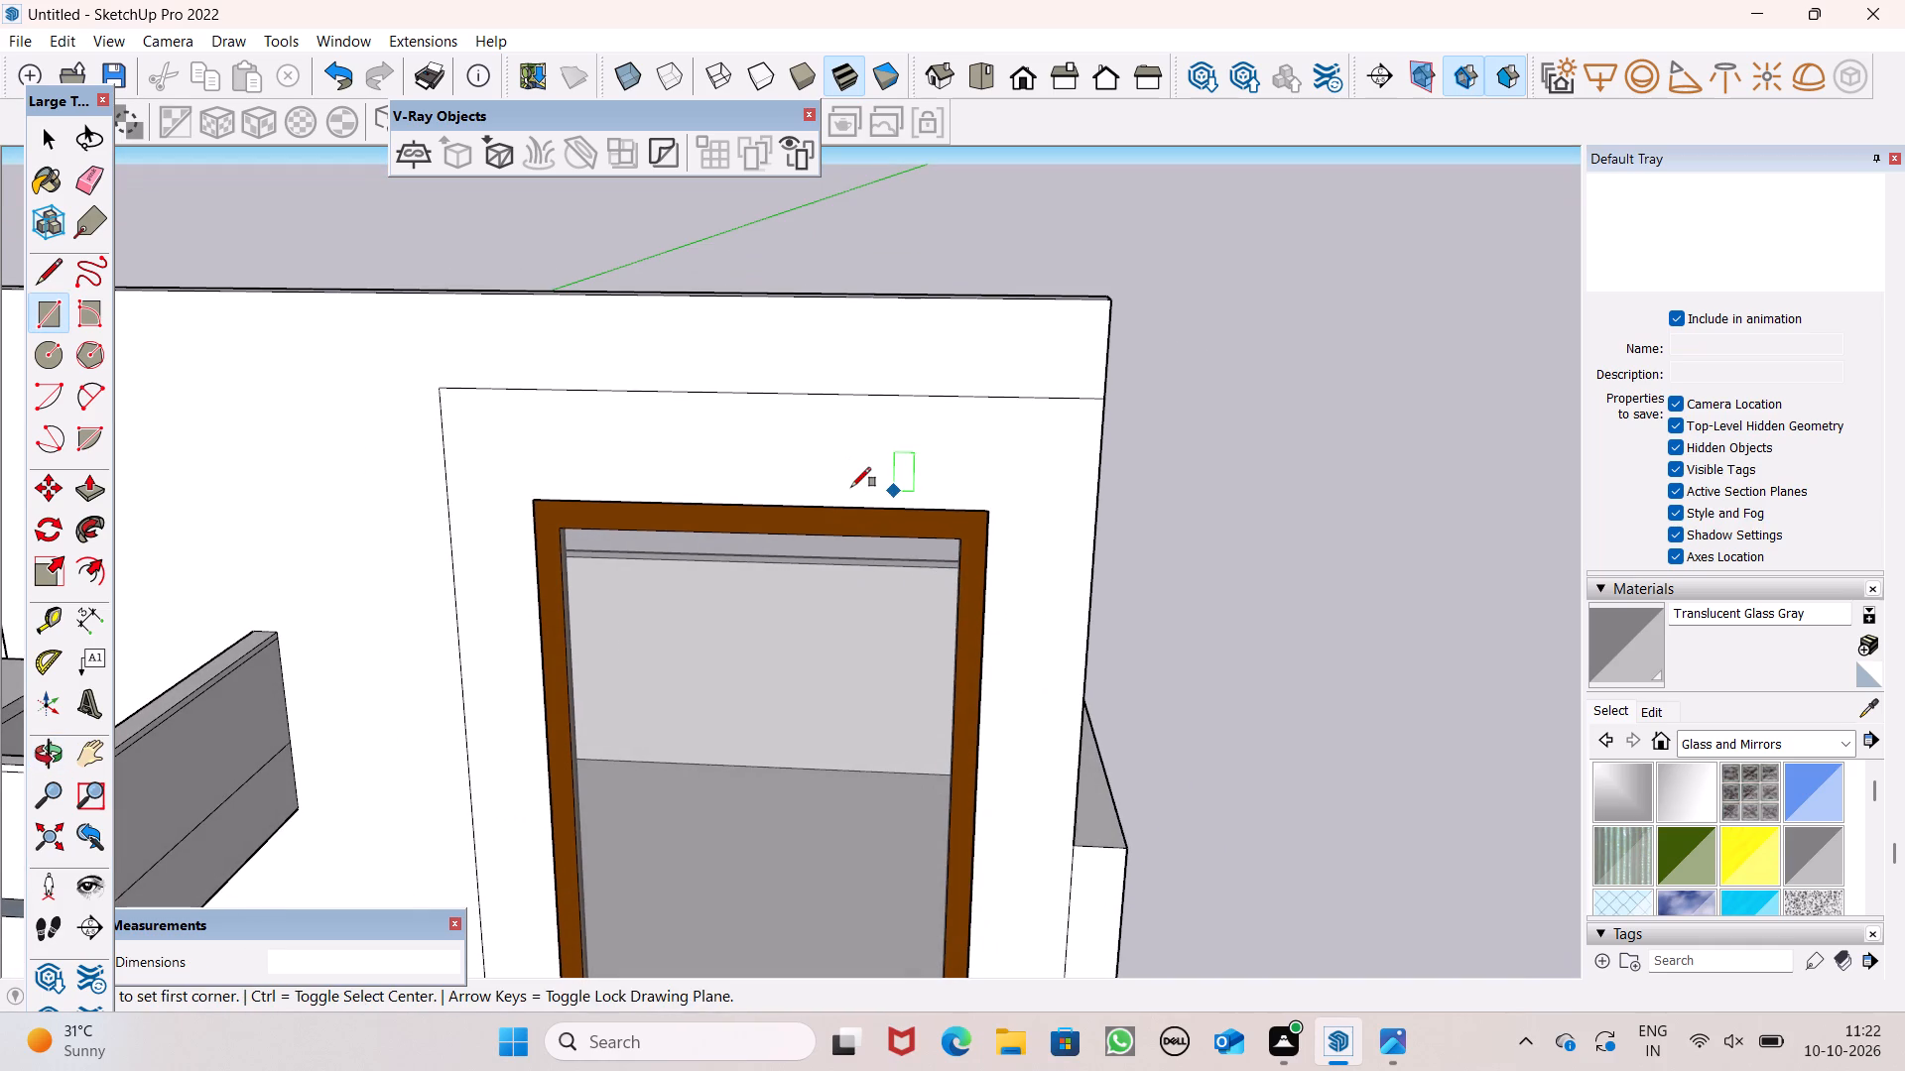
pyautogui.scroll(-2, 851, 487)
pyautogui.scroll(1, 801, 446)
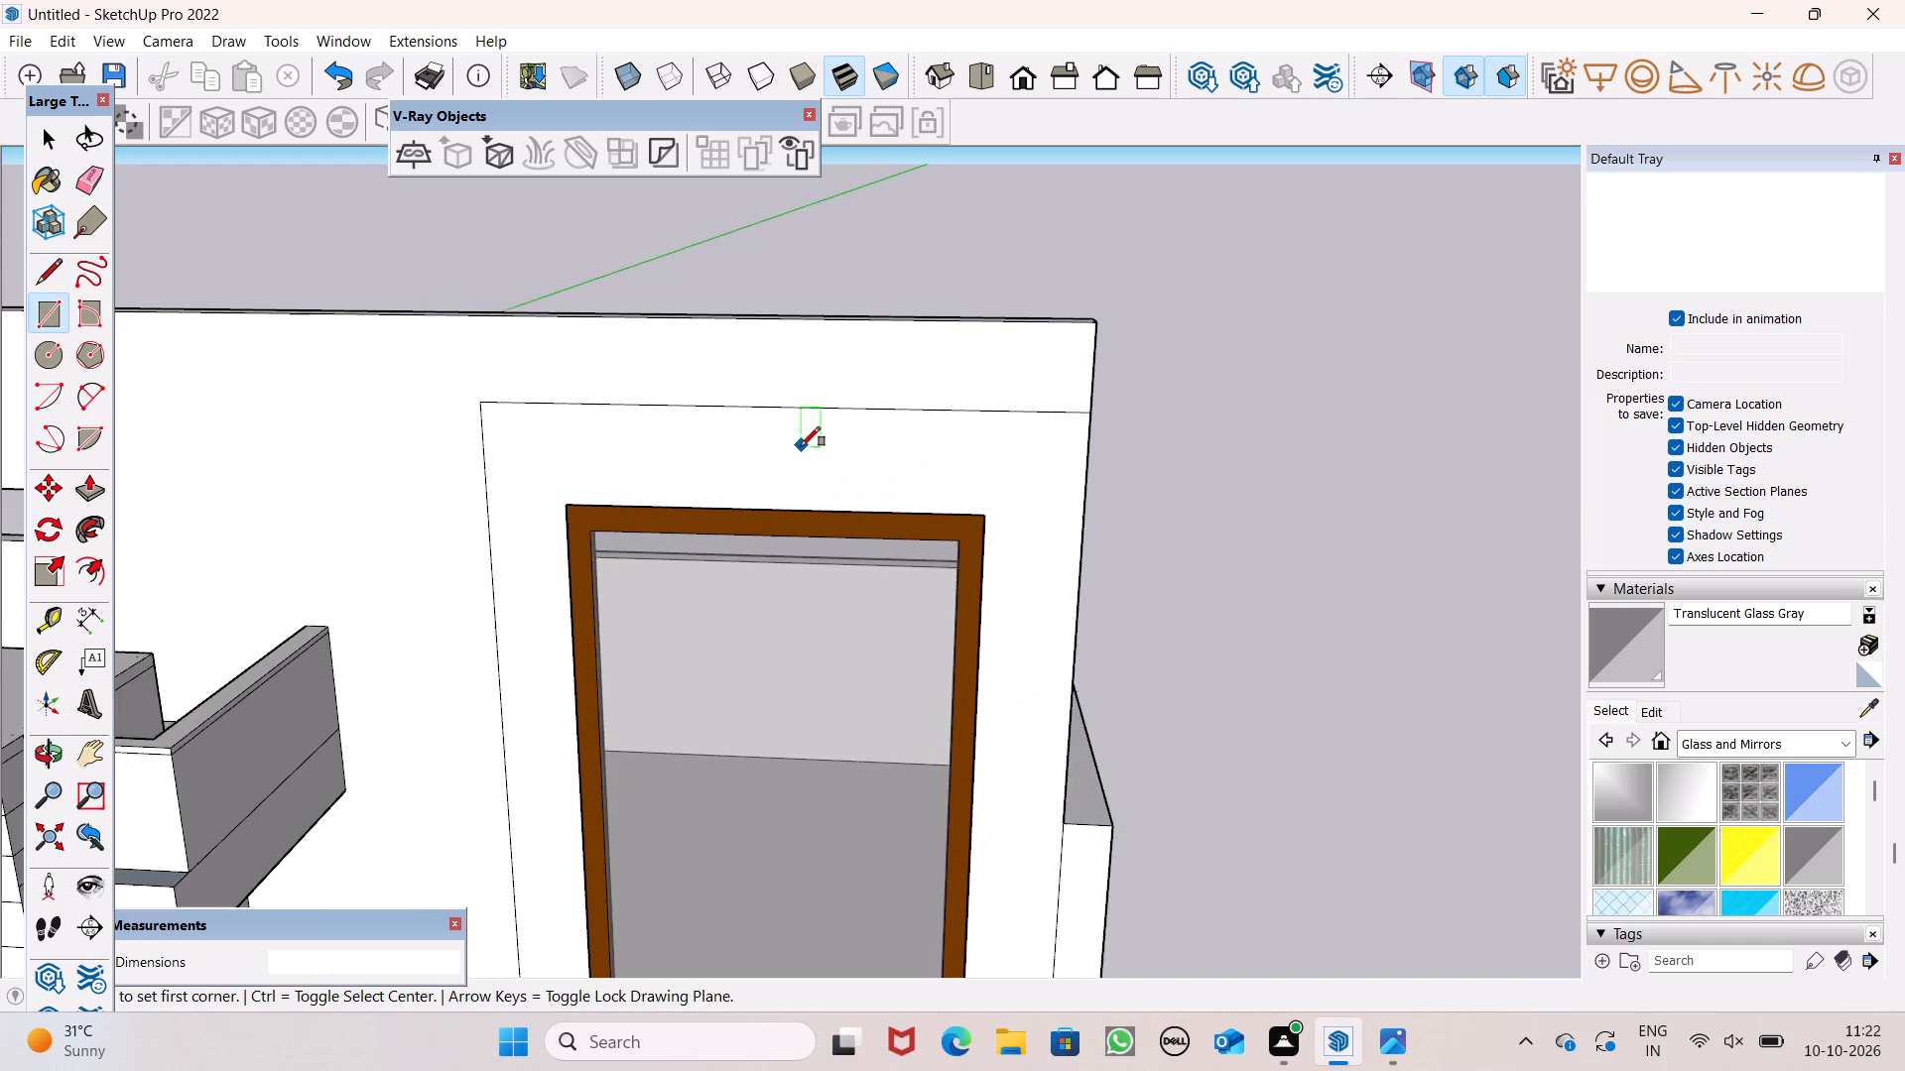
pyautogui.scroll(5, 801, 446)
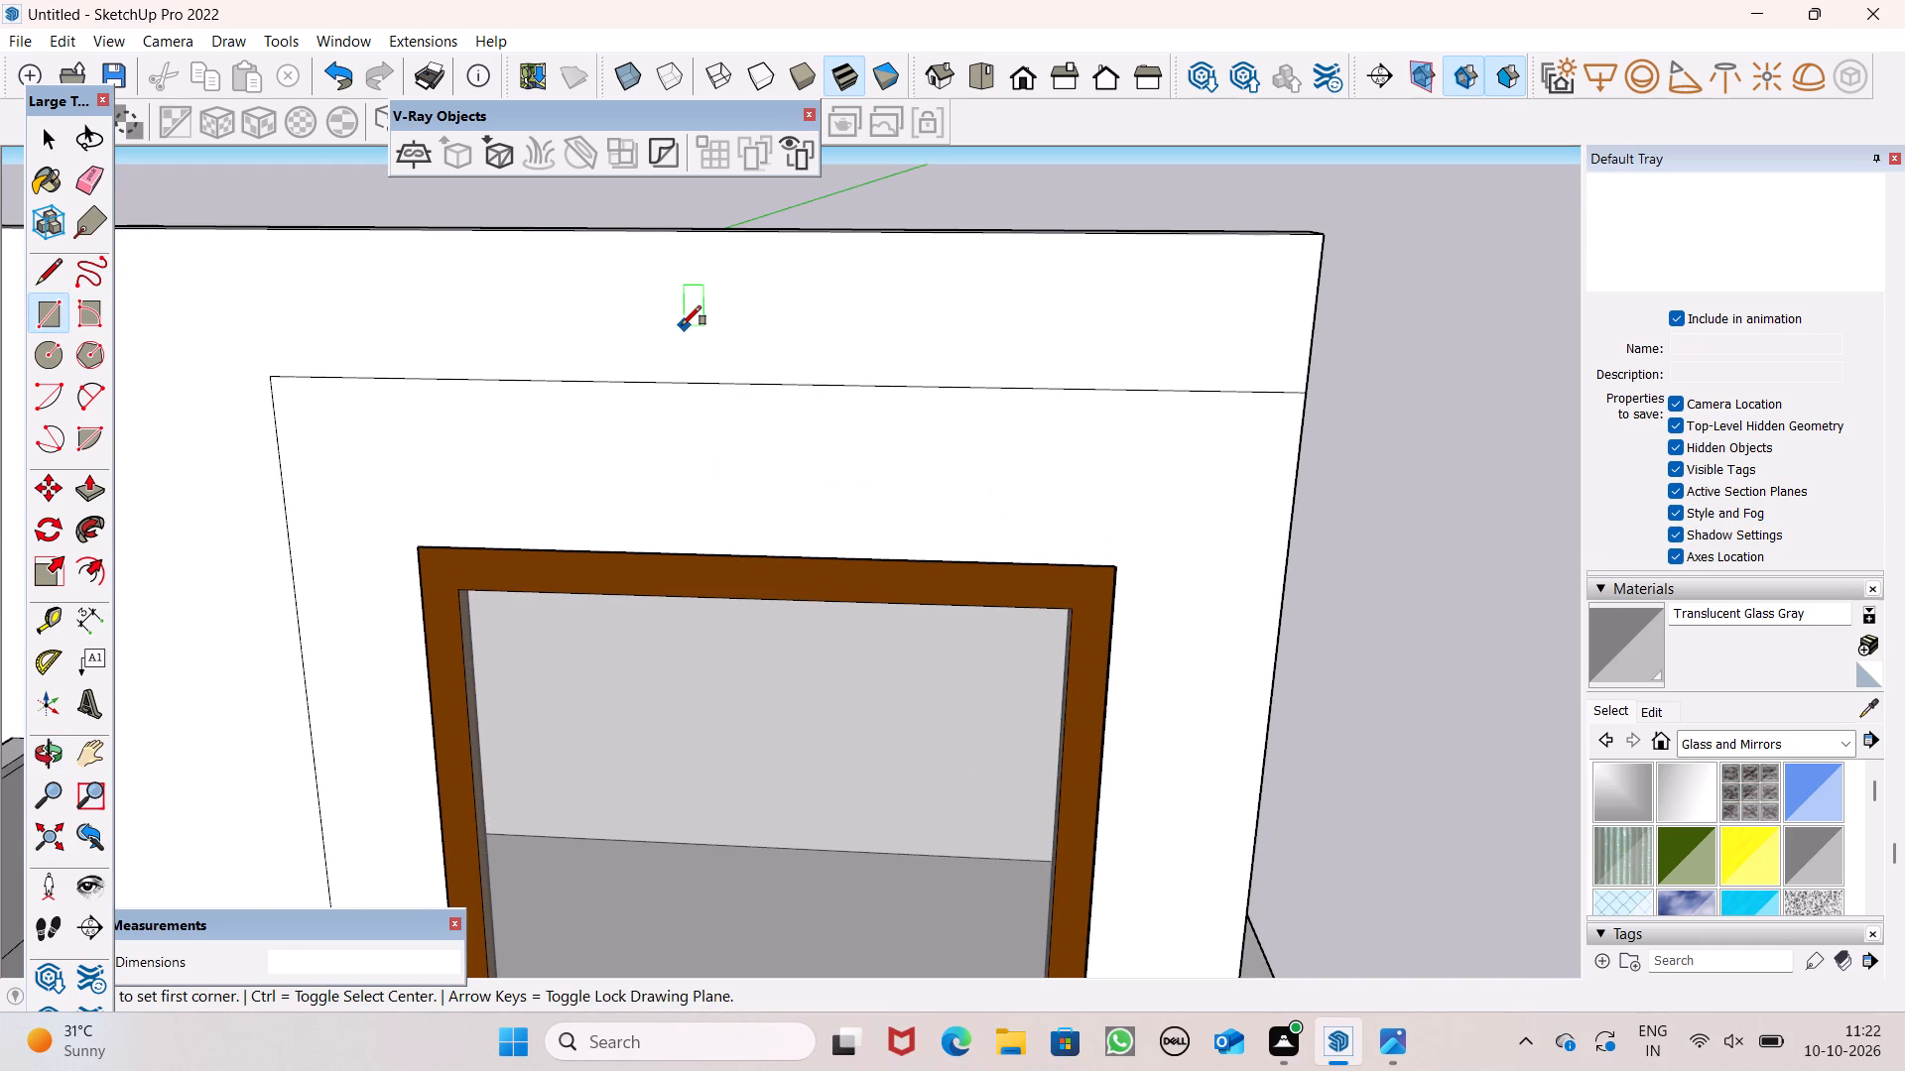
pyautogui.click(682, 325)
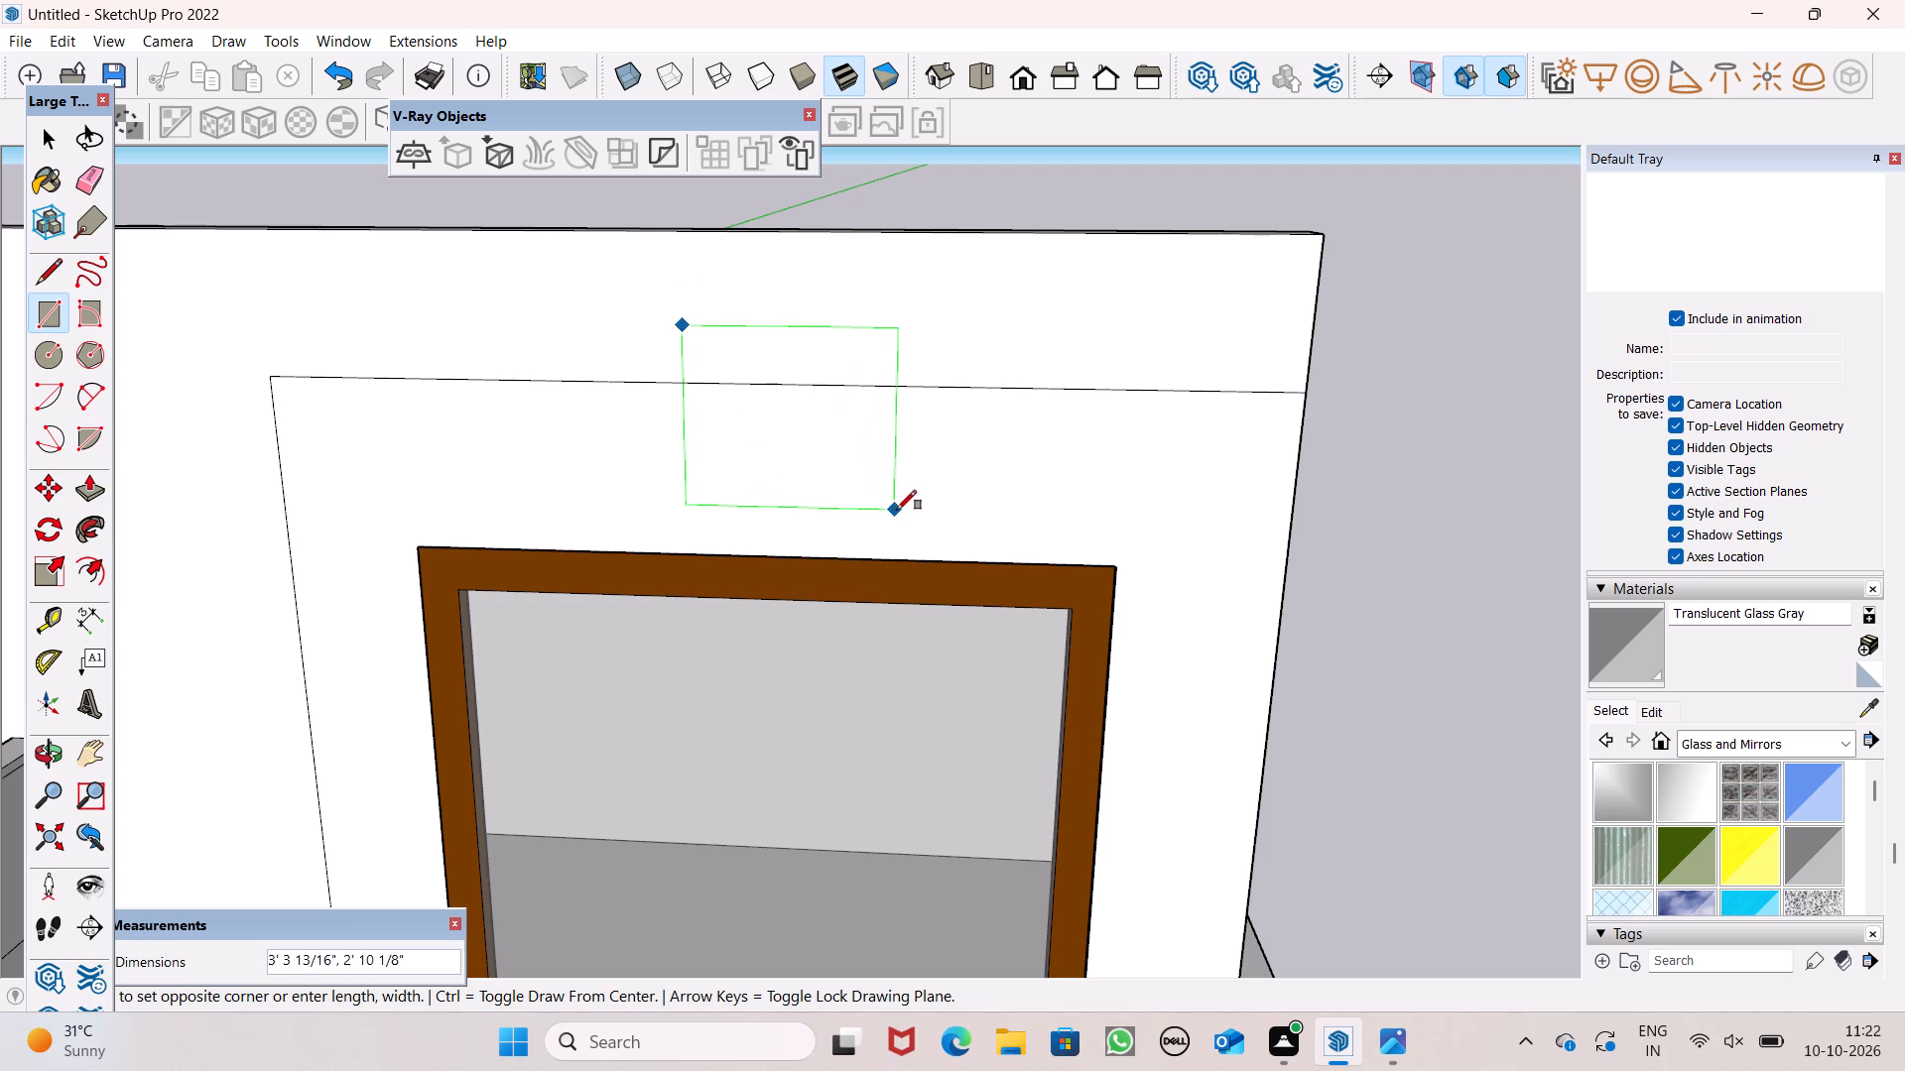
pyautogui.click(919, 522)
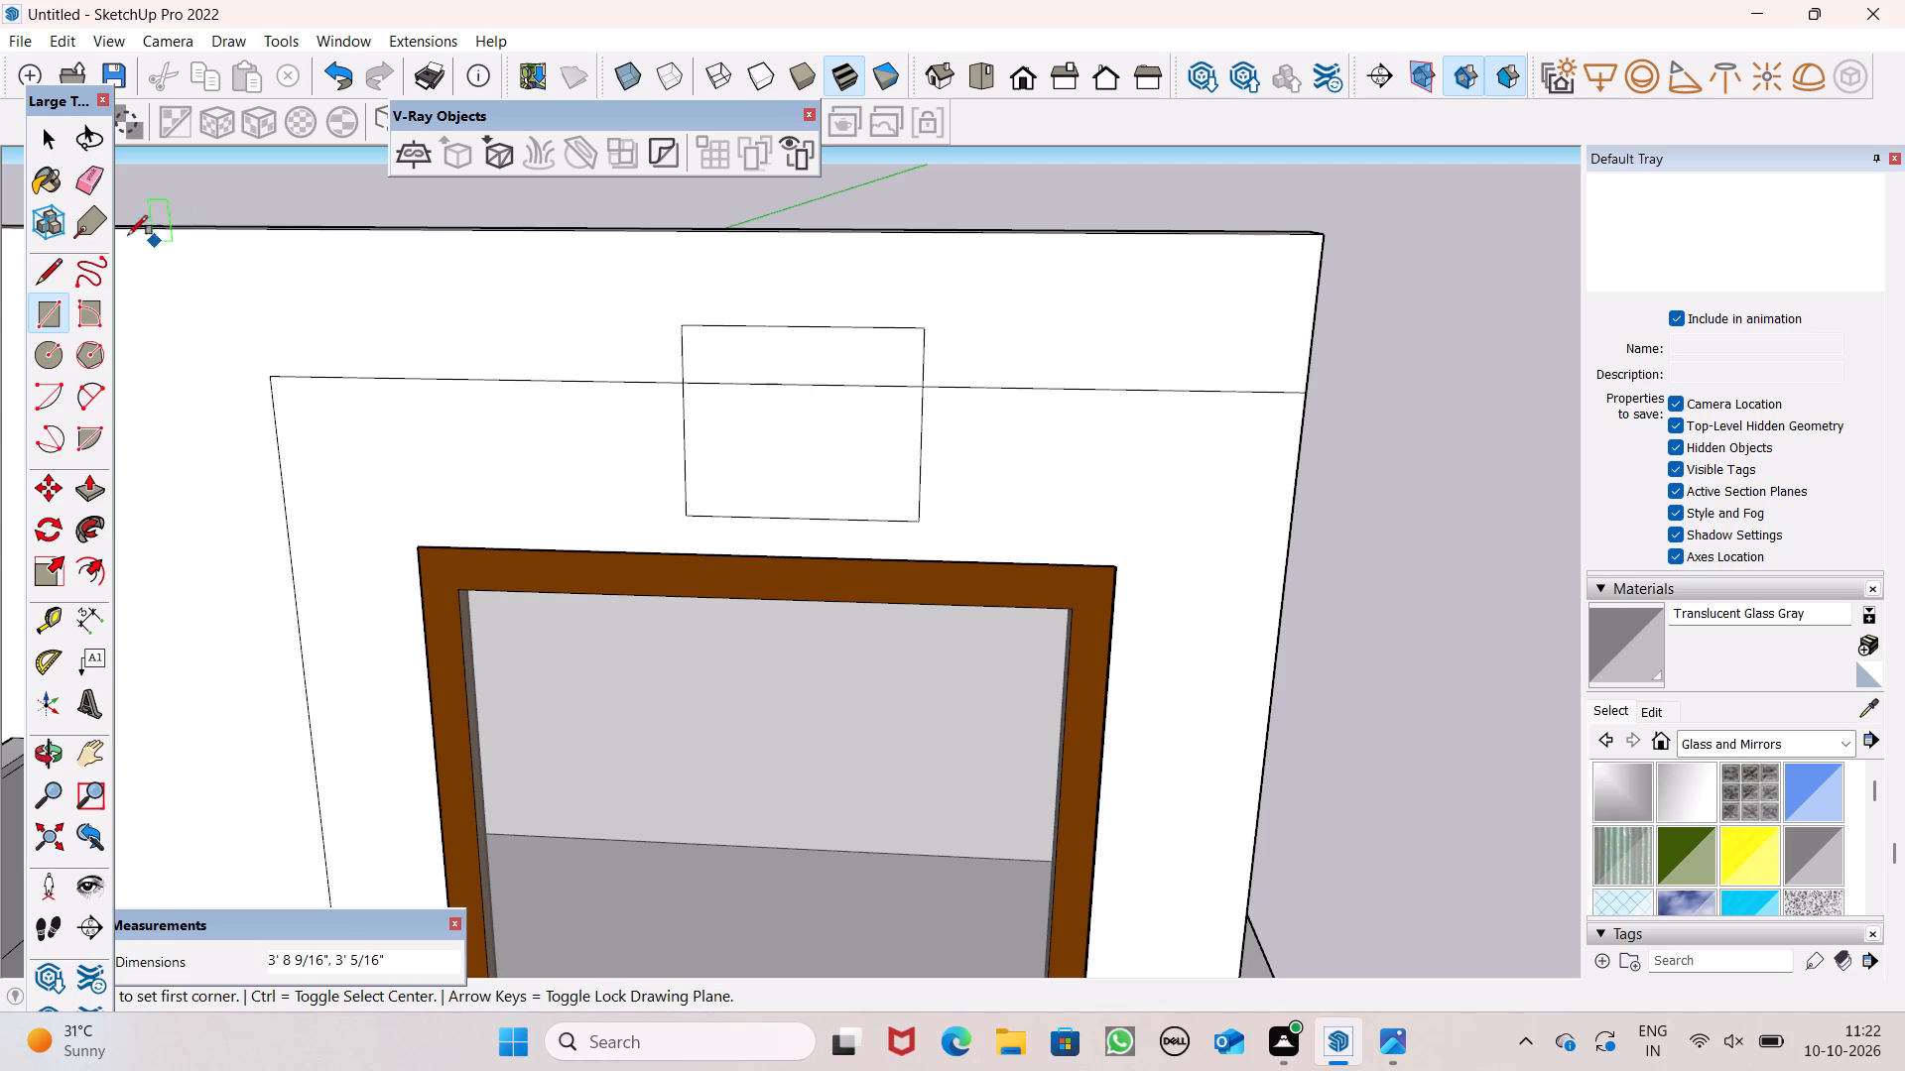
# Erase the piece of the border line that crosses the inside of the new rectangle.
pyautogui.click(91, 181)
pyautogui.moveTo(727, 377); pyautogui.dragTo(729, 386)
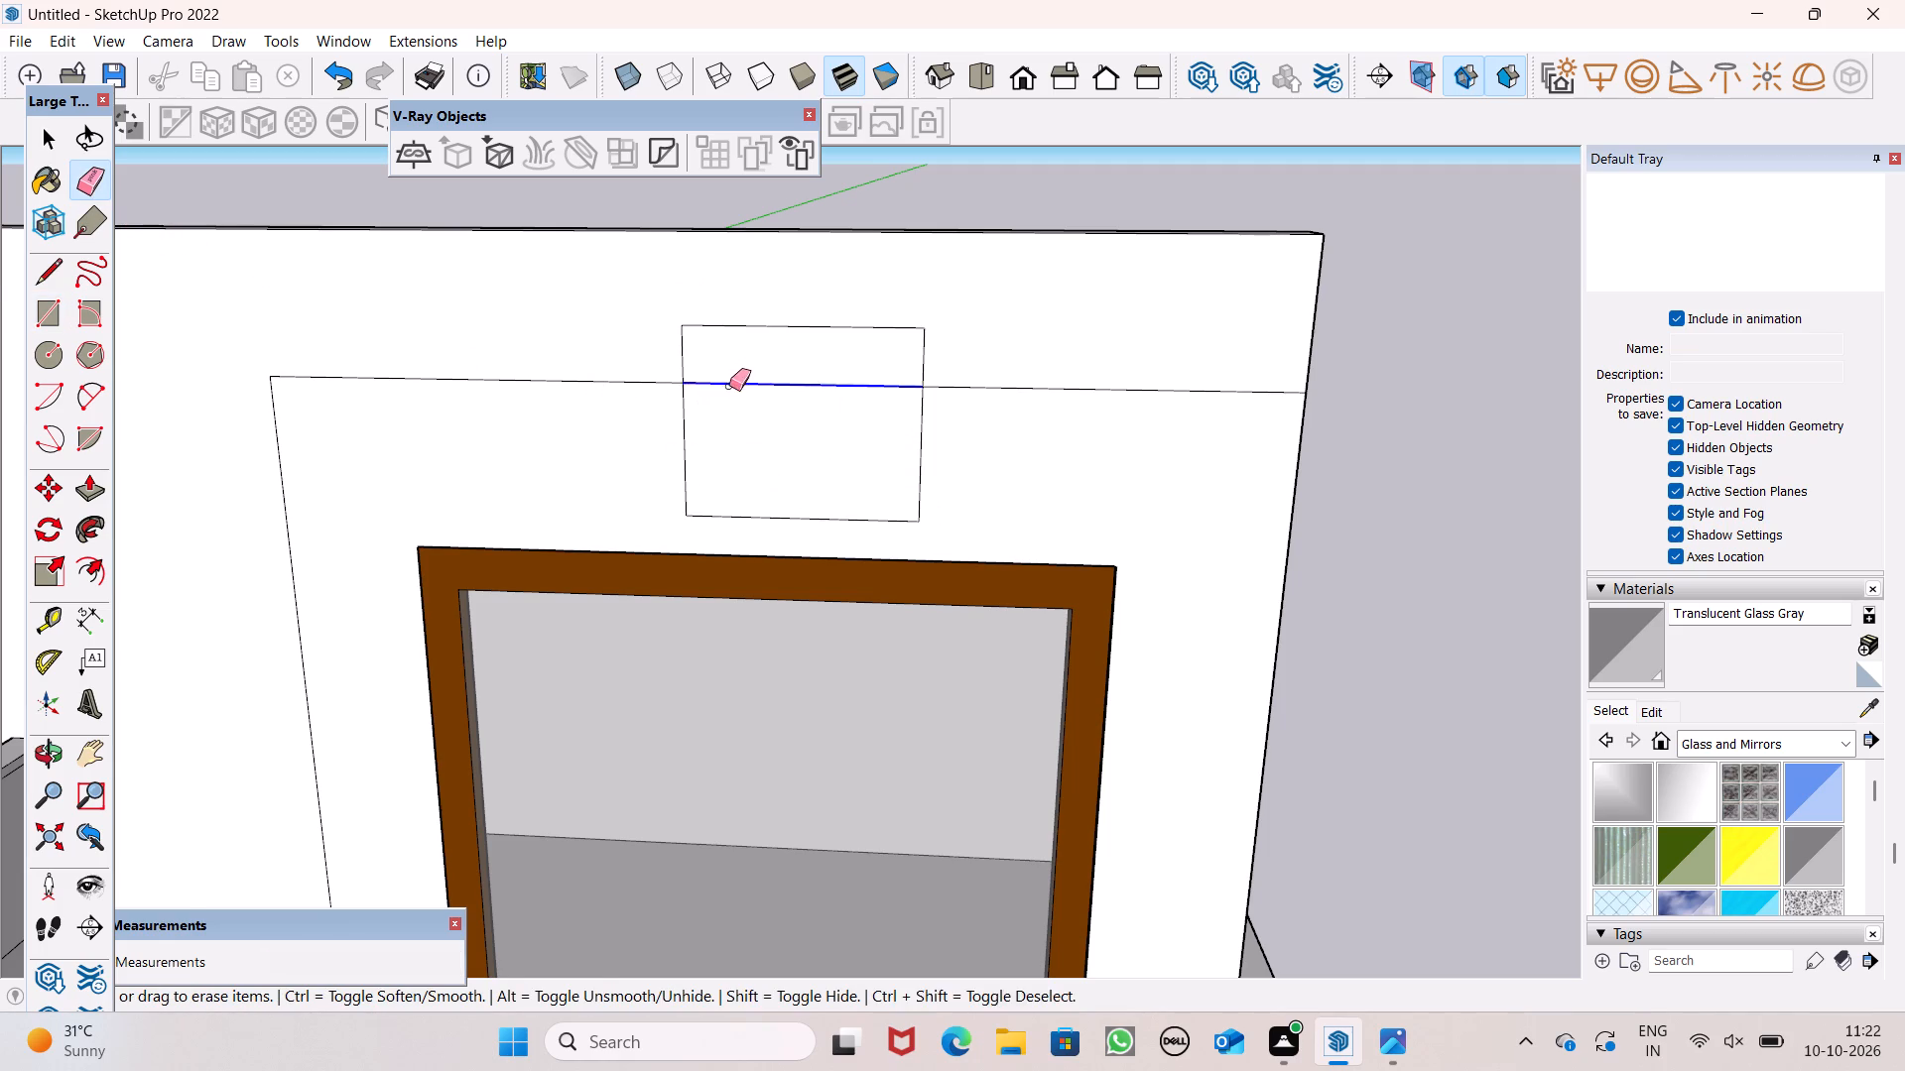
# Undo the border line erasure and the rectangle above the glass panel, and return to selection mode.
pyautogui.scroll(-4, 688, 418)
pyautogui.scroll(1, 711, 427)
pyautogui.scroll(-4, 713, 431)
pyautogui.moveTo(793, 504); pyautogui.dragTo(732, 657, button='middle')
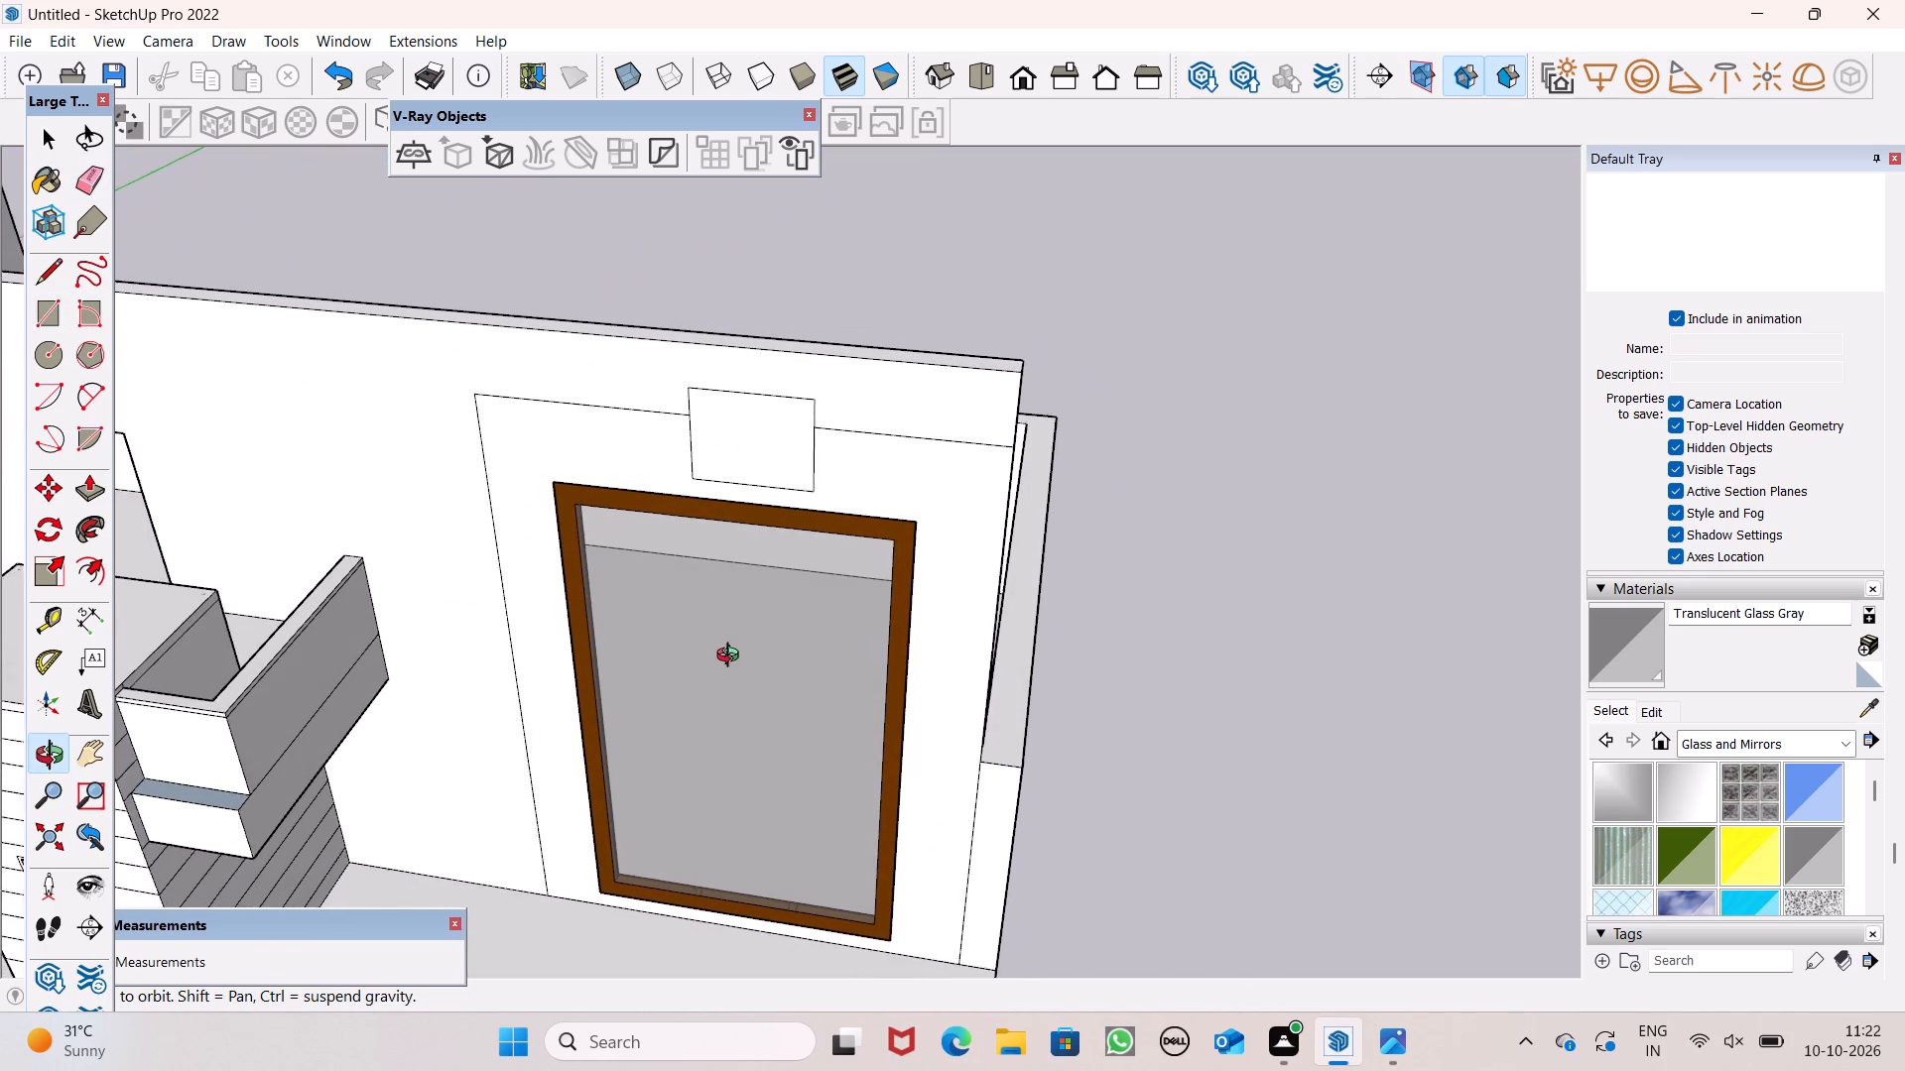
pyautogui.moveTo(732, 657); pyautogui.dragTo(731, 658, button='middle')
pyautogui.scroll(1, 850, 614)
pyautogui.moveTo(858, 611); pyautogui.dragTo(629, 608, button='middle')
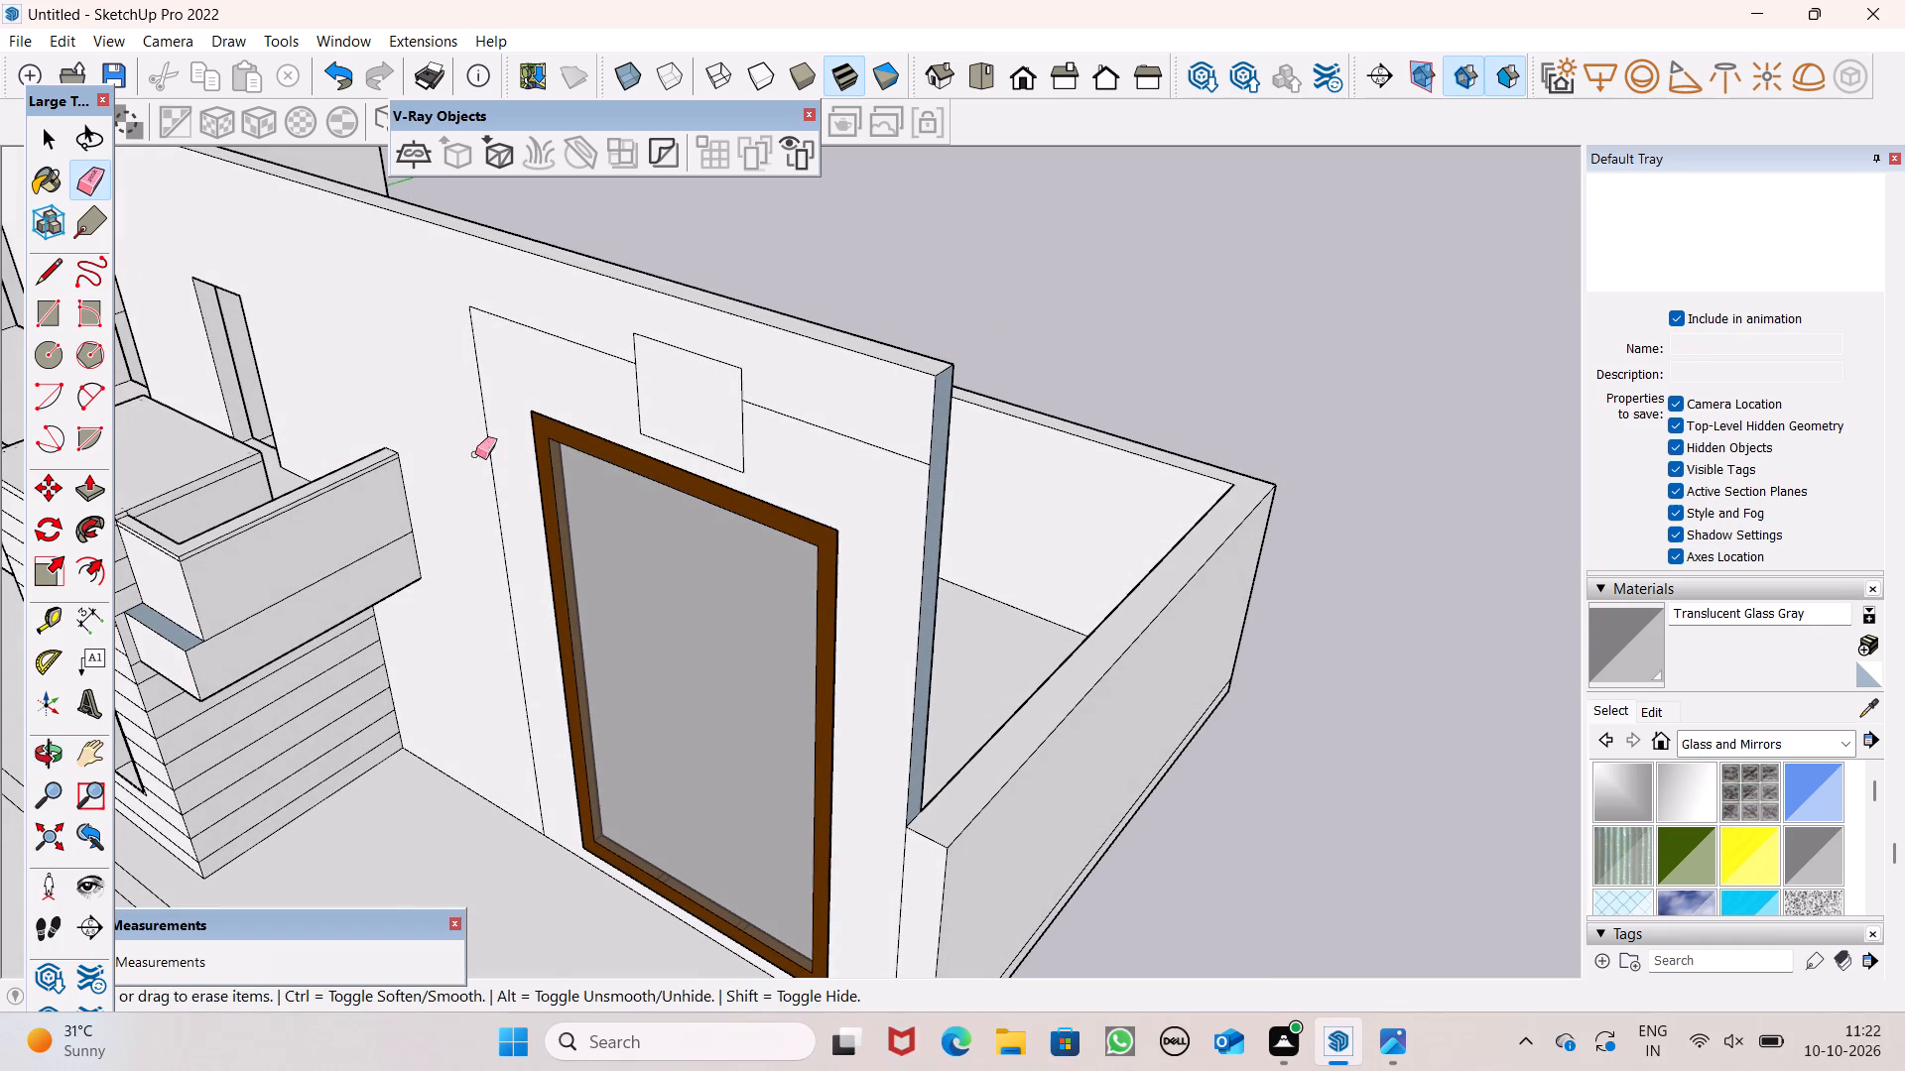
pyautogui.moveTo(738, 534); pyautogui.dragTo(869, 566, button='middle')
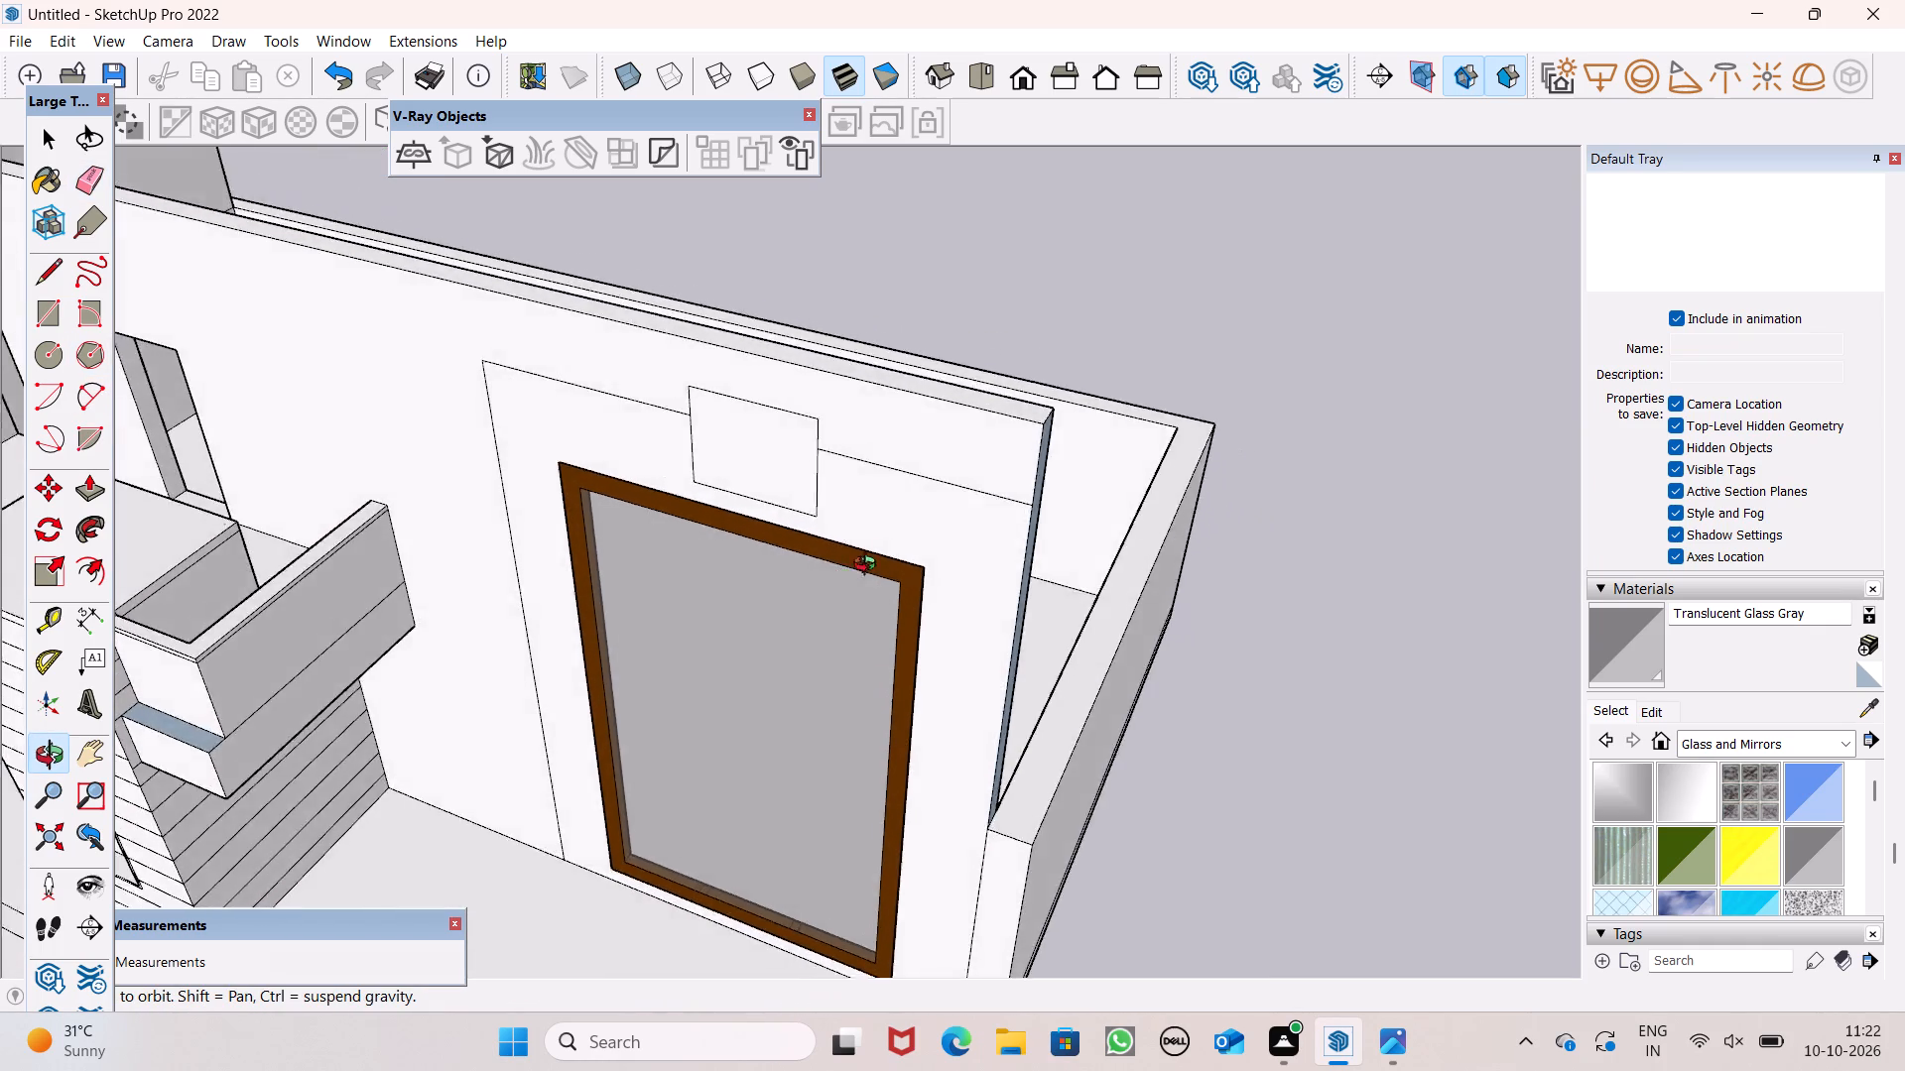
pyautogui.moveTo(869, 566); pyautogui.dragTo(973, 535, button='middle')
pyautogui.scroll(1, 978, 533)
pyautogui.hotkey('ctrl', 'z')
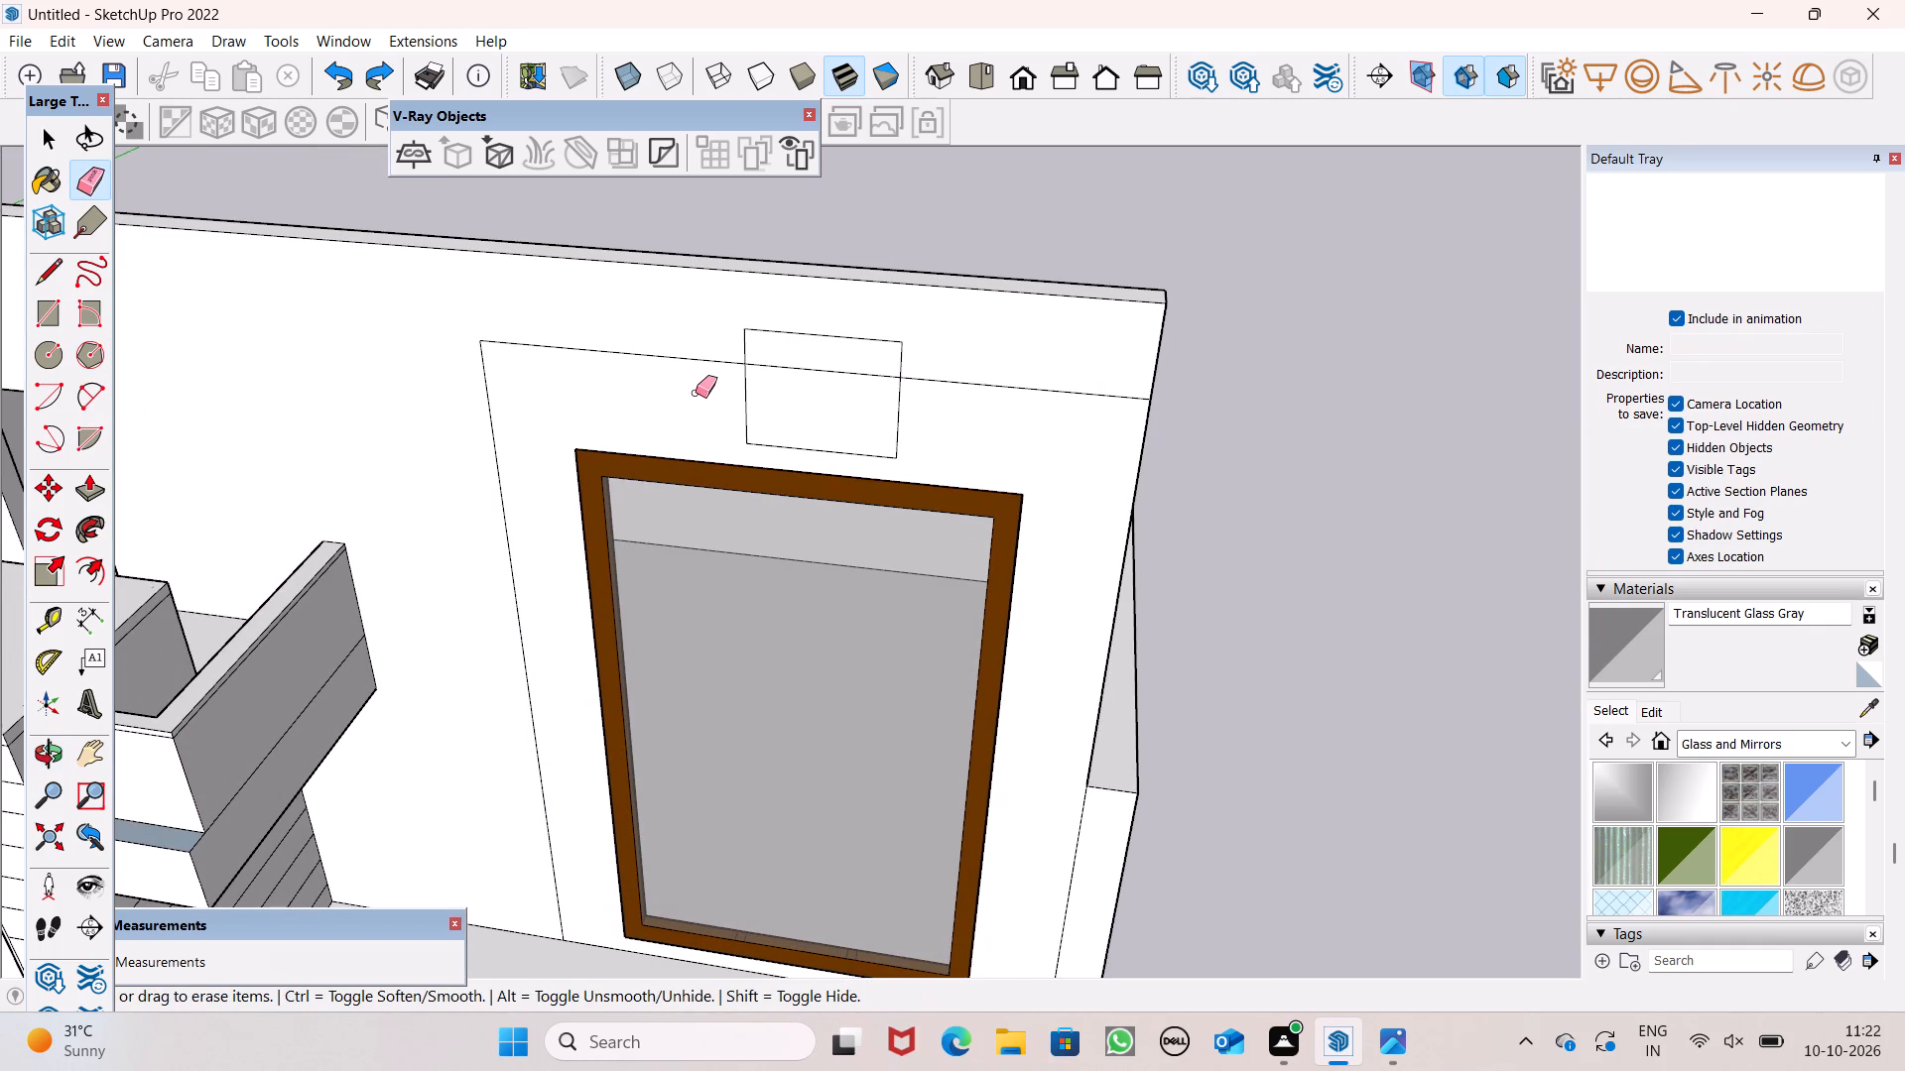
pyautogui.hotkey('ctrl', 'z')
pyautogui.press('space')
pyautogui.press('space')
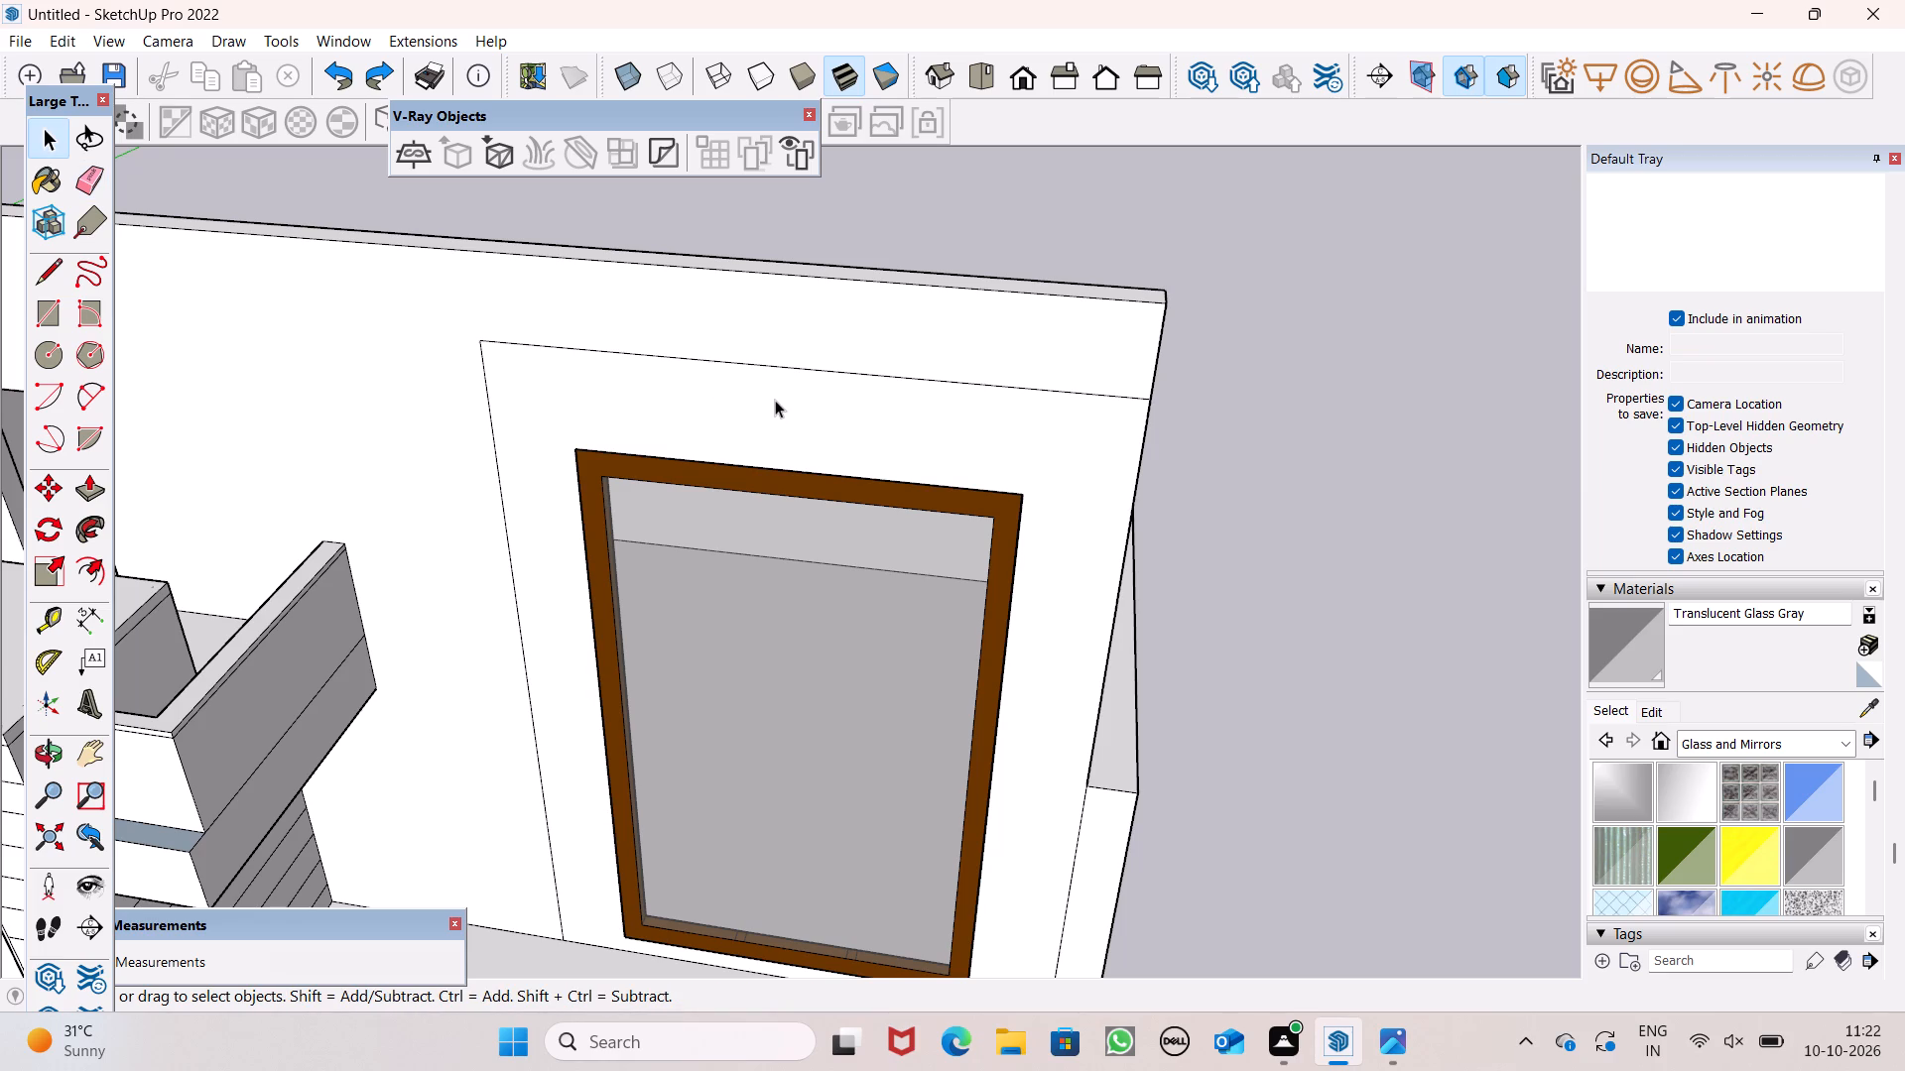
# Examine the bordered wall area above the framed glass panel and its surroundings from several distances and angles.
pyautogui.scroll(-2, 776, 400)
pyautogui.moveTo(860, 484); pyautogui.dragTo(988, 481, button='middle')
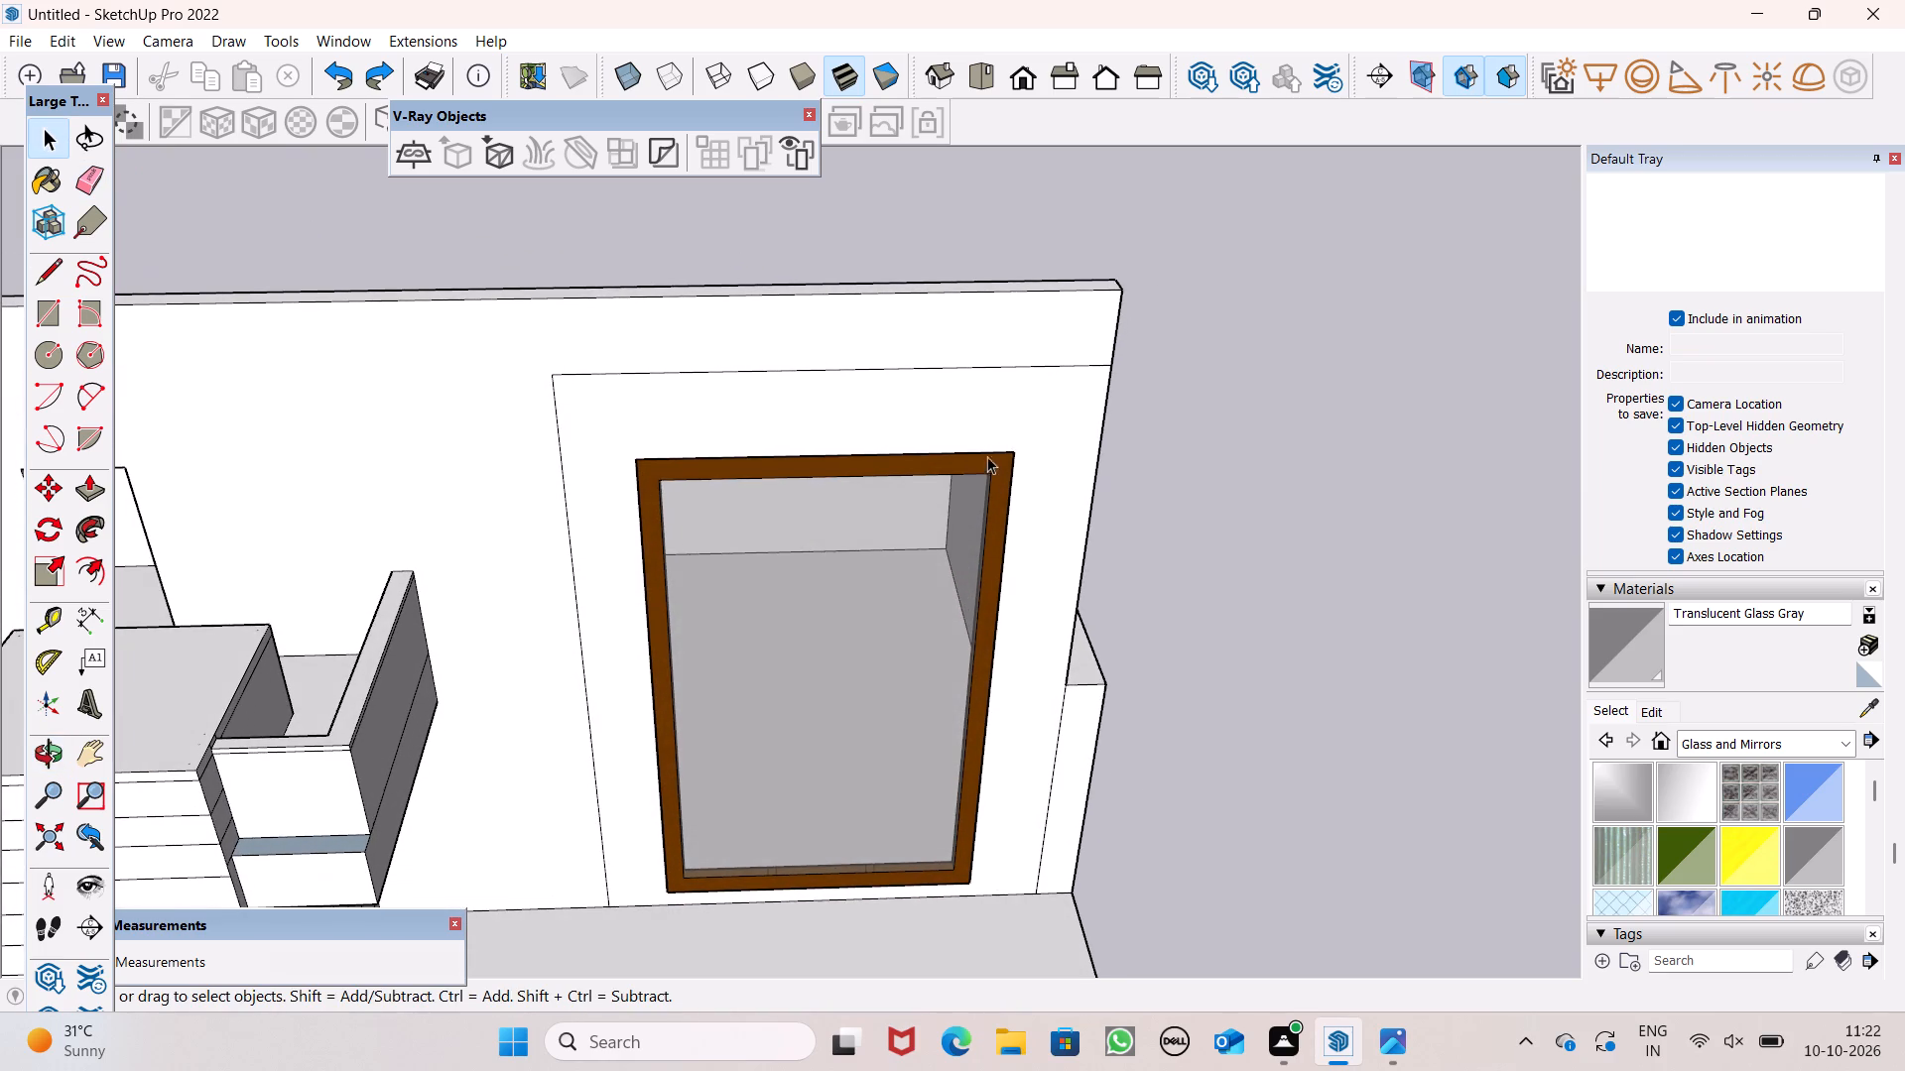
pyautogui.scroll(-1, 775, 332)
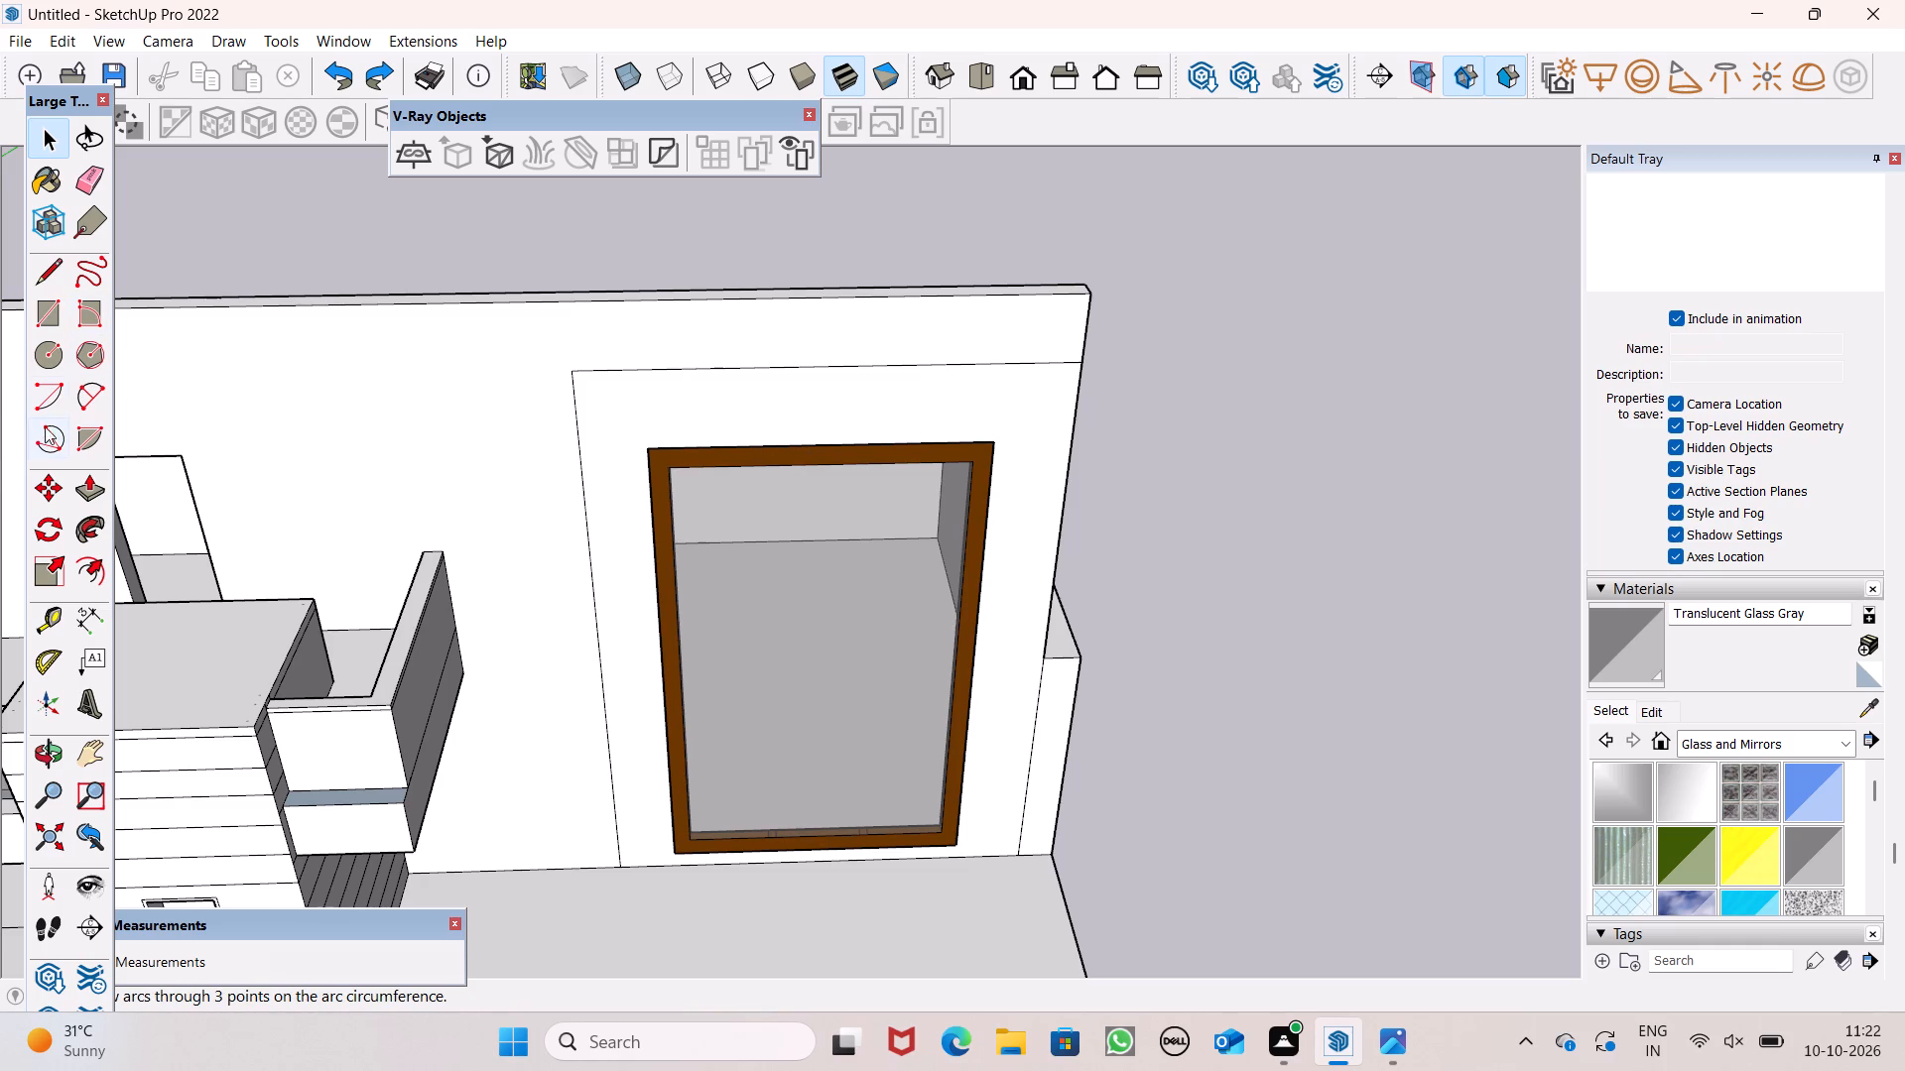
pyautogui.scroll(-6, 143, 422)
pyautogui.scroll(-3, 367, 499)
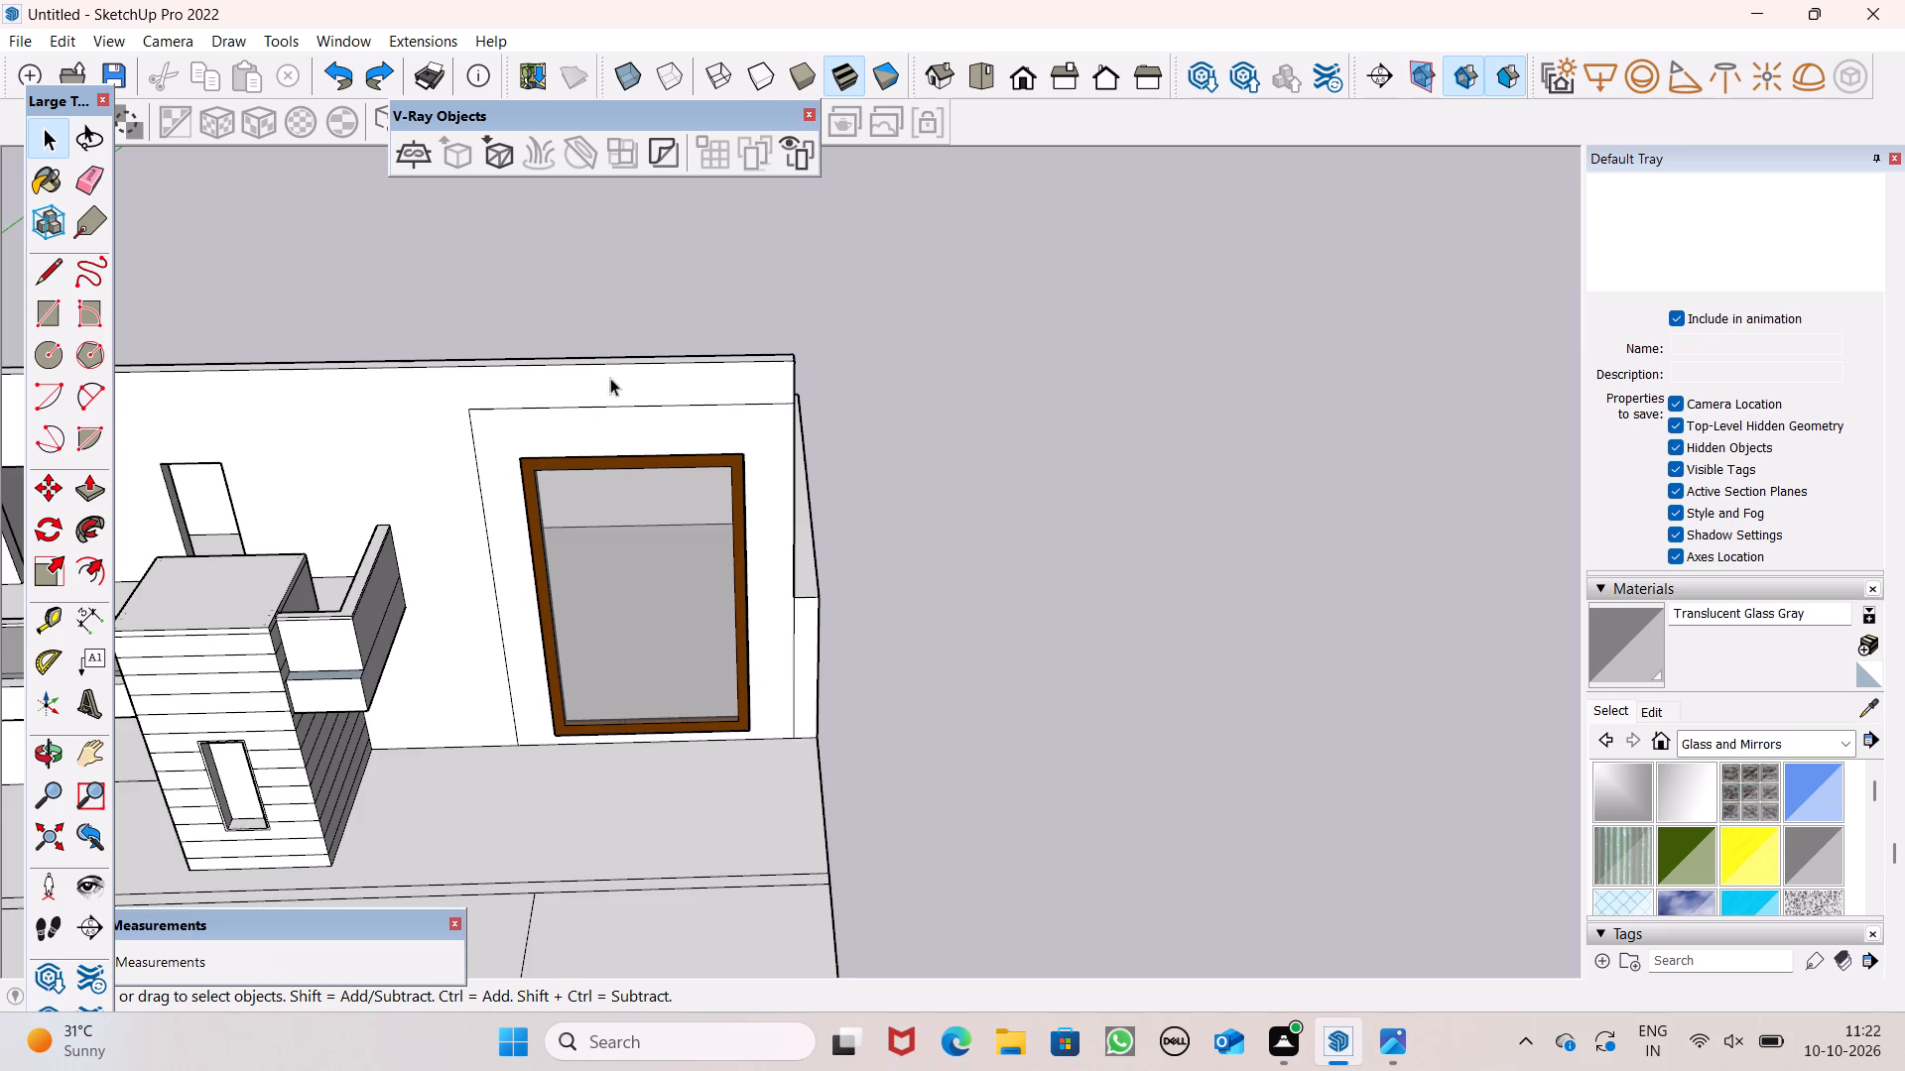
pyautogui.scroll(4, 617, 372)
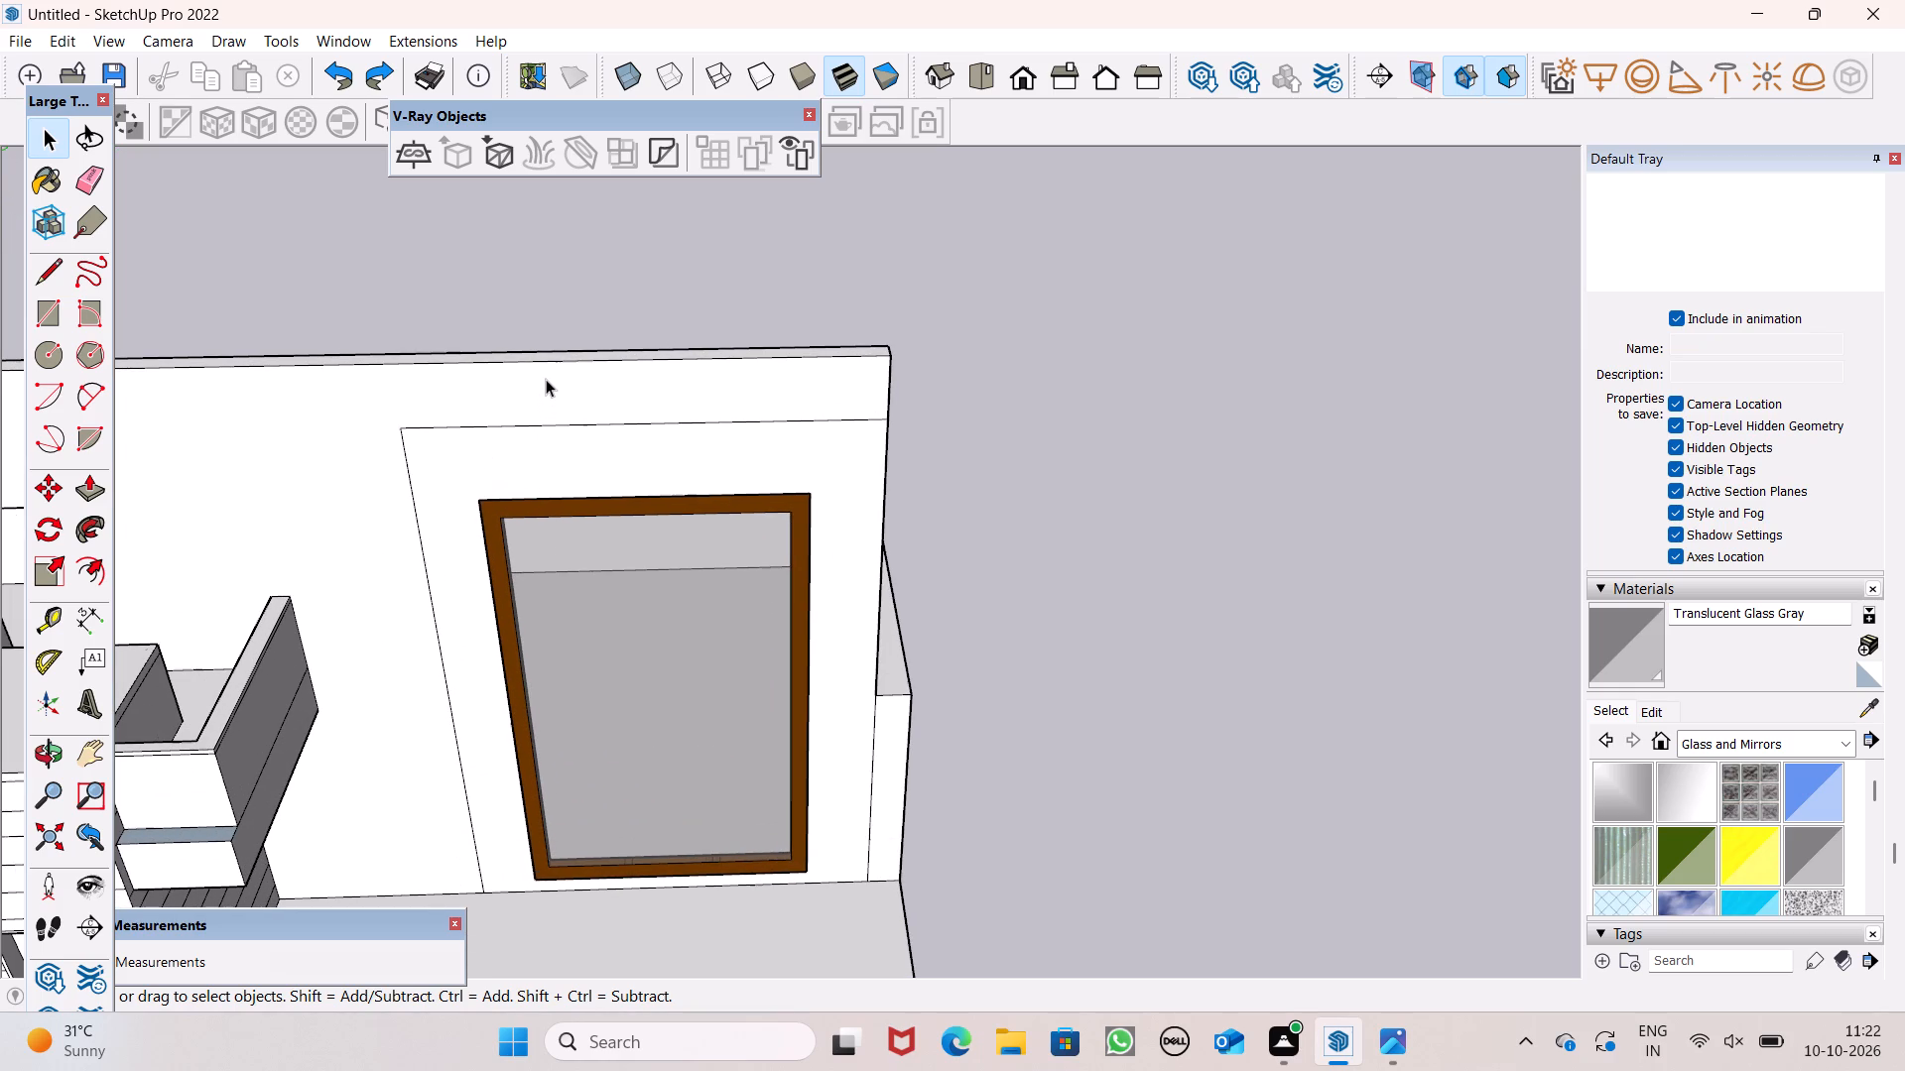
pyautogui.moveTo(727, 533); pyautogui.dragTo(697, 405, button='middle')
pyautogui.scroll(1, 727, 533)
pyautogui.scroll(1, 698, 403)
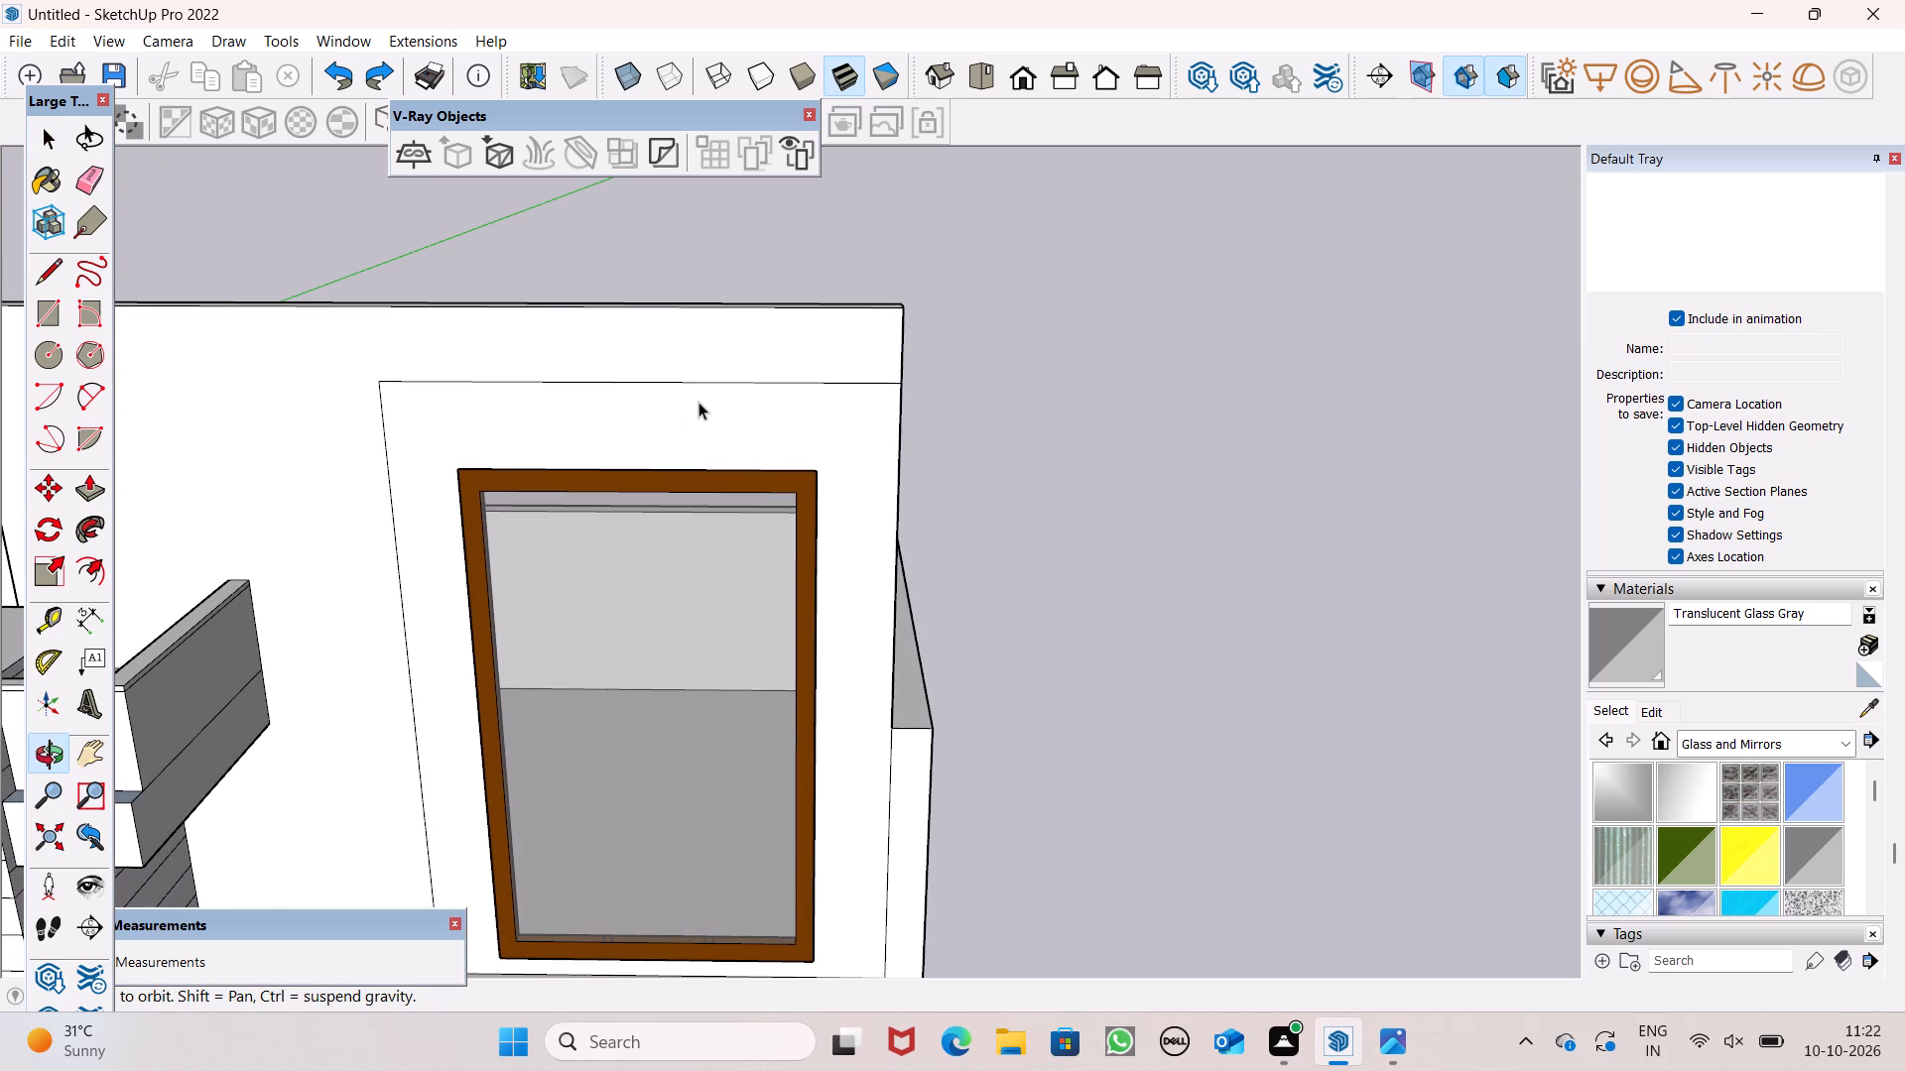
pyautogui.scroll(2, 642, 562)
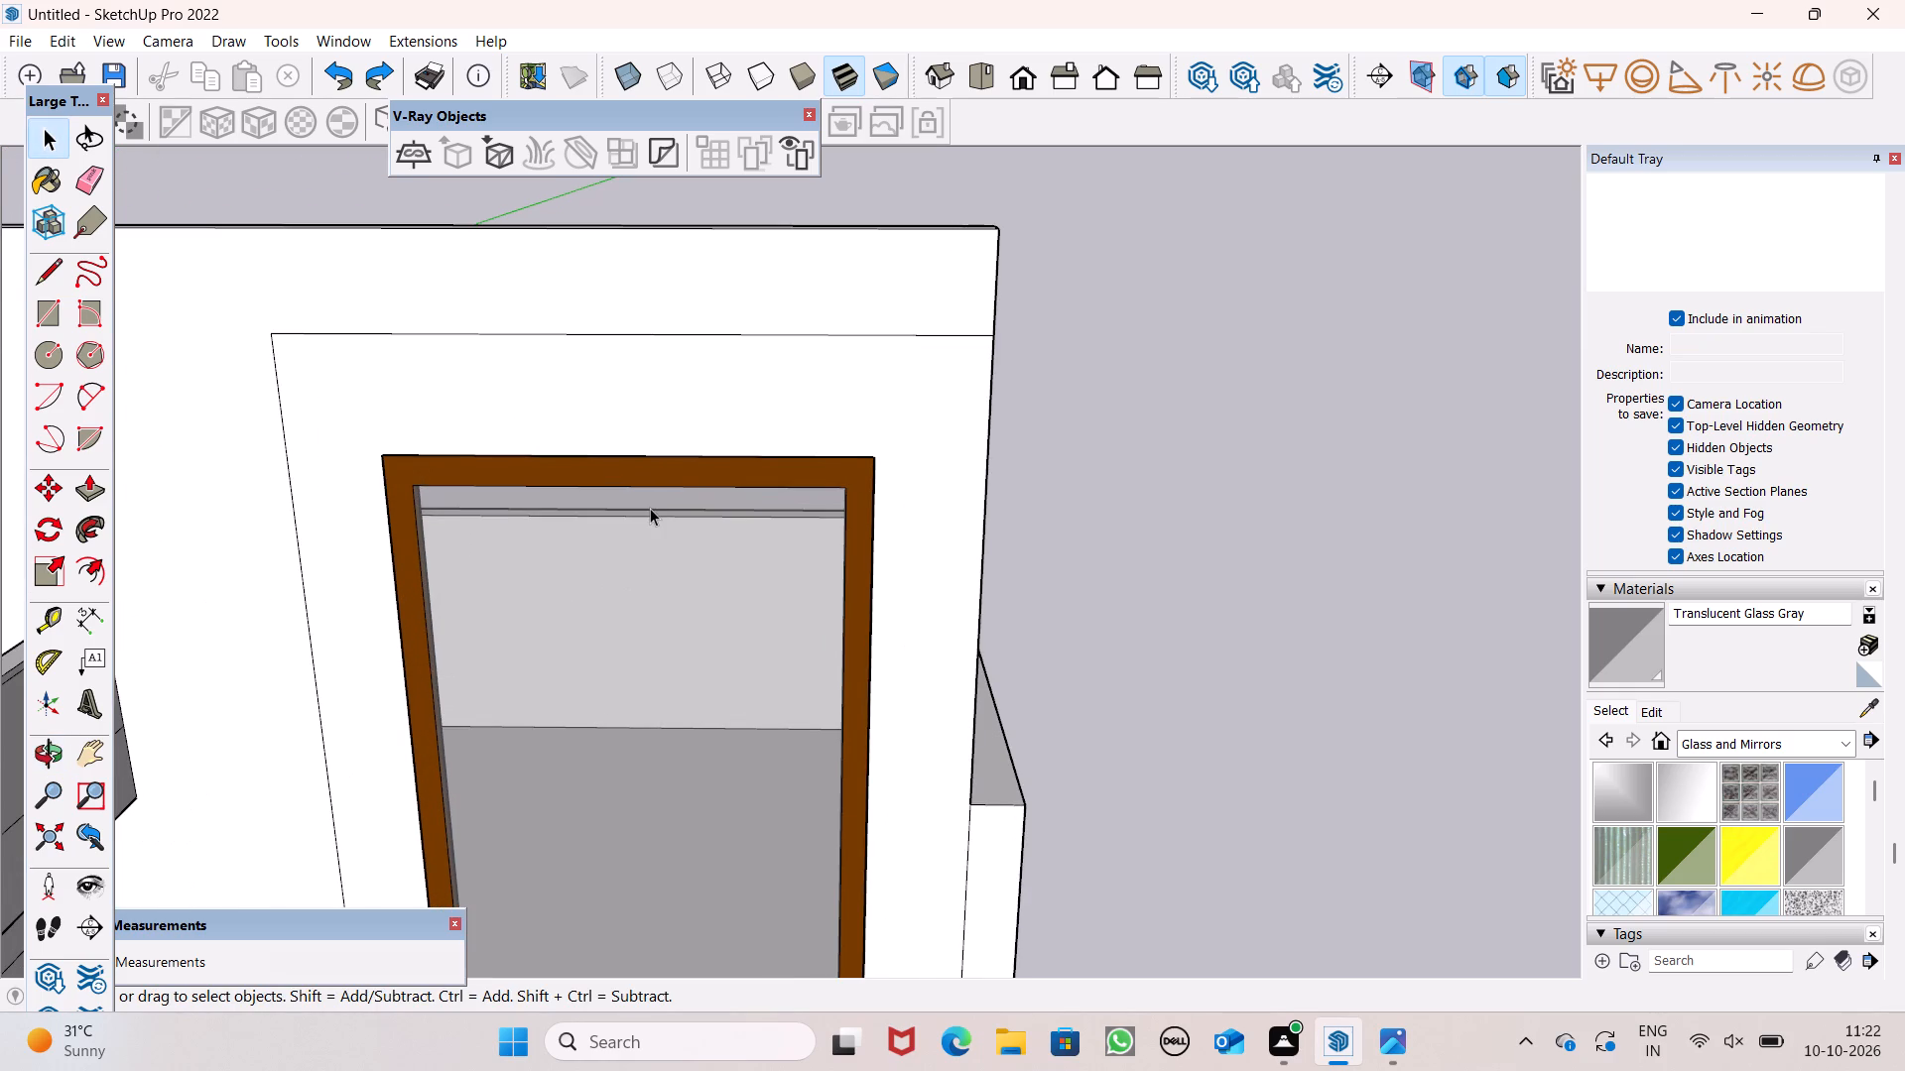
pyautogui.scroll(-2, 615, 440)
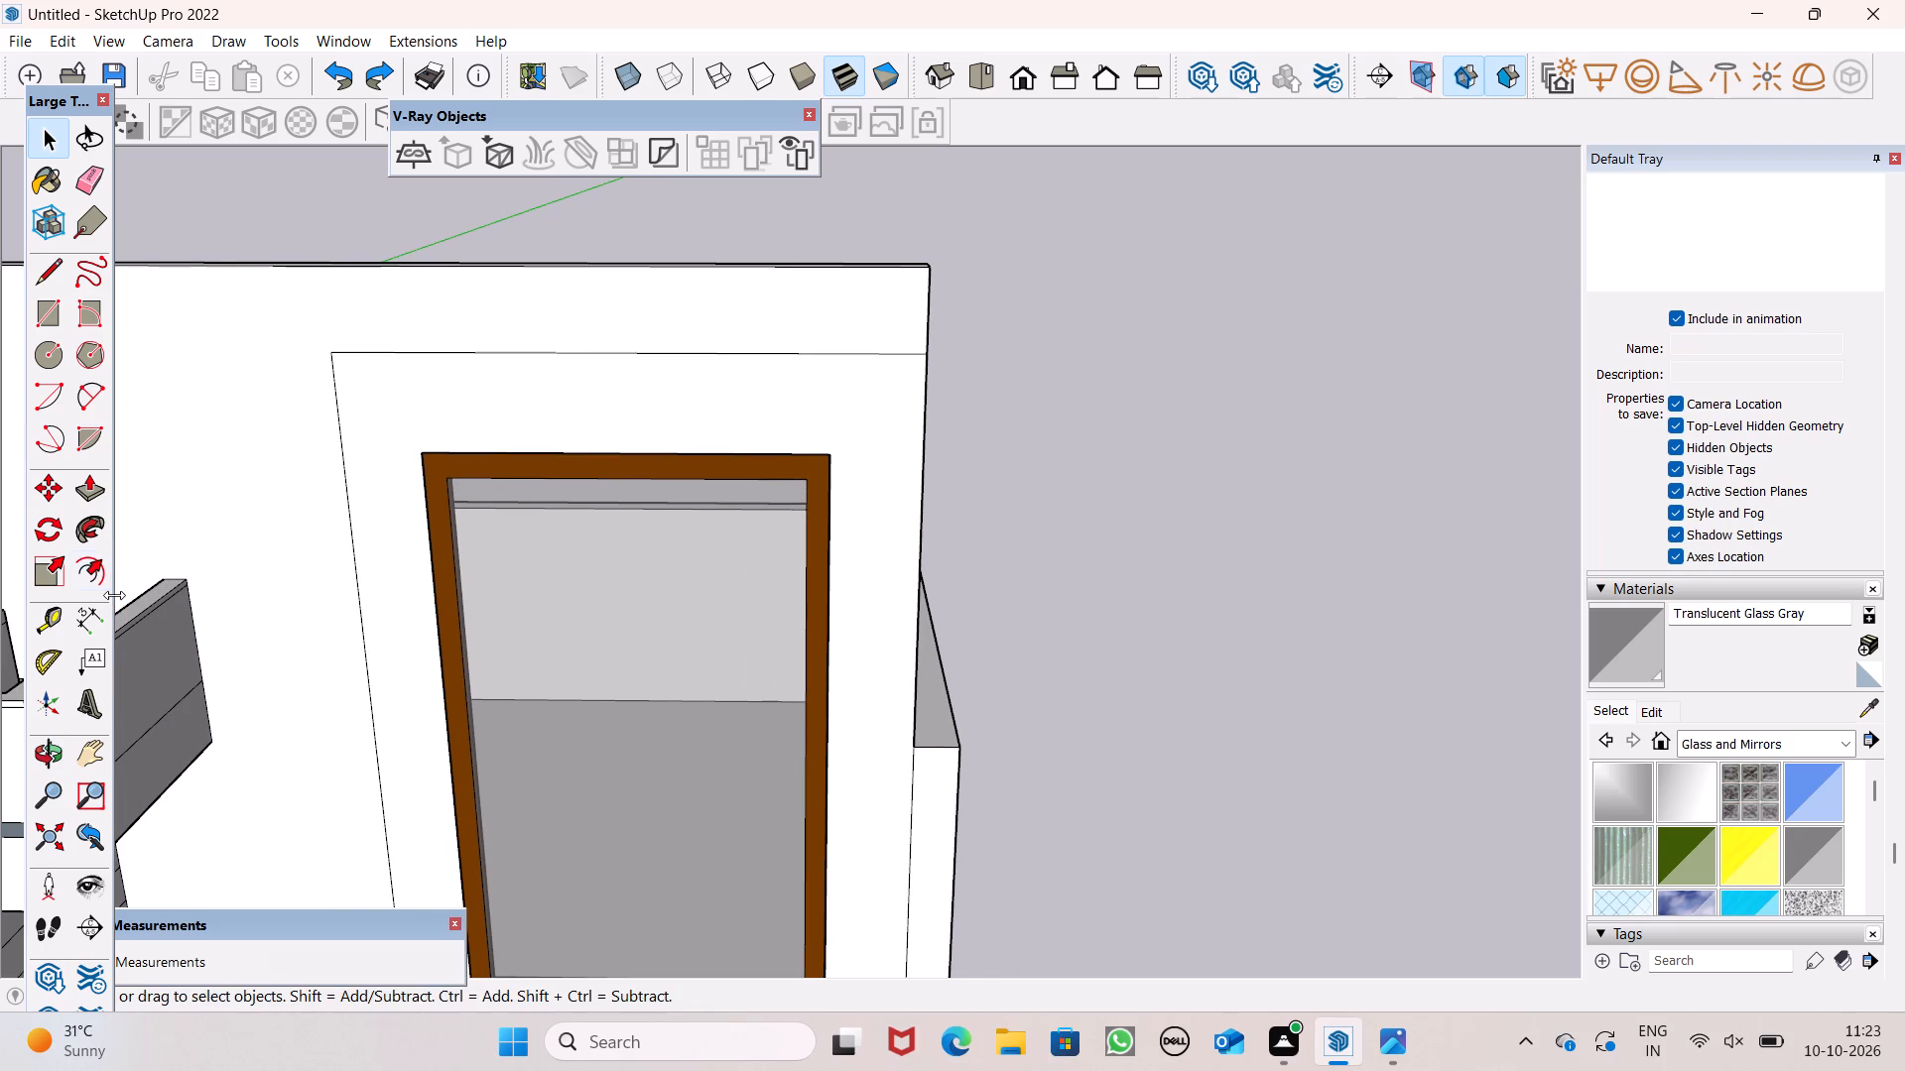
pyautogui.scroll(-5, 115, 601)
pyautogui.moveTo(169, 647); pyautogui.dragTo(177, 650, button='middle')
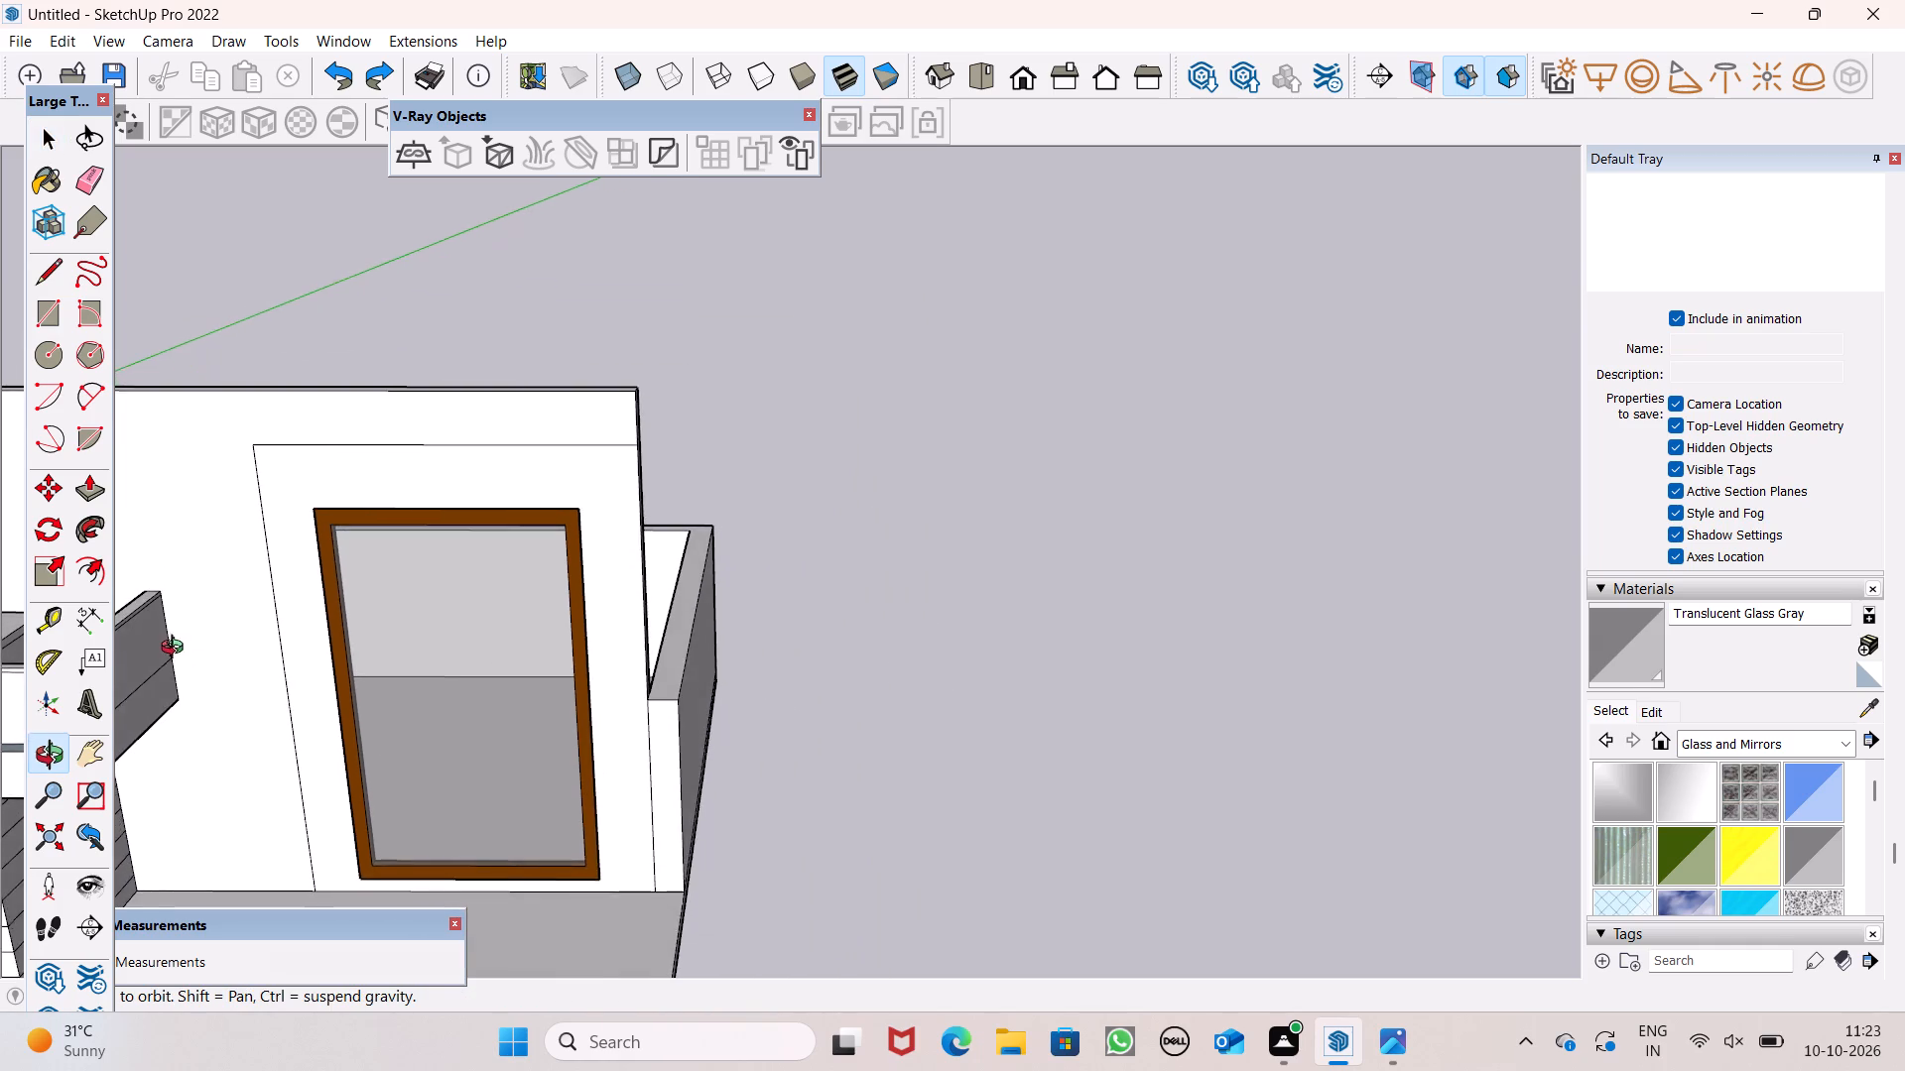
pyautogui.moveTo(177, 650); pyautogui.dragTo(215, 721, button='middle')
pyautogui.moveTo(187, 738); pyautogui.dragTo(131, 664, button='middle')
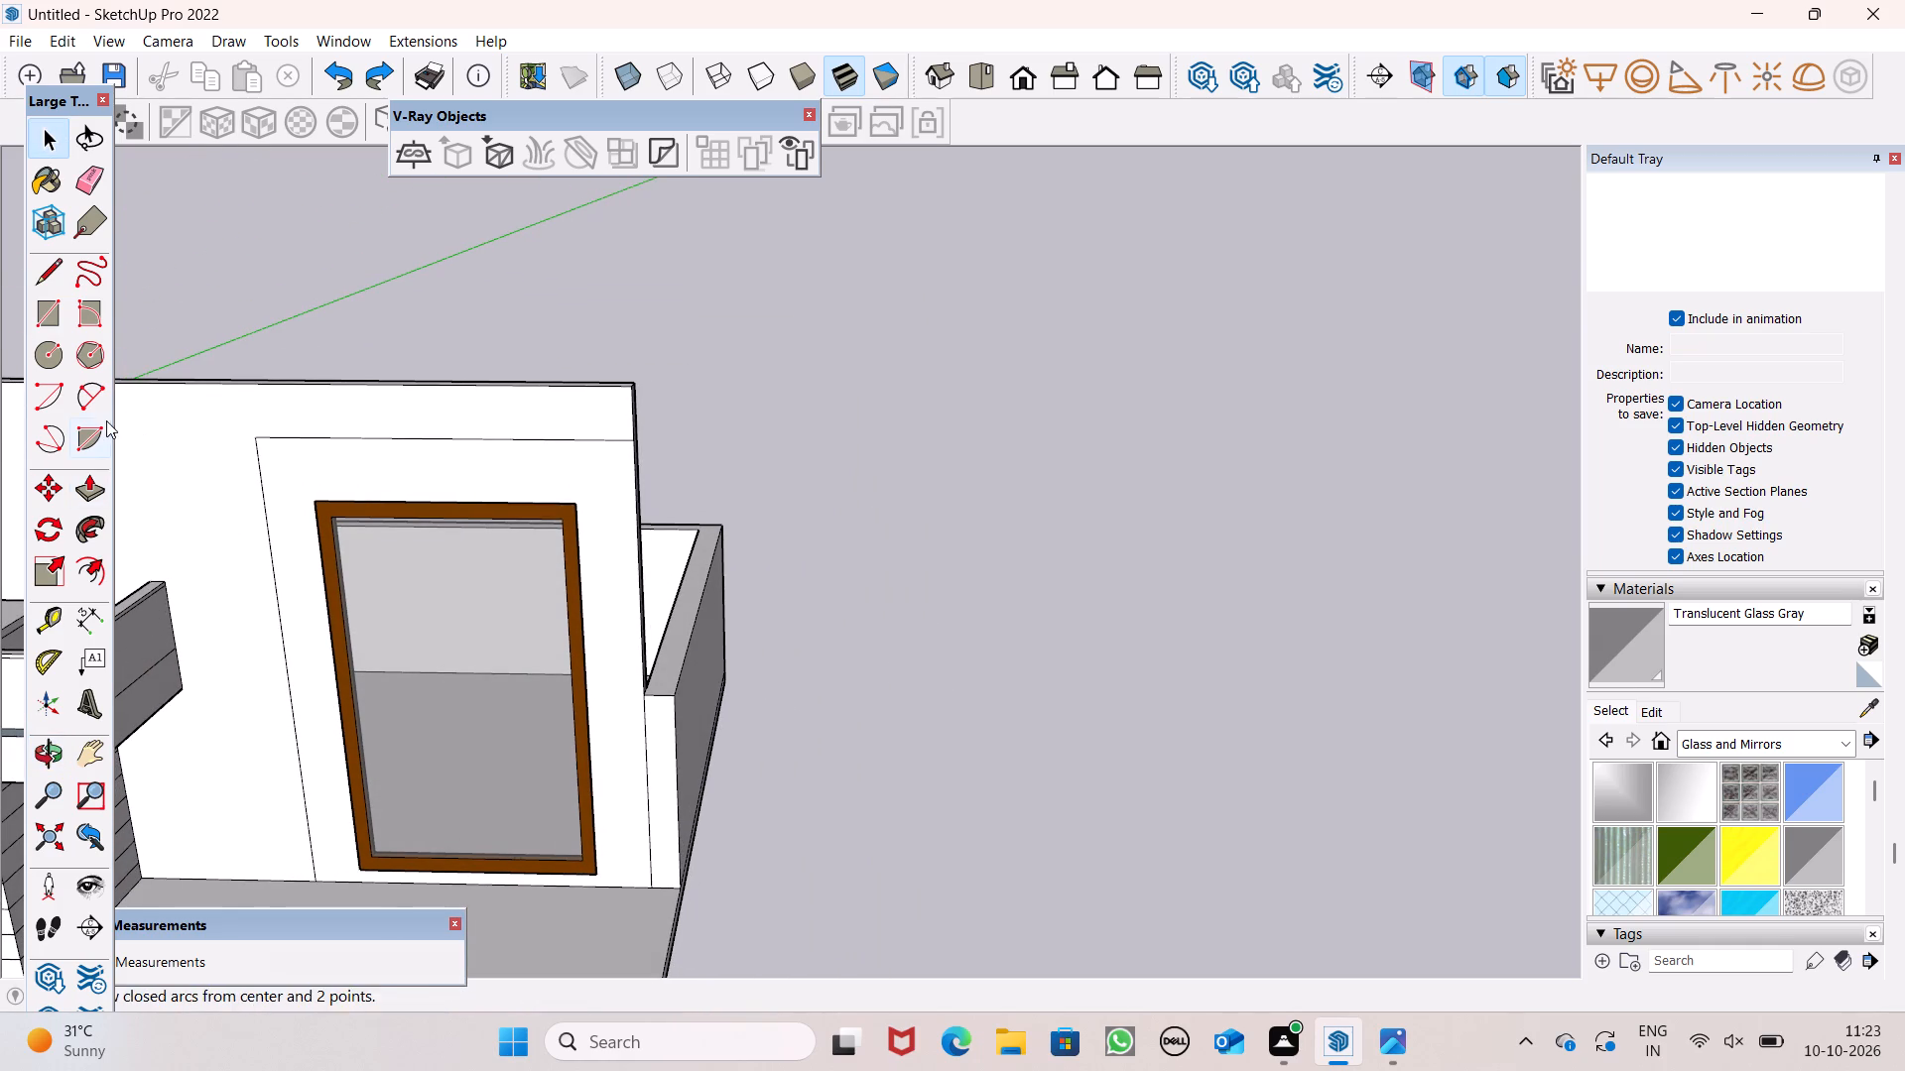
# Draw a rectangle about 4' 2" by 3' 8" on the wall above the glass panel, crossing the horizontal border line.
pyautogui.click(56, 330)
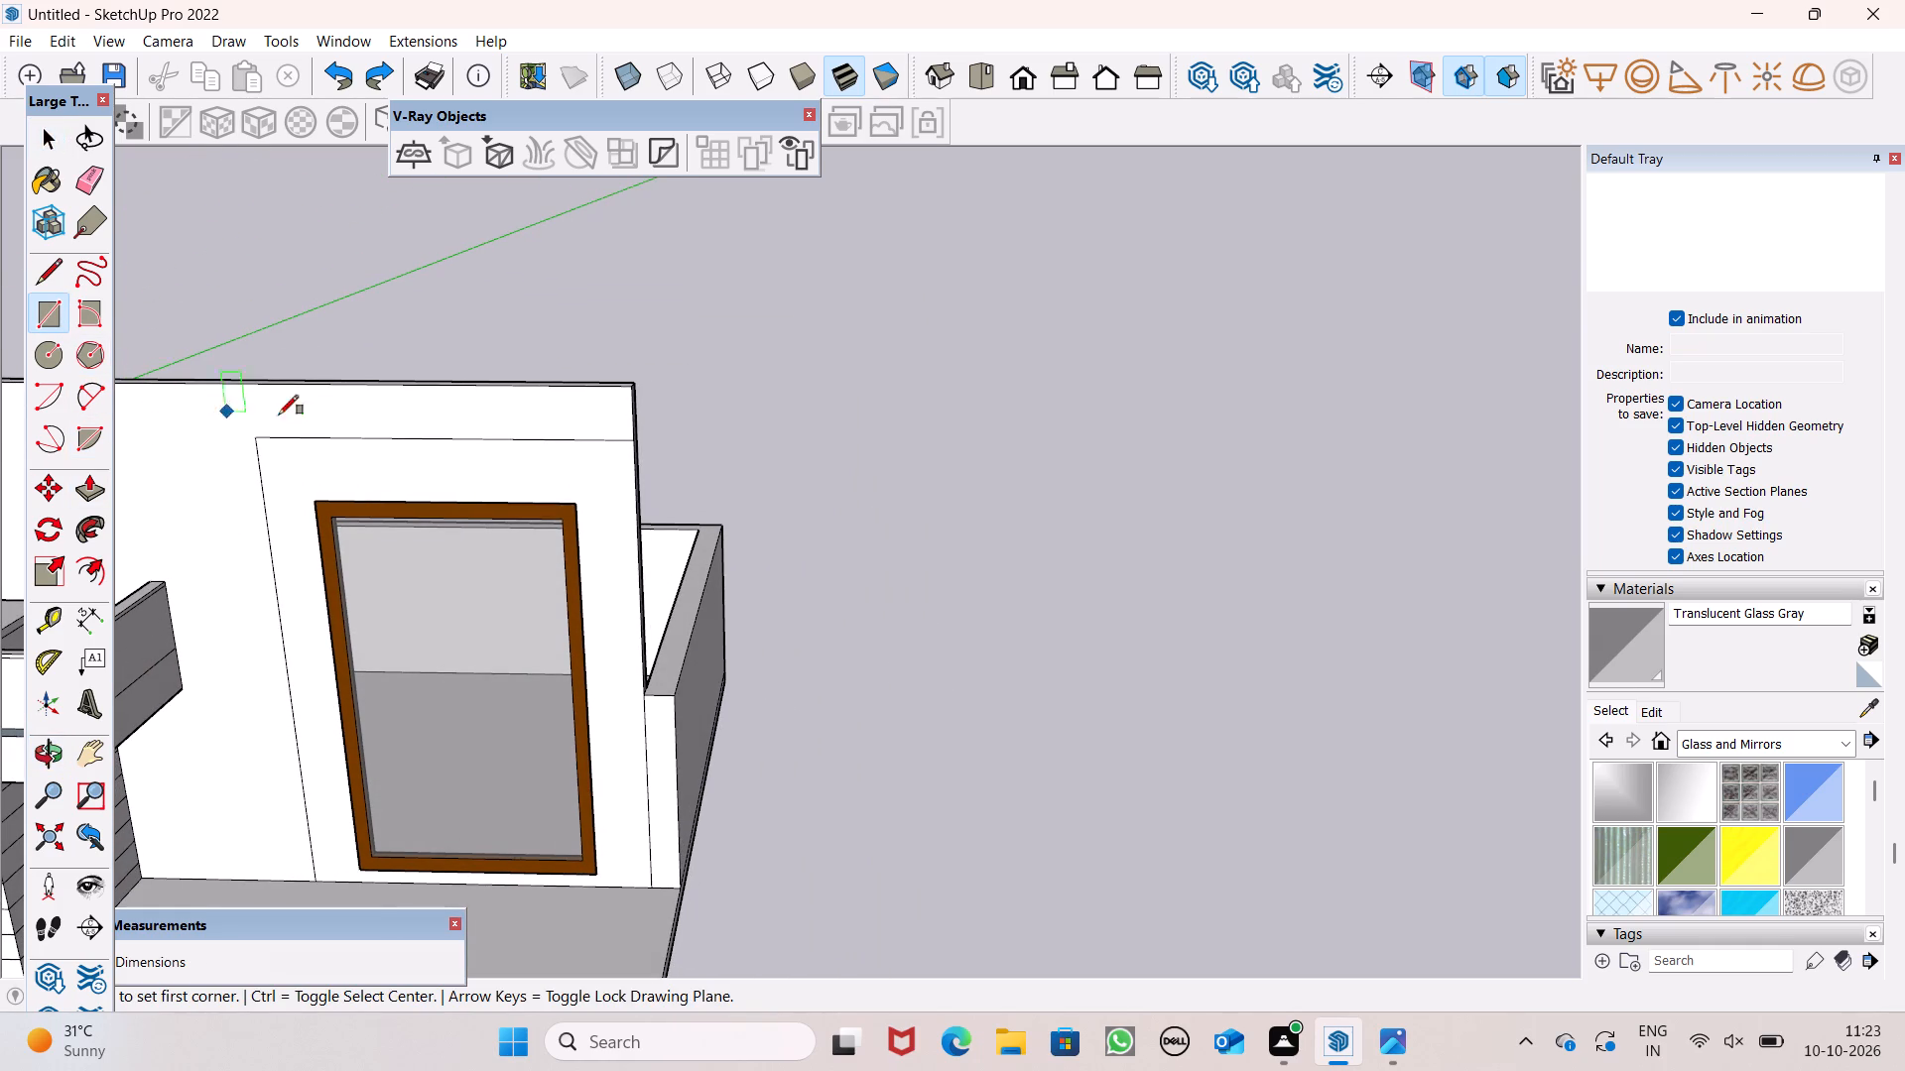
pyautogui.scroll(5, 394, 451)
pyautogui.moveTo(446, 493); pyautogui.dragTo(446, 484, button='middle')
pyautogui.scroll(1, 427, 471)
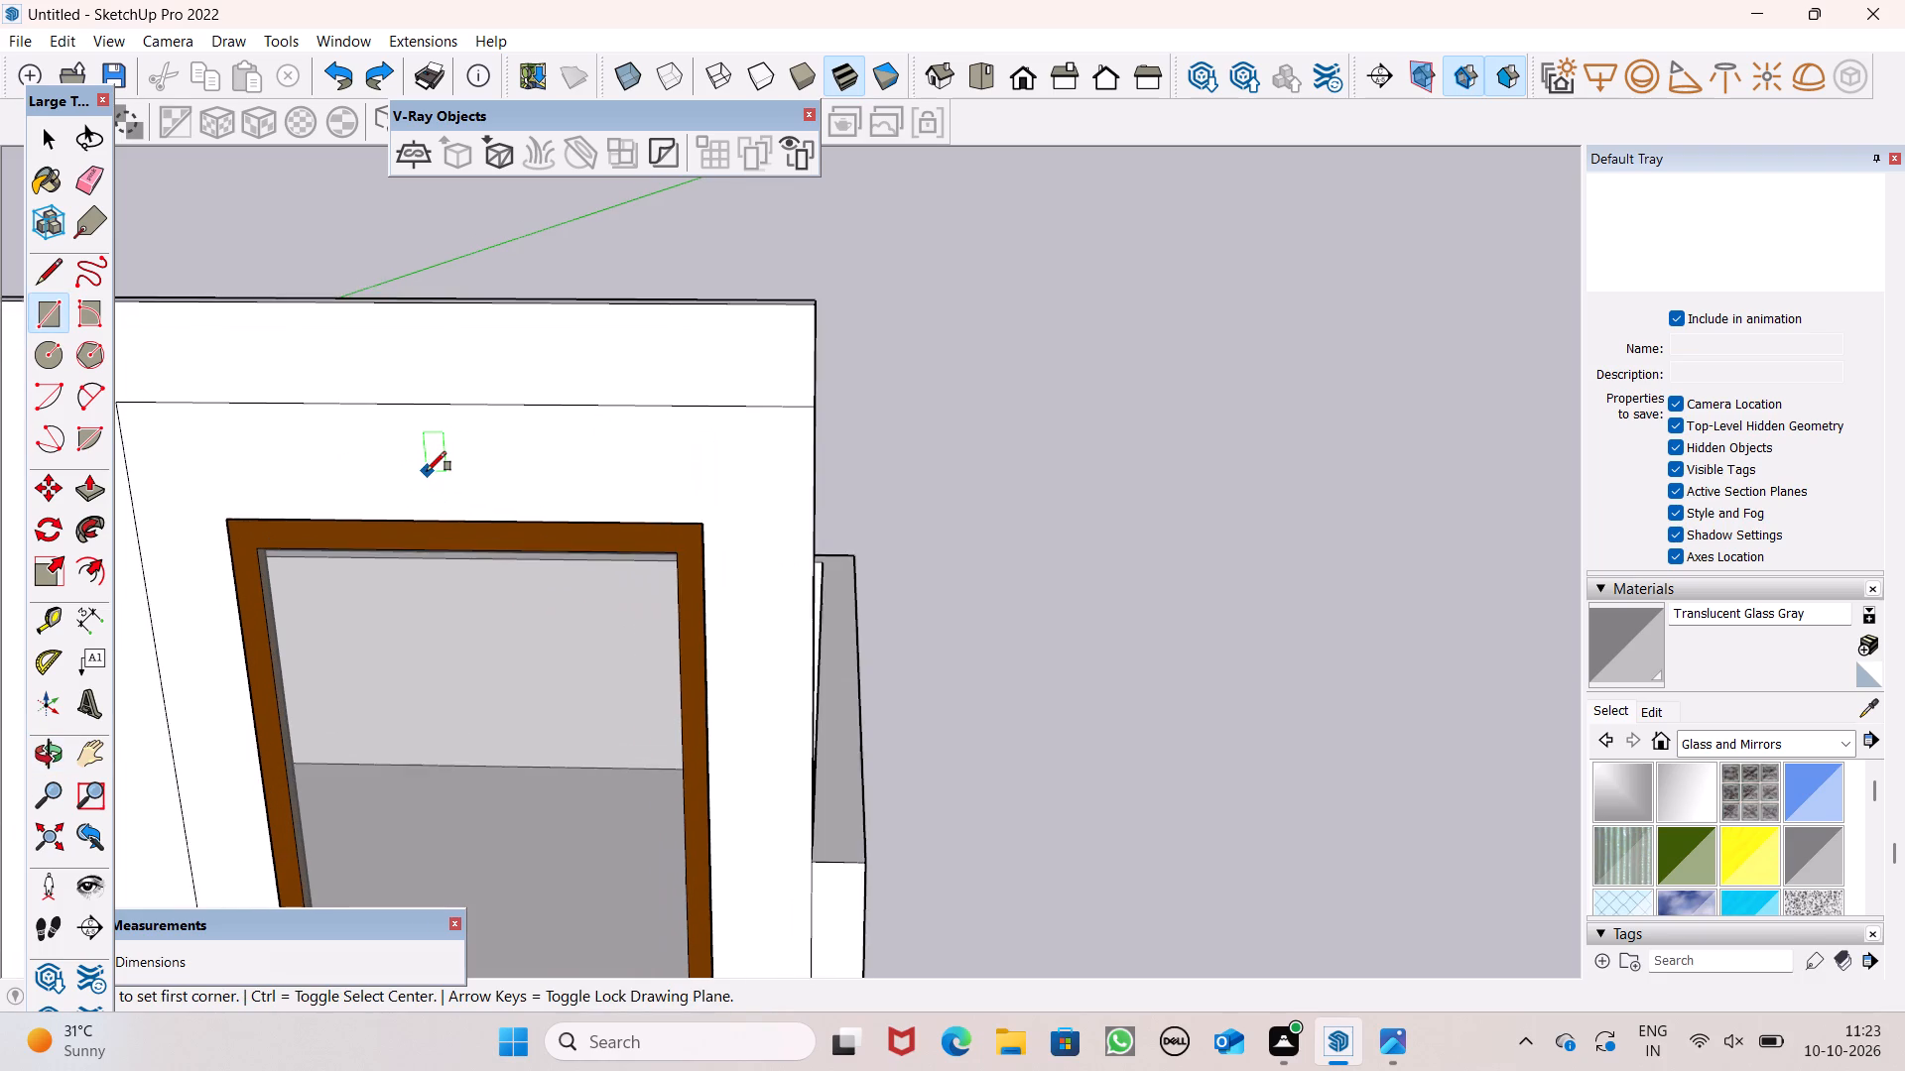
pyautogui.scroll(1, 427, 471)
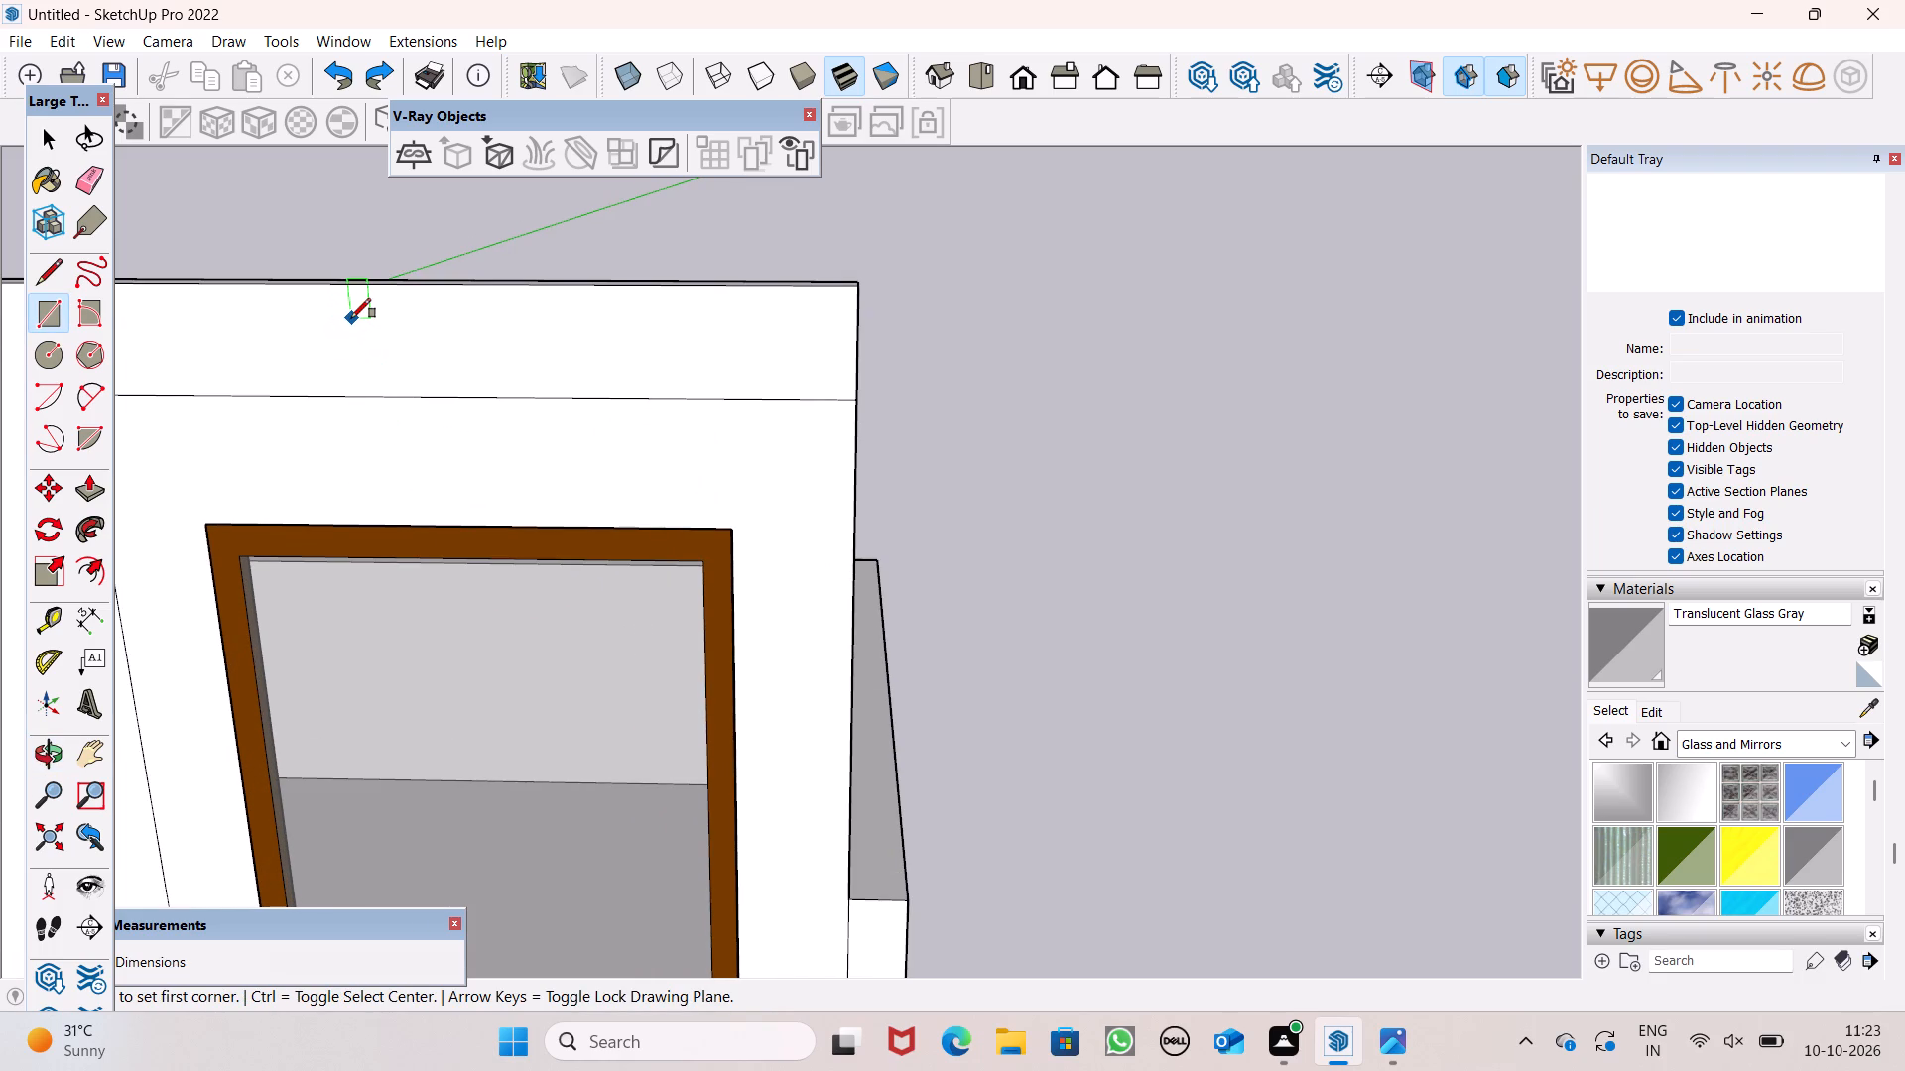
pyautogui.click(352, 311)
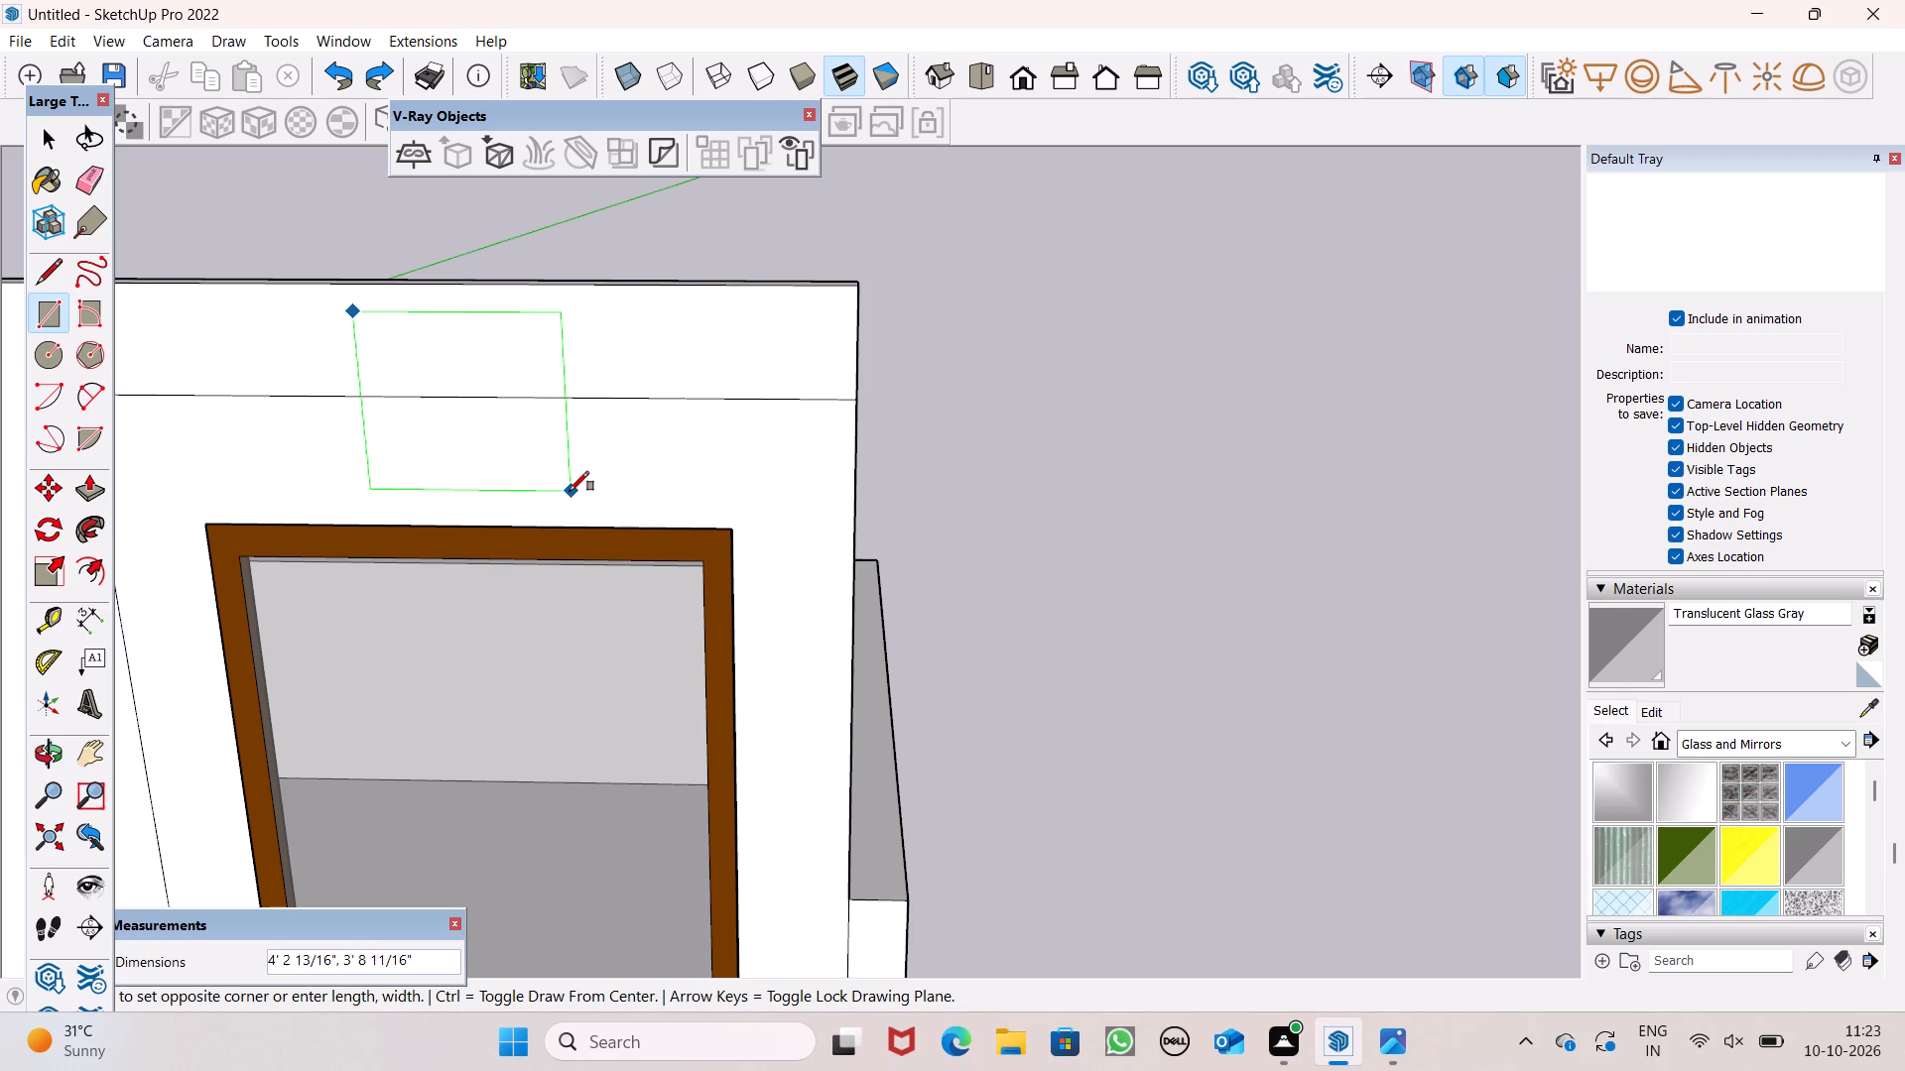
pyautogui.scroll(4, 569, 491)
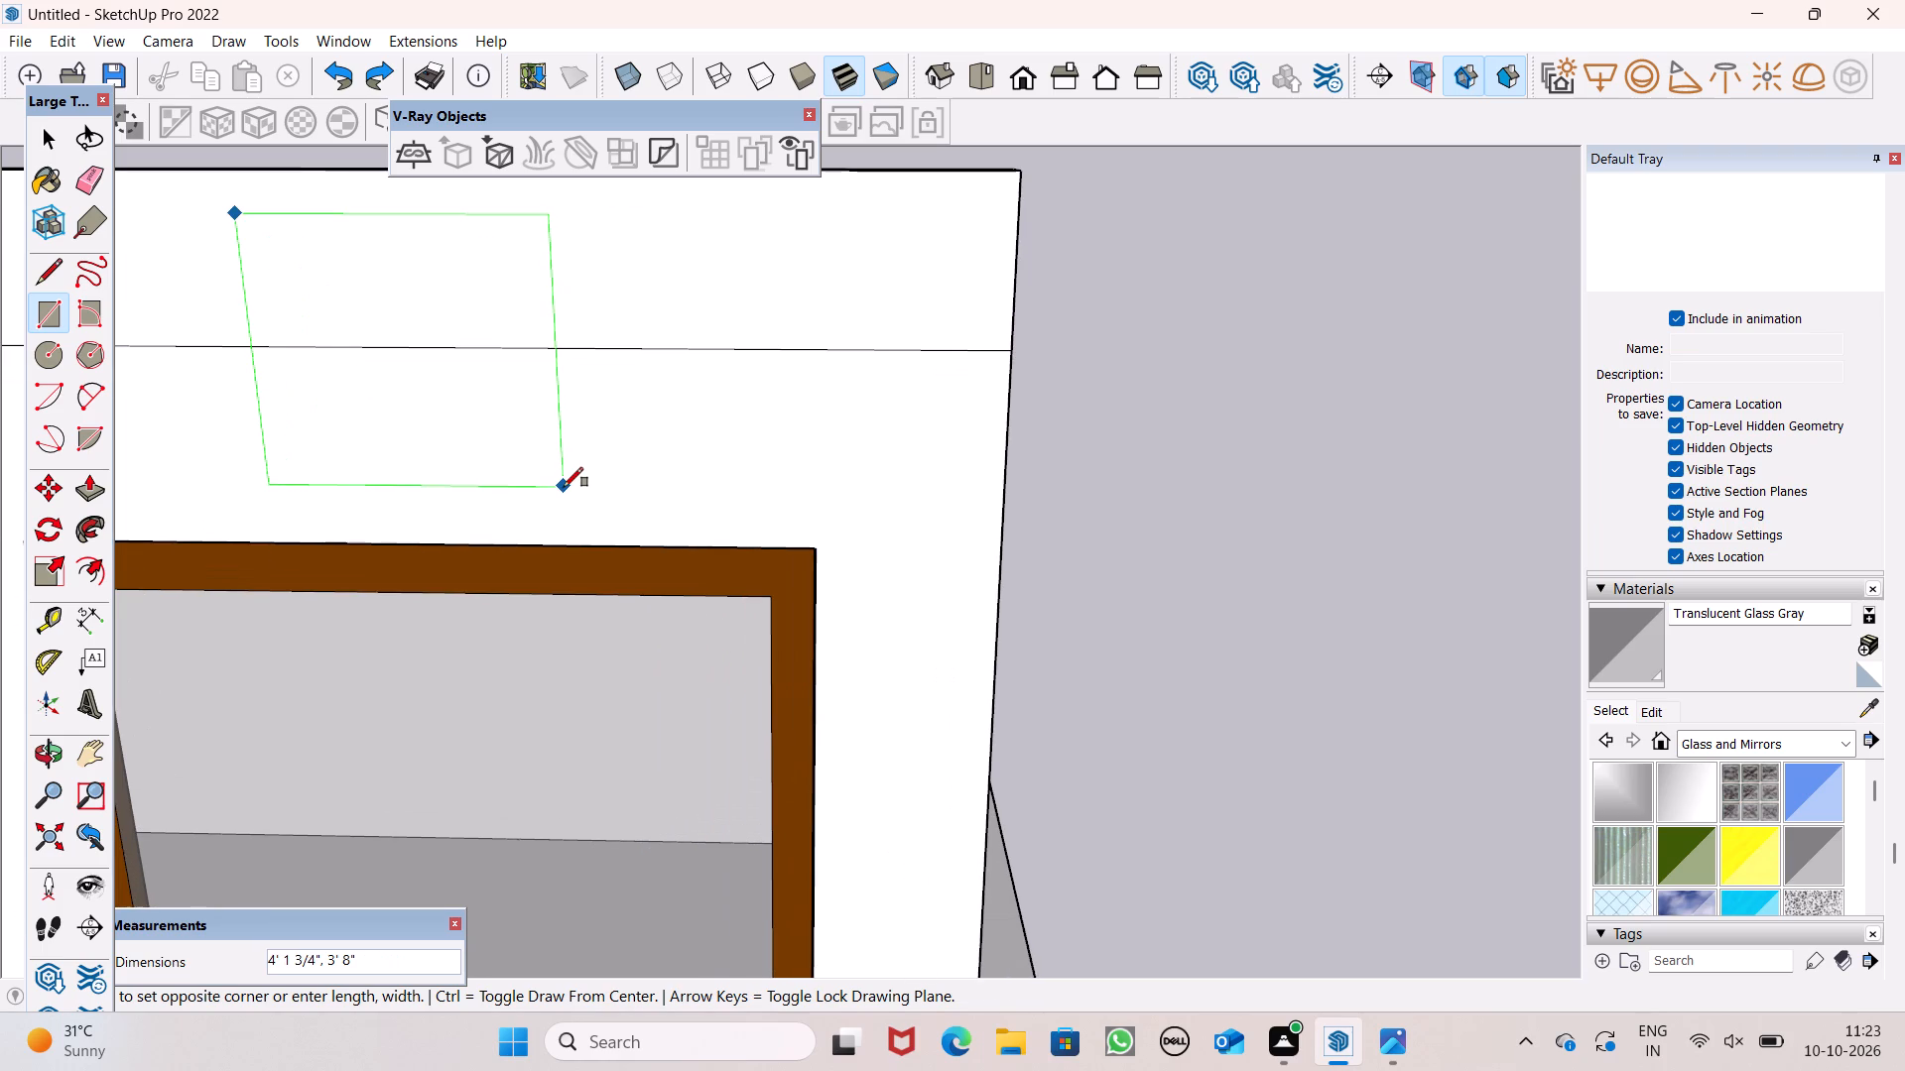
pyautogui.click(564, 487)
pyautogui.scroll(-7, 638, 466)
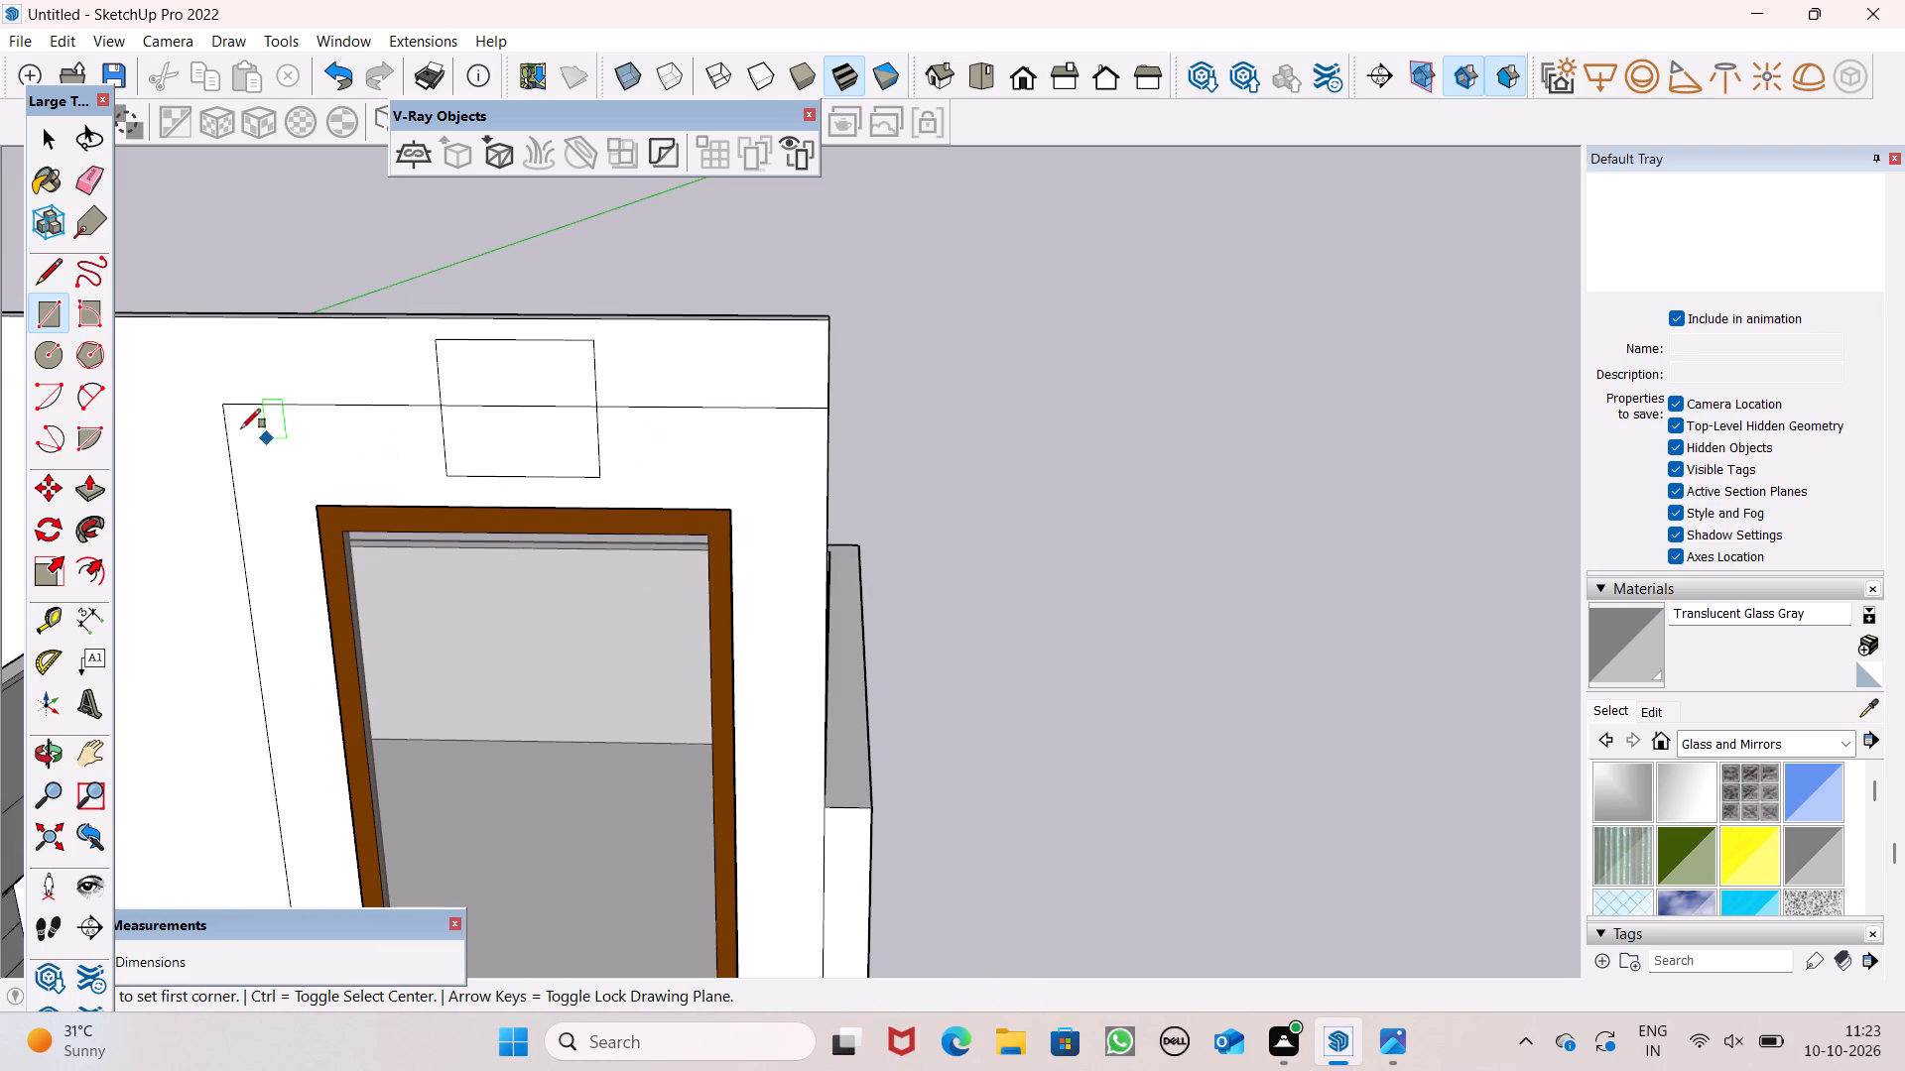
# Erase the border line segment inside the rectangle above the glass panel so the rectangle is one clear face.
pyautogui.click(73, 198)
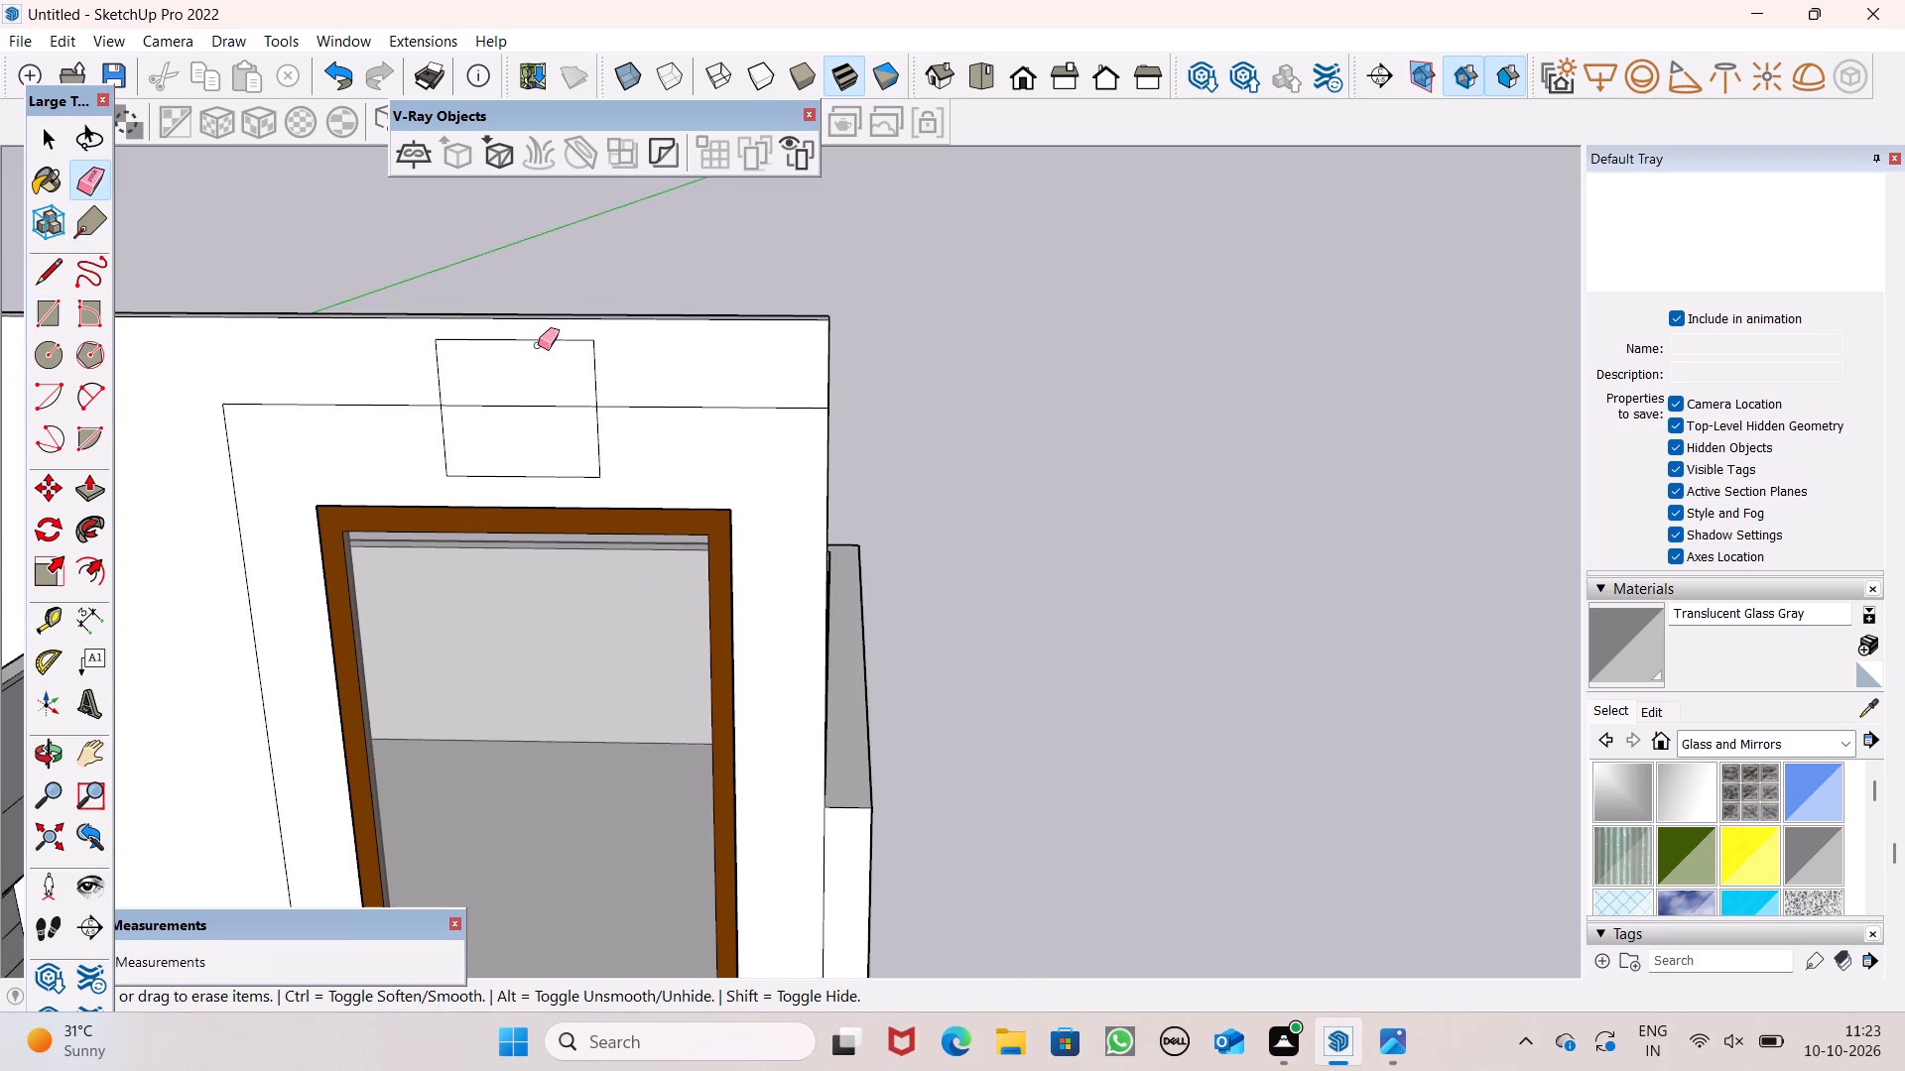
pyautogui.scroll(5, 536, 348)
pyautogui.moveTo(496, 393); pyautogui.dragTo(490, 445)
pyautogui.scroll(-5, 470, 431)
pyautogui.moveTo(814, 511); pyautogui.dragTo(714, 626, button='middle')
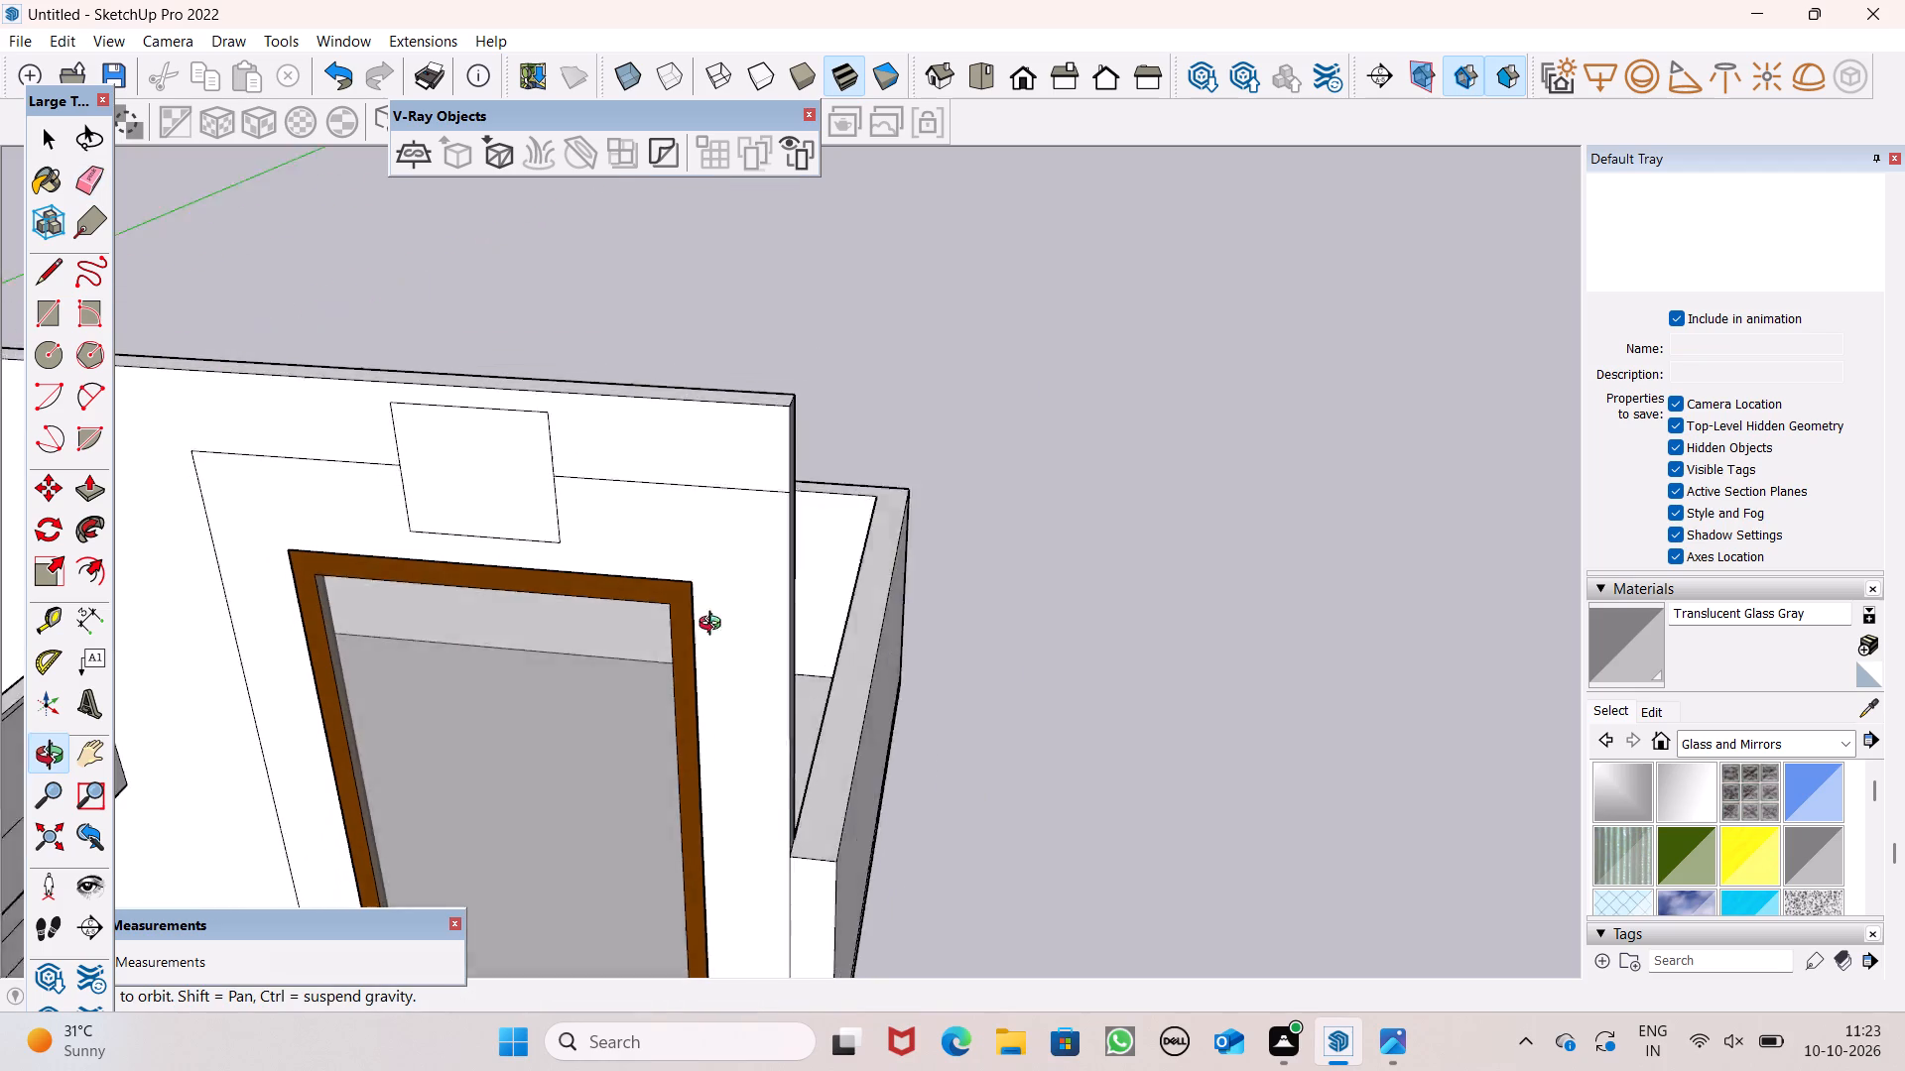
# Pull the rectangle above the glass panel out from the wall by about 4 3/4".
pyautogui.moveTo(714, 626); pyautogui.dragTo(514, 702, button='middle')
pyautogui.press('space')
pyautogui.moveTo(647, 580); pyautogui.dragTo(665, 575, button='middle')
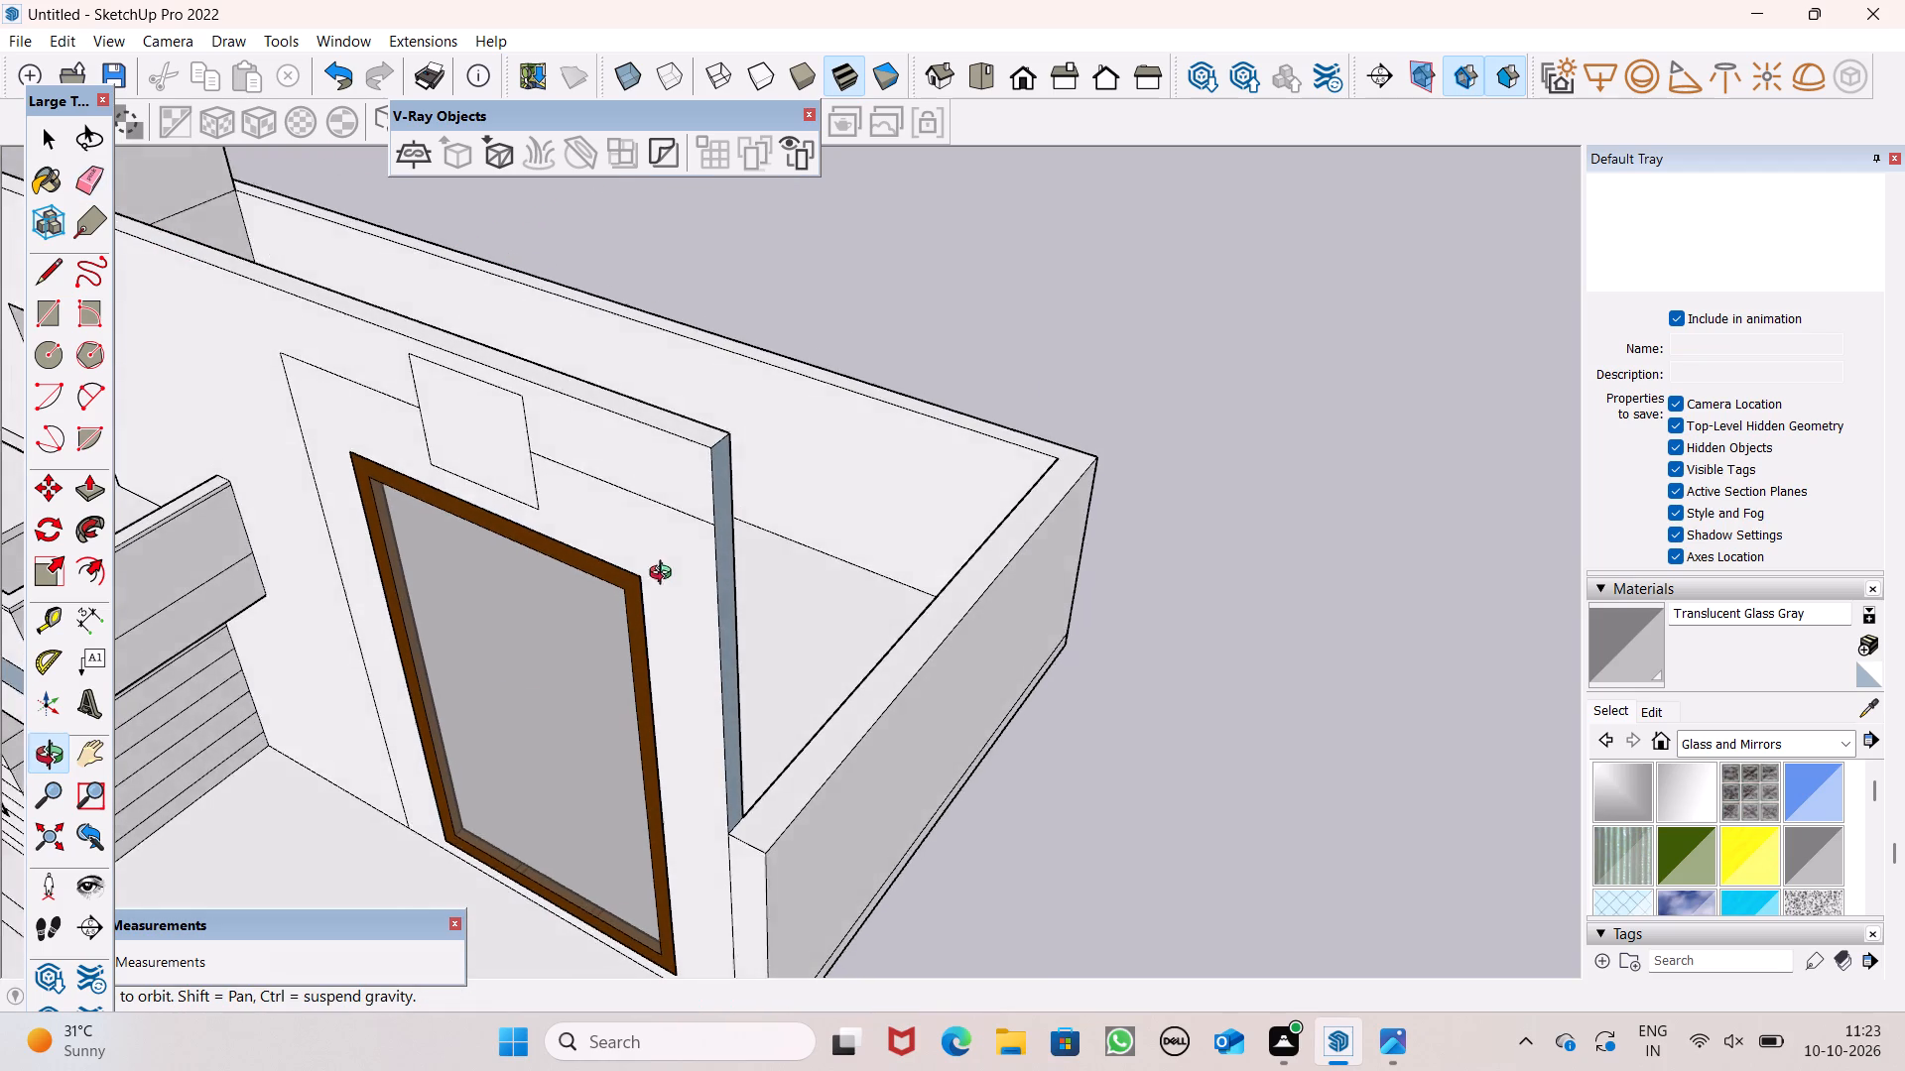
pyautogui.moveTo(665, 575); pyautogui.dragTo(858, 452, button='middle')
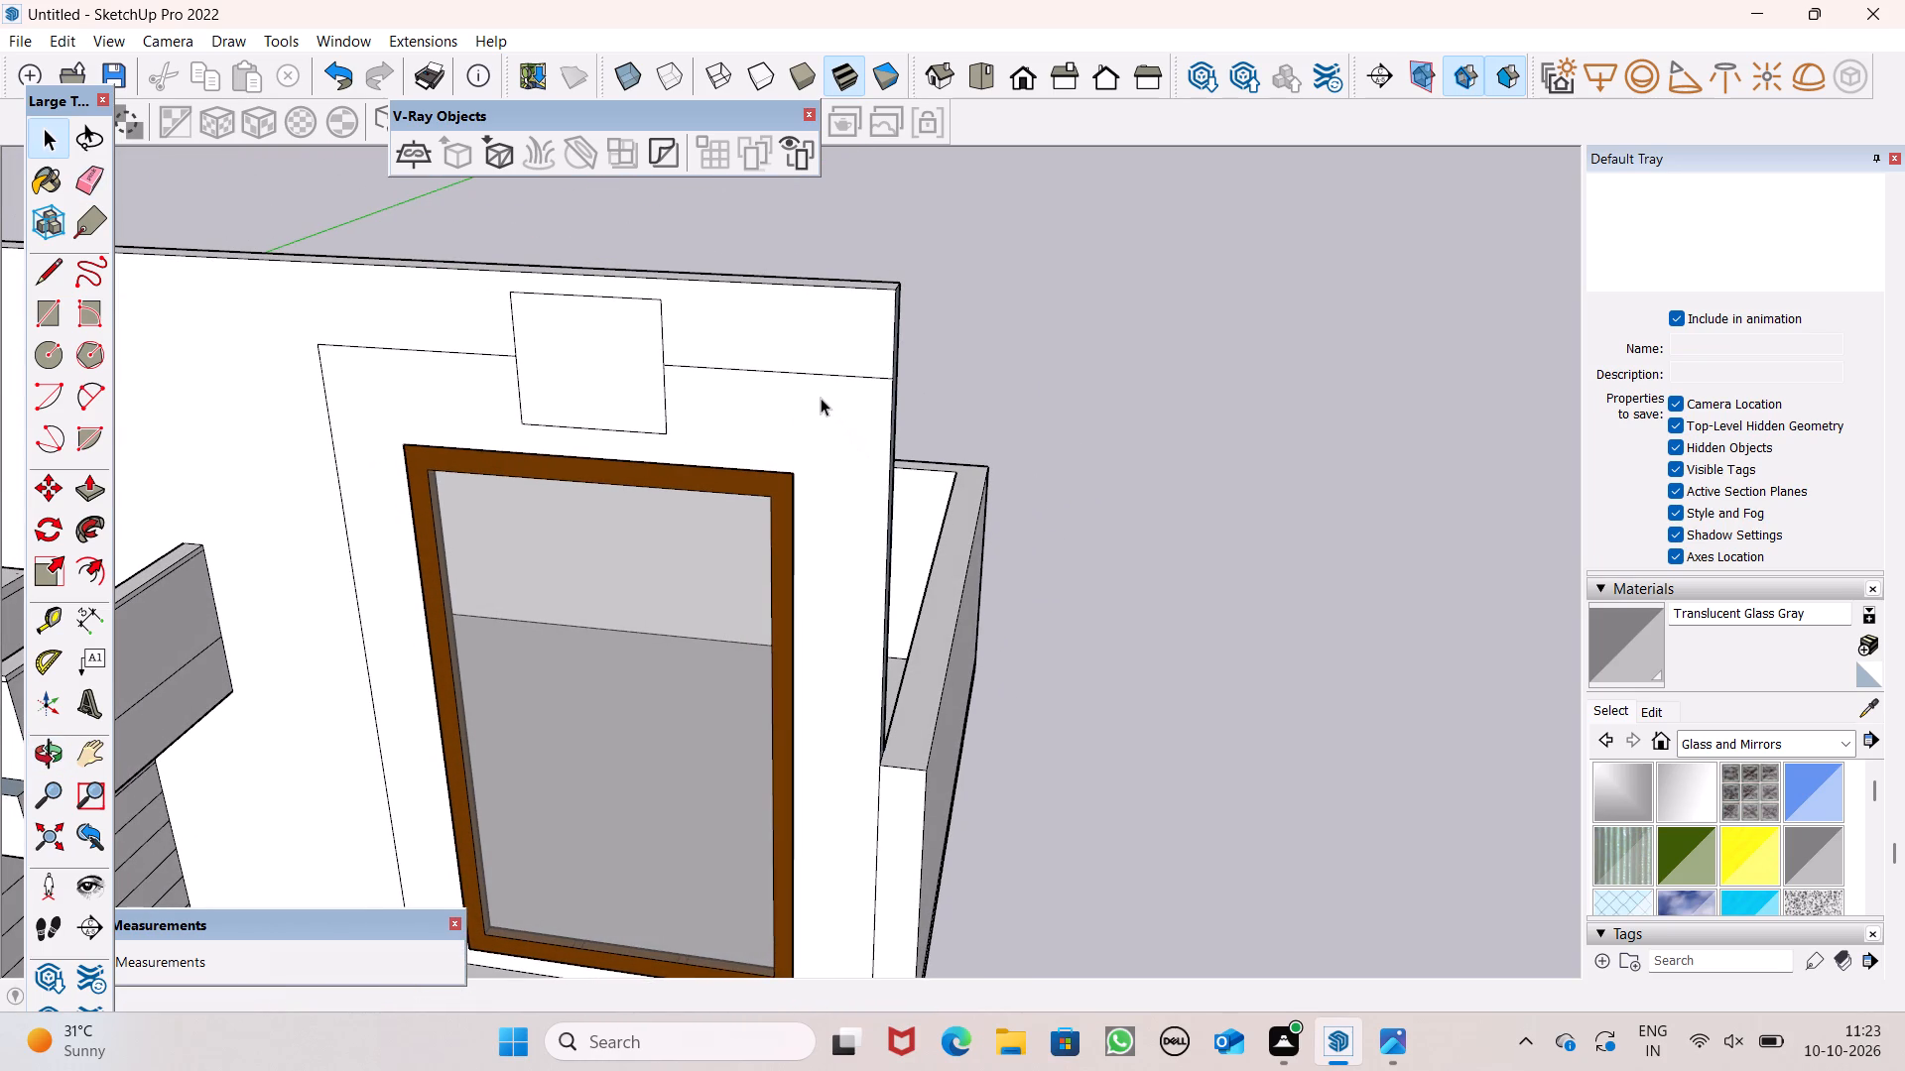
pyautogui.moveTo(613, 462); pyautogui.dragTo(628, 462, button='middle')
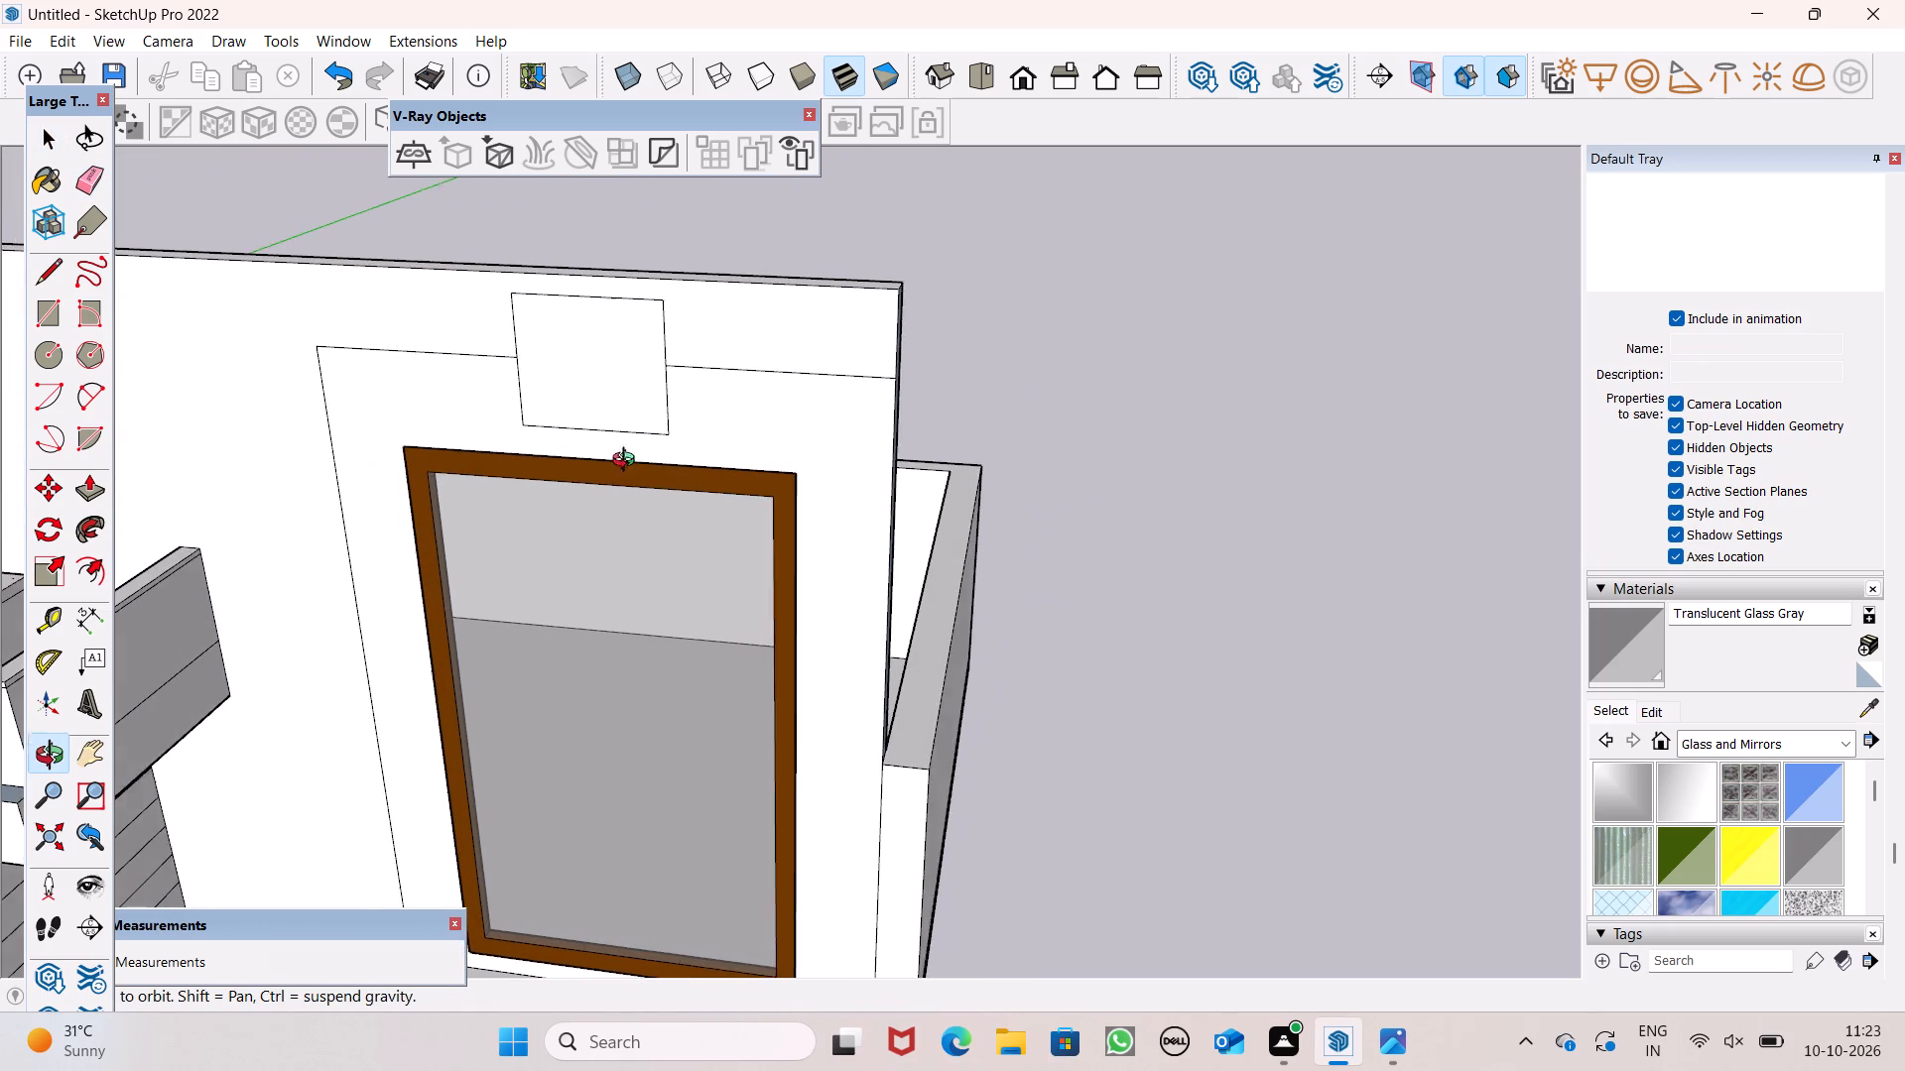
pyautogui.moveTo(628, 462); pyautogui.dragTo(629, 474, button='middle')
pyautogui.scroll(2, 629, 474)
pyautogui.scroll(-4, 614, 489)
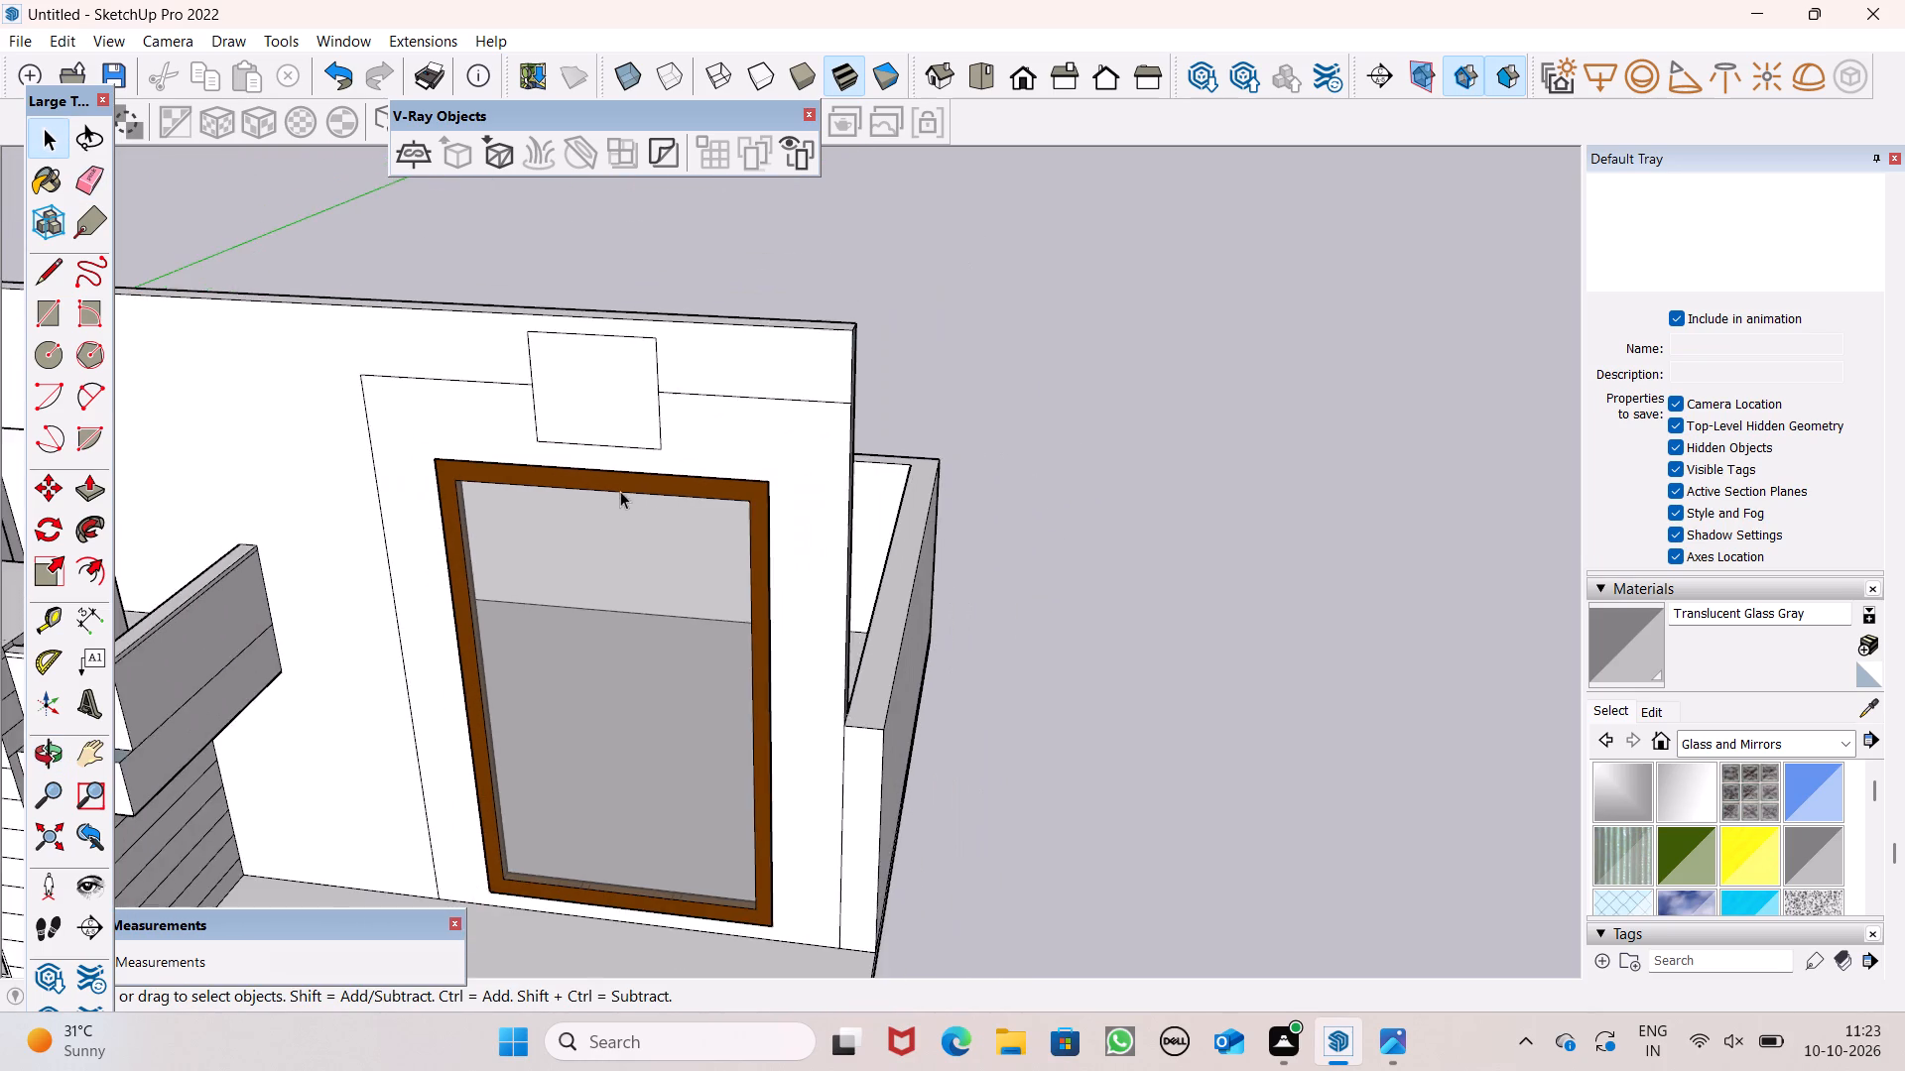
pyautogui.moveTo(644, 496); pyautogui.dragTo(621, 561, button='middle')
pyautogui.scroll(5, 649, 385)
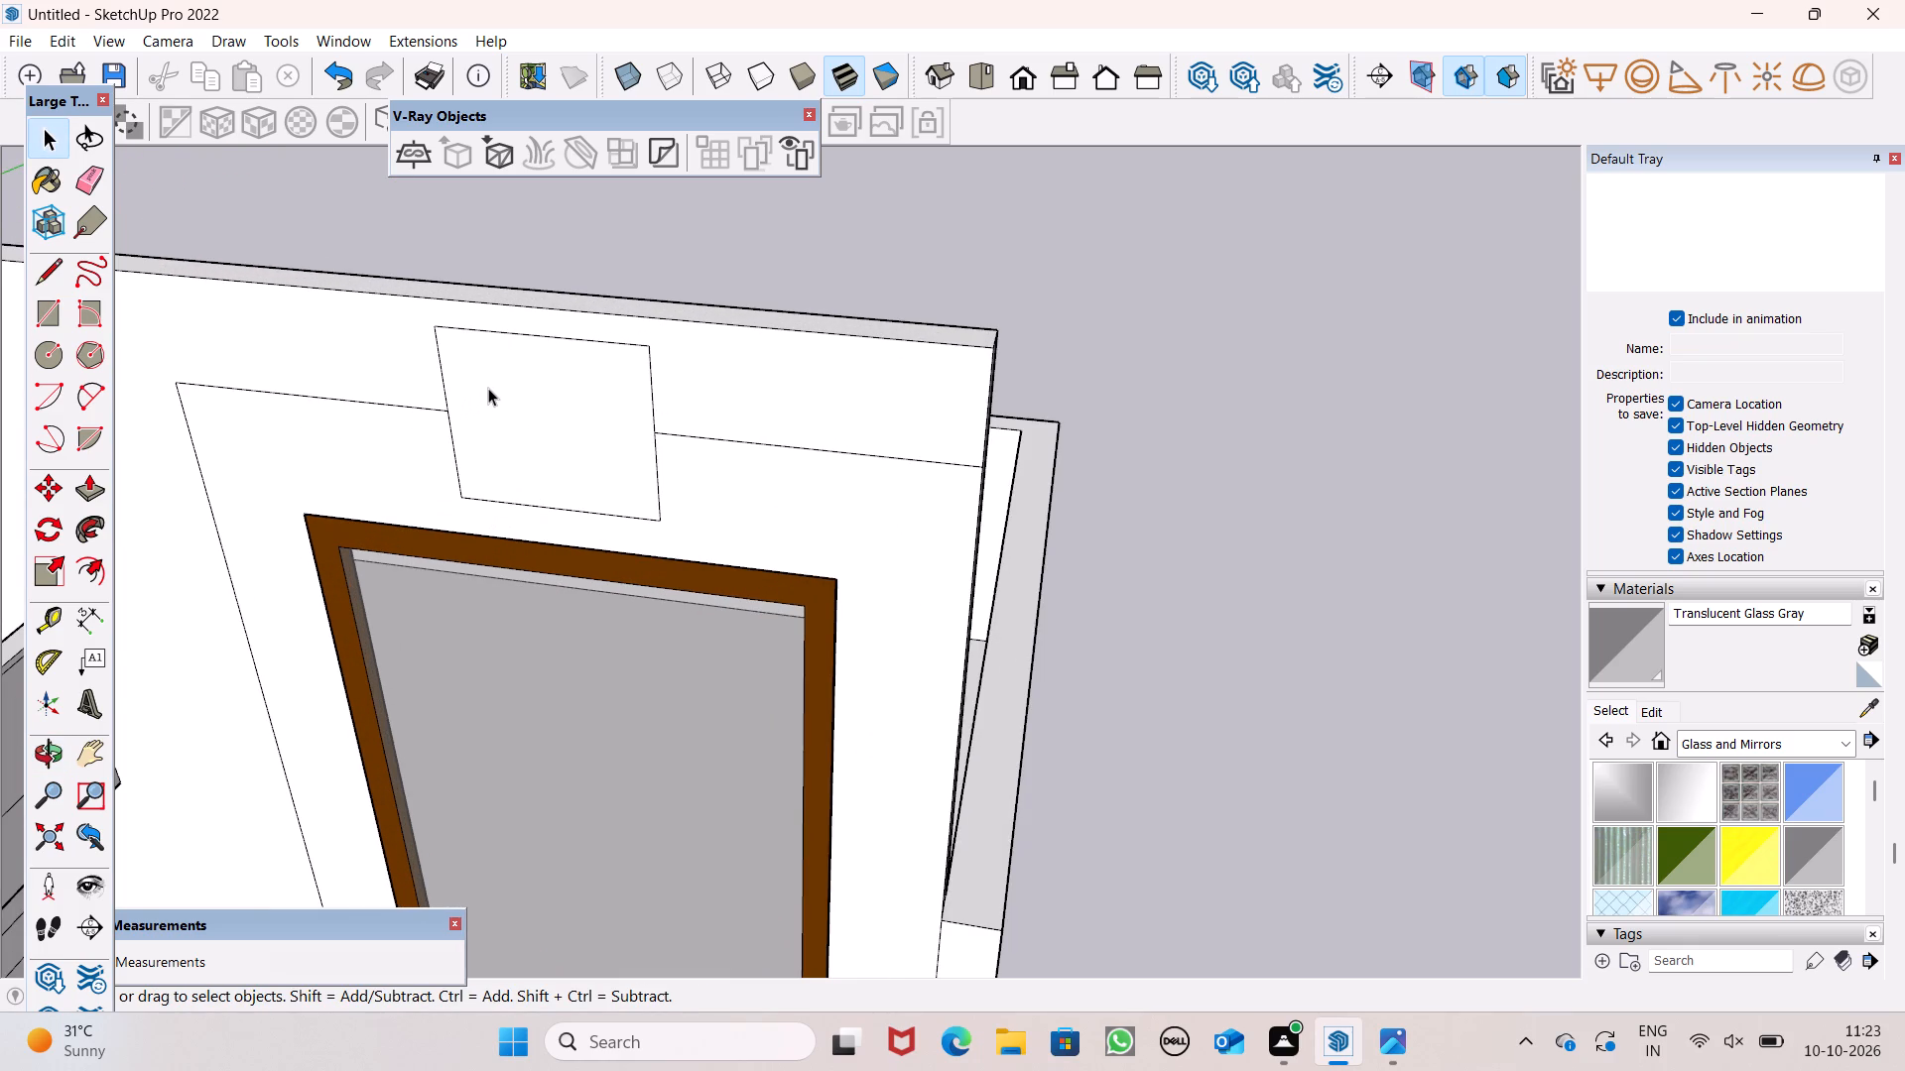
pyautogui.click(82, 484)
pyautogui.scroll(1, 408, 454)
pyautogui.moveTo(502, 476); pyautogui.dragTo(515, 503, button='middle')
pyautogui.scroll(1, 502, 476)
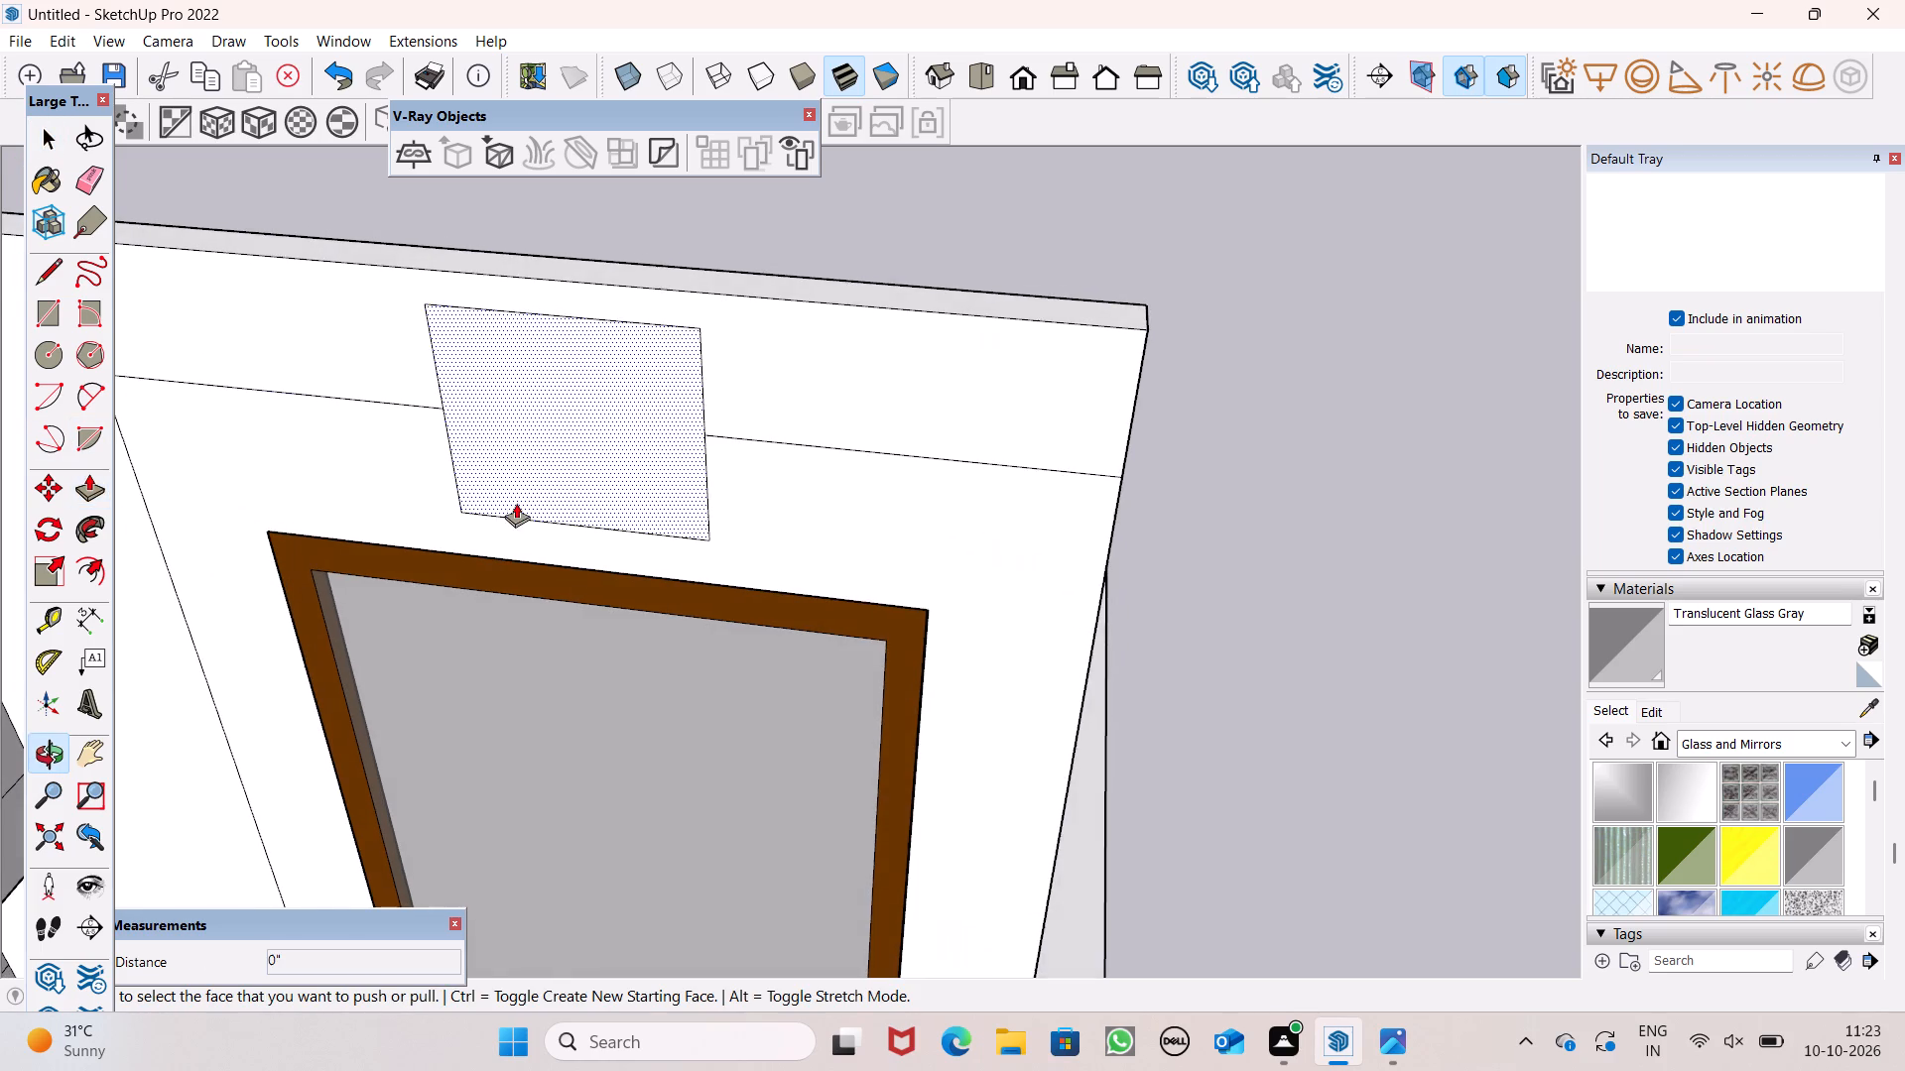
pyautogui.scroll(-4, 521, 484)
pyautogui.click(541, 455)
pyautogui.click(533, 463)
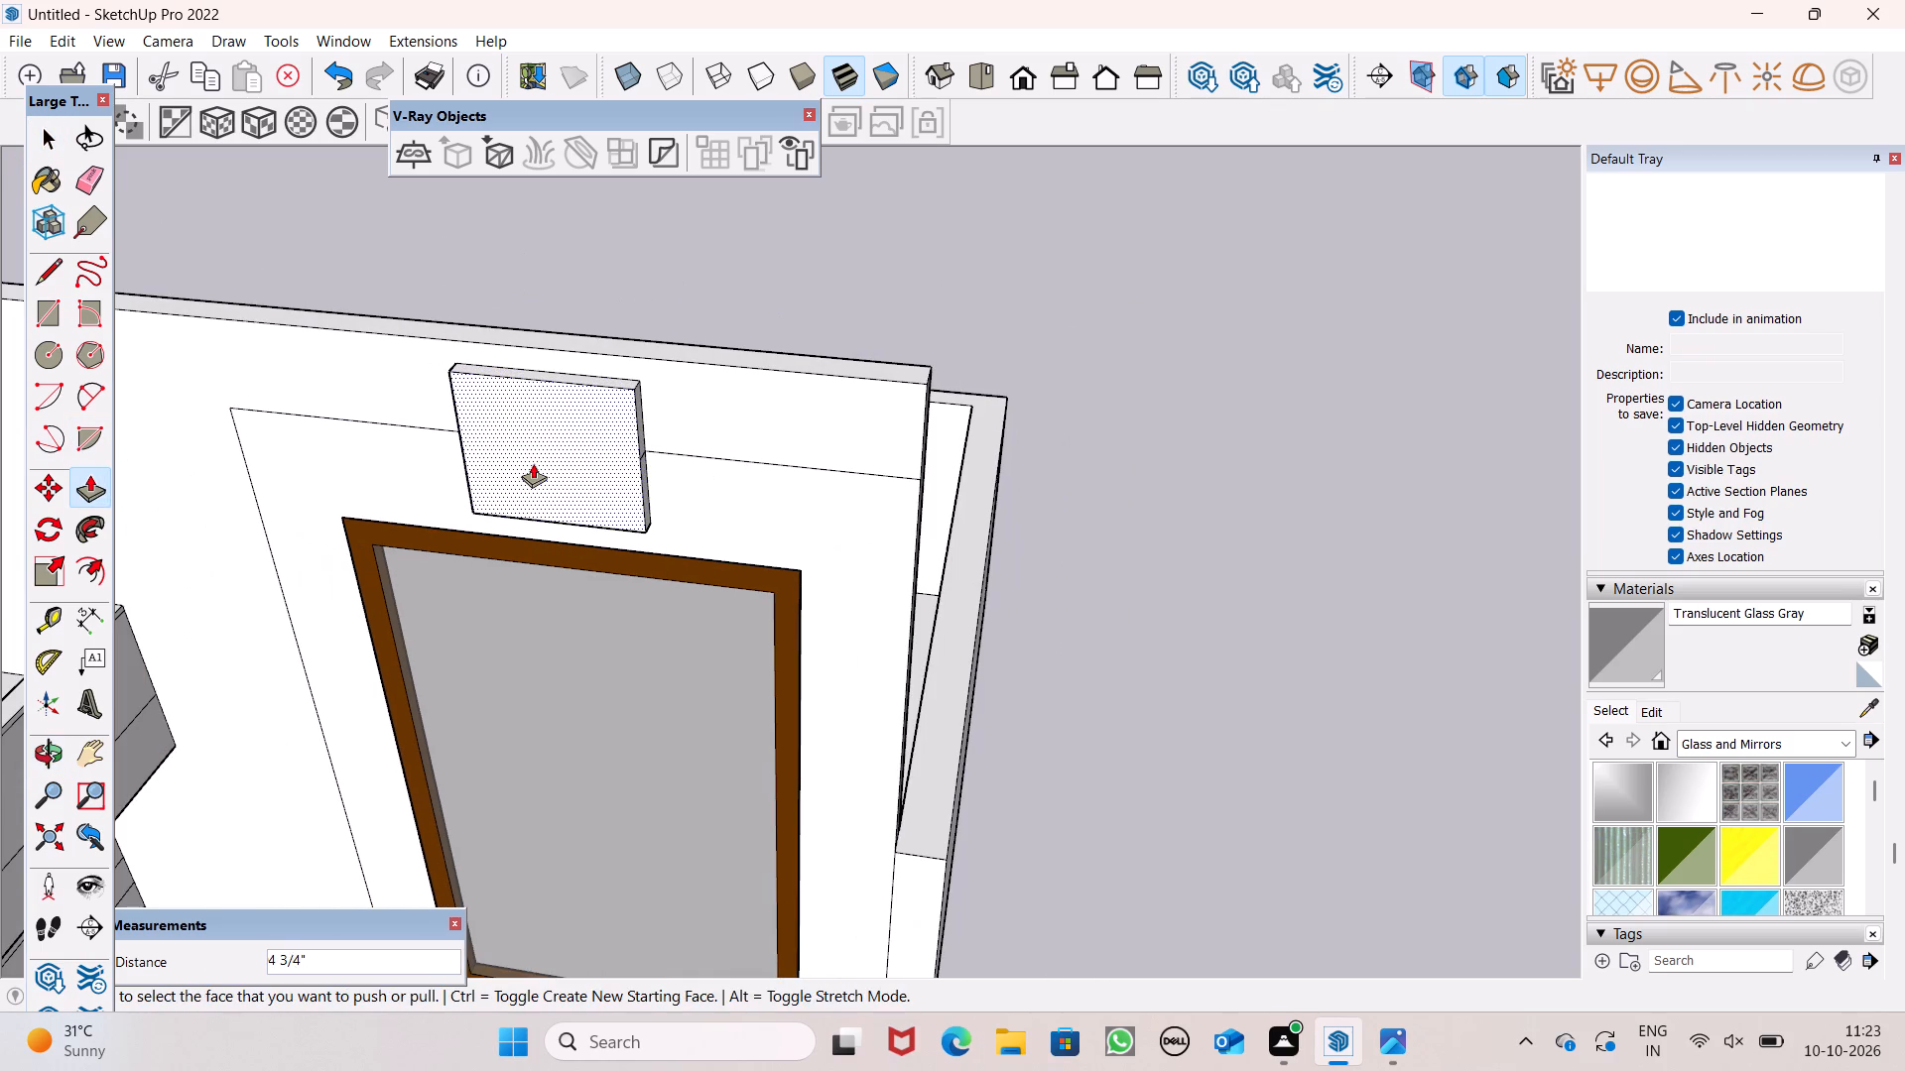
# Adjust the depth of the raised rectangle above the glass panel with Push/Pull, entering a distance of 3".
pyautogui.moveTo(526, 465); pyautogui.dragTo(534, 462)
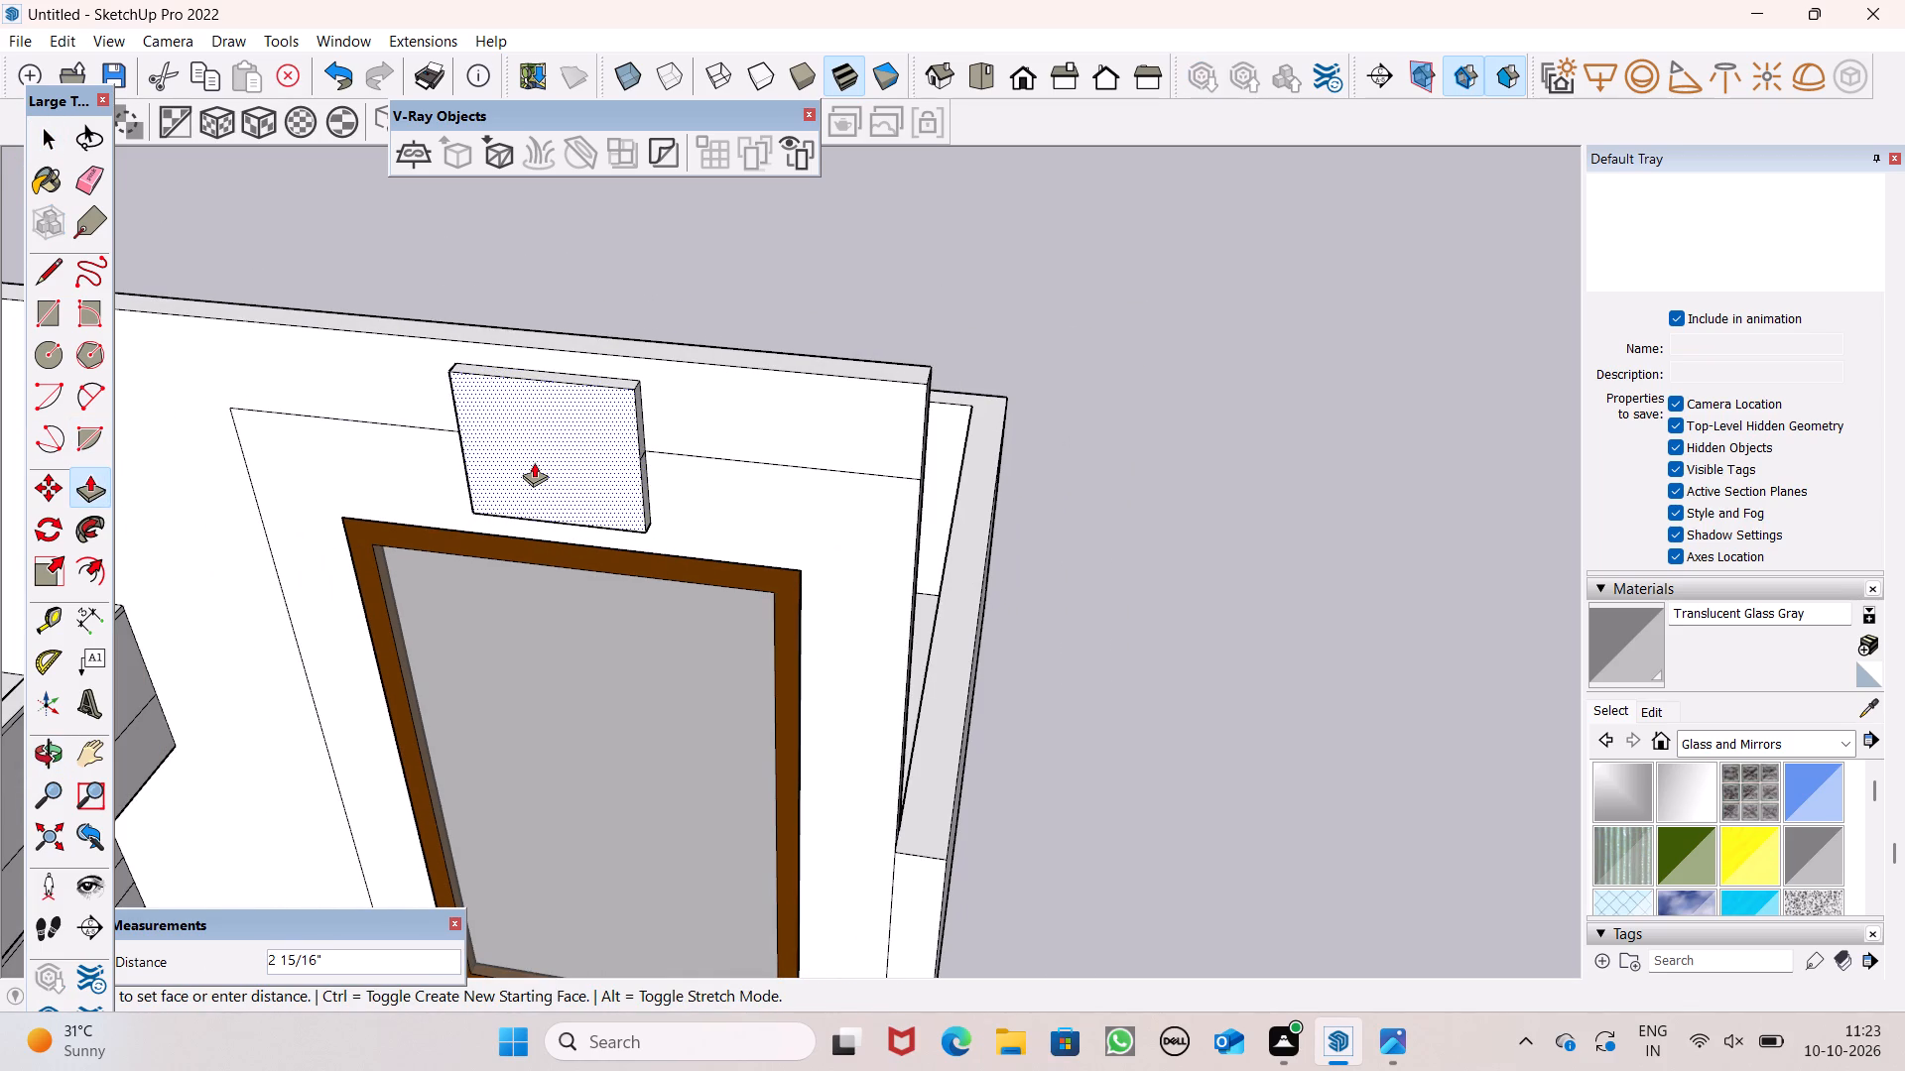
pyautogui.moveTo(534, 462); pyautogui.dragTo(536, 461)
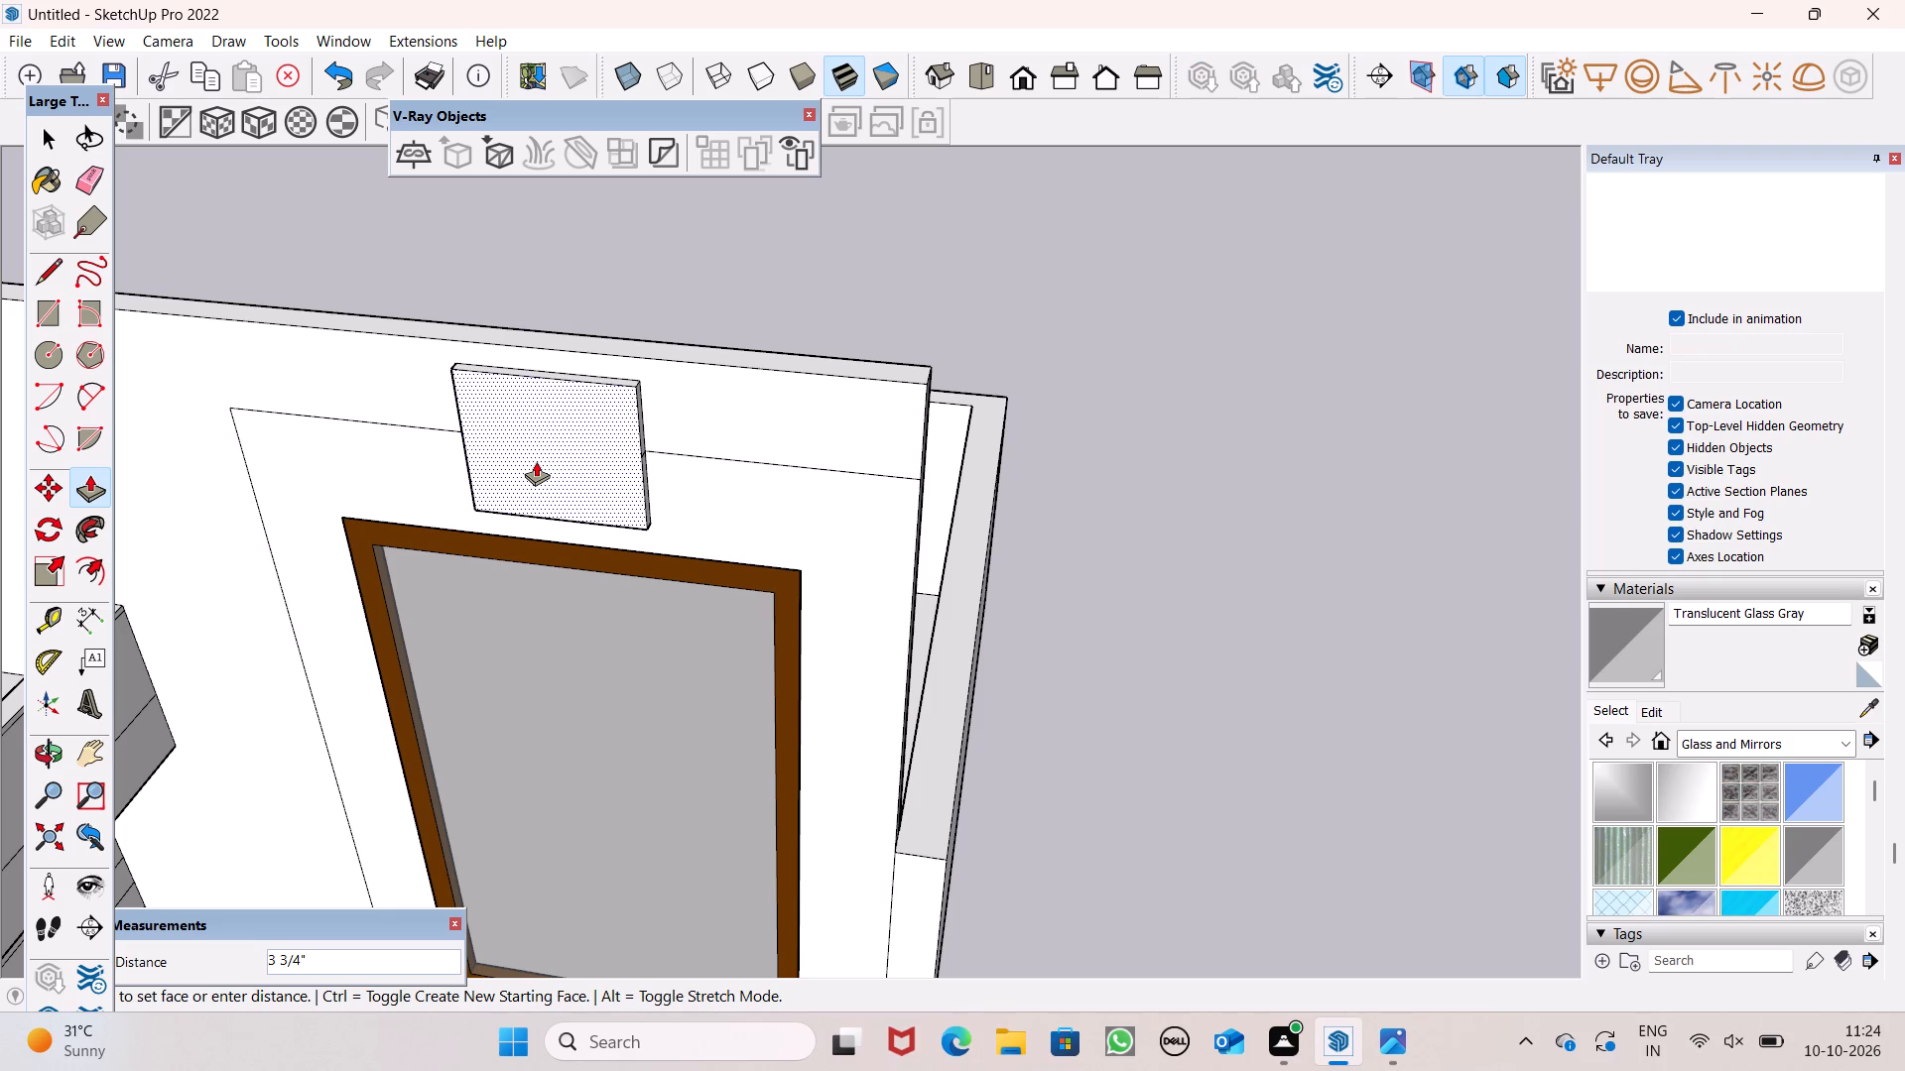
pyautogui.moveTo(536, 461); pyautogui.dragTo(539, 458)
pyautogui.press('3')
pyautogui.hotkey('shift', '"')
pyautogui.press('Return')
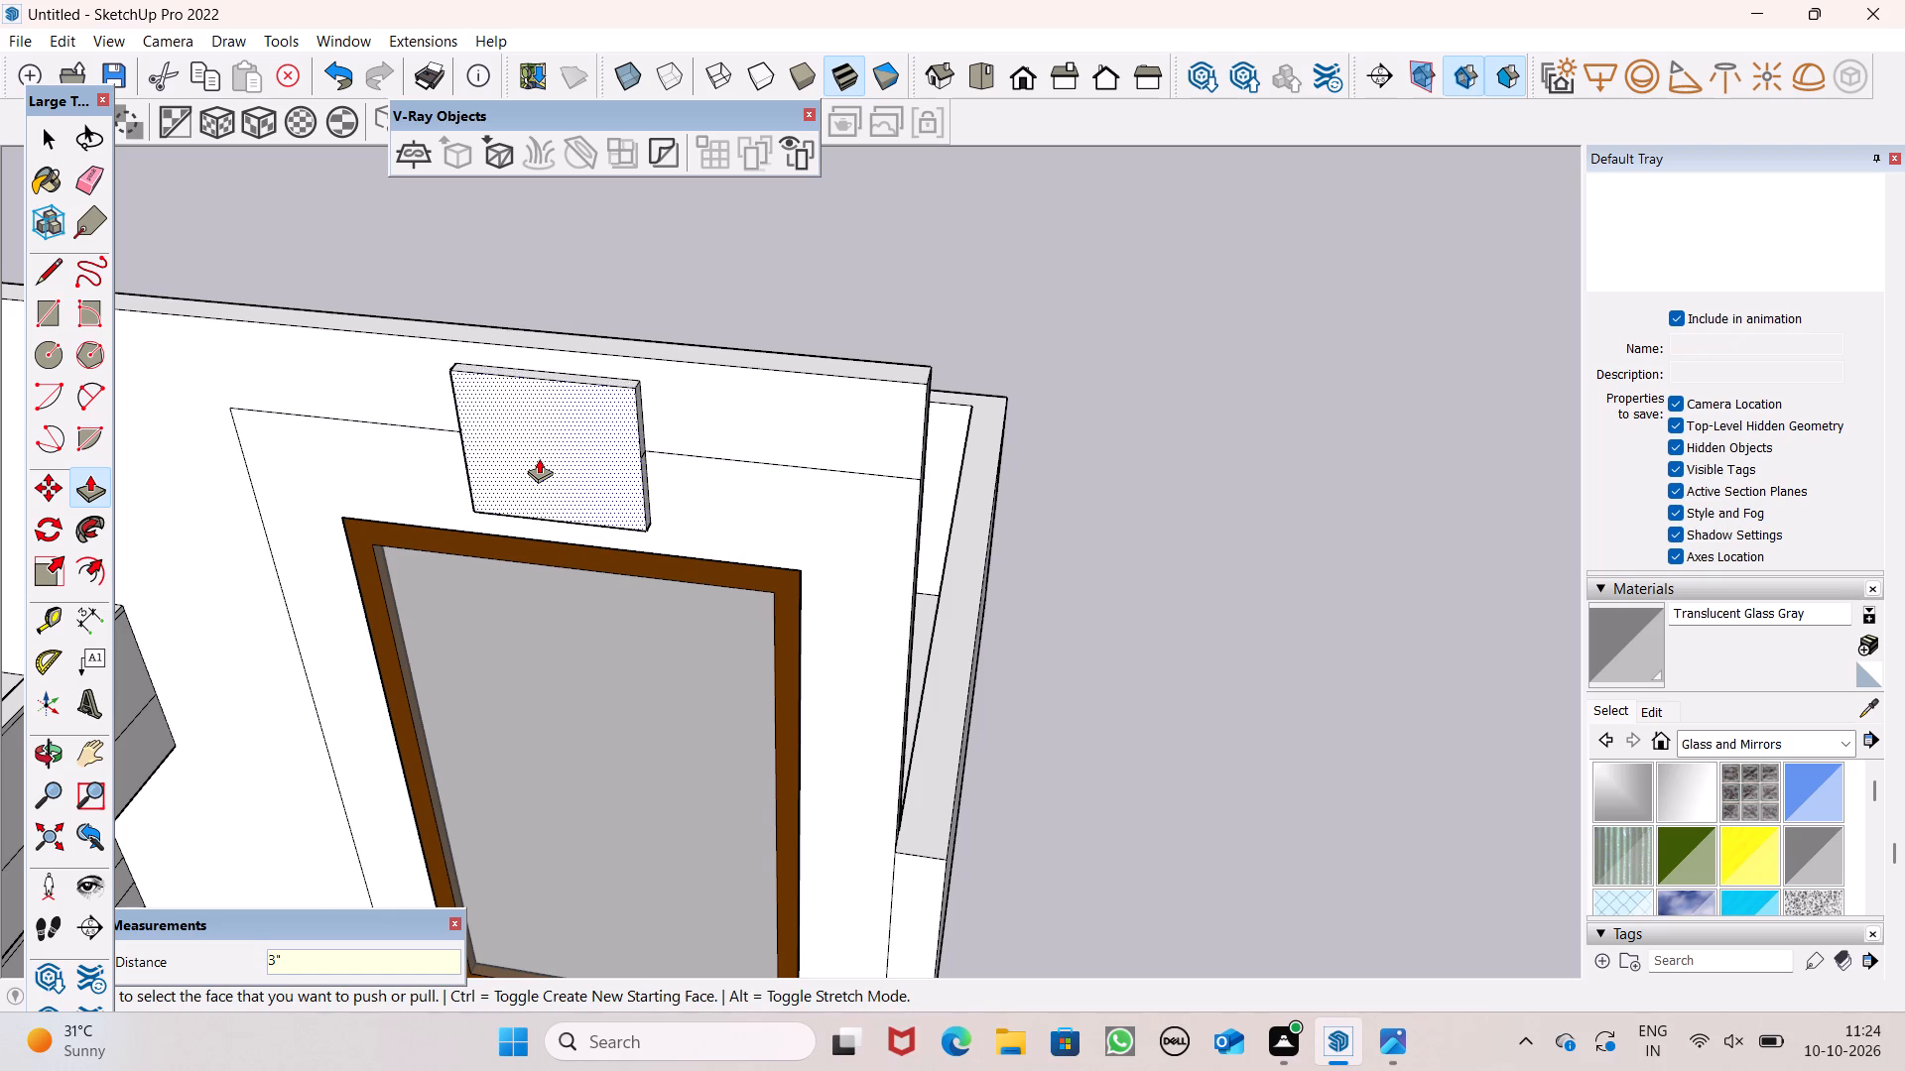
# Pull the front face of the block above the glass panel considerably further out from the wall.
pyautogui.scroll(-3, 539, 458)
pyautogui.moveTo(549, 458); pyautogui.dragTo(545, 207, button='middle')
pyautogui.scroll(1, 545, 206)
pyautogui.moveTo(525, 417); pyautogui.dragTo(493, 264, button='middle')
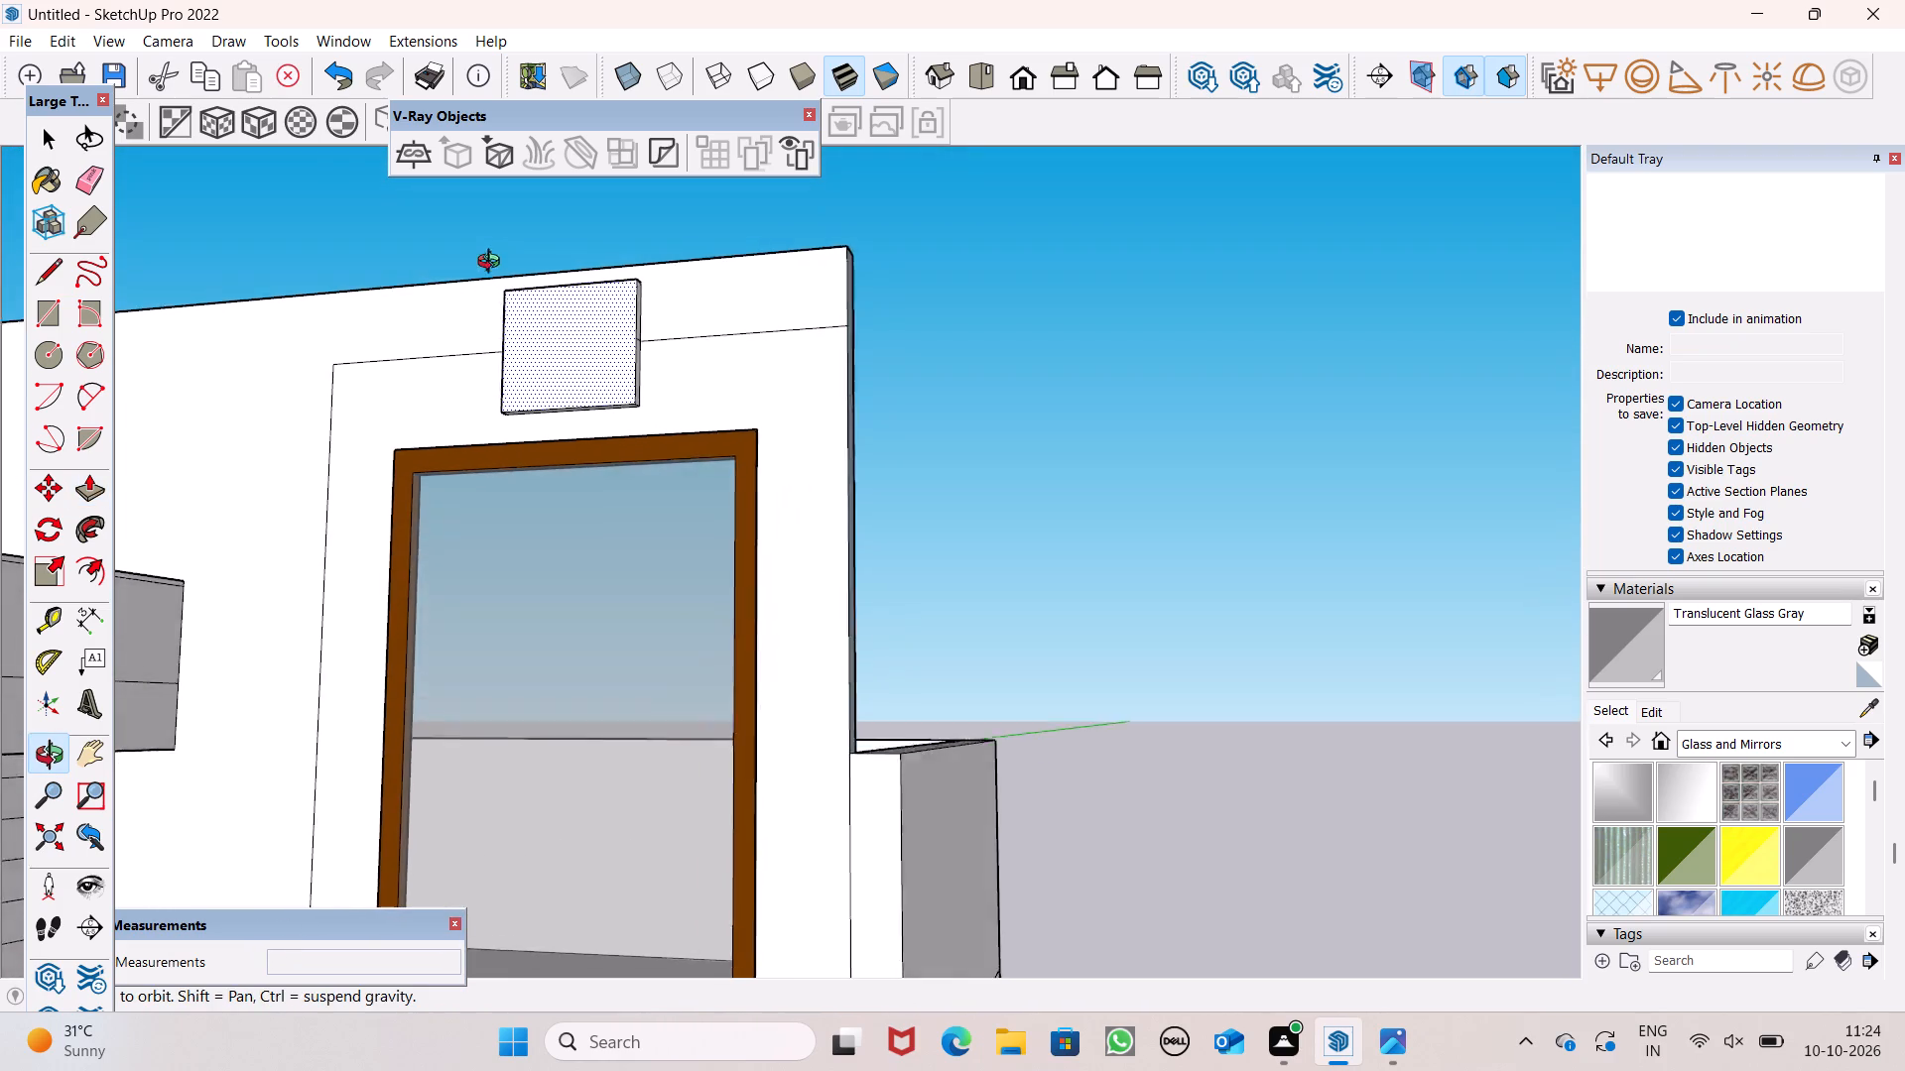
pyautogui.scroll(1, 493, 263)
pyautogui.moveTo(493, 264); pyautogui.dragTo(492, 262, button='middle')
pyautogui.scroll(6, 571, 396)
pyautogui.moveTo(571, 398); pyautogui.dragTo(529, 417)
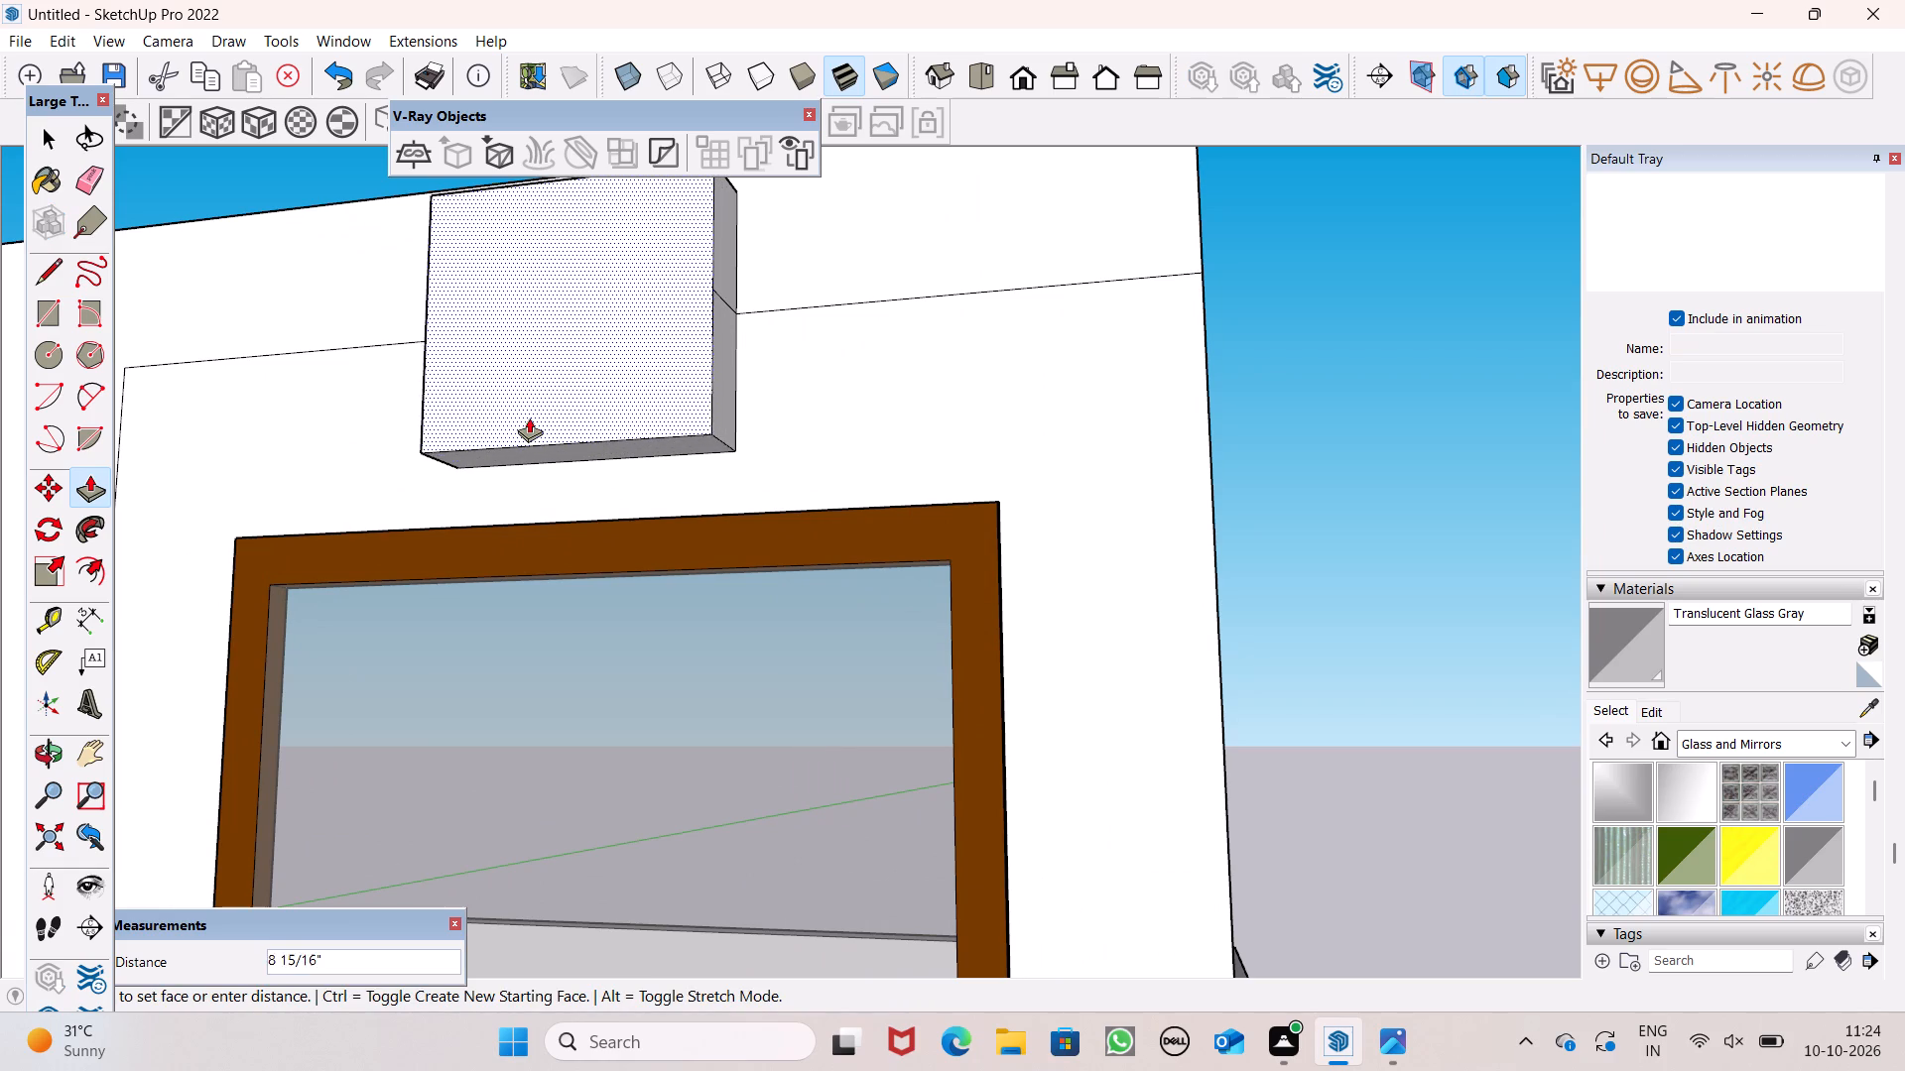
pyautogui.moveTo(529, 417); pyautogui.dragTo(463, 431)
# Pull the underside of the projecting block down as a new section in front of the upper glass panel.
pyautogui.scroll(1, 599, 461)
pyautogui.moveTo(599, 461); pyautogui.dragTo(78, 451, button='middle')
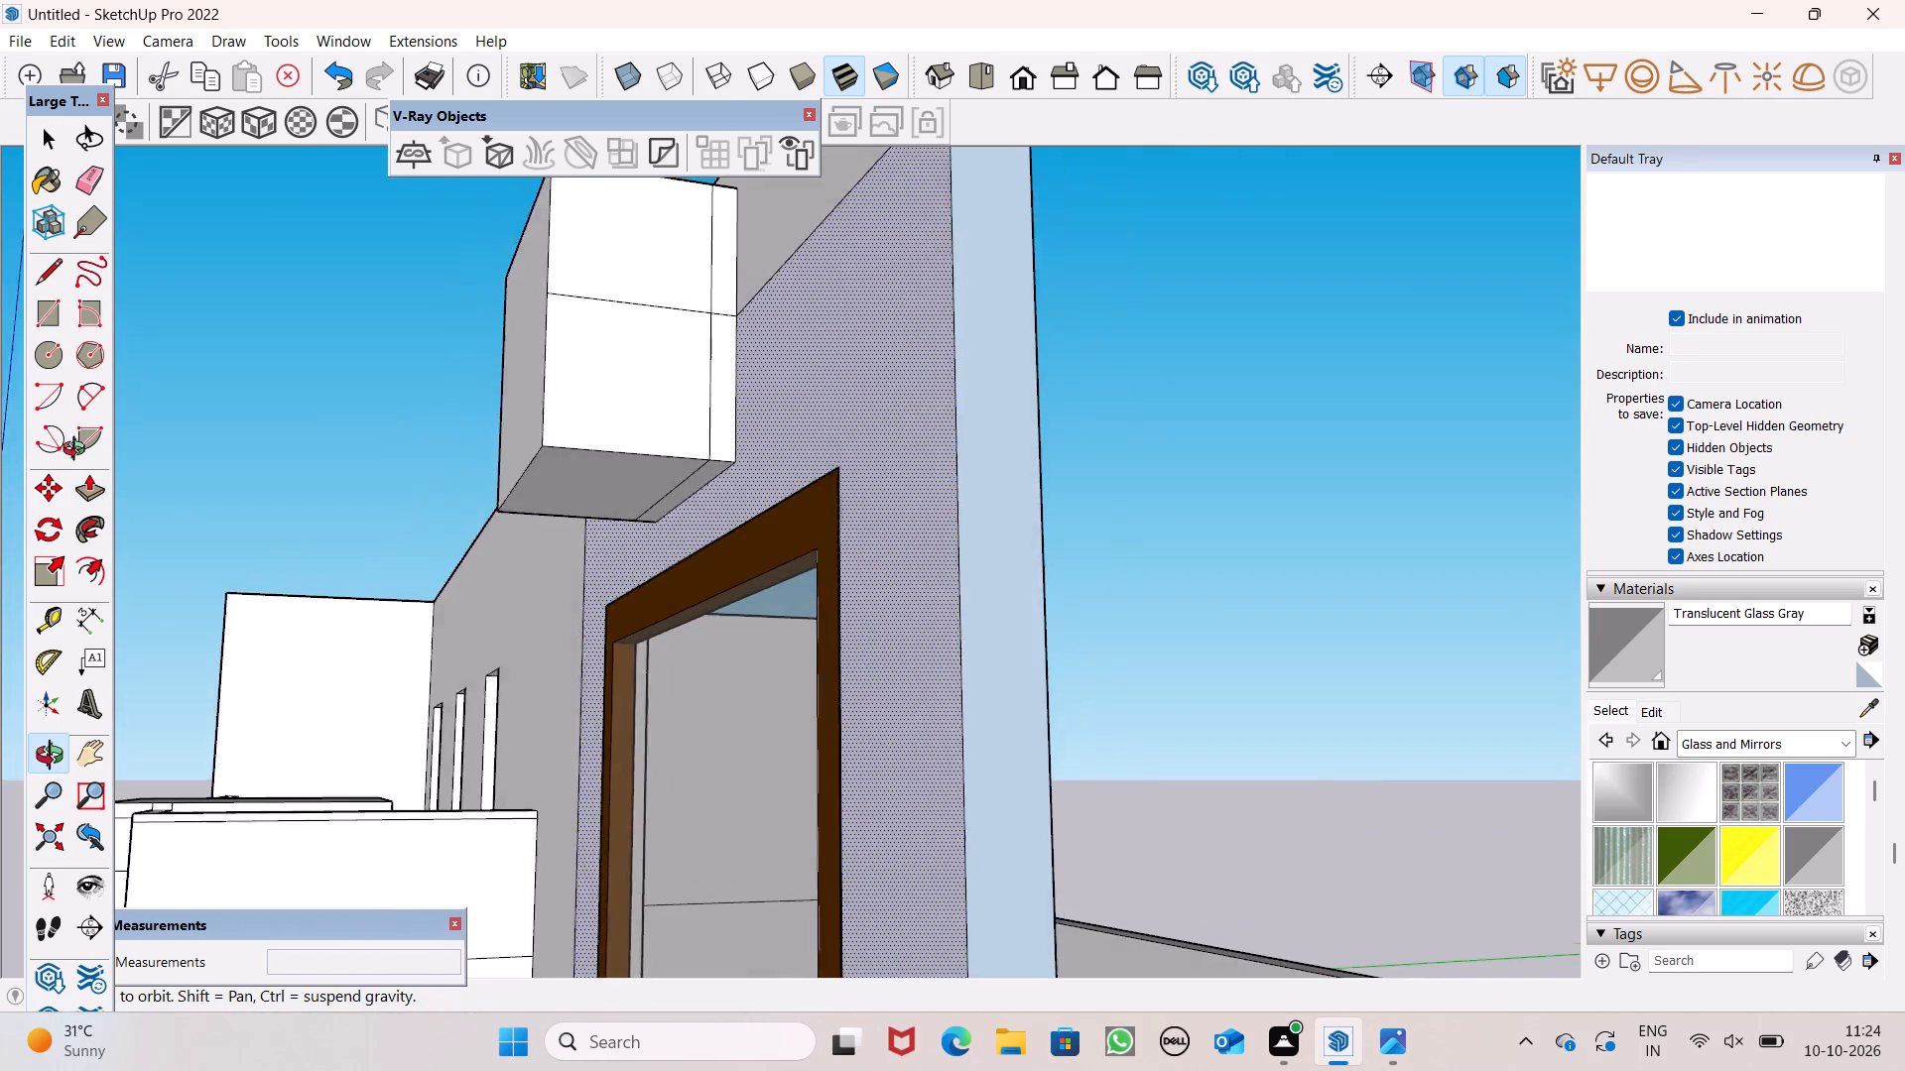
pyautogui.moveTo(78, 451); pyautogui.dragTo(50, 469, button='middle')
pyautogui.moveTo(587, 480); pyautogui.dragTo(601, 756)
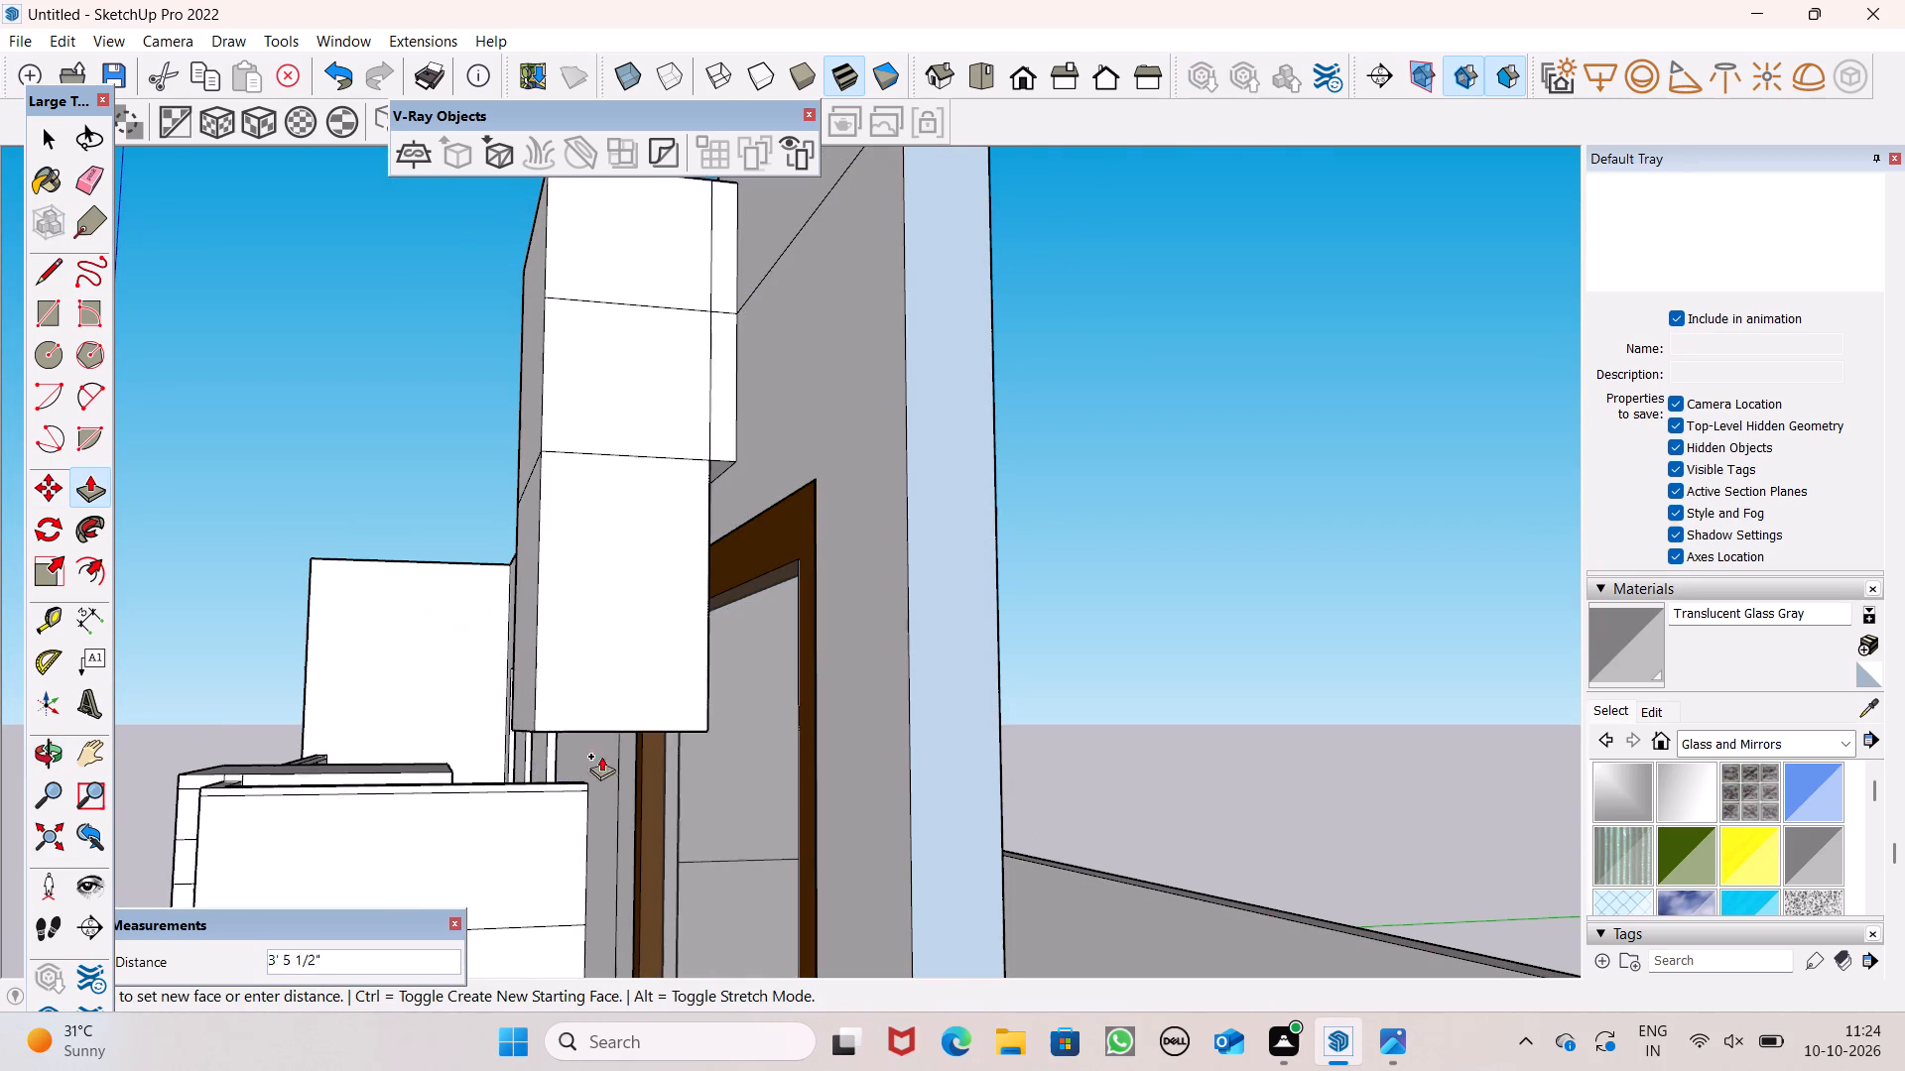
pyautogui.moveTo(601, 756); pyautogui.dragTo(596, 826)
# Pull the underside of the hanging block further down in front of the glass panel by about 12'.
pyautogui.scroll(-12, 588, 553)
pyautogui.moveTo(648, 662); pyautogui.dragTo(665, 491, button='middle')
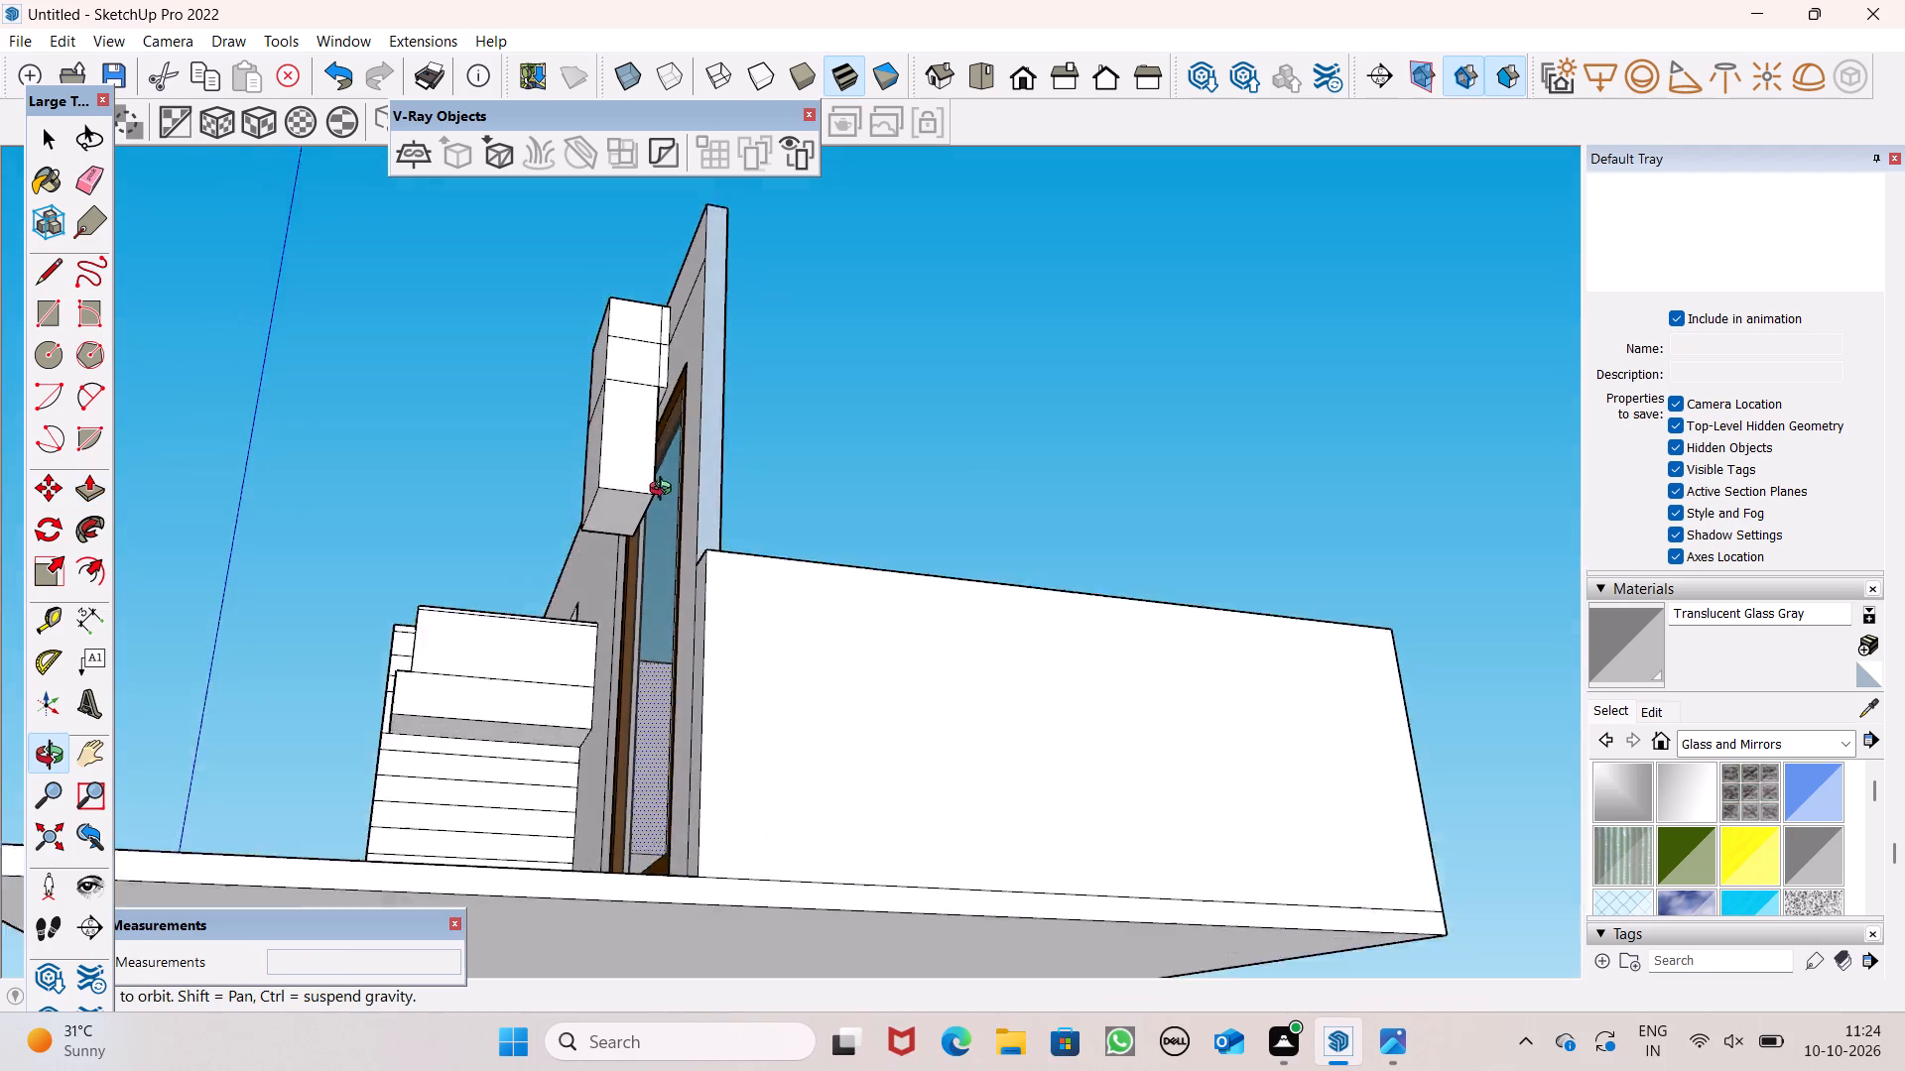
pyautogui.moveTo(665, 491); pyautogui.dragTo(665, 460, button='middle')
pyautogui.moveTo(620, 447); pyautogui.dragTo(637, 642)
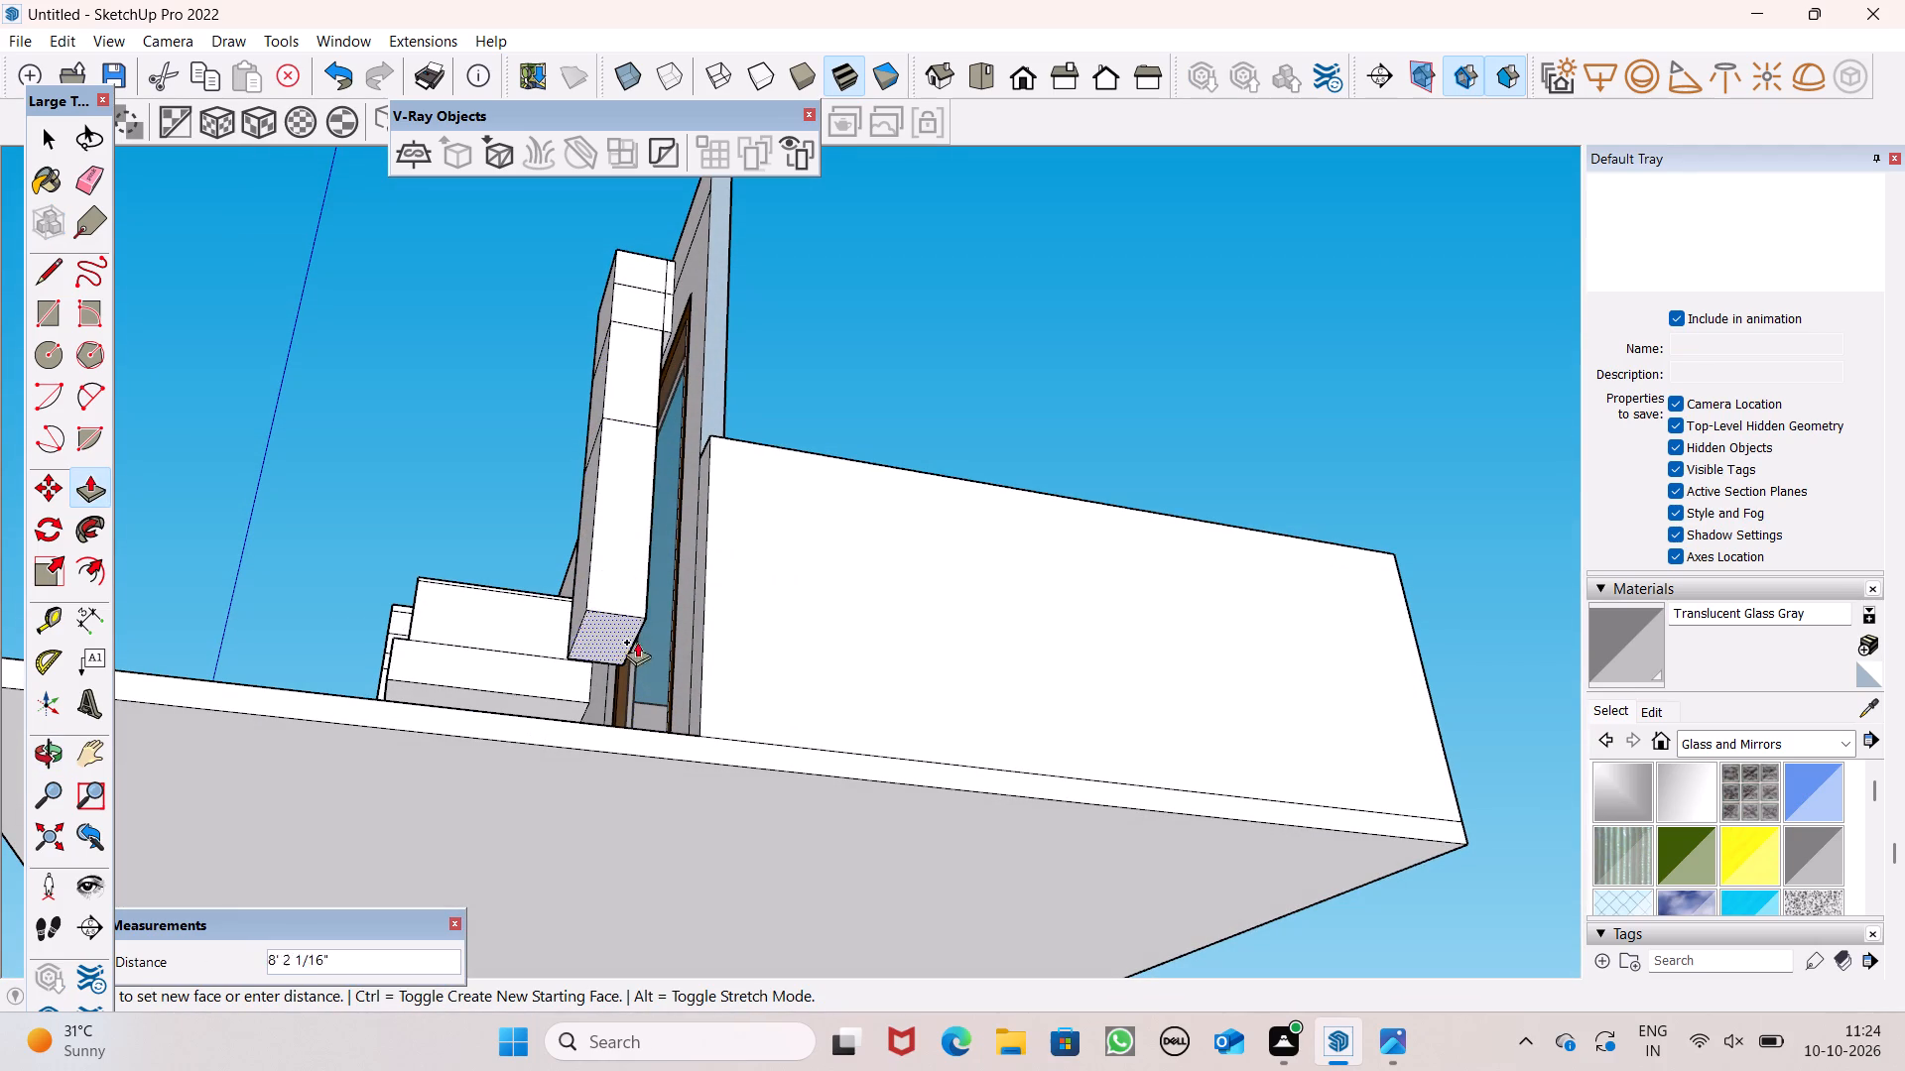
pyautogui.moveTo(637, 642); pyautogui.dragTo(652, 741)
# Examine the new column against the glass panel and the whole facade, including the gap beneath its lower end.
pyautogui.scroll(-5, 615, 575)
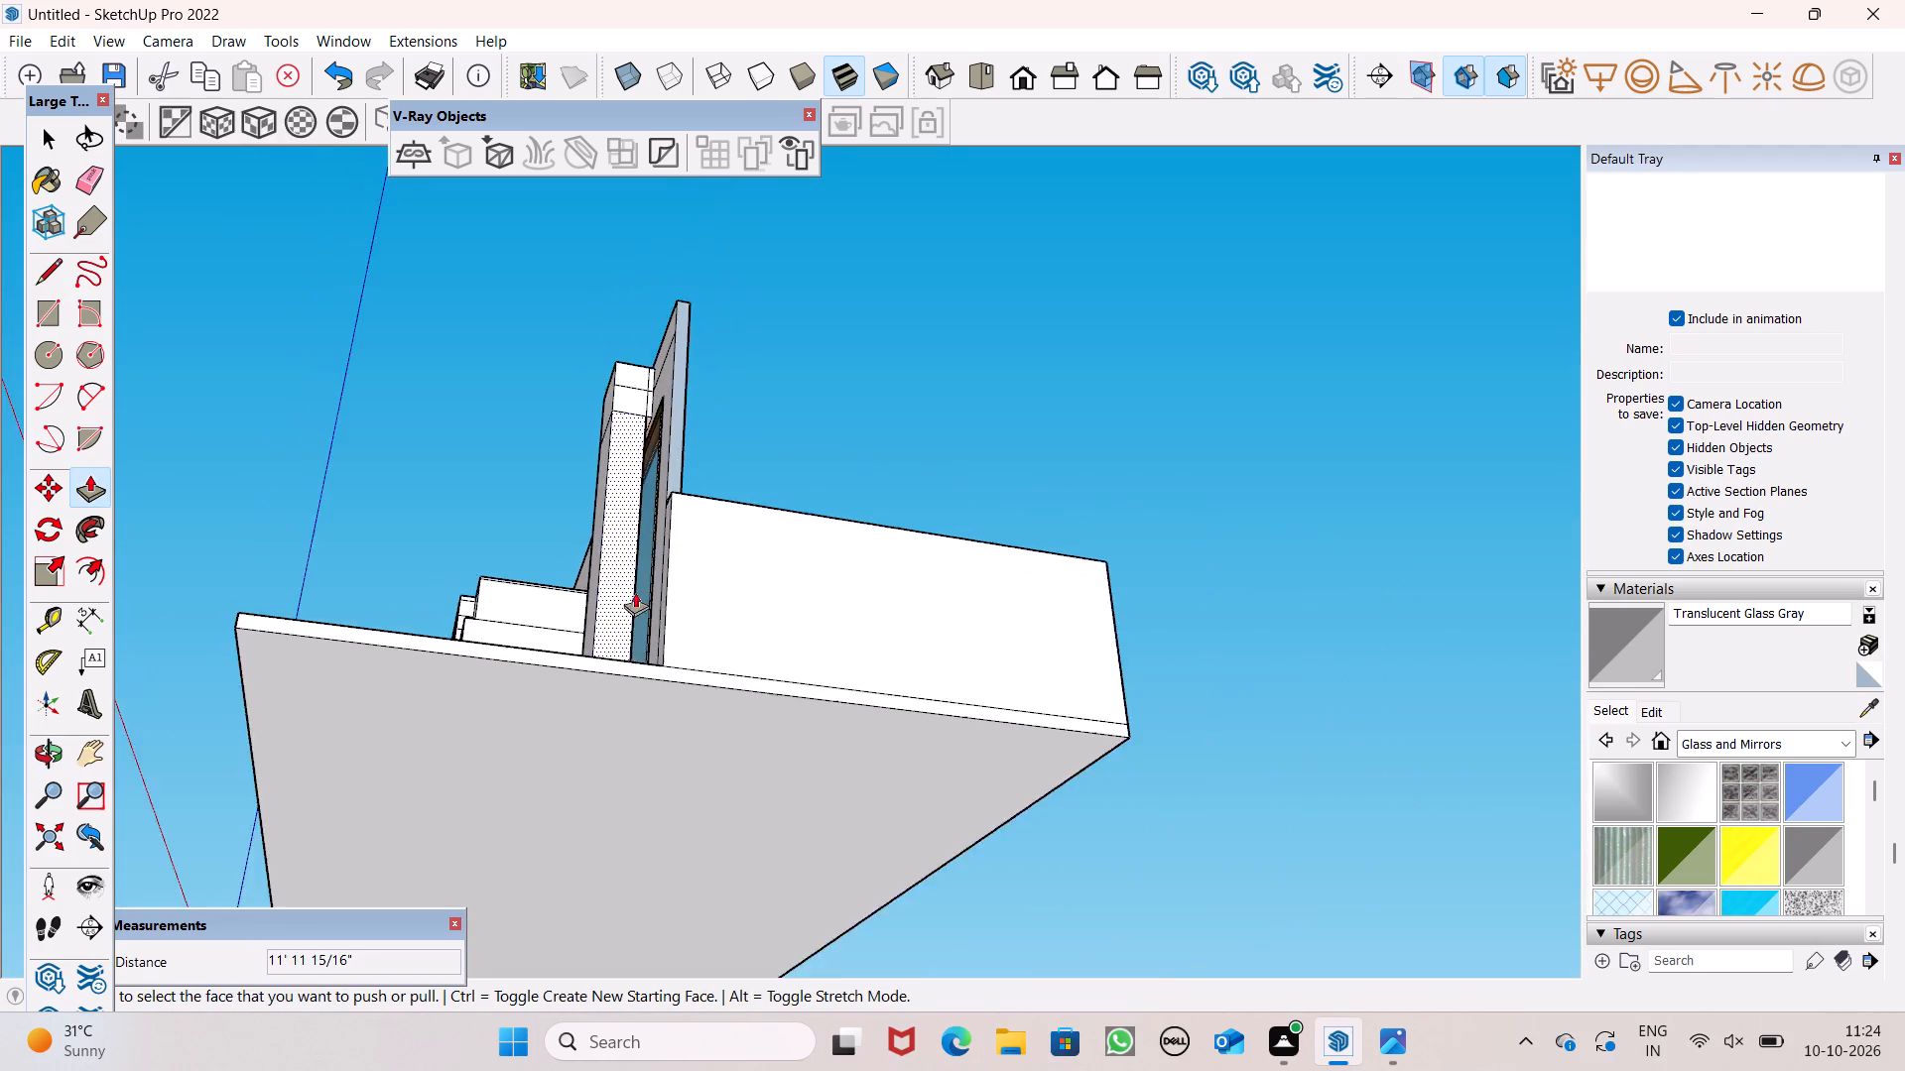
pyautogui.scroll(2, 642, 607)
pyautogui.moveTo(643, 609); pyautogui.dragTo(691, 867, button='middle')
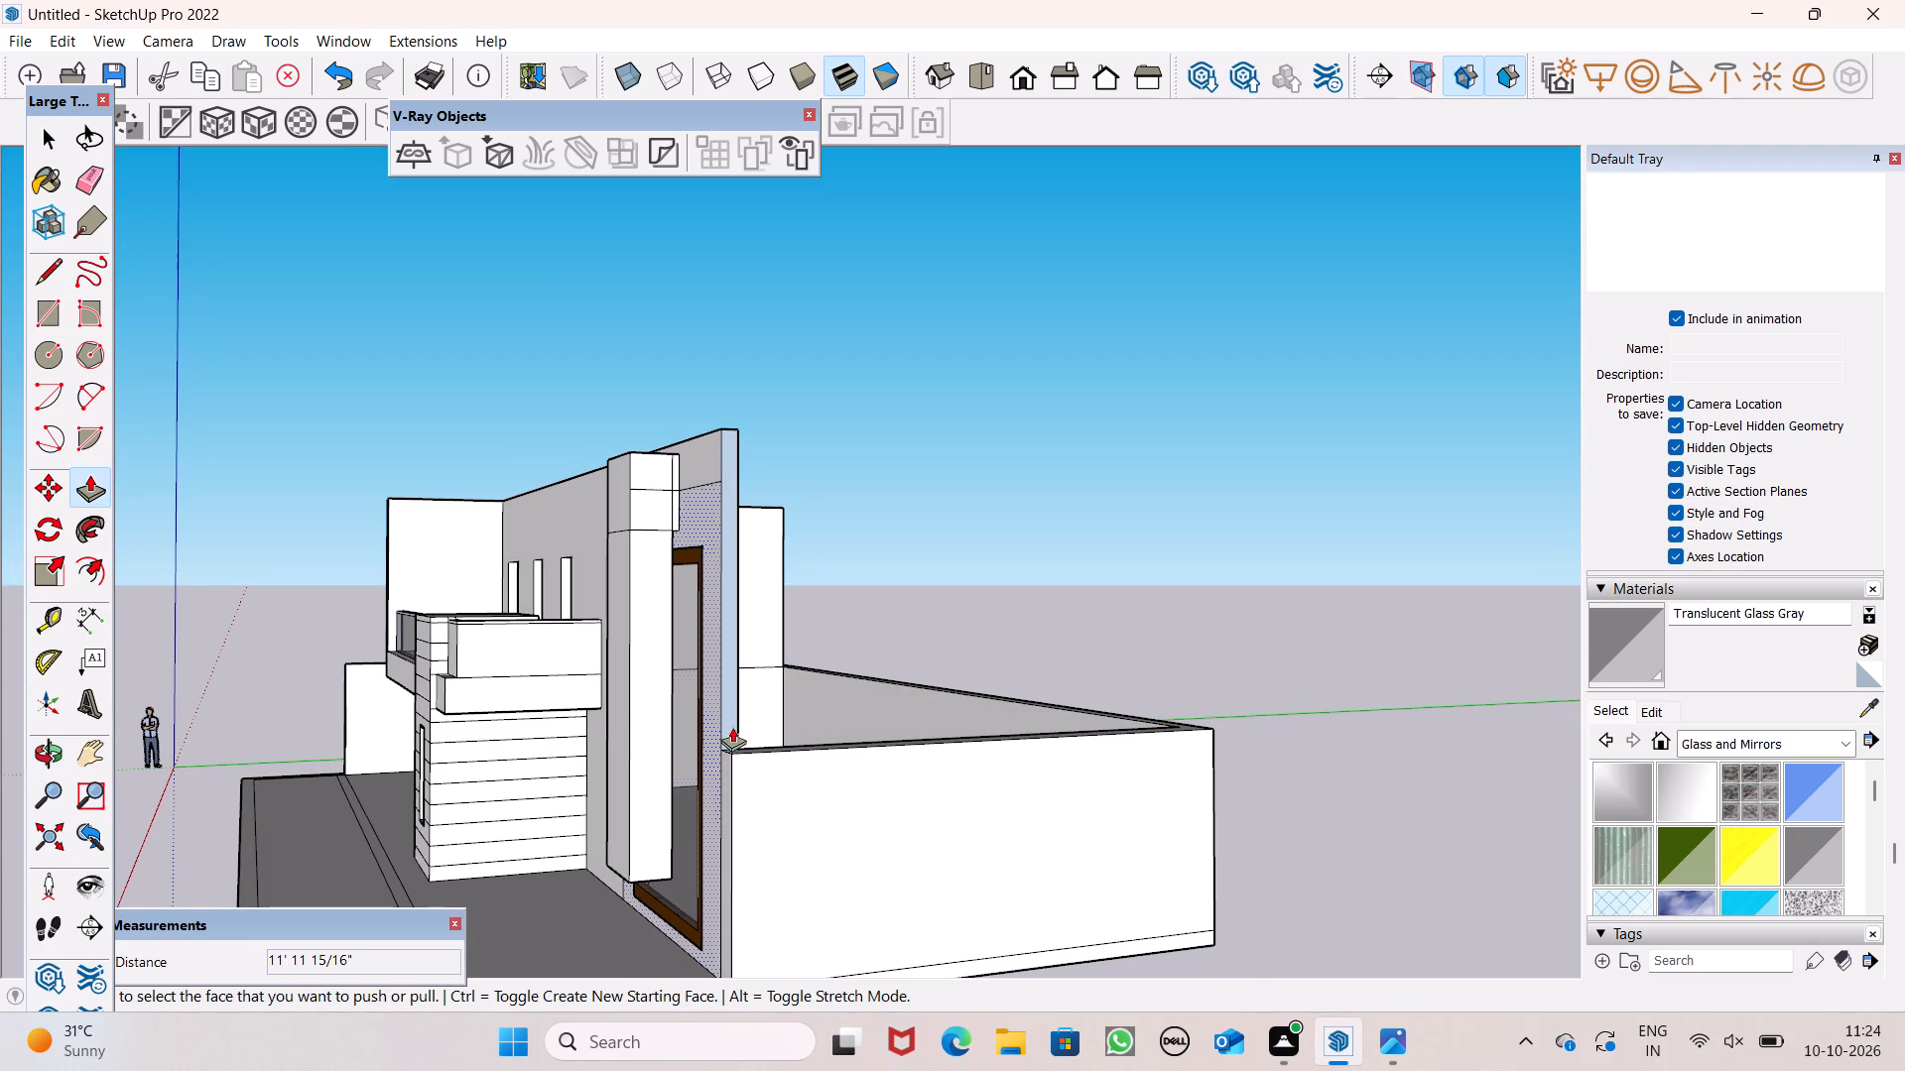
pyautogui.scroll(-5, 675, 721)
pyautogui.moveTo(744, 781); pyautogui.dragTo(831, 737, button='middle')
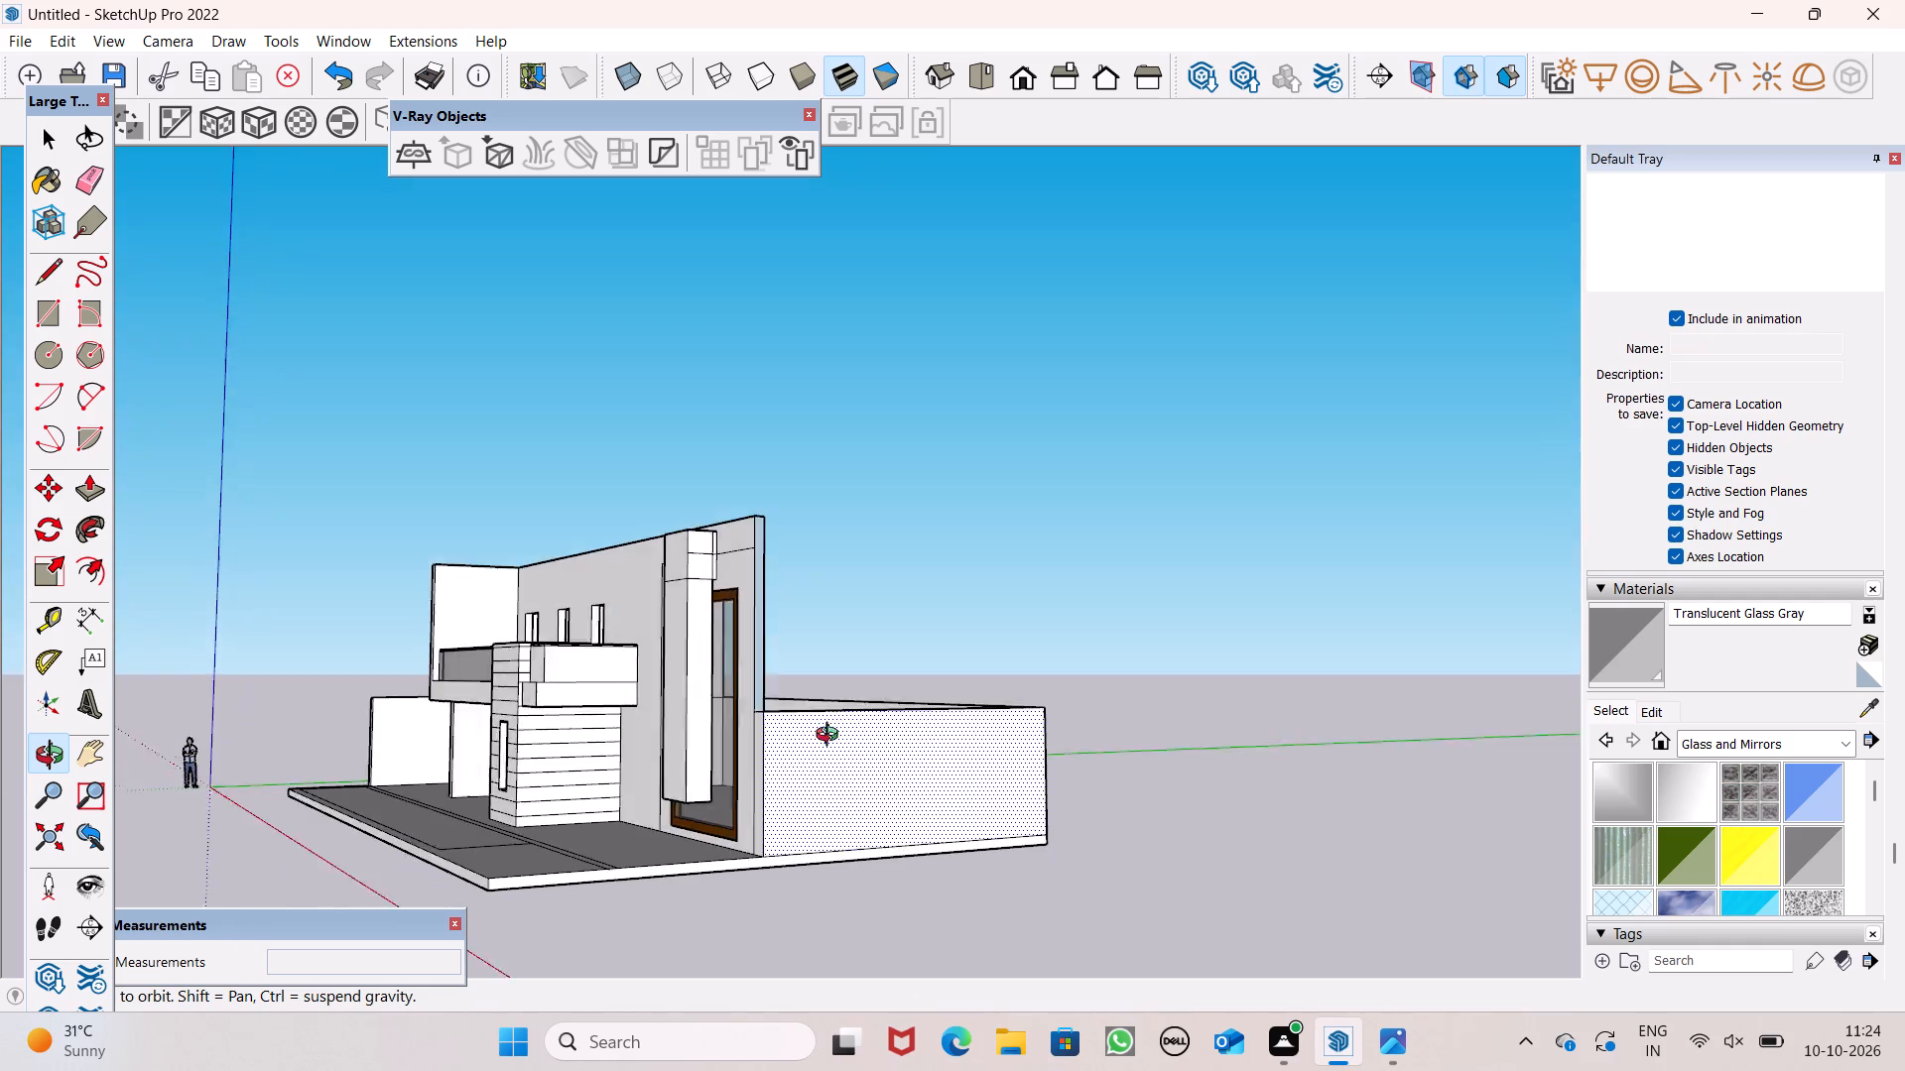
pyautogui.moveTo(831, 737); pyautogui.dragTo(1183, 851, button='middle')
pyautogui.moveTo(1166, 901); pyautogui.dragTo(1231, 875, button='middle')
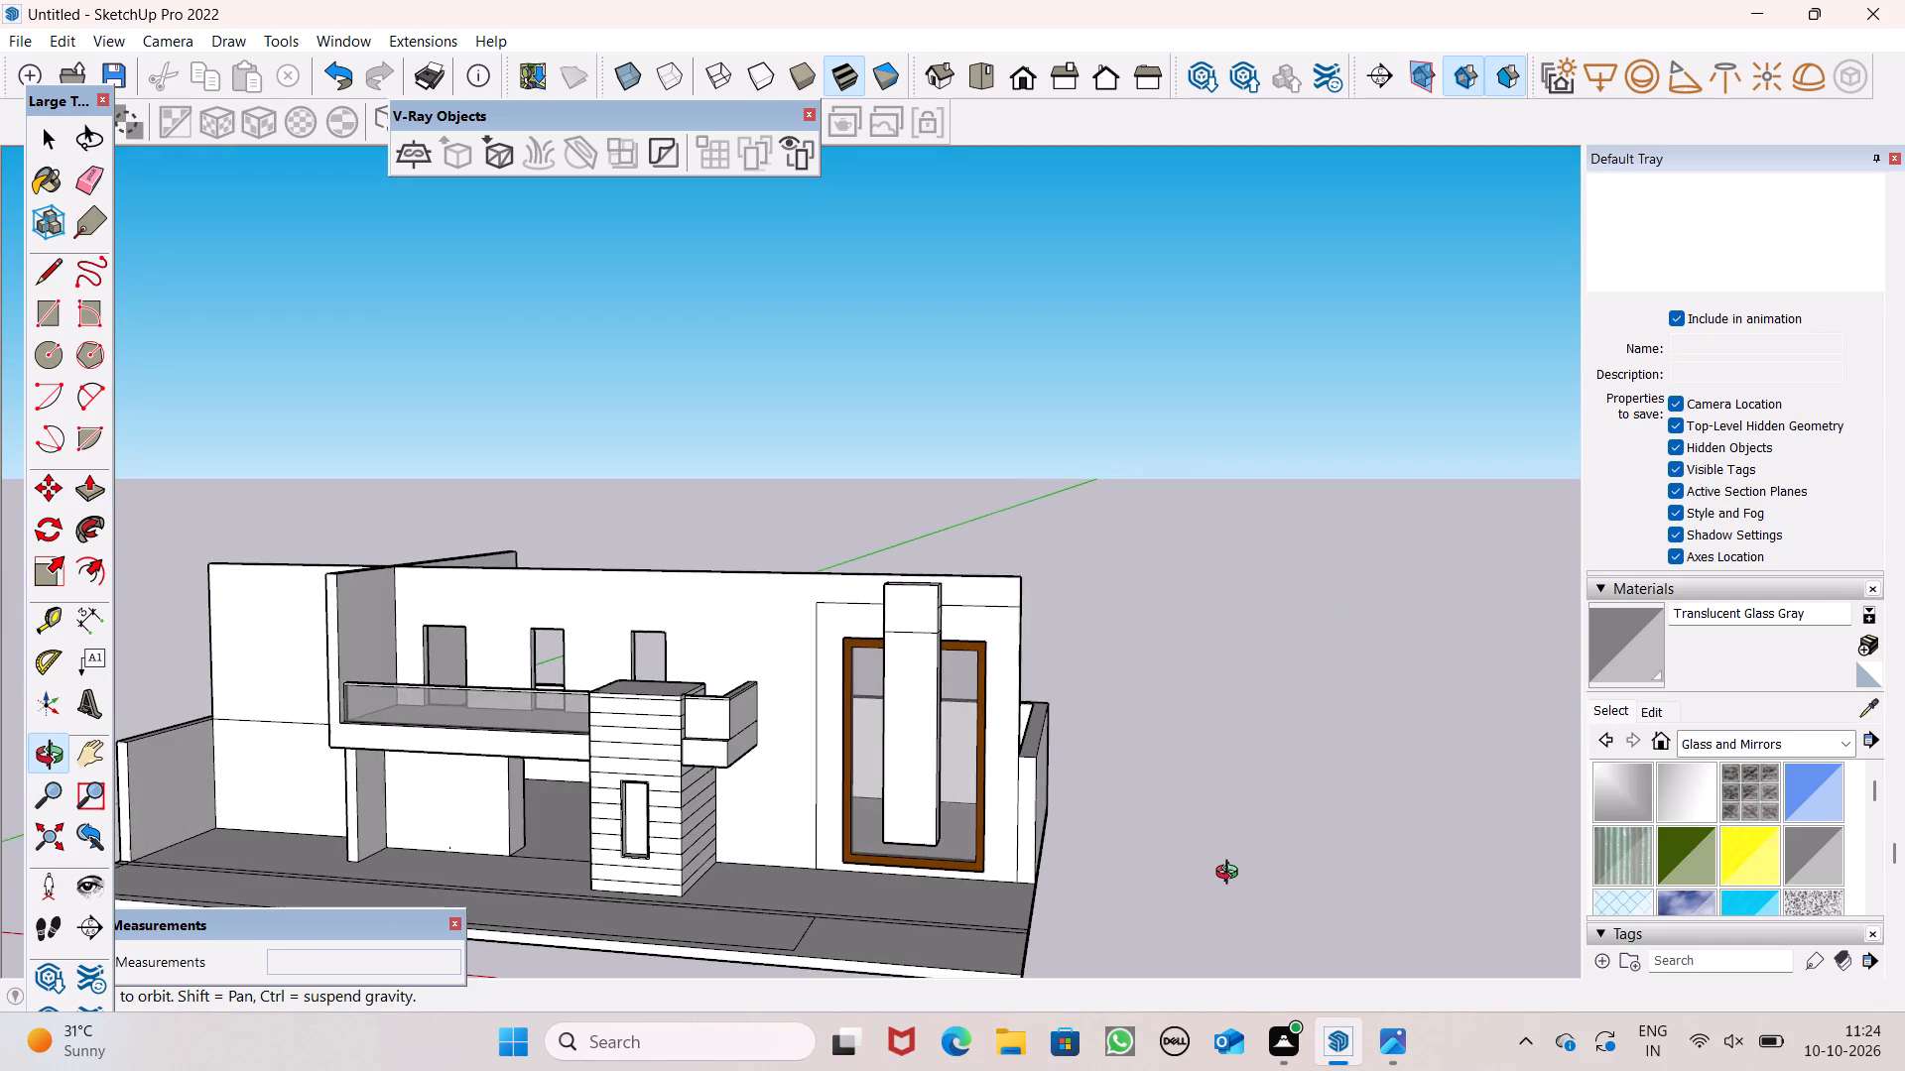
pyautogui.moveTo(1231, 875); pyautogui.dragTo(1223, 874, button='middle')
pyautogui.scroll(1, 1223, 874)
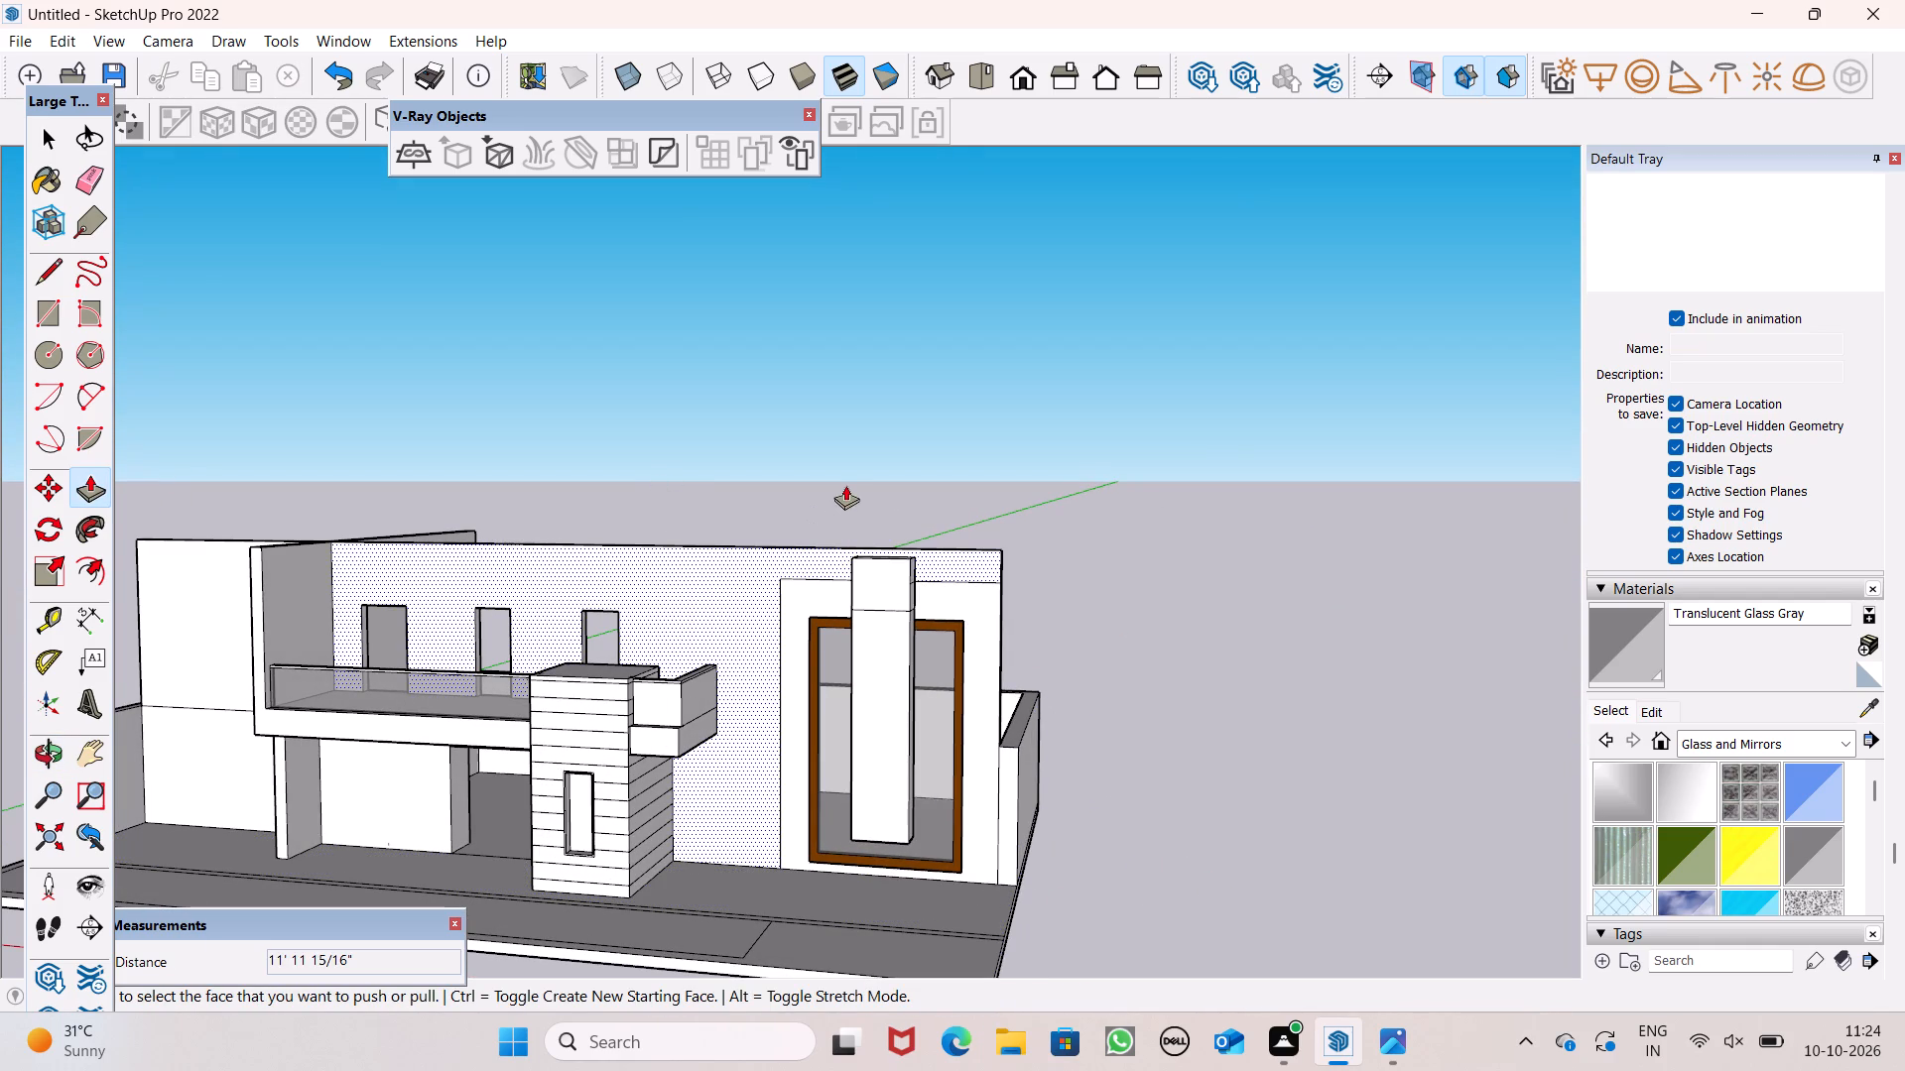
pyautogui.scroll(-3, 845, 484)
pyautogui.moveTo(927, 820); pyautogui.dragTo(1154, 859, button='middle')
pyautogui.scroll(4, 1017, 787)
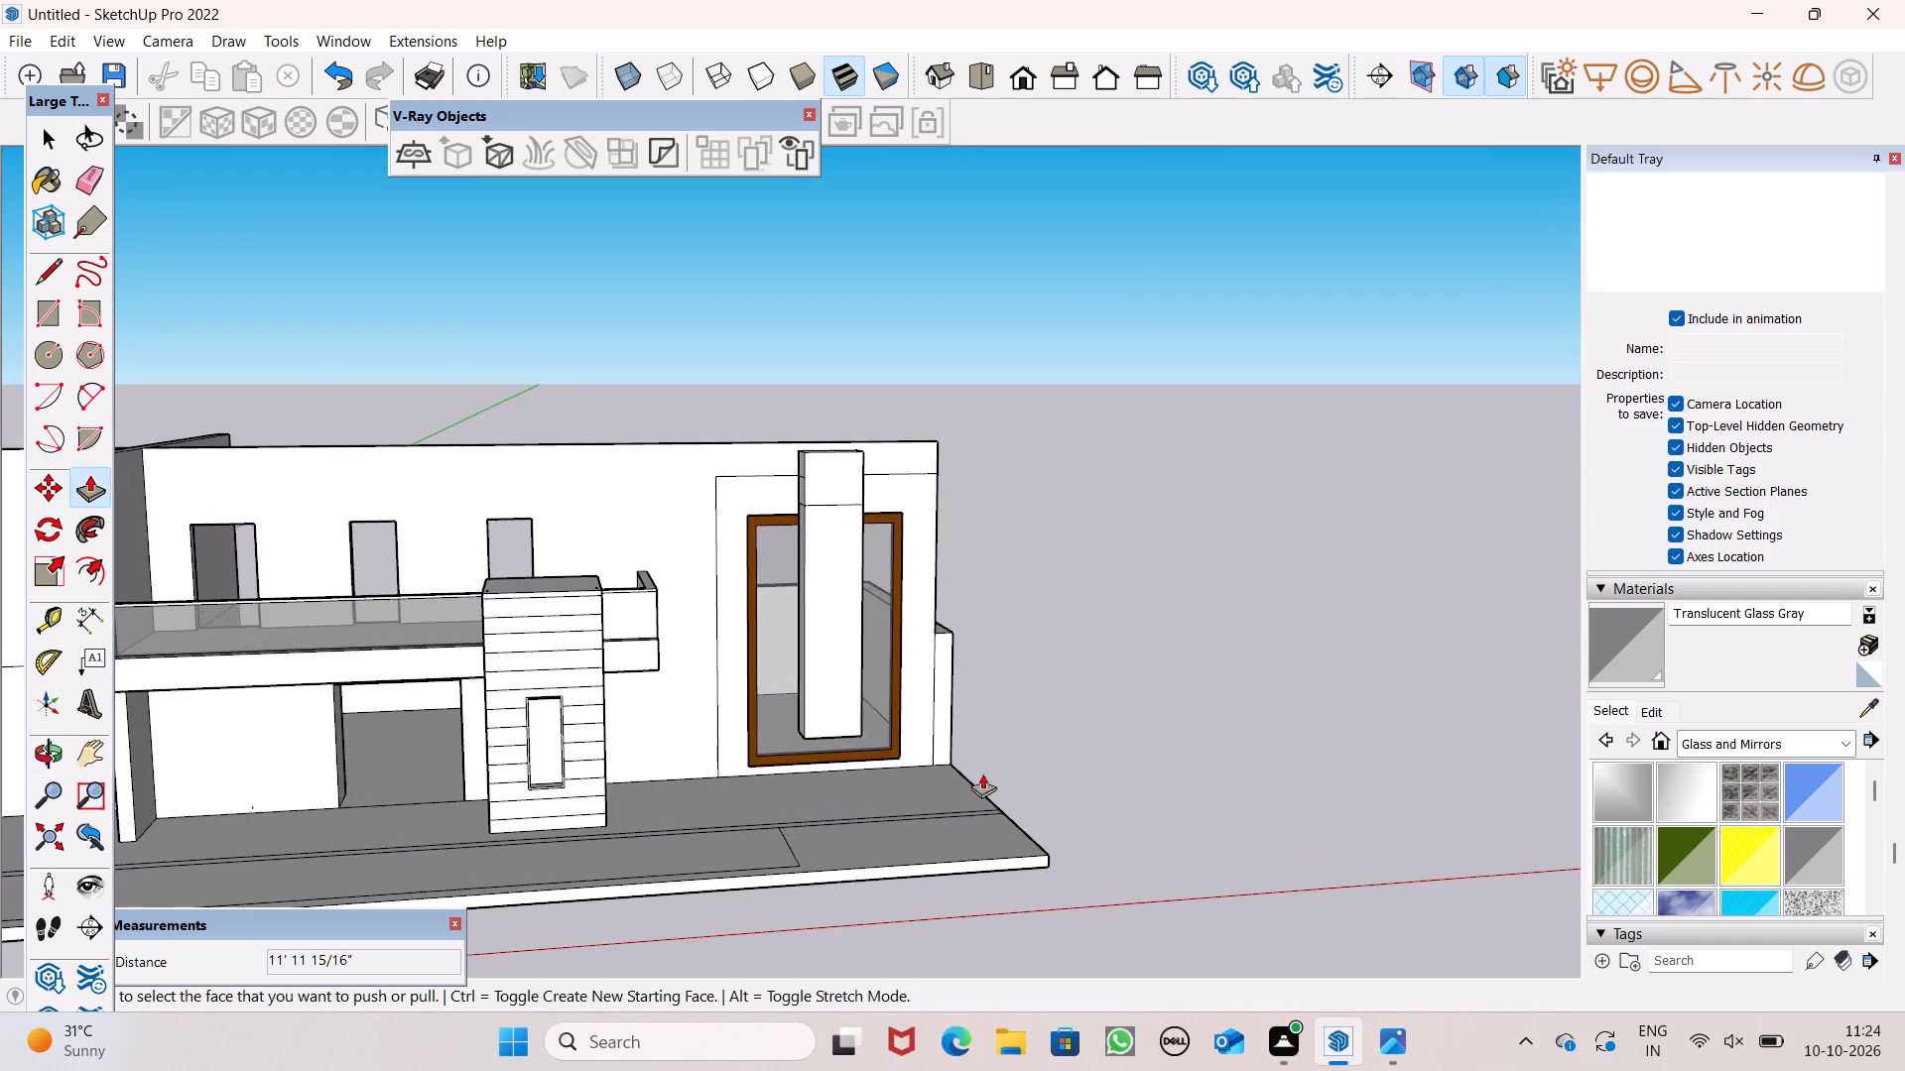
pyautogui.scroll(7, 875, 725)
pyautogui.moveTo(883, 734); pyautogui.dragTo(1134, 536, button='middle')
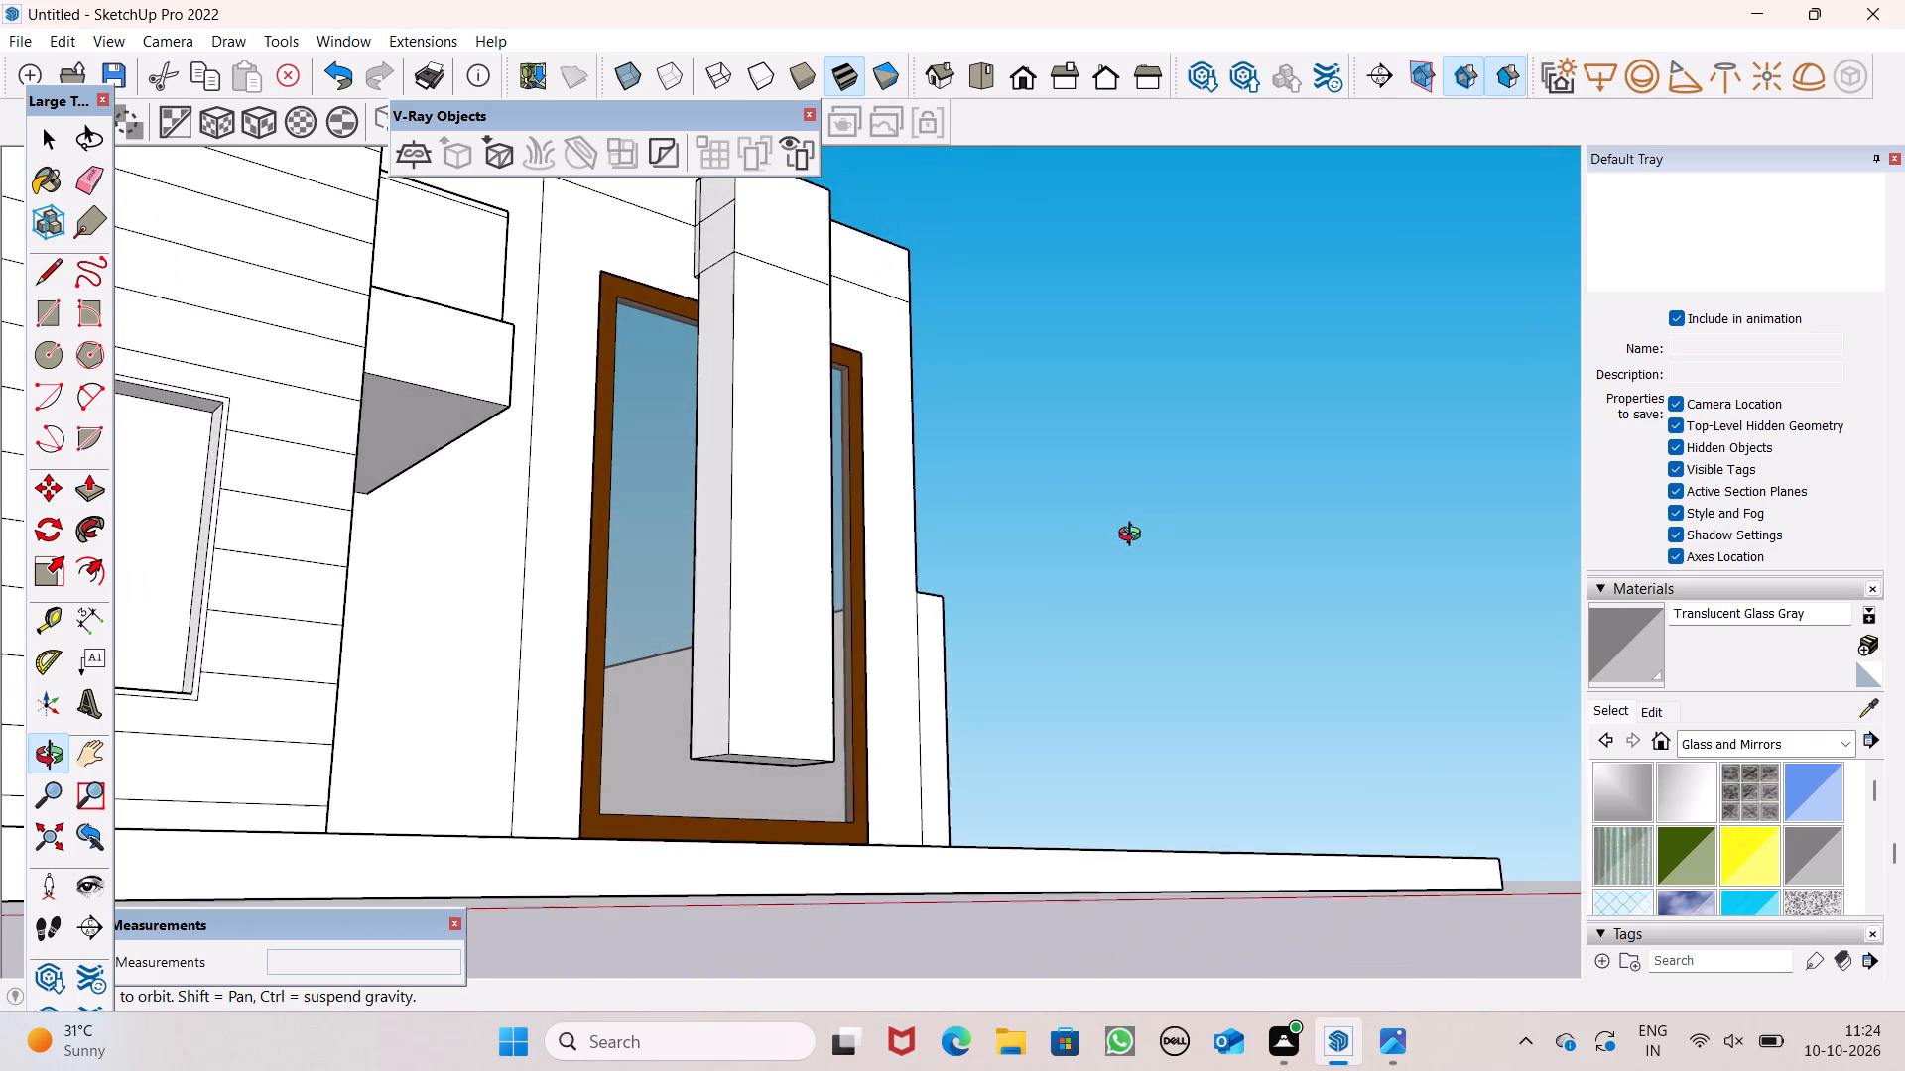
pyautogui.moveTo(1134, 536); pyautogui.dragTo(1128, 535, button='middle')
pyautogui.scroll(5, 913, 654)
pyautogui.moveTo(900, 673); pyautogui.dragTo(912, 673, button='middle')
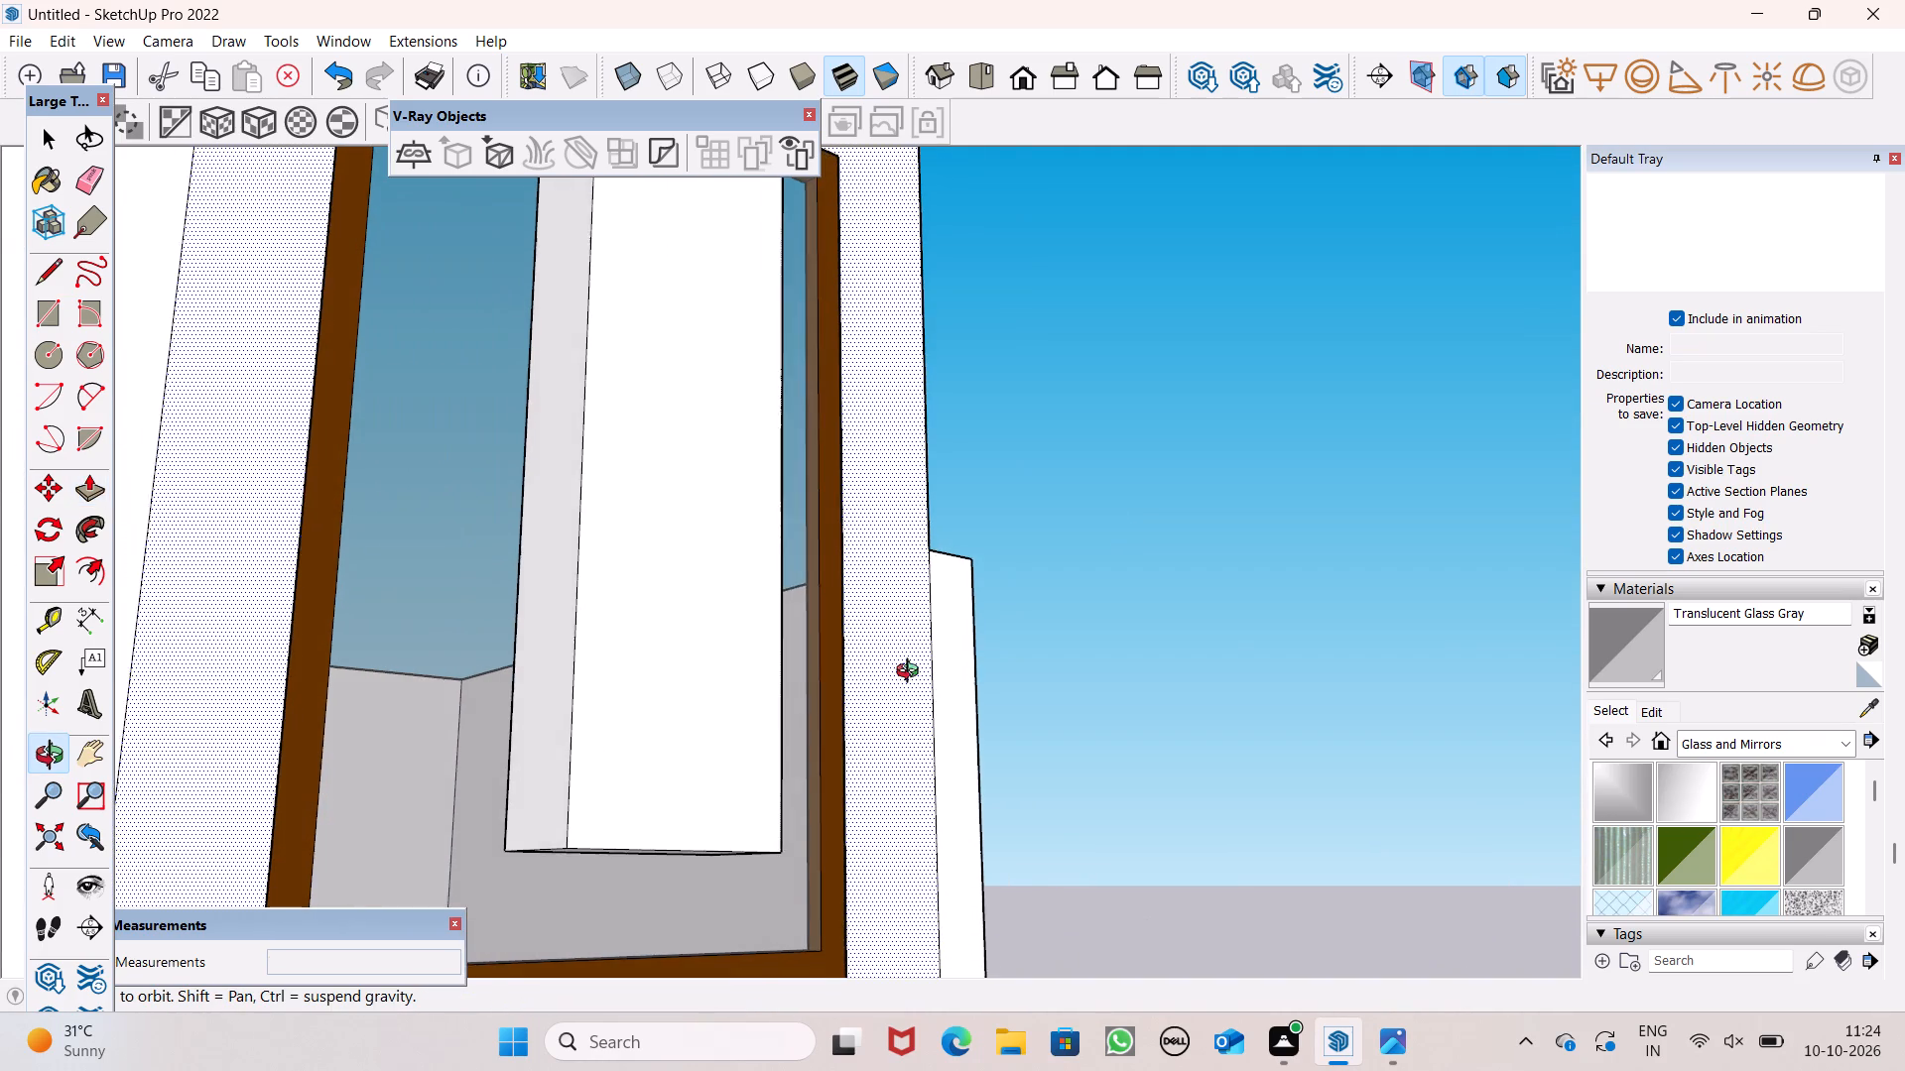
pyautogui.moveTo(912, 673); pyautogui.dragTo(972, 626, button='middle')
pyautogui.scroll(-4, 660, 669)
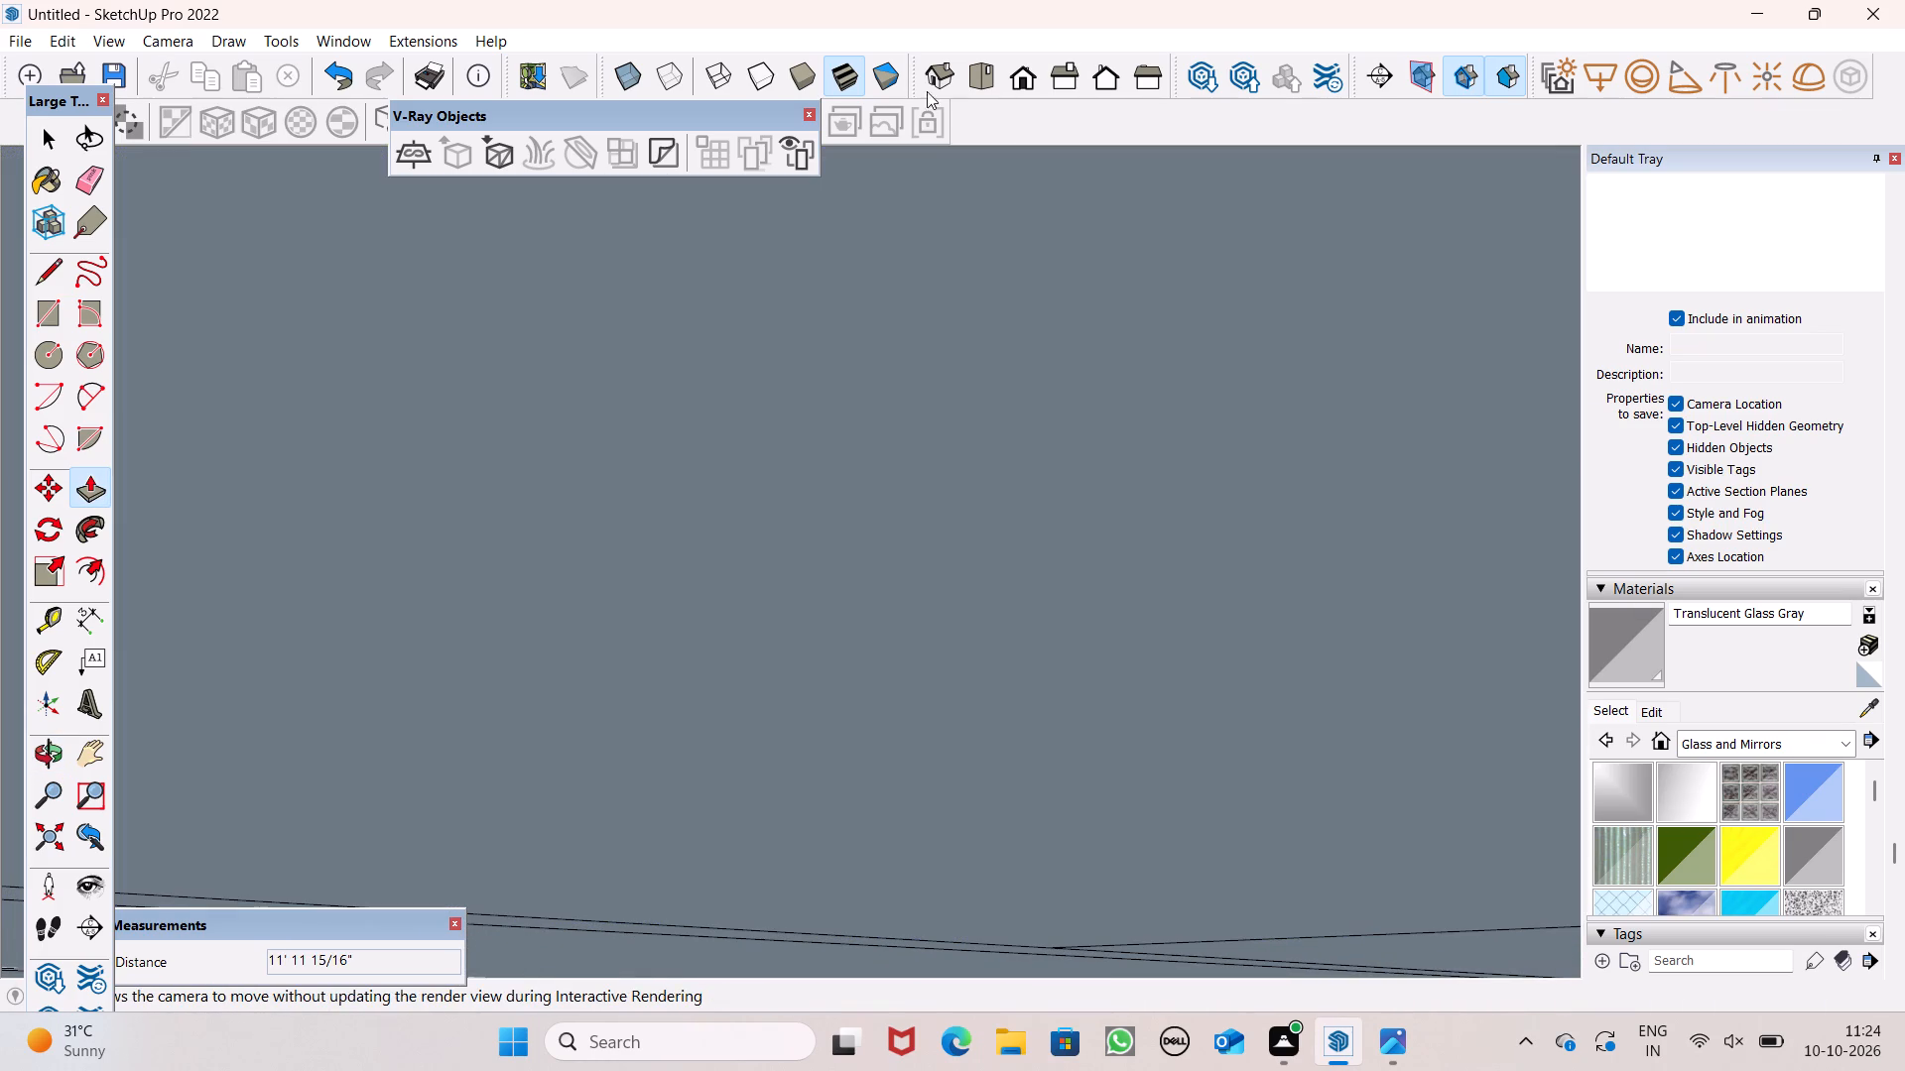
# Extend the column's underside down to the floor slab by about 3' 2 3/8" with Push/Pull.
pyautogui.click(976, 88)
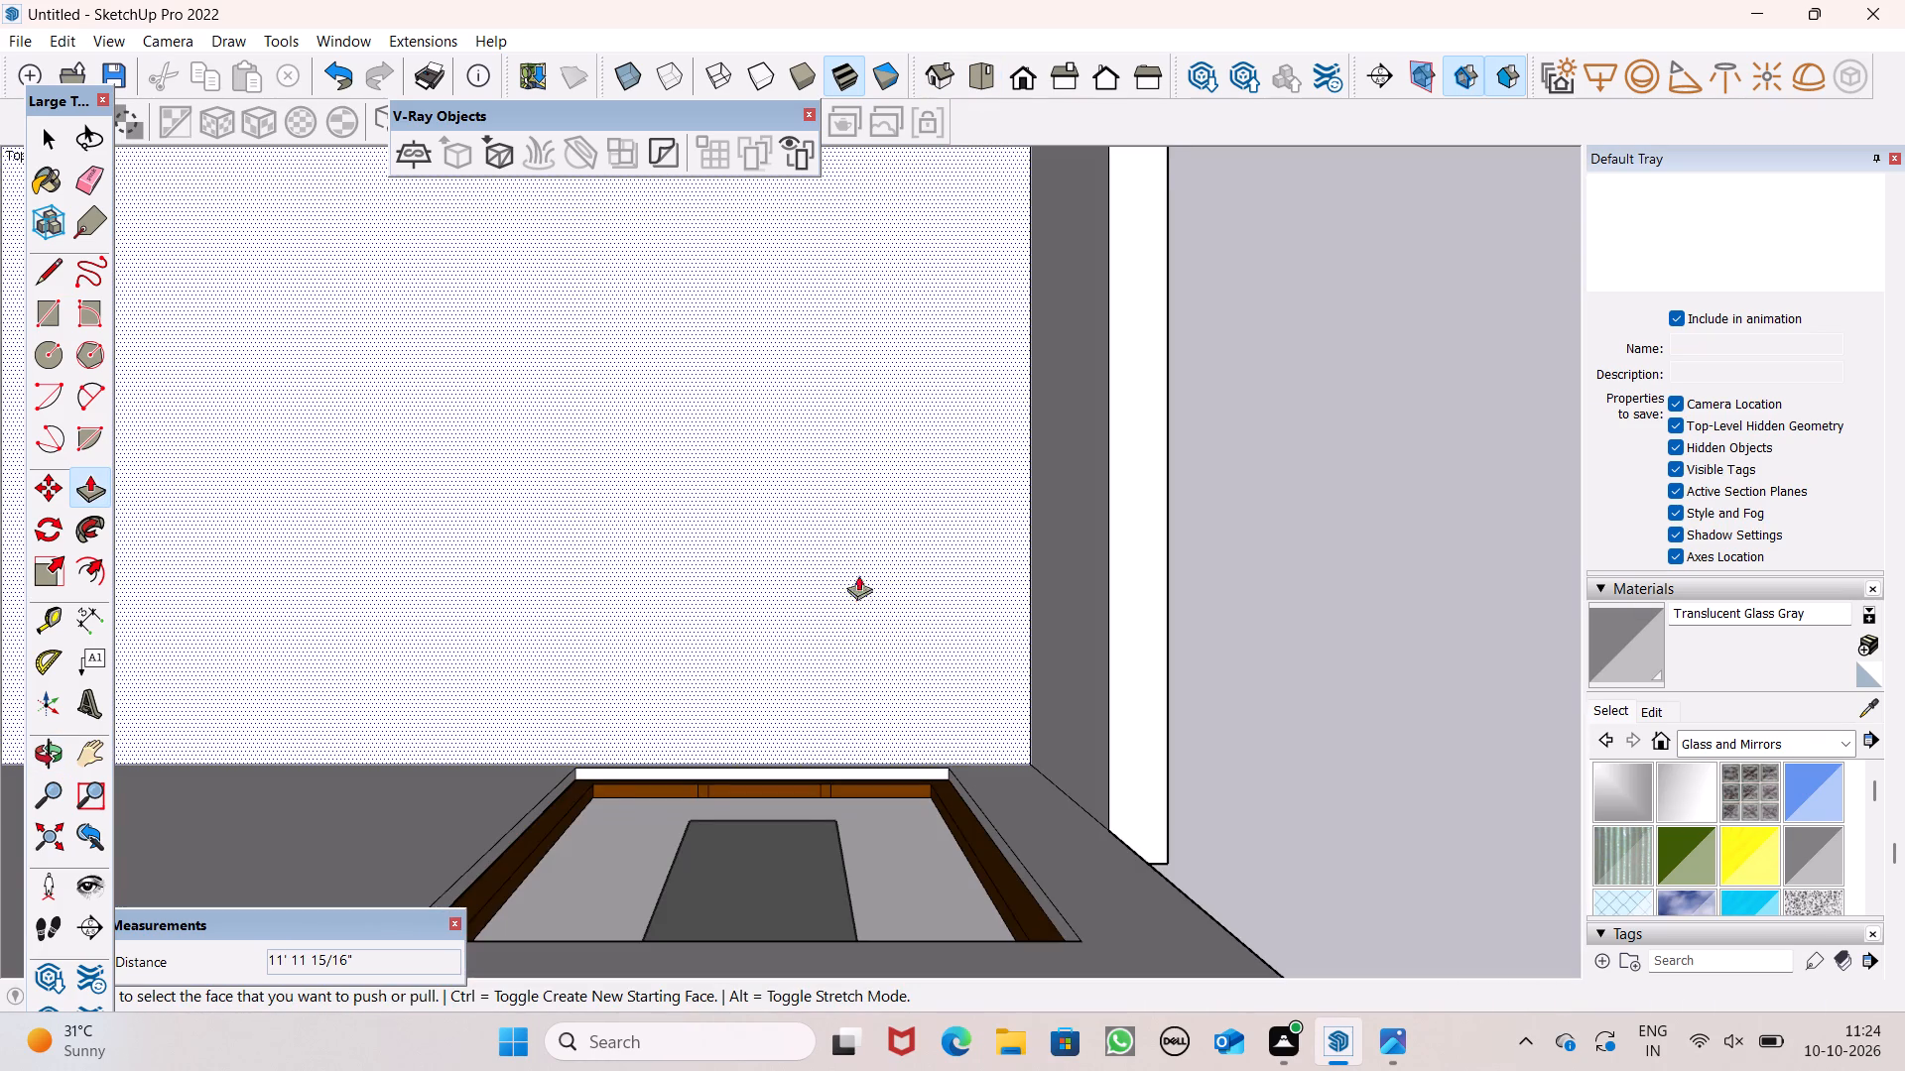
pyautogui.scroll(-7, 857, 599)
pyautogui.scroll(1, 861, 687)
pyautogui.scroll(-1, 853, 699)
pyautogui.moveTo(823, 773); pyautogui.dragTo(847, 520, button='middle')
pyautogui.scroll(1, 732, 976)
pyautogui.moveTo(766, 946); pyautogui.dragTo(793, 922, button='middle')
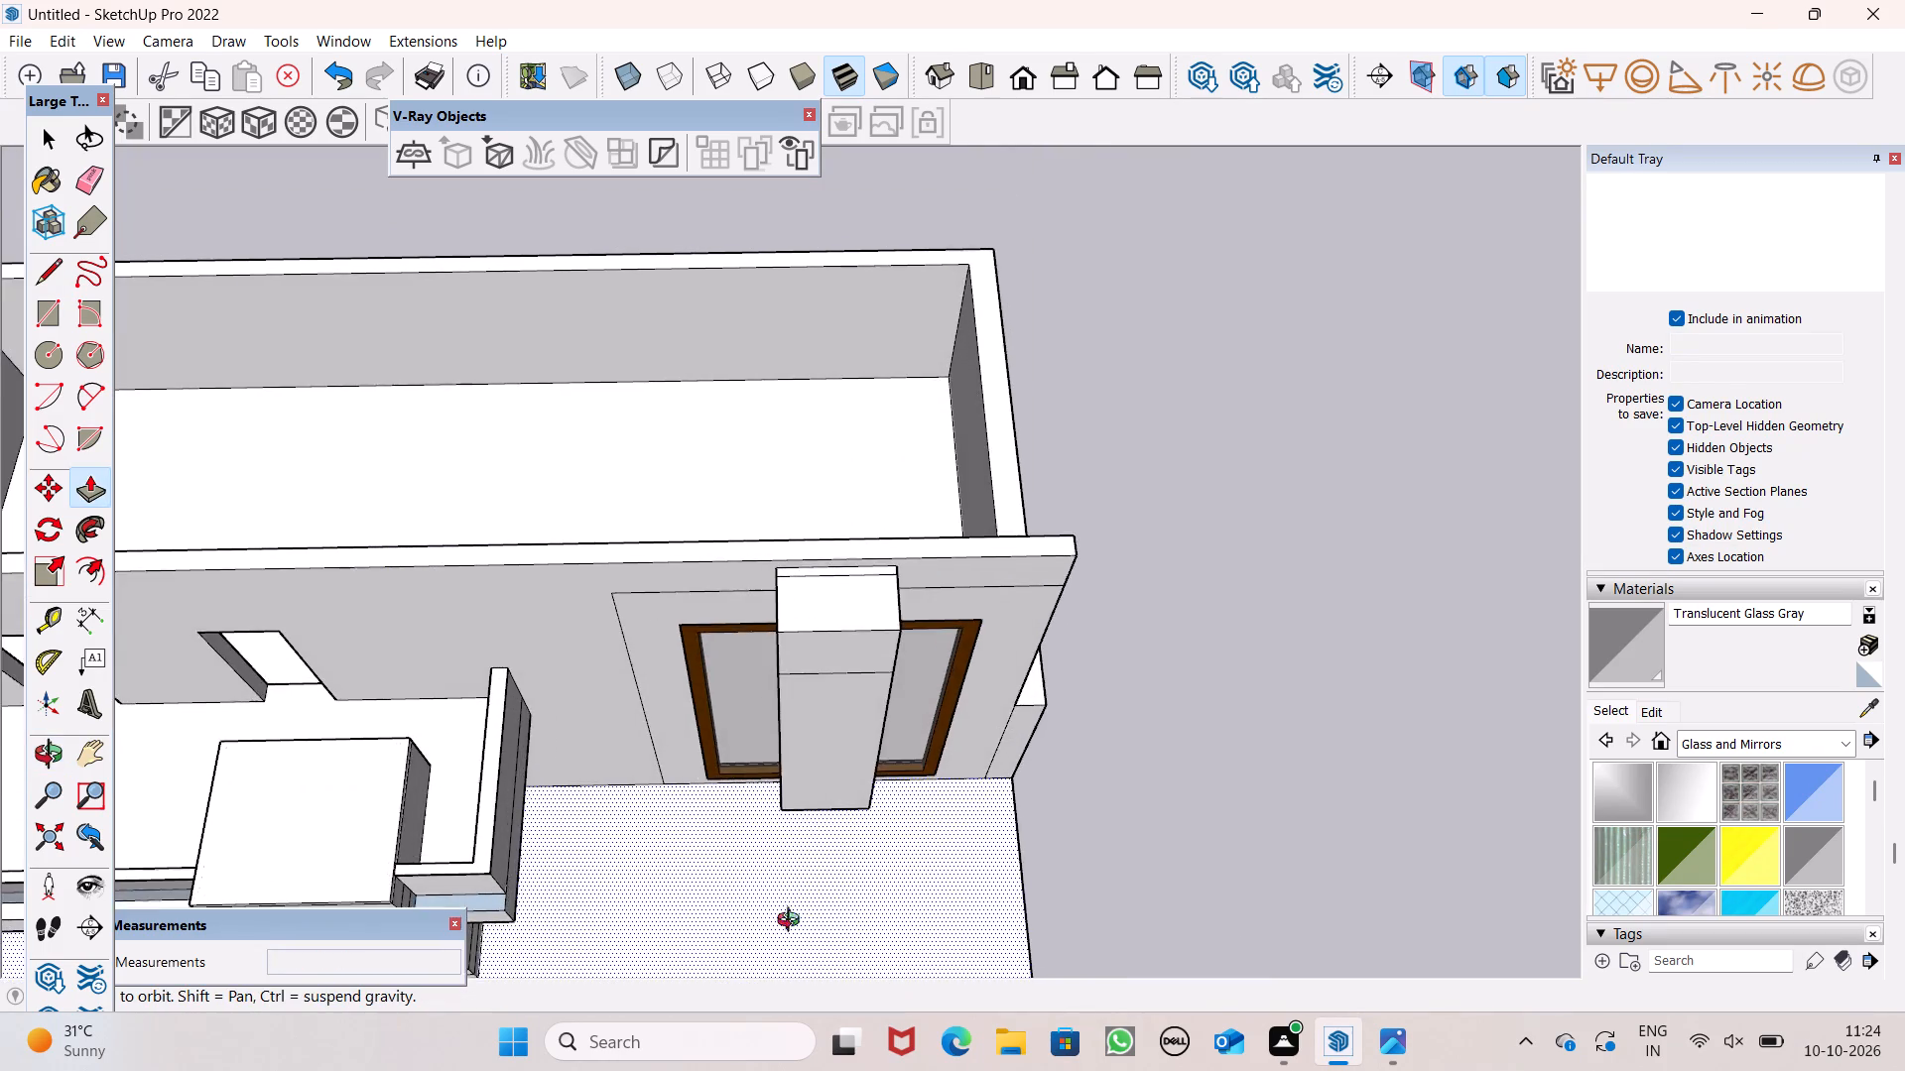
pyautogui.moveTo(793, 922); pyautogui.dragTo(952, 673, button='middle')
pyautogui.scroll(4, 820, 868)
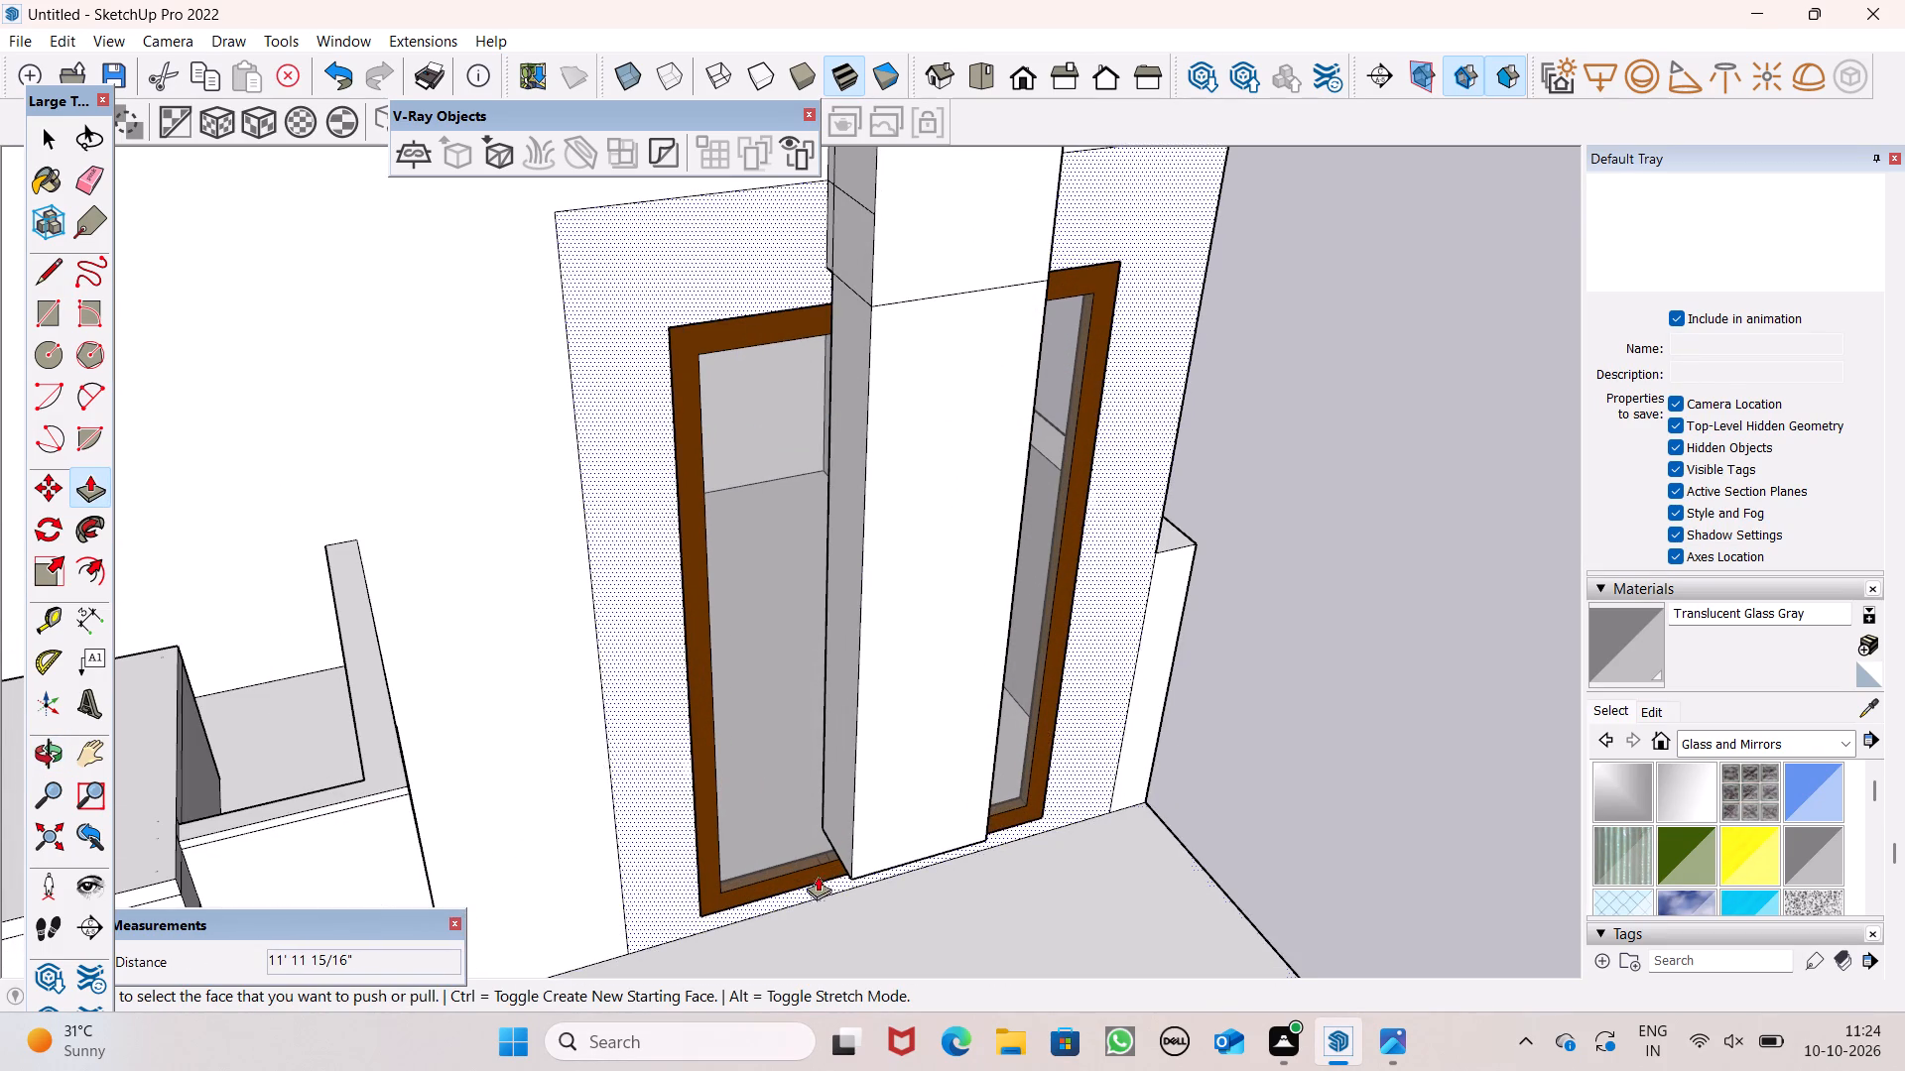
pyautogui.scroll(2, 857, 846)
pyautogui.moveTo(850, 972); pyautogui.dragTo(1007, 634, button='middle')
pyautogui.scroll(1, 878, 966)
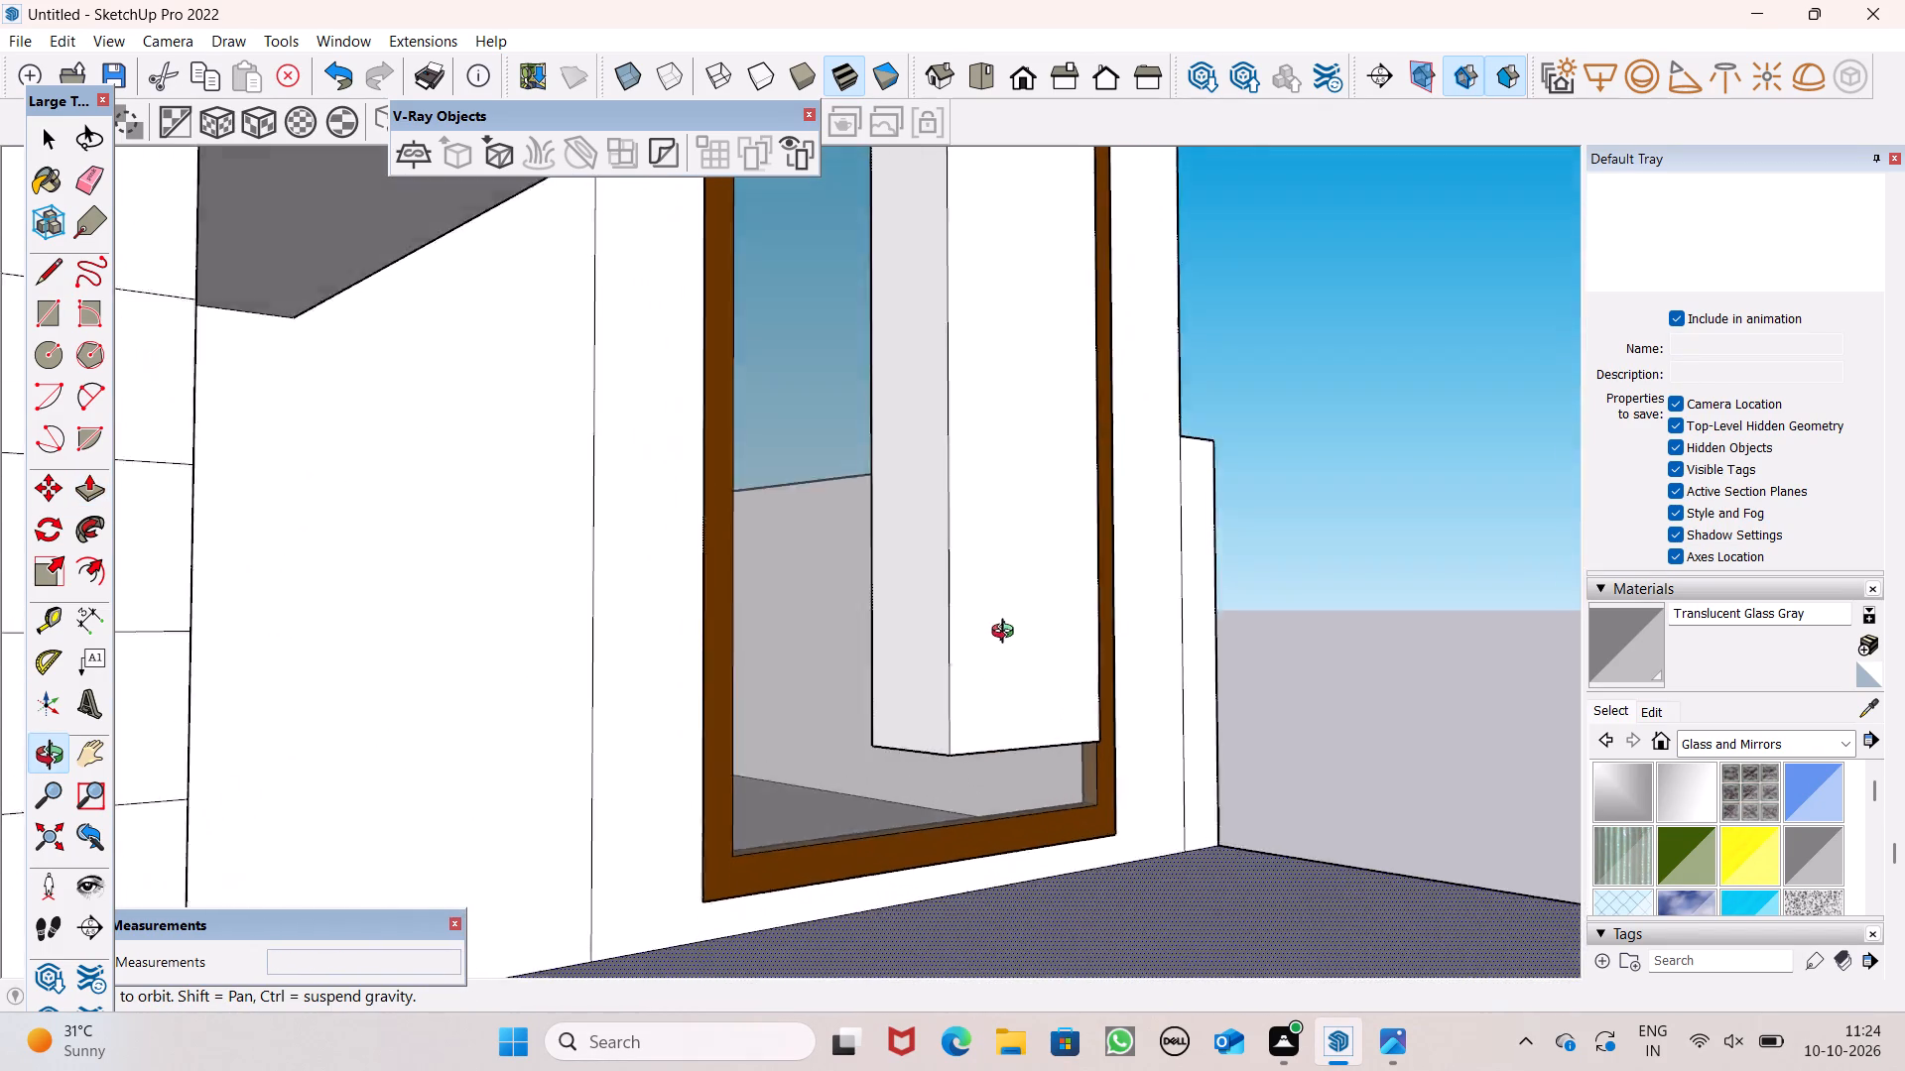
pyautogui.moveTo(1007, 634); pyautogui.dragTo(968, 559, button='middle')
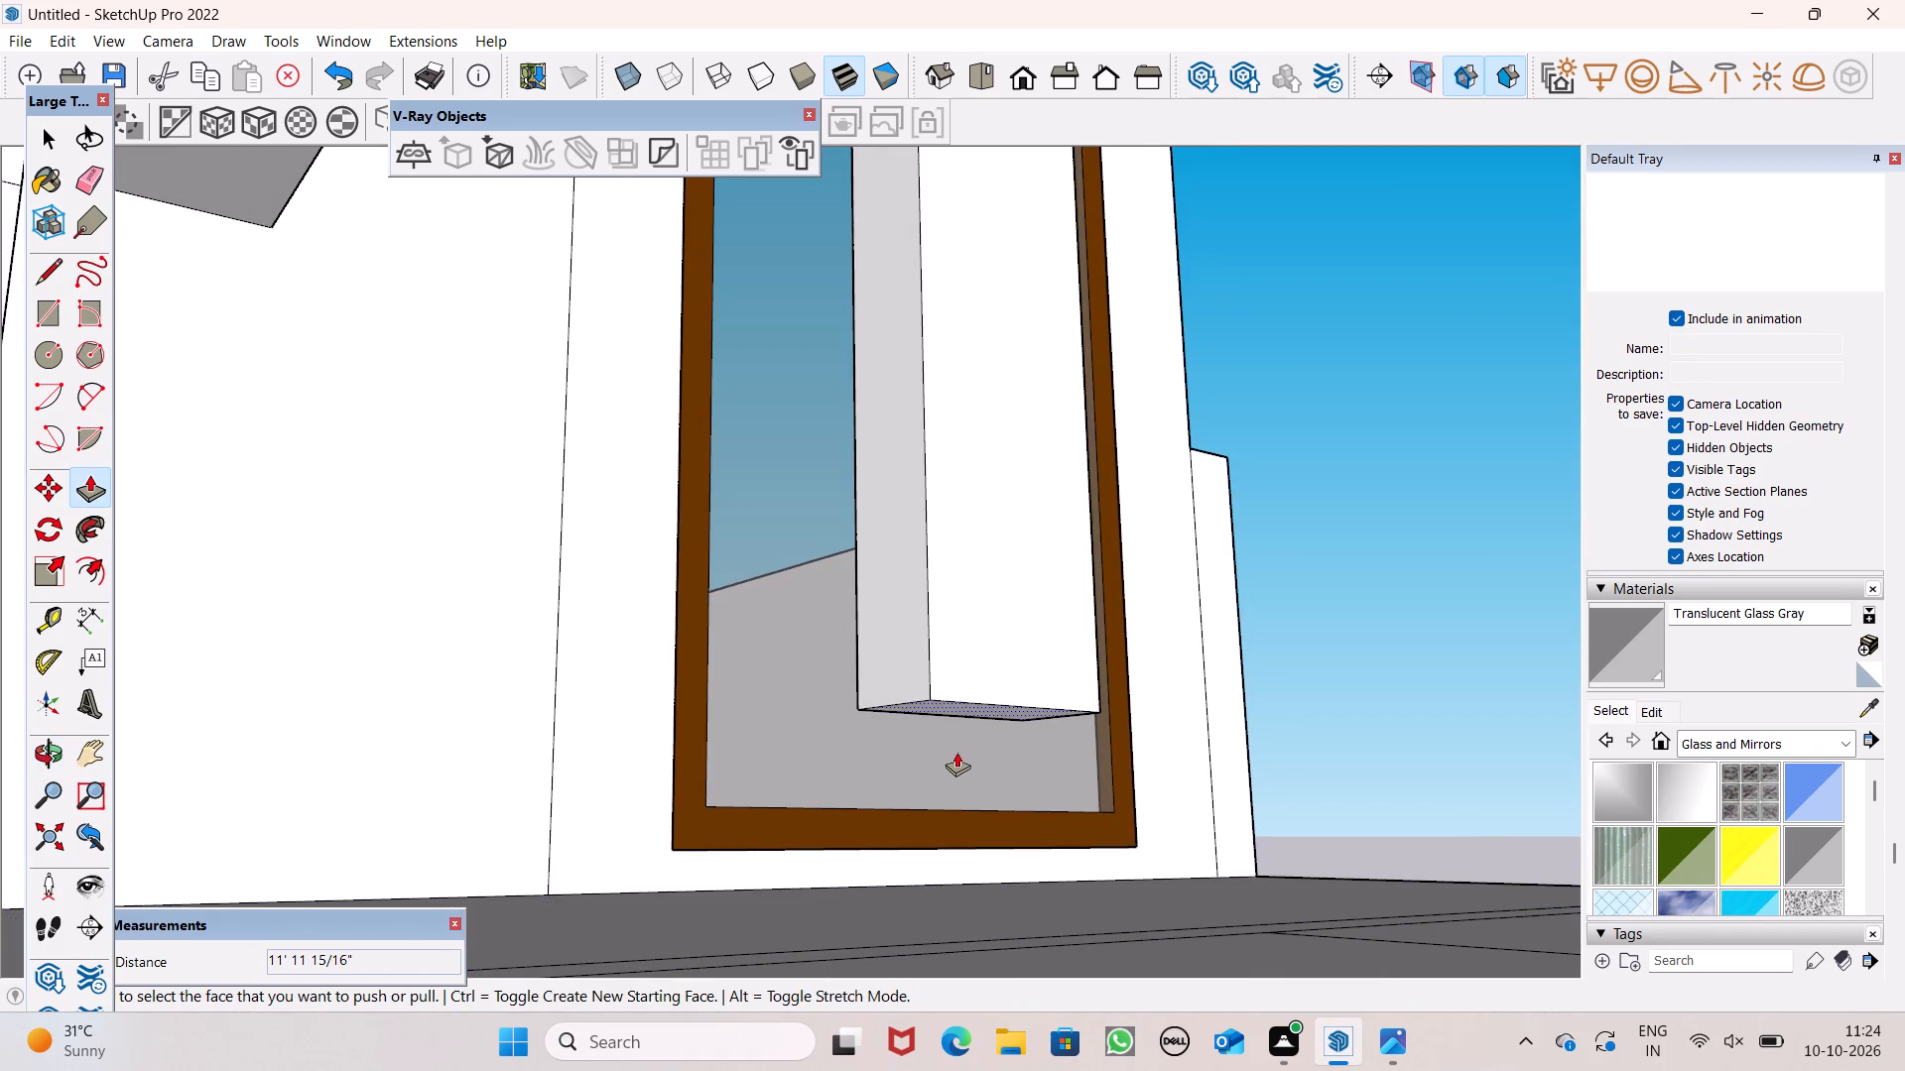
pyautogui.scroll(6, 956, 752)
pyautogui.scroll(-2, 930, 659)
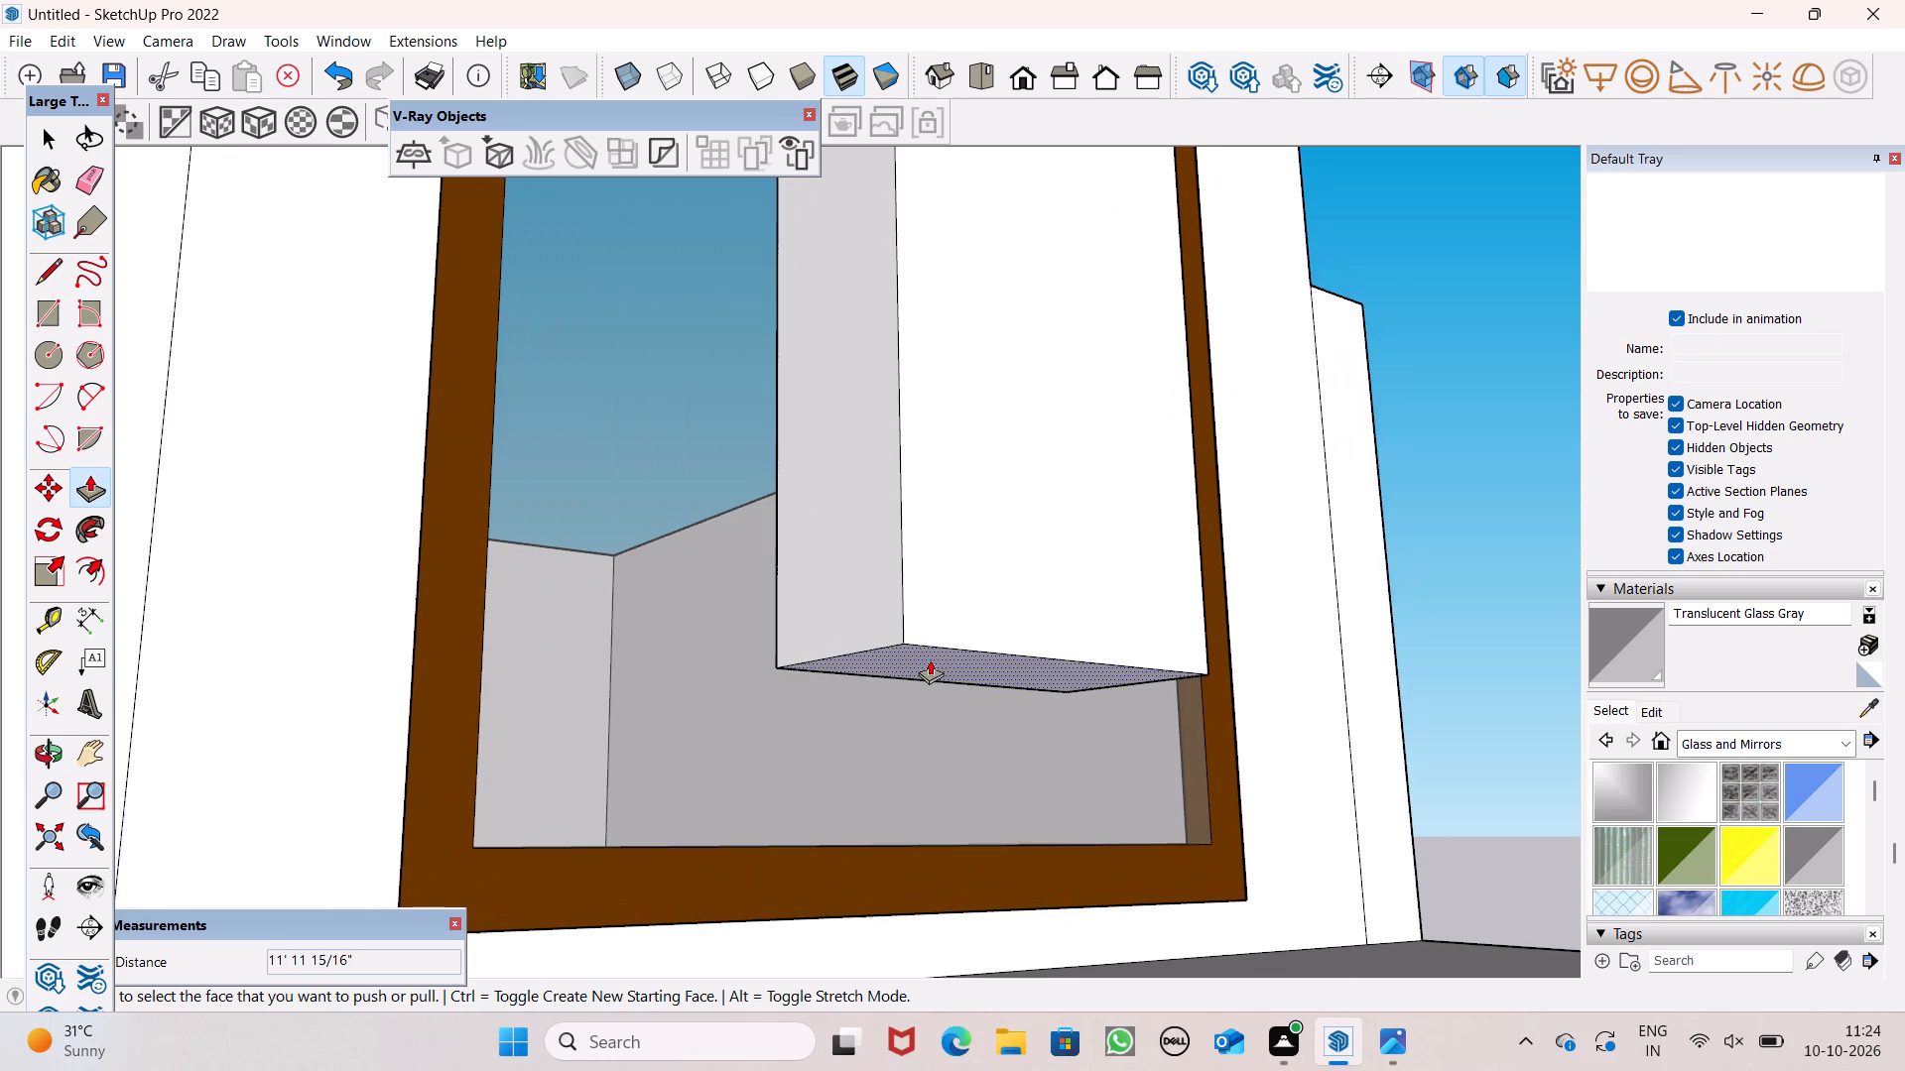
pyautogui.moveTo(931, 650); pyautogui.dragTo(1089, 973)
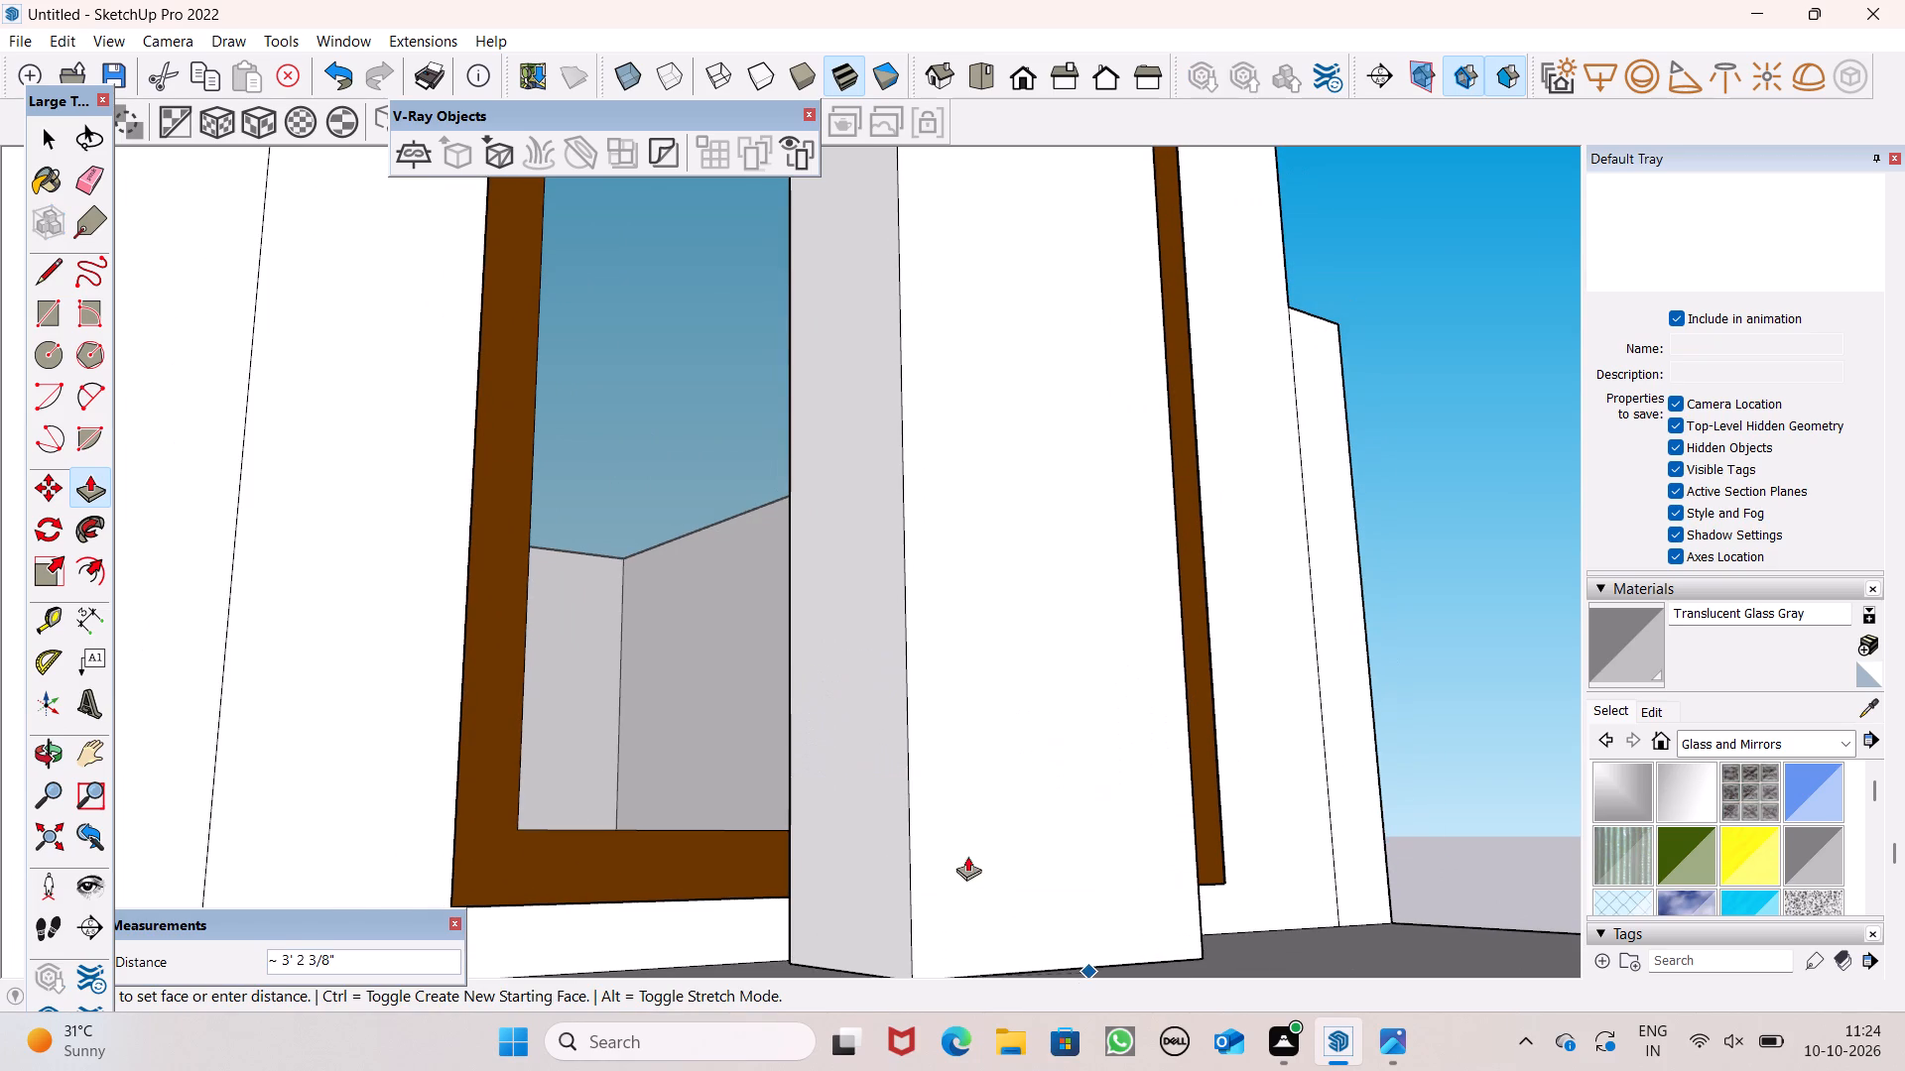
# Examine the full-height column in front of the framed glass panel from above and at different distances.
pyautogui.scroll(-8, 823, 755)
pyautogui.moveTo(885, 814); pyautogui.dragTo(817, 1048, button='middle')
pyautogui.scroll(-5, 862, 860)
pyautogui.moveTo(887, 874); pyautogui.dragTo(905, 1020, button='middle')
pyautogui.scroll(-5, 830, 835)
pyautogui.scroll(4, 883, 589)
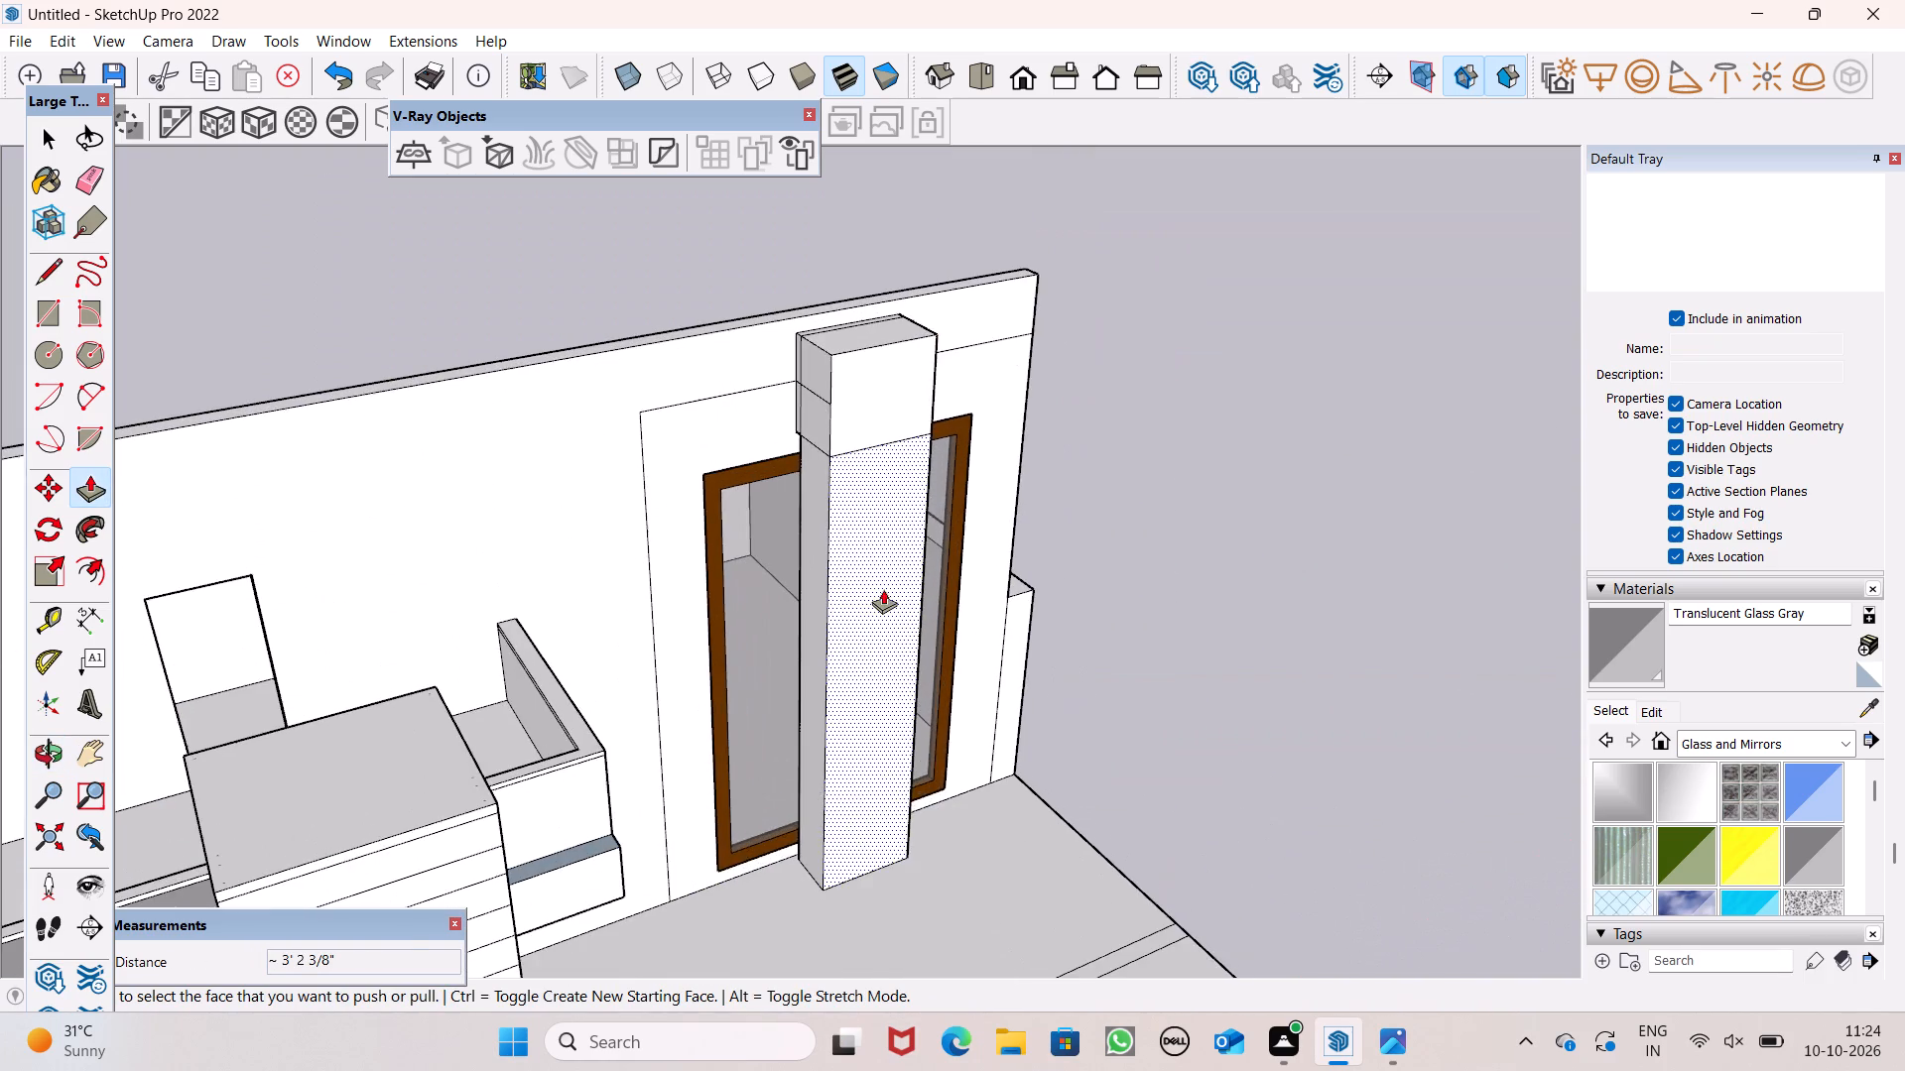
pyautogui.scroll(-4, 787, 706)
pyautogui.scroll(6, 883, 539)
pyautogui.scroll(-4, 698, 555)
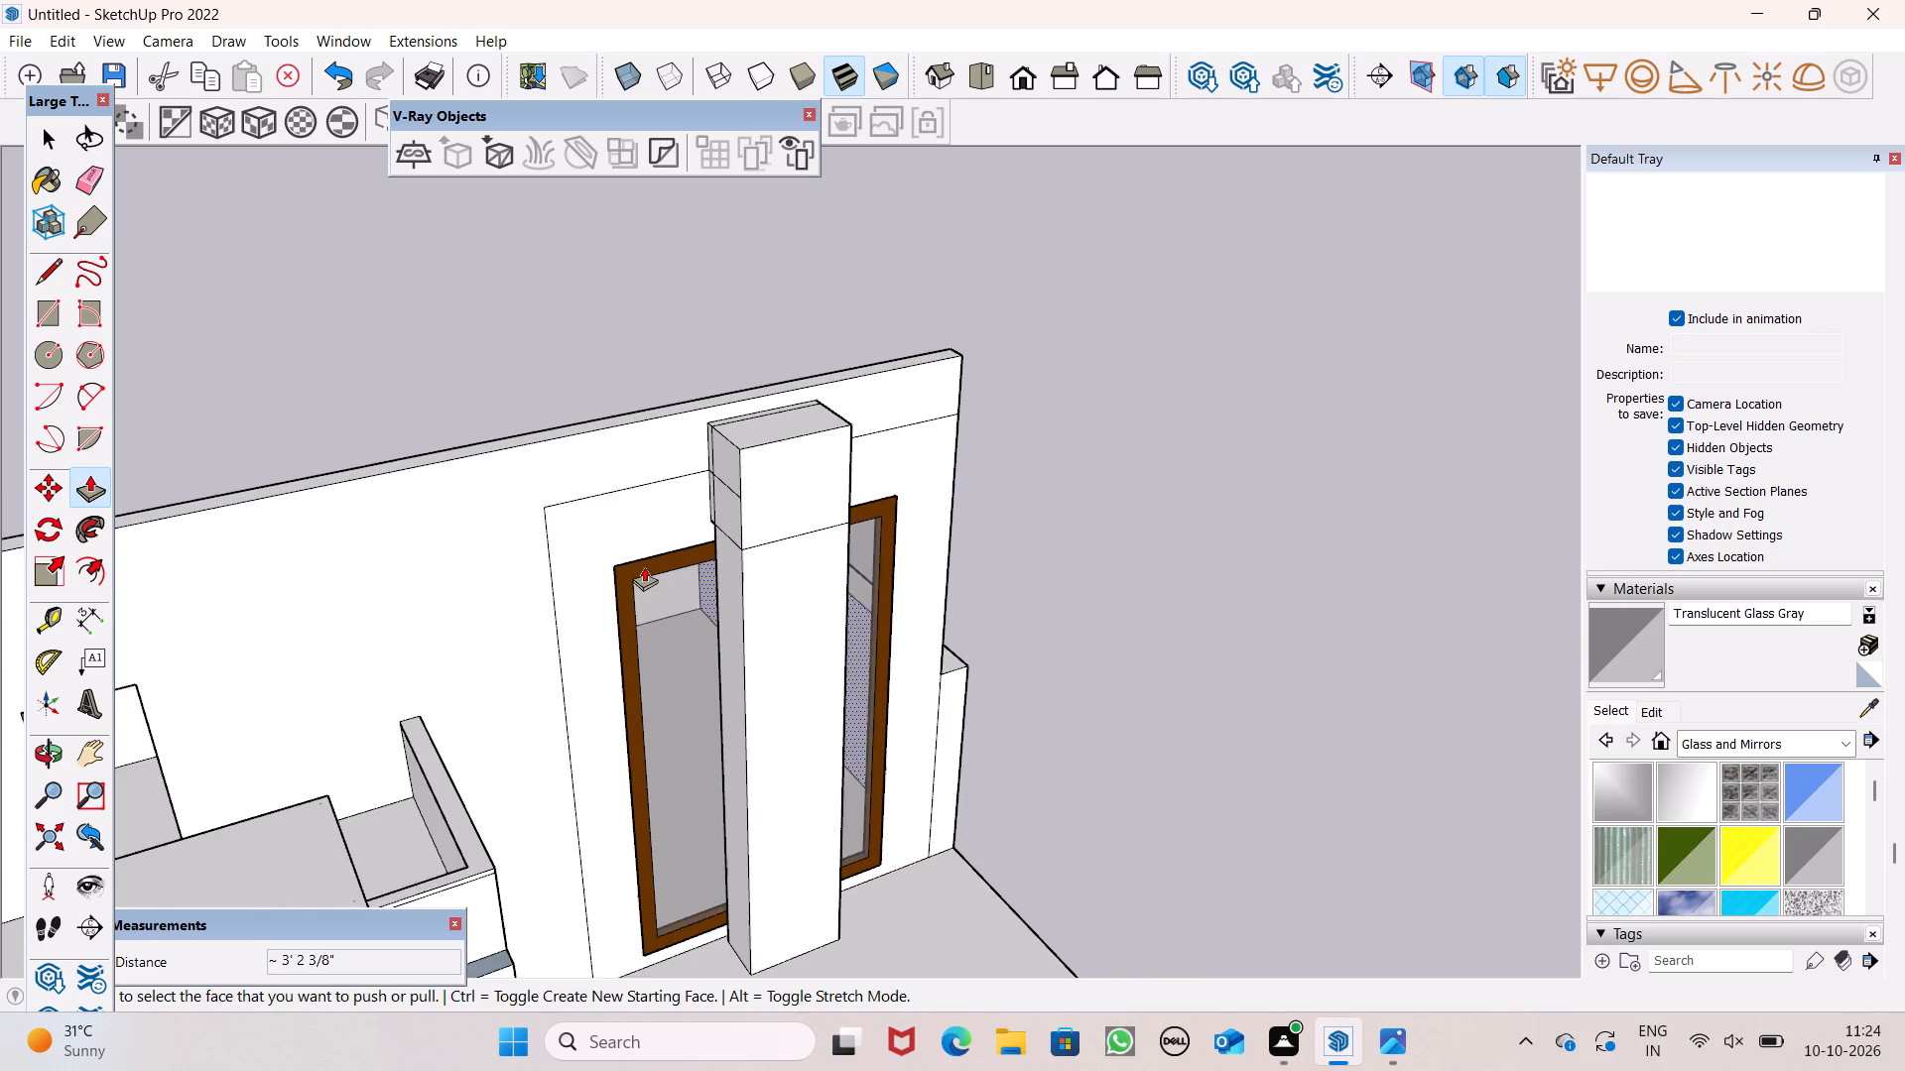
pyautogui.scroll(-2, 689, 610)
pyautogui.scroll(5, 779, 534)
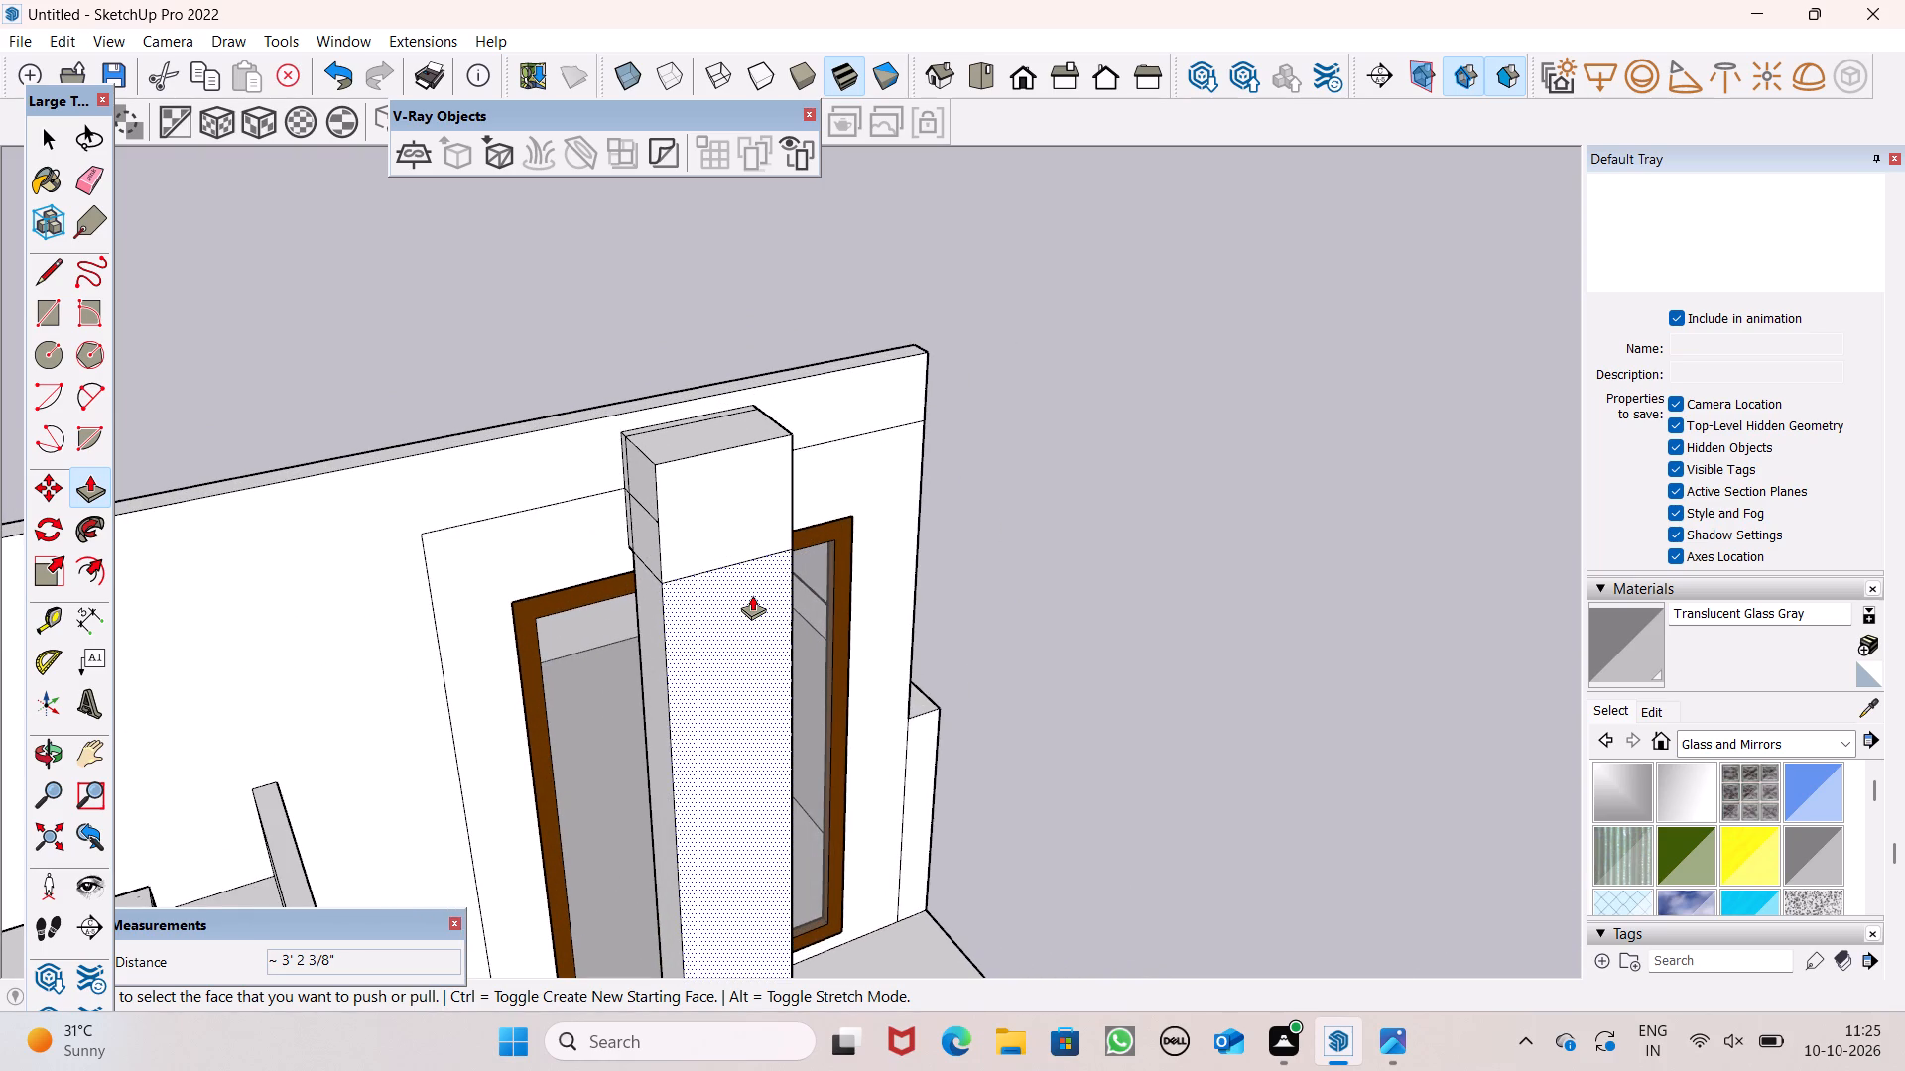
# Push/Pull the column's lower and upper front faces outward to one common plane, by about 11 1/2".
pyautogui.moveTo(740, 614); pyautogui.dragTo(748, 636)
pyautogui.moveTo(736, 551); pyautogui.dragTo(747, 569)
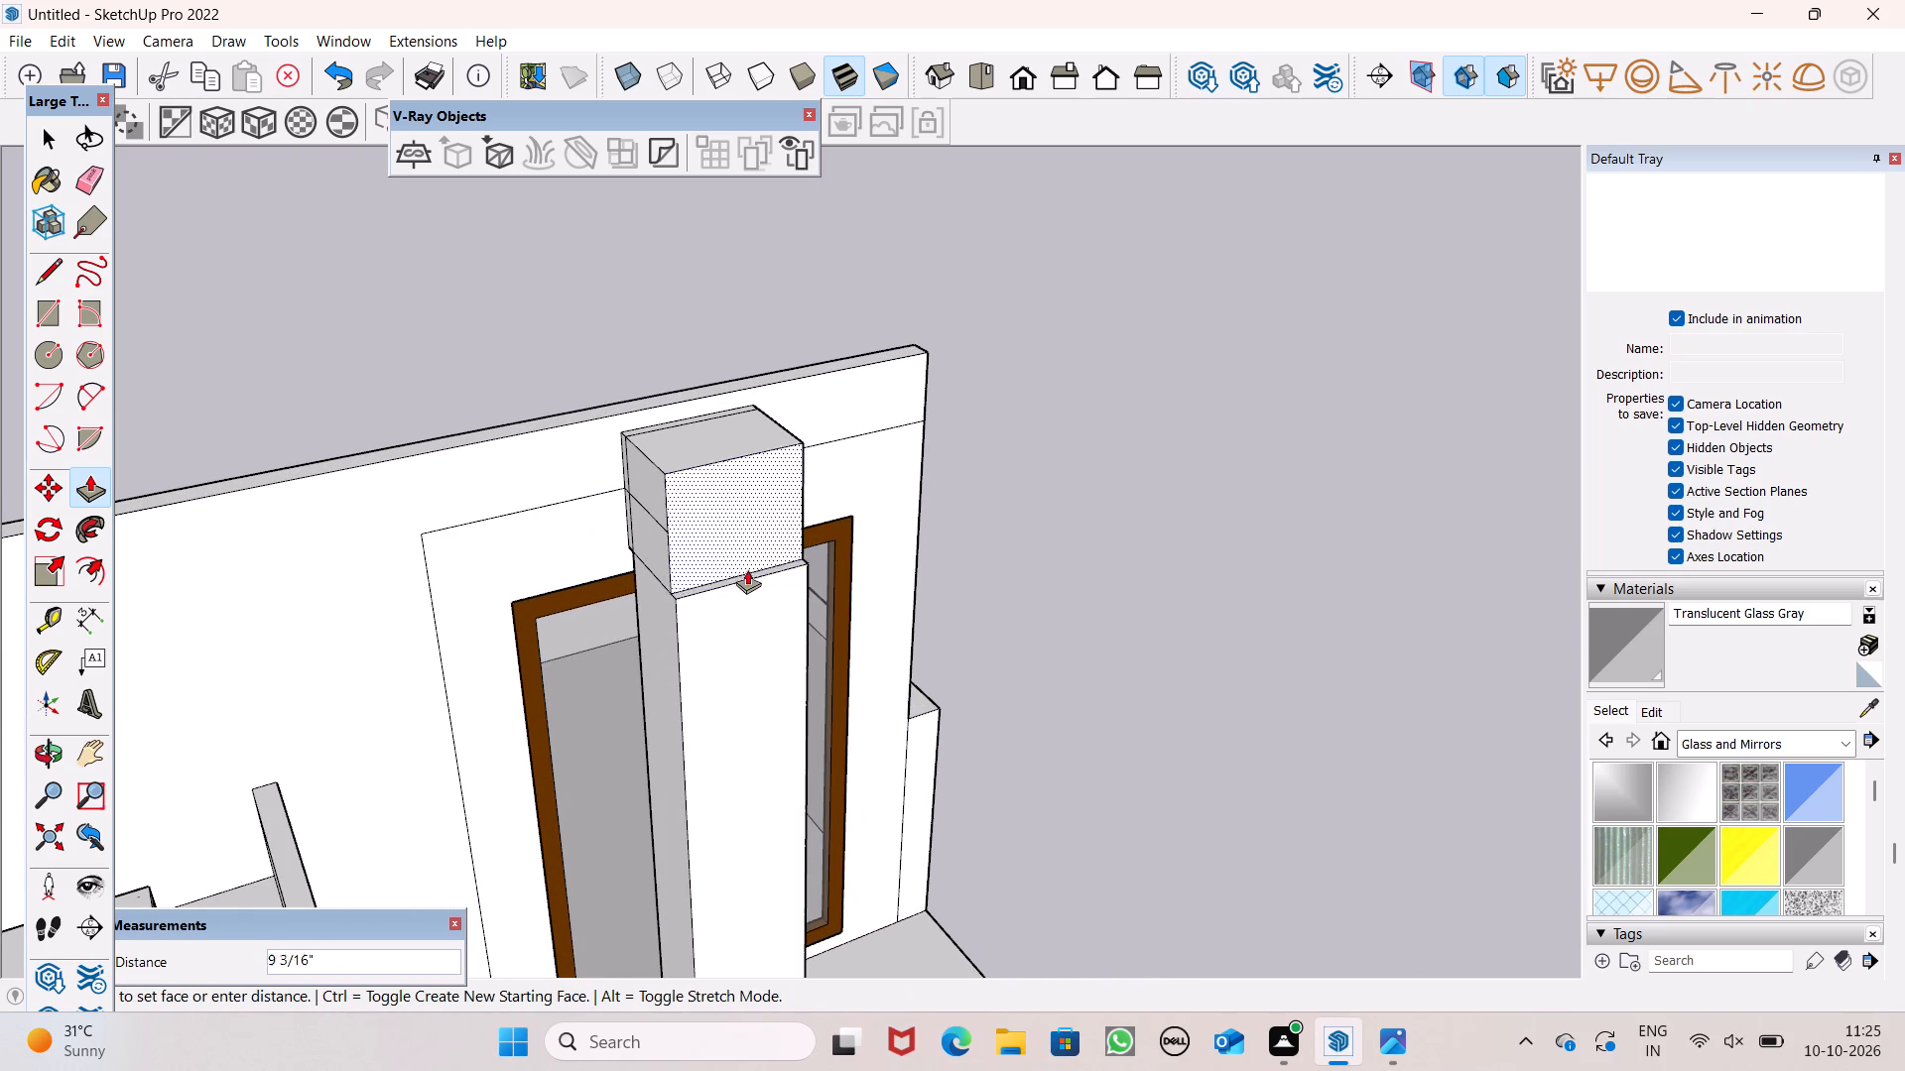
pyautogui.moveTo(747, 569); pyautogui.dragTo(707, 626)
pyautogui.scroll(-4, 608, 572)
# Erase the leftover seam edges on one side, the front and the top of the projecting column.
pyautogui.moveTo(639, 610); pyautogui.dragTo(885, 619, button='middle')
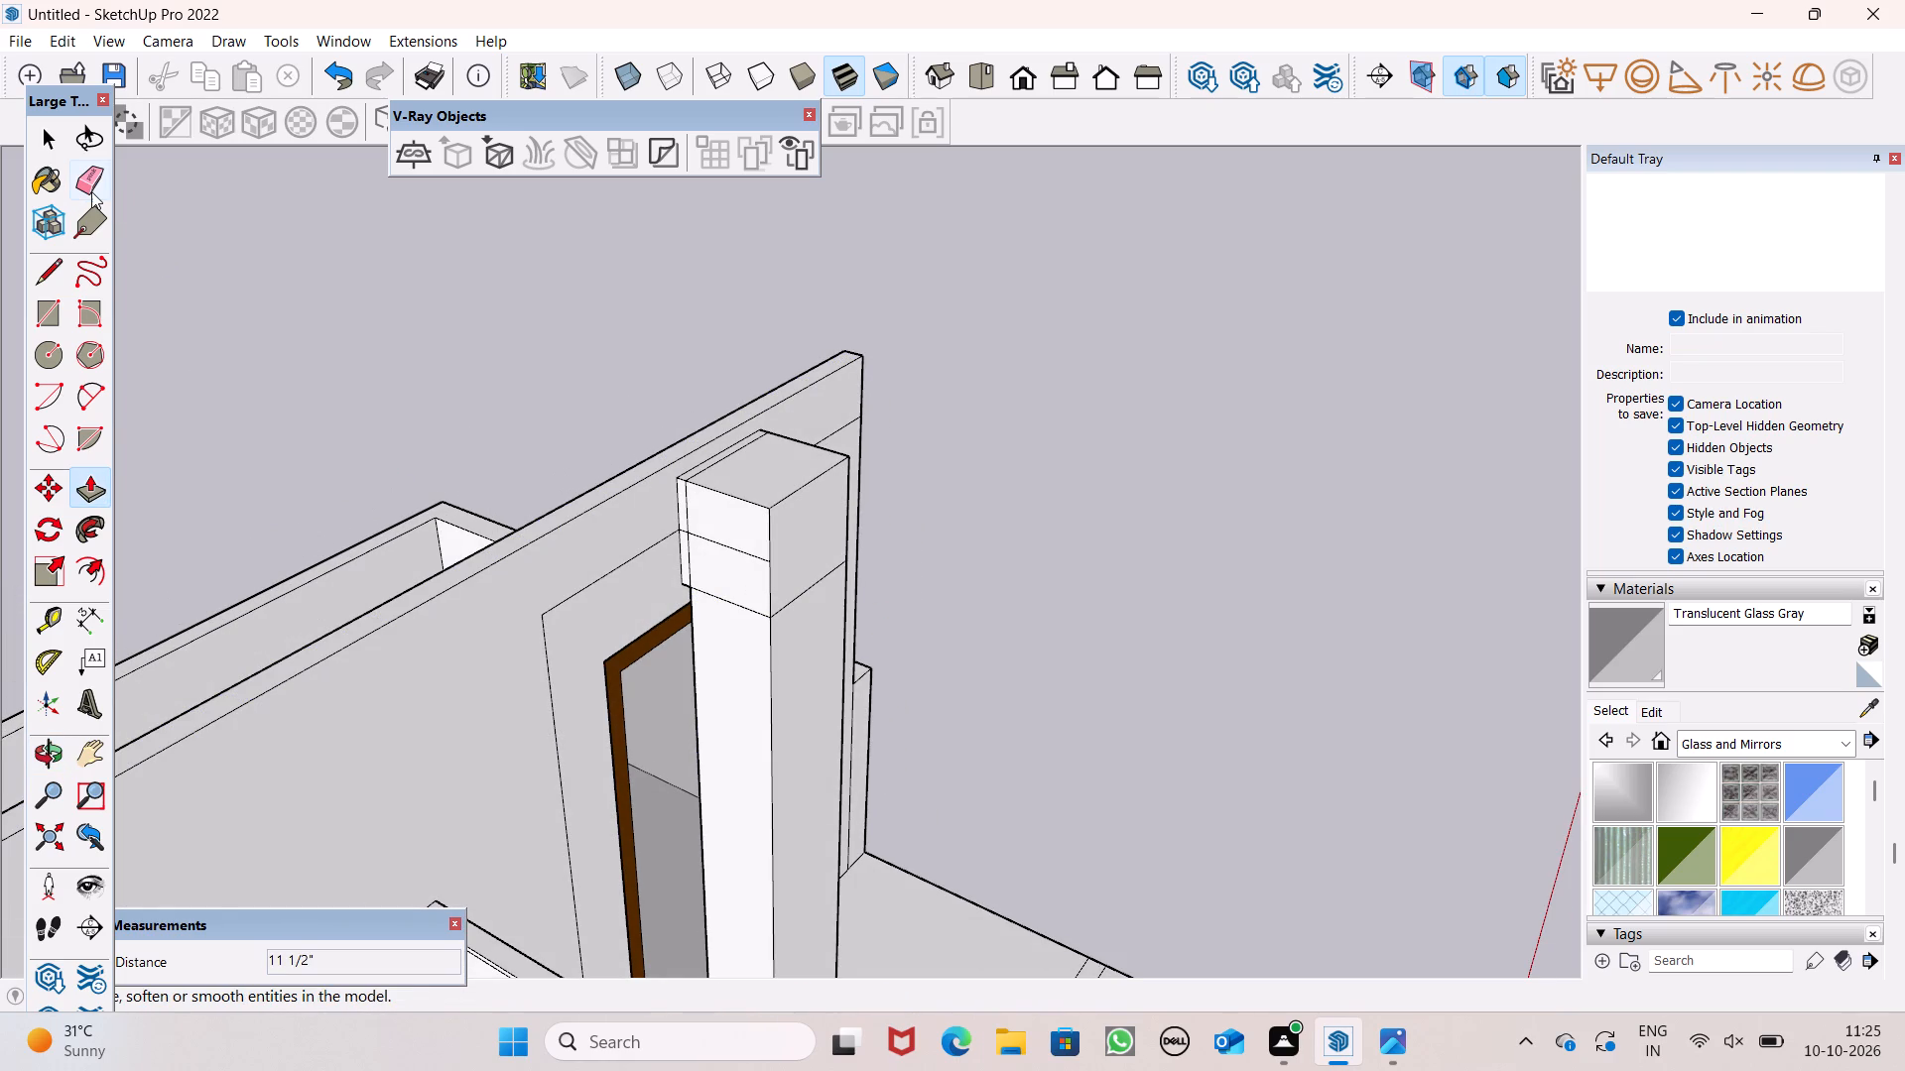
pyautogui.click(91, 191)
pyautogui.scroll(11, 718, 529)
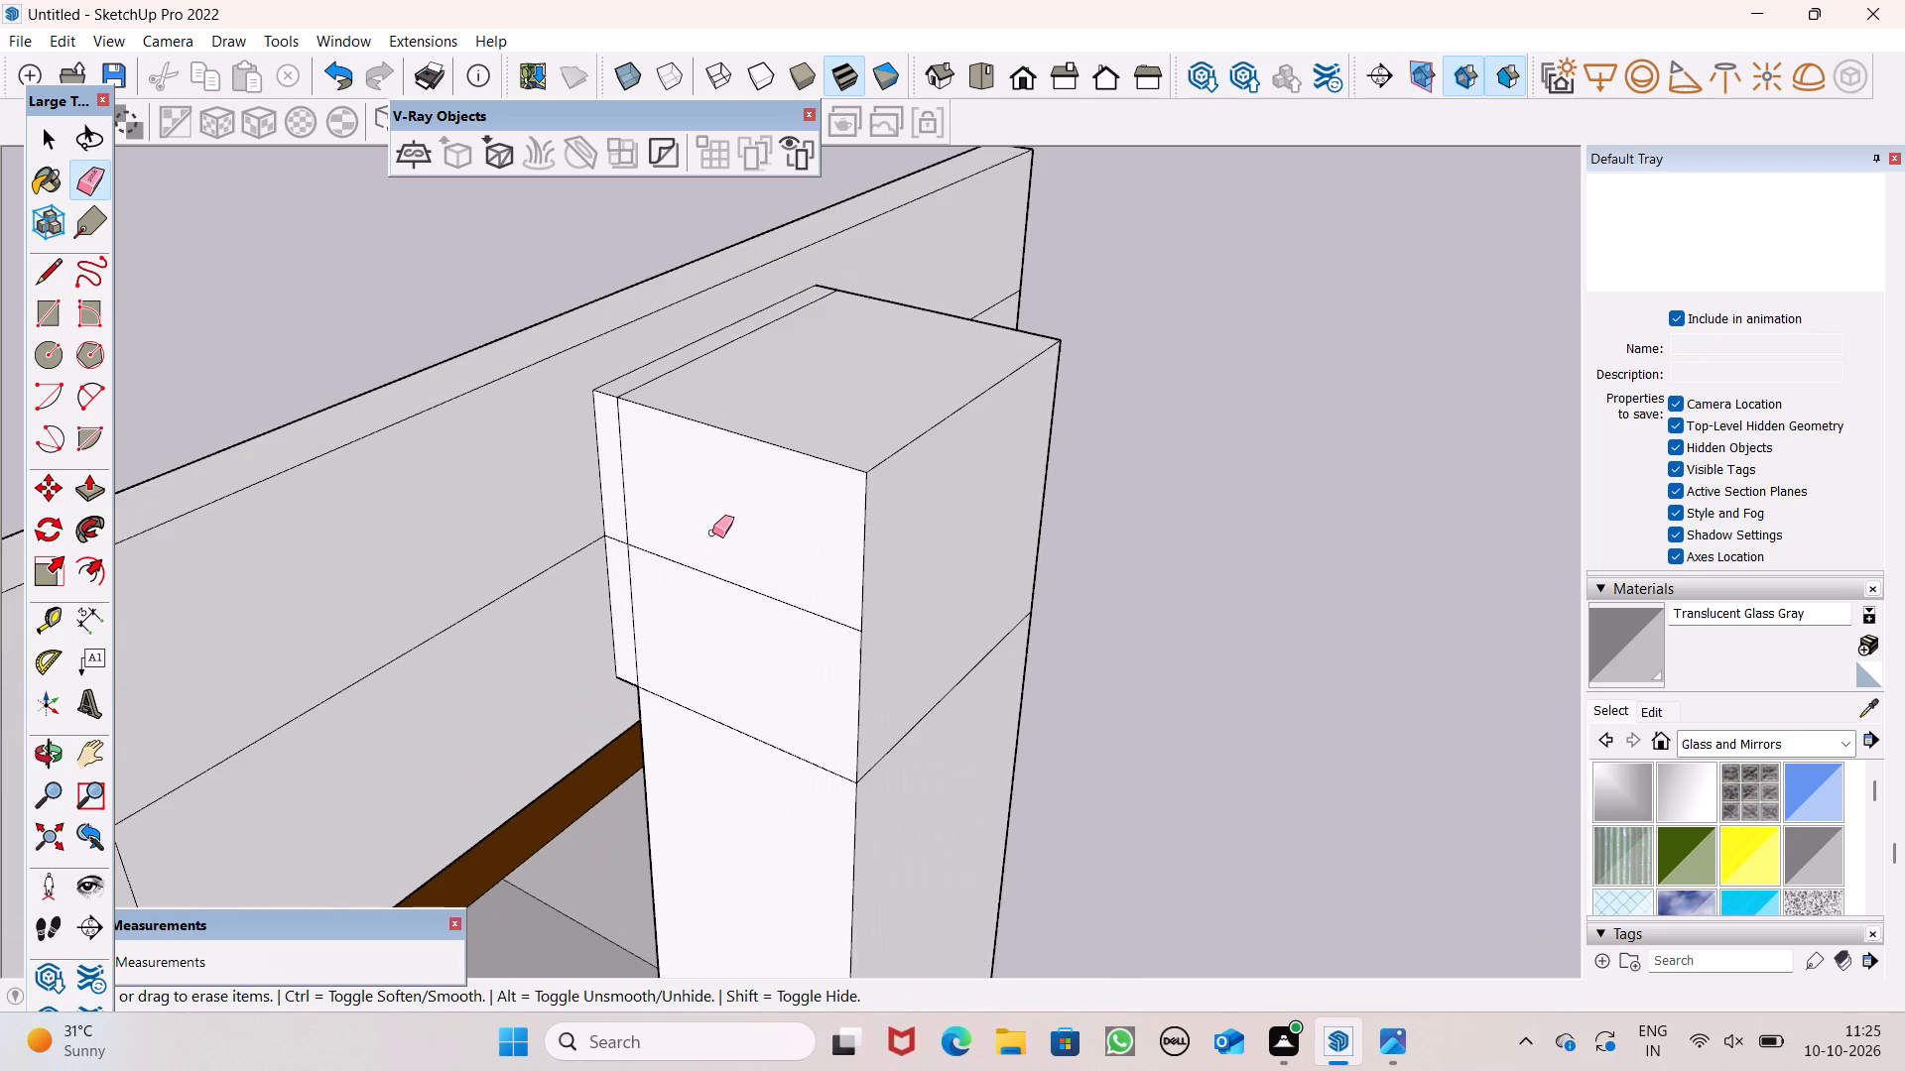
pyautogui.moveTo(708, 539); pyautogui.dragTo(706, 588)
pyautogui.moveTo(612, 551); pyautogui.dragTo(620, 581)
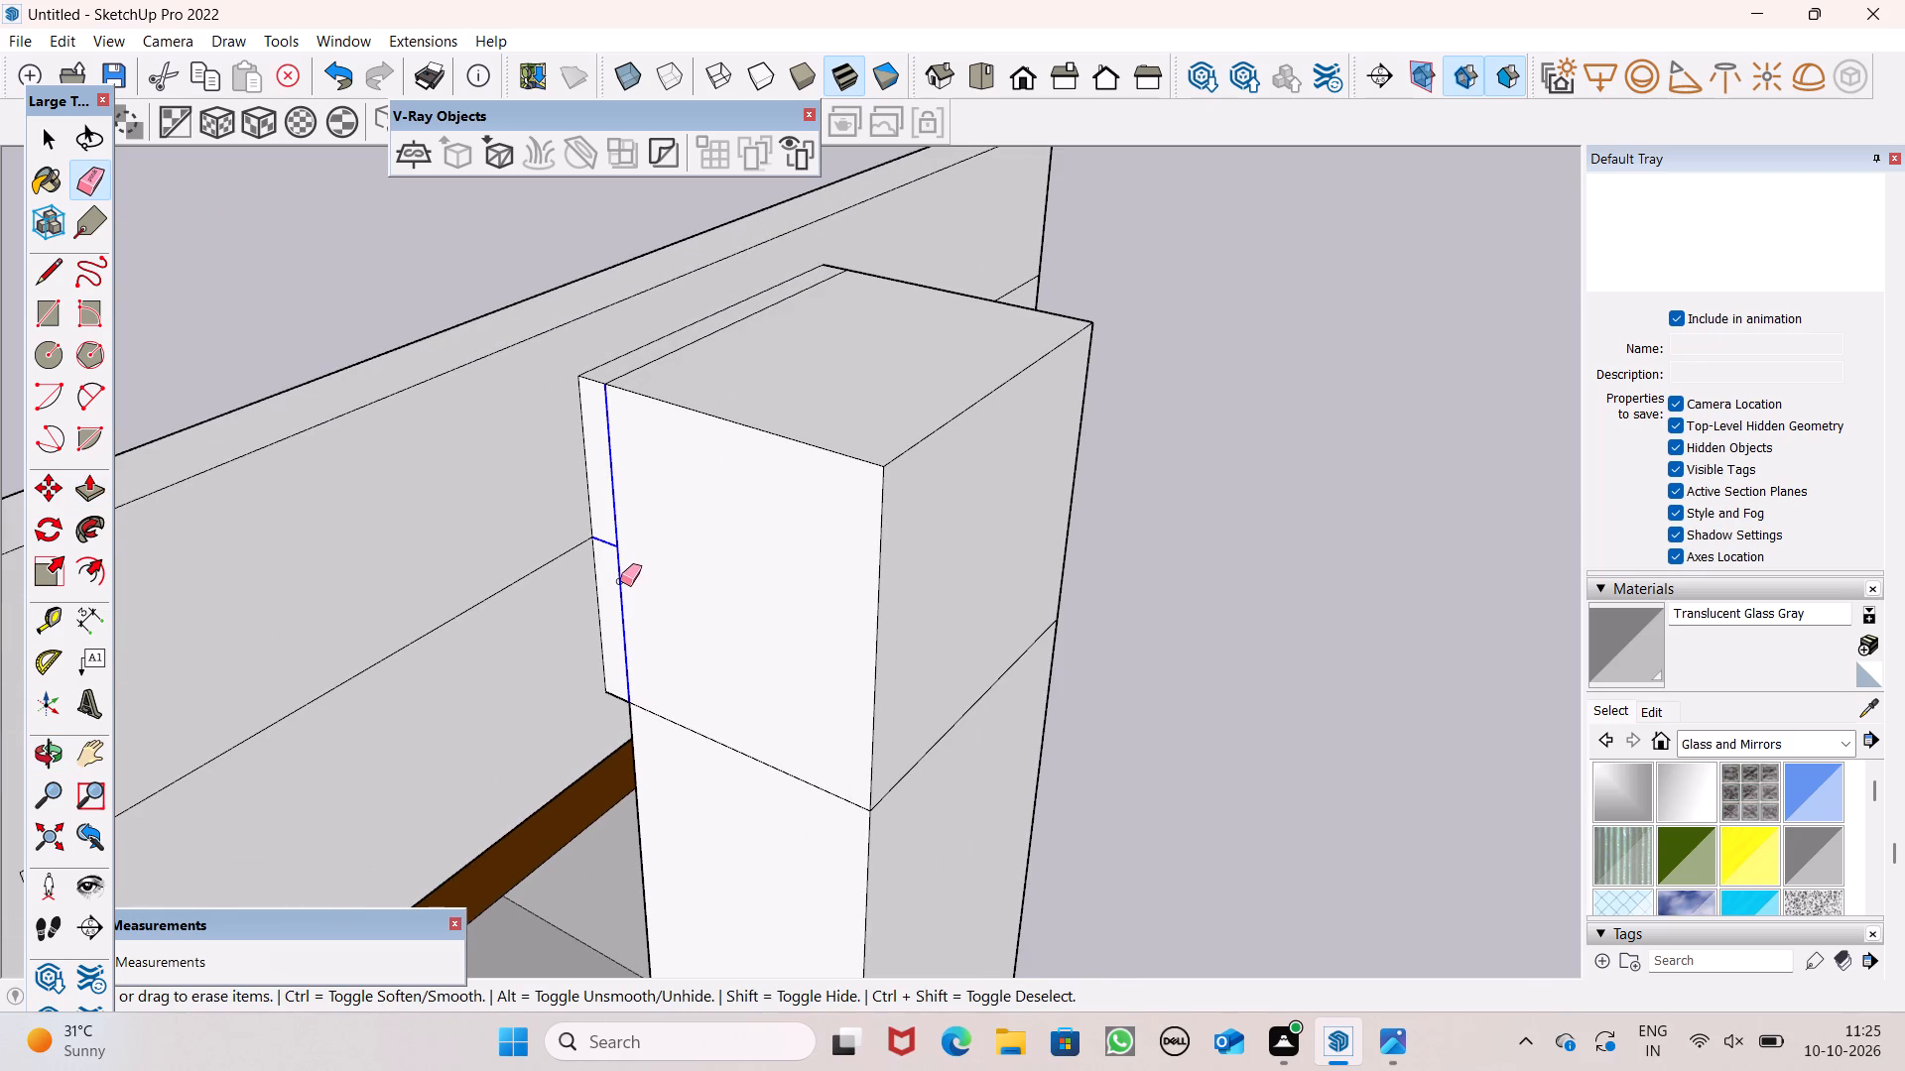
pyautogui.moveTo(620, 581); pyautogui.dragTo(621, 583)
pyautogui.moveTo(787, 770); pyautogui.dragTo(778, 776)
pyautogui.click(927, 749)
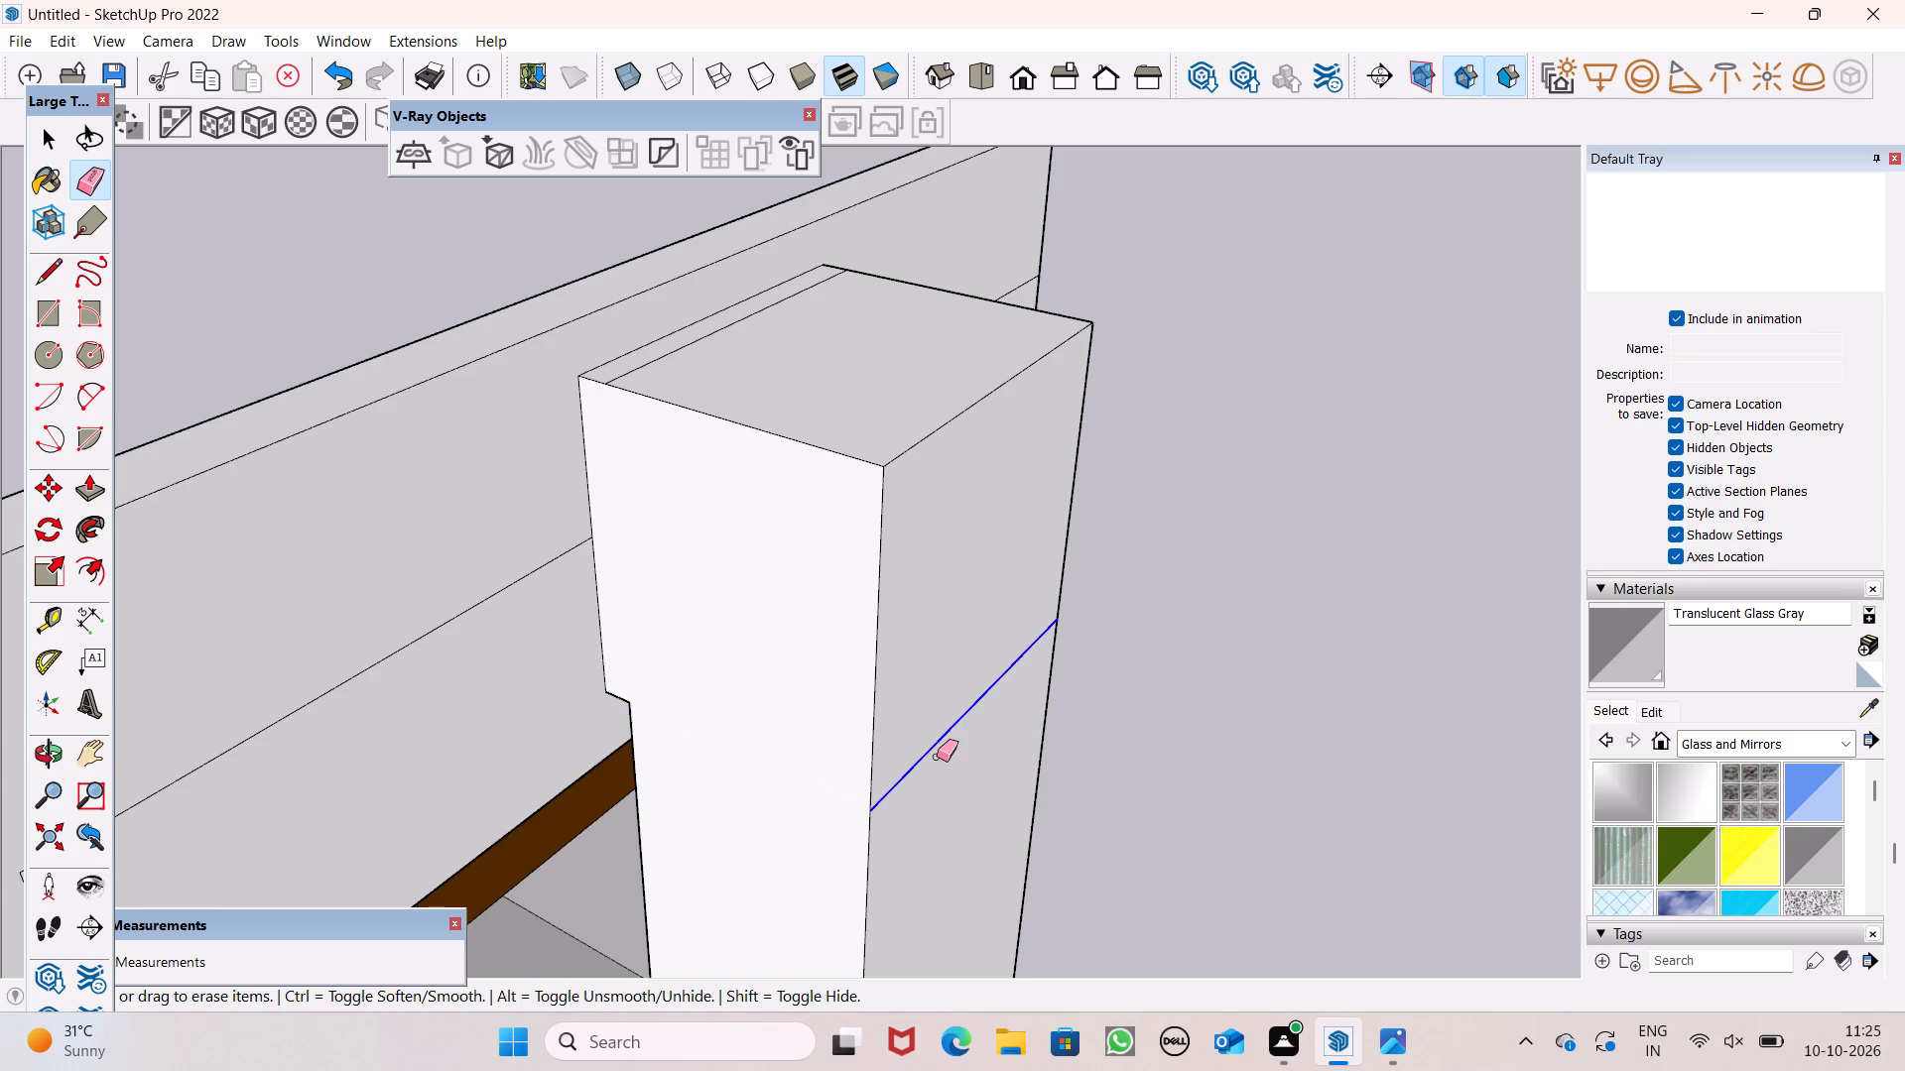
pyautogui.moveTo(691, 336); pyautogui.dragTo(695, 345)
# Erase the vertical and upper horizontal seam edges on the opposite side of the column's top portion.
pyautogui.scroll(-10, 701, 500)
pyautogui.moveTo(904, 636); pyautogui.dragTo(354, 725, button='middle')
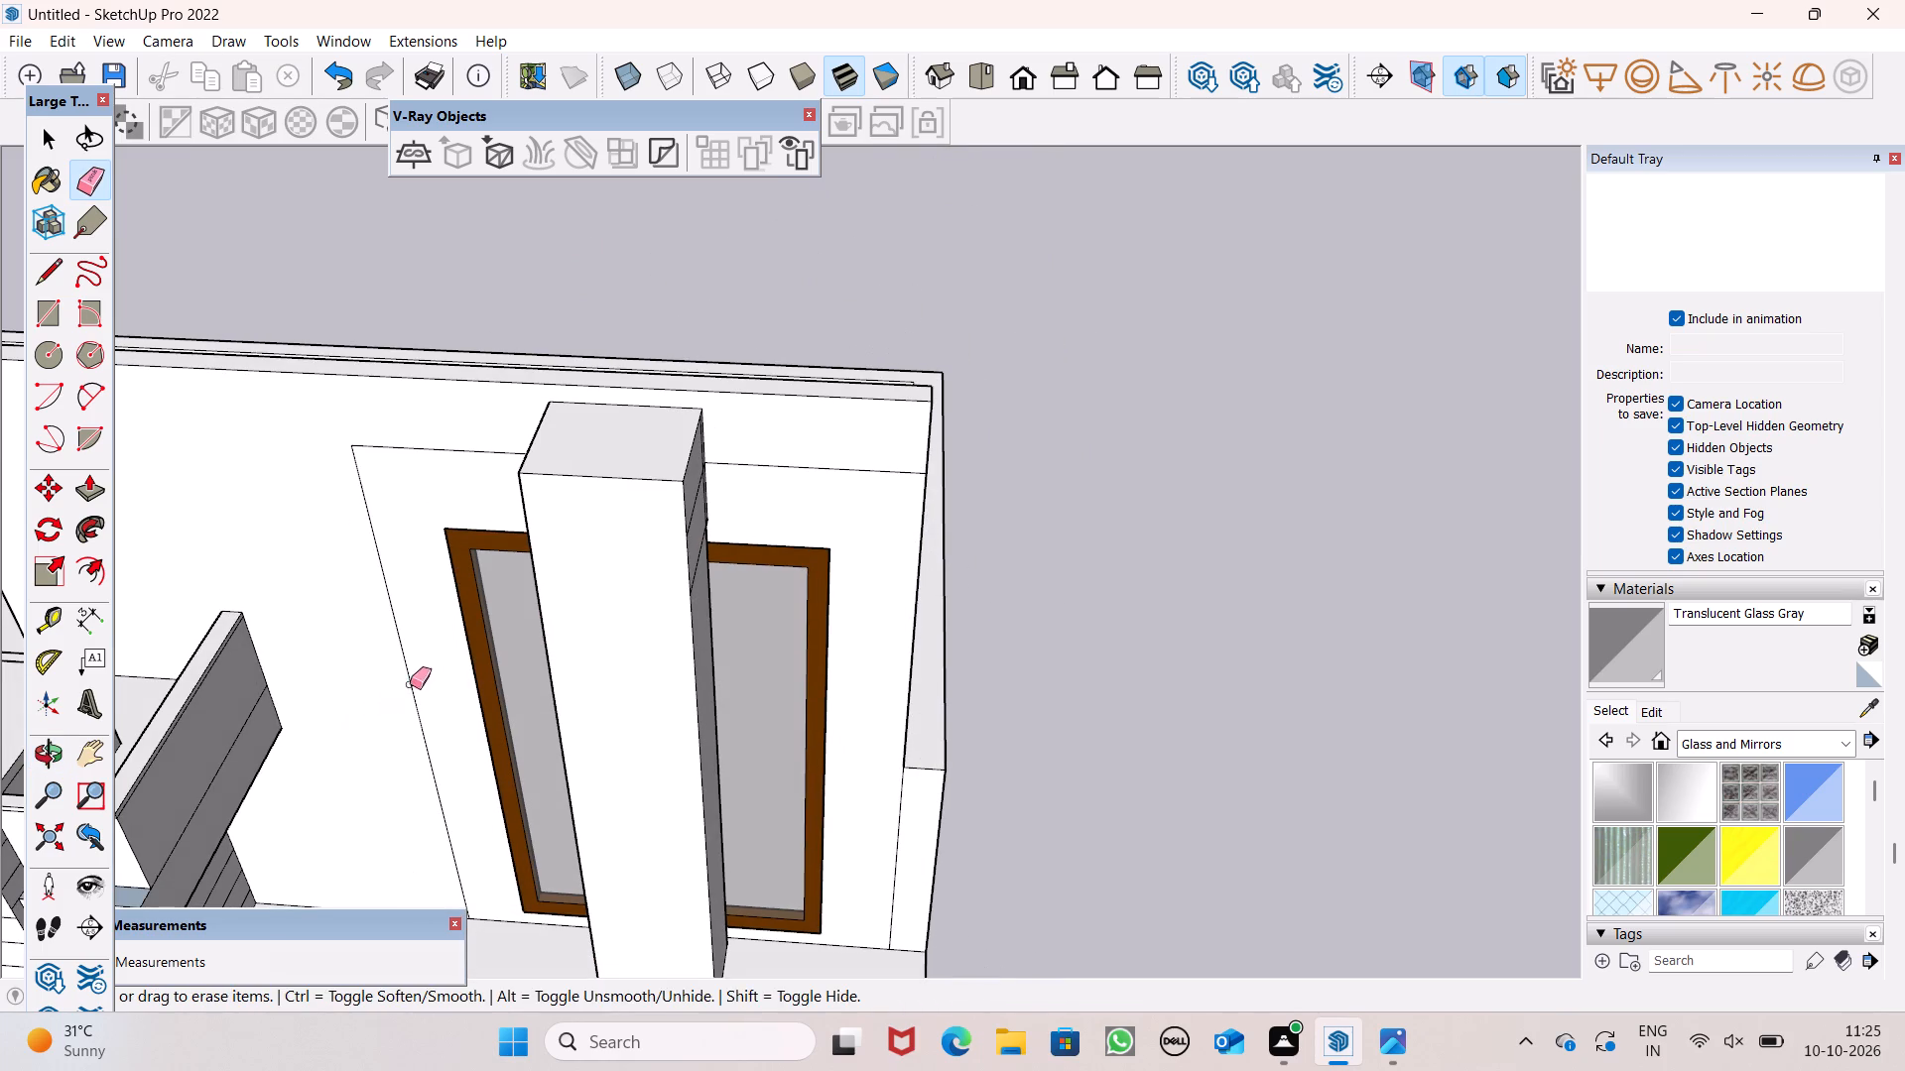
pyautogui.press('space')
pyautogui.moveTo(571, 656); pyautogui.dragTo(0, 611, button='middle')
pyautogui.scroll(5, 631, 427)
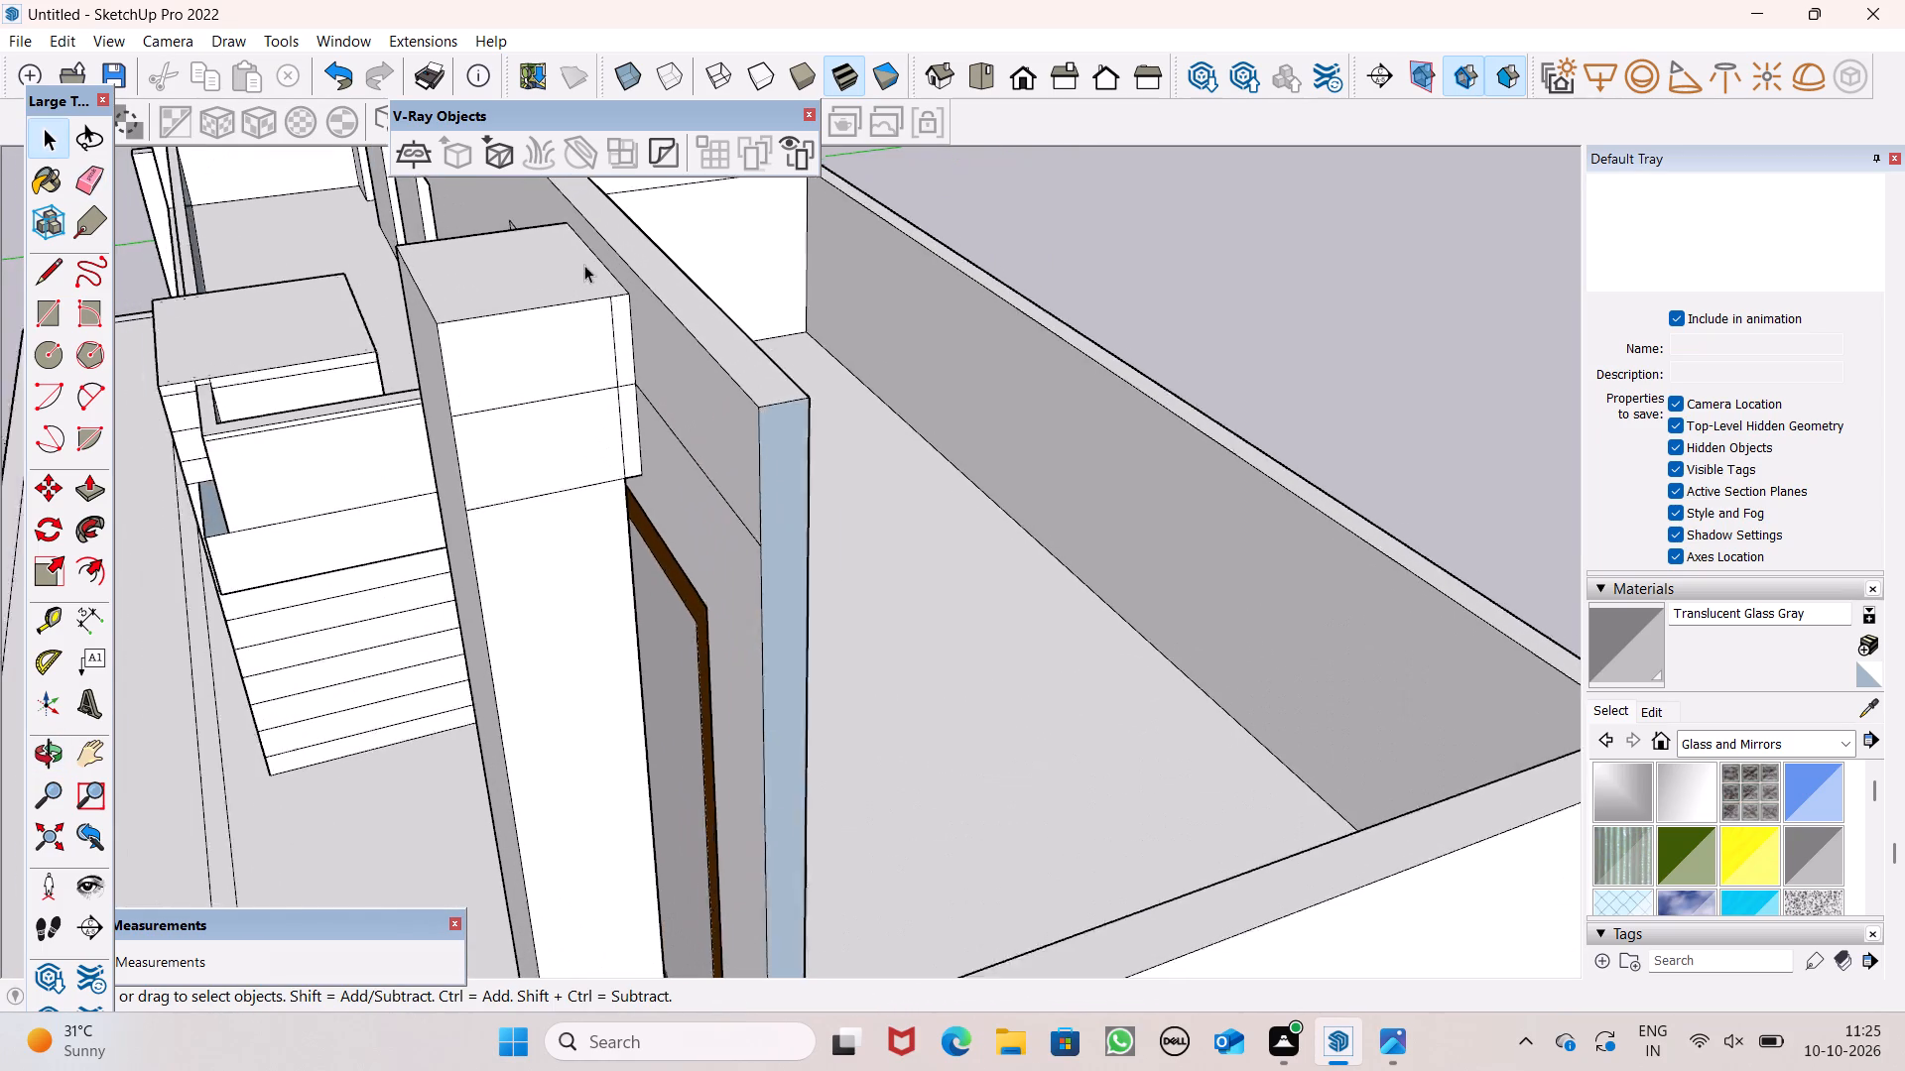
pyautogui.scroll(1, 584, 265)
pyautogui.scroll(8, 722, 396)
pyautogui.scroll(1, 430, 252)
pyautogui.scroll(-3, 446, 390)
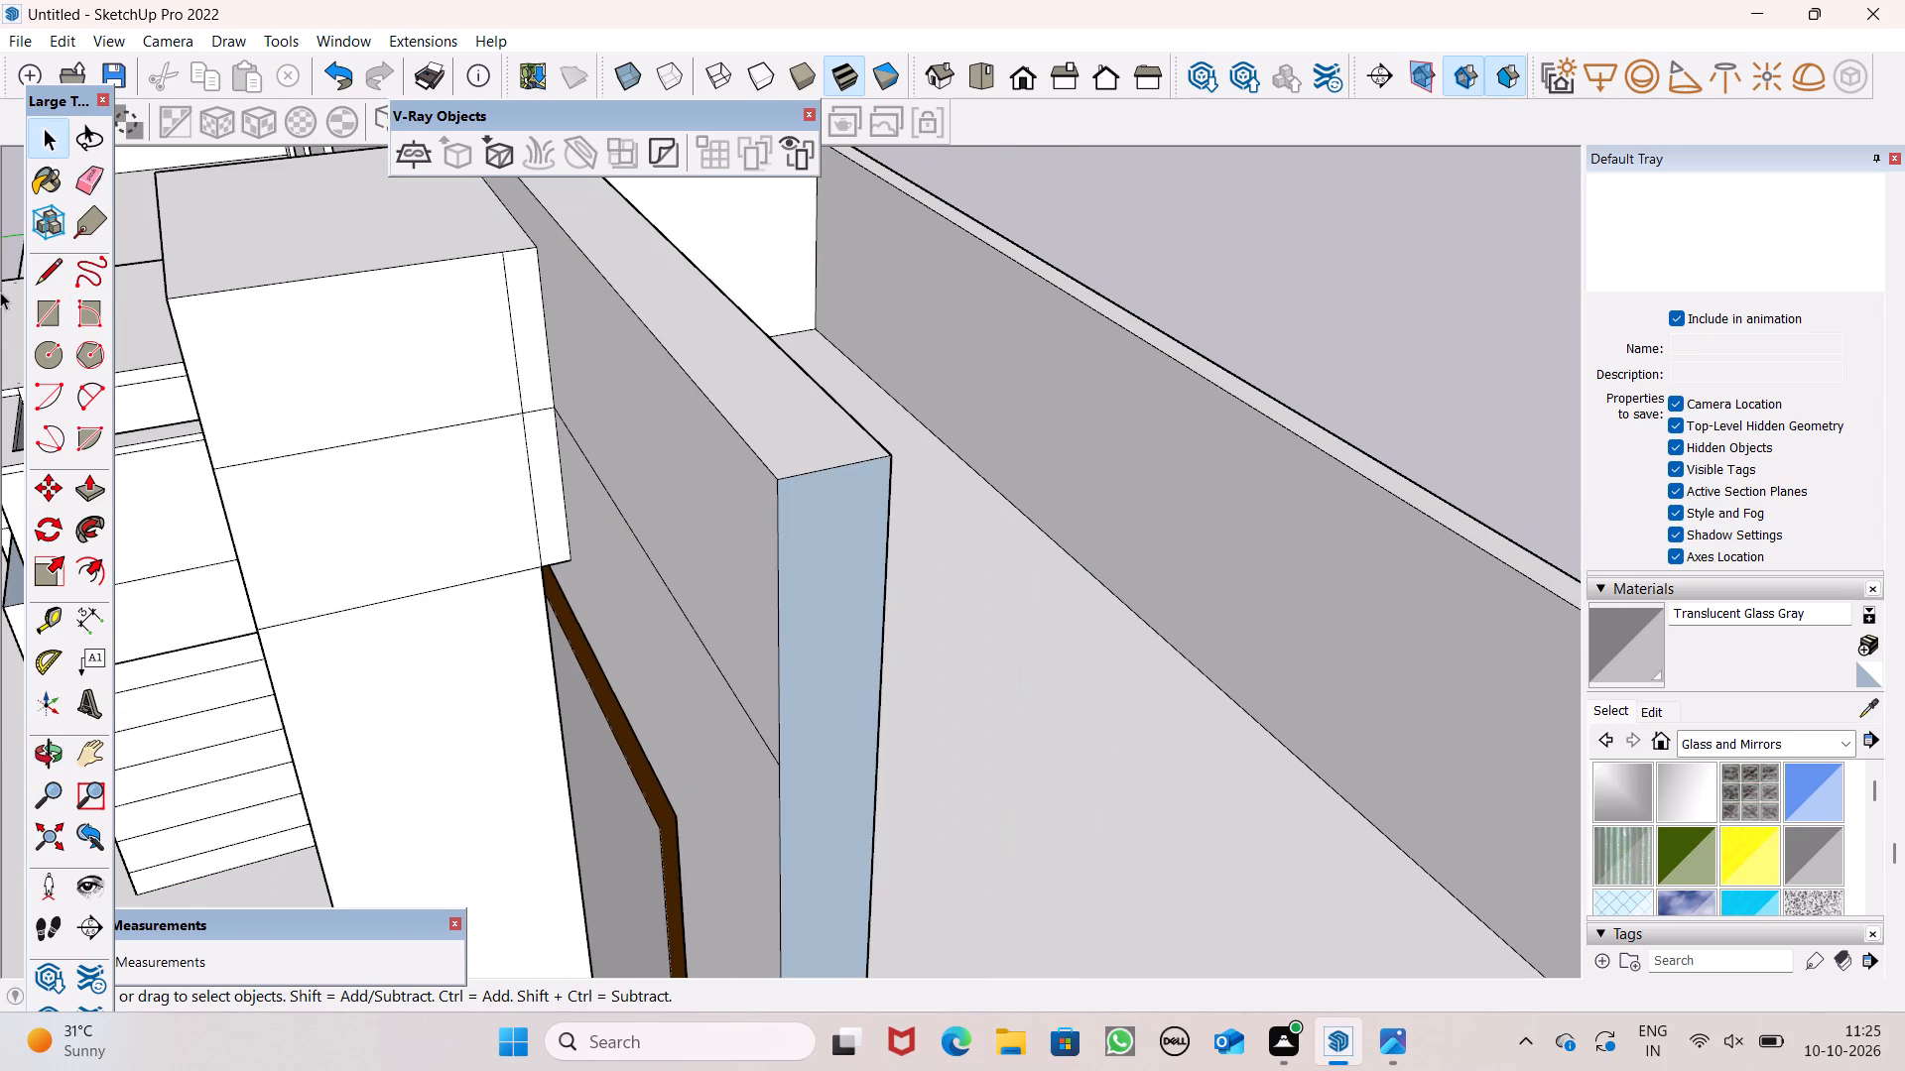
pyautogui.click(82, 195)
pyautogui.scroll(6, 491, 347)
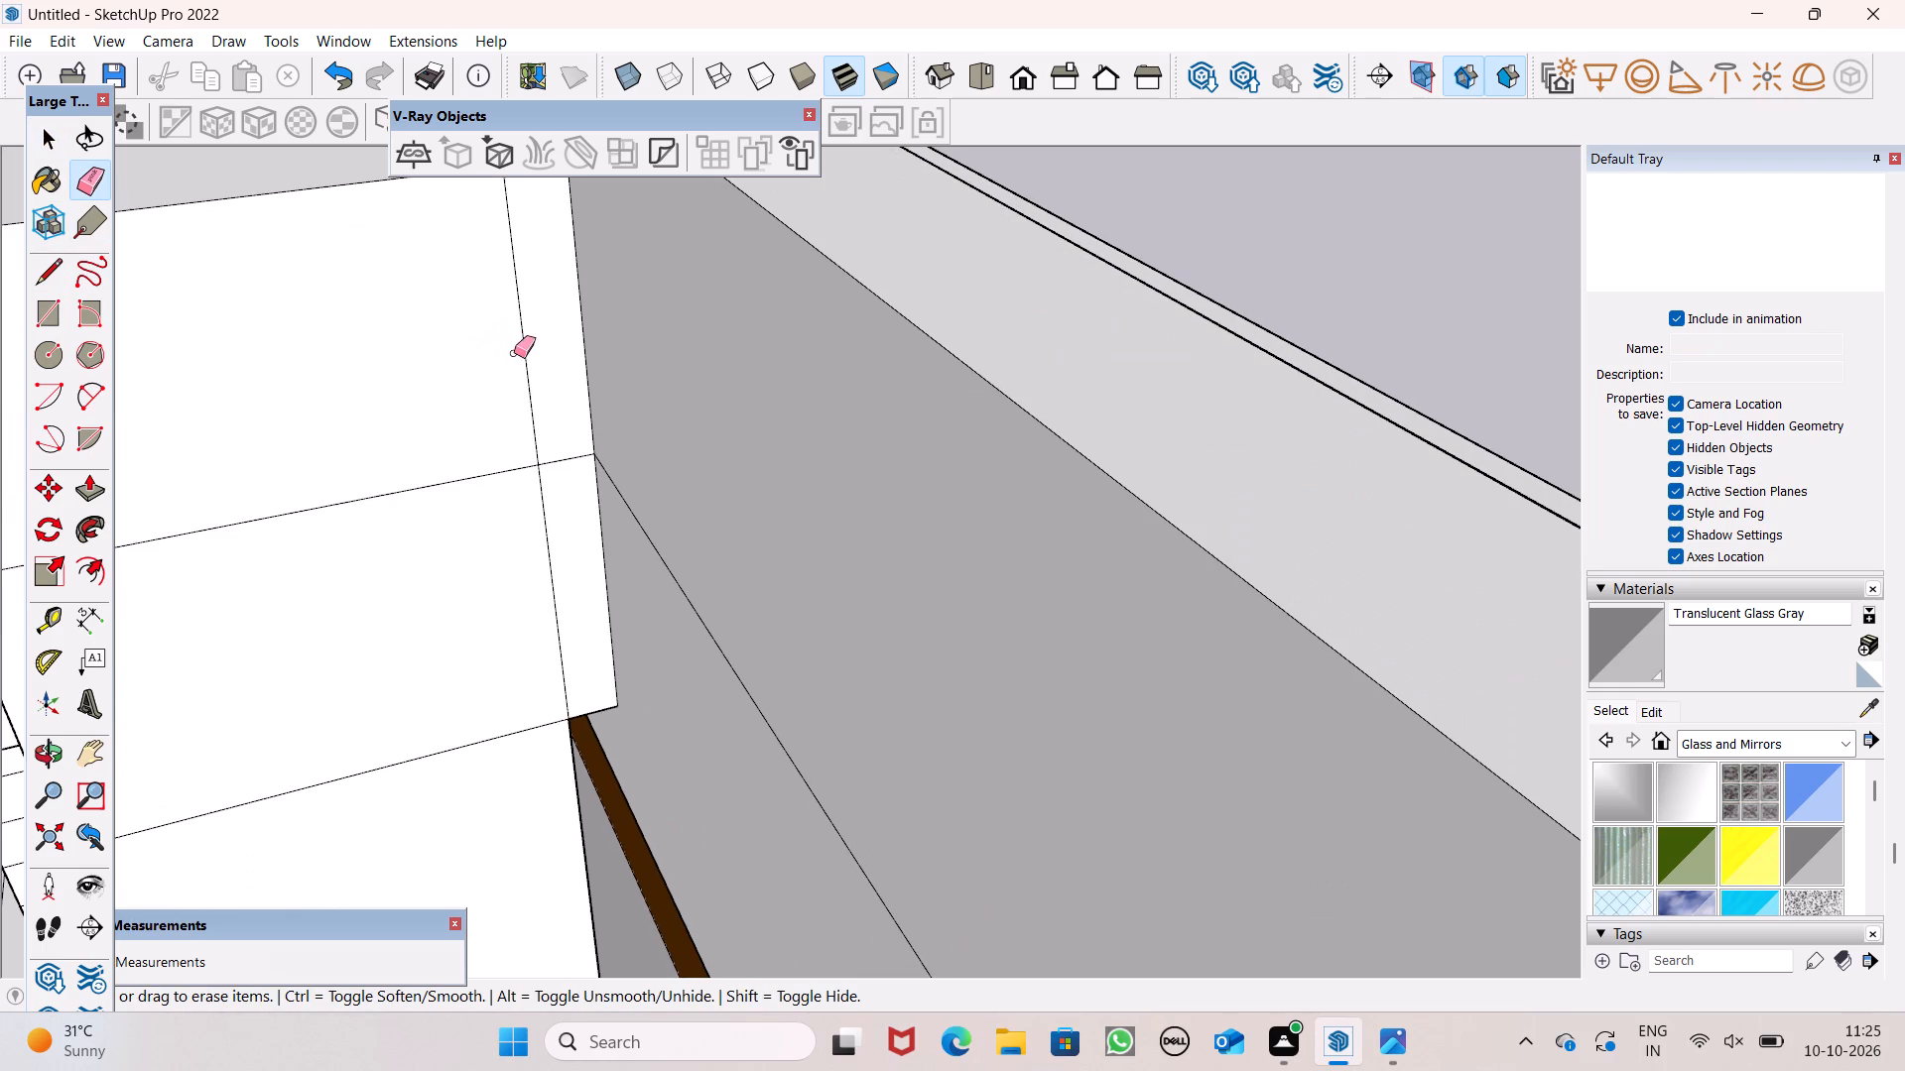
pyautogui.moveTo(524, 360); pyautogui.dragTo(504, 510)
# Erase the remaining horizontal seam across that side of the column, level with the notch above the glass panel.
pyautogui.scroll(-6, 524, 467)
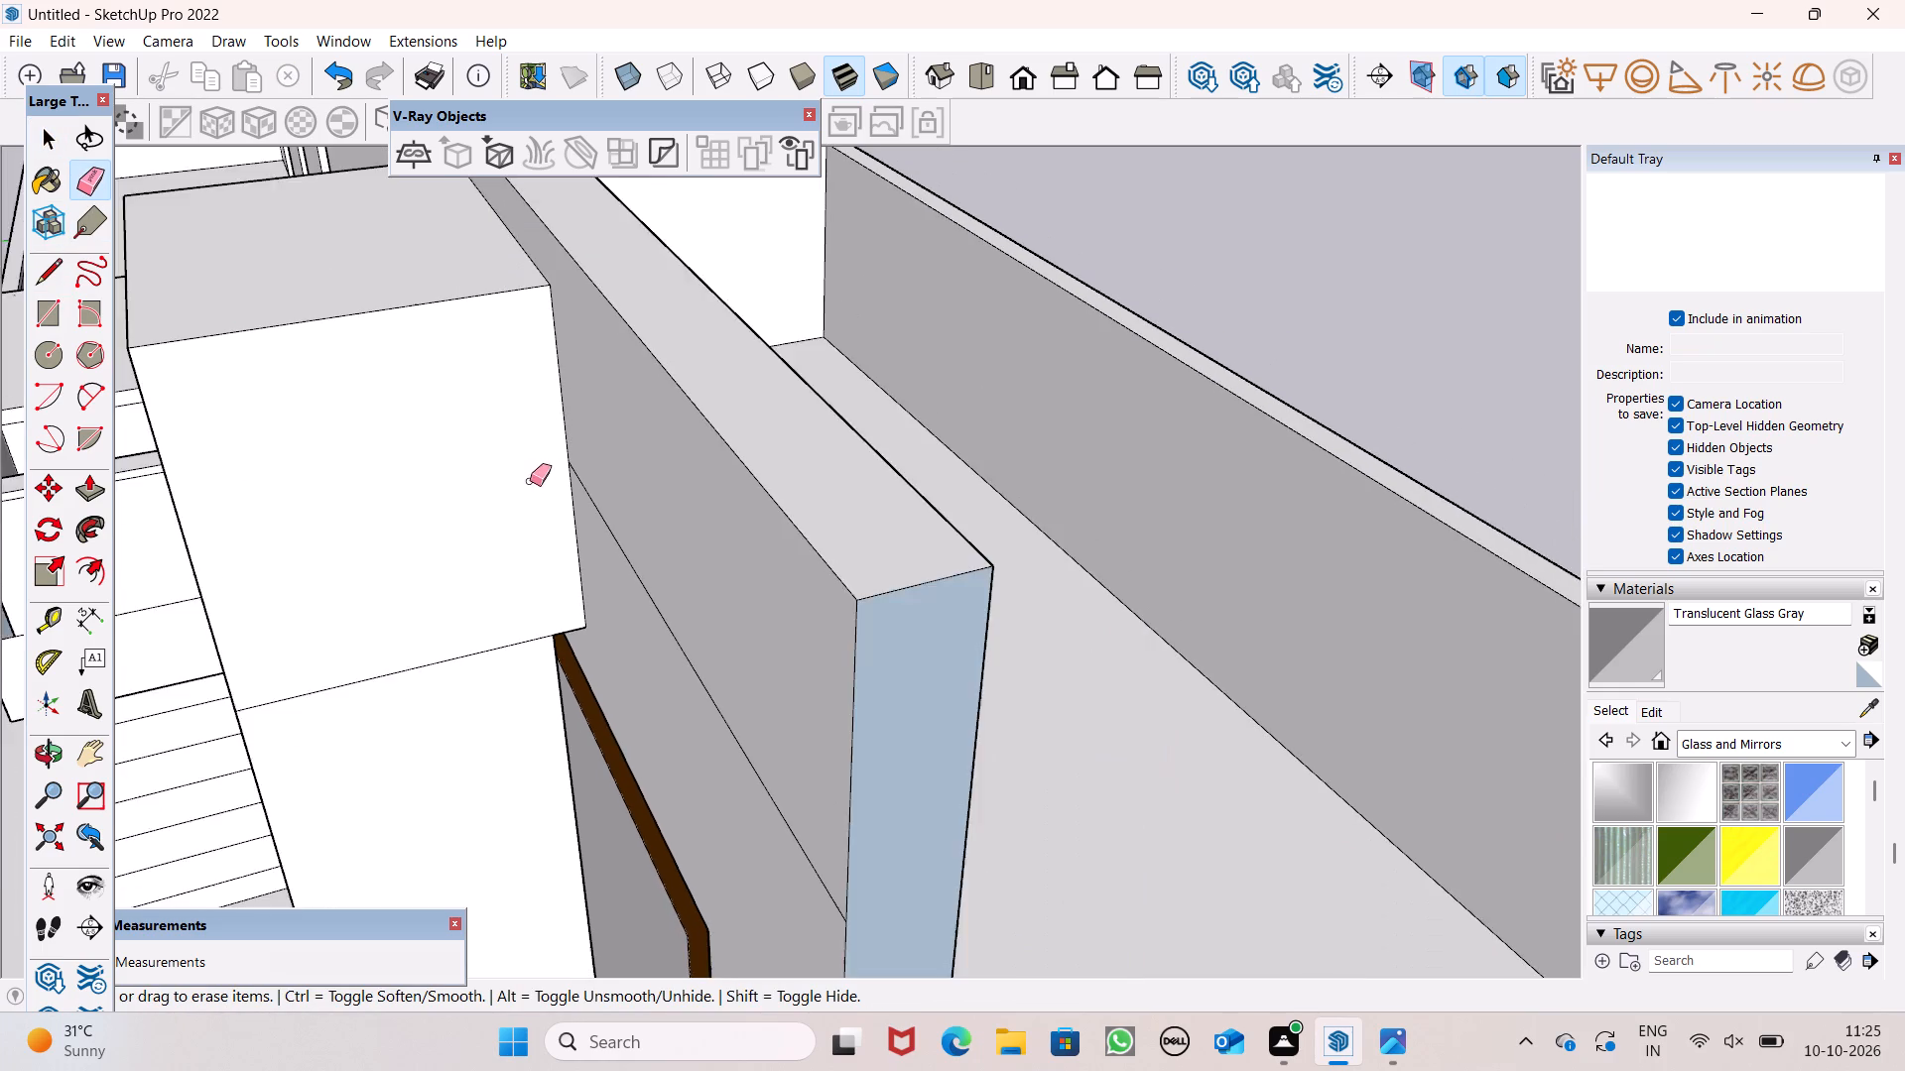
pyautogui.scroll(-11, 555, 487)
pyautogui.moveTo(565, 558); pyautogui.dragTo(581, 410, button='middle')
pyautogui.scroll(2, 475, 357)
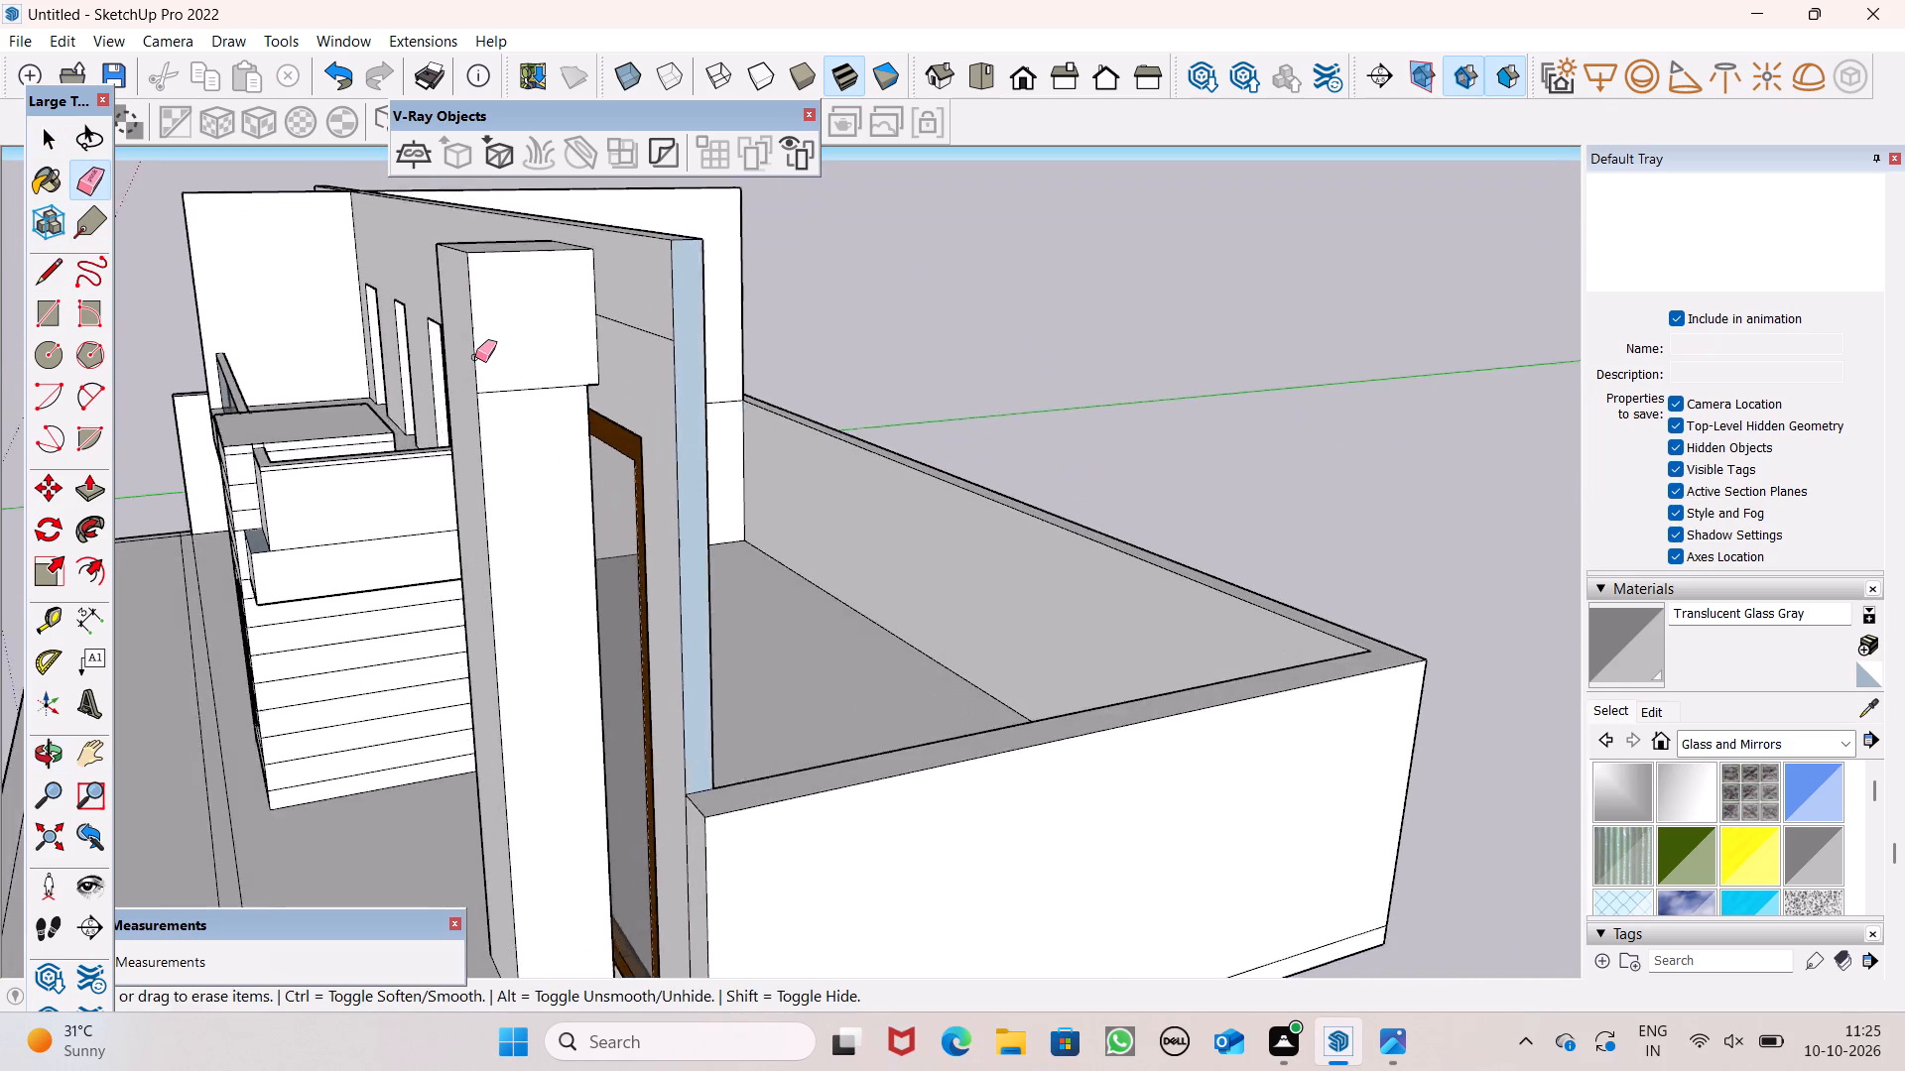
pyautogui.scroll(4, 475, 357)
pyautogui.moveTo(534, 405); pyautogui.dragTo(616, 370, button='middle')
pyautogui.scroll(1, 532, 405)
pyautogui.scroll(3, 624, 371)
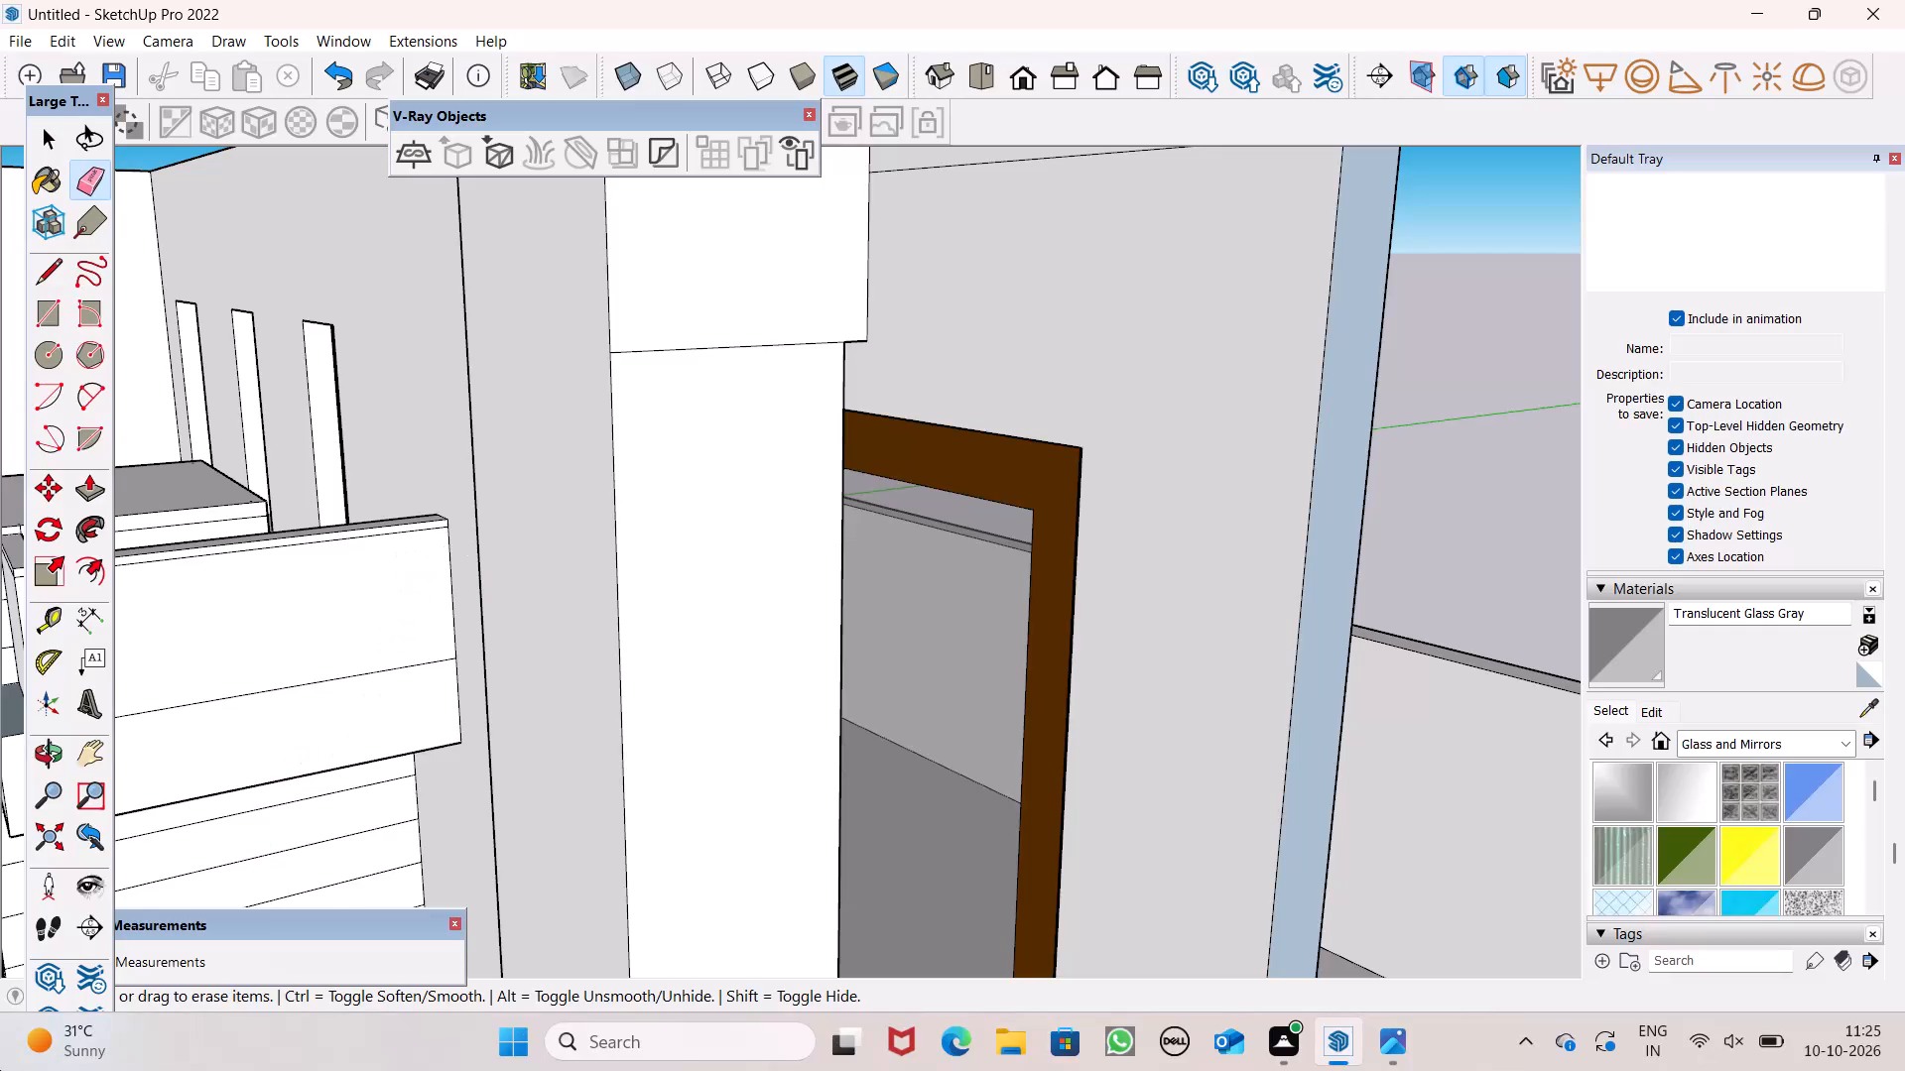
pyautogui.moveTo(724, 338); pyautogui.dragTo(704, 214, button='middle')
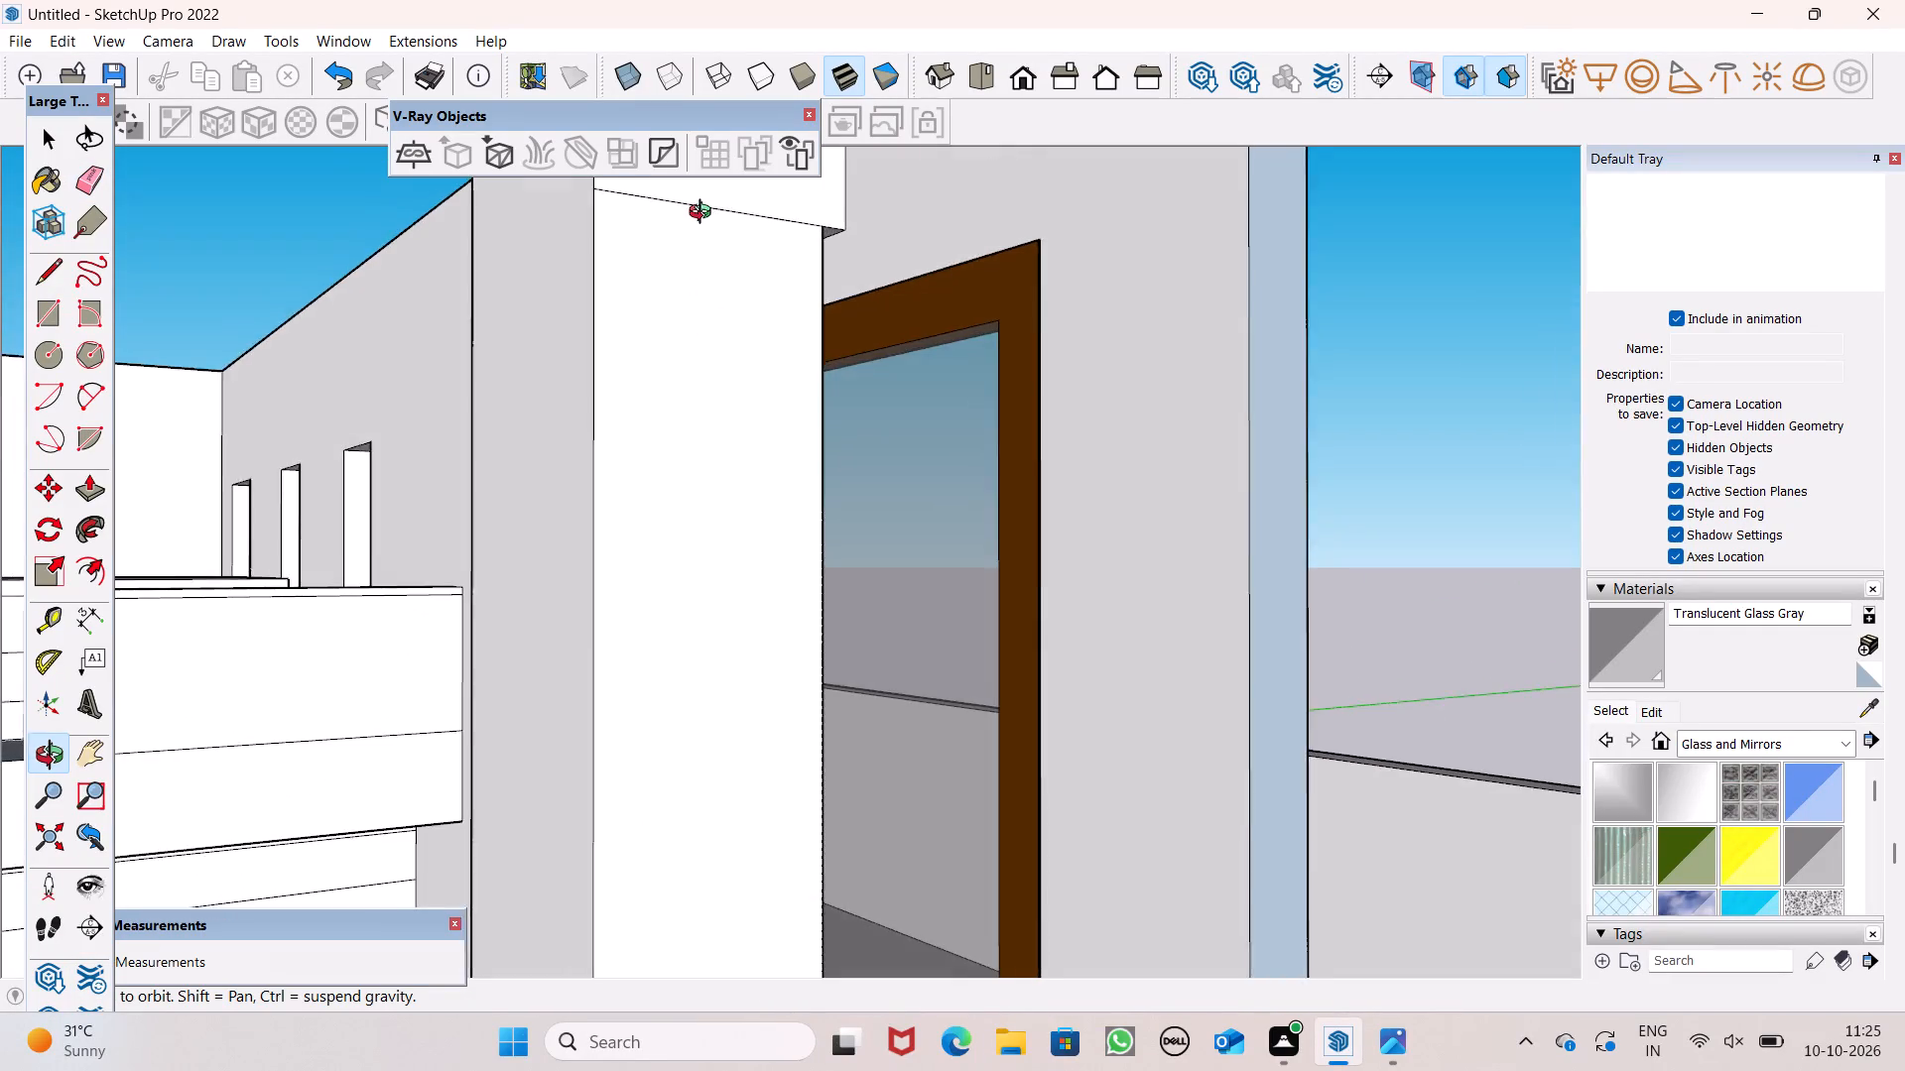
pyautogui.moveTo(704, 214); pyautogui.dragTo(612, 354, button='middle')
pyautogui.scroll(6, 608, 355)
pyautogui.moveTo(606, 355); pyautogui.dragTo(605, 366)
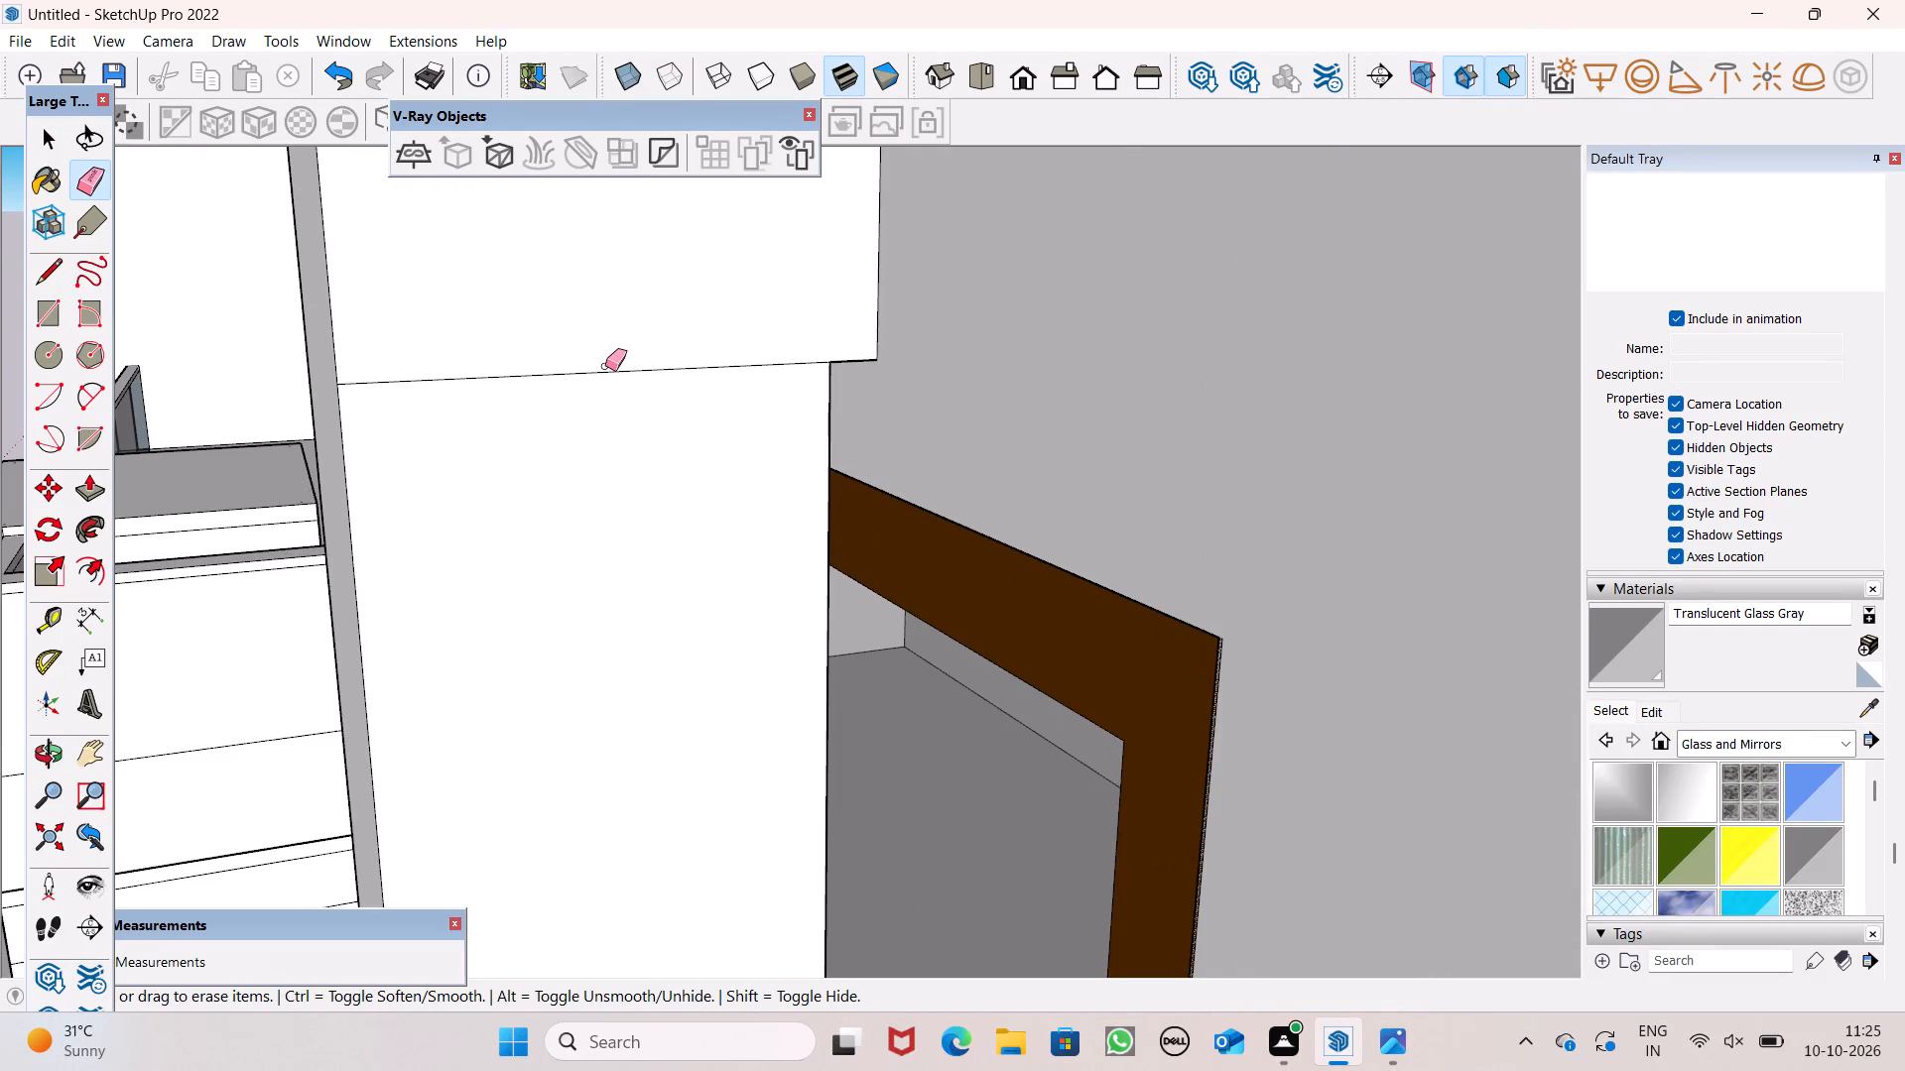
pyautogui.moveTo(605, 366); pyautogui.dragTo(607, 368)
pyautogui.click(607, 368)
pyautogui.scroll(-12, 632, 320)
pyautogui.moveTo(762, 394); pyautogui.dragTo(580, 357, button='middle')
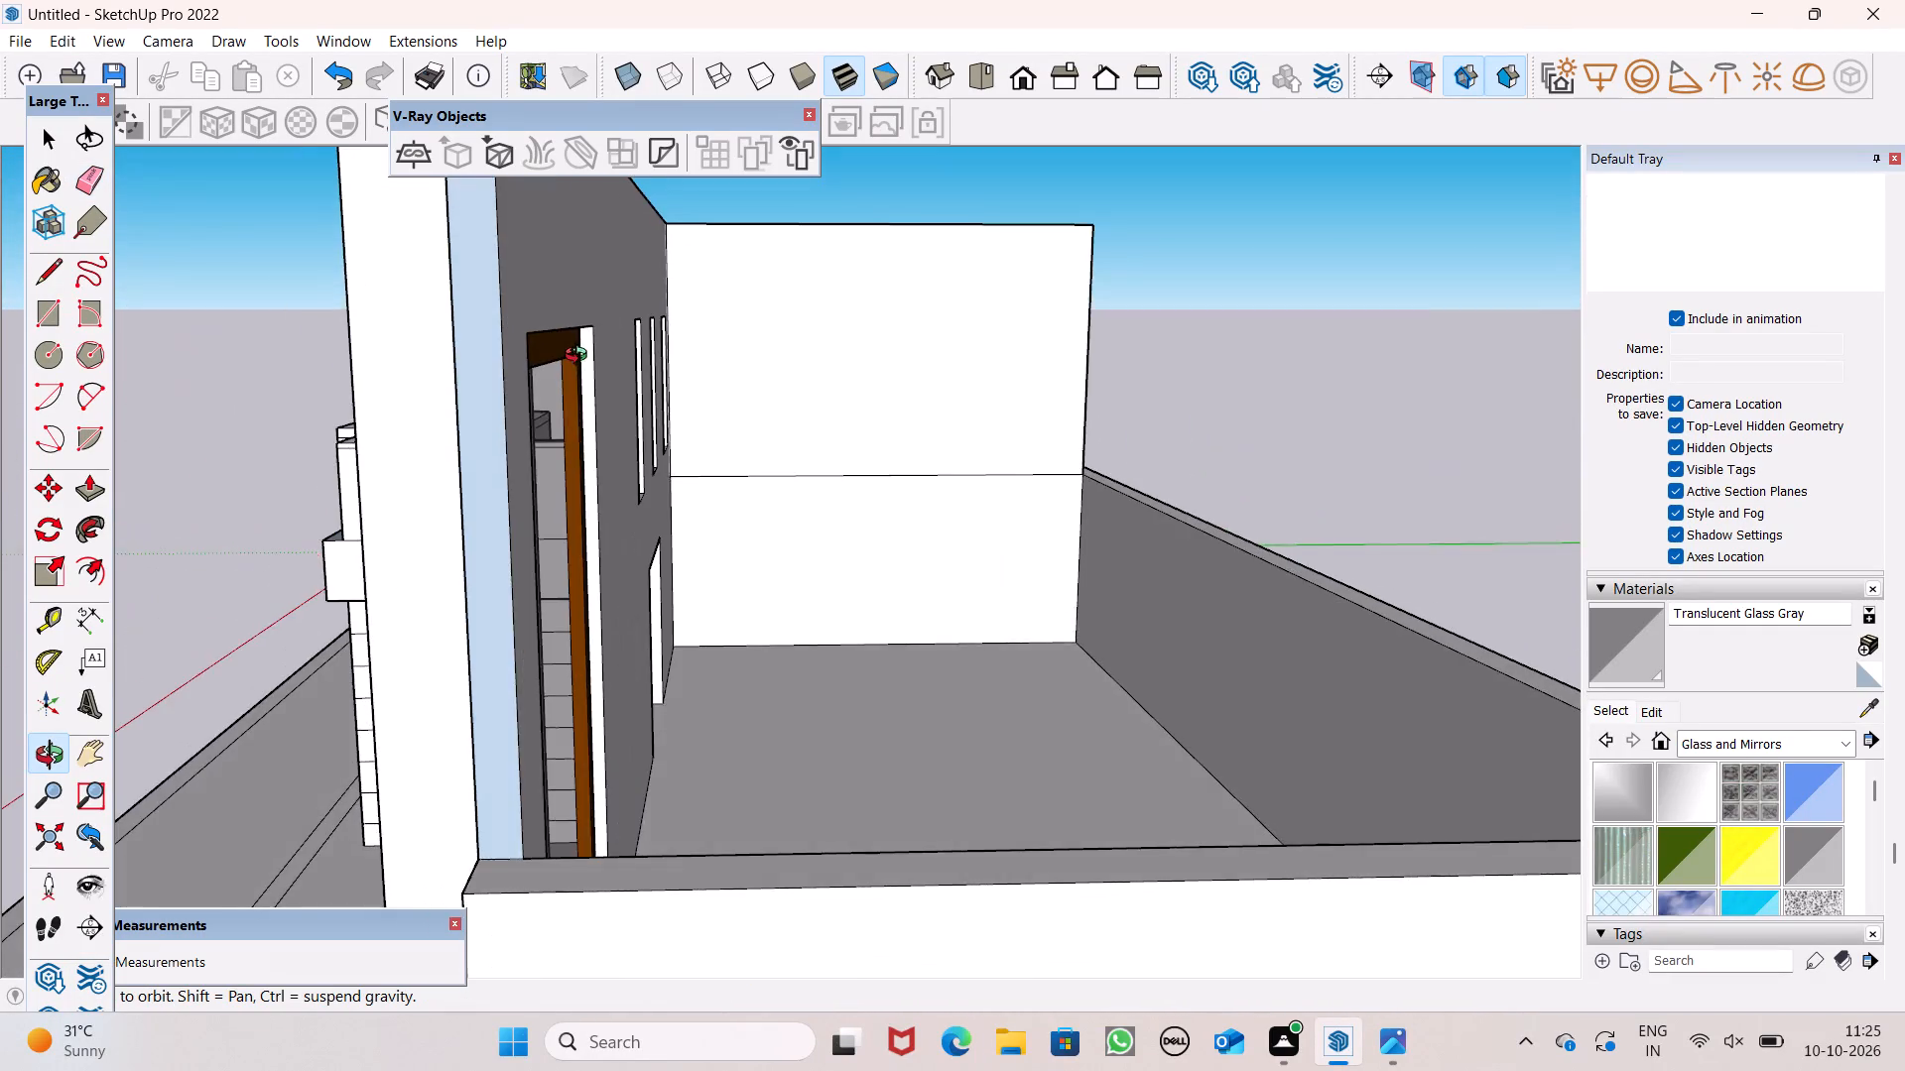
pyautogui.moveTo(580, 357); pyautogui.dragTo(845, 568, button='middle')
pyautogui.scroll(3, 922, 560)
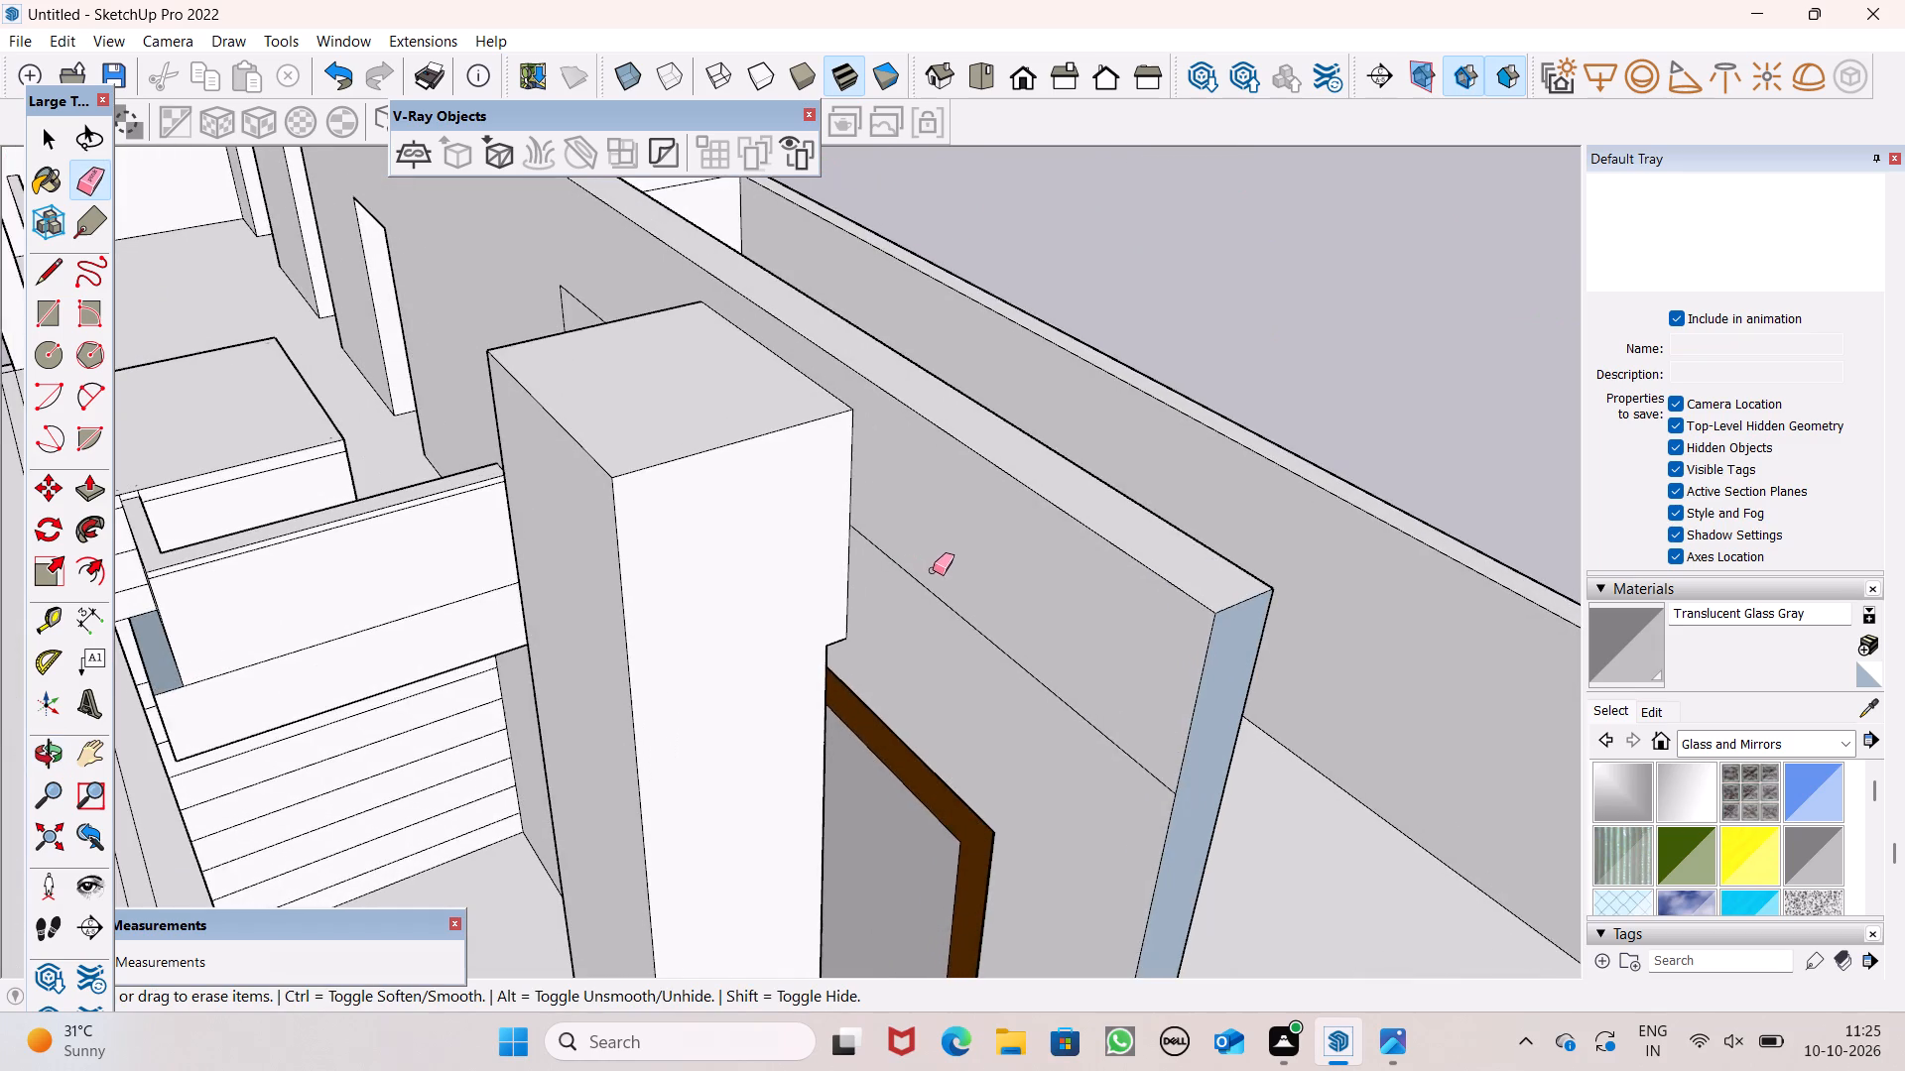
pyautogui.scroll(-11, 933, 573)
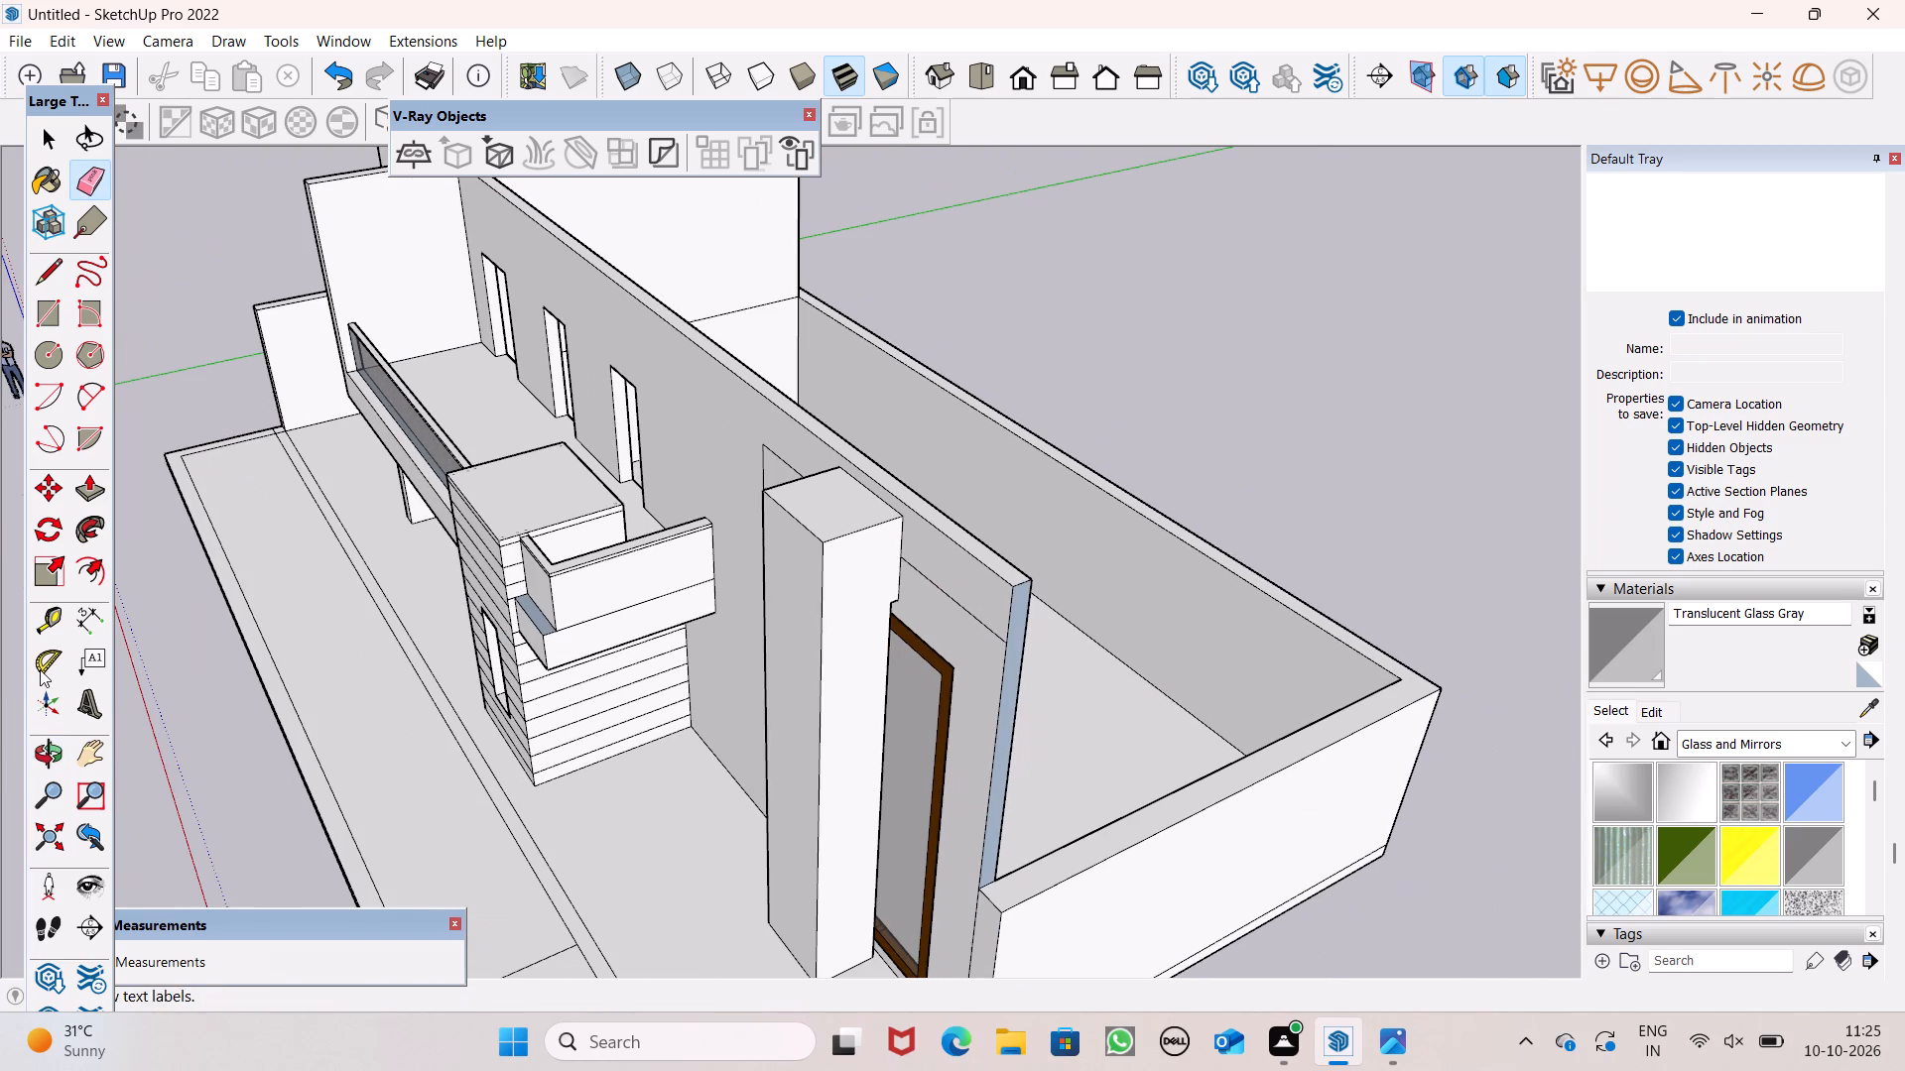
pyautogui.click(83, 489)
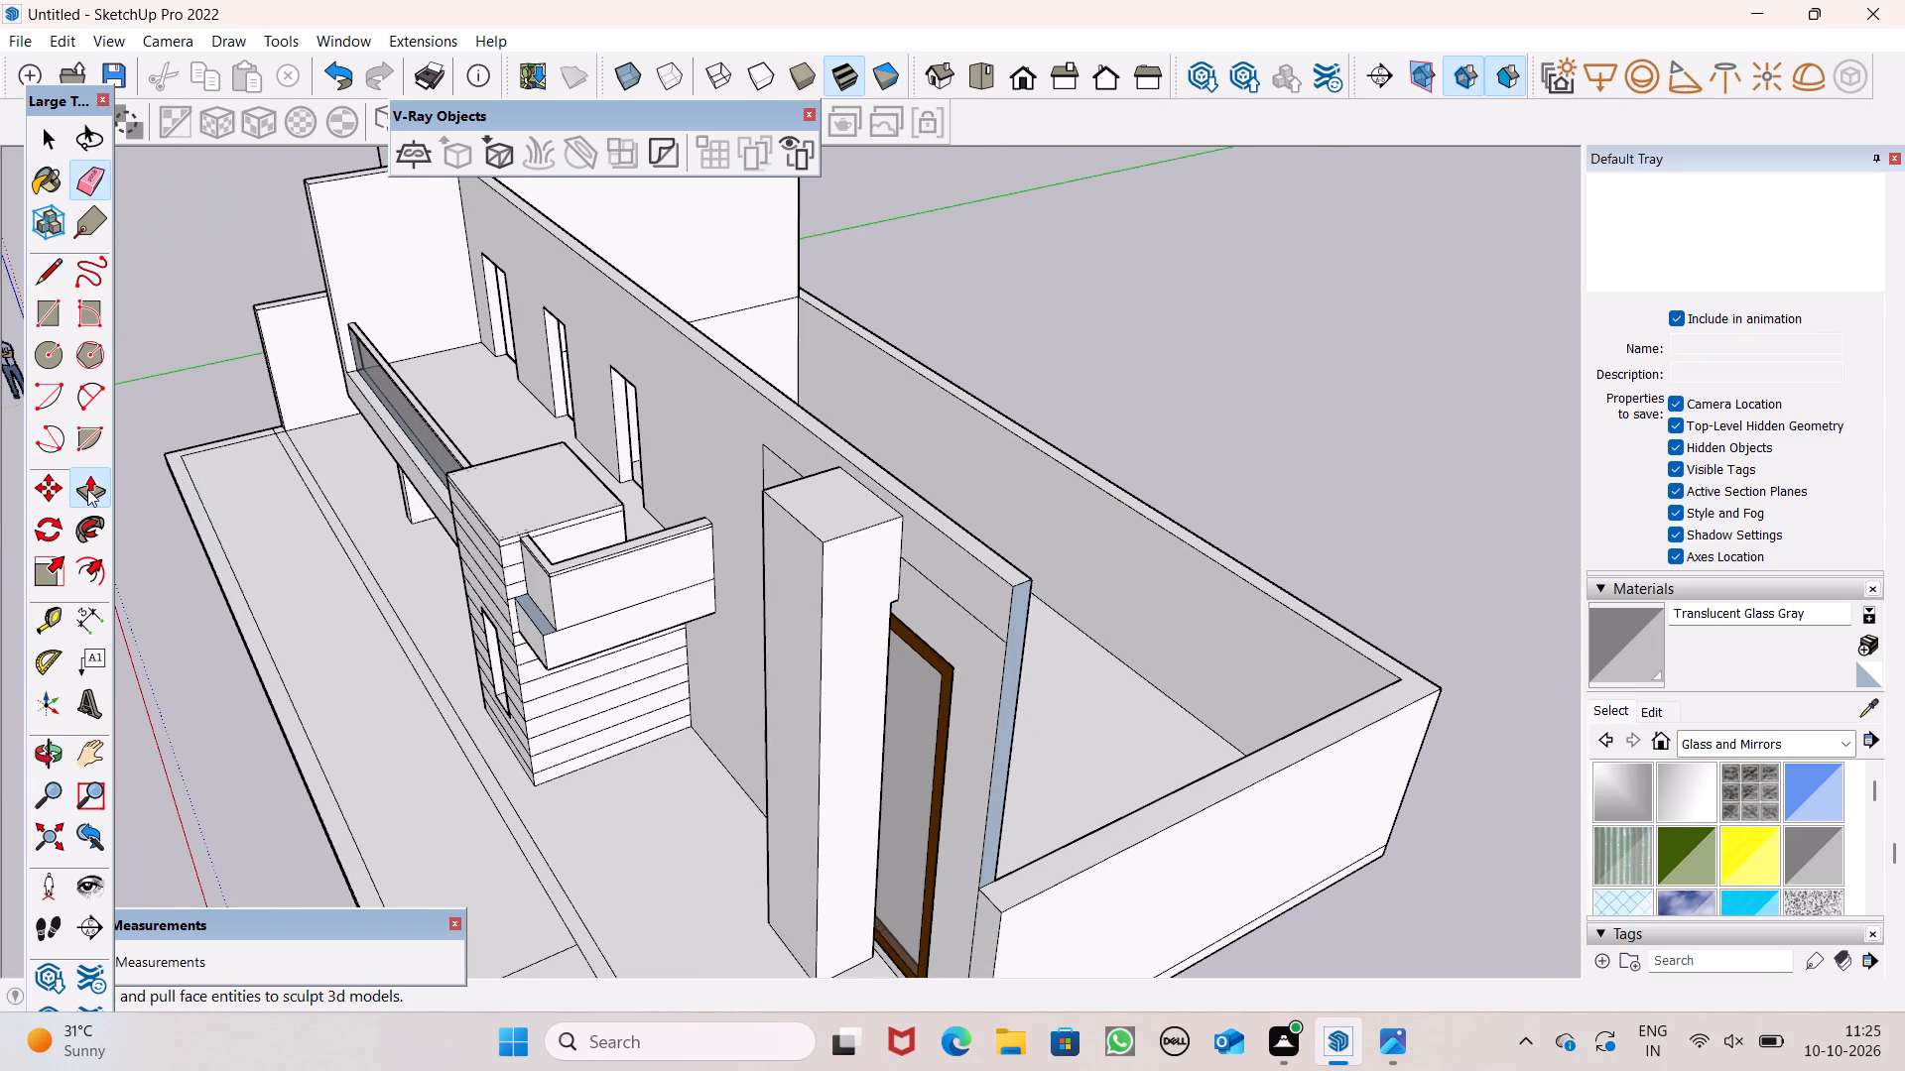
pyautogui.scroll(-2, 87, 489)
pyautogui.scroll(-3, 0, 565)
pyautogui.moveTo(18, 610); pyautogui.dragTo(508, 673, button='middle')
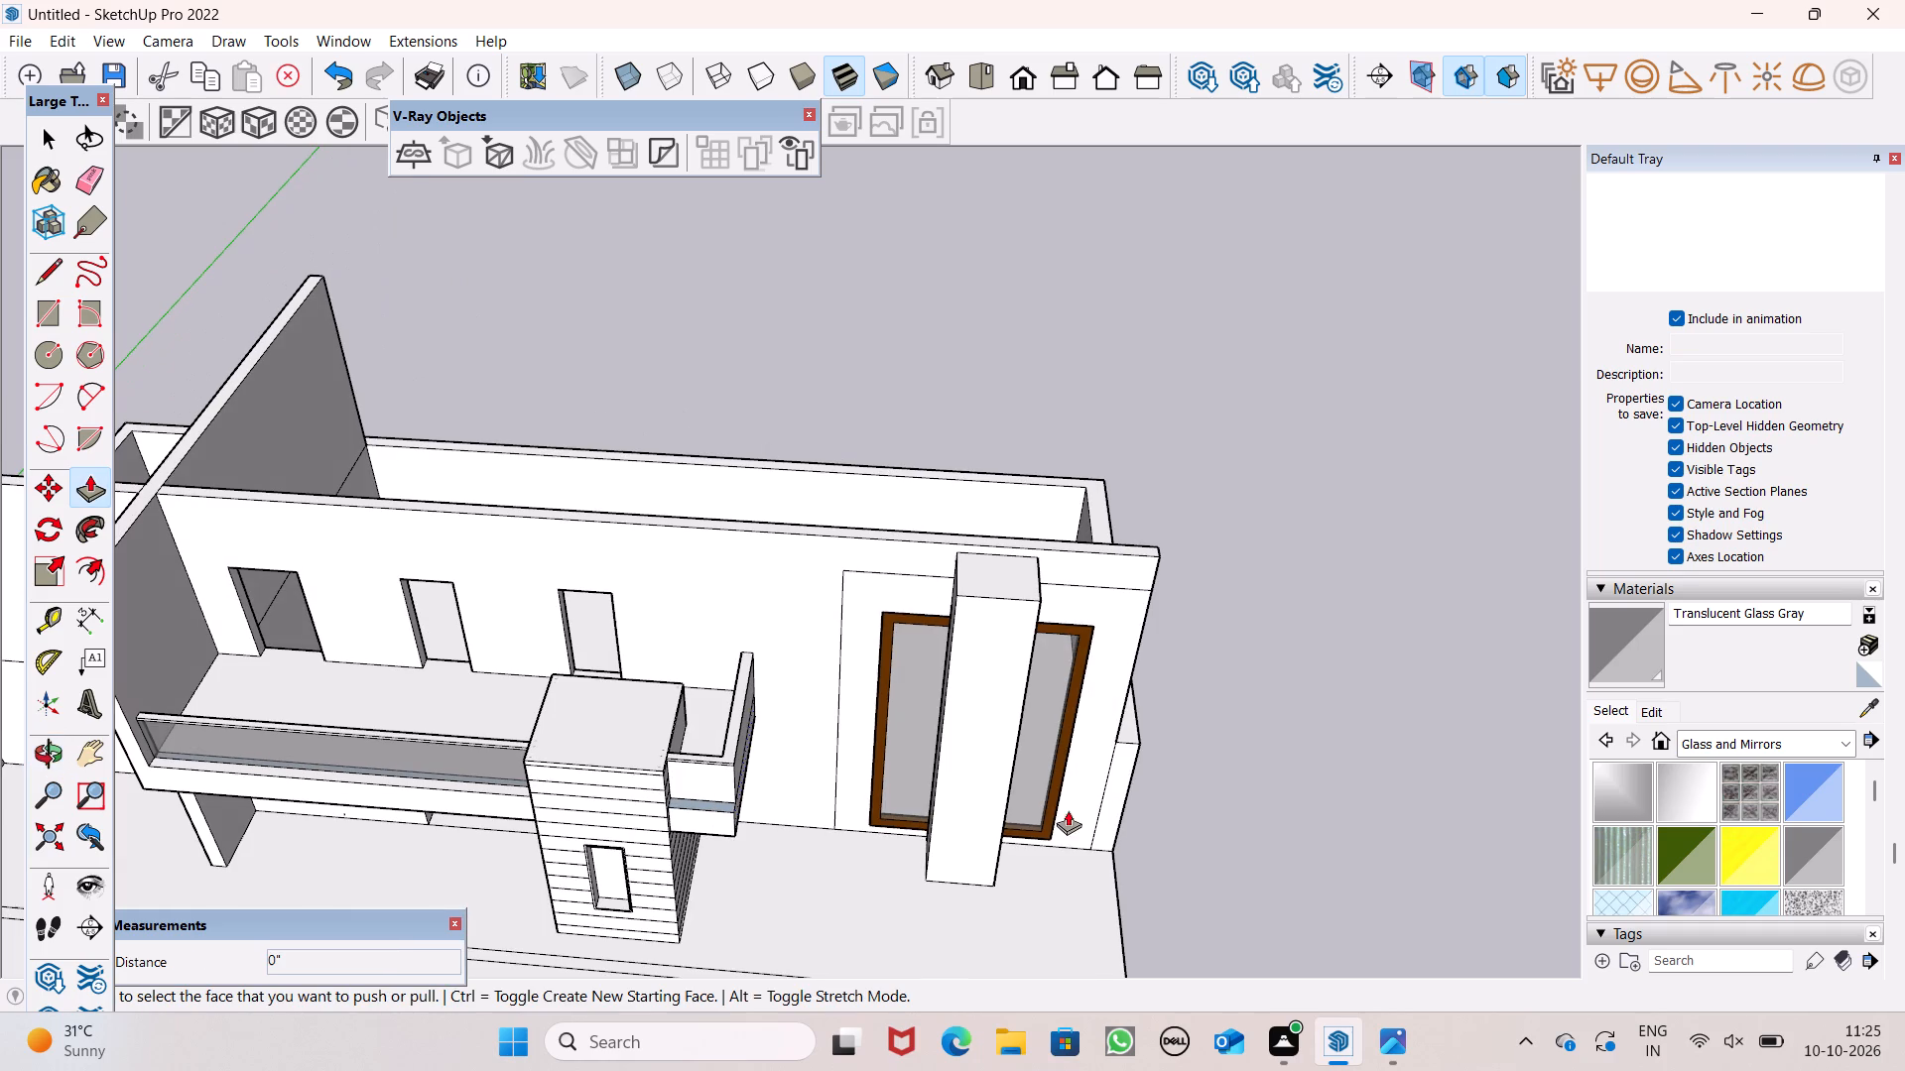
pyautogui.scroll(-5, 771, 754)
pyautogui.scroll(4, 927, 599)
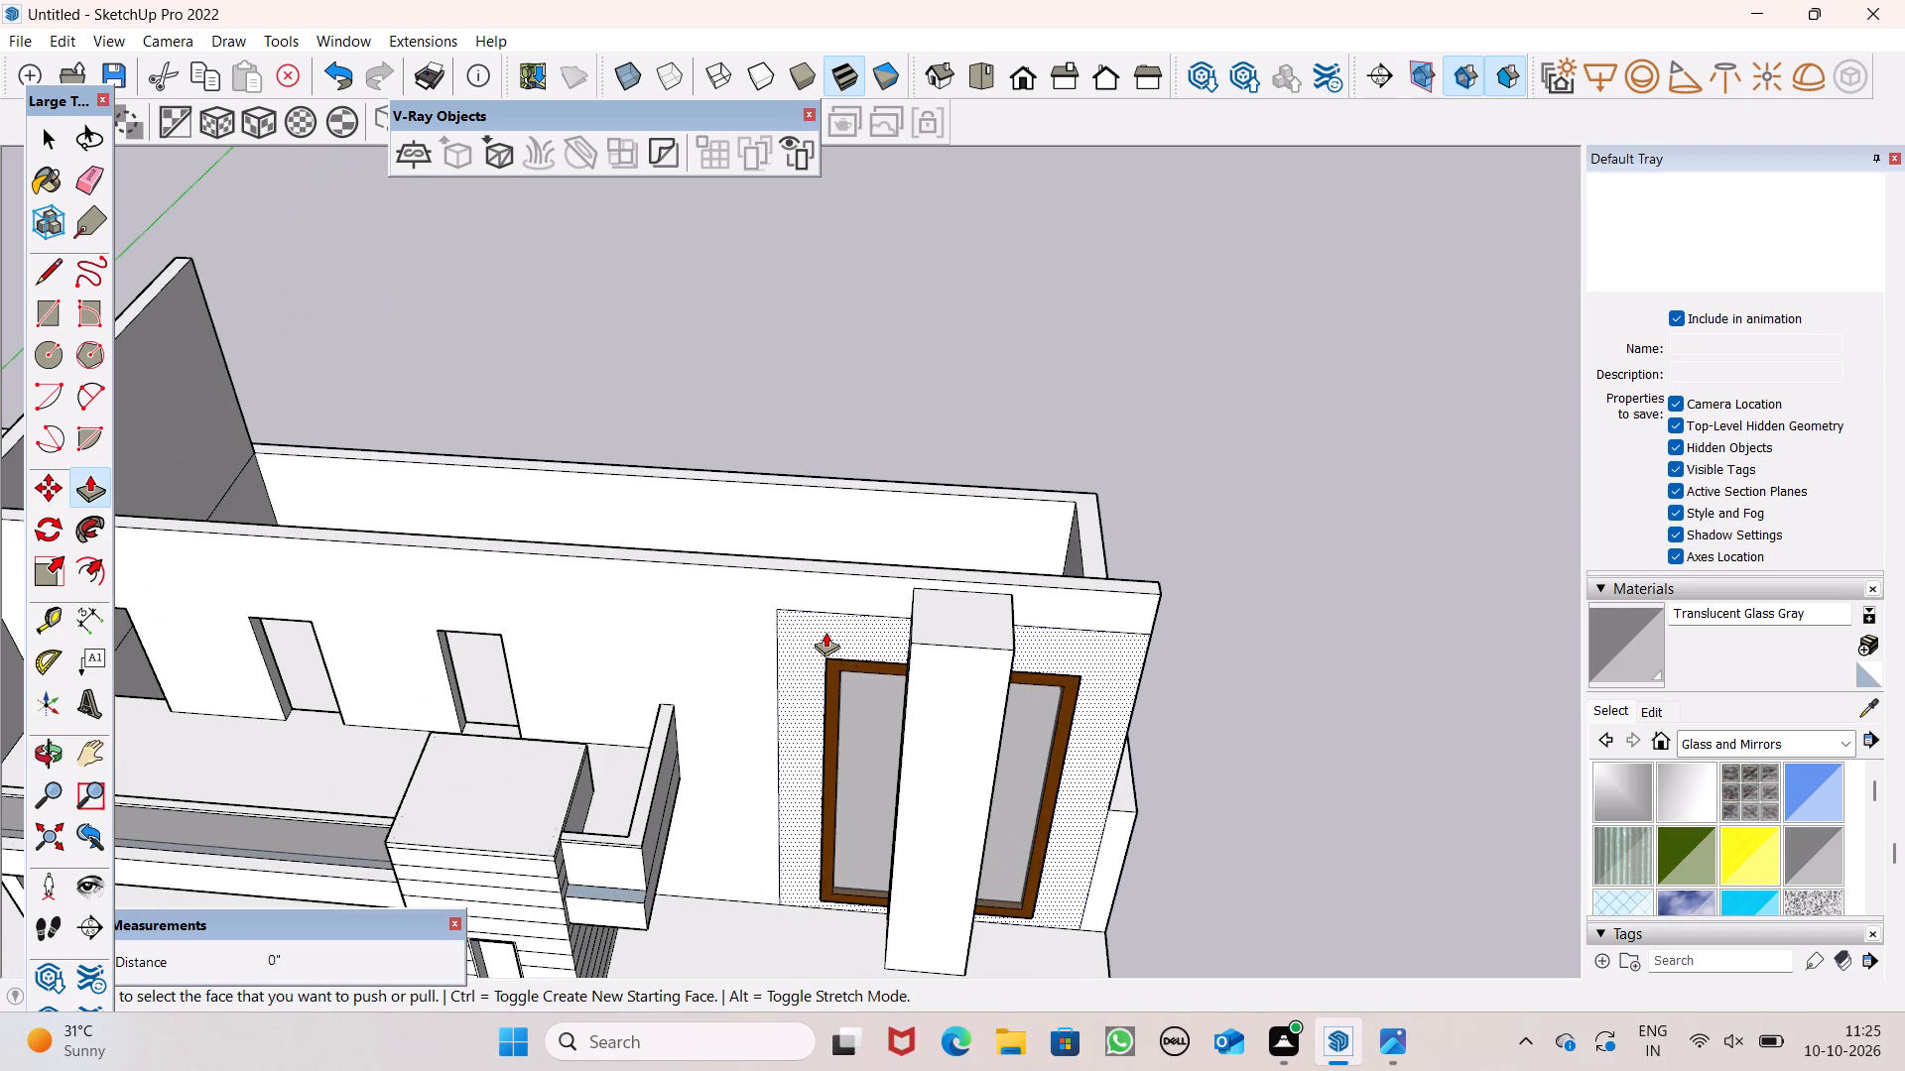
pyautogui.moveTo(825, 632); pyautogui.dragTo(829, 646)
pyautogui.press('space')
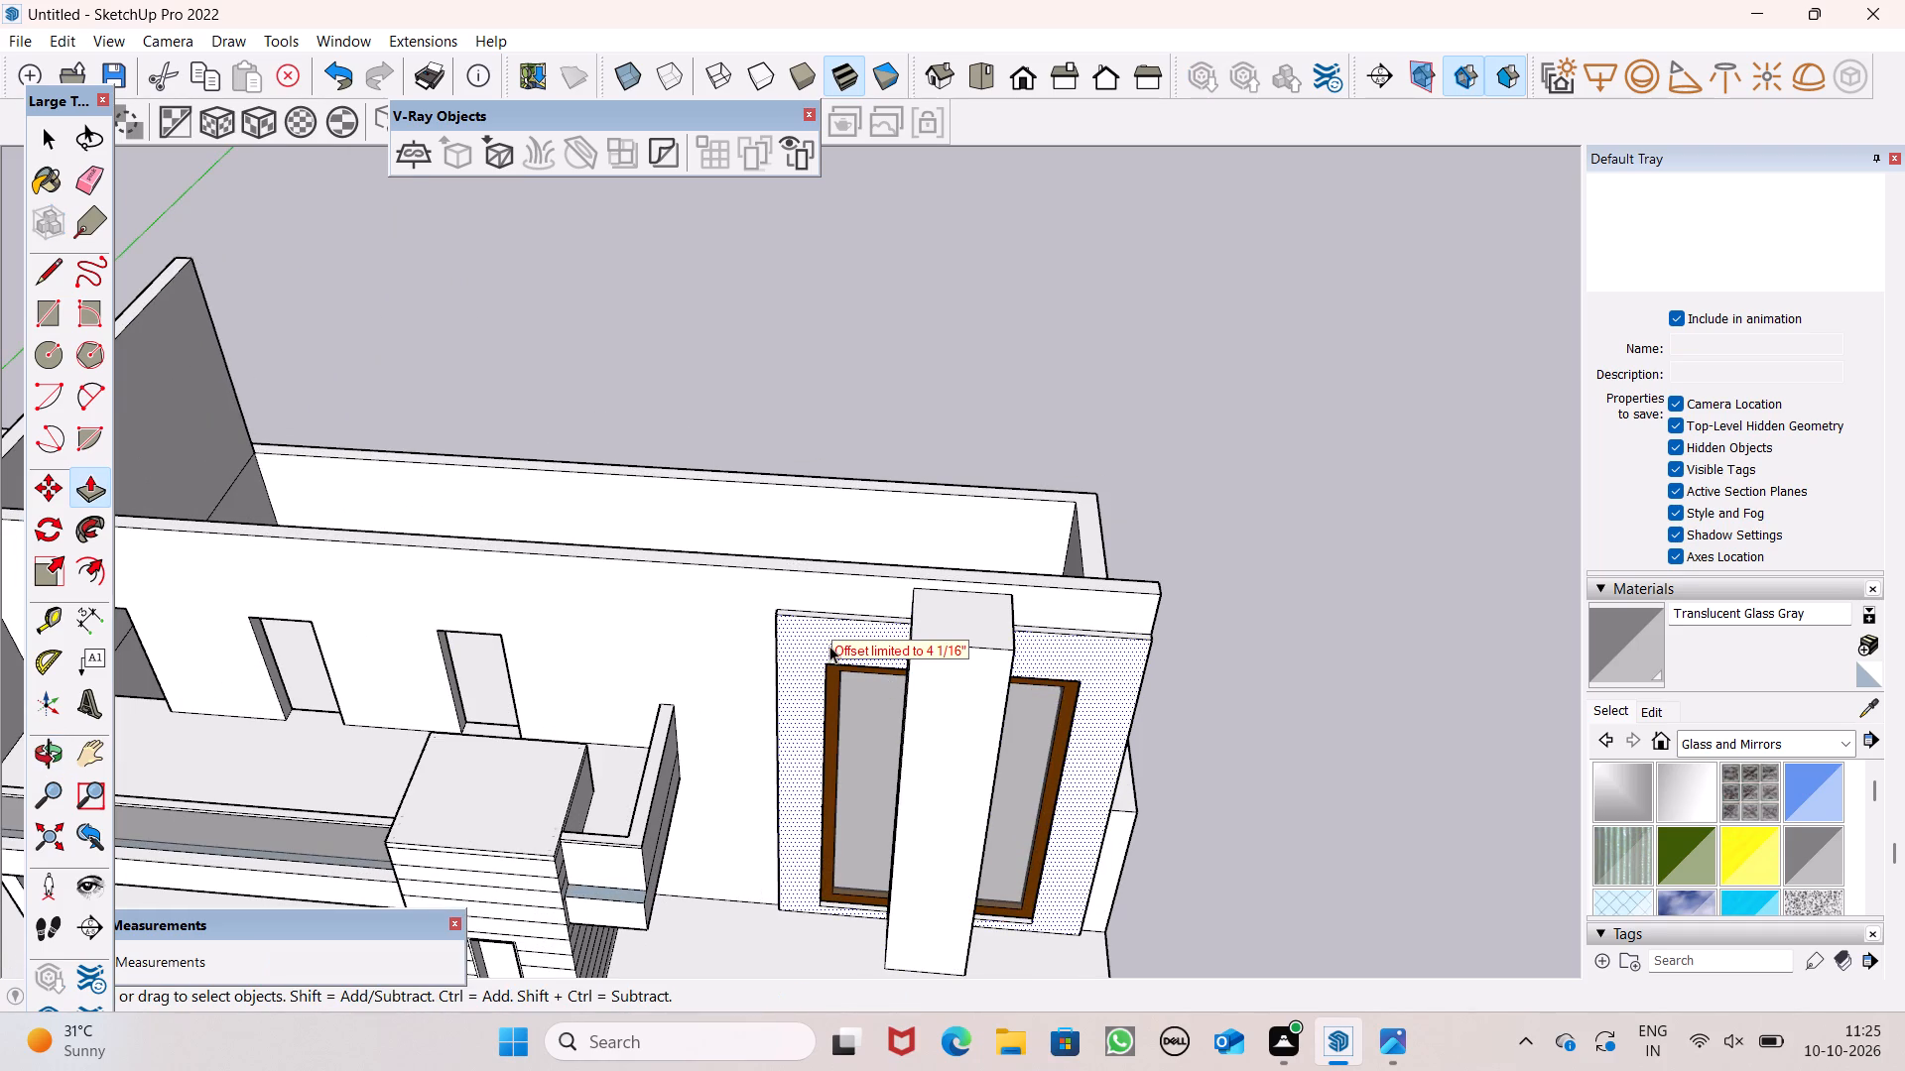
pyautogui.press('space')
# Push/Pull the wall area surrounding the brown framed glass panel outward by about 4 1/16".
pyautogui.scroll(-1, 859, 617)
pyautogui.moveTo(1079, 804); pyautogui.dragTo(1091, 794, button='middle')
pyautogui.scroll(2, 1091, 791)
pyautogui.click(84, 500)
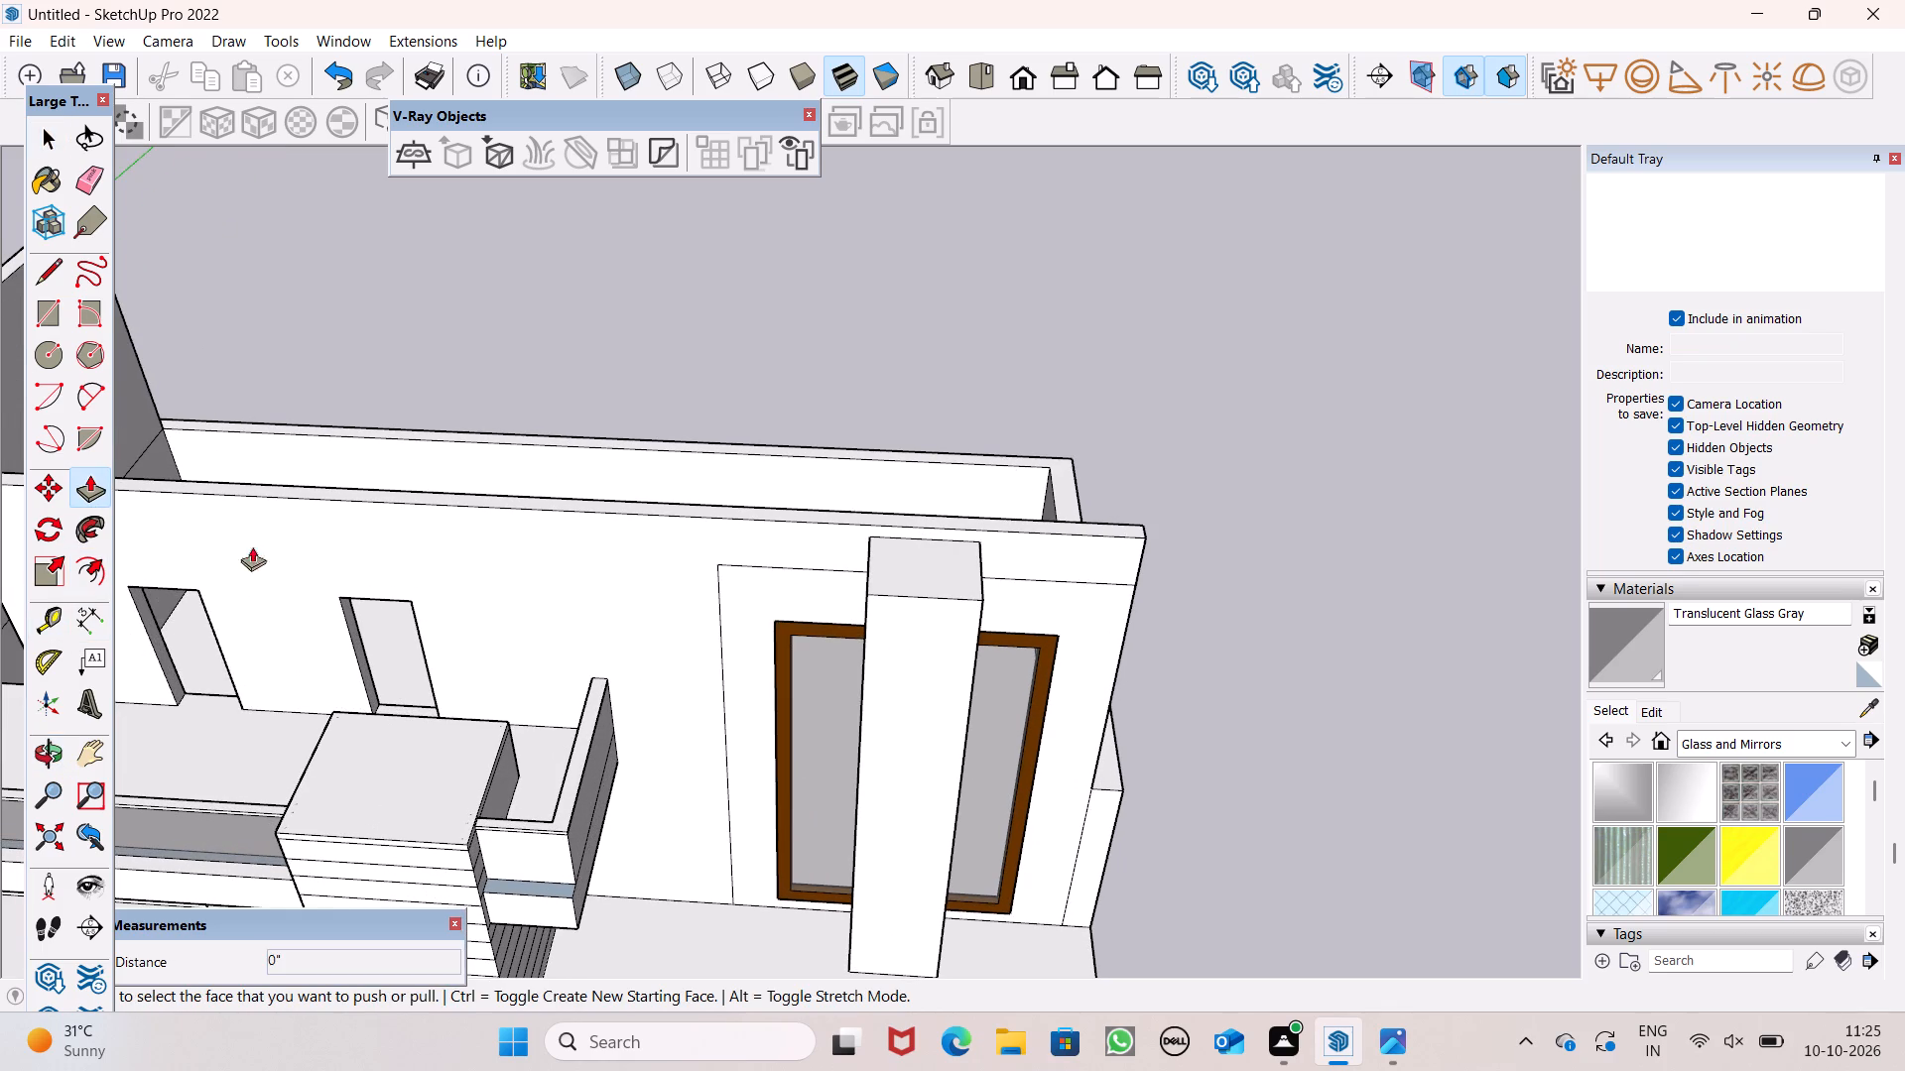
pyautogui.scroll(4, 859, 629)
pyautogui.moveTo(699, 593); pyautogui.dragTo(699, 610)
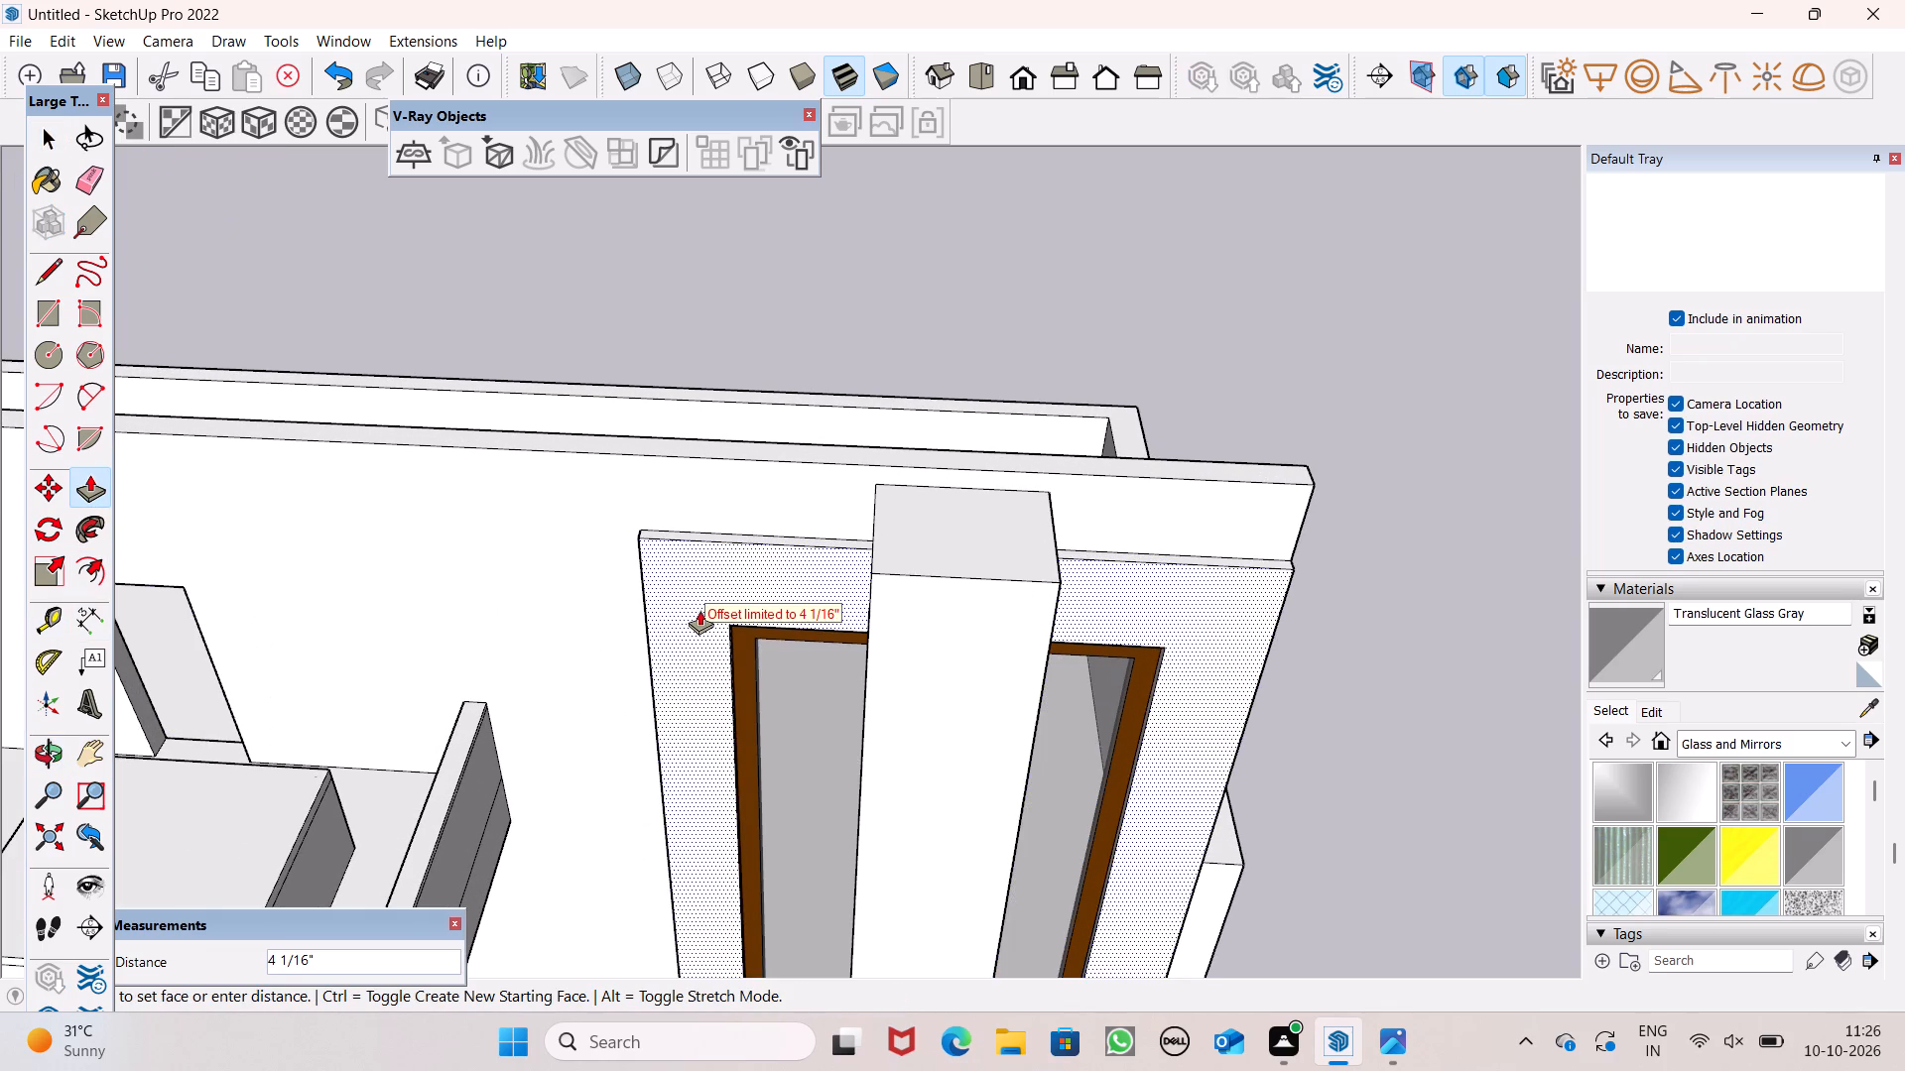
pyautogui.moveTo(699, 610); pyautogui.dragTo(698, 620)
# Pull the surround of the framed glass panel further outward by about 6 1/4".
pyautogui.scroll(-10, 669, 597)
pyautogui.moveTo(742, 662); pyautogui.dragTo(548, 576, button='middle')
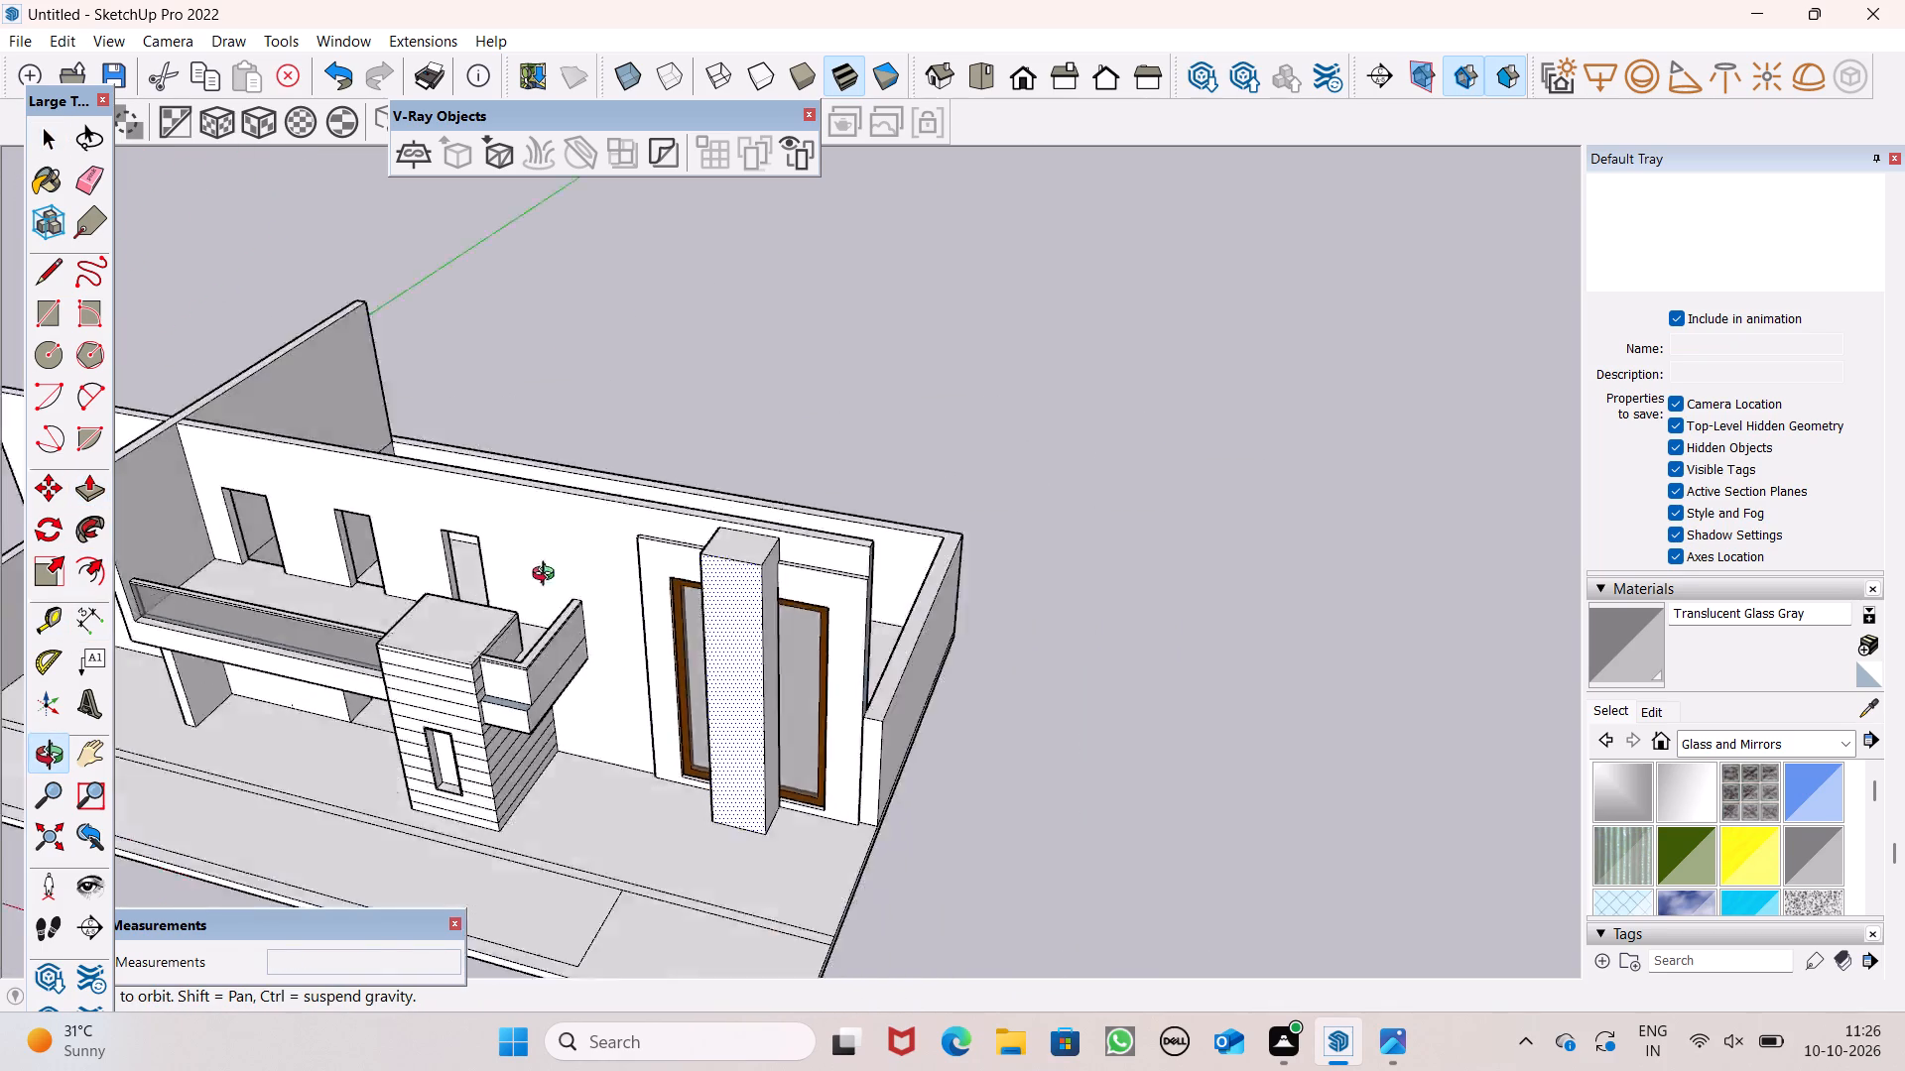
pyautogui.moveTo(548, 576); pyautogui.dragTo(639, 403, button='middle')
pyautogui.scroll(1, 639, 403)
pyautogui.scroll(3, 718, 647)
pyautogui.moveTo(754, 733); pyautogui.dragTo(1106, 926, button='middle')
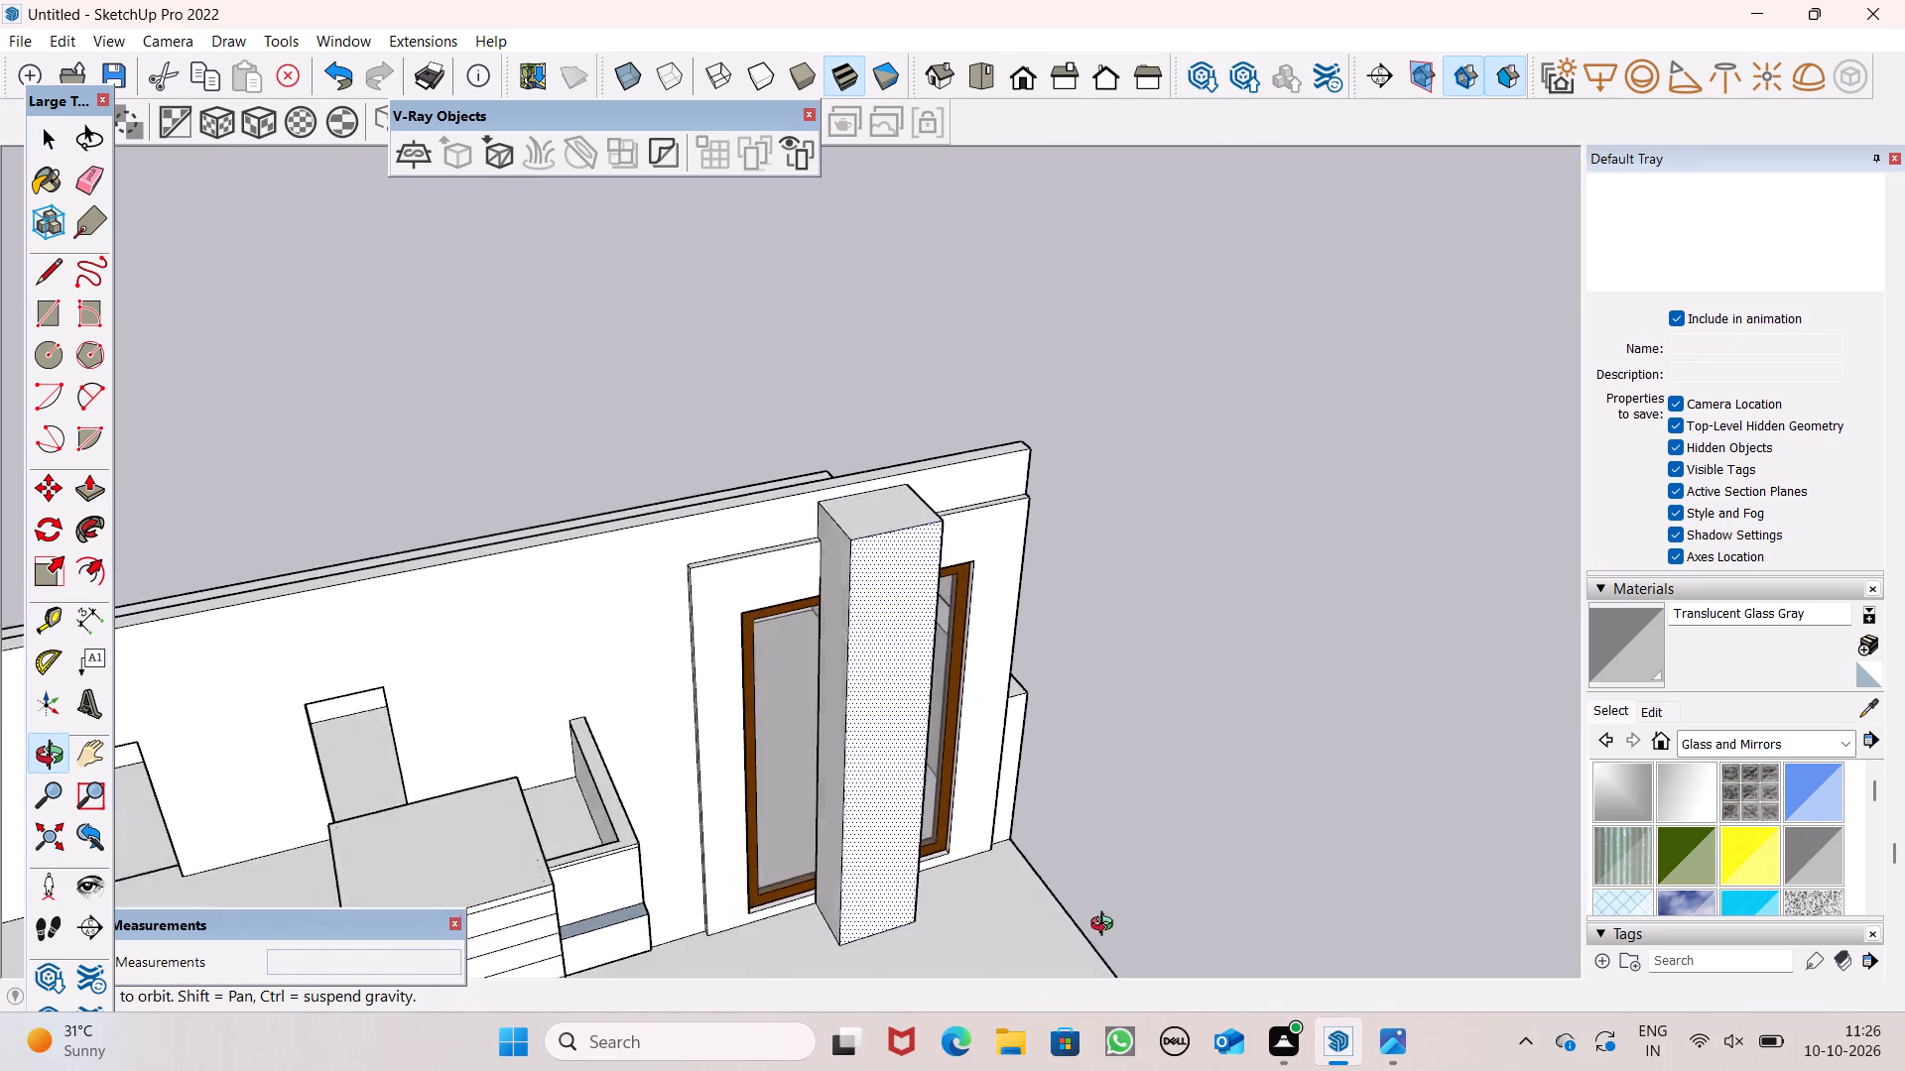
pyautogui.moveTo(1106, 926); pyautogui.dragTo(1119, 926, button='middle')
pyautogui.scroll(6, 778, 822)
pyautogui.moveTo(655, 829); pyautogui.dragTo(660, 844)
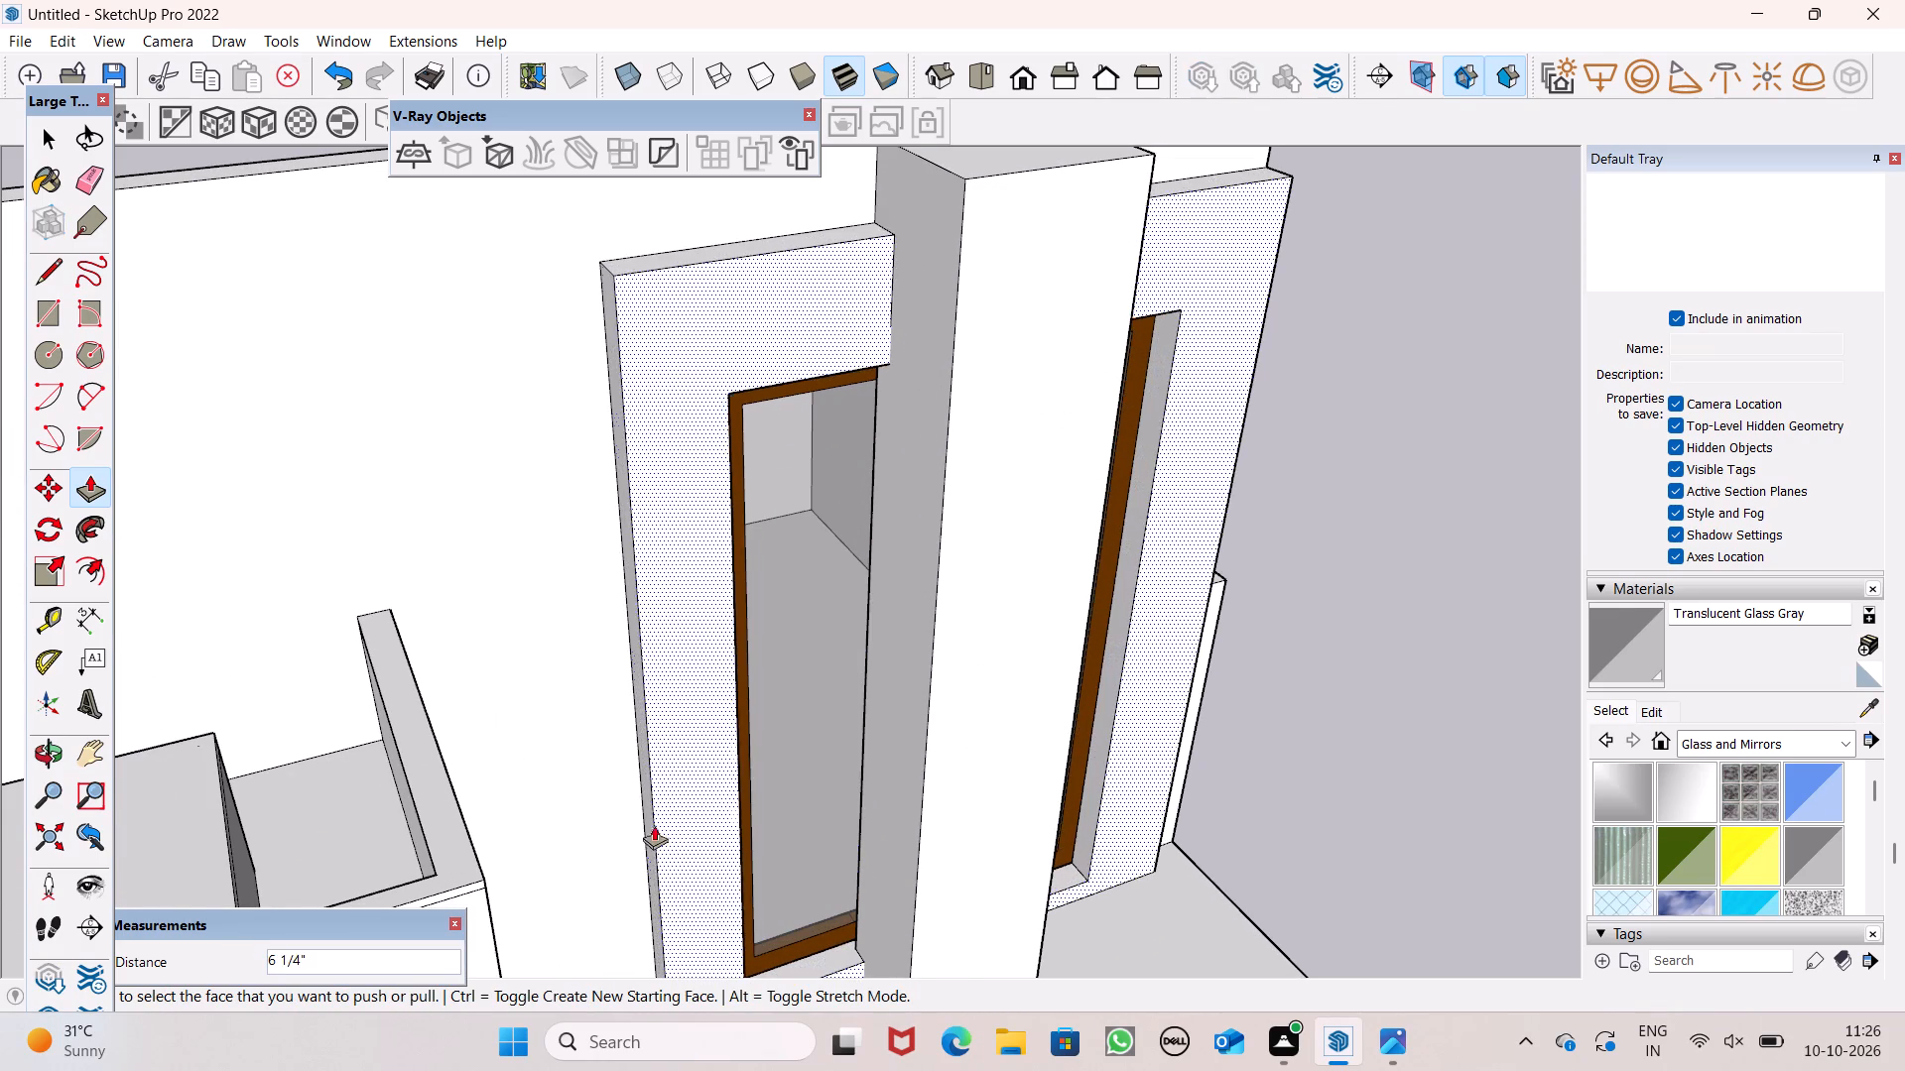
# Push the surround of the framed glass panel back toward the wall by about 3".
pyautogui.scroll(-9, 646, 793)
pyautogui.moveTo(695, 847); pyautogui.dragTo(629, 825, button='middle')
pyautogui.scroll(7, 905, 789)
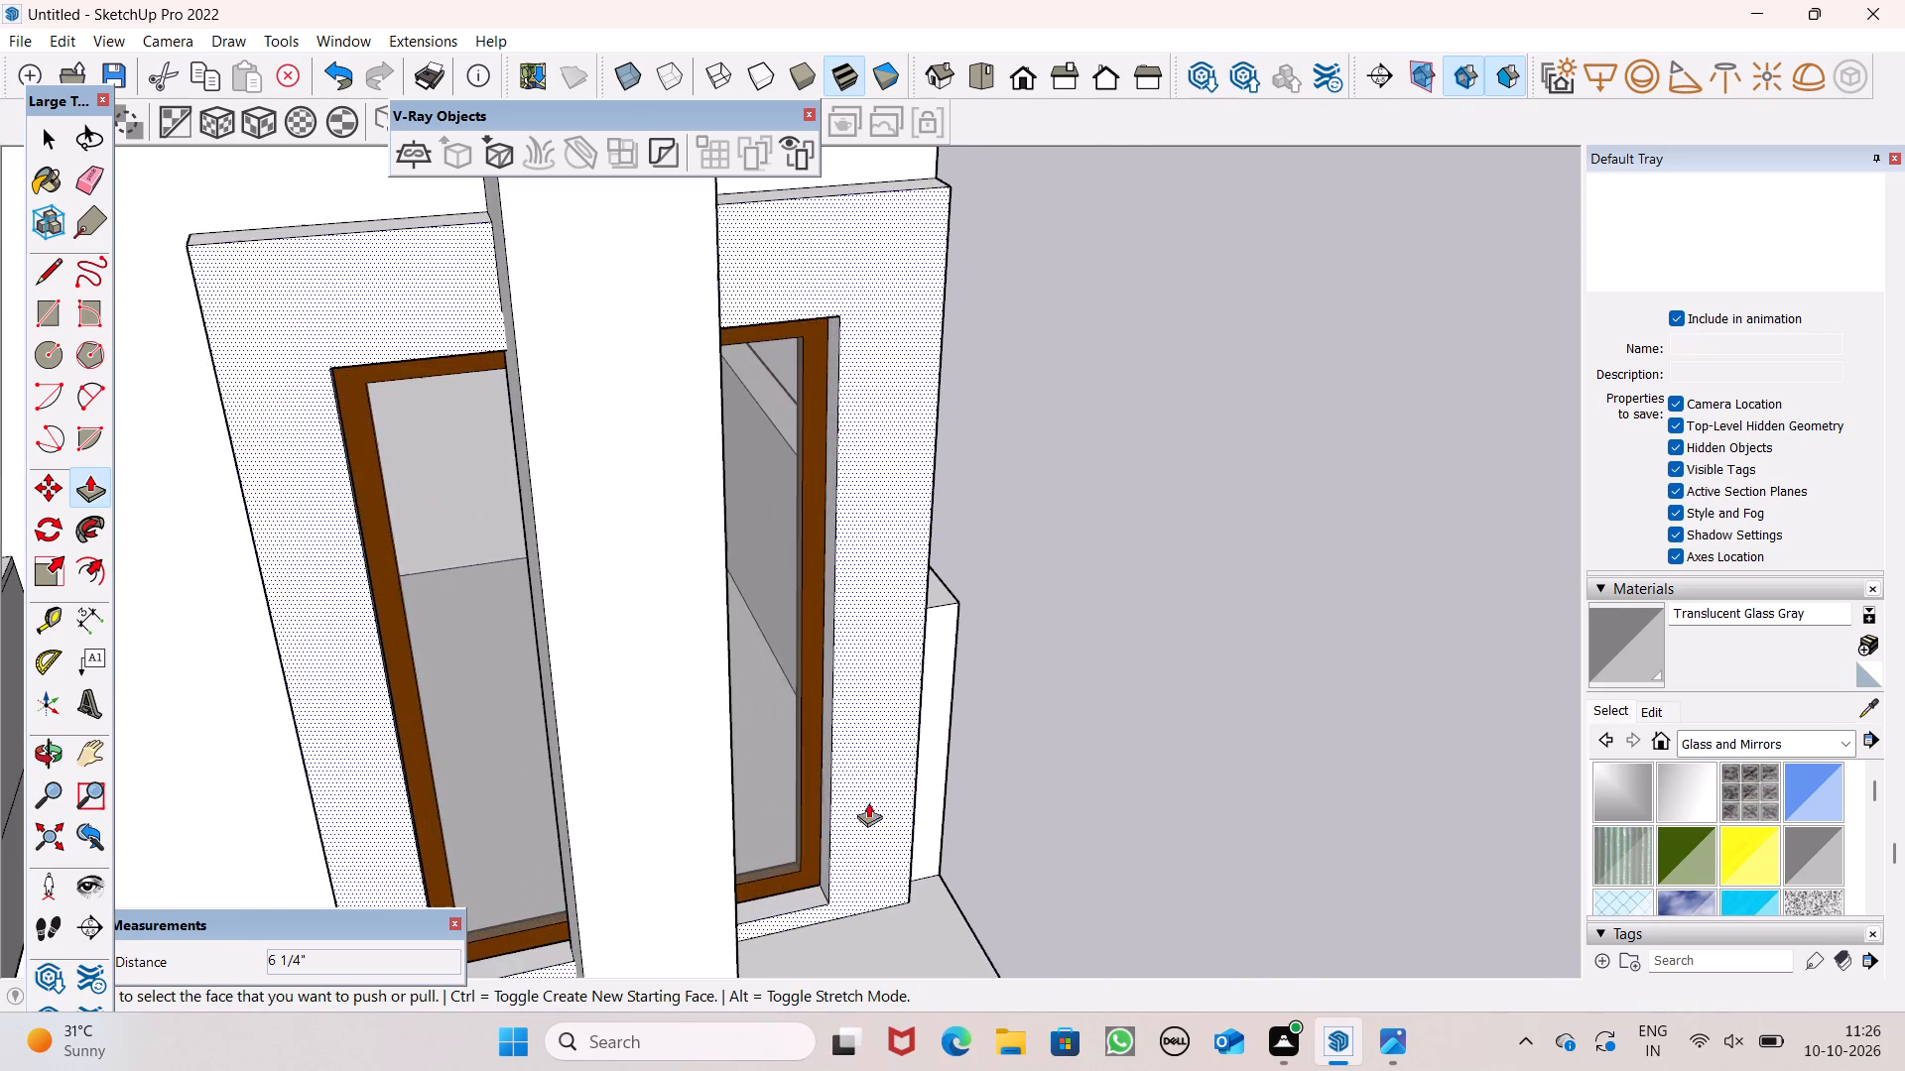
pyautogui.scroll(5, 849, 812)
pyautogui.moveTo(845, 819); pyautogui.dragTo(840, 810)
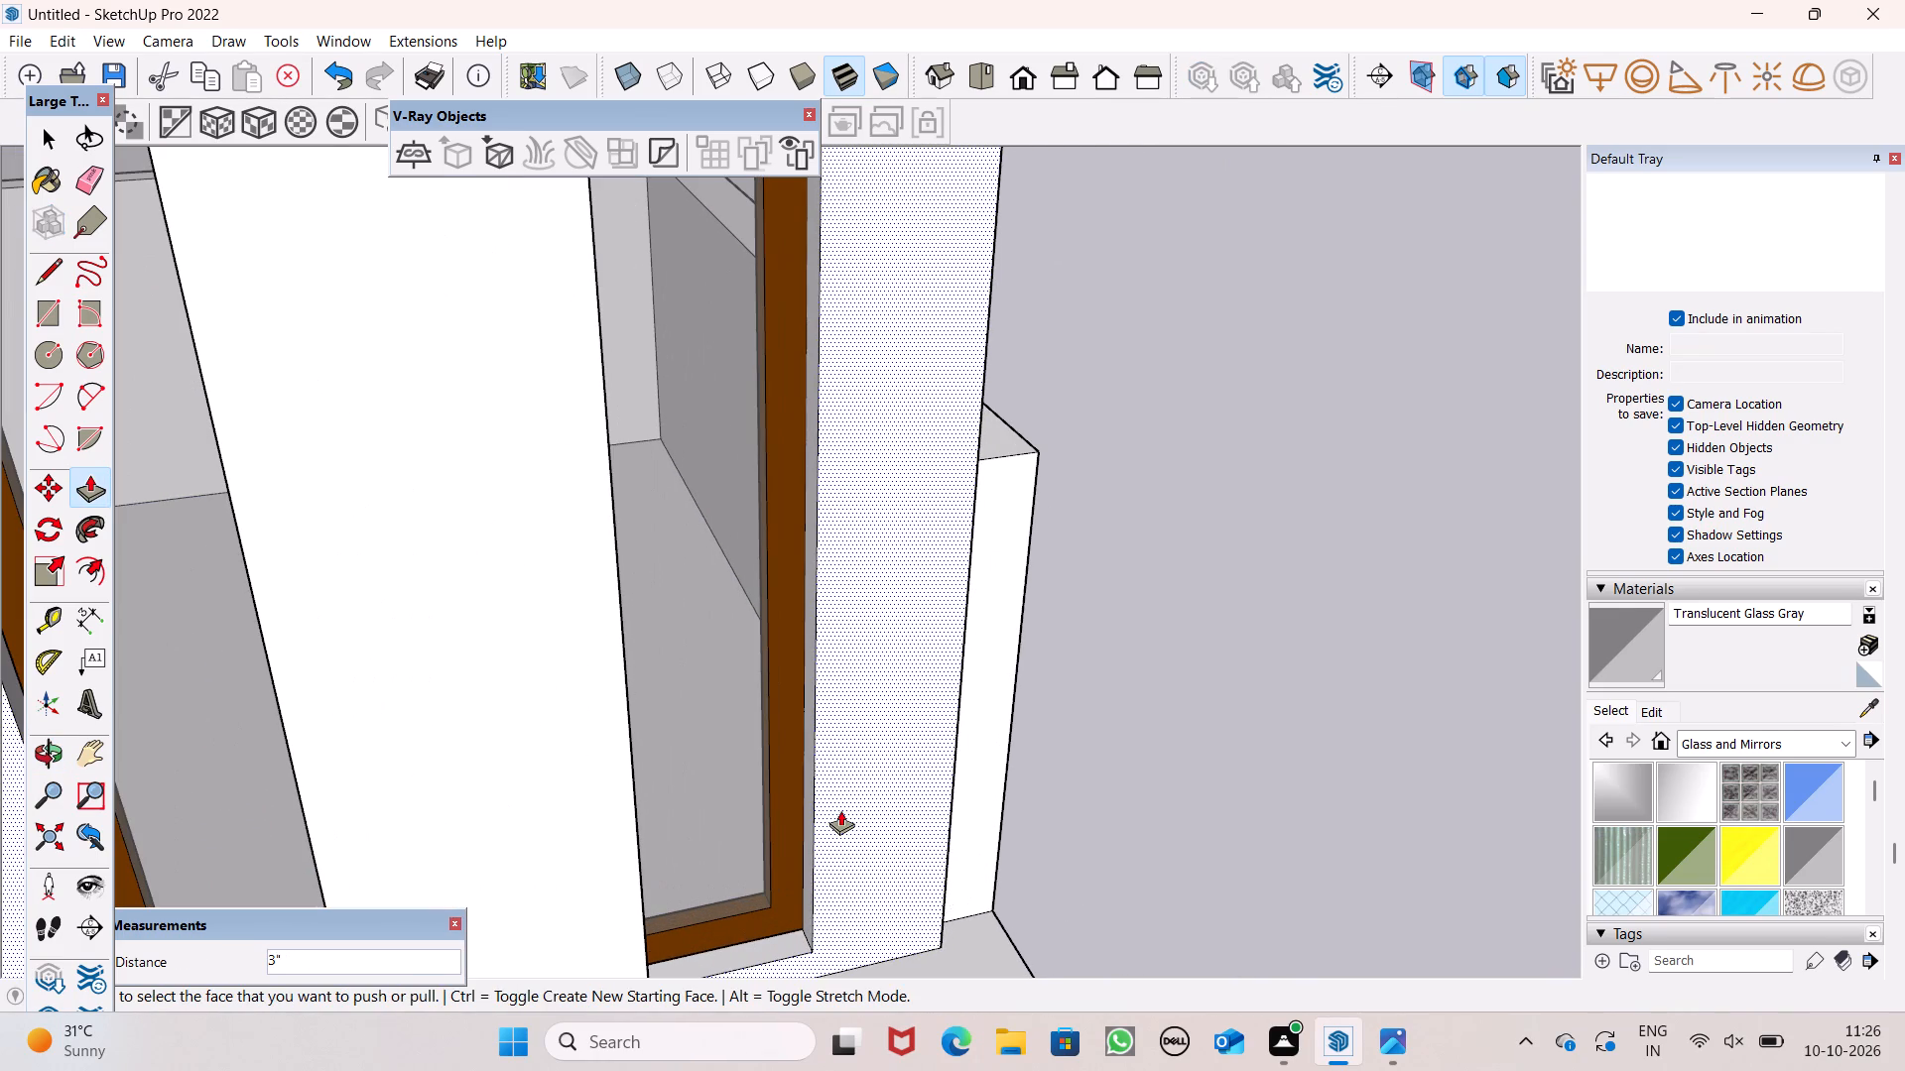
pyautogui.press('space')
# Examine the whole house from the front, the side and behind, including the raised panel surround and column.
pyautogui.scroll(-12, 1060, 830)
pyautogui.scroll(-2, 673, 697)
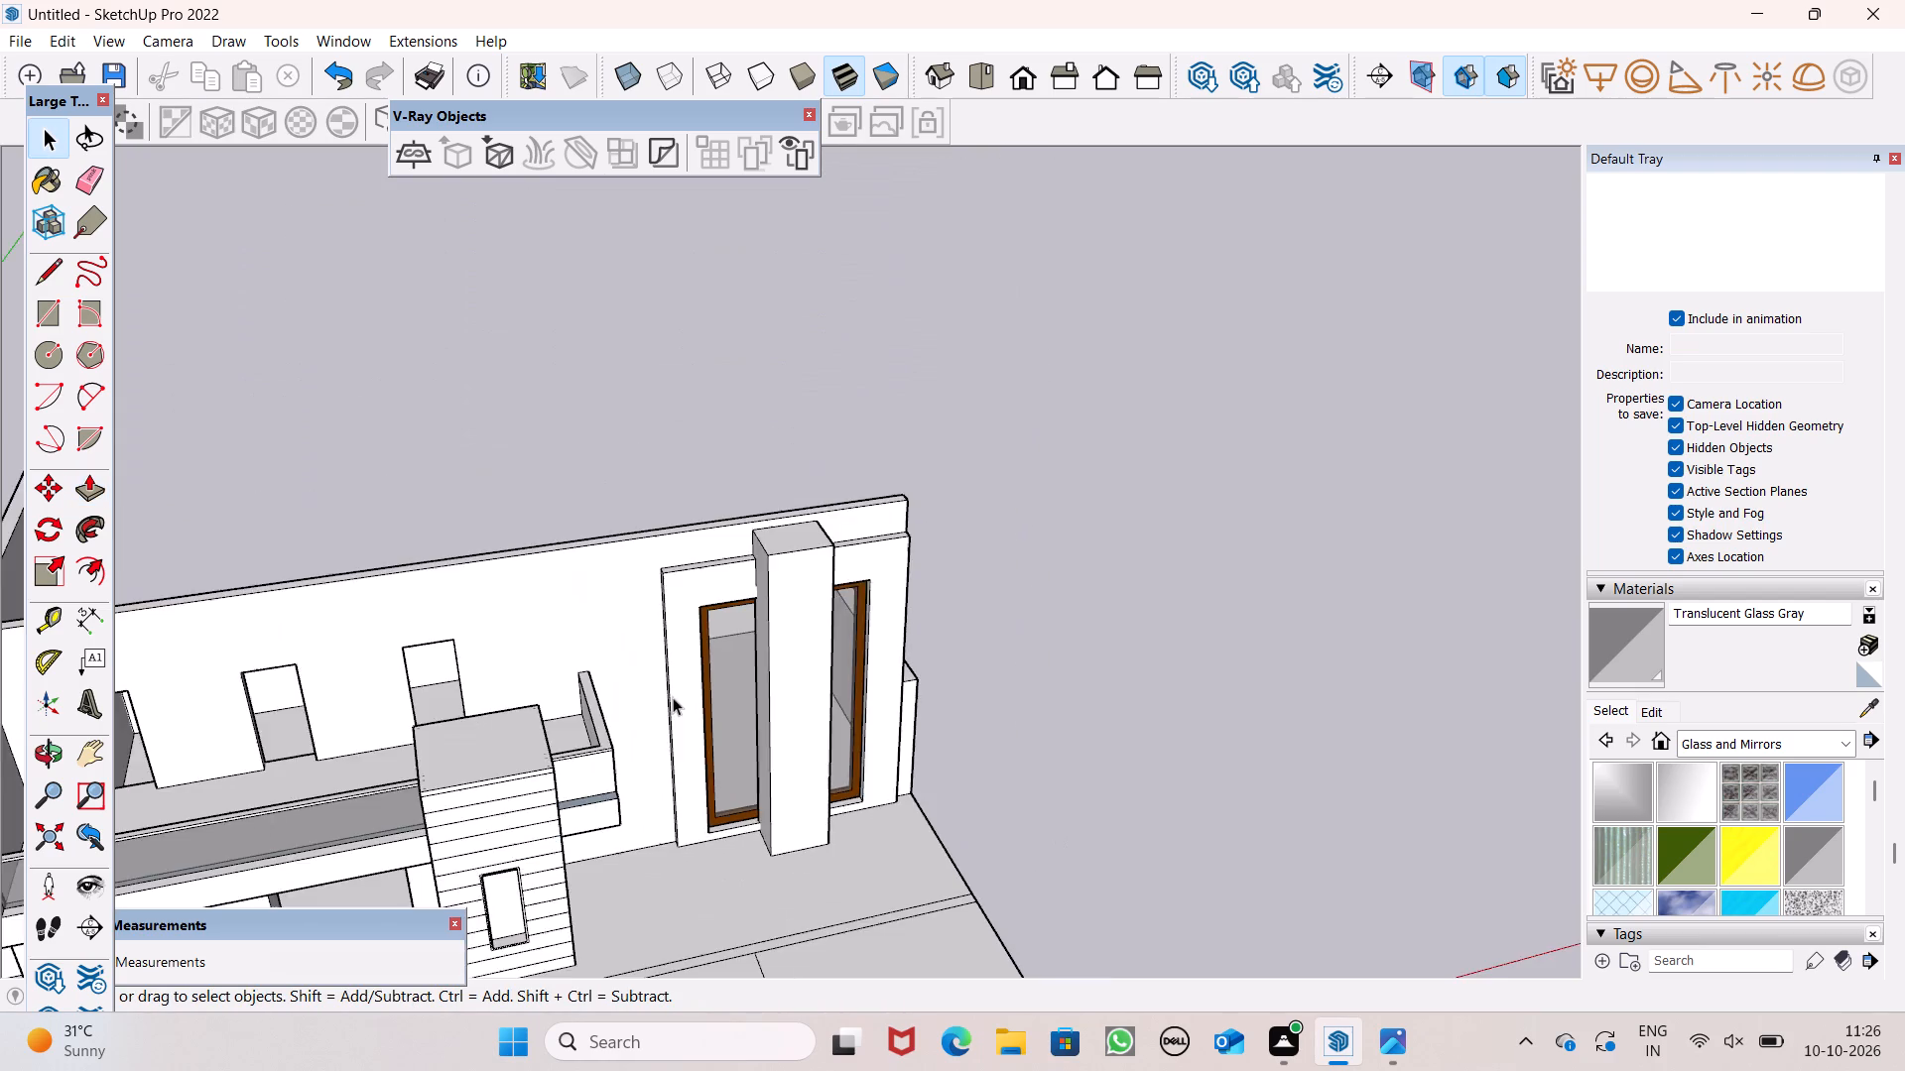
pyautogui.scroll(-4, 673, 697)
pyautogui.scroll(1, 670, 699)
pyautogui.scroll(-2, 670, 699)
pyautogui.moveTo(735, 760); pyautogui.dragTo(417, 579, button='middle')
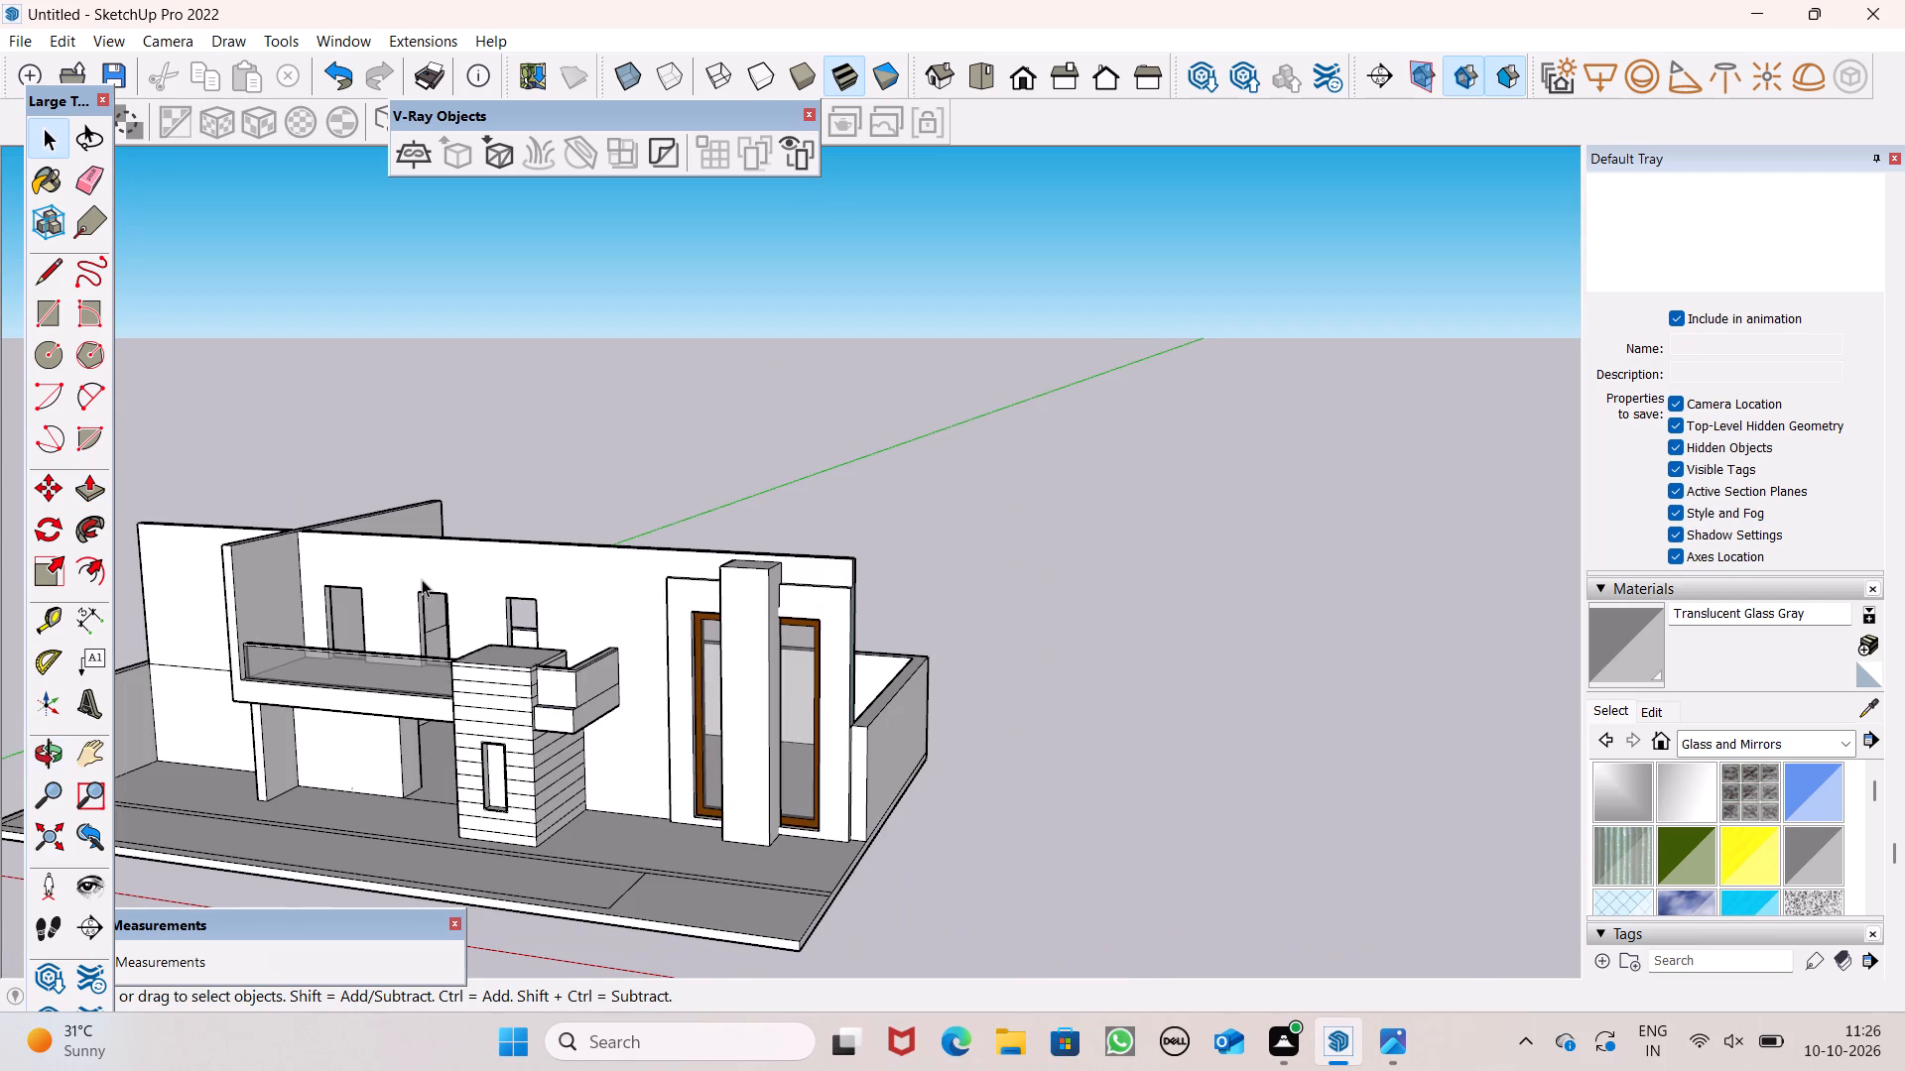
pyautogui.scroll(-2, 423, 578)
pyautogui.scroll(-4, 508, 611)
pyautogui.moveTo(825, 706); pyautogui.dragTo(241, 918, button='middle')
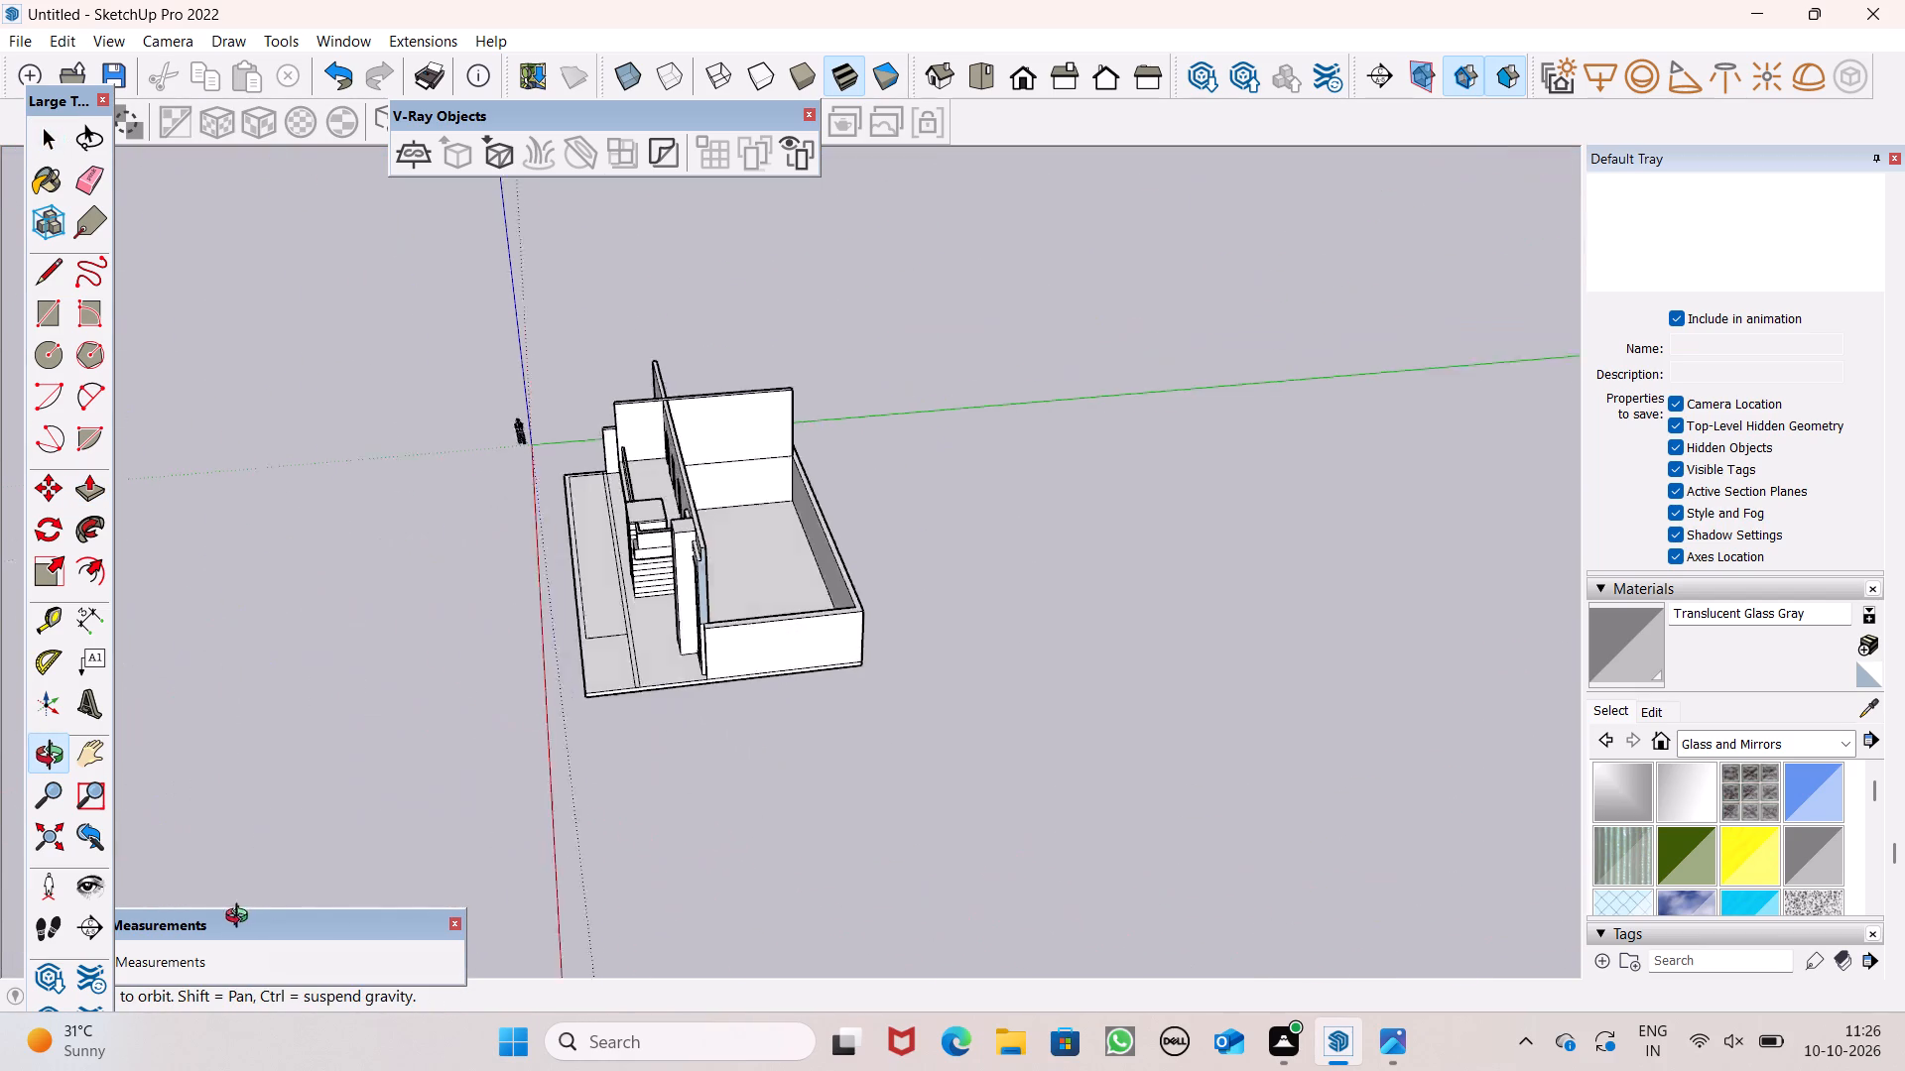
pyautogui.moveTo(241, 918); pyautogui.dragTo(239, 896, button='middle')
pyautogui.scroll(7, 845, 421)
pyautogui.scroll(-5, 867, 477)
pyautogui.moveTo(919, 579); pyautogui.dragTo(523, 695, button='middle')
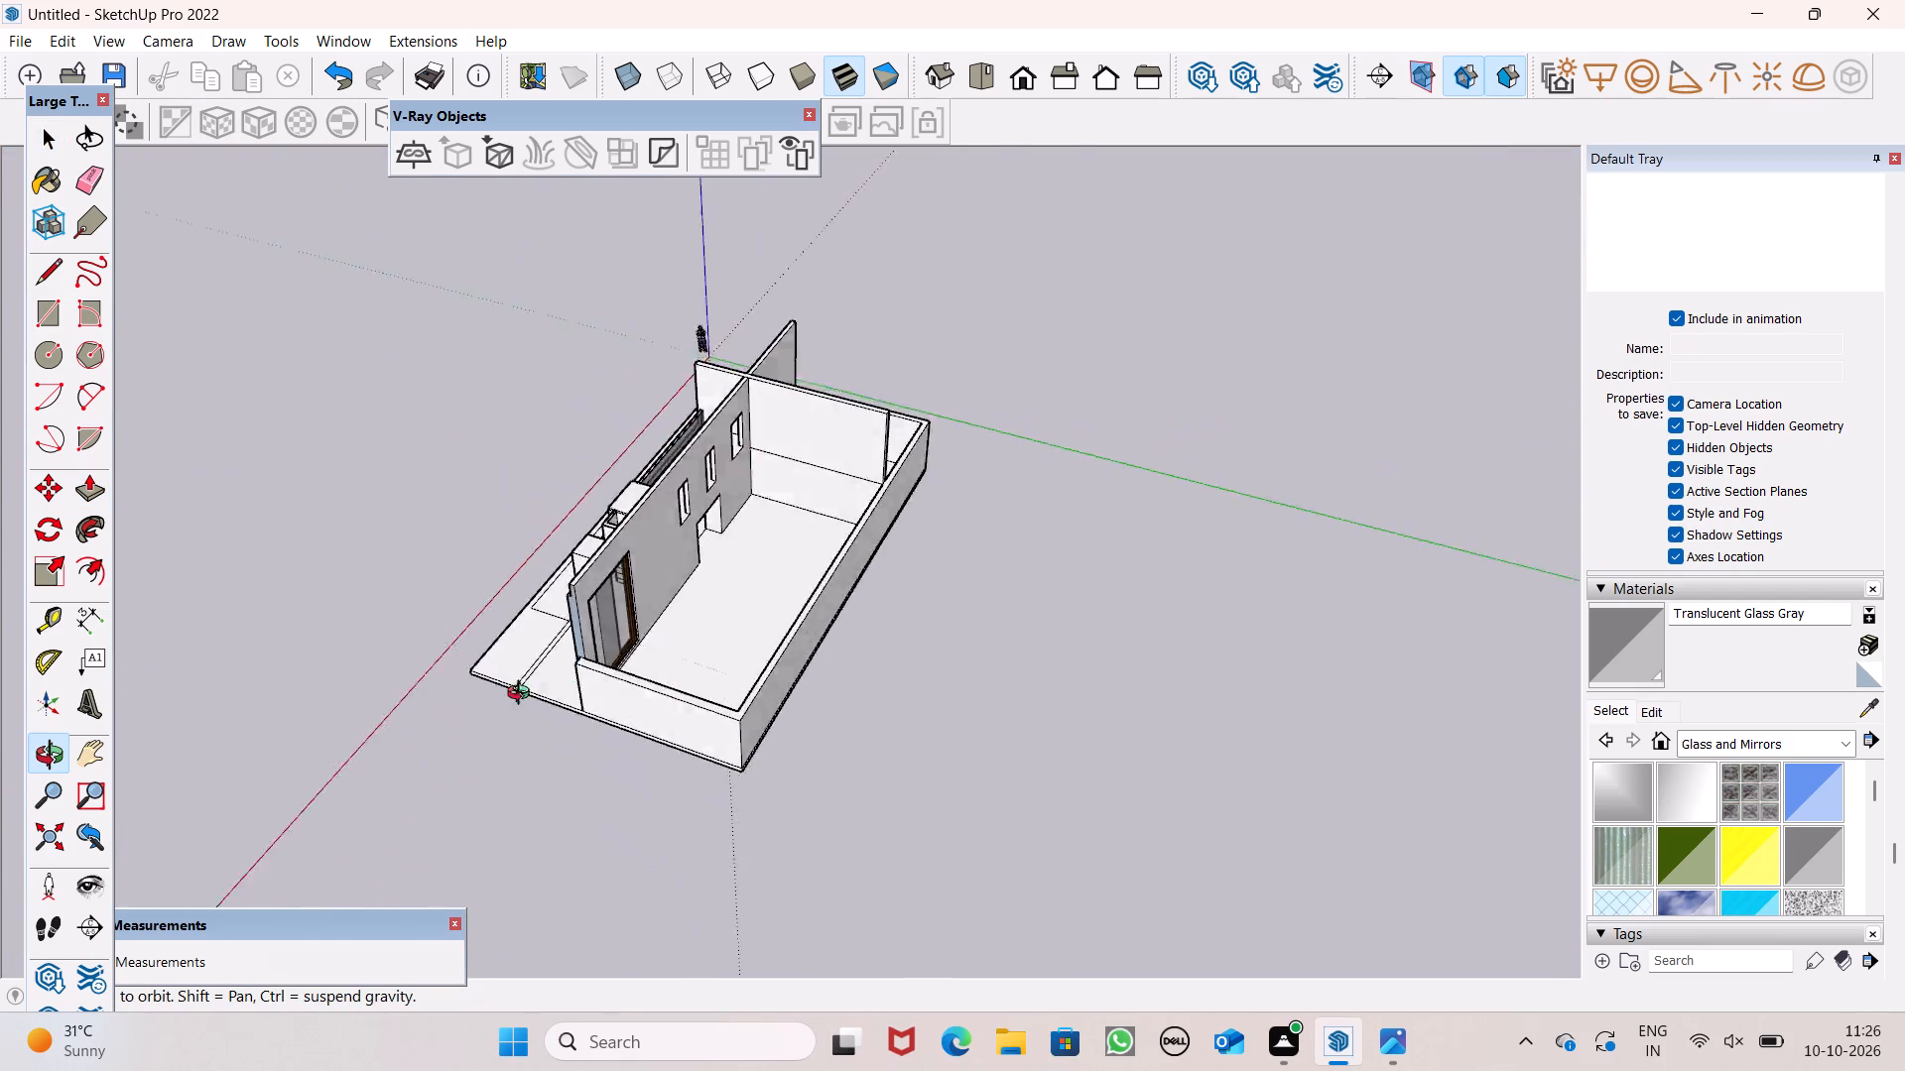
pyautogui.moveTo(523, 695); pyautogui.dragTo(161, 670, button='middle')
pyautogui.scroll(3, 842, 453)
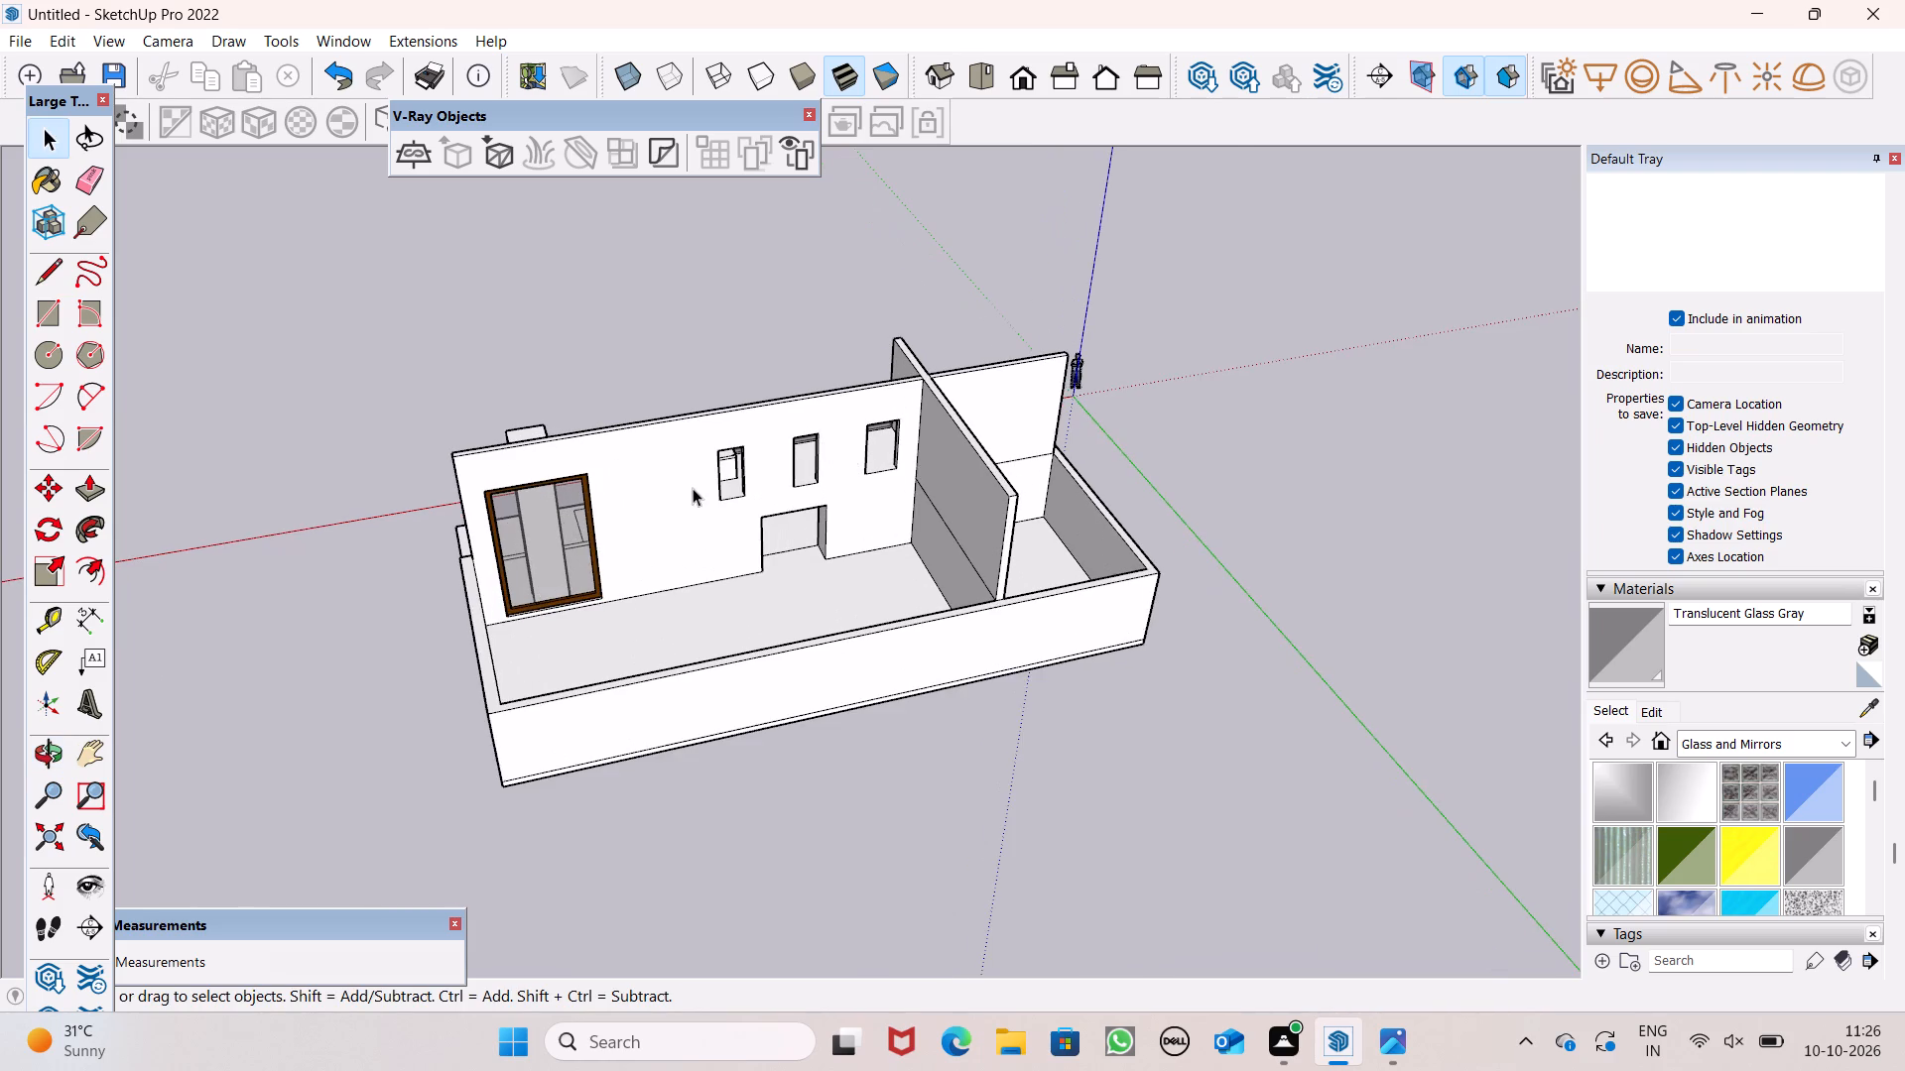
# Push/Pull the top of the low perimeter walls upward by about 14' 3/16", level with the facade wall.
pyautogui.scroll(4, 658, 529)
pyautogui.scroll(-3, 564, 614)
pyautogui.moveTo(539, 653); pyautogui.dragTo(942, 579, button='middle')
pyautogui.scroll(2, 942, 579)
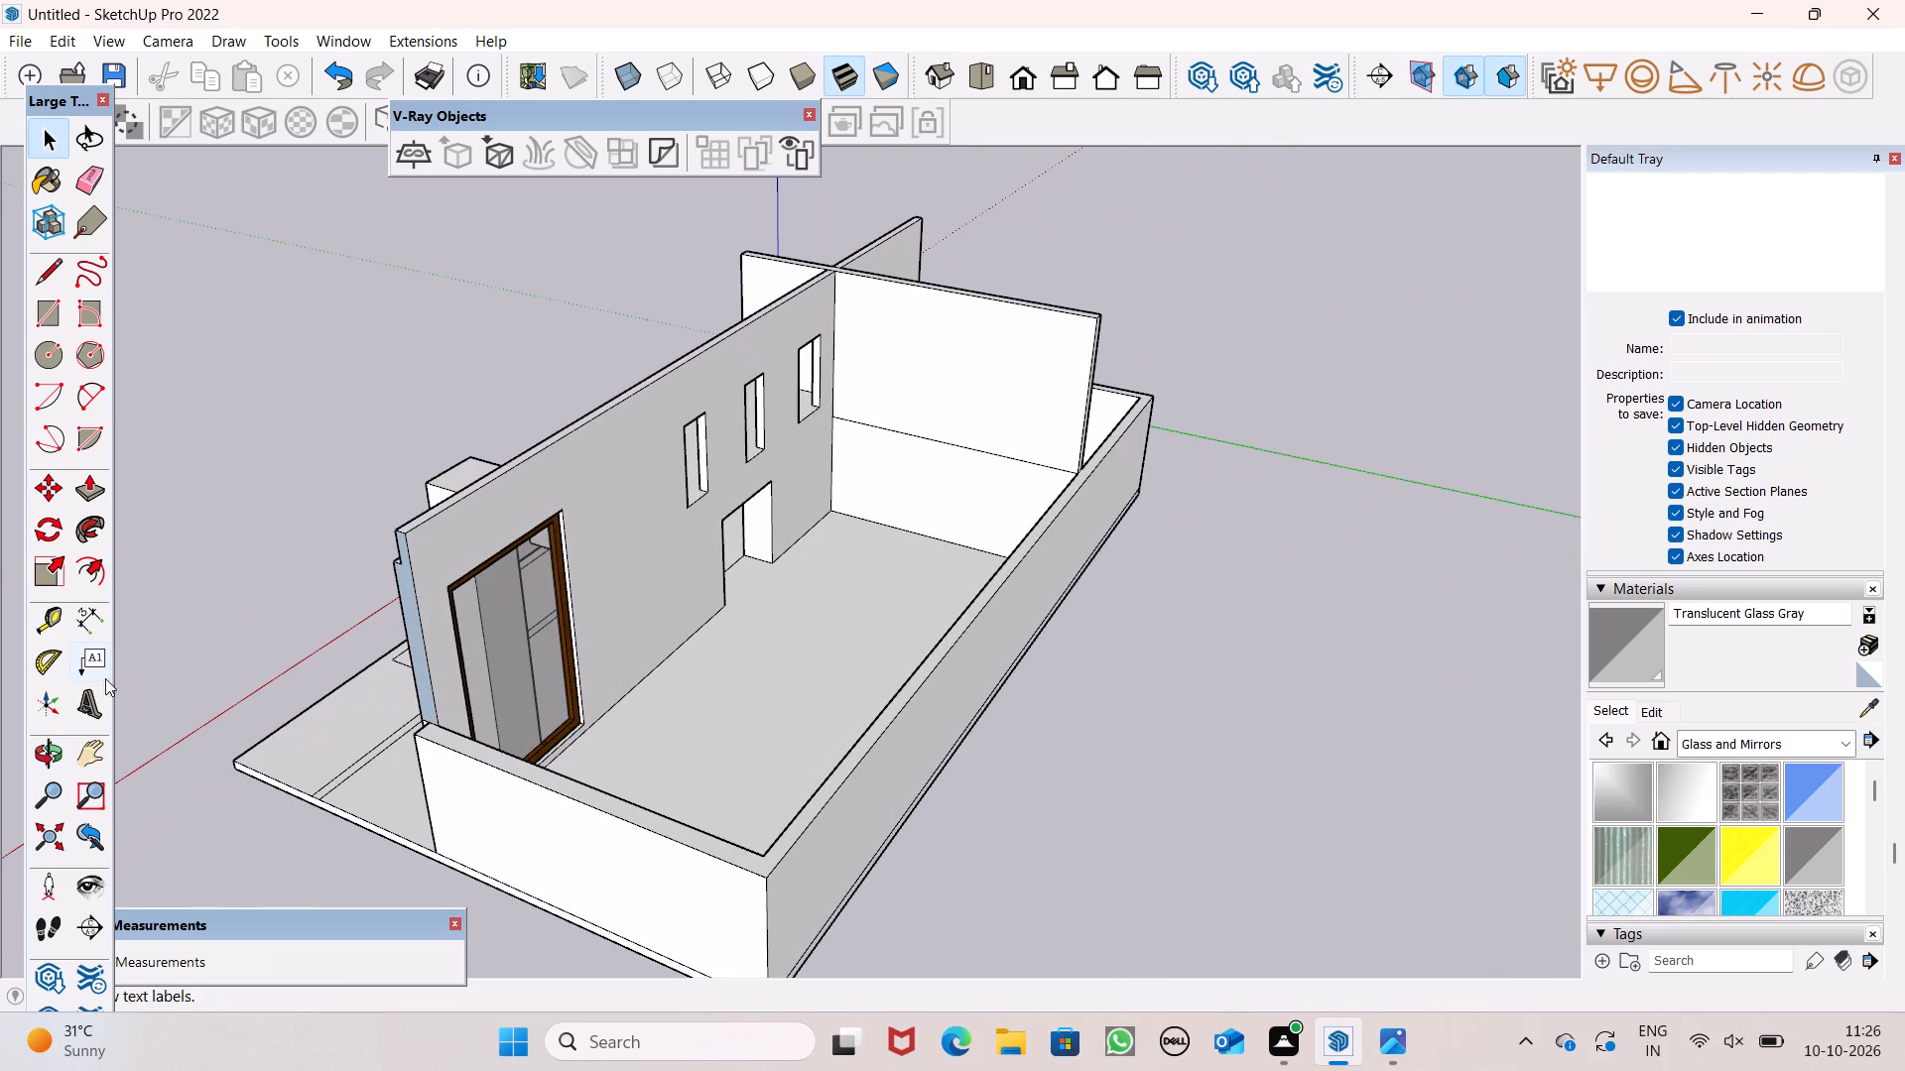
pyautogui.click(77, 495)
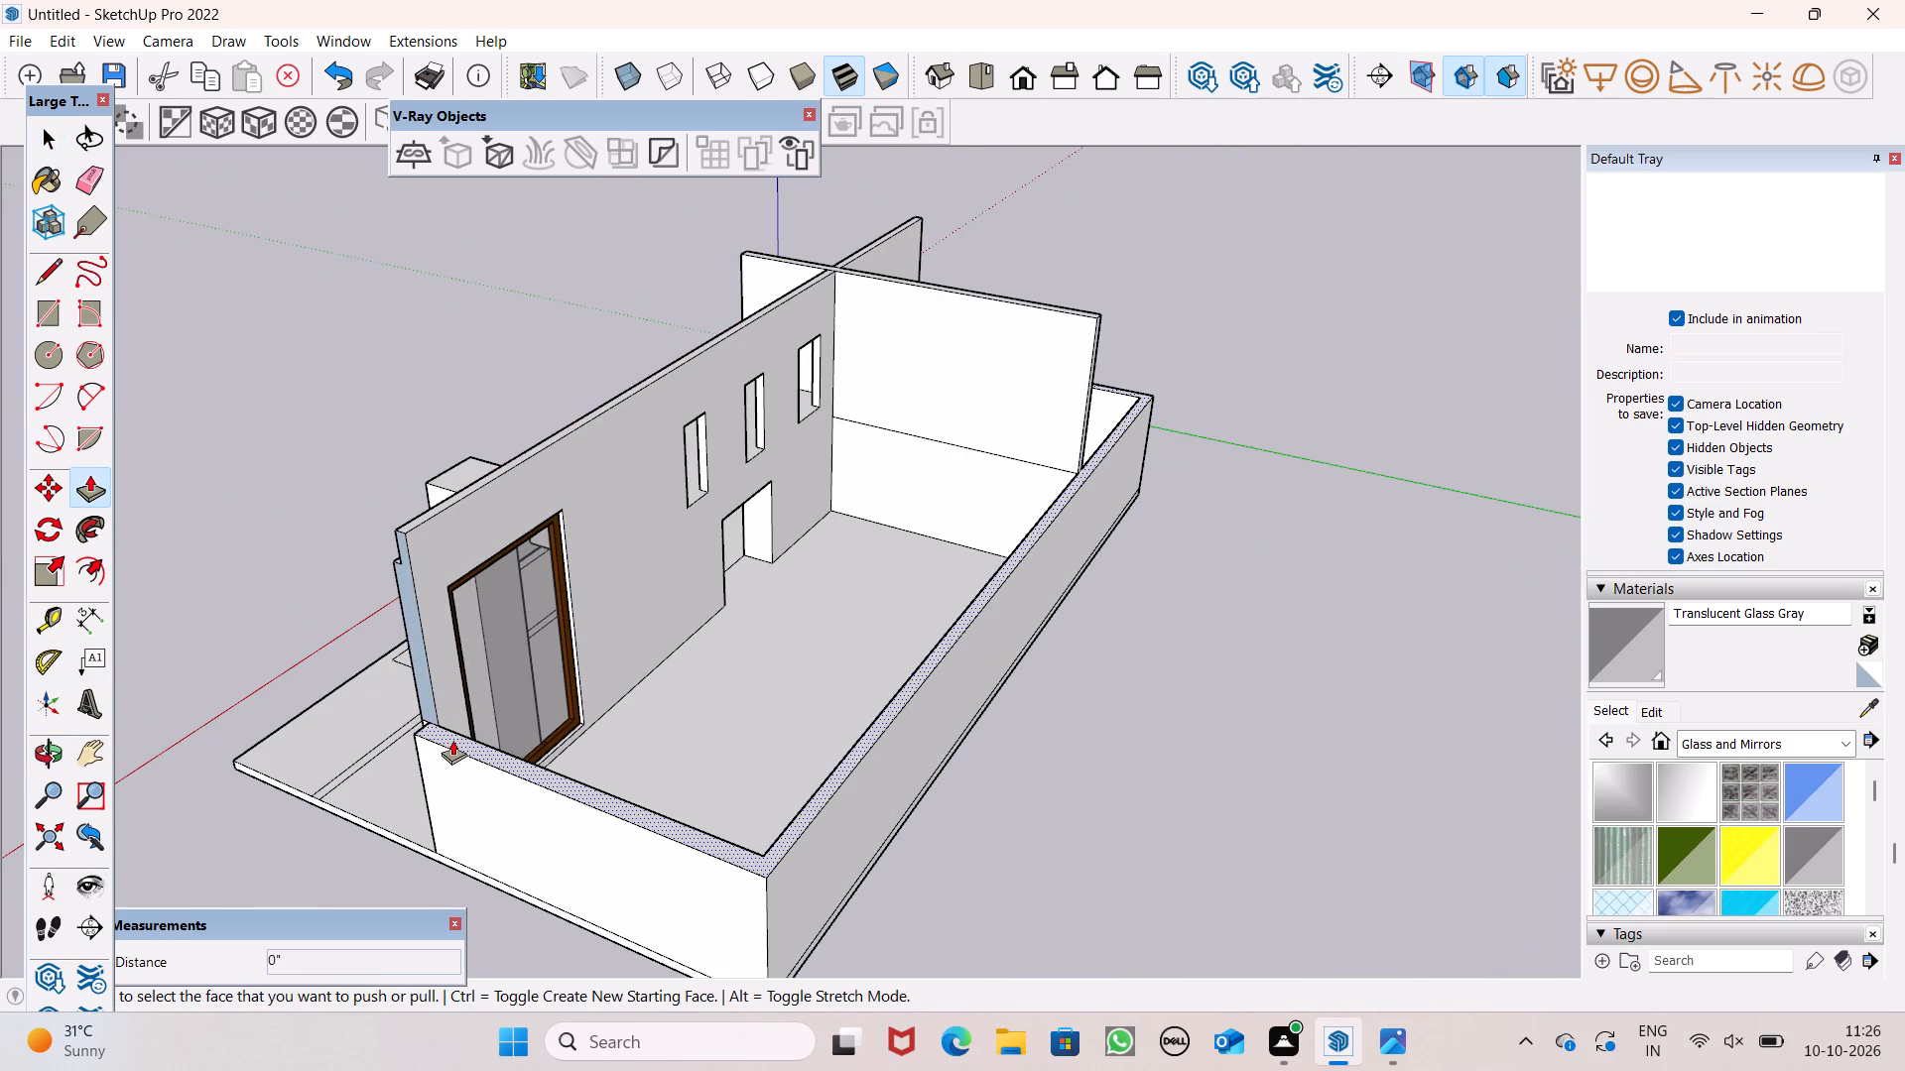
pyautogui.moveTo(452, 735); pyautogui.dragTo(454, 596)
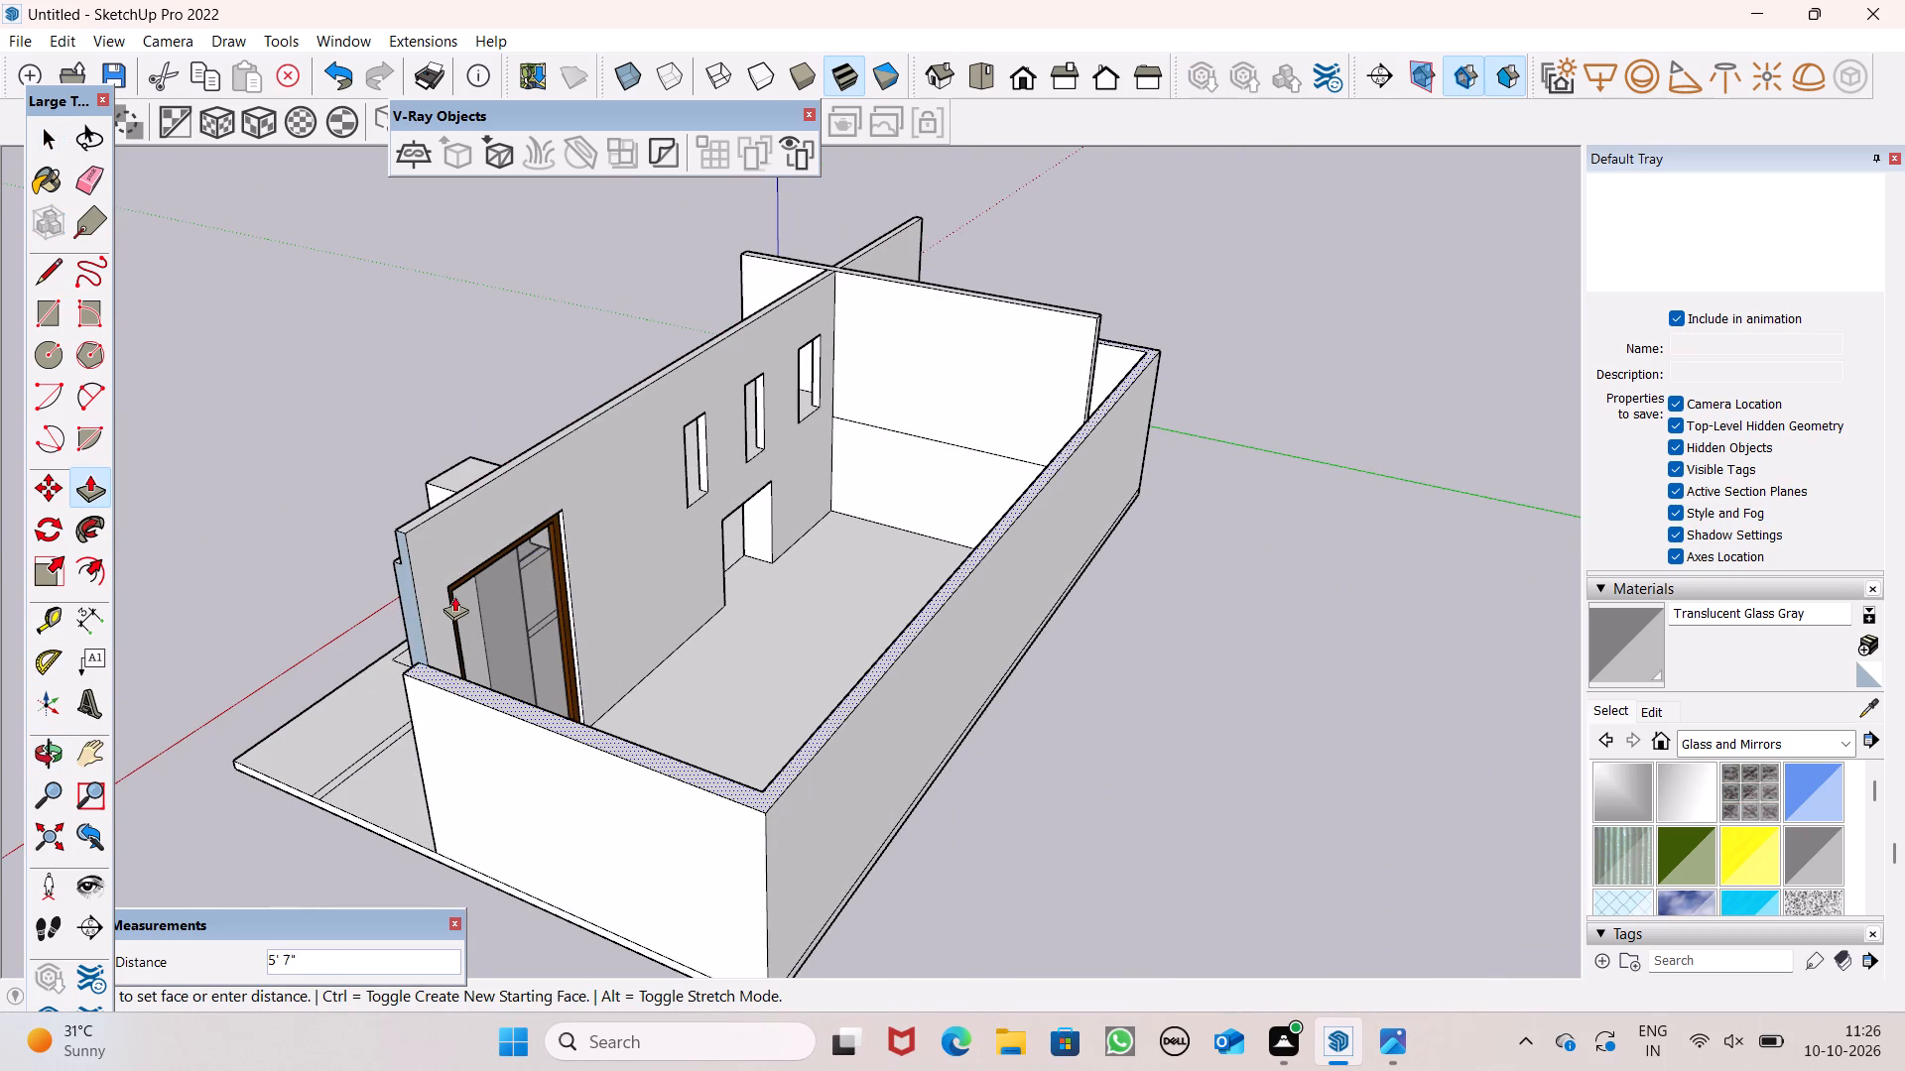
pyautogui.moveTo(454, 596); pyautogui.dragTo(431, 507)
# Erase the horizontal line across the recessed wall beside the balcony, between the end wall and the partition.
pyautogui.scroll(-7, 429, 599)
pyautogui.scroll(-5, 453, 674)
pyautogui.moveTo(549, 742); pyautogui.dragTo(771, 773, button='middle')
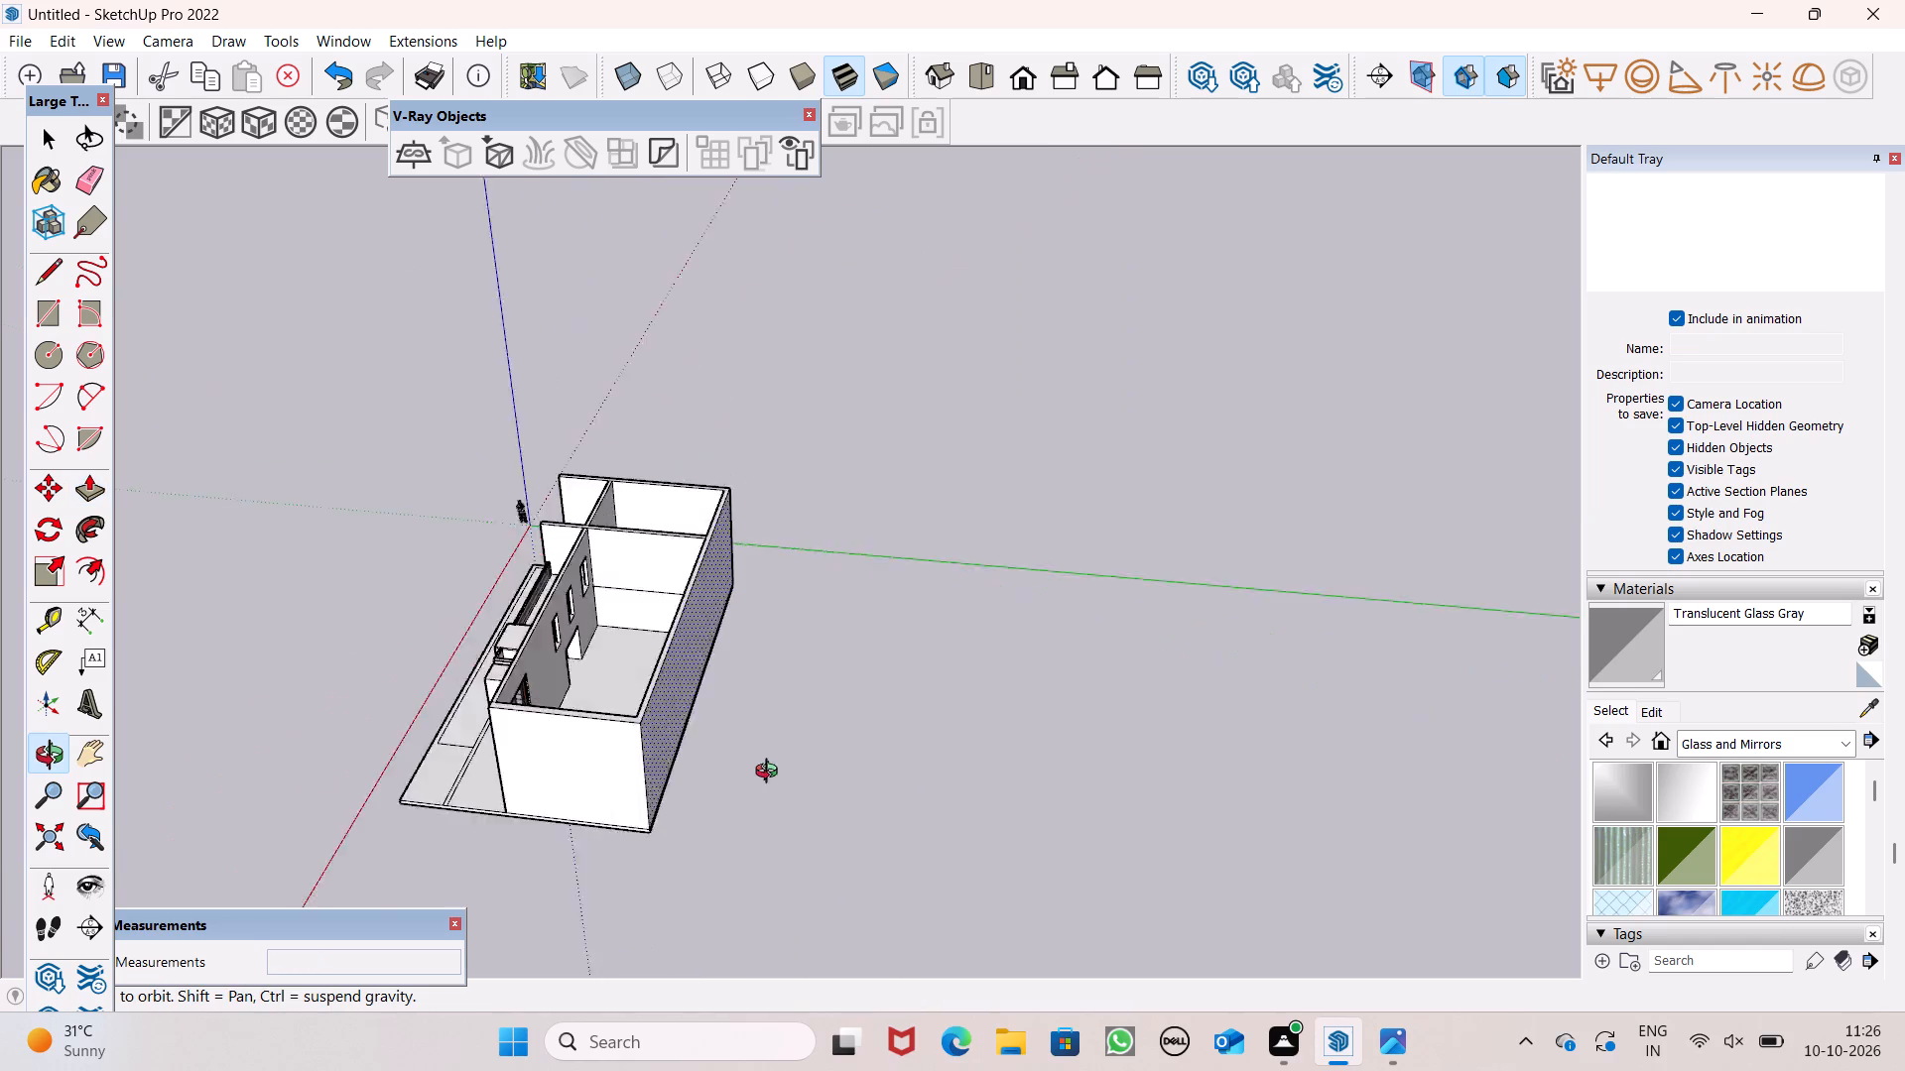
pyautogui.moveTo(771, 773); pyautogui.dragTo(1219, 635, button='middle')
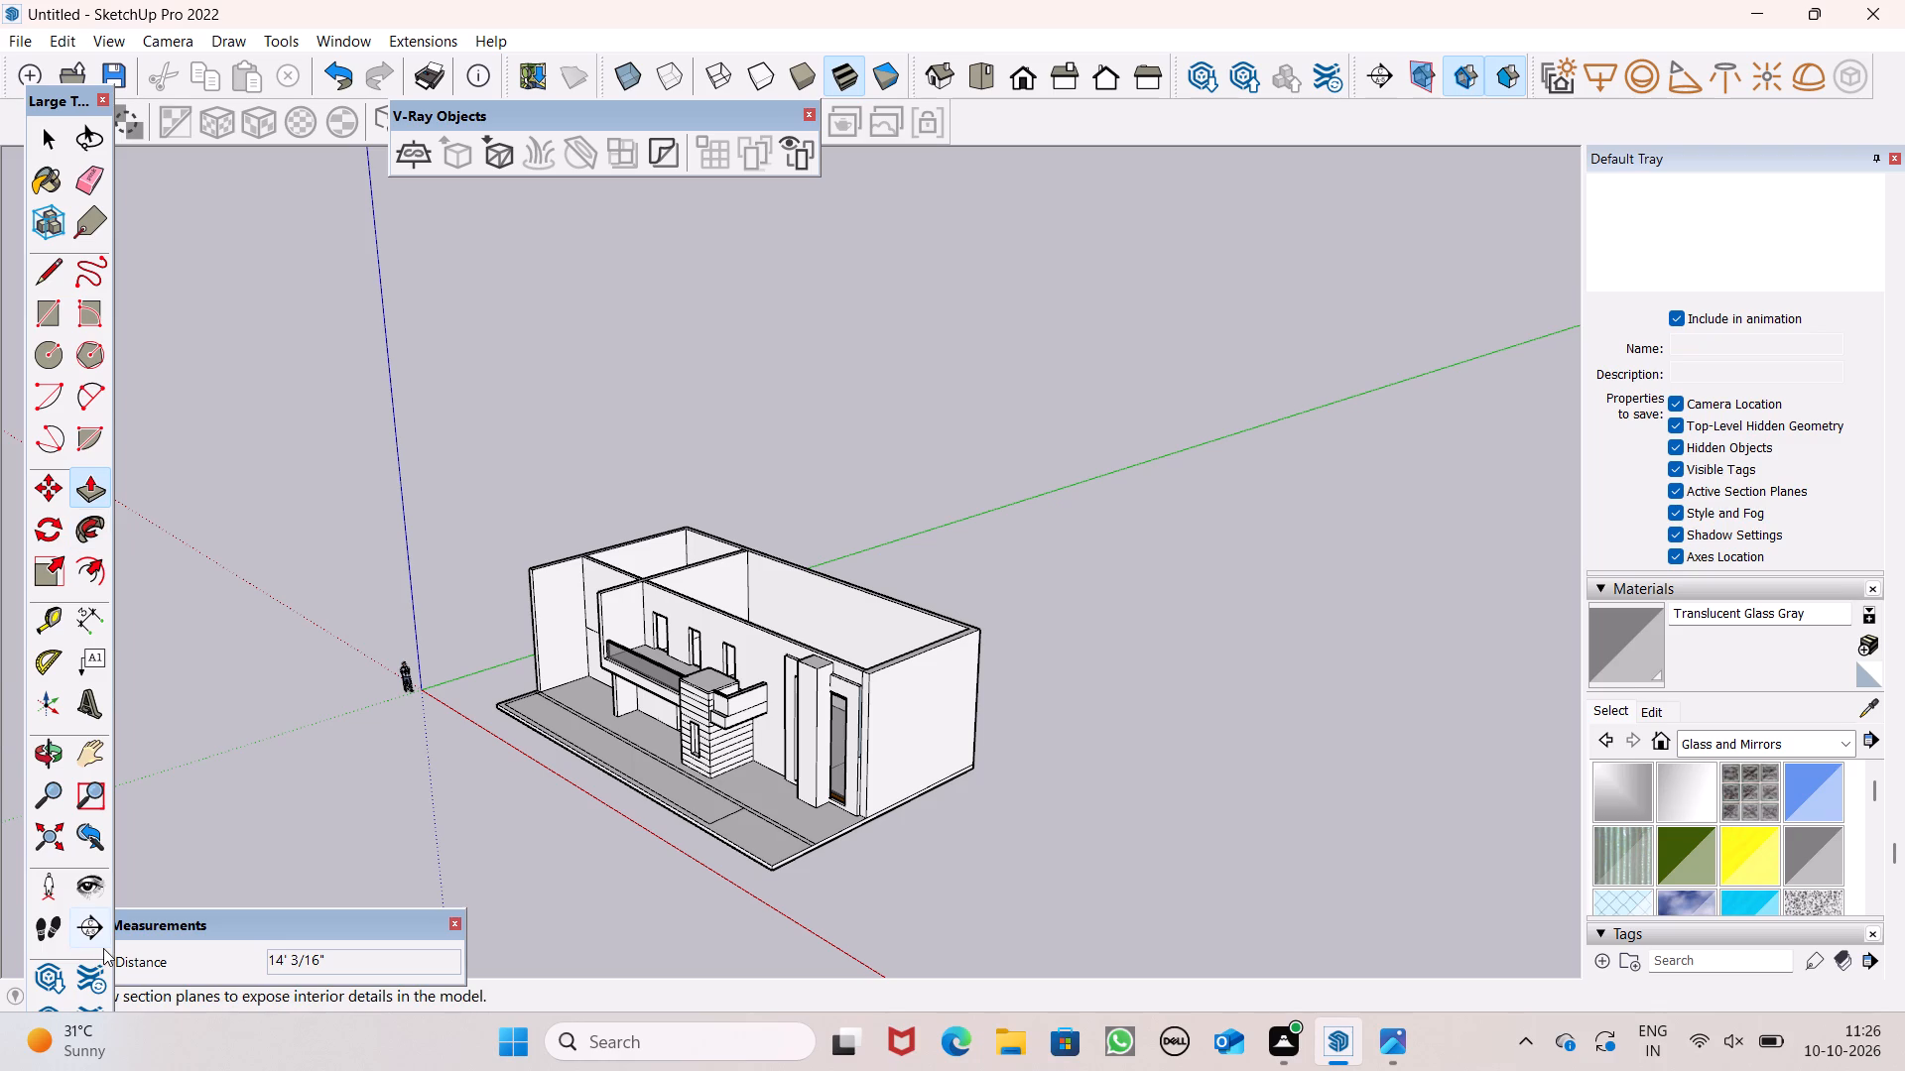
pyautogui.moveTo(628, 676); pyautogui.dragTo(939, 943, button='middle')
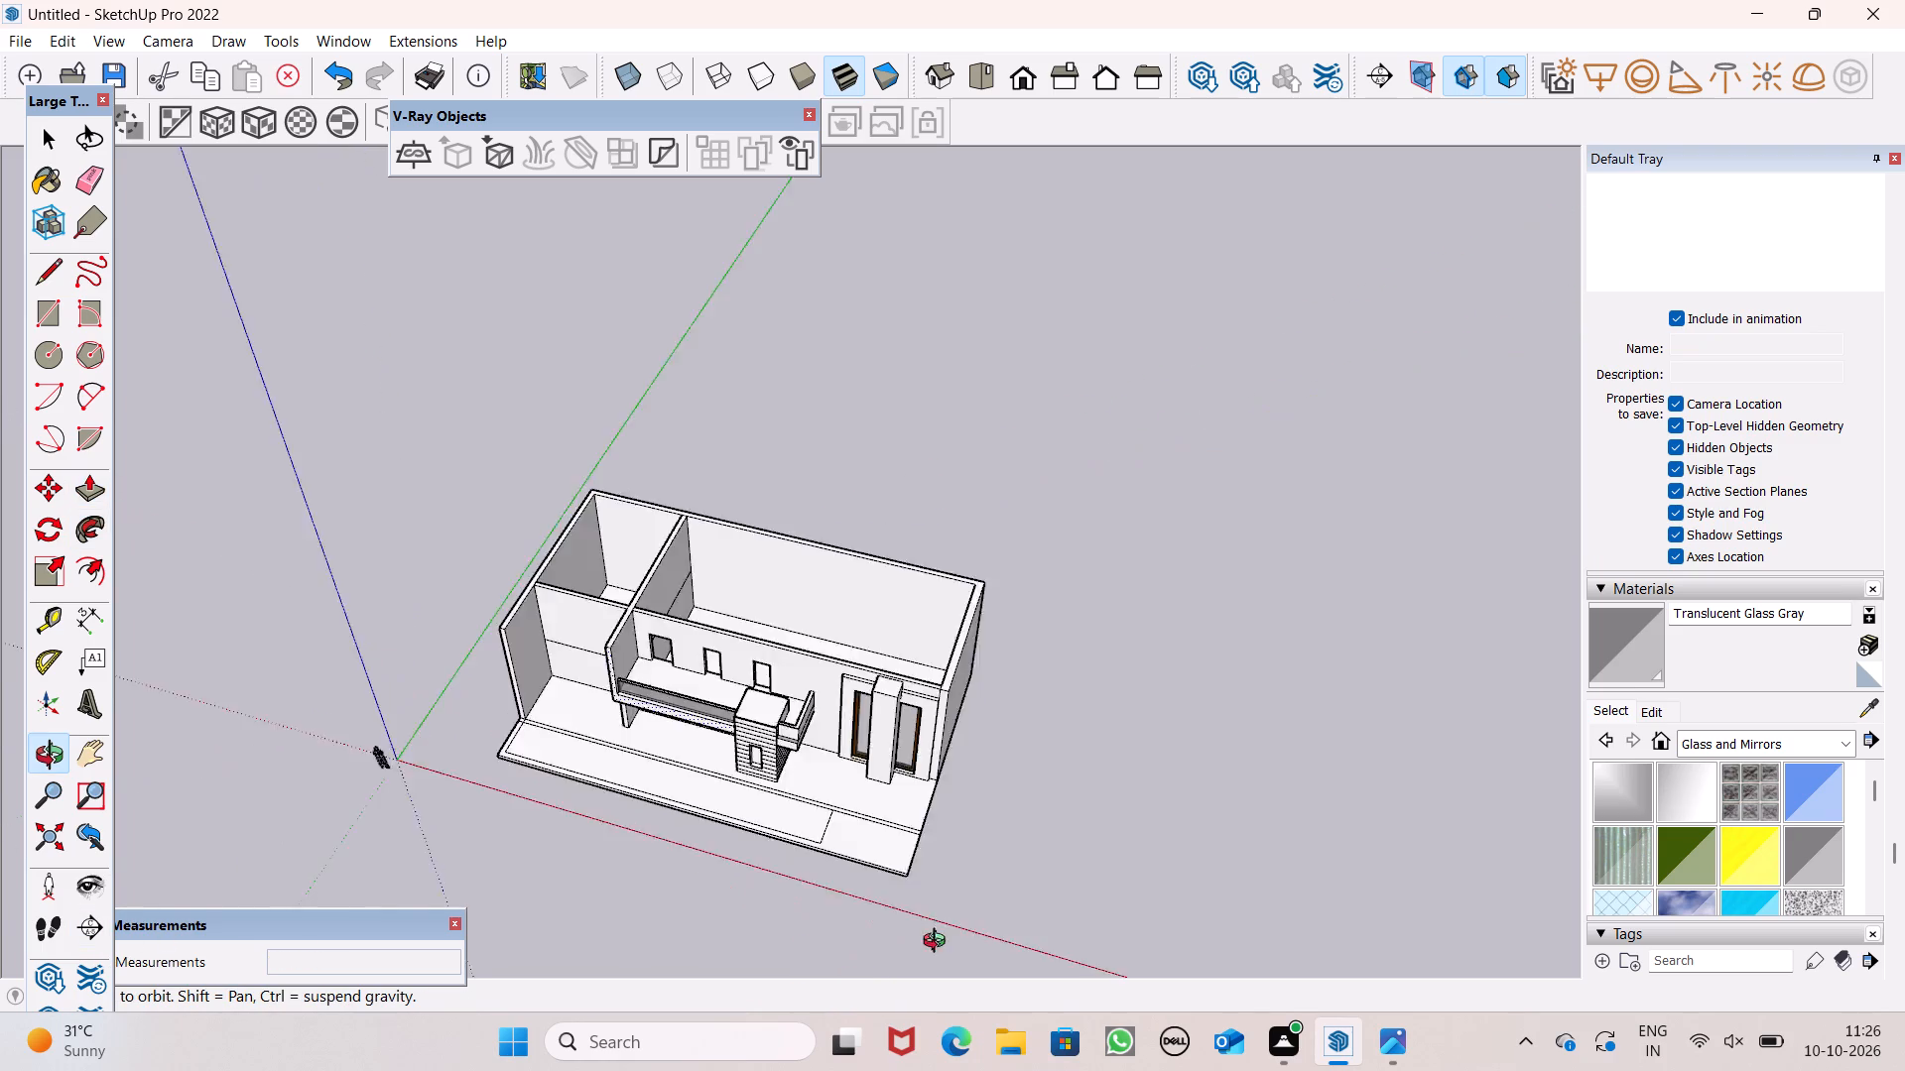
pyautogui.moveTo(939, 943); pyautogui.dragTo(1058, 733, button='middle')
pyautogui.scroll(4, 785, 695)
pyautogui.moveTo(831, 901); pyautogui.dragTo(840, 695, button='middle')
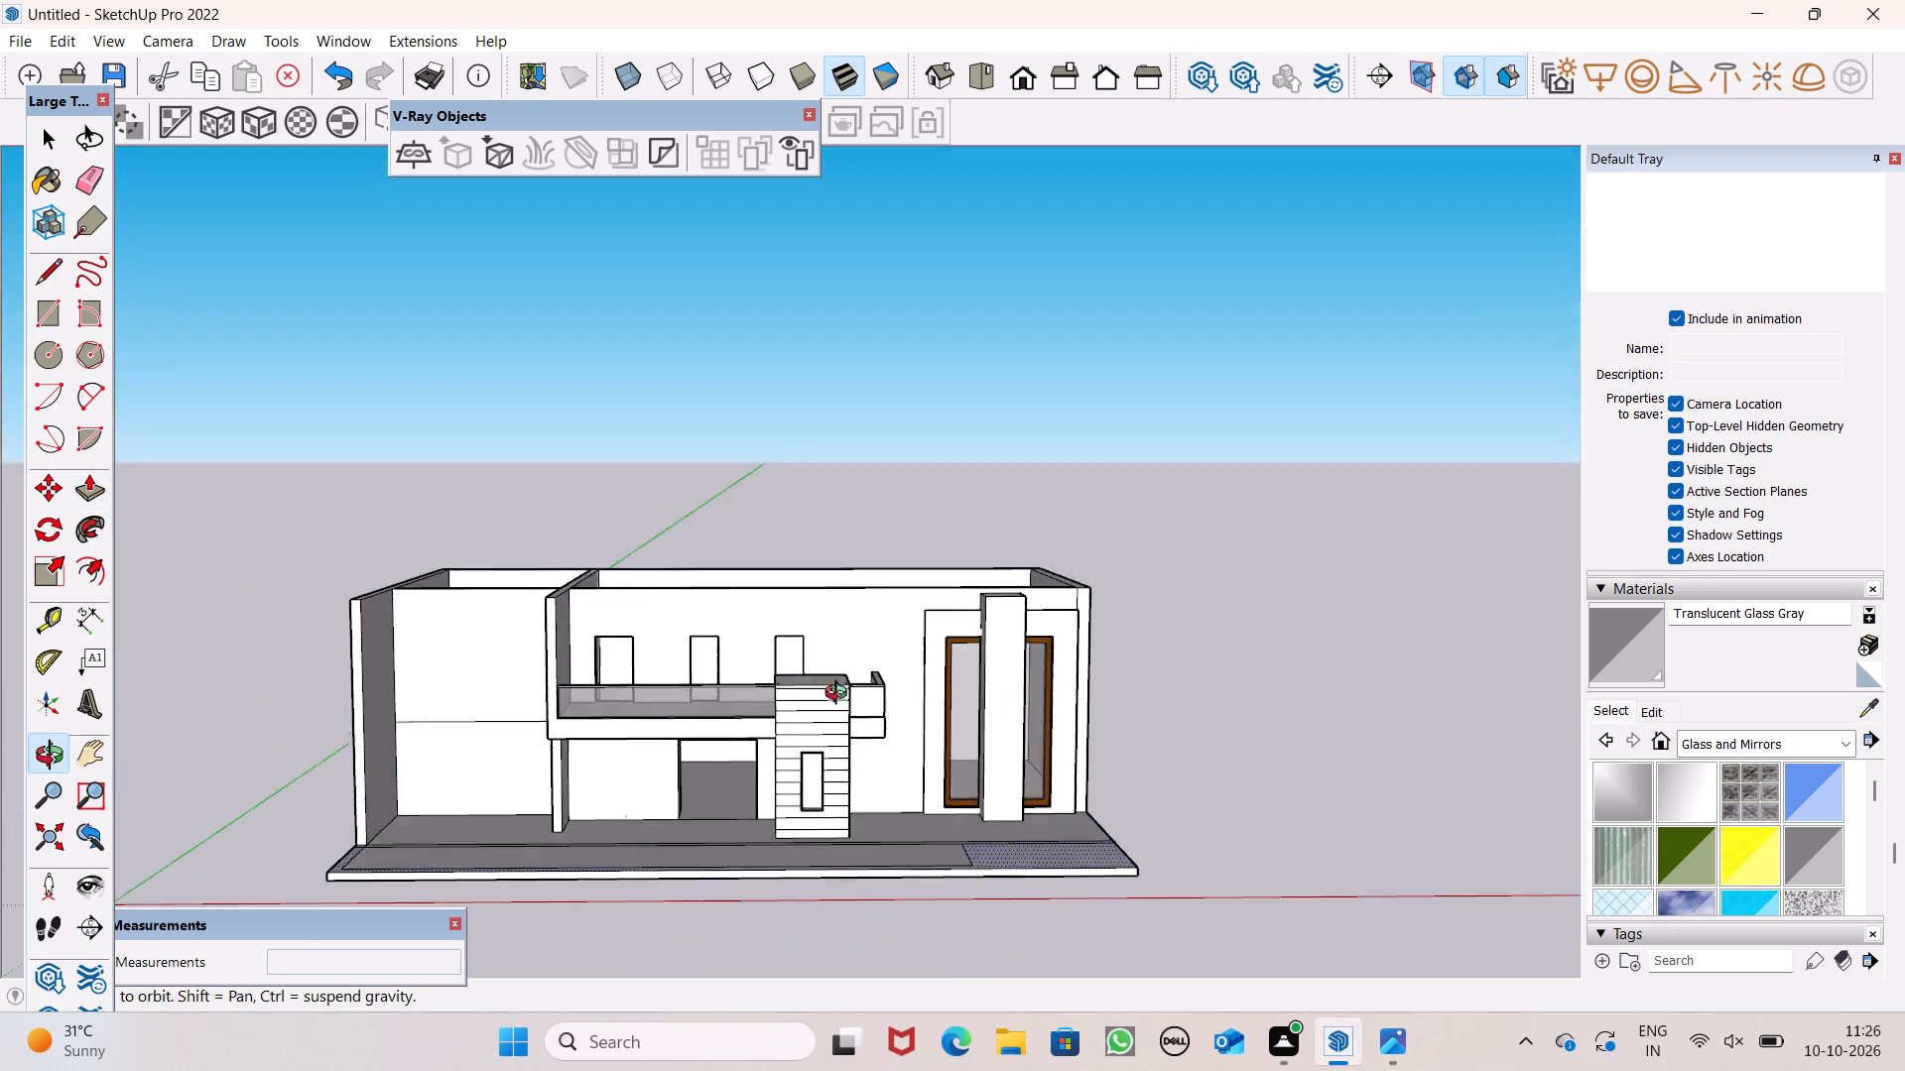
pyautogui.moveTo(840, 695); pyautogui.dragTo(873, 728, button='middle')
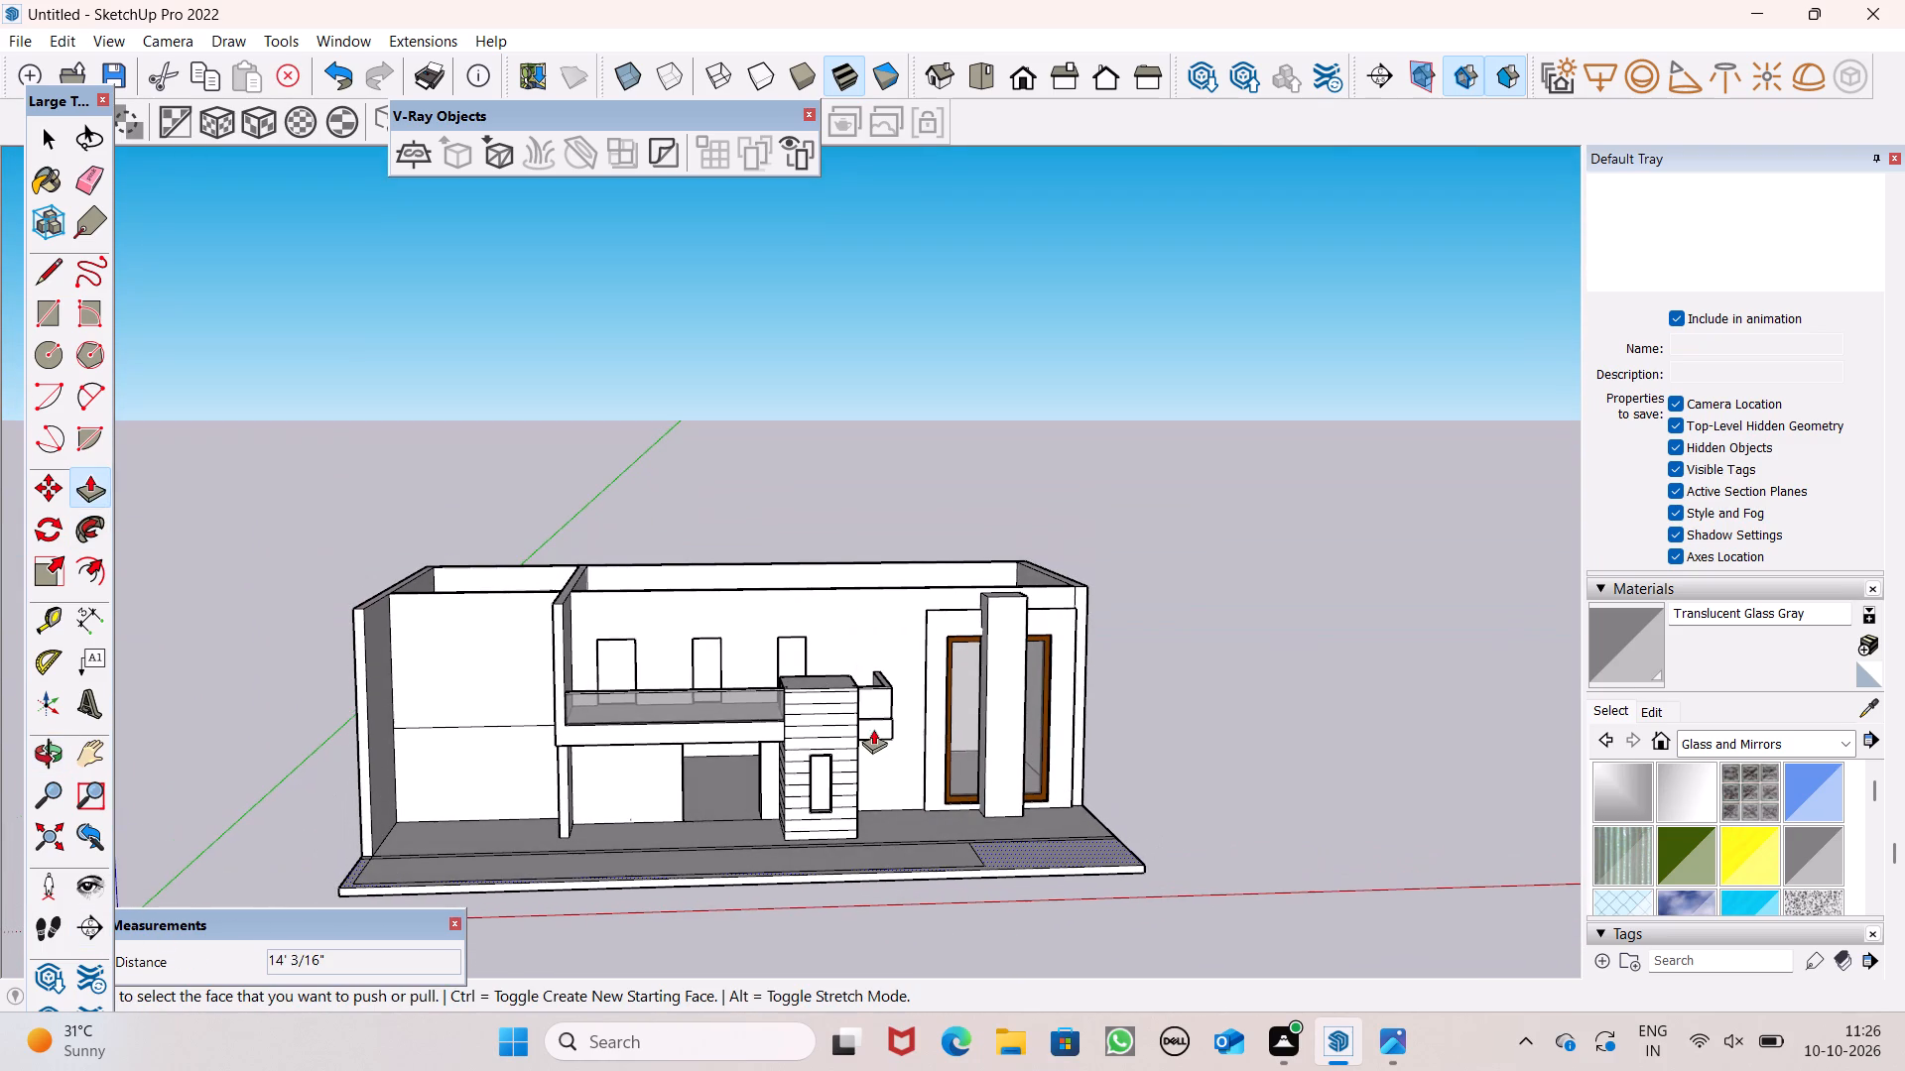
pyautogui.scroll(2, 612, 724)
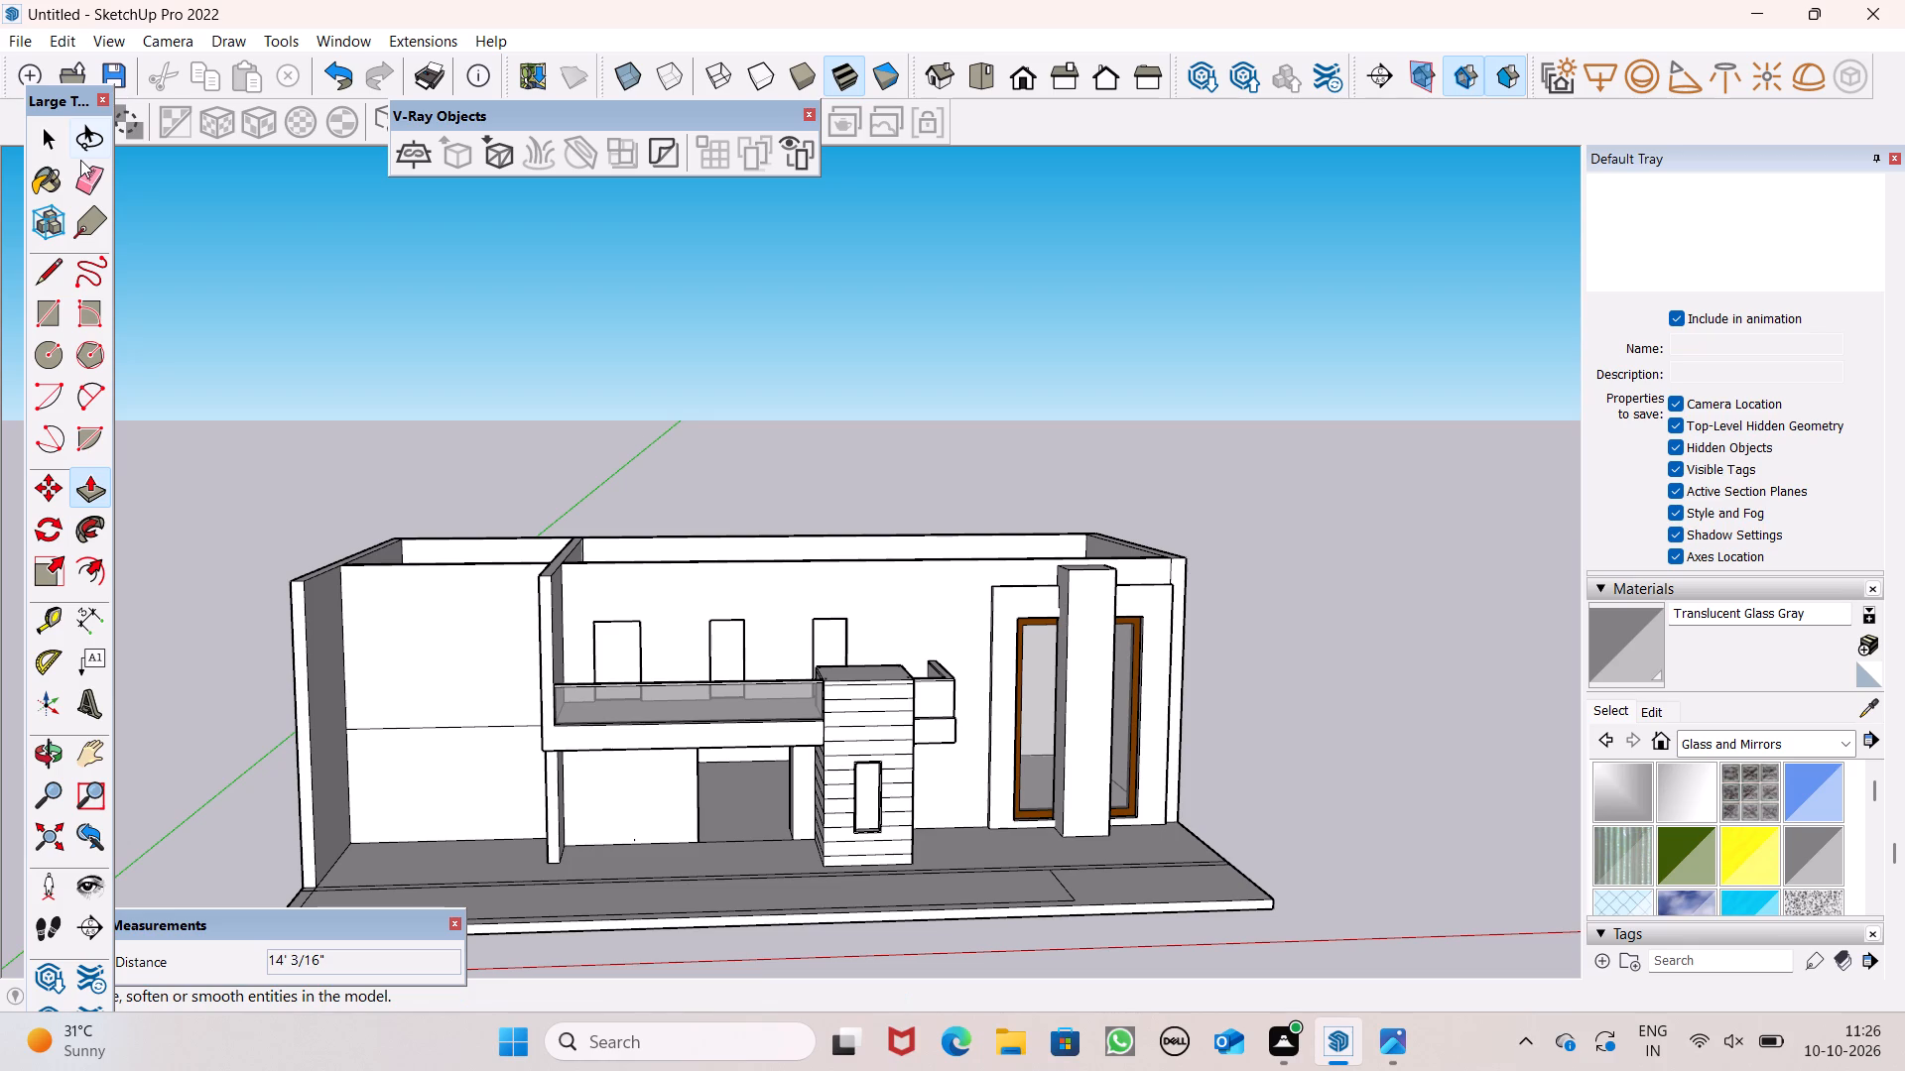
pyautogui.click(89, 184)
pyautogui.moveTo(465, 733); pyautogui.dragTo(467, 719)
# Examine the raised perimeter walls, interior partition, balcony and framed panel area from above, inside and the front.
pyautogui.scroll(-7, 457, 736)
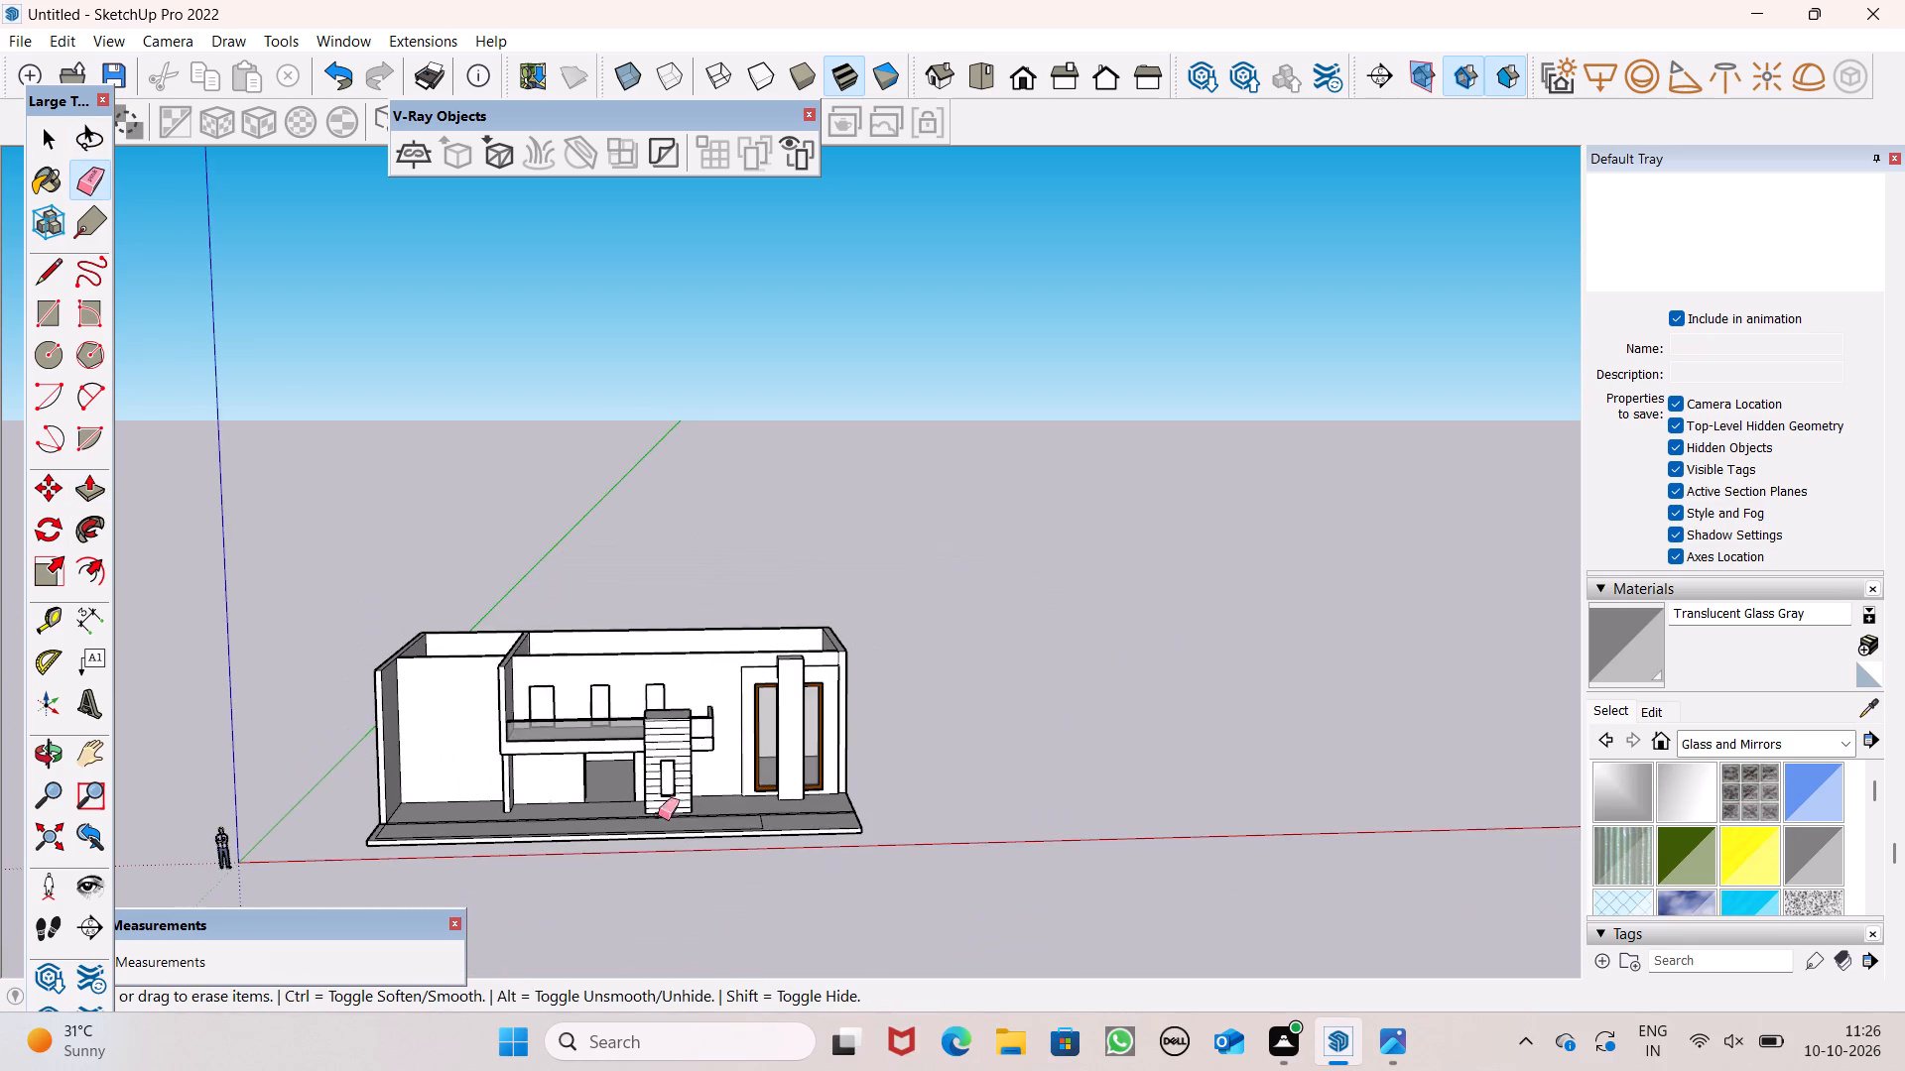
pyautogui.moveTo(672, 876); pyautogui.dragTo(57, 1011, button='middle')
pyautogui.moveTo(883, 598); pyautogui.dragTo(571, 750, button='middle')
pyautogui.scroll(4, 807, 422)
pyautogui.scroll(5, 680, 774)
pyautogui.scroll(6, 948, 574)
pyautogui.middleClick(948, 574)
pyautogui.moveTo(948, 574); pyautogui.dragTo(759, 557, button='middle')
pyautogui.scroll(4, 759, 557)
pyautogui.scroll(-2, 758, 558)
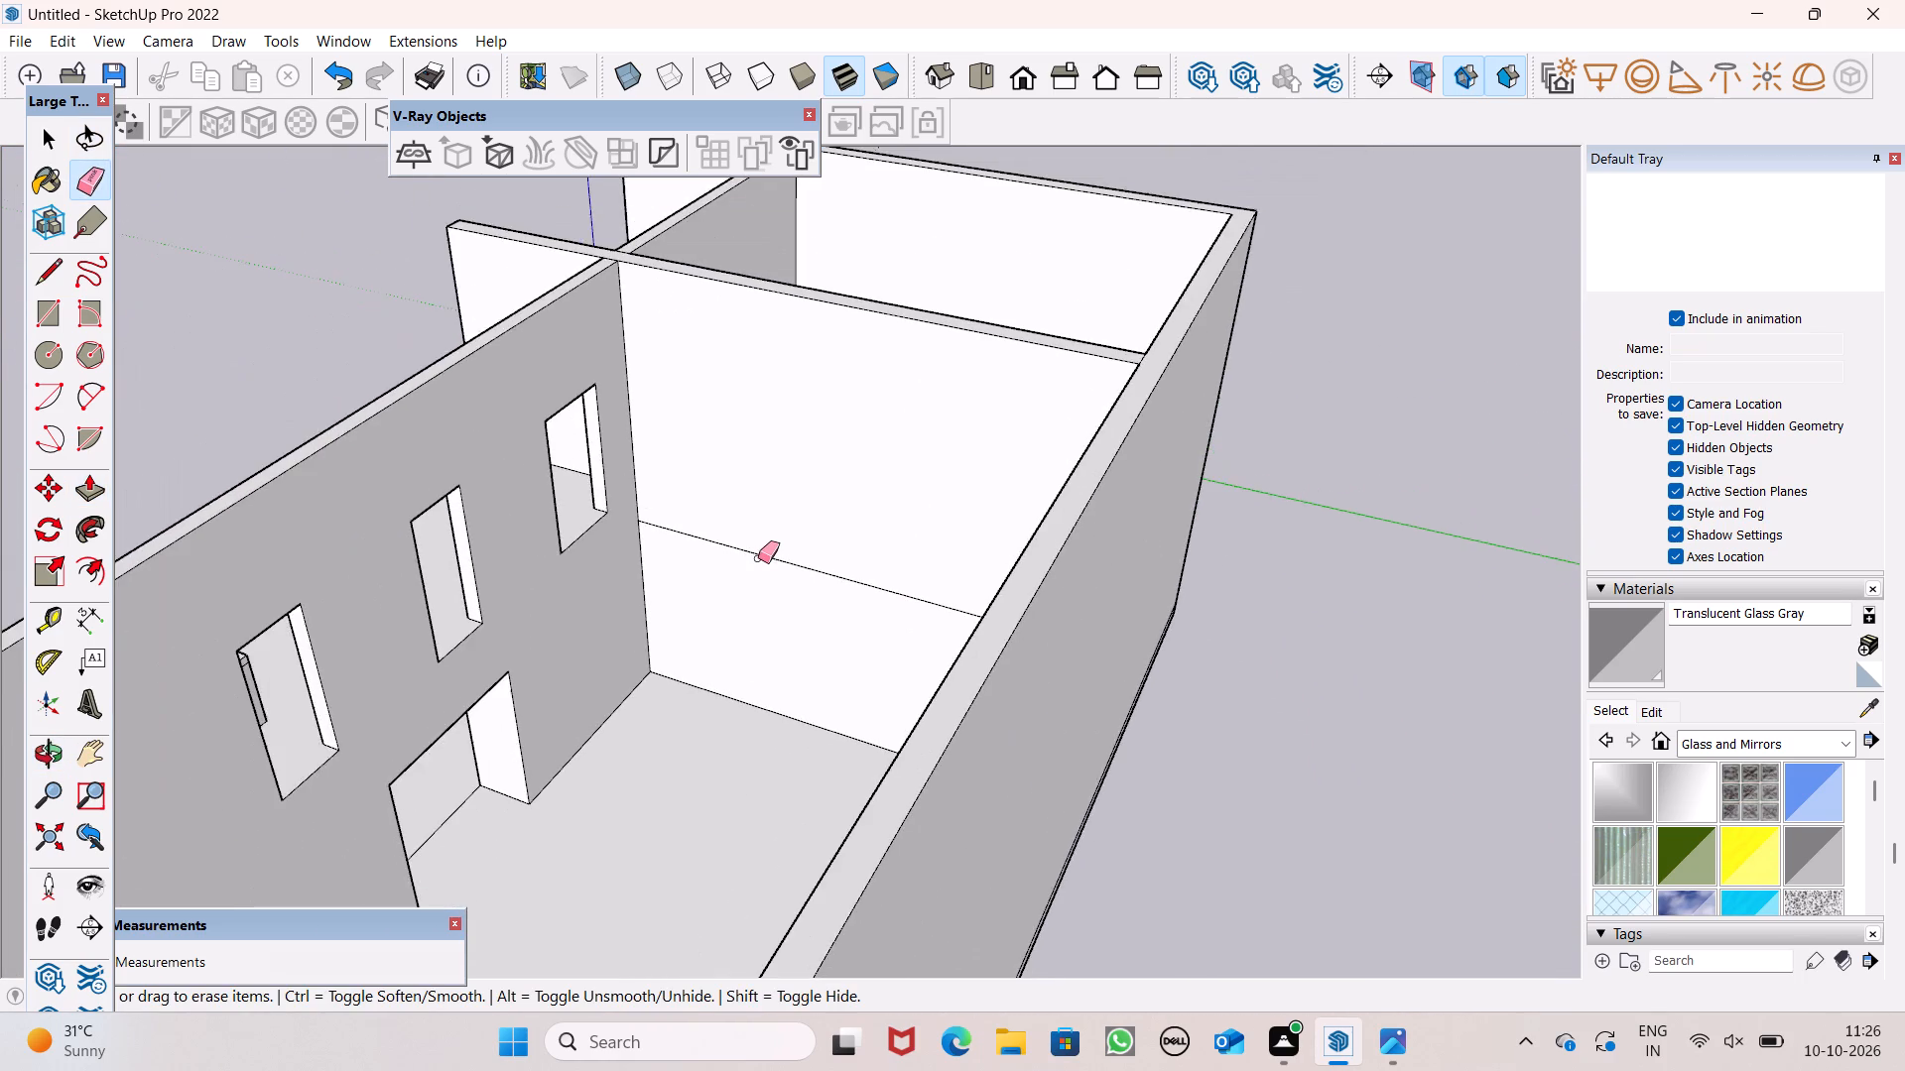
pyautogui.scroll(-1, 758, 558)
pyautogui.moveTo(520, 515); pyautogui.dragTo(1222, 633, button='middle')
pyautogui.moveTo(954, 792); pyautogui.dragTo(1092, 753, button='middle')
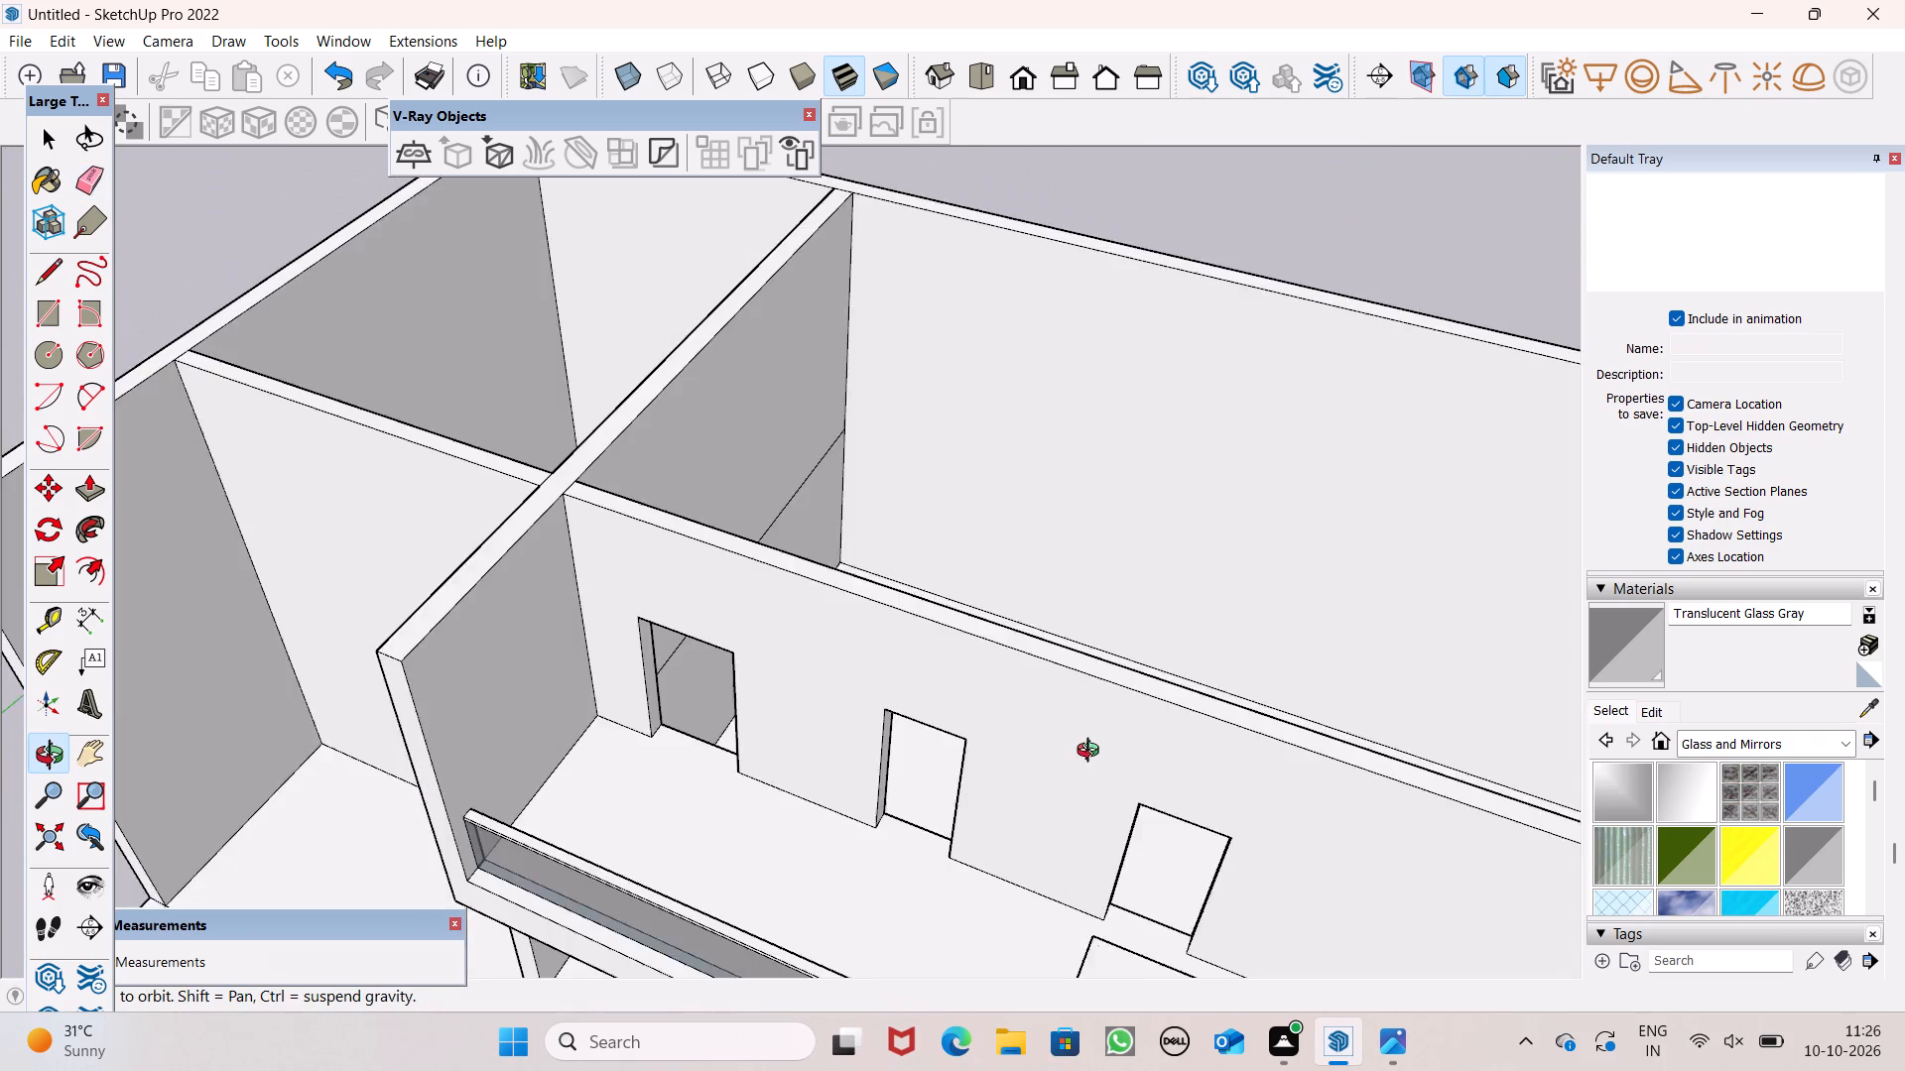
pyautogui.moveTo(1092, 753); pyautogui.dragTo(1081, 644, button='middle')
pyautogui.scroll(1, 1081, 644)
pyautogui.scroll(-4, 836, 642)
pyautogui.moveTo(904, 725); pyautogui.dragTo(1217, 721, button='middle')
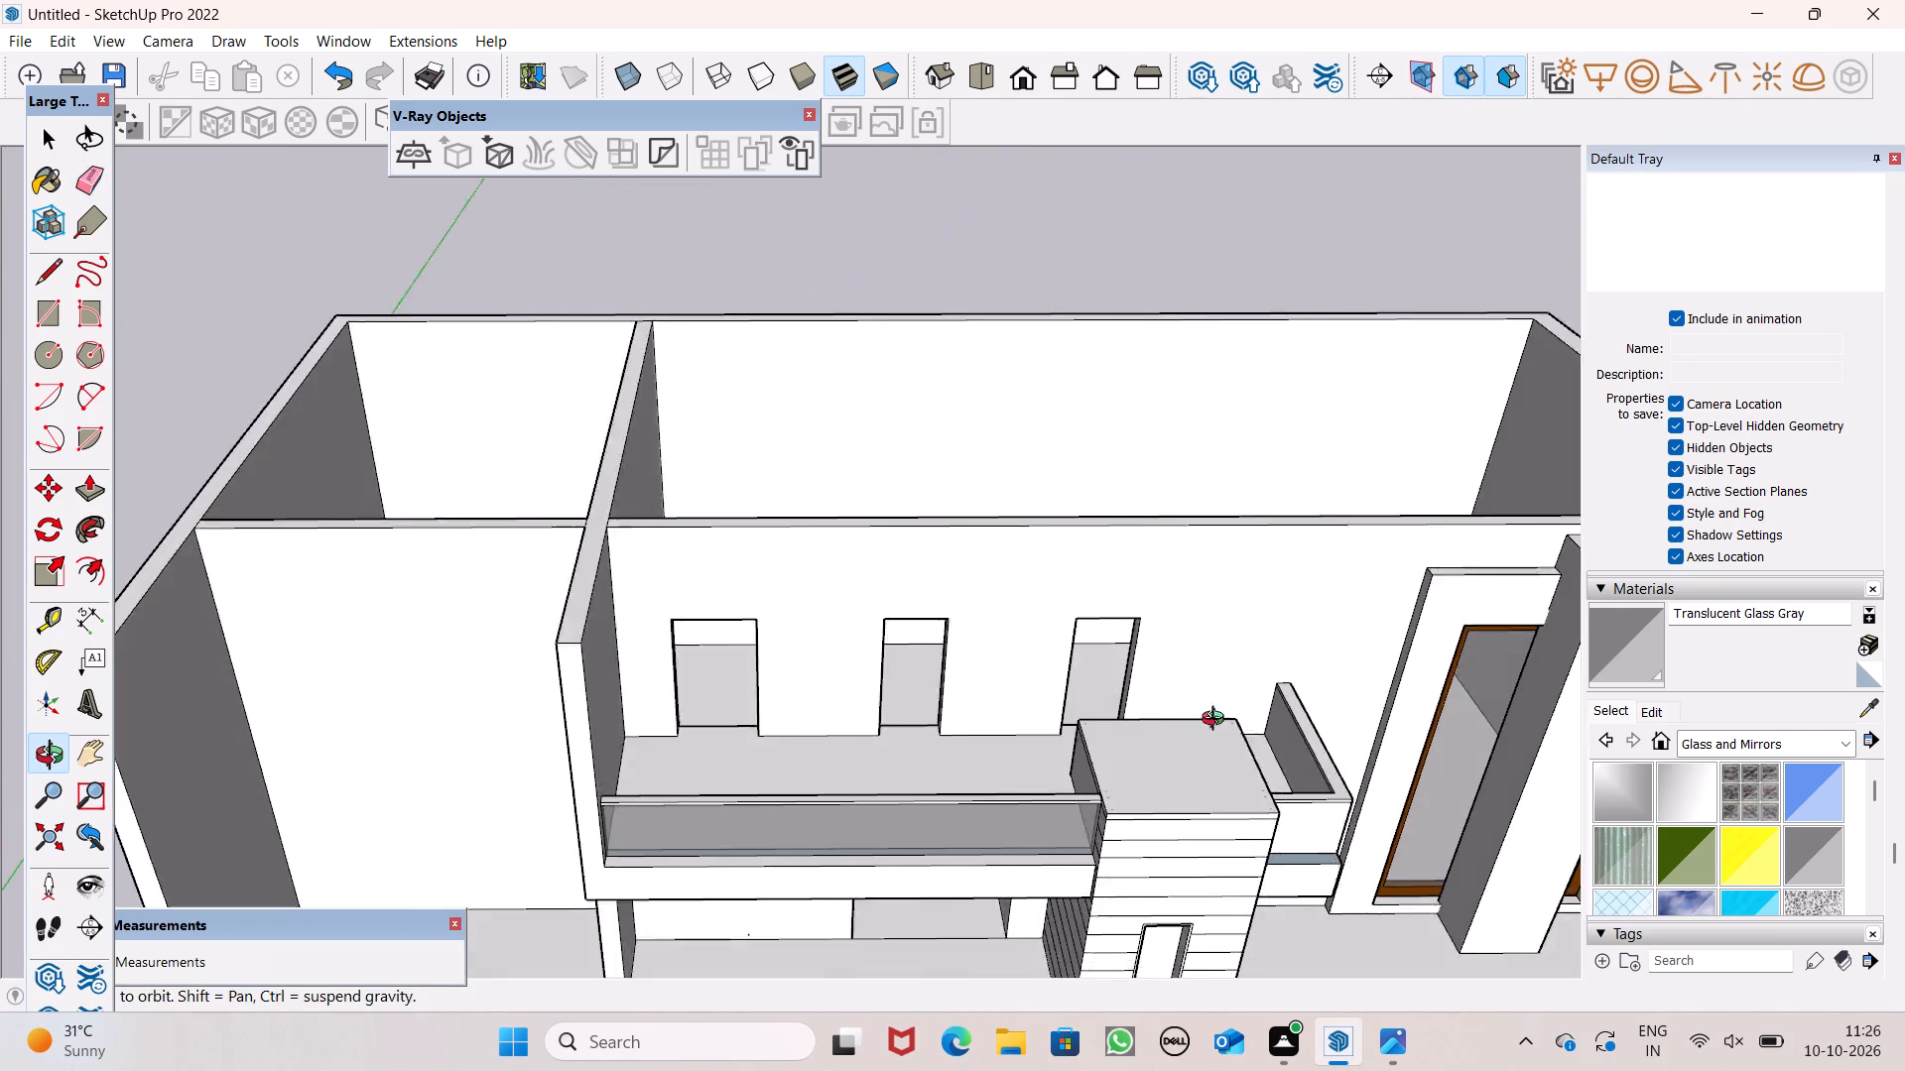
pyautogui.moveTo(1217, 721); pyautogui.dragTo(1230, 717, button='middle')
pyautogui.scroll(5, 1211, 728)
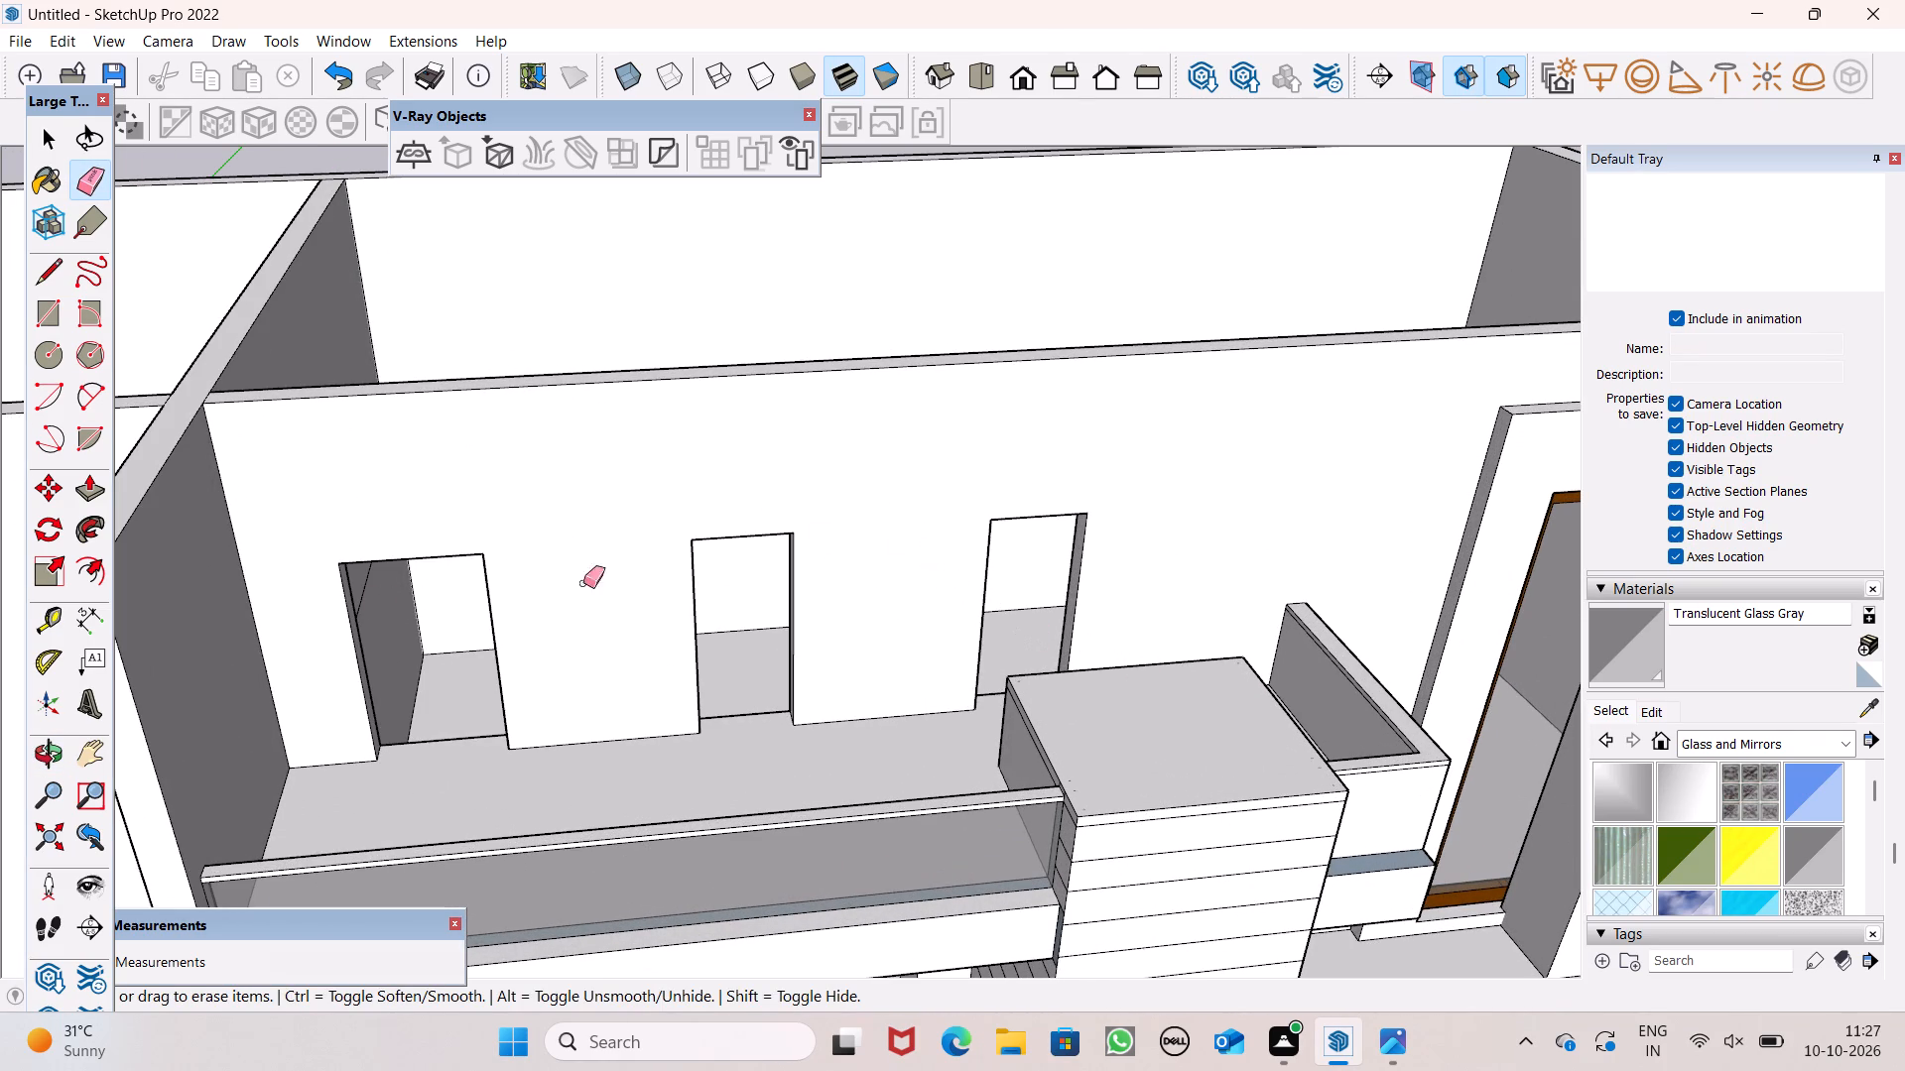
pyautogui.scroll(-4, 254, 618)
pyautogui.moveTo(324, 712); pyautogui.dragTo(202, 581, button='middle')
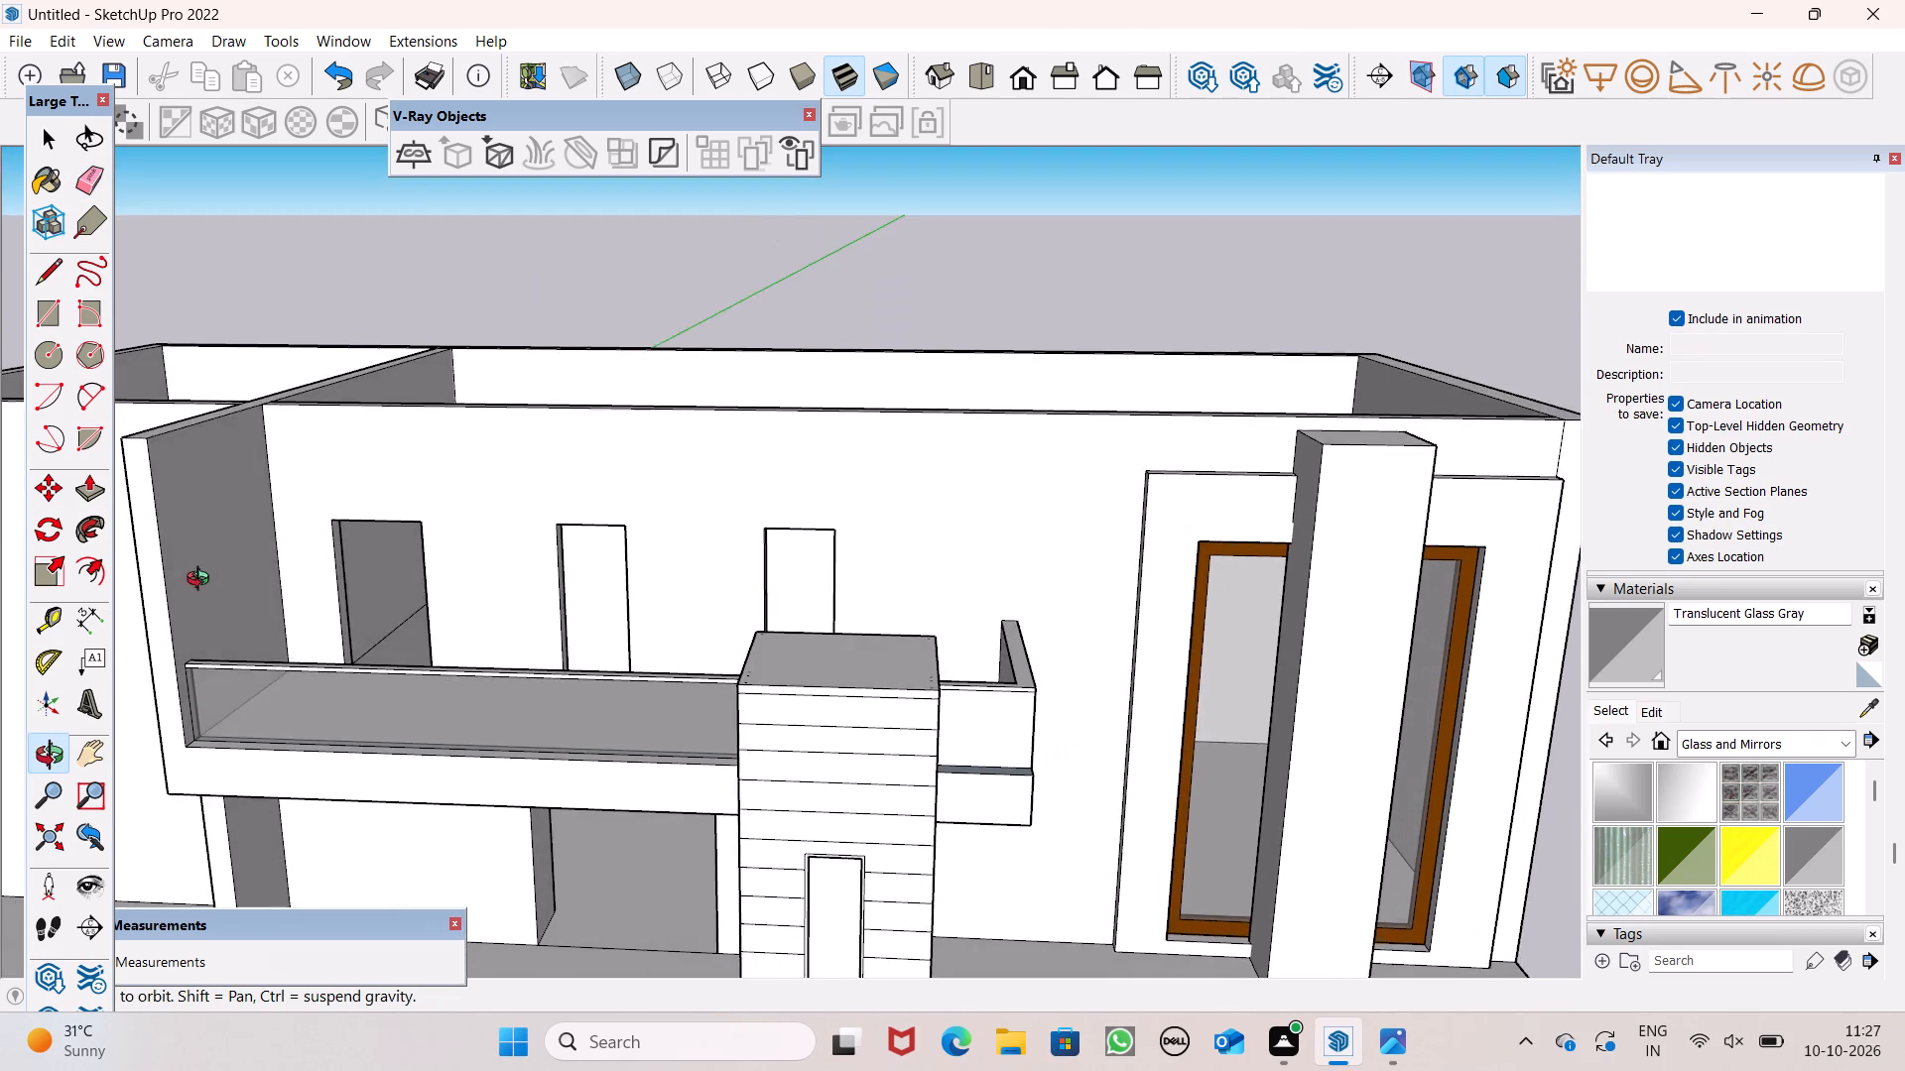
pyautogui.moveTo(202, 581); pyautogui.dragTo(213, 644, button='middle')
pyautogui.scroll(-3, 540, 704)
pyautogui.moveTo(550, 702); pyautogui.dragTo(631, 843, button='middle')
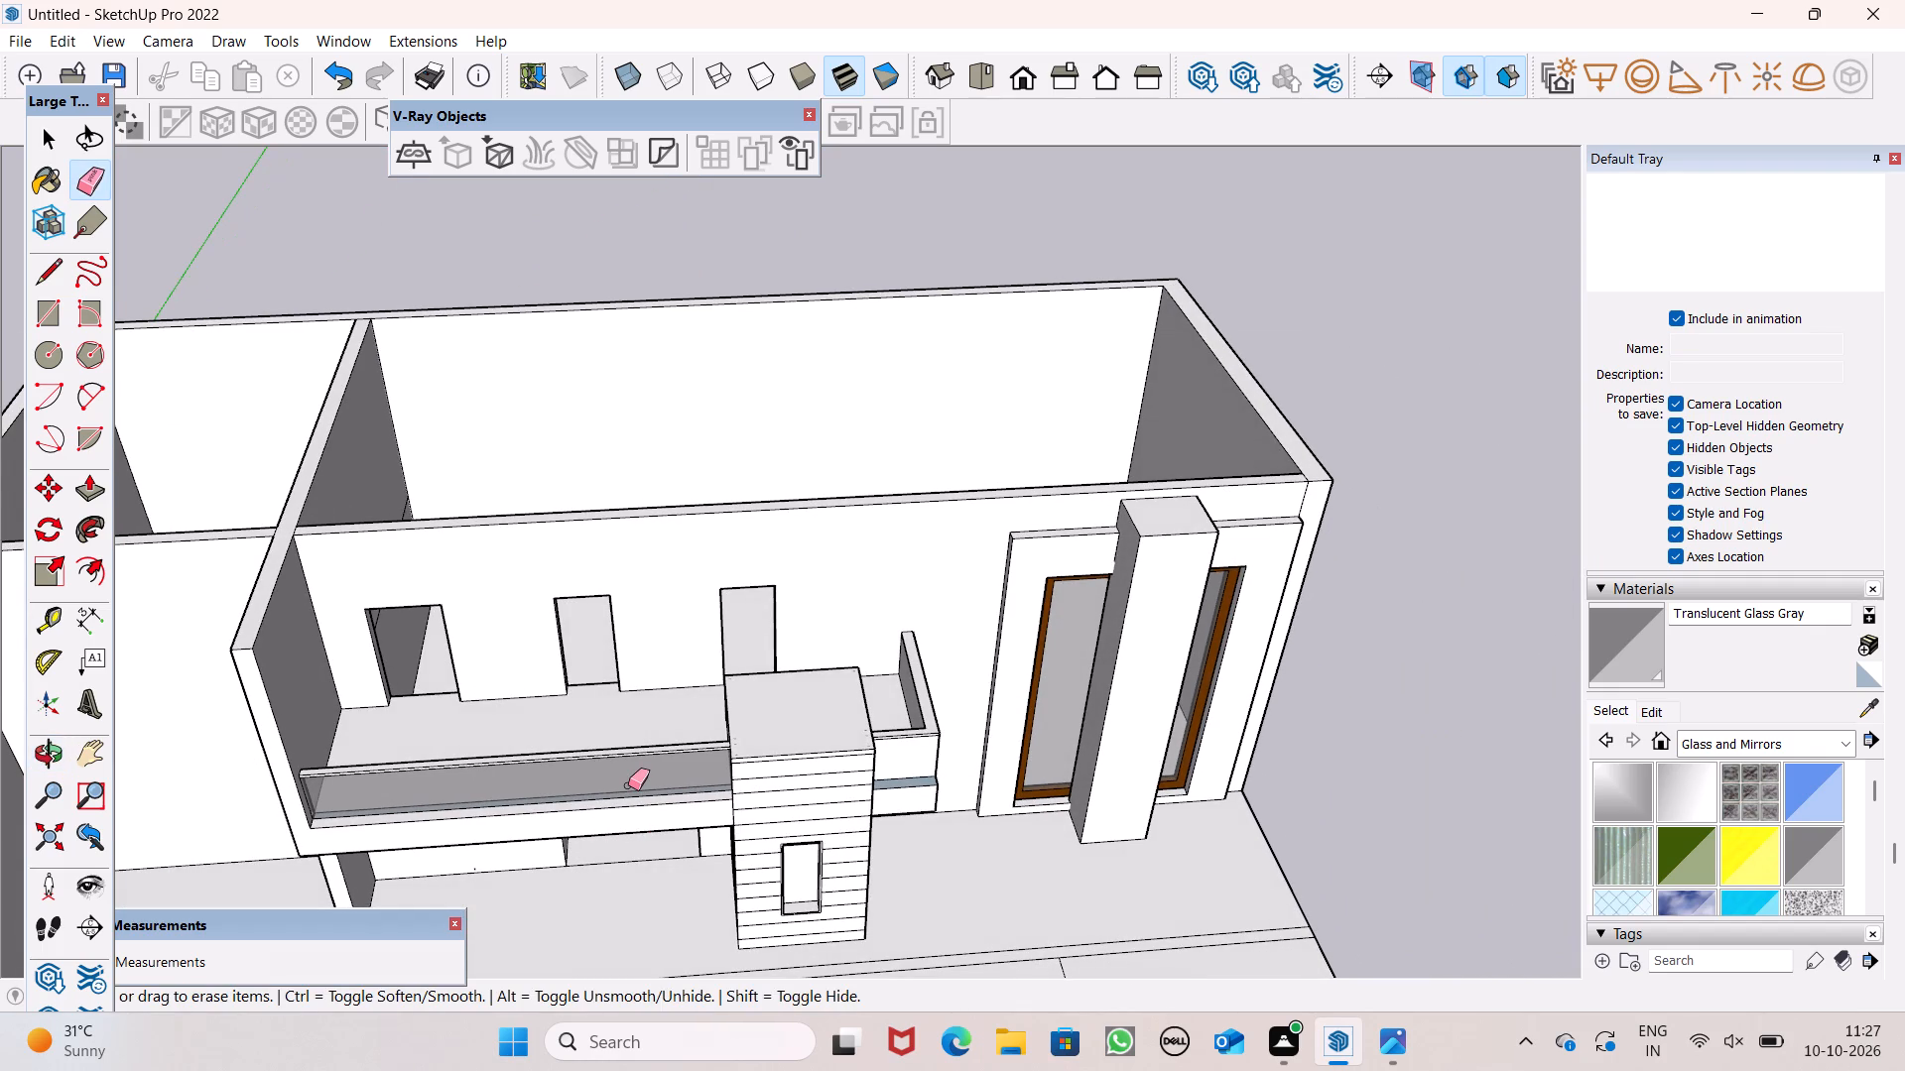
pyautogui.scroll(-4, 692, 454)
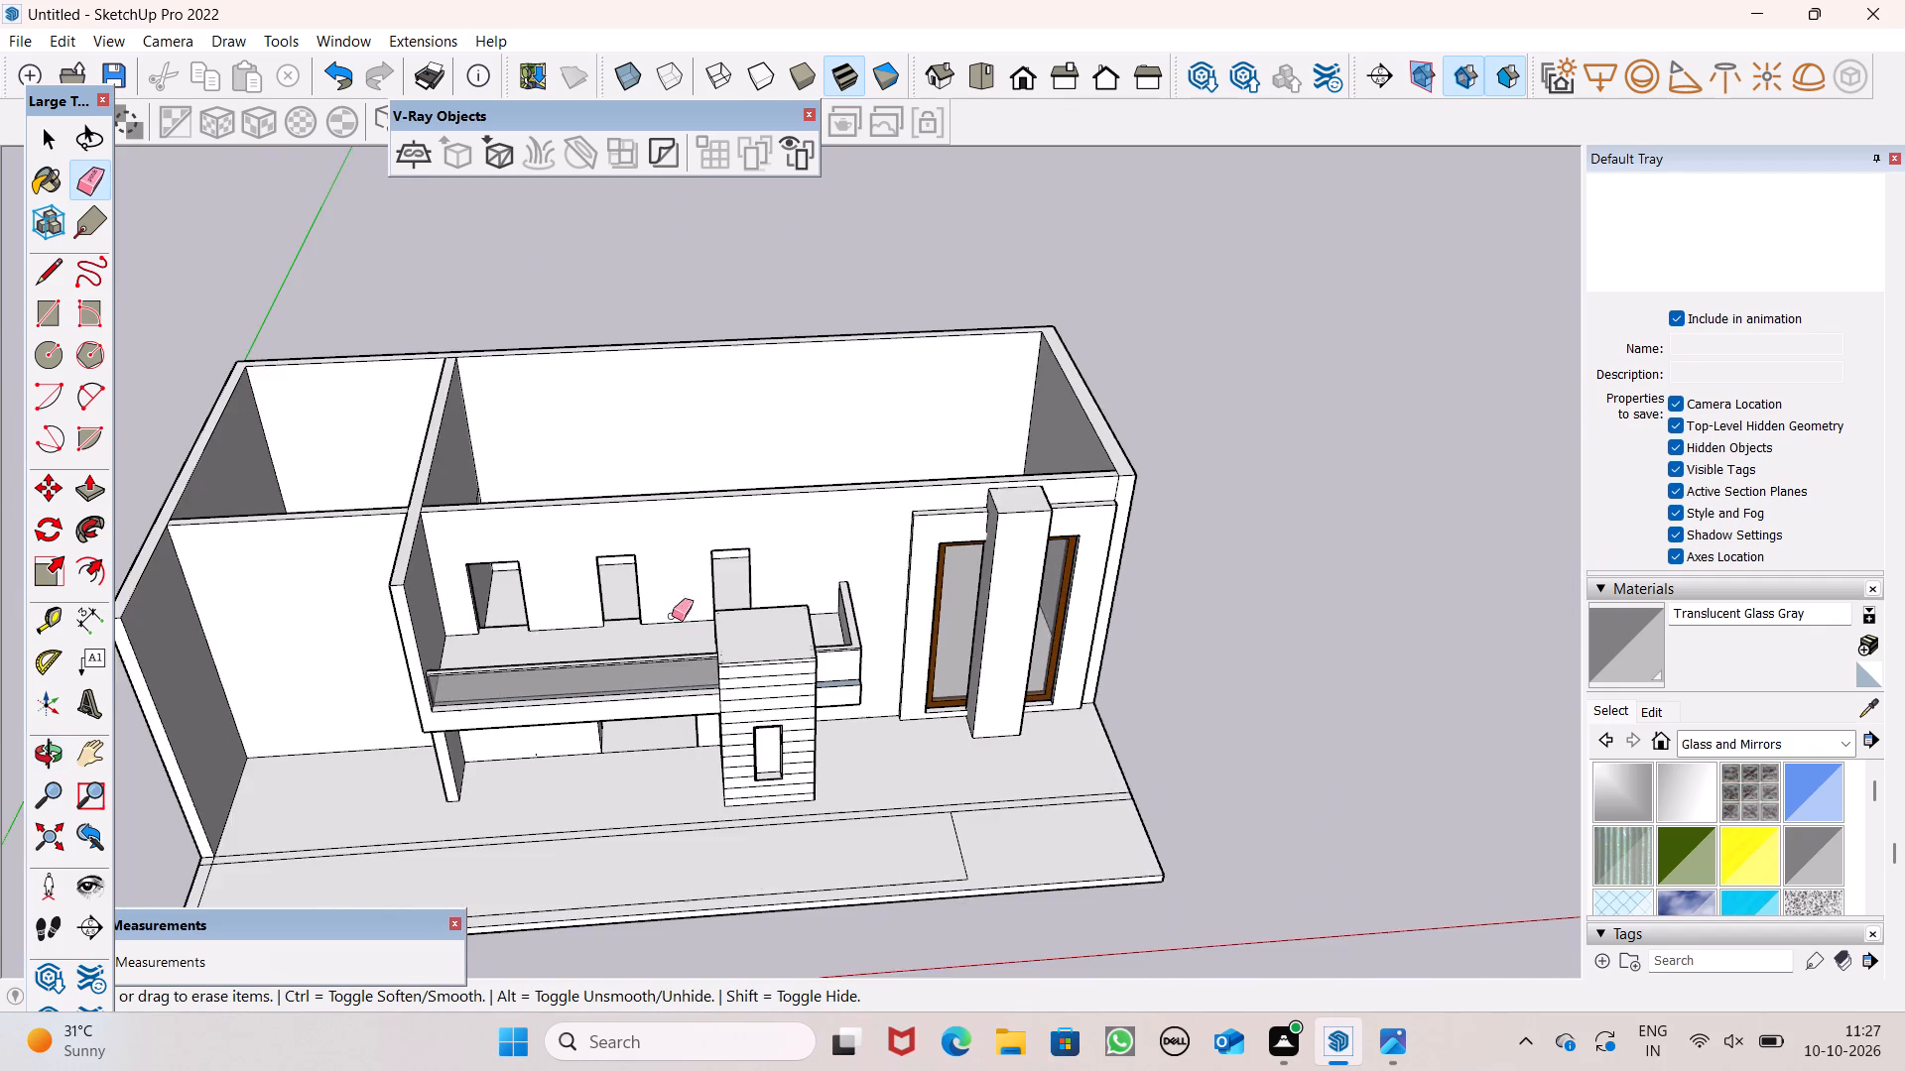
pyautogui.scroll(-3, 705, 648)
pyautogui.middleClick(857, 529)
pyautogui.scroll(4, 857, 529)
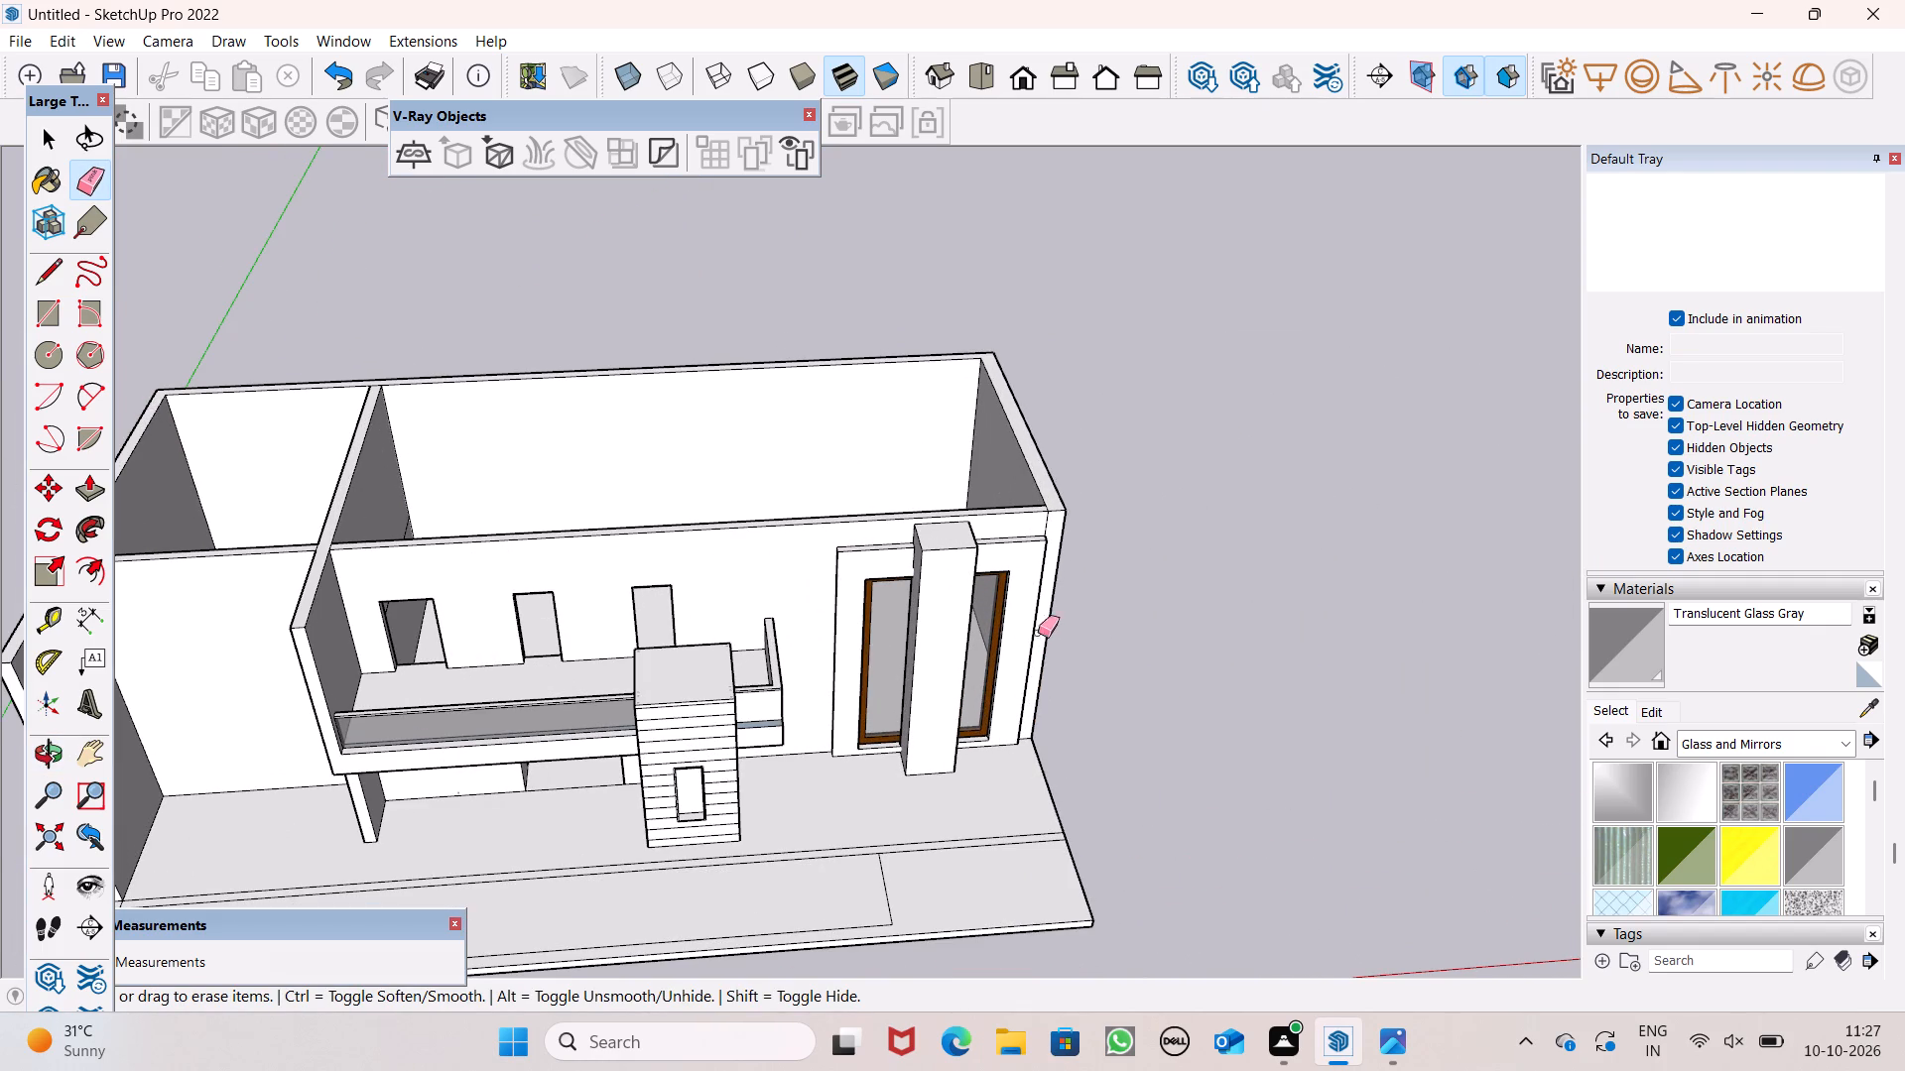
pyautogui.scroll(-4, 769, 637)
pyautogui.scroll(6, 949, 531)
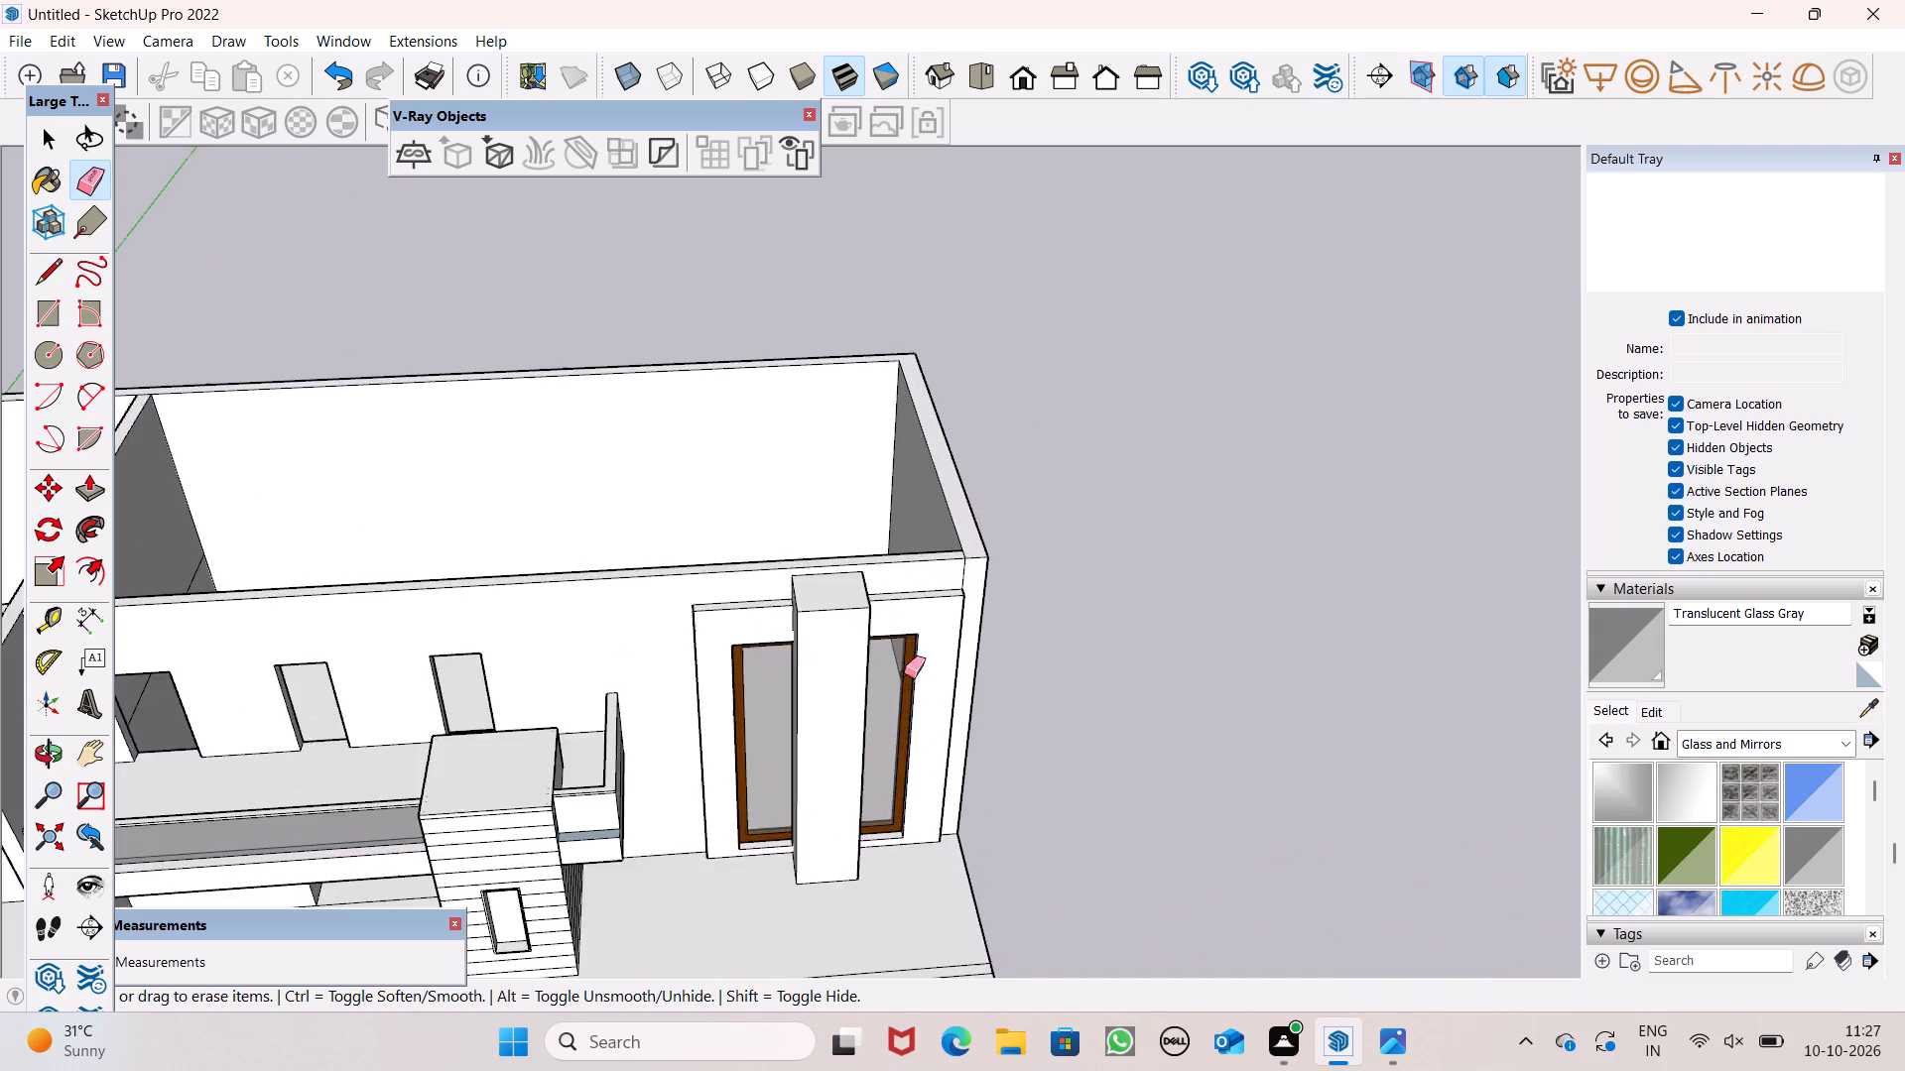
pyautogui.moveTo(904, 673); pyautogui.dragTo(791, 514, button='middle')
pyautogui.scroll(1, 791, 514)
pyautogui.scroll(-3, 810, 671)
pyautogui.moveTo(937, 811); pyautogui.dragTo(615, 751, button='middle')
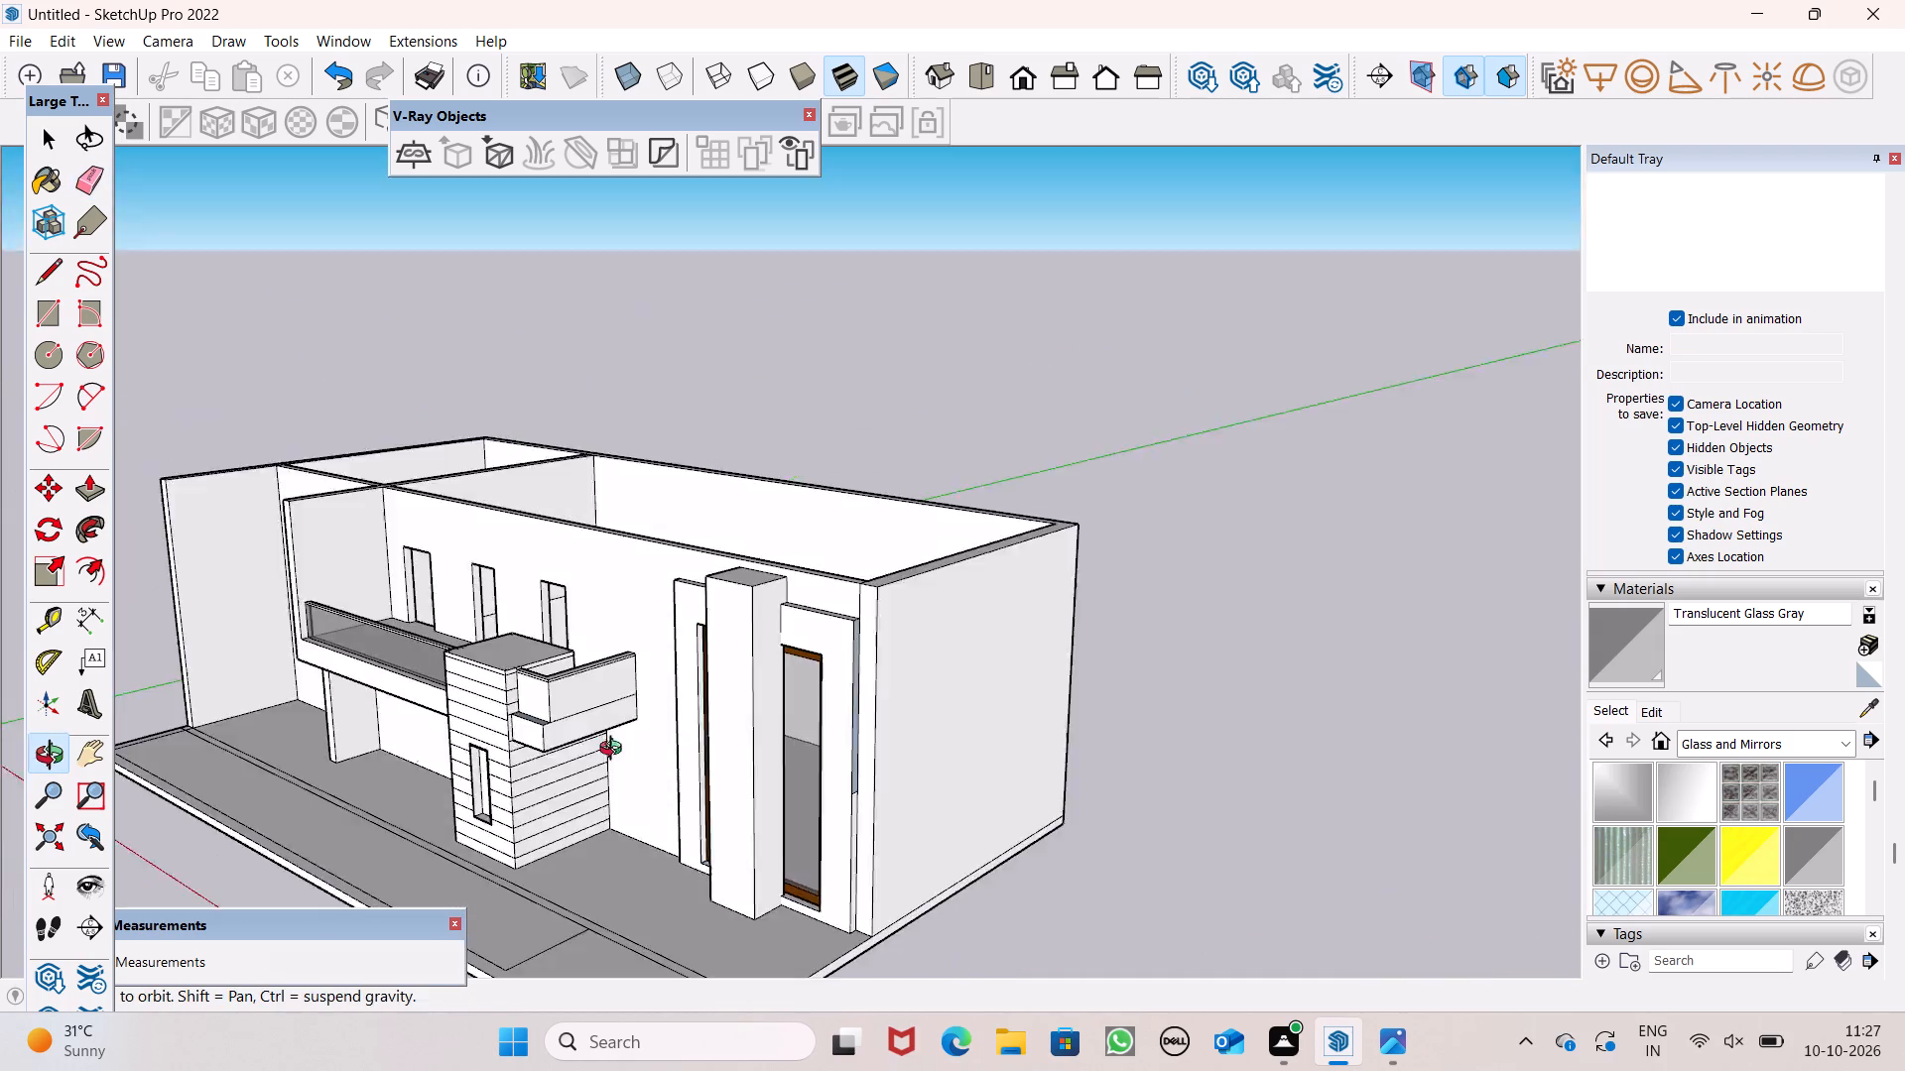
pyautogui.moveTo(615, 751); pyautogui.dragTo(526, 711, button='middle')
# Pull the column's side face toward the near end of the house by about 1' 7 3/8" to widen it.
pyautogui.click(107, 502)
pyautogui.scroll(3, 792, 718)
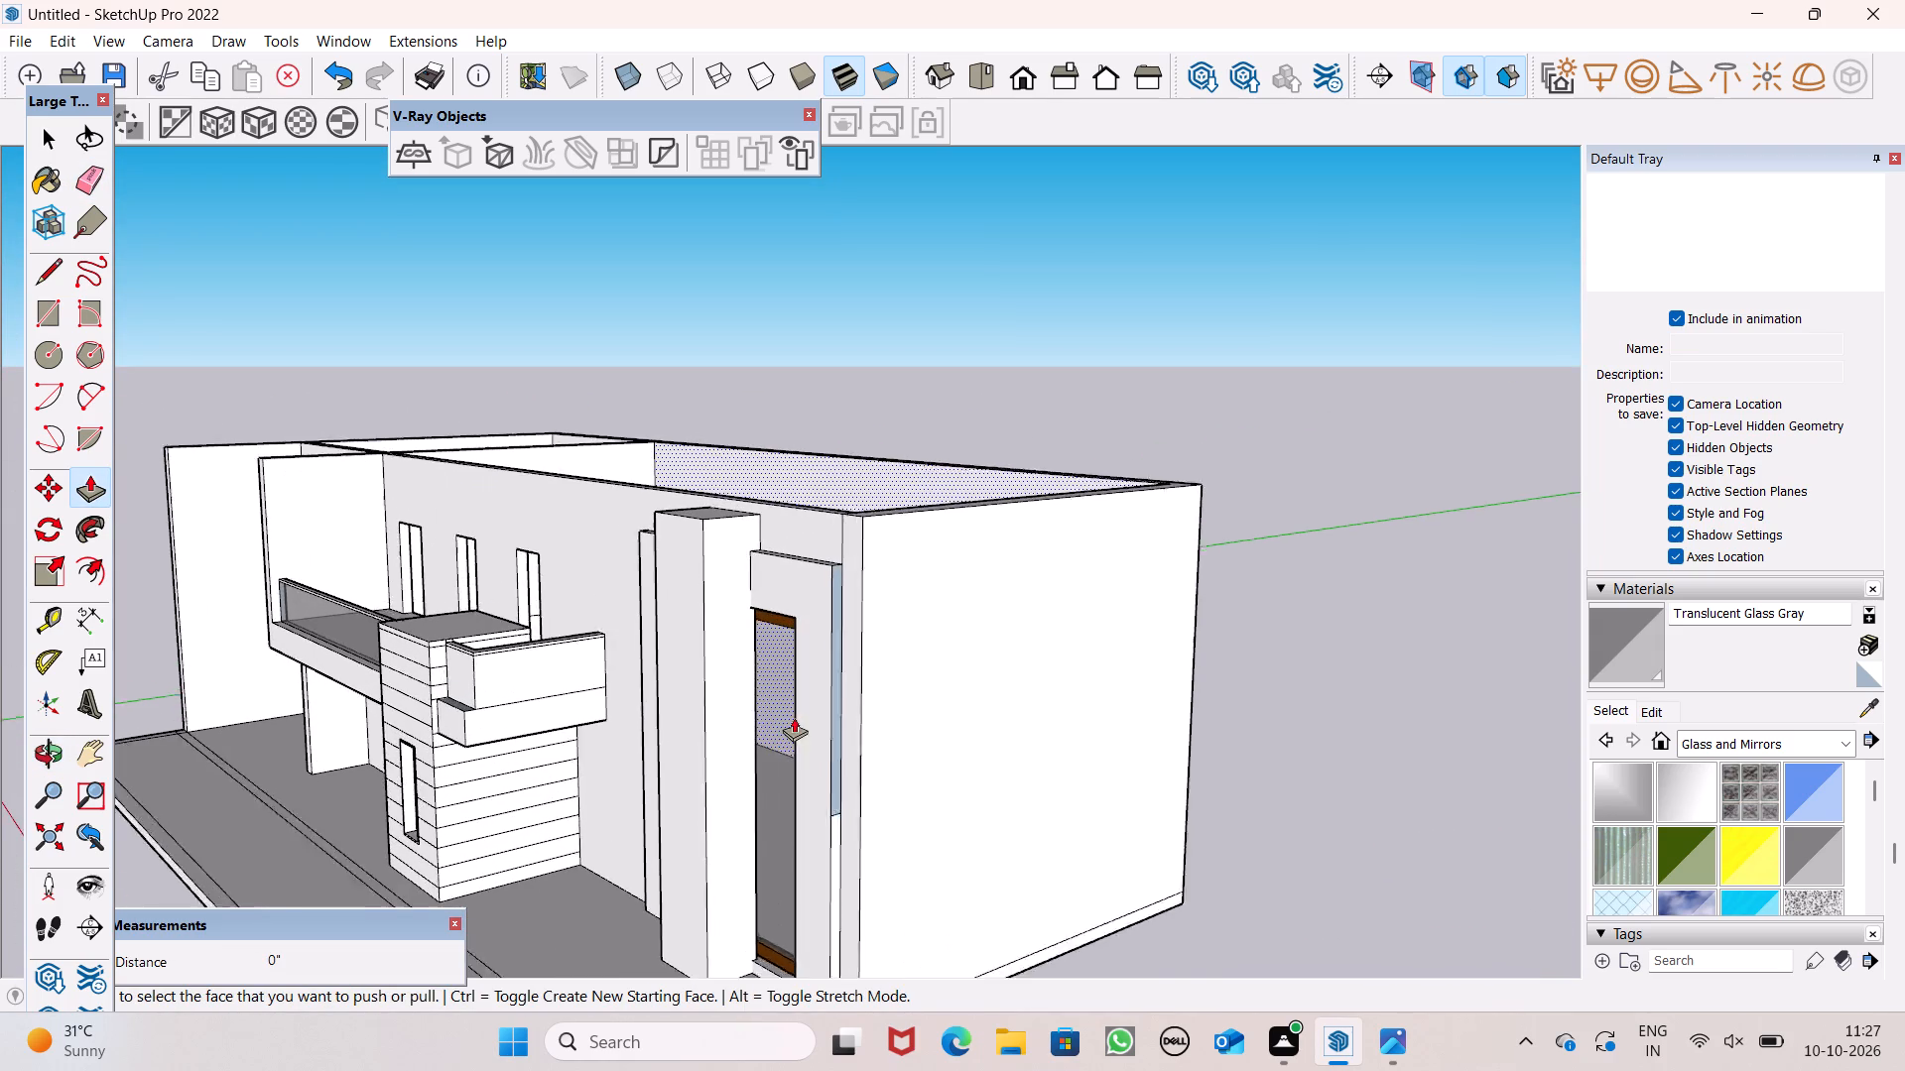
pyautogui.scroll(2, 794, 717)
pyautogui.moveTo(712, 696); pyautogui.dragTo(733, 715)
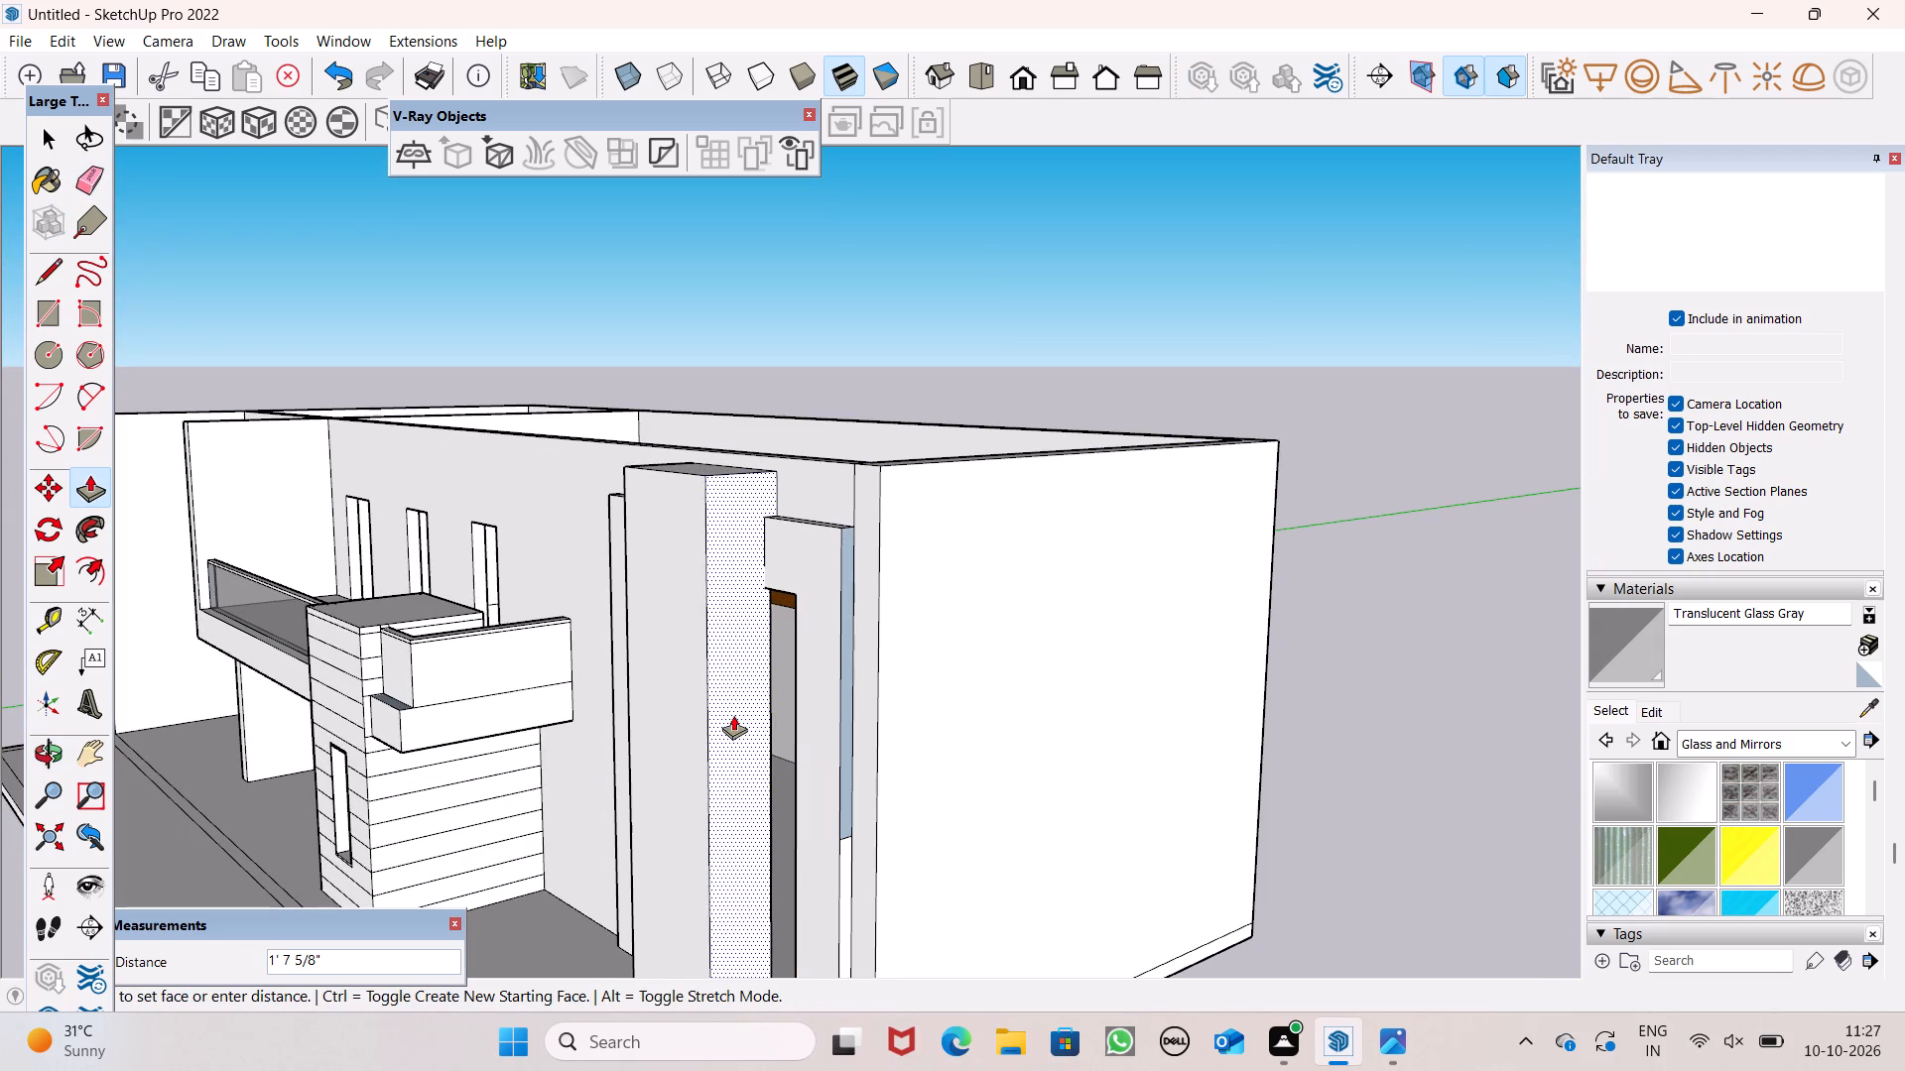
pyautogui.moveTo(733, 715); pyautogui.dragTo(733, 714)
# Pull the column's opposite side face, on the balcony side, outward to widen the column.
pyautogui.scroll(-4, 717, 628)
pyautogui.moveTo(744, 680); pyautogui.dragTo(1207, 866, button='middle')
pyautogui.scroll(5, 1084, 868)
pyautogui.moveTo(1081, 901); pyautogui.dragTo(1228, 935, button='middle')
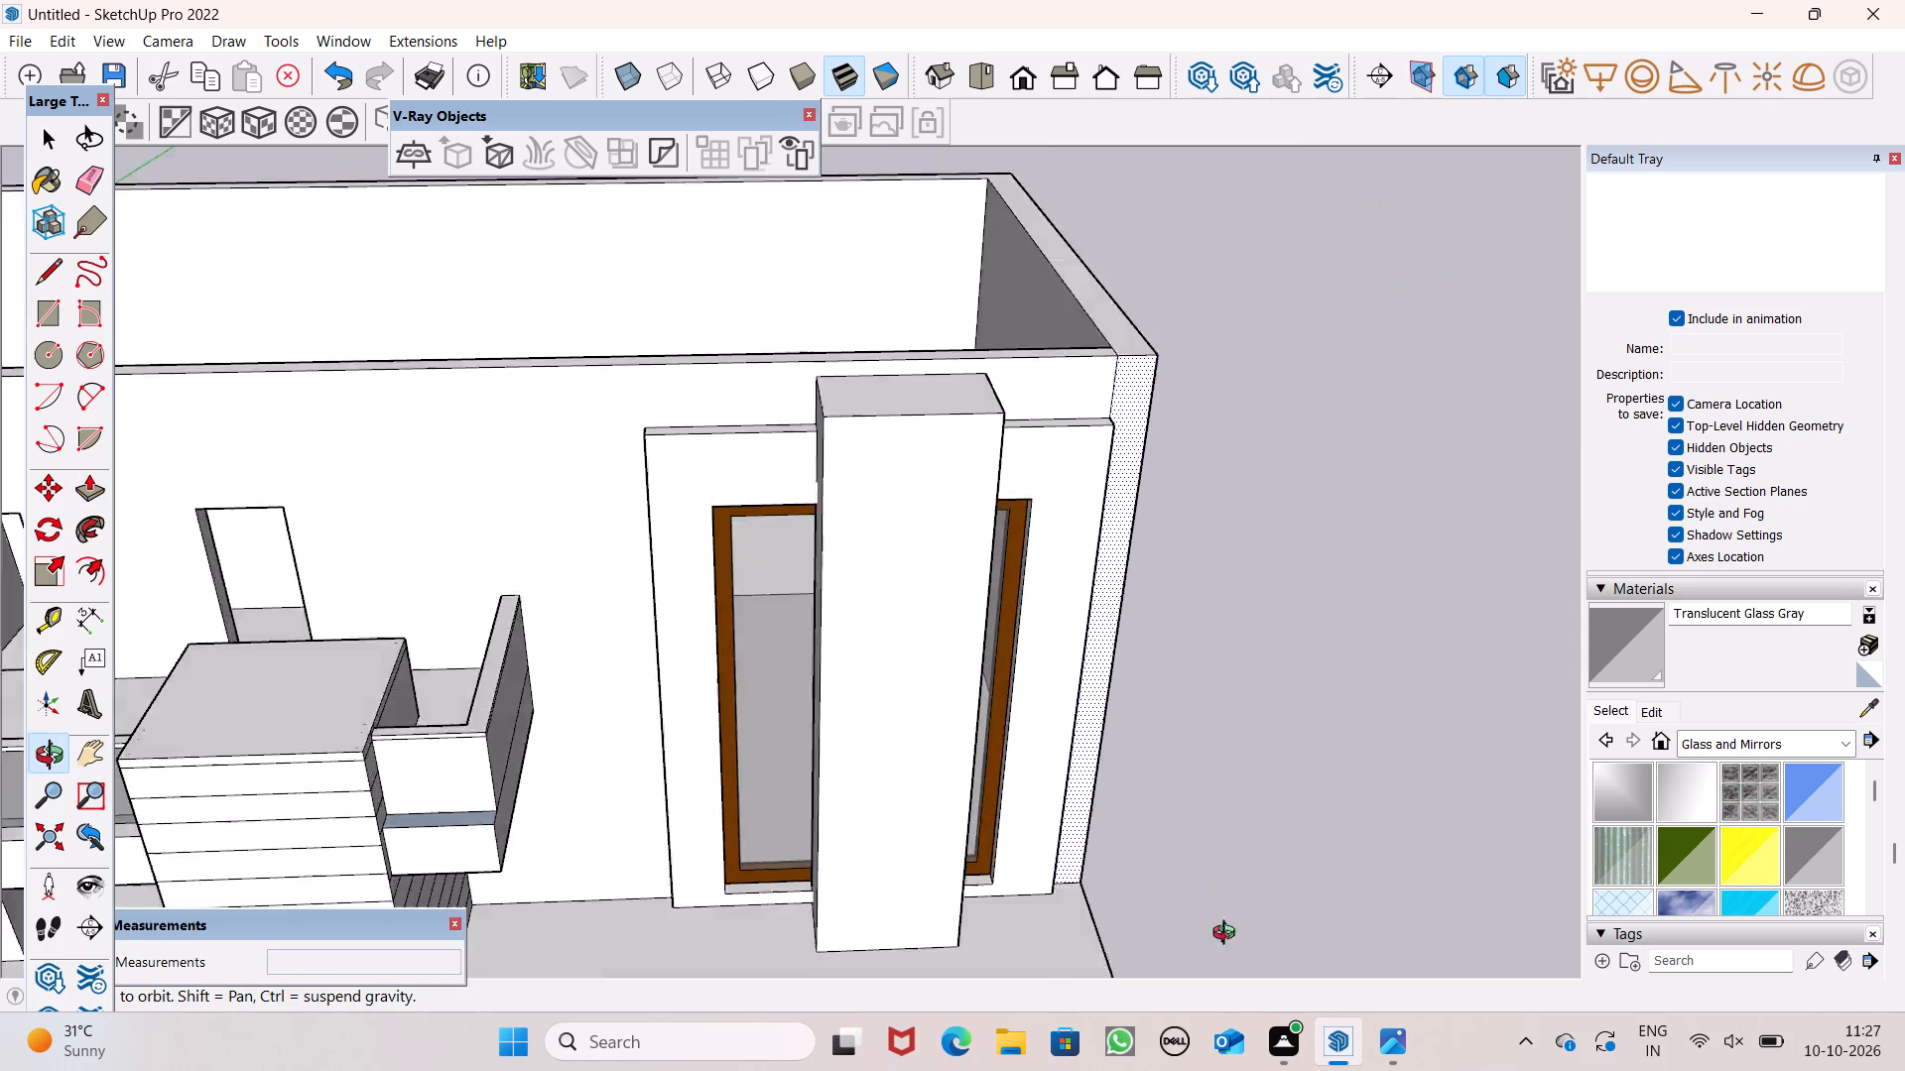
pyautogui.moveTo(1228, 935); pyautogui.dragTo(1598, 829, button='middle')
pyautogui.scroll(2, 855, 618)
pyautogui.moveTo(872, 612); pyautogui.dragTo(927, 713, button='middle')
pyautogui.scroll(3, 923, 717)
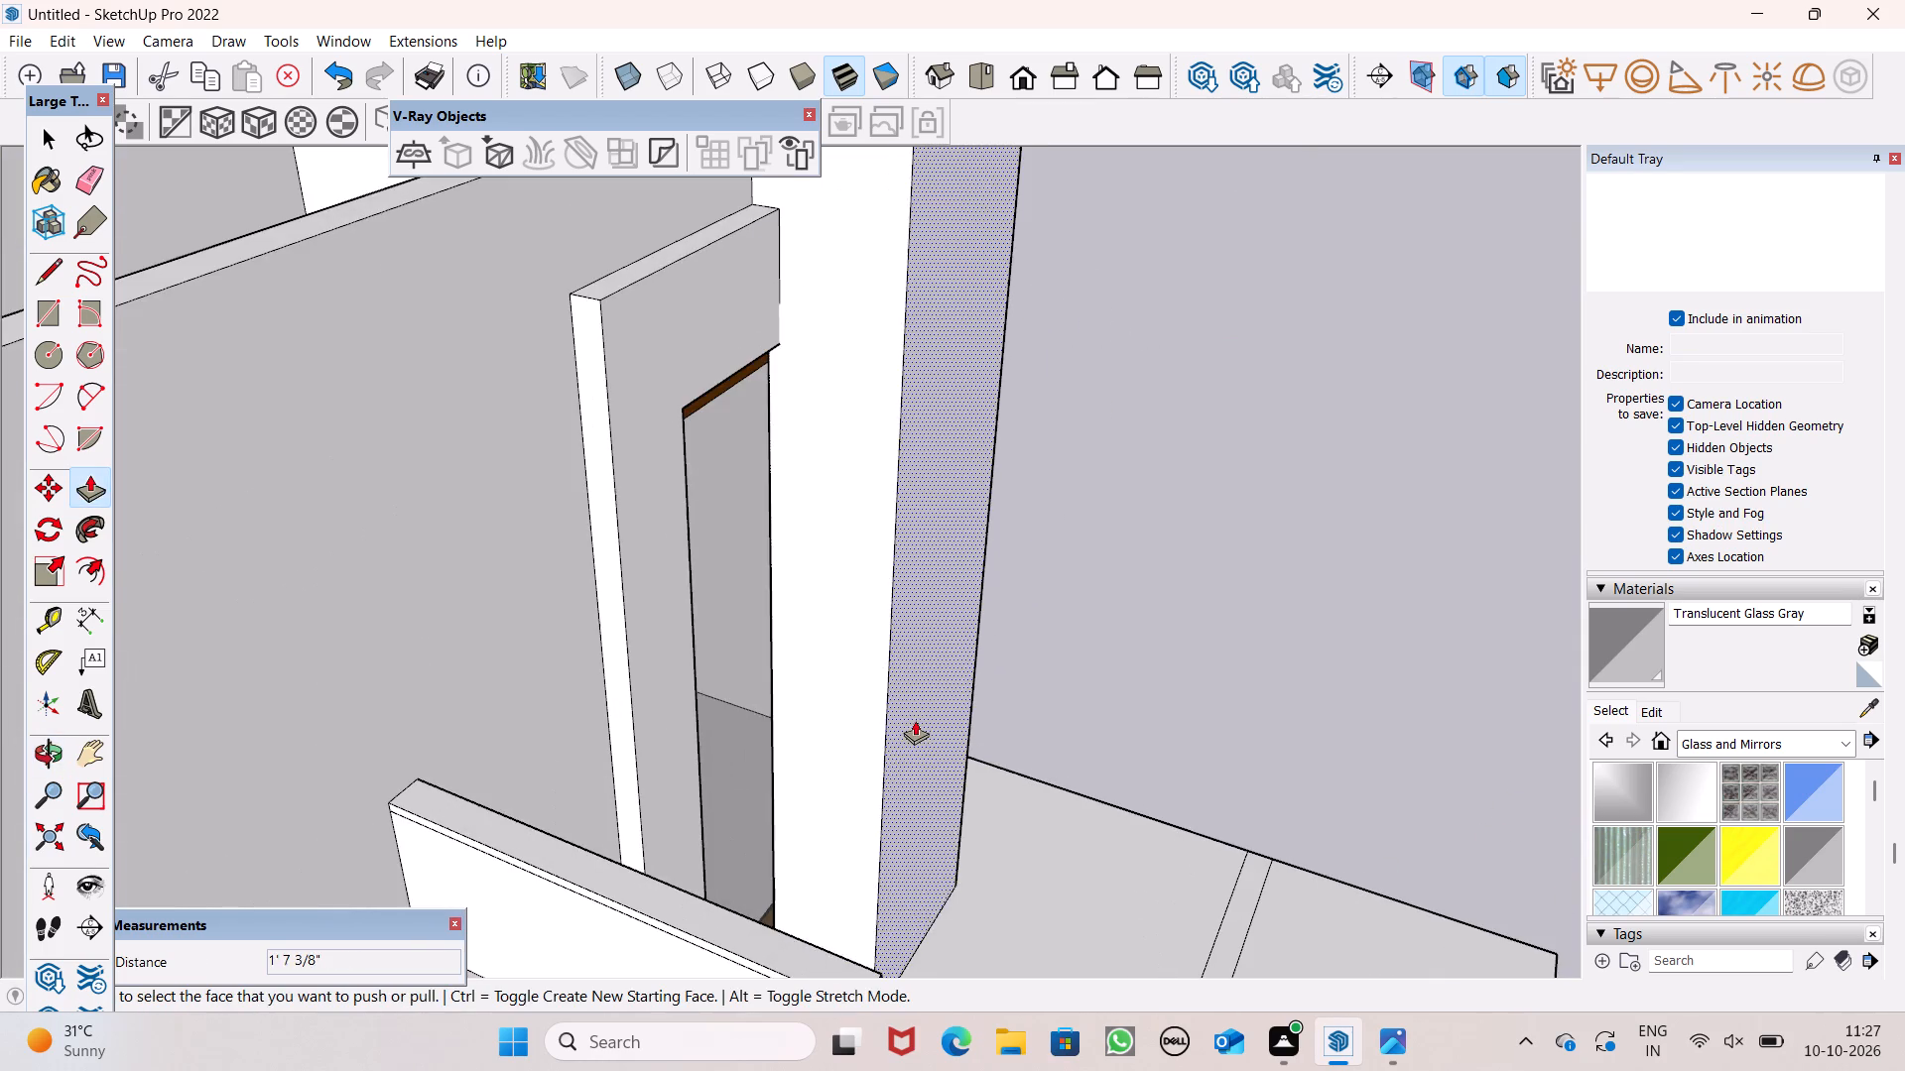
pyautogui.moveTo(905, 741); pyautogui.dragTo(953, 870, button='middle')
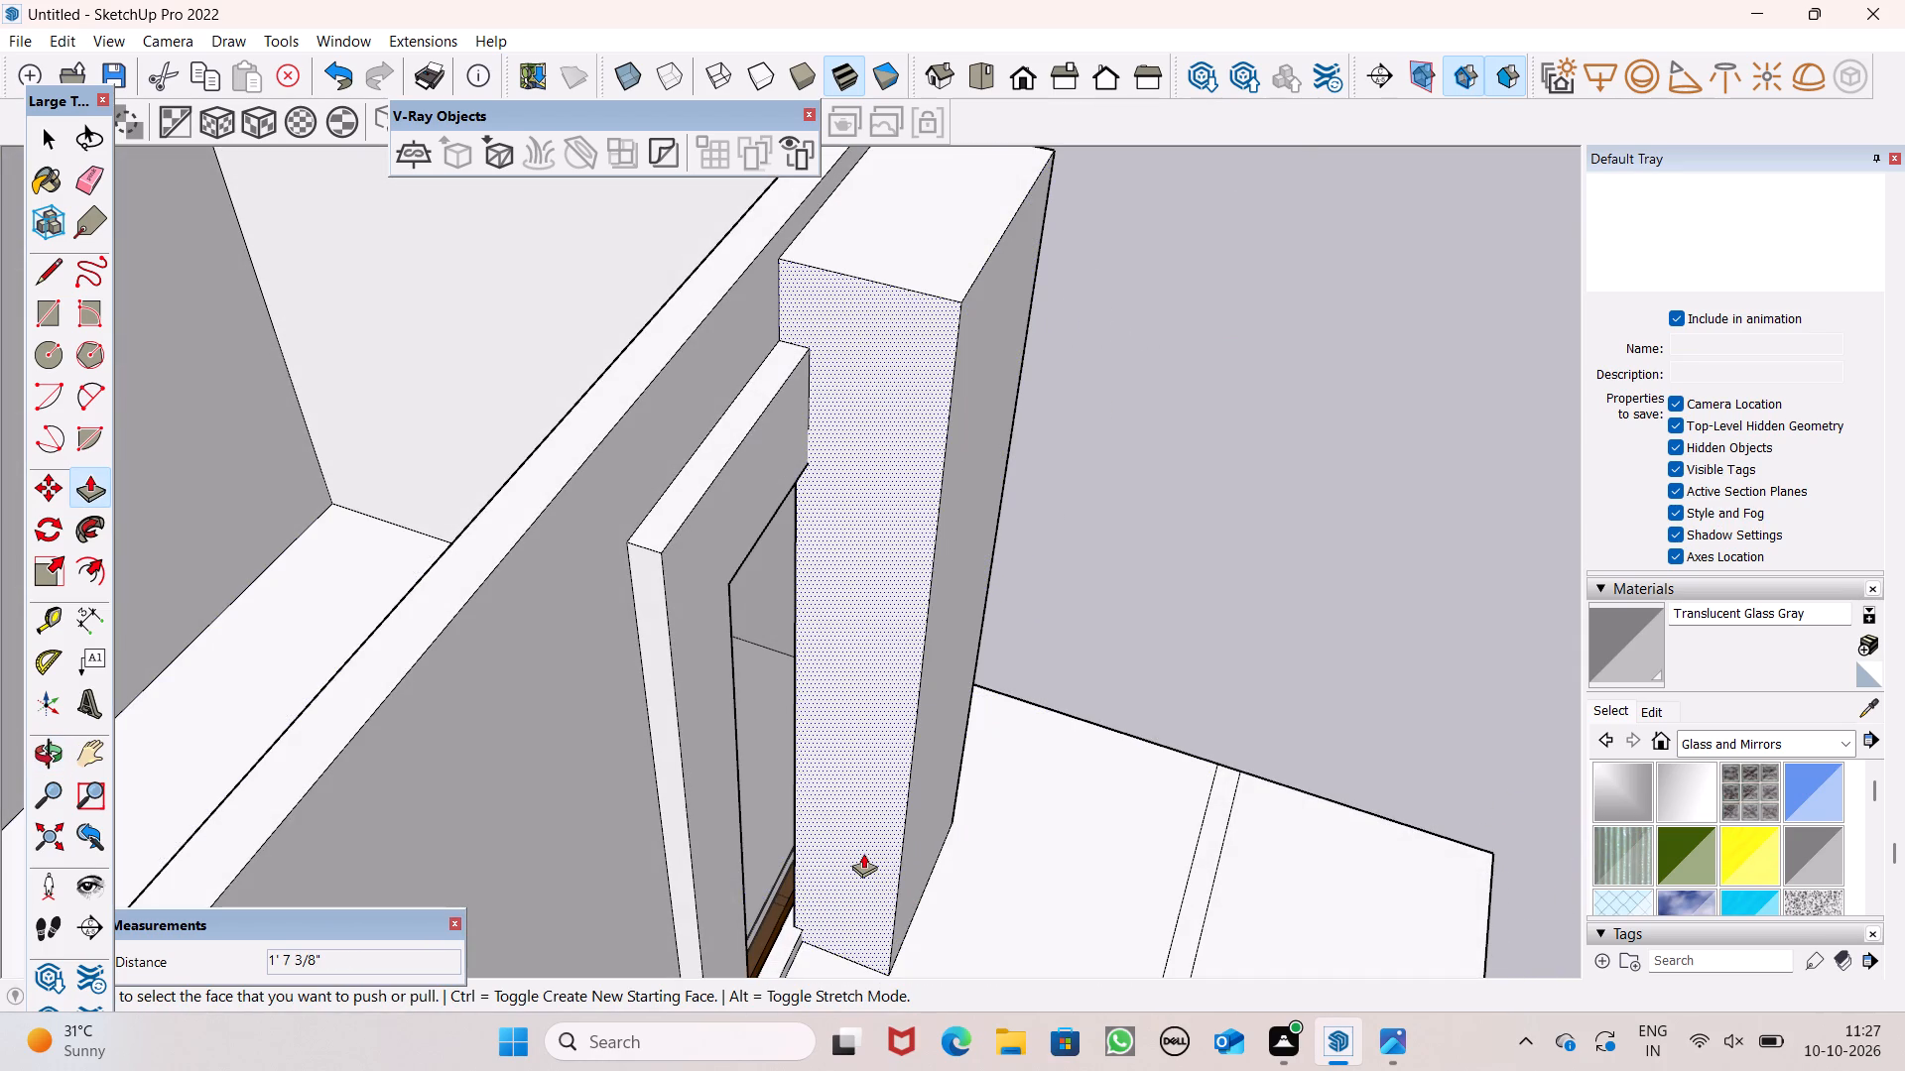
pyautogui.moveTo(863, 853); pyautogui.dragTo(839, 874)
# Pull the column's front face outward from the facade by about 9".
pyautogui.scroll(1, 830, 796)
pyautogui.scroll(-3, 830, 796)
pyautogui.moveTo(939, 862); pyautogui.dragTo(686, 904, button='middle')
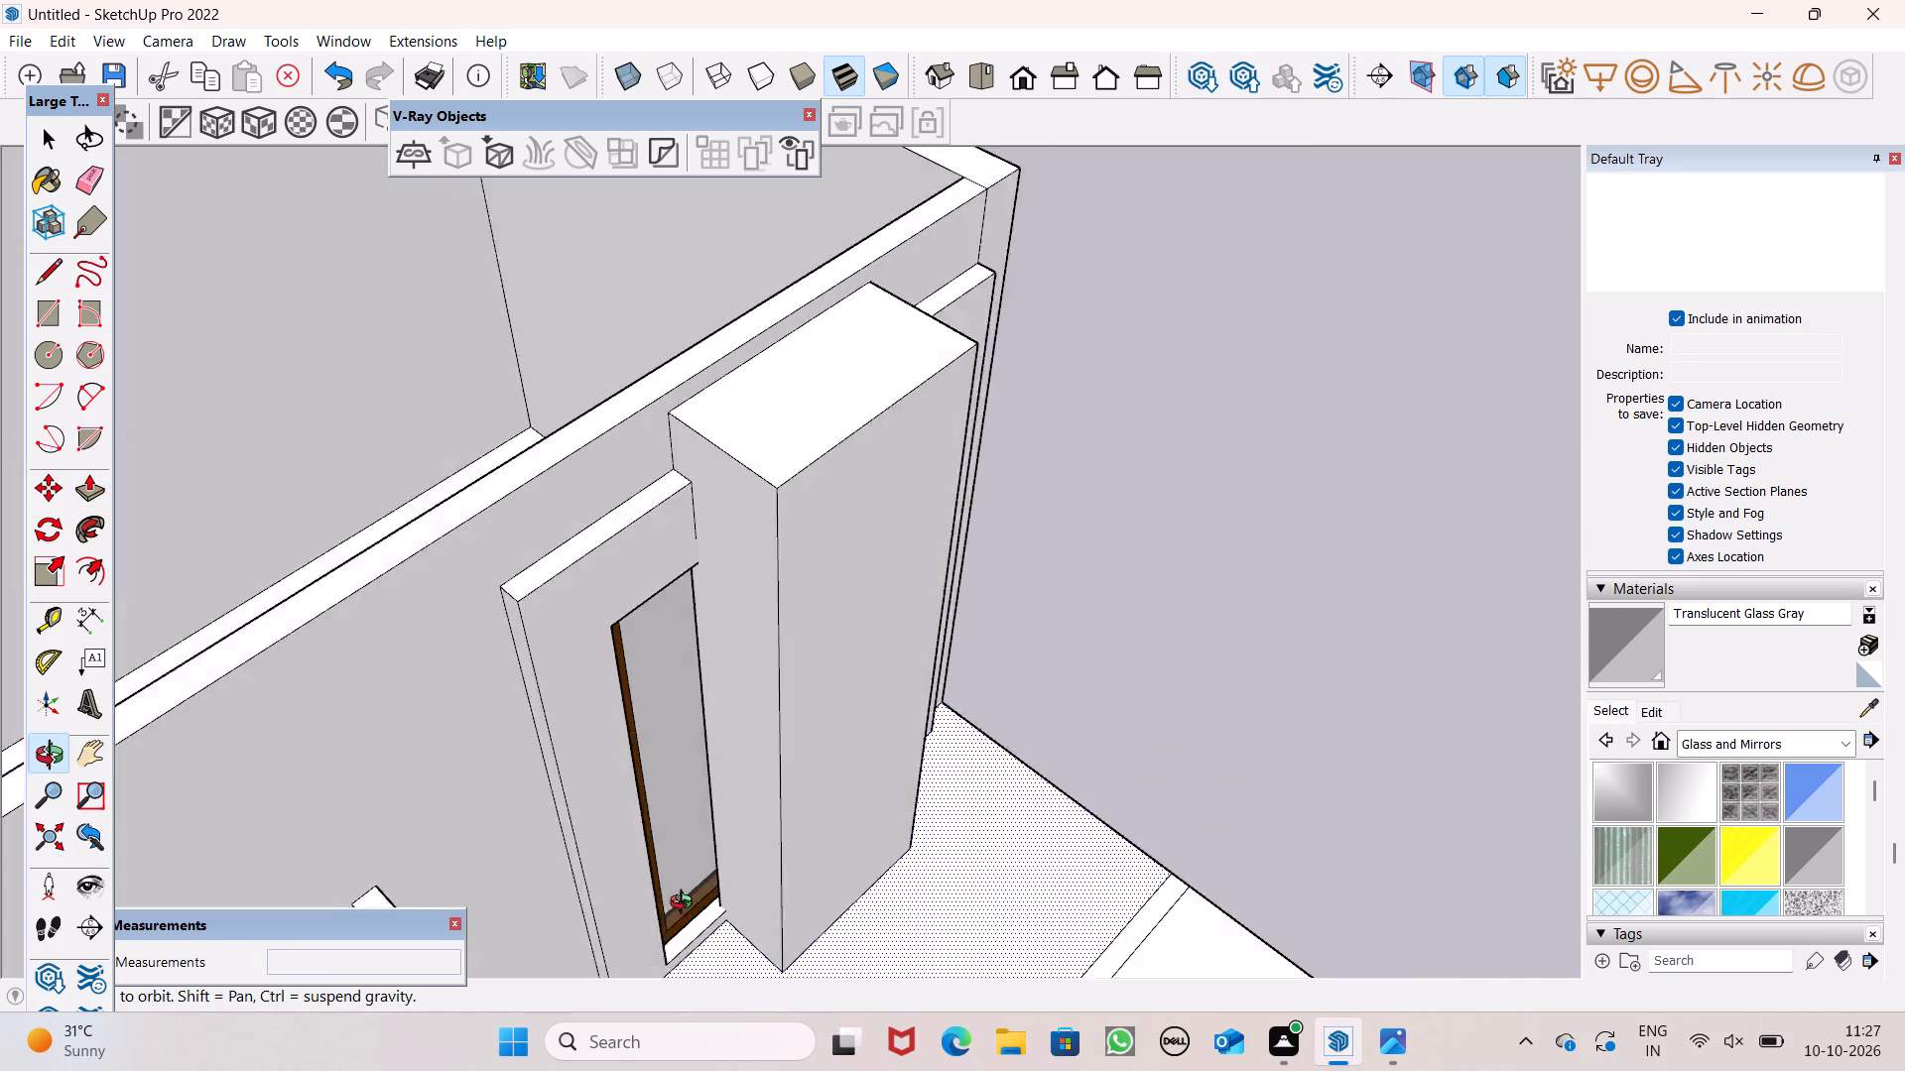
pyautogui.moveTo(686, 904); pyautogui.dragTo(673, 904, button='middle')
pyautogui.scroll(1, 677, 904)
pyautogui.moveTo(825, 800); pyautogui.dragTo(834, 827)
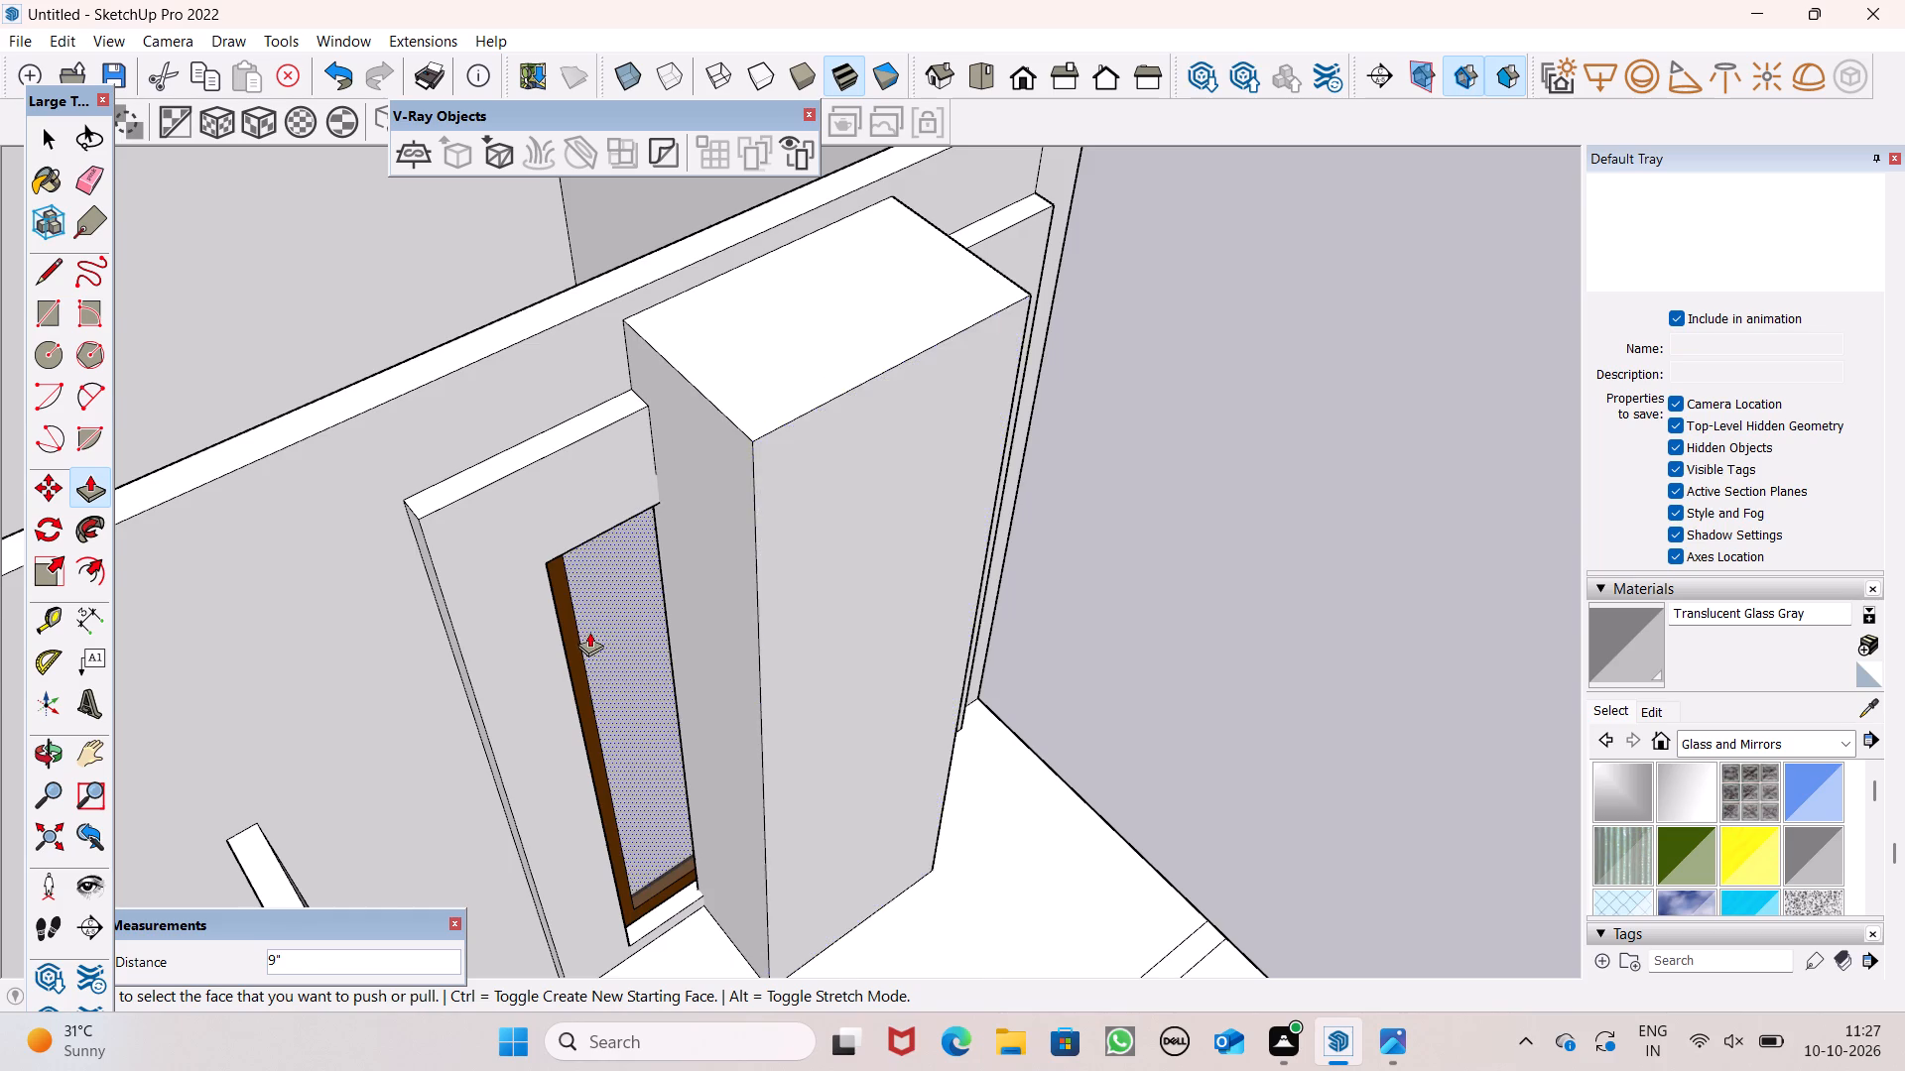
# Examine the resized column and the glass panel surround from the front and above.
pyautogui.scroll(-10, 589, 632)
pyautogui.moveTo(722, 701); pyautogui.dragTo(421, 418, button='middle')
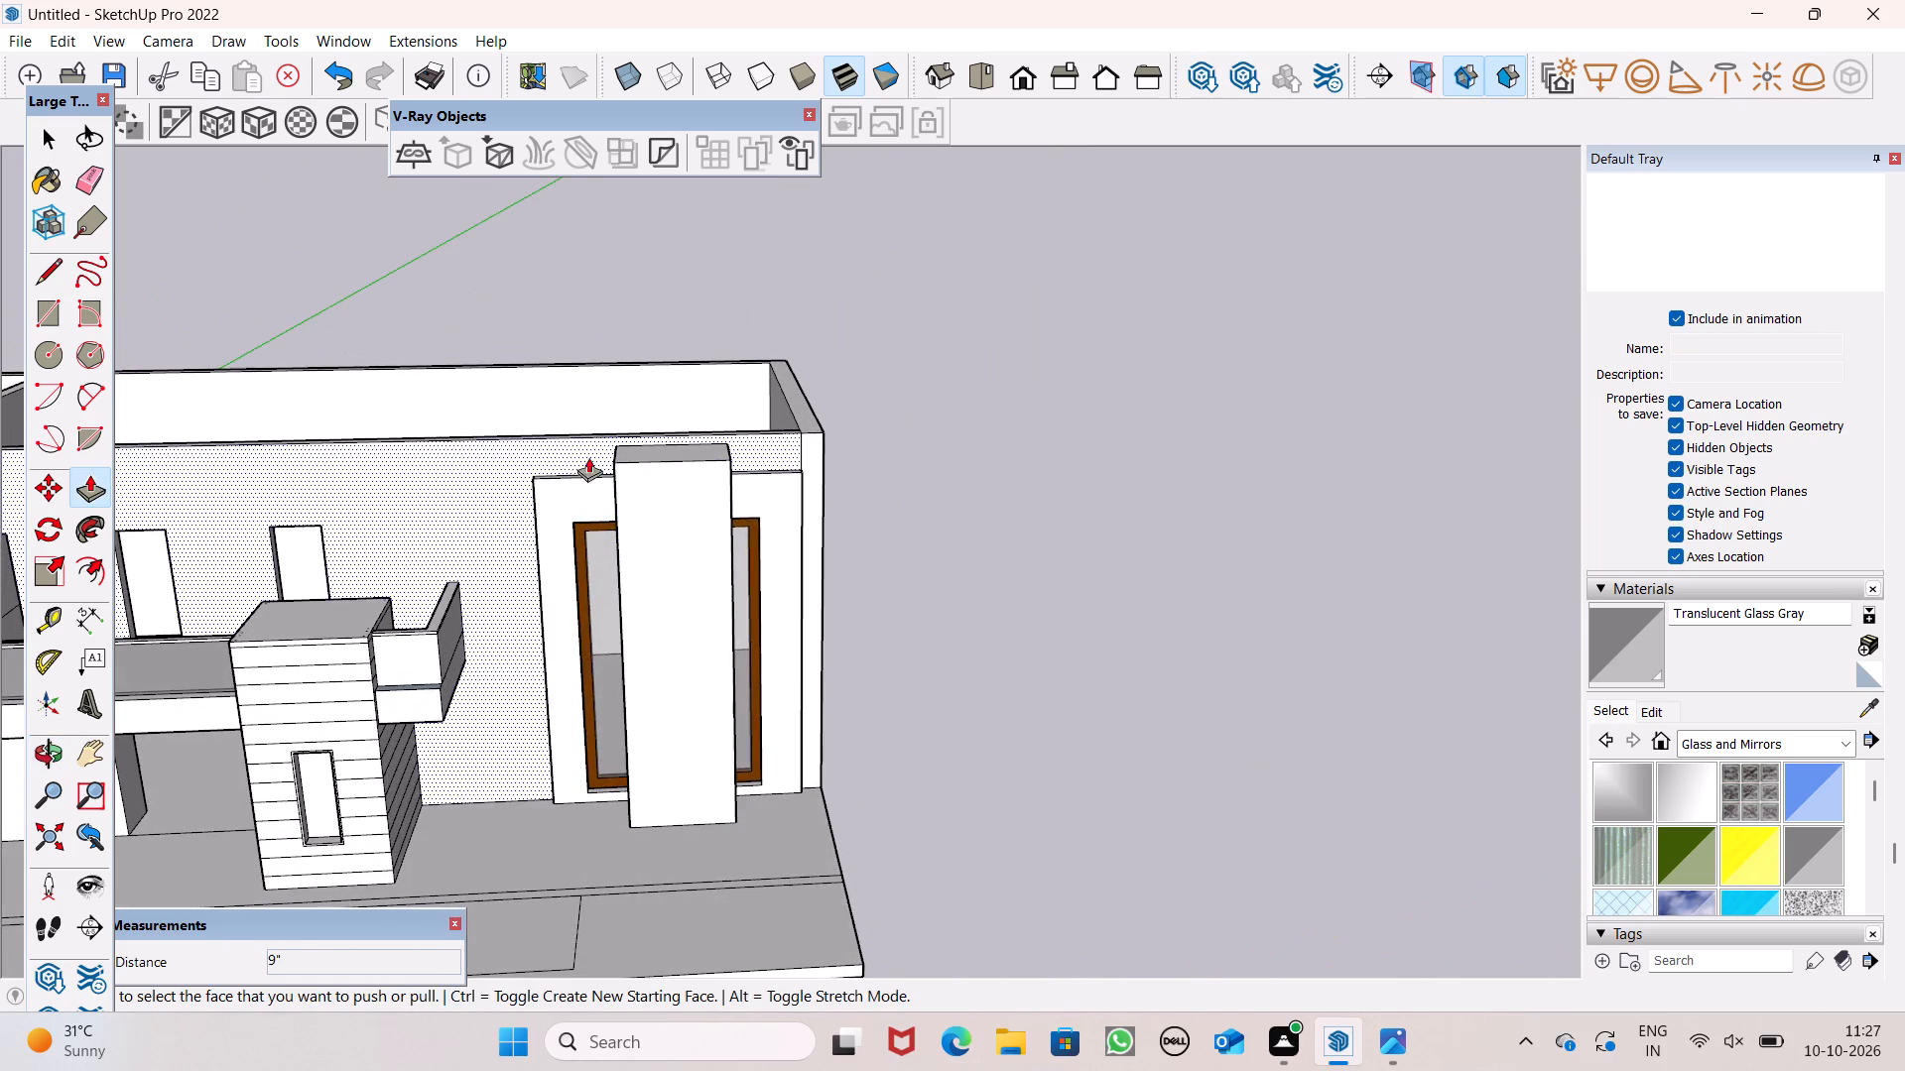
pyautogui.scroll(-1, 663, 501)
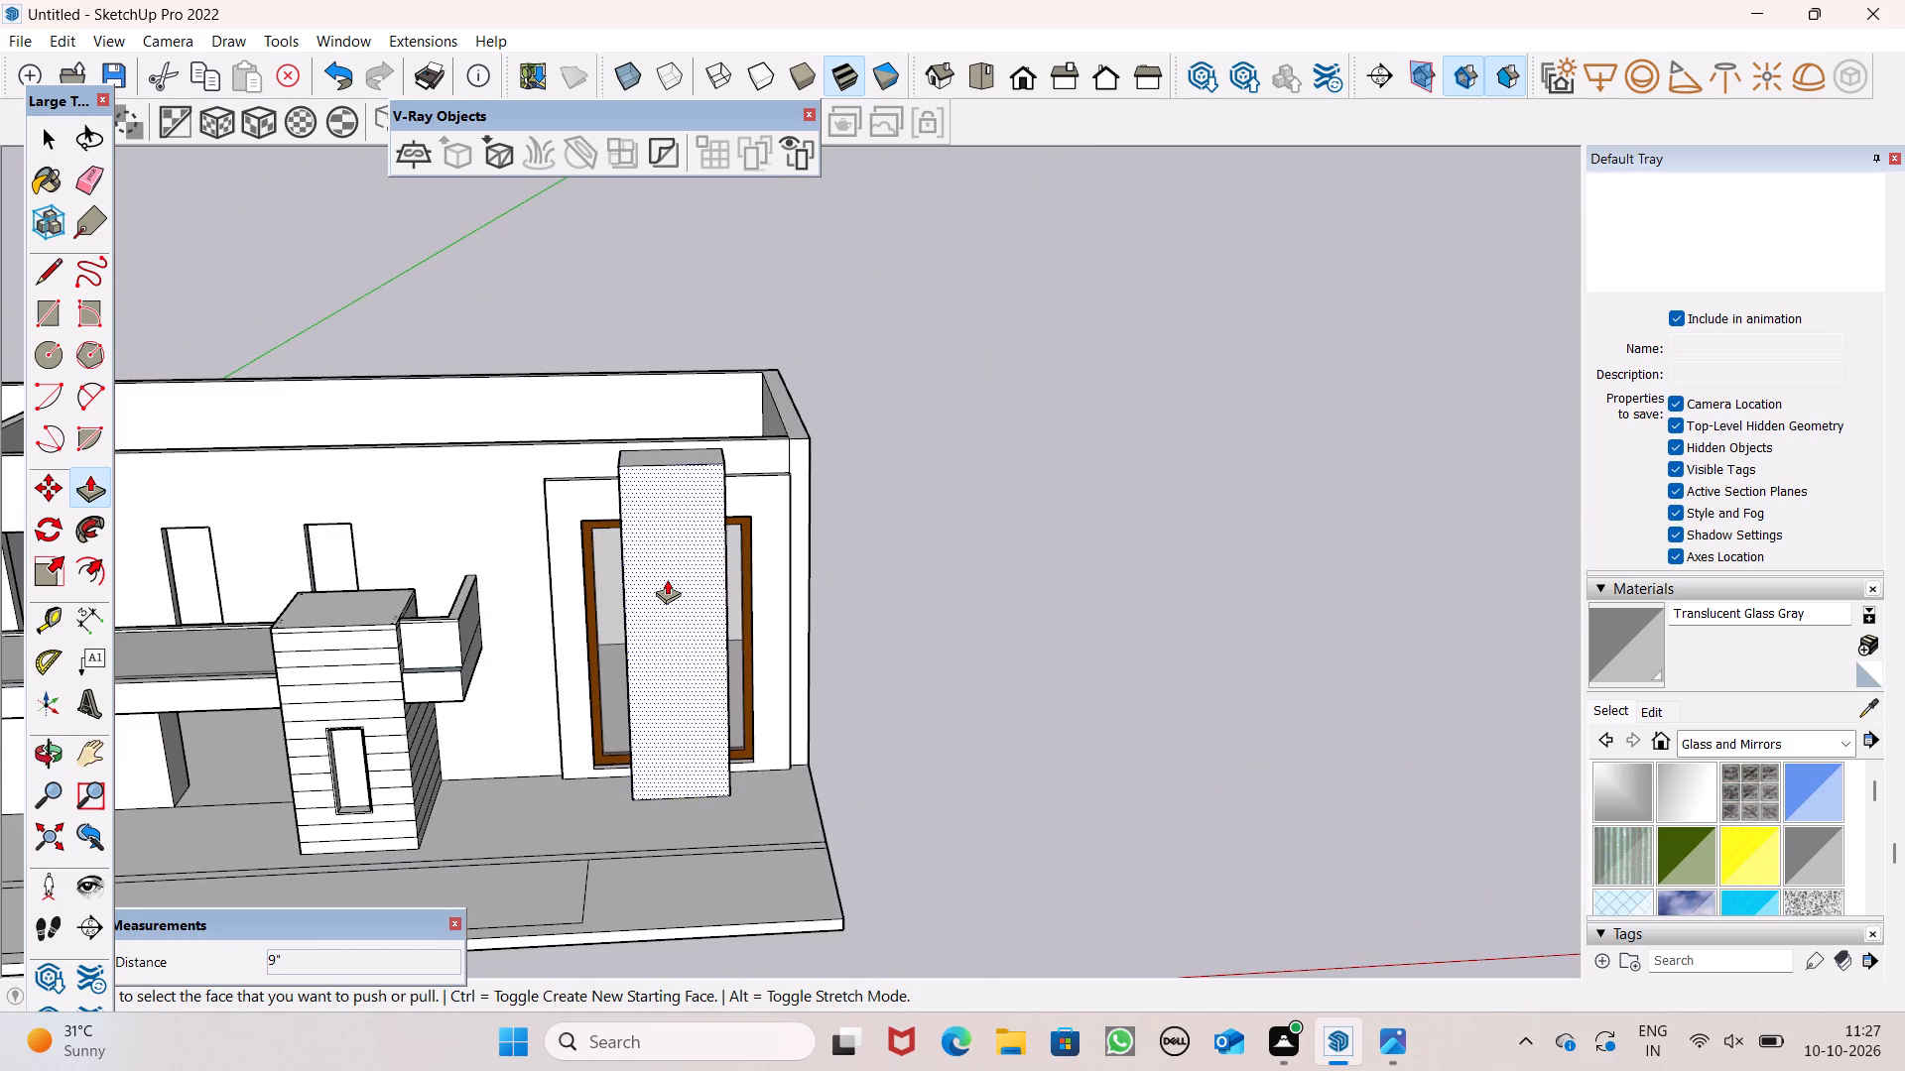
pyautogui.scroll(-2, 667, 579)
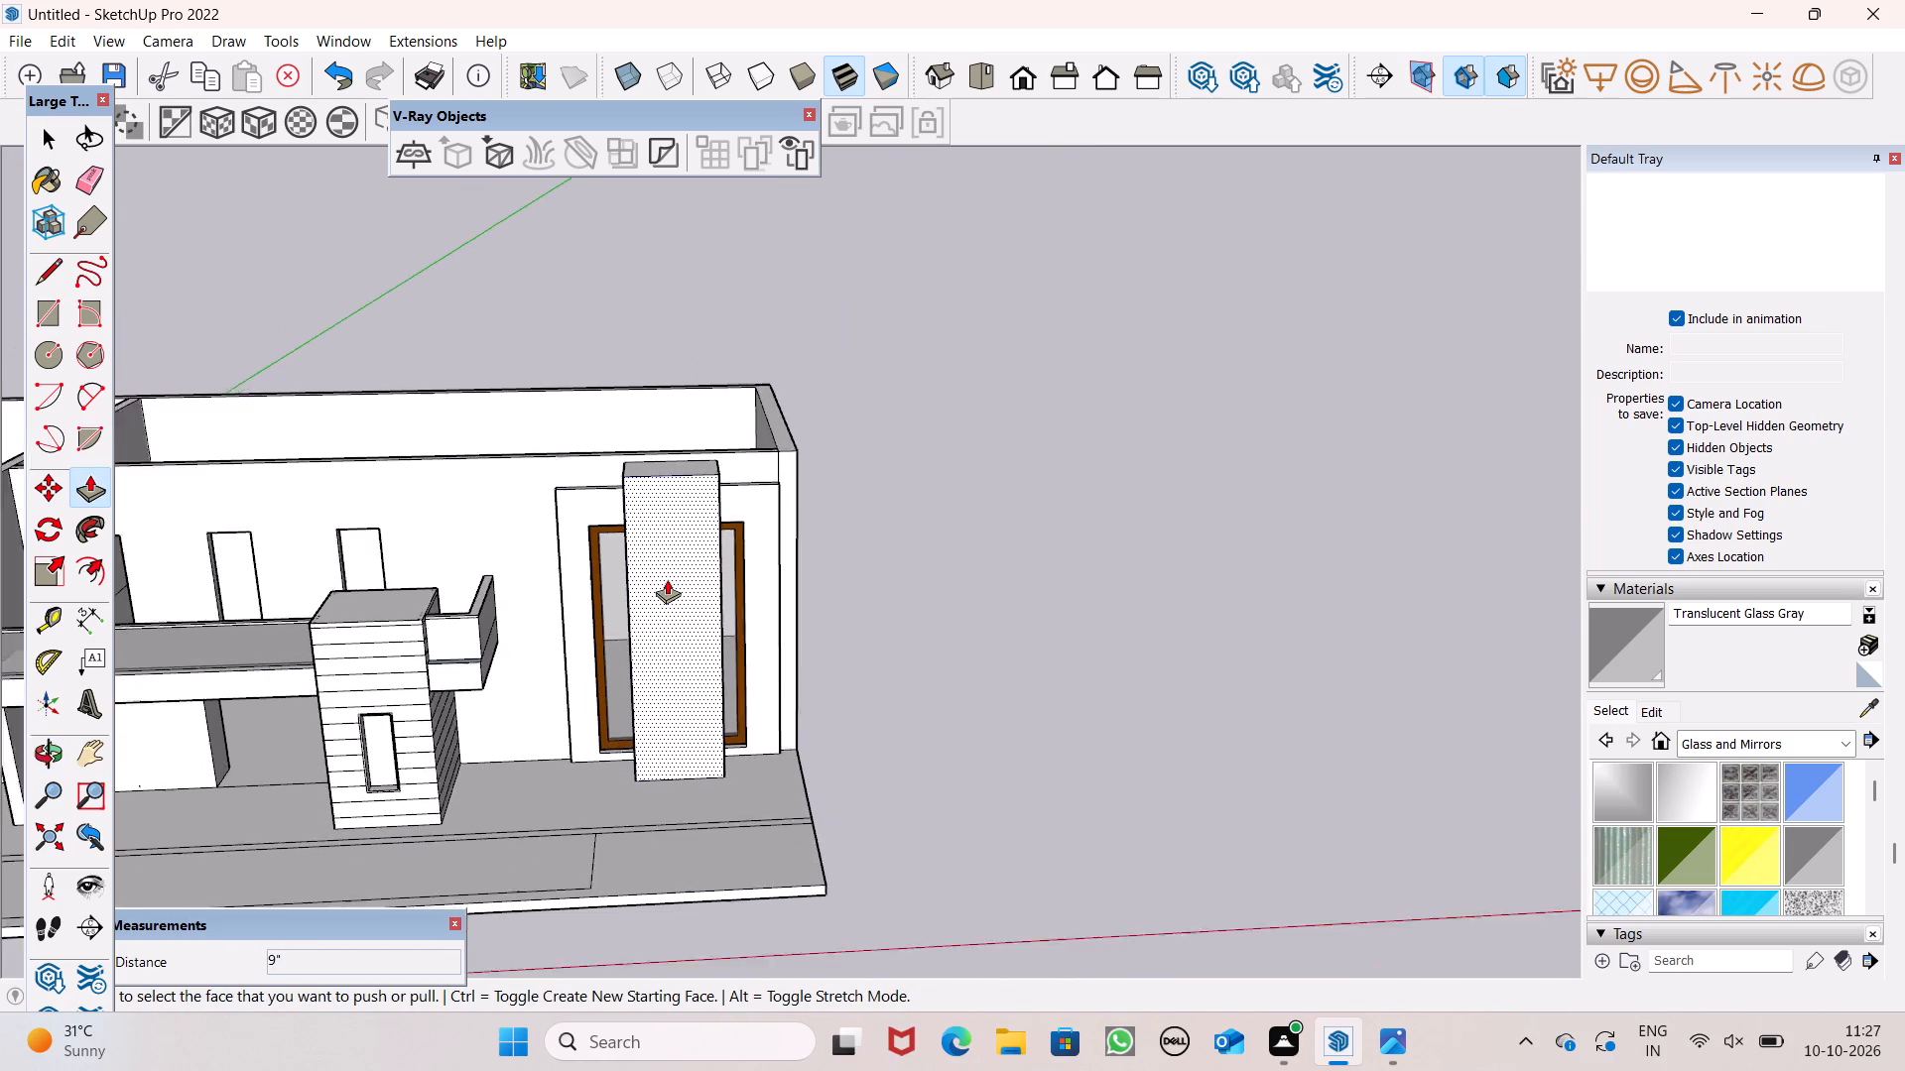
pyautogui.scroll(-2, 667, 579)
pyautogui.moveTo(672, 606); pyautogui.dragTo(690, 723, button='middle')
pyautogui.scroll(3, 665, 620)
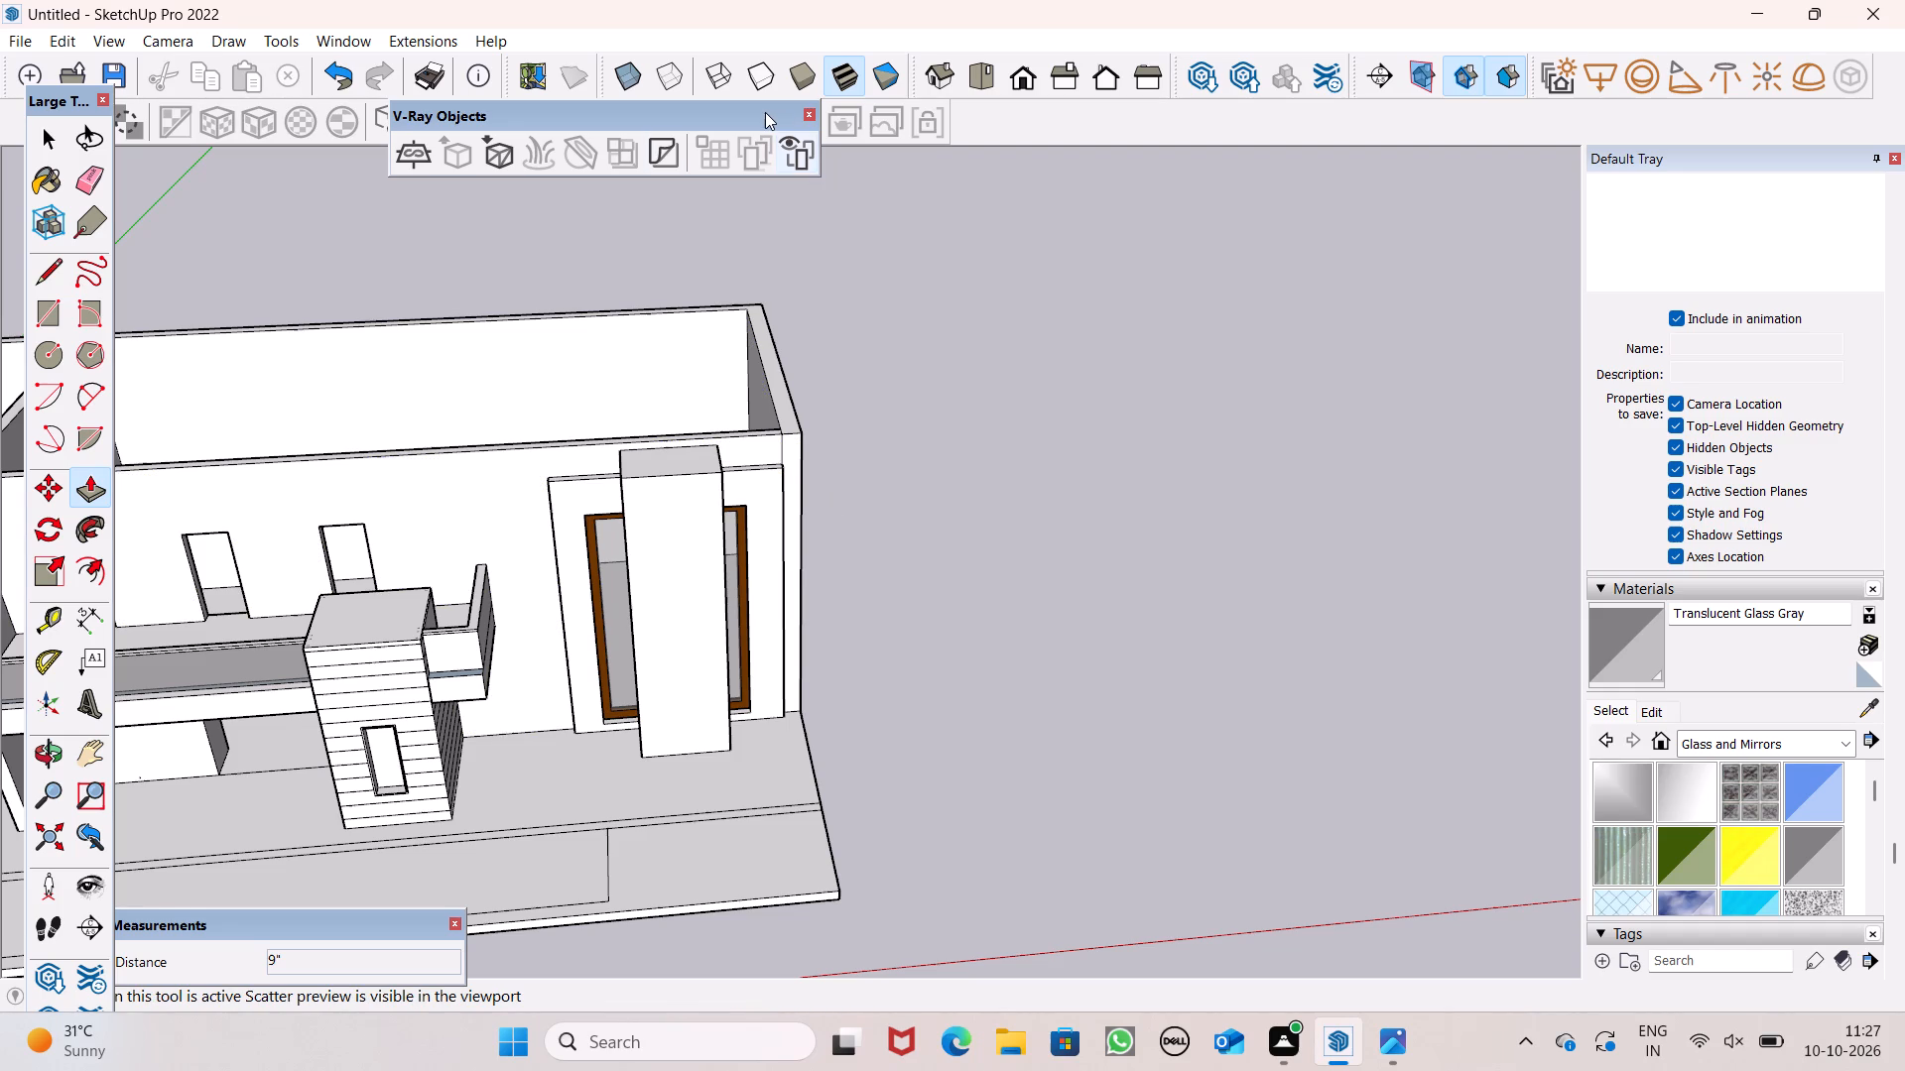
pyautogui.scroll(1, 765, 112)
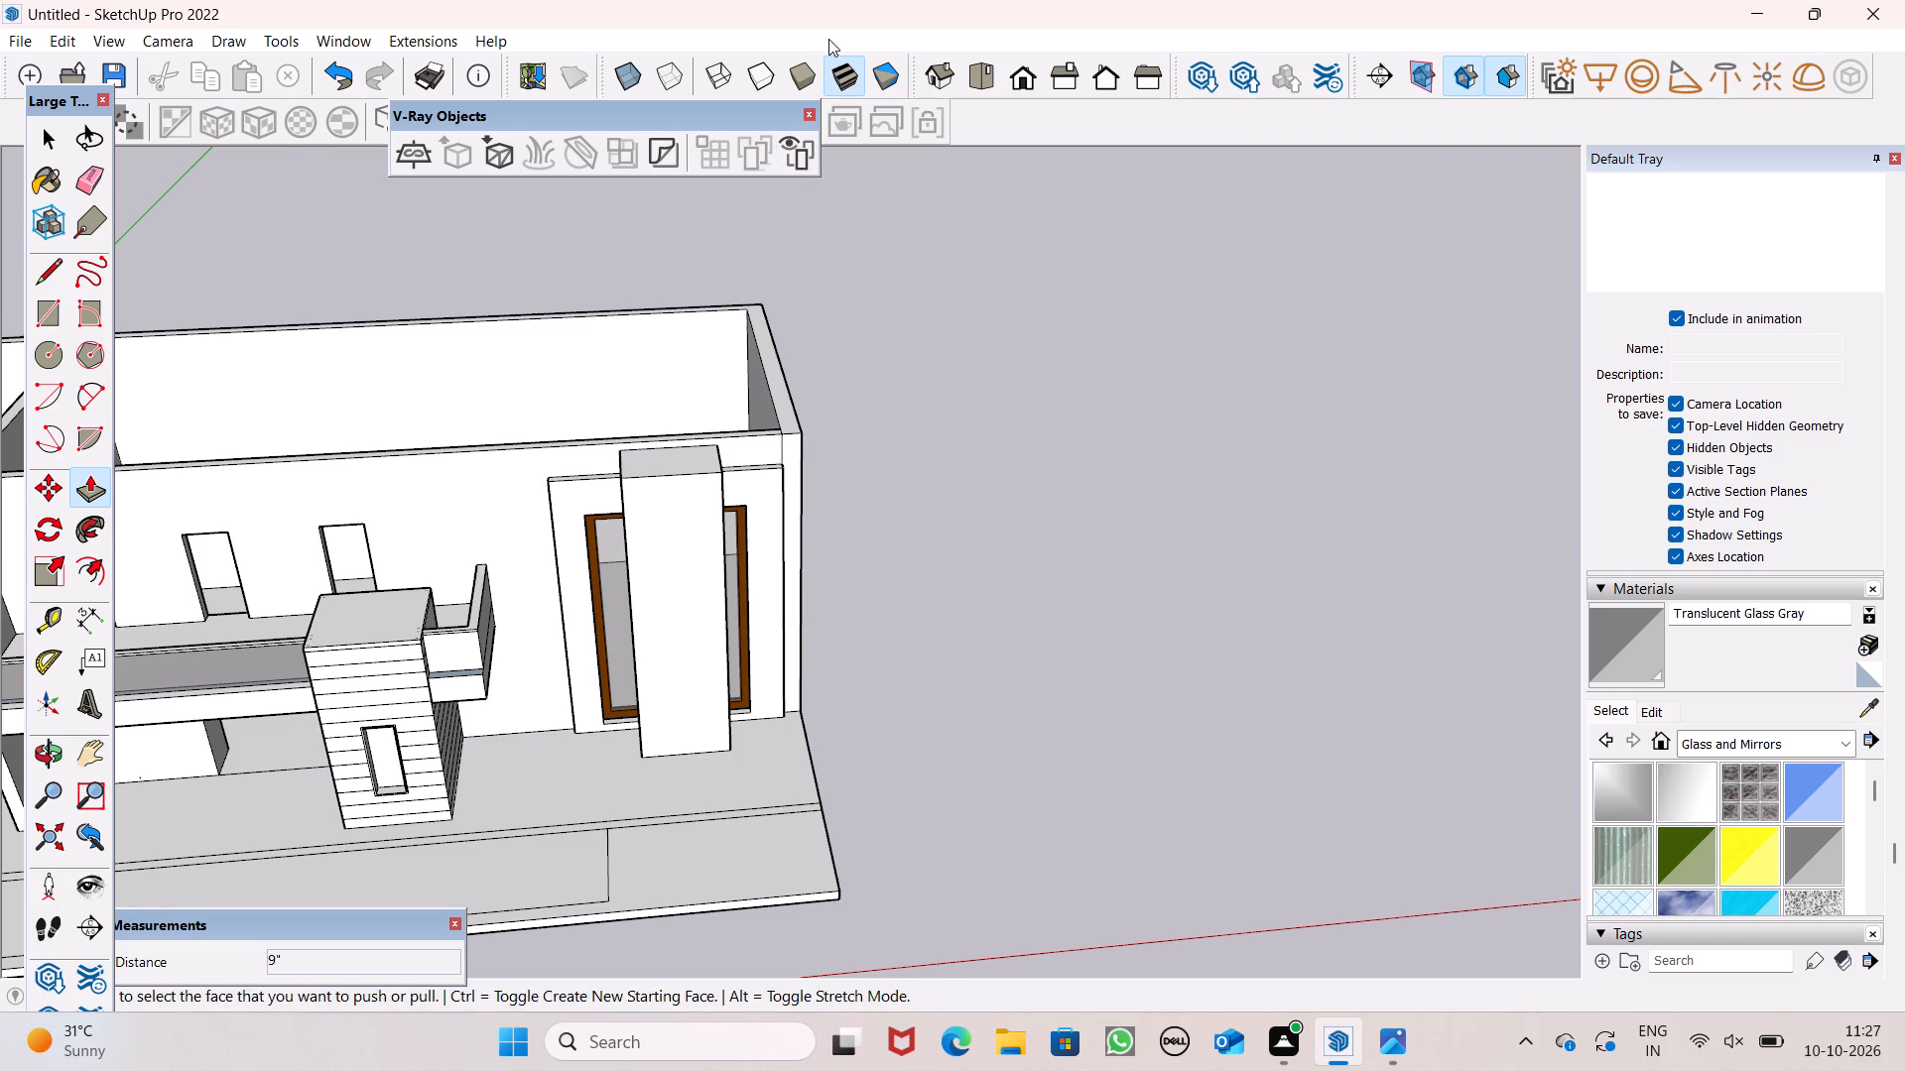
pyautogui.scroll(2, 780, 379)
pyautogui.moveTo(721, 435); pyautogui.dragTo(782, 571, button='middle')
pyautogui.scroll(3, 782, 571)
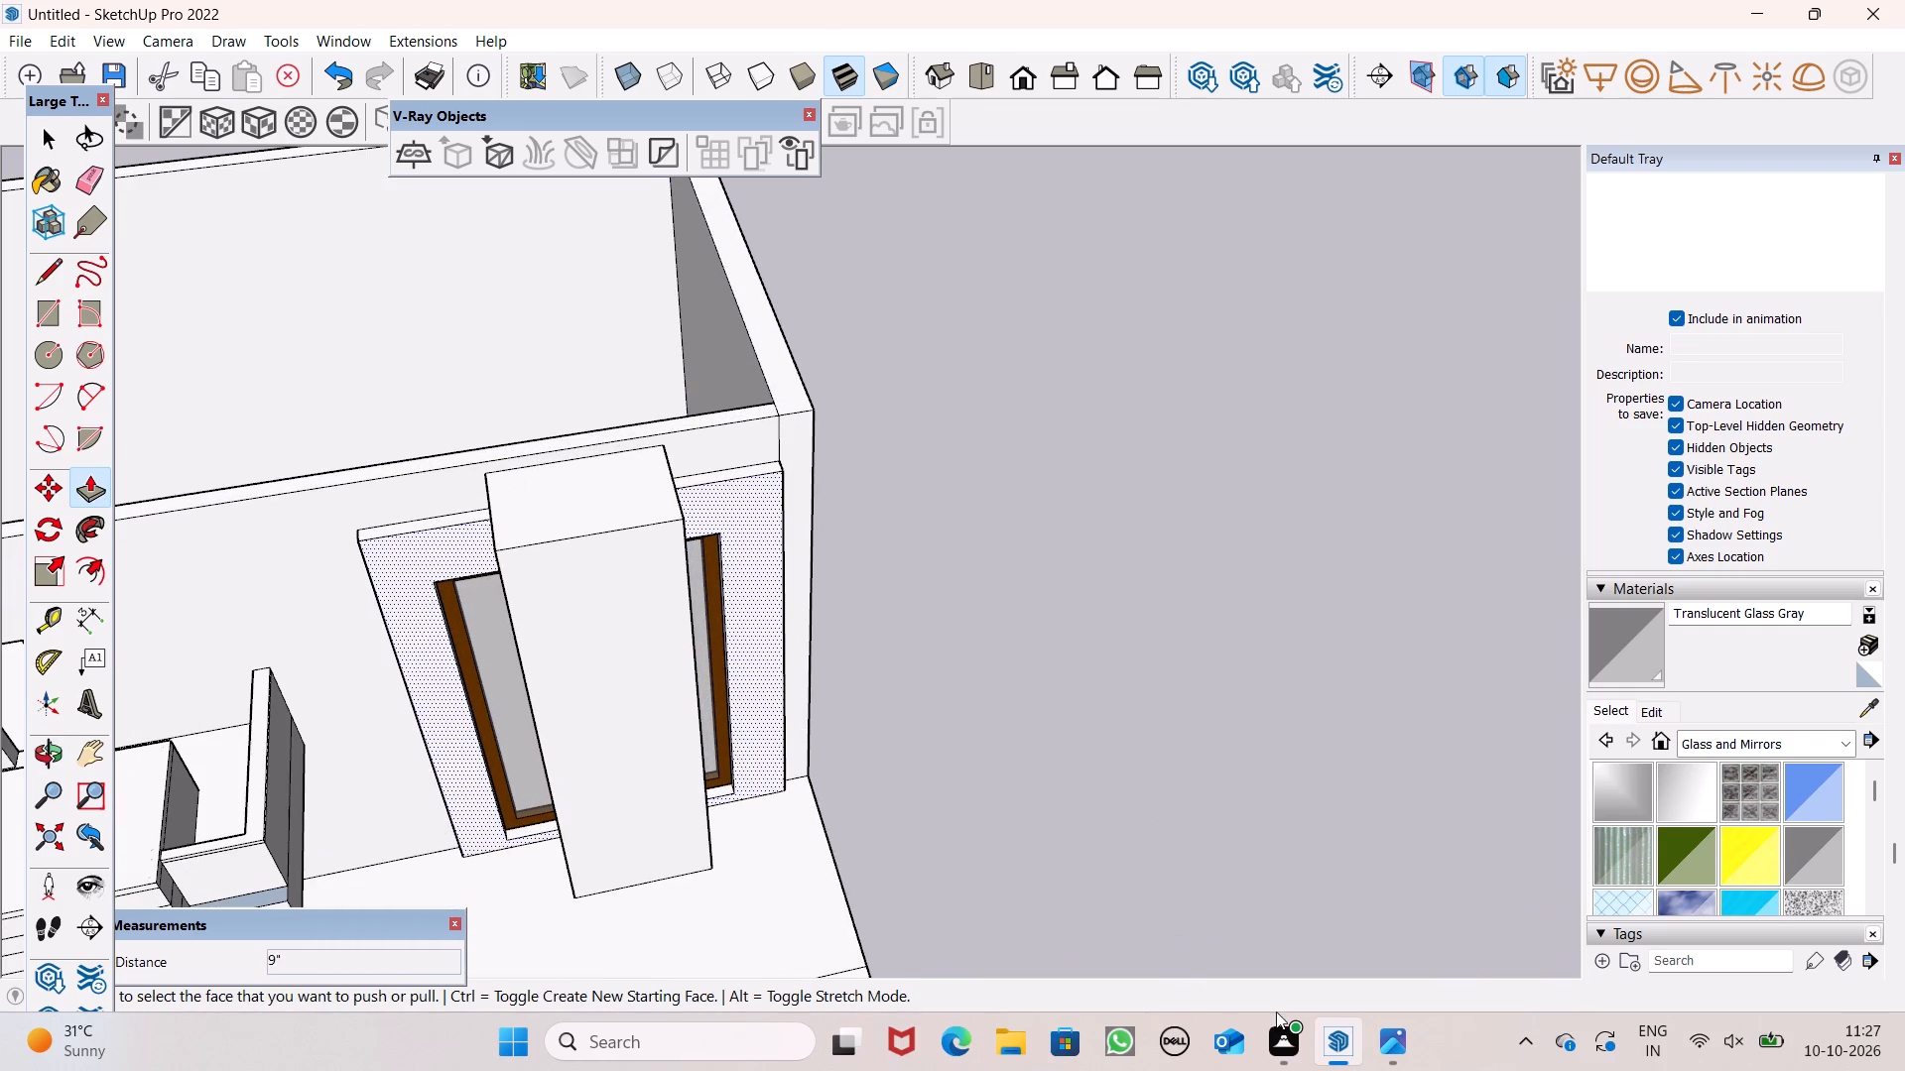
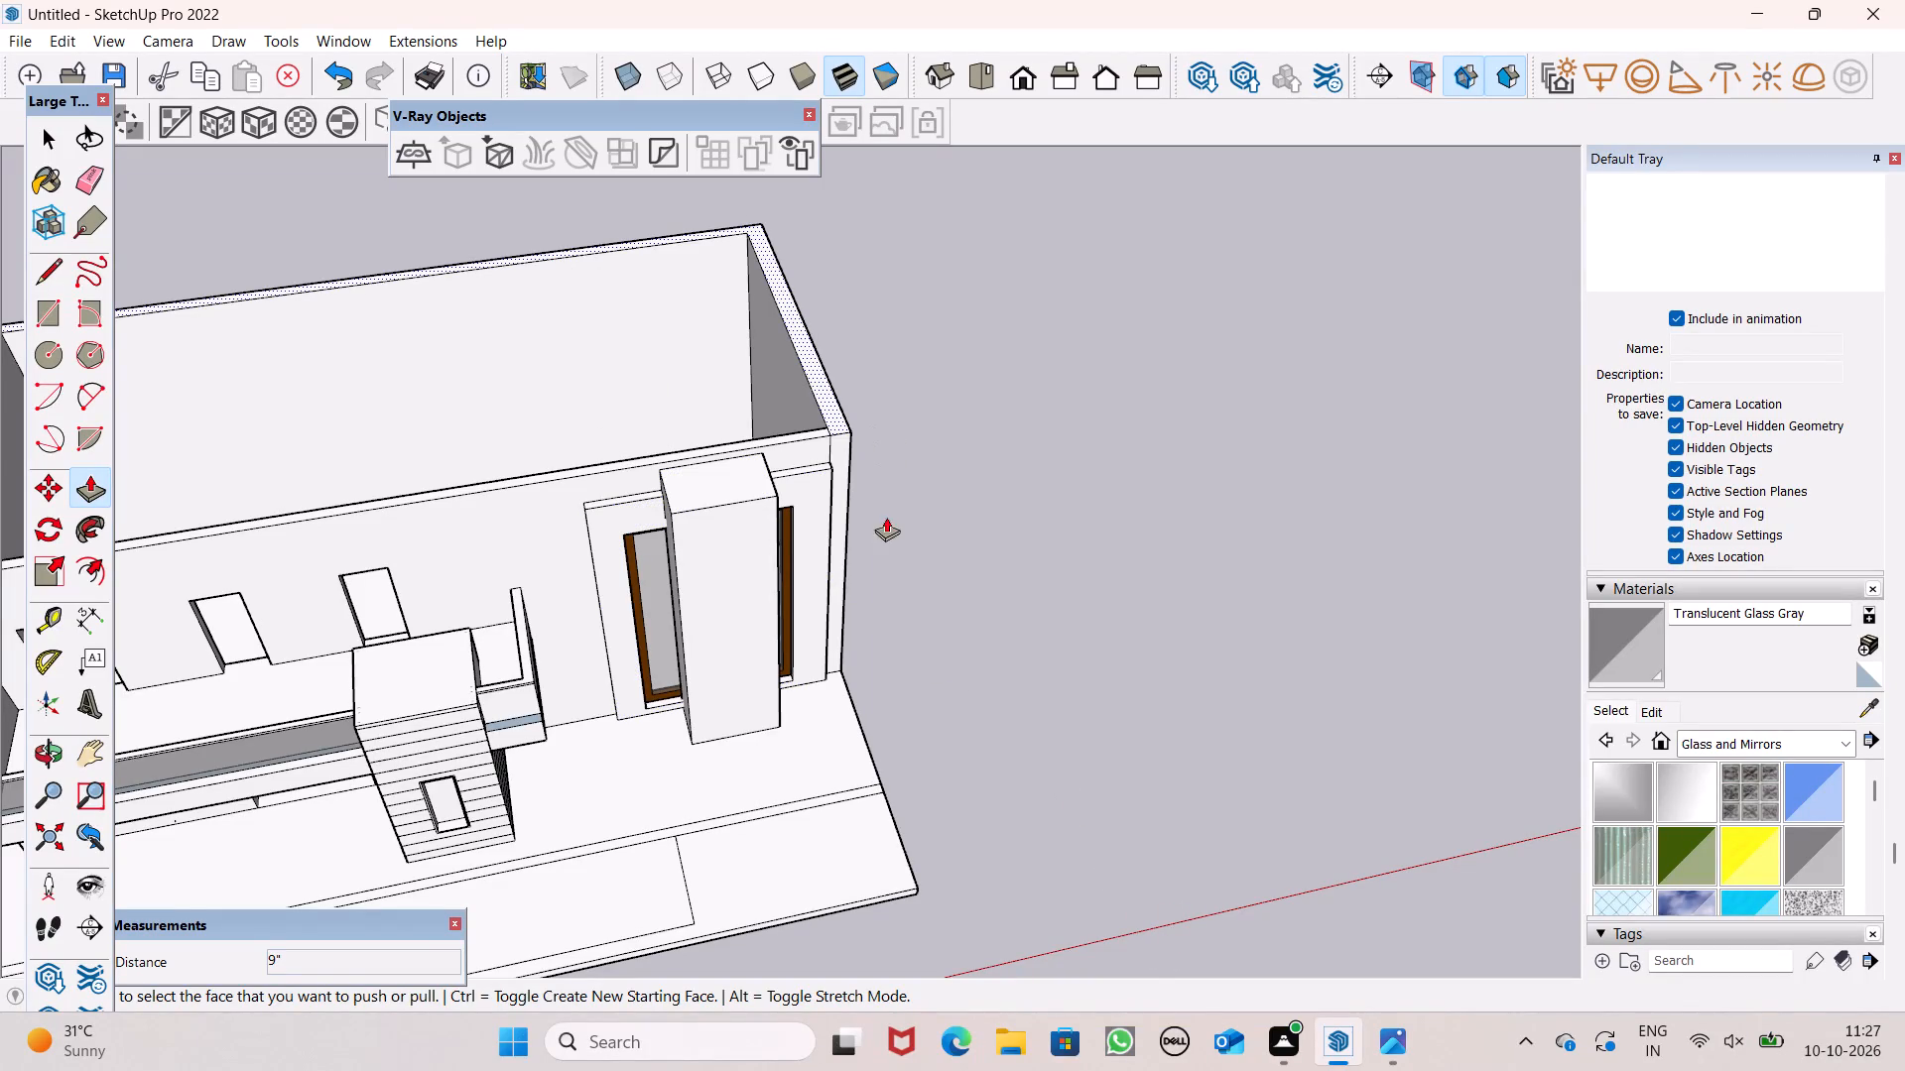
# Examine the column, the glass panel surround and the whole house from the front and from above.
pyautogui.scroll(-2, 795, 425)
pyautogui.moveTo(781, 454); pyautogui.dragTo(758, 577, button='middle')
pyautogui.scroll(3, 677, 353)
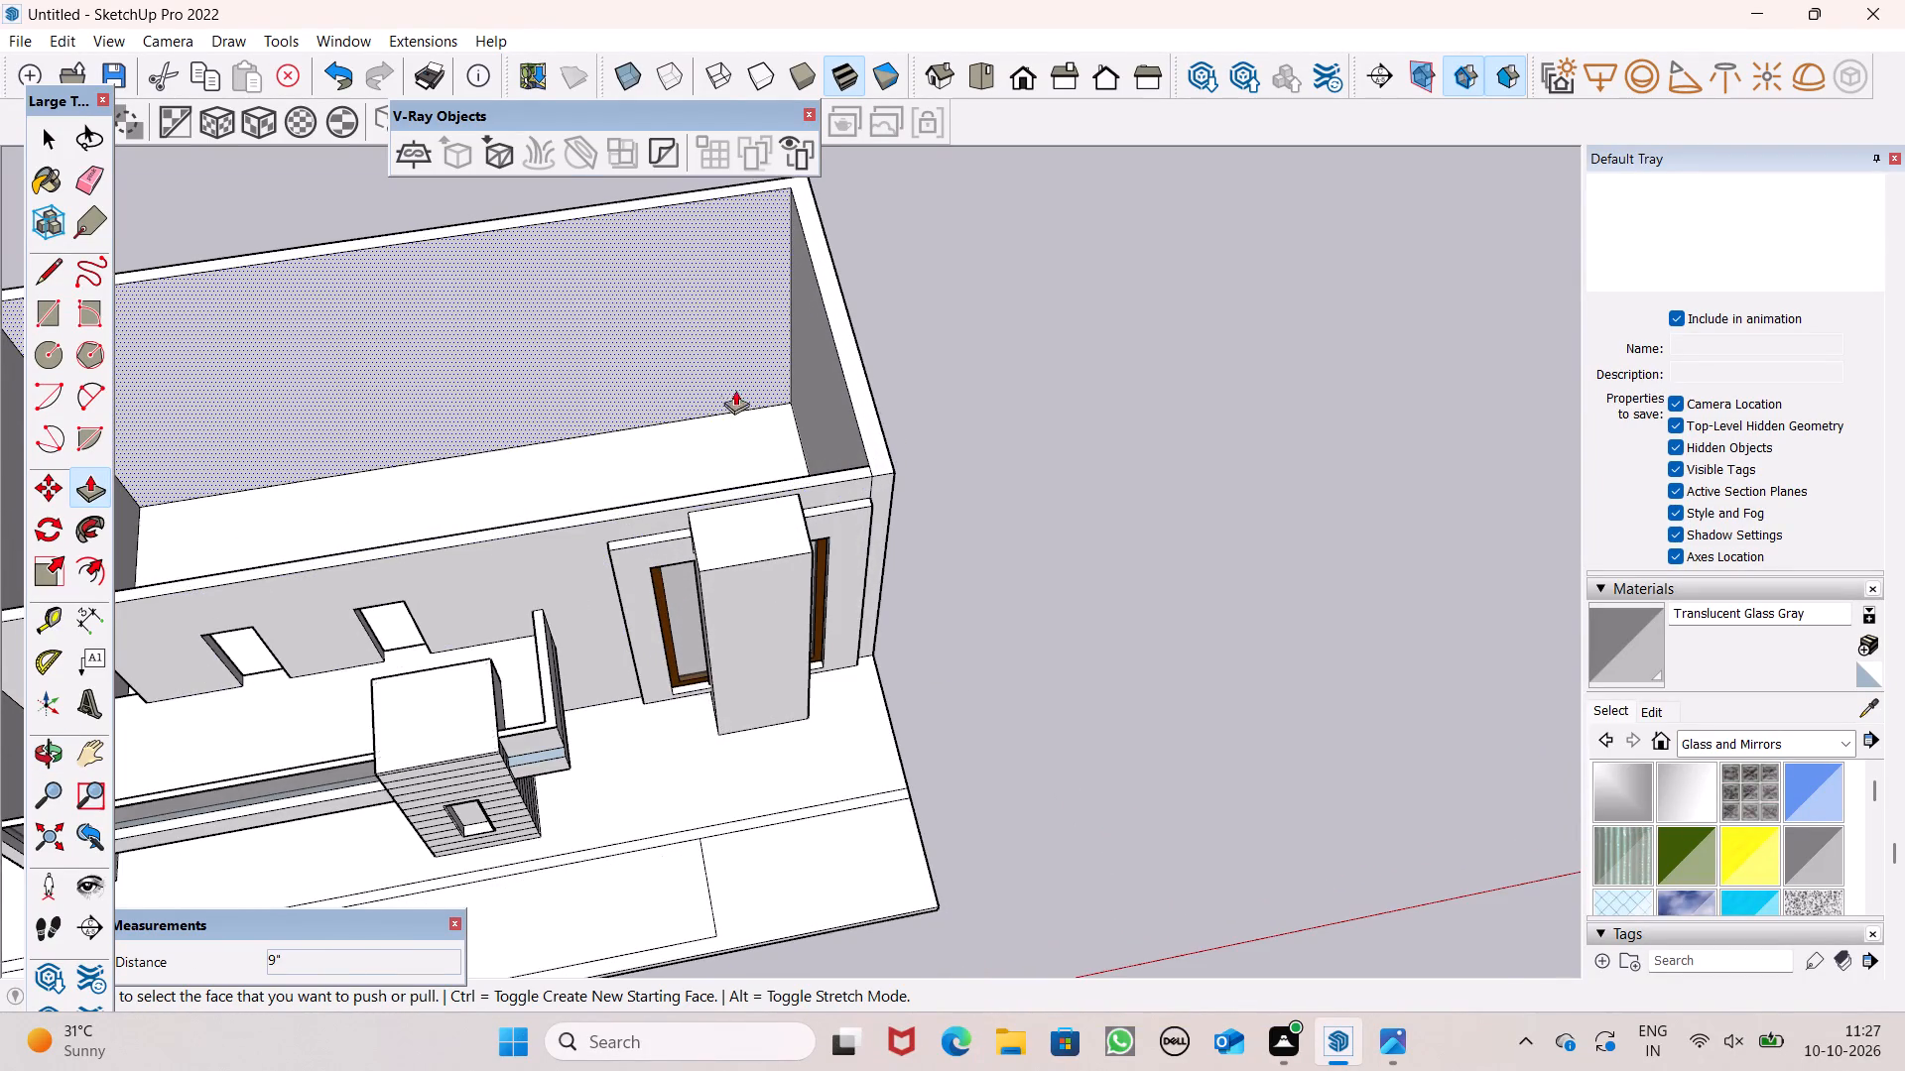
pyautogui.scroll(1, 855, 514)
pyautogui.moveTo(848, 518); pyautogui.dragTo(826, 247, button='middle')
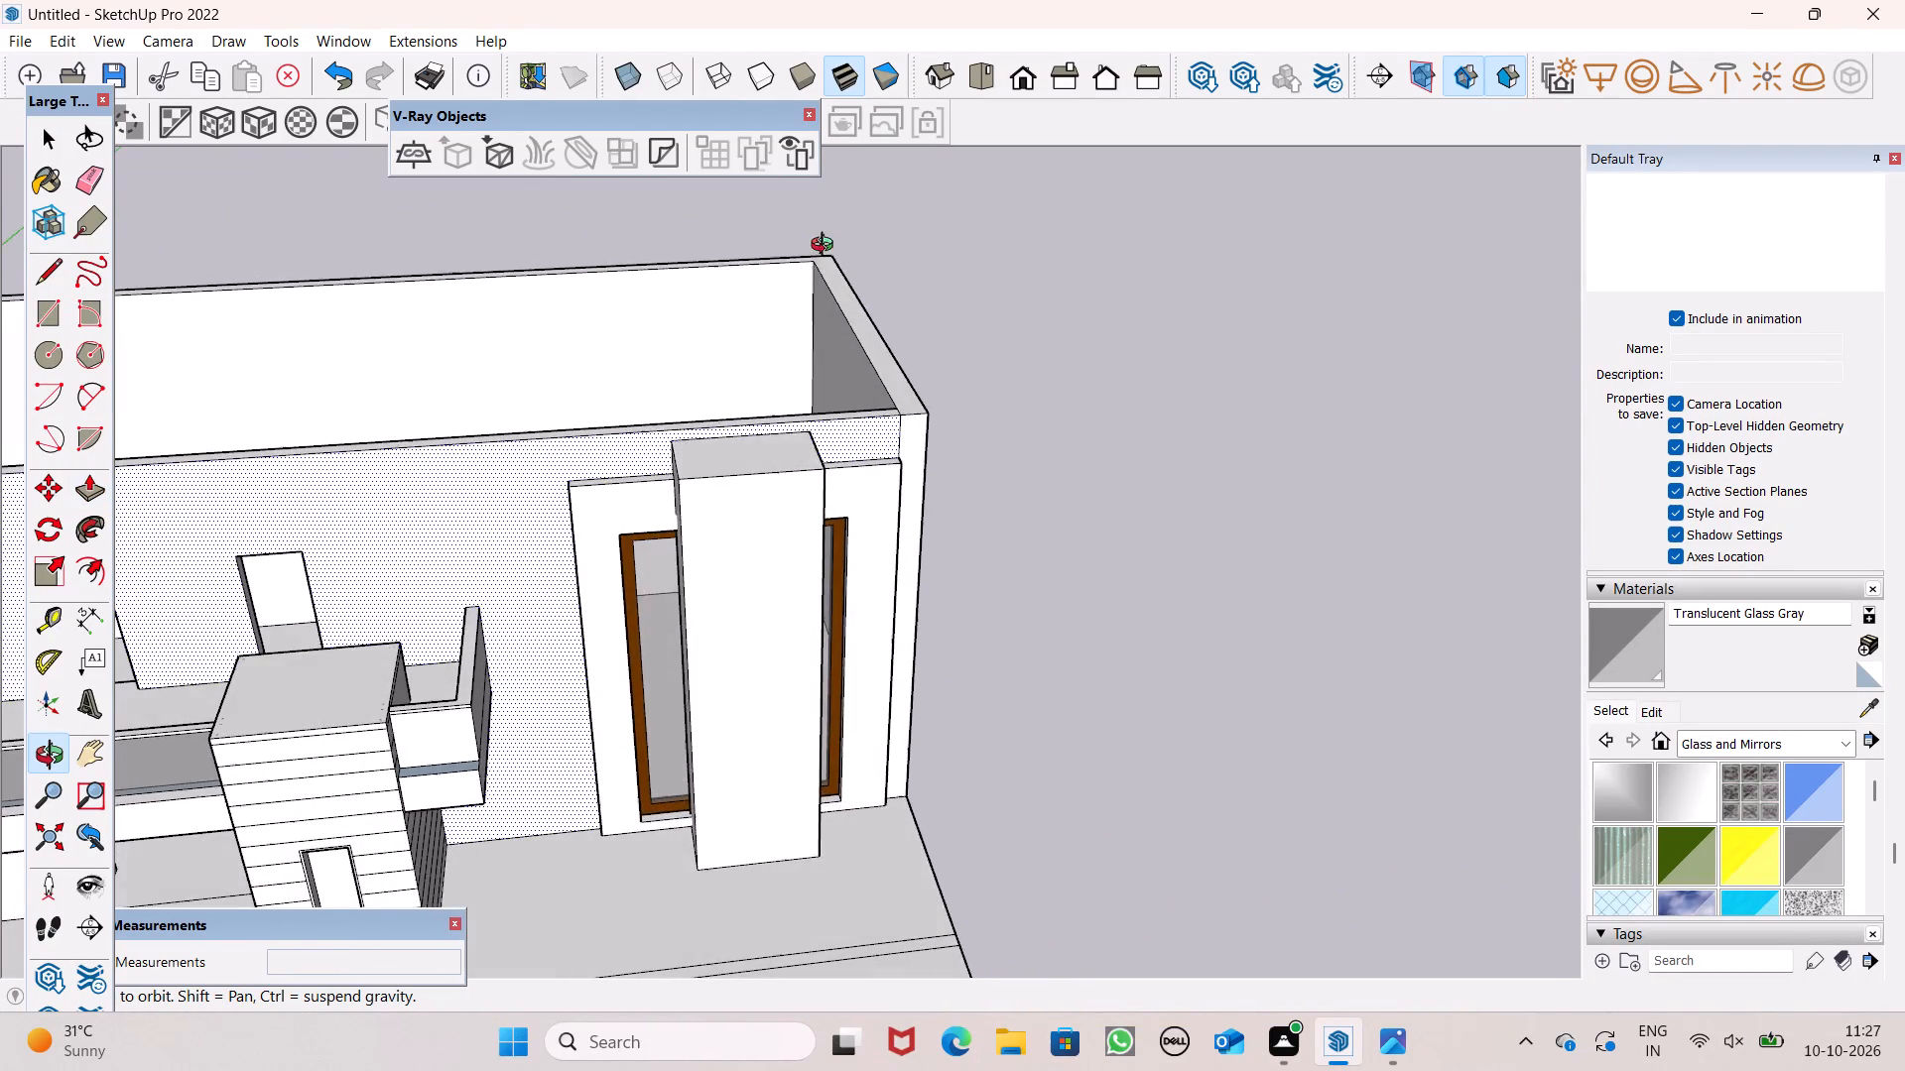
pyautogui.moveTo(826, 247); pyautogui.dragTo(814, 78, button='middle')
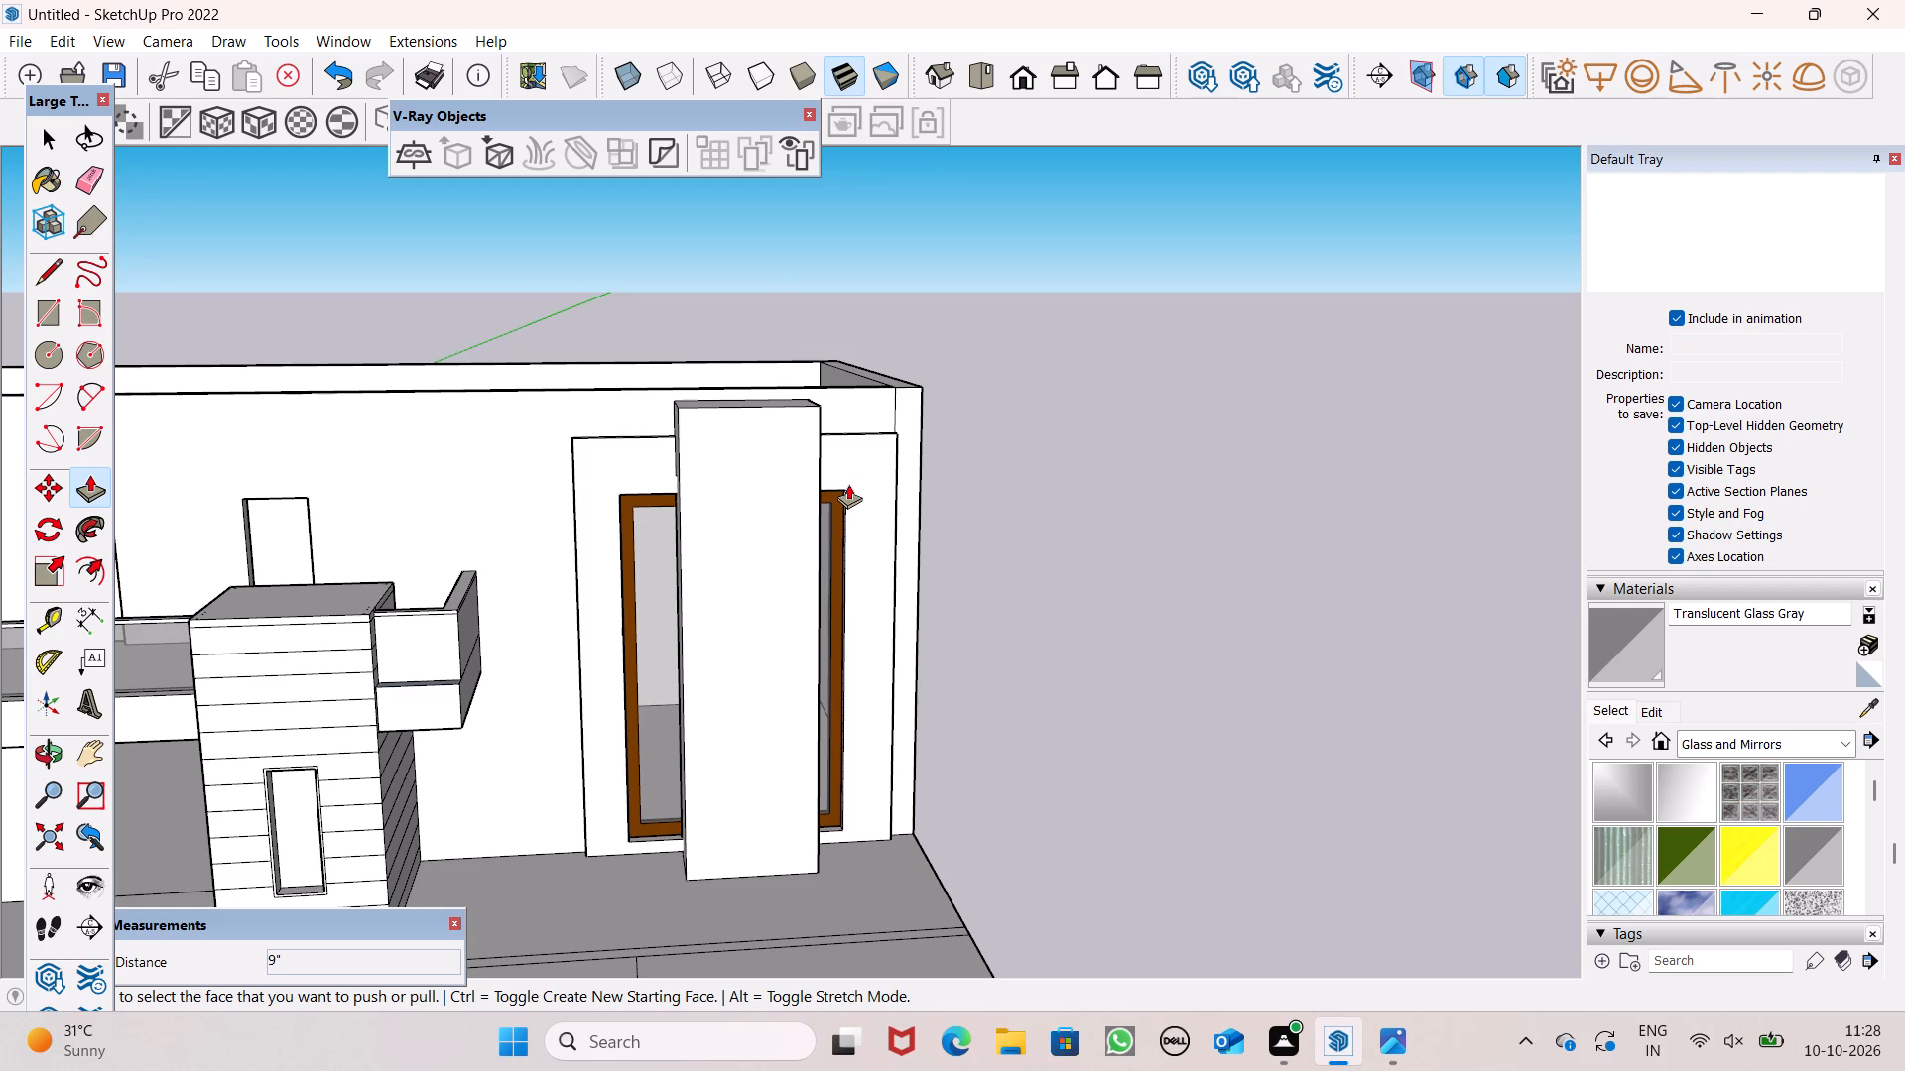
pyautogui.scroll(-1, 851, 536)
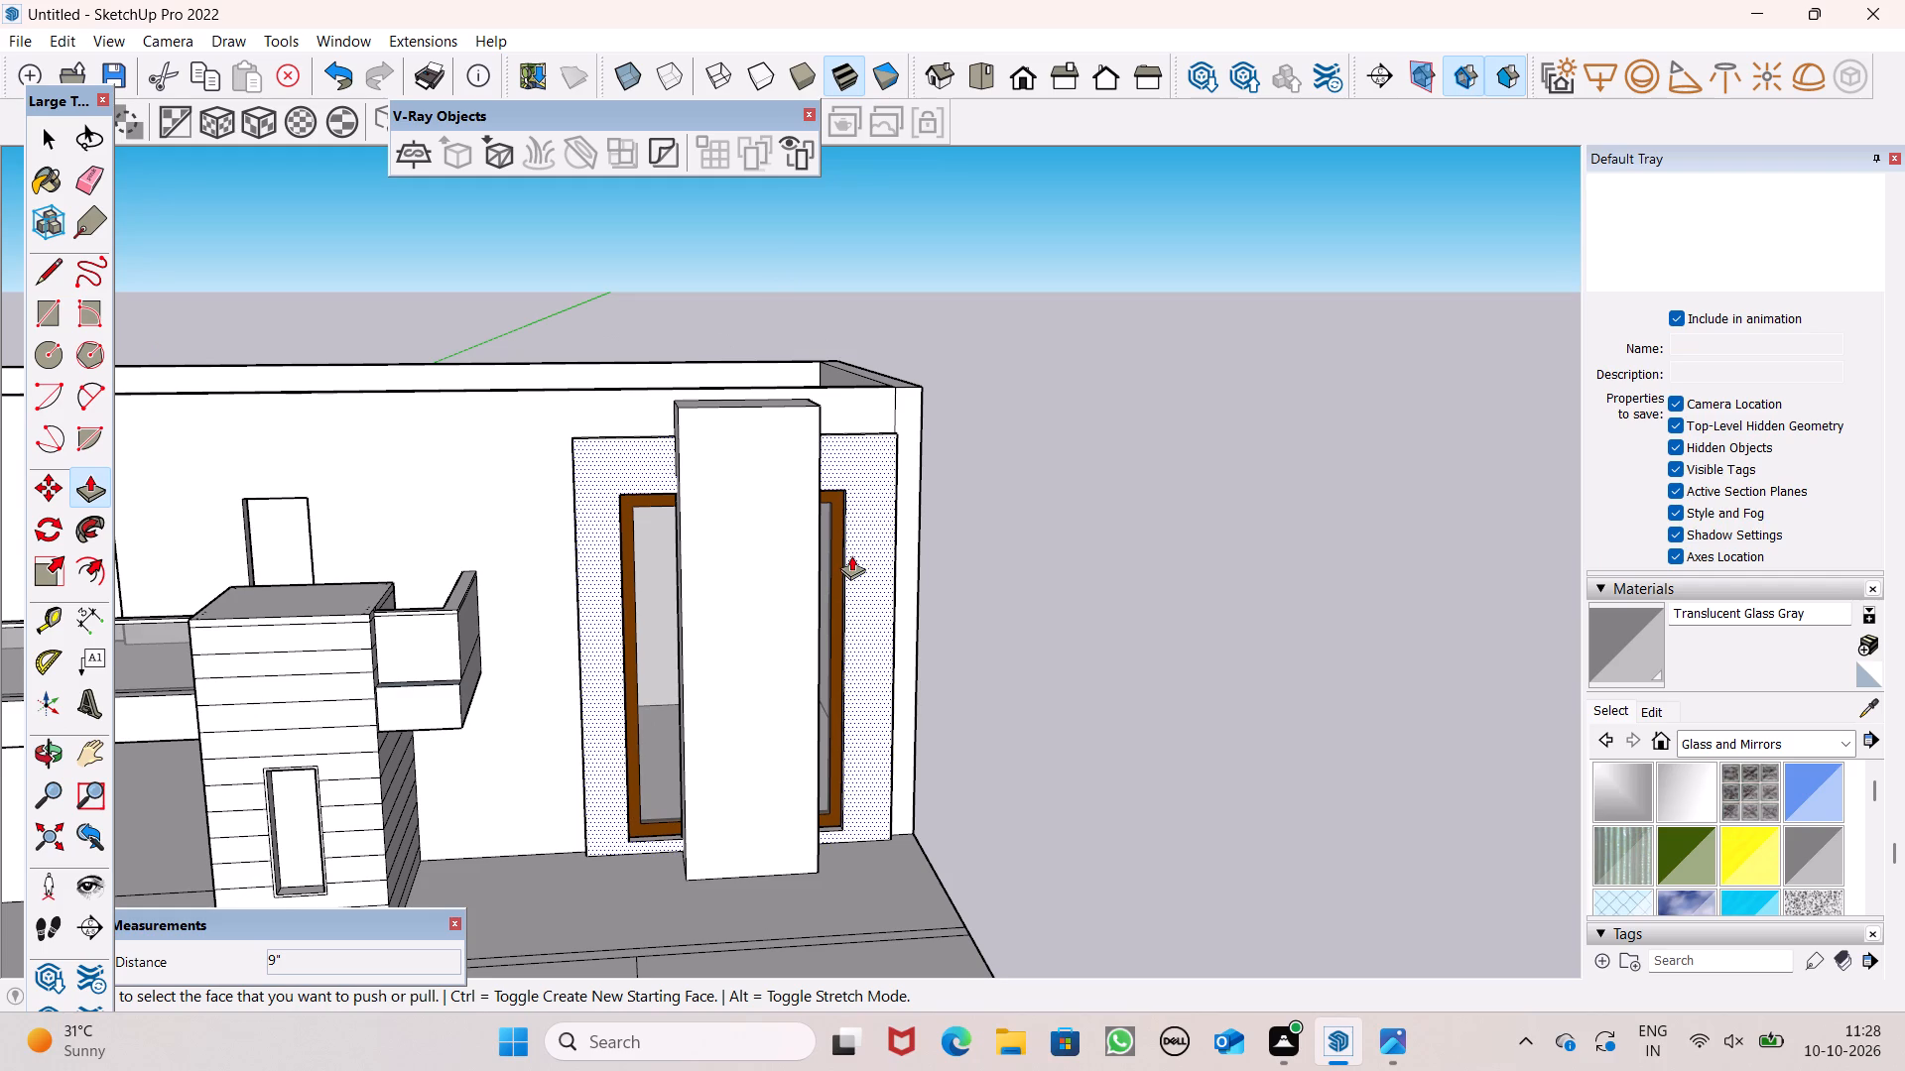
pyautogui.scroll(-6, 851, 600)
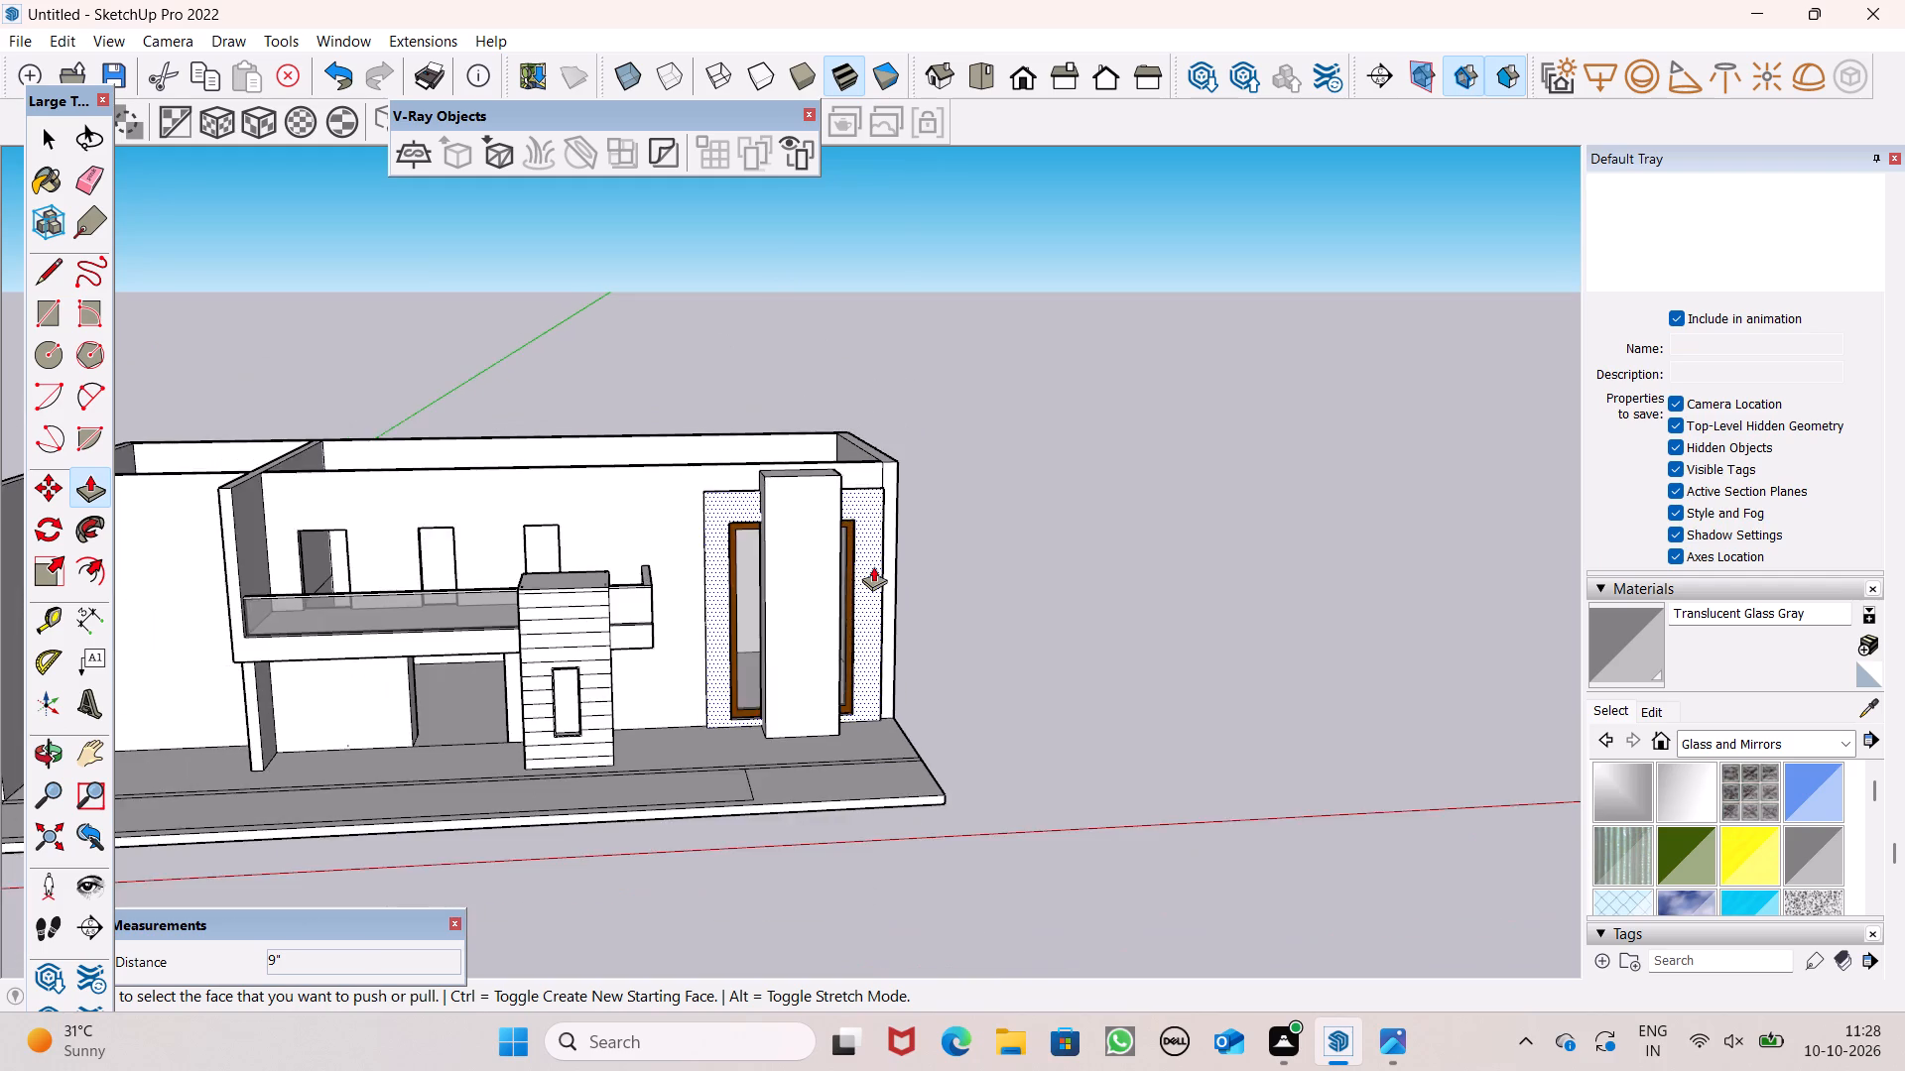
pyautogui.scroll(-2, 873, 566)
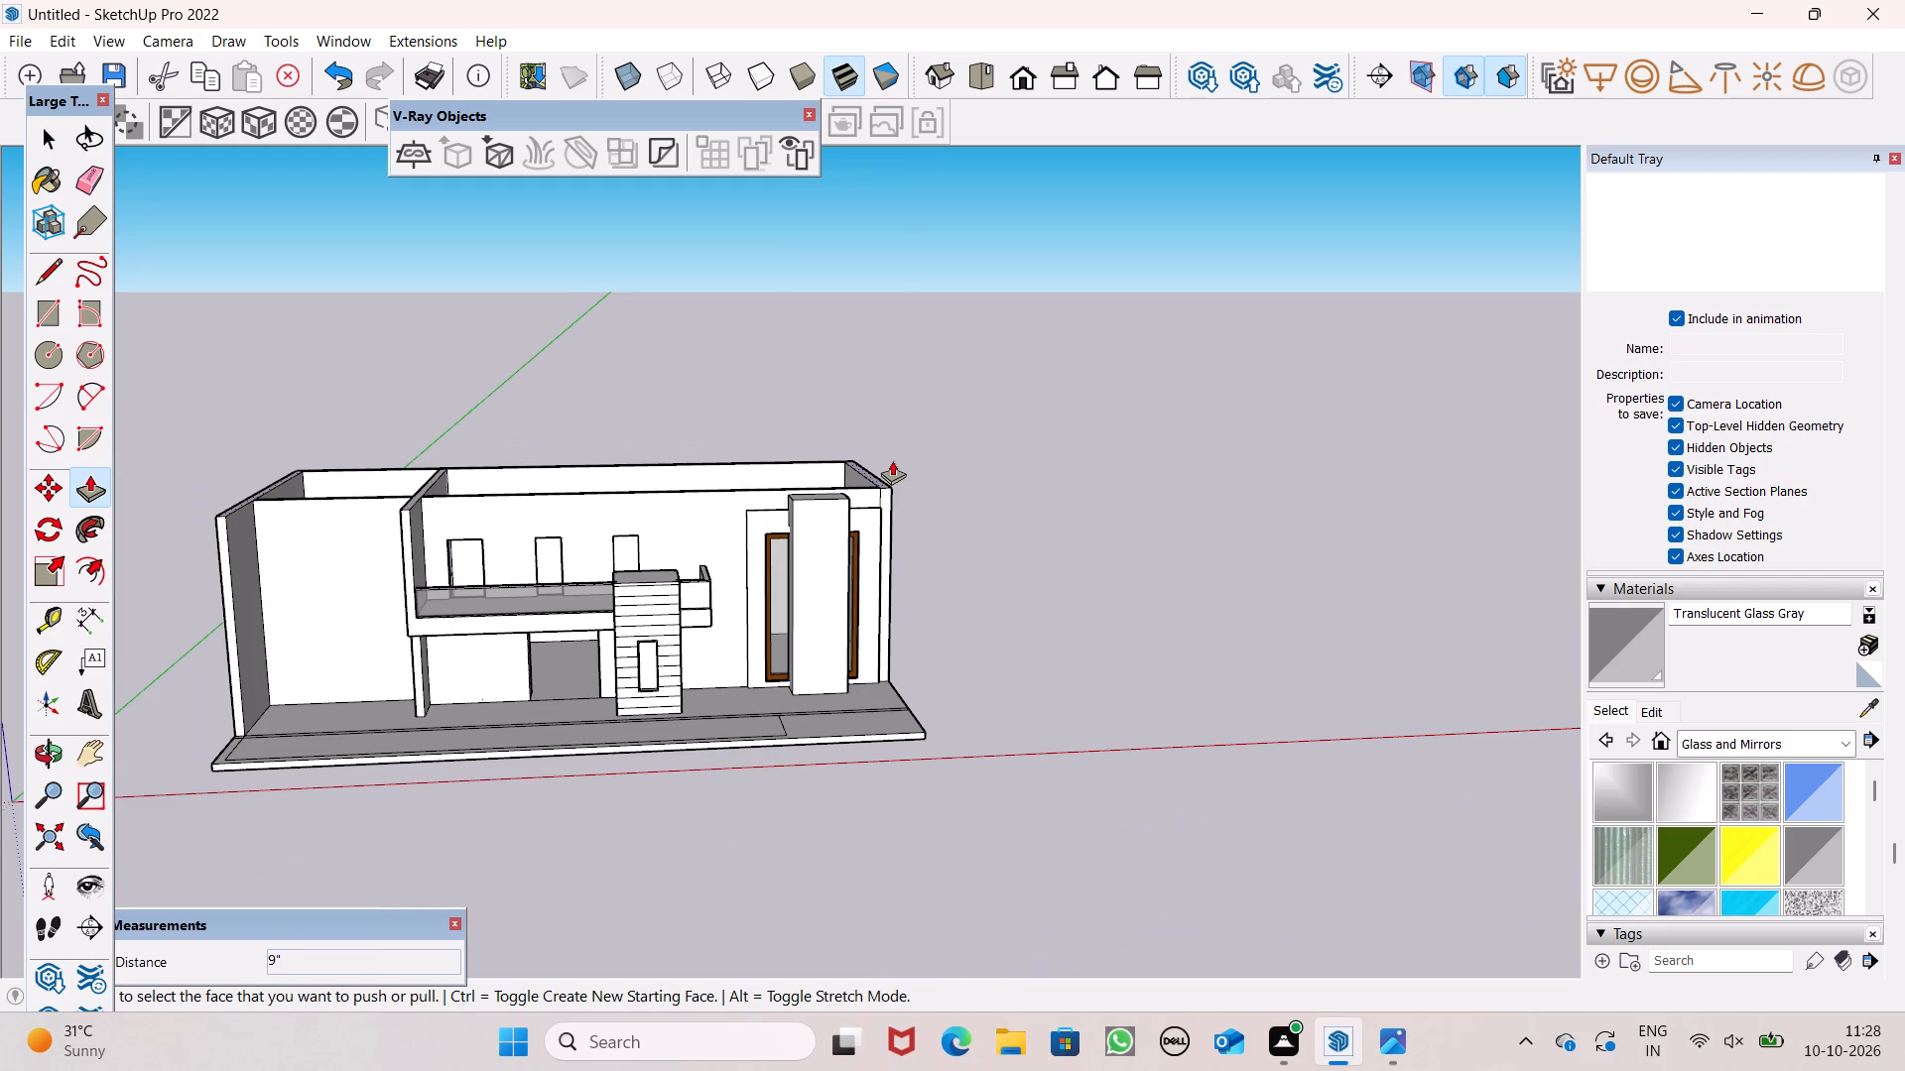
pyautogui.scroll(-2, 892, 460)
pyautogui.moveTo(838, 503); pyautogui.dragTo(800, 646, button='middle')
pyautogui.scroll(-1, 630, 518)
pyautogui.scroll(4, 630, 518)
pyautogui.scroll(1, 546, 447)
pyautogui.moveTo(544, 446); pyautogui.dragTo(510, 495, button='middle')
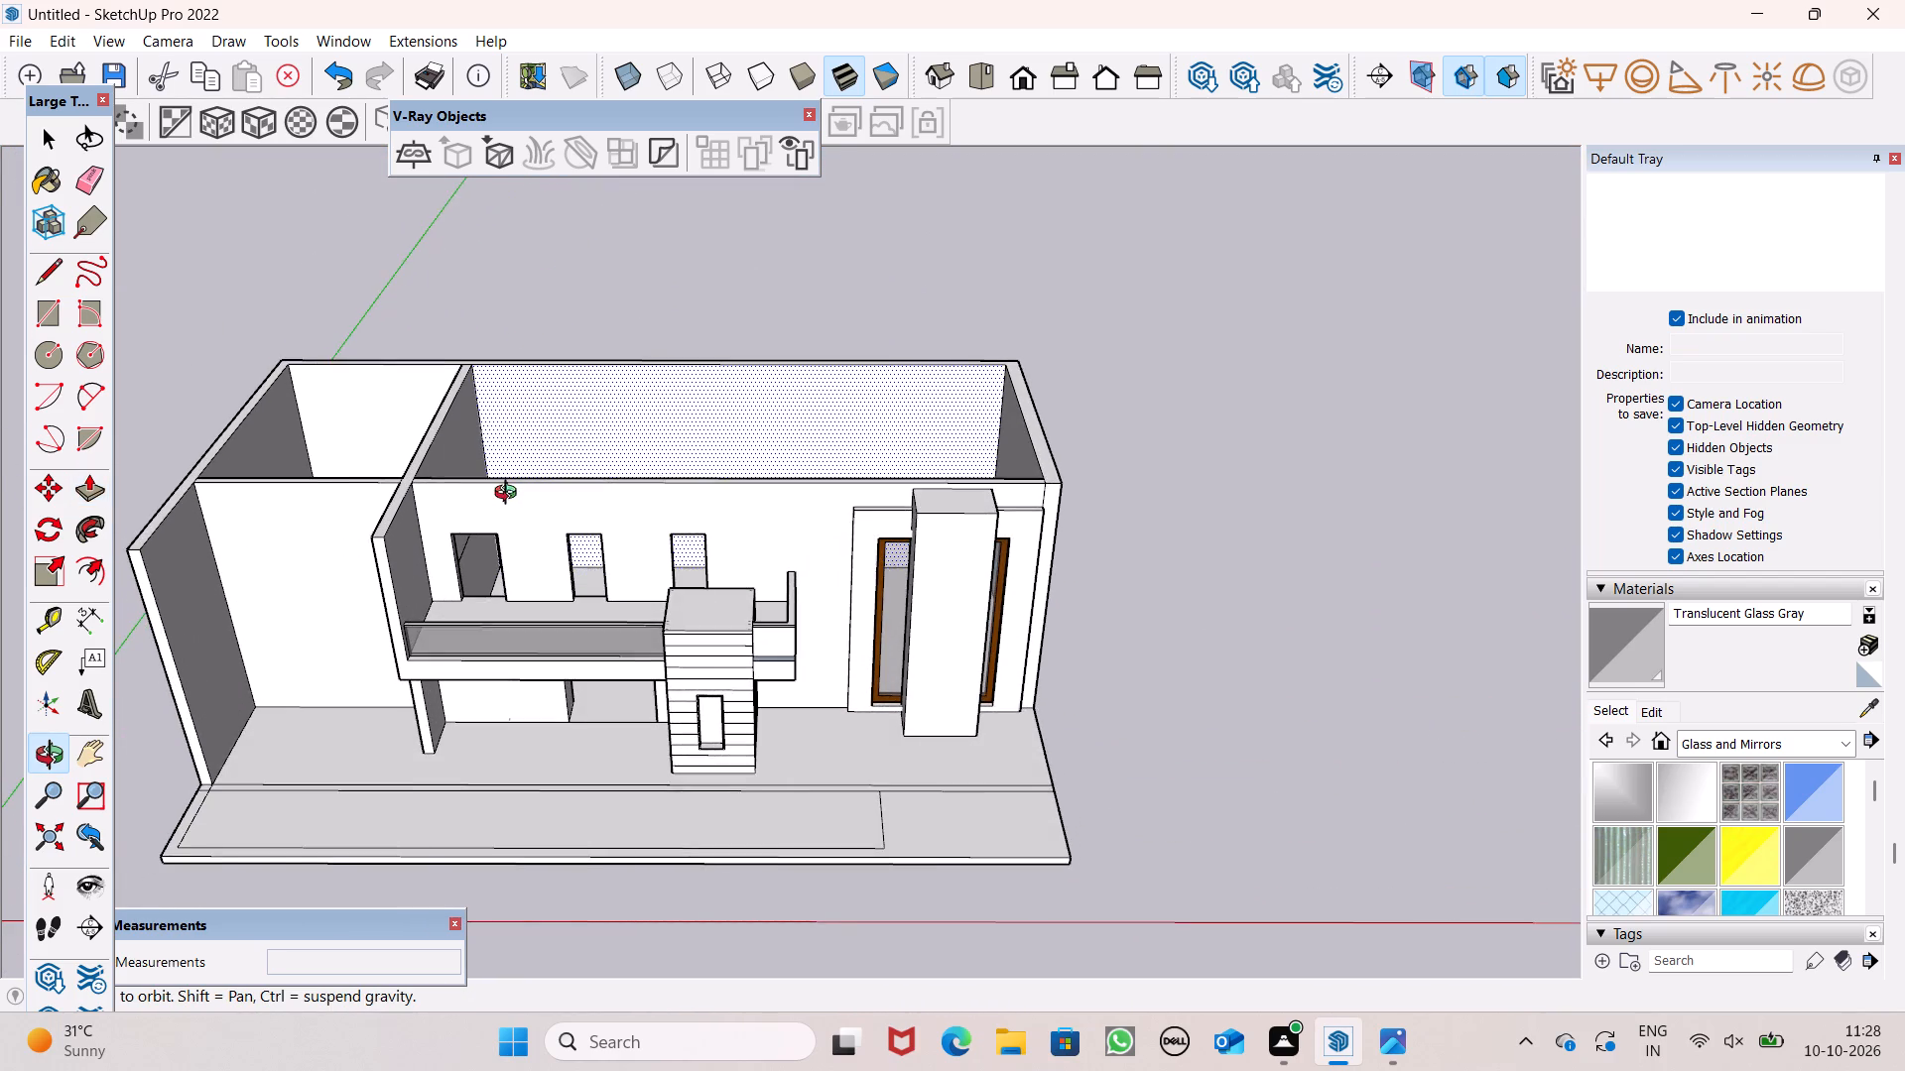
pyautogui.moveTo(510, 495); pyautogui.dragTo(510, 506, button='middle')
pyautogui.scroll(-5, 512, 502)
pyautogui.moveTo(495, 575); pyautogui.dragTo(495, 713, button='middle')
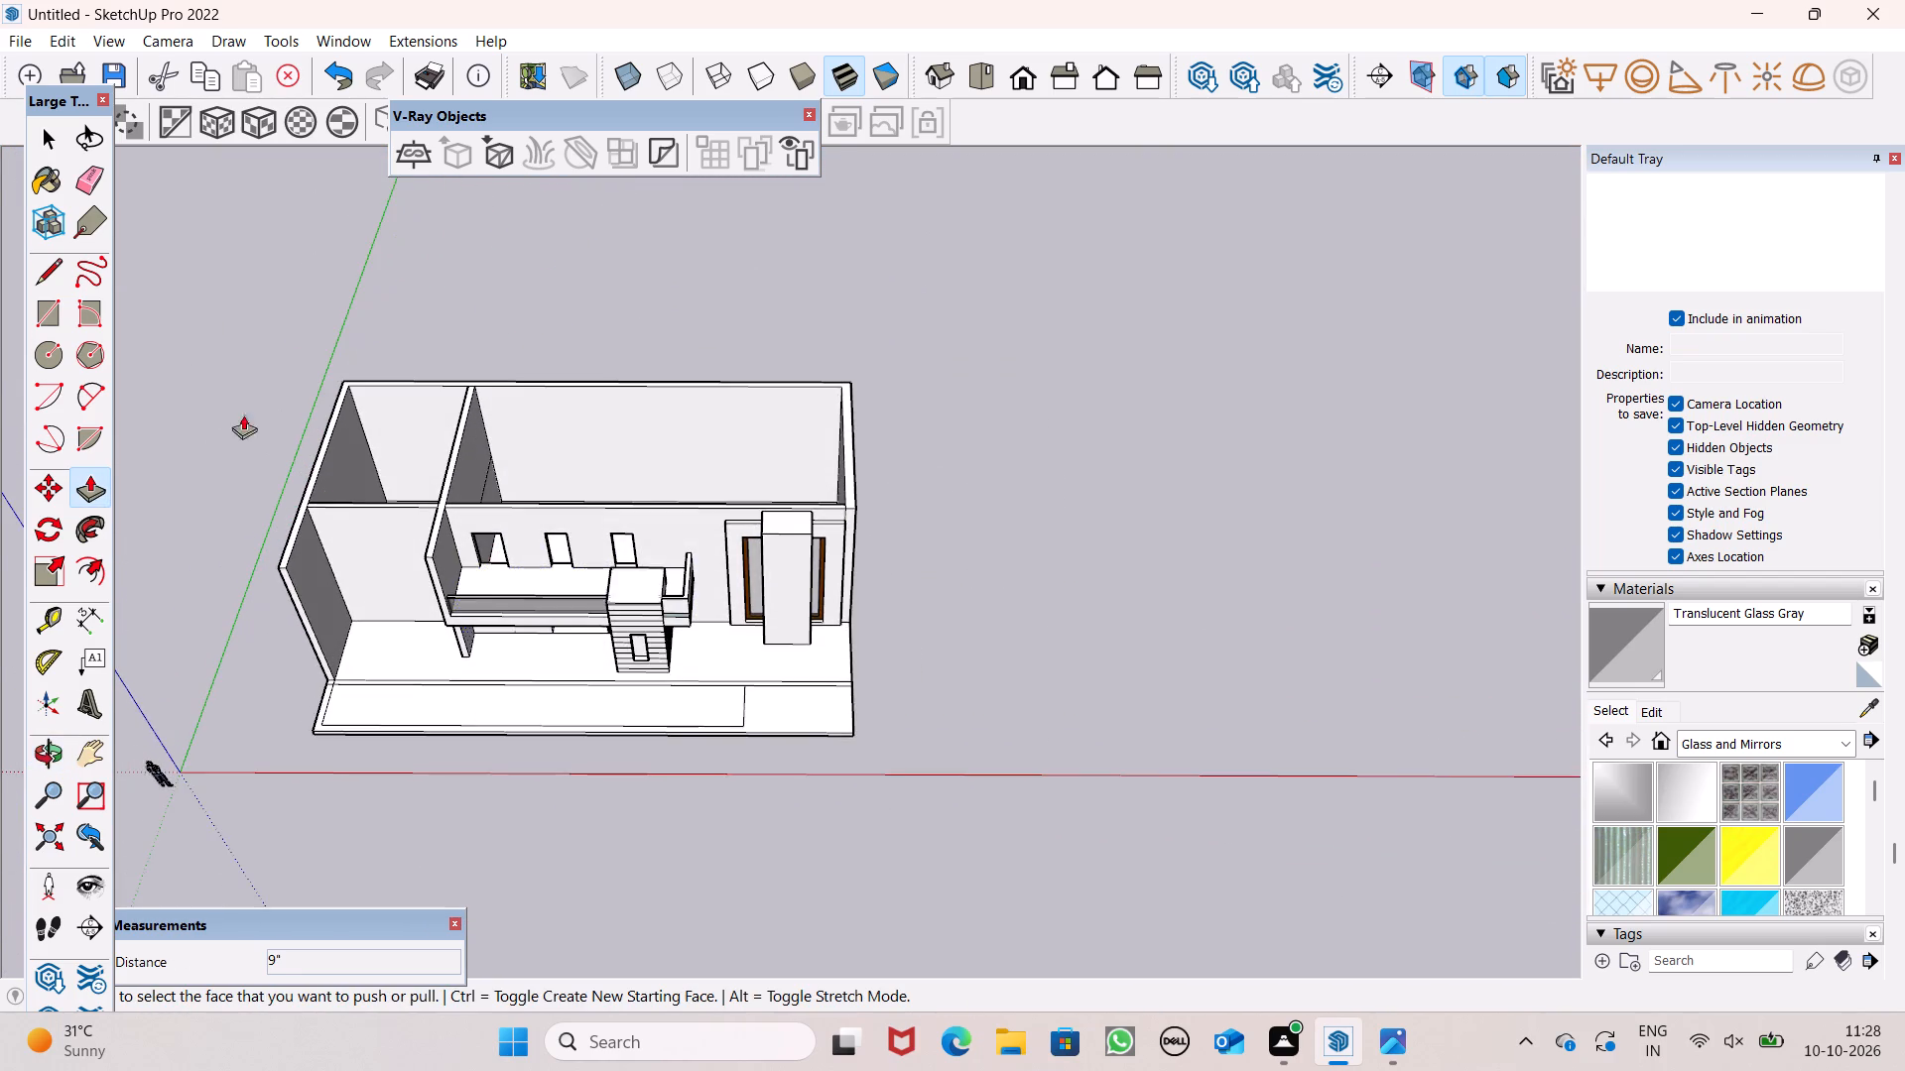
# Pull the top face of the cross wall between the two house sections up by 3'.
pyautogui.scroll(6, 242, 381)
pyautogui.click(100, 482)
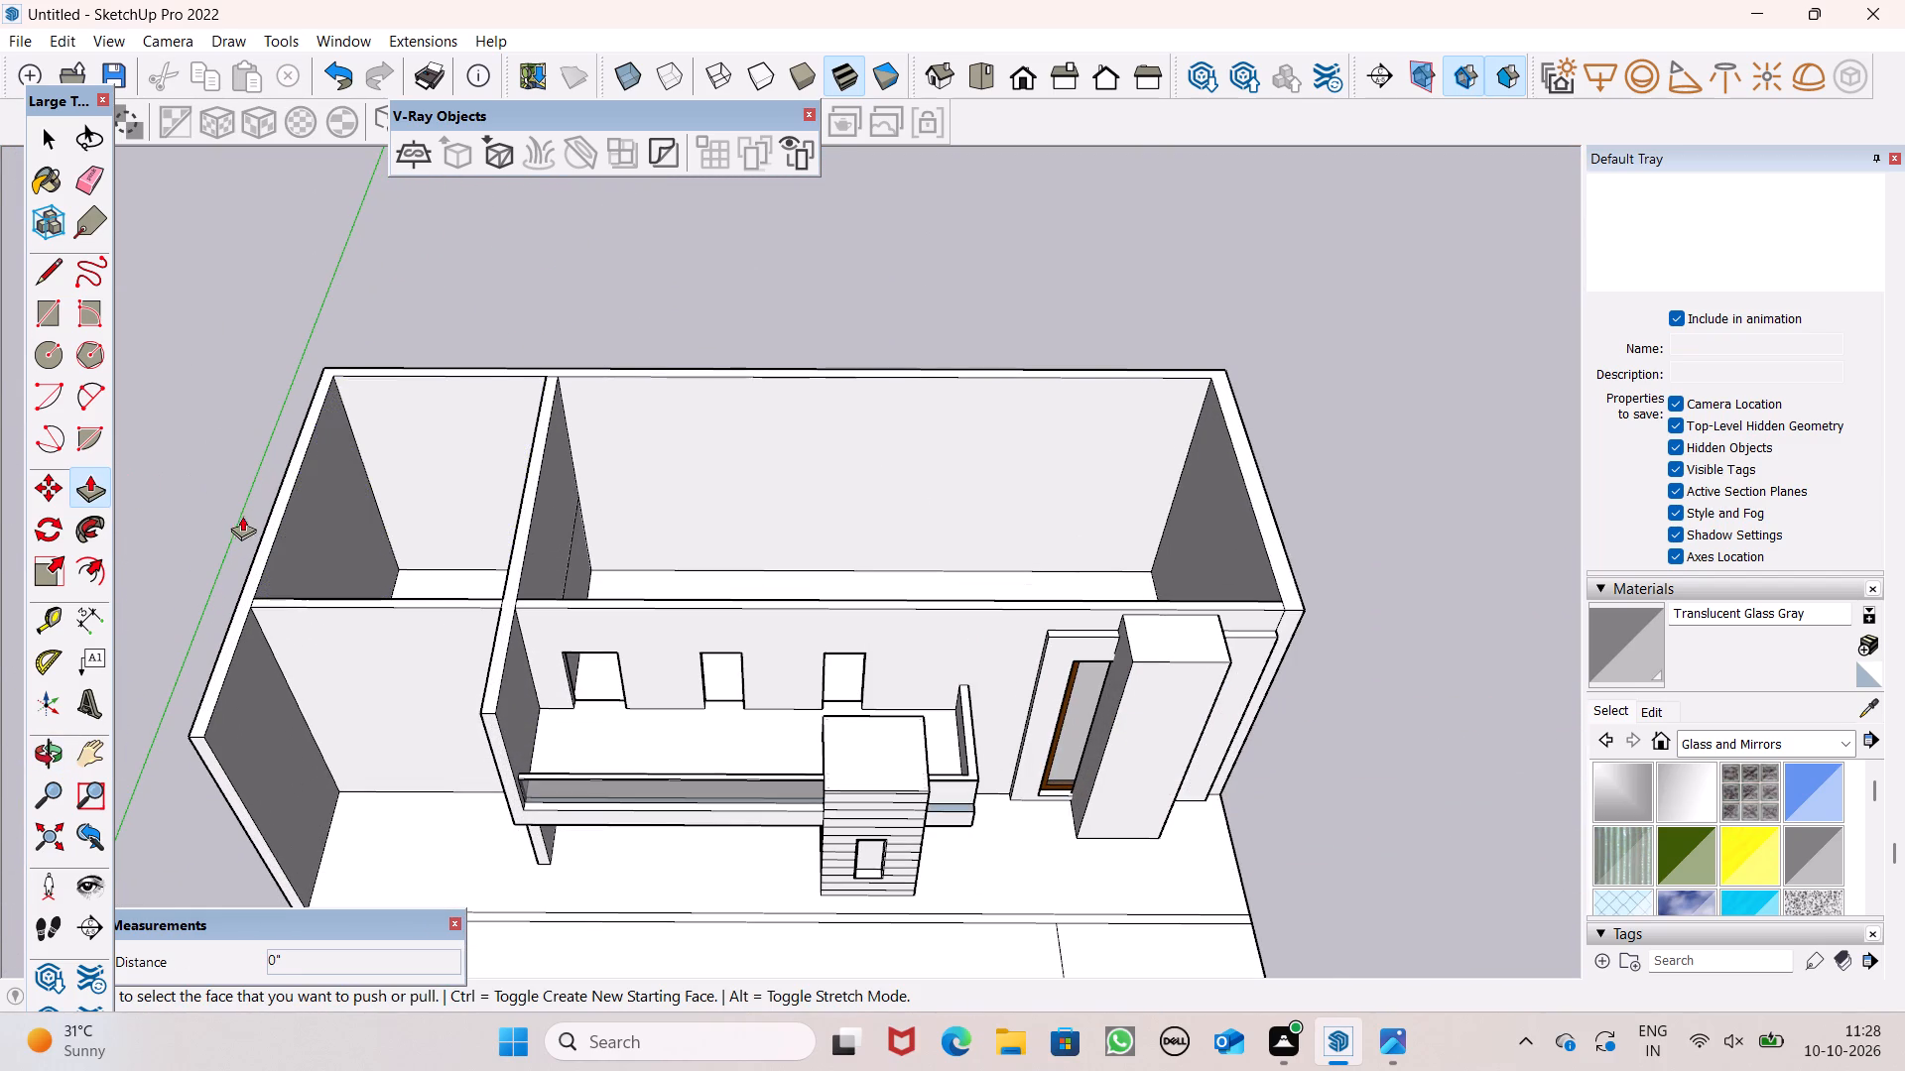
pyautogui.scroll(4, 550, 592)
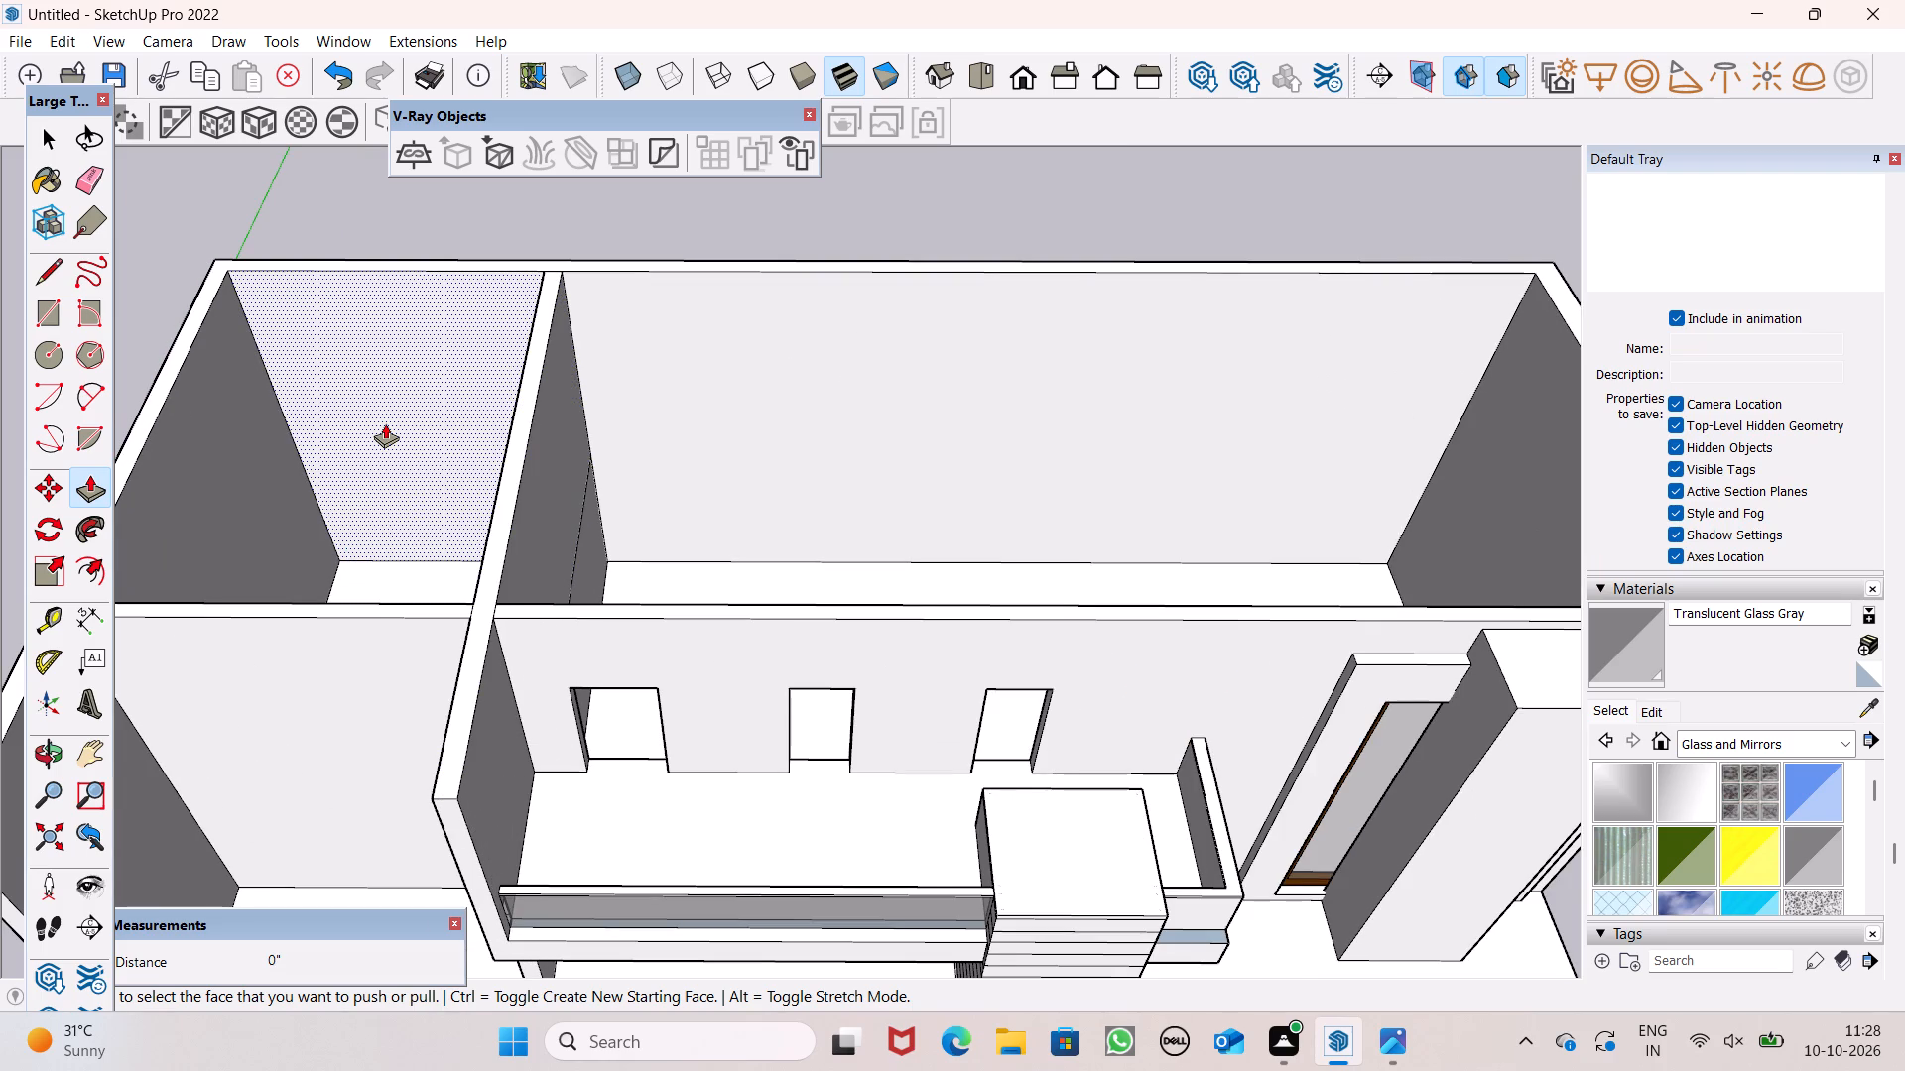
pyautogui.scroll(-2, 385, 423)
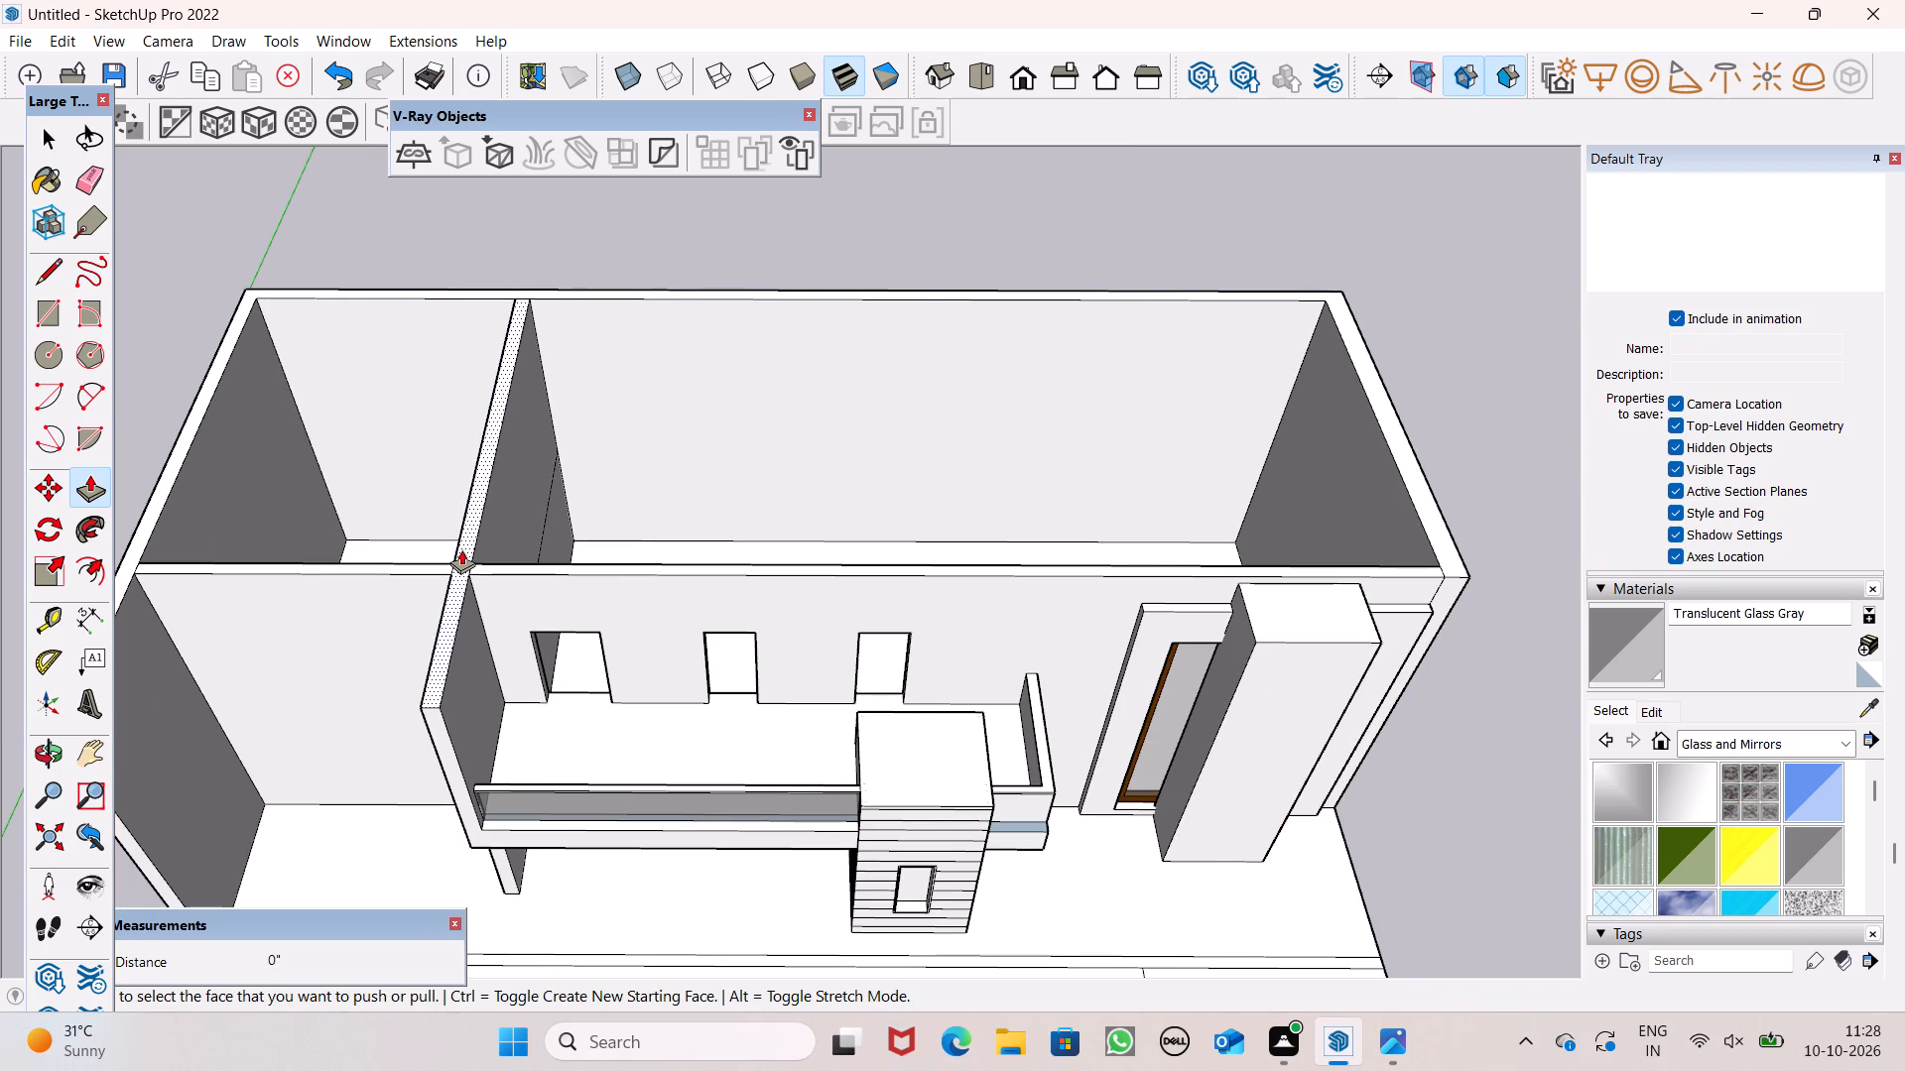
pyautogui.moveTo(461, 549); pyautogui.dragTo(443, 512)
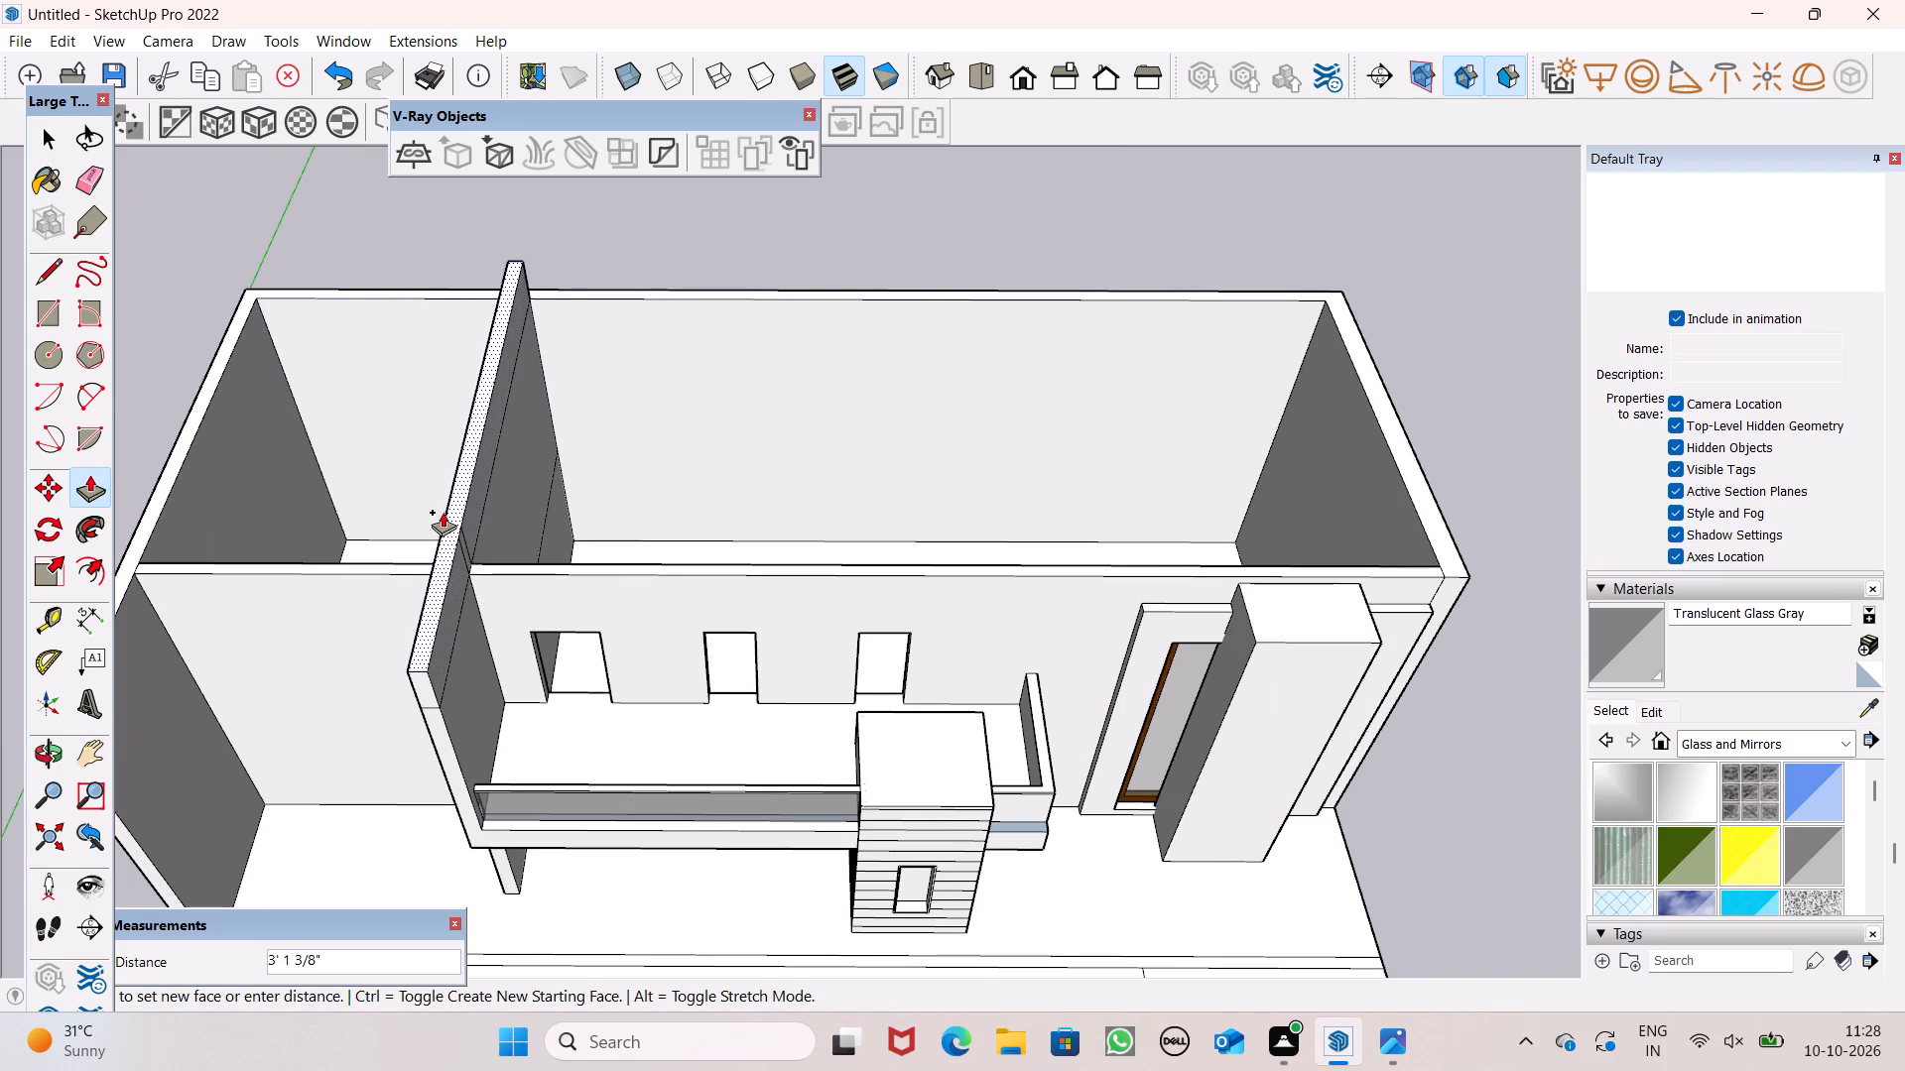
pyautogui.moveTo(443, 512); pyautogui.dragTo(443, 510)
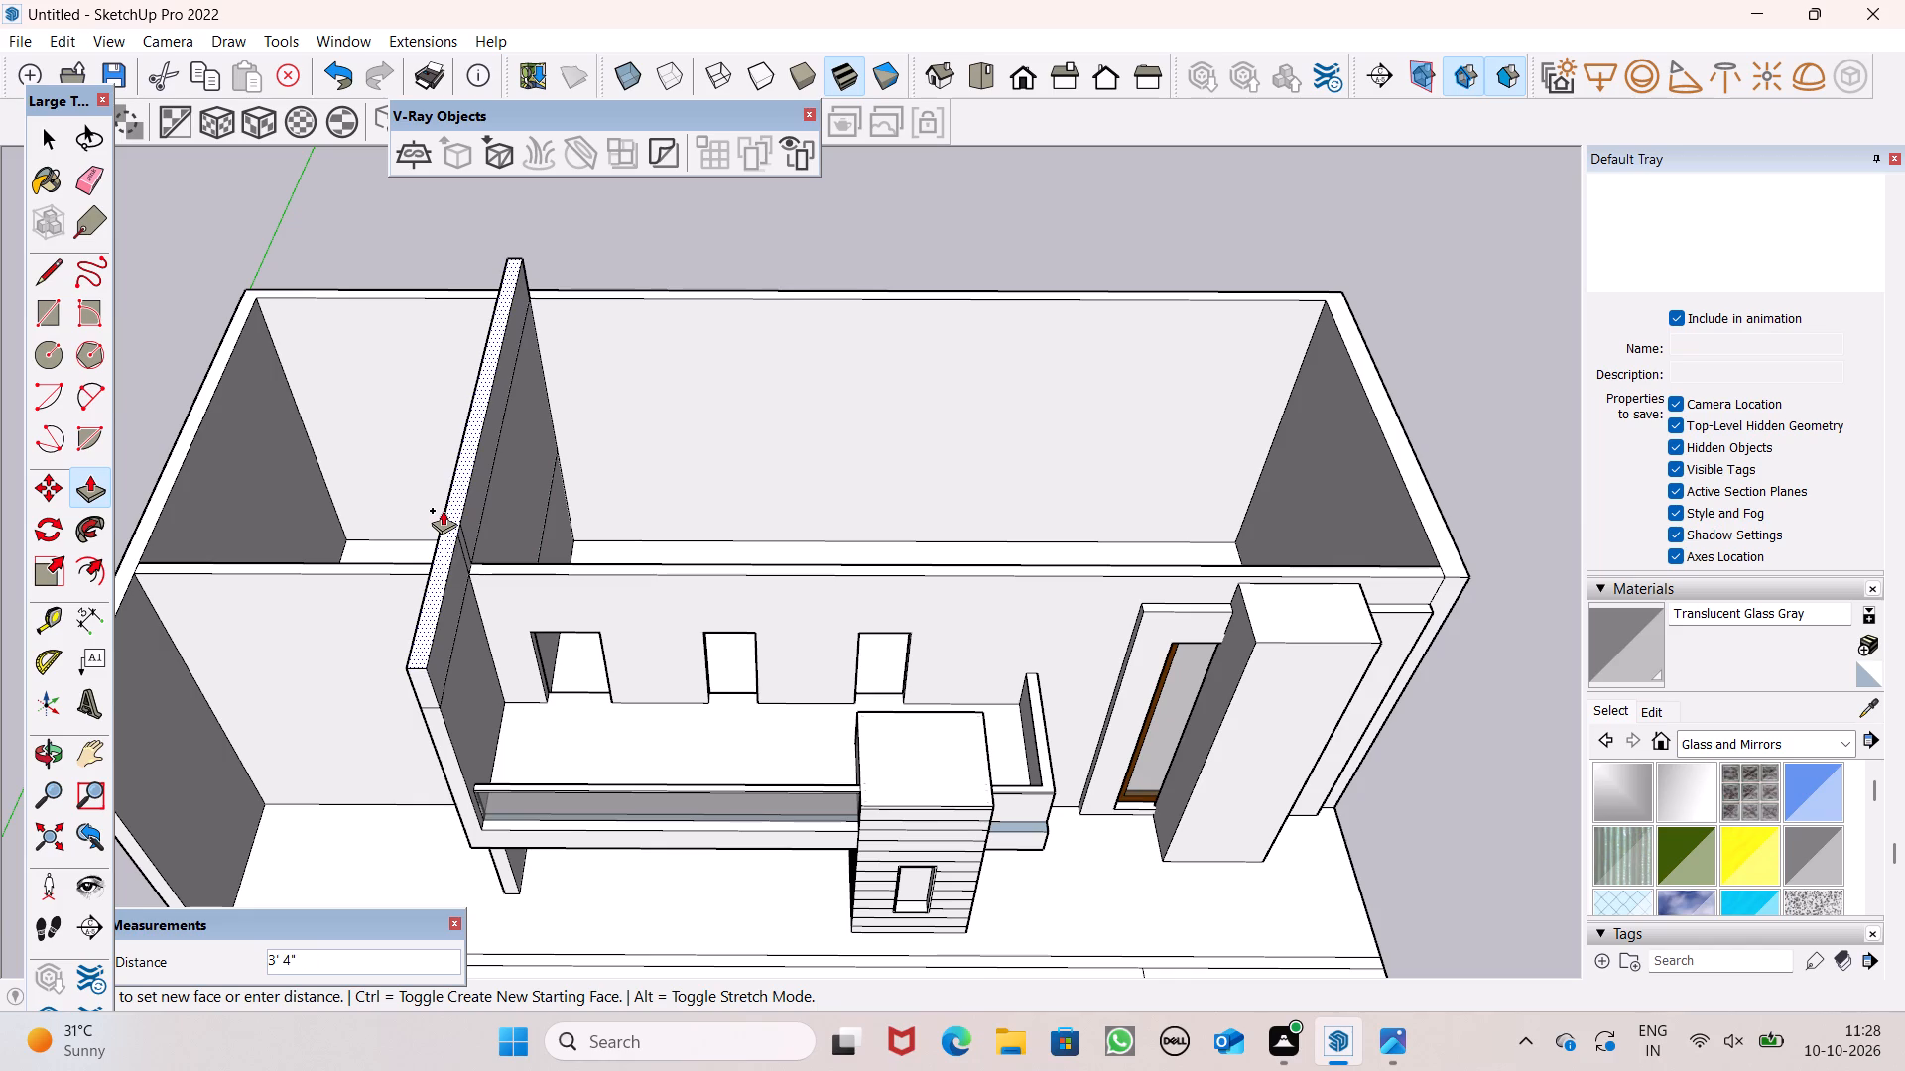
pyautogui.moveTo(443, 510); pyautogui.dragTo(436, 508)
pyautogui.press('3')
pyautogui.press("'")
pyautogui.press('Return')
pyautogui.scroll(-3, 459, 464)
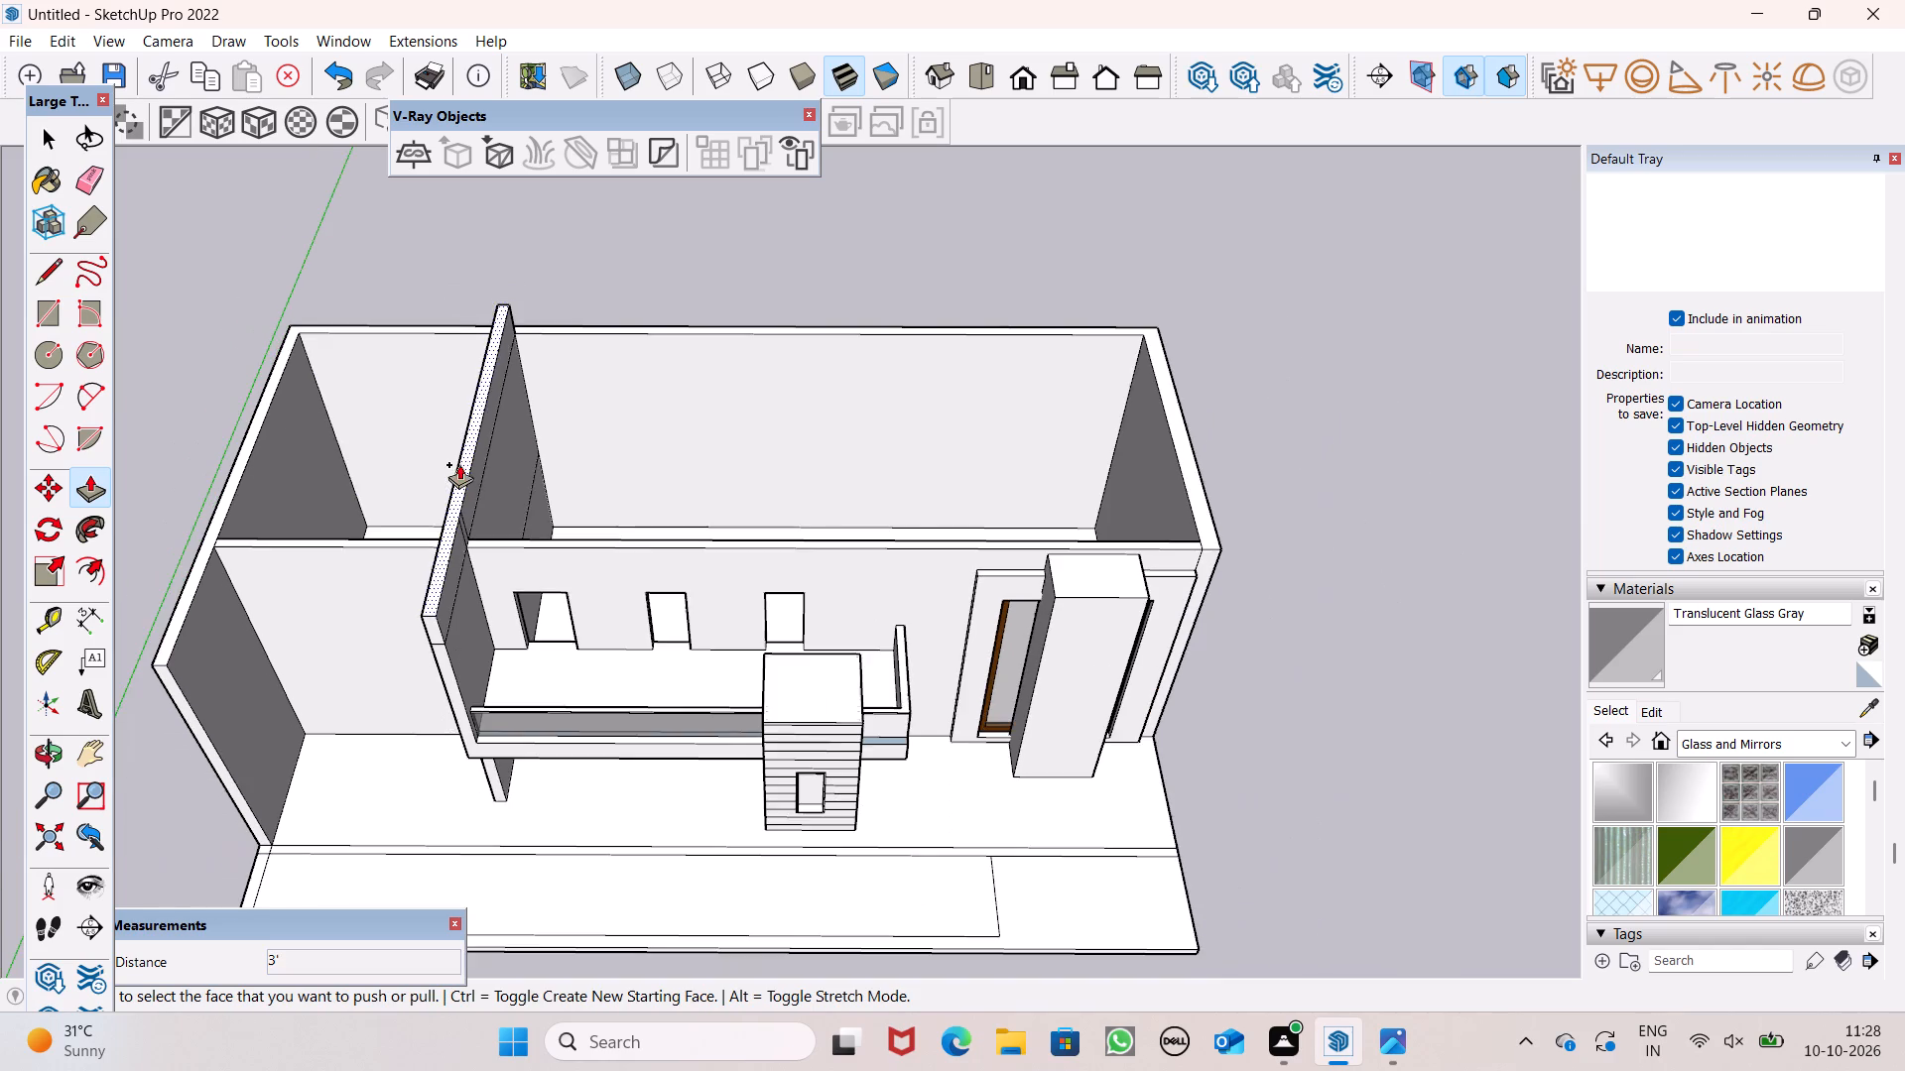
# Pull the top of the long facade wall behind the balcony up 3', level with the raised cross wall.
pyautogui.moveTo(532, 520); pyautogui.dragTo(545, 185, button='middle')
pyautogui.moveTo(463, 378); pyautogui.dragTo(377, 570, button='middle')
pyautogui.scroll(1, 377, 570)
pyautogui.scroll(5, 528, 431)
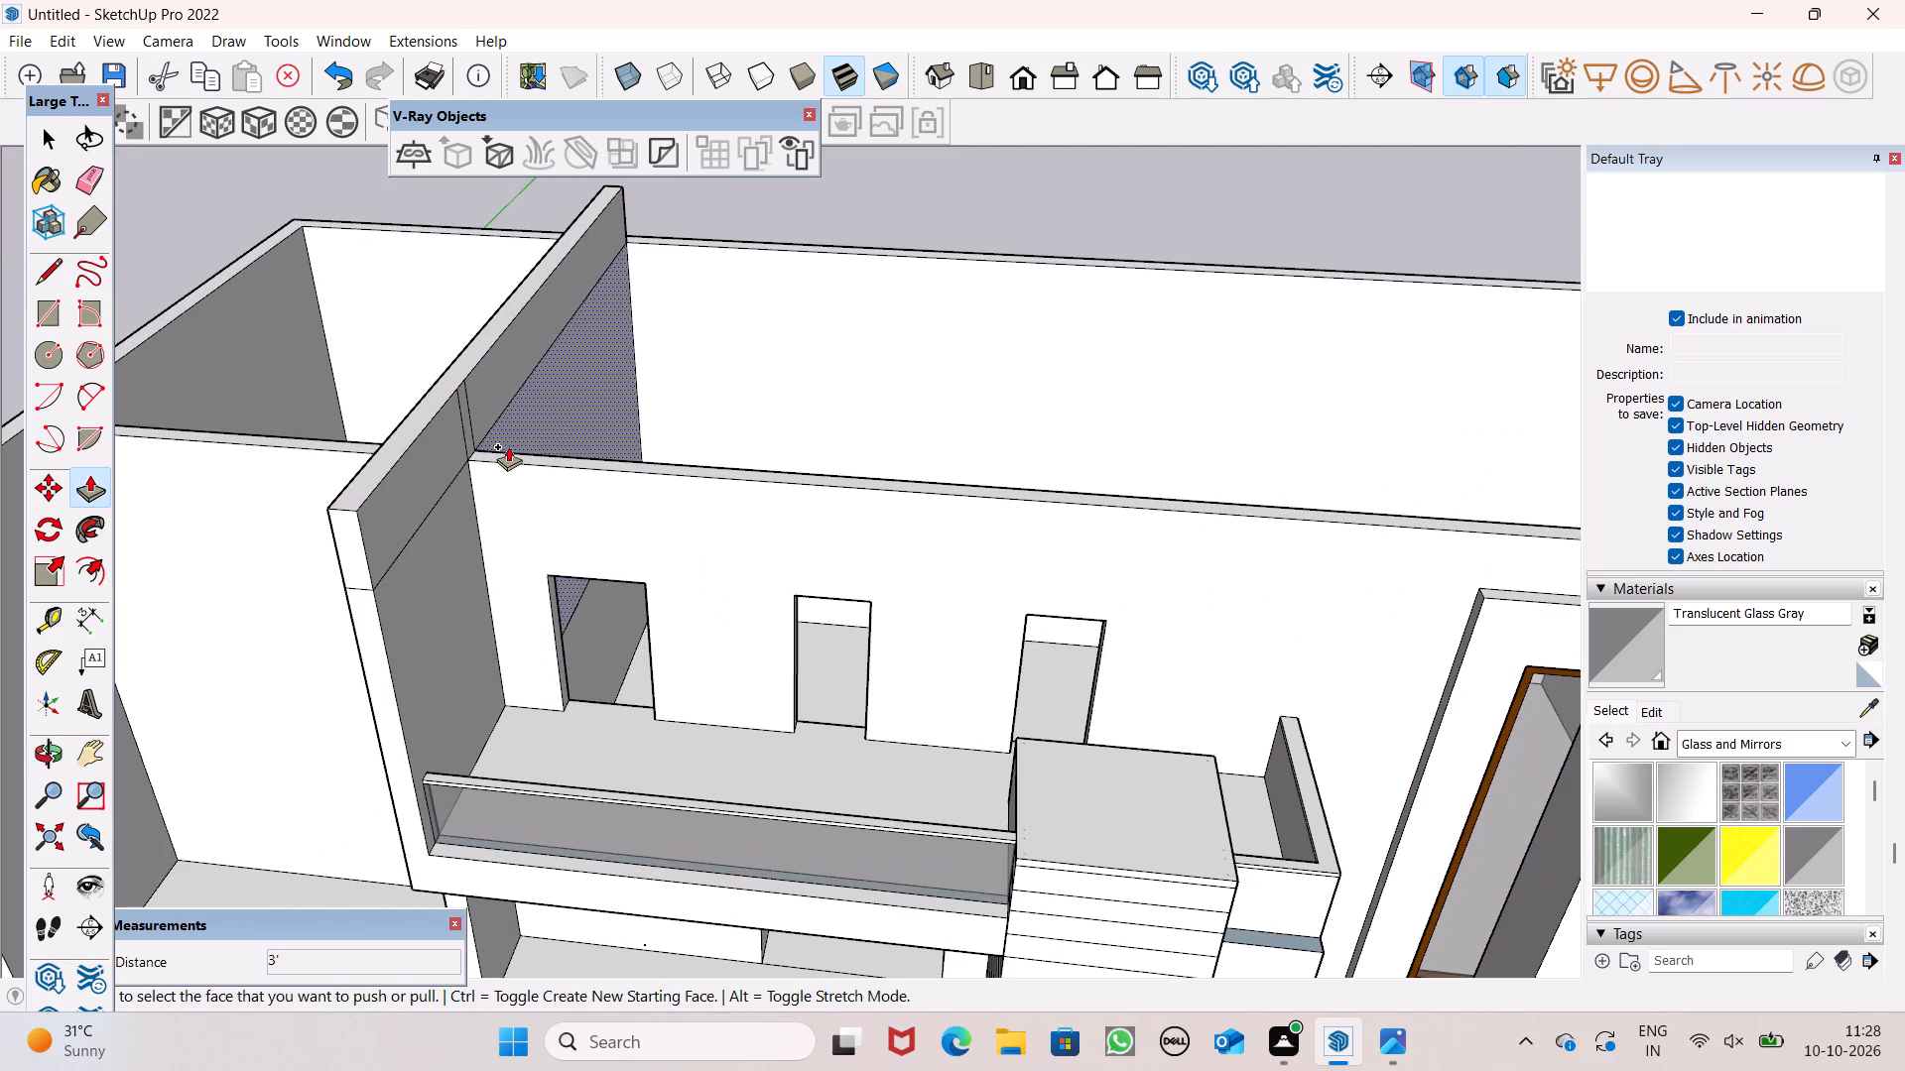
pyautogui.moveTo(509, 446); pyautogui.dragTo(545, 584, button='middle')
pyautogui.scroll(1, 520, 470)
pyautogui.scroll(6, 427, 452)
pyautogui.moveTo(508, 544); pyautogui.dragTo(501, 510)
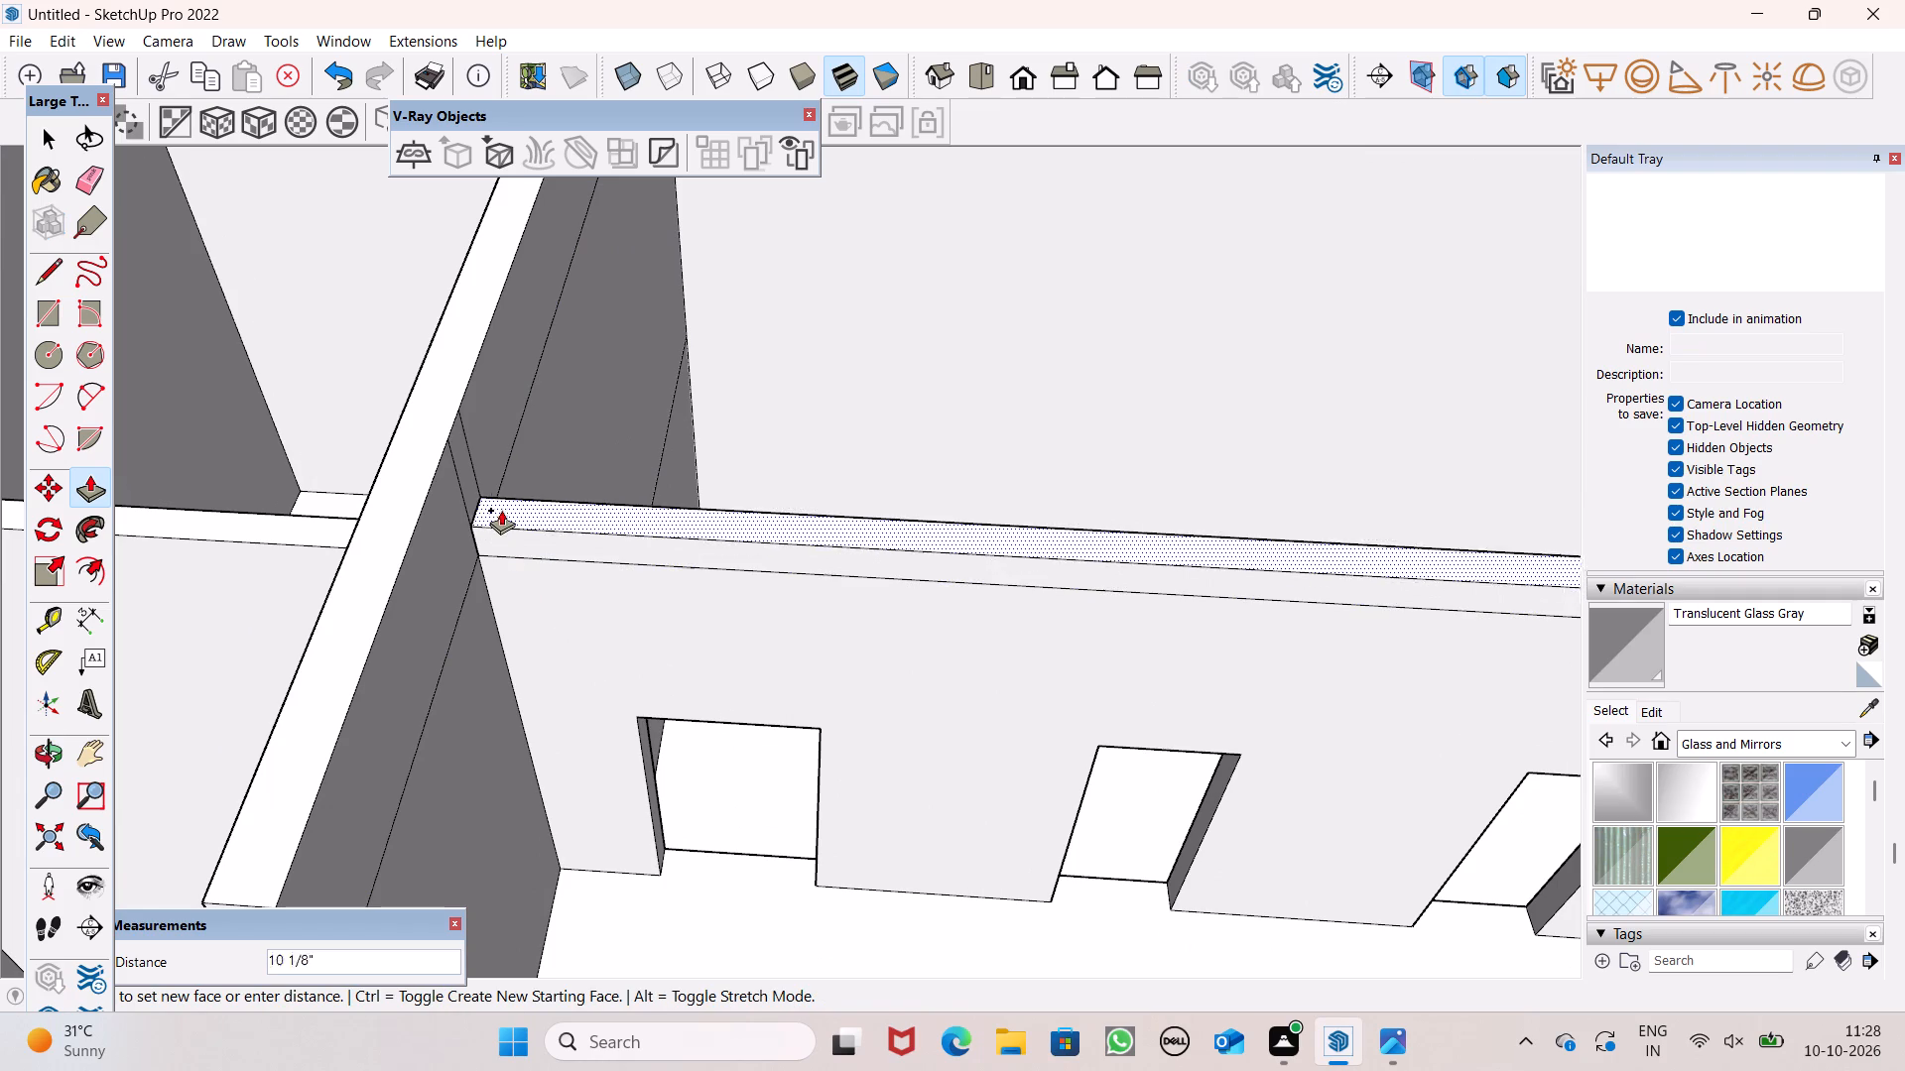
pyautogui.moveTo(501, 510); pyautogui.dragTo(422, 476)
# Pull the top of the facade wall in the smaller end section up 3' to match the raised cross wall.
pyautogui.scroll(-12, 533, 450)
pyautogui.moveTo(763, 411); pyautogui.dragTo(773, 416, button='middle')
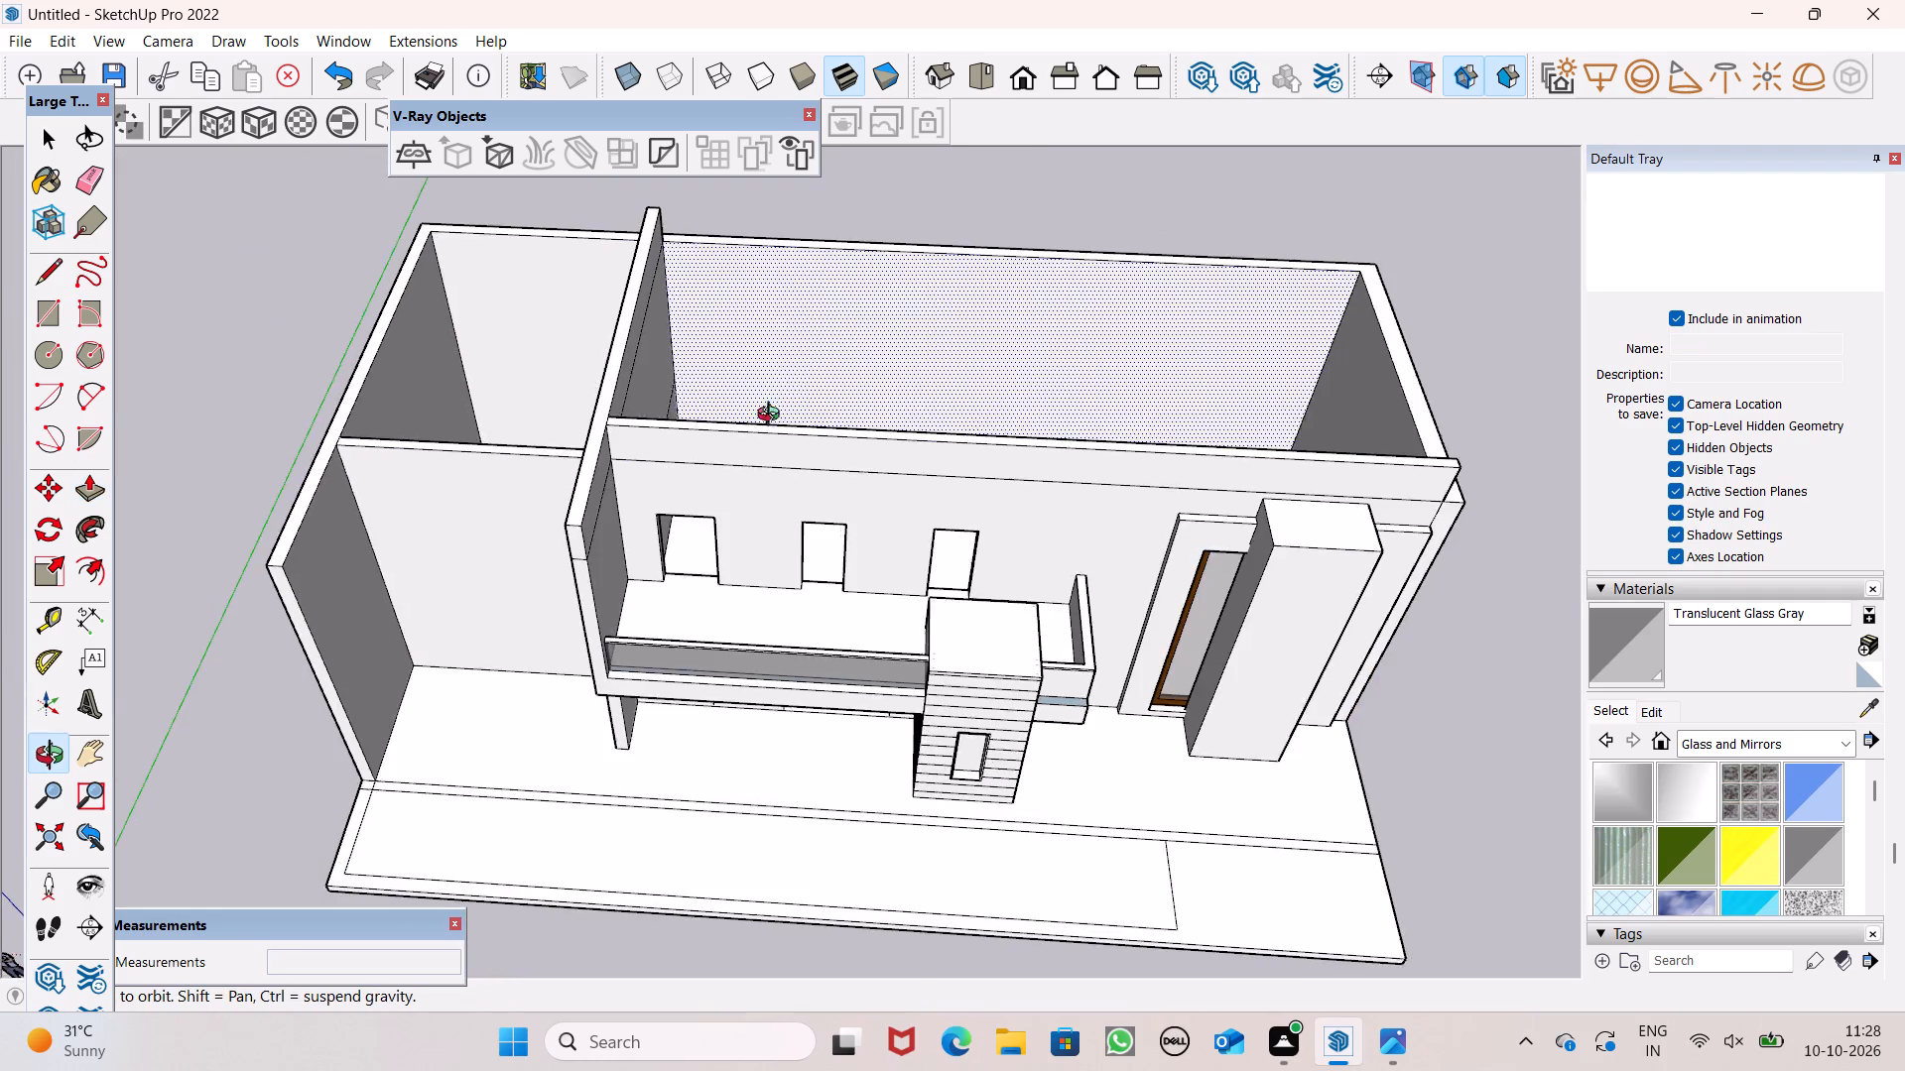
pyautogui.moveTo(773, 416); pyautogui.dragTo(1108, 441, button='middle')
pyautogui.scroll(1, 1108, 441)
pyautogui.scroll(5, 552, 610)
pyautogui.scroll(-2, 552, 556)
pyautogui.scroll(1, 553, 556)
pyautogui.scroll(-3, 555, 557)
pyautogui.moveTo(586, 562); pyautogui.dragTo(687, 578, button='middle')
pyautogui.scroll(-2, 656, 564)
pyautogui.scroll(2, 475, 553)
pyautogui.moveTo(550, 568); pyautogui.dragTo(875, 557, button='middle')
pyautogui.scroll(6, 877, 557)
pyautogui.scroll(1, 905, 645)
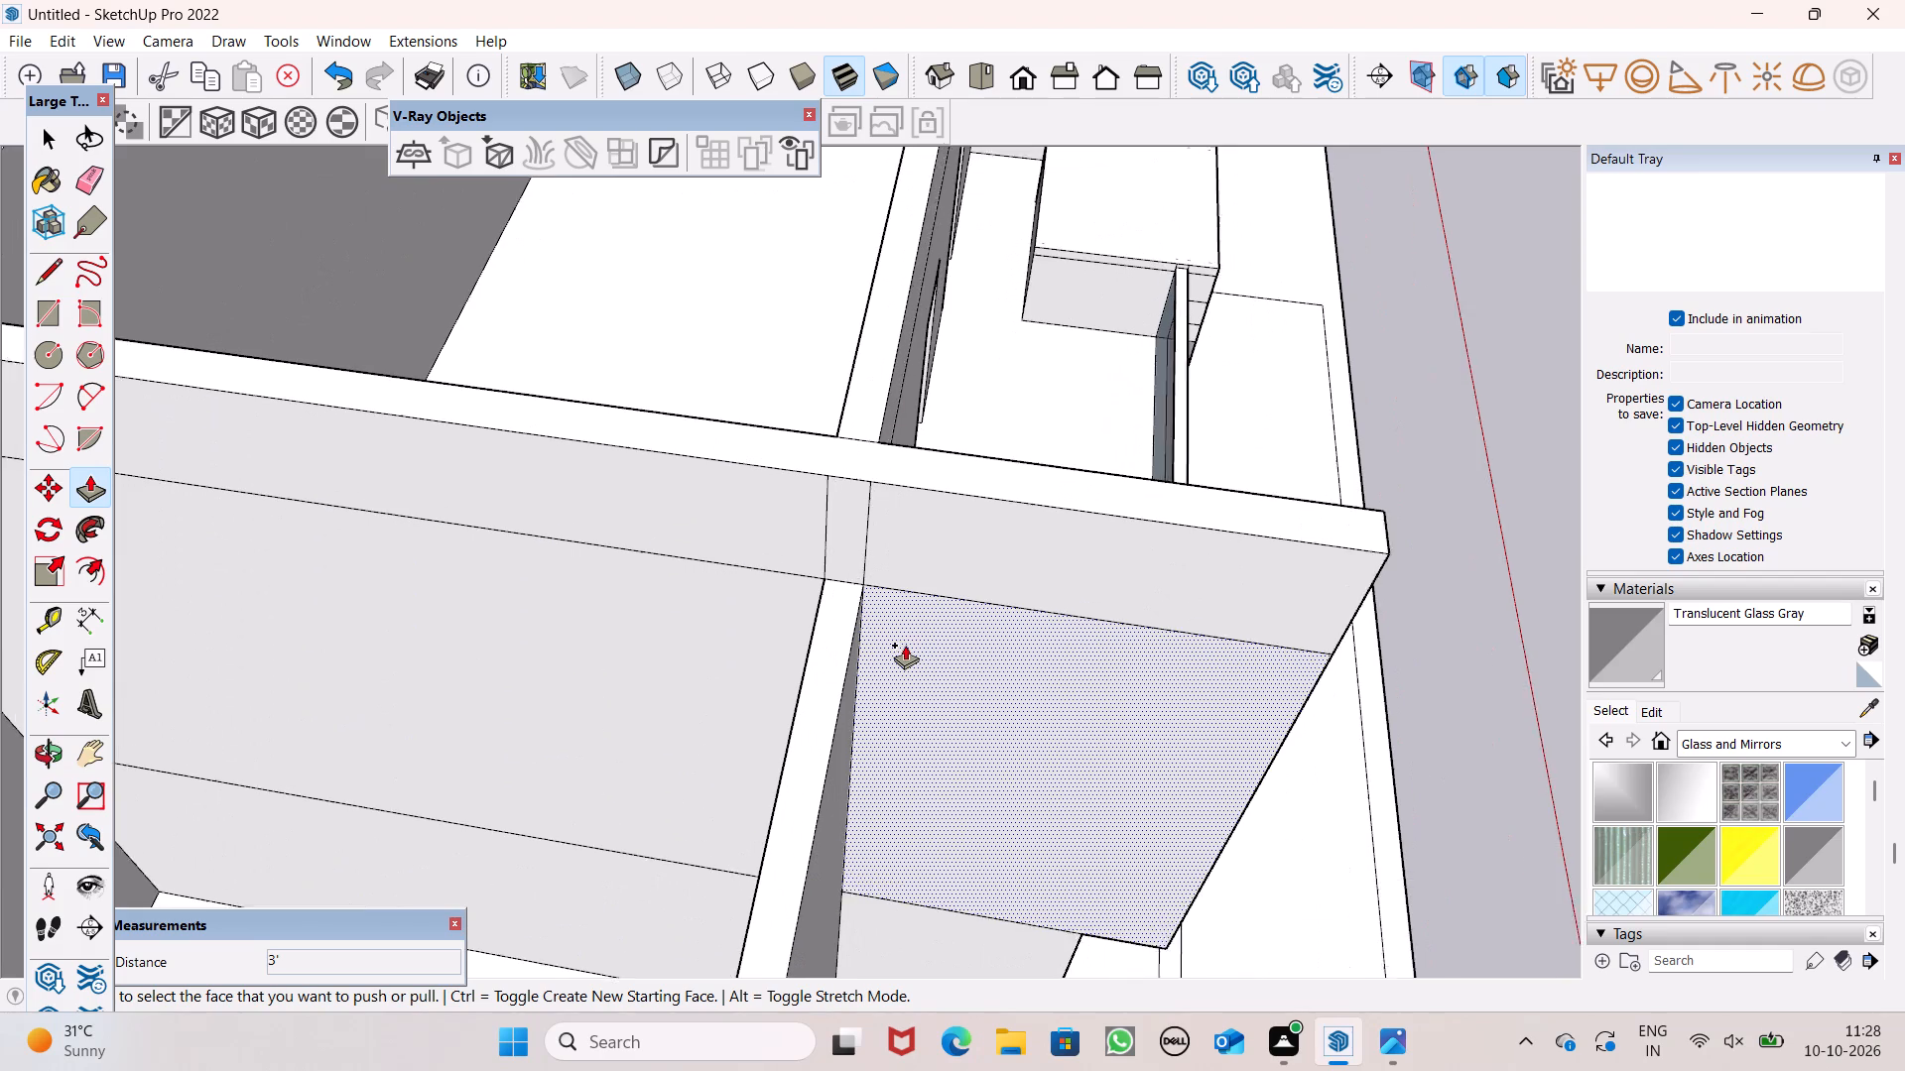
pyautogui.scroll(1, 905, 645)
pyautogui.moveTo(836, 602); pyautogui.dragTo(803, 440)
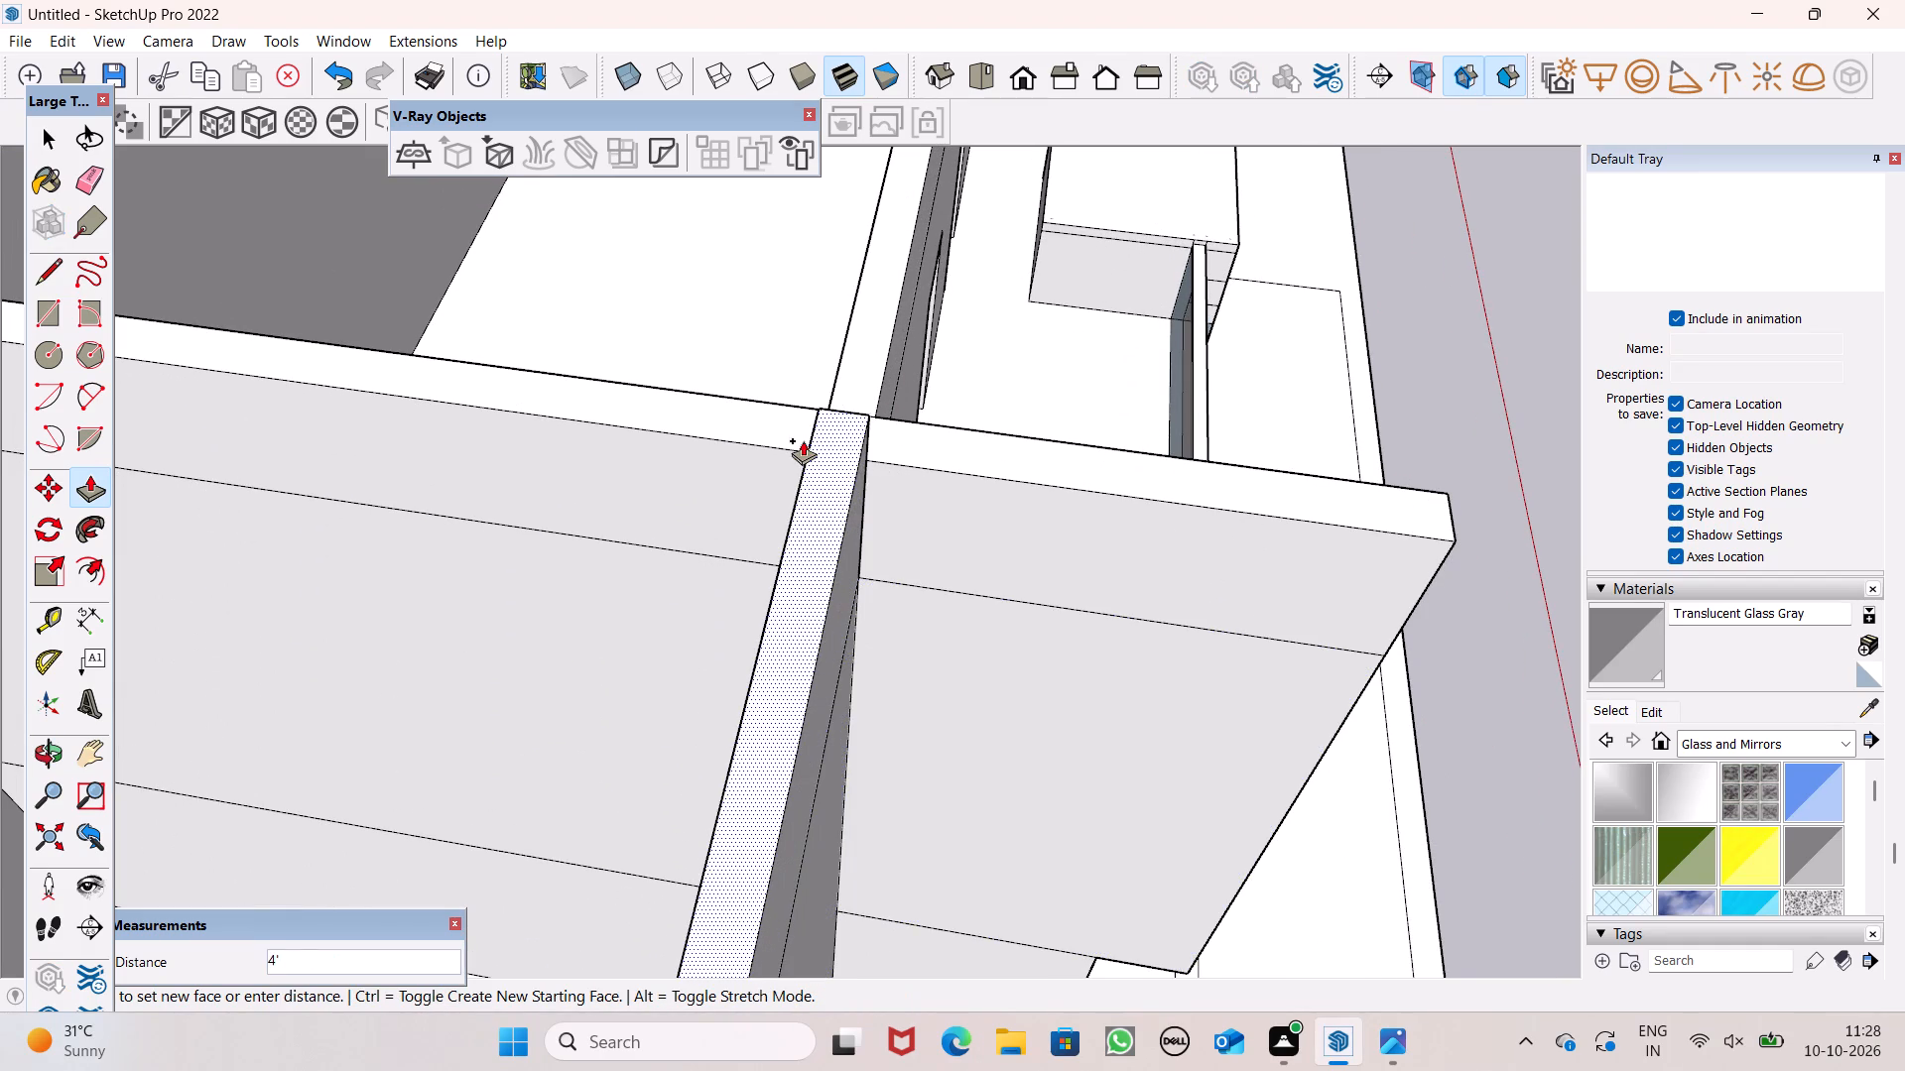
pyautogui.moveTo(803, 440); pyautogui.dragTo(790, 440)
# Pull the top face of the outer side and rear walls up 3', level with the raised inner walls.
pyautogui.scroll(-4, 893, 416)
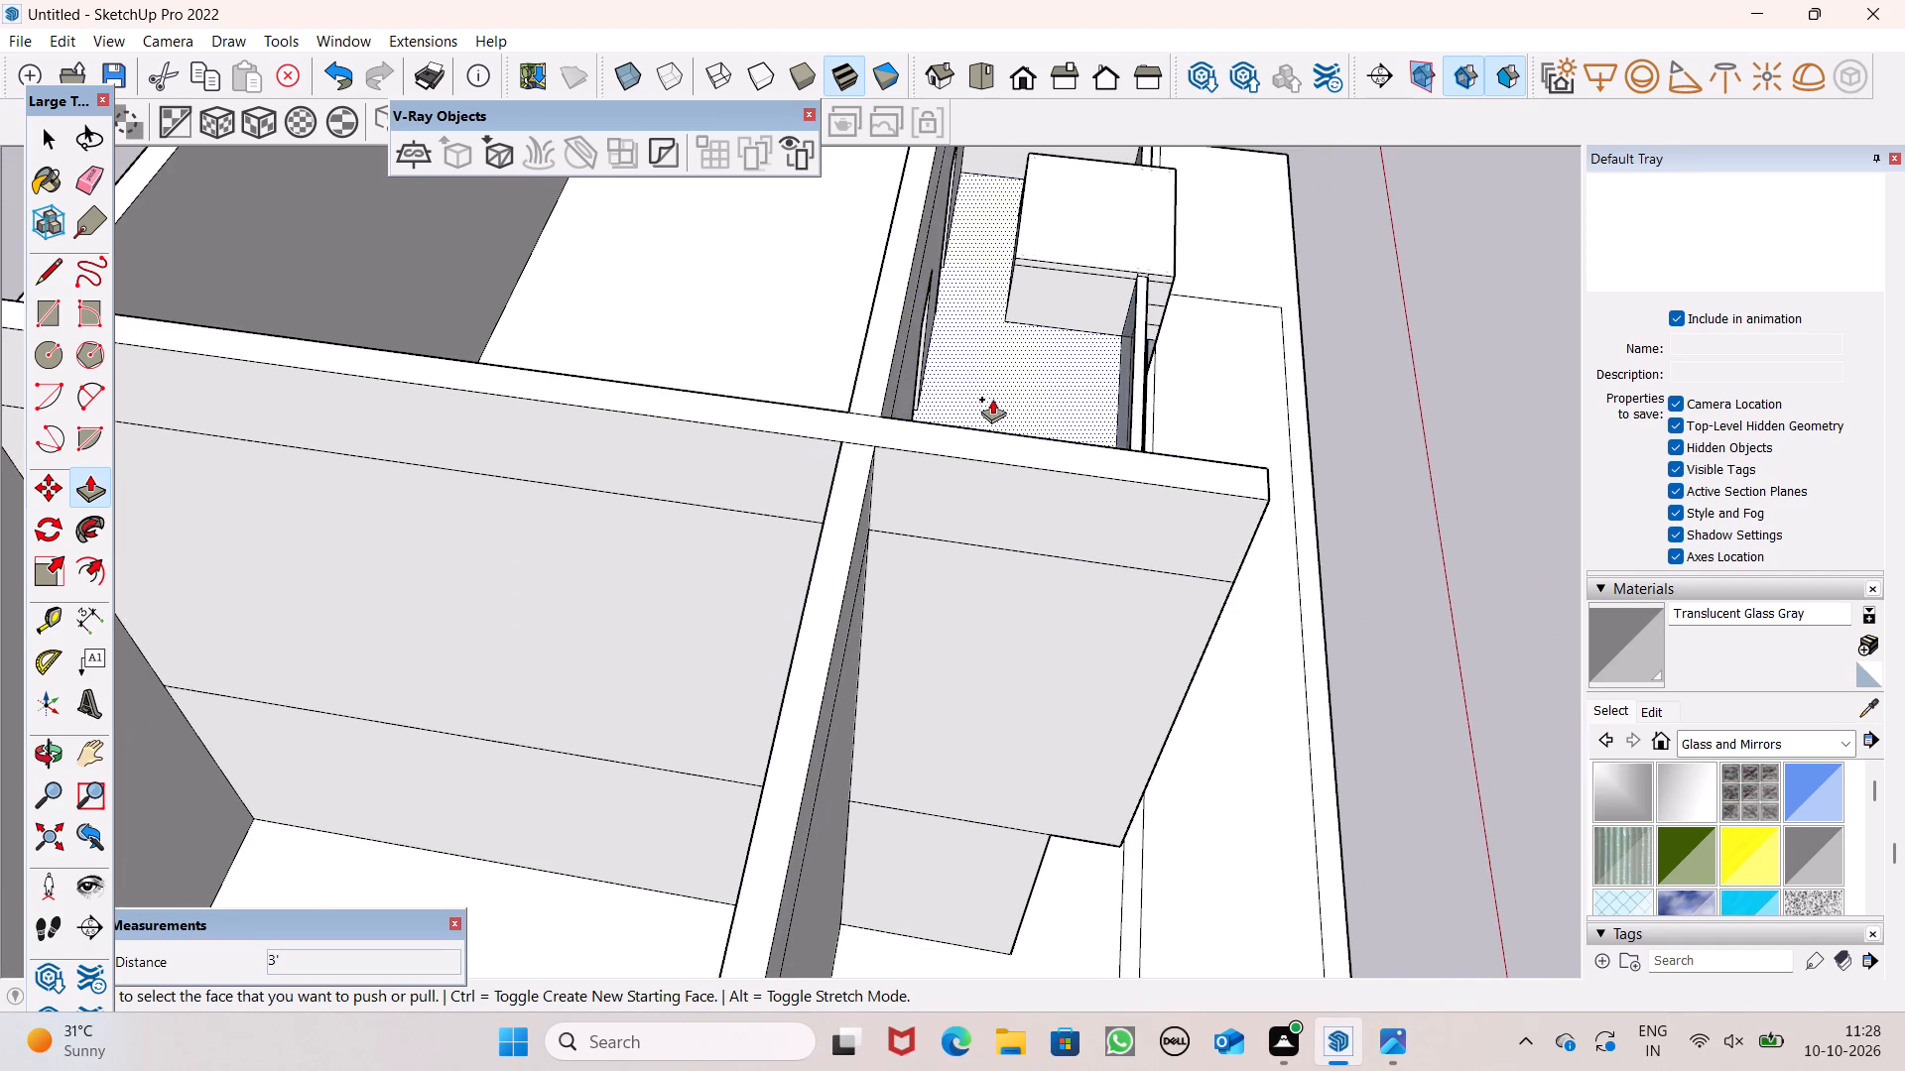
pyautogui.scroll(-2, 998, 396)
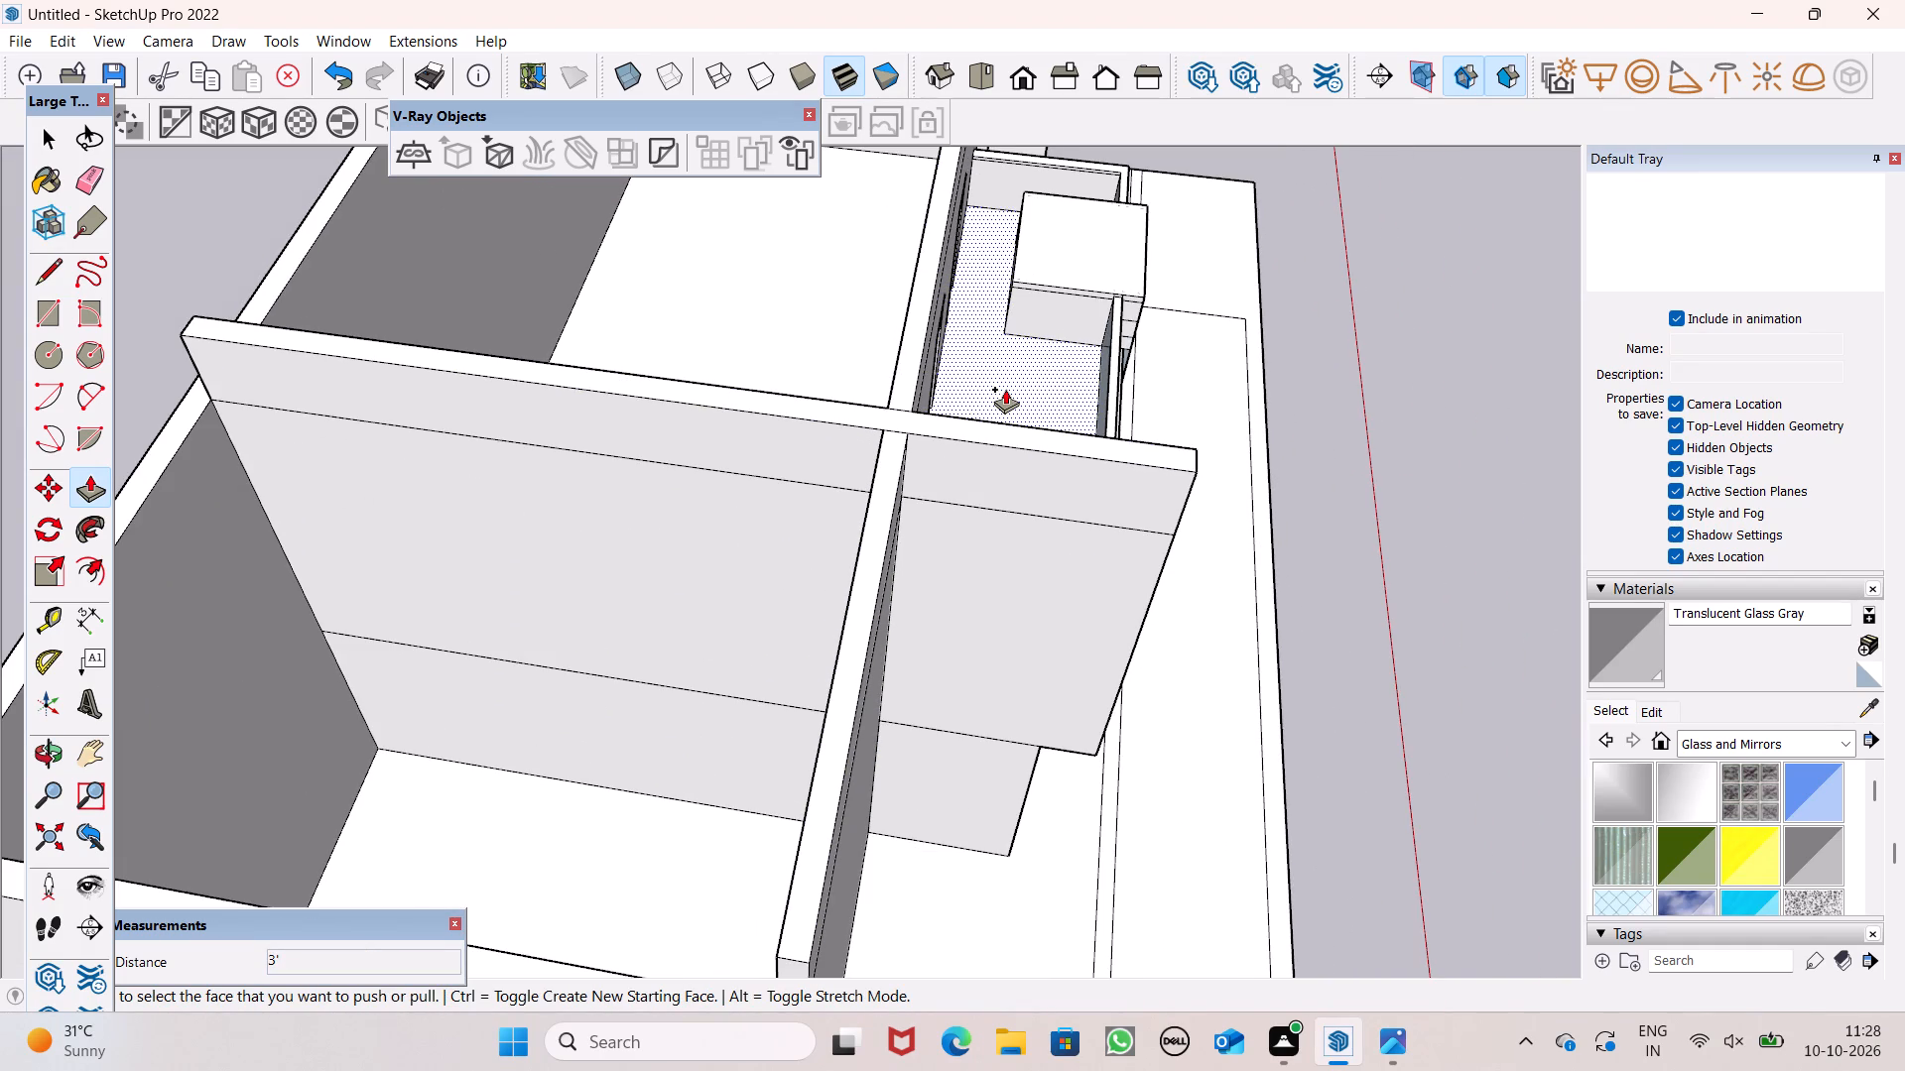
pyautogui.scroll(-6, 992, 370)
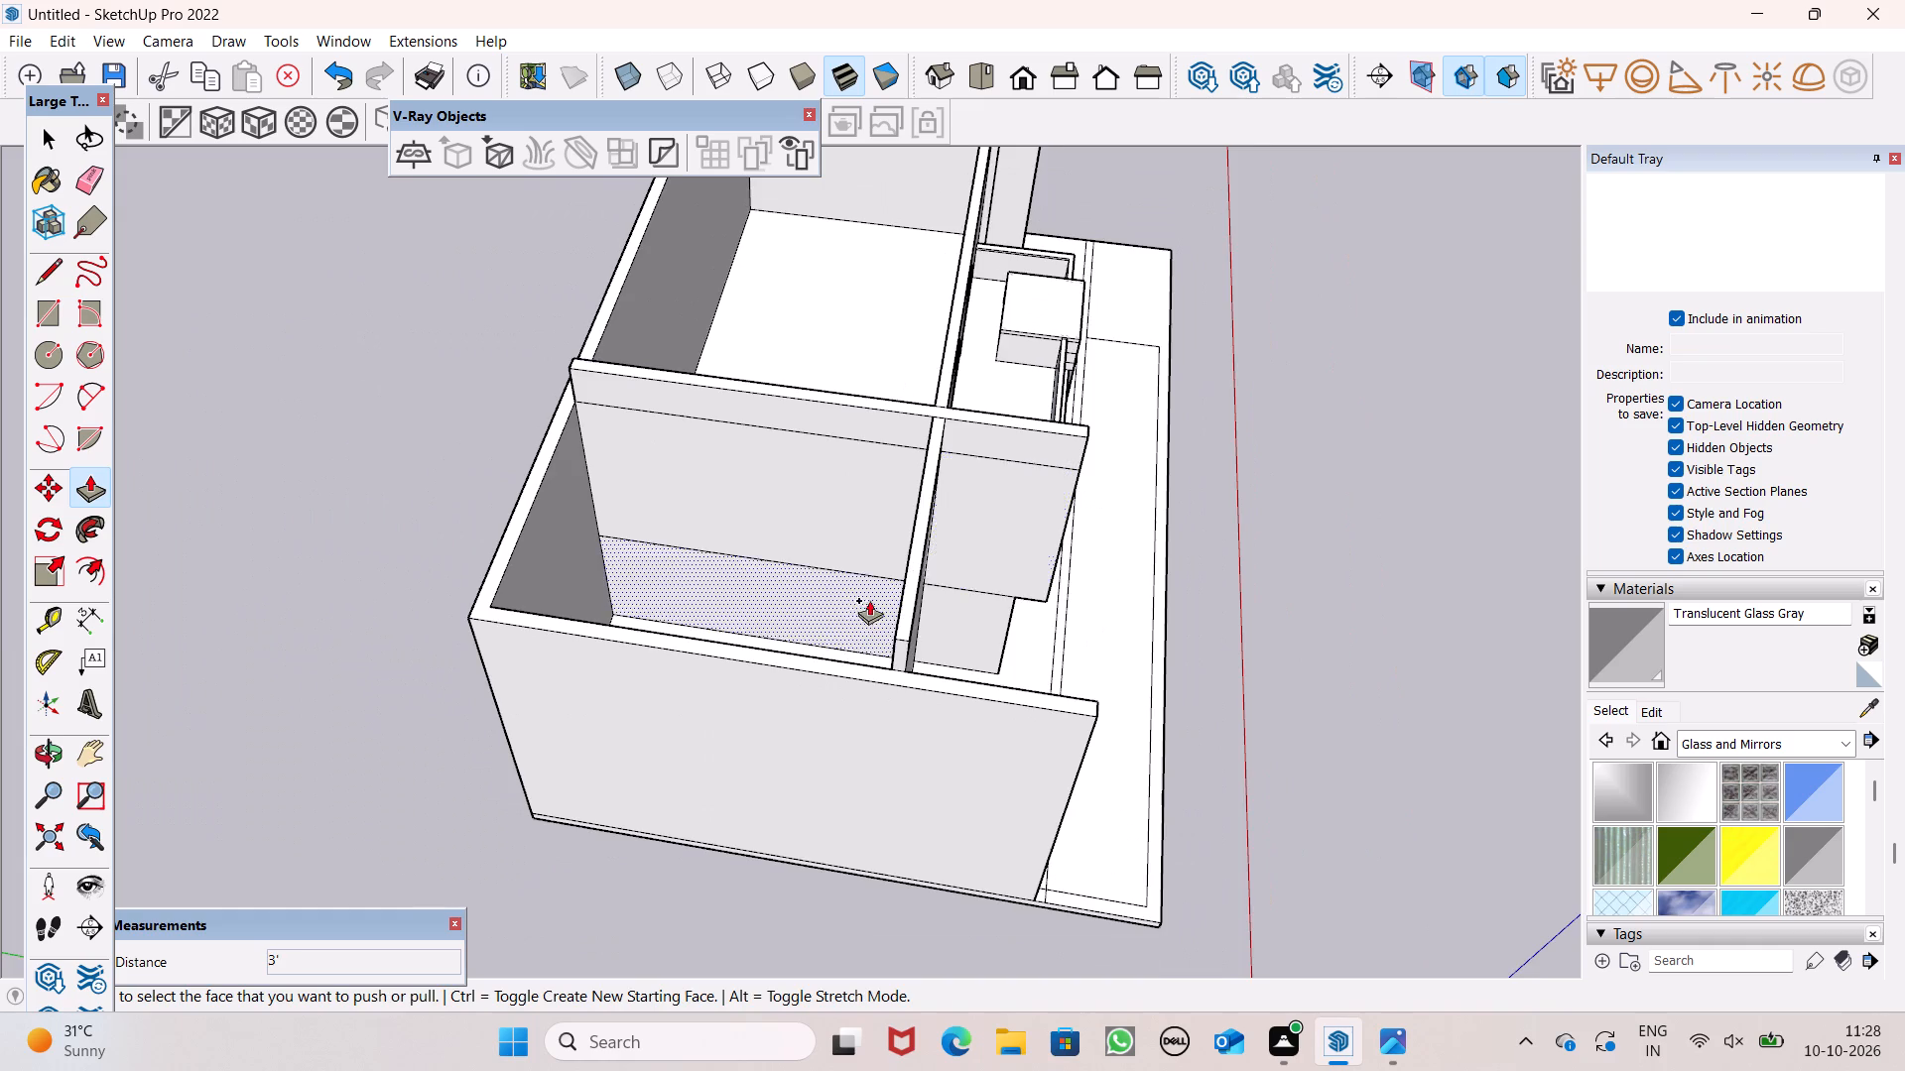
pyautogui.moveTo(878, 634); pyautogui.dragTo(975, 675, button='middle')
pyautogui.scroll(5, 825, 692)
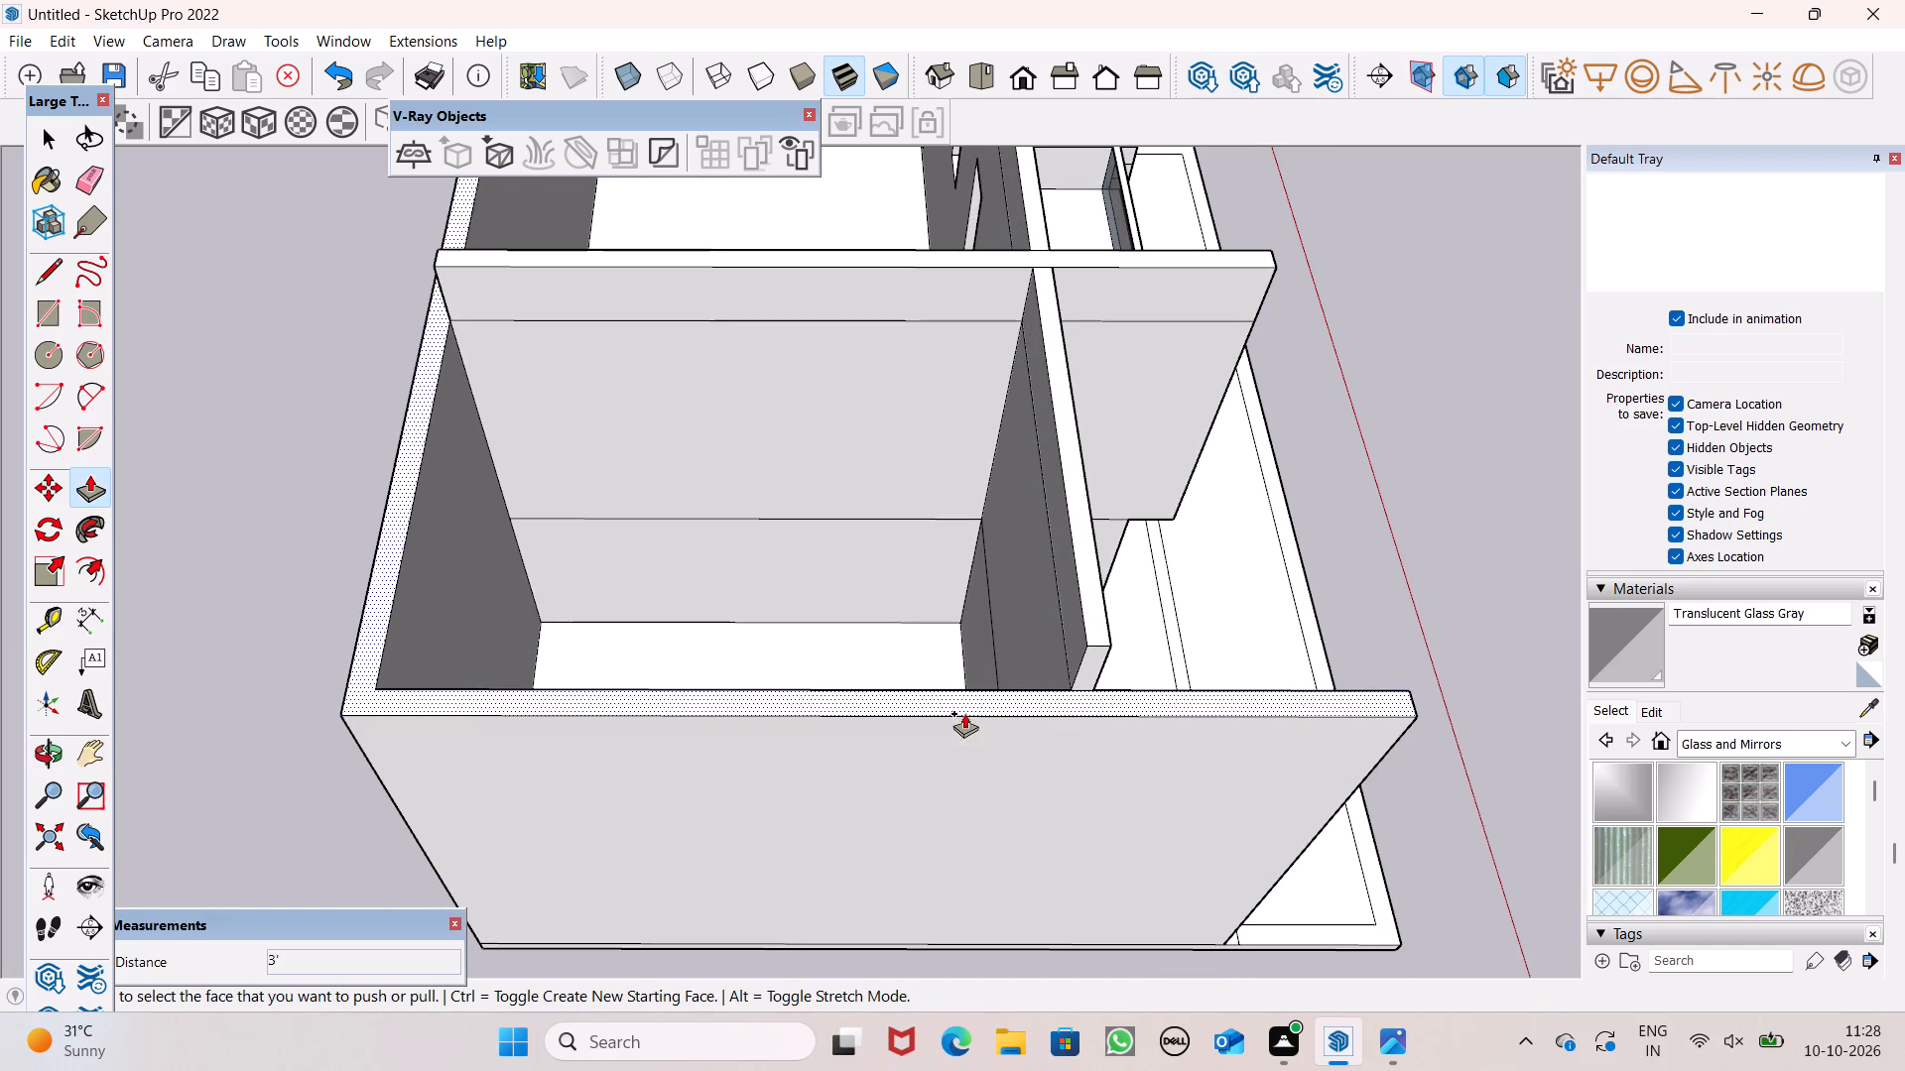
pyautogui.scroll(-2, 878, 584)
pyautogui.scroll(-4, 1008, 565)
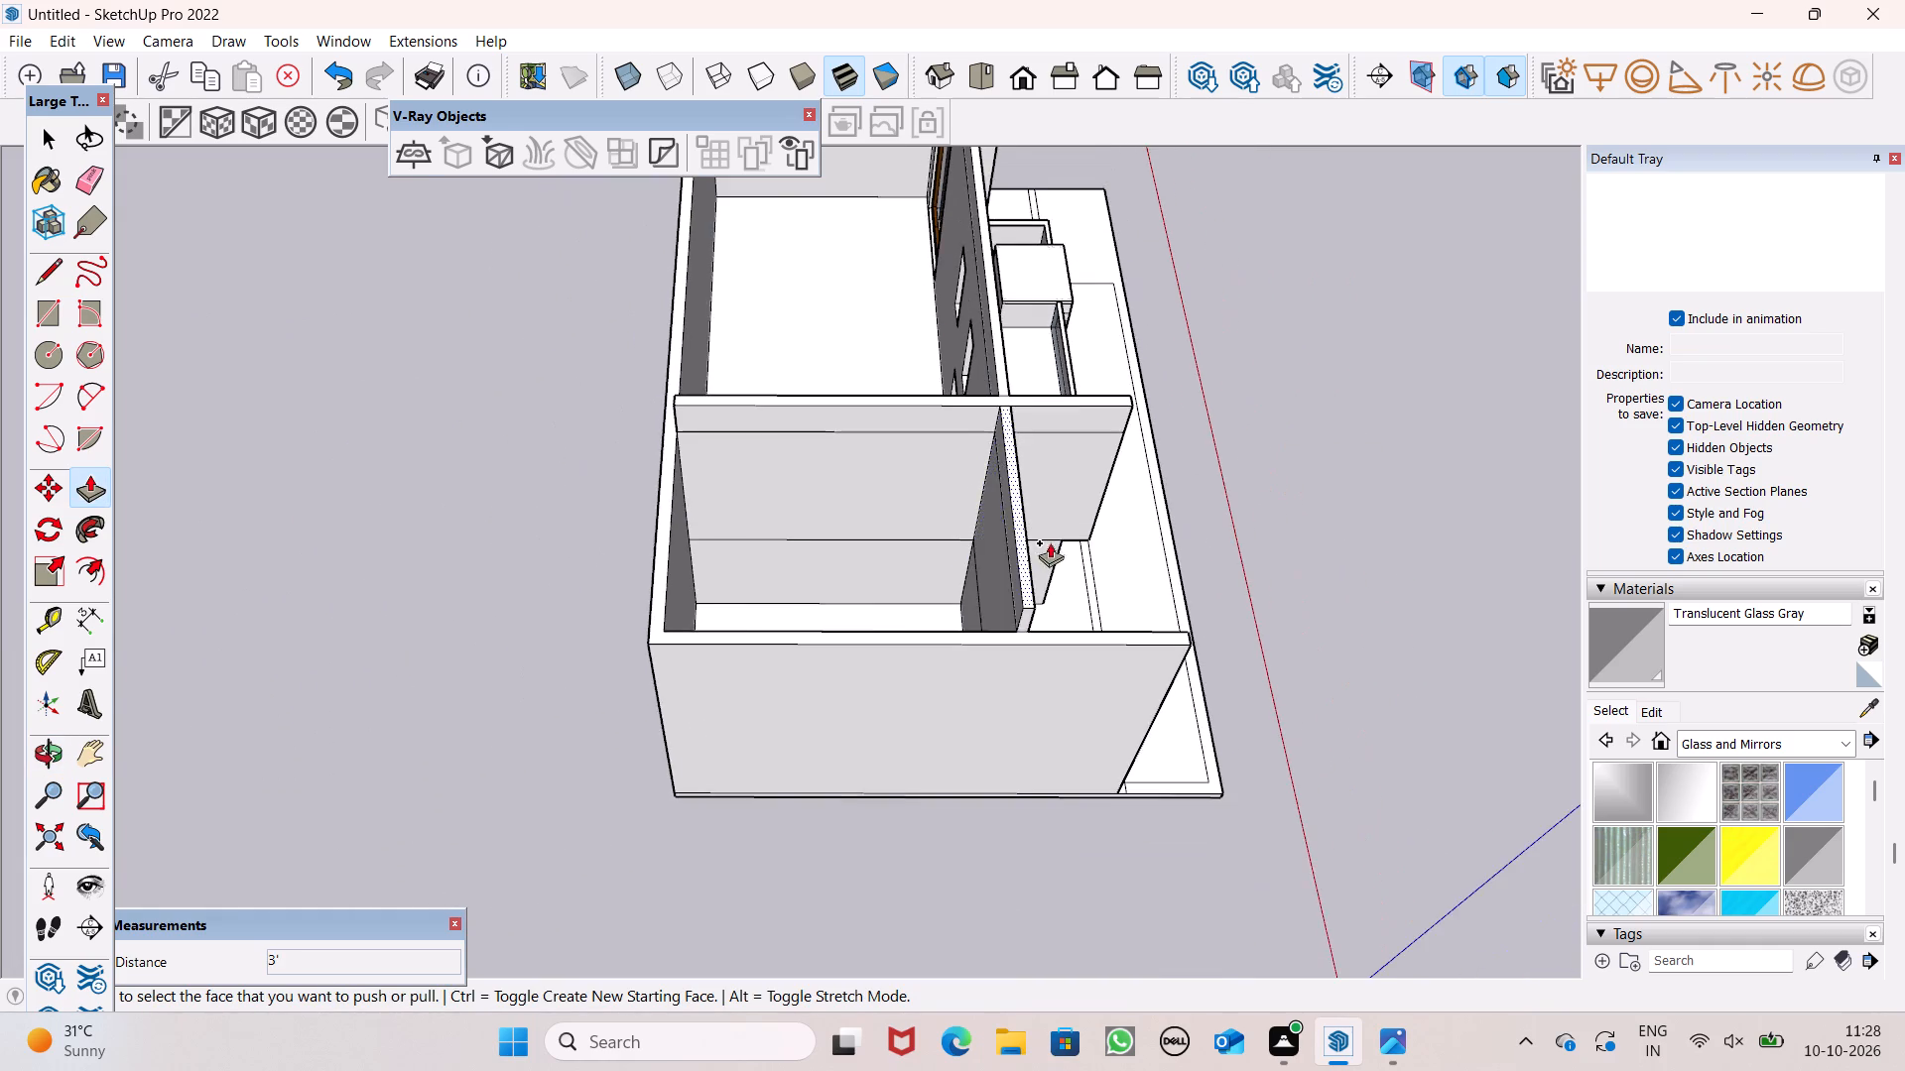
pyautogui.moveTo(1050, 541); pyautogui.dragTo(915, 628, button='middle')
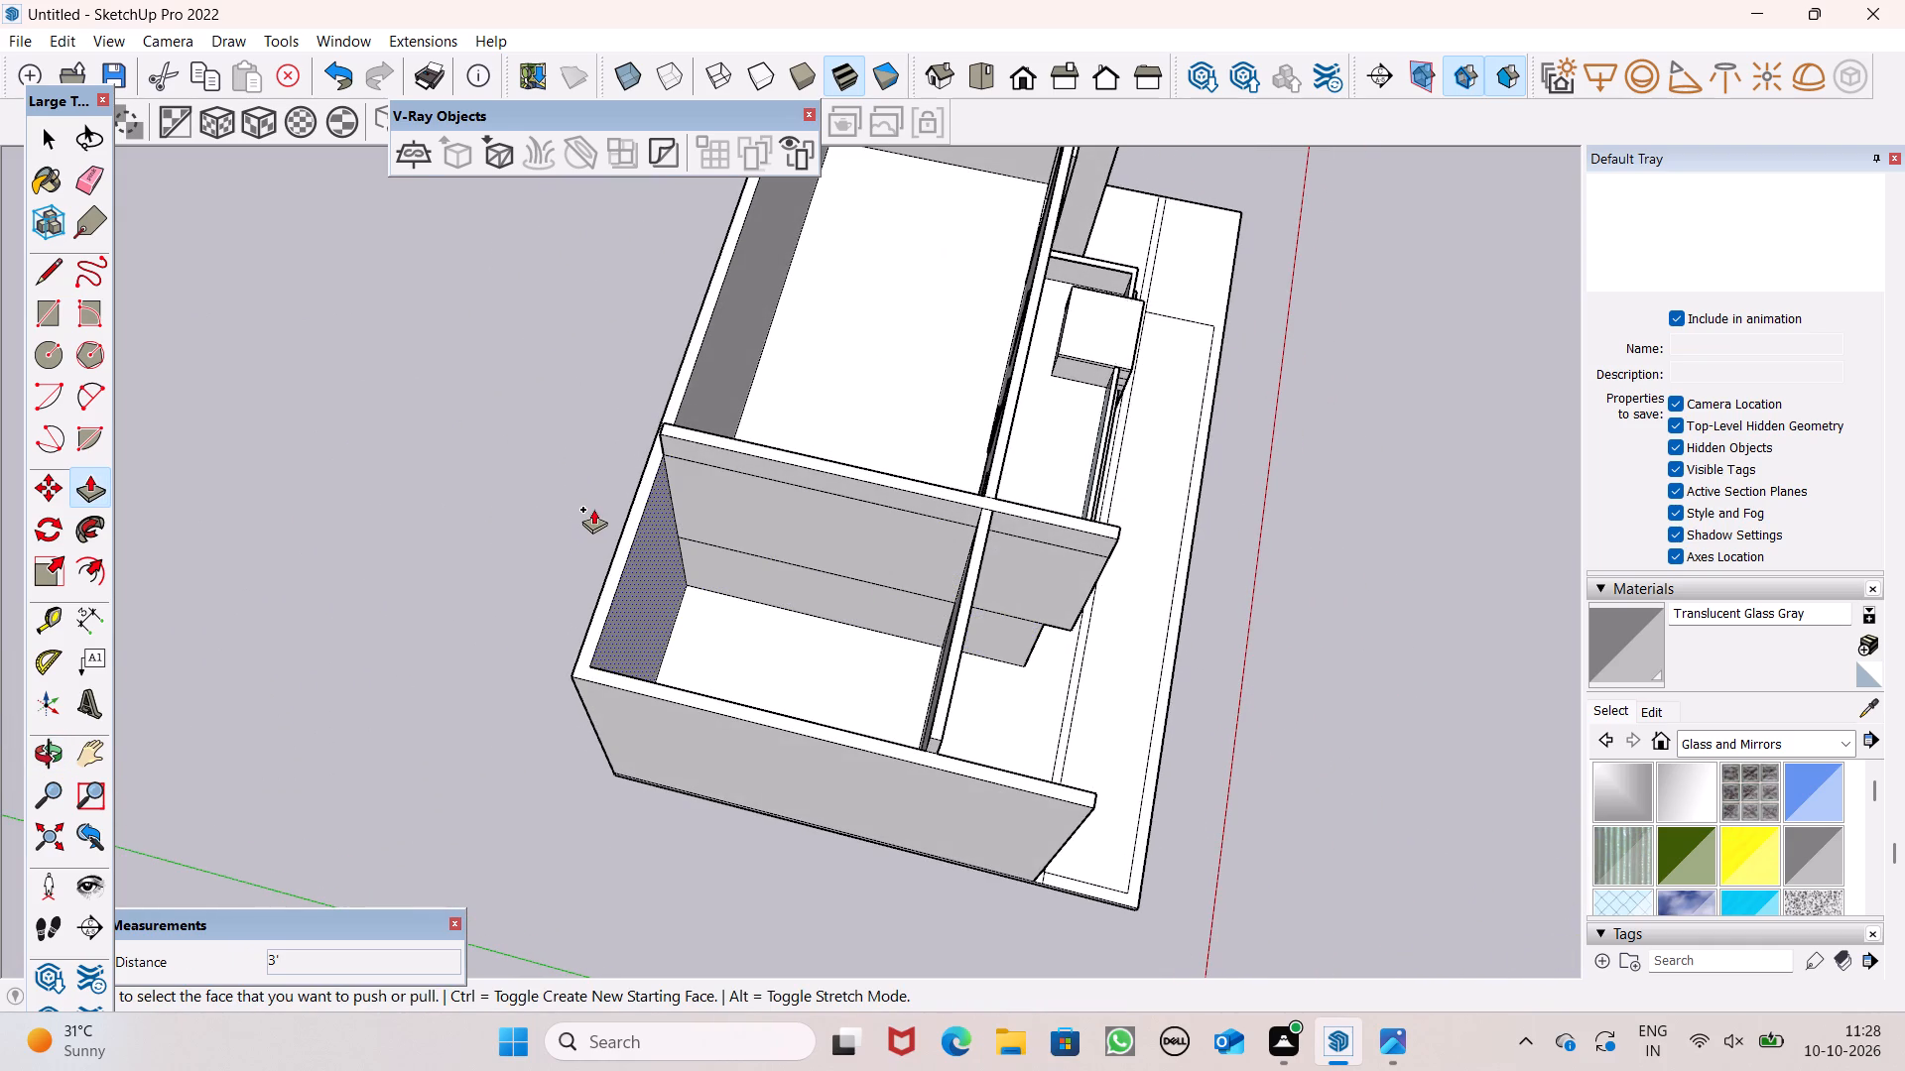
pyautogui.scroll(1, 593, 509)
pyautogui.scroll(-3, 593, 509)
pyautogui.scroll(5, 1074, 682)
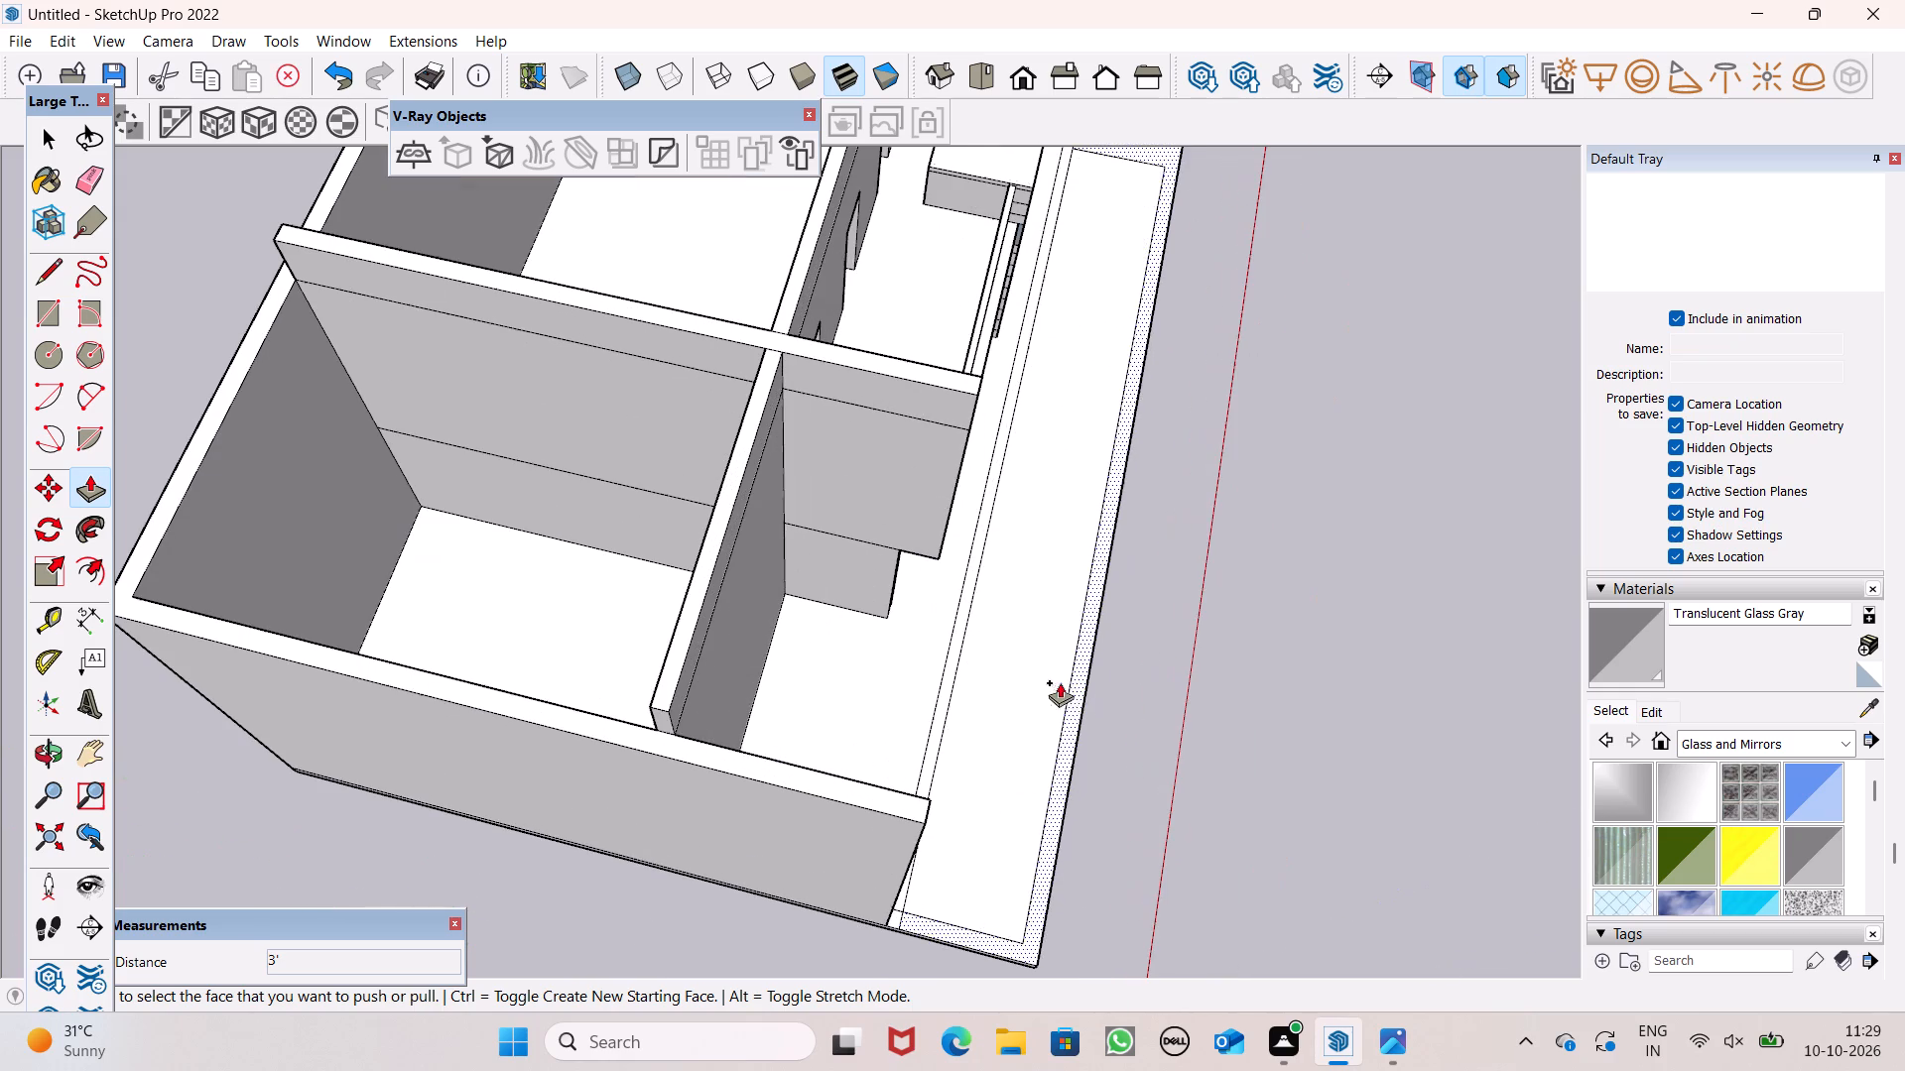
pyautogui.scroll(2, 710, 752)
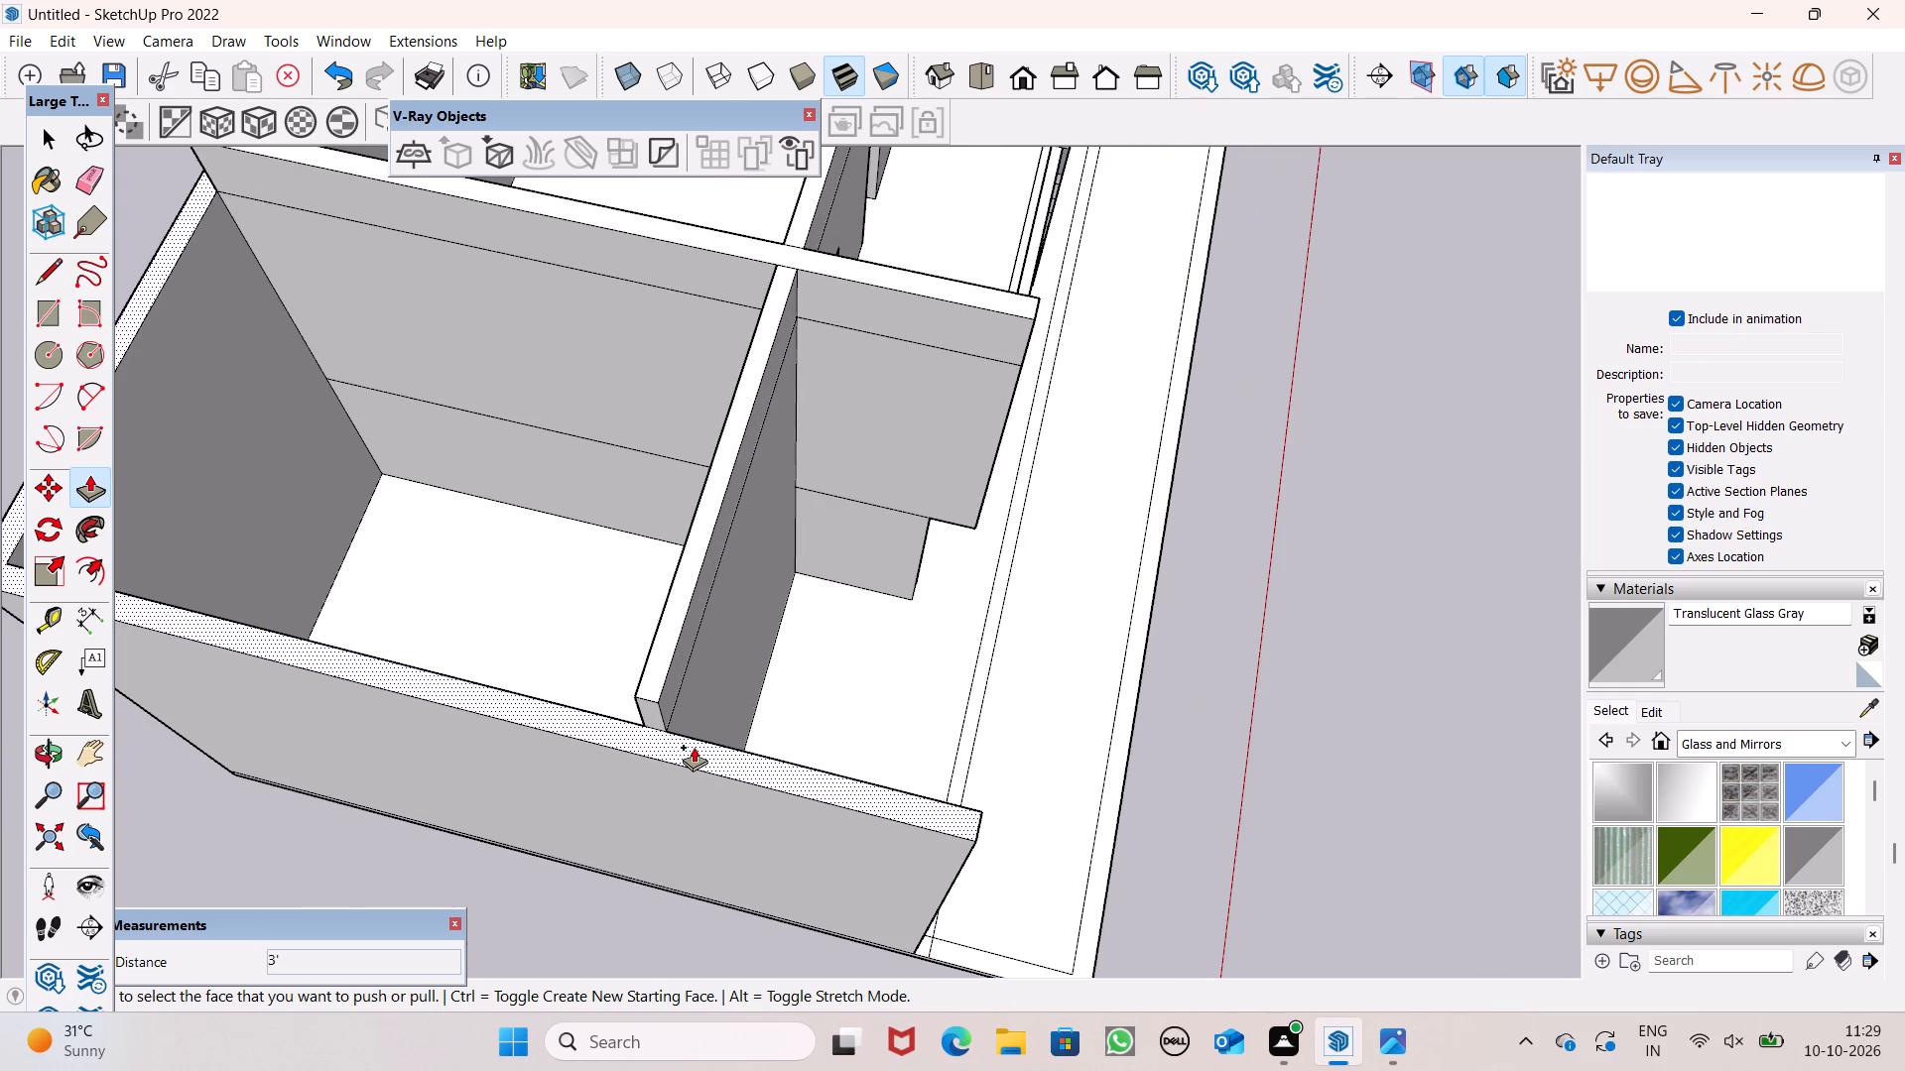
pyautogui.moveTo(665, 742); pyautogui.dragTo(635, 657)
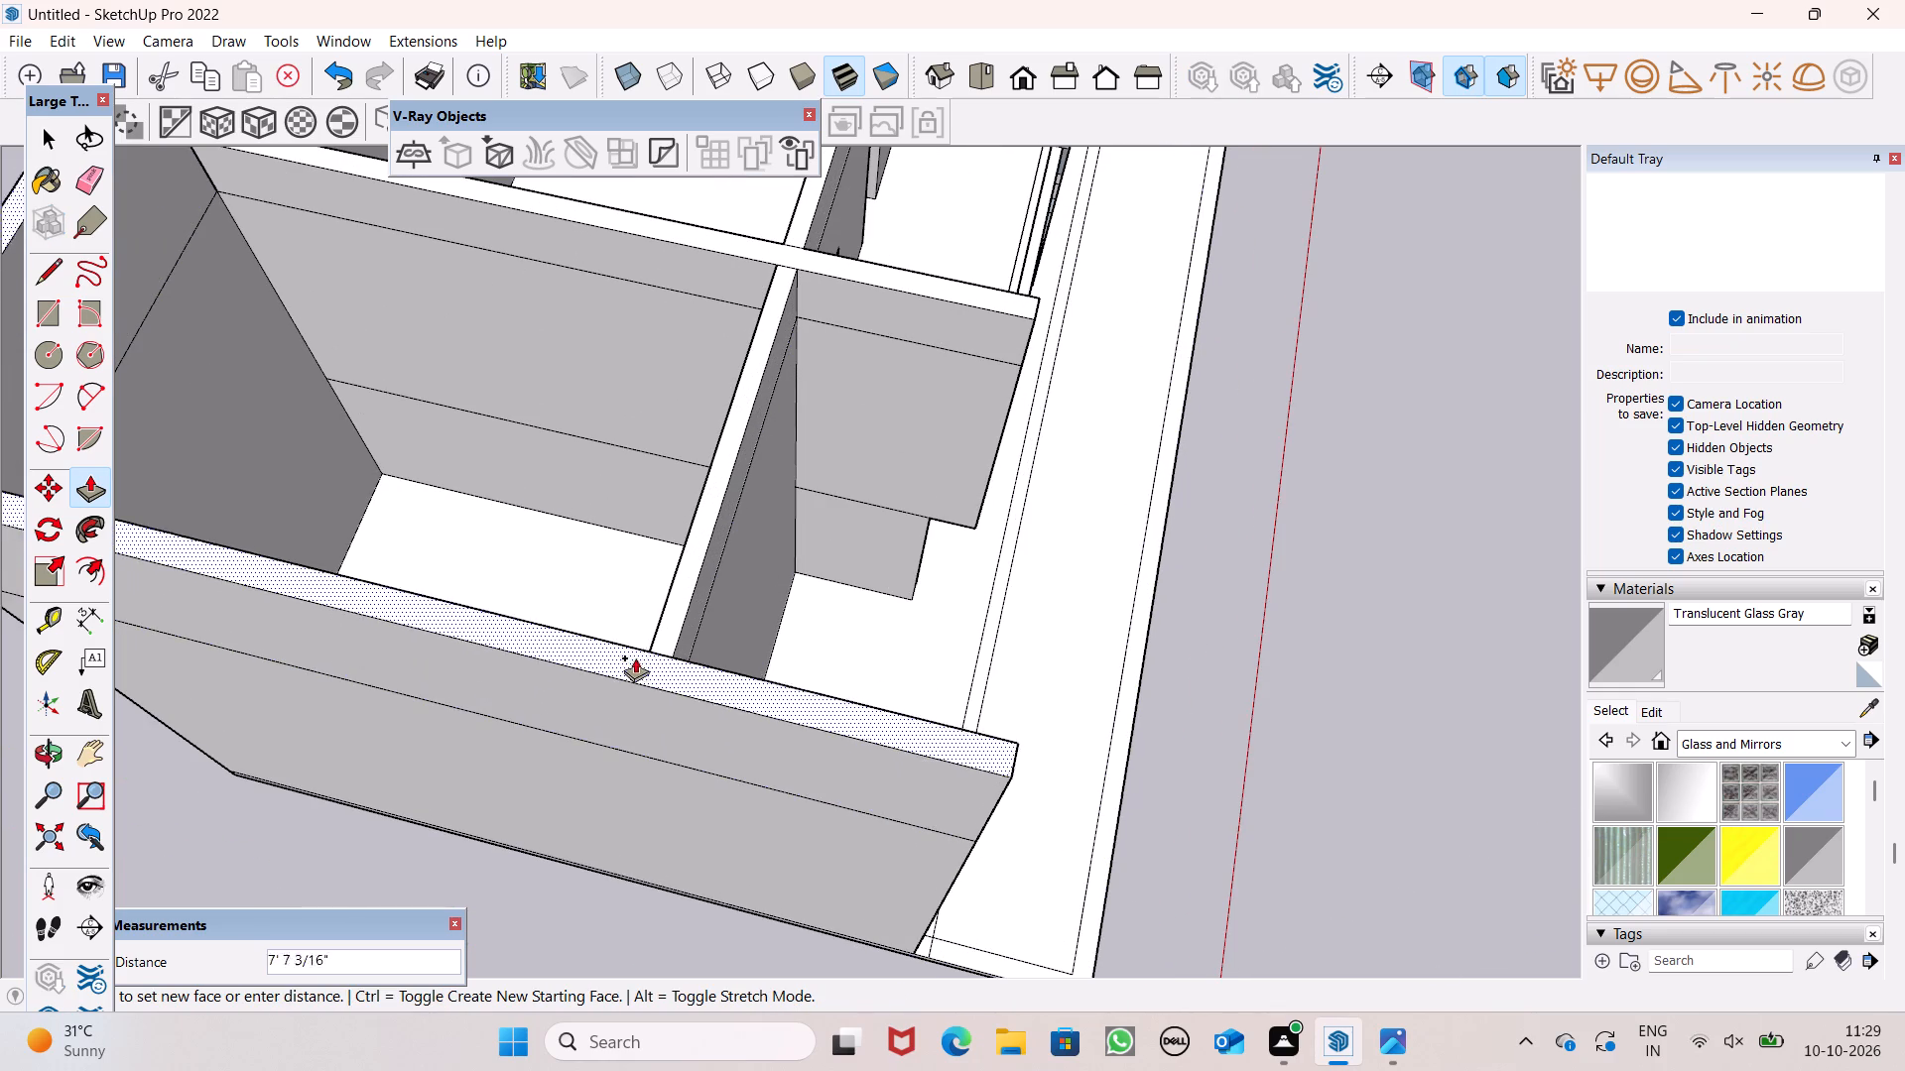
pyautogui.moveTo(635, 657); pyautogui.dragTo(668, 630)
# Examine the raised walls around the whole house from above and from the front.
pyautogui.scroll(-10, 658, 594)
pyautogui.scroll(1, 846, 518)
pyautogui.scroll(-1, 937, 675)
pyautogui.scroll(1, 937, 675)
pyautogui.scroll(-1, 937, 675)
pyautogui.moveTo(961, 697); pyautogui.dragTo(632, 602, button='middle')
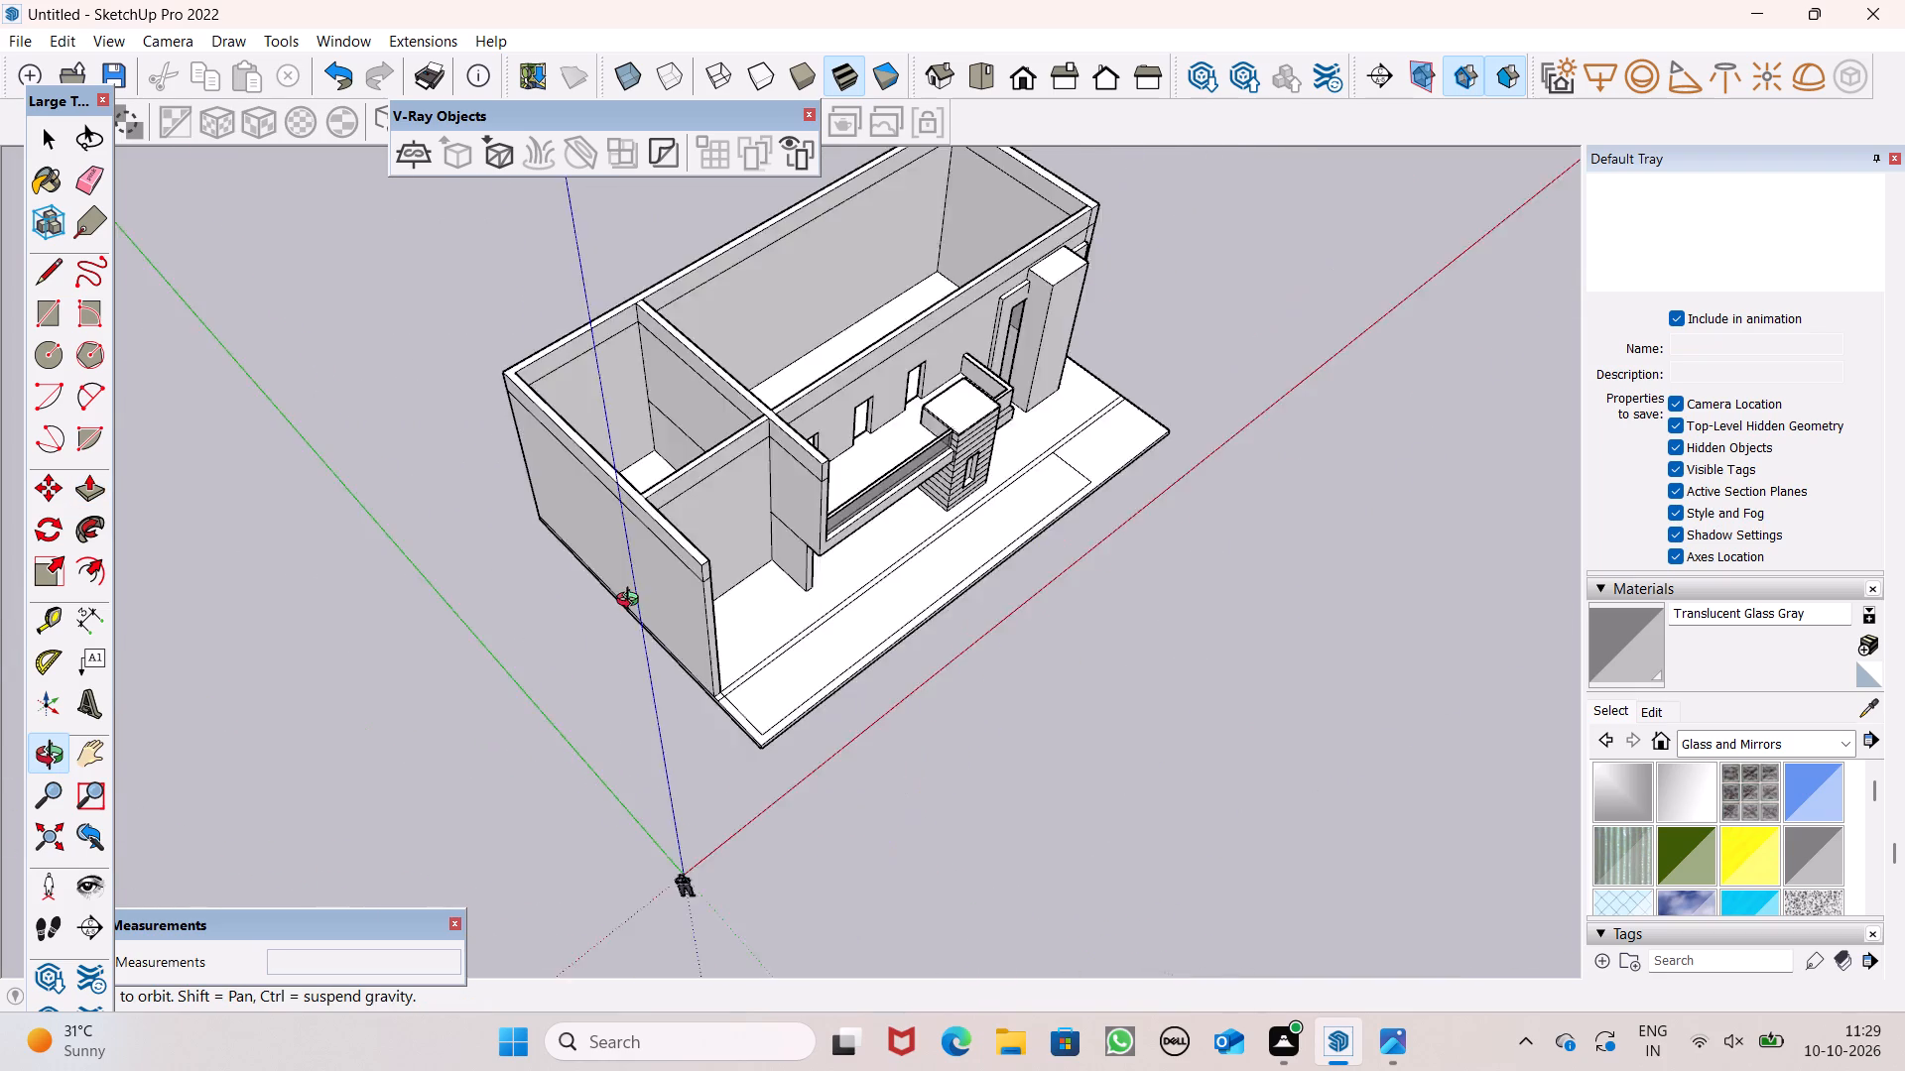
pyautogui.moveTo(632, 602); pyautogui.dragTo(407, 462, button='middle')
pyautogui.scroll(1, 411, 469)
pyautogui.scroll(5, 857, 416)
pyautogui.moveTo(781, 559); pyautogui.dragTo(353, 341, button='middle')
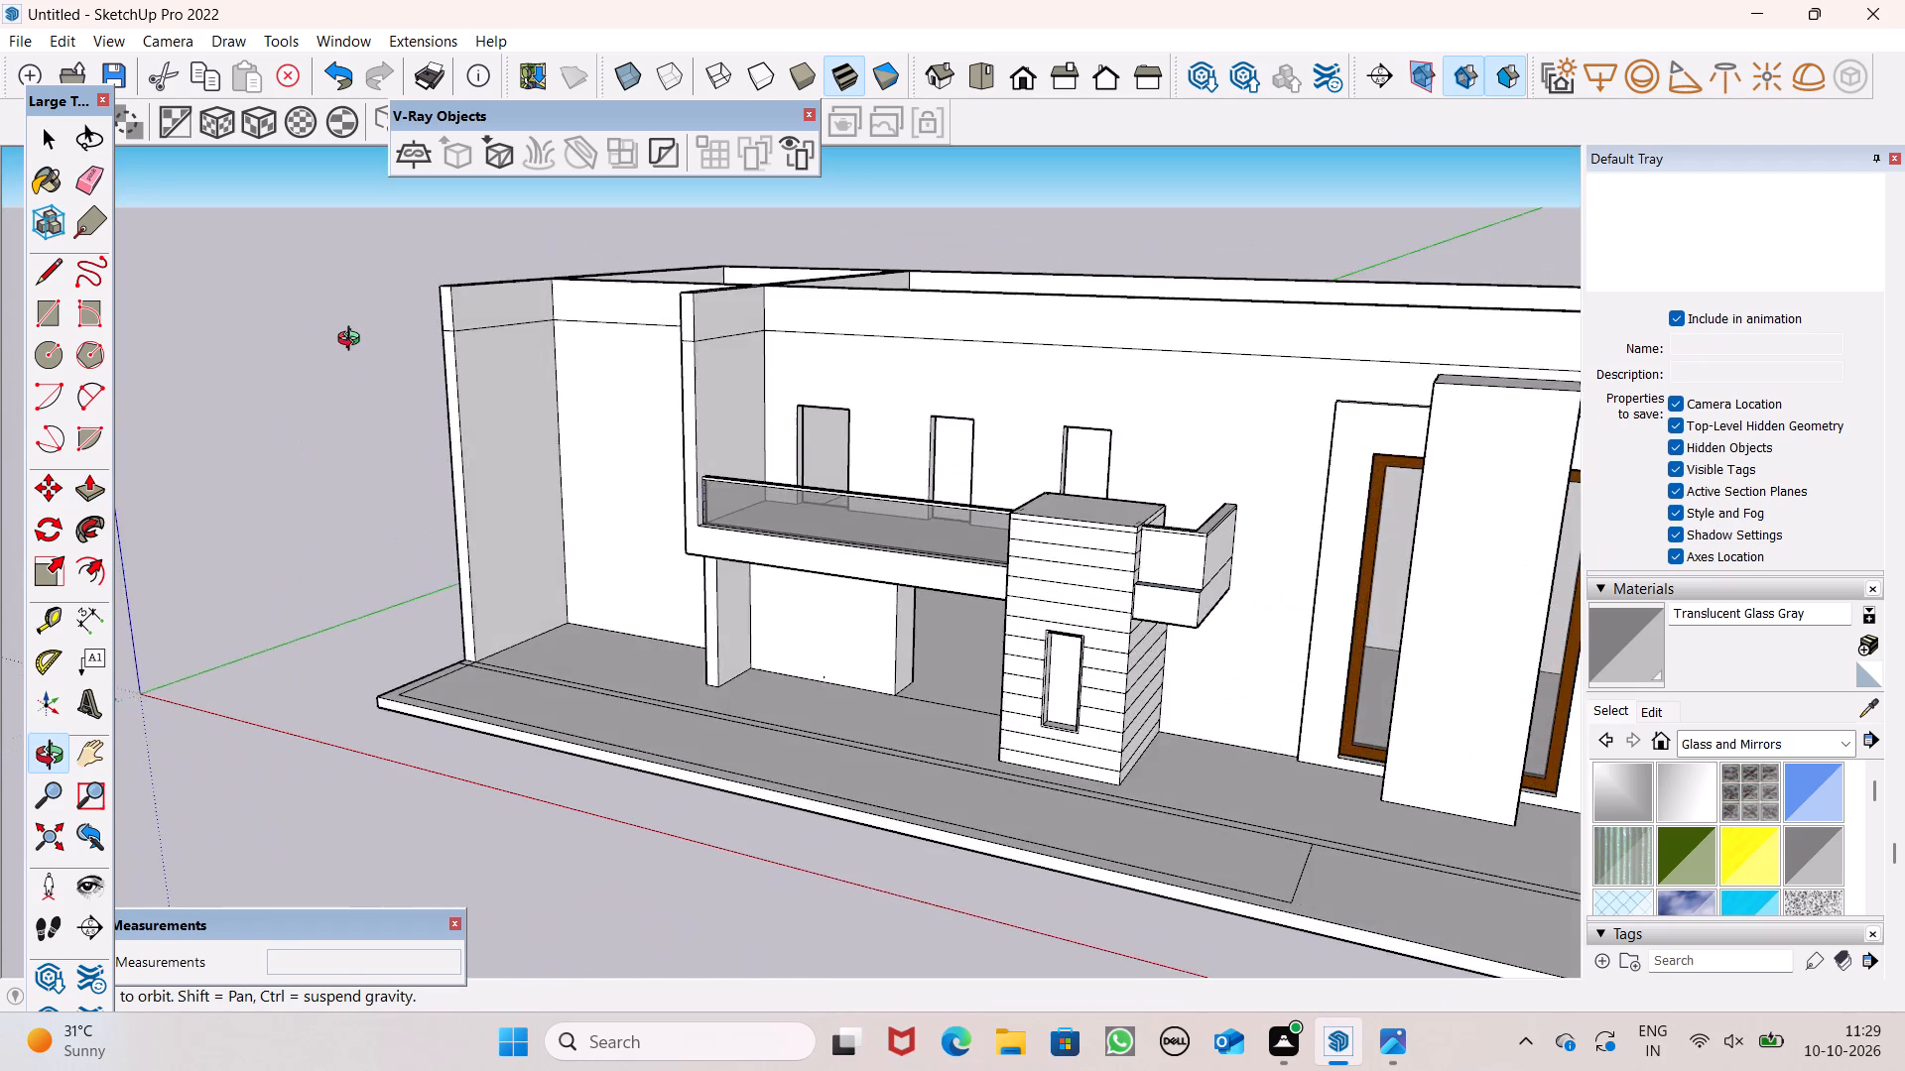
pyautogui.moveTo(353, 341); pyautogui.dragTo(629, 406, button='middle')
pyautogui.scroll(1, 656, 375)
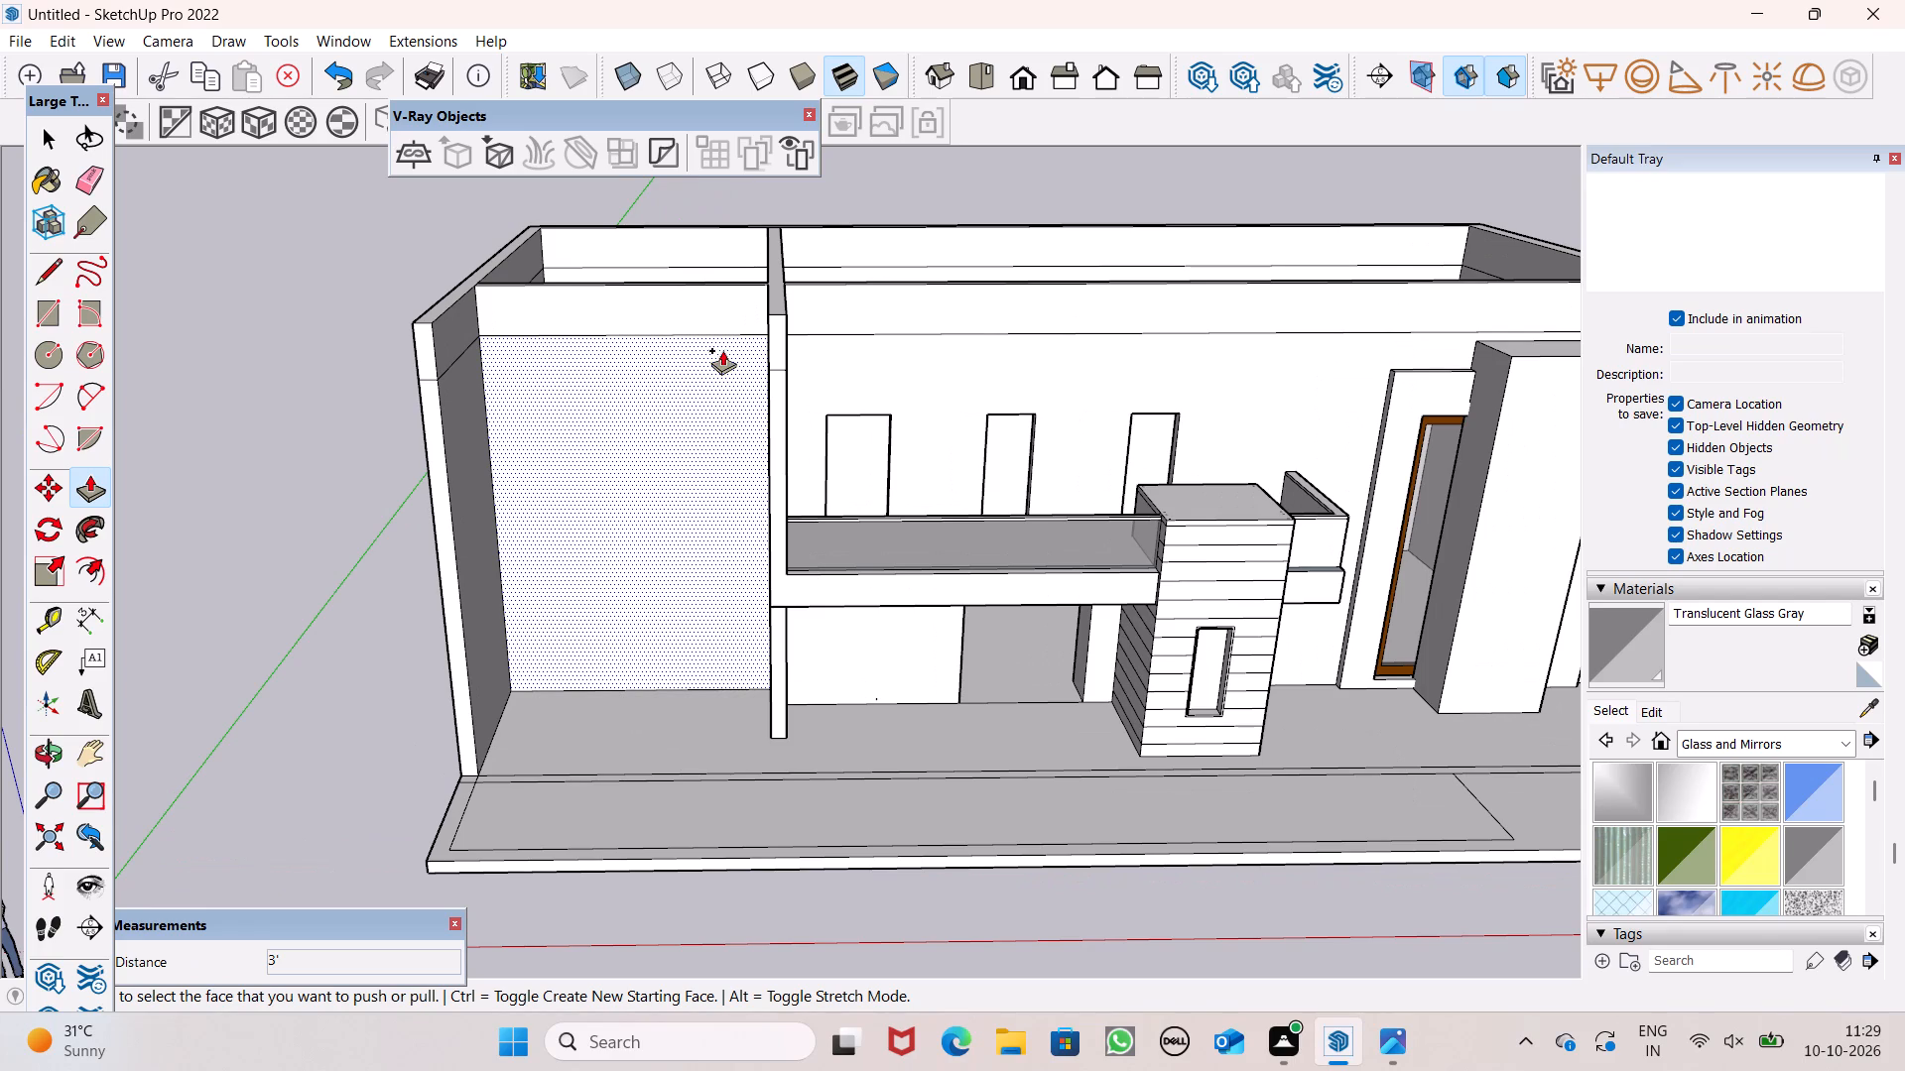
# Push the front face of the side wall's raised upper strip back 10' 9 1/2" to the facade wall.
pyautogui.moveTo(727, 350); pyautogui.dragTo(664, 425, button='middle')
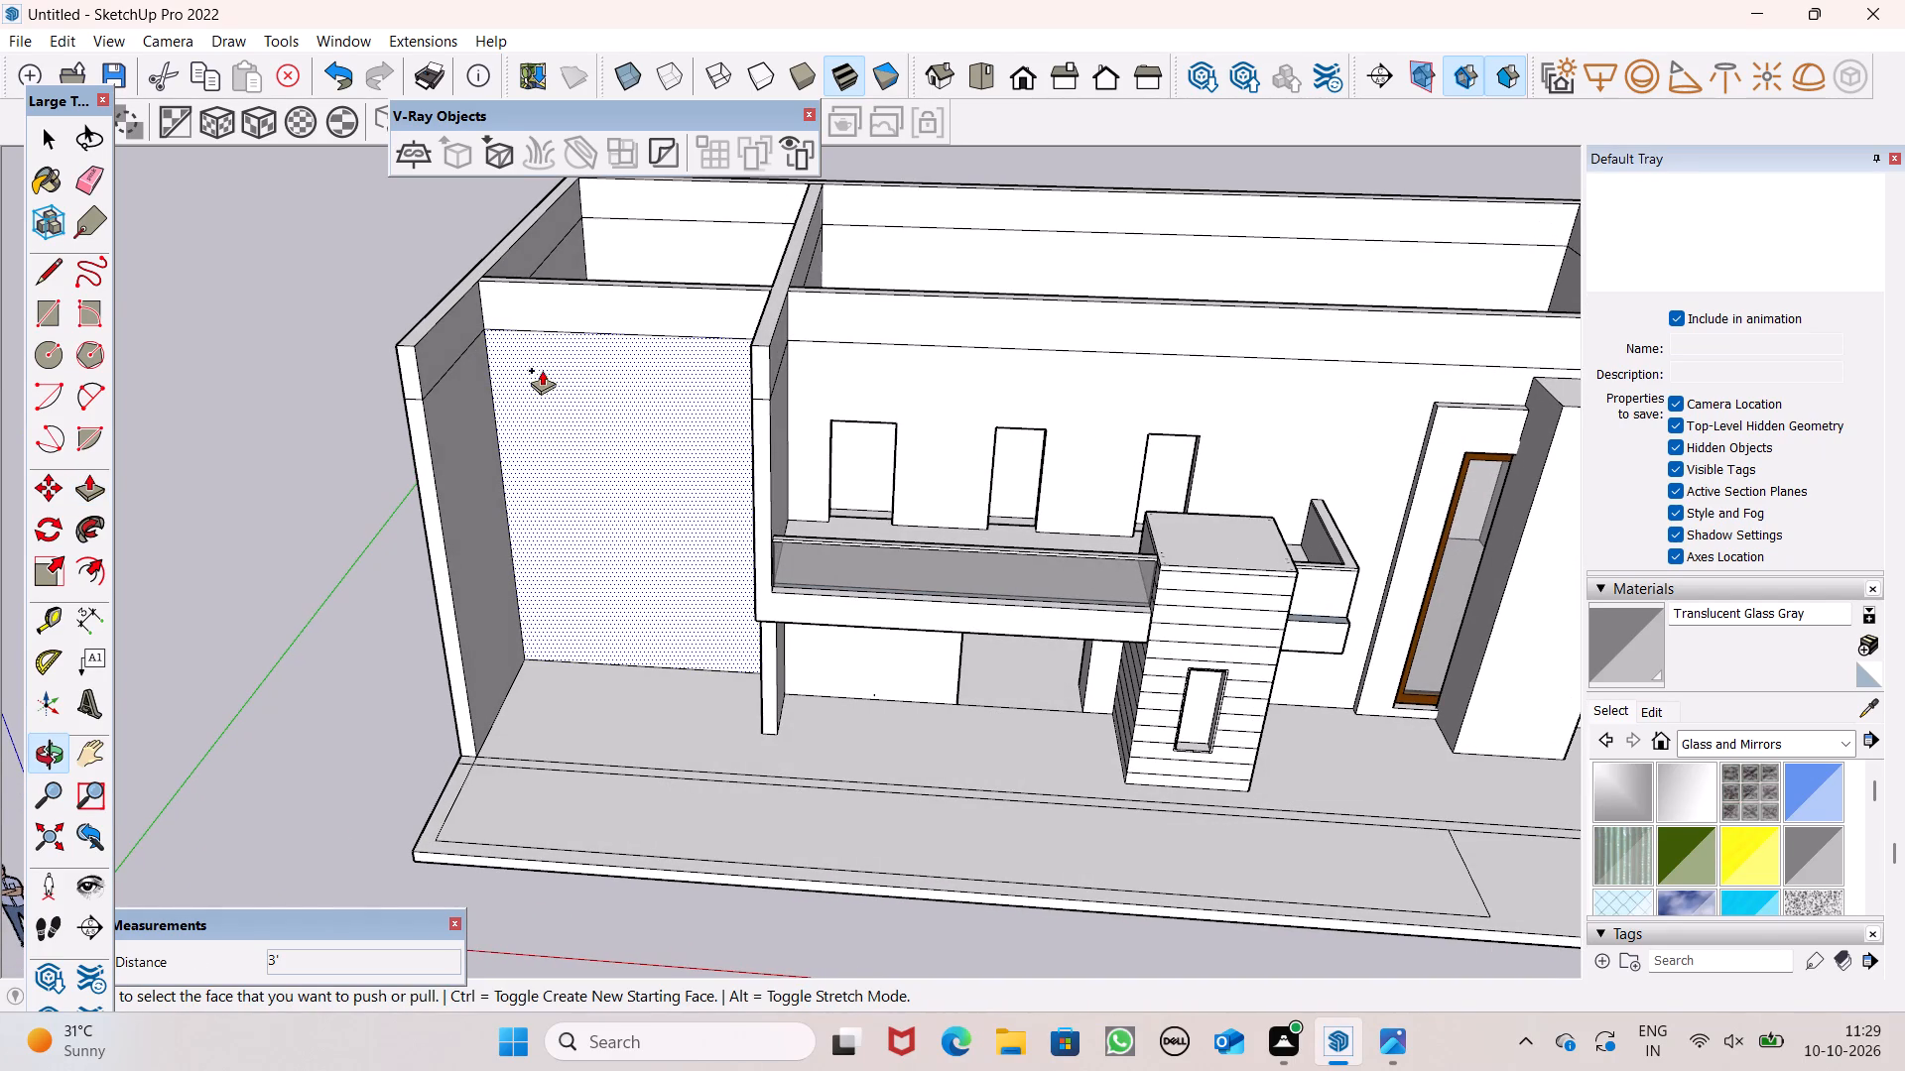
pyautogui.moveTo(413, 355); pyautogui.dragTo(492, 306)
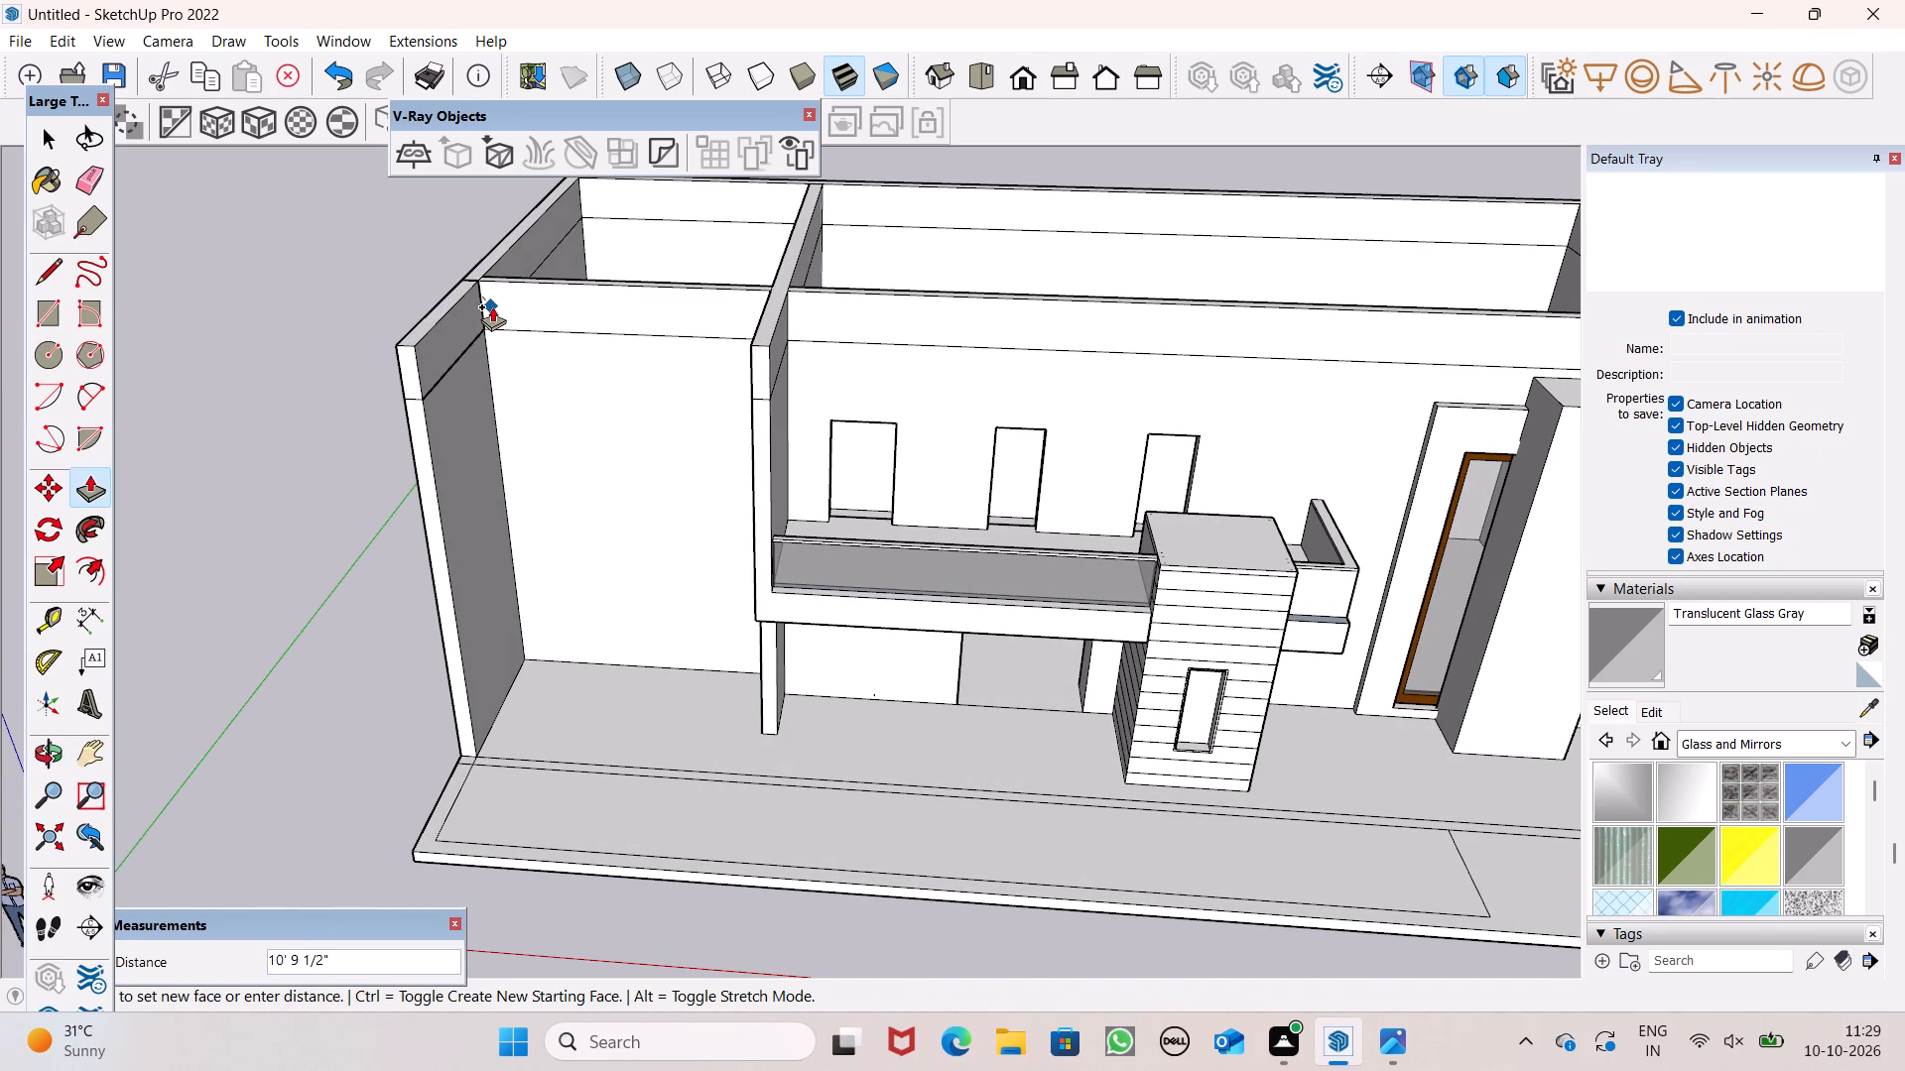
pyautogui.moveTo(492, 306); pyautogui.dragTo(493, 307)
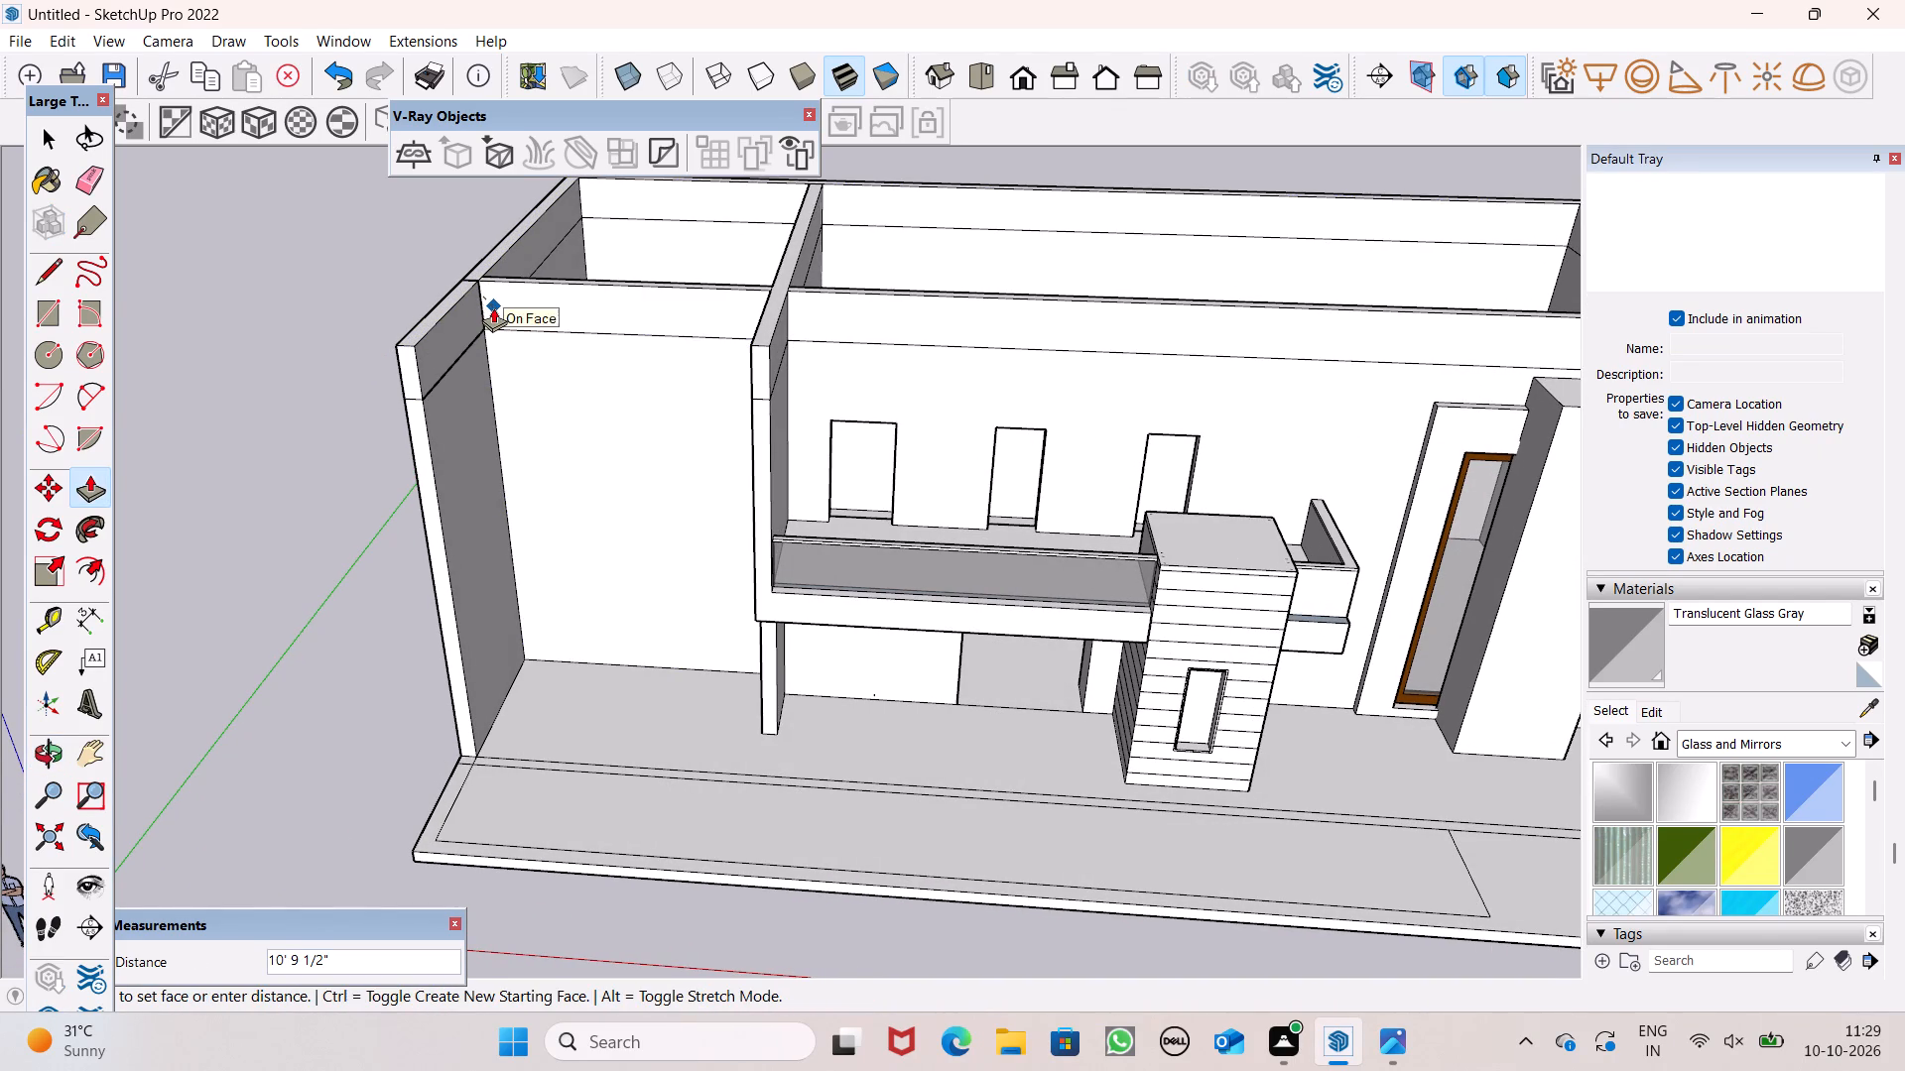
pyautogui.moveTo(493, 307); pyautogui.dragTo(516, 291)
pyautogui.scroll(-2, 654, 446)
pyautogui.scroll(4, 734, 381)
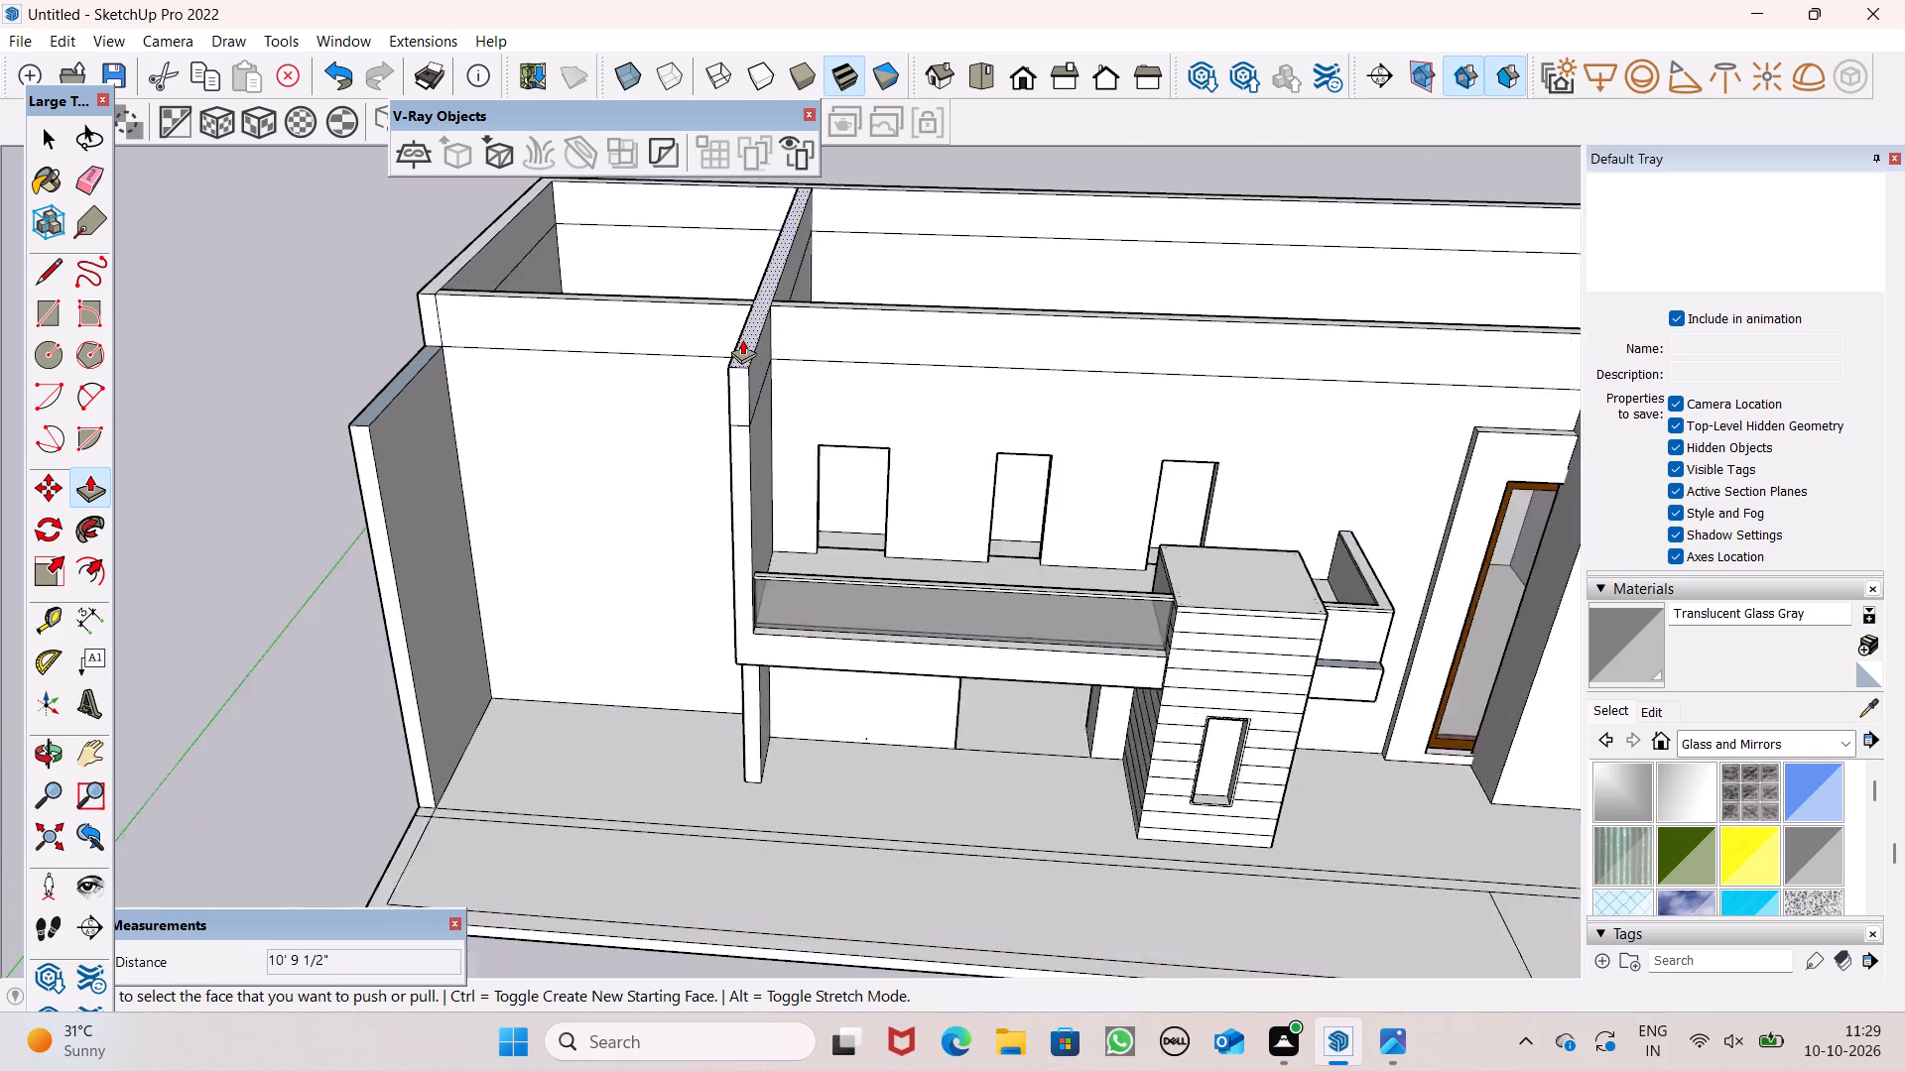
# Push the front face of the balcony-side cross wall's raised upper strip back 8' 10 11/16" to the facade wall.
pyautogui.scroll(10, 742, 339)
pyautogui.moveTo(655, 561); pyautogui.dragTo(779, 387)
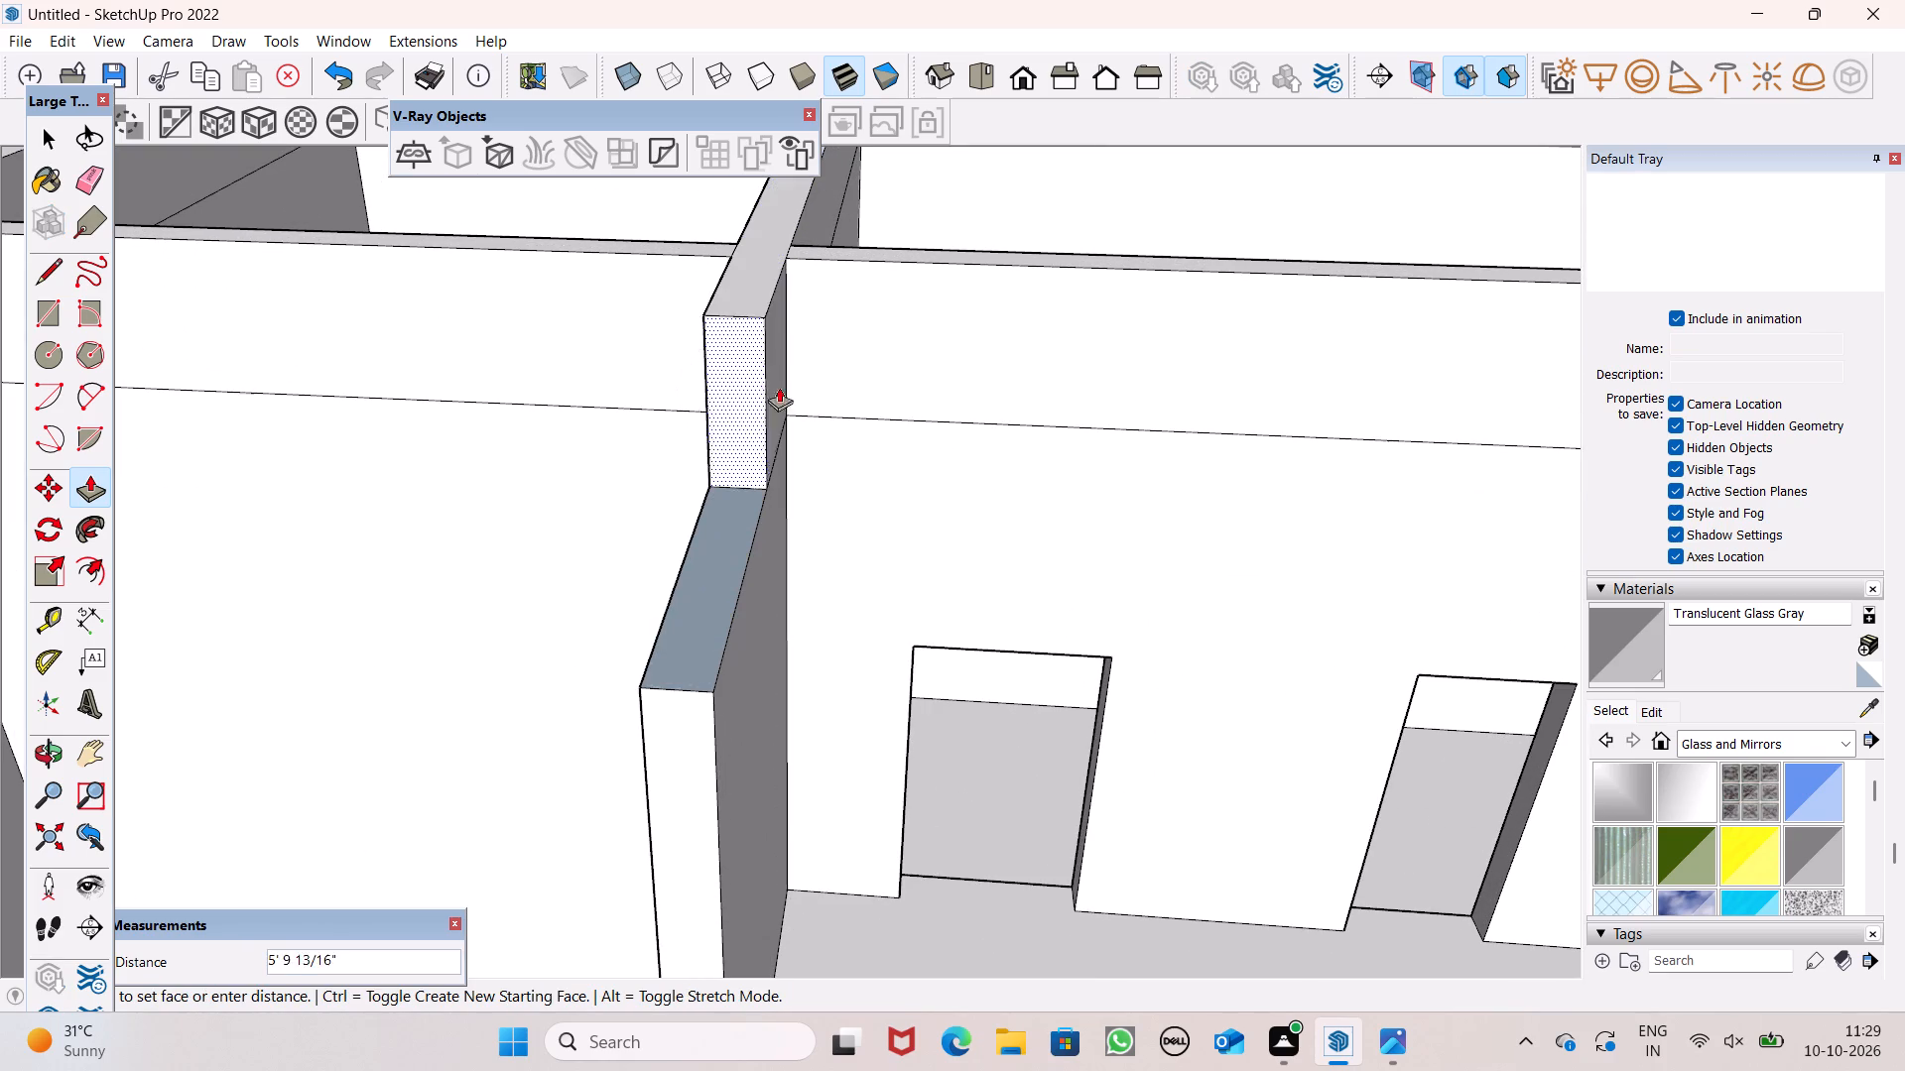
pyautogui.moveTo(779, 387); pyautogui.dragTo(791, 359)
# Draw a 3' vertical line across the facade's parapet band, between the balcony and the tall framed window, splitting the band in two.
pyautogui.scroll(-1, 334, 400)
pyautogui.scroll(1, 334, 400)
pyautogui.scroll(-14, 334, 400)
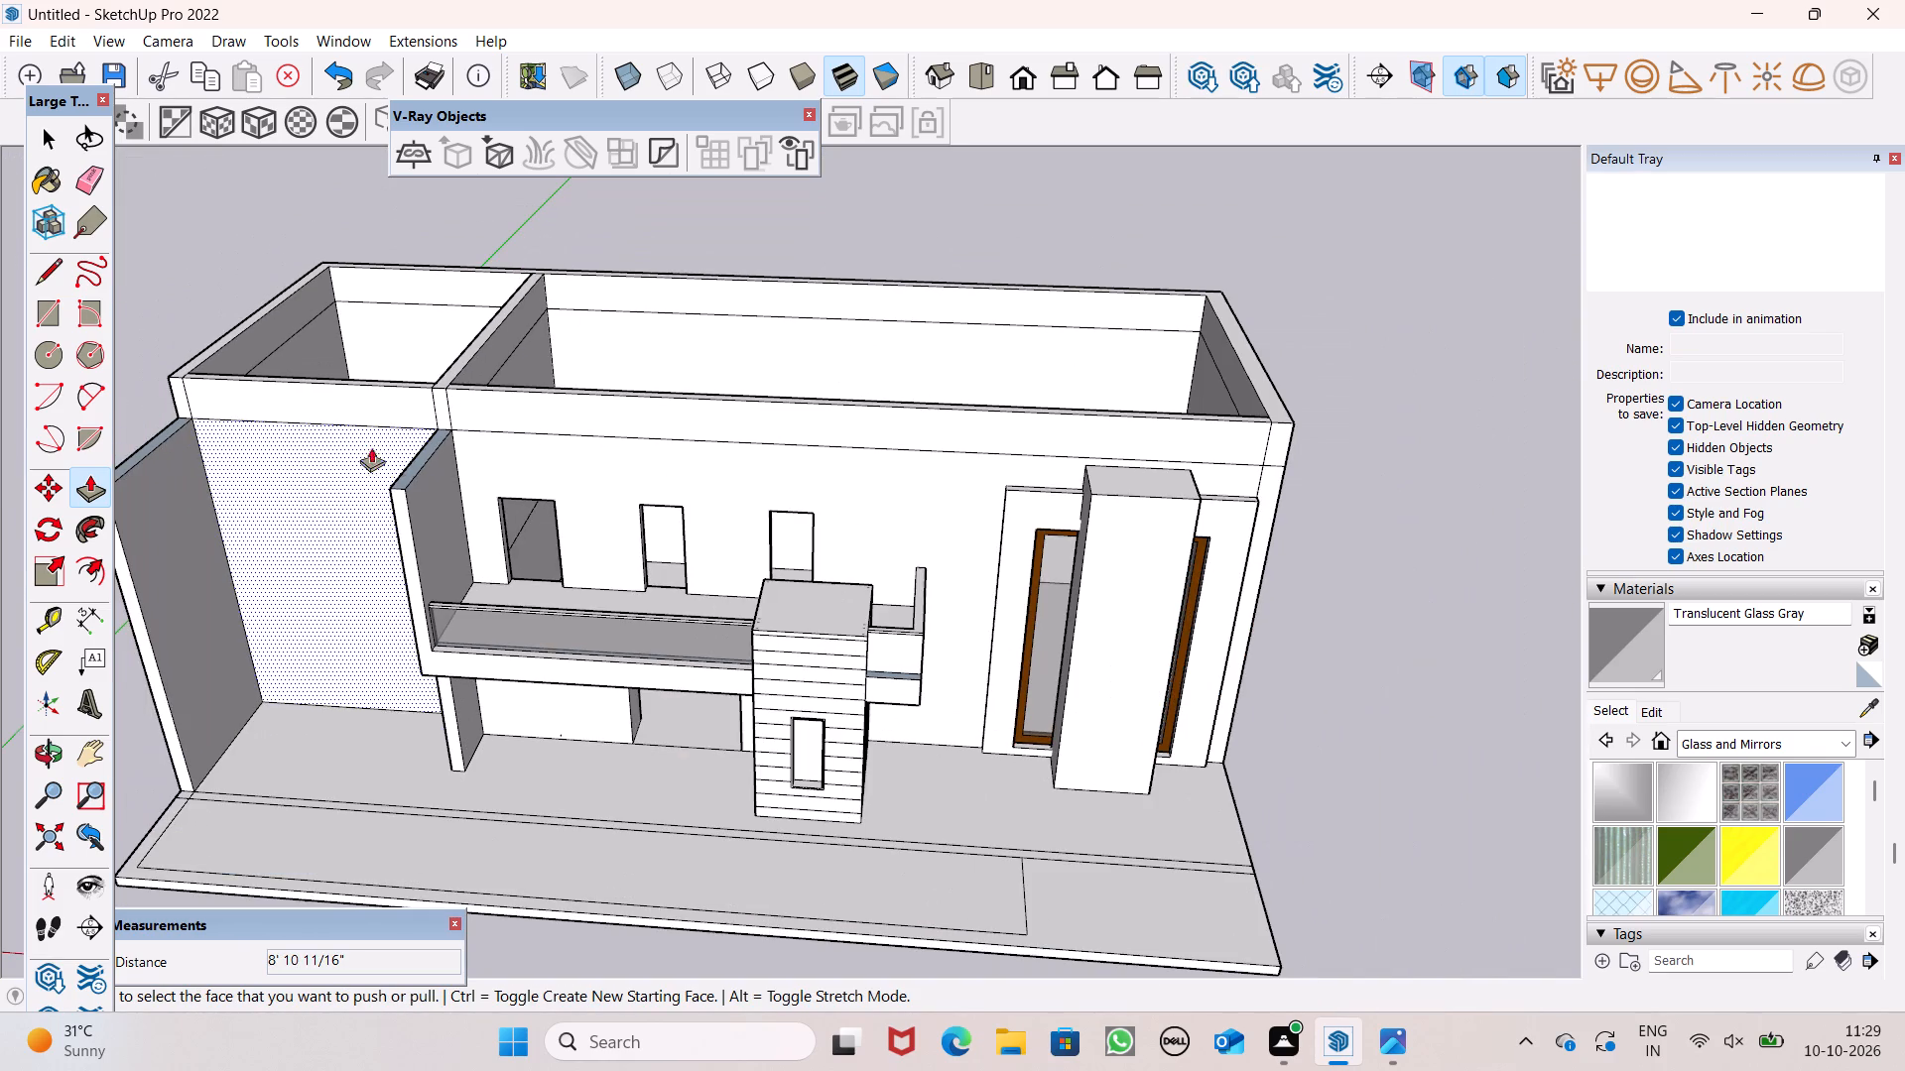
pyautogui.scroll(-2, 629, 493)
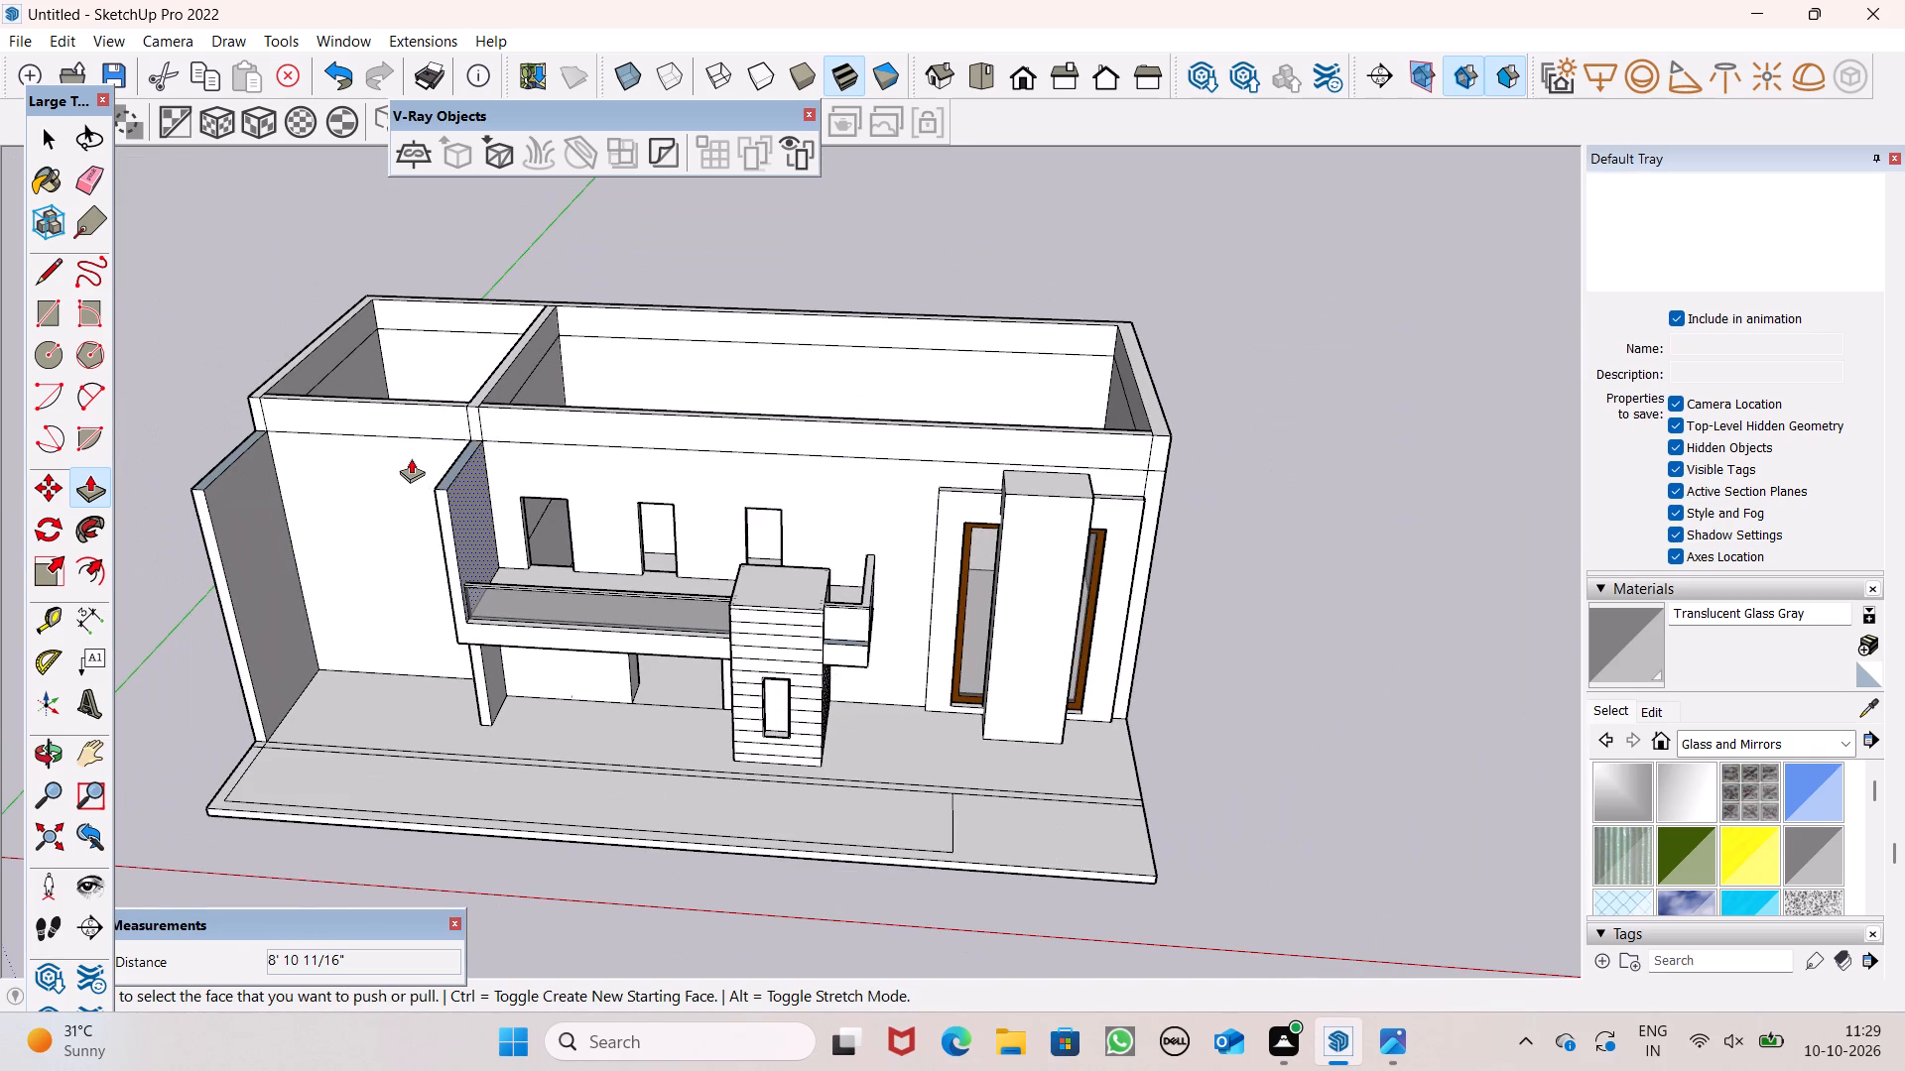
pyautogui.scroll(-1, 411, 451)
pyautogui.scroll(-2, 490, 434)
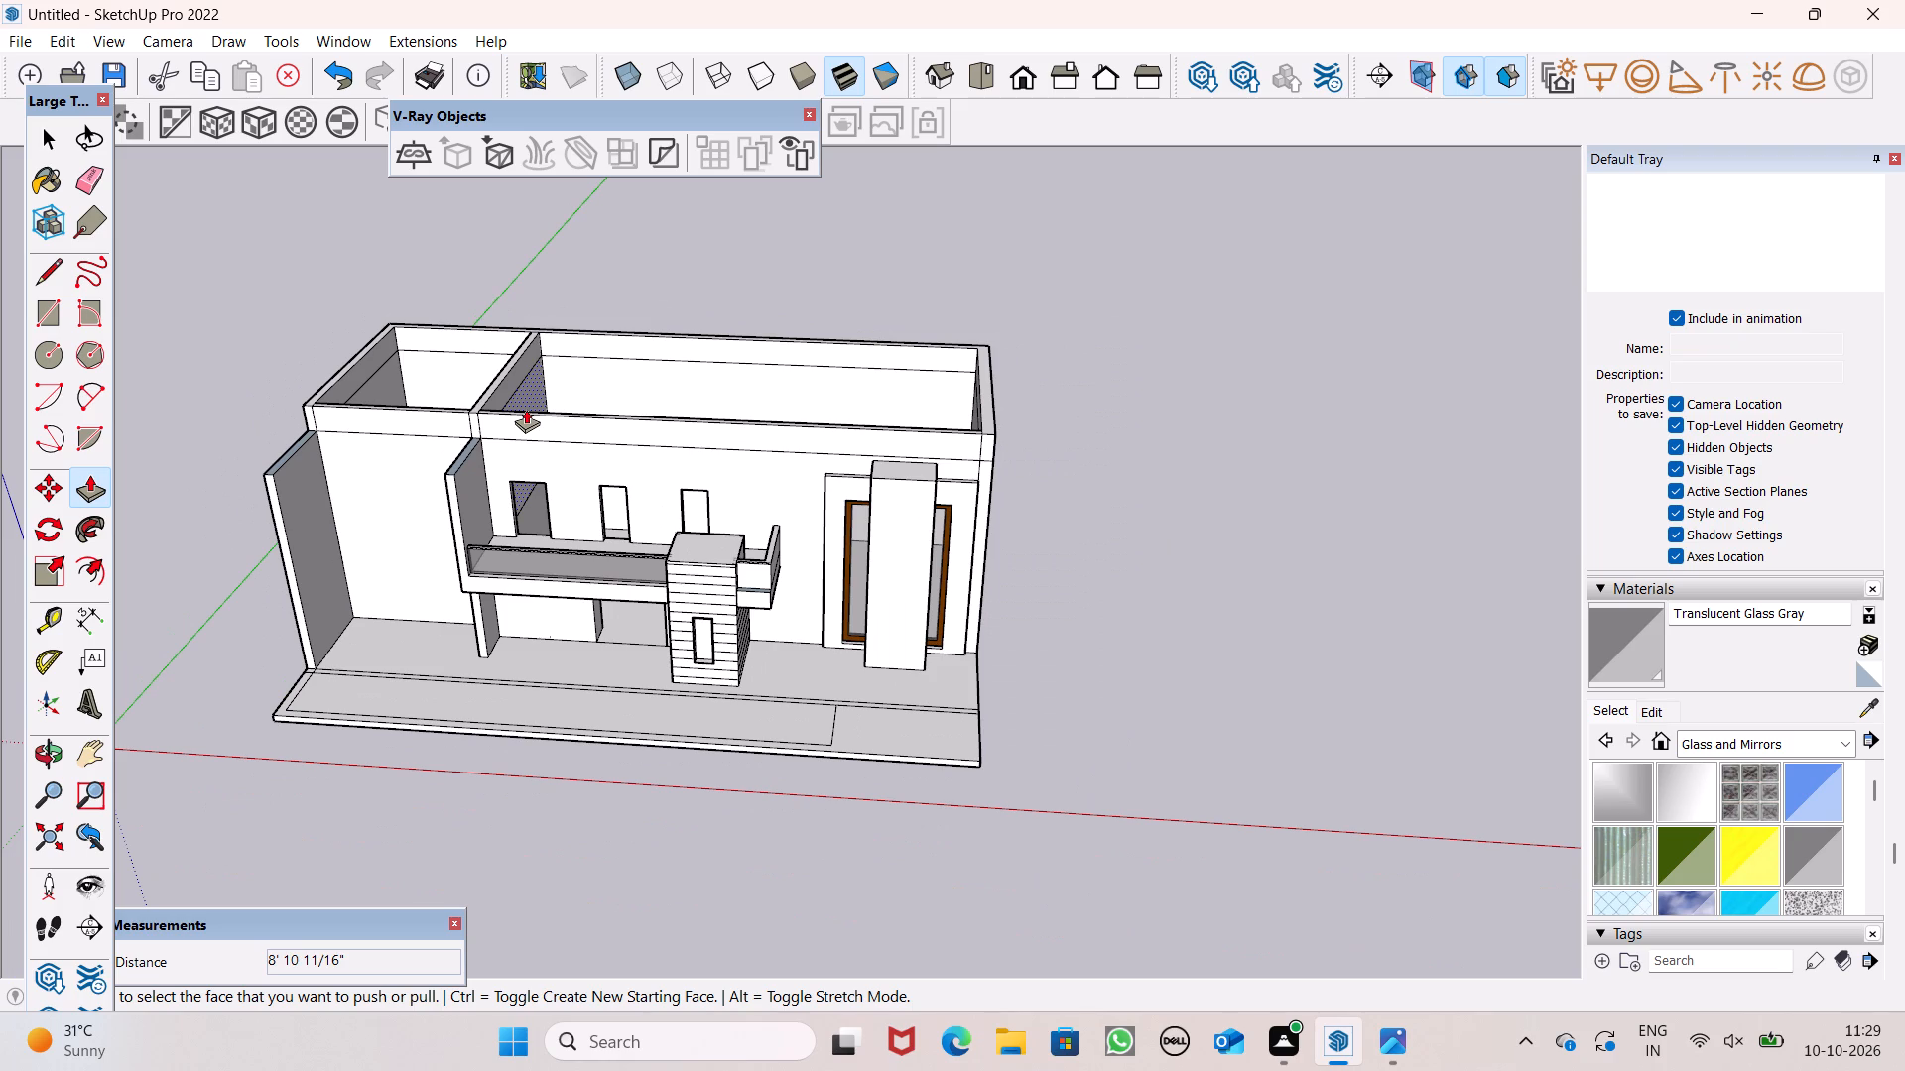
pyautogui.scroll(-2, 478, 392)
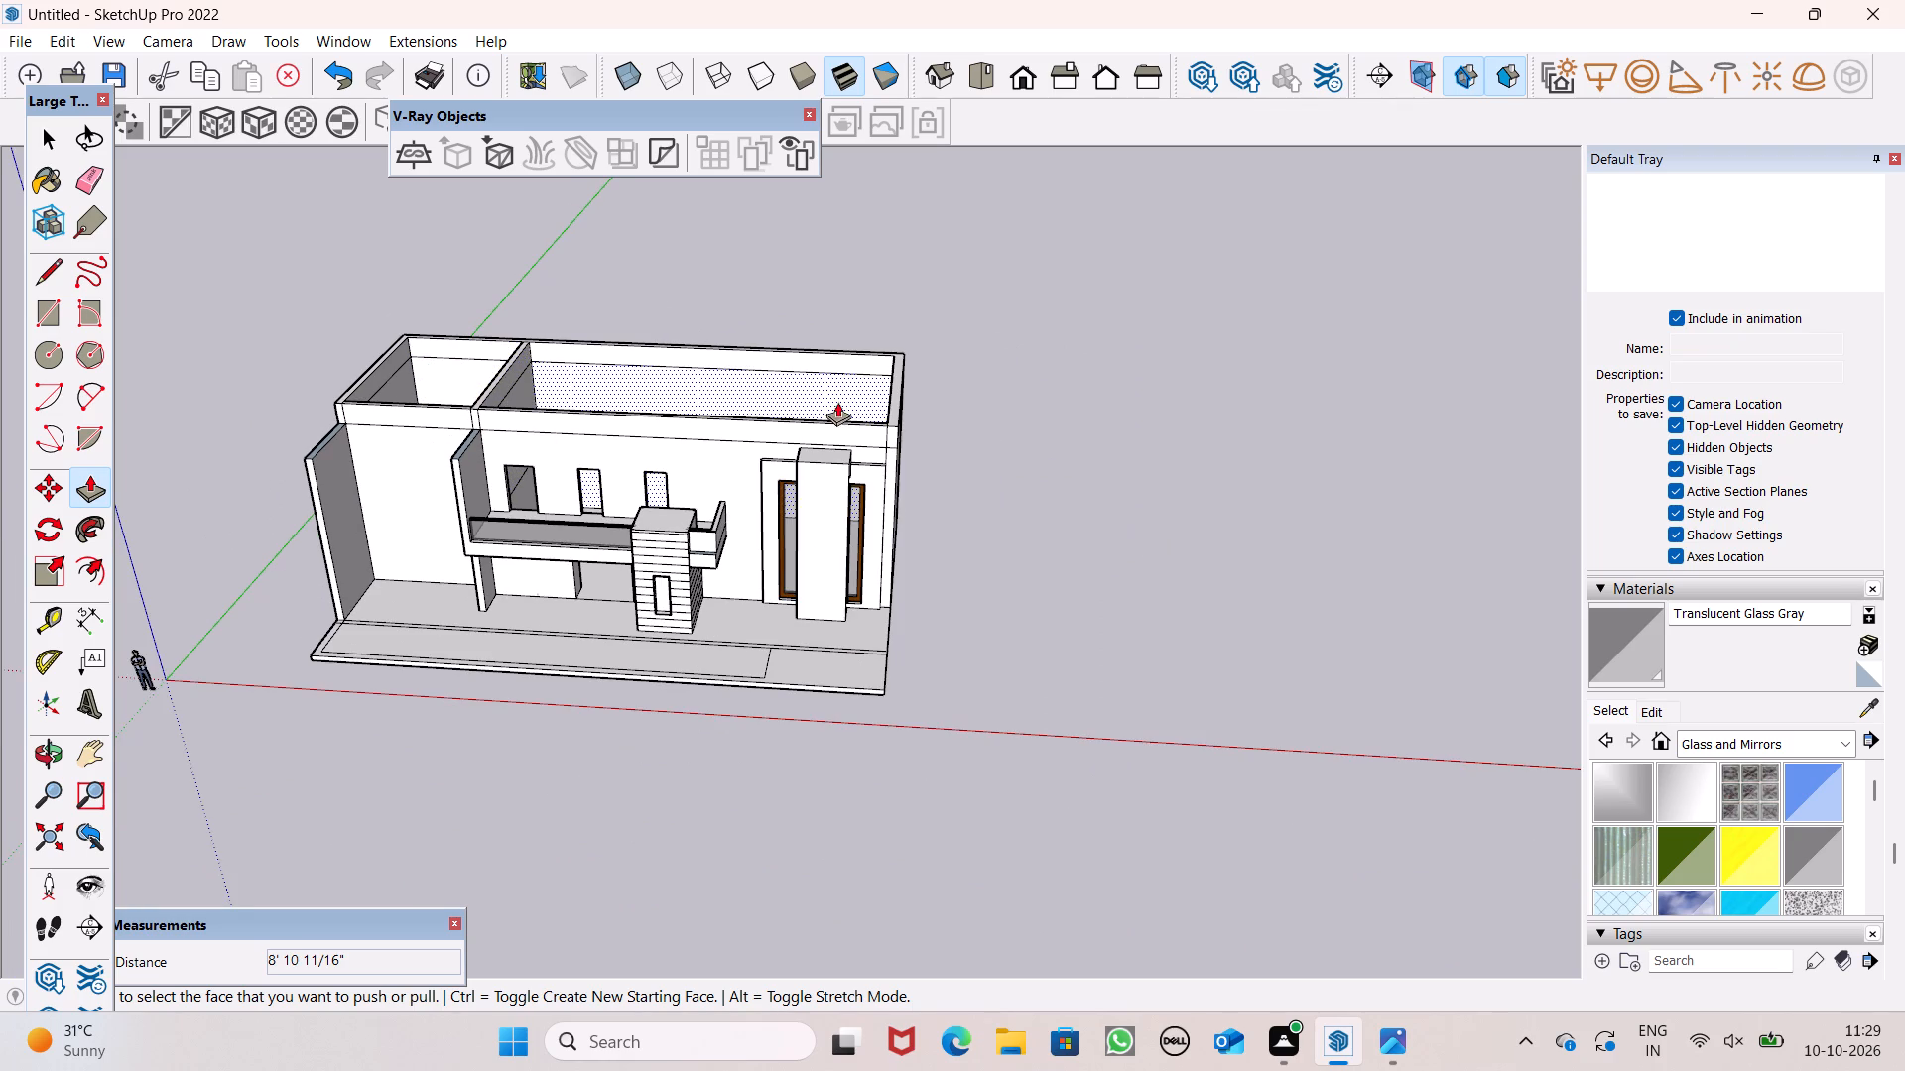
pyautogui.scroll(1, 806, 387)
pyautogui.scroll(5, 692, 366)
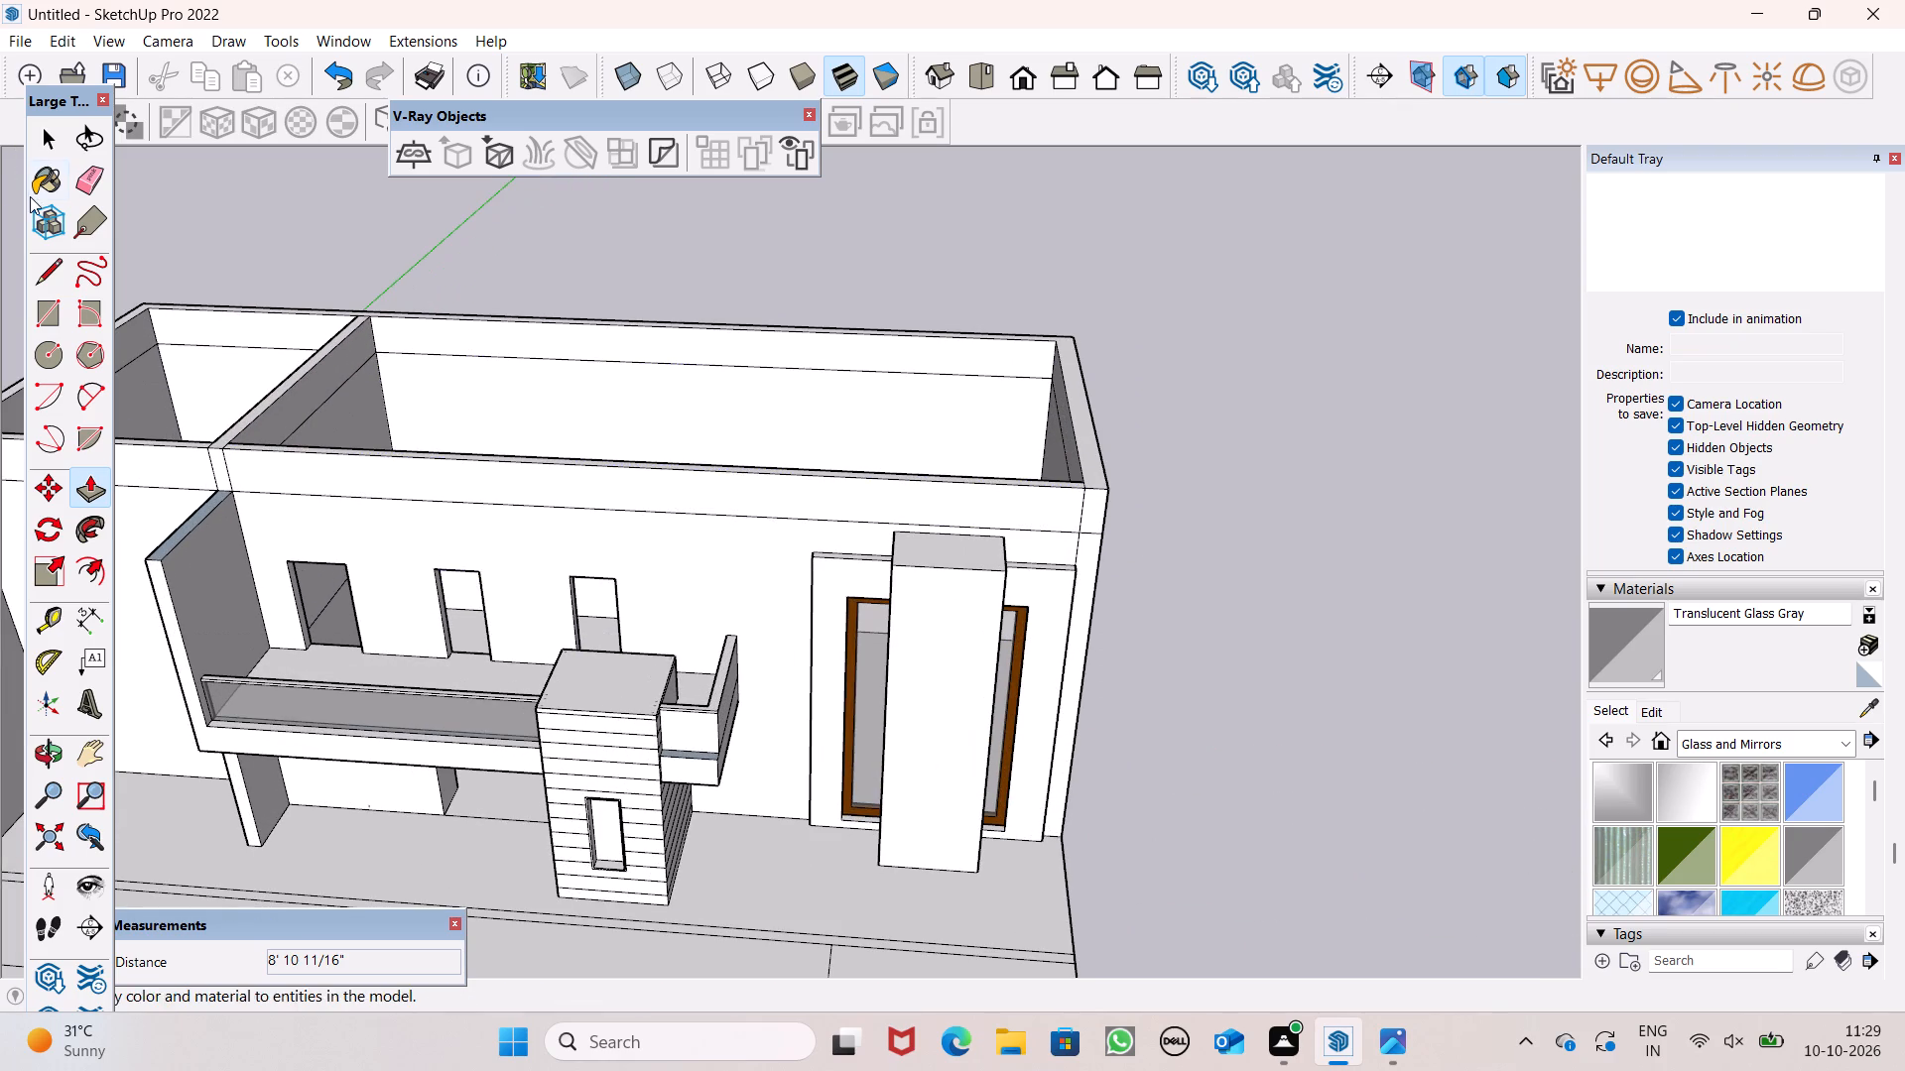
pyautogui.click(35, 283)
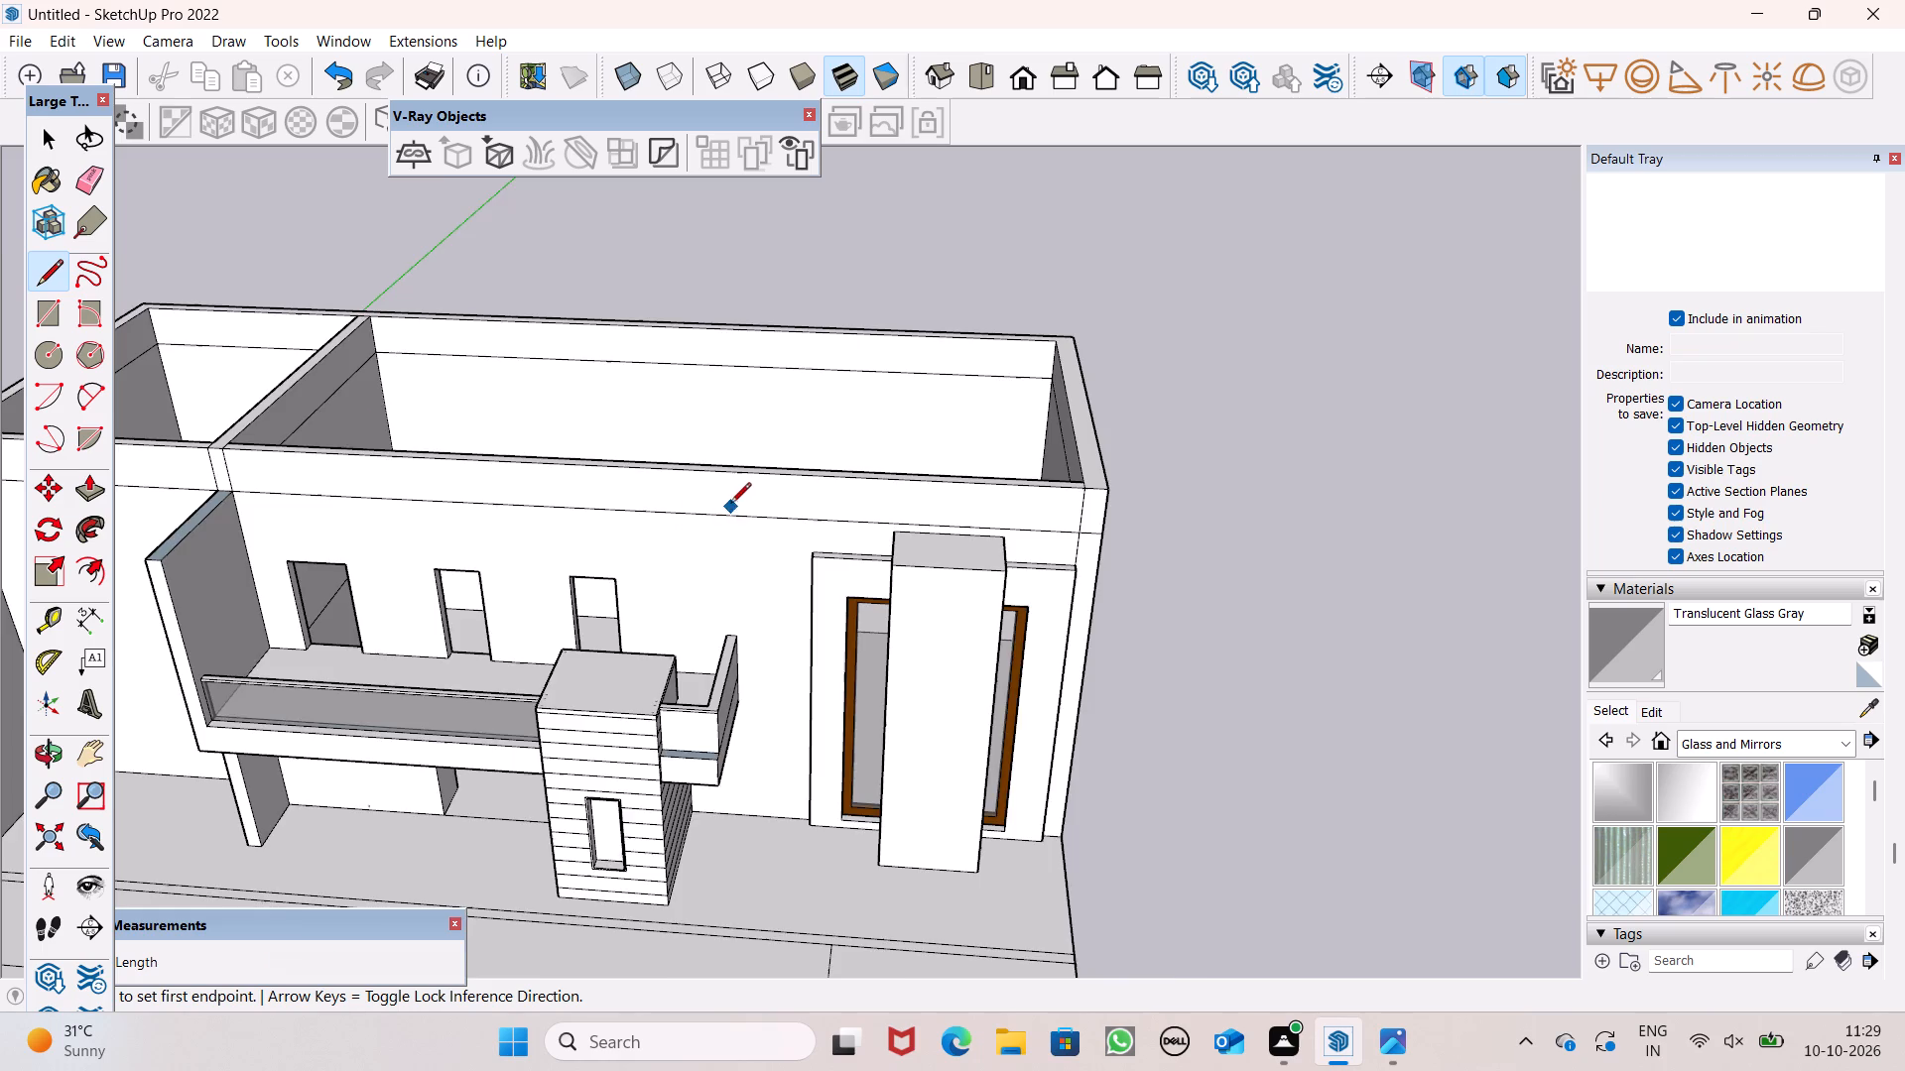
pyautogui.scroll(4, 730, 501)
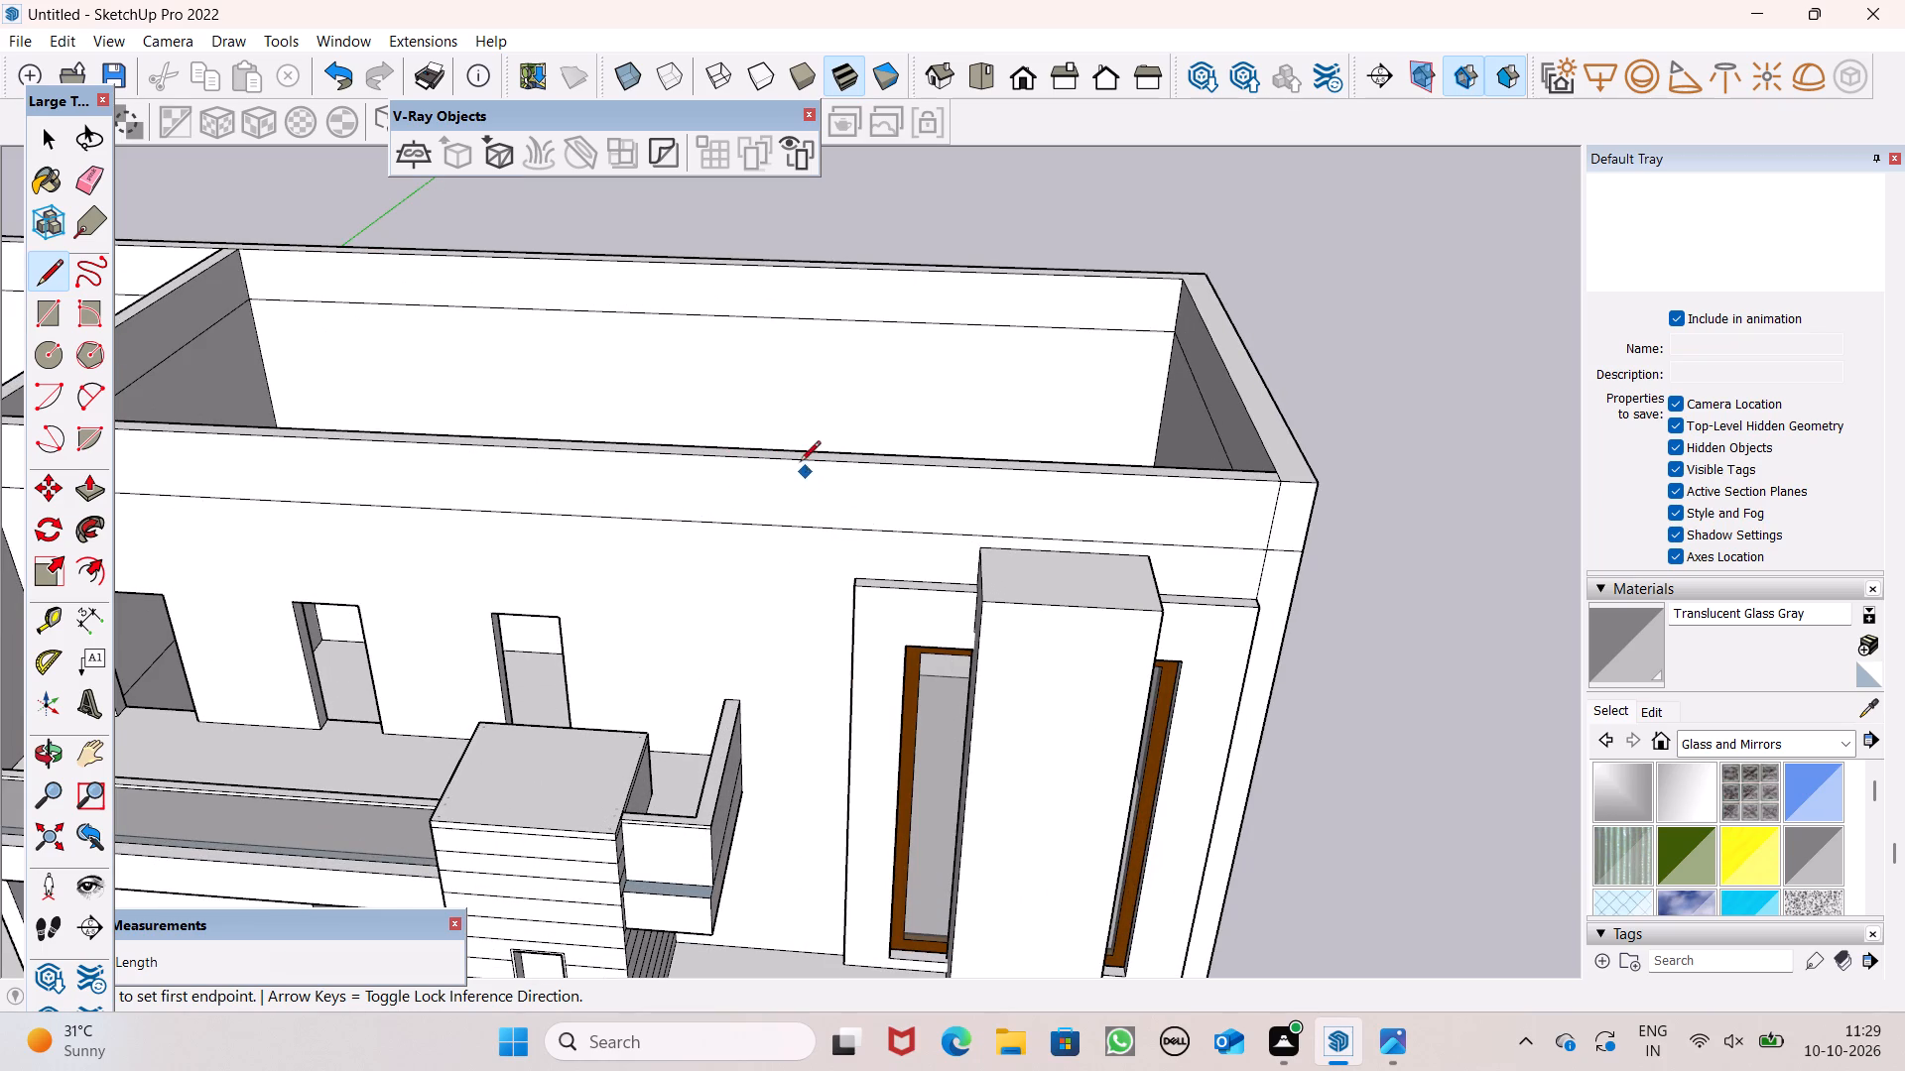
pyautogui.click(754, 456)
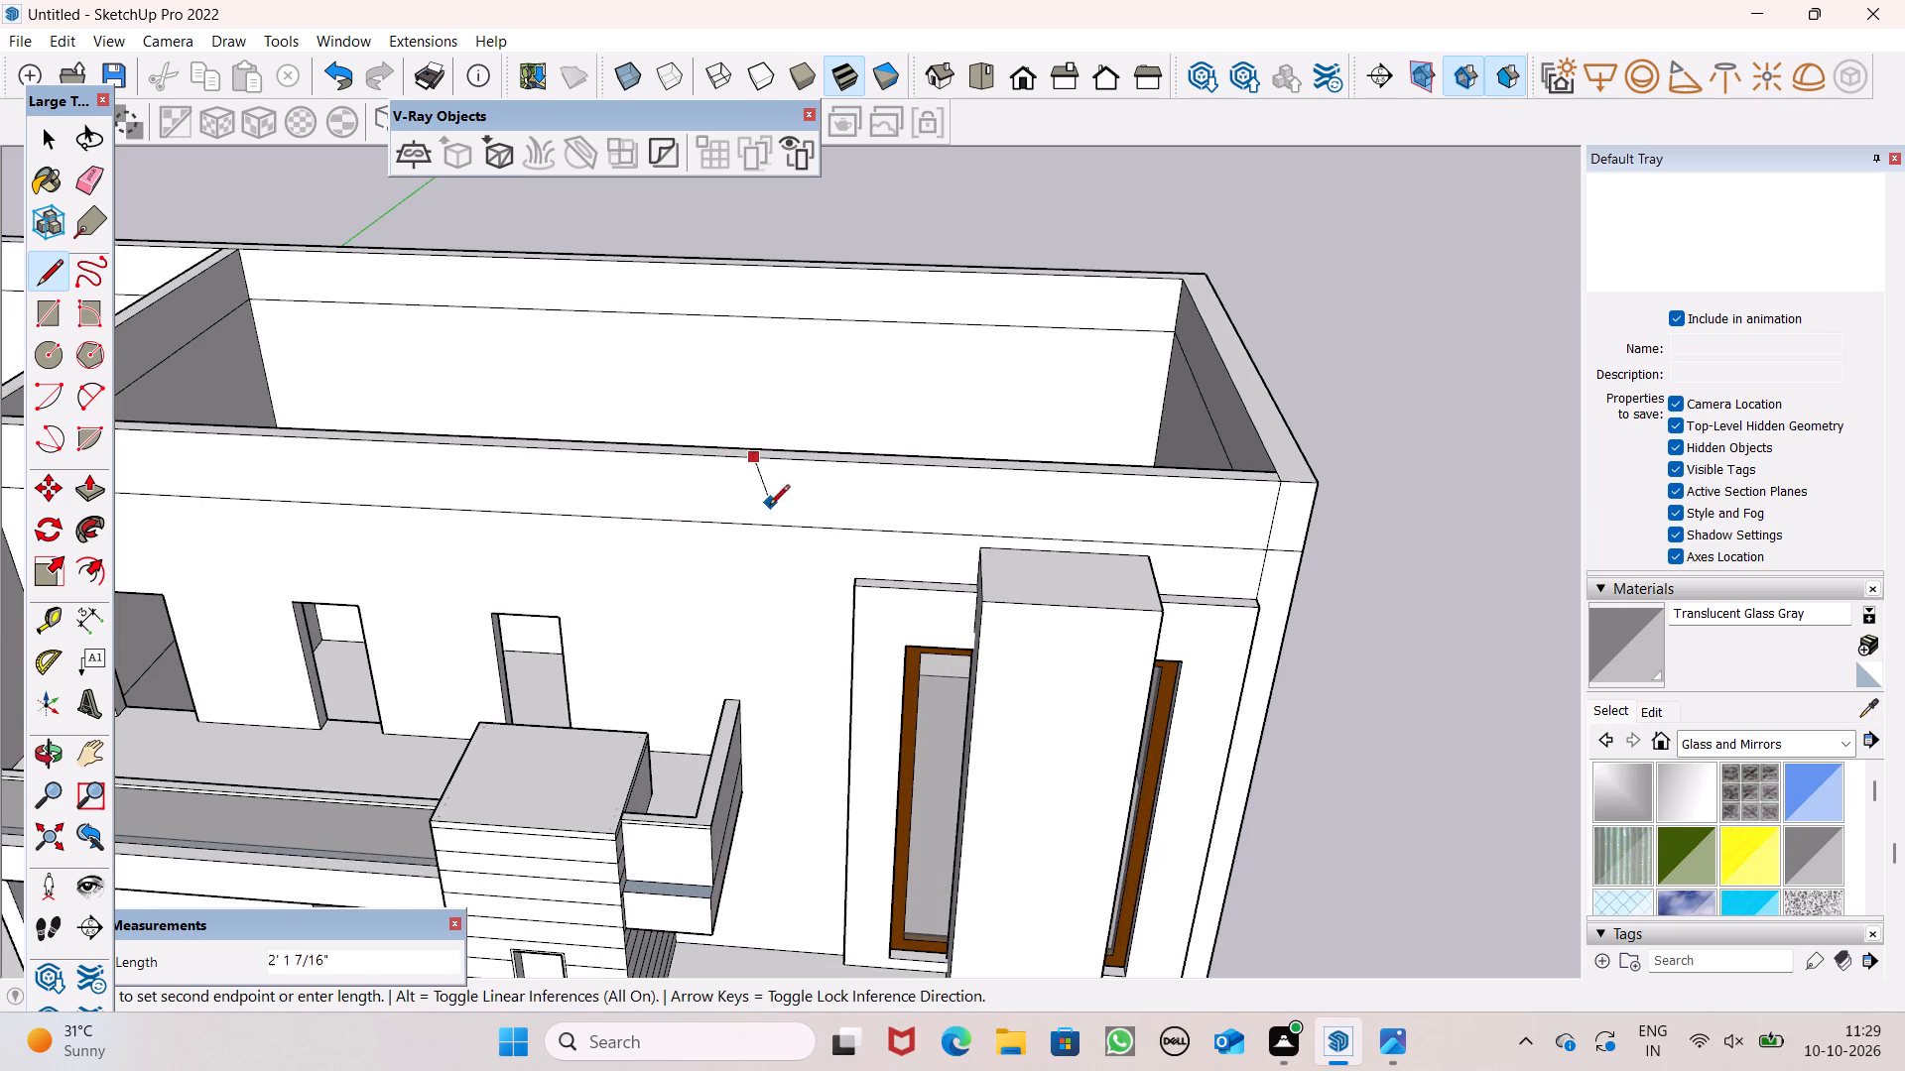
pyautogui.click(751, 522)
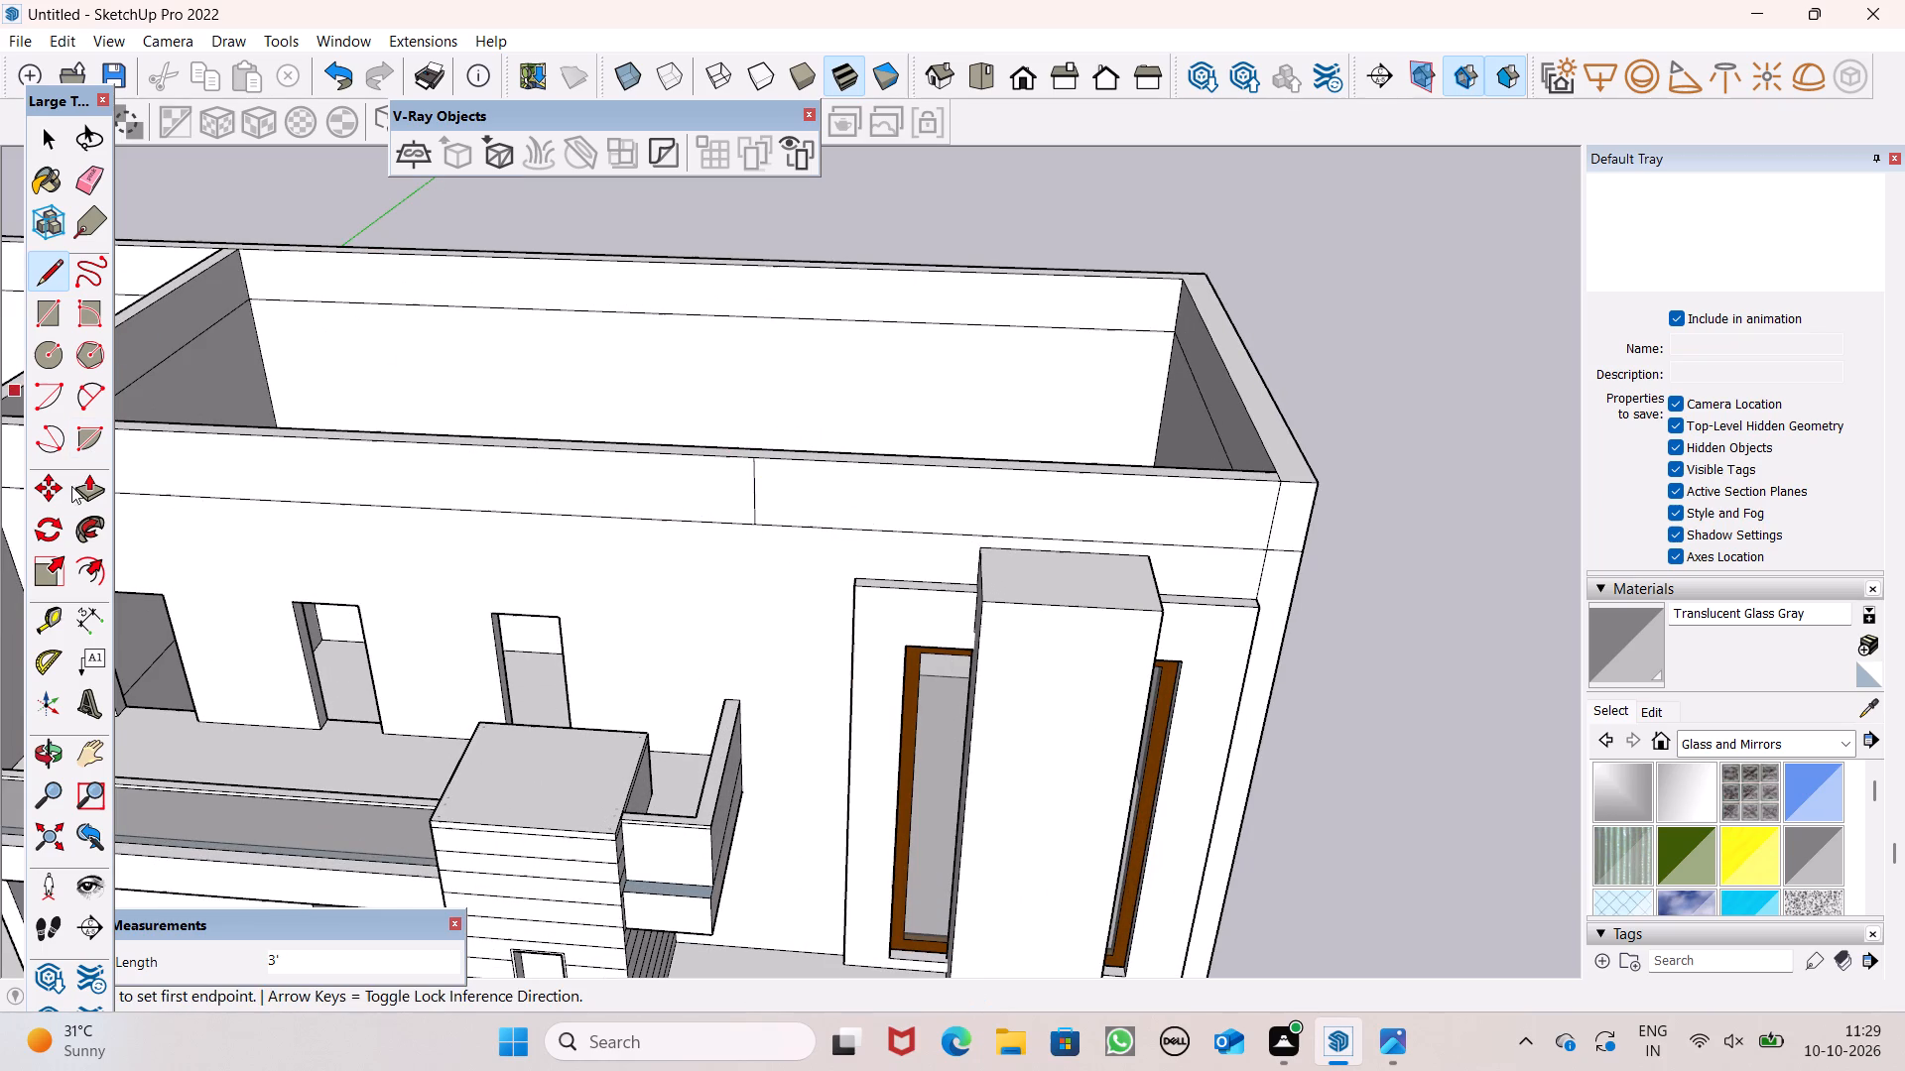
# Start Push/Pull for the divided parapet band of the facade wall.
pyautogui.click(86, 487)
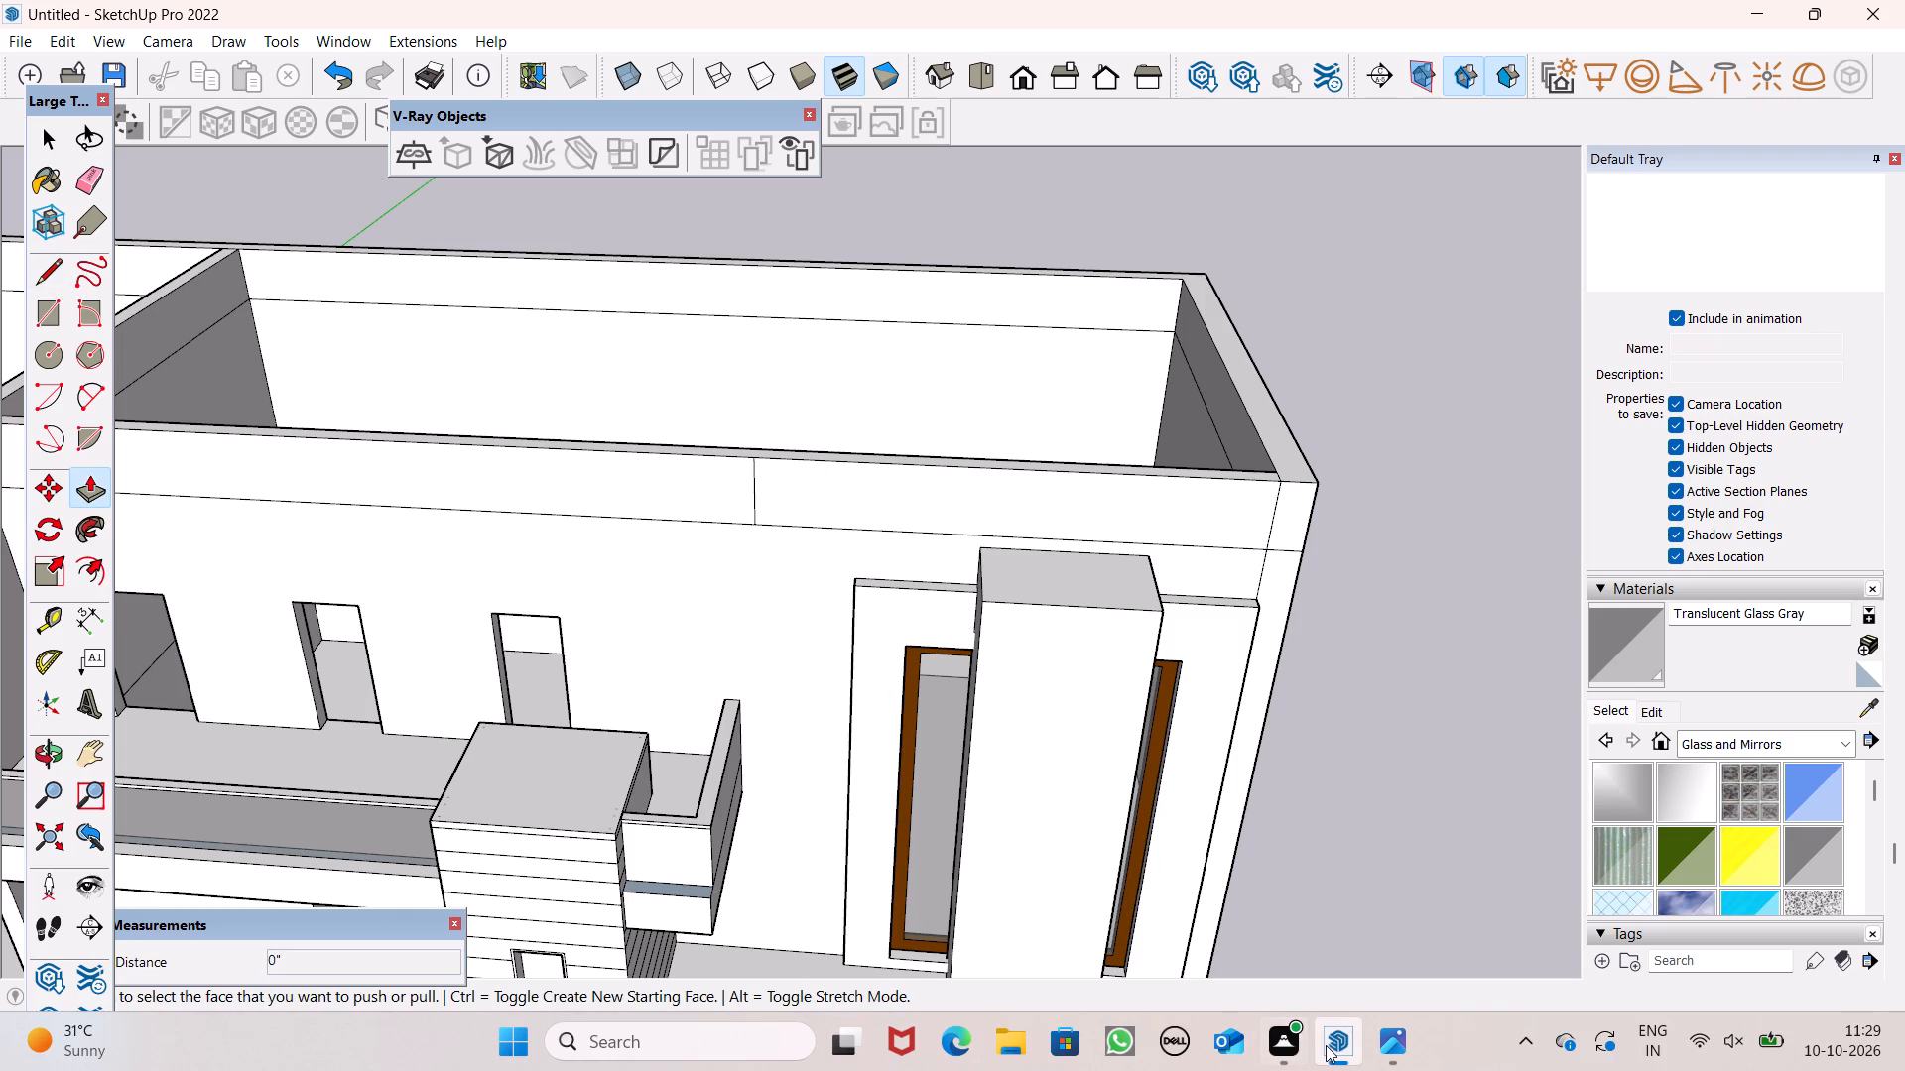
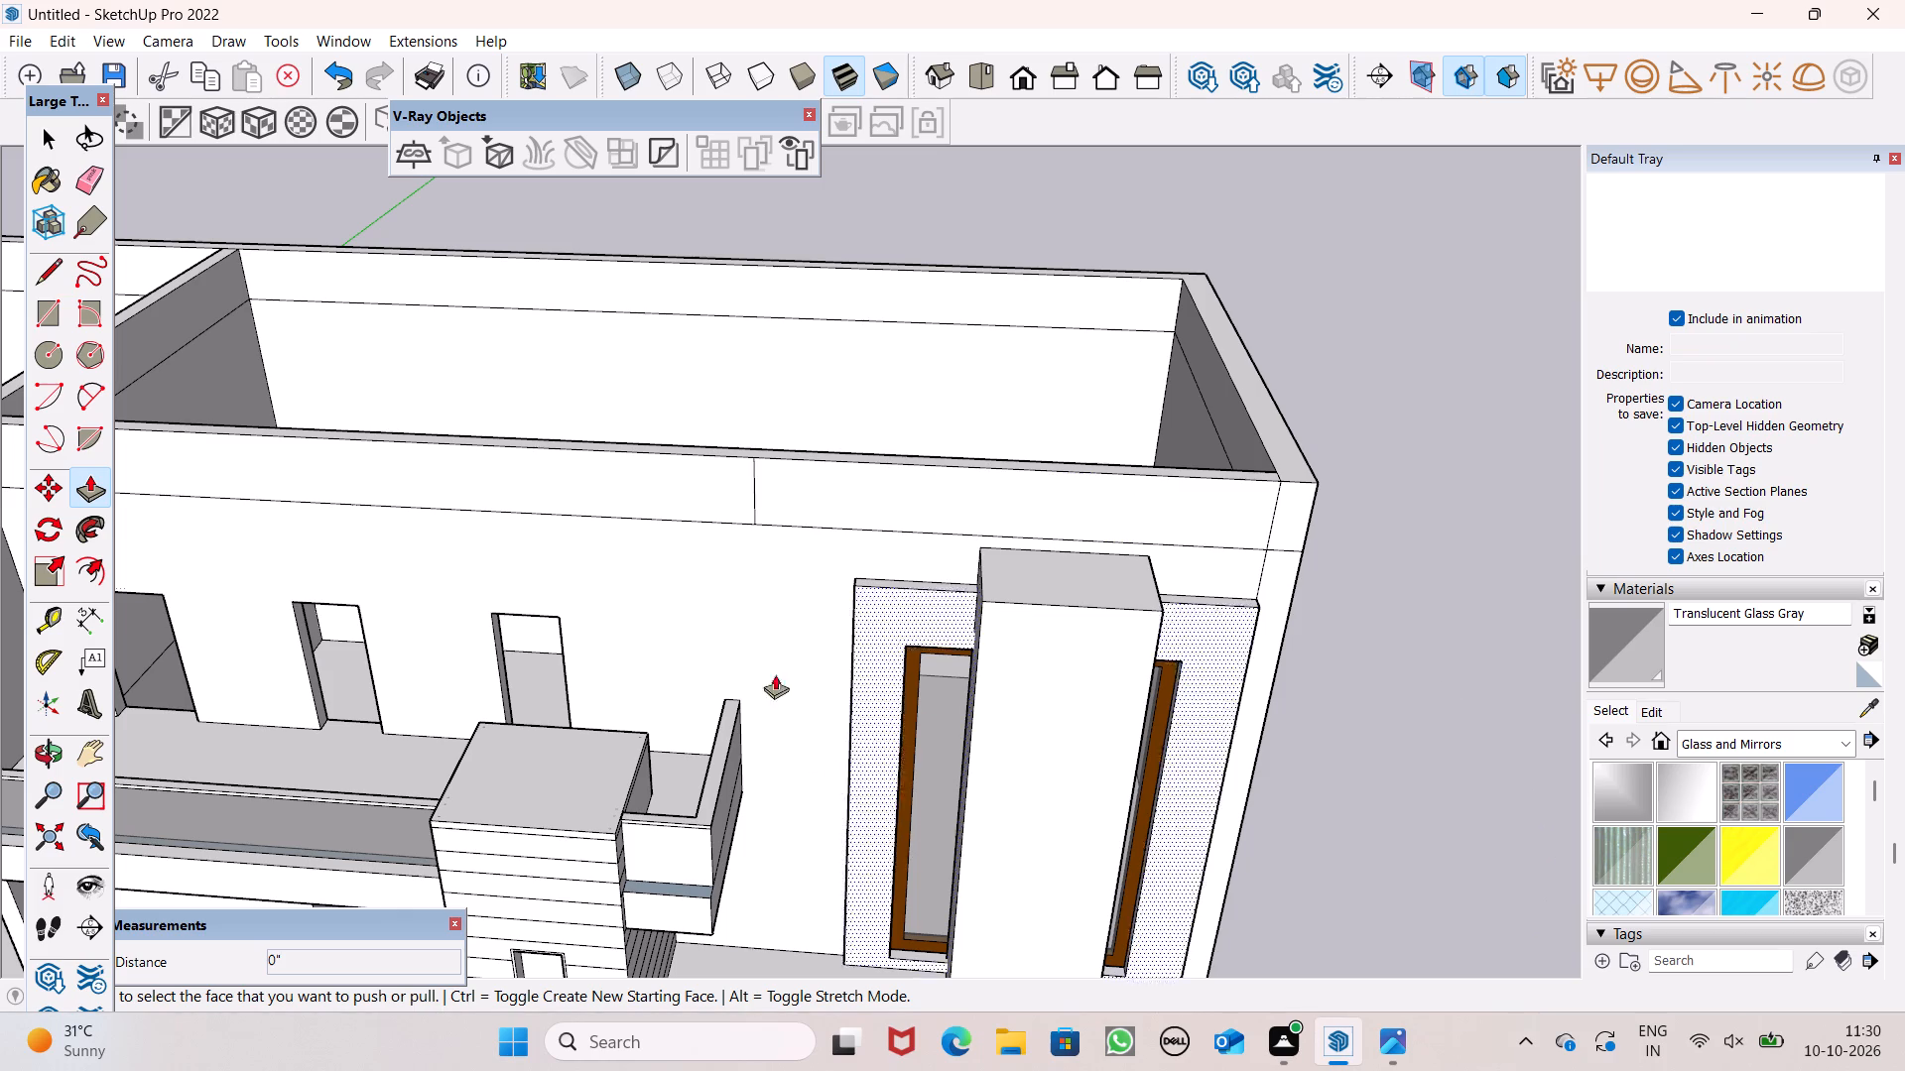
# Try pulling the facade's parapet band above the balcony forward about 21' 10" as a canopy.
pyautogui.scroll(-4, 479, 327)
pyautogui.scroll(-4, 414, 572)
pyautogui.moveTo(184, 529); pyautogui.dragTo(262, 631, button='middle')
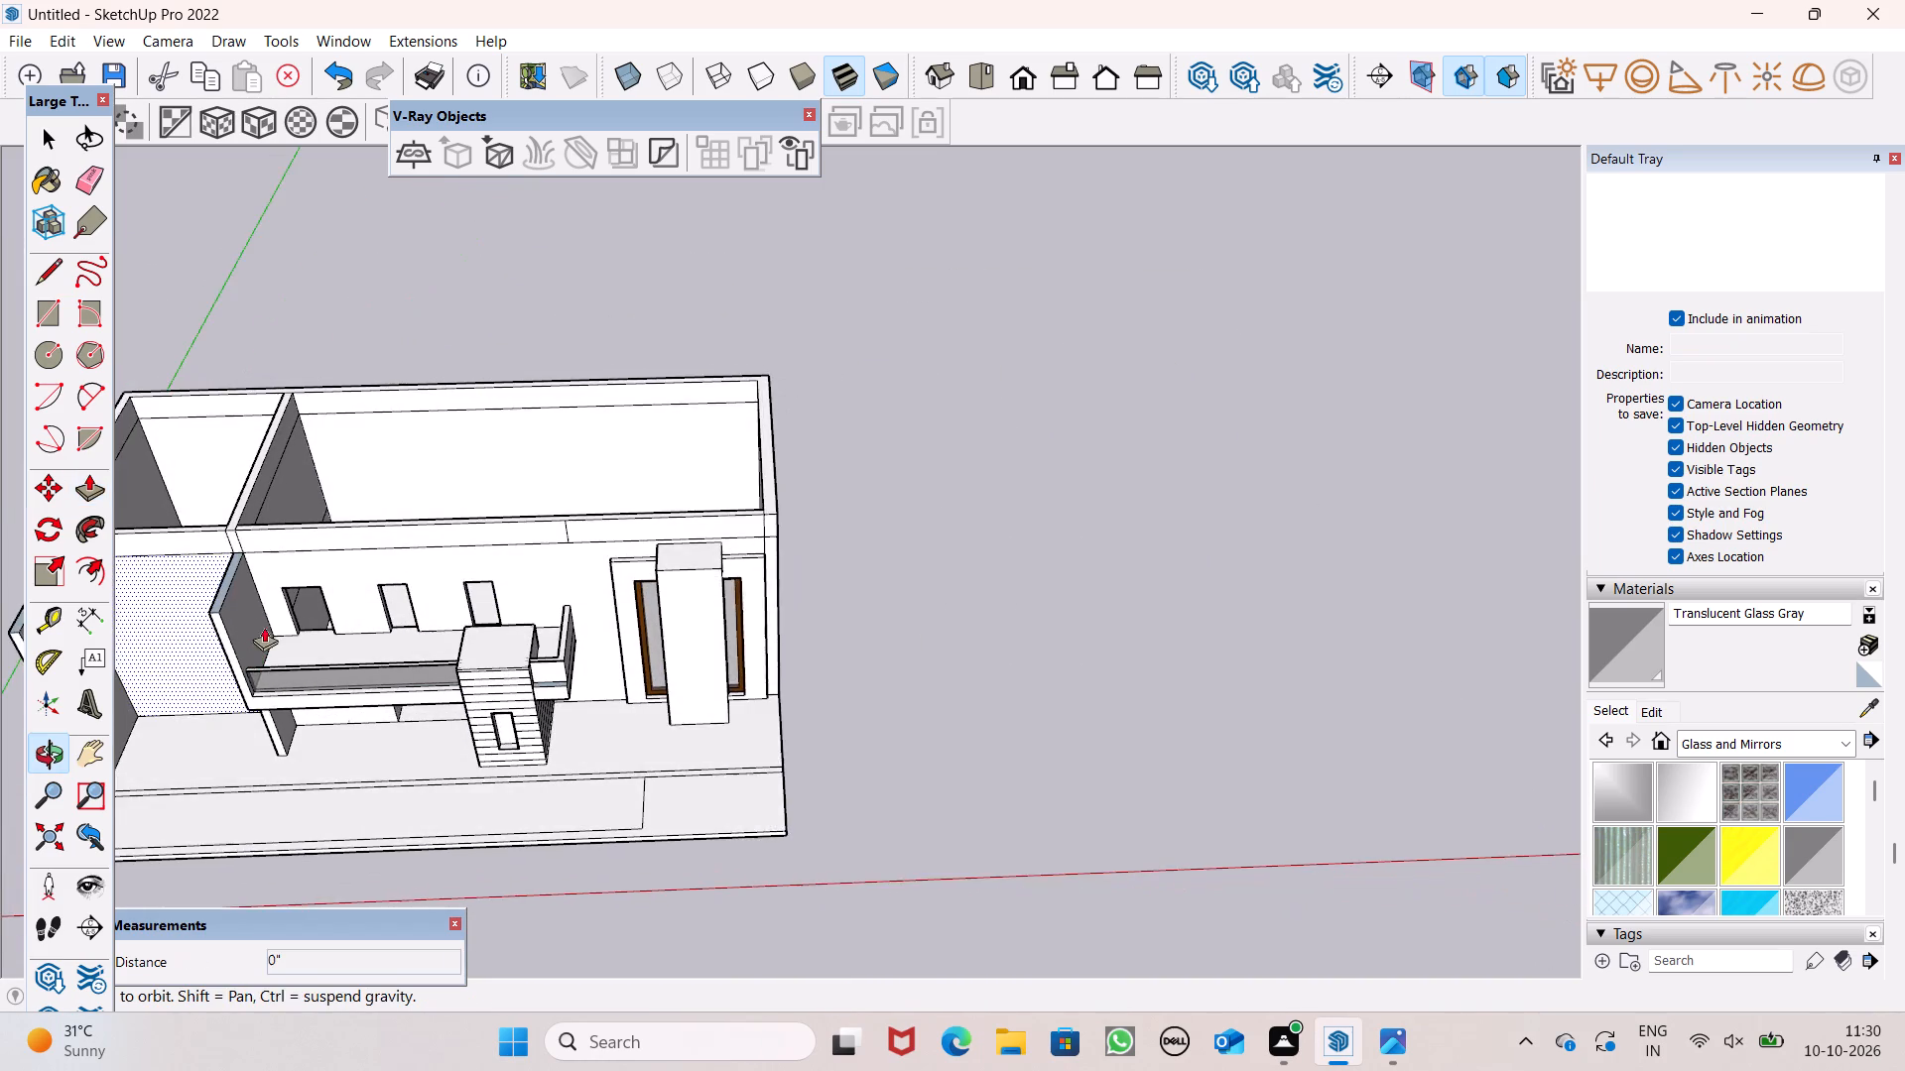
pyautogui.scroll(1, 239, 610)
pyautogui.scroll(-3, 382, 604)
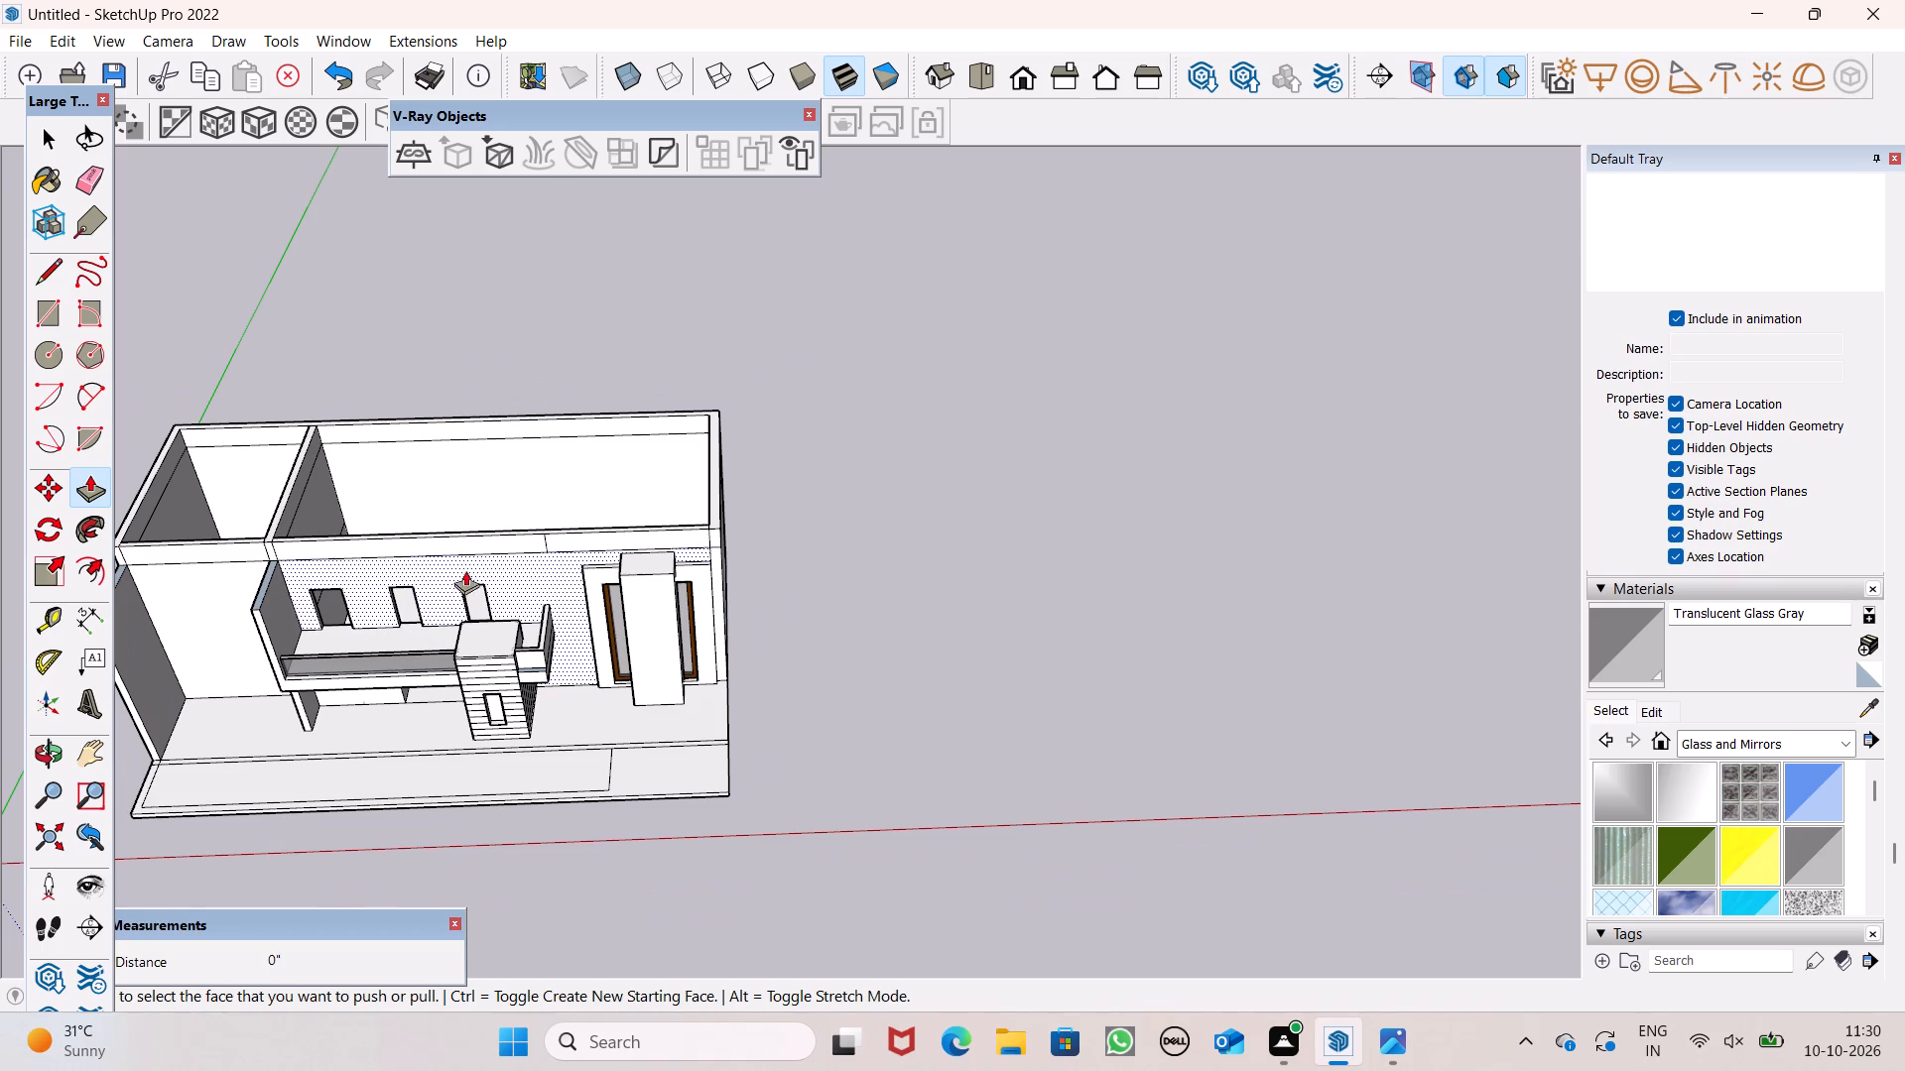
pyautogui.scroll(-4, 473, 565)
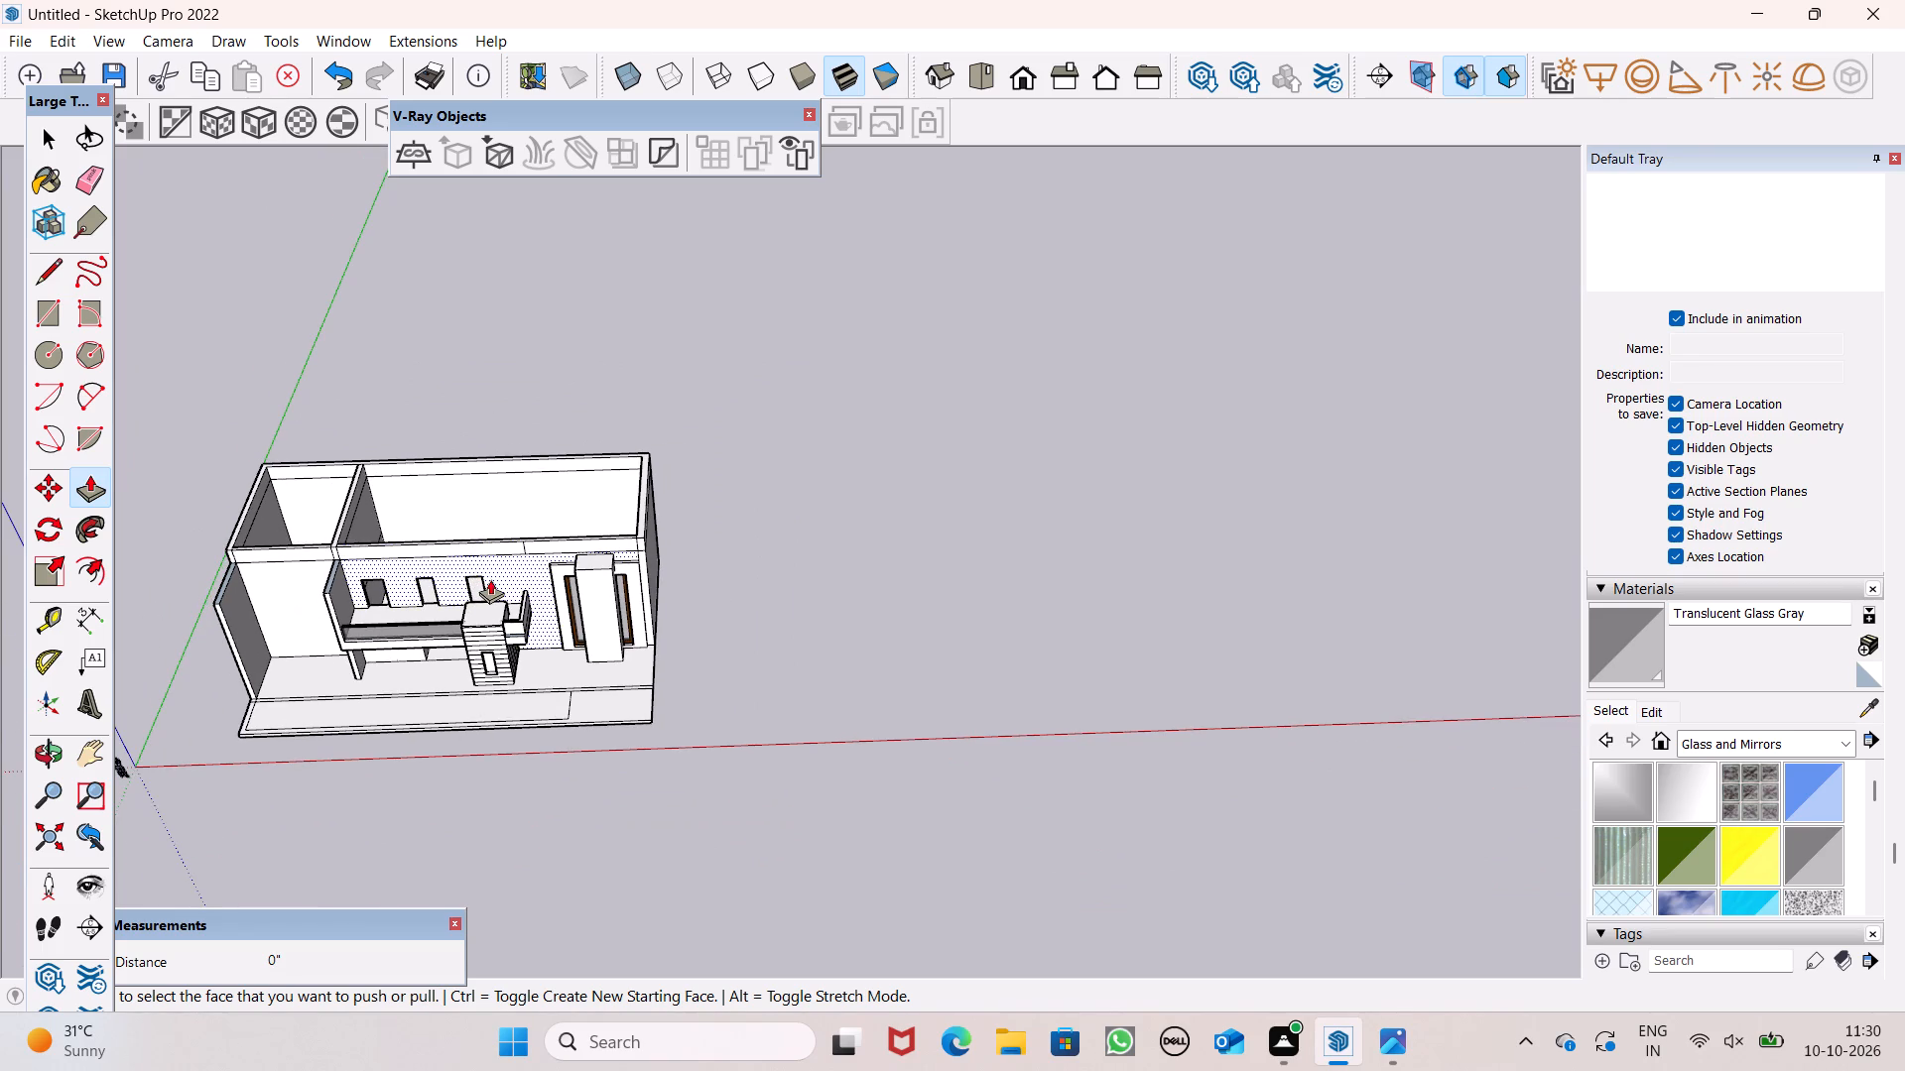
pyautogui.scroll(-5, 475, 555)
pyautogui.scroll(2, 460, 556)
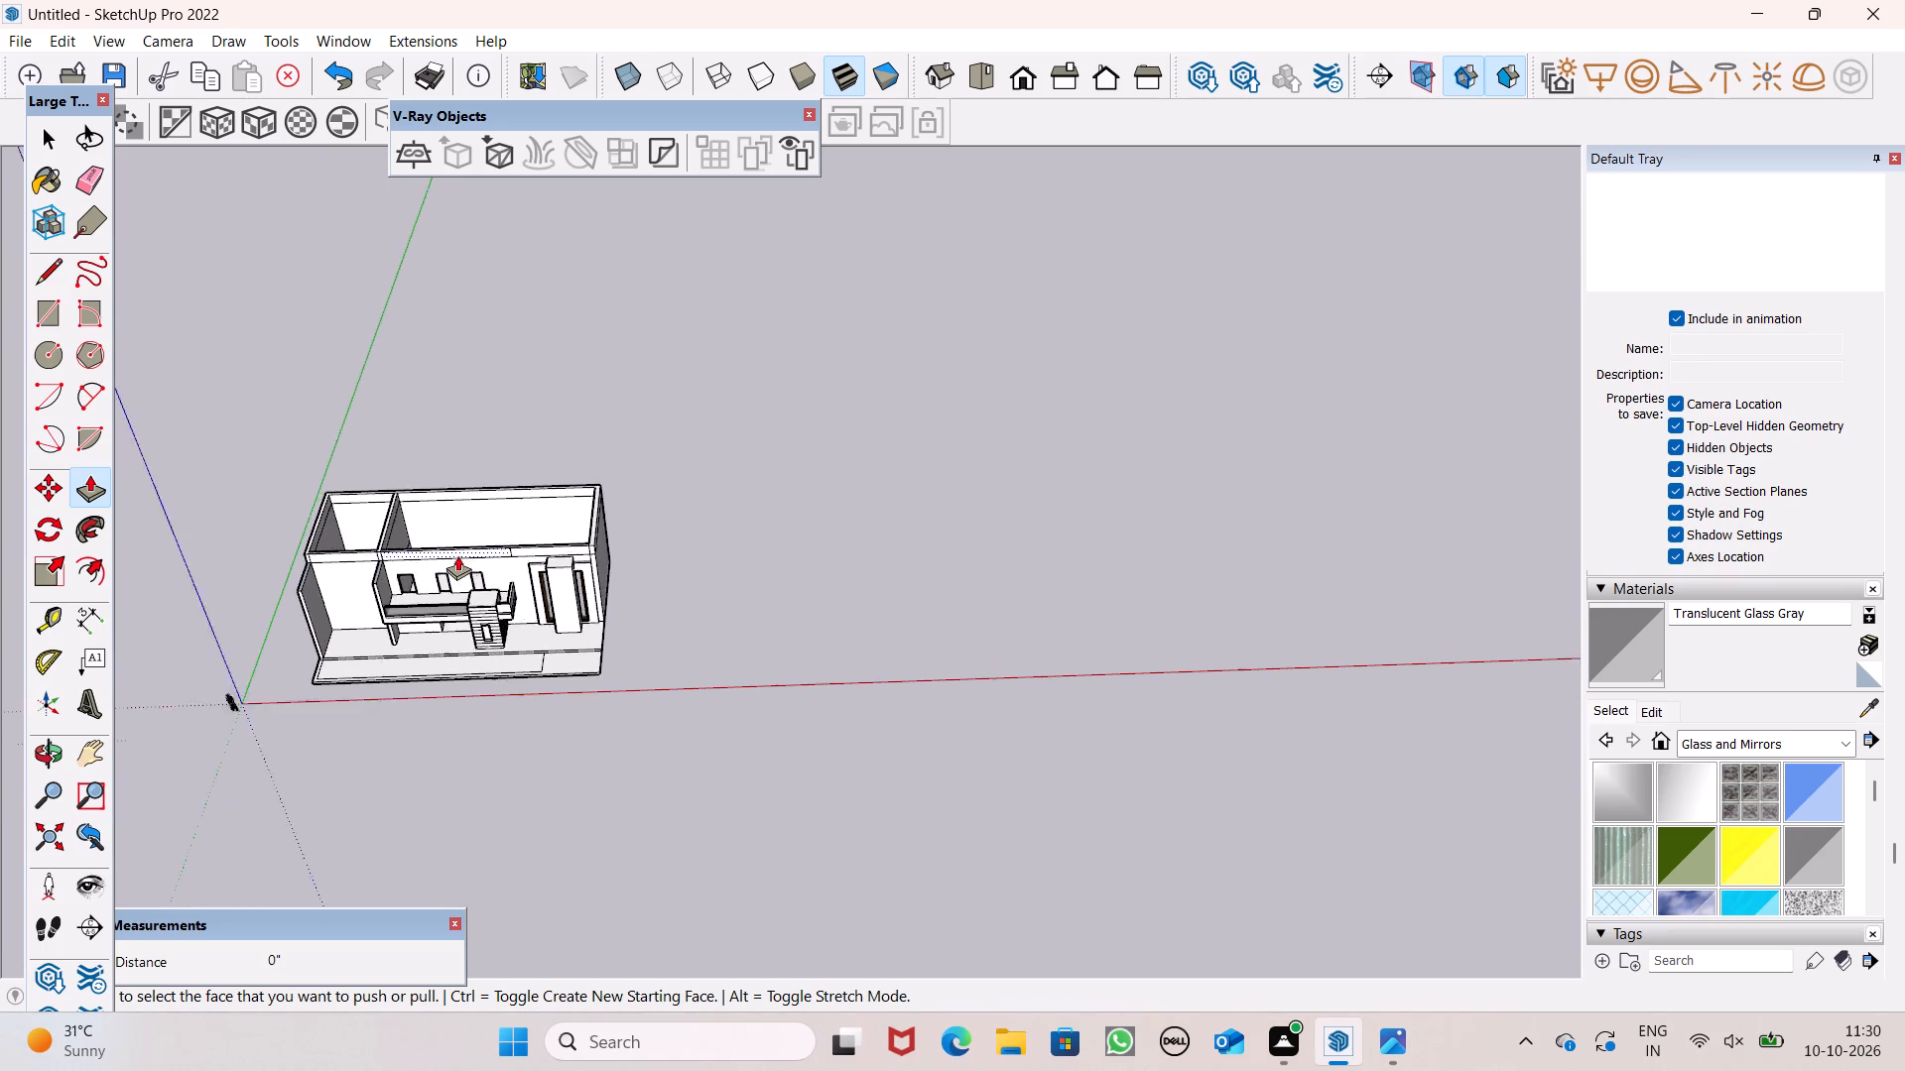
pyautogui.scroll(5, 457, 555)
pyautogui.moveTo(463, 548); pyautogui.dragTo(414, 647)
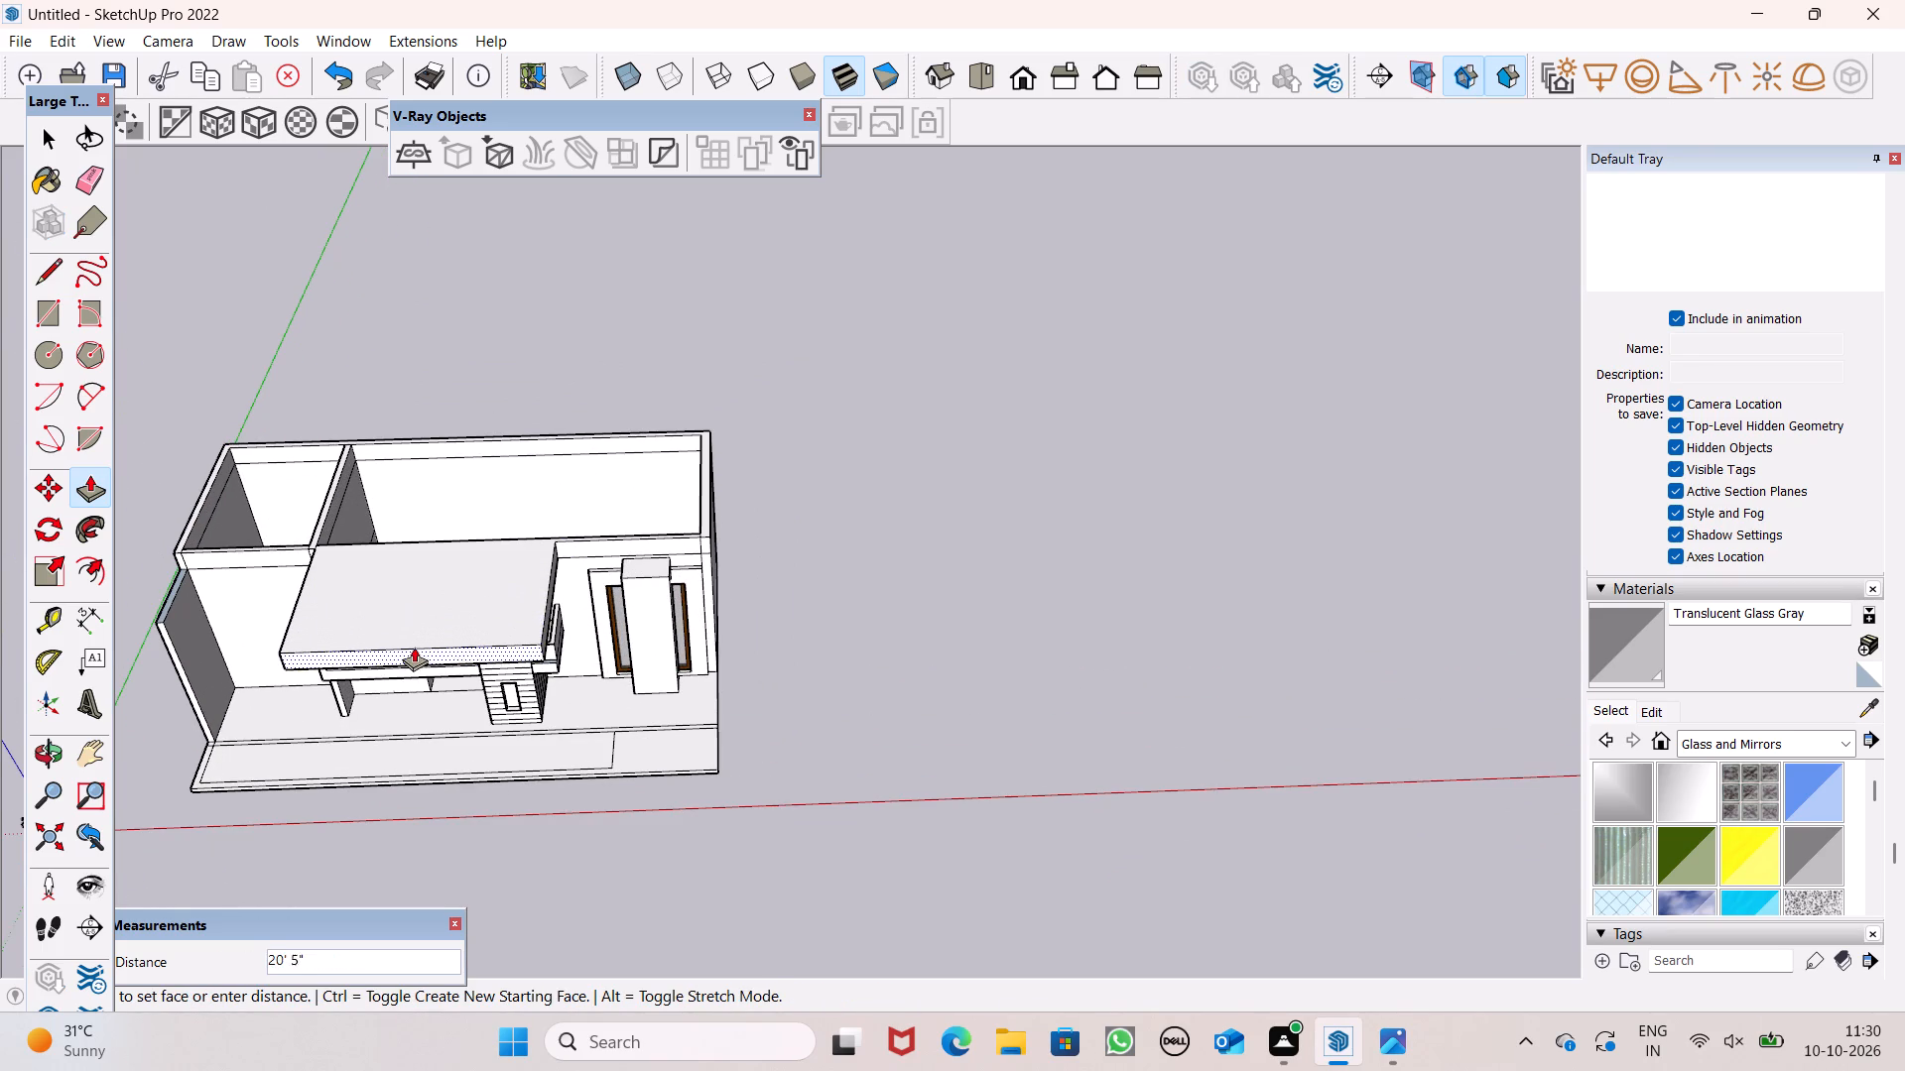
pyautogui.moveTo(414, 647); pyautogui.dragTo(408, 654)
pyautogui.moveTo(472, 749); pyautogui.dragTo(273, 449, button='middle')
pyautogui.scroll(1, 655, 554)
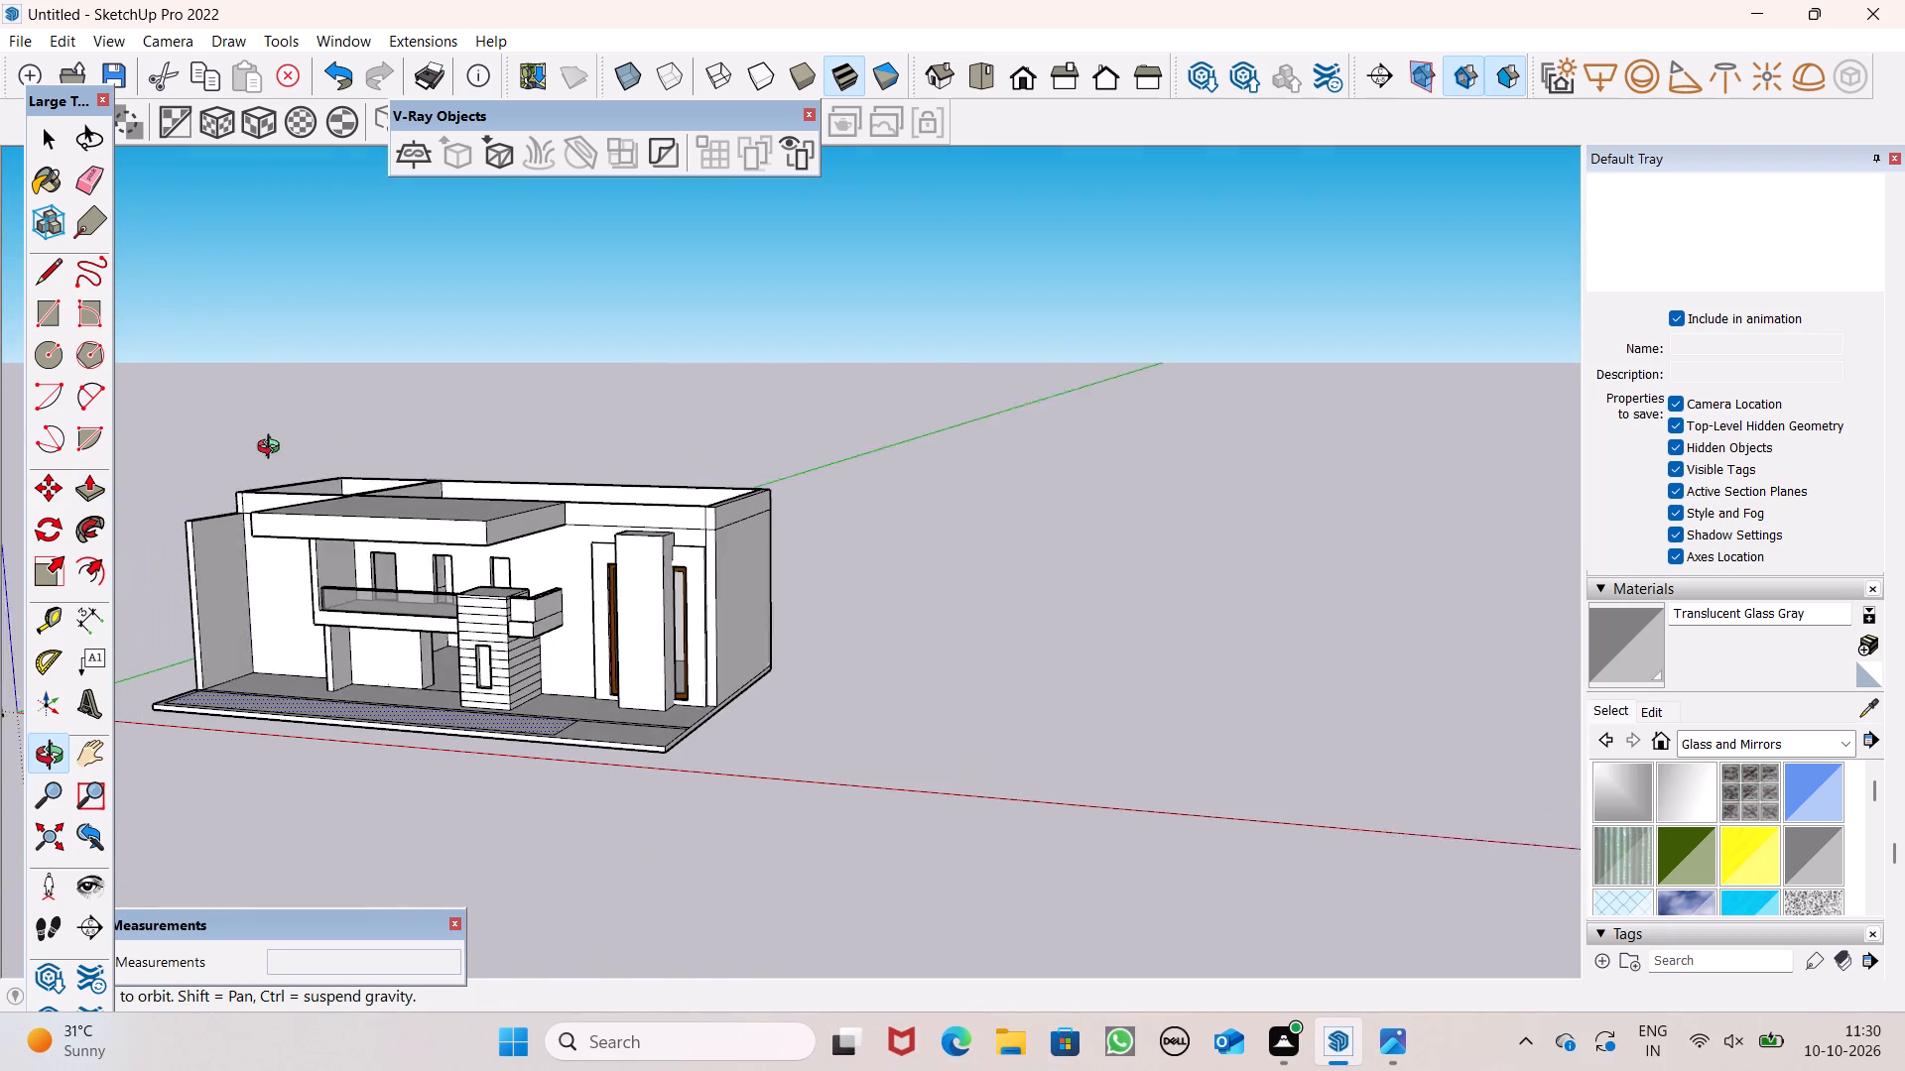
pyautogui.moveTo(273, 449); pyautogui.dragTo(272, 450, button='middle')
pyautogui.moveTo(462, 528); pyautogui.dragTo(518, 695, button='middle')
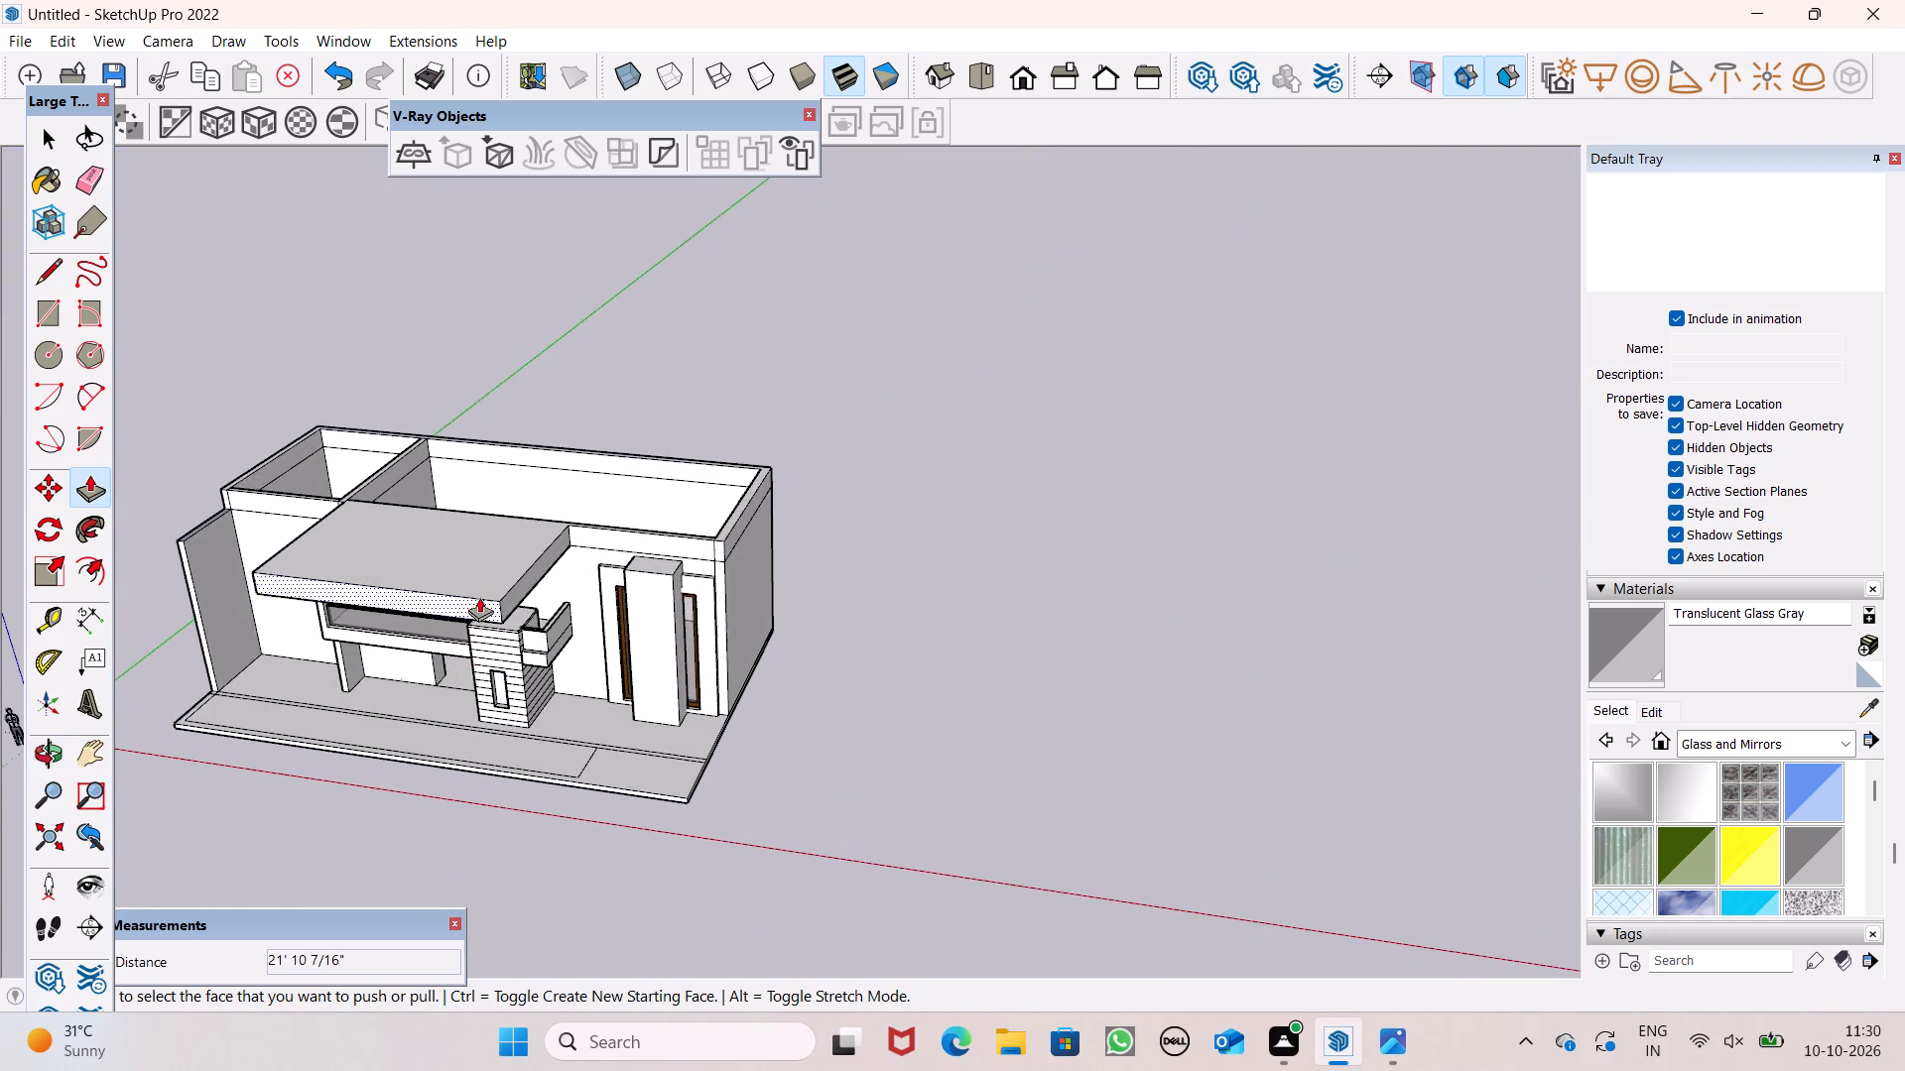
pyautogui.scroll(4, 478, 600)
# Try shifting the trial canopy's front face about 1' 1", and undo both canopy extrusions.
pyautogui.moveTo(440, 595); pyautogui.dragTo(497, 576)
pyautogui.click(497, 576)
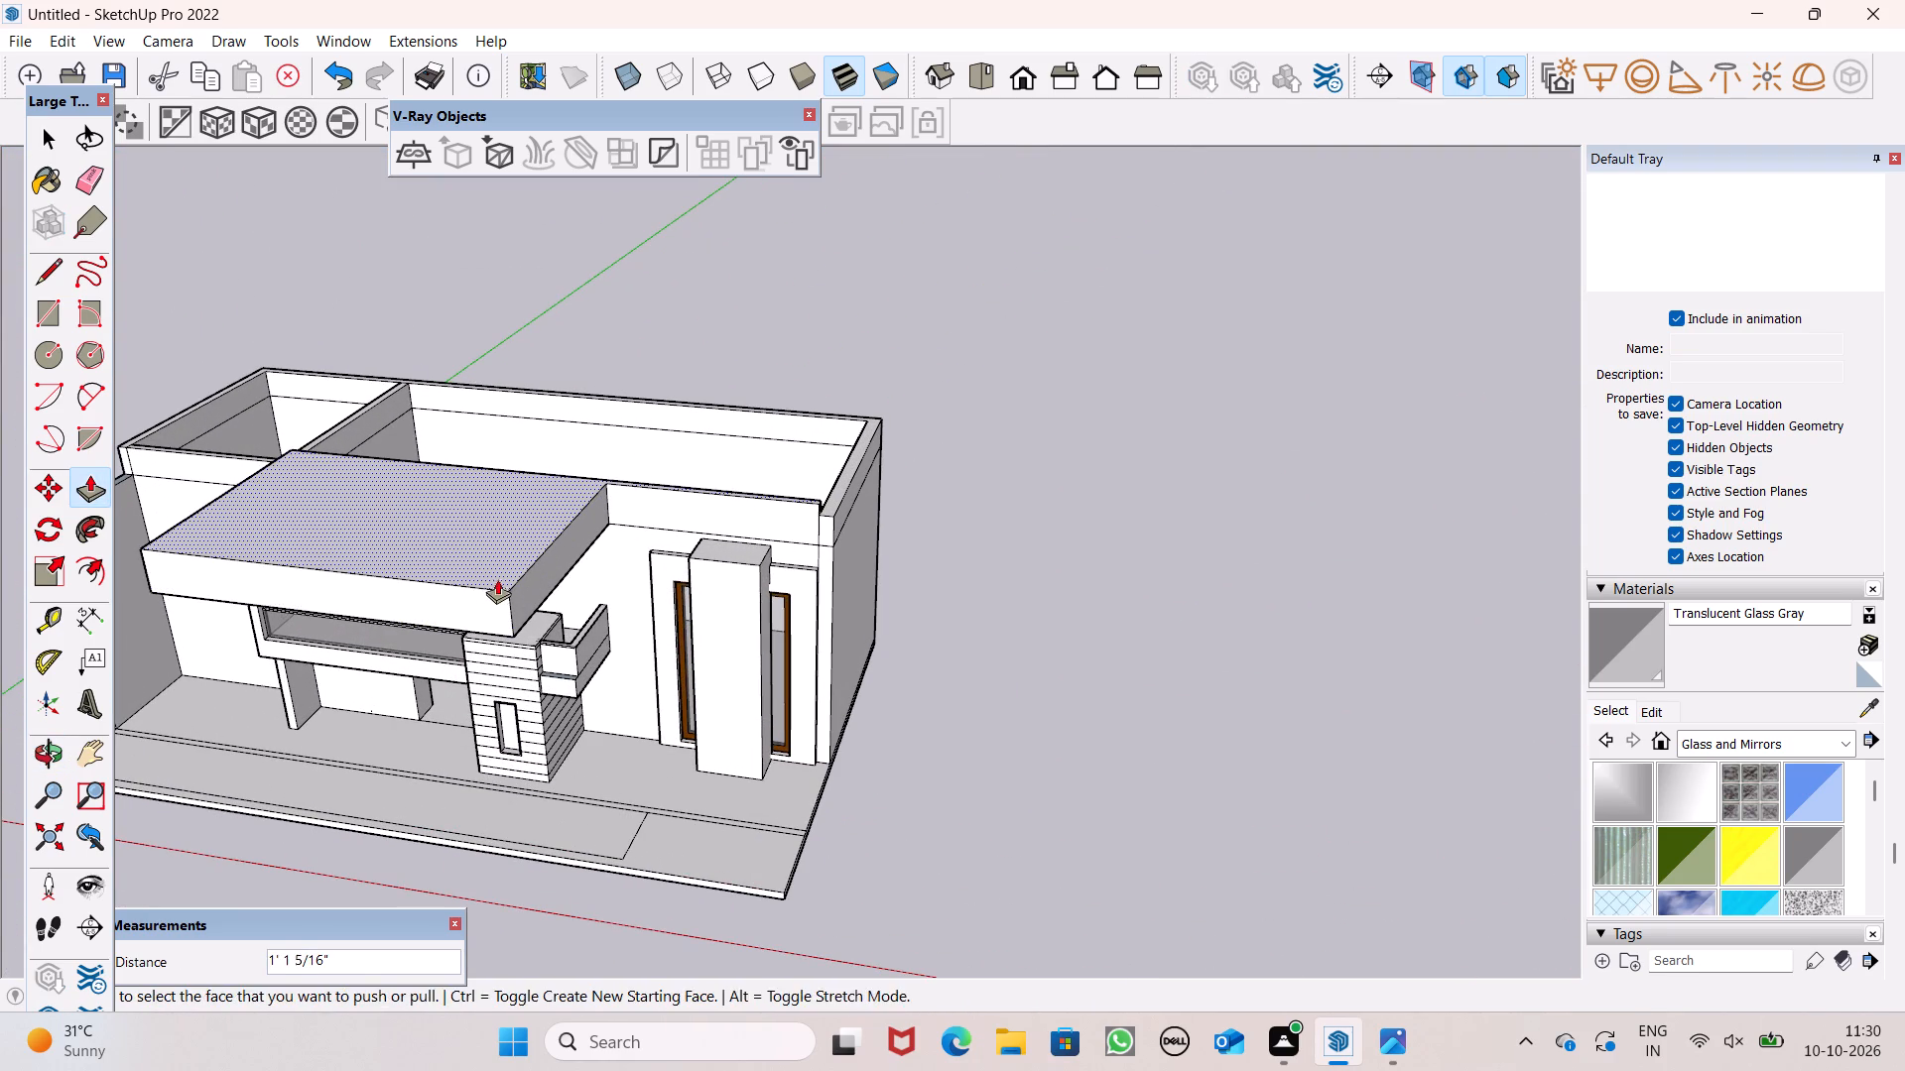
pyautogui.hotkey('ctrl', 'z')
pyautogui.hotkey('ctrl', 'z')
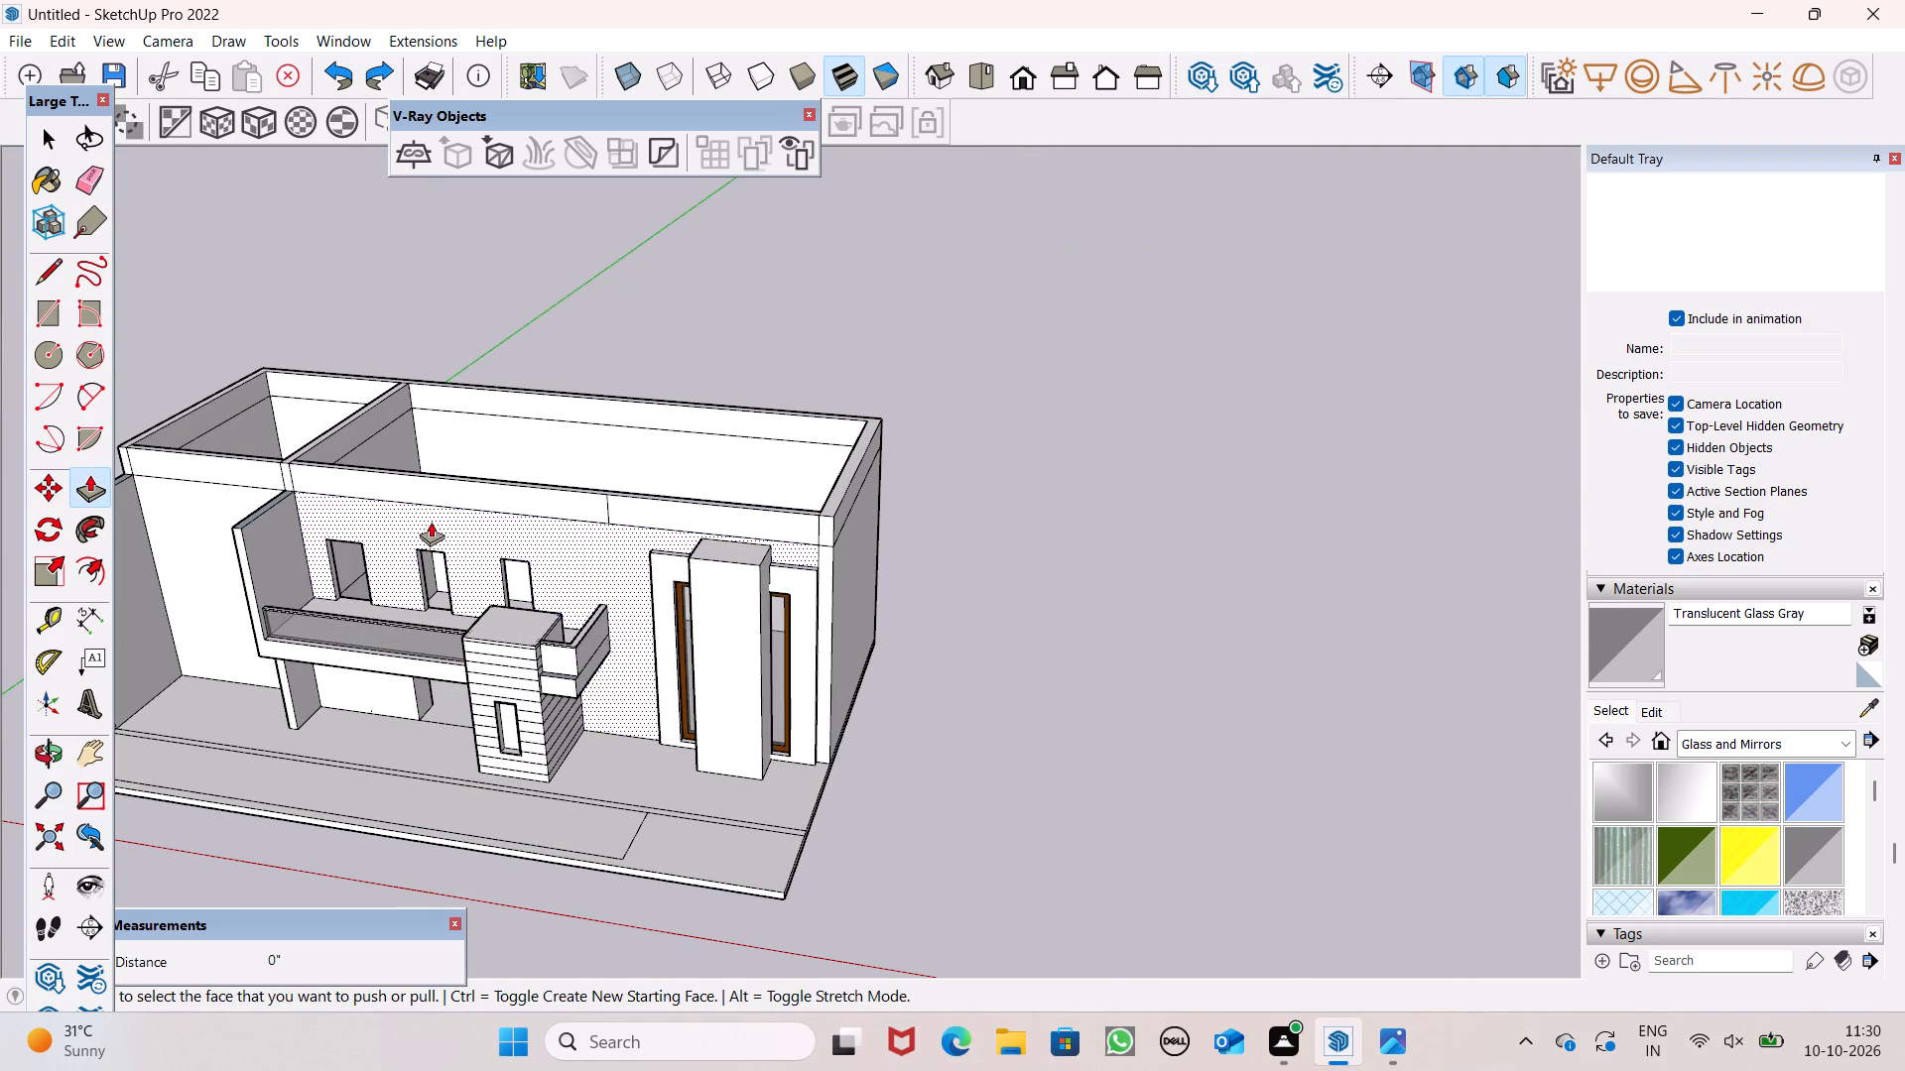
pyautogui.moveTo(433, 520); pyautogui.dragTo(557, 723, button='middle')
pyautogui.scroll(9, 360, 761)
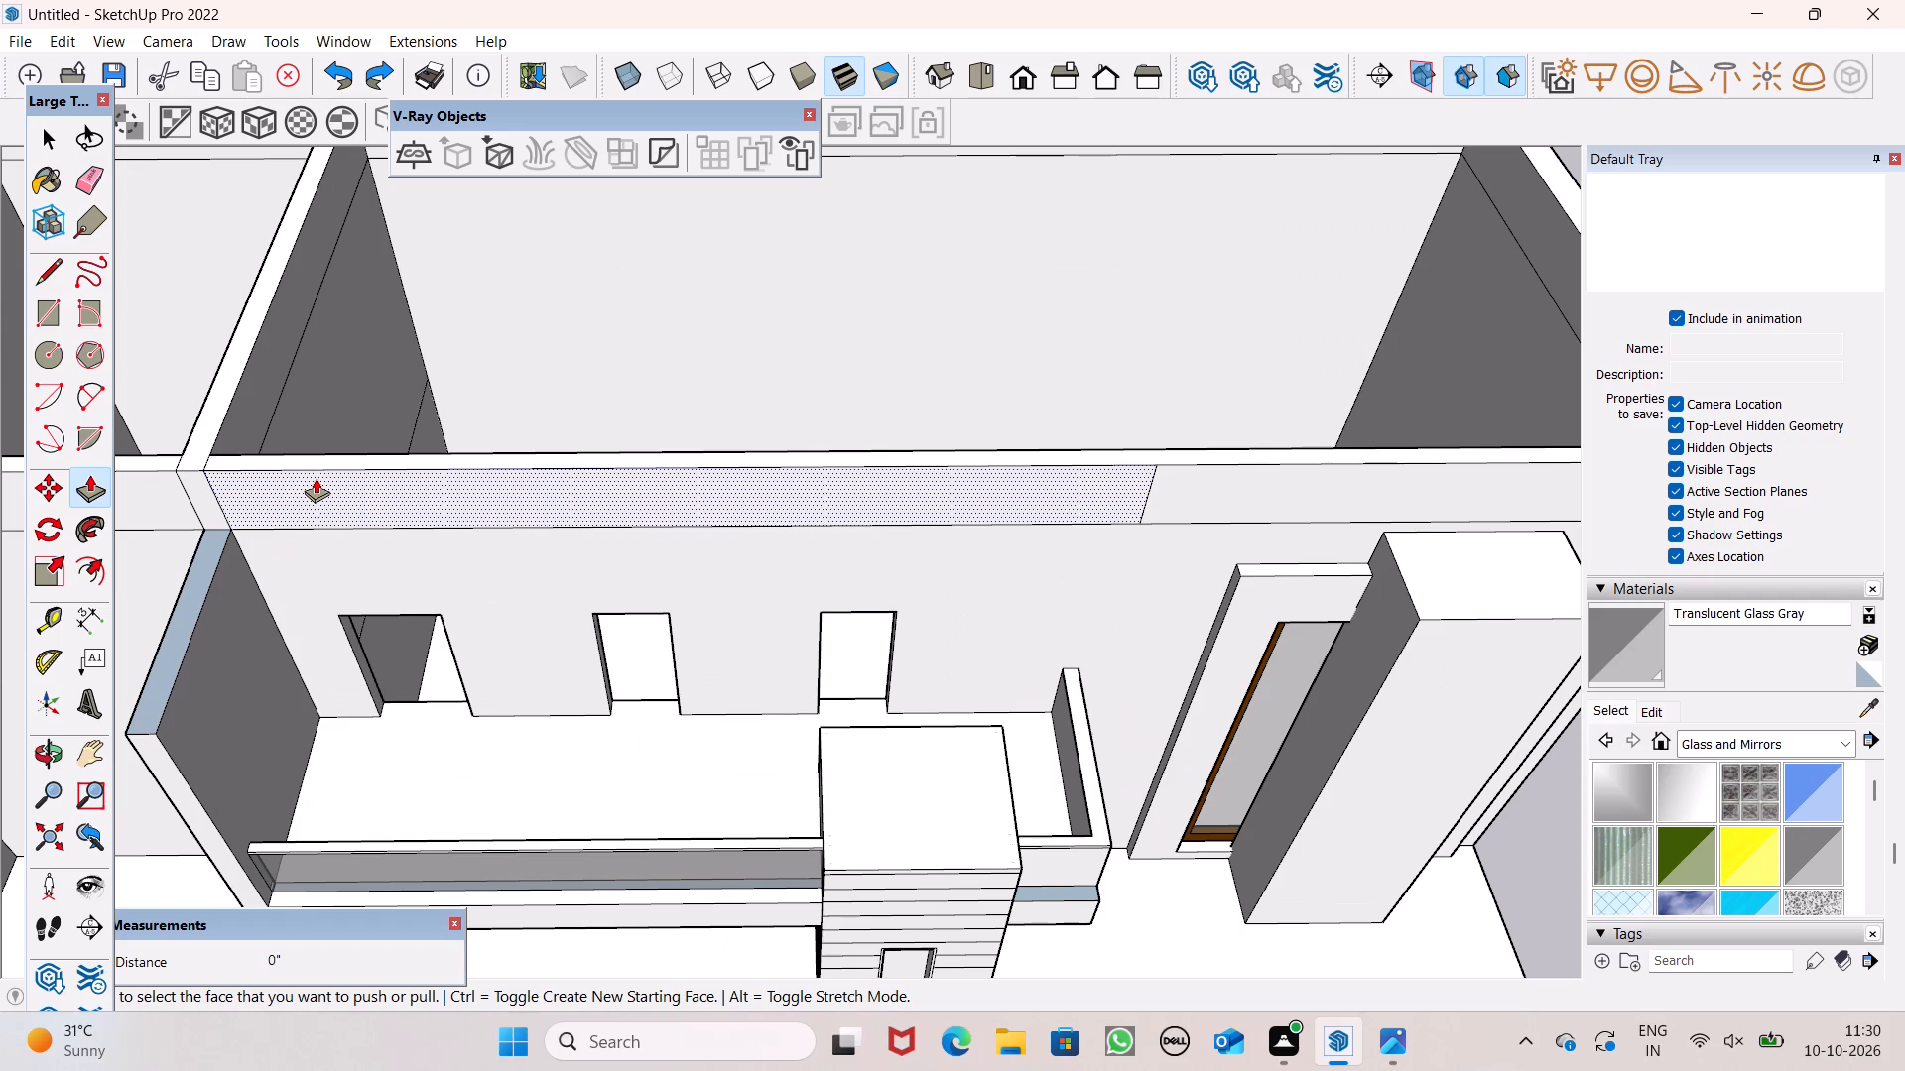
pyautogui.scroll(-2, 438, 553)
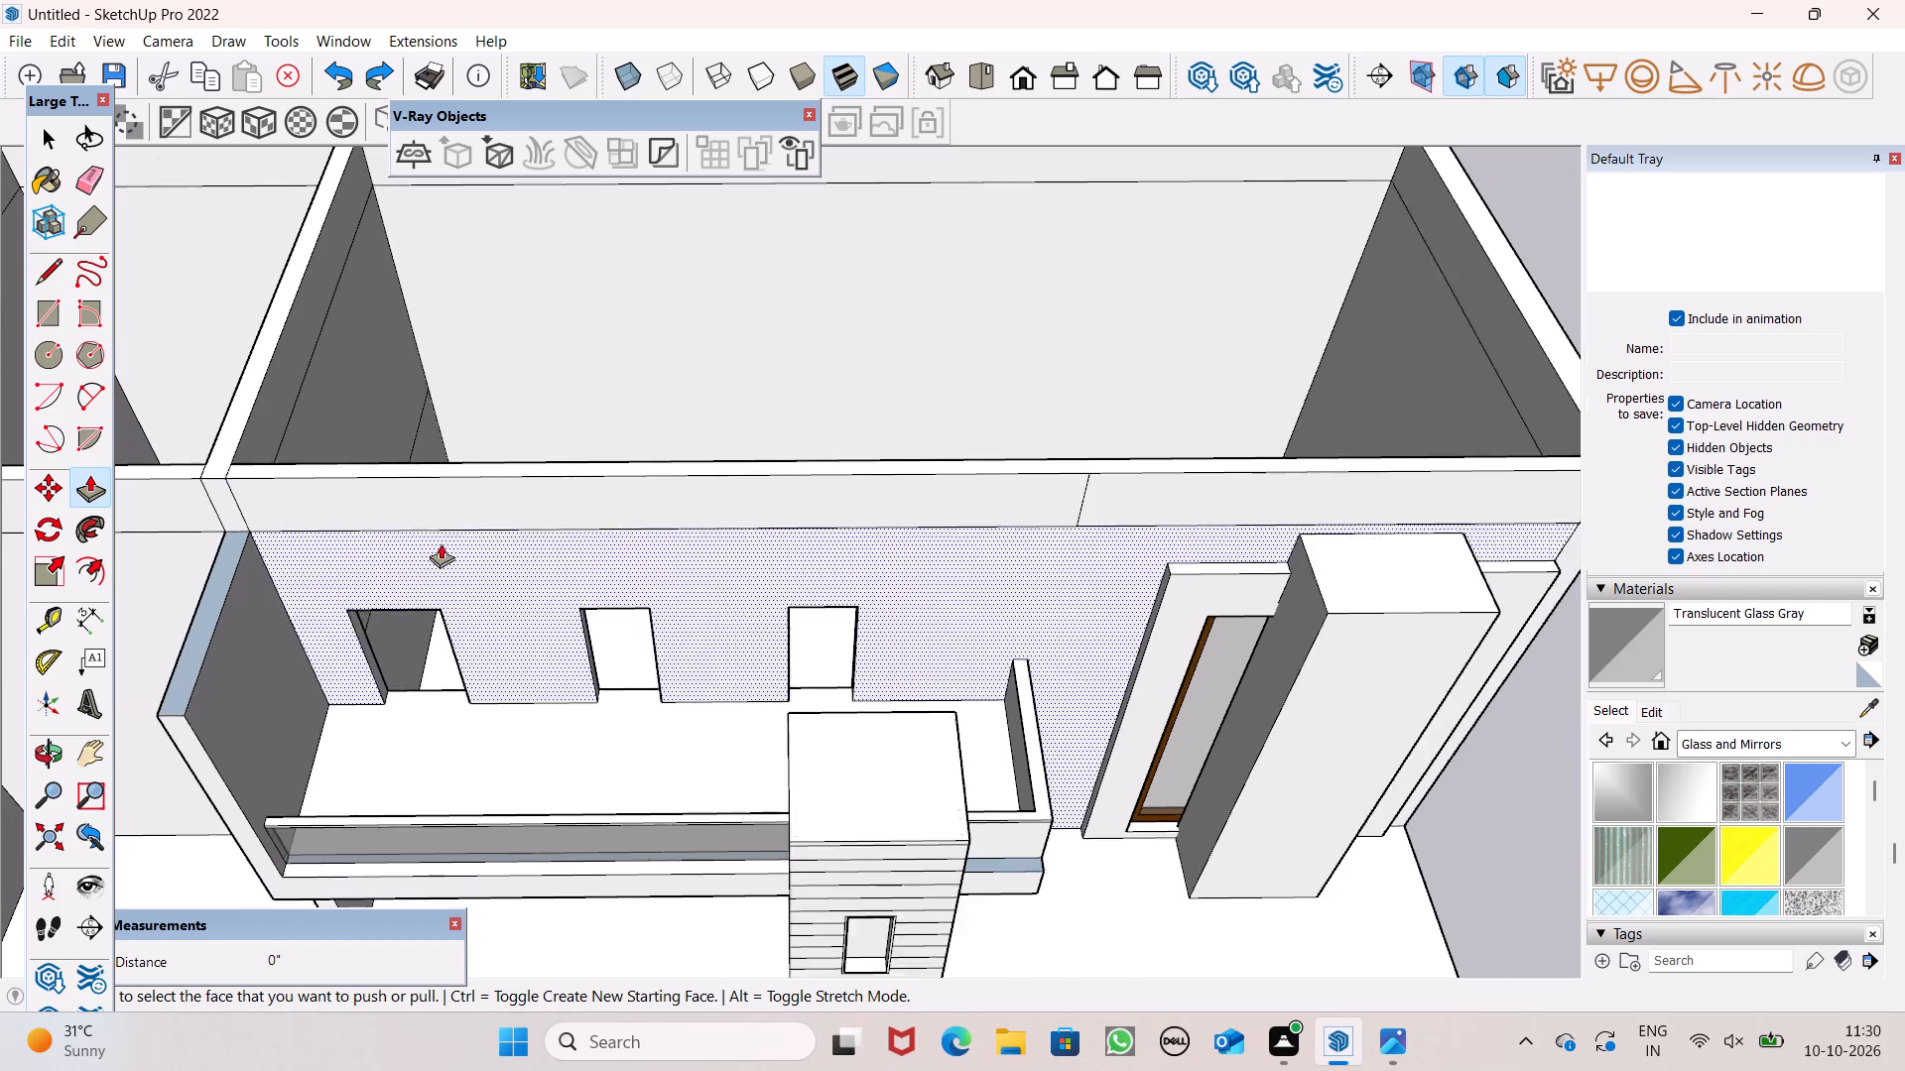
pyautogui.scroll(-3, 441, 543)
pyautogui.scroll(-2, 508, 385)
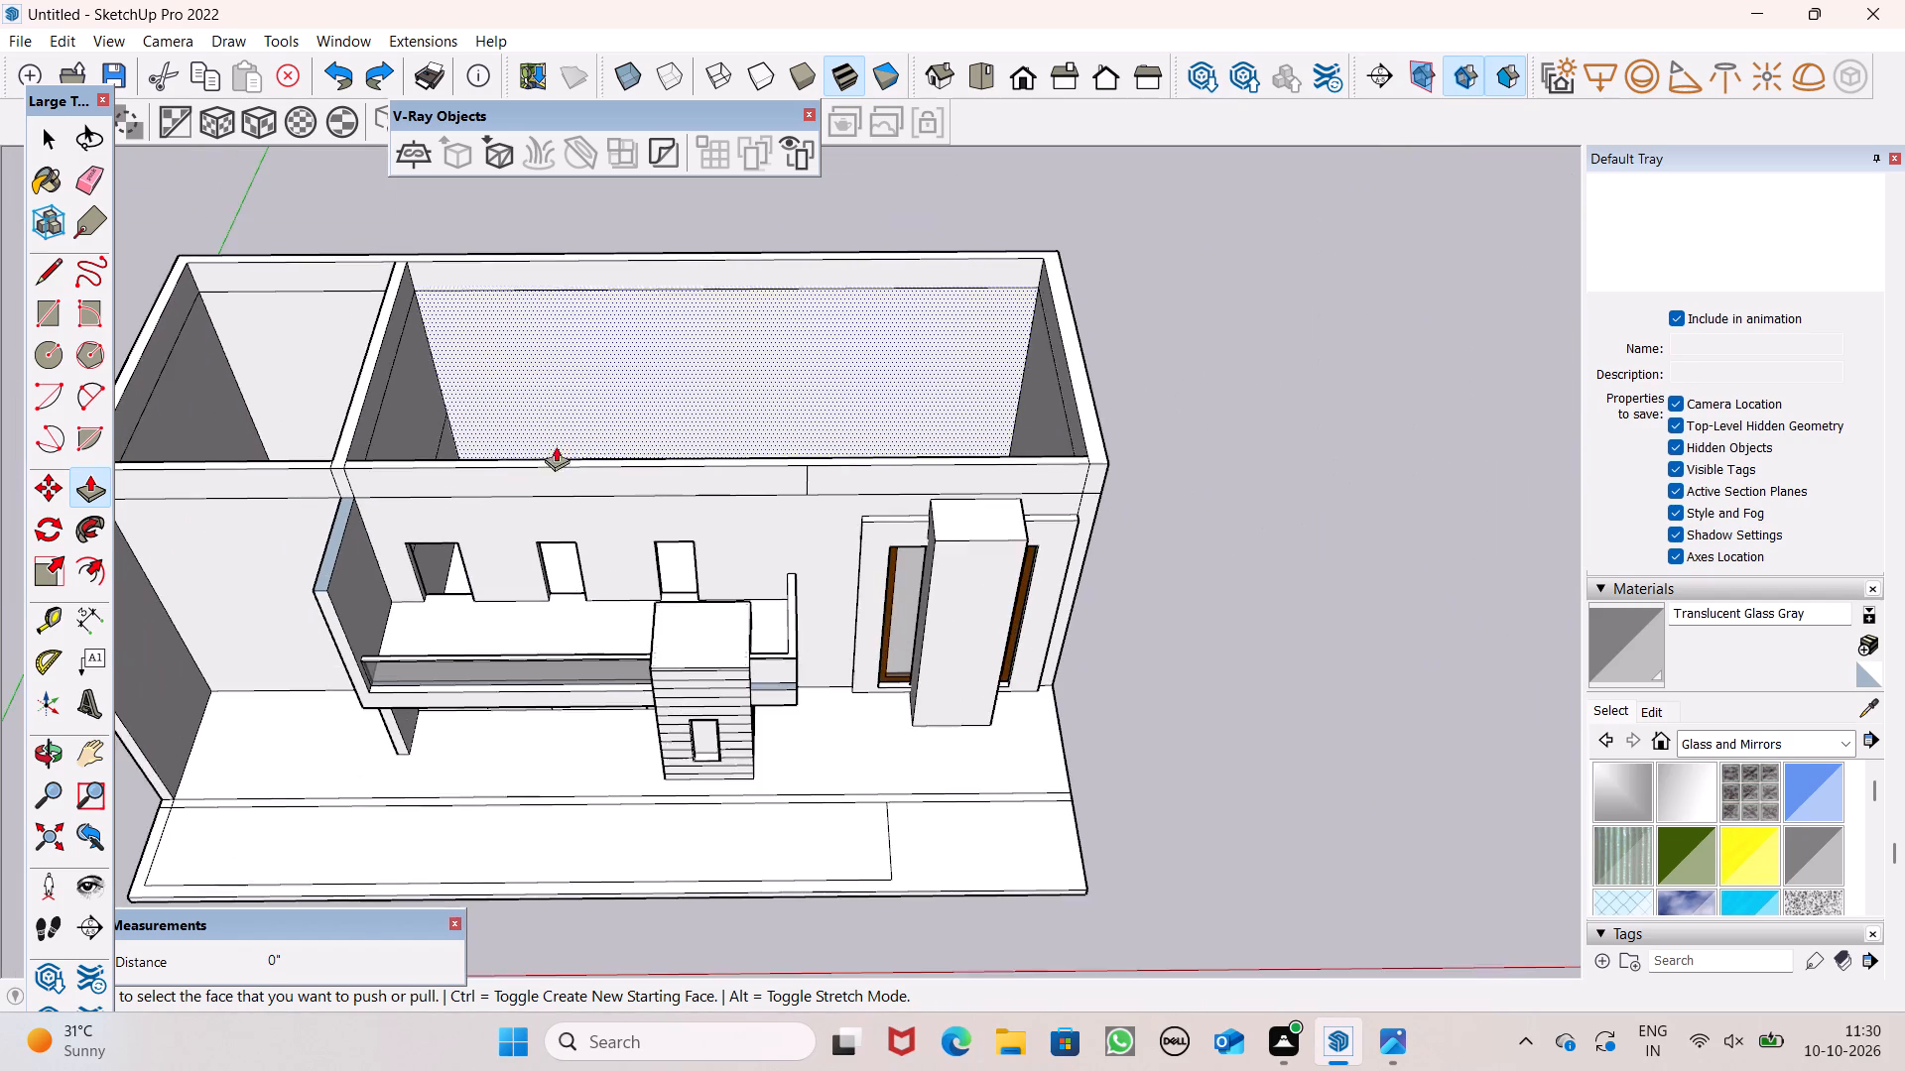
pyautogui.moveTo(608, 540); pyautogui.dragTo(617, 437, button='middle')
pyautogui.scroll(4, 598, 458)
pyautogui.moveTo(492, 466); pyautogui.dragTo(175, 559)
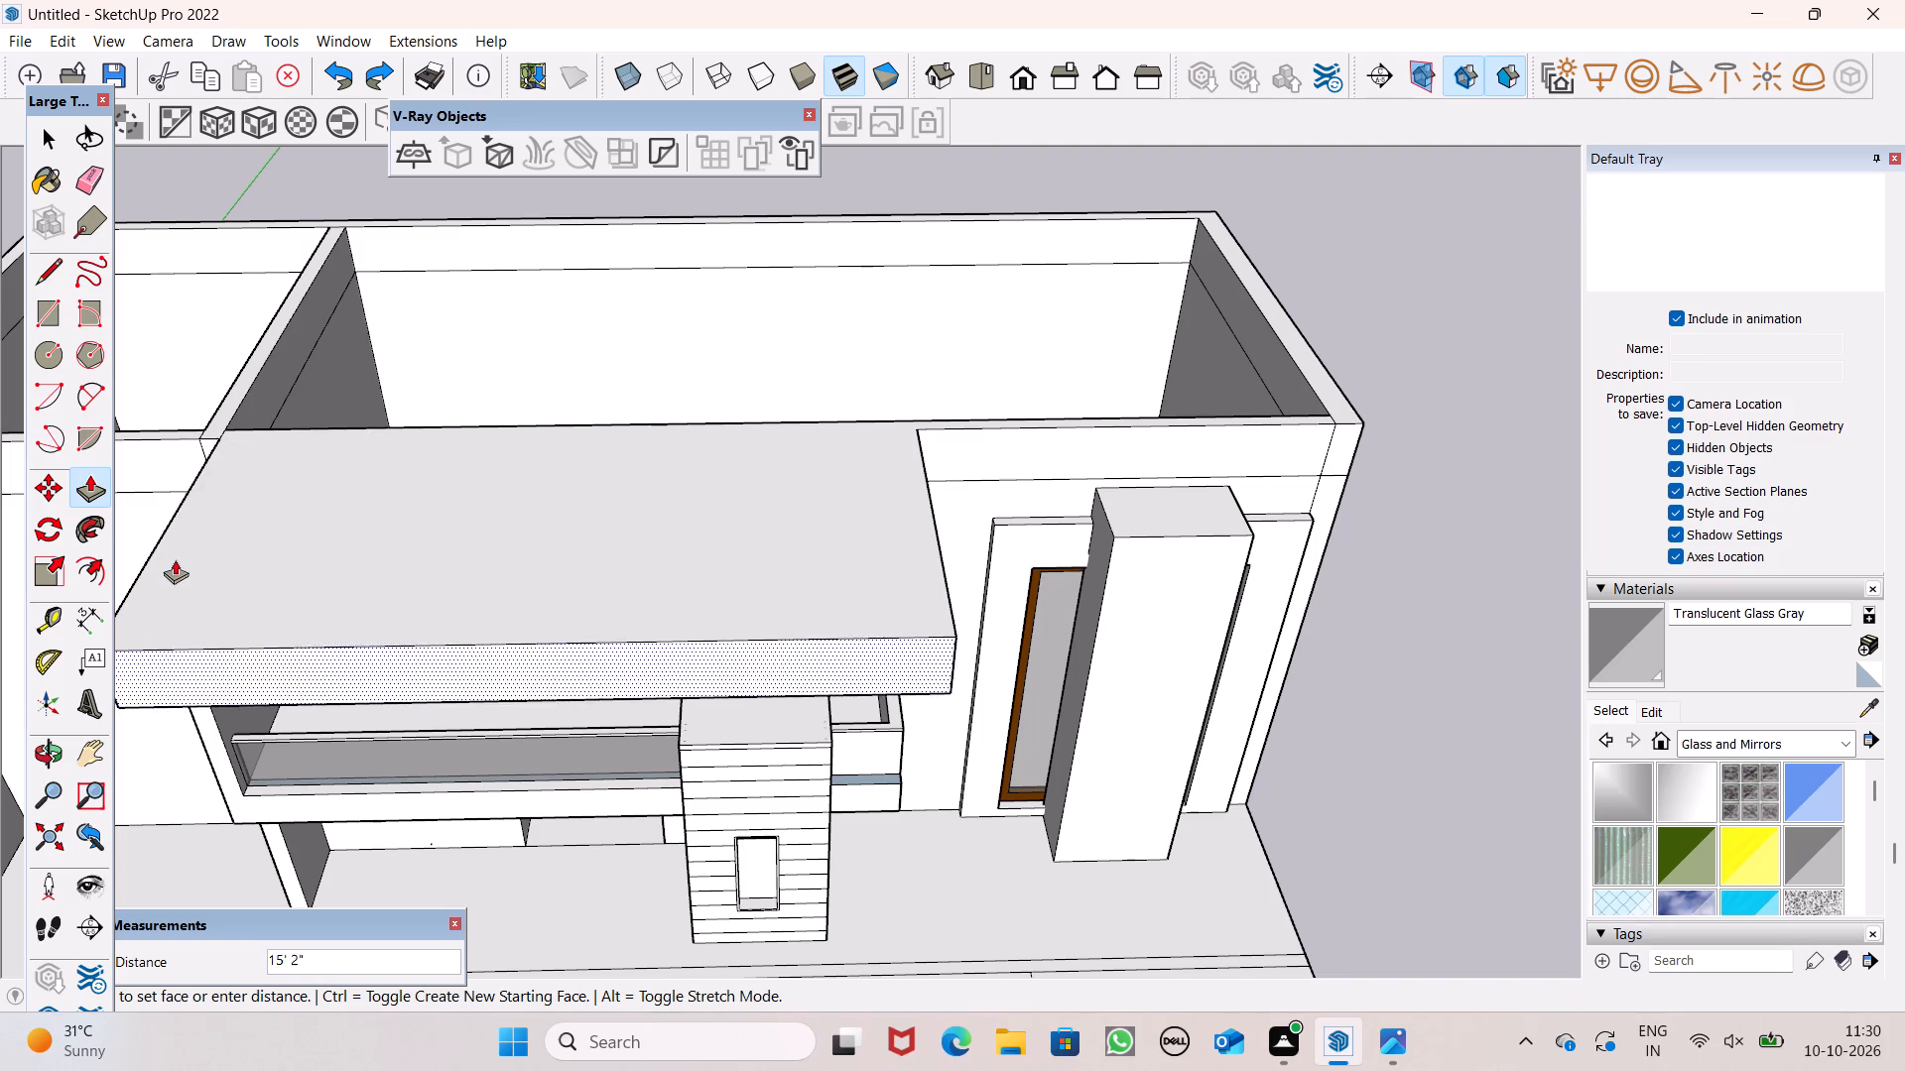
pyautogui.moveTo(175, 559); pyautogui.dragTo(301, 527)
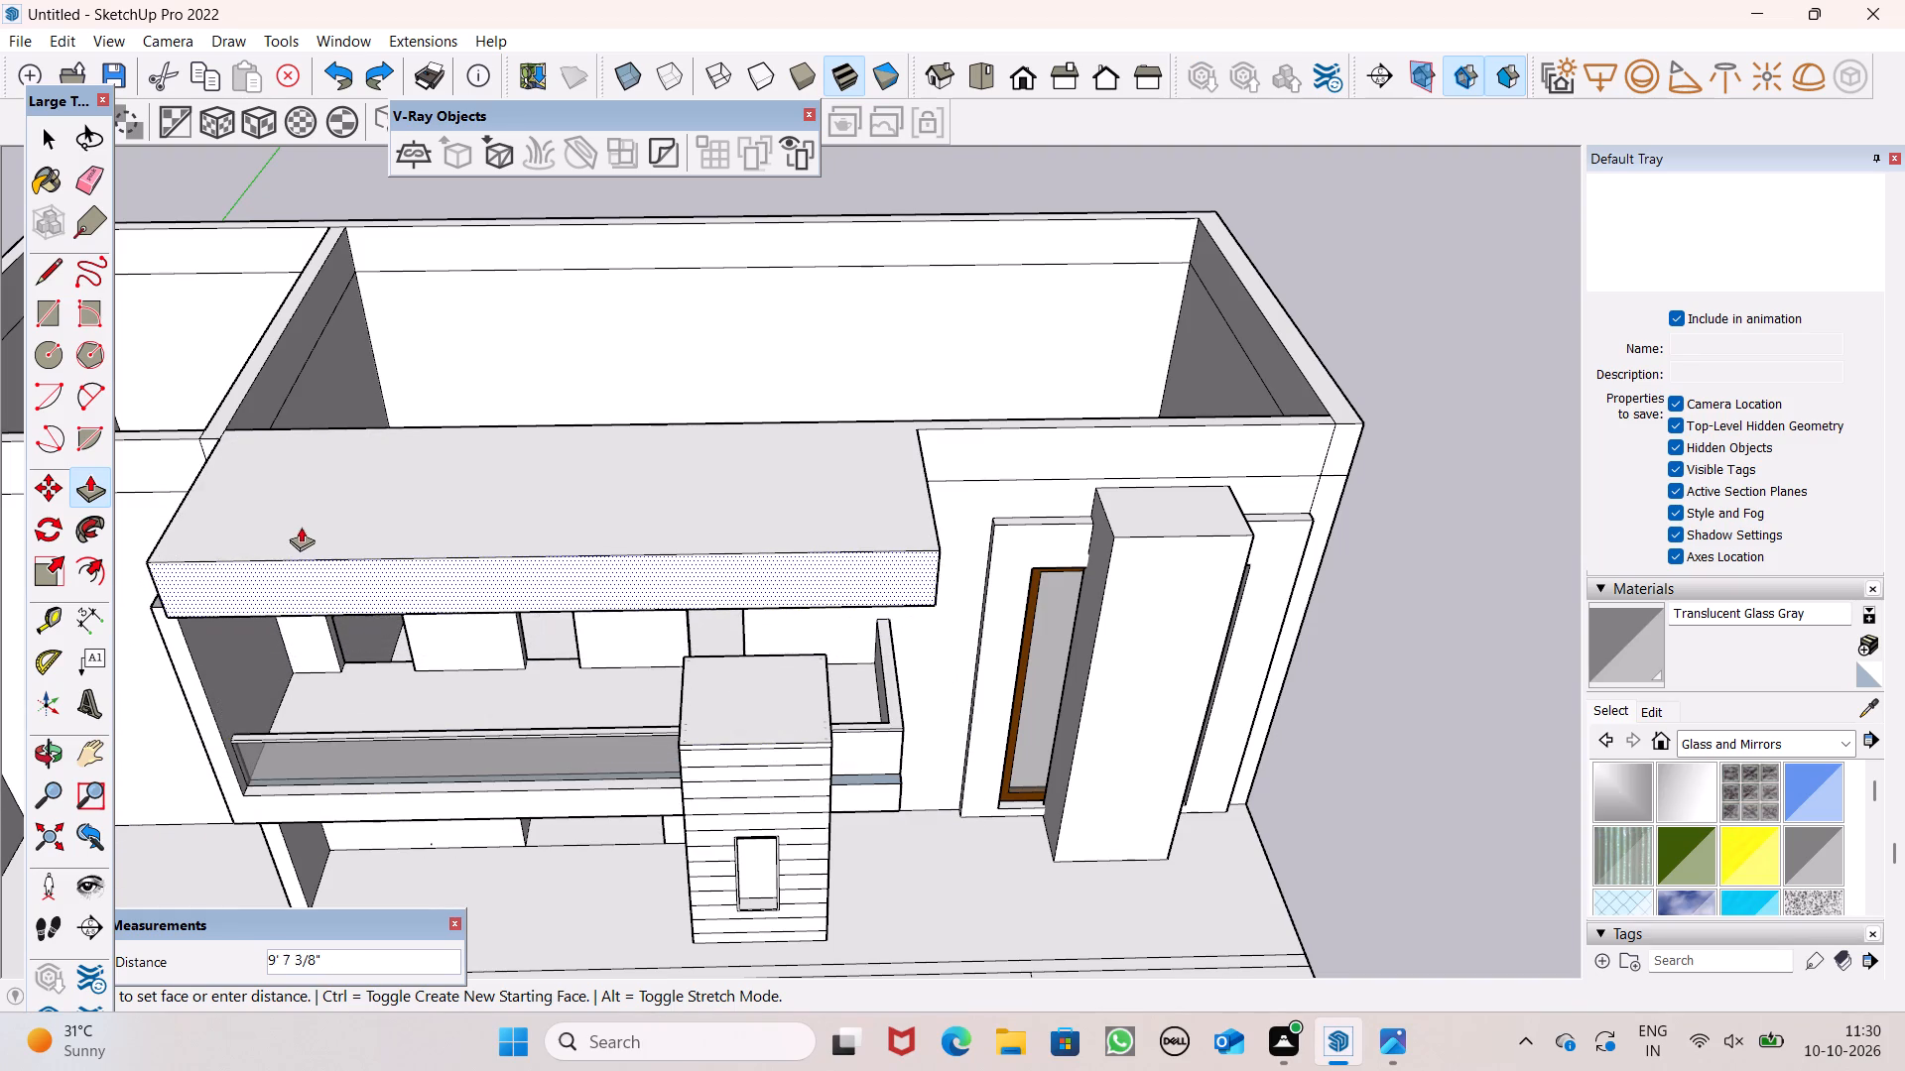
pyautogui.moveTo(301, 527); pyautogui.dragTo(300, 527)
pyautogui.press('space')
# Erase the short vertical seam in the facade's parapet band where the balcony-side cross wall meets it.
pyautogui.scroll(-2, 331, 511)
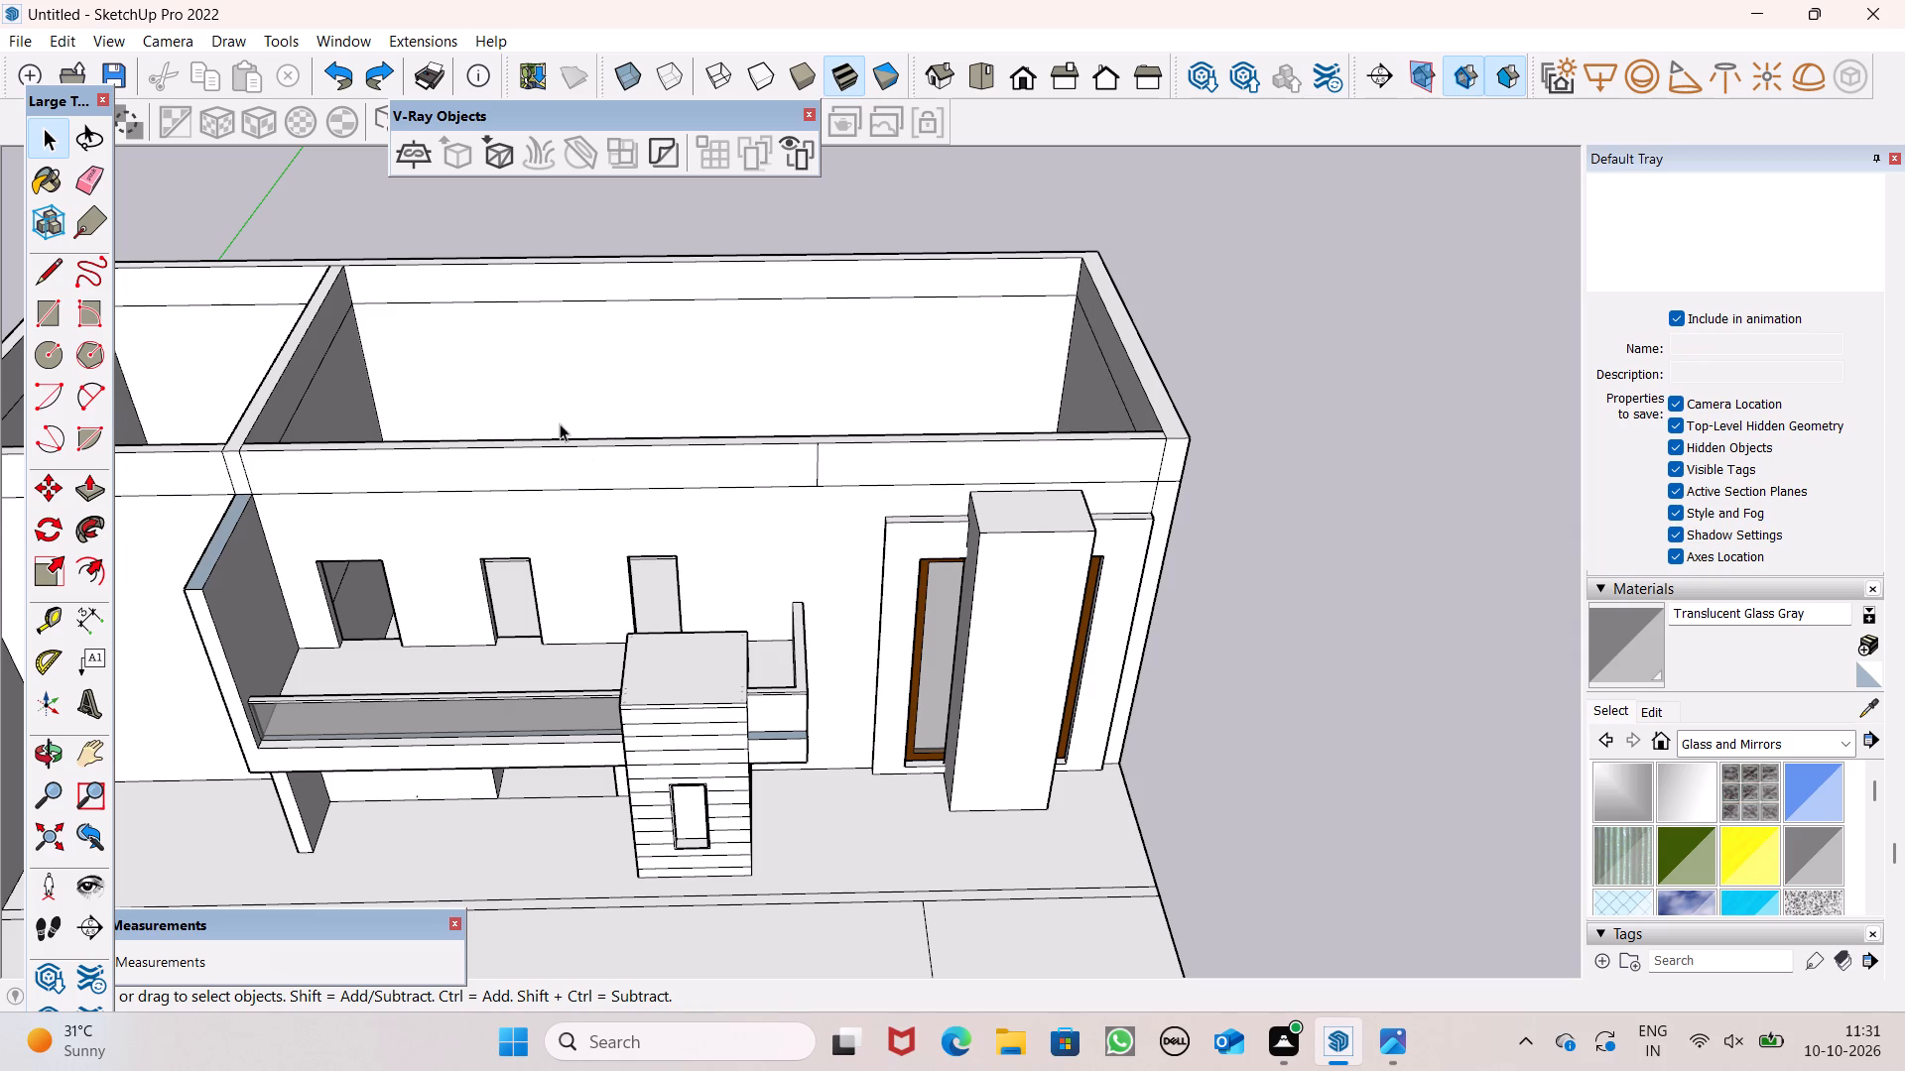
pyautogui.scroll(-4, 597, 468)
pyautogui.moveTo(619, 561); pyautogui.dragTo(826, 510, button='middle')
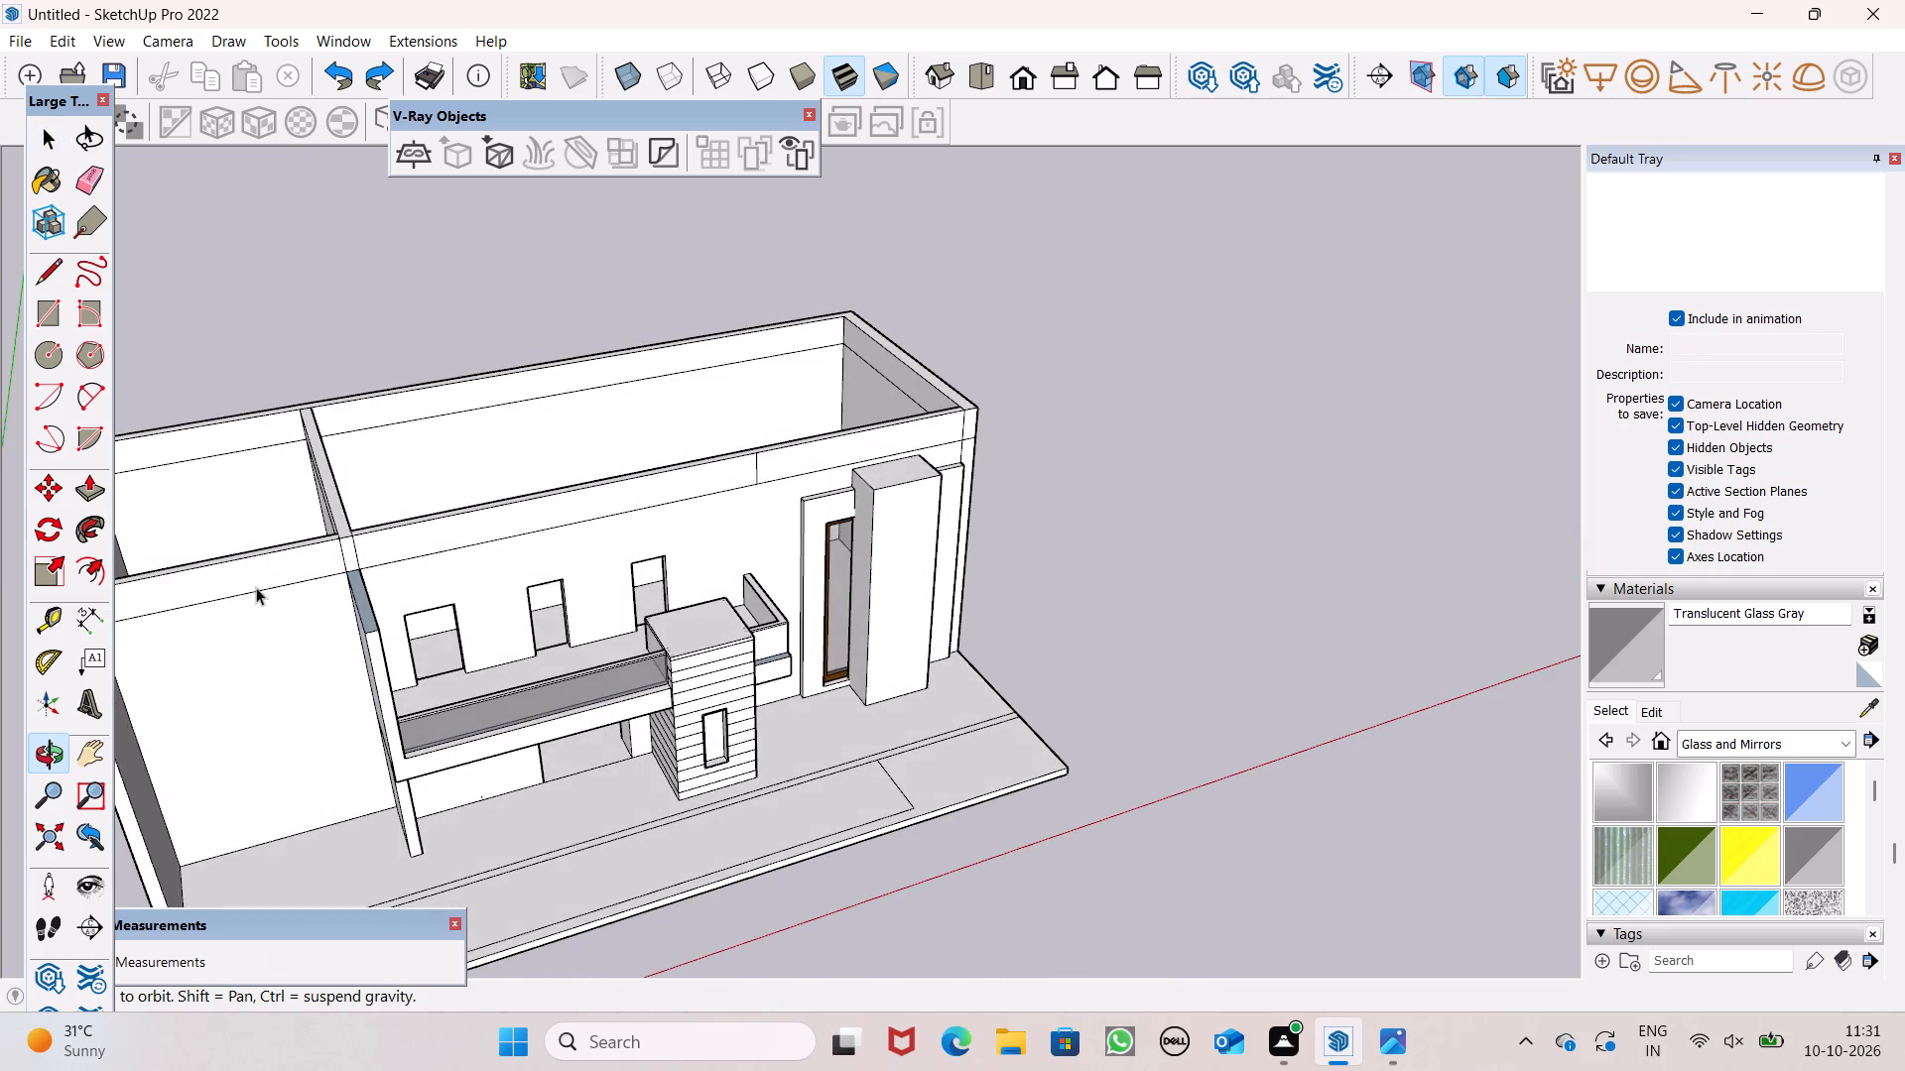
pyautogui.scroll(3, 253, 584)
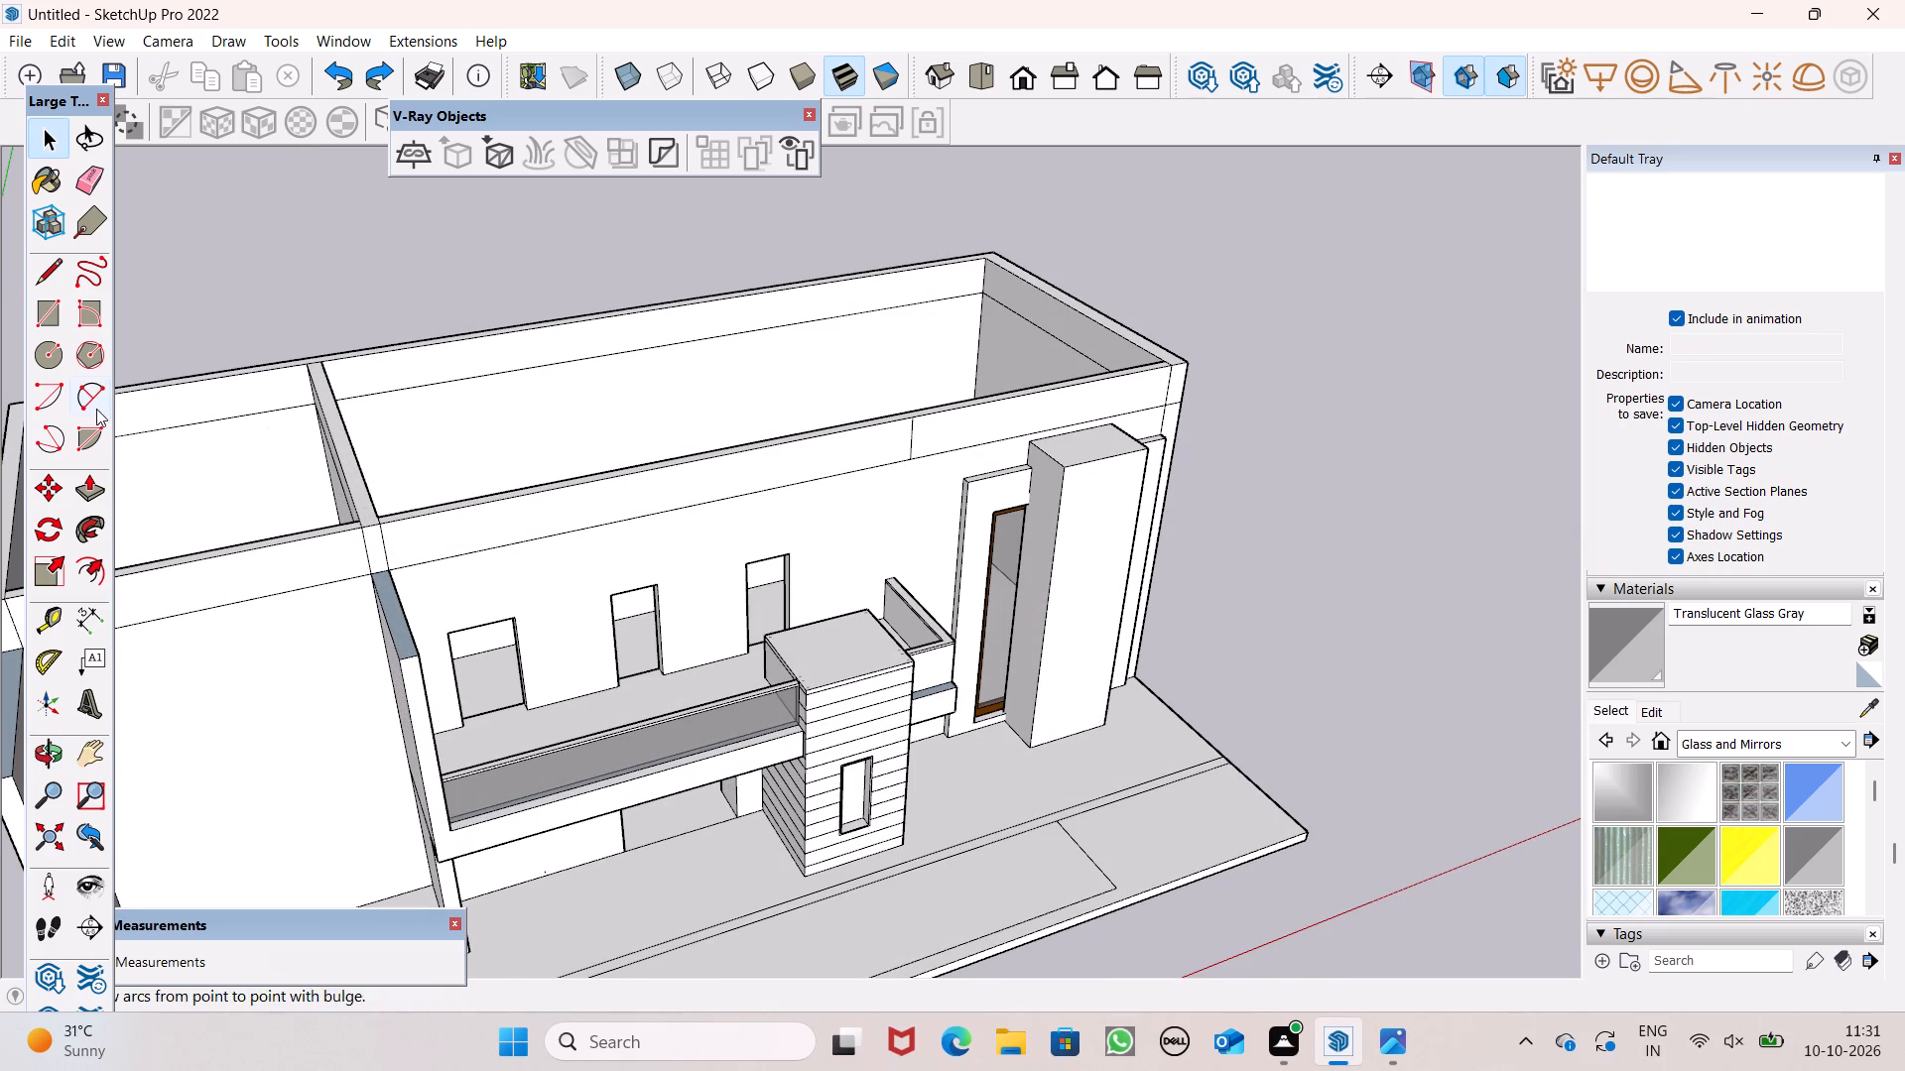
pyautogui.click(97, 193)
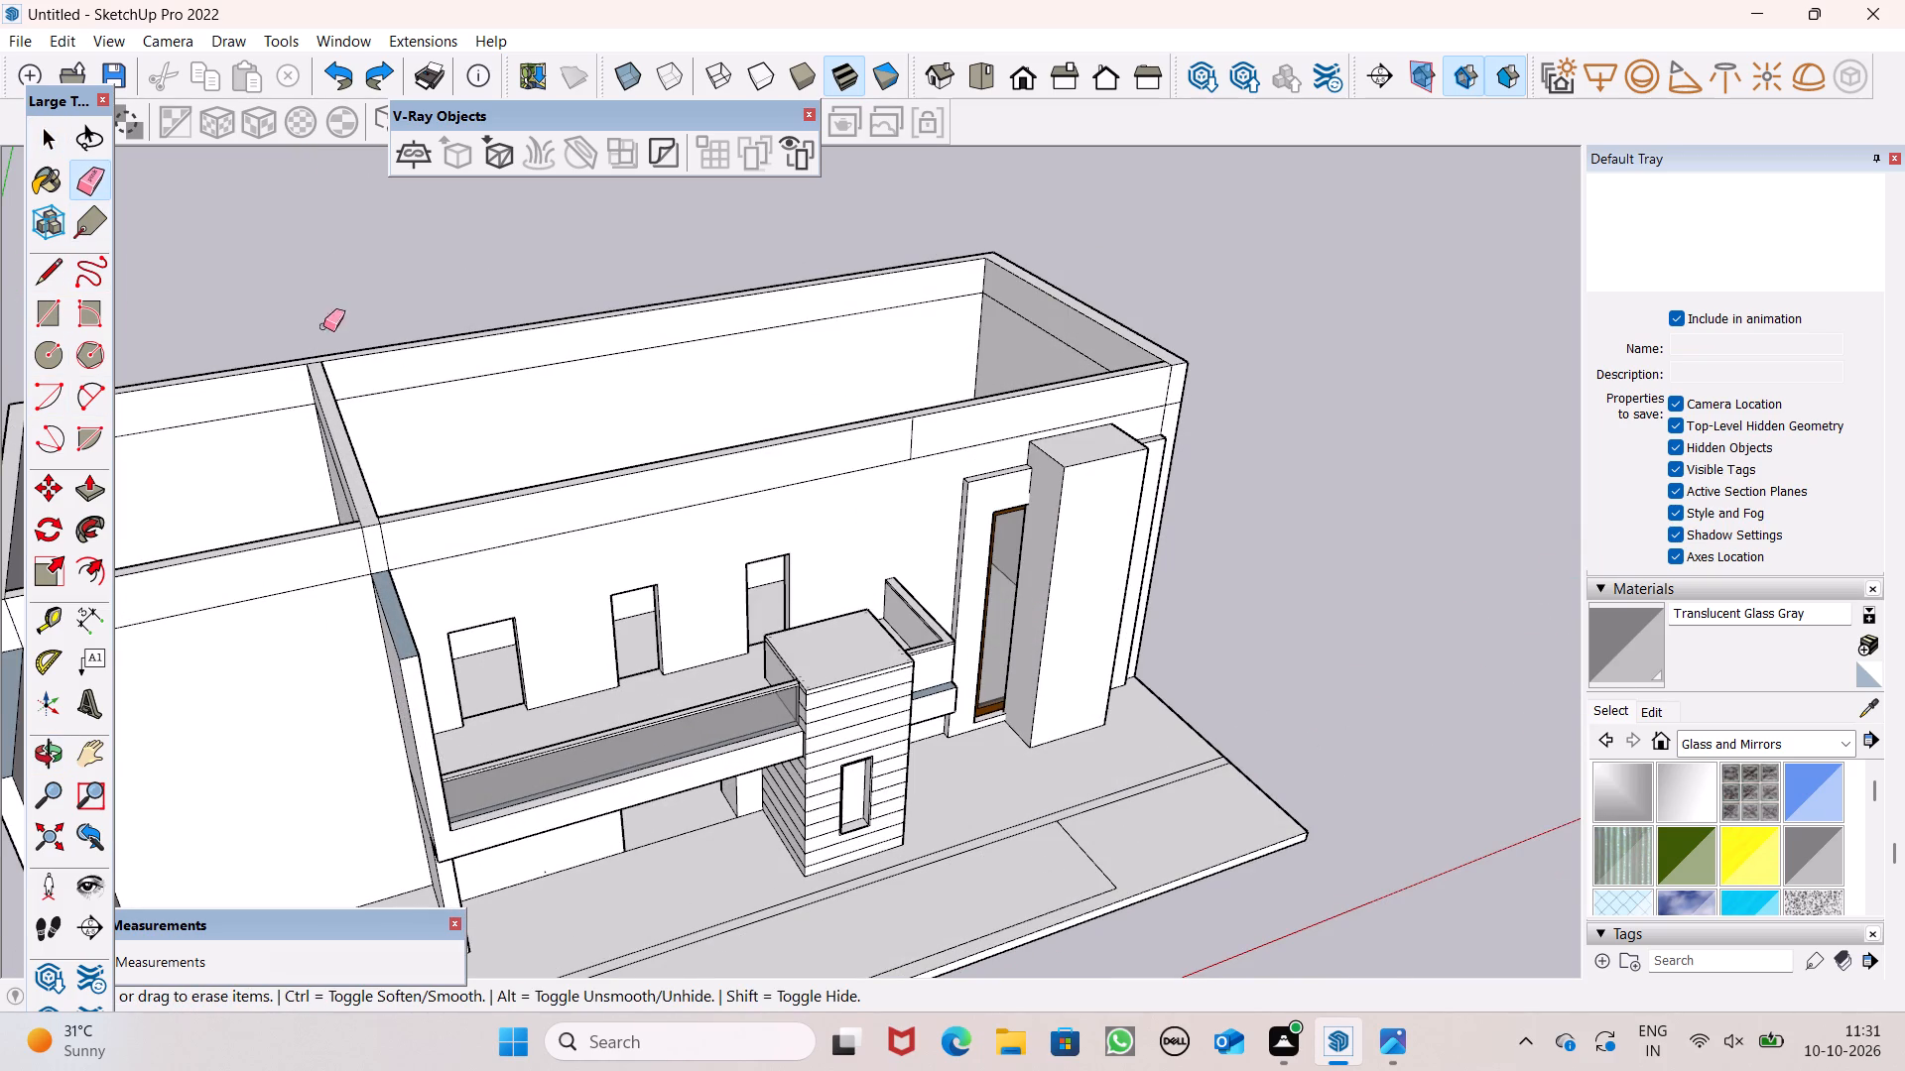
pyautogui.scroll(4, 362, 637)
pyautogui.moveTo(402, 518); pyautogui.dragTo(405, 517)
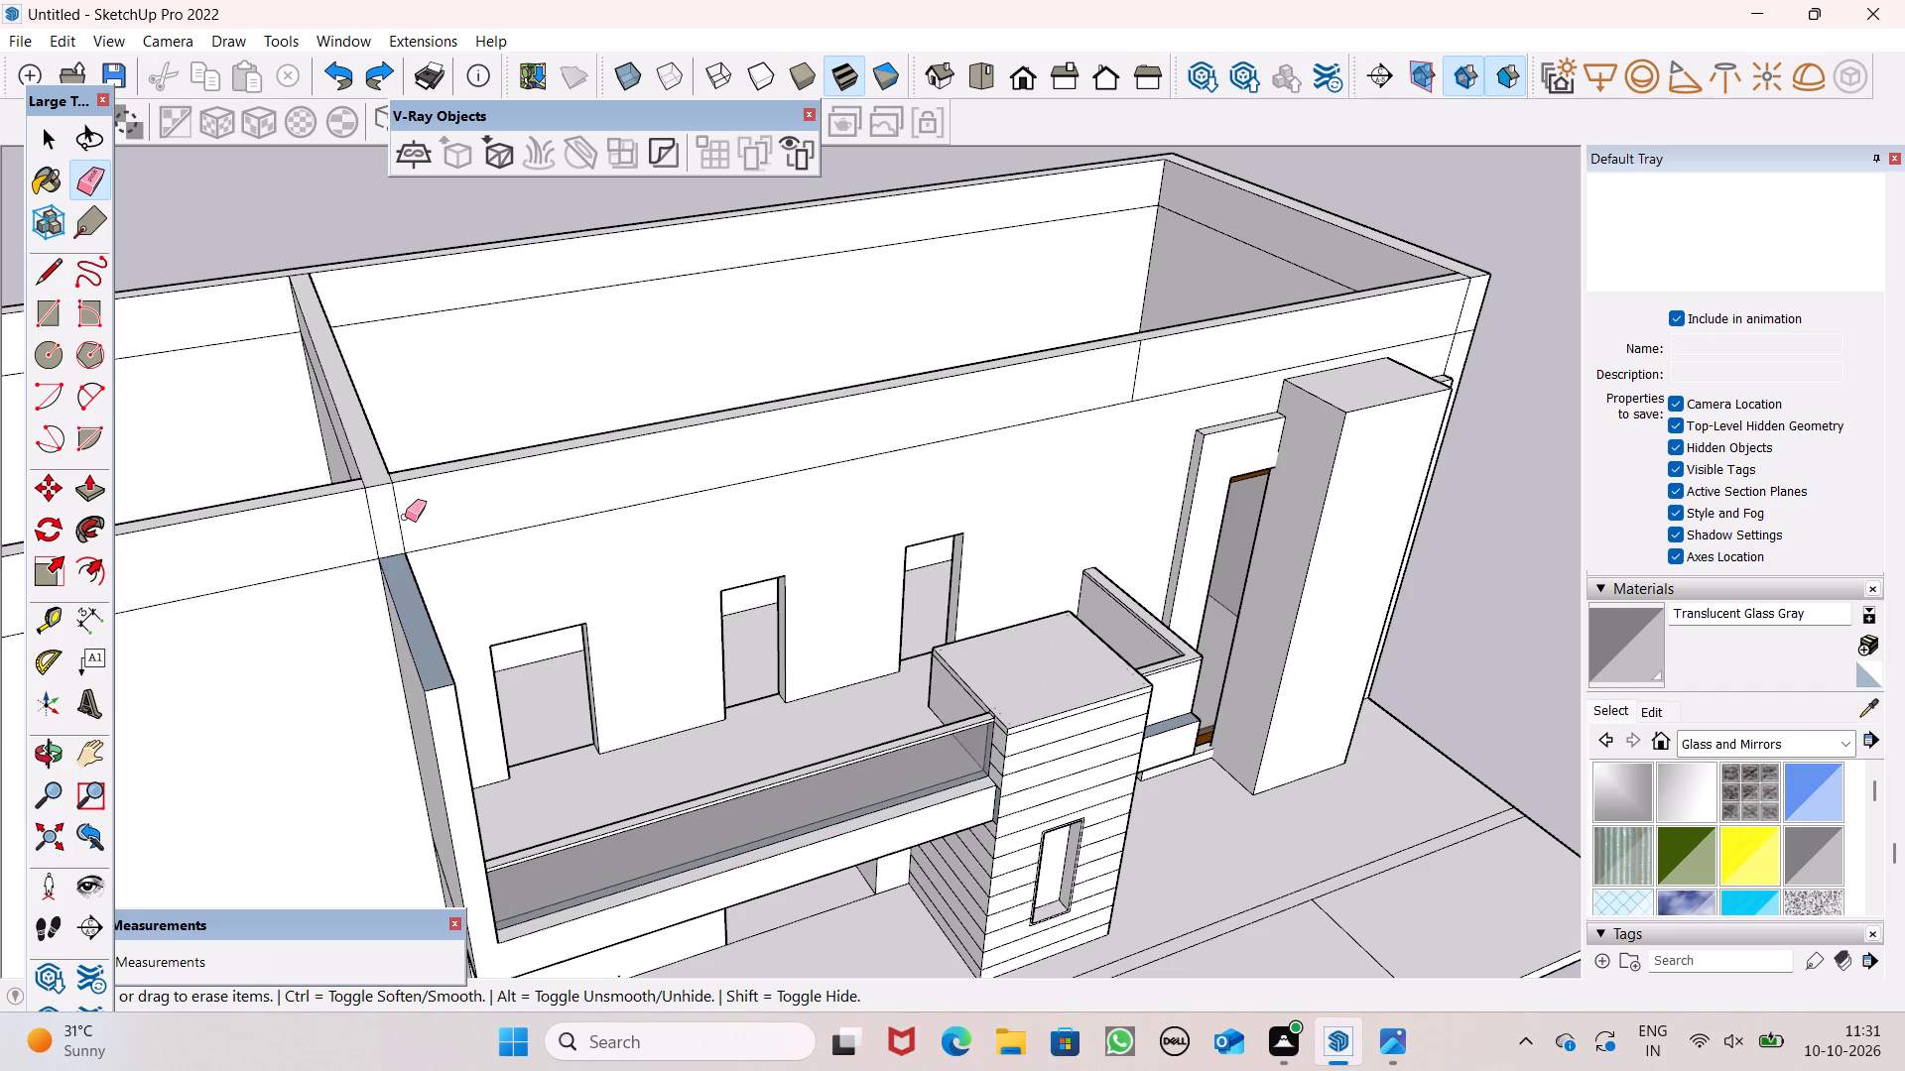
pyautogui.moveTo(405, 517); pyautogui.dragTo(381, 526)
# Pull the parapet band above the balcony forward, flush with the front end of the balcony-side cross wall, forming a canopy.
pyautogui.scroll(-4, 0, 364)
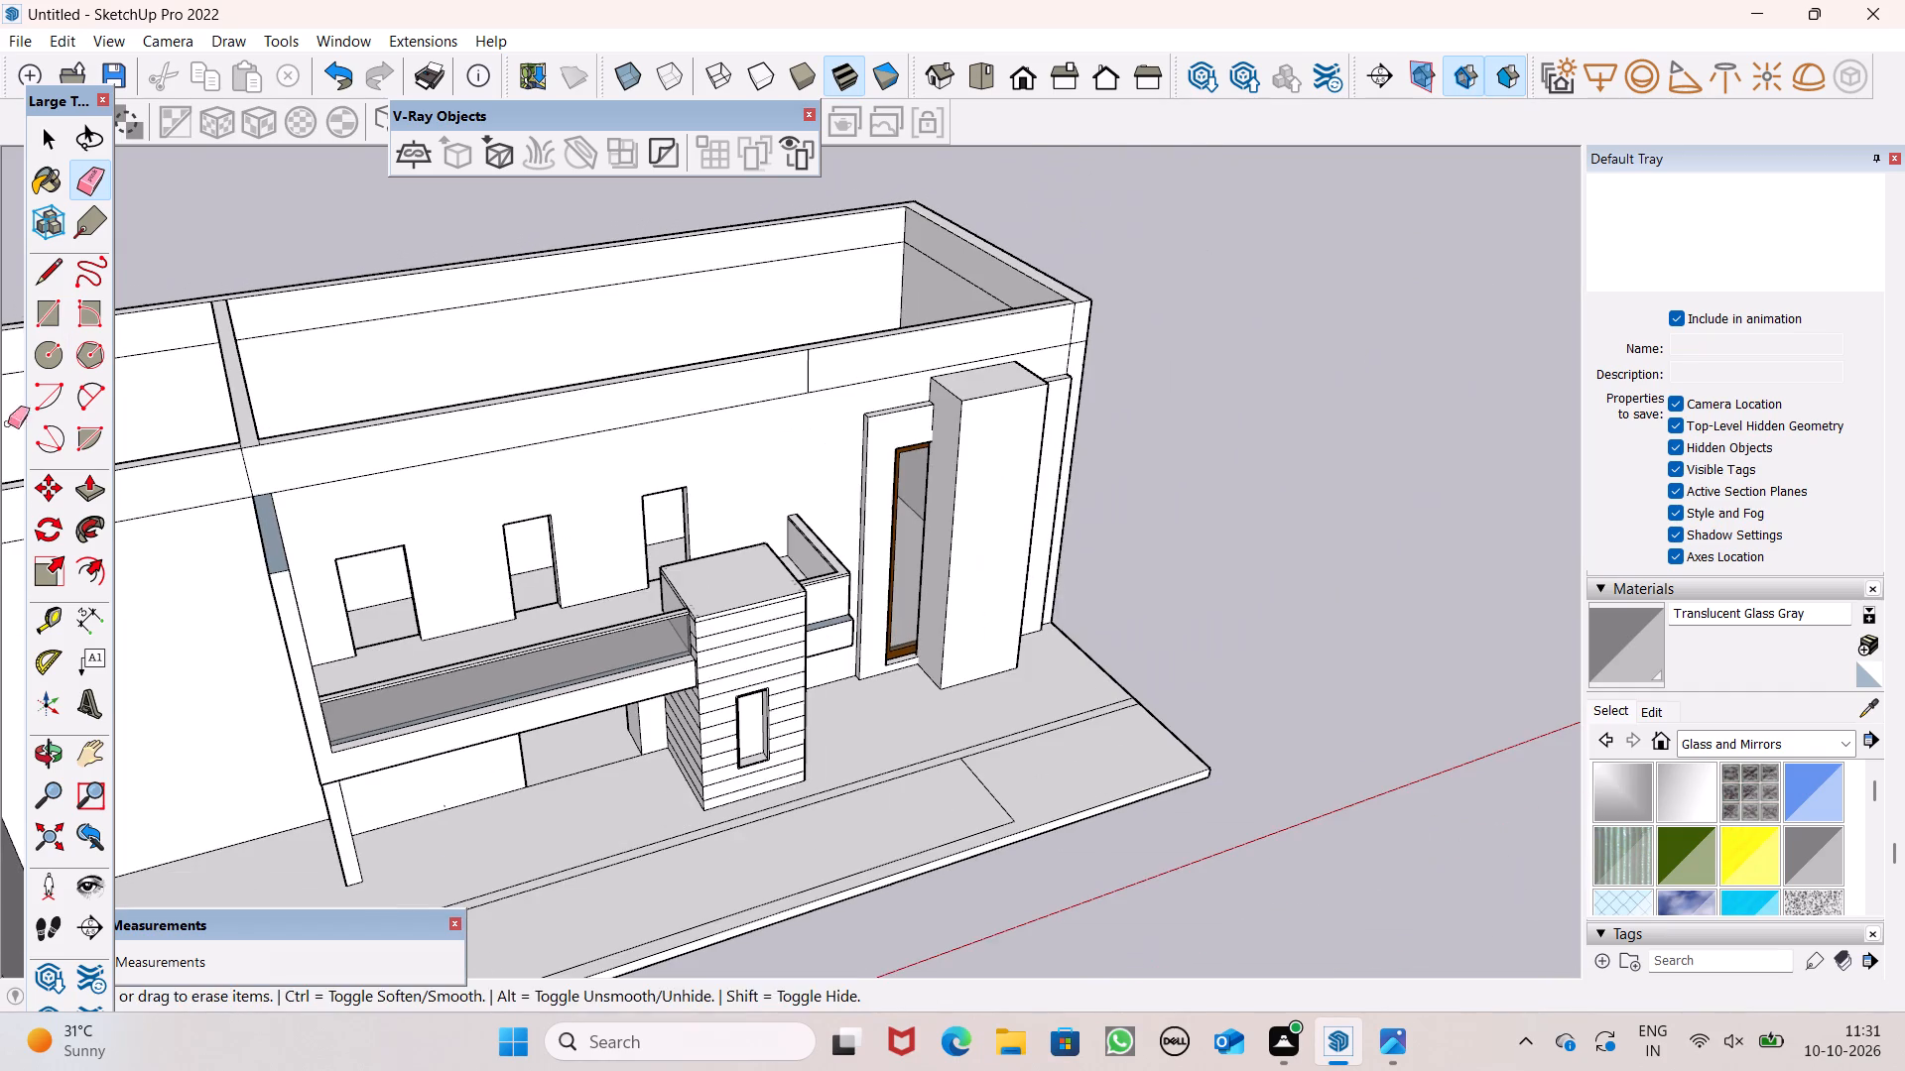
pyautogui.scroll(-5, 59, 463)
pyautogui.moveTo(226, 648); pyautogui.dragTo(245, 743, button='middle')
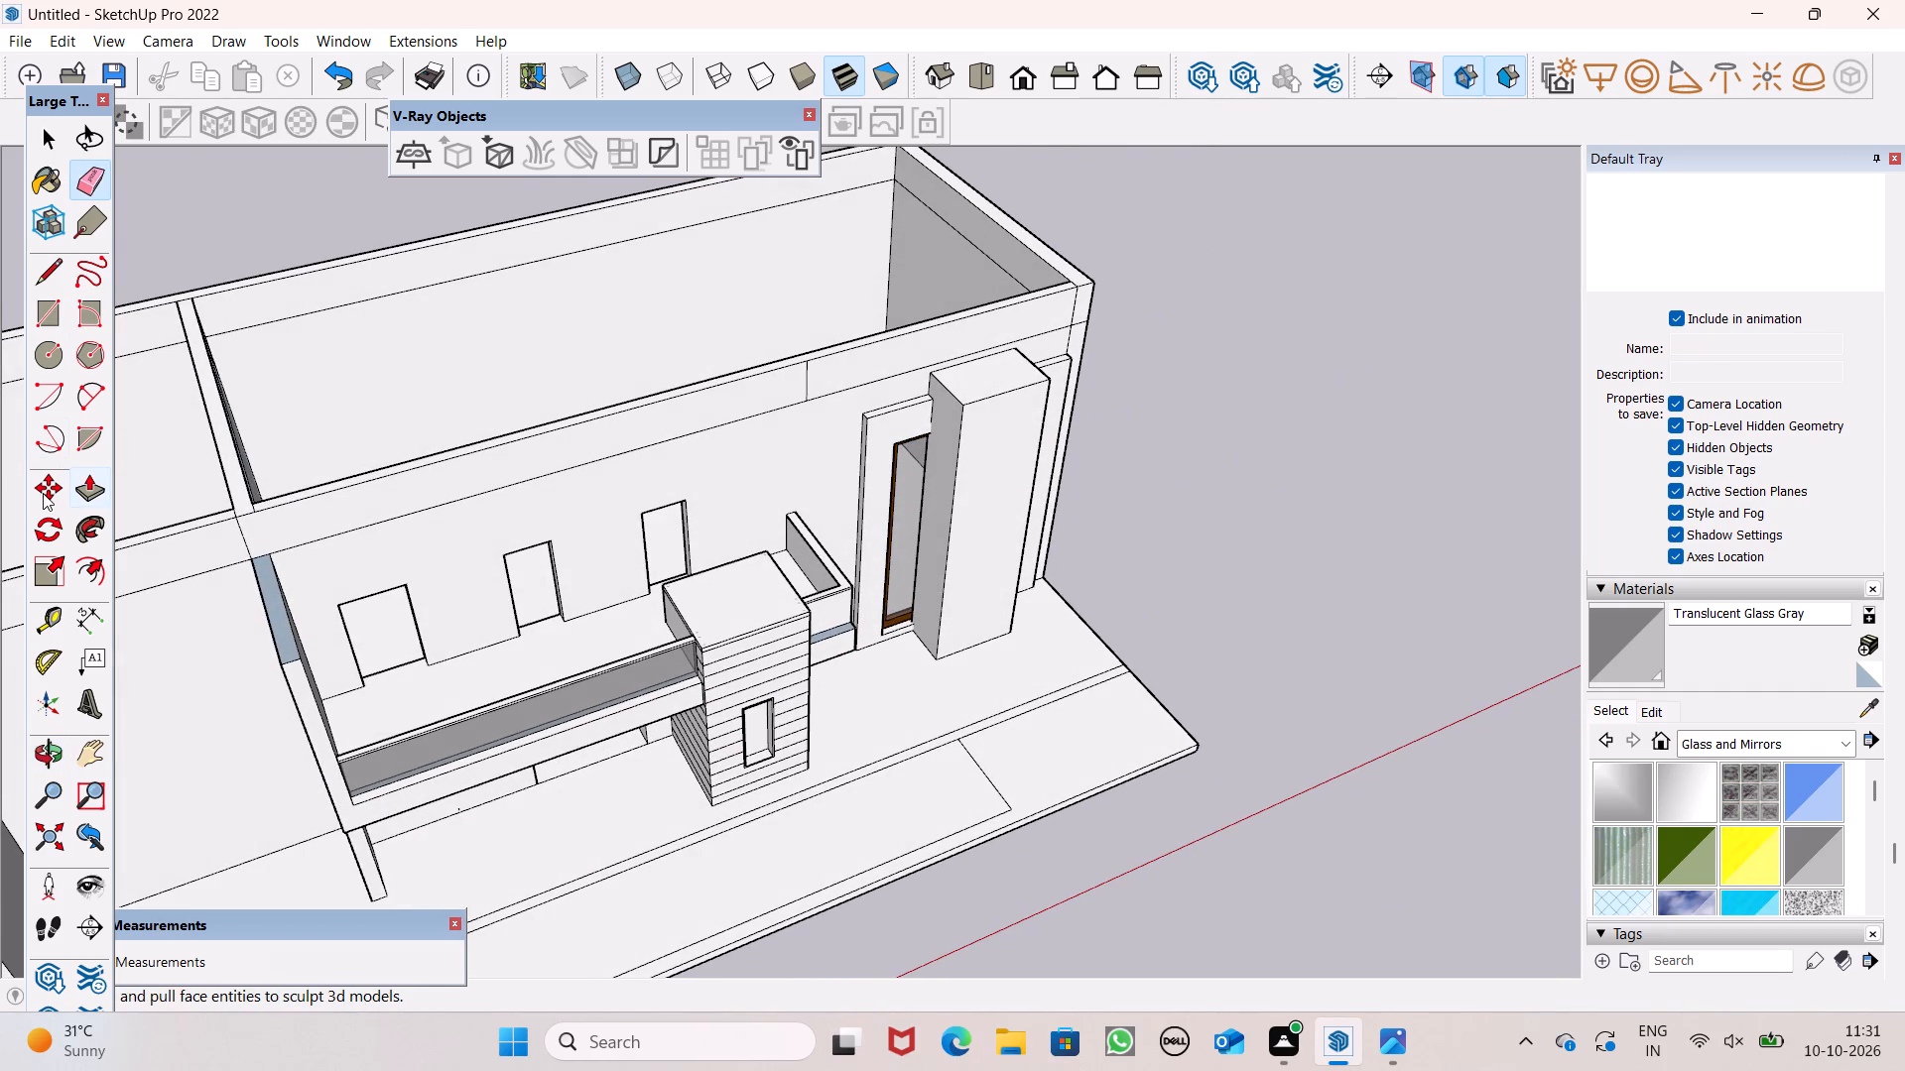
pyautogui.click(88, 487)
pyautogui.scroll(-3, 351, 505)
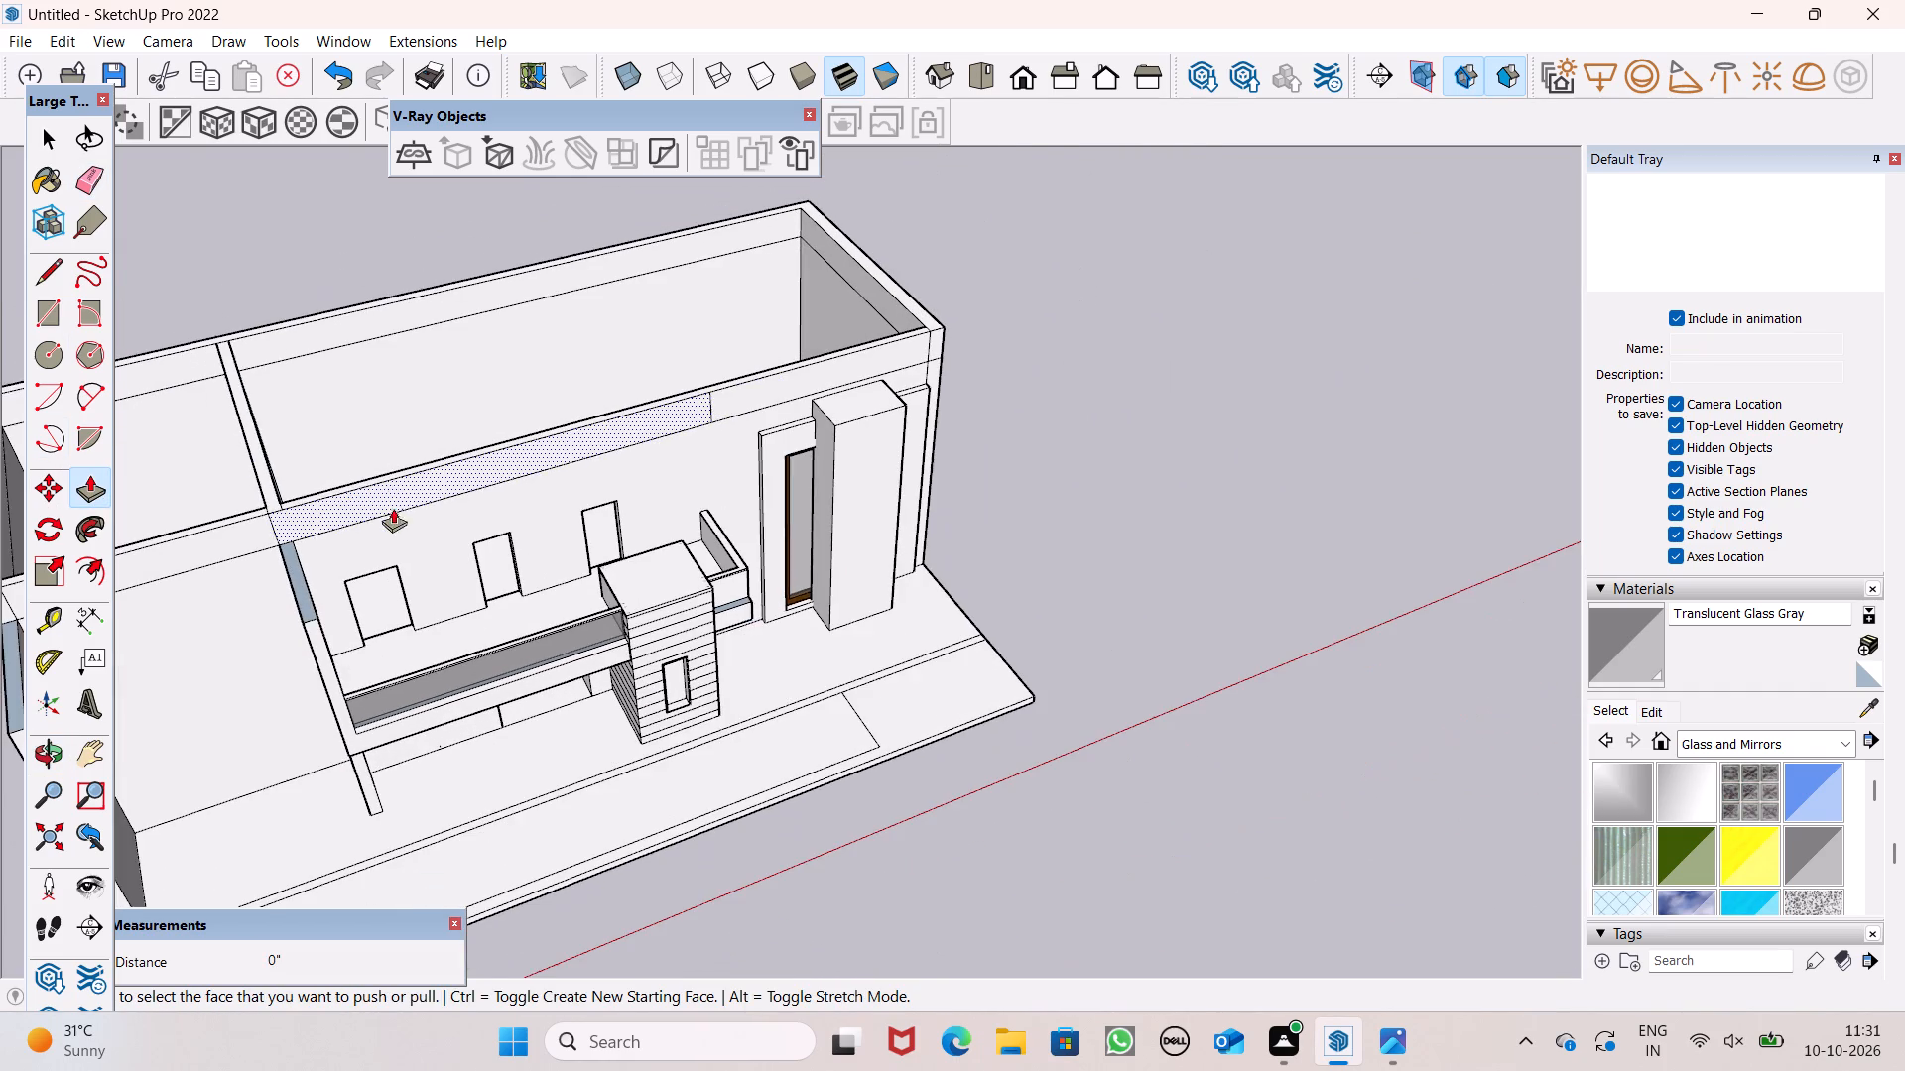
pyautogui.scroll(-11, 562, 544)
pyautogui.moveTo(580, 637); pyautogui.dragTo(712, 807, button='middle')
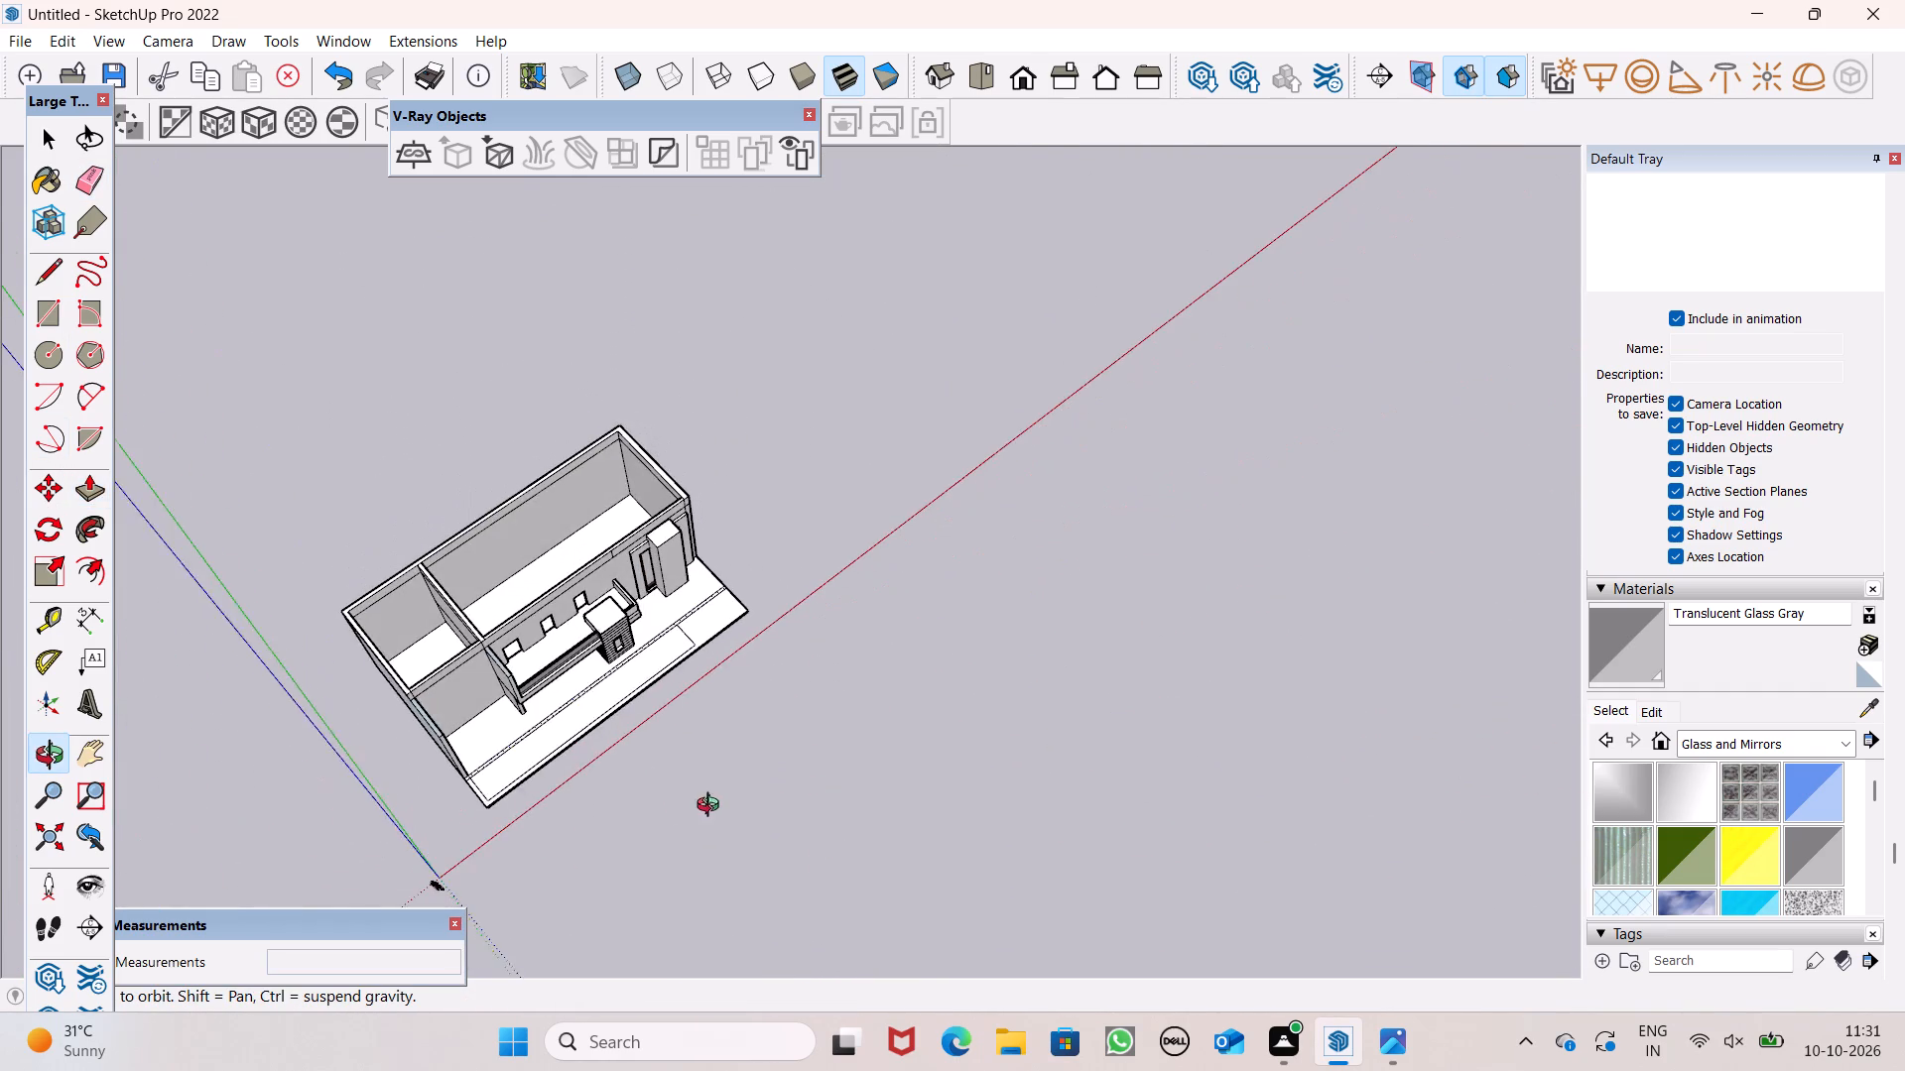
pyautogui.moveTo(712, 807); pyautogui.dragTo(715, 790, button='middle')
pyautogui.scroll(10, 535, 653)
pyautogui.scroll(1, 531, 793)
pyautogui.scroll(-4, 599, 634)
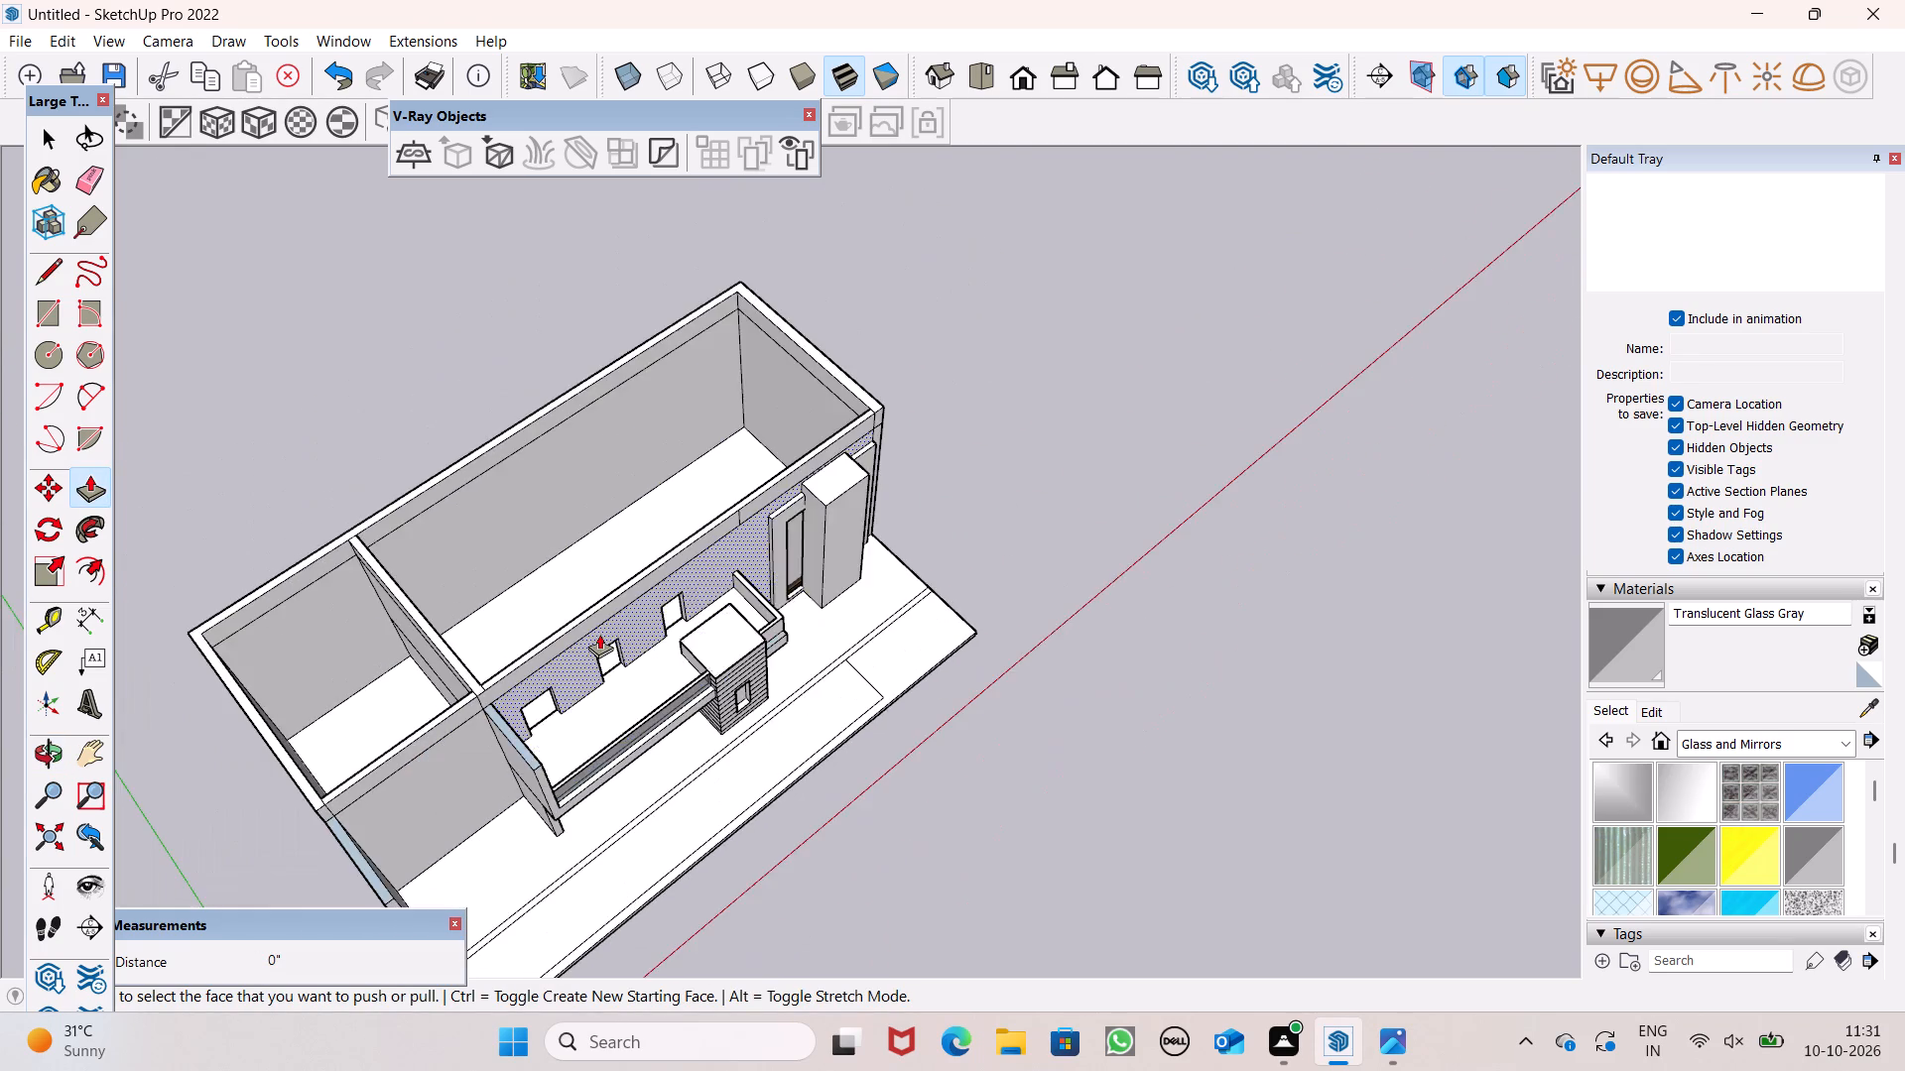
pyautogui.scroll(-4, 599, 634)
pyautogui.moveTo(661, 733); pyautogui.dragTo(687, 594, button='middle')
pyautogui.scroll(6, 629, 668)
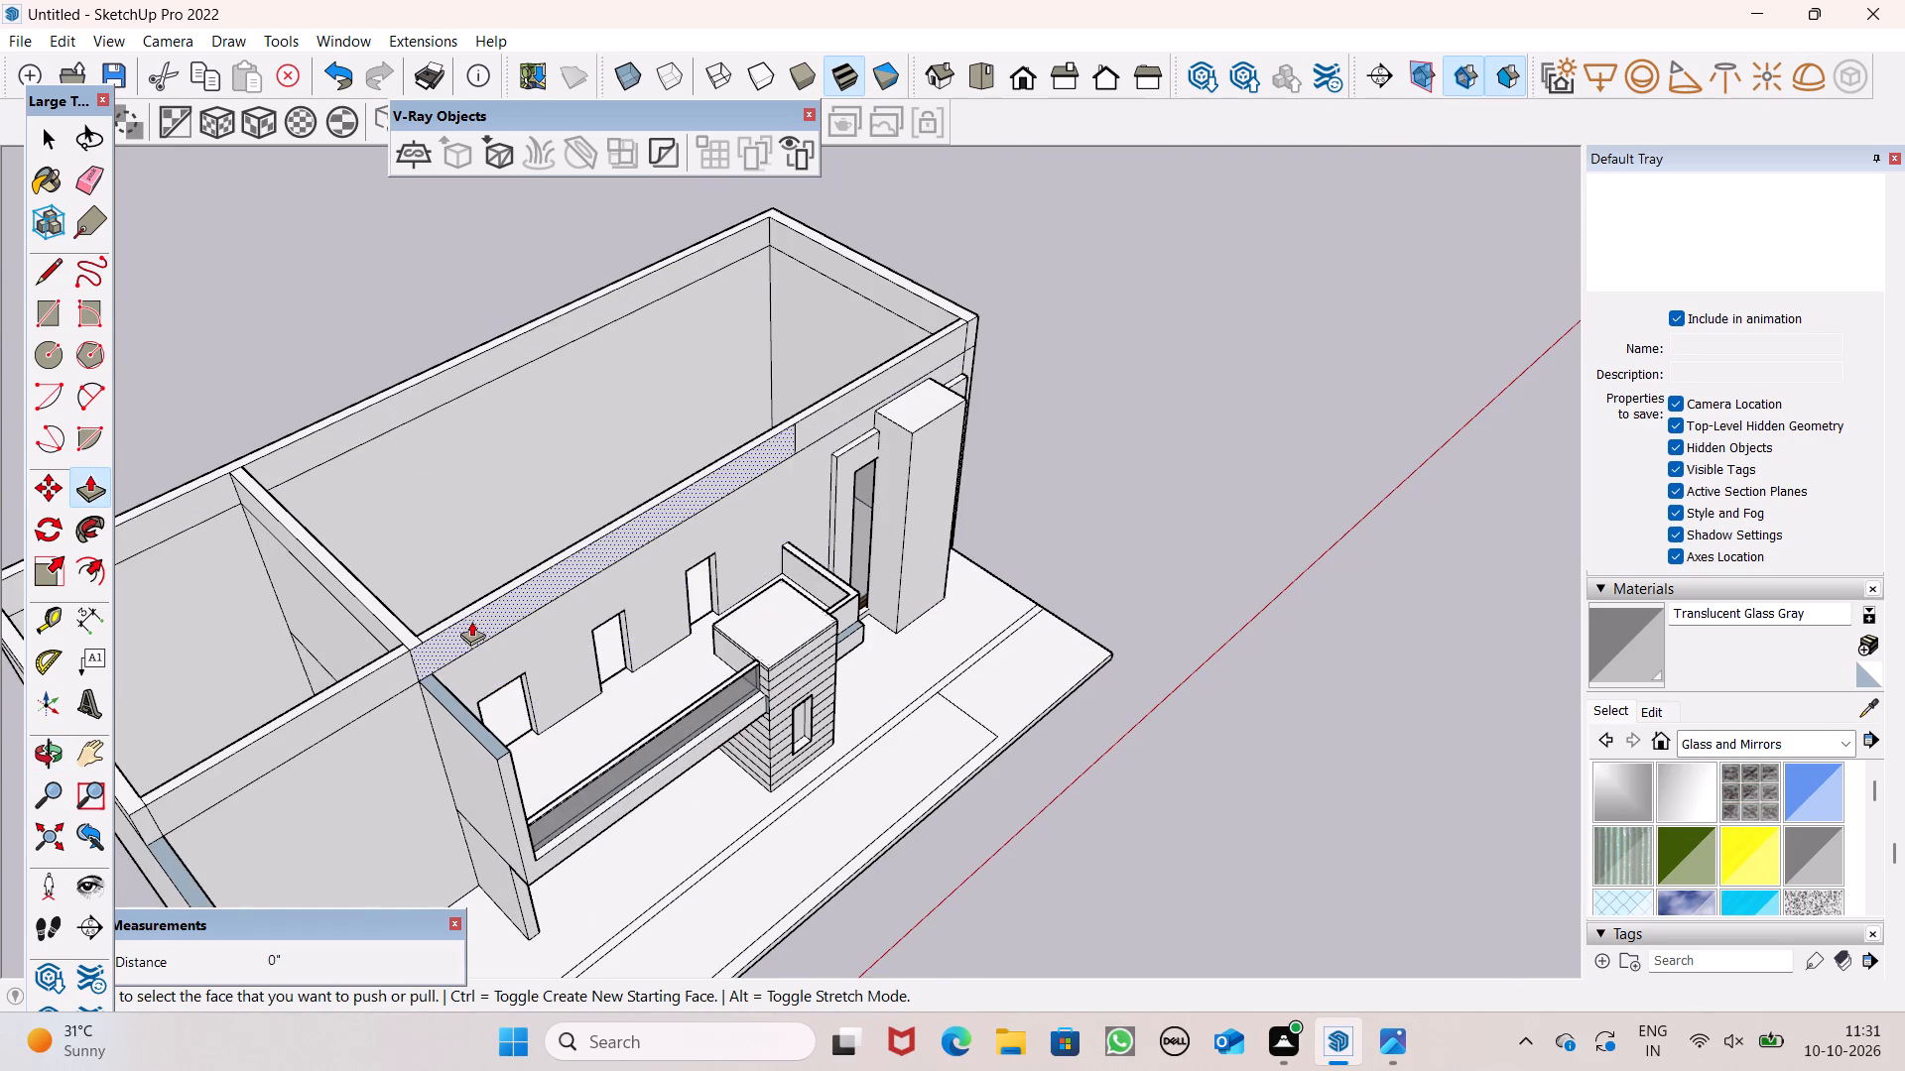
pyautogui.moveTo(463, 621); pyautogui.dragTo(500, 769)
pyautogui.click(500, 769)
pyautogui.scroll(-3, 513, 725)
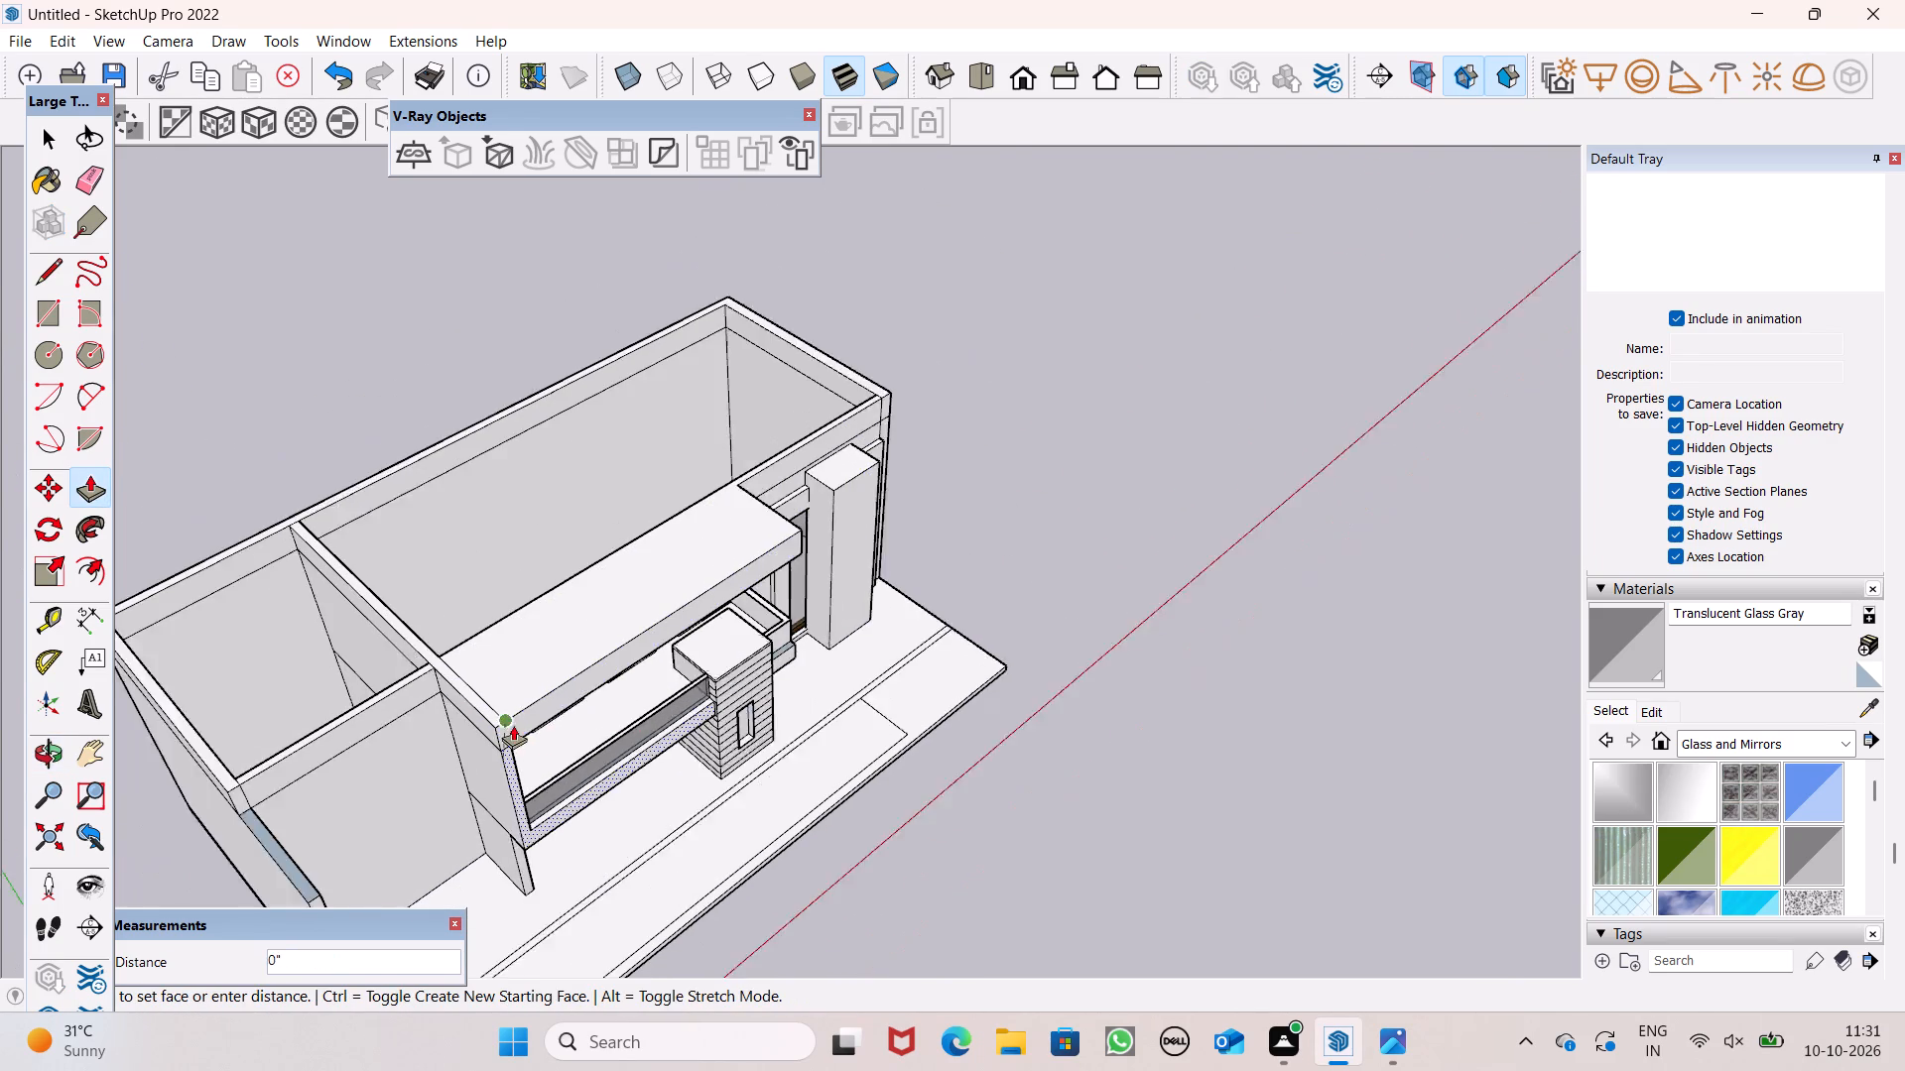
pyautogui.scroll(-2, 513, 725)
pyautogui.moveTo(649, 757); pyautogui.dragTo(441, 503, button='middle')
pyautogui.scroll(-1, 629, 666)
pyautogui.scroll(1, 719, 729)
pyautogui.moveTo(972, 835); pyautogui.dragTo(688, 573, button='middle')
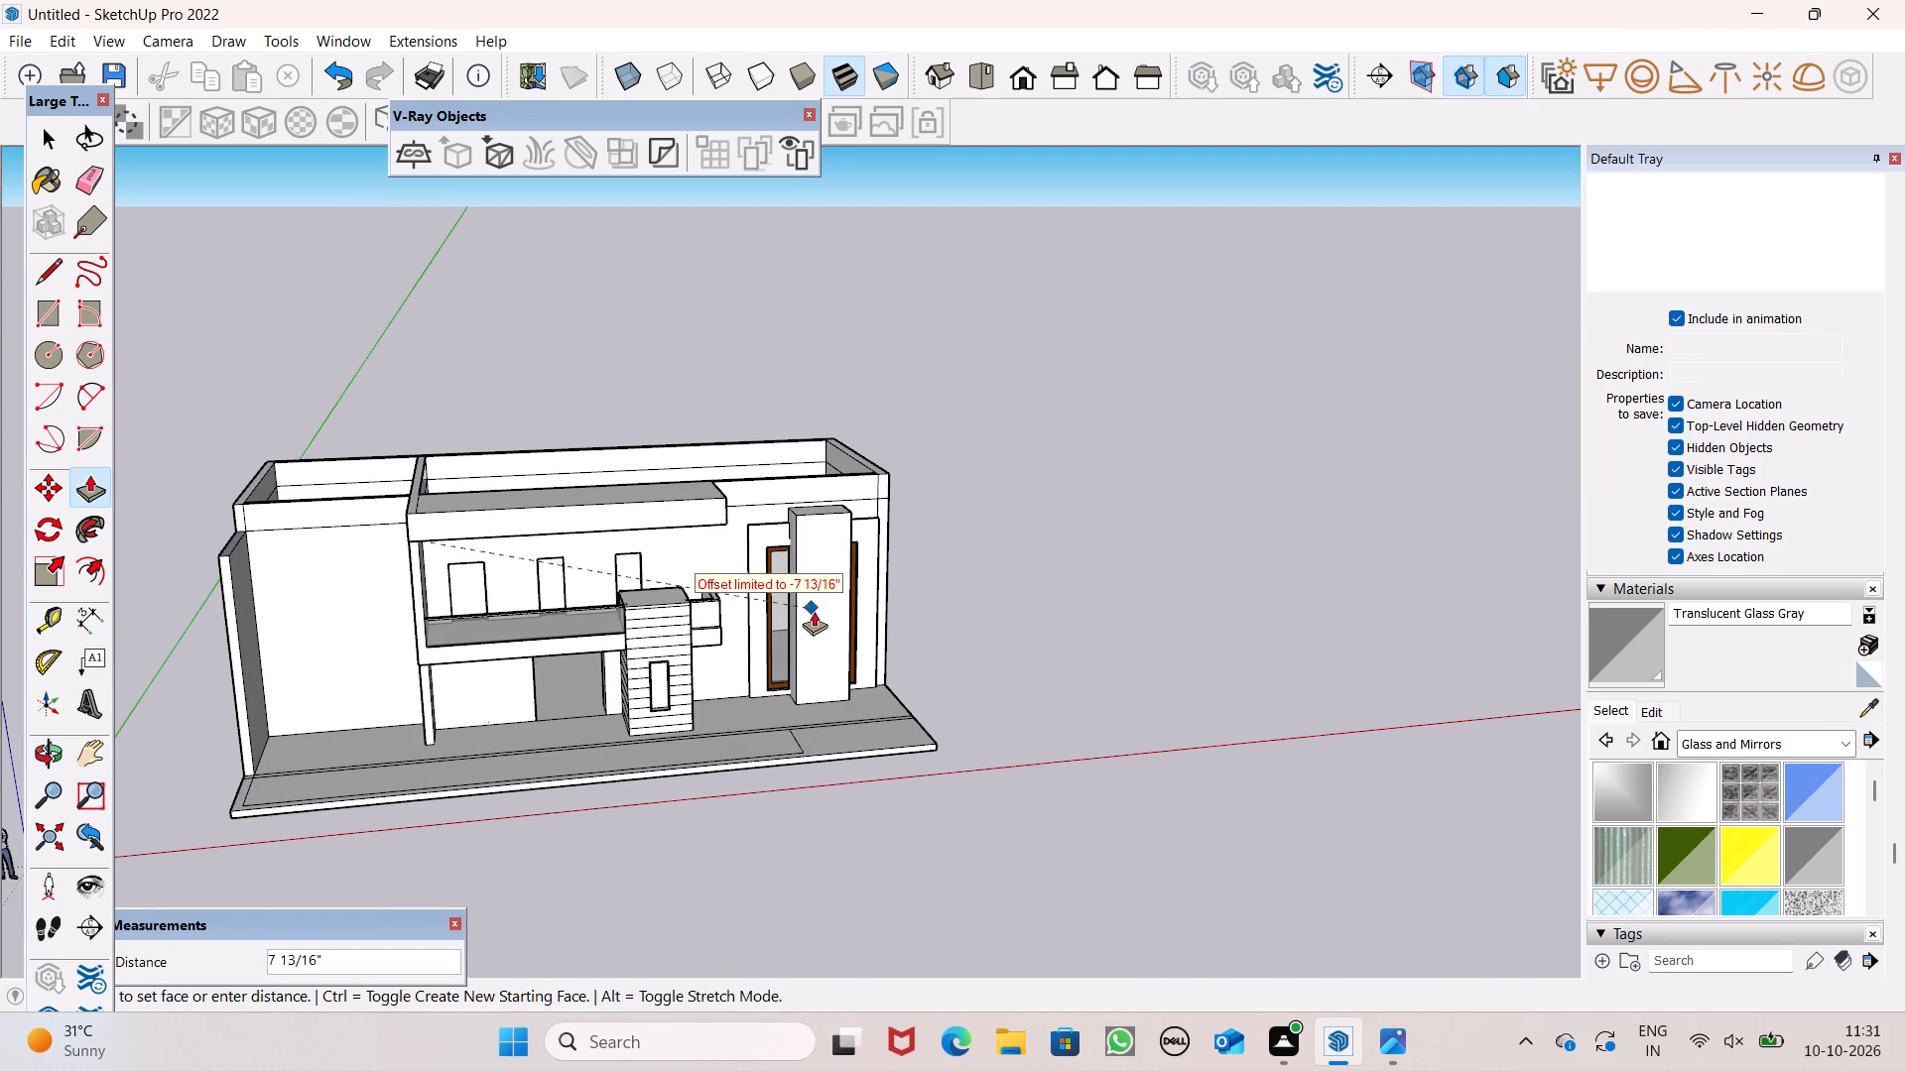
pyautogui.press('space')
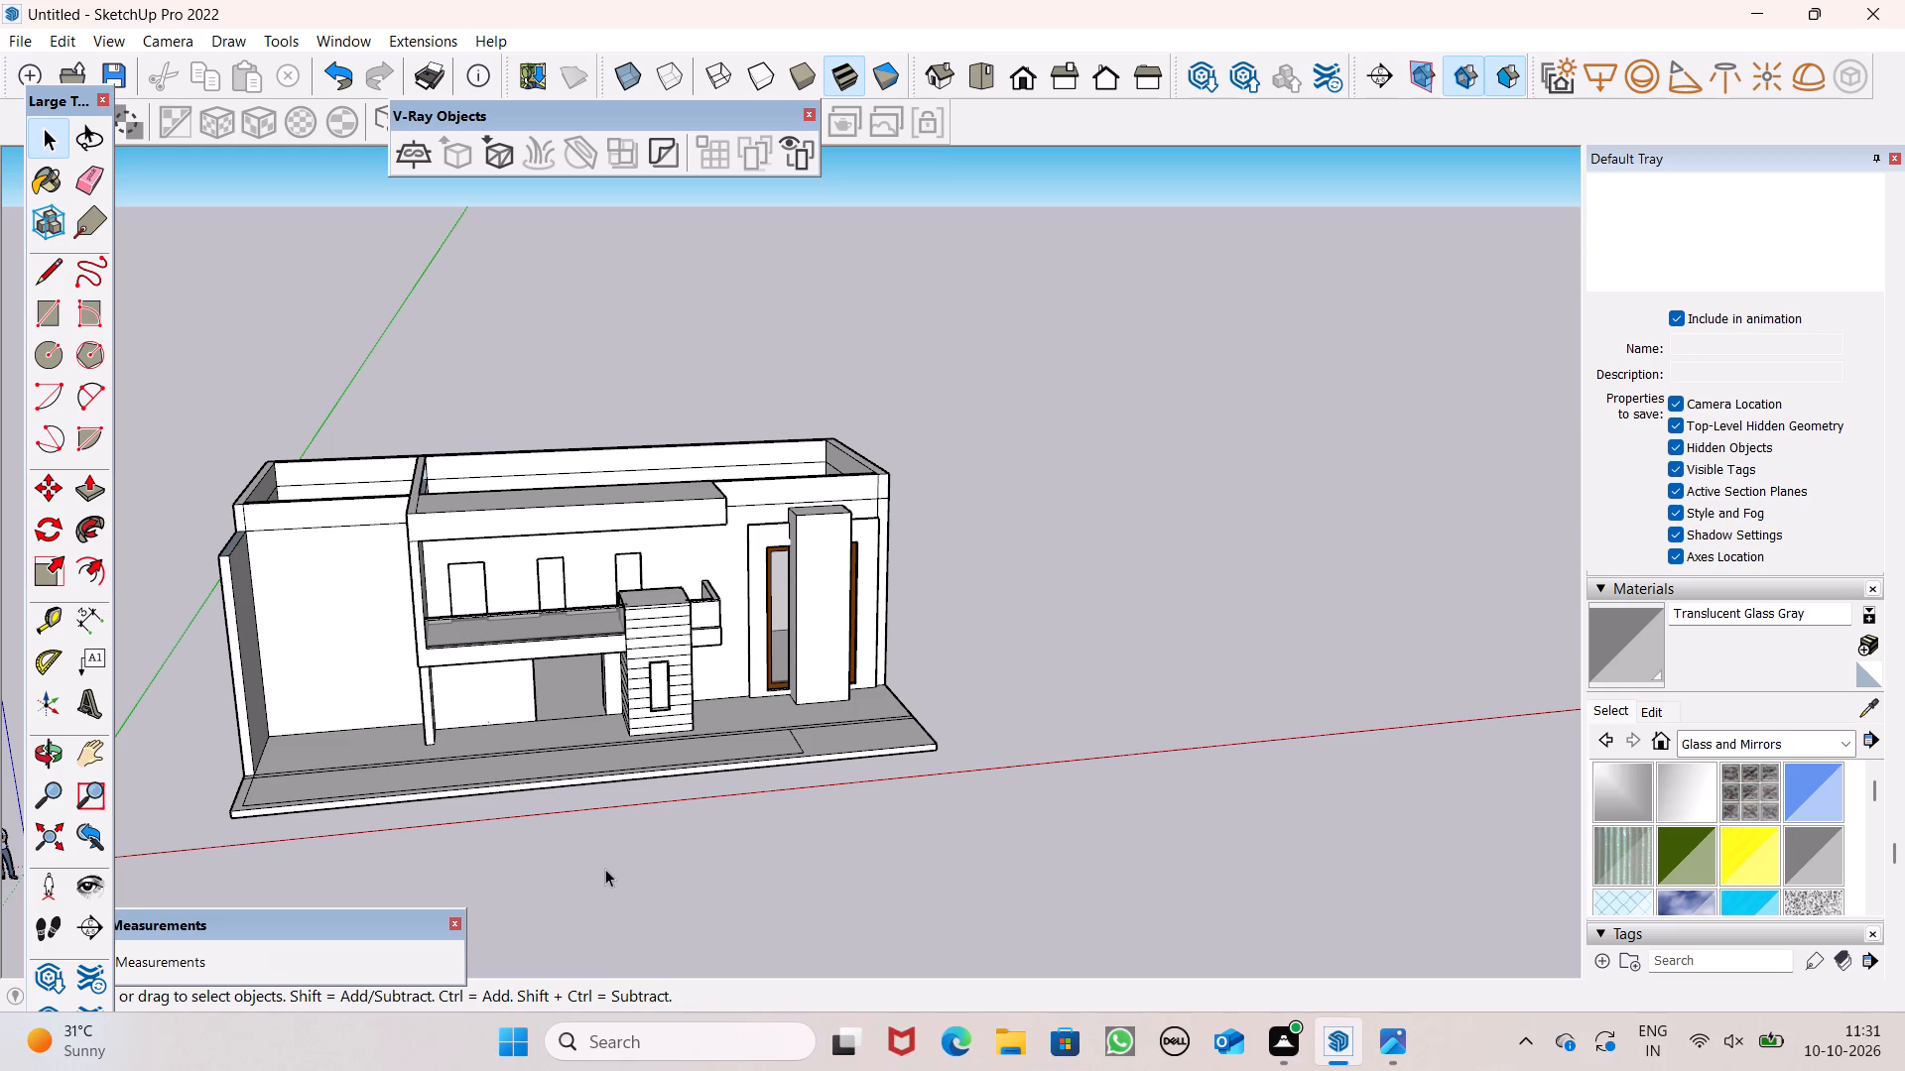
# Examine the canopy over the balcony and the whole facade from several angles.
pyautogui.scroll(3, 984, 1034)
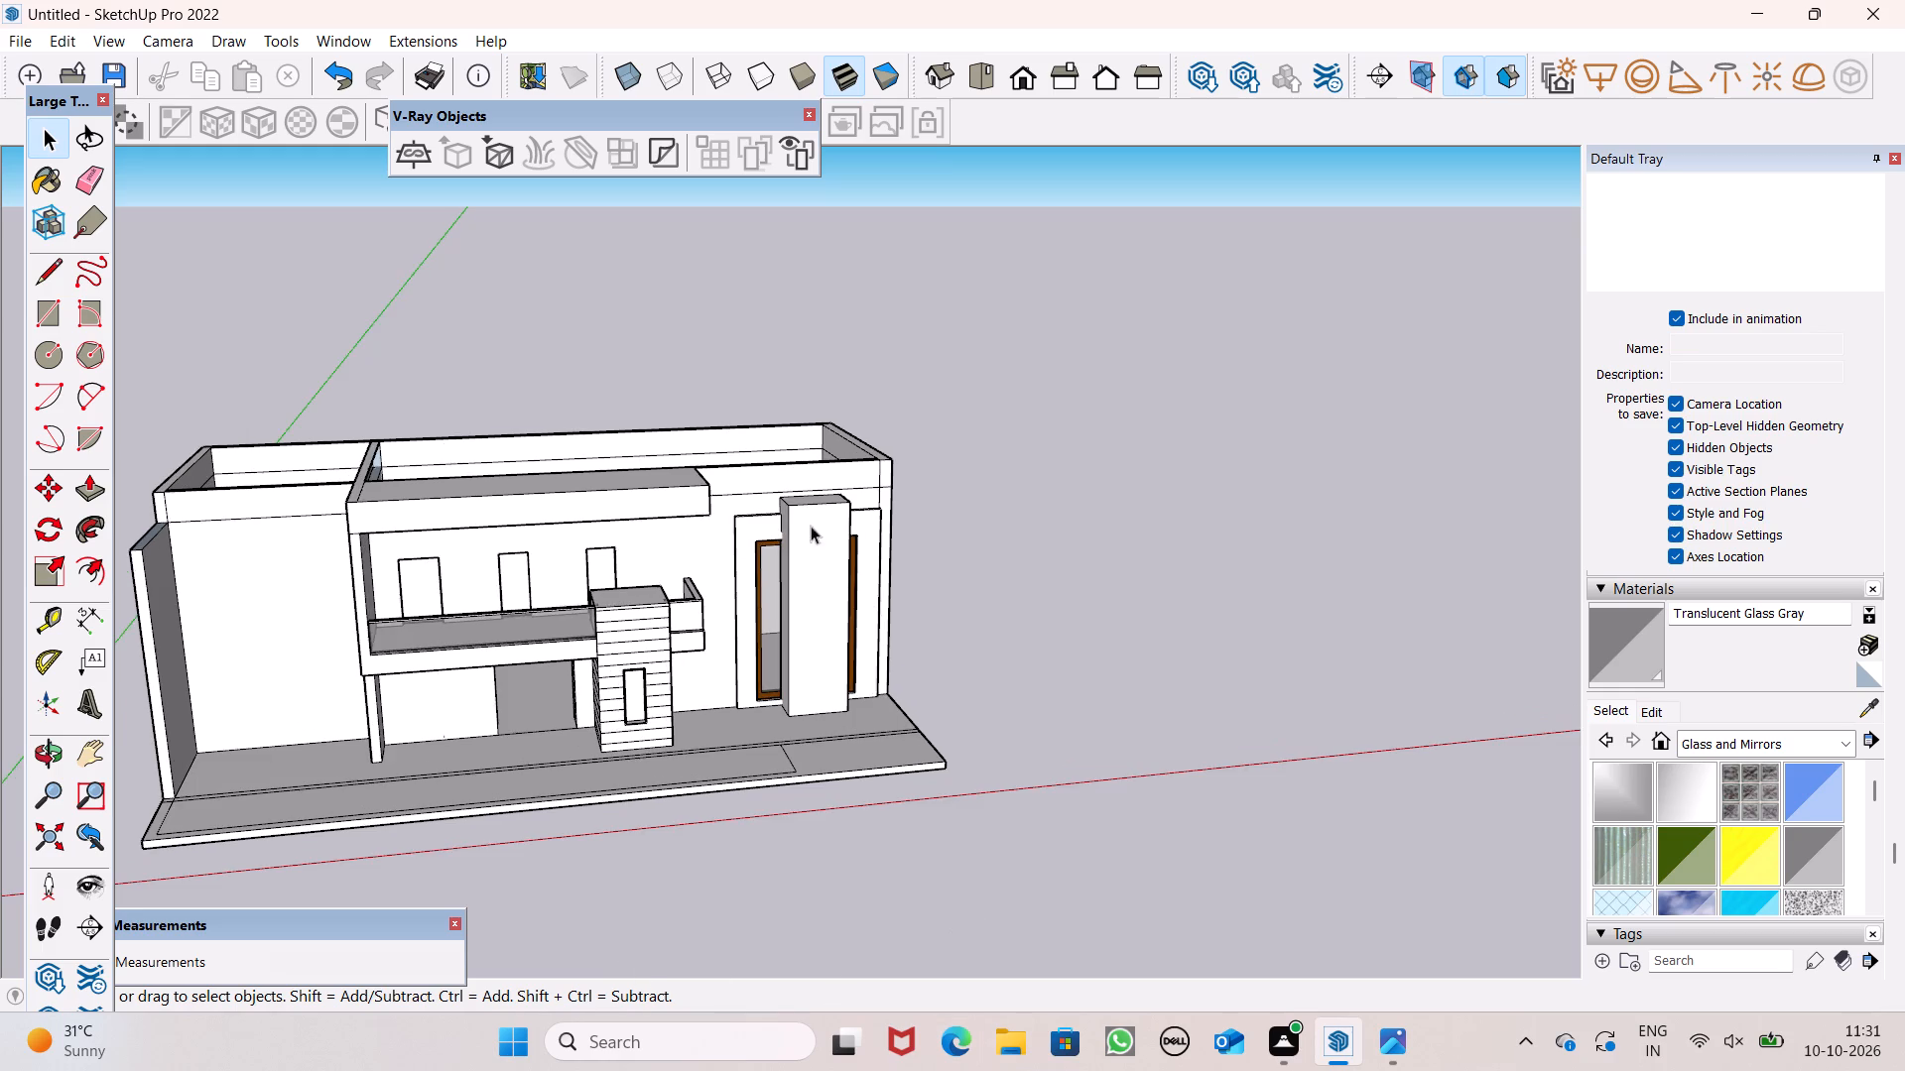
pyautogui.scroll(-3, 701, 434)
pyautogui.moveTo(697, 592); pyautogui.dragTo(520, 723, button='middle')
pyautogui.scroll(2, 525, 706)
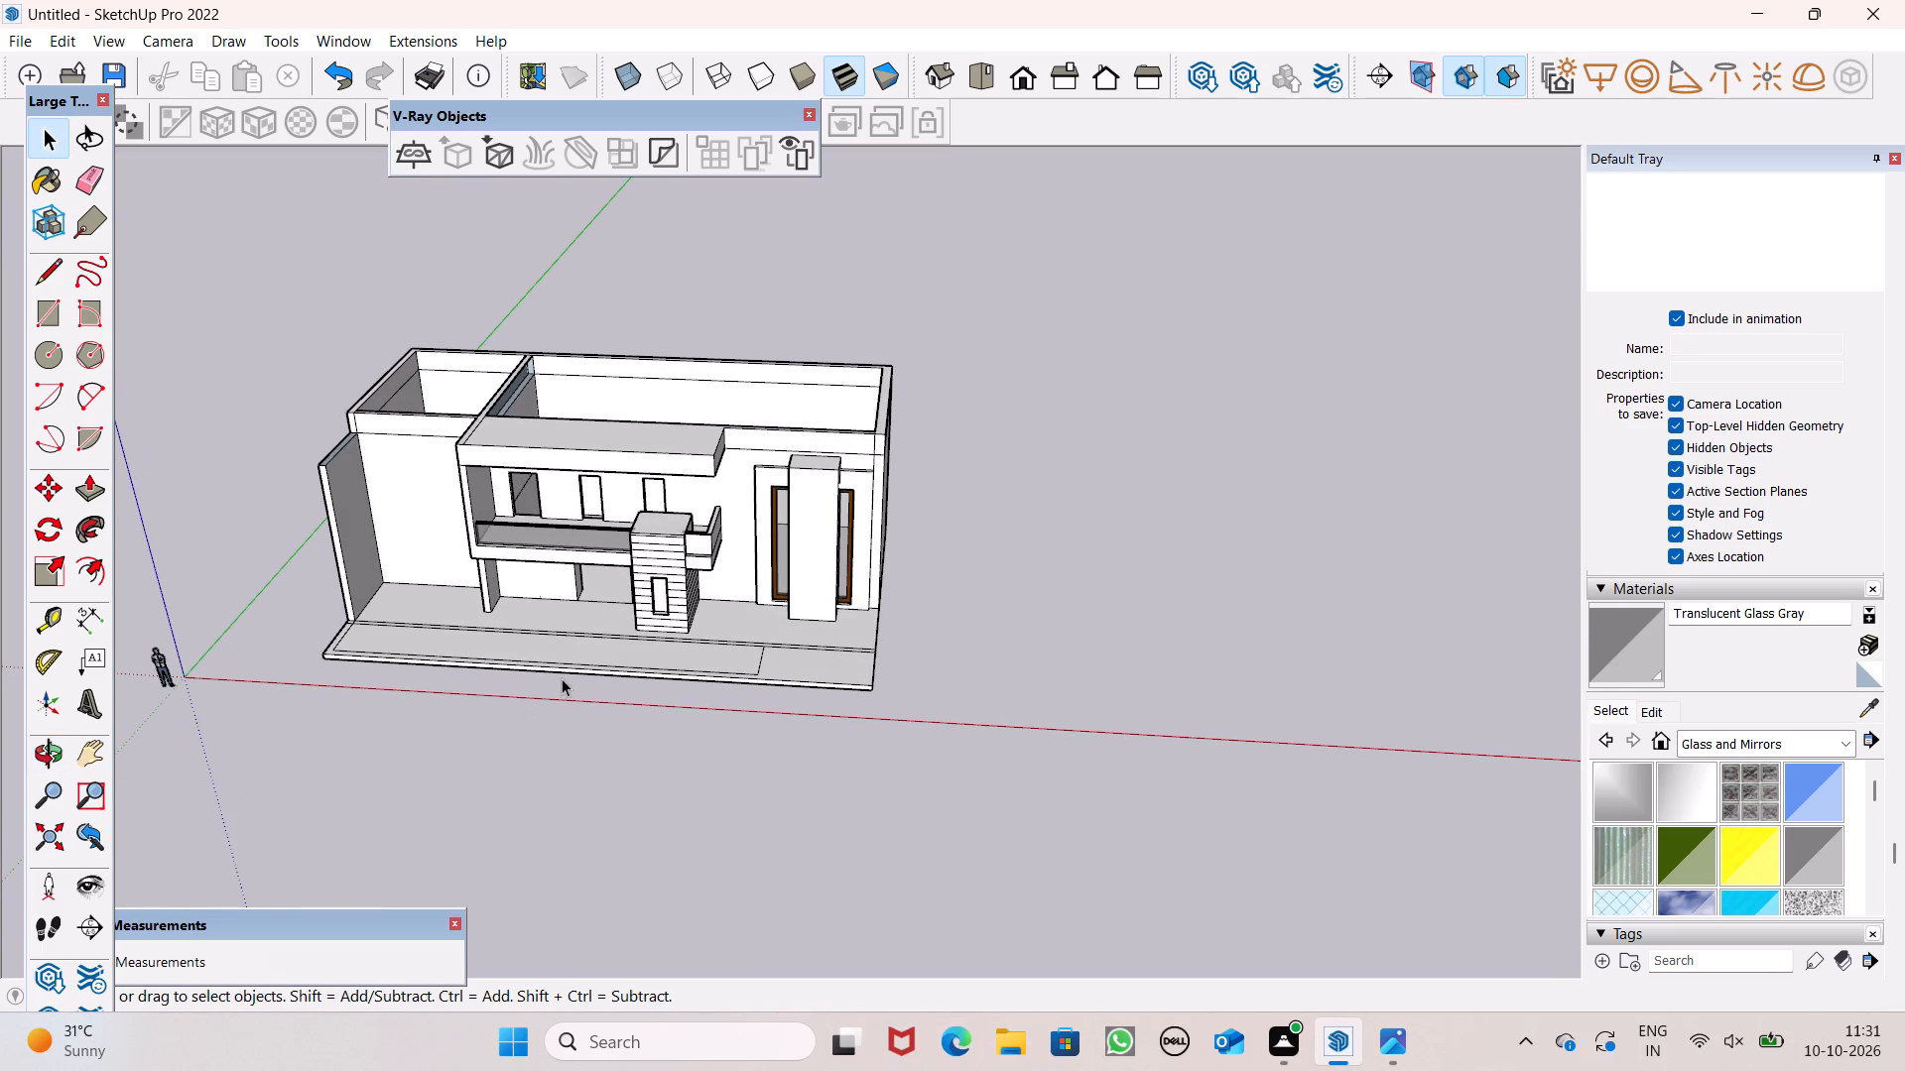
pyautogui.scroll(1, 636, 546)
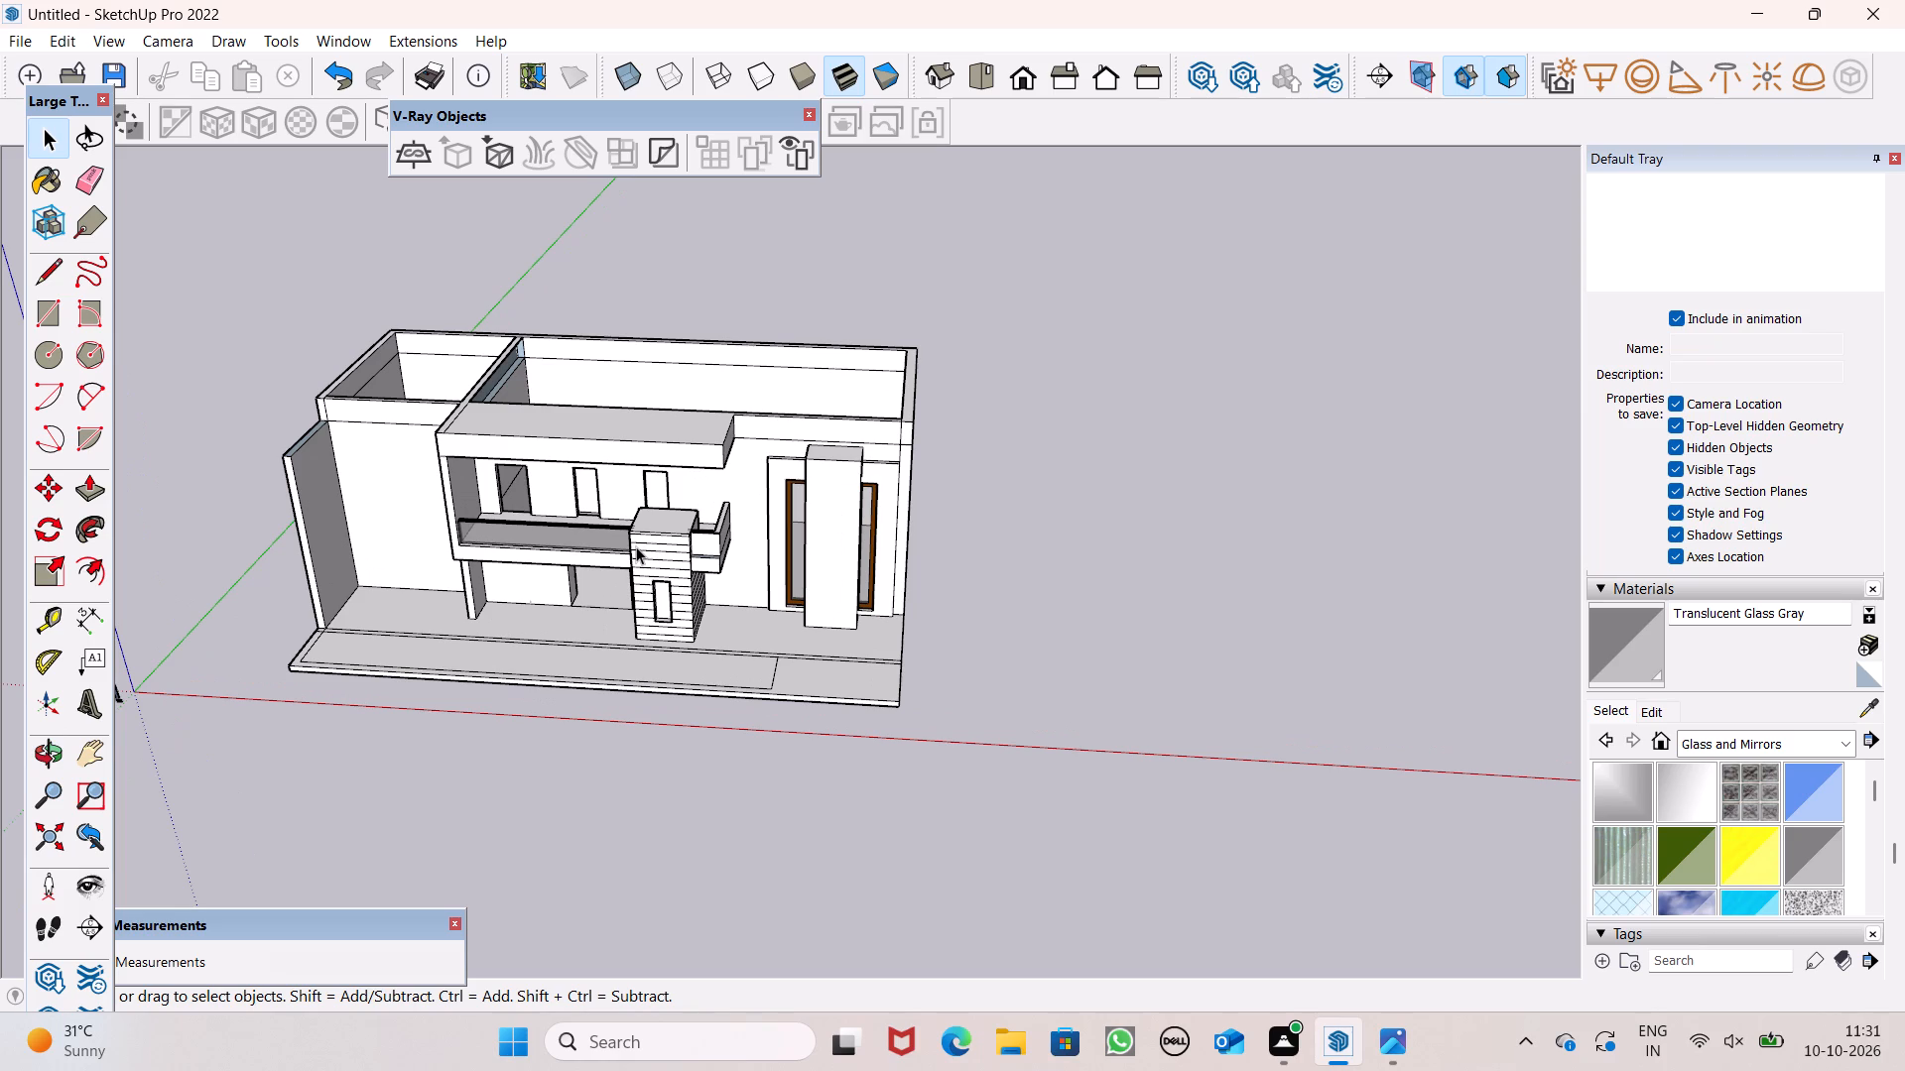
pyautogui.moveTo(693, 581); pyautogui.dragTo(703, 474, button='middle')
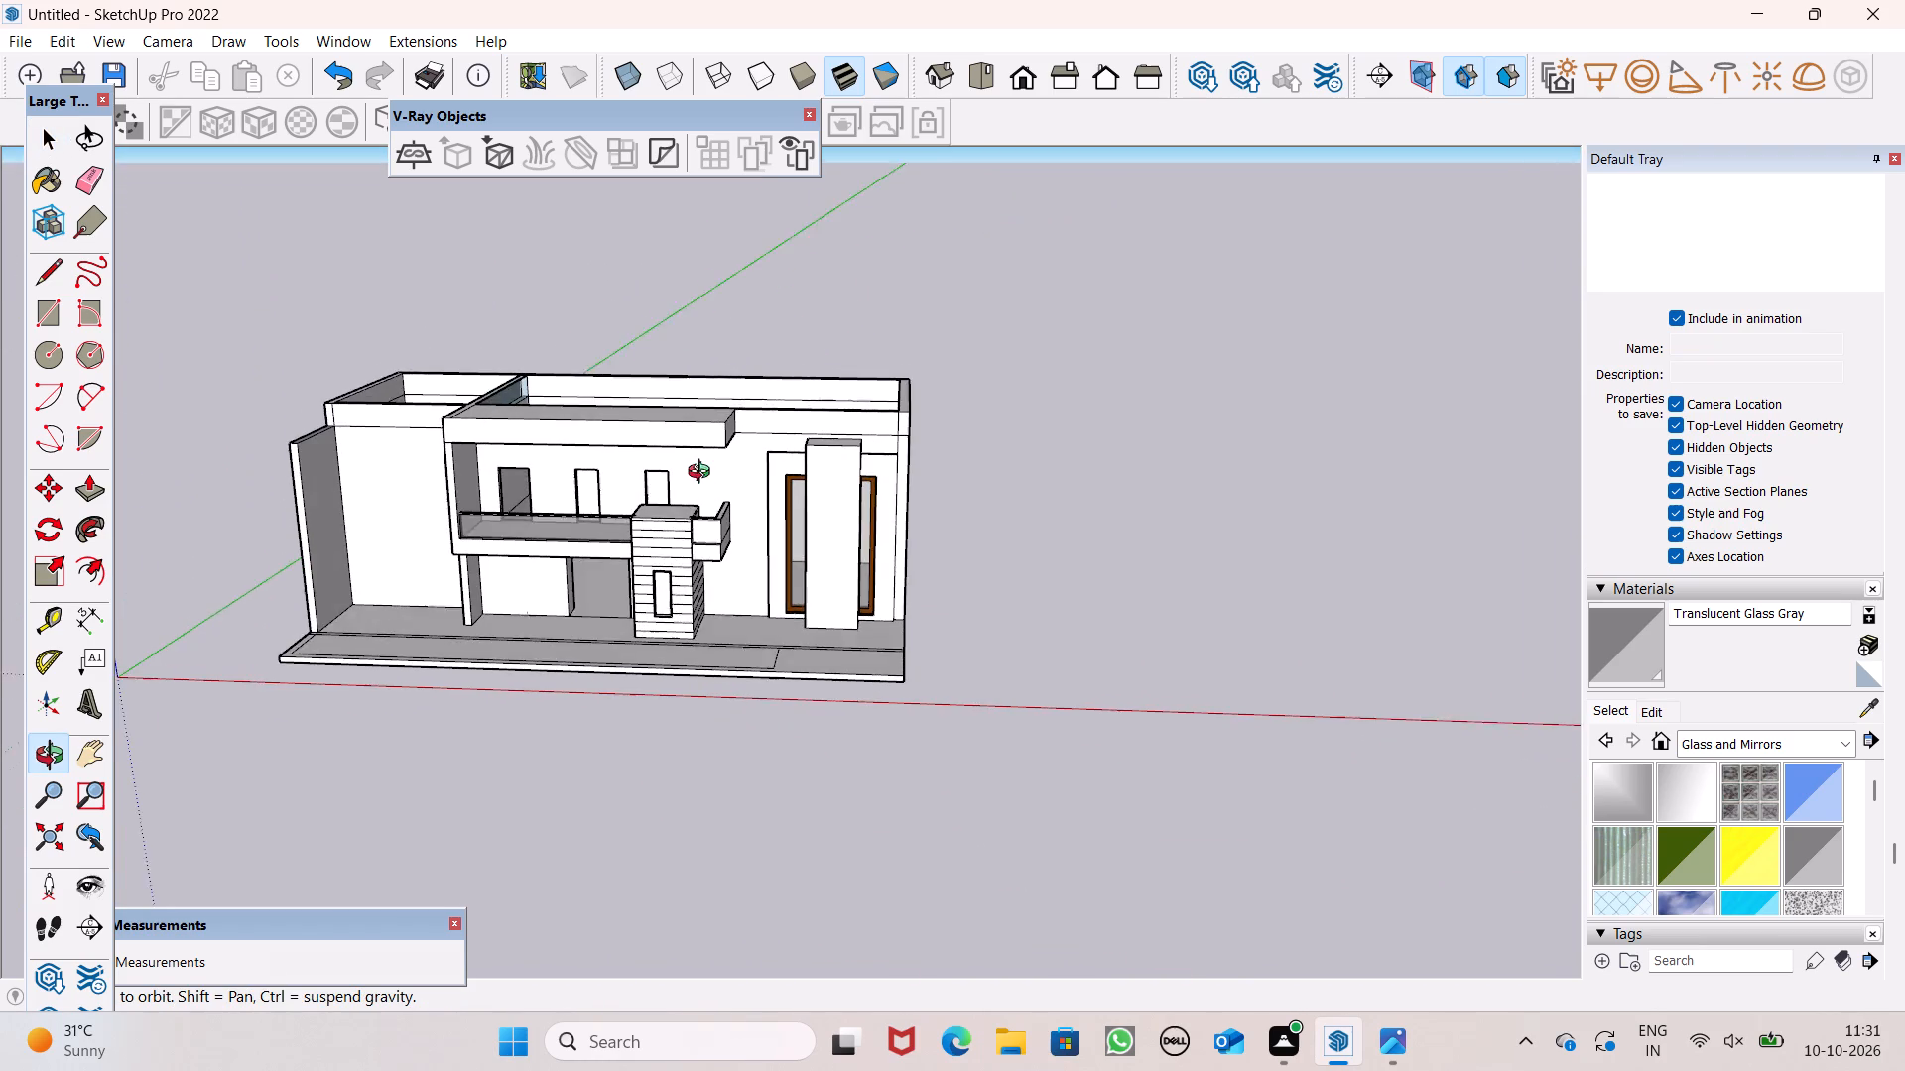
pyautogui.moveTo(703, 474); pyautogui.dragTo(706, 508, button='middle')
pyautogui.moveTo(653, 589); pyautogui.dragTo(719, 721, button='middle')
pyautogui.scroll(1, 719, 721)
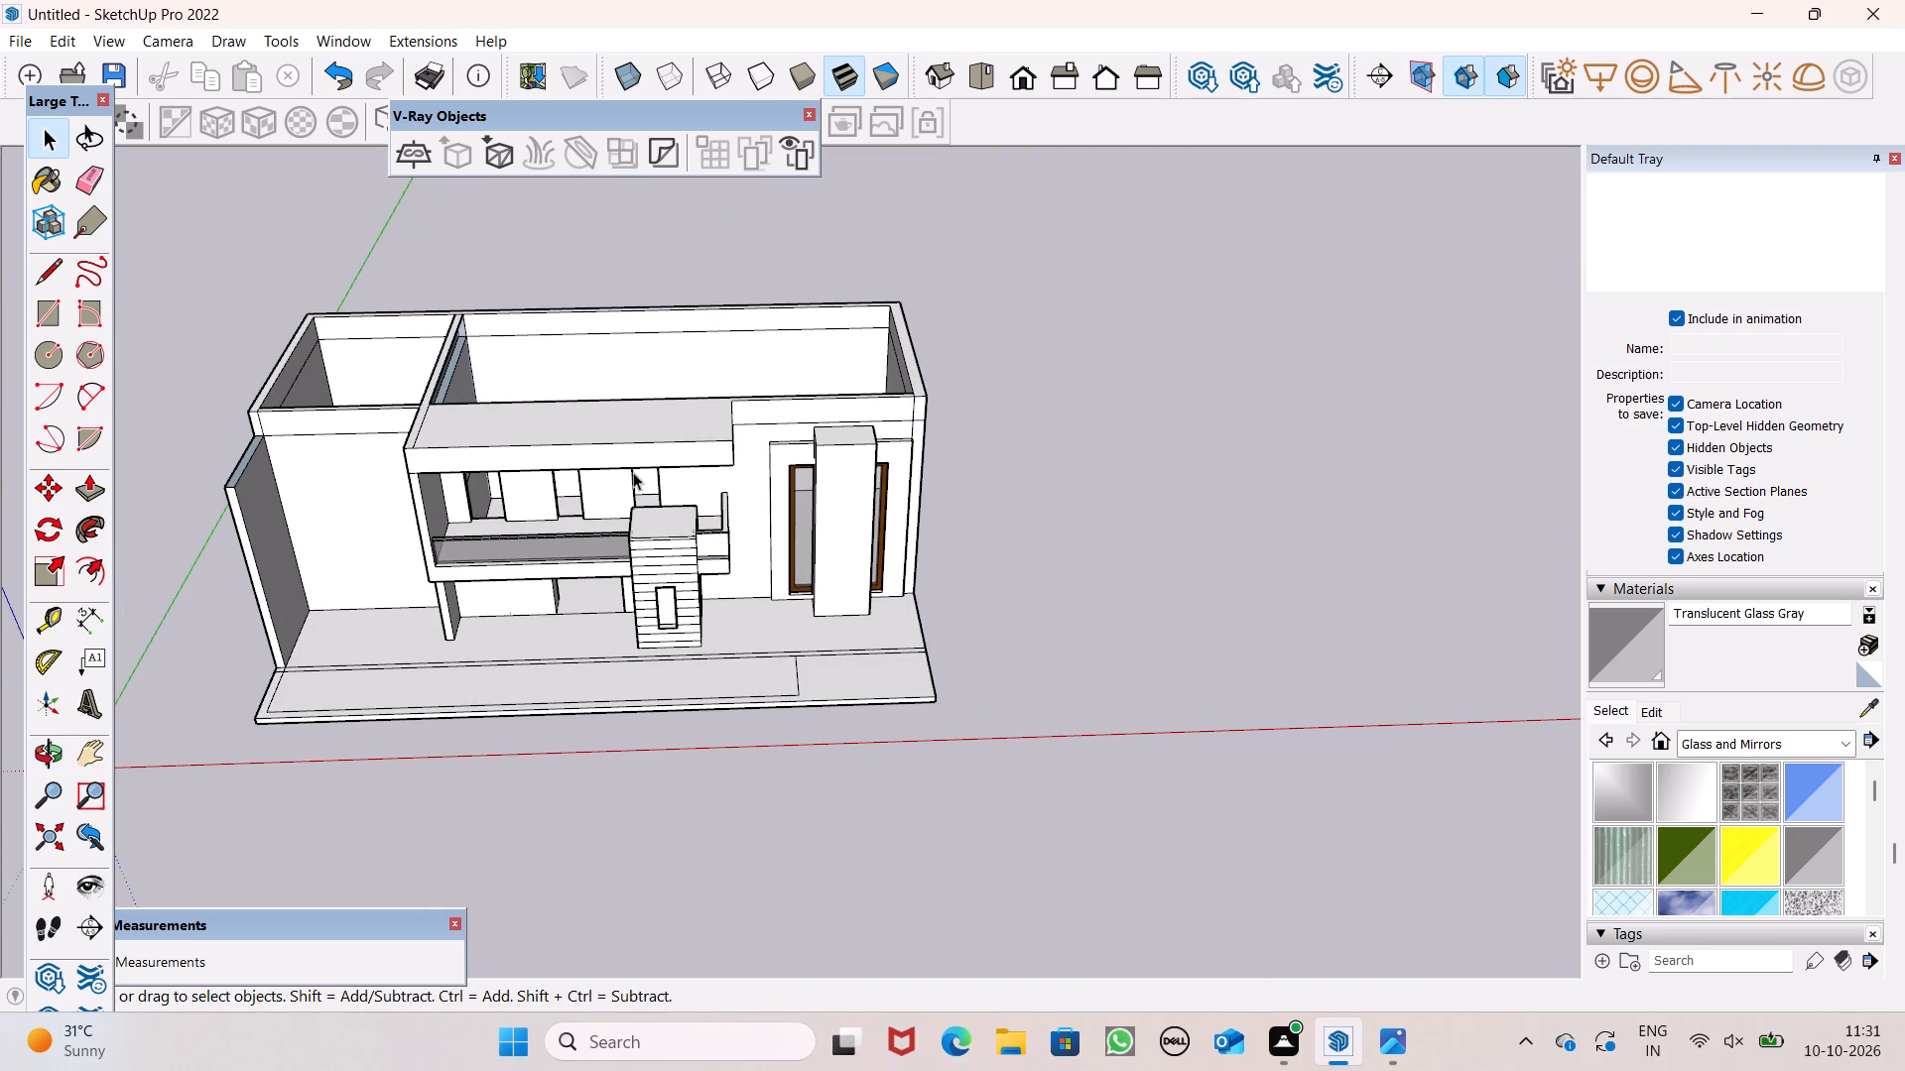
# Draw a vertical line across the canopy's front face, dividing it into a longer section on the cross-wall side and a shorter one.
pyautogui.click(46, 282)
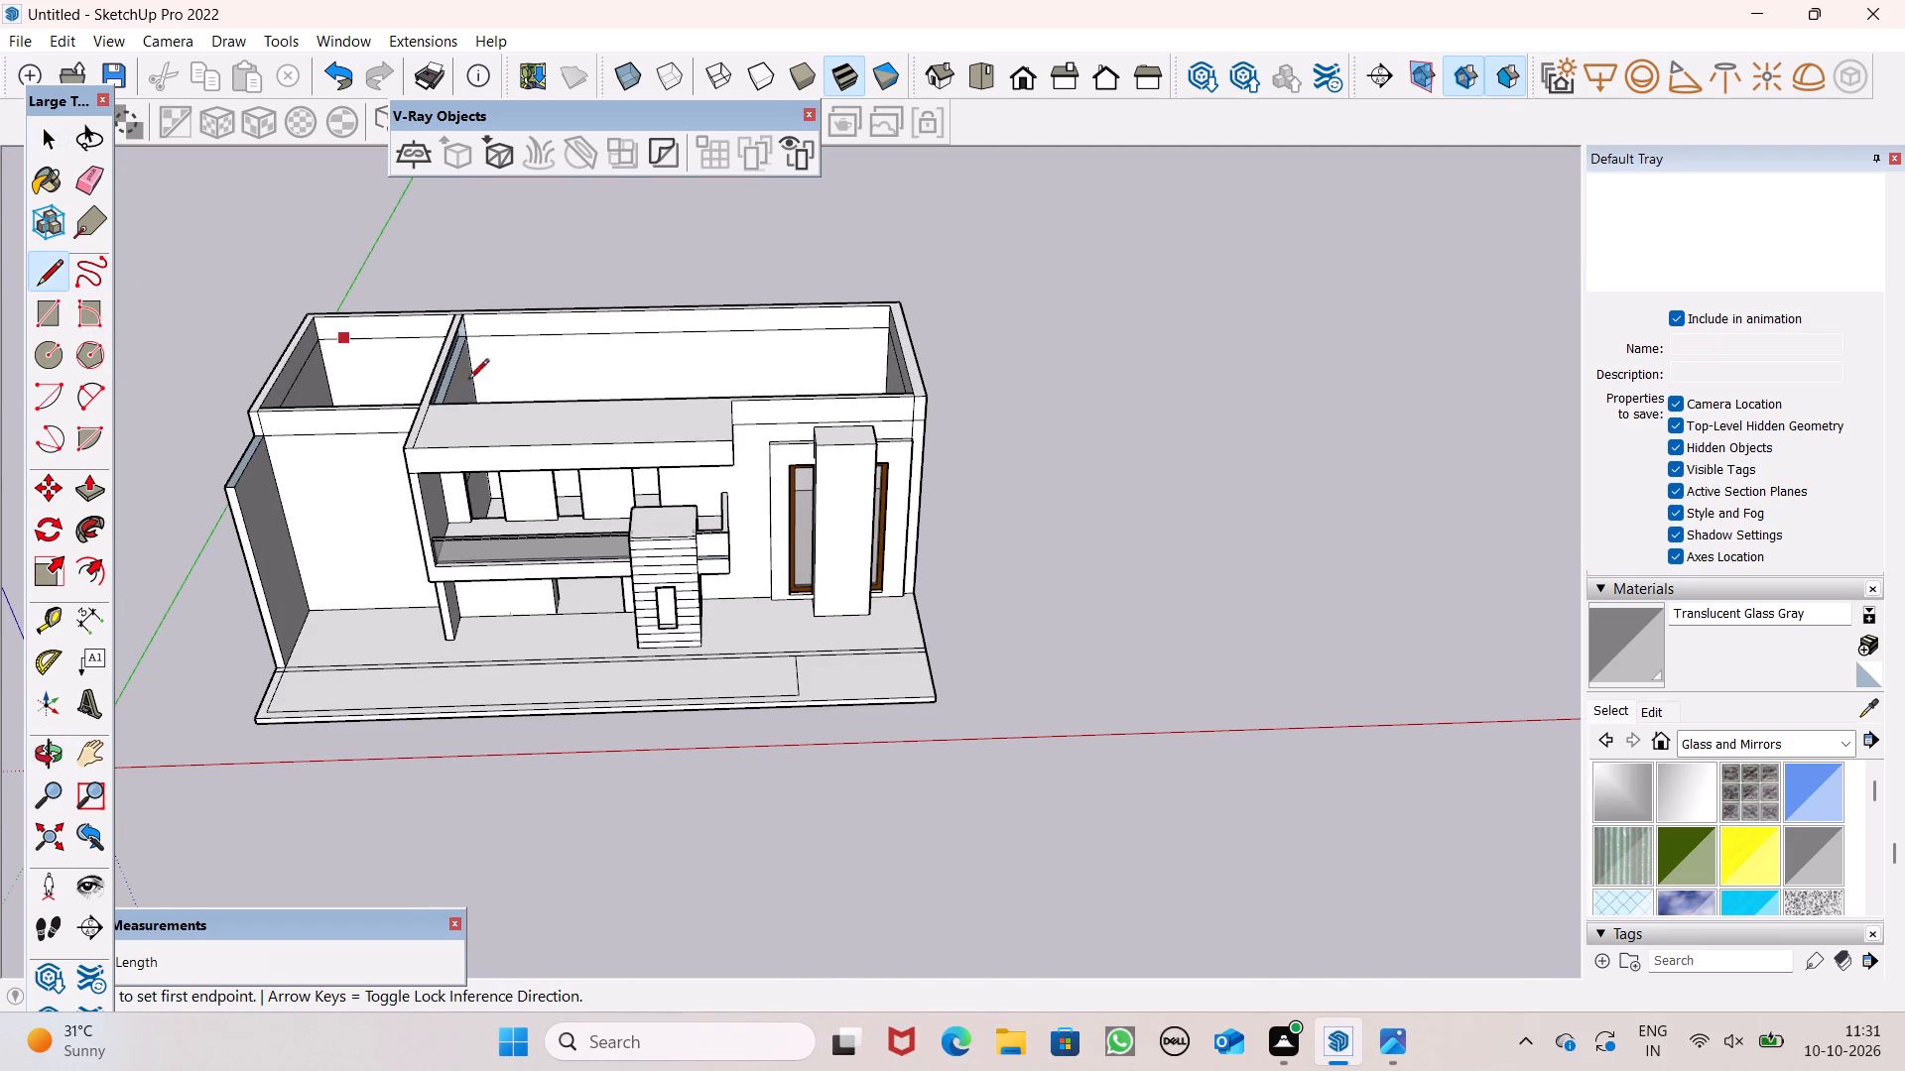
pyautogui.scroll(6, 618, 488)
pyautogui.moveTo(737, 606); pyautogui.dragTo(755, 525, button='middle')
pyautogui.scroll(5, 694, 469)
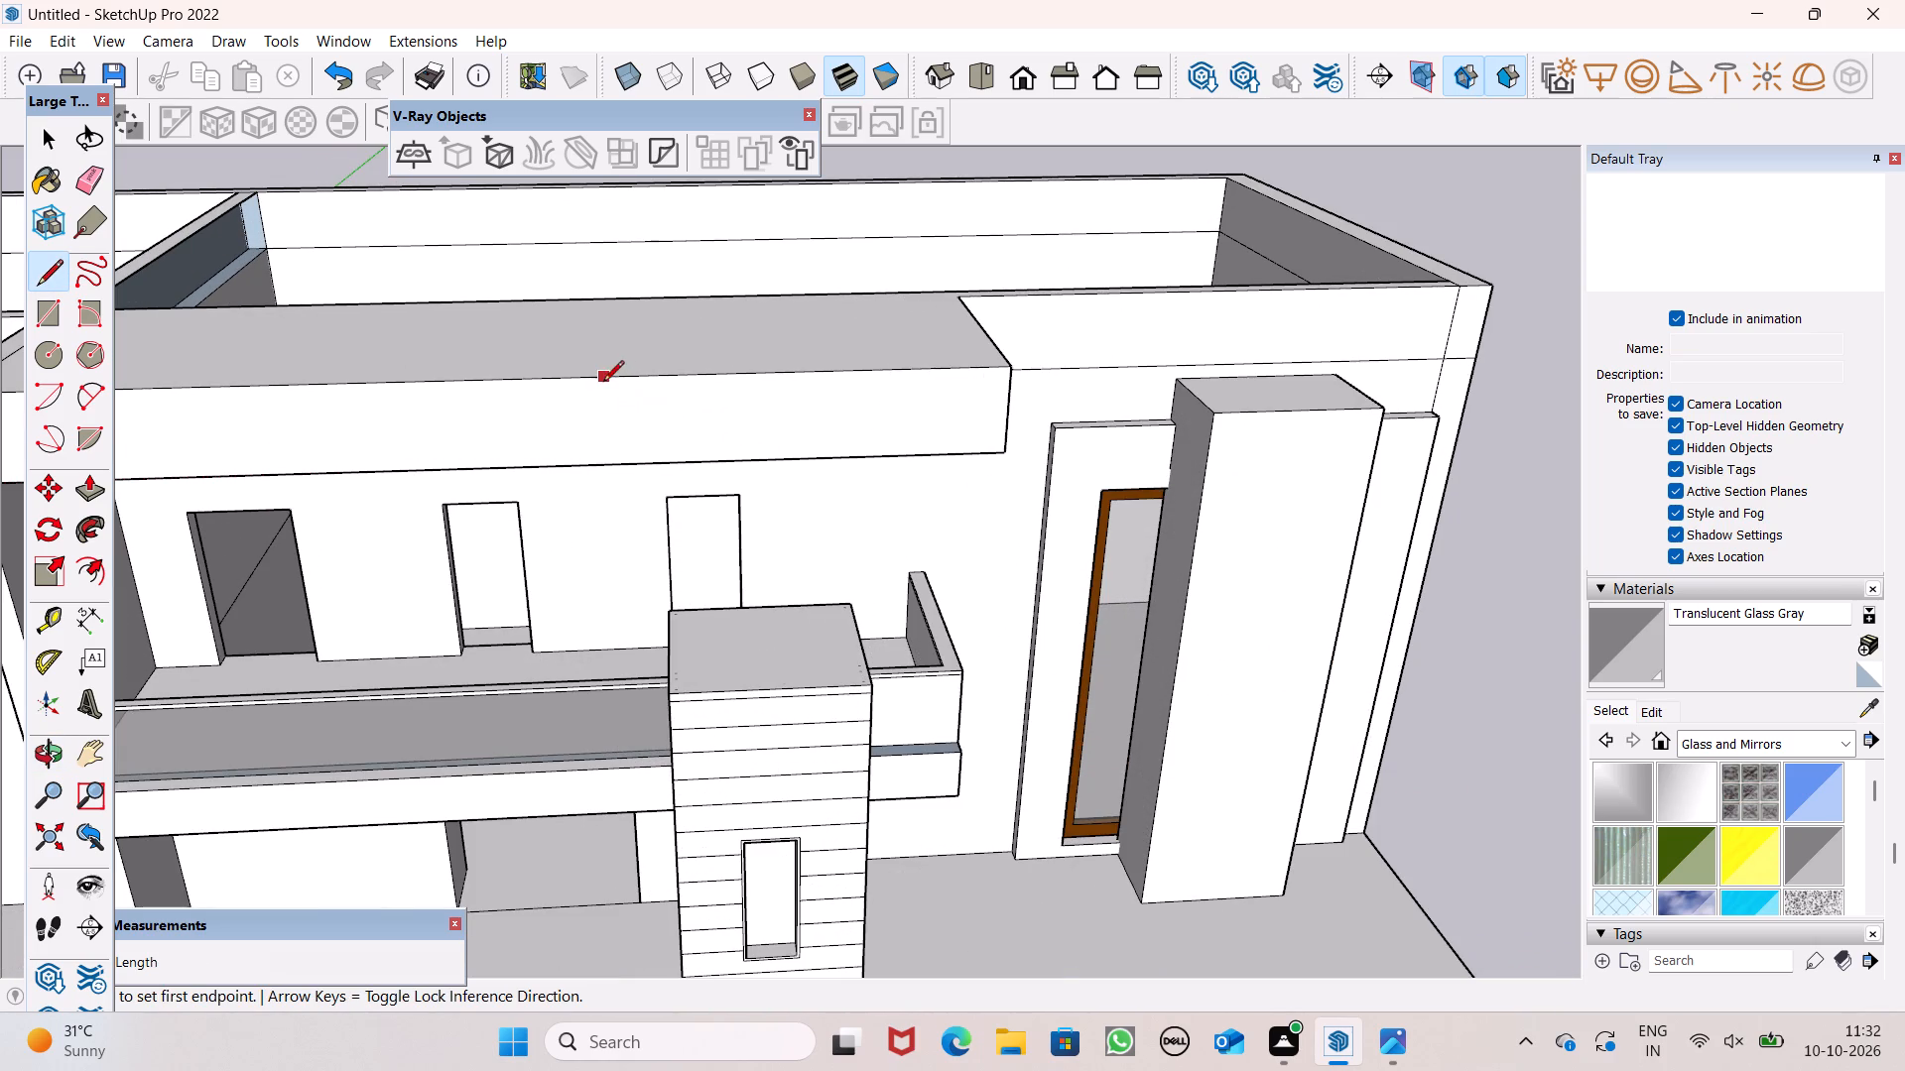
pyautogui.click(599, 380)
pyautogui.click(609, 457)
# Pull the canopy's longer front section, on the cross-wall side, forward 7' 10 5/16".
pyautogui.scroll(-5, 660, 450)
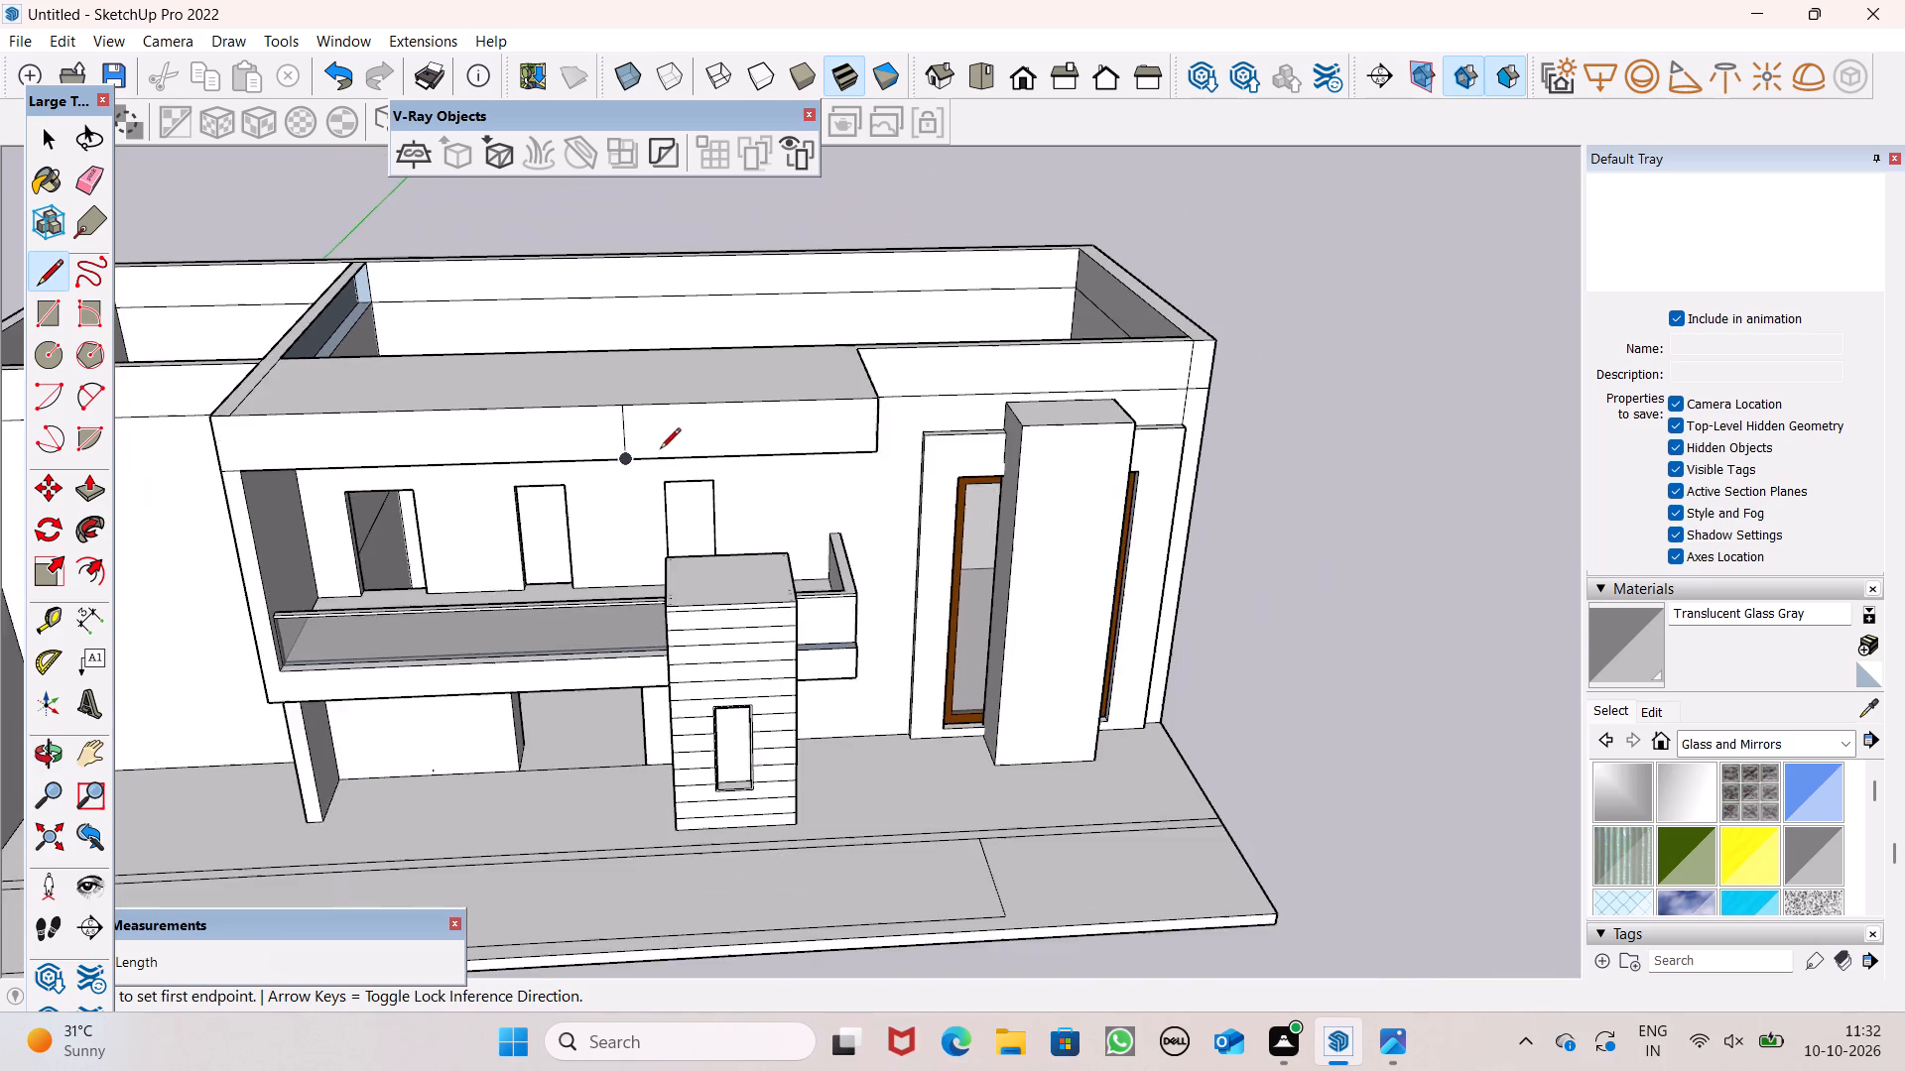
pyautogui.scroll(-3, 661, 466)
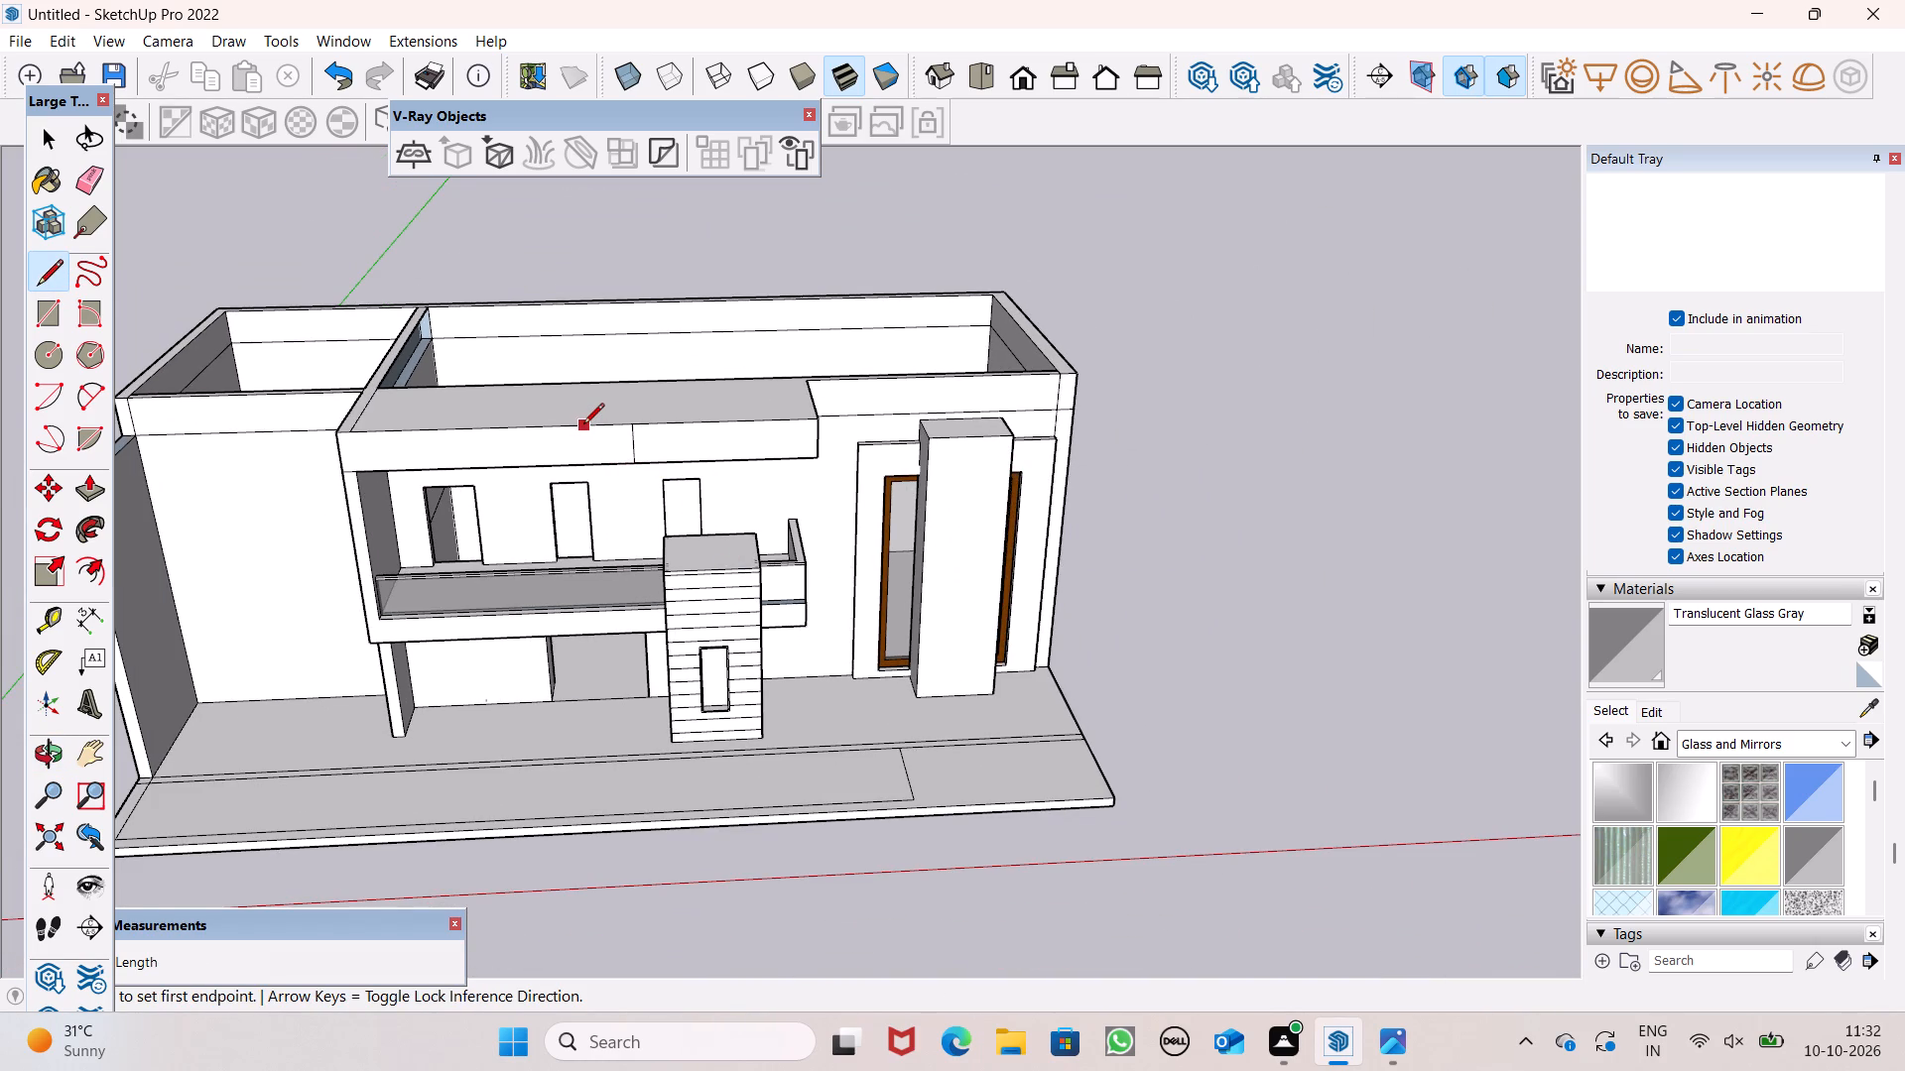
pyautogui.scroll(-3, 604, 477)
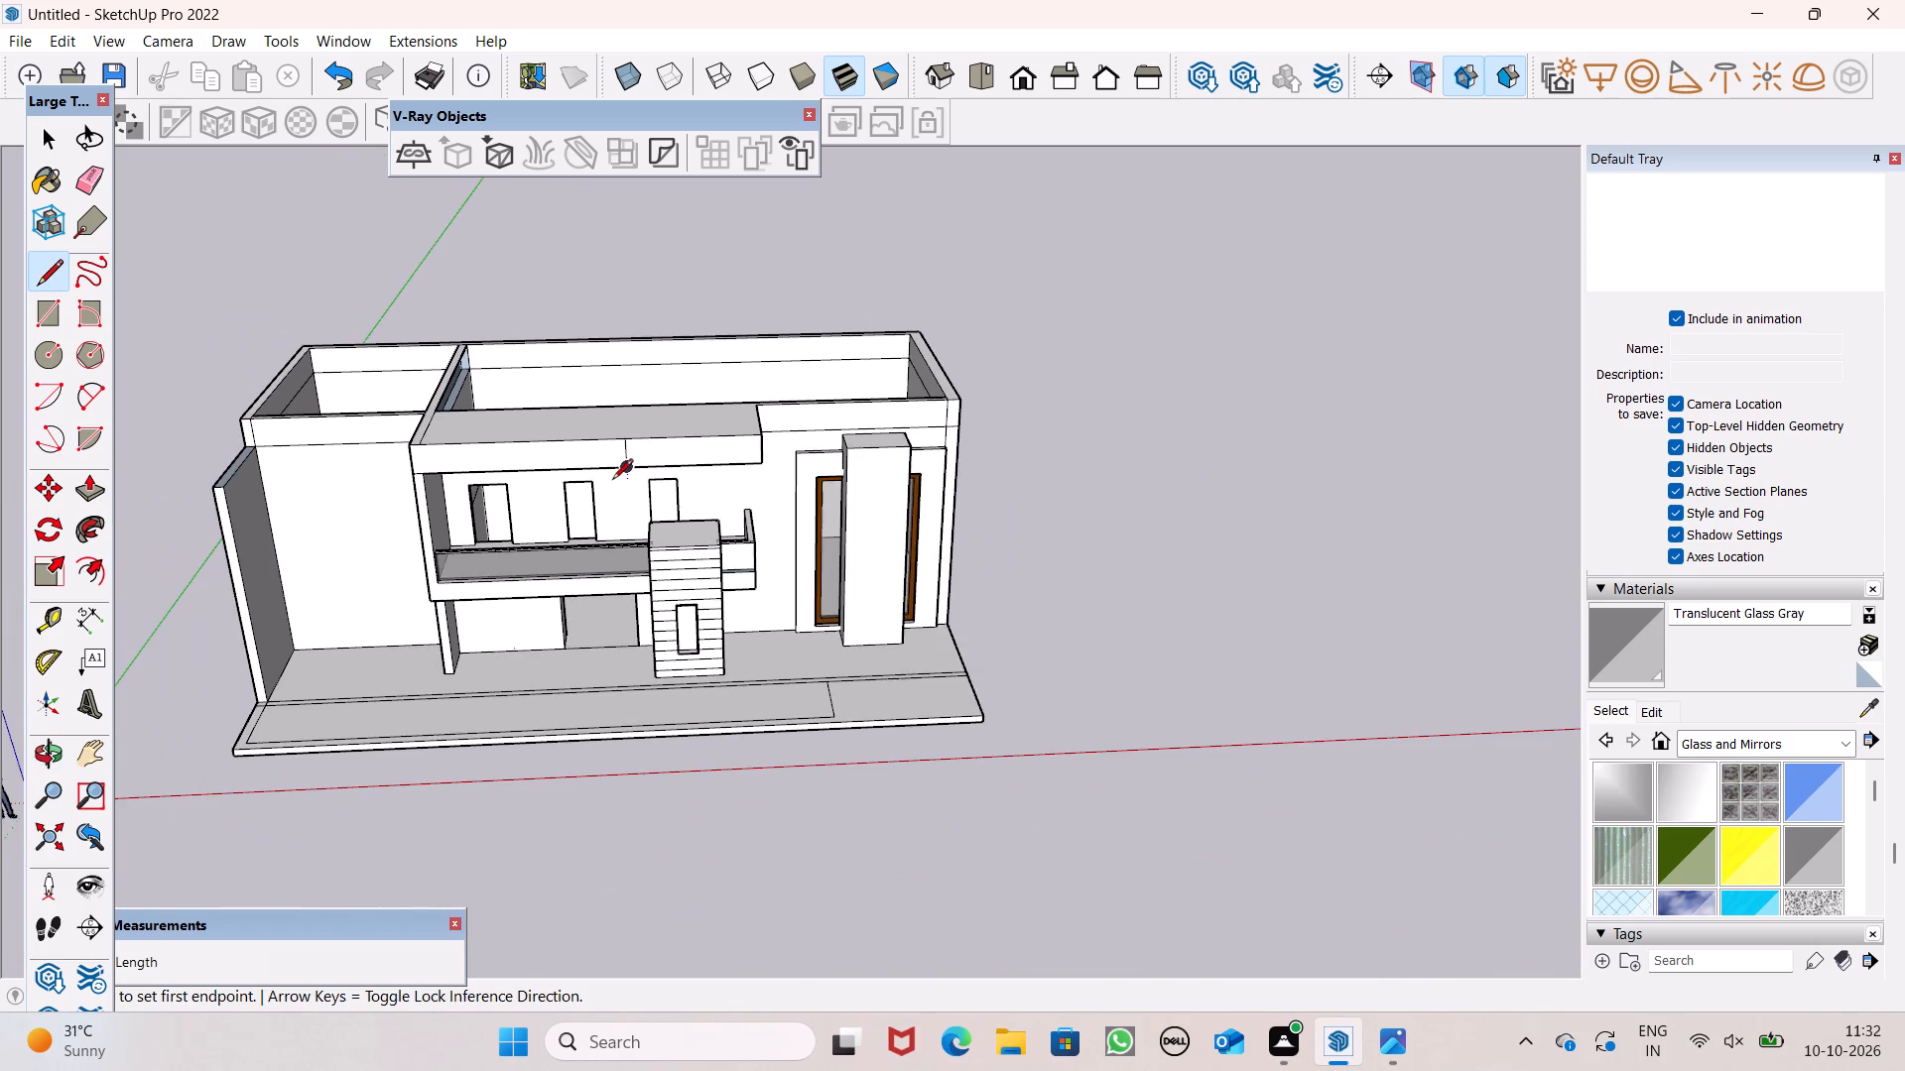
pyautogui.scroll(-1, 613, 481)
pyautogui.scroll(1, 676, 578)
pyautogui.scroll(4, 445, 478)
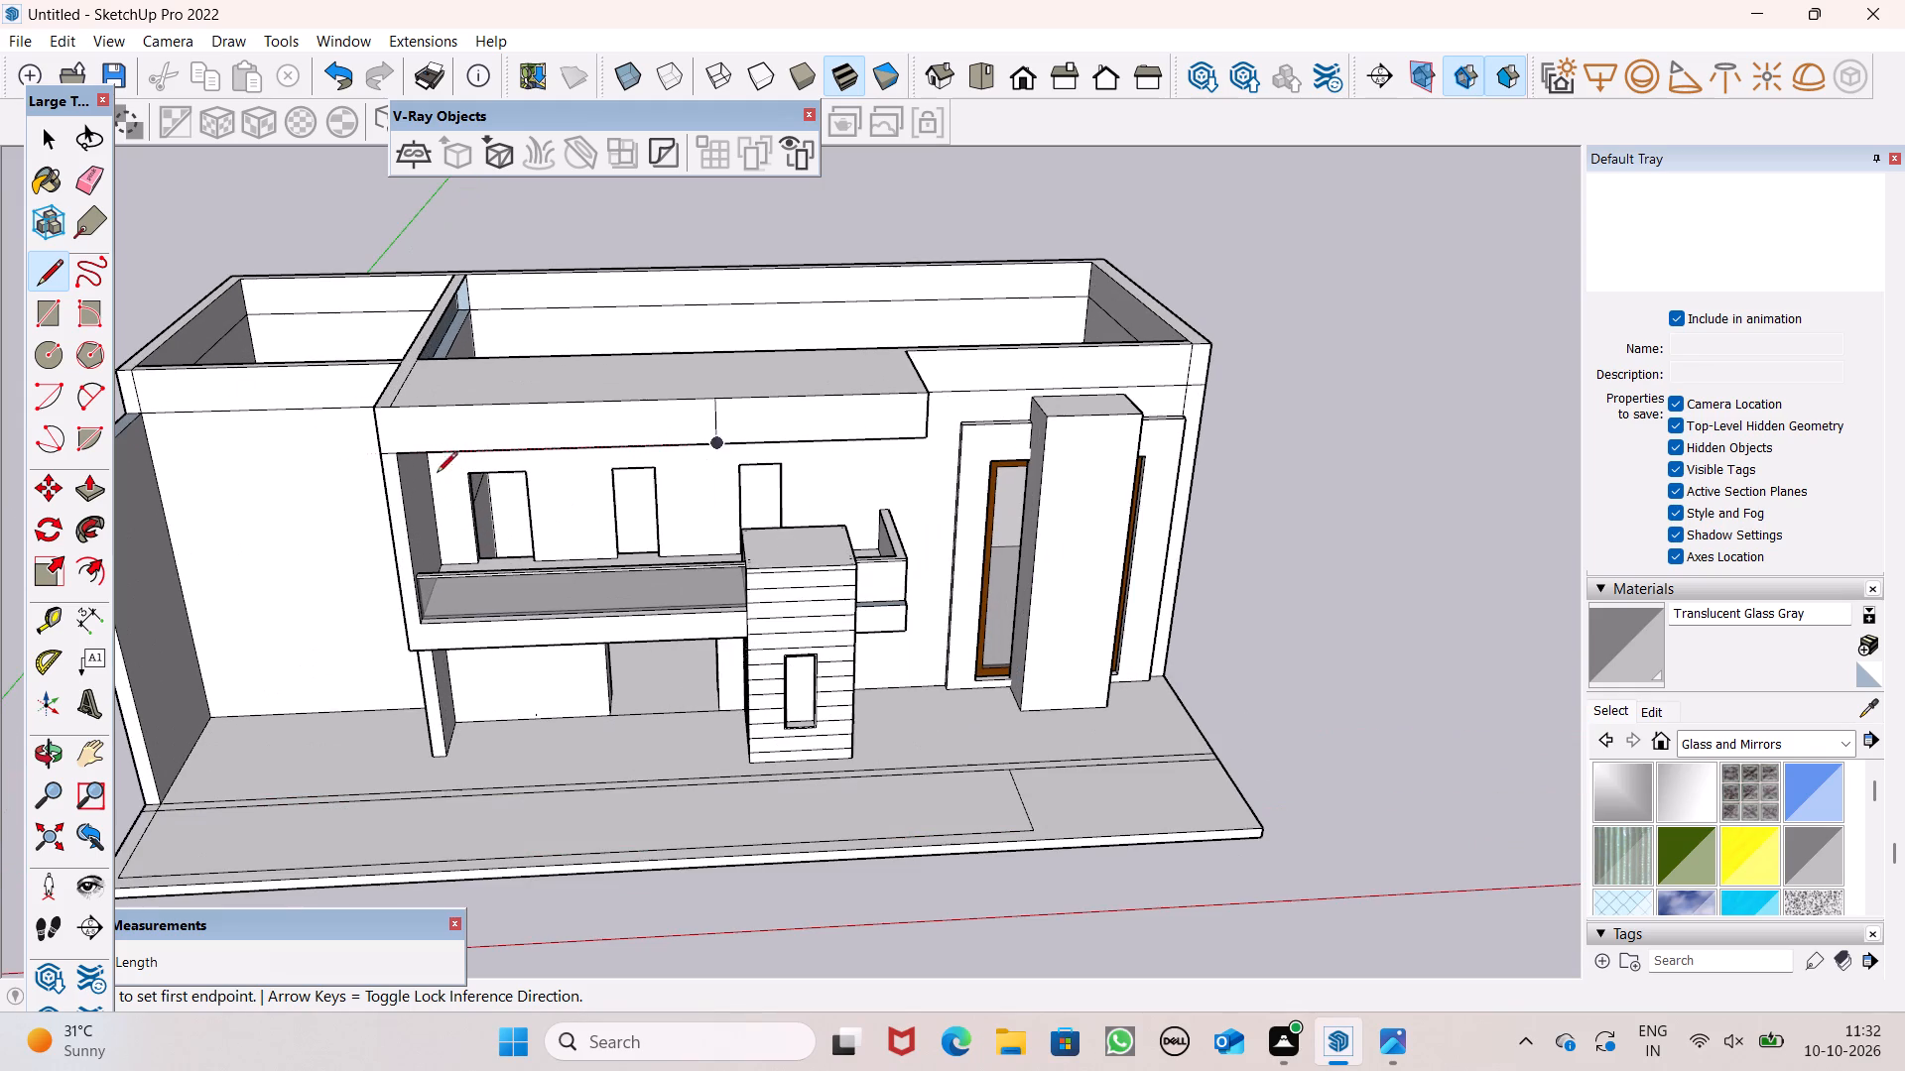
pyautogui.click(91, 486)
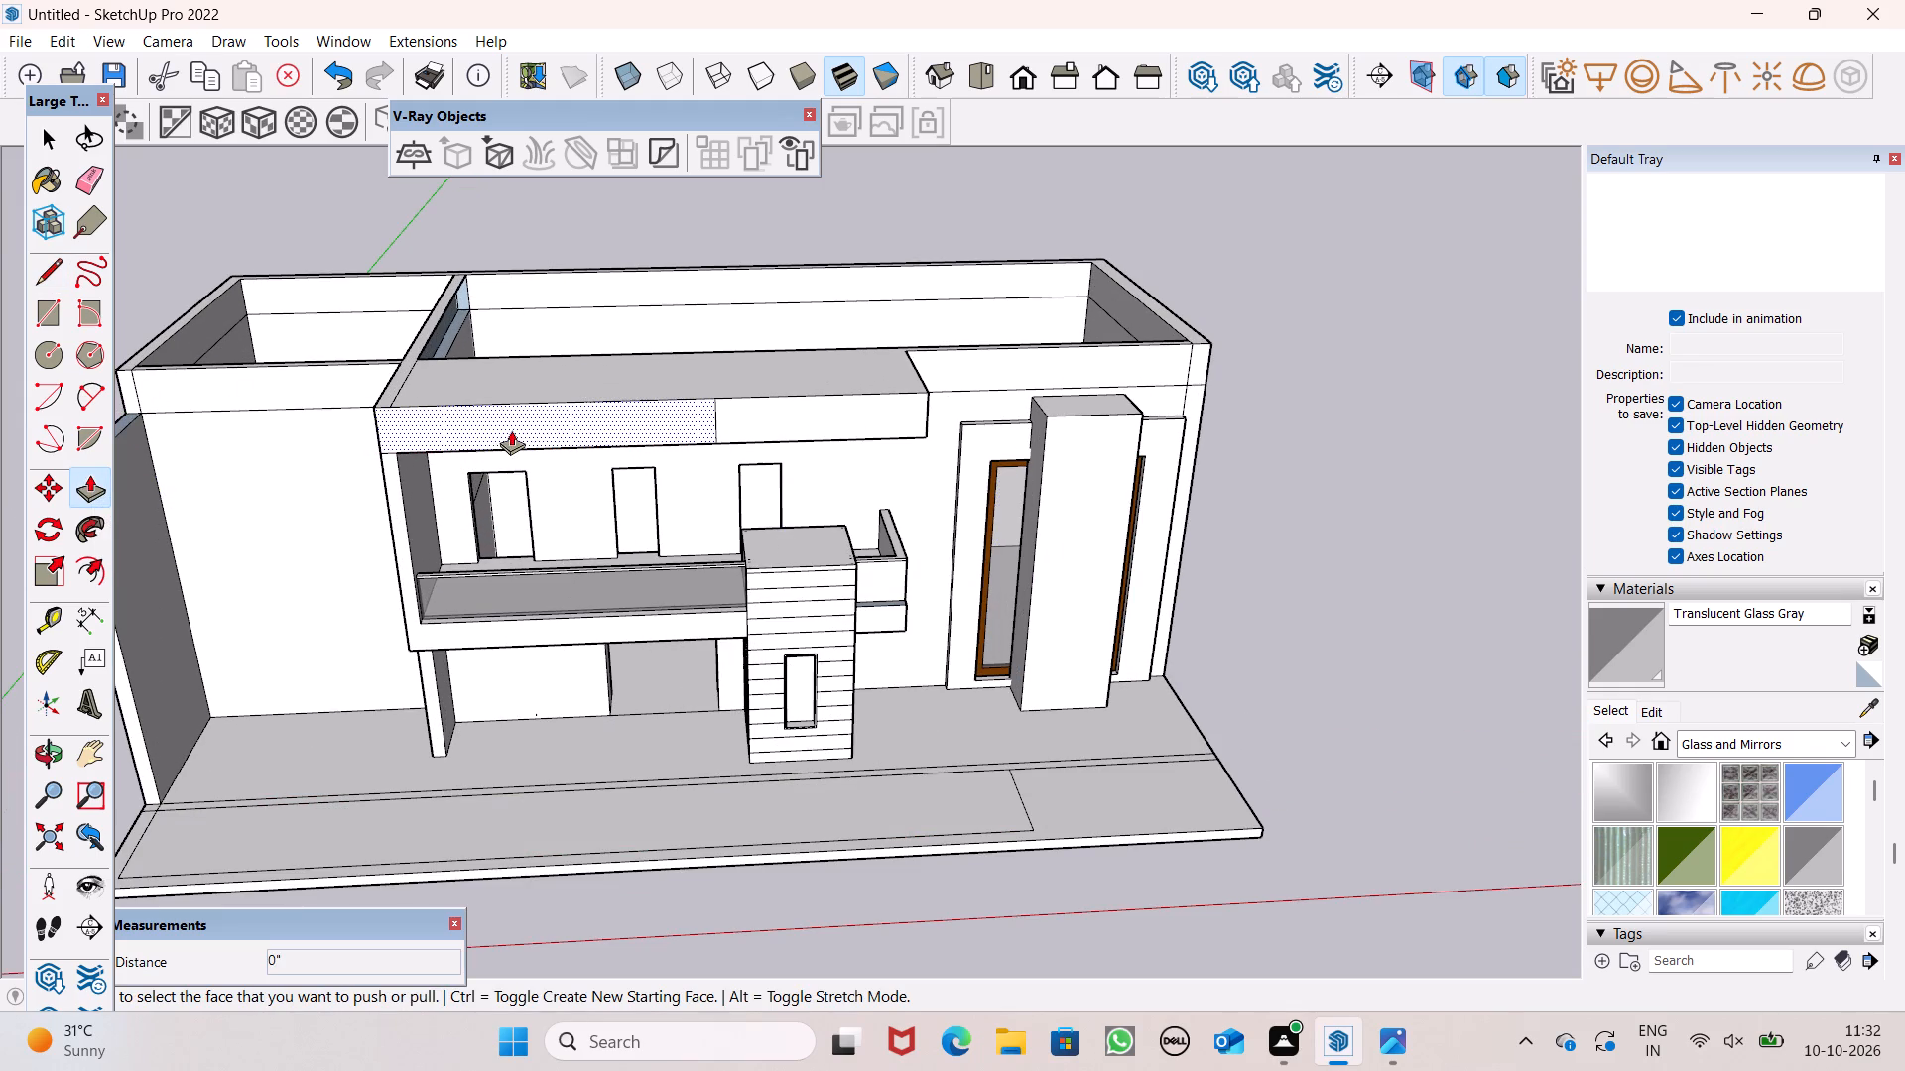
pyautogui.moveTo(511, 428); pyautogui.dragTo(494, 476)
# Pull the canopy's projecting longer section forward another 1' 7 11/16".
pyautogui.moveTo(548, 668); pyautogui.dragTo(599, 479, button='middle')
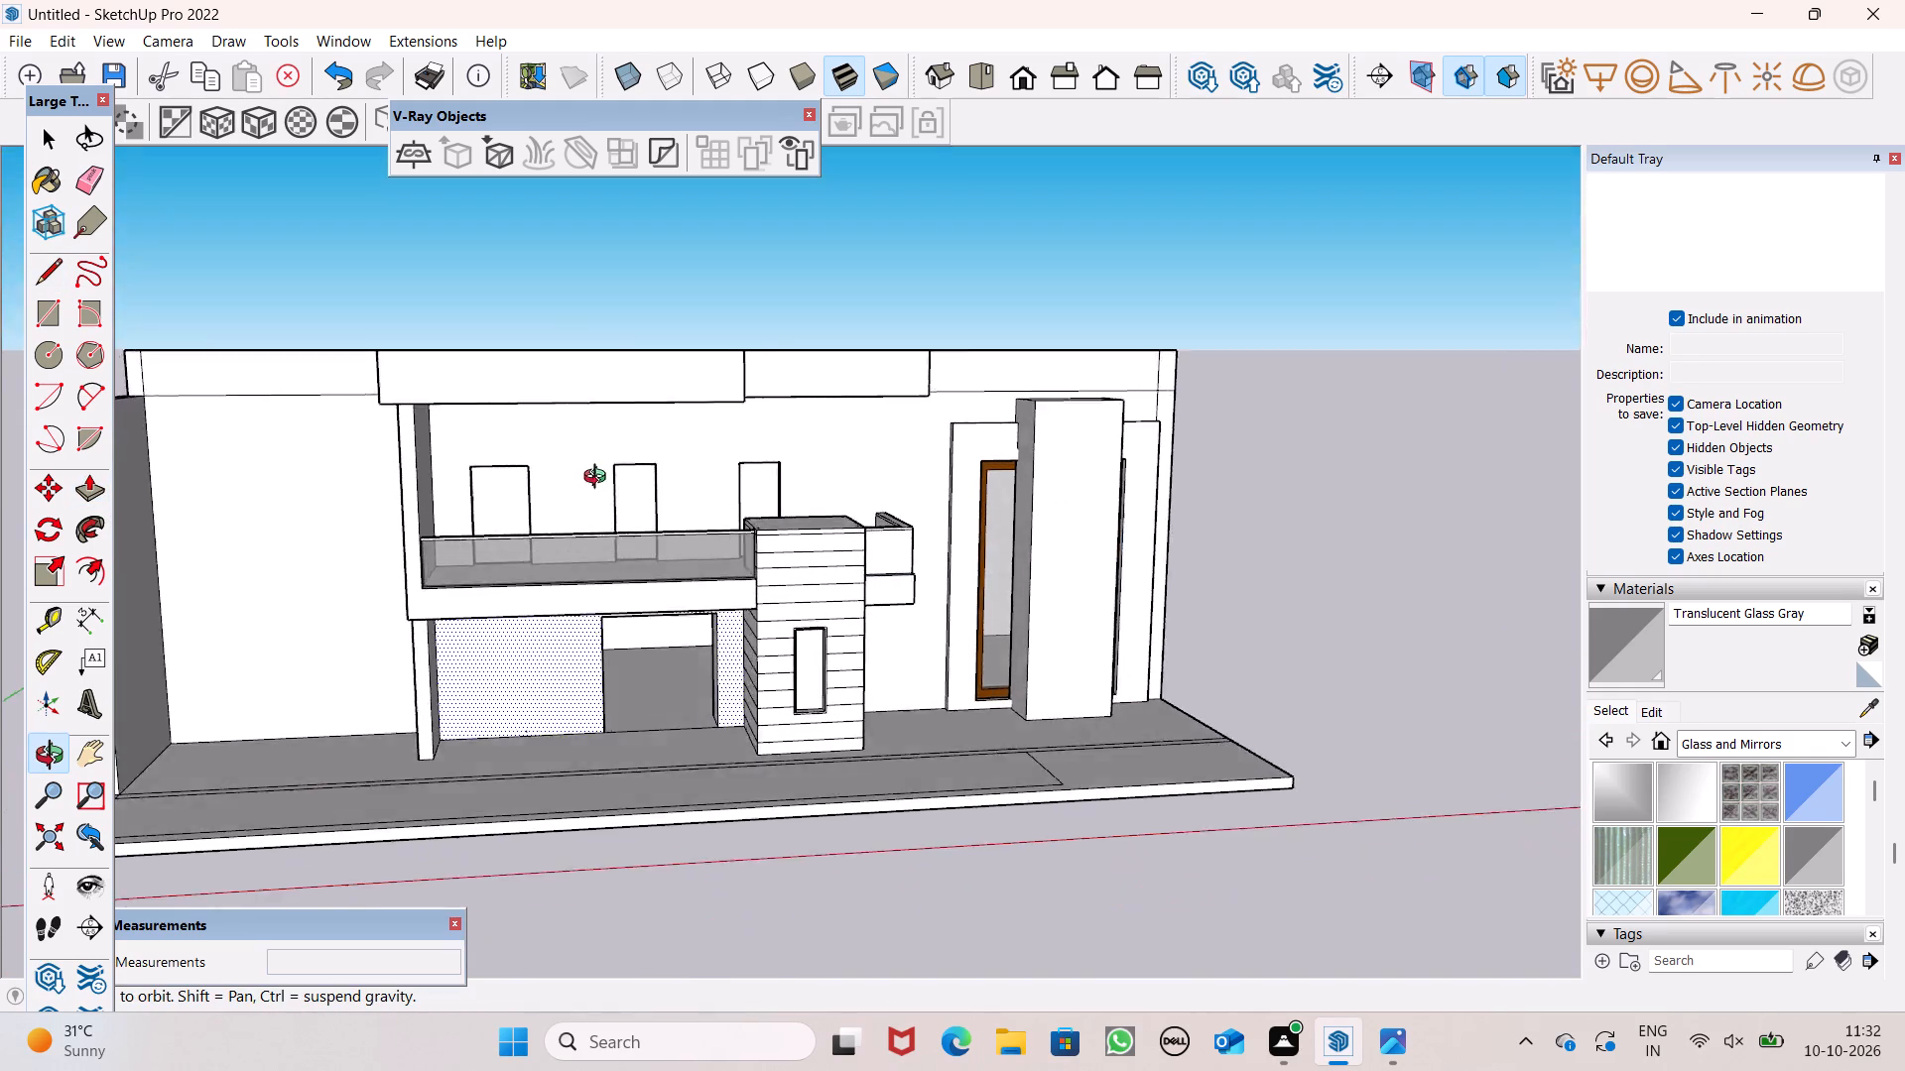
pyautogui.moveTo(599, 479); pyautogui.dragTo(654, 365, button='middle')
pyautogui.scroll(1, 655, 369)
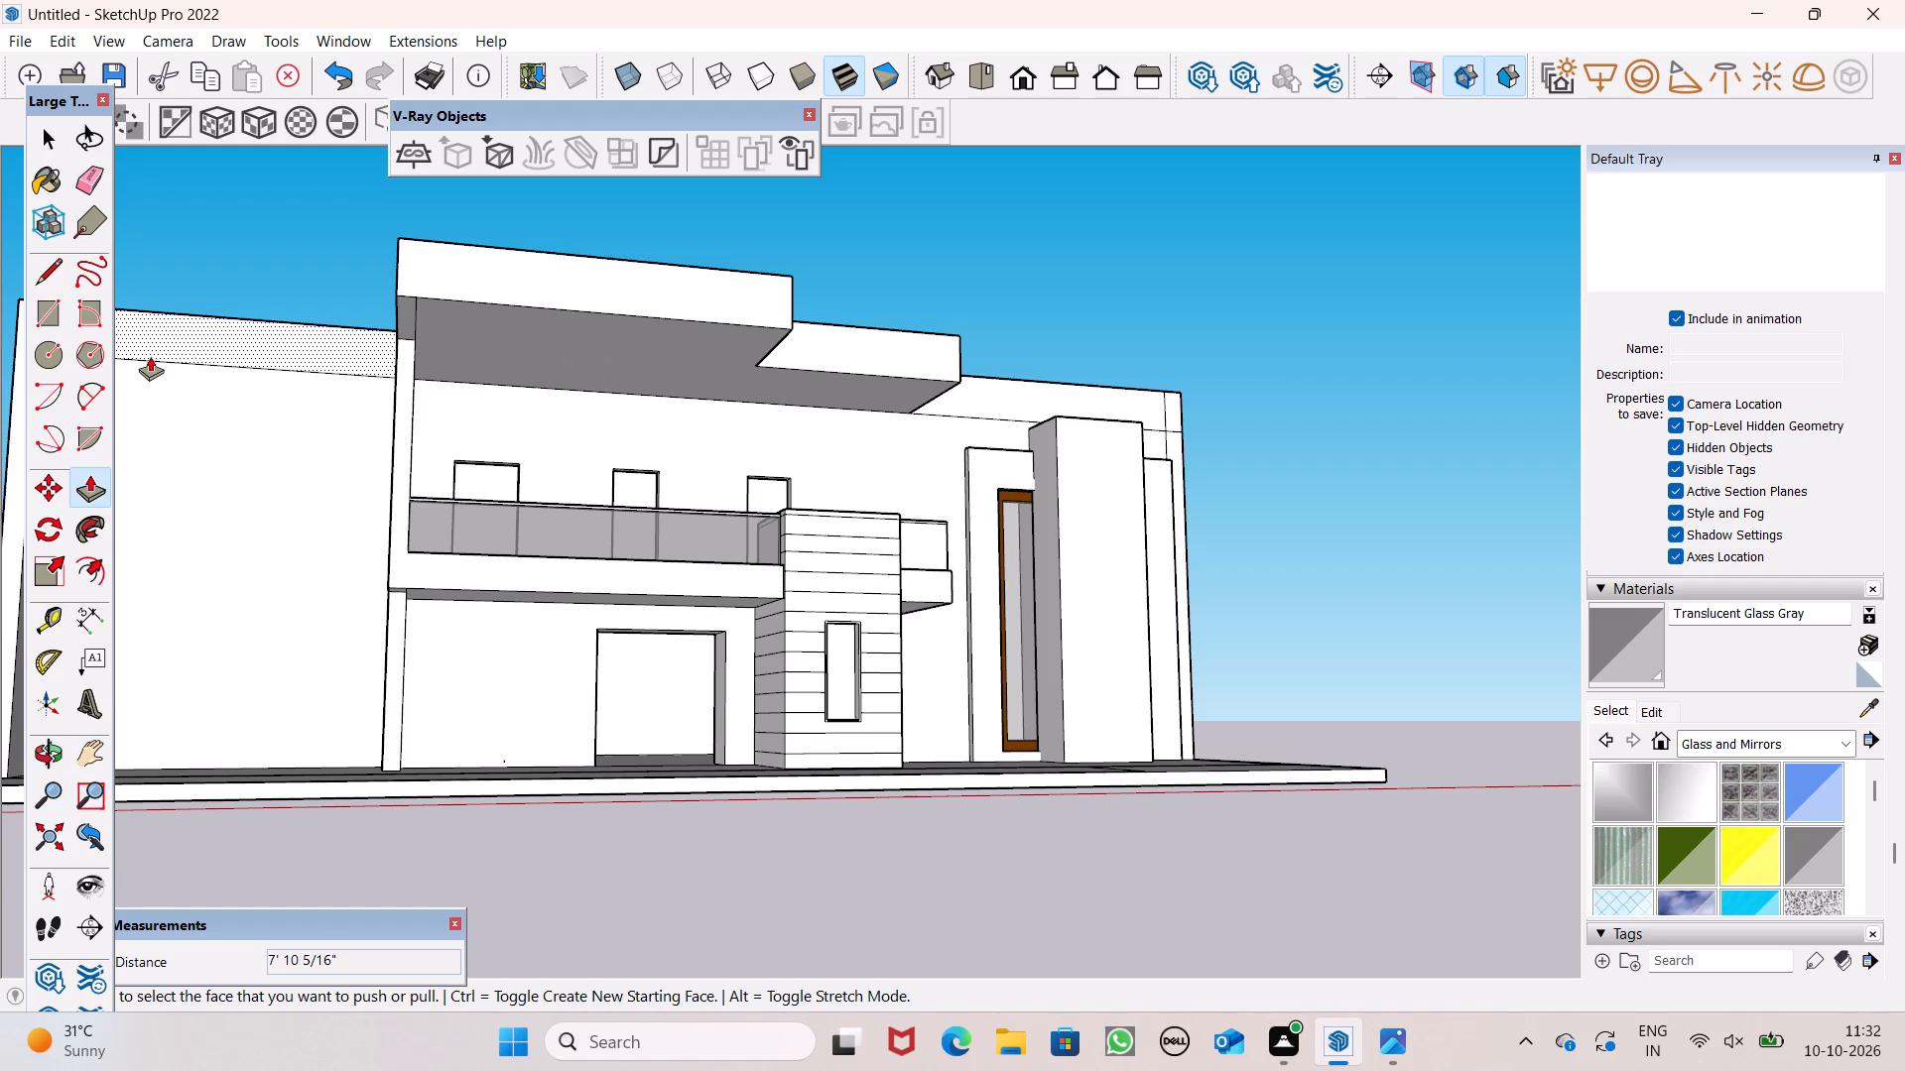
pyautogui.moveTo(814, 366); pyautogui.dragTo(642, 698, button='middle')
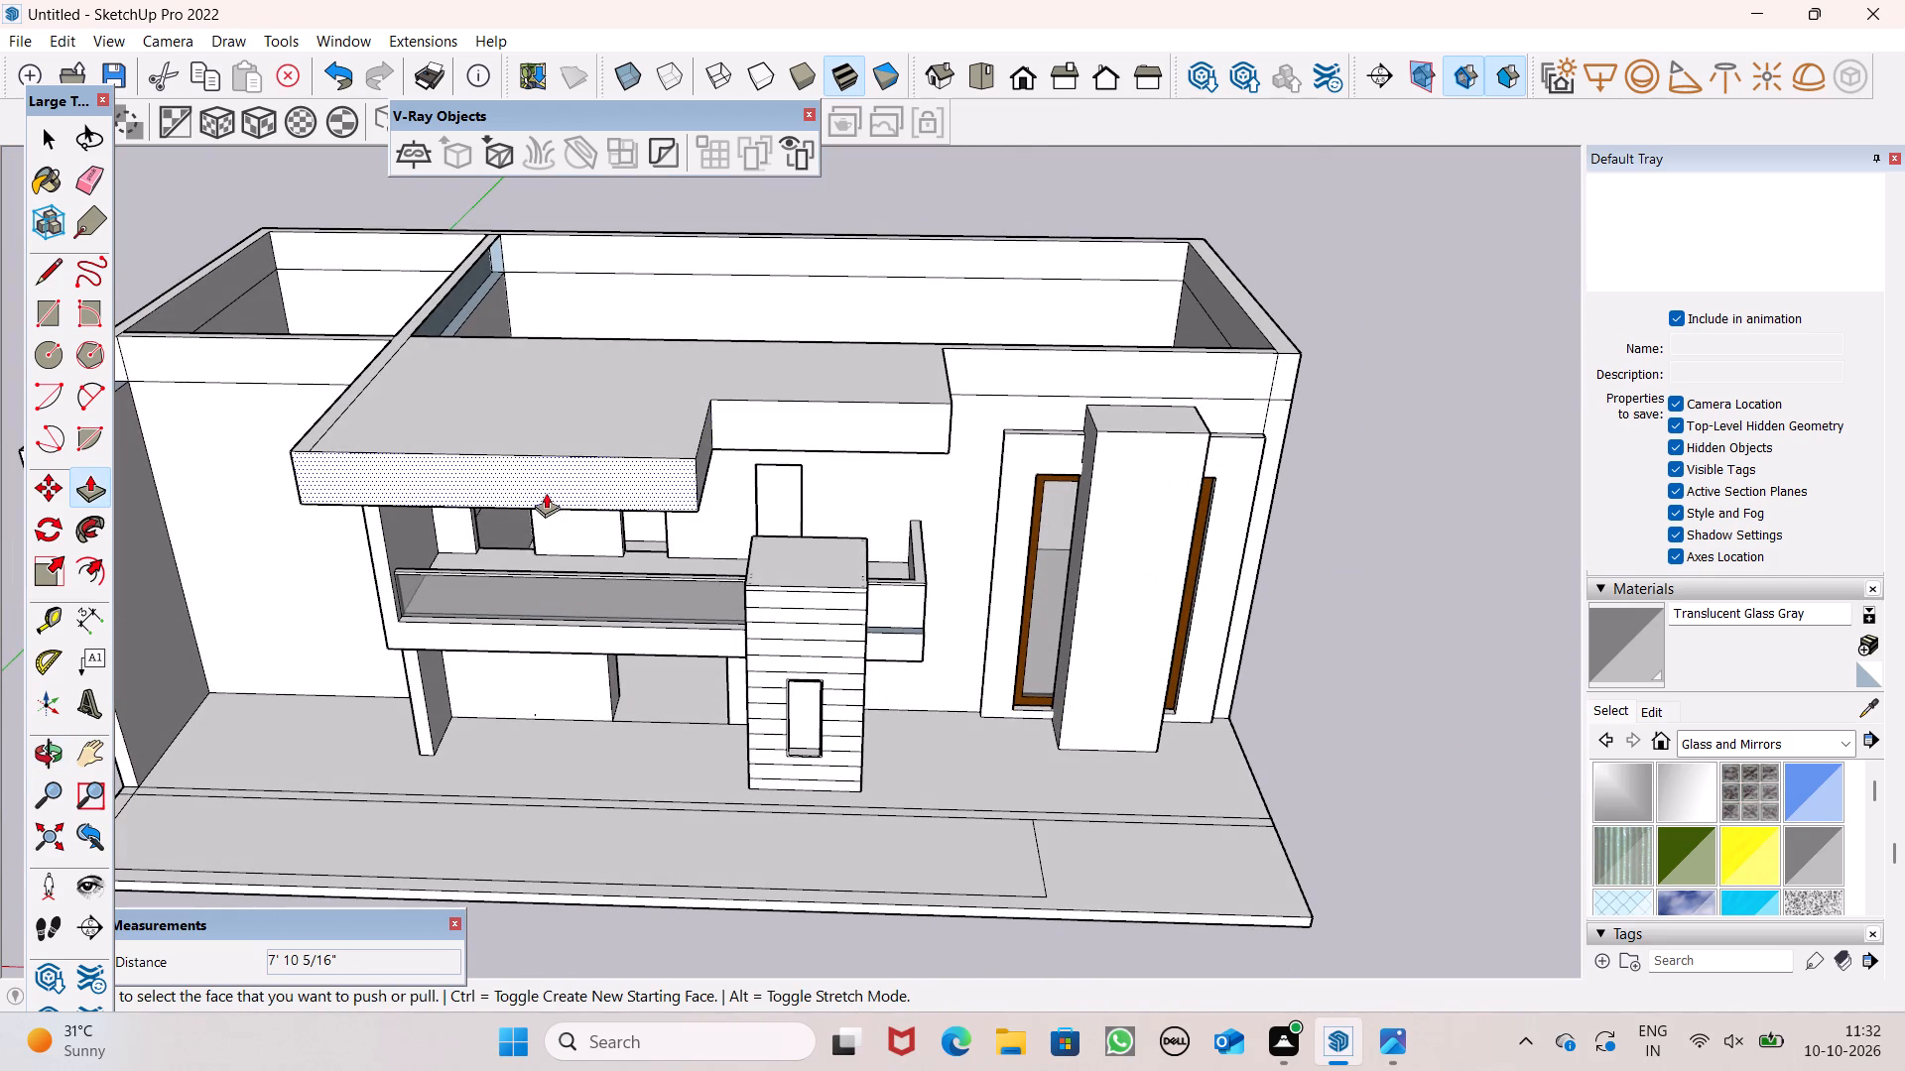
pyautogui.moveTo(571, 467); pyautogui.dragTo(584, 489)
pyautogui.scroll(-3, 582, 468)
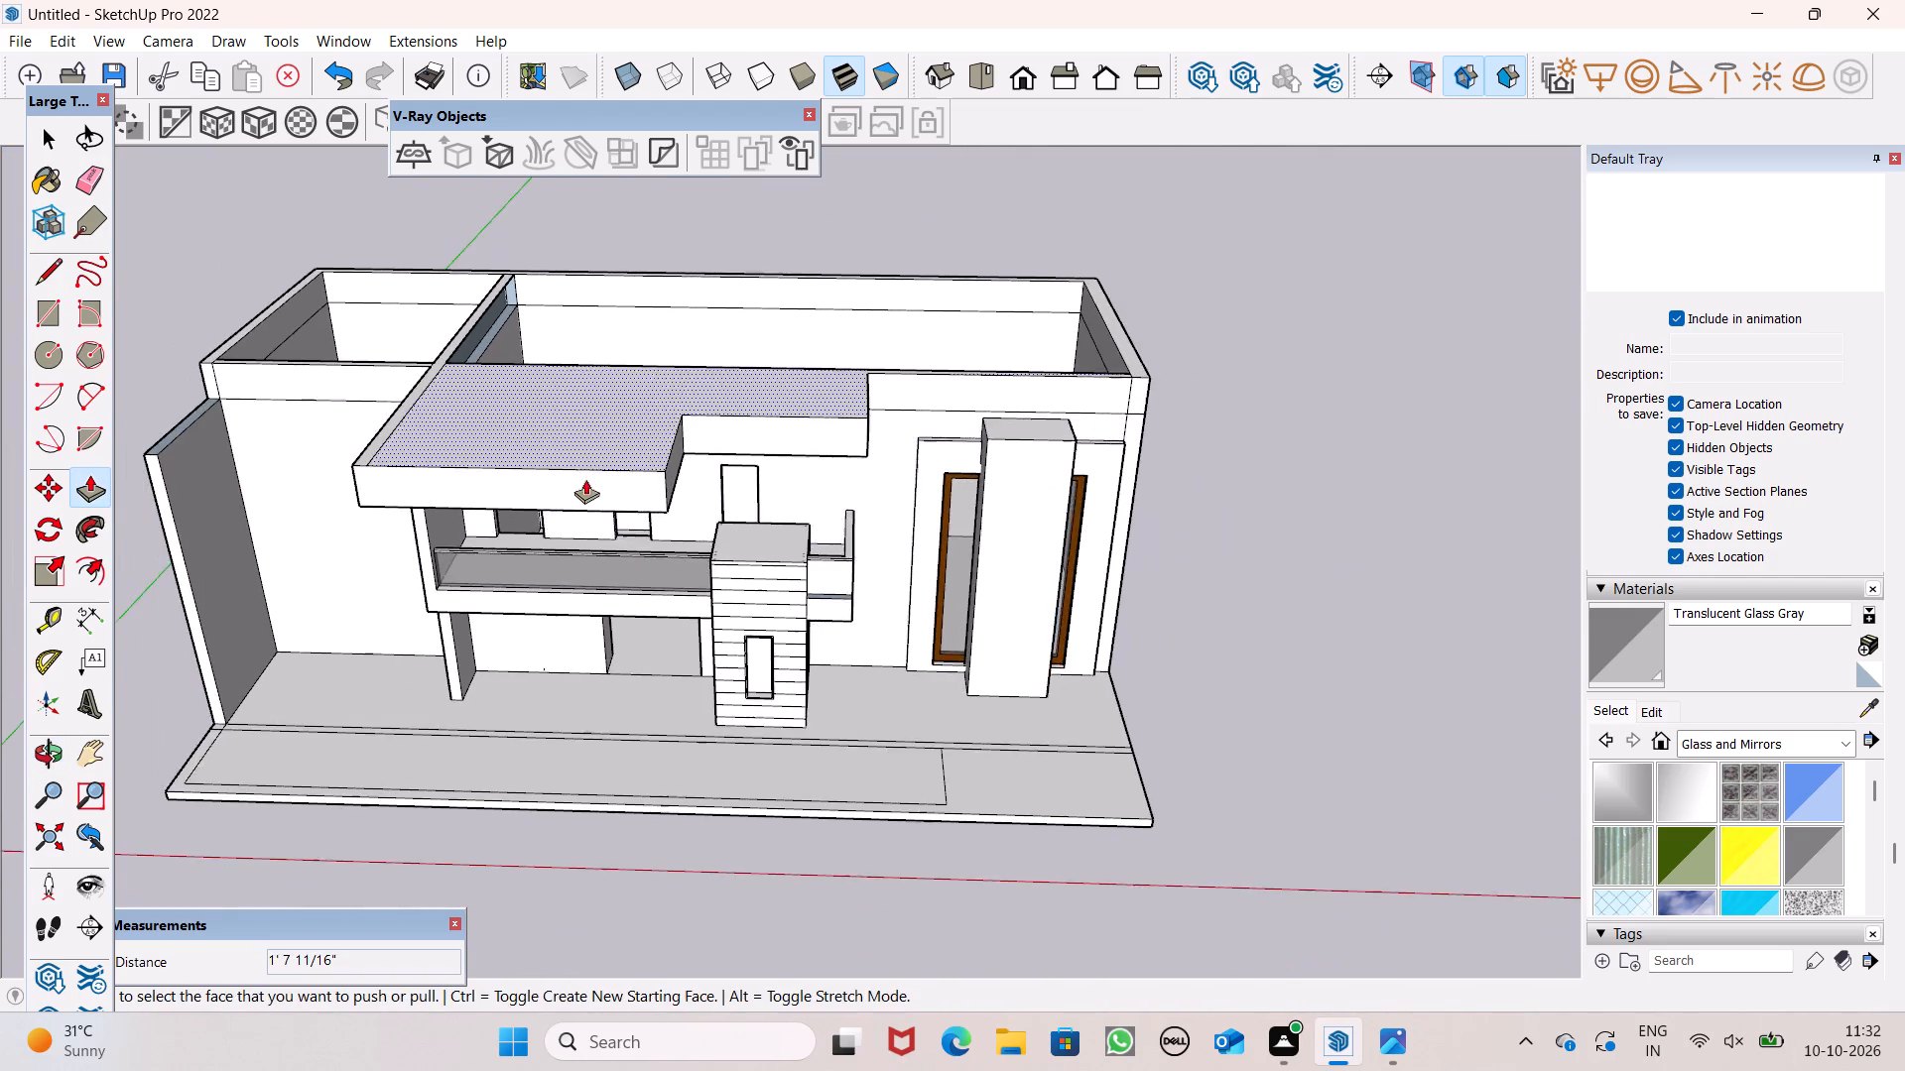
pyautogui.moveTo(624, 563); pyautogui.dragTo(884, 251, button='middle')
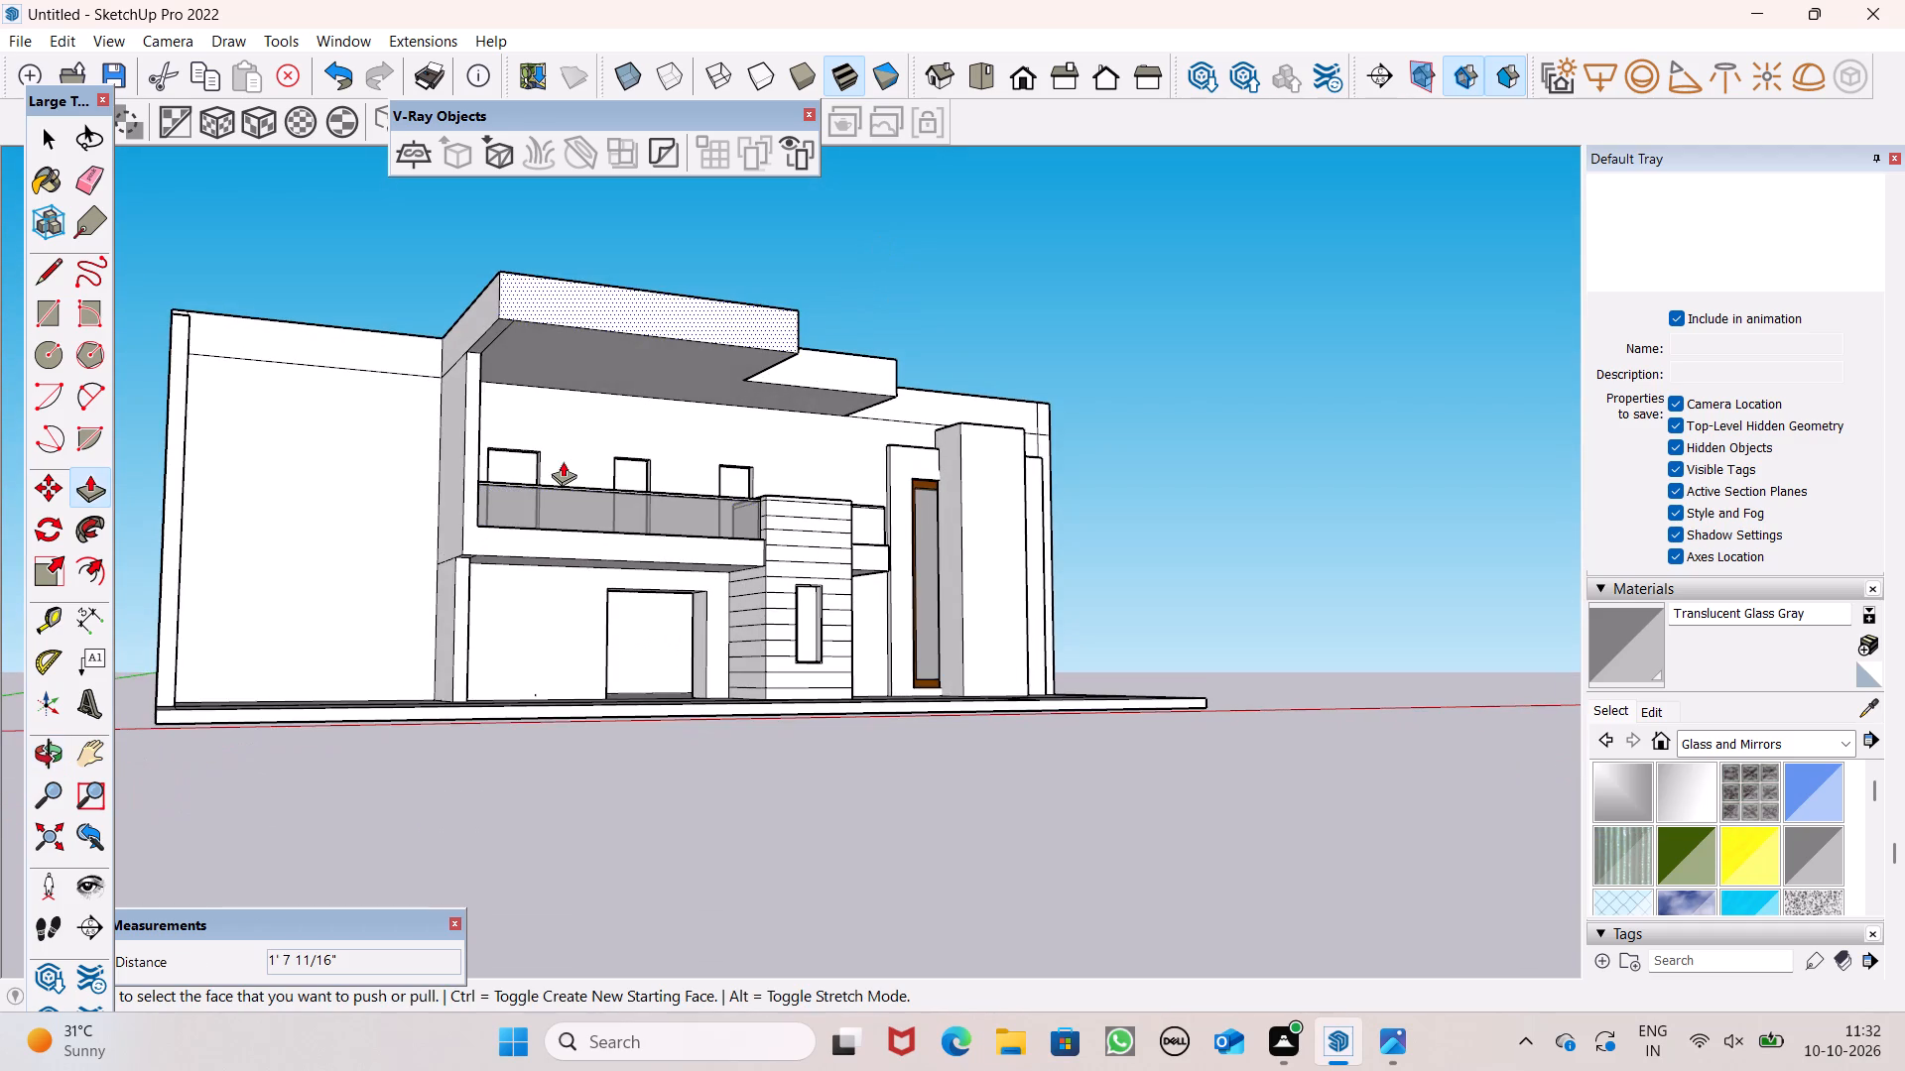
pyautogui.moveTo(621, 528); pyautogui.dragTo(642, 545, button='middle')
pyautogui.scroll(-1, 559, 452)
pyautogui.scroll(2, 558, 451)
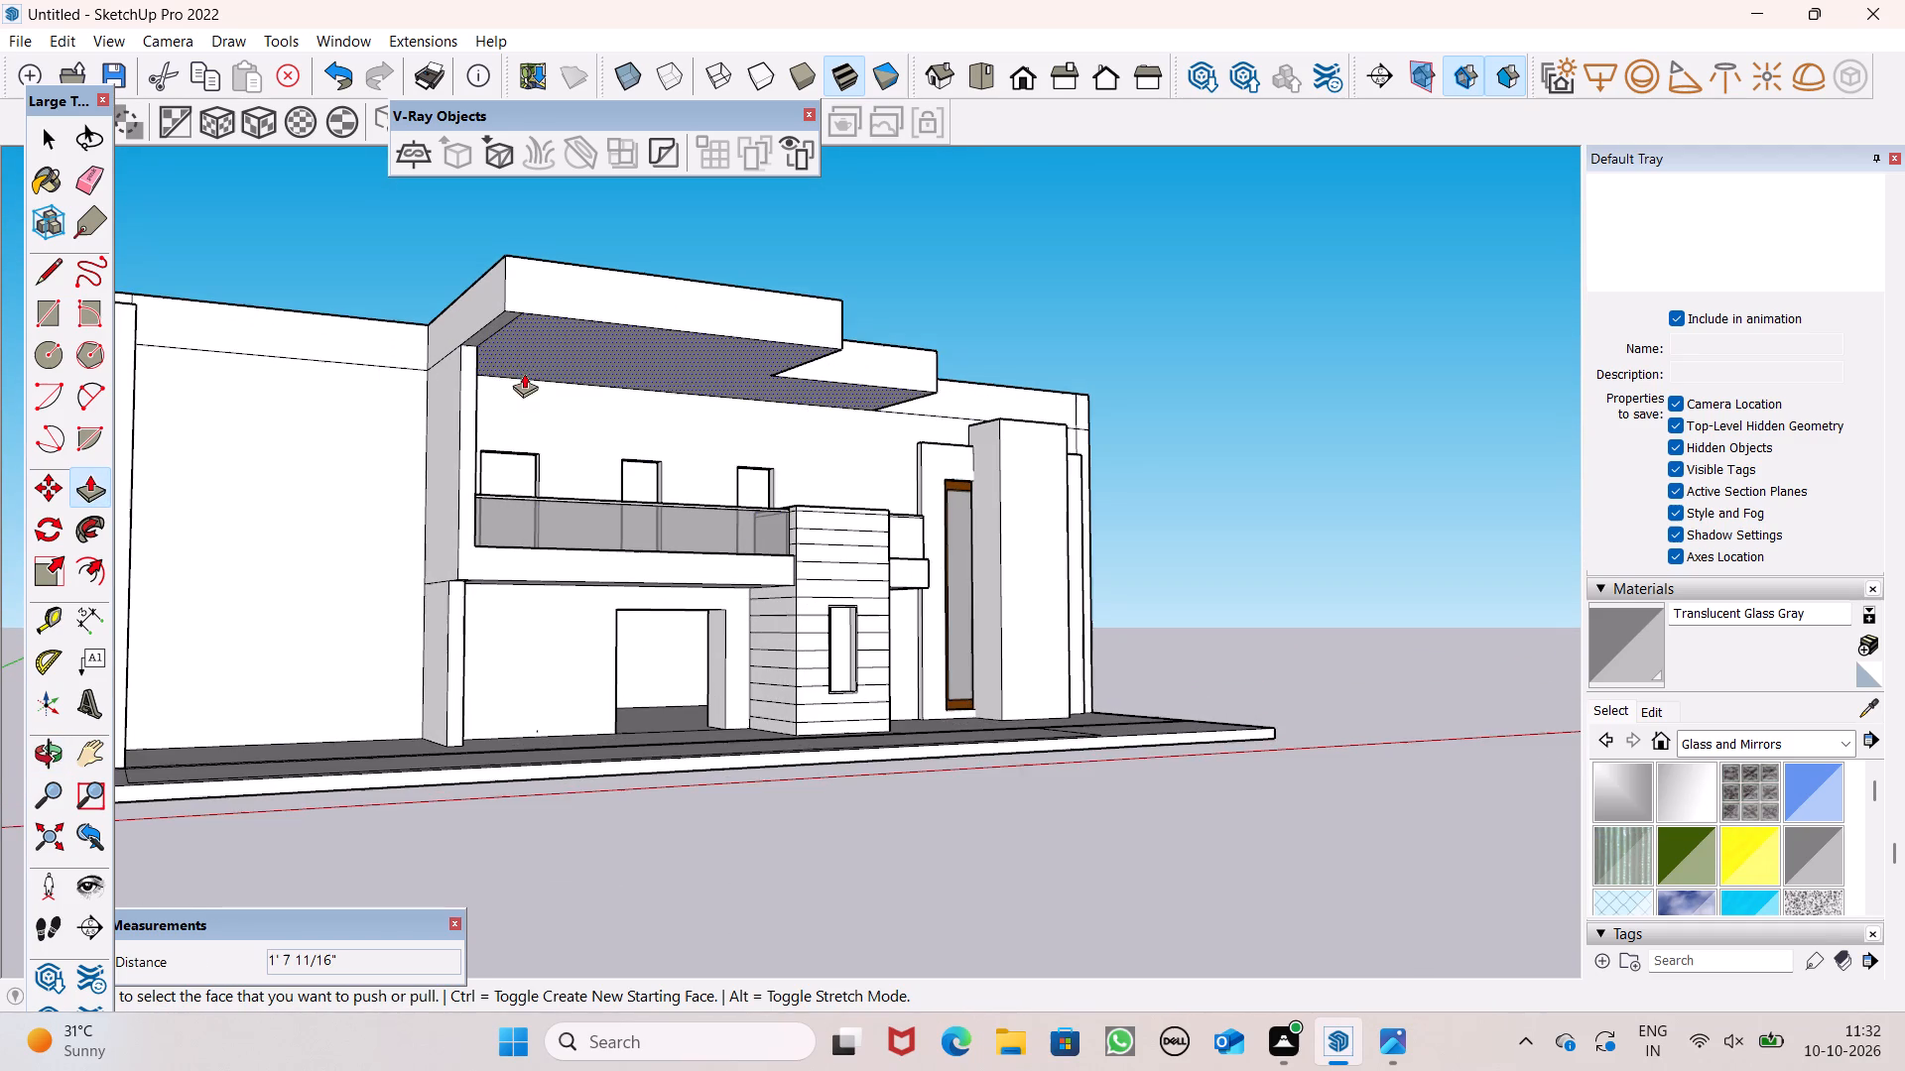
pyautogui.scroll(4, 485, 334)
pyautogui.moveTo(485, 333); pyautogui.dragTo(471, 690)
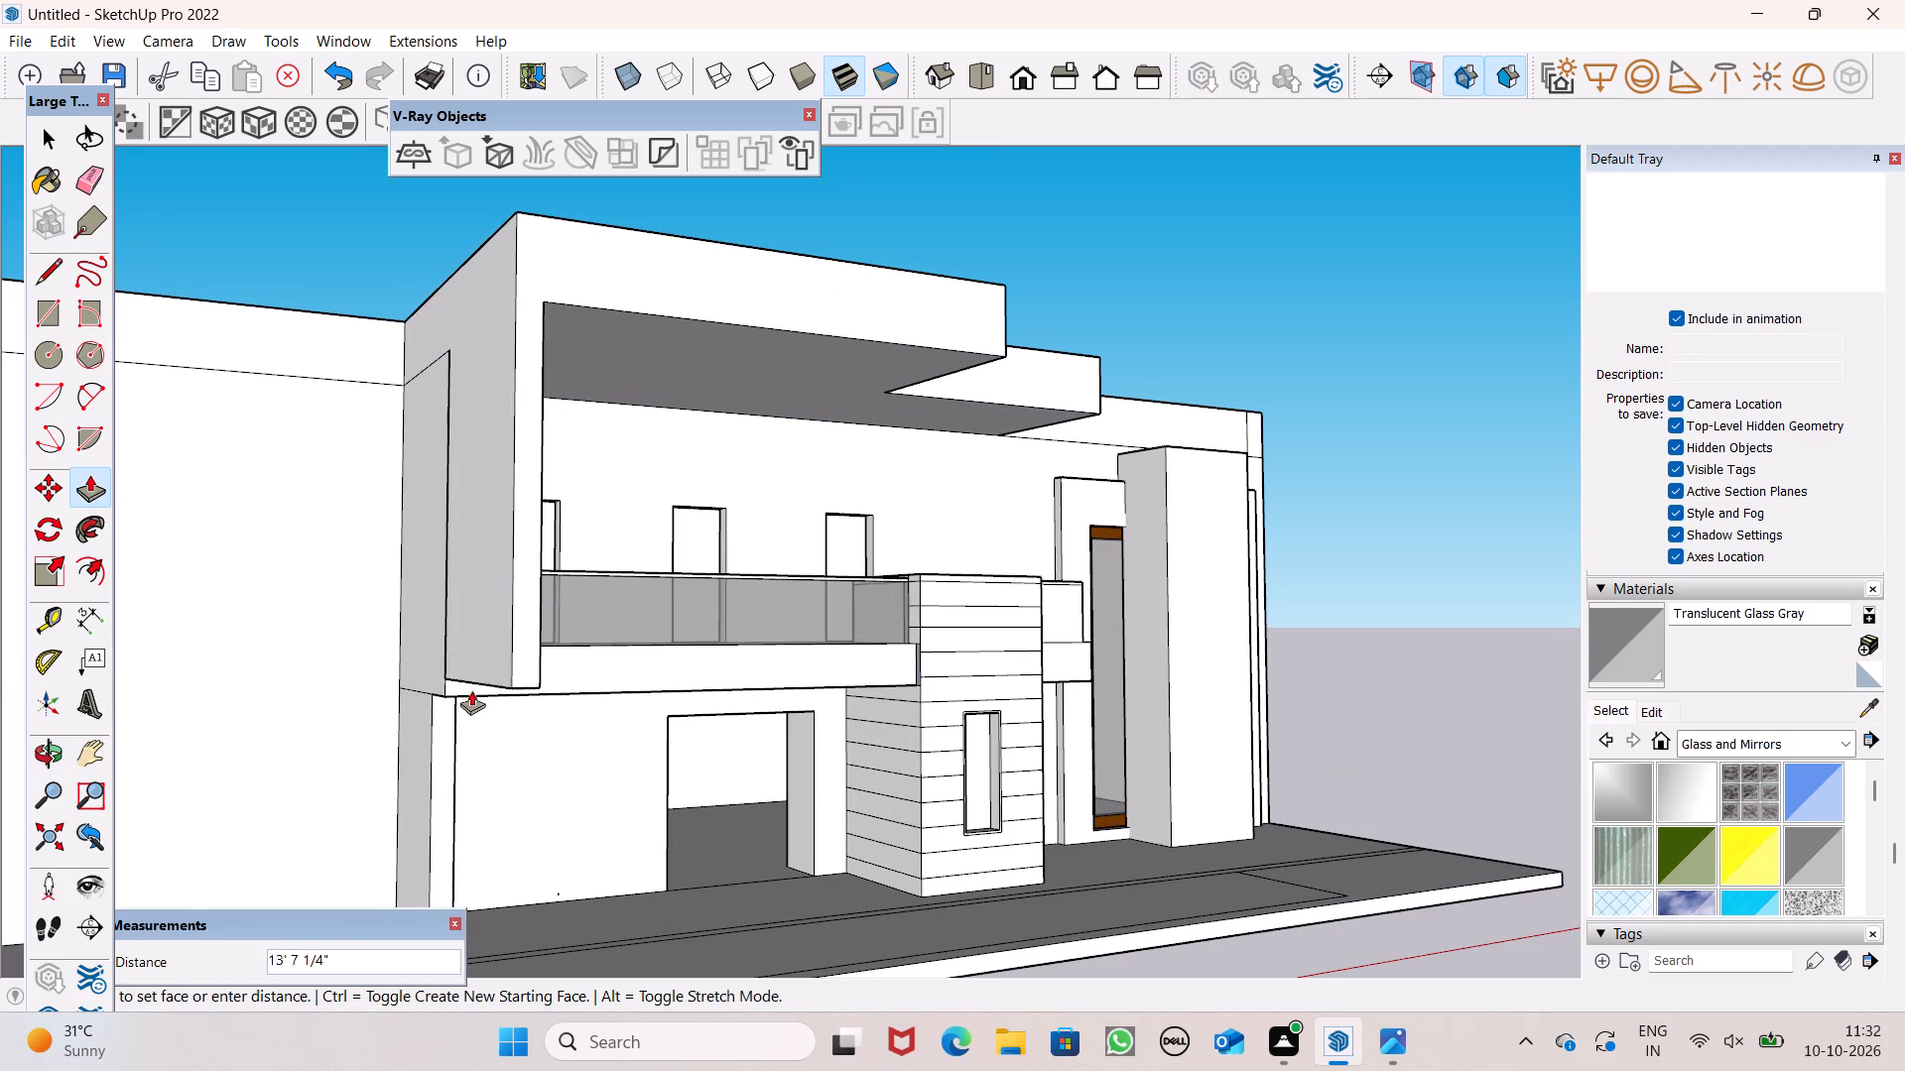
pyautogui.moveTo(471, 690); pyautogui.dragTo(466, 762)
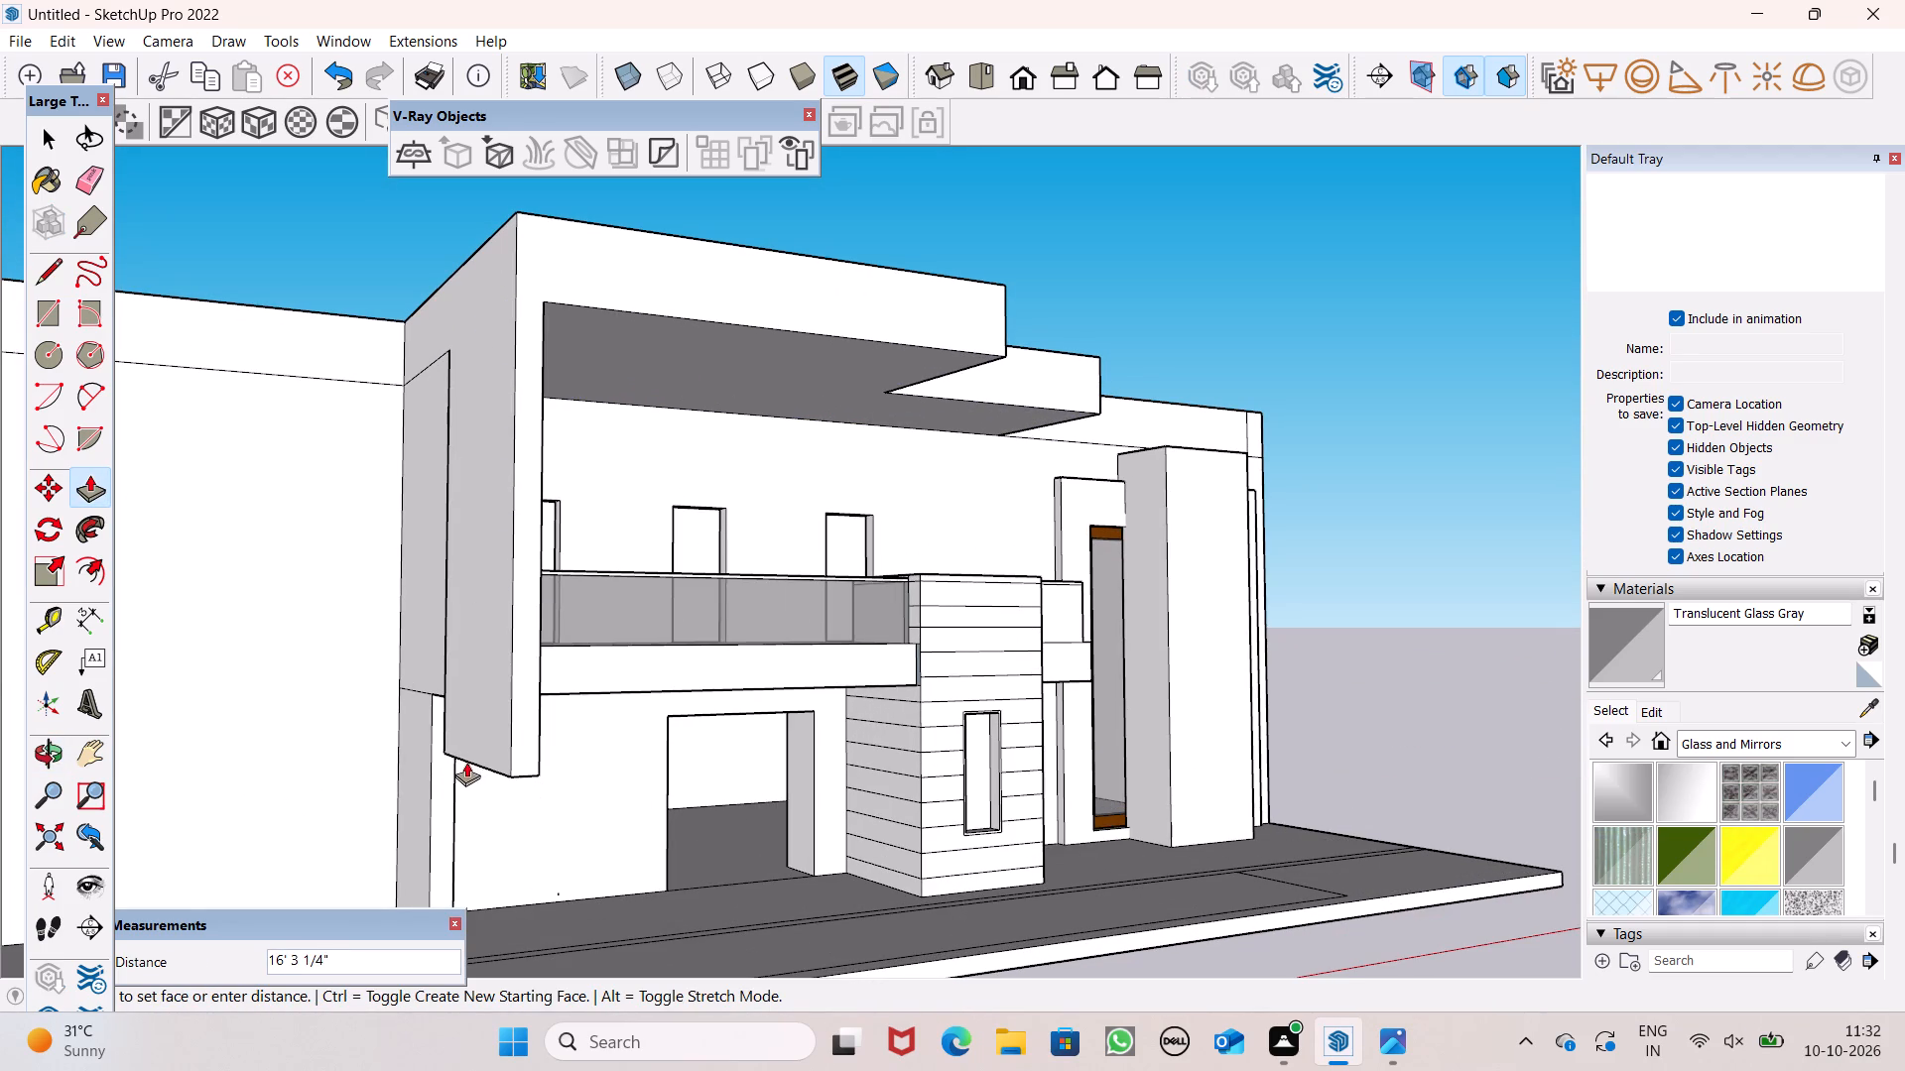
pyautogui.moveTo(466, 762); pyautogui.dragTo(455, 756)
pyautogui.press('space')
# Examine the stepped canopy's side, its underside and its junction with the balcony-side cross wall from several angles.
pyautogui.scroll(-3, 619, 567)
pyautogui.moveTo(695, 701); pyautogui.dragTo(962, 571, button='middle')
pyautogui.scroll(1, 814, 597)
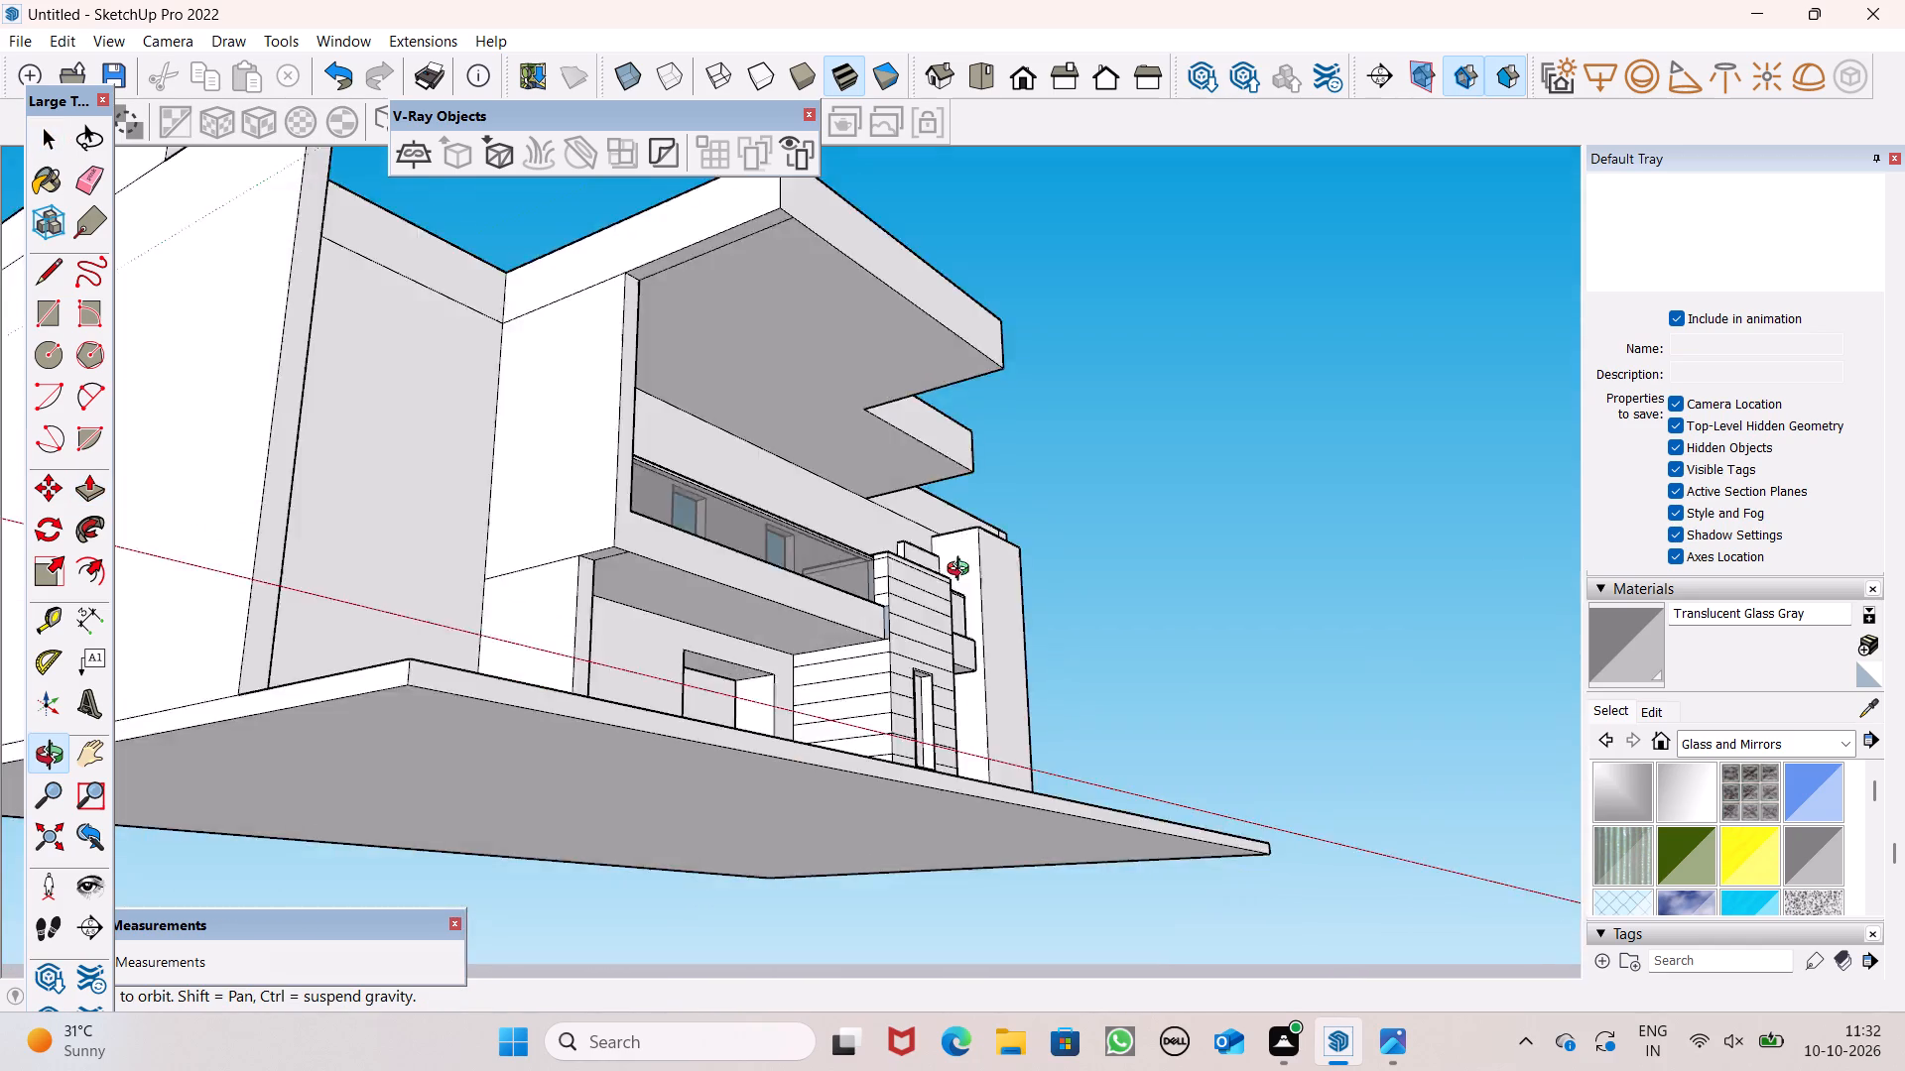
pyautogui.moveTo(962, 571); pyautogui.dragTo(1134, 890, button='middle')
pyautogui.scroll(-1, 968, 661)
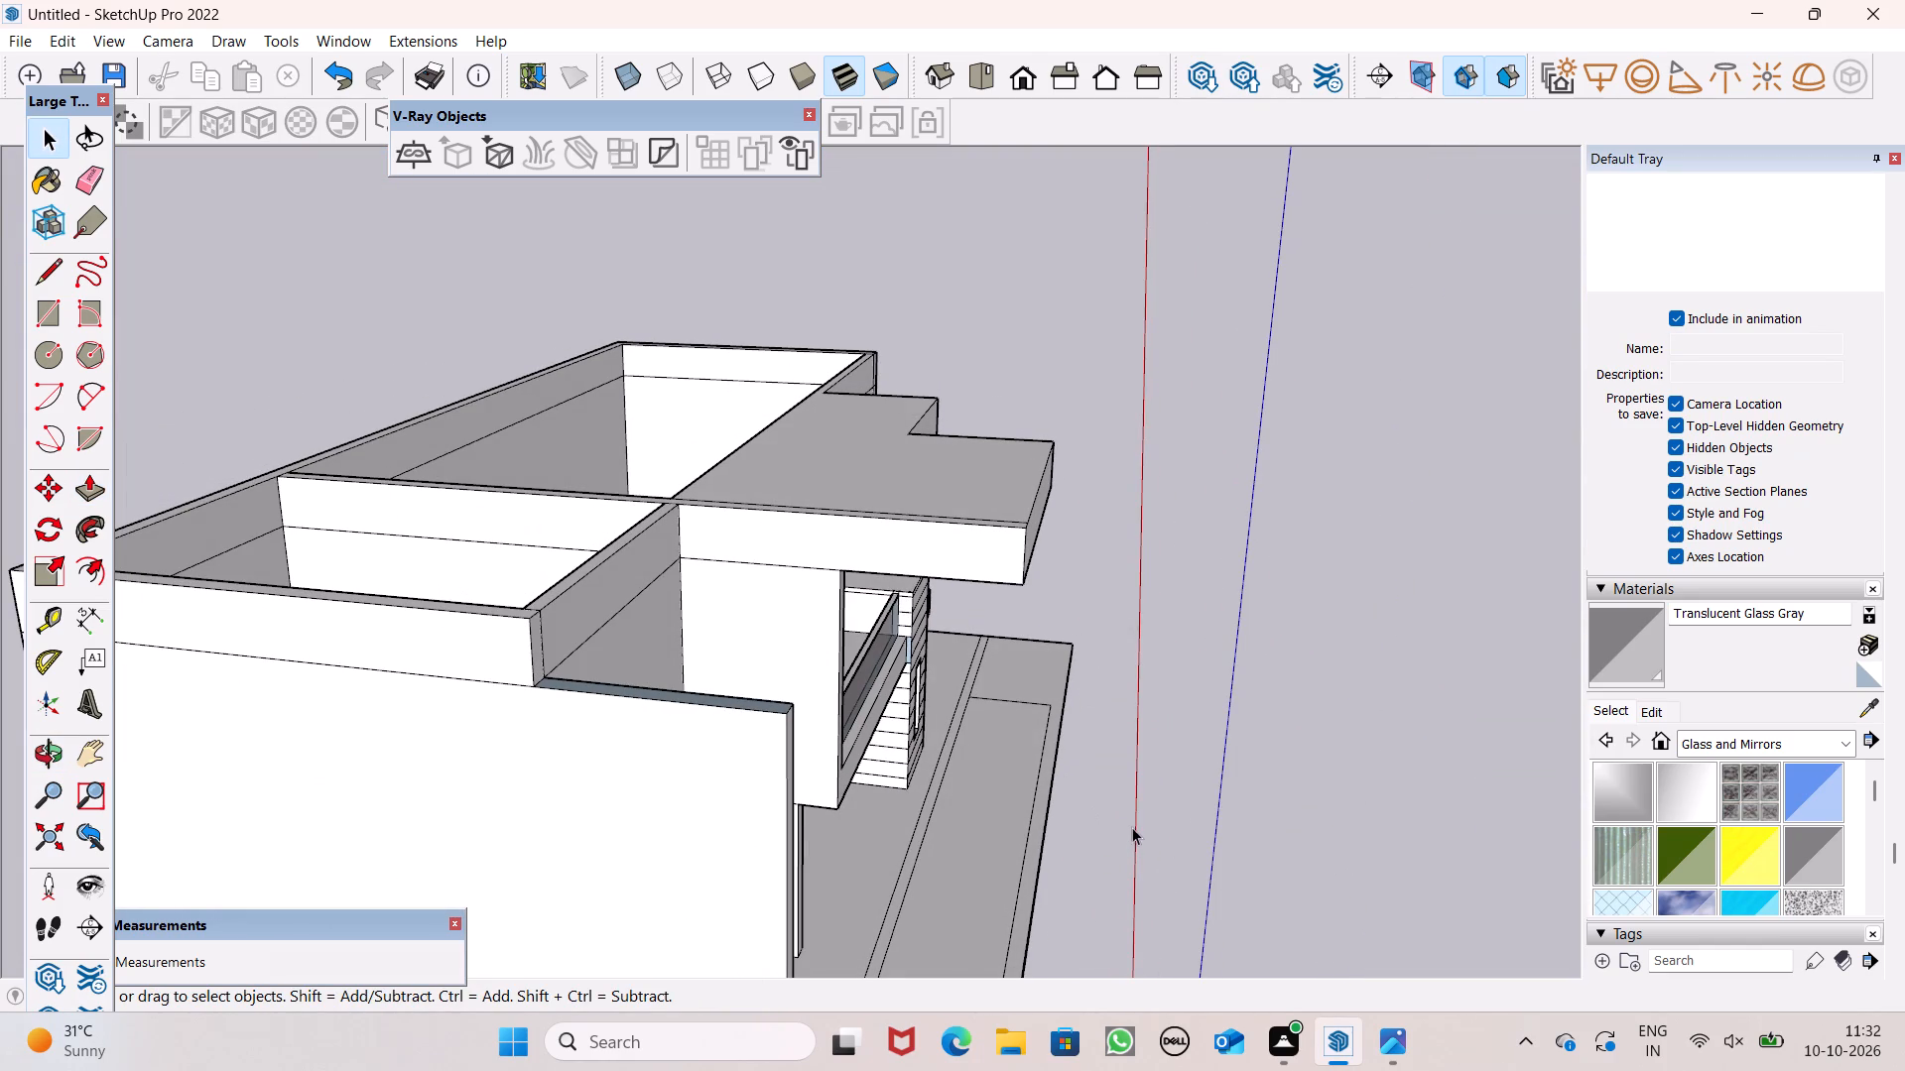
pyautogui.scroll(1, 1223, 872)
pyautogui.moveTo(1224, 872); pyautogui.dragTo(1202, 801, button='middle')
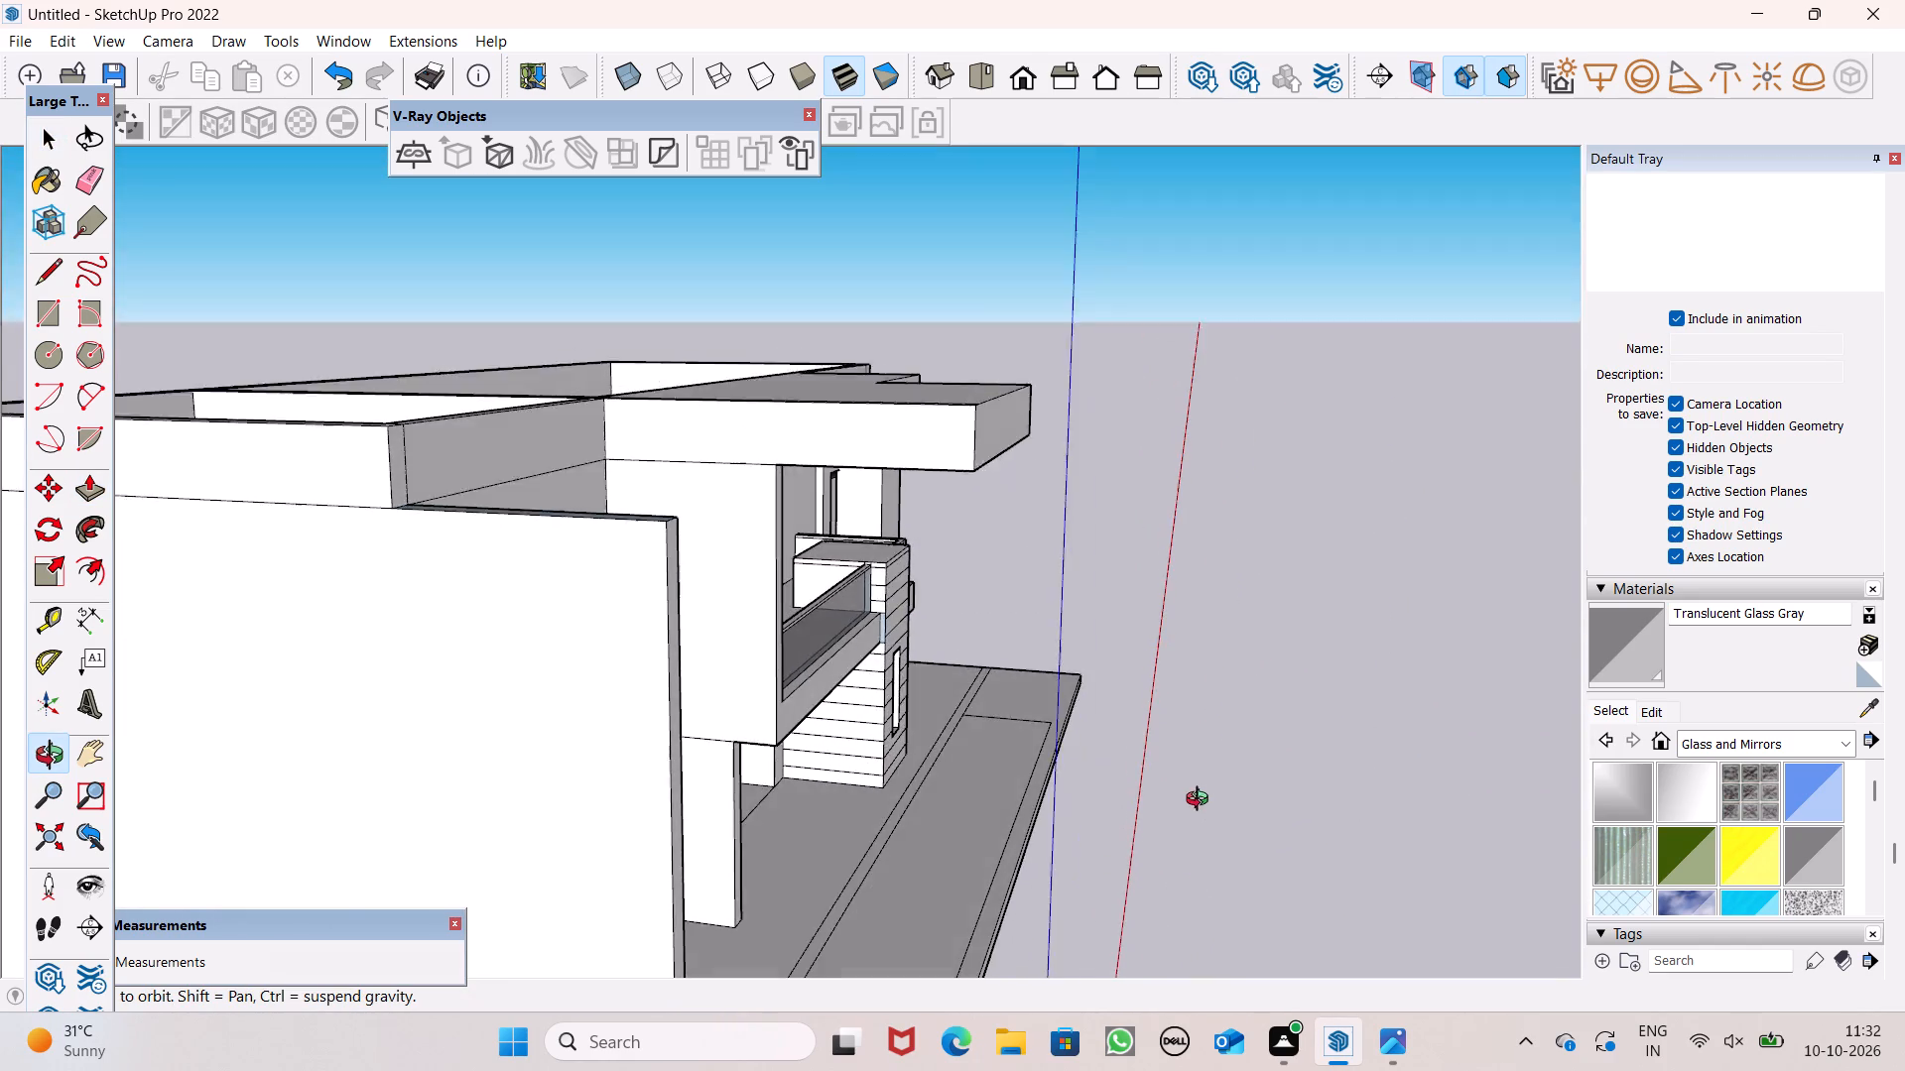
pyautogui.moveTo(1202, 801); pyautogui.dragTo(1113, 613, button='middle')
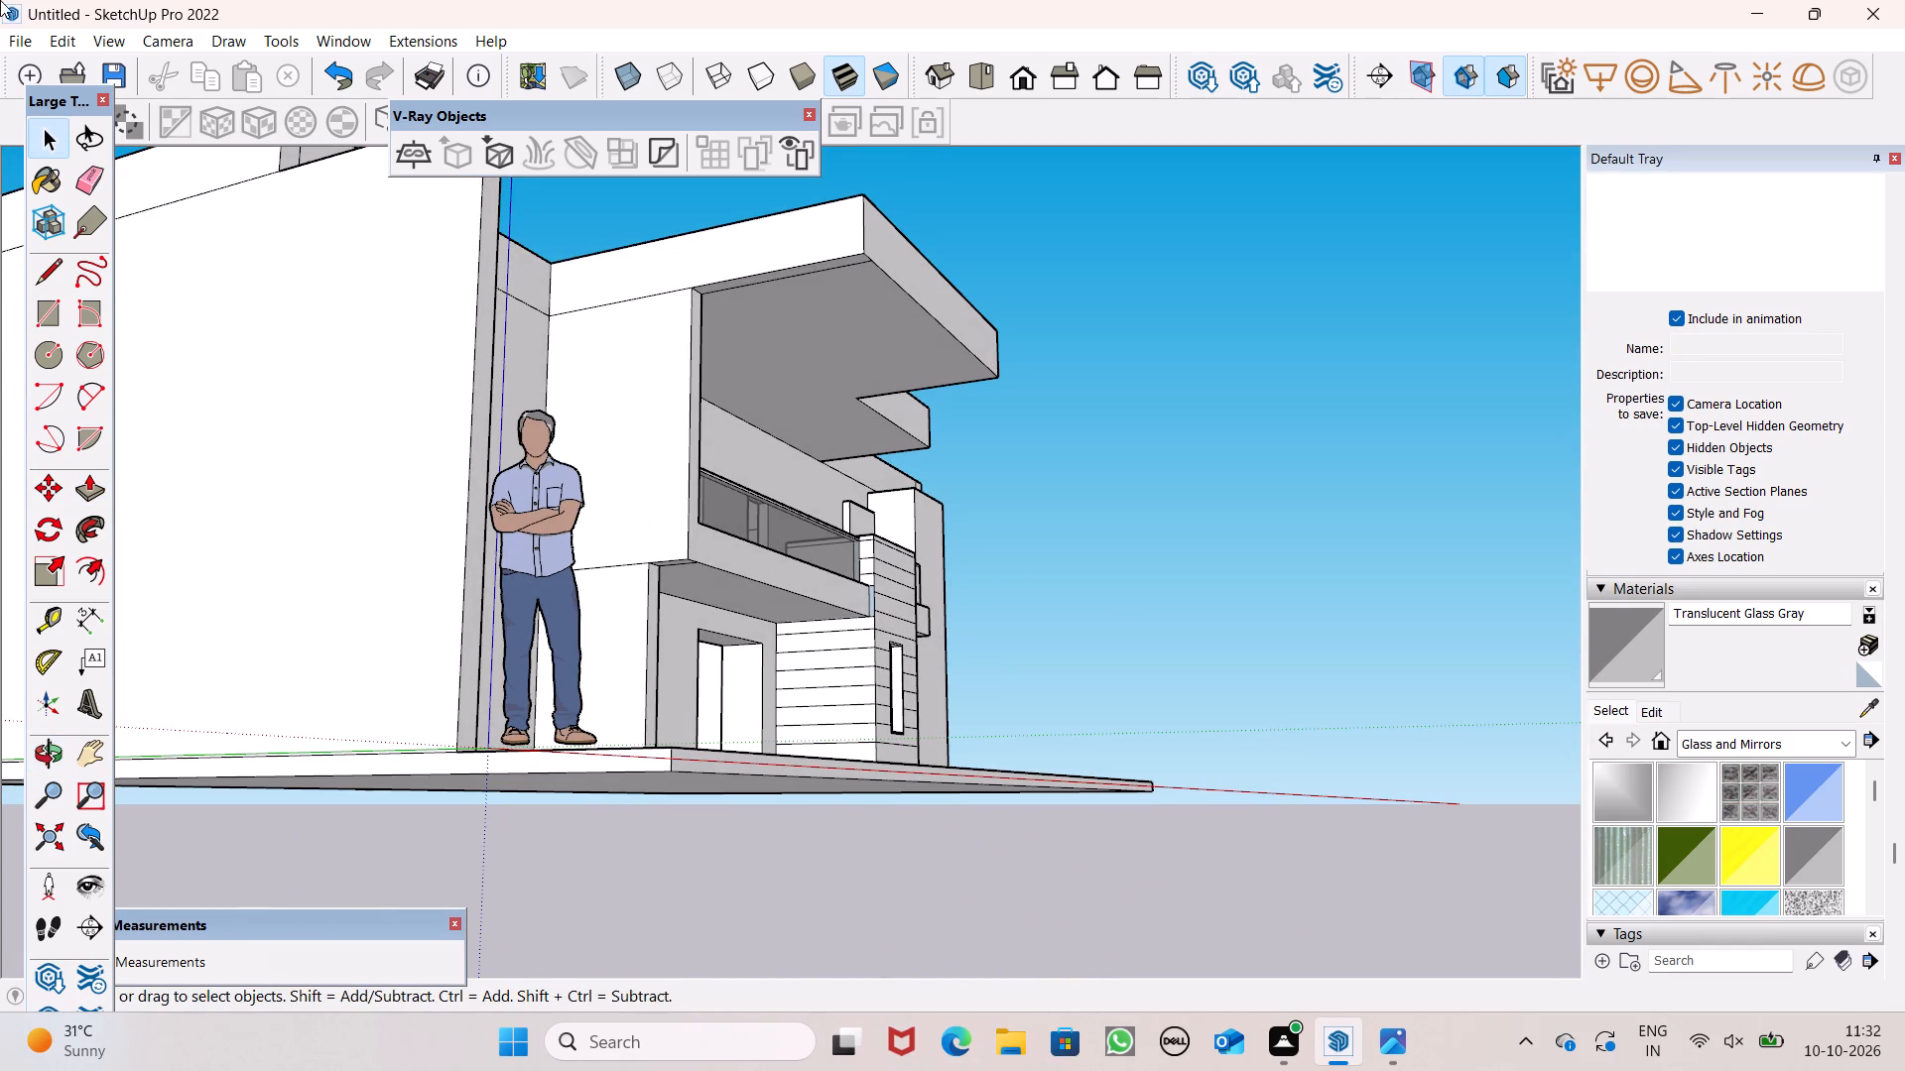
pyautogui.click(49, 280)
pyautogui.scroll(-3, 158, 452)
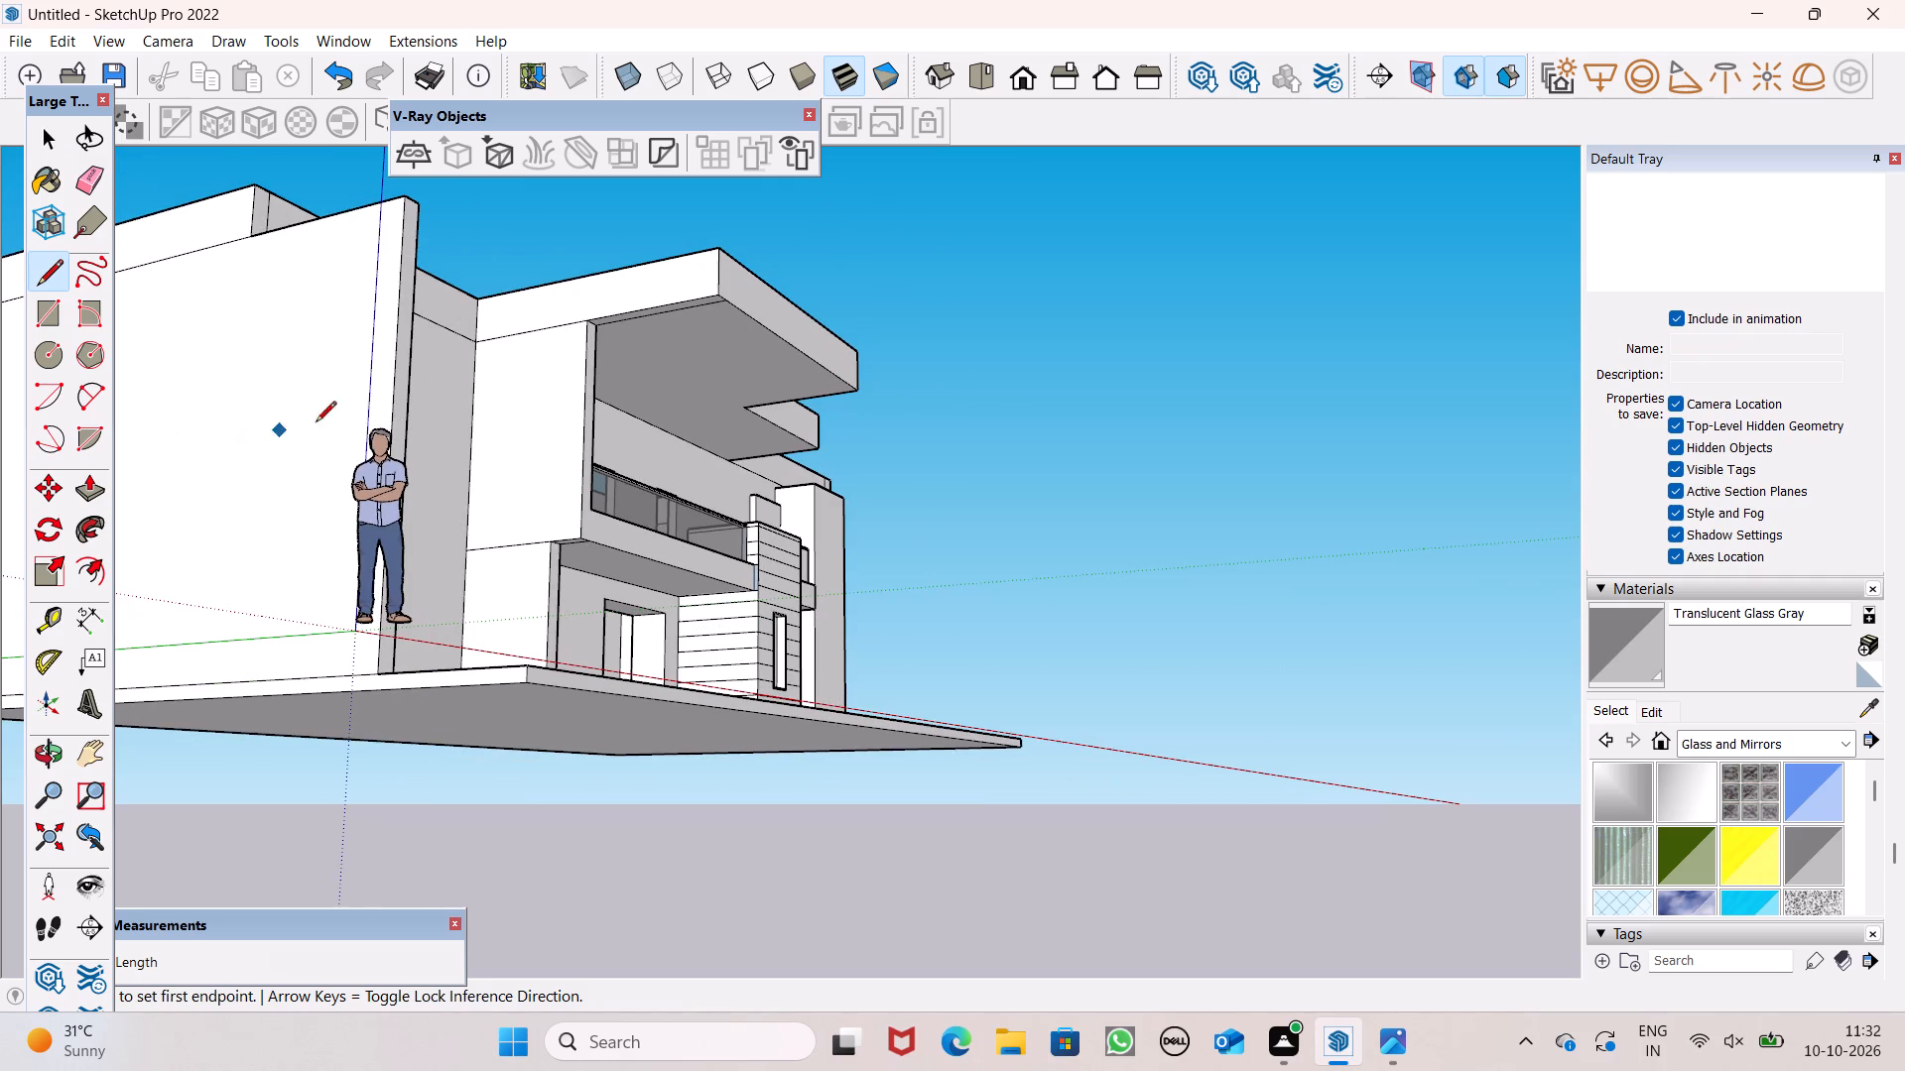
pyautogui.scroll(-3, 0, 573)
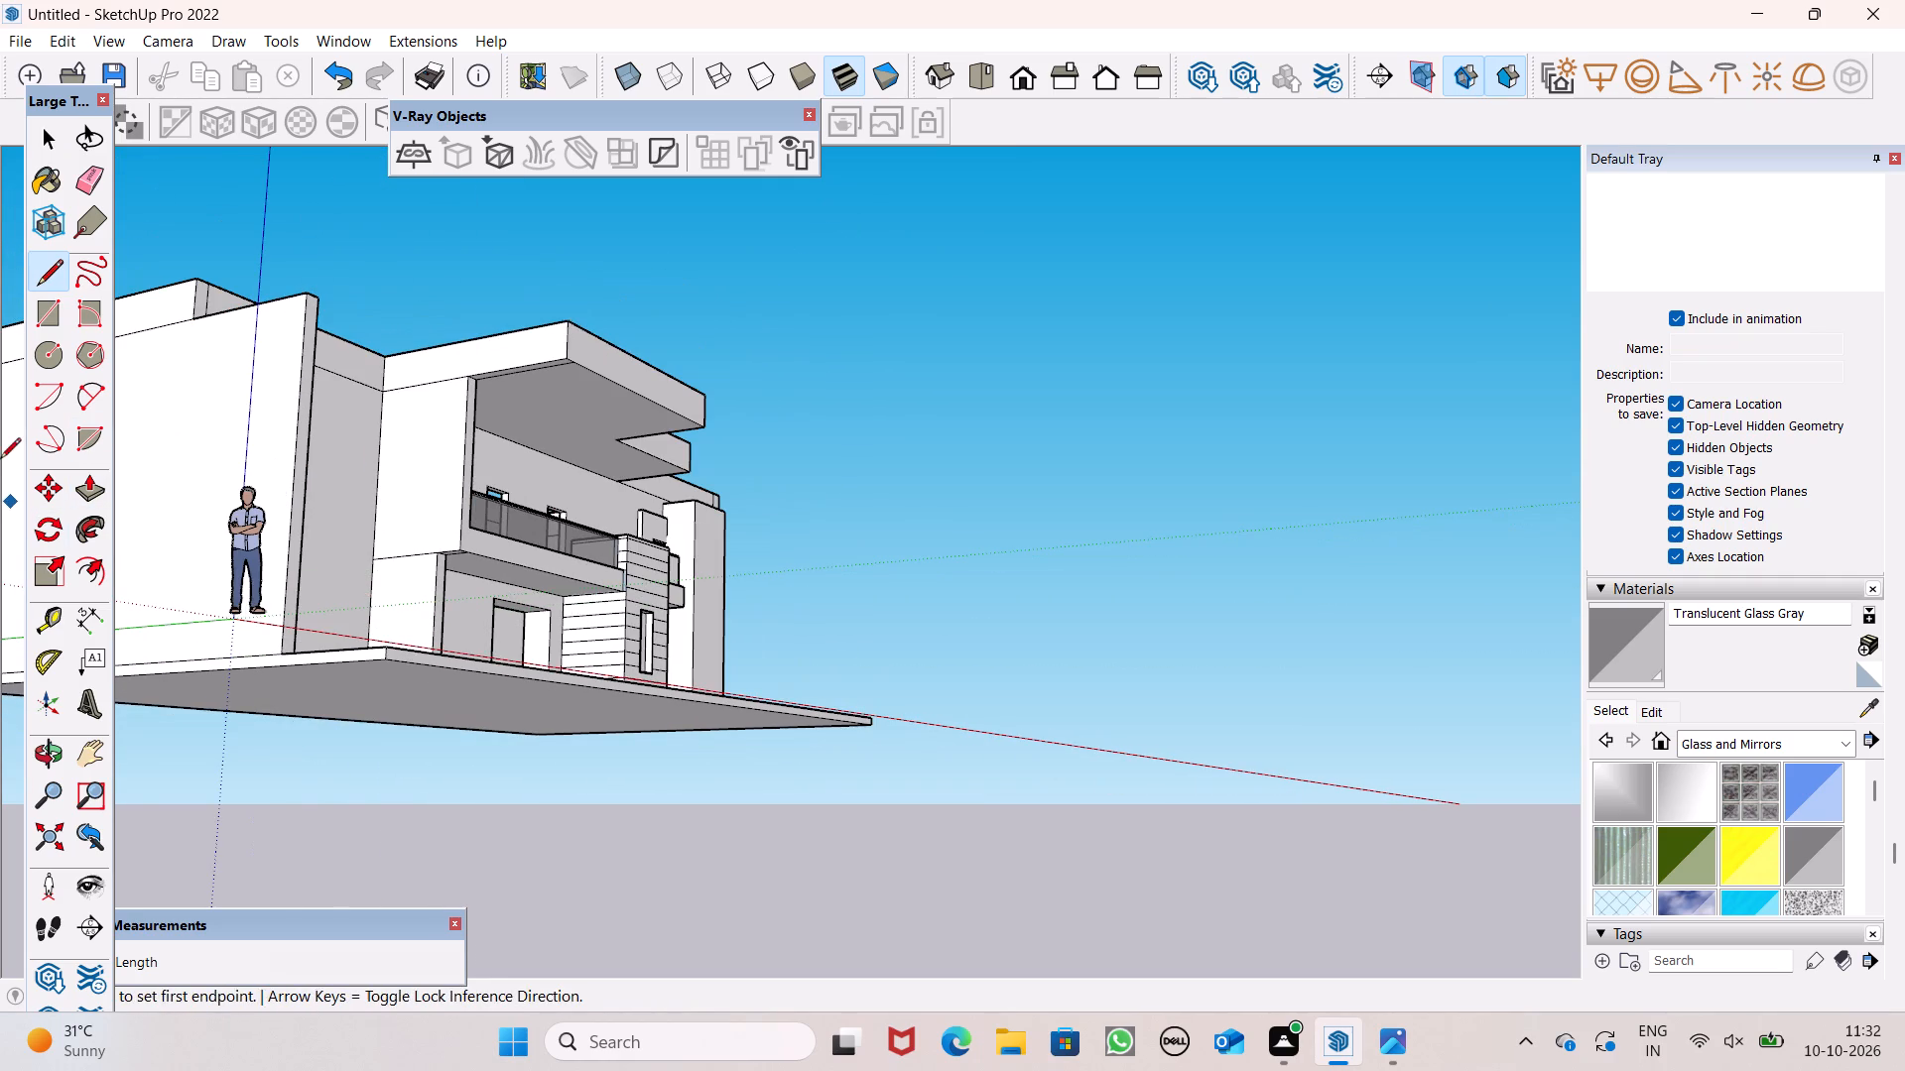
pyautogui.scroll(-4, 0, 450)
pyautogui.scroll(5, 604, 493)
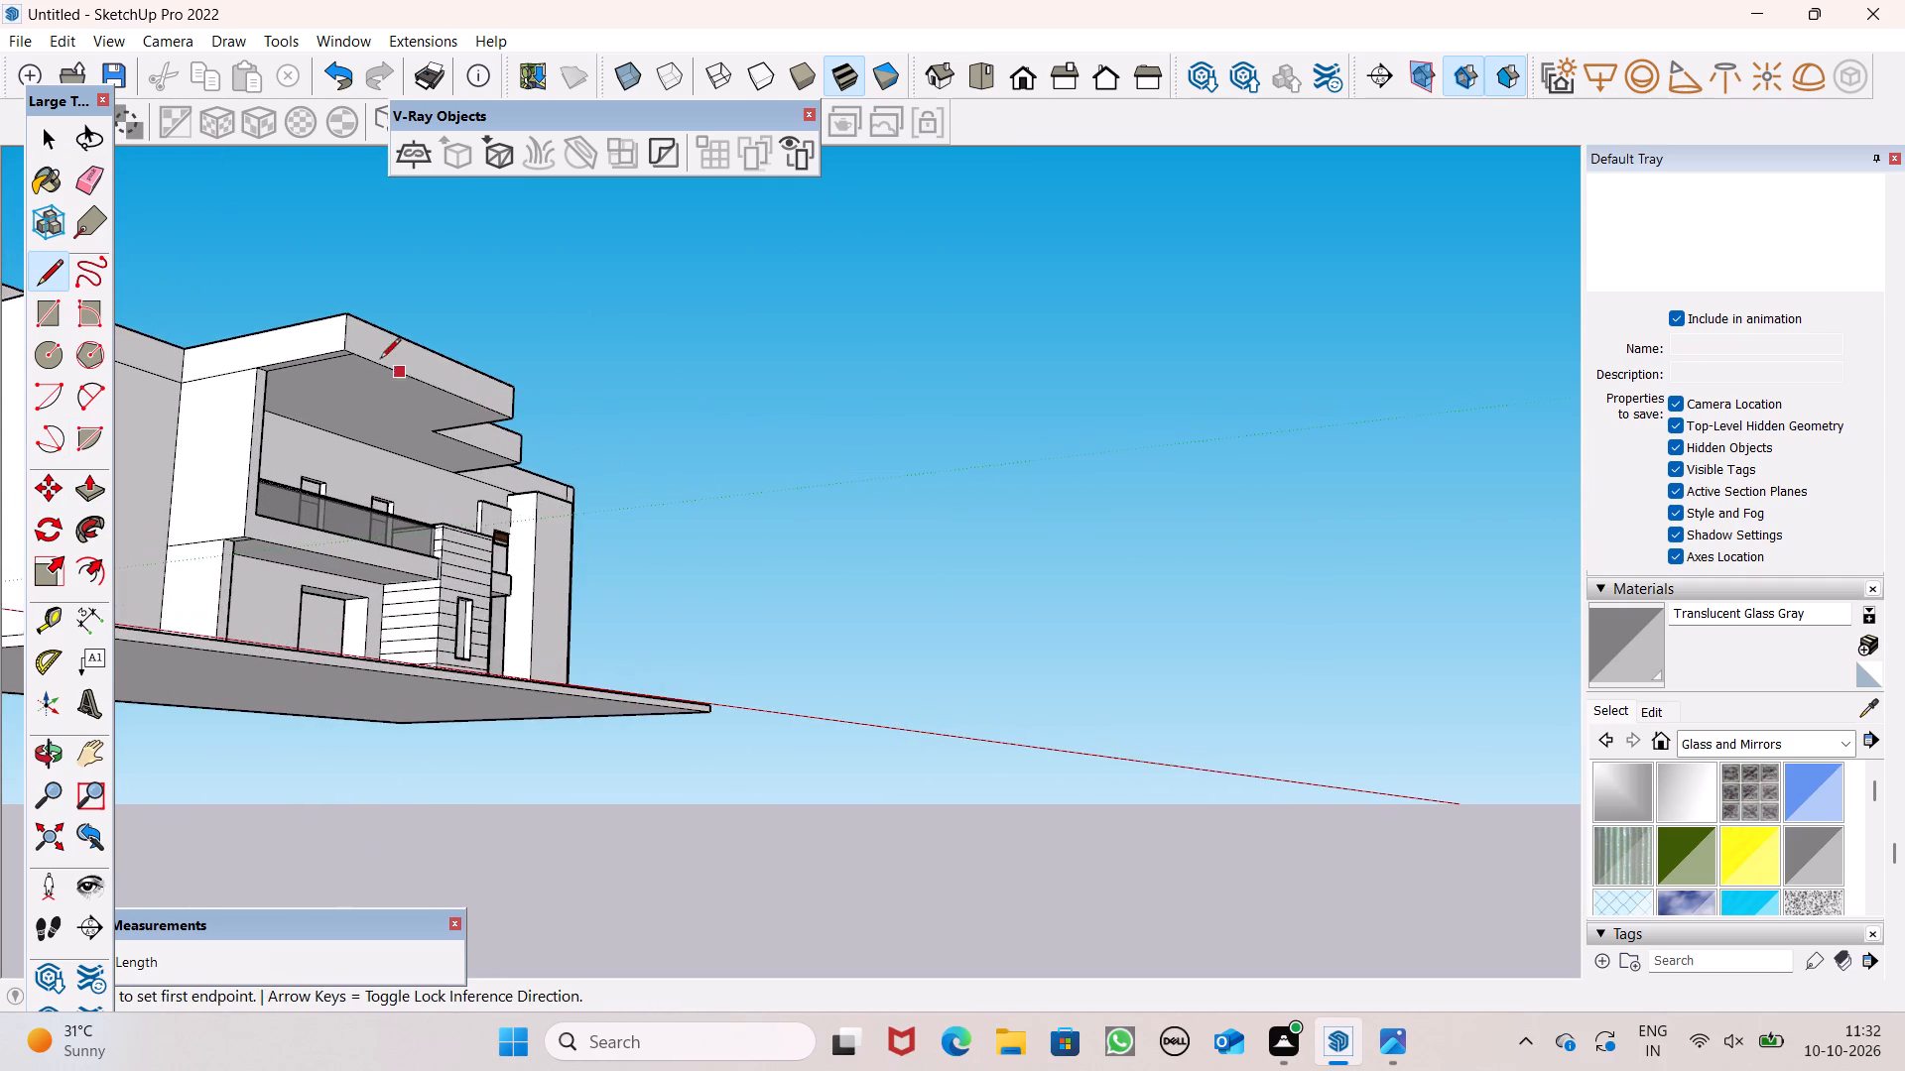
pyautogui.scroll(2, 383, 363)
pyautogui.moveTo(369, 391); pyautogui.dragTo(669, 356, button='middle')
pyautogui.scroll(1, 559, 563)
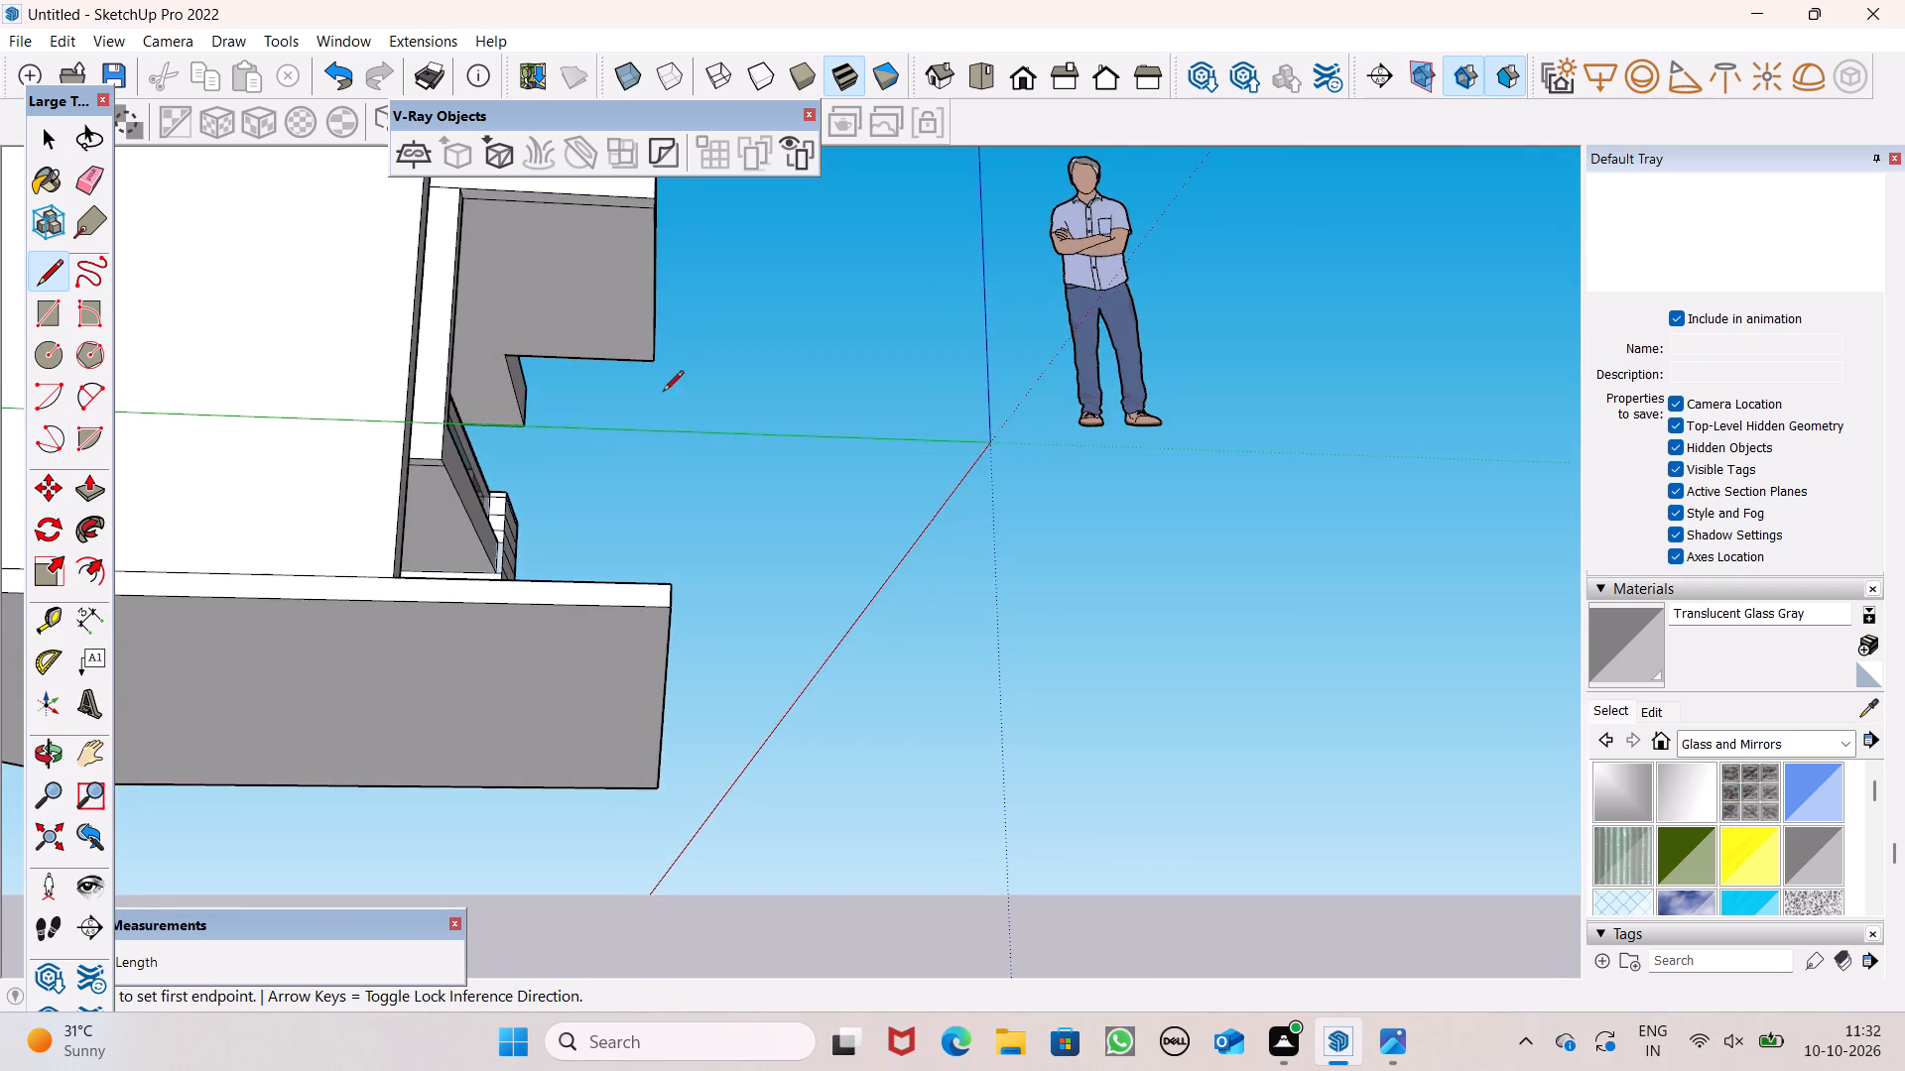
pyautogui.scroll(-15, 656, 482)
pyautogui.moveTo(693, 714); pyautogui.dragTo(696, 951, button='middle')
pyautogui.scroll(3, 829, 436)
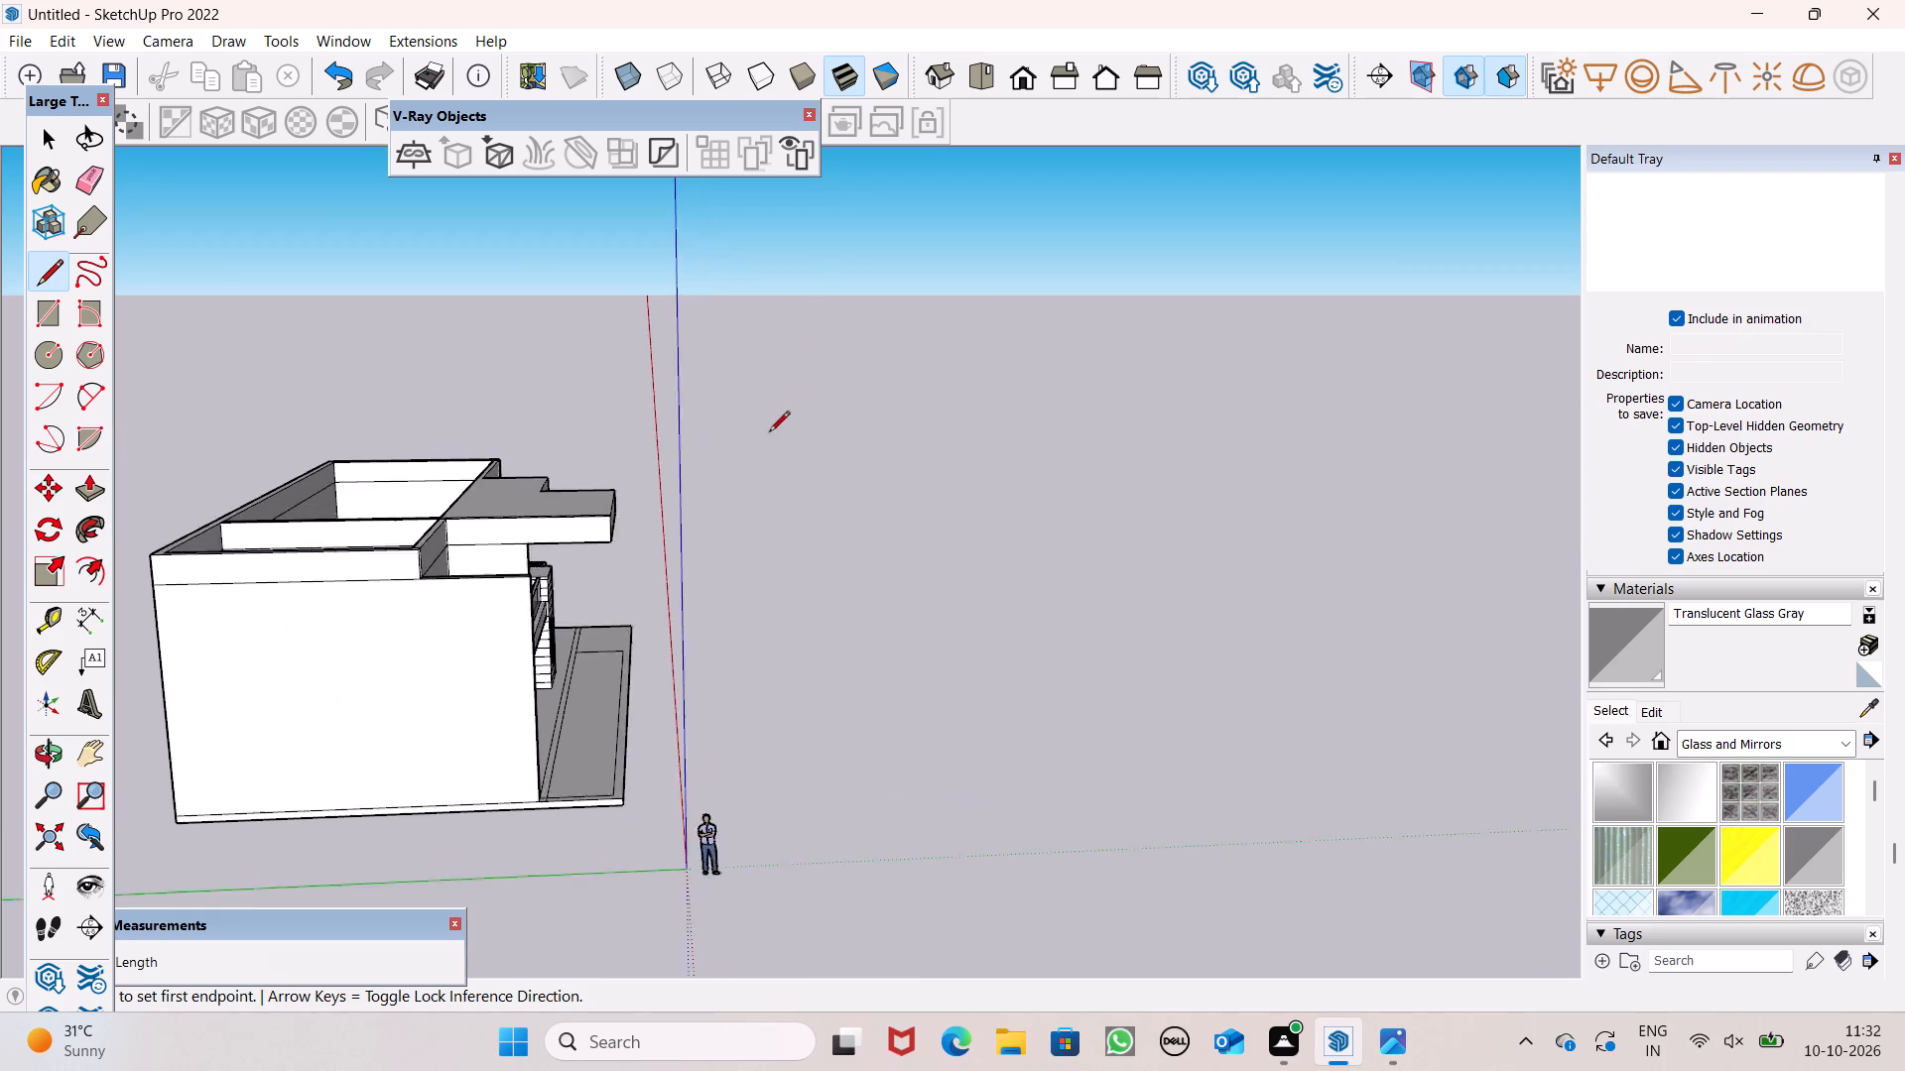
pyautogui.scroll(3, 769, 433)
pyautogui.scroll(7, 526, 575)
pyautogui.moveTo(701, 646); pyautogui.dragTo(681, 327, button='middle')
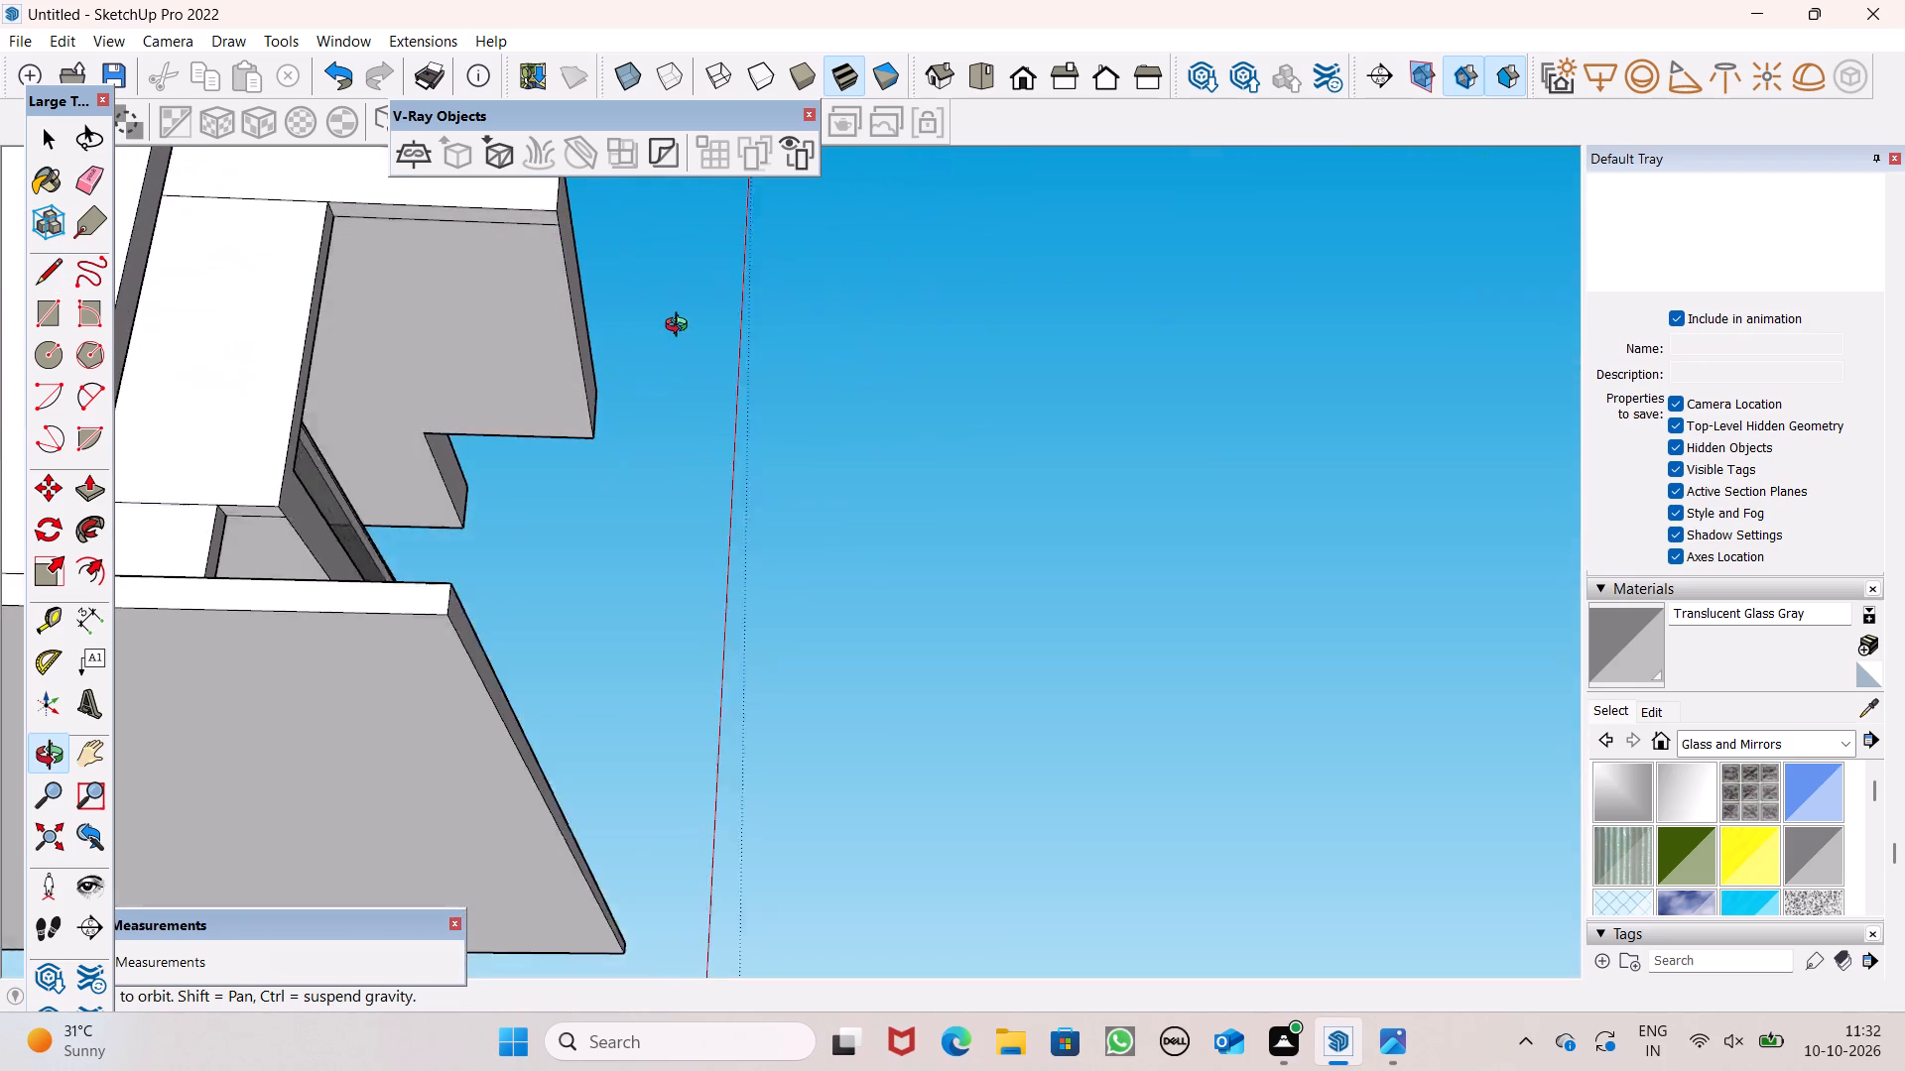
pyautogui.moveTo(681, 327); pyautogui.dragTo(354, 482, button='middle')
pyautogui.scroll(4, 190, 430)
pyautogui.moveTo(317, 489); pyautogui.dragTo(473, 290, button='middle')
pyautogui.scroll(1, 317, 489)
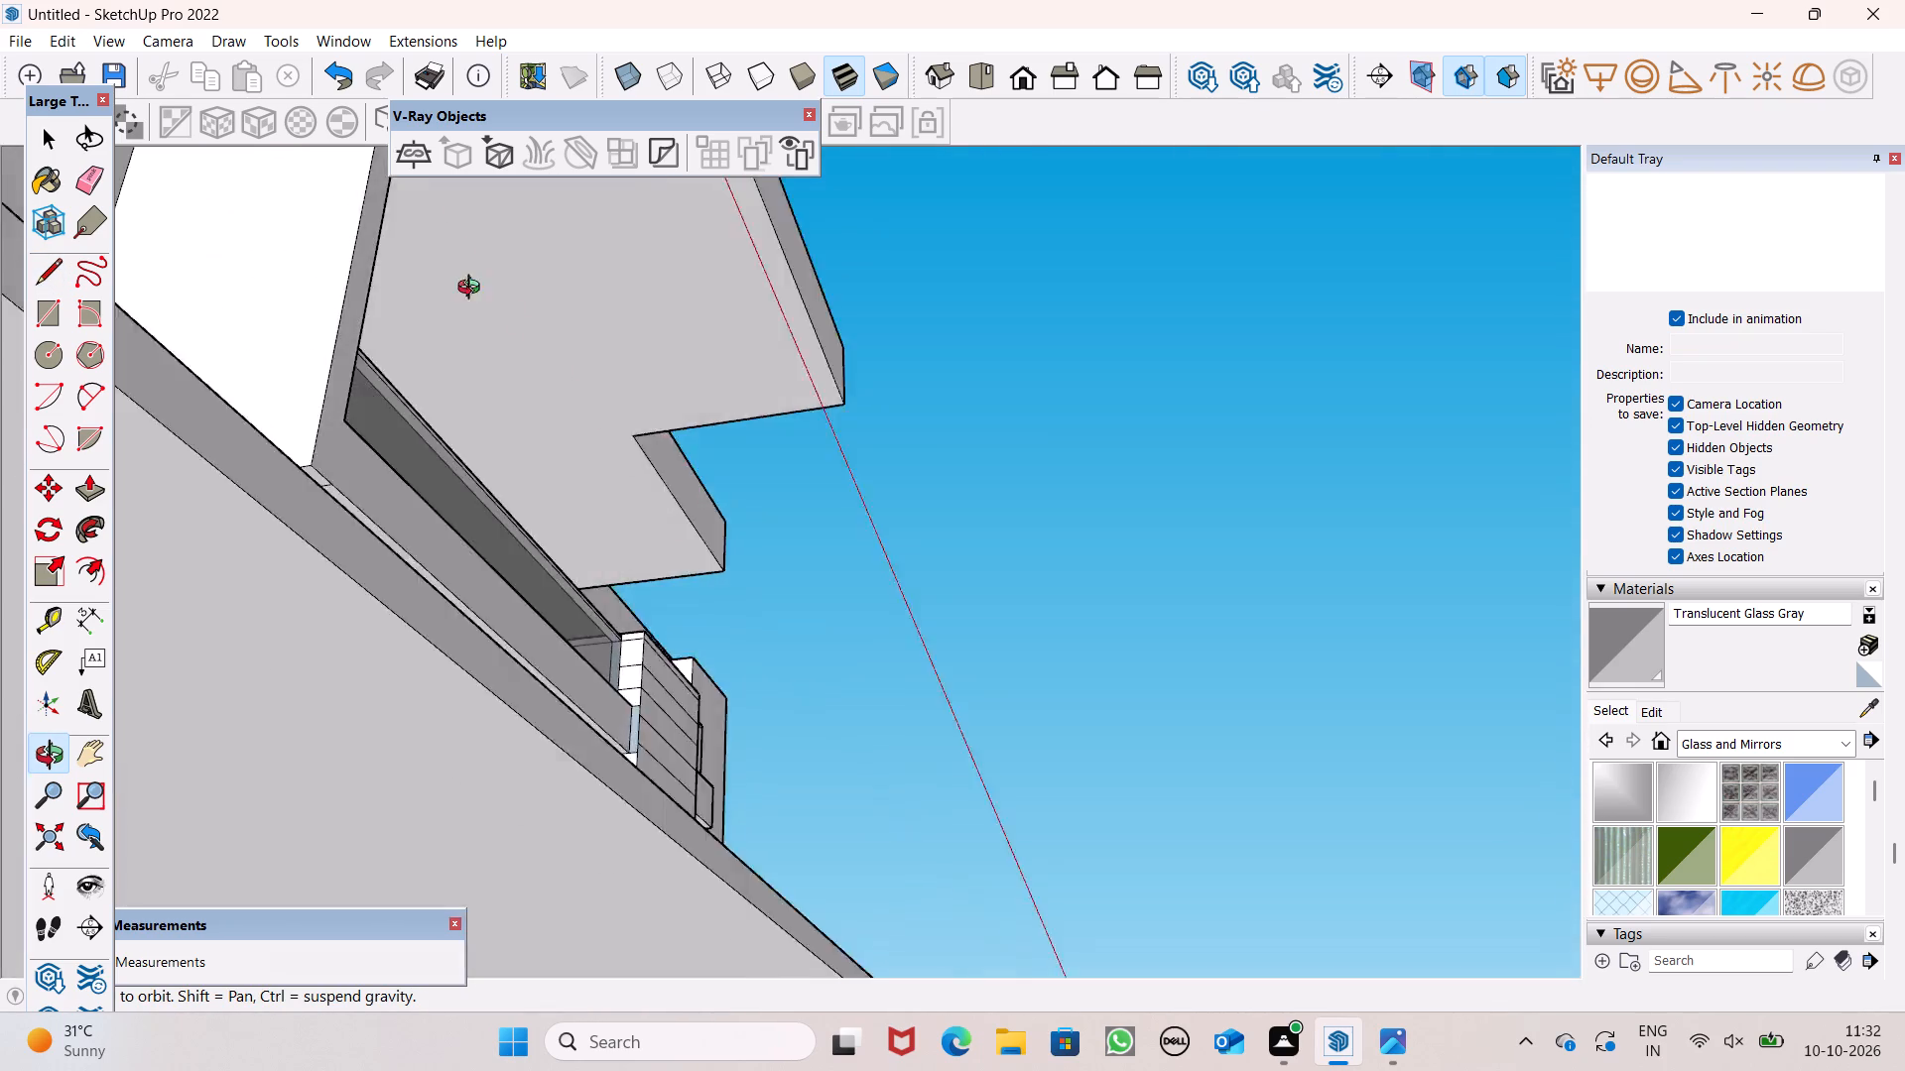
pyautogui.moveTo(473, 290); pyautogui.dragTo(449, 475, button='middle')
pyautogui.scroll(5, 534, 408)
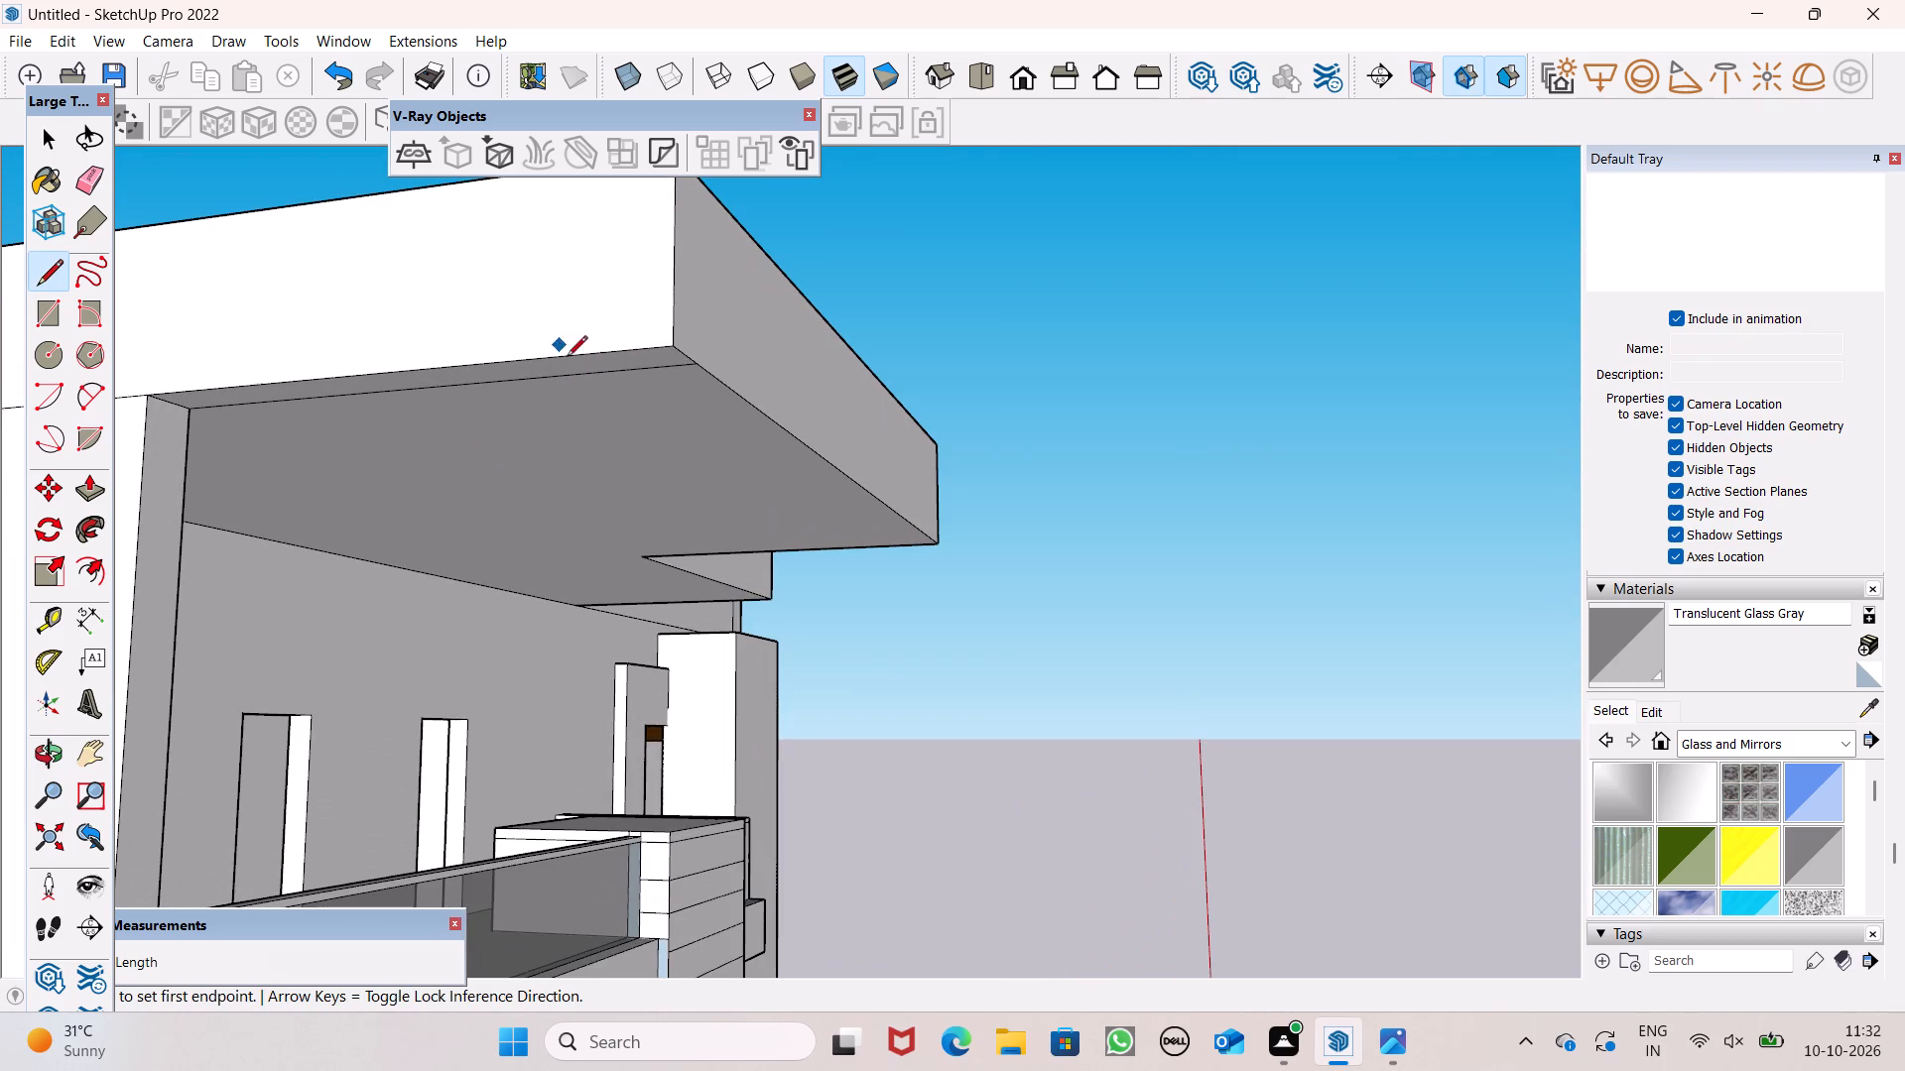
pyautogui.scroll(-7, 838, 477)
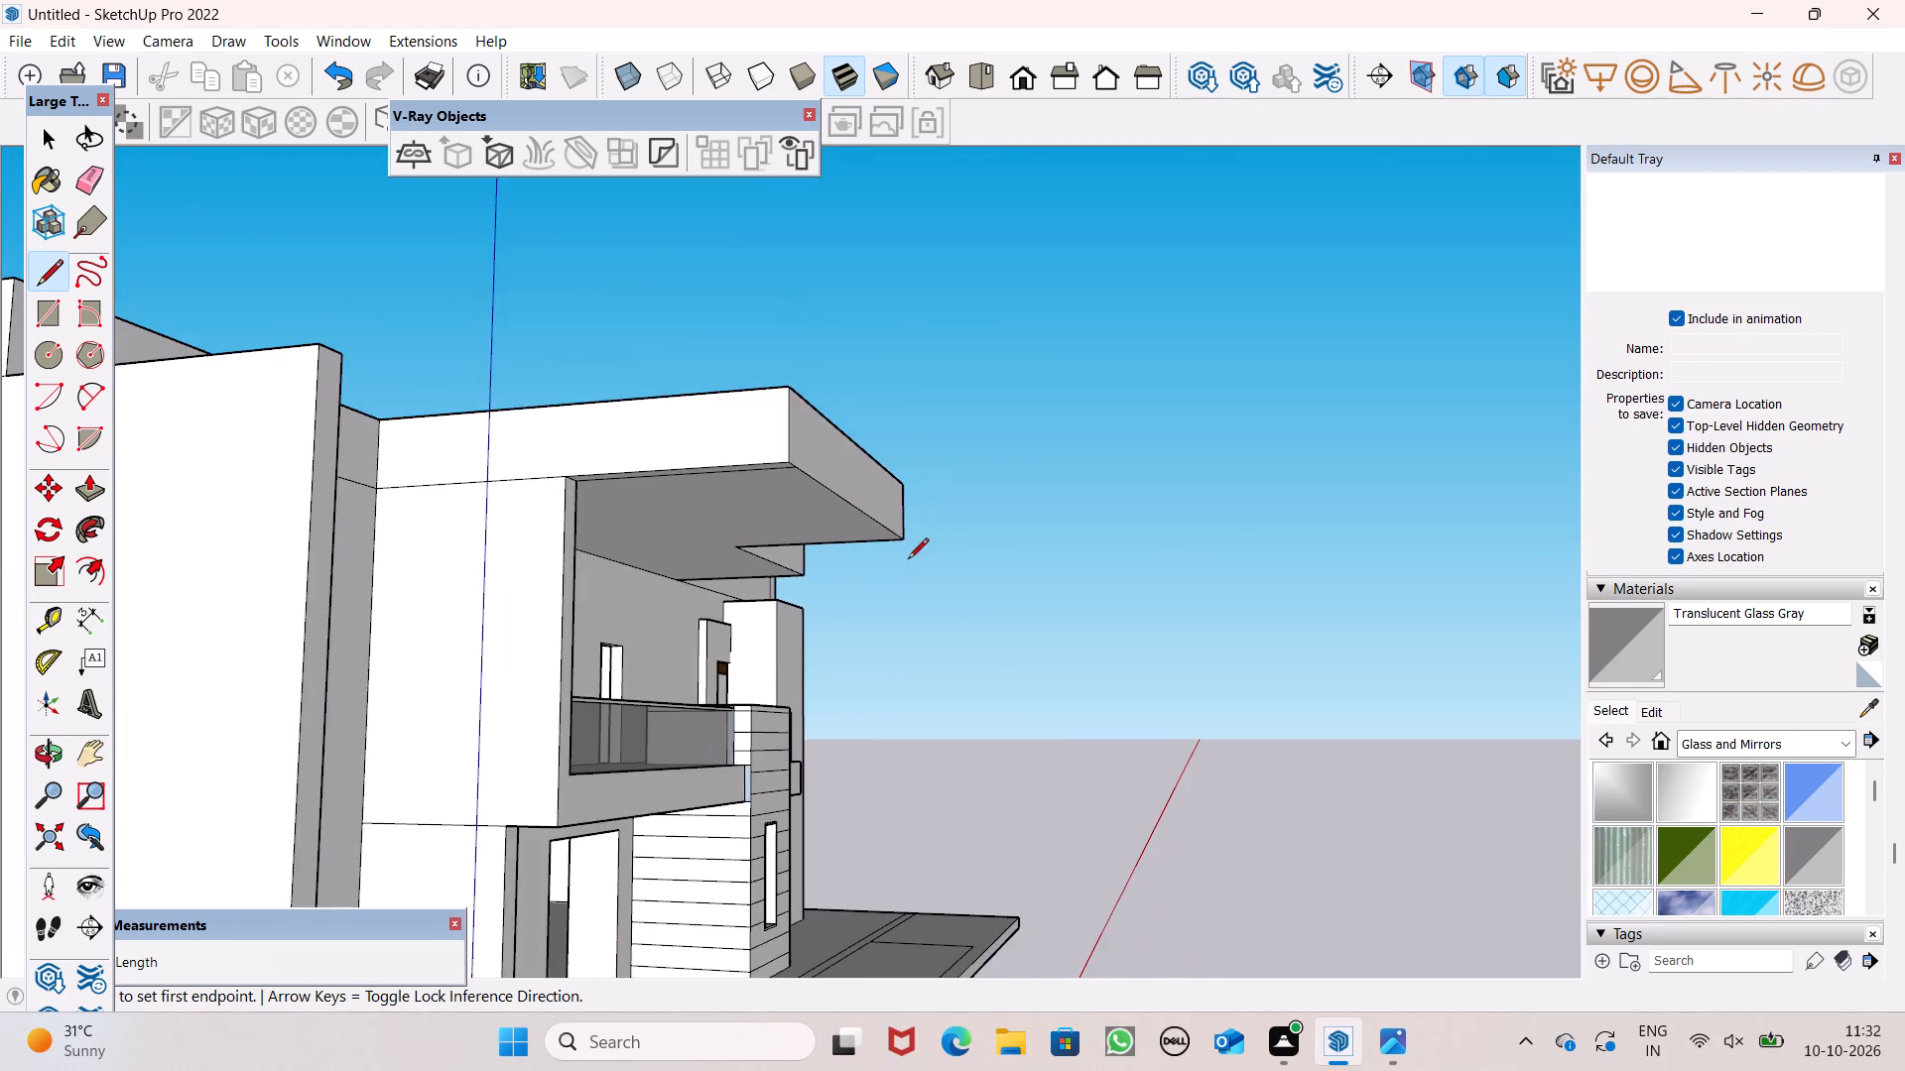
# Push the front face of the canopy's longer projecting section back 1' 7 13/16".
pyautogui.moveTo(892, 713); pyautogui.dragTo(875, 892, button='middle')
pyautogui.click(94, 492)
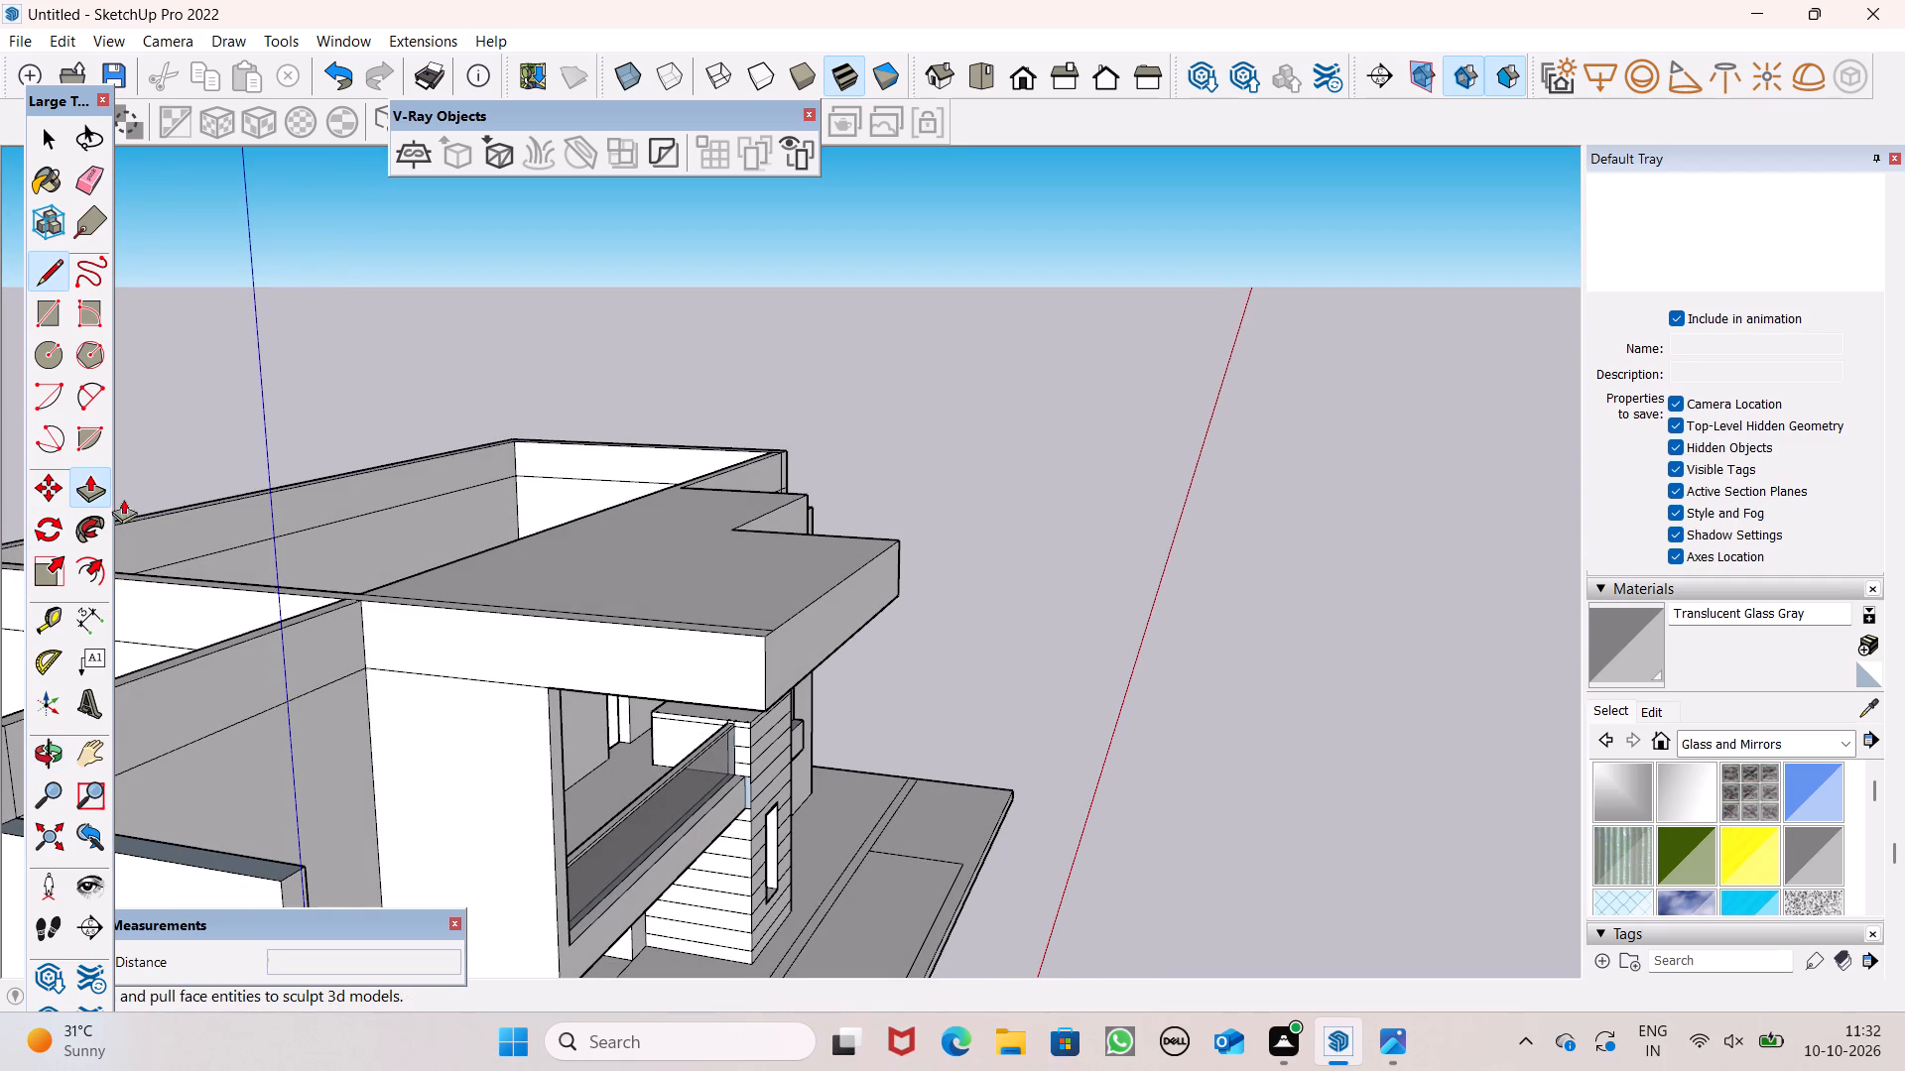
pyautogui.scroll(4, 940, 655)
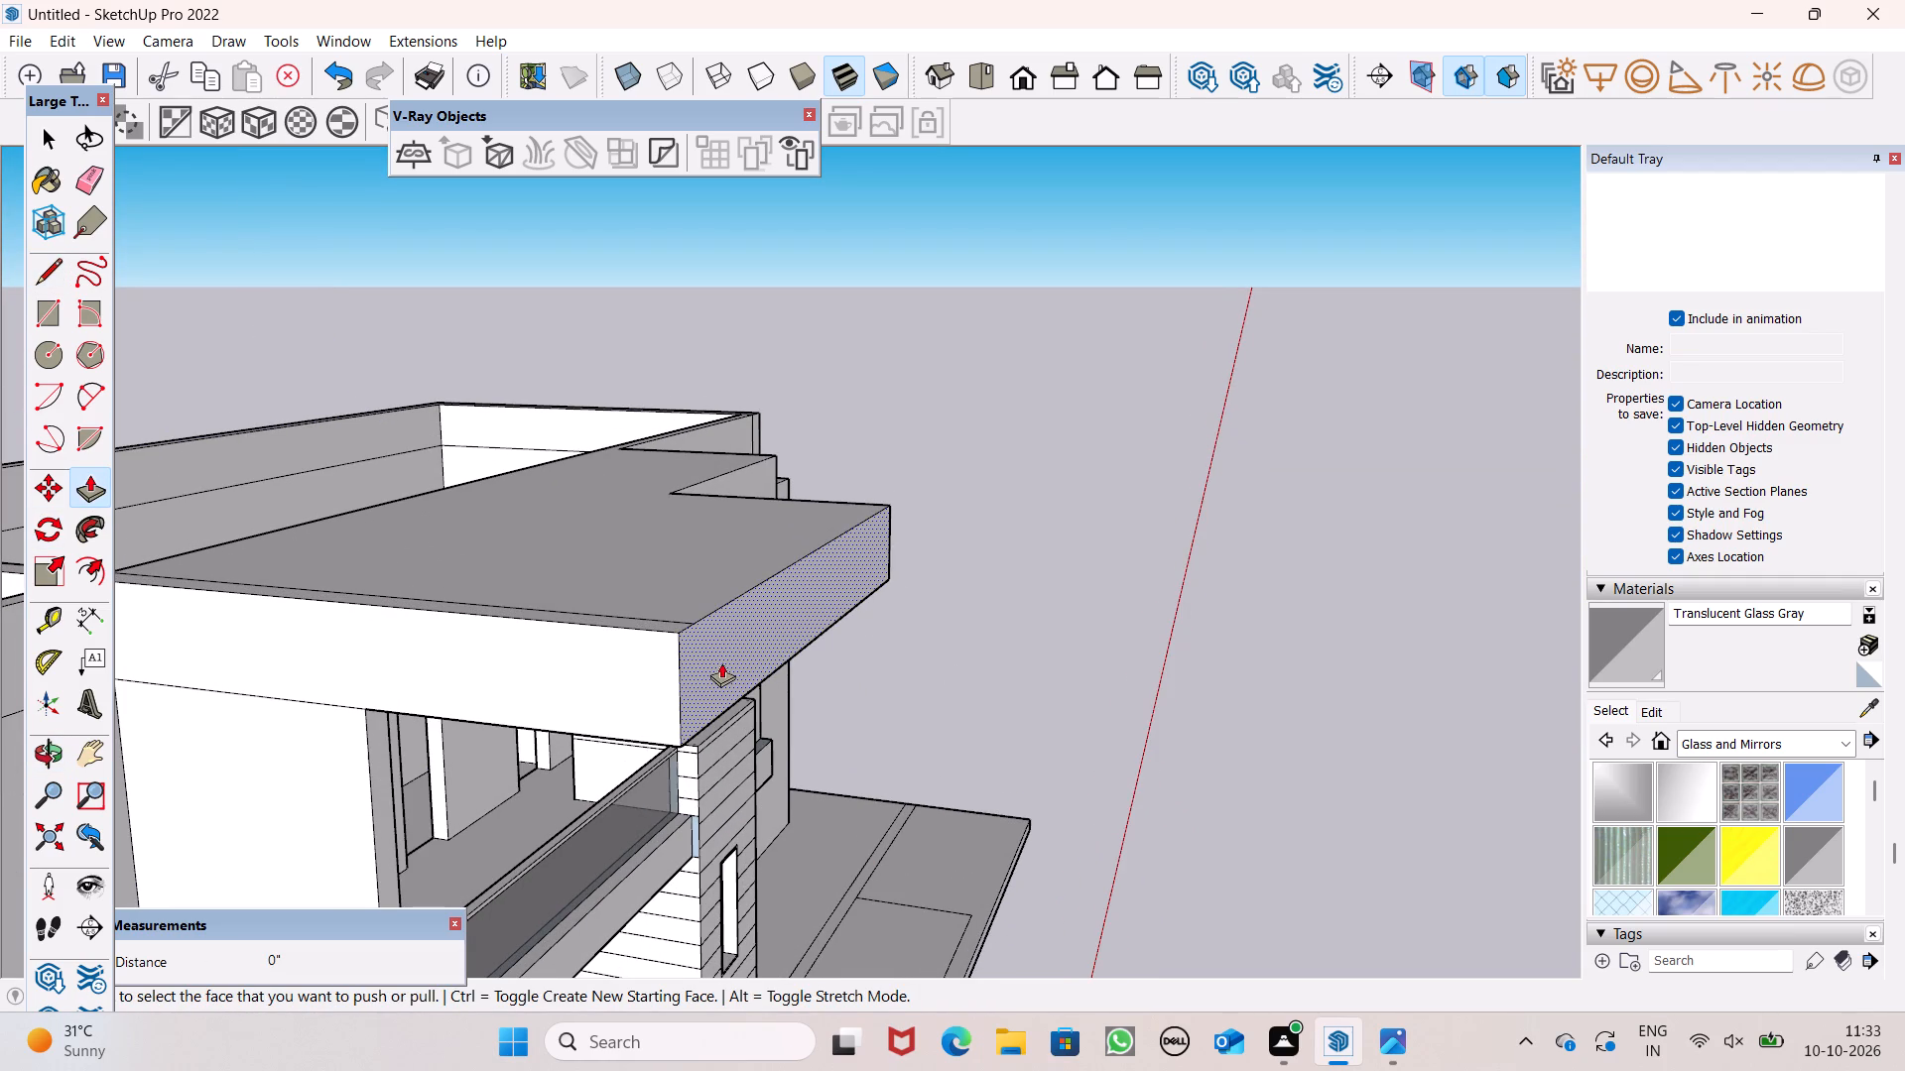
pyautogui.moveTo(721, 662); pyautogui.dragTo(659, 663)
# Examine the adjusted canopy from the side and below, and view the model from directly above.
pyautogui.scroll(-3, 853, 626)
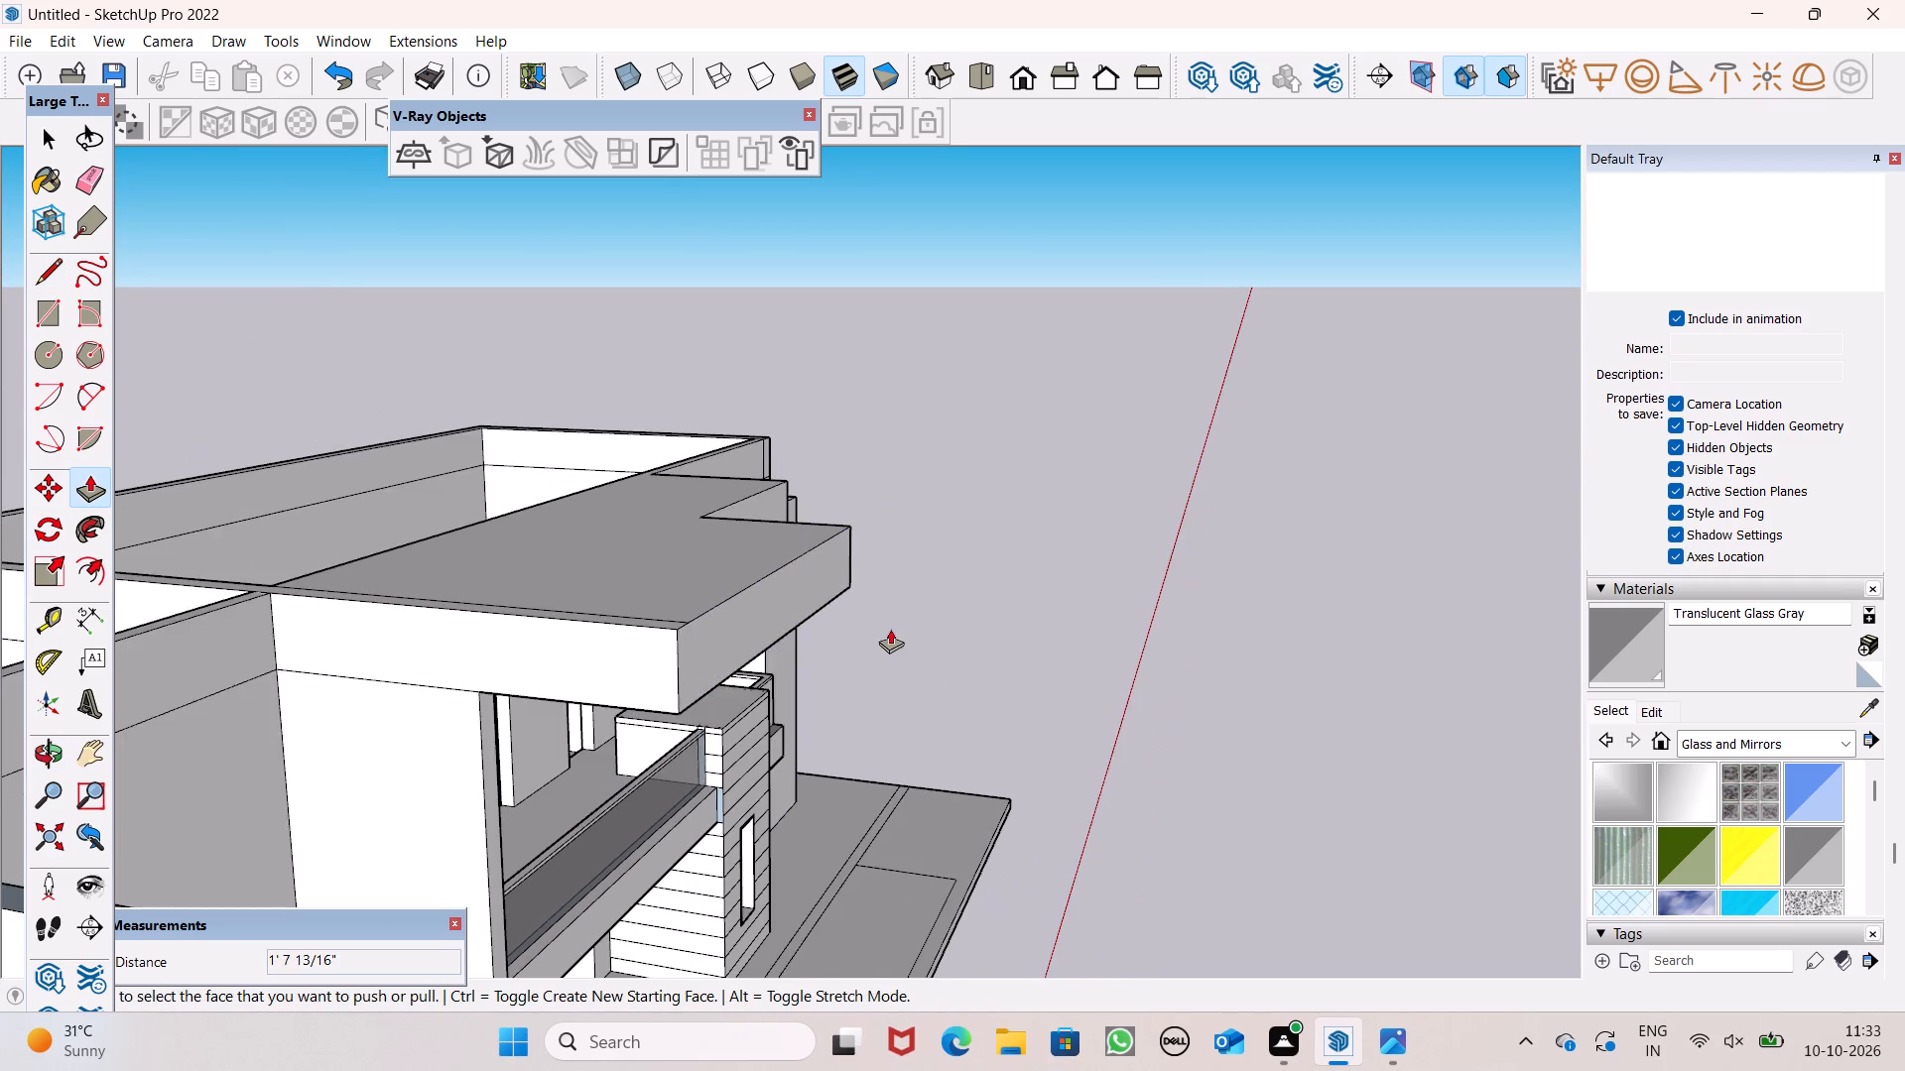
pyautogui.scroll(-5, 893, 631)
pyautogui.moveTo(907, 671); pyautogui.dragTo(933, 541, button='middle')
pyautogui.scroll(1, 931, 555)
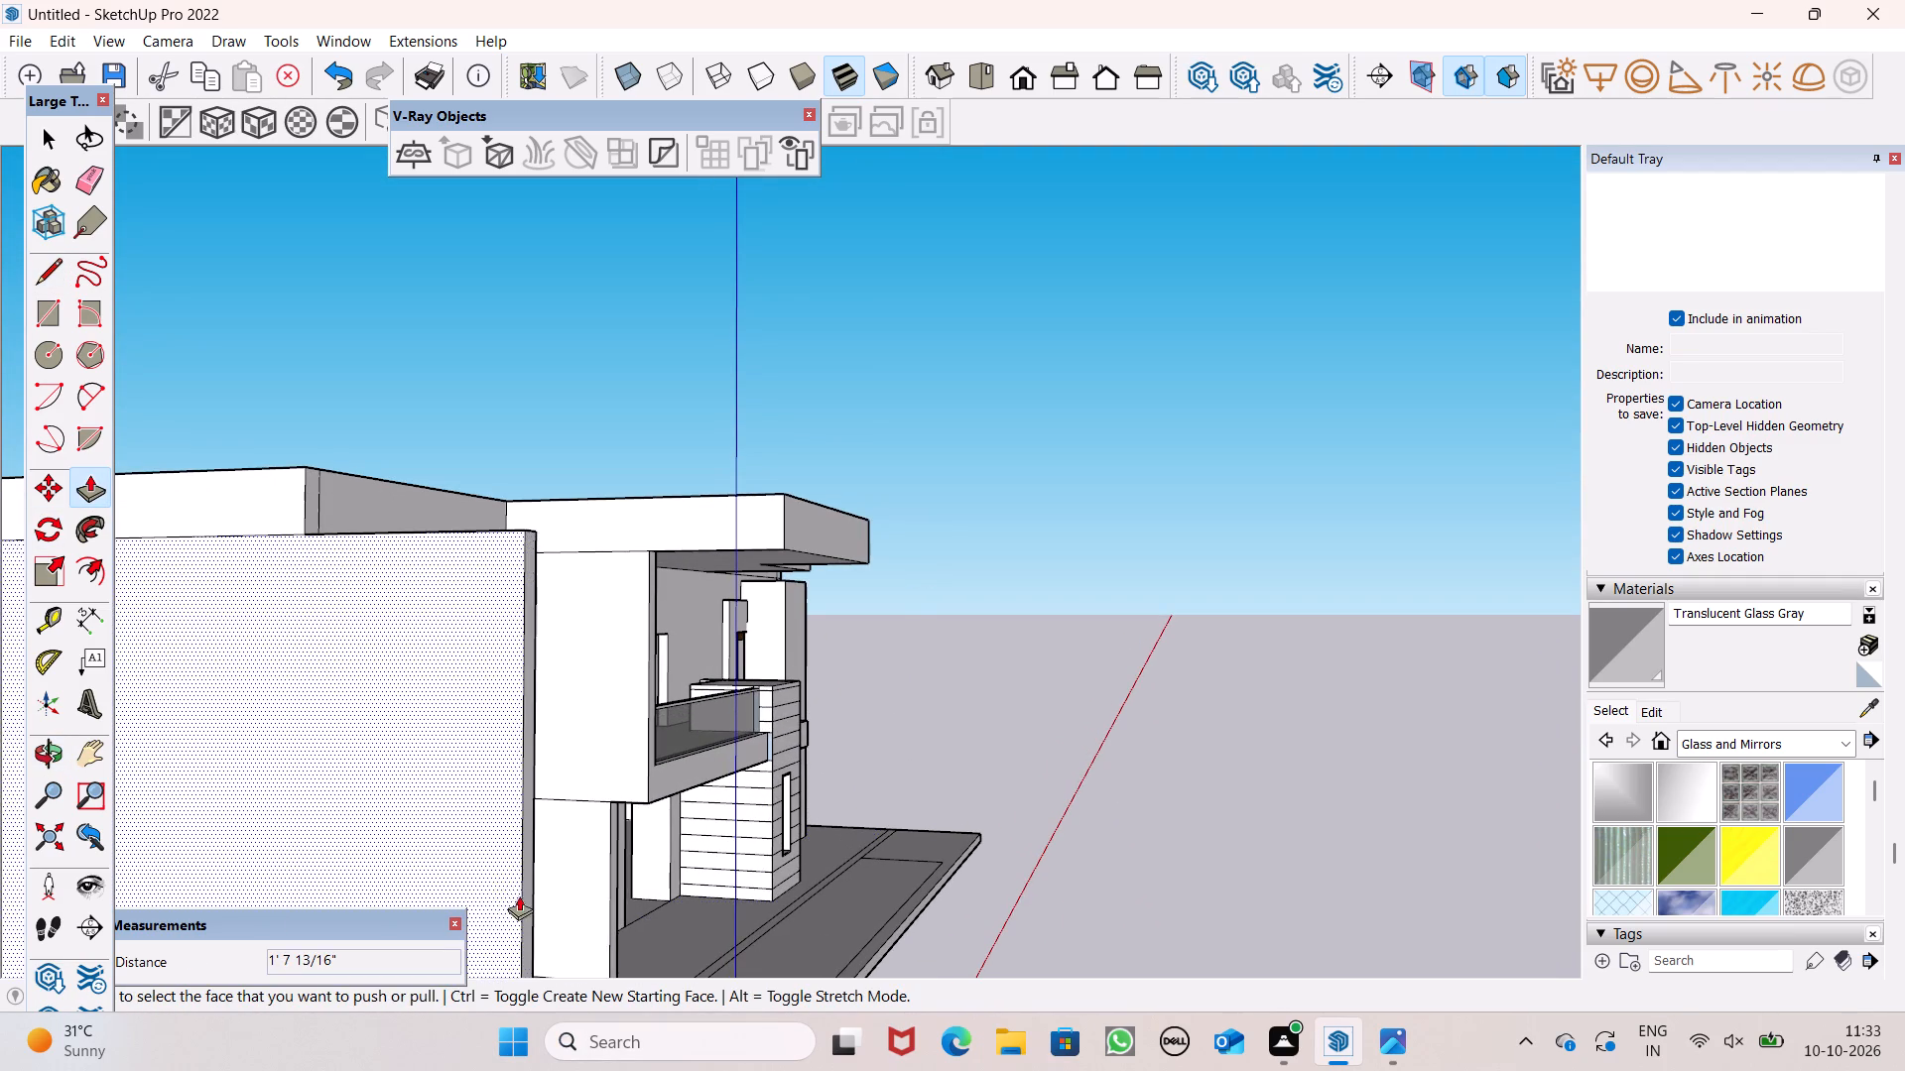
pyautogui.scroll(-8, 495, 899)
pyautogui.moveTo(440, 954); pyautogui.dragTo(744, 511, button='middle')
pyautogui.moveTo(784, 769); pyautogui.dragTo(803, 655, button='middle')
pyautogui.scroll(1, 805, 649)
pyautogui.moveTo(803, 655); pyautogui.dragTo(844, 506, button='middle')
pyautogui.scroll(10, 703, 482)
pyautogui.scroll(-1, 709, 462)
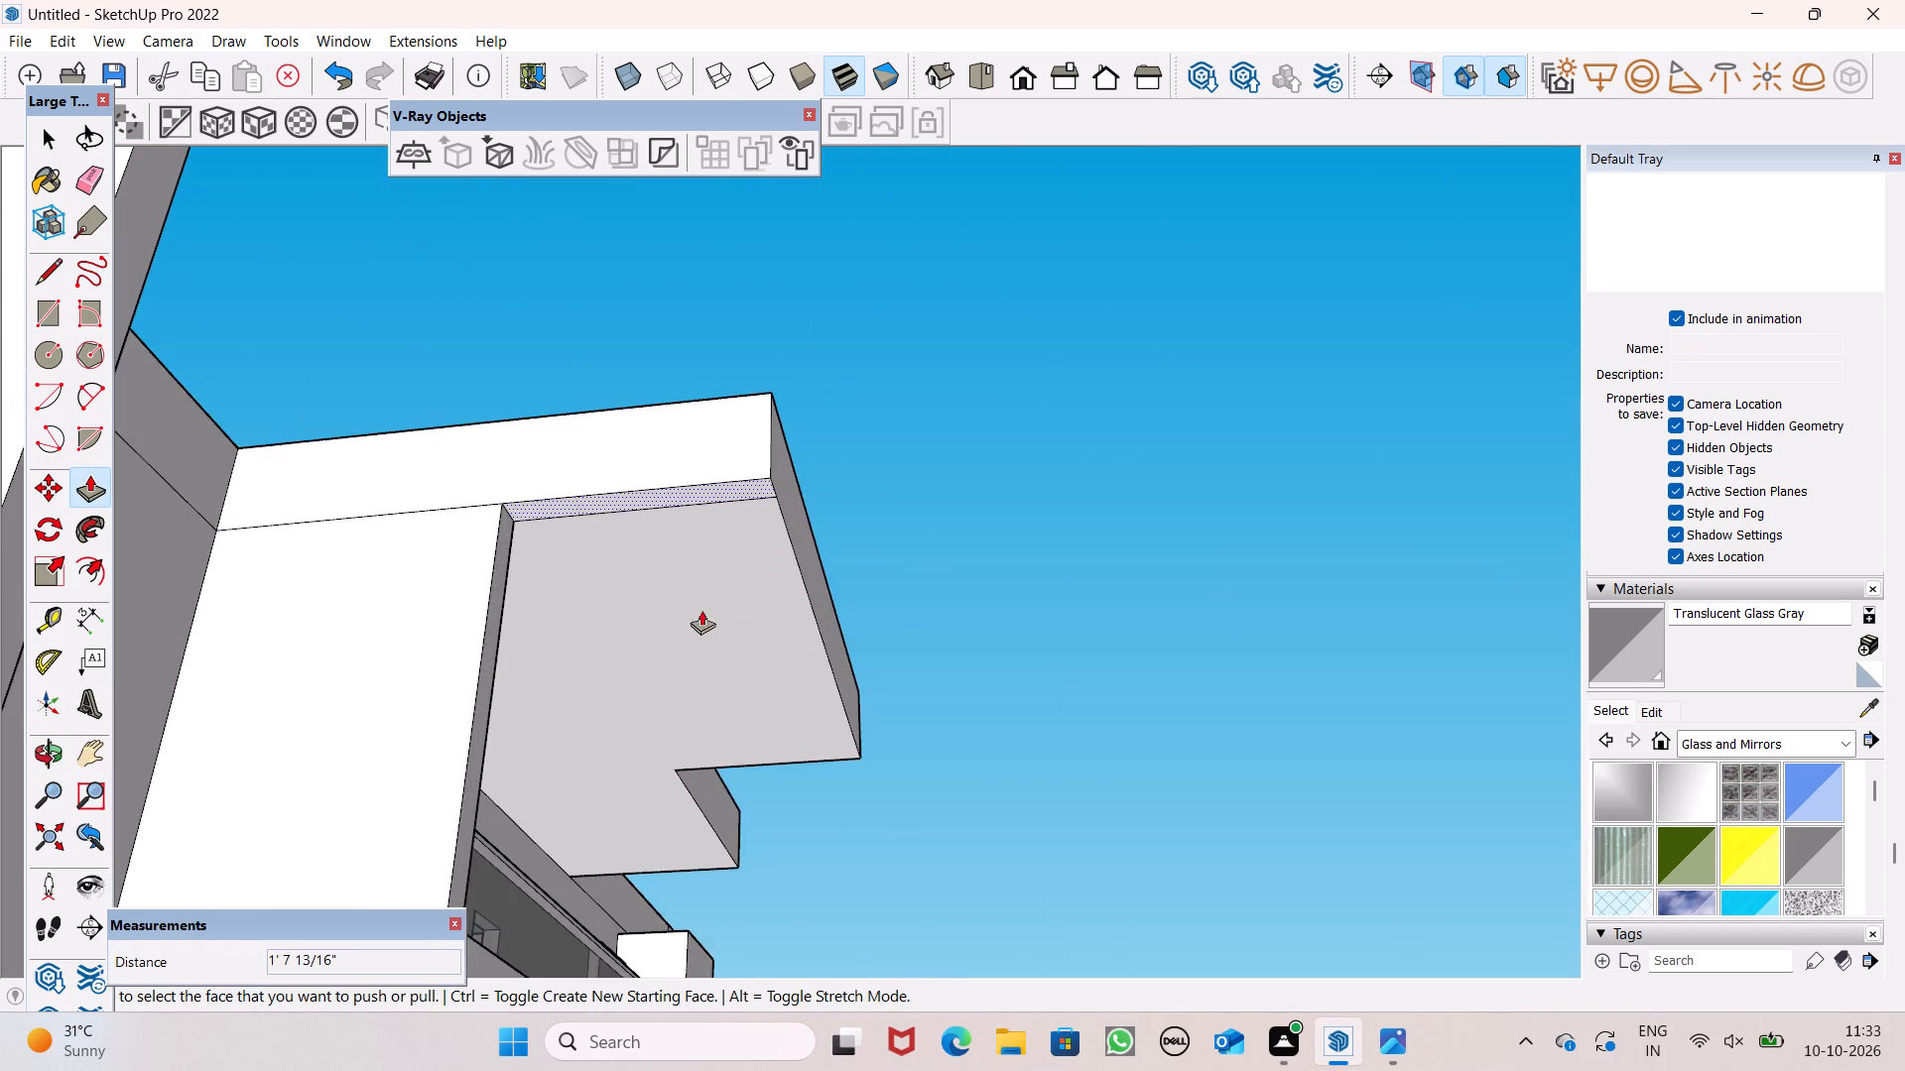
pyautogui.scroll(1, 703, 606)
pyautogui.moveTo(706, 600); pyautogui.dragTo(779, 430, button='middle')
pyautogui.middleClick(802, 586)
pyautogui.scroll(-4, 803, 644)
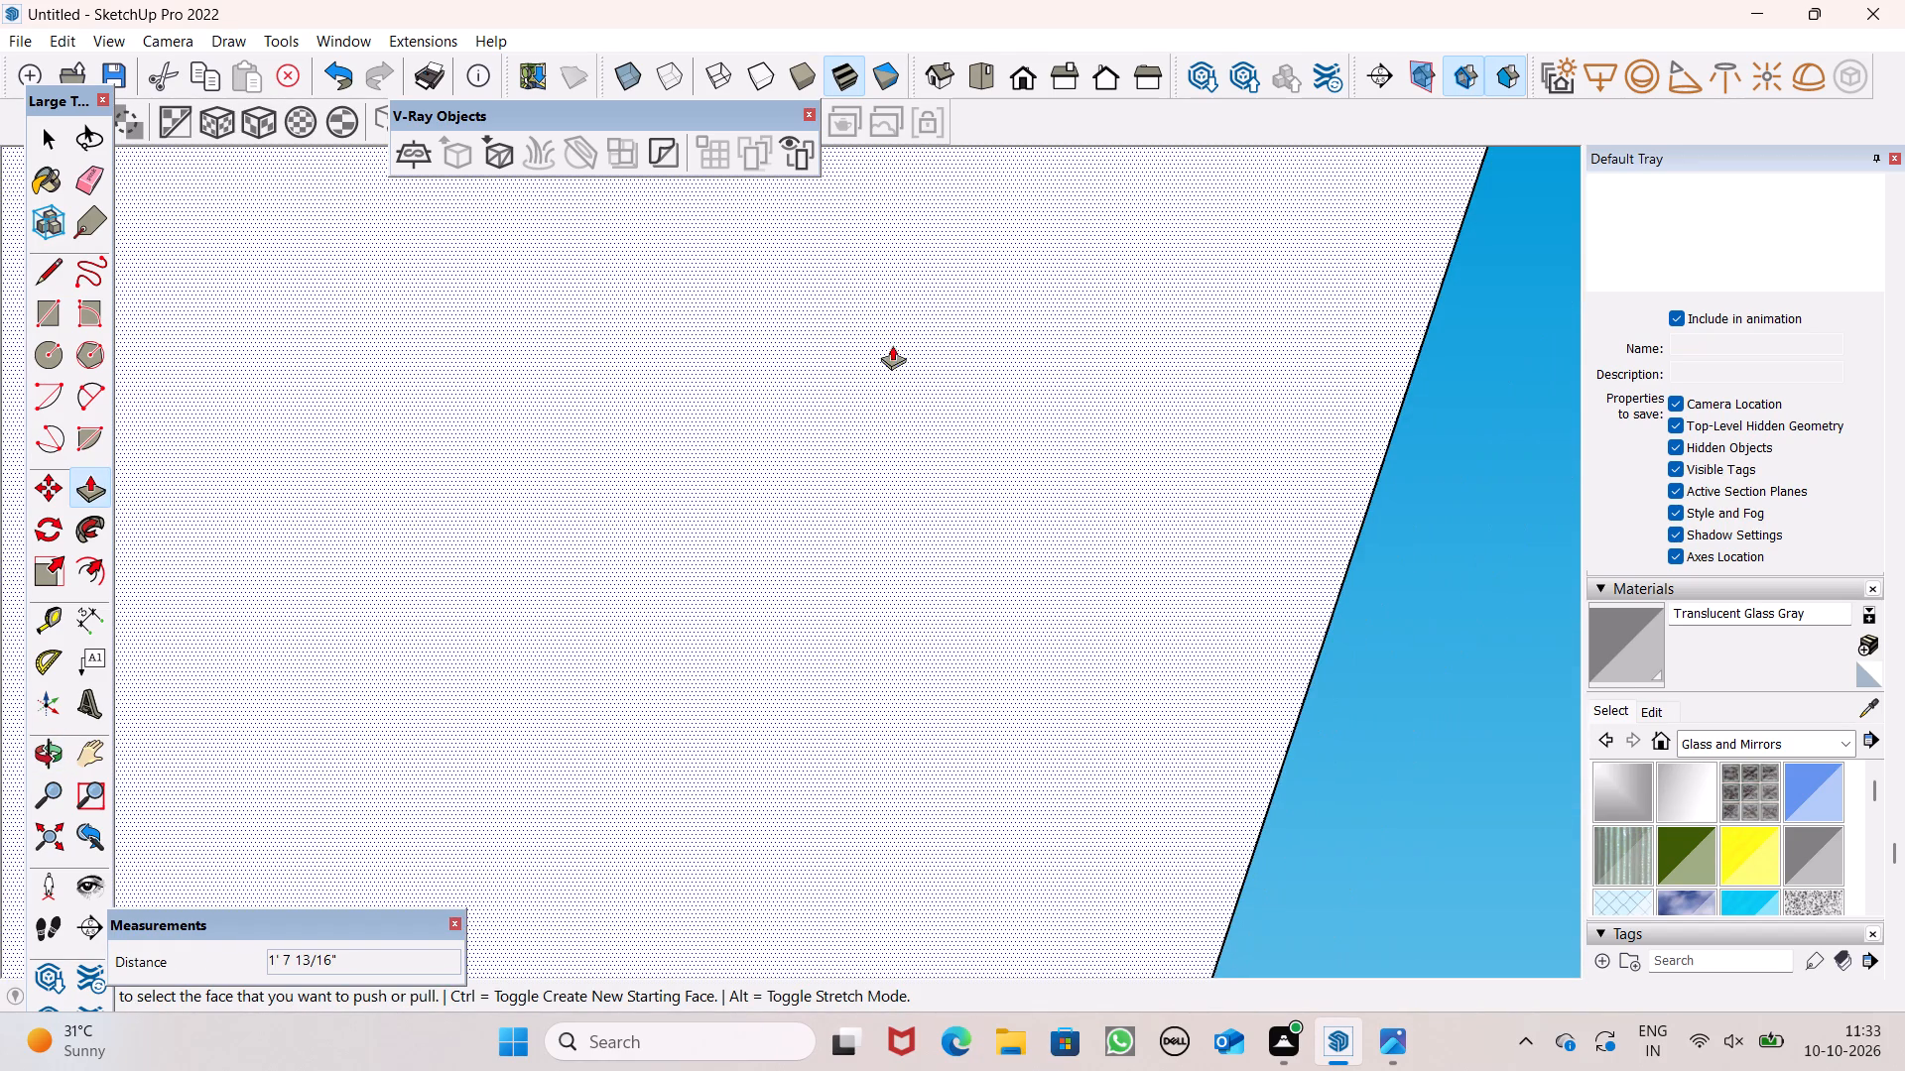
pyautogui.click(988, 73)
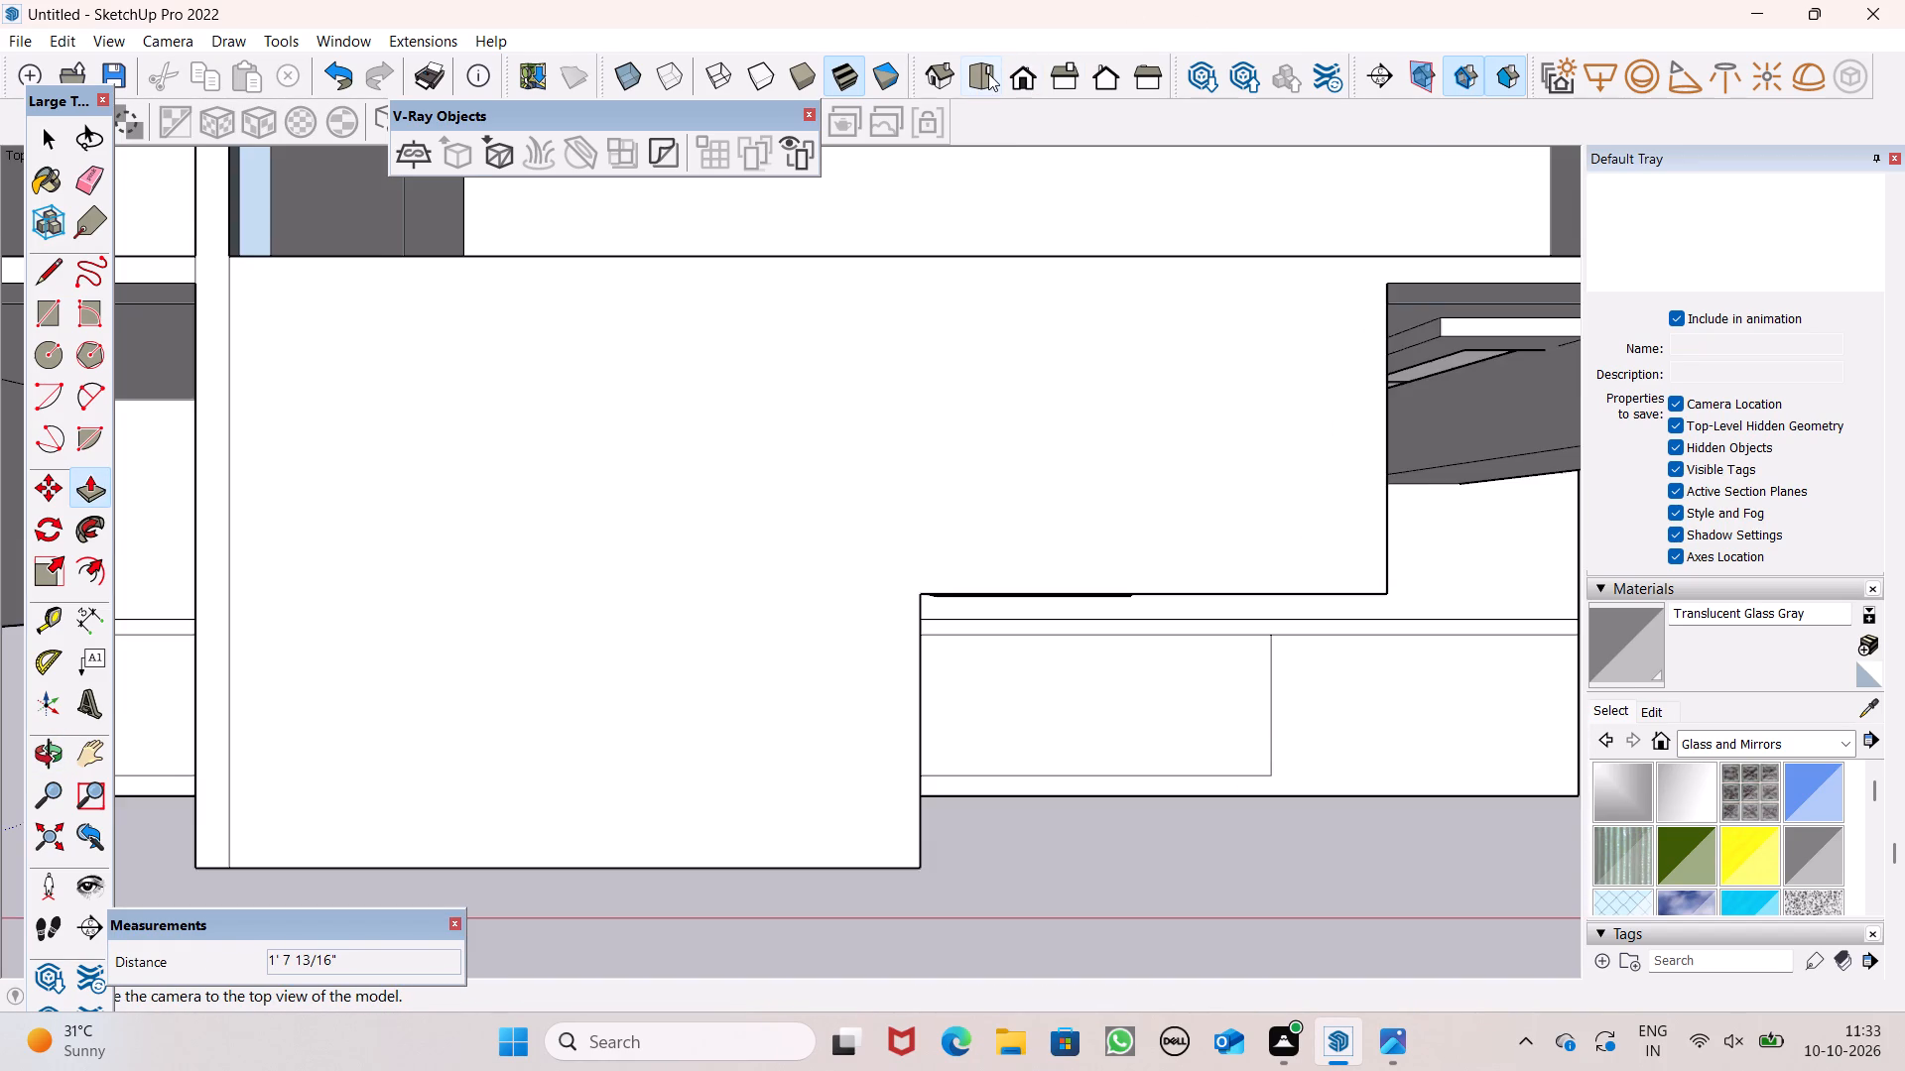
# Examine the stepped canopy over the balcony from the front, the side and below, including its junction with the cross wall.
pyautogui.scroll(-4, 925, 239)
pyautogui.scroll(-8, 876, 490)
pyautogui.moveTo(915, 621); pyautogui.dragTo(1069, 25, button='middle')
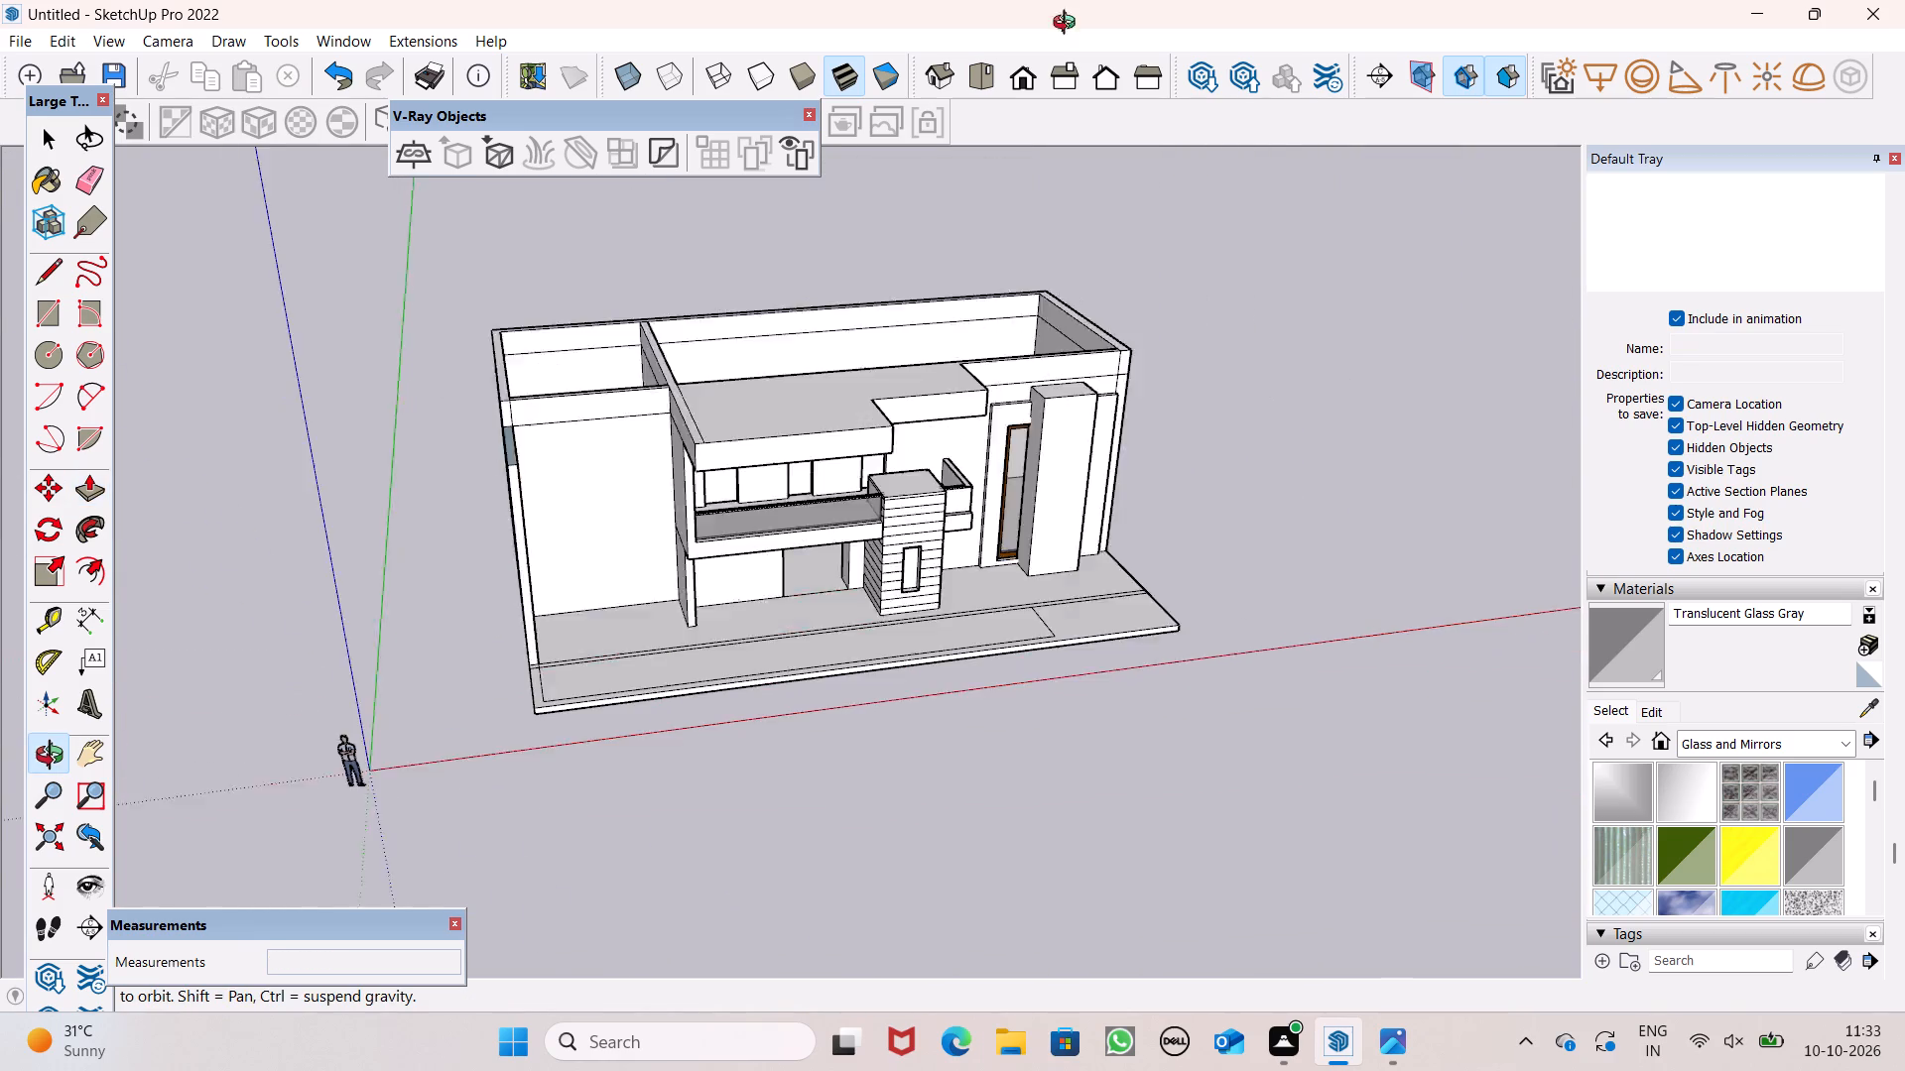
pyautogui.moveTo(1069, 25); pyautogui.dragTo(1133, 0, button='middle')
pyautogui.scroll(1, 859, 462)
pyautogui.moveTo(859, 462); pyautogui.dragTo(1033, 173, button='middle')
pyautogui.moveTo(967, 649); pyautogui.dragTo(668, 440, button='middle')
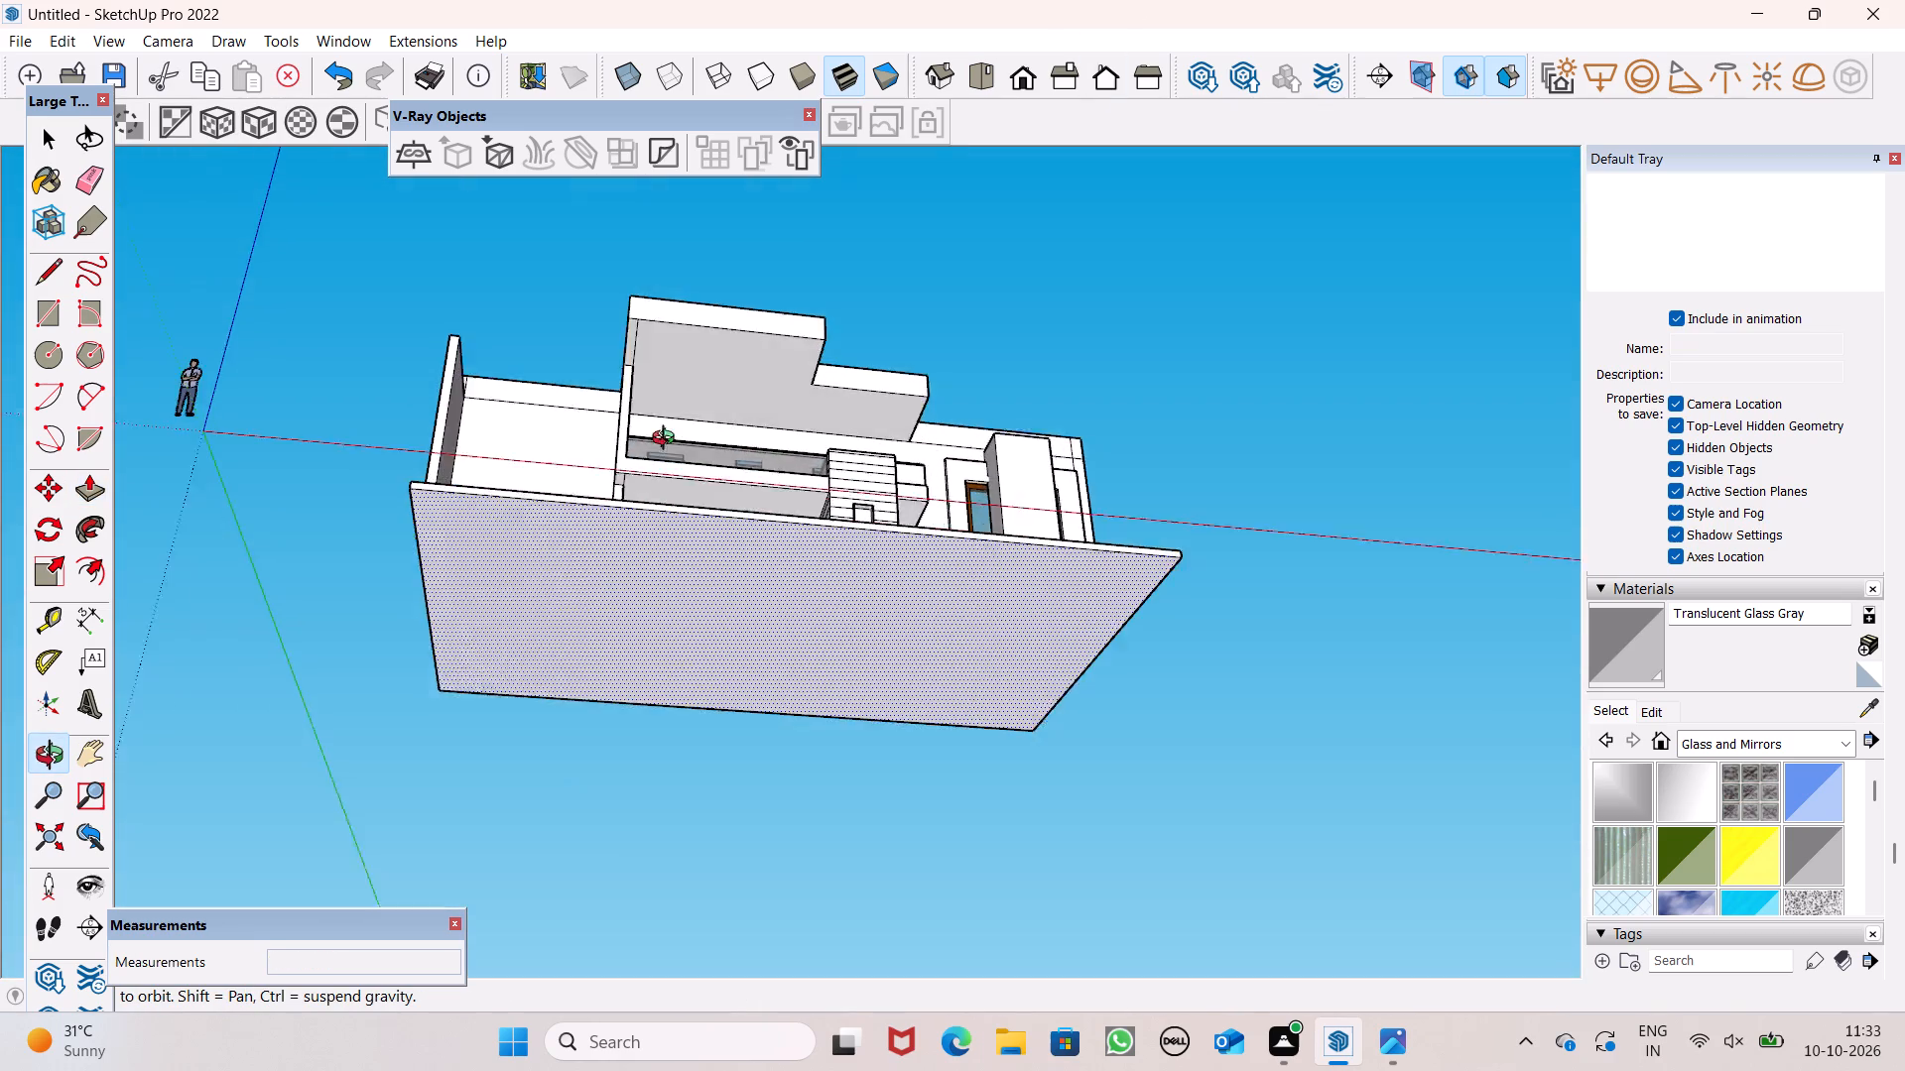
pyautogui.moveTo(668, 440); pyautogui.dragTo(652, 396, button='middle')
pyautogui.scroll(8, 651, 359)
pyautogui.moveTo(653, 421); pyautogui.dragTo(1213, 721, button='middle')
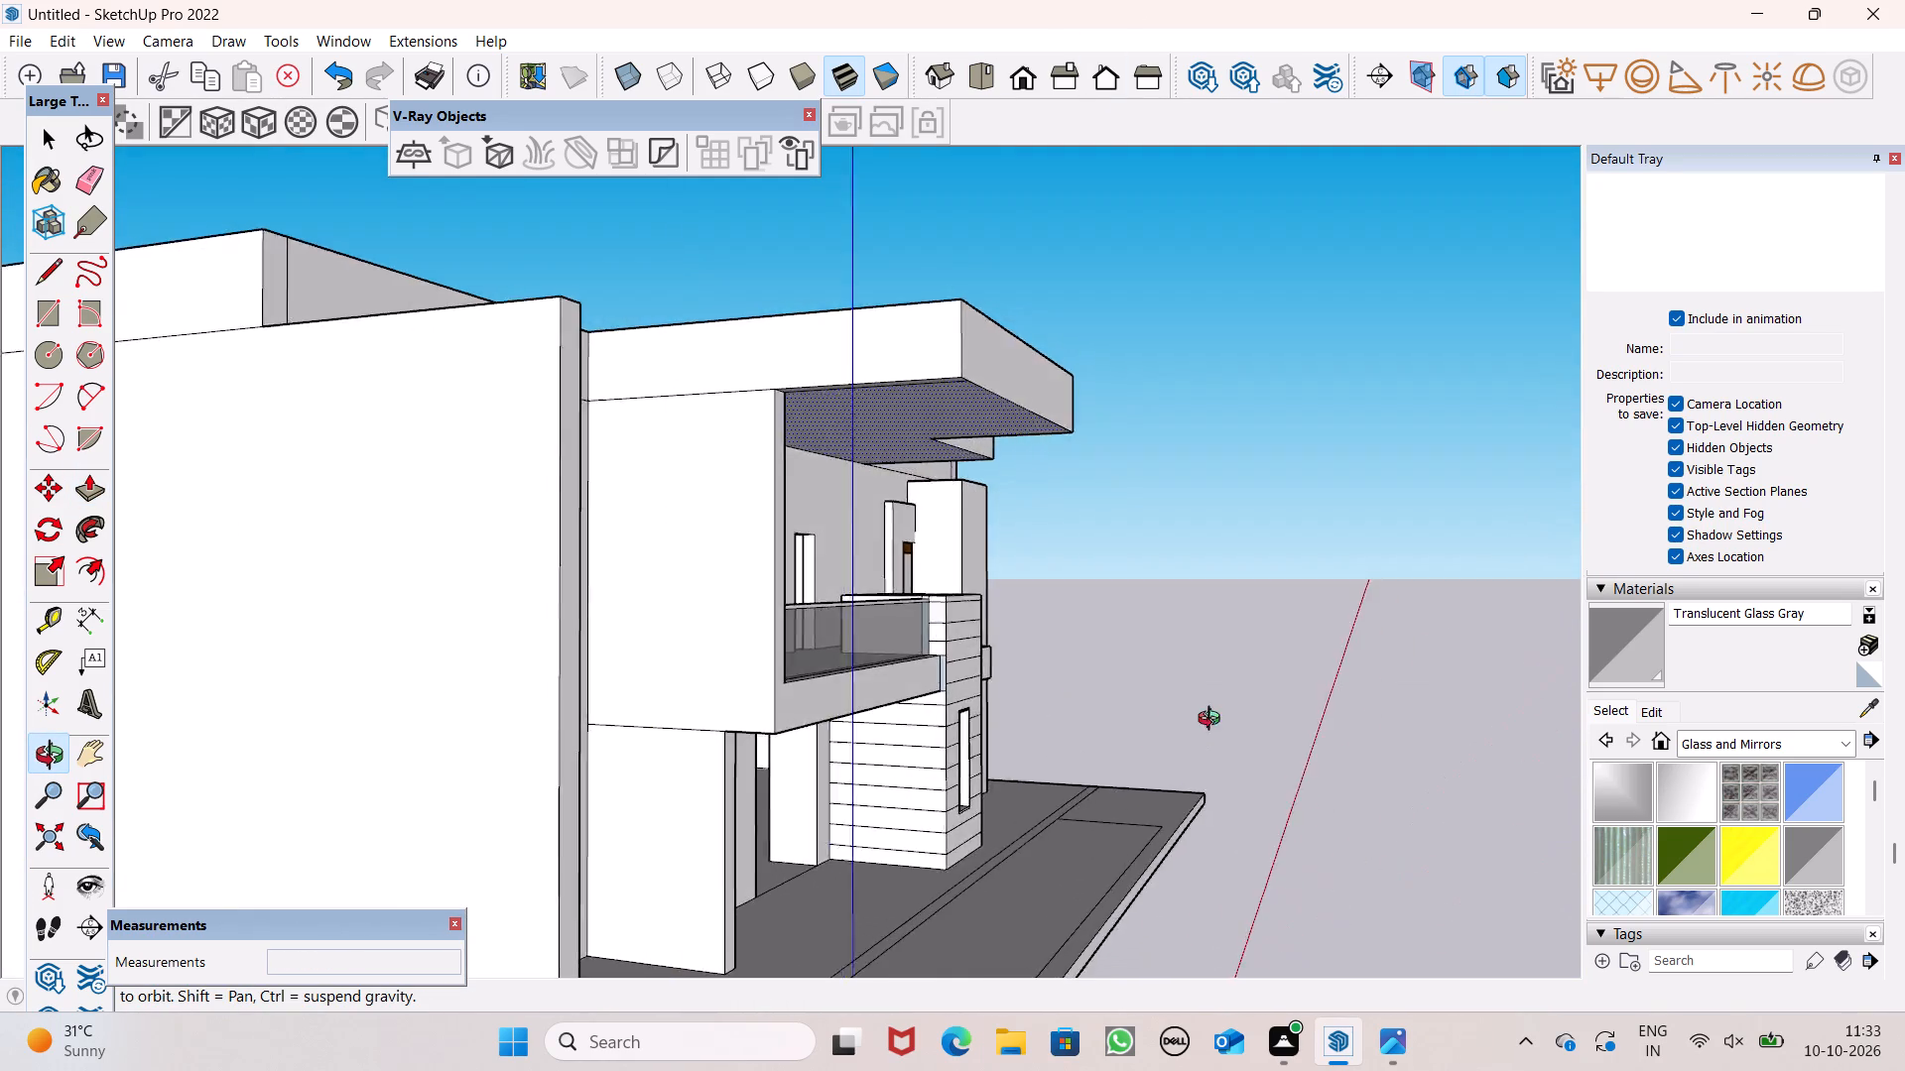
pyautogui.moveTo(1213, 721); pyautogui.dragTo(1258, 510, button='middle')
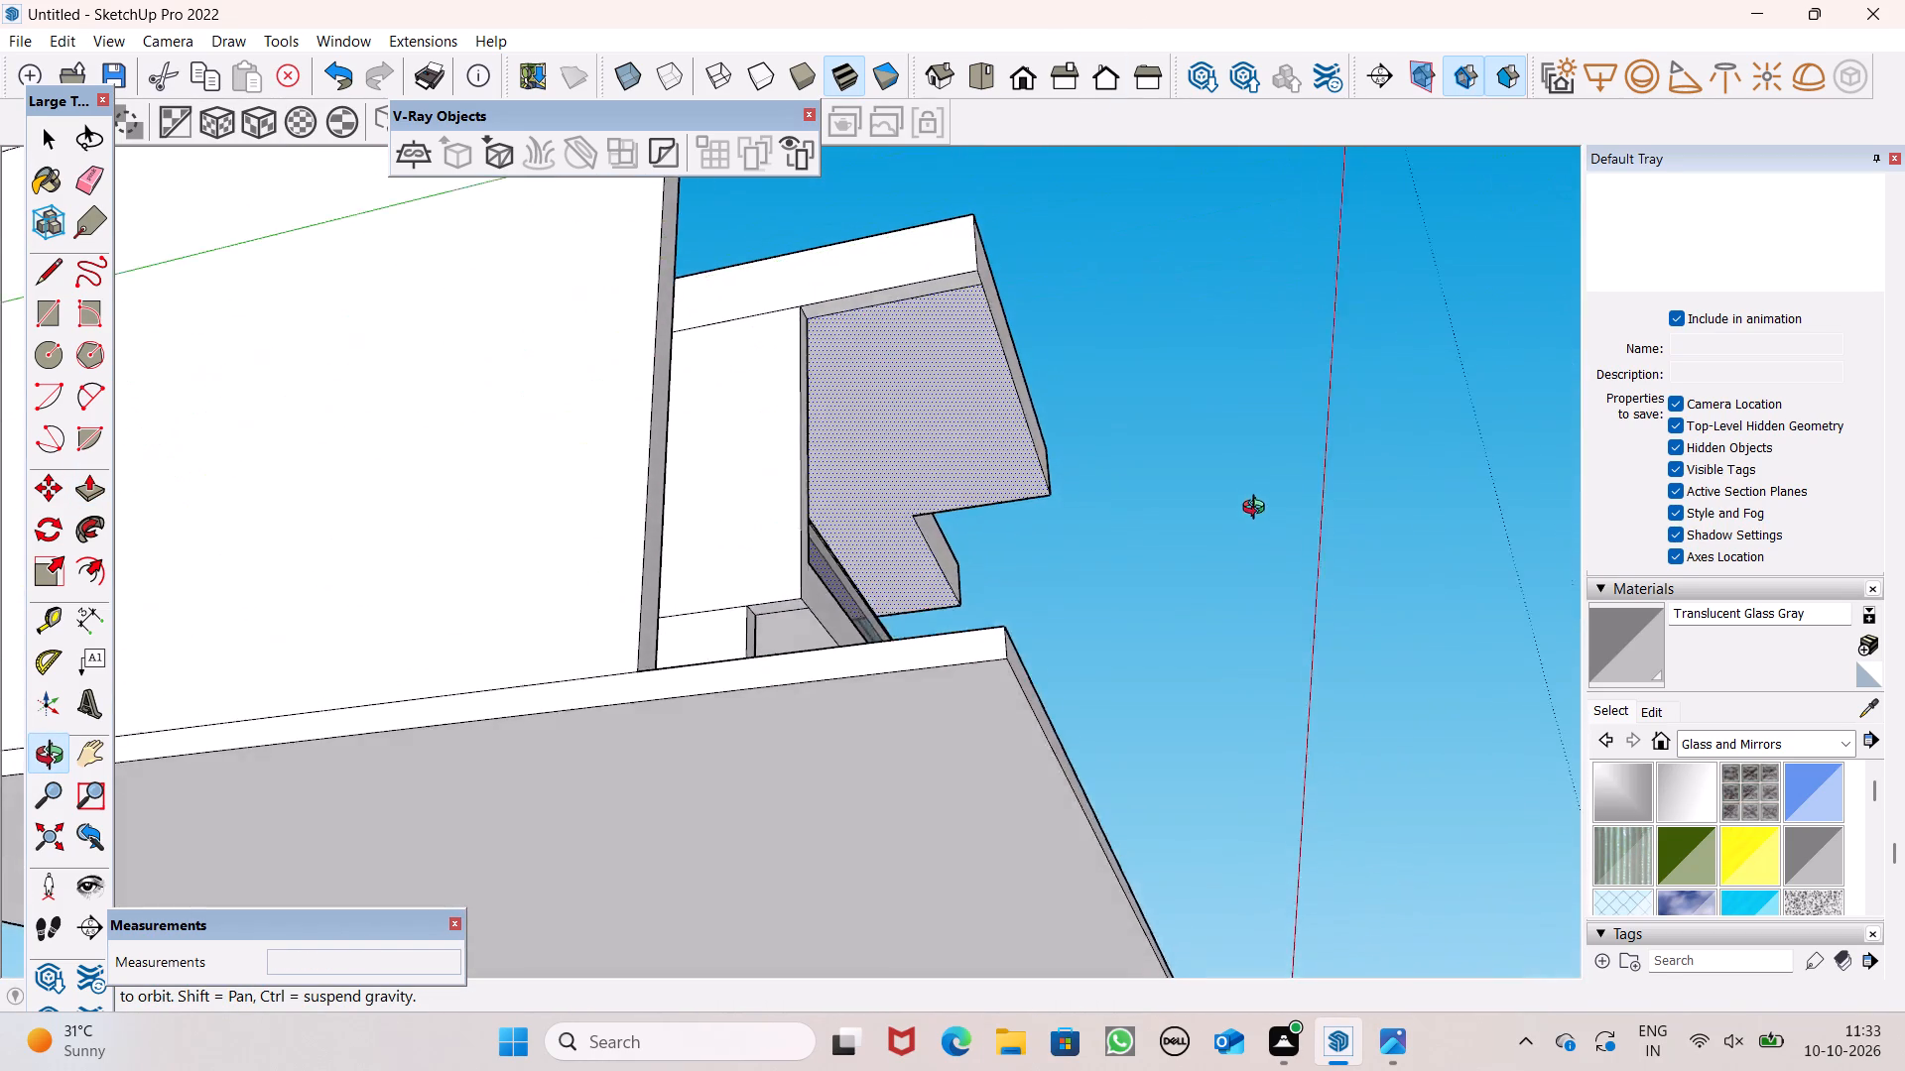
pyautogui.moveTo(1258, 510); pyautogui.dragTo(1284, 481, button='middle')
pyautogui.scroll(2, 1284, 481)
pyautogui.moveTo(1152, 636); pyautogui.dragTo(1195, 497, button='middle')
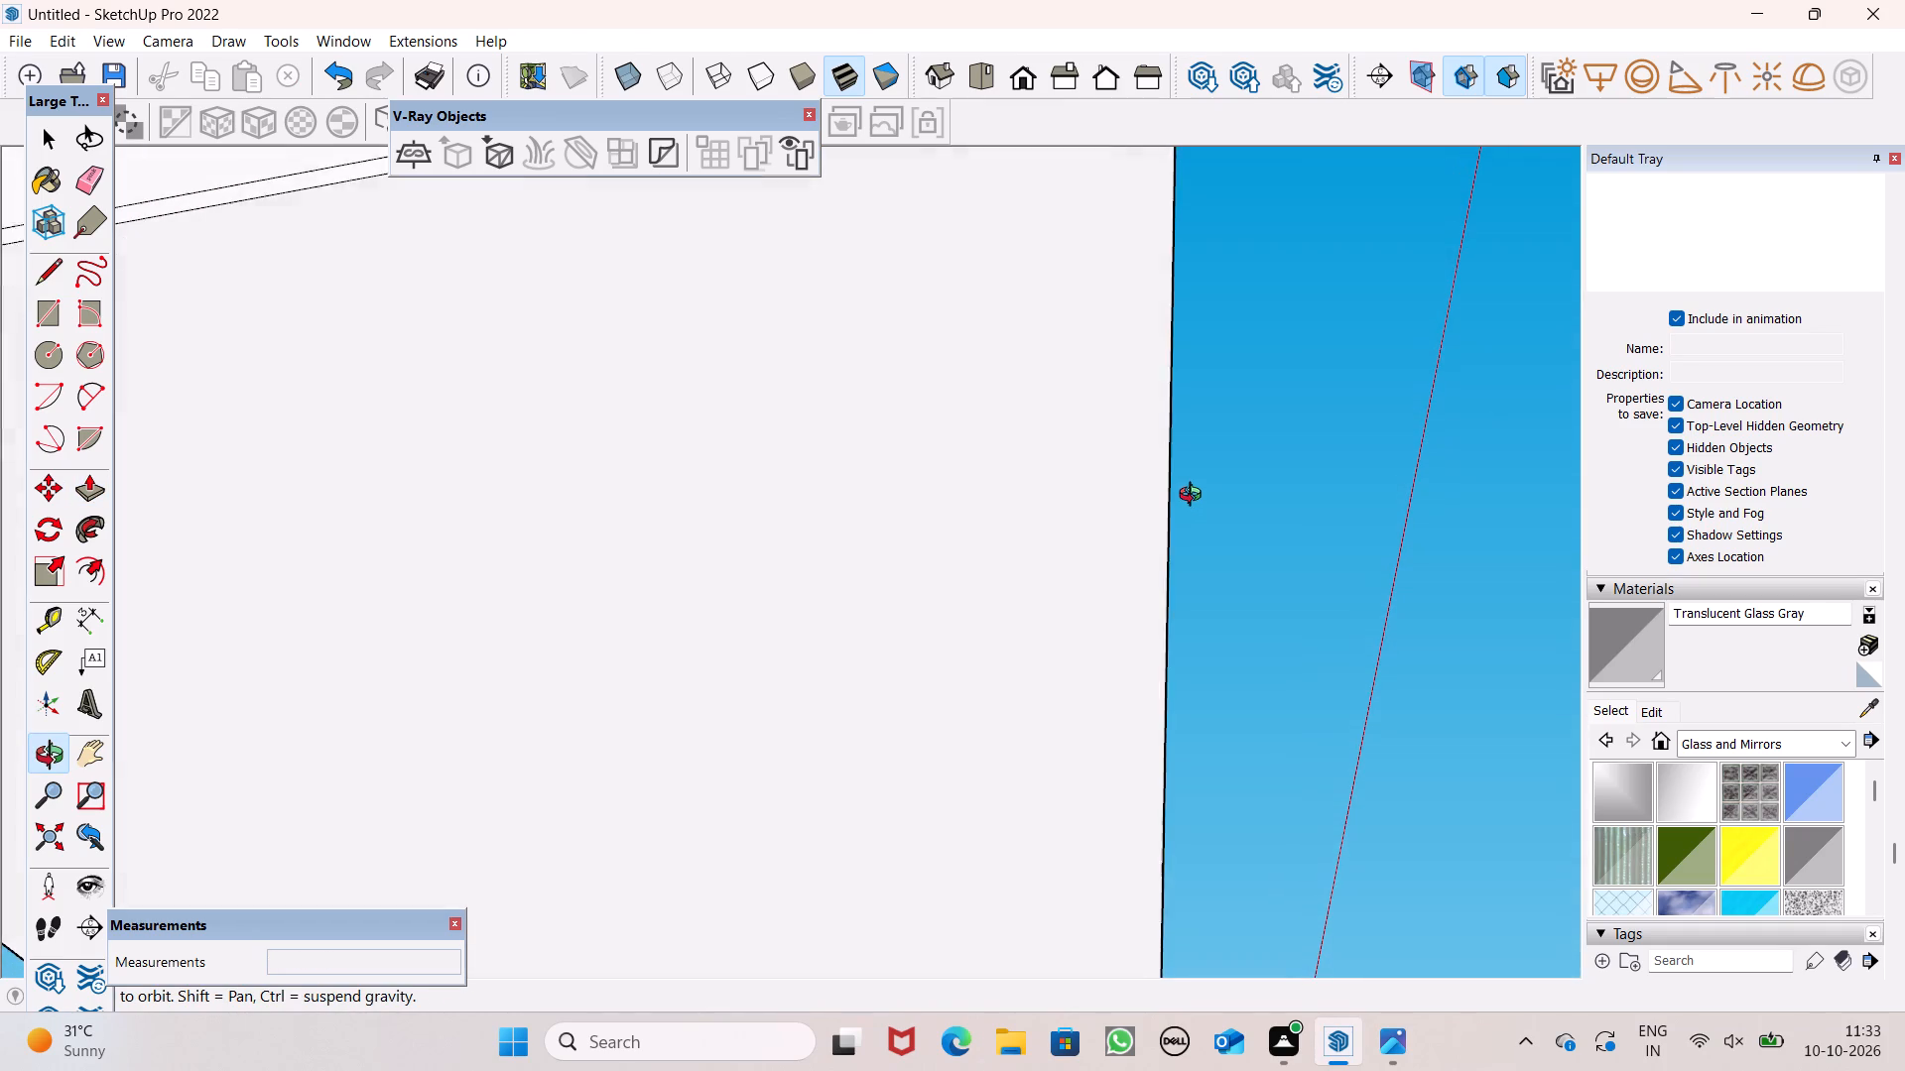
pyautogui.moveTo(1195, 497); pyautogui.dragTo(1147, 672, button='middle')
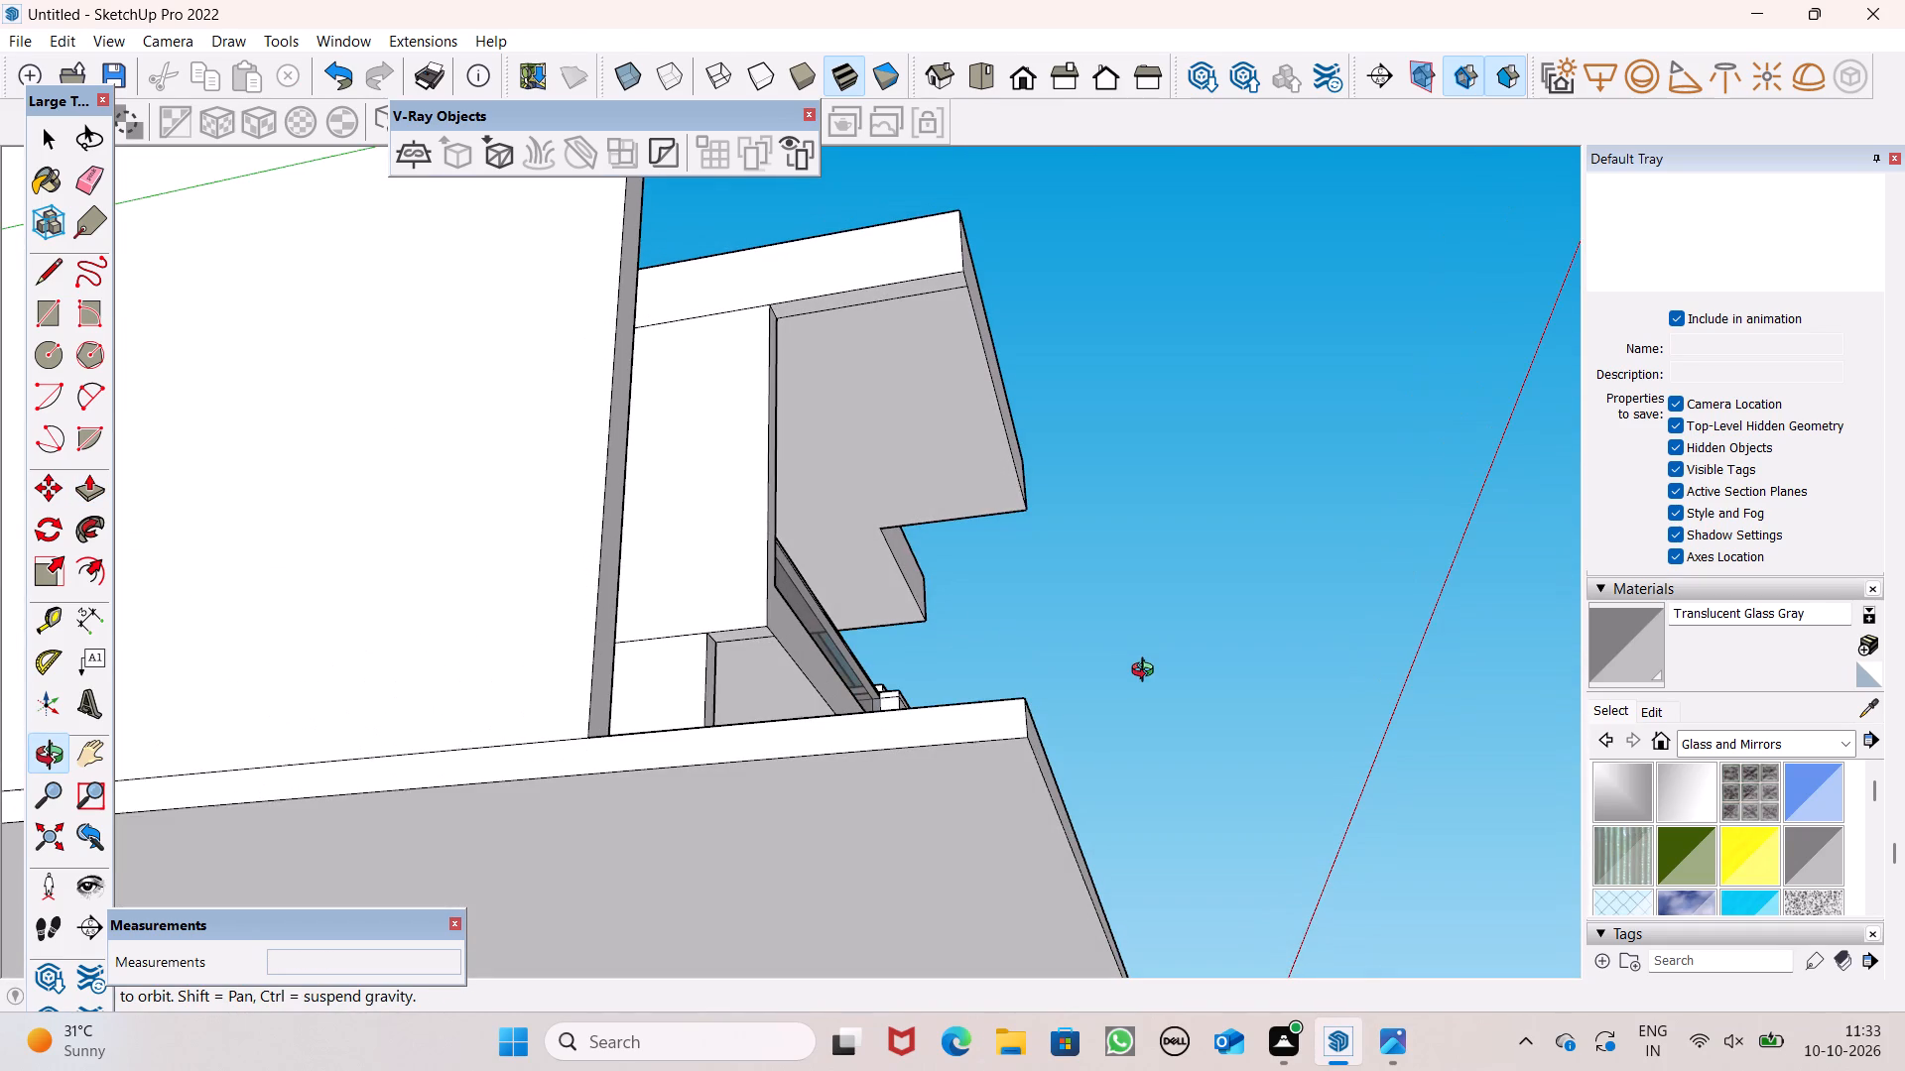
pyautogui.moveTo(1147, 672); pyautogui.dragTo(1155, 647, button='middle')
pyautogui.scroll(7, 1070, 297)
pyautogui.scroll(2, 937, 307)
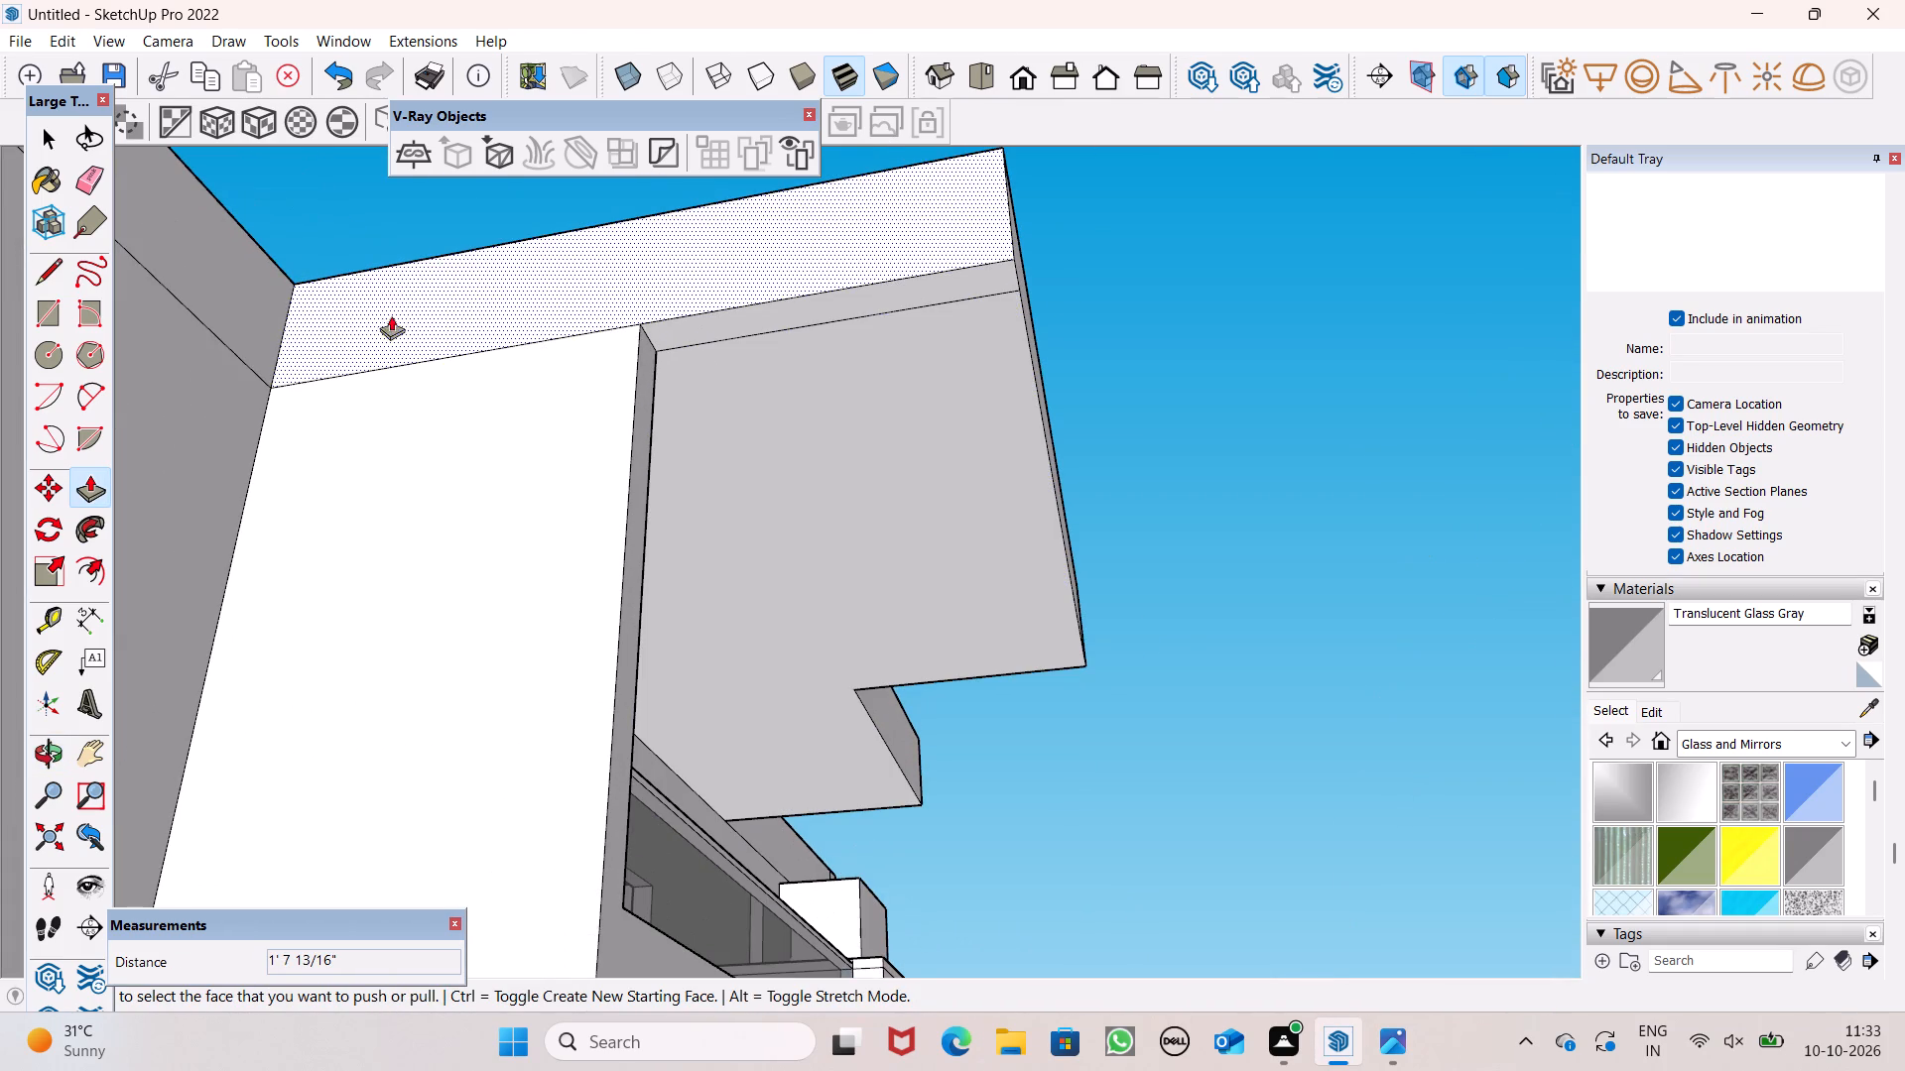
# Draw a line about 11 5/8" long across the narrow side strip of the canopy's underside, near its front outer corner.
pyautogui.click(47, 275)
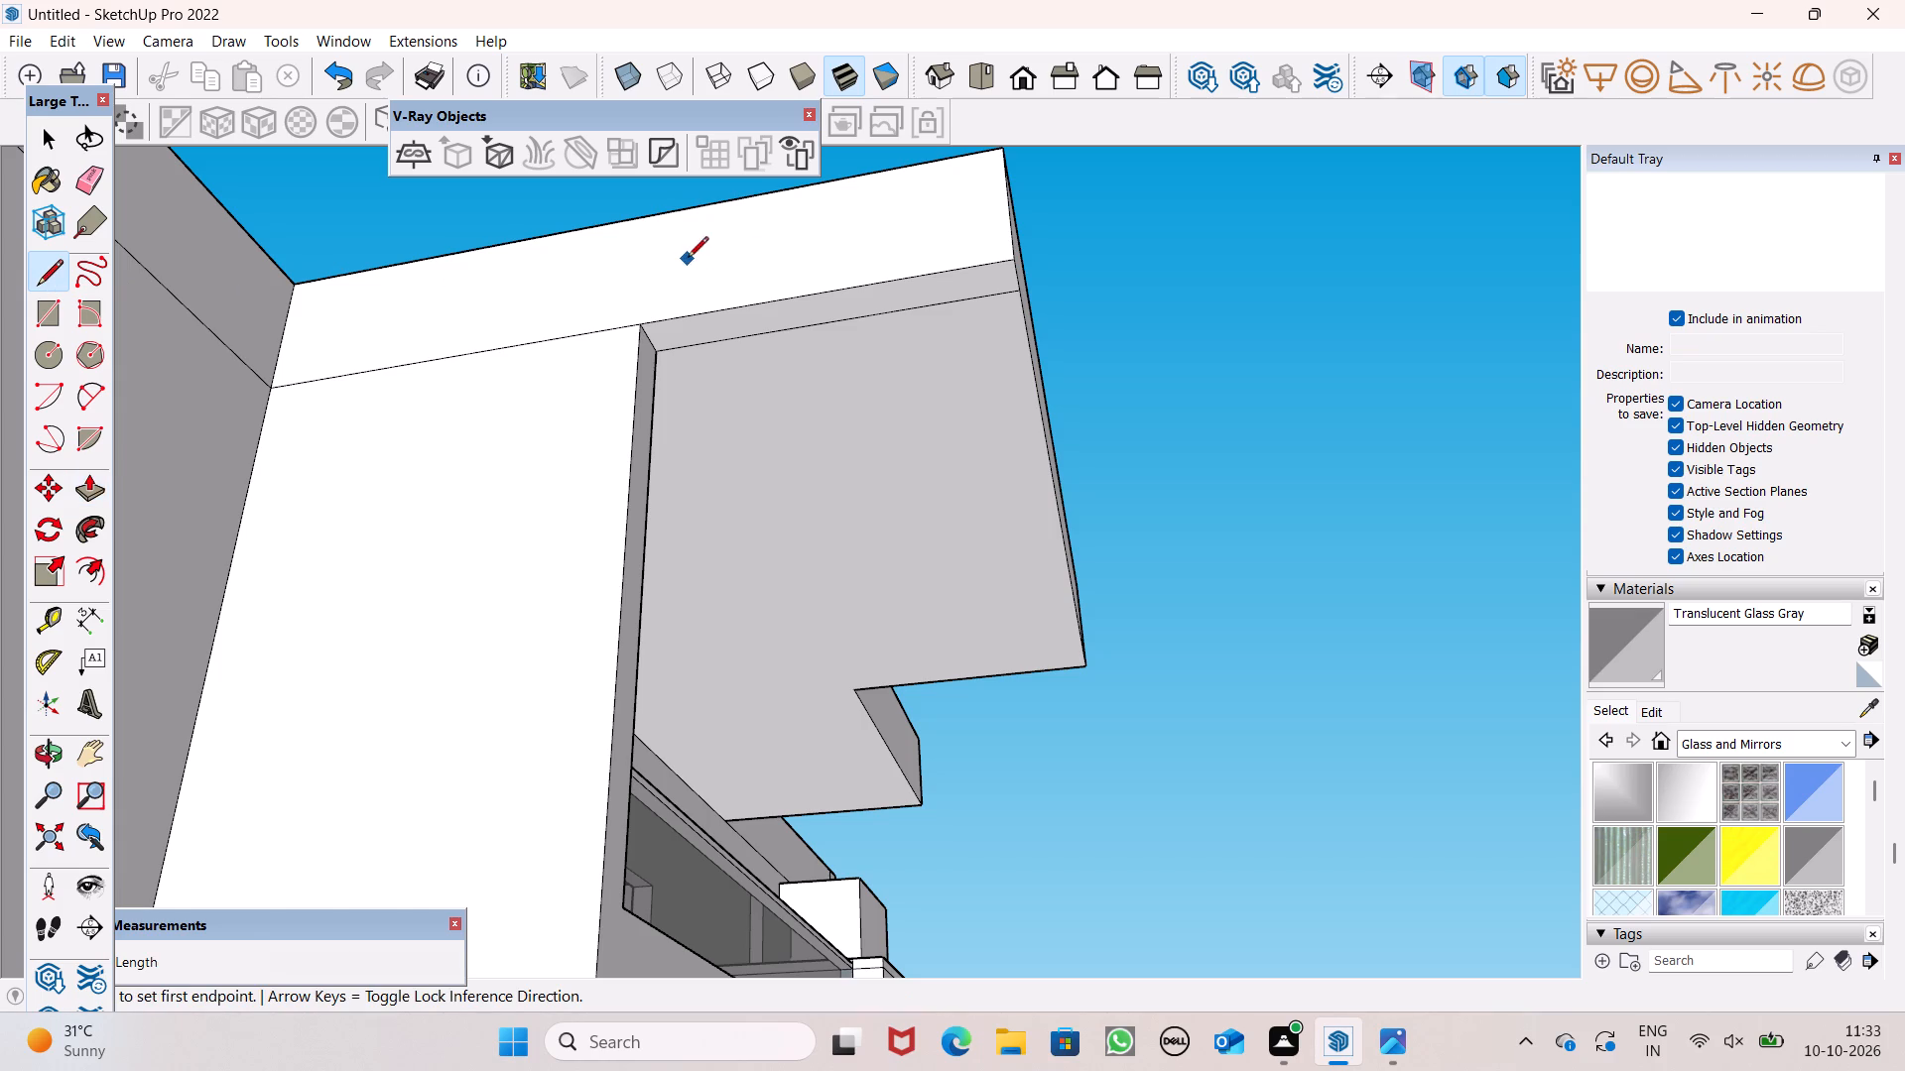
pyautogui.scroll(3, 889, 309)
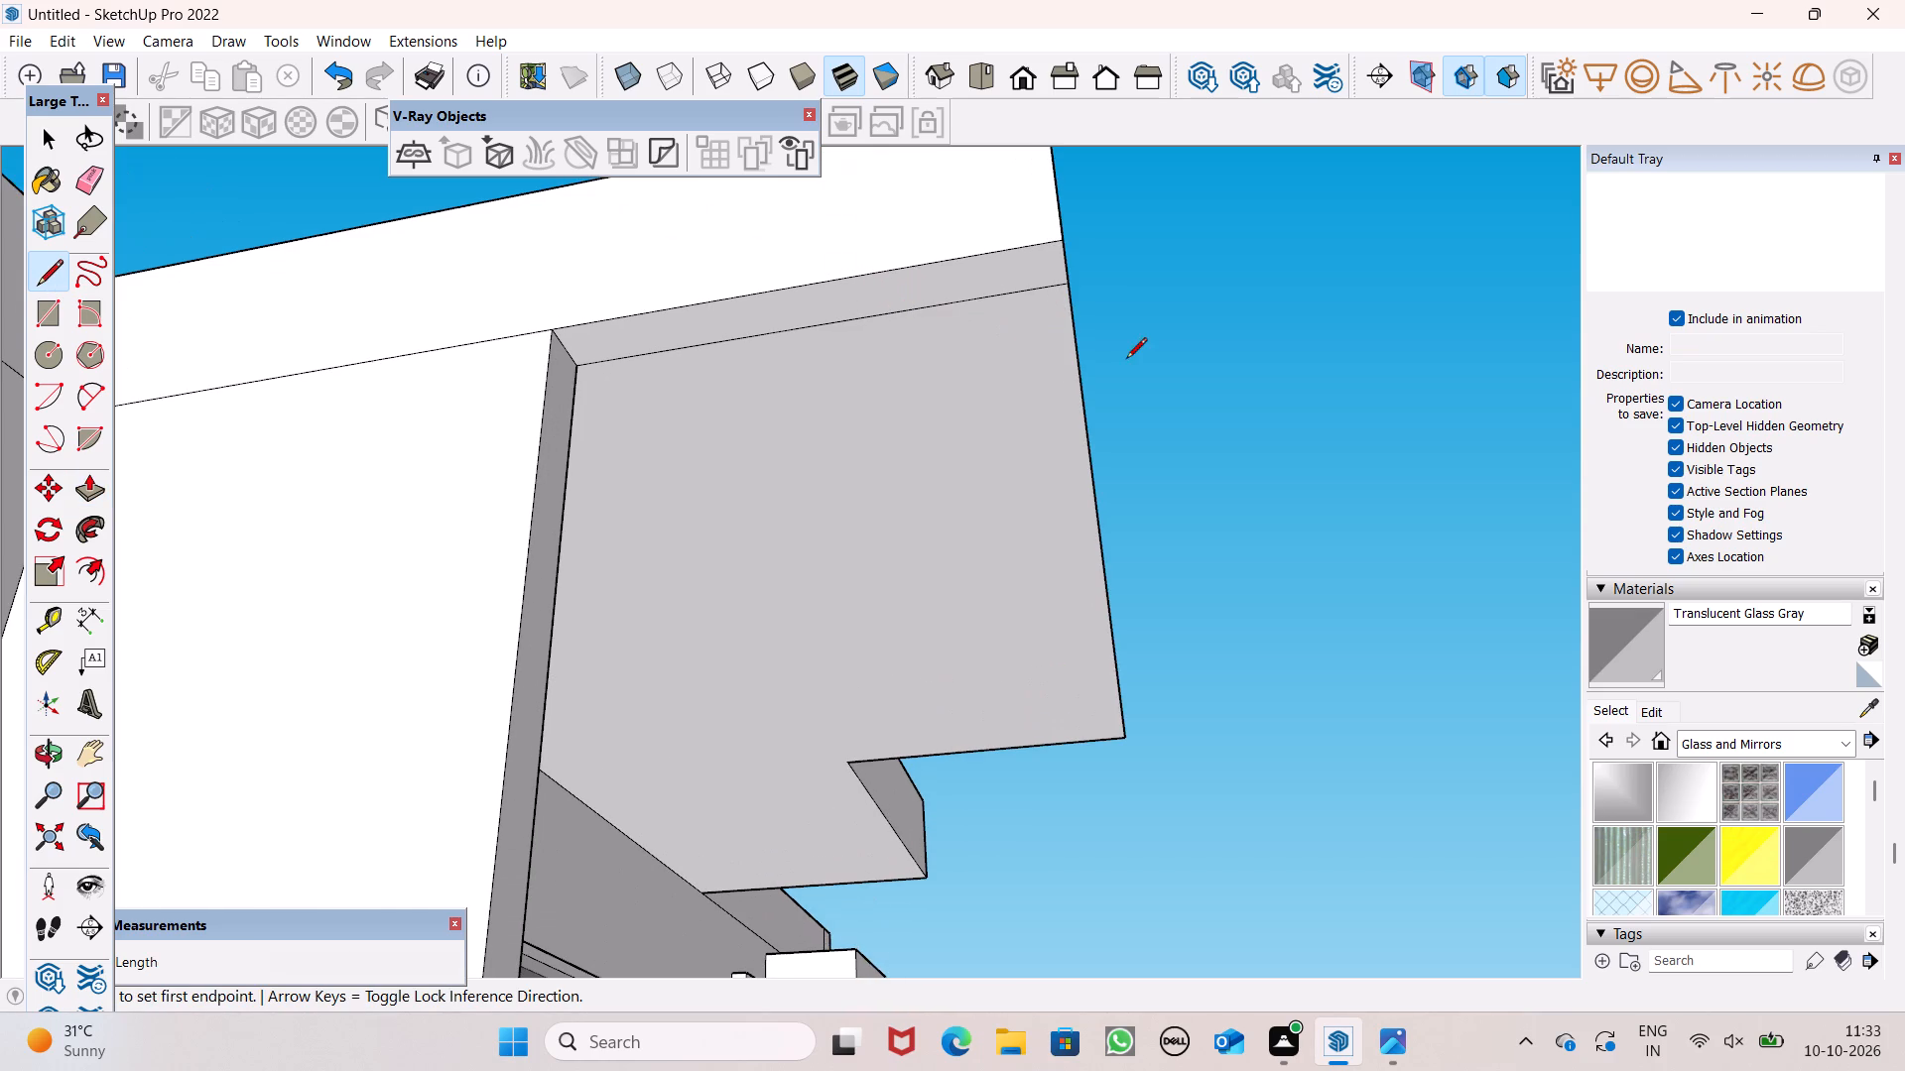
pyautogui.scroll(-6, 1094, 331)
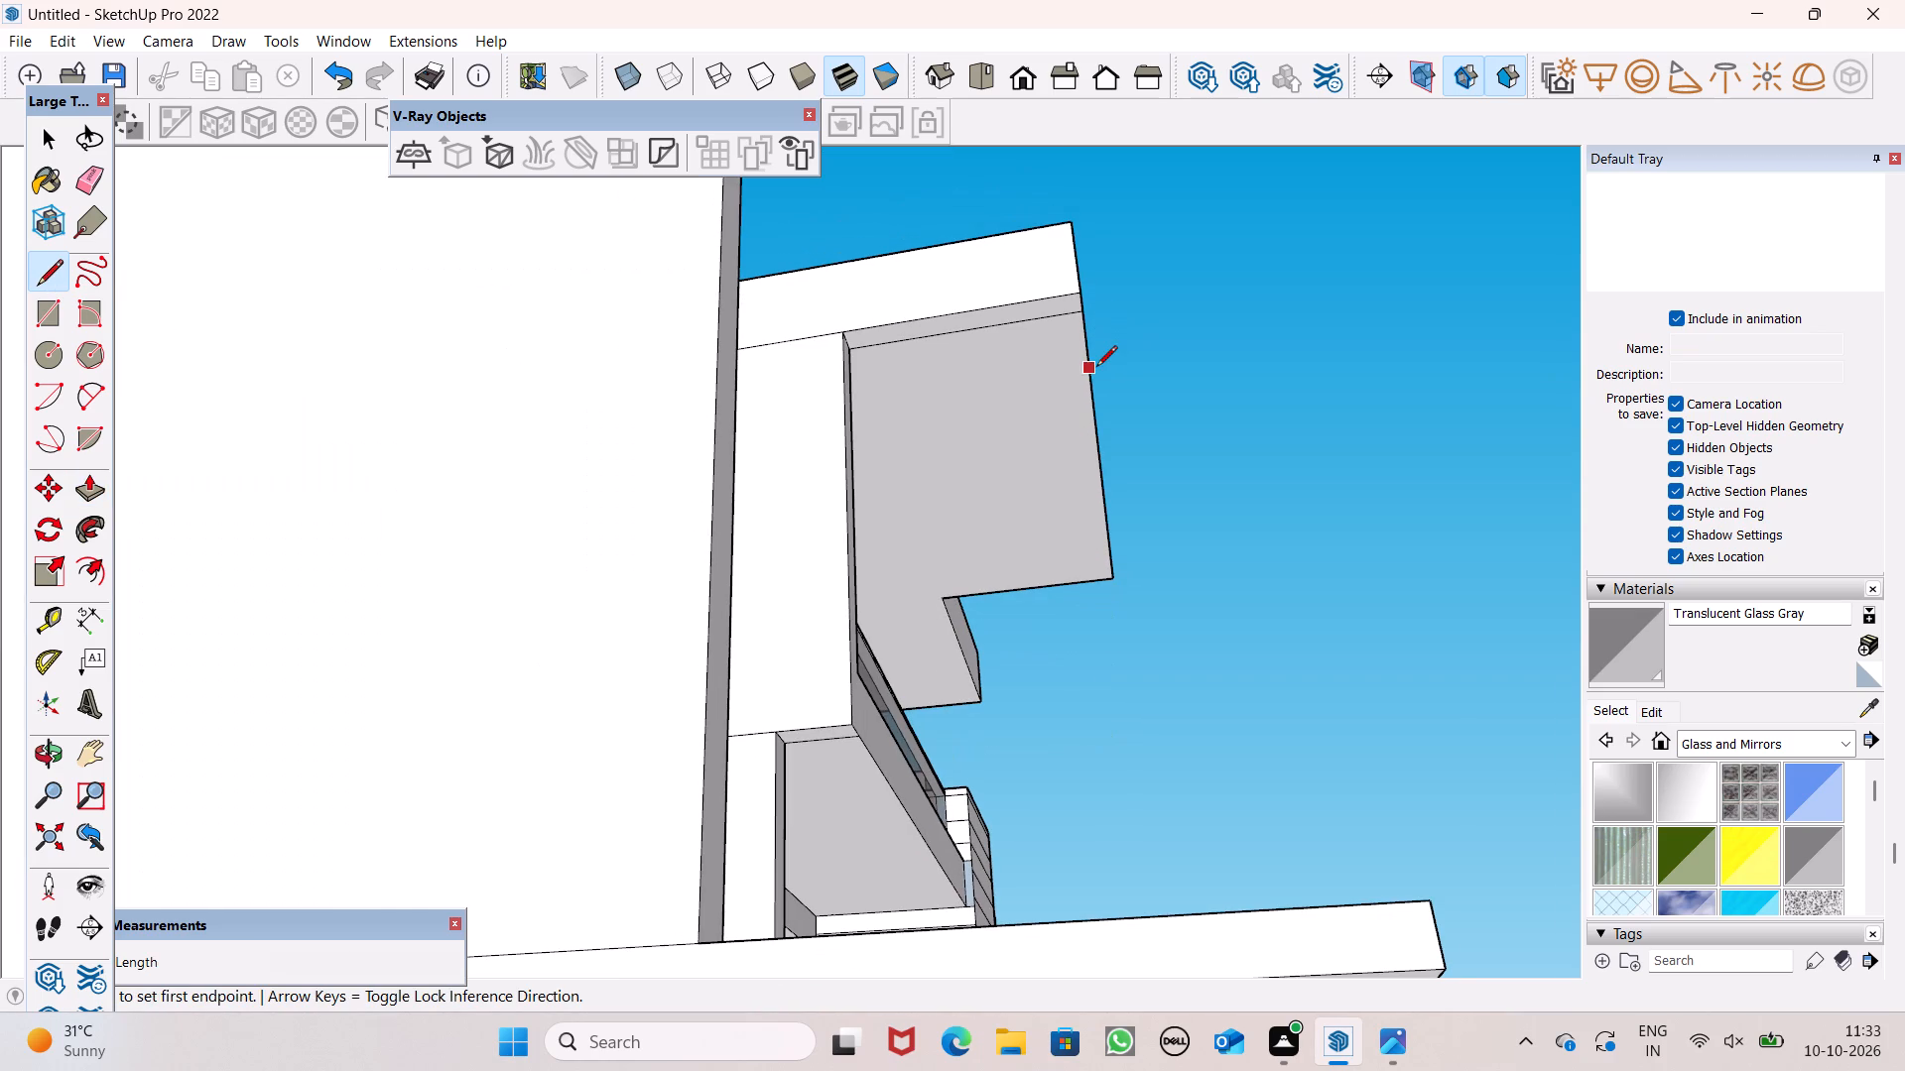
pyautogui.moveTo(1123, 398); pyautogui.dragTo(1108, 392, button='middle')
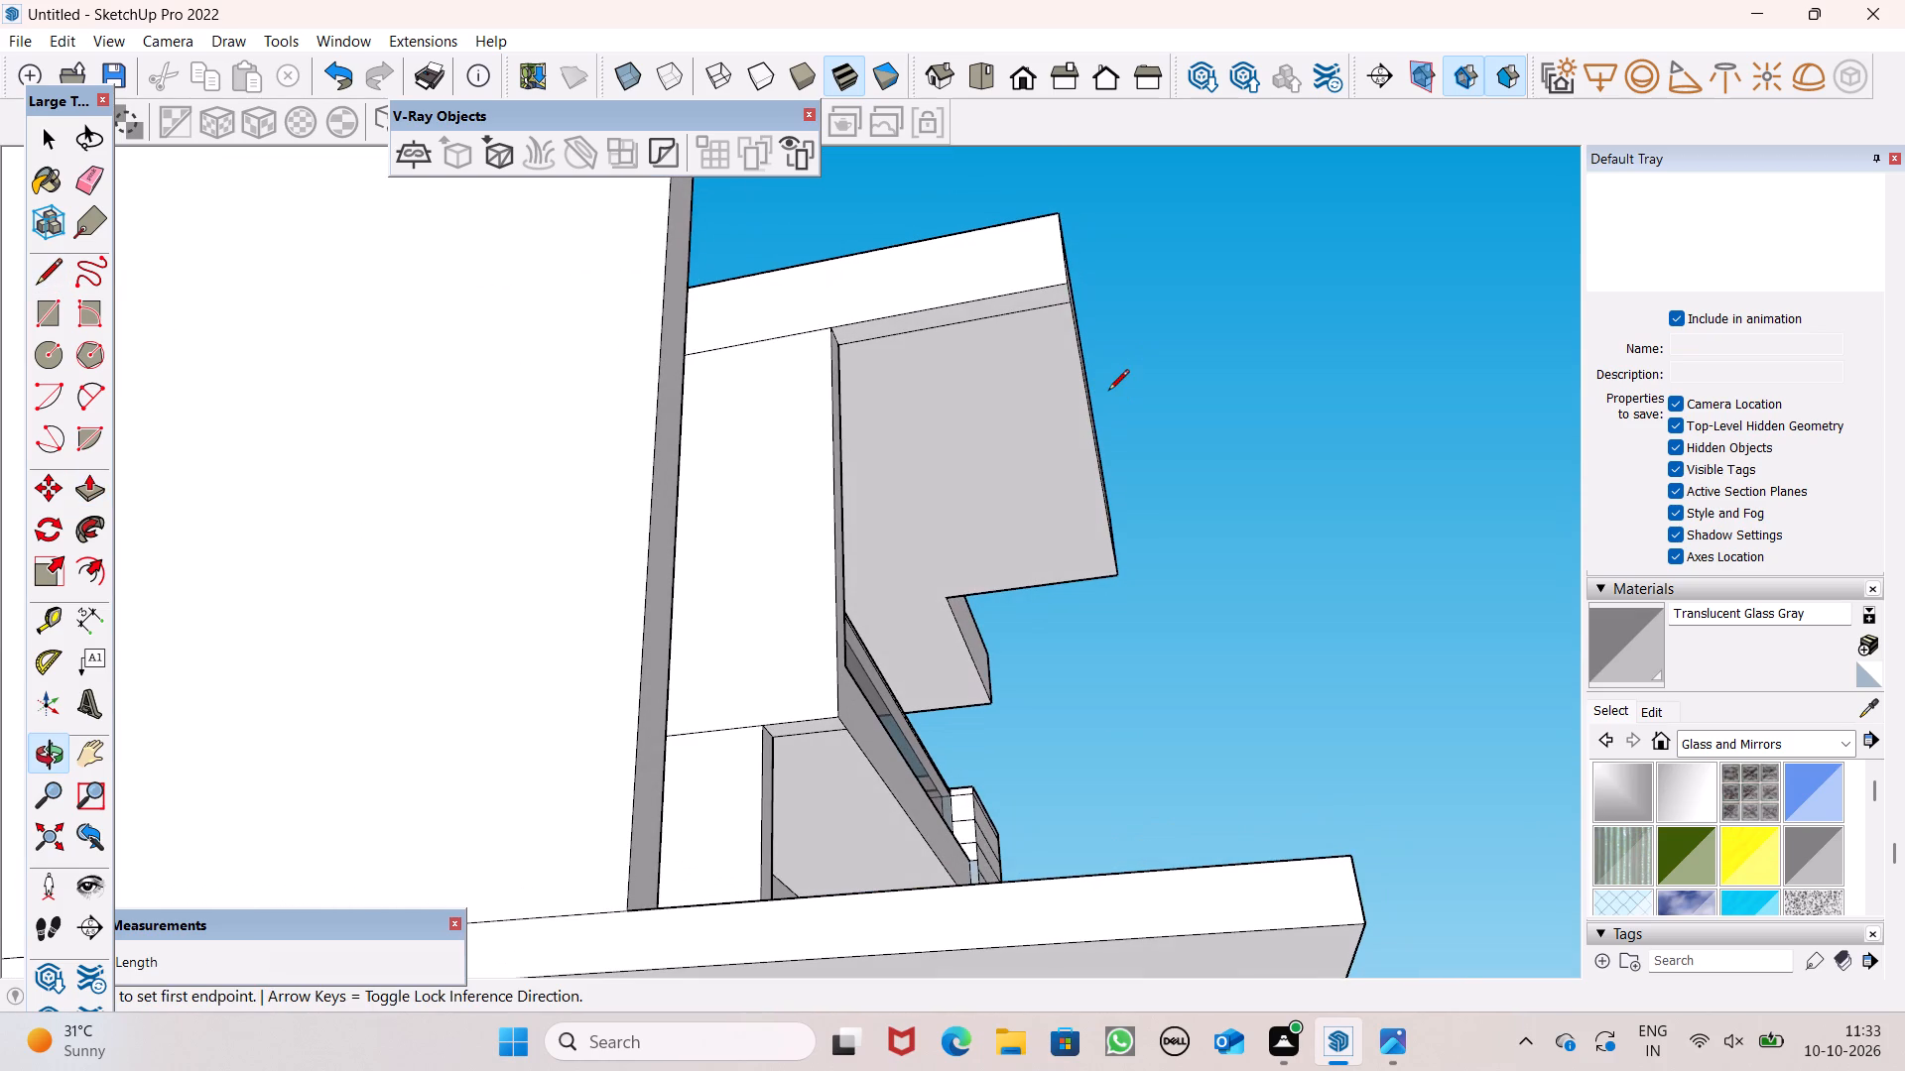
pyautogui.scroll(2, 1114, 358)
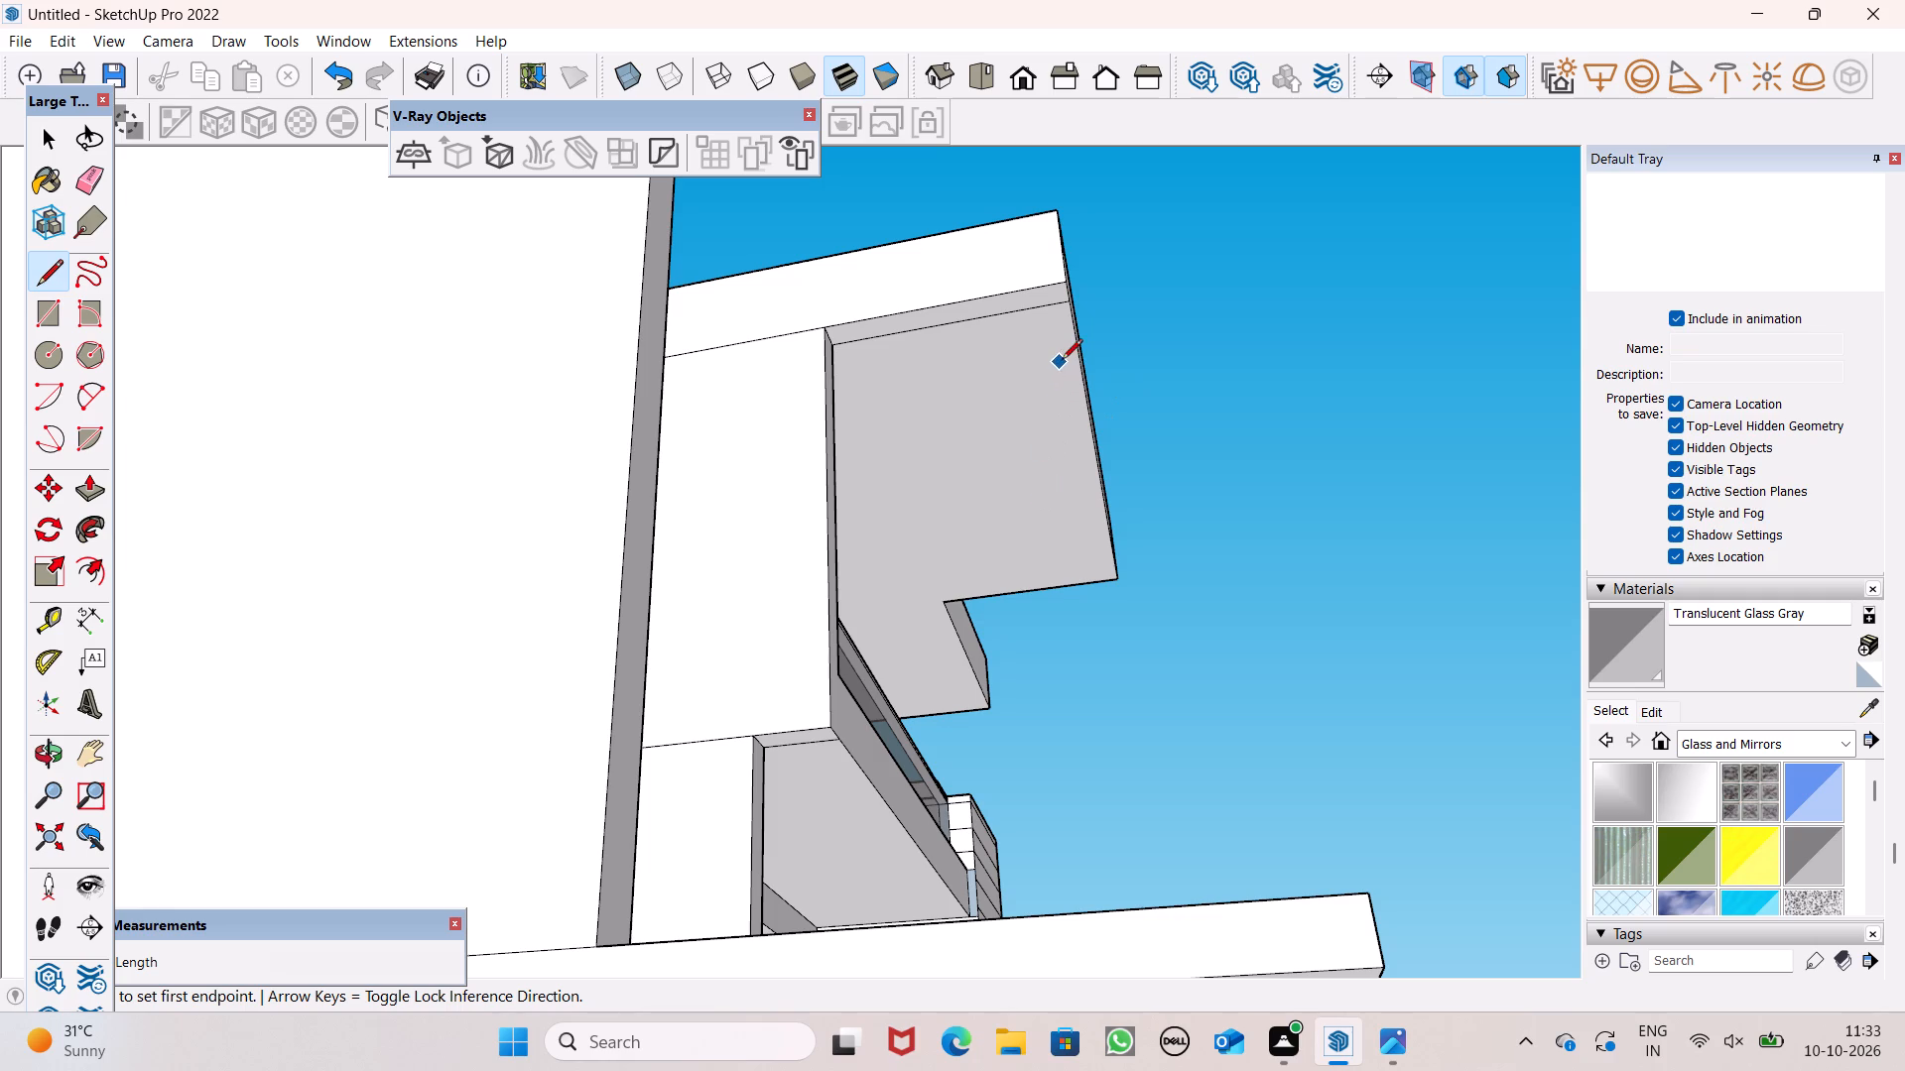
pyautogui.scroll(-1, 1091, 312)
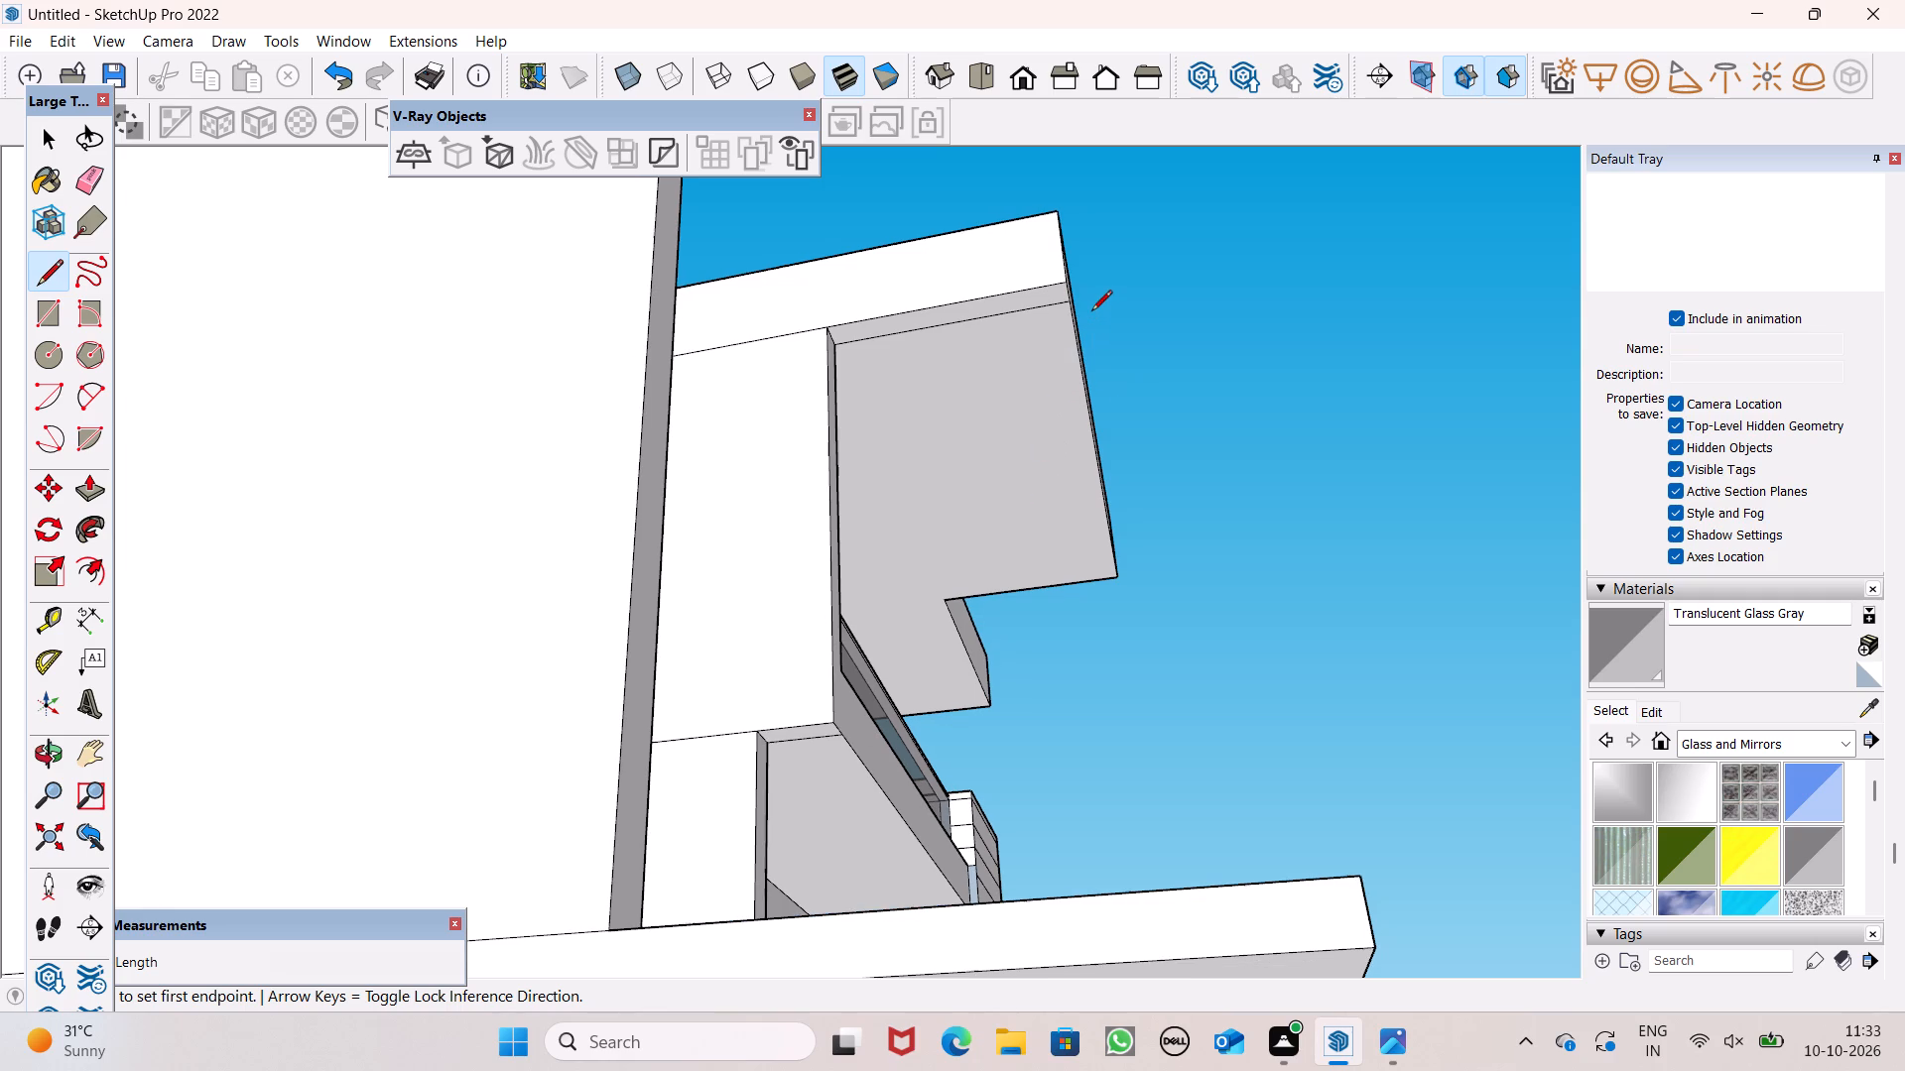
pyautogui.scroll(-1, 1088, 318)
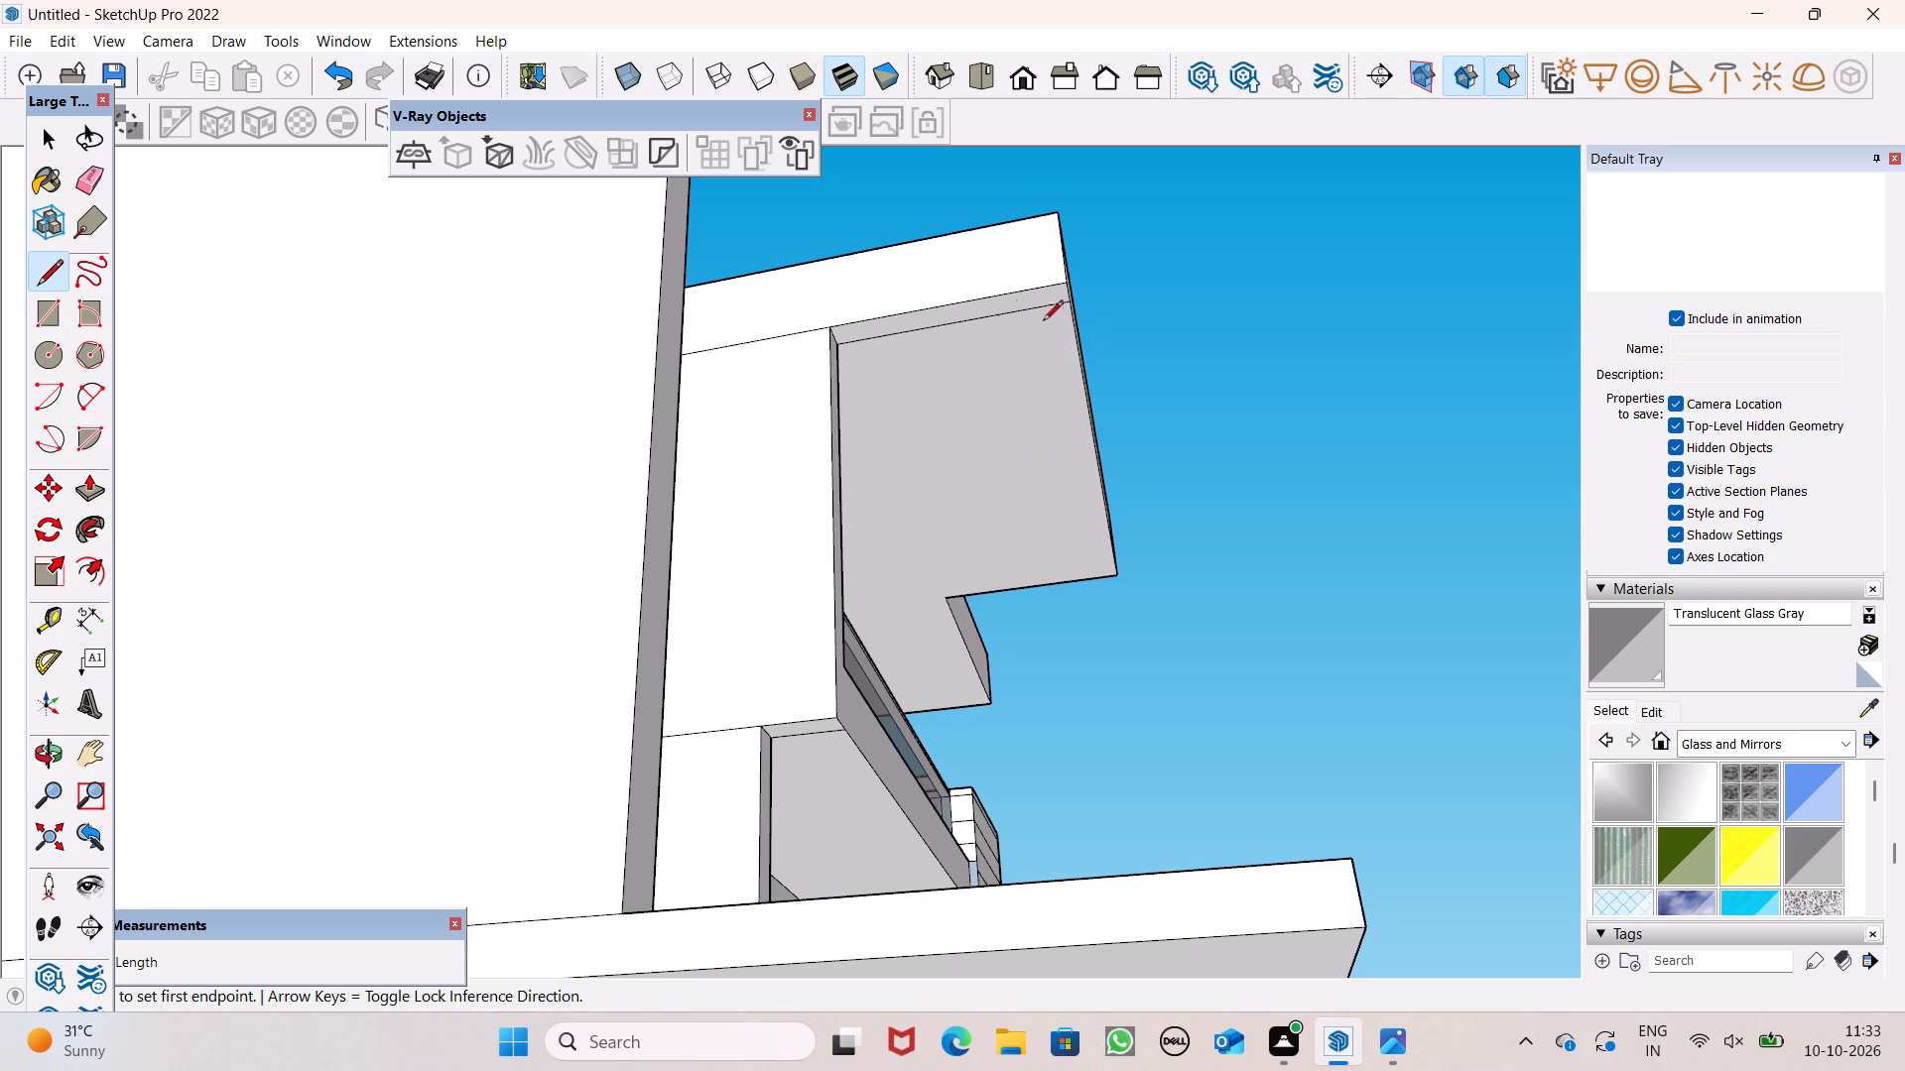
pyautogui.moveTo(970, 318); pyautogui.dragTo(978, 325, button='middle')
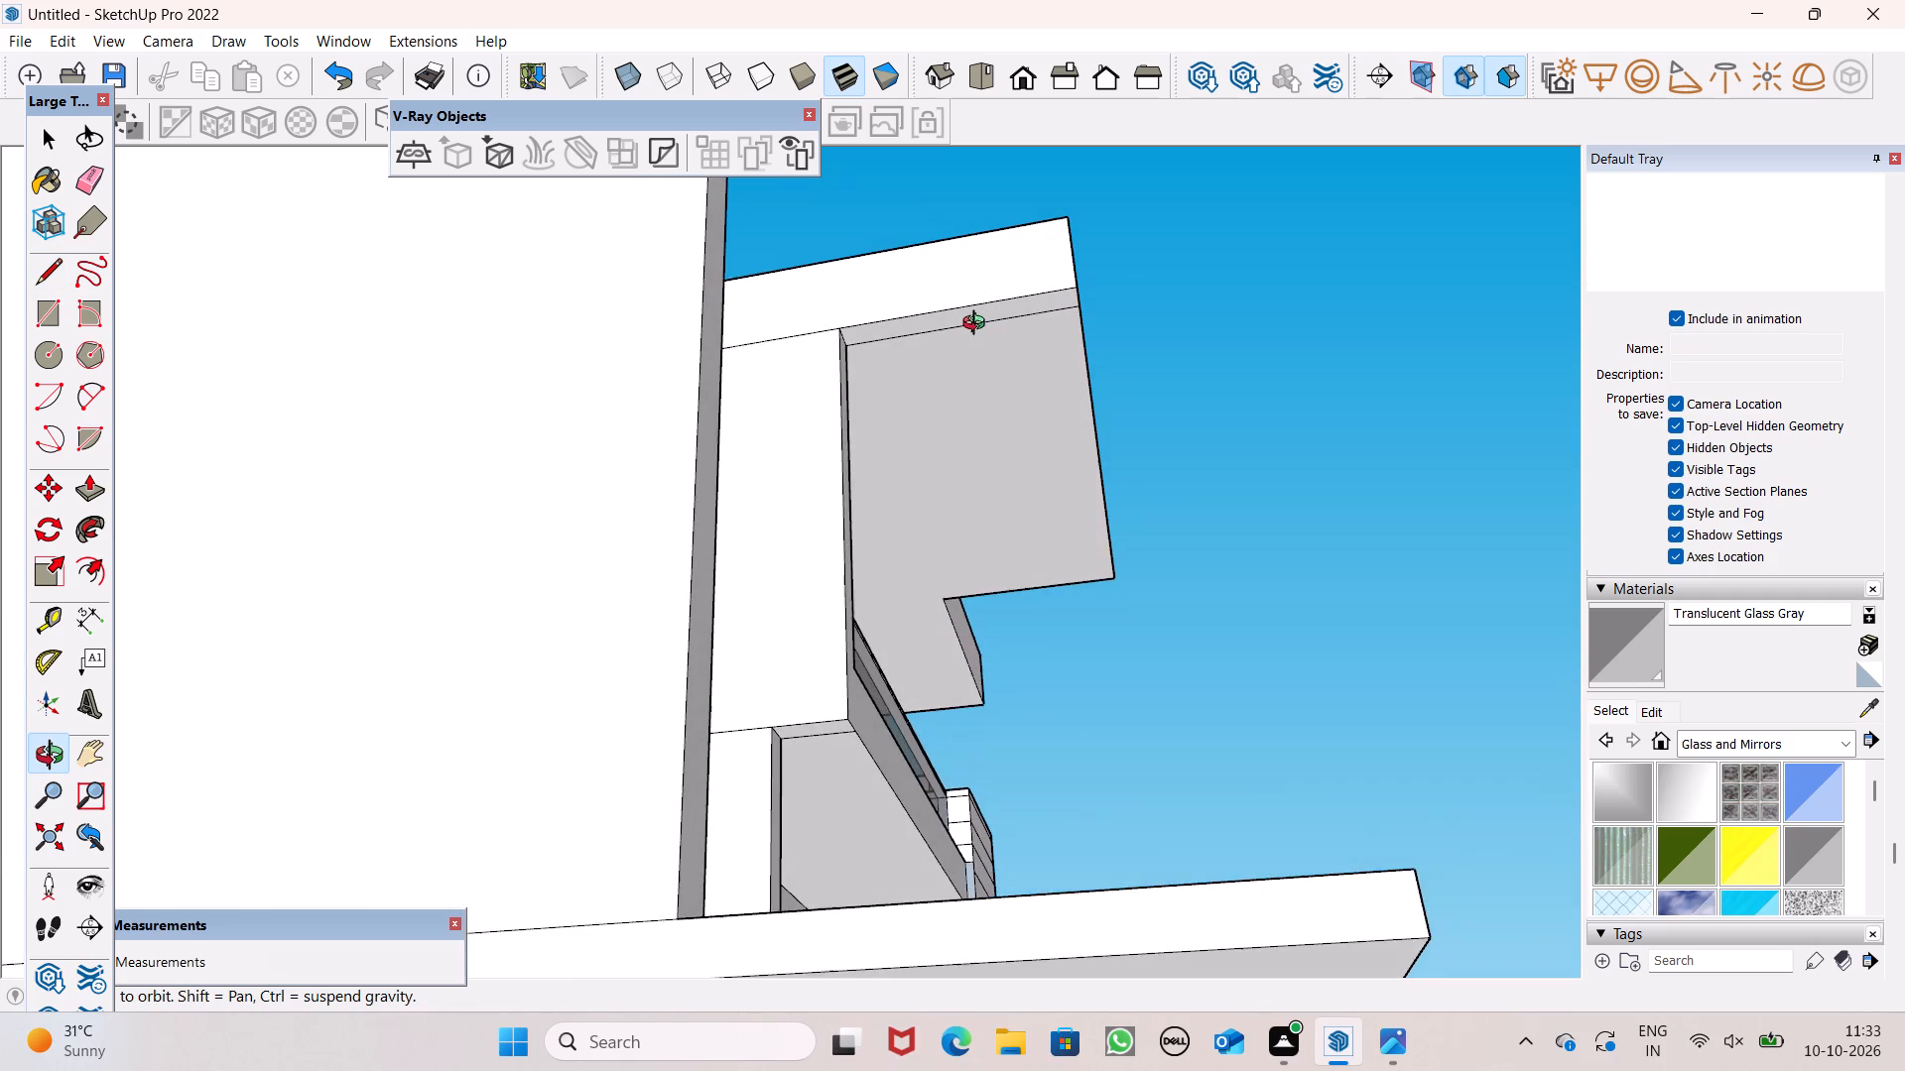
pyautogui.moveTo(978, 325); pyautogui.dragTo(989, 353, button='middle')
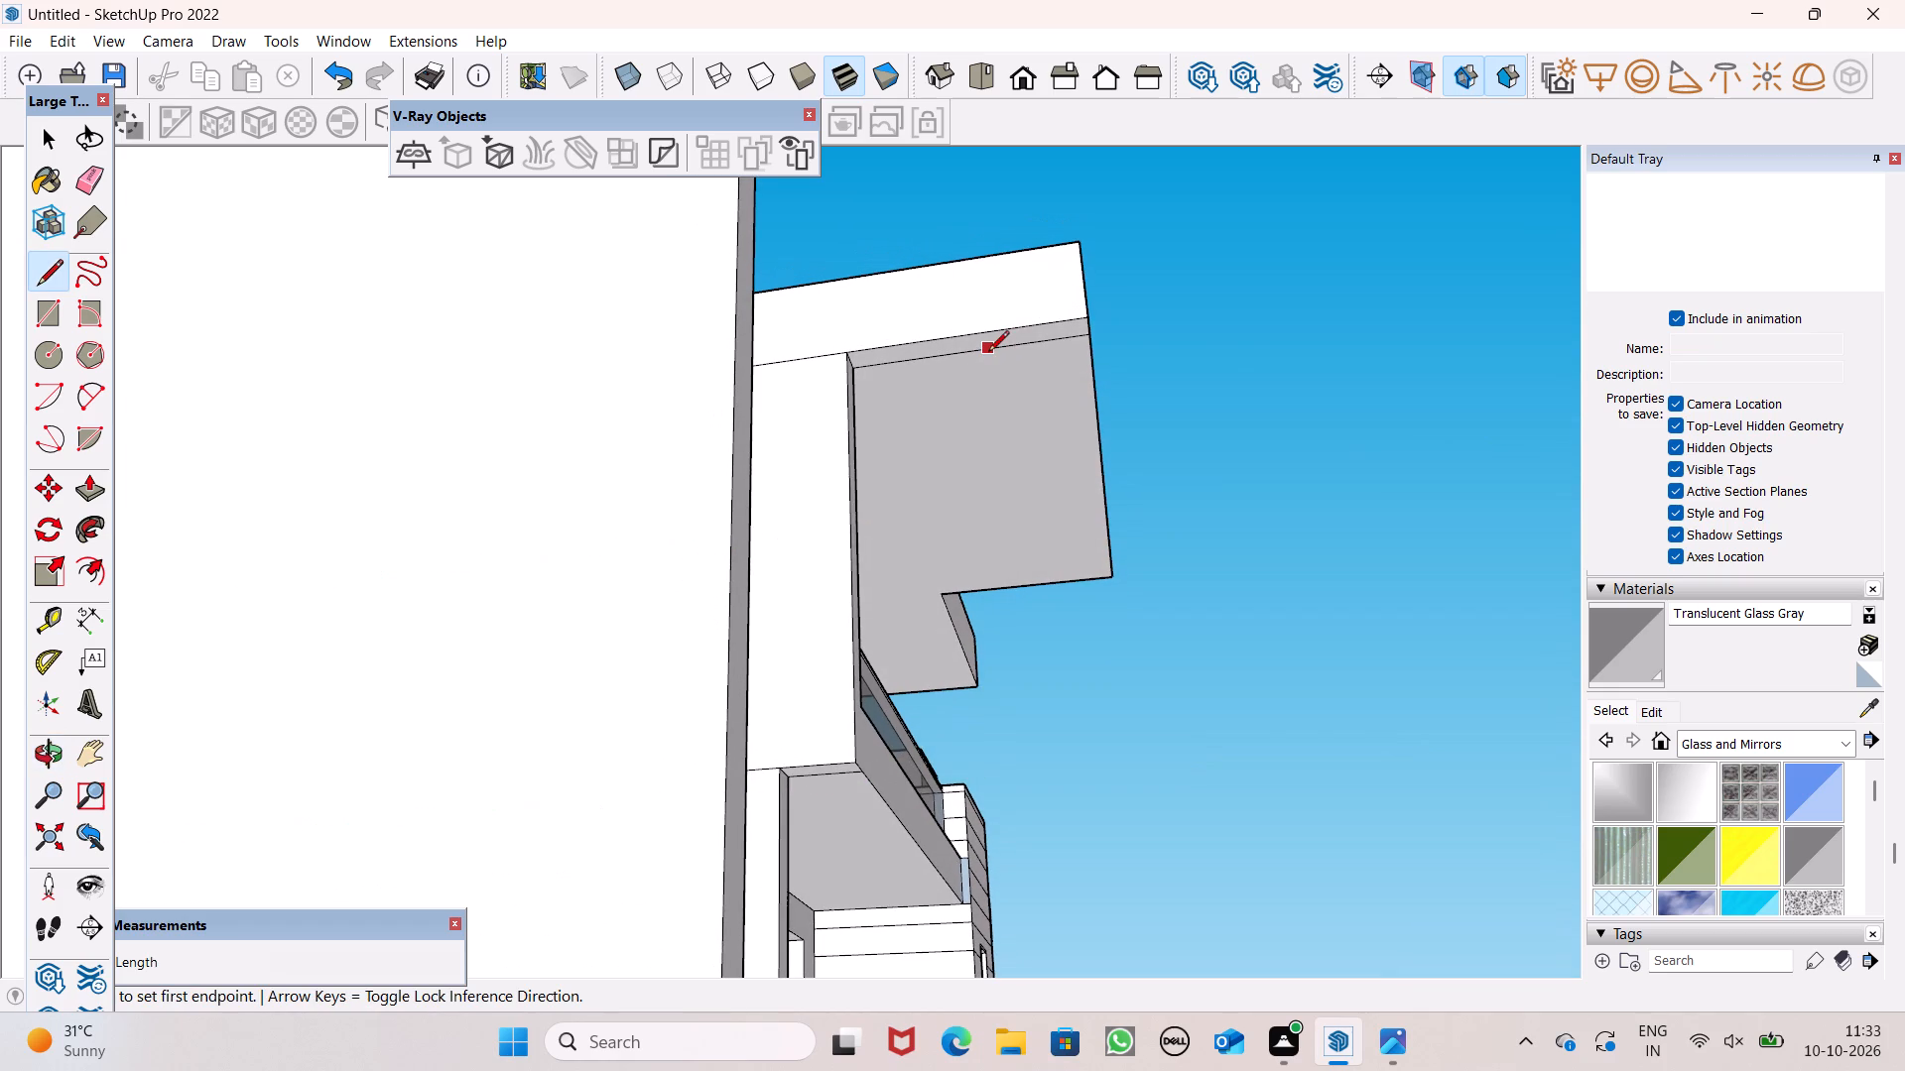
pyautogui.moveTo(1231, 444); pyautogui.dragTo(1189, 469, button='middle')
pyautogui.moveTo(1149, 470); pyautogui.dragTo(1141, 509, button='middle')
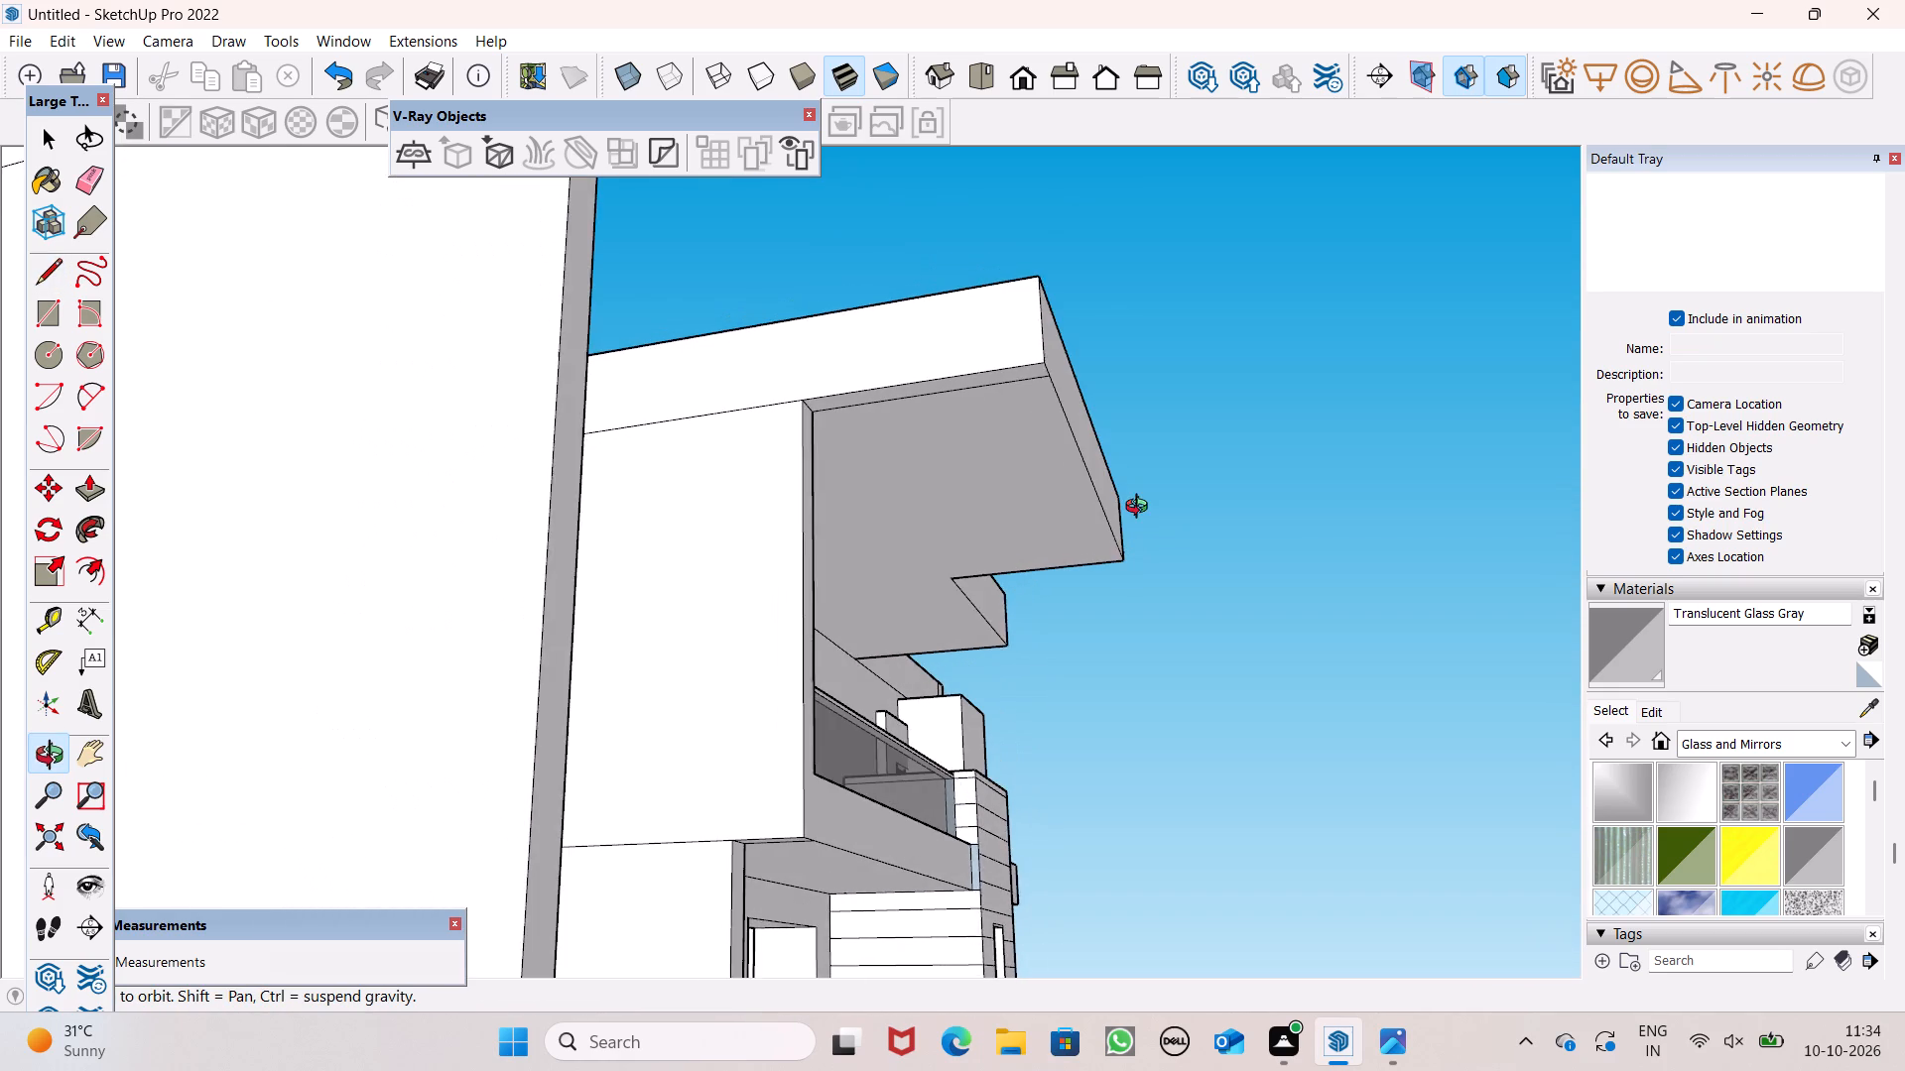
pyautogui.moveTo(1141, 509); pyautogui.dragTo(1141, 501, button='middle')
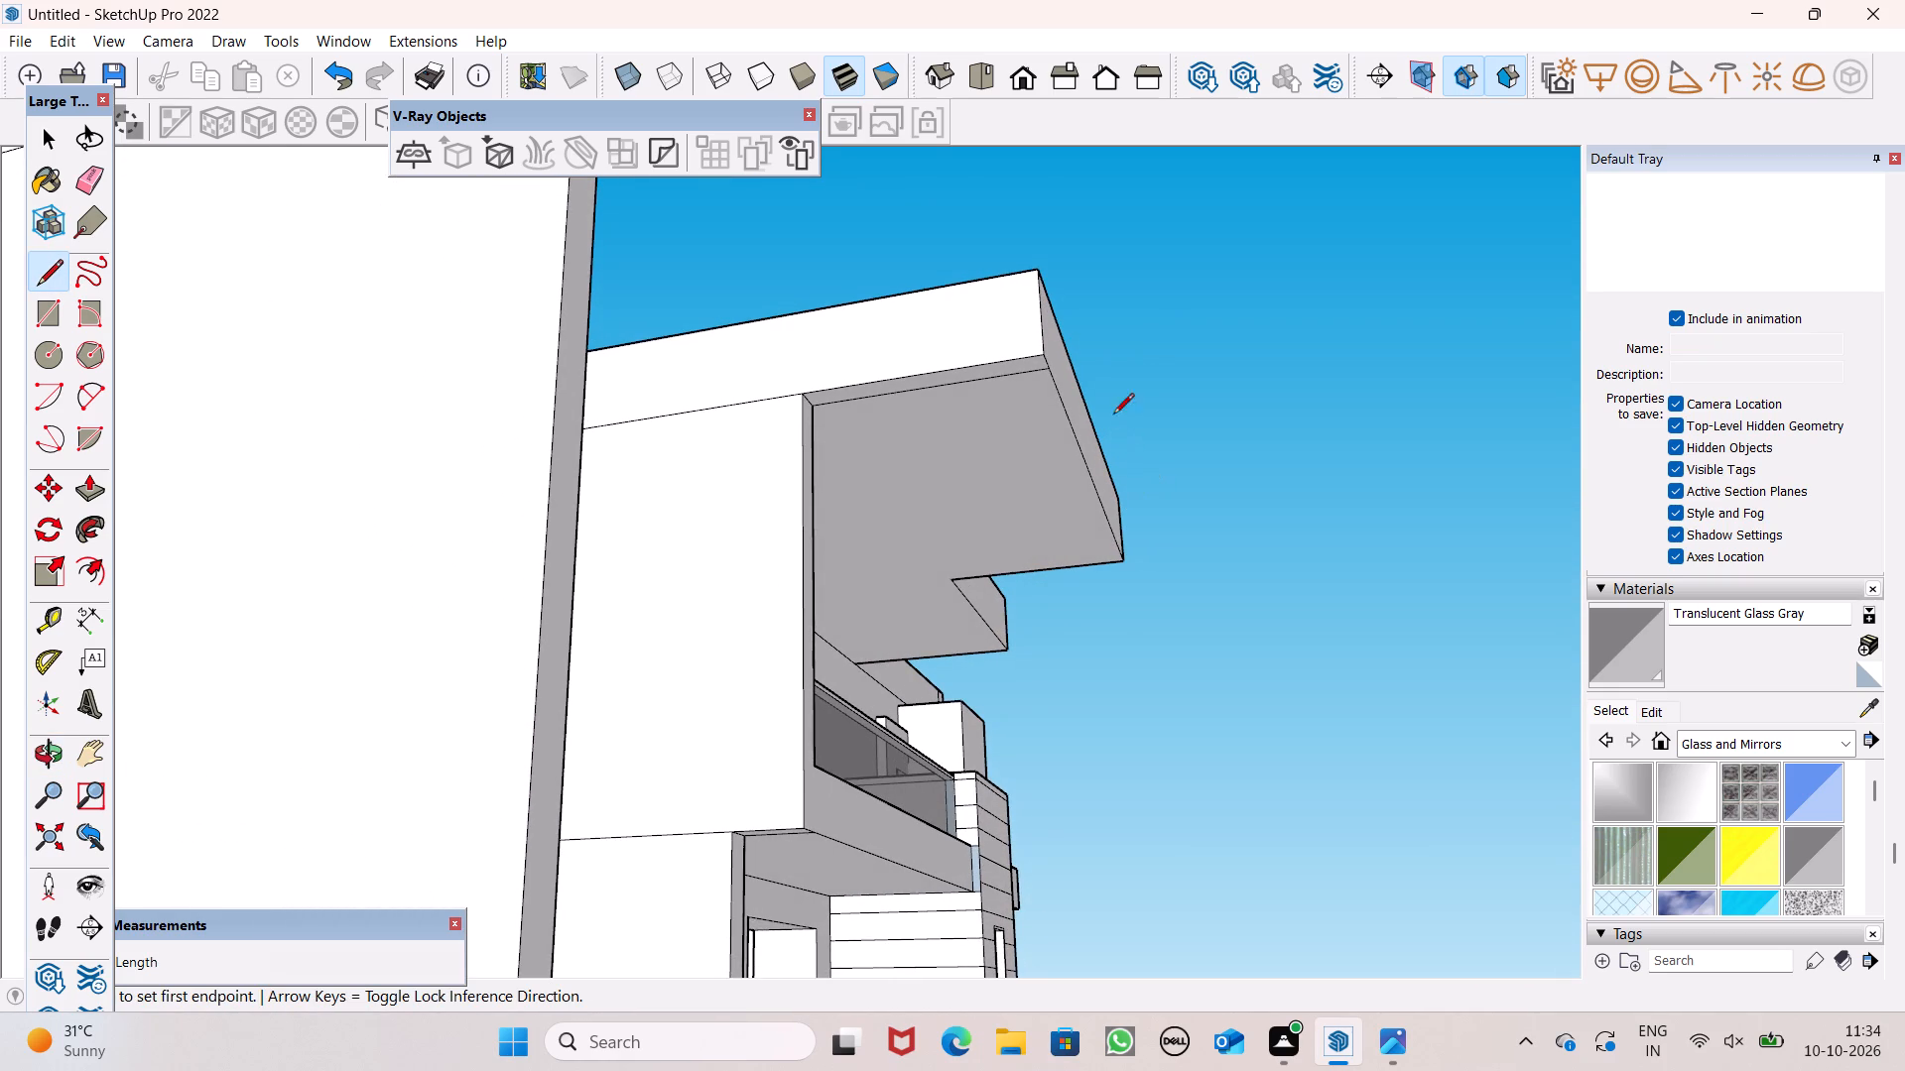
pyautogui.scroll(5, 949, 384)
pyautogui.scroll(-2, 1080, 396)
pyautogui.moveTo(1089, 449); pyautogui.dragTo(1083, 428, button='middle')
pyautogui.scroll(1, 1088, 439)
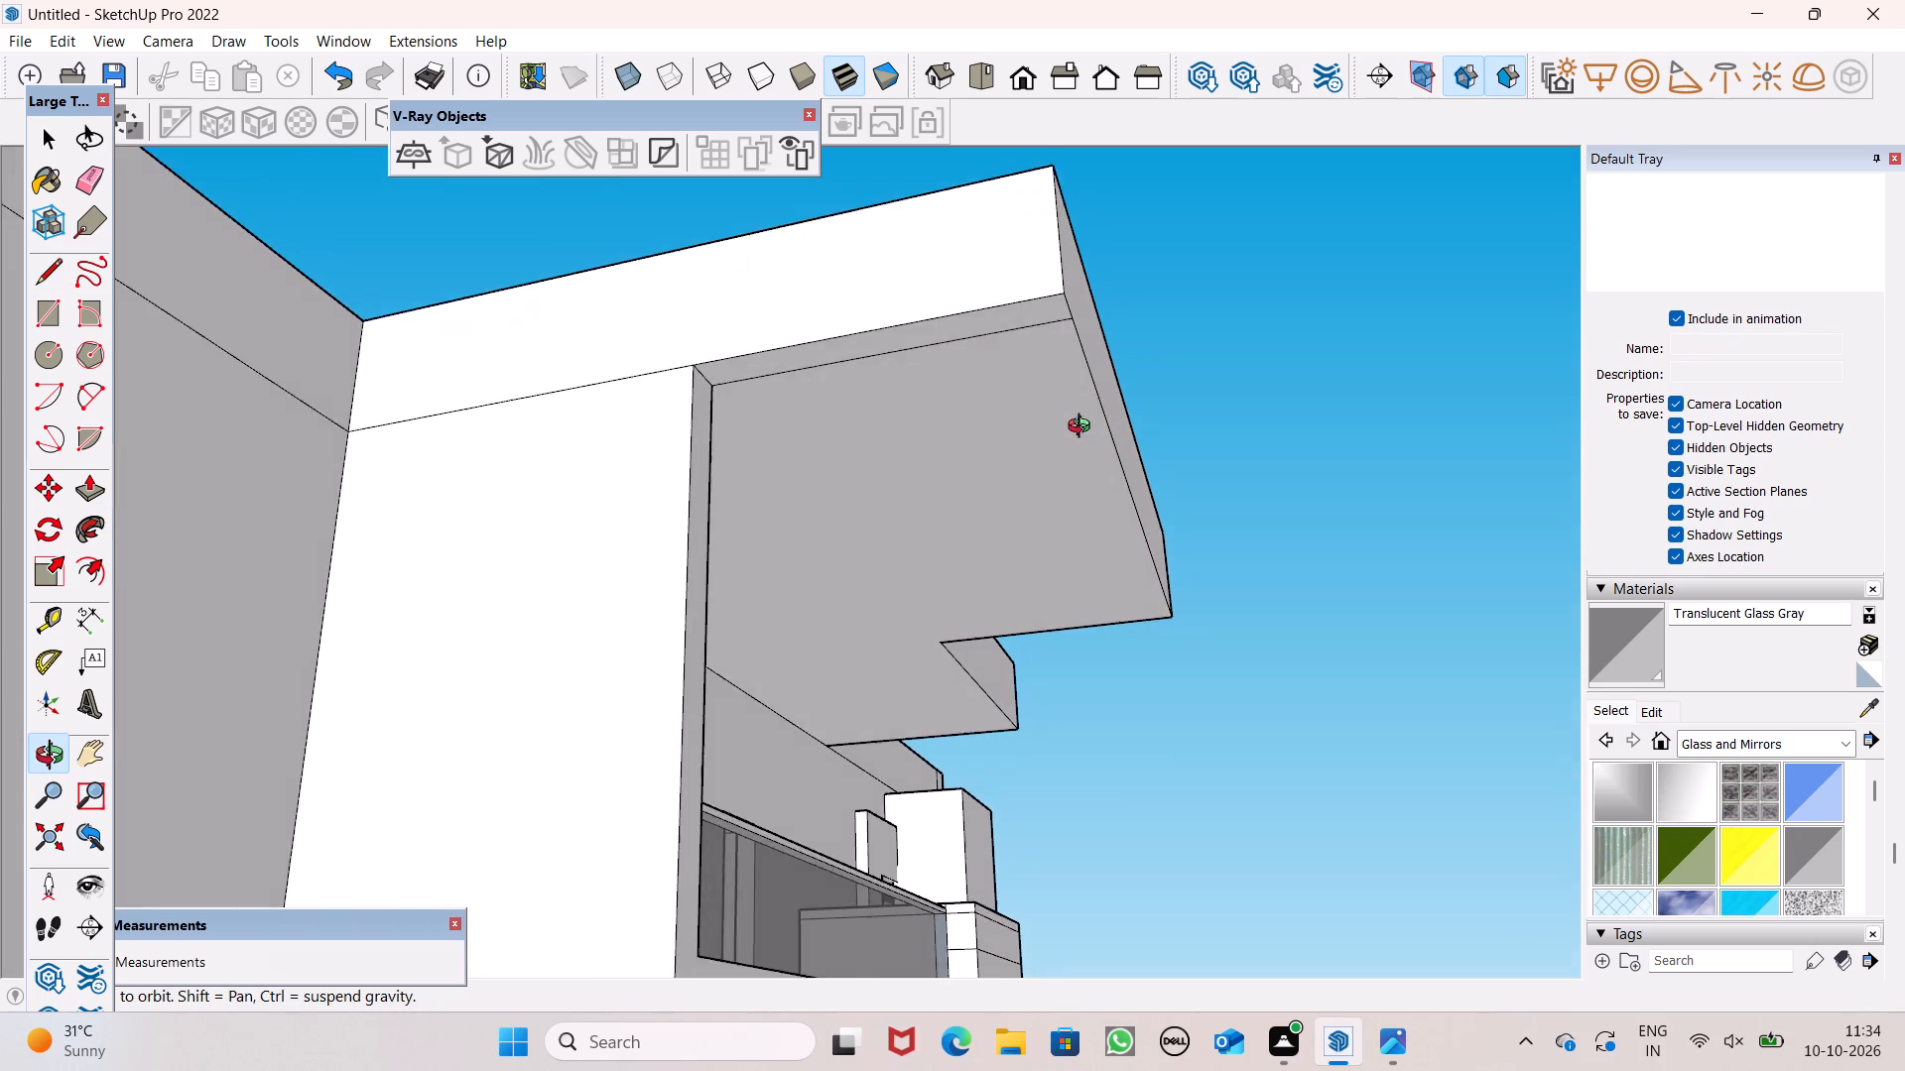
pyautogui.moveTo(1083, 428); pyautogui.dragTo(1072, 338, button='middle')
pyautogui.scroll(-2, 1084, 396)
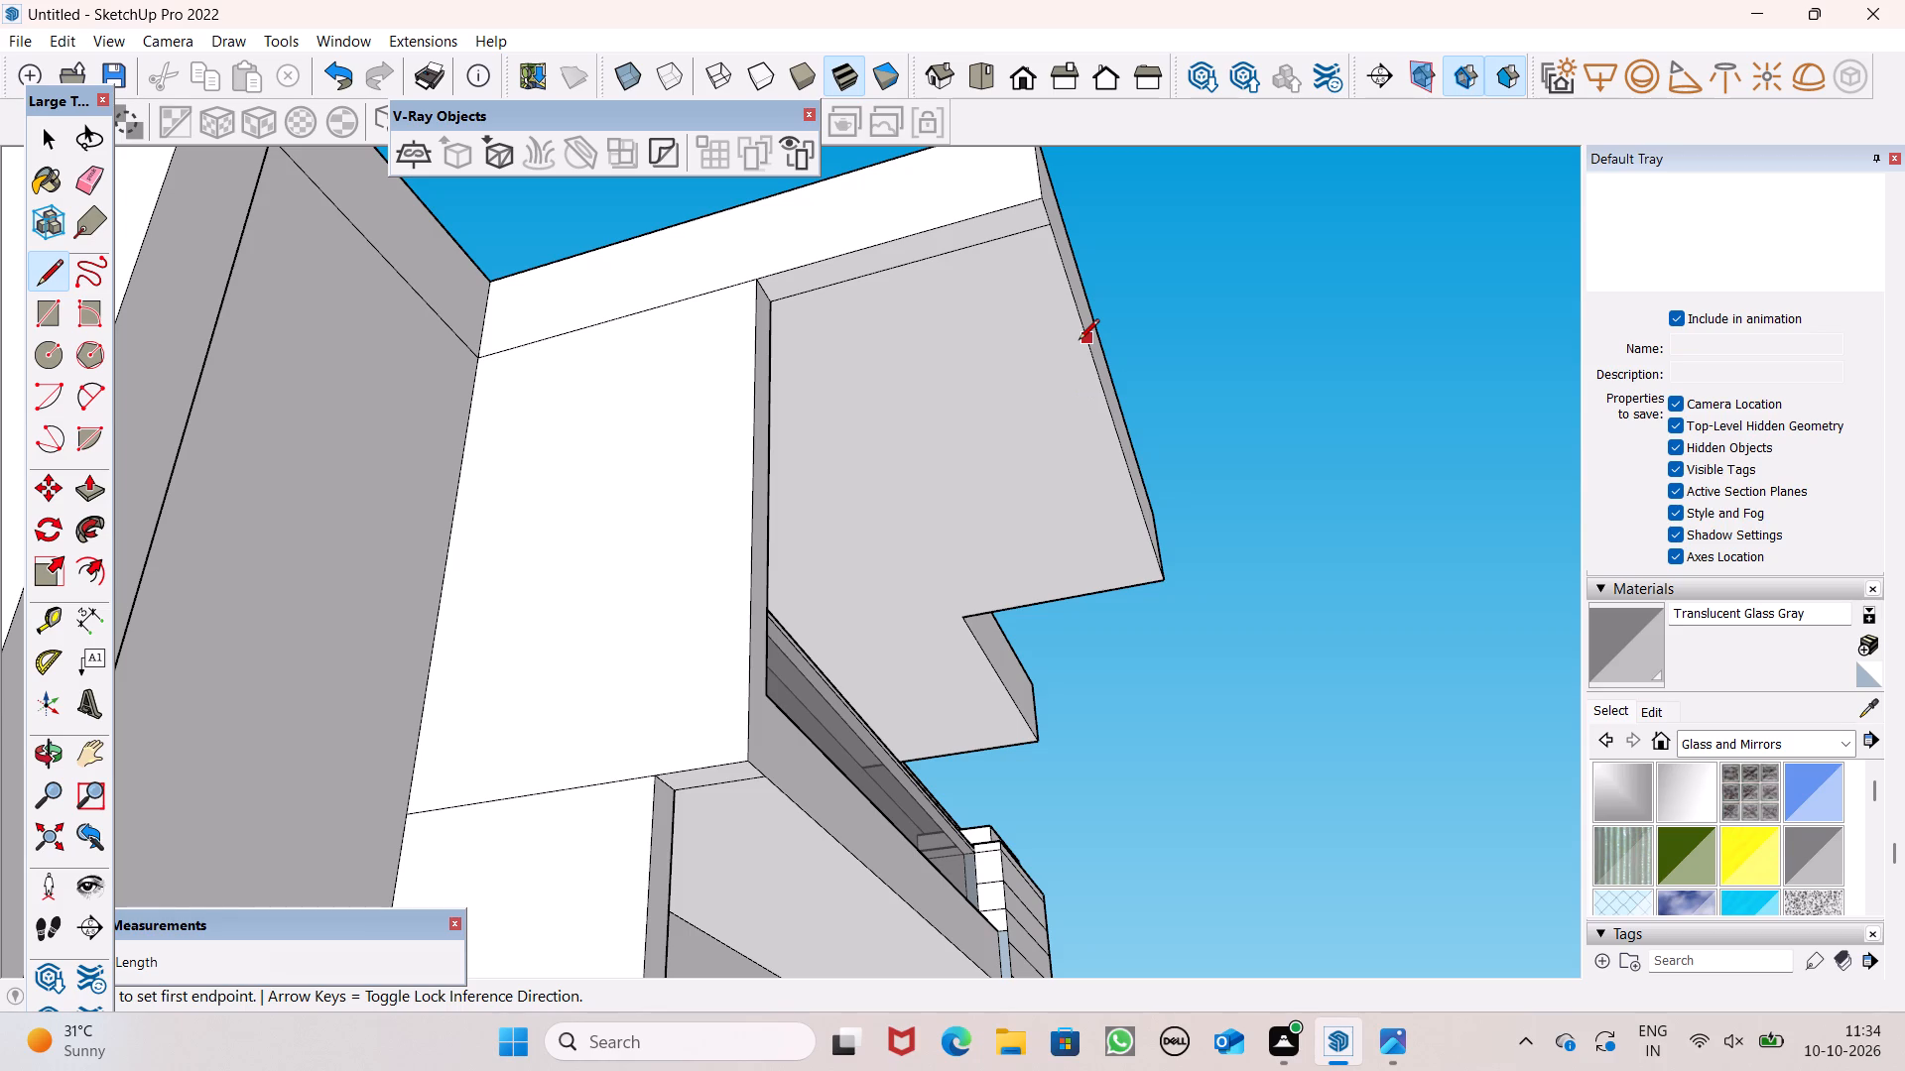
pyautogui.scroll(-1, 1002, 468)
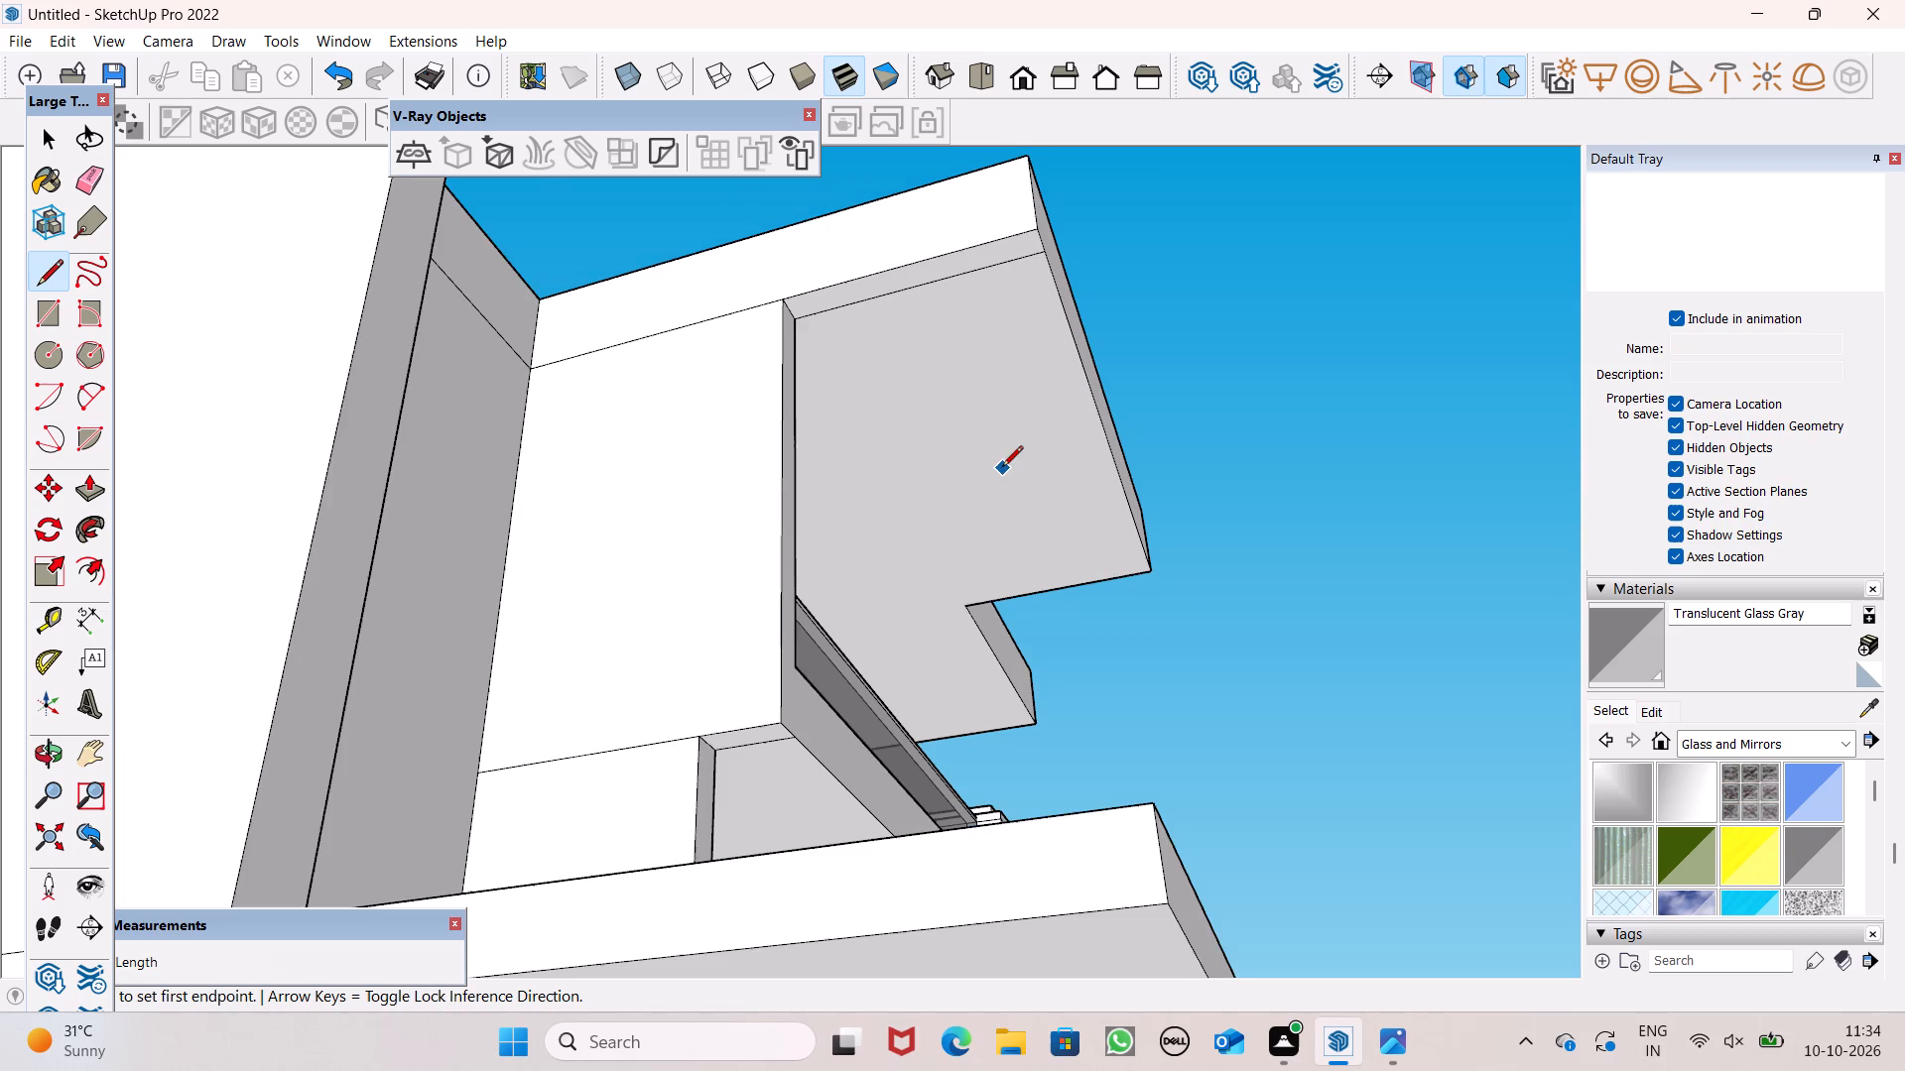
pyautogui.scroll(-1, 1002, 468)
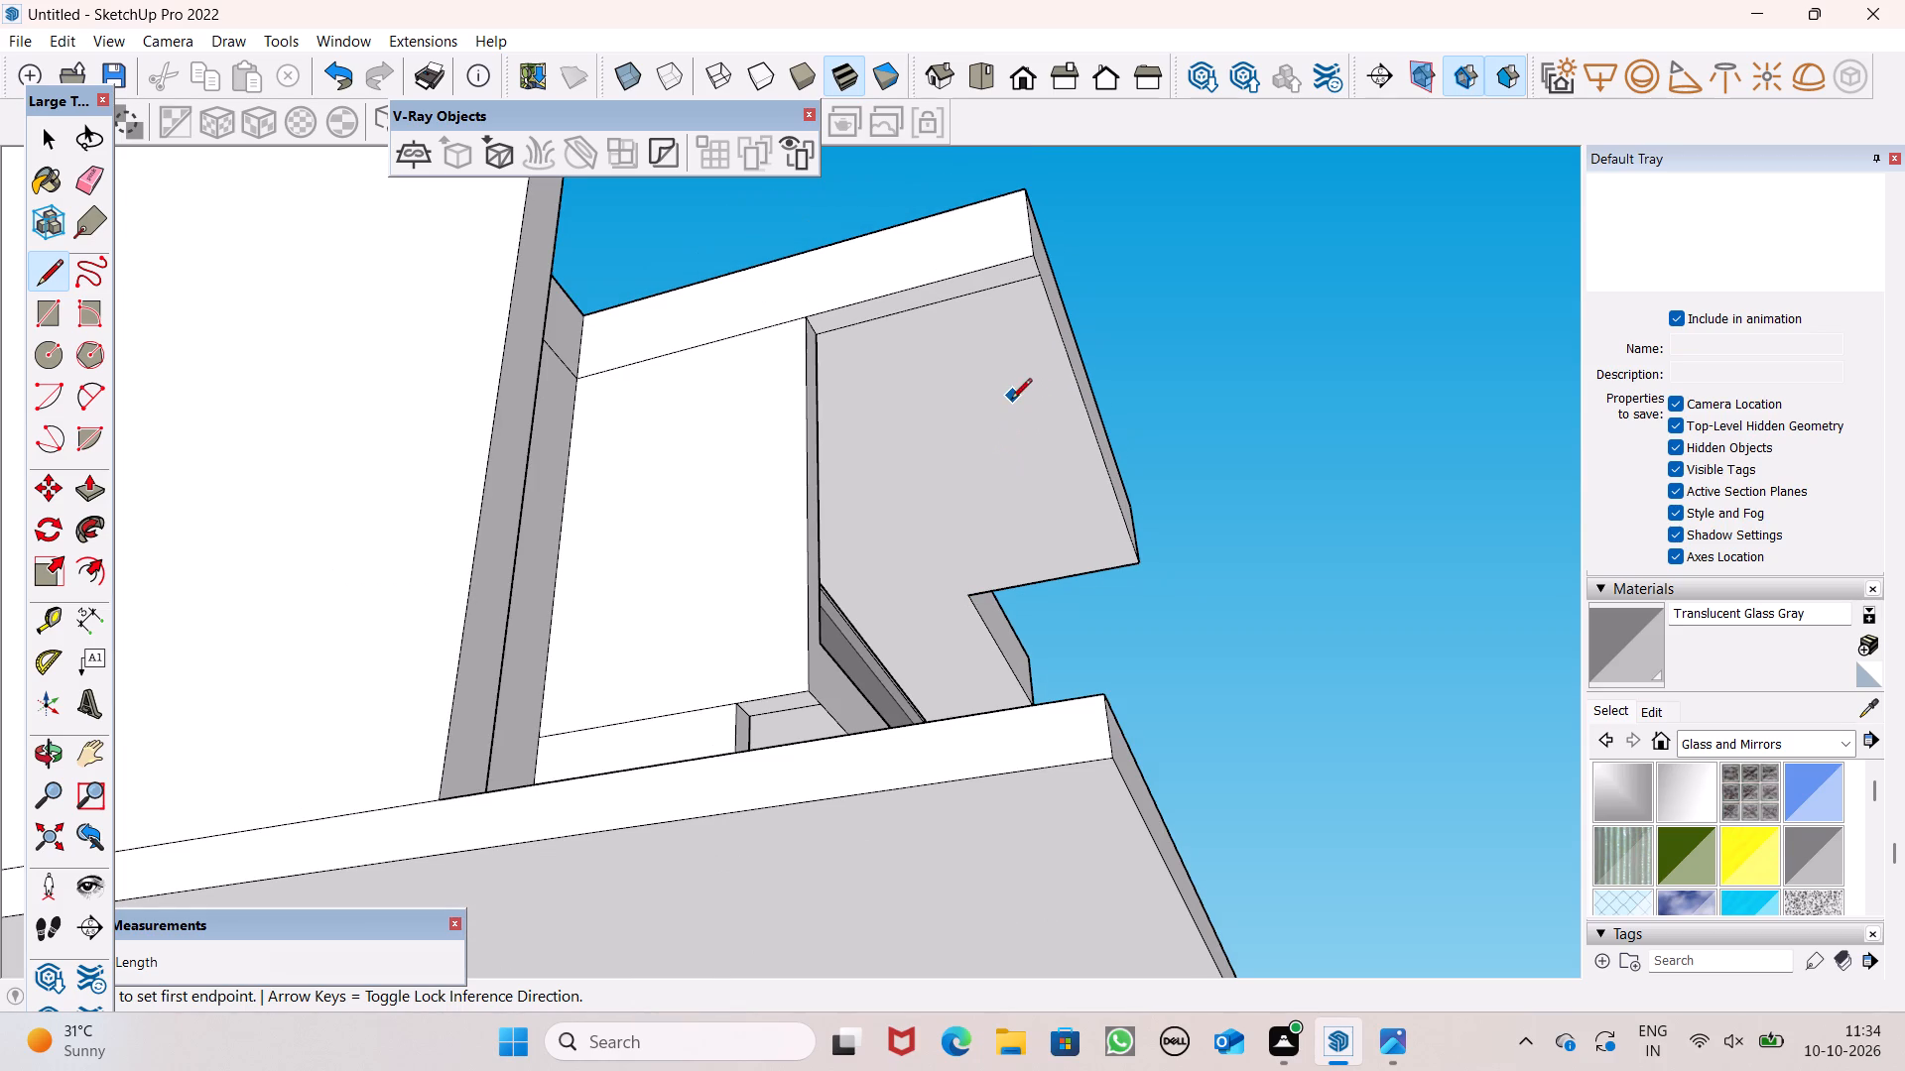
pyautogui.scroll(2, 1006, 396)
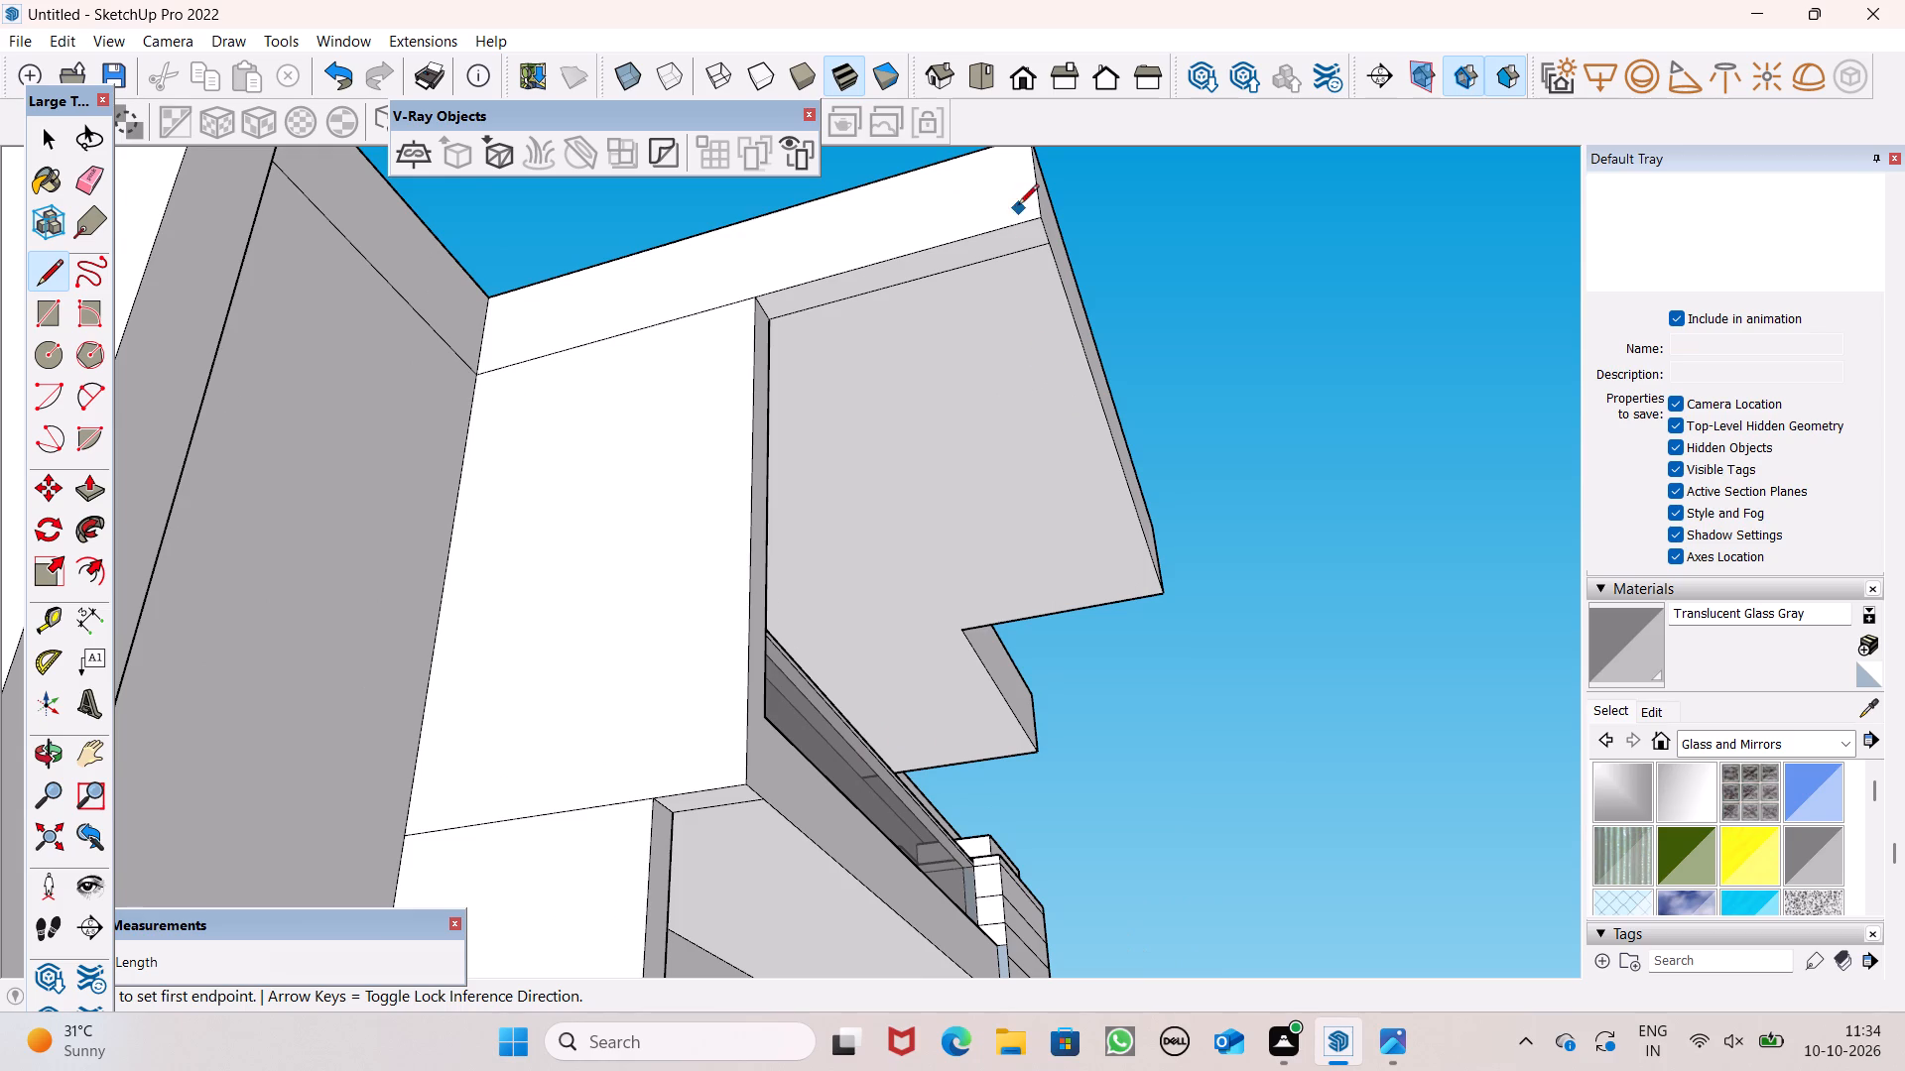
pyautogui.scroll(5, 990, 231)
pyautogui.click(978, 238)
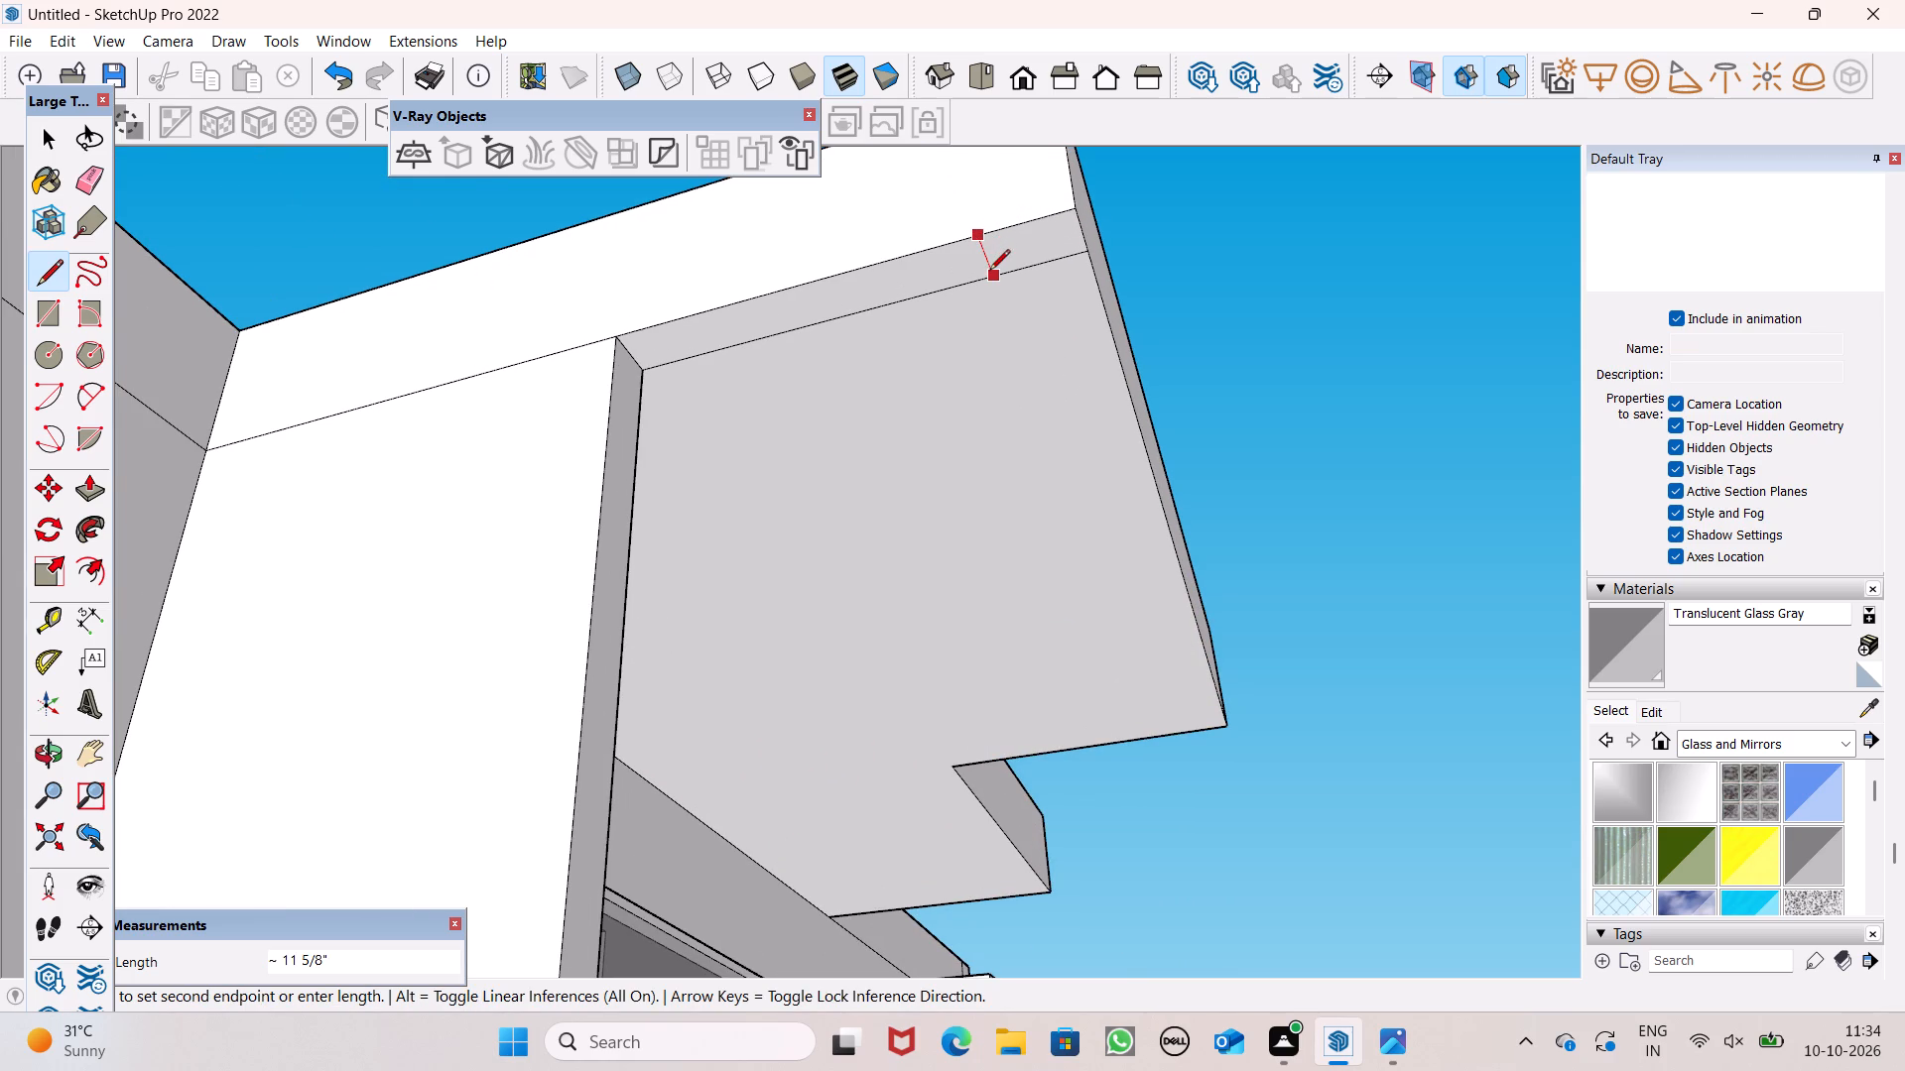
pyautogui.click(993, 277)
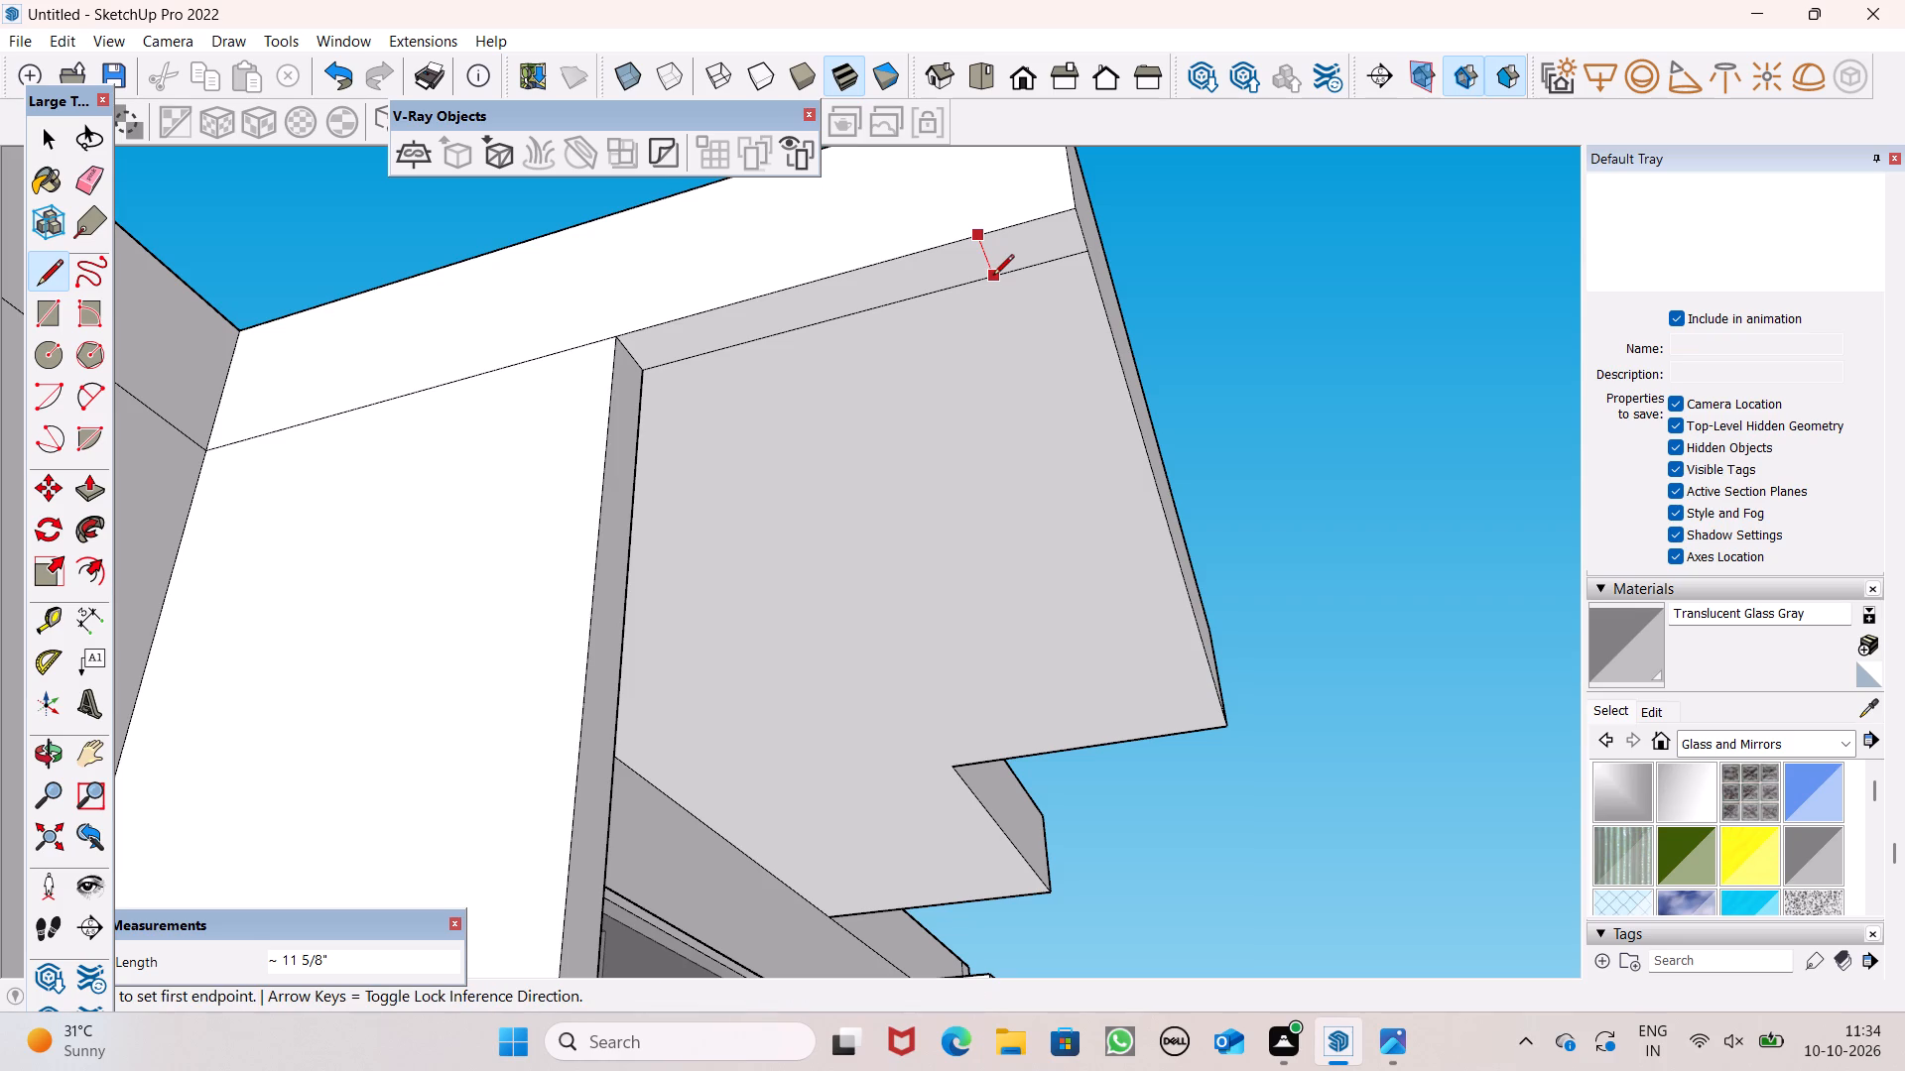
# Examine the divided underside strip and the whole balcony facade from the side, the front and below.
pyautogui.scroll(-5, 953, 269)
pyautogui.scroll(-2, 1067, 360)
pyautogui.scroll(1, 1071, 363)
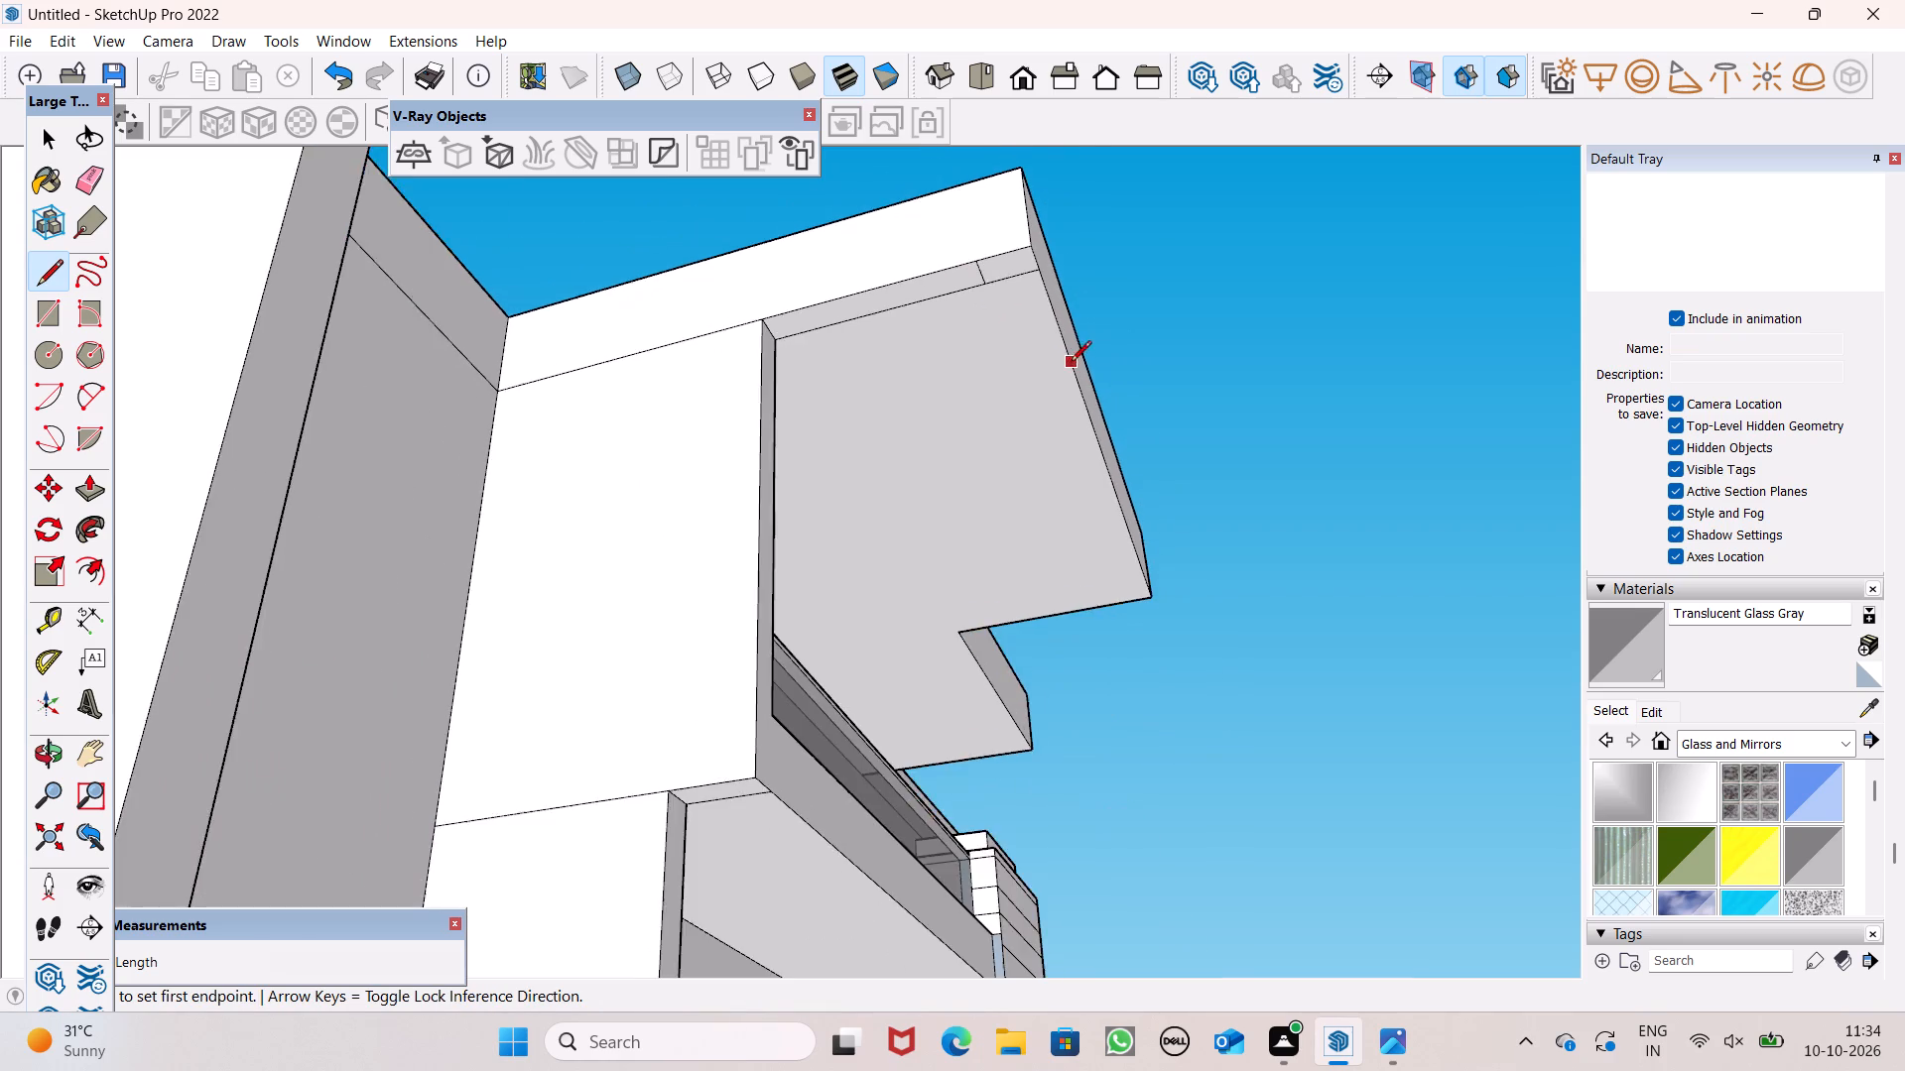
pyautogui.moveTo(1074, 400); pyautogui.dragTo(854, 501, button='middle')
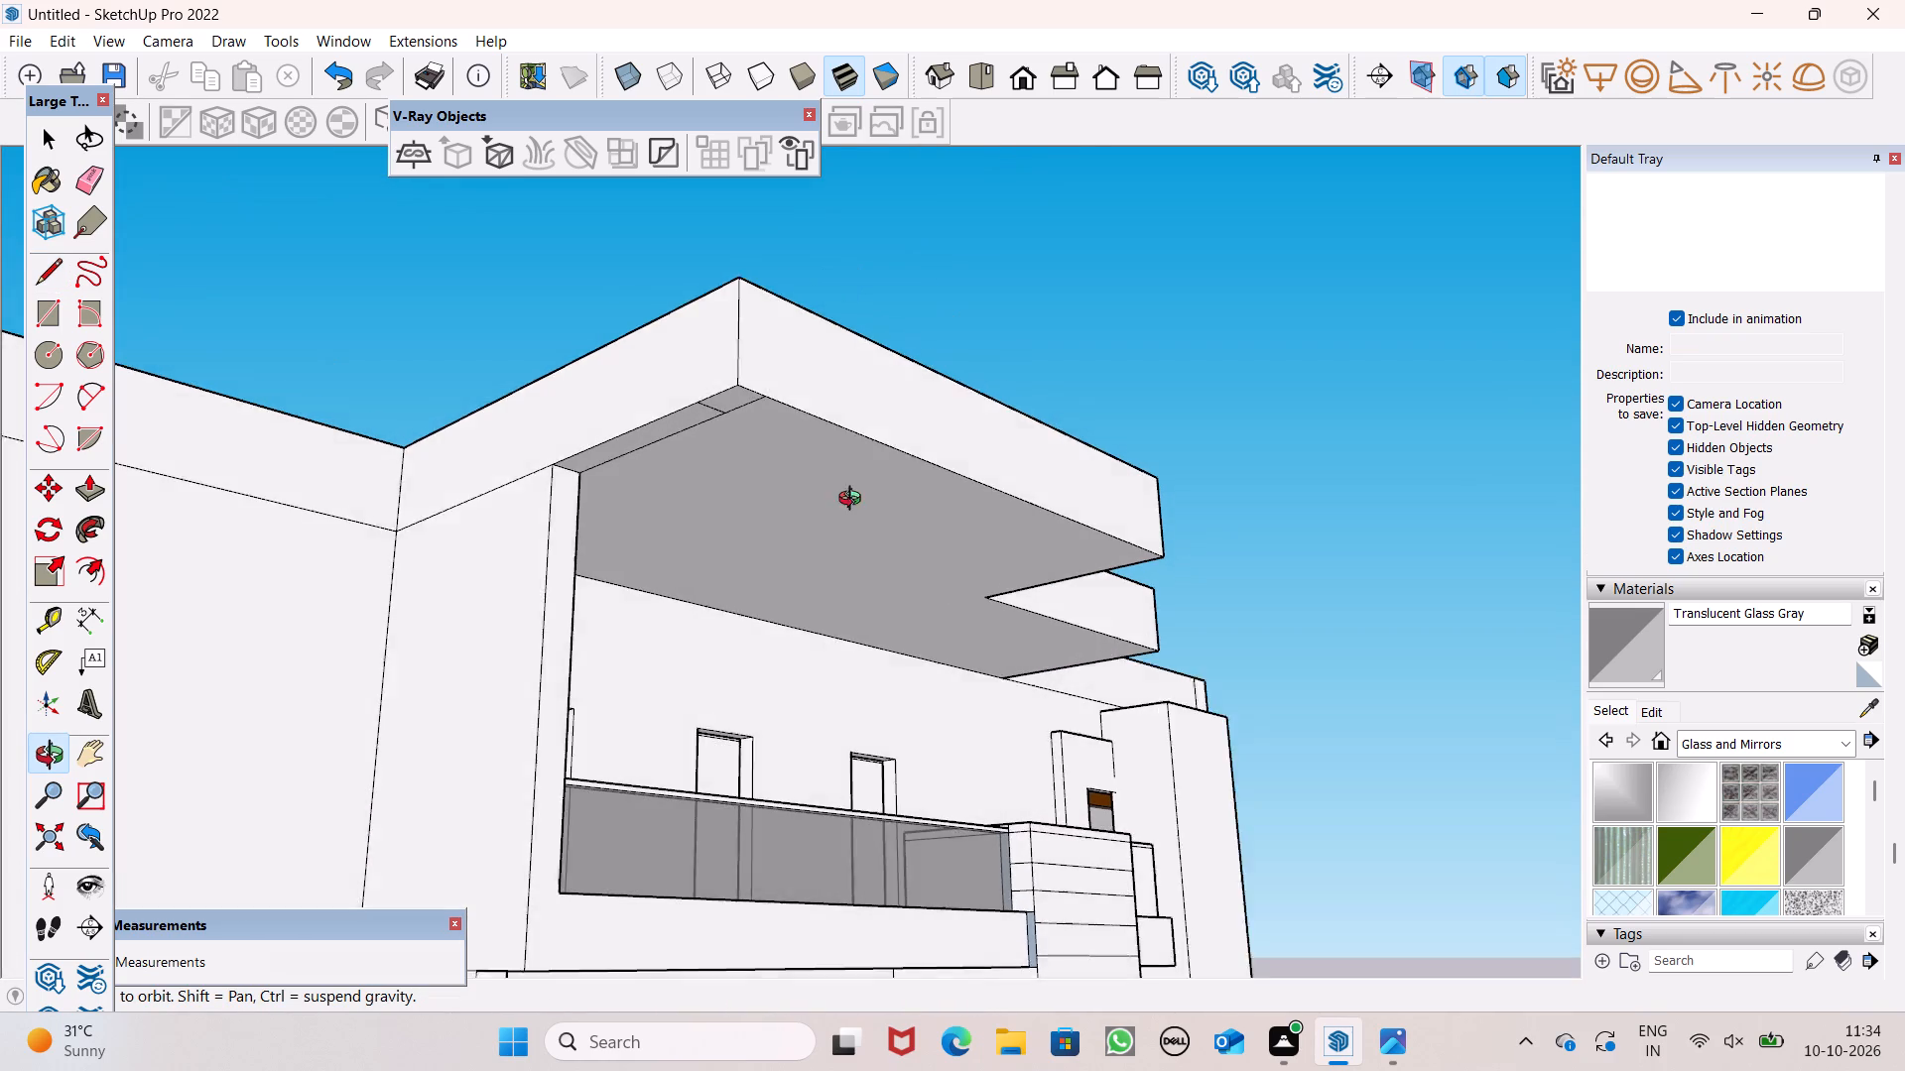
pyautogui.moveTo(854, 501); pyautogui.dragTo(841, 474, button='middle')
pyautogui.scroll(-2, 888, 369)
pyautogui.moveTo(888, 369); pyautogui.dragTo(773, 400, button='middle')
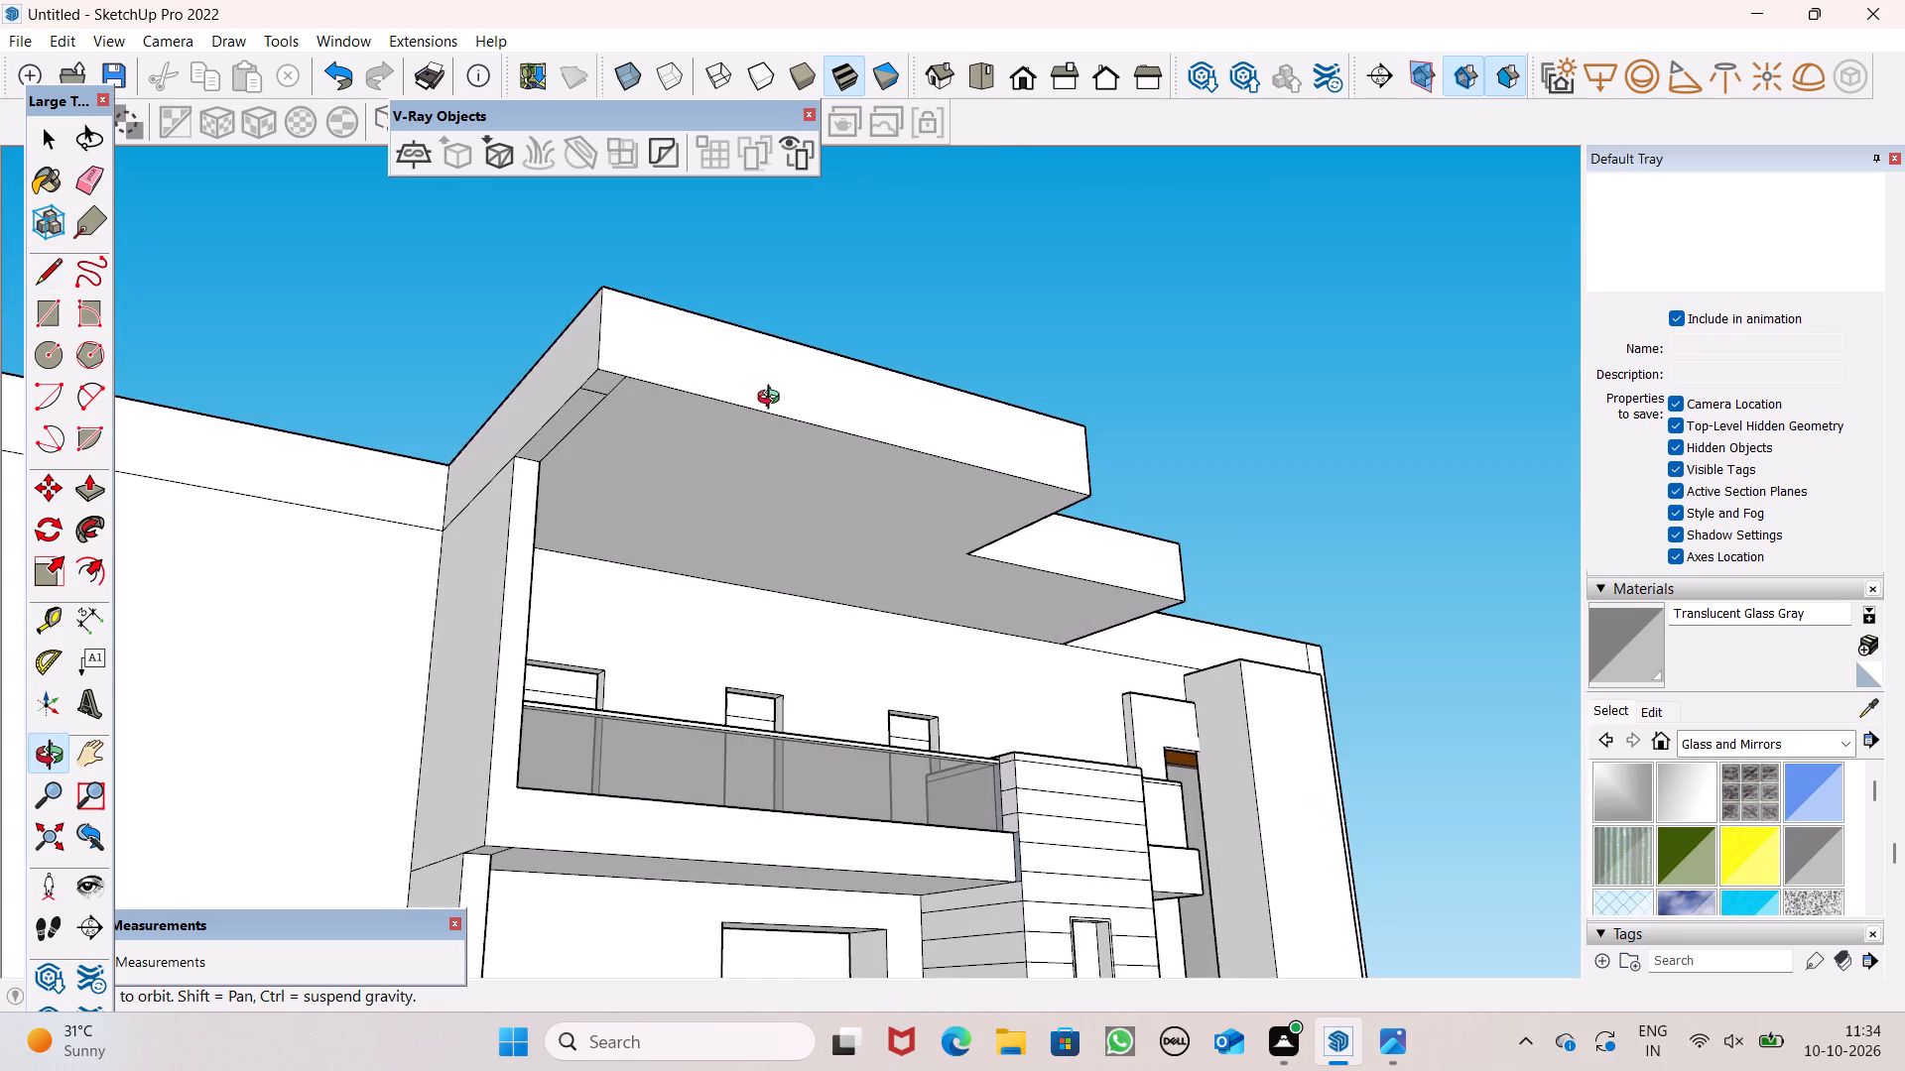
pyautogui.moveTo(773, 400); pyautogui.dragTo(757, 383, button='middle')
pyautogui.scroll(-2, 764, 363)
pyautogui.moveTo(789, 408); pyautogui.dragTo(779, 496, button='middle')
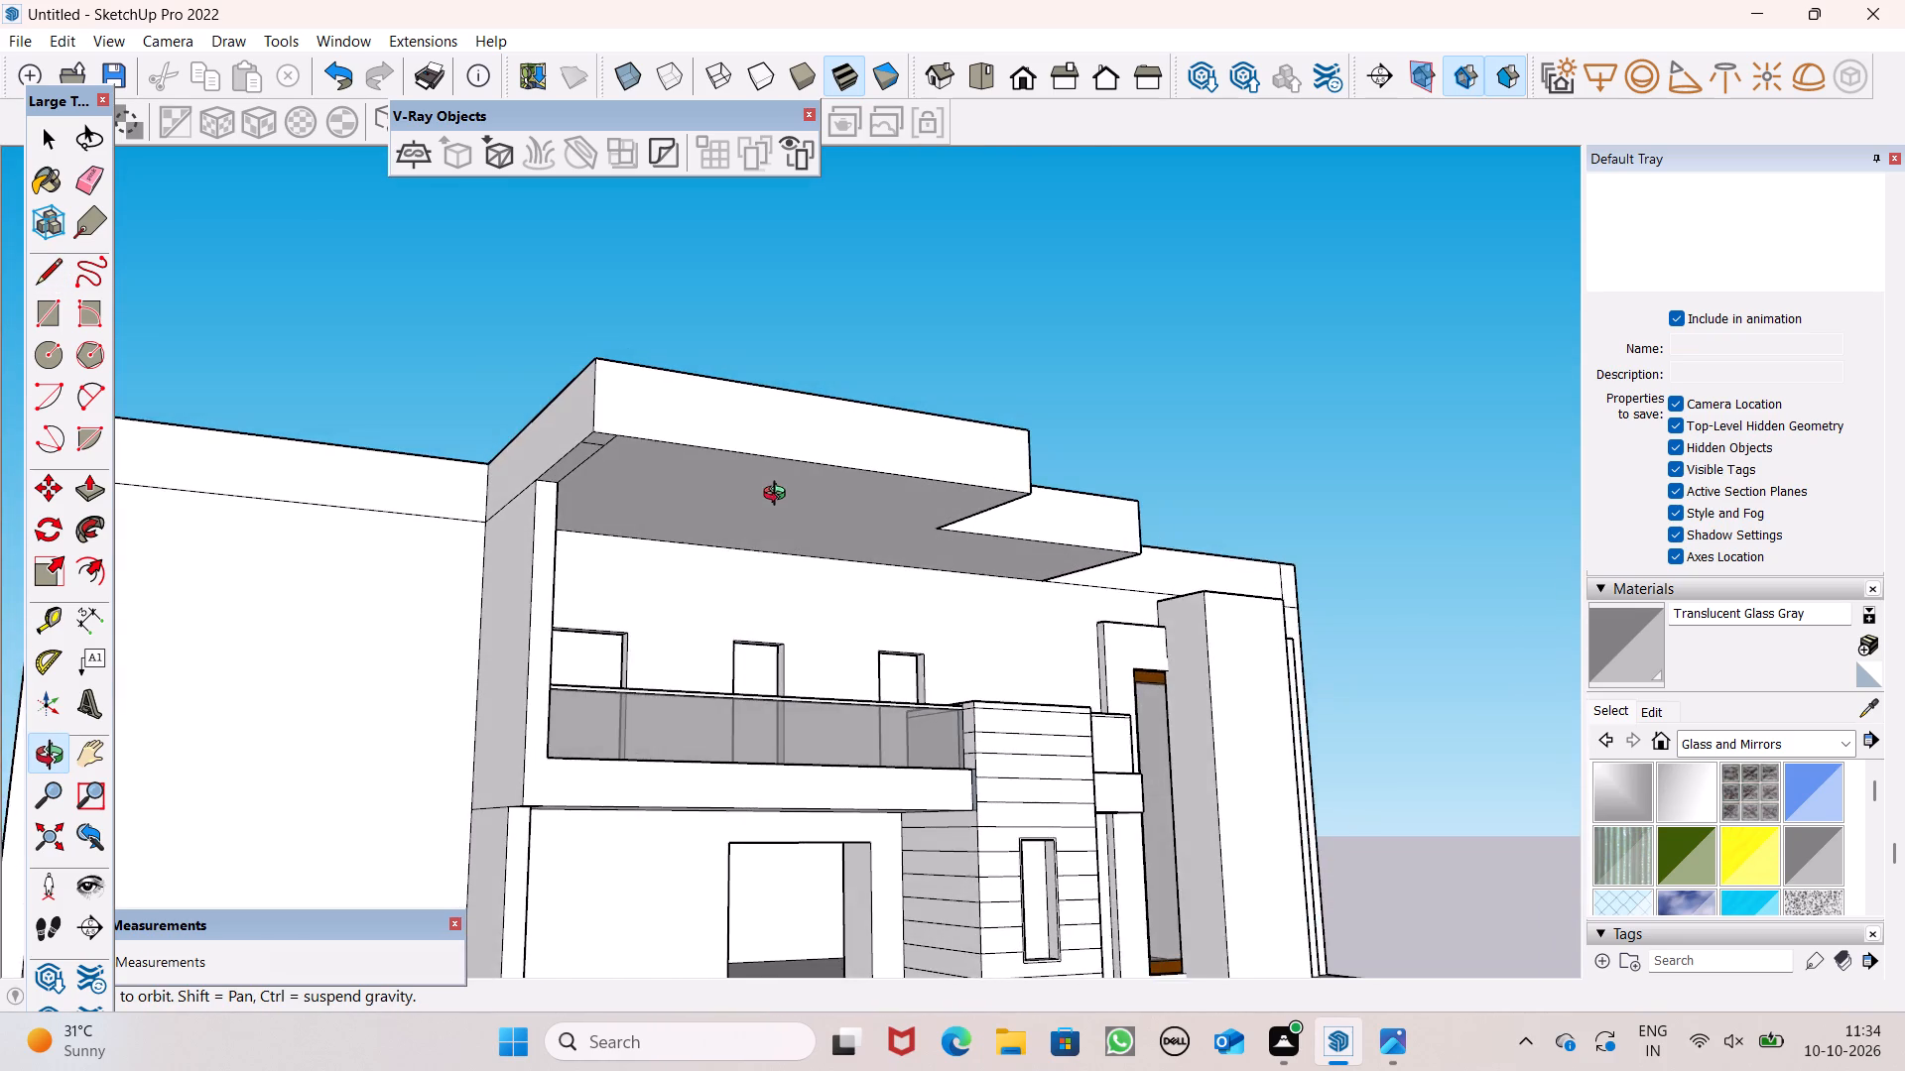
pyautogui.moveTo(779, 496); pyautogui.dragTo(928, 564, button='middle')
pyautogui.scroll(-1, 926, 504)
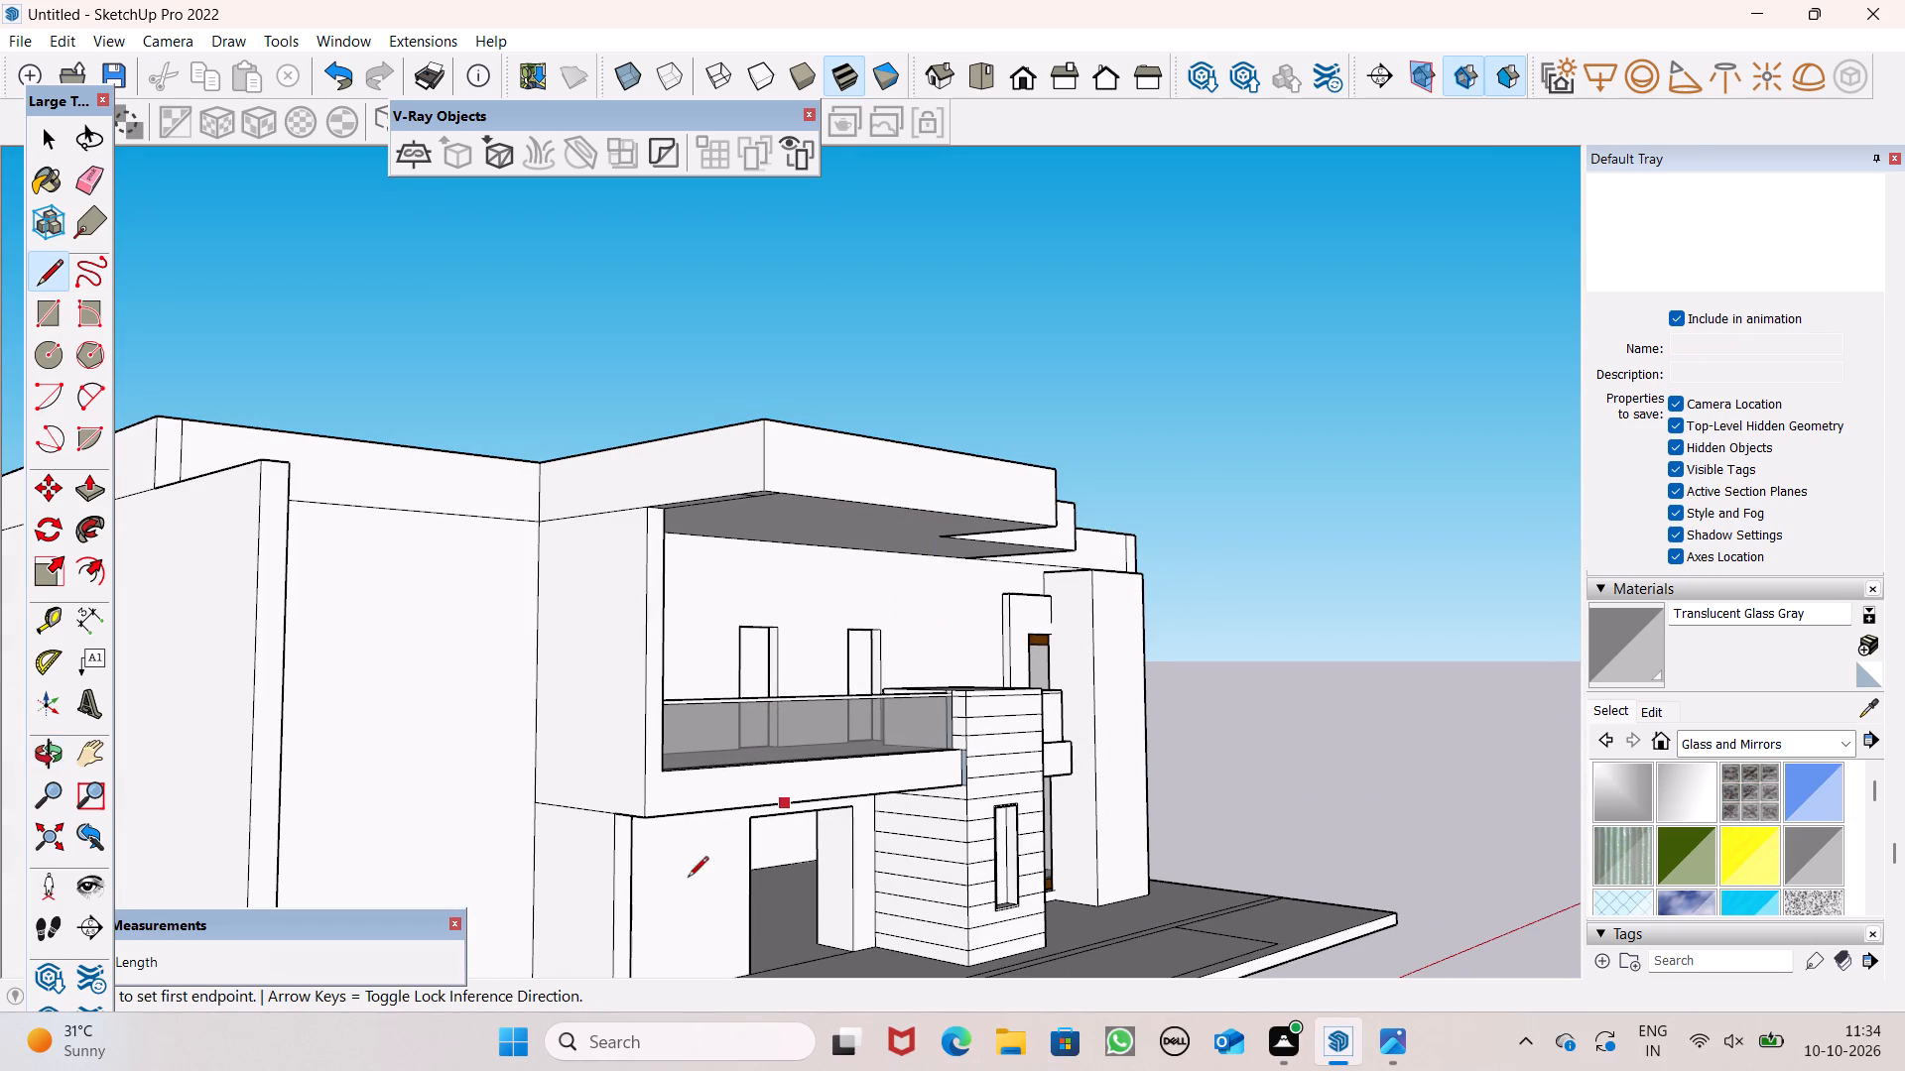
pyautogui.scroll(-1, 955, 516)
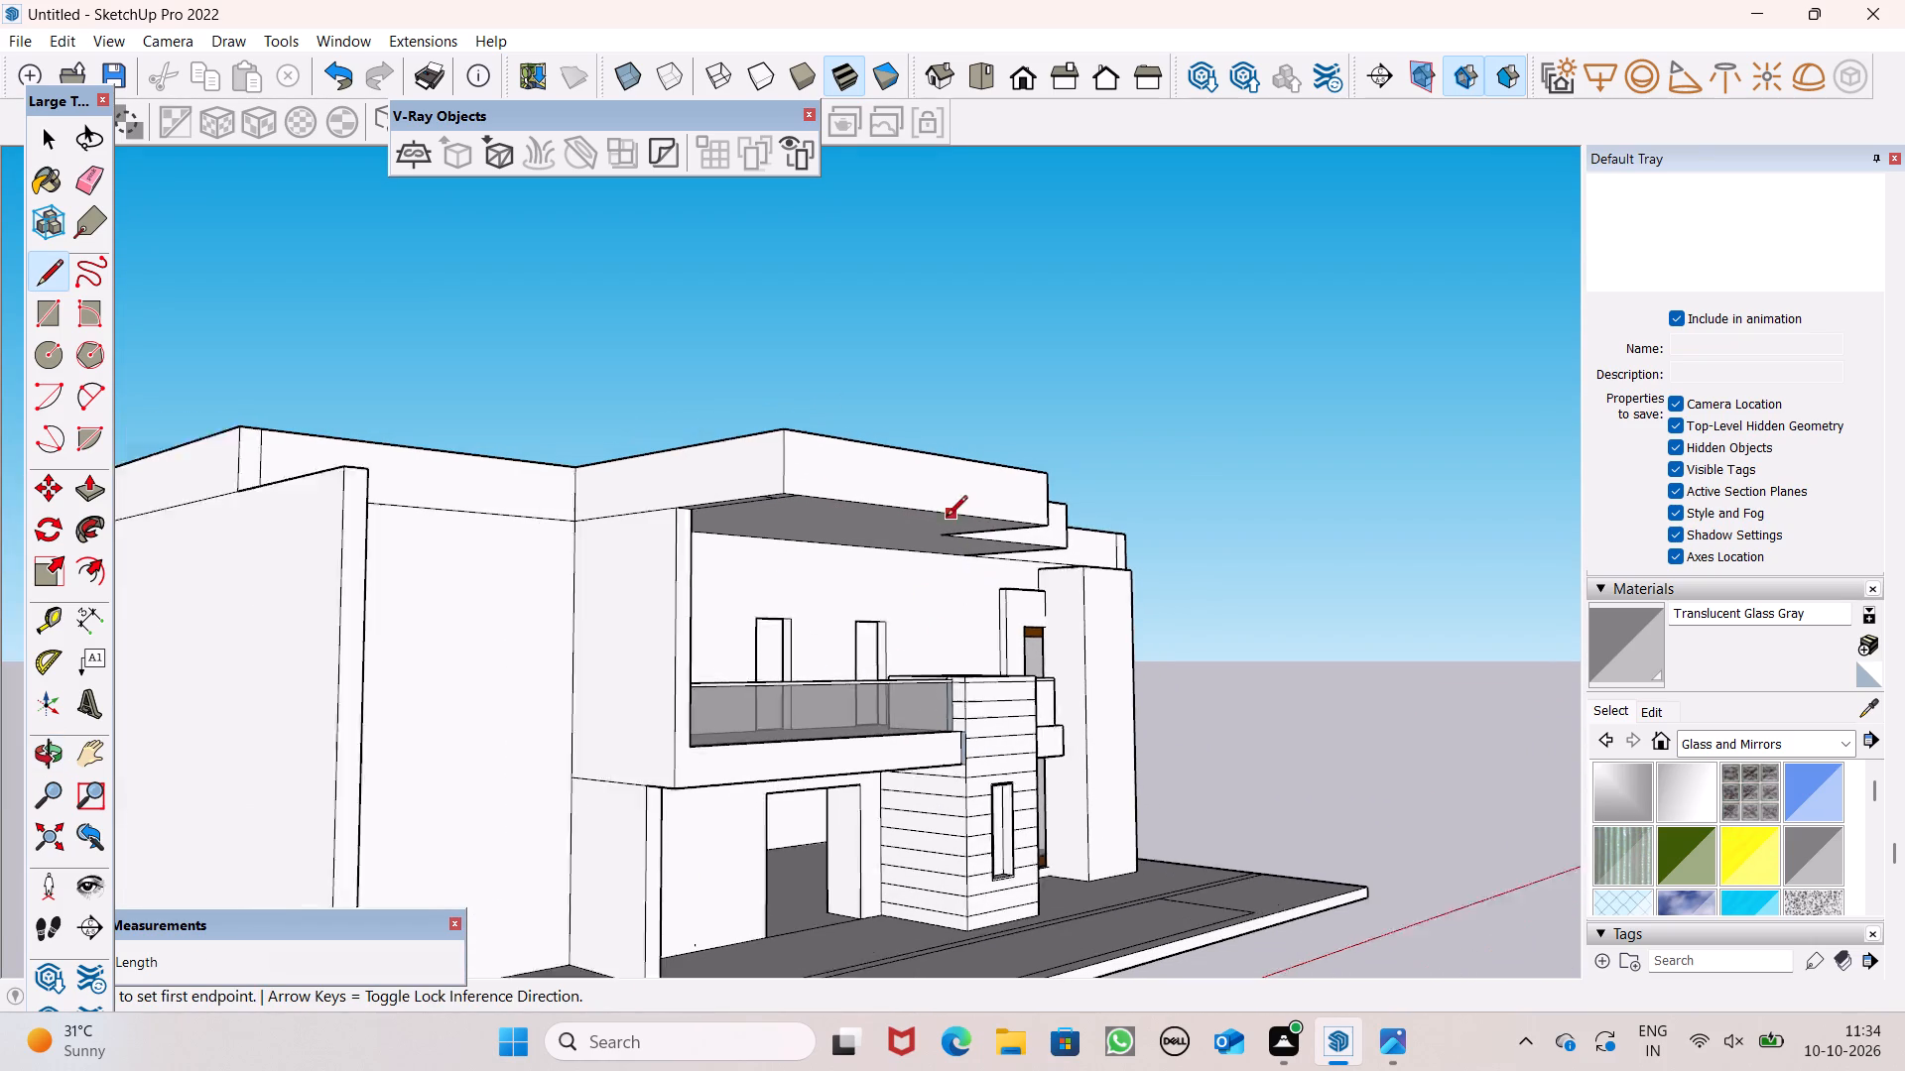
pyautogui.scroll(-1, 947, 518)
pyautogui.scroll(-1, 908, 590)
pyautogui.moveTo(917, 582); pyautogui.dragTo(768, 354, button='middle')
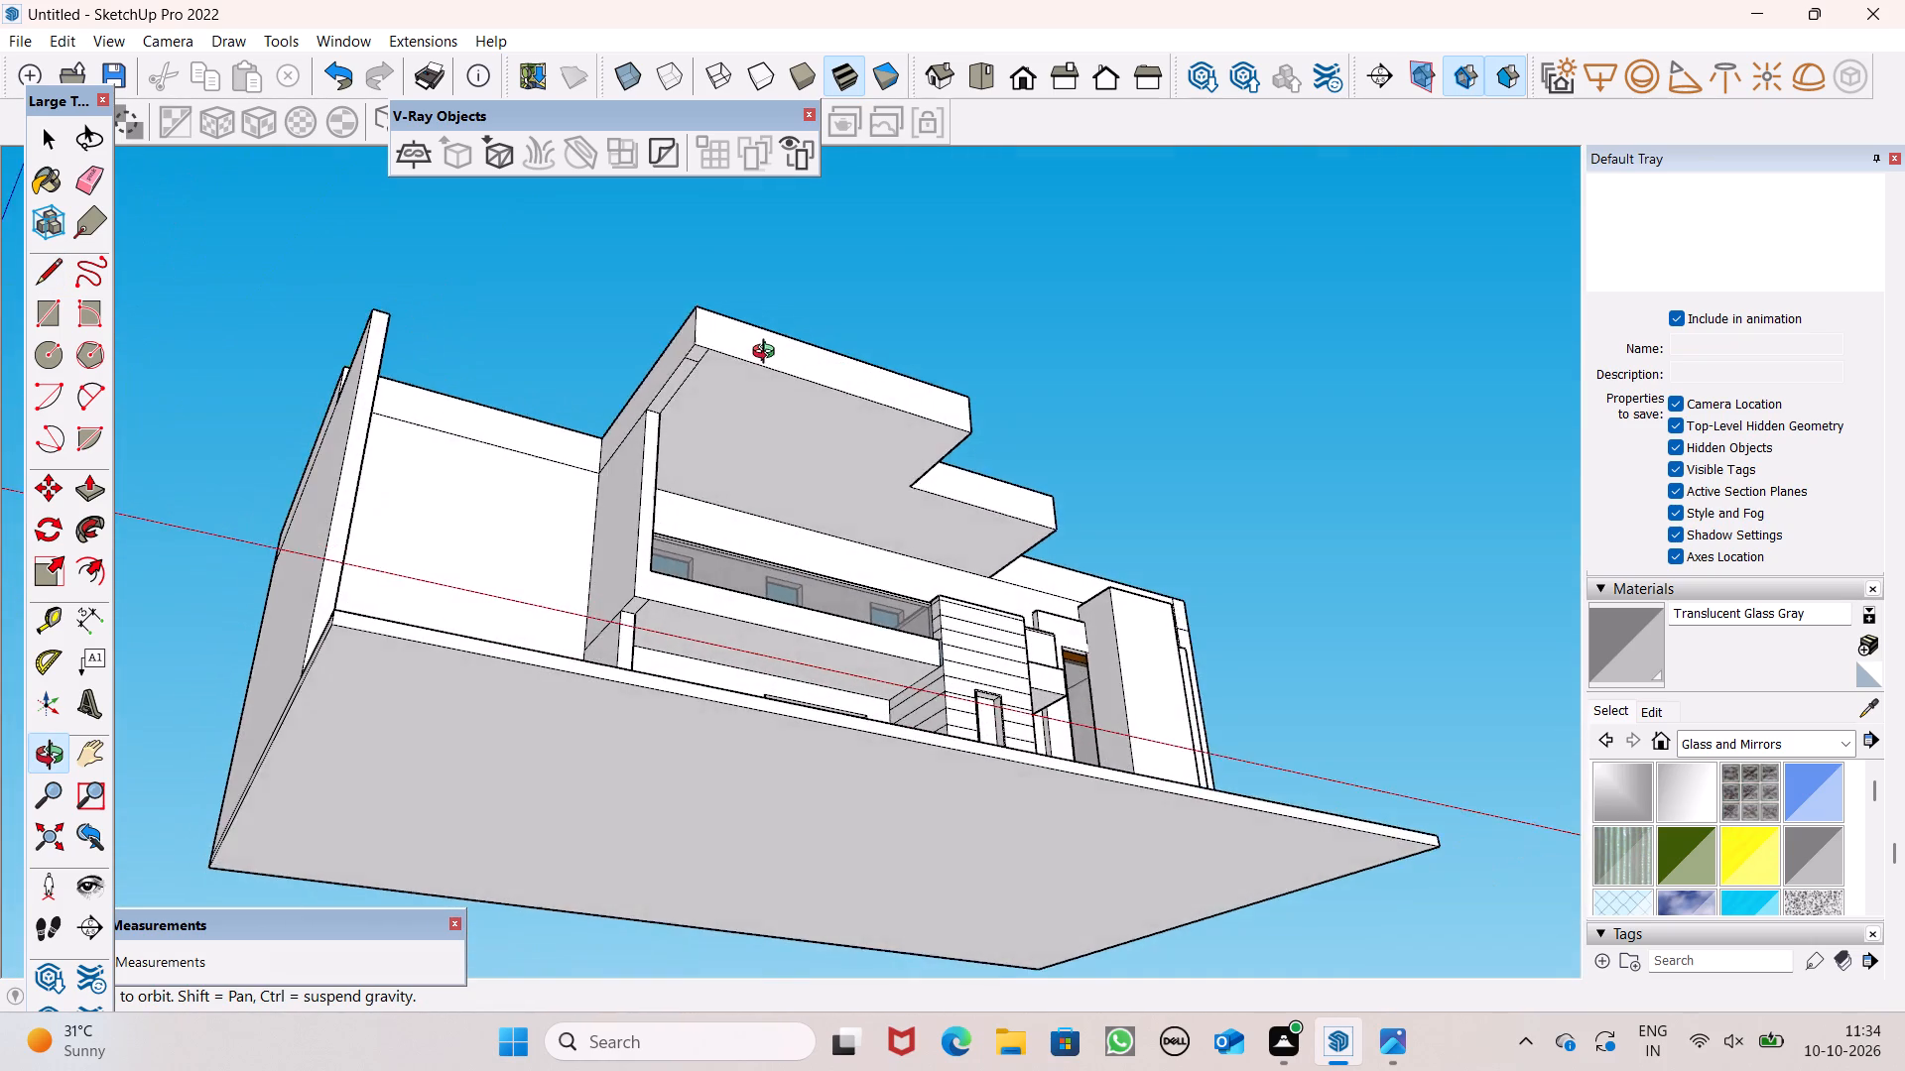
pyautogui.moveTo(768, 354); pyautogui.dragTo(633, 424, button='middle')
pyautogui.scroll(1, 618, 408)
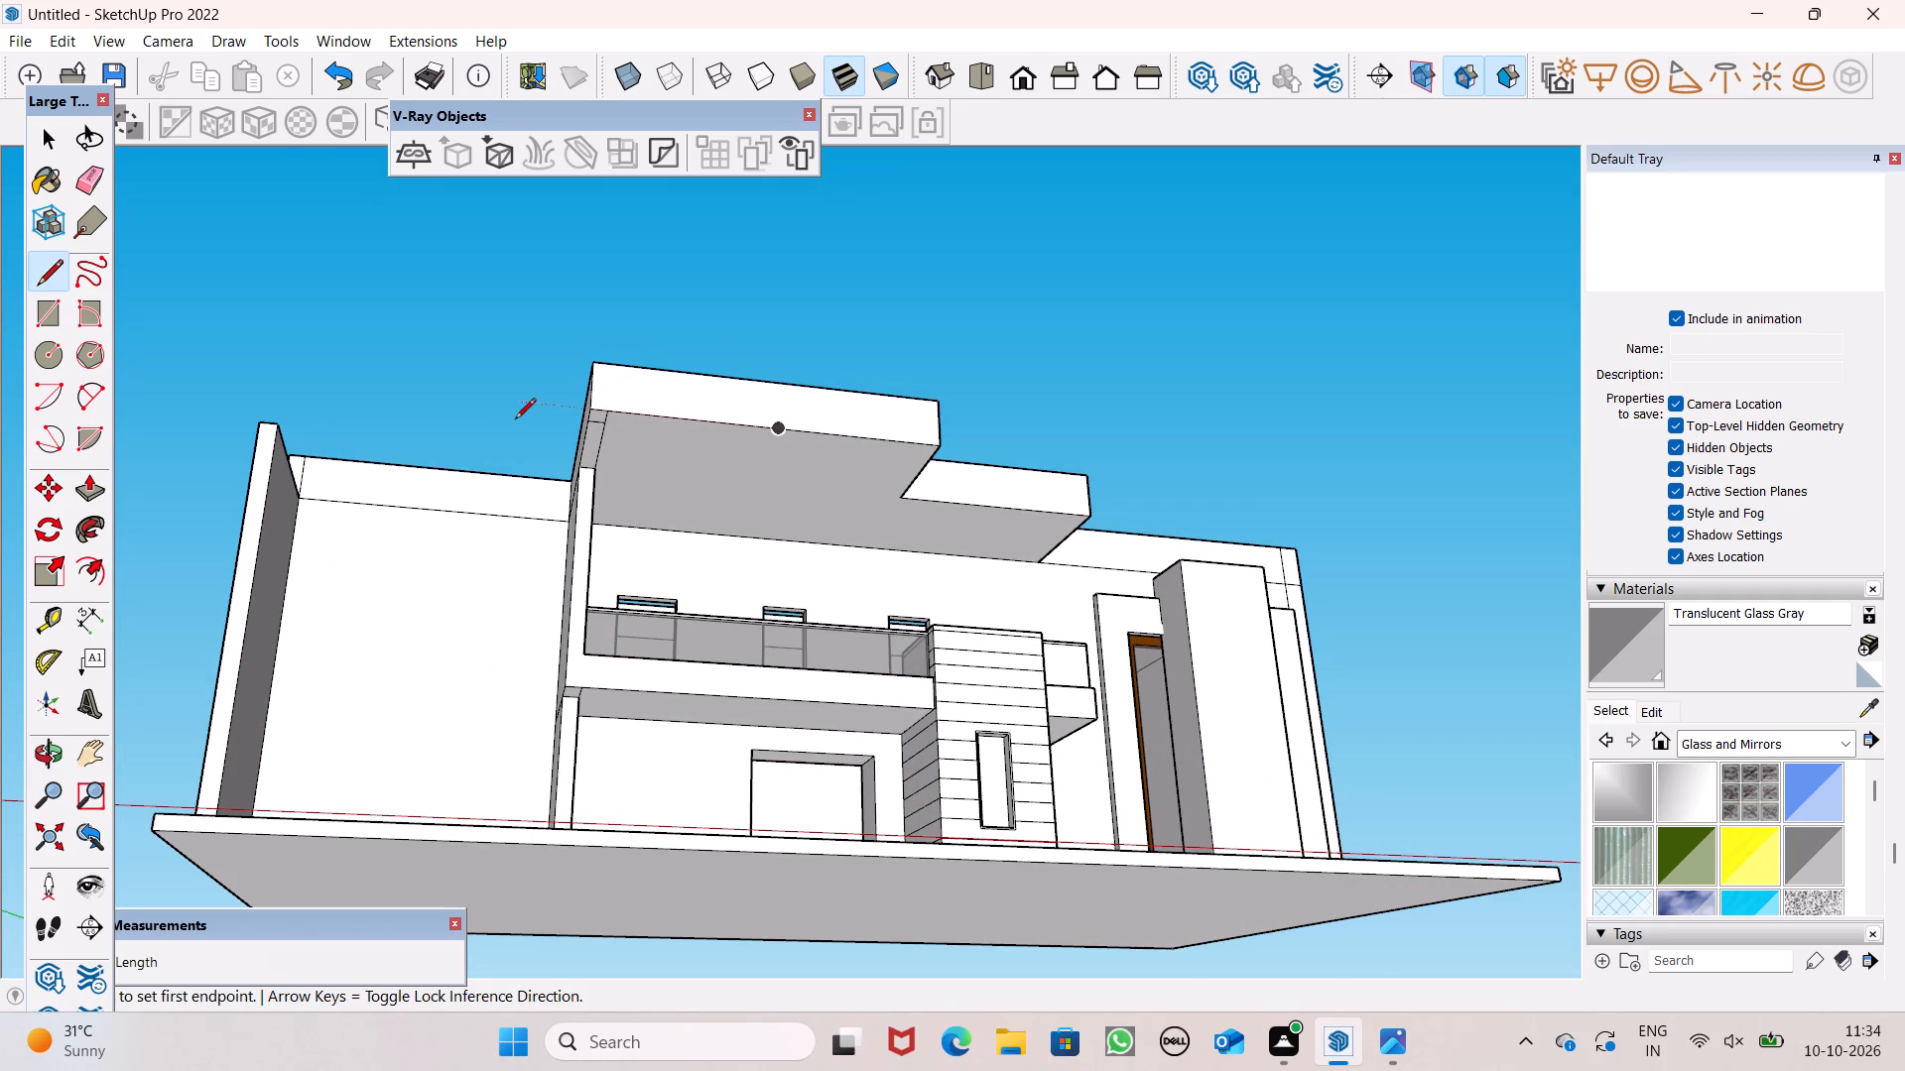
# Draw a line about 19' 9" long across the canopy's underside, from the side strip's dividing line to the step's edge, parallel to the front.
pyautogui.click(96, 487)
pyautogui.moveTo(733, 612); pyautogui.dragTo(664, 432, button='middle')
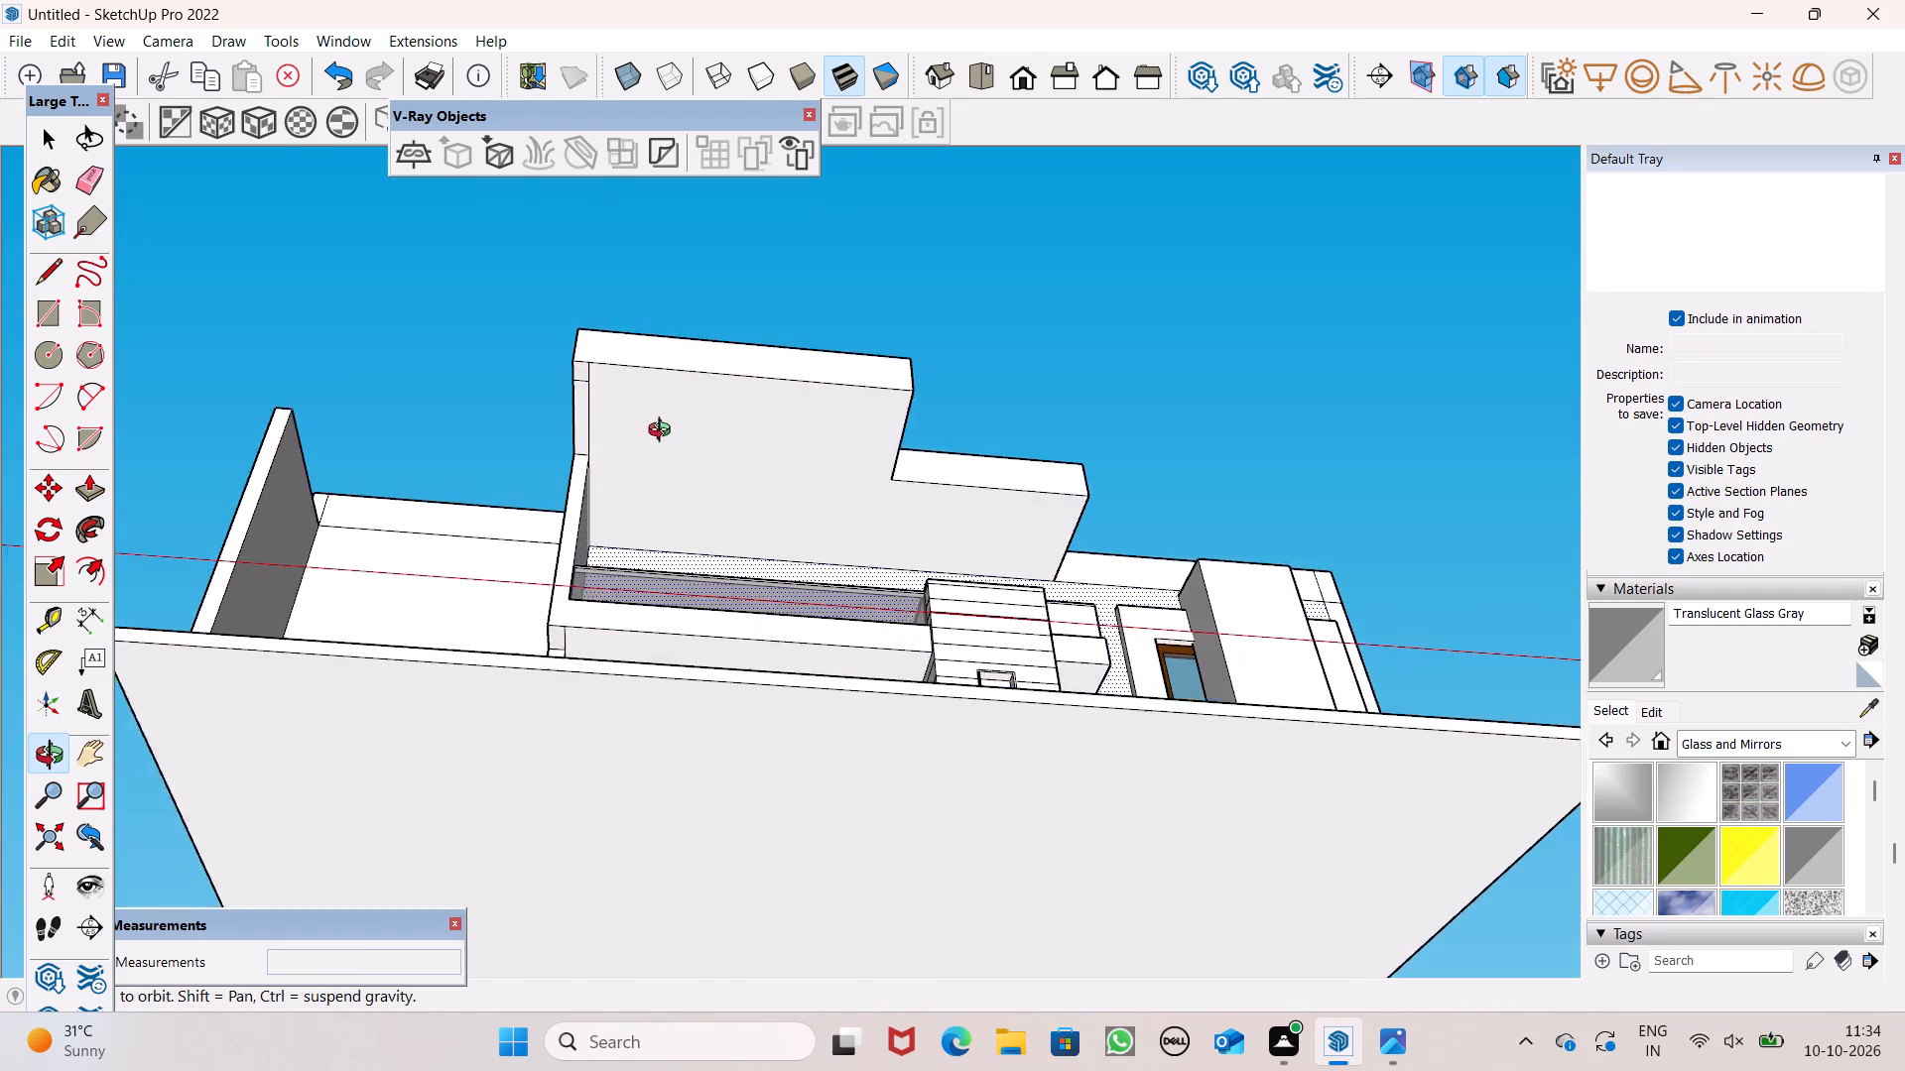
pyautogui.moveTo(664, 432); pyautogui.dragTo(539, 419, button='middle')
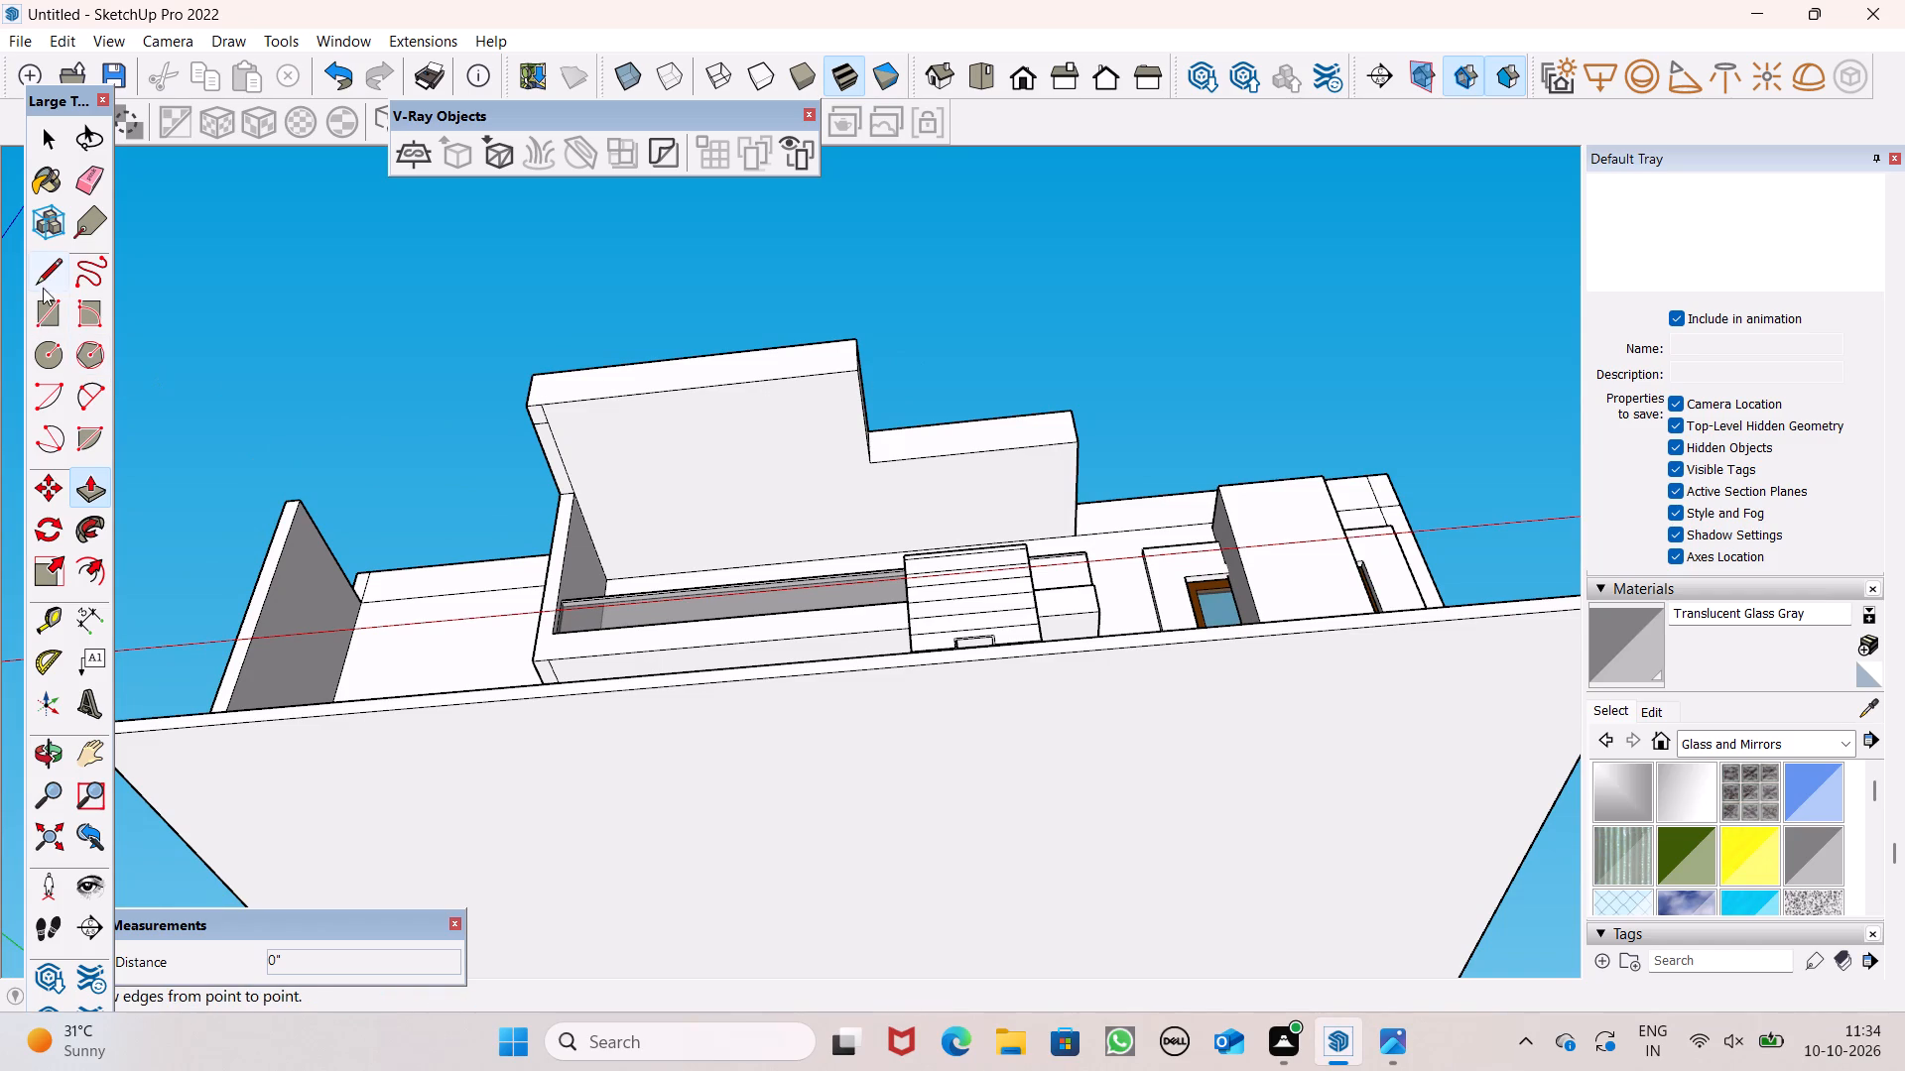
pyautogui.click(49, 282)
pyautogui.scroll(5, 829, 297)
pyautogui.scroll(3, 754, 350)
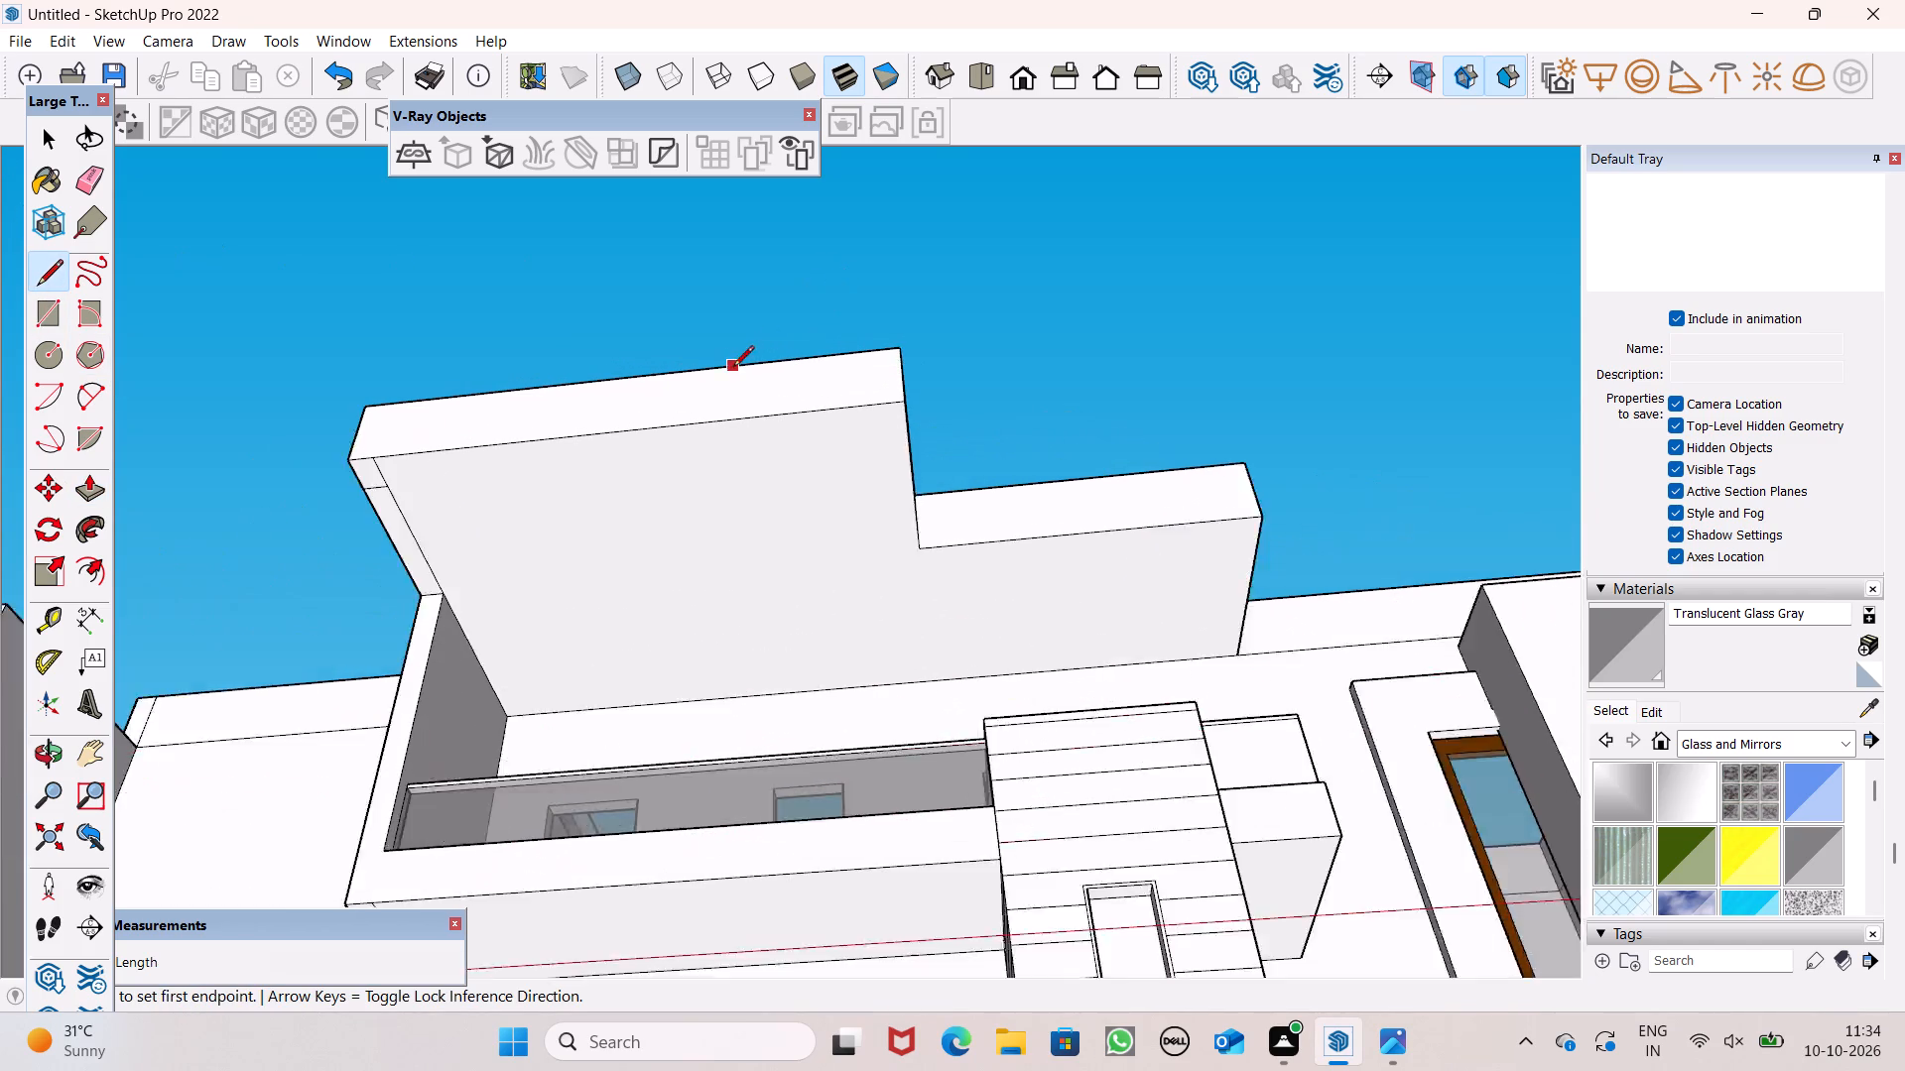
pyautogui.scroll(2, 733, 368)
pyautogui.scroll(3, 498, 442)
pyautogui.click(242, 531)
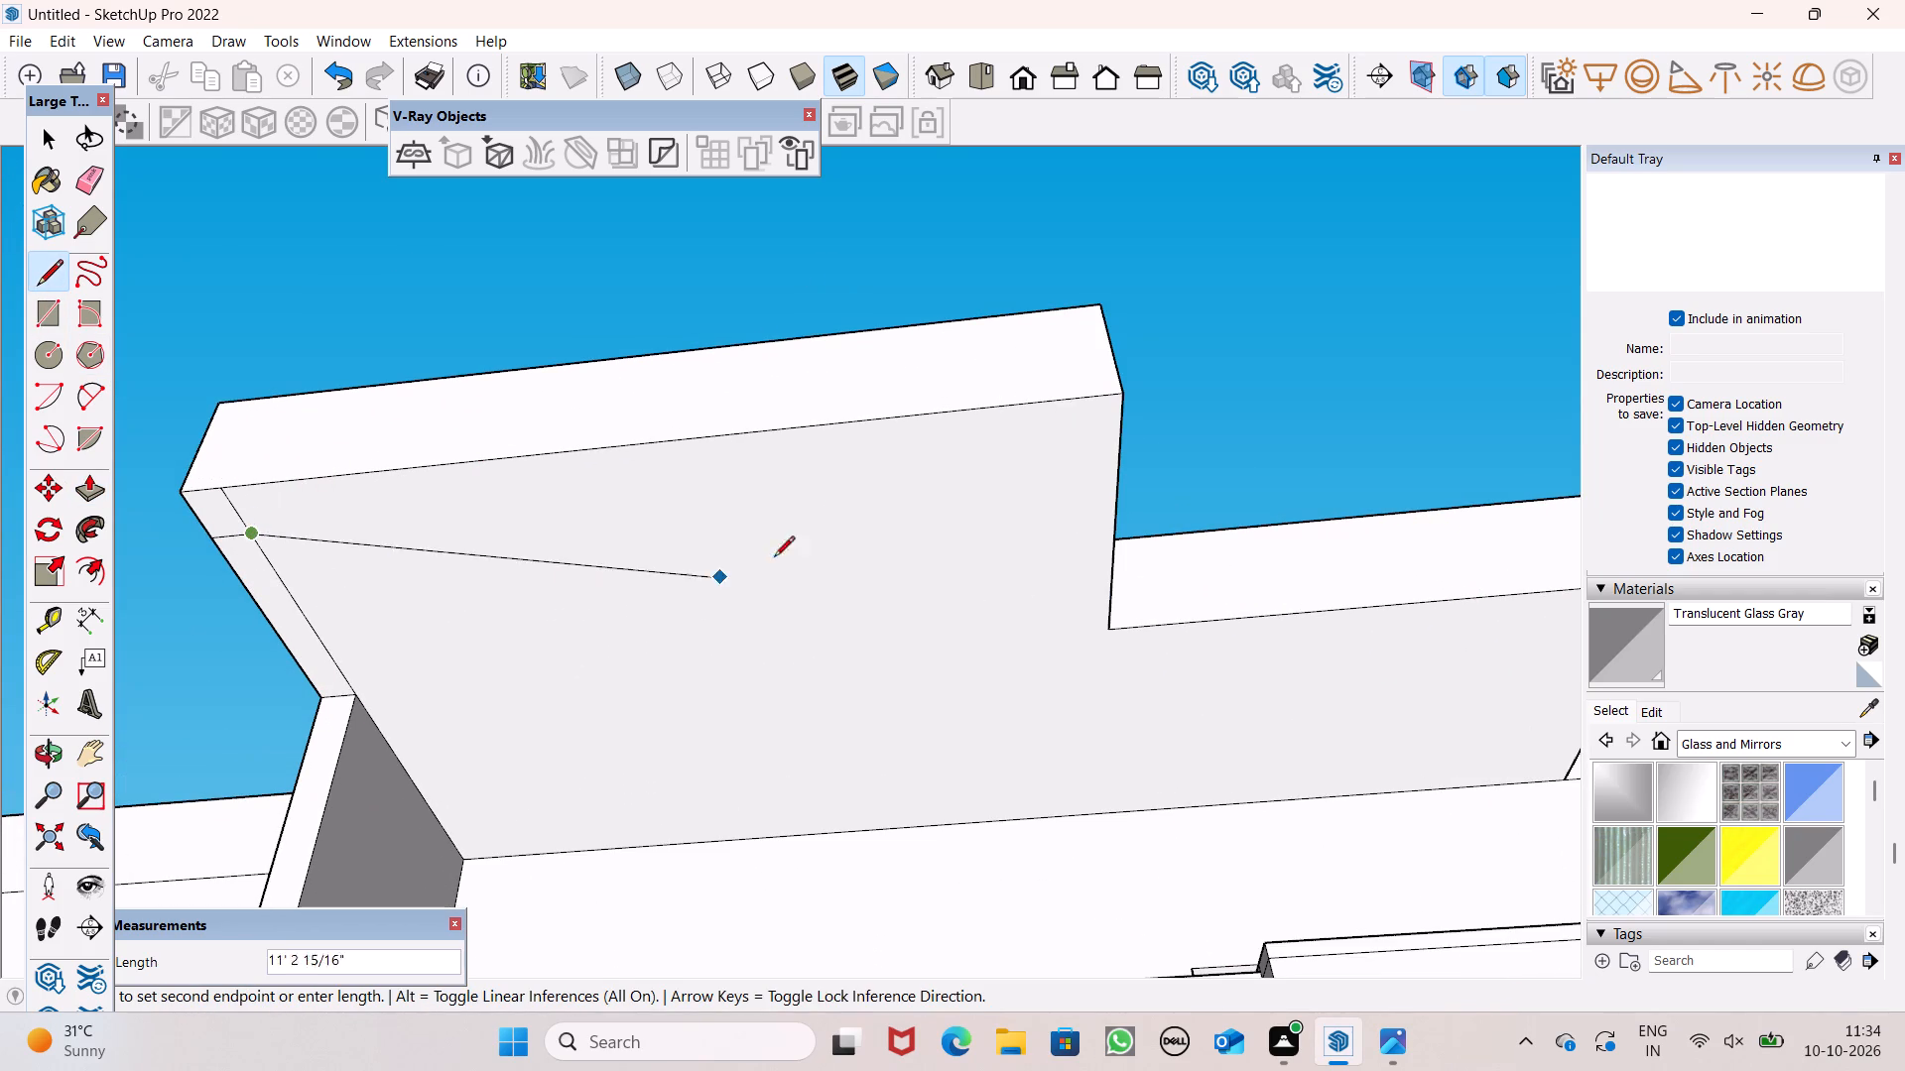
pyautogui.click(1120, 435)
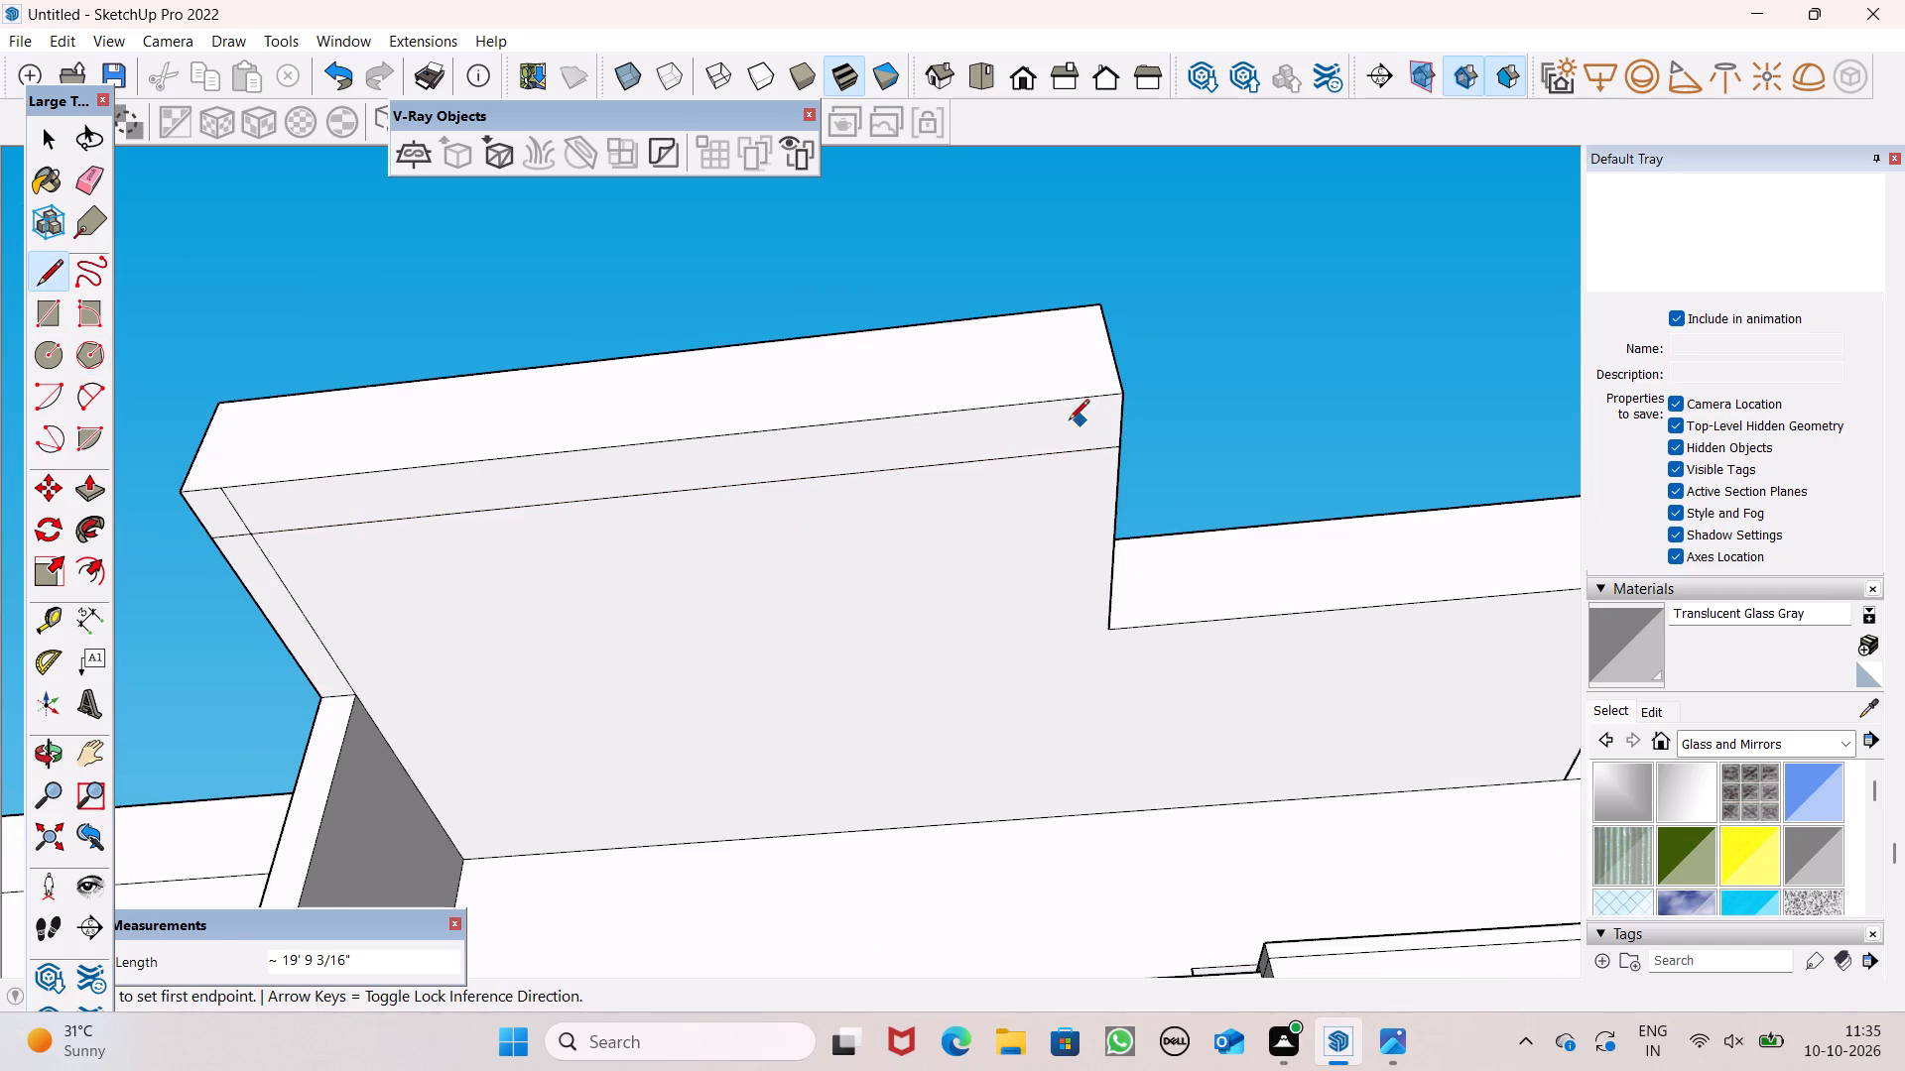
# Draw a short line from the underside's front edge back to the long line, closing a small square at the corner beside the canopy's step.
pyautogui.scroll(-1, 1079, 459)
pyautogui.moveTo(1090, 526); pyautogui.dragTo(1109, 411, button='middle')
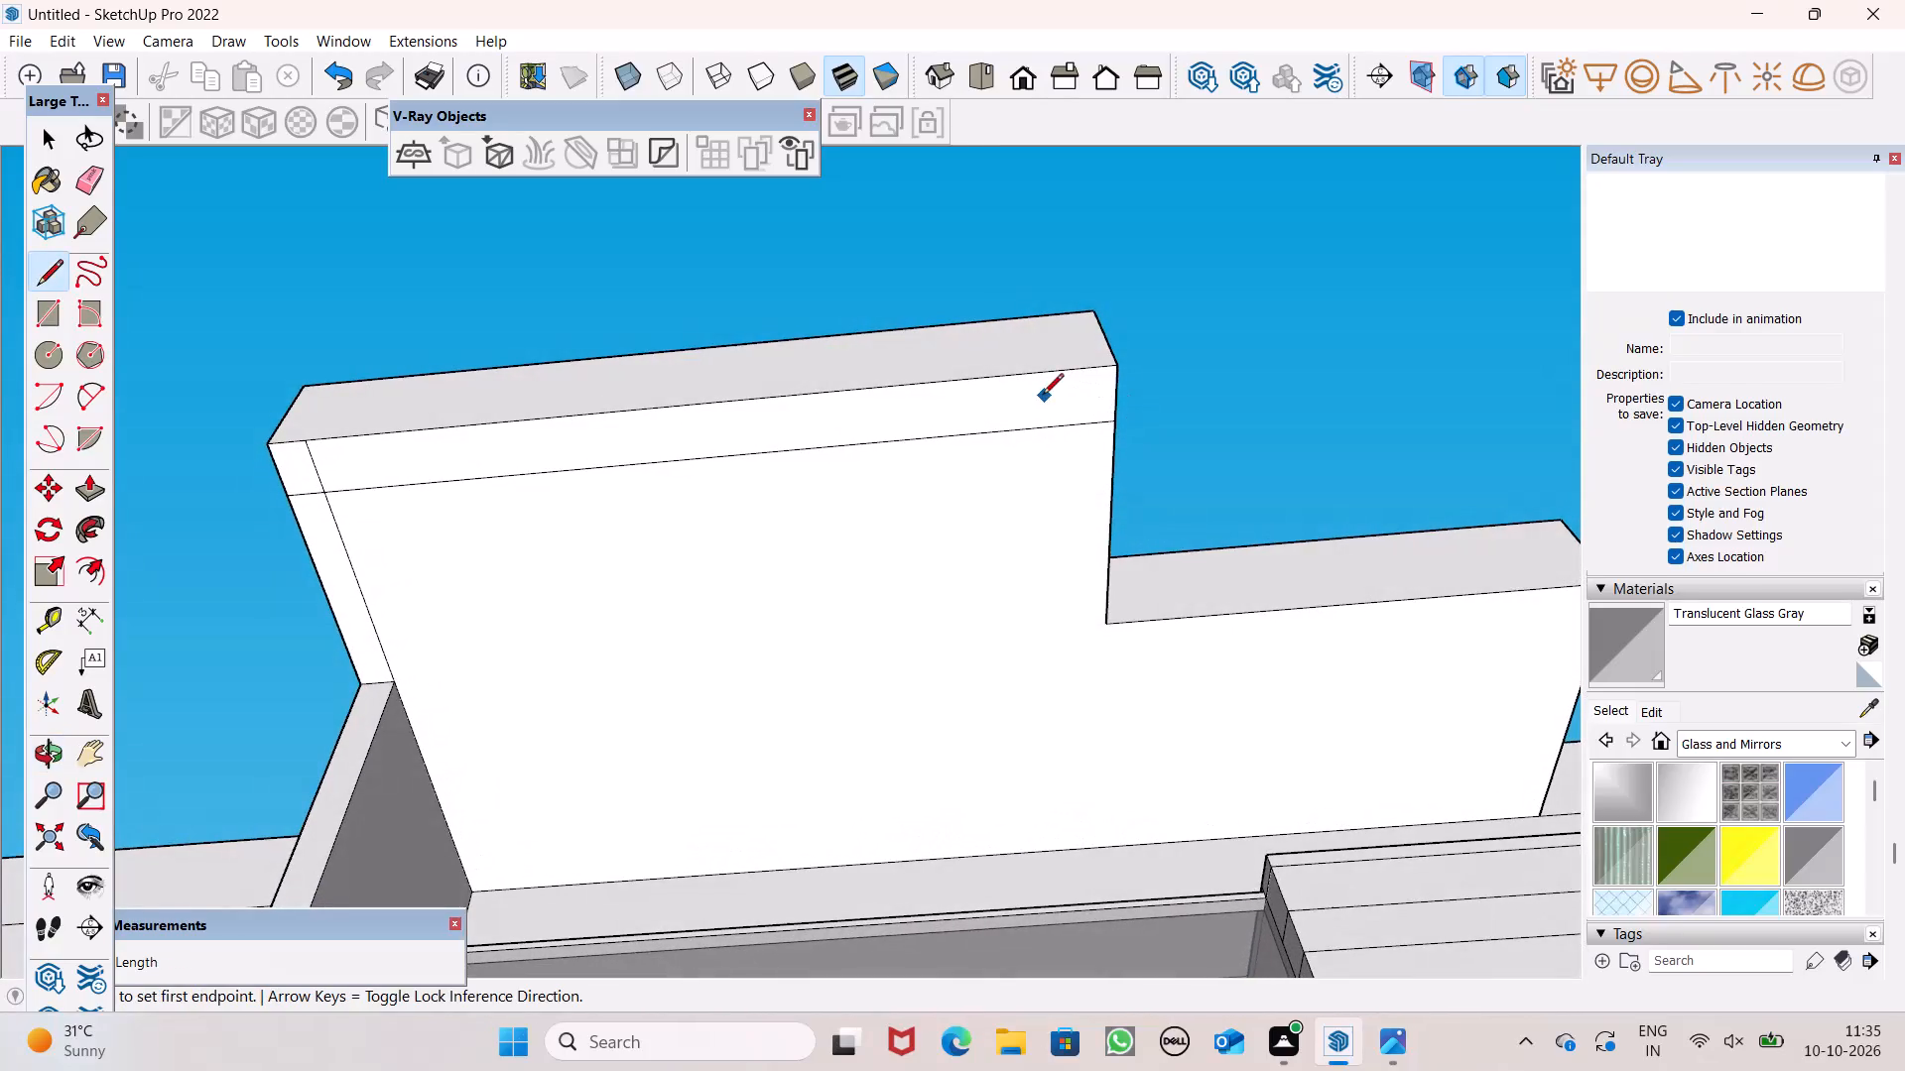
pyautogui.scroll(5, 1043, 396)
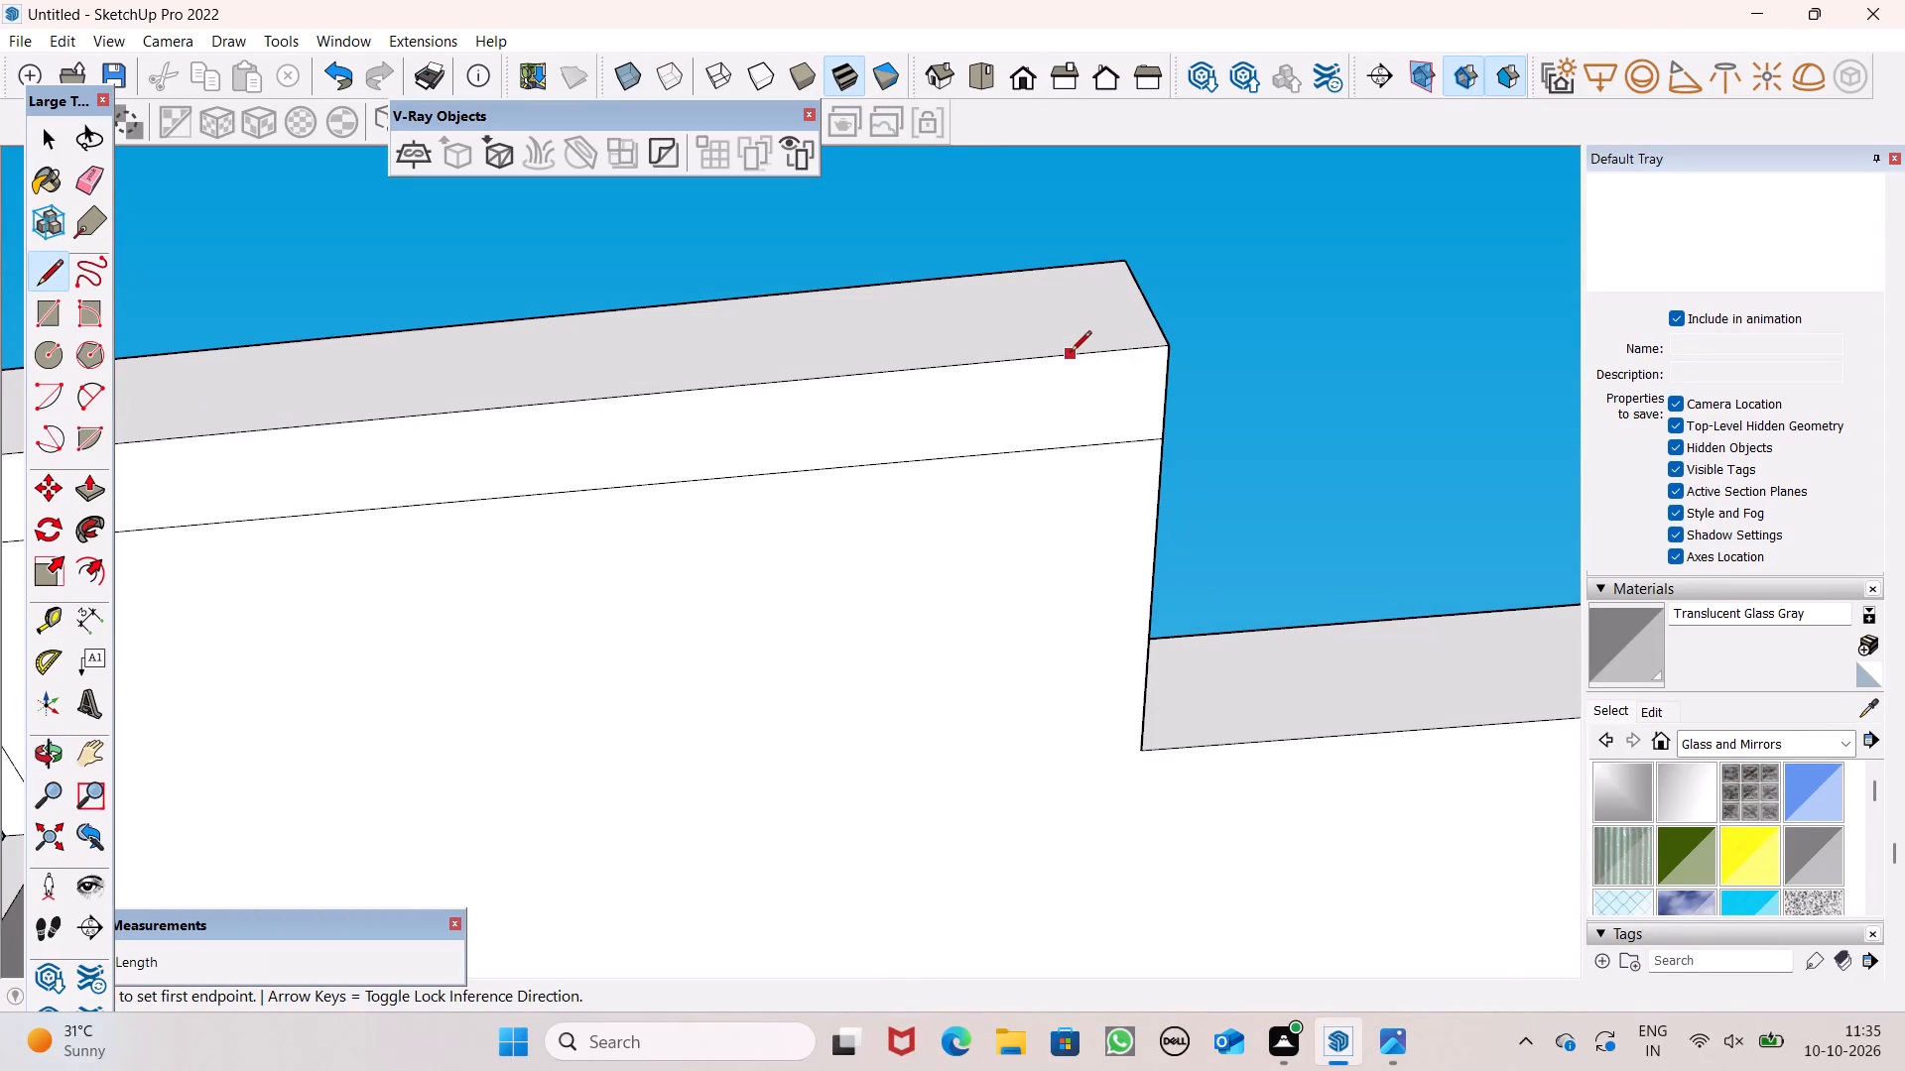
pyautogui.click(1080, 352)
pyautogui.click(1081, 435)
# Erase the long line's segment between the side strip and the small corner square on the canopy's underside.
pyautogui.scroll(-3, 1064, 410)
pyautogui.press('space')
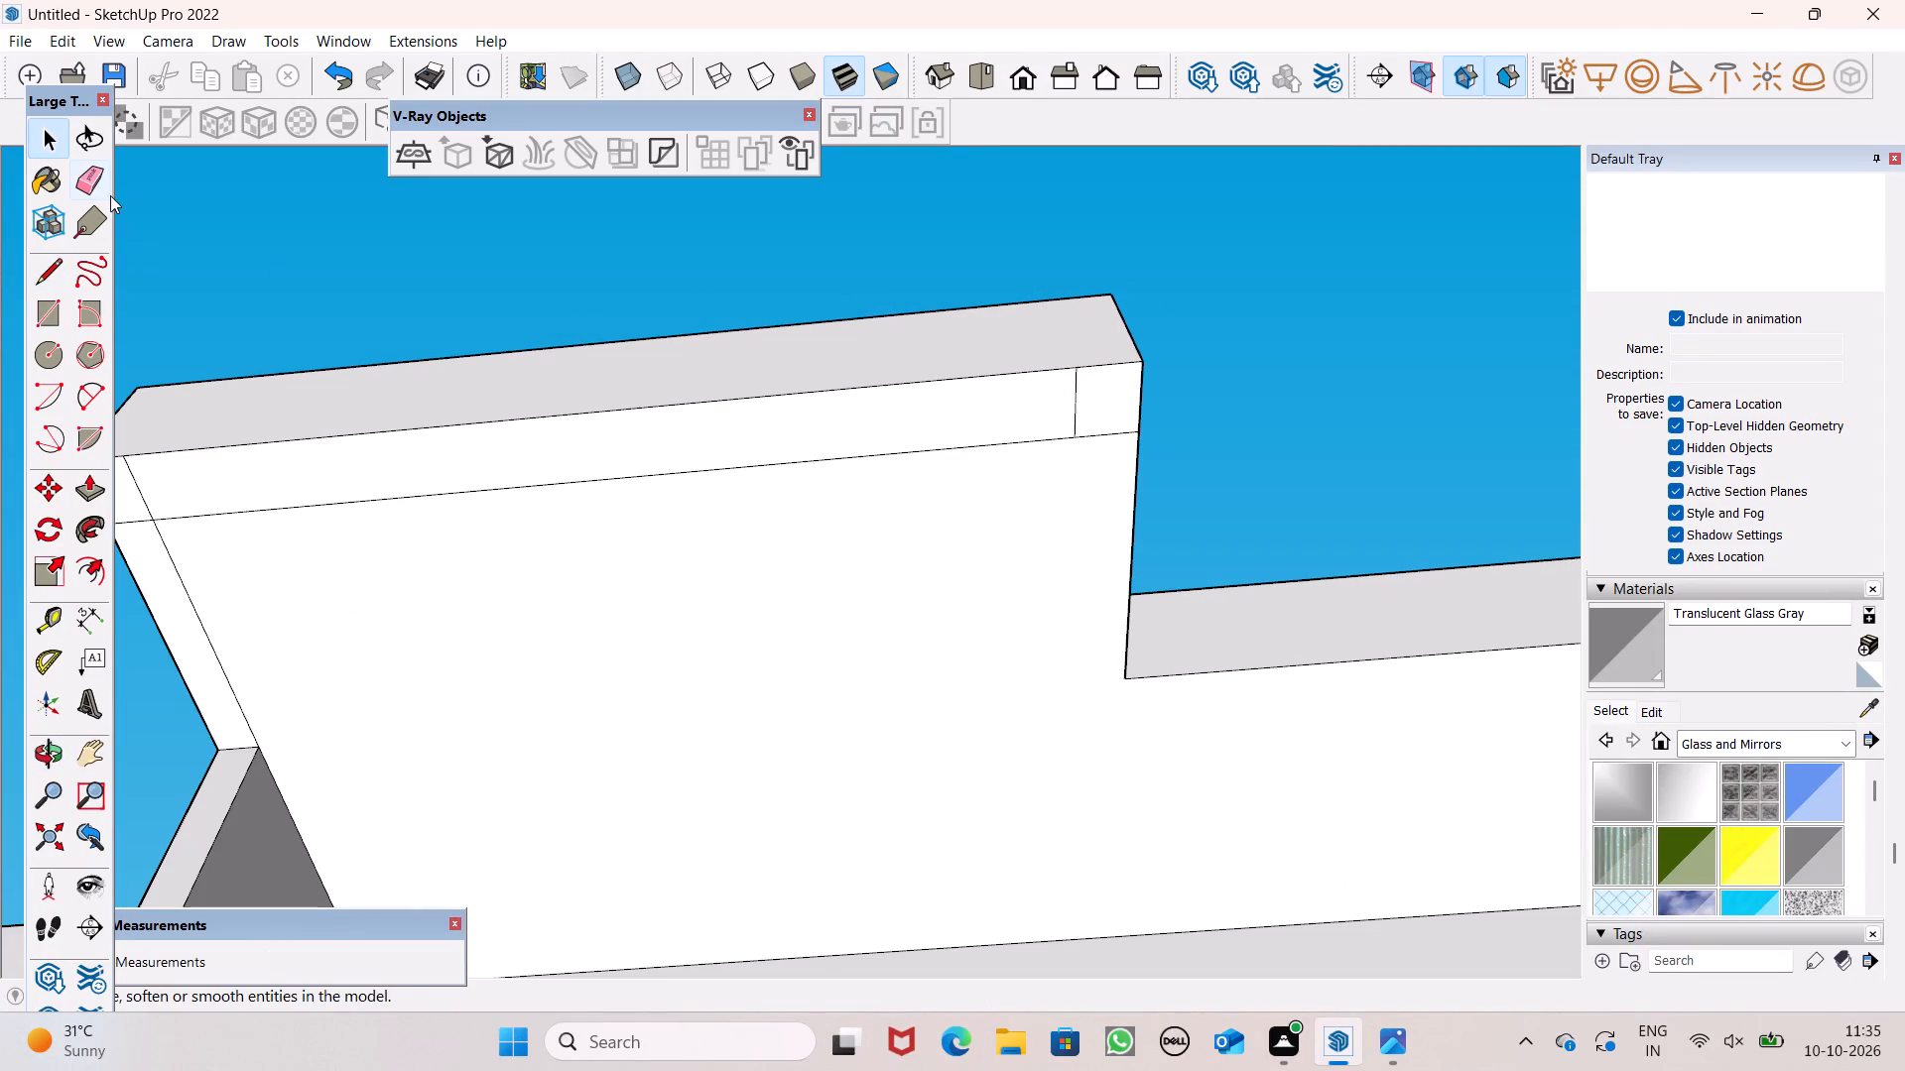
pyautogui.click(84, 180)
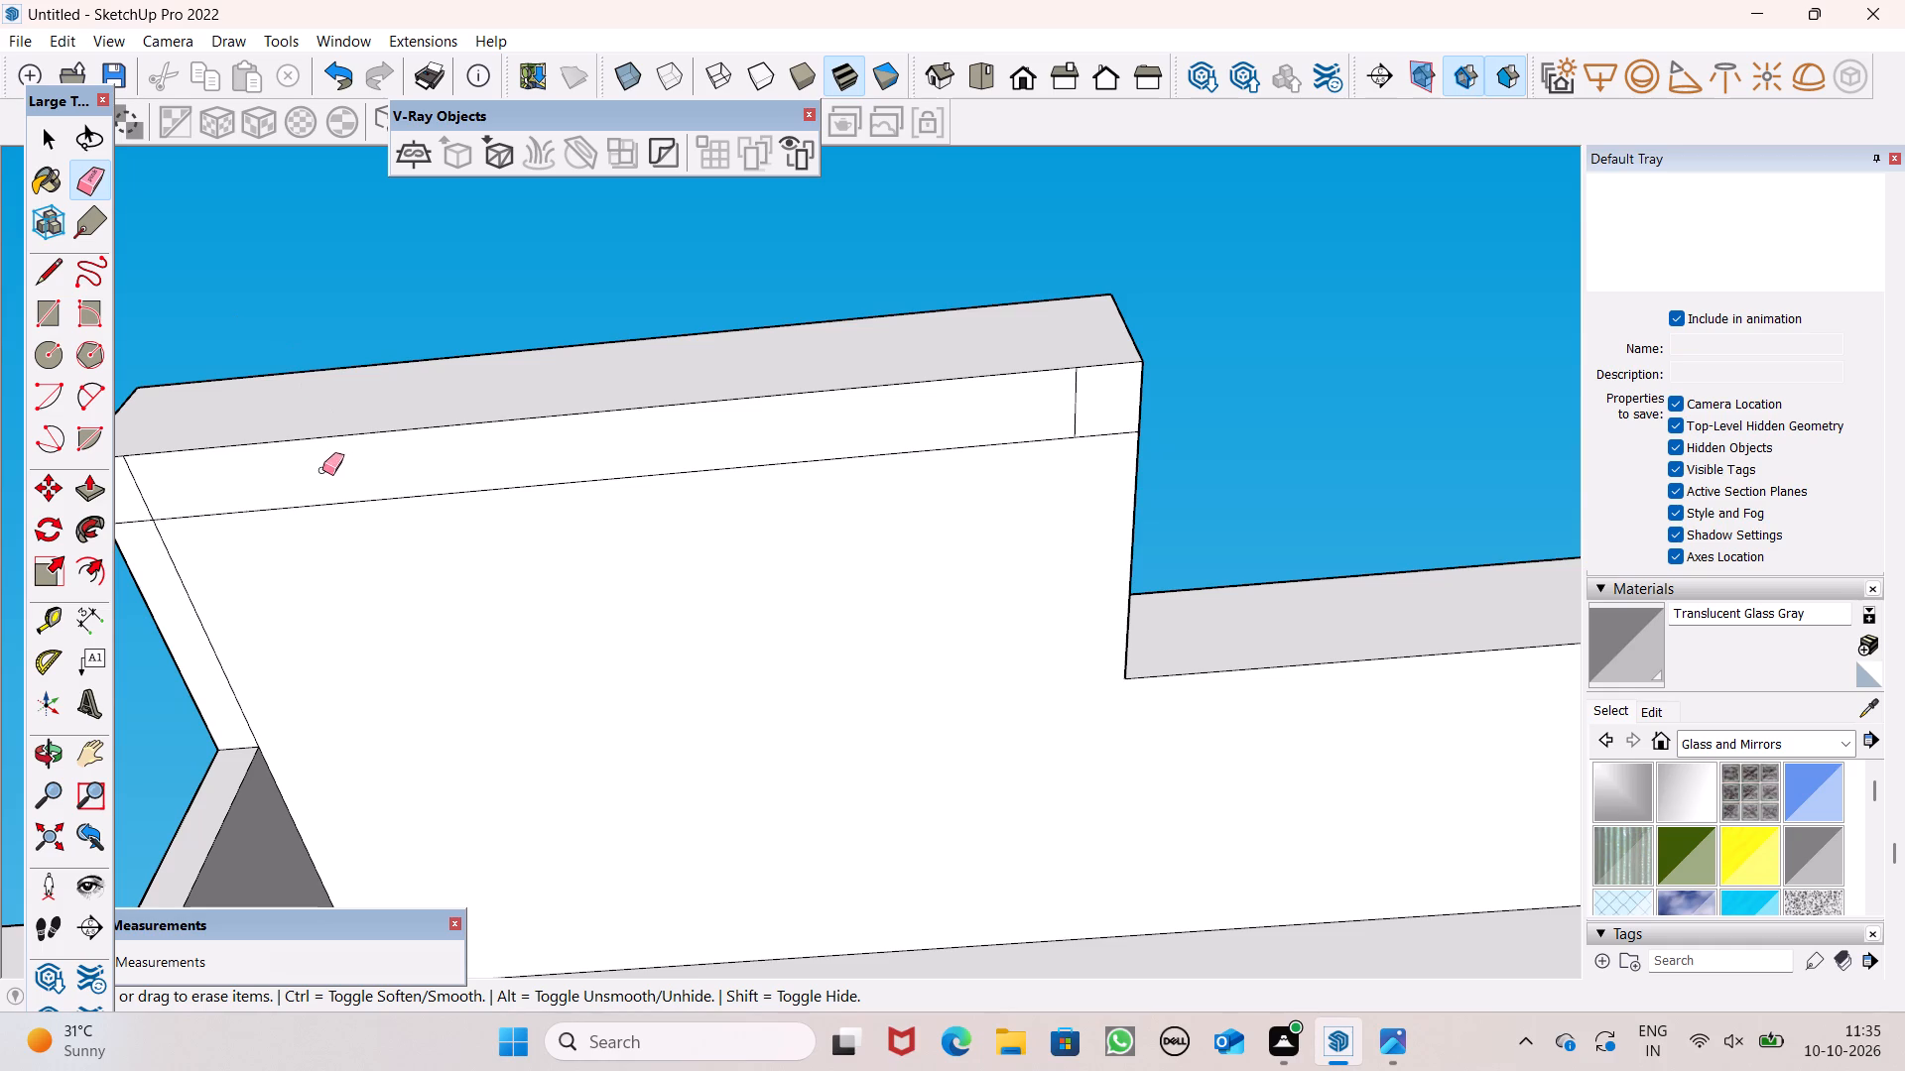
pyautogui.moveTo(321, 493); pyautogui.dragTo(333, 526)
# Push/Pull the small corner face at the front end of the side strip downward about 15' 1 5/8" as a column.
pyautogui.scroll(-4, 469, 464)
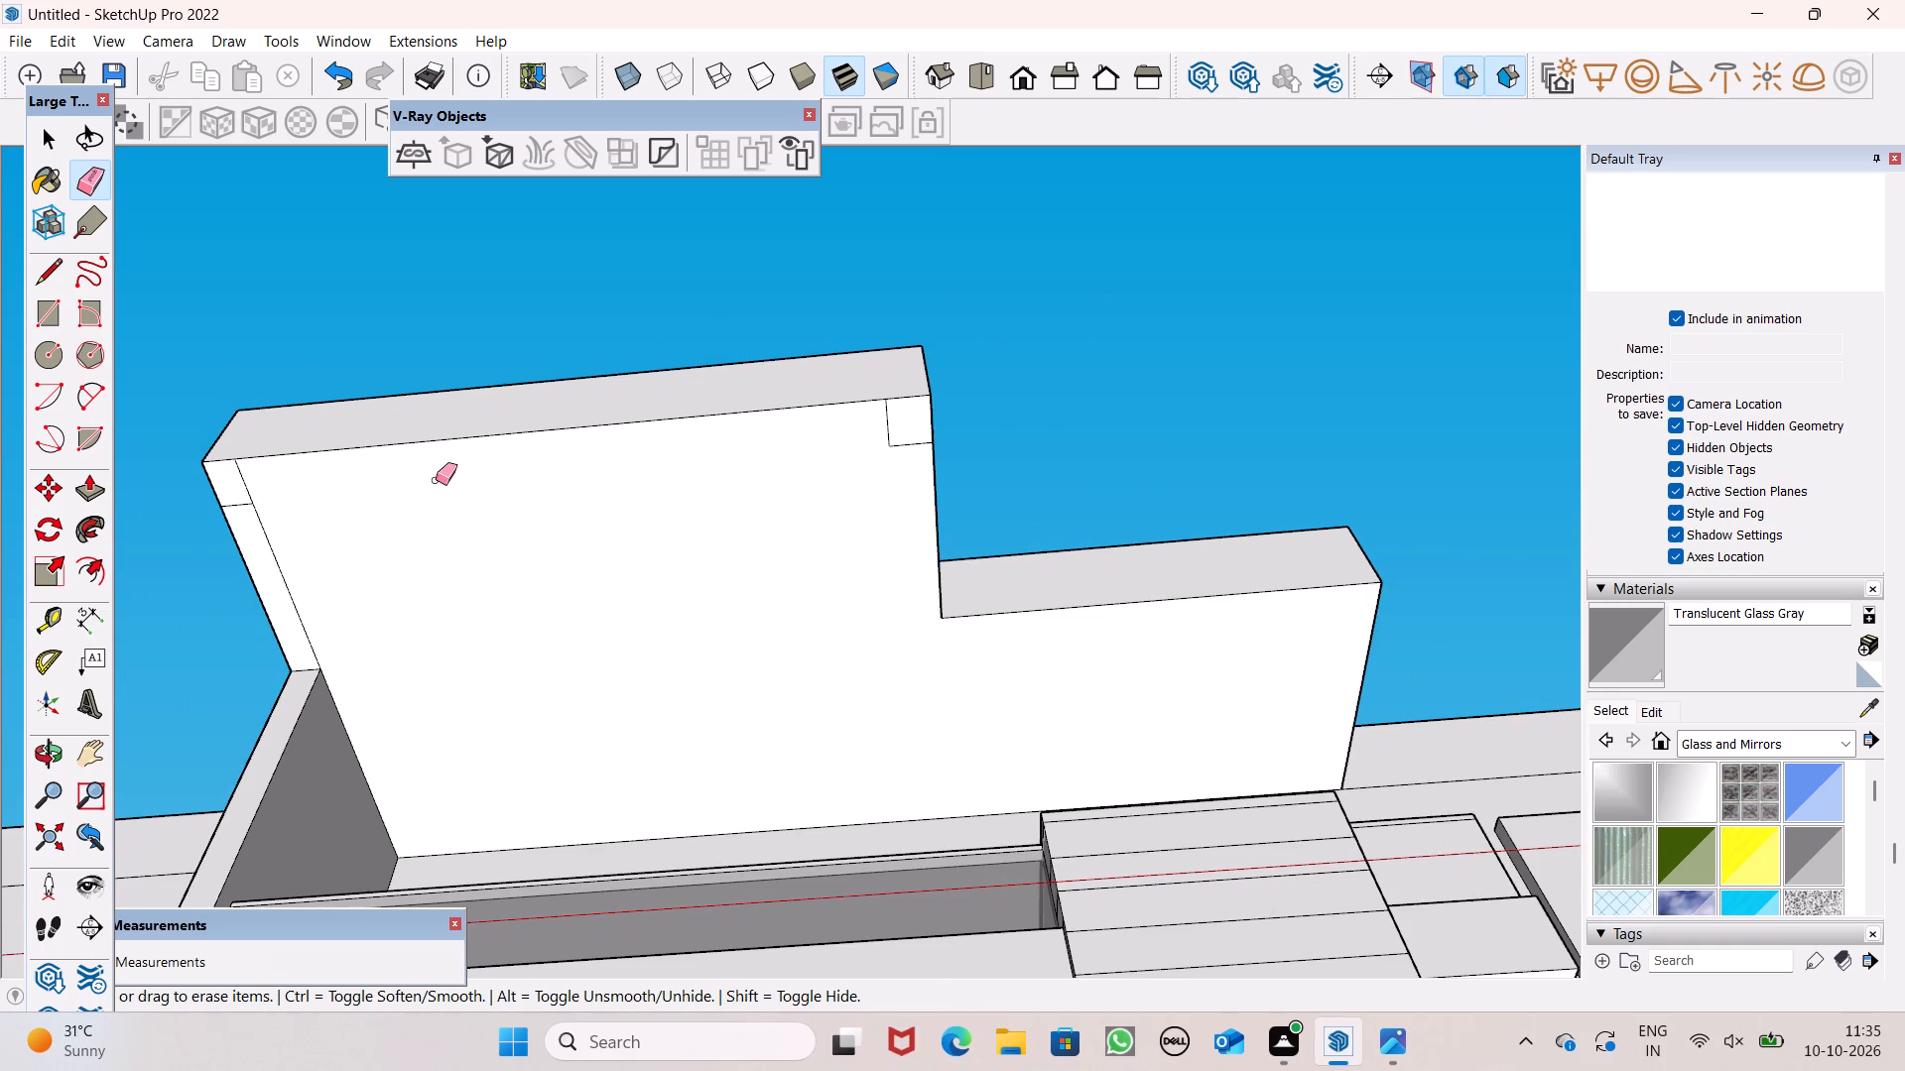
pyautogui.scroll(-1, 553, 437)
pyautogui.scroll(-3, 661, 475)
pyautogui.scroll(1, 519, 482)
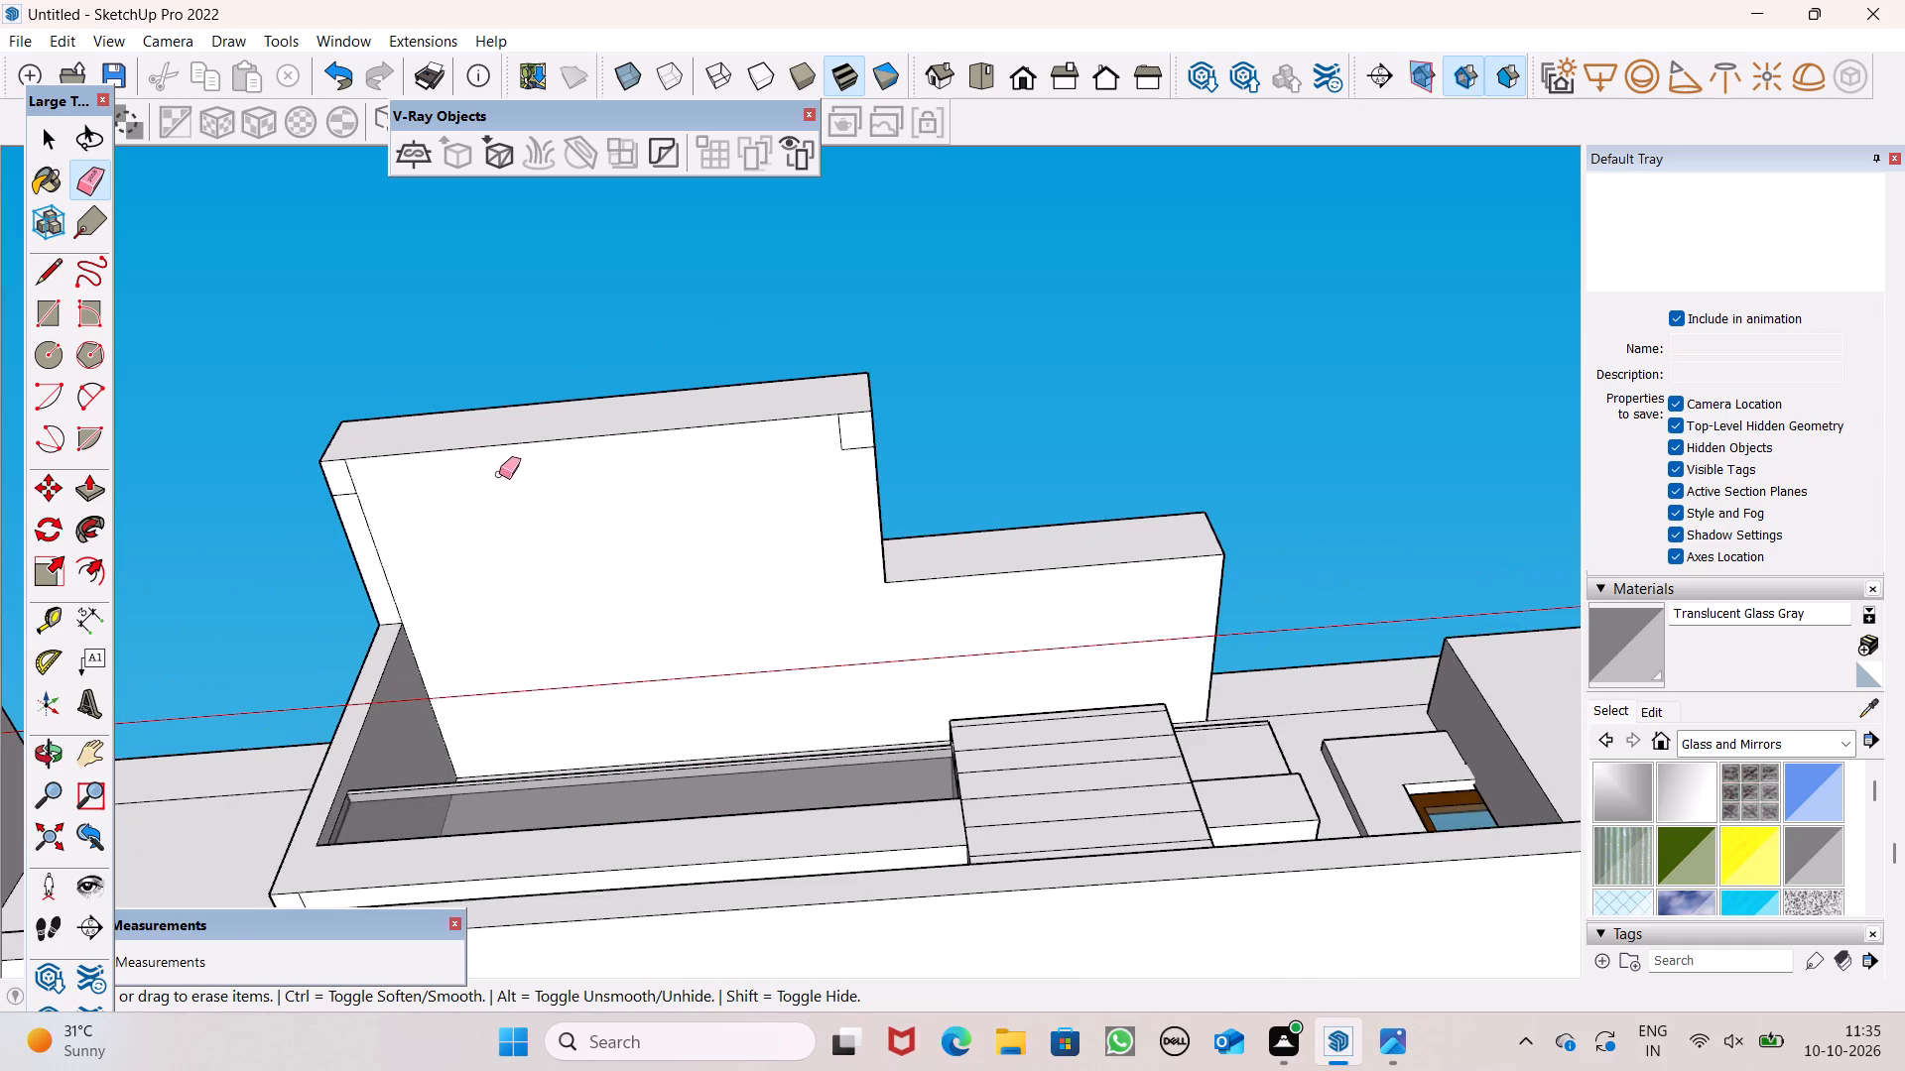
pyautogui.scroll(-7, 537, 436)
pyautogui.moveTo(588, 429); pyautogui.dragTo(1013, 640, button='middle')
pyautogui.scroll(1, 1013, 640)
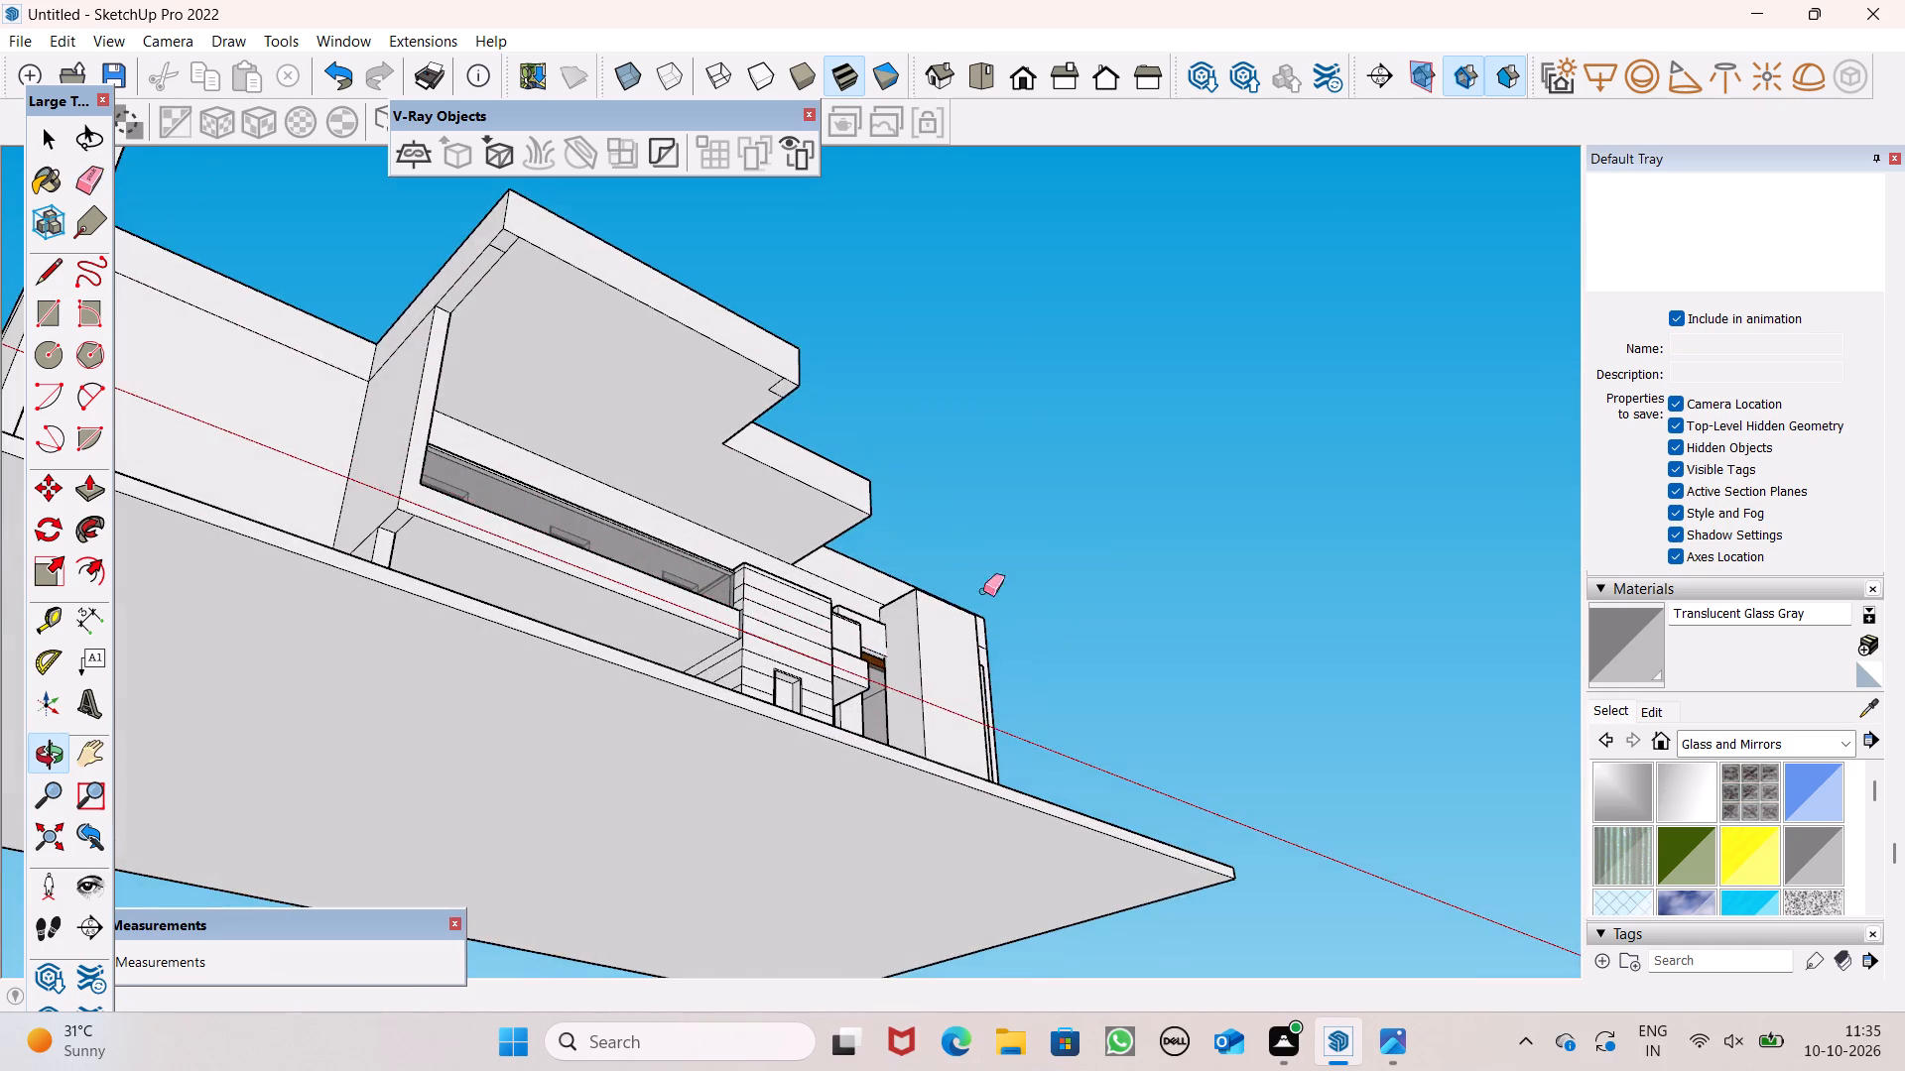
pyautogui.scroll(-1, 848, 486)
pyautogui.moveTo(891, 484); pyautogui.dragTo(973, 657, button='middle')
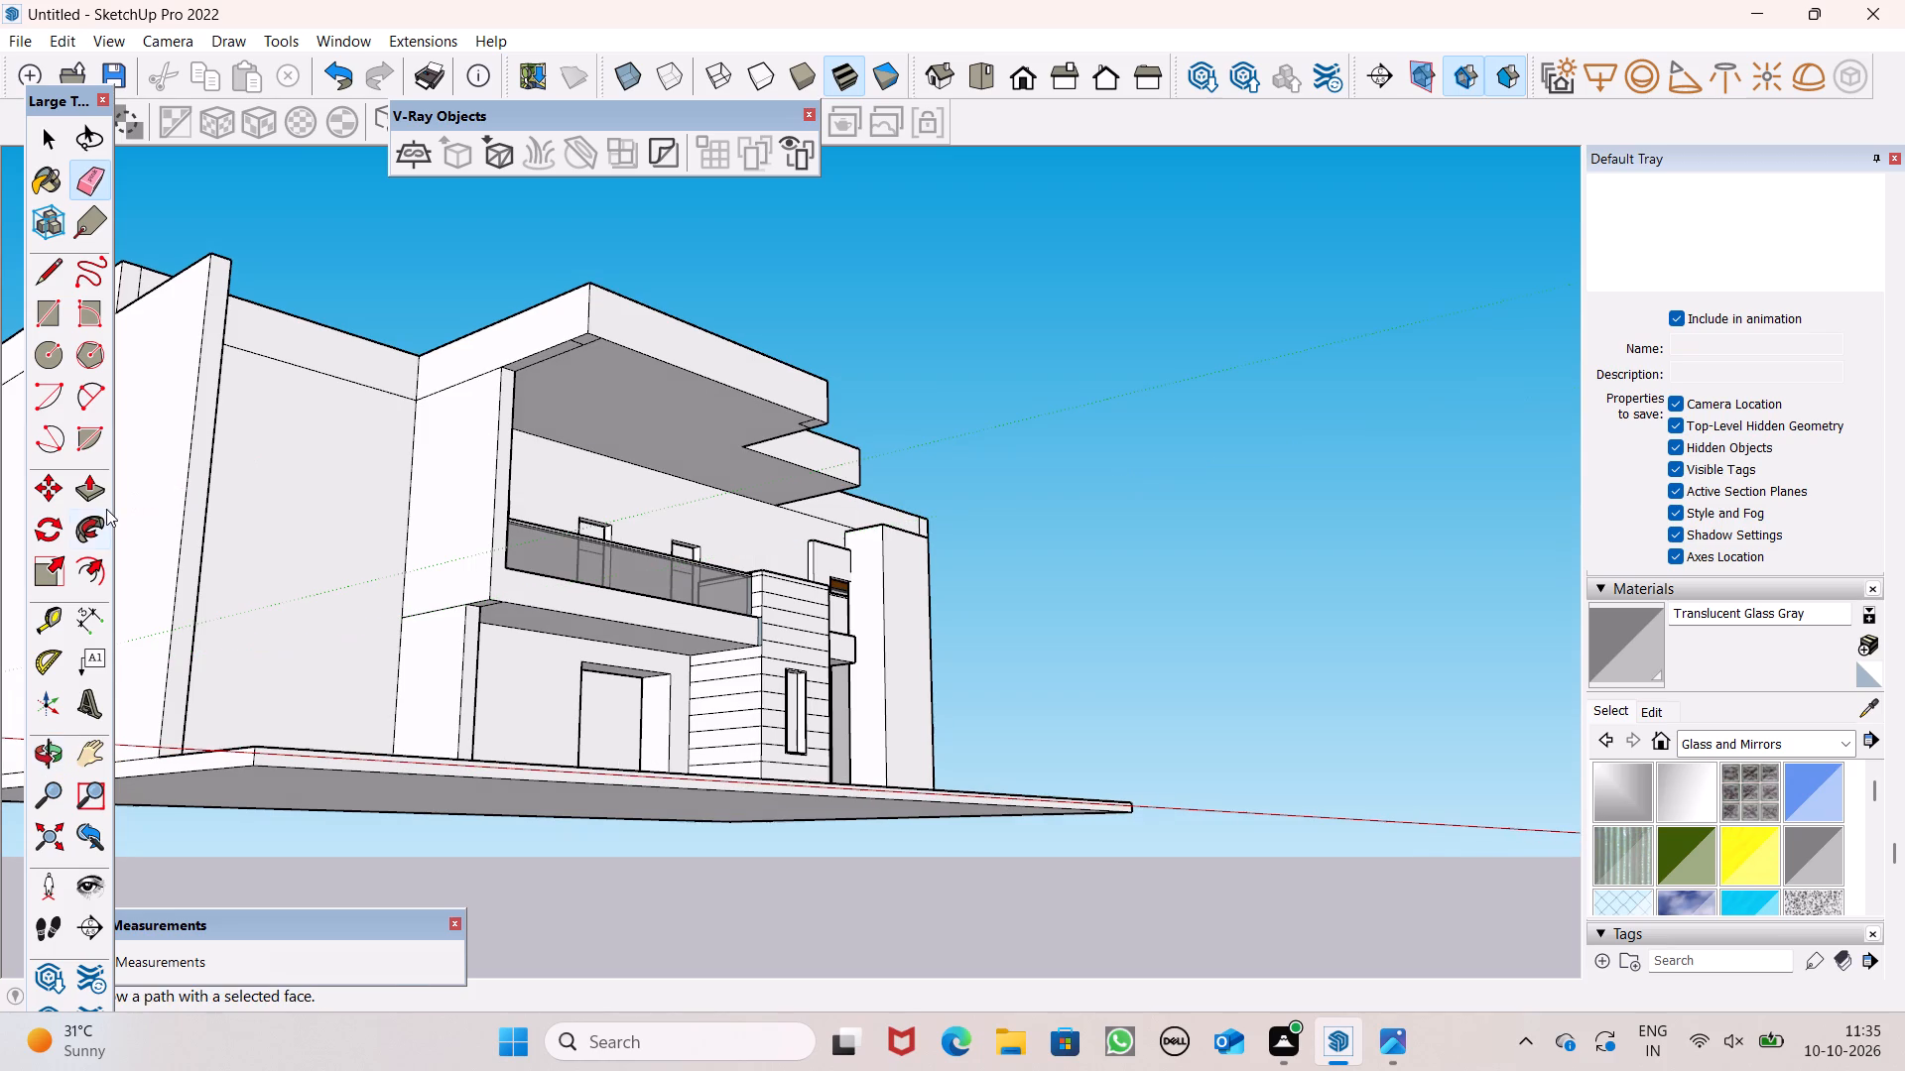
pyautogui.click(106, 500)
pyautogui.moveTo(675, 382); pyautogui.dragTo(628, 300, button='middle')
pyautogui.scroll(6, 639, 299)
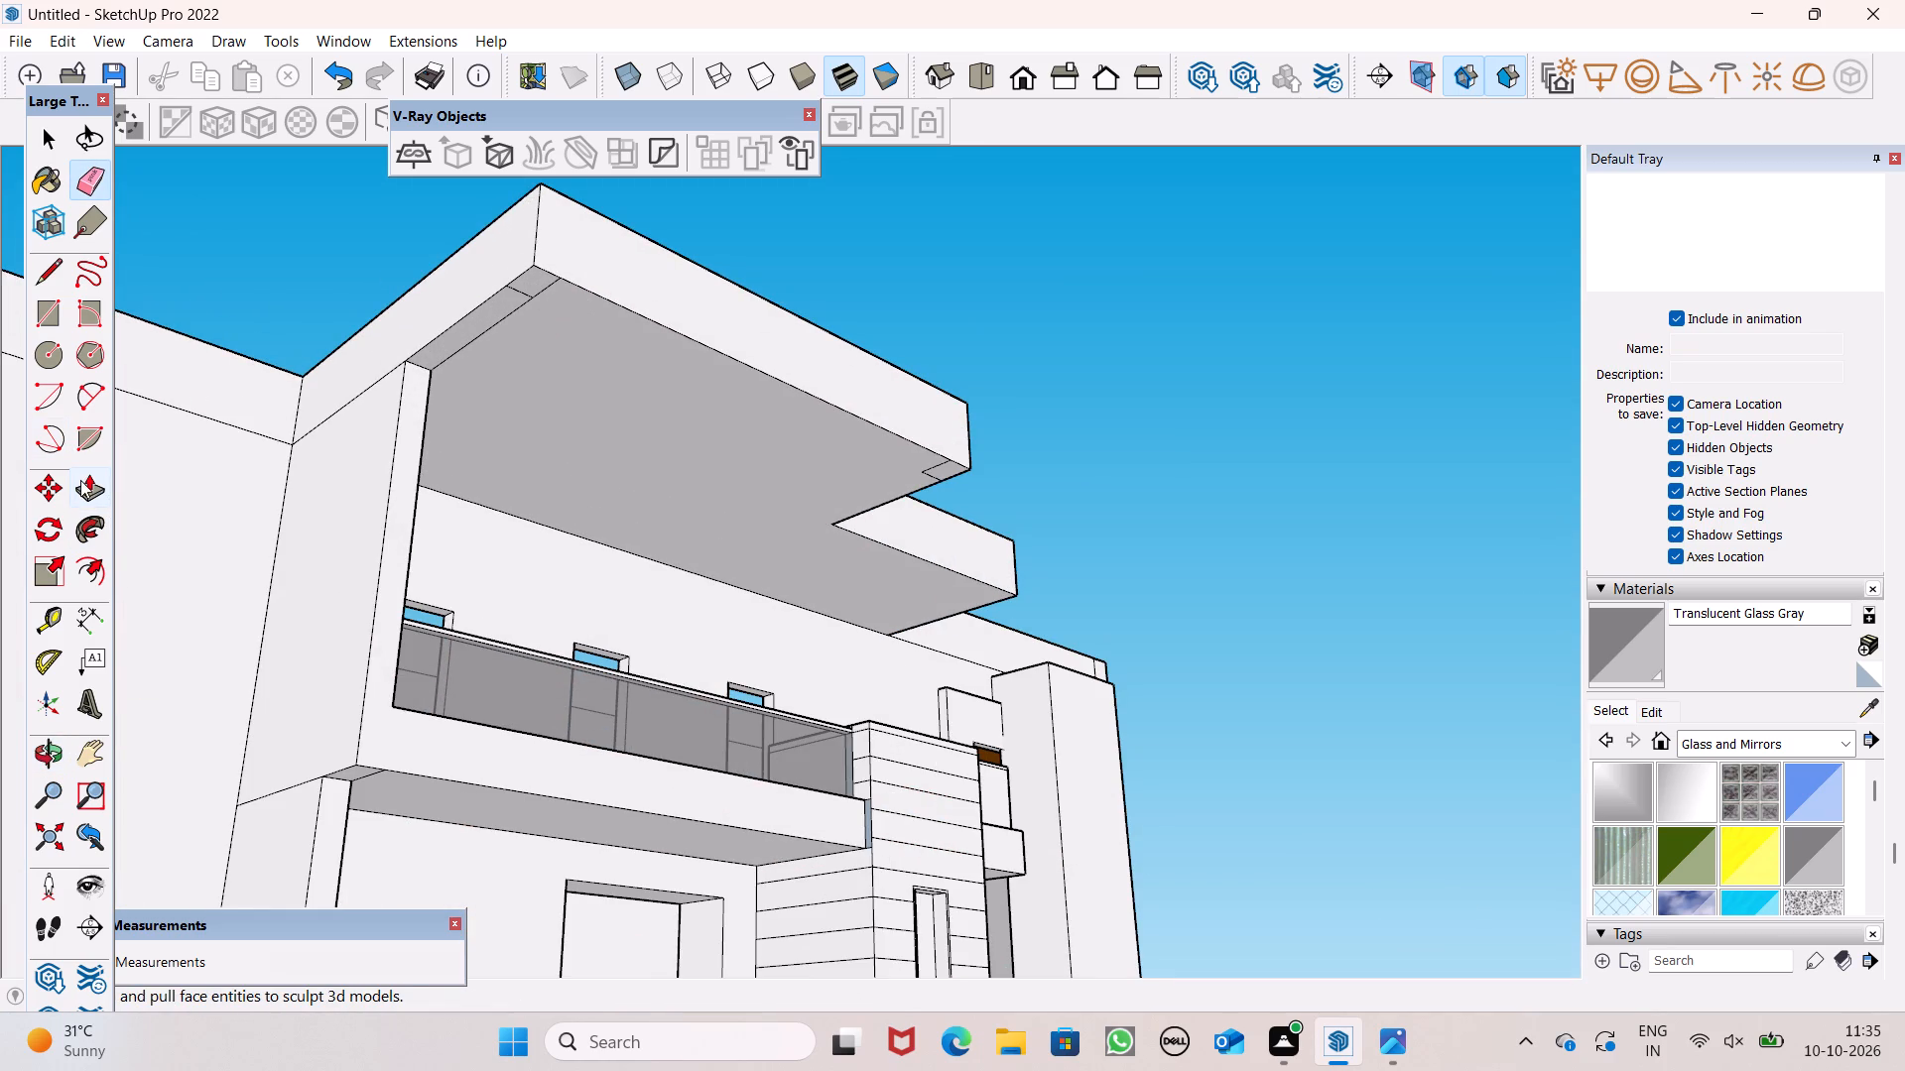
pyautogui.click(81, 479)
pyautogui.scroll(-3, 473, 407)
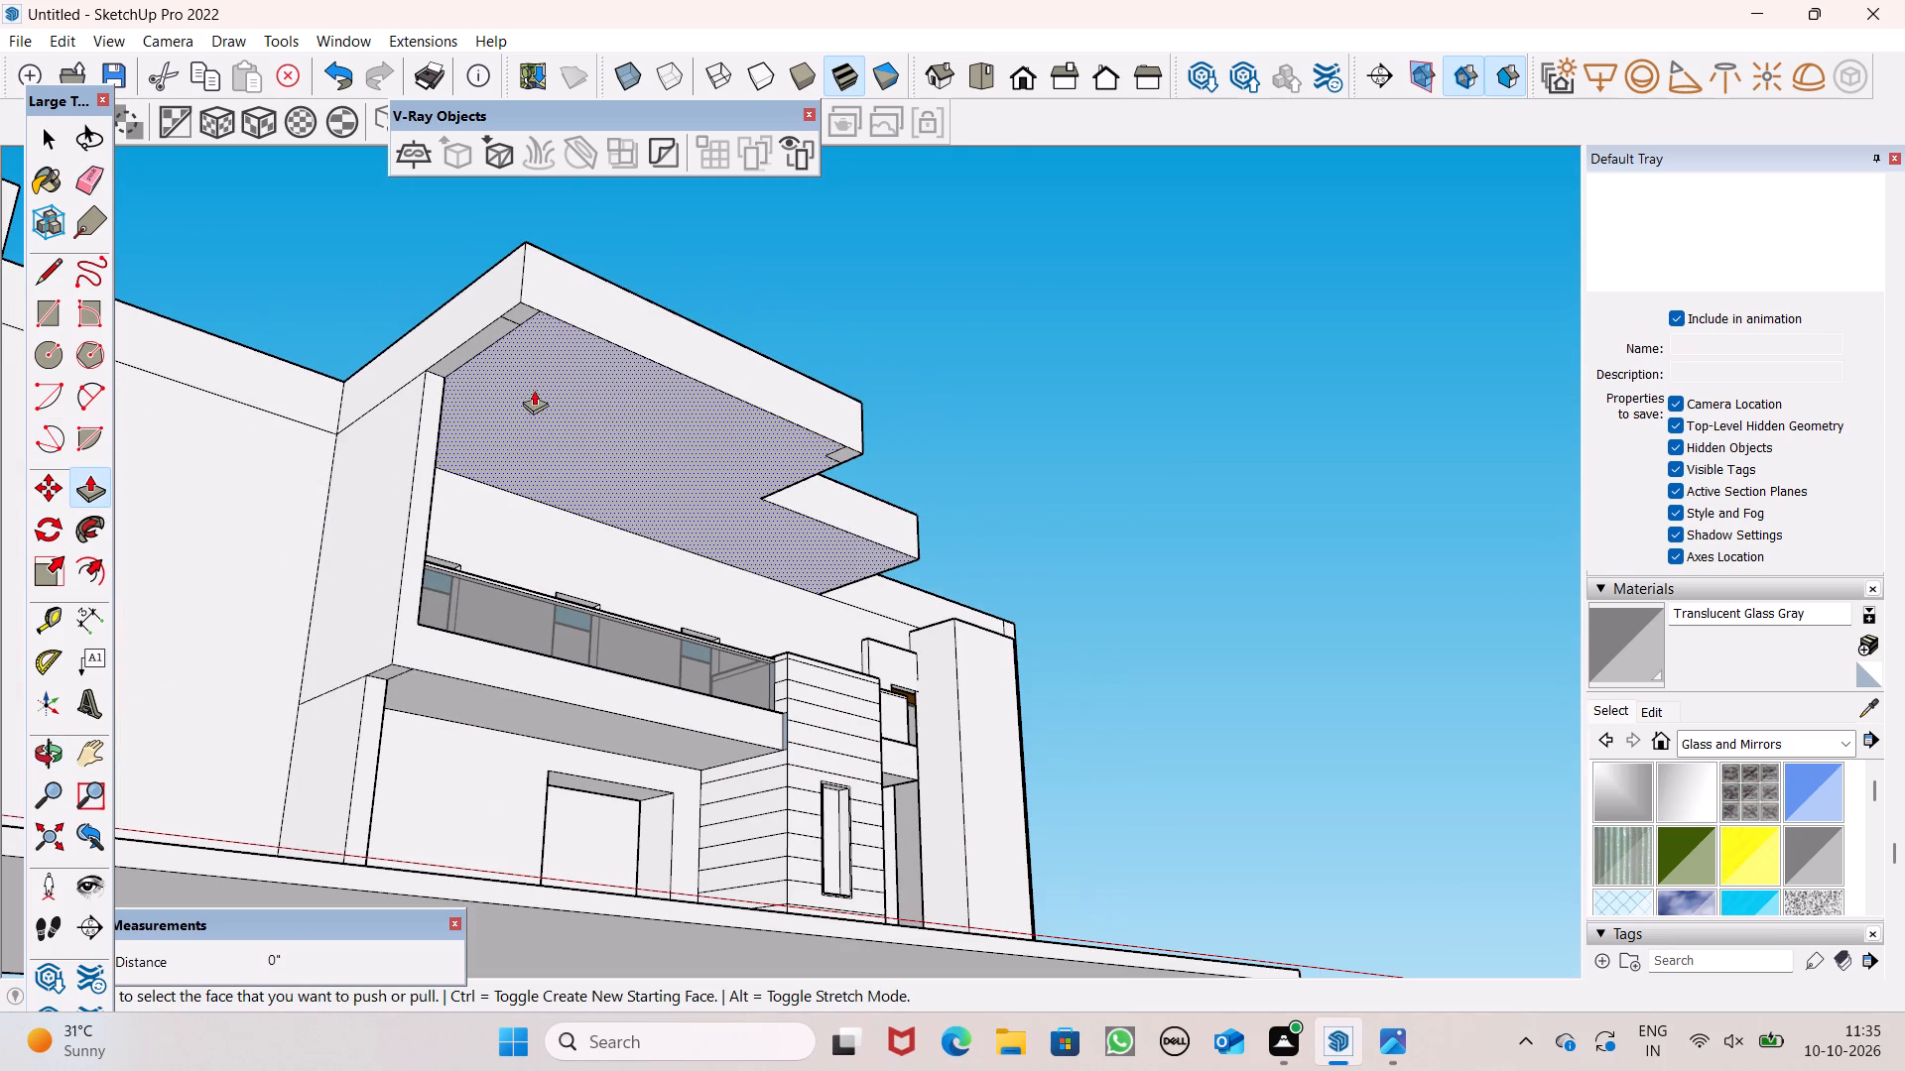
pyautogui.scroll(5, 528, 354)
pyautogui.moveTo(521, 287); pyautogui.dragTo(450, 920)
# Extend the corner column's bottom face further down by about 6' 11 7/16".
pyautogui.scroll(-9, 672, 376)
pyautogui.moveTo(736, 493); pyautogui.dragTo(748, 512, button='middle')
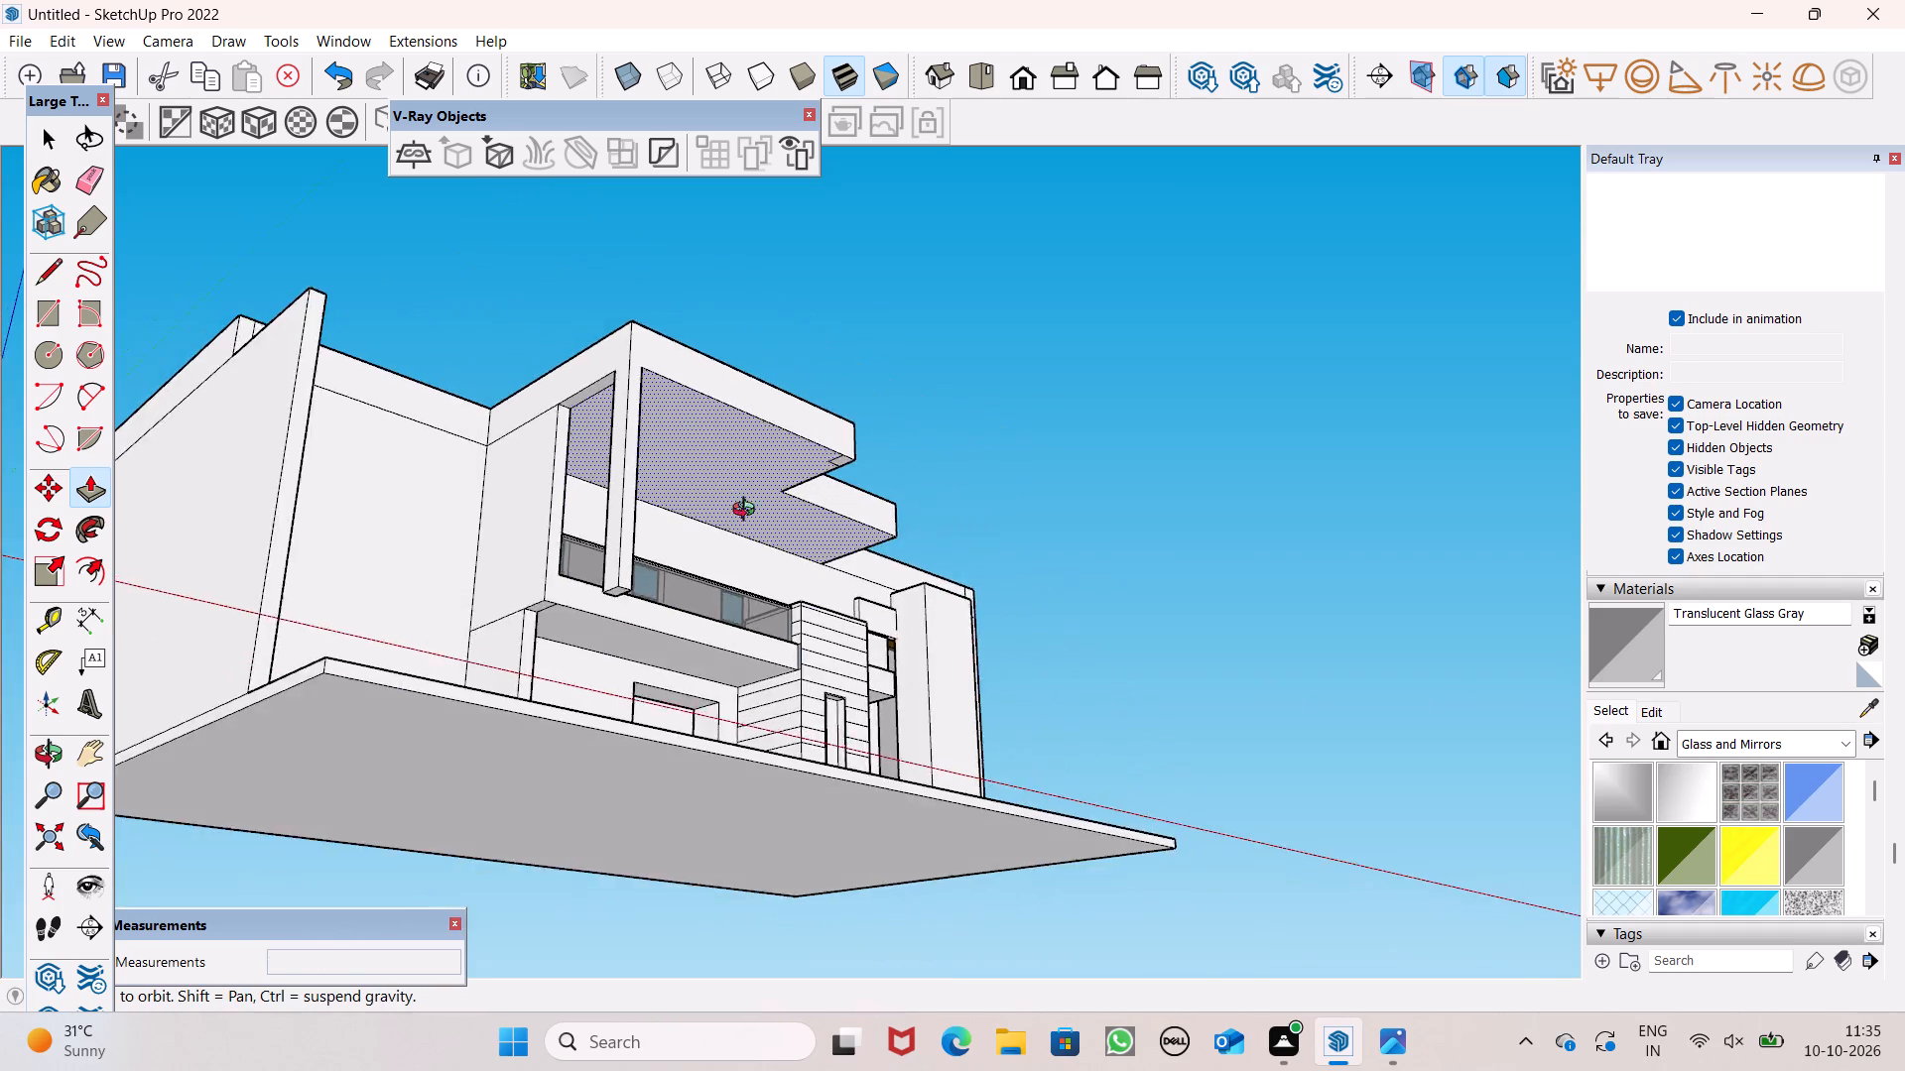
pyautogui.moveTo(748, 512); pyautogui.dragTo(844, 678, button='middle')
pyautogui.scroll(6, 797, 746)
pyautogui.moveTo(746, 822); pyautogui.dragTo(743, 633, button='middle')
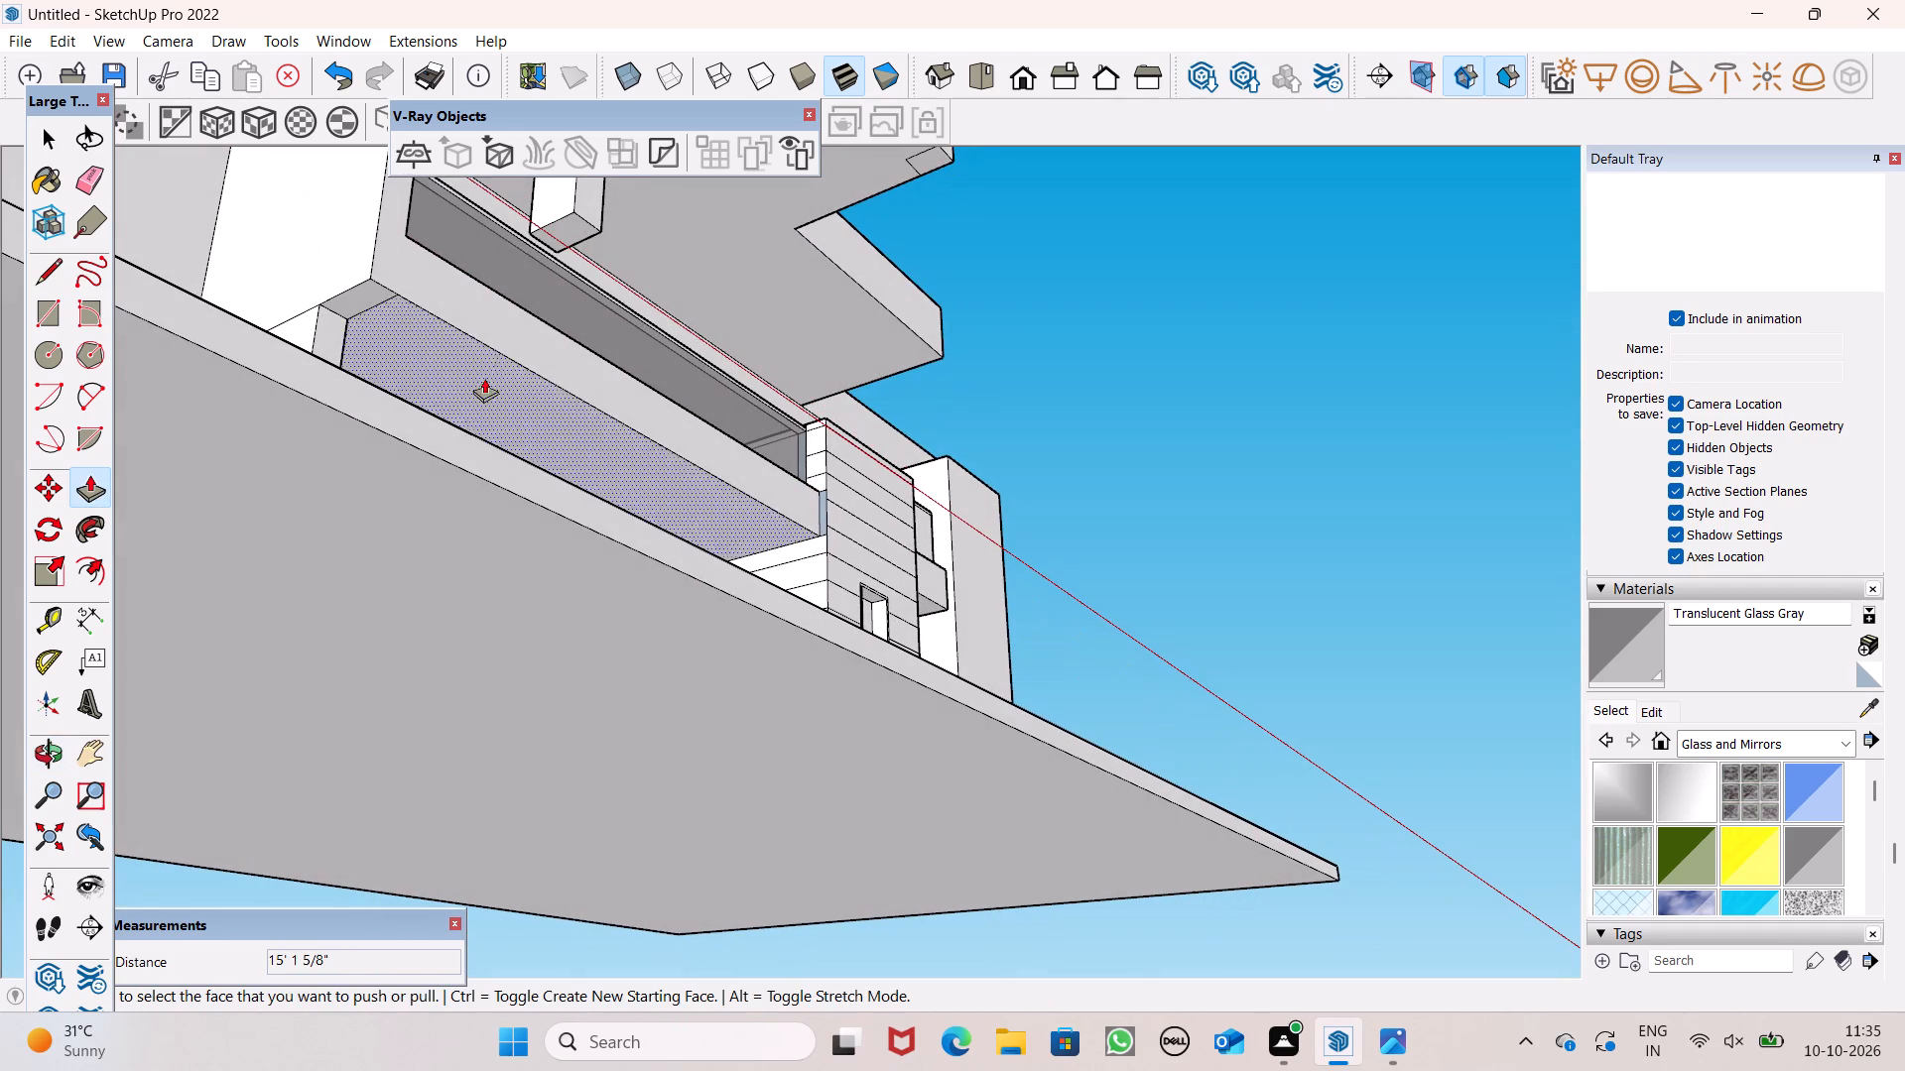
pyautogui.moveTo(571, 226); pyautogui.dragTo(510, 476)
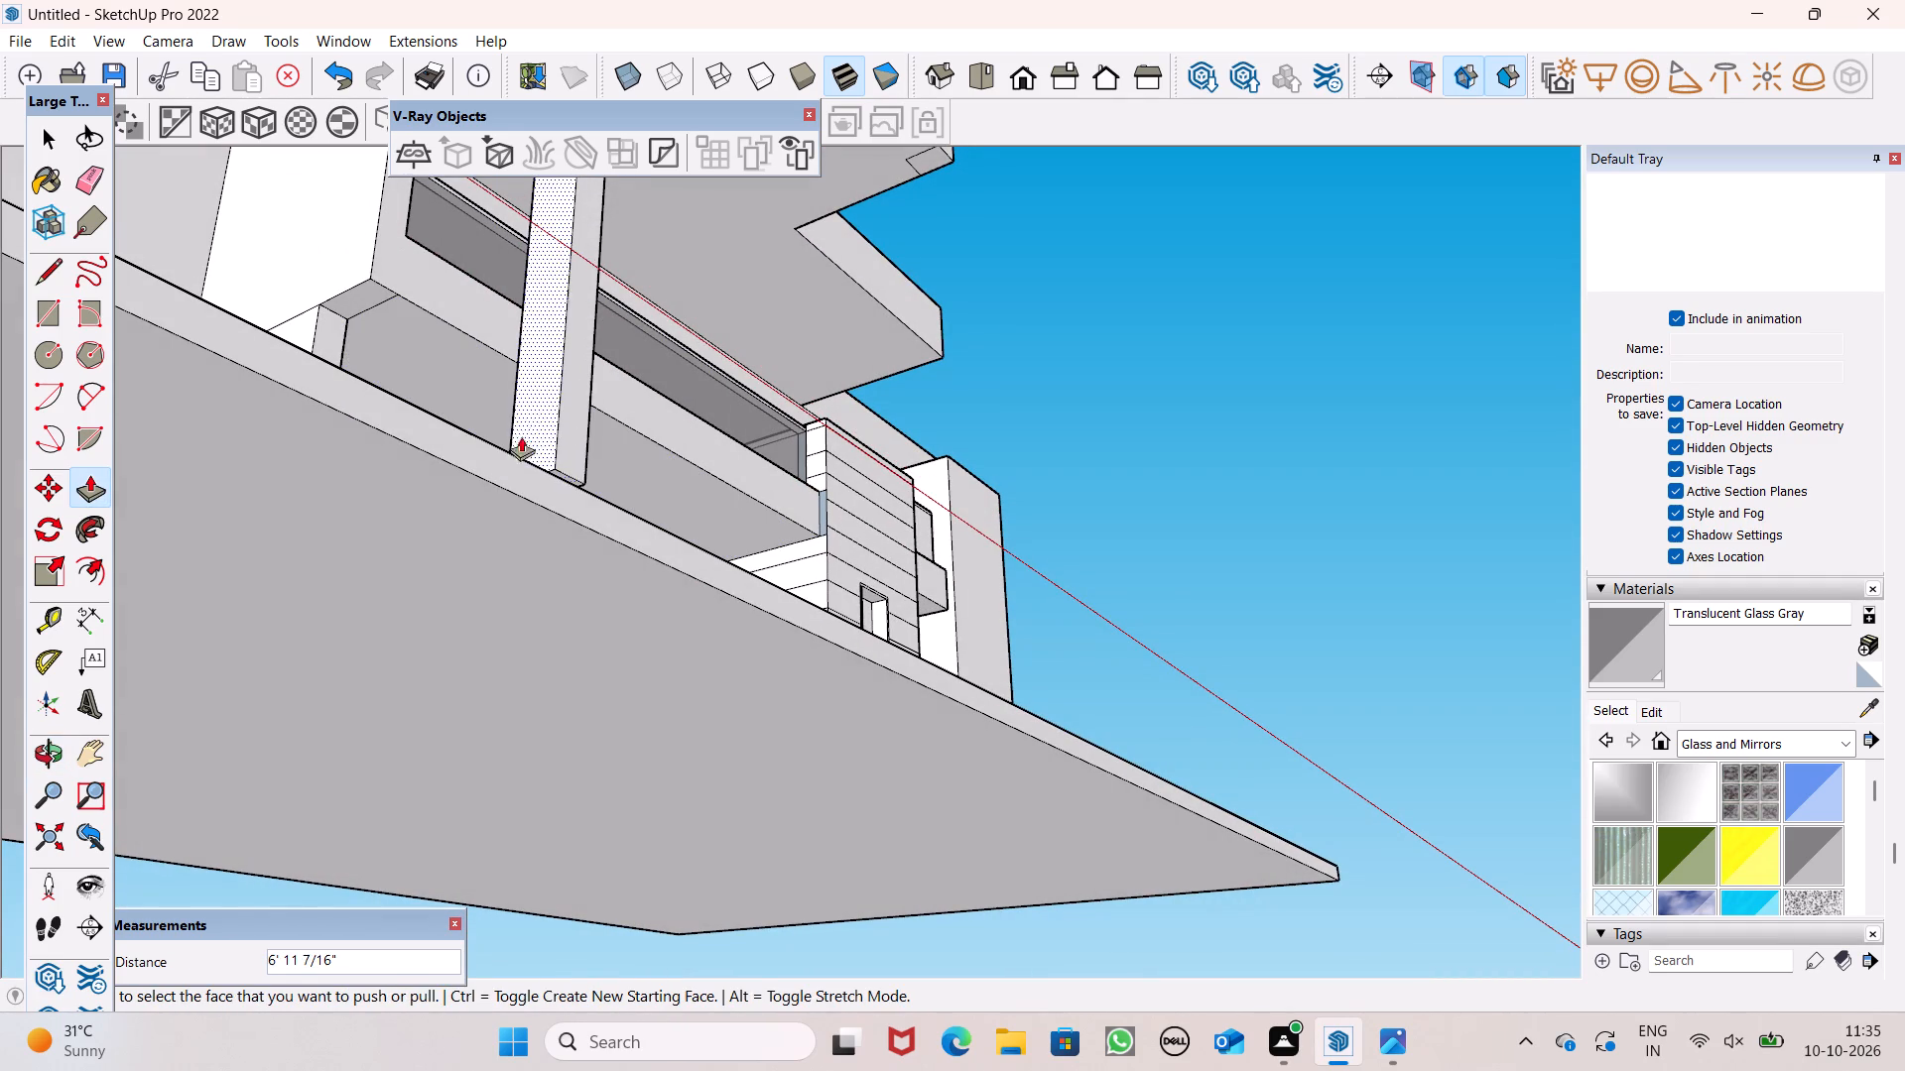
# Extend the corner column's bottom face down about 1' 10 13/16" to the ground slab.
pyautogui.scroll(-2, 575, 391)
pyautogui.moveTo(611, 433); pyautogui.dragTo(644, 604, button='middle')
pyautogui.scroll(1, 644, 604)
pyautogui.scroll(1, 686, 914)
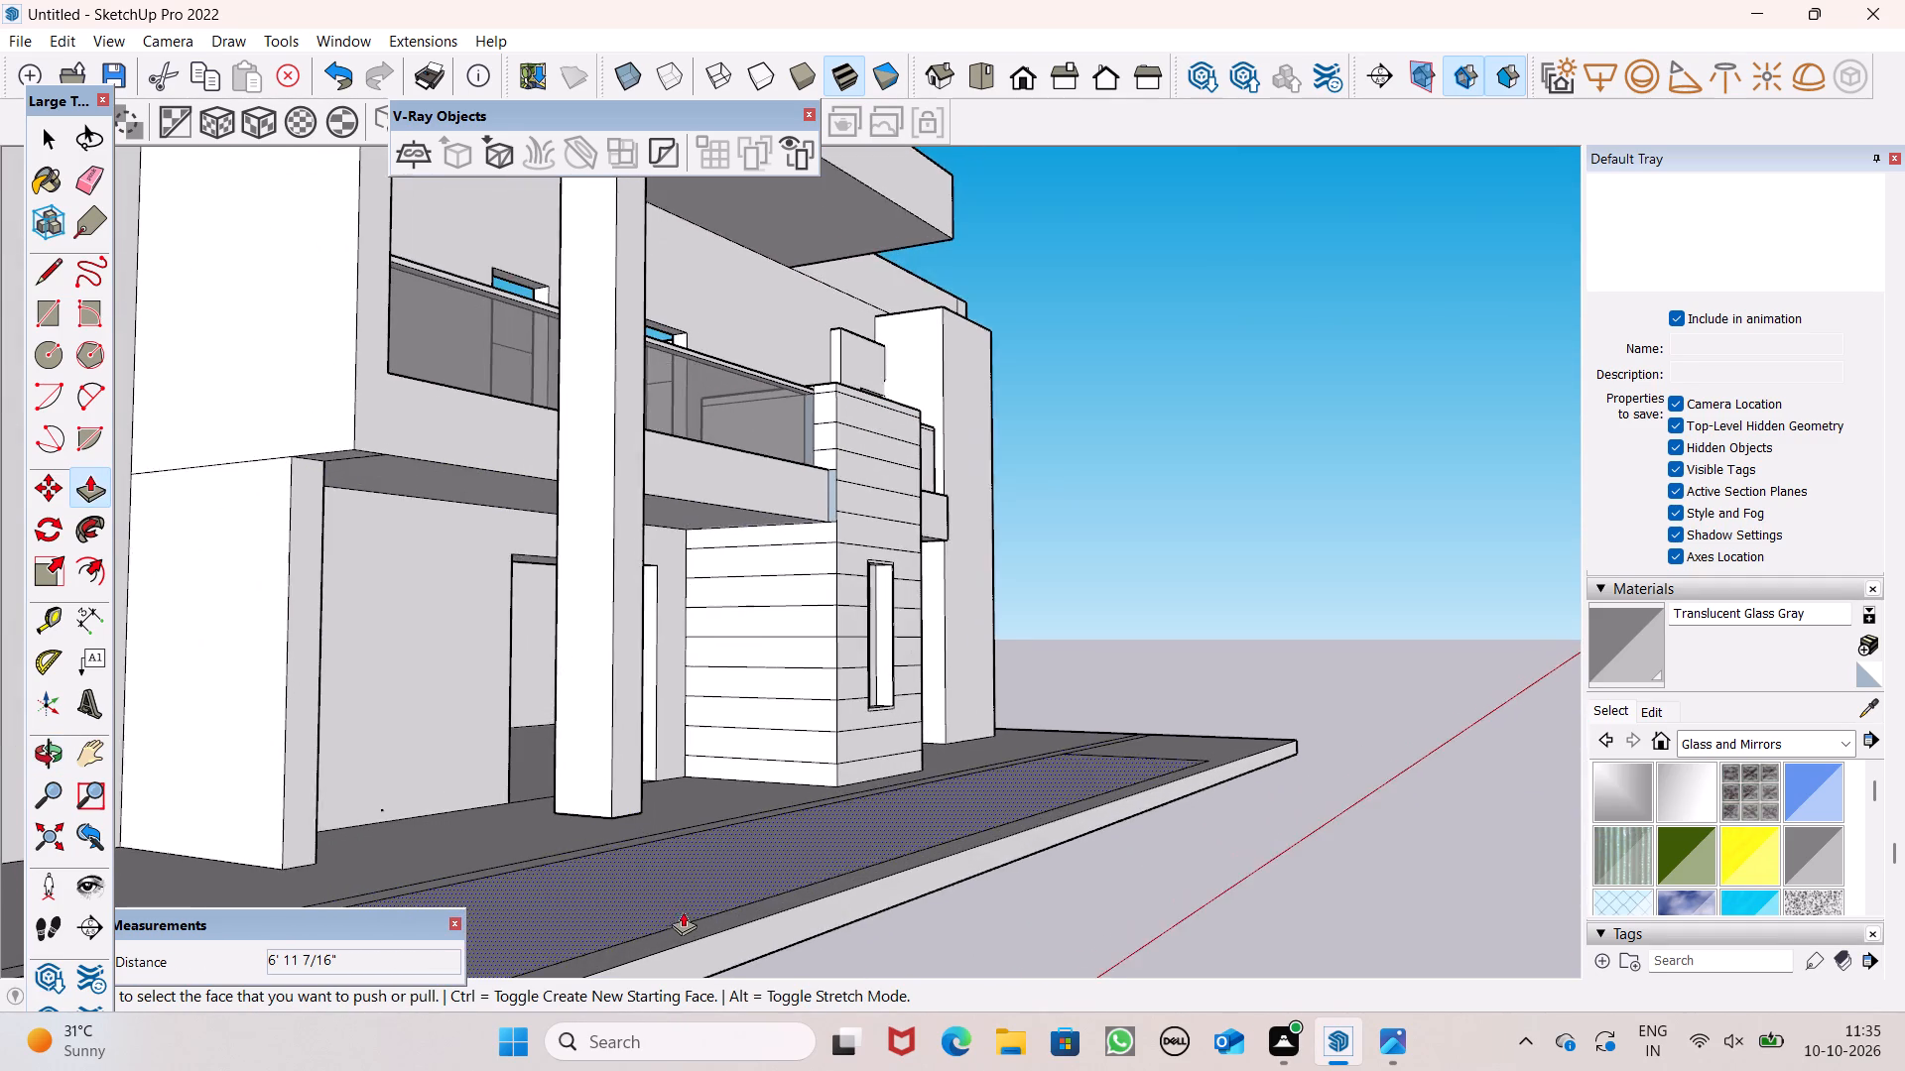
pyautogui.scroll(2, 683, 911)
pyautogui.moveTo(685, 904); pyautogui.dragTo(768, 938, button='middle')
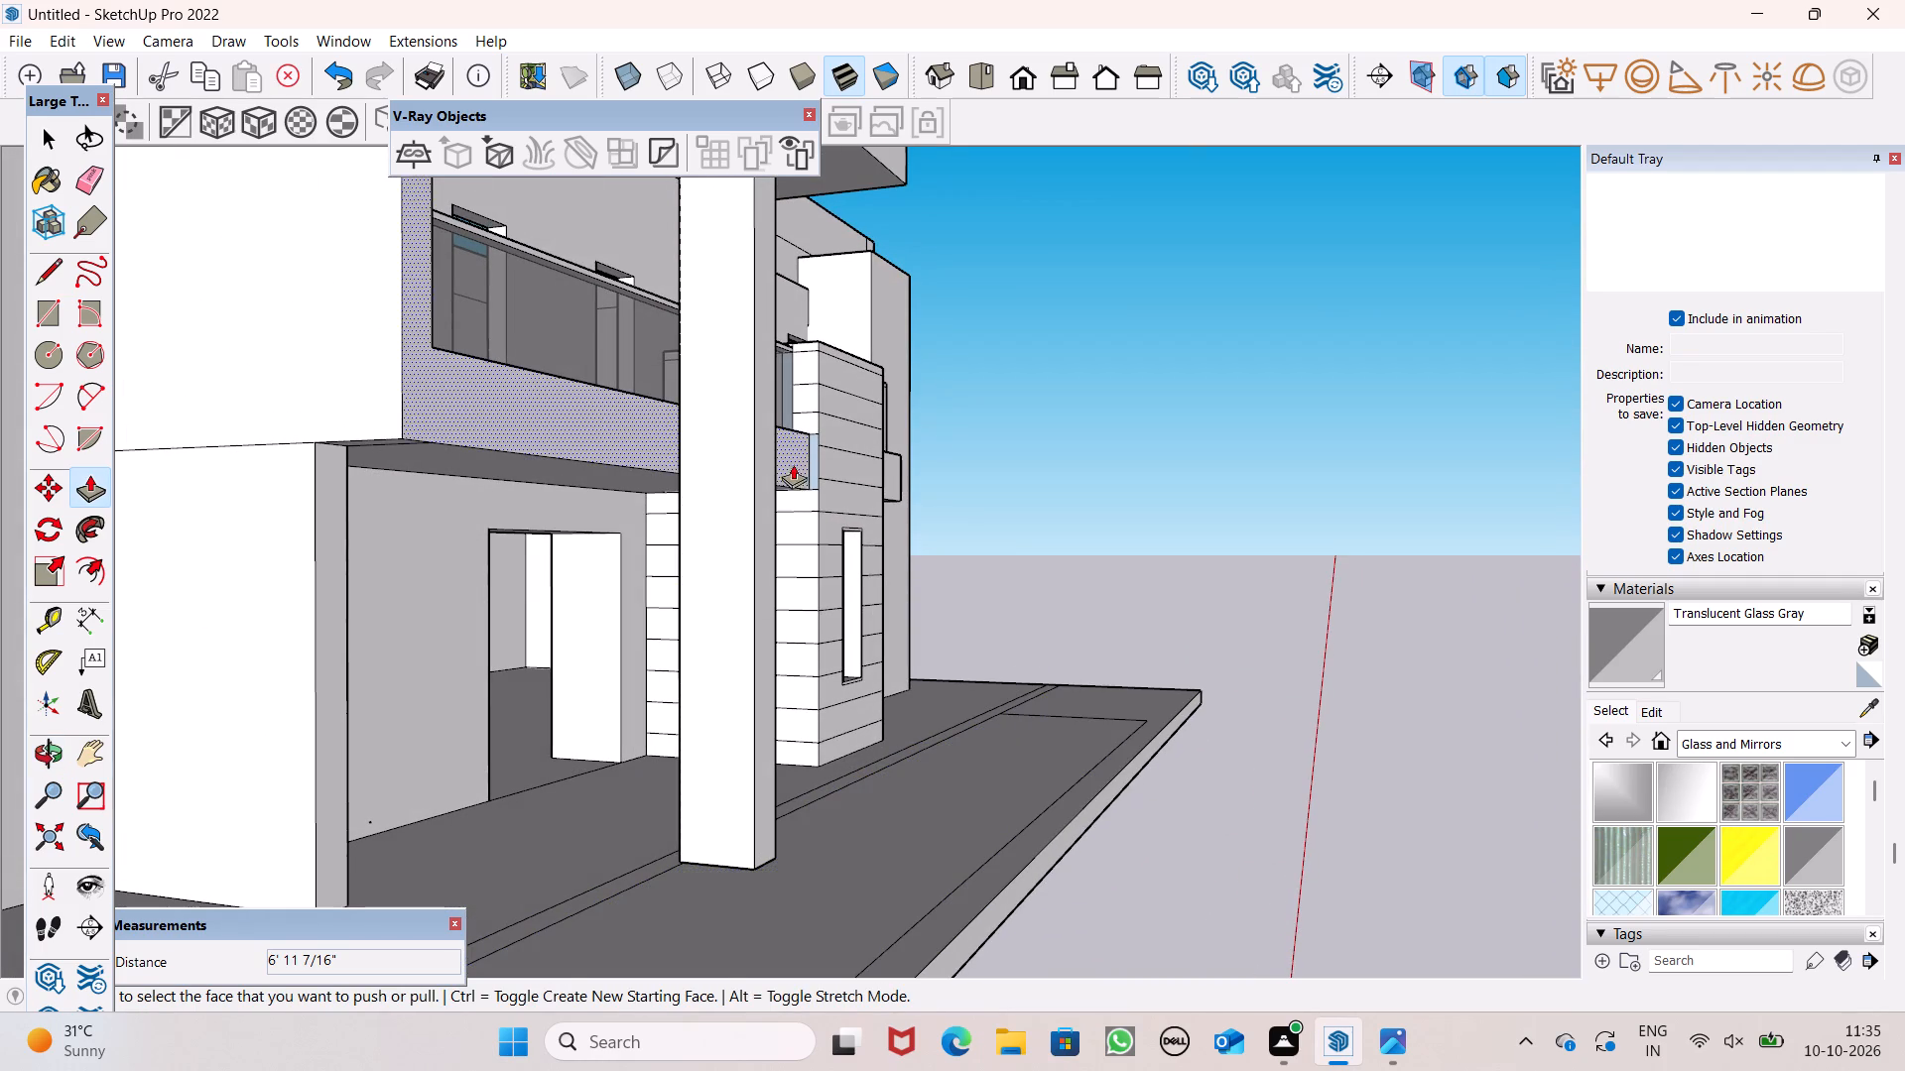
pyautogui.scroll(-5, 803, 457)
pyautogui.moveTo(835, 636); pyautogui.dragTo(794, 728, button='middle')
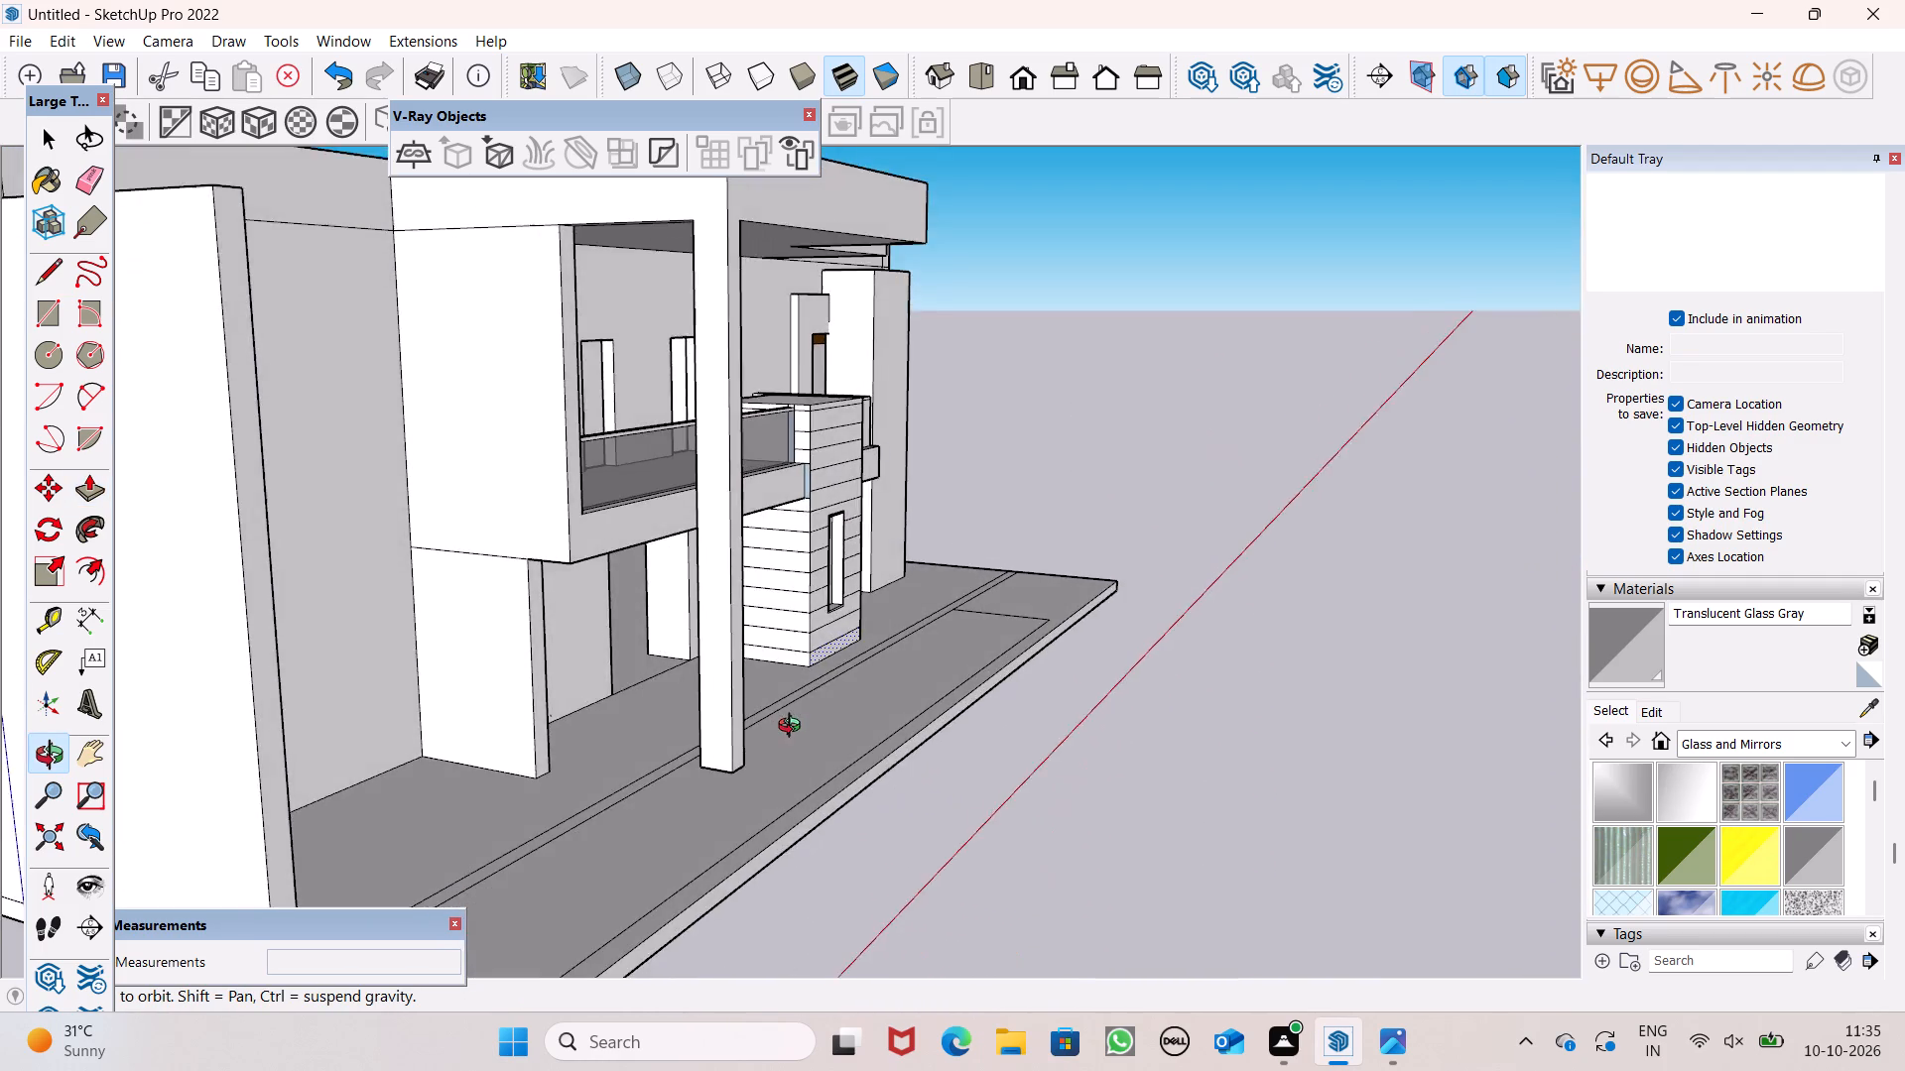
pyautogui.moveTo(794, 728); pyautogui.dragTo(759, 614, button='middle')
pyautogui.scroll(1, 642, 630)
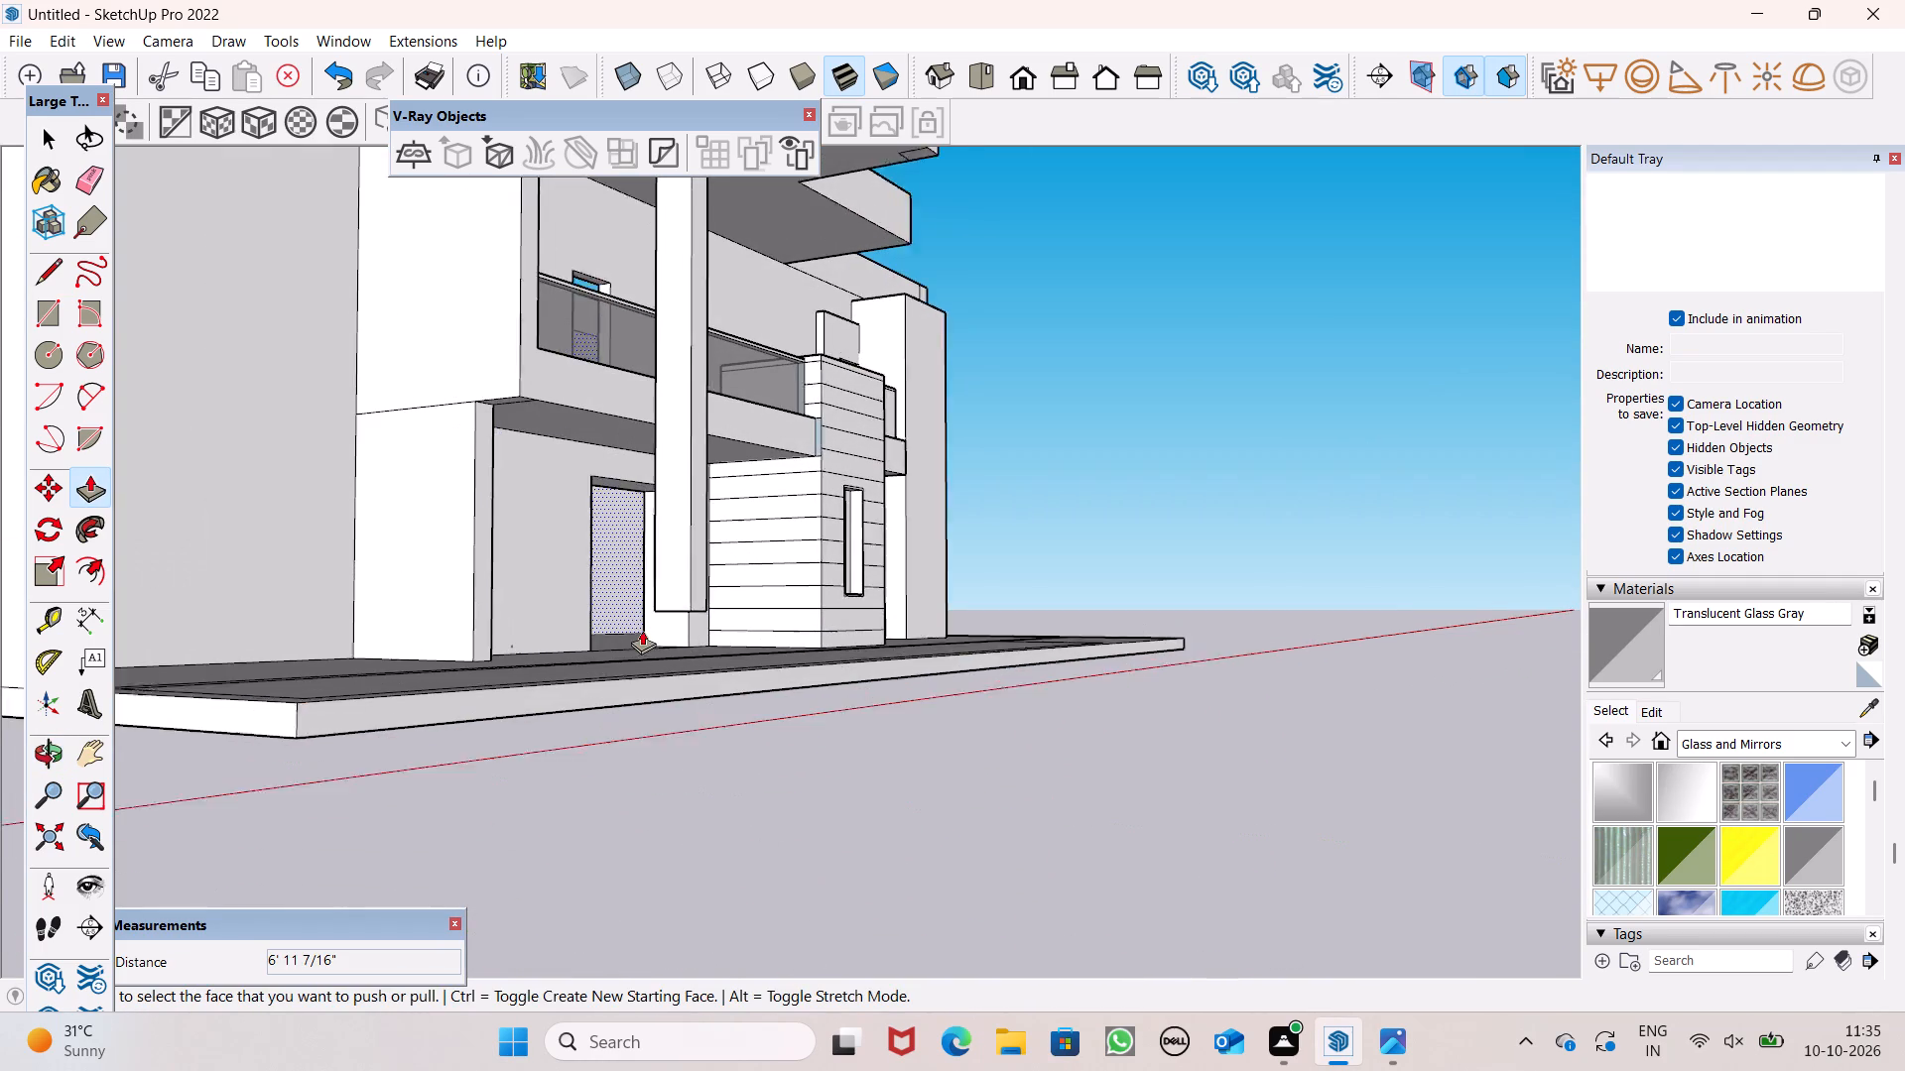
pyautogui.scroll(3, 642, 630)
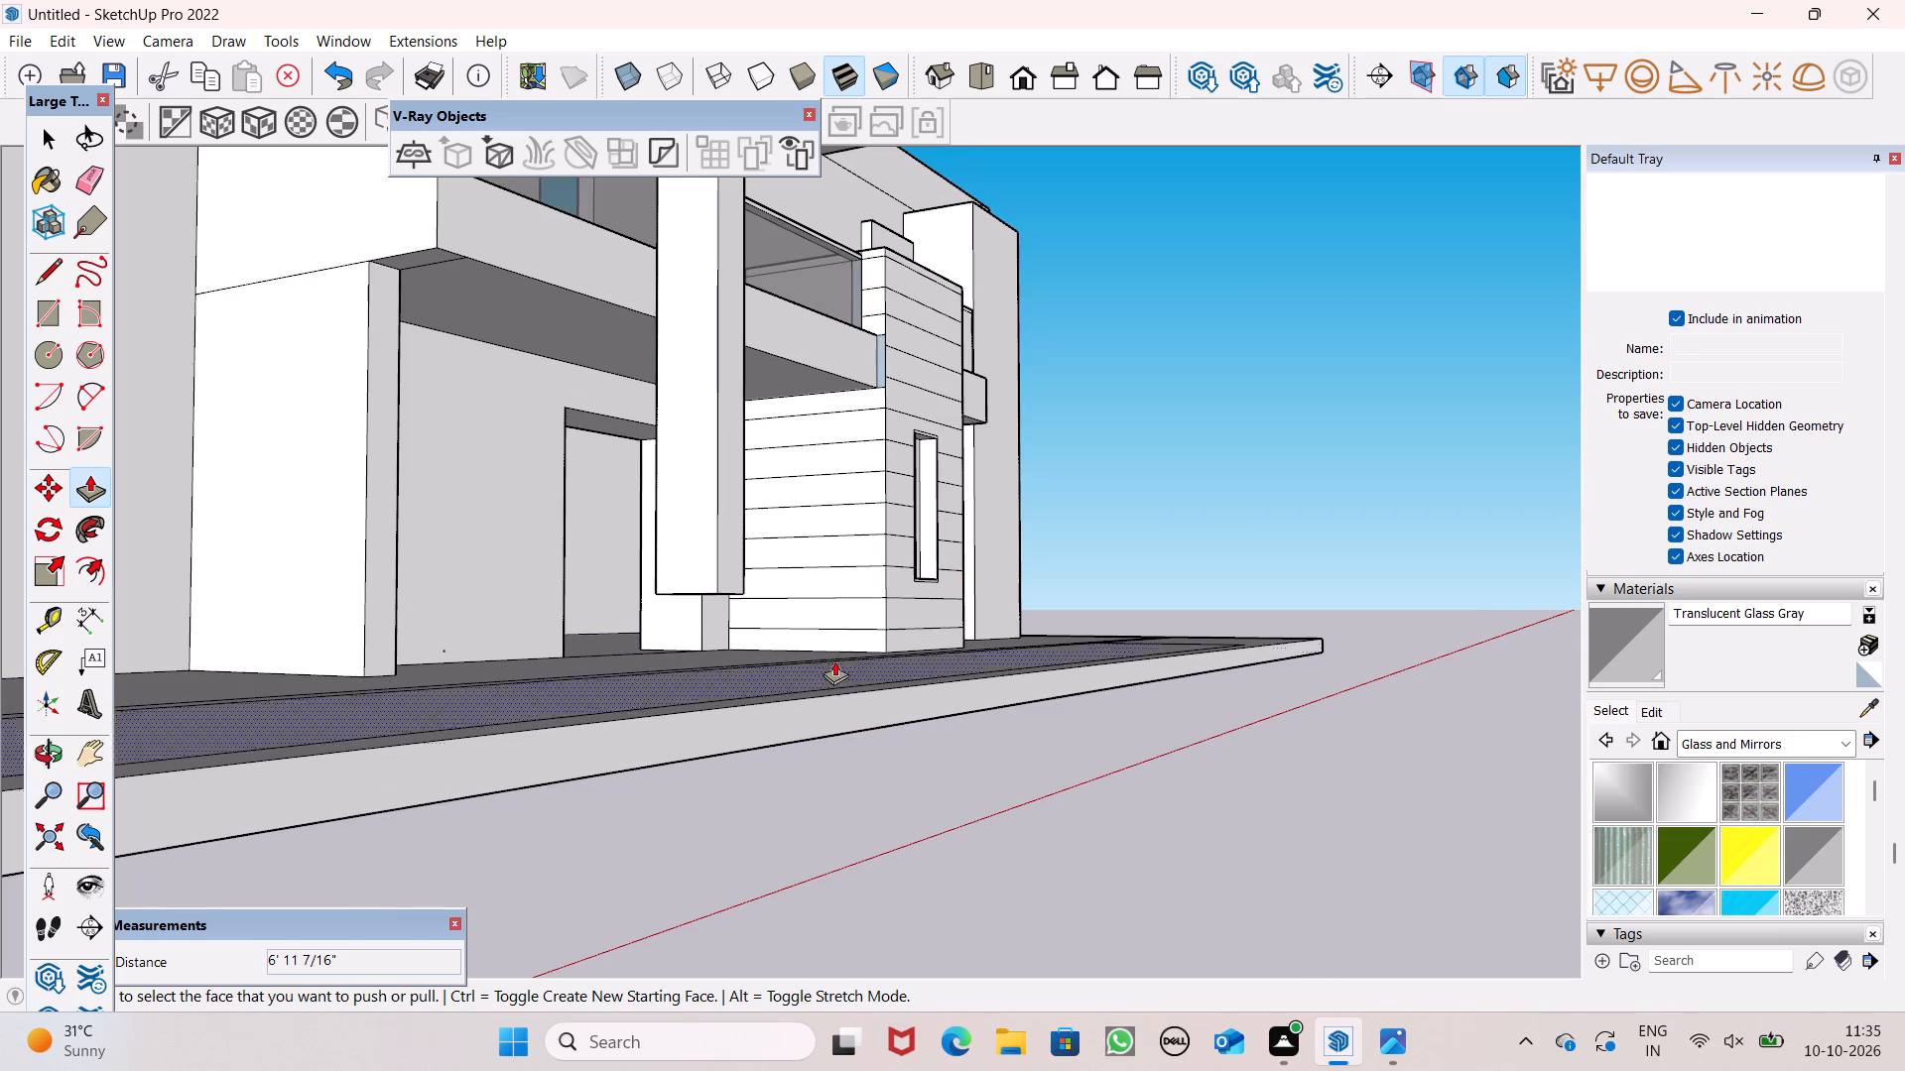
pyautogui.moveTo(703, 550); pyautogui.dragTo(722, 640, button='middle')
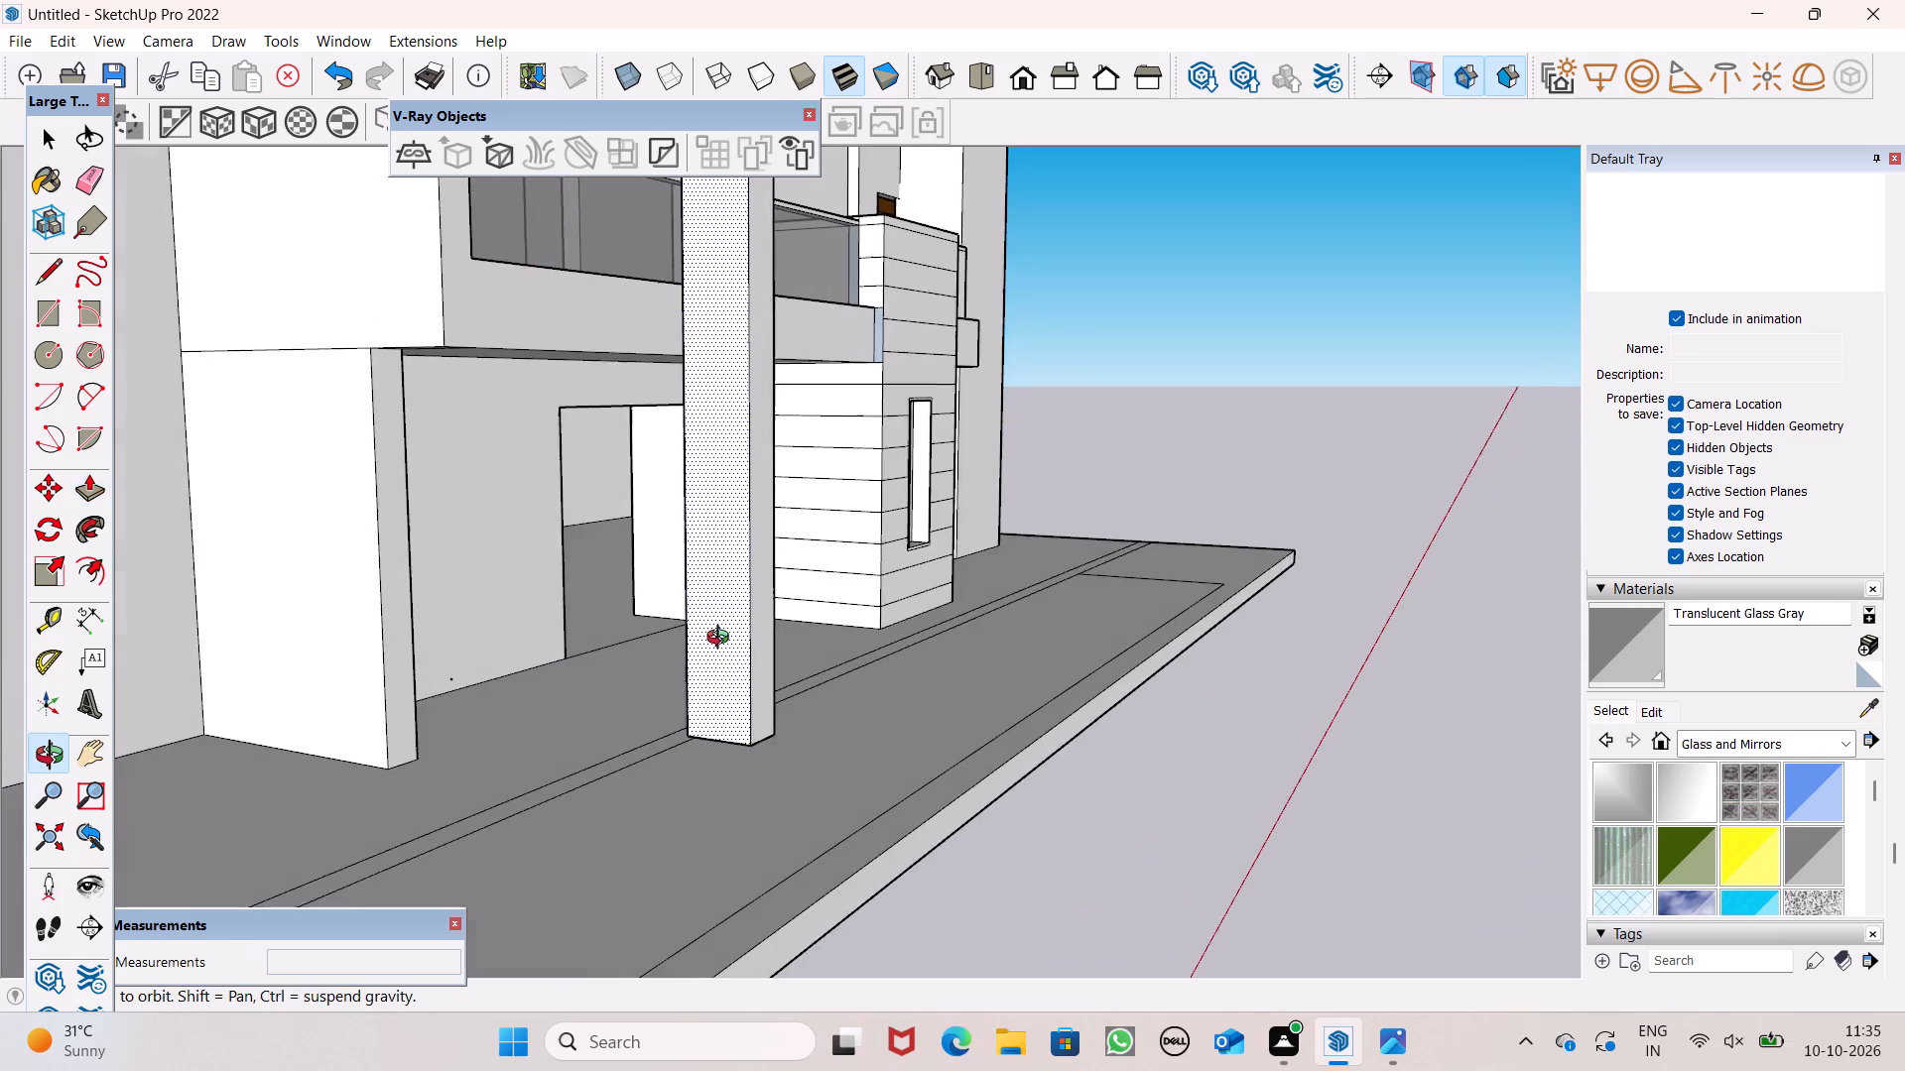
pyautogui.moveTo(722, 640); pyautogui.dragTo(723, 641, button='middle')
pyautogui.moveTo(750, 741); pyautogui.dragTo(701, 575, button='middle')
pyautogui.scroll(2, 682, 544)
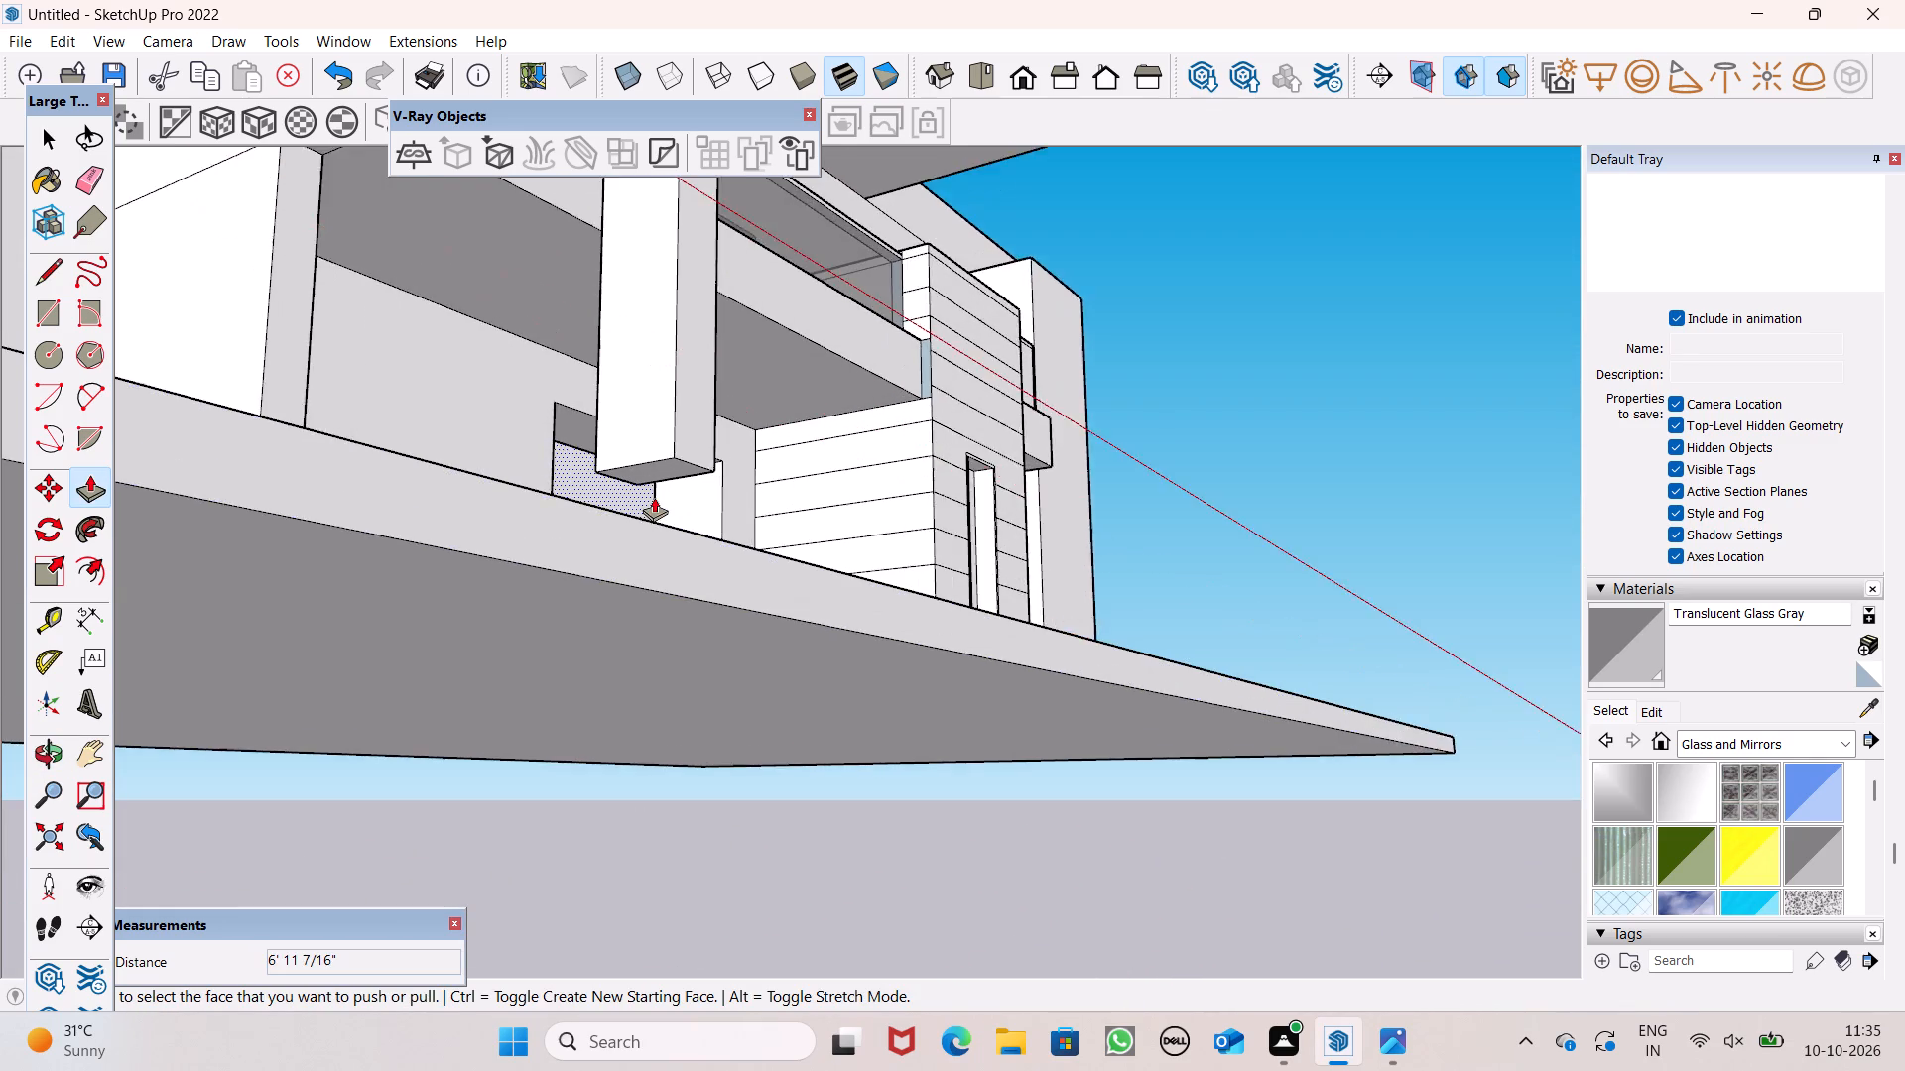
pyautogui.scroll(5, 654, 497)
pyautogui.scroll(-4, 664, 499)
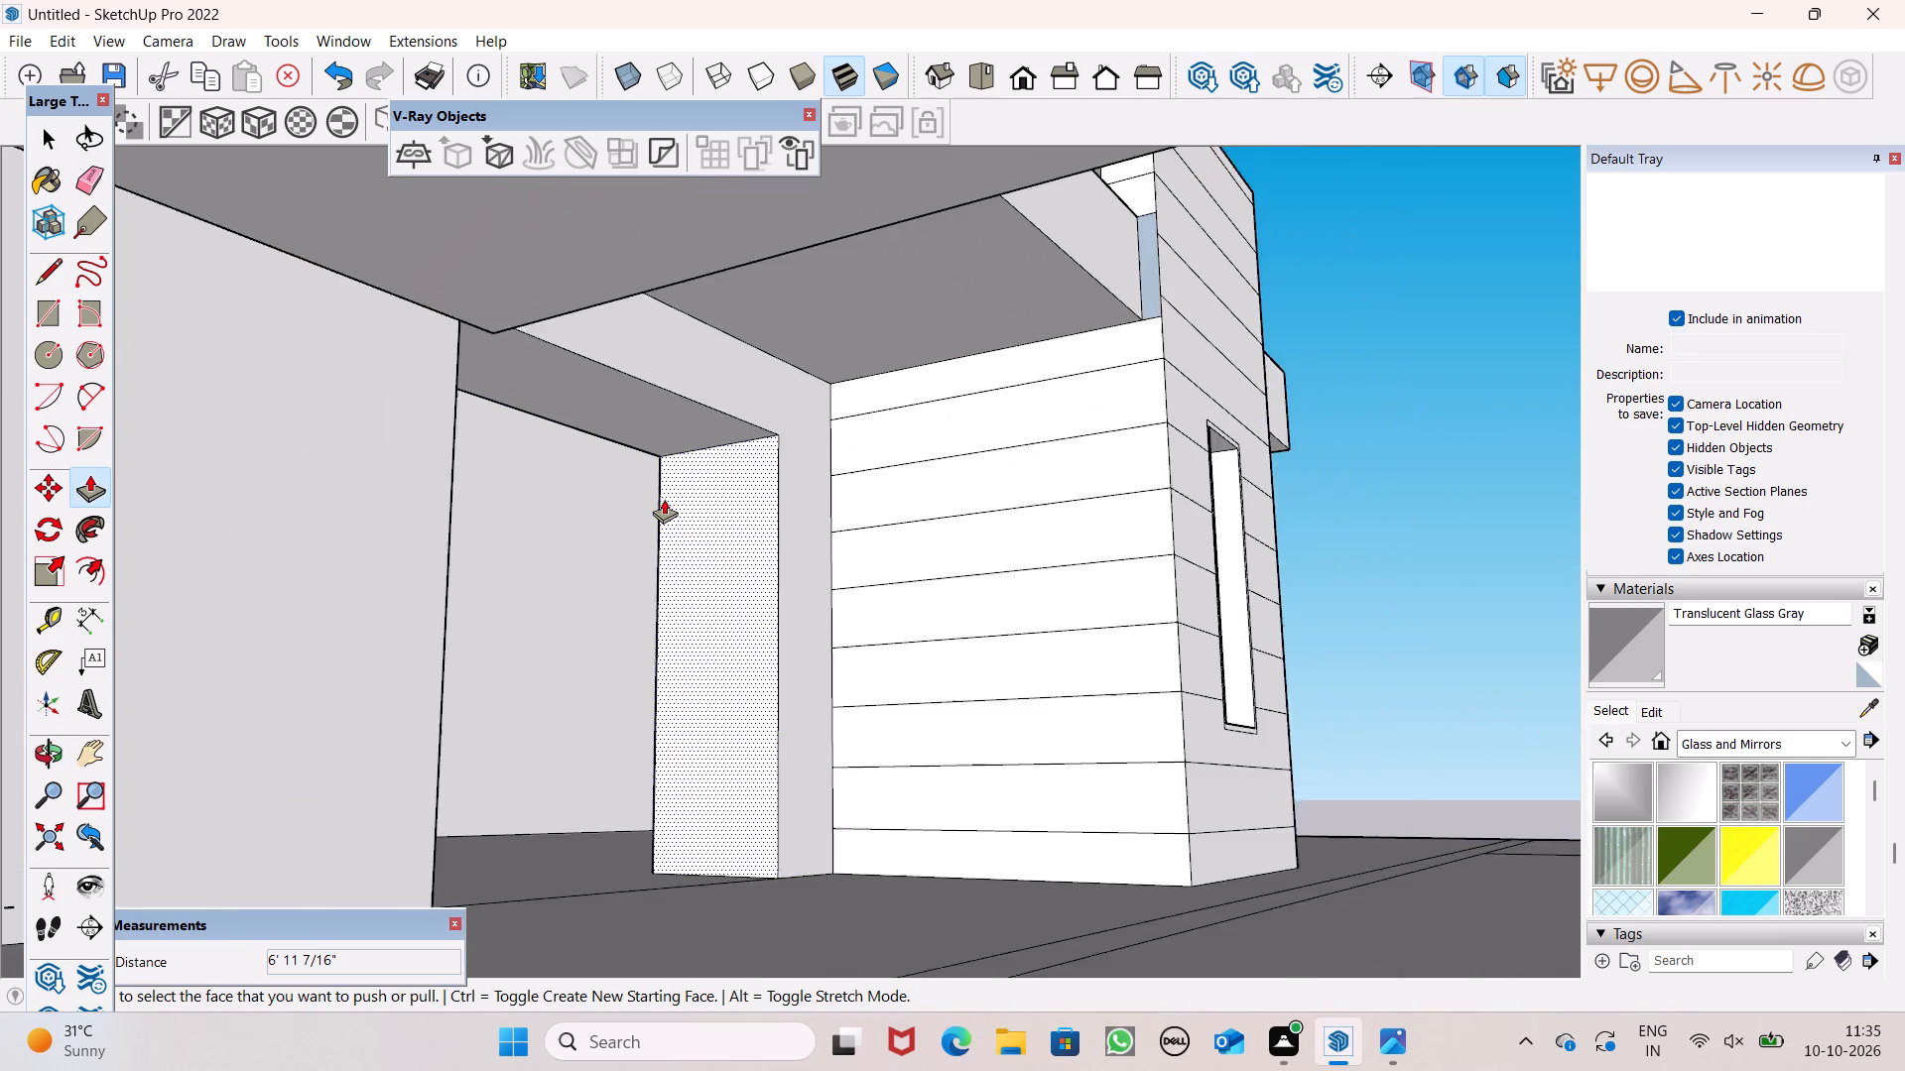
pyautogui.scroll(-1, 664, 499)
pyautogui.moveTo(679, 442); pyautogui.dragTo(698, 811)
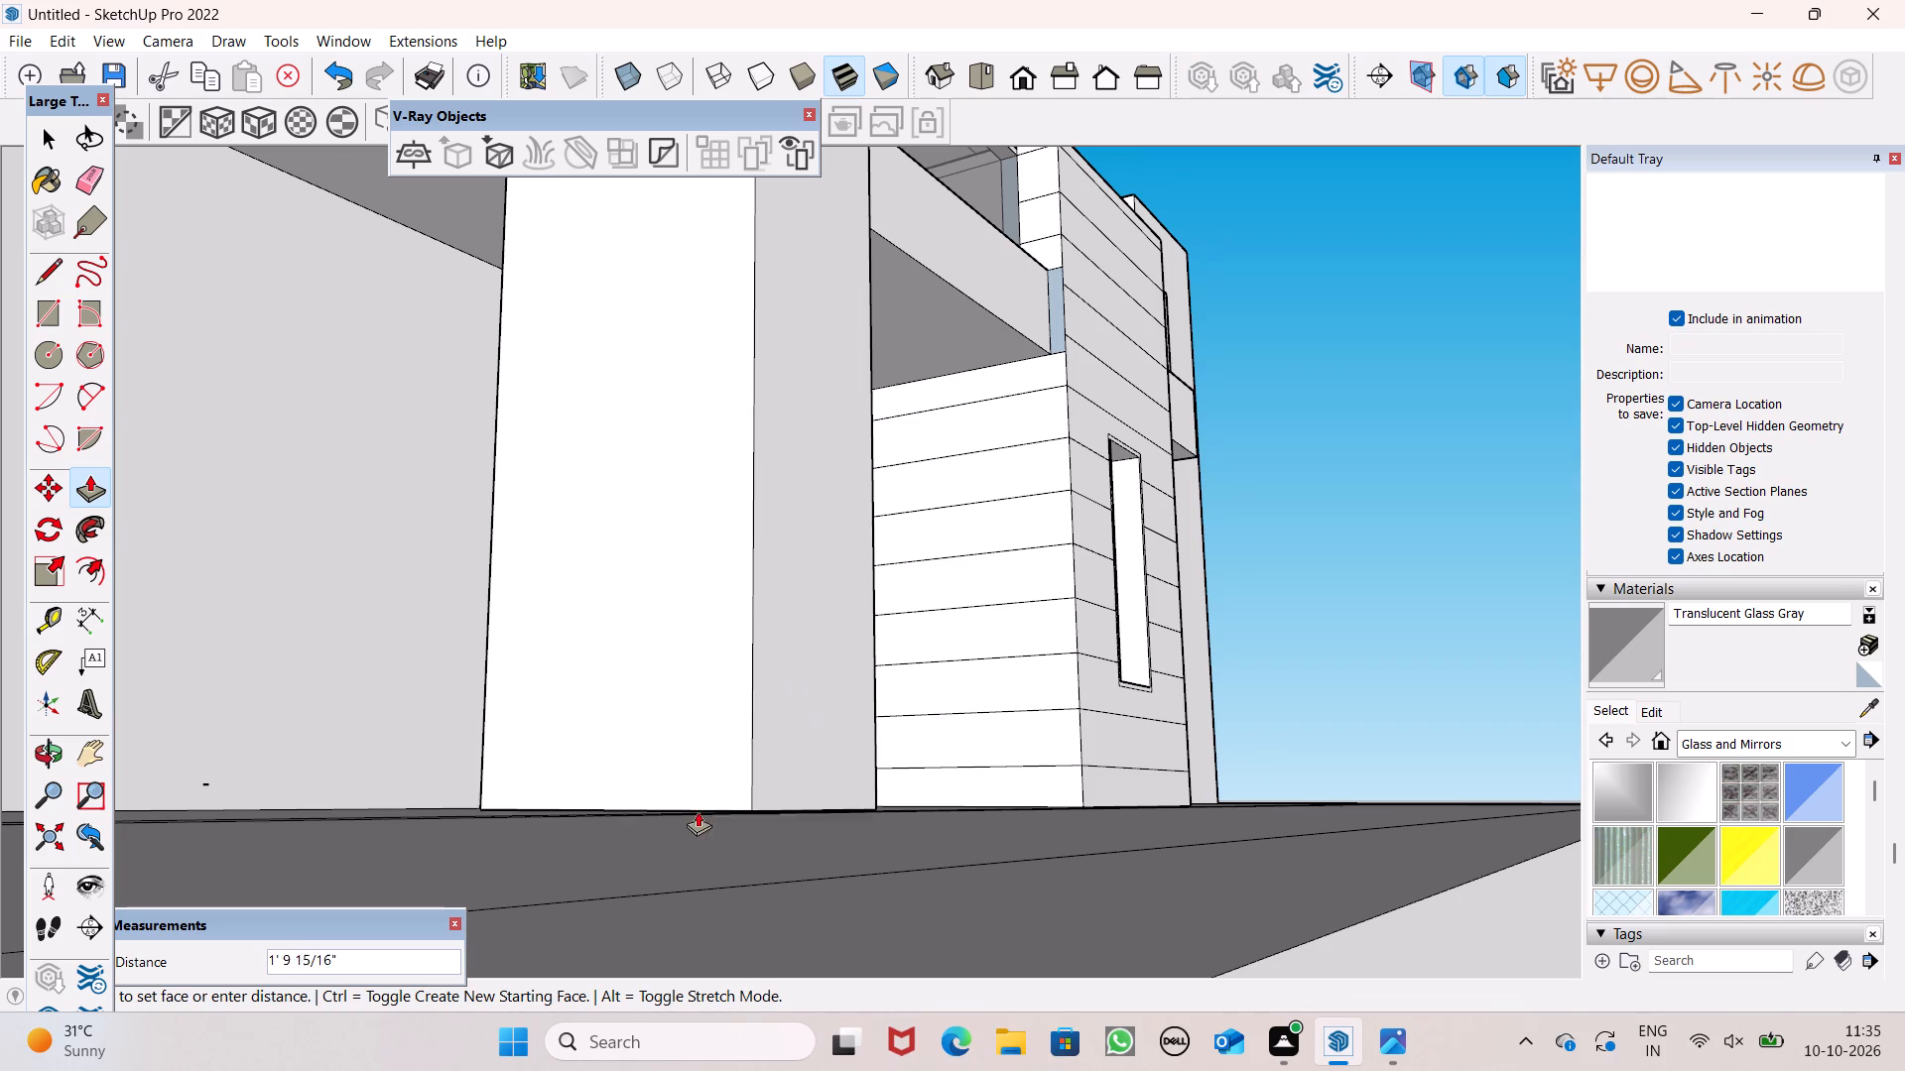
pyautogui.moveTo(698, 811); pyautogui.dragTo(694, 825)
# Examine the corner column's base where it meets the ground slab.
pyautogui.scroll(-2, 598, 724)
pyautogui.moveTo(688, 783); pyautogui.dragTo(674, 915, button='middle')
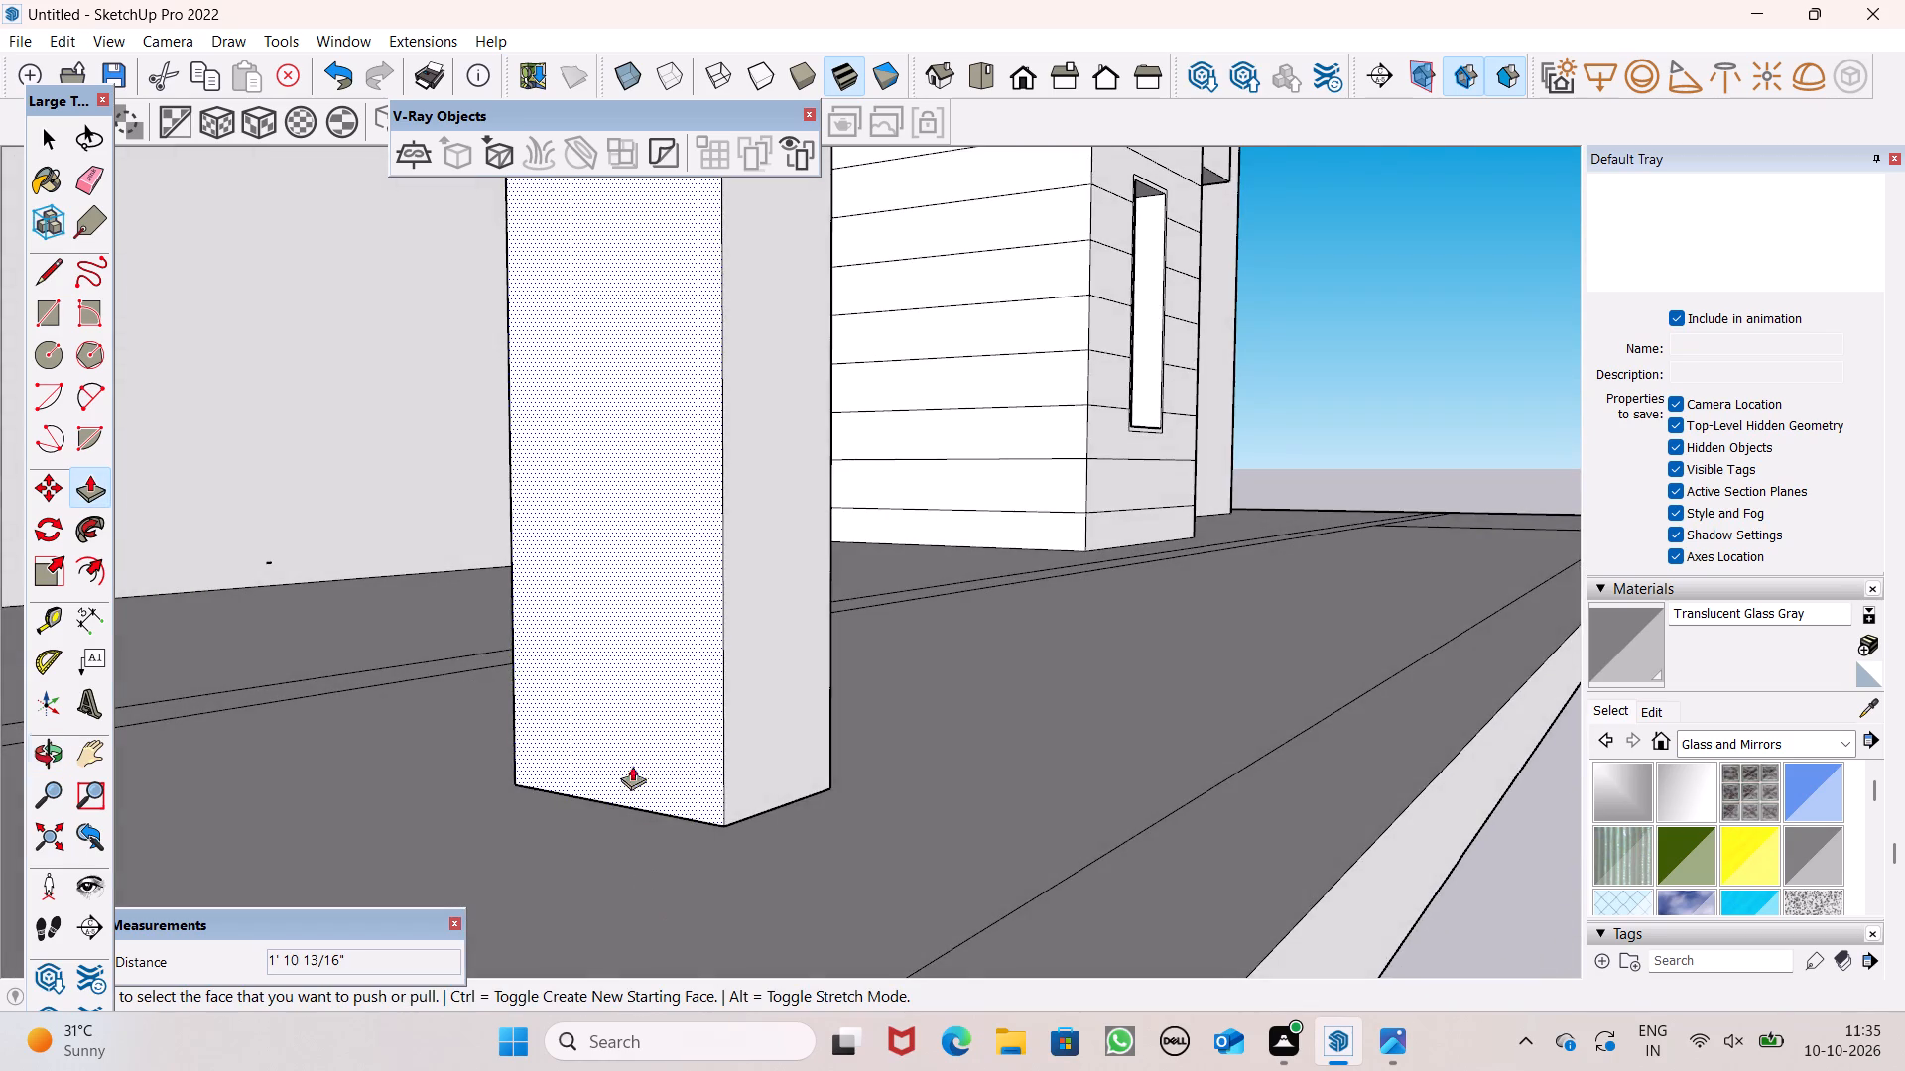
pyautogui.scroll(-3, 599, 675)
pyautogui.scroll(-6, 778, 627)
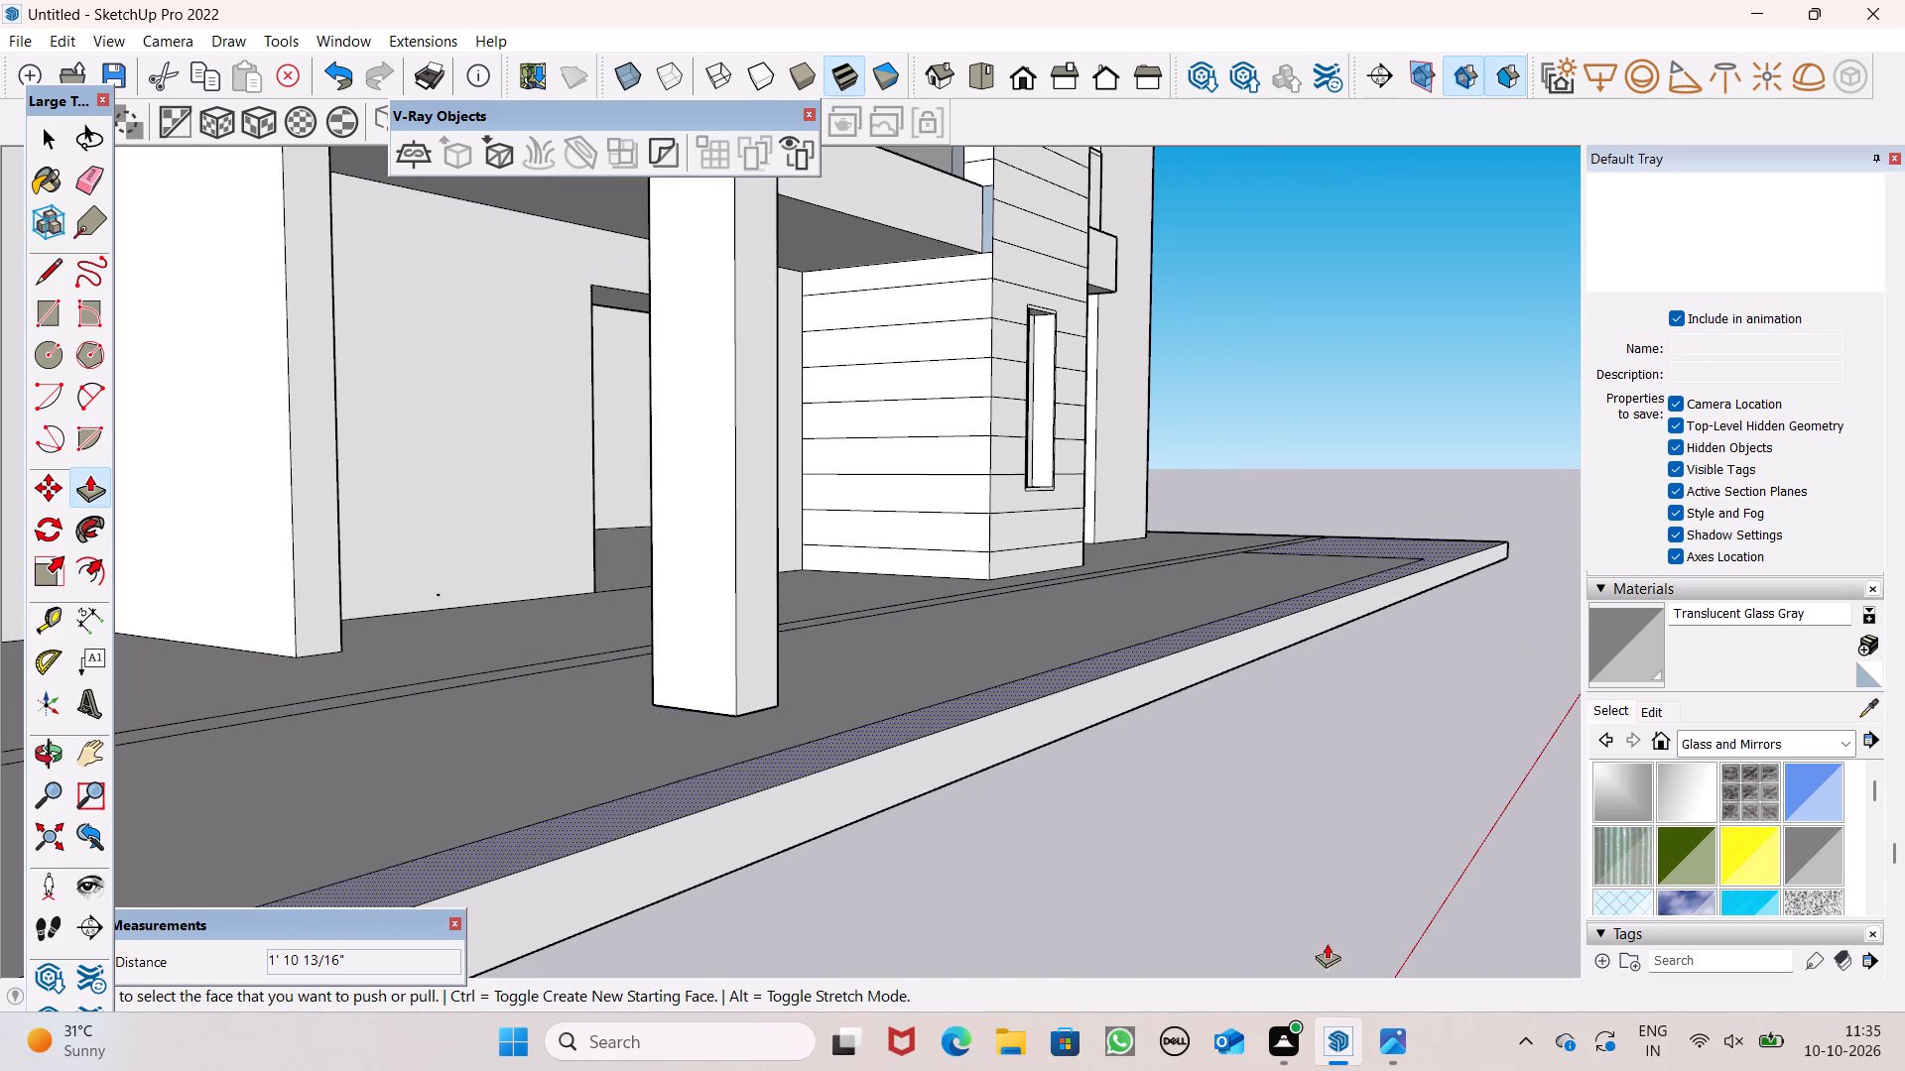
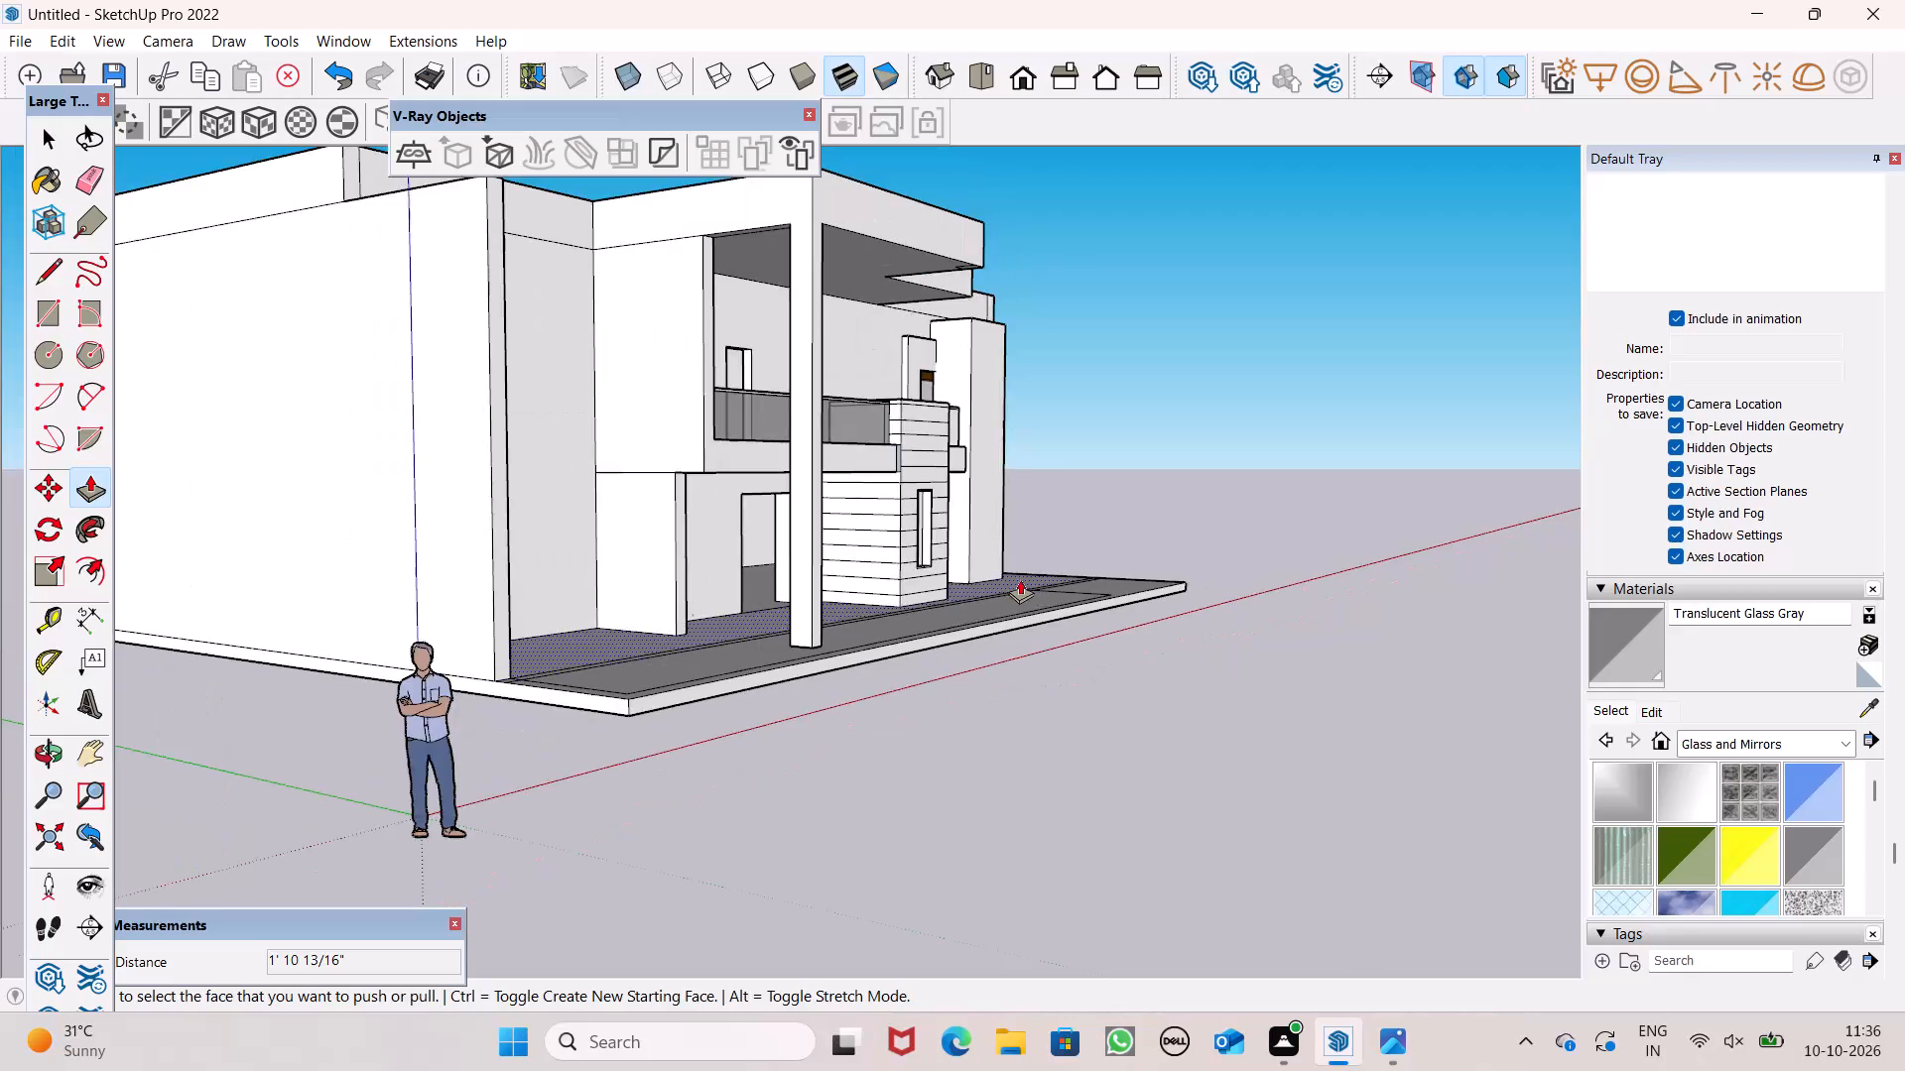
# Push/Pull the small corner face on the canopy's underside, beside the step, down about 24' 3/16" as a second front column.
pyautogui.moveTo(1006, 579); pyautogui.dragTo(746, 652, button='middle')
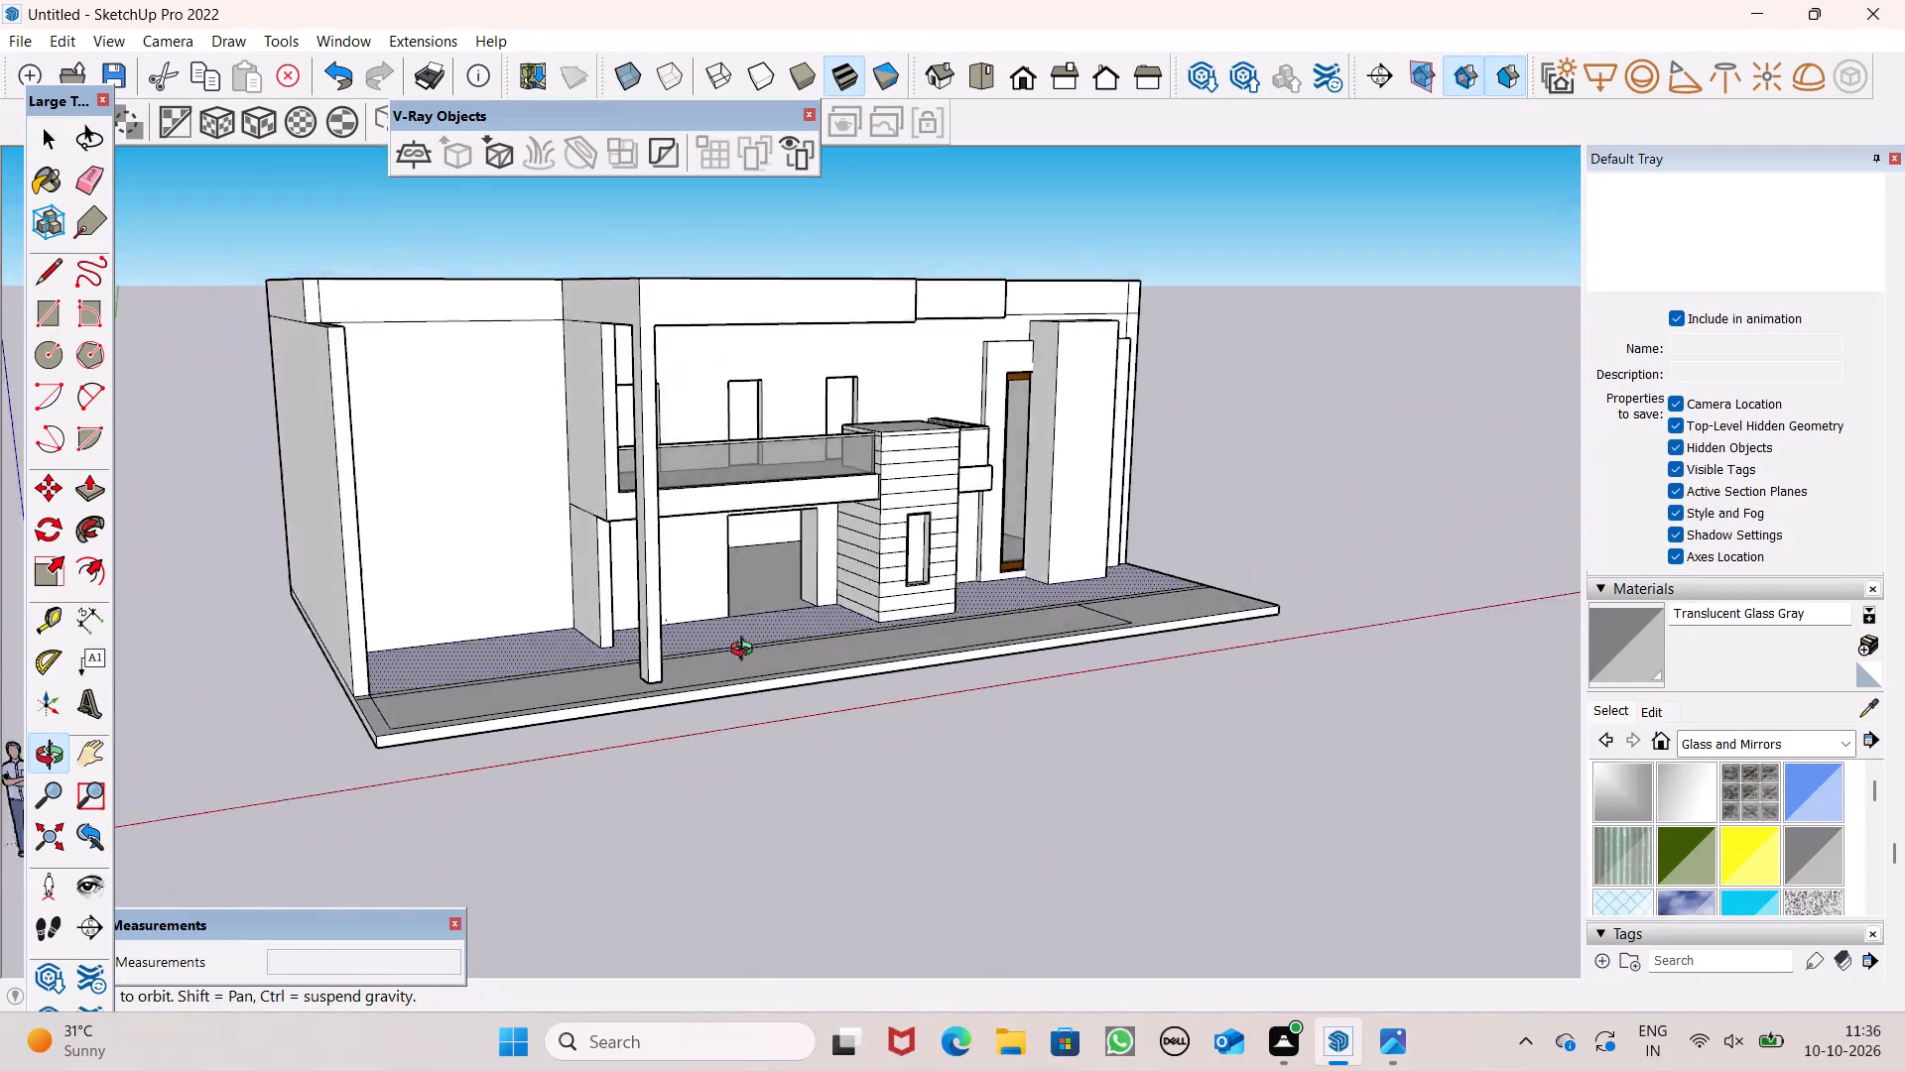
pyautogui.moveTo(746, 652); pyautogui.dragTo(478, 509, button='middle')
pyautogui.scroll(3, 726, 418)
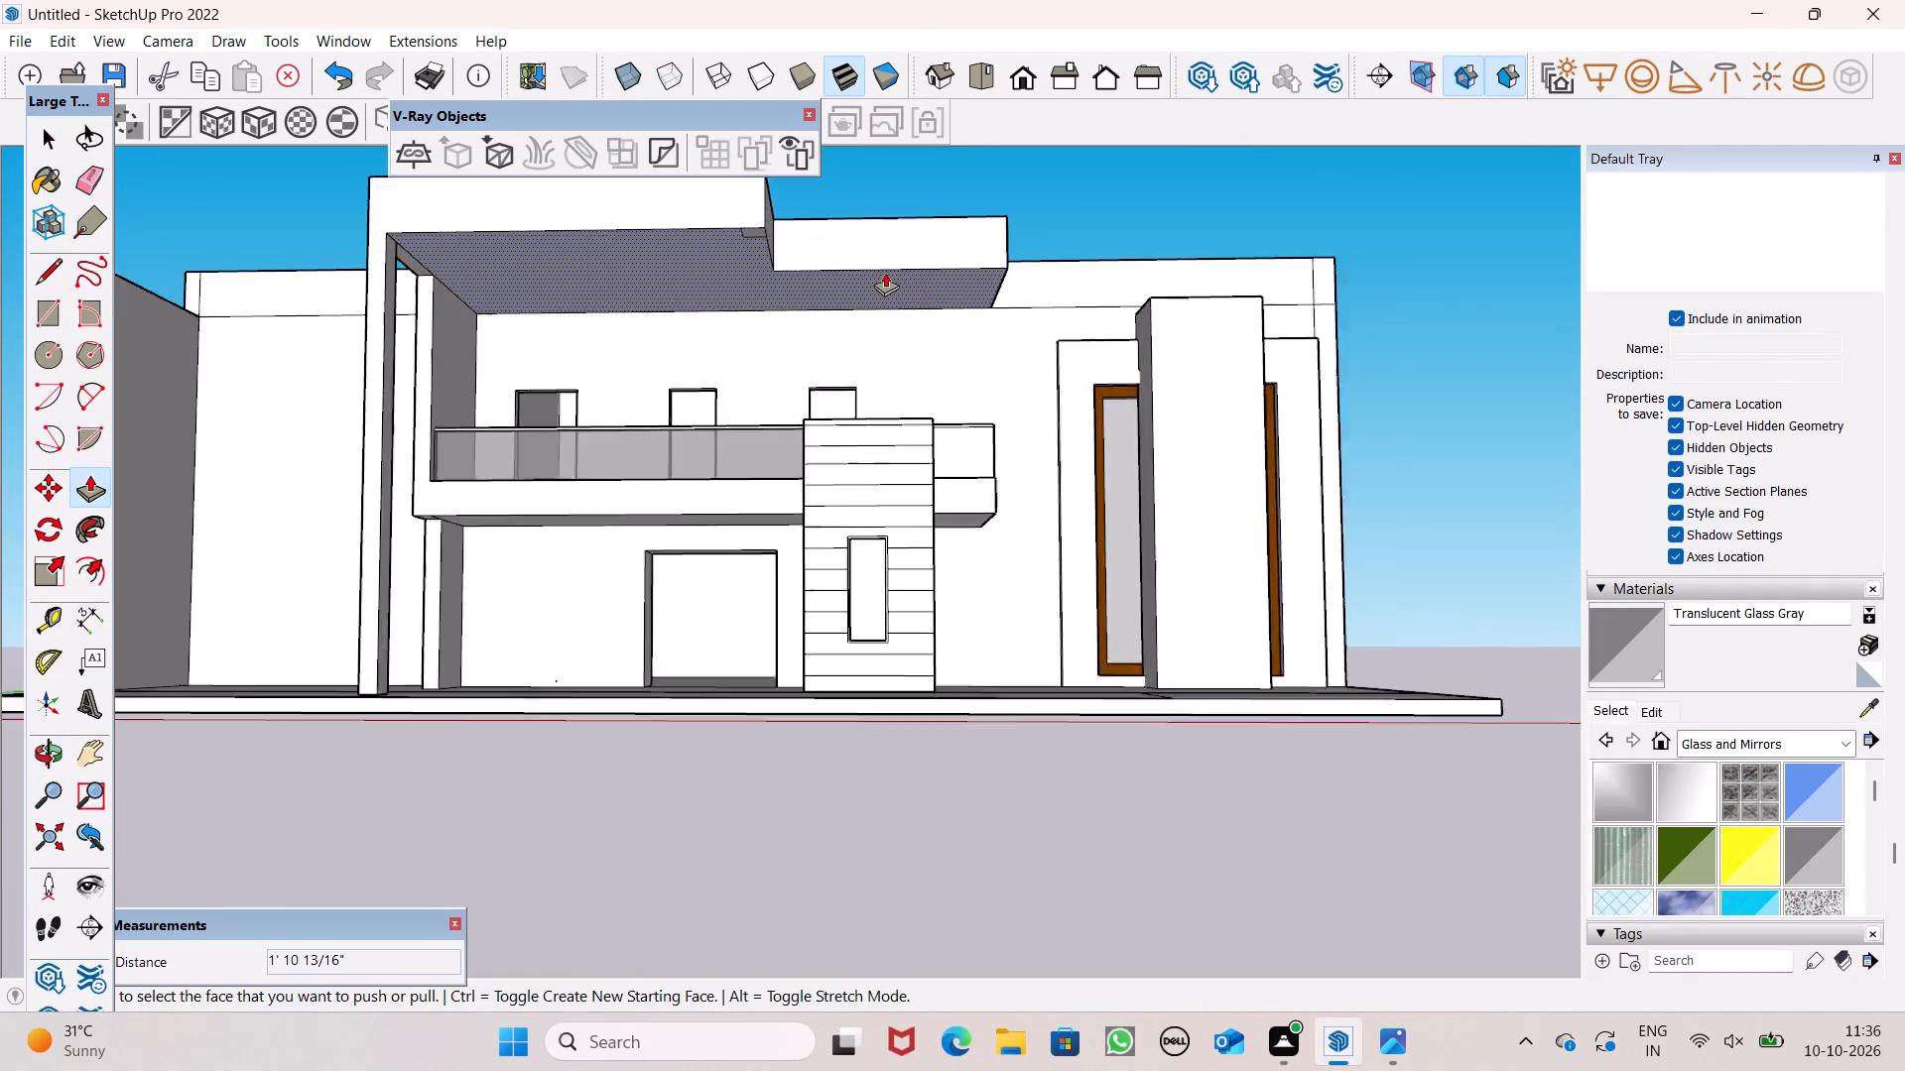
pyautogui.scroll(1, 885, 272)
pyautogui.scroll(-2, 882, 354)
pyautogui.scroll(5, 789, 224)
pyautogui.scroll(3, 727, 299)
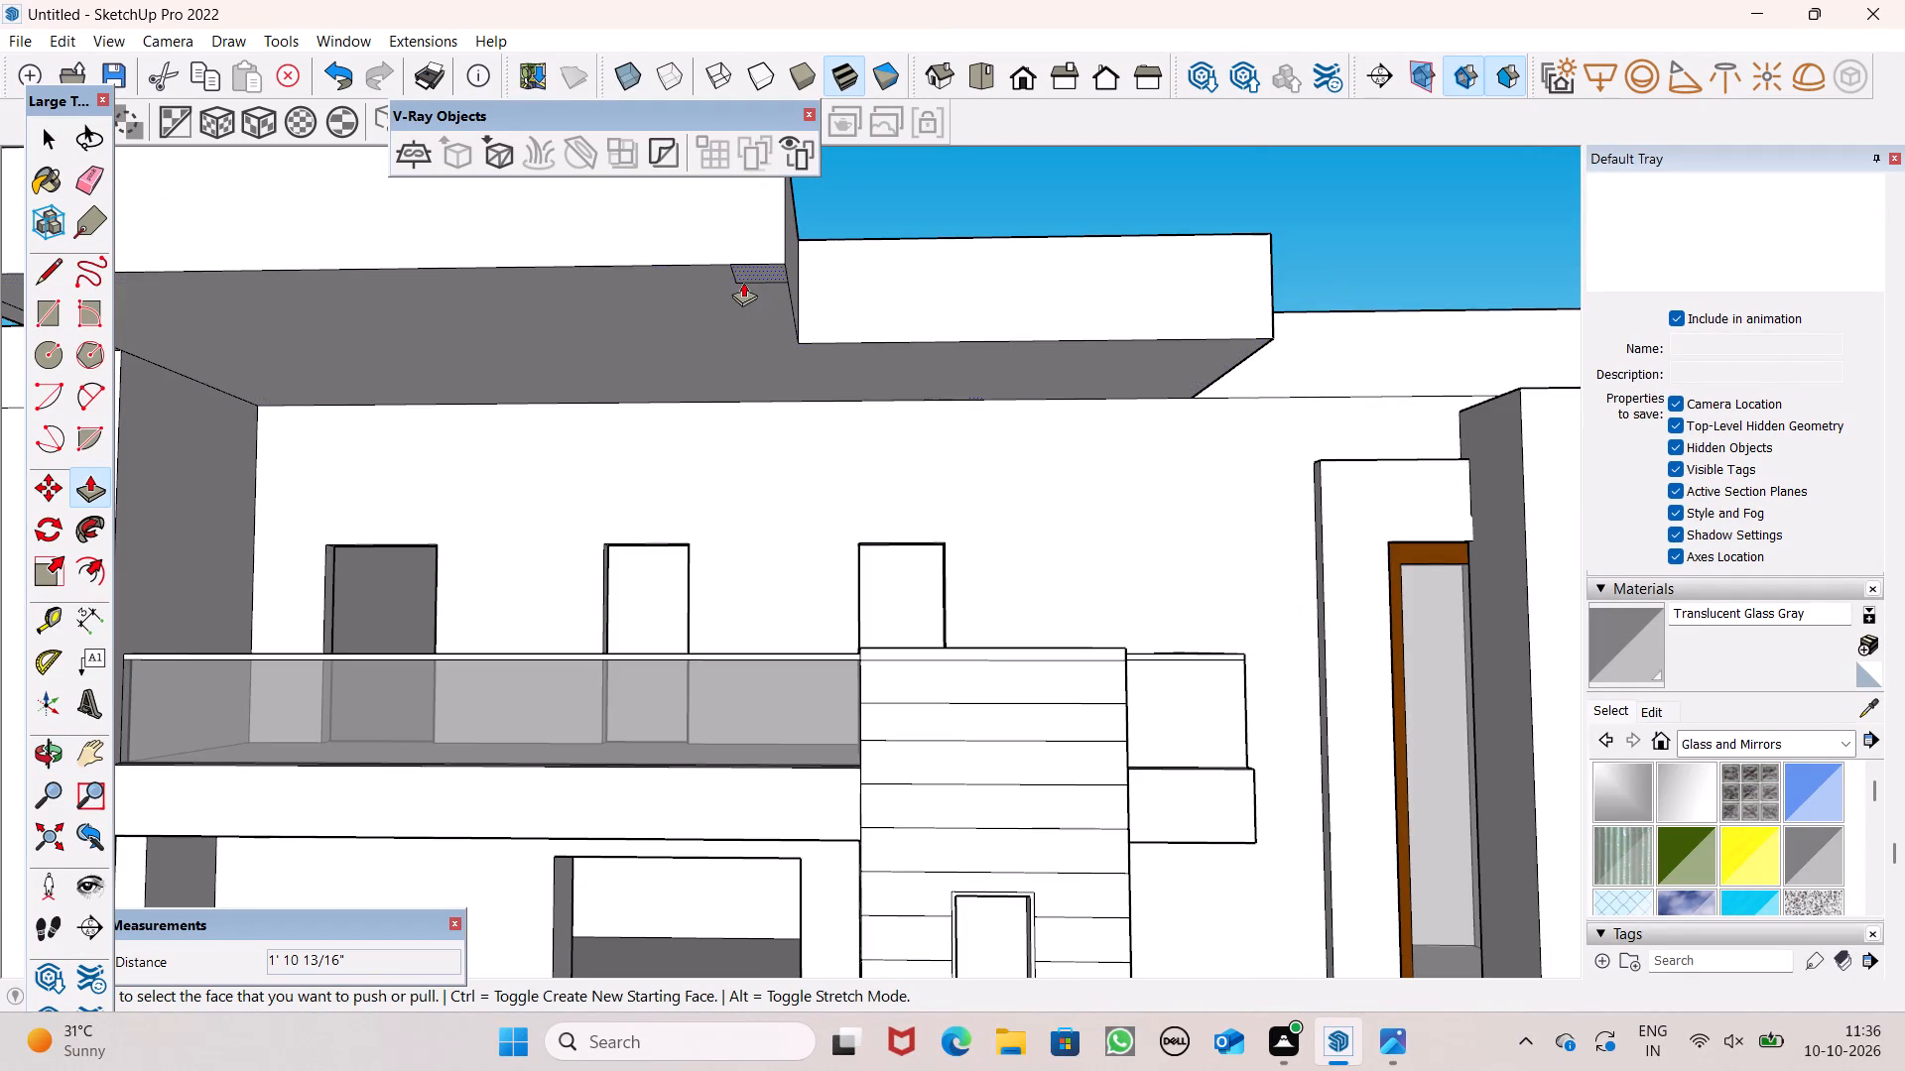
pyautogui.moveTo(746, 279); pyautogui.dragTo(679, 1046)
# Examine the two front columns, their bases on the ground slab and their alignment with the canopy.
pyautogui.scroll(-3, 861, 292)
pyautogui.scroll(1, 898, 661)
pyautogui.scroll(-7, 935, 379)
pyautogui.moveTo(957, 559); pyautogui.dragTo(952, 734, button='middle')
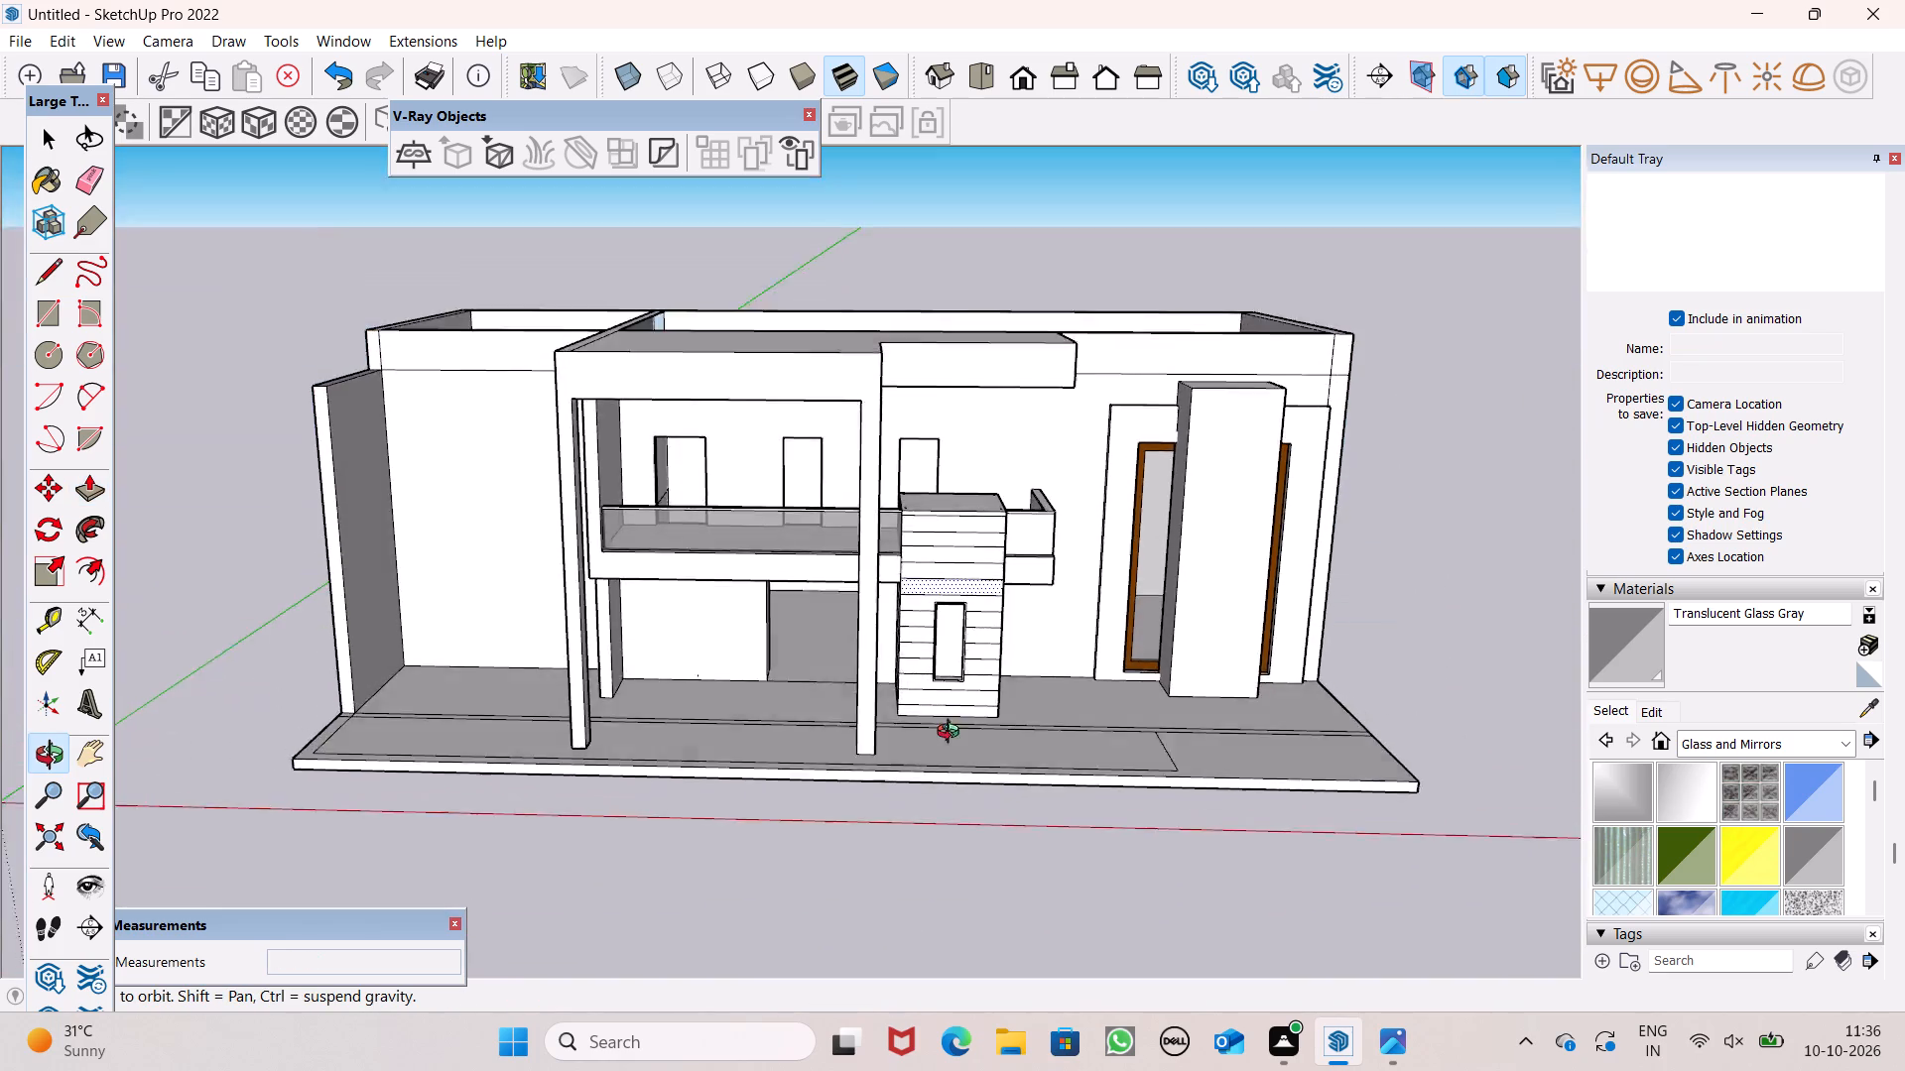
pyautogui.moveTo(952, 734); pyautogui.dragTo(839, 748, button='middle')
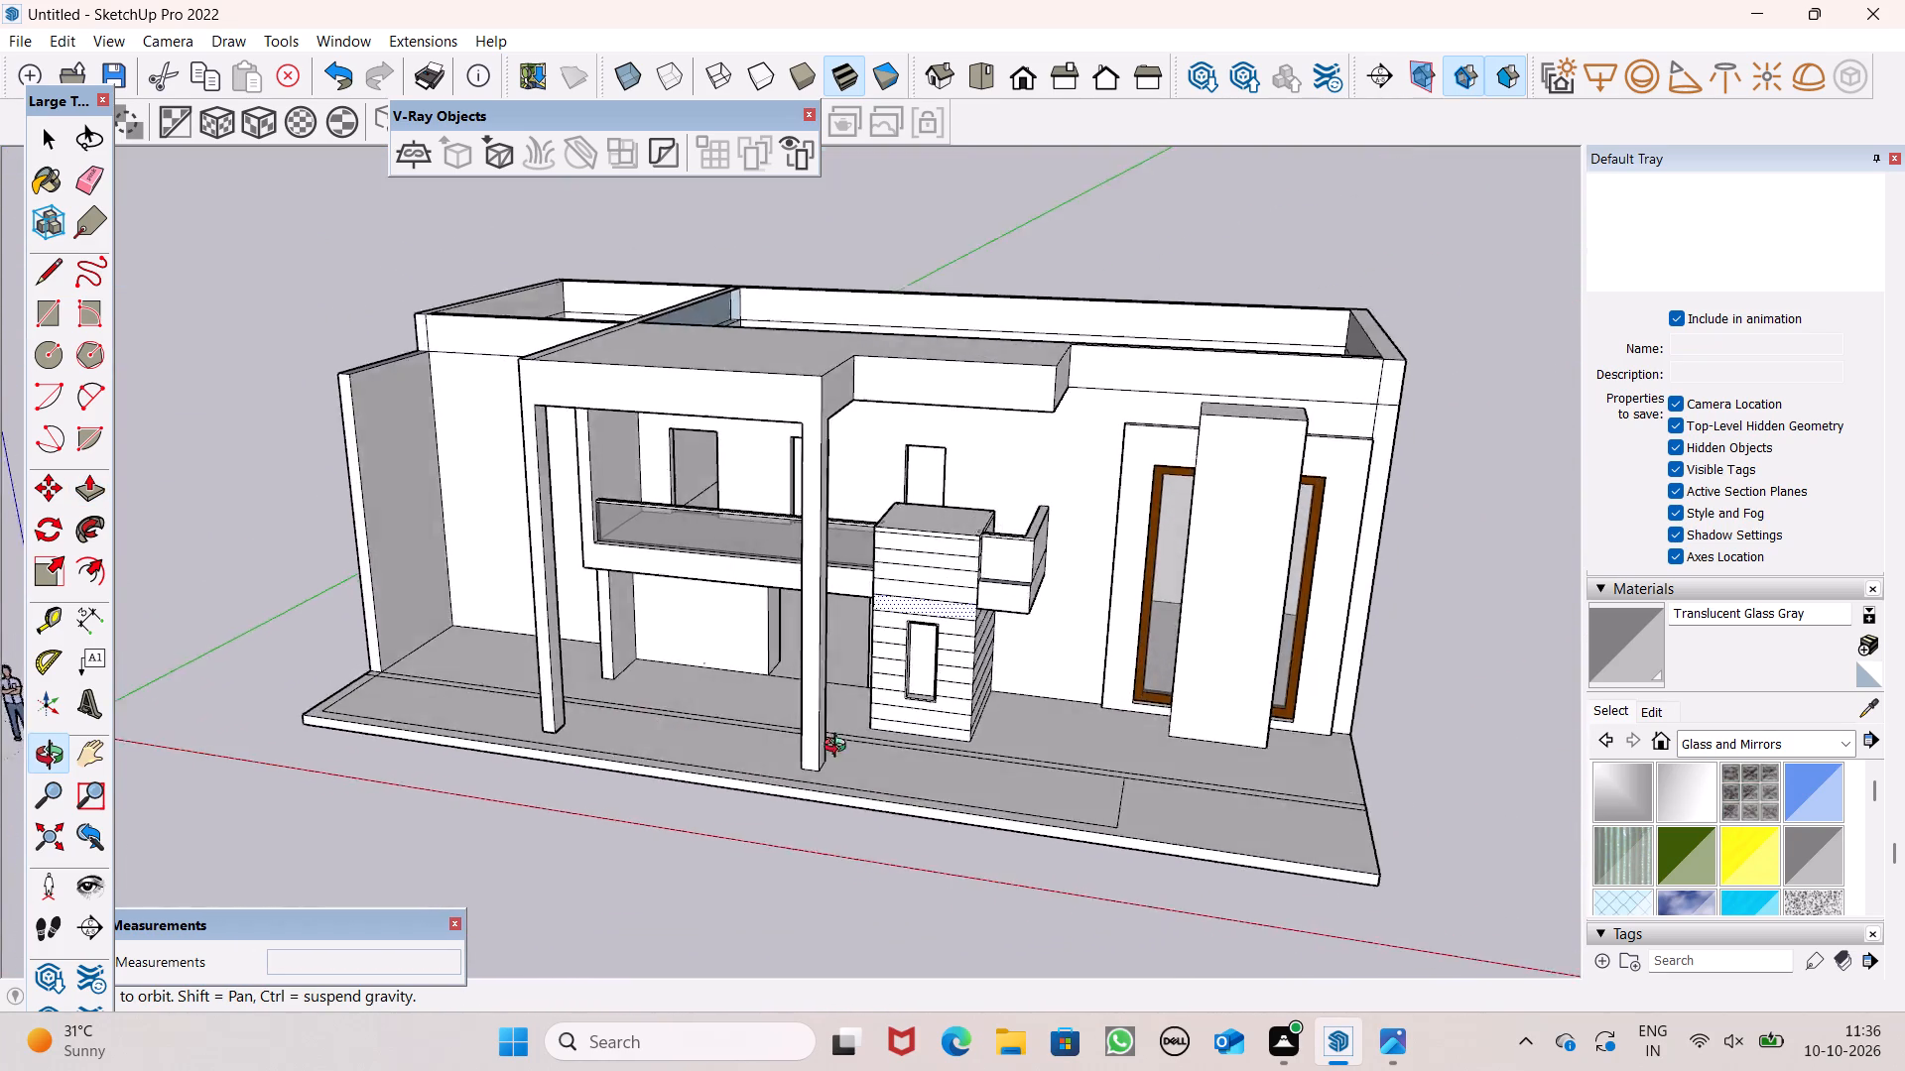
pyautogui.moveTo(839, 748); pyautogui.dragTo(1034, 631, button='middle')
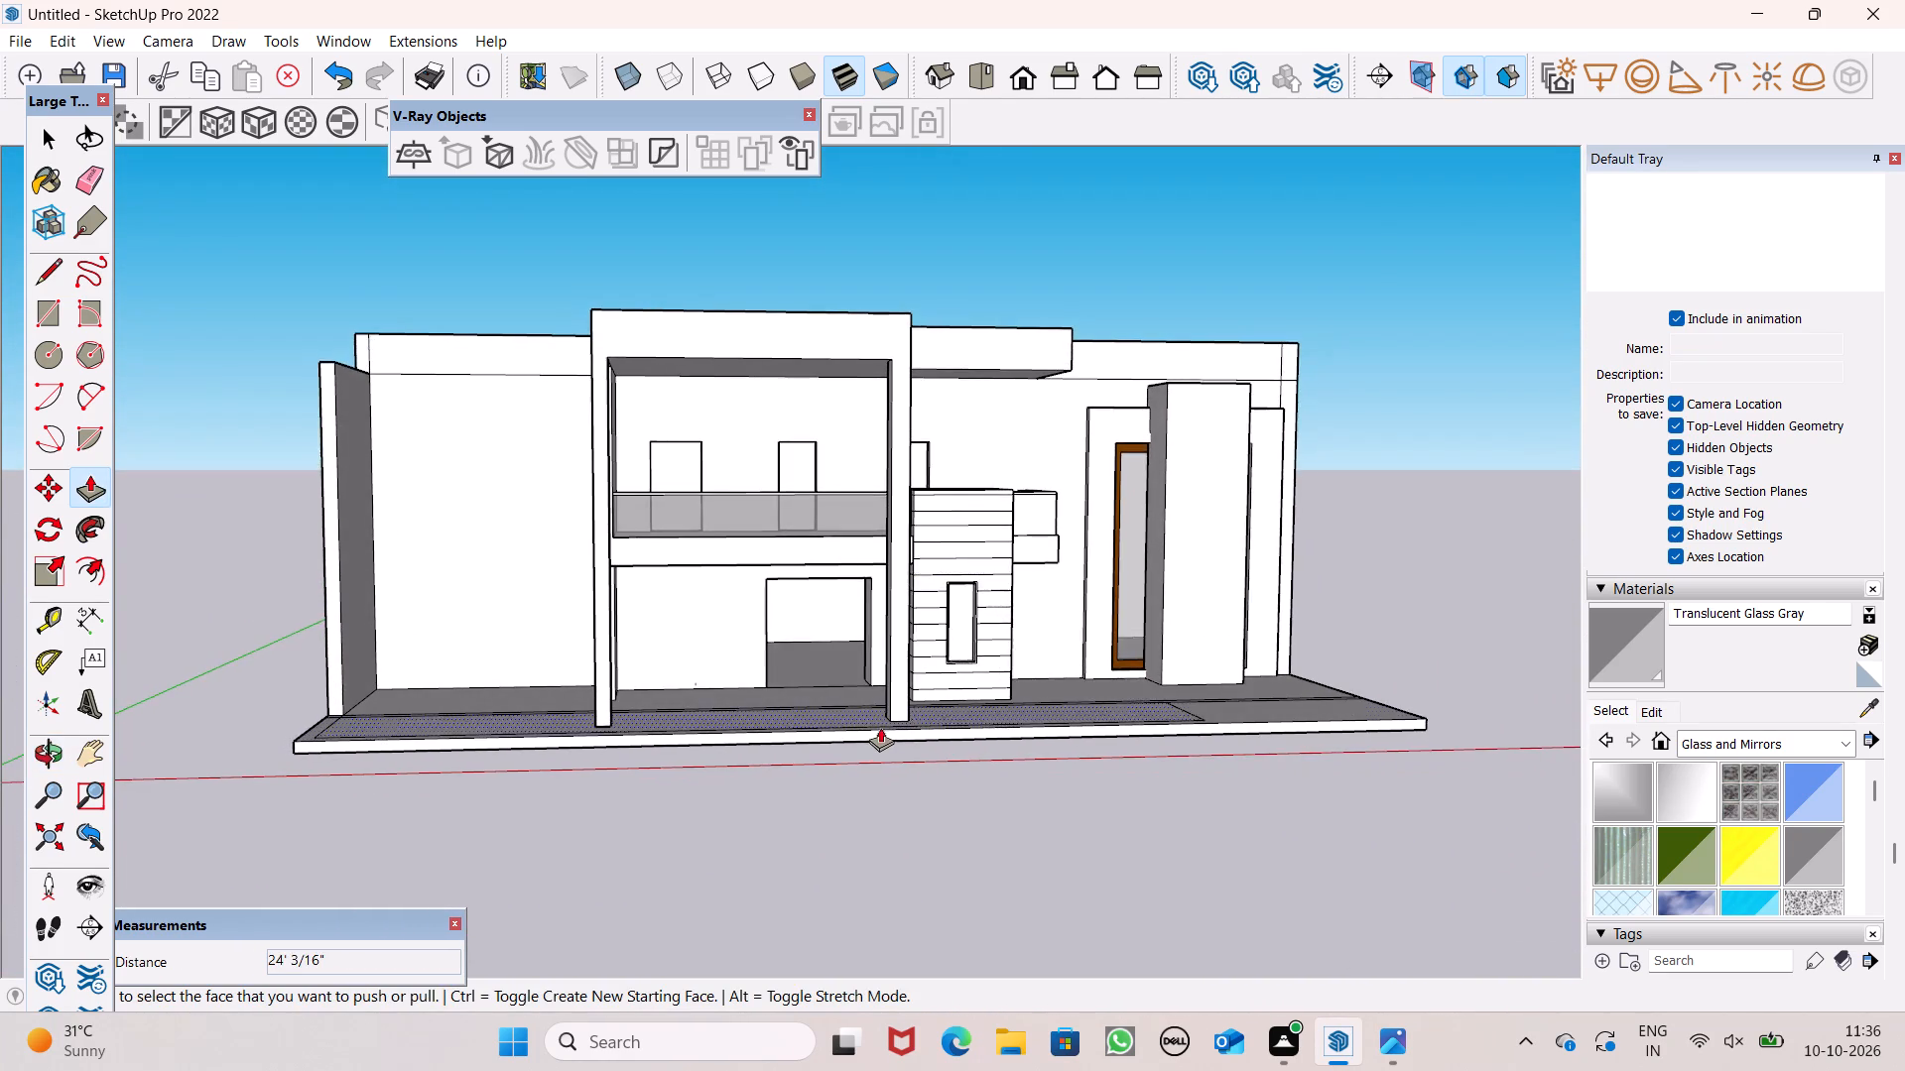
pyautogui.scroll(8, 868, 728)
pyautogui.moveTo(985, 711); pyautogui.dragTo(1072, 907, button='middle')
pyautogui.scroll(1, 985, 711)
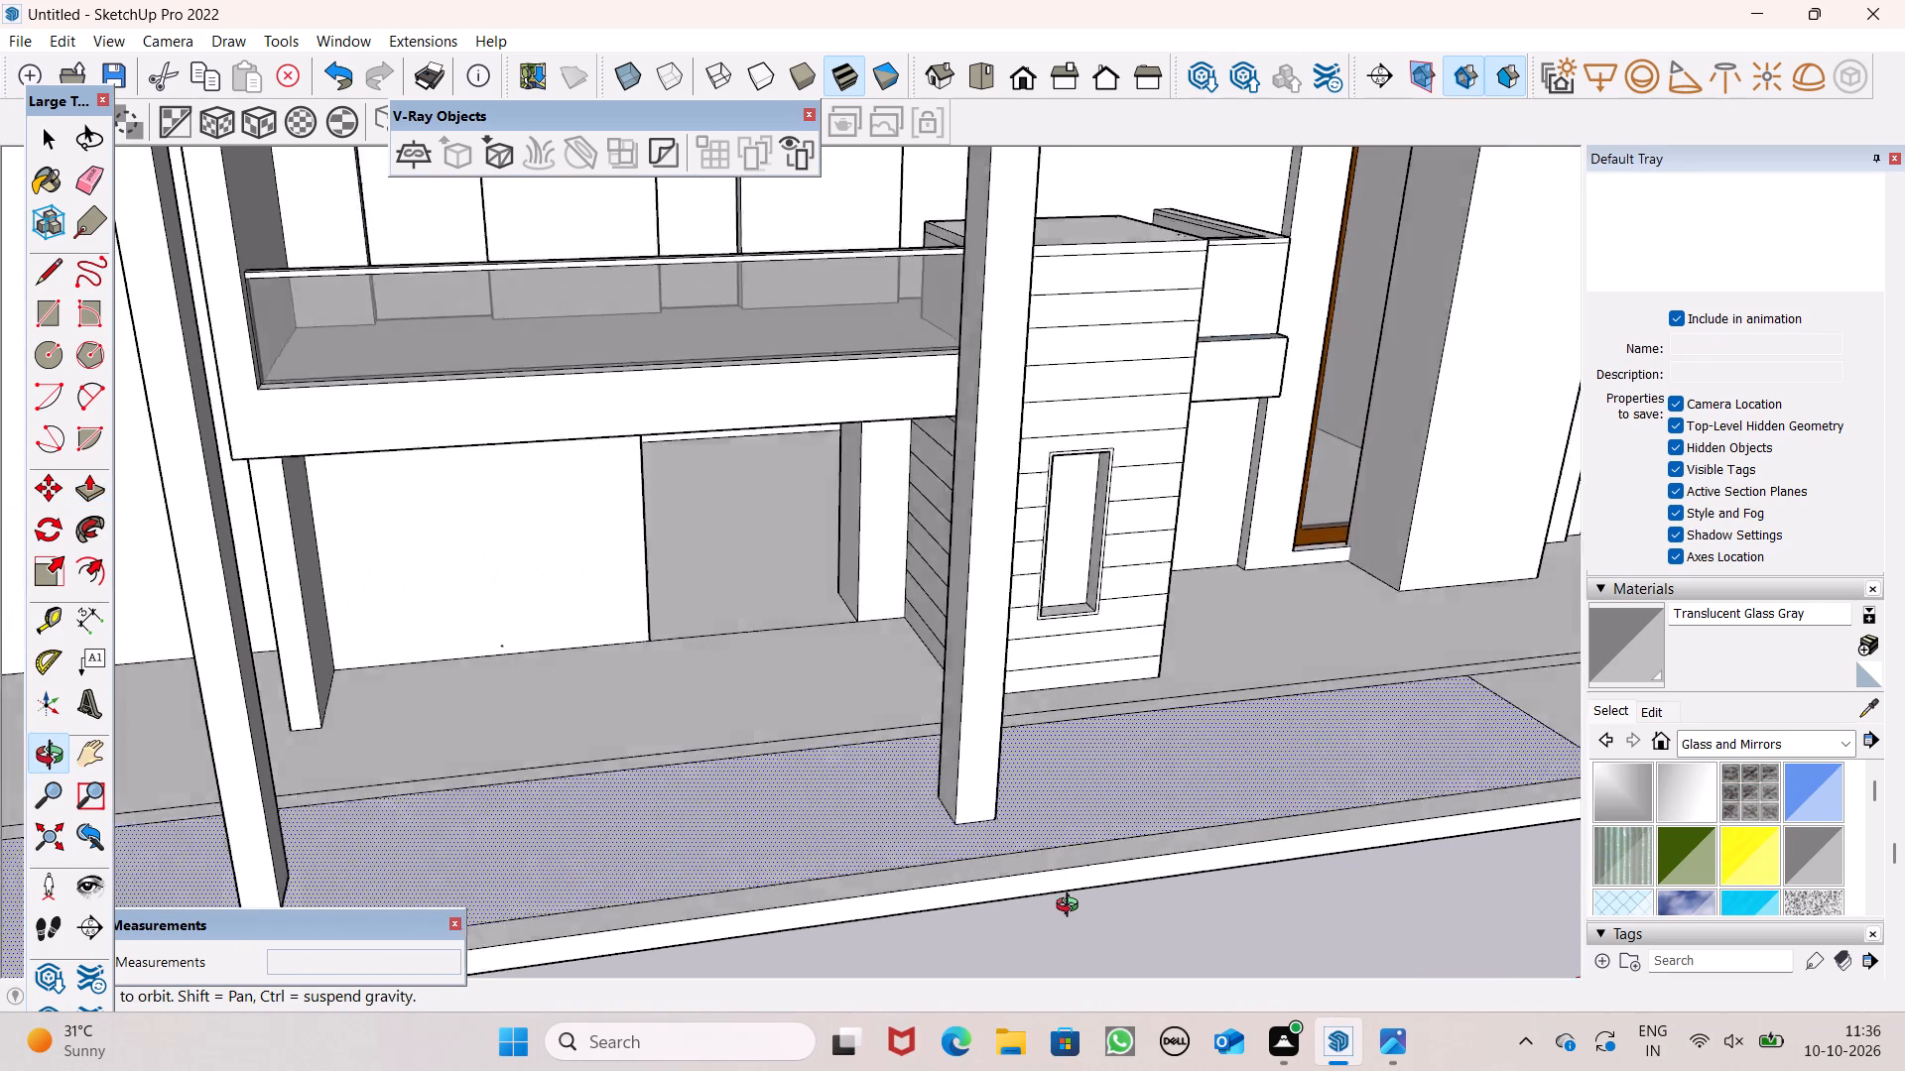
pyautogui.moveTo(1072, 907); pyautogui.dragTo(1078, 929, button='middle')
pyautogui.scroll(-1, 1158, 723)
pyautogui.scroll(1, 1158, 723)
pyautogui.scroll(-7, 1158, 723)
pyautogui.moveTo(1170, 658); pyautogui.dragTo(1063, 601, button='middle')
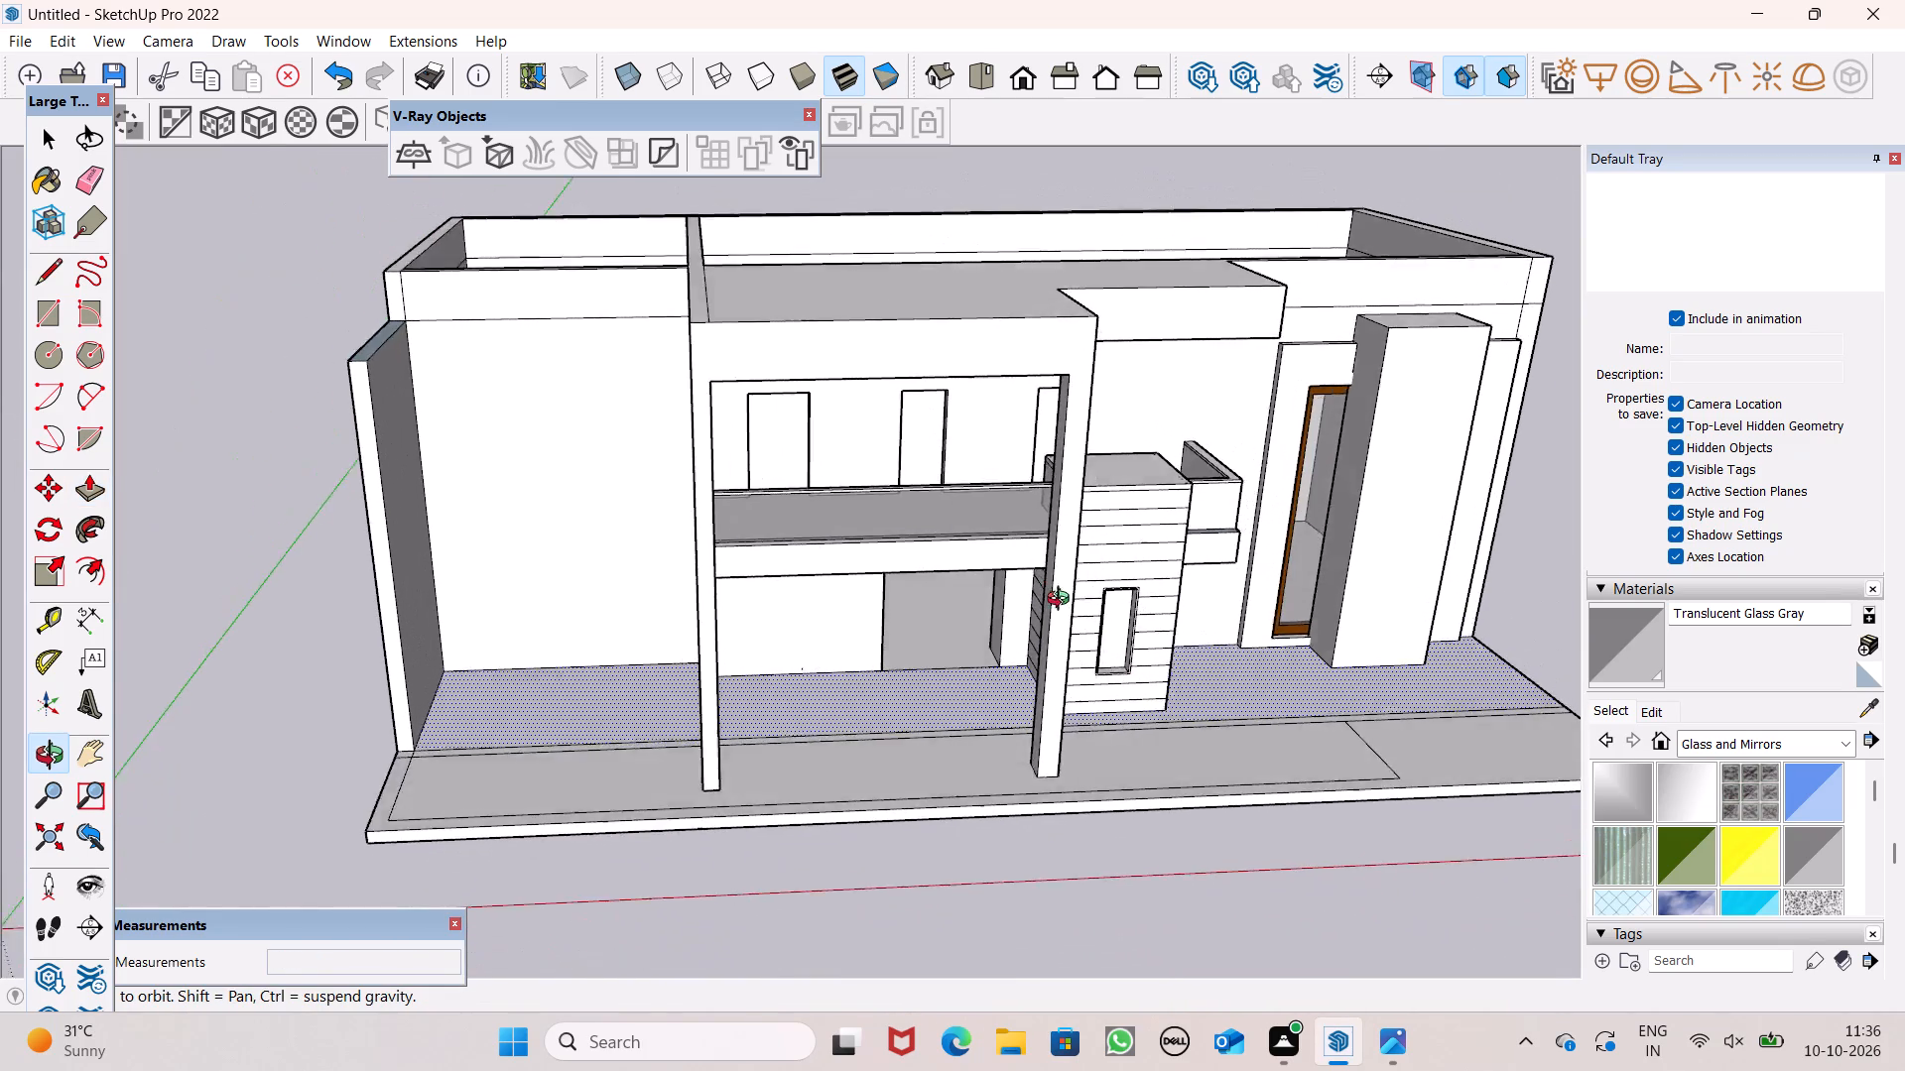
pyautogui.moveTo(1063, 601); pyautogui.dragTo(1072, 576, button='middle')
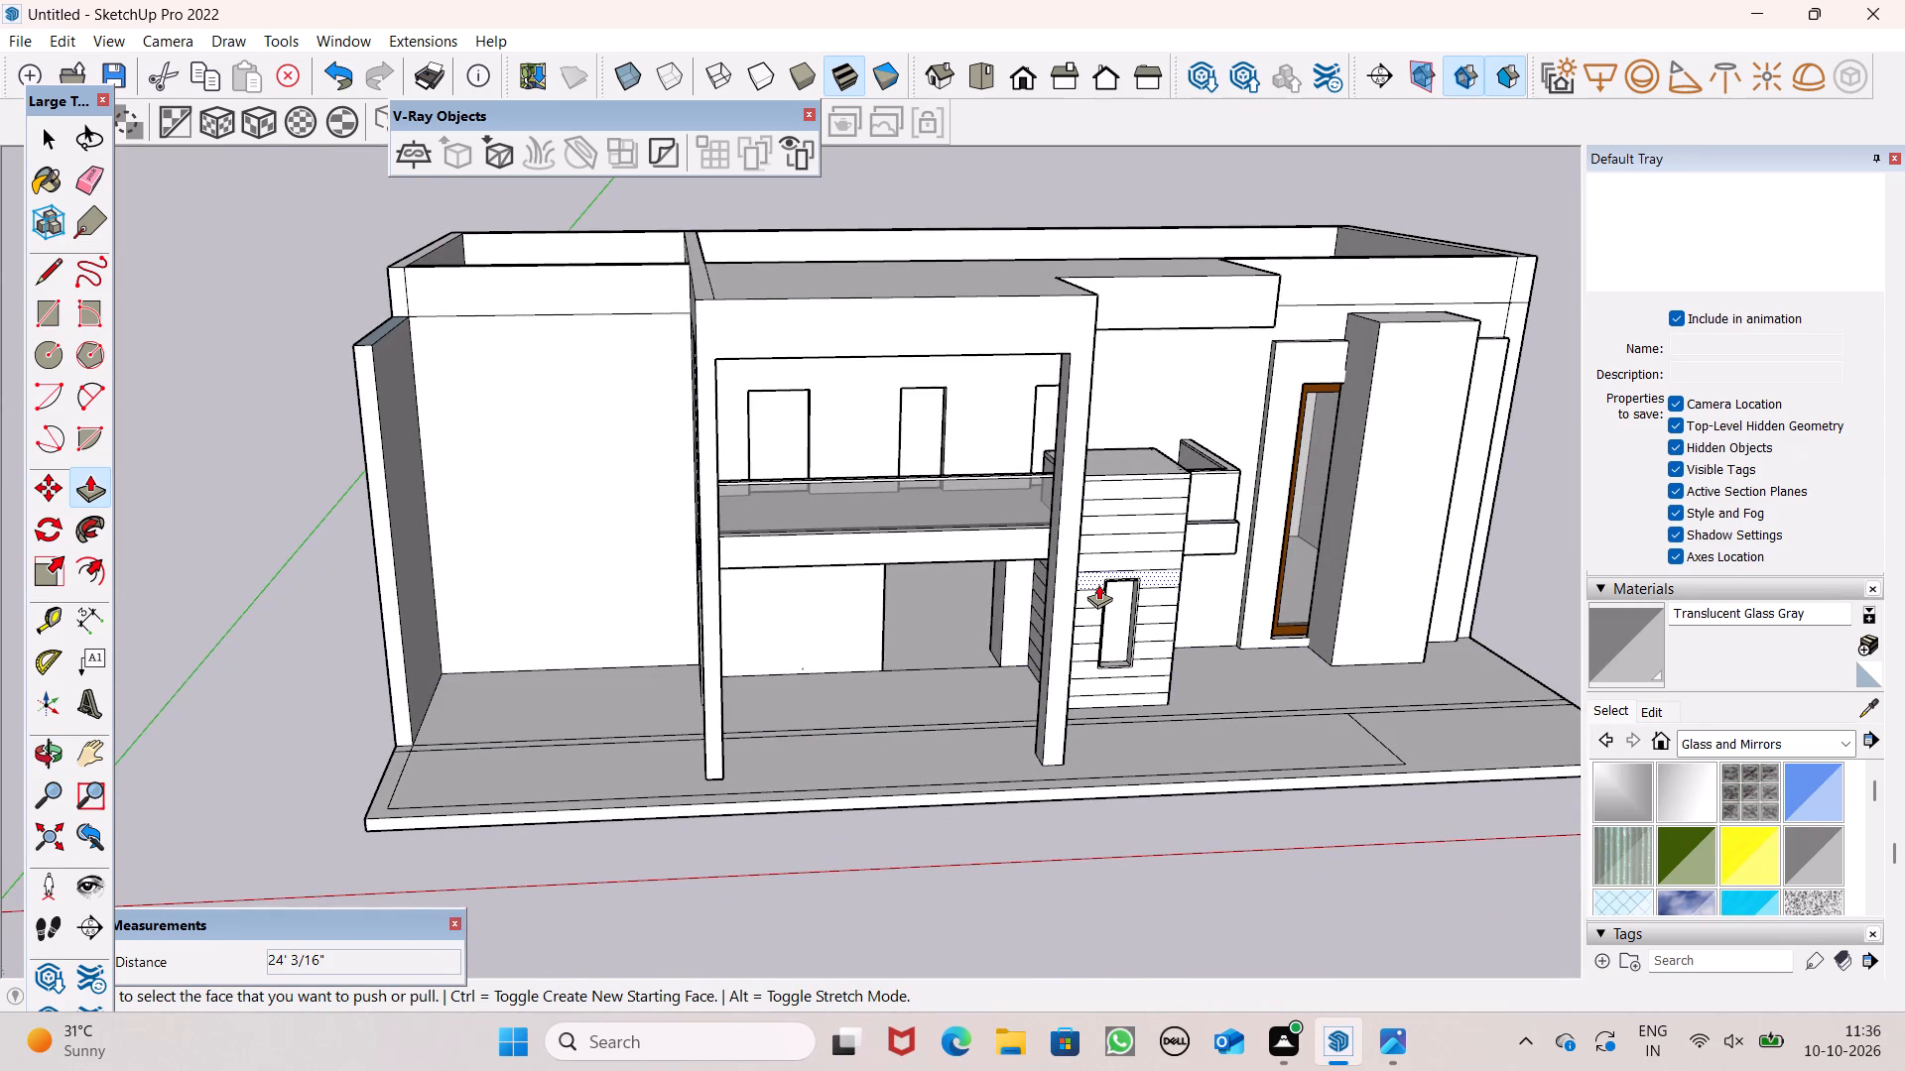
pyautogui.scroll(-2, 1100, 580)
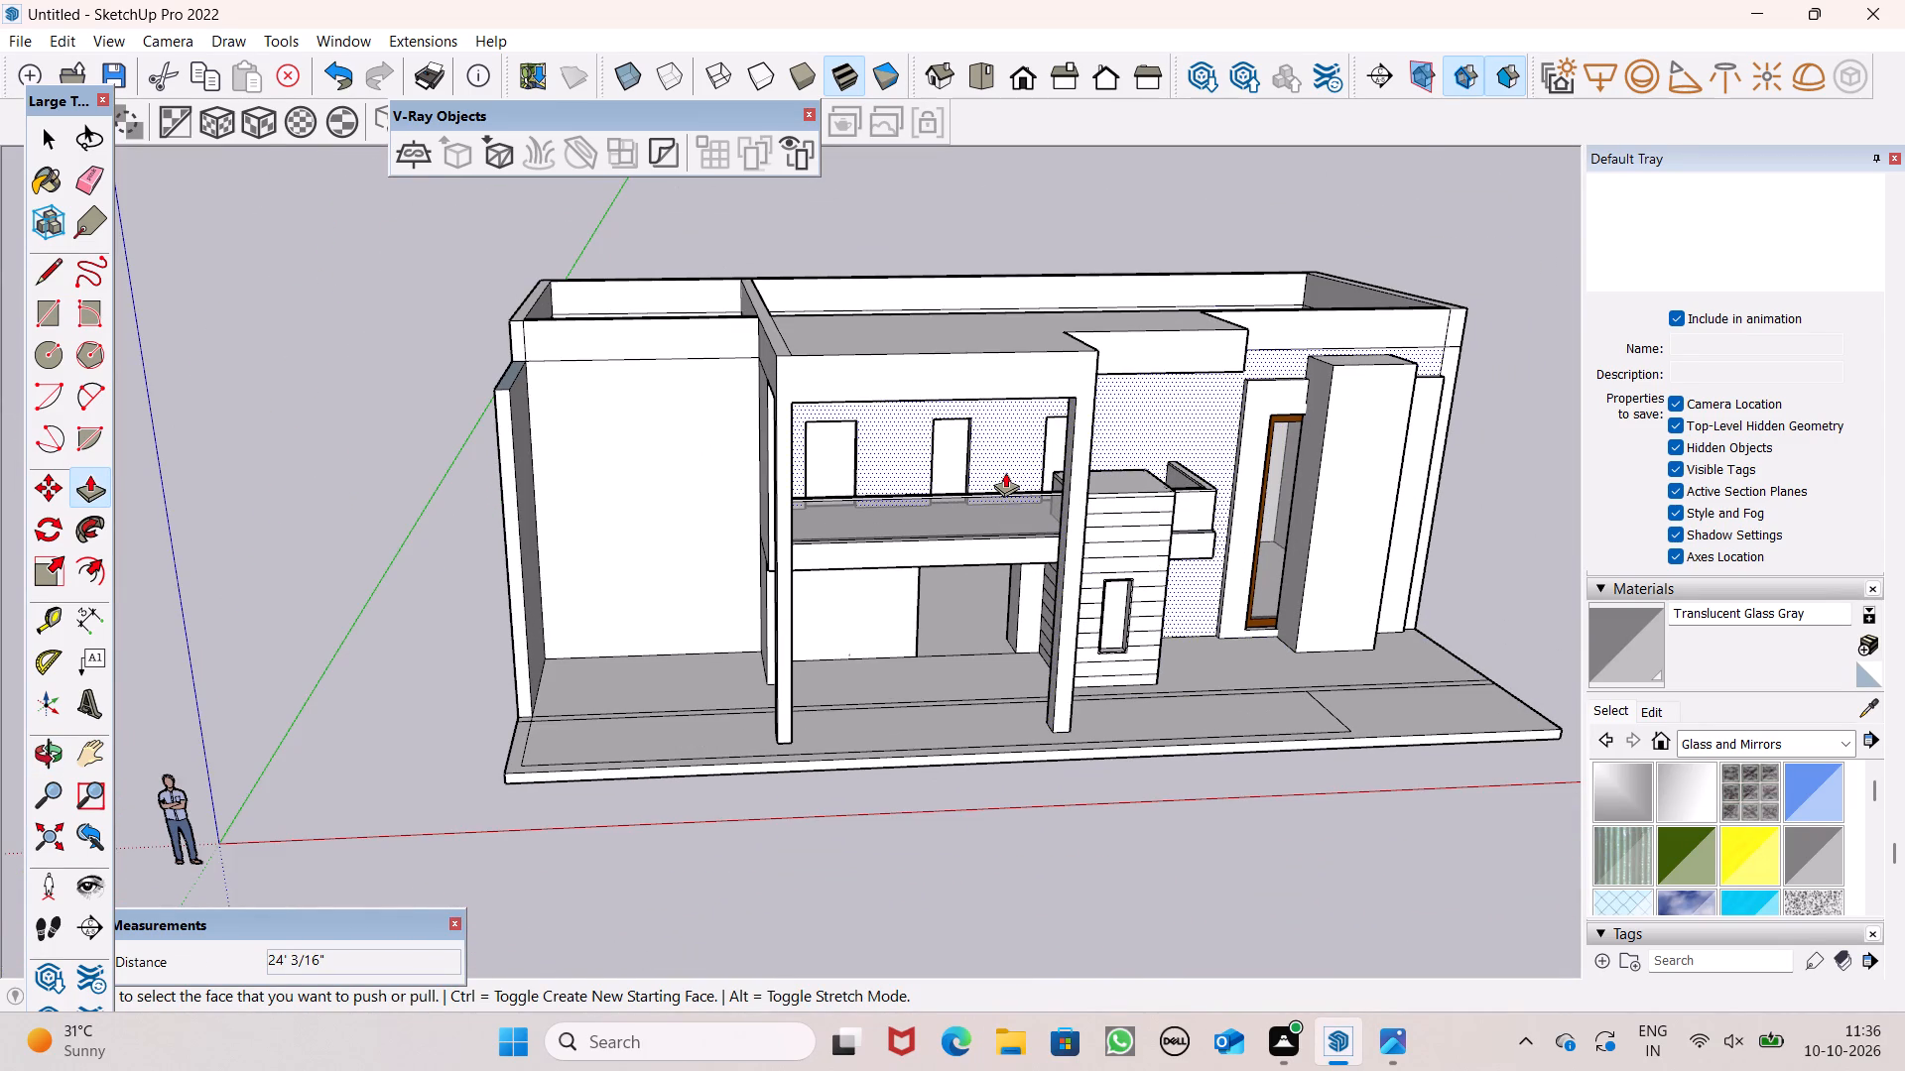
pyautogui.moveTo(1016, 466); pyautogui.dragTo(949, 550, button='middle')
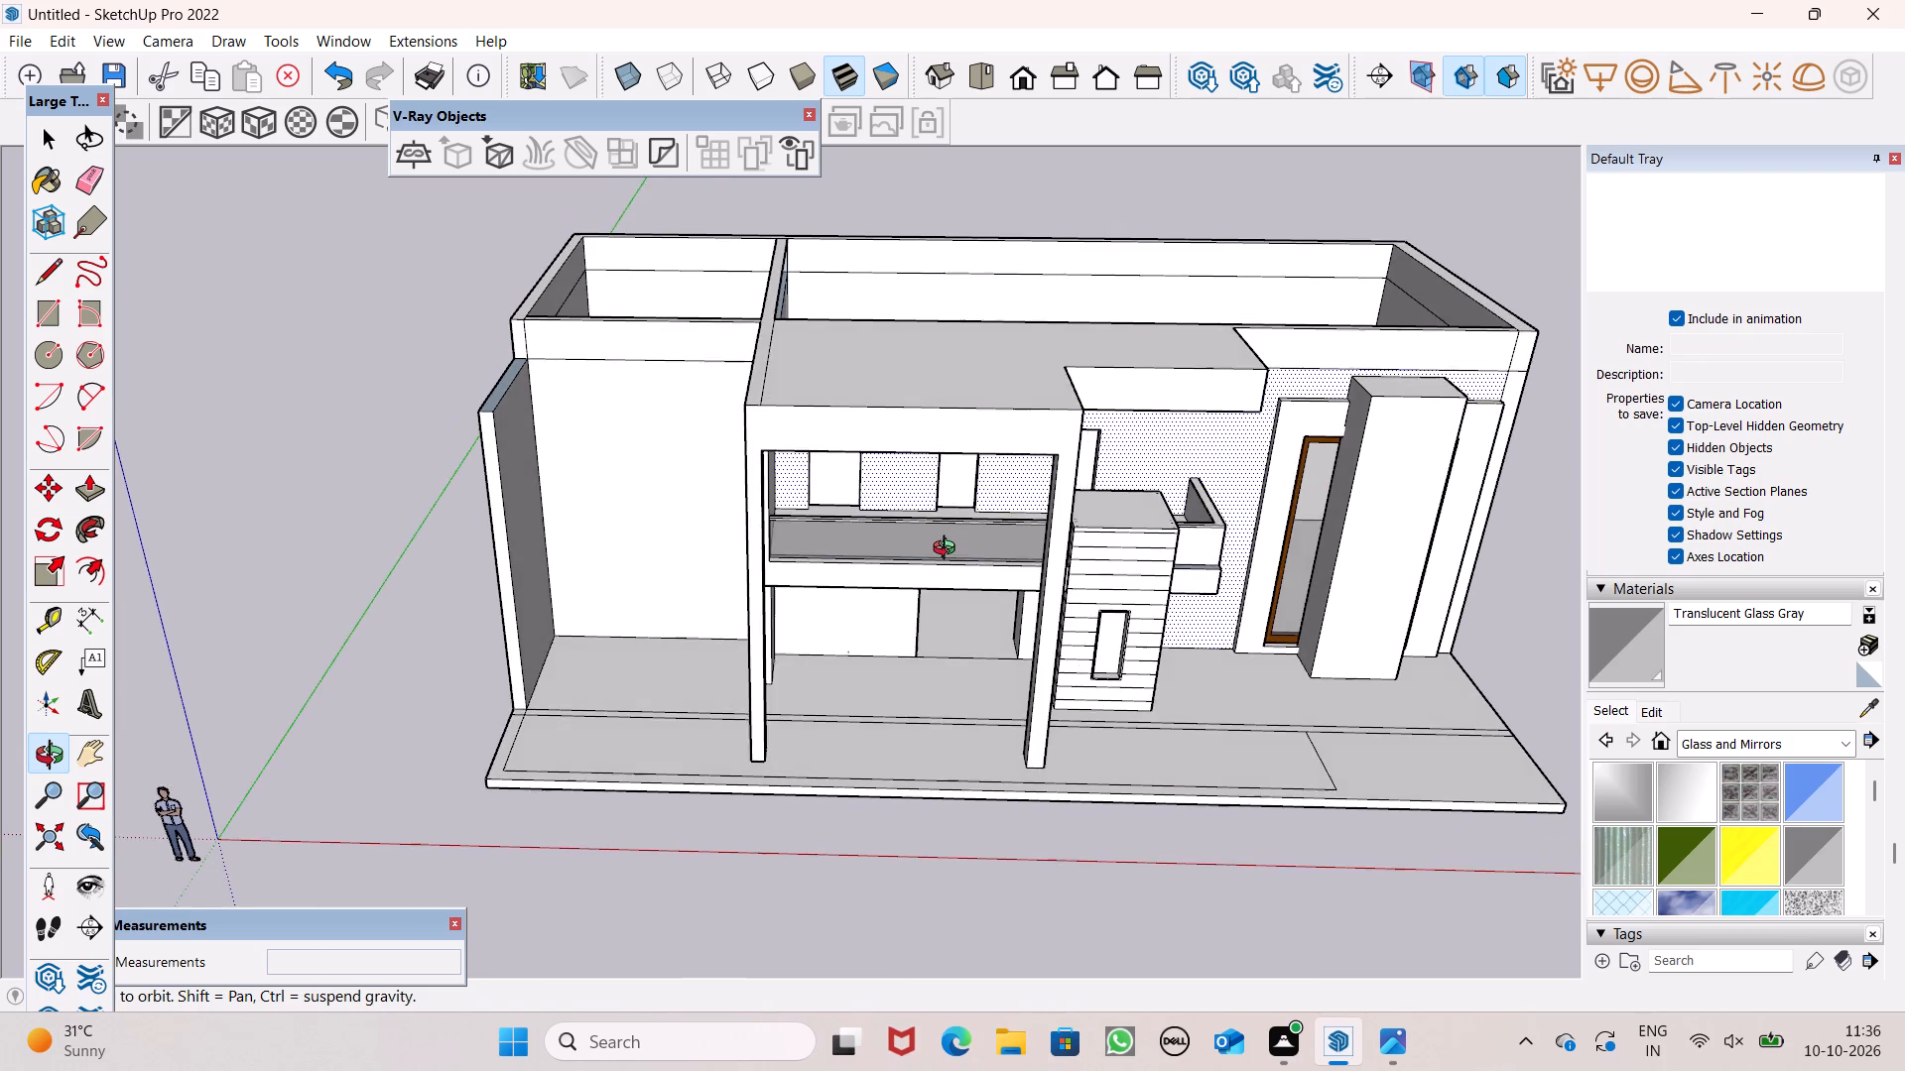
# Widen the first corner column toward the second by pulling out its inner side face about 1'.
pyautogui.moveTo(949, 550); pyautogui.dragTo(664, 427, button='middle')
pyautogui.scroll(2, 664, 427)
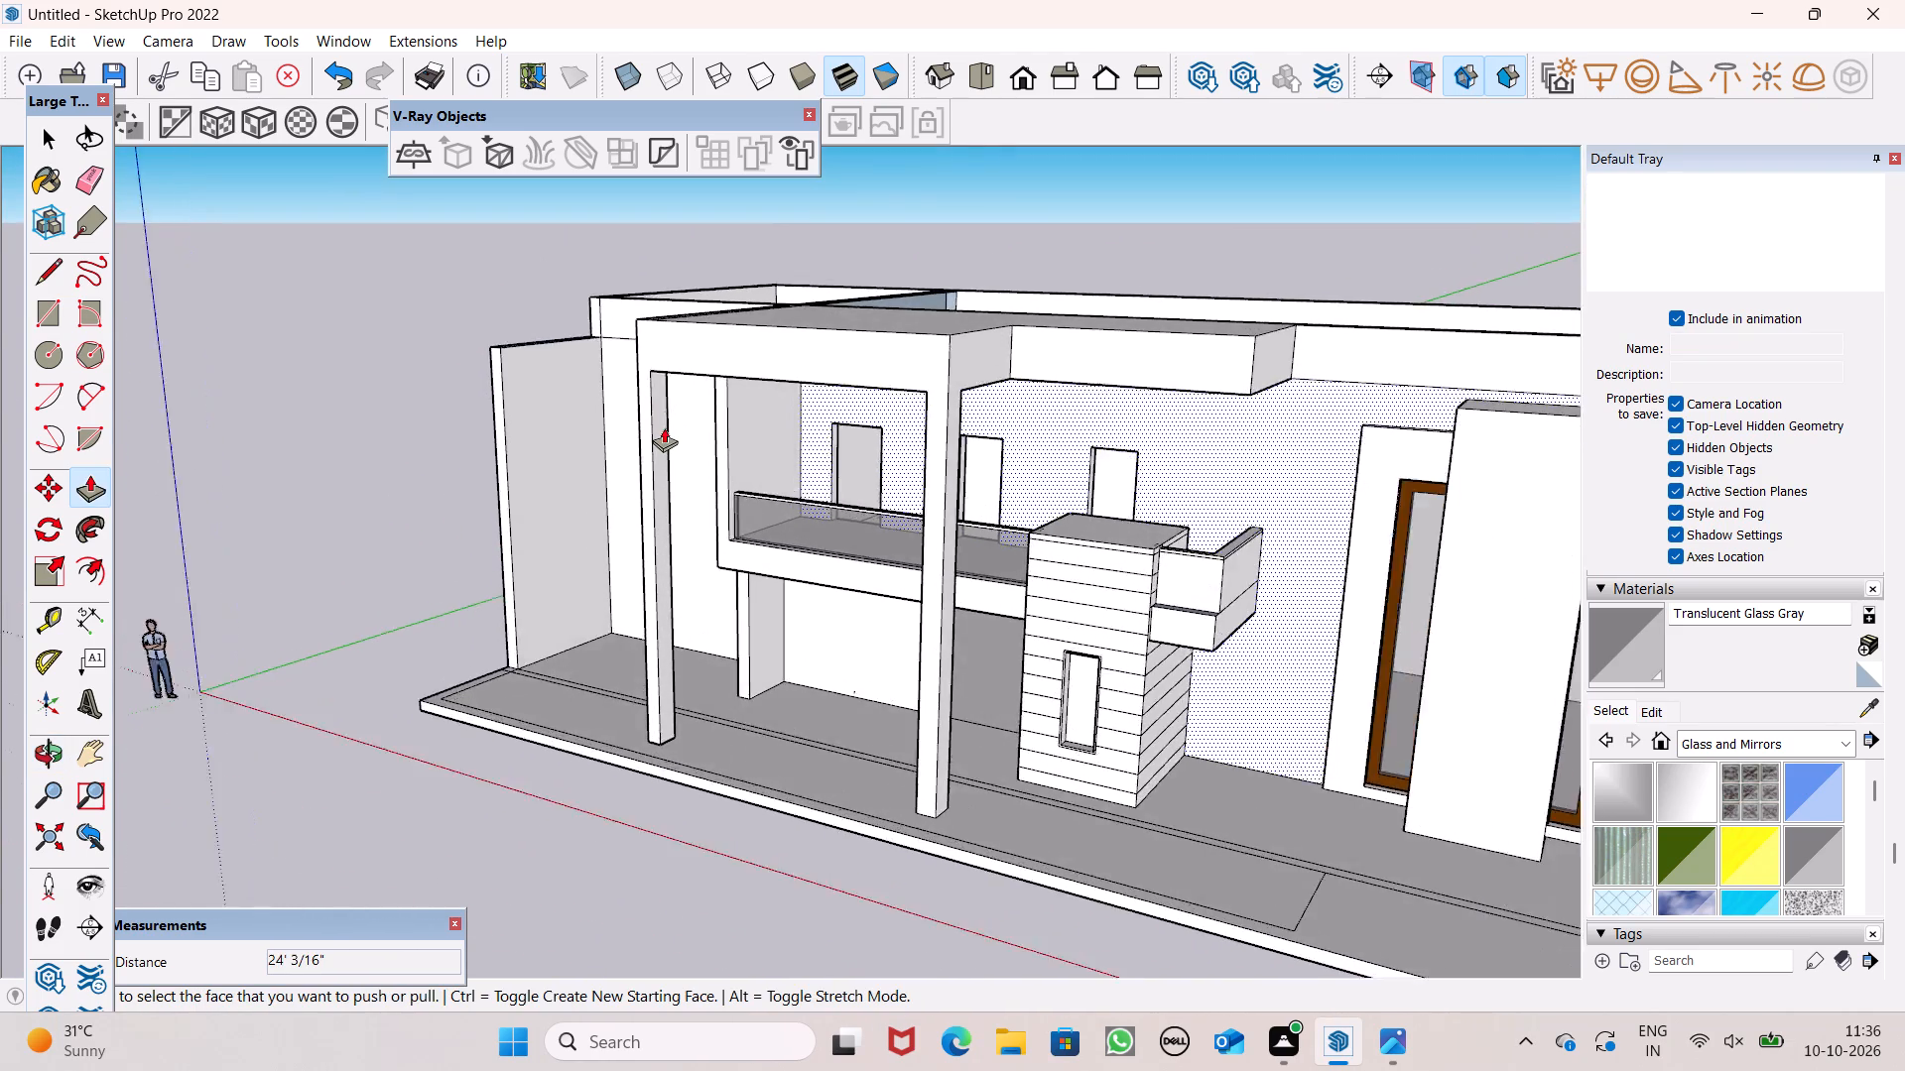
pyautogui.scroll(3, 664, 427)
pyautogui.moveTo(660, 440); pyautogui.dragTo(678, 469)
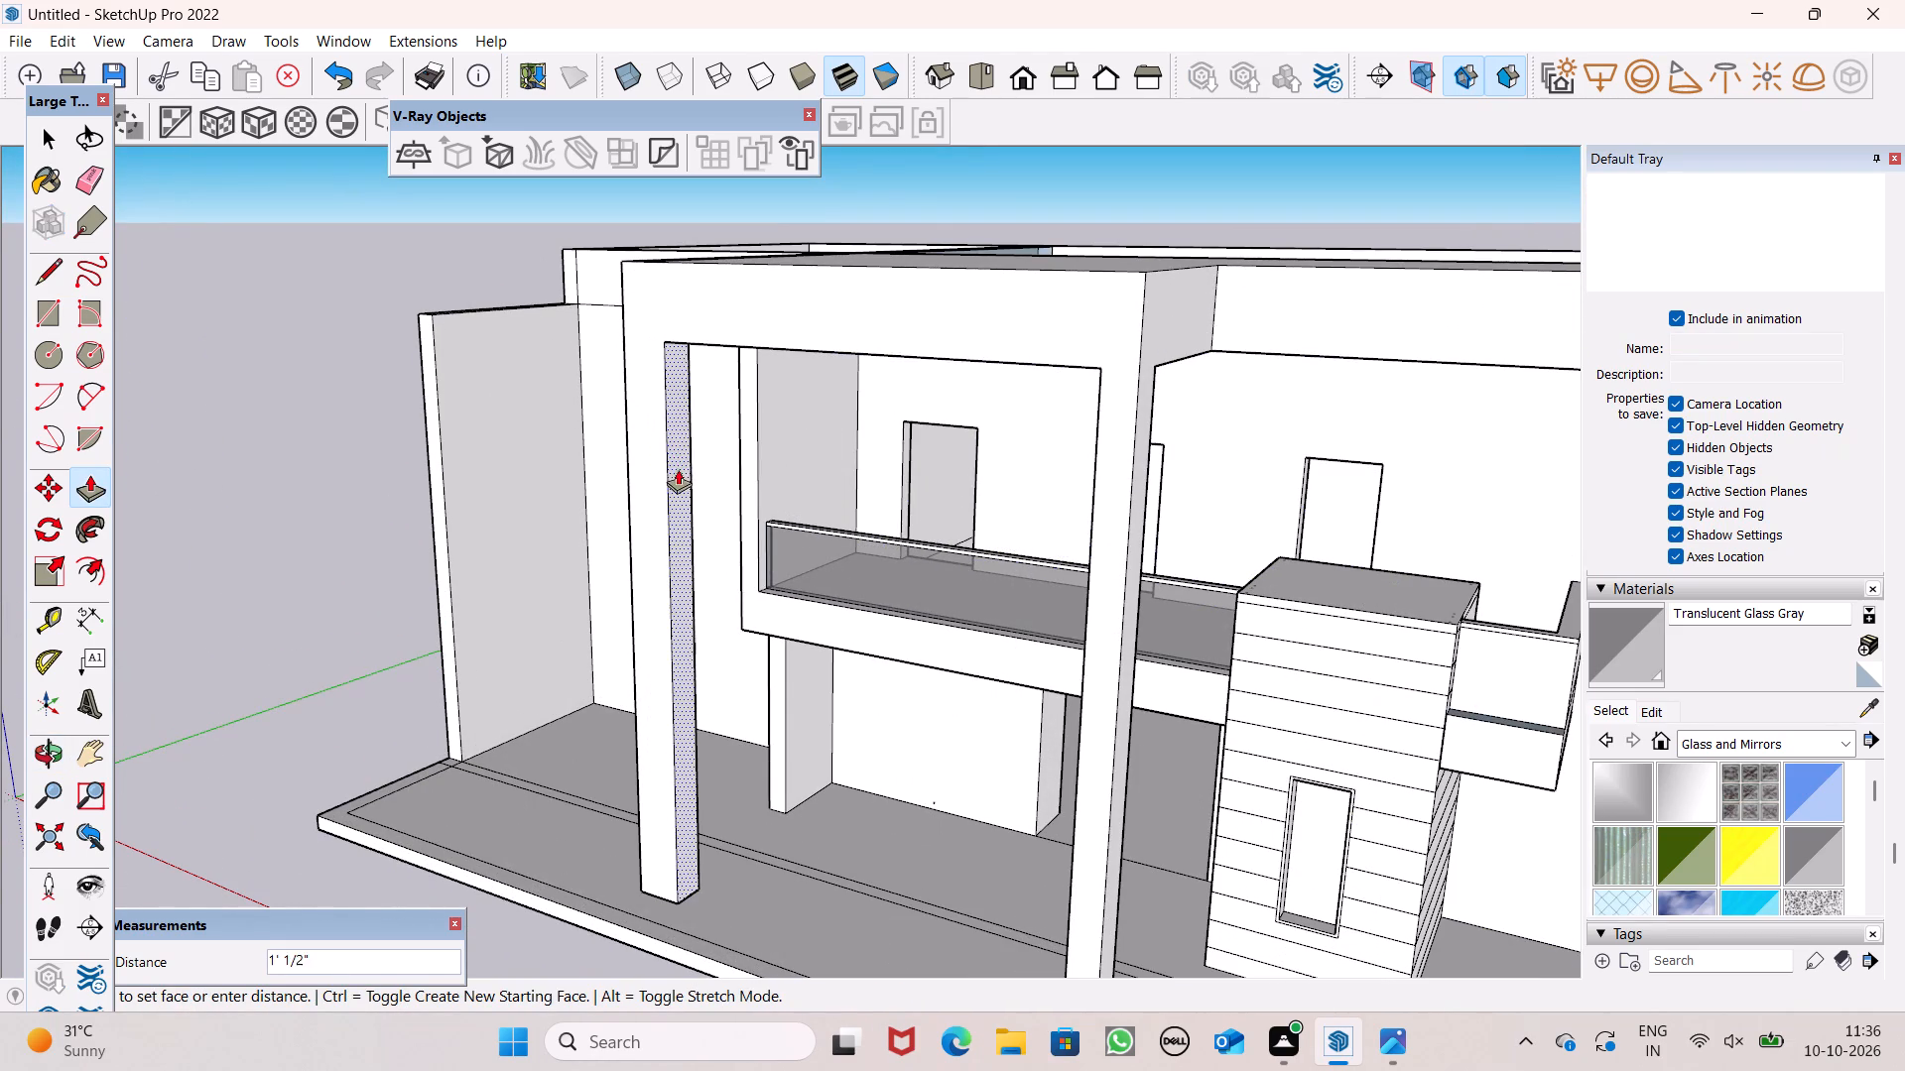
pyautogui.moveTo(678, 469); pyautogui.dragTo(684, 475)
# Widen the second front column toward the first by pulling out its inner side face 1' 11 3/8".
pyautogui.scroll(-4, 682, 440)
pyautogui.moveTo(745, 500); pyautogui.dragTo(1344, 579, button='middle')
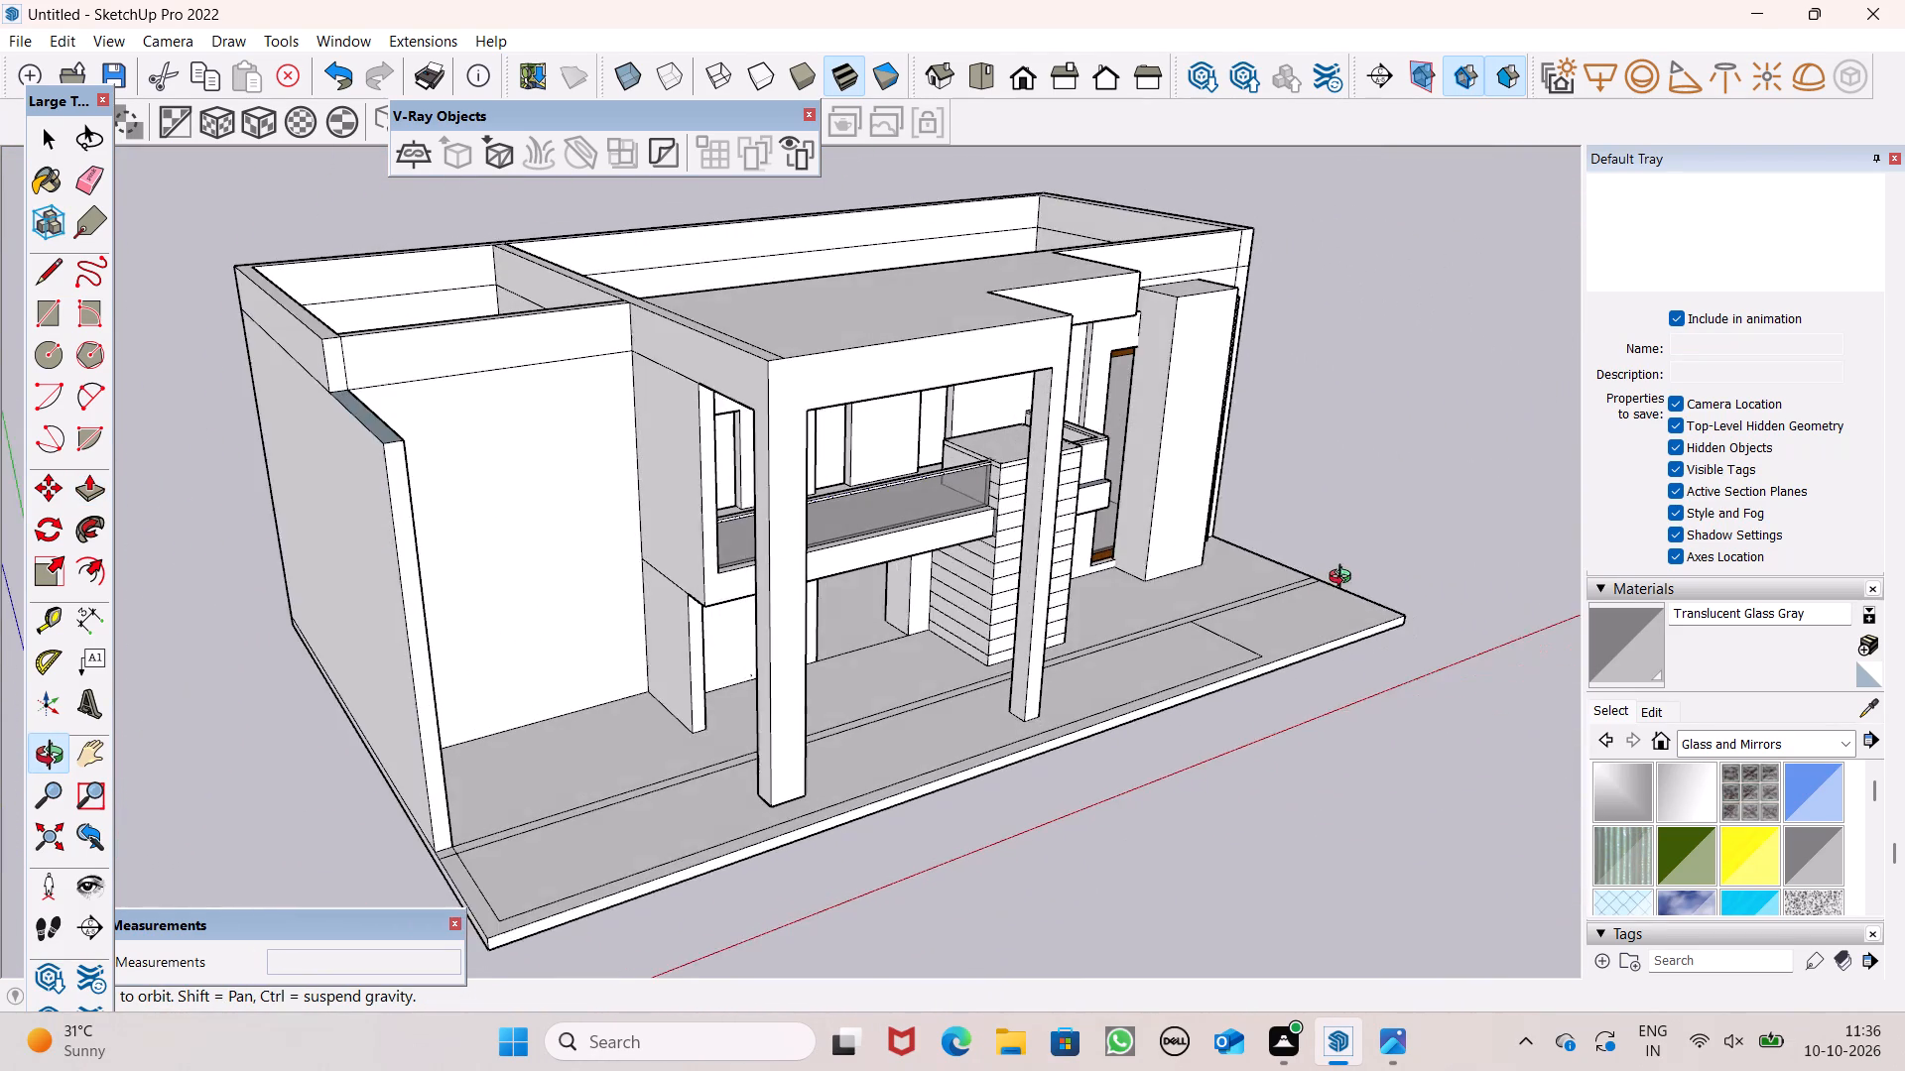
pyautogui.moveTo(1344, 579); pyautogui.dragTo(1347, 573, button='middle')
pyautogui.scroll(5, 1096, 471)
pyautogui.moveTo(1015, 479); pyautogui.dragTo(1139, 502, button='middle')
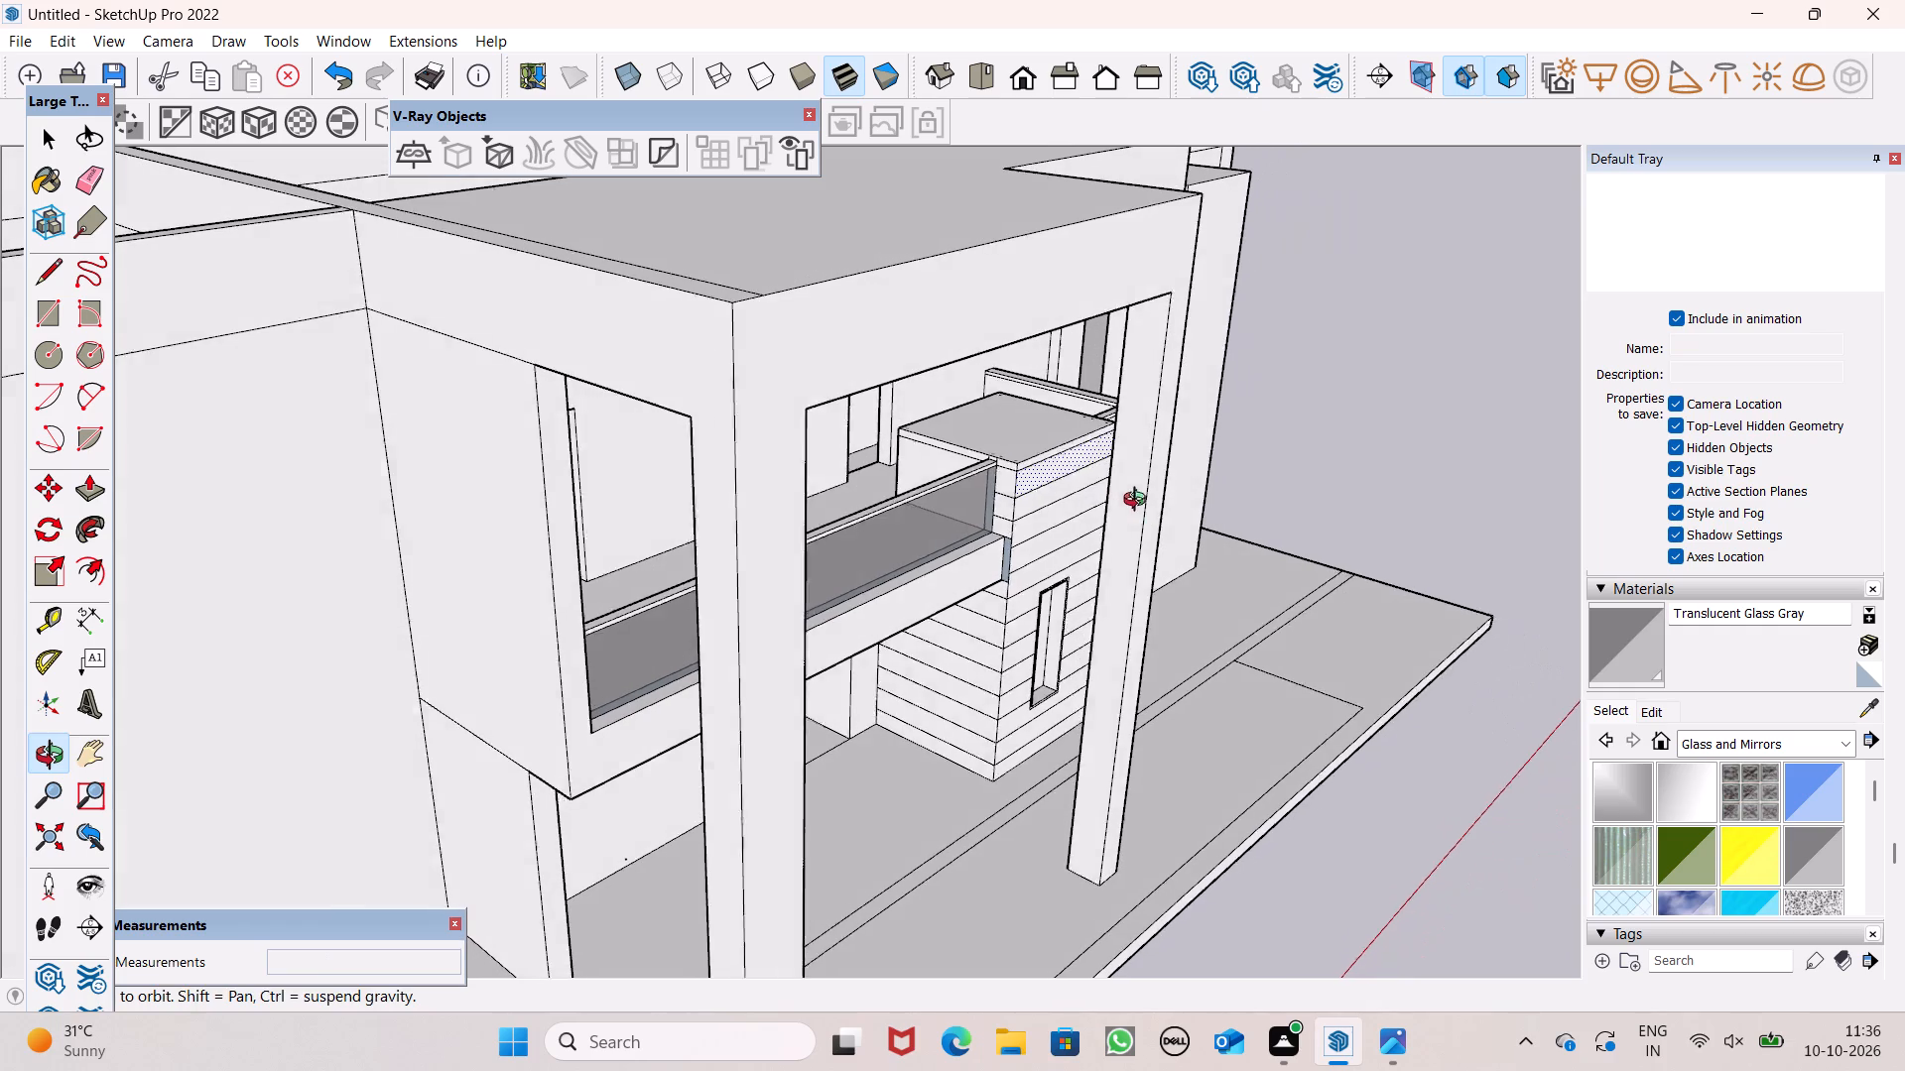
pyautogui.moveTo(1139, 502); pyautogui.dragTo(1142, 501, button='middle')
pyautogui.moveTo(1125, 499); pyautogui.dragTo(1112, 543)
# Examine the proportions of the widened columns and canopy frame against the facade.
pyautogui.scroll(-3, 1052, 538)
pyautogui.moveTo(1119, 606); pyautogui.dragTo(936, 590, button='middle')
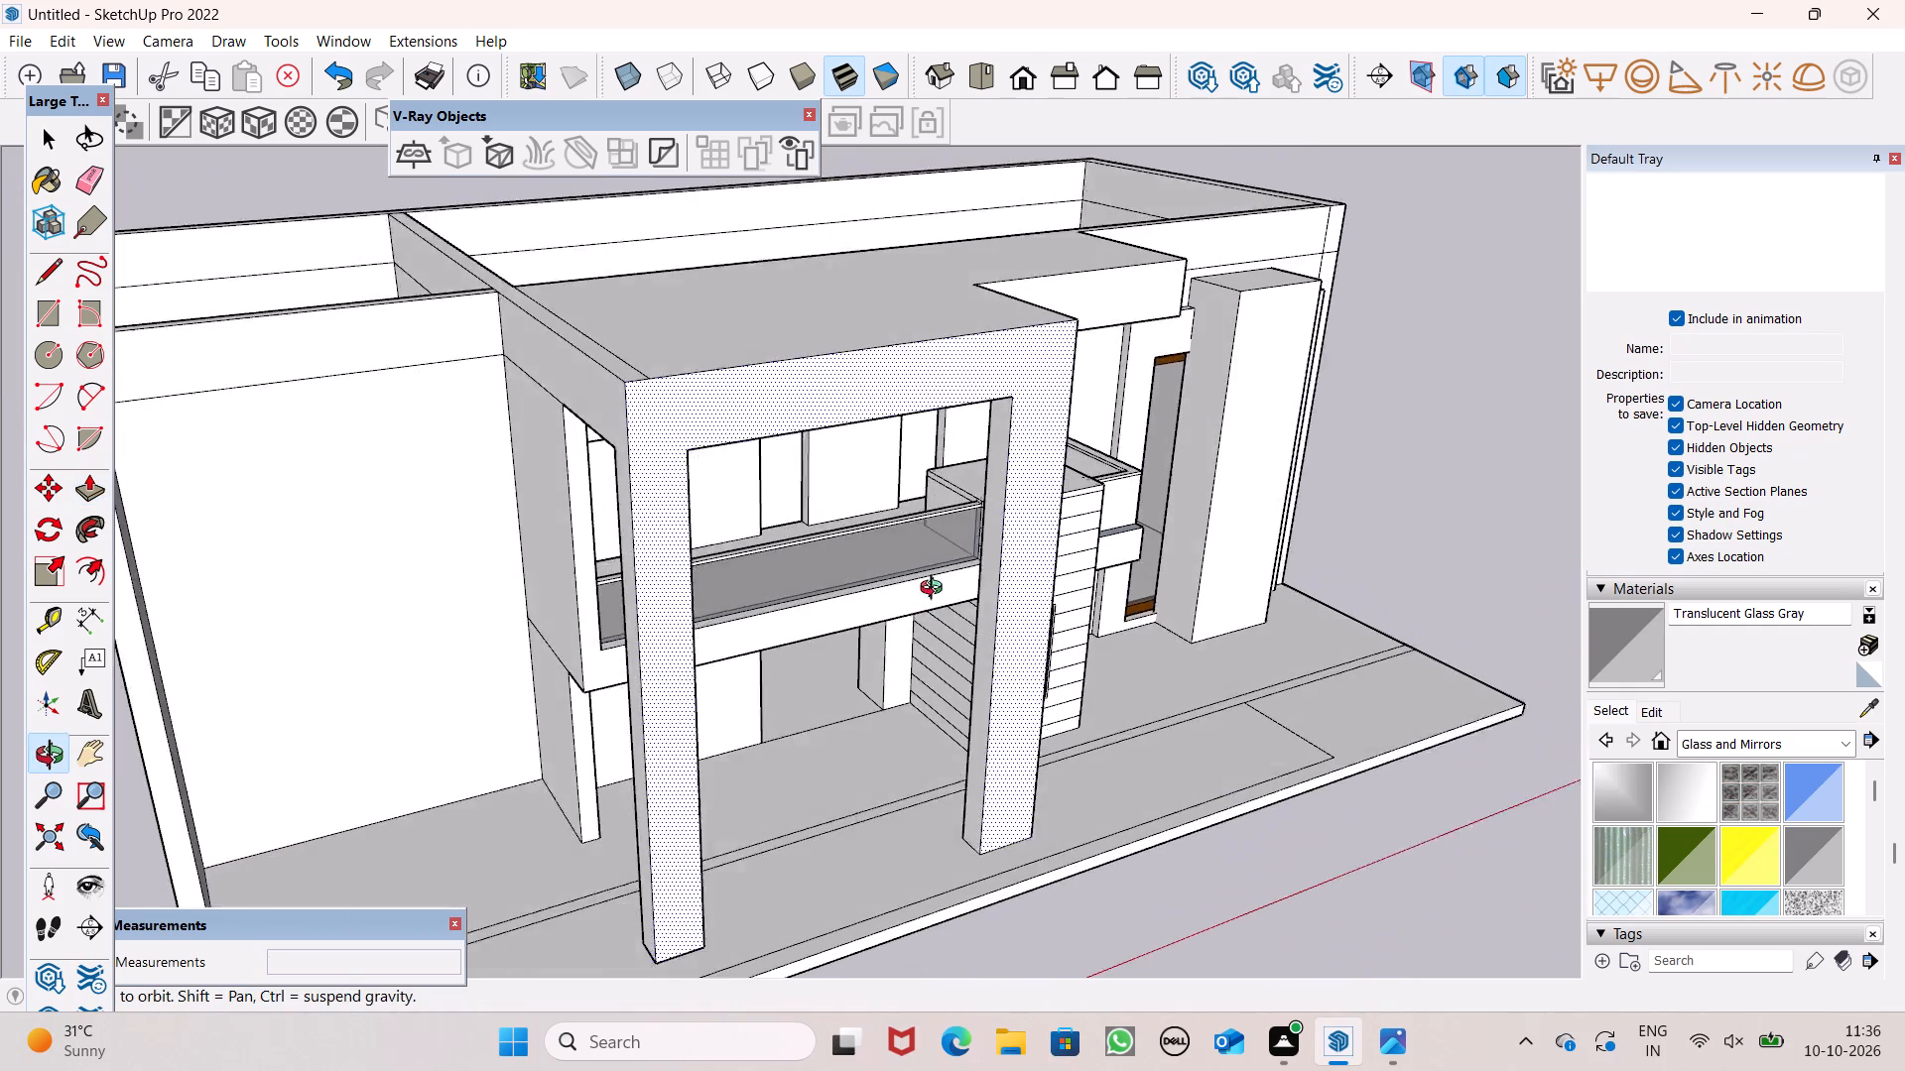
pyautogui.moveTo(936, 590); pyautogui.dragTo(911, 568, button='middle')
pyautogui.scroll(-4, 1093, 505)
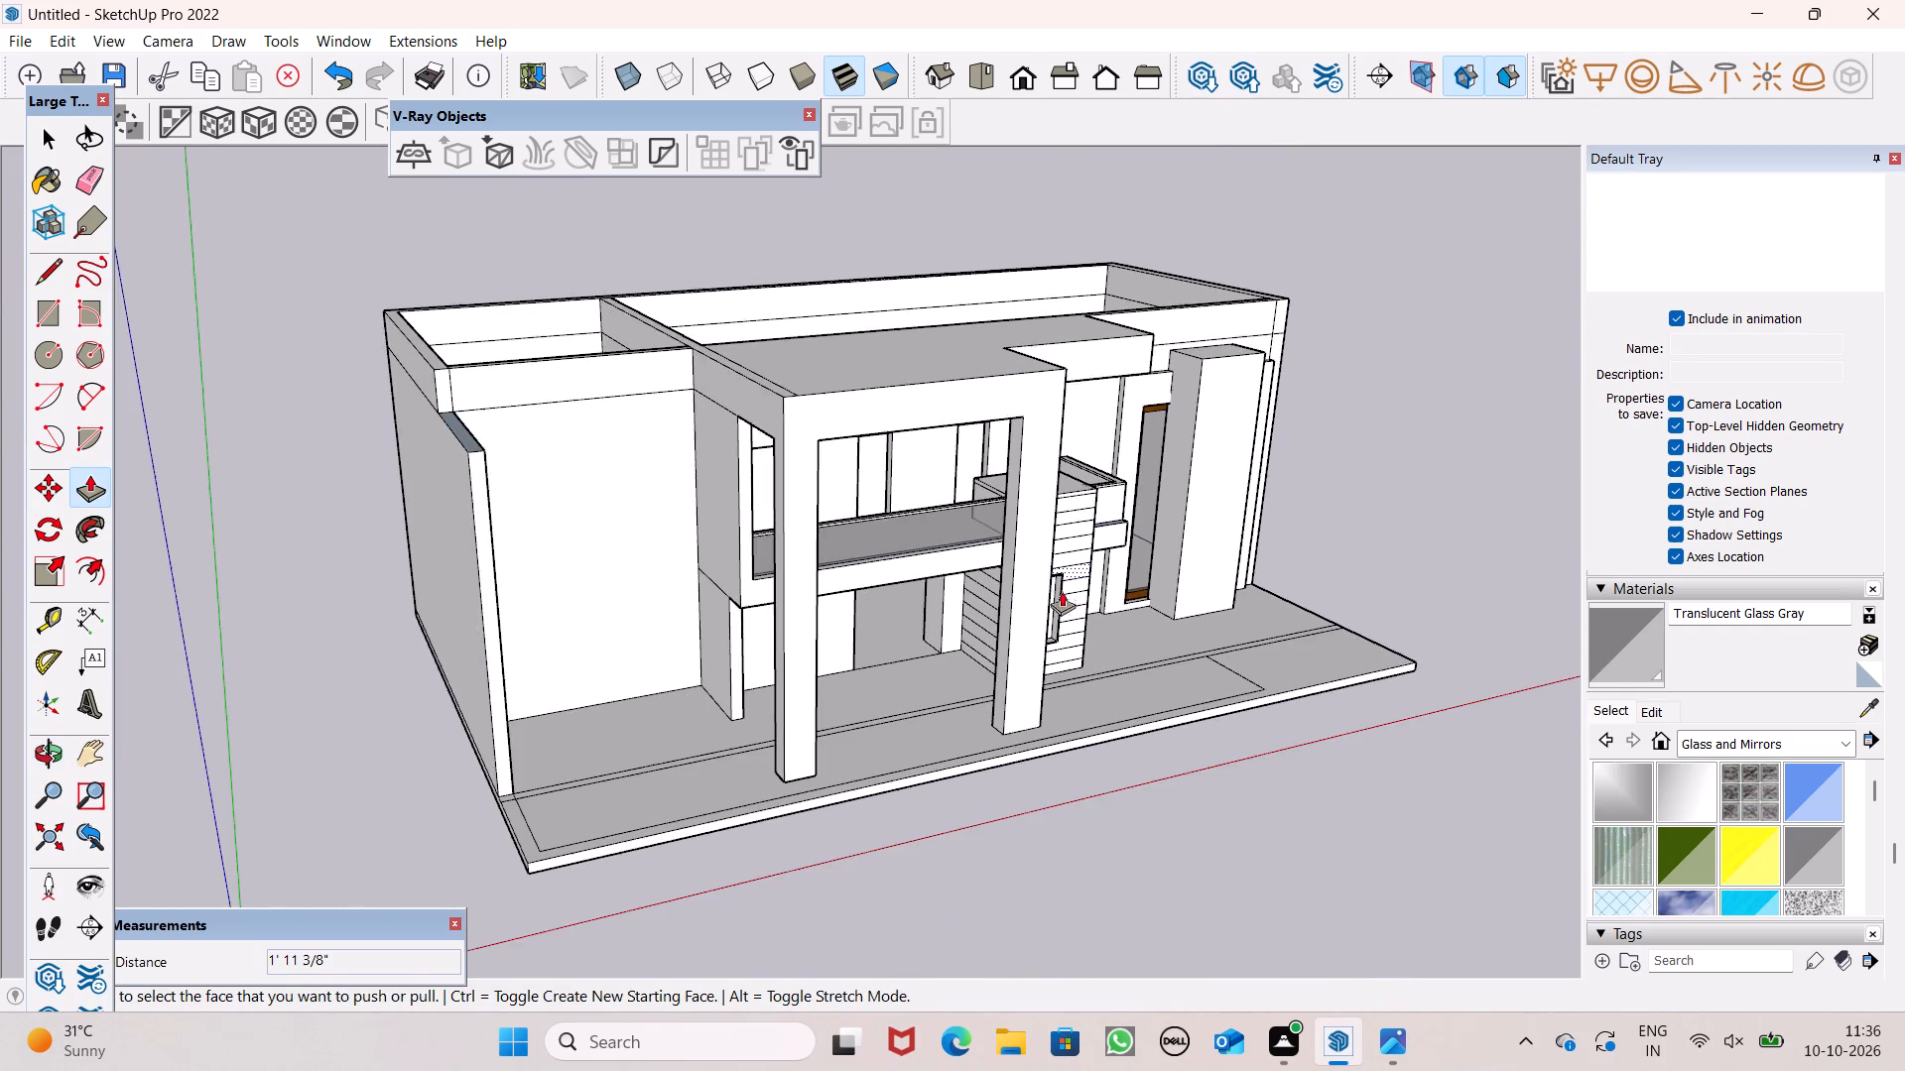
pyautogui.scroll(-3, 1062, 601)
pyautogui.moveTo(1133, 661); pyautogui.dragTo(1020, 461, button='middle')
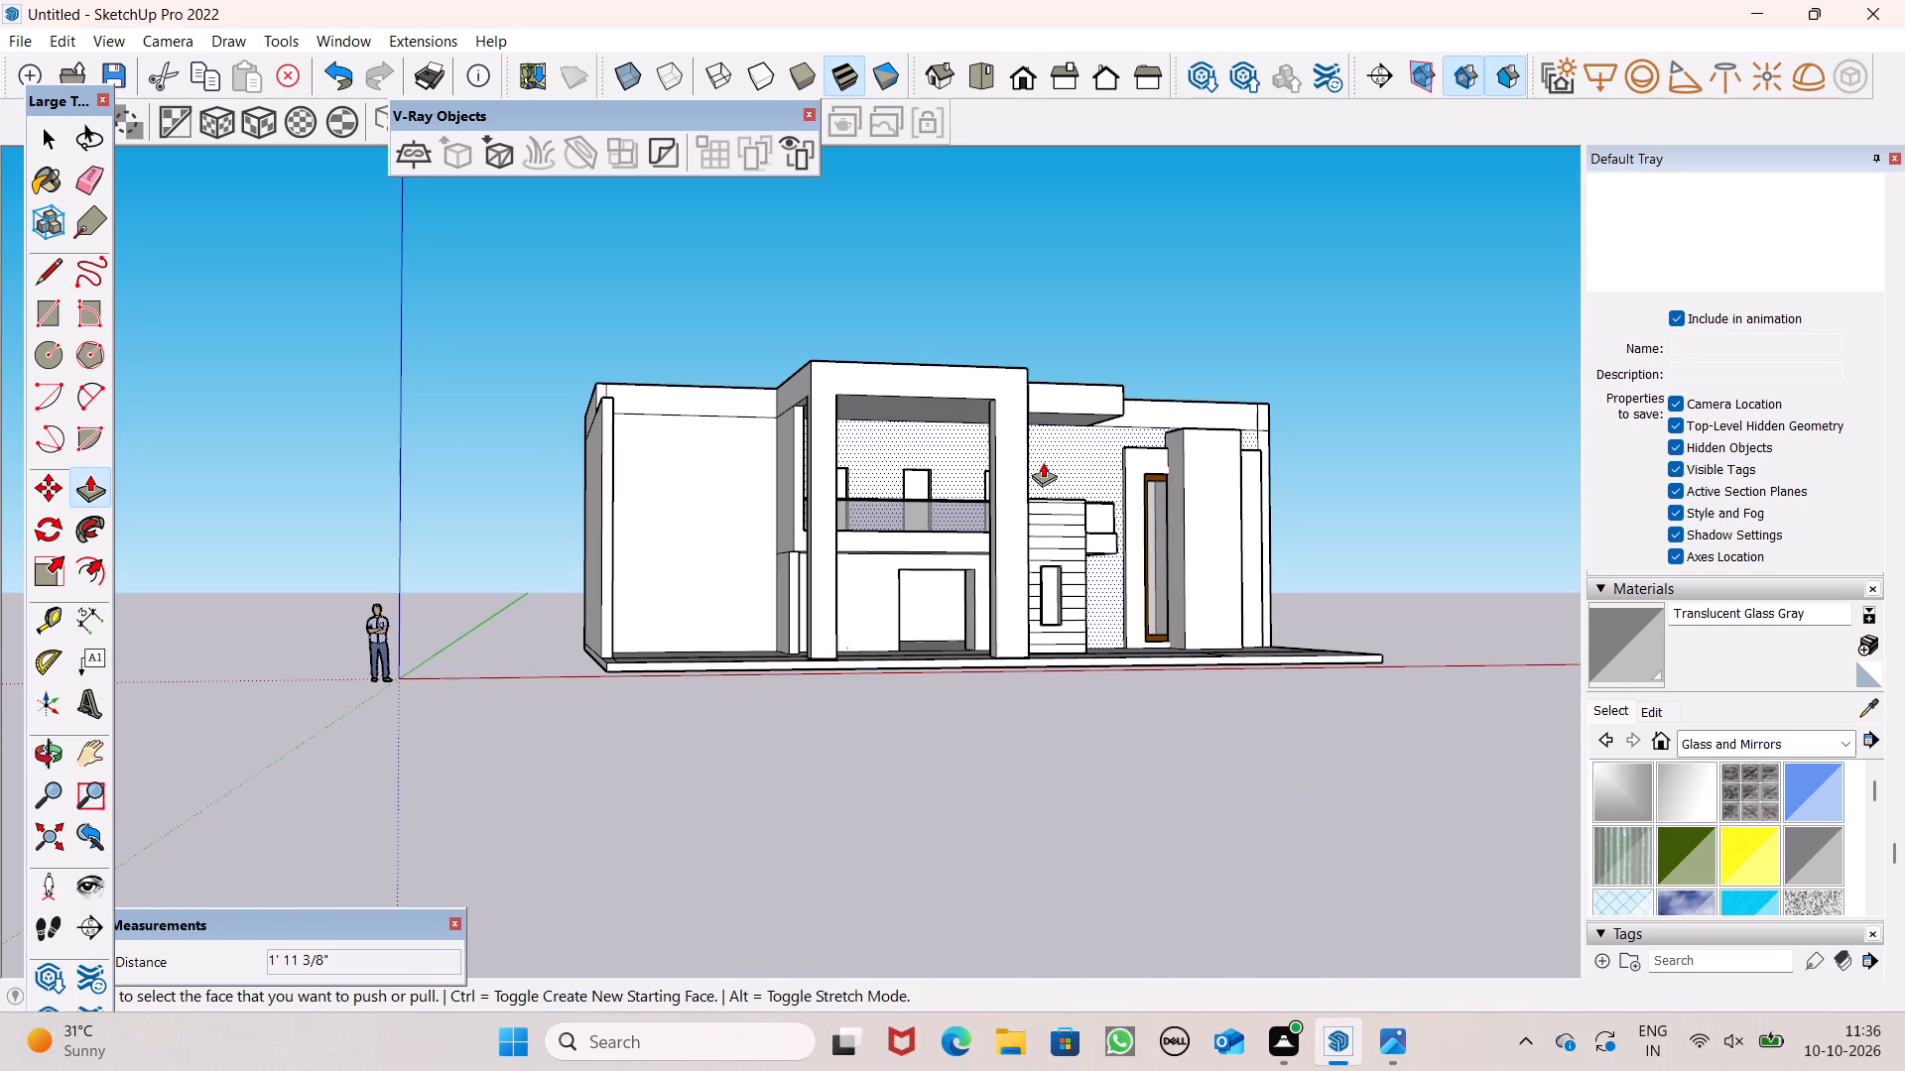
pyautogui.scroll(-1, 1054, 462)
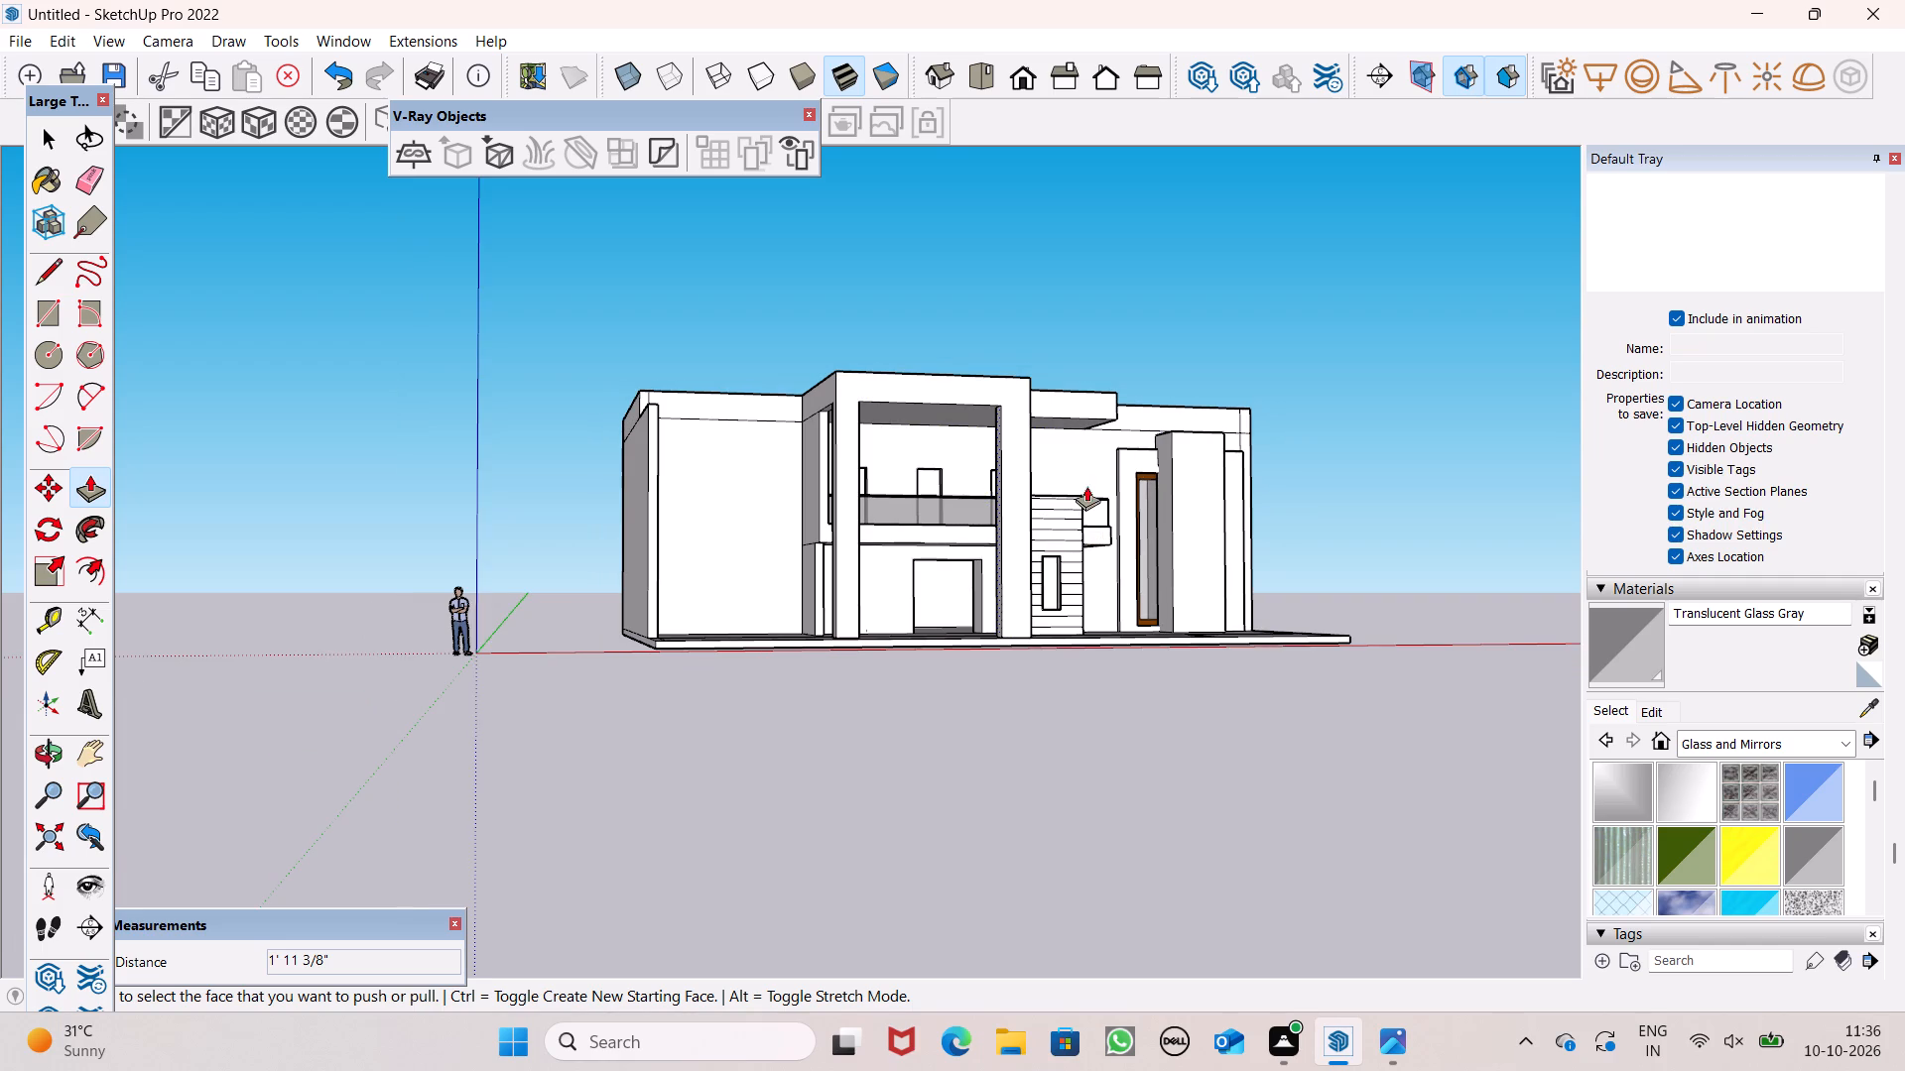
pyautogui.scroll(6, 1140, 402)
pyautogui.moveTo(950, 415); pyautogui.dragTo(958, 417, button='middle')
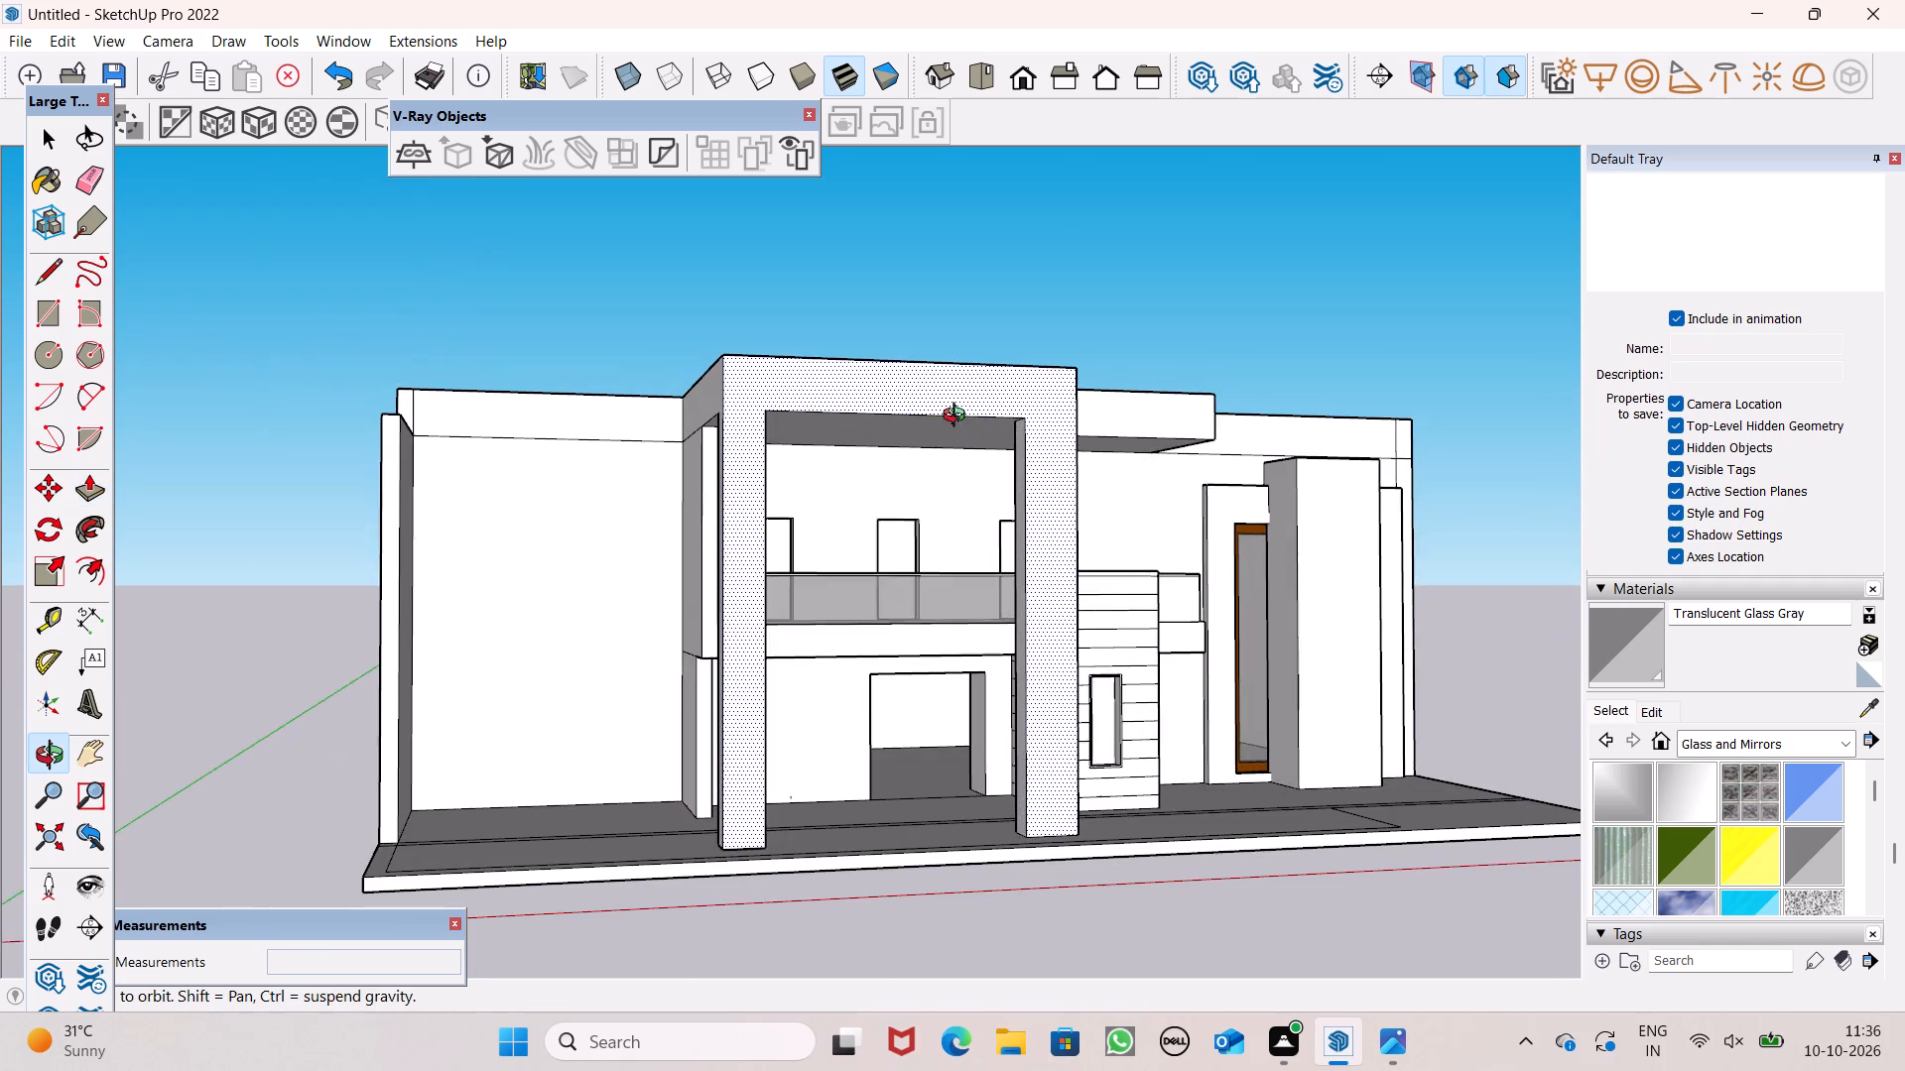
pyautogui.moveTo(958, 417); pyautogui.dragTo(854, 443, button='middle')
pyautogui.scroll(2, 853, 444)
pyautogui.moveTo(853, 444); pyautogui.dragTo(853, 446, button='middle')
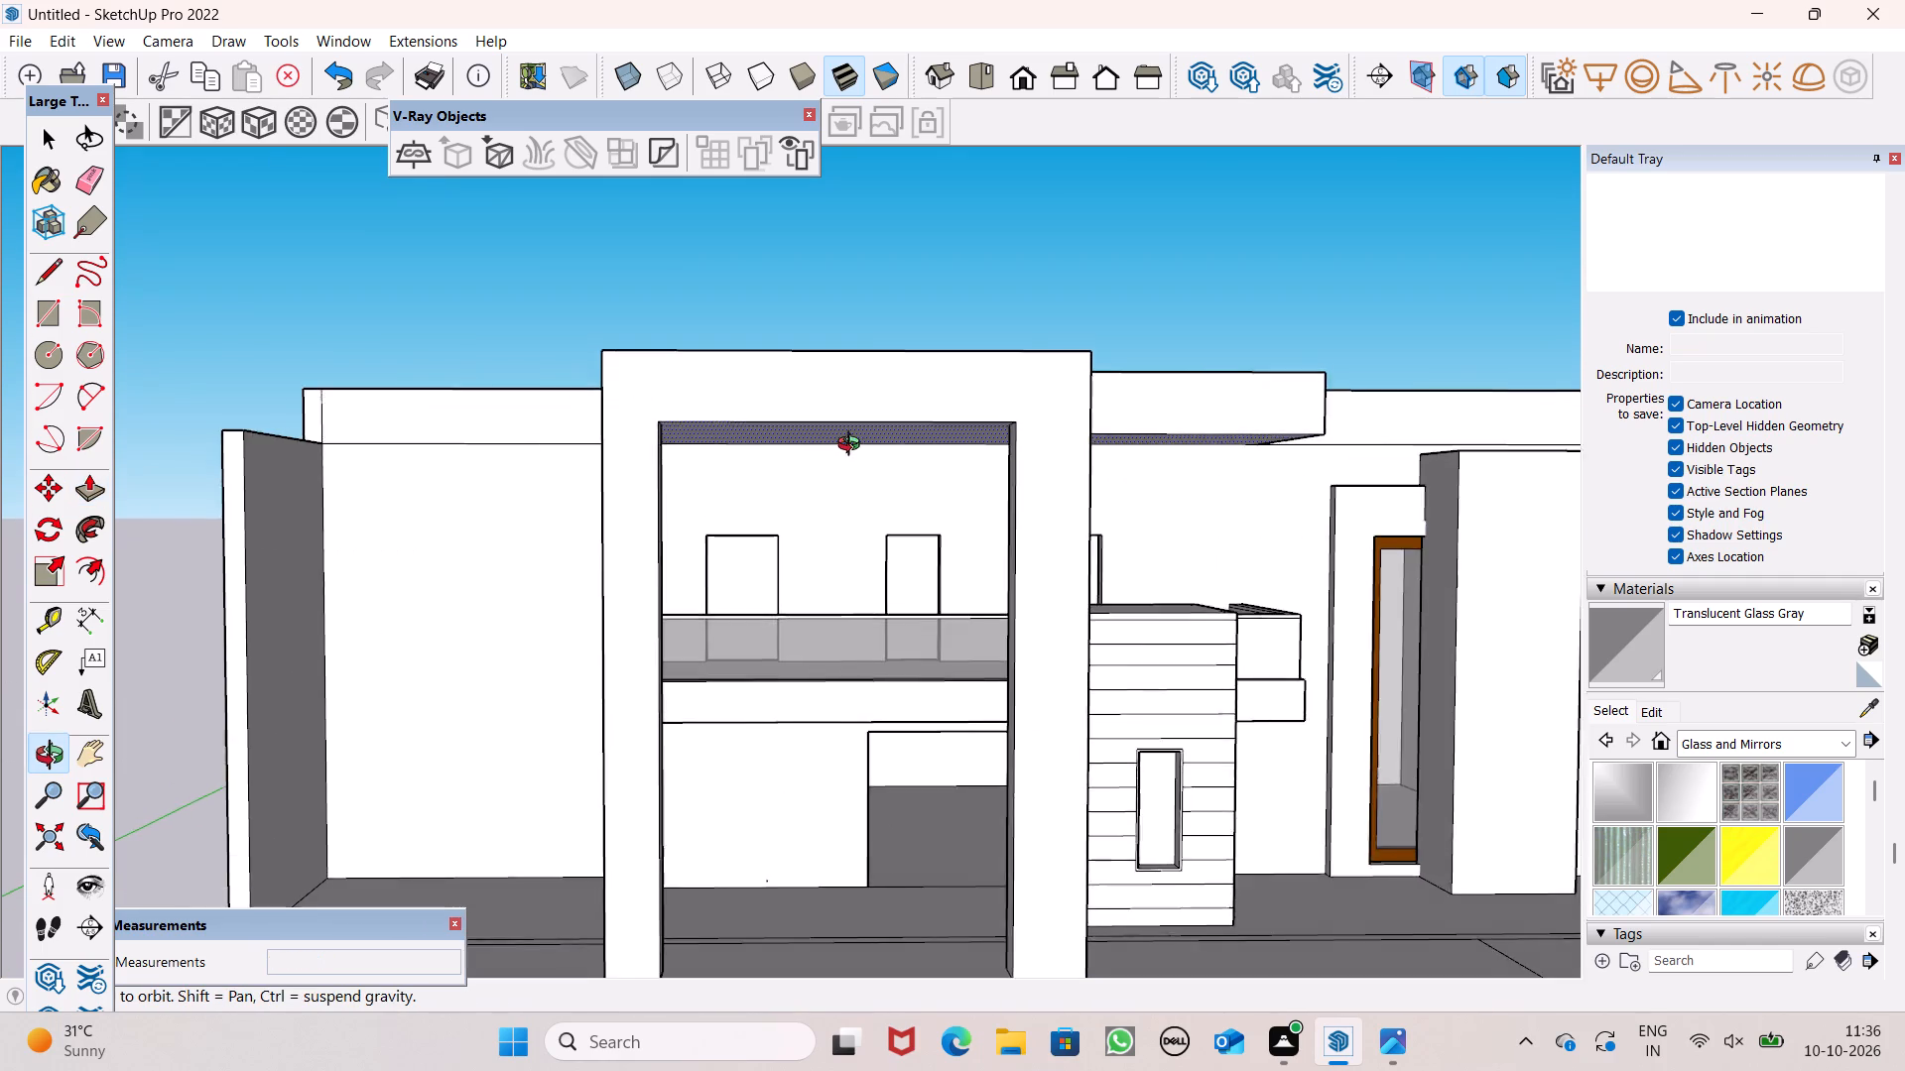
# Draw a line about 15' long across the canopy's underside, joining the rear inner corners of the two front columns.
pyautogui.moveTo(853, 446); pyautogui.dragTo(435, 277, button='middle')
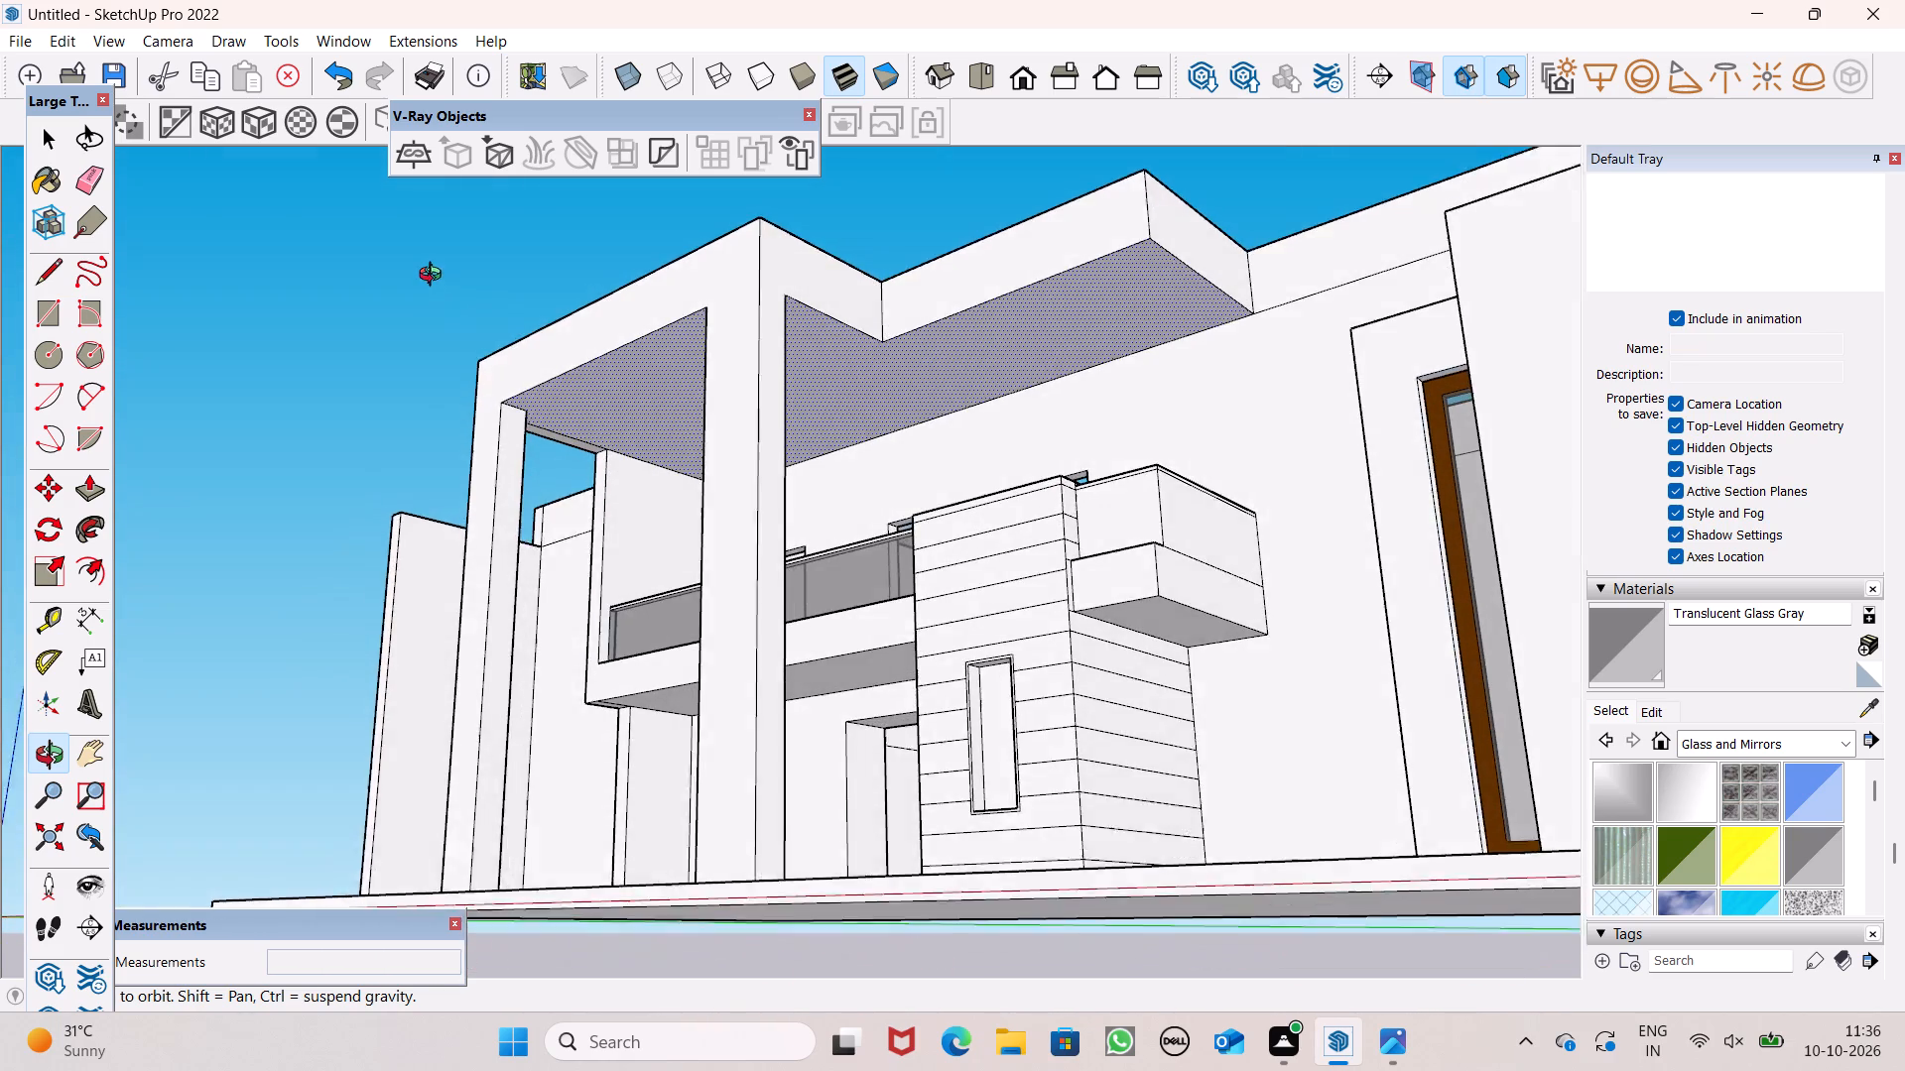
pyautogui.moveTo(435, 277); pyautogui.dragTo(846, 168, button='middle')
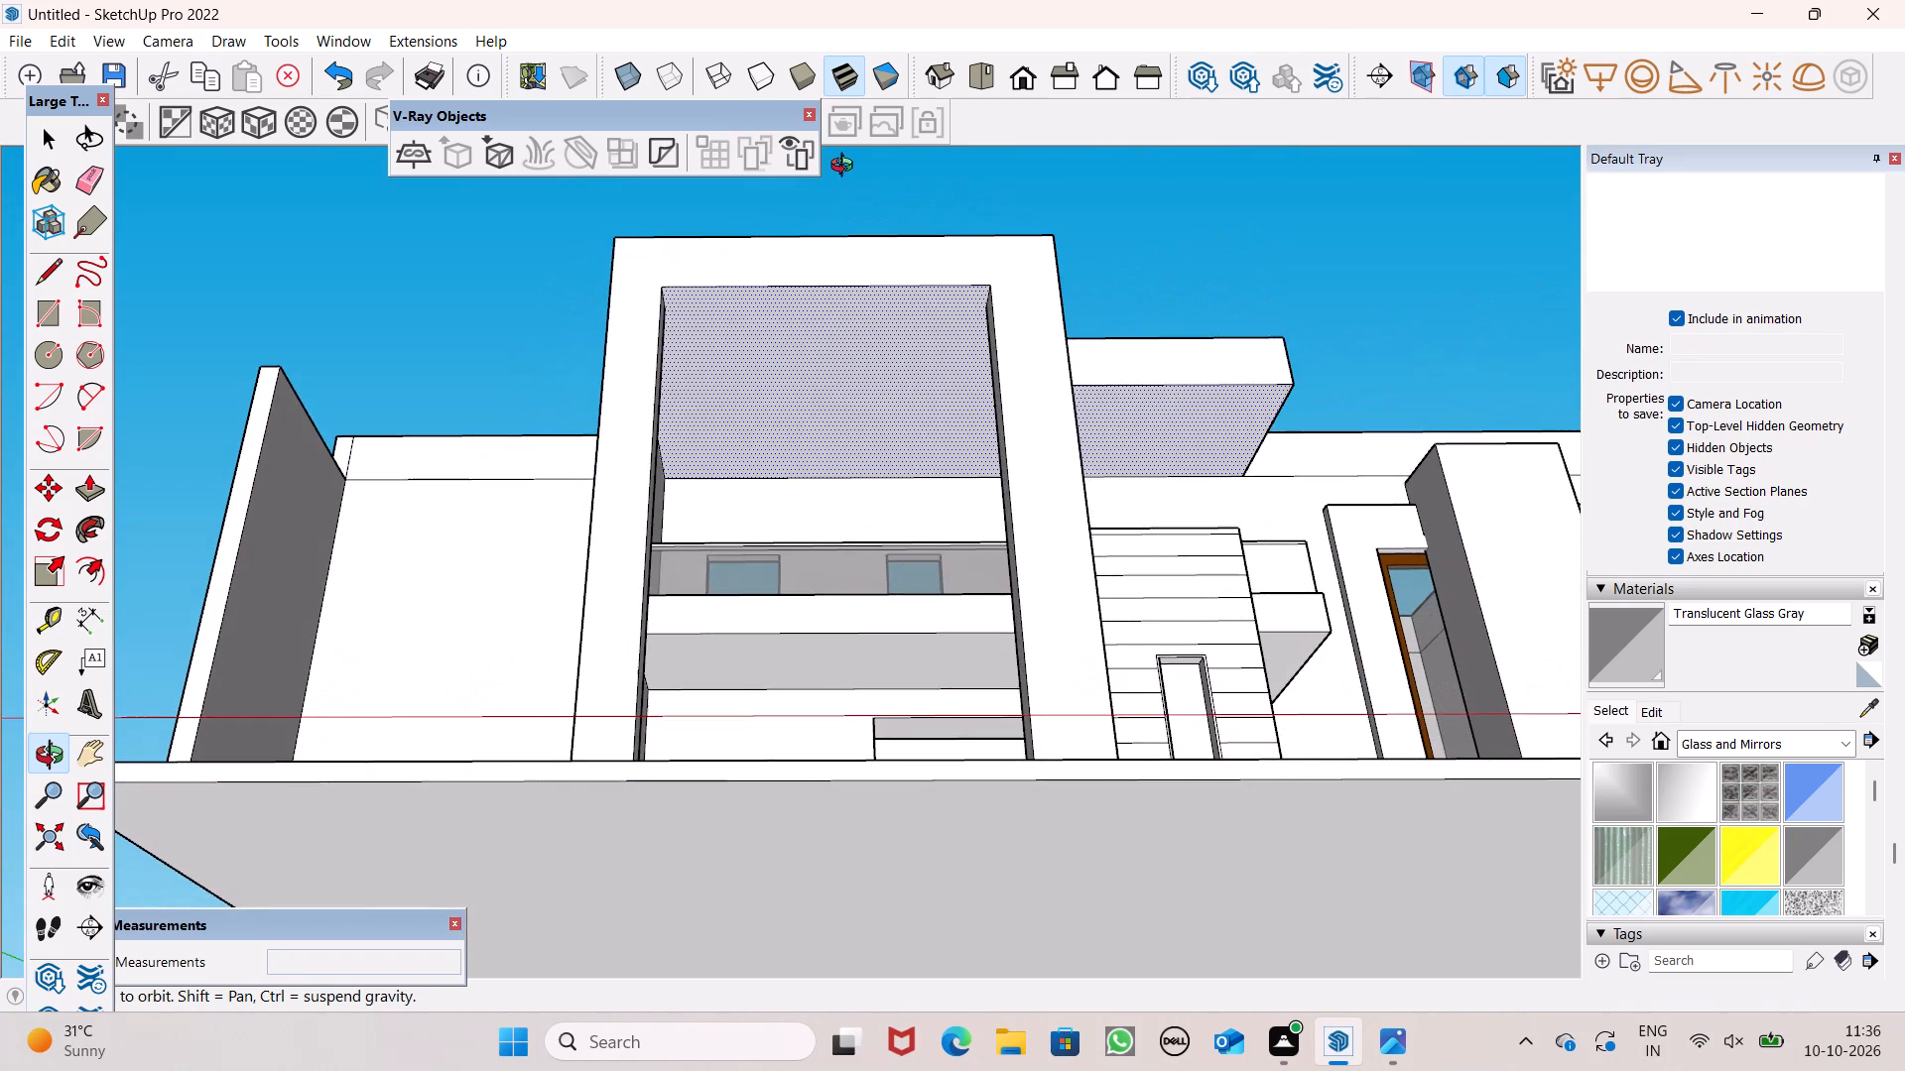
pyautogui.moveTo(846, 168); pyautogui.dragTo(847, 169, button='middle')
pyautogui.scroll(5, 855, 221)
pyautogui.moveTo(914, 487); pyautogui.dragTo(889, 337, button='middle')
pyautogui.scroll(-4, 894, 351)
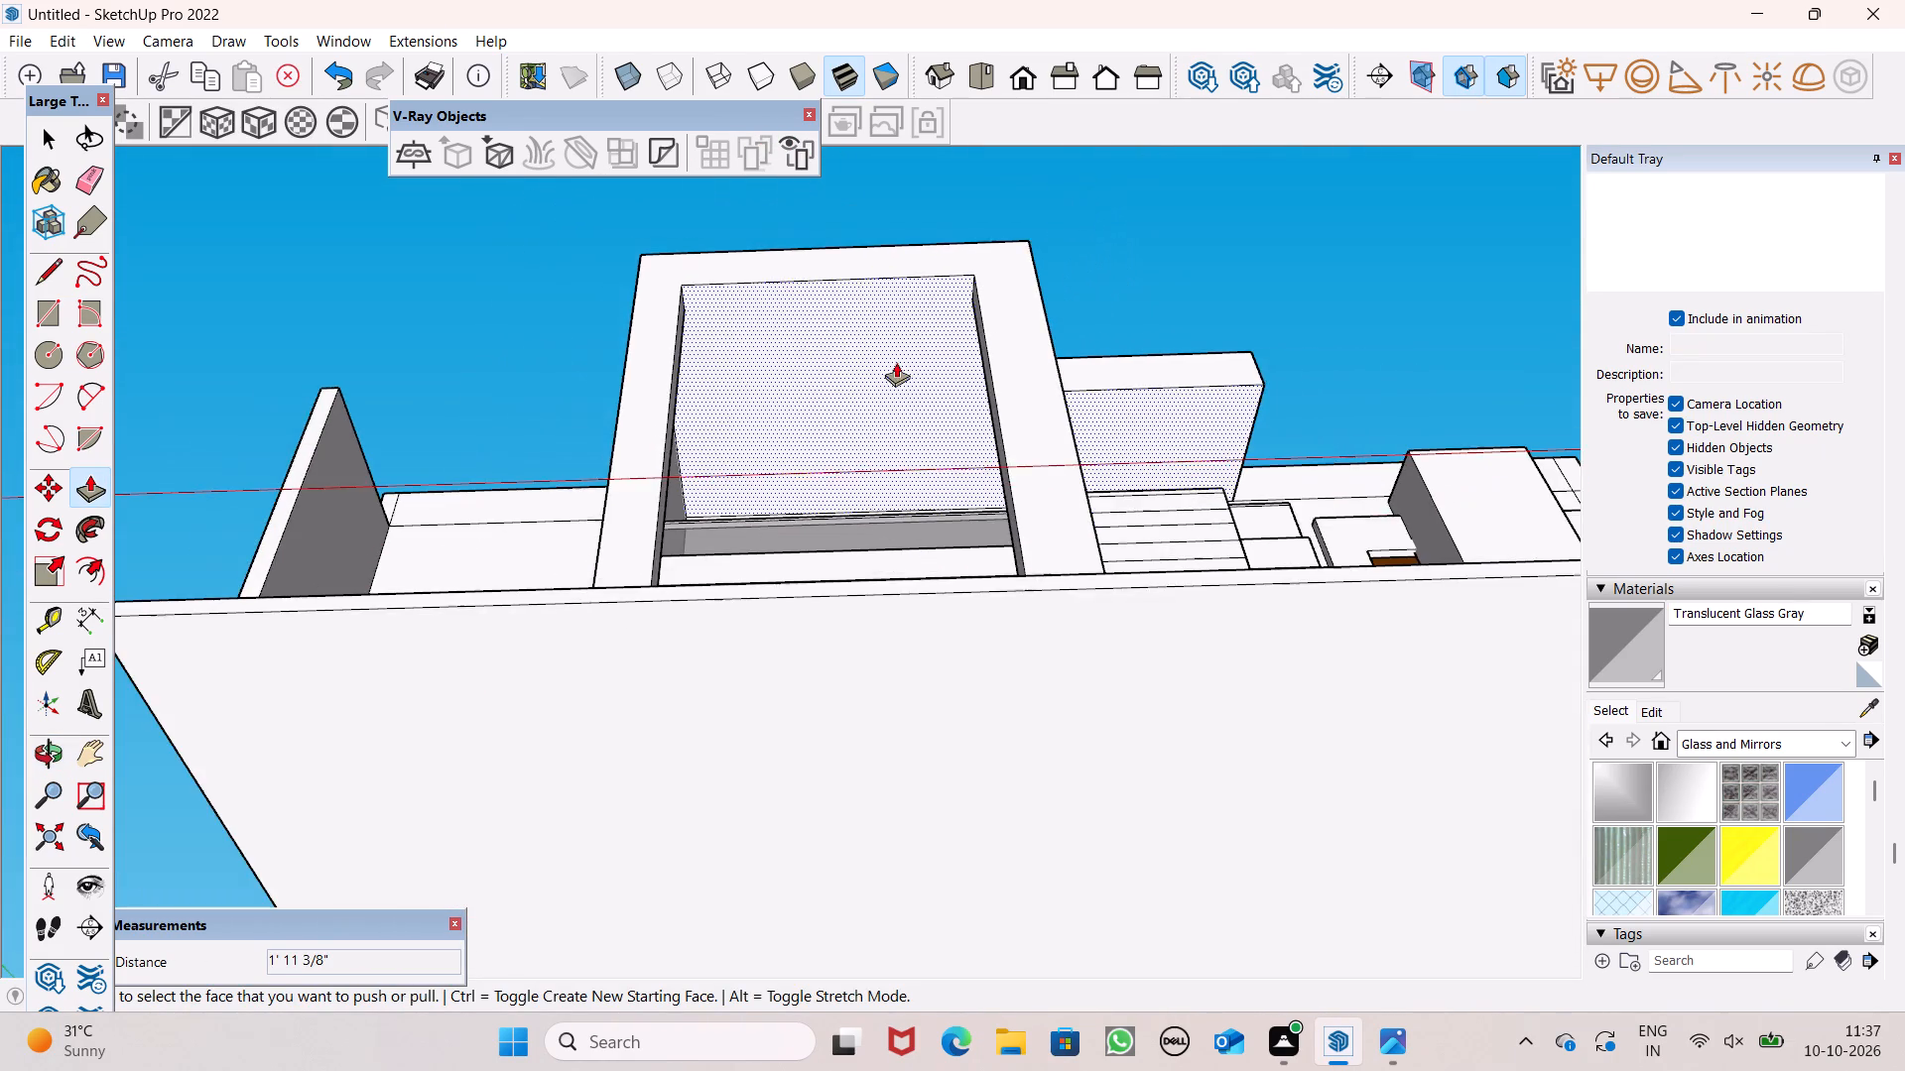
pyautogui.scroll(11, 861, 233)
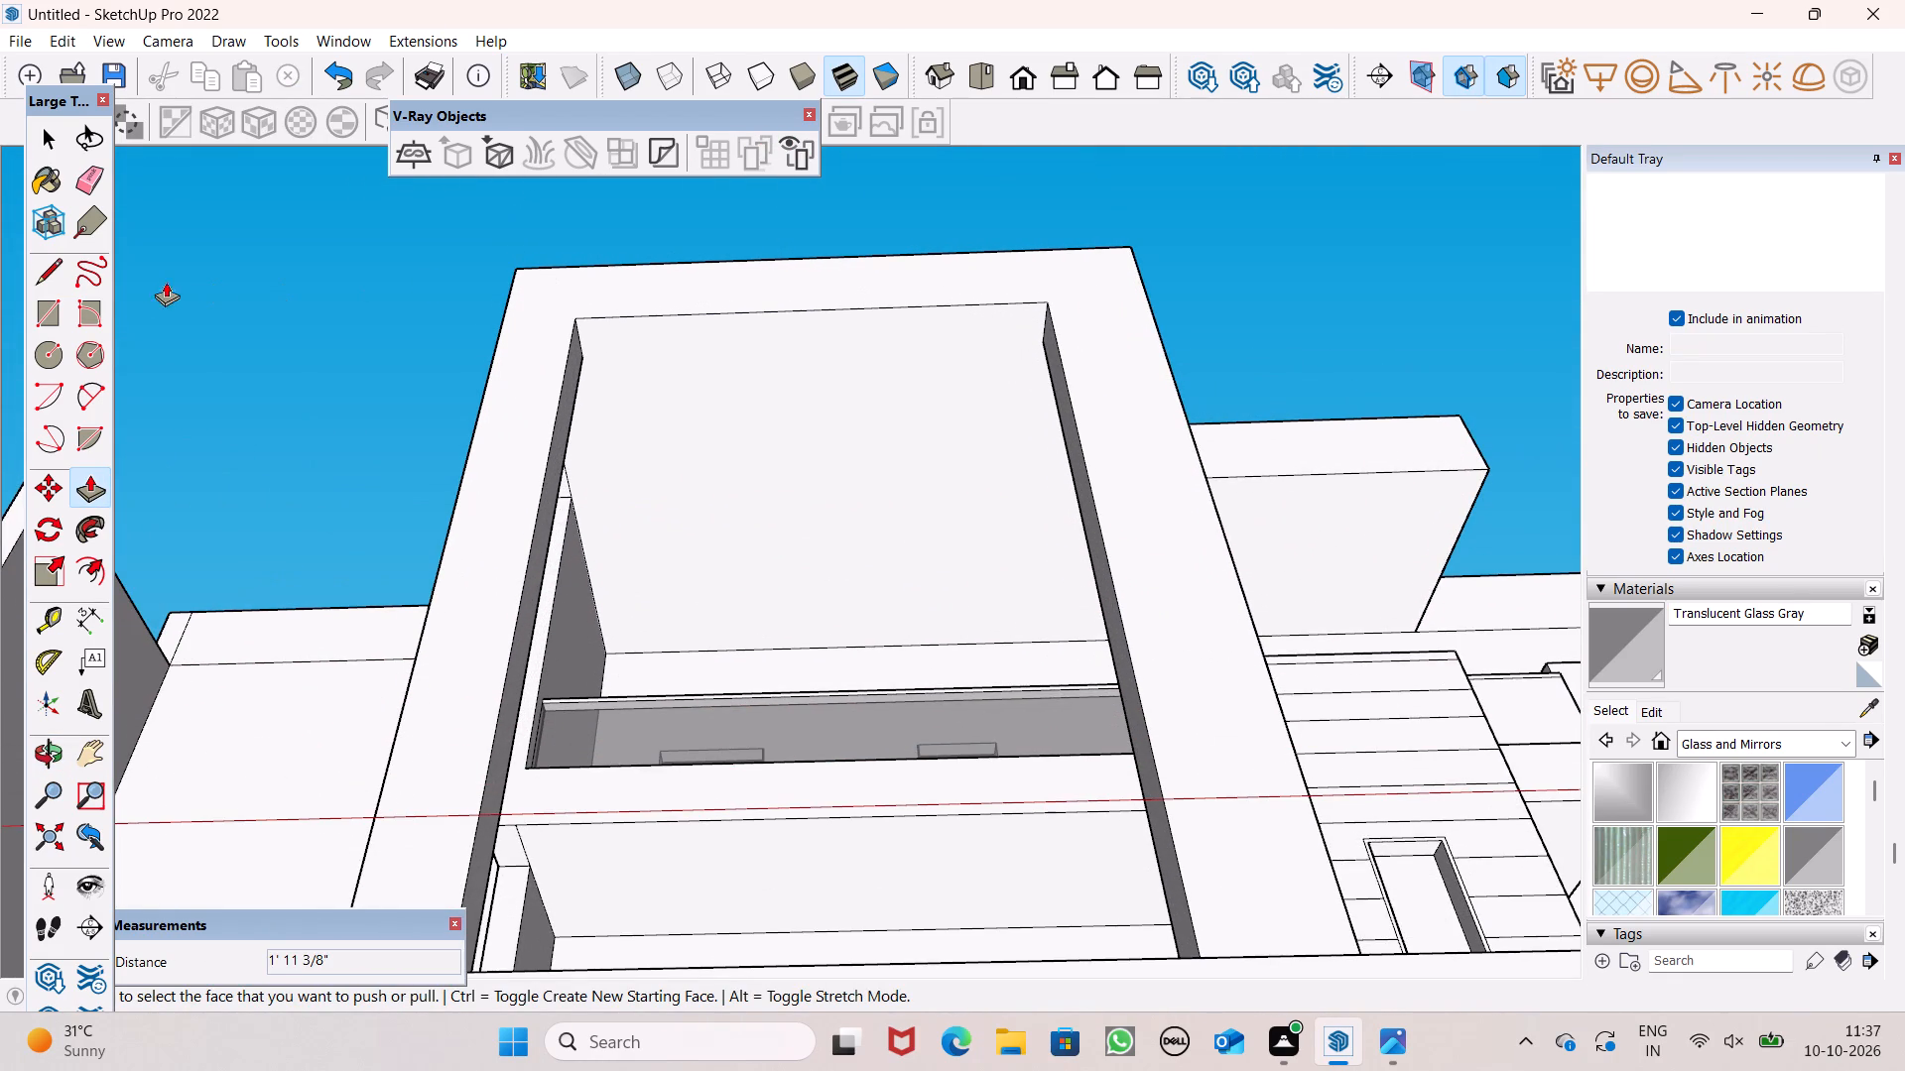
pyautogui.click(62, 281)
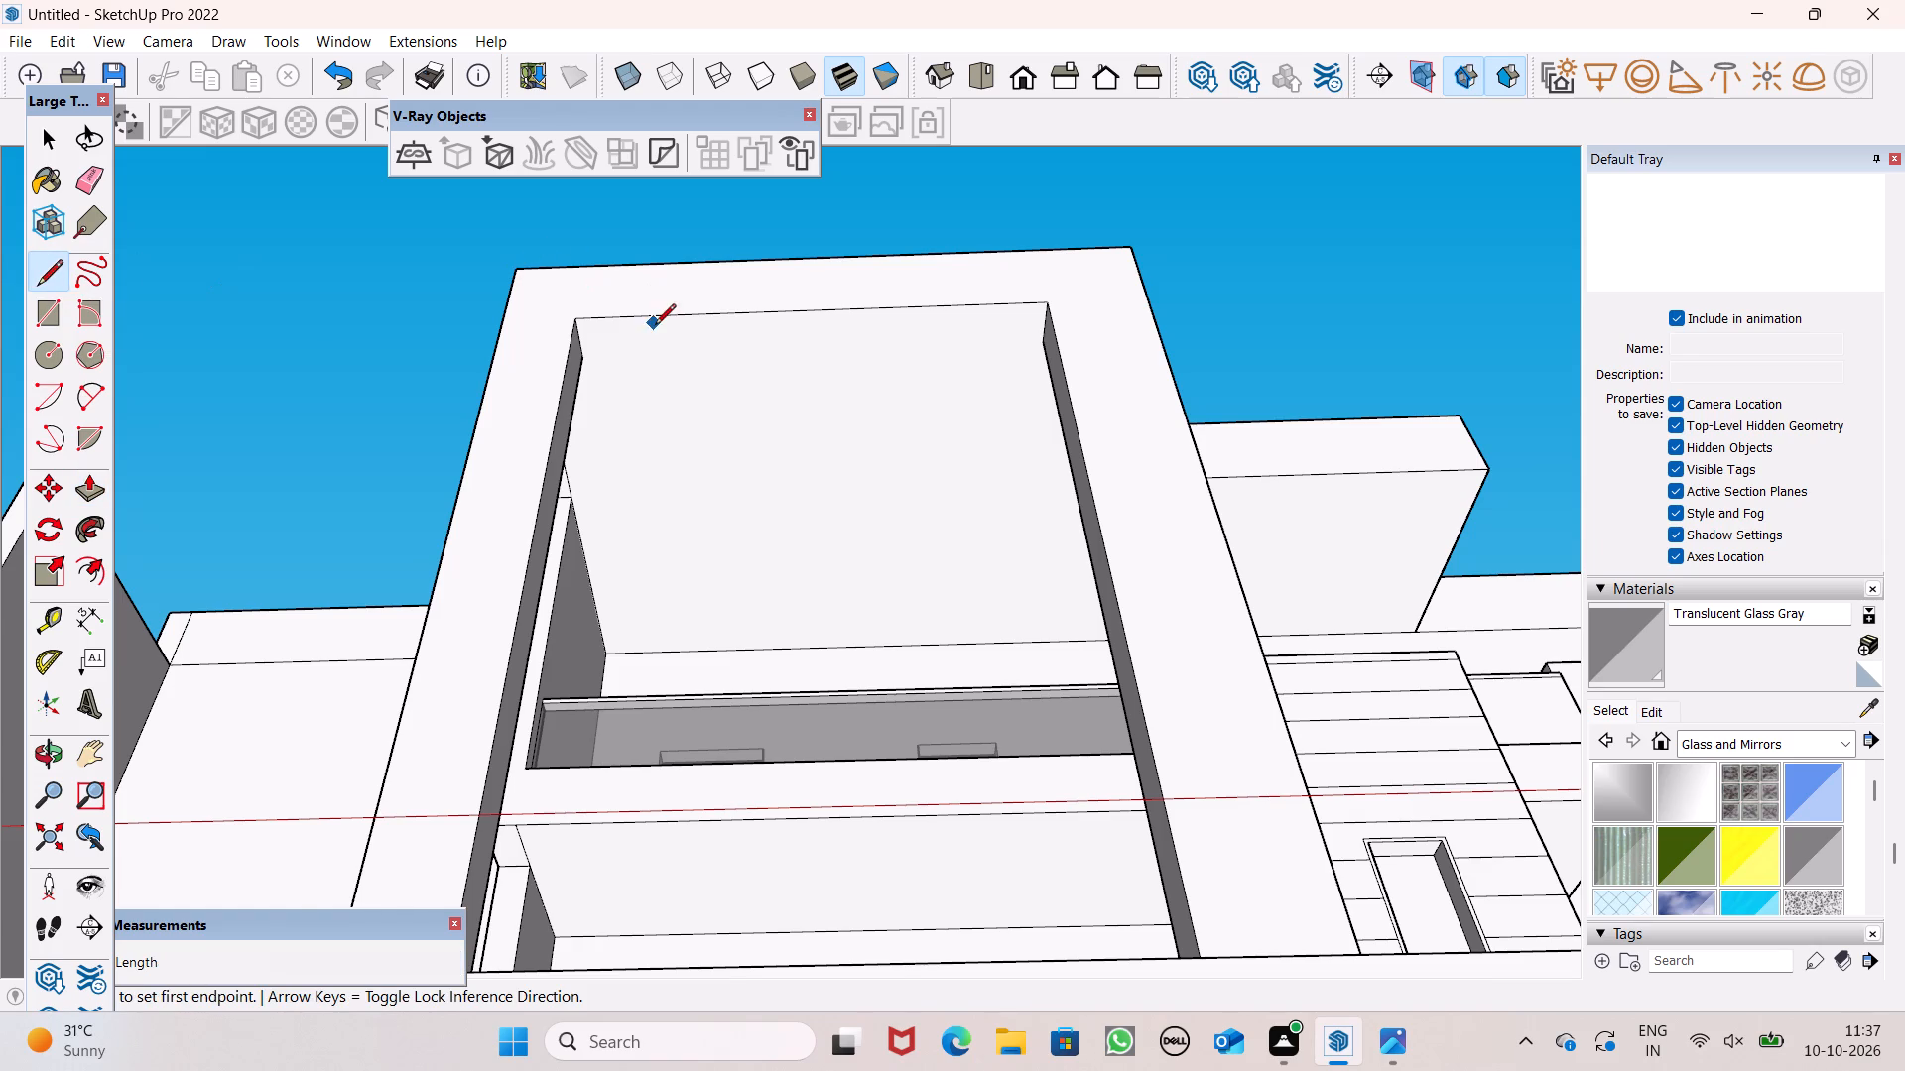
pyautogui.scroll(2, 655, 326)
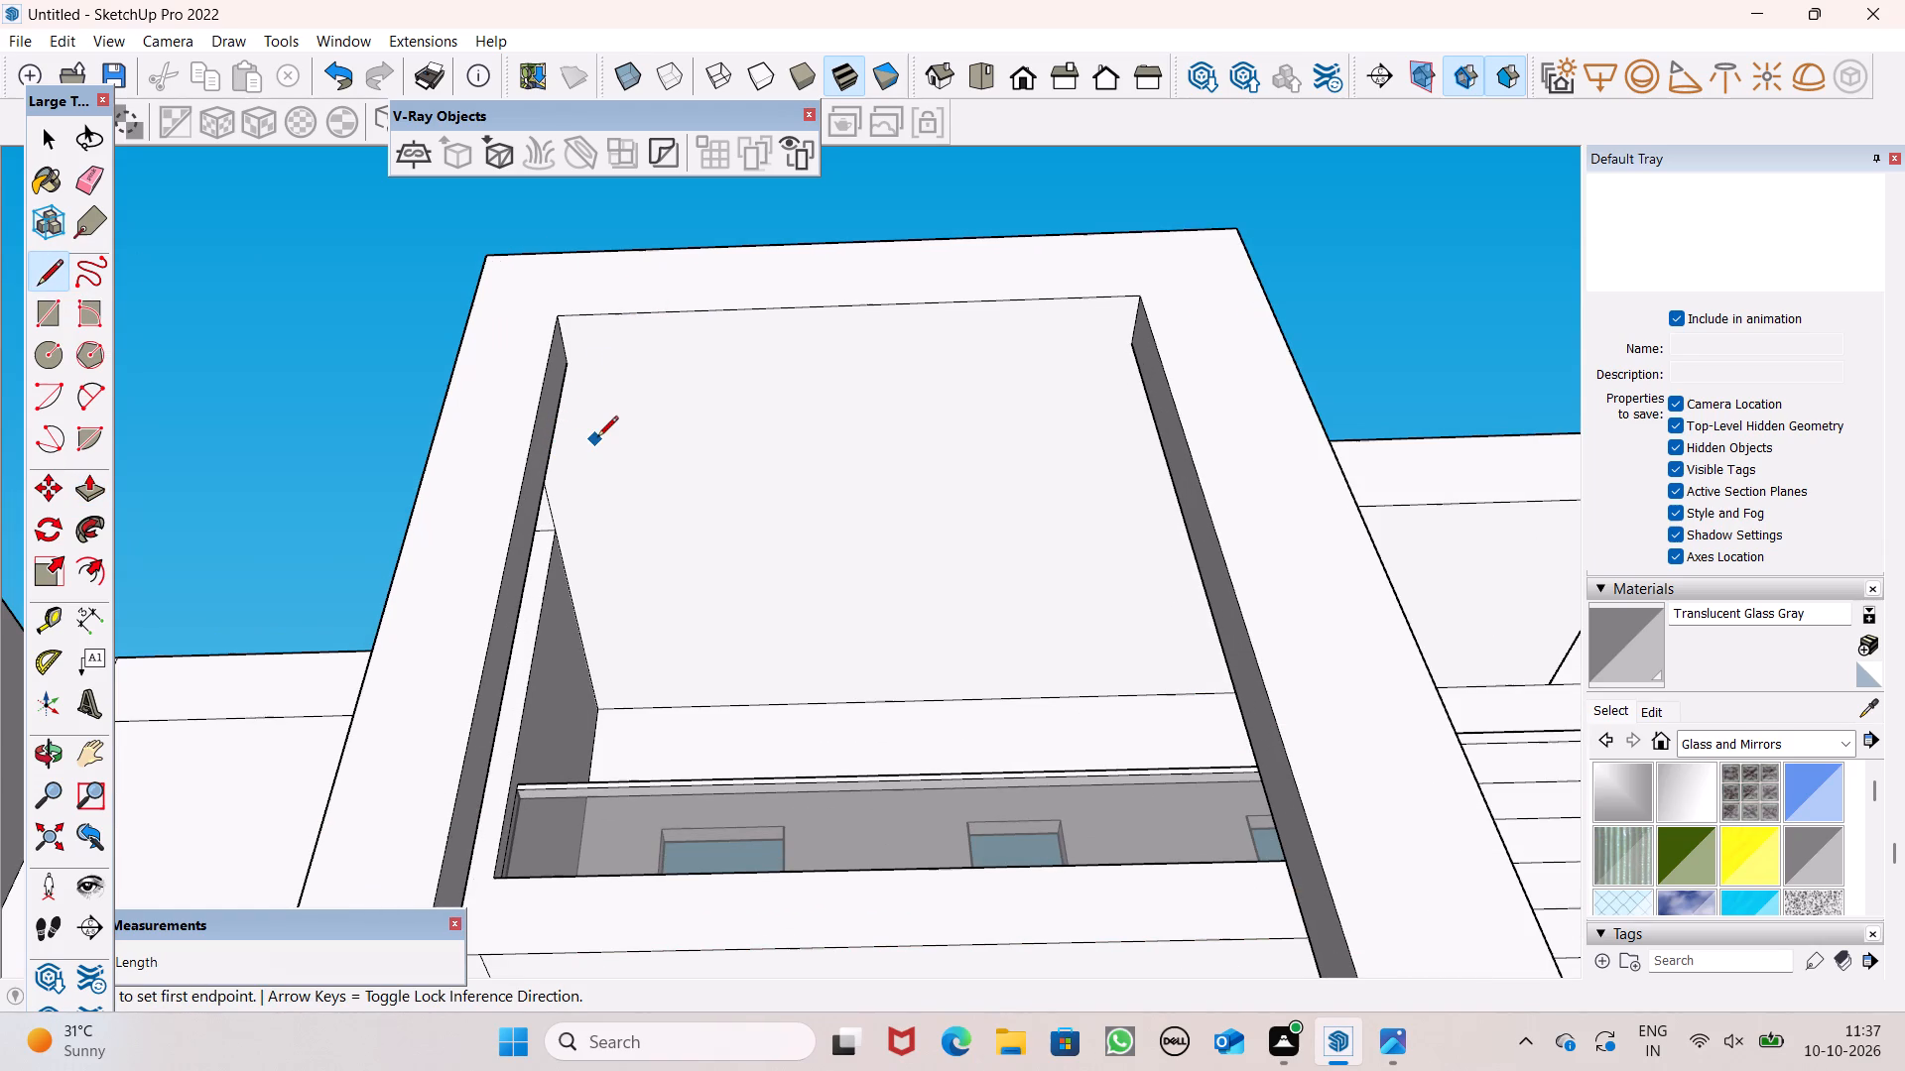
pyautogui.scroll(1, 601, 431)
pyautogui.moveTo(601, 431); pyautogui.dragTo(591, 399, button='middle')
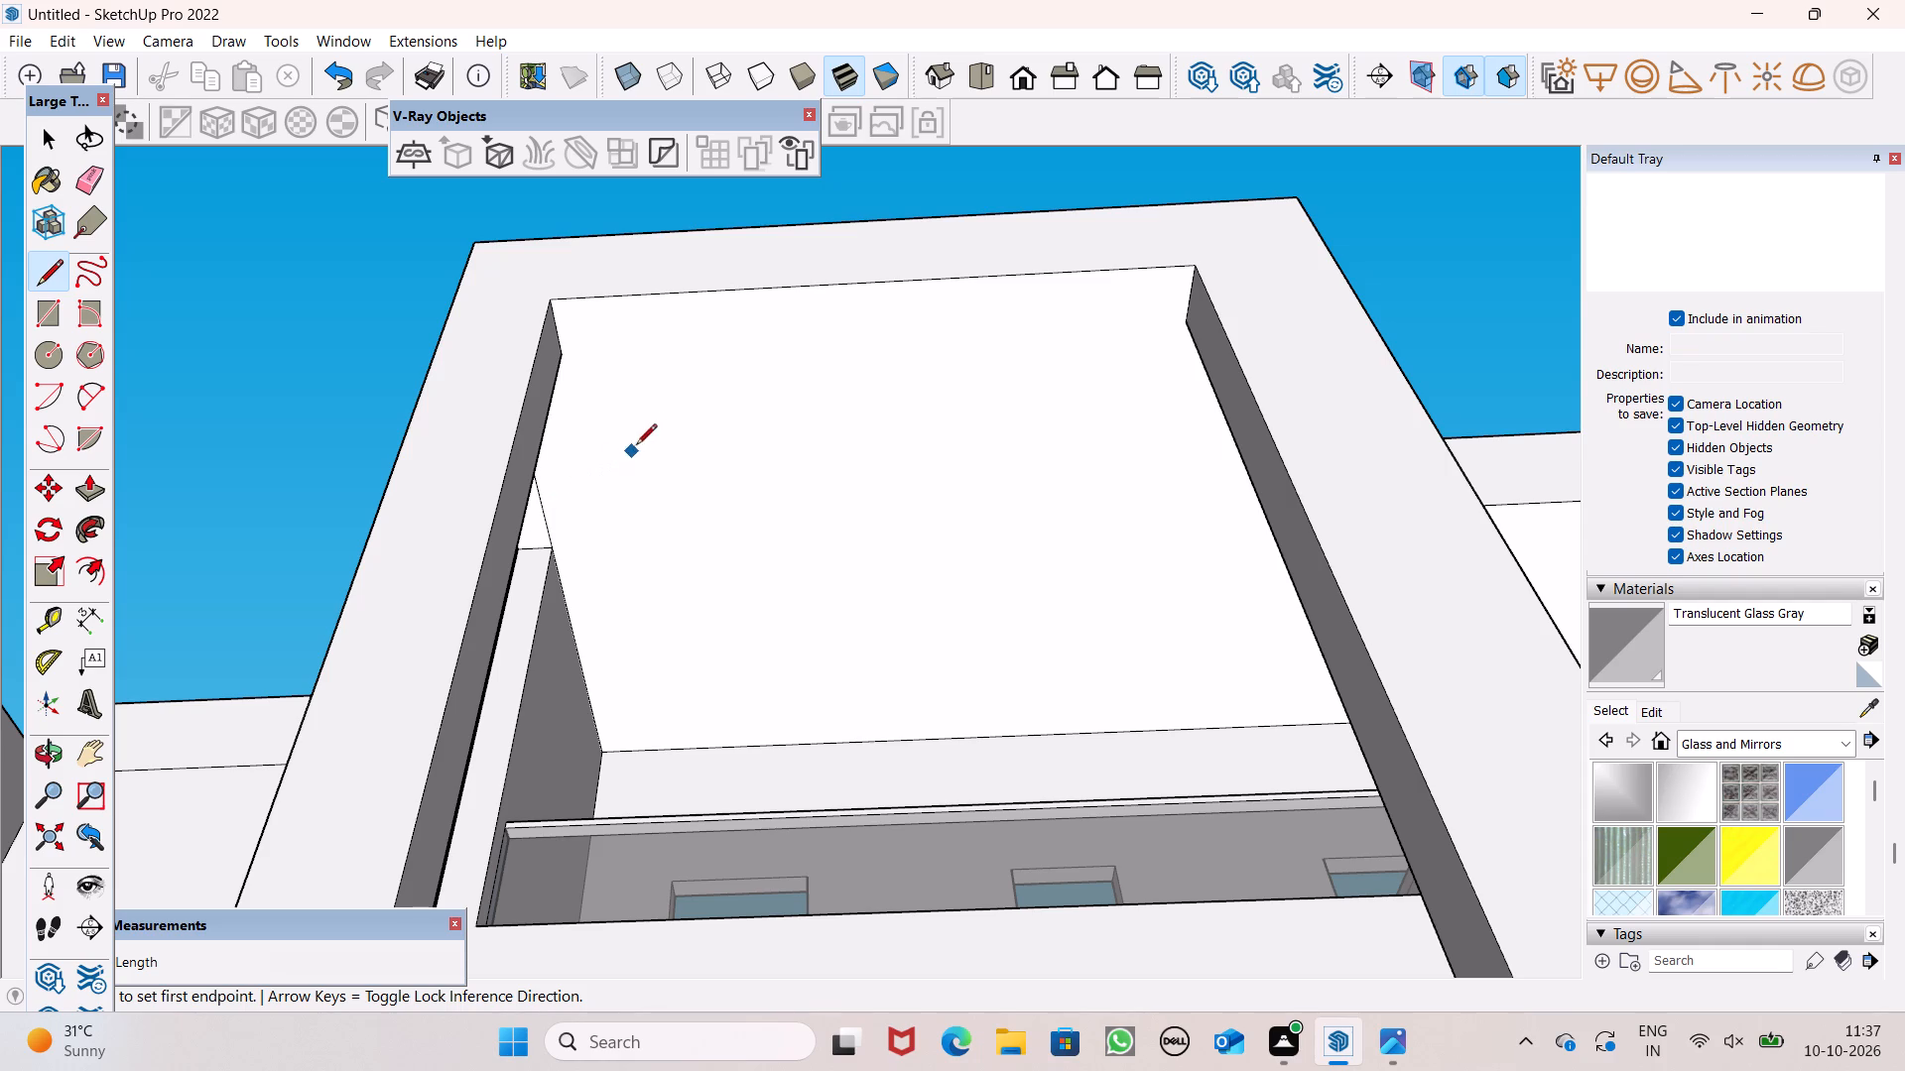
pyautogui.scroll(-1, 624, 454)
pyautogui.moveTo(622, 482); pyautogui.dragTo(629, 411, button='middle')
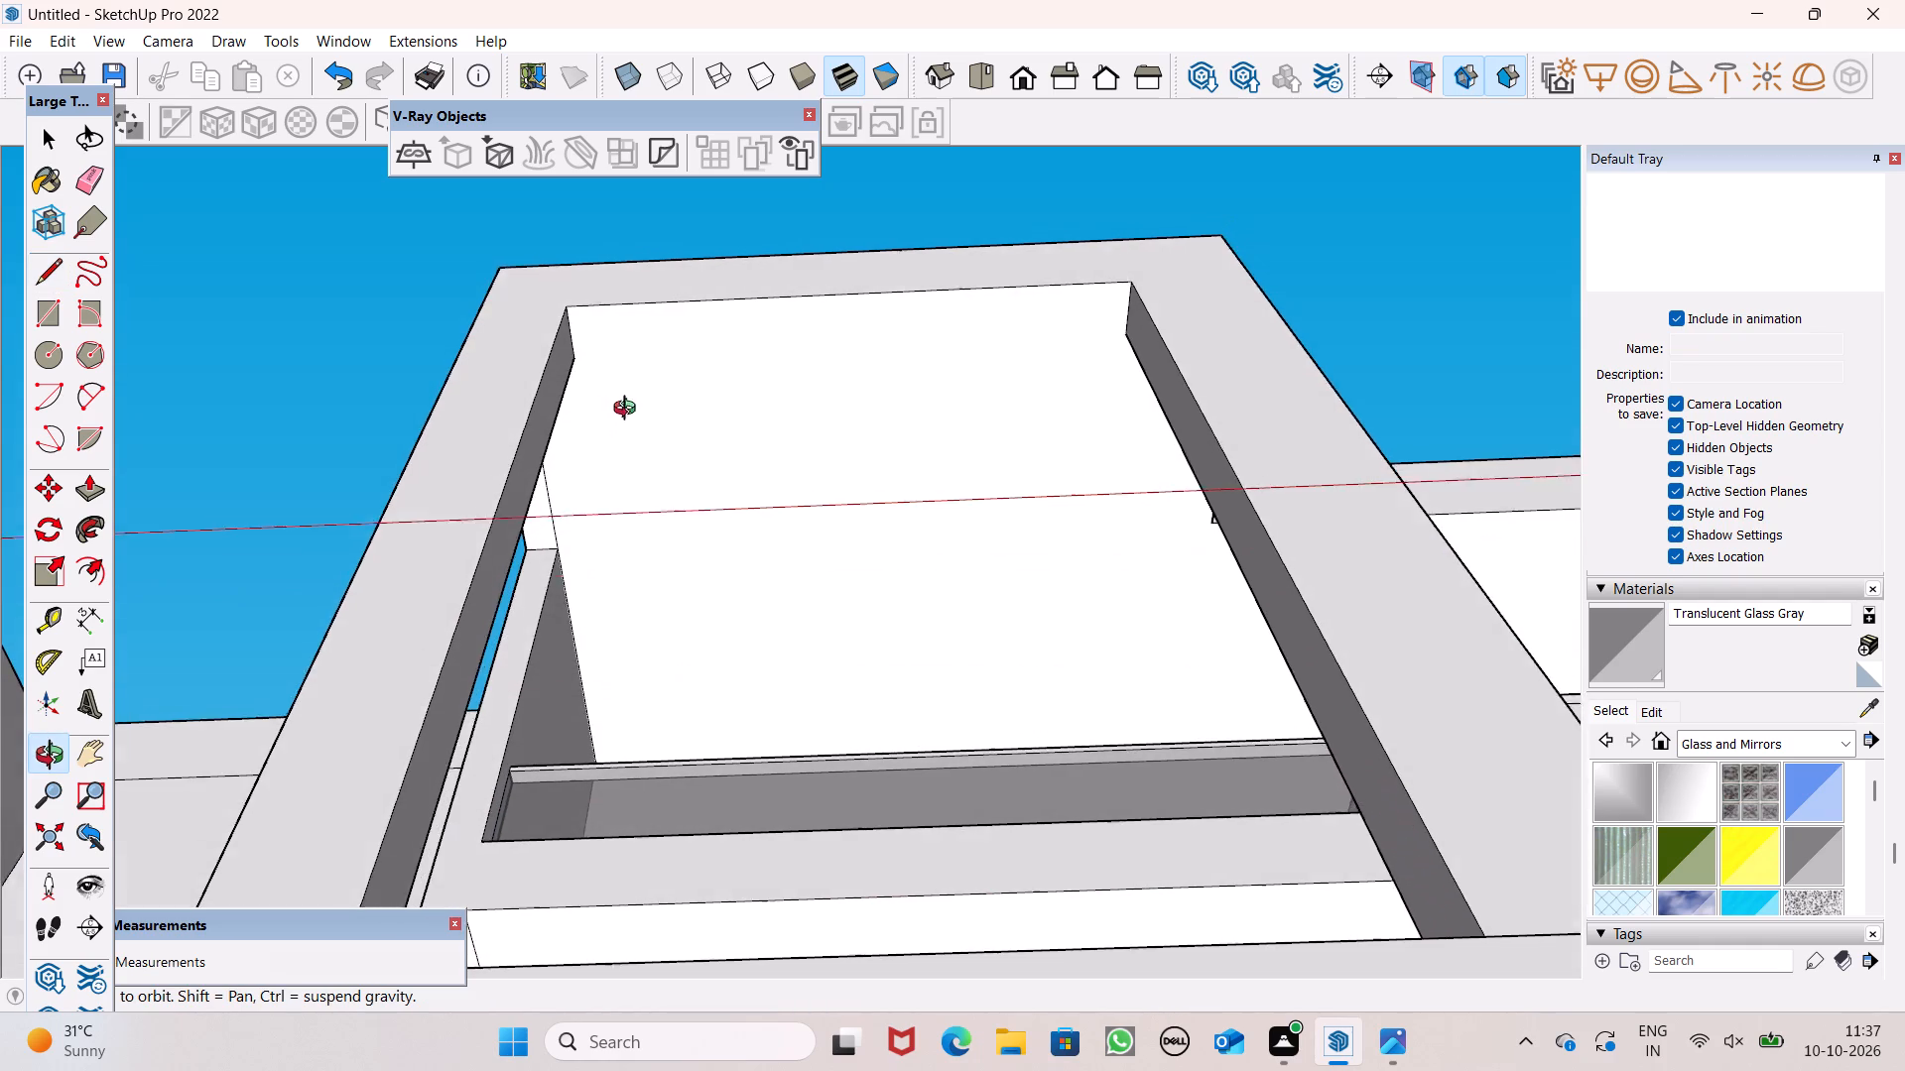
pyautogui.moveTo(629, 411); pyautogui.dragTo(622, 410, button='middle')
pyautogui.scroll(3, 587, 382)
pyautogui.scroll(-2, 583, 370)
pyautogui.moveTo(597, 366); pyautogui.dragTo(597, 388, button='middle')
pyautogui.scroll(1, 593, 375)
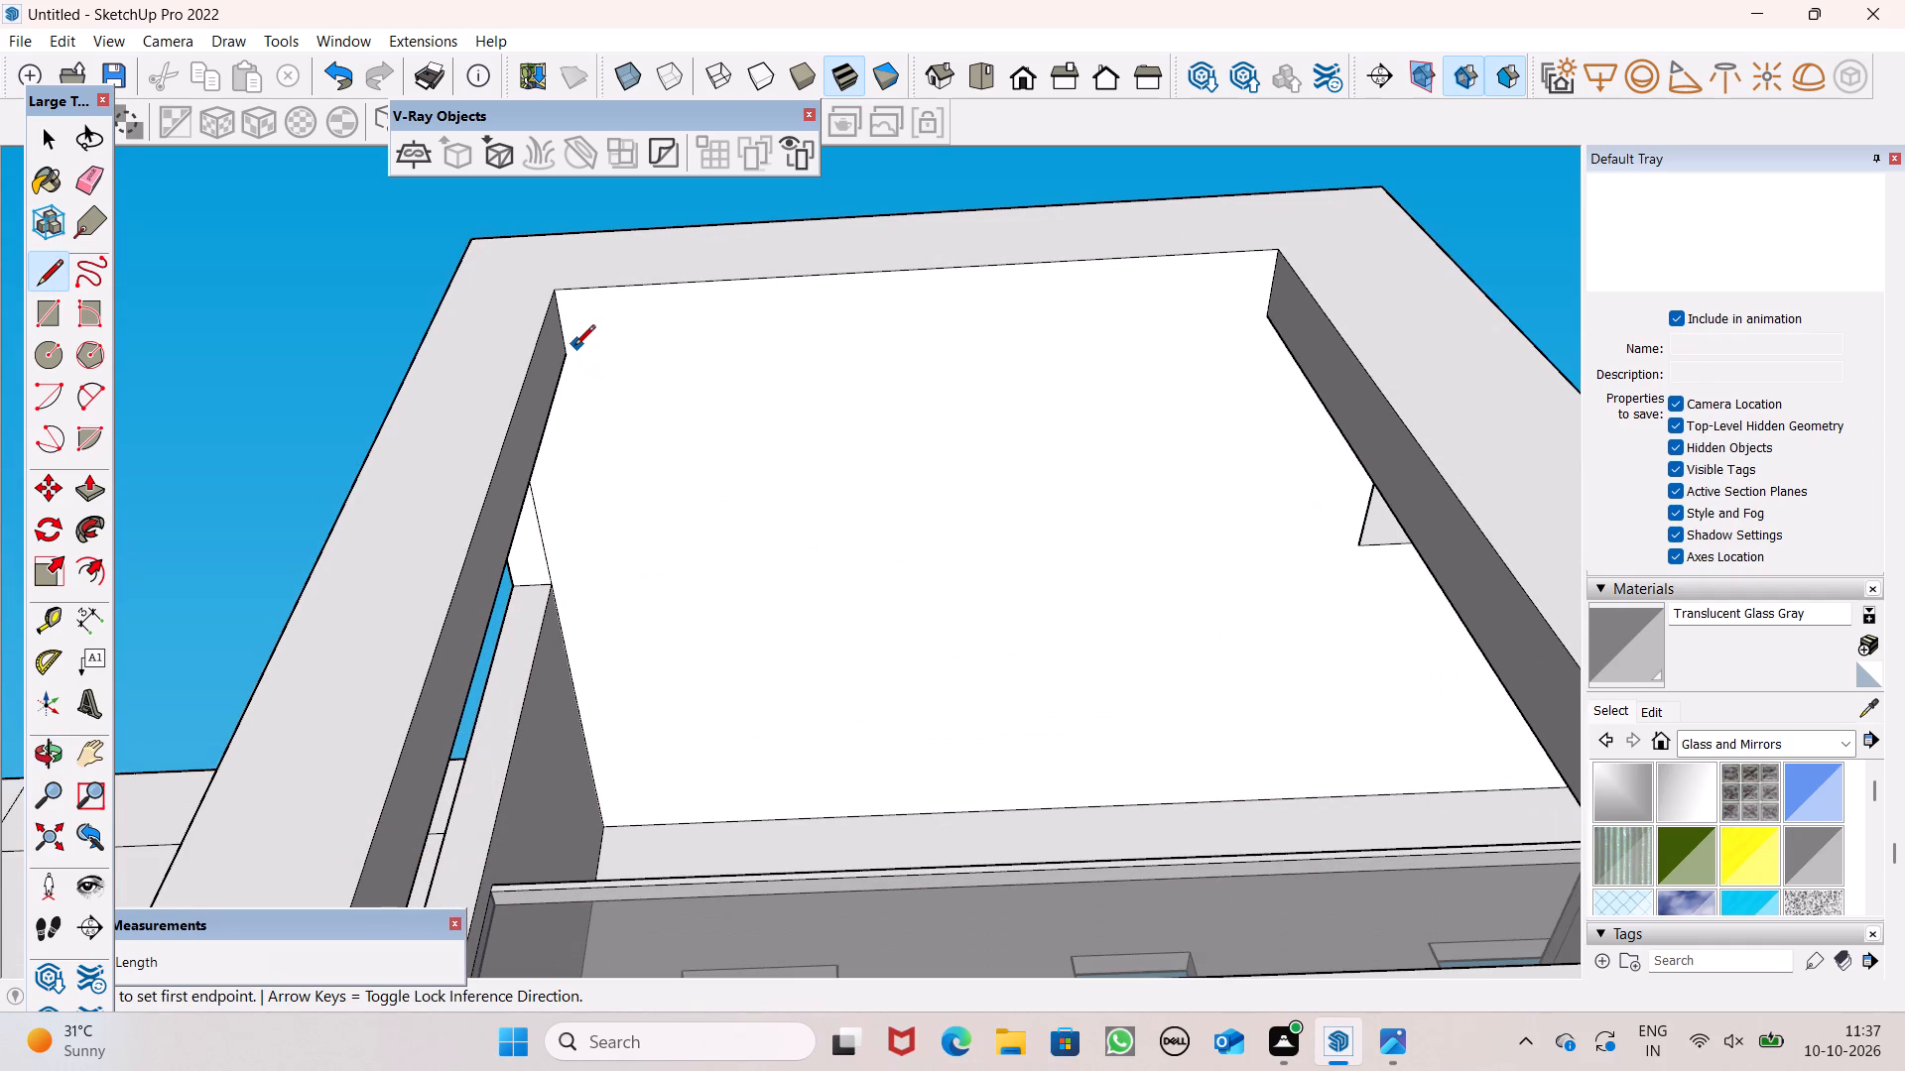
pyautogui.click(571, 352)
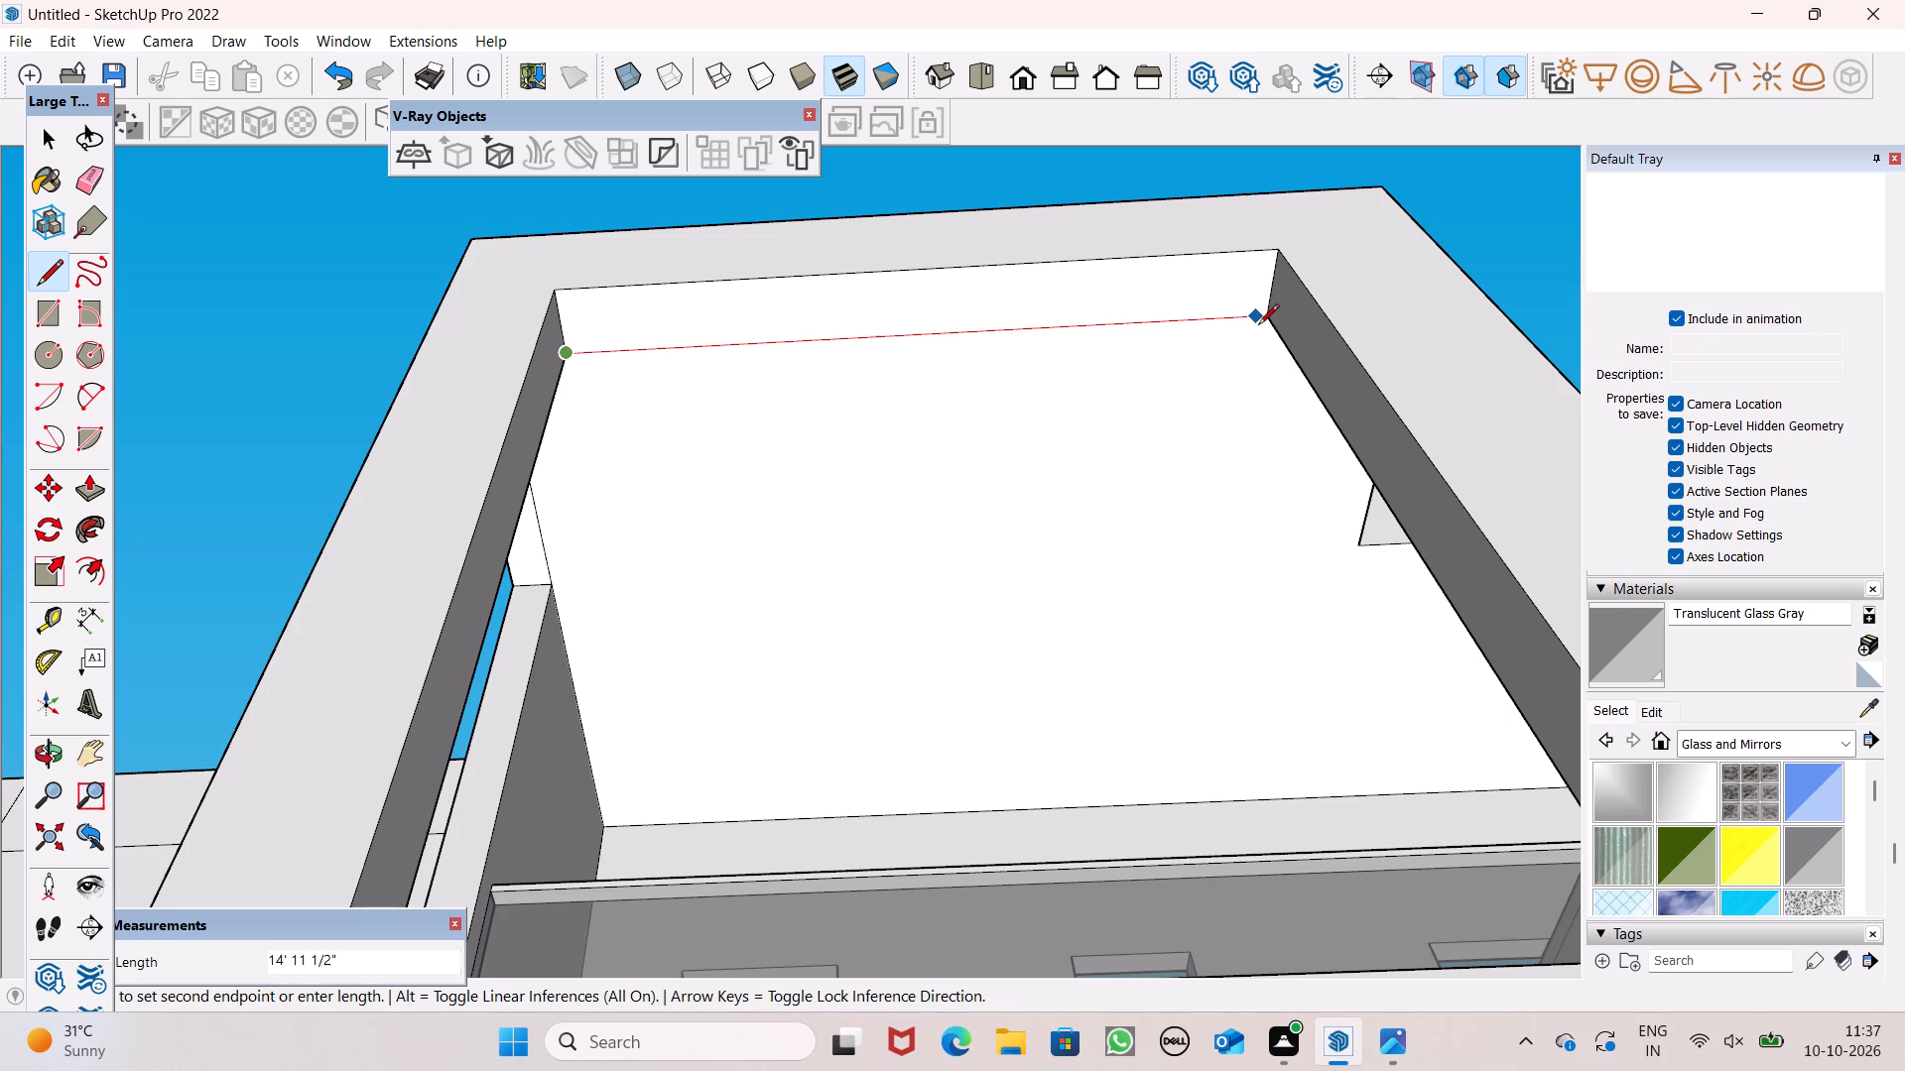
pyautogui.click(1268, 322)
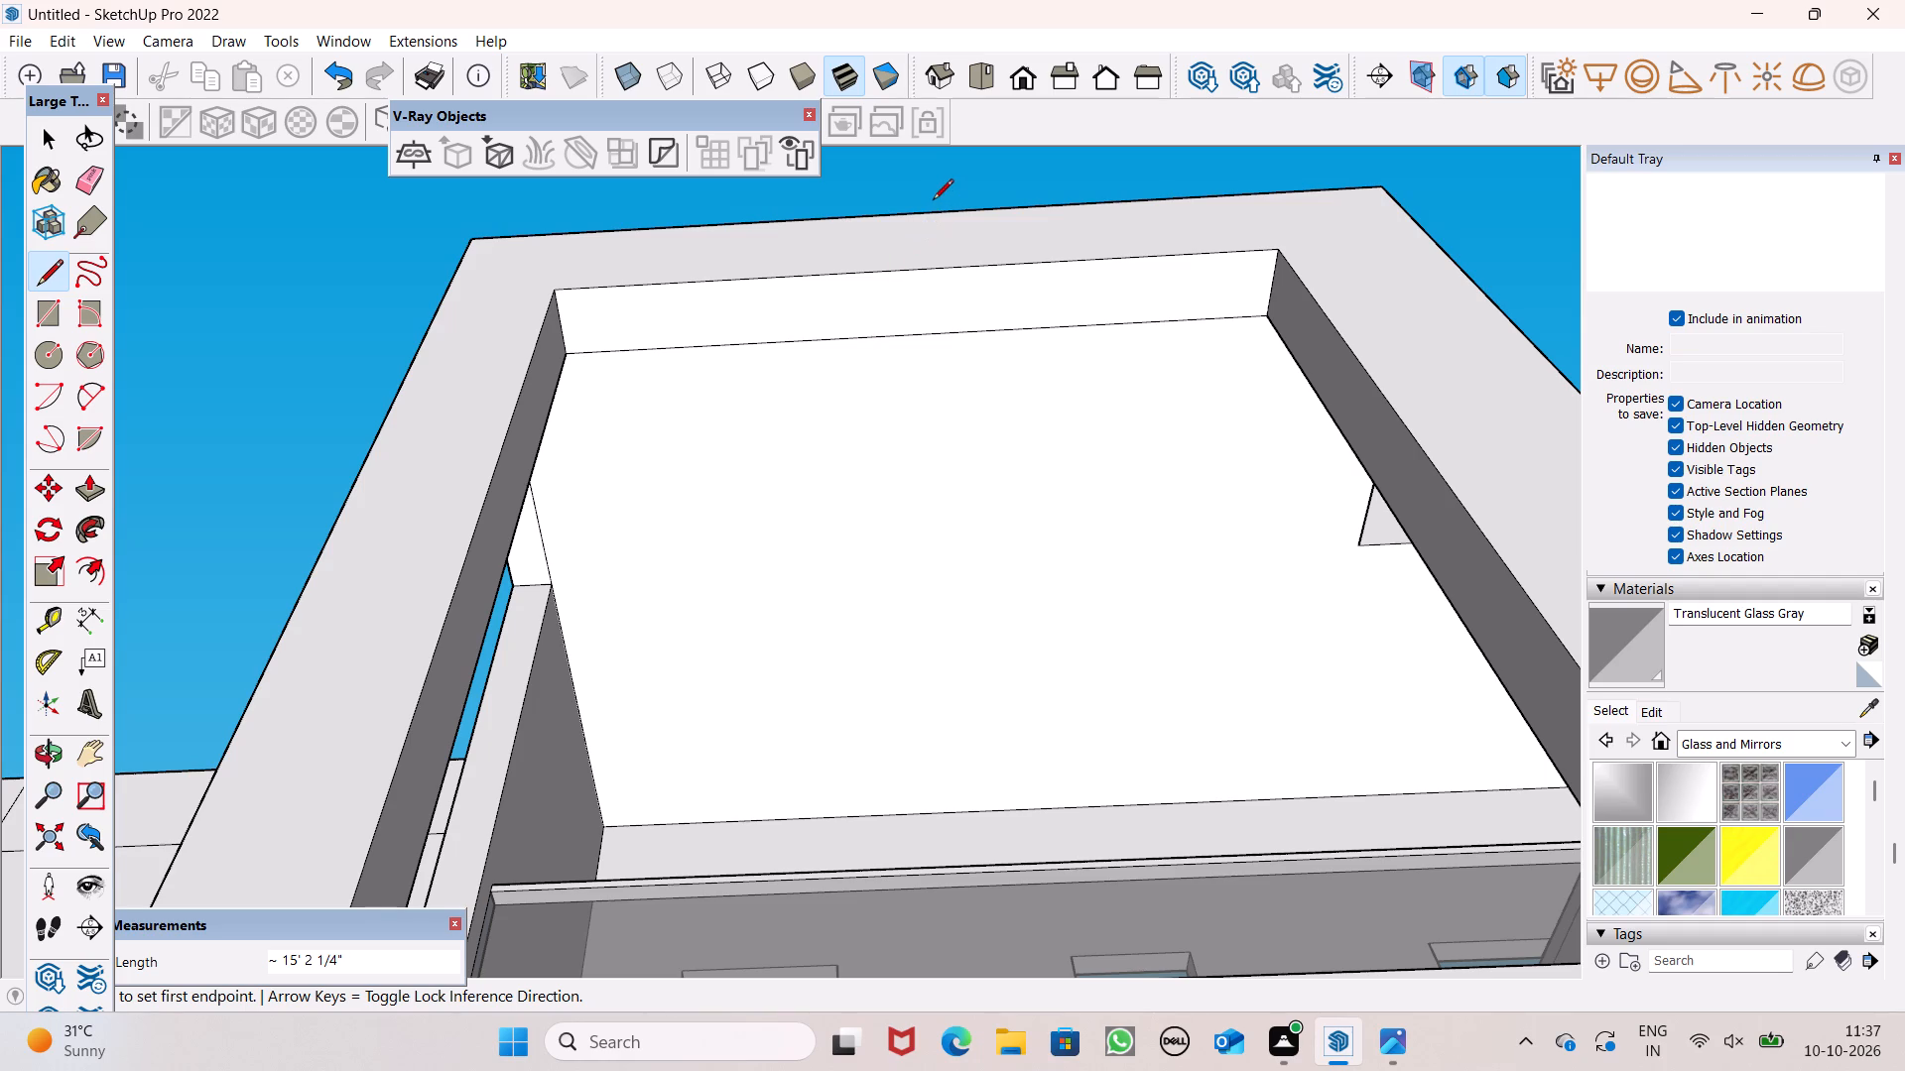
# Examine the canopy's underside, the front beam and the two widened columns from below and from the front.
pyautogui.scroll(-5, 933, 201)
pyautogui.scroll(-2, 911, 355)
pyautogui.moveTo(951, 389); pyautogui.dragTo(929, 531, button='middle')
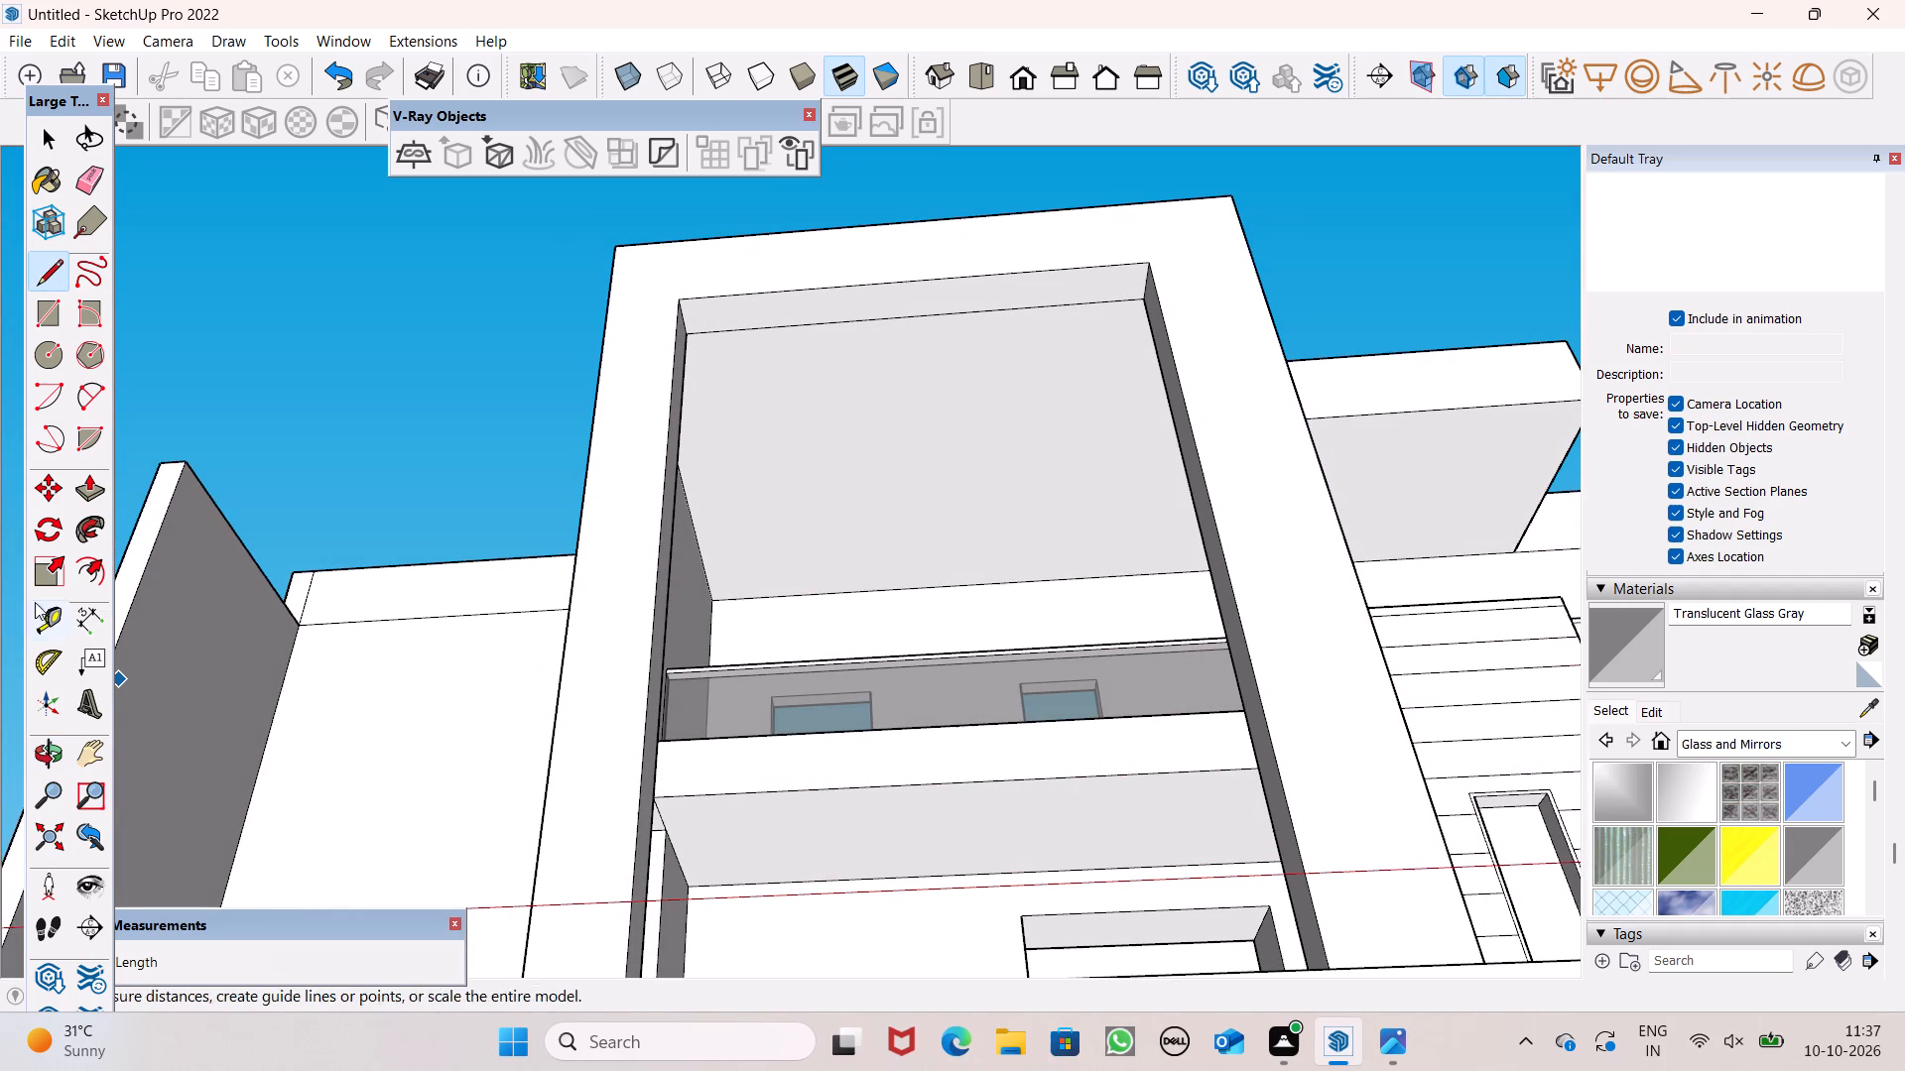
pyautogui.click(89, 486)
pyautogui.moveTo(647, 328); pyautogui.dragTo(660, 278, button='middle')
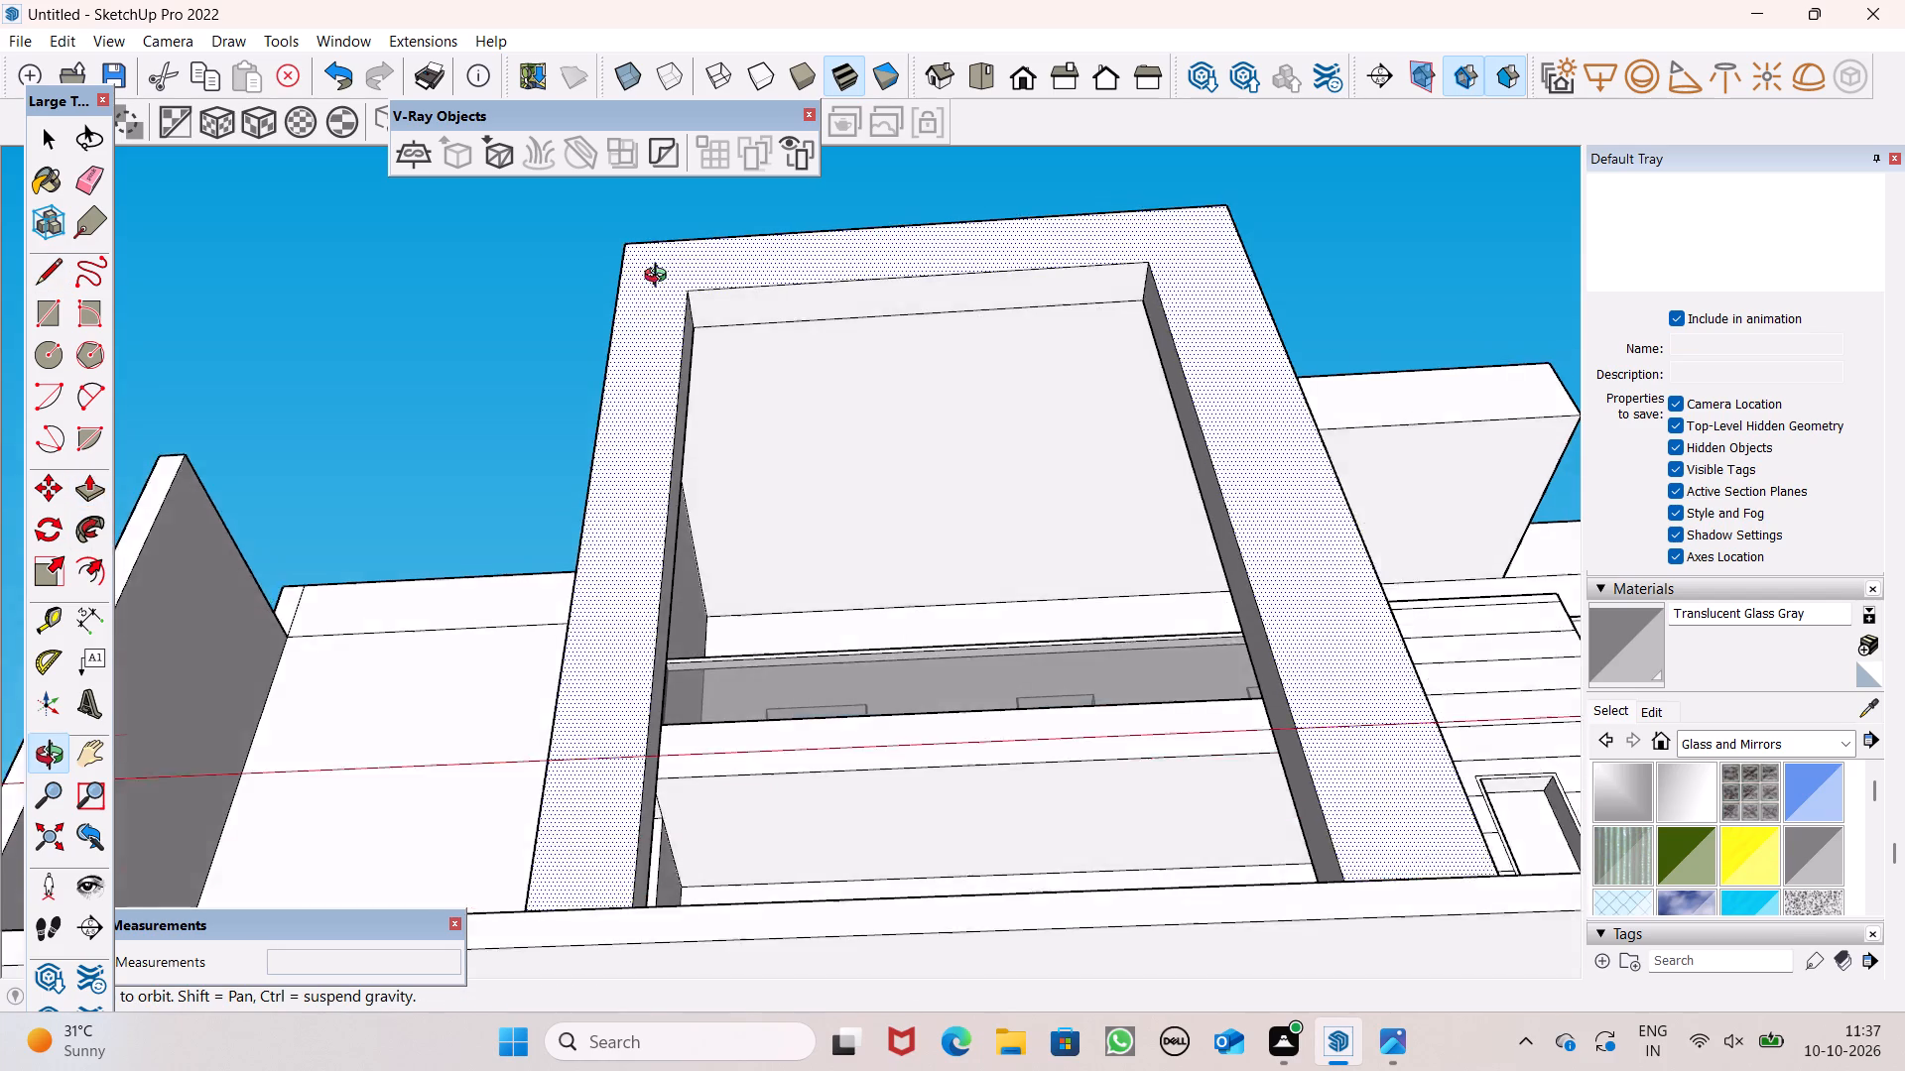
pyautogui.moveTo(660, 278); pyautogui.dragTo(489, 266, button='middle')
pyautogui.scroll(1, 867, 223)
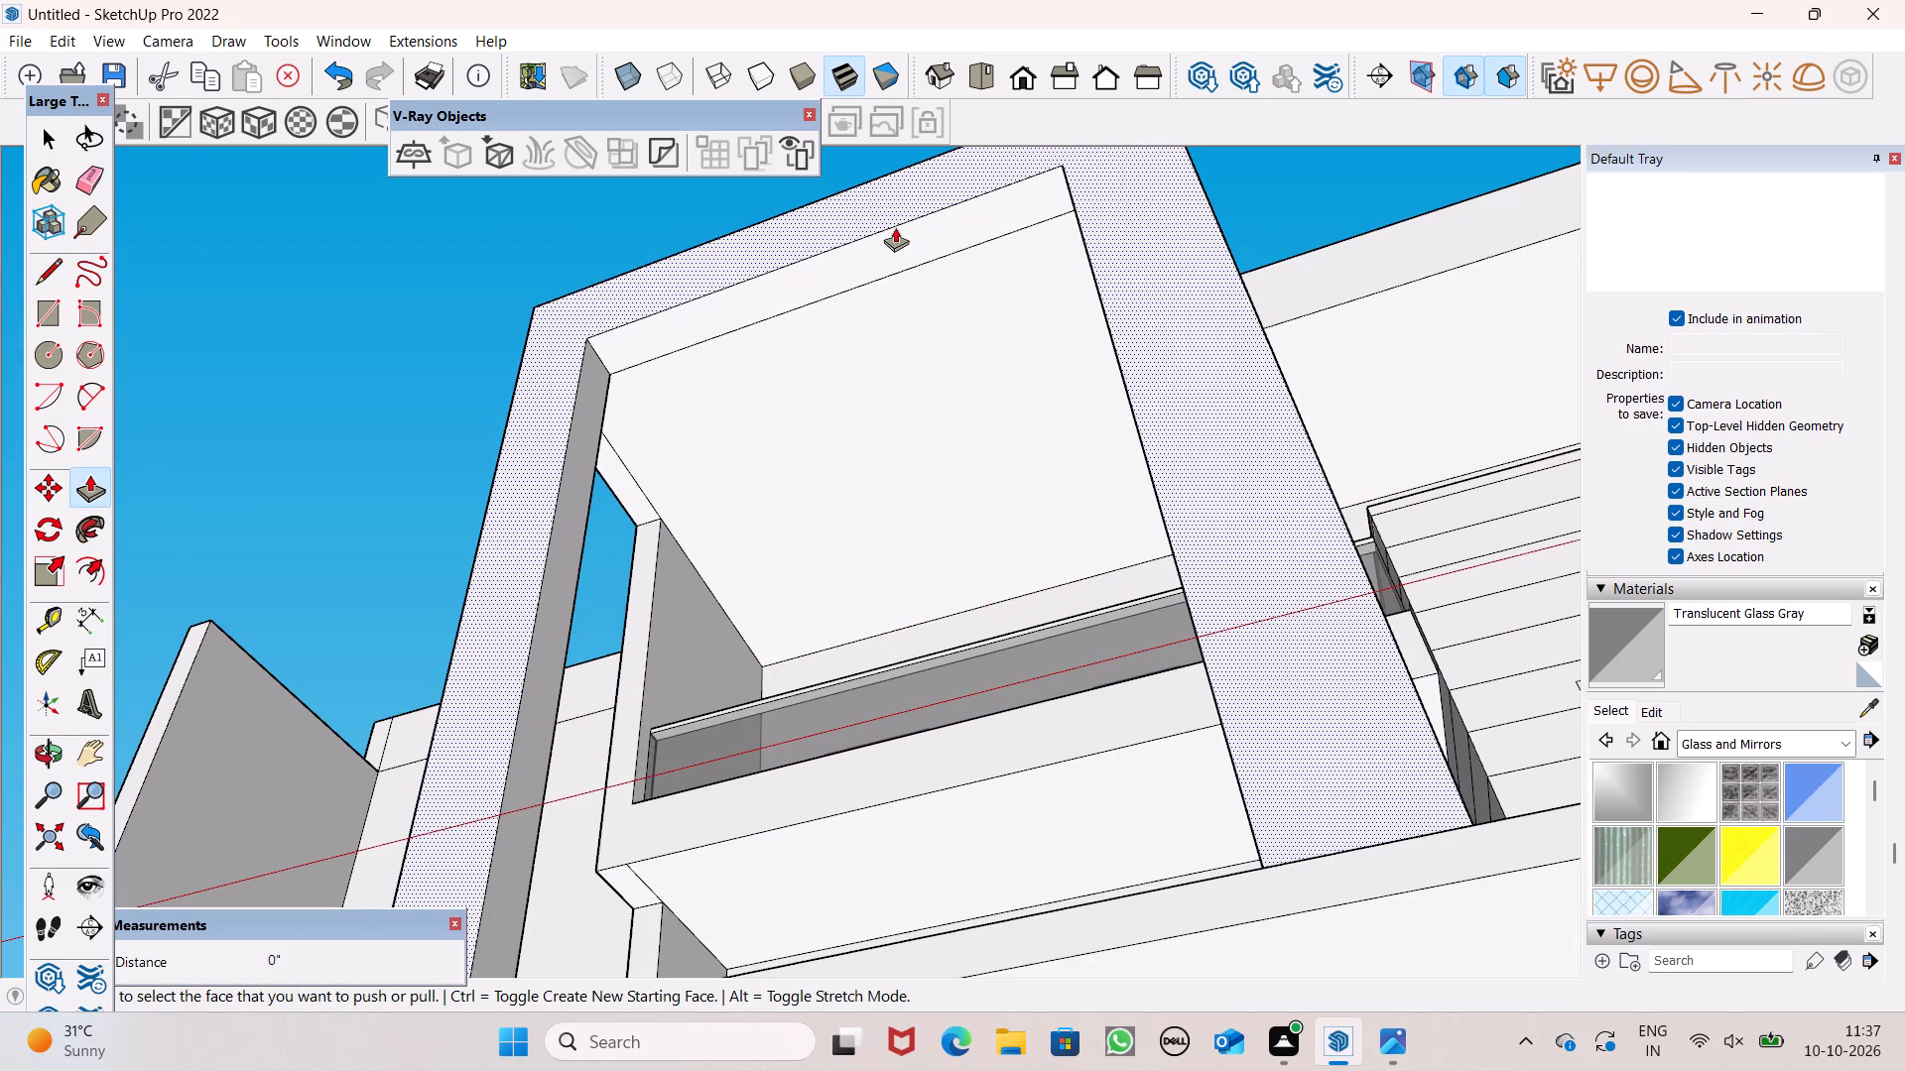
pyautogui.scroll(-1, 895, 227)
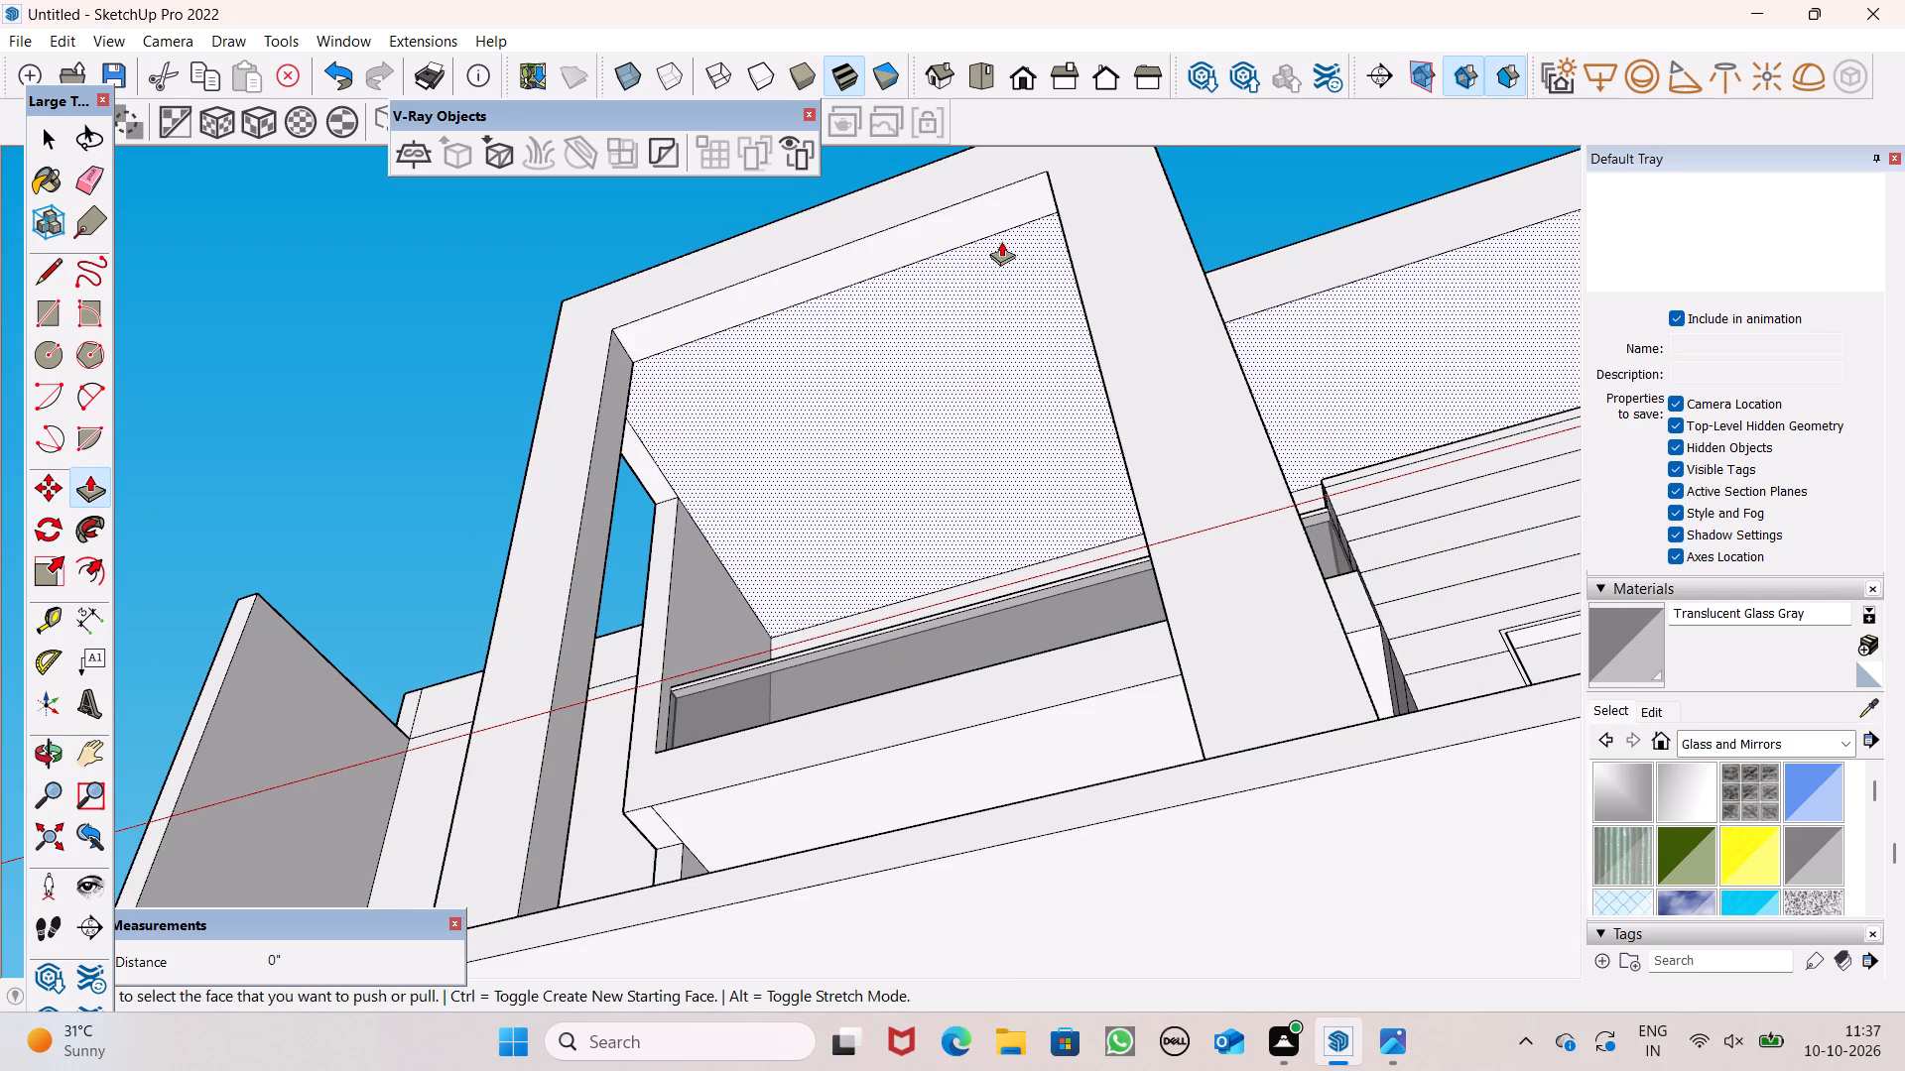
pyautogui.scroll(-2, 969, 233)
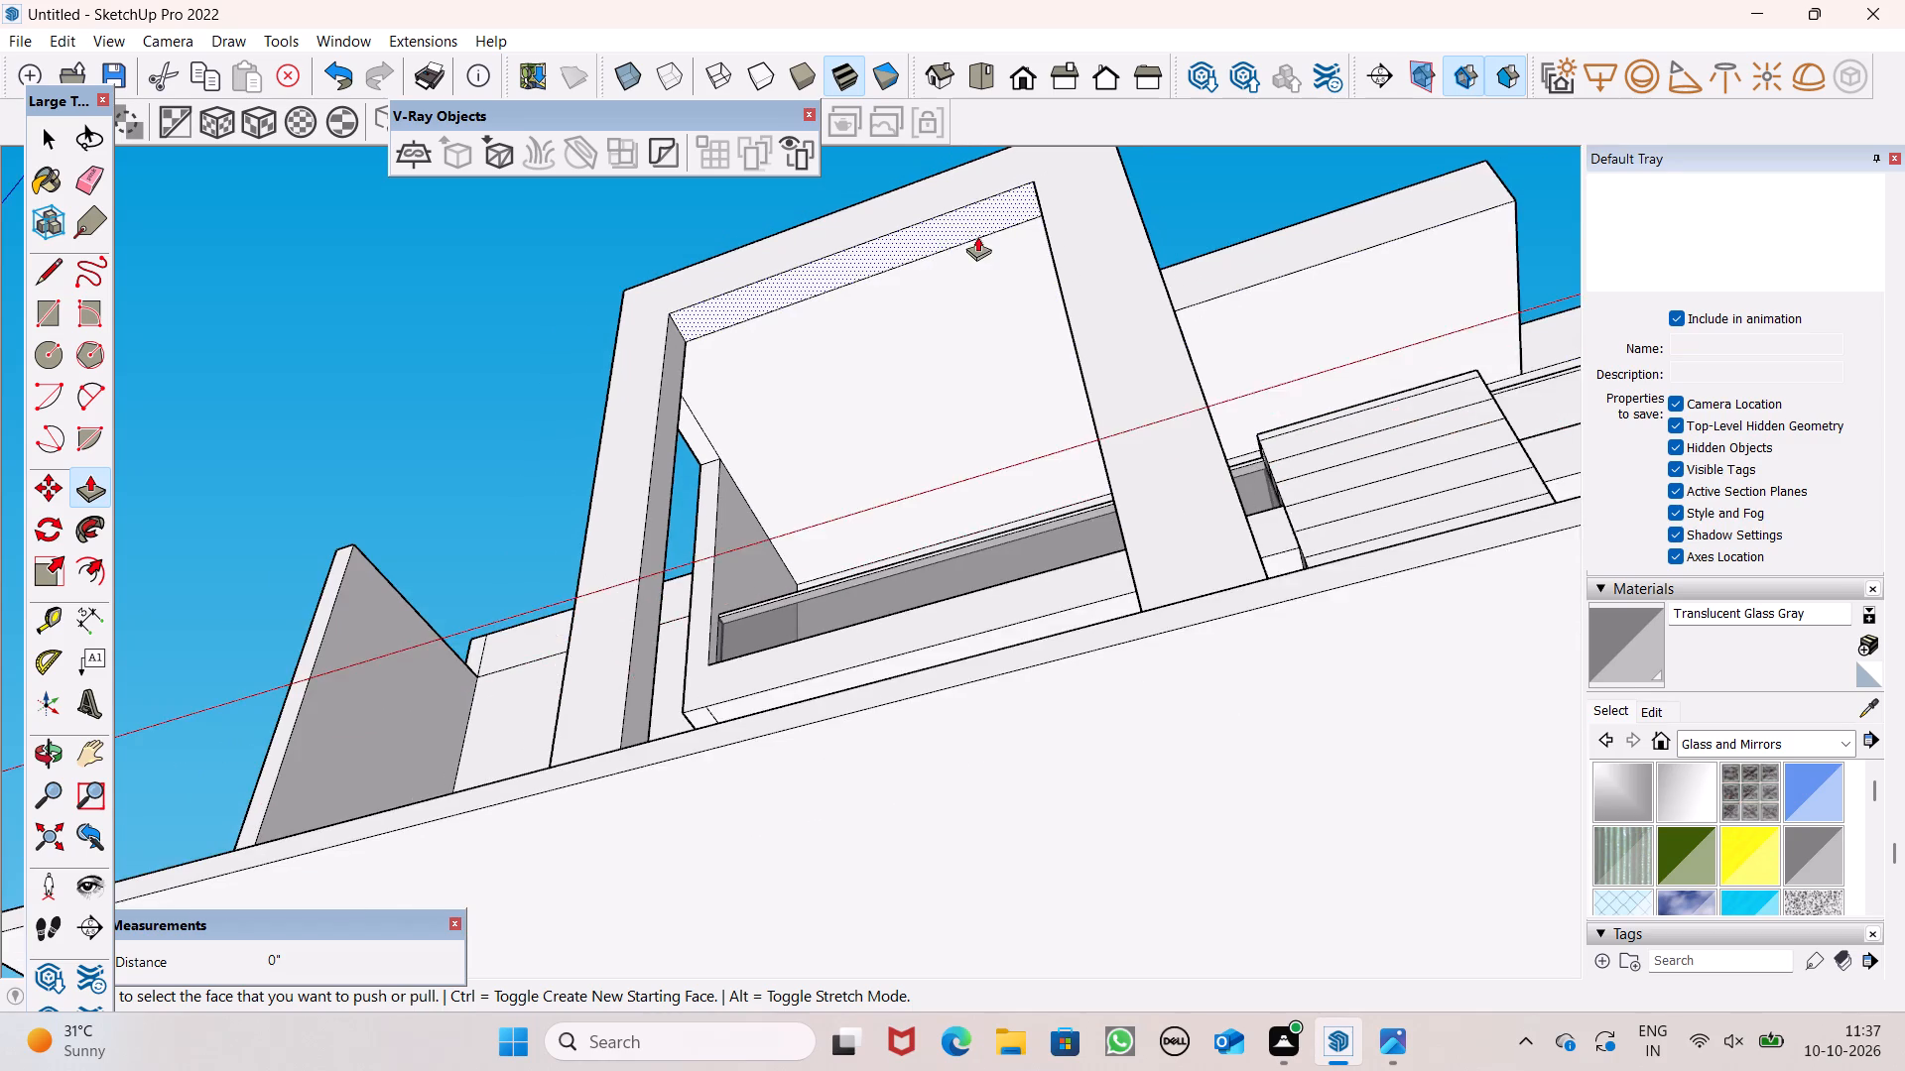
pyautogui.moveTo(985, 247); pyautogui.dragTo(961, 647, button='middle')
pyautogui.scroll(1, 1051, 552)
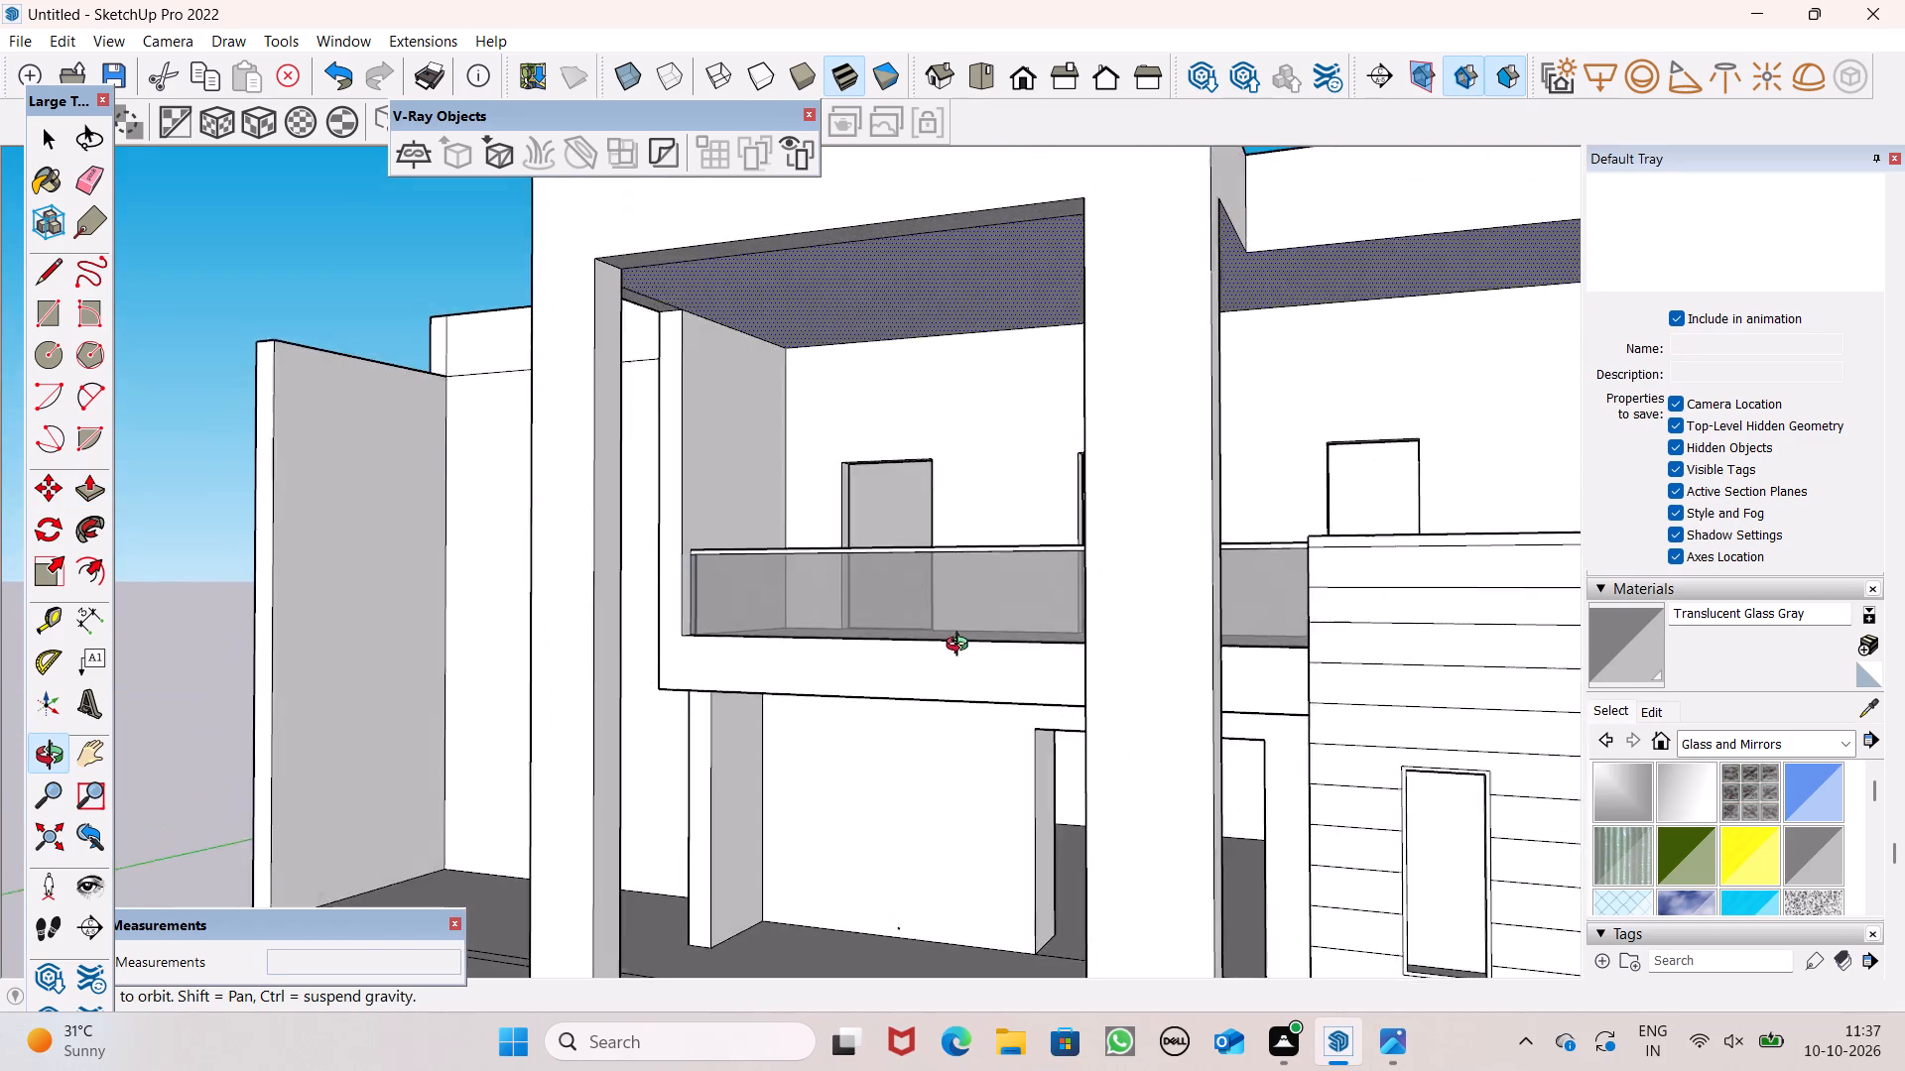
pyautogui.moveTo(961, 647); pyautogui.dragTo(856, 492, button='middle')
pyautogui.scroll(1, 826, 430)
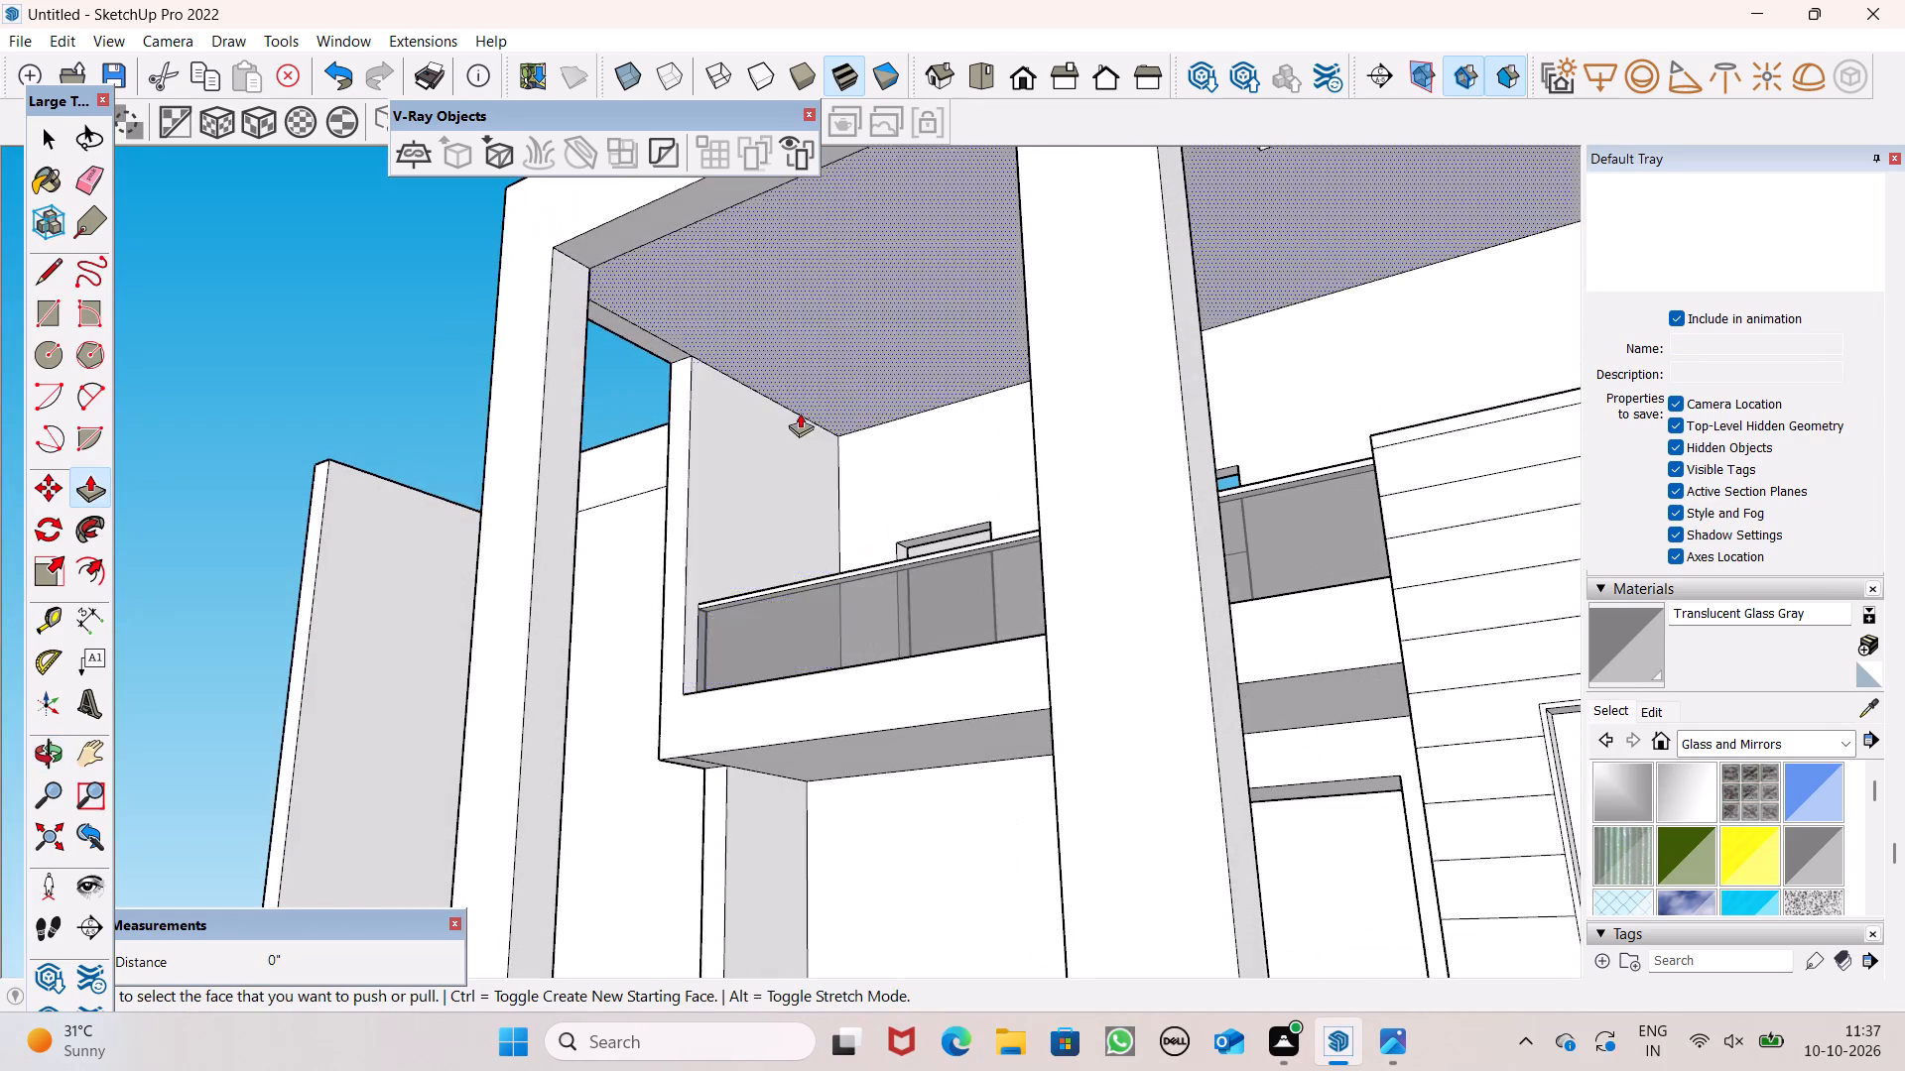
pyautogui.scroll(-7, 804, 424)
pyautogui.moveTo(873, 410); pyautogui.dragTo(1087, 504, button='middle')
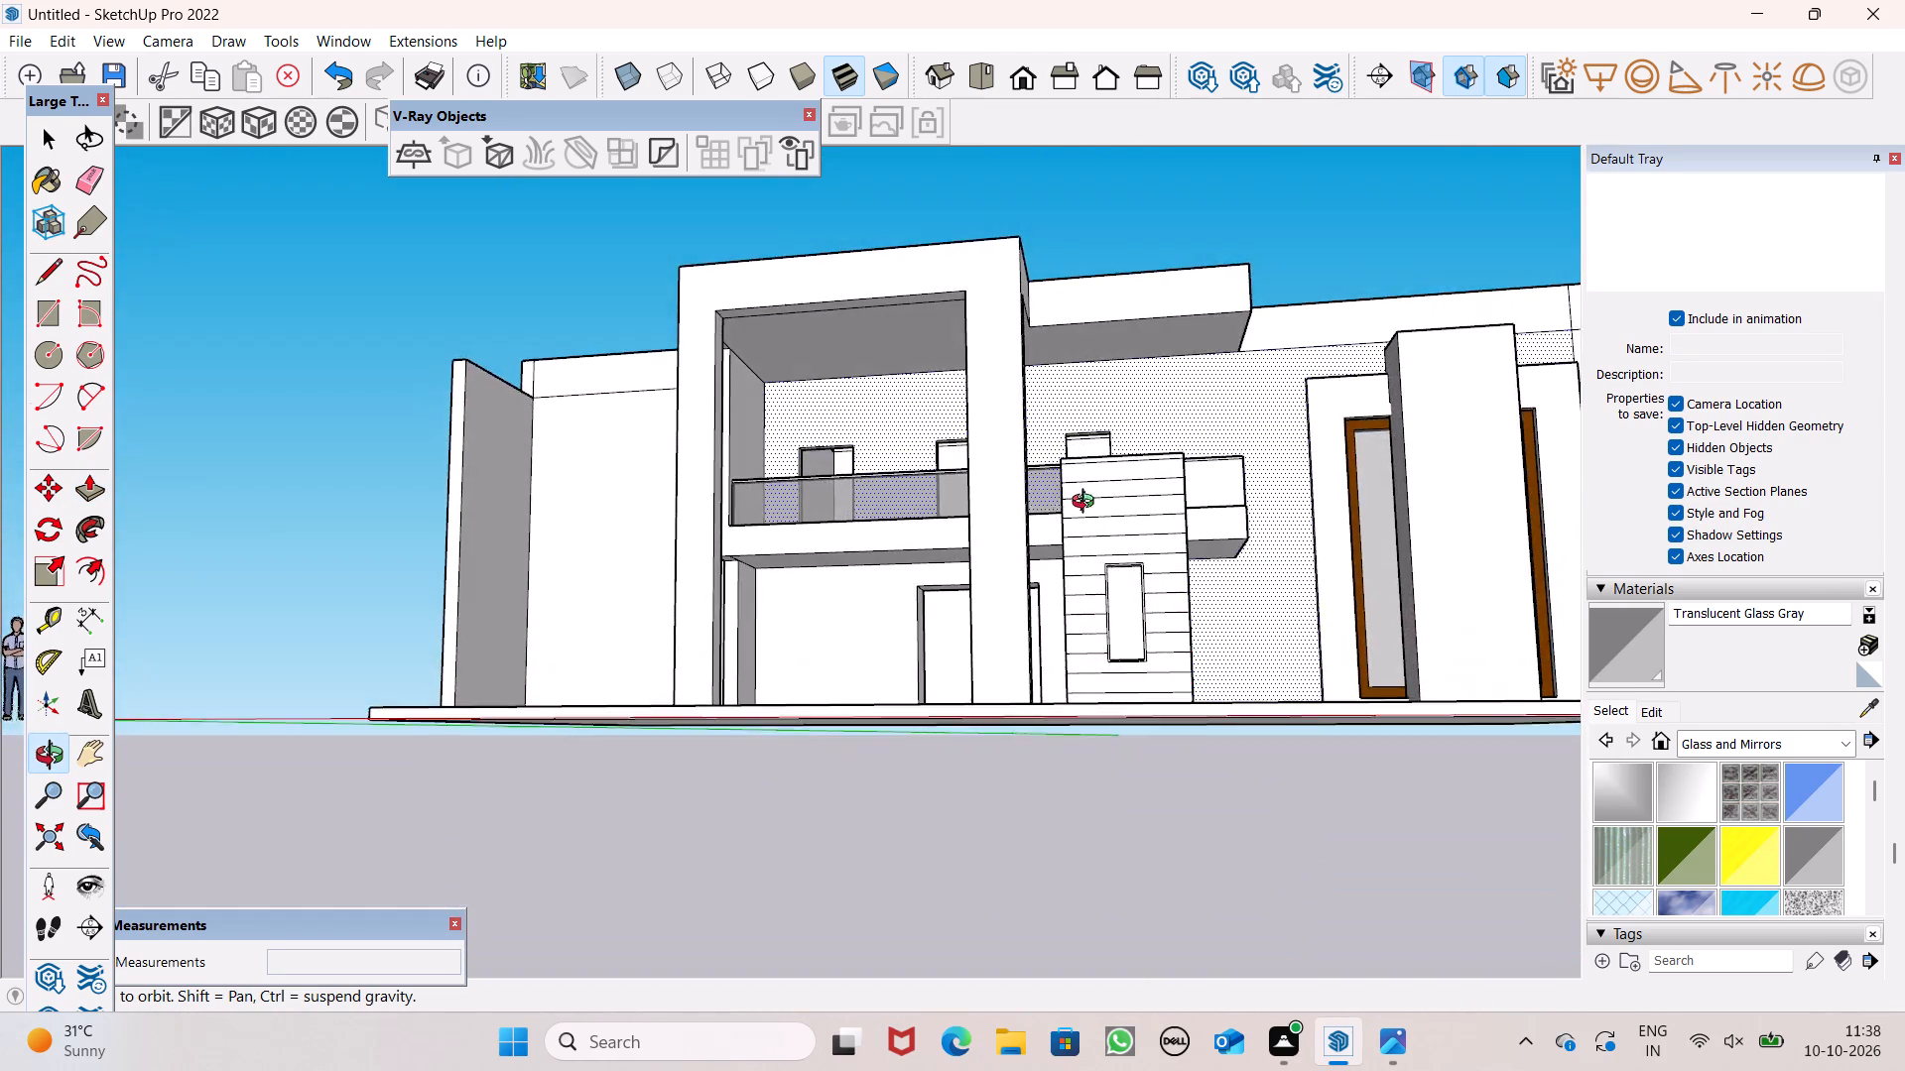
pyautogui.moveTo(1087, 504); pyautogui.dragTo(1028, 393, button='middle')
pyautogui.scroll(4, 909, 301)
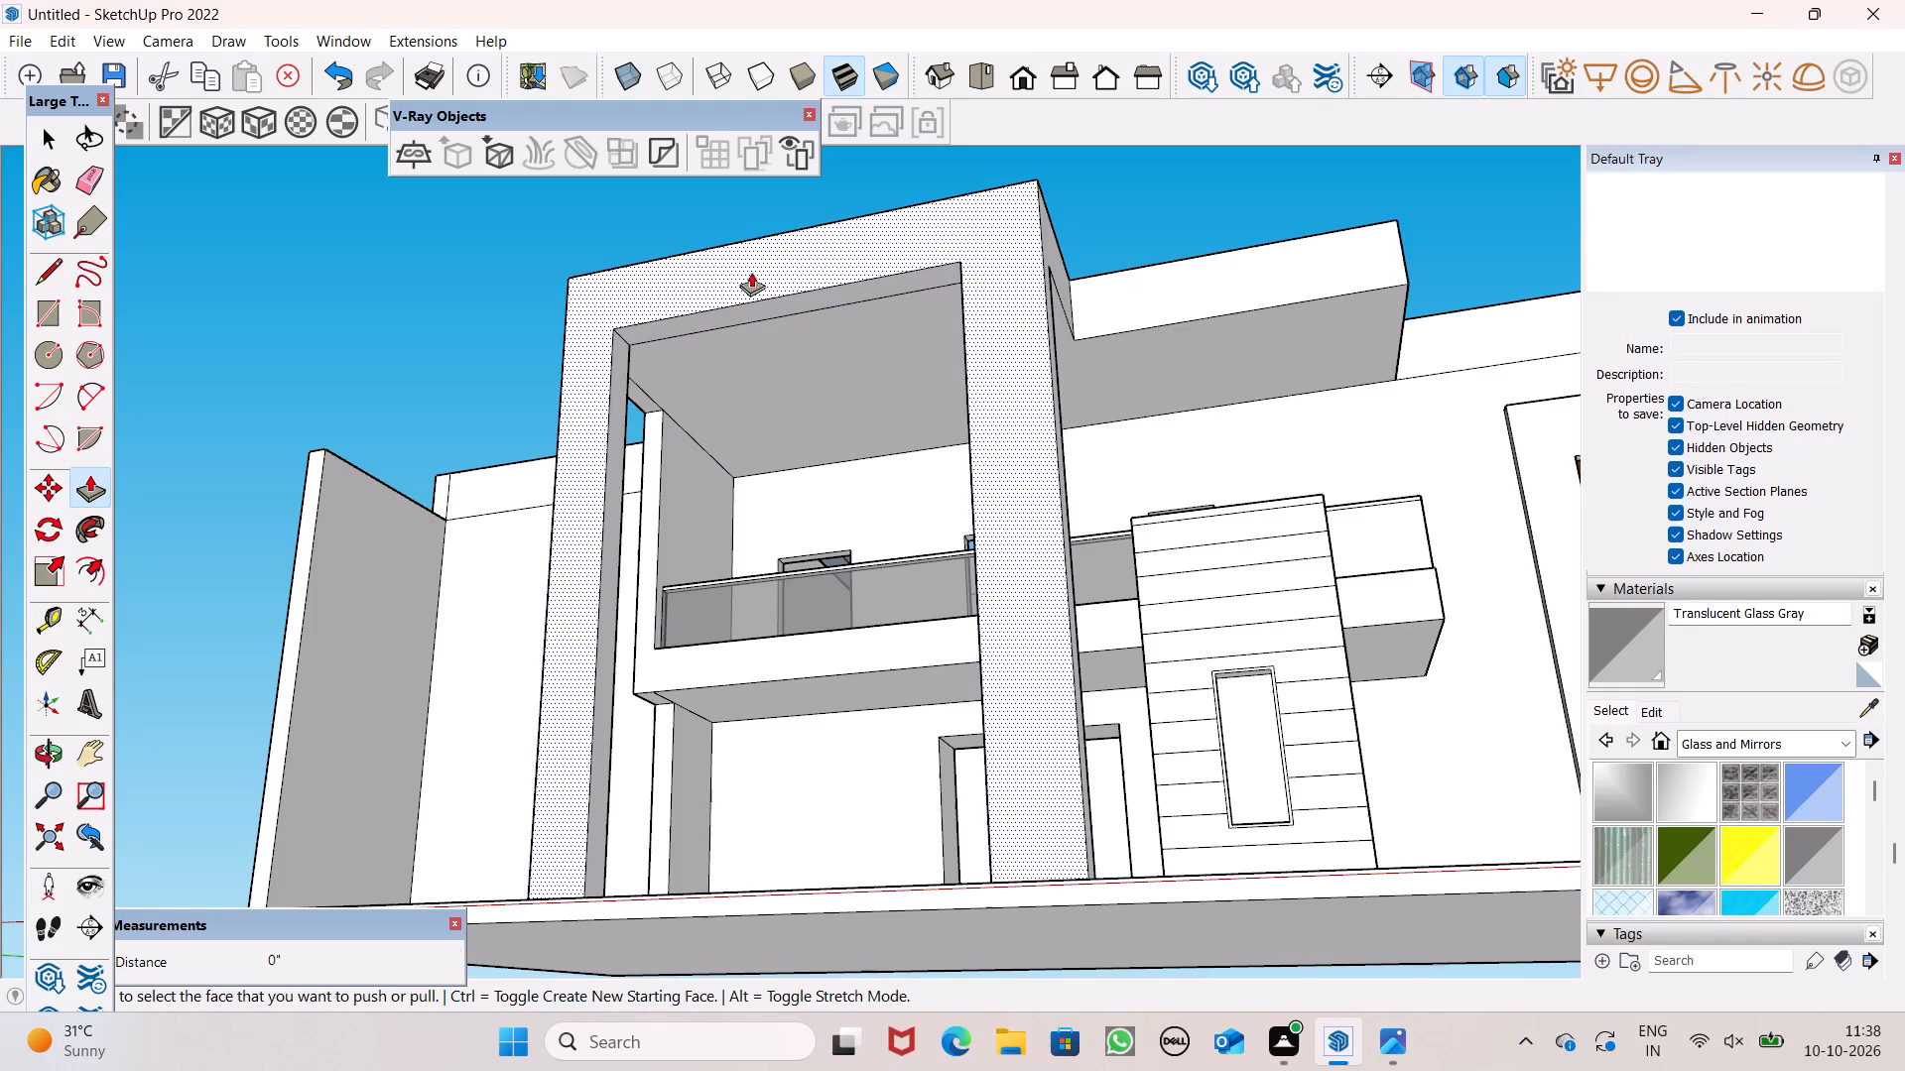
pyautogui.moveTo(751, 272); pyautogui.dragTo(617, 247, button='middle')
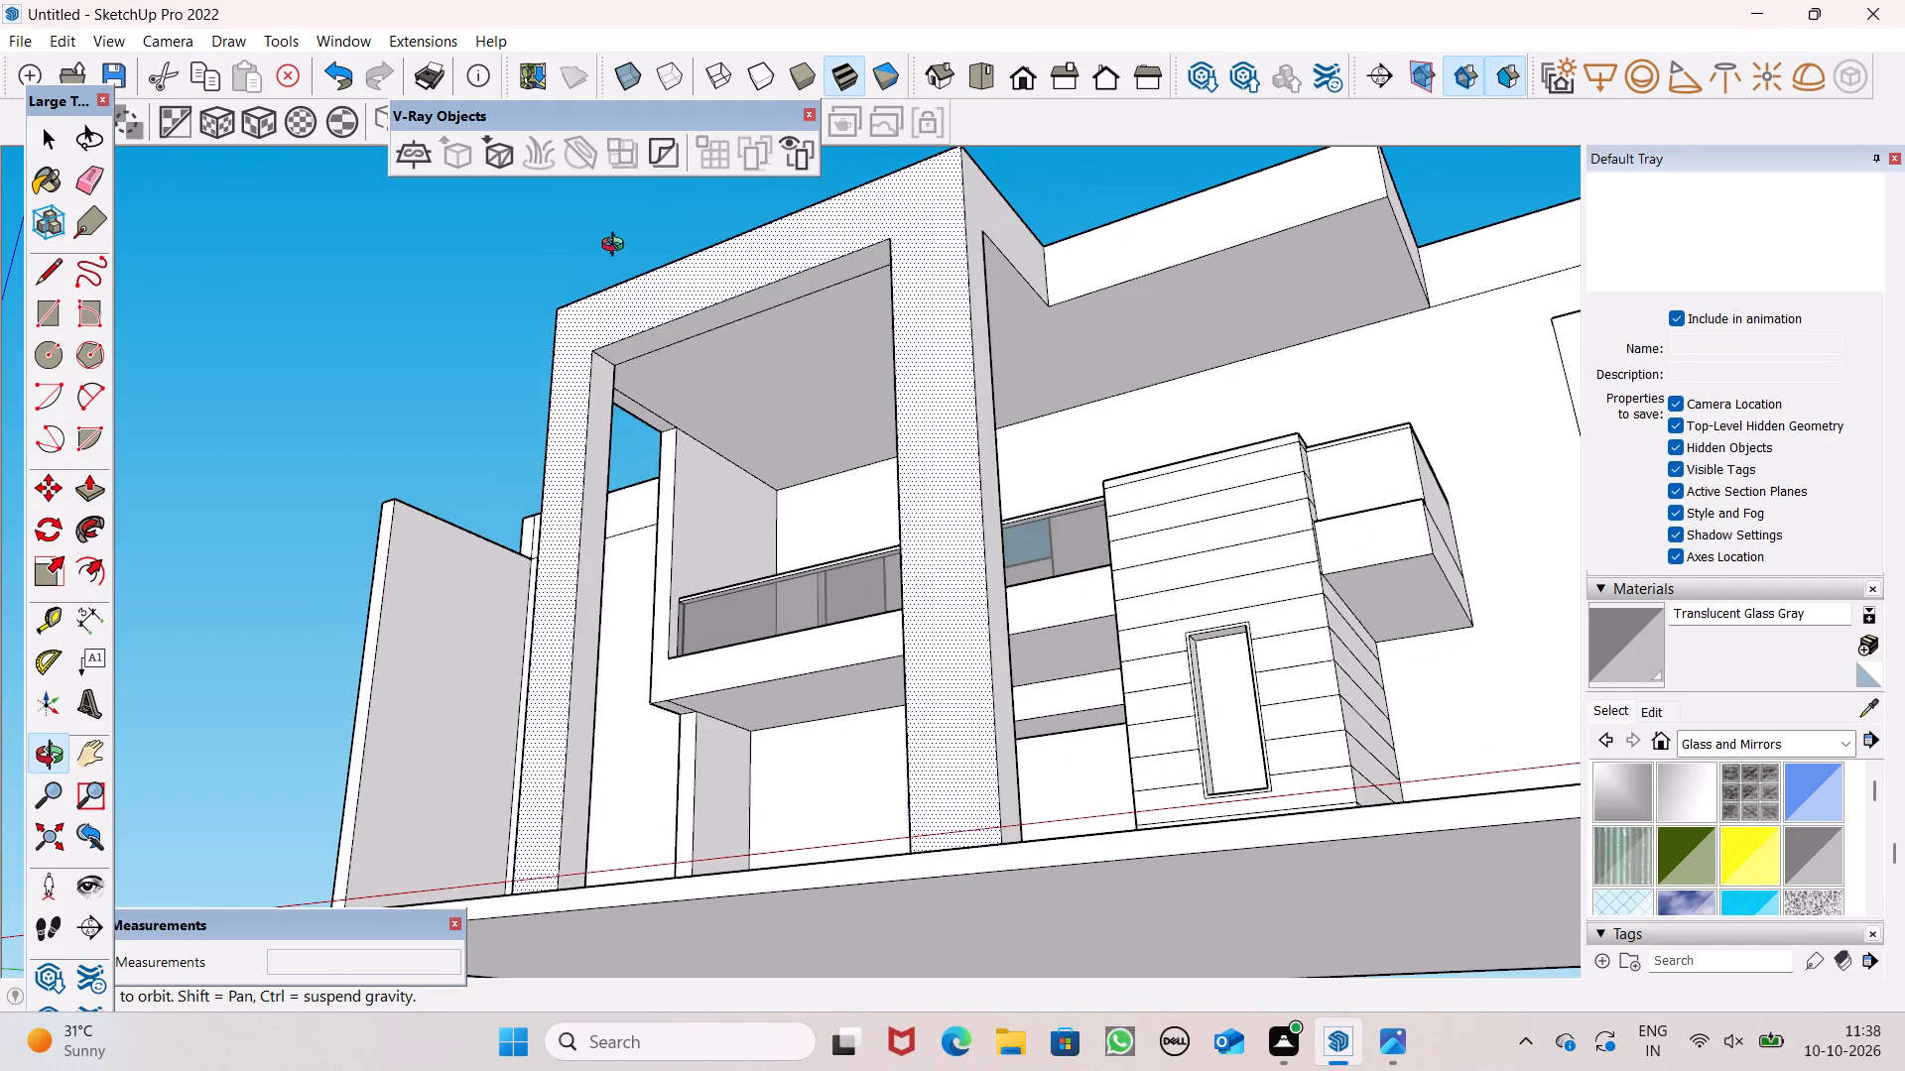
pyautogui.moveTo(617, 247); pyautogui.dragTo(648, 268, button='middle')
pyautogui.scroll(-1, 699, 288)
pyautogui.moveTo(770, 402); pyautogui.dragTo(777, 454, button='middle')
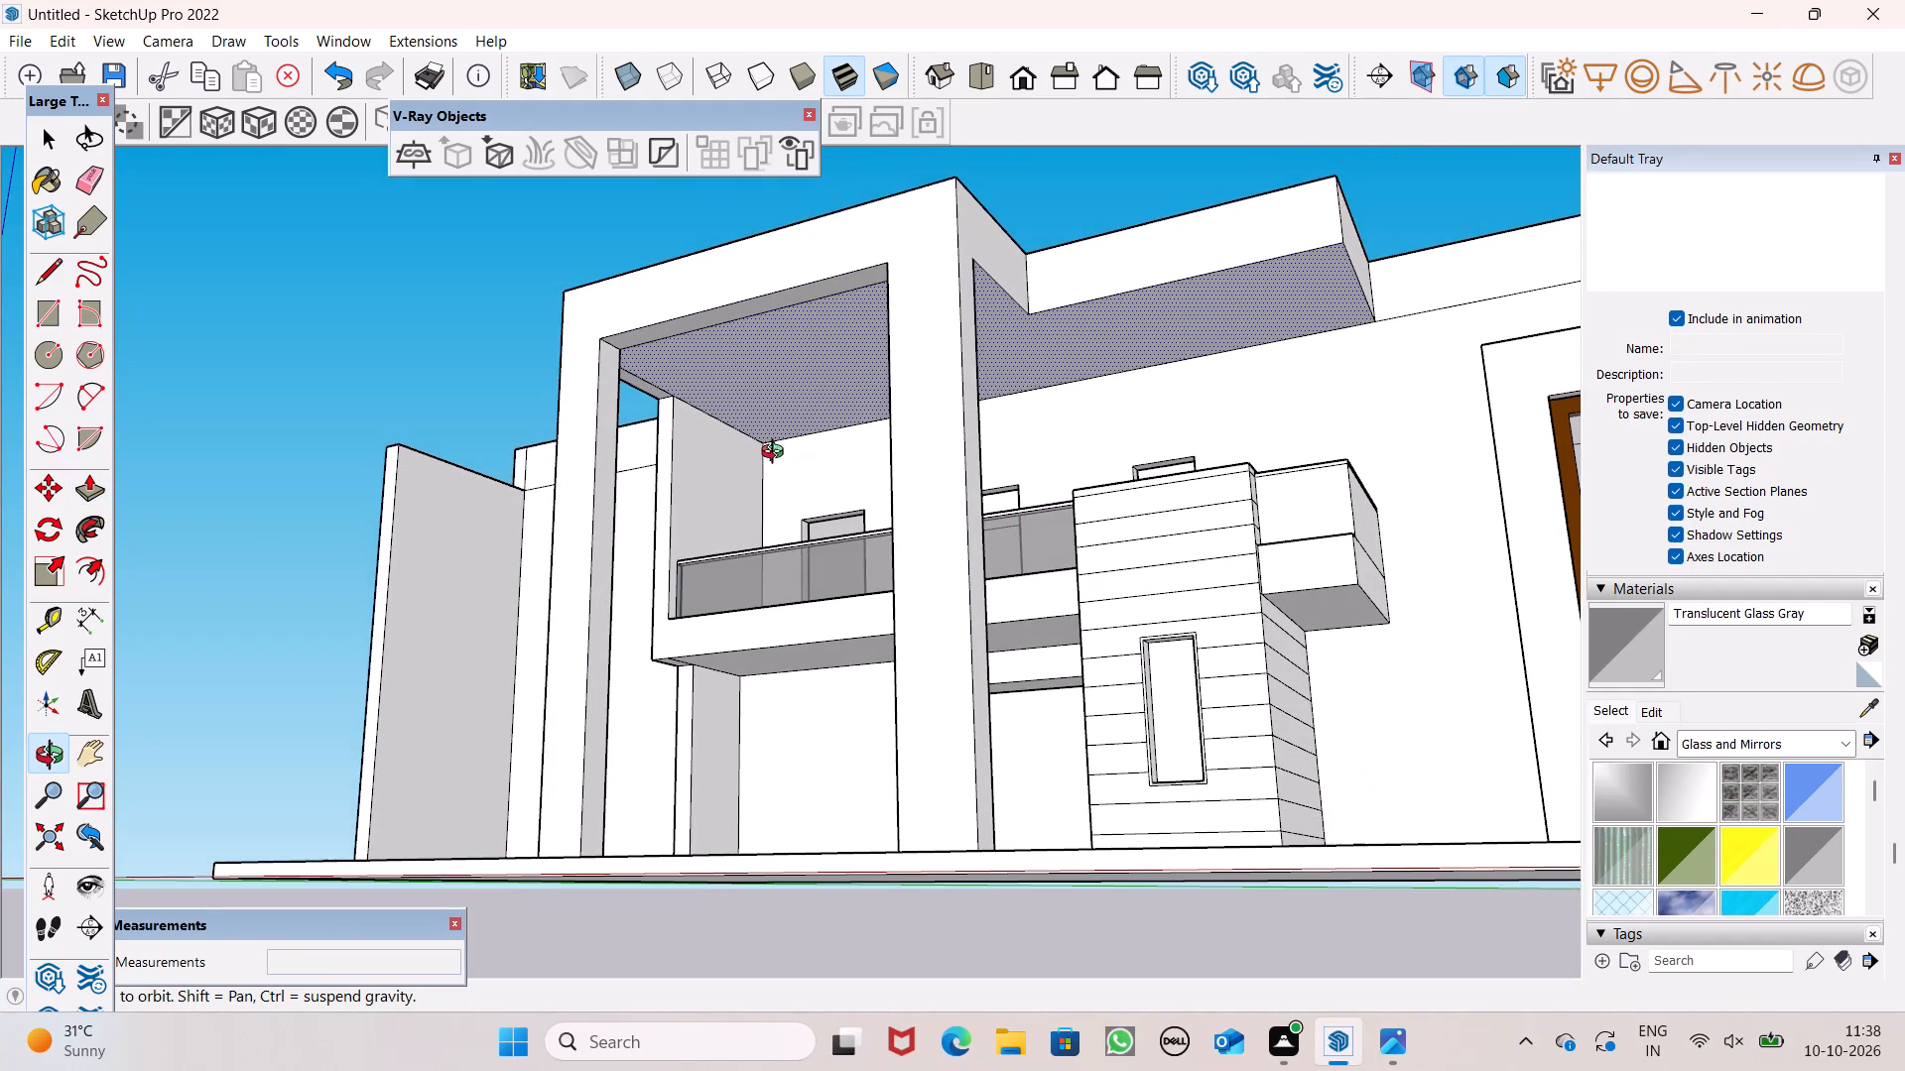
pyautogui.moveTo(777, 454); pyautogui.dragTo(780, 454, button='middle')
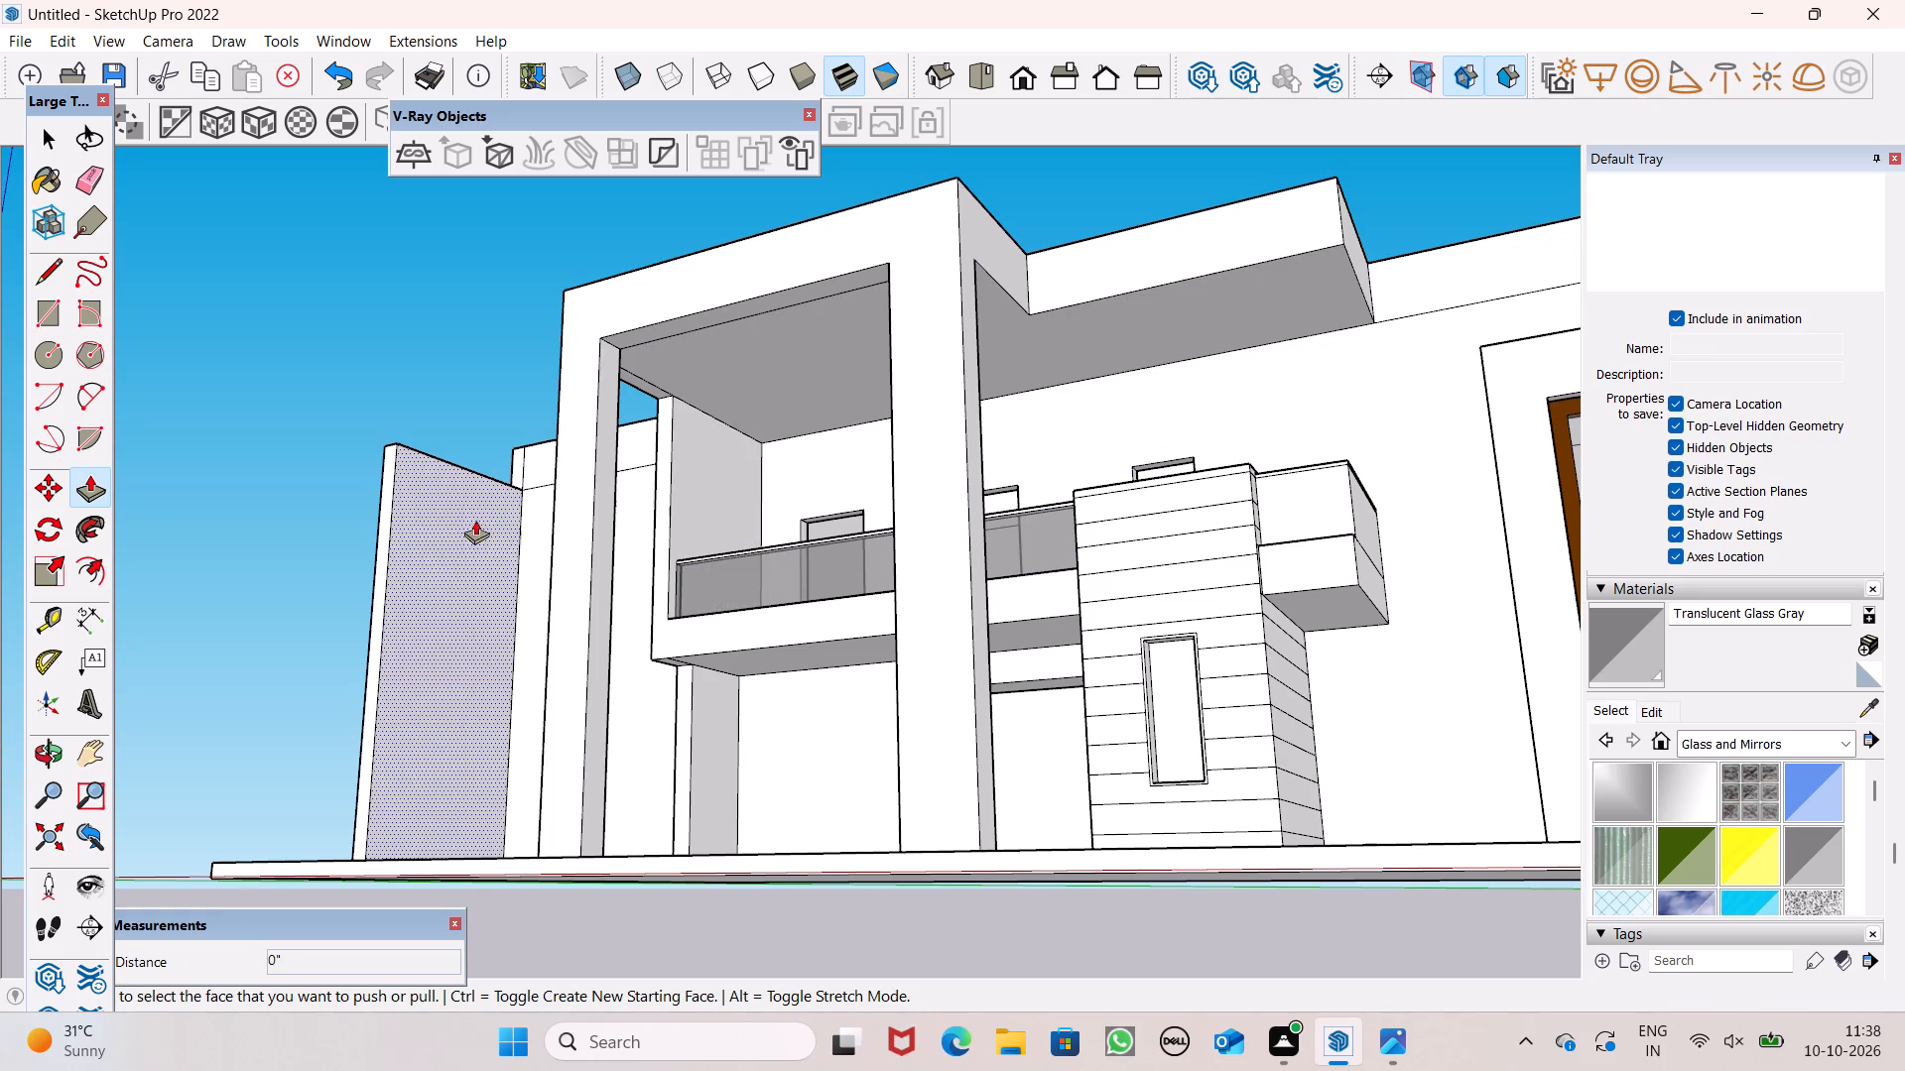
# Divide the front beam's underside with two short lines across its depth, one near each column, the second about 1' 6 1/4" long.
pyautogui.click(56, 292)
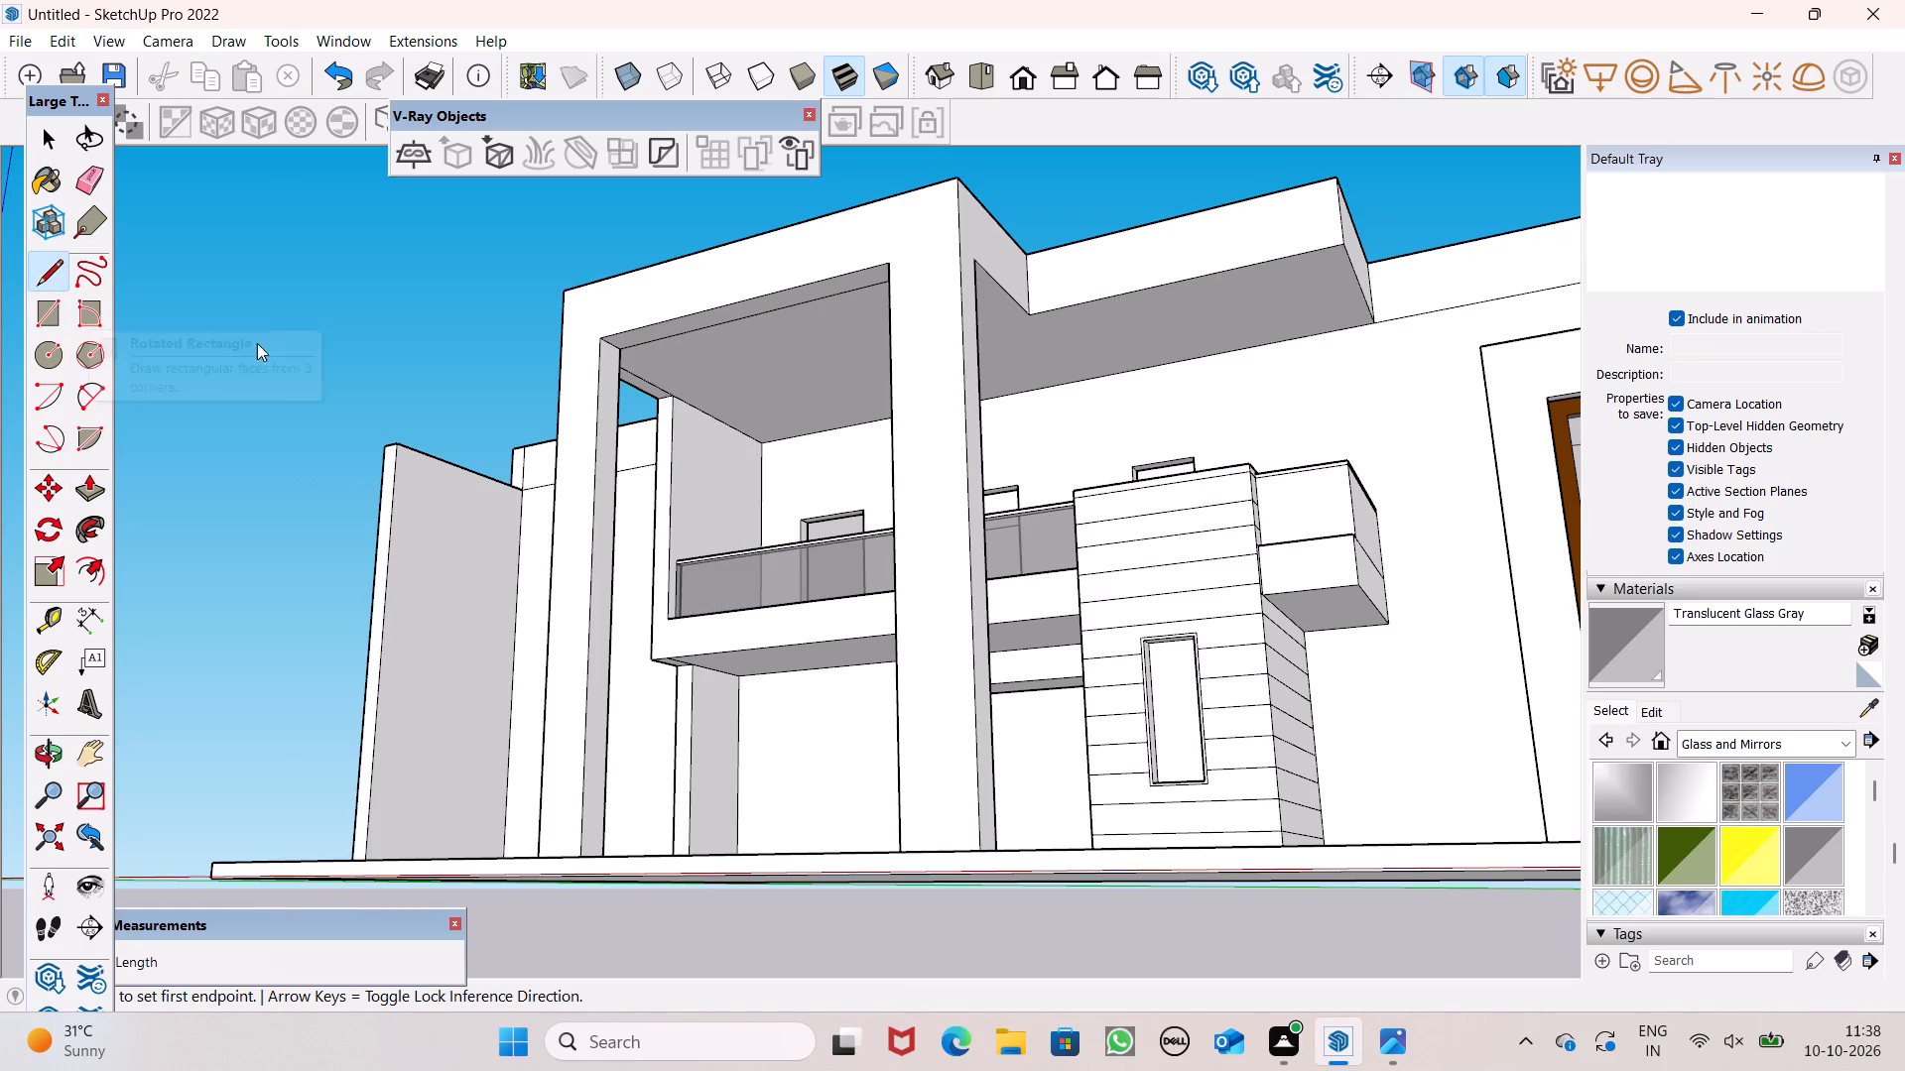
pyautogui.moveTo(465, 352); pyautogui.dragTo(639, 281, button='middle')
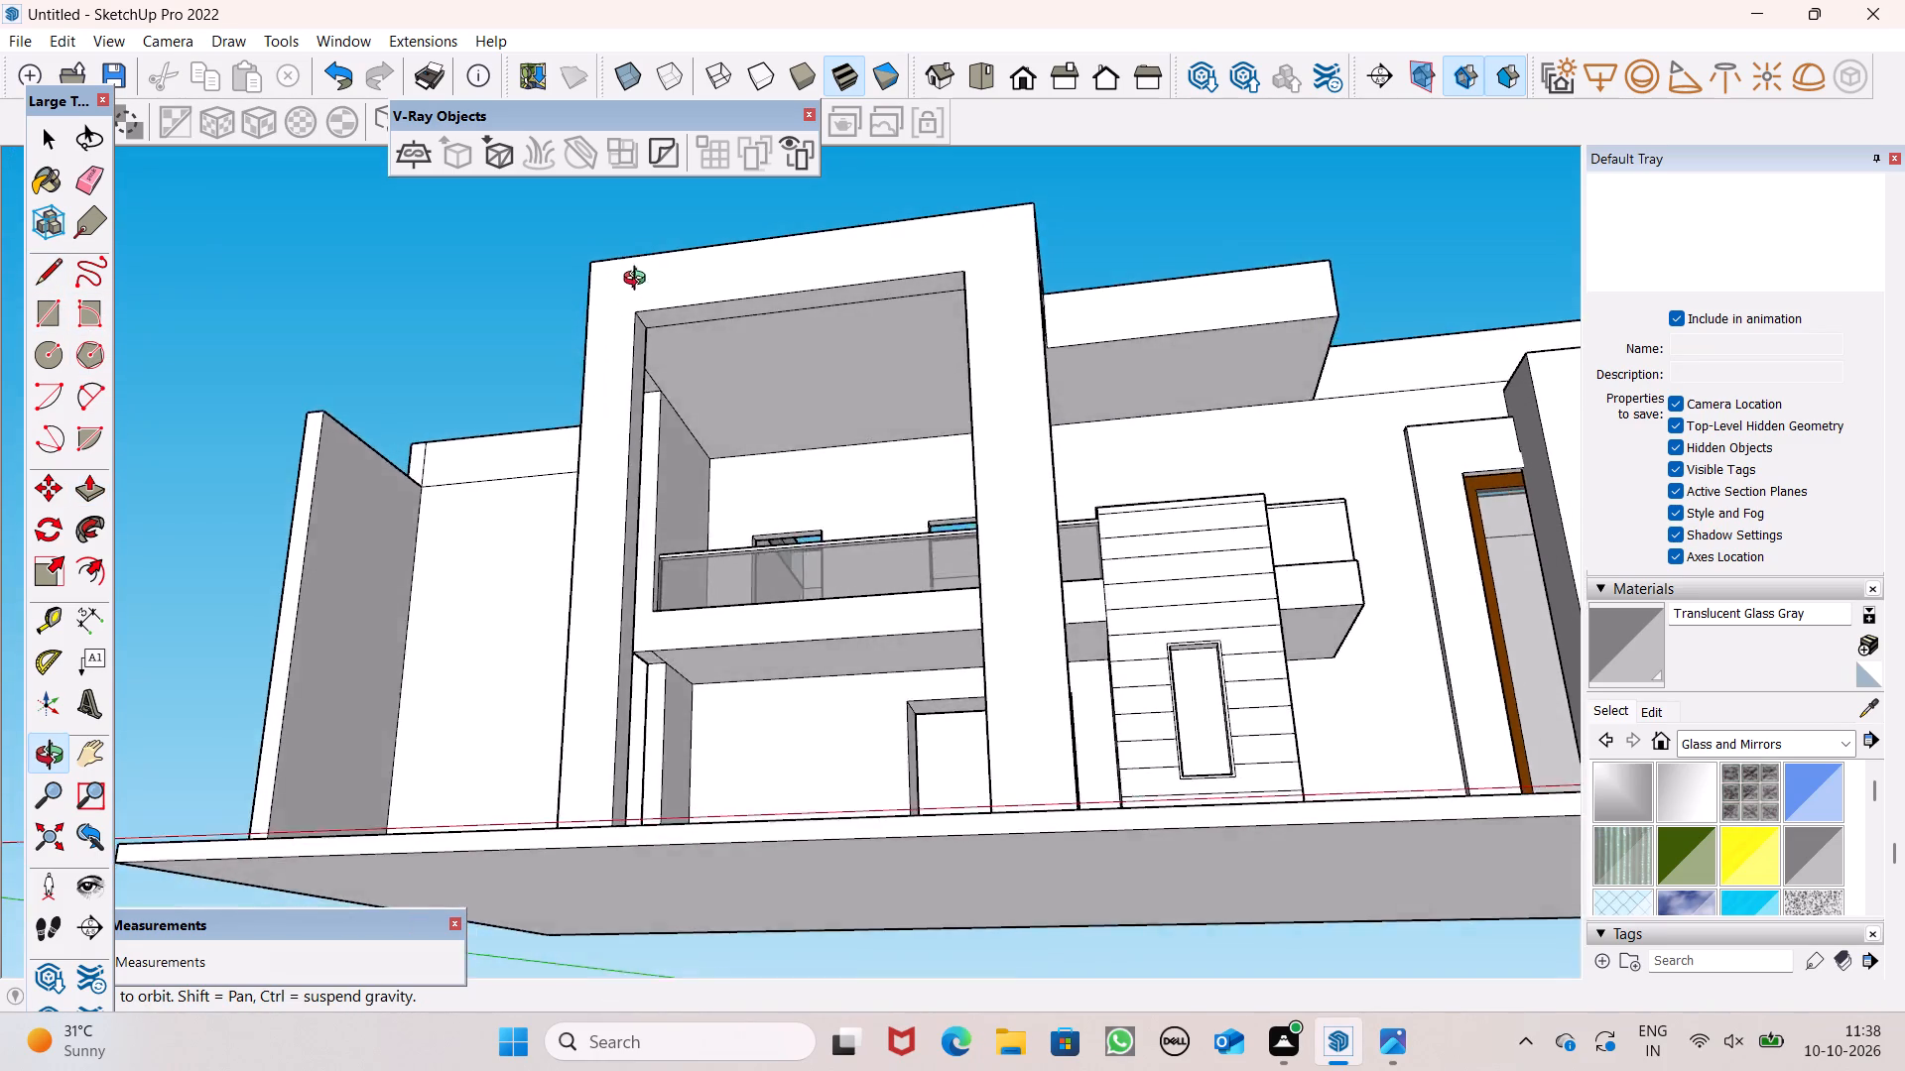
pyautogui.moveTo(639, 281); pyautogui.dragTo(702, 146, button='middle')
pyautogui.scroll(1, 702, 152)
pyautogui.scroll(7, 718, 281)
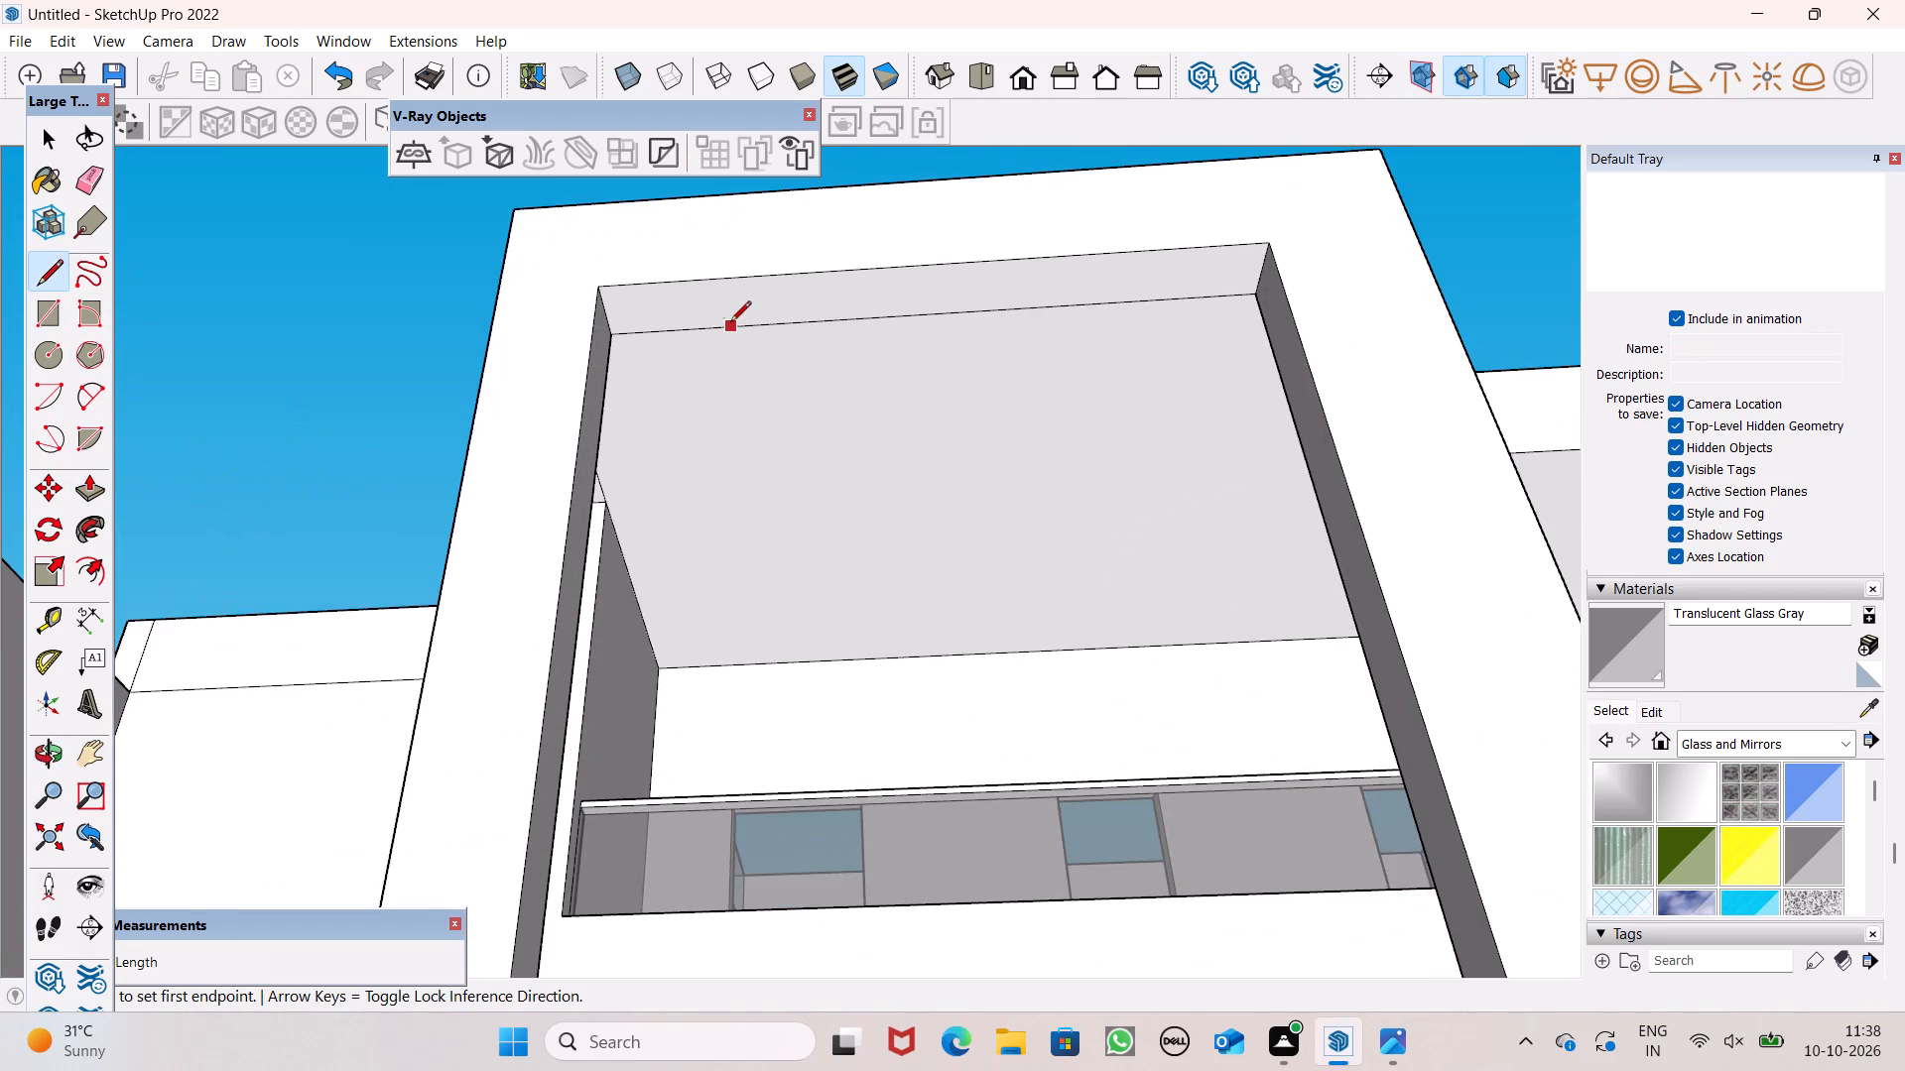
pyautogui.scroll(6, 723, 319)
pyautogui.click(736, 238)
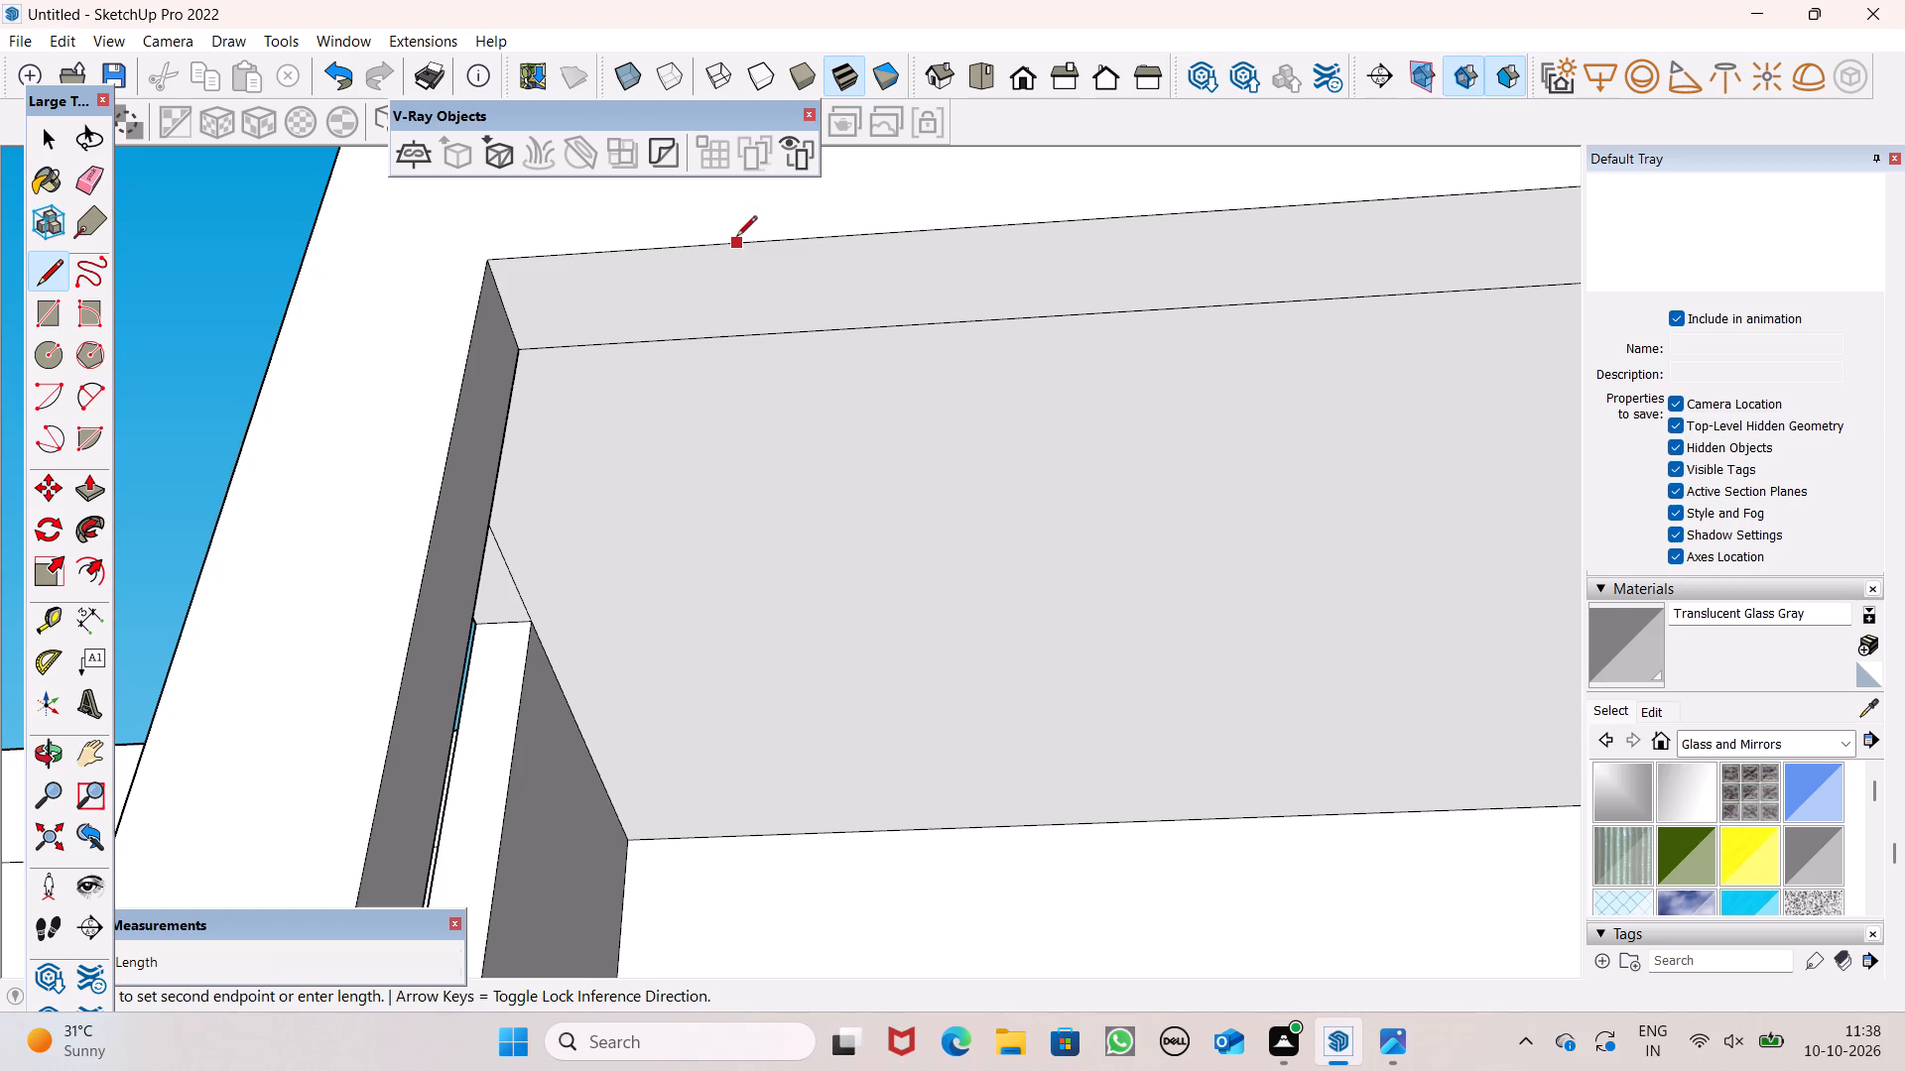
pyautogui.click(743, 334)
pyautogui.scroll(-3, 602, 361)
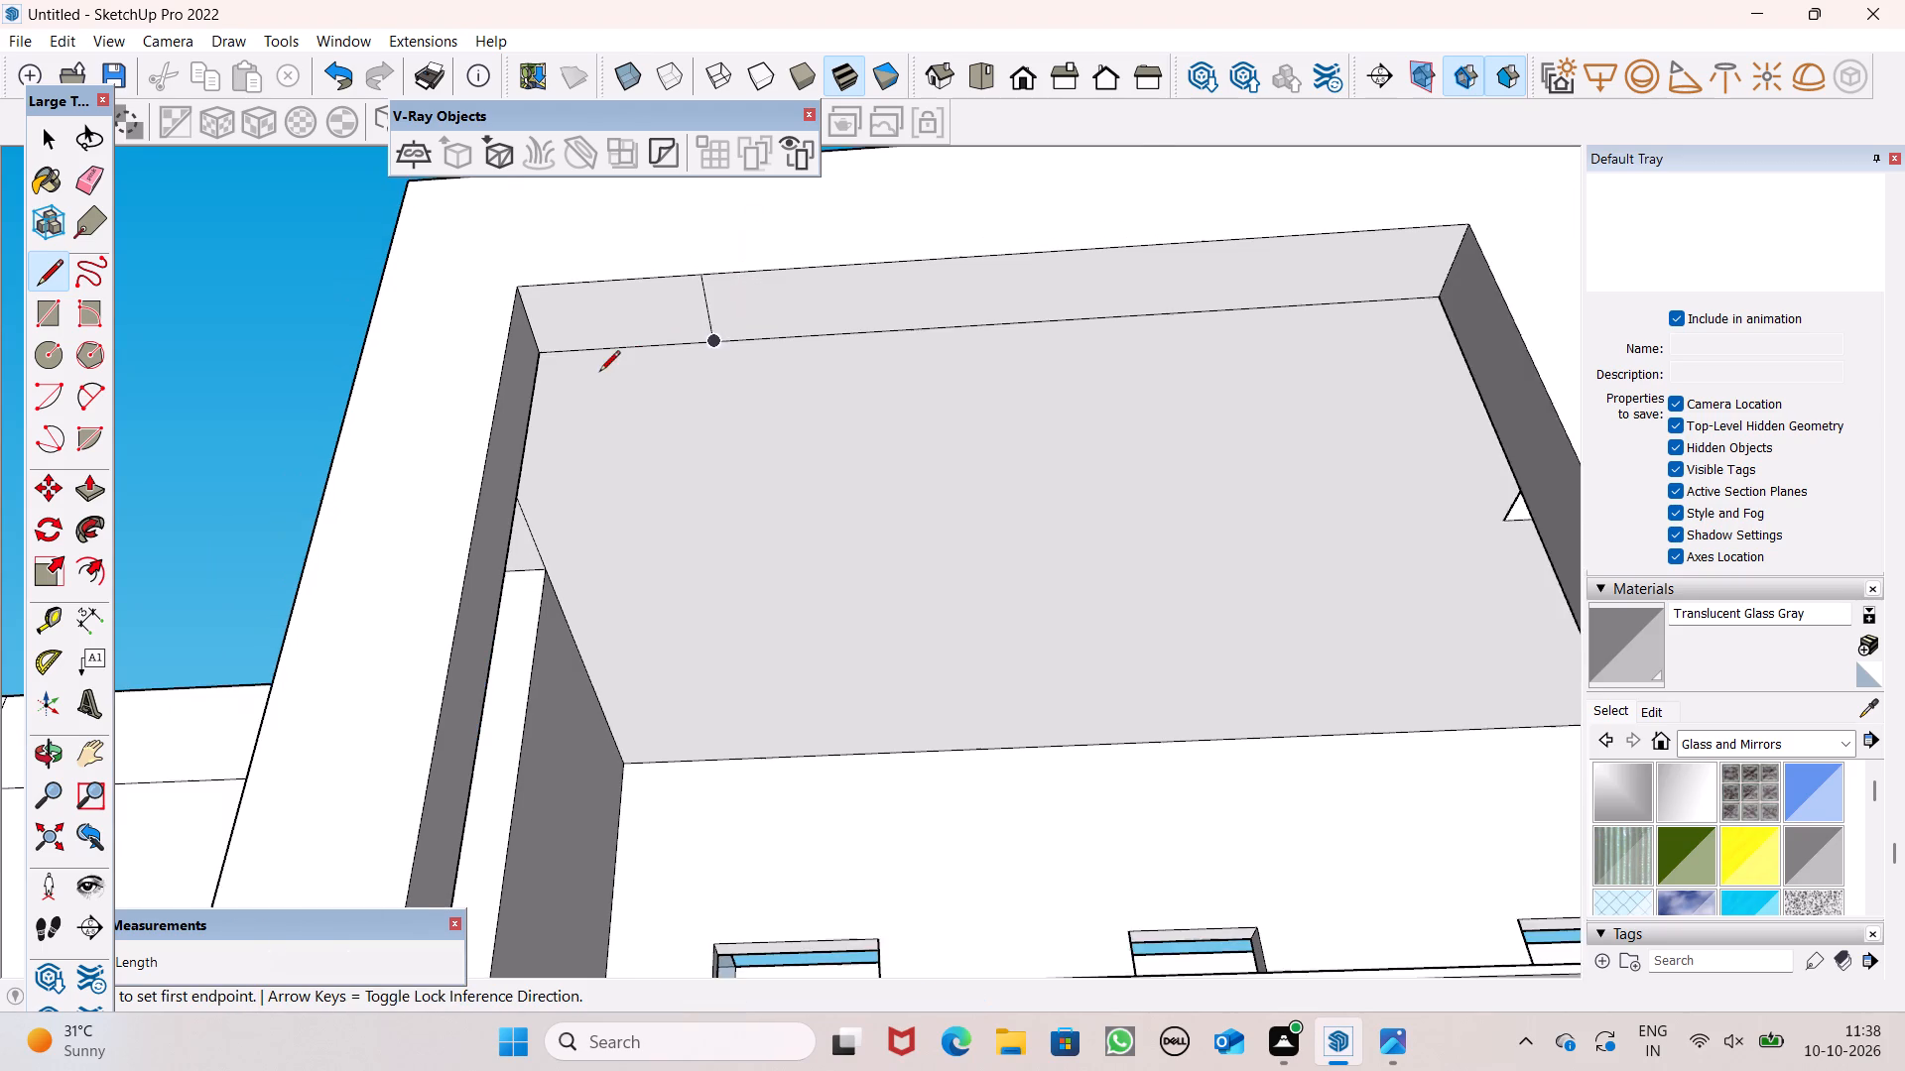
pyautogui.scroll(-1, 599, 373)
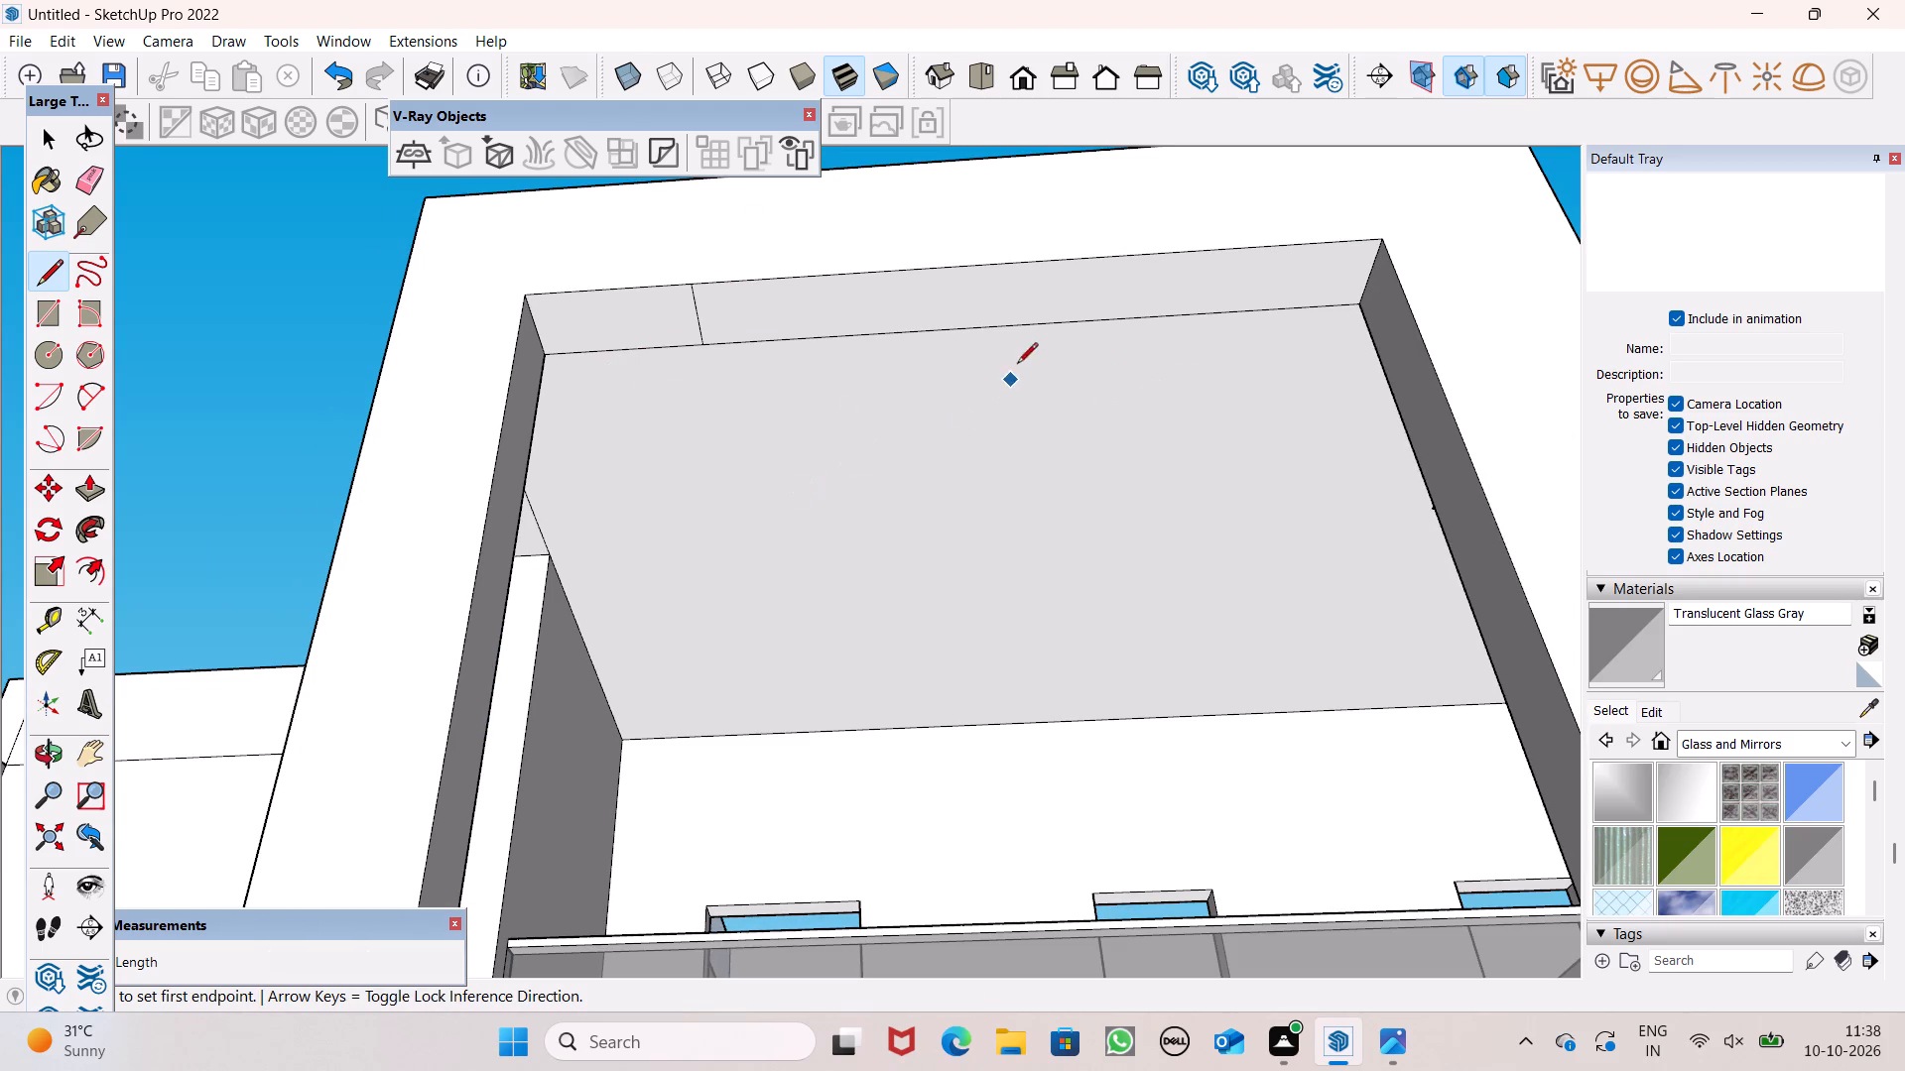
pyautogui.scroll(5, 1239, 249)
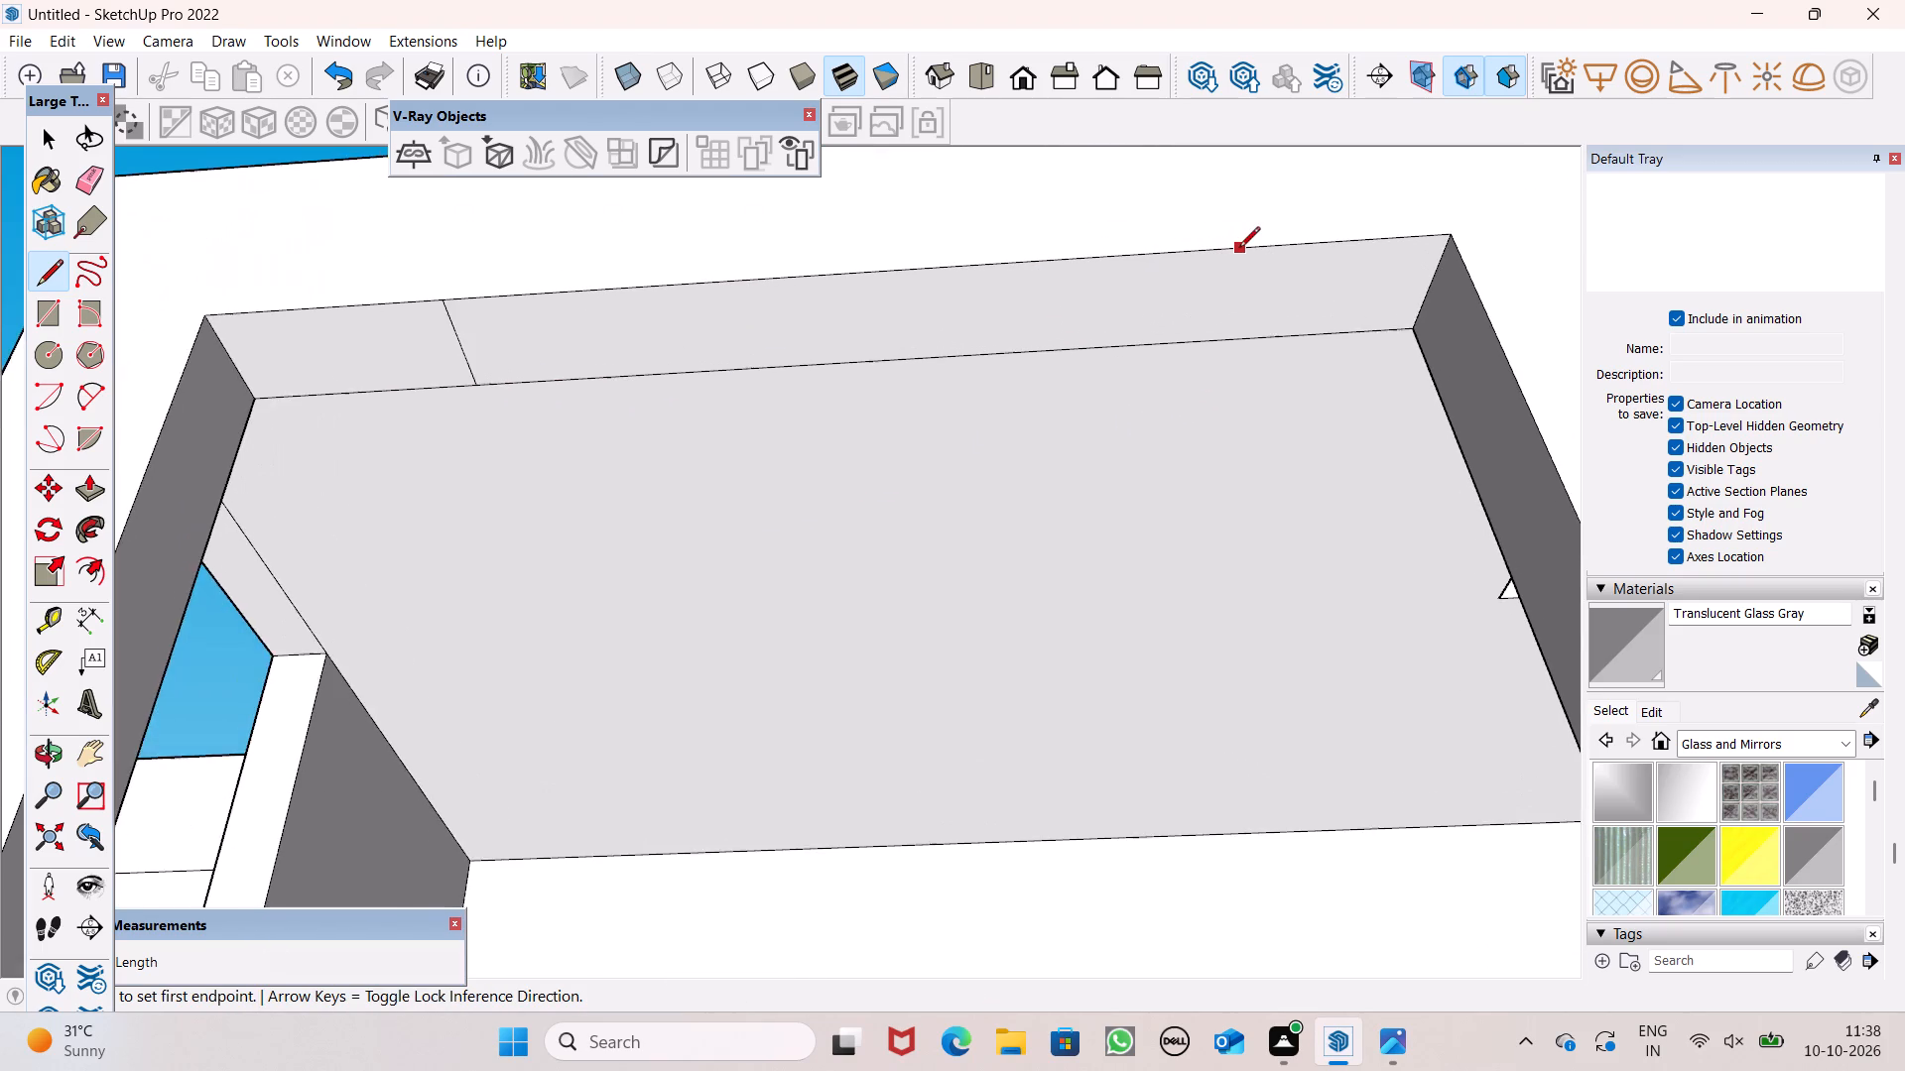
pyautogui.click(1260, 253)
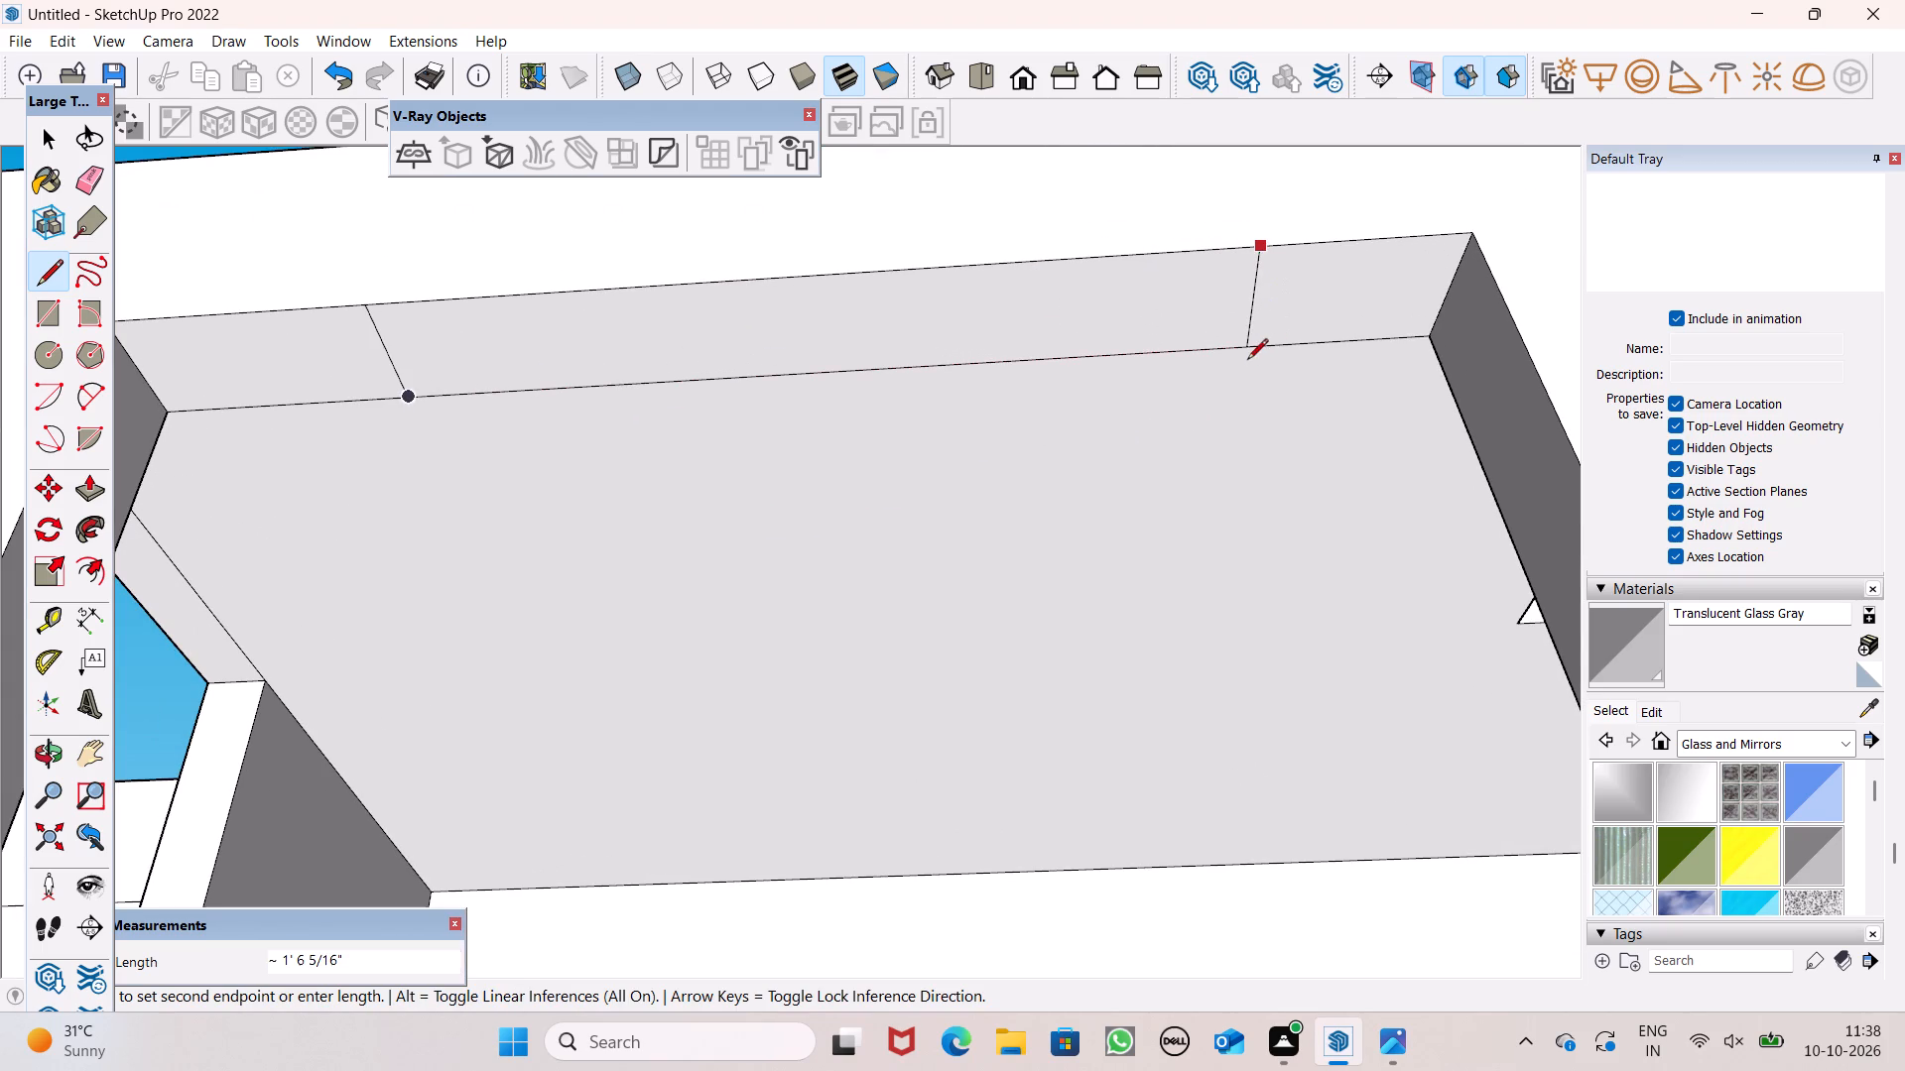
pyautogui.click(1224, 349)
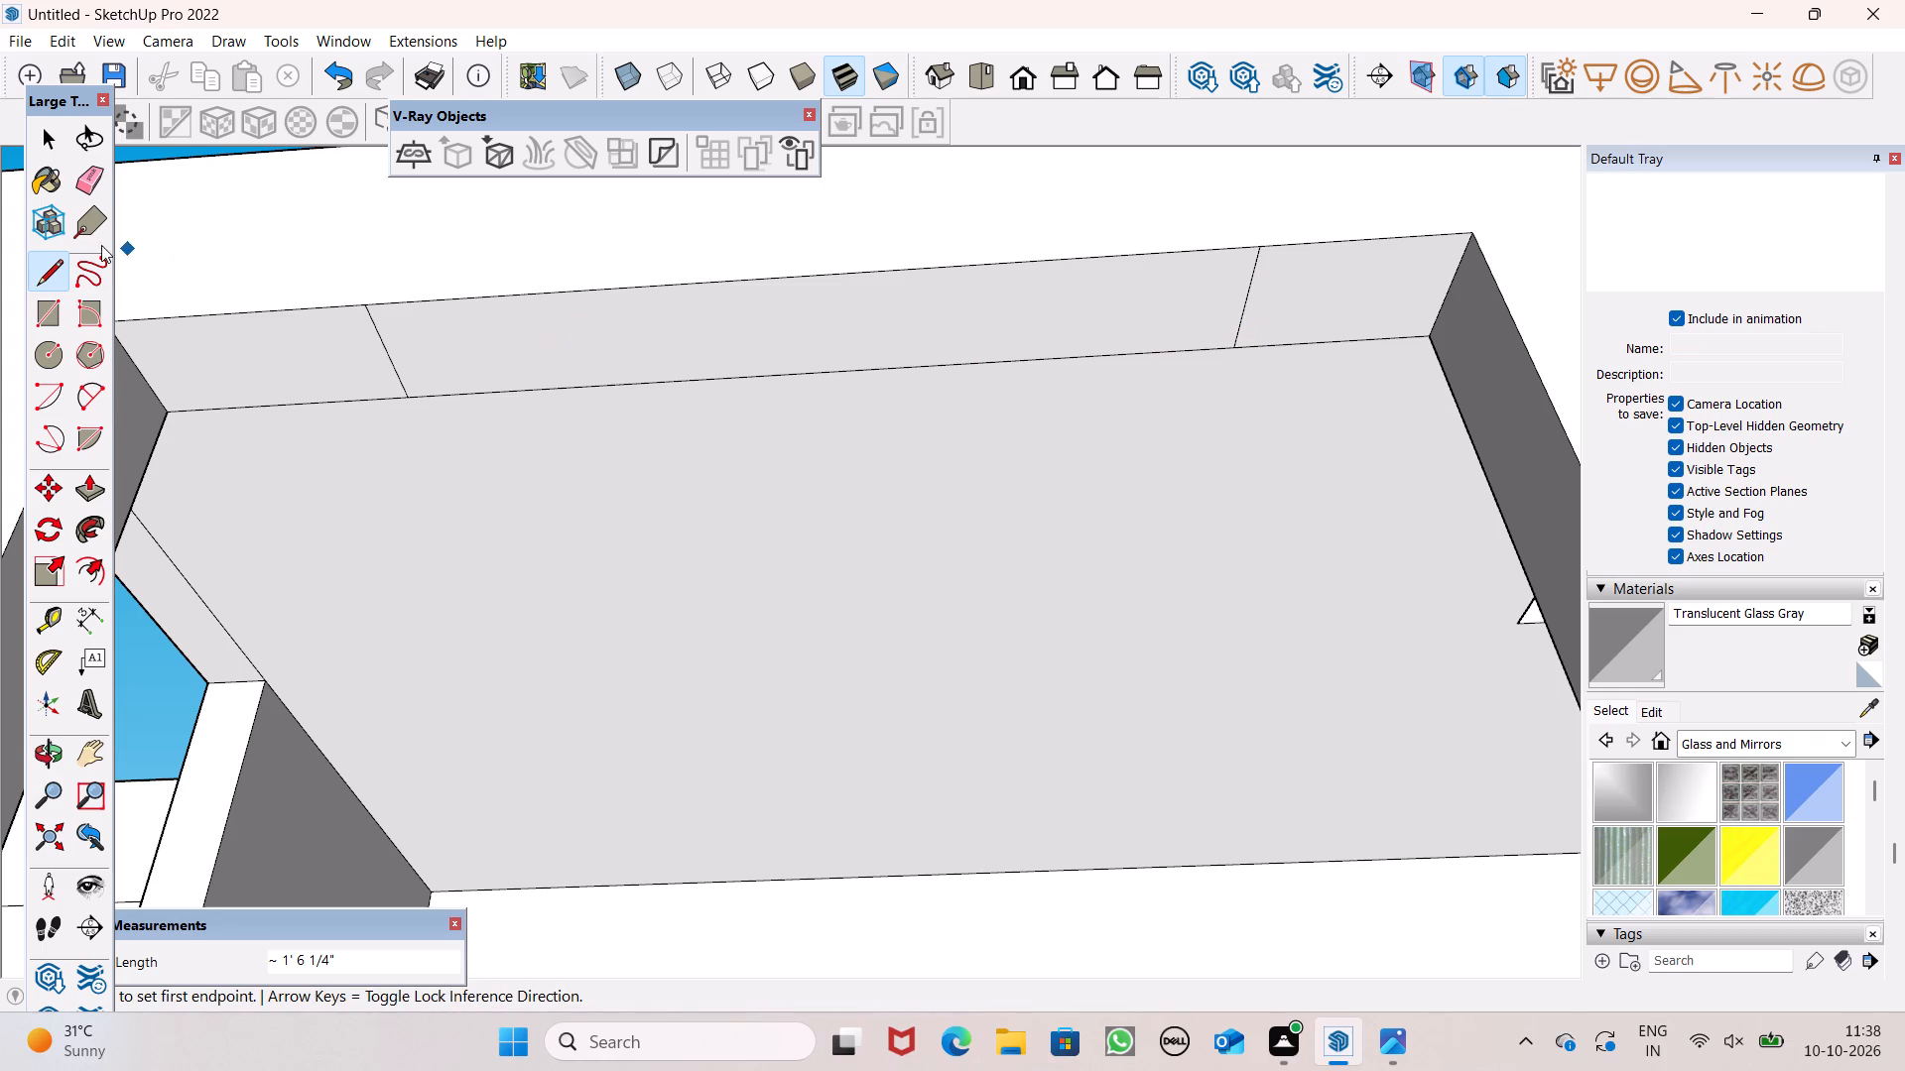
# Examine the divided underside of the front beam and the canopy edges around it.
pyautogui.click(102, 186)
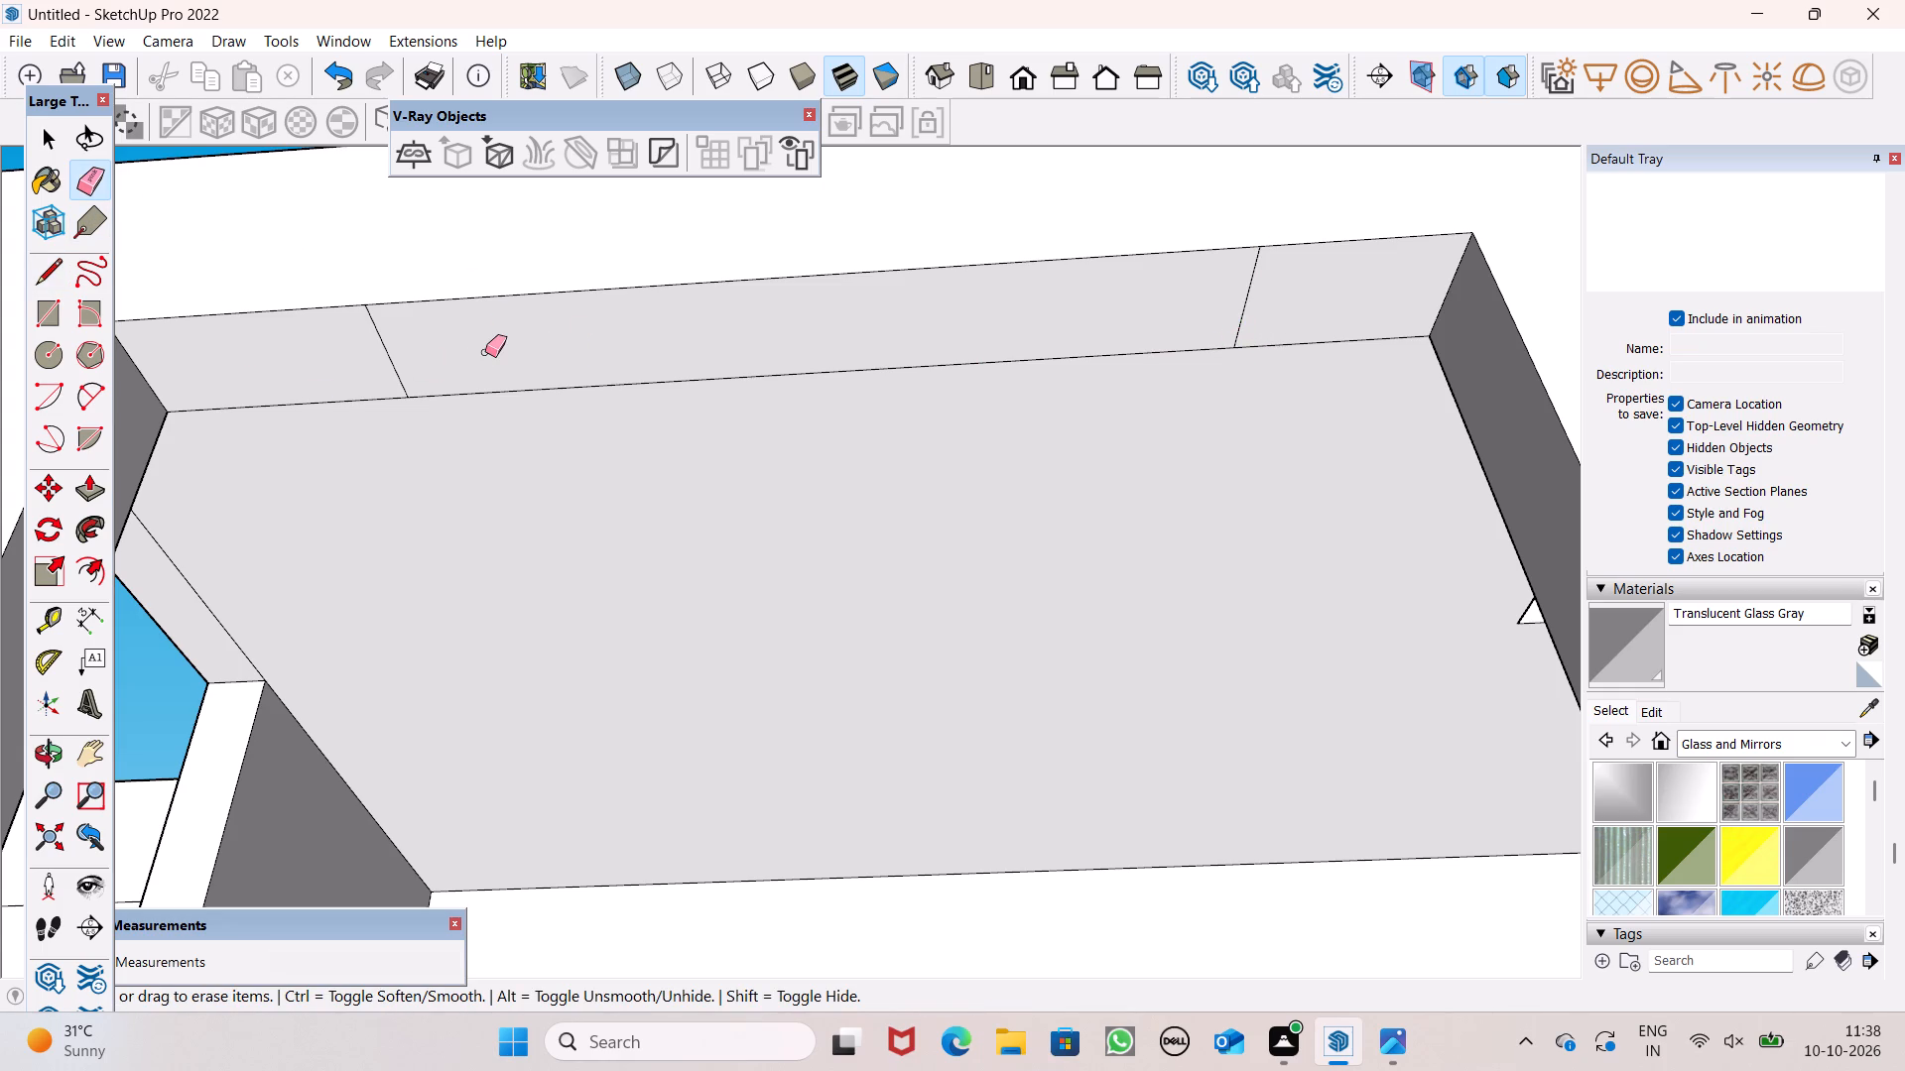
pyautogui.scroll(-4, 485, 352)
pyautogui.moveTo(519, 349); pyautogui.dragTo(499, 329, button='middle')
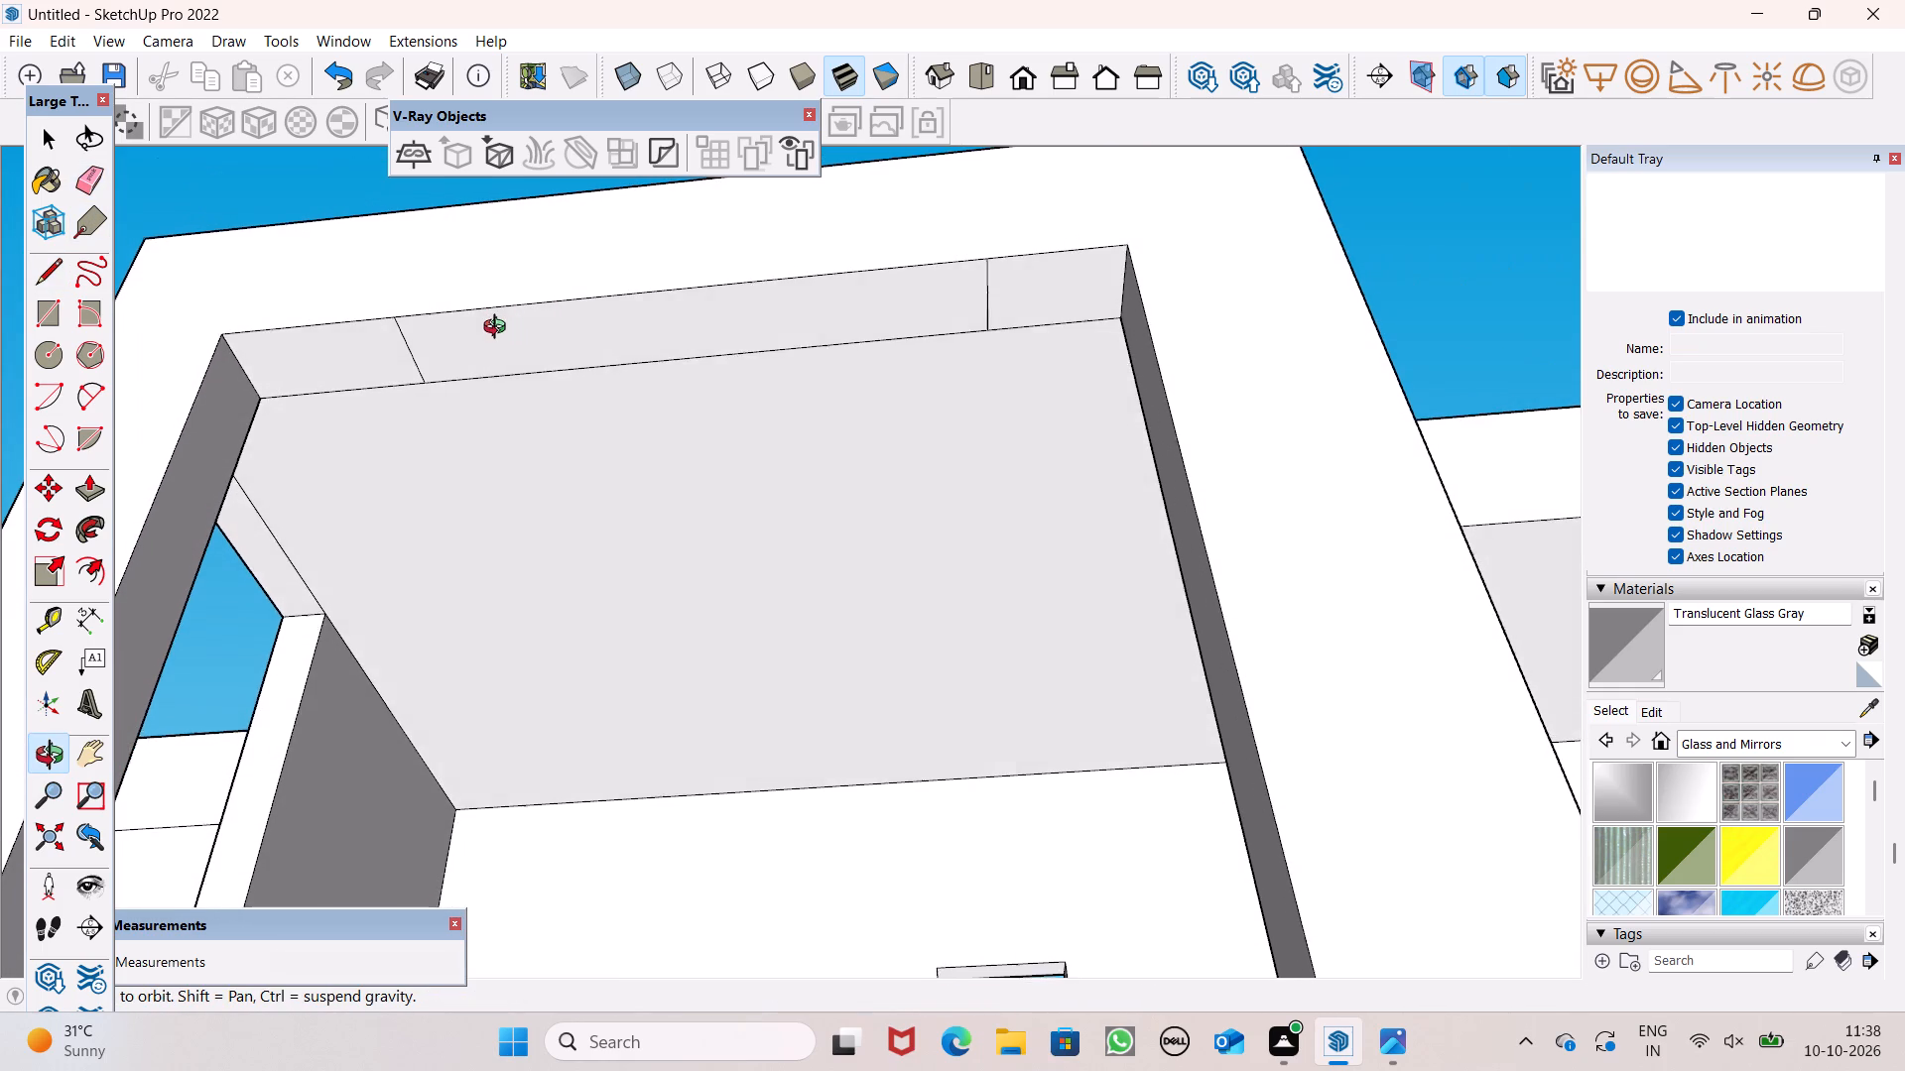
pyautogui.moveTo(499, 329); pyautogui.dragTo(501, 332, button='middle')
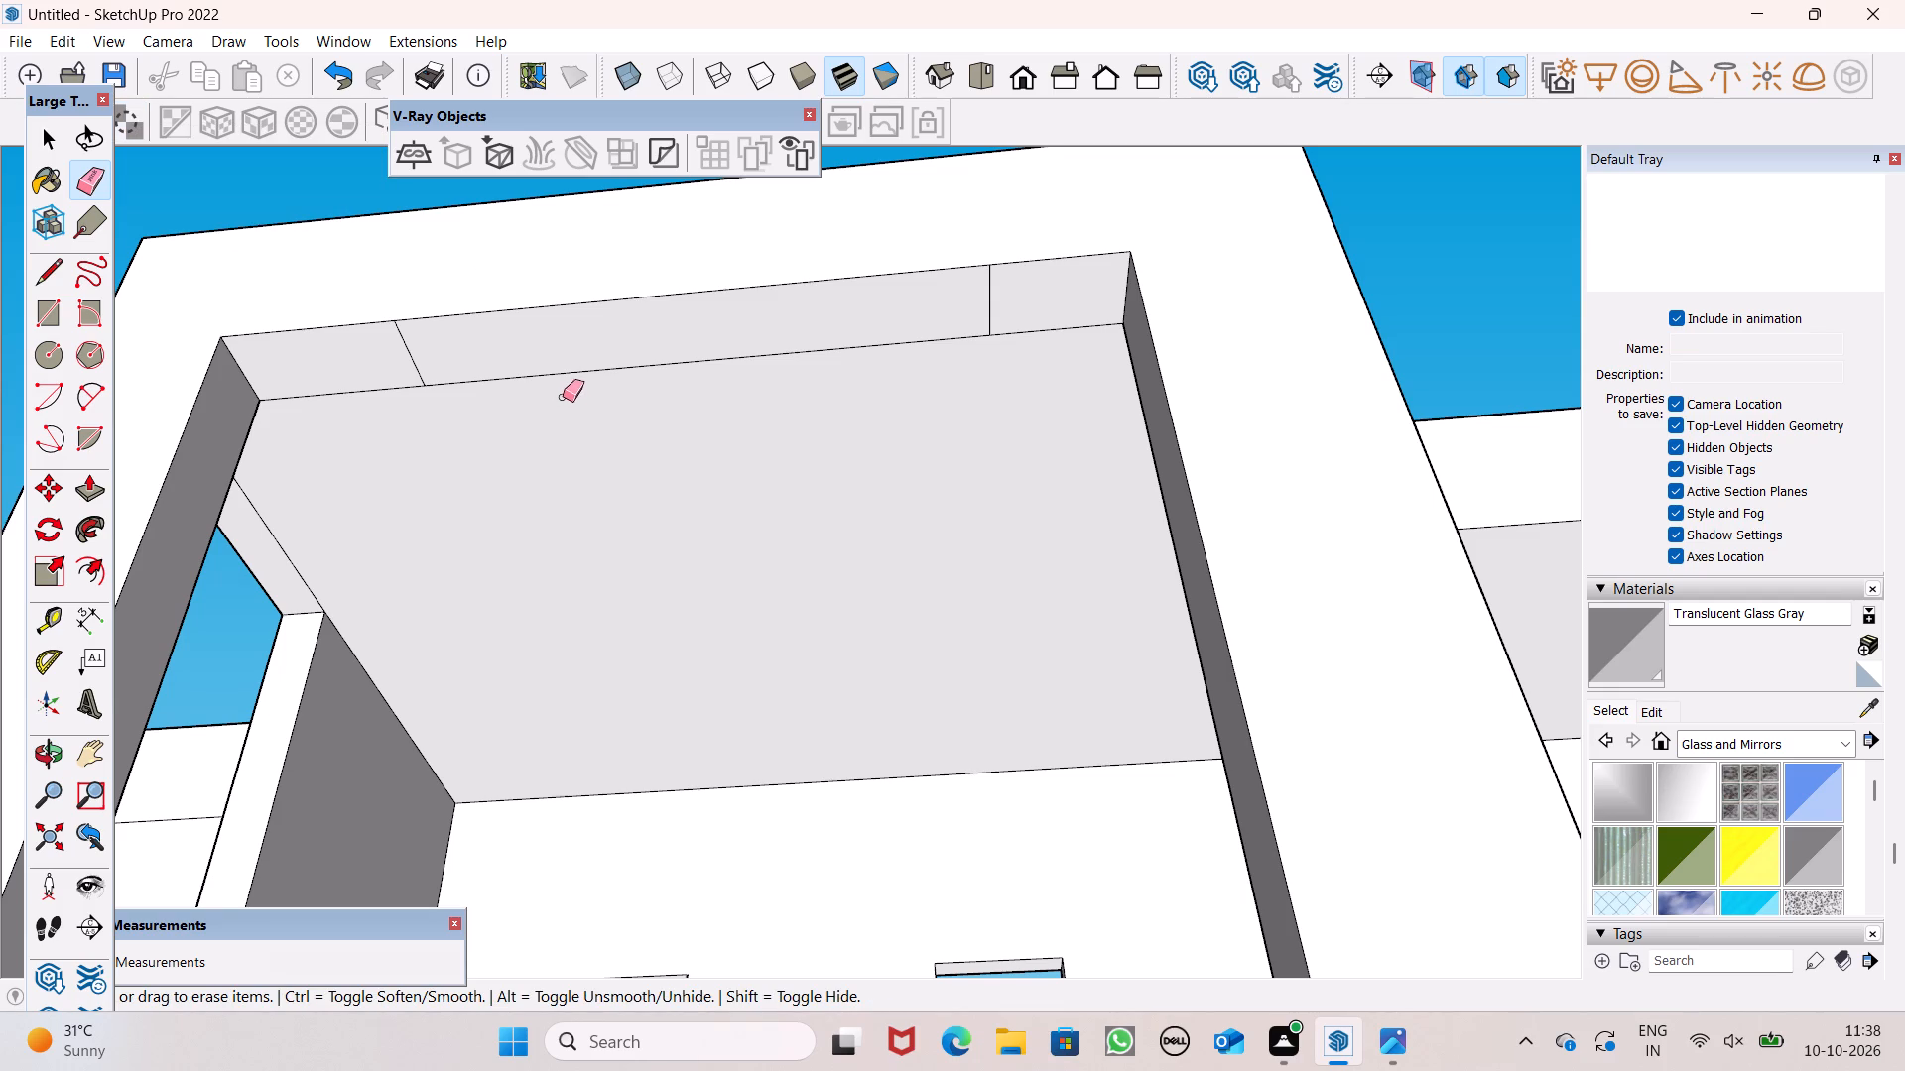
pyautogui.scroll(1, 829, 537)
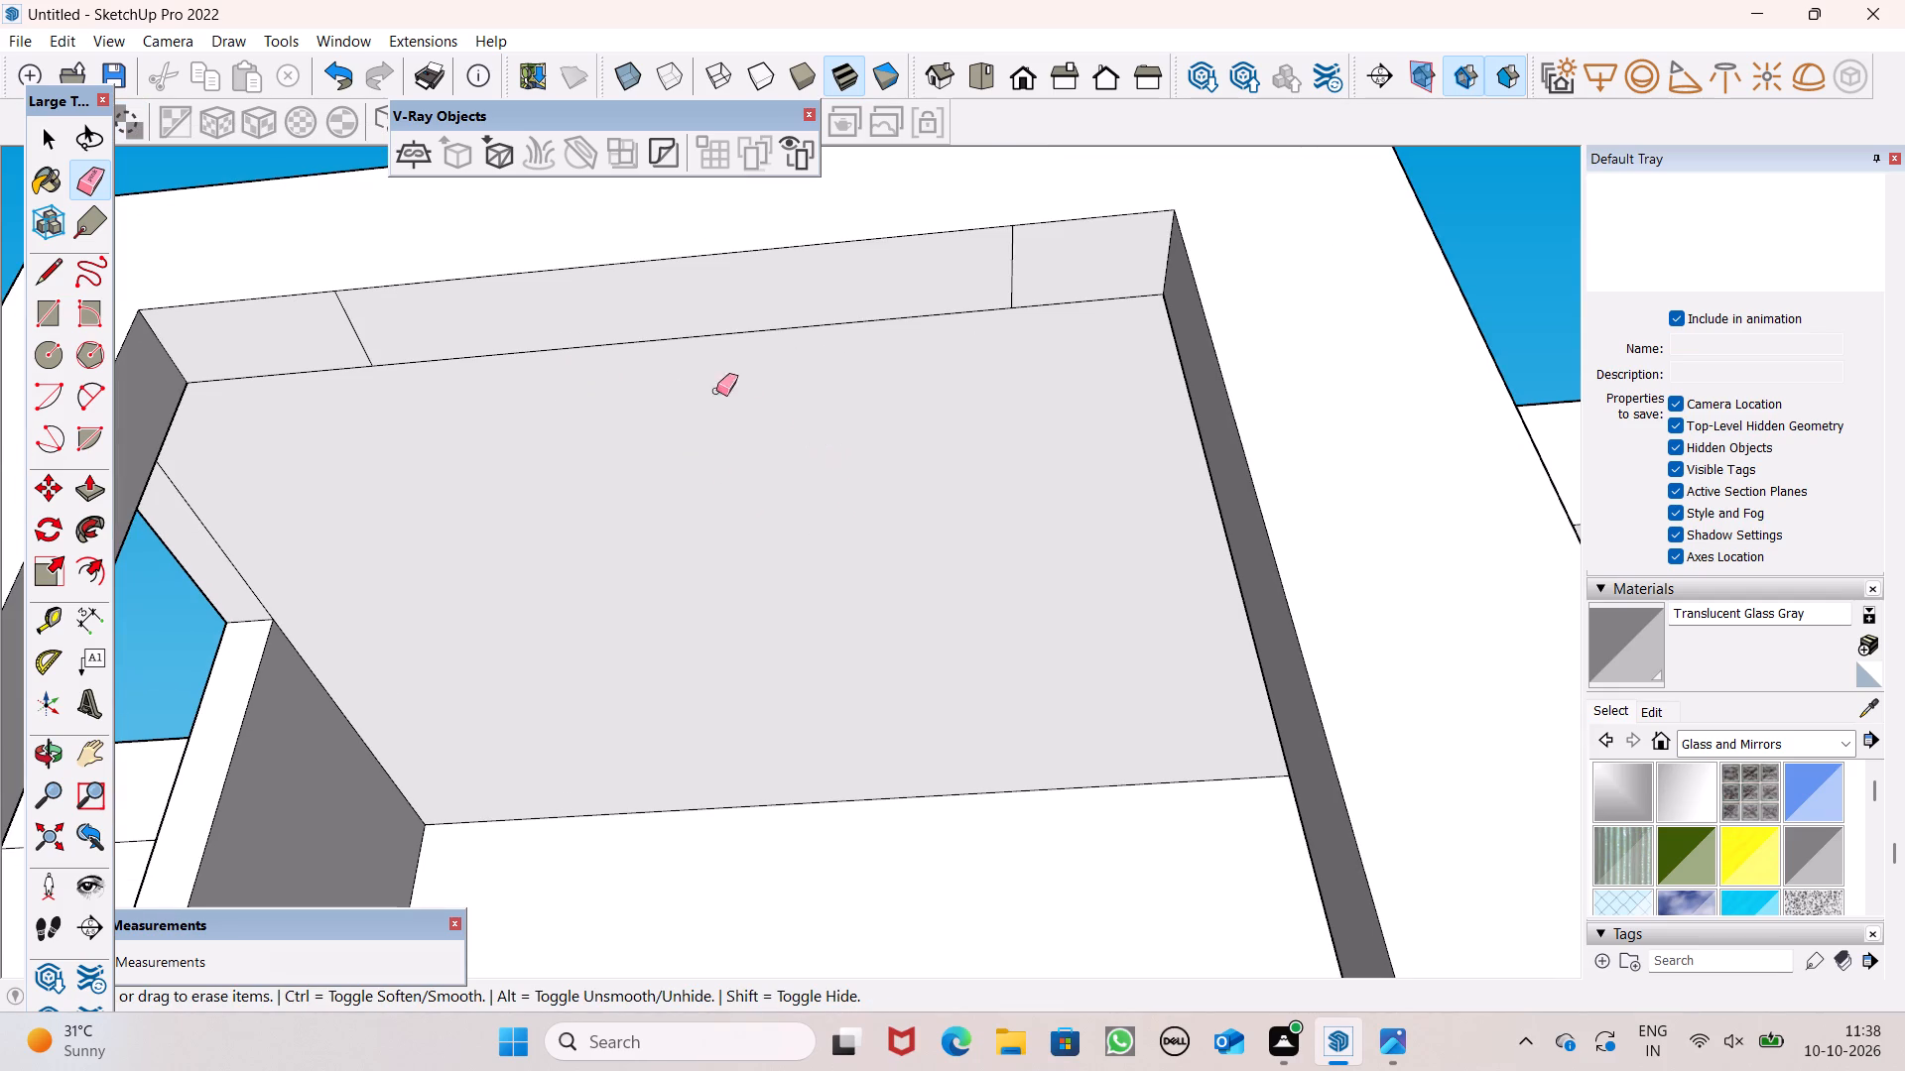
pyautogui.scroll(-3, 515, 578)
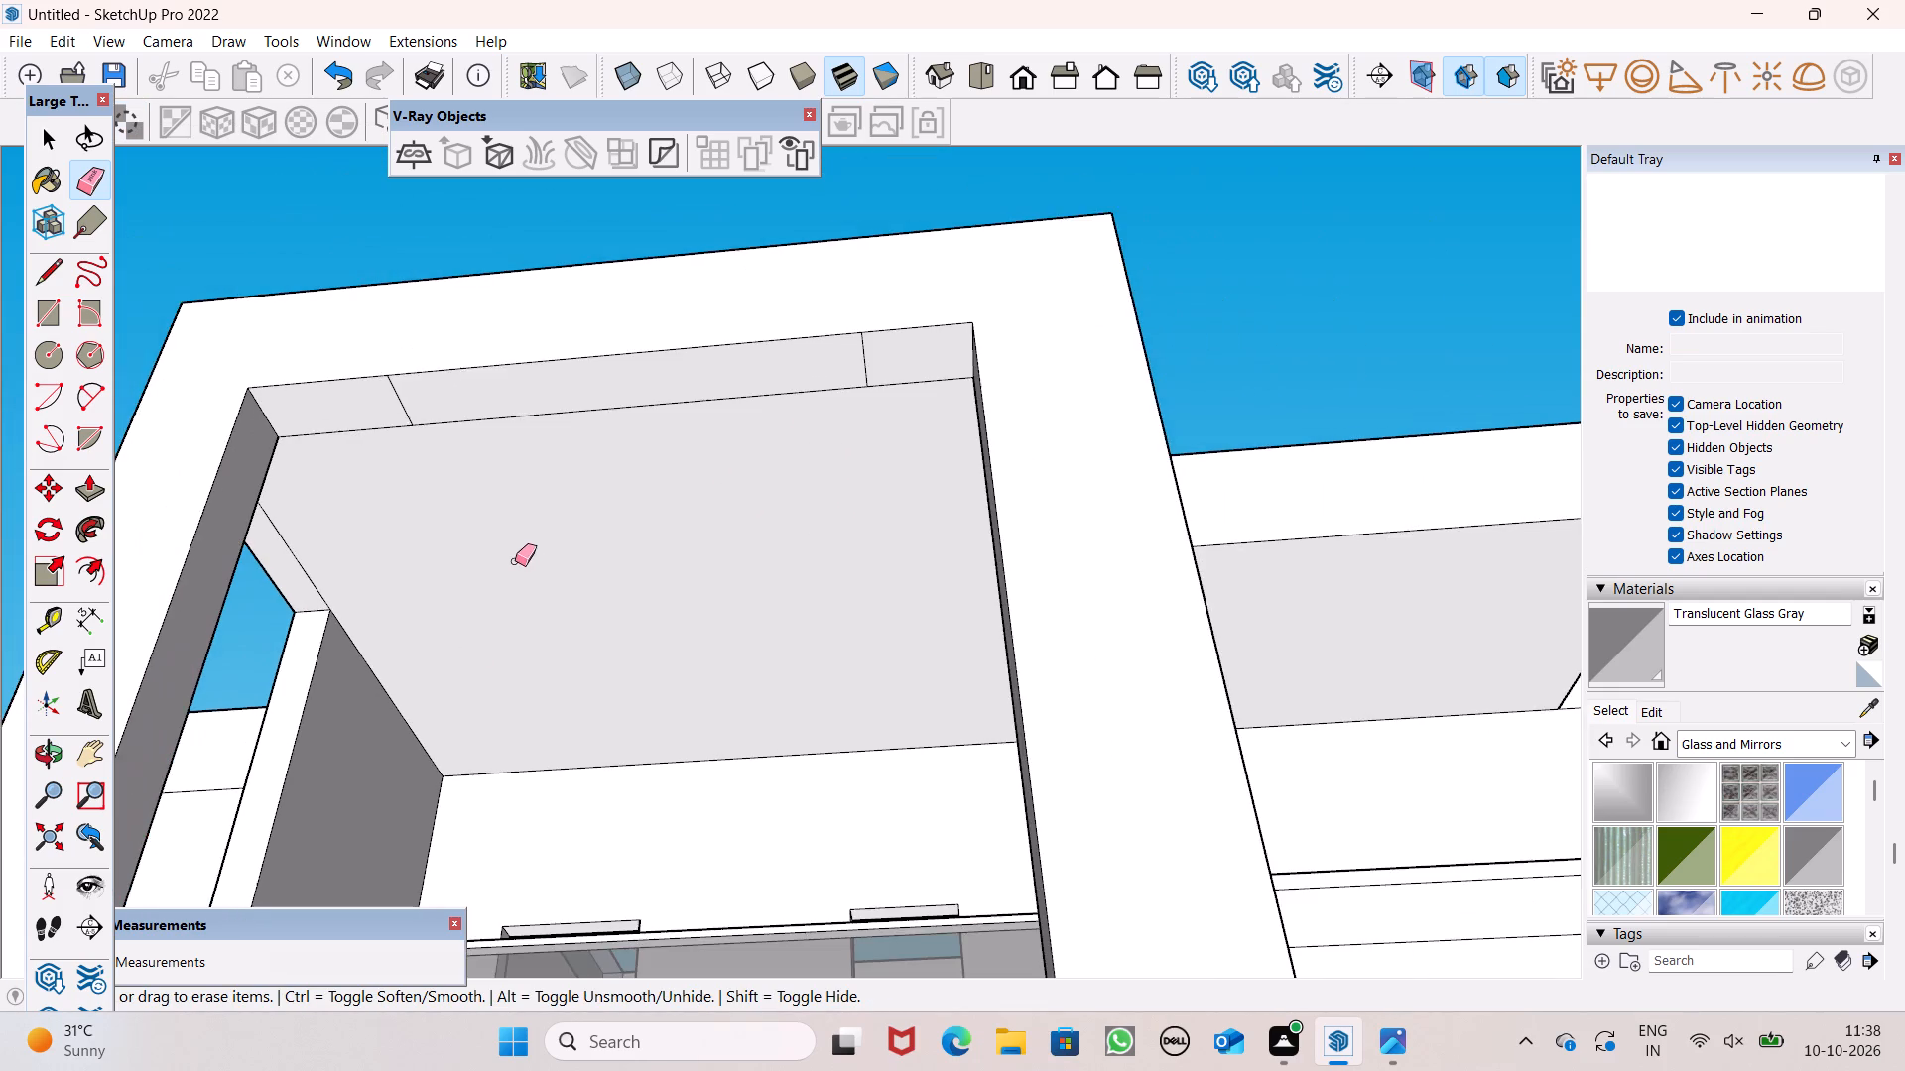
pyautogui.scroll(-4, 568, 415)
pyautogui.moveTo(703, 463); pyautogui.dragTo(900, 438, button='middle')
pyautogui.scroll(-2, 734, 491)
pyautogui.moveTo(745, 474); pyautogui.dragTo(818, 602, button='middle')
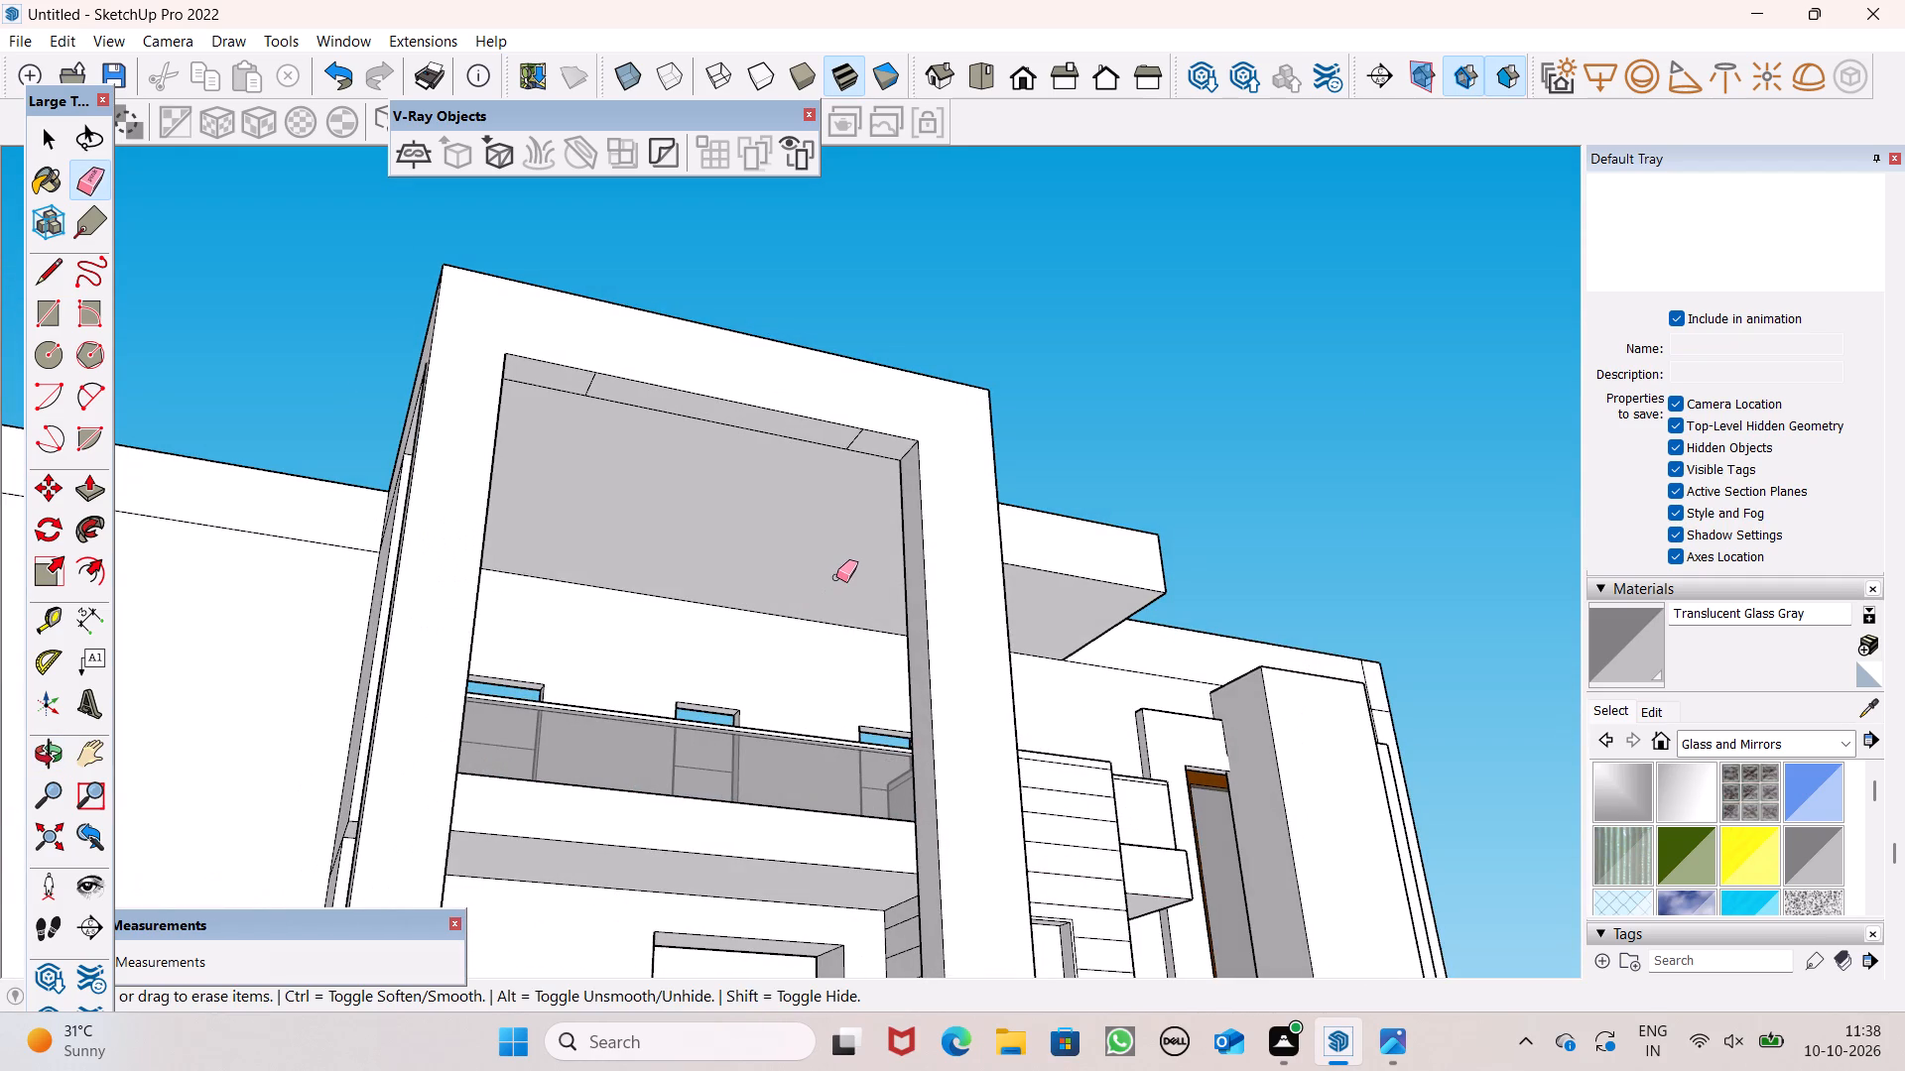
pyautogui.scroll(-2, 836, 577)
pyautogui.moveTo(938, 561); pyautogui.dragTo(441, 261, button='middle')
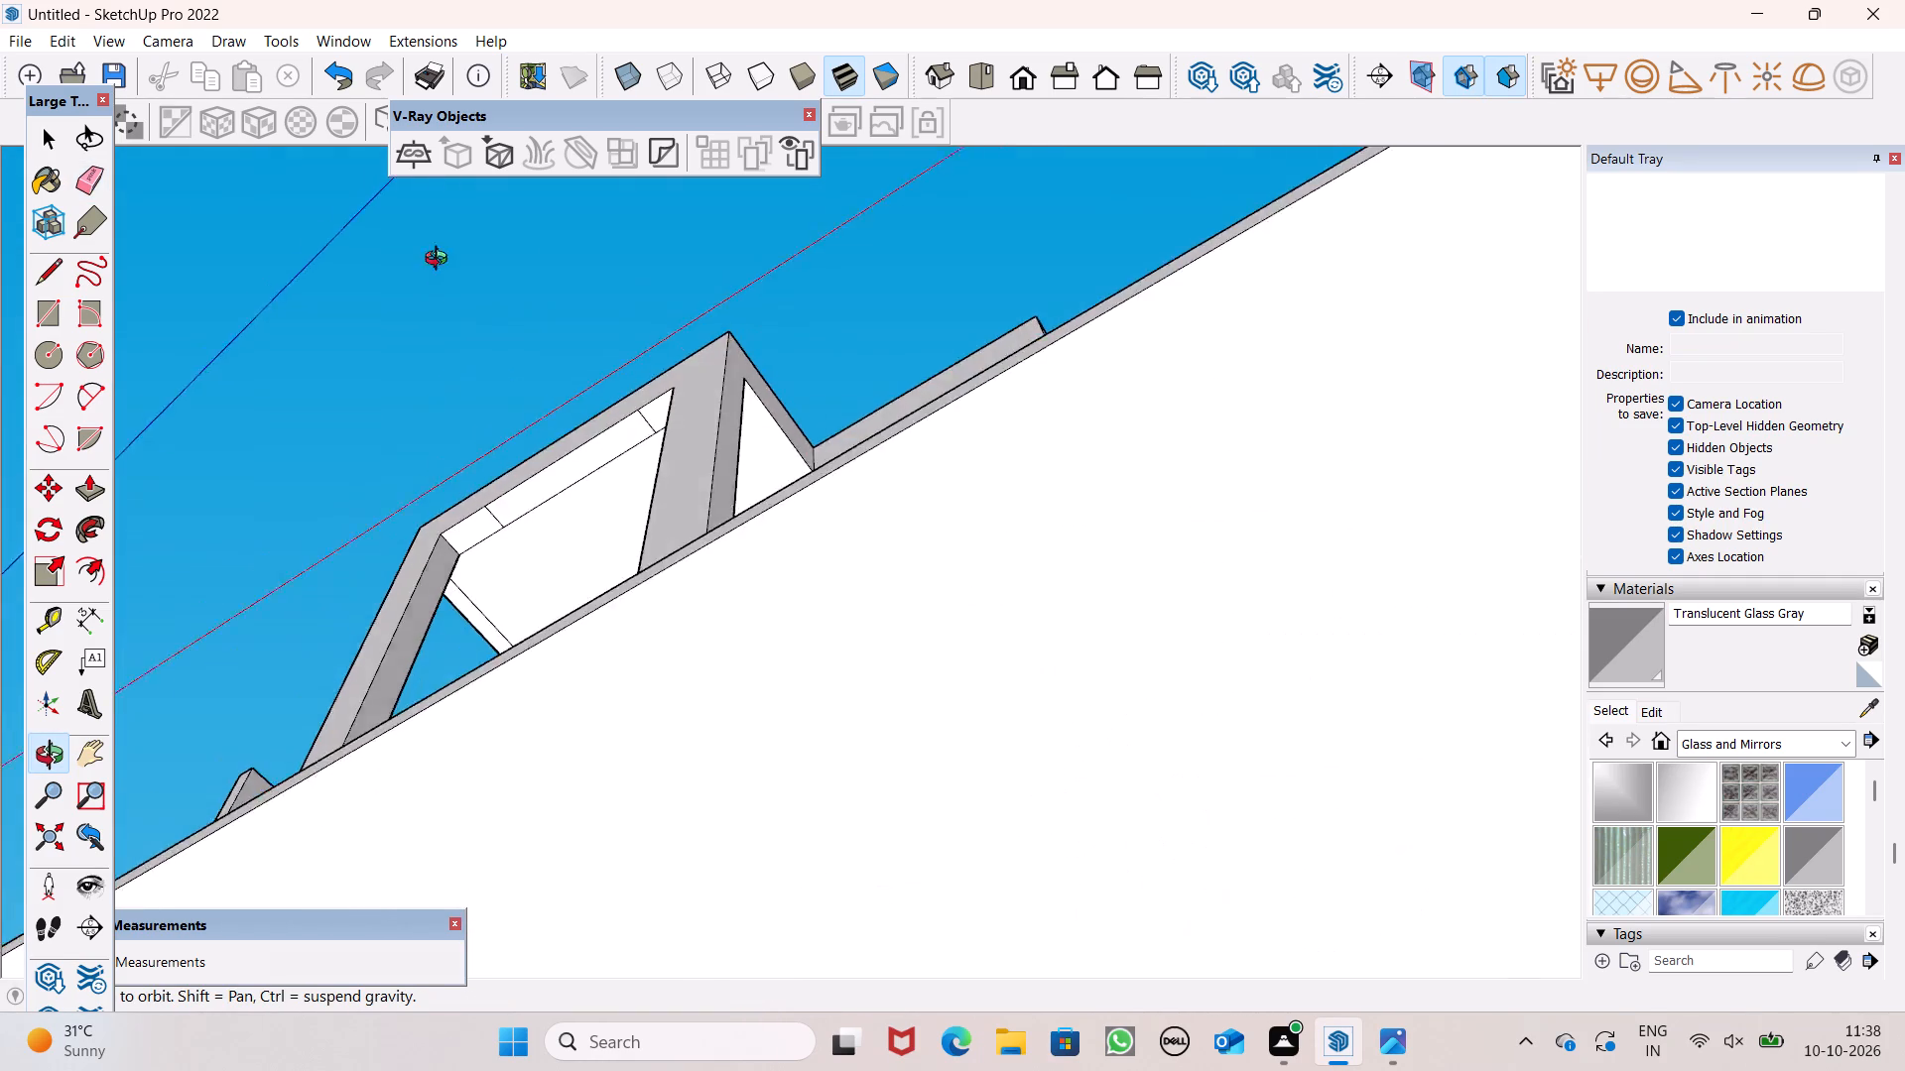
pyautogui.moveTo(441, 261); pyautogui.dragTo(769, 616, button='middle')
# Examine the overall facade massing and the column frame's proportions from a distance.
pyautogui.scroll(-5, 754, 514)
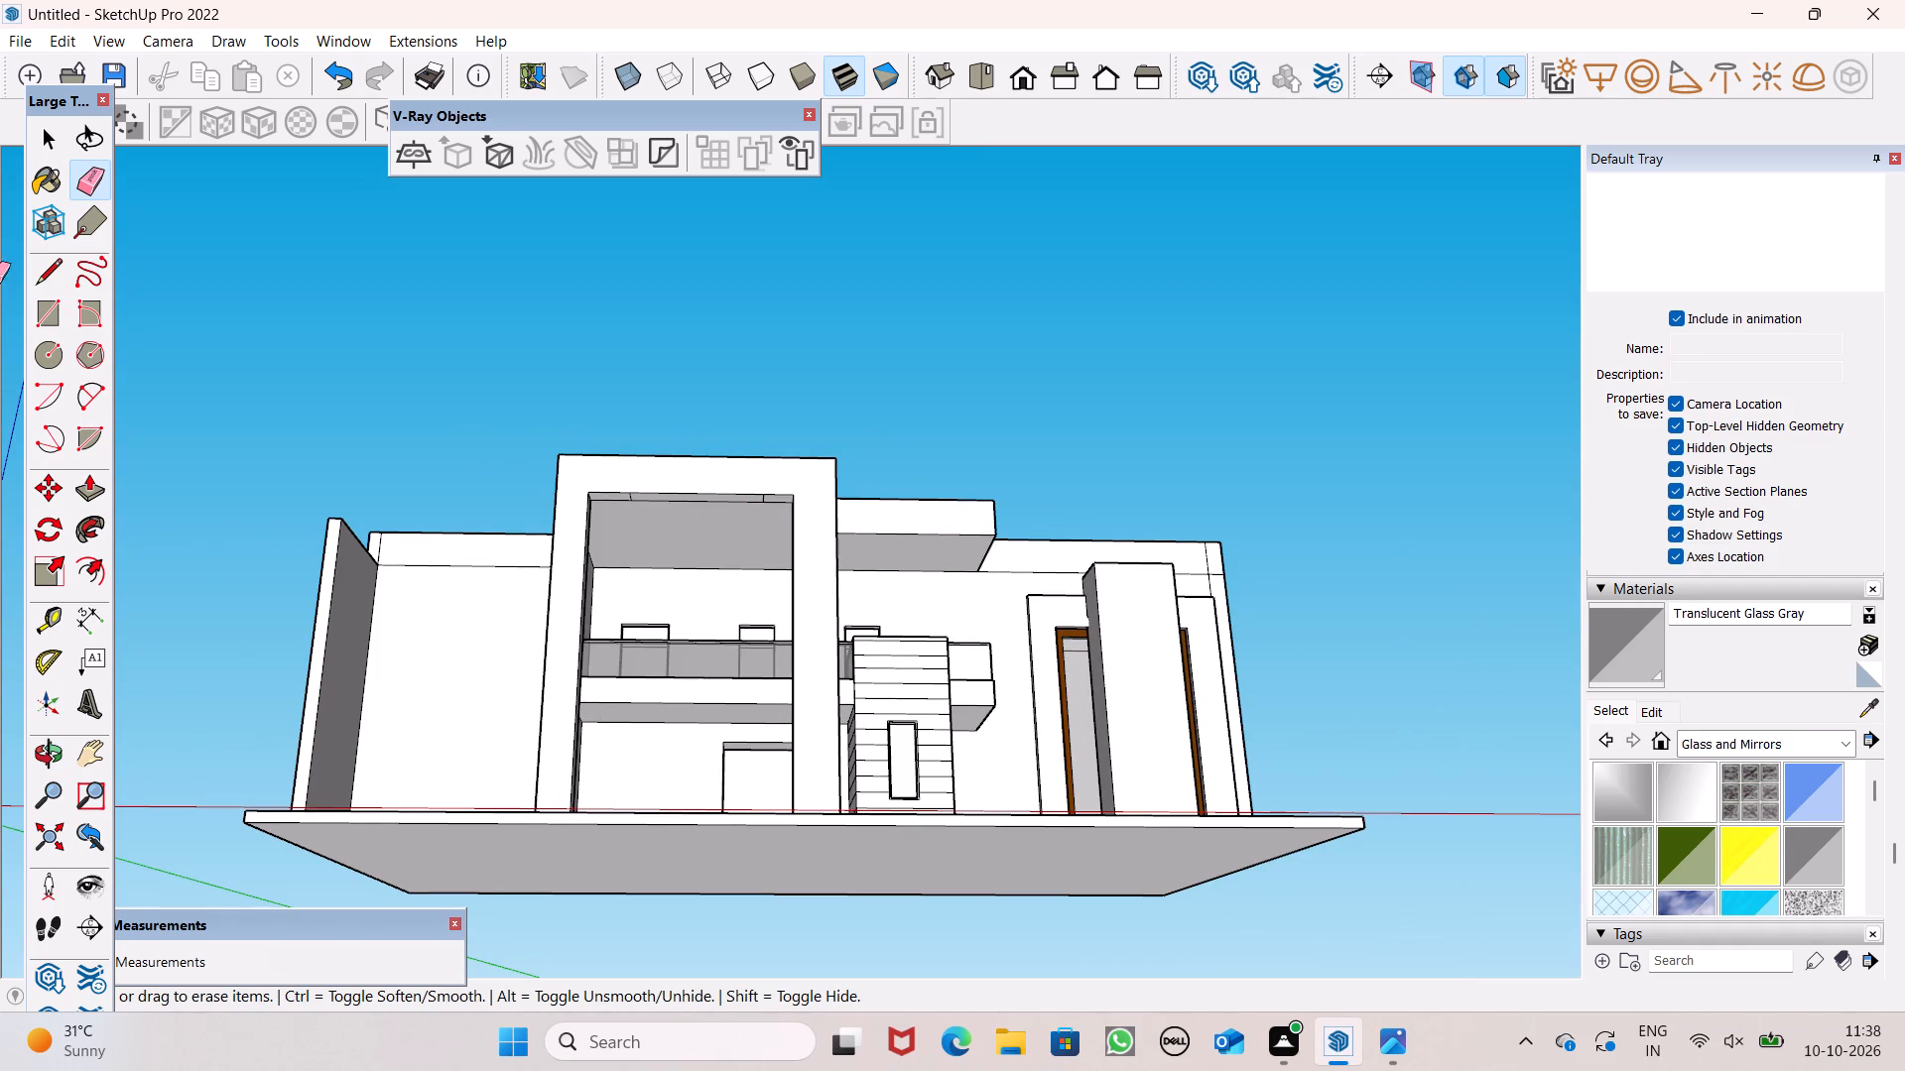
pyautogui.scroll(-1, 24, 155)
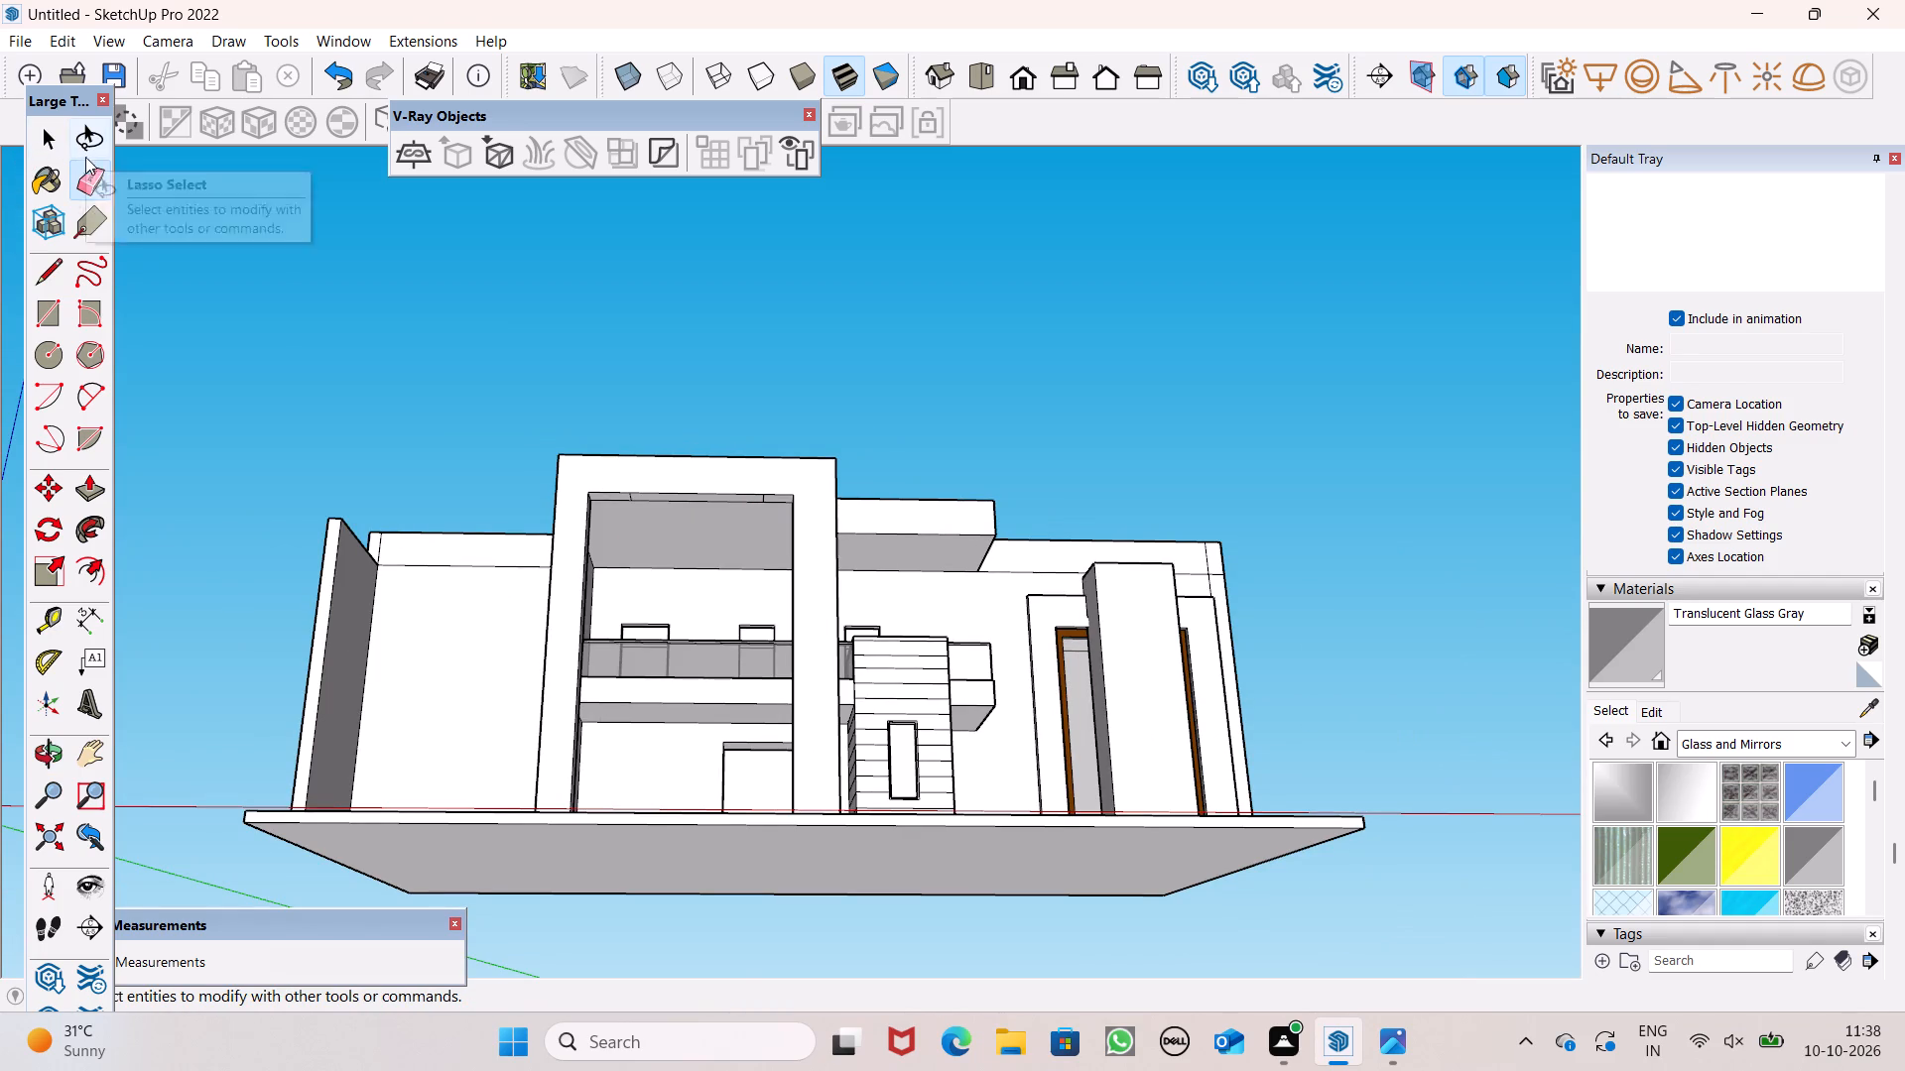
pyautogui.scroll(-1, 97, 201)
pyautogui.moveTo(106, 269); pyautogui.dragTo(0, 272, button='middle')
pyautogui.scroll(2, 0, 272)
pyautogui.scroll(-4, 12, 208)
pyautogui.scroll(-1, 117, 320)
pyautogui.moveTo(487, 452); pyautogui.dragTo(271, 393, button='middle')
pyautogui.scroll(1, 273, 397)
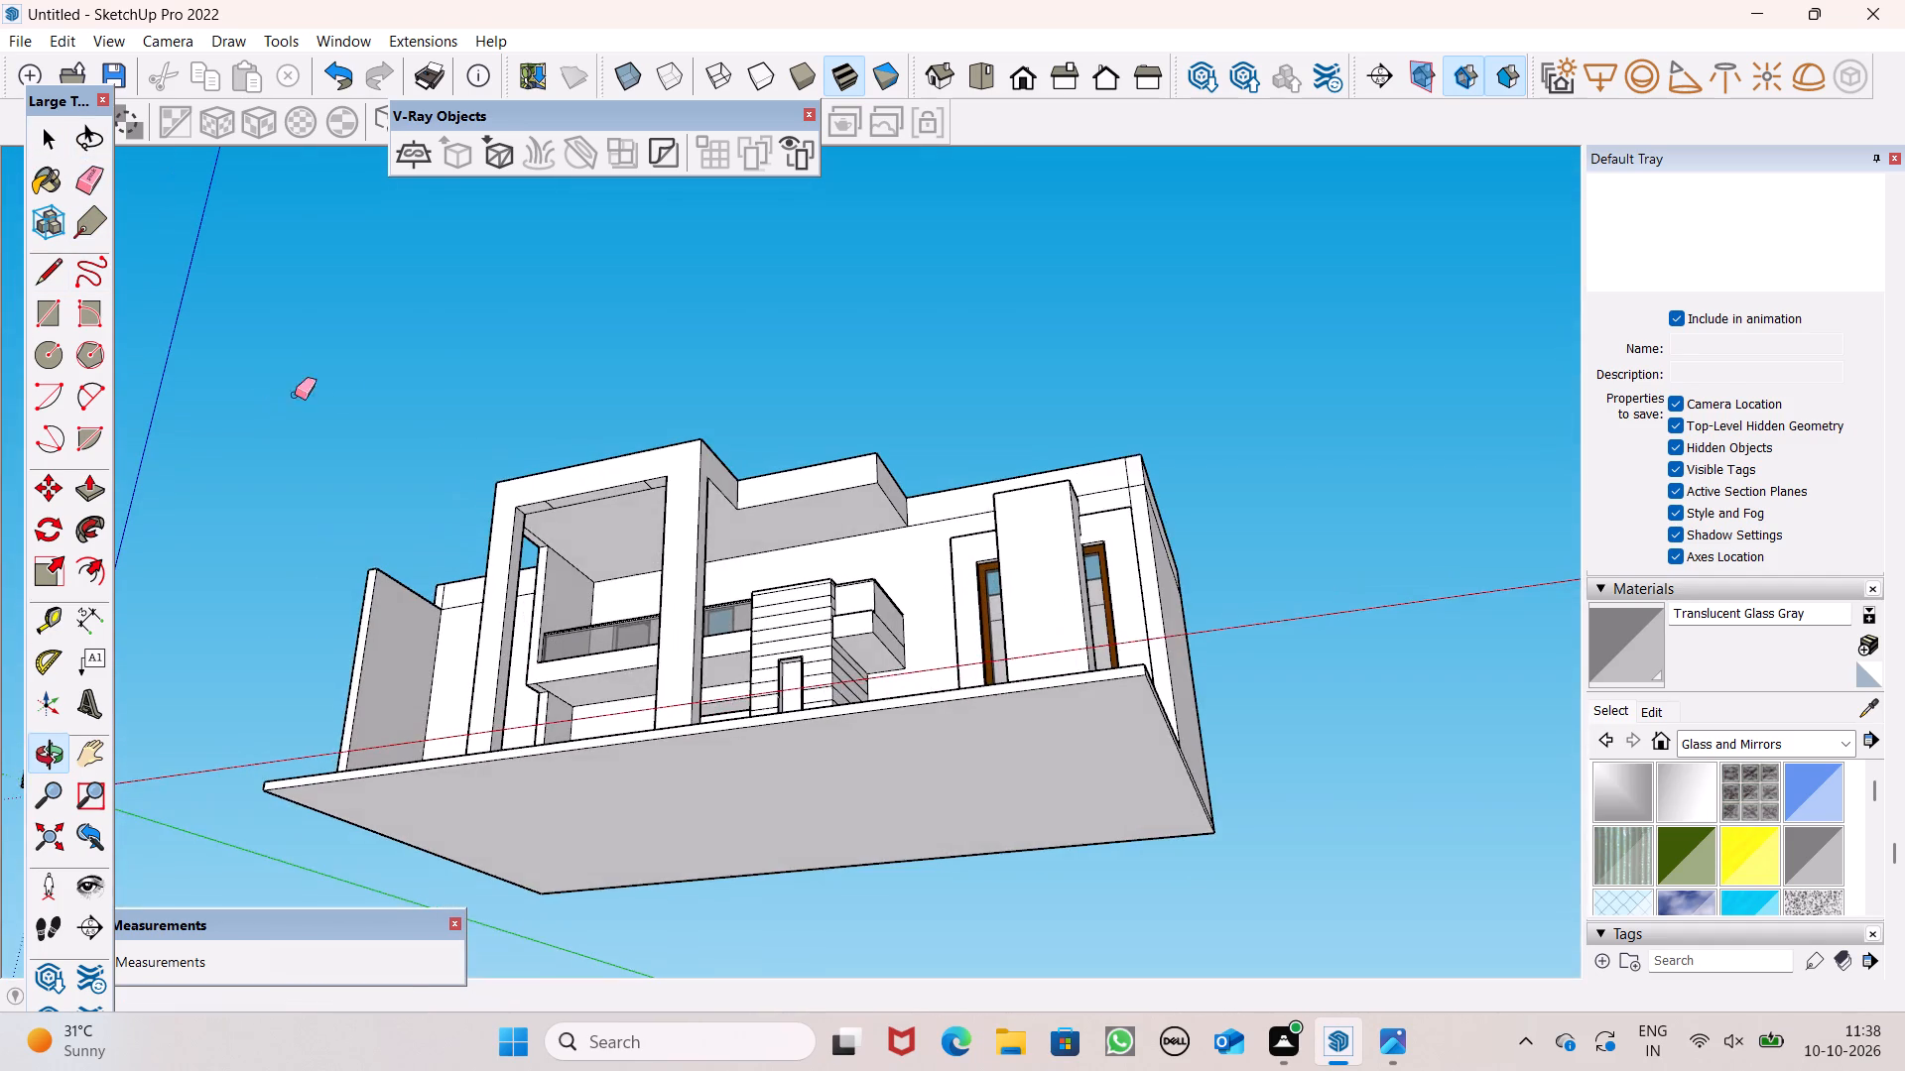
pyautogui.scroll(2, 472, 480)
pyautogui.scroll(-4, 469, 482)
pyautogui.moveTo(508, 519); pyautogui.dragTo(775, 560, button='middle')
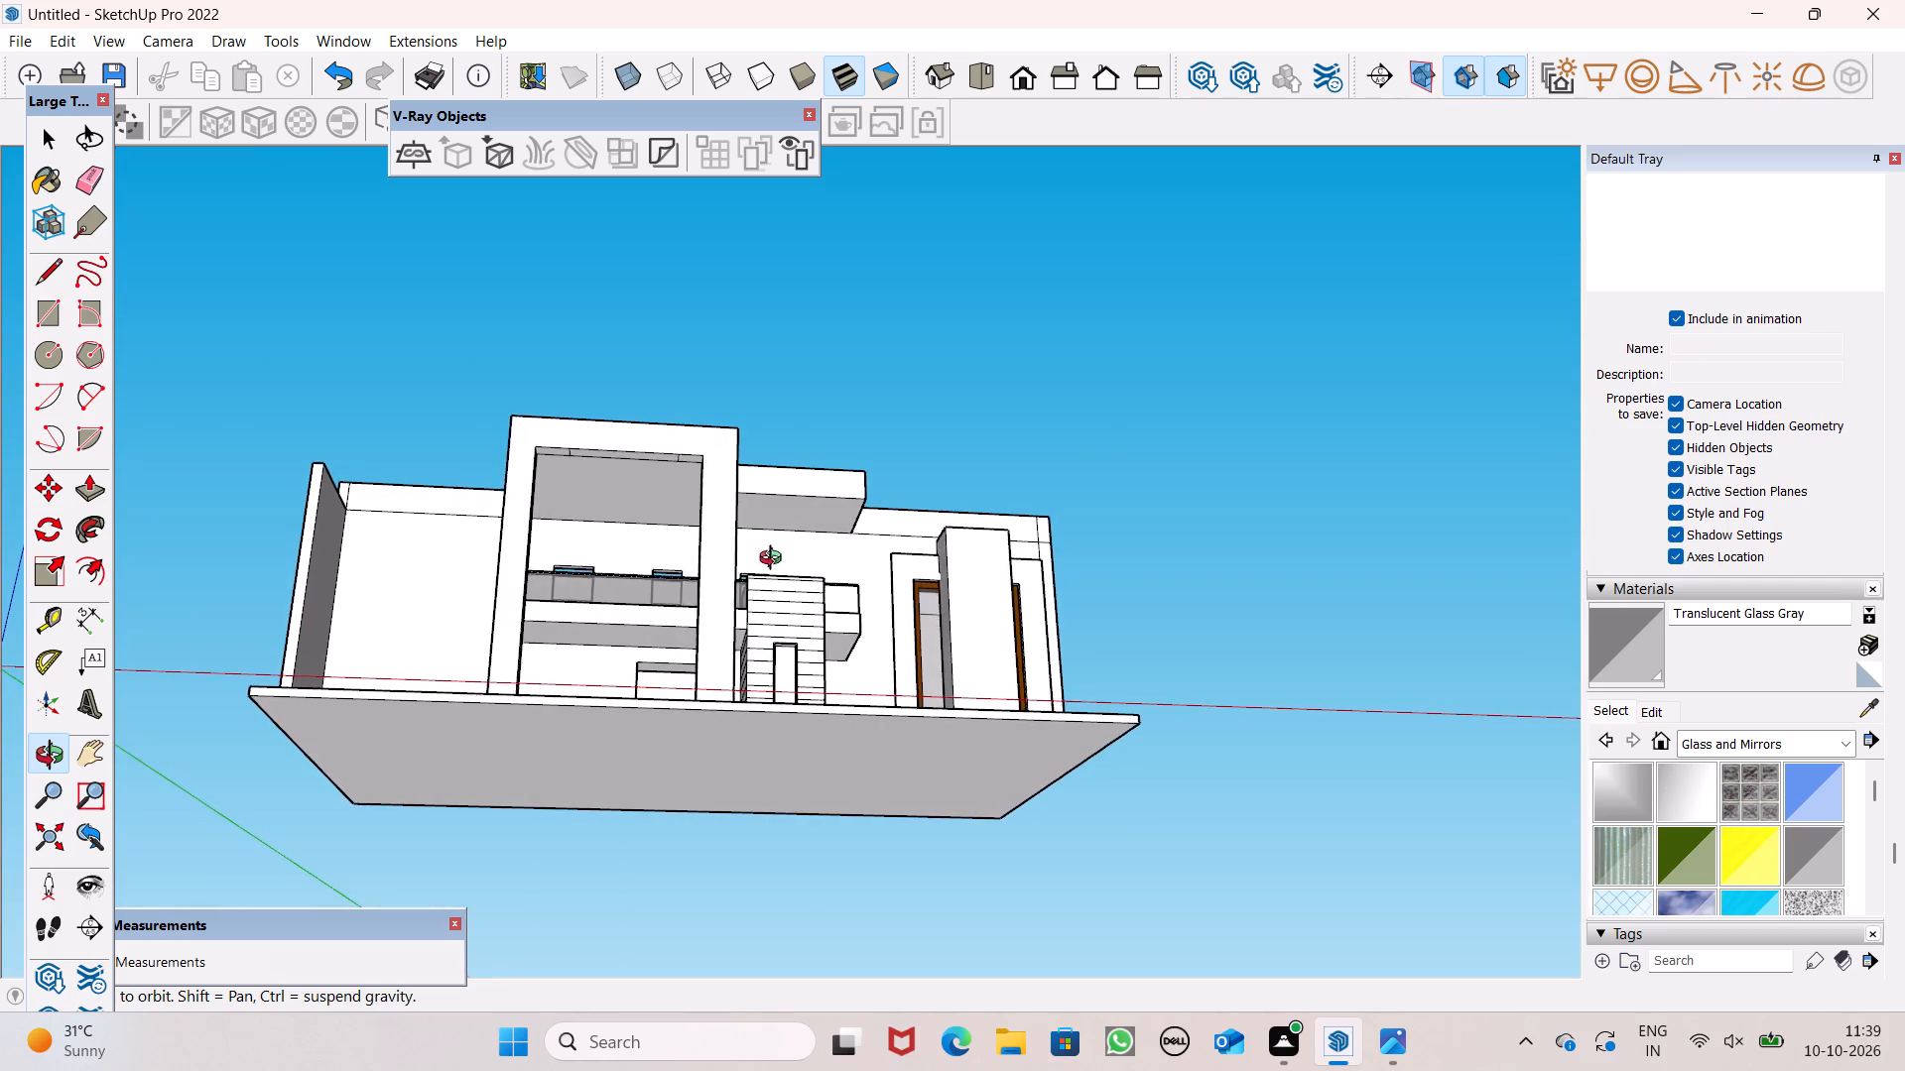
pyautogui.moveTo(775, 560); pyautogui.dragTo(811, 597, button='middle')
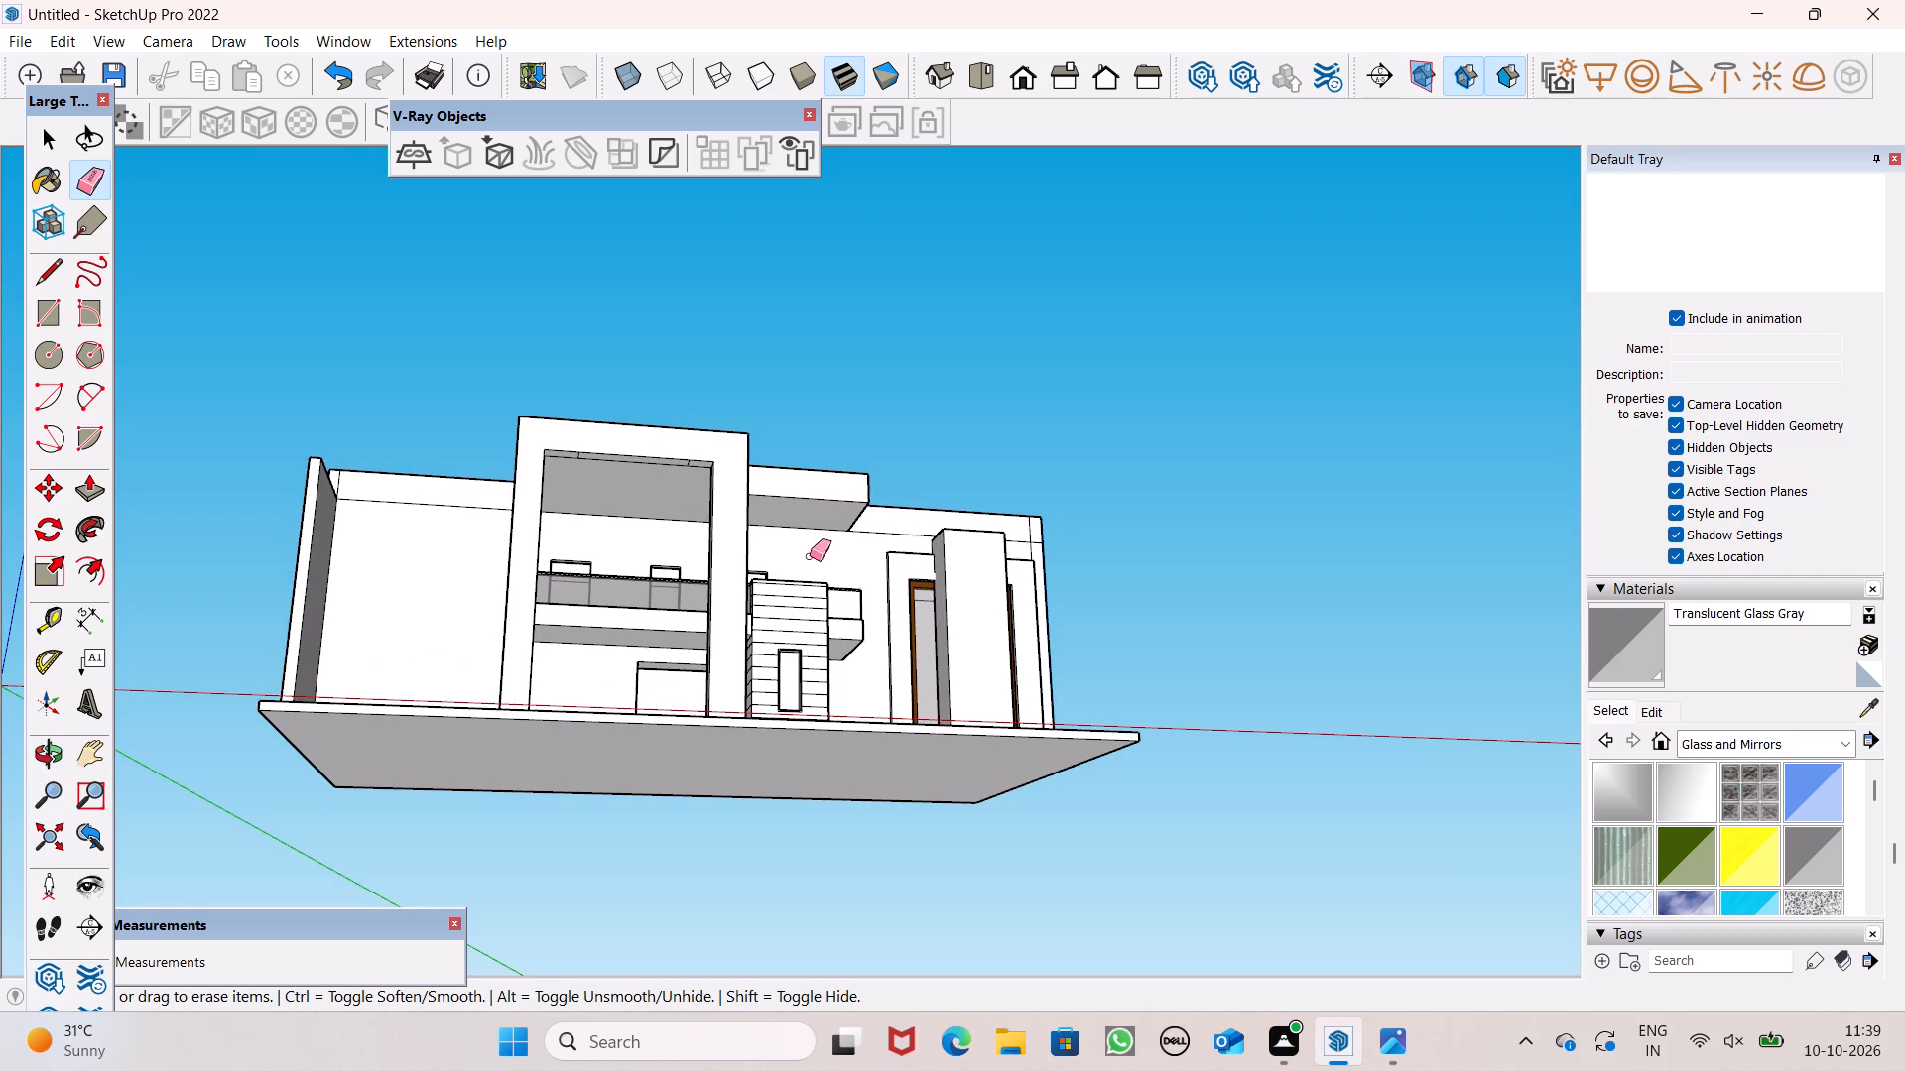
pyautogui.scroll(-1, 806, 548)
pyautogui.moveTo(727, 475); pyautogui.dragTo(706, 440, button='middle')
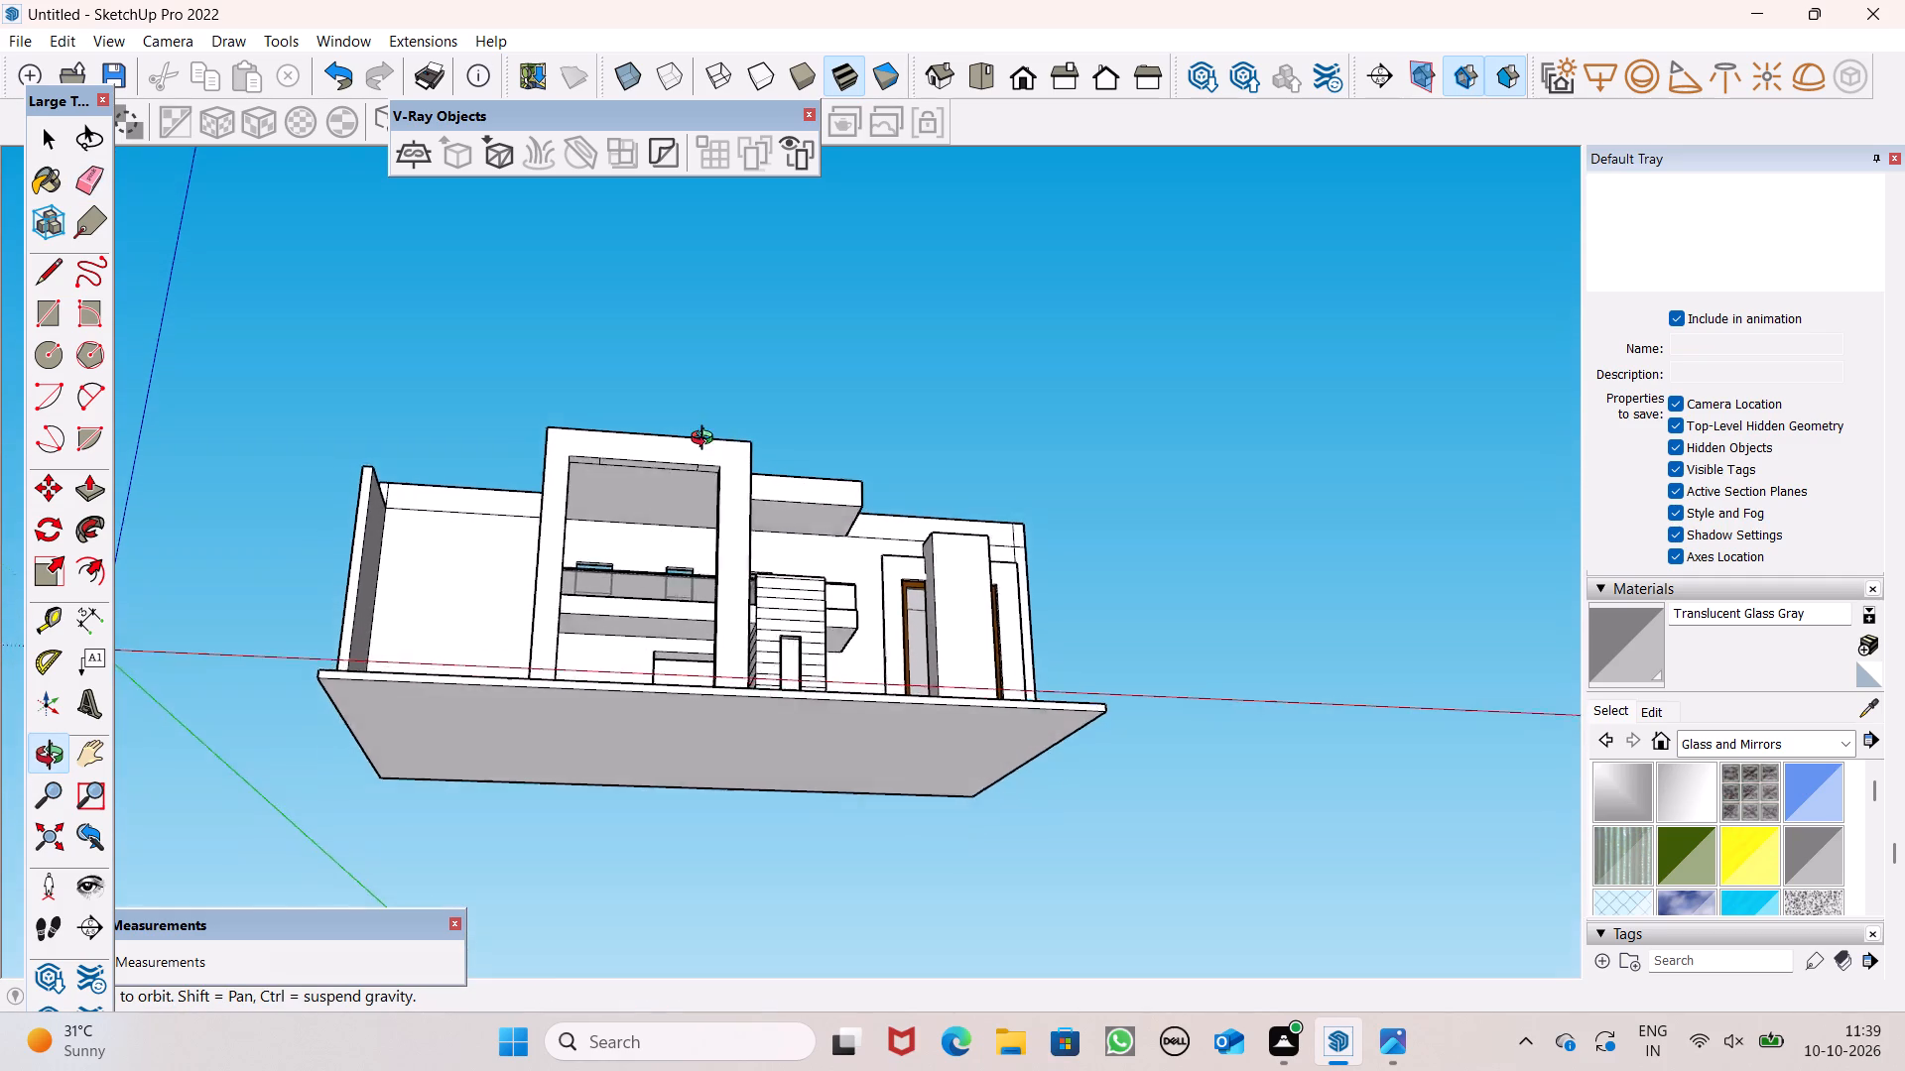
pyautogui.moveTo(706, 440); pyautogui.dragTo(708, 538, button='middle')
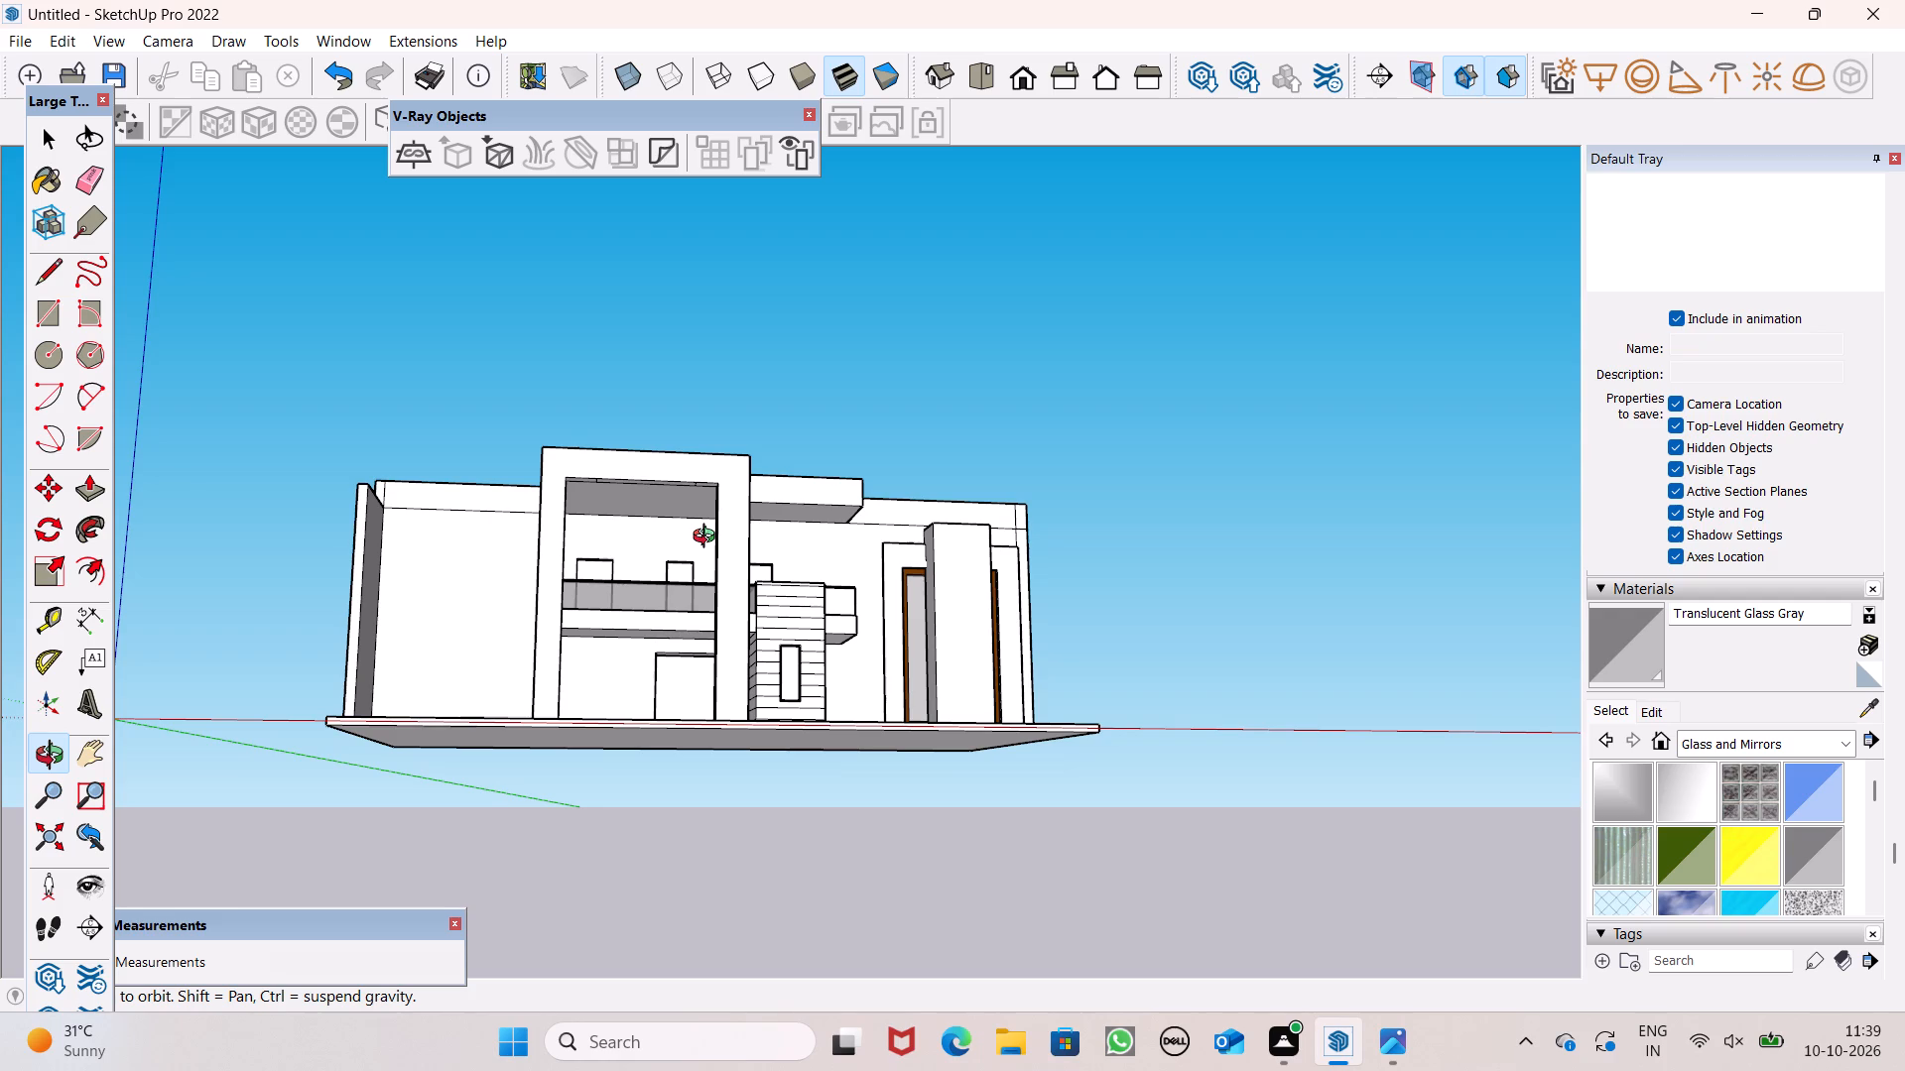
# Erase the two short dividing lines across the underside of the balcony frame's front beam.
pyautogui.moveTo(708, 538); pyautogui.dragTo(698, 449, button='middle')
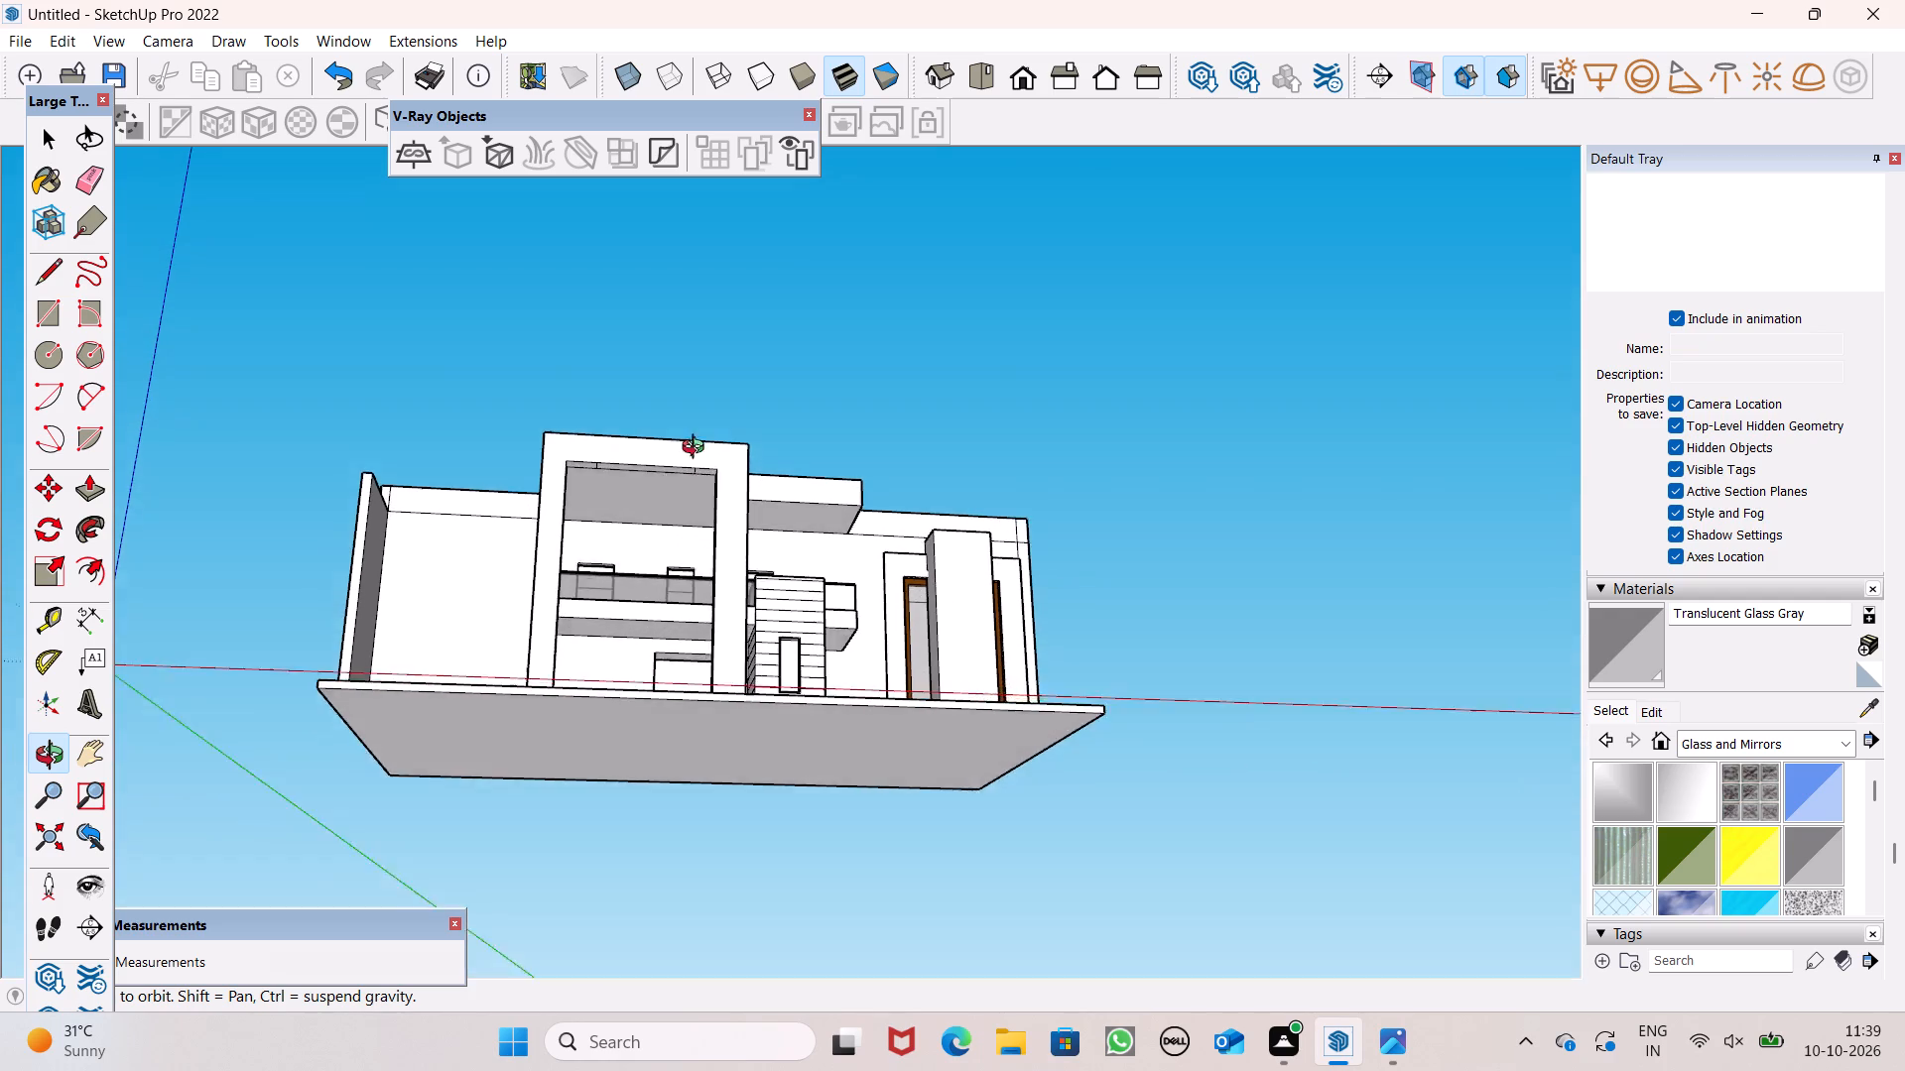
pyautogui.moveTo(698, 449); pyautogui.dragTo(668, 402, button='middle')
pyautogui.scroll(7, 668, 402)
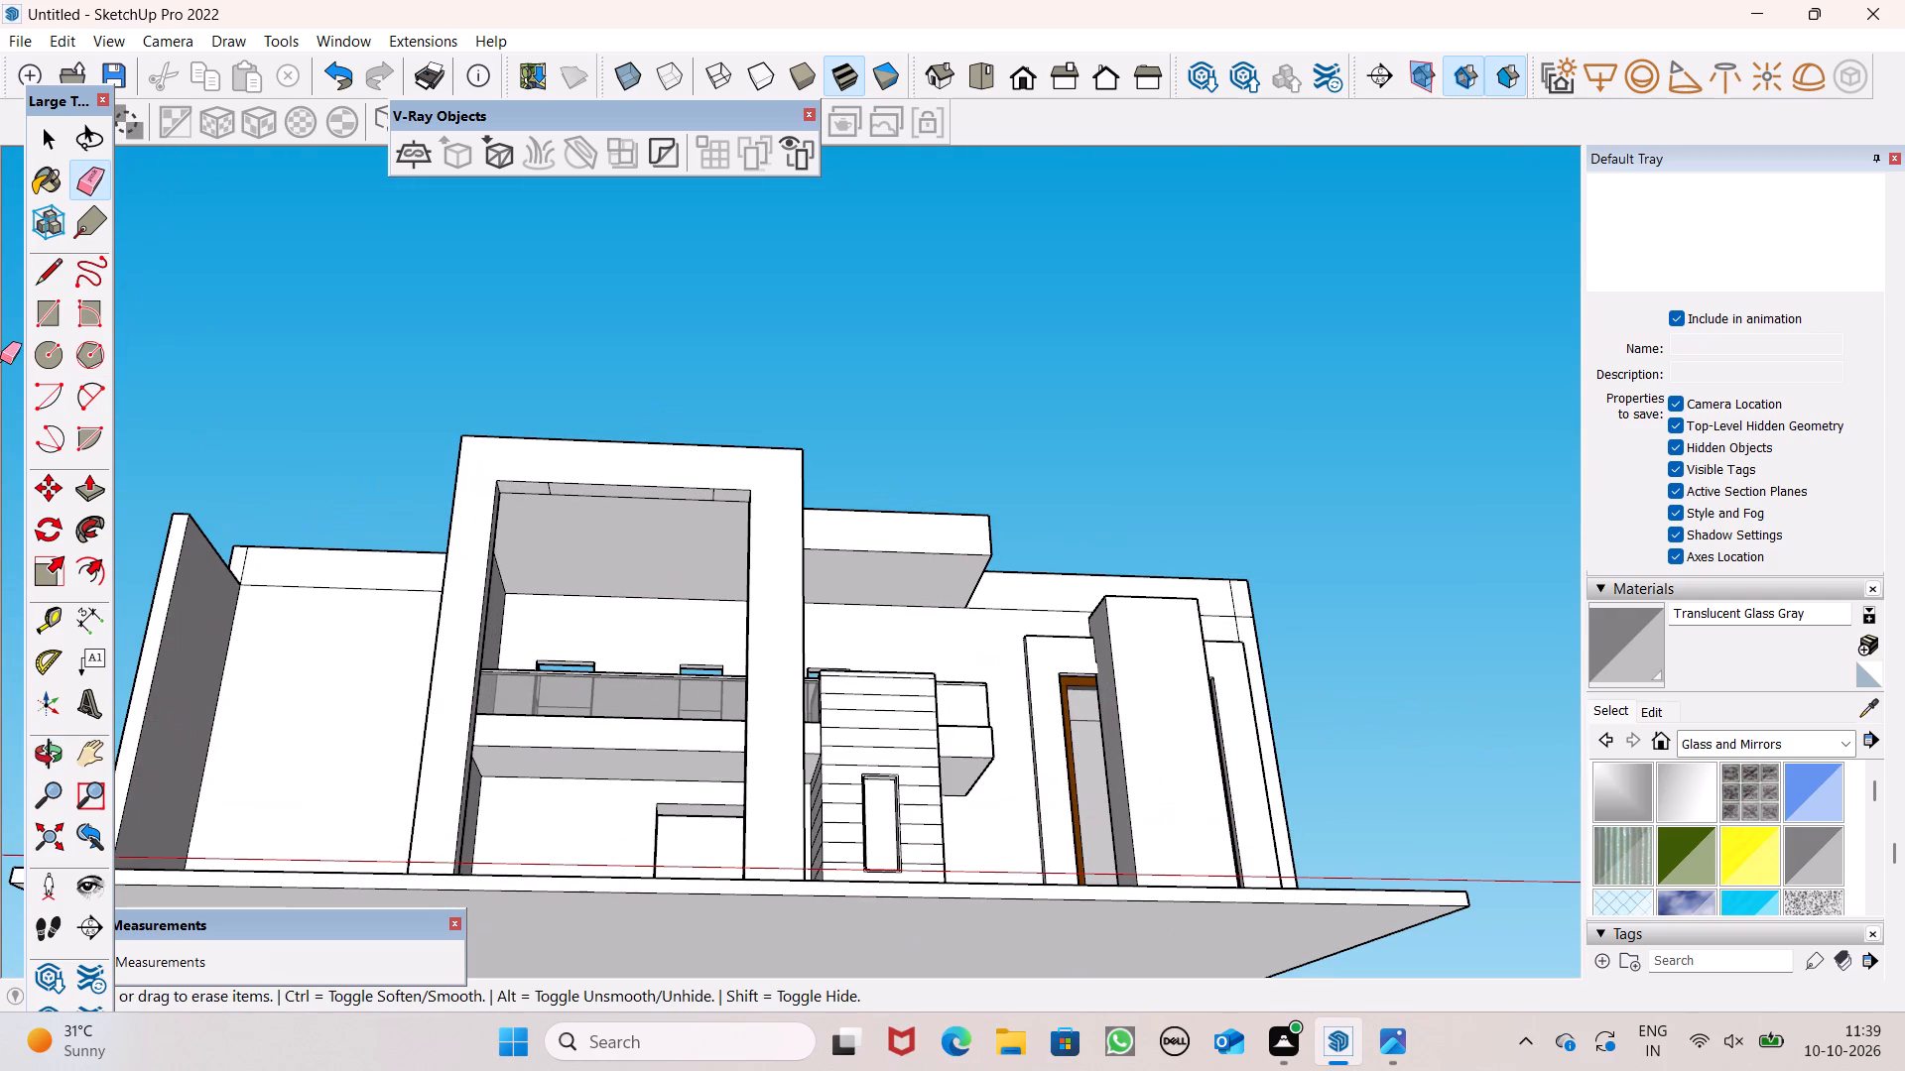
pyautogui.scroll(1, 135, 362)
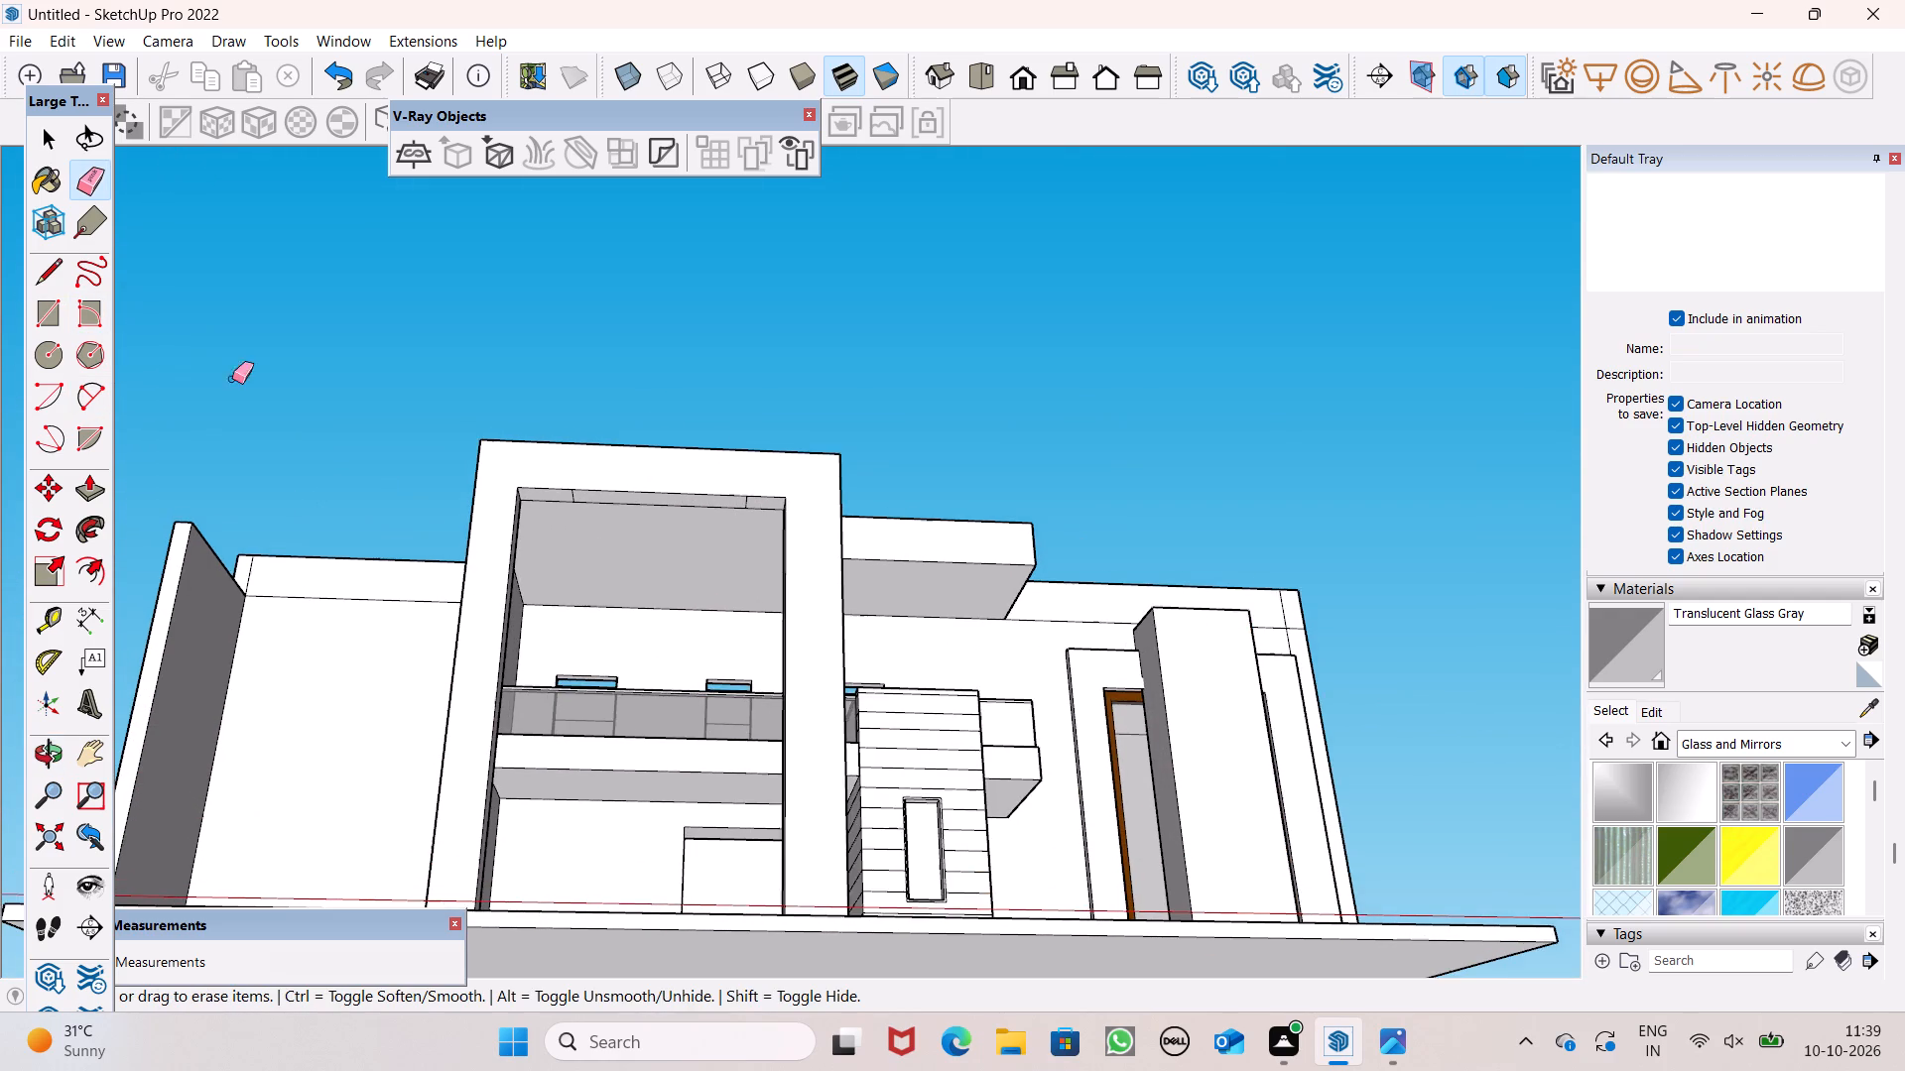
pyautogui.moveTo(325, 409); pyautogui.dragTo(327, 361, button='middle')
pyautogui.scroll(1, 315, 447)
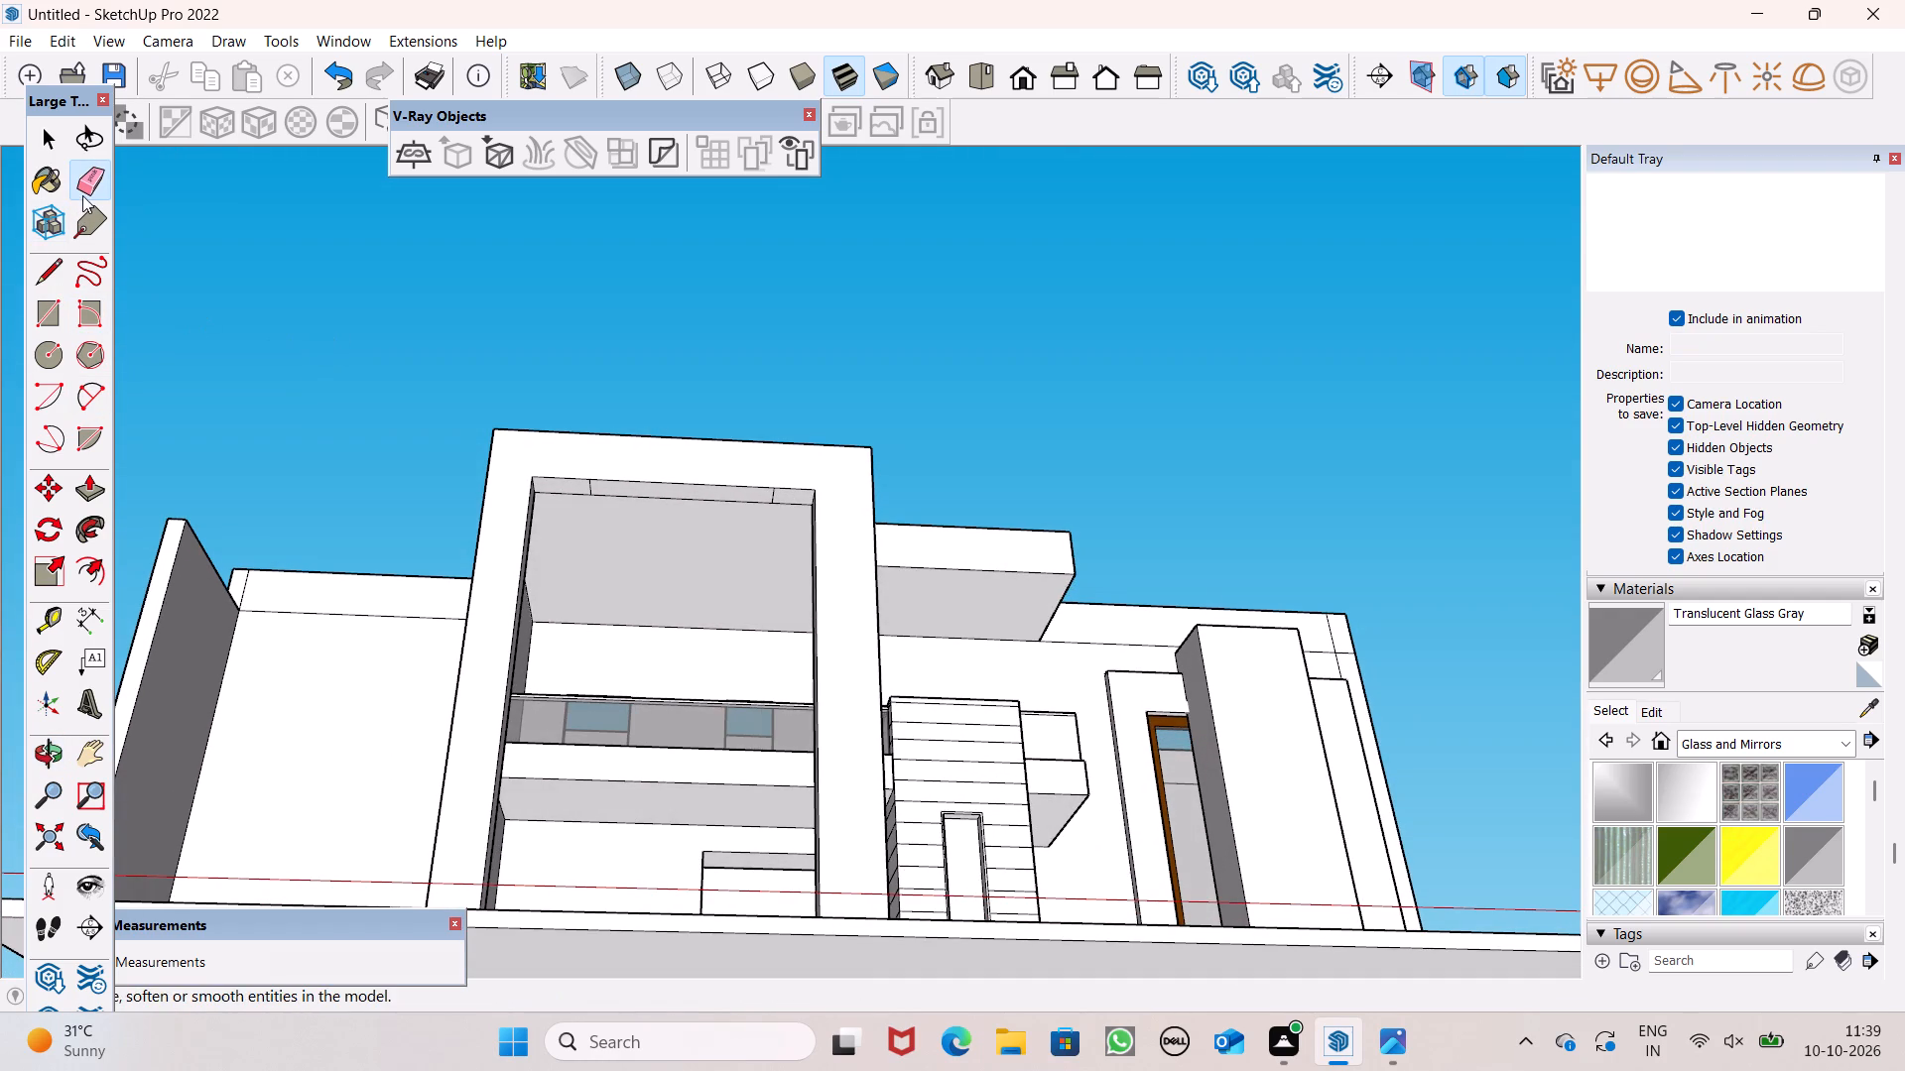
pyautogui.click(82, 195)
pyautogui.scroll(7, 646, 484)
pyautogui.scroll(5, 491, 482)
pyautogui.moveTo(486, 445); pyautogui.dragTo(511, 439)
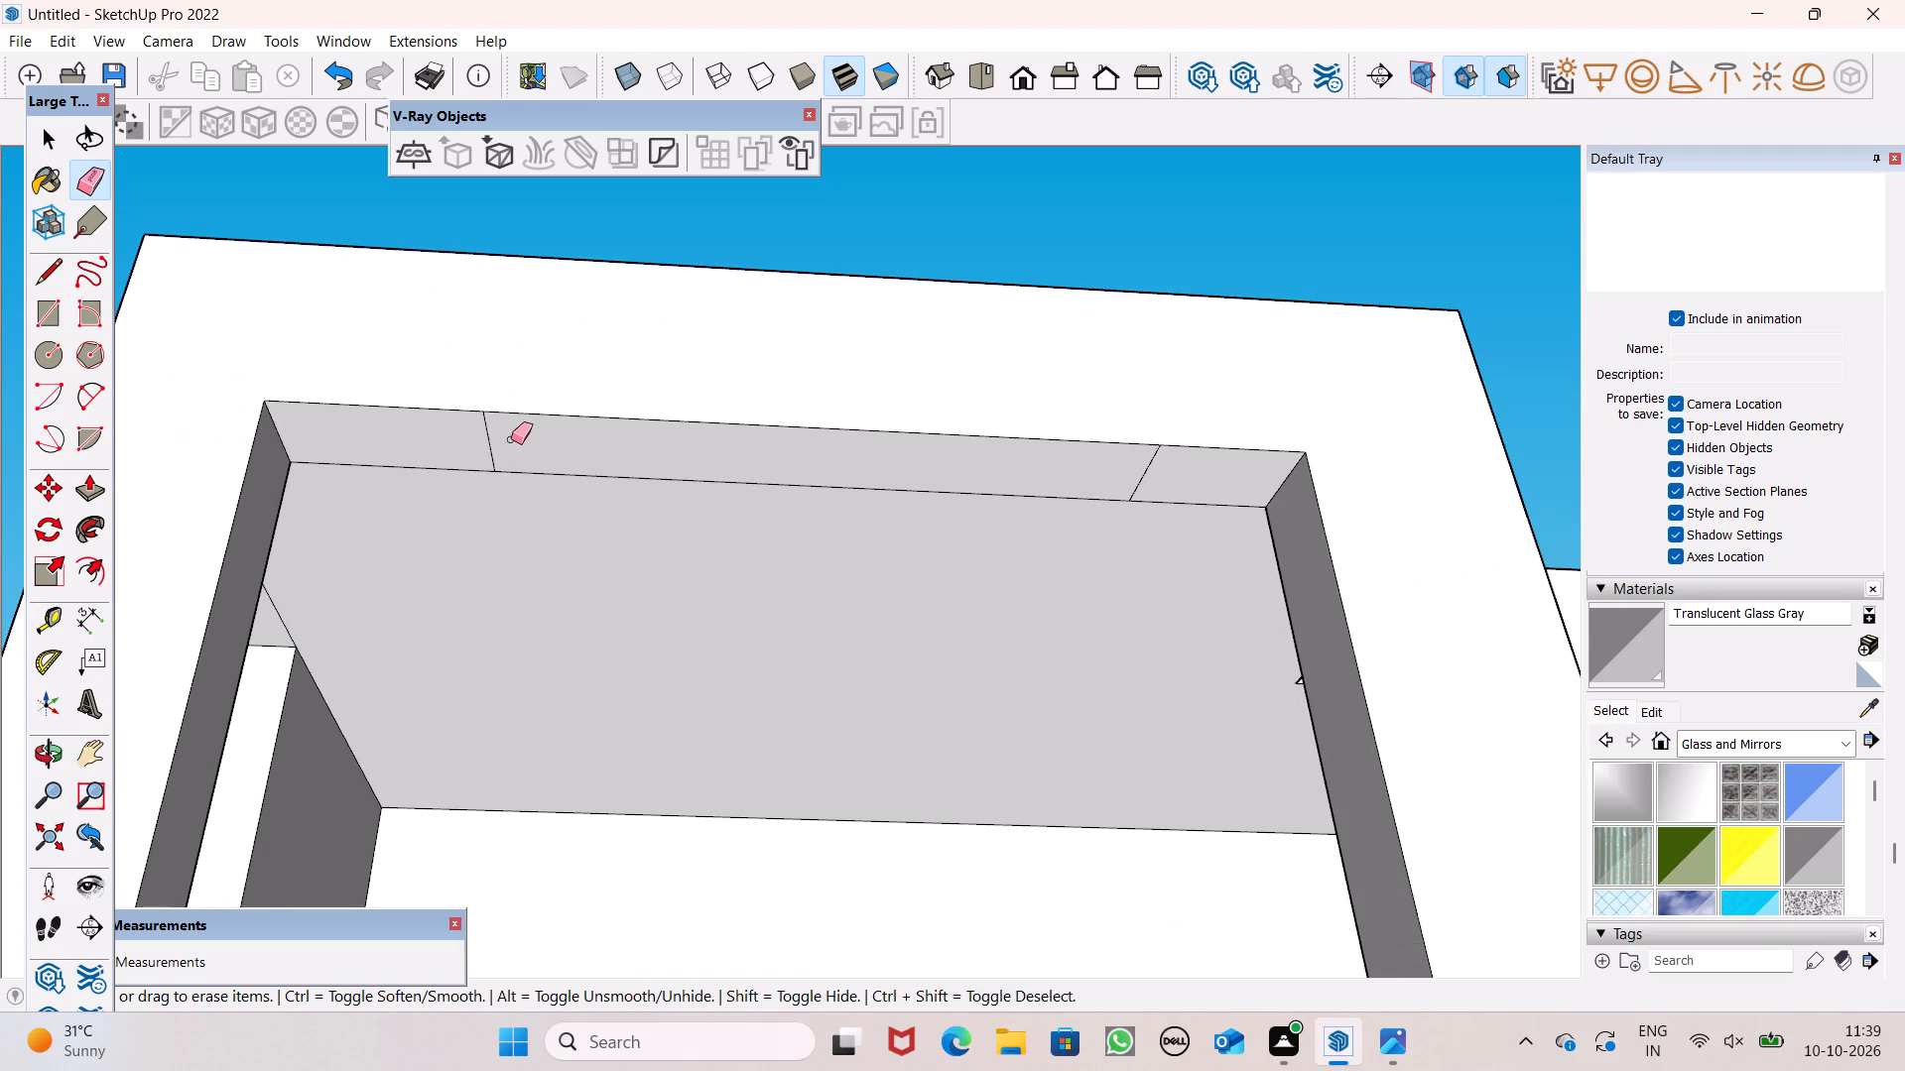
pyautogui.moveTo(511, 439); pyautogui.dragTo(512, 439)
pyautogui.moveTo(1164, 464); pyautogui.dragTo(1148, 471)
# Examine the front beam, canopy and overall facade from the front, from below and from a distance.
pyautogui.scroll(-4, 727, 481)
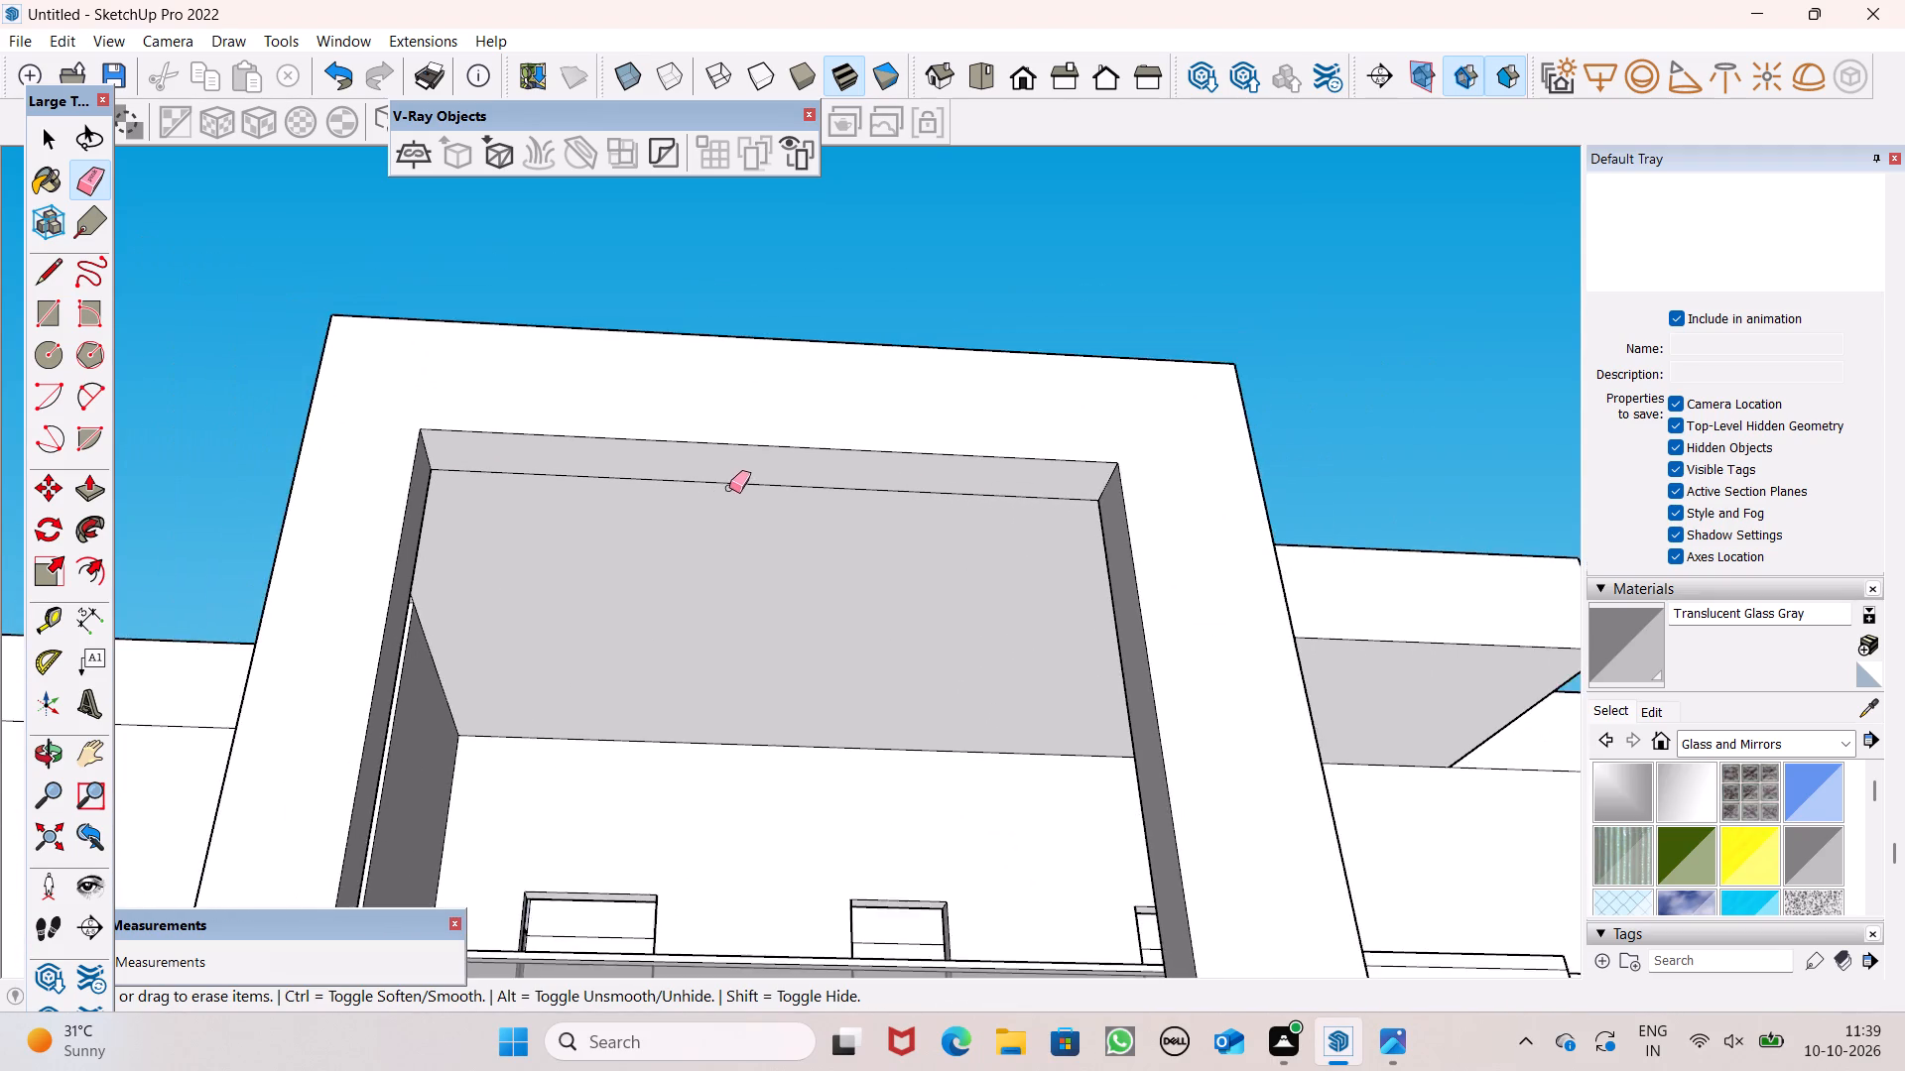
pyautogui.scroll(-3, 729, 492)
pyautogui.moveTo(745, 518); pyautogui.dragTo(619, 915, button='middle')
pyautogui.scroll(-5, 783, 790)
pyautogui.moveTo(947, 740); pyautogui.dragTo(838, 551, button='middle')
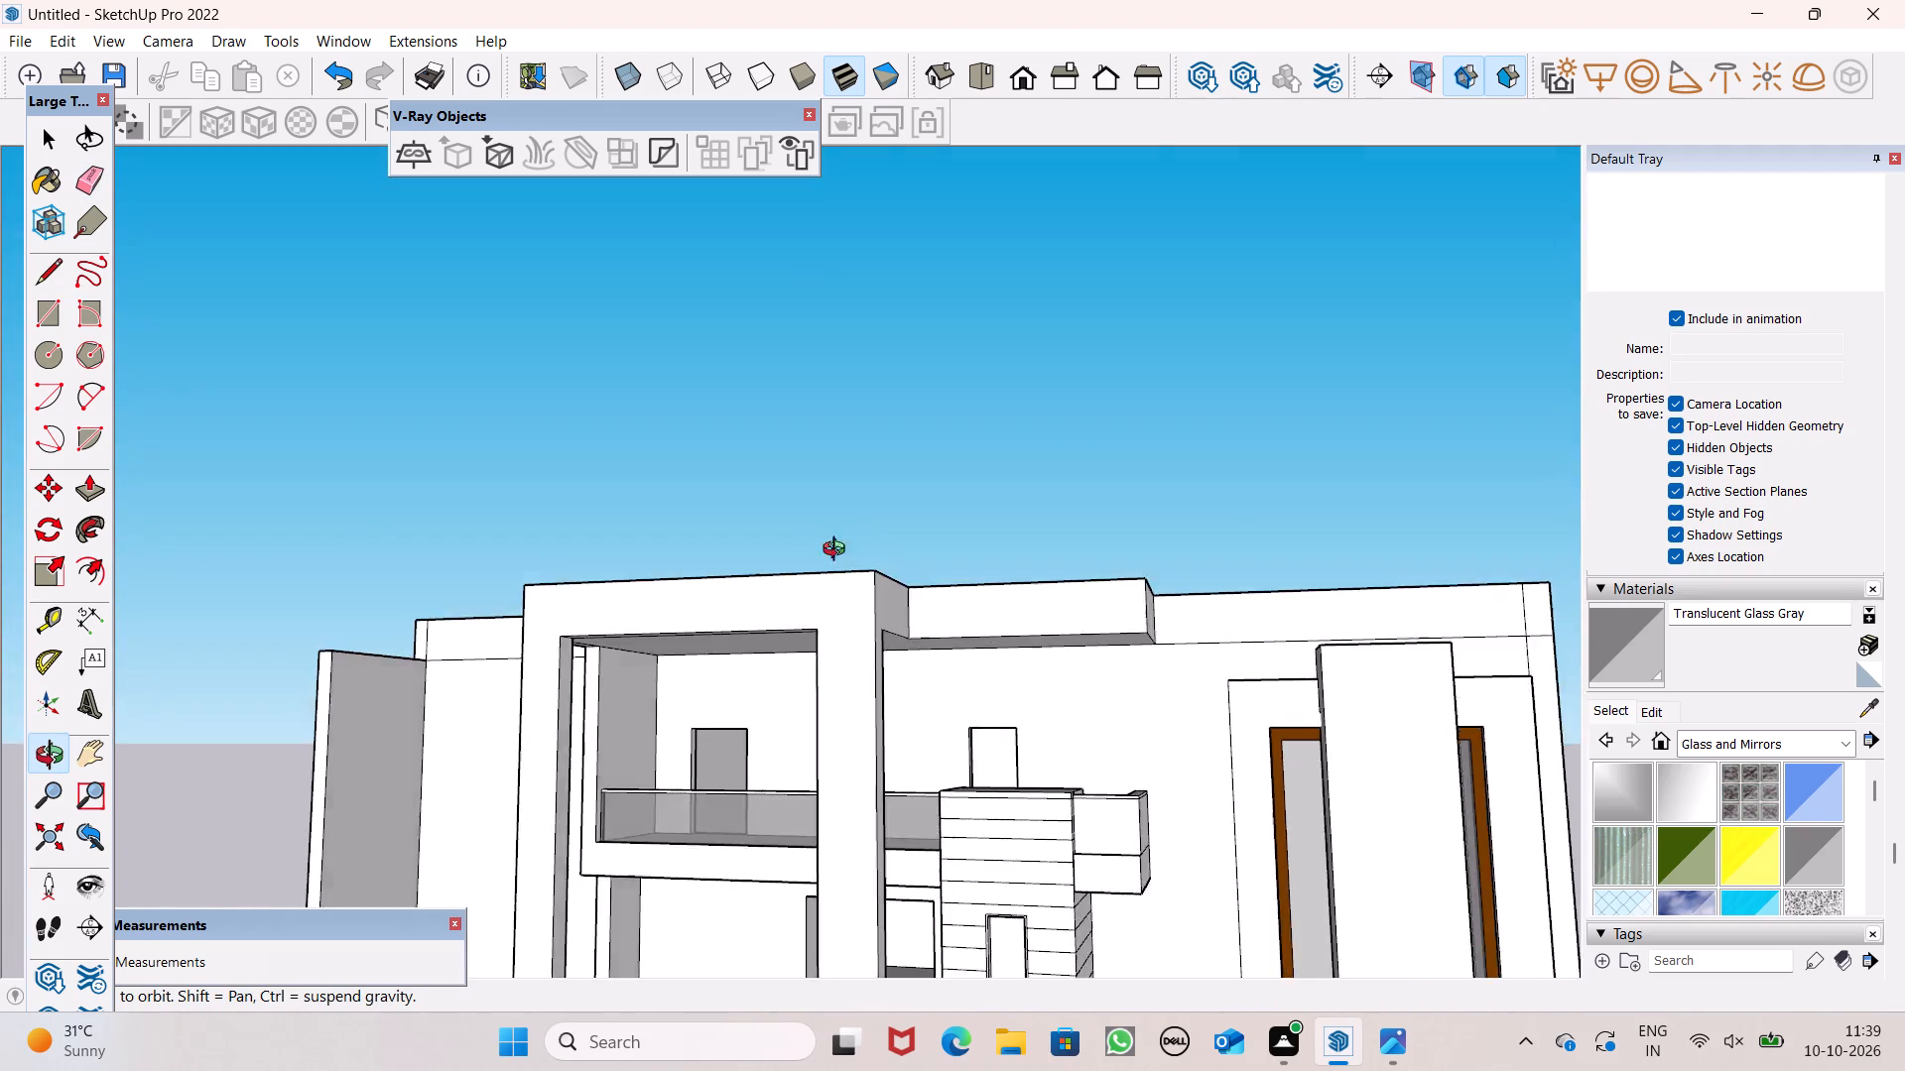
pyautogui.moveTo(838, 551); pyautogui.dragTo(931, 614, button='middle')
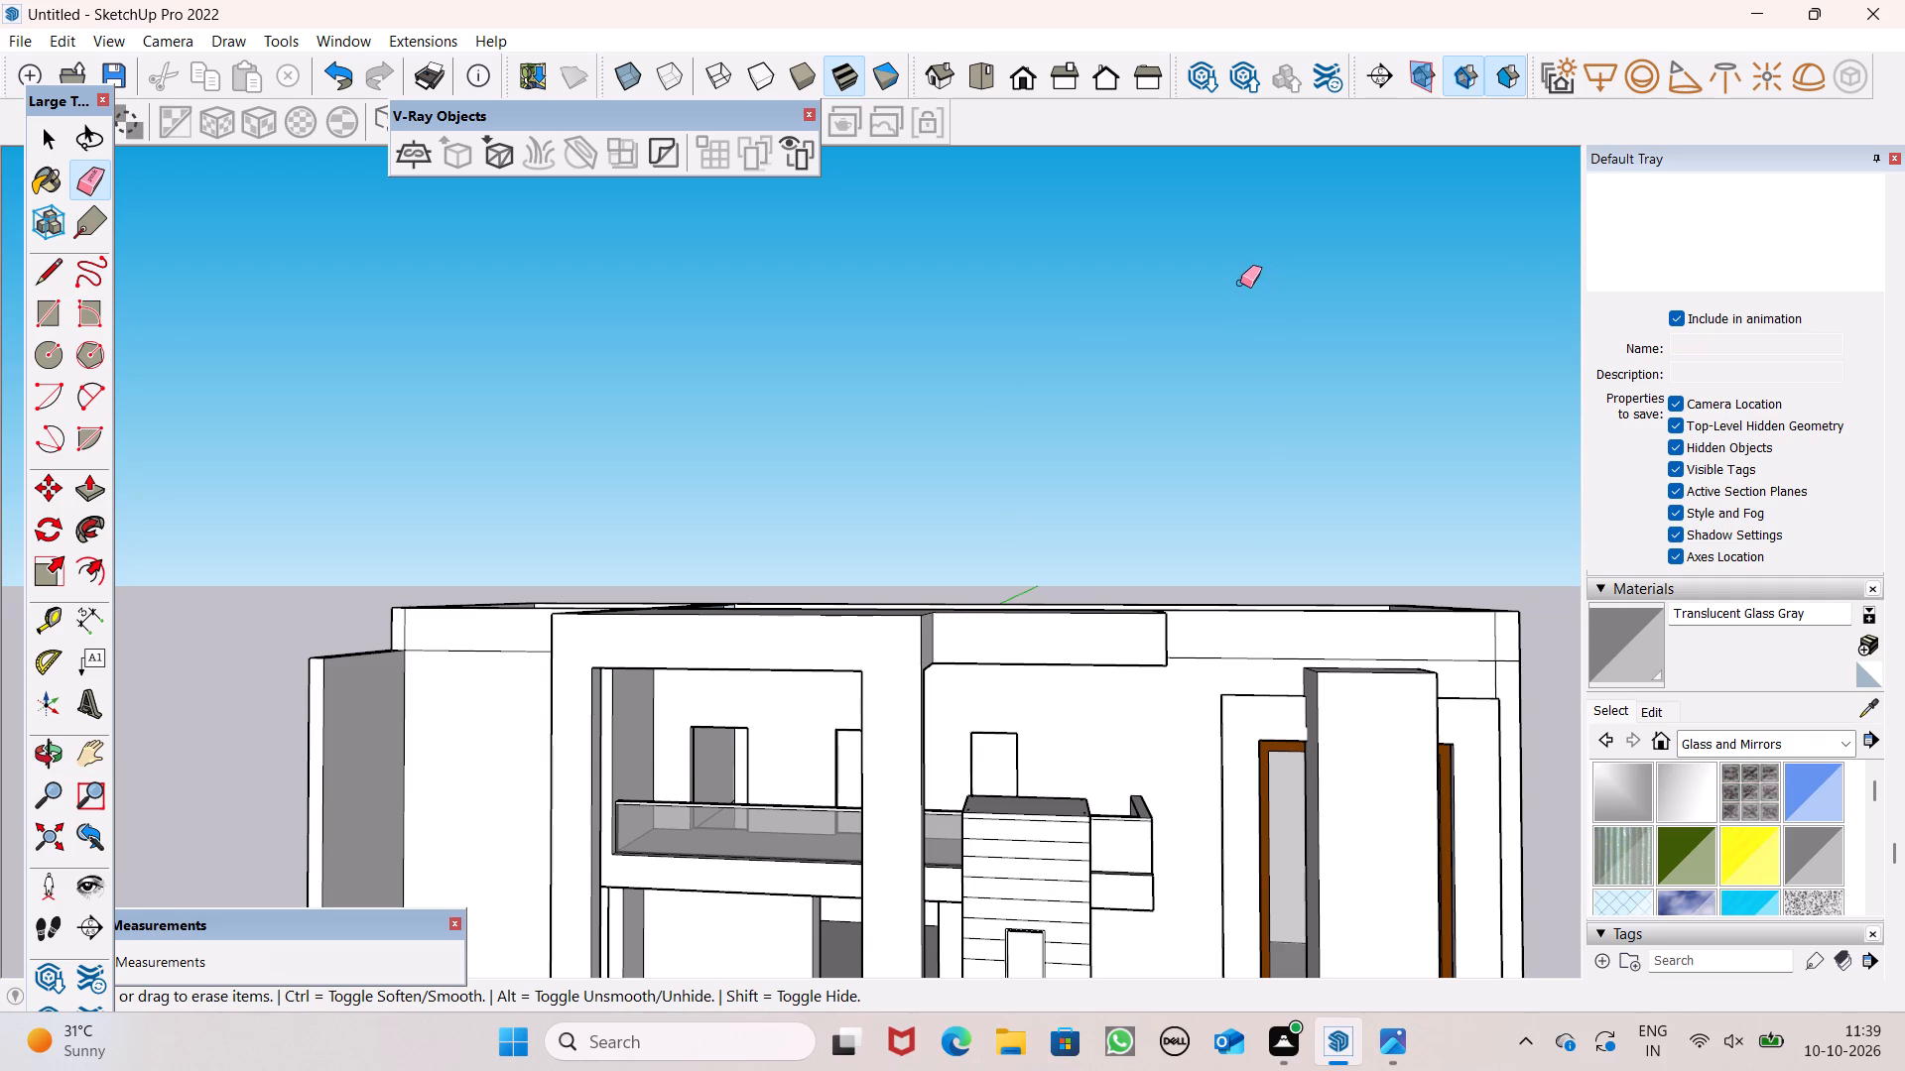
pyautogui.scroll(-1, 875, 412)
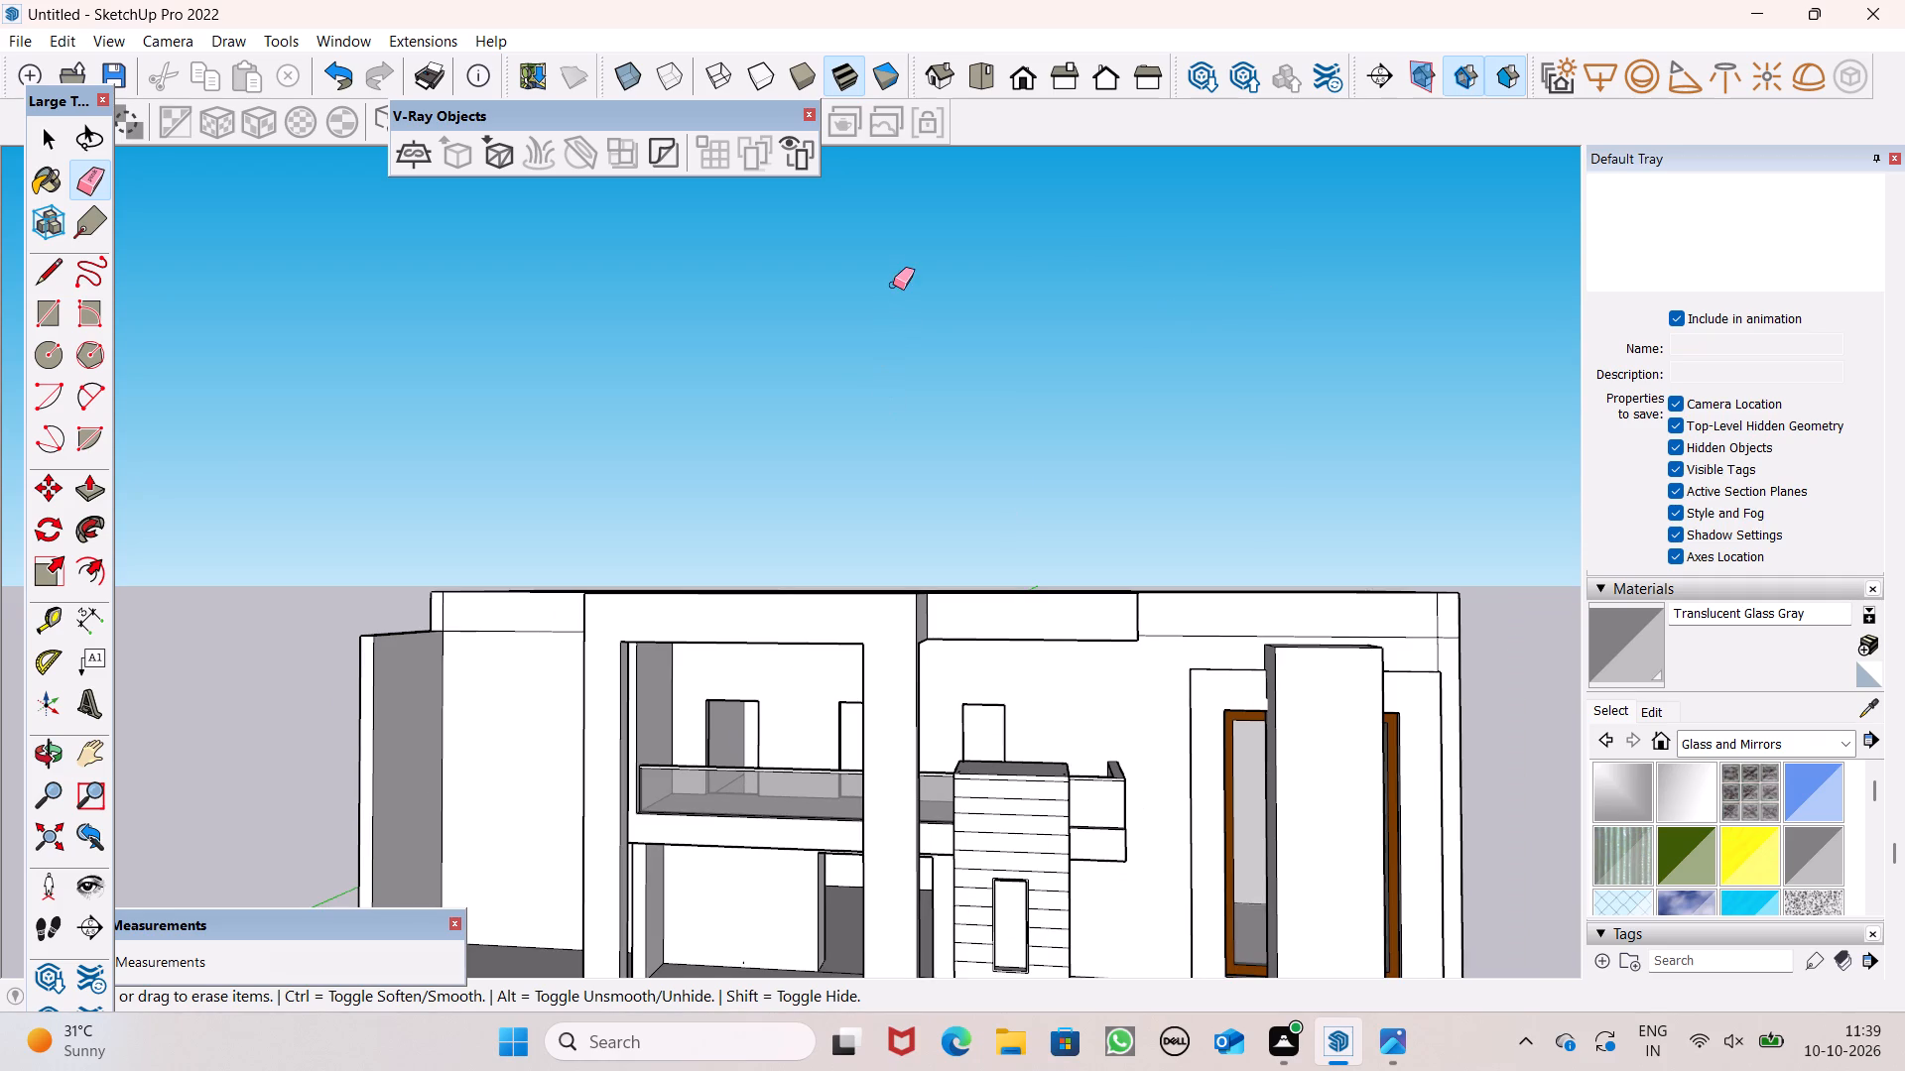
pyautogui.scroll(-2, 895, 292)
pyautogui.moveTo(873, 554); pyautogui.dragTo(1001, 271, button='middle')
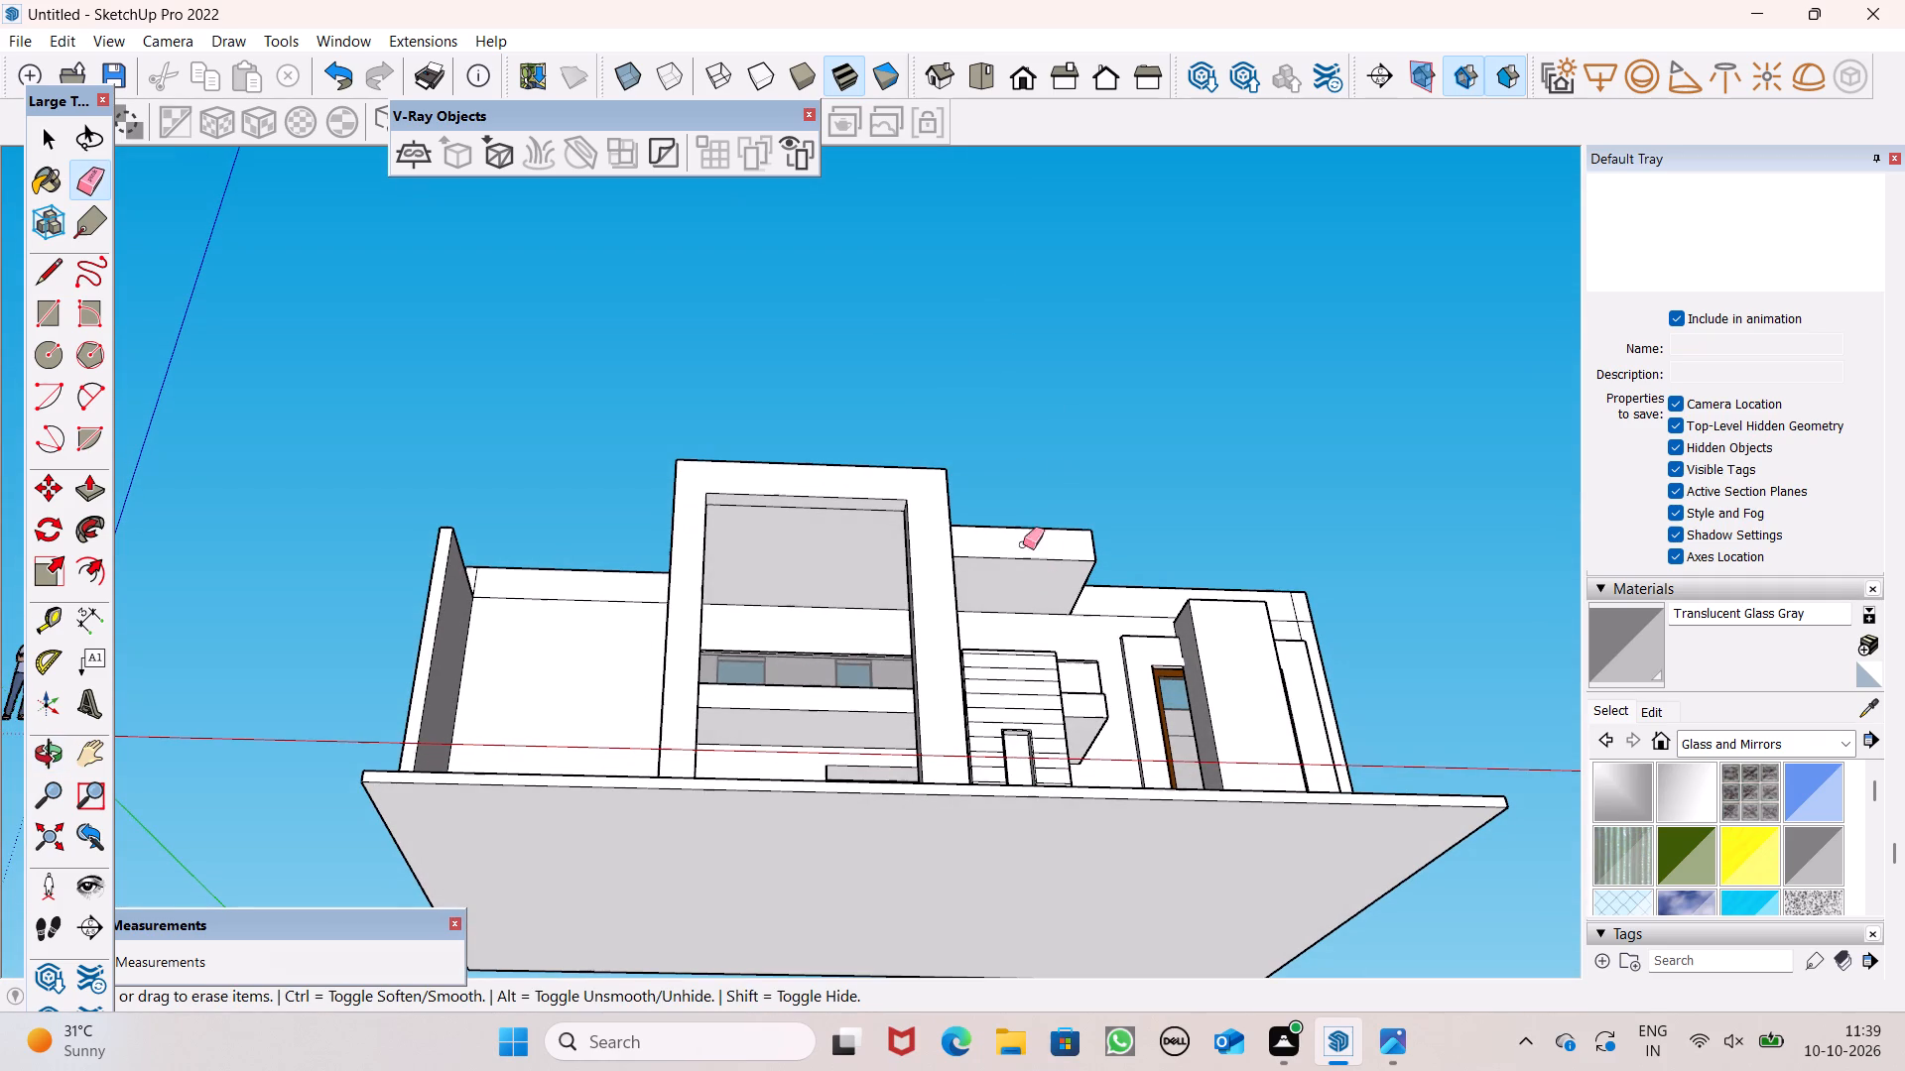
pyautogui.scroll(-2, 683, 422)
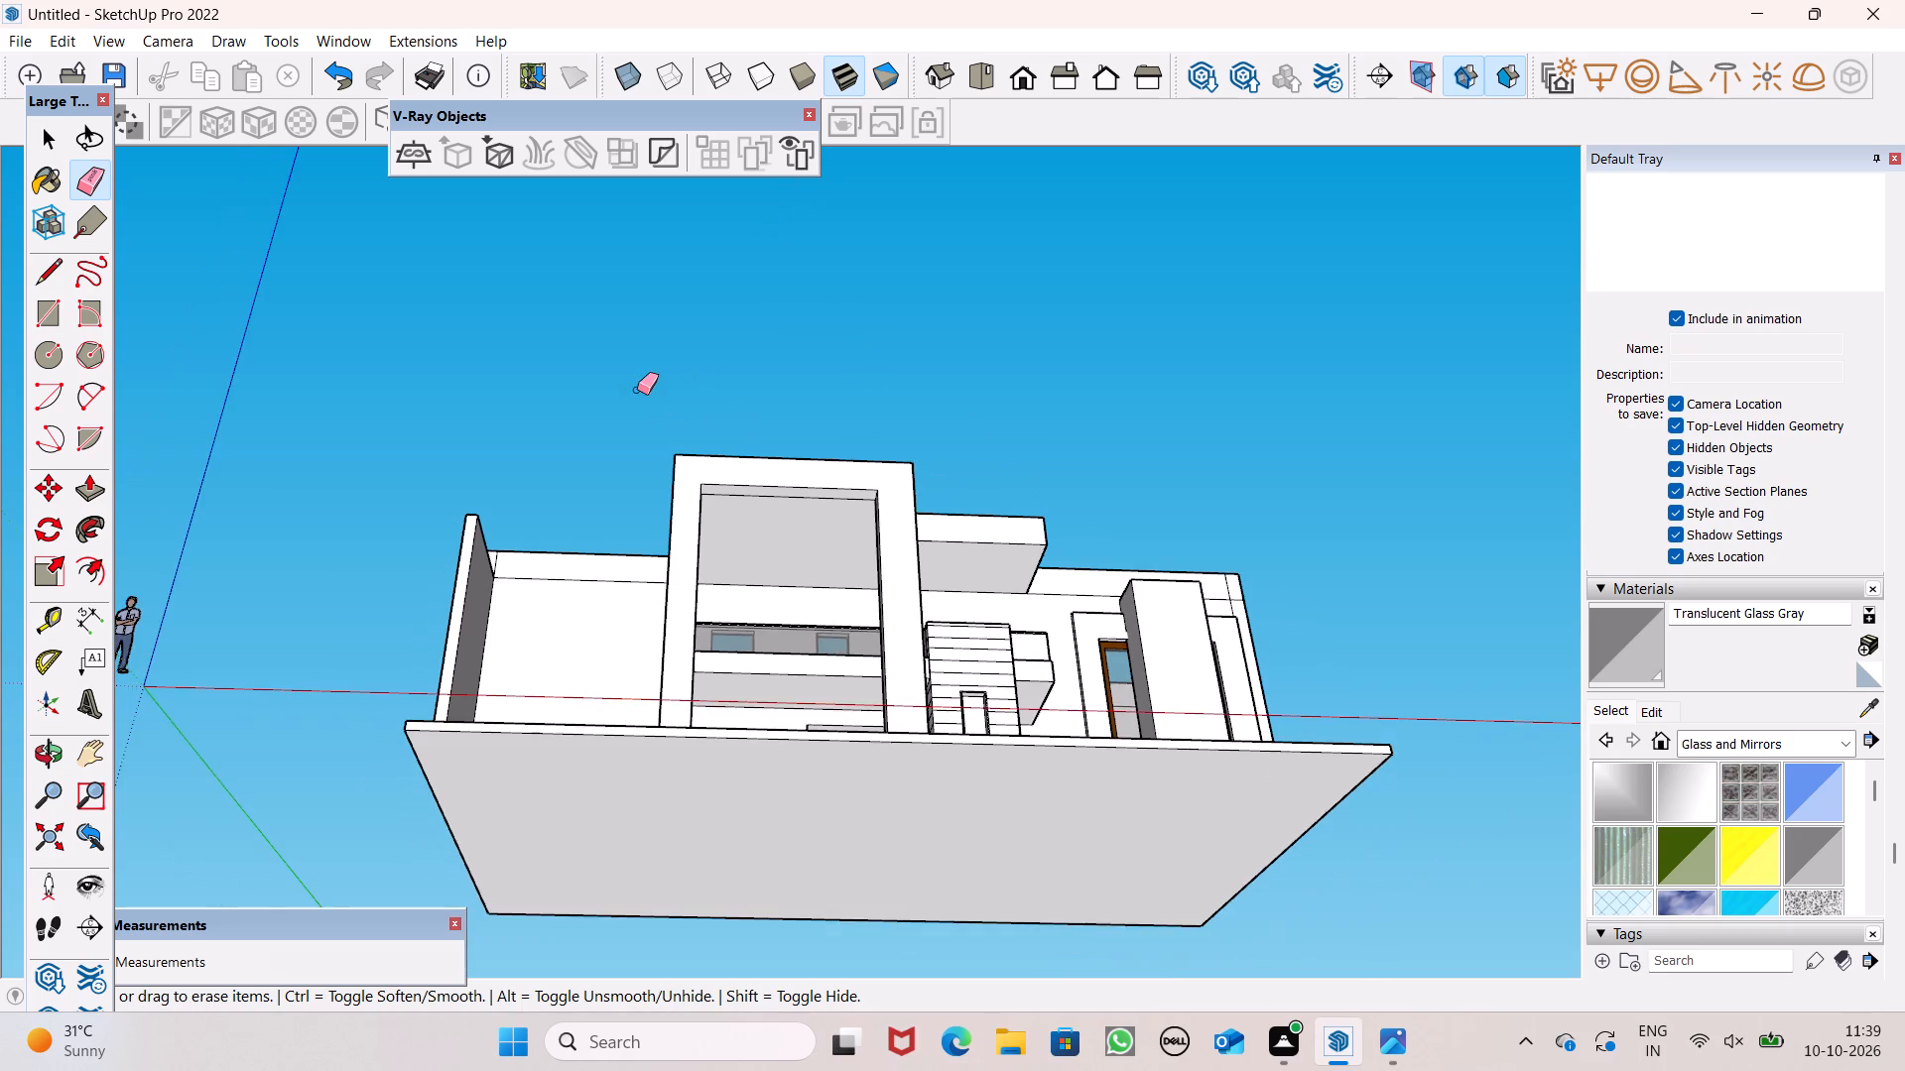
pyautogui.scroll(-4, 639, 385)
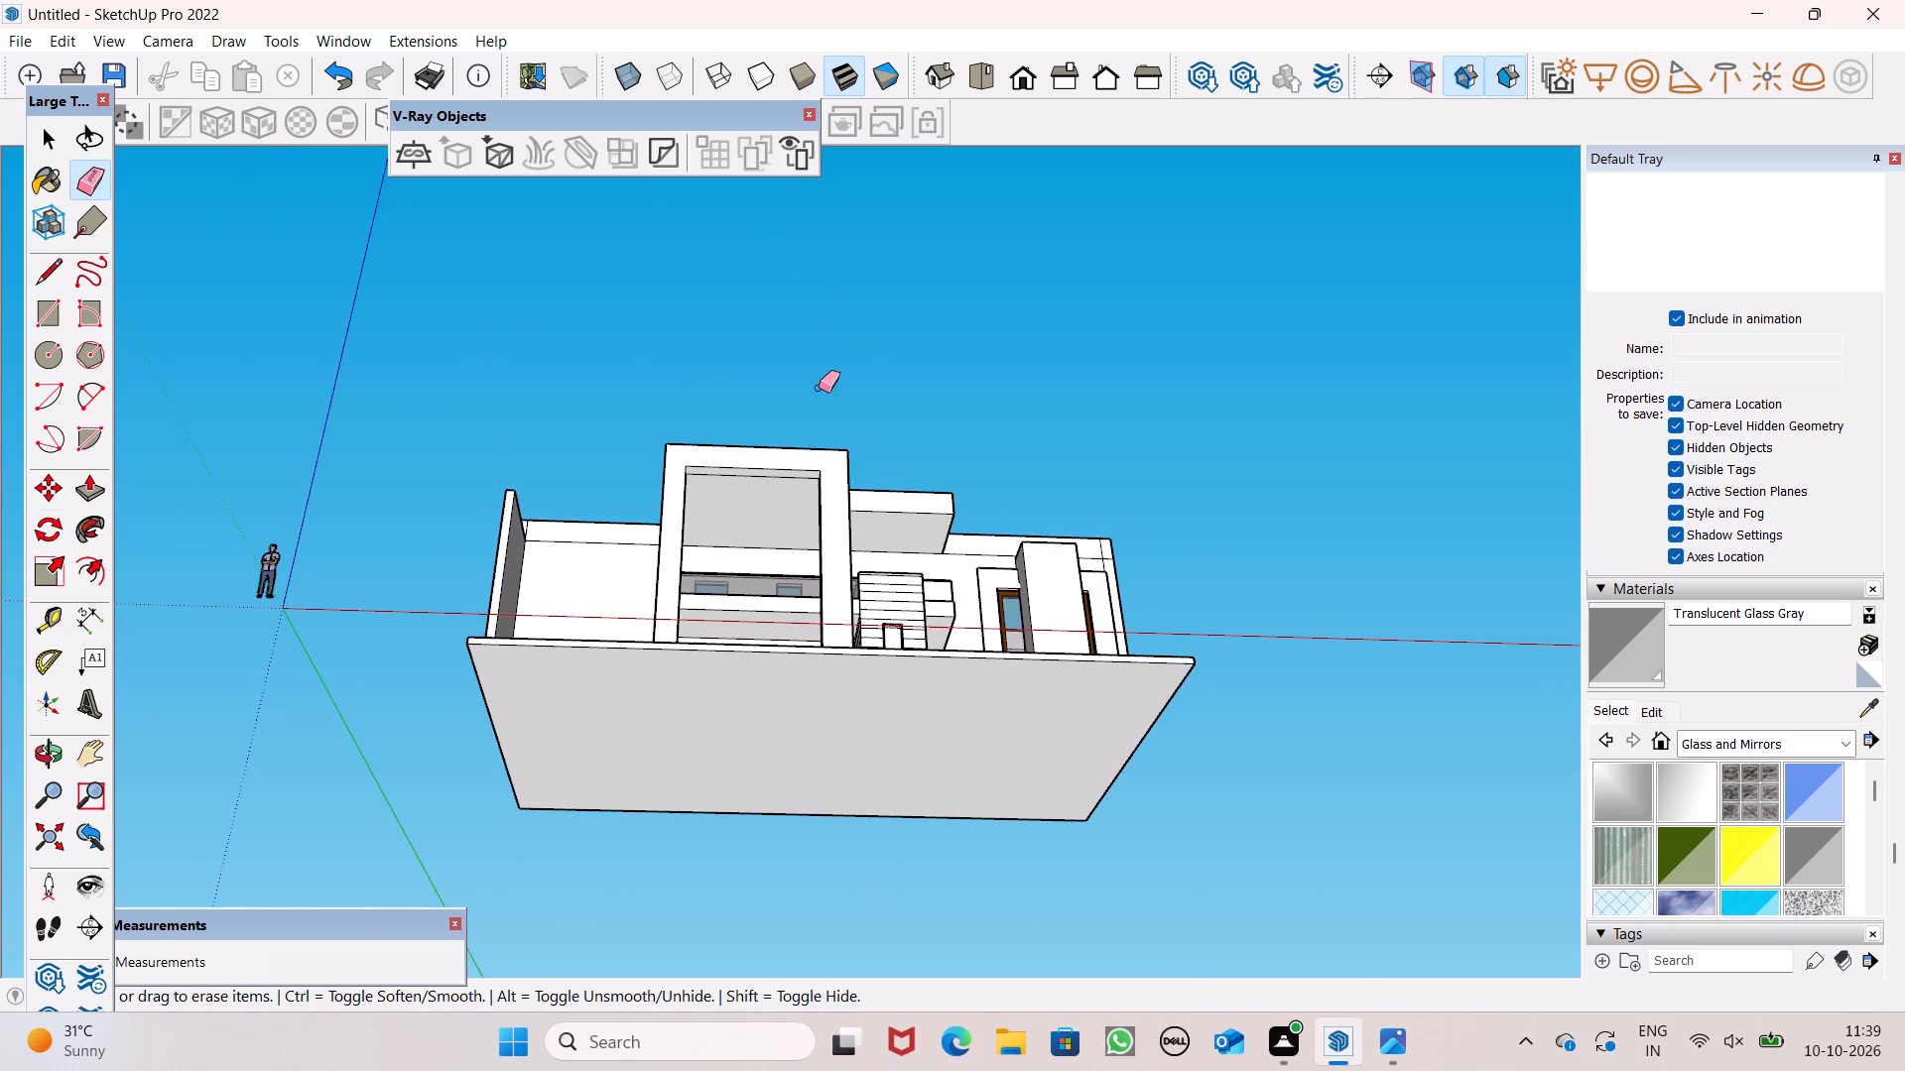
pyautogui.scroll(3, 821, 406)
pyautogui.moveTo(916, 457); pyautogui.dragTo(908, 526, button='middle')
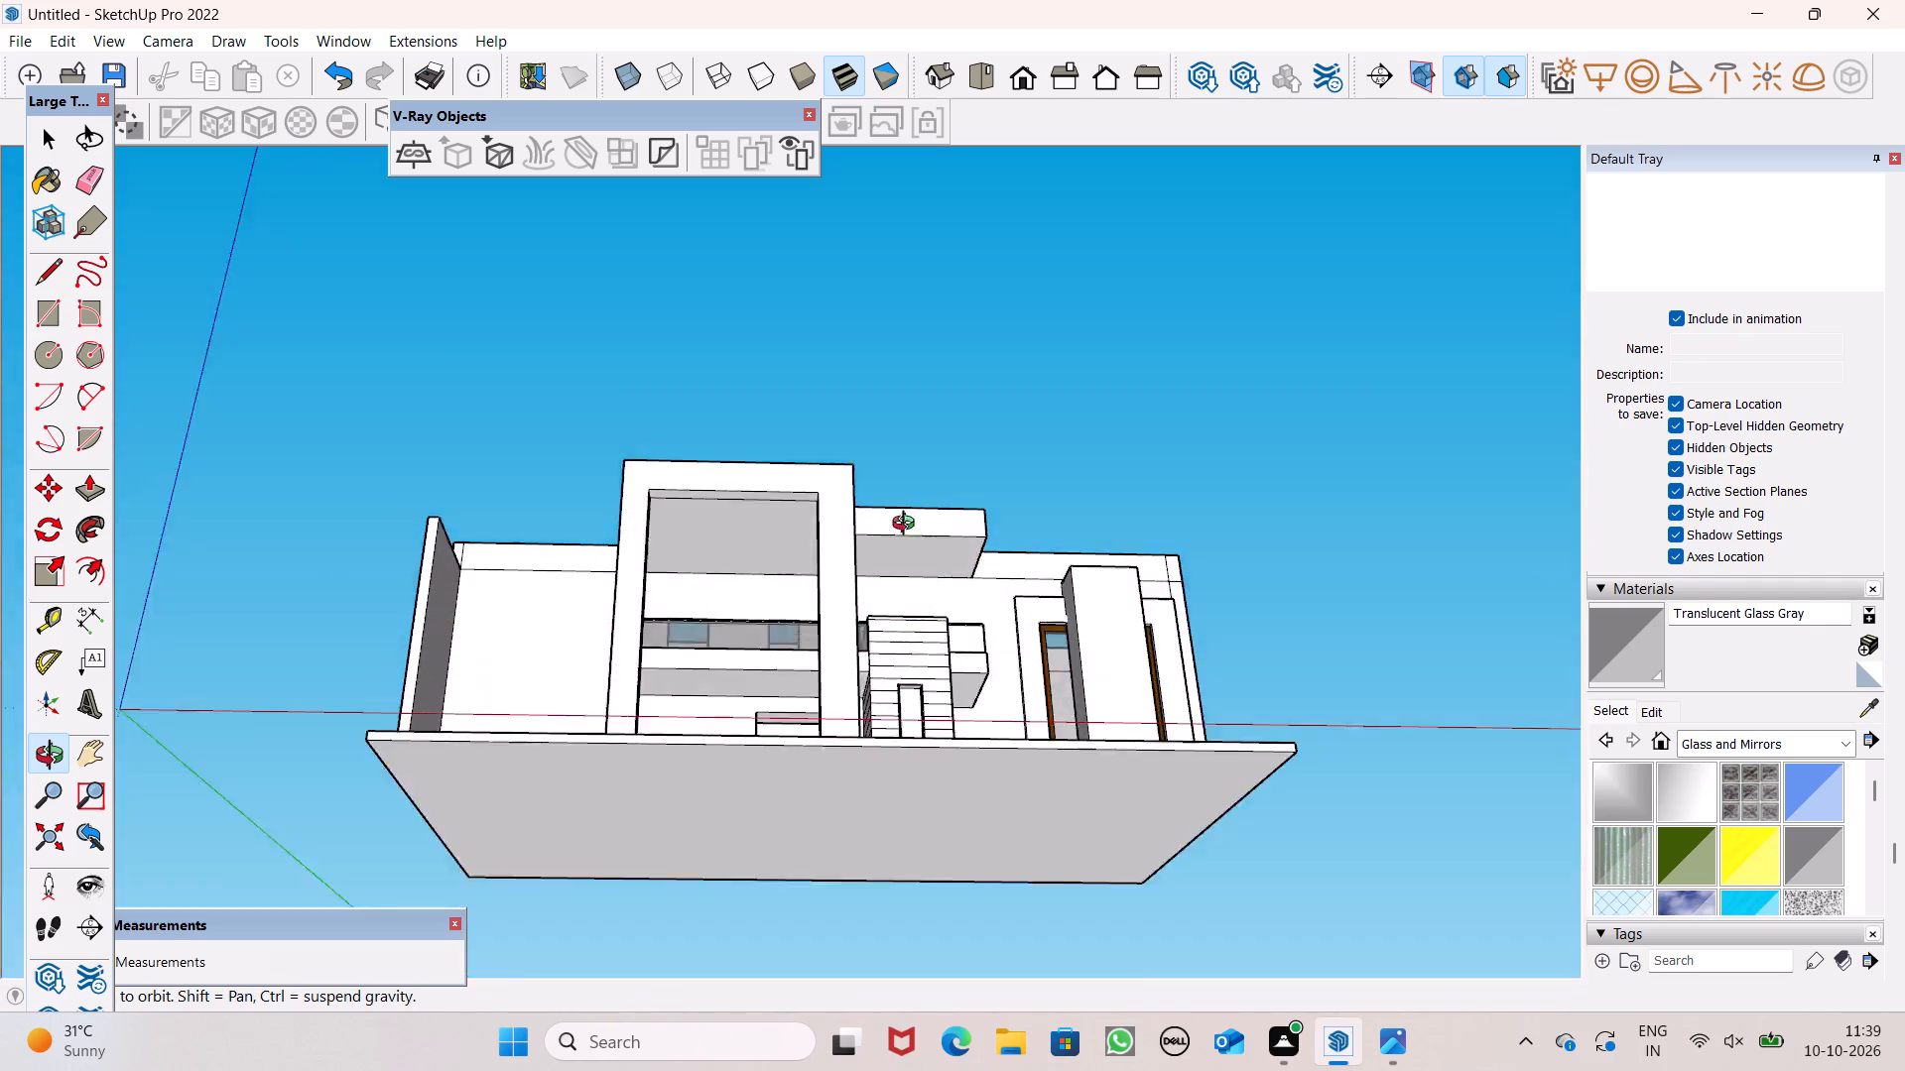
pyautogui.moveTo(908, 526); pyautogui.dragTo(921, 598, button='middle')
pyautogui.scroll(5, 918, 594)
pyautogui.moveTo(892, 513); pyautogui.dragTo(911, 304, button='middle')
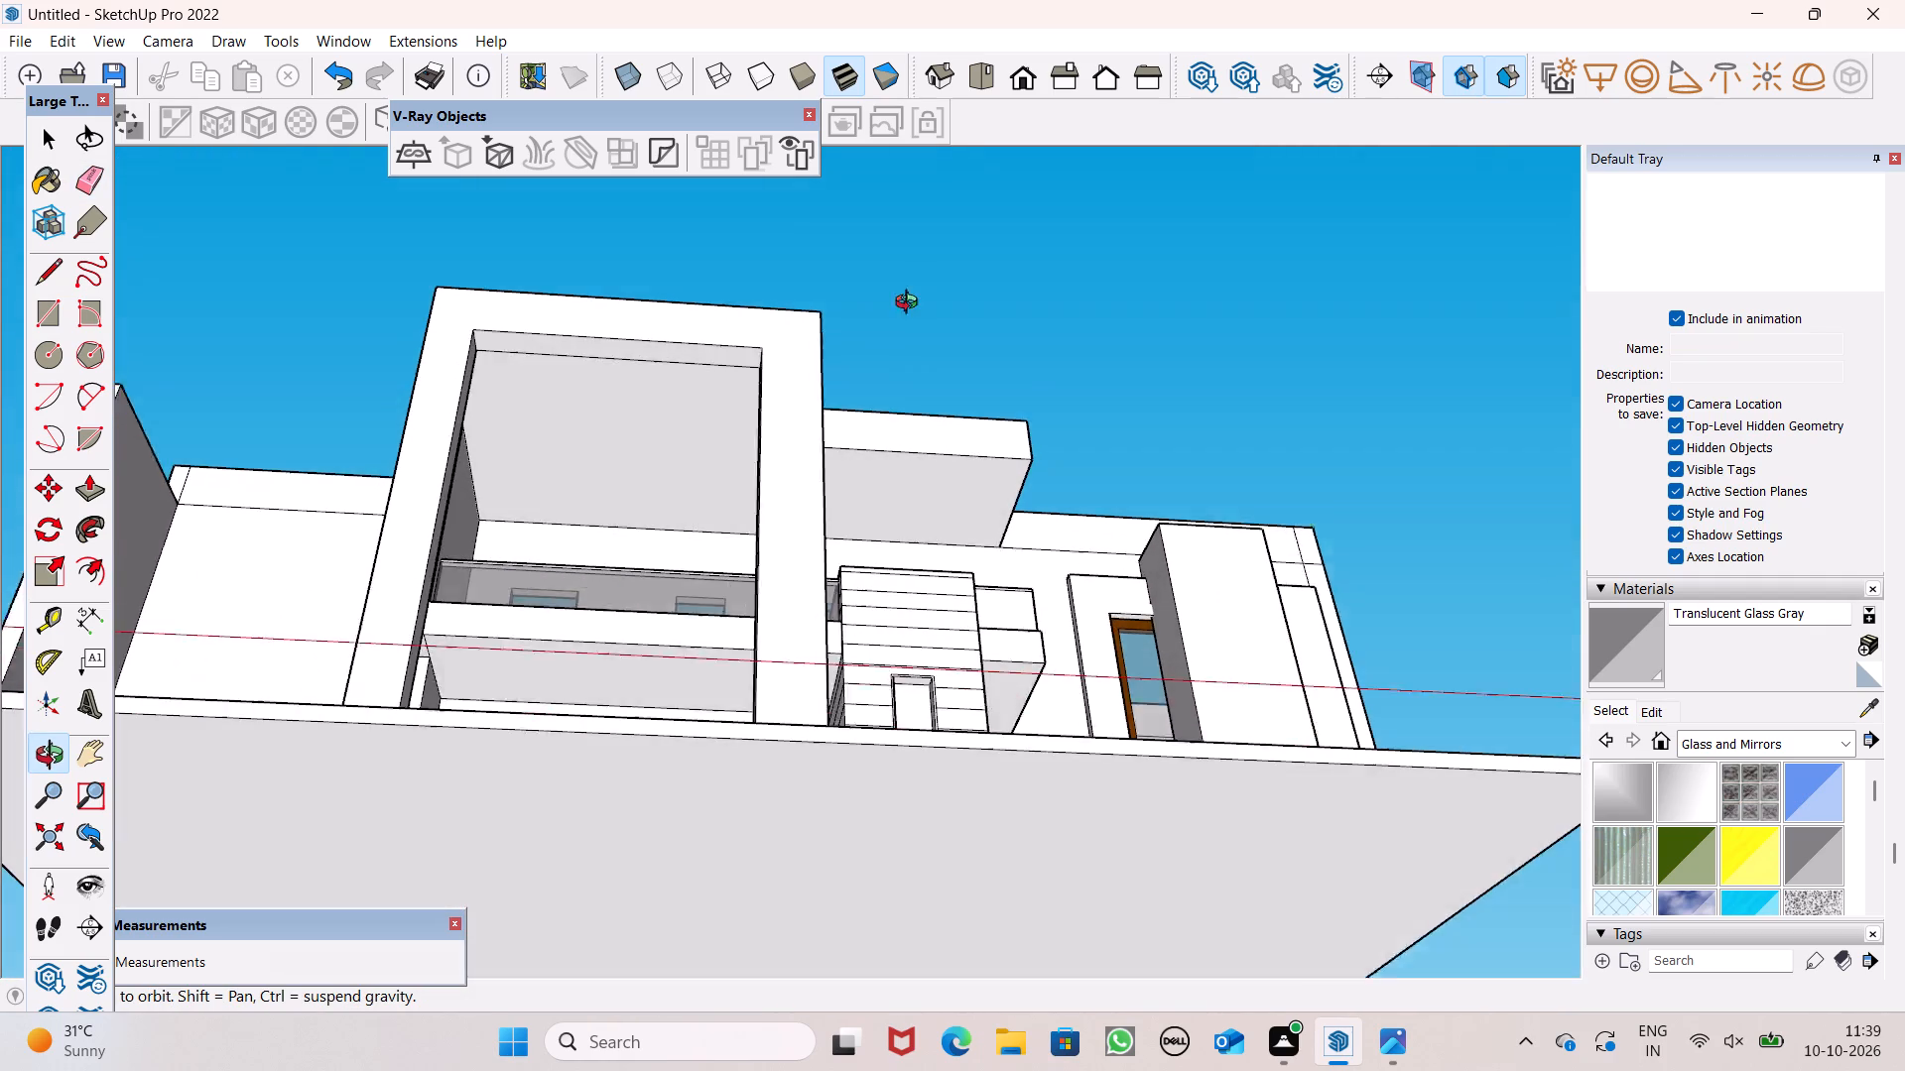
pyautogui.moveTo(911, 304); pyautogui.dragTo(914, 298, button='middle')
# Pull the front beam's underside down about 1' 11 1/4" with Push/Pull to form a lower band between the columns.
pyautogui.scroll(1, 841, 342)
pyautogui.scroll(2, 543, 456)
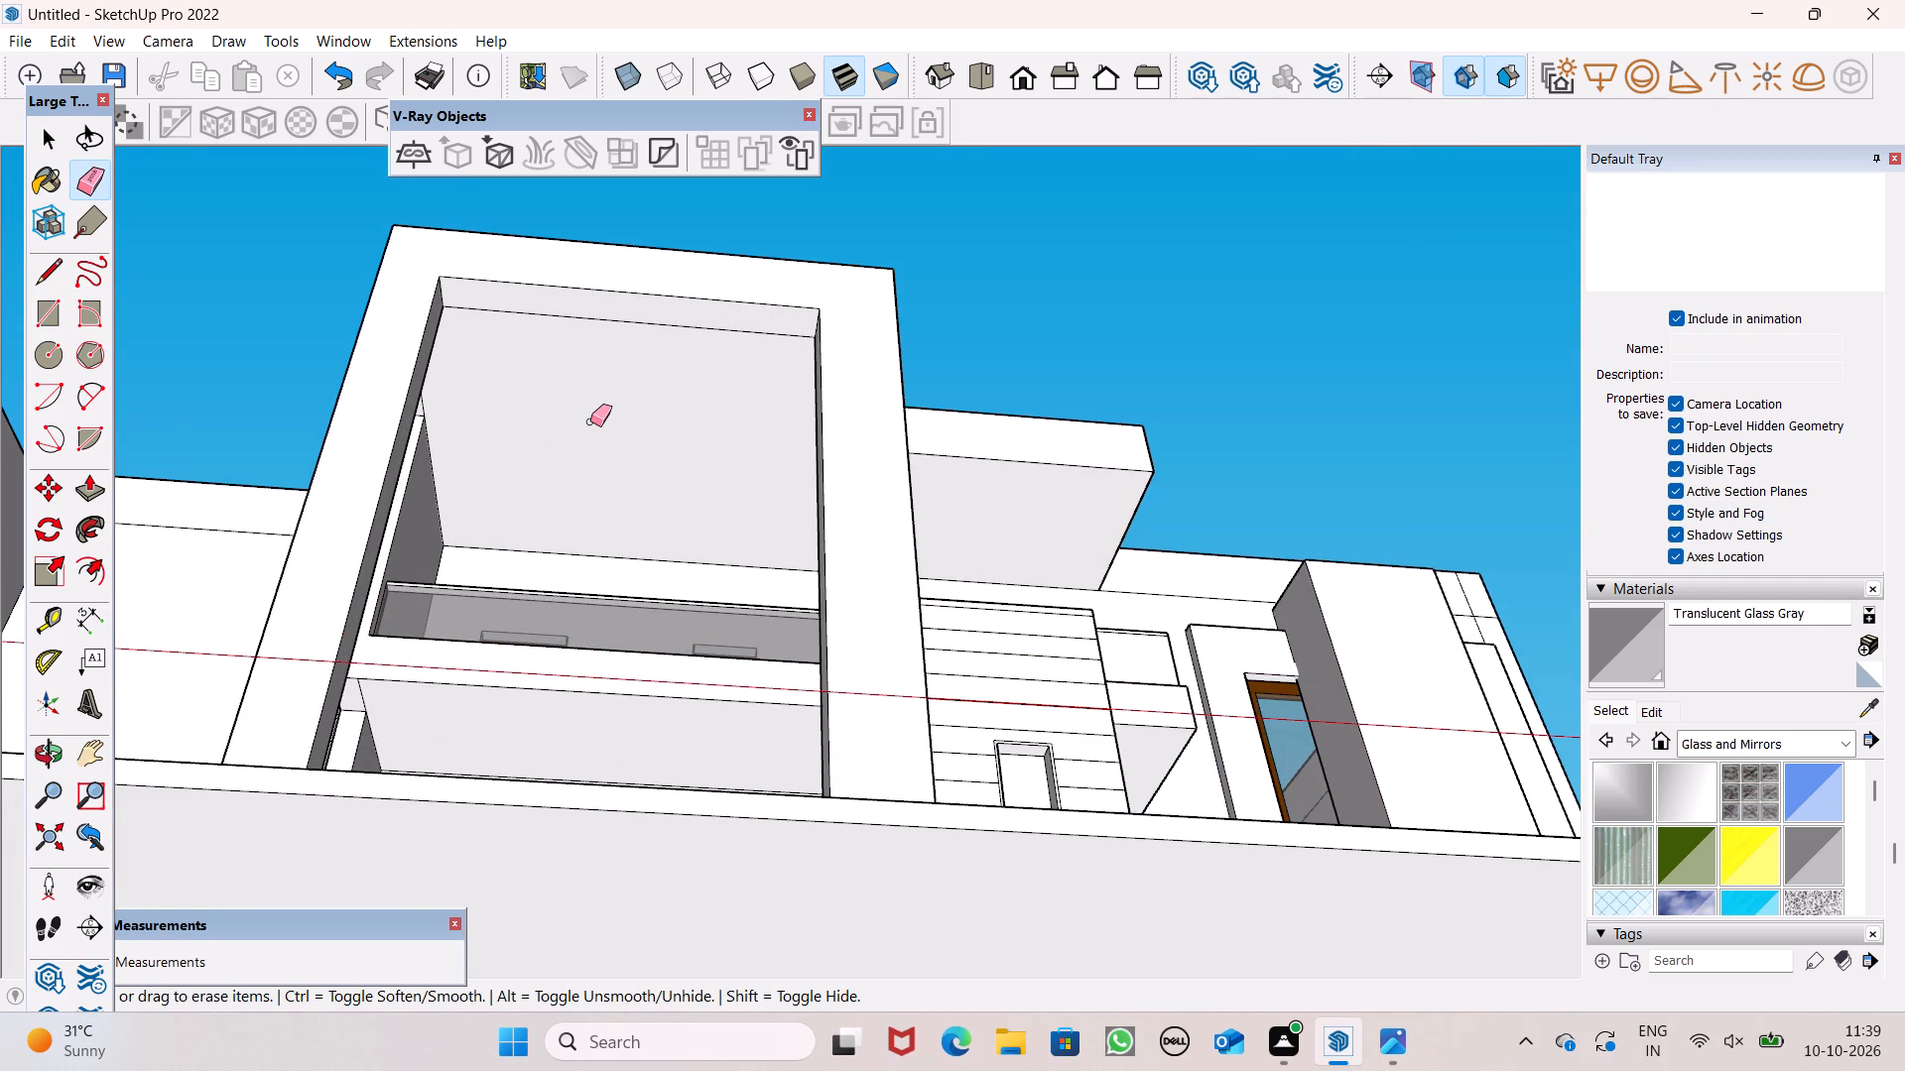
pyautogui.scroll(1, 698, 300)
pyautogui.moveTo(699, 301); pyautogui.dragTo(712, 400, button='middle')
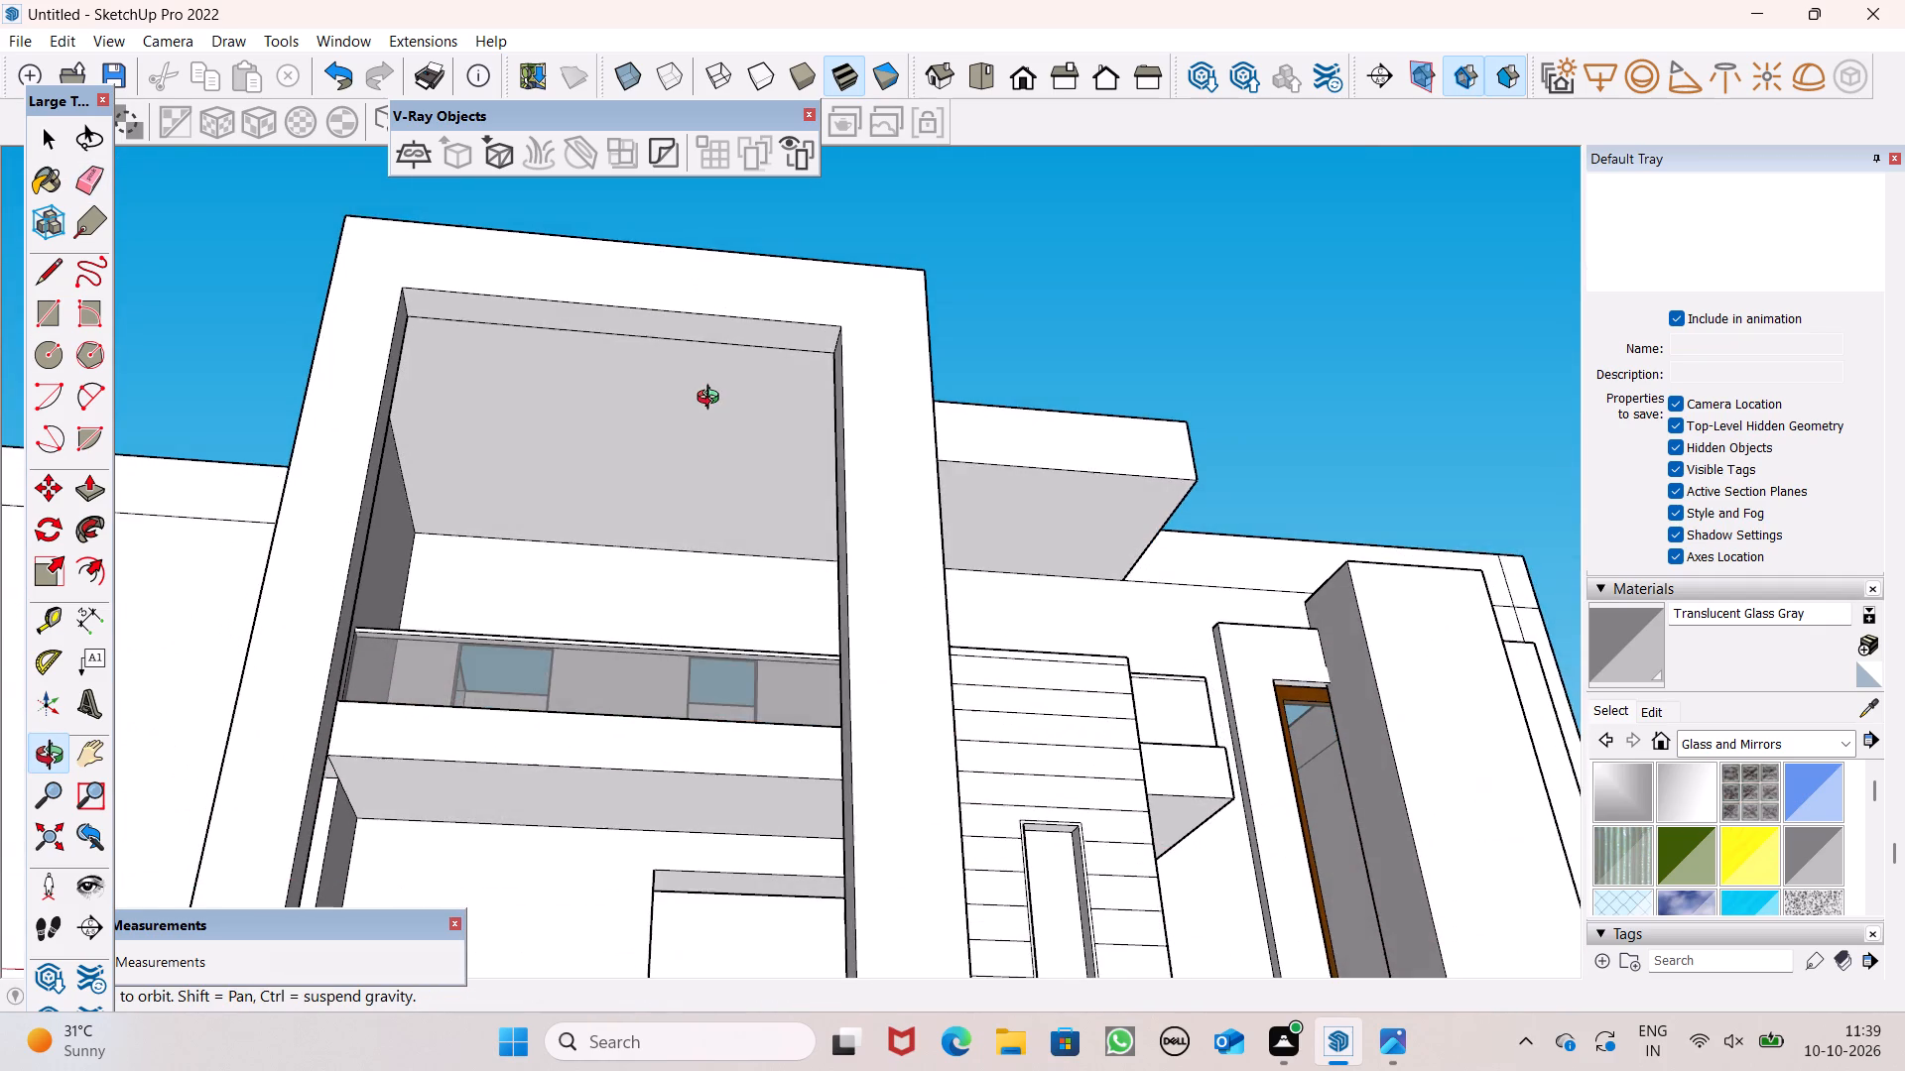
pyautogui.moveTo(712, 400); pyautogui.dragTo(683, 421, button='middle')
pyautogui.click(95, 472)
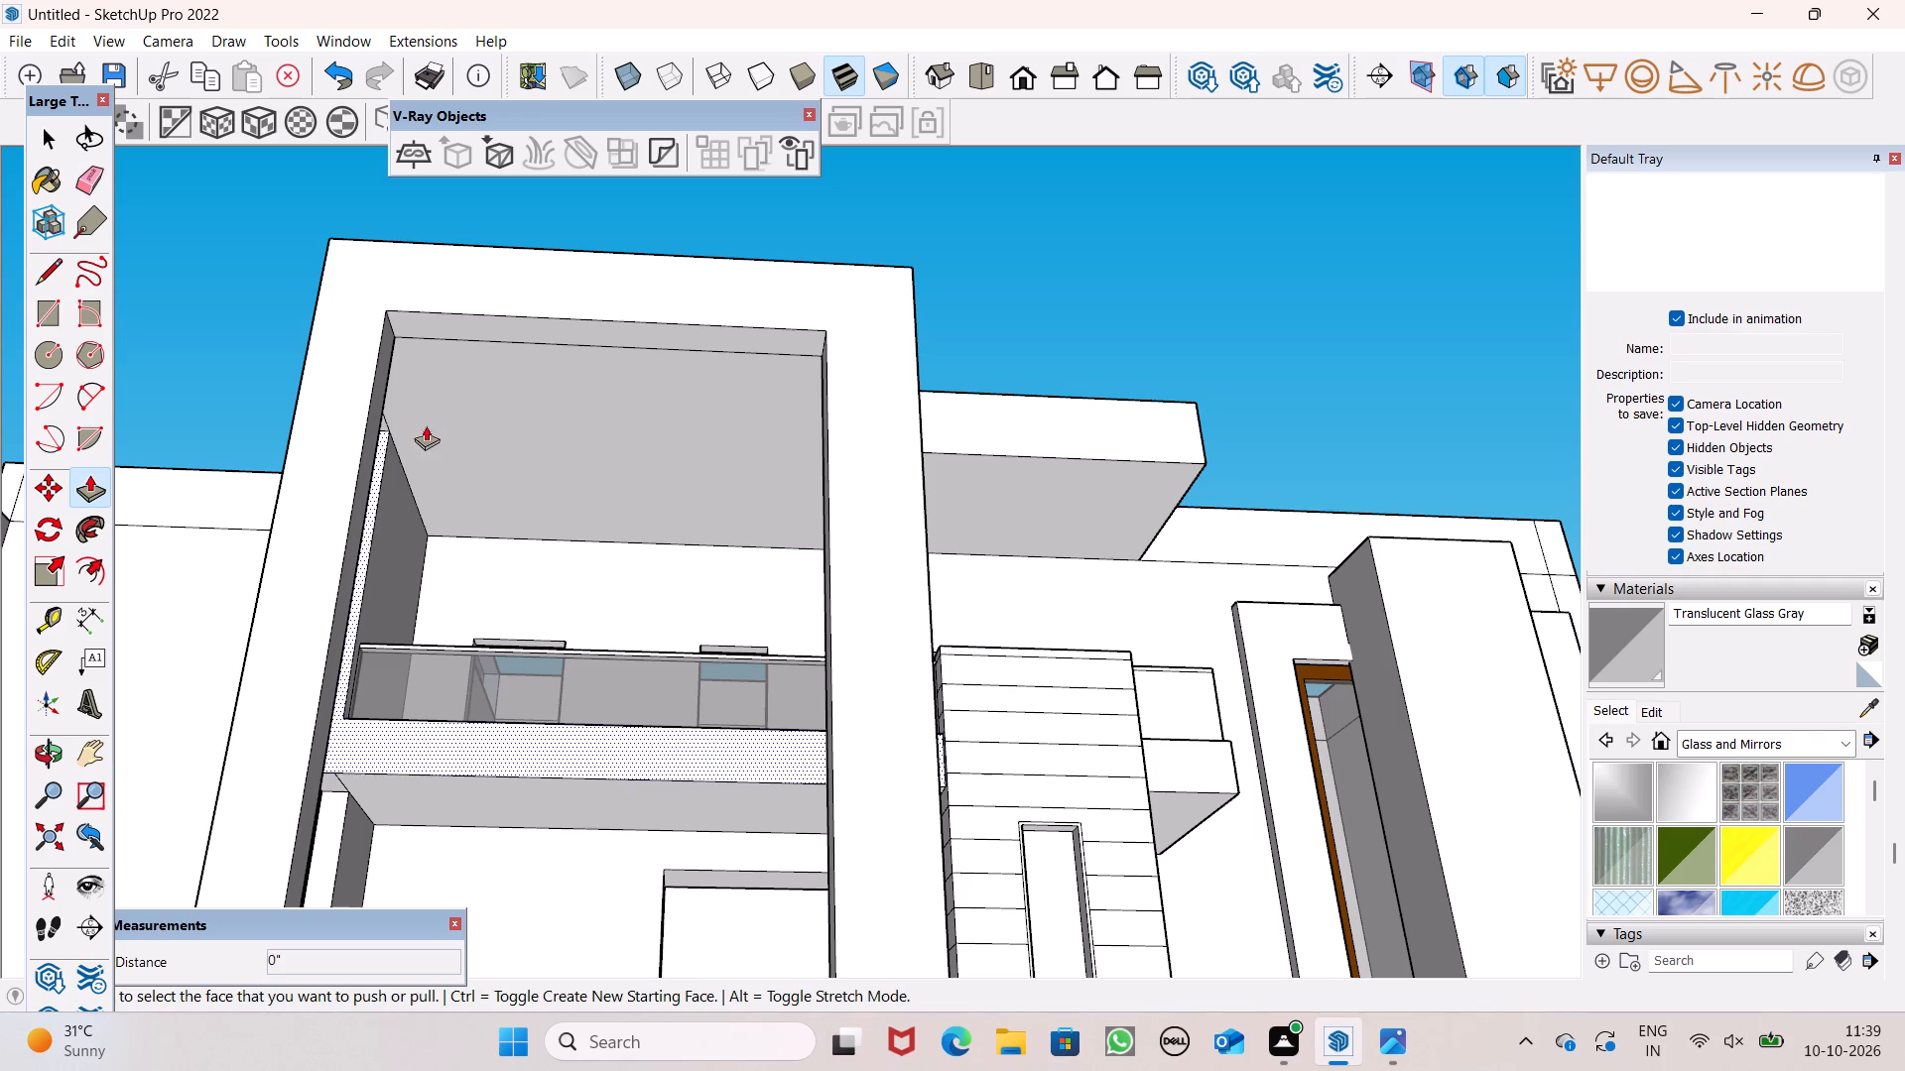
pyautogui.scroll(3, 524, 305)
pyautogui.moveTo(524, 338); pyautogui.dragTo(525, 374)
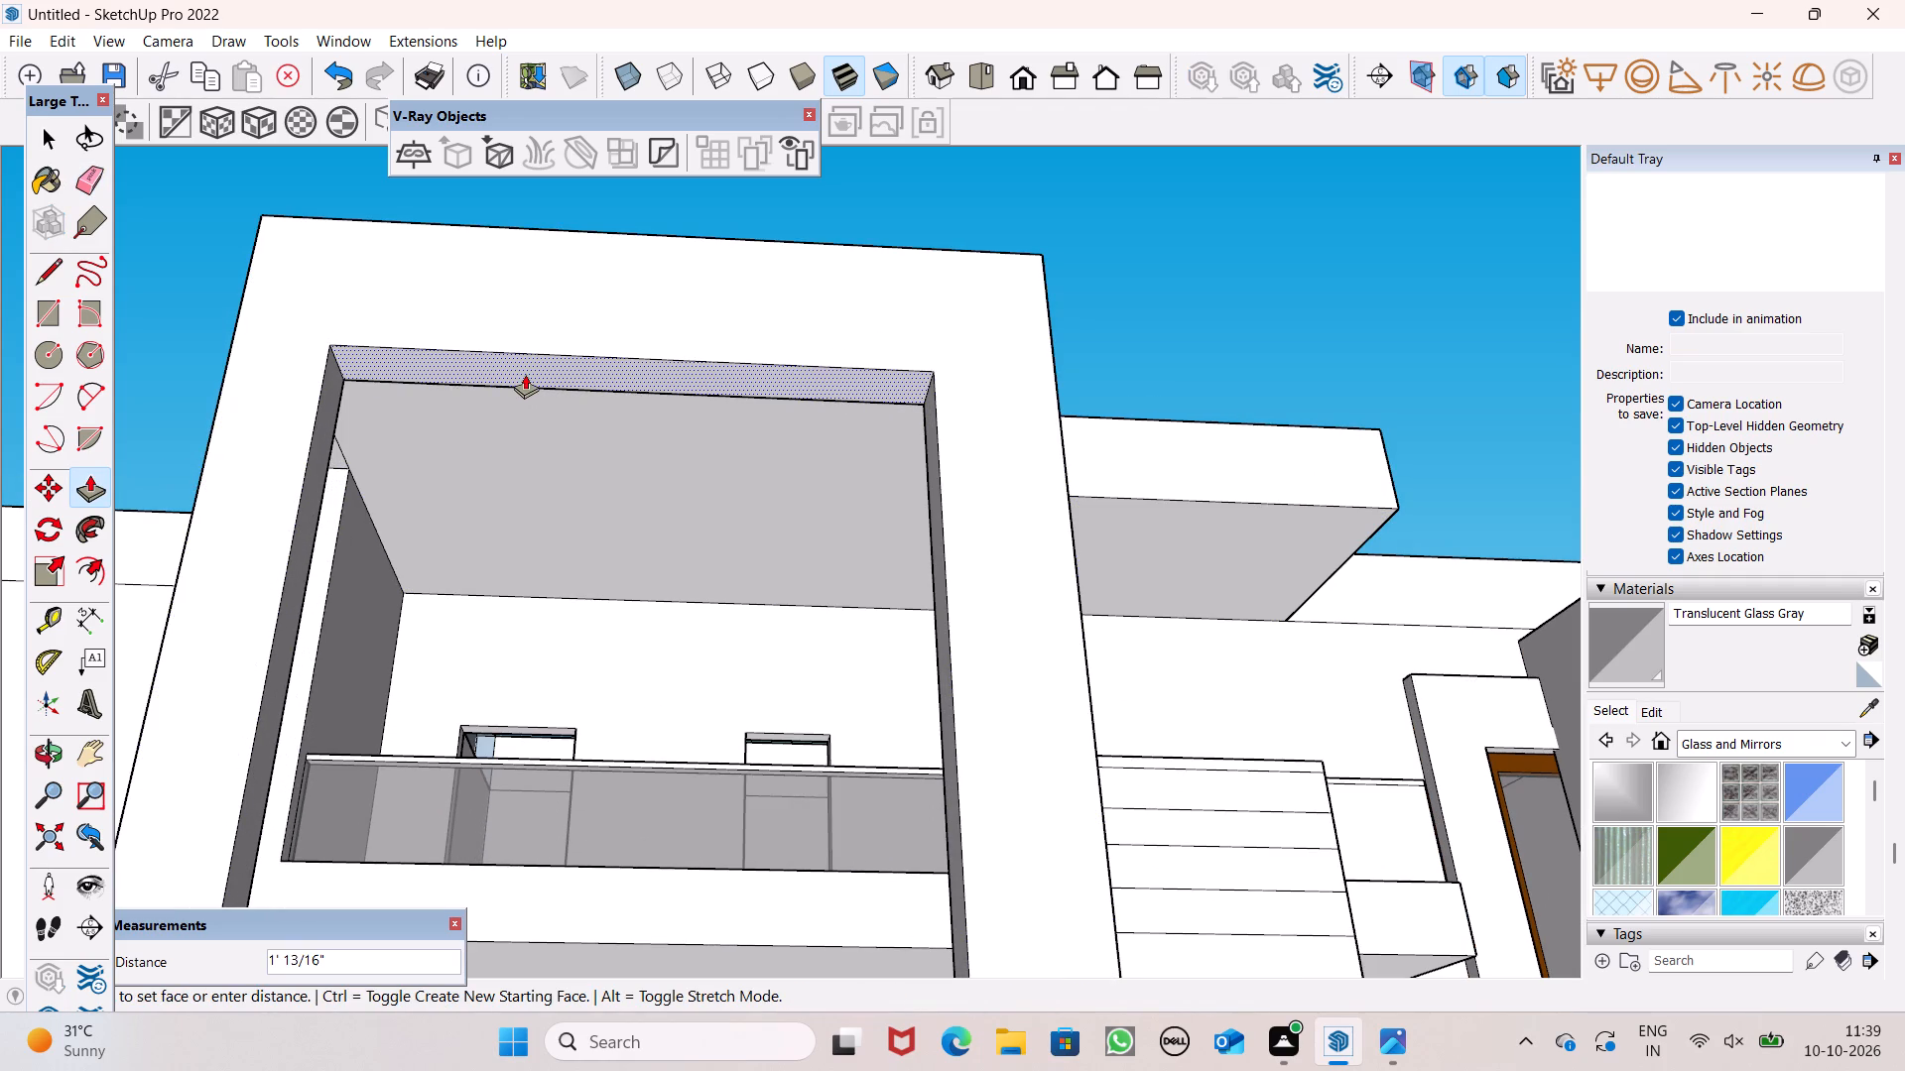
pyautogui.moveTo(525, 374); pyautogui.dragTo(511, 408)
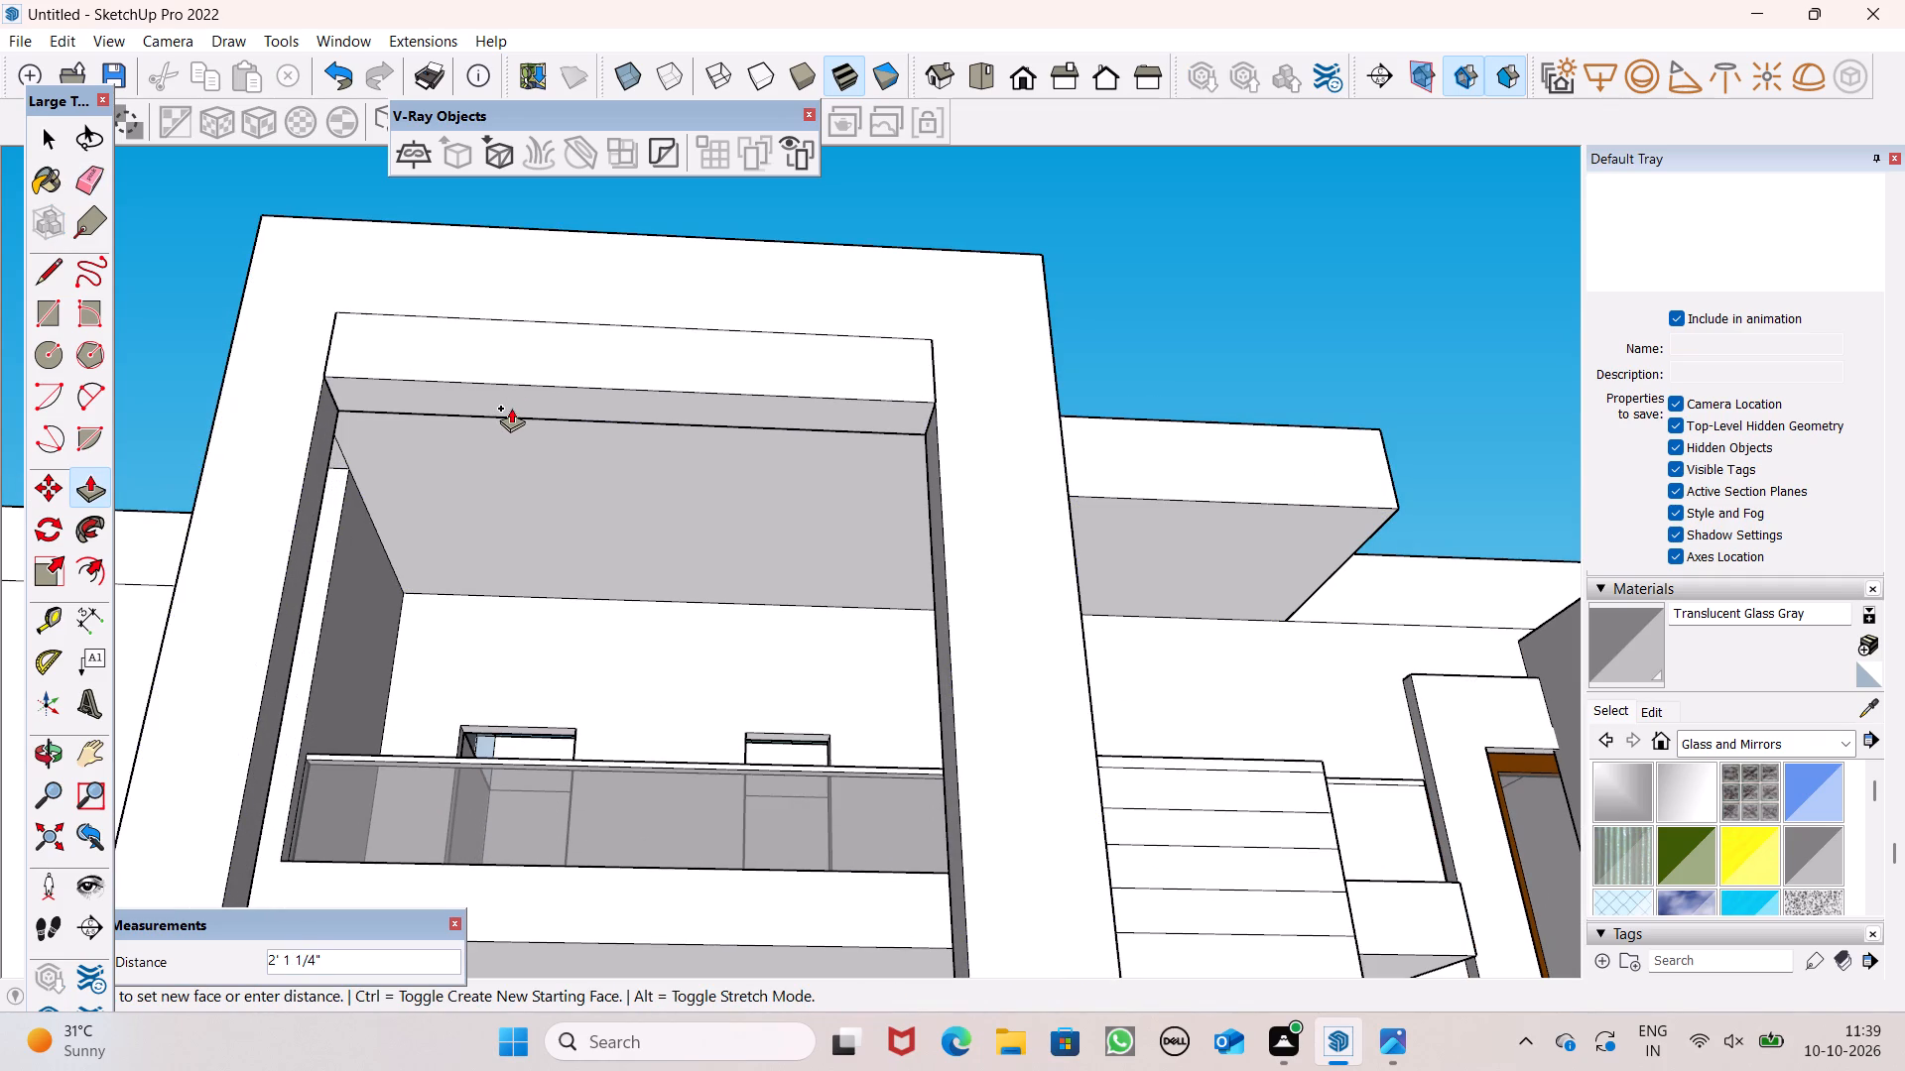
pyautogui.moveTo(511, 408); pyautogui.dragTo(533, 403)
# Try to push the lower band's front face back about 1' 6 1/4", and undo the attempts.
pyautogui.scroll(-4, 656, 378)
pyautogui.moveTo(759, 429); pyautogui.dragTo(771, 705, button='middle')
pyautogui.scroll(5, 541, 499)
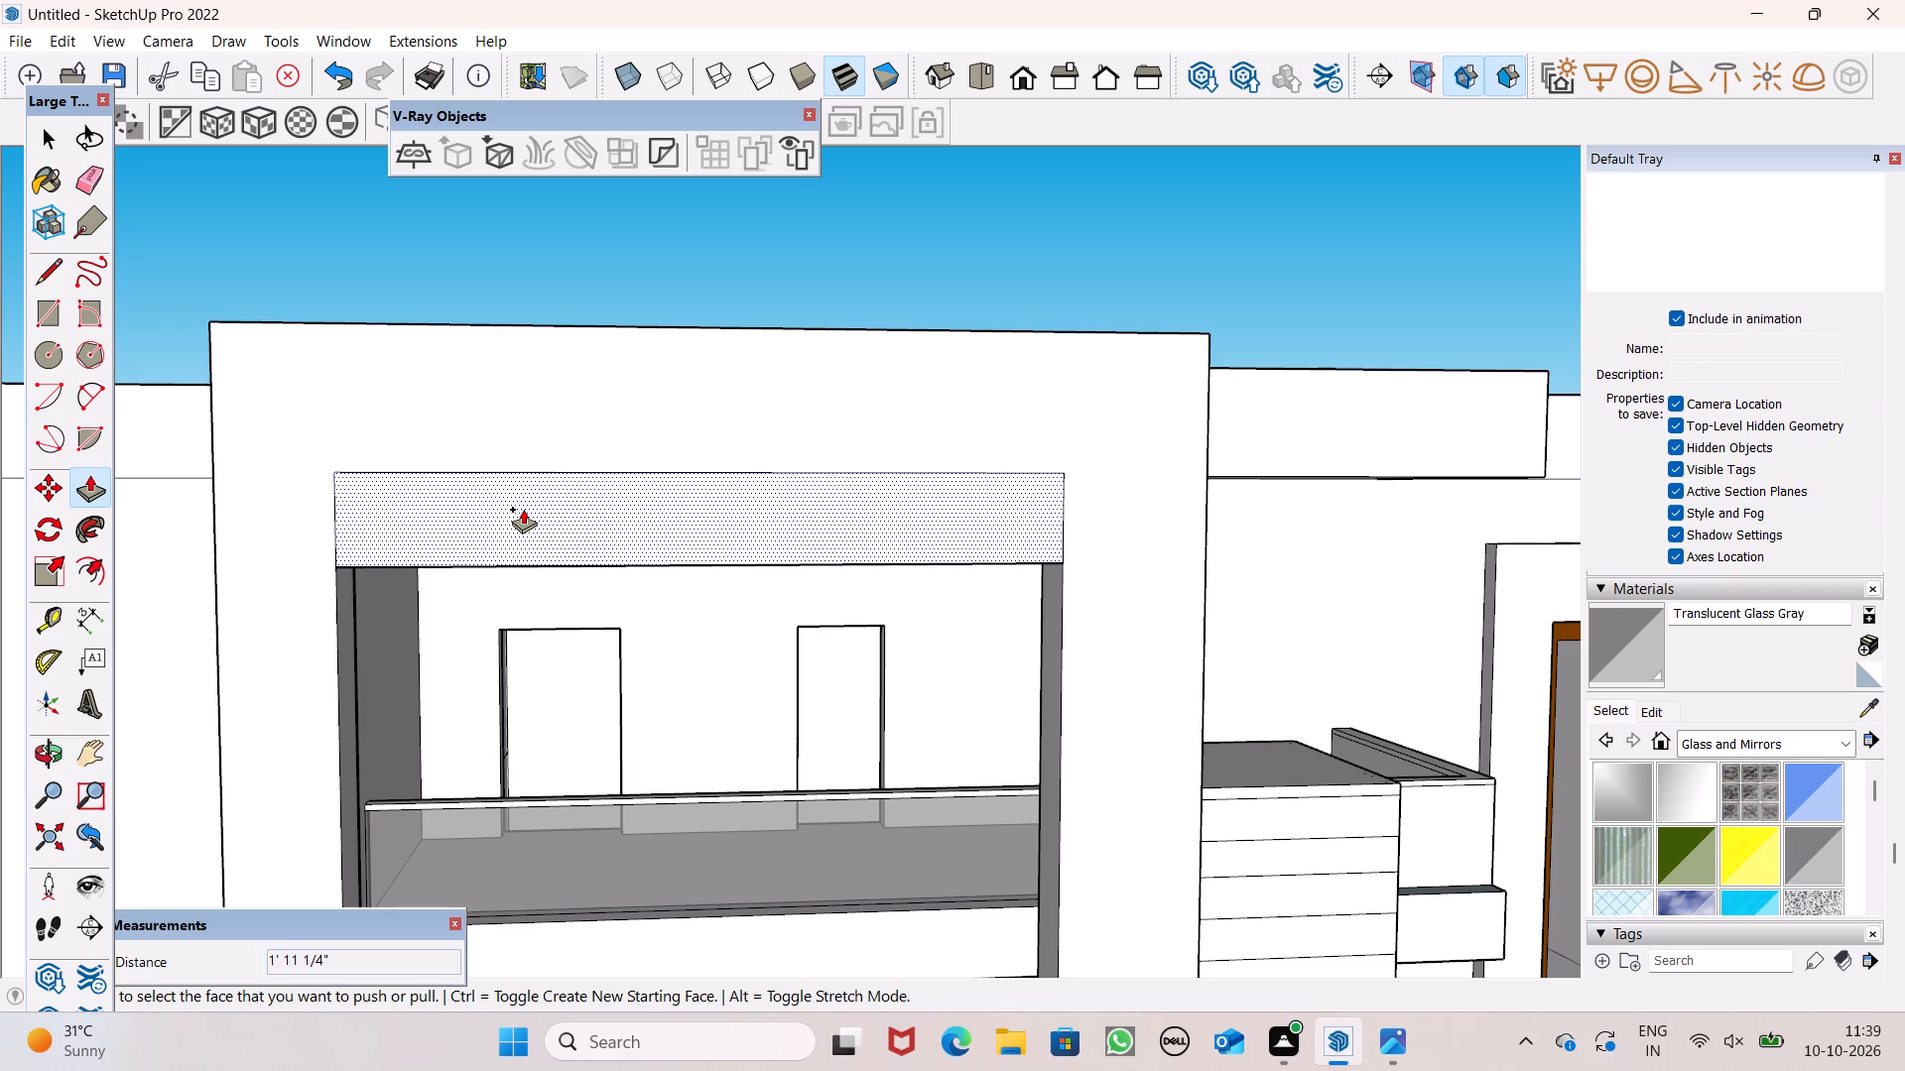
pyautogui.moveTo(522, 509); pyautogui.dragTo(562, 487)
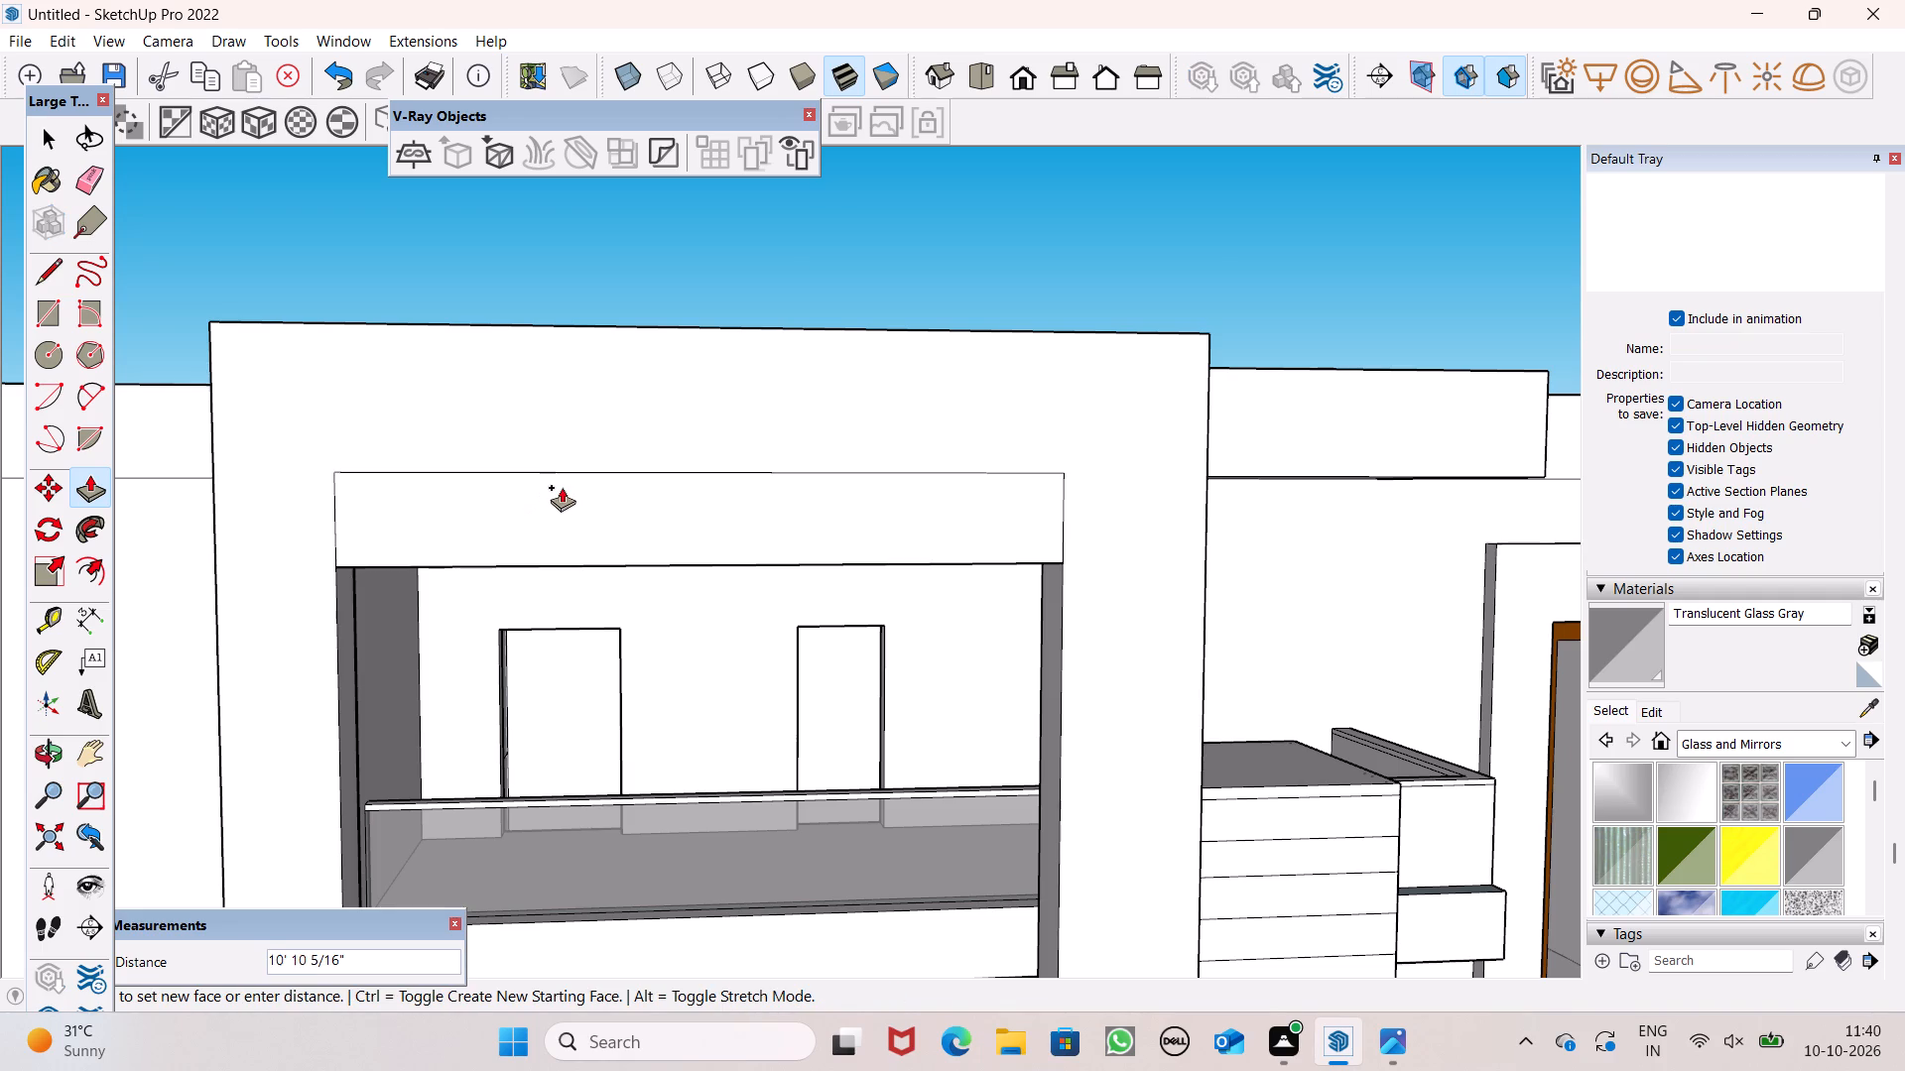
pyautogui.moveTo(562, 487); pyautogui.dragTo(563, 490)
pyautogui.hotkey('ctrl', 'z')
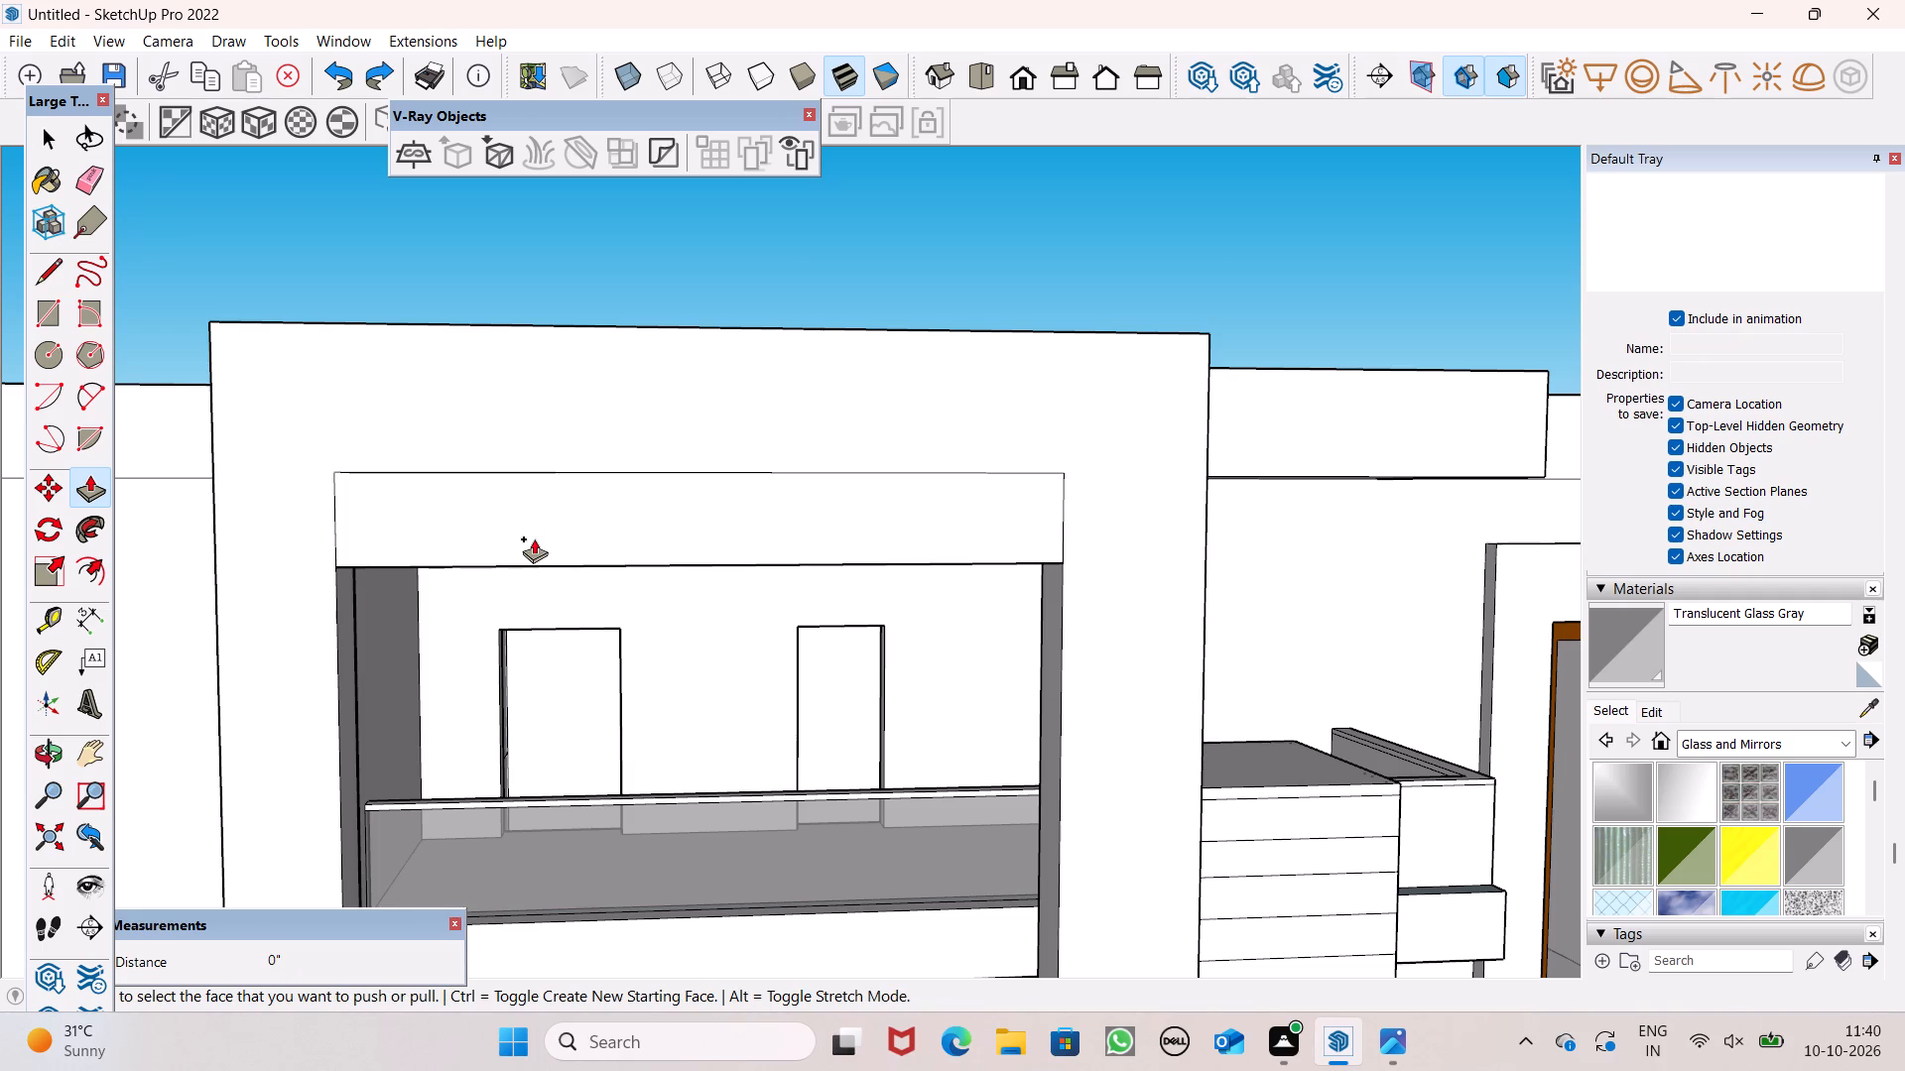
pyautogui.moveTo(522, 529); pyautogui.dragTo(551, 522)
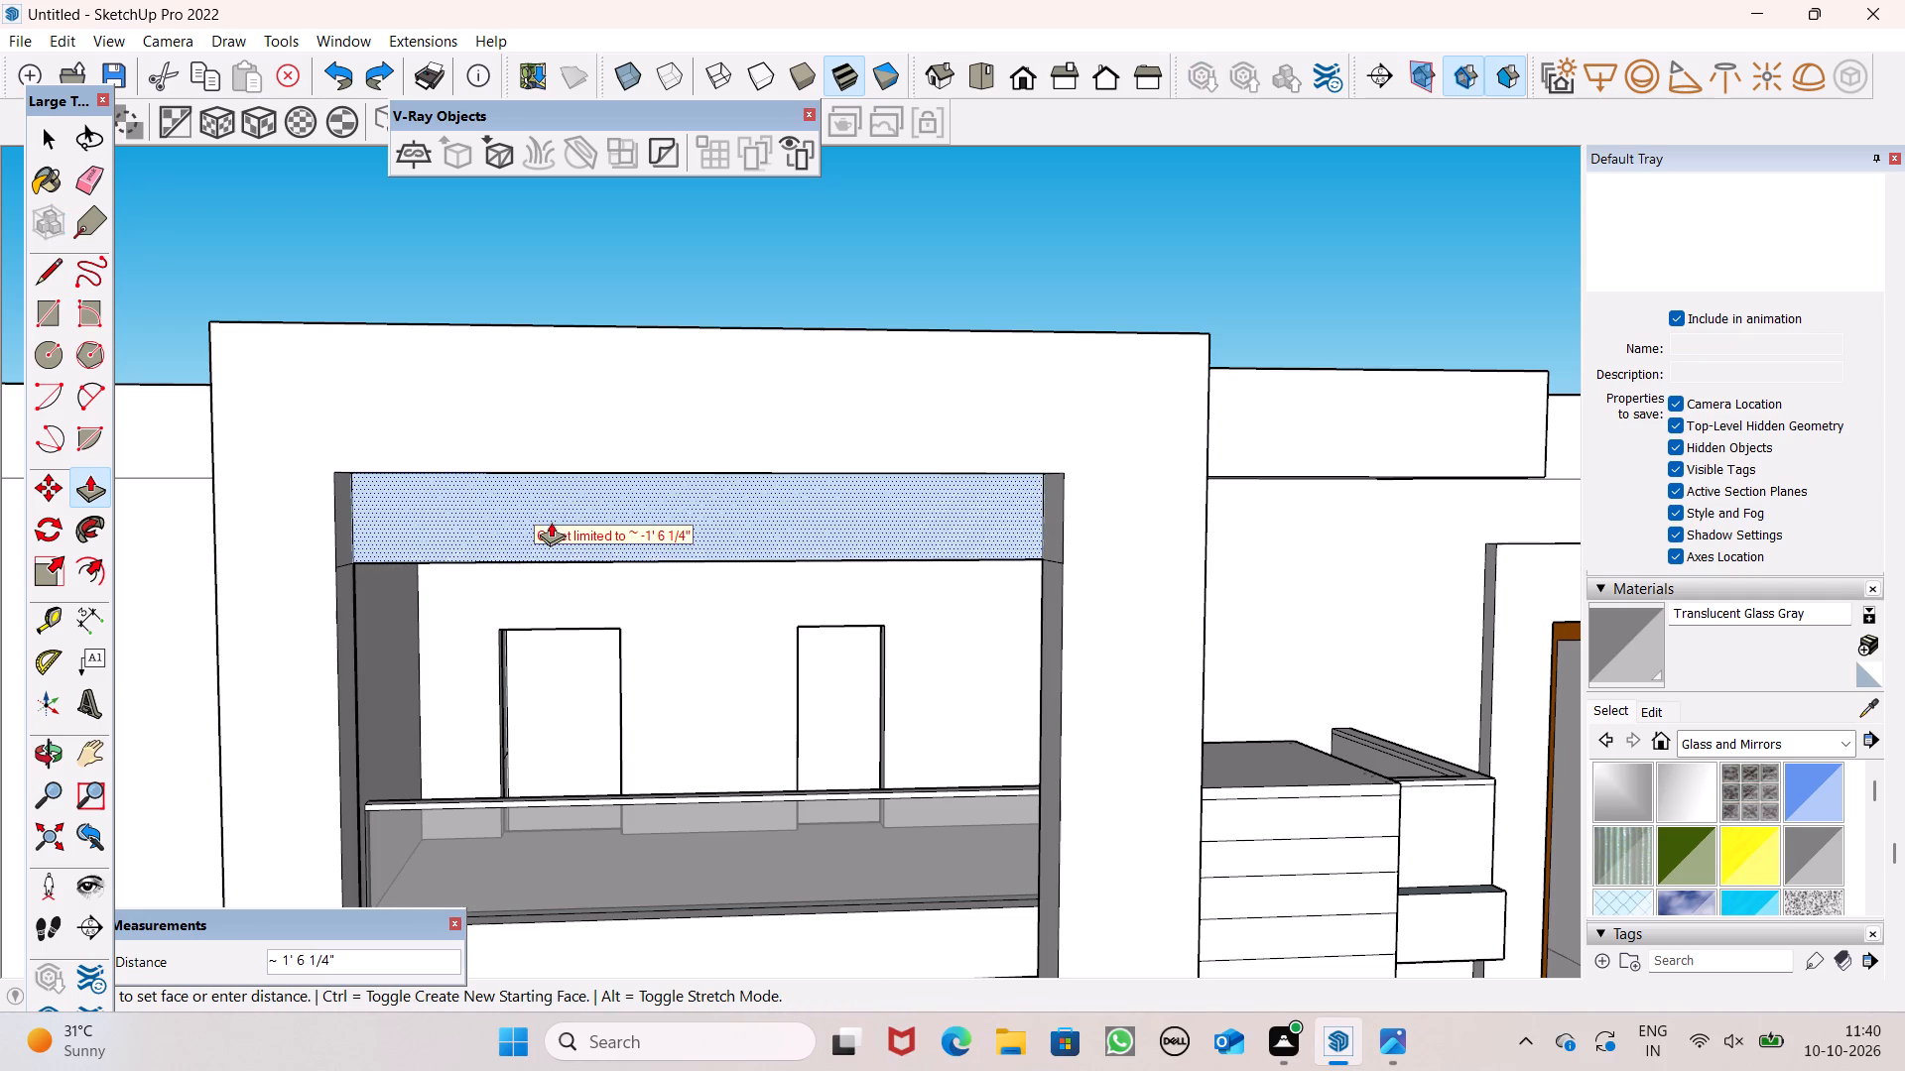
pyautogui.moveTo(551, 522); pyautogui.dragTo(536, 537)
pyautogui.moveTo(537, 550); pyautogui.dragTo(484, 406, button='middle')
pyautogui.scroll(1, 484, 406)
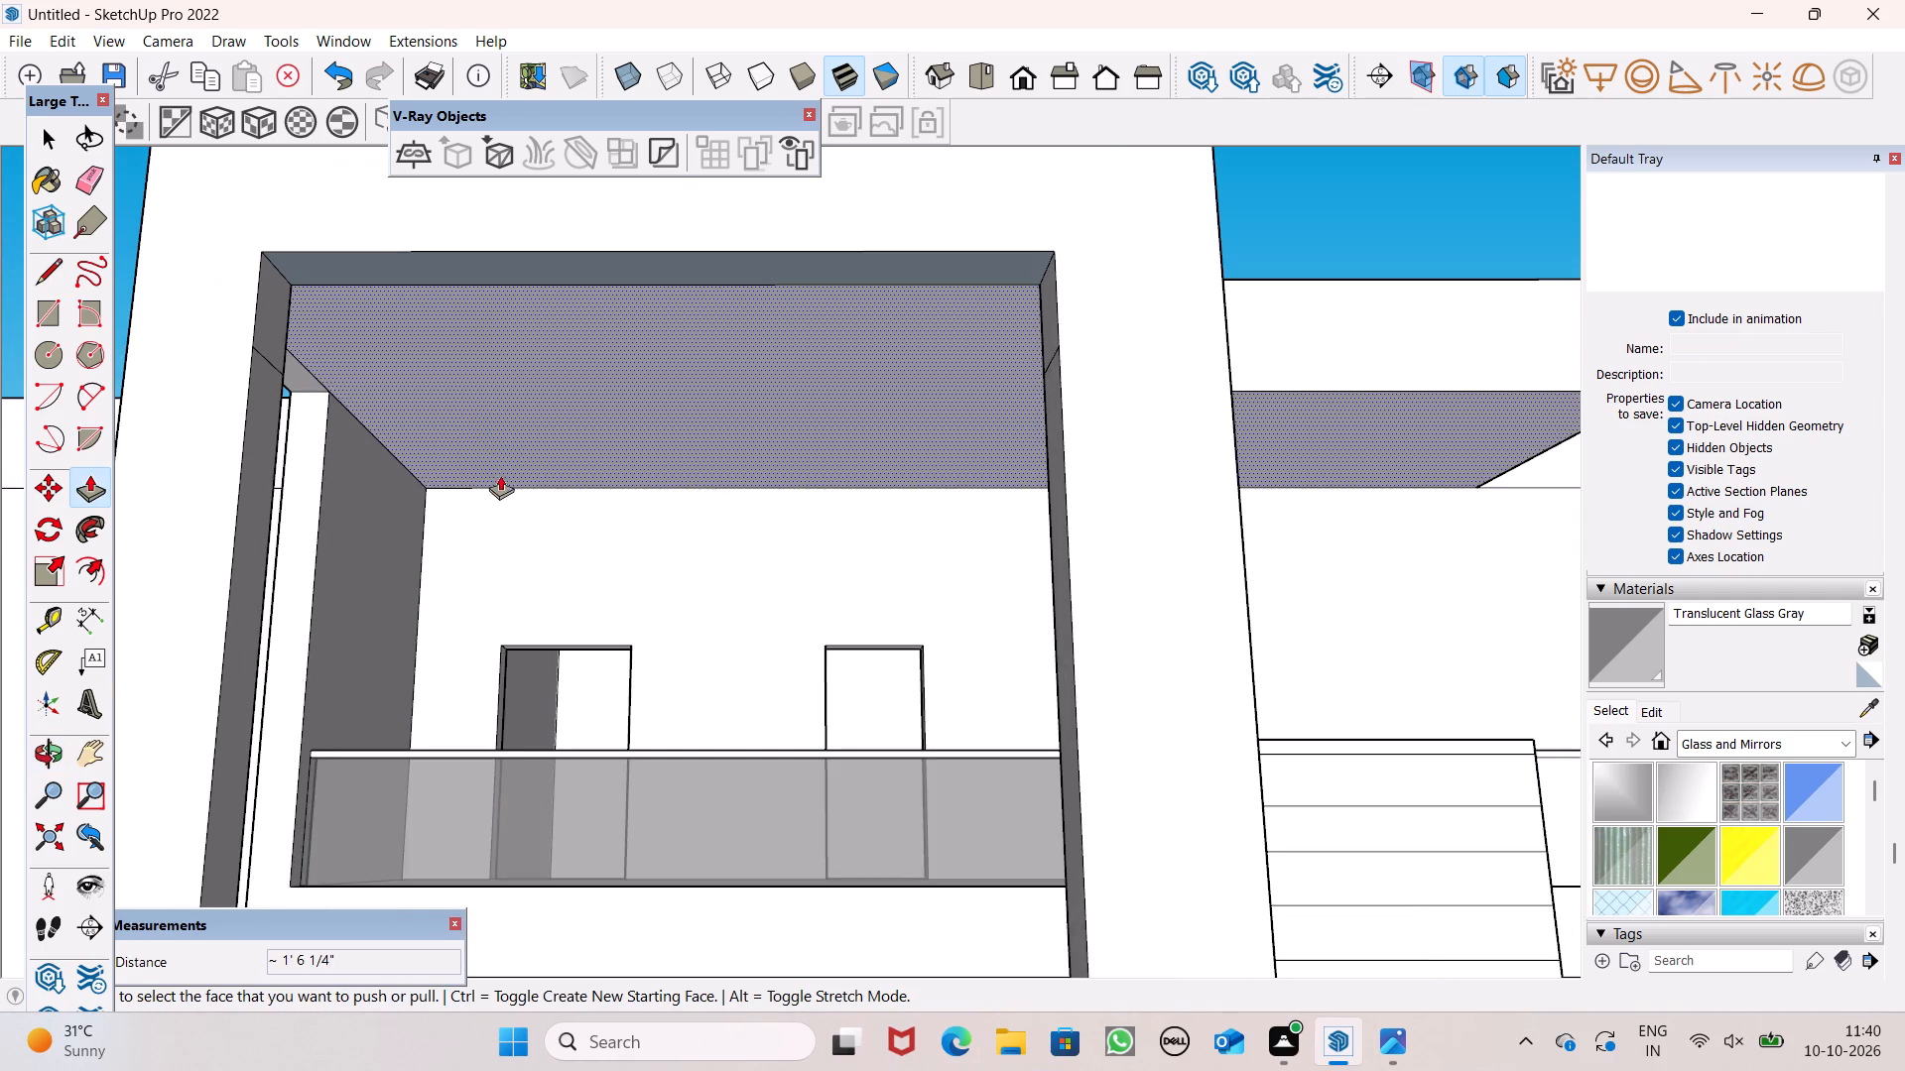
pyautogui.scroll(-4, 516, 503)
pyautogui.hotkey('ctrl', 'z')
# Recess the lower band's front face about 4 3/4" behind the frame's front with Push/Pull.
pyautogui.moveTo(581, 491); pyautogui.dragTo(671, 624, button='middle')
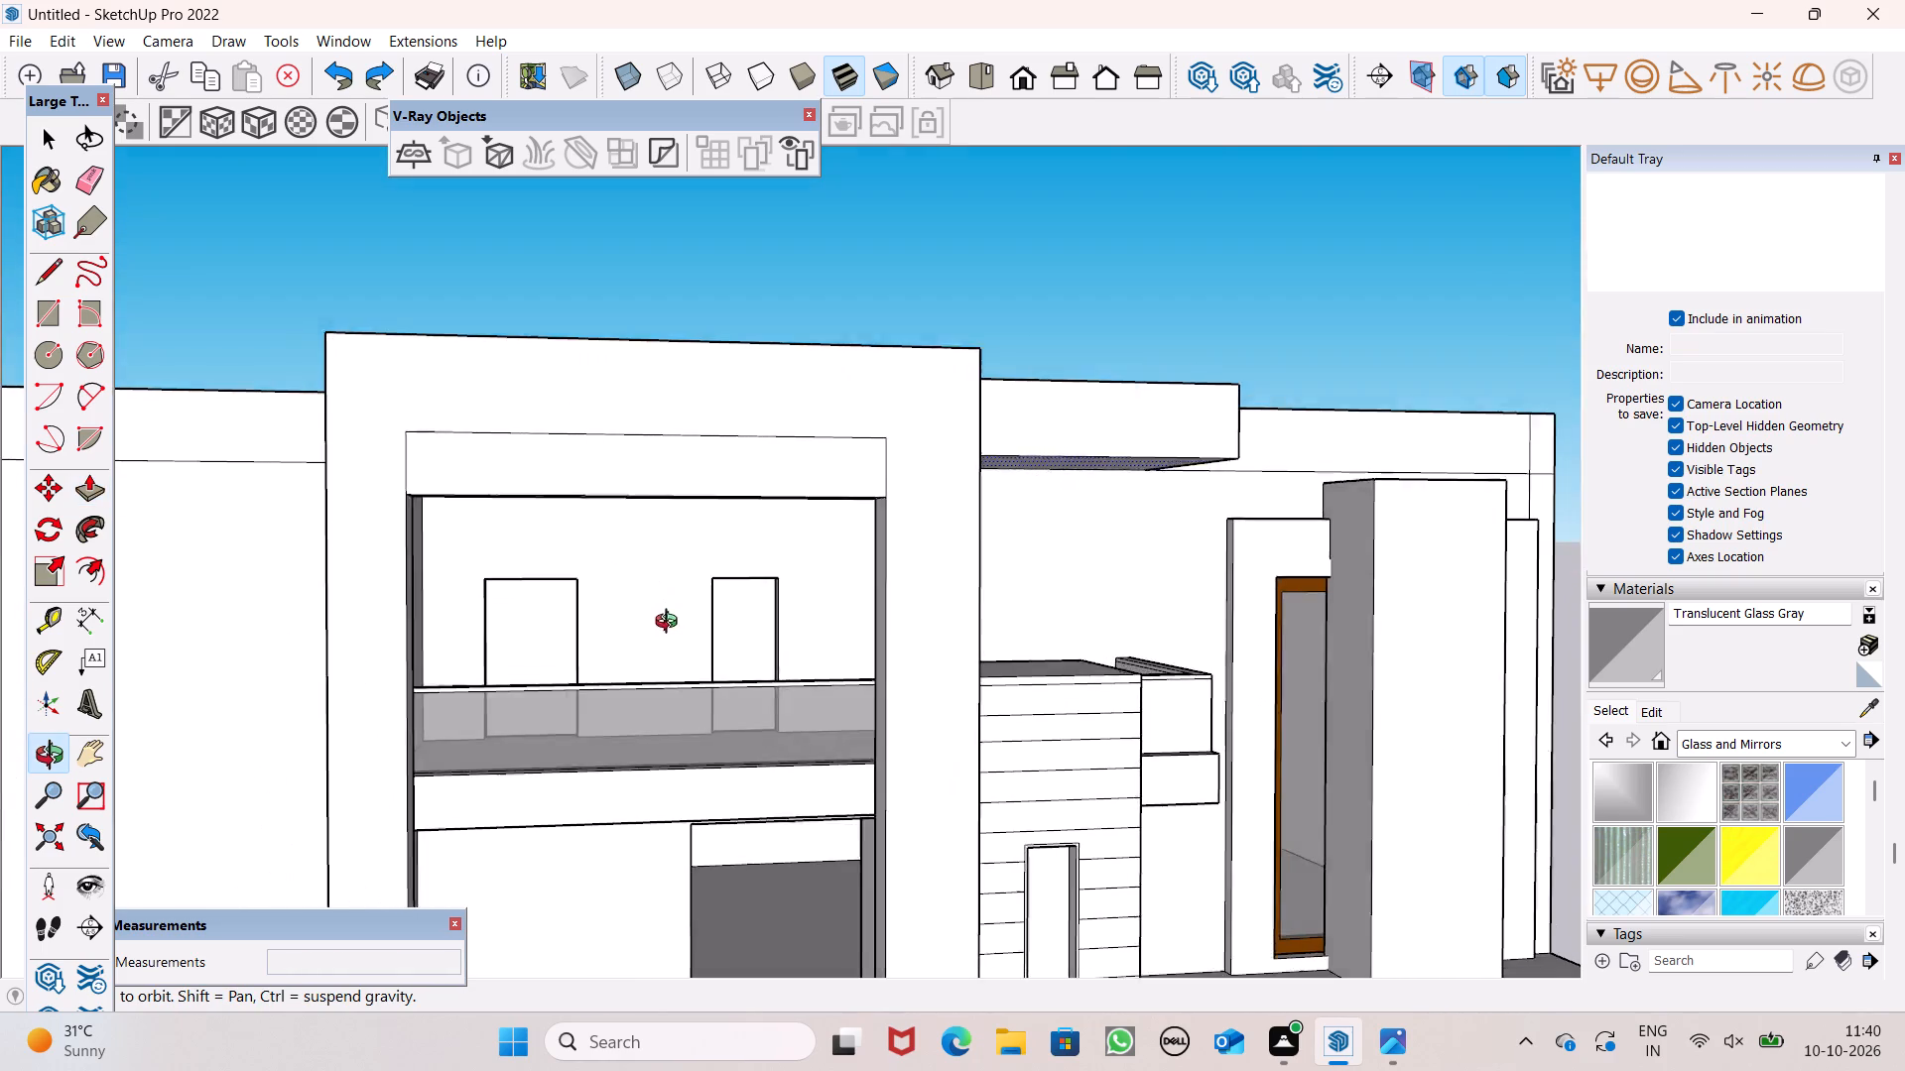
pyautogui.moveTo(671, 624); pyautogui.dragTo(673, 638, button='middle')
pyautogui.scroll(6, 459, 532)
pyautogui.scroll(-4, 501, 427)
pyautogui.moveTo(652, 434); pyautogui.dragTo(658, 668, button='middle')
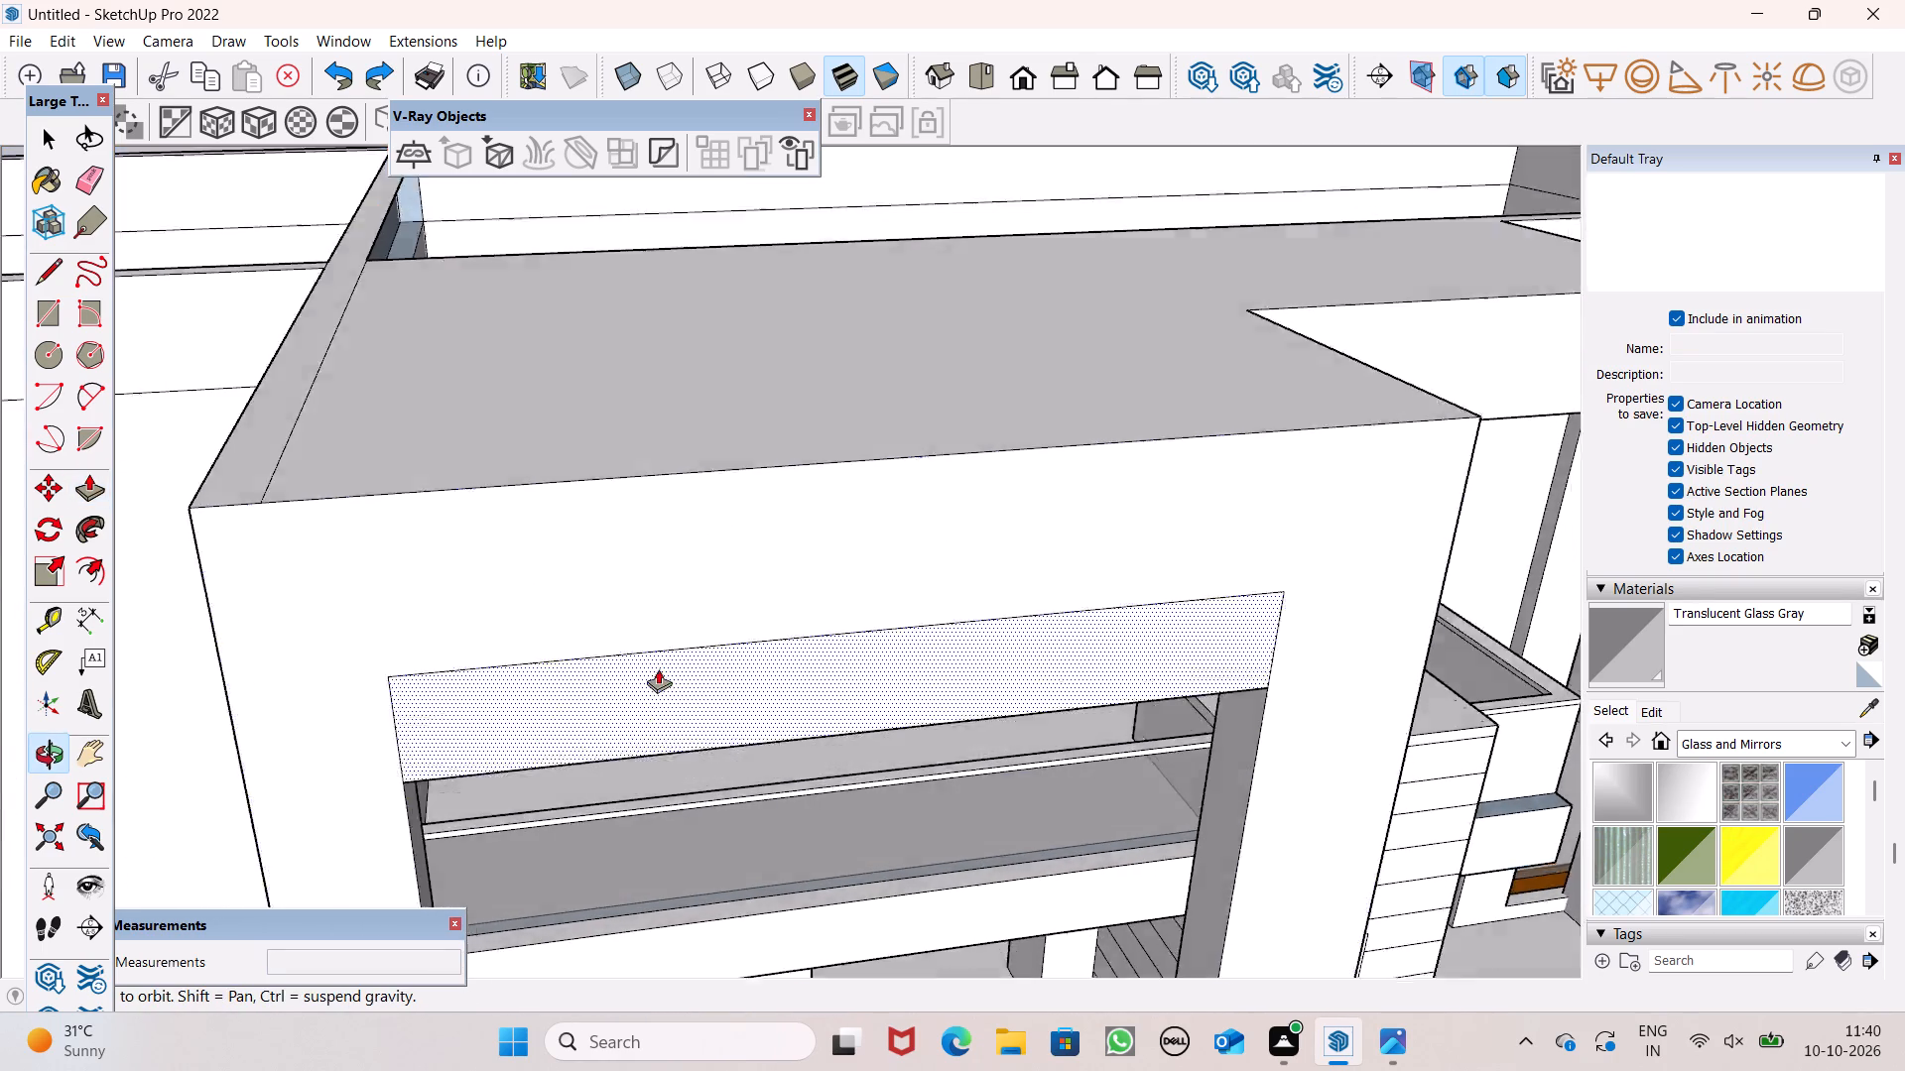
pyautogui.moveTo(658, 668); pyautogui.dragTo(662, 654, button='middle')
pyautogui.scroll(3, 619, 739)
pyautogui.moveTo(579, 763); pyautogui.dragTo(597, 742)
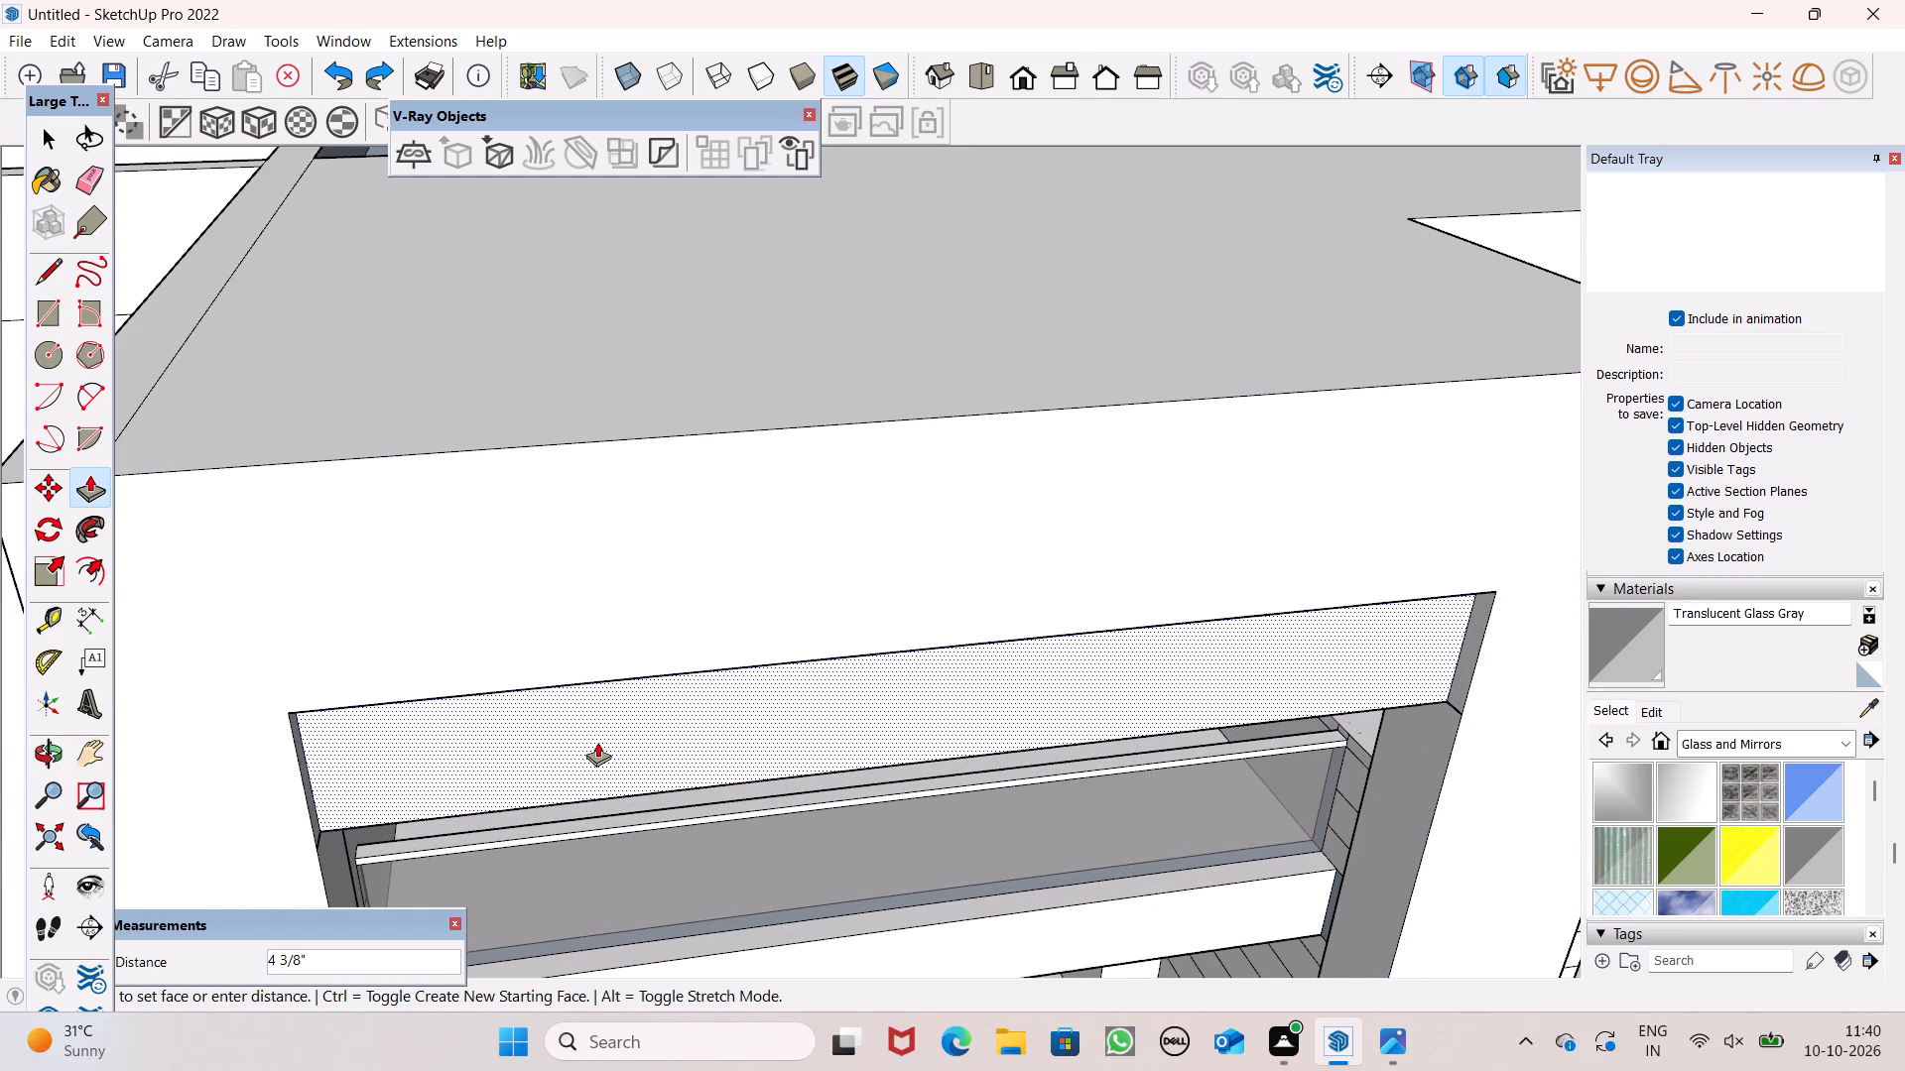
pyautogui.moveTo(597, 742); pyautogui.dragTo(594, 742)
# Examine the recessed band between the columns and the surrounding facade from above.
pyautogui.scroll(-3, 530, 557)
pyautogui.scroll(1, 530, 557)
pyautogui.scroll(-1, 530, 557)
pyautogui.scroll(-8, 576, 479)
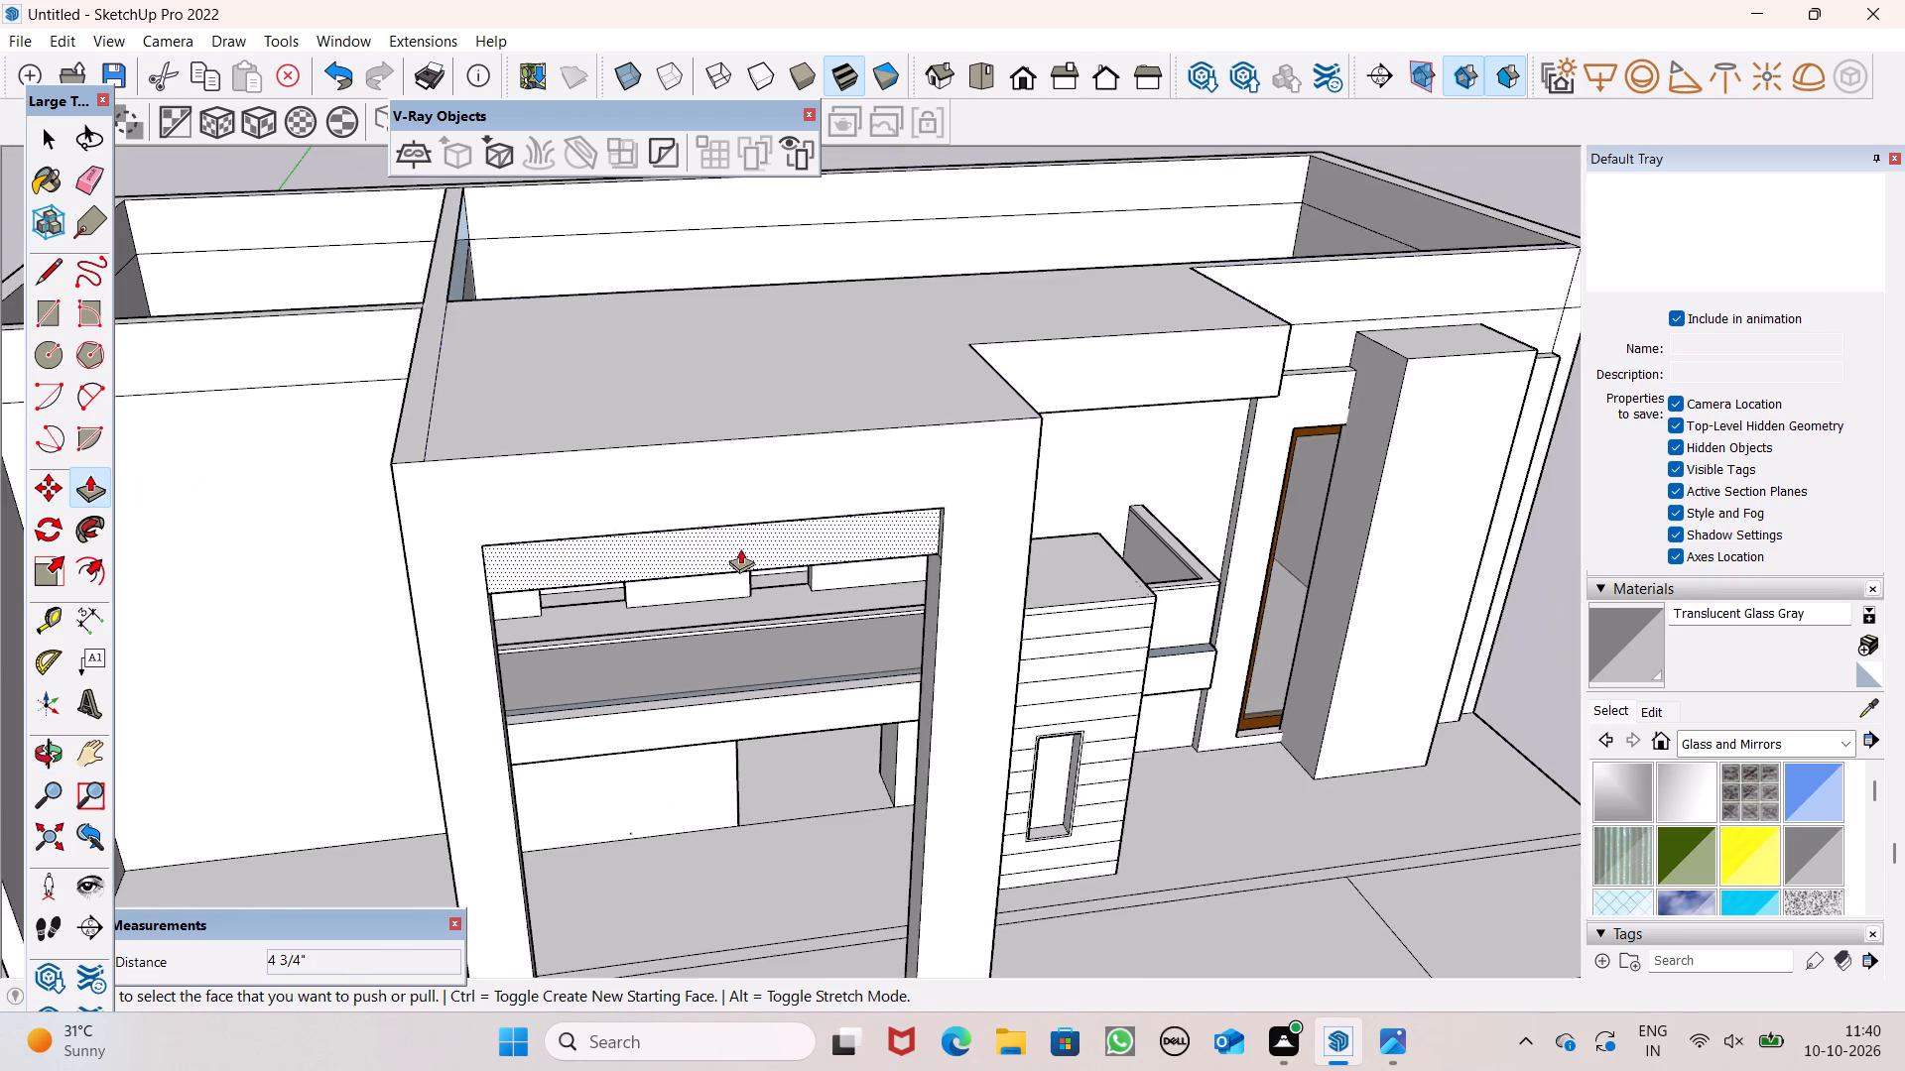
pyautogui.moveTo(745, 544); pyautogui.dragTo(618, 532, button='middle')
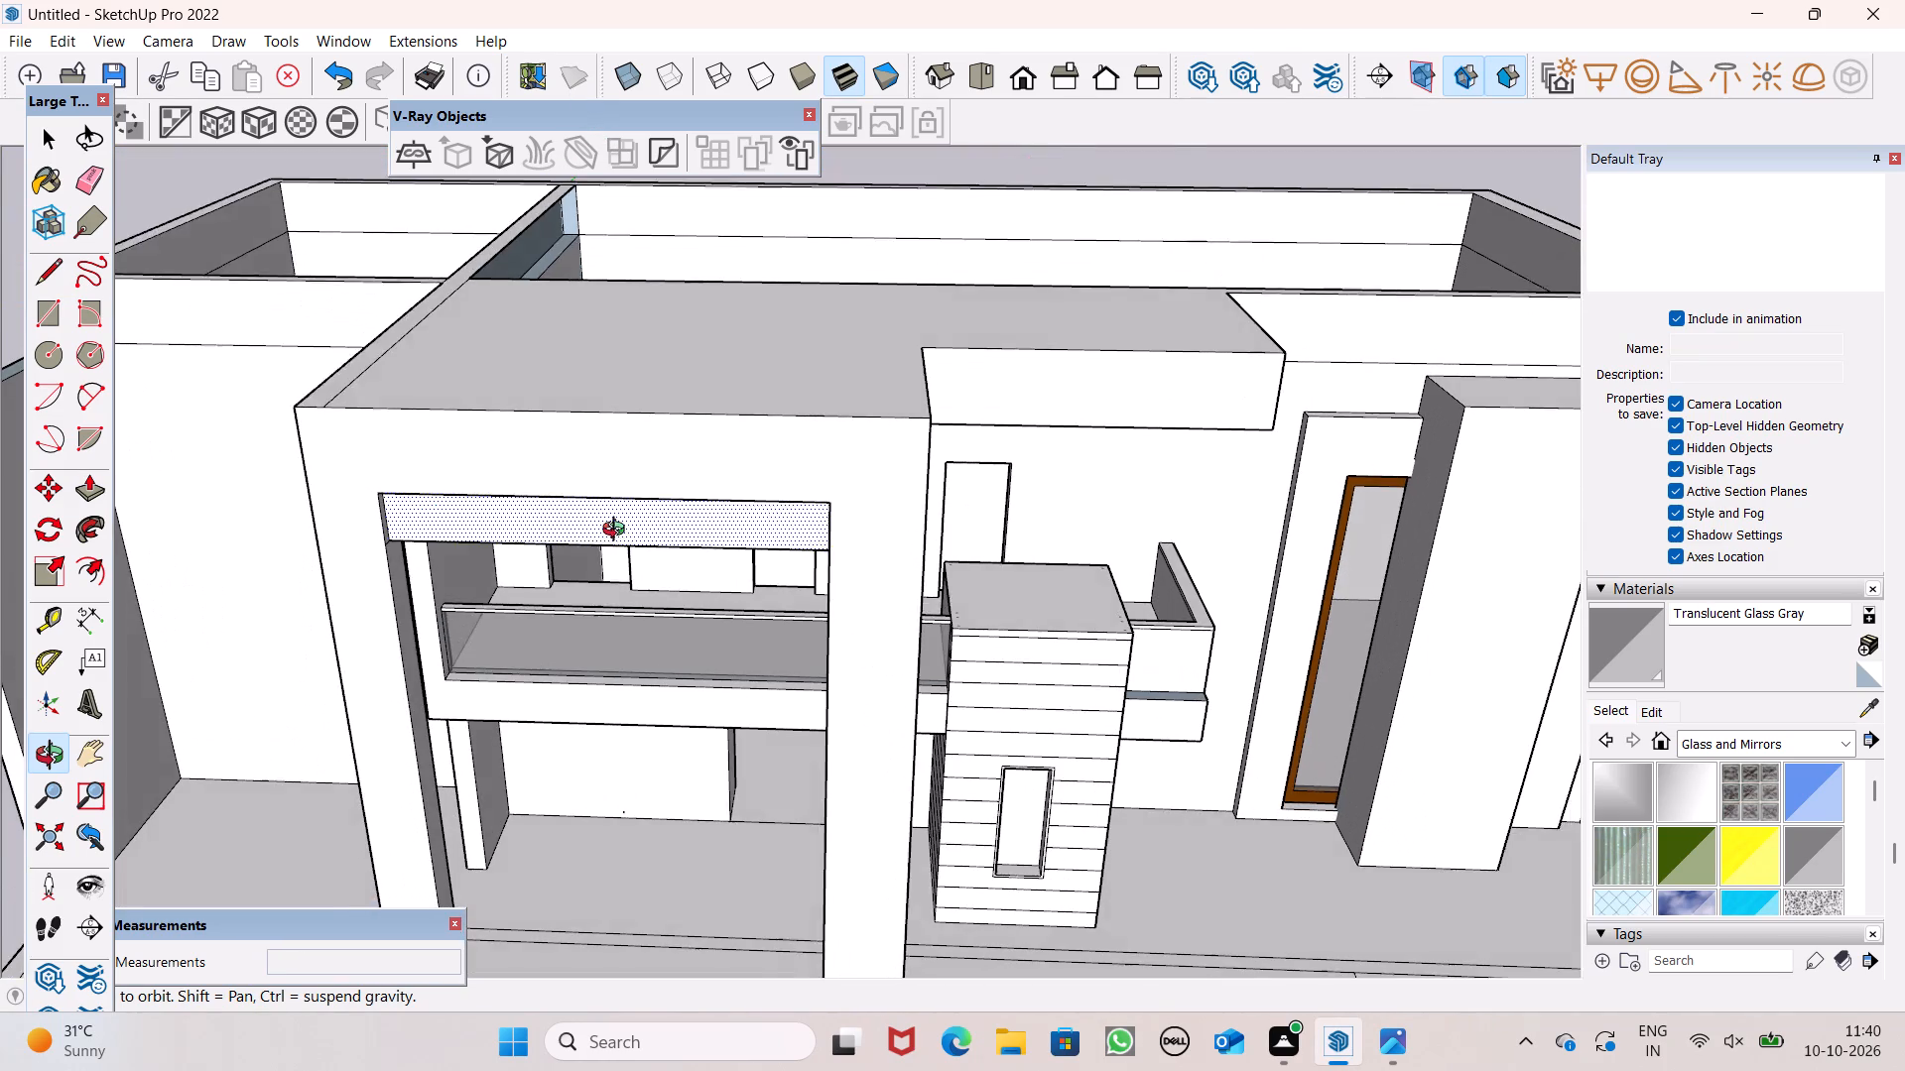
pyautogui.moveTo(618, 532); pyautogui.dragTo(620, 539, button='middle')
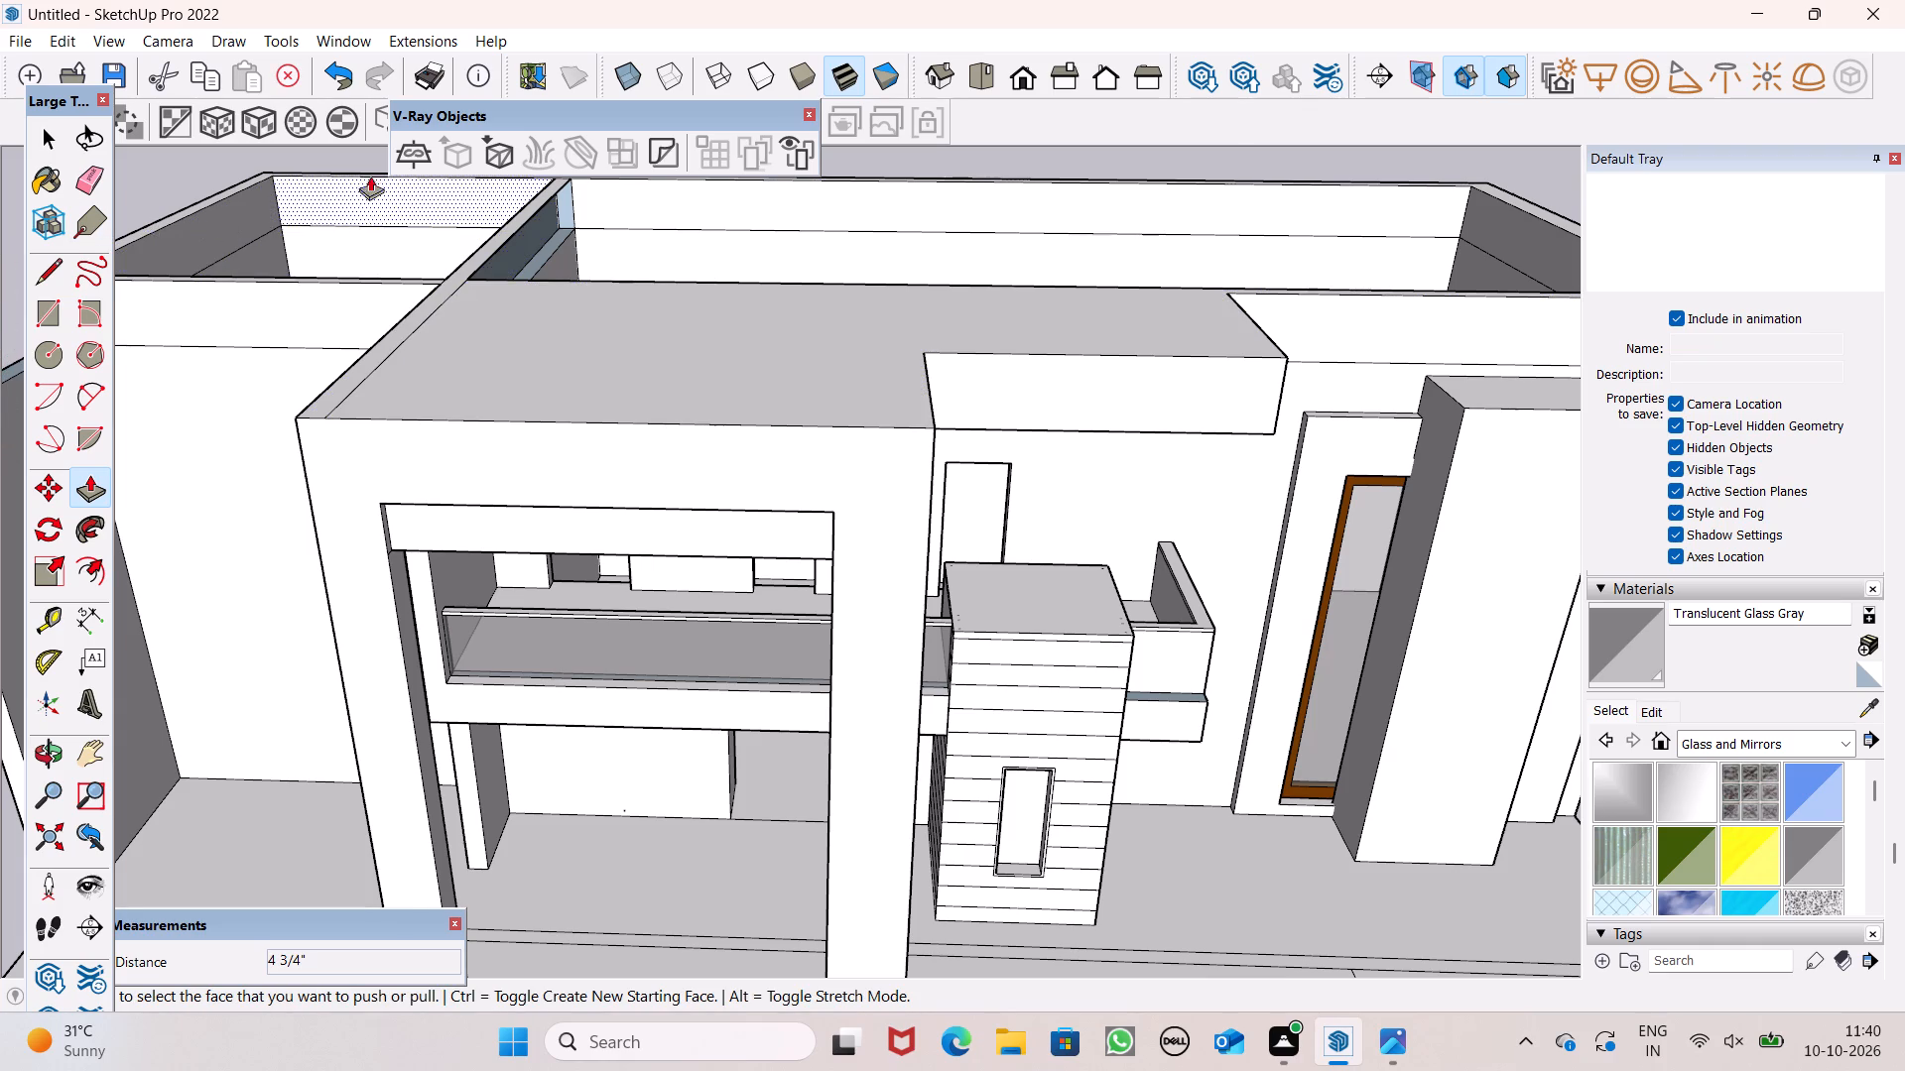
# Push the recessed band's front face back a further 1 15/16" or so.
pyautogui.scroll(-1, 393, 404)
pyautogui.moveTo(578, 649); pyautogui.dragTo(535, 172, button='middle')
pyautogui.scroll(3, 515, 205)
pyautogui.middleClick(515, 205)
pyautogui.middleClick(515, 201)
pyautogui.scroll(3, 515, 201)
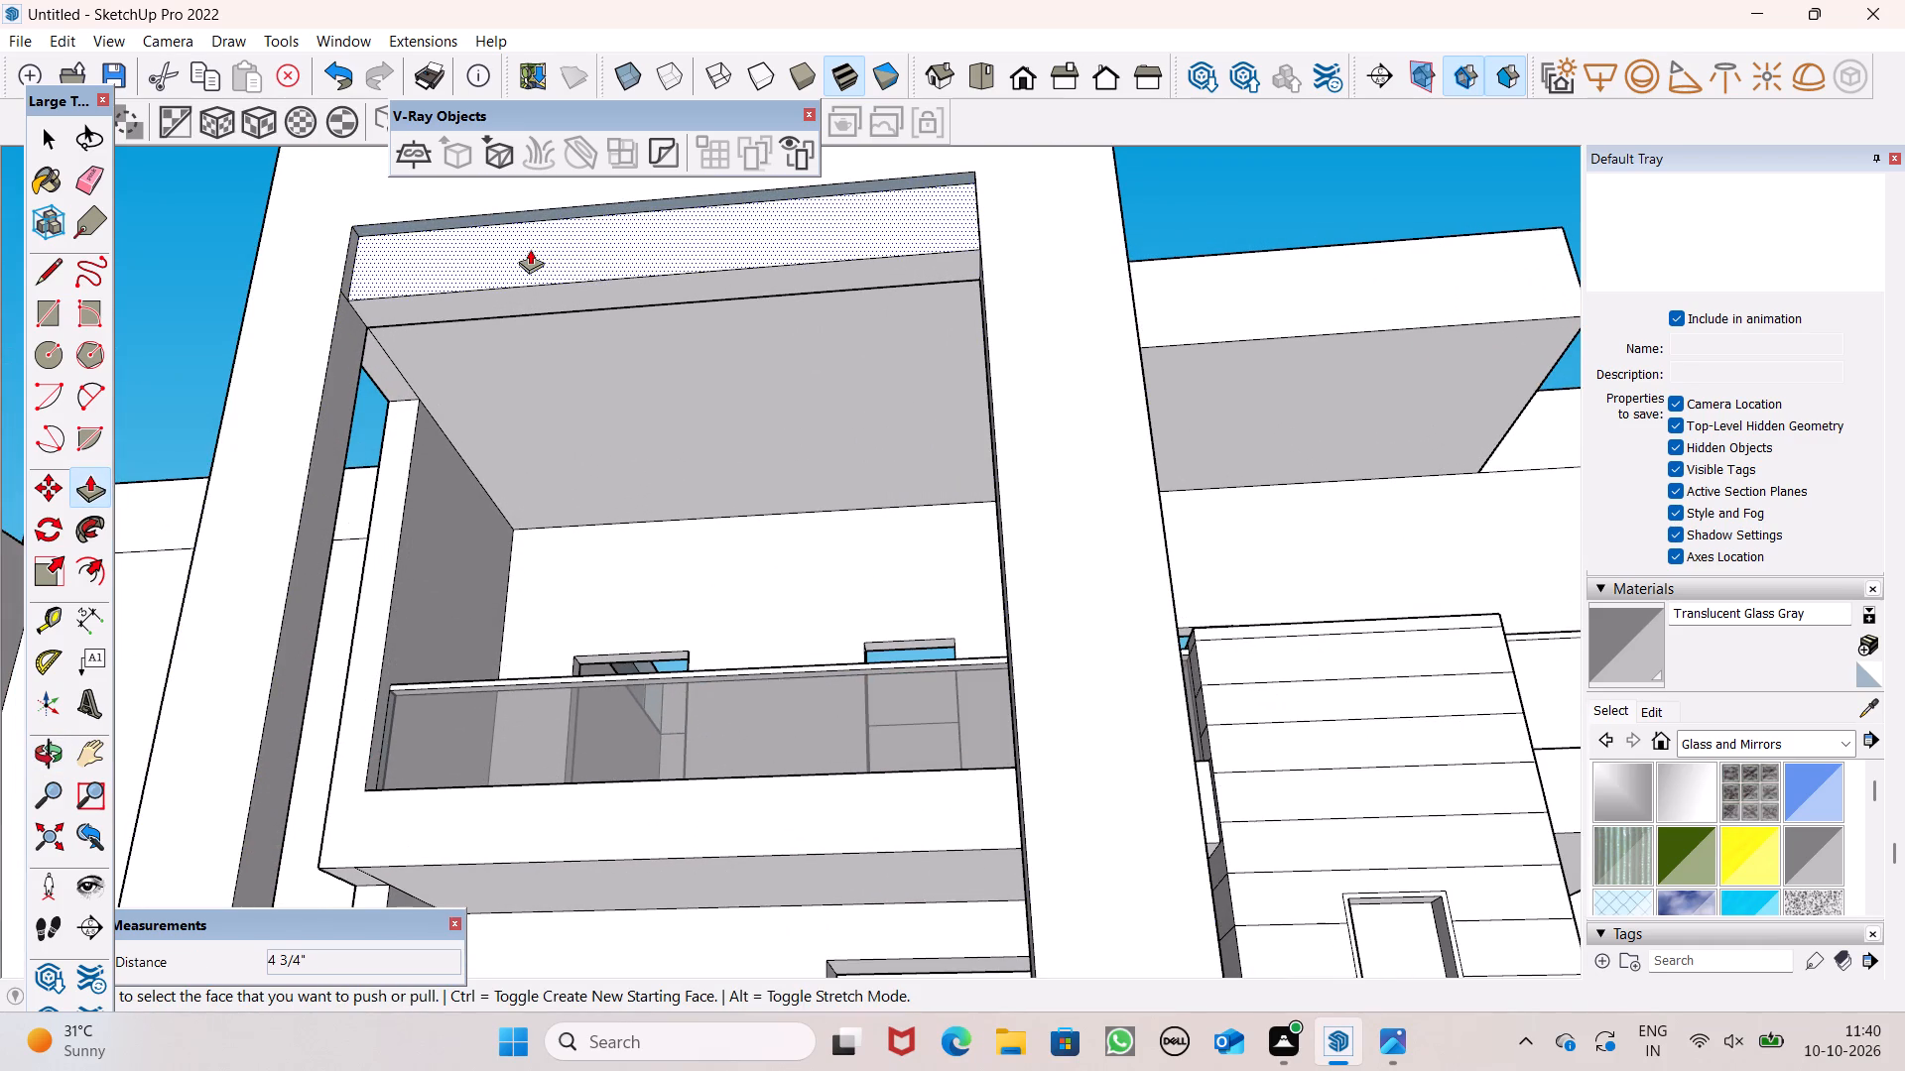
pyautogui.scroll(4, 426, 183)
pyautogui.click(425, 268)
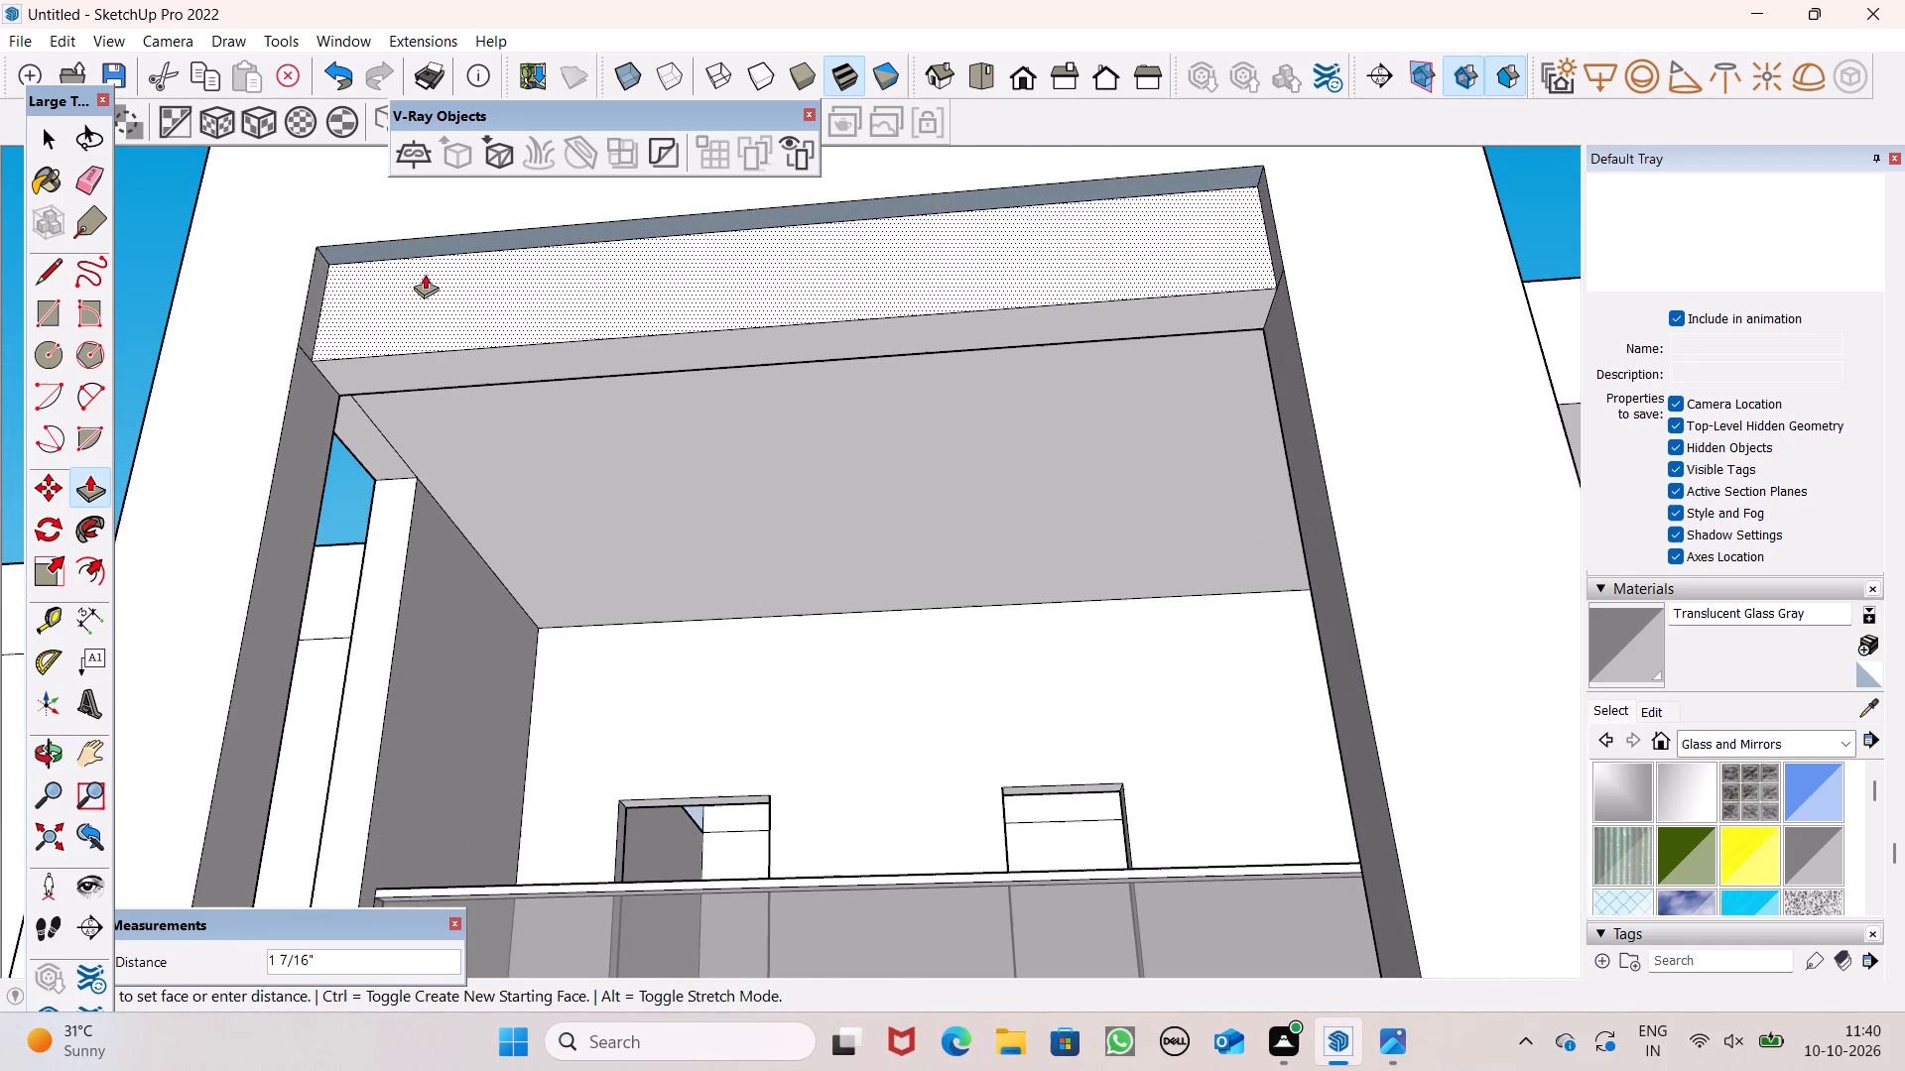
pyautogui.scroll(-2, 414, 228)
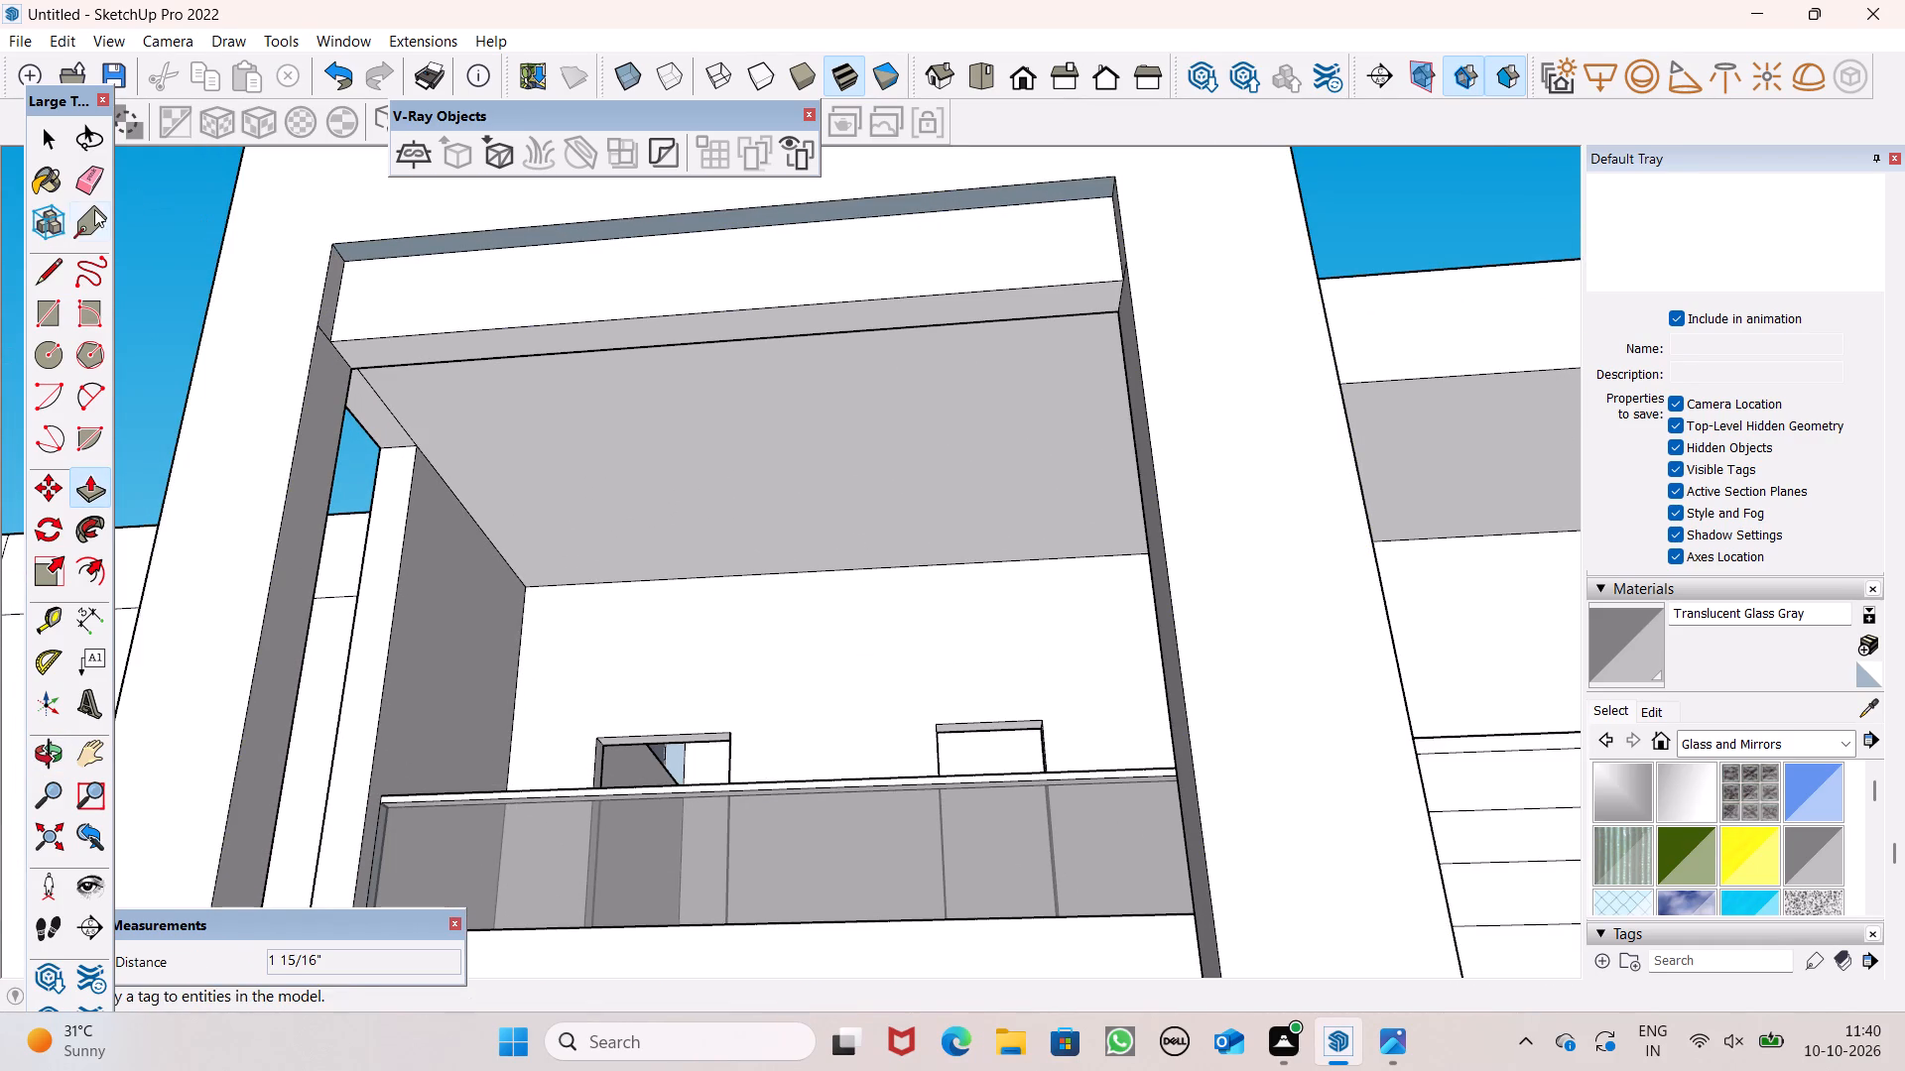
# Draw a line about 11 9/16" long across the recessed band's underside near each end, marking off two end squares.
pyautogui.click(40, 280)
pyautogui.moveTo(559, 534); pyautogui.dragTo(578, 305, button='middle')
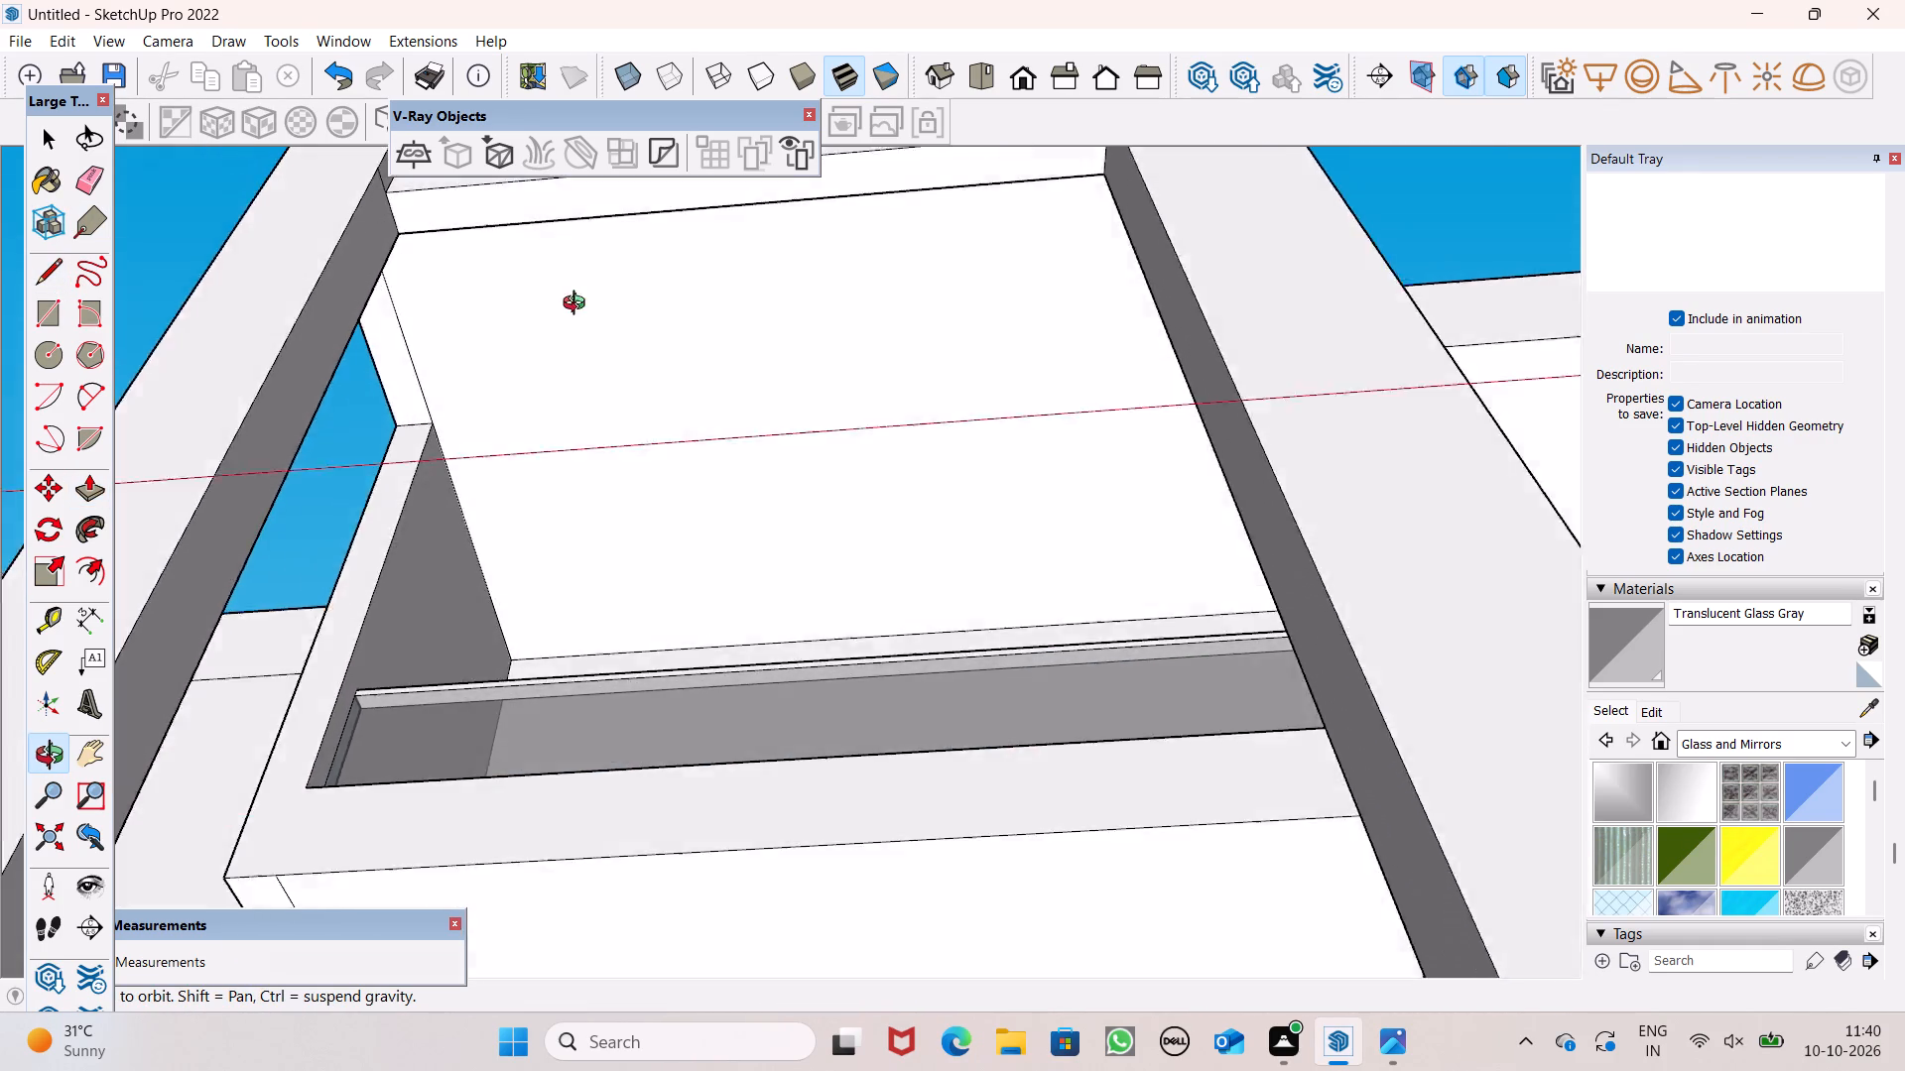
pyautogui.moveTo(578, 305); pyautogui.dragTo(569, 404, button='middle')
pyautogui.scroll(-2, 432, 427)
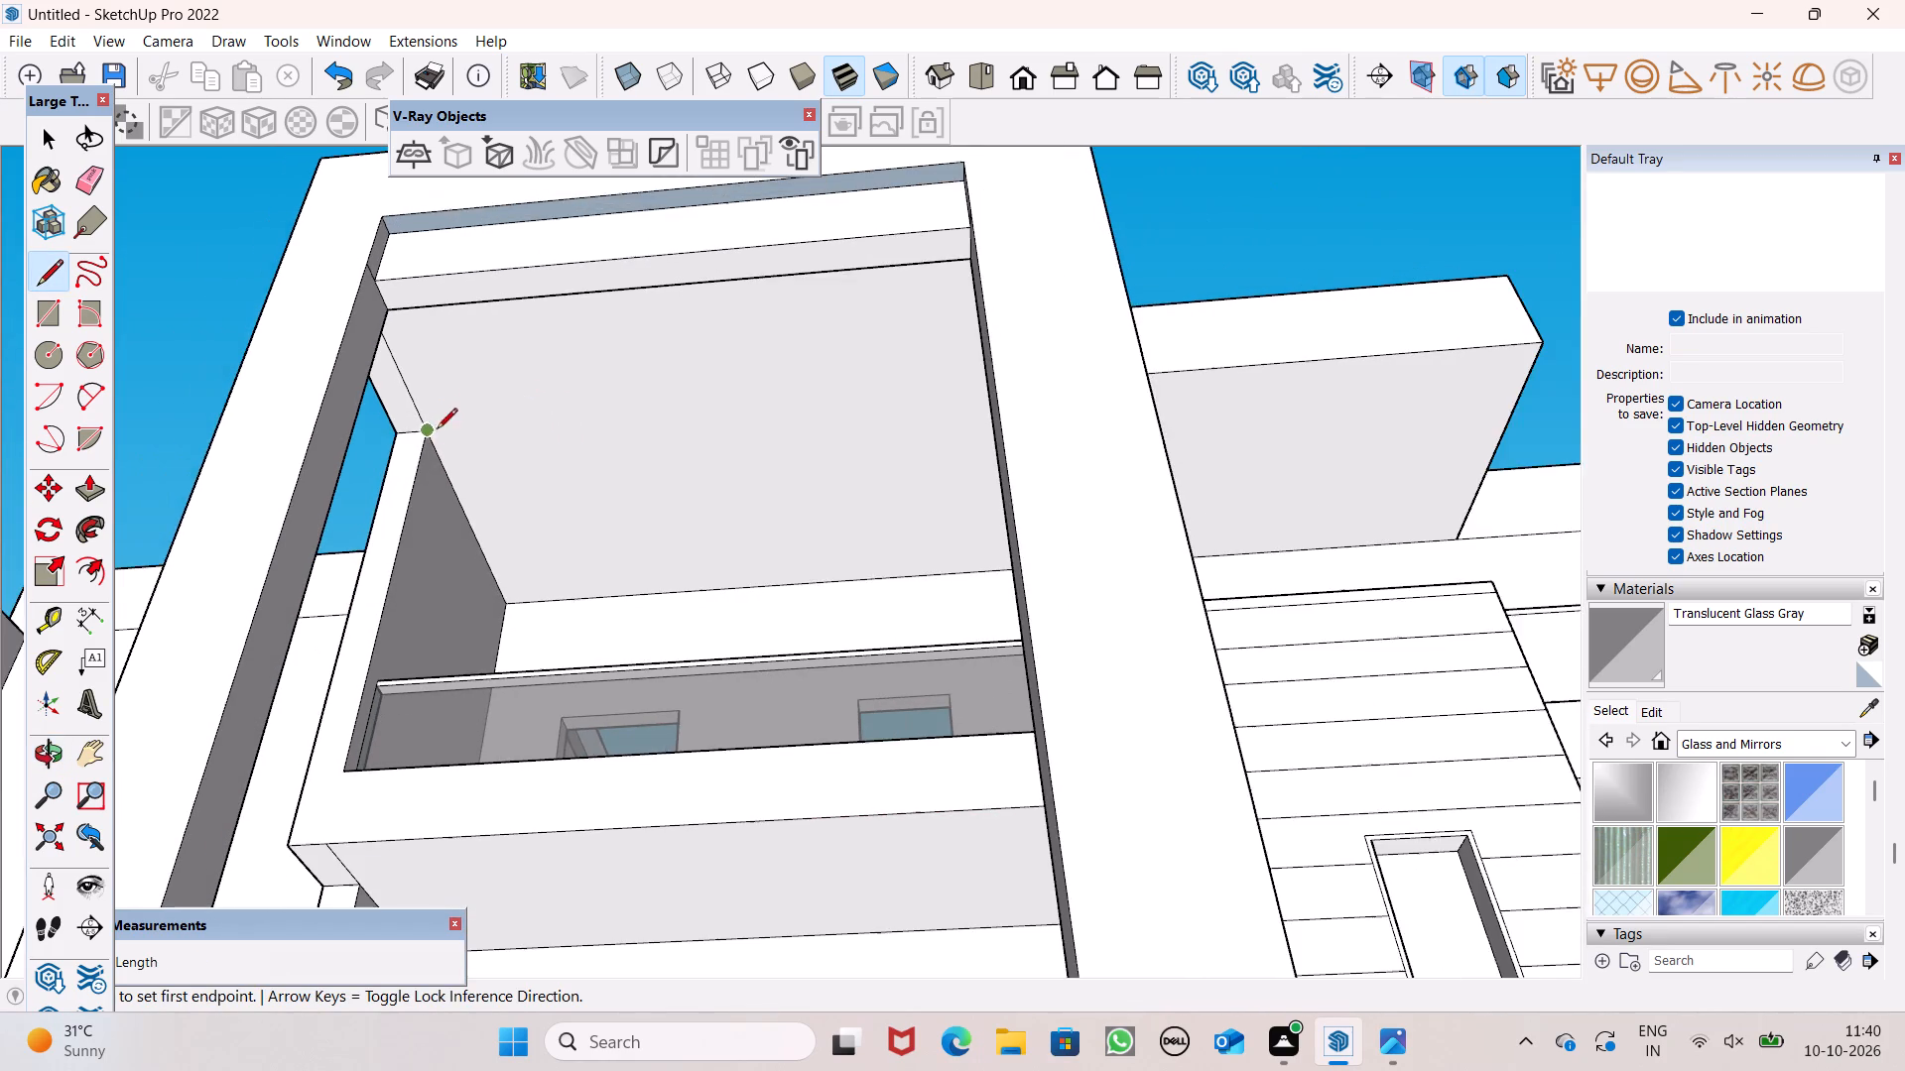
pyautogui.moveTo(446, 442); pyautogui.dragTo(500, 324, button='middle')
pyautogui.scroll(2, 471, 243)
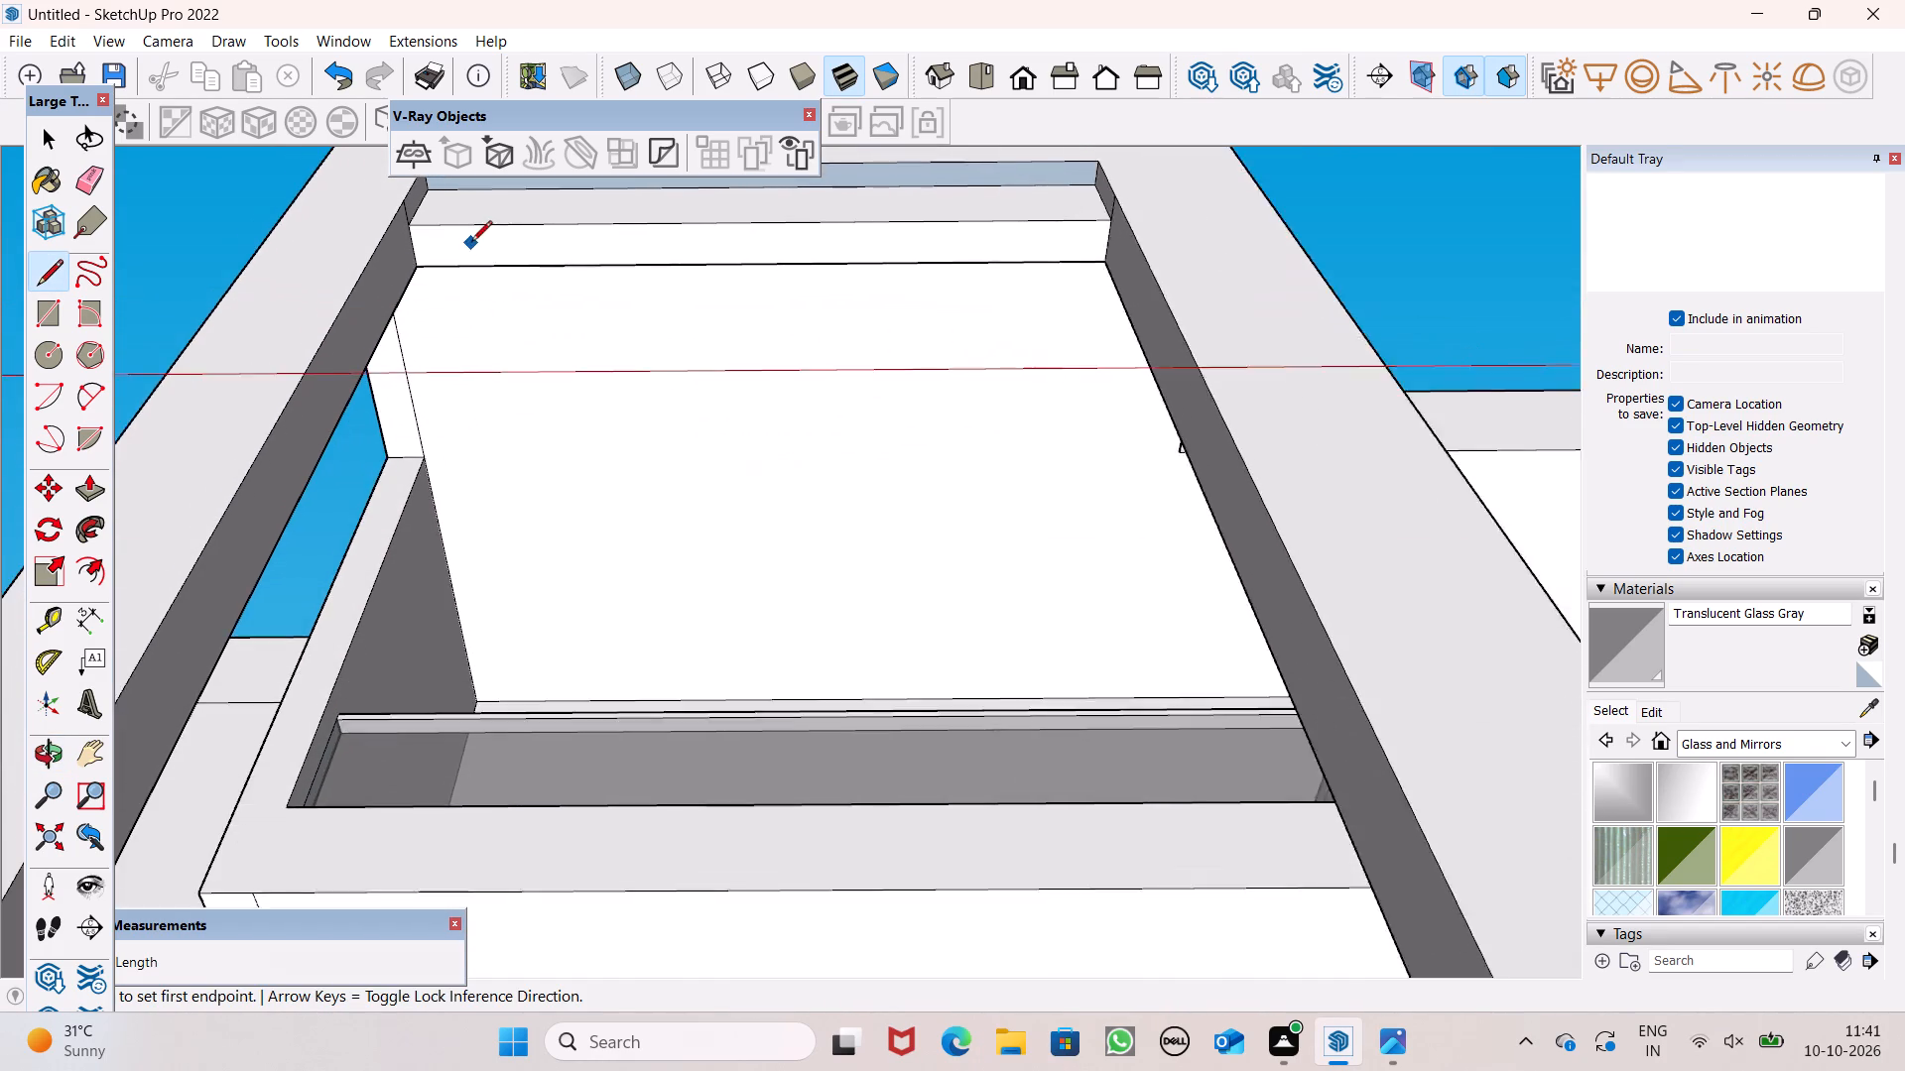
pyautogui.scroll(4, 471, 243)
pyautogui.click(477, 218)
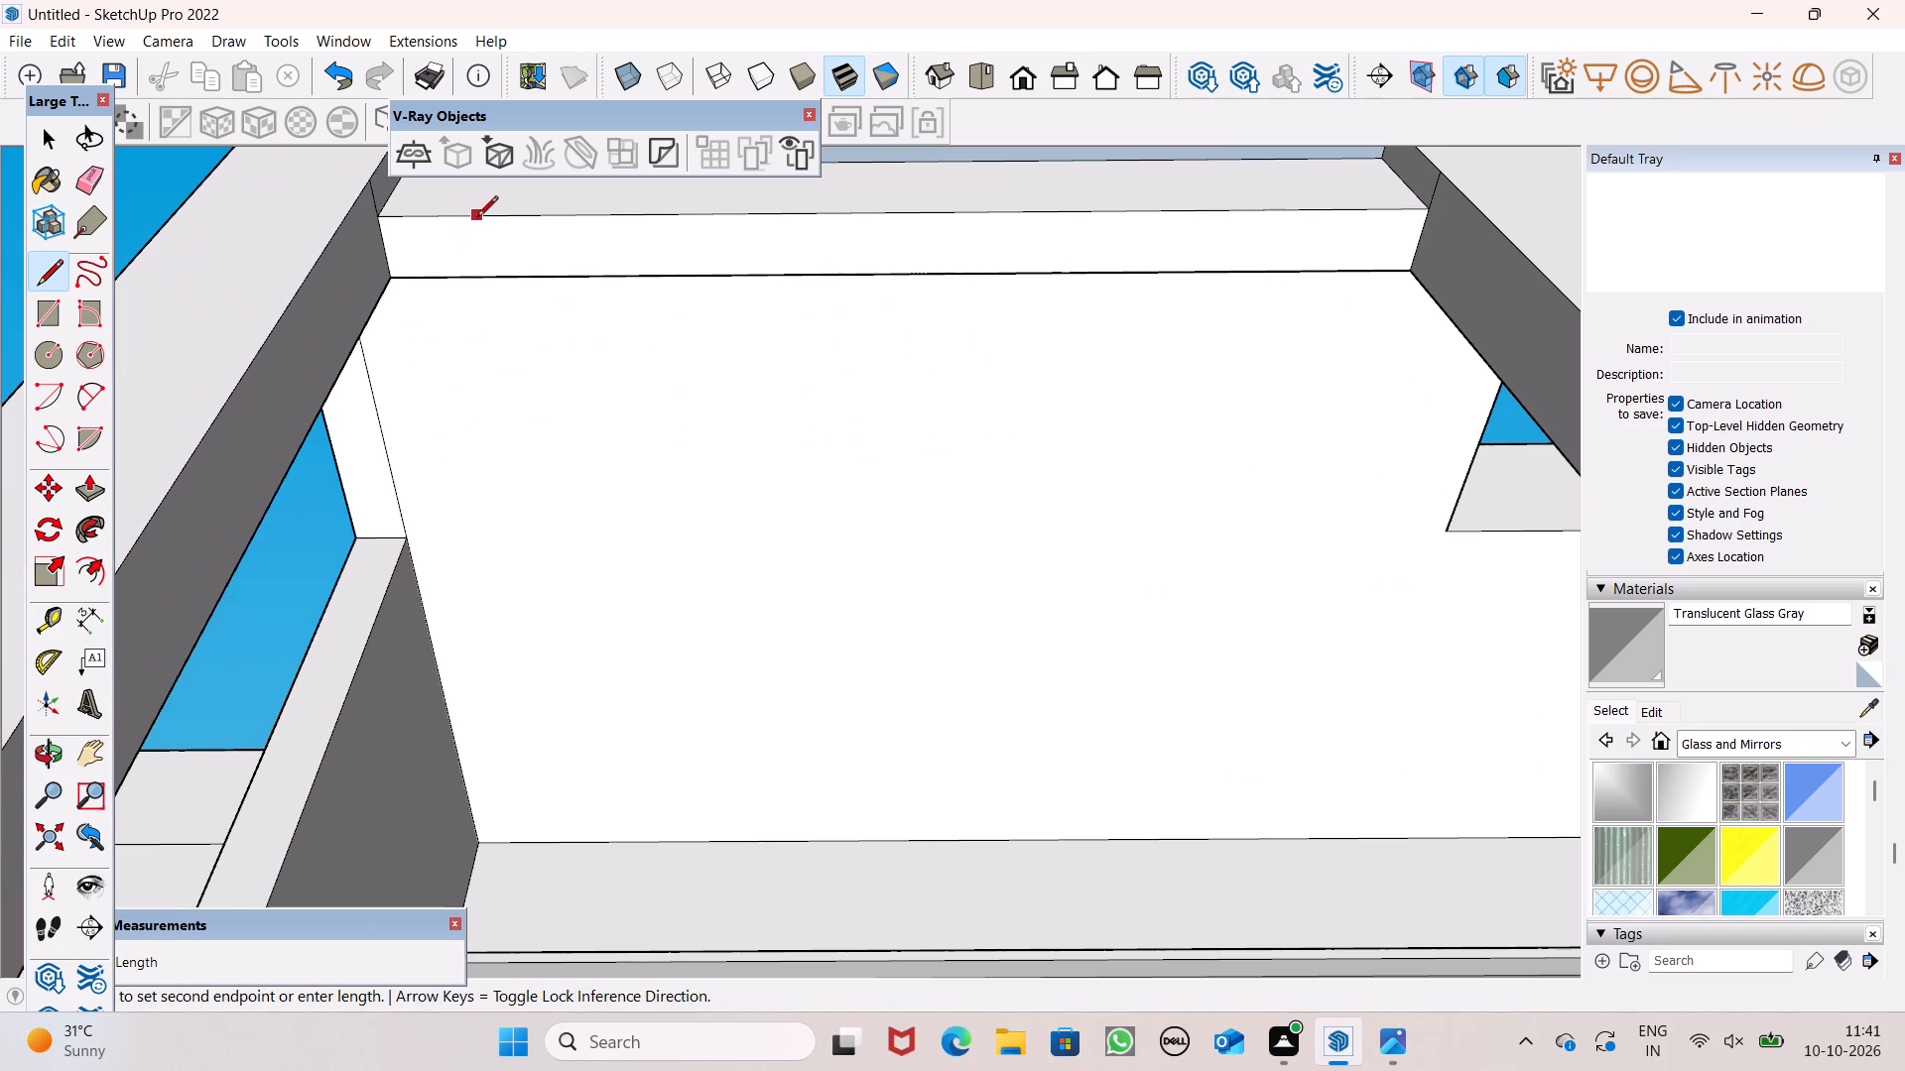
pyautogui.click(477, 276)
pyautogui.scroll(-2, 416, 312)
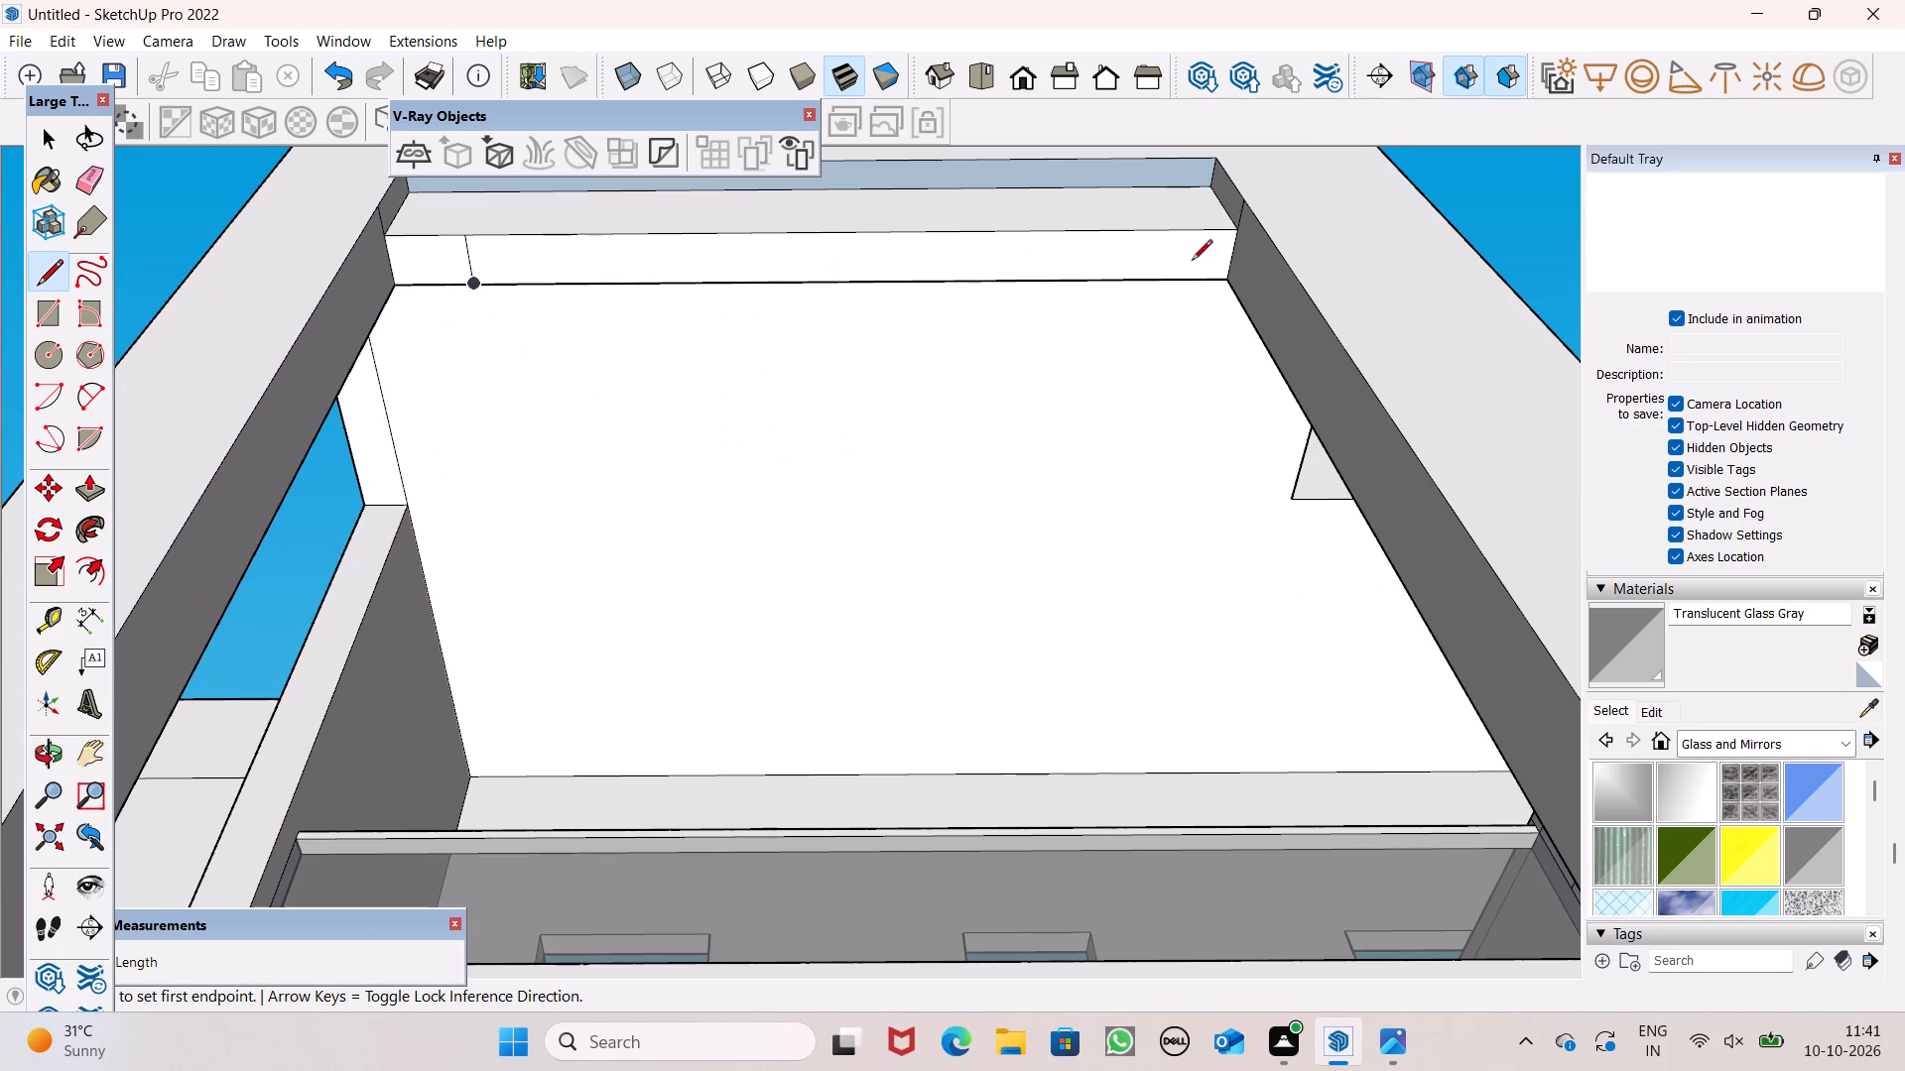
pyautogui.click(1144, 234)
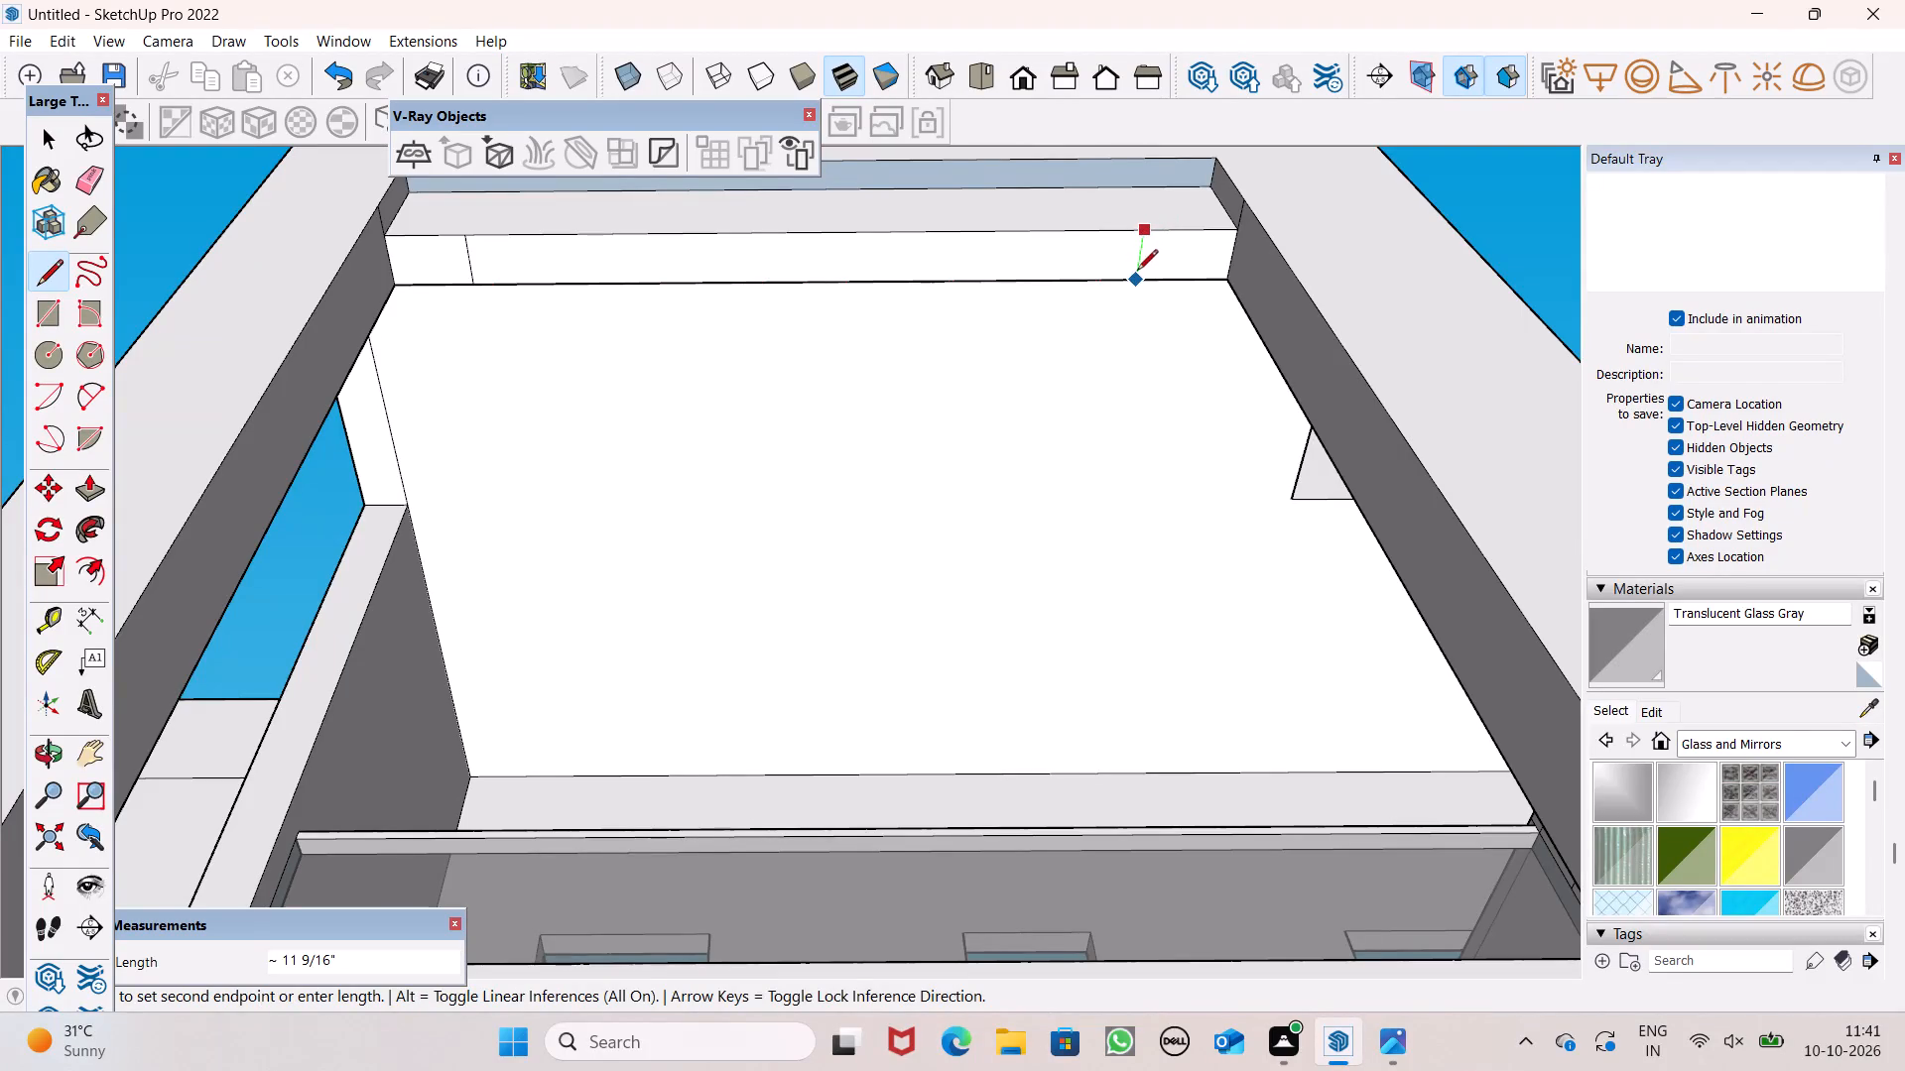
pyautogui.click(1137, 275)
pyautogui.scroll(-2, 1022, 226)
pyautogui.press('space')
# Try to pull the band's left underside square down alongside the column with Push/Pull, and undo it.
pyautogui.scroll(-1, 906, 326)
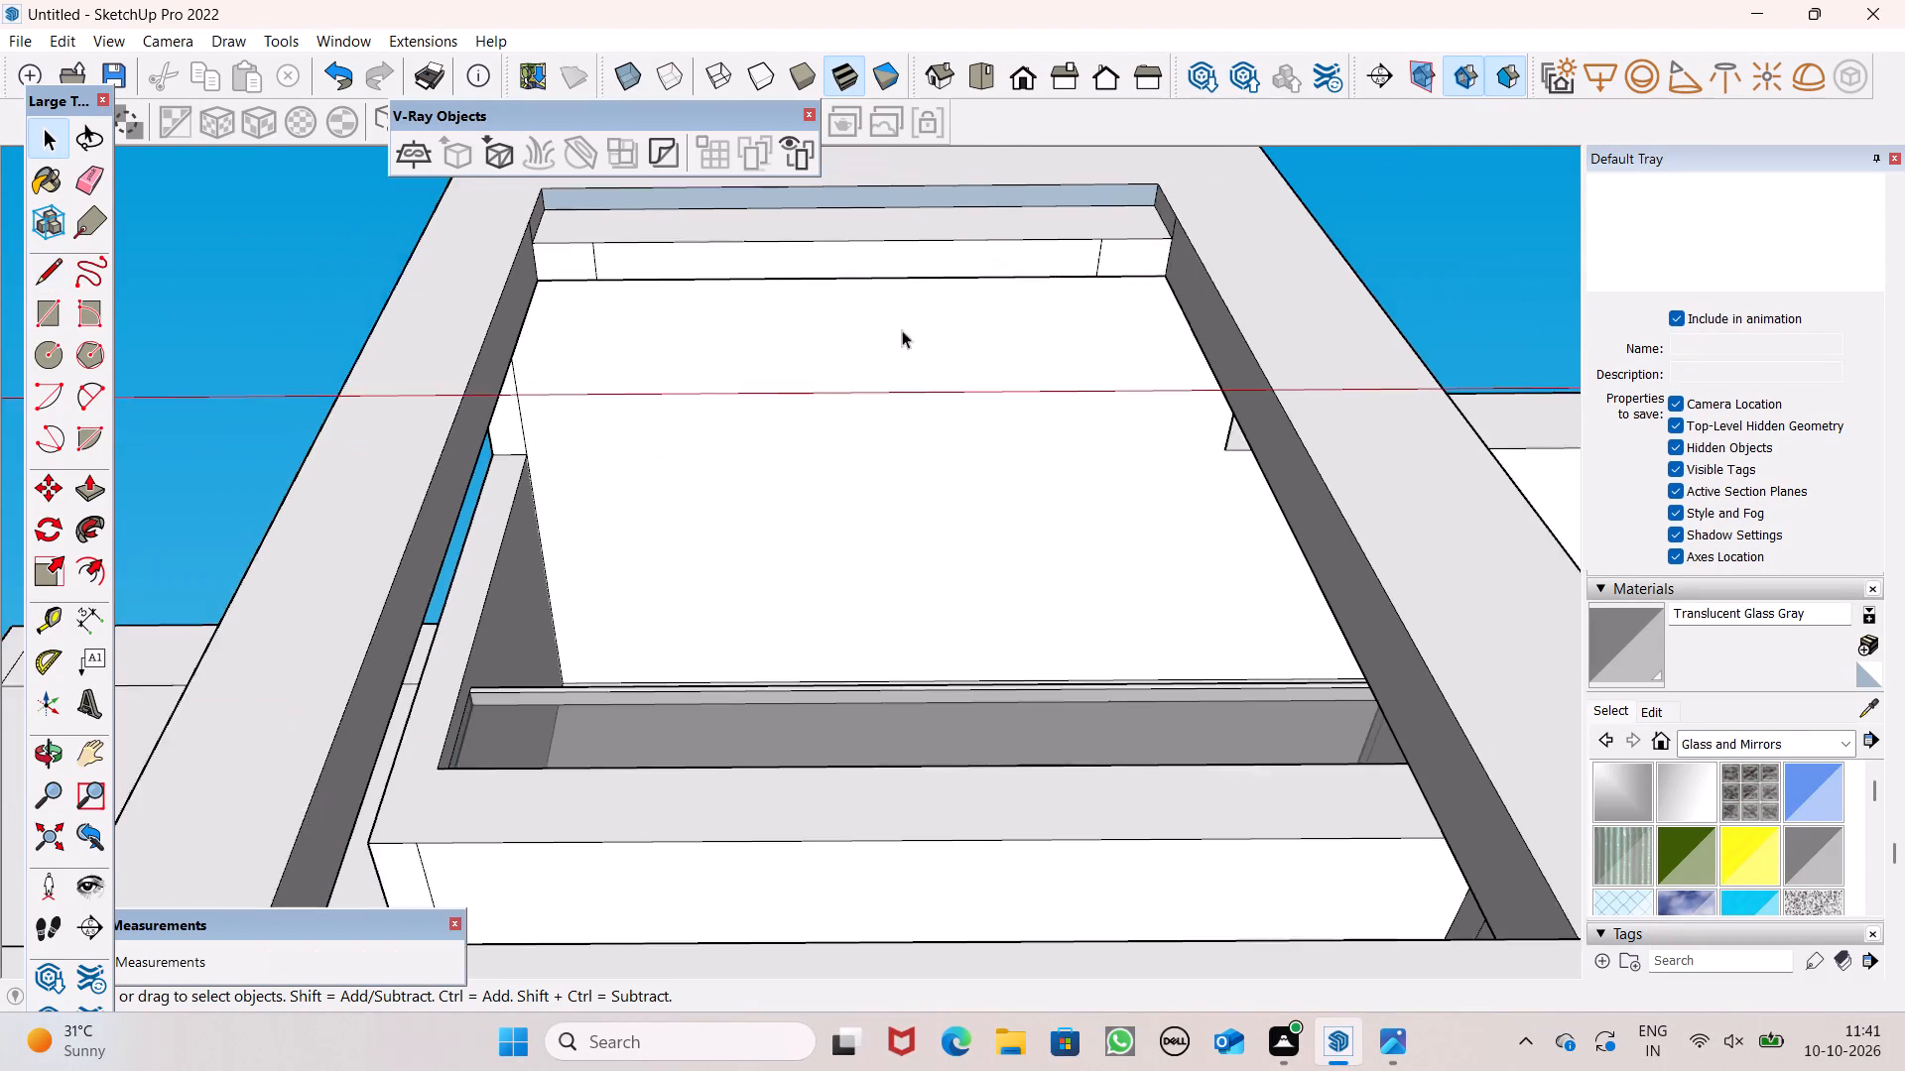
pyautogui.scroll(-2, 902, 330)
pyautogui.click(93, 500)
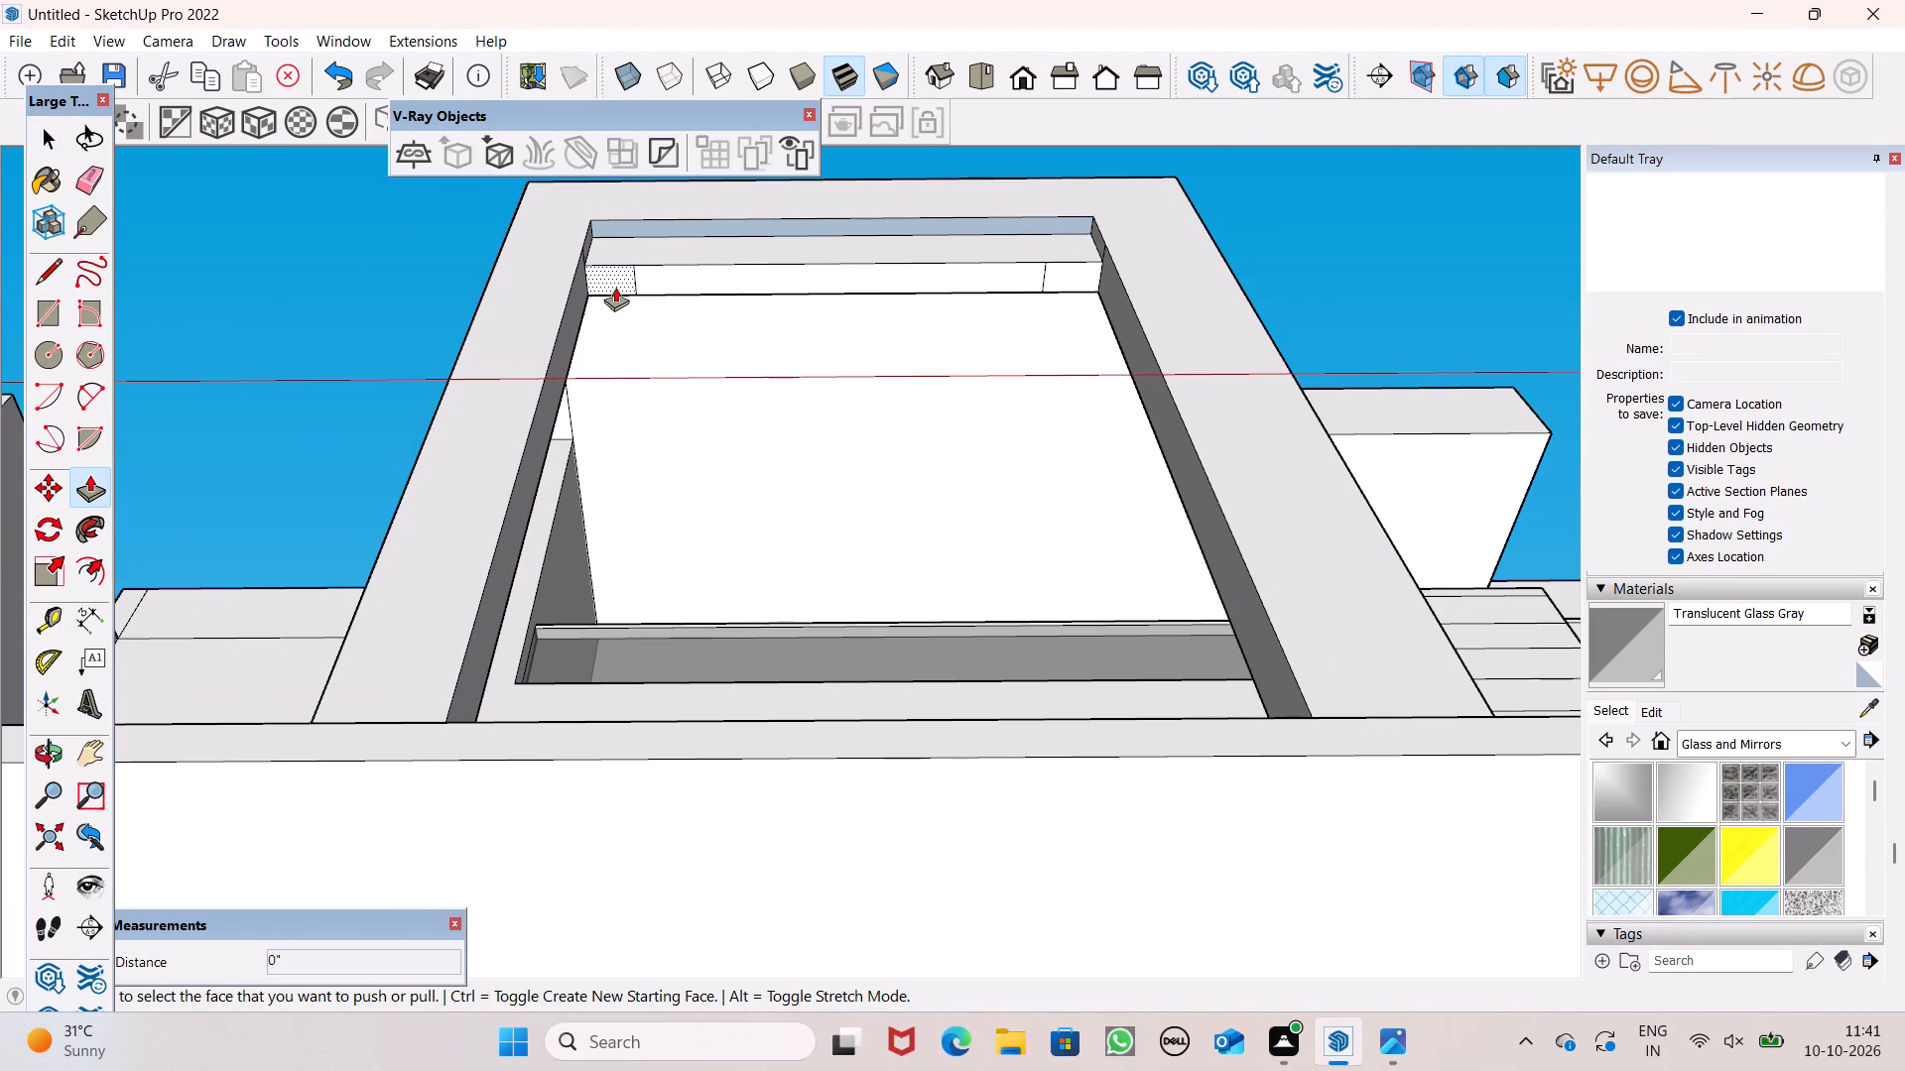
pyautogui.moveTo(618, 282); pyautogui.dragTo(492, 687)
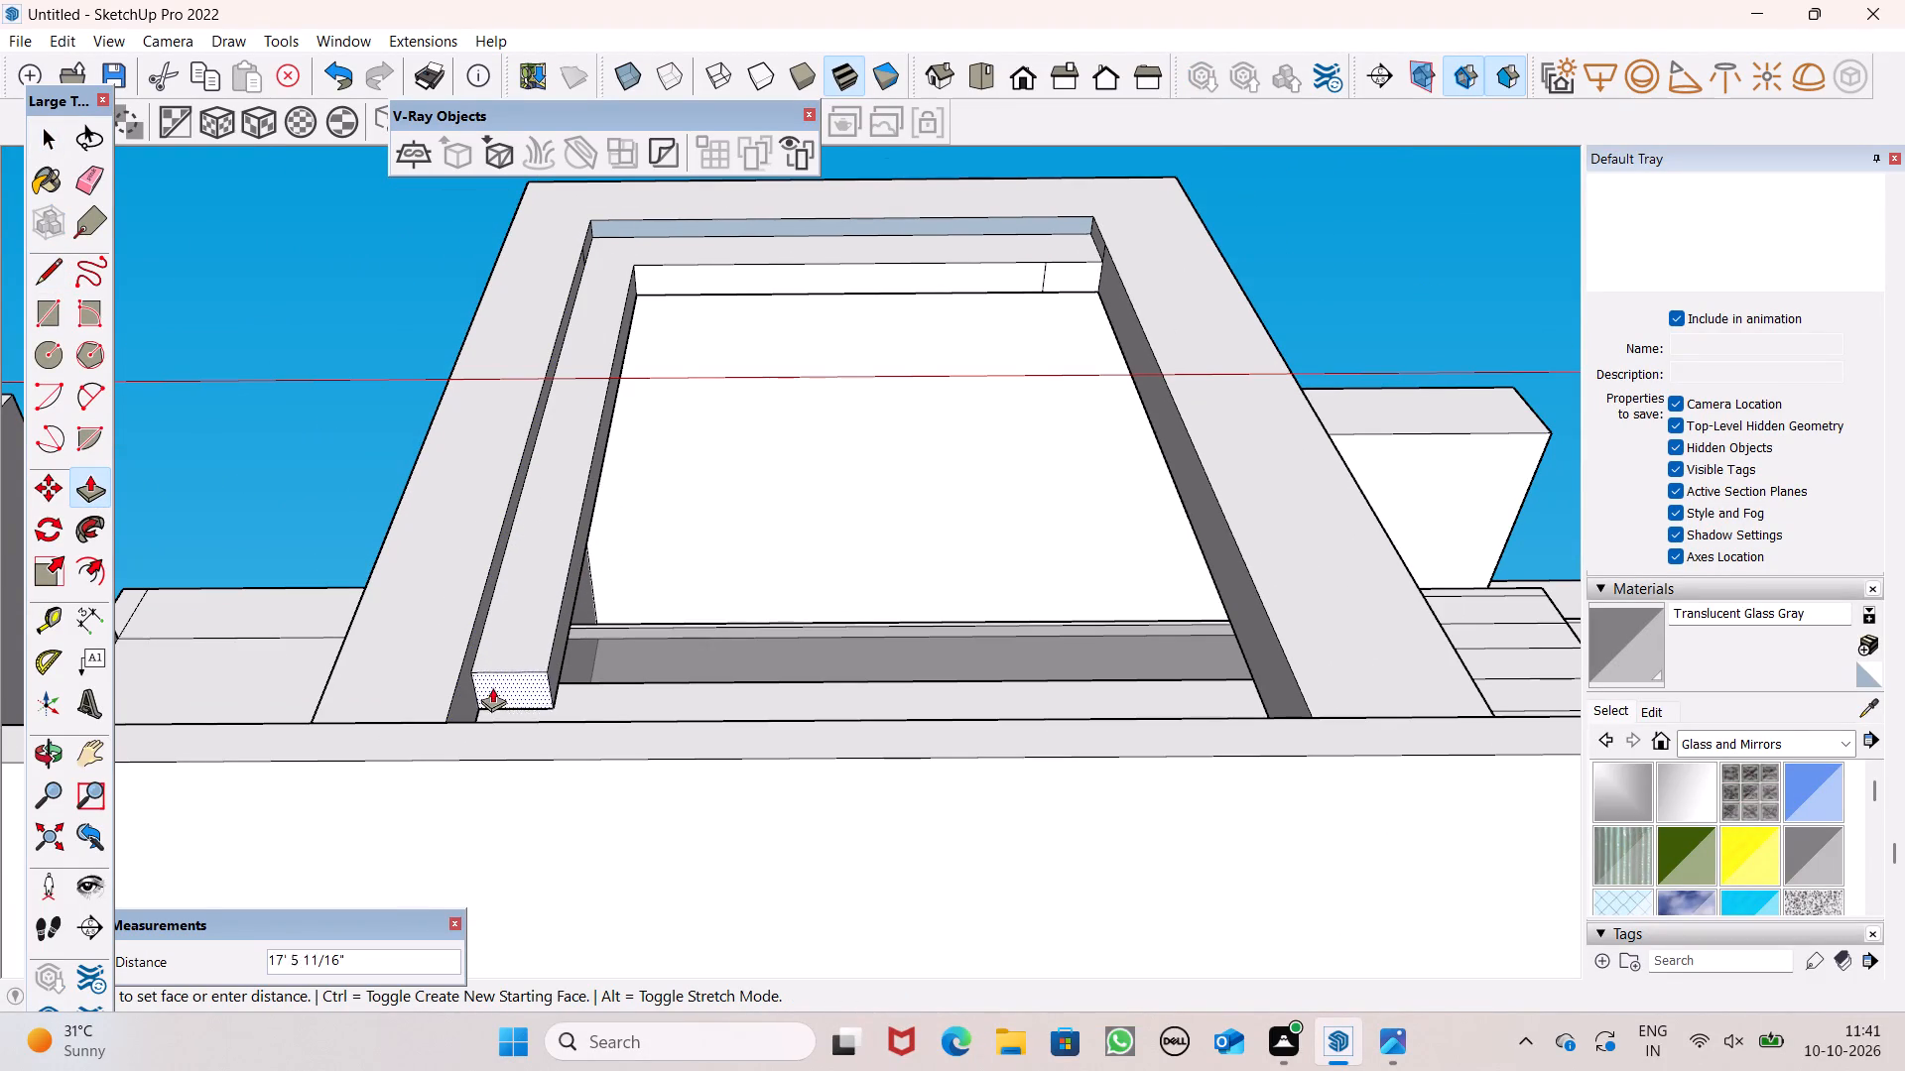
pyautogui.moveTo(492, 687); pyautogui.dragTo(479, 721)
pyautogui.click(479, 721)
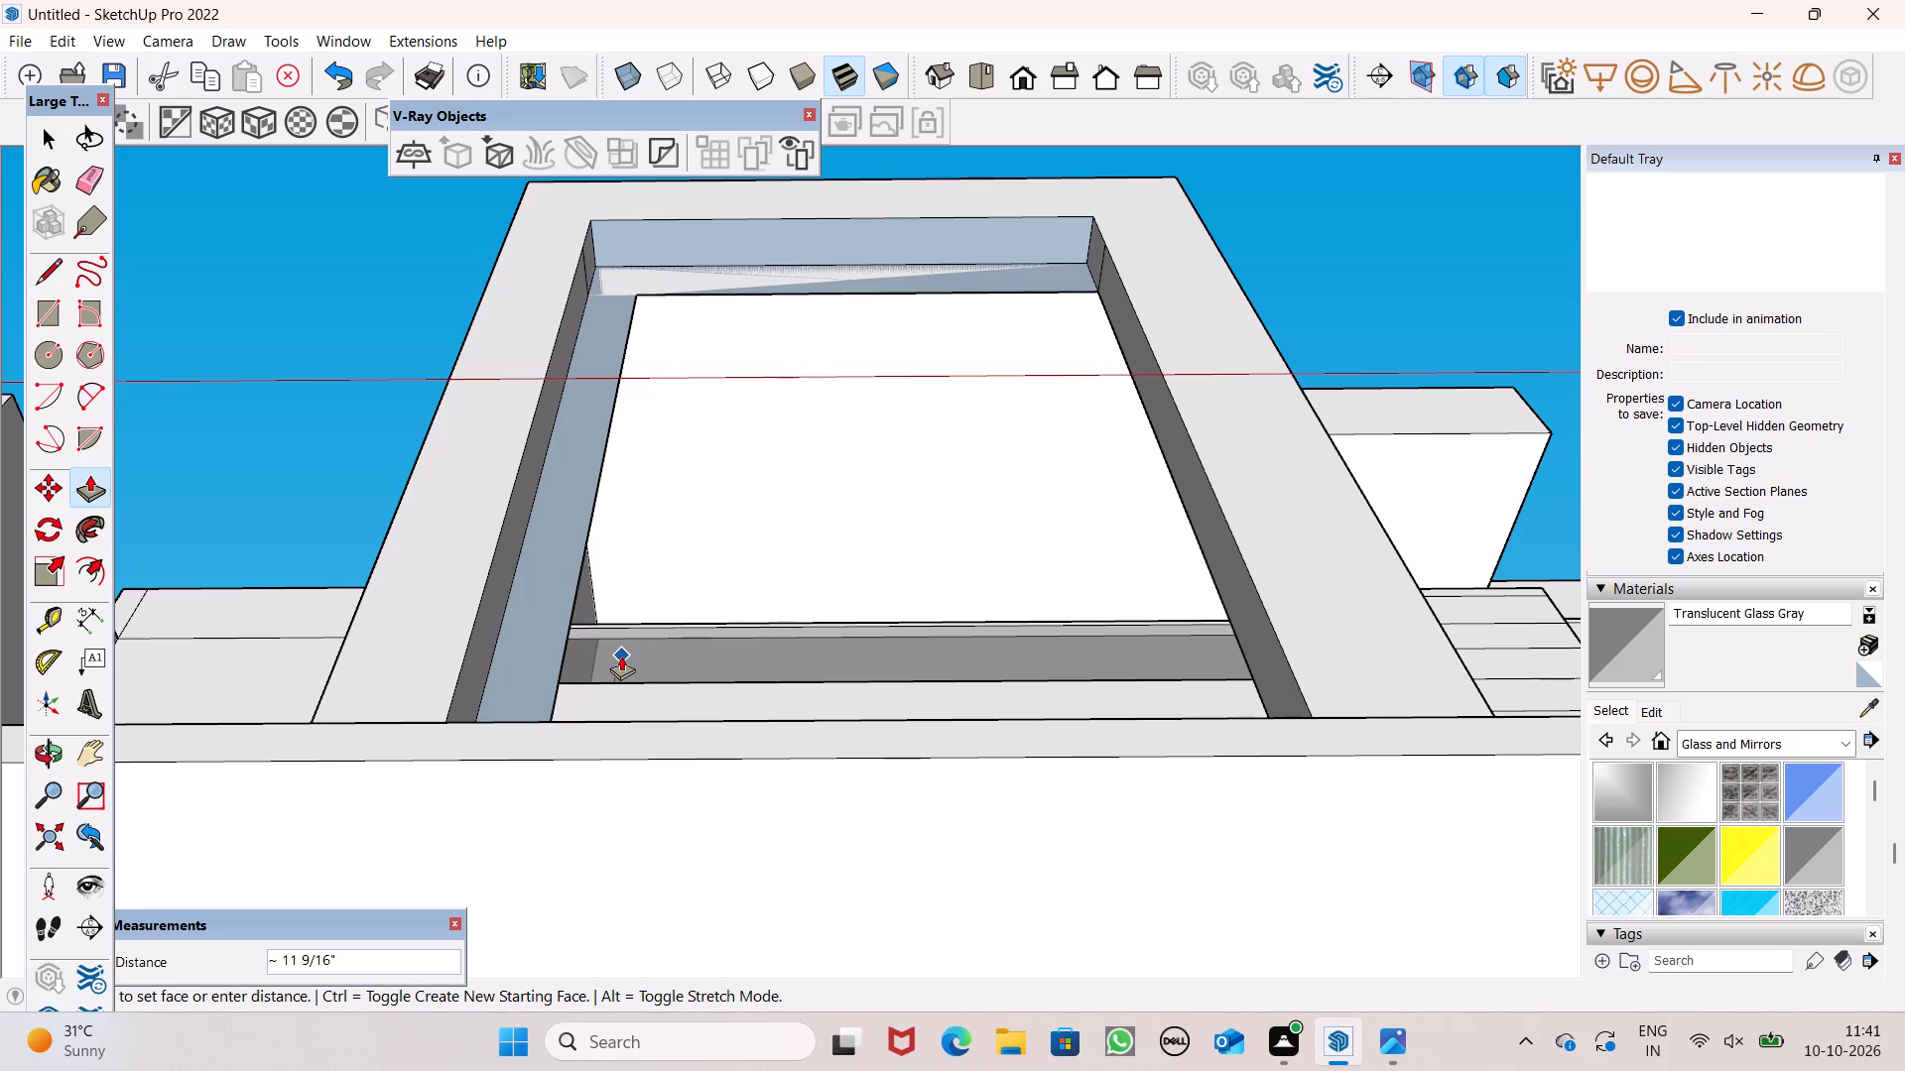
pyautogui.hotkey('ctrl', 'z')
# Pull the band's left underside square down about 10' 8" along the left column's inner face.
pyautogui.scroll(-6, 732, 551)
pyautogui.moveTo(761, 529); pyautogui.dragTo(687, 688, button='middle')
pyautogui.scroll(2, 689, 574)
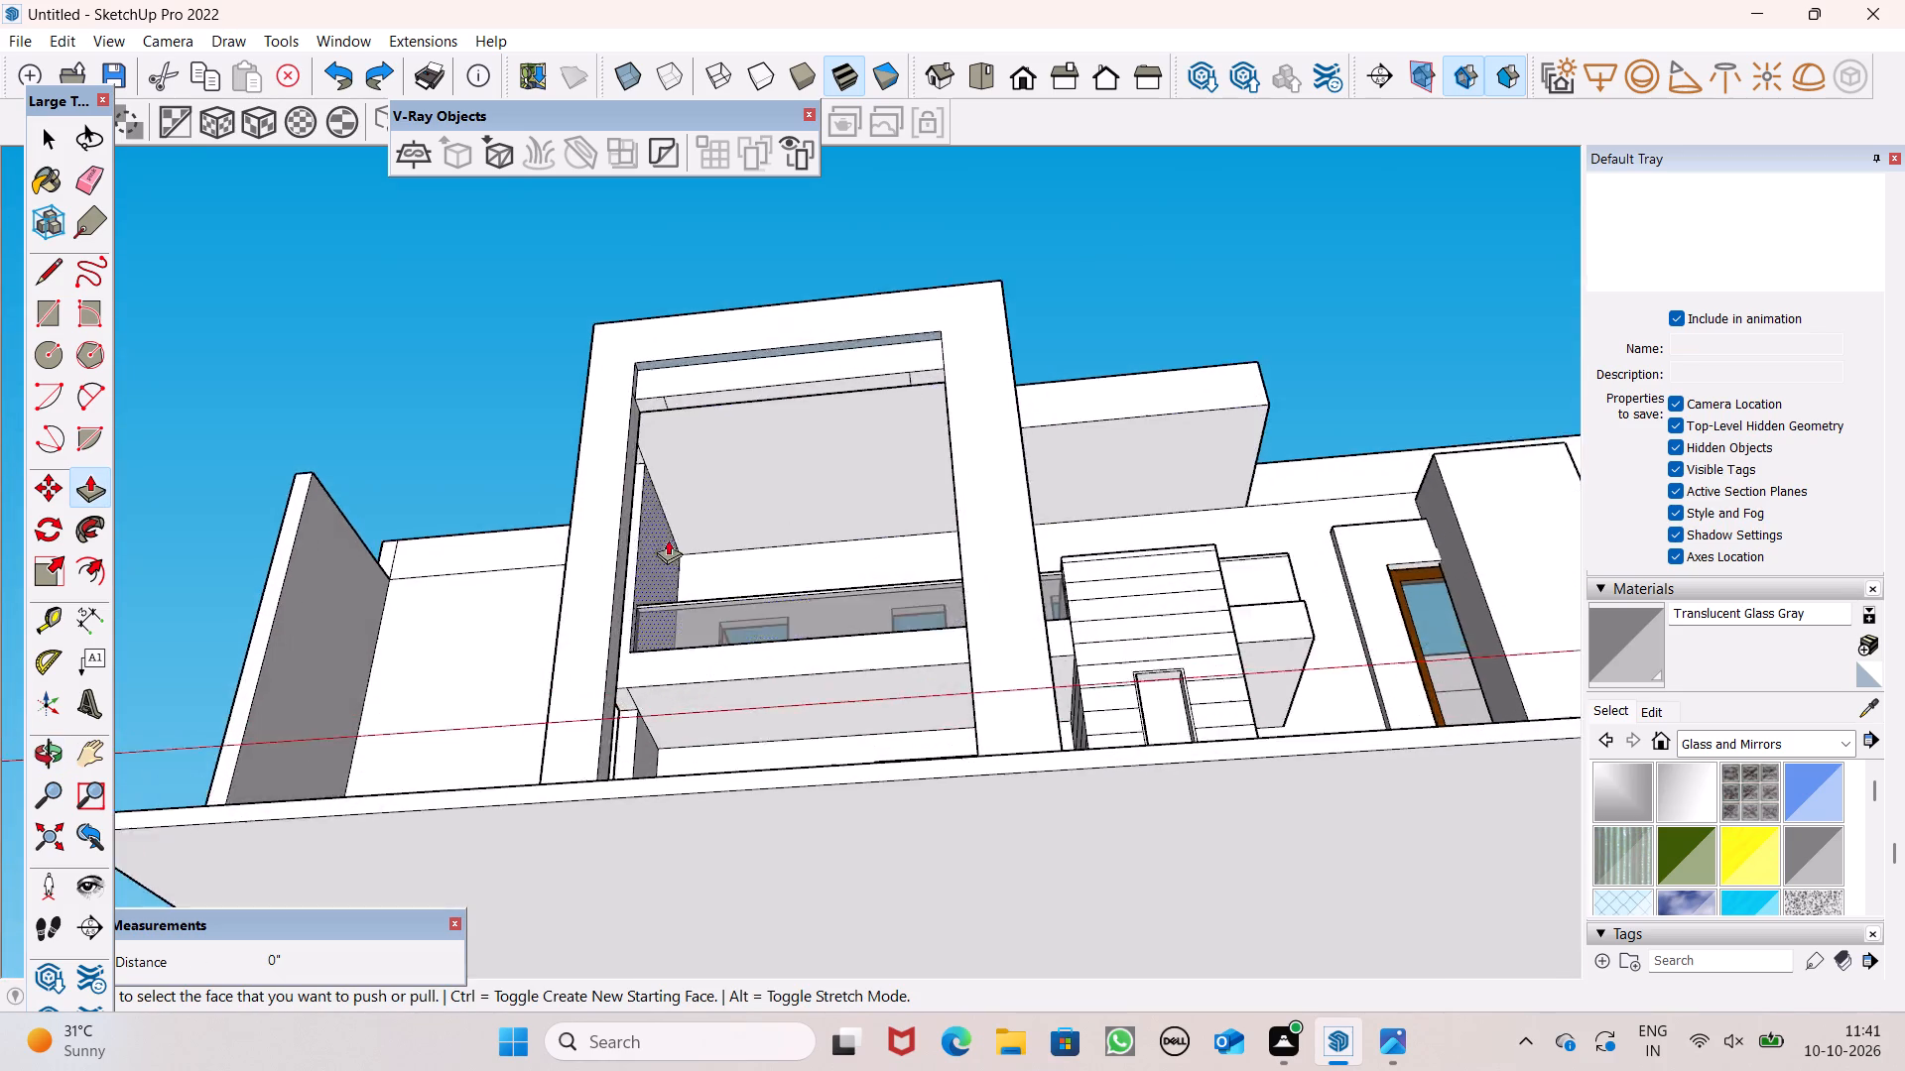
pyautogui.scroll(6, 668, 539)
pyautogui.moveTo(653, 264); pyautogui.dragTo(649, 424)
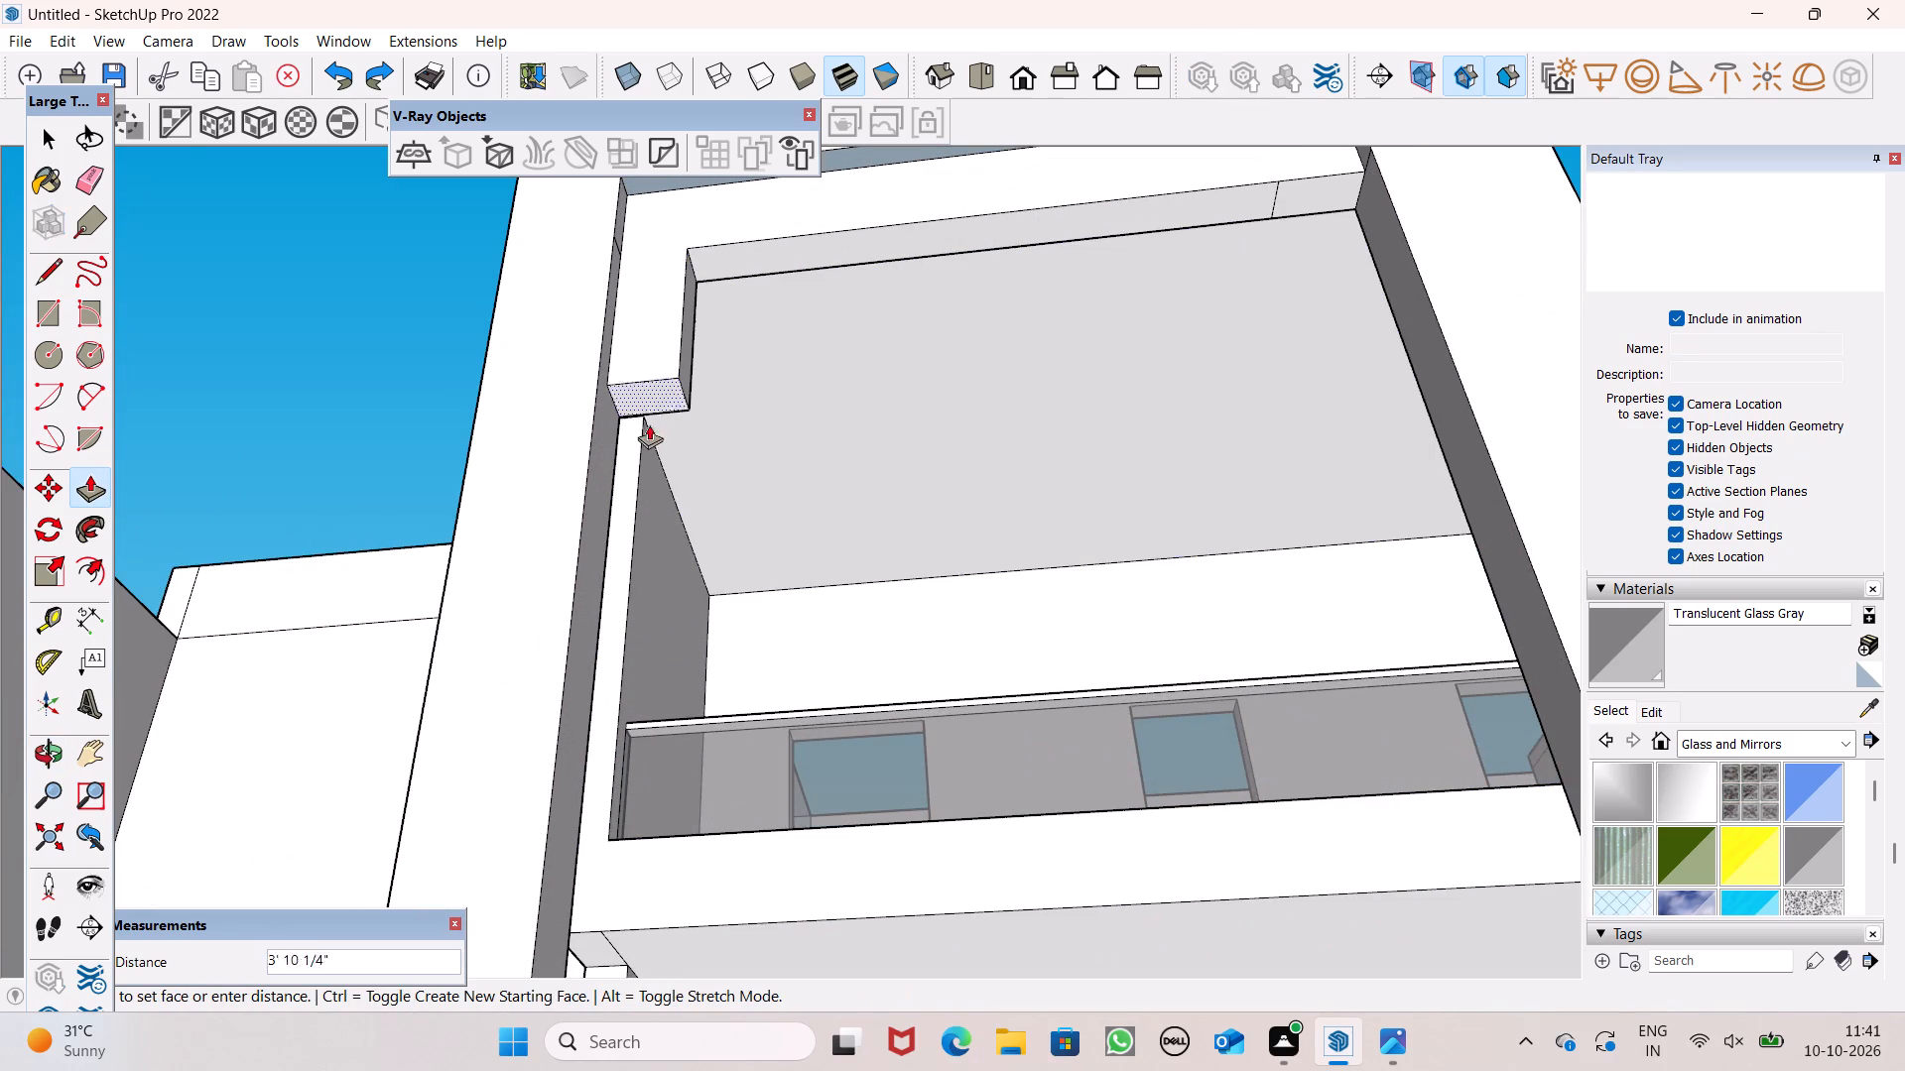
pyautogui.moveTo(649, 424); pyautogui.dragTo(601, 704)
# Pull the band's right underside square down along the right column's inner face to the balcony railing's height.
pyautogui.scroll(-6, 796, 392)
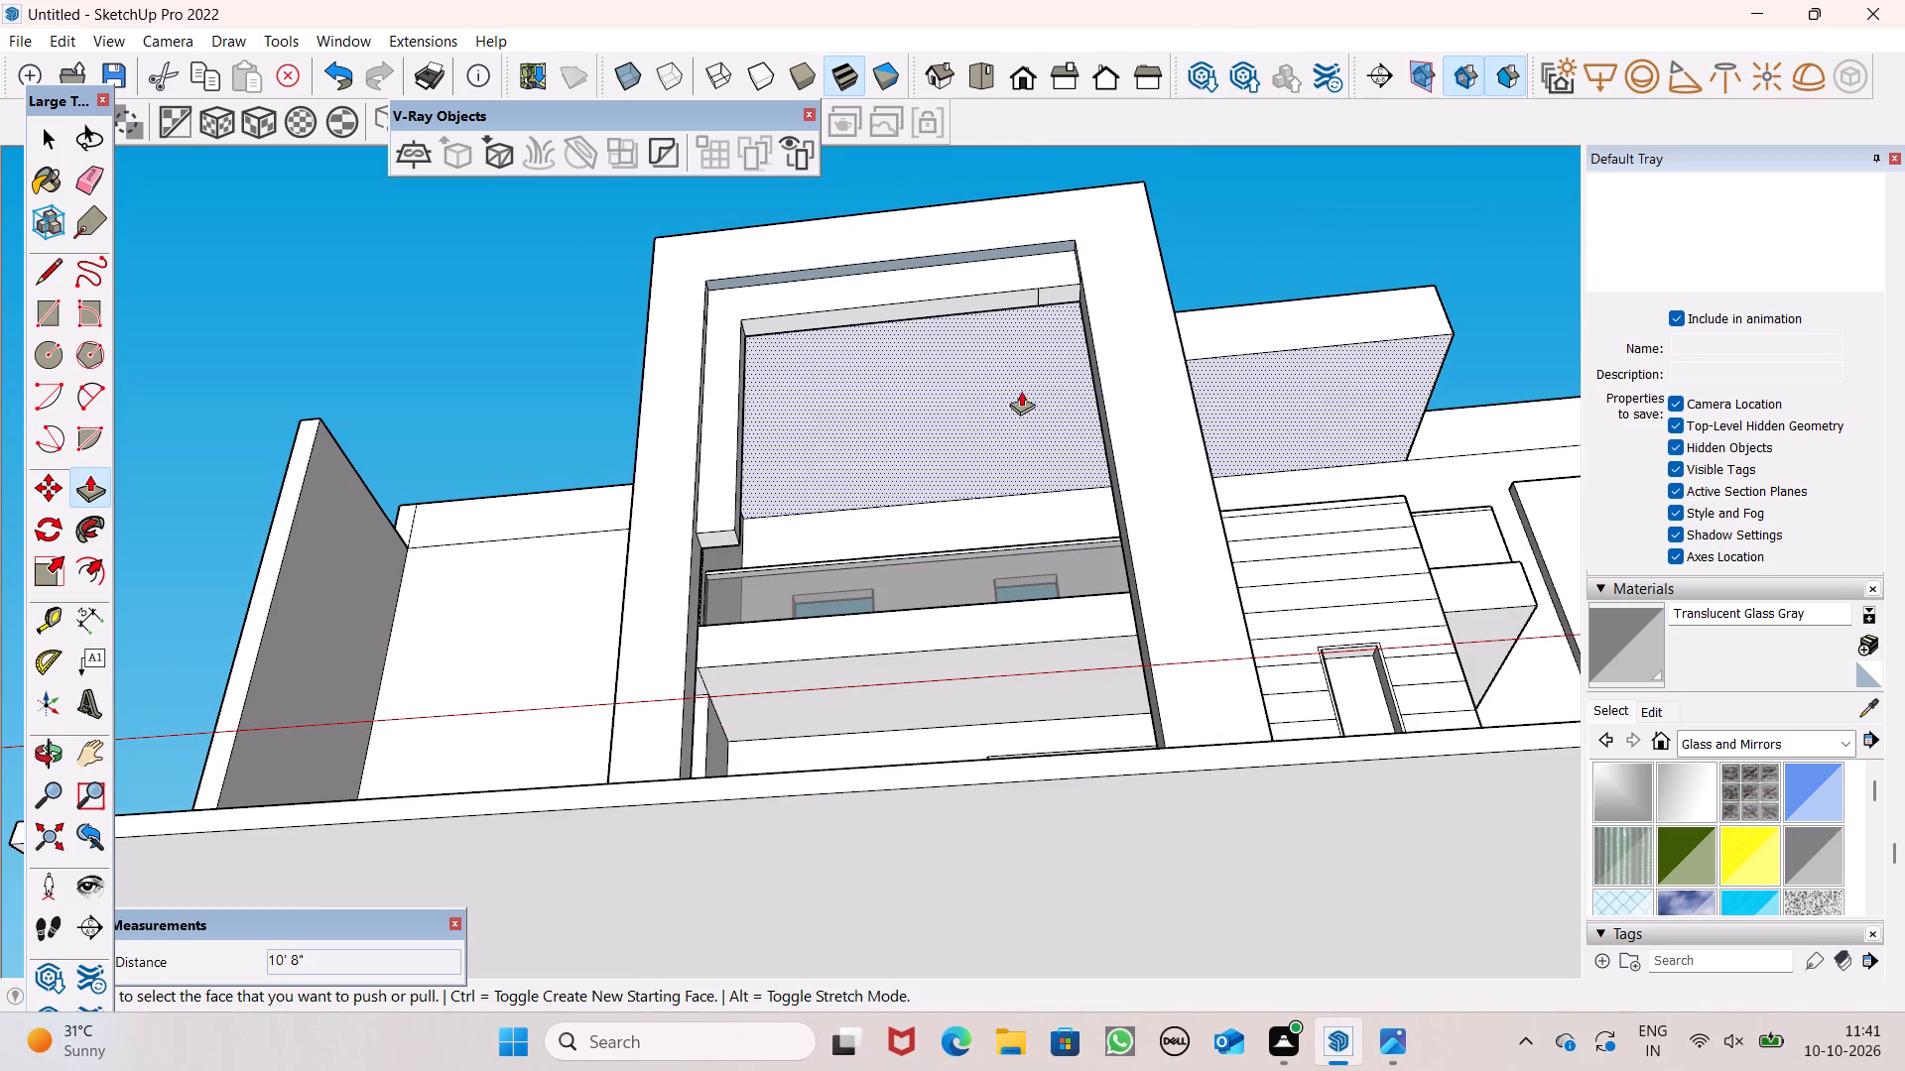
pyautogui.moveTo(1061, 297); pyautogui.dragTo(1067, 584)
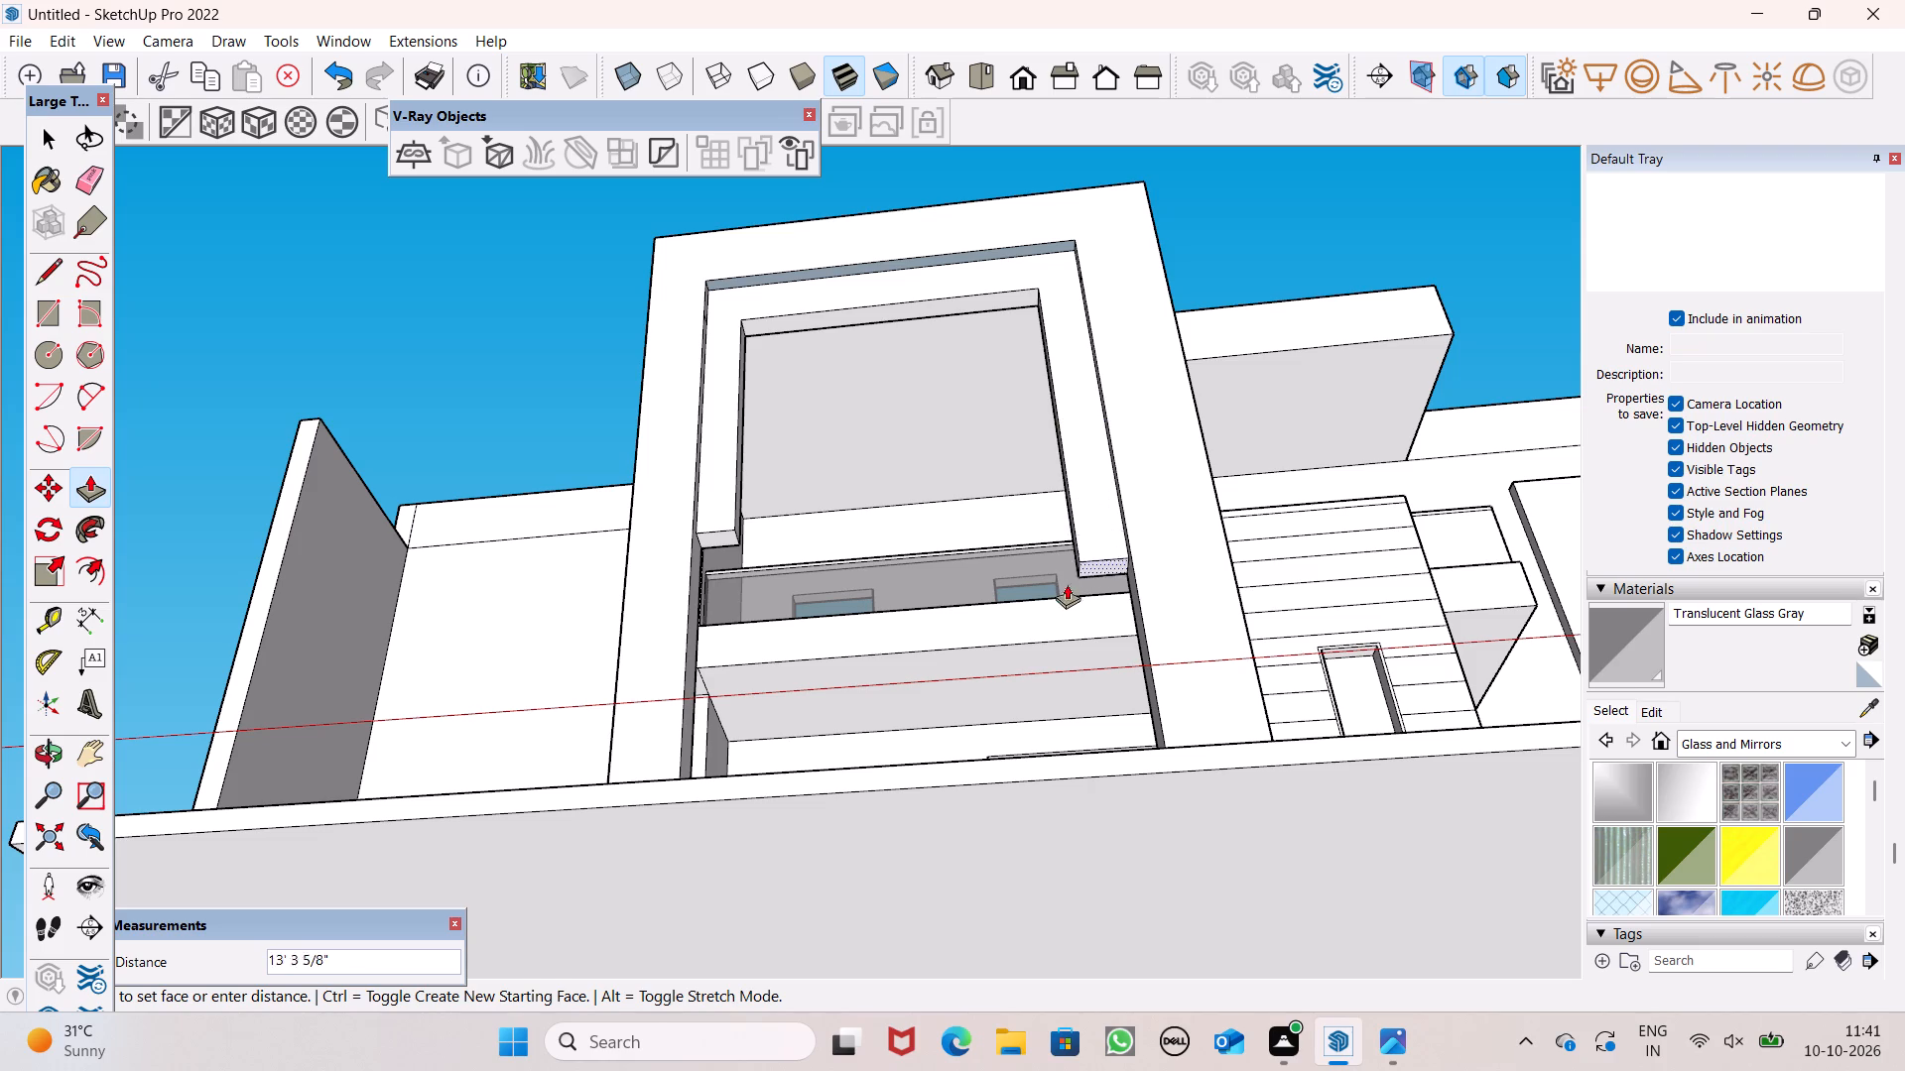
pyautogui.moveTo(1067, 584); pyautogui.dragTo(1060, 602)
pyautogui.click(1060, 604)
# Extend the left inner strip downward by about 8' 6 7/16" from its bottom face.
pyautogui.scroll(-5, 1062, 522)
pyautogui.moveTo(1084, 538); pyautogui.dragTo(1069, 714, button='middle')
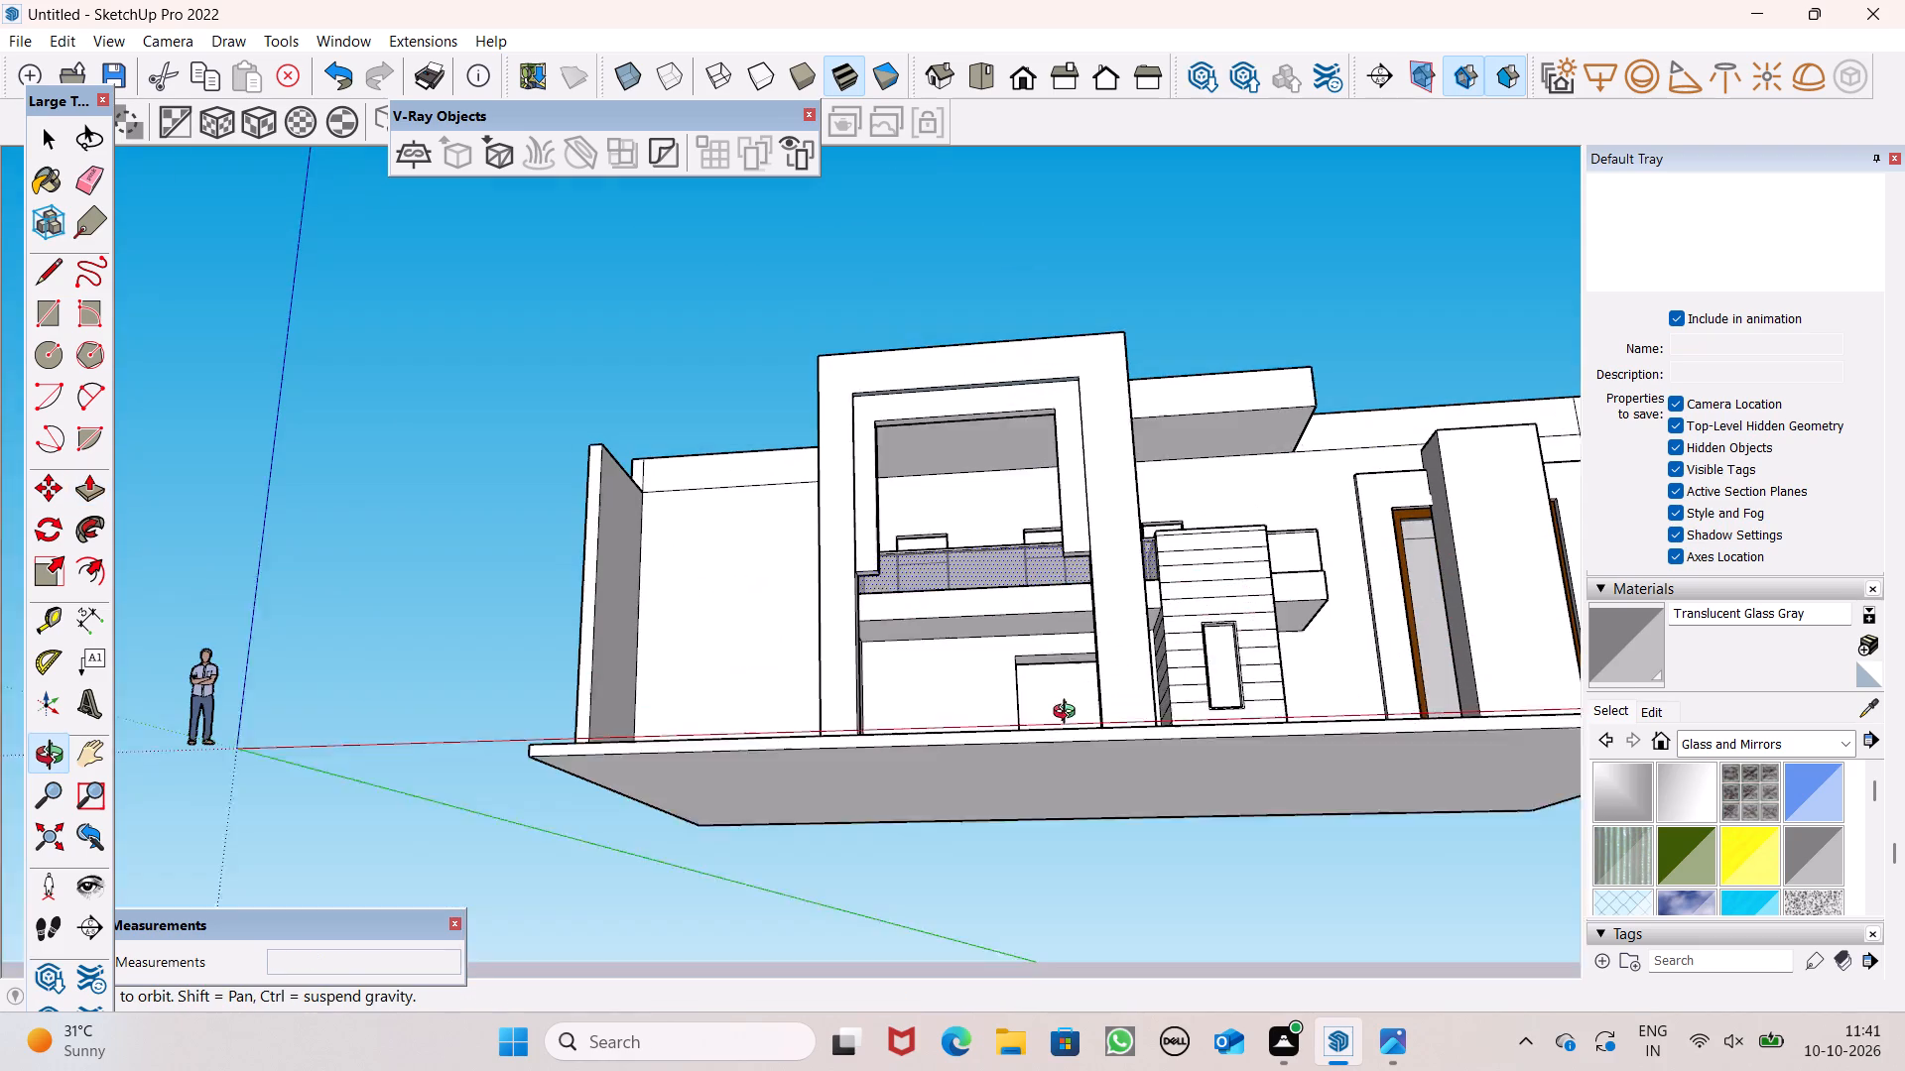
pyautogui.moveTo(1069, 714); pyautogui.dragTo(1069, 724, button='middle')
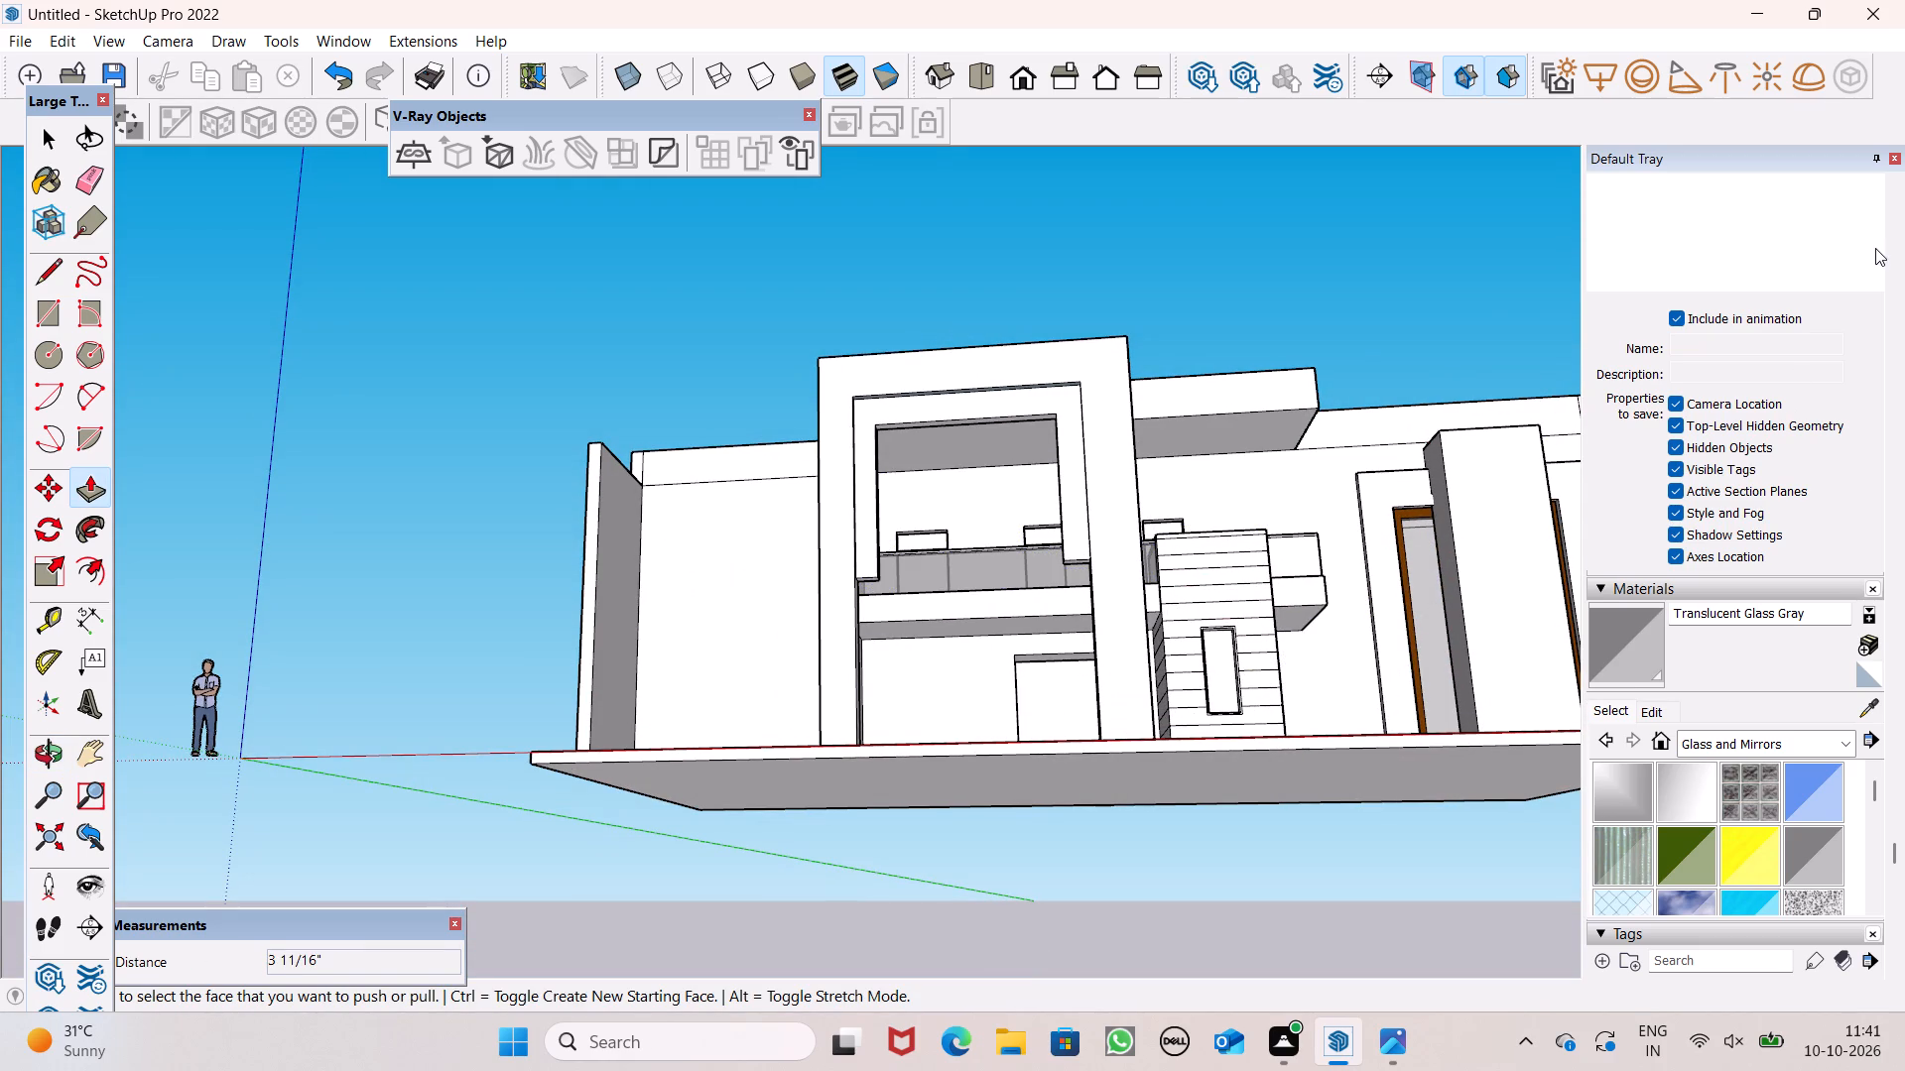
pyautogui.scroll(-2, 1319, 386)
pyautogui.moveTo(1269, 494); pyautogui.dragTo(1206, 240, button='middle')
pyautogui.scroll(6, 1161, 500)
pyautogui.scroll(4, 1047, 376)
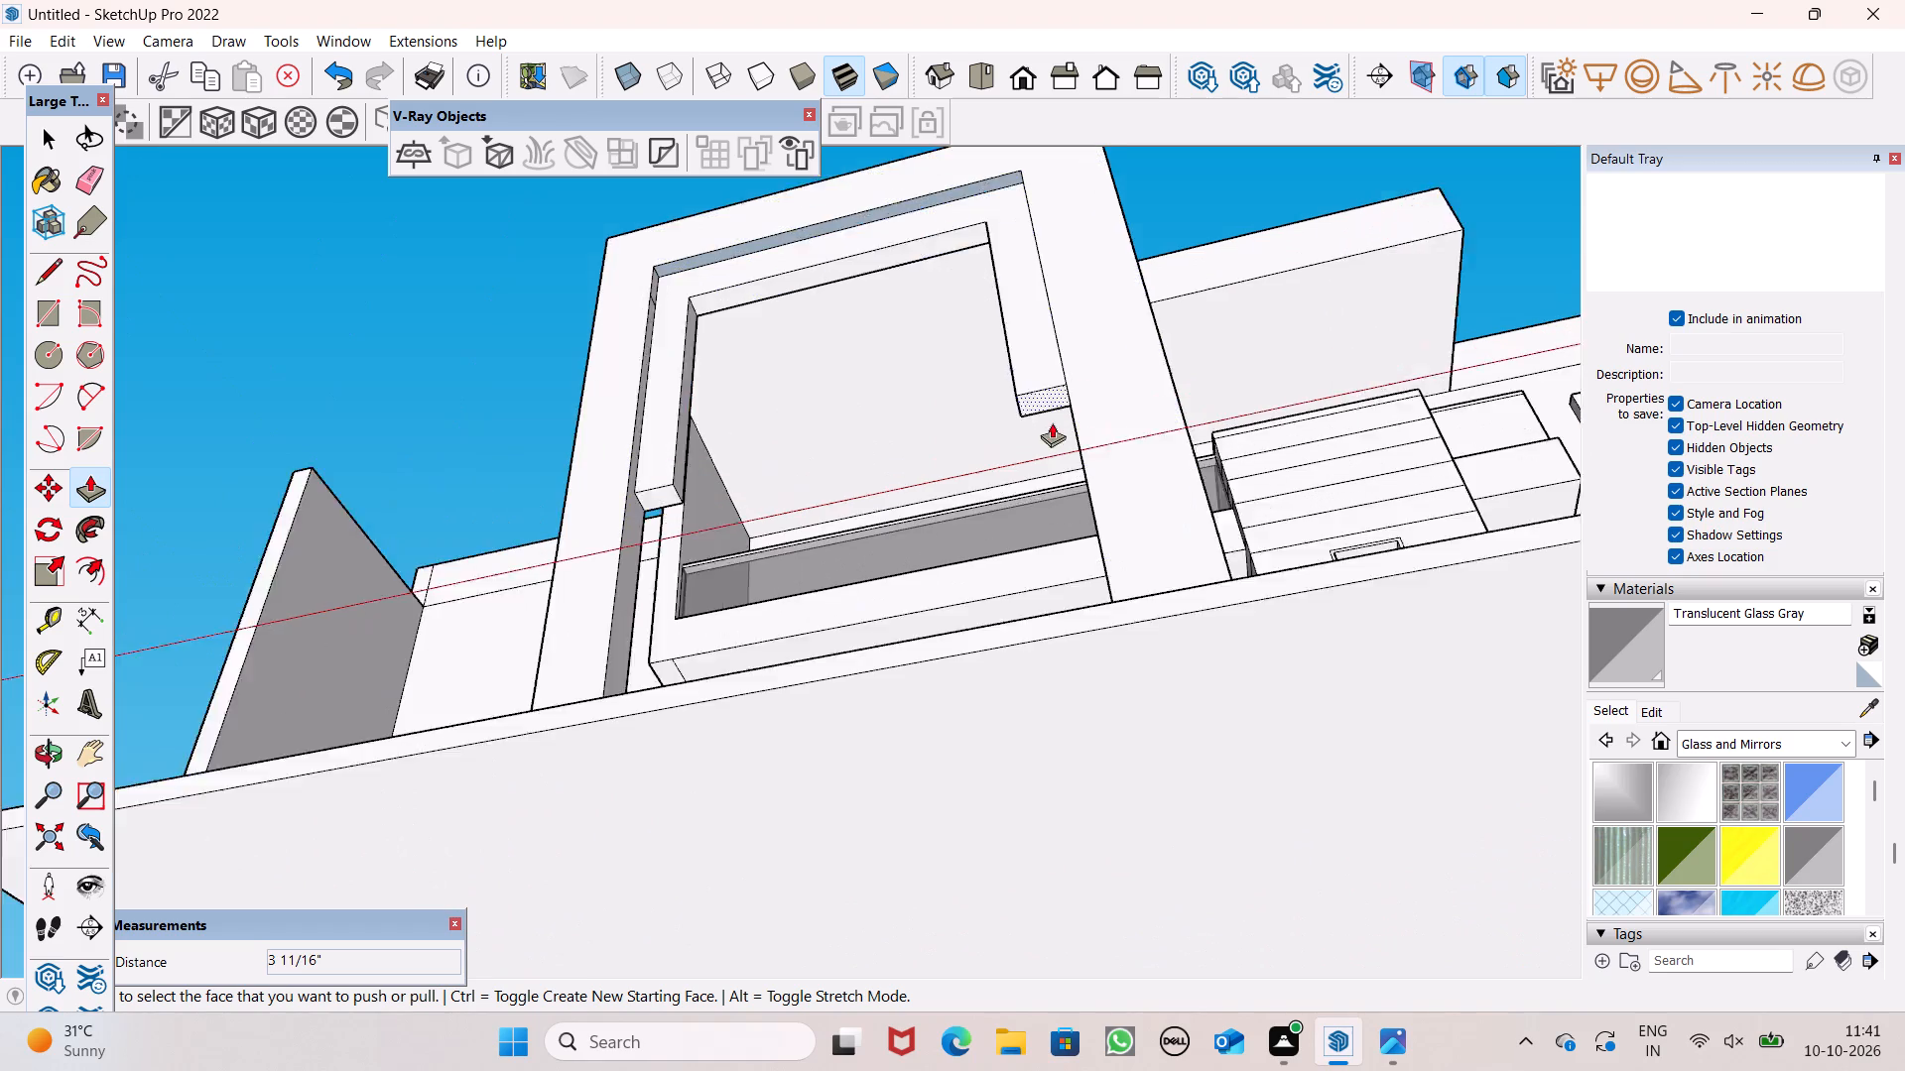
pyautogui.scroll(1, 1052, 422)
pyautogui.scroll(-4, 1142, 341)
pyautogui.moveTo(1134, 432); pyautogui.dragTo(1471, 618, button='middle')
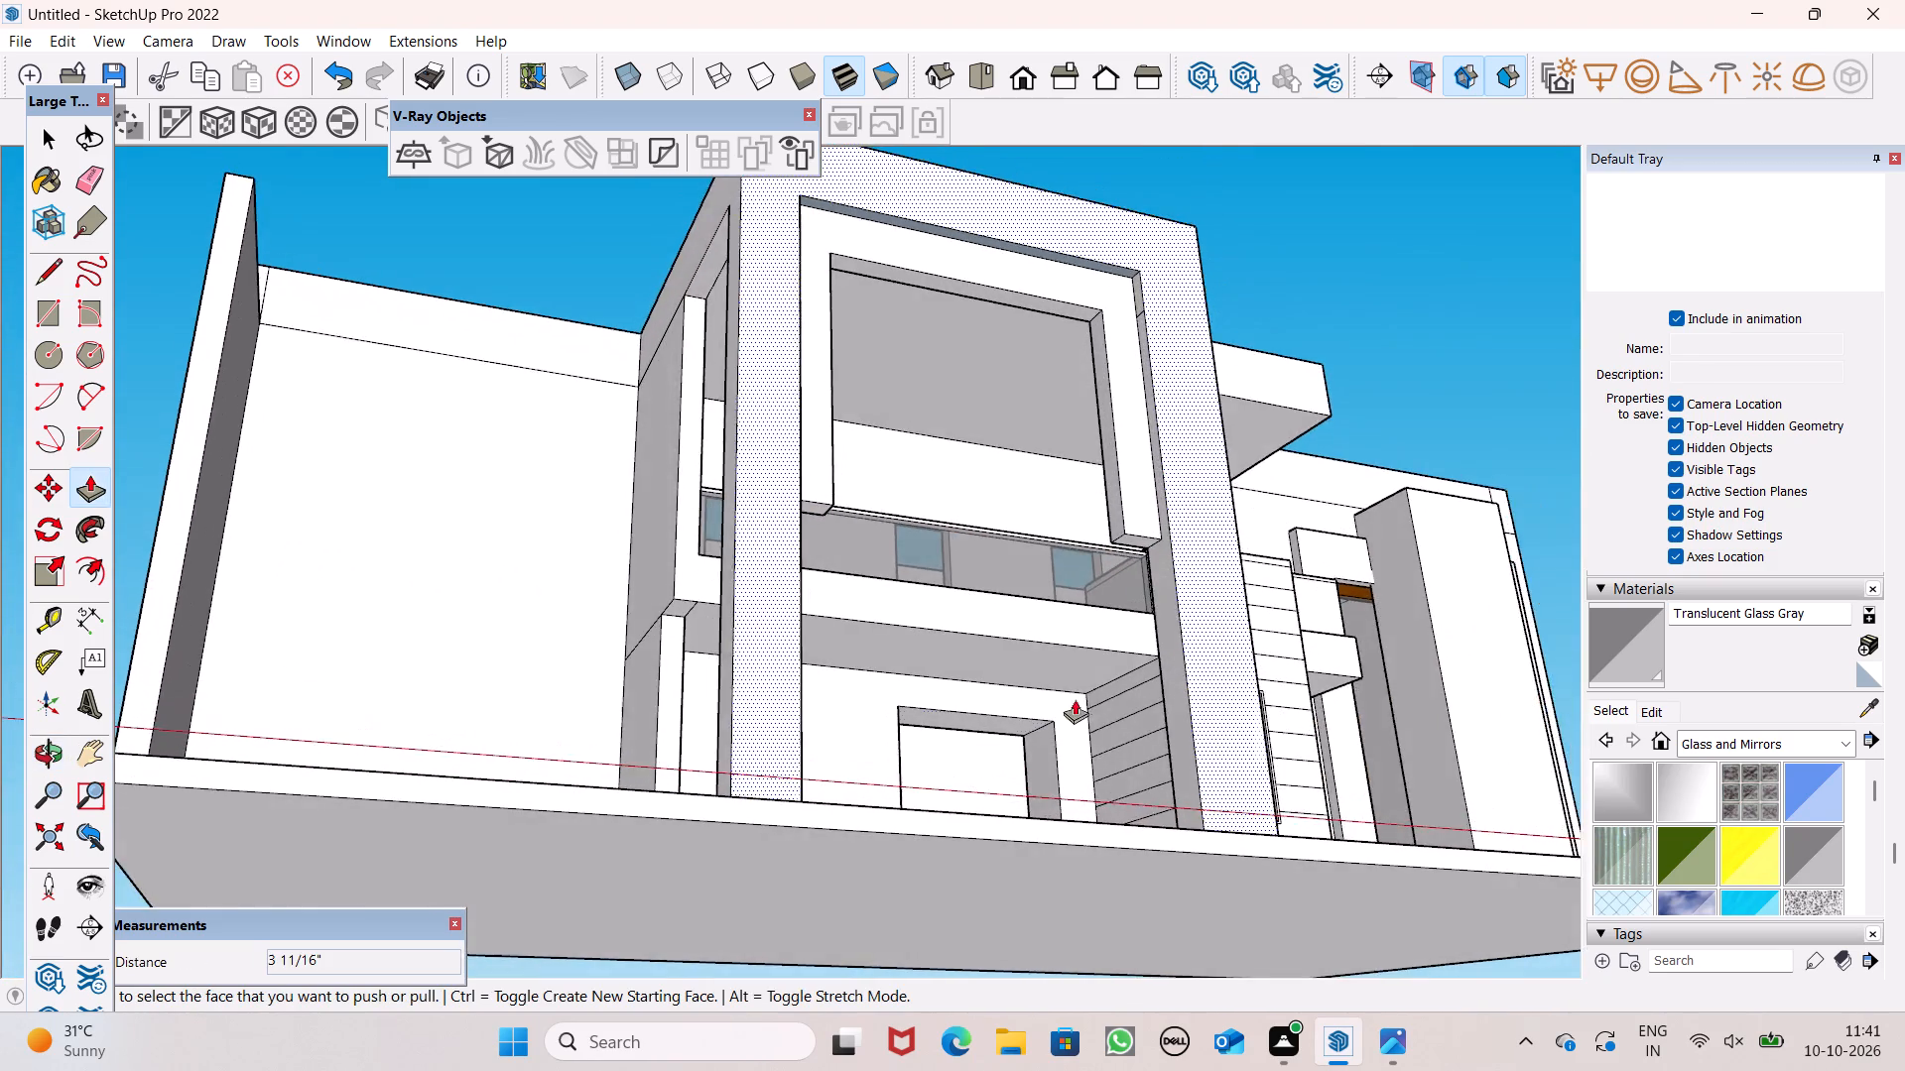
pyautogui.scroll(5, 973, 718)
pyautogui.moveTo(876, 640); pyautogui.dragTo(892, 535, button='middle')
pyautogui.scroll(1, 893, 539)
pyautogui.scroll(-8, 914, 514)
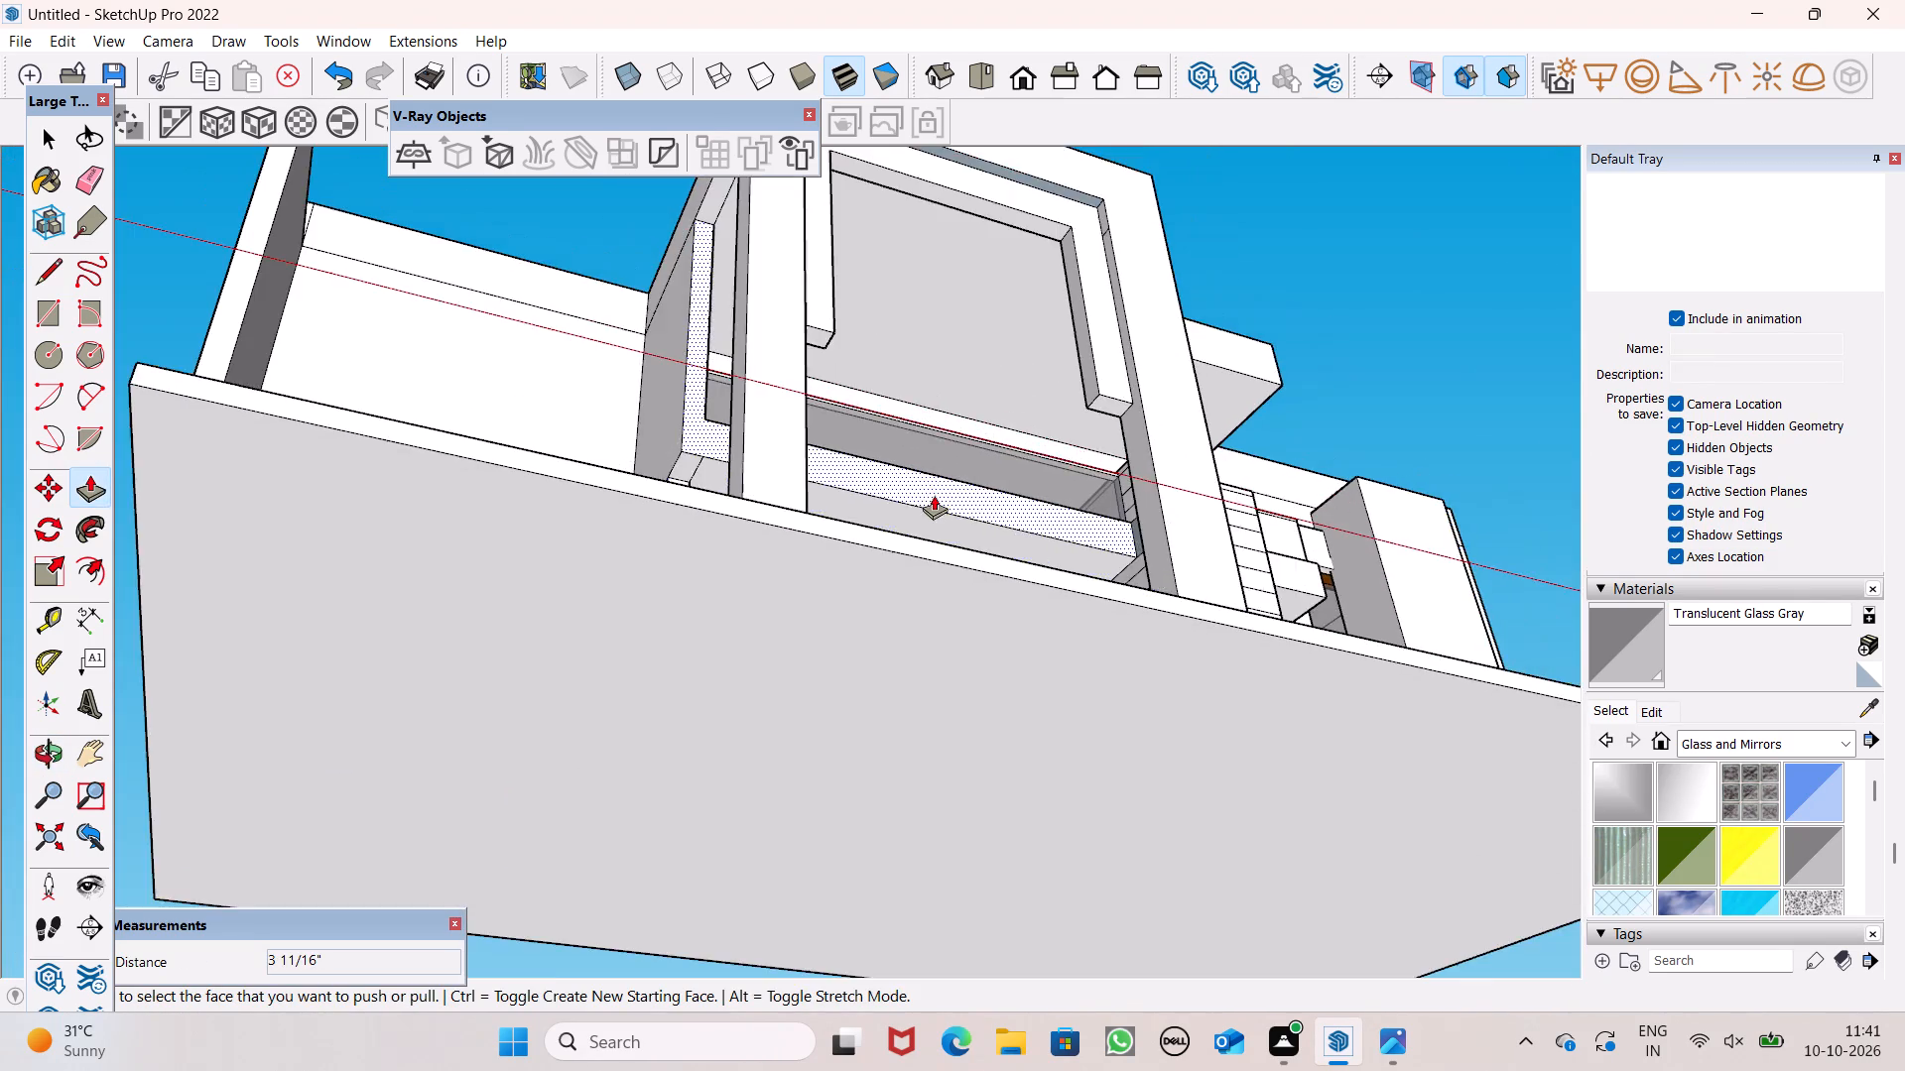
pyautogui.moveTo(925, 484); pyautogui.dragTo(730, 535, button='middle')
pyautogui.scroll(6, 669, 447)
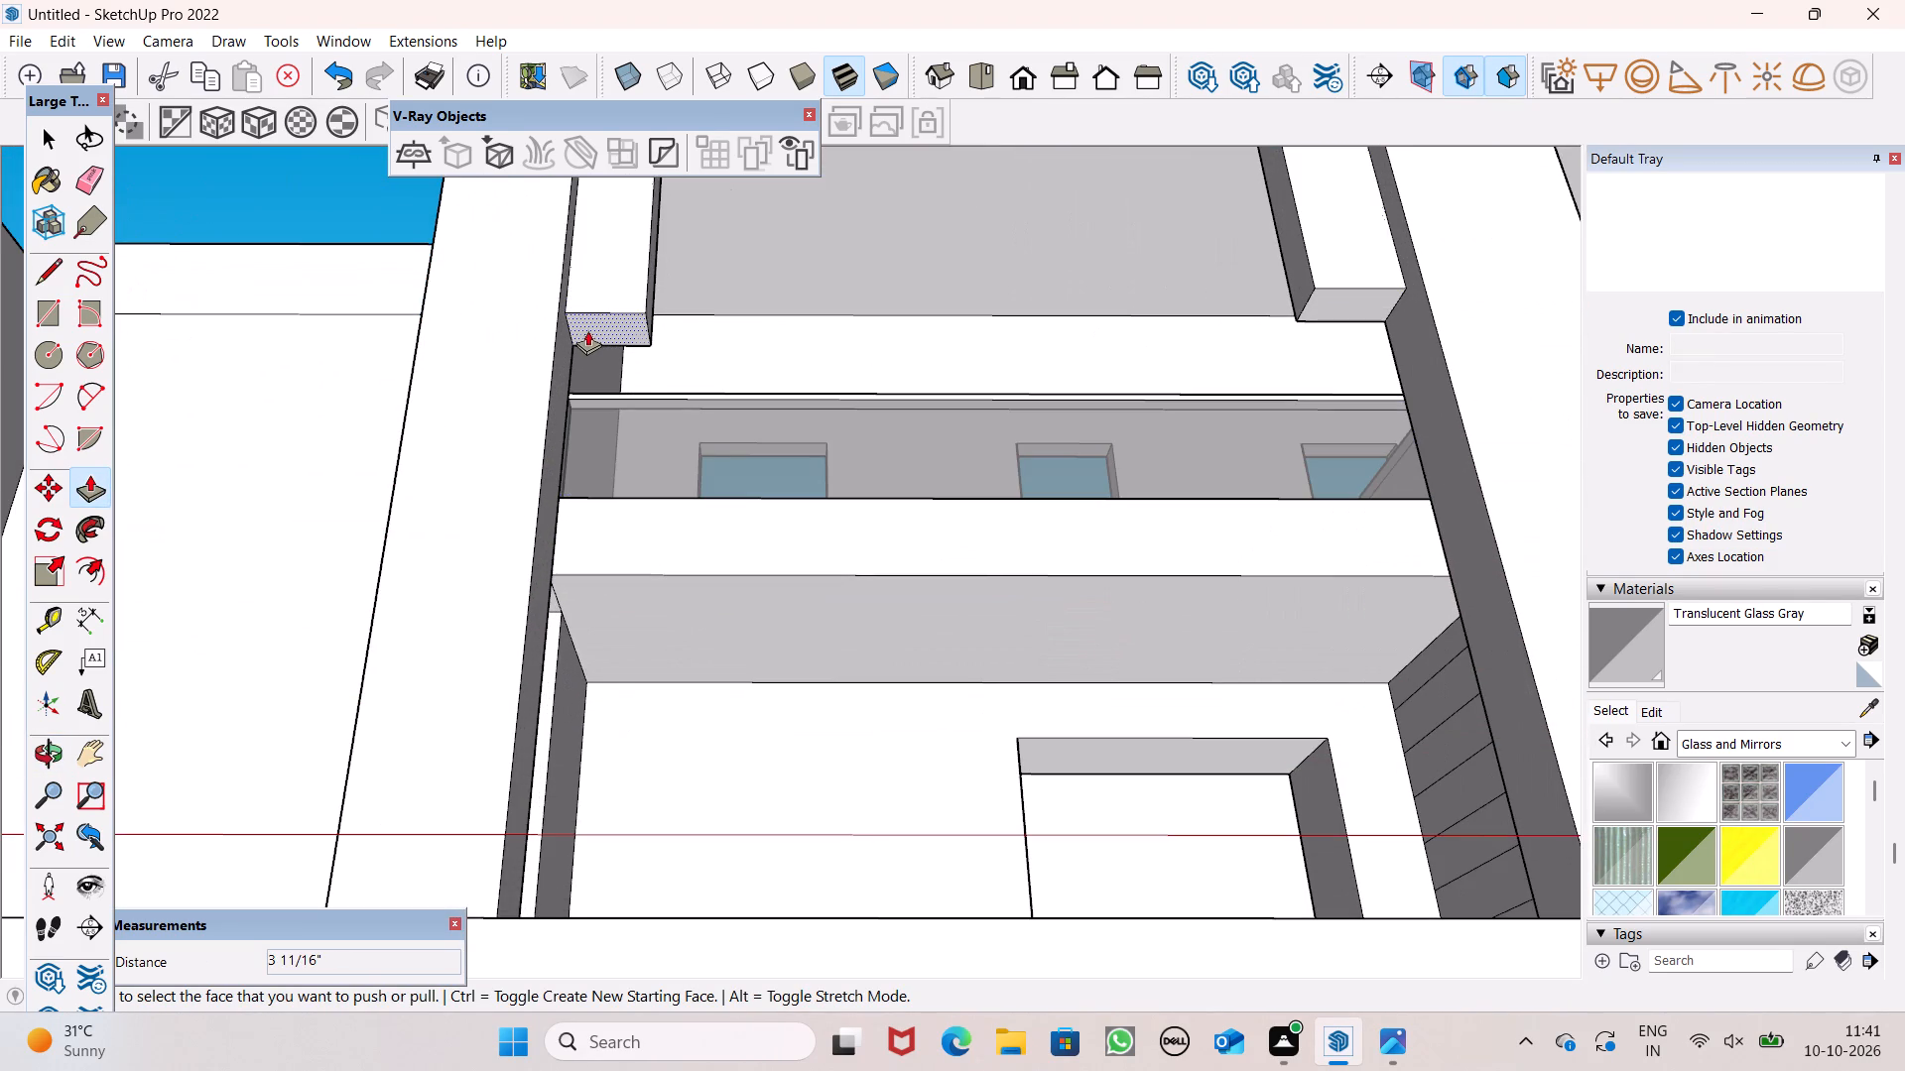
pyautogui.moveTo(586, 331); pyautogui.dragTo(517, 780)
# Extend the right inner strip downward by about 9' 1/4", roughly level with the left strip's bottom.
pyautogui.scroll(-5, 624, 508)
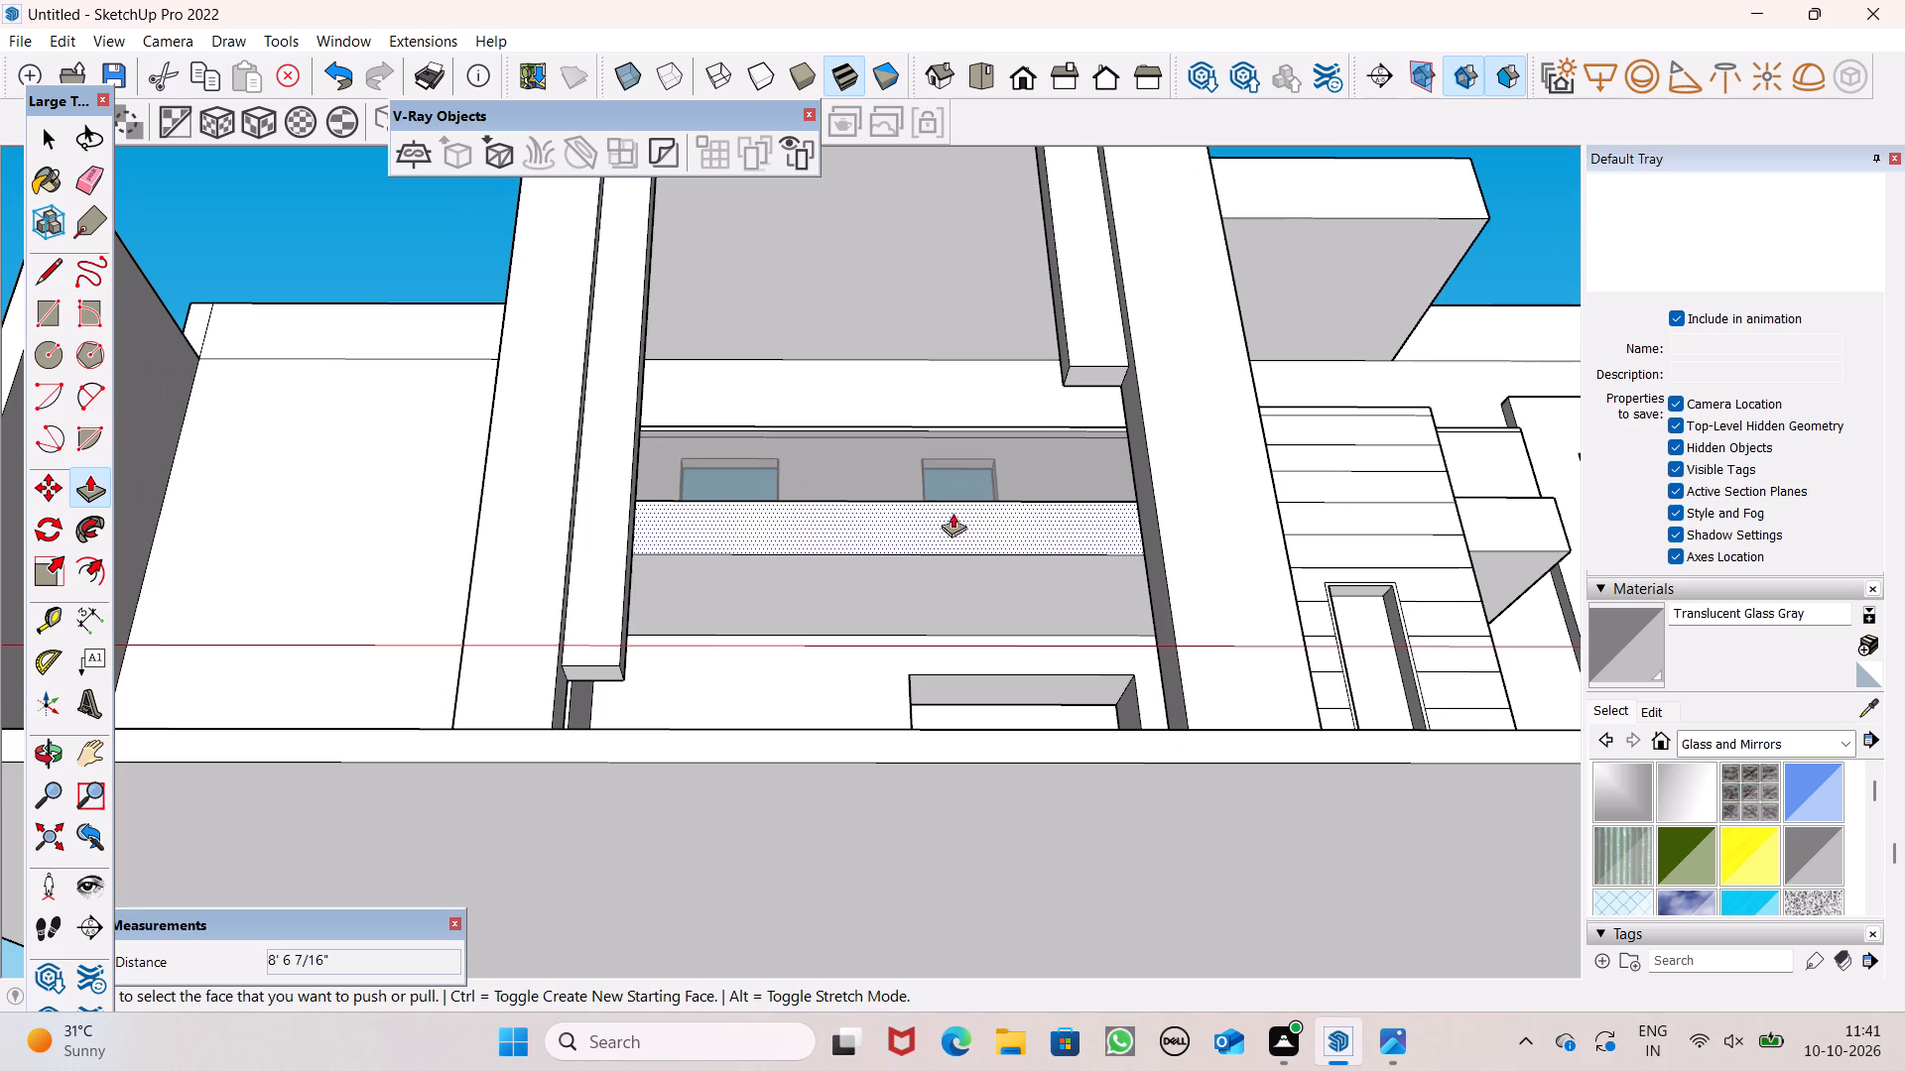
pyautogui.moveTo(1089, 373); pyautogui.dragTo(1110, 595)
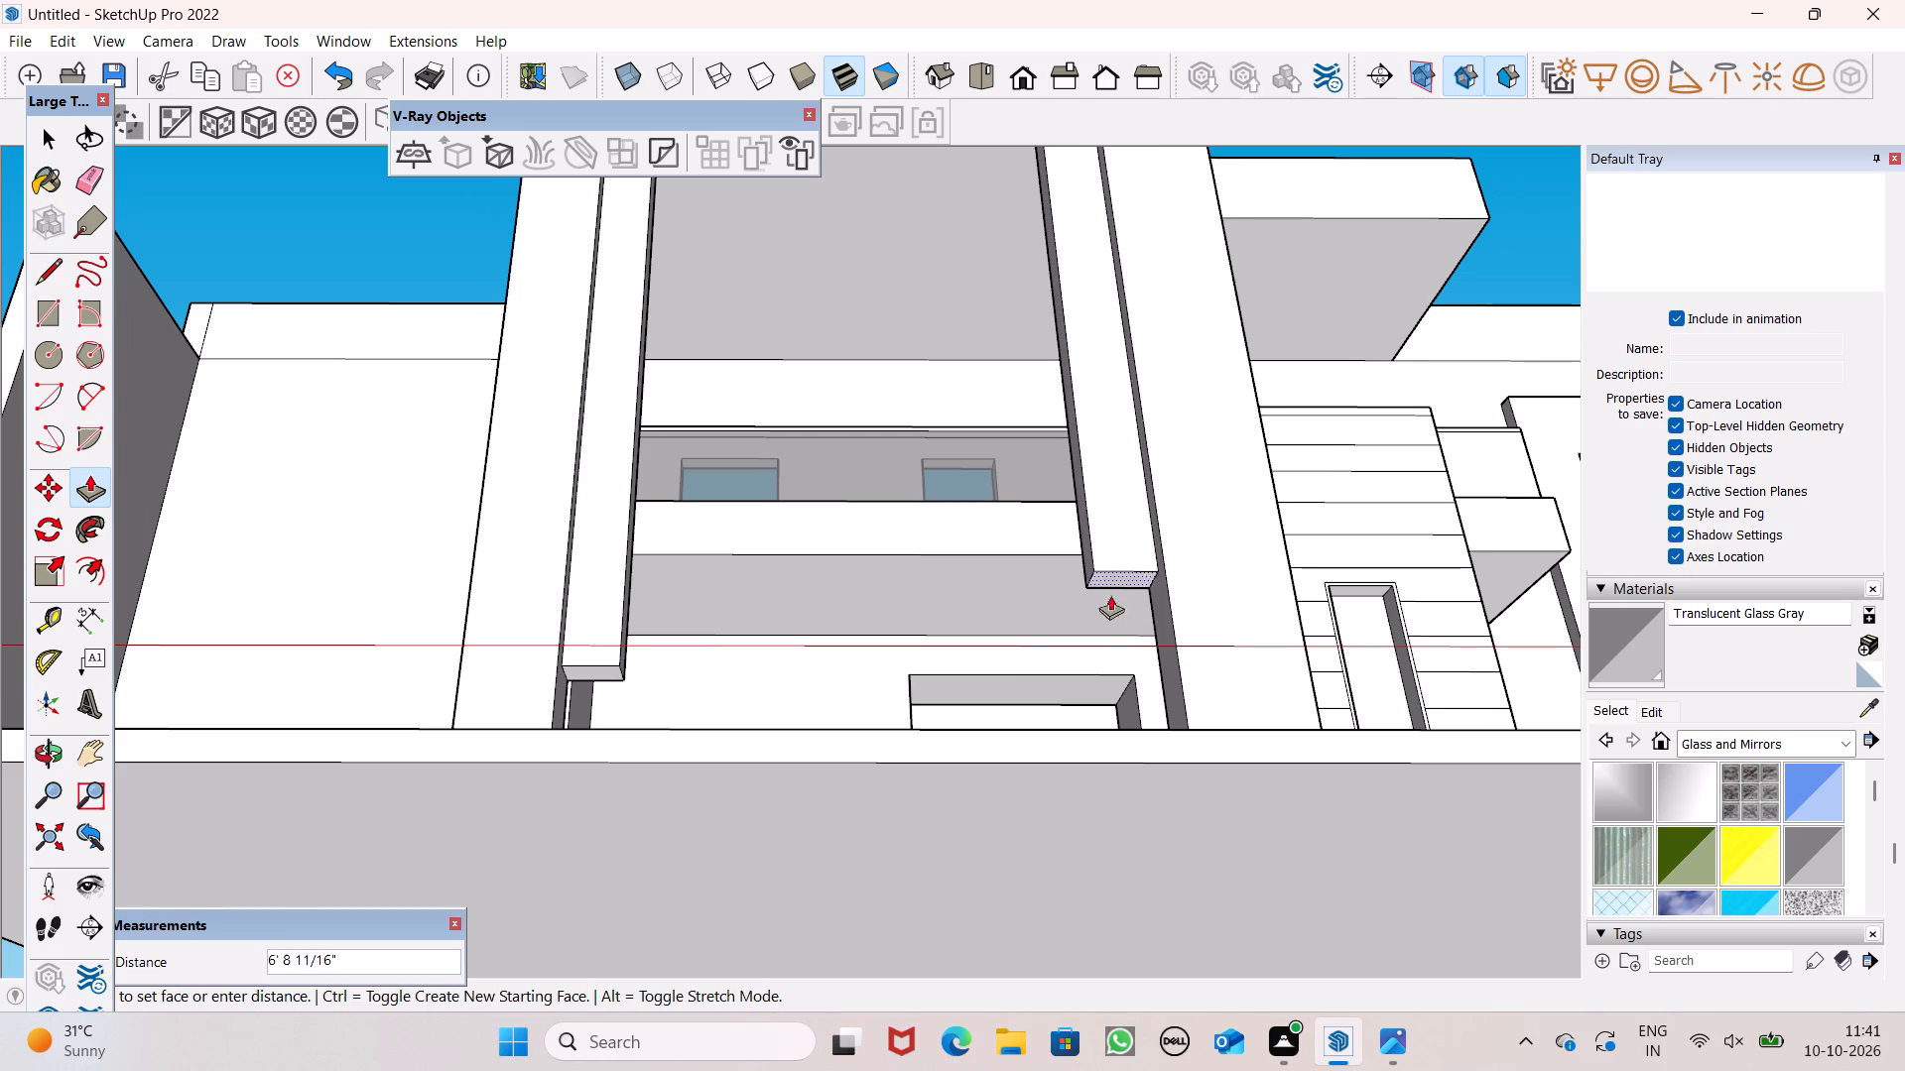
pyautogui.moveTo(1110, 595); pyautogui.dragTo(1095, 670)
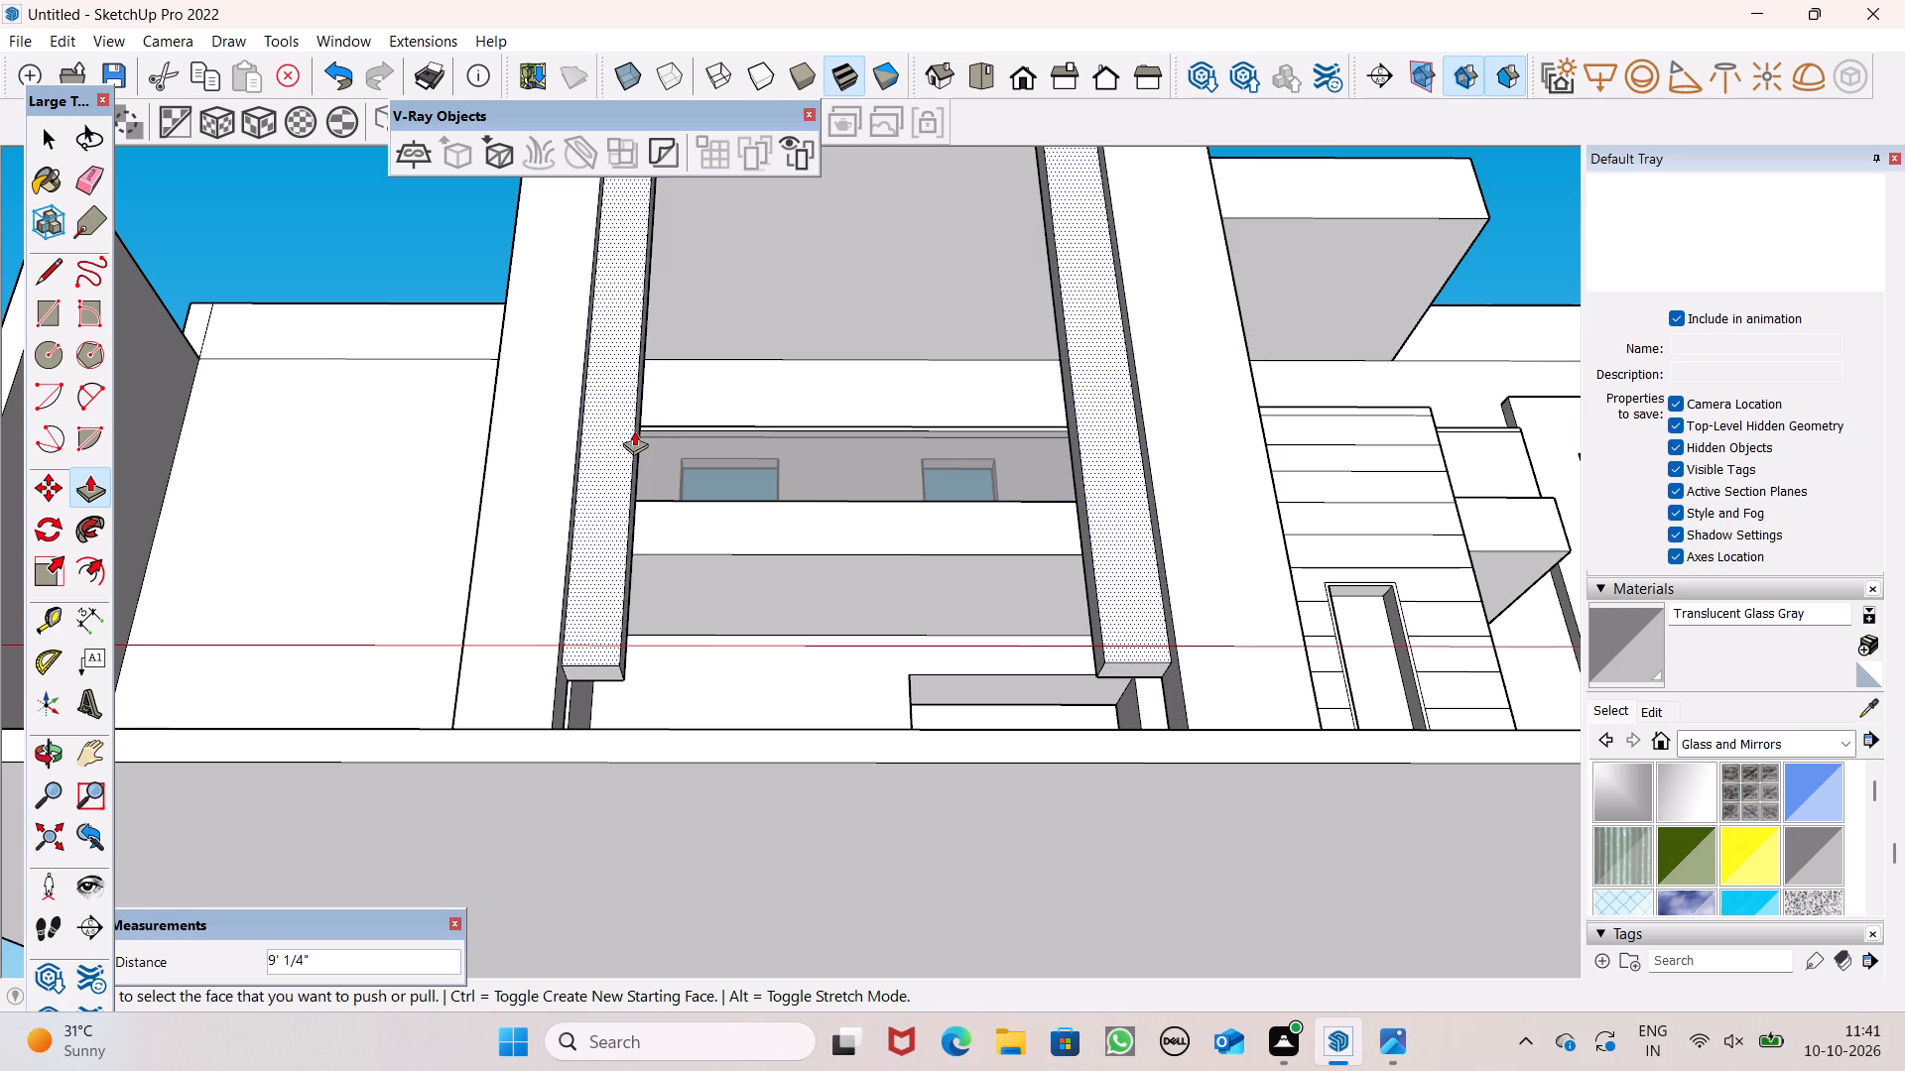
# Extend the left inner strip's bottom face down about 2' 7 1/8" to the base of the column.
pyautogui.scroll(-1, 724, 469)
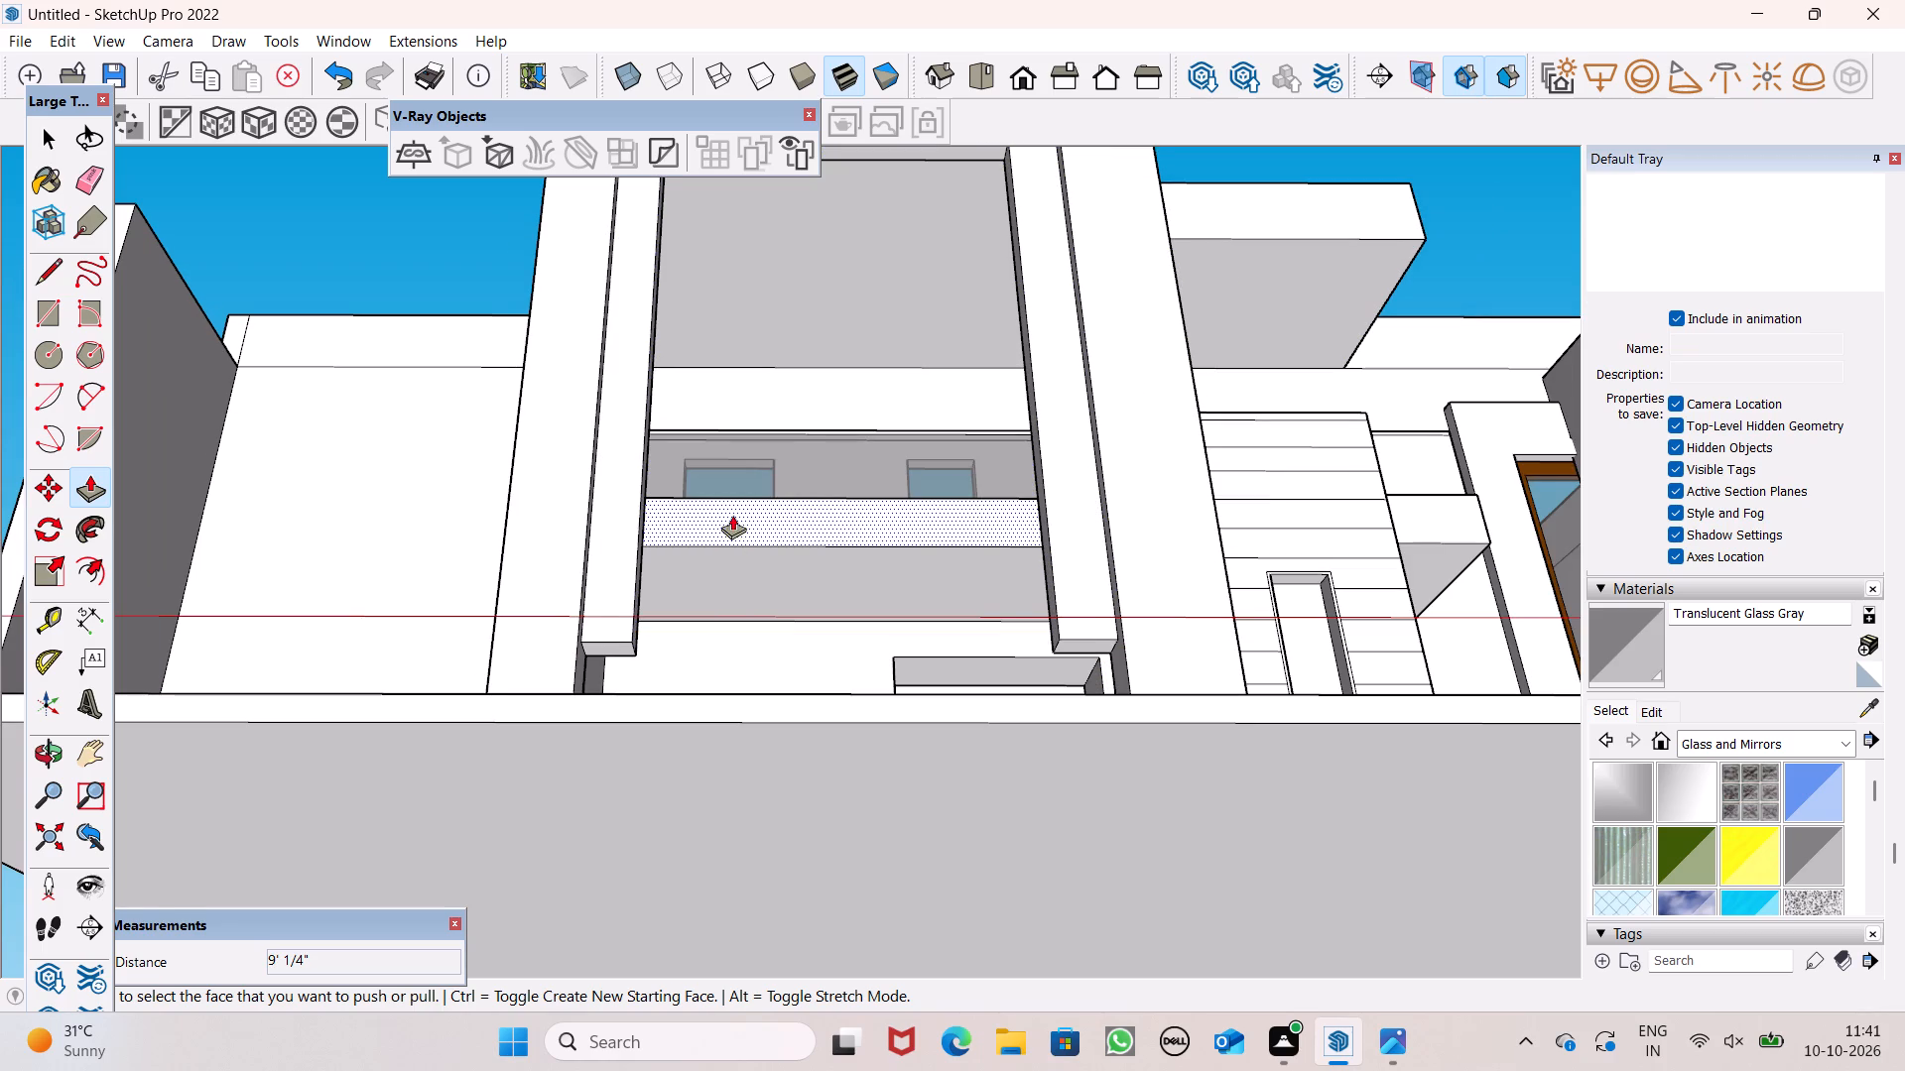
pyautogui.moveTo(731, 579); pyautogui.dragTo(814, 684, button='middle')
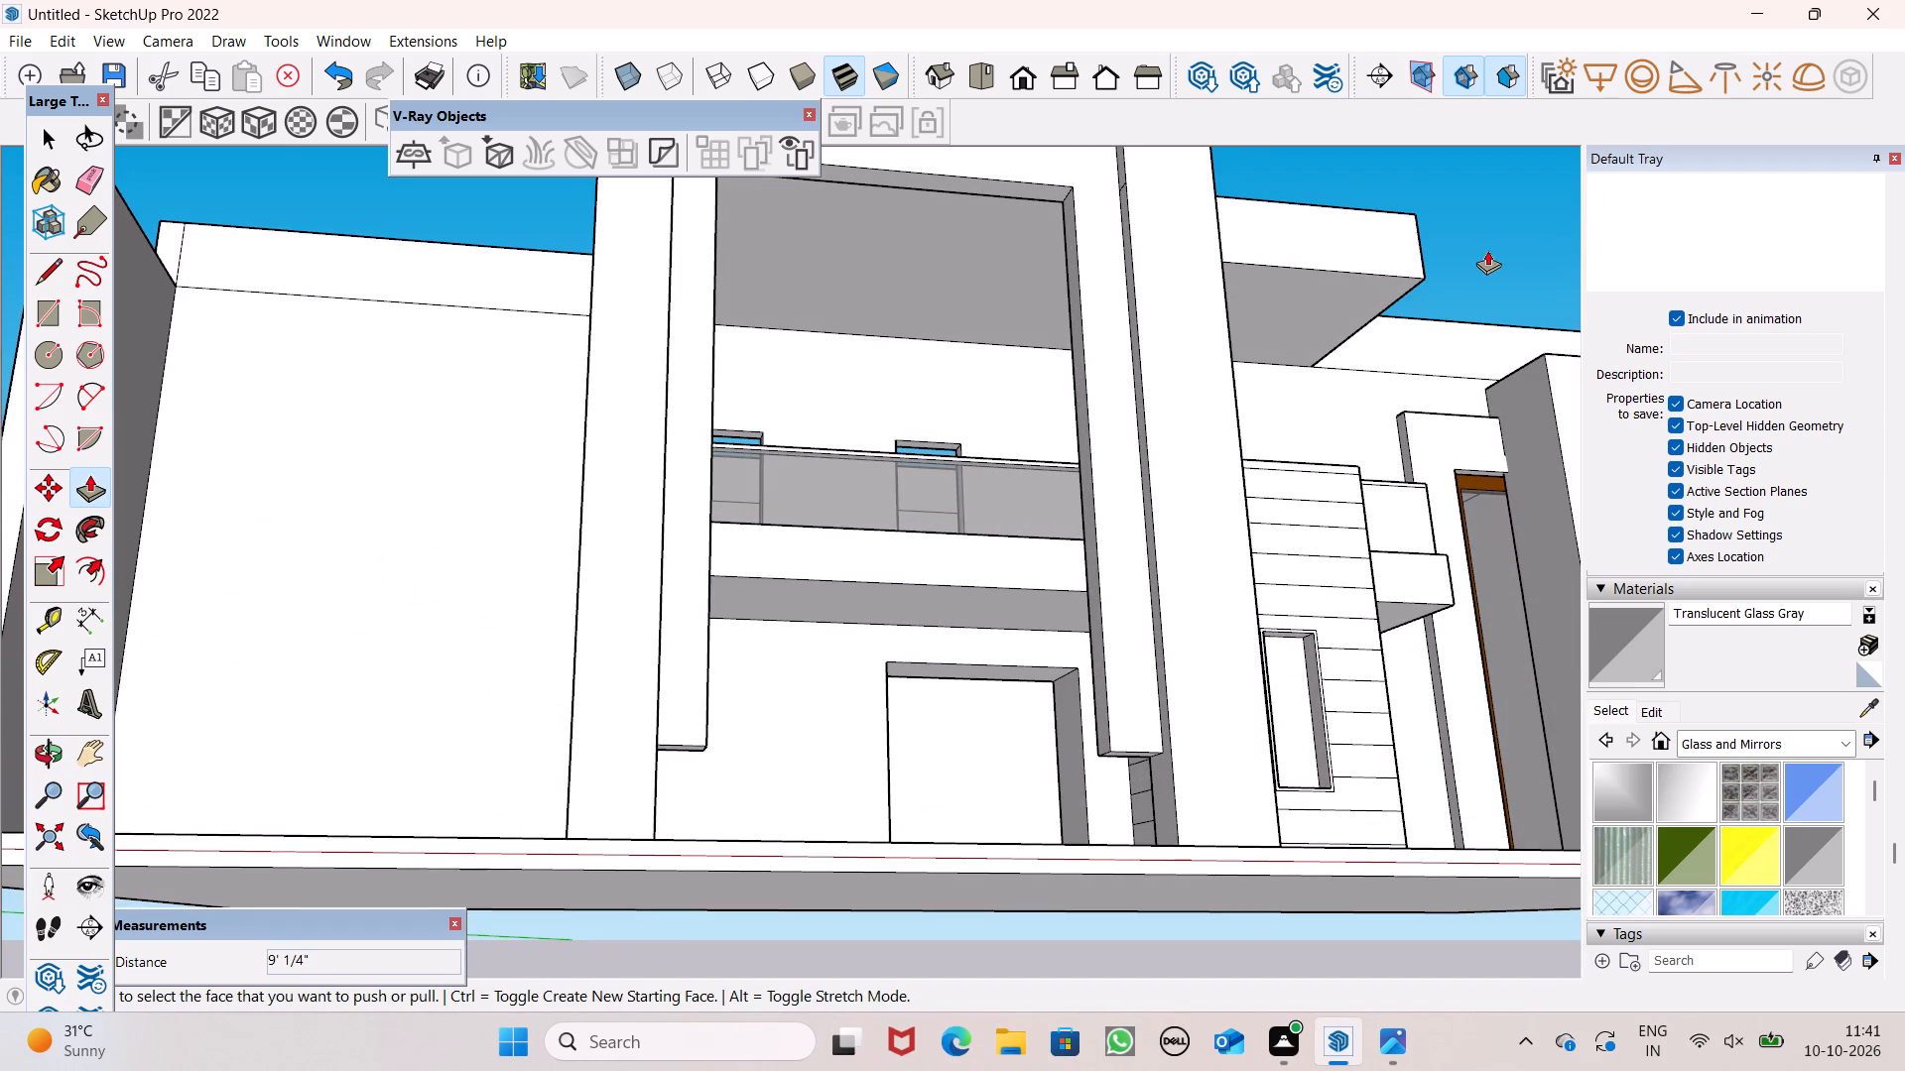
pyautogui.scroll(-2, 1394, 233)
pyautogui.moveTo(1214, 526); pyautogui.dragTo(970, 510, button='middle')
pyautogui.scroll(1, 1214, 527)
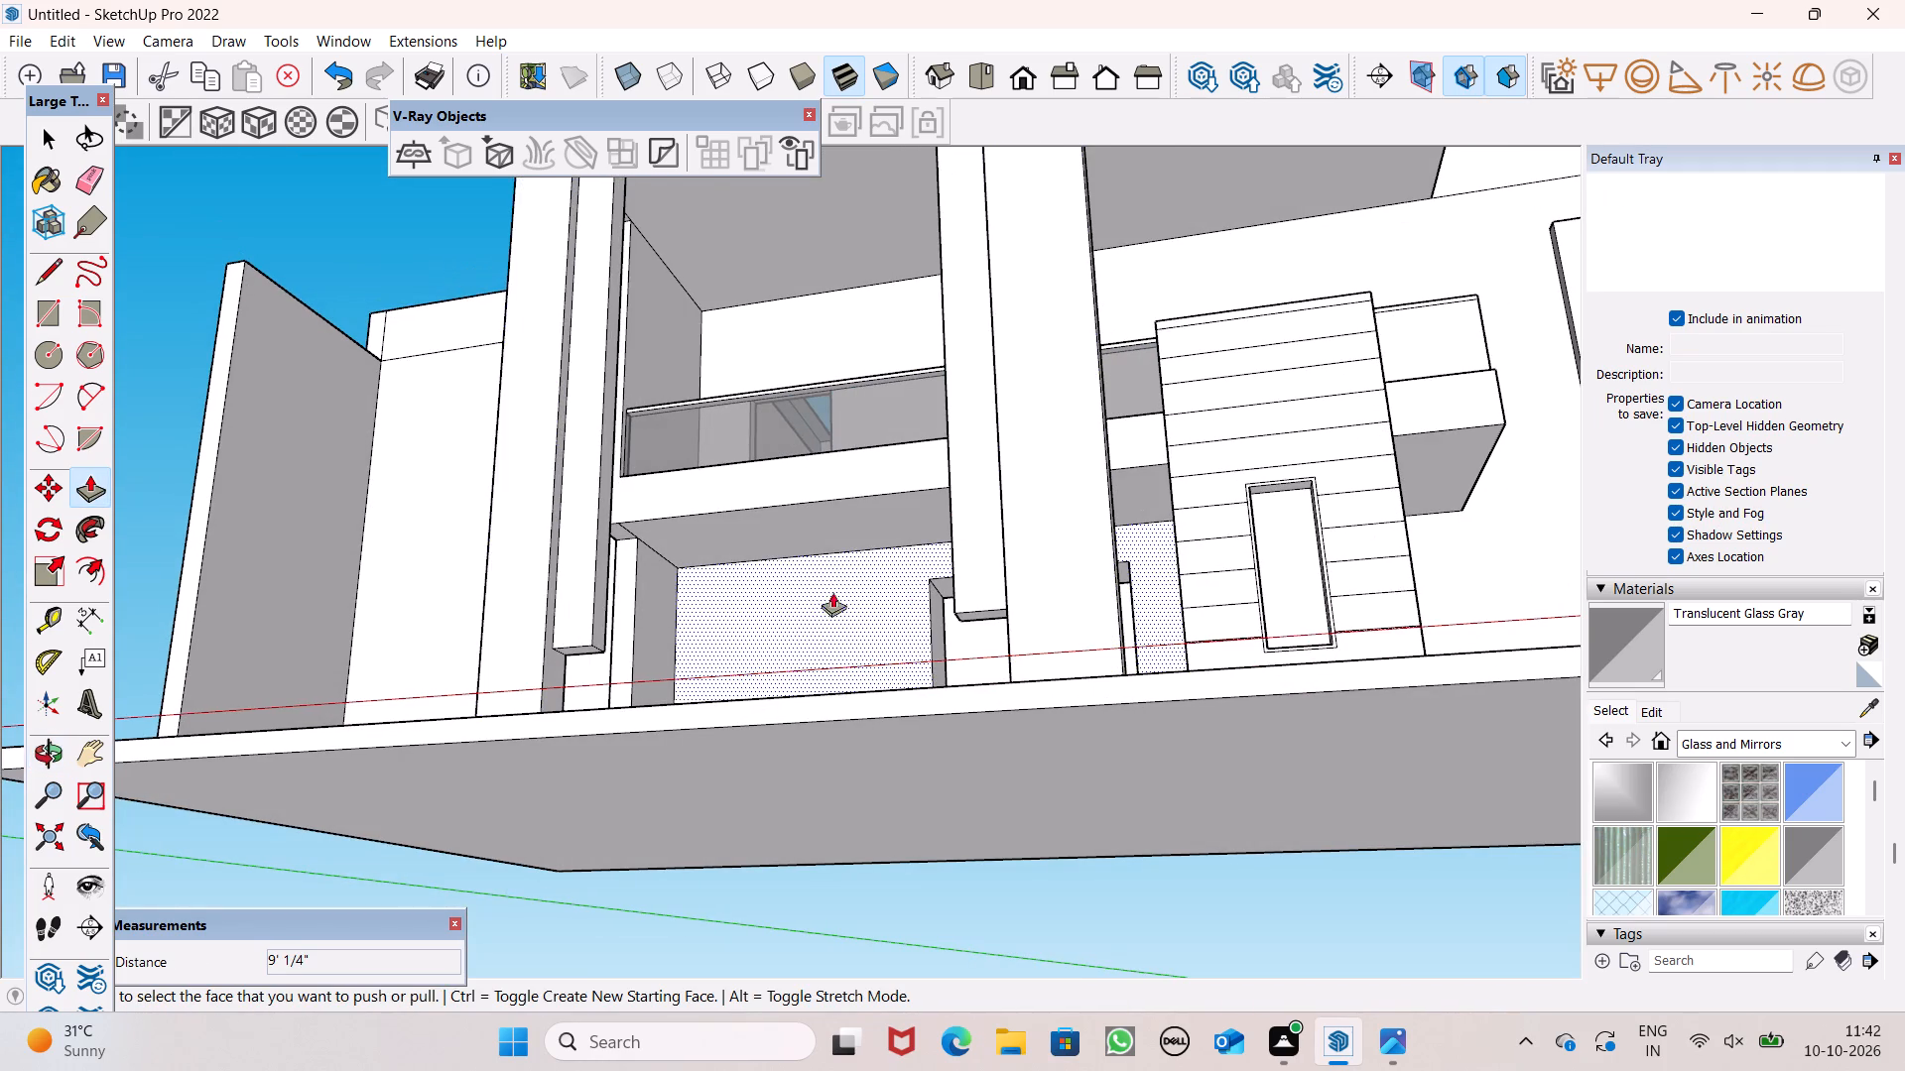
pyautogui.scroll(-1, 914, 502)
pyautogui.moveTo(892, 591); pyautogui.dragTo(991, 551, button='middle')
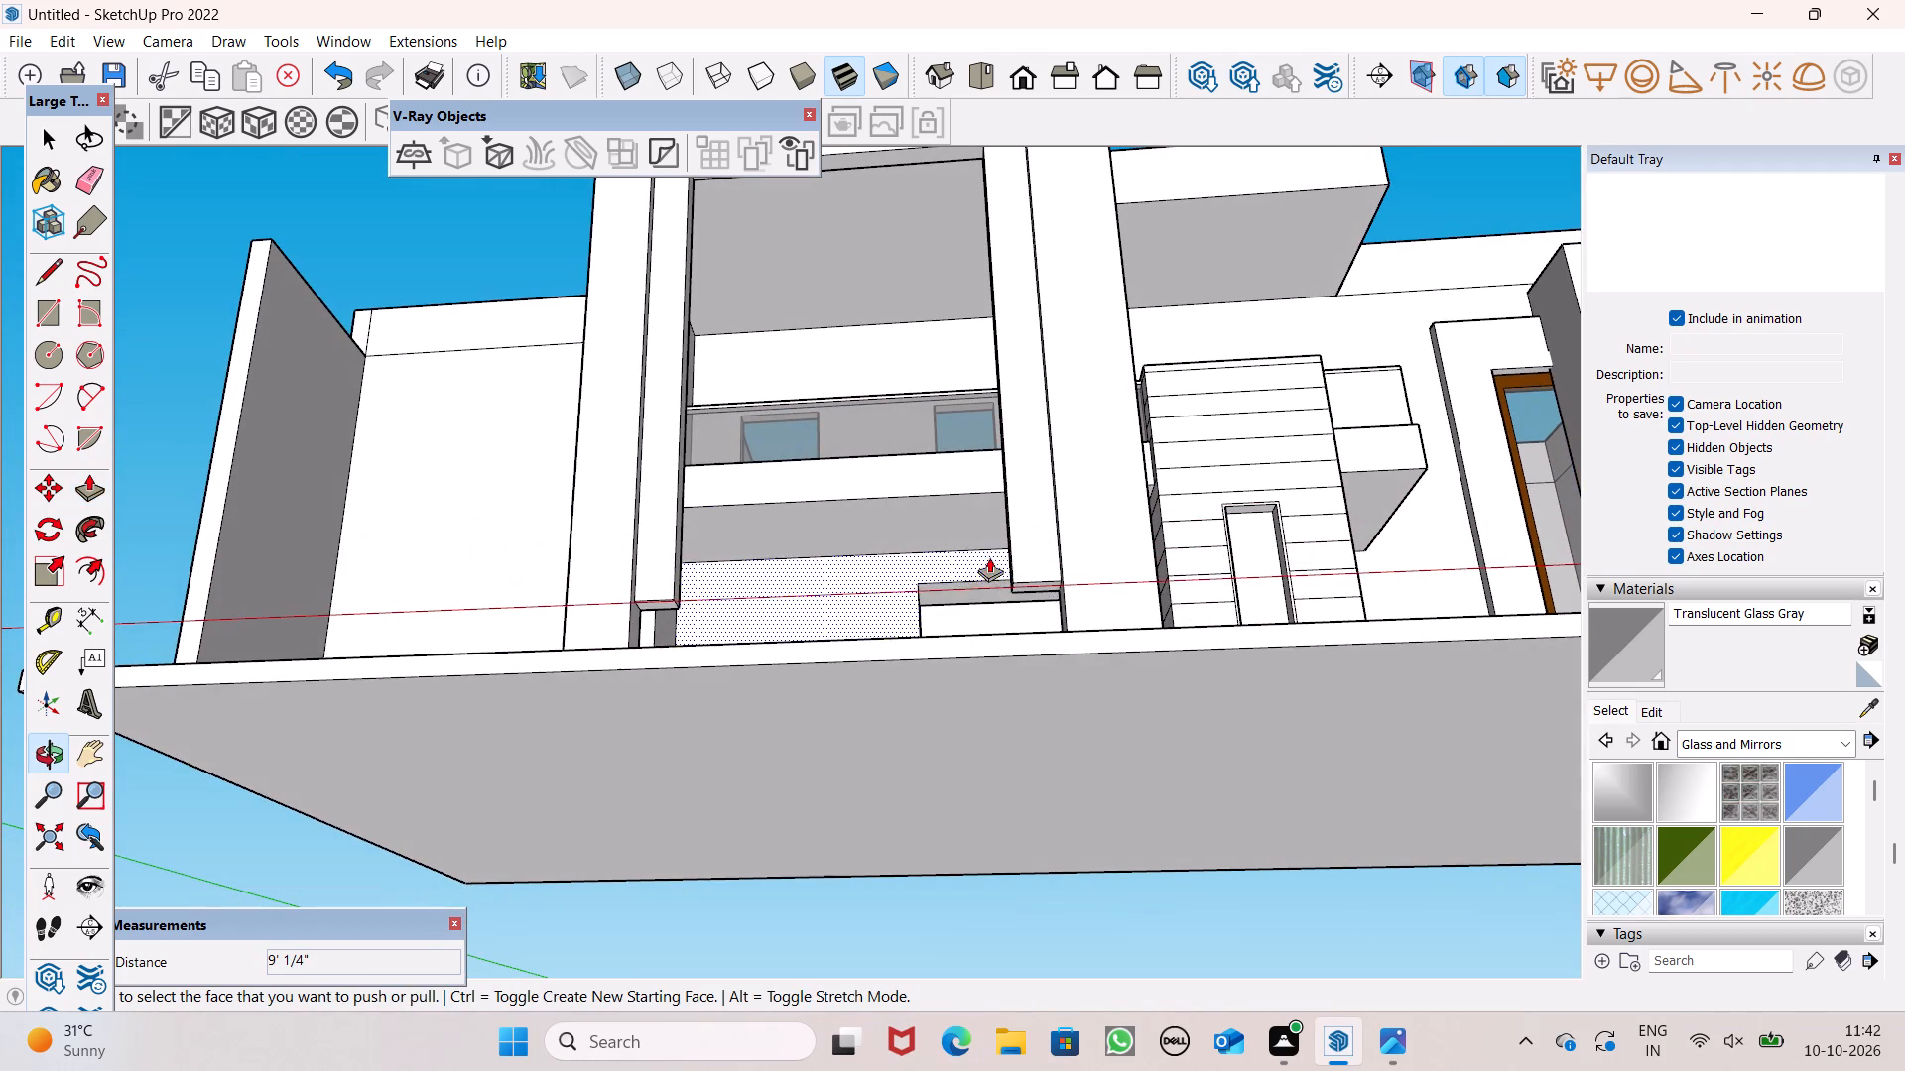
pyautogui.scroll(-1, 984, 510)
pyautogui.moveTo(999, 545); pyautogui.dragTo(1032, 622, button='middle')
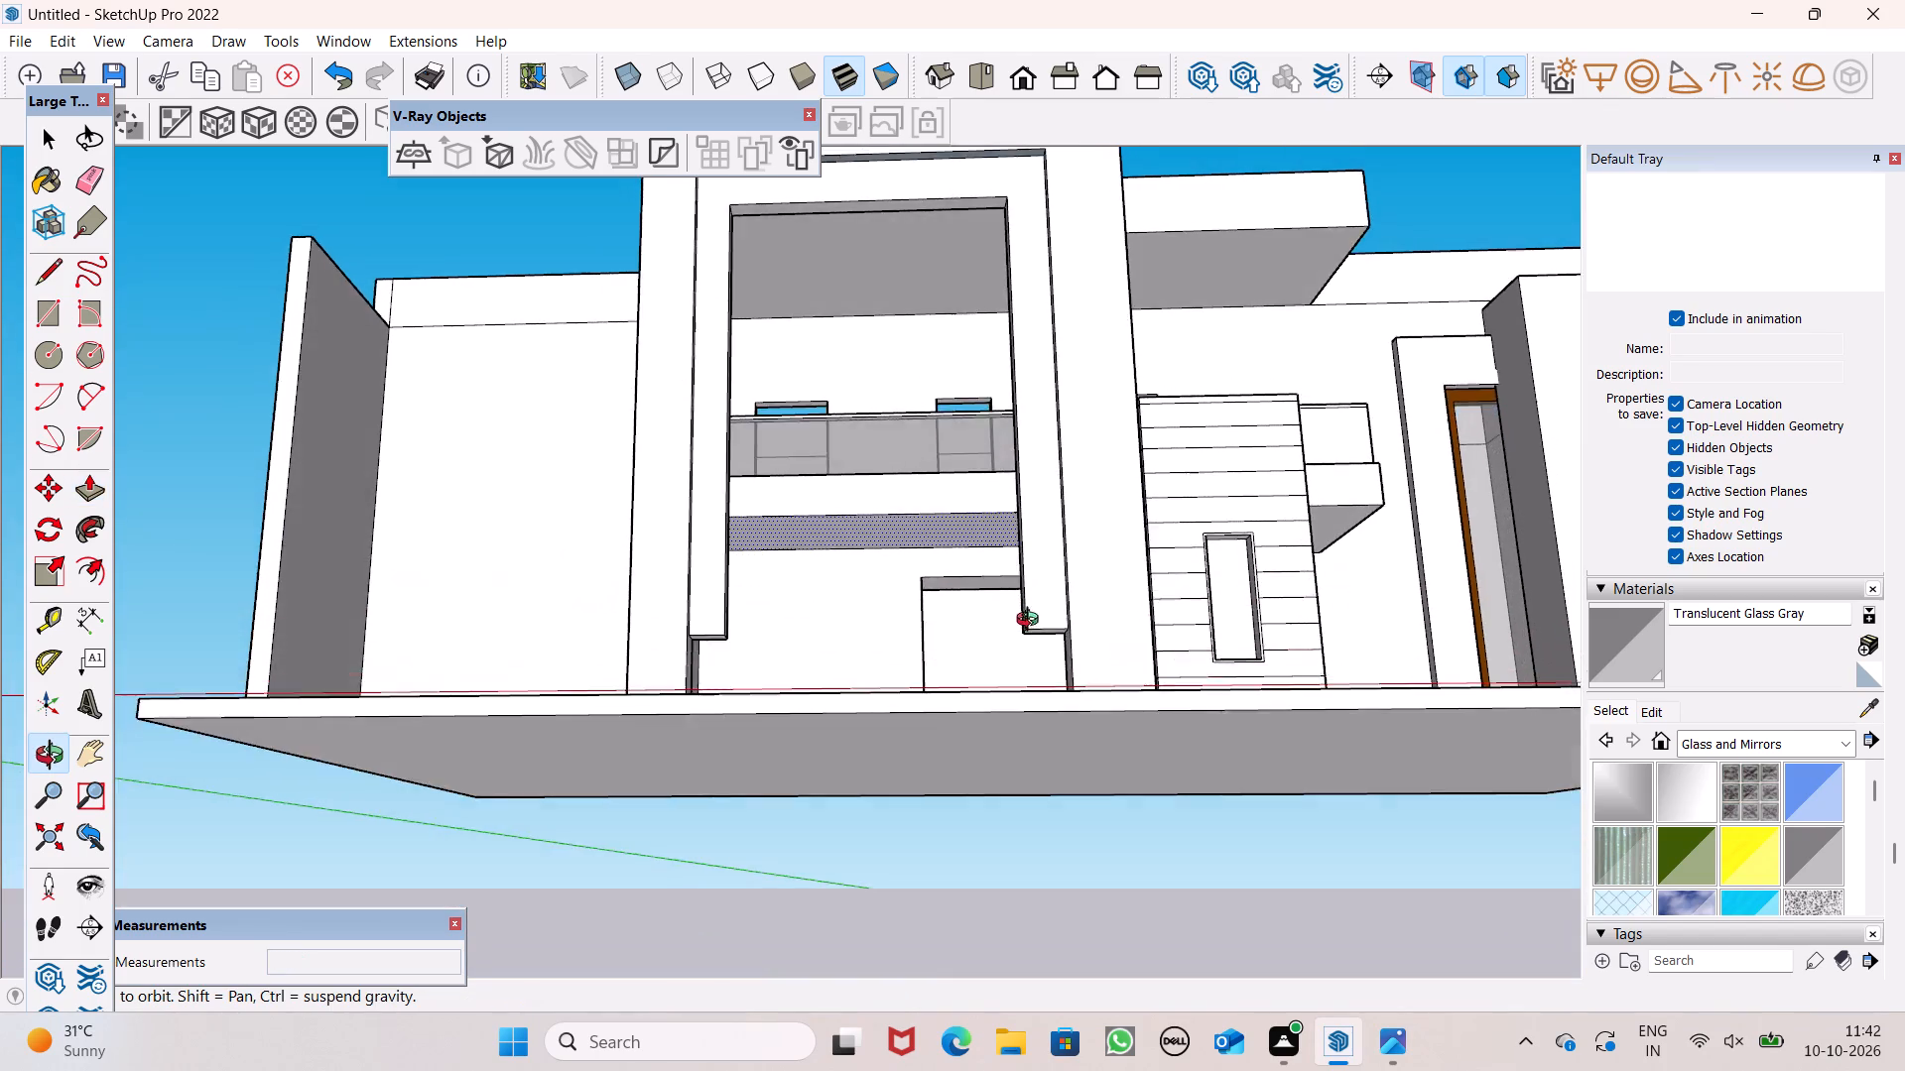
pyautogui.moveTo(1032, 622); pyautogui.dragTo(1028, 657, button='middle')
pyautogui.scroll(5, 959, 703)
pyautogui.moveTo(603, 661); pyautogui.dragTo(578, 606, button='middle')
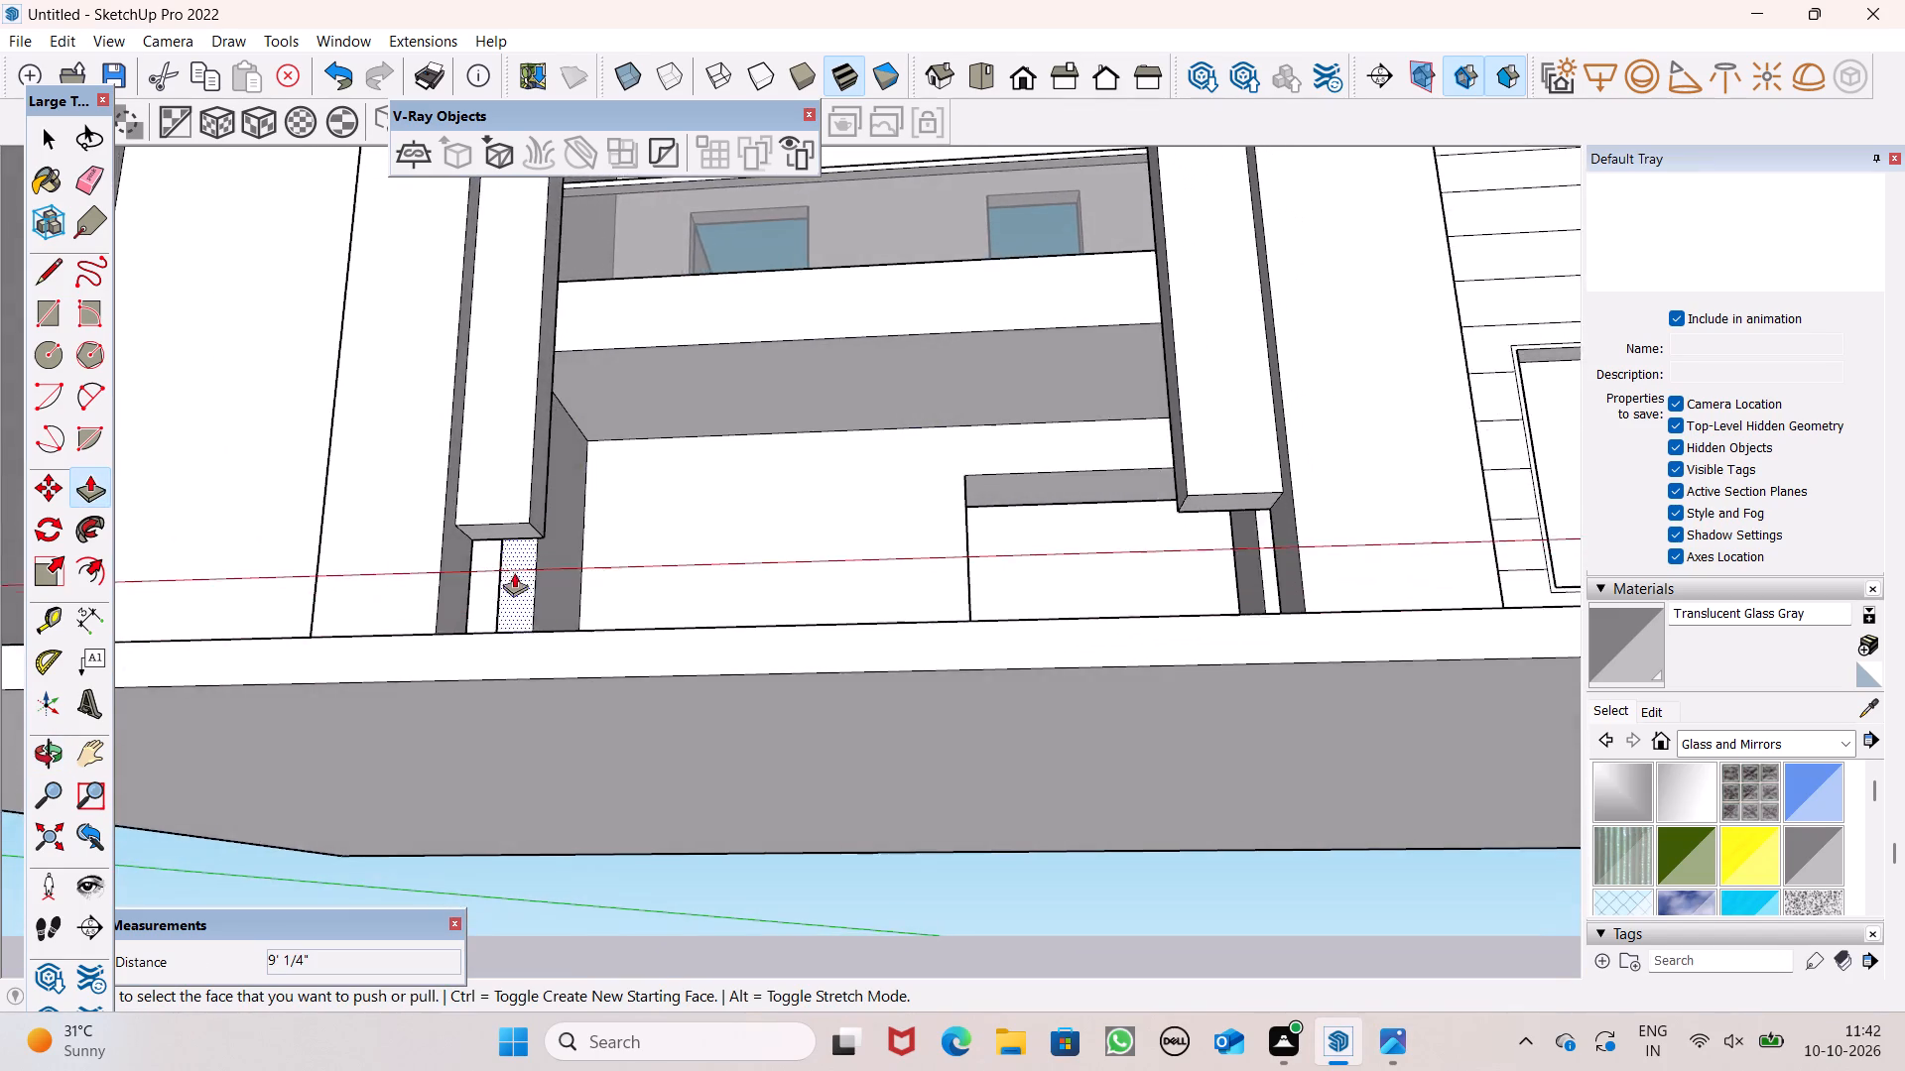
pyautogui.scroll(5, 505, 556)
pyautogui.moveTo(482, 512); pyautogui.dragTo(424, 694)
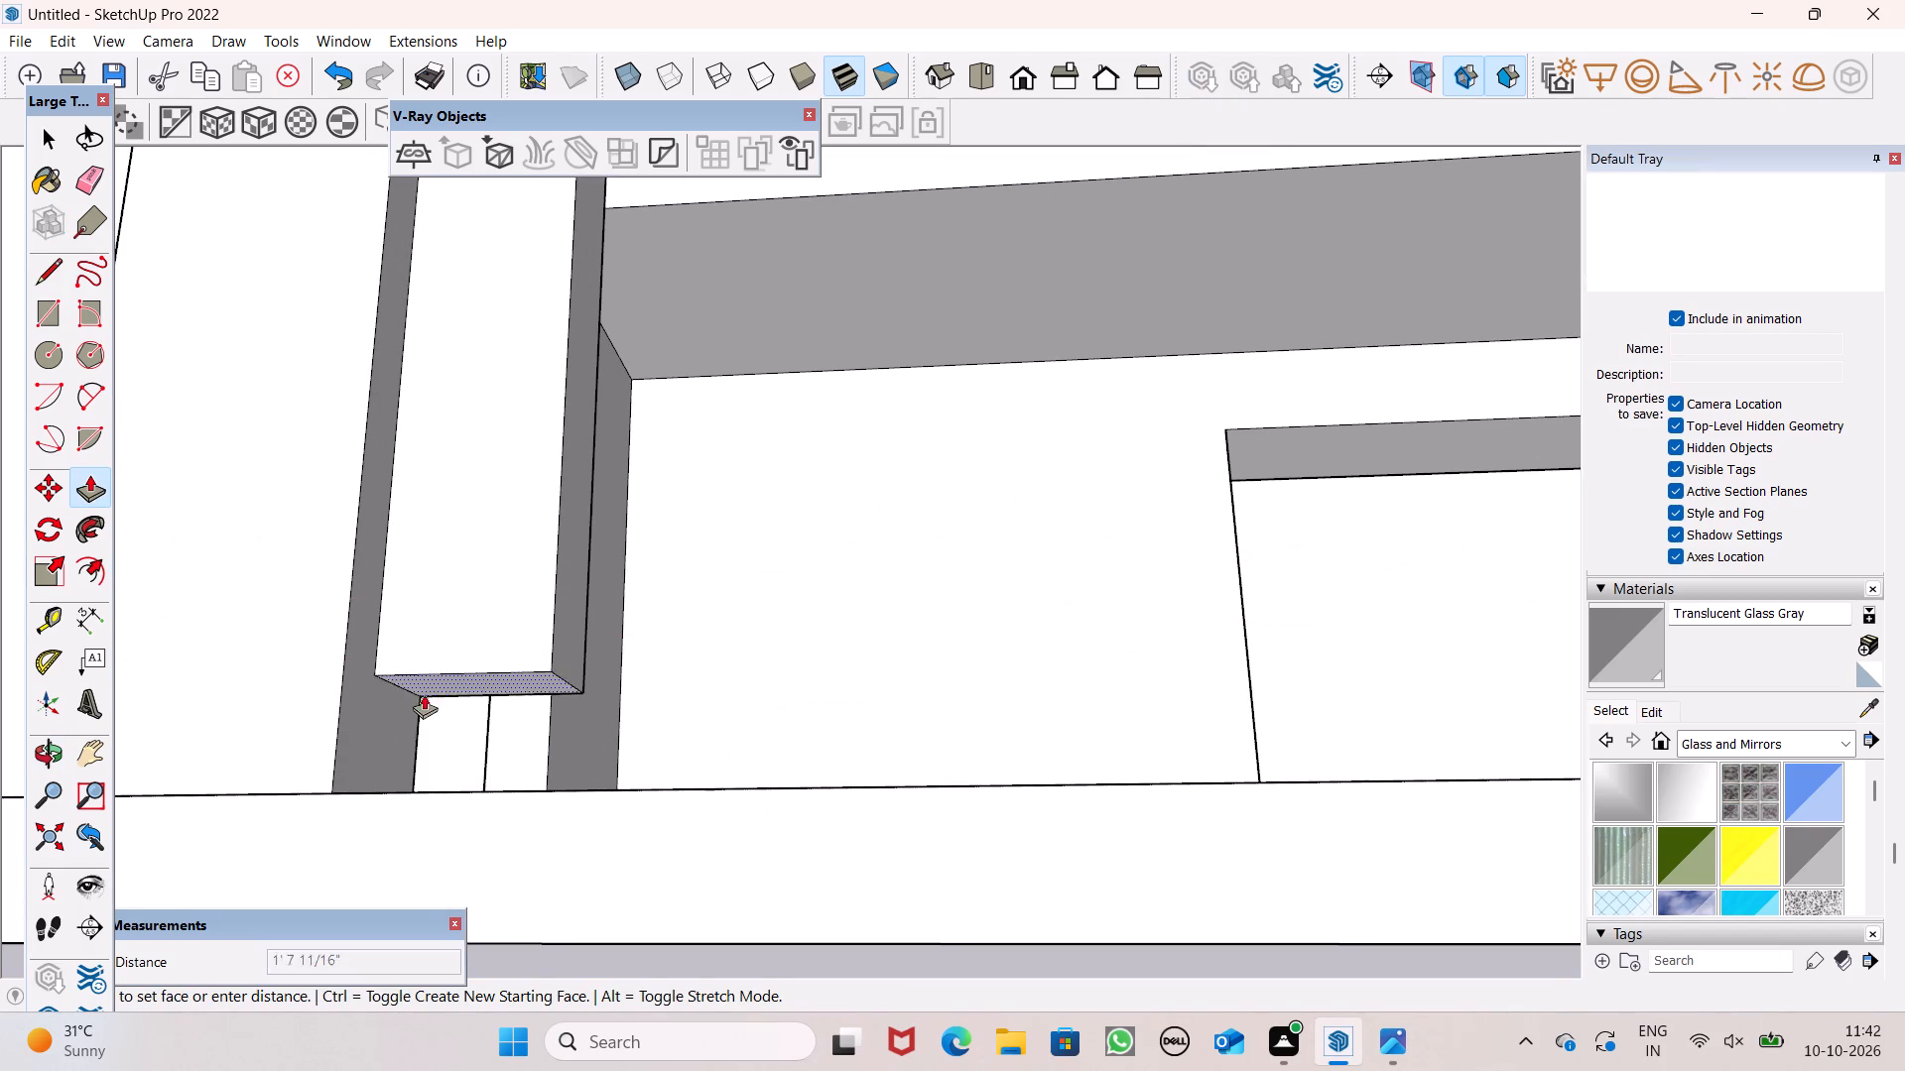
pyautogui.moveTo(424, 694); pyautogui.dragTo(365, 808)
# Extend the right inner strip's bottom face down to the base of the right column.
pyautogui.scroll(-5, 617, 654)
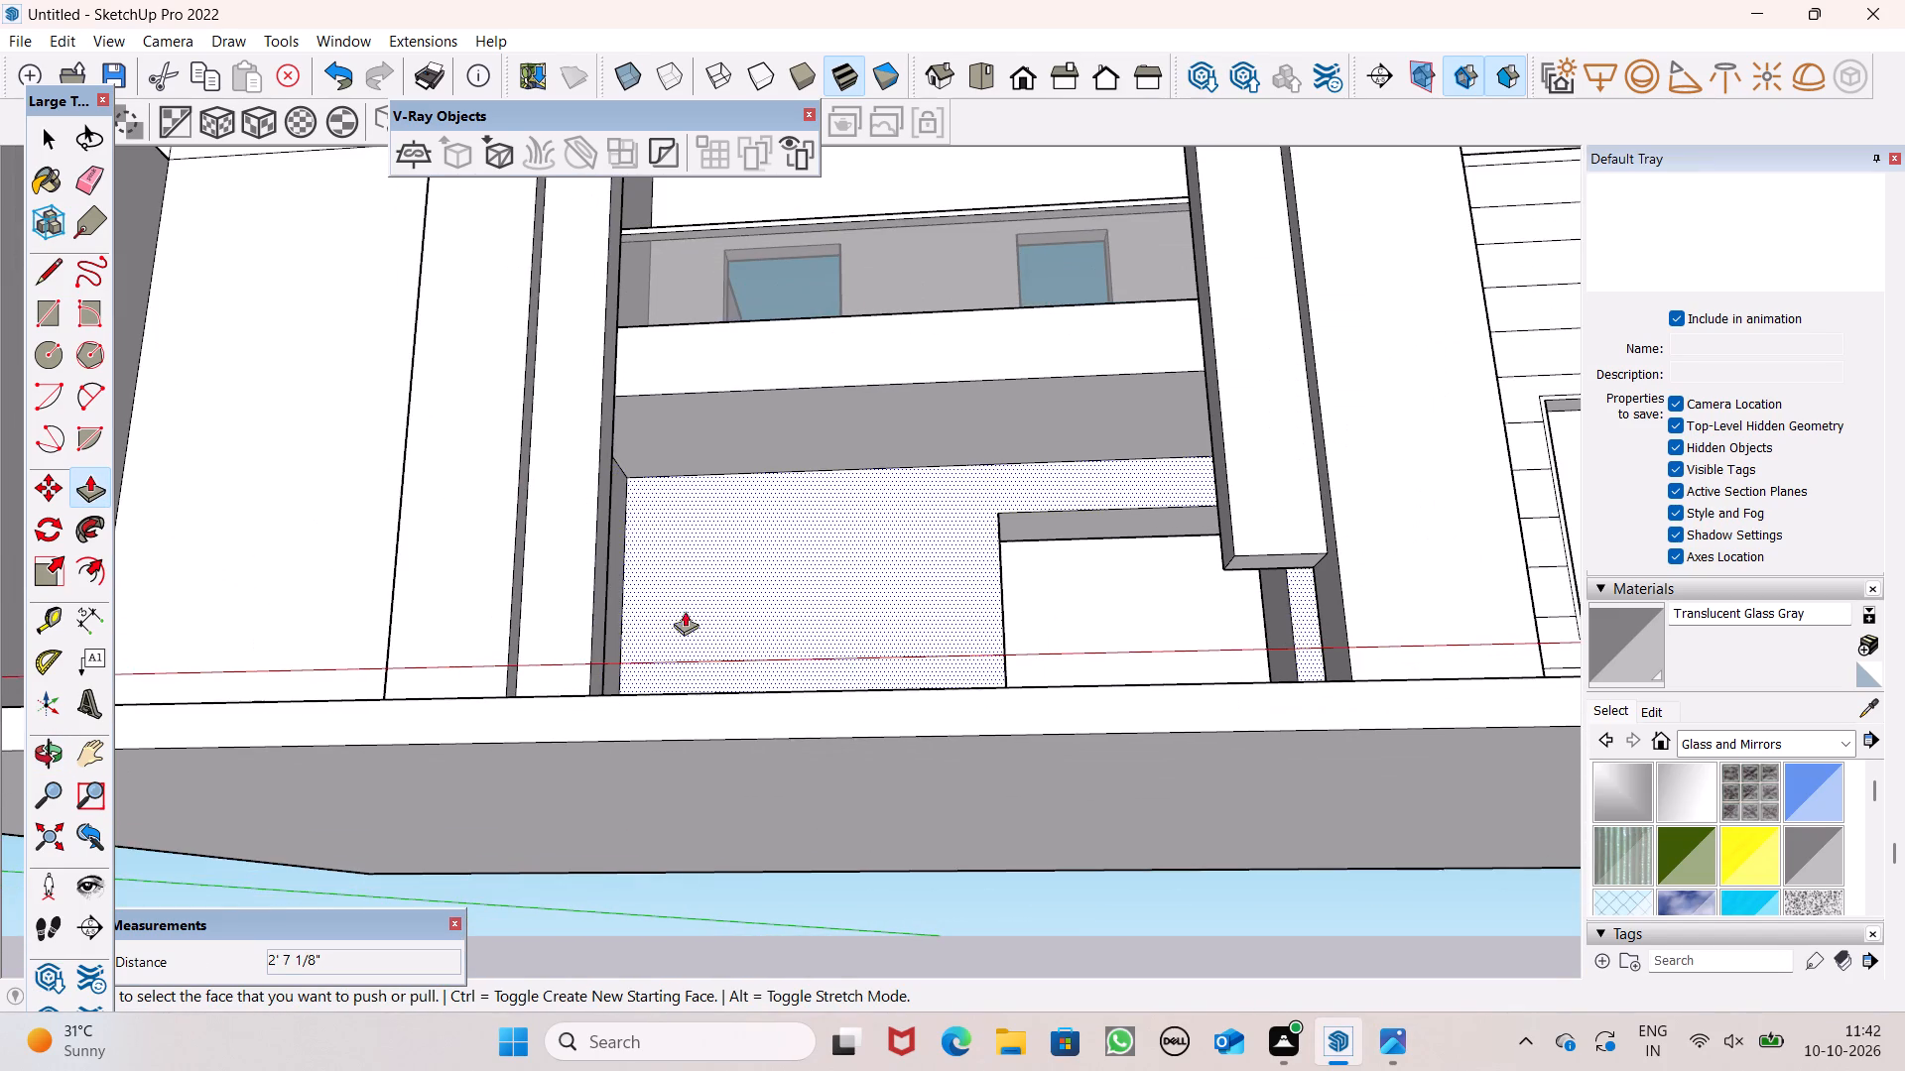
pyautogui.moveTo(1003, 603); pyautogui.dragTo(1000, 760, button='middle')
pyautogui.moveTo(1172, 862); pyautogui.dragTo(1223, 711, button='middle')
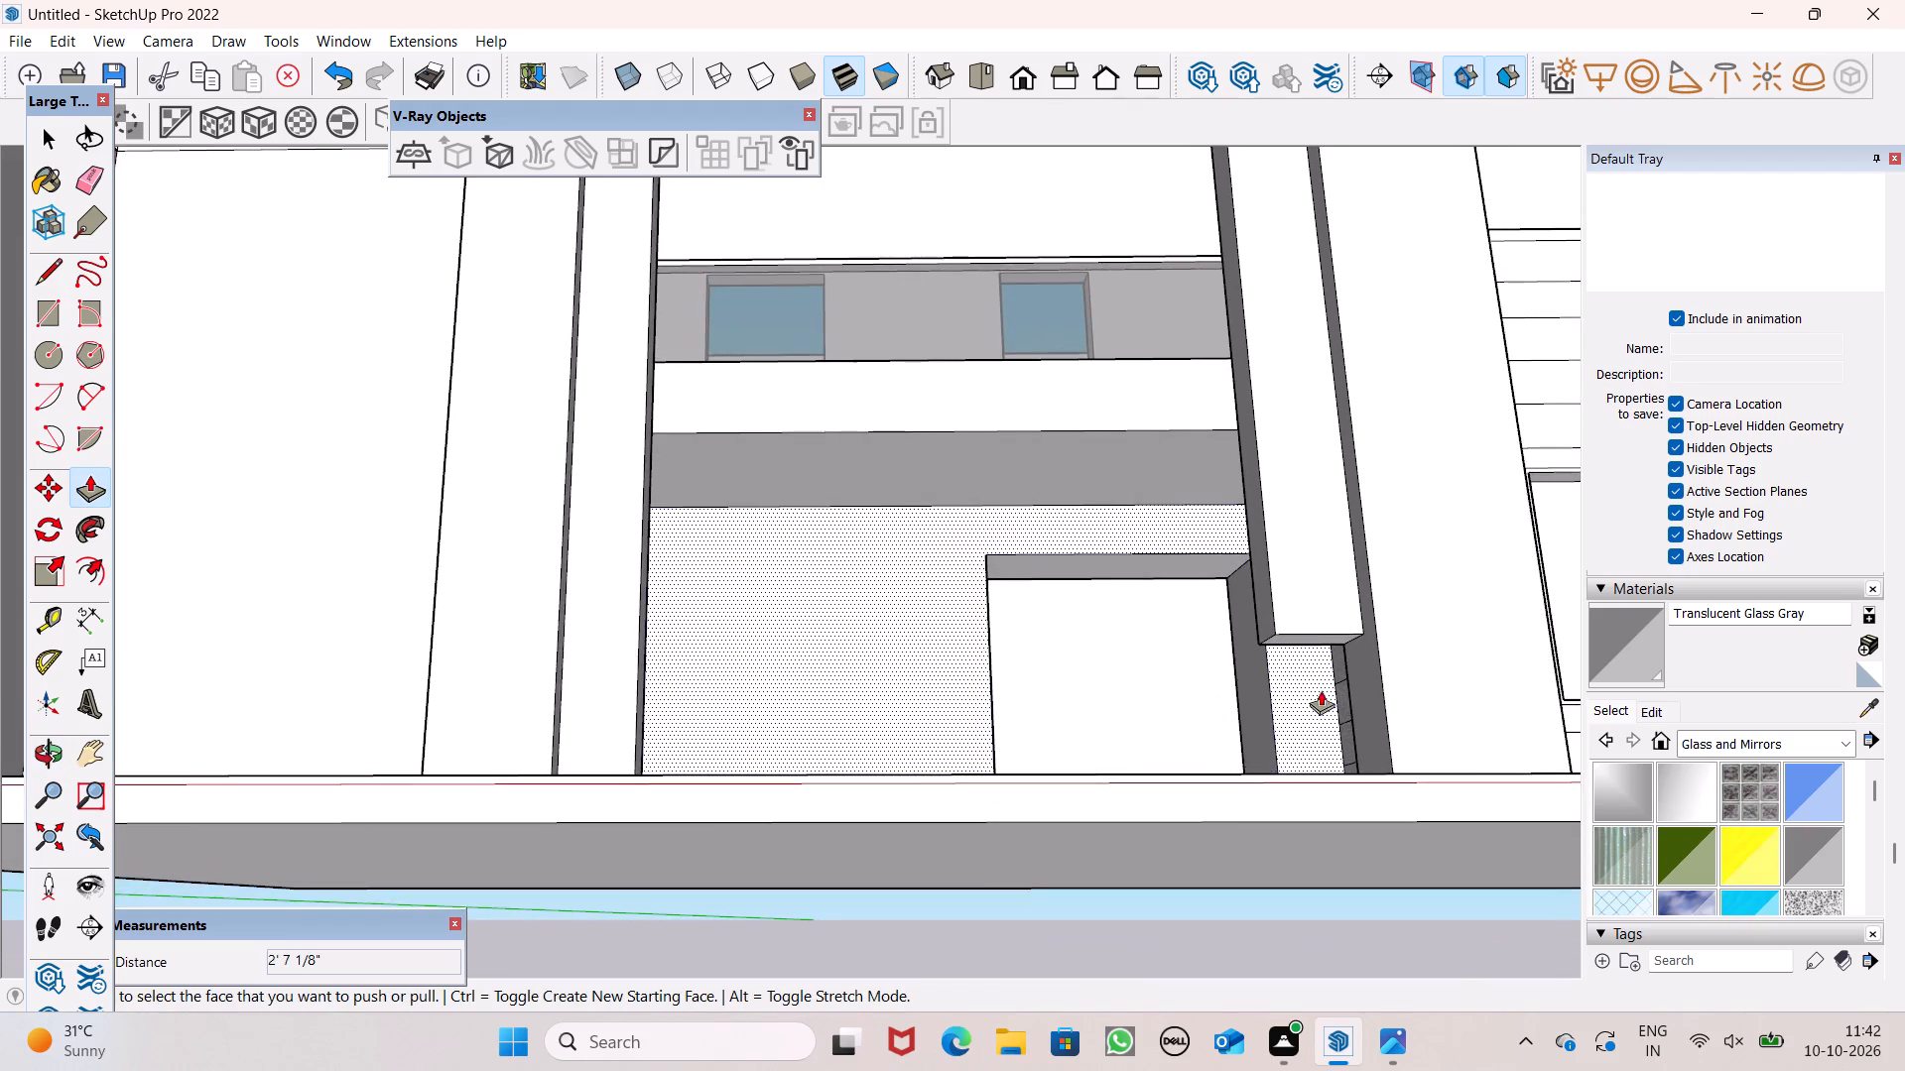
pyautogui.scroll(3, 1331, 690)
pyautogui.scroll(-2, 1377, 668)
pyautogui.moveTo(1388, 702); pyautogui.dragTo(1383, 649, button='middle')
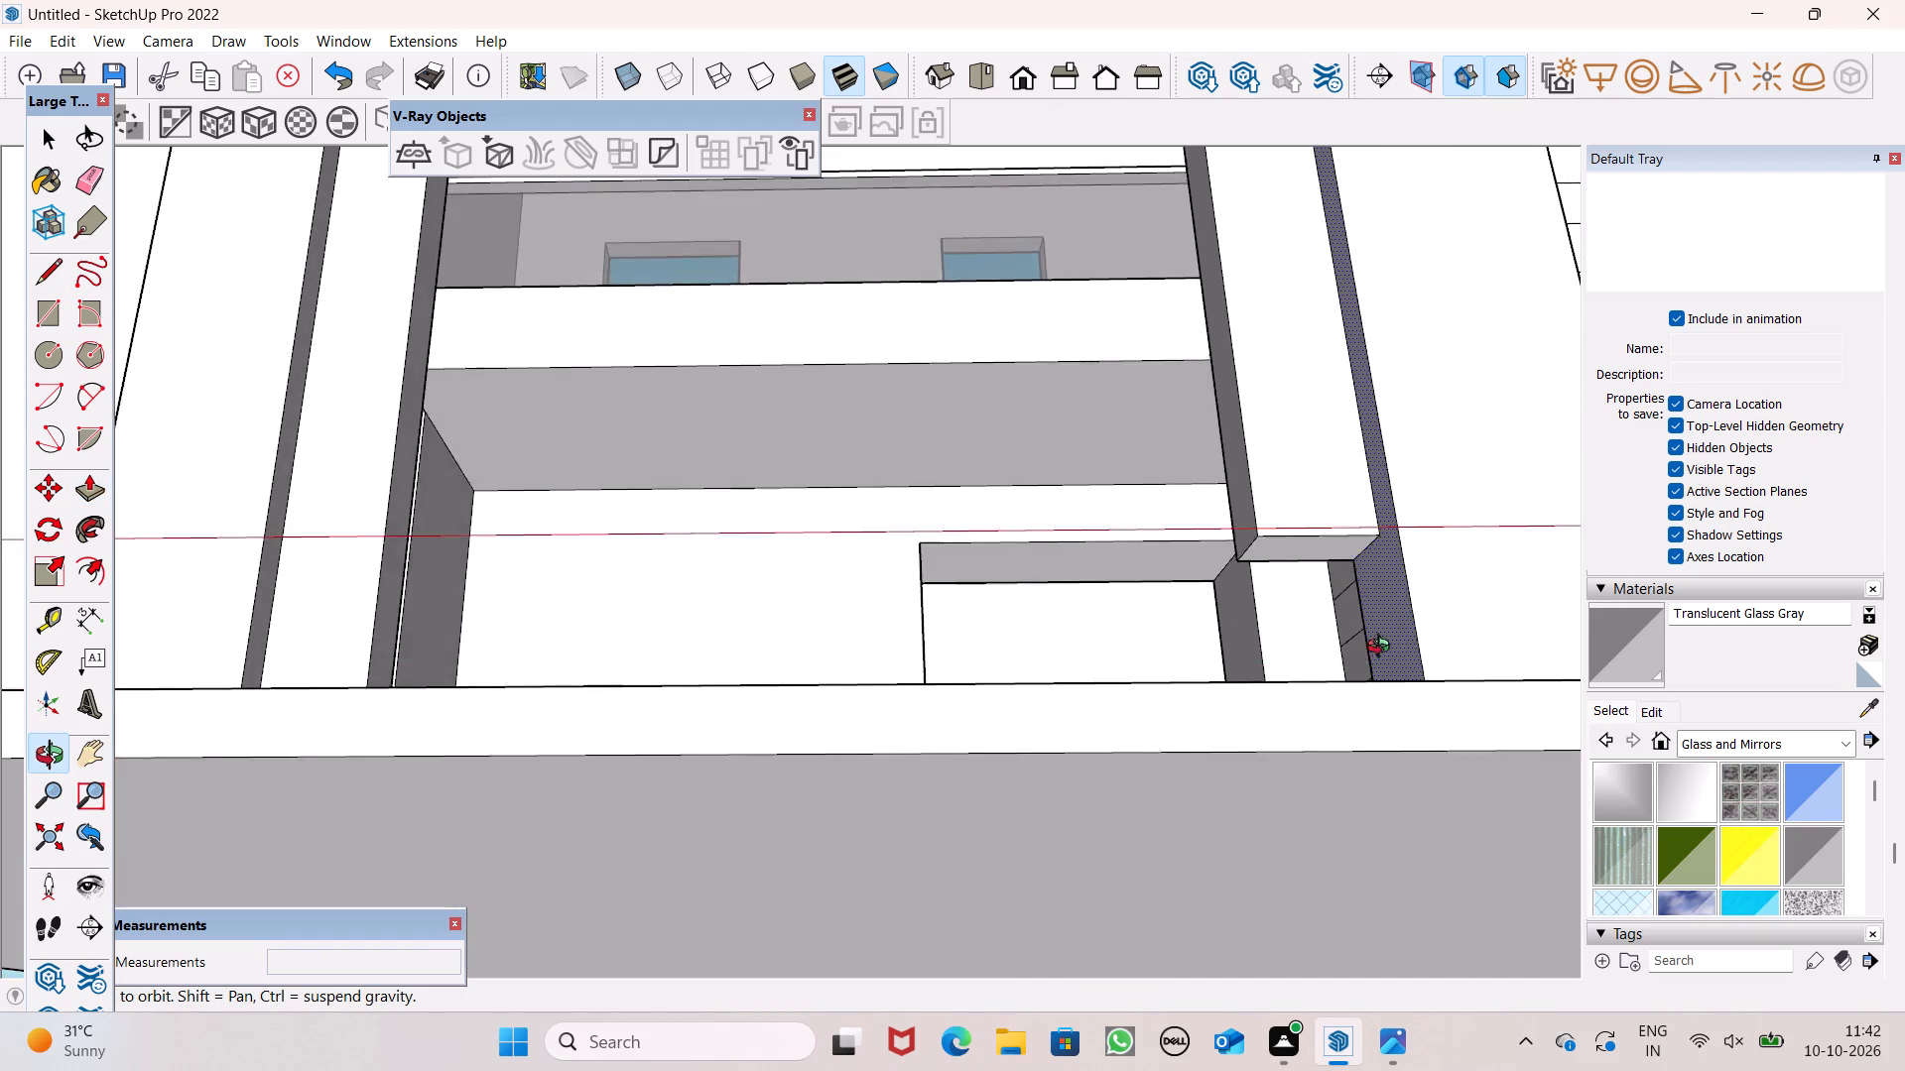
pyautogui.moveTo(1383, 649); pyautogui.dragTo(1381, 671, button='middle')
pyautogui.moveTo(1306, 573); pyautogui.dragTo(1319, 717)
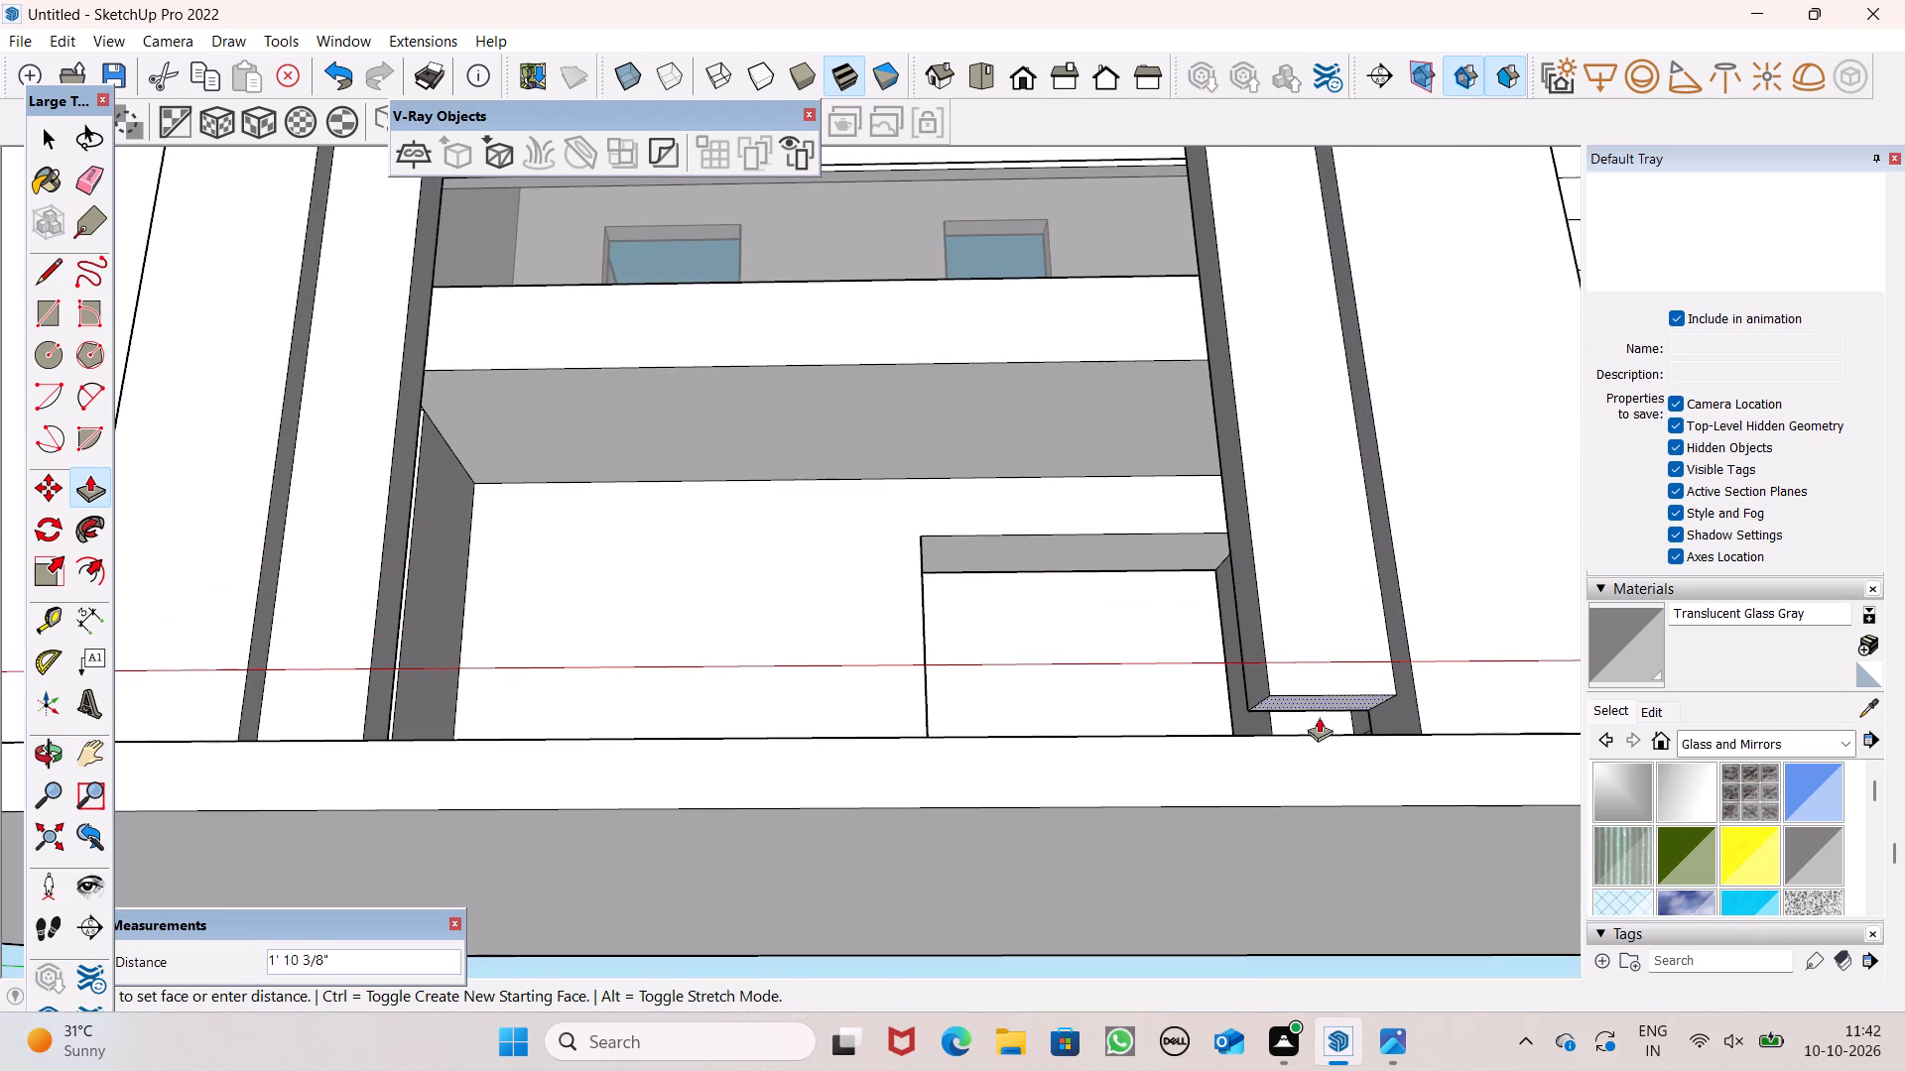
pyautogui.moveTo(1319, 717); pyautogui.dragTo(1316, 760)
# Examine the stepped portal frame, its inner strips and their bases from above and in front.
pyautogui.scroll(-3, 1332, 682)
pyautogui.scroll(1, 1330, 690)
pyautogui.scroll(-3, 1331, 691)
pyautogui.scroll(1, 1477, 598)
pyautogui.moveTo(1477, 623); pyautogui.dragTo(1281, 1070, button='middle')
pyautogui.press('space')
pyautogui.scroll(-8, 1328, 544)
pyautogui.moveTo(1363, 553); pyautogui.dragTo(1488, 522, button='middle')
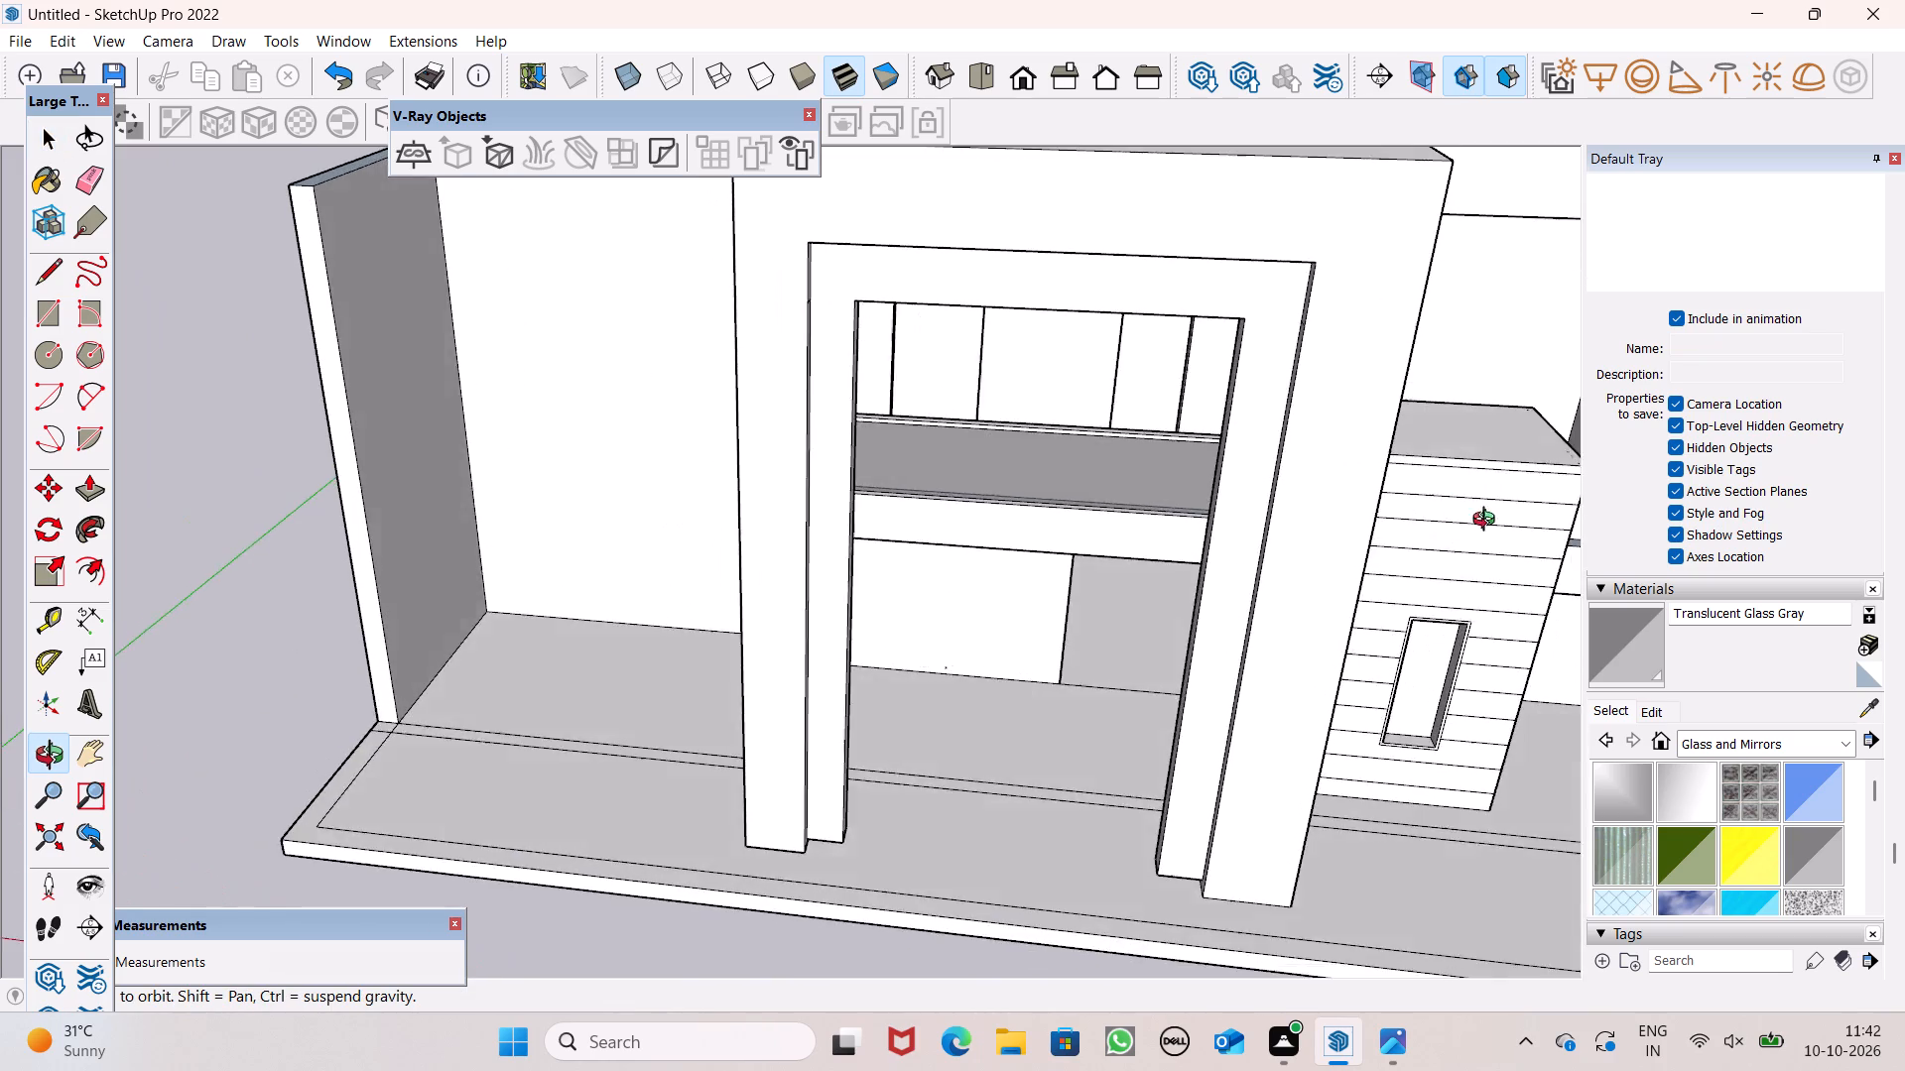
pyautogui.moveTo(1488, 522); pyautogui.dragTo(1543, 536, button='middle')
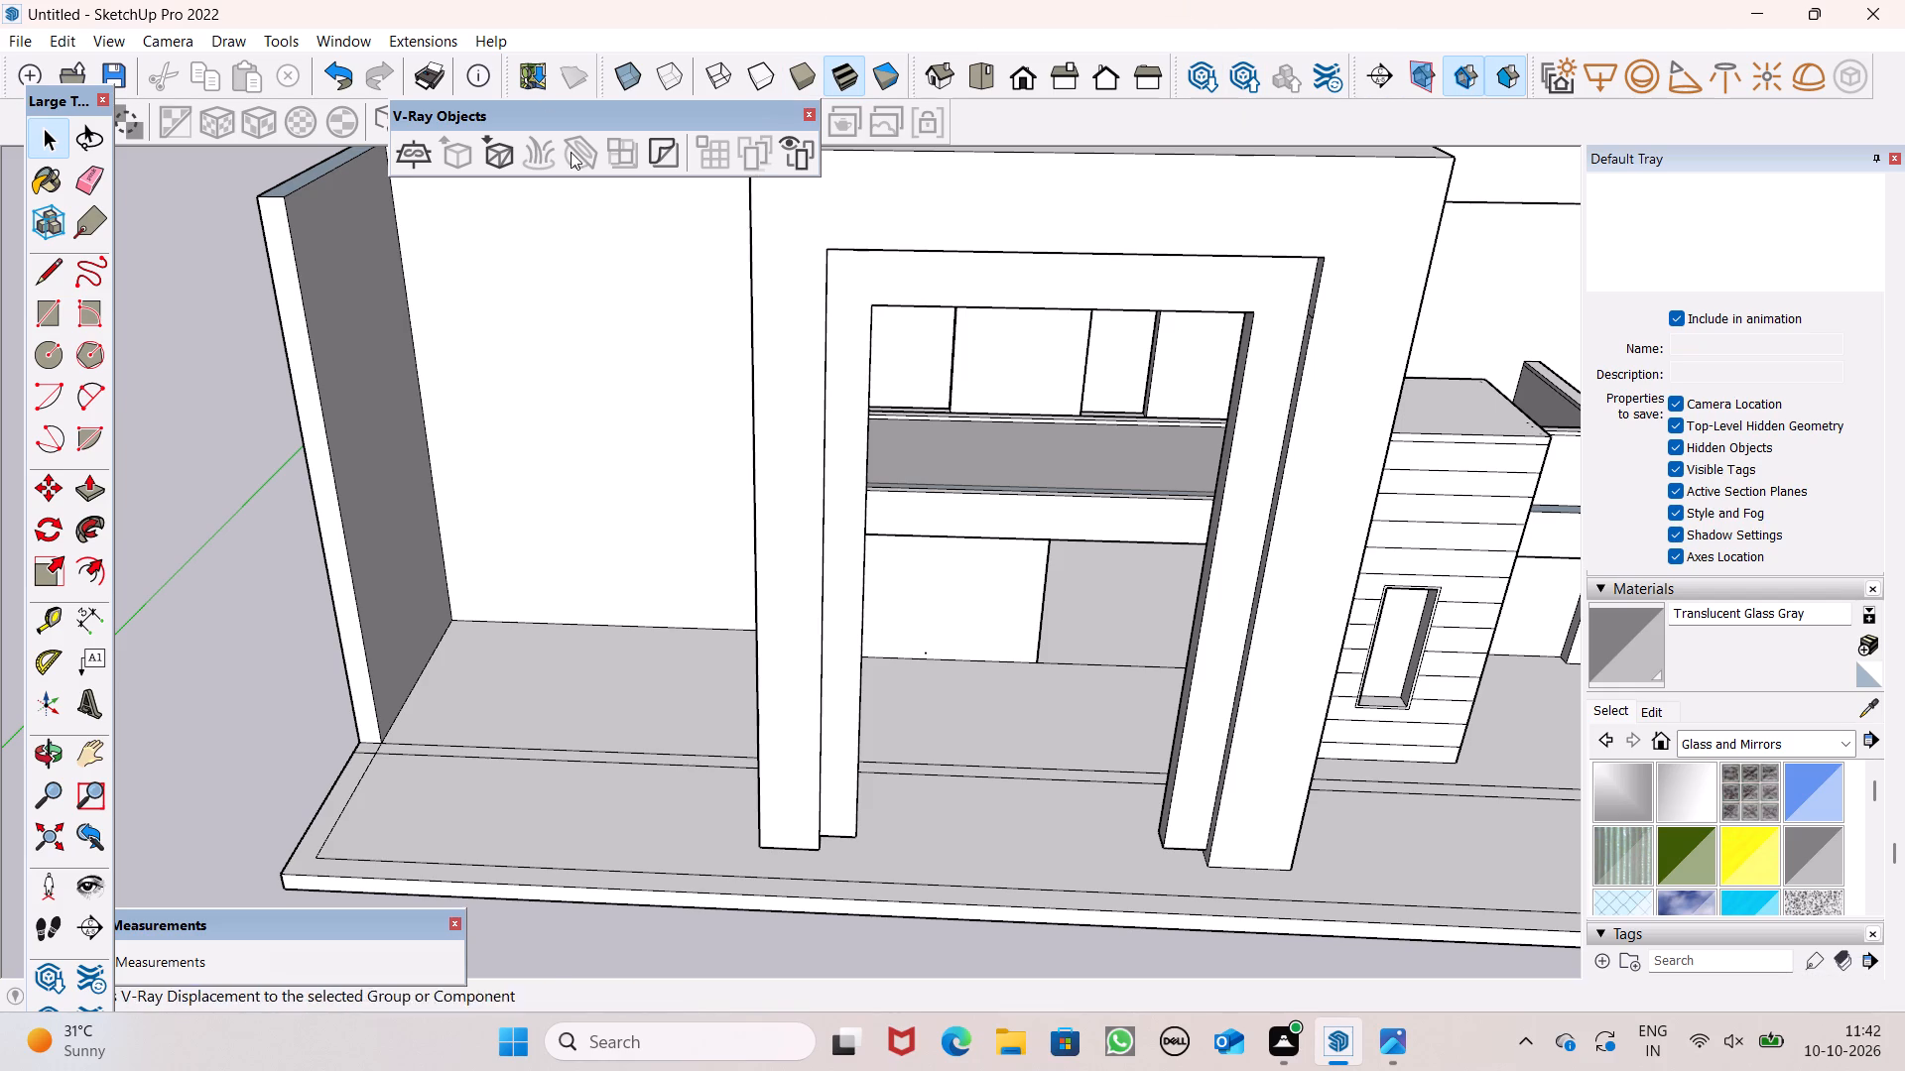
pyautogui.scroll(-1, 272, 511)
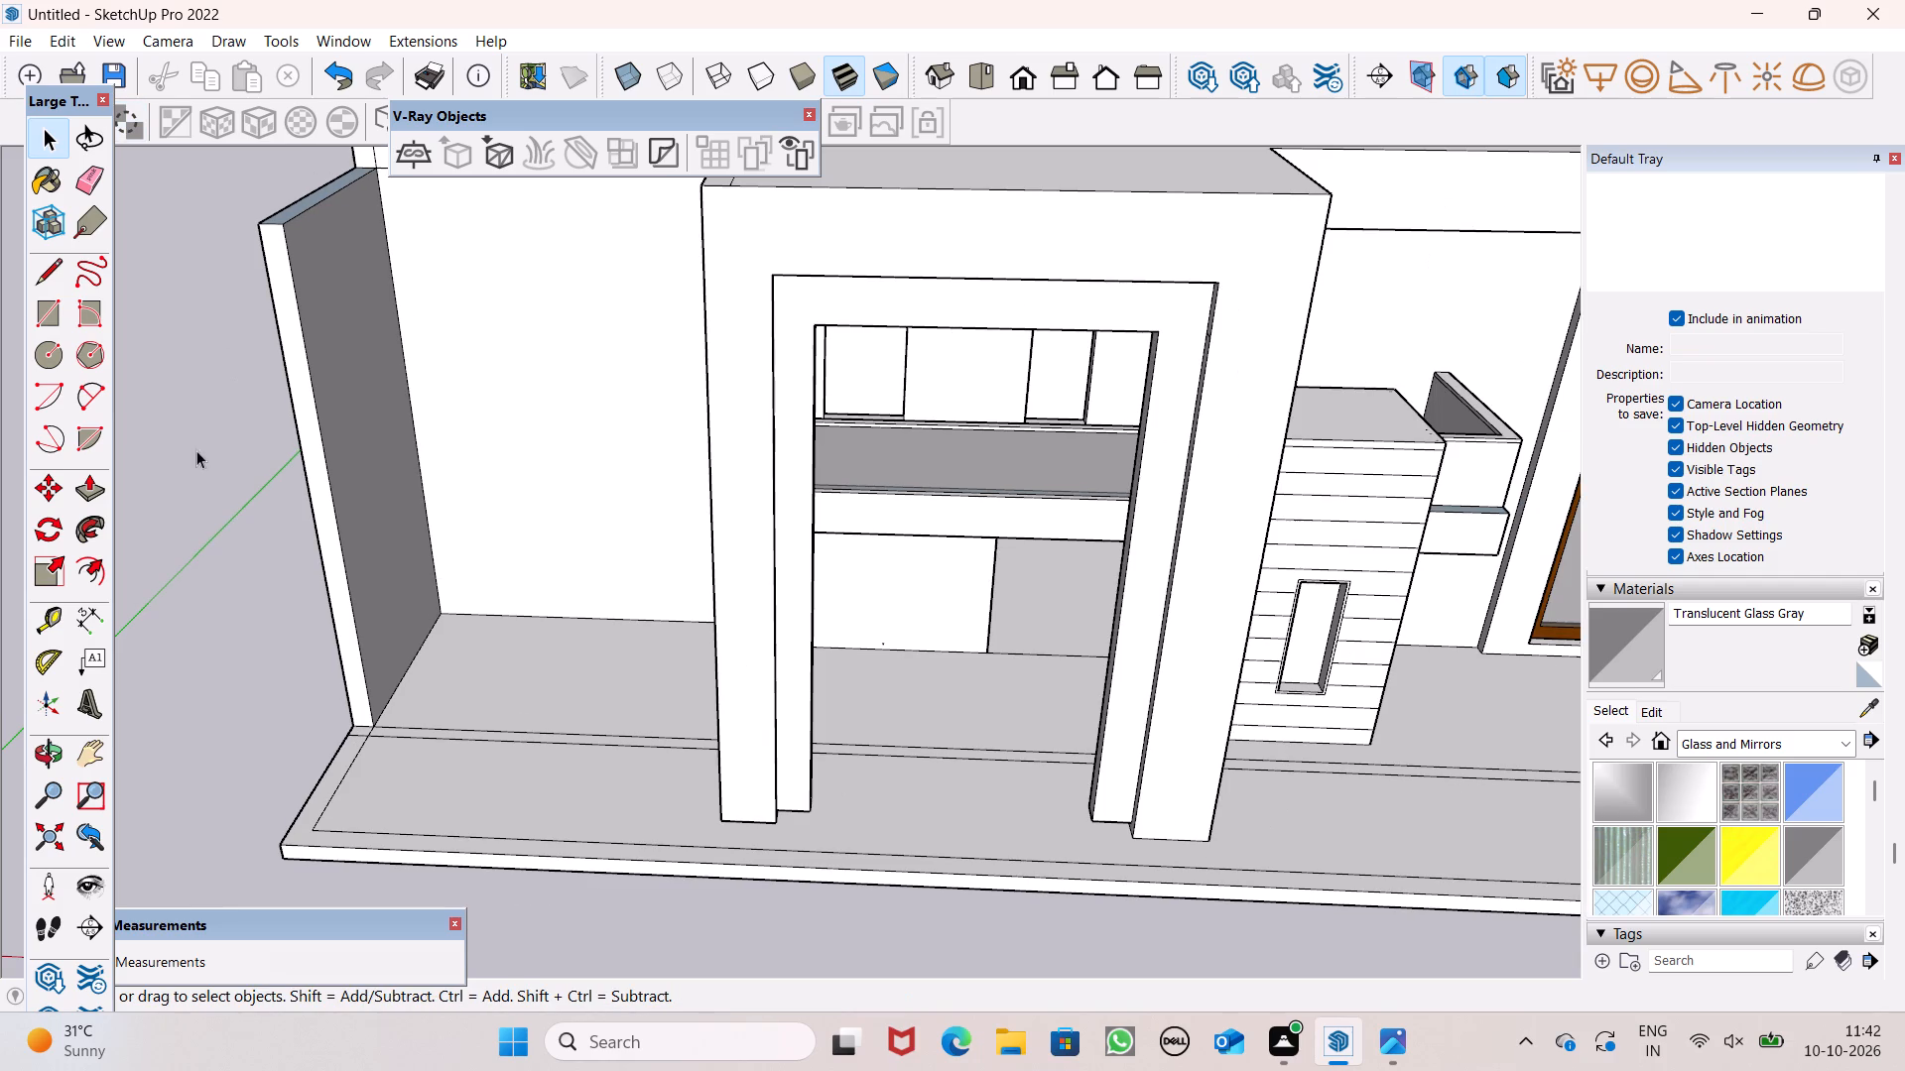
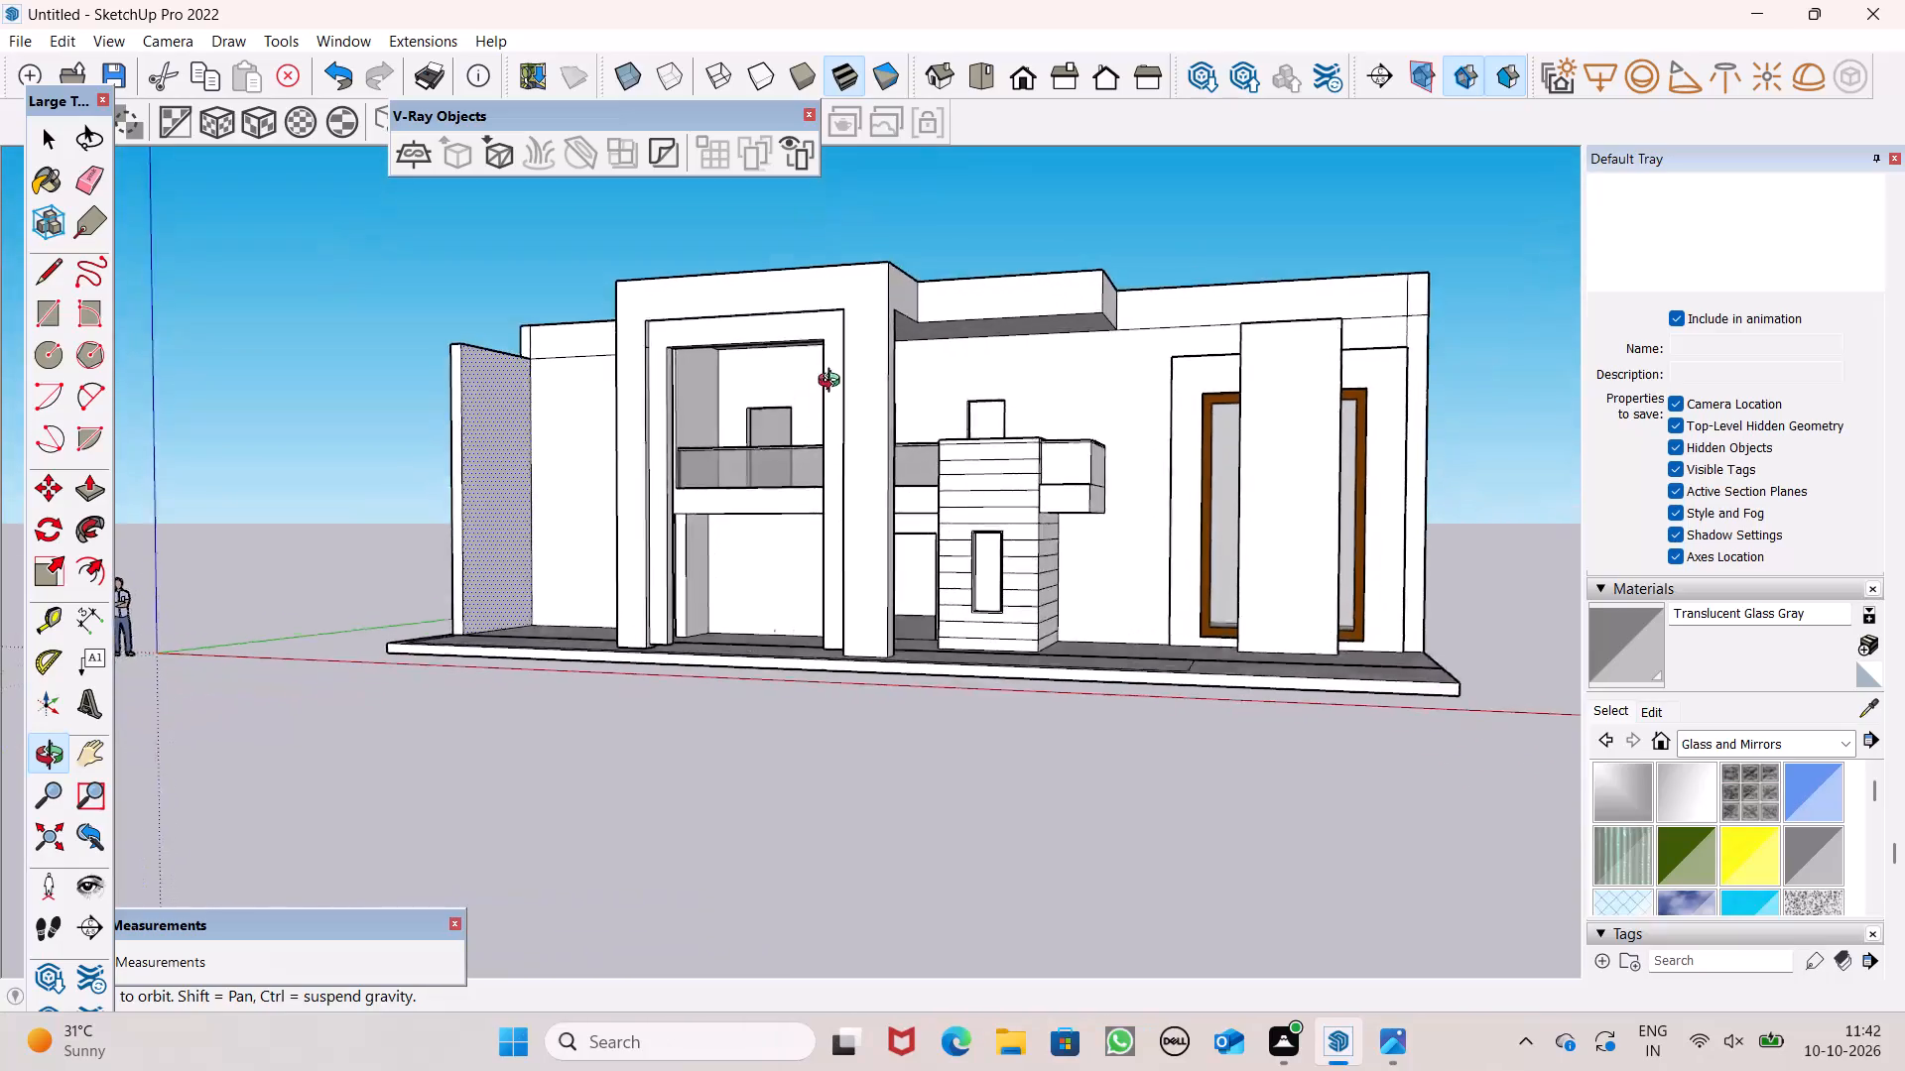
# Erase the stray edge crossing the left reveal face between the entrance portal's outer and inner frames.
pyautogui.scroll(5, 738, 416)
pyautogui.moveTo(691, 410); pyautogui.dragTo(468, 427, button='middle')
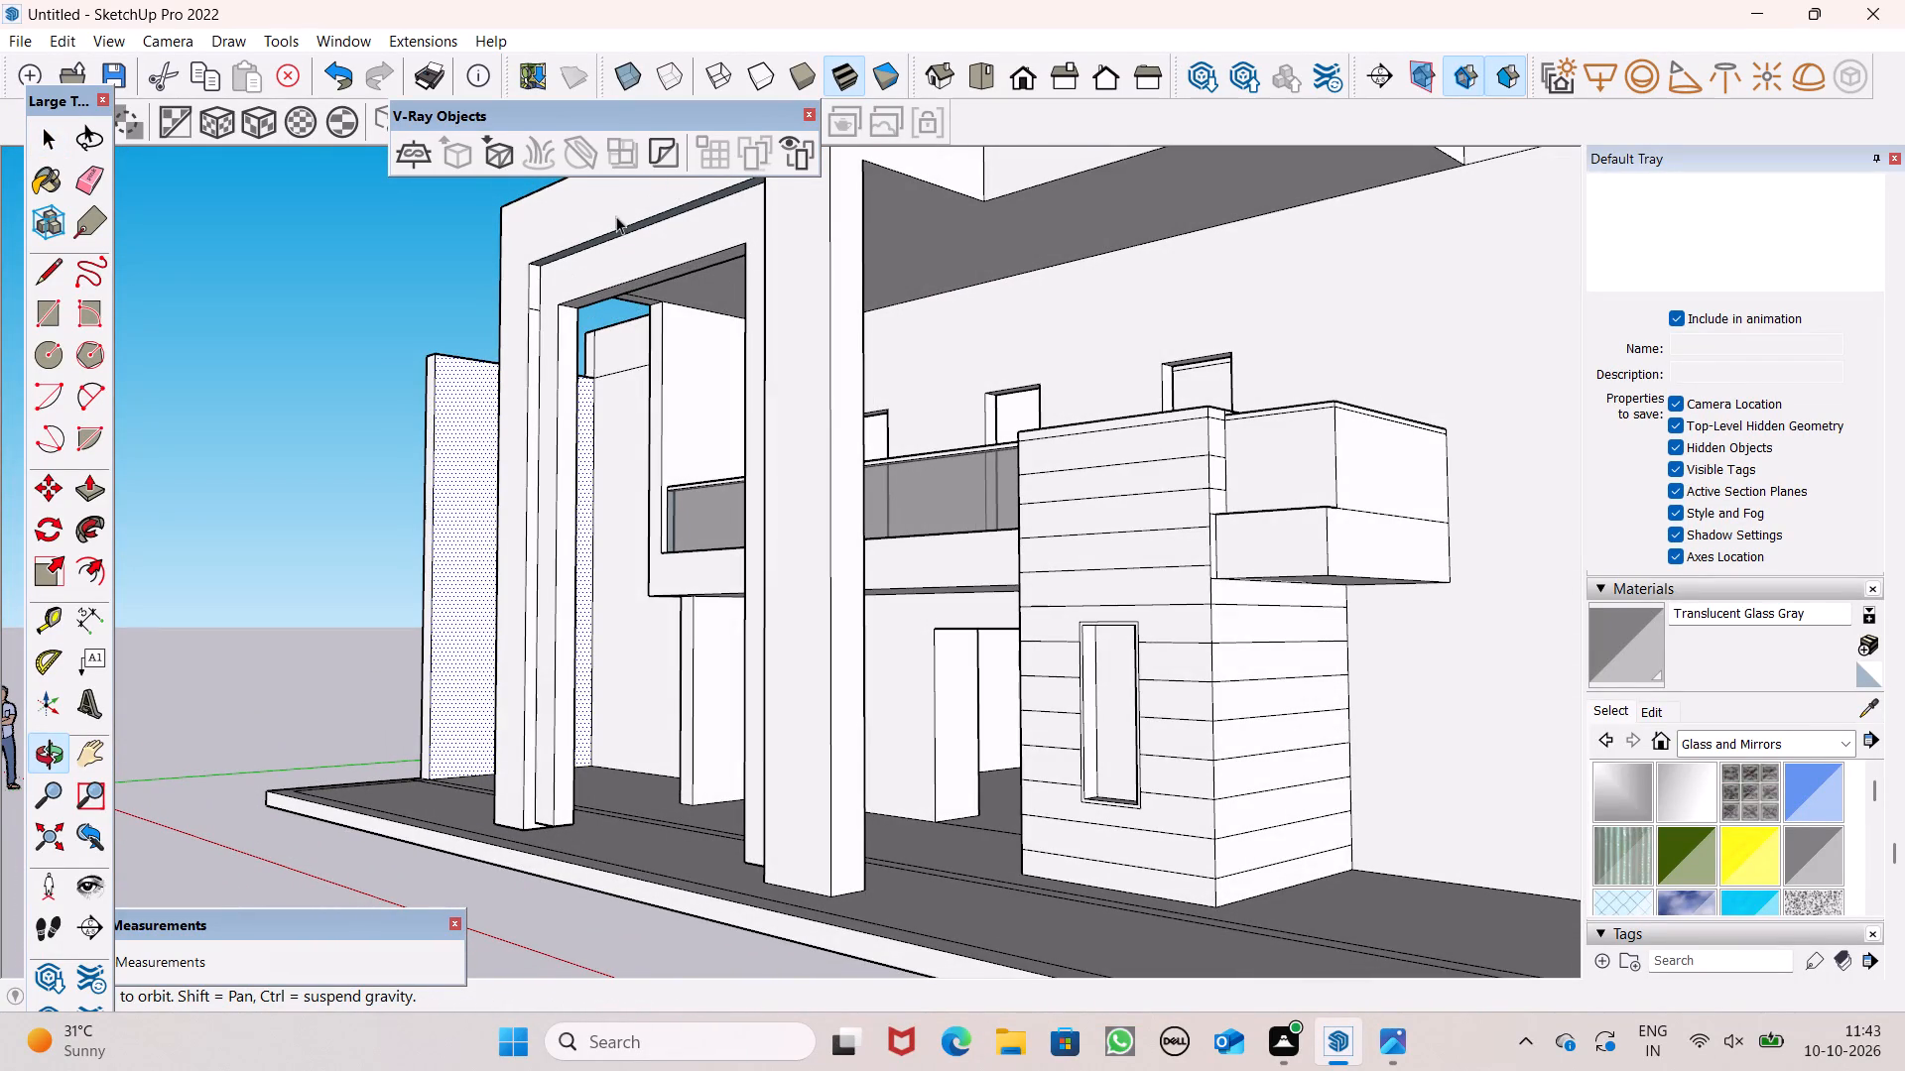
pyautogui.scroll(5, 618, 162)
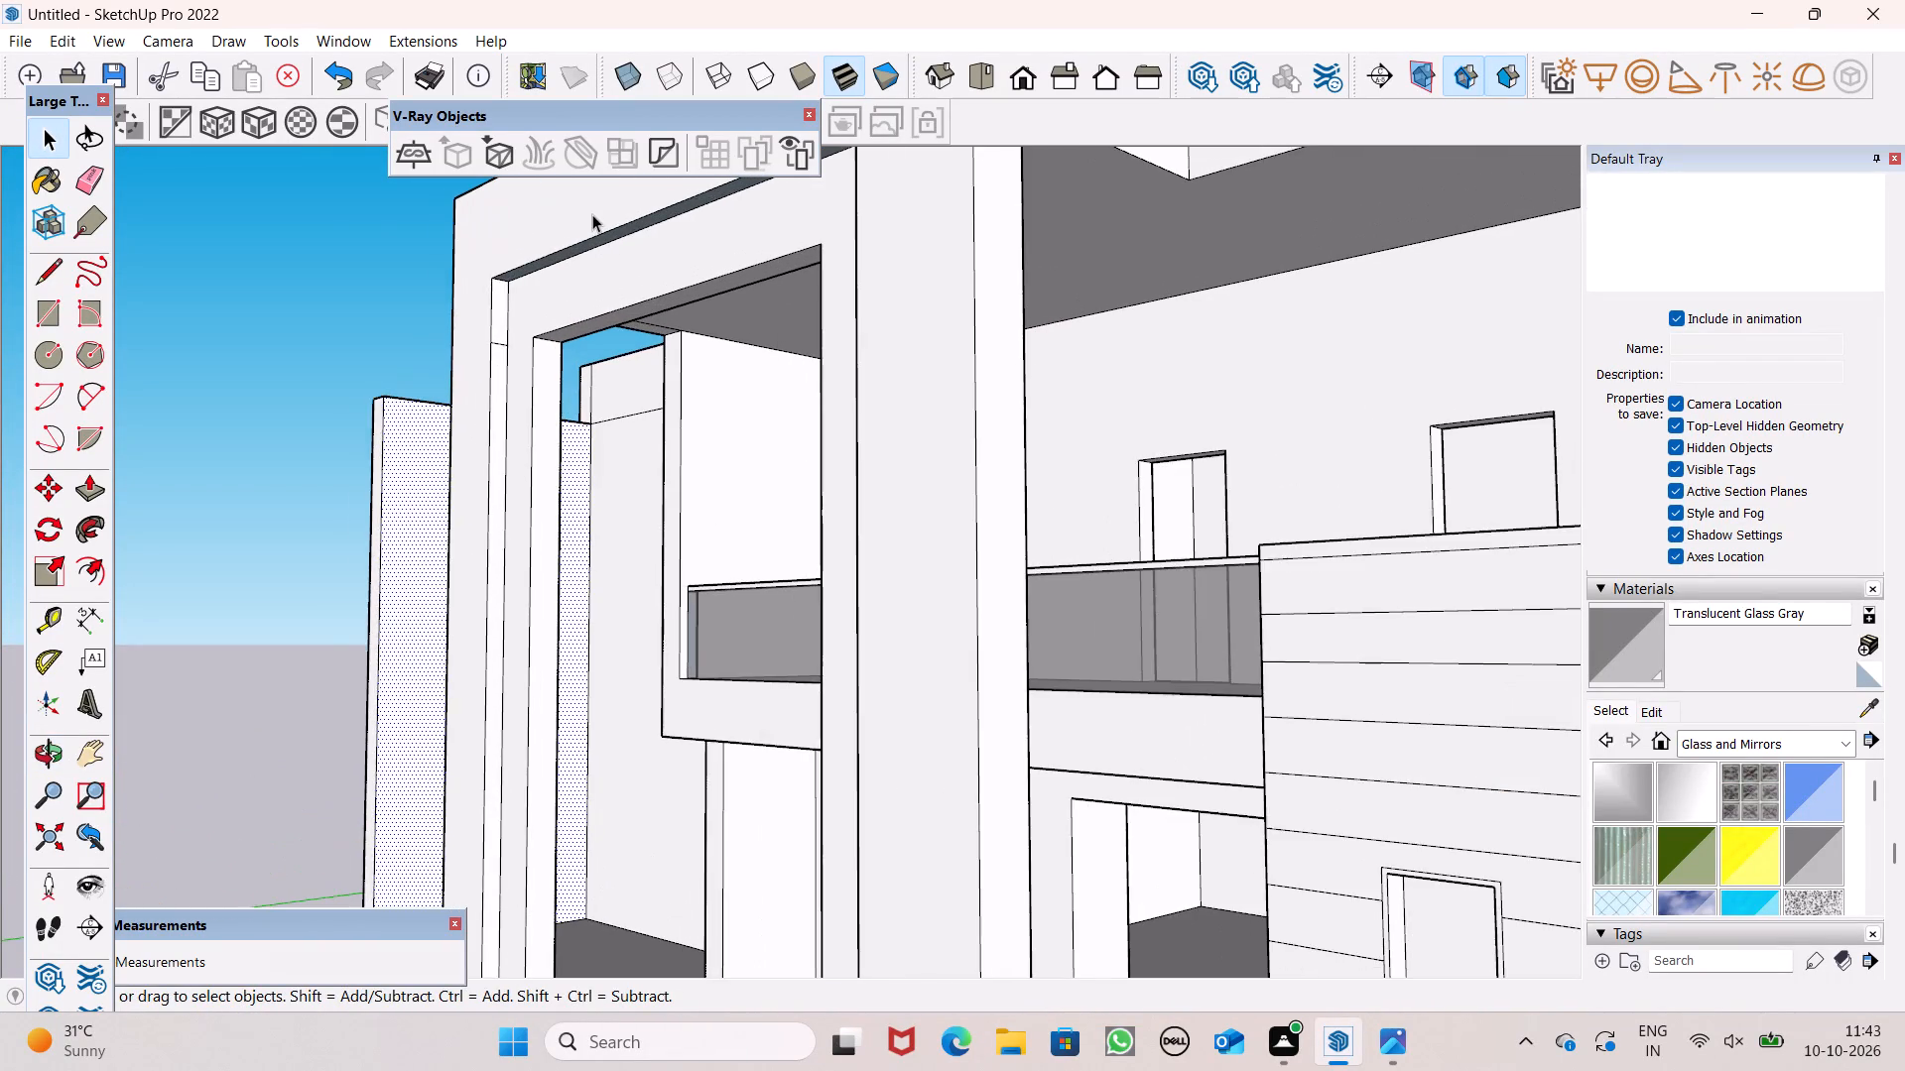
pyautogui.scroll(5, 592, 214)
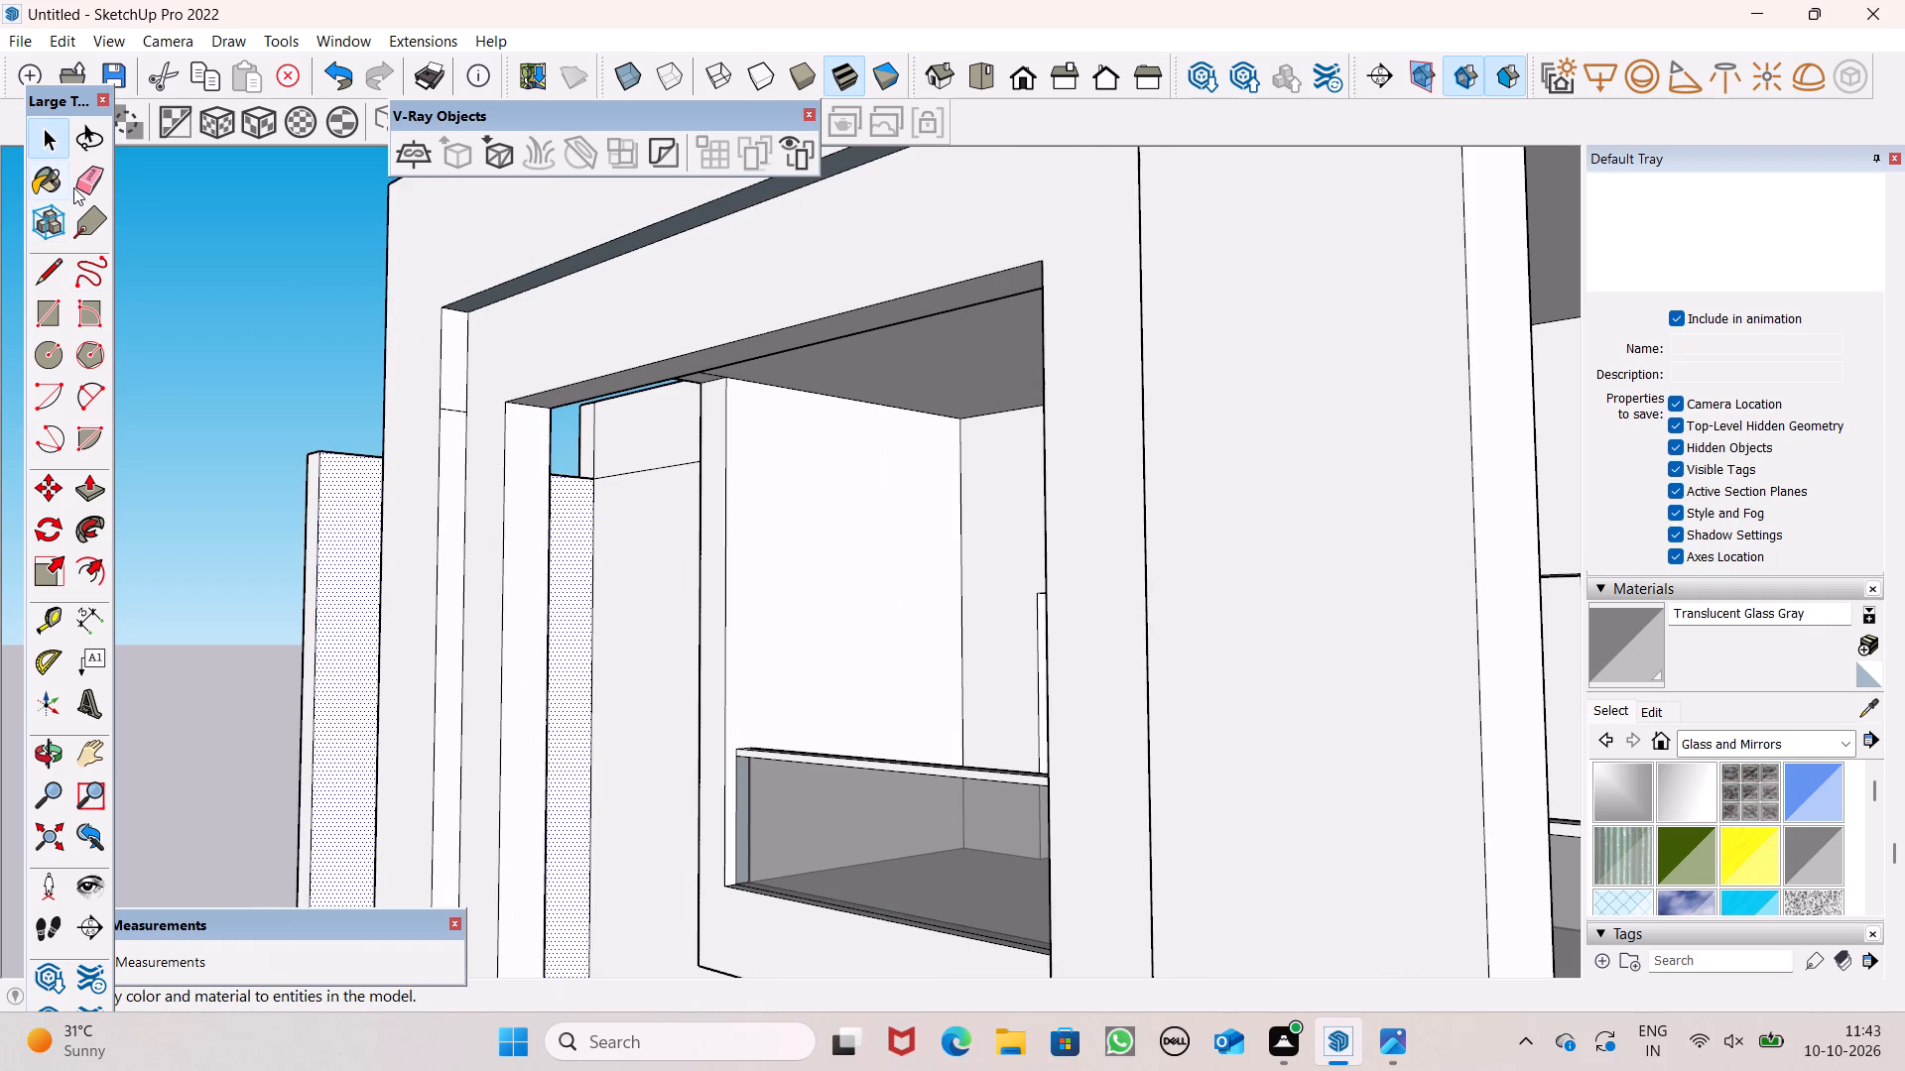
pyautogui.click(73, 187)
pyautogui.scroll(5, 650, 308)
pyautogui.scroll(5, 516, 343)
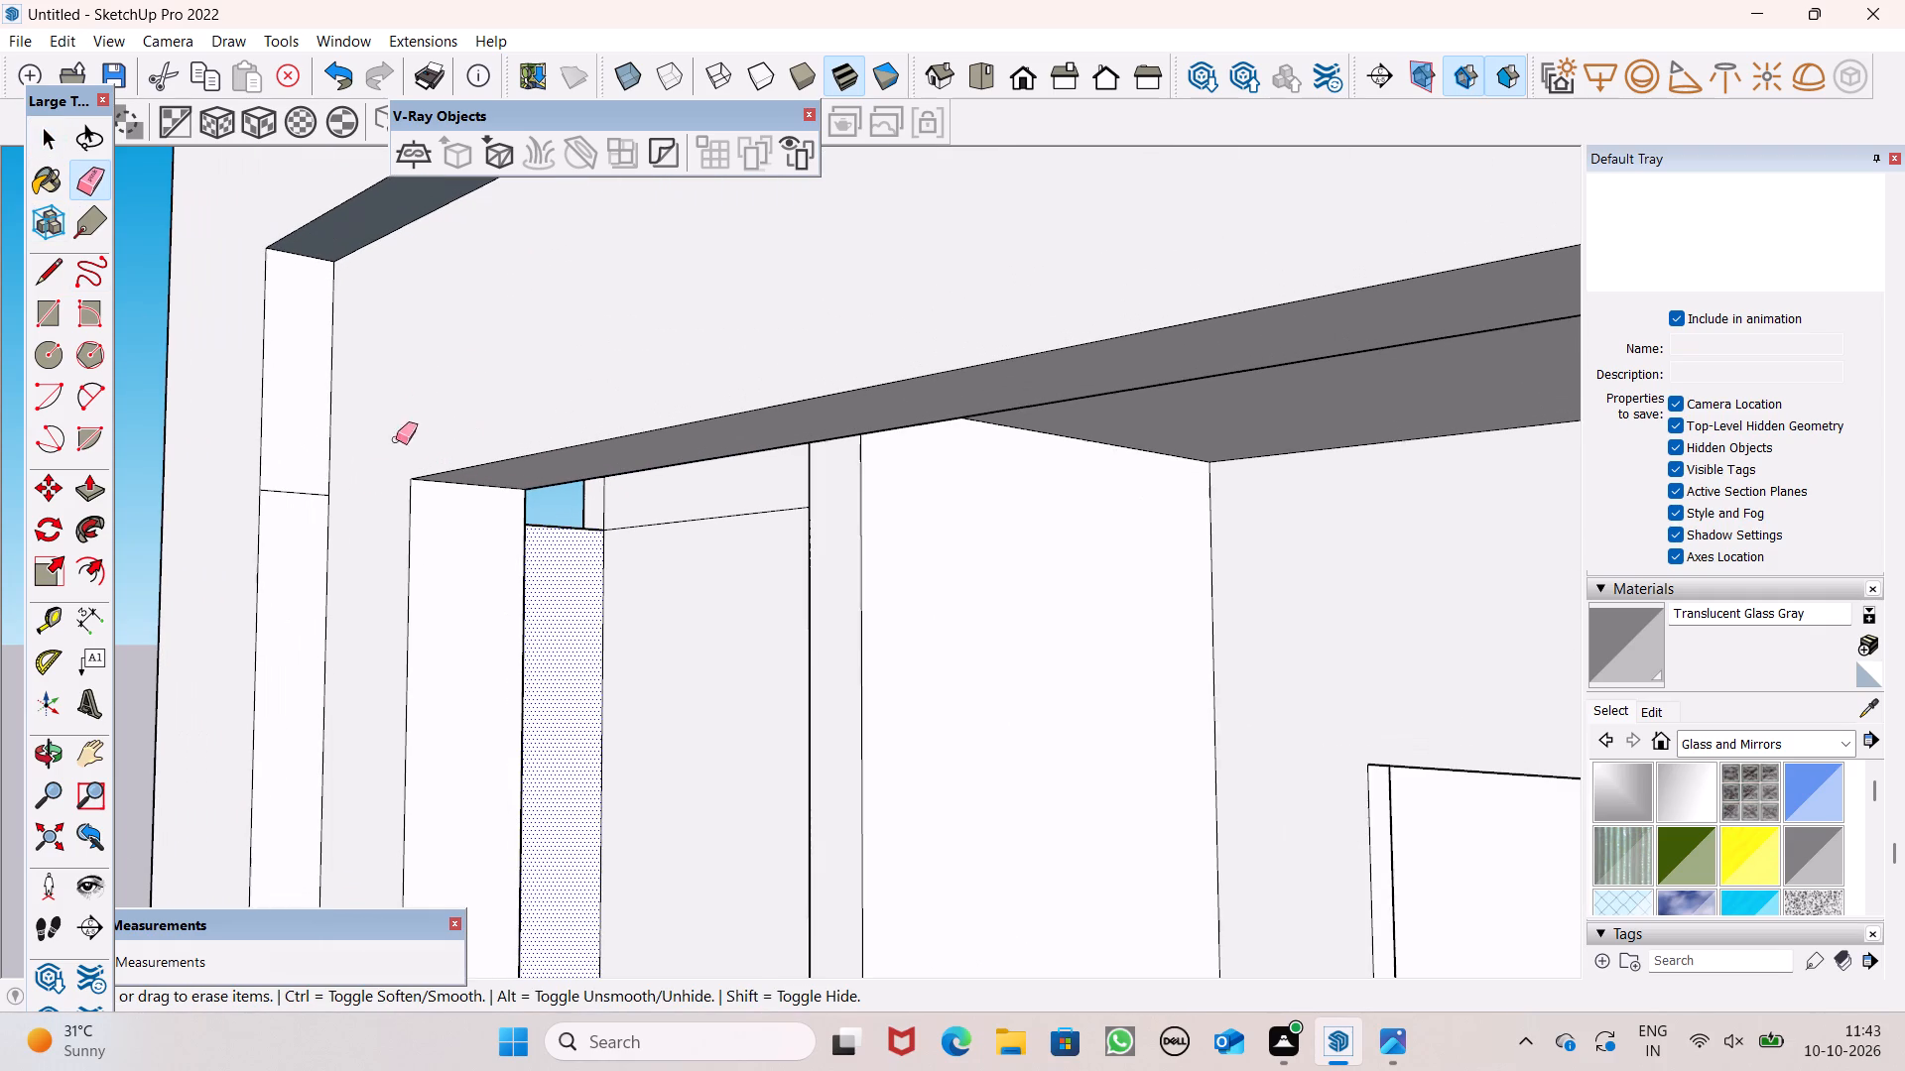
pyautogui.moveTo(301, 459); pyautogui.dragTo(294, 499)
# Erase the matching stray edge crossing the right reveal face between the portal's outer and inner frames.
pyautogui.scroll(-1, 342, 427)
pyautogui.scroll(1, 342, 429)
pyautogui.scroll(-3, 342, 429)
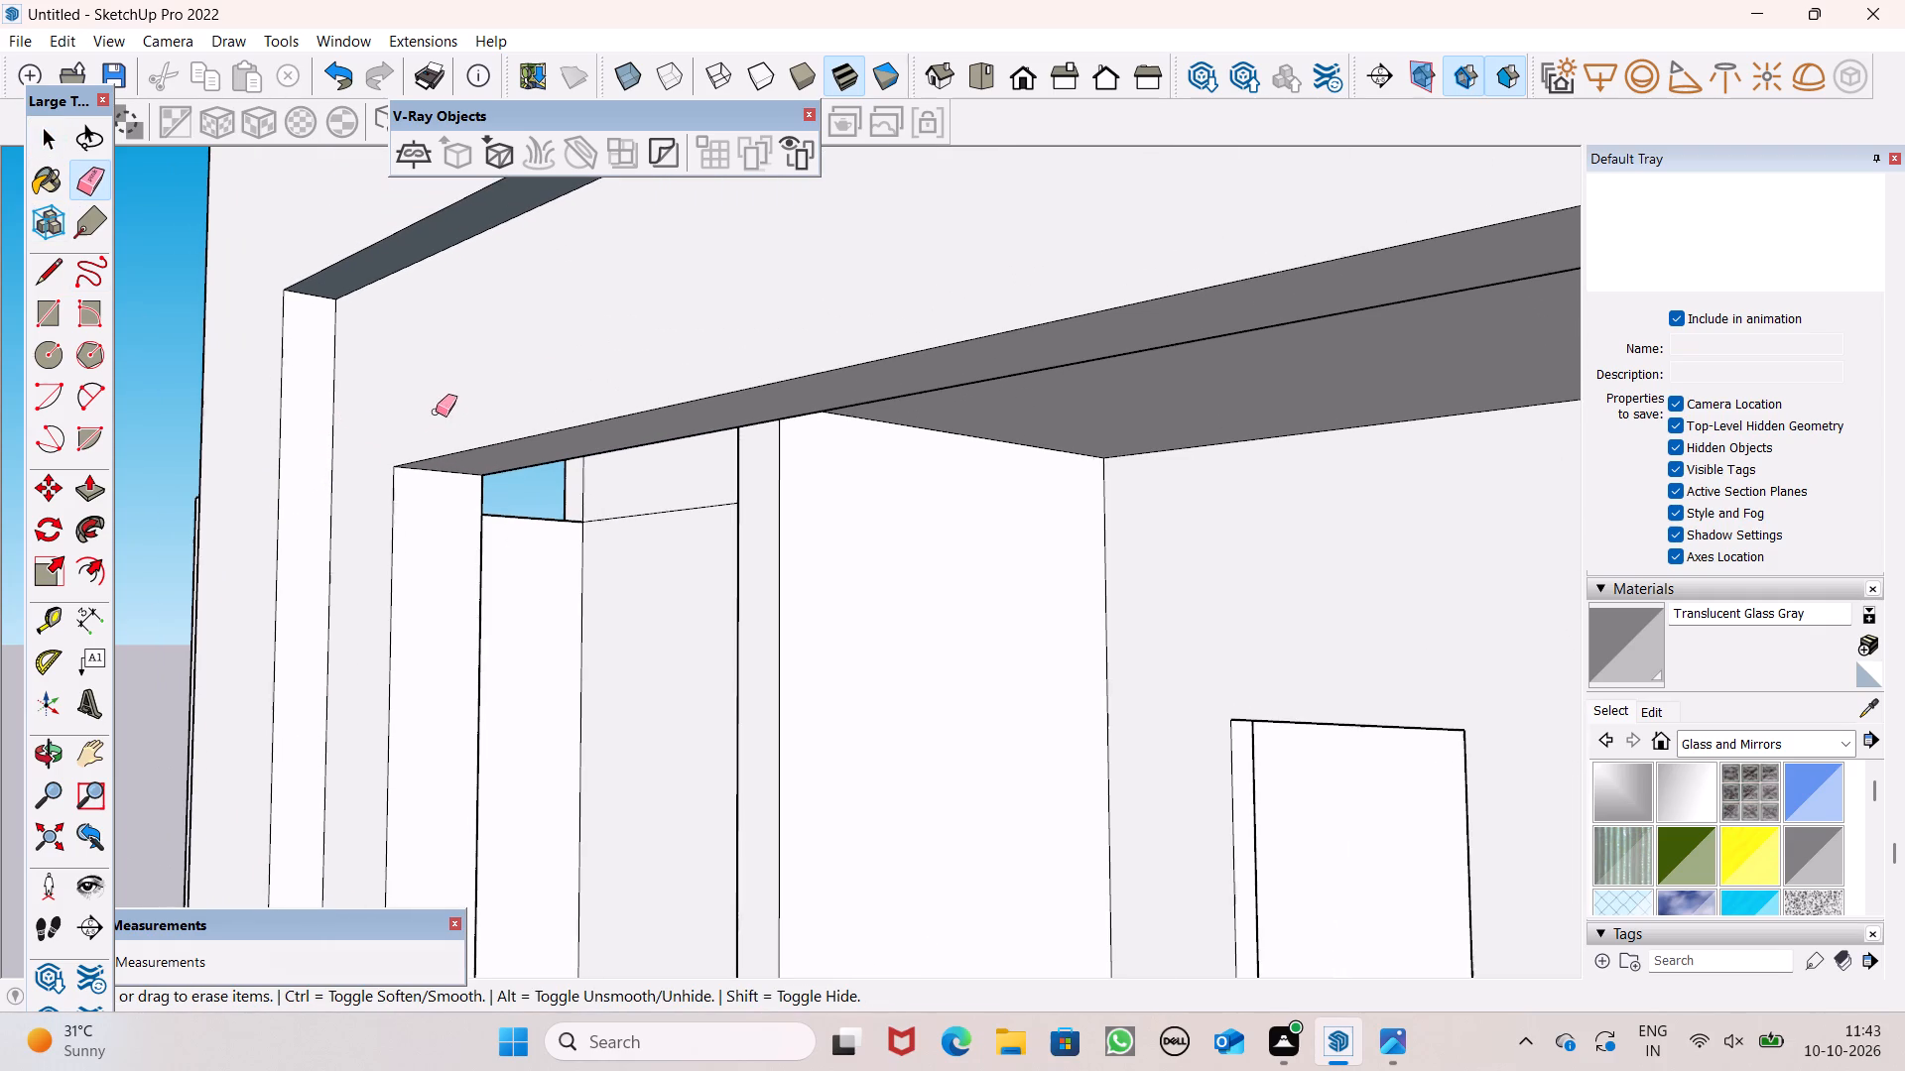
pyautogui.scroll(-4, 518, 497)
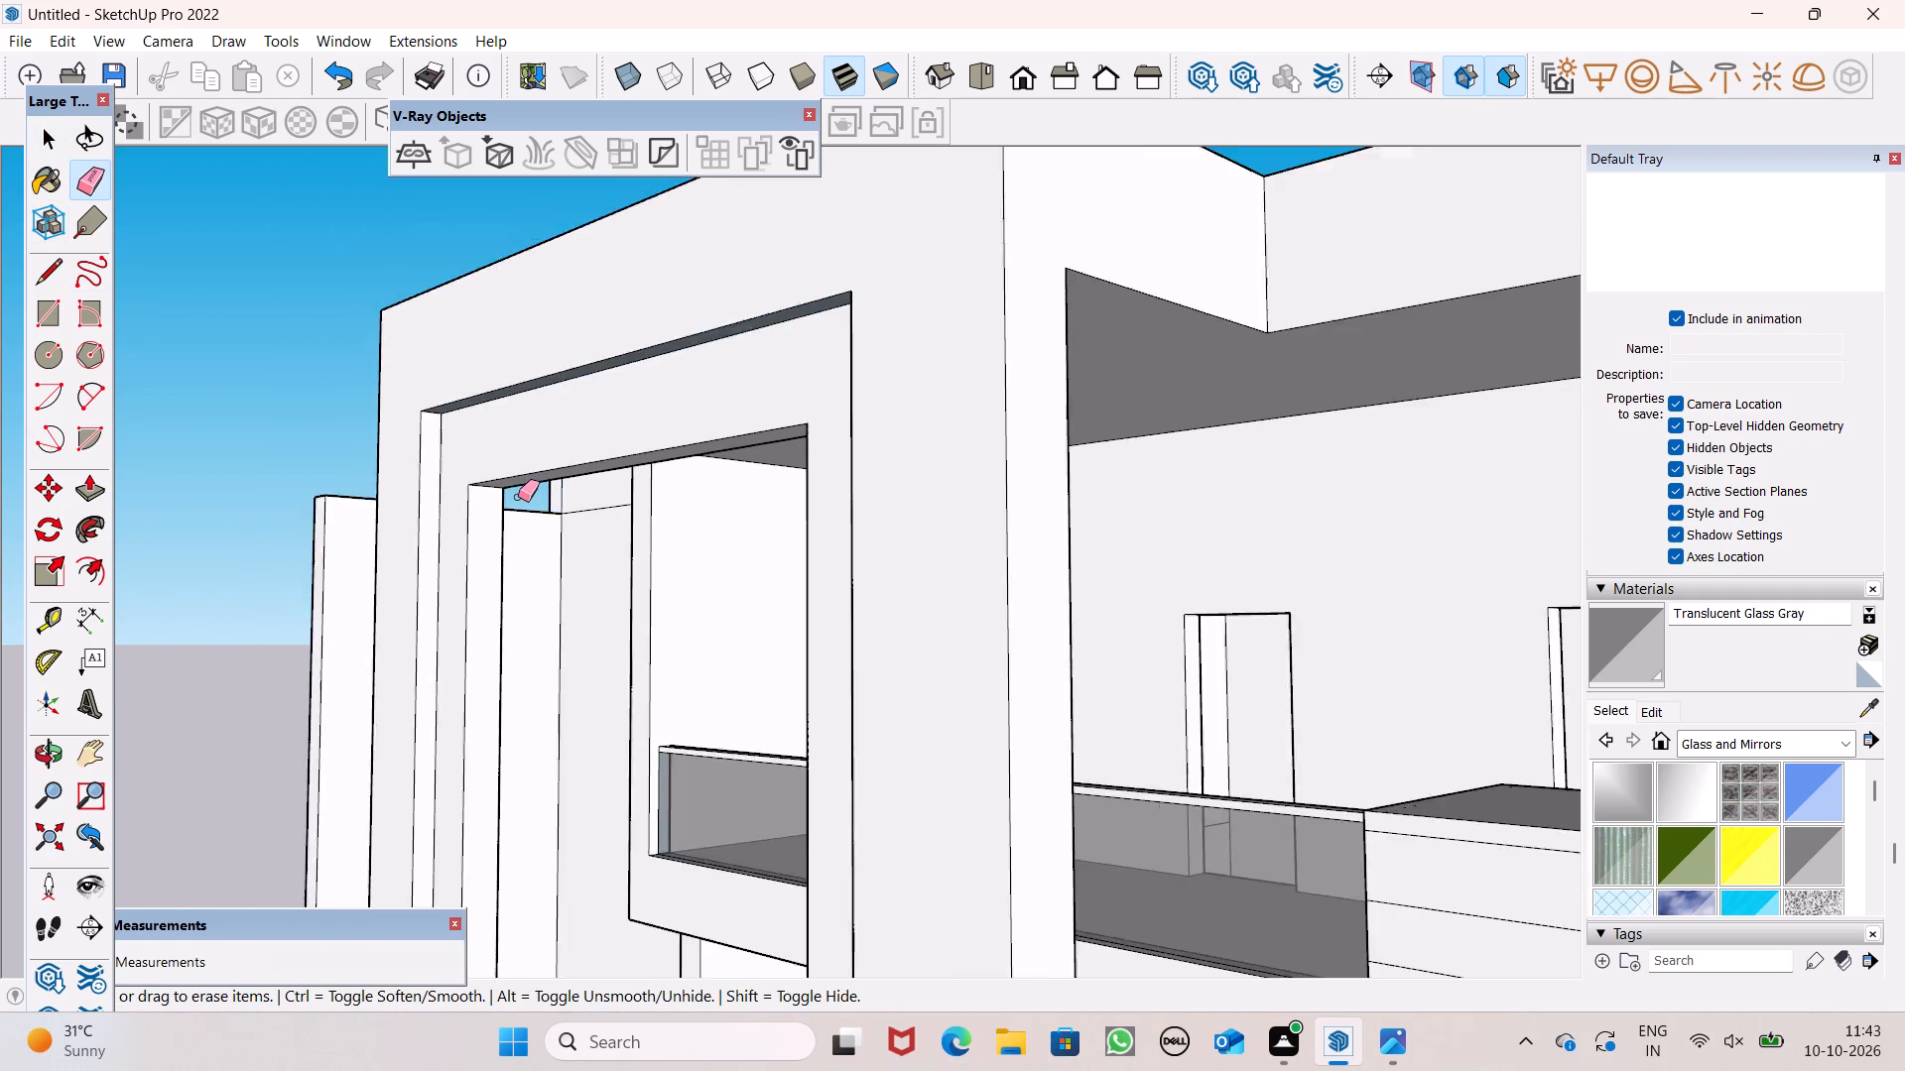
pyautogui.moveTo(571, 515); pyautogui.dragTo(1227, 690, button='middle')
pyautogui.scroll(6, 1574, 541)
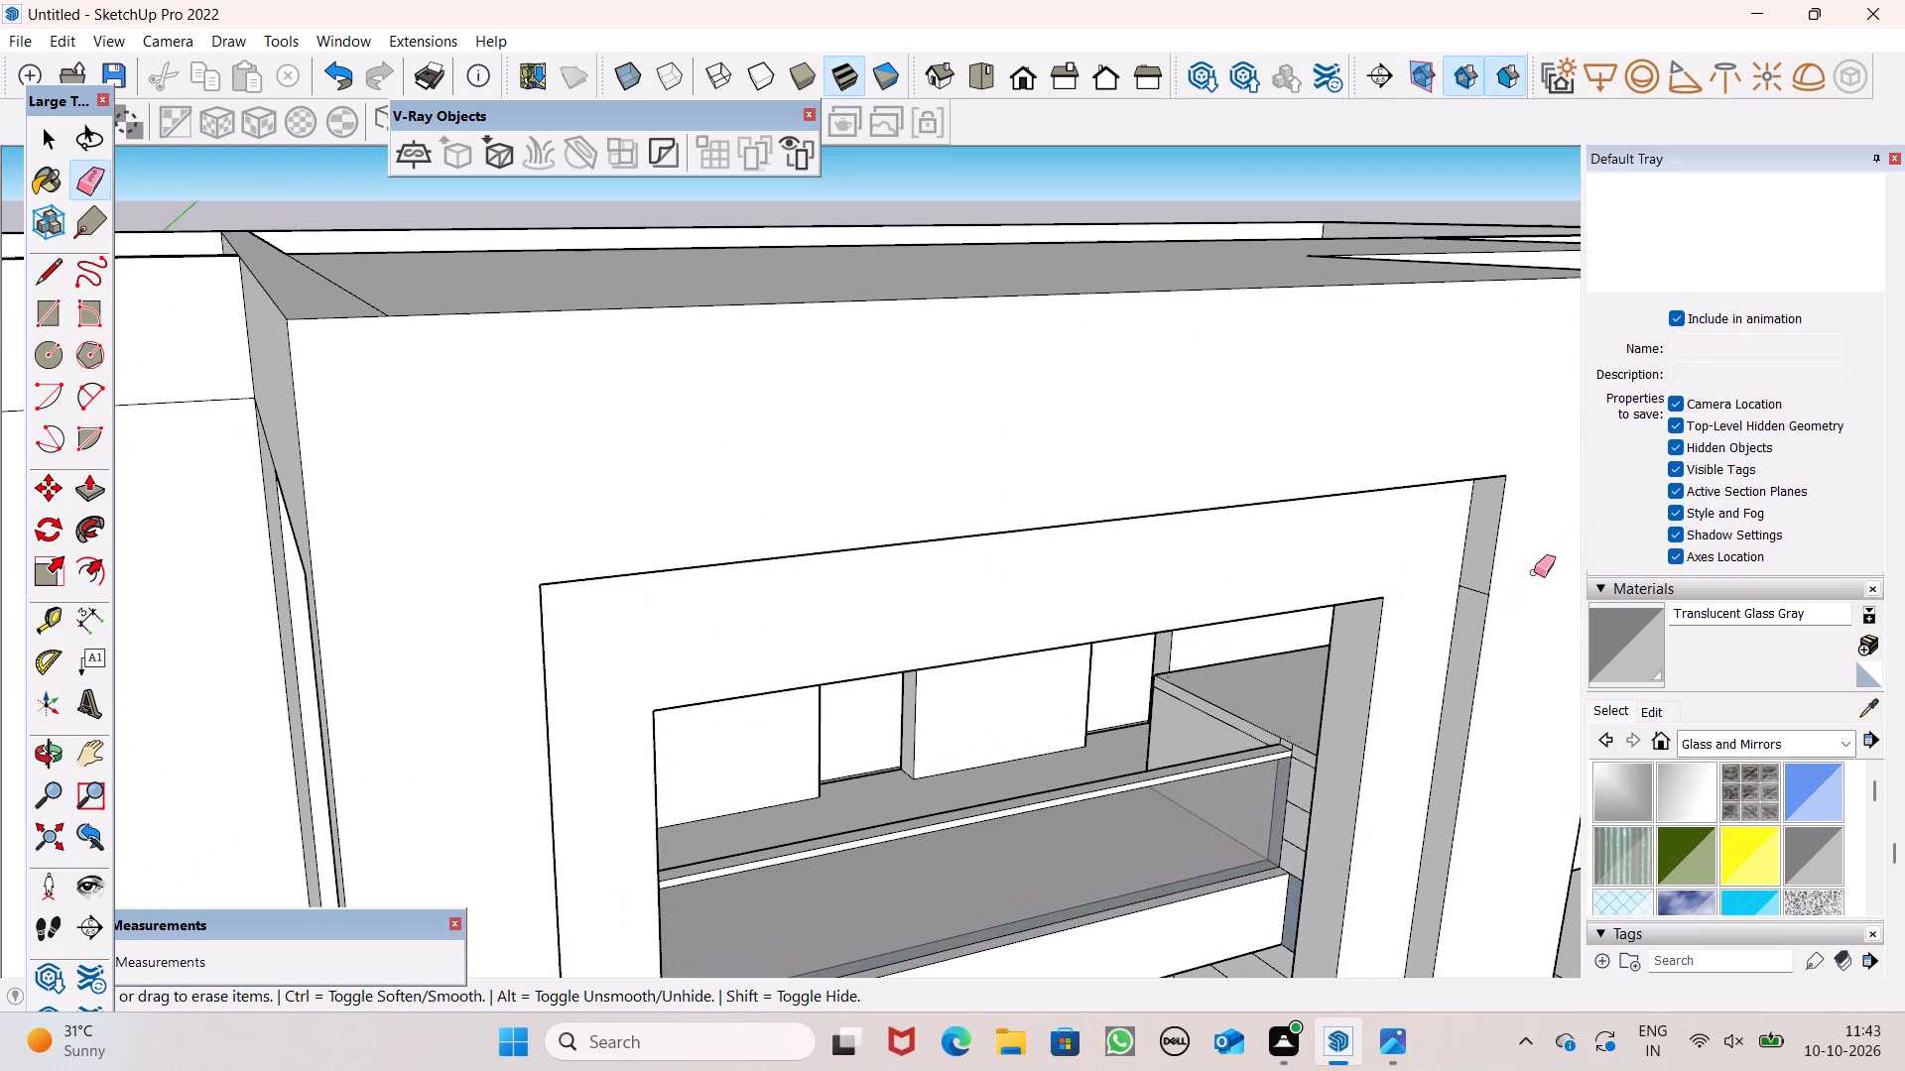
pyautogui.moveTo(1486, 676); pyautogui.dragTo(1571, 682, button='middle')
pyautogui.scroll(1, 1571, 682)
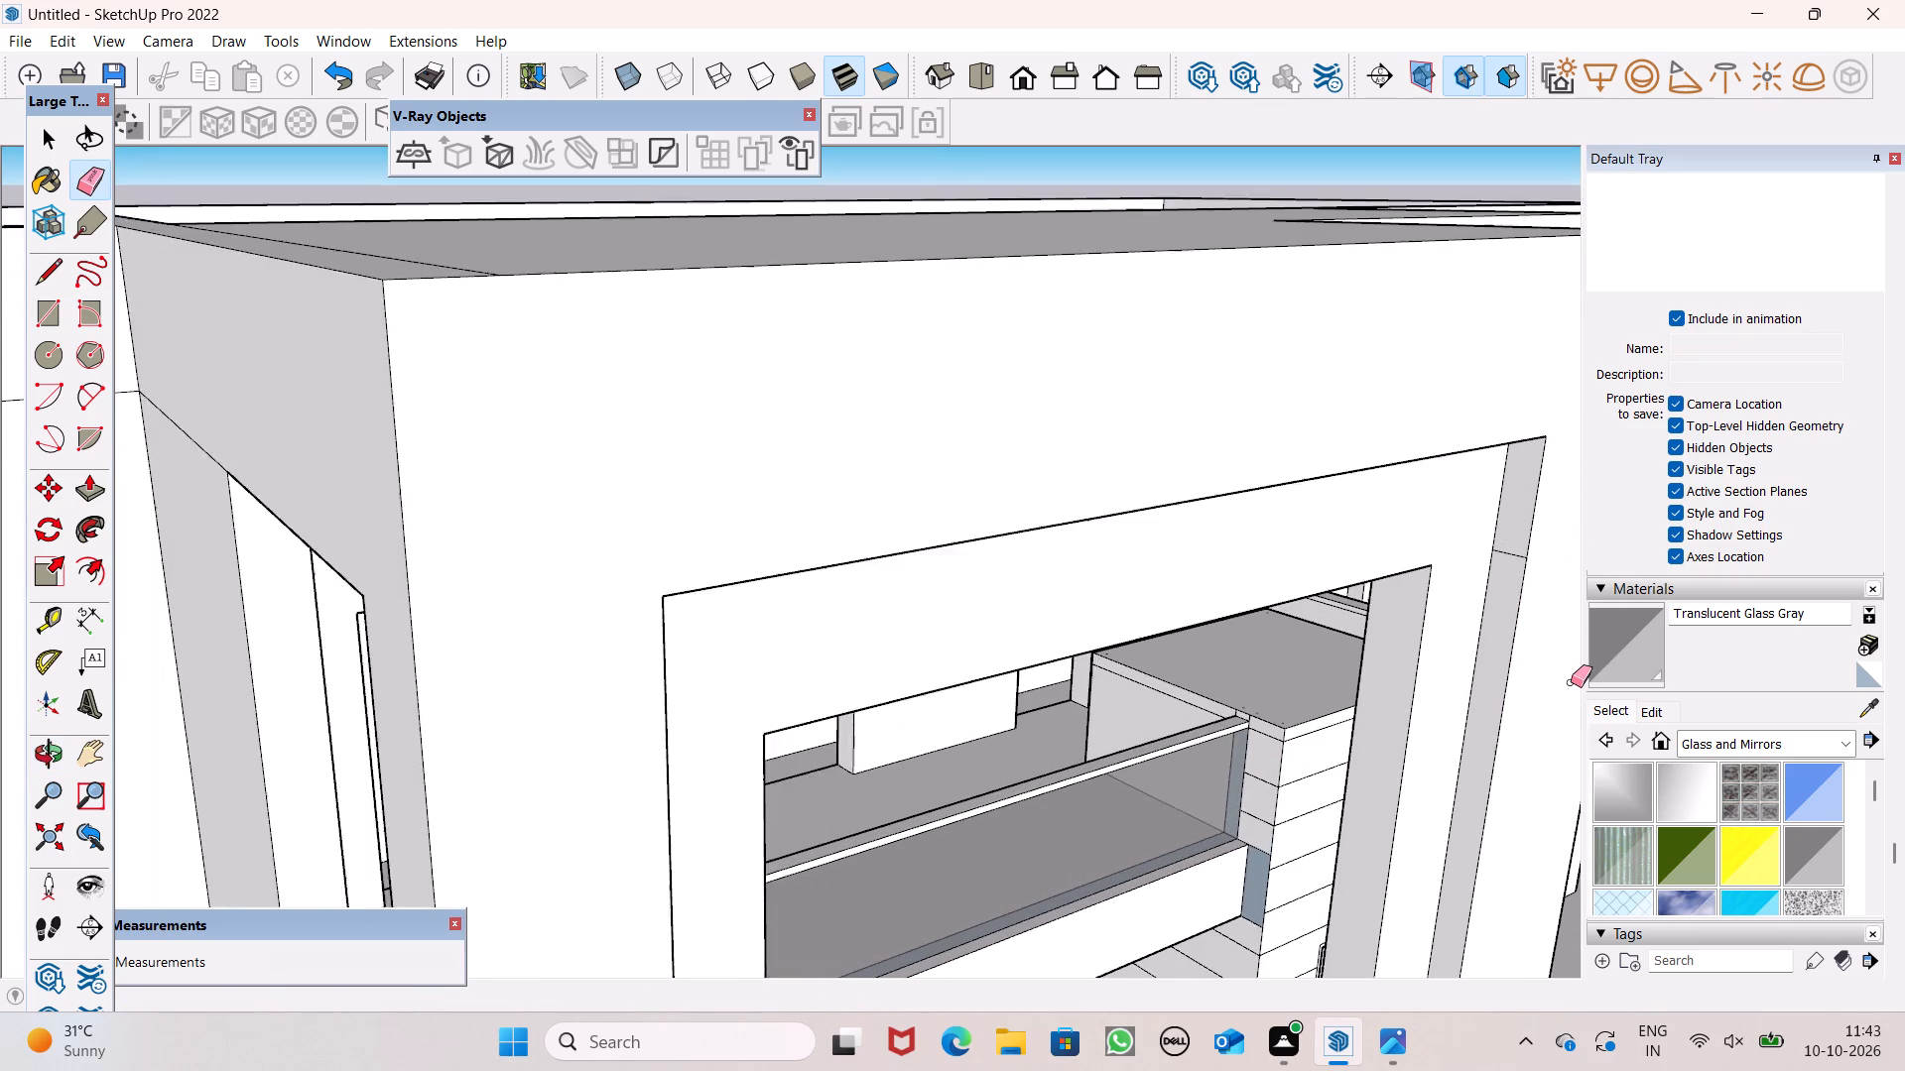
pyautogui.scroll(2, 1571, 682)
pyautogui.moveTo(1495, 507); pyautogui.dragTo(1501, 531)
pyautogui.scroll(-2, 1322, 542)
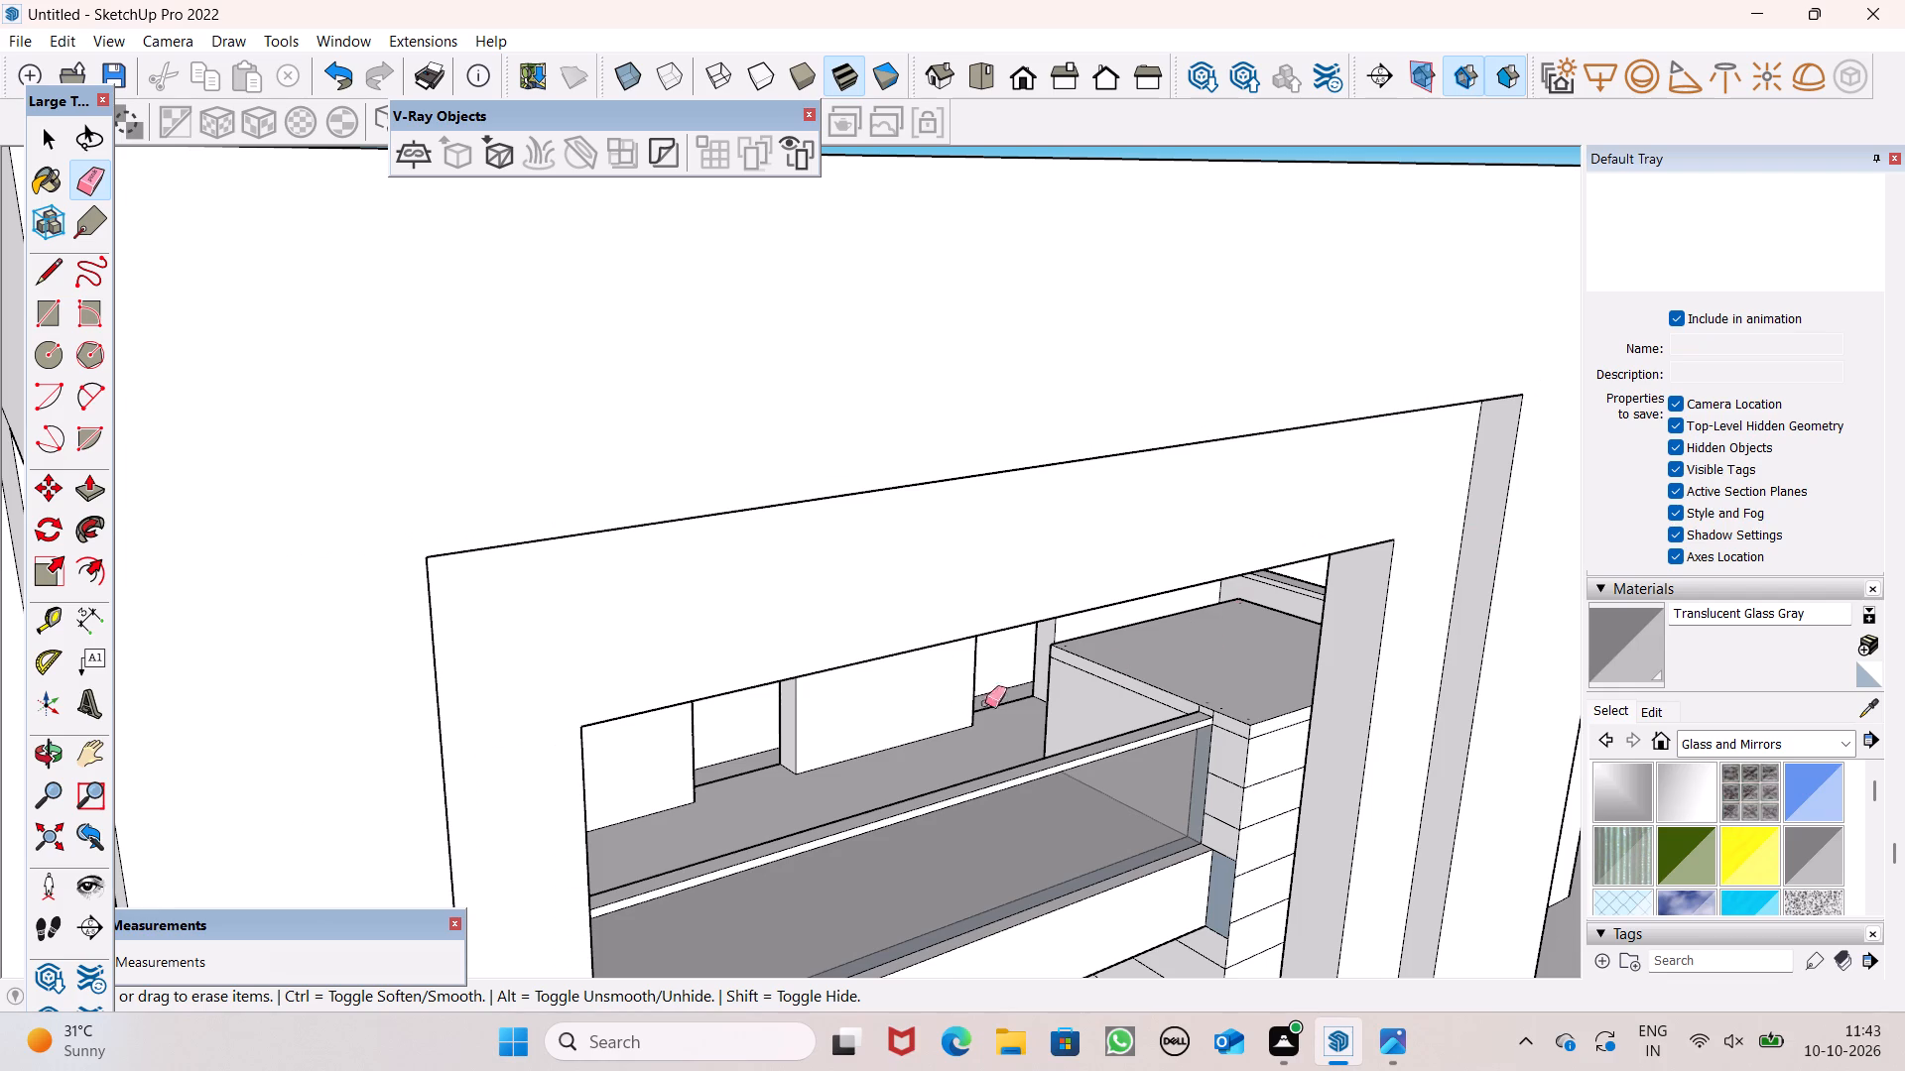
pyautogui.press('space')
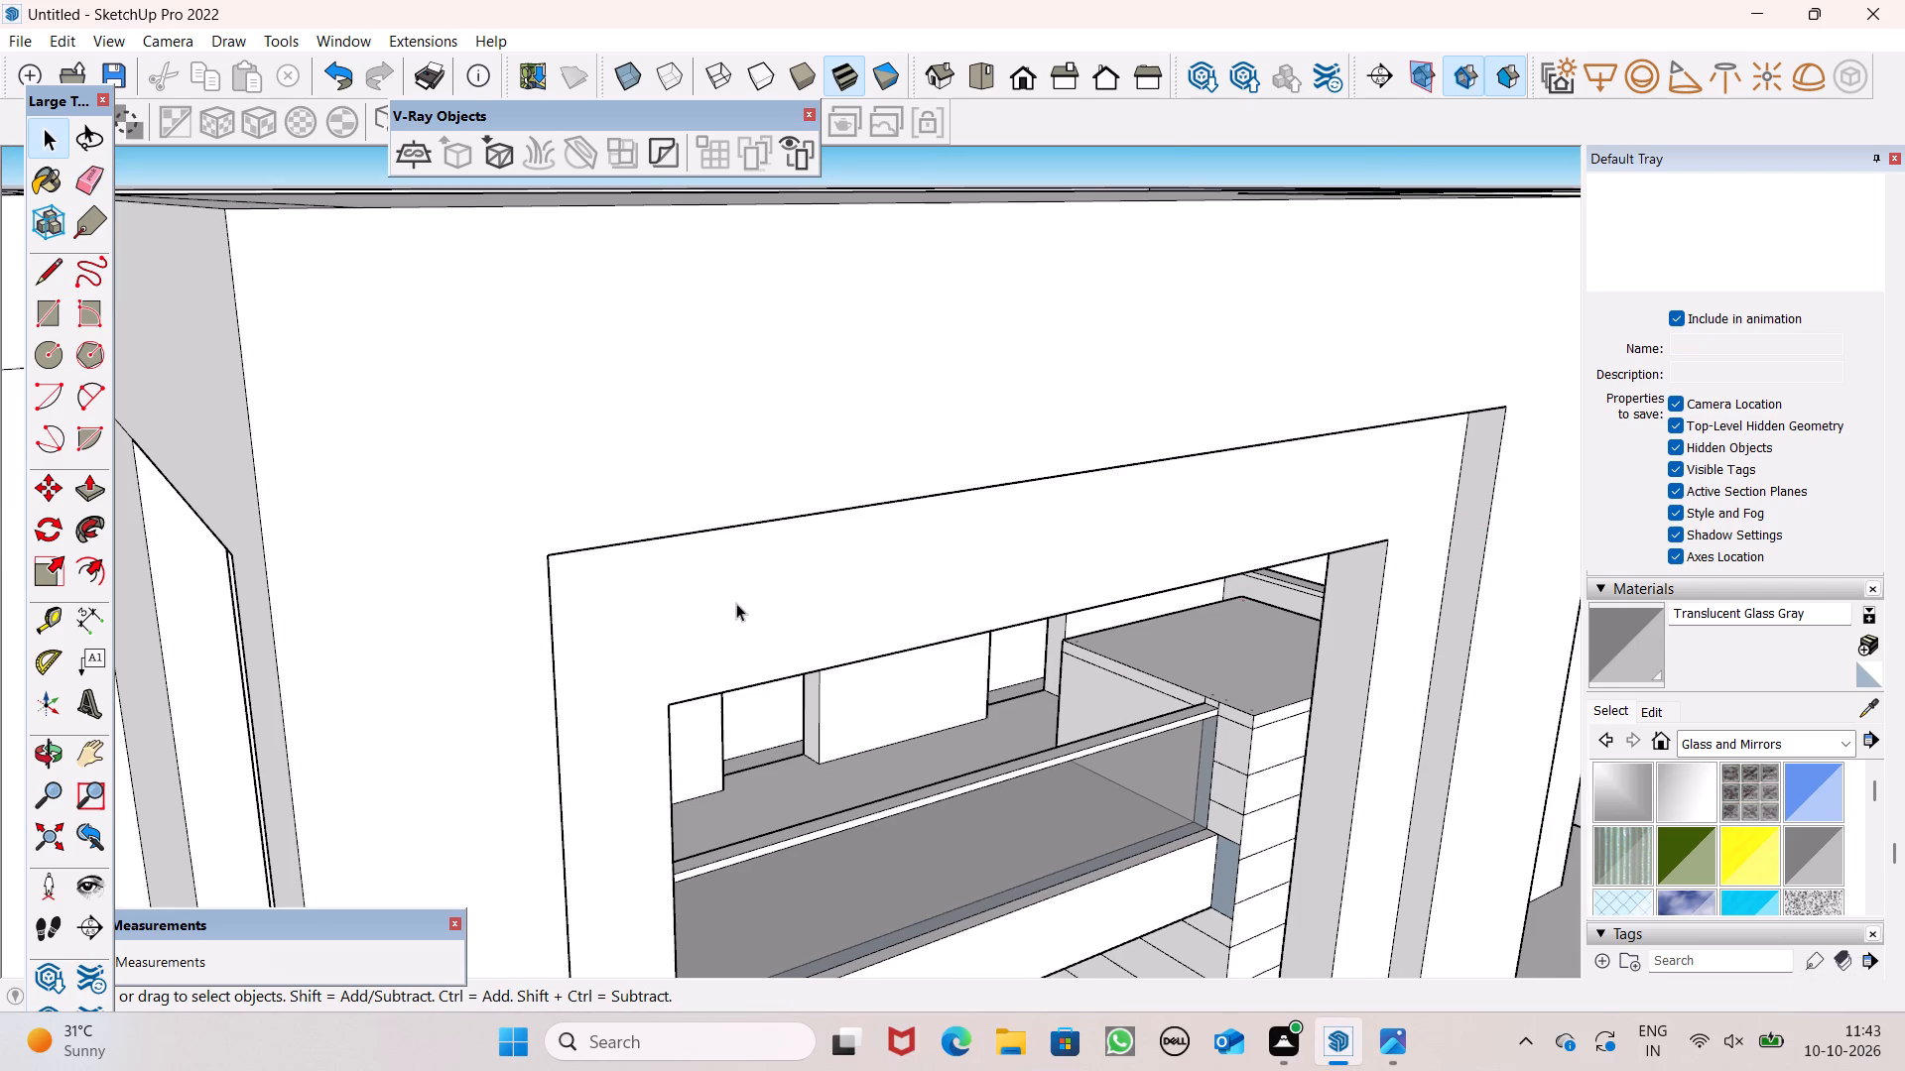
# Push/Pull the underside of the inner frame's top beam slightly upward to raise the head of the portal opening.
pyautogui.scroll(-7, 780, 529)
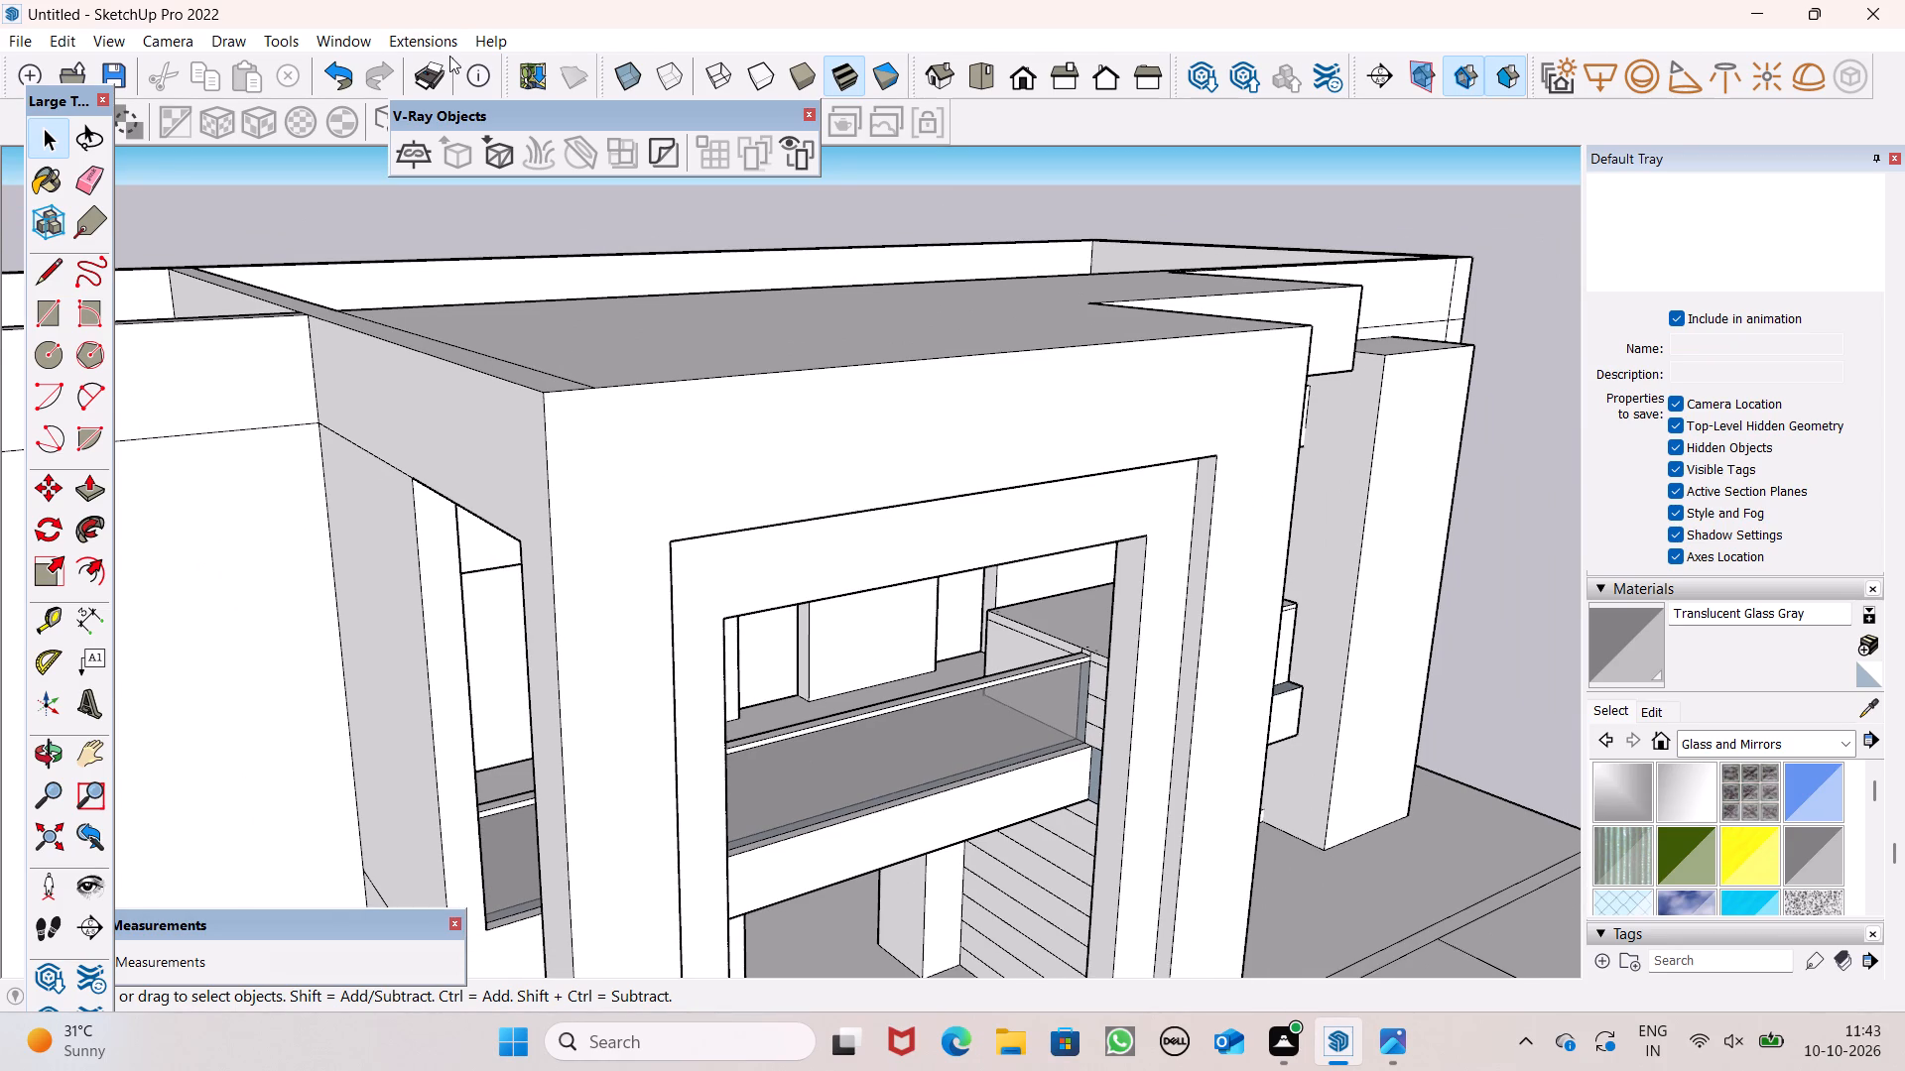
pyautogui.scroll(-2, 449, 56)
pyautogui.scroll(-1, 103, 21)
pyautogui.scroll(-3, 907, 433)
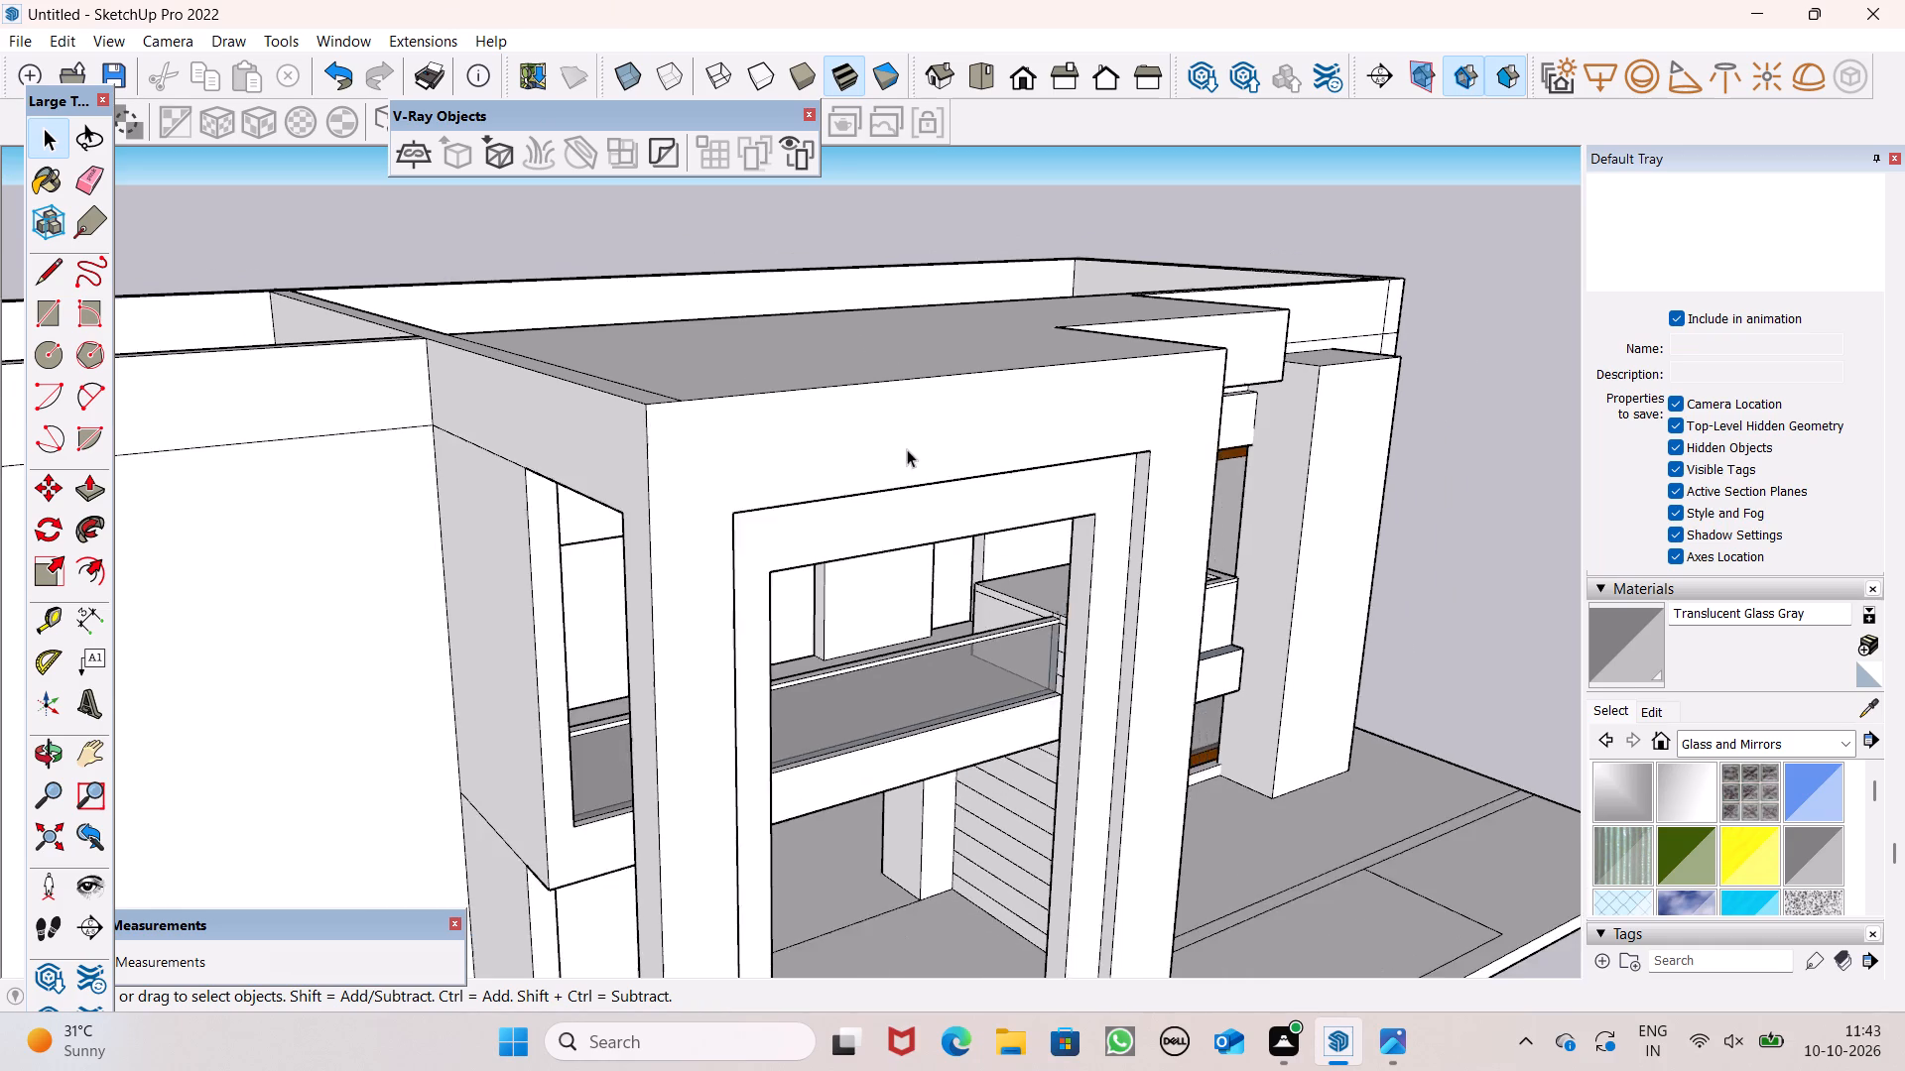
pyautogui.scroll(-1, 907, 449)
pyautogui.moveTo(1030, 620); pyautogui.dragTo(855, 391, button='middle')
pyautogui.scroll(2, 515, 275)
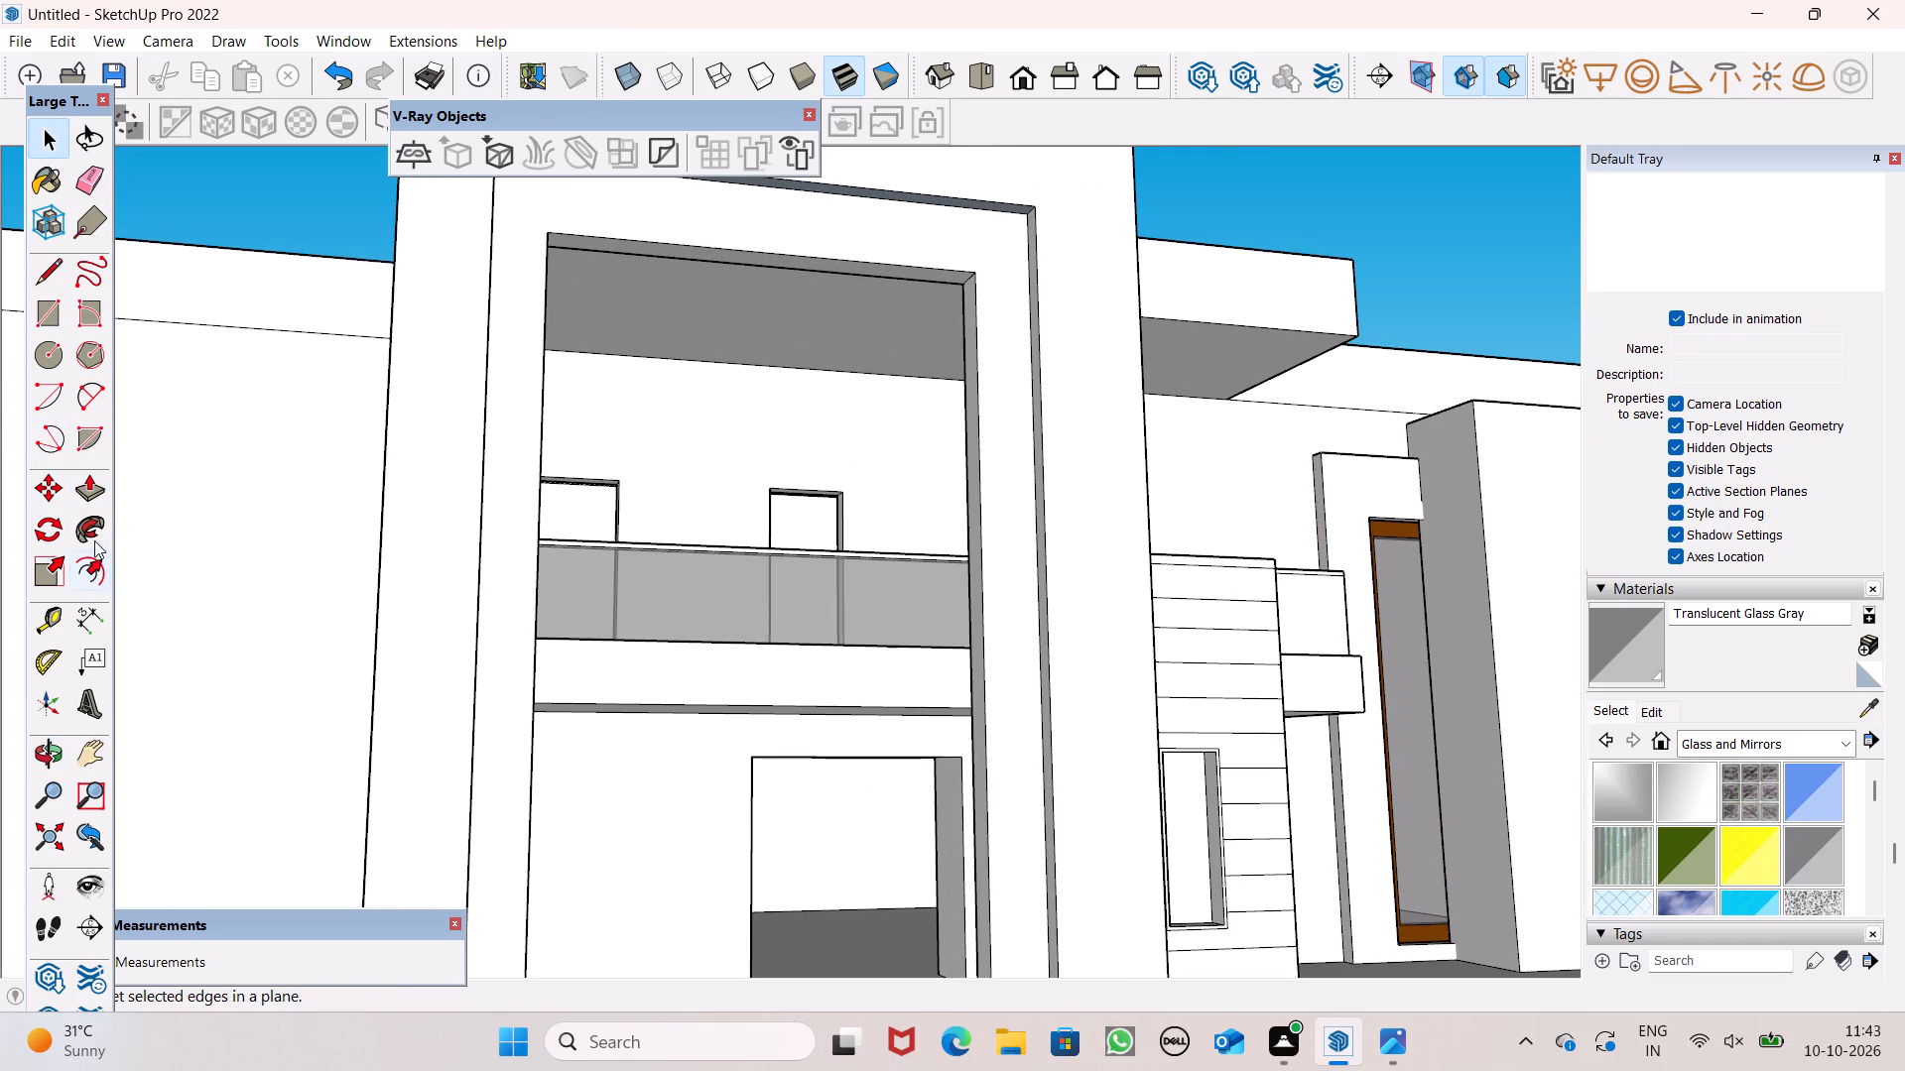
pyautogui.click(89, 498)
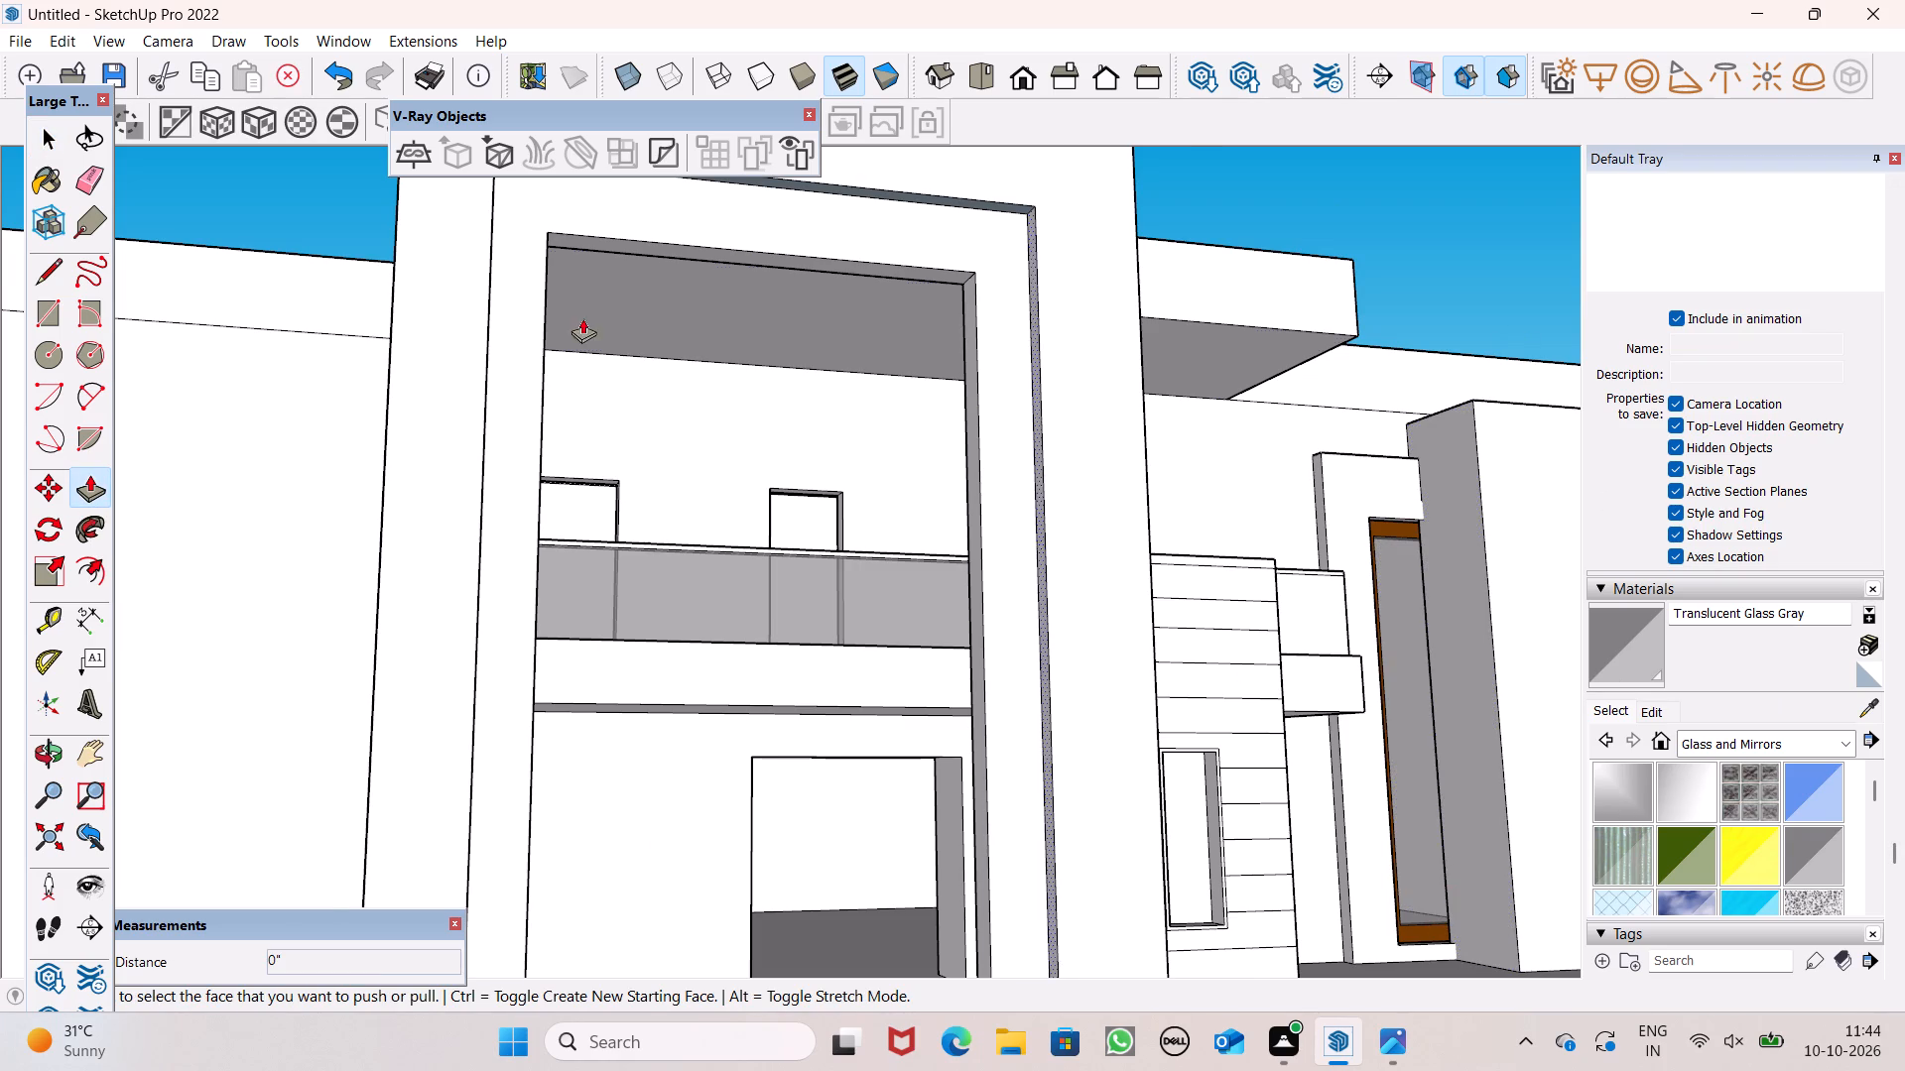
pyautogui.scroll(1, 568, 321)
pyautogui.scroll(1, 660, 250)
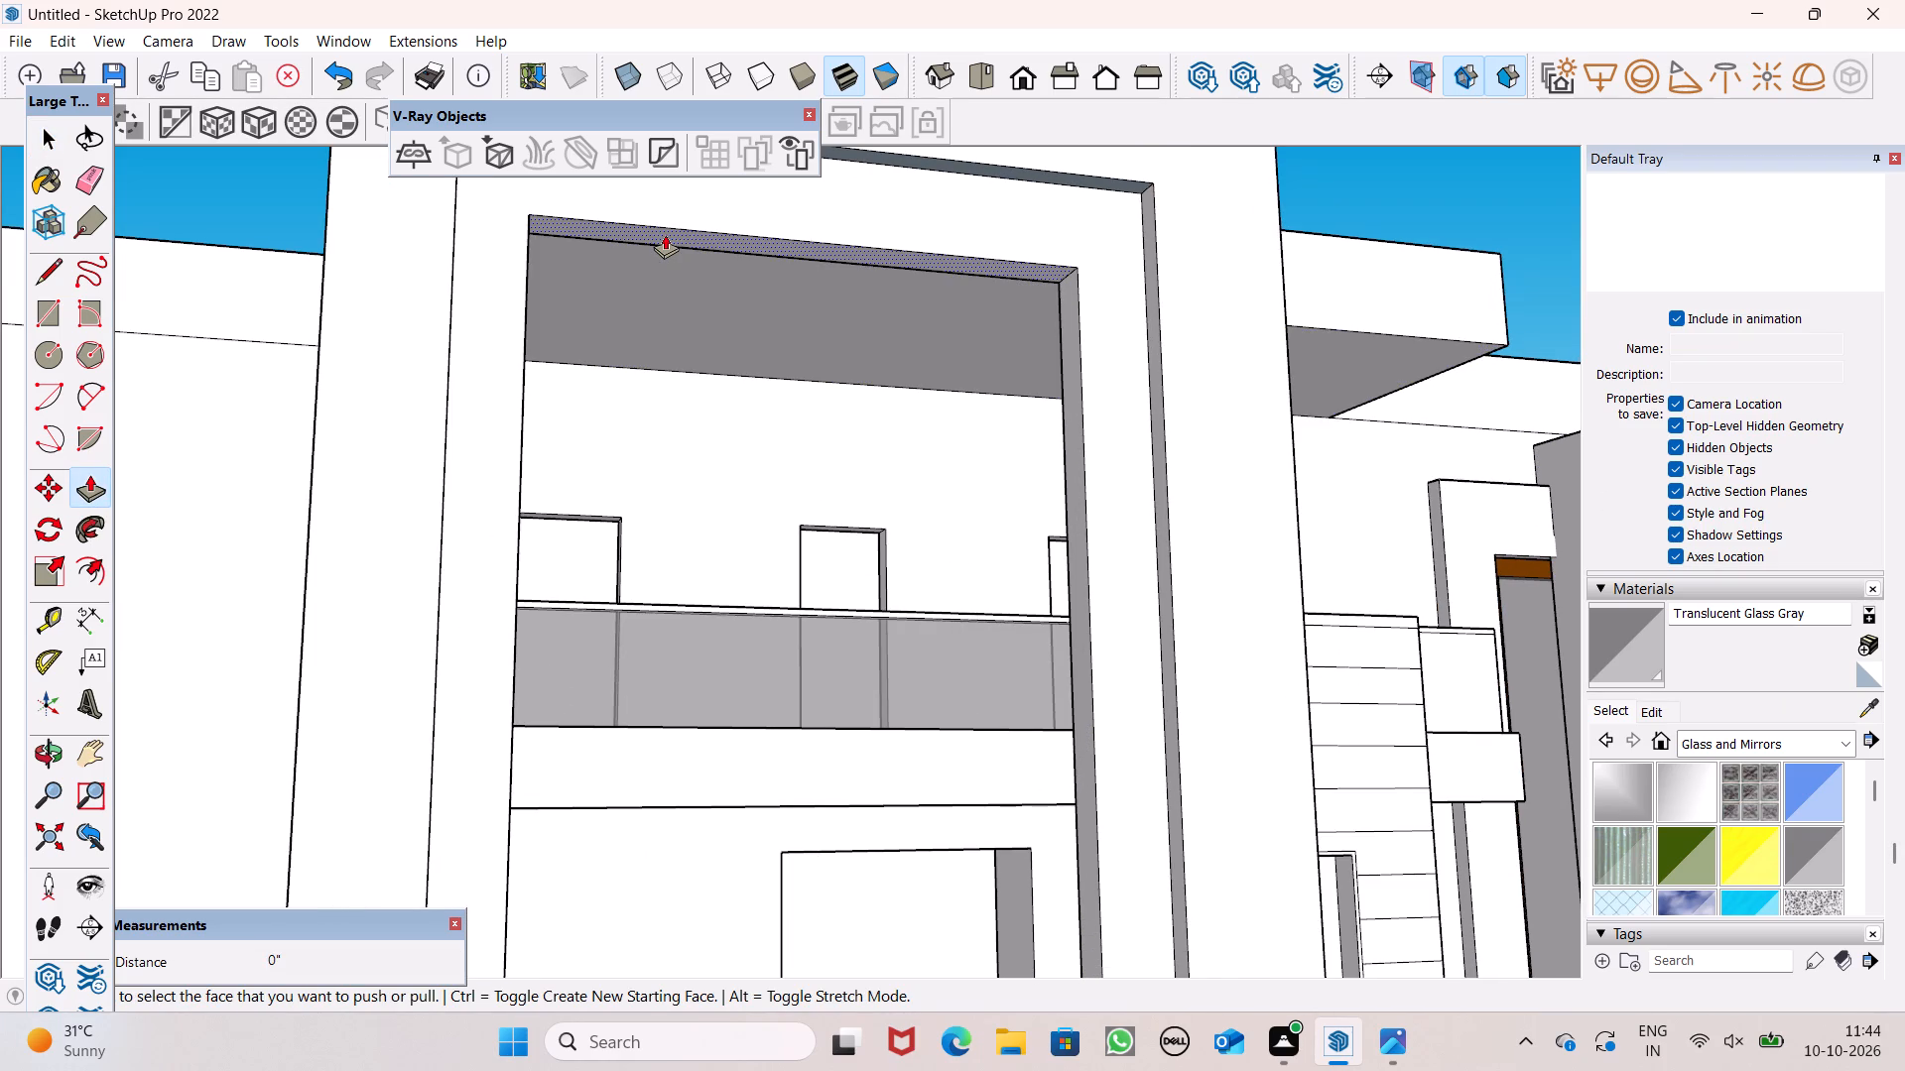
pyautogui.moveTo(665, 235); pyautogui.dragTo(676, 259)
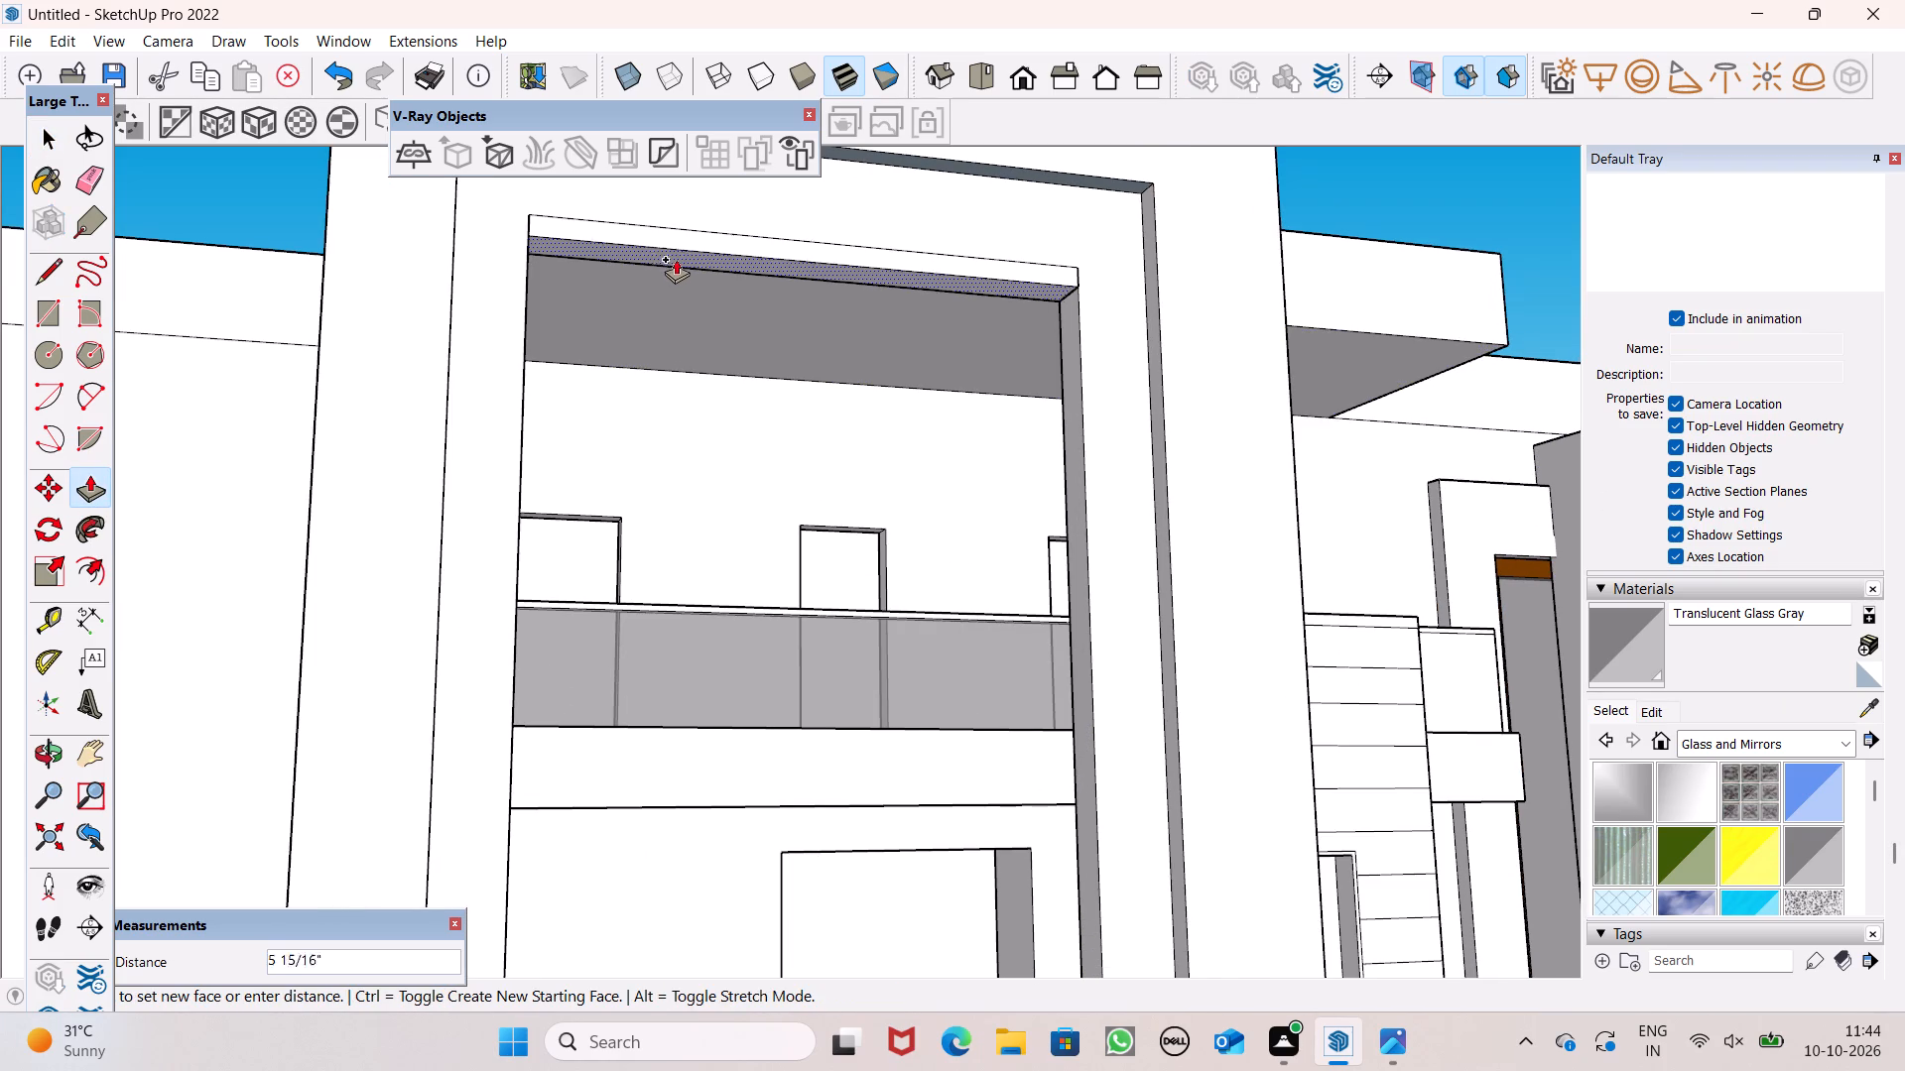
pyautogui.moveTo(676, 259); pyautogui.dragTo(679, 267)
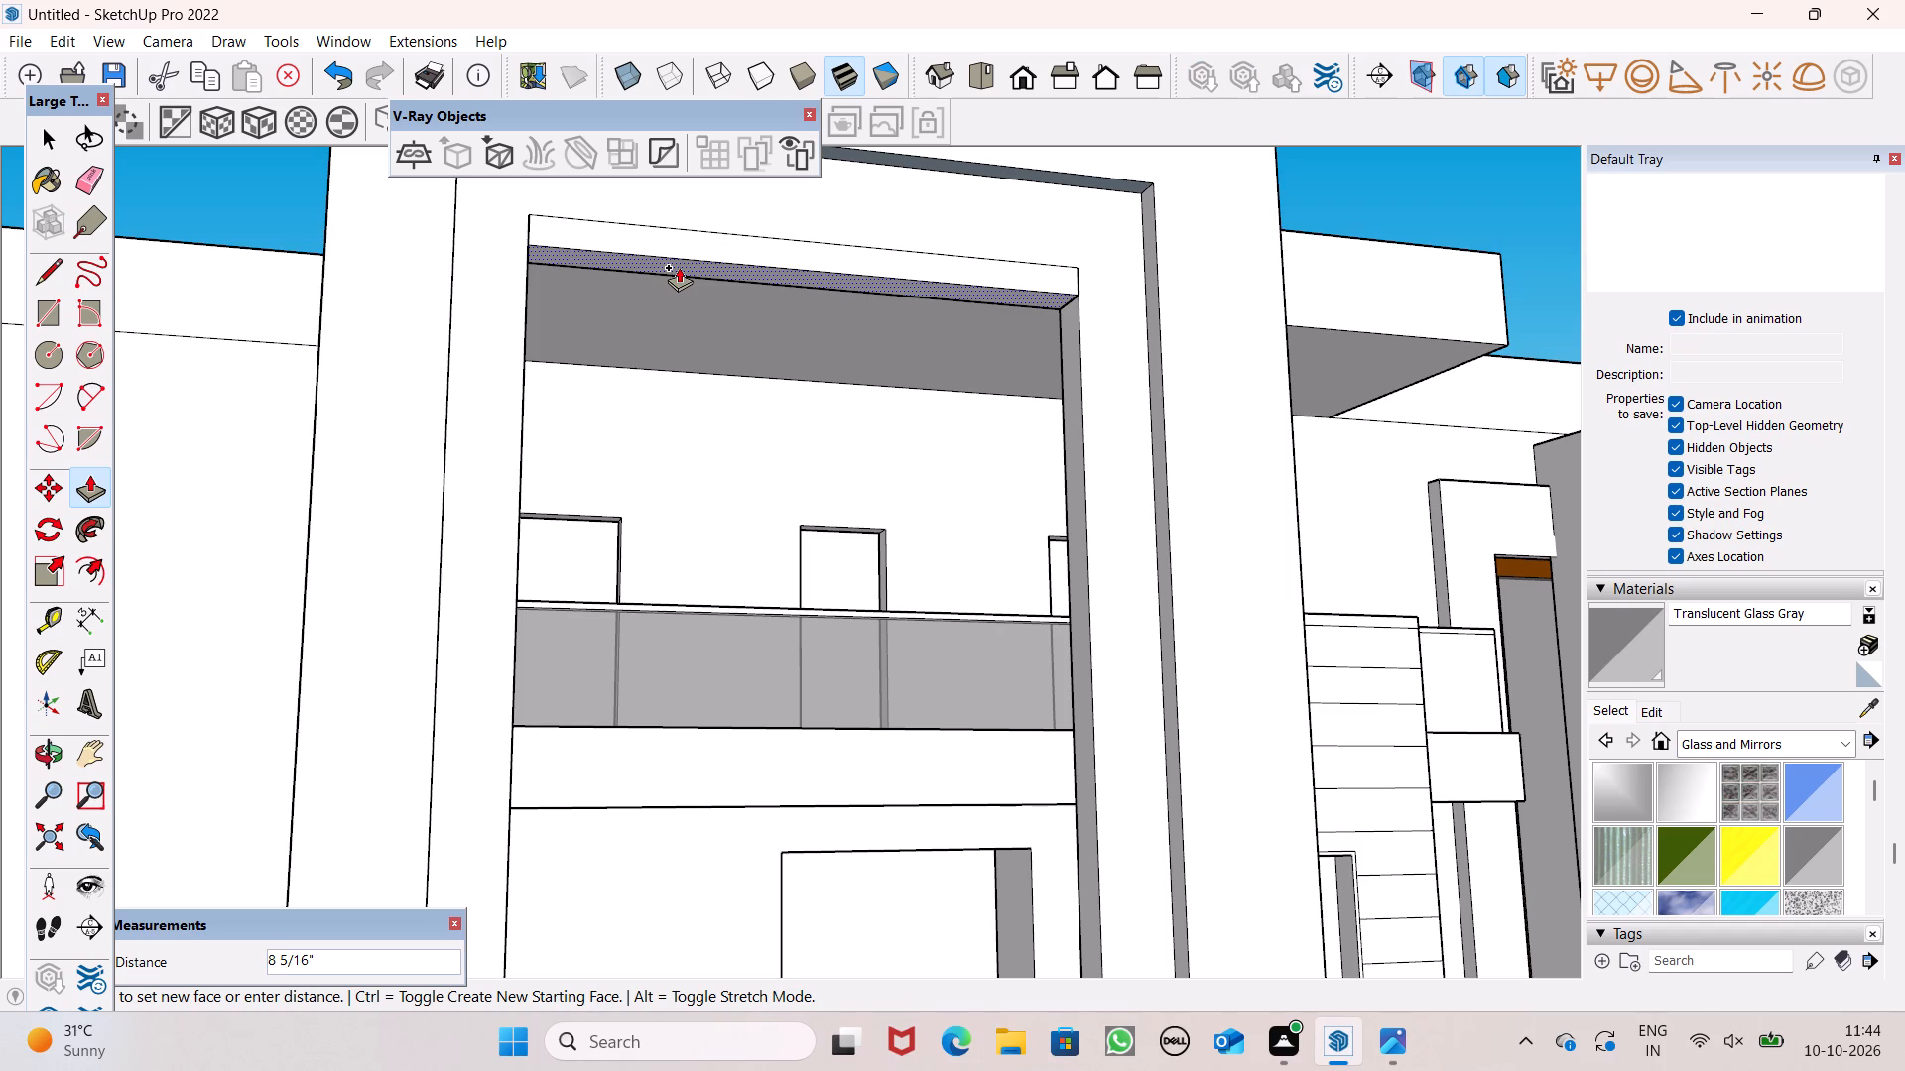
pyautogui.moveTo(679, 267); pyautogui.dragTo(698, 204)
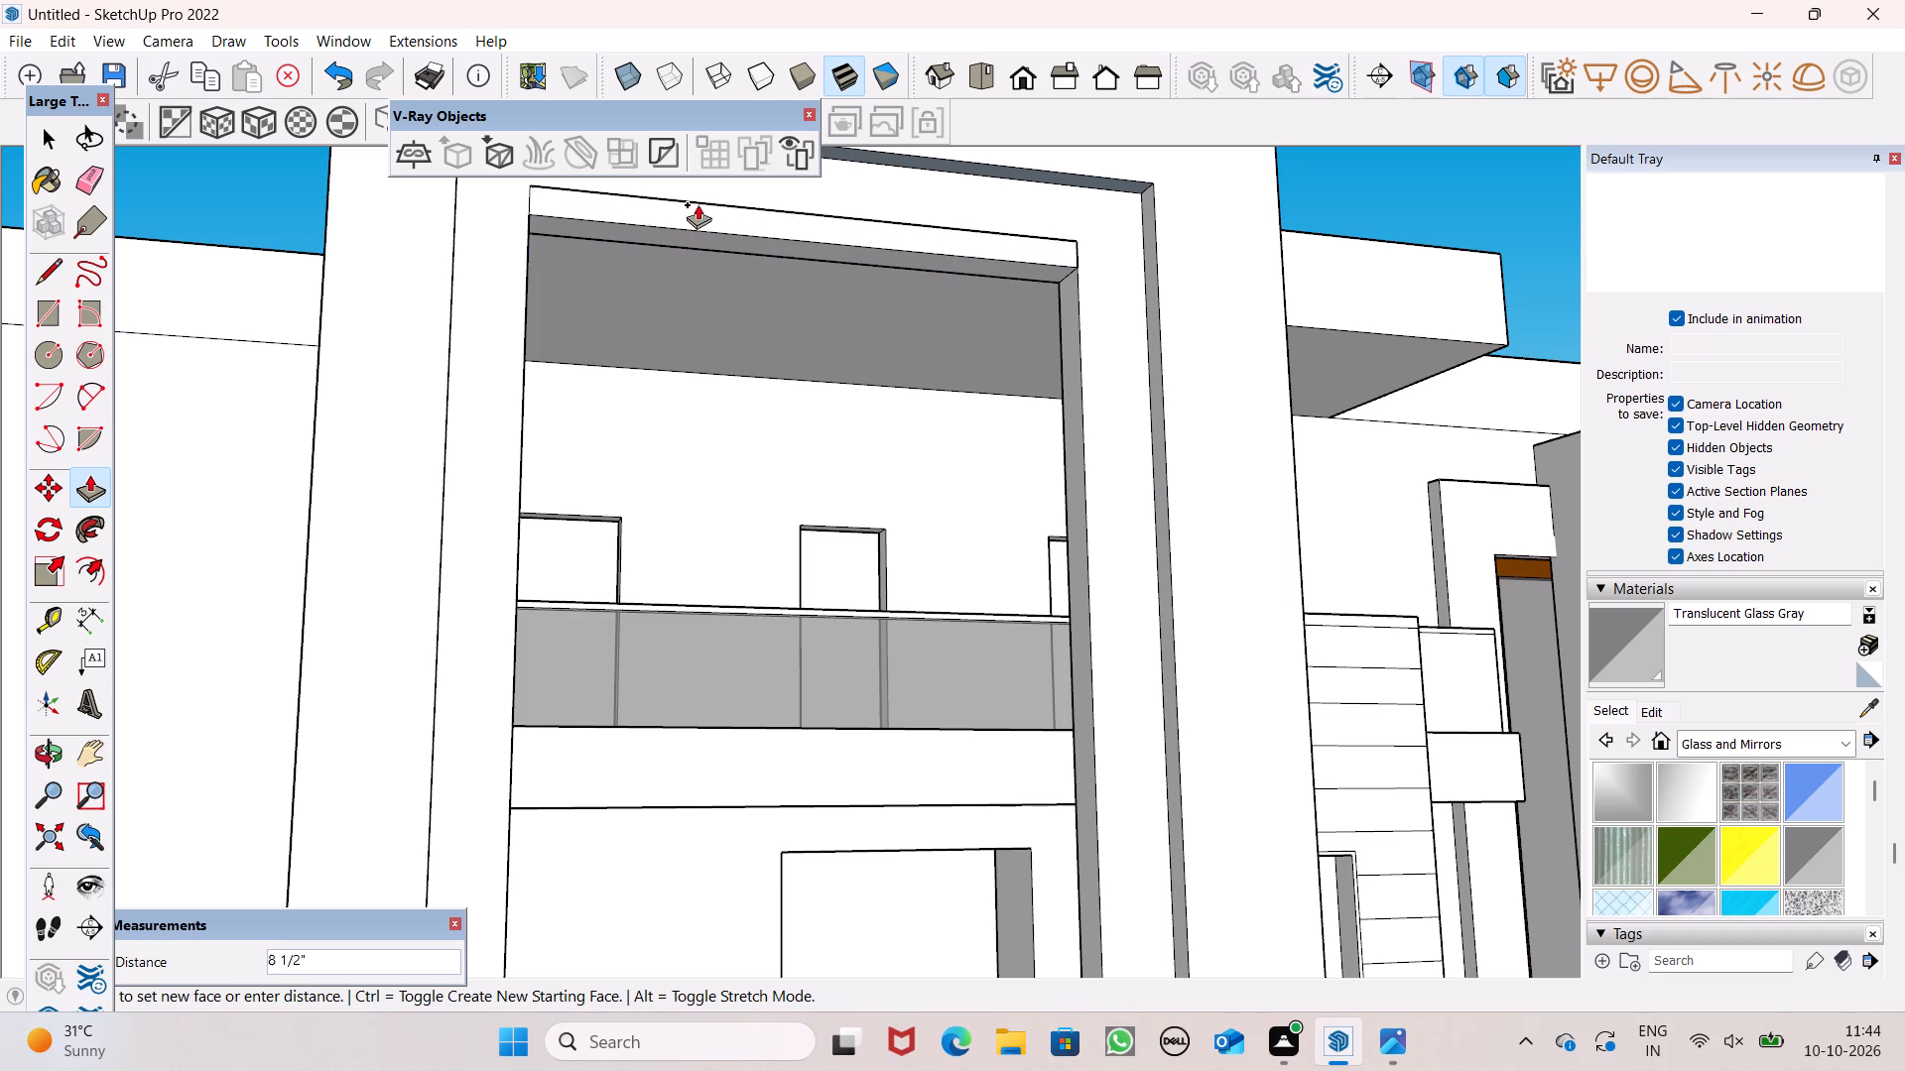
pyautogui.moveTo(698, 204); pyautogui.dragTo(699, 208)
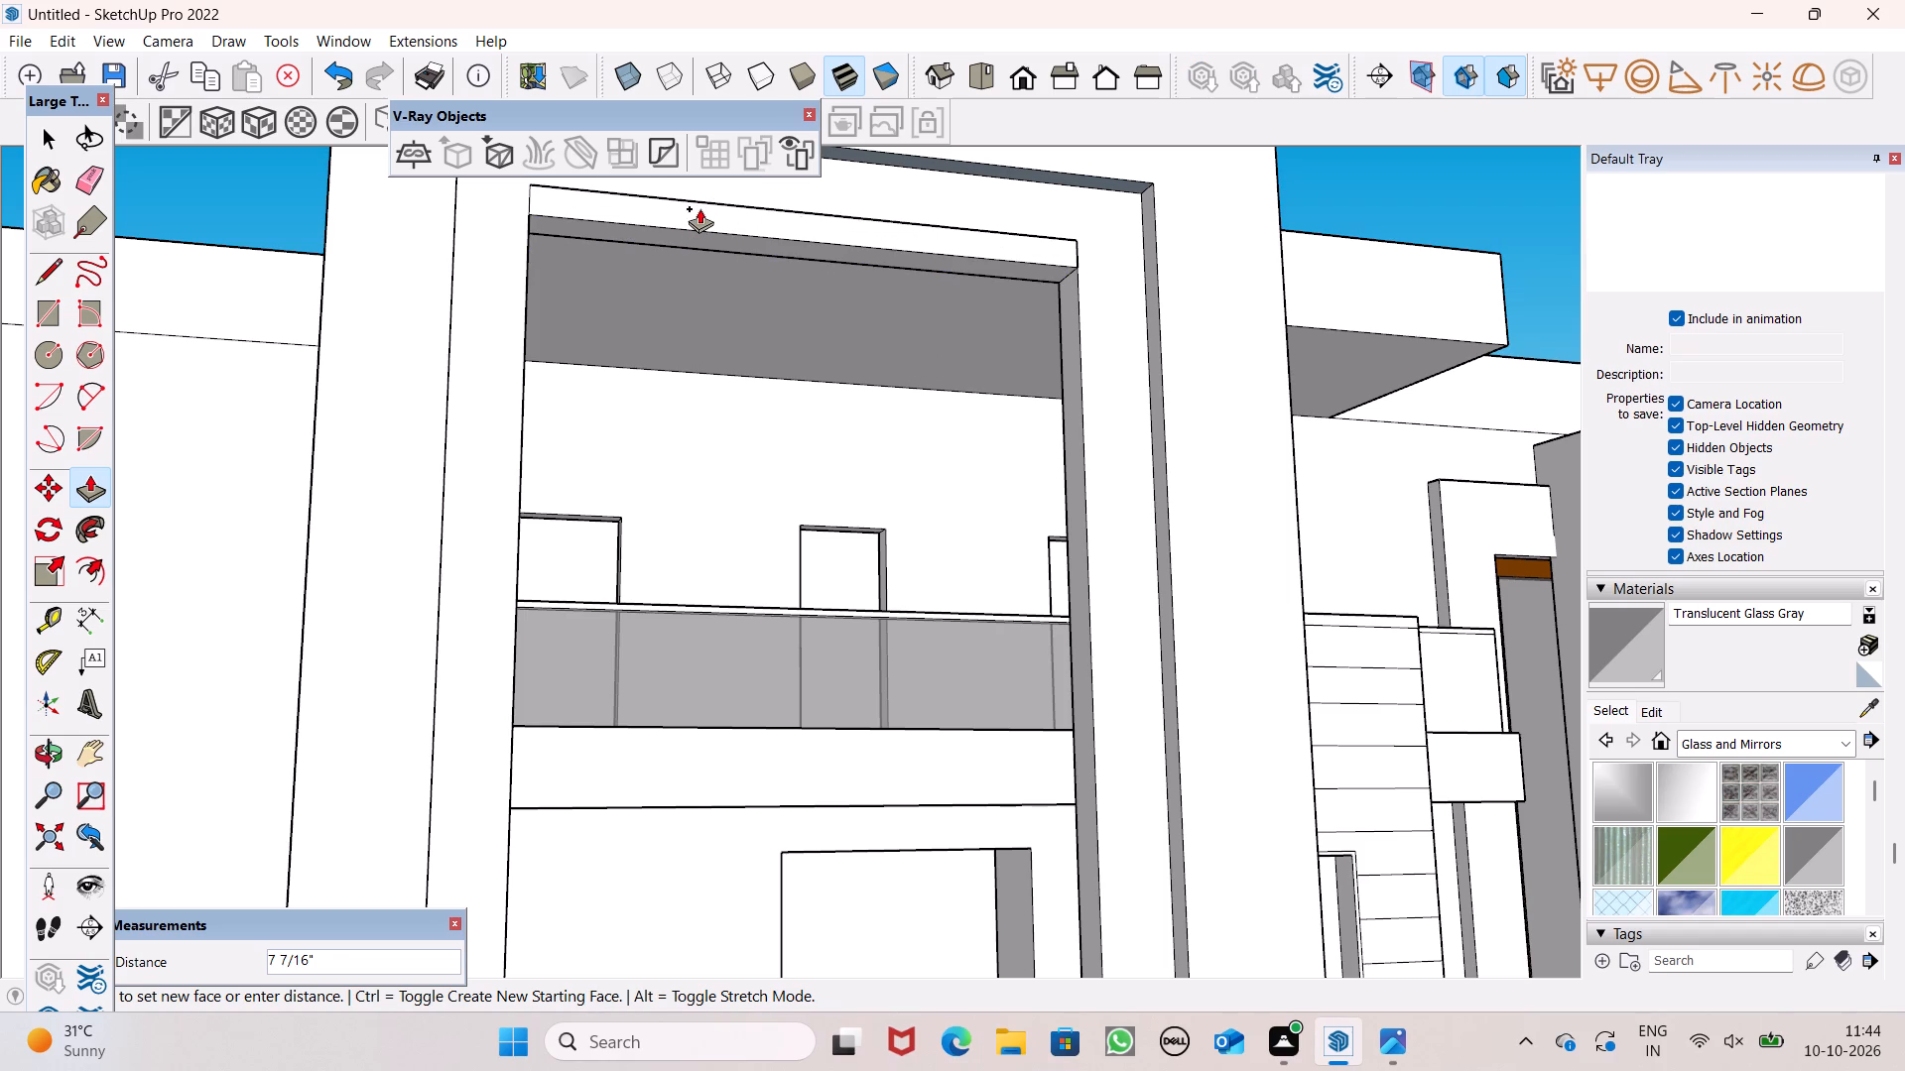
pyautogui.moveTo(699, 208); pyautogui.dragTo(702, 221)
pyautogui.click(702, 221)
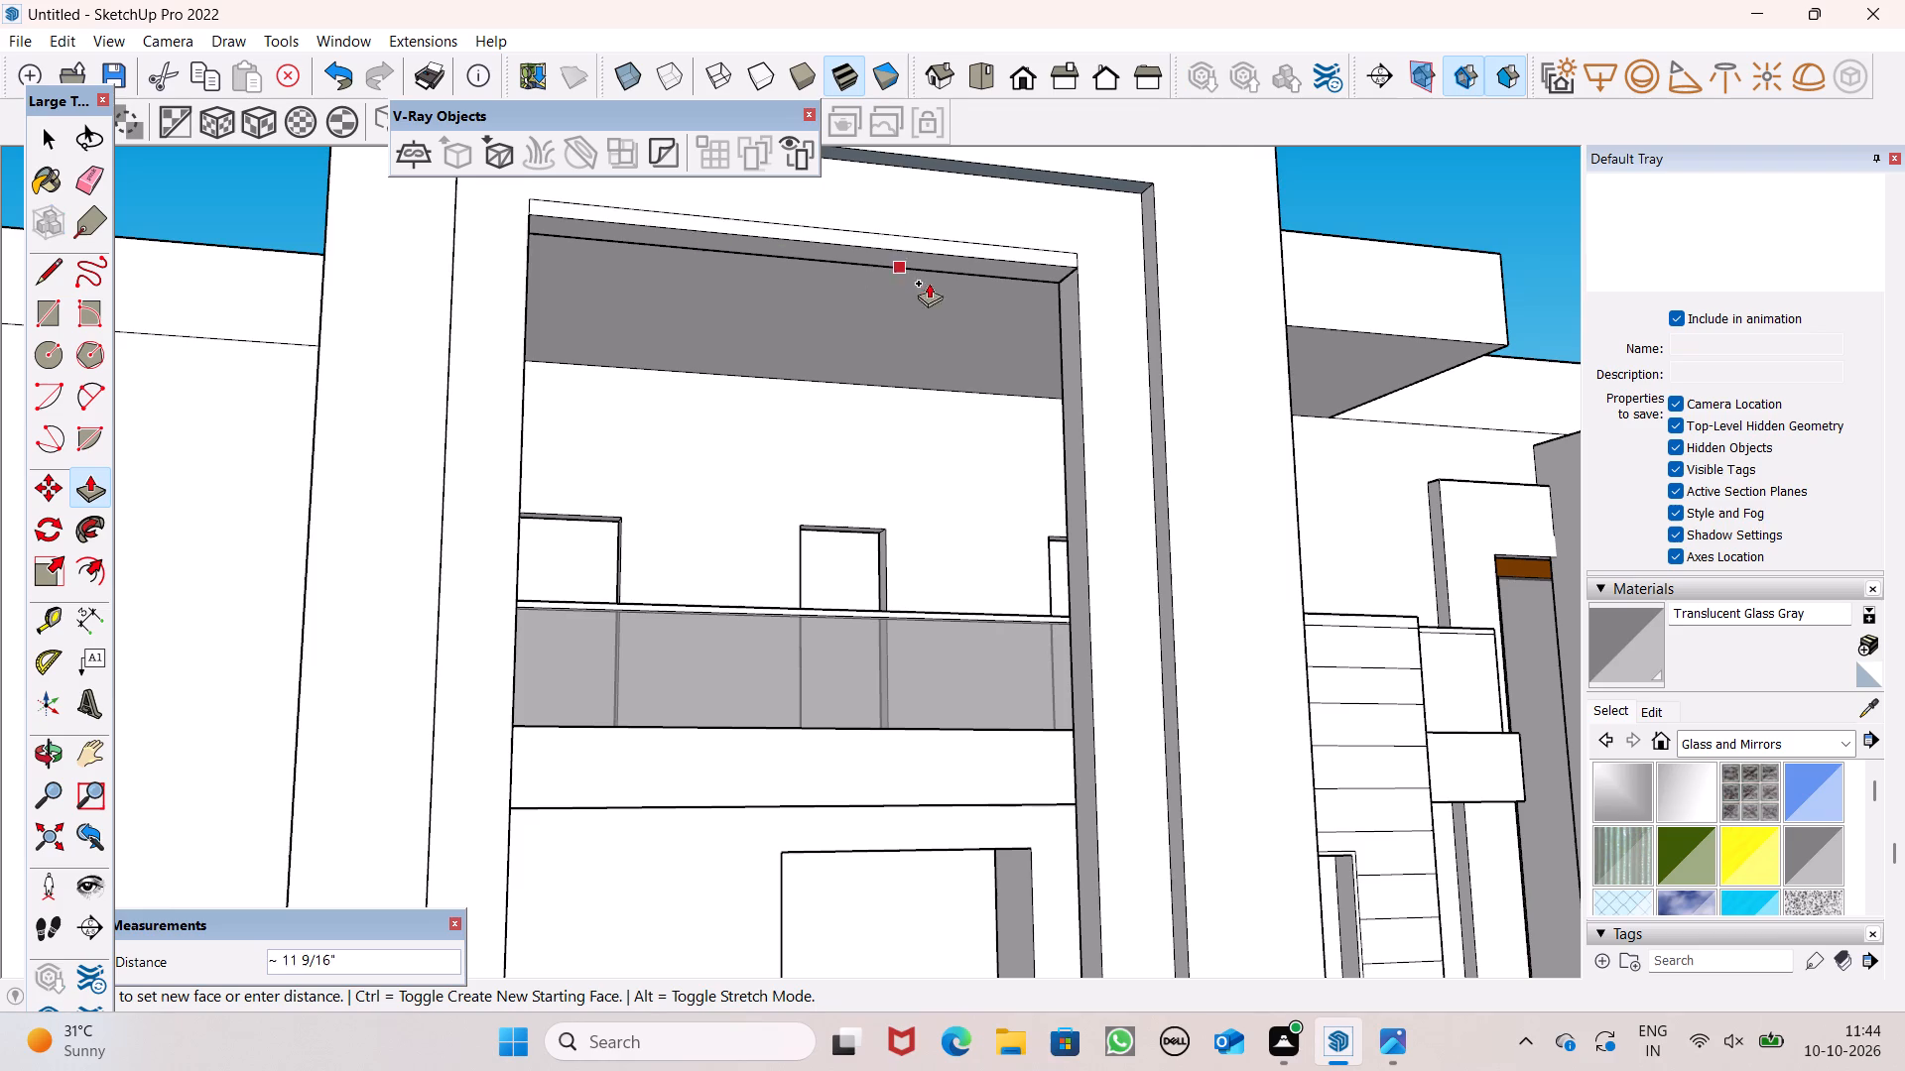
pyautogui.press('space')
# Push/Pull the left inner side face of the portal opening outward about 3 1/8" to widen the opening.
pyautogui.scroll(-4, 927, 416)
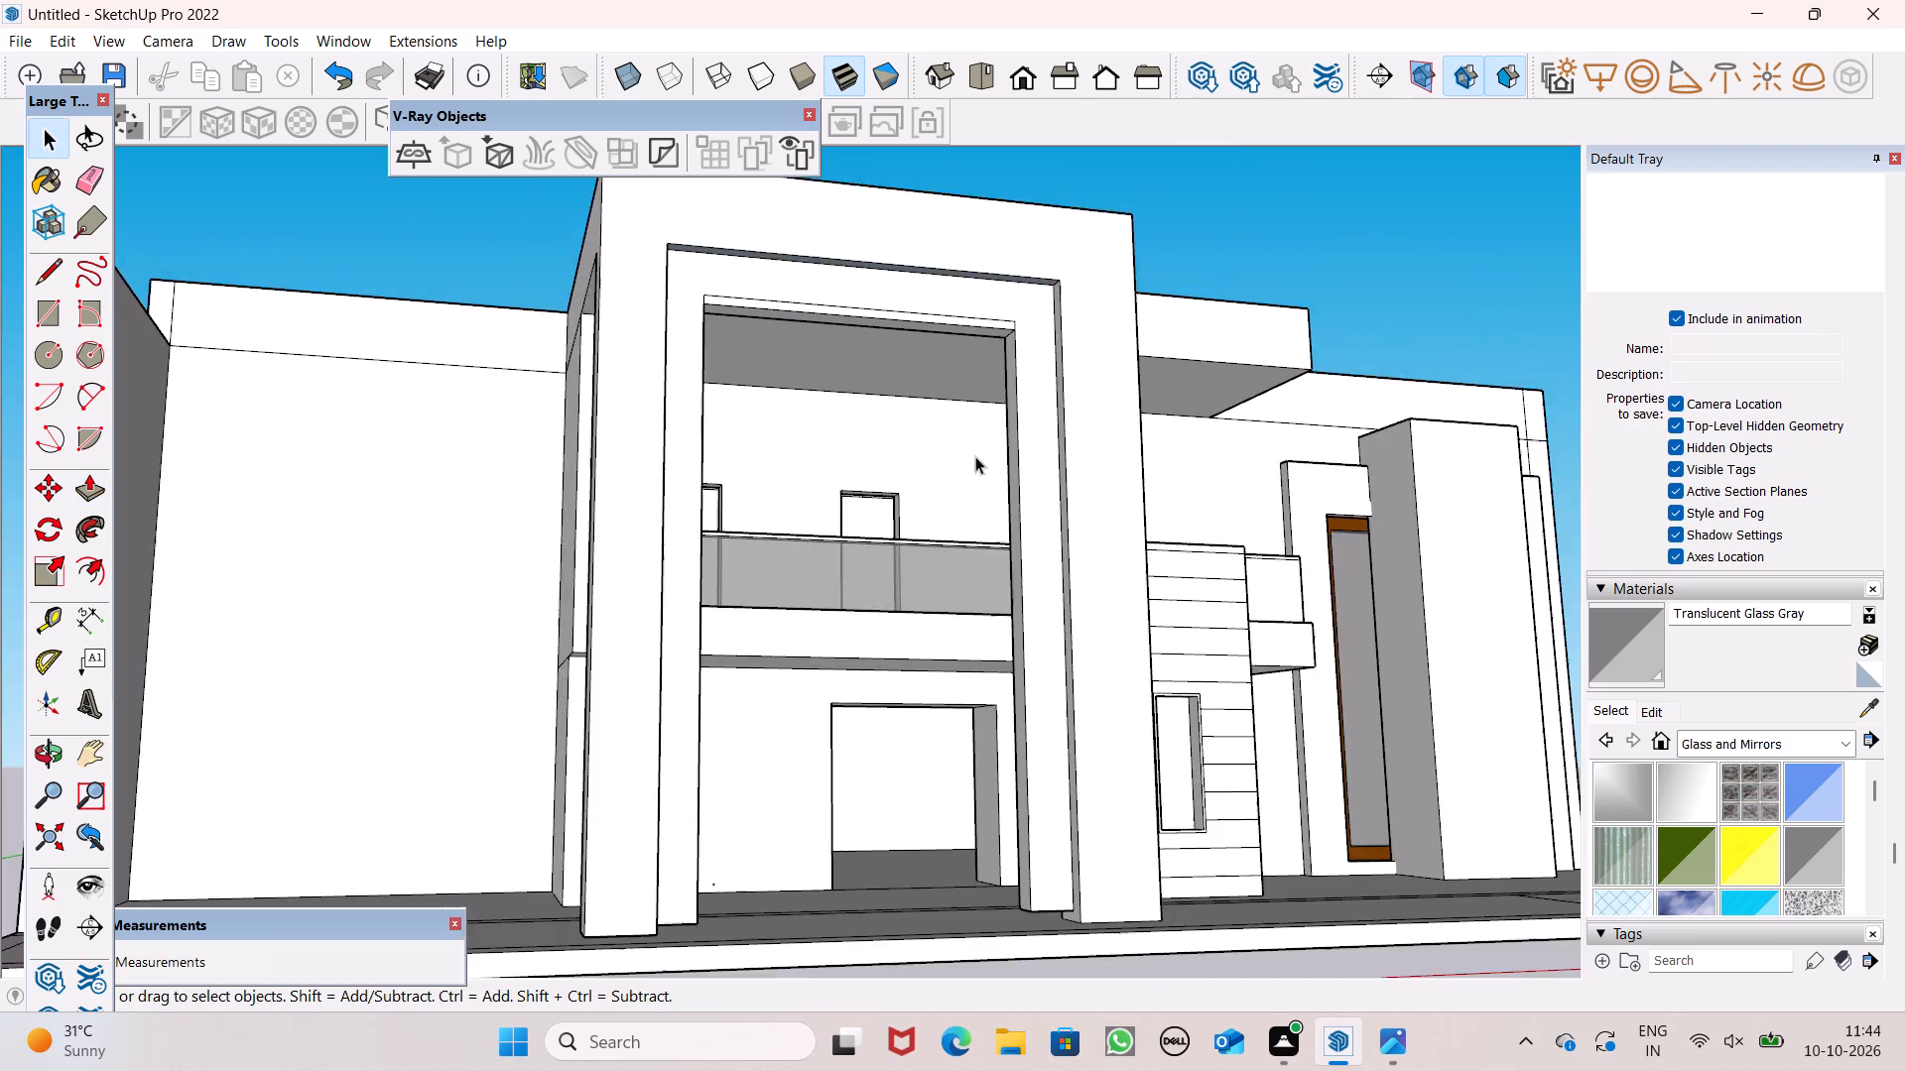
pyautogui.moveTo(990, 470); pyautogui.dragTo(653, 619, button='middle')
pyautogui.scroll(5, 505, 576)
pyautogui.click(470, 531)
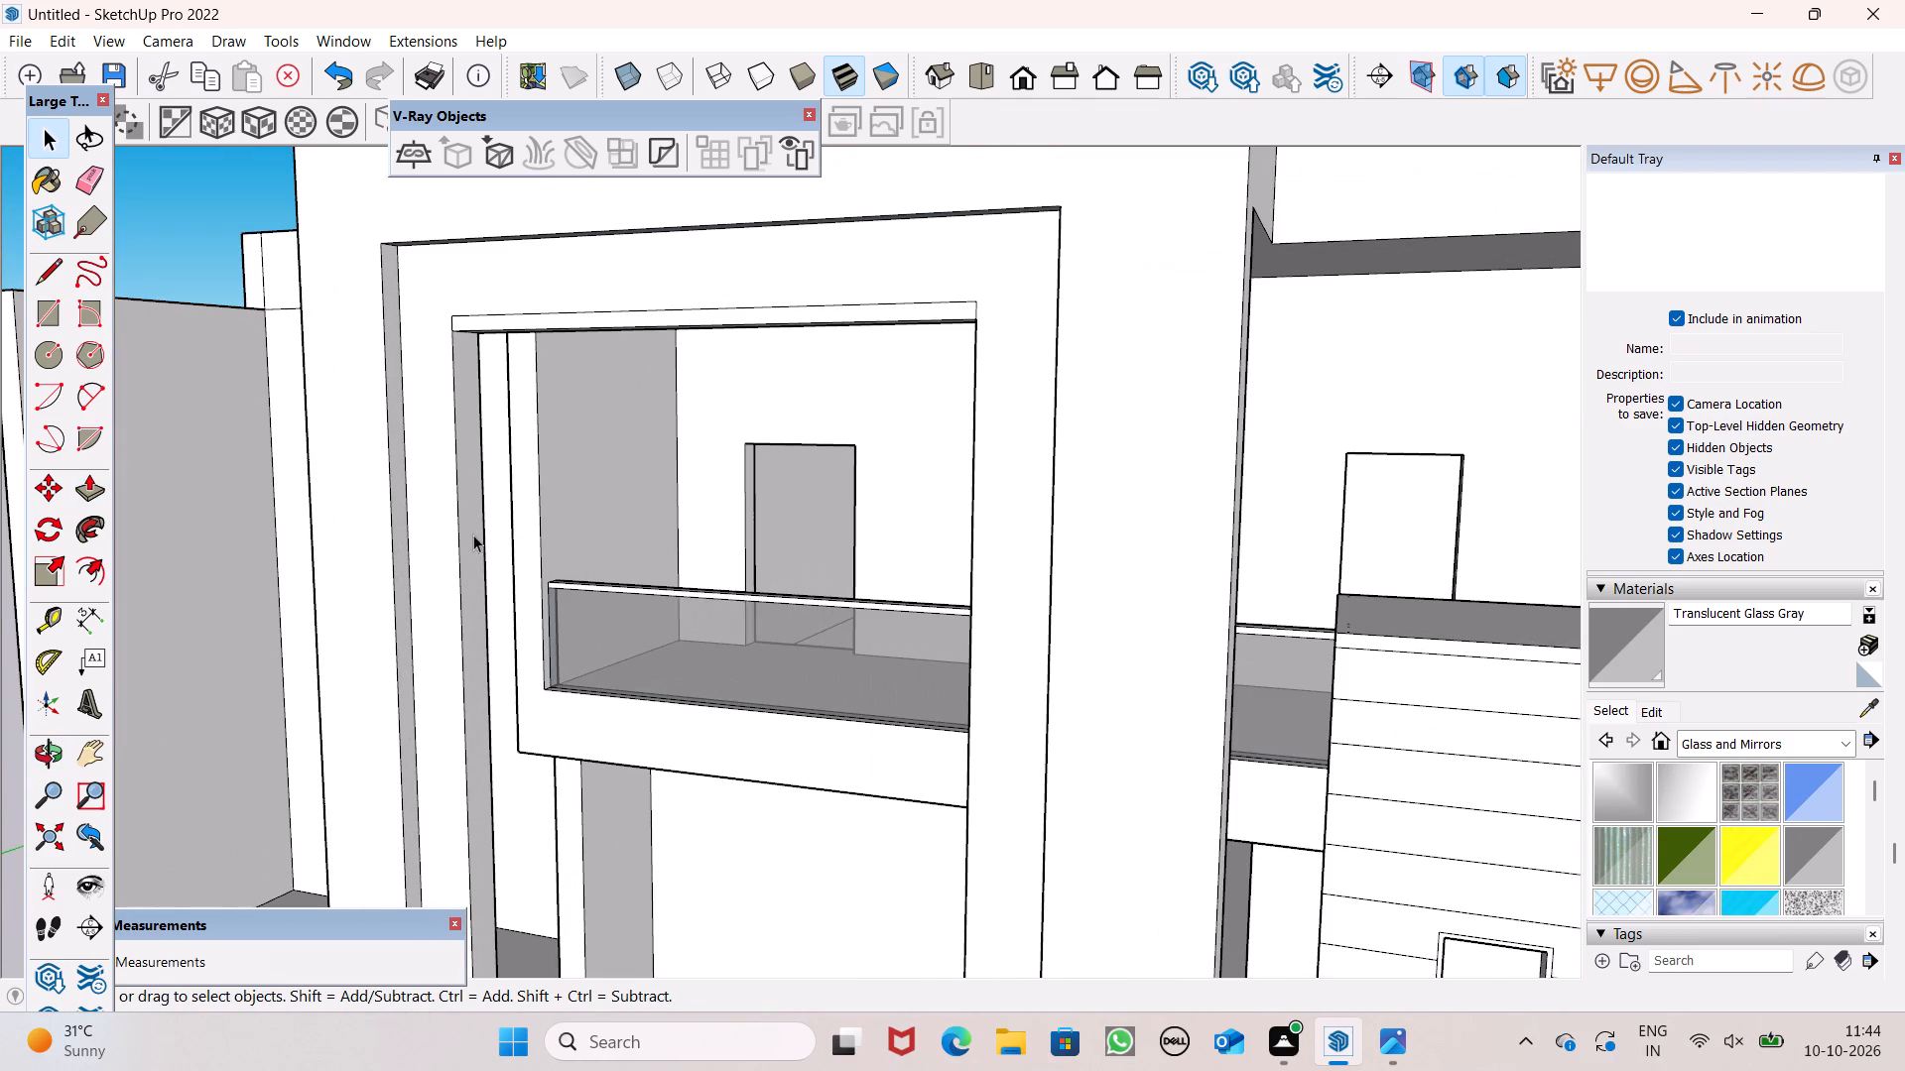
pyautogui.scroll(-5, 520, 557)
pyautogui.click(304, 272)
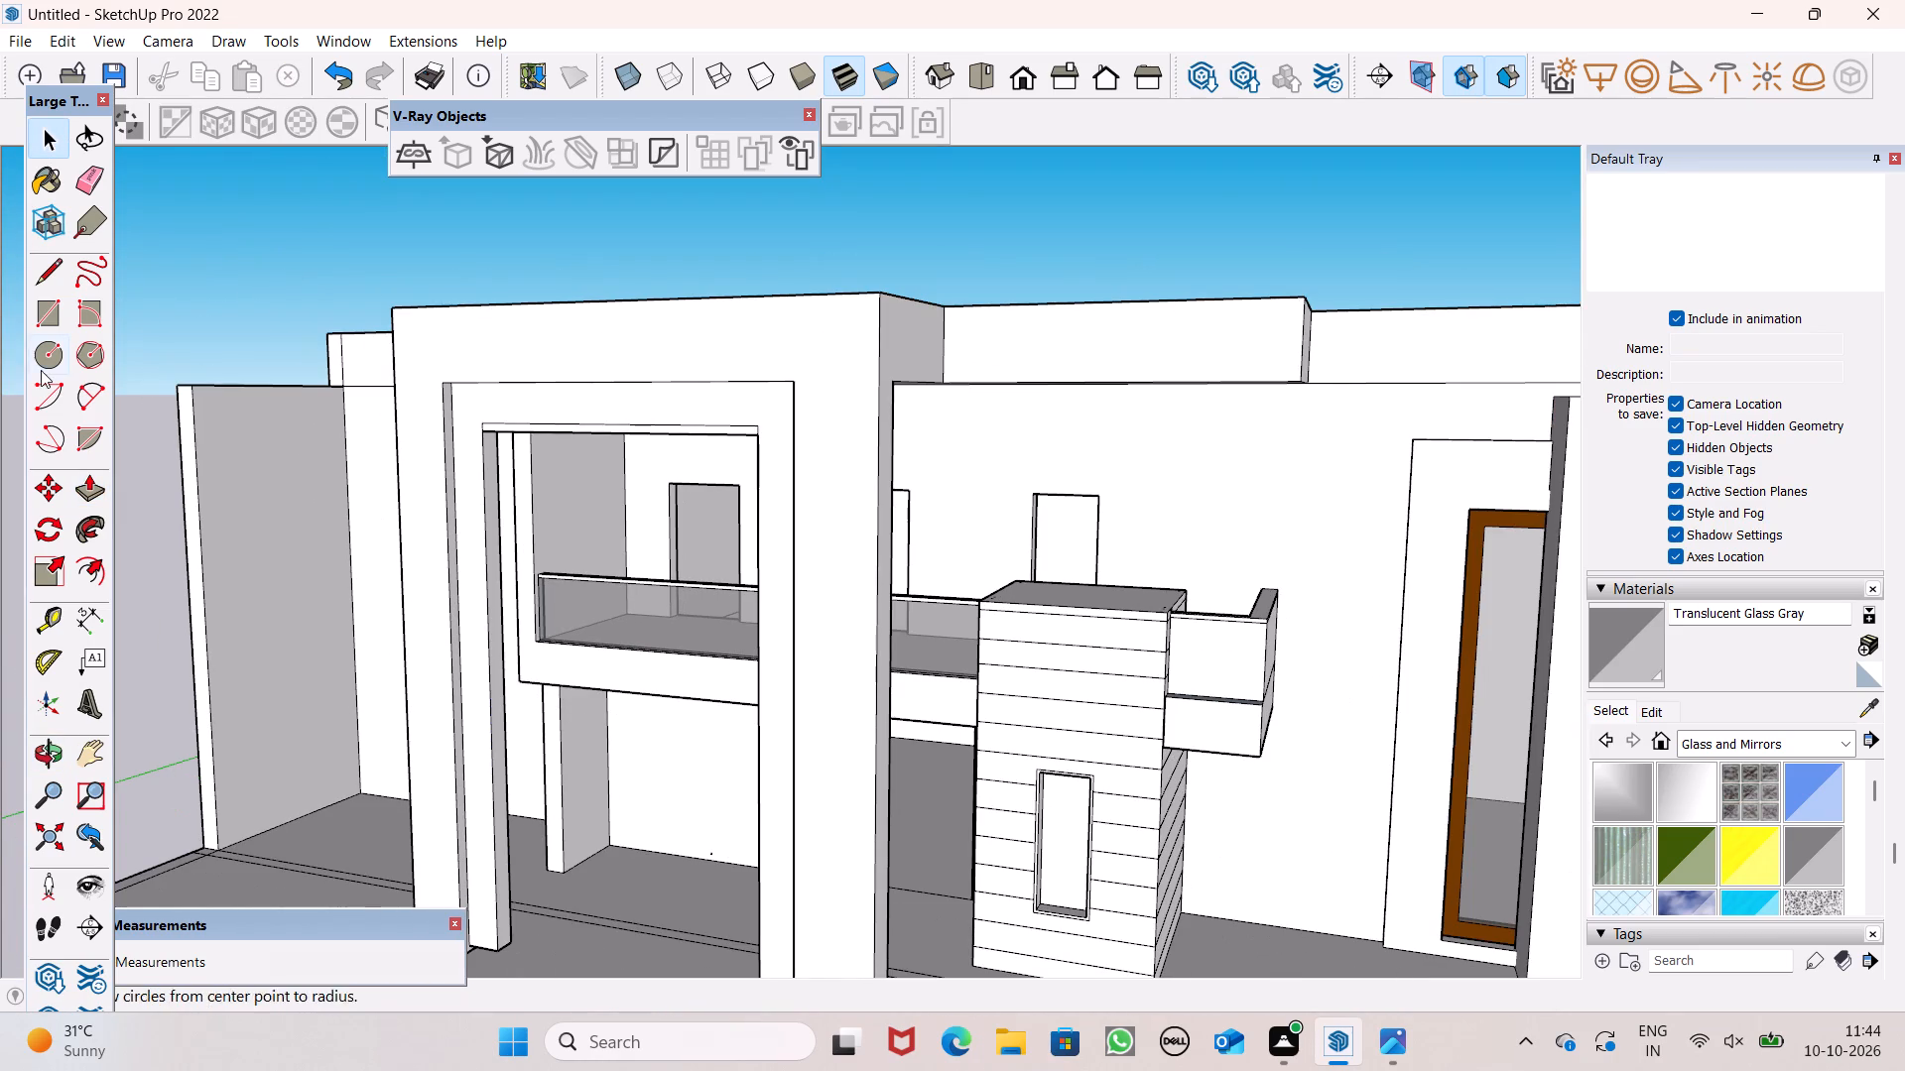
pyautogui.click(77, 489)
pyautogui.scroll(1, 491, 490)
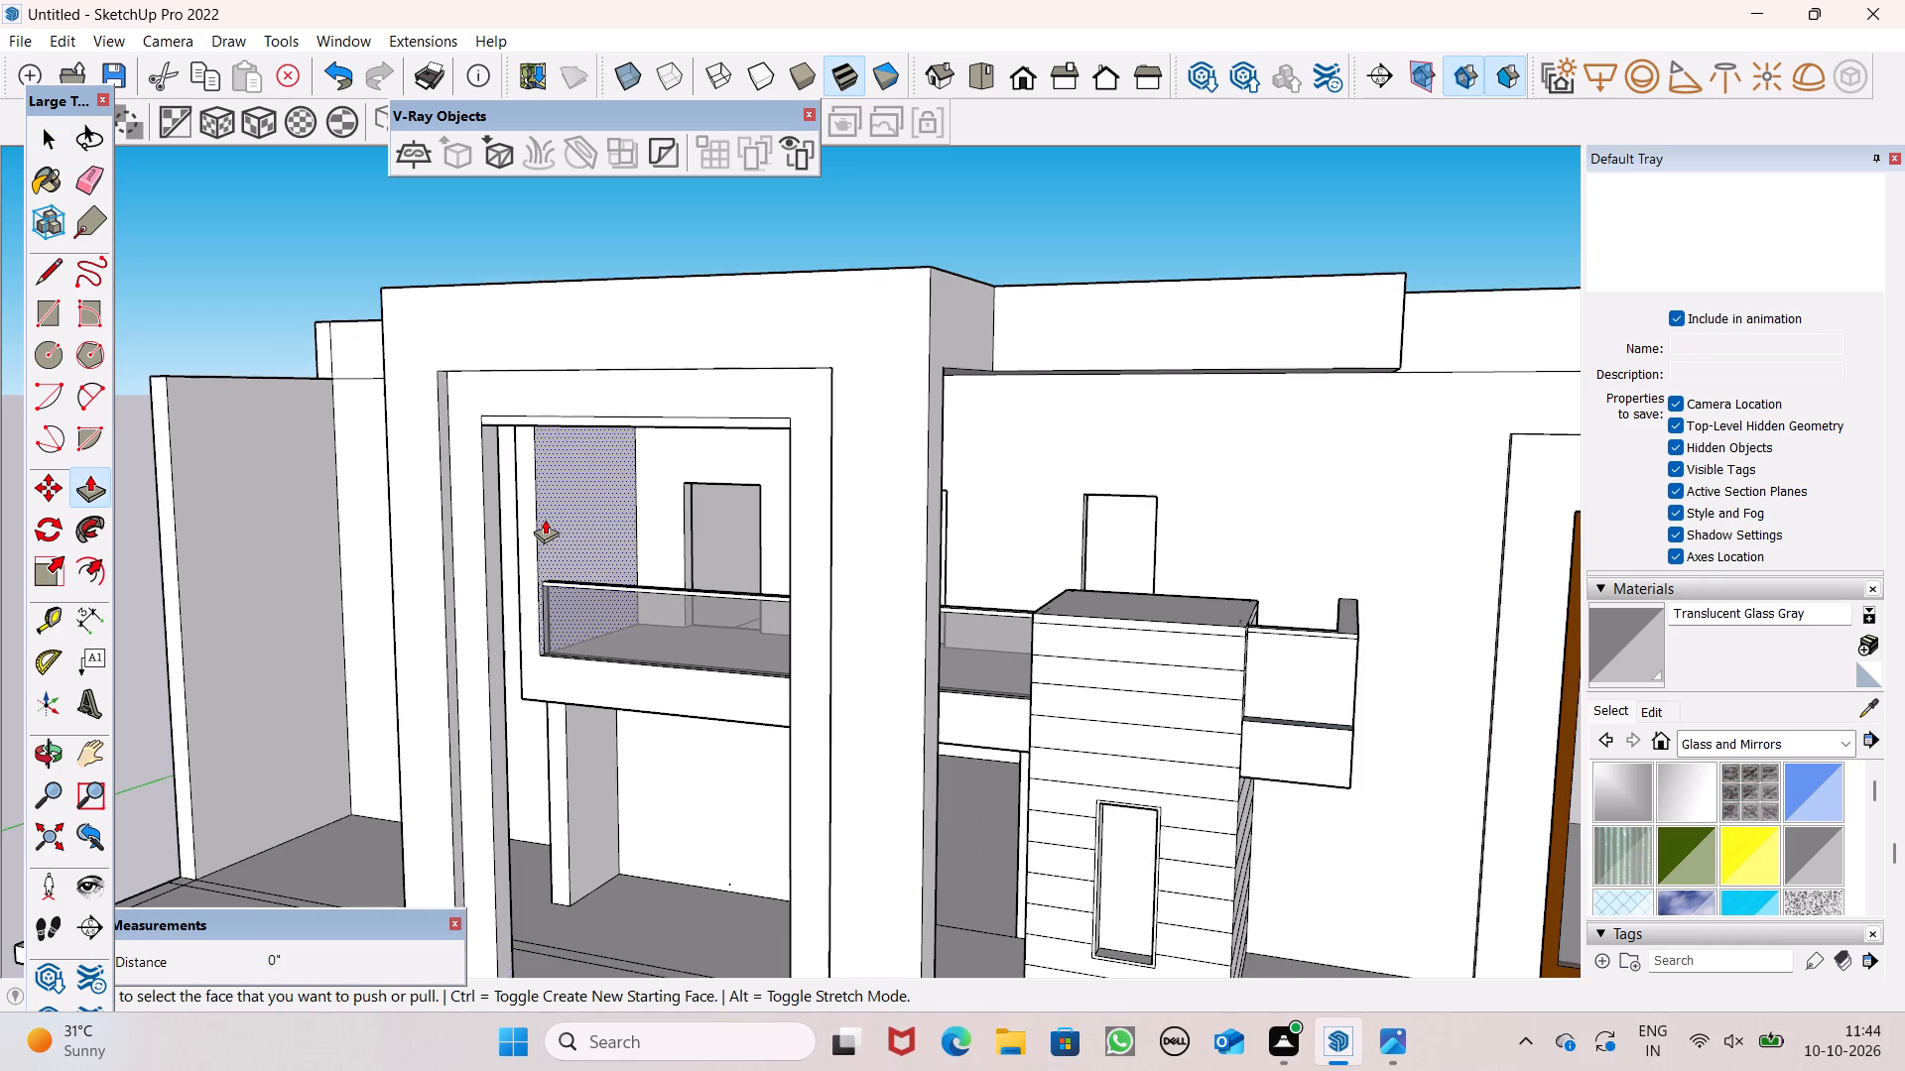
pyautogui.scroll(-1, 546, 521)
pyautogui.moveTo(689, 637); pyautogui.dragTo(573, 688, button='middle')
pyautogui.scroll(5, 446, 528)
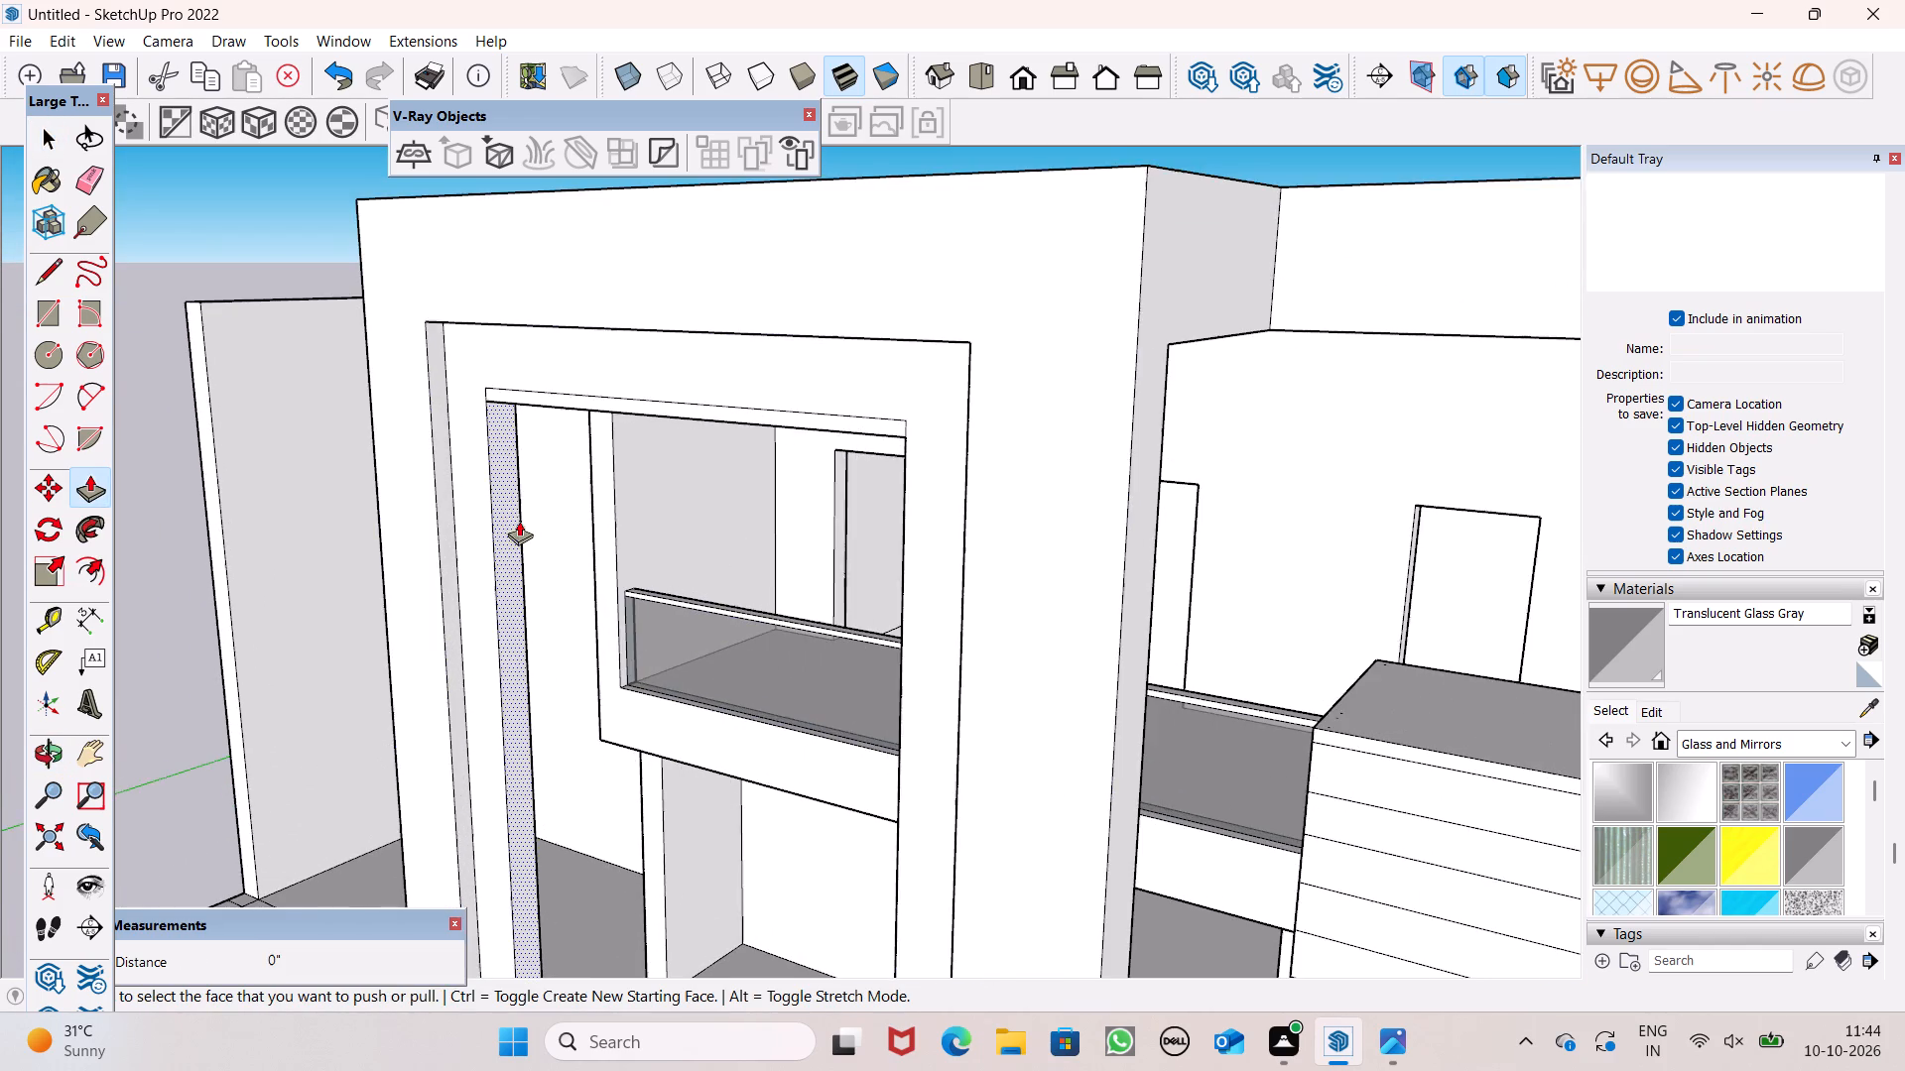
pyautogui.moveTo(521, 527); pyautogui.dragTo(597, 522, button='middle')
pyautogui.scroll(4, 569, 529)
pyautogui.scroll(-4, 572, 535)
pyautogui.moveTo(598, 536); pyautogui.dragTo(631, 545, button='middle')
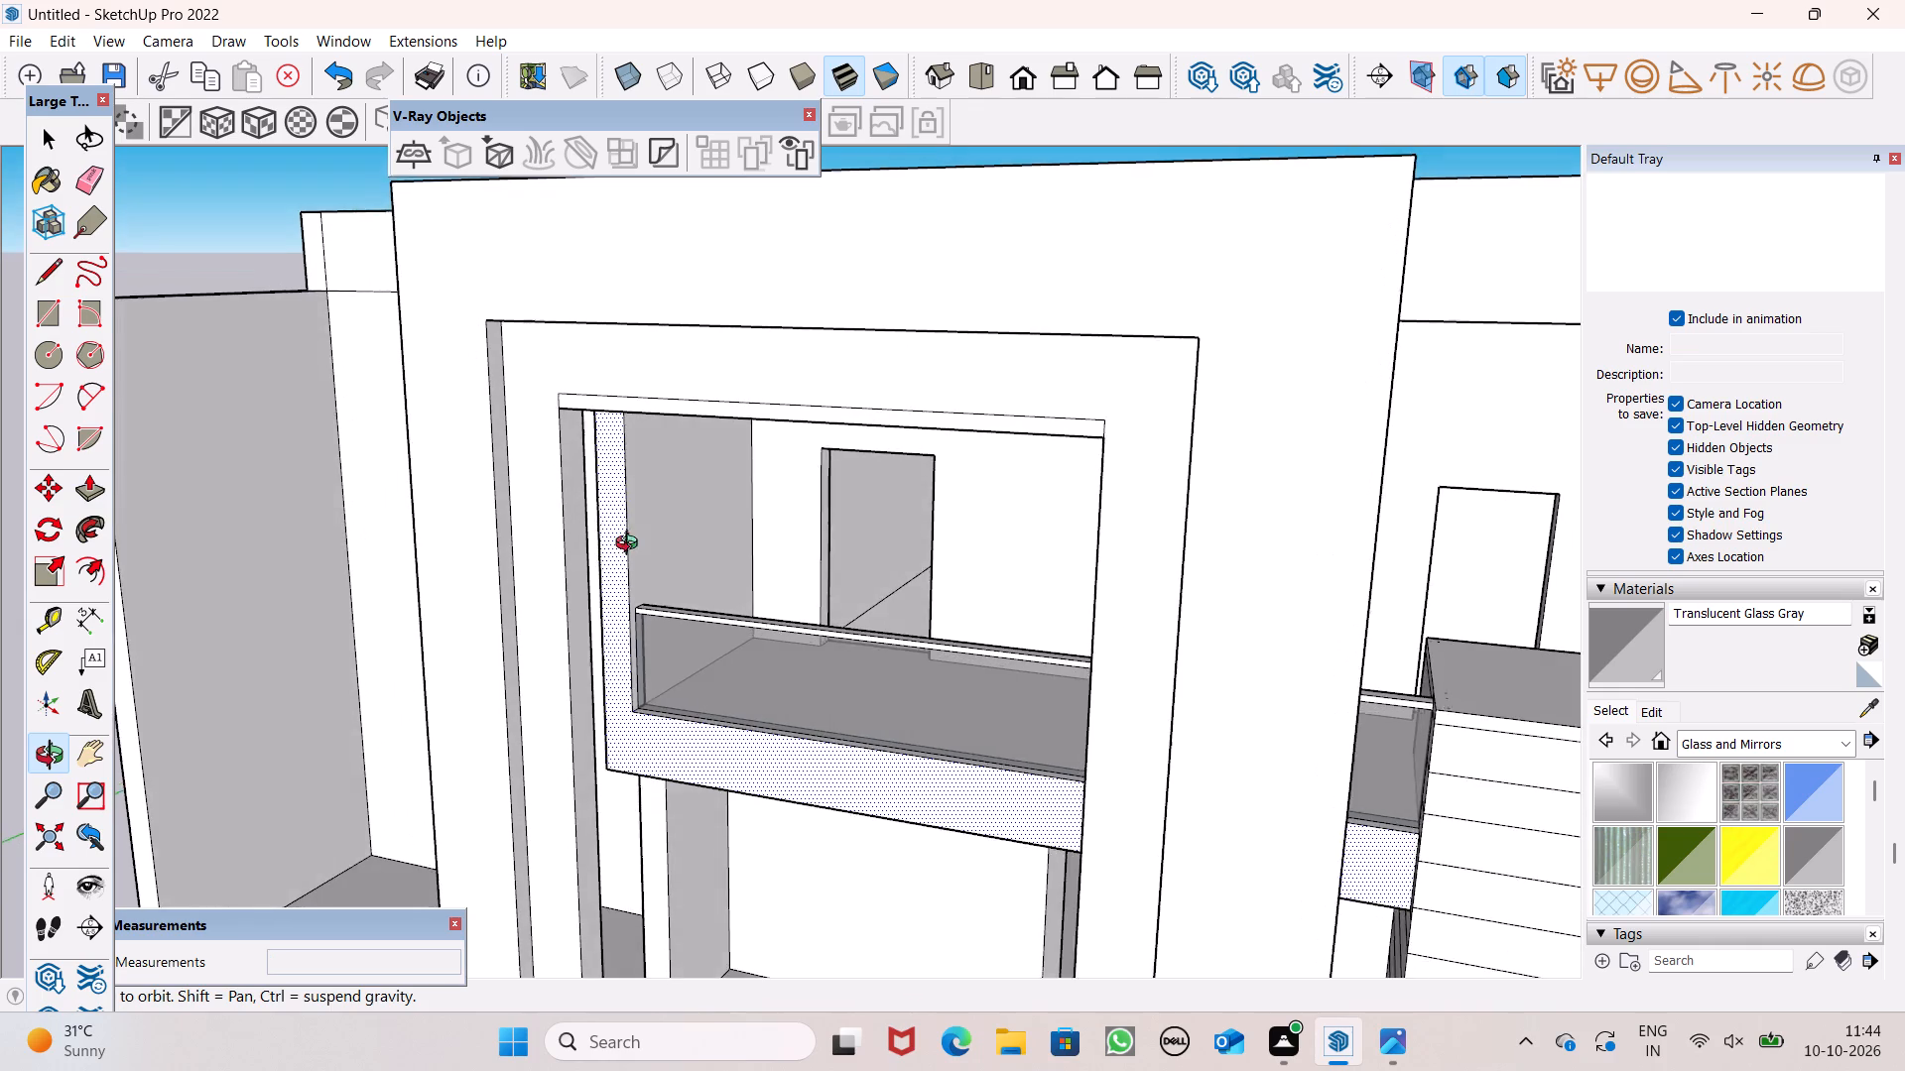
pyautogui.moveTo(631, 545); pyautogui.dragTo(632, 544, button='middle')
pyautogui.scroll(5, 600, 552)
pyautogui.moveTo(572, 574); pyautogui.dragTo(565, 571)
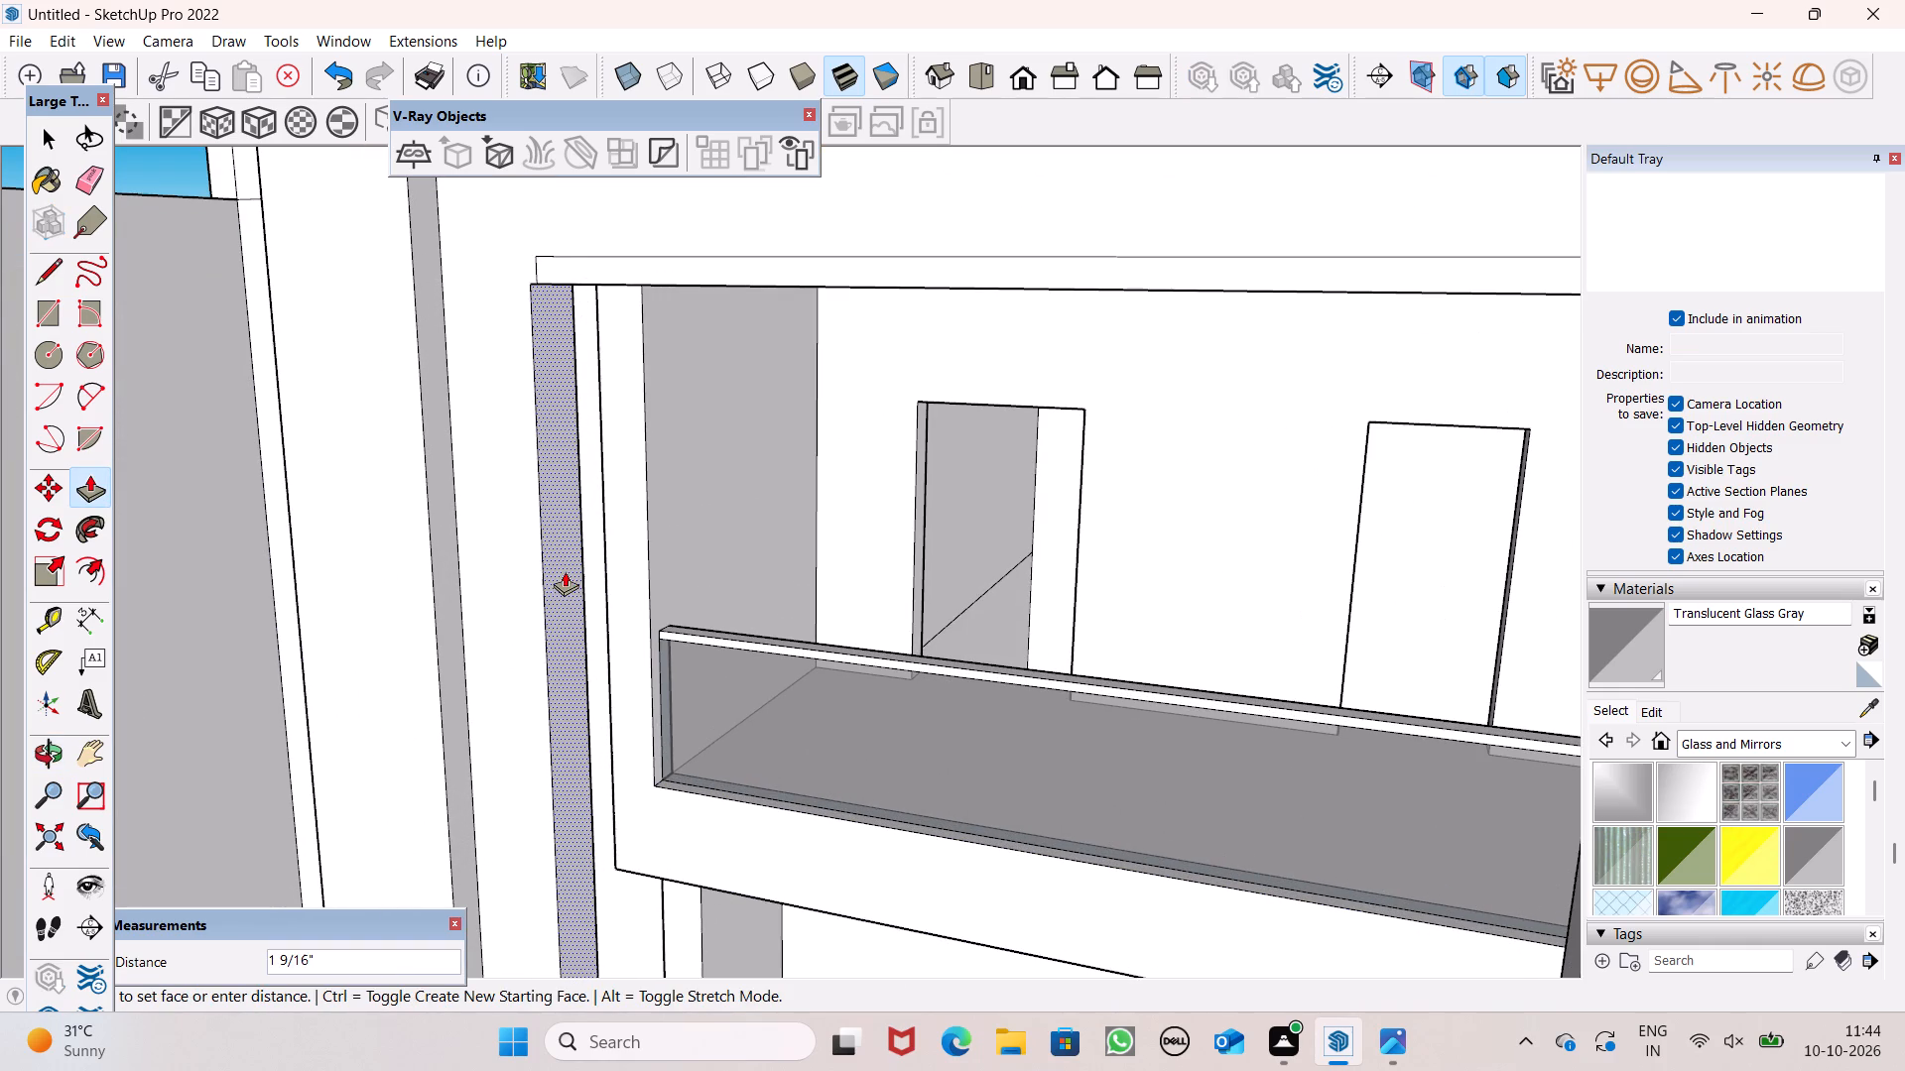
pyautogui.moveTo(565, 571); pyautogui.dragTo(562, 566)
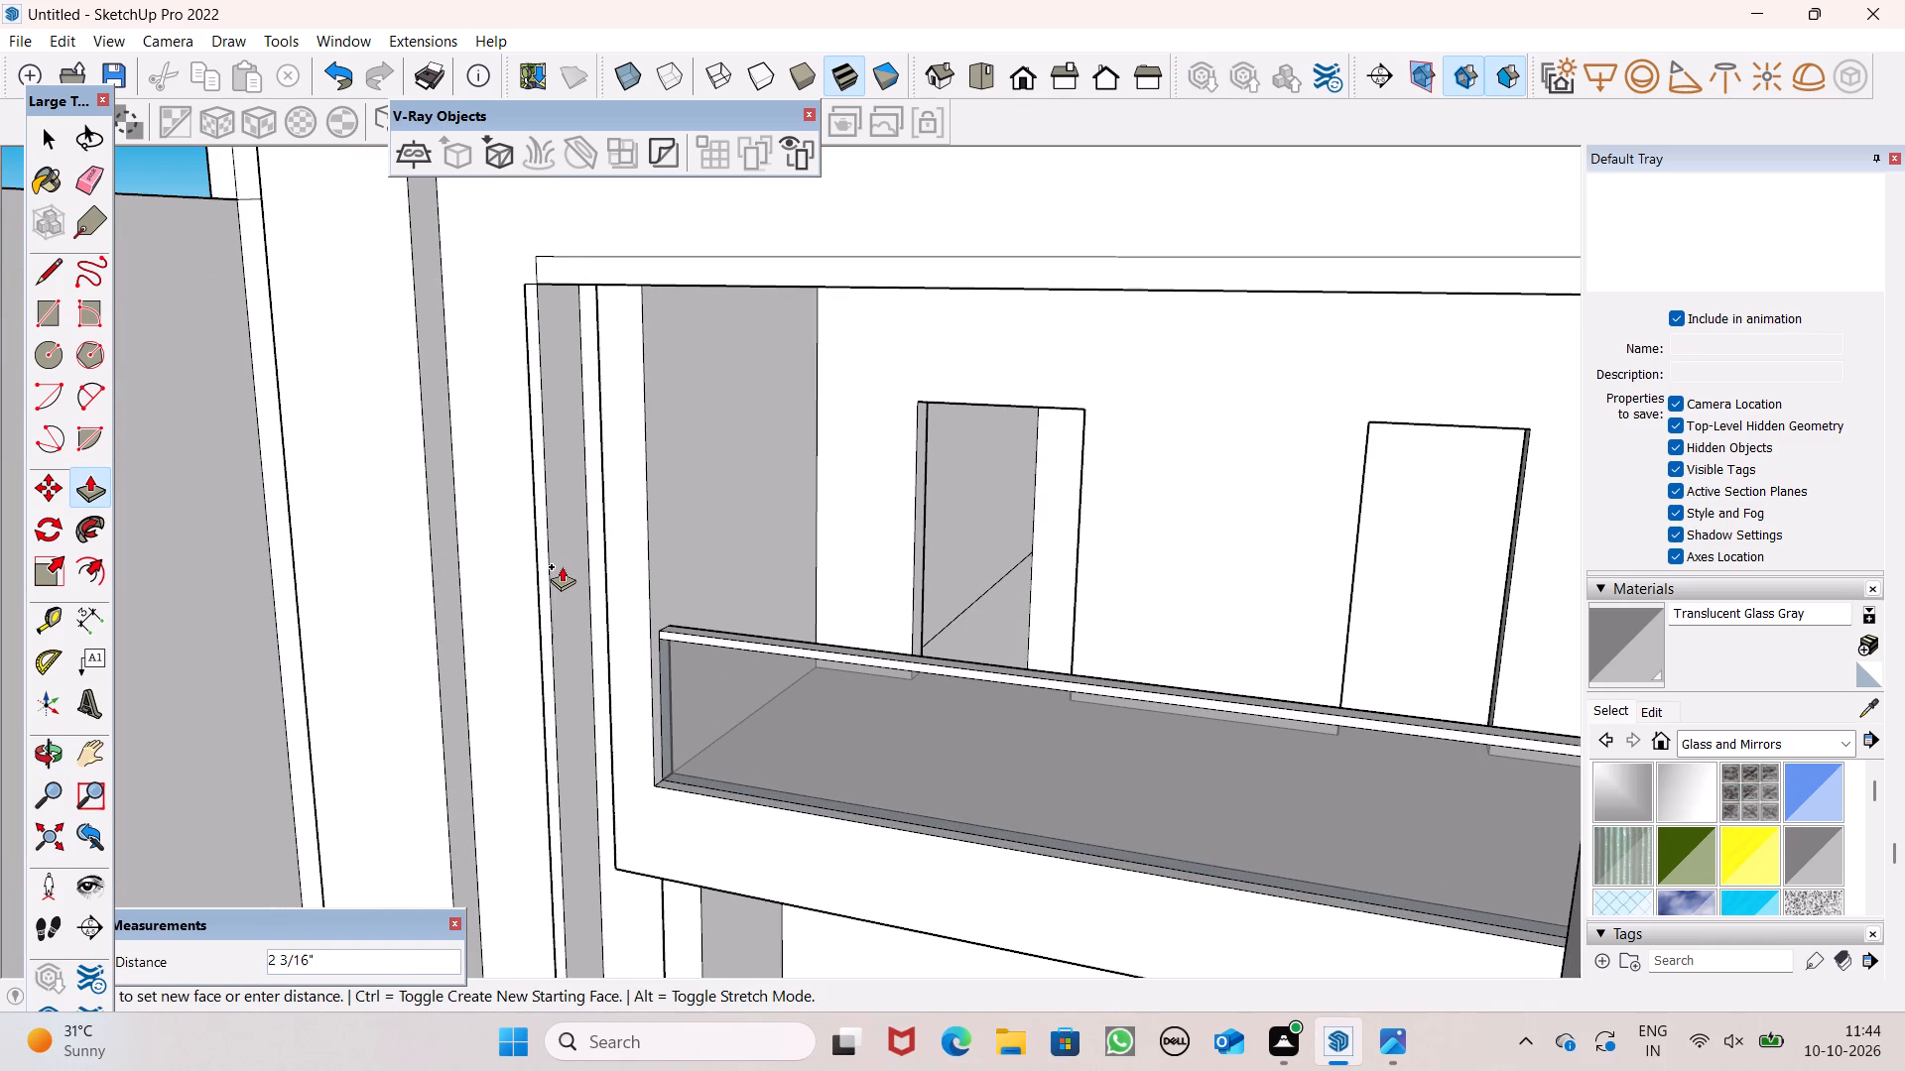
pyautogui.moveTo(562, 566); pyautogui.dragTo(559, 570)
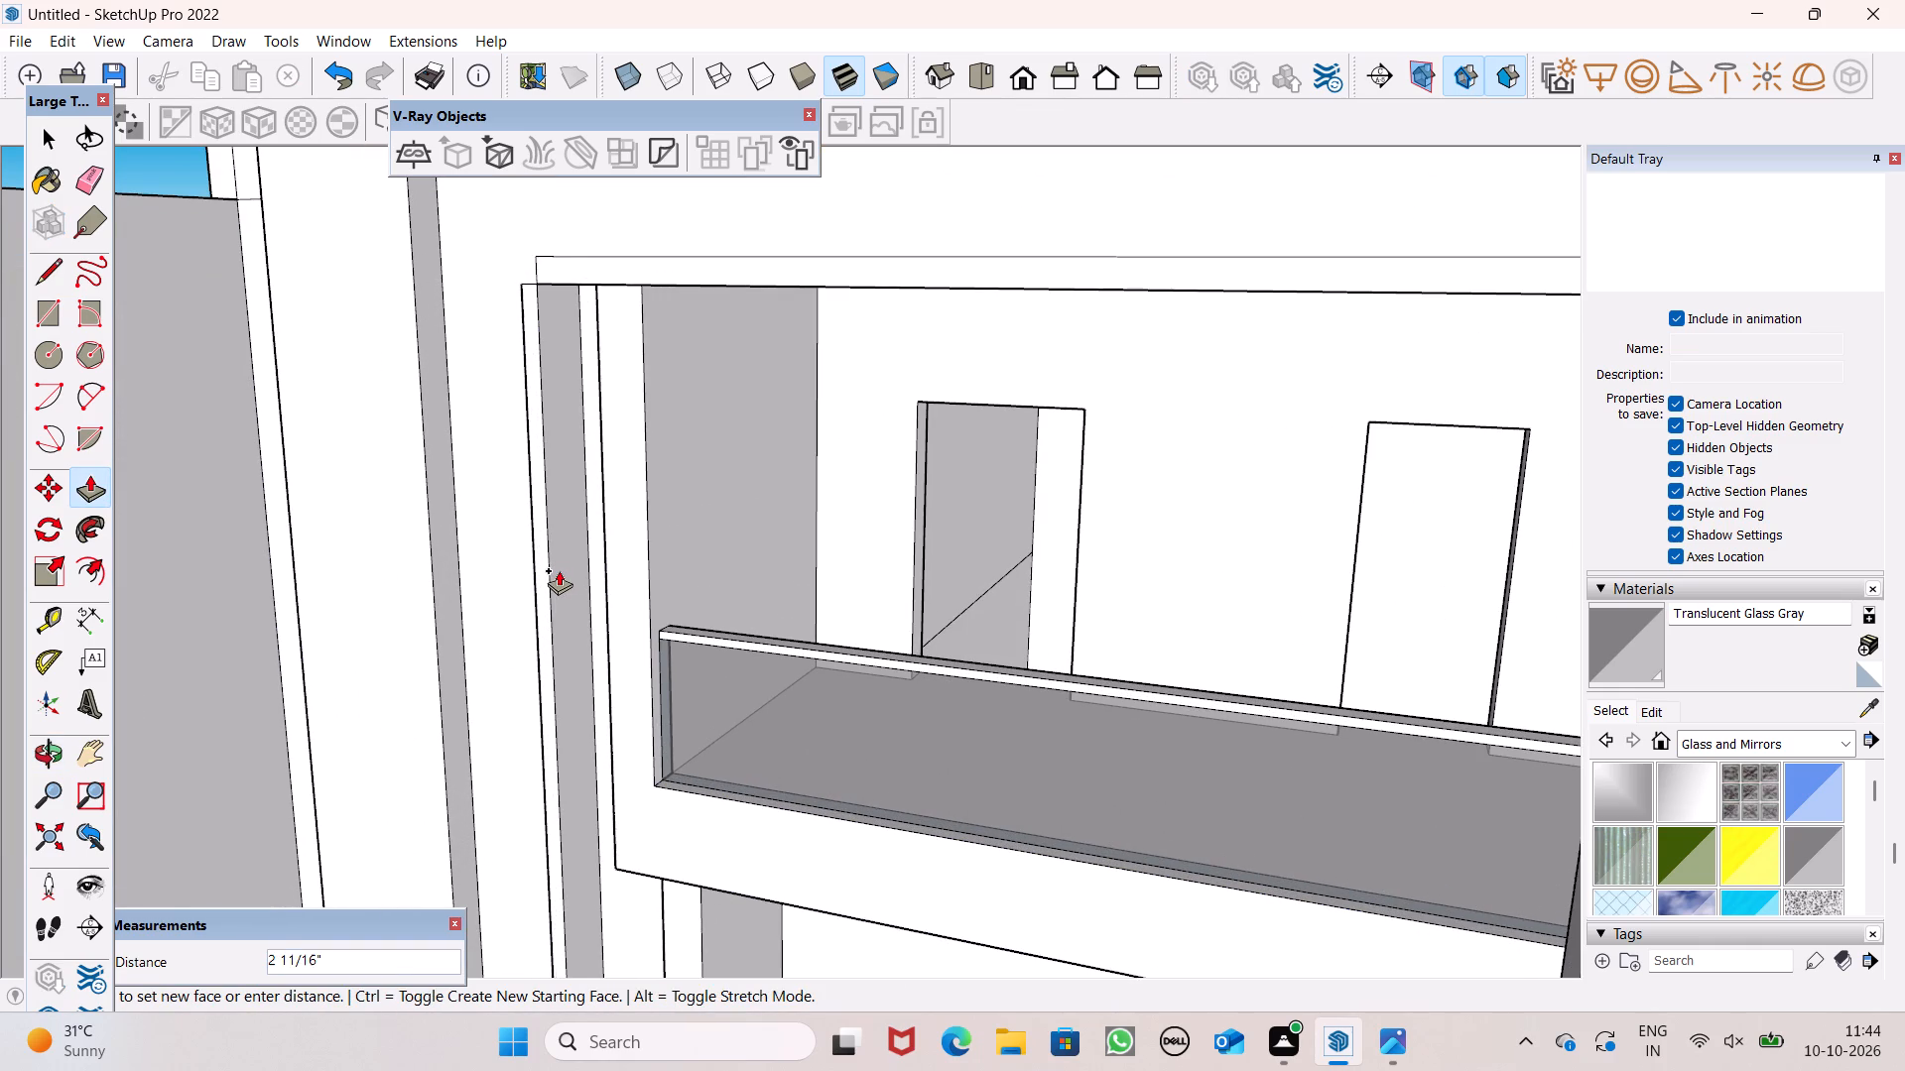
pyautogui.moveTo(559, 570); pyautogui.dragTo(556, 576)
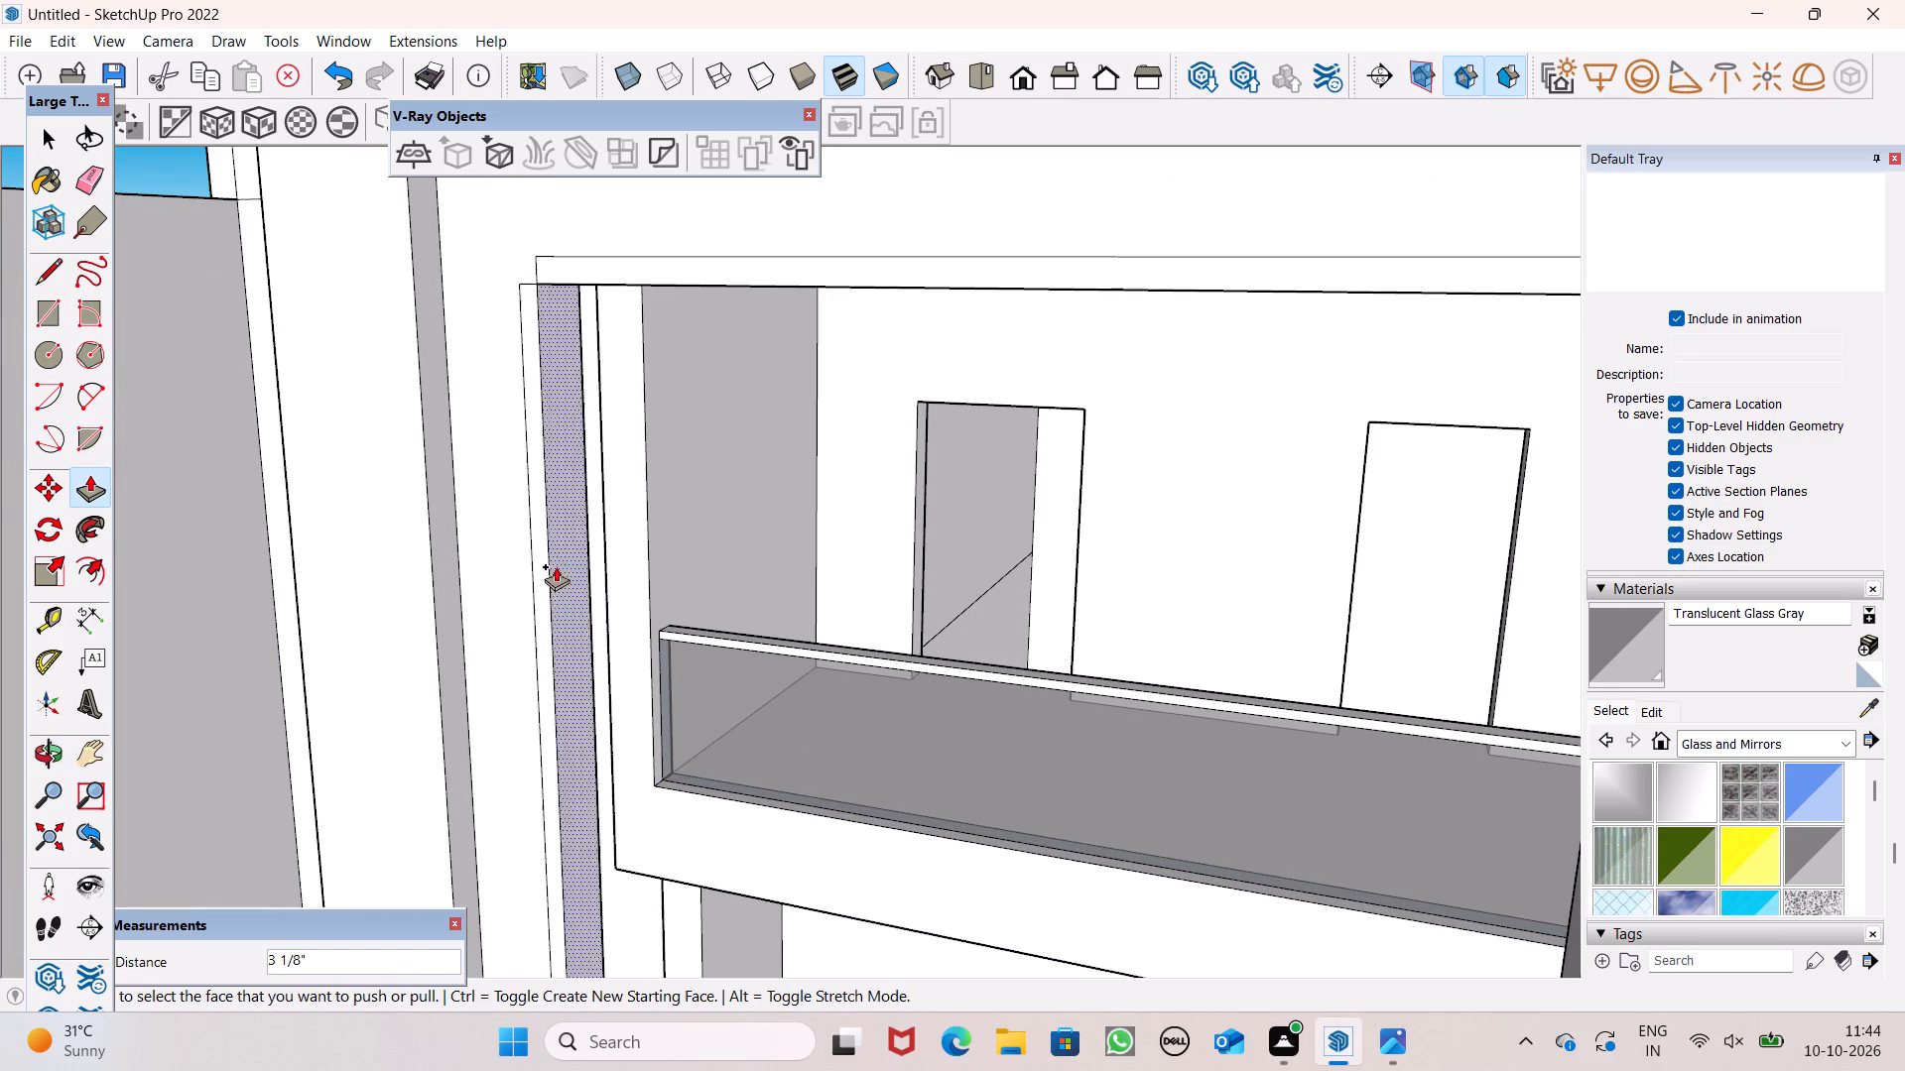
# Push/Pull the right inner side face of the portal opening outward about 3 1/16".
pyautogui.scroll(-4, 726, 433)
pyautogui.moveTo(826, 534); pyautogui.dragTo(1051, 626, button='middle')
pyautogui.scroll(1, 1051, 634)
pyautogui.scroll(2, 883, 458)
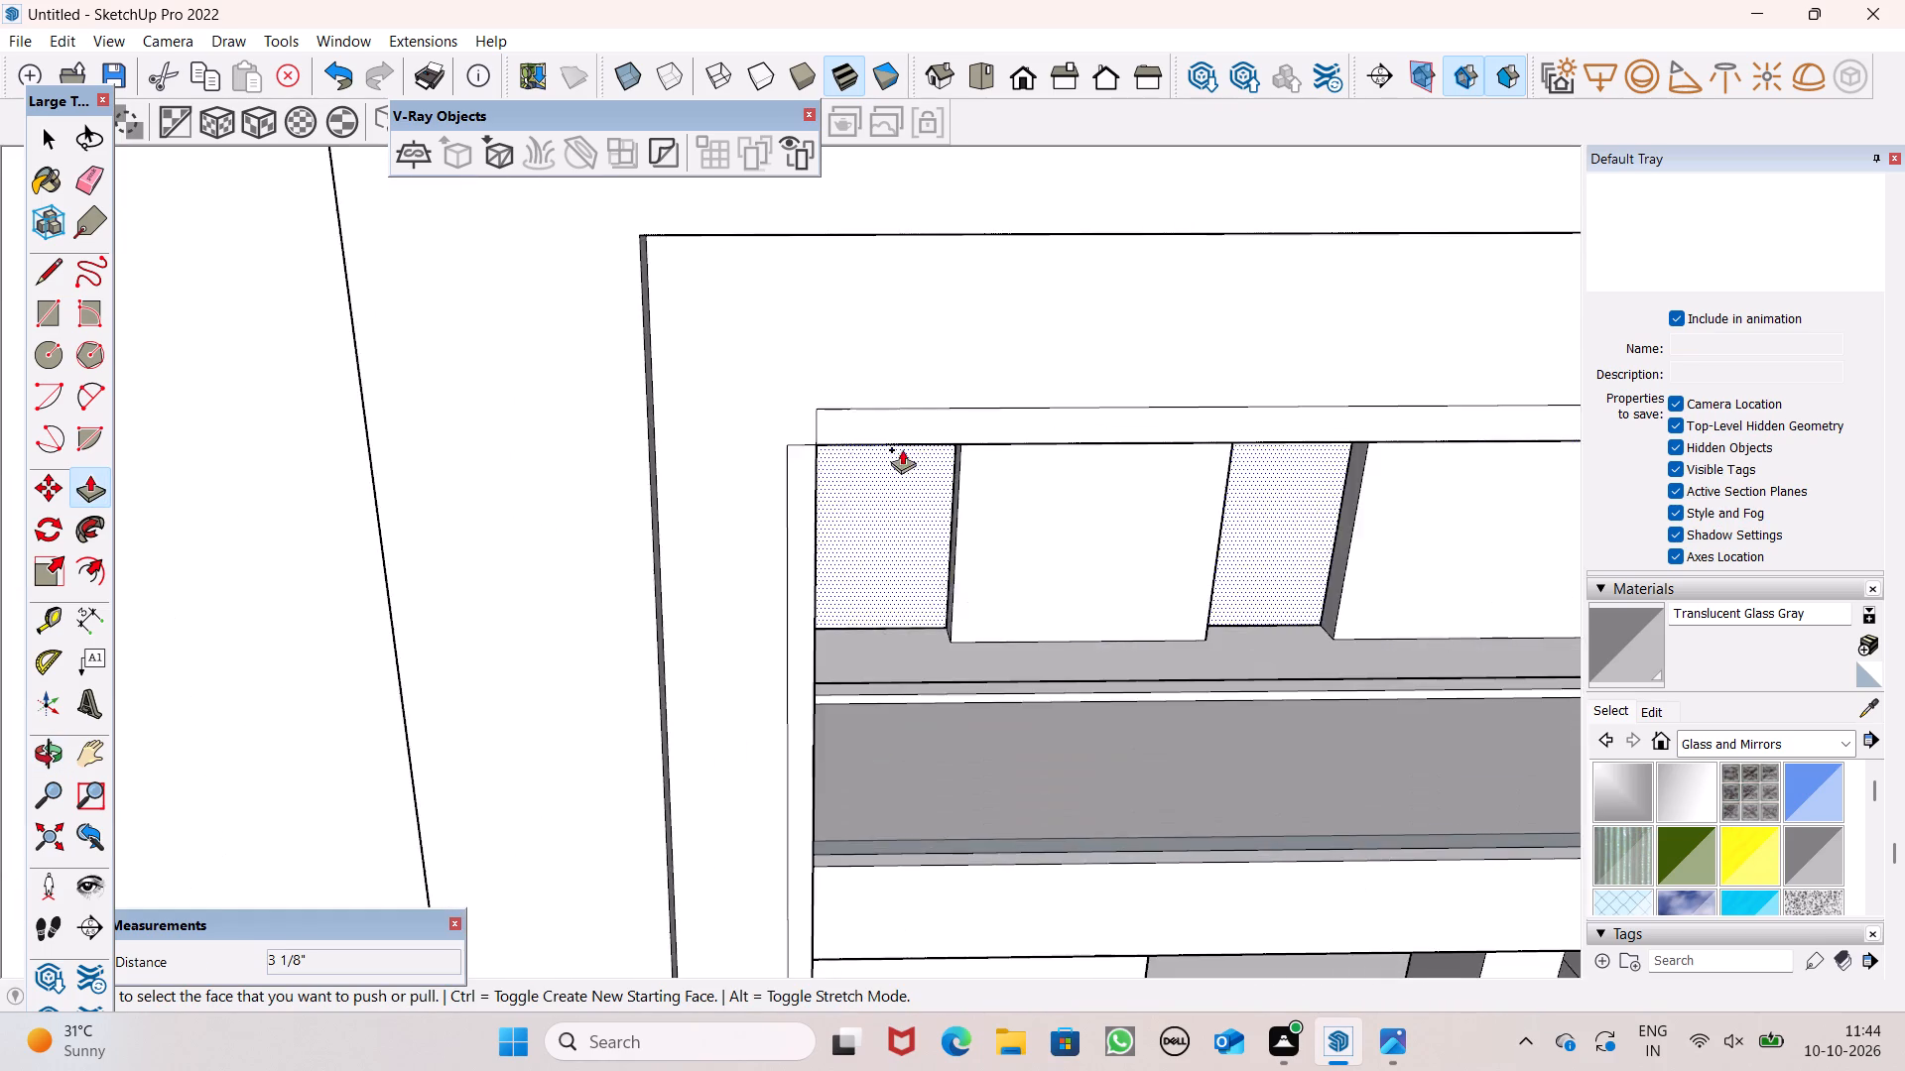
pyautogui.scroll(-9, 837, 498)
pyautogui.moveTo(1420, 697); pyautogui.dragTo(1717, 743, button='middle')
pyautogui.scroll(5, 1319, 523)
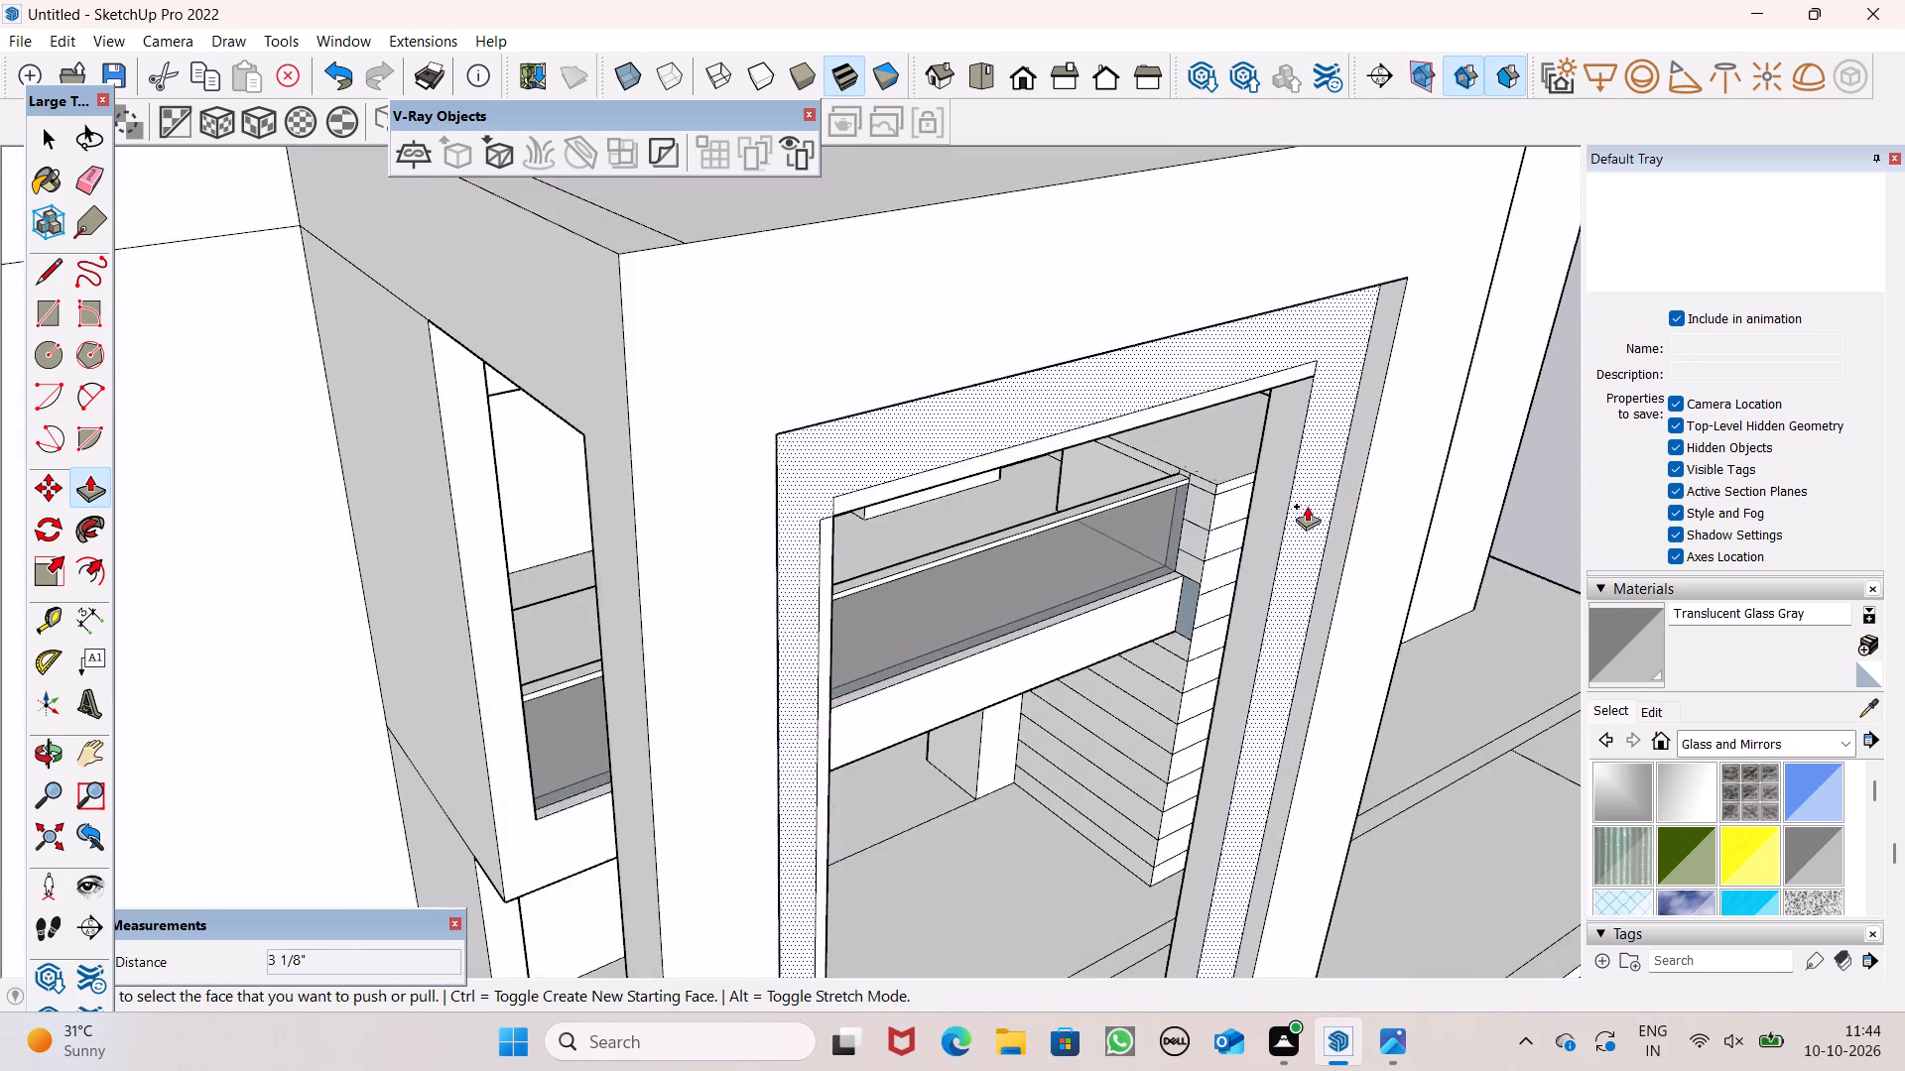
pyautogui.moveTo(1304, 518); pyautogui.dragTo(1349, 509, button='middle')
pyautogui.scroll(4, 1350, 497)
pyautogui.click(1284, 496)
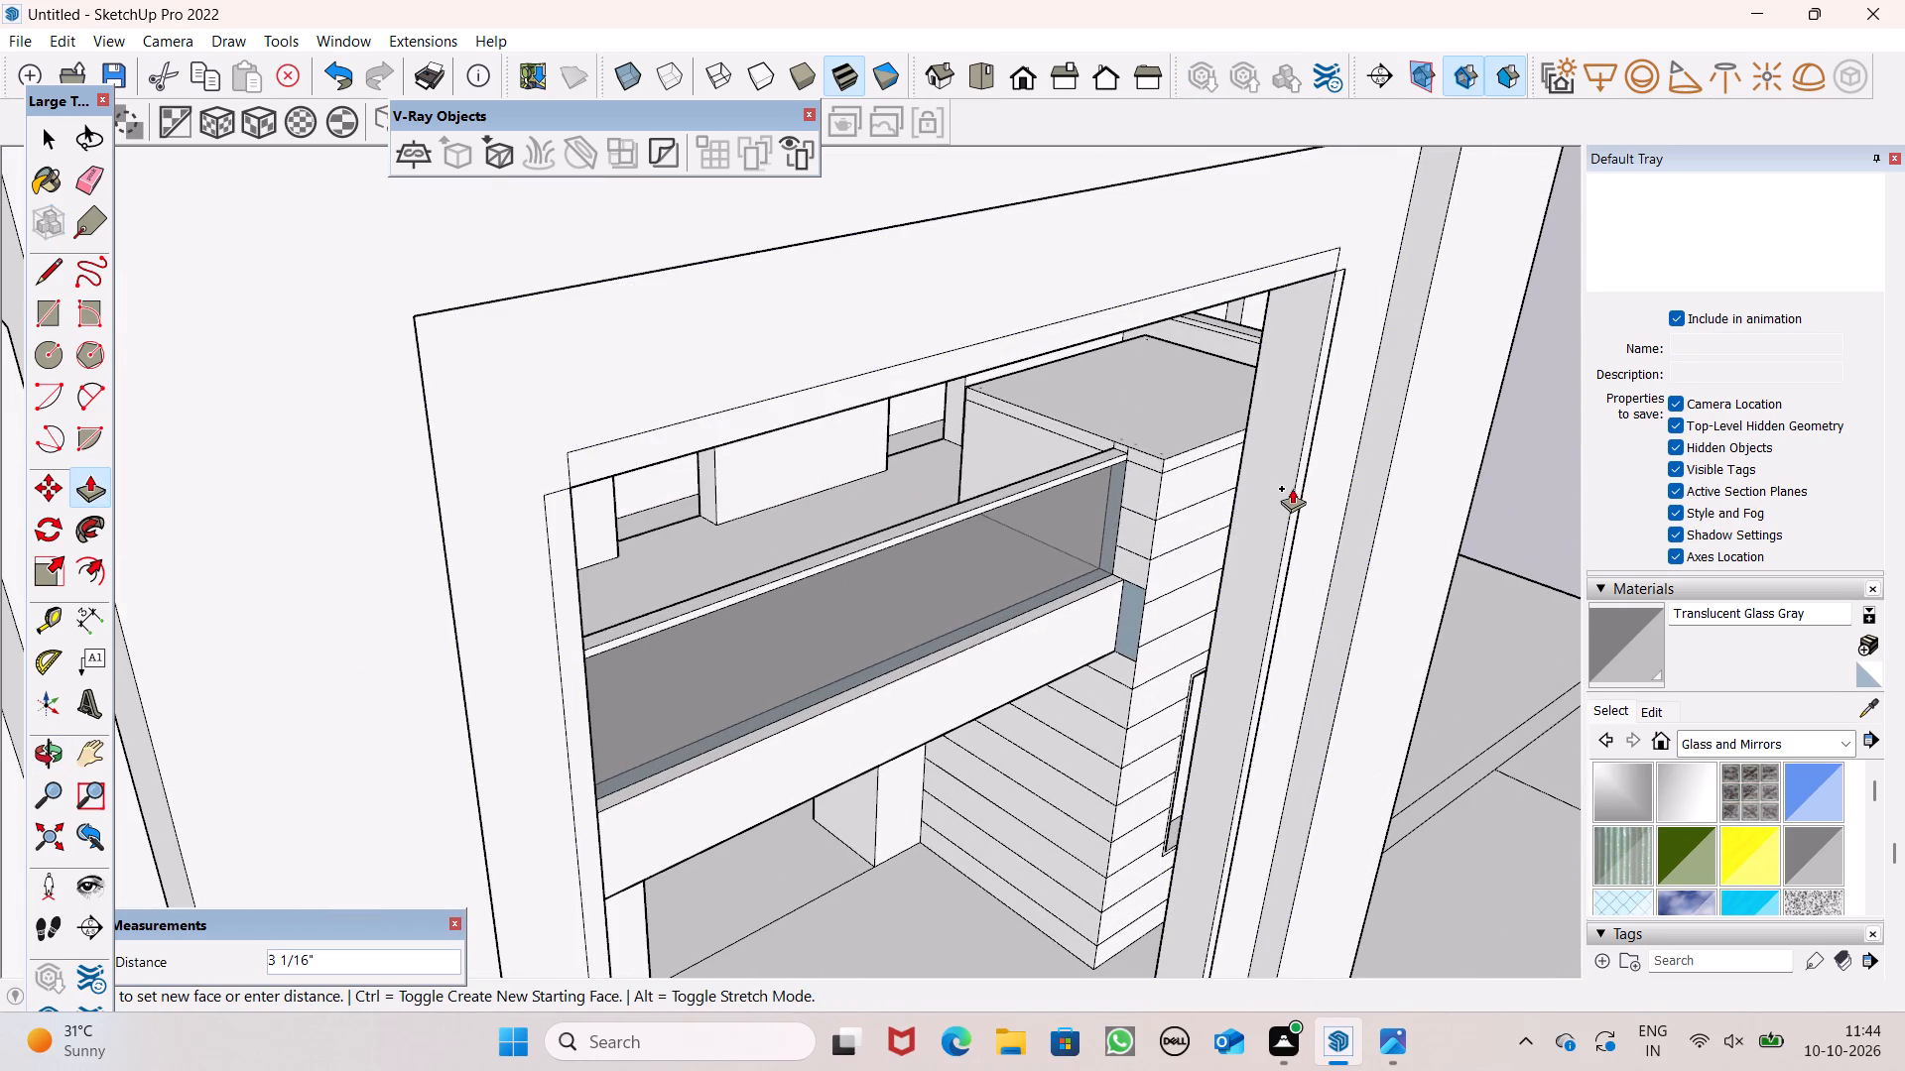
pyautogui.scroll(-6, 1162, 529)
pyautogui.moveTo(1157, 601); pyautogui.dragTo(947, 546, button='middle')
pyautogui.scroll(-4, 1235, 463)
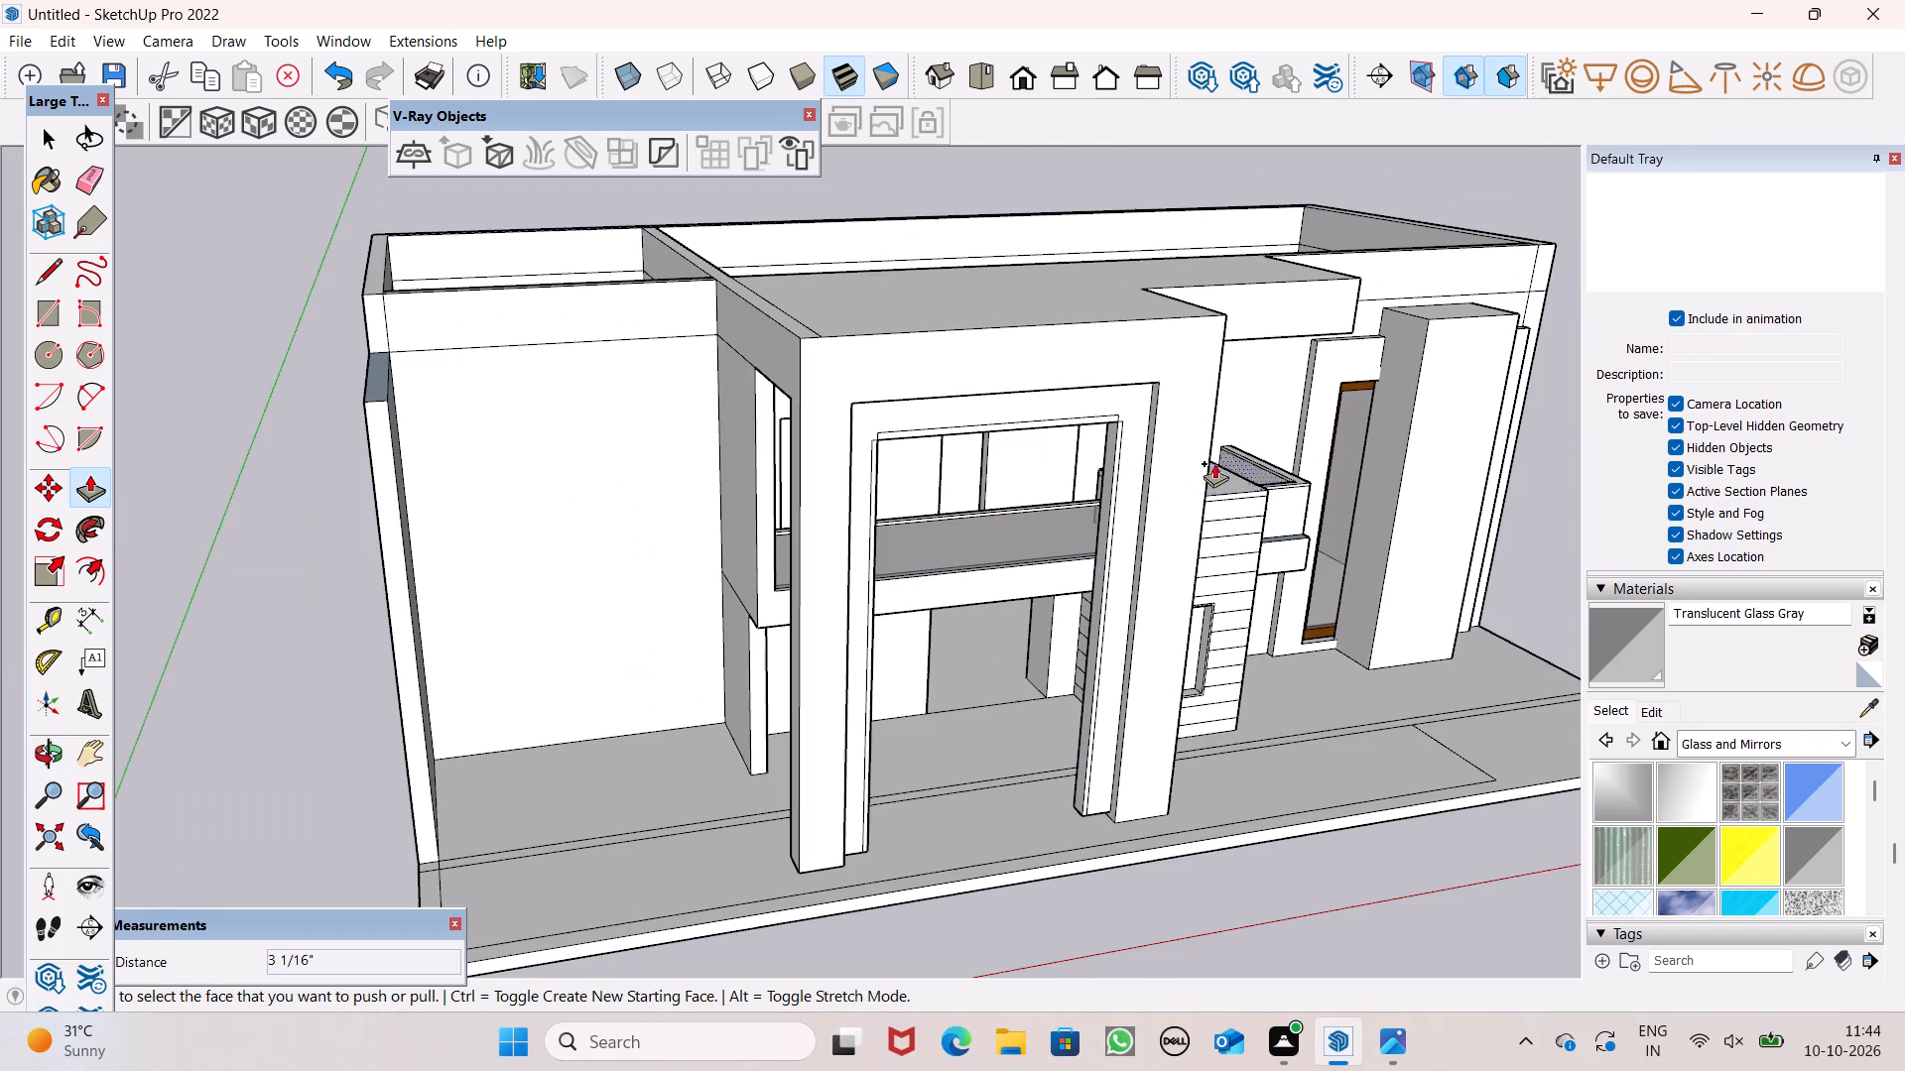
pyautogui.press('space')
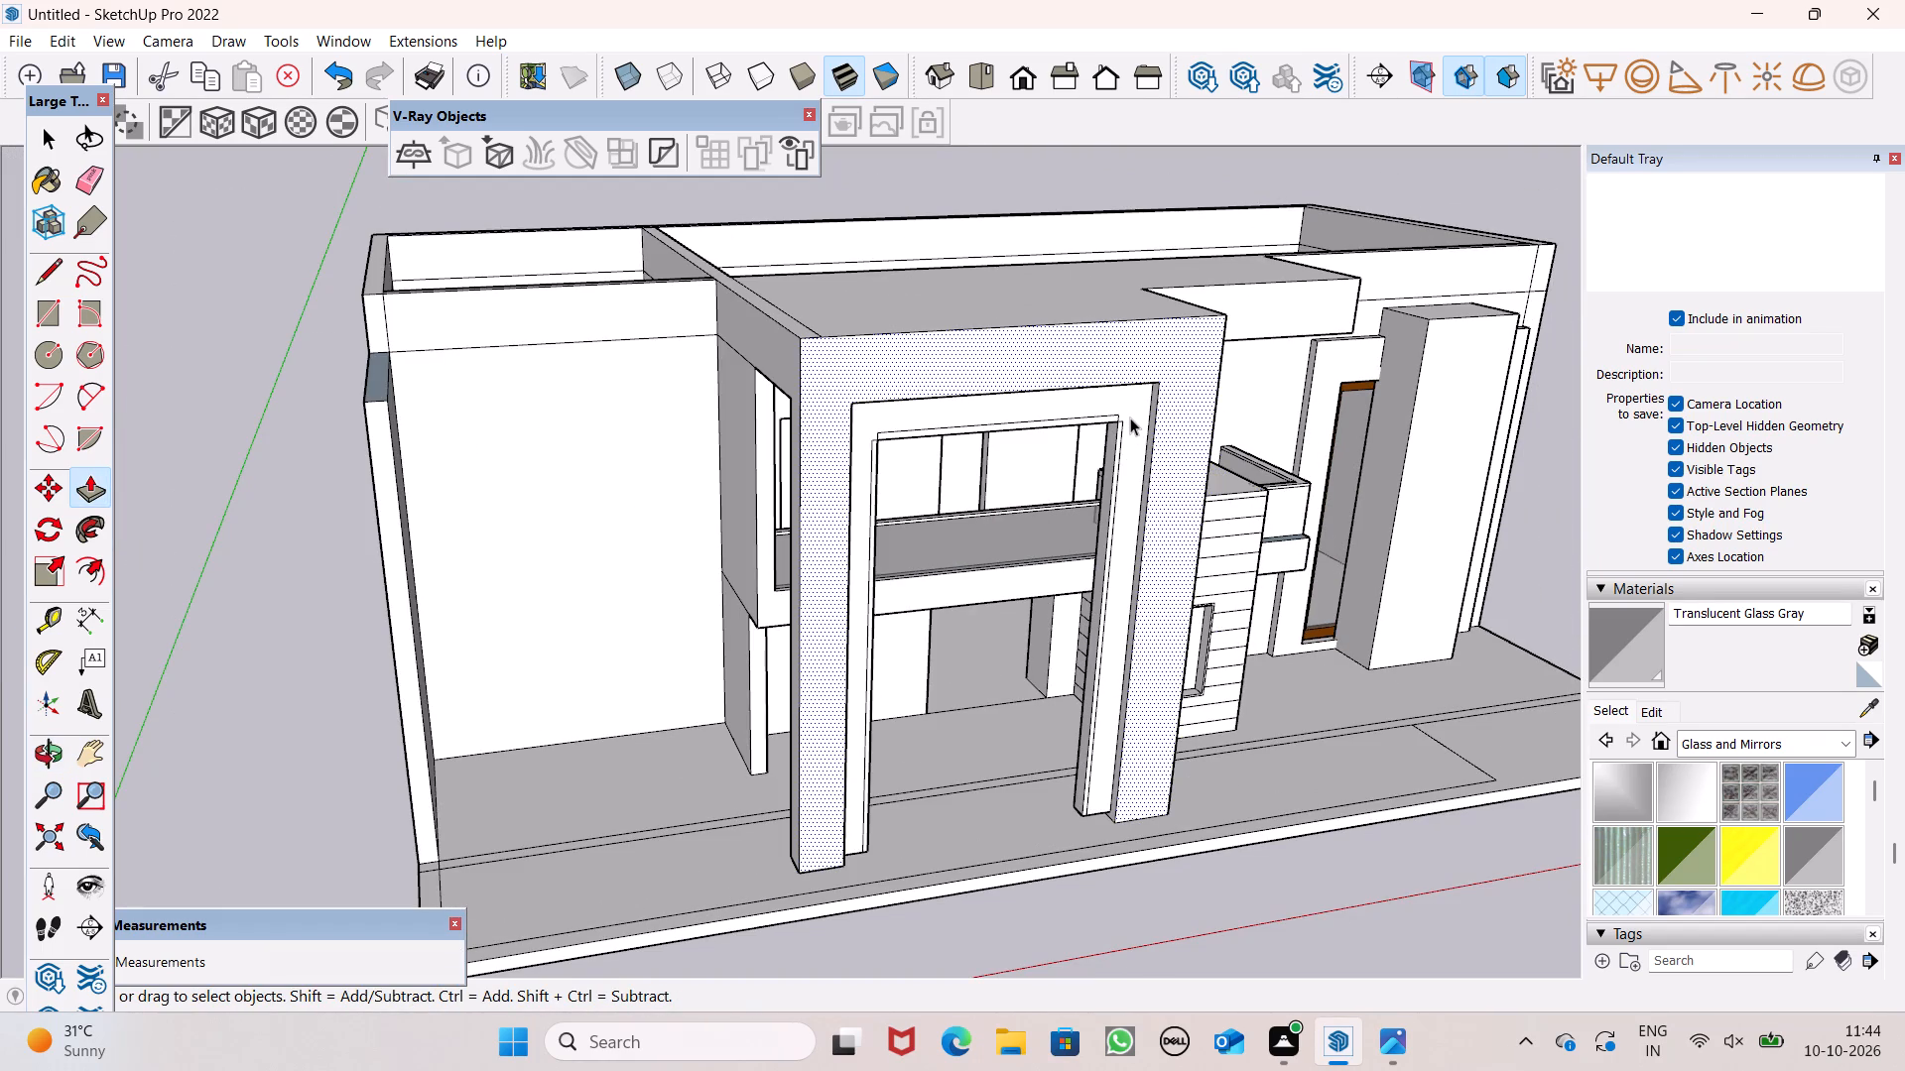
# Push/Pull the narrow left border strip of the portal opening forward so it projects from the frame face.
pyautogui.moveTo(1130, 417); pyautogui.dragTo(932, 472, button='middle')
pyautogui.scroll(1, 879, 509)
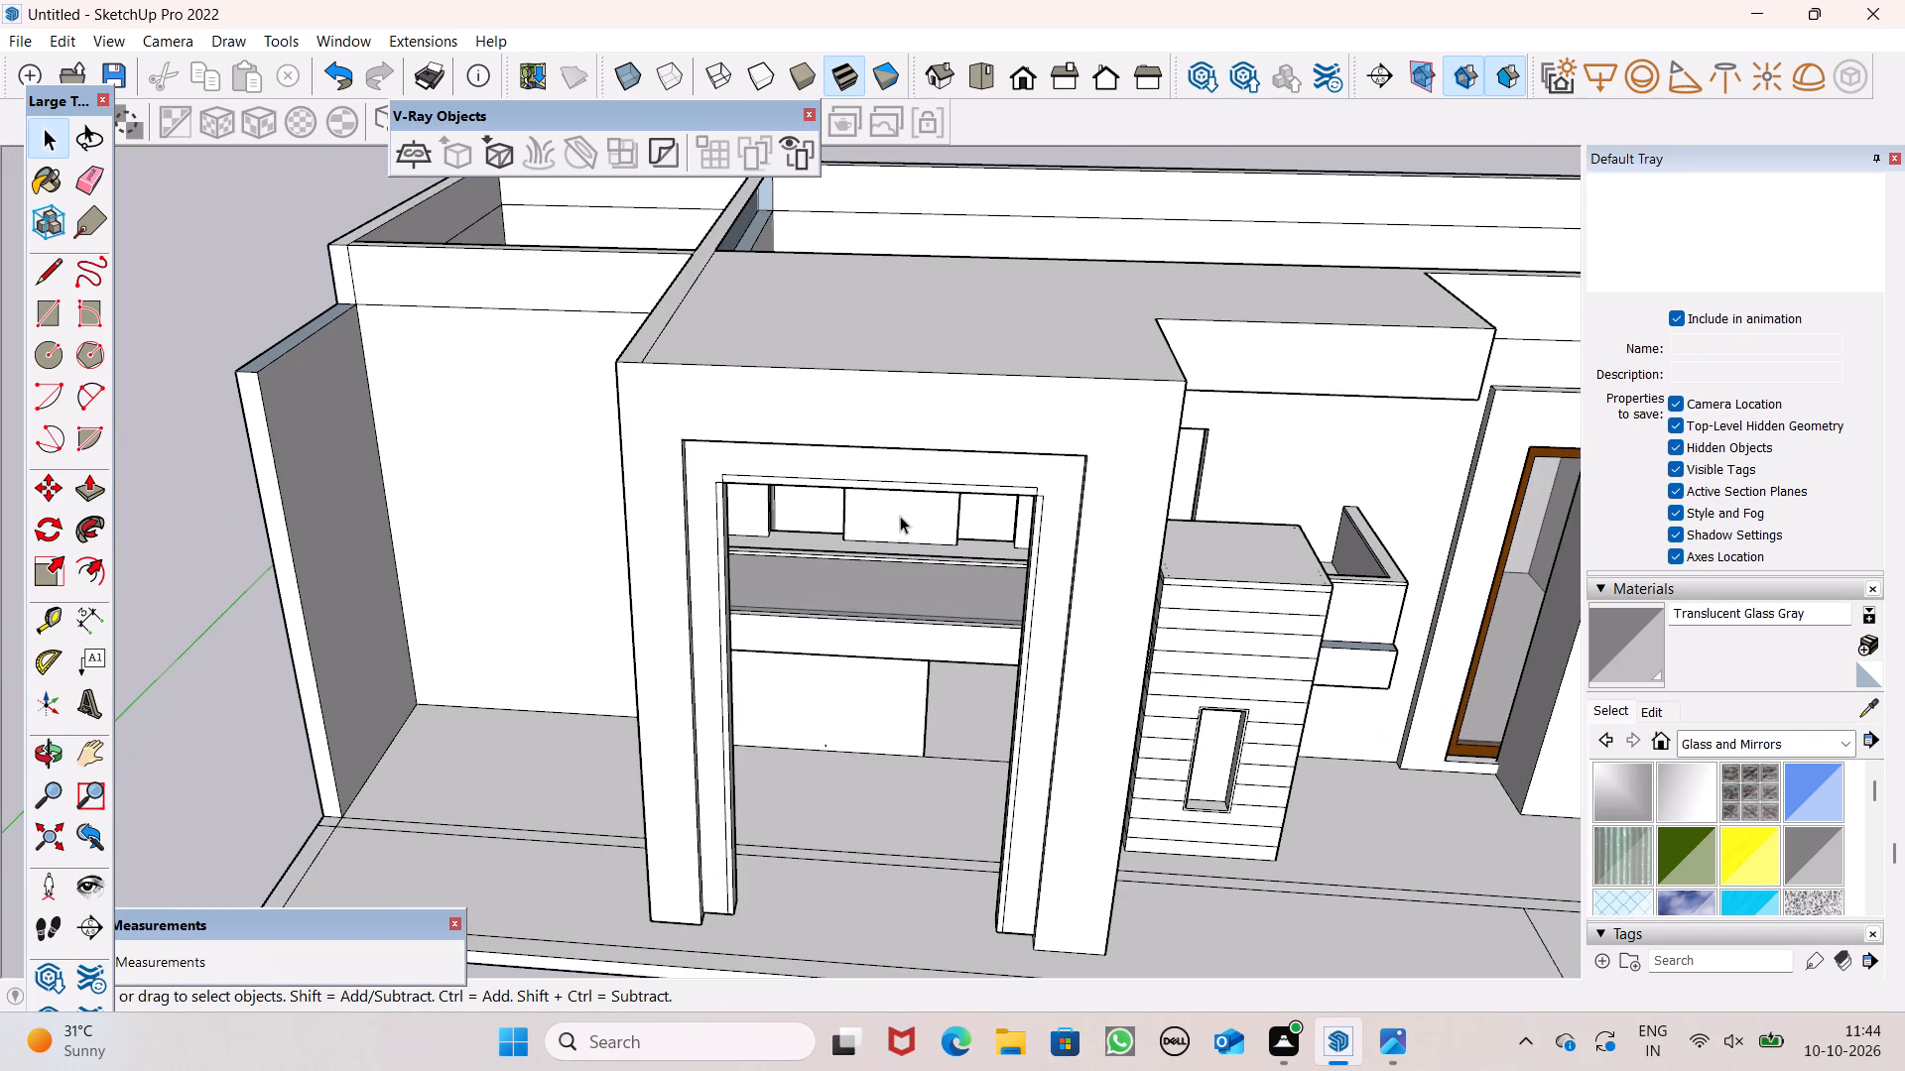
pyautogui.scroll(-1, 917, 510)
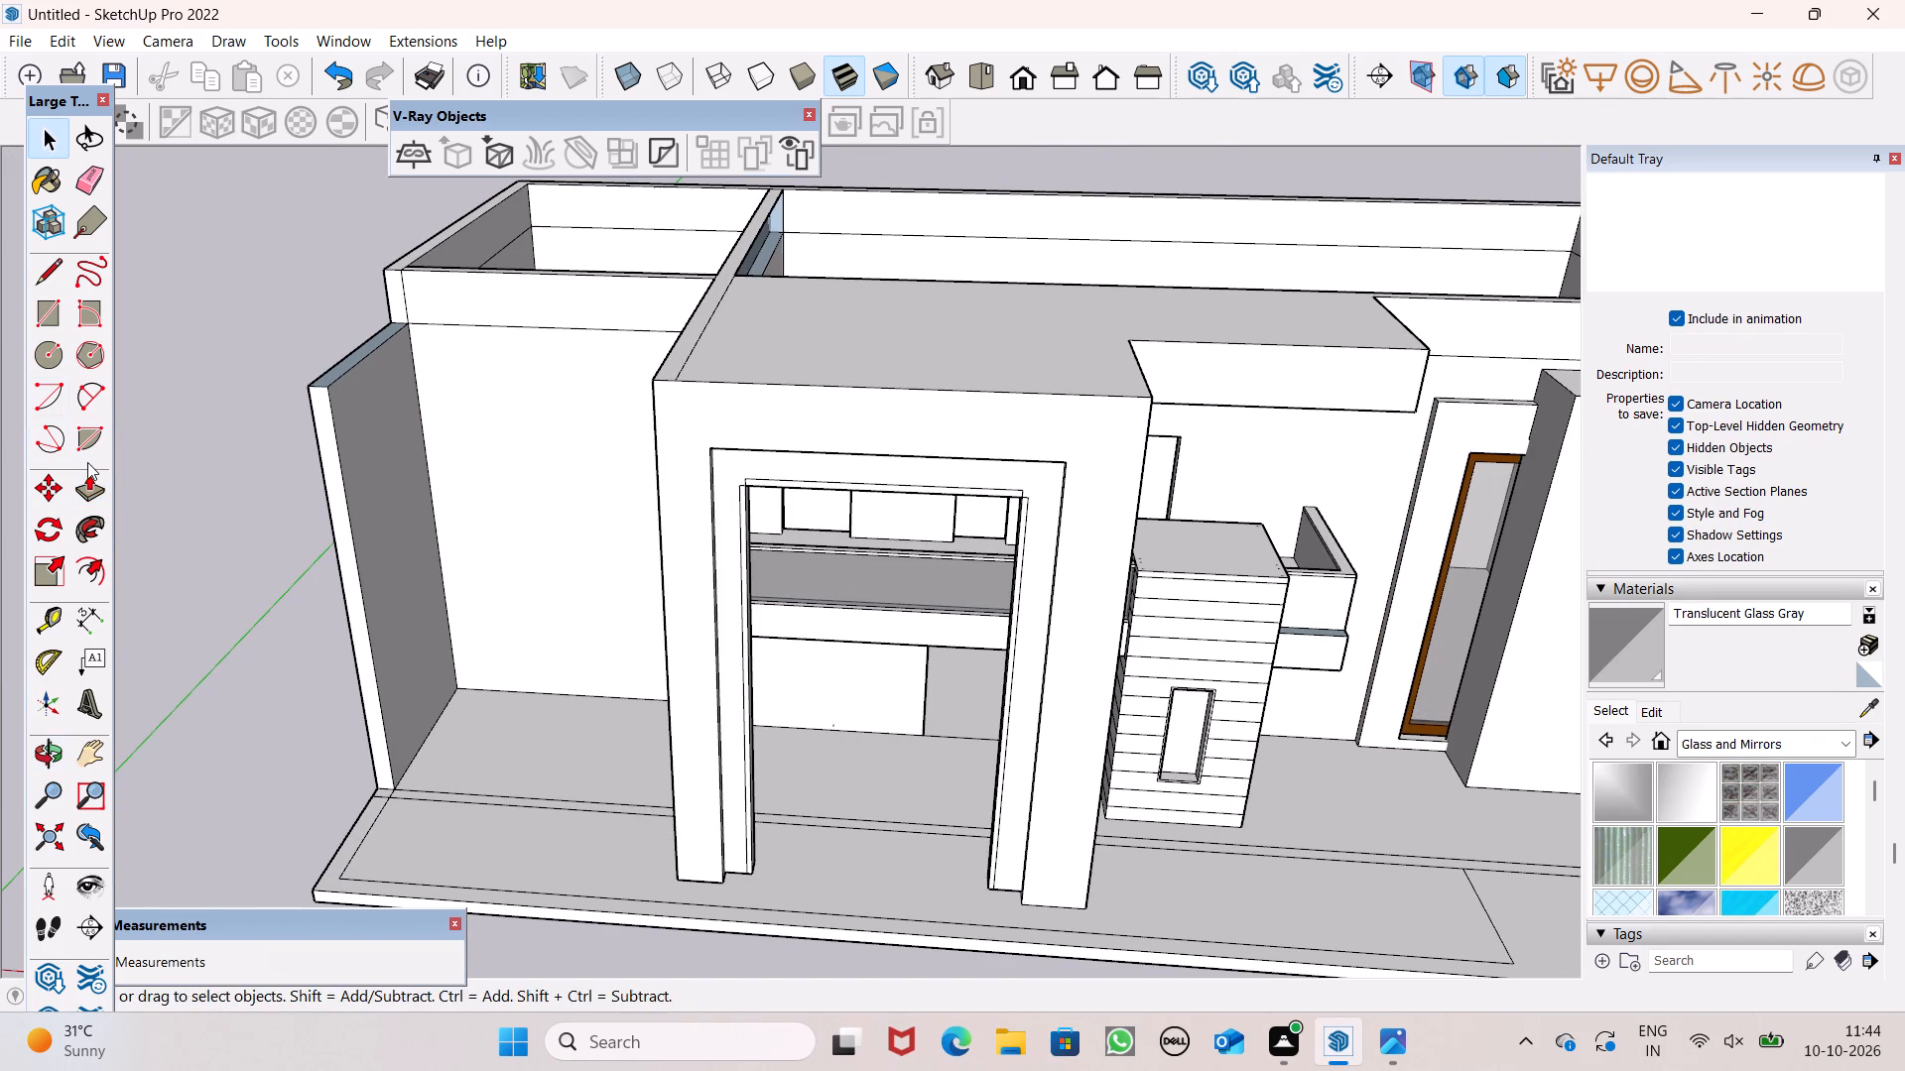
pyautogui.click(93, 474)
pyautogui.scroll(10, 785, 479)
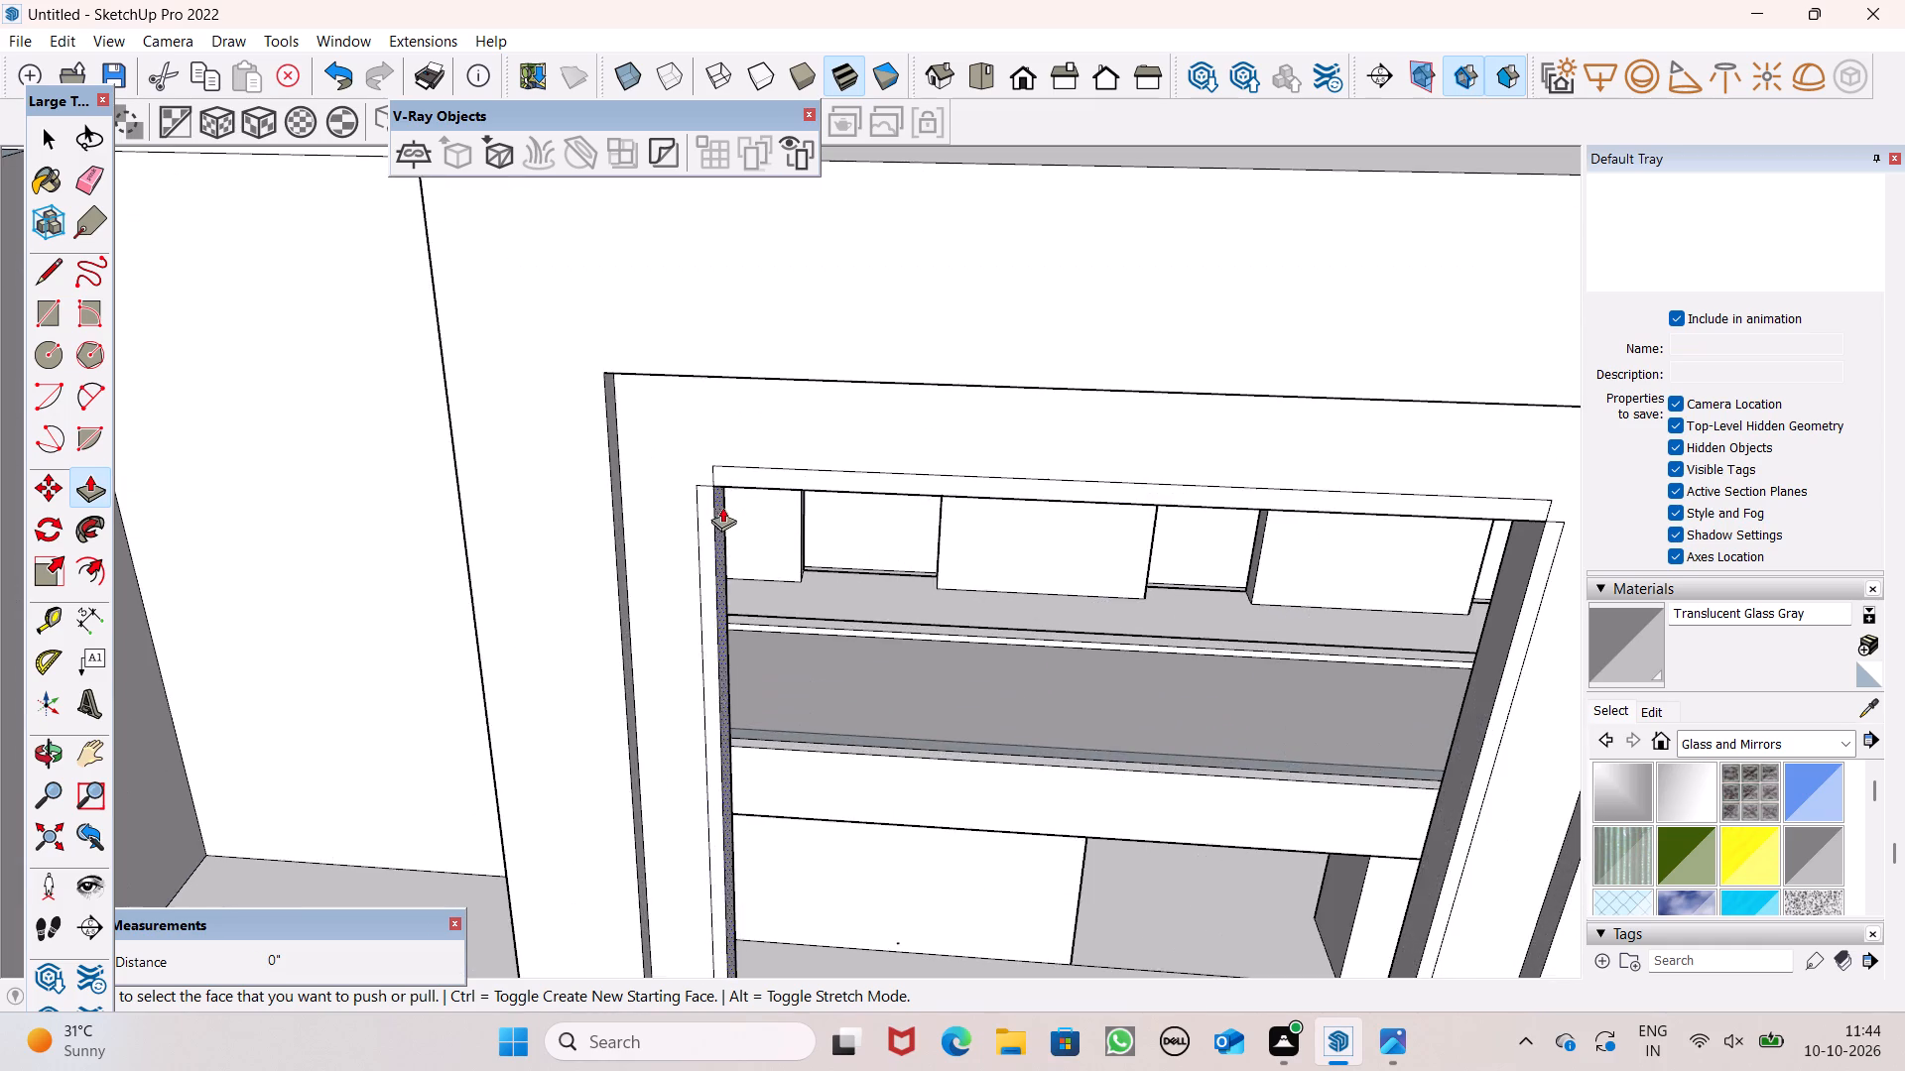
pyautogui.scroll(-4, 804, 444)
pyautogui.moveTo(855, 551); pyautogui.dragTo(721, 606, button='middle')
pyautogui.scroll(1, 706, 606)
pyautogui.scroll(3, 600, 612)
pyautogui.moveTo(597, 617); pyautogui.dragTo(589, 628)
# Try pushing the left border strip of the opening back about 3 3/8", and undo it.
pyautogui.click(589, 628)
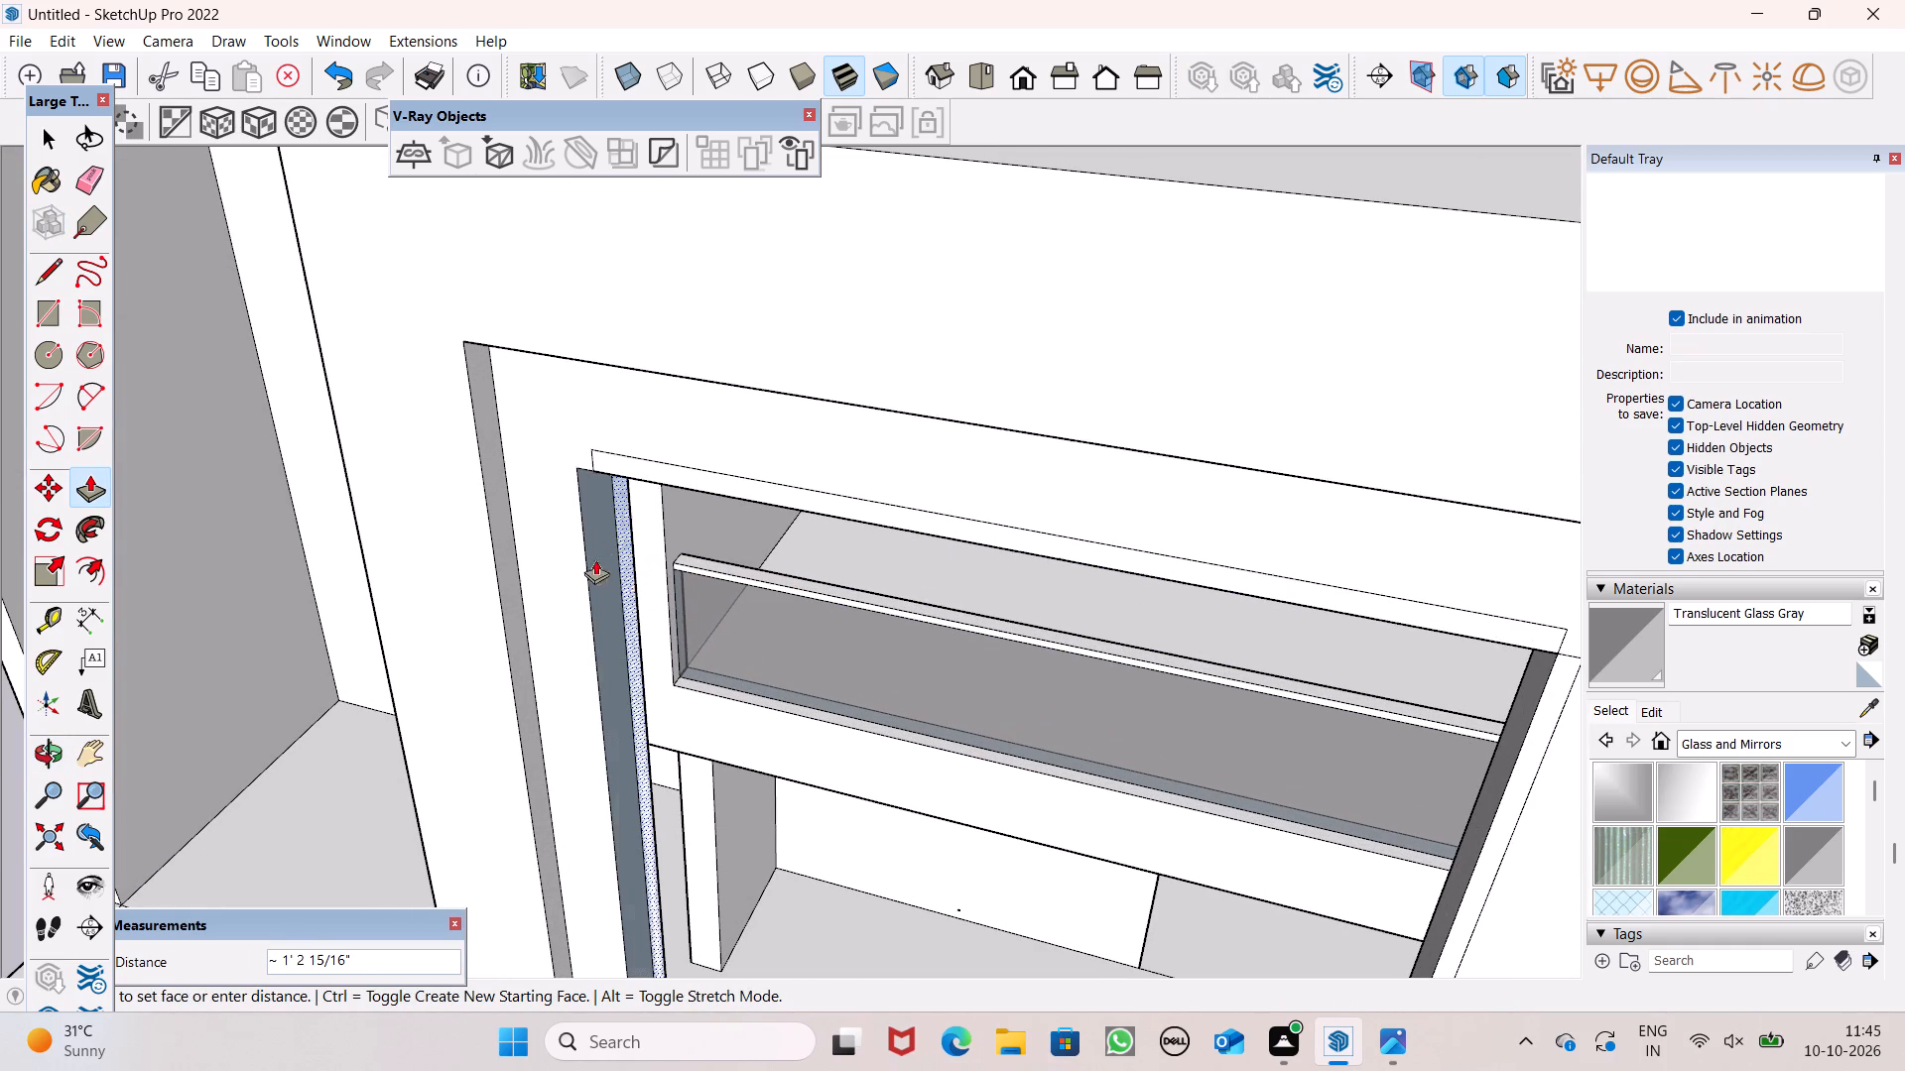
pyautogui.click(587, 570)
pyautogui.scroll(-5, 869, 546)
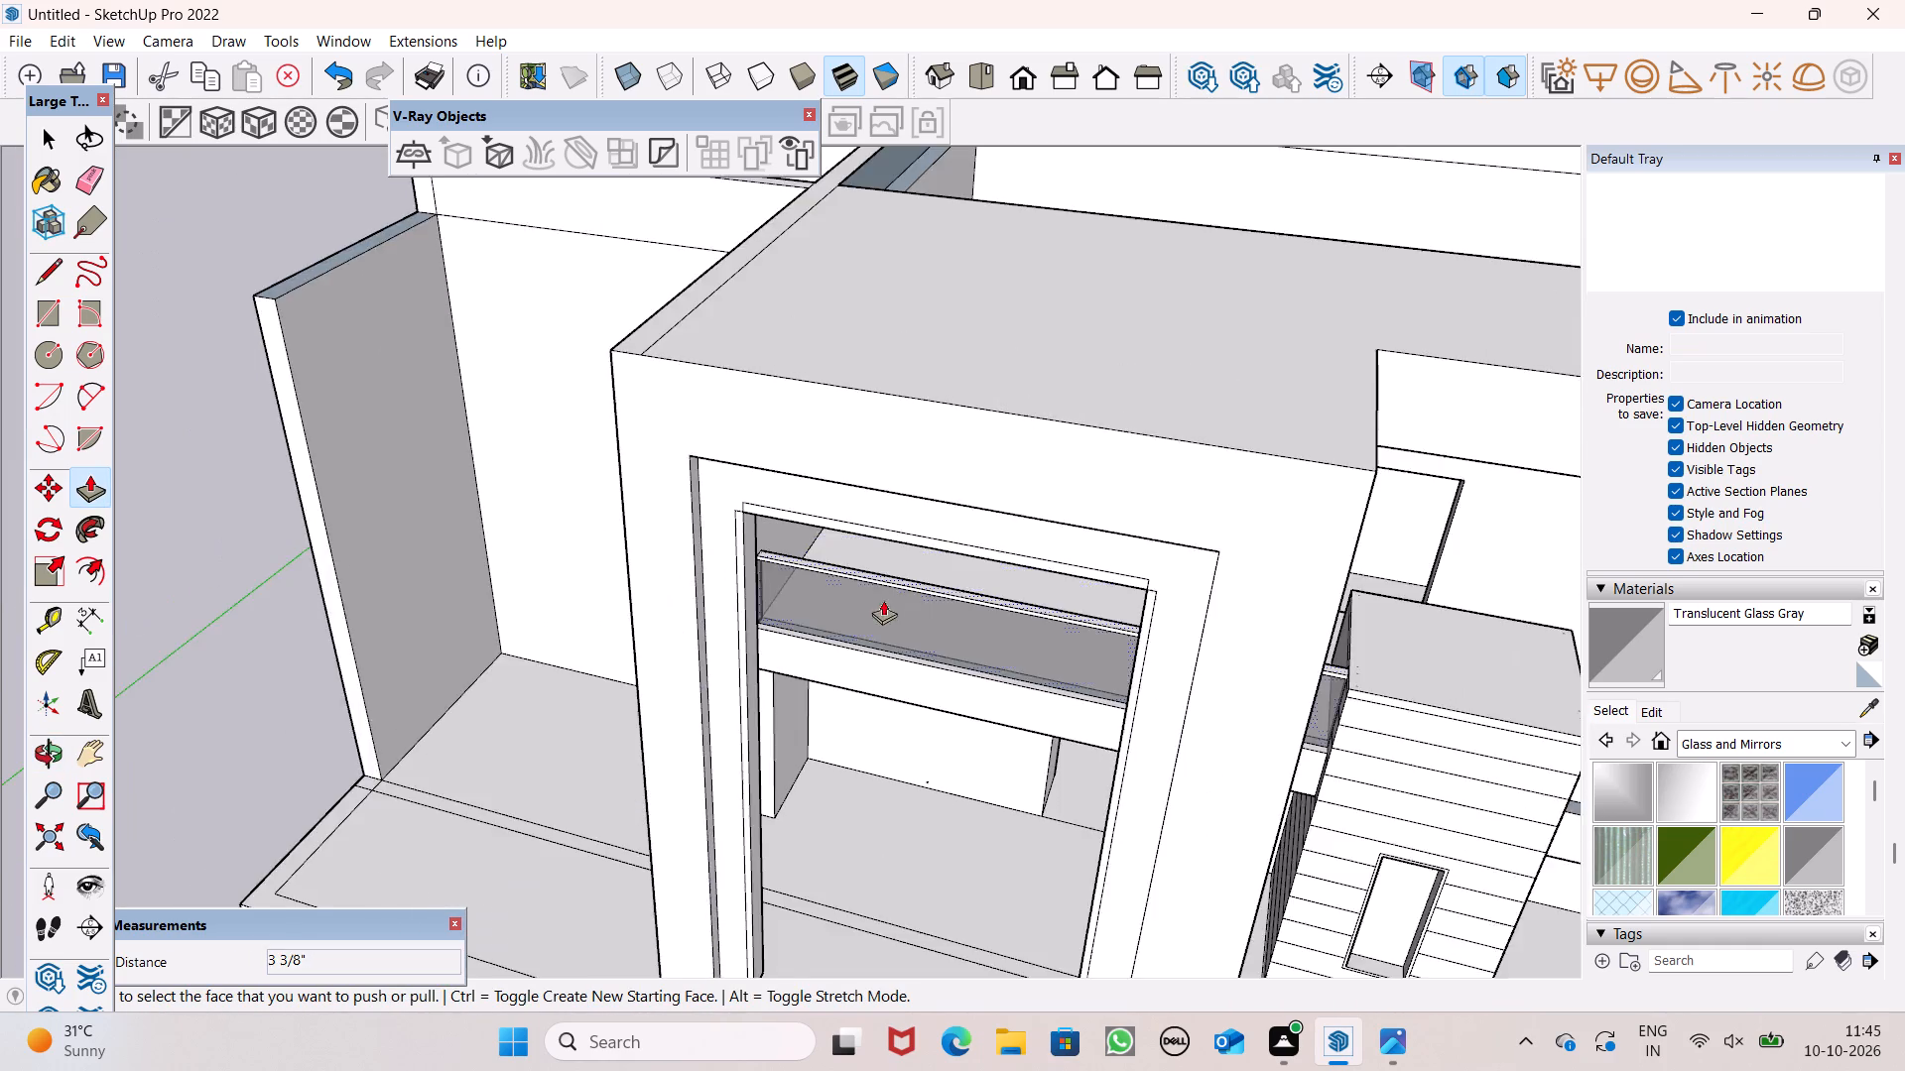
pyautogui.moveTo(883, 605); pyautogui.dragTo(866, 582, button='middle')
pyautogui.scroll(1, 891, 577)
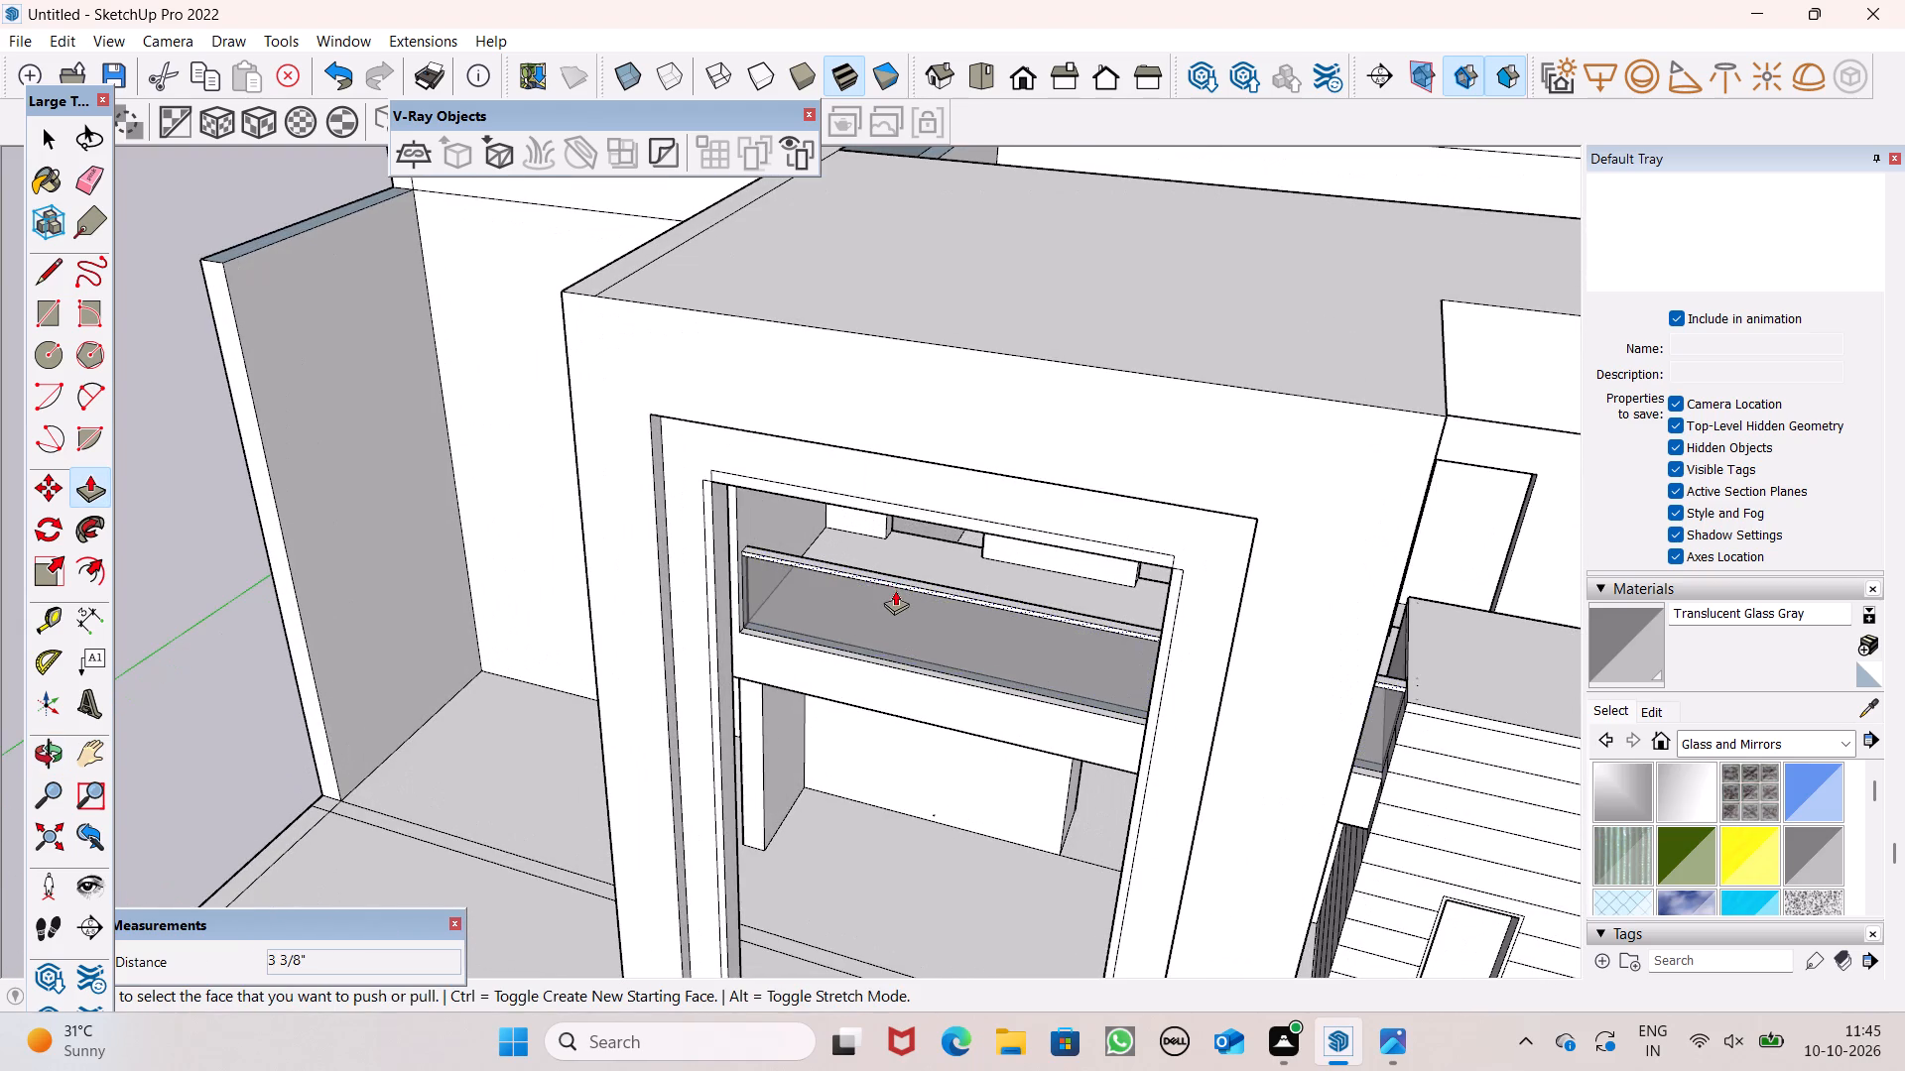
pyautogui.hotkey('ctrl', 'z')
# Push/Pull the narrow top border strip of the portal opening forward about 3 3/8".
pyautogui.scroll(-4, 880, 582)
pyautogui.moveTo(882, 588); pyautogui.dragTo(921, 671, button='middle')
pyautogui.scroll(3, 793, 509)
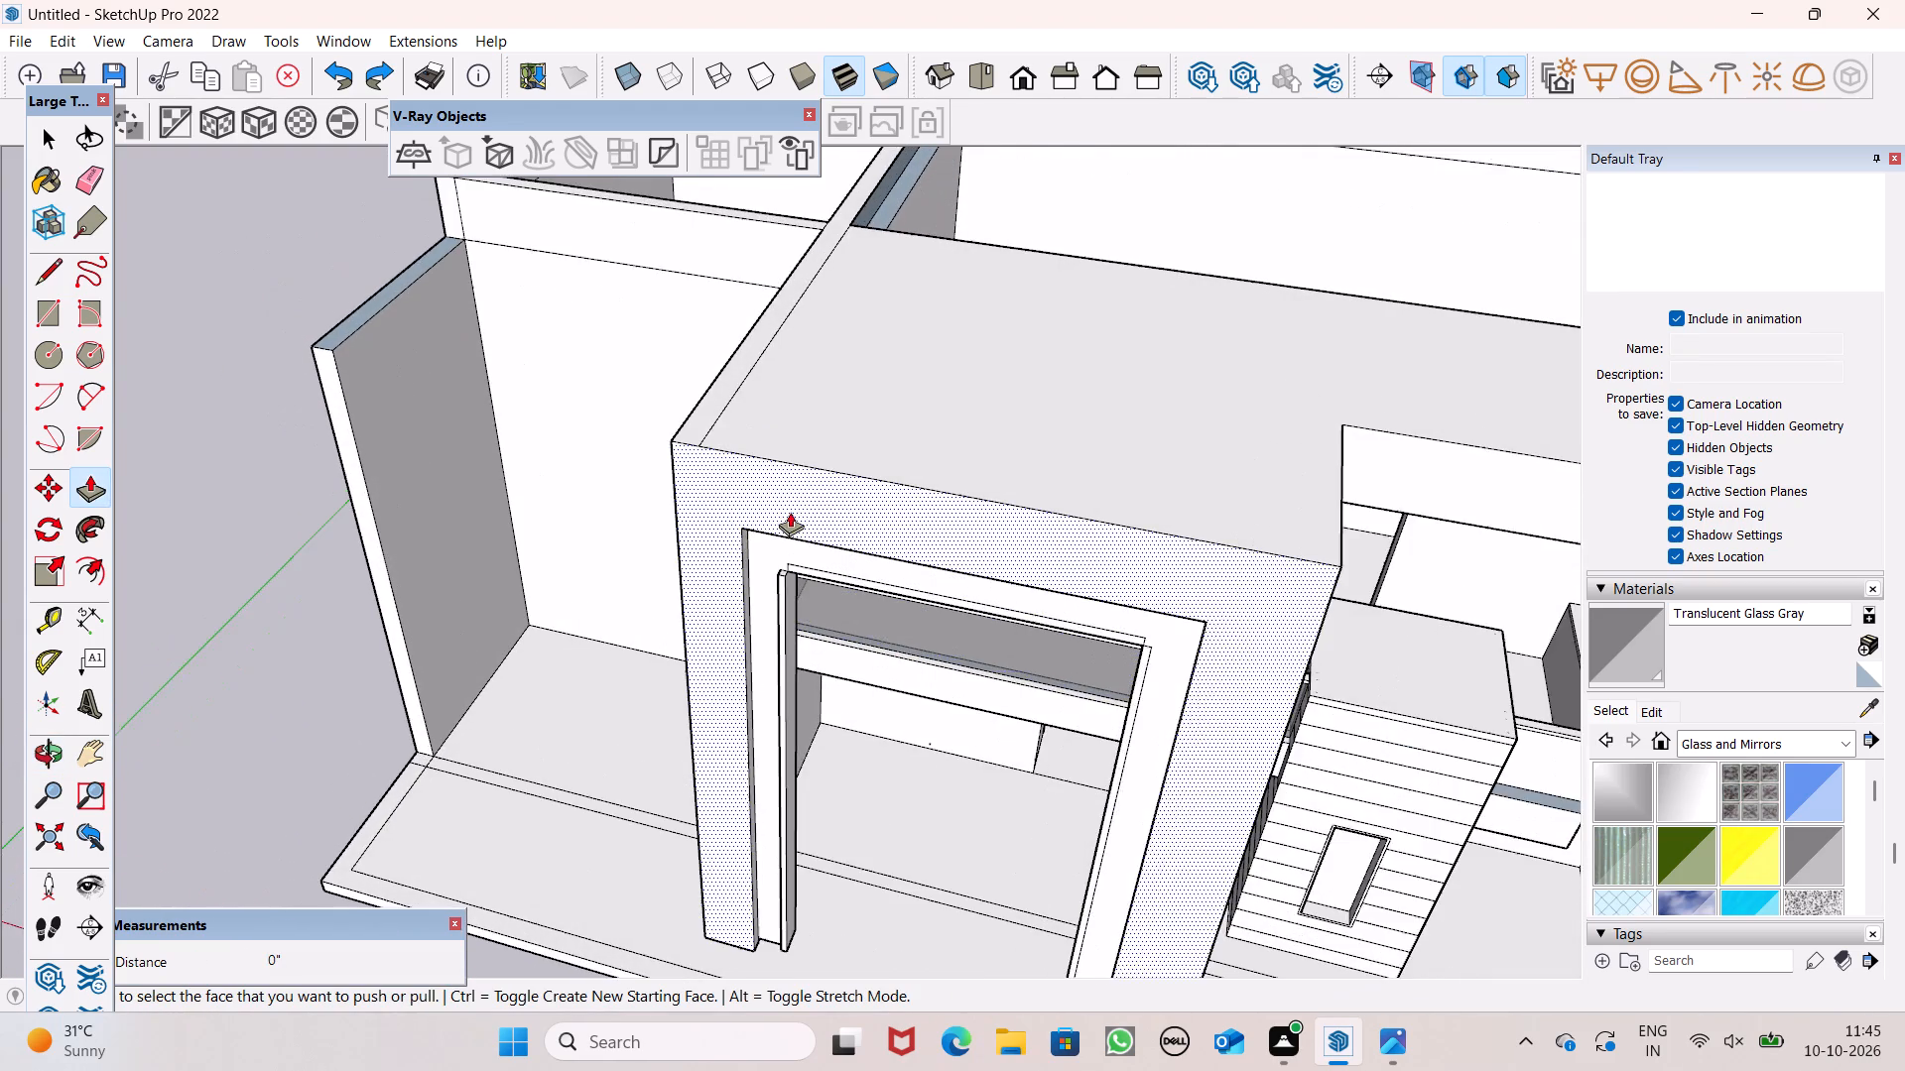
pyautogui.scroll(3, 790, 512)
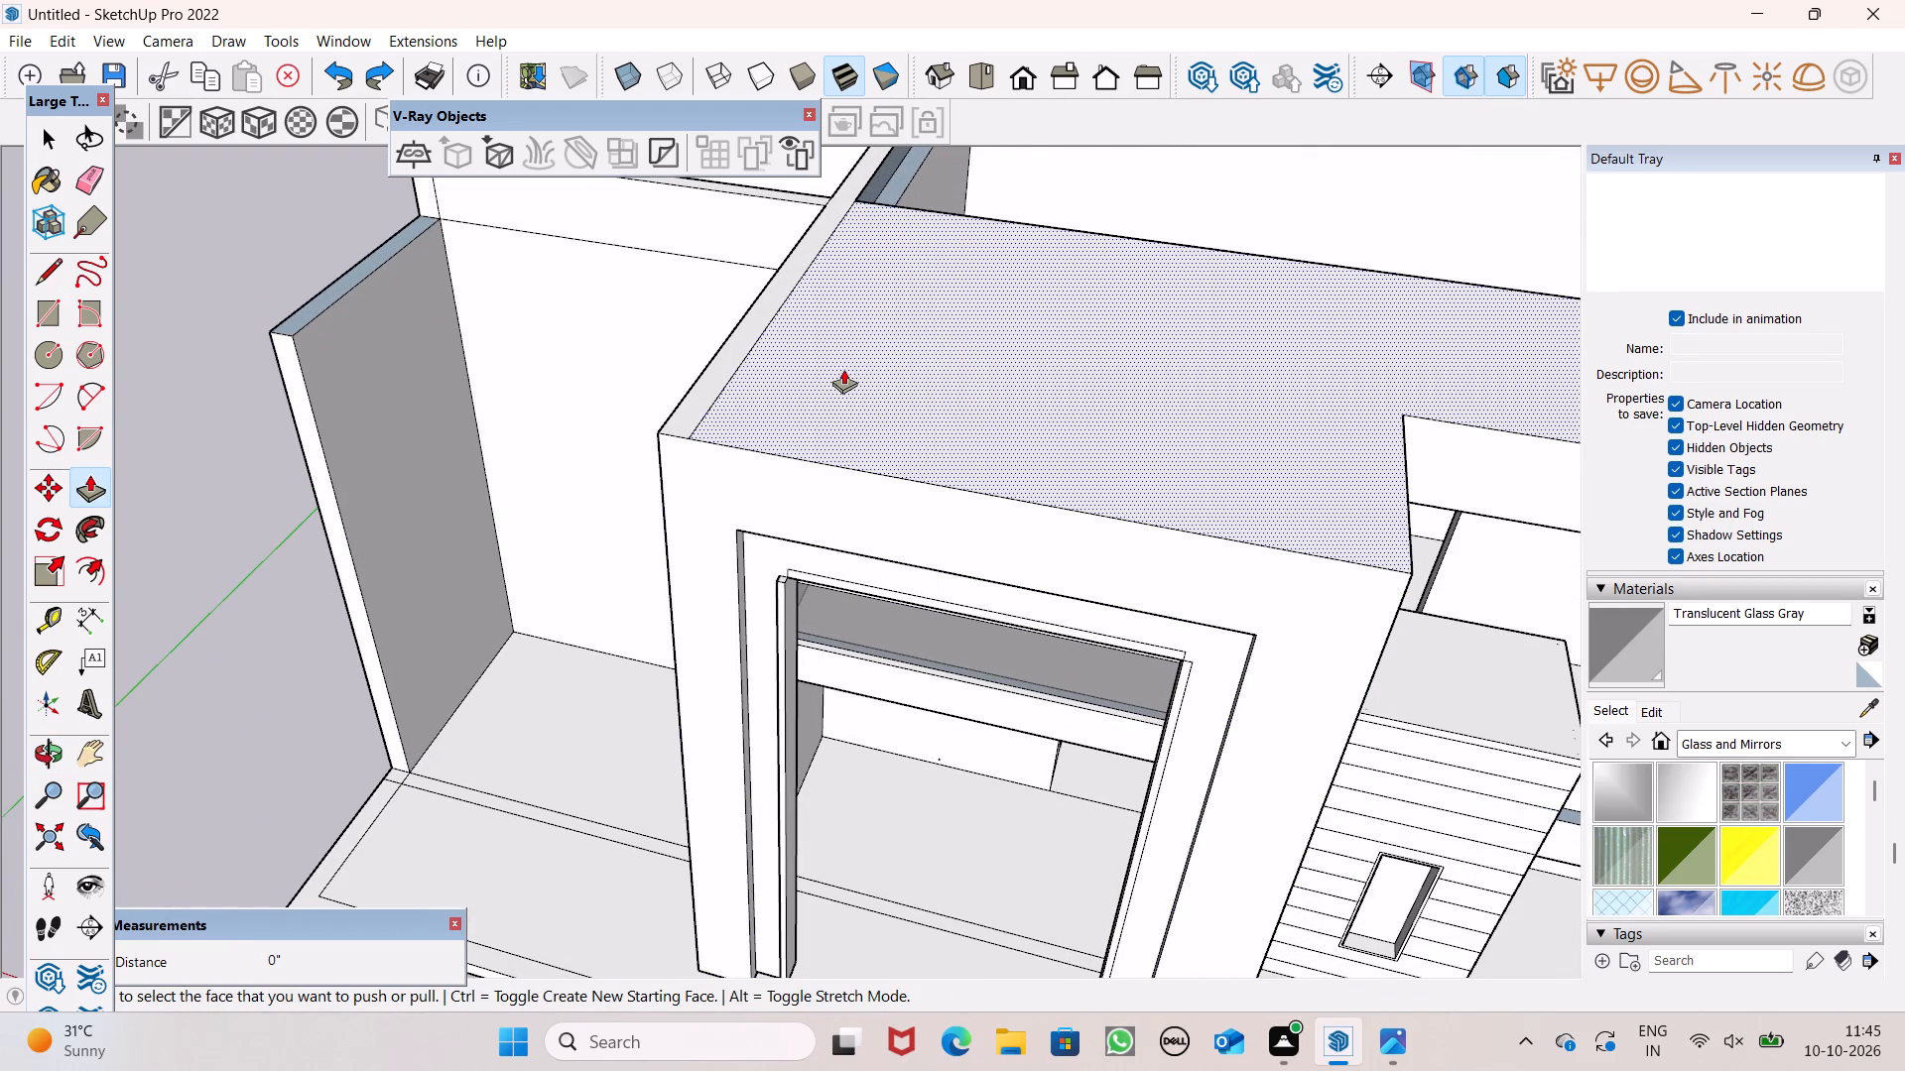
pyautogui.scroll(7, 747, 540)
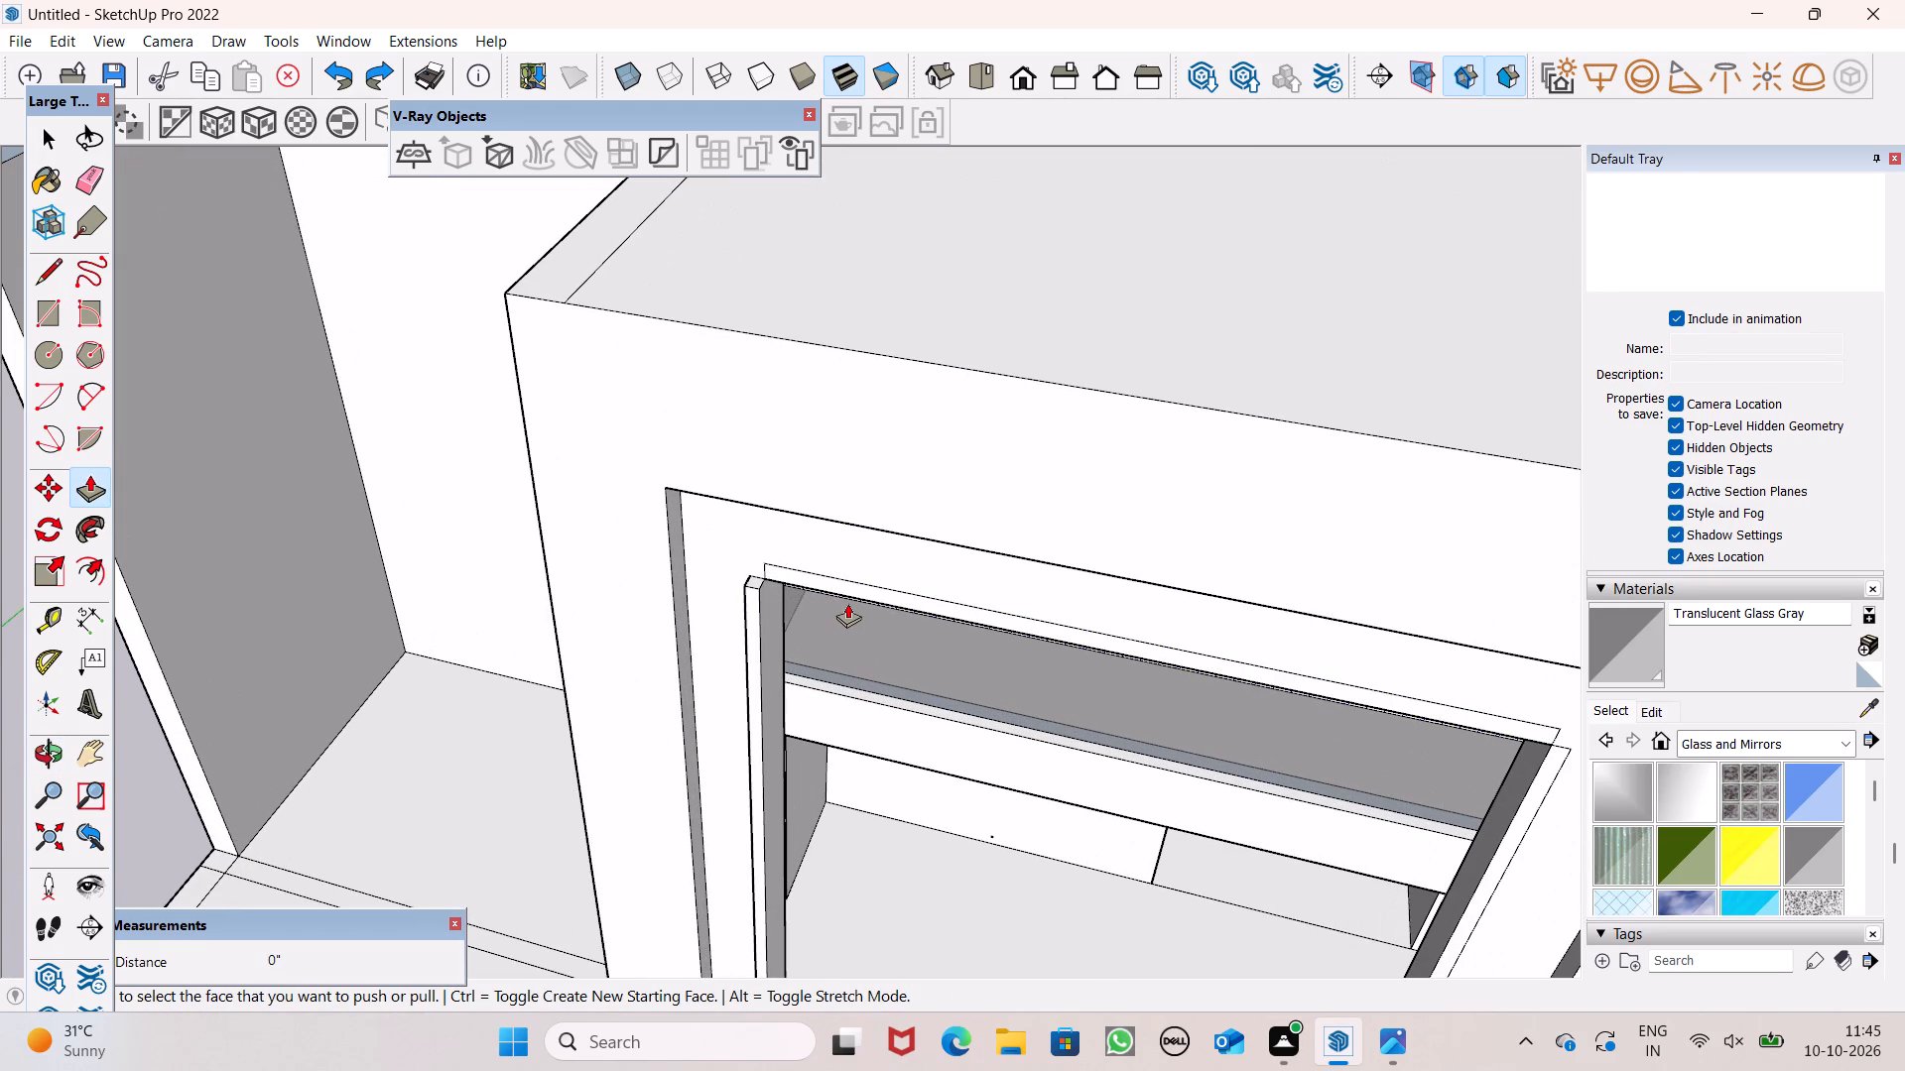
pyautogui.scroll(2, 834, 605)
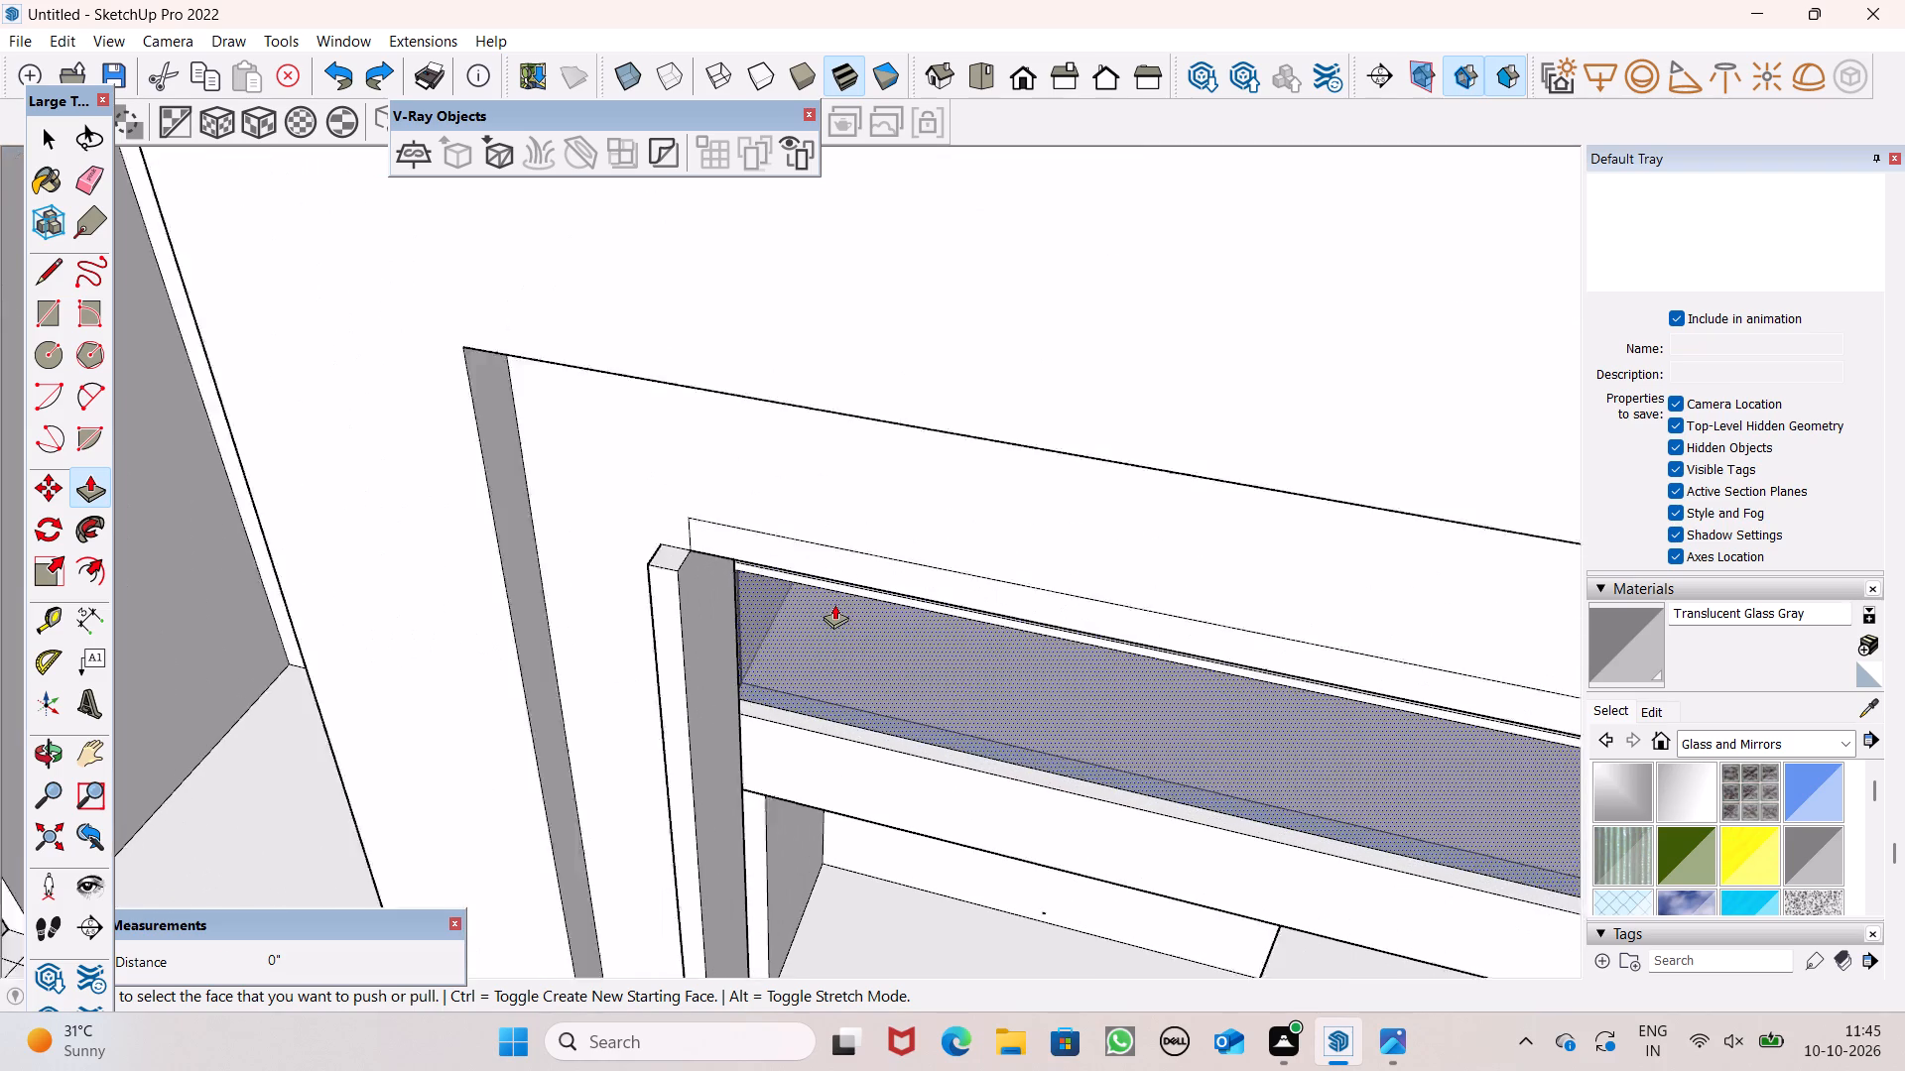
pyautogui.scroll(4, 834, 604)
pyautogui.scroll(-1, 616, 476)
pyautogui.moveTo(584, 487); pyautogui.dragTo(565, 513)
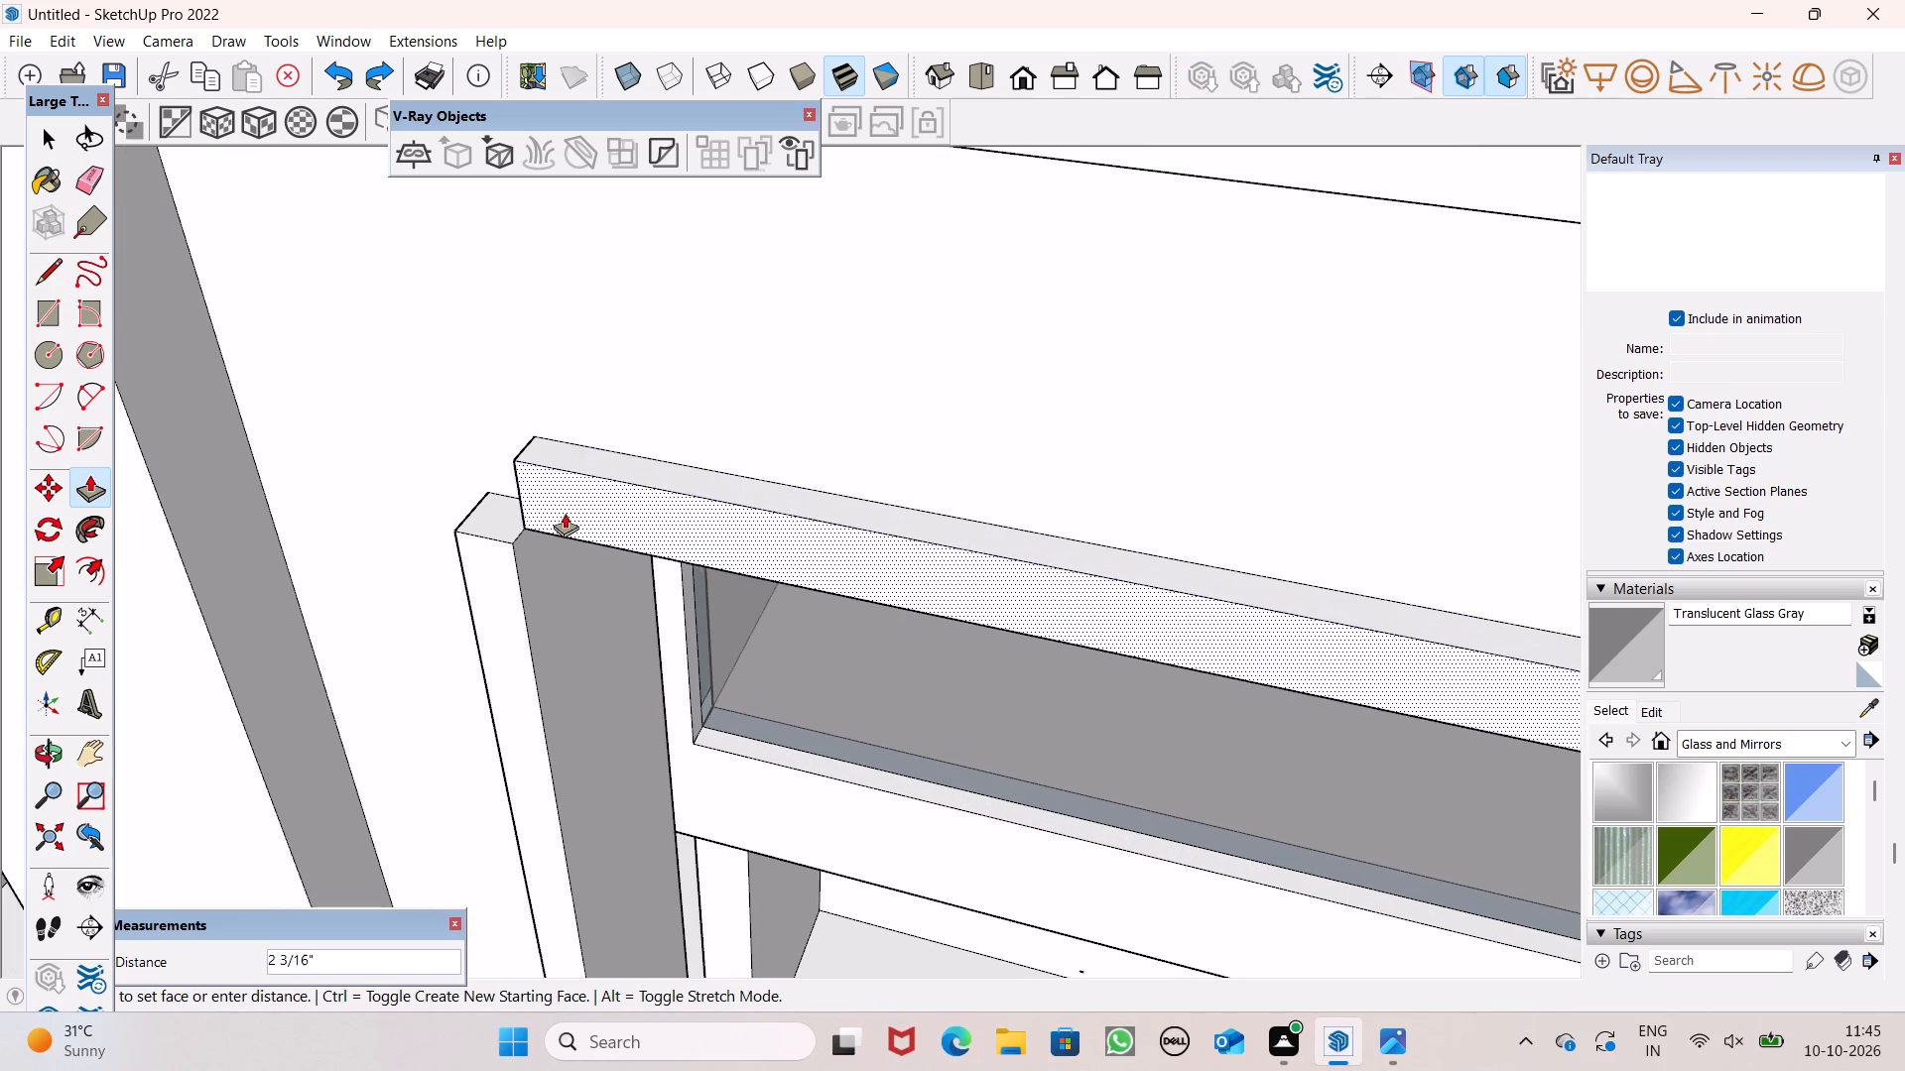
pyautogui.moveTo(565, 513); pyautogui.dragTo(535, 599)
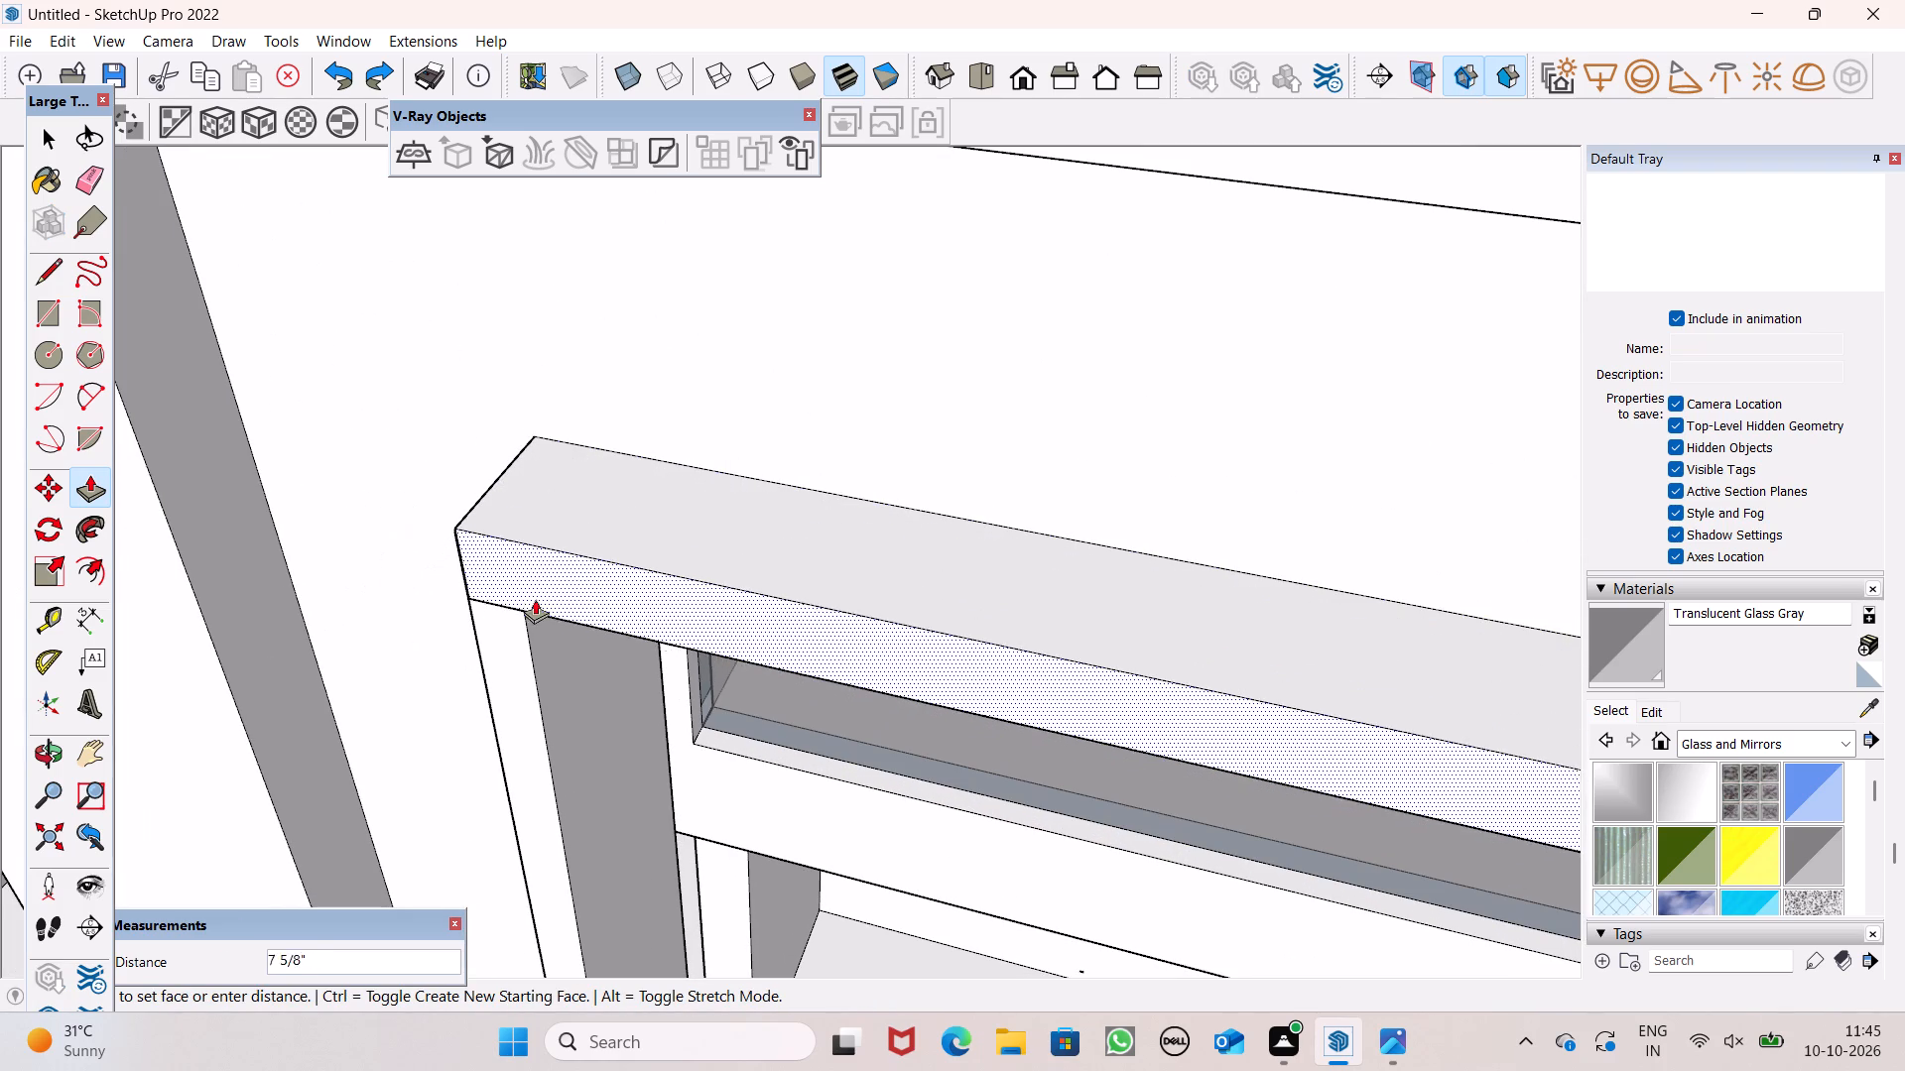
pyautogui.moveTo(535, 599); pyautogui.dragTo(559, 422)
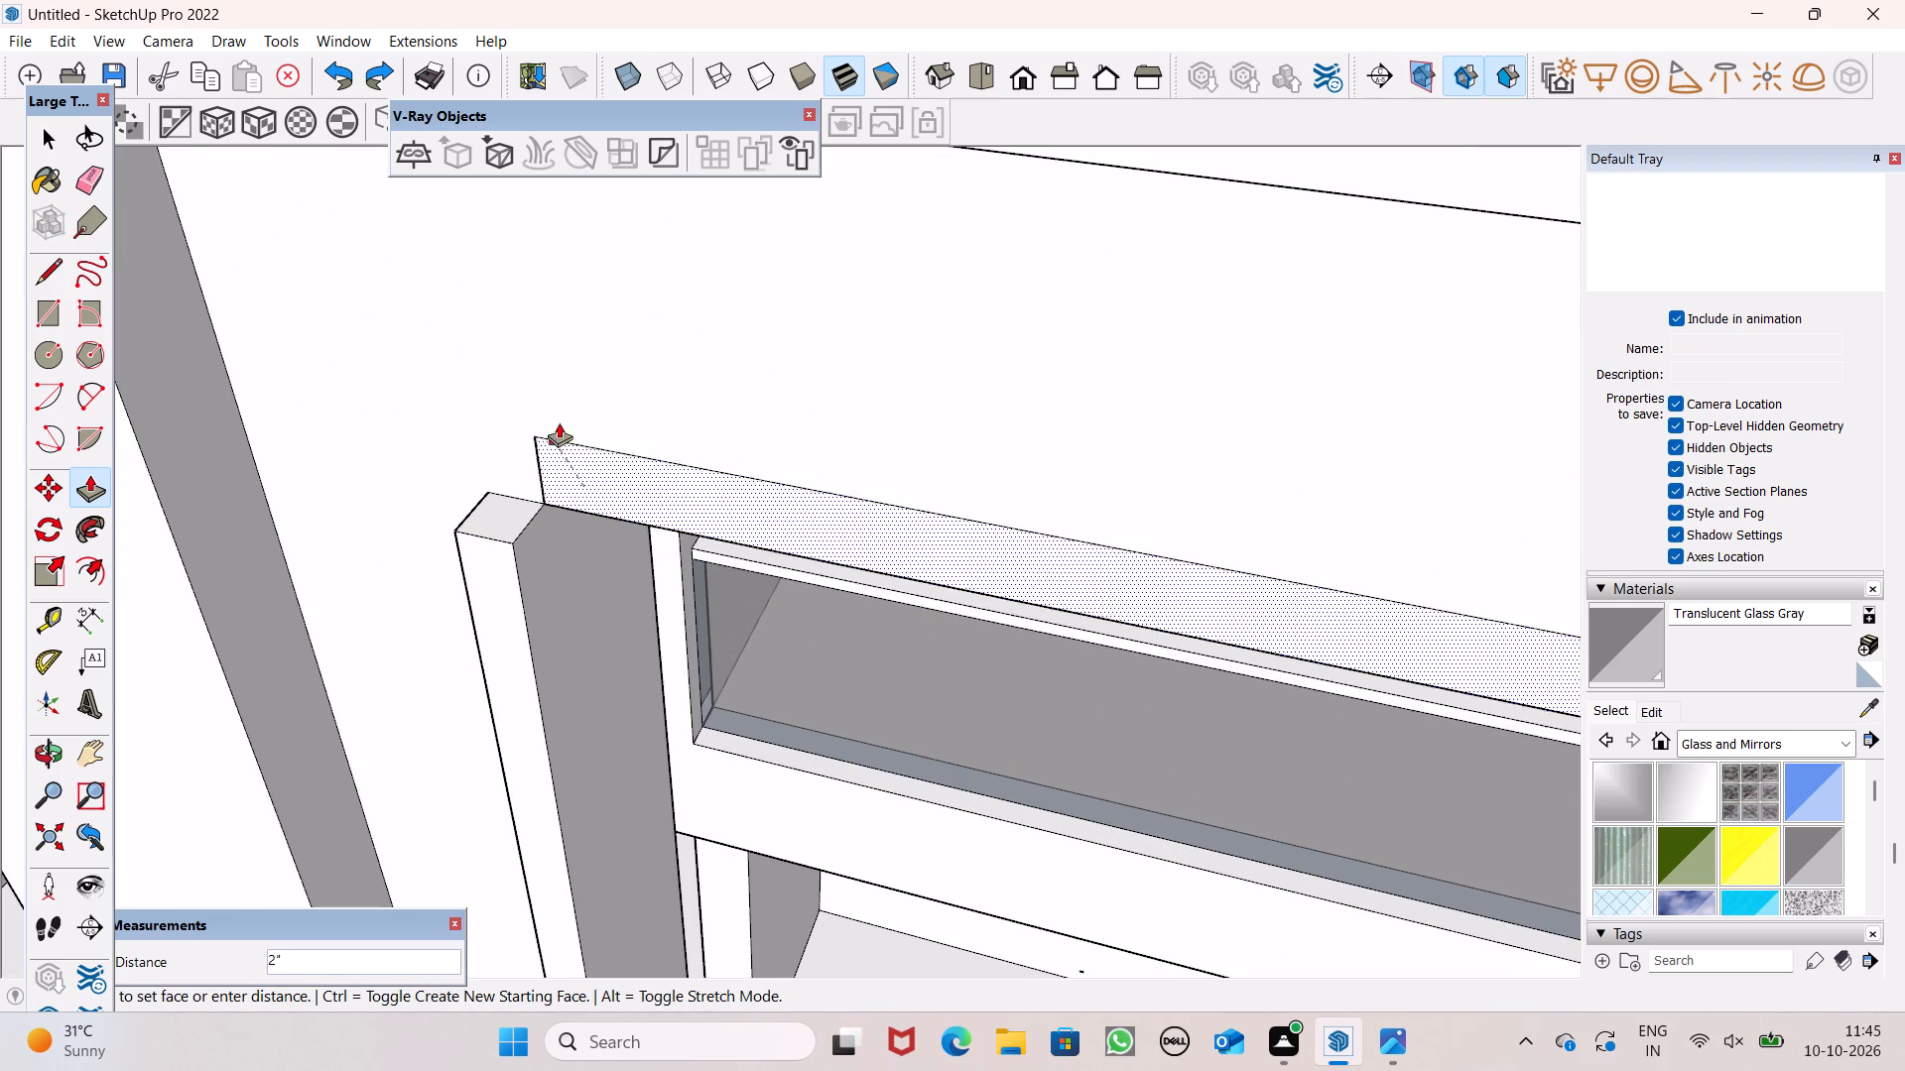
pyautogui.moveTo(559, 422); pyautogui.dragTo(505, 569)
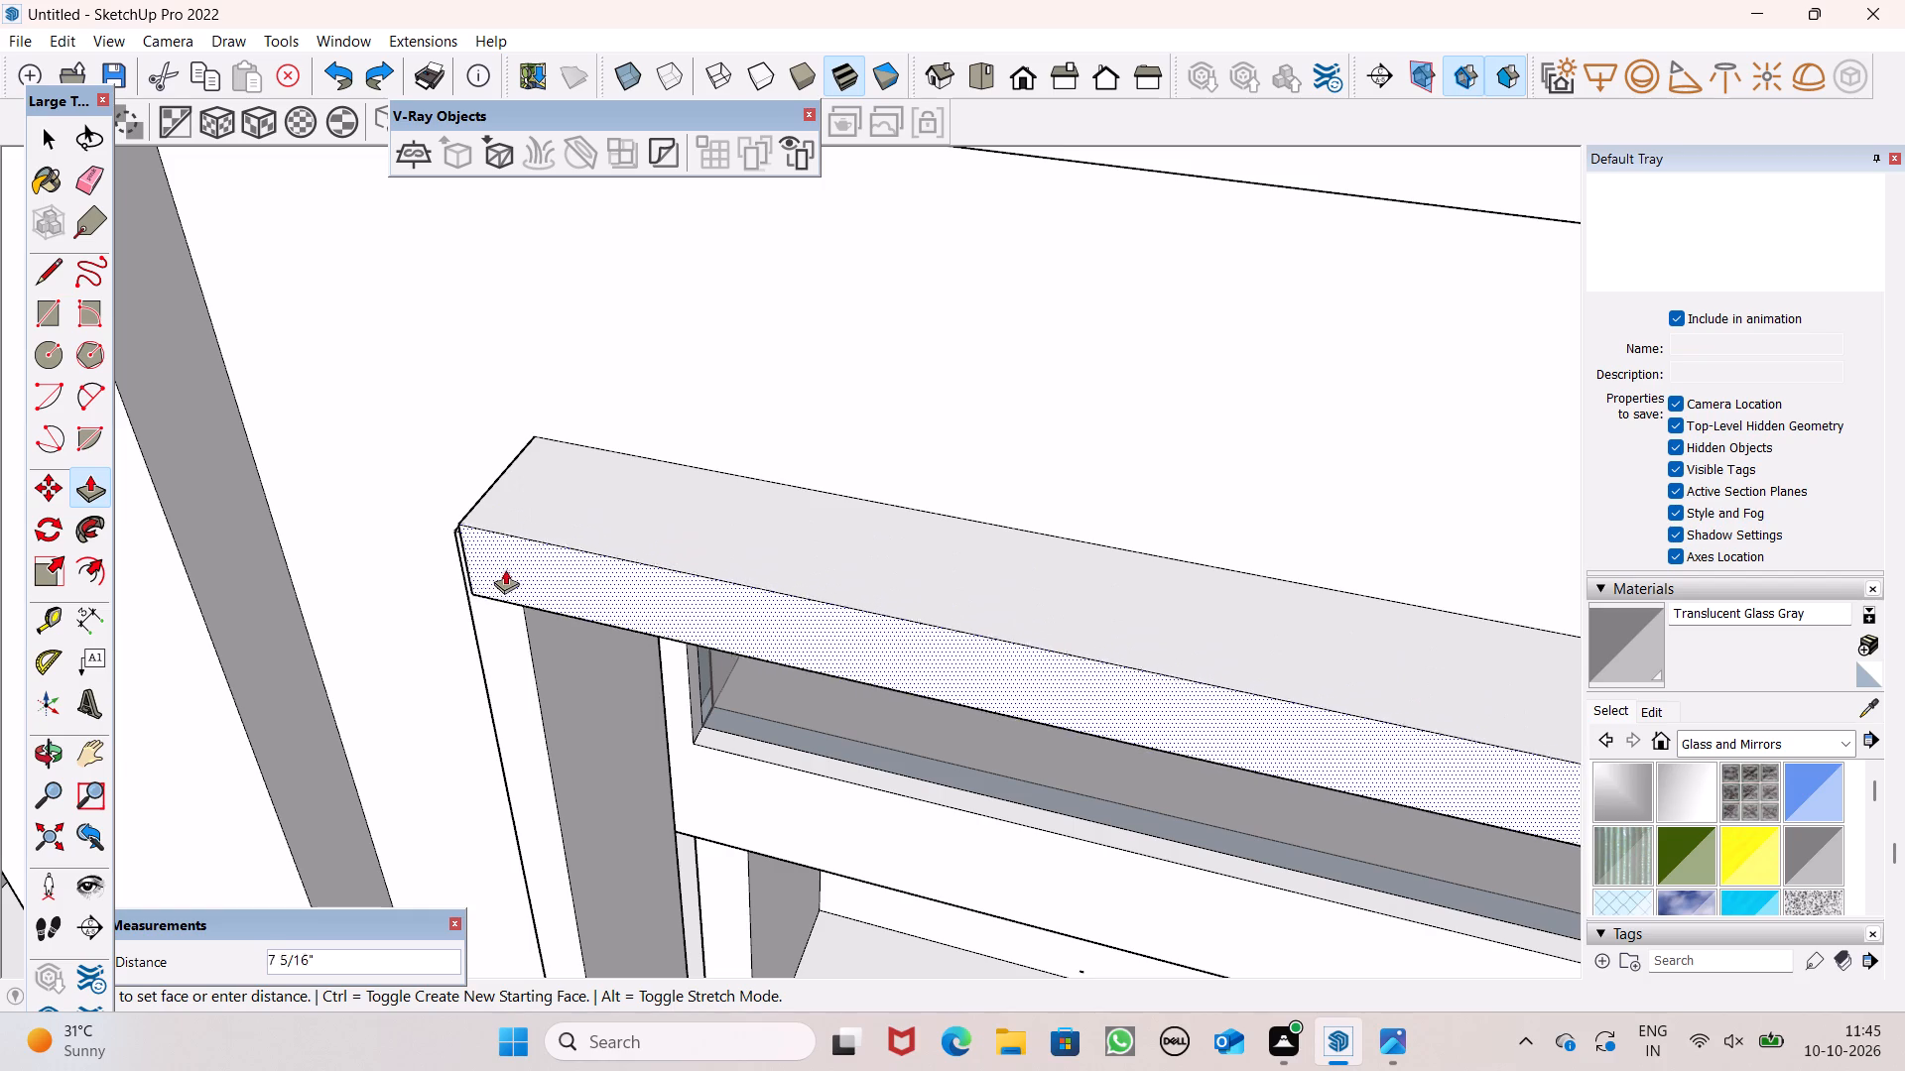
pyautogui.moveTo(505, 569); pyautogui.dragTo(496, 715)
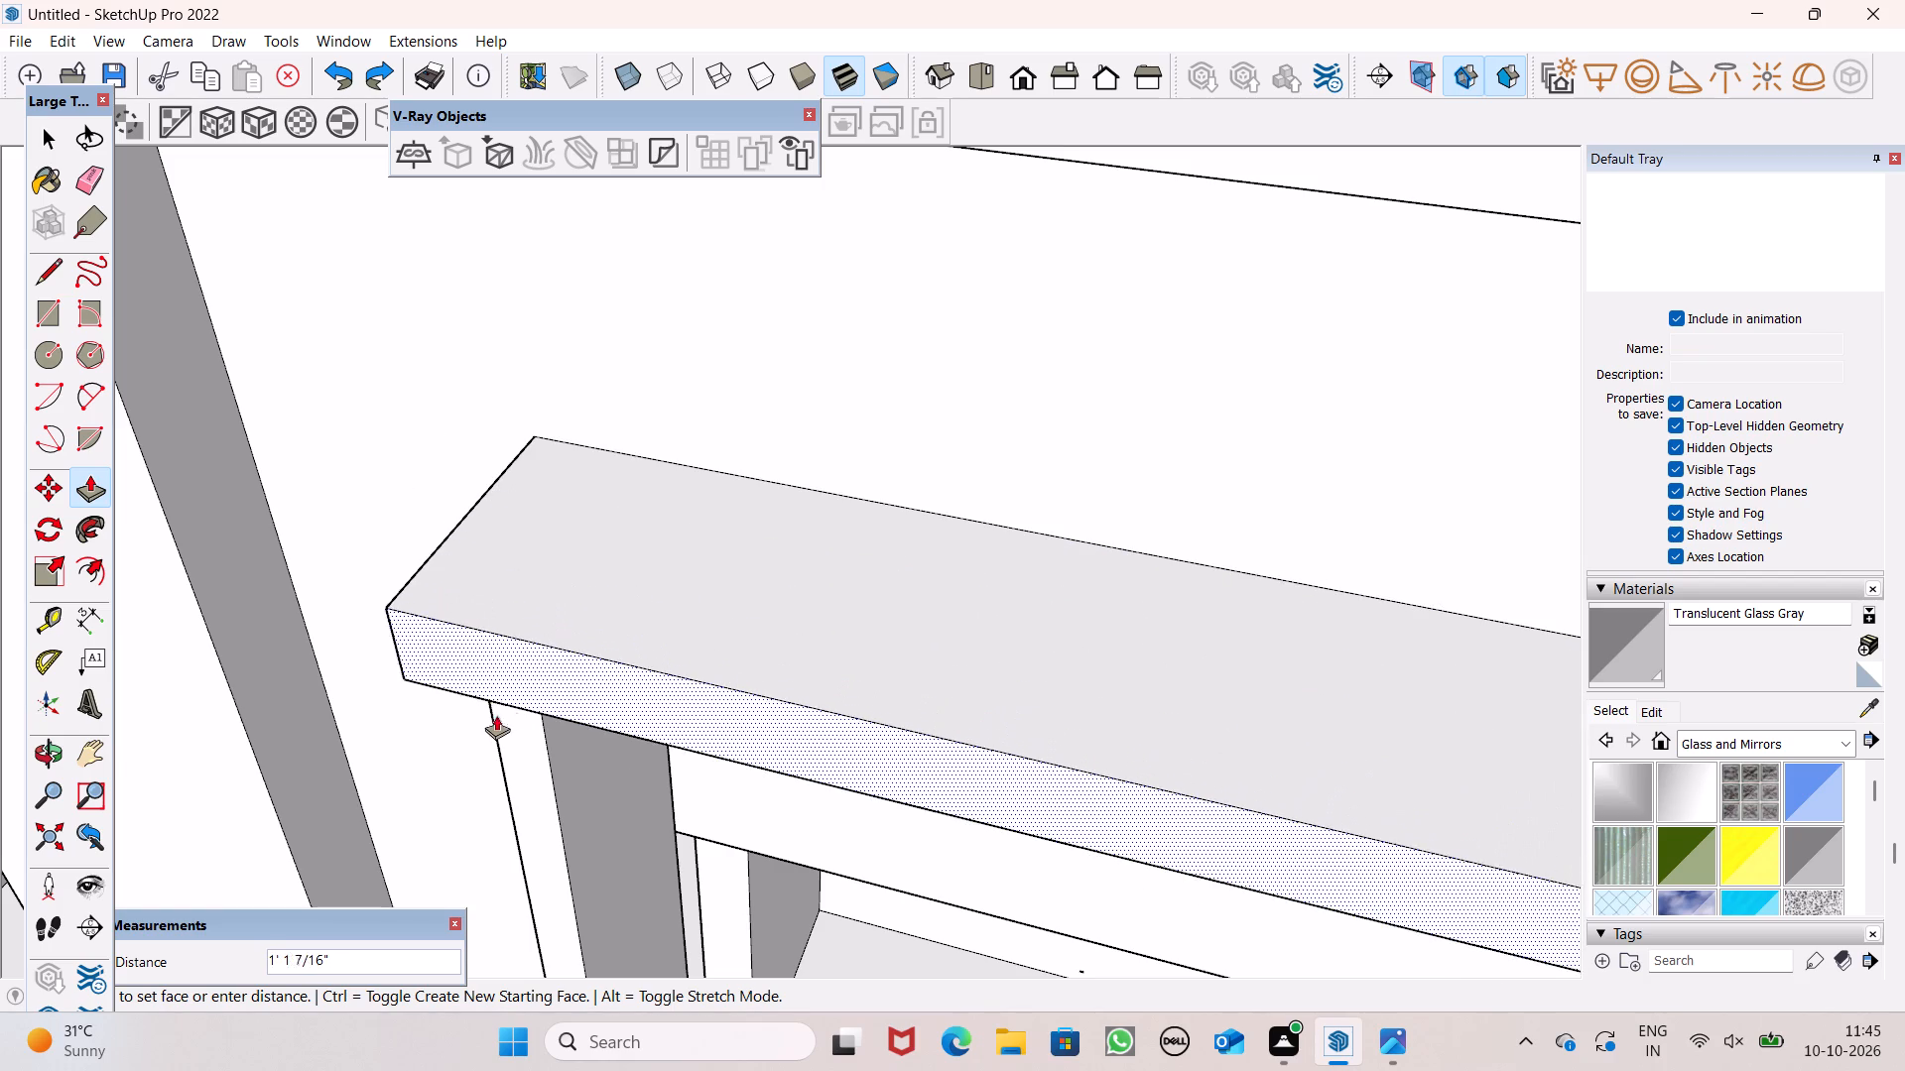
pyautogui.moveTo(496, 715); pyautogui.dragTo(549, 791)
# Push/Pull the narrow right border strip of the portal opening forward about 3 3/8" to match the projecting top strip.
pyautogui.scroll(-1, 629, 543)
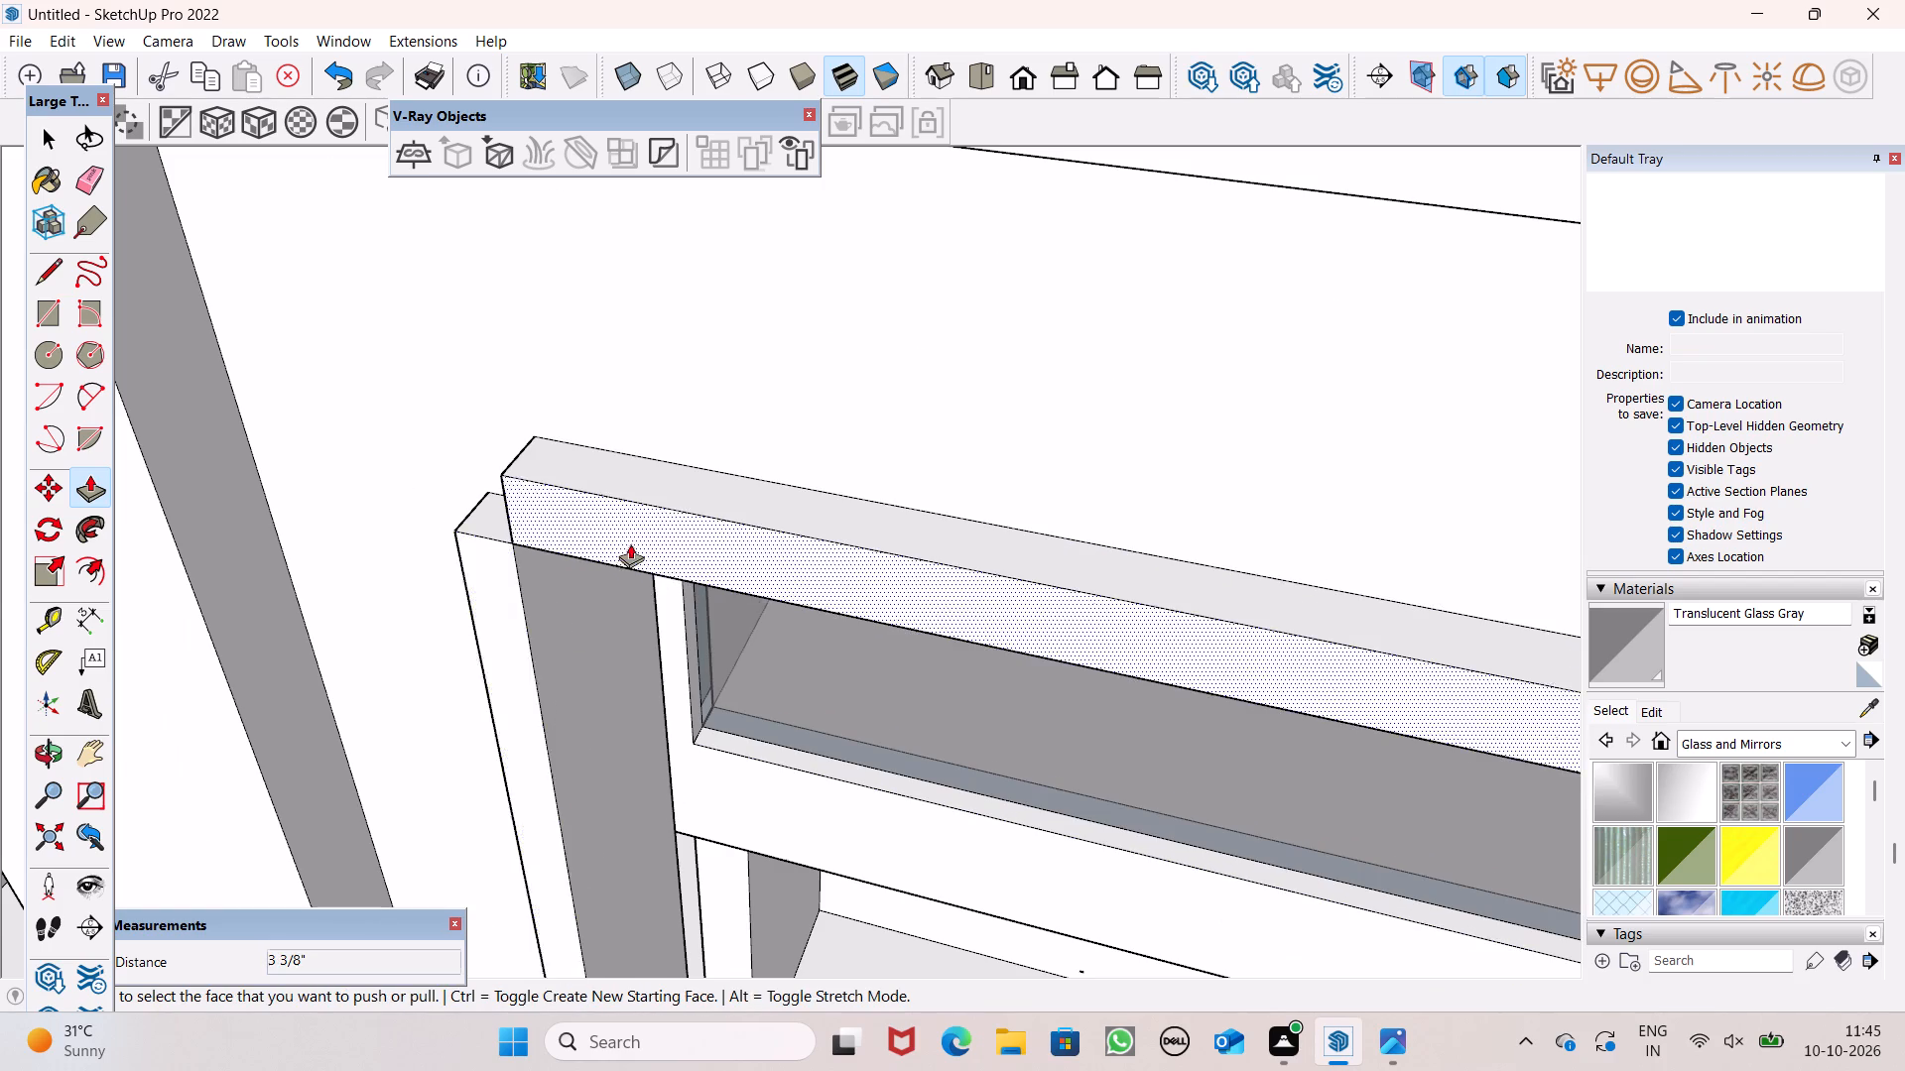
pyautogui.scroll(-6, 630, 543)
pyautogui.scroll(-6, 752, 403)
pyautogui.scroll(-3, 1057, 336)
pyautogui.scroll(-4, 973, 371)
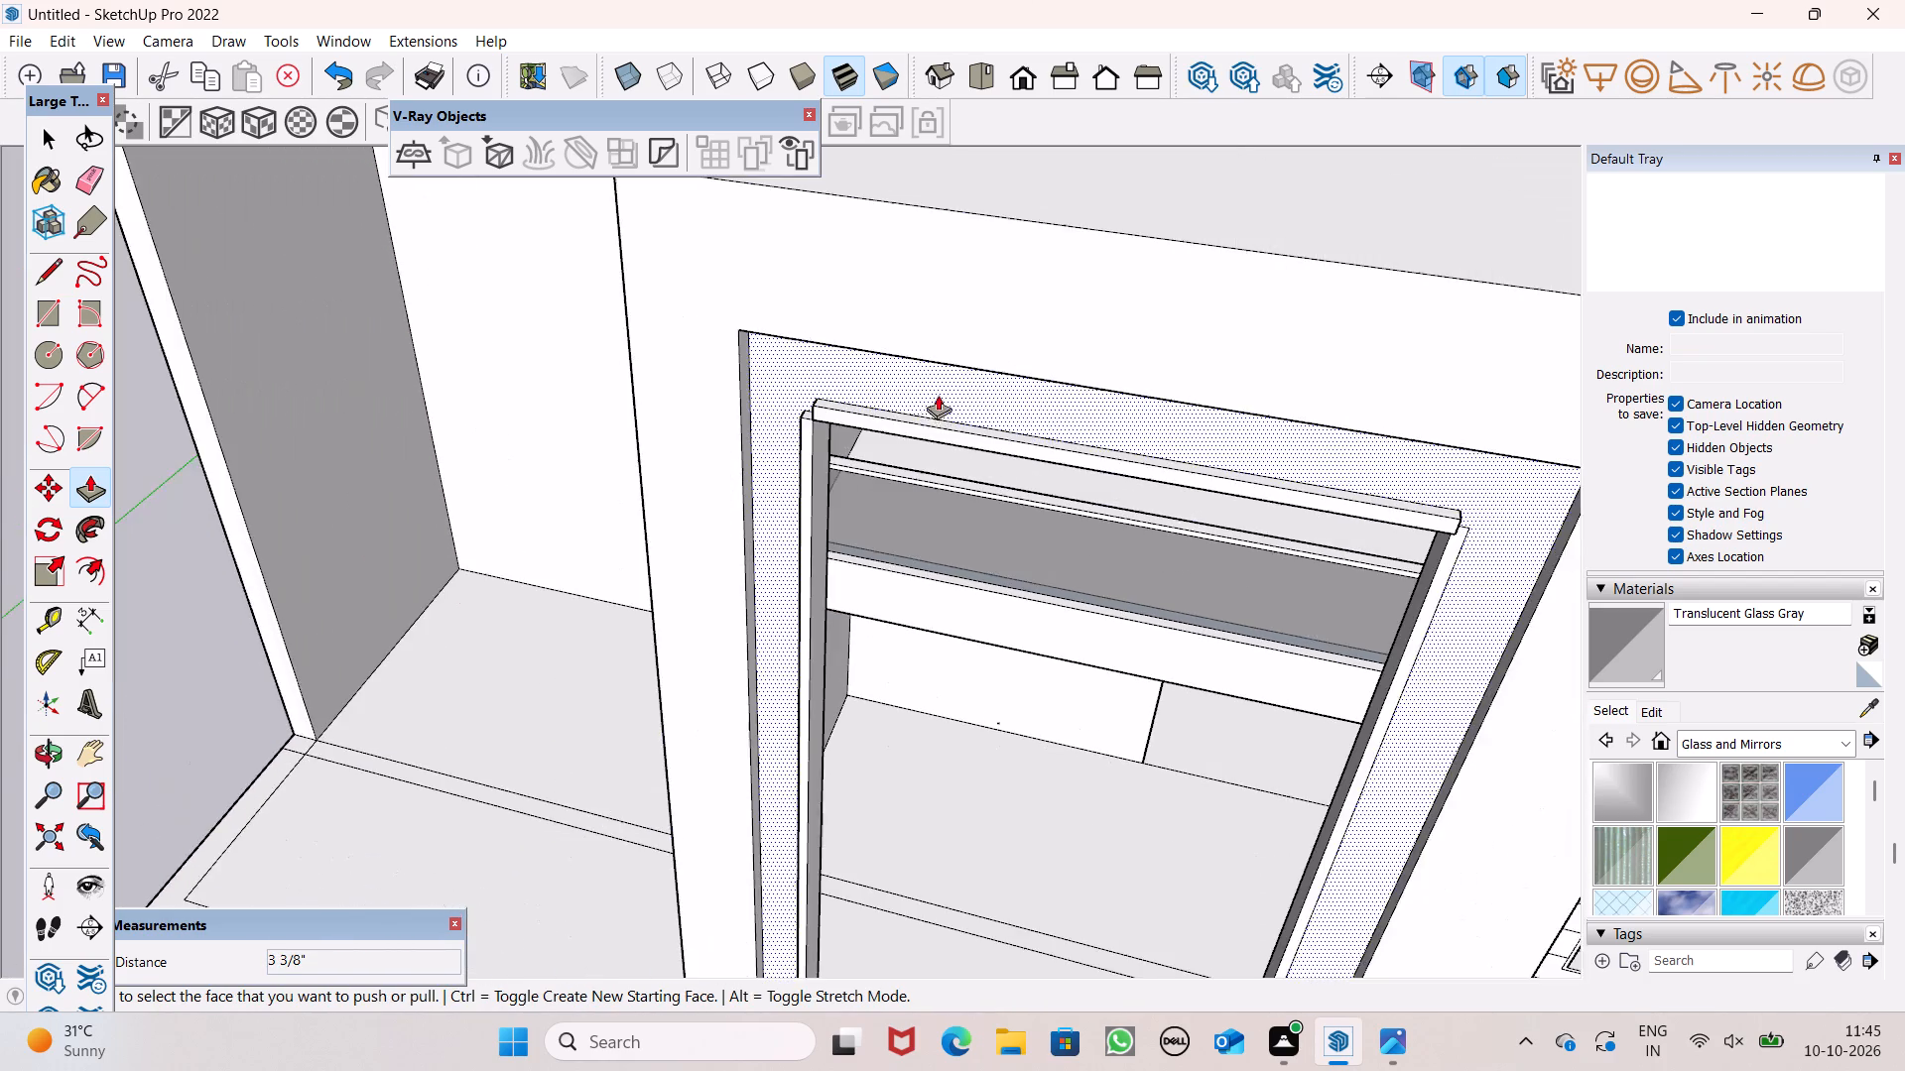
pyautogui.moveTo(922, 398); pyautogui.dragTo(1207, 452, button='middle')
pyautogui.scroll(2, 1102, 401)
pyautogui.scroll(-7, 938, 442)
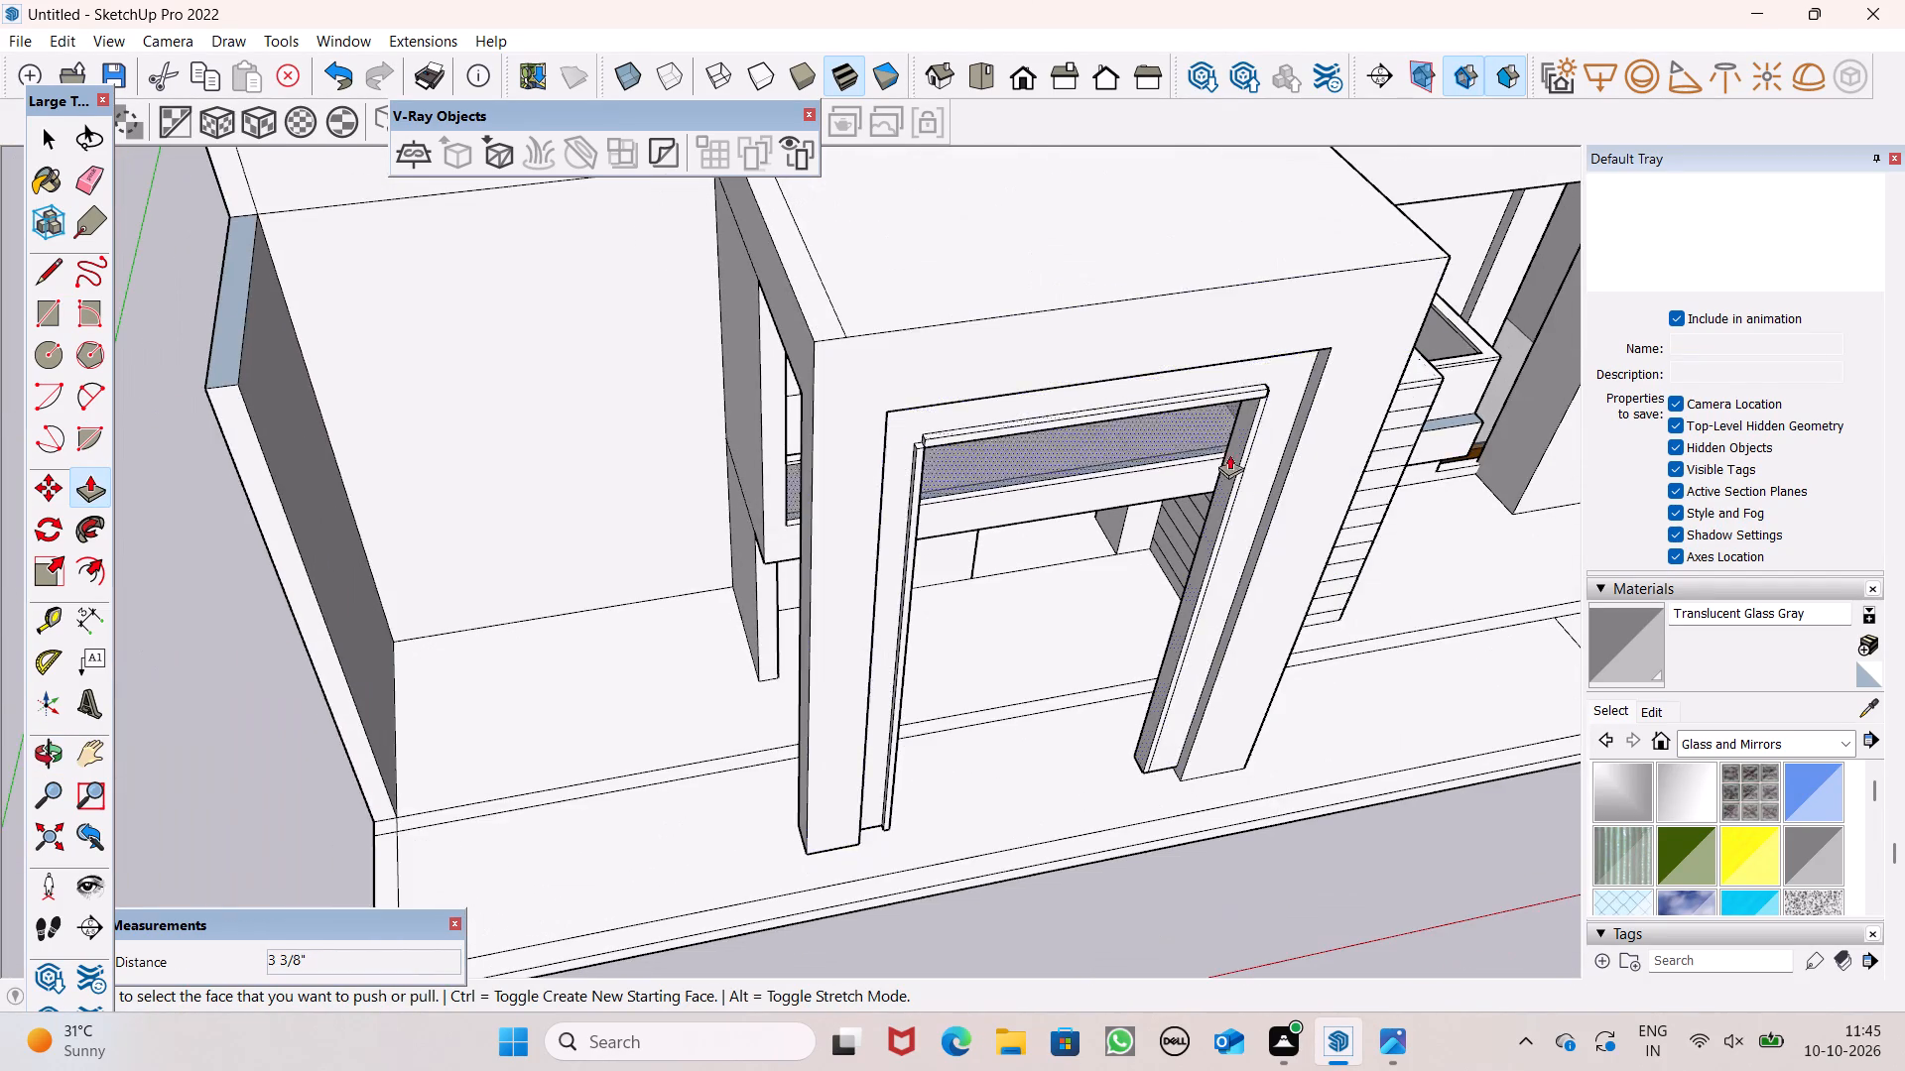
pyautogui.moveTo(1429, 527); pyautogui.dragTo(1189, 516, button='middle')
pyautogui.moveTo(1183, 511); pyautogui.dragTo(965, 488, button='middle')
pyautogui.scroll(2, 1027, 679)
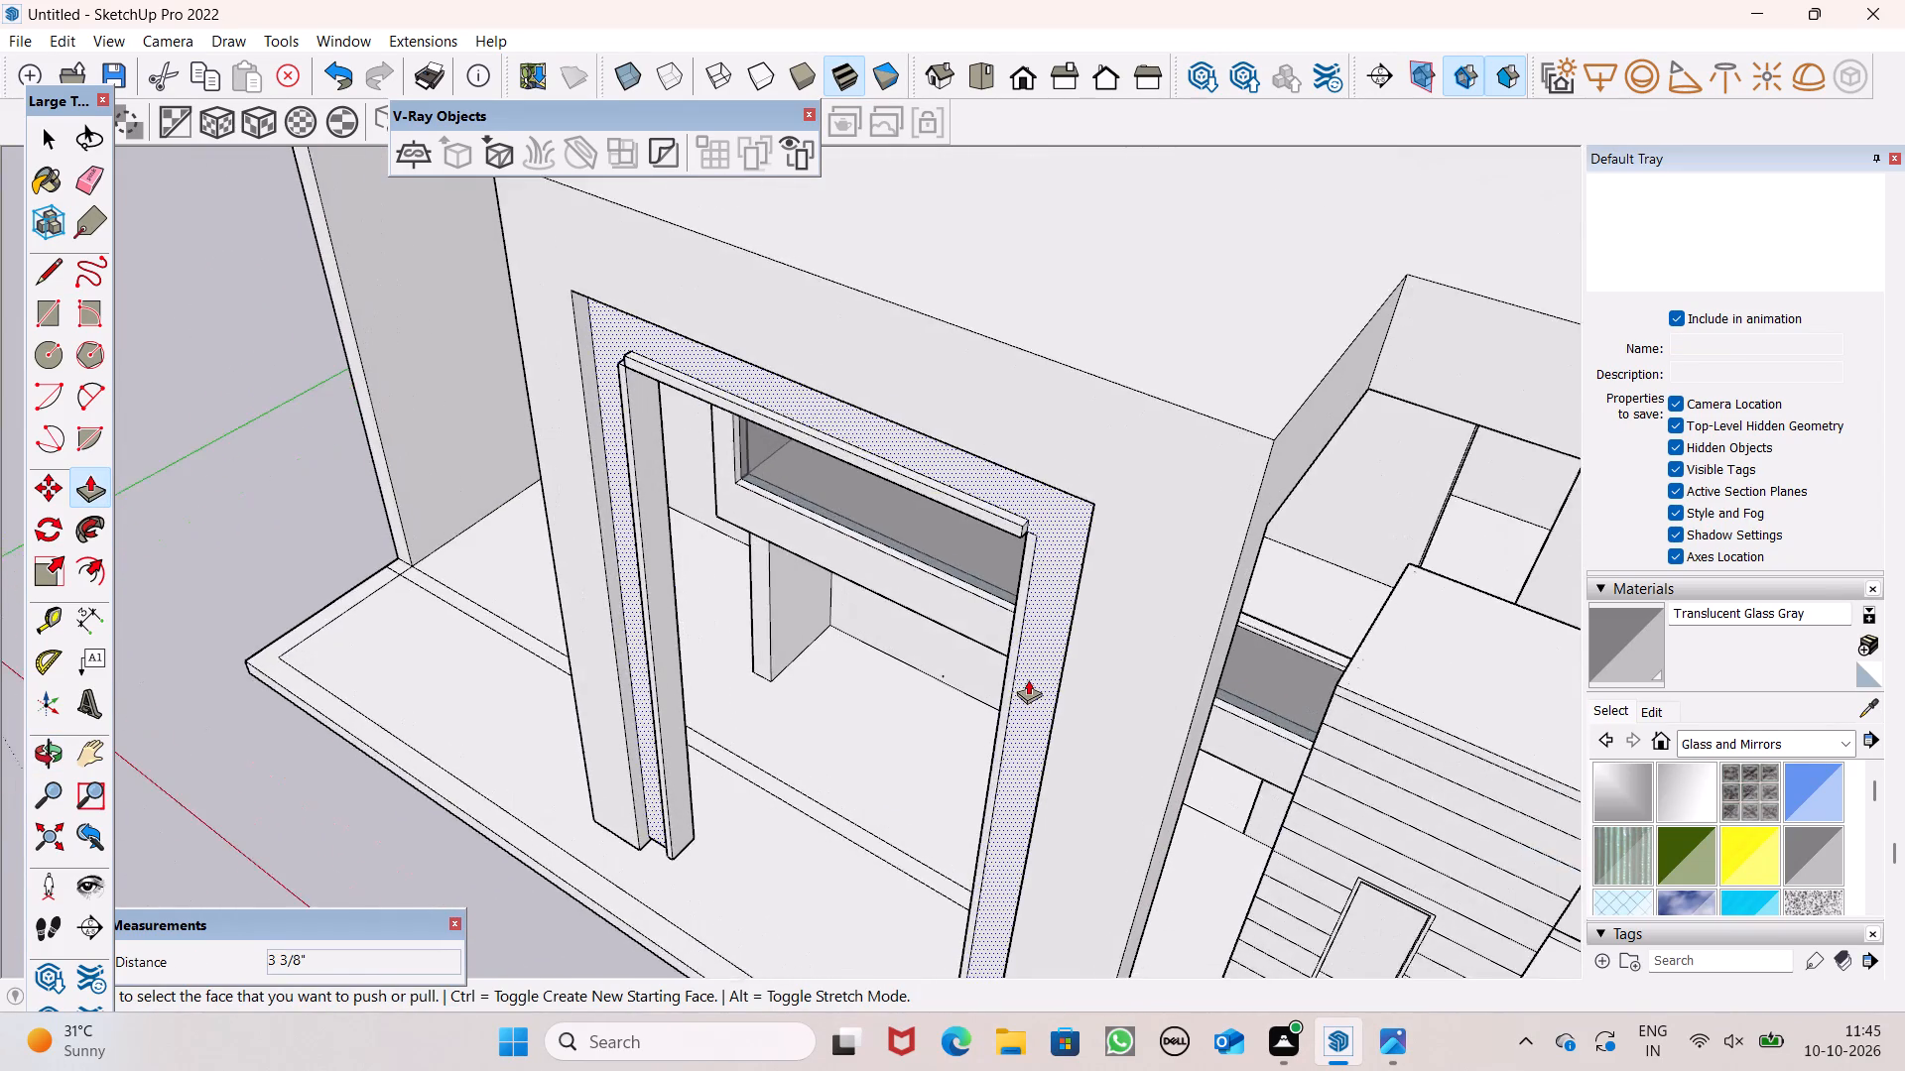
pyautogui.scroll(4, 1028, 679)
pyautogui.scroll(7, 1046, 418)
pyautogui.moveTo(1017, 502); pyautogui.dragTo(980, 486)
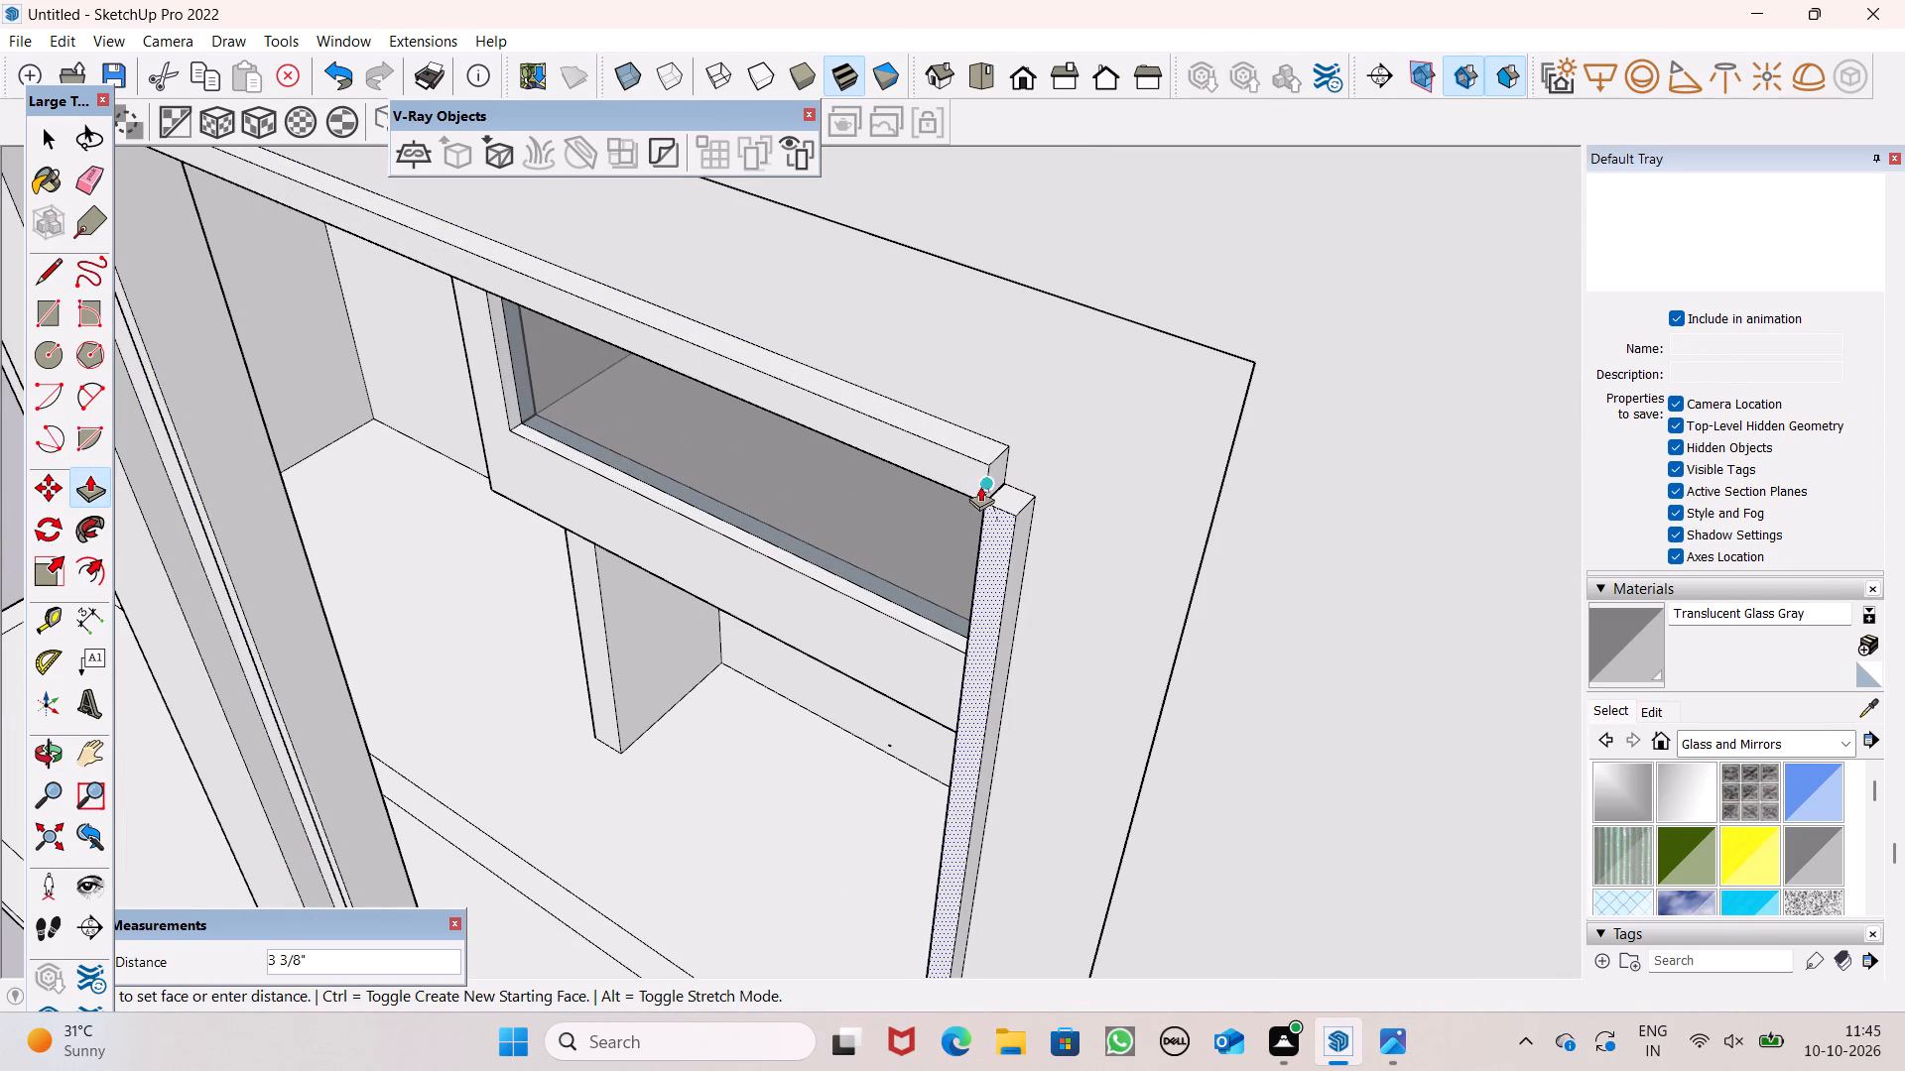
pyautogui.moveTo(980, 486); pyautogui.dragTo(980, 472)
pyautogui.click(980, 472)
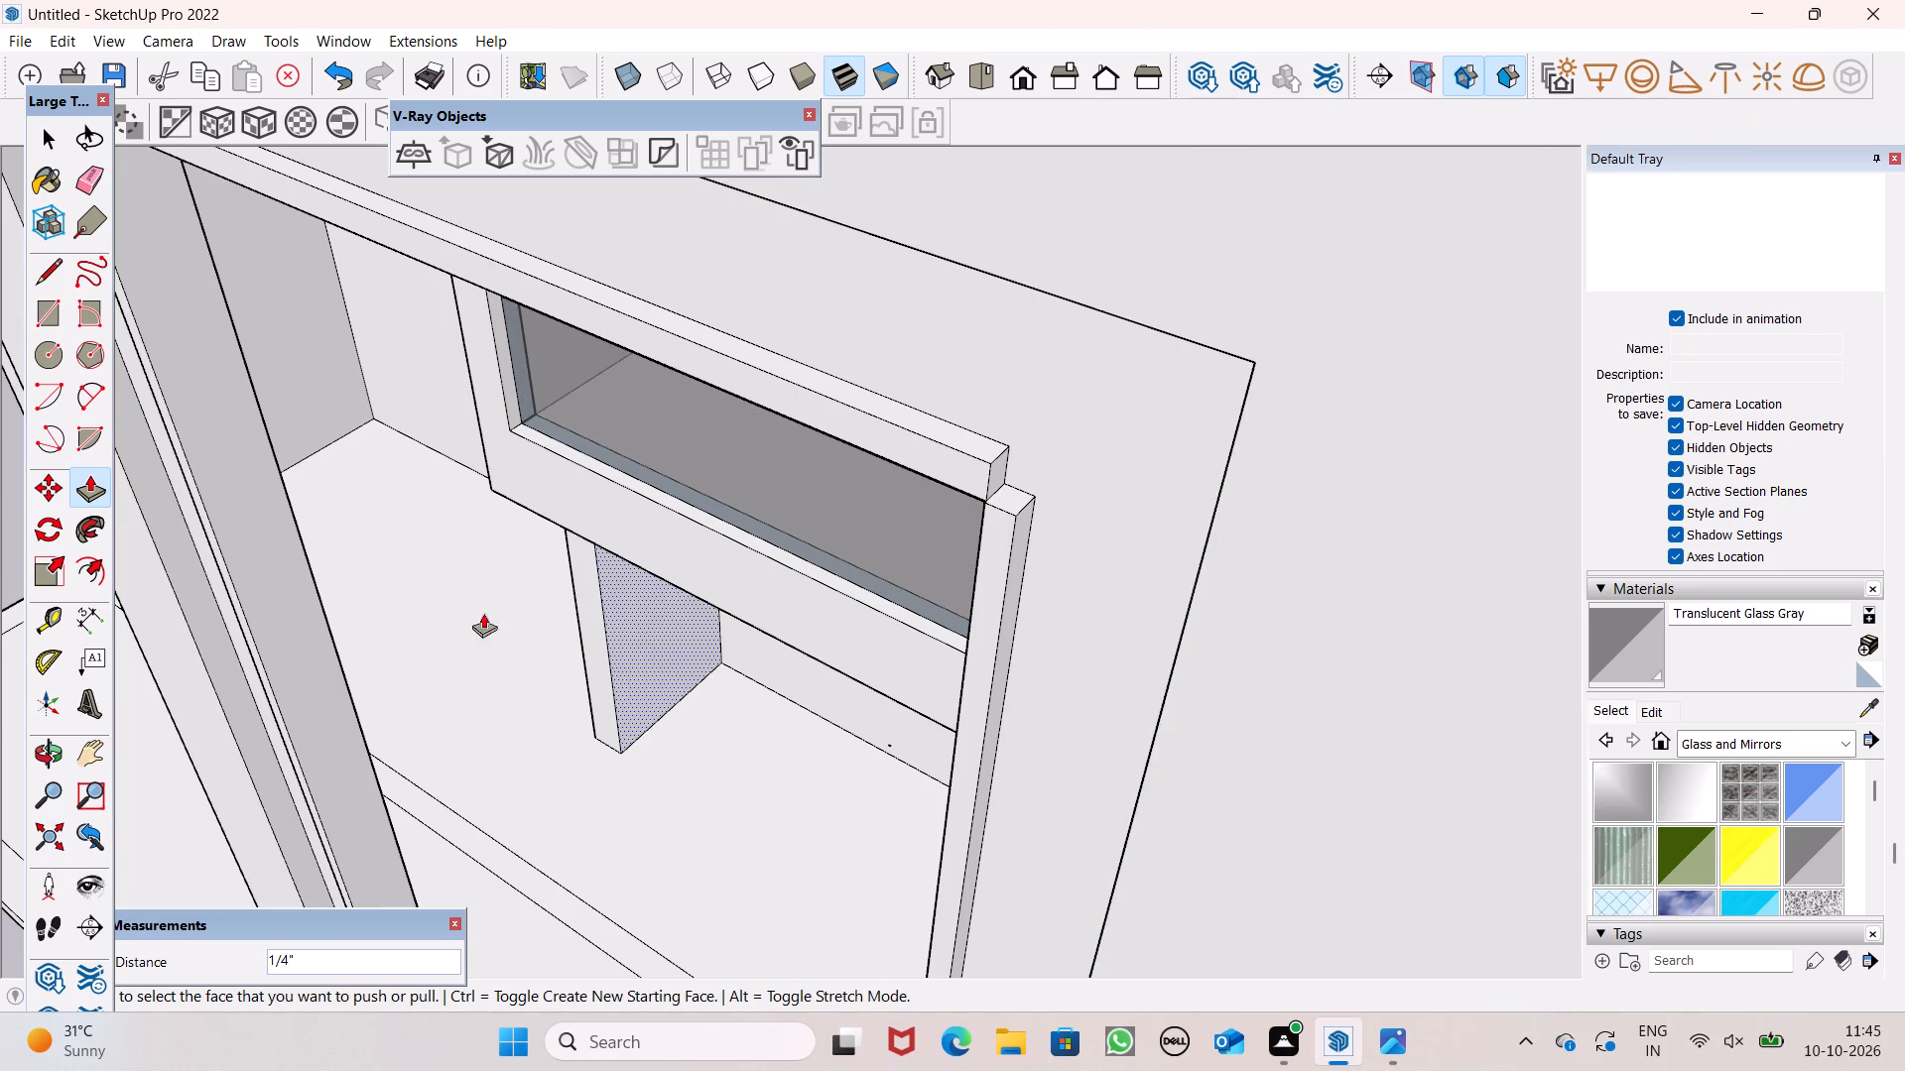
# Push/Pull the left end of the projecting top strip outward 3 1/8" so it covers the left strip's top.
pyautogui.scroll(-3, 447, 620)
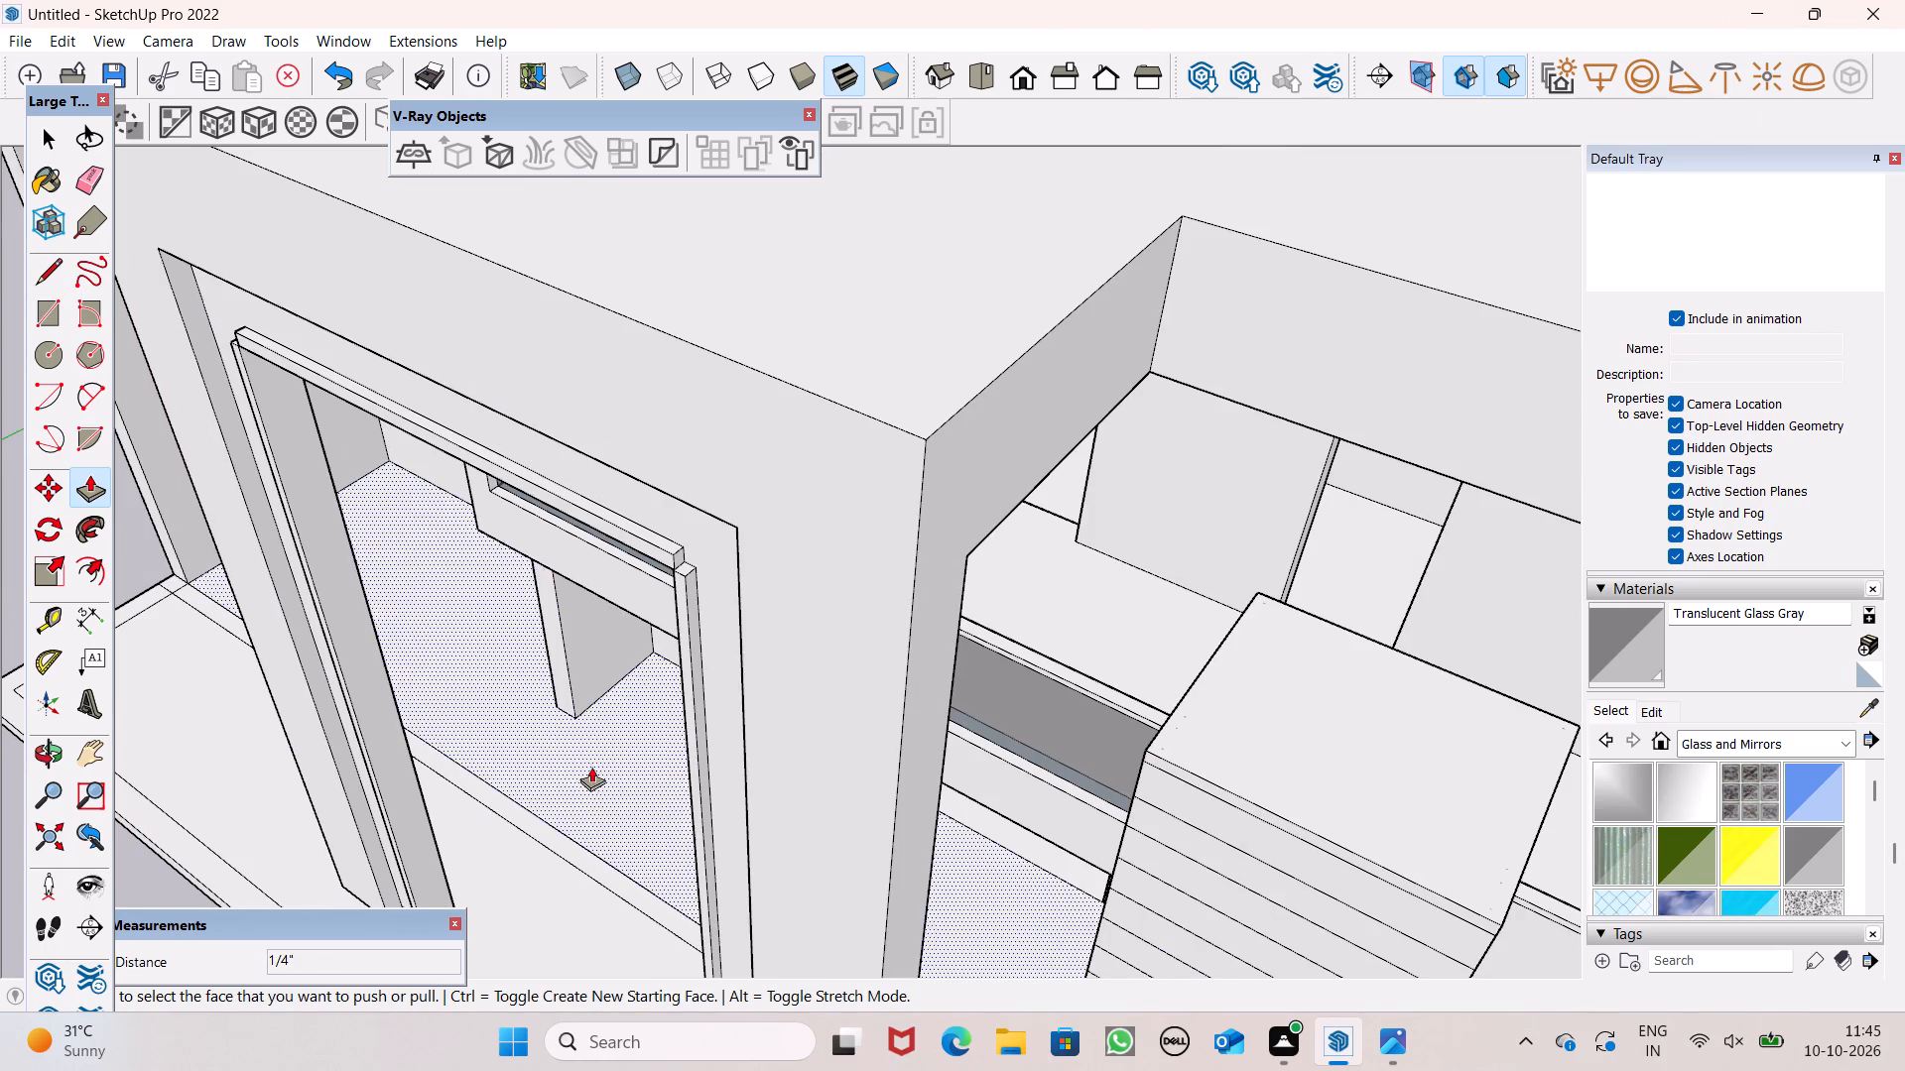
pyautogui.scroll(-6, 599, 791)
pyautogui.scroll(-2, 579, 572)
pyautogui.moveTo(575, 672); pyautogui.dragTo(903, 447, button='middle')
pyautogui.scroll(6, 424, 528)
pyautogui.moveTo(683, 648); pyautogui.dragTo(874, 758, button='middle')
pyautogui.scroll(8, 861, 759)
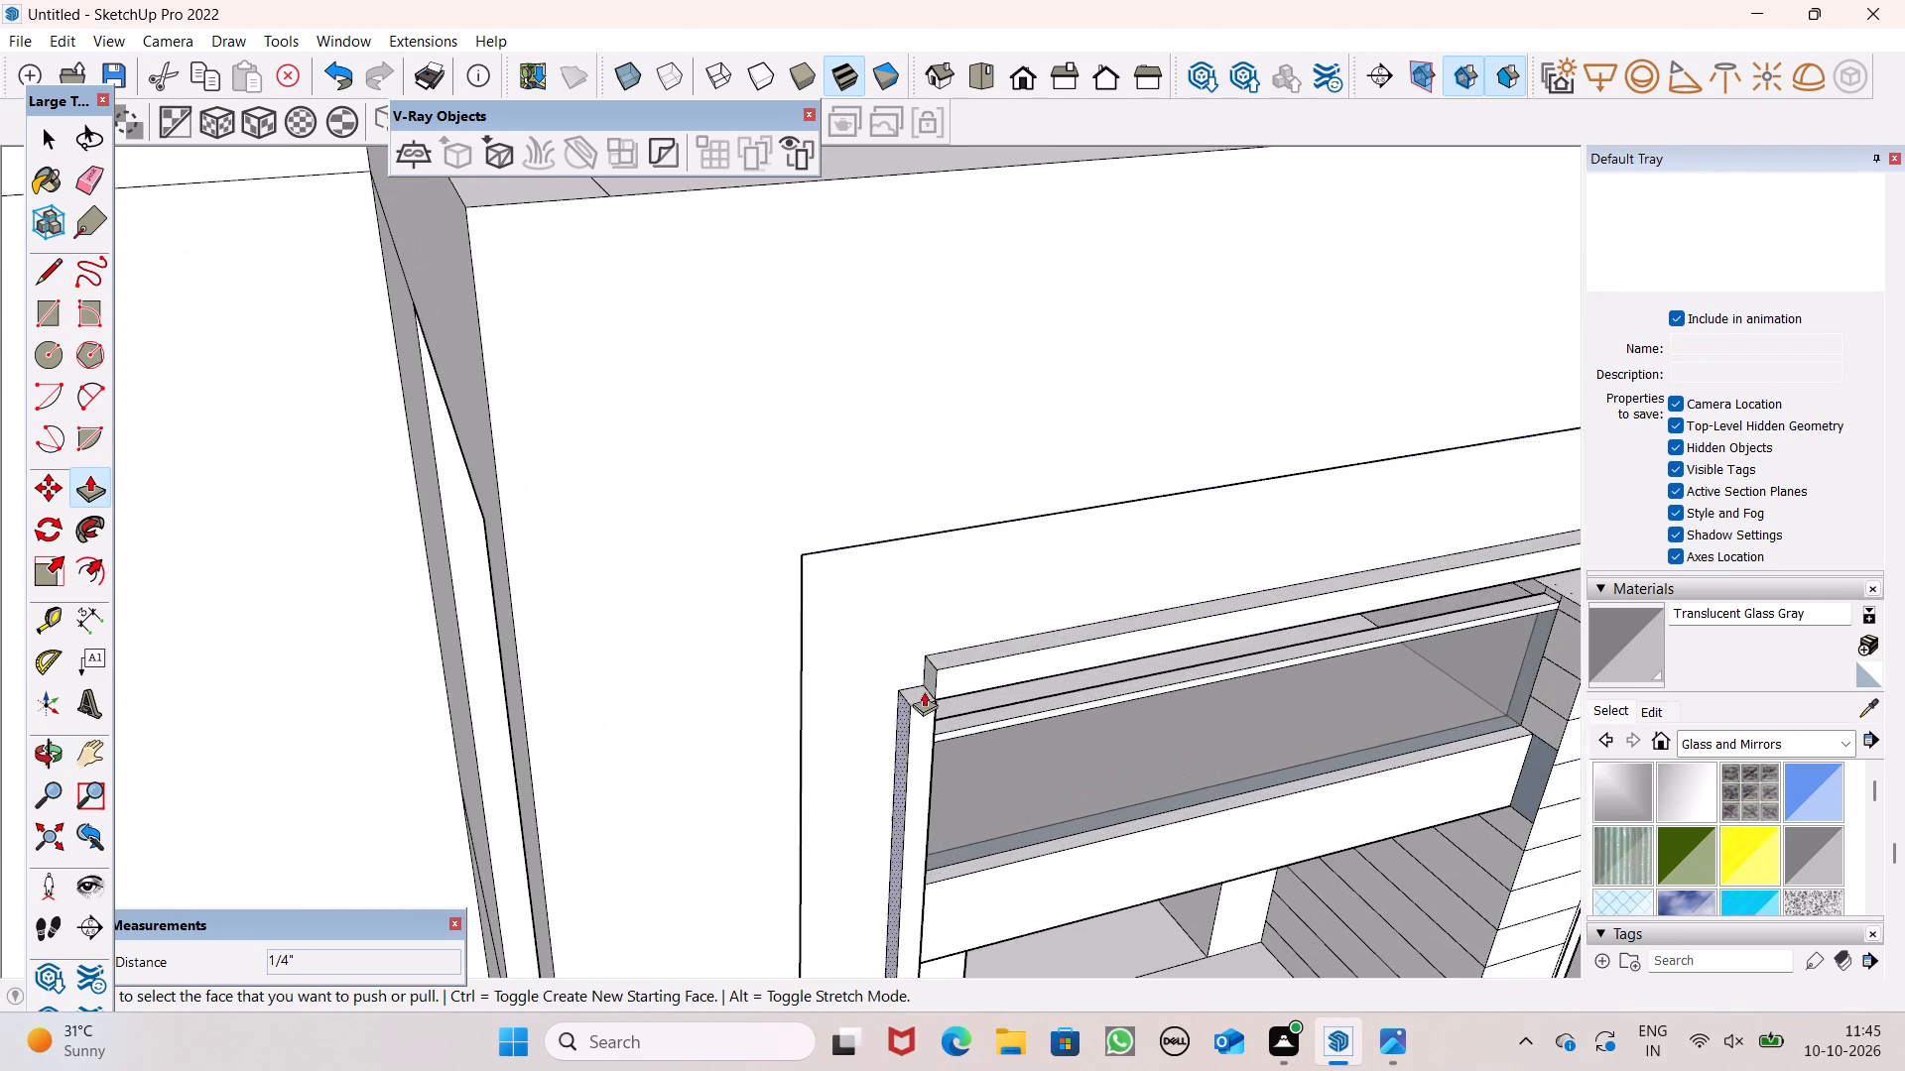
pyautogui.scroll(14, 935, 682)
pyautogui.moveTo(874, 695); pyautogui.dragTo(861, 714)
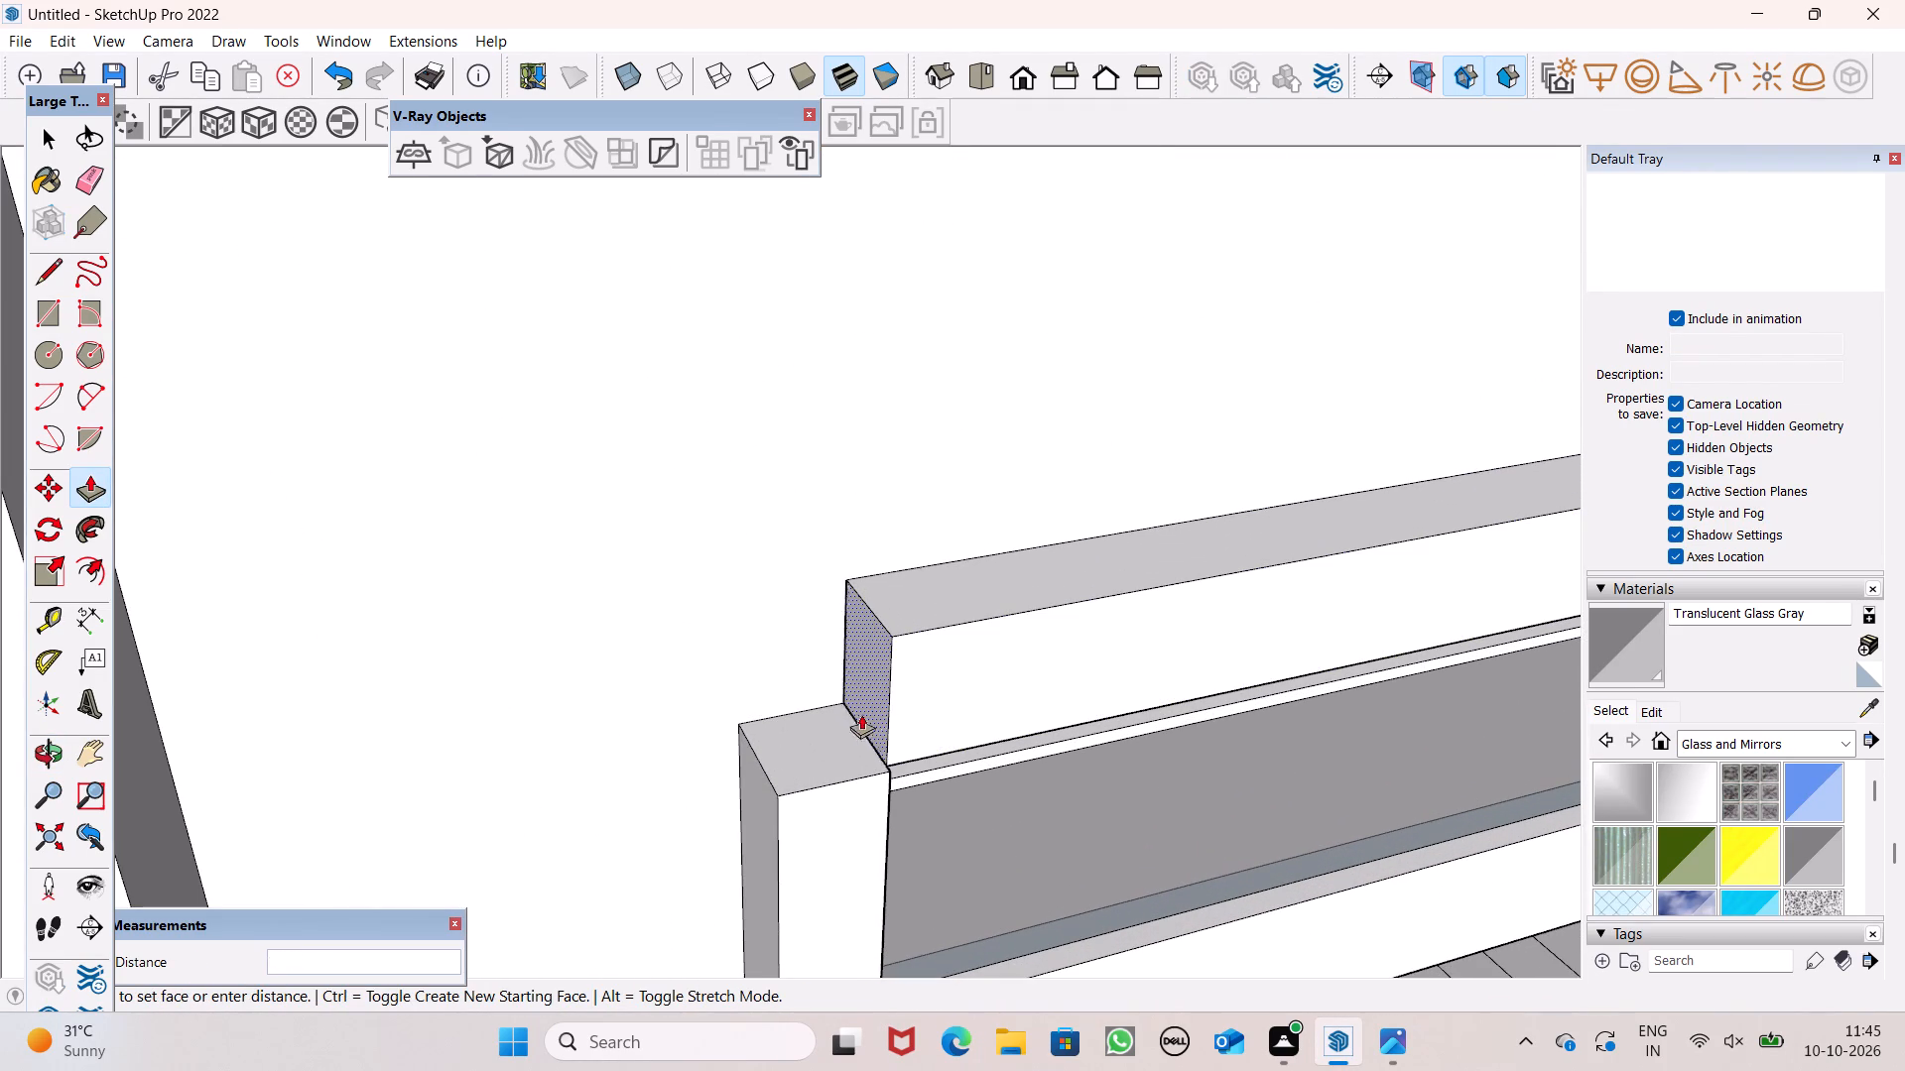
pyautogui.moveTo(861, 714); pyautogui.dragTo(776, 841)
# Push/Pull the top strip's front face 1/4" to align it with the left strip's front face.
pyautogui.scroll(-6, 544, 704)
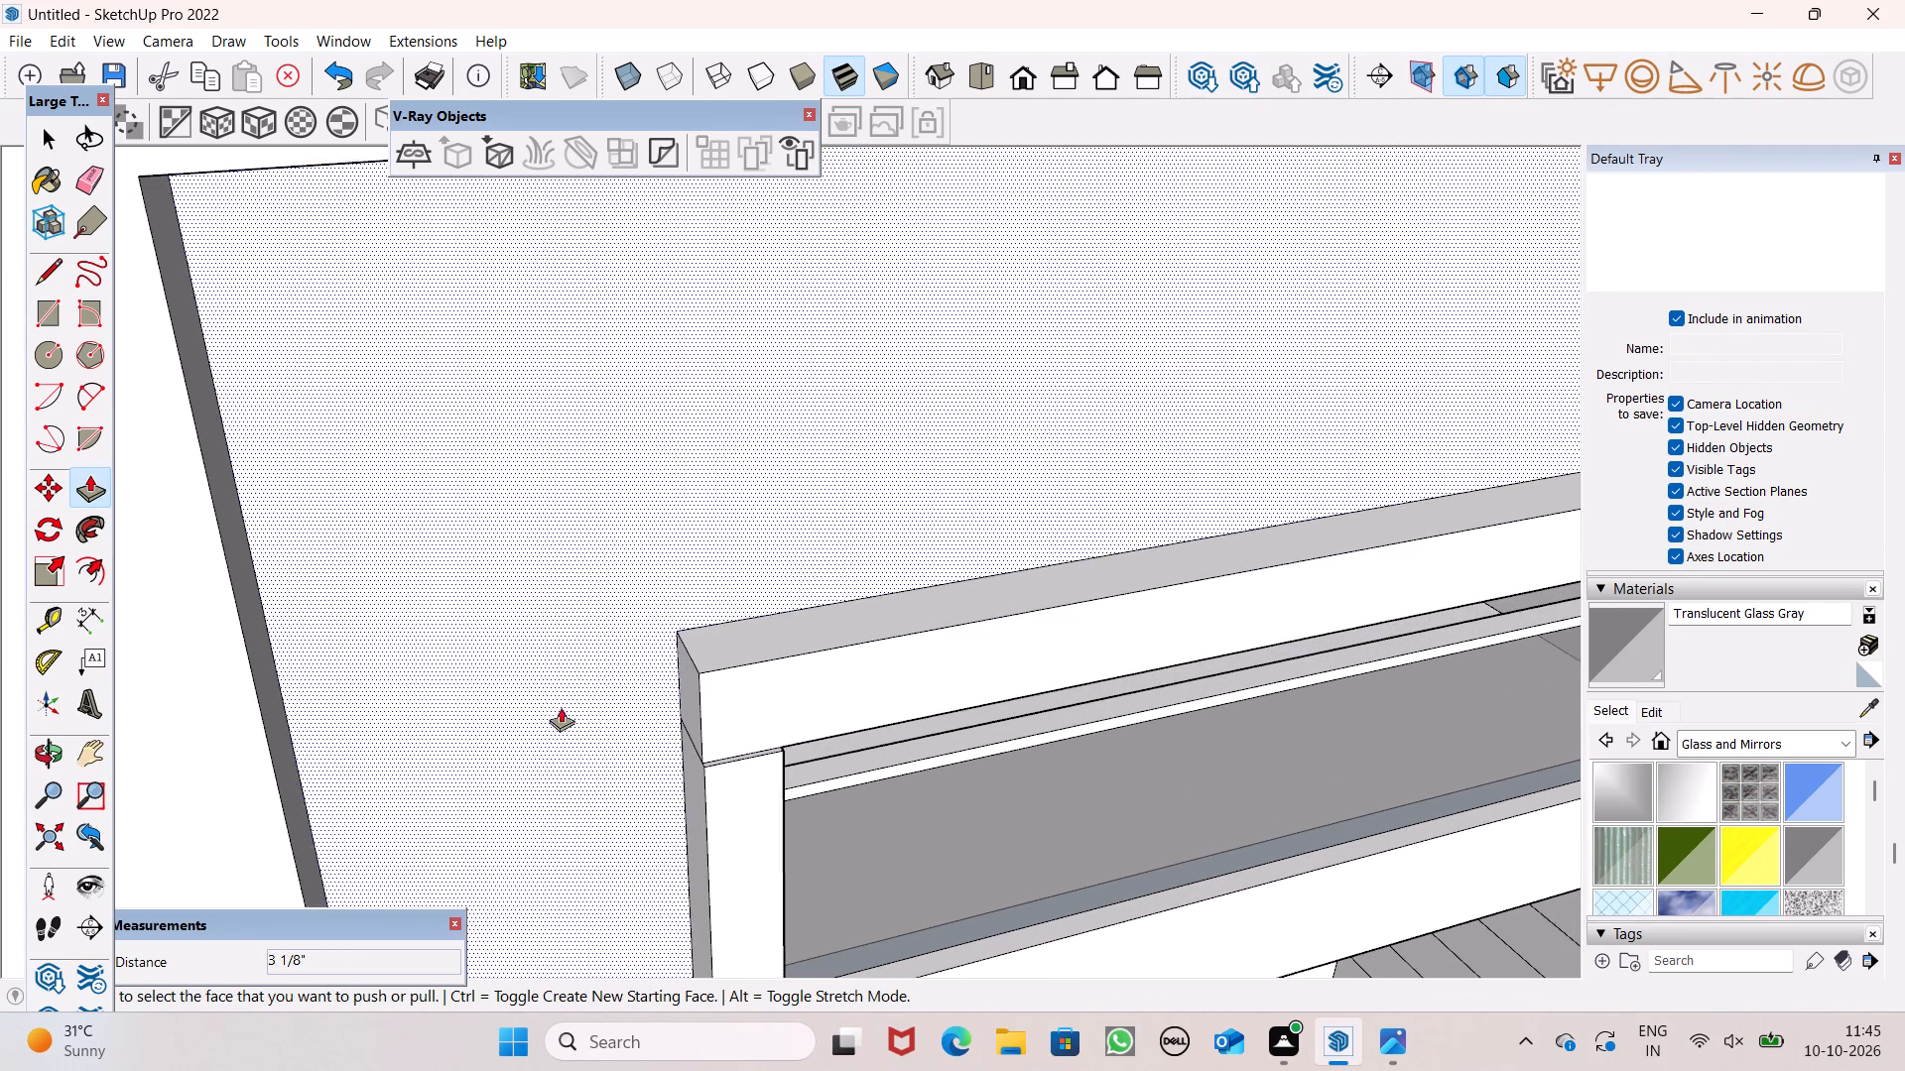
pyautogui.moveTo(706, 728); pyautogui.dragTo(688, 821)
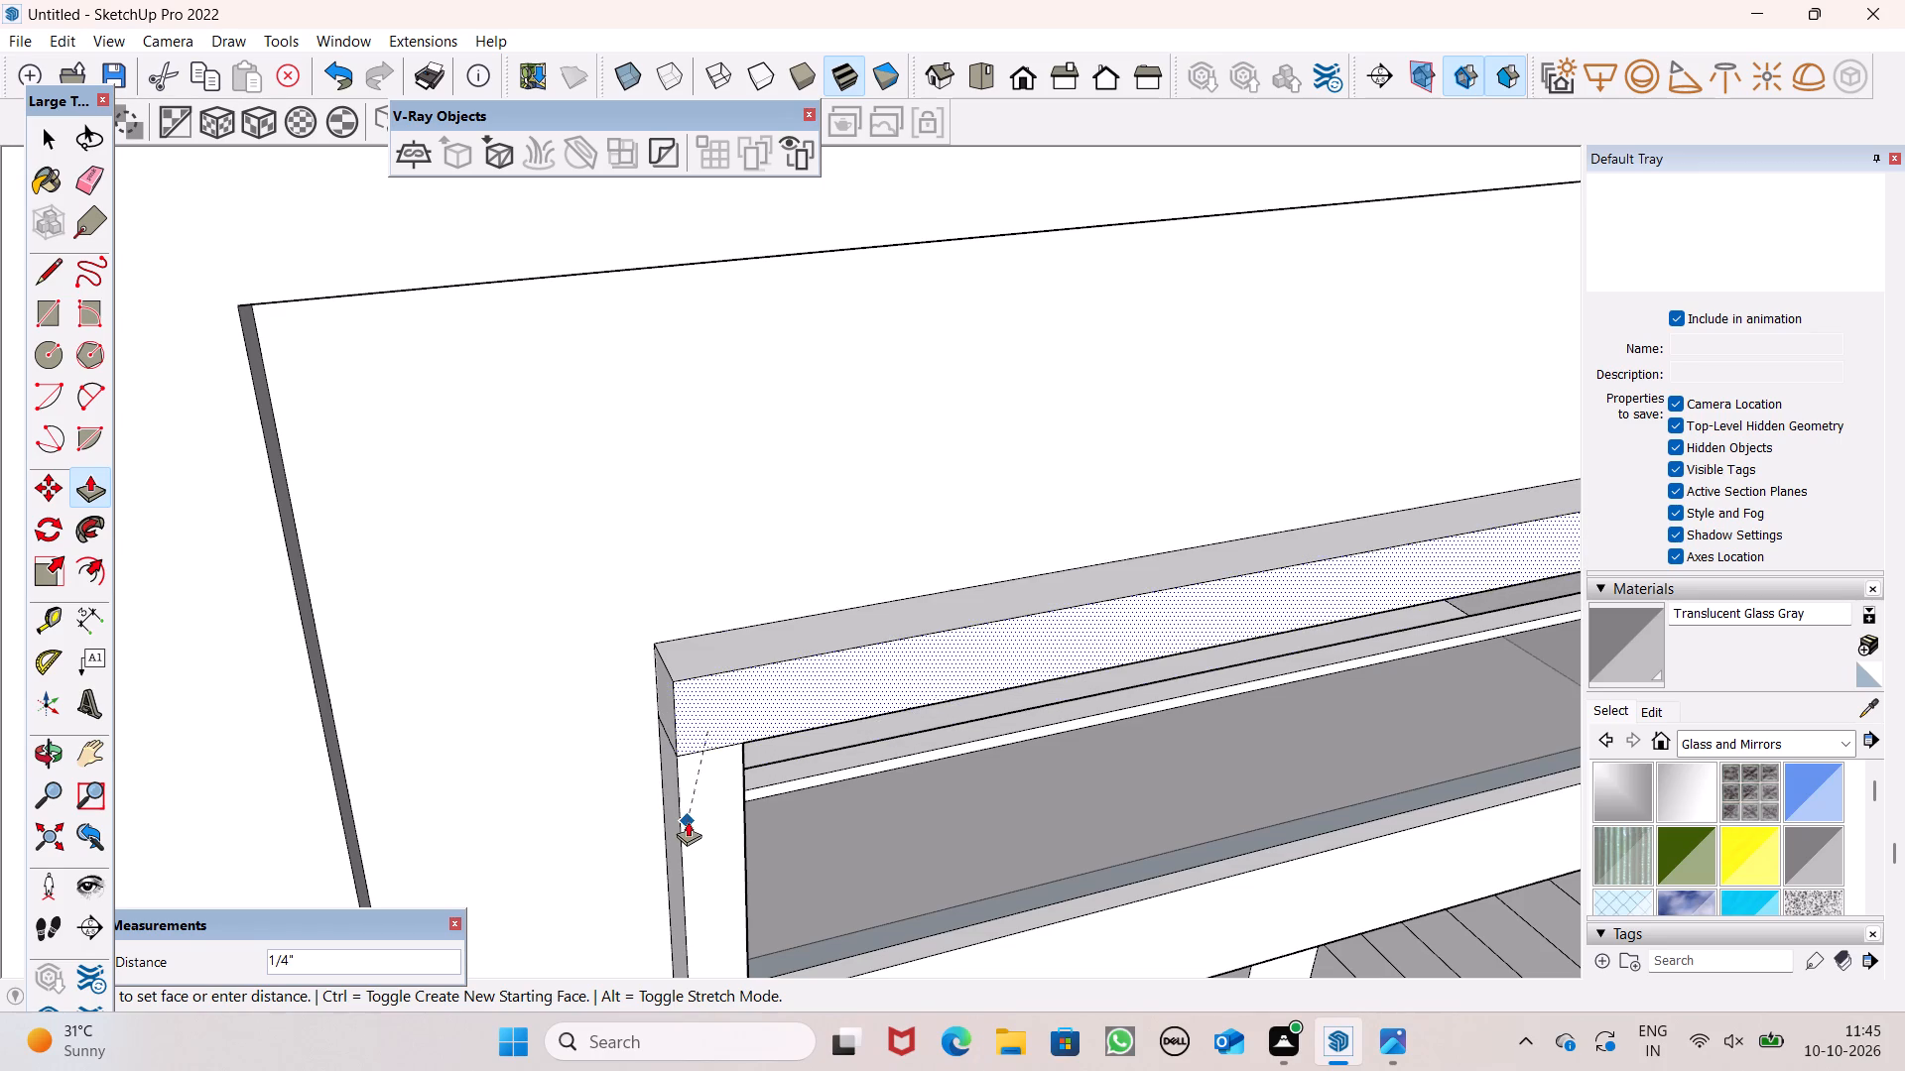
pyautogui.moveTo(688, 821); pyautogui.dragTo(687, 821)
# Push/Pull the right end of the projecting top strip outward 3 1/16" so it covers the right strip's top.
pyautogui.scroll(-4, 426, 671)
pyautogui.scroll(1, 419, 682)
pyautogui.scroll(-13, 417, 686)
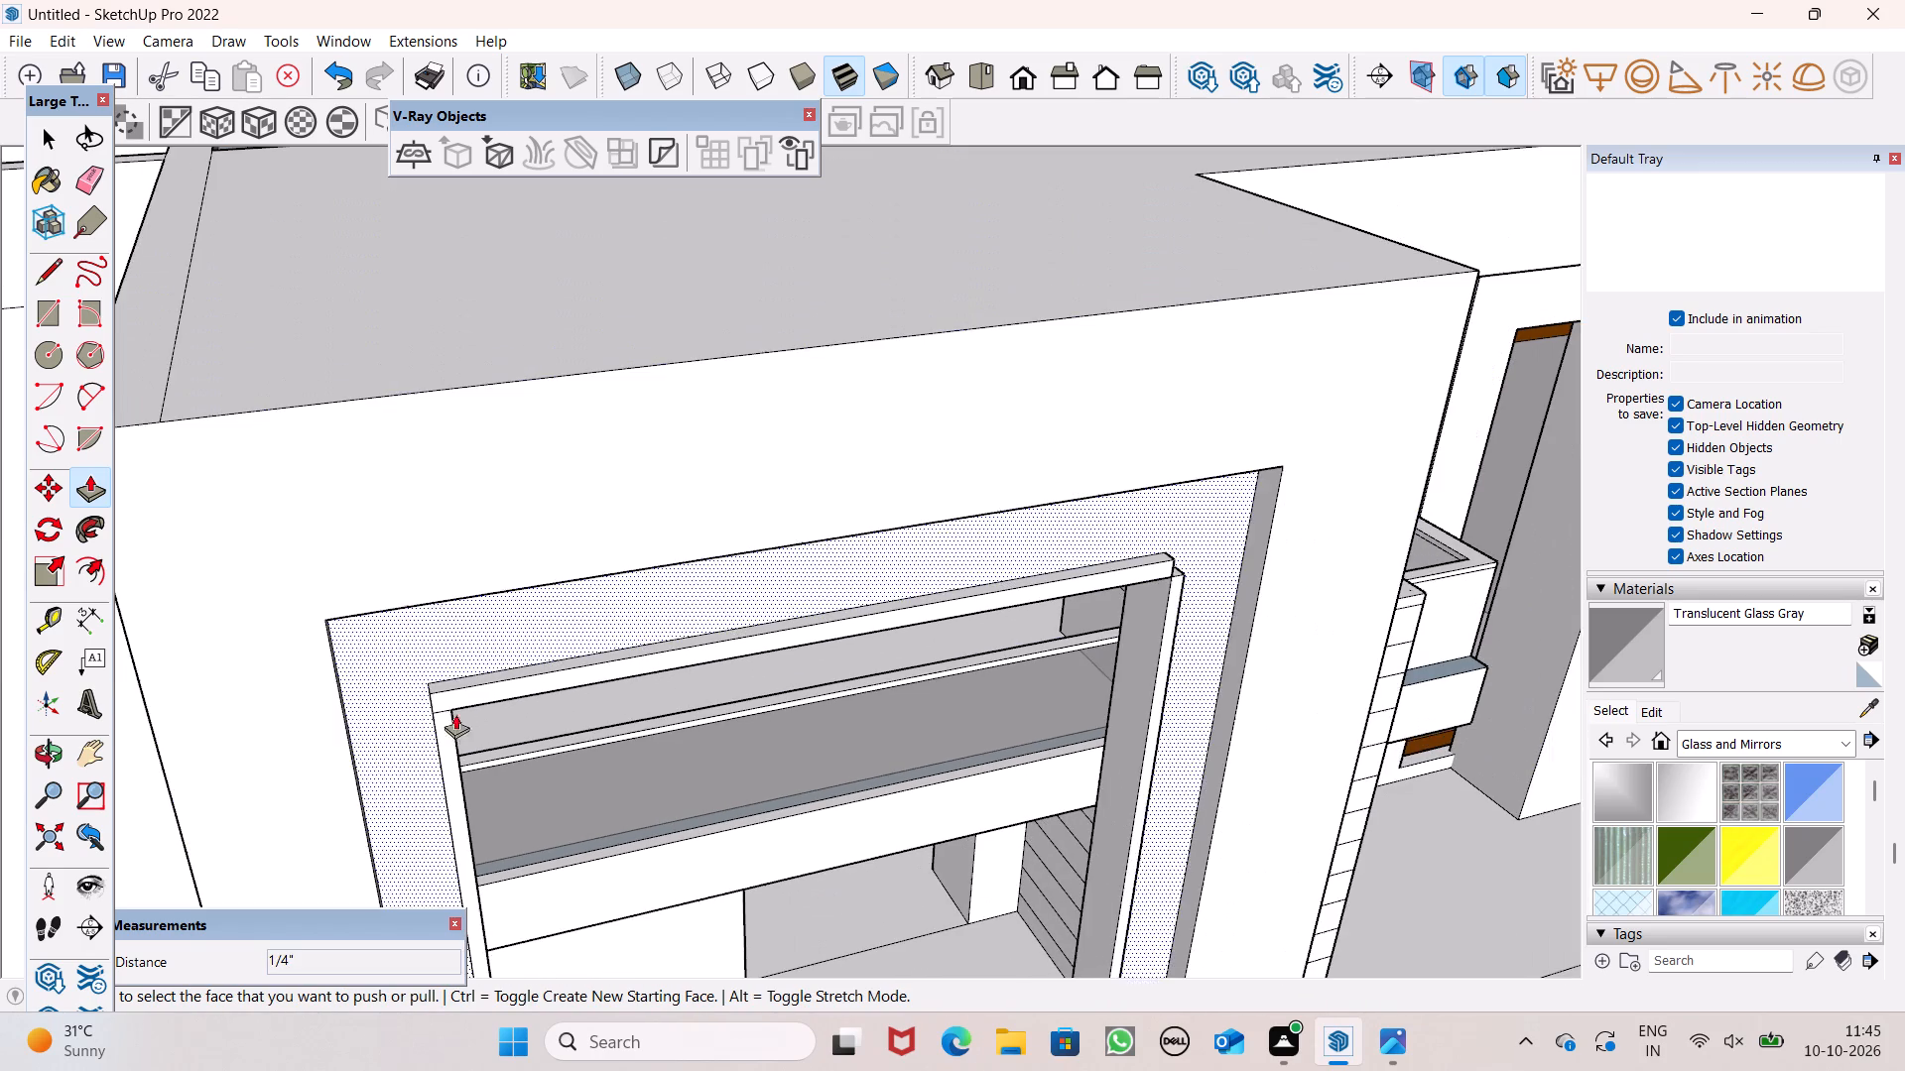
pyautogui.moveTo(1229, 714); pyautogui.dragTo(866, 783, button='middle')
pyautogui.scroll(10, 658, 735)
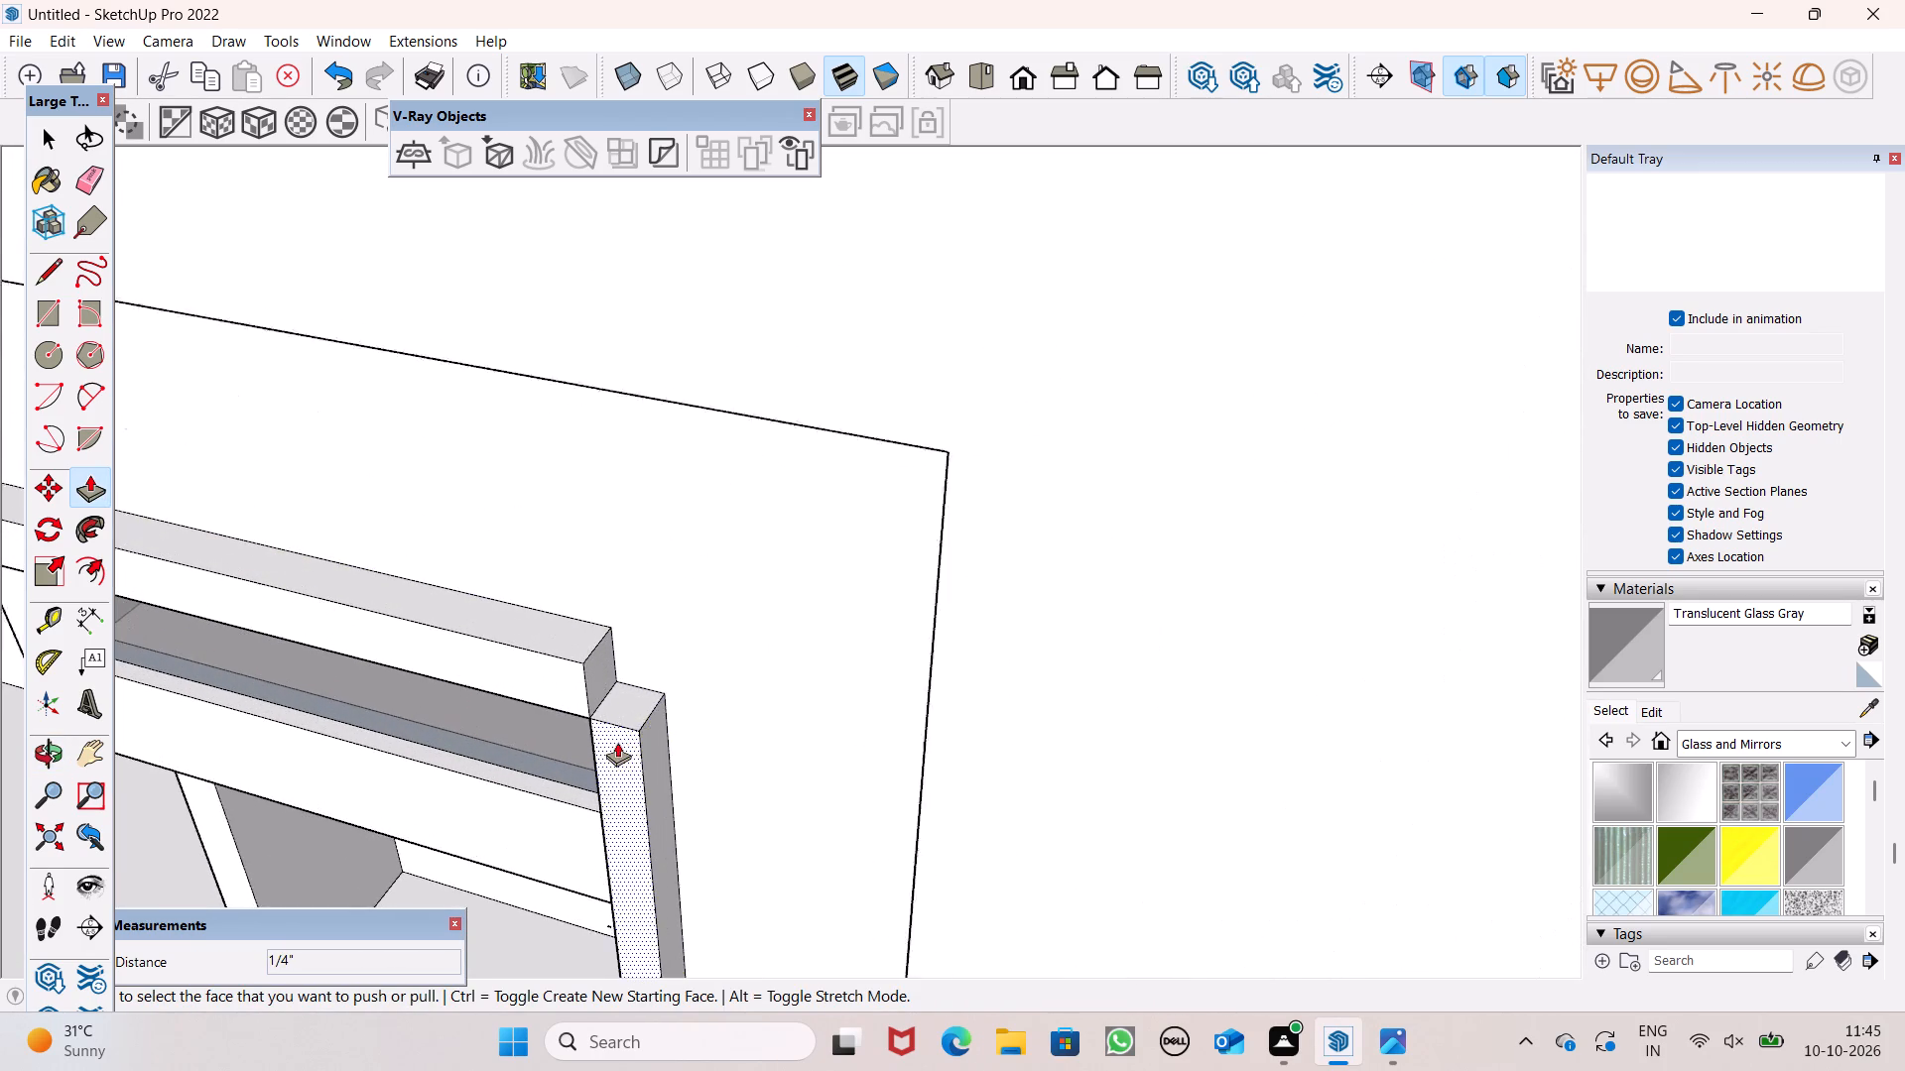
pyautogui.scroll(11, 617, 742)
pyautogui.moveTo(555, 650); pyautogui.dragTo(651, 821)
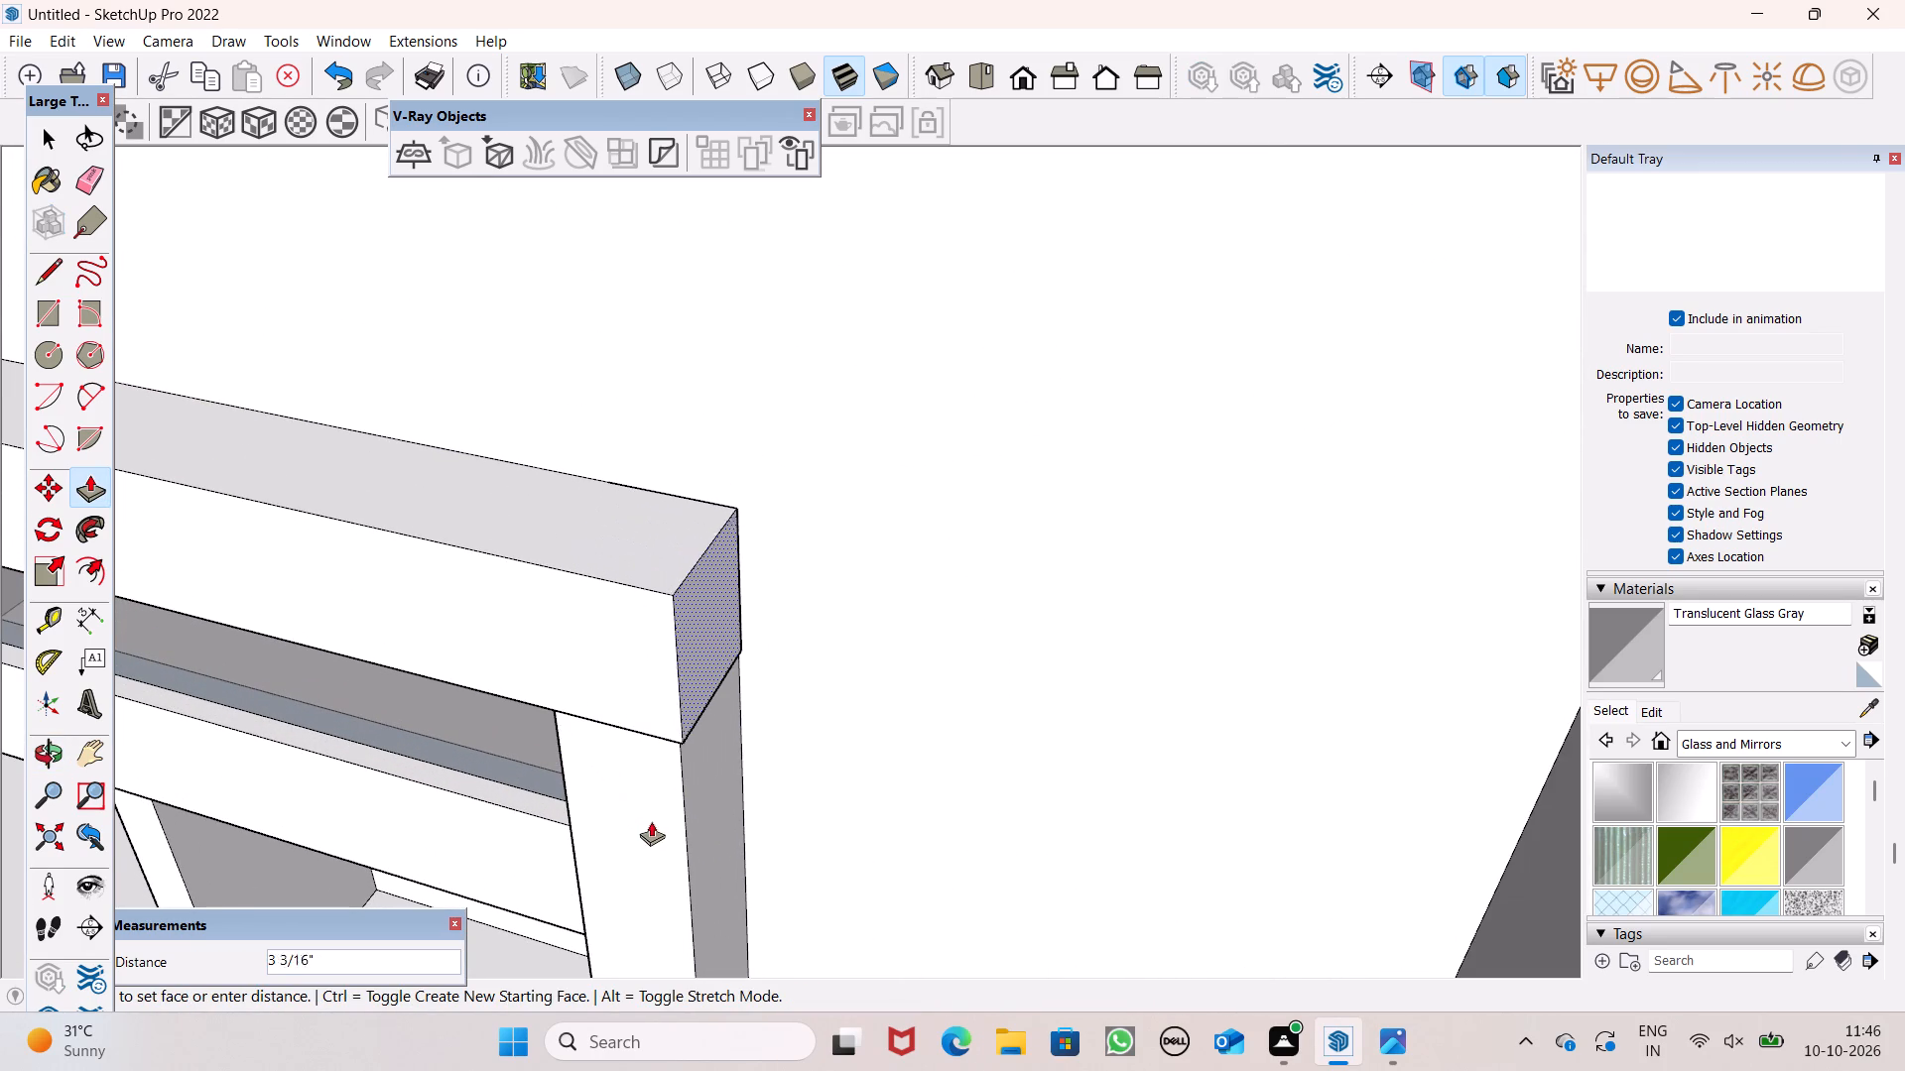
pyautogui.moveTo(651, 821); pyautogui.dragTo(690, 773)
pyautogui.scroll(-7, 754, 704)
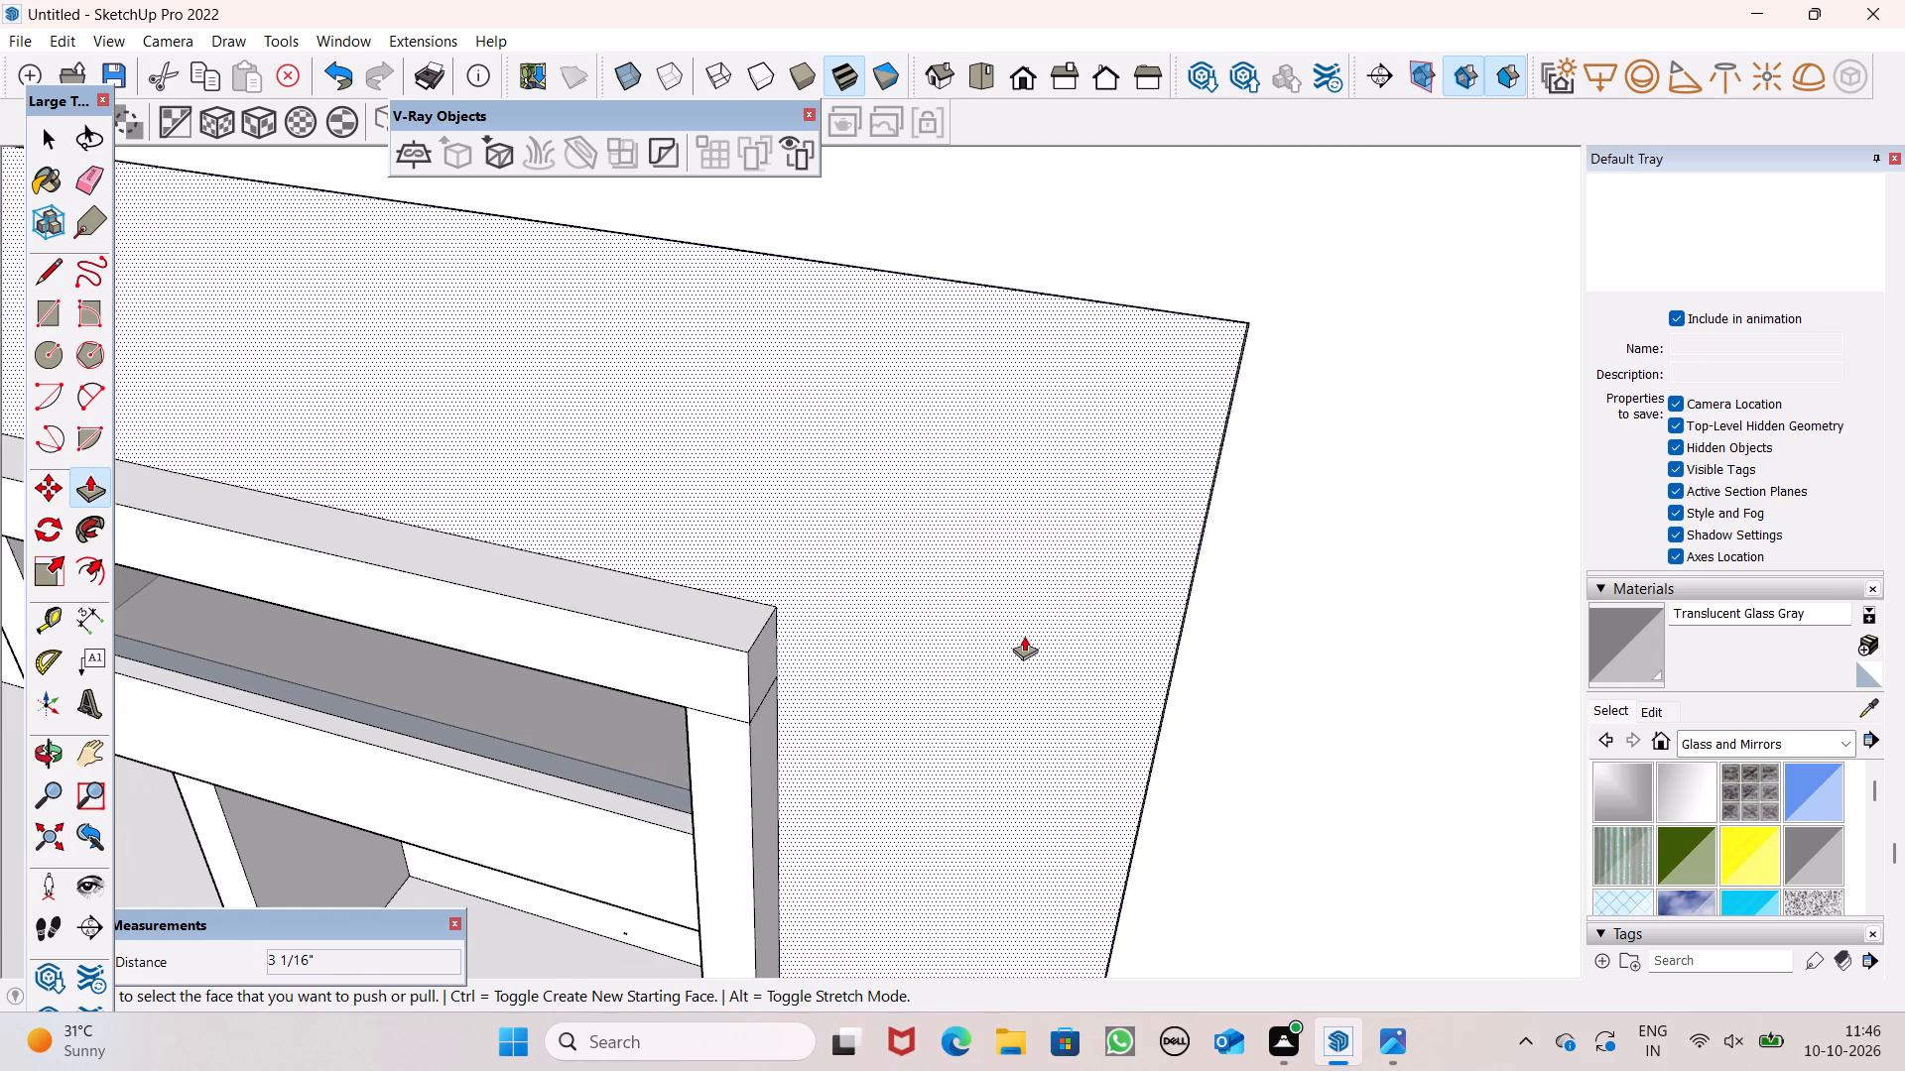
# Erase the seam line between the projecting top strip and the left strip on the trim's front face.
pyautogui.scroll(-5, 1025, 635)
pyautogui.scroll(1, 1092, 598)
pyautogui.scroll(-15, 1106, 608)
pyautogui.moveTo(1113, 674); pyautogui.dragTo(1114, 674, button='middle')
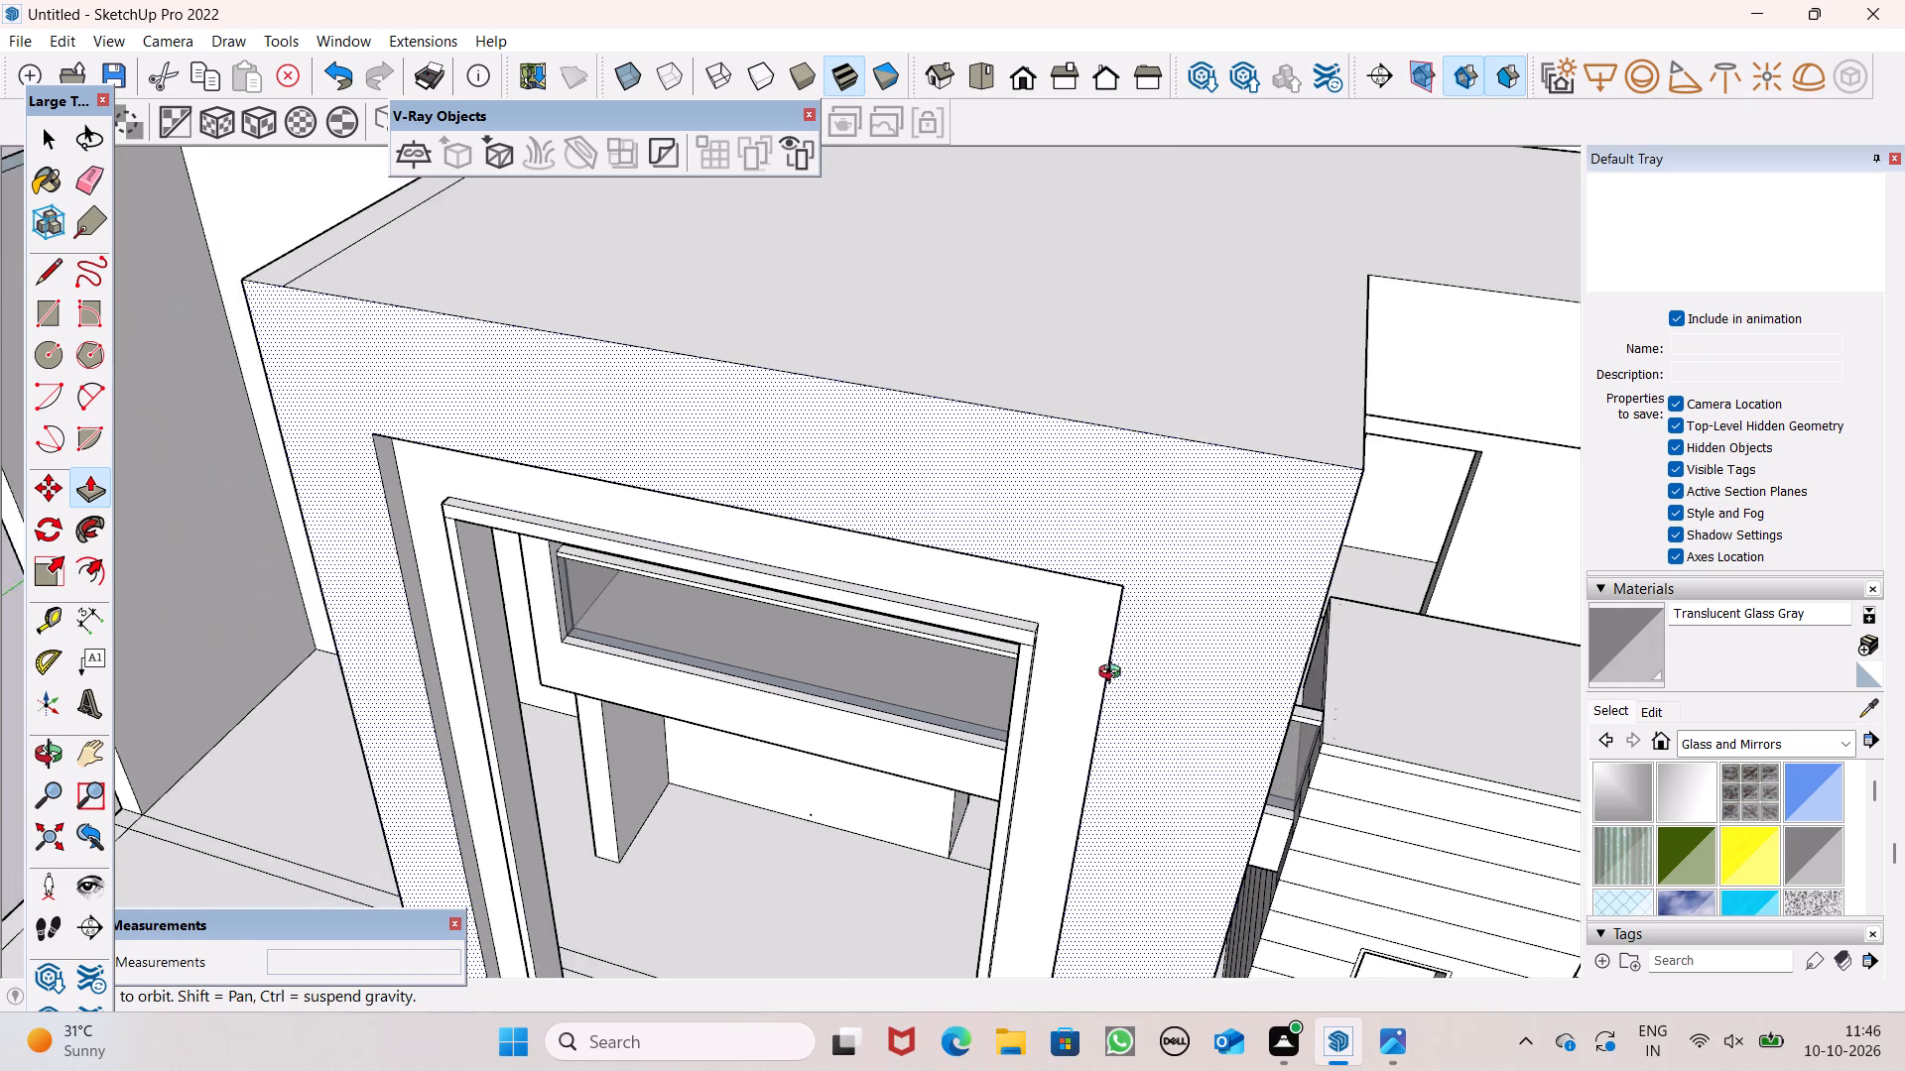
pyautogui.moveTo(1114, 674); pyautogui.dragTo(1193, 509, button='middle')
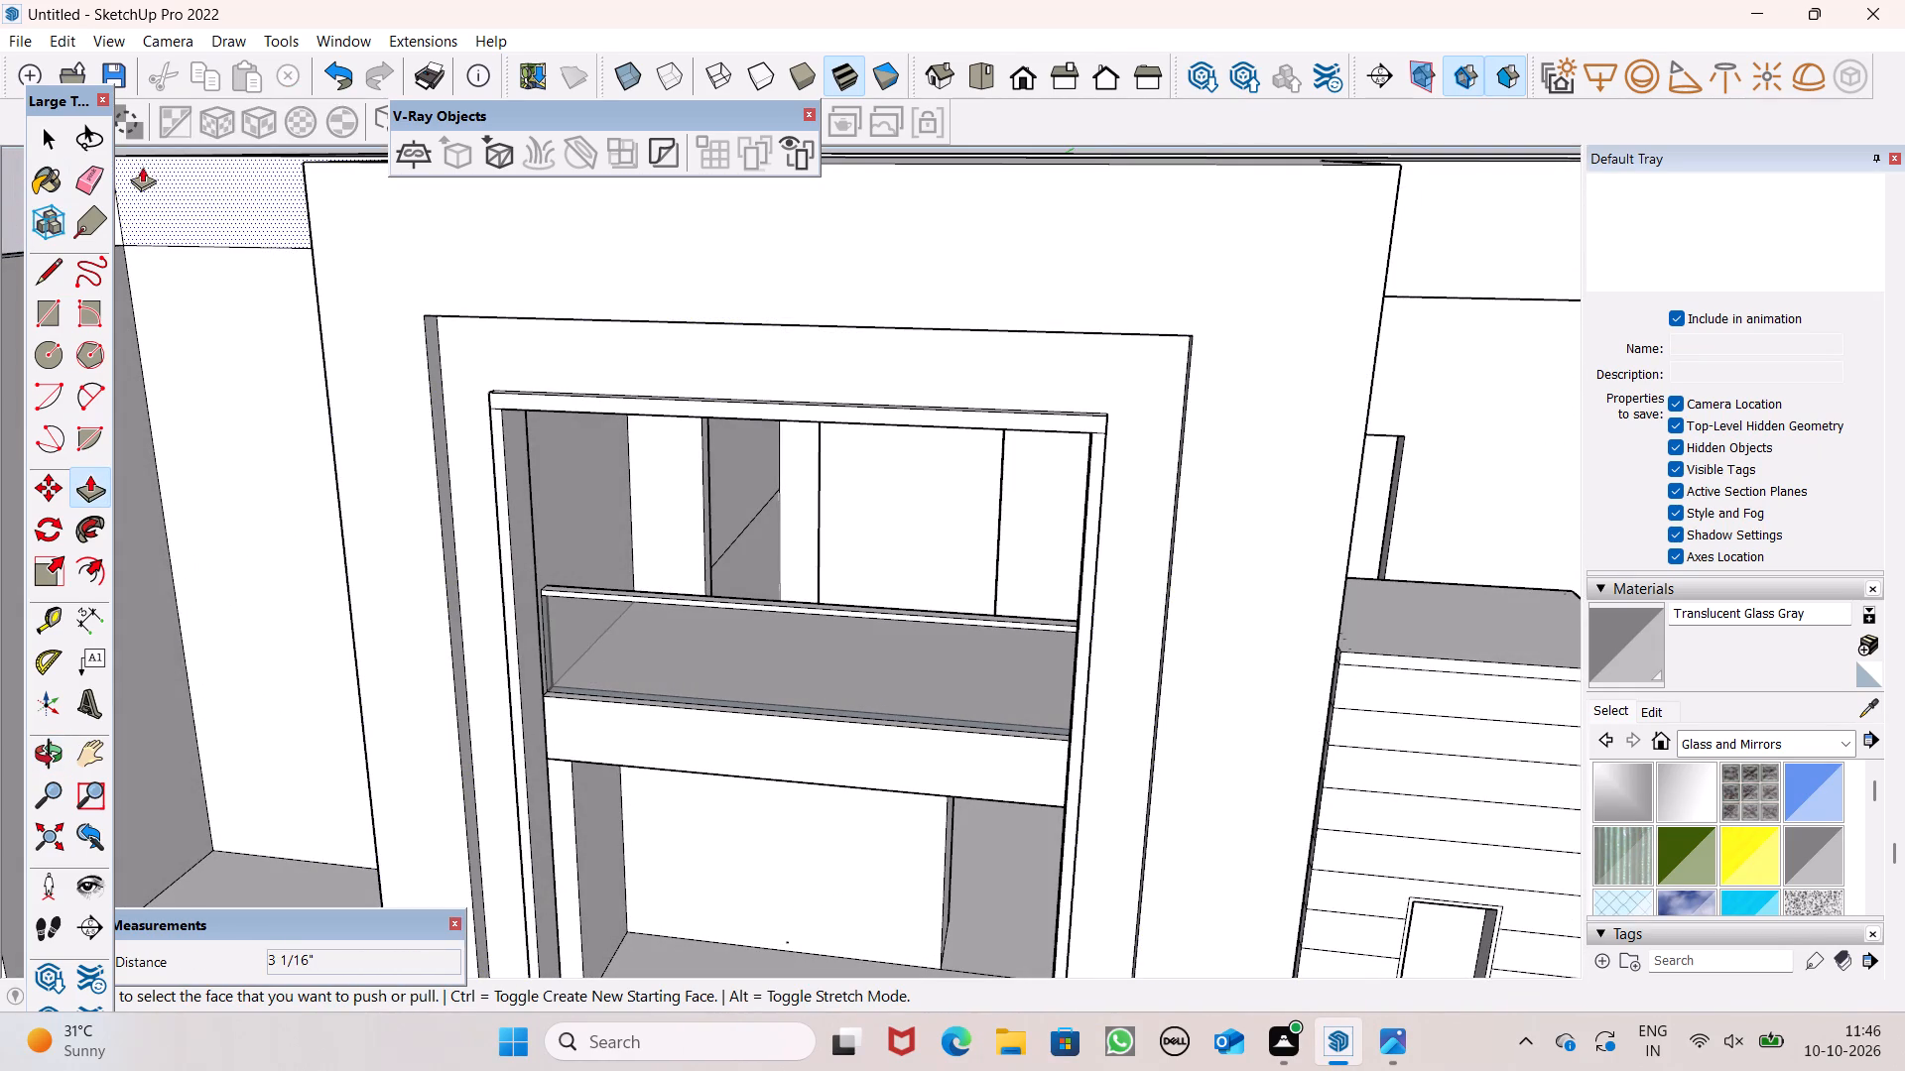
pyautogui.click(106, 178)
pyautogui.scroll(14, 501, 428)
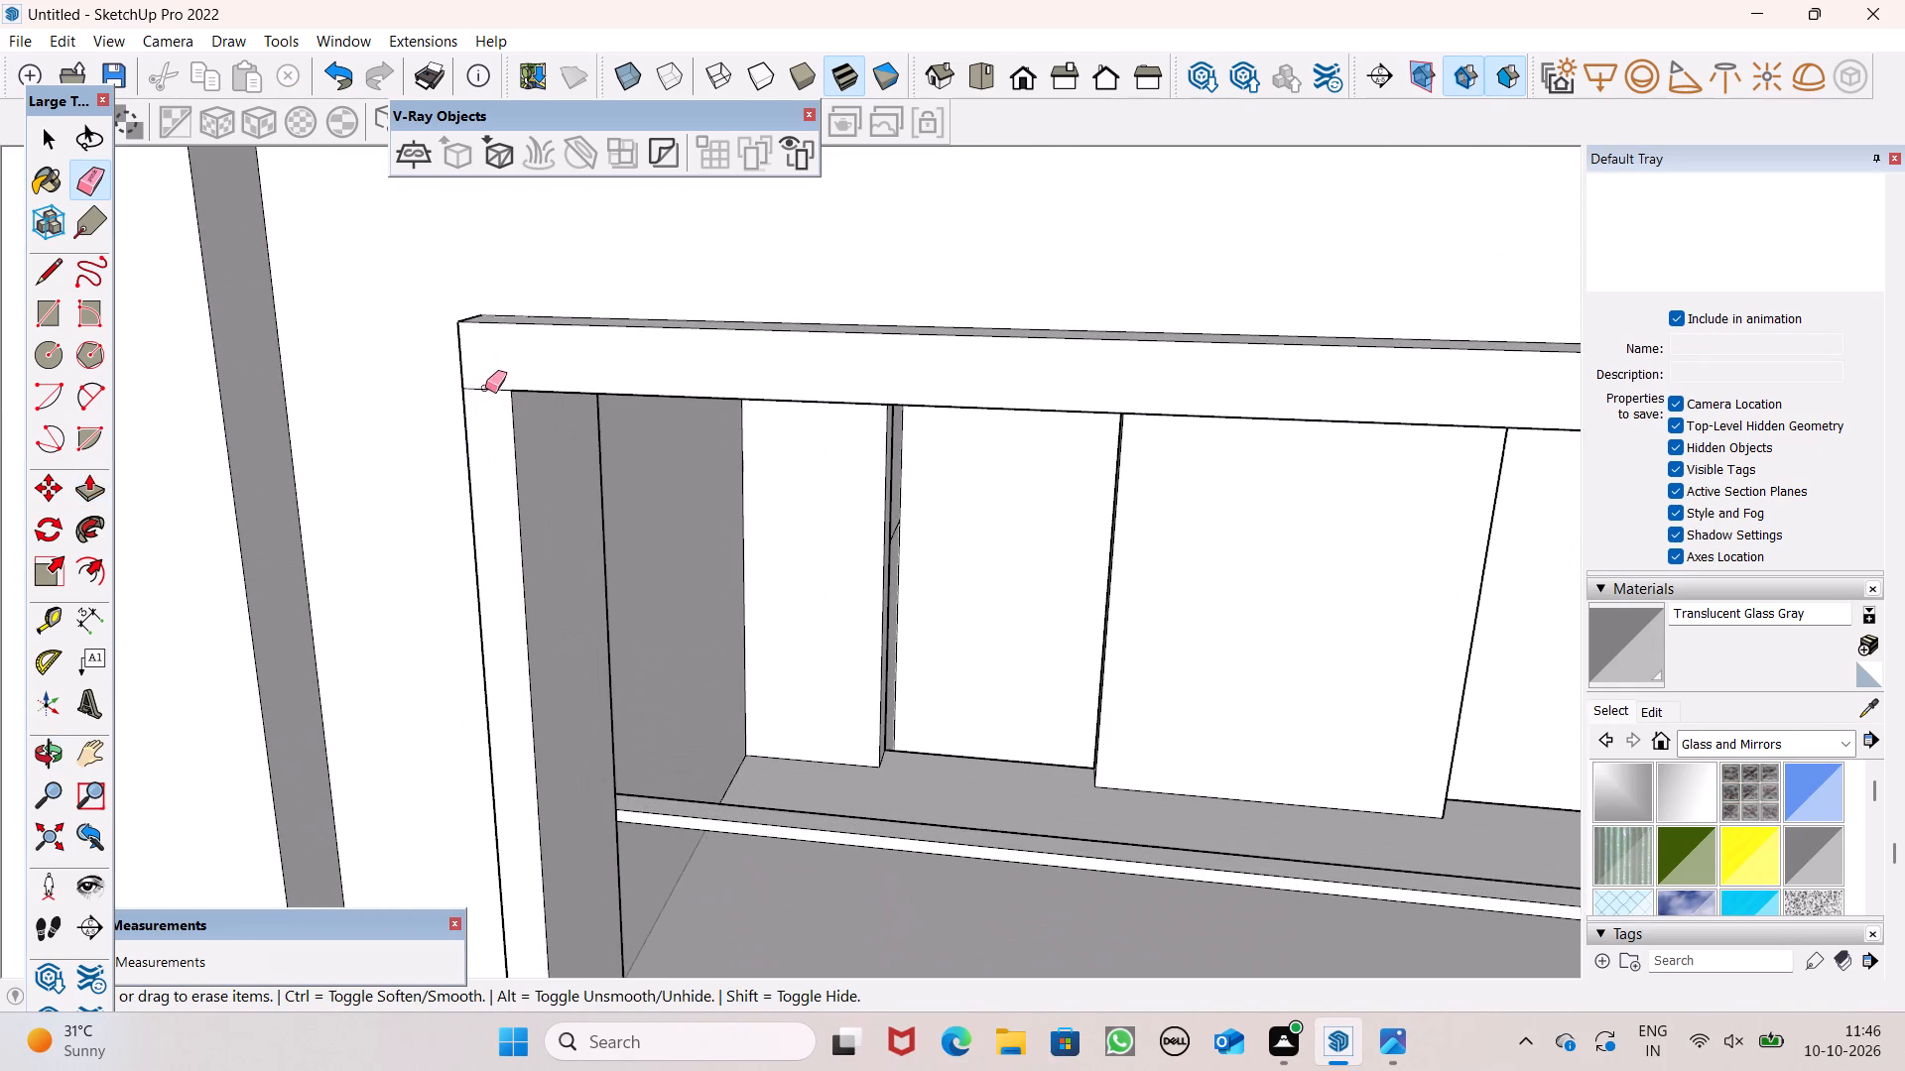
pyautogui.click(484, 388)
# Erase the seam line between the projecting top strip and the right strip on the trim's front face.
pyautogui.scroll(-12, 430, 396)
pyautogui.scroll(3, 1155, 602)
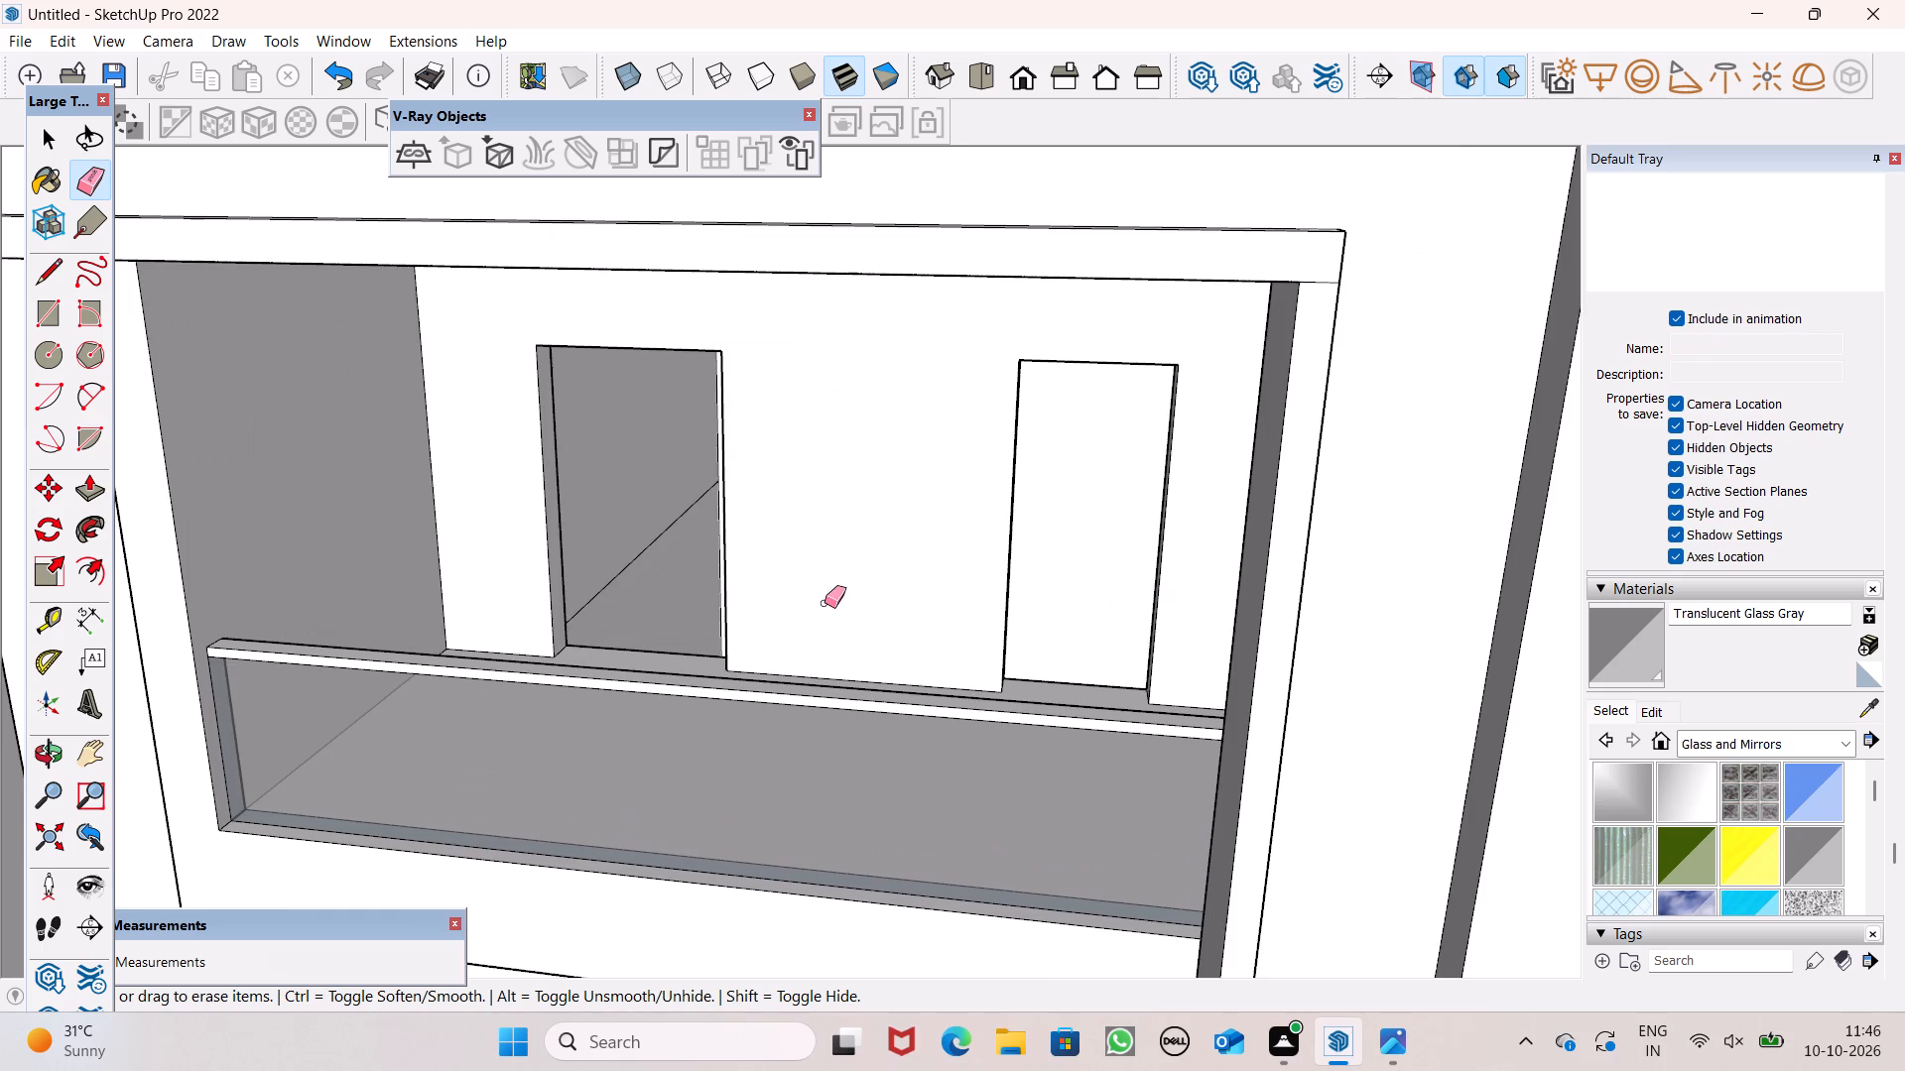
pyautogui.scroll(-4, 789, 688)
pyautogui.scroll(2, 1023, 537)
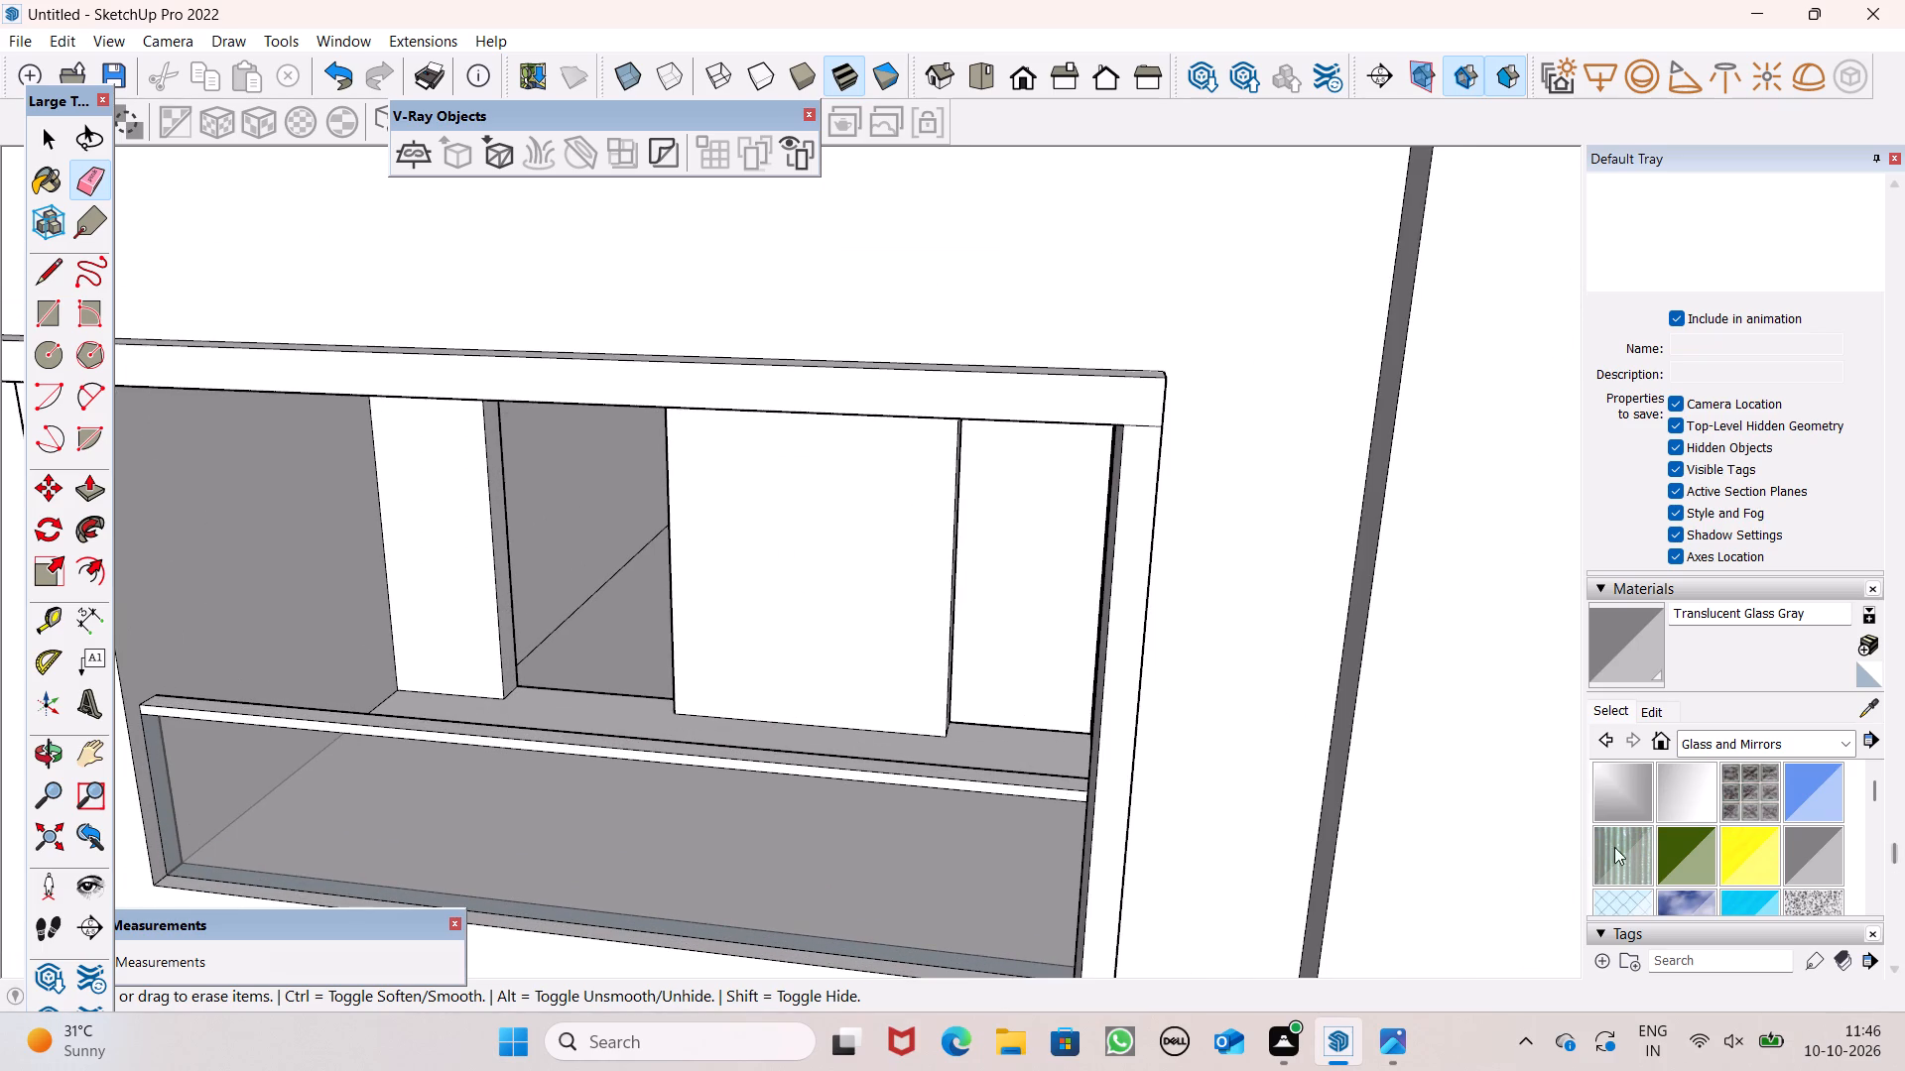
pyautogui.scroll(3, 1175, 457)
pyautogui.moveTo(1135, 430); pyautogui.dragTo(1135, 449)
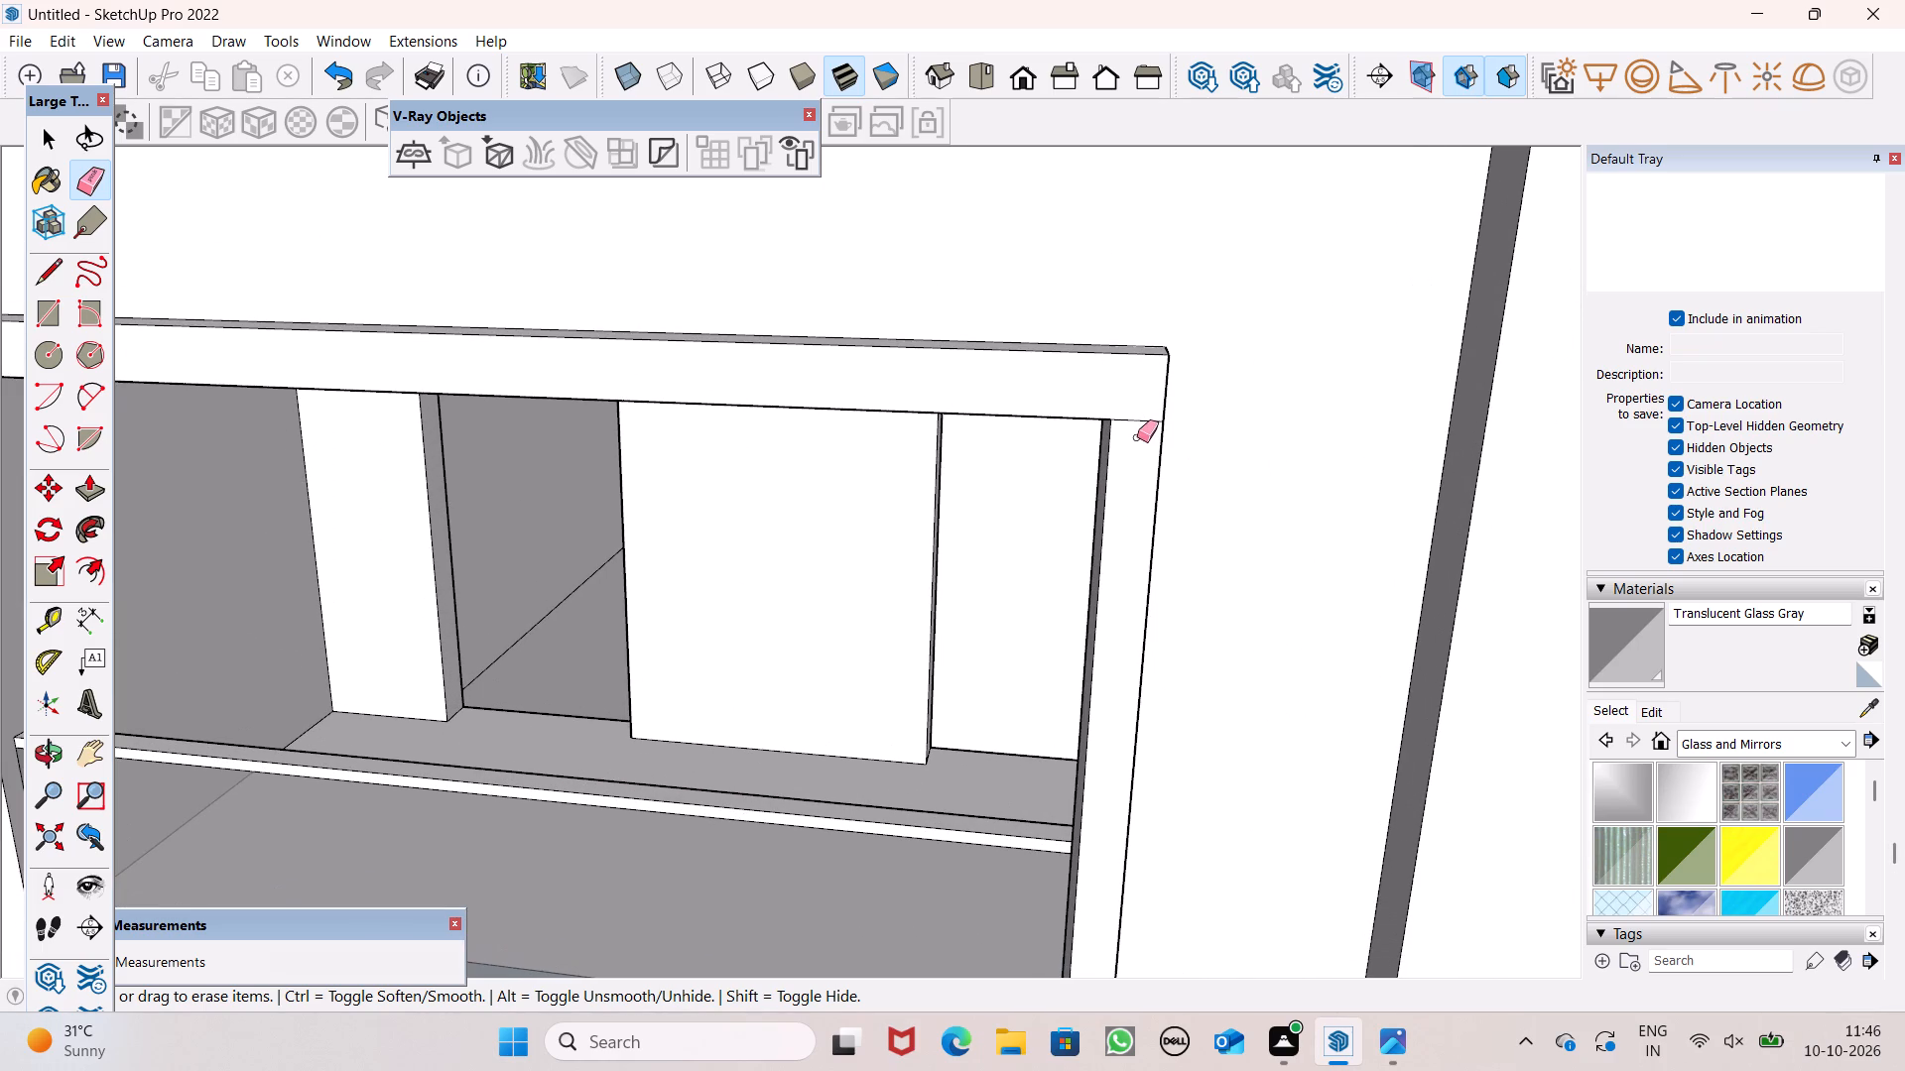
pyautogui.moveTo(1138, 437); pyautogui.dragTo(1138, 414)
pyautogui.scroll(-6, 1180, 583)
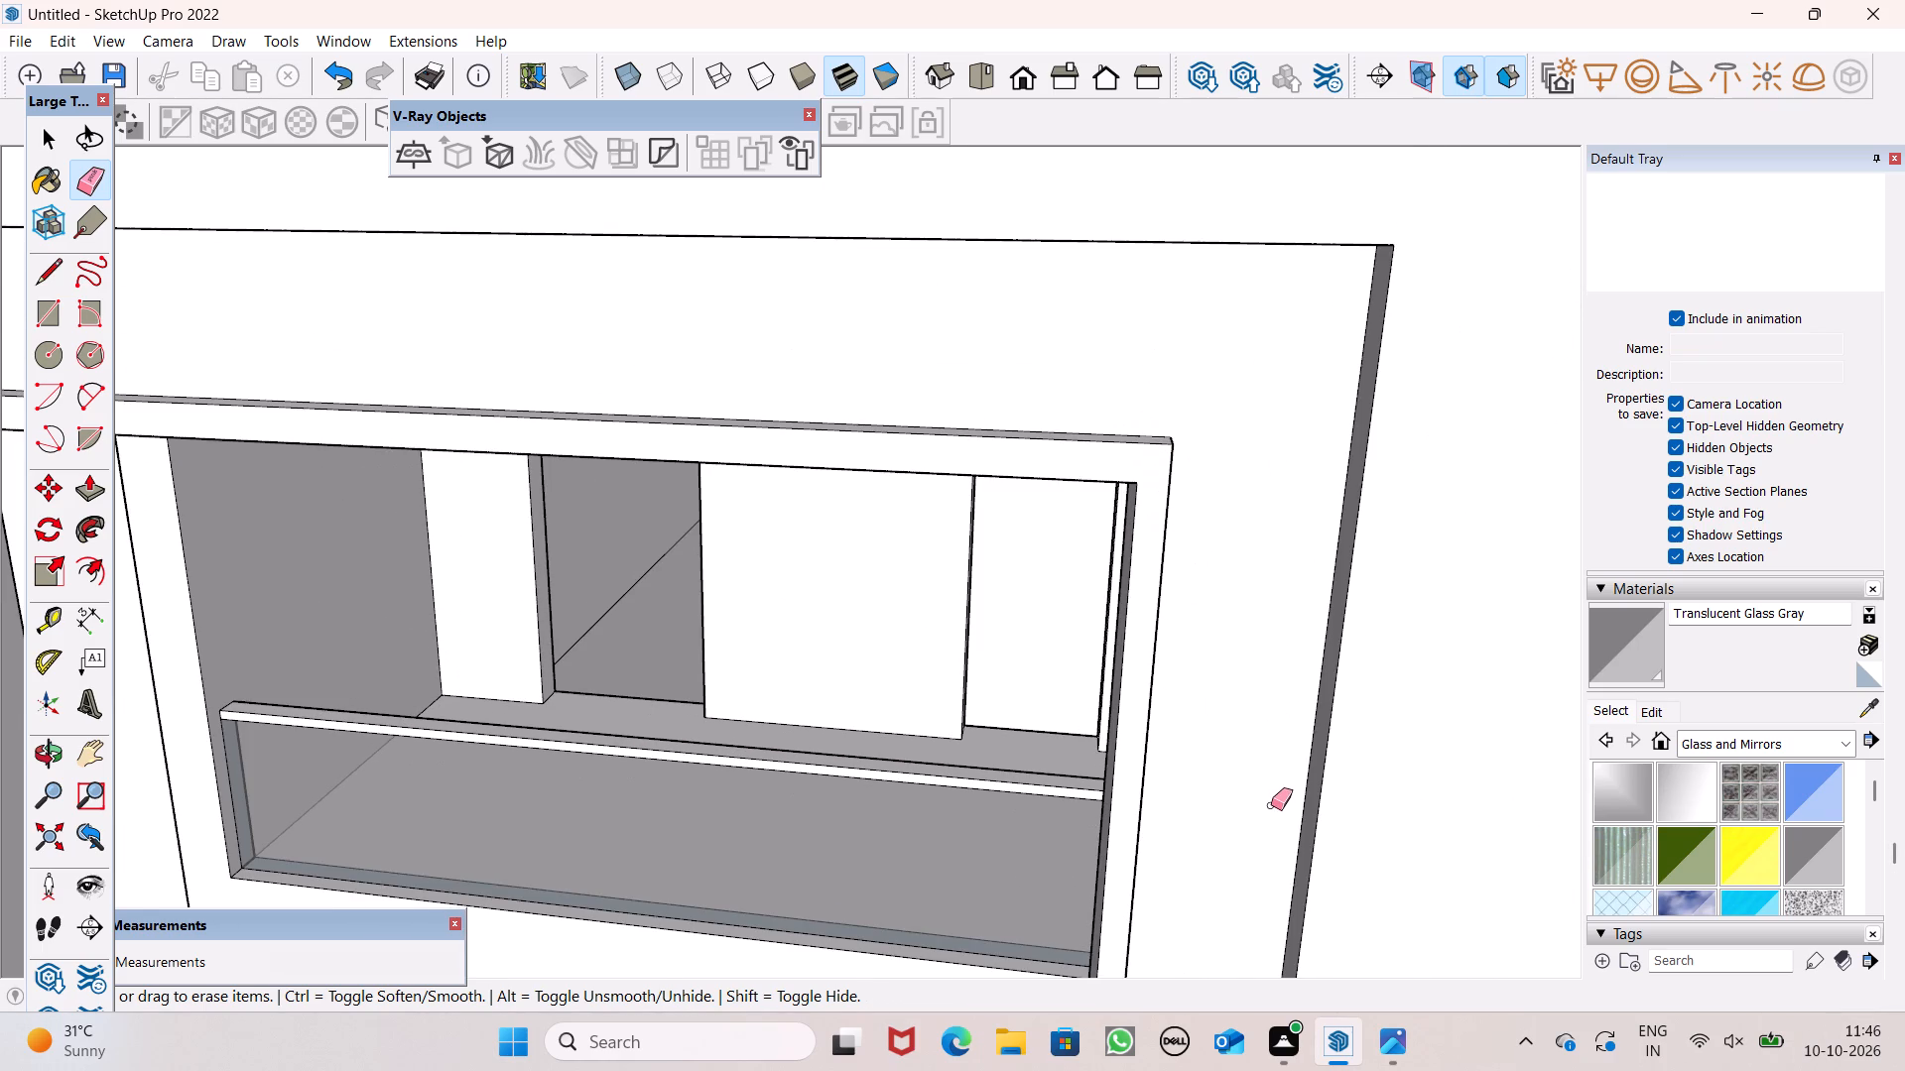
pyautogui.press('space')
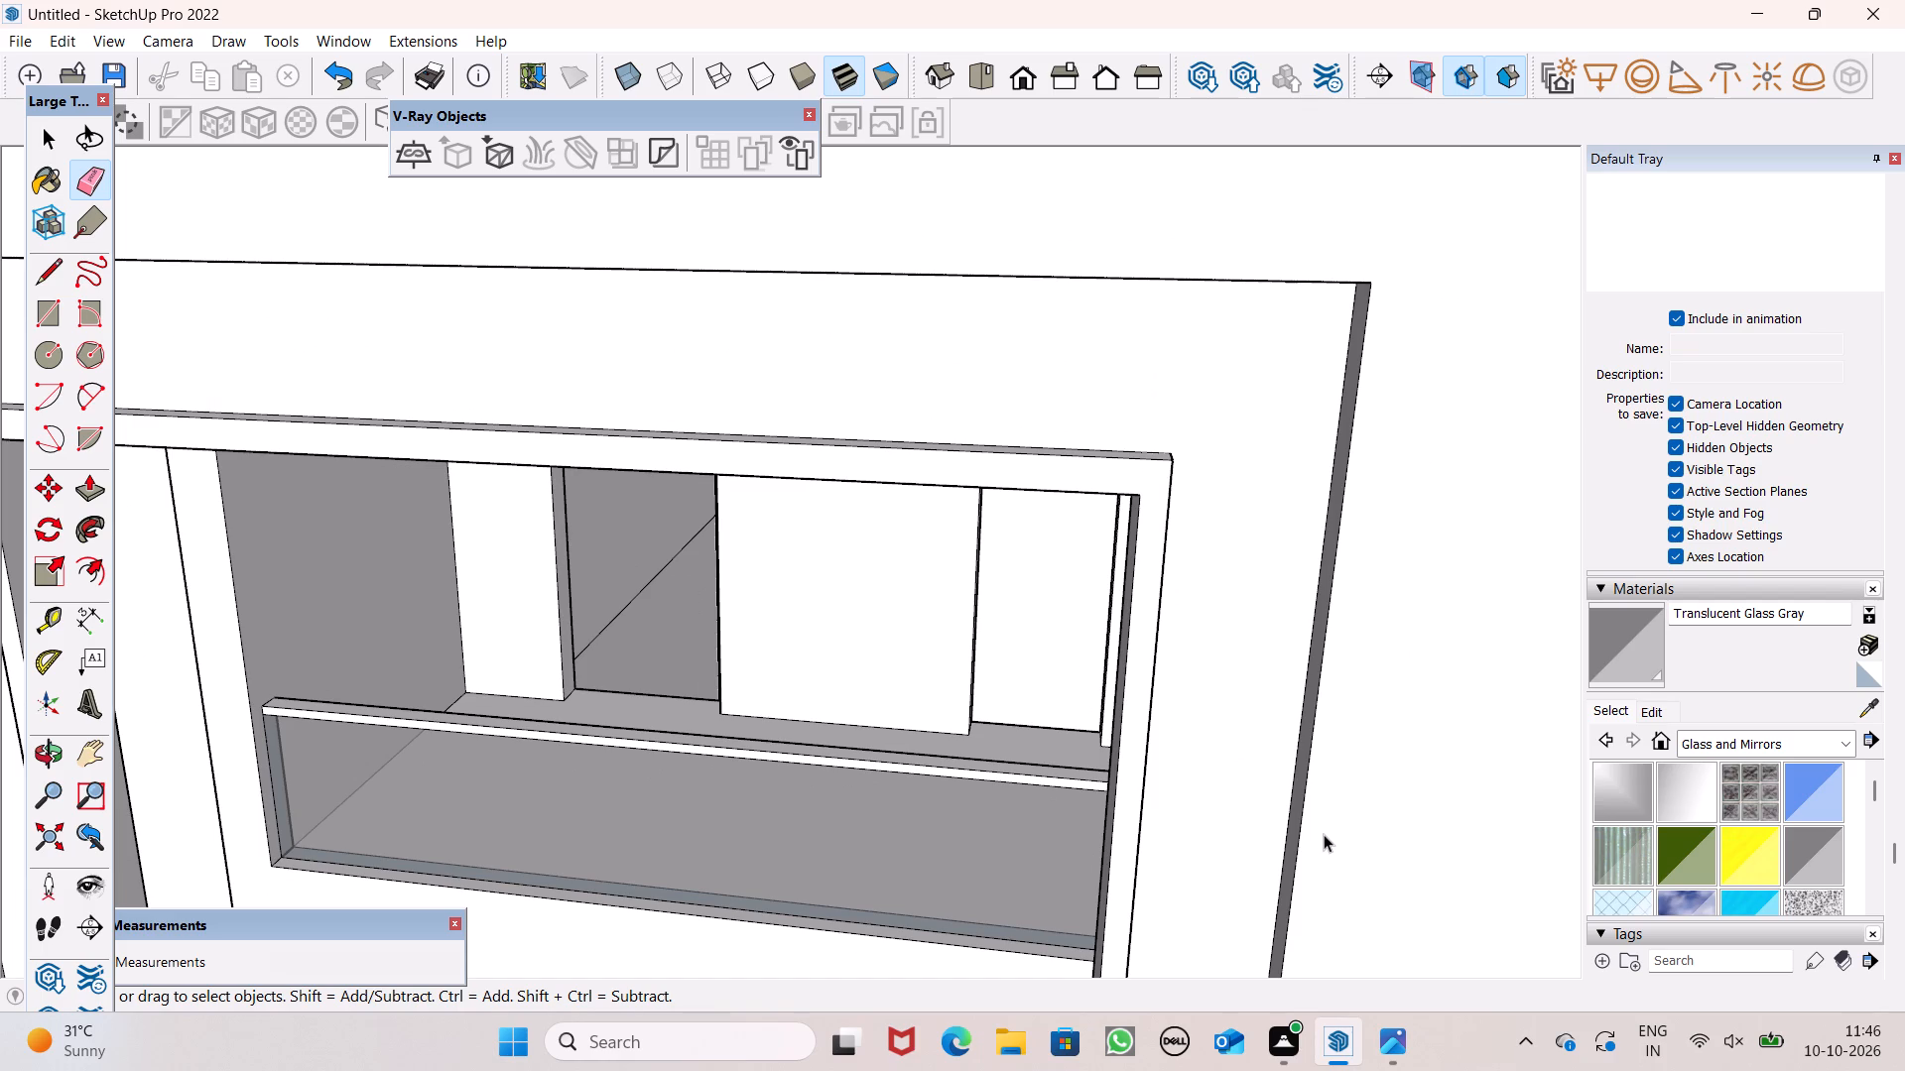
# Examine the portal's joined border trim in the context of the whole facade.
pyautogui.scroll(-2, 1246, 740)
pyautogui.scroll(-5, 1142, 696)
pyautogui.scroll(-2, 1155, 442)
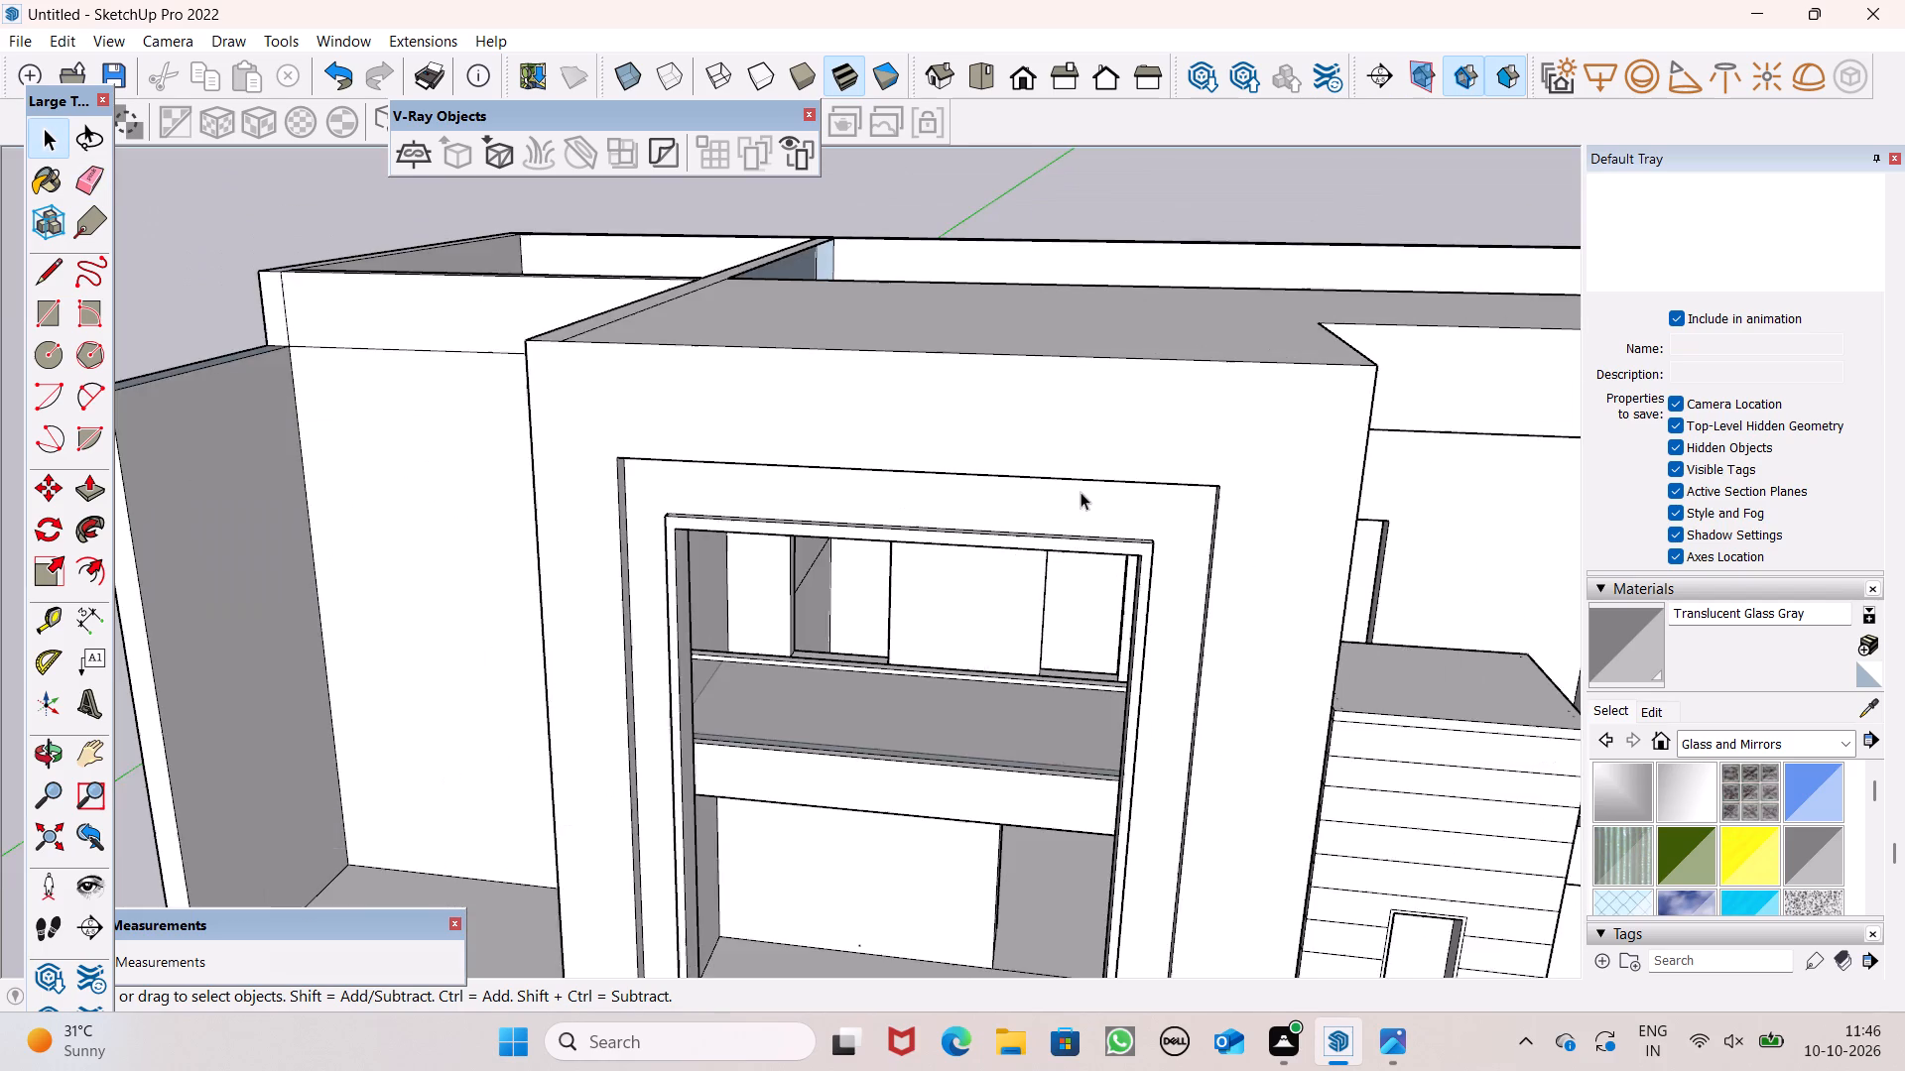
pyautogui.scroll(-10, 1080, 492)
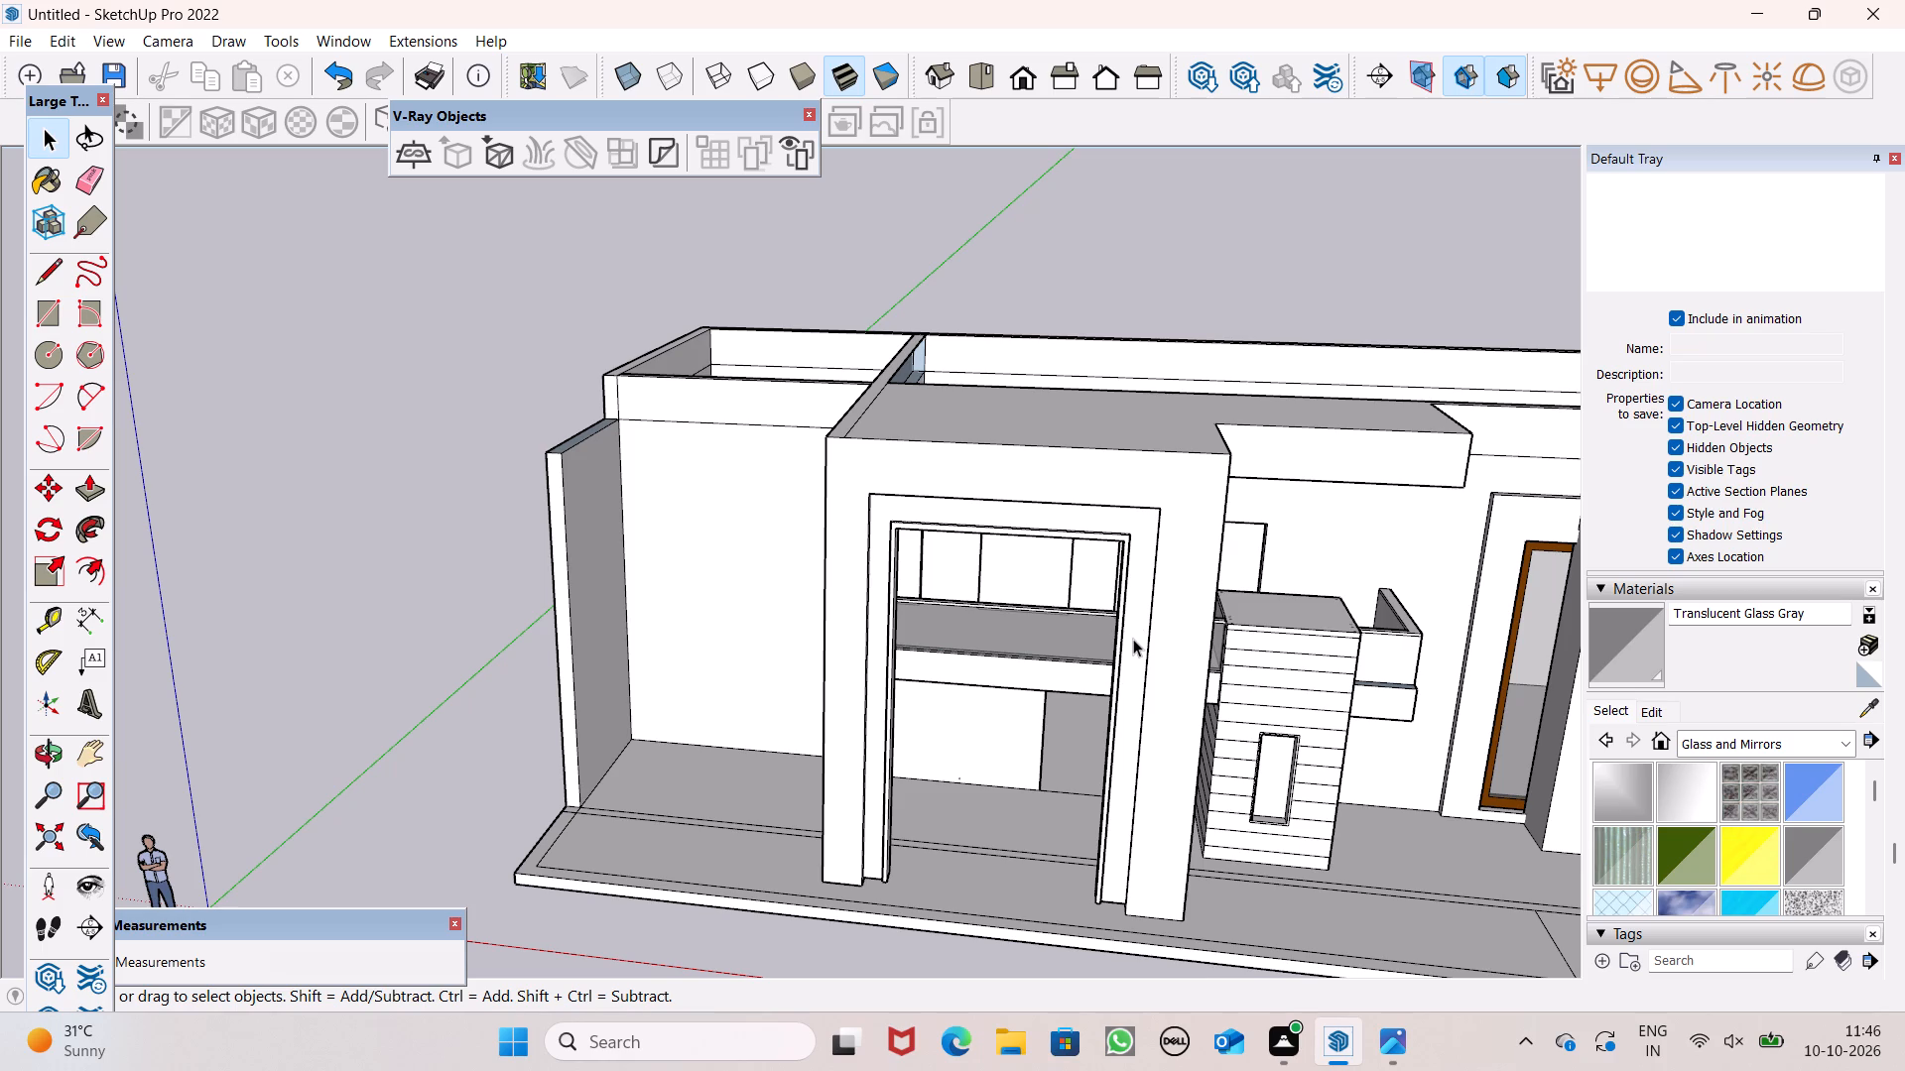
pyautogui.scroll(-2, 1053, 711)
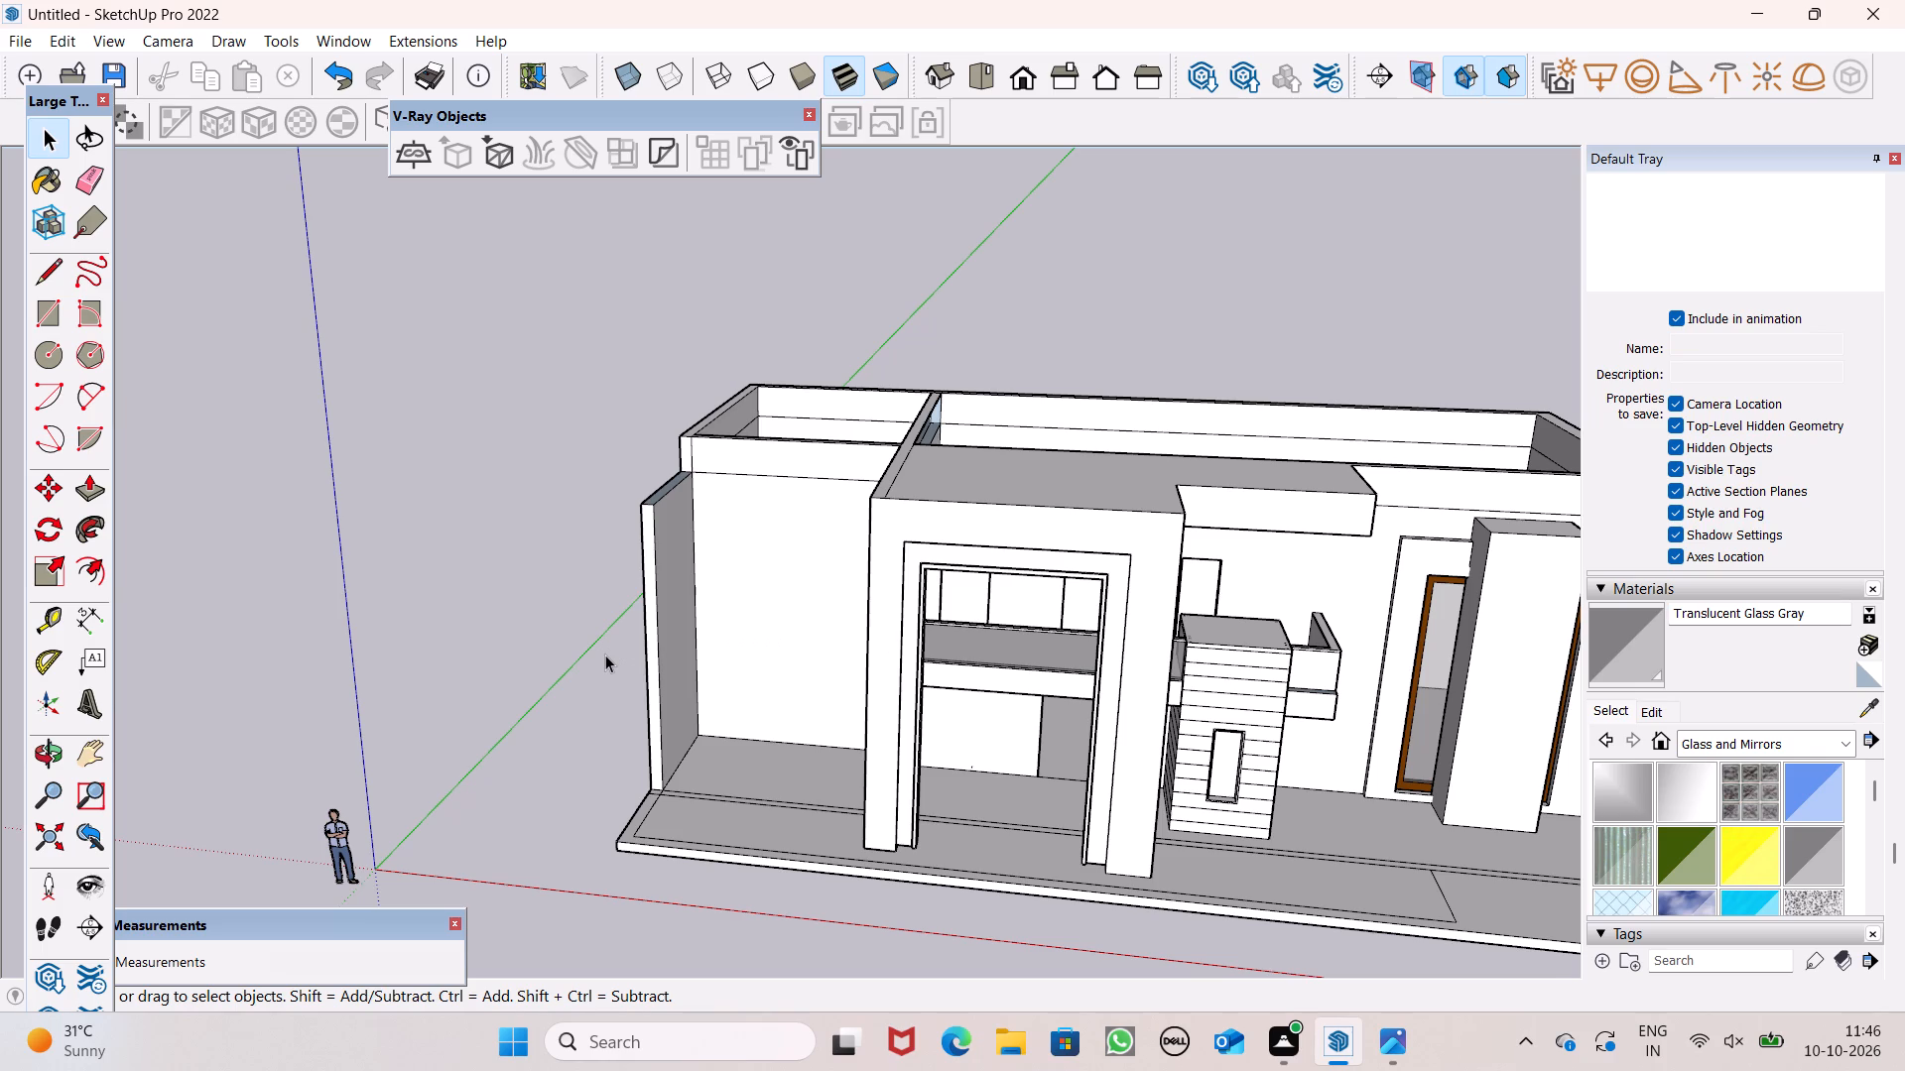
pyautogui.scroll(-2, 605, 654)
pyautogui.moveTo(620, 661); pyautogui.dragTo(652, 751, button='middle')
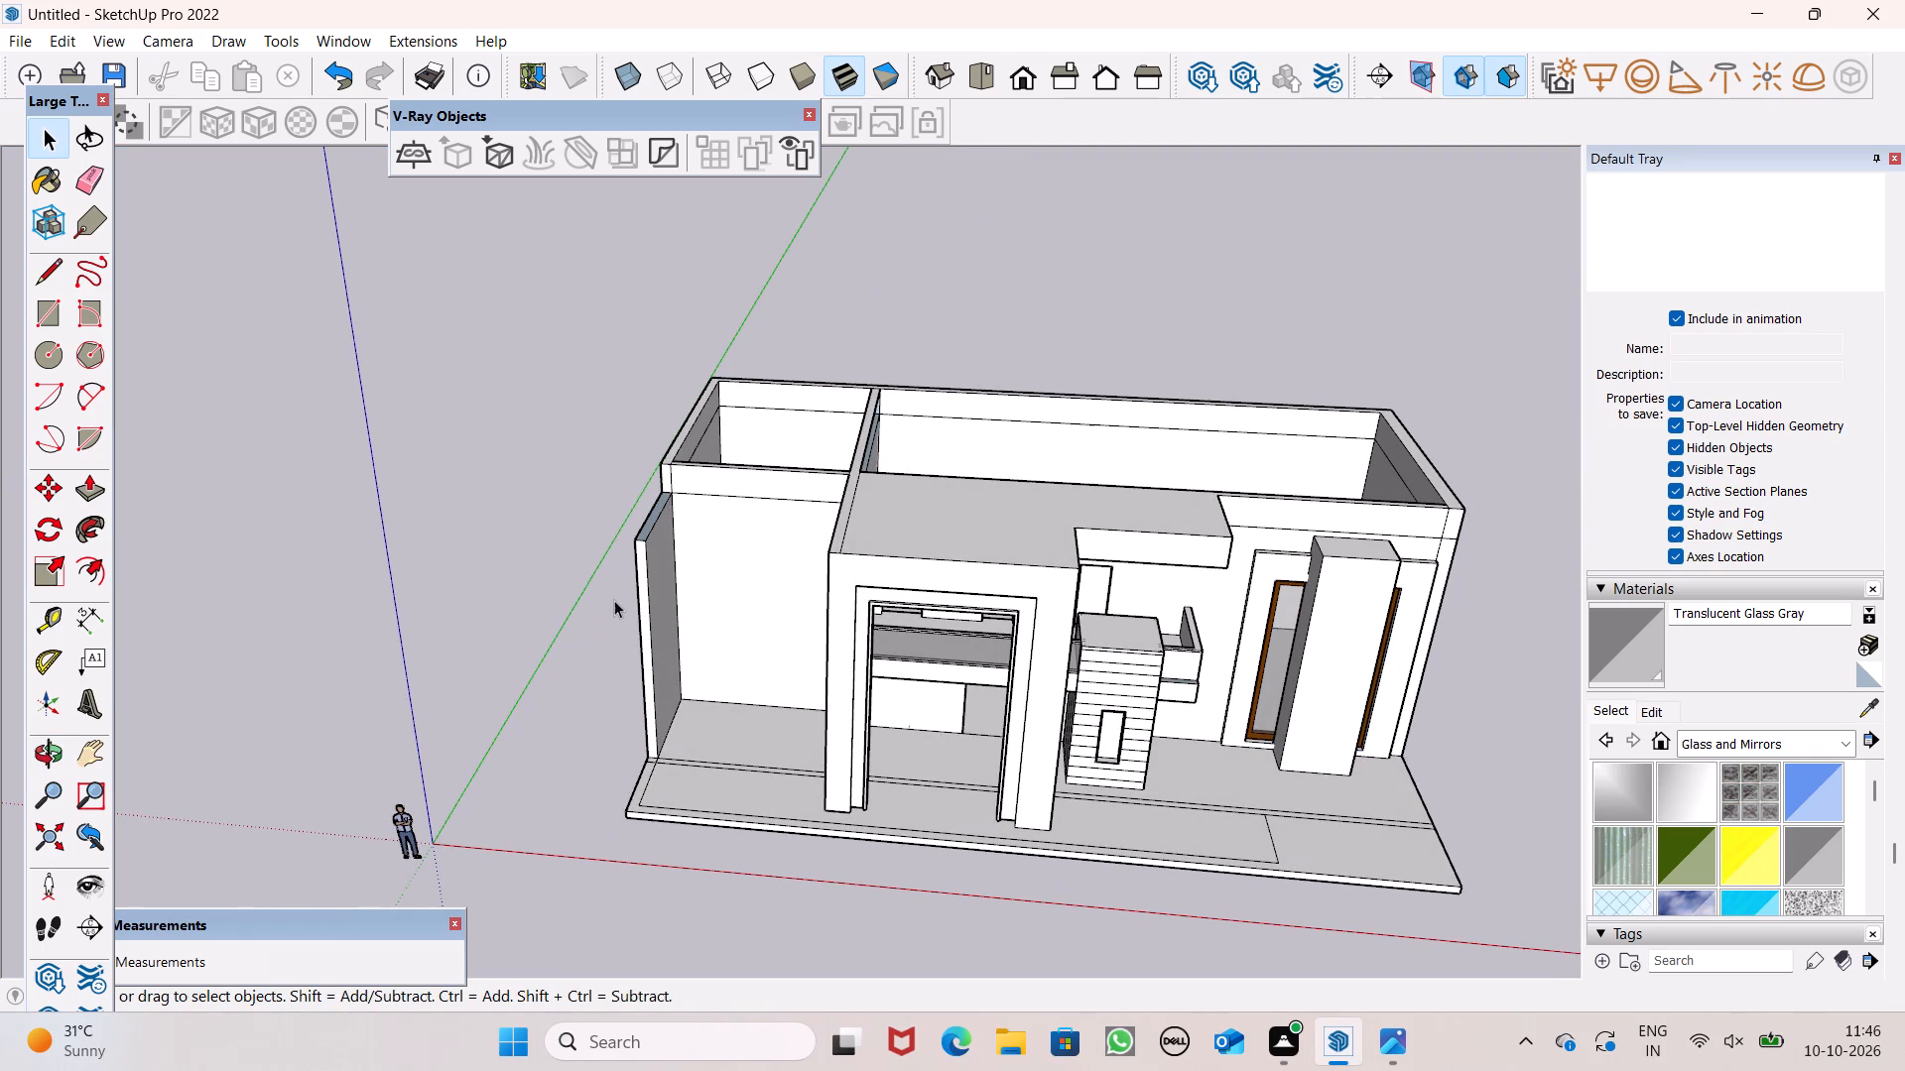
# Paint the top and front faces of the portal's border trim with Color M04 from the Colors materials.
pyautogui.click(1774, 736)
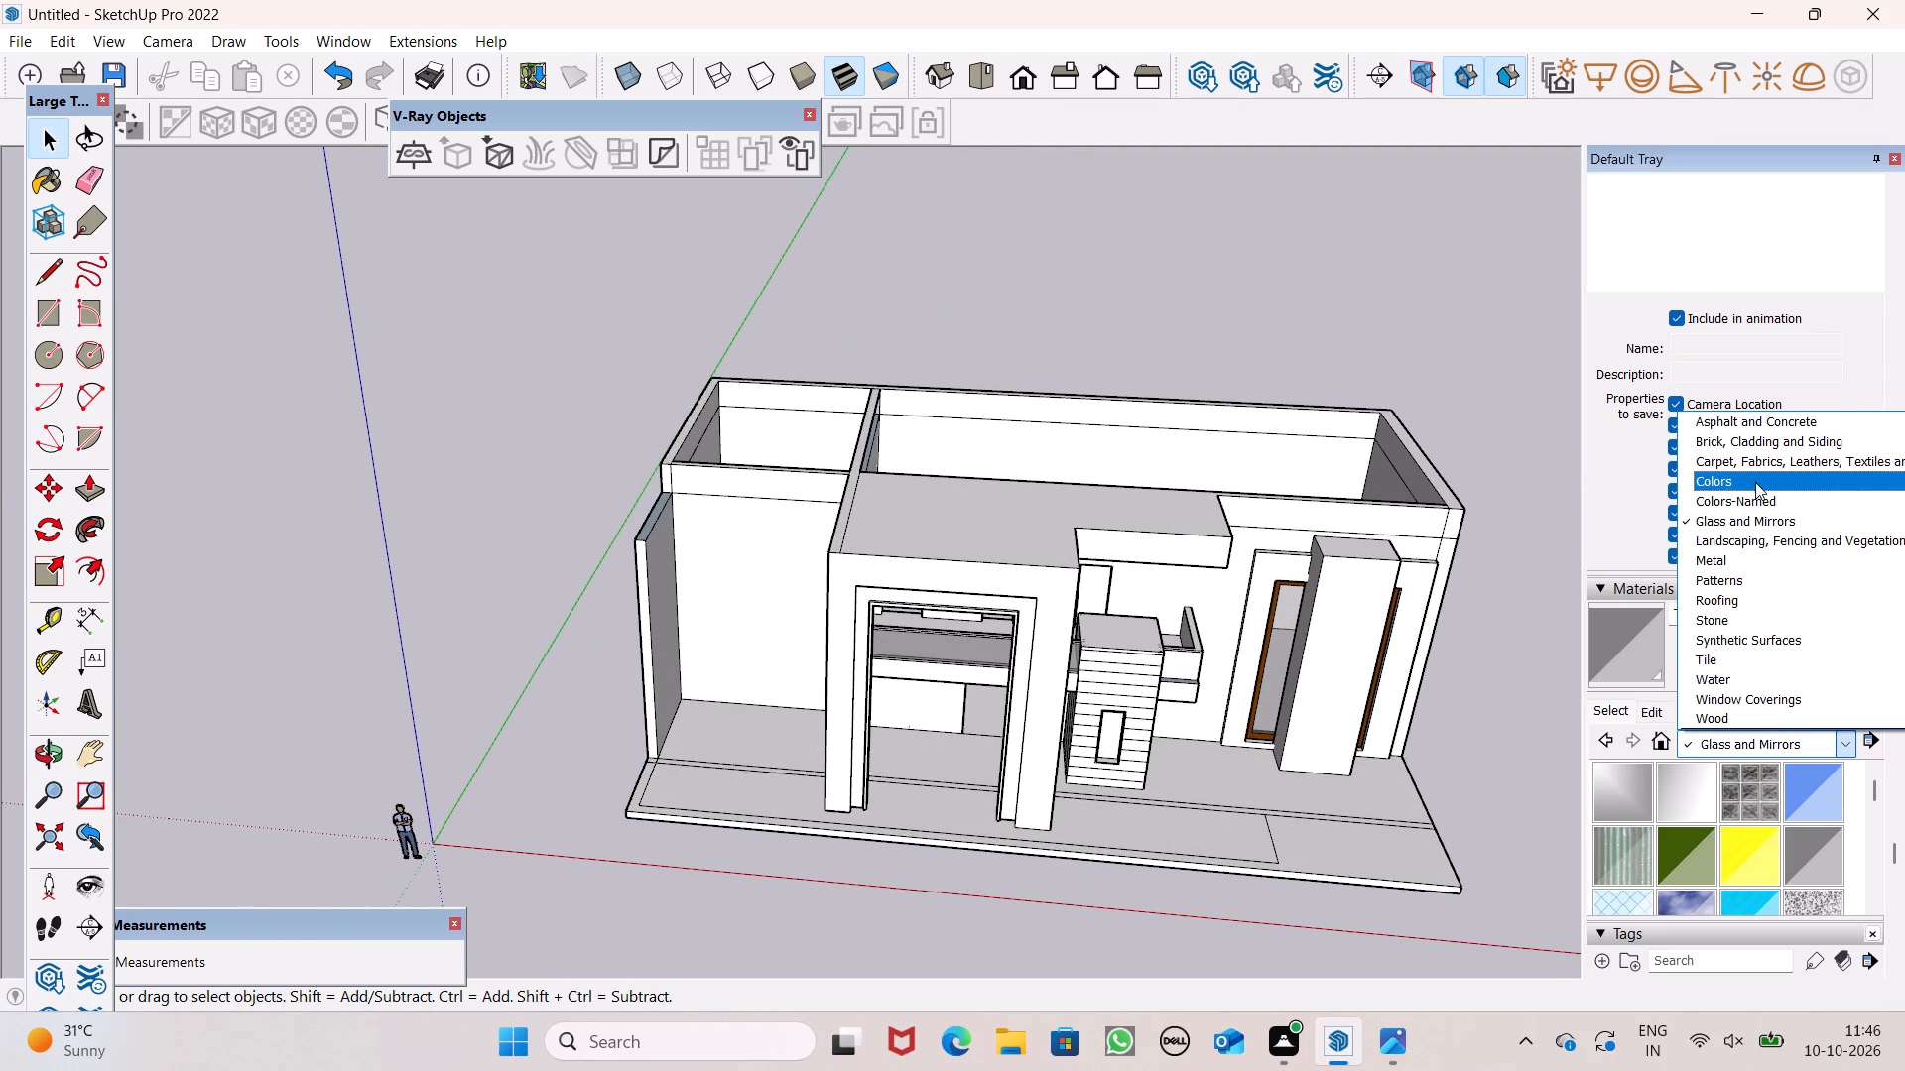
pyautogui.click(1753, 478)
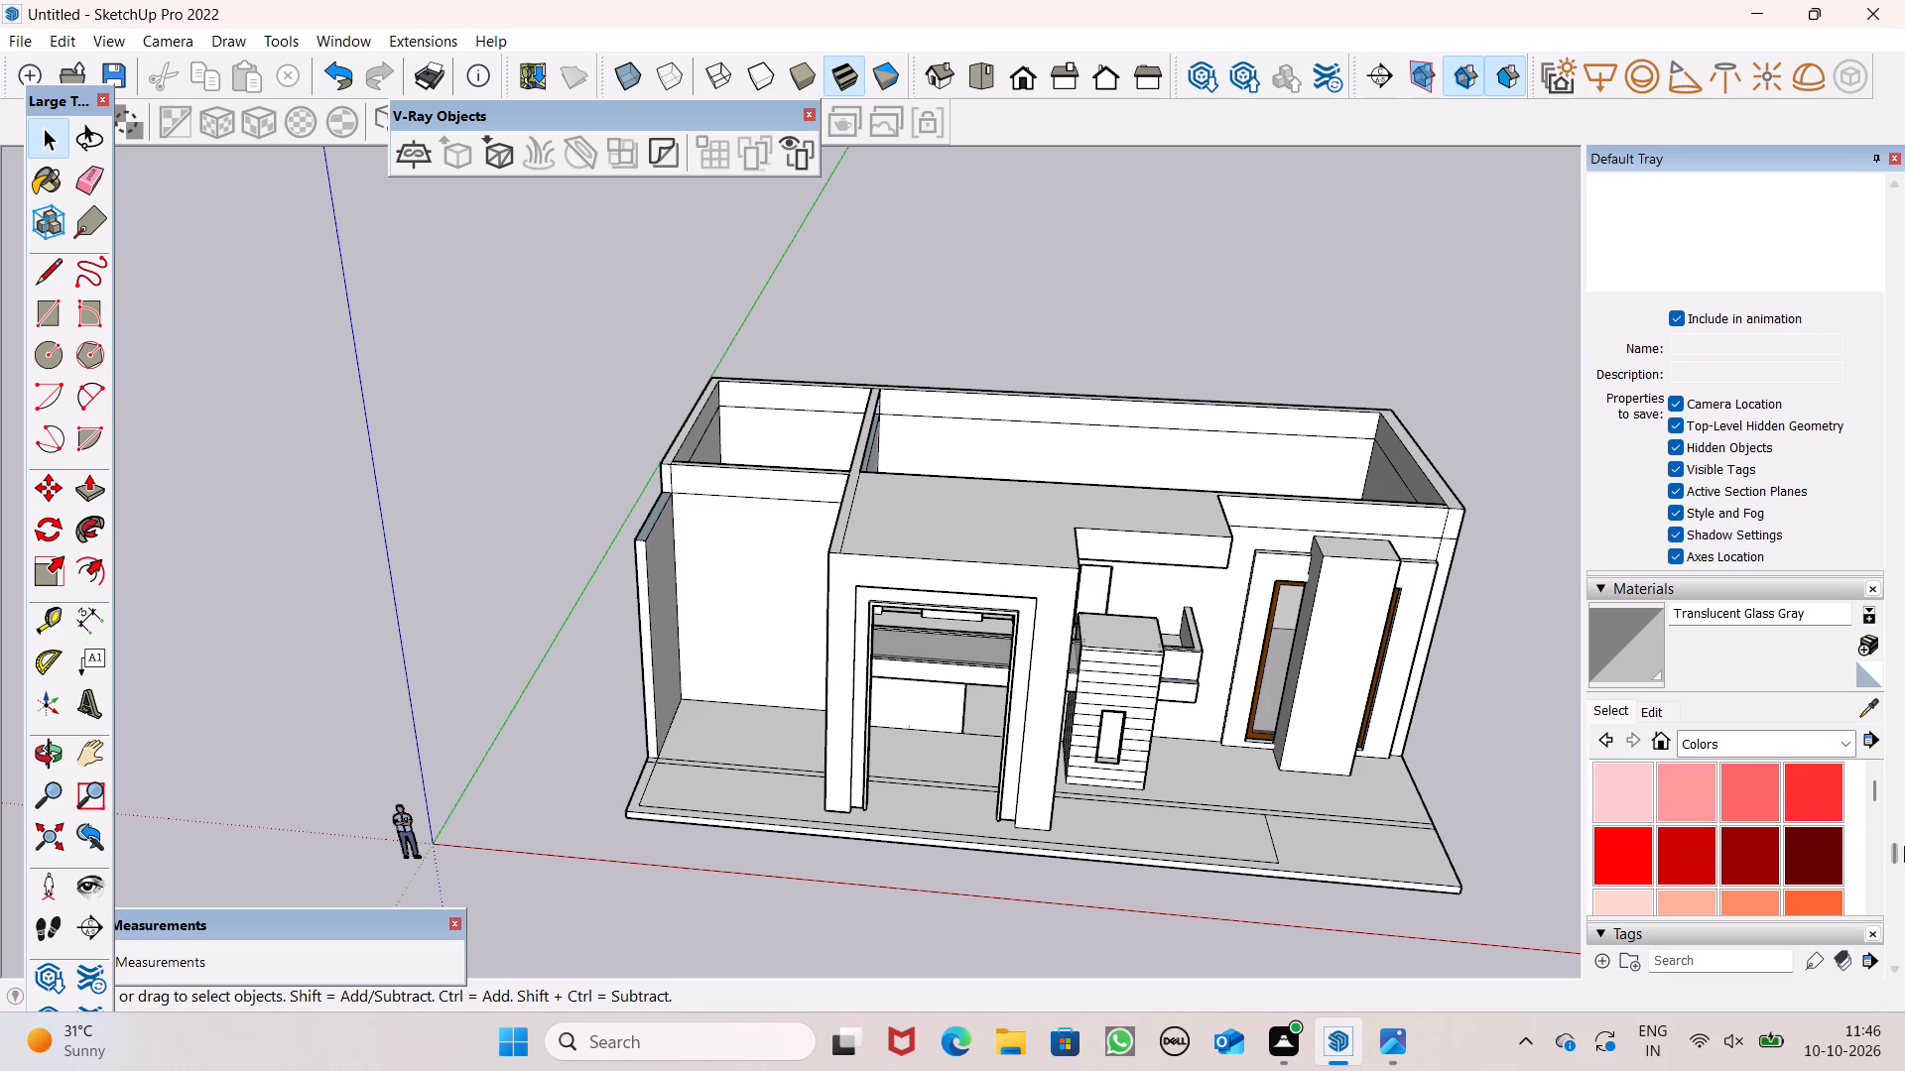
pyautogui.scroll(-13, 1776, 836)
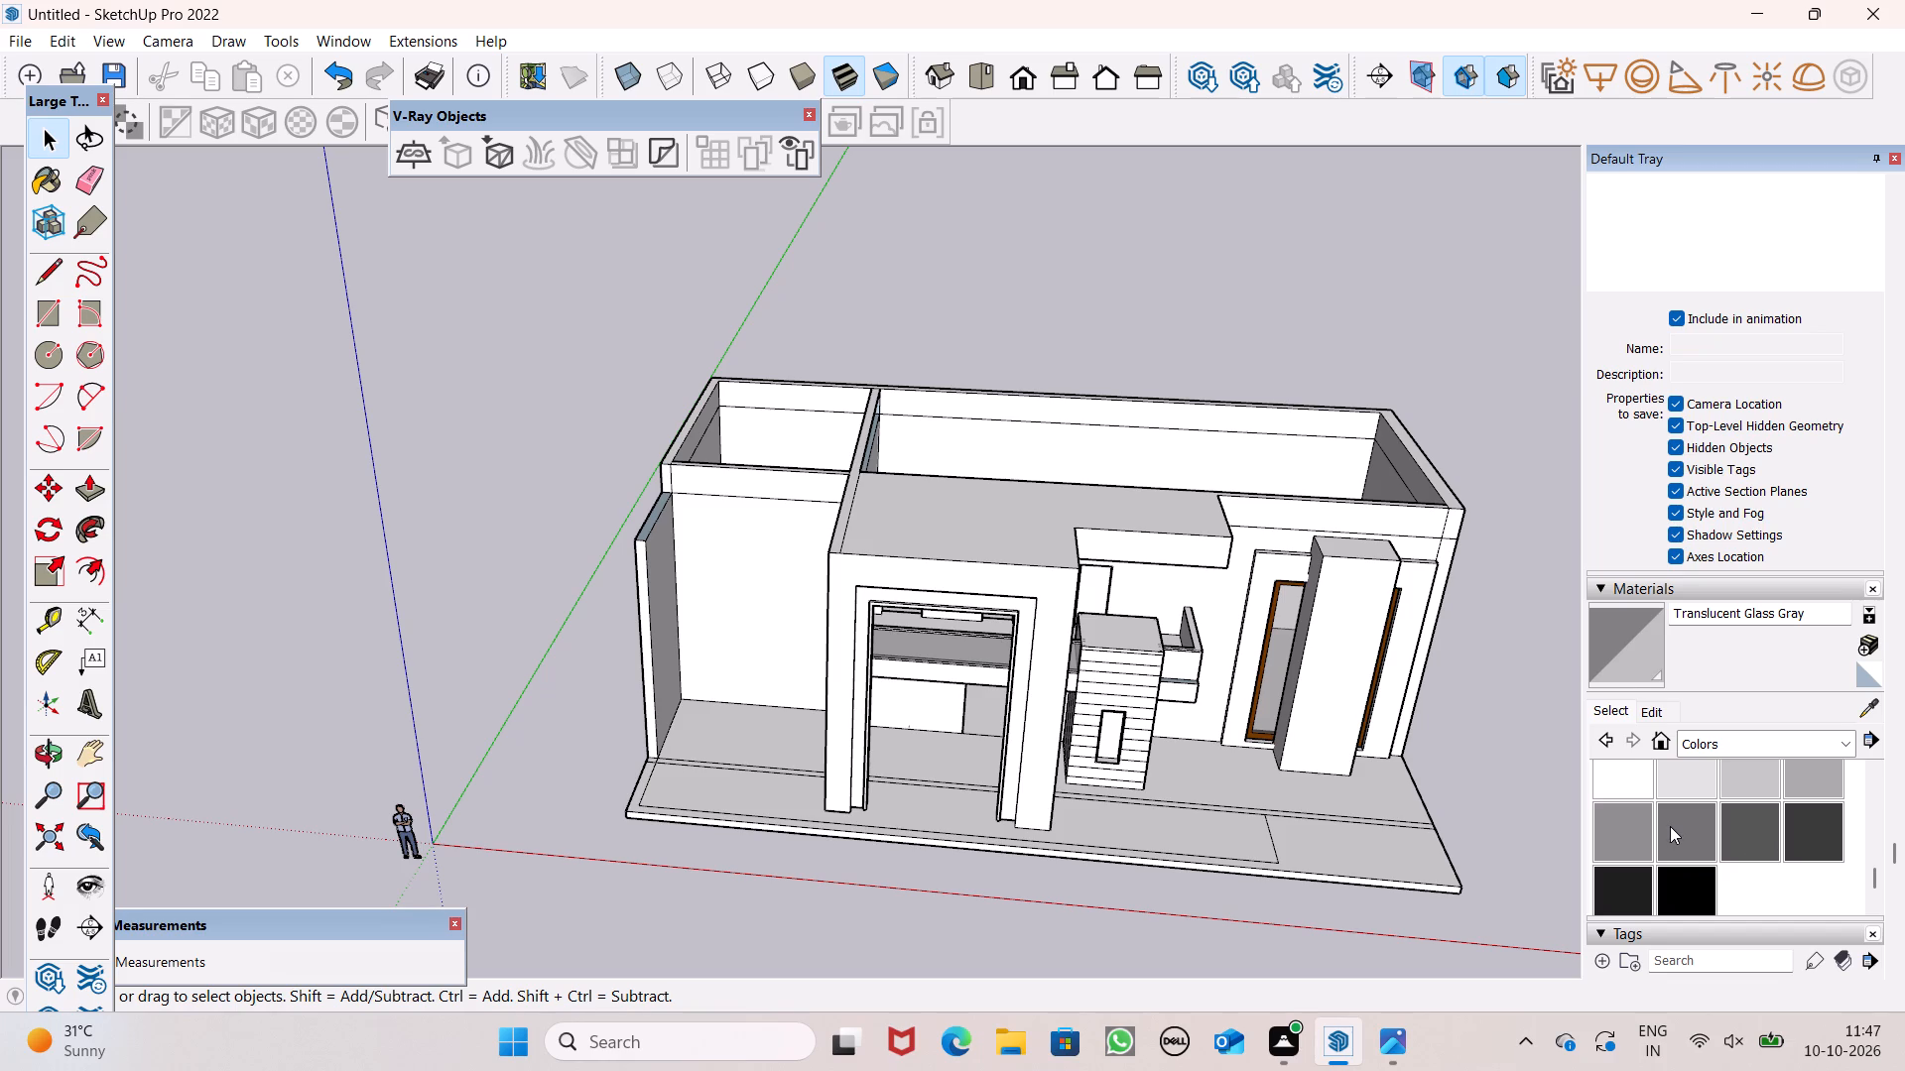
pyautogui.click(1628, 820)
pyautogui.scroll(5, 1203, 646)
pyautogui.scroll(3, 788, 650)
pyautogui.scroll(-1, 788, 650)
pyautogui.scroll(7, 788, 650)
pyautogui.scroll(3, 647, 478)
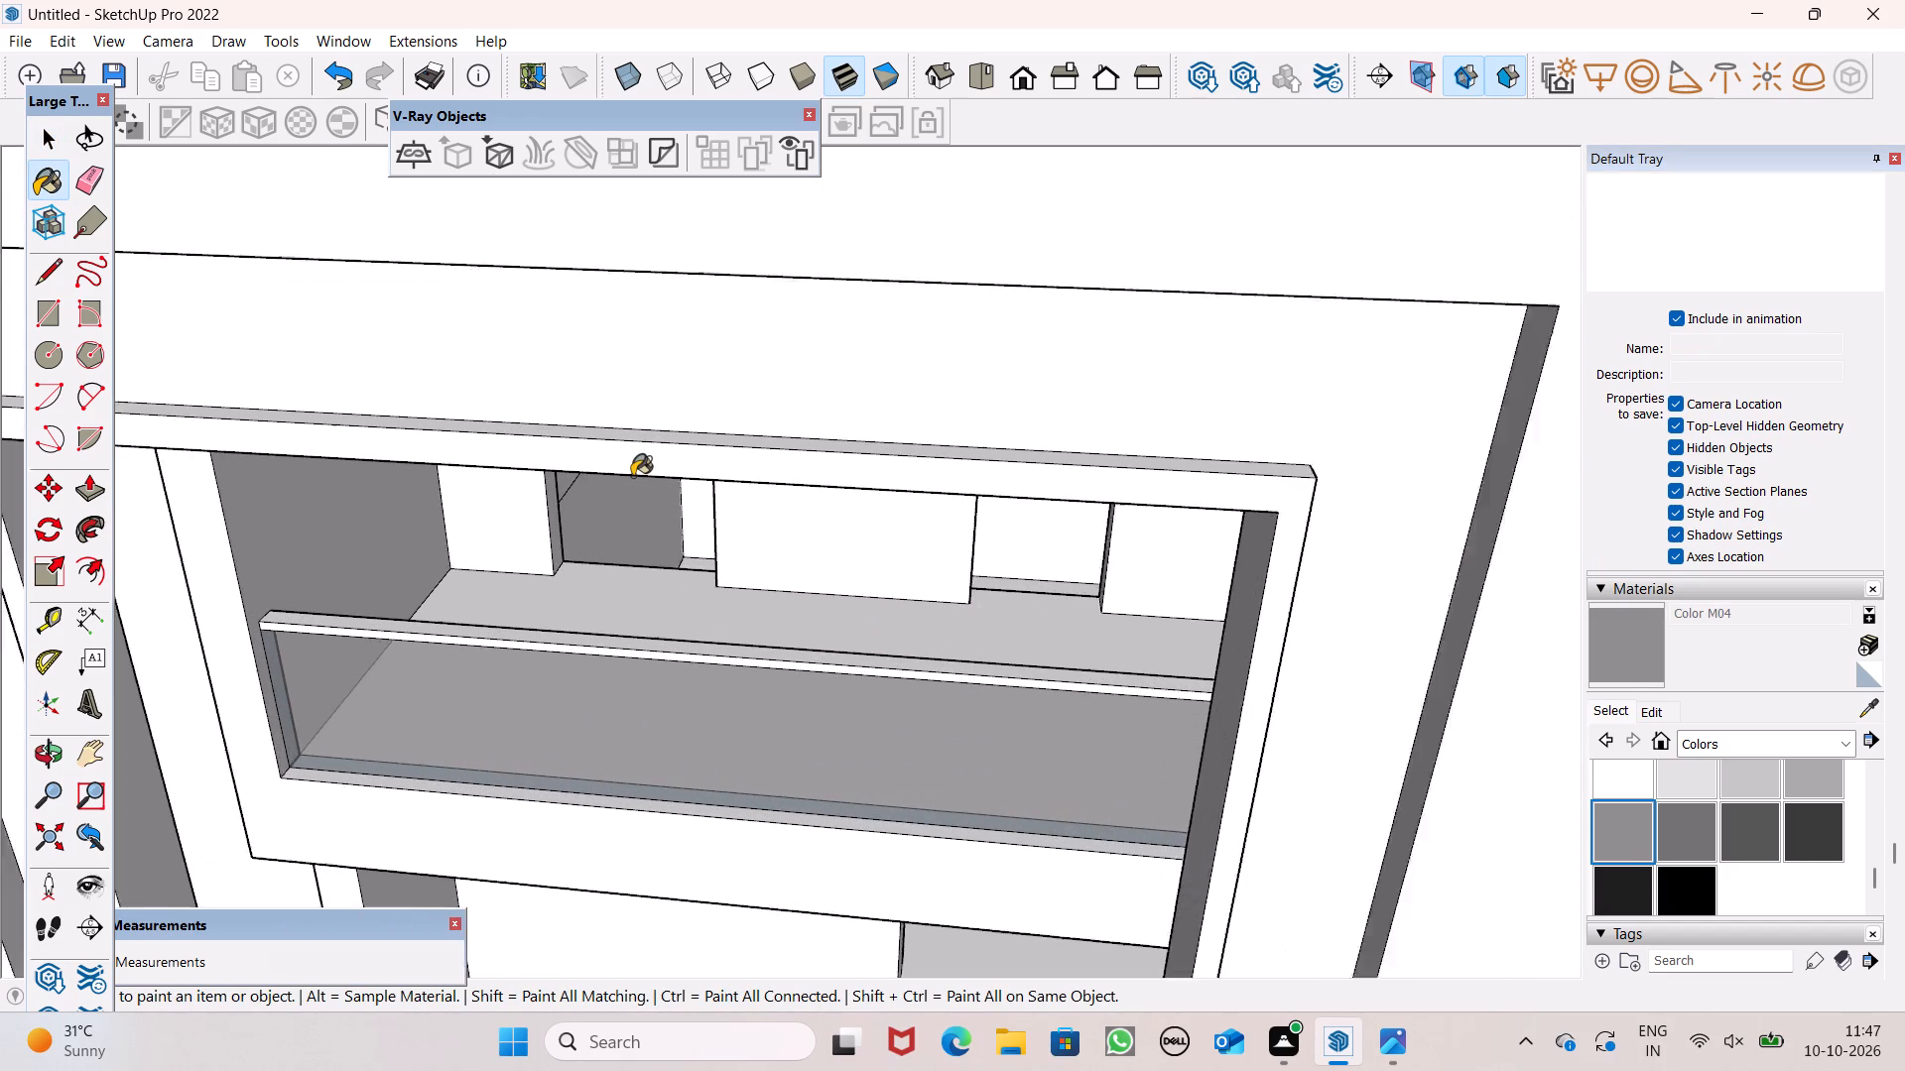
pyautogui.scroll(2, 632, 476)
pyautogui.moveTo(609, 474); pyautogui.dragTo(617, 664, button='middle')
pyautogui.scroll(4, 630, 429)
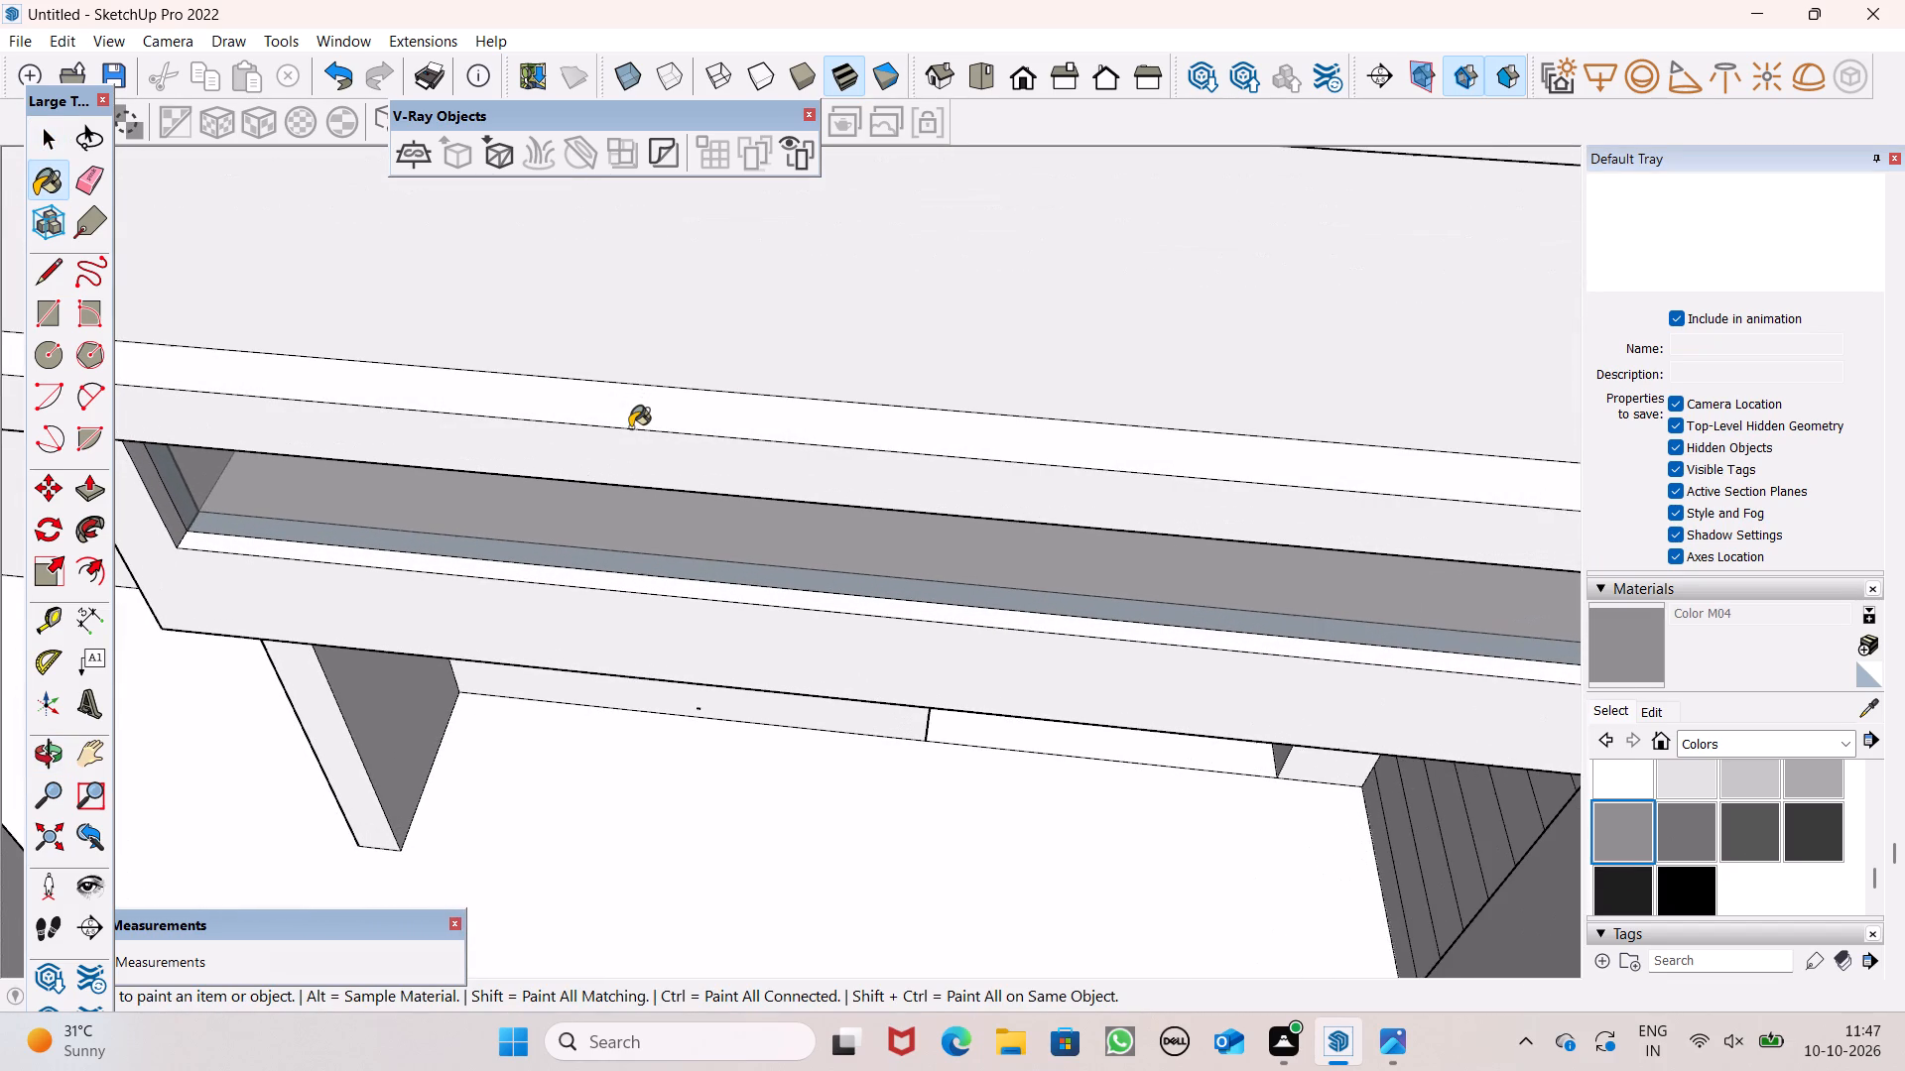
pyautogui.click(630, 427)
pyautogui.click(630, 447)
pyautogui.click(664, 419)
pyautogui.scroll(-7, 731, 415)
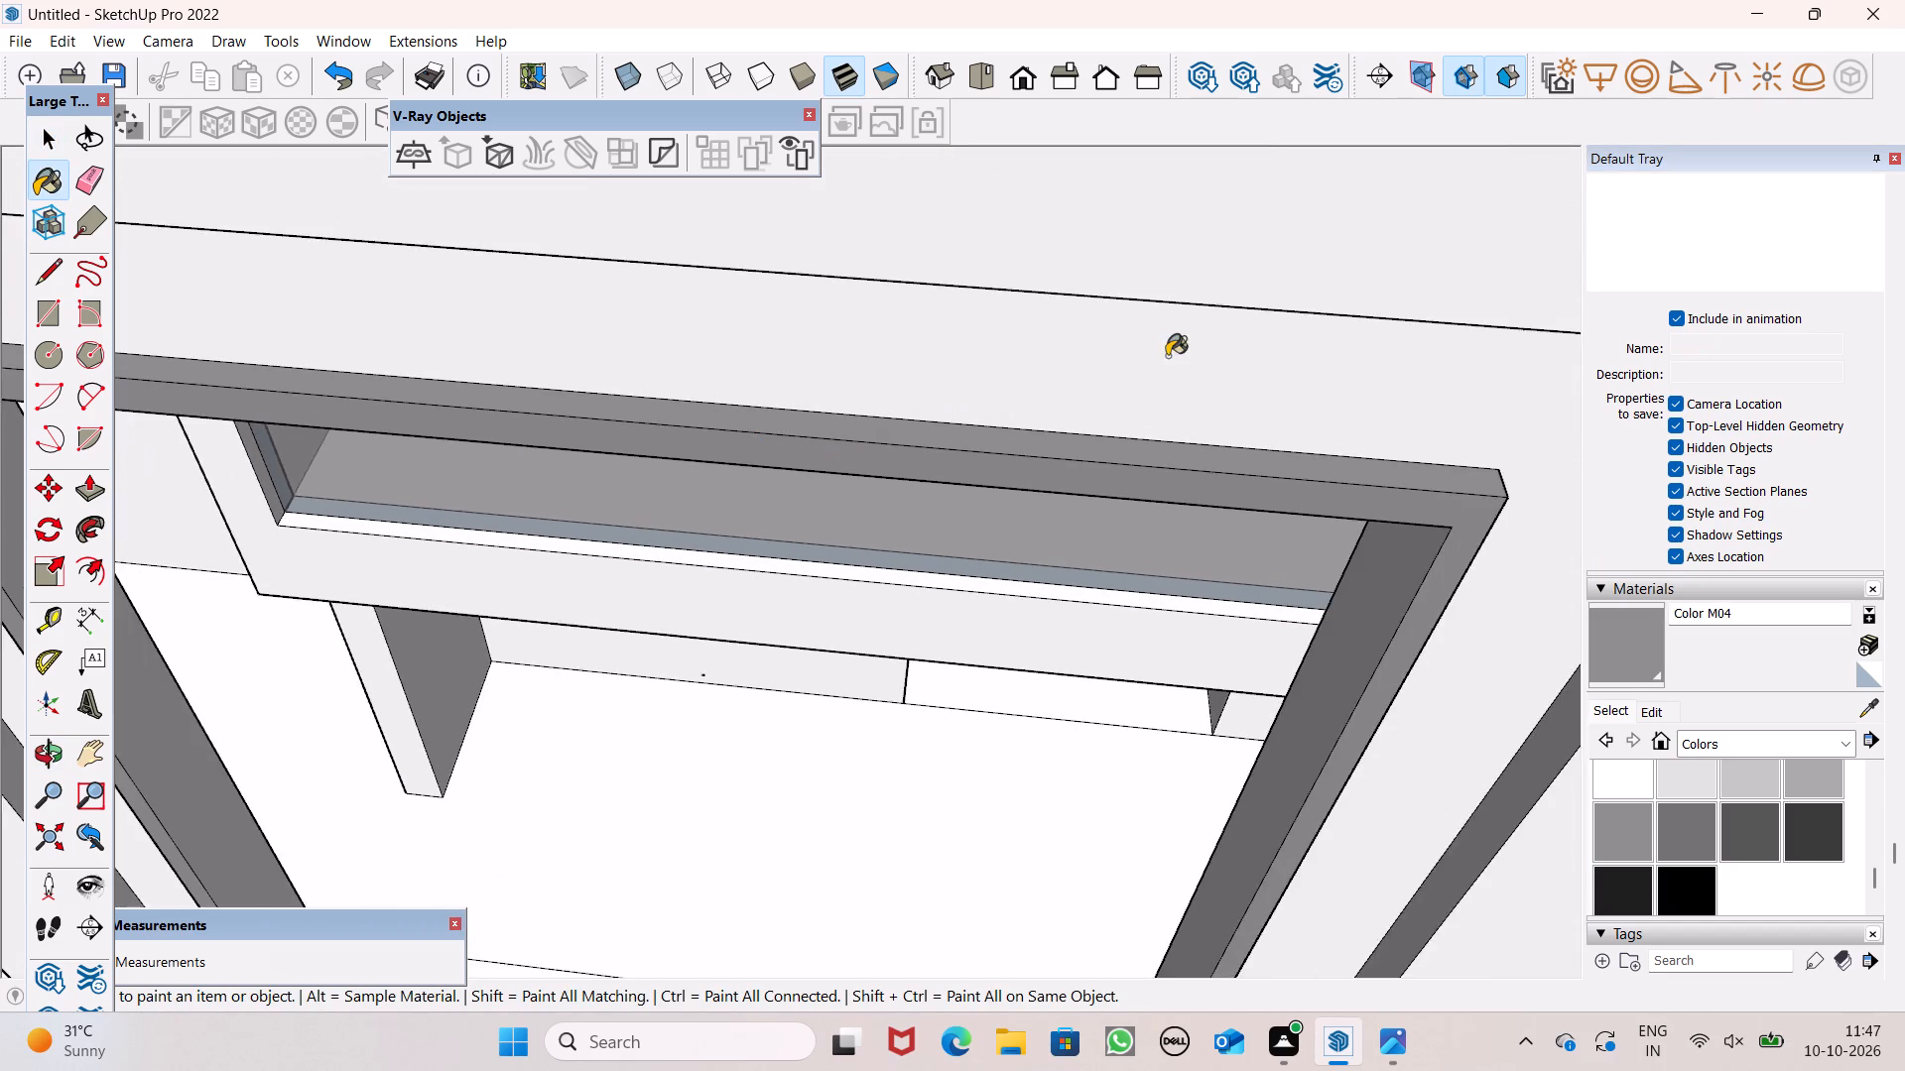
# Paint the outer side faces of the trim's left and right strips with Color M04.
pyautogui.scroll(-6, 1183, 373)
pyautogui.moveTo(1210, 509); pyautogui.dragTo(1513, 273, button='middle')
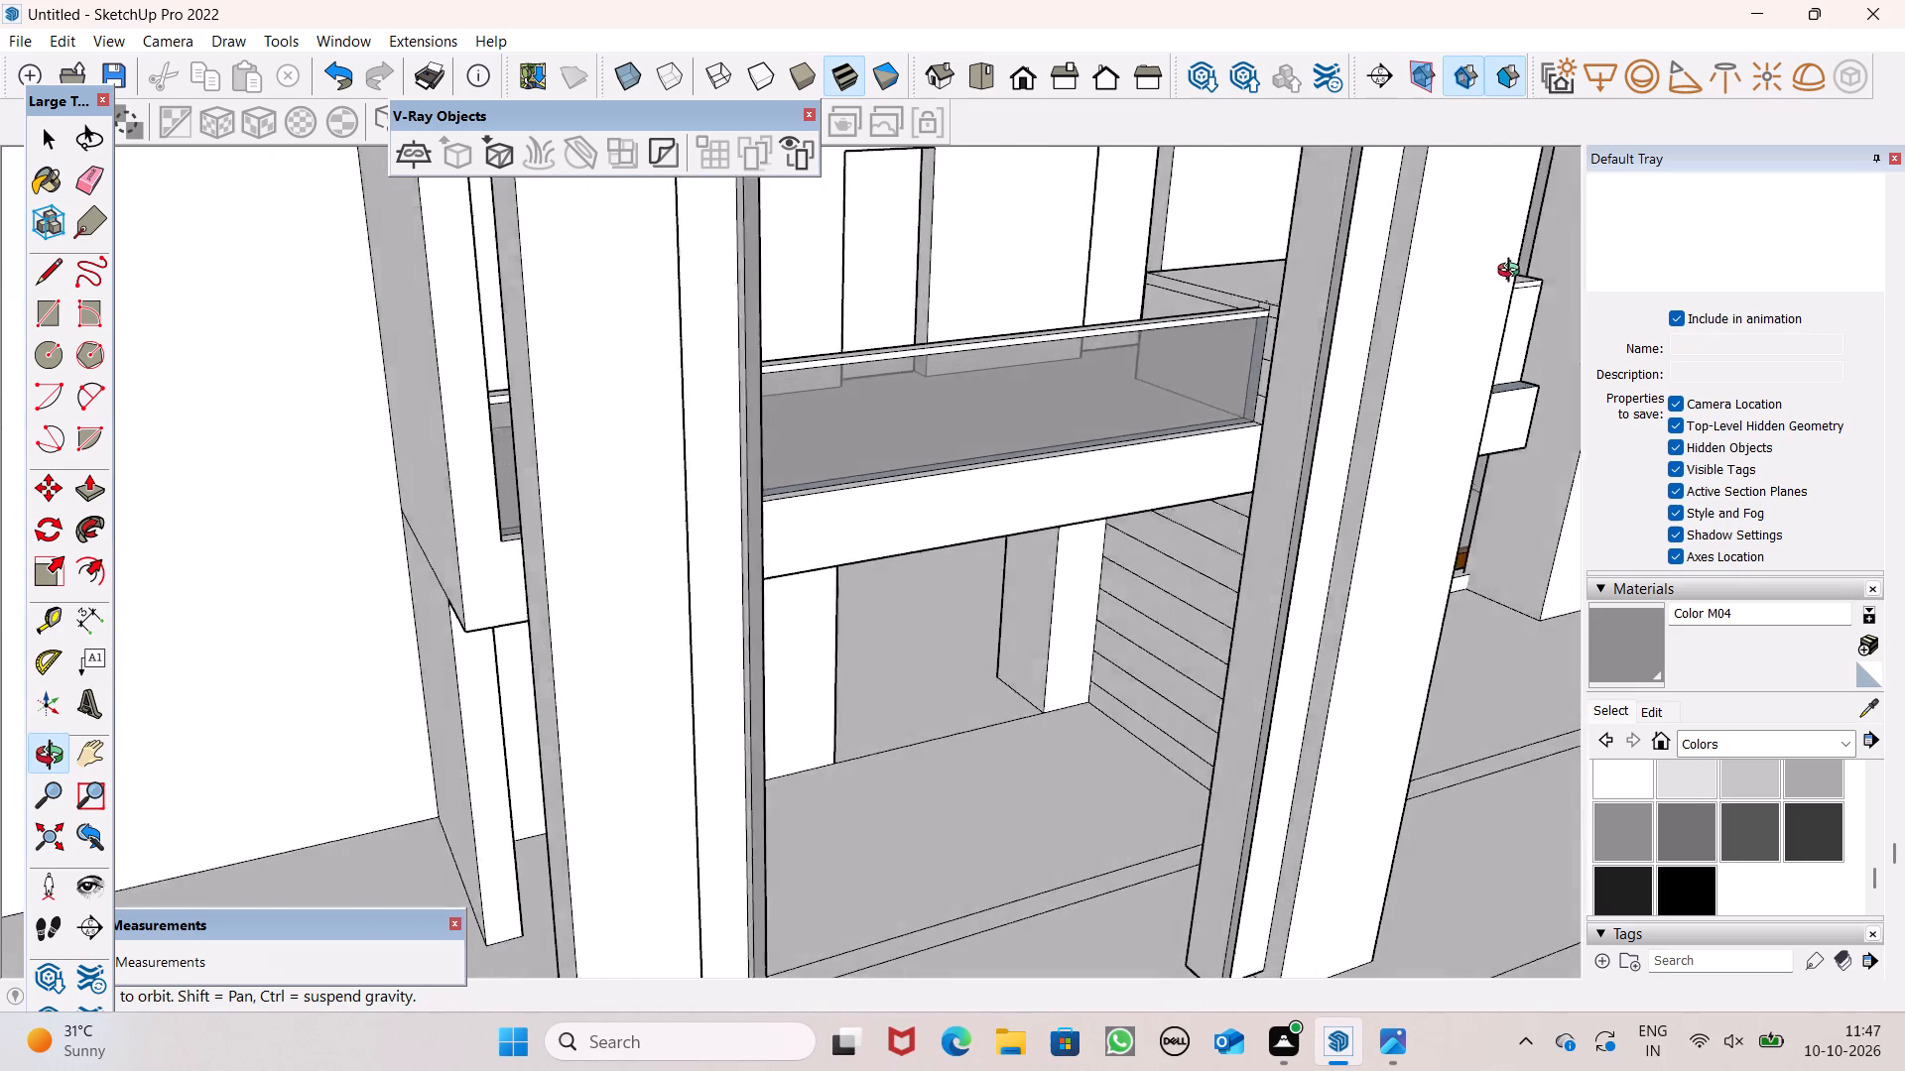
pyautogui.moveTo(1513, 273); pyautogui.dragTo(1609, 277, button='middle')
pyautogui.scroll(5, 799, 345)
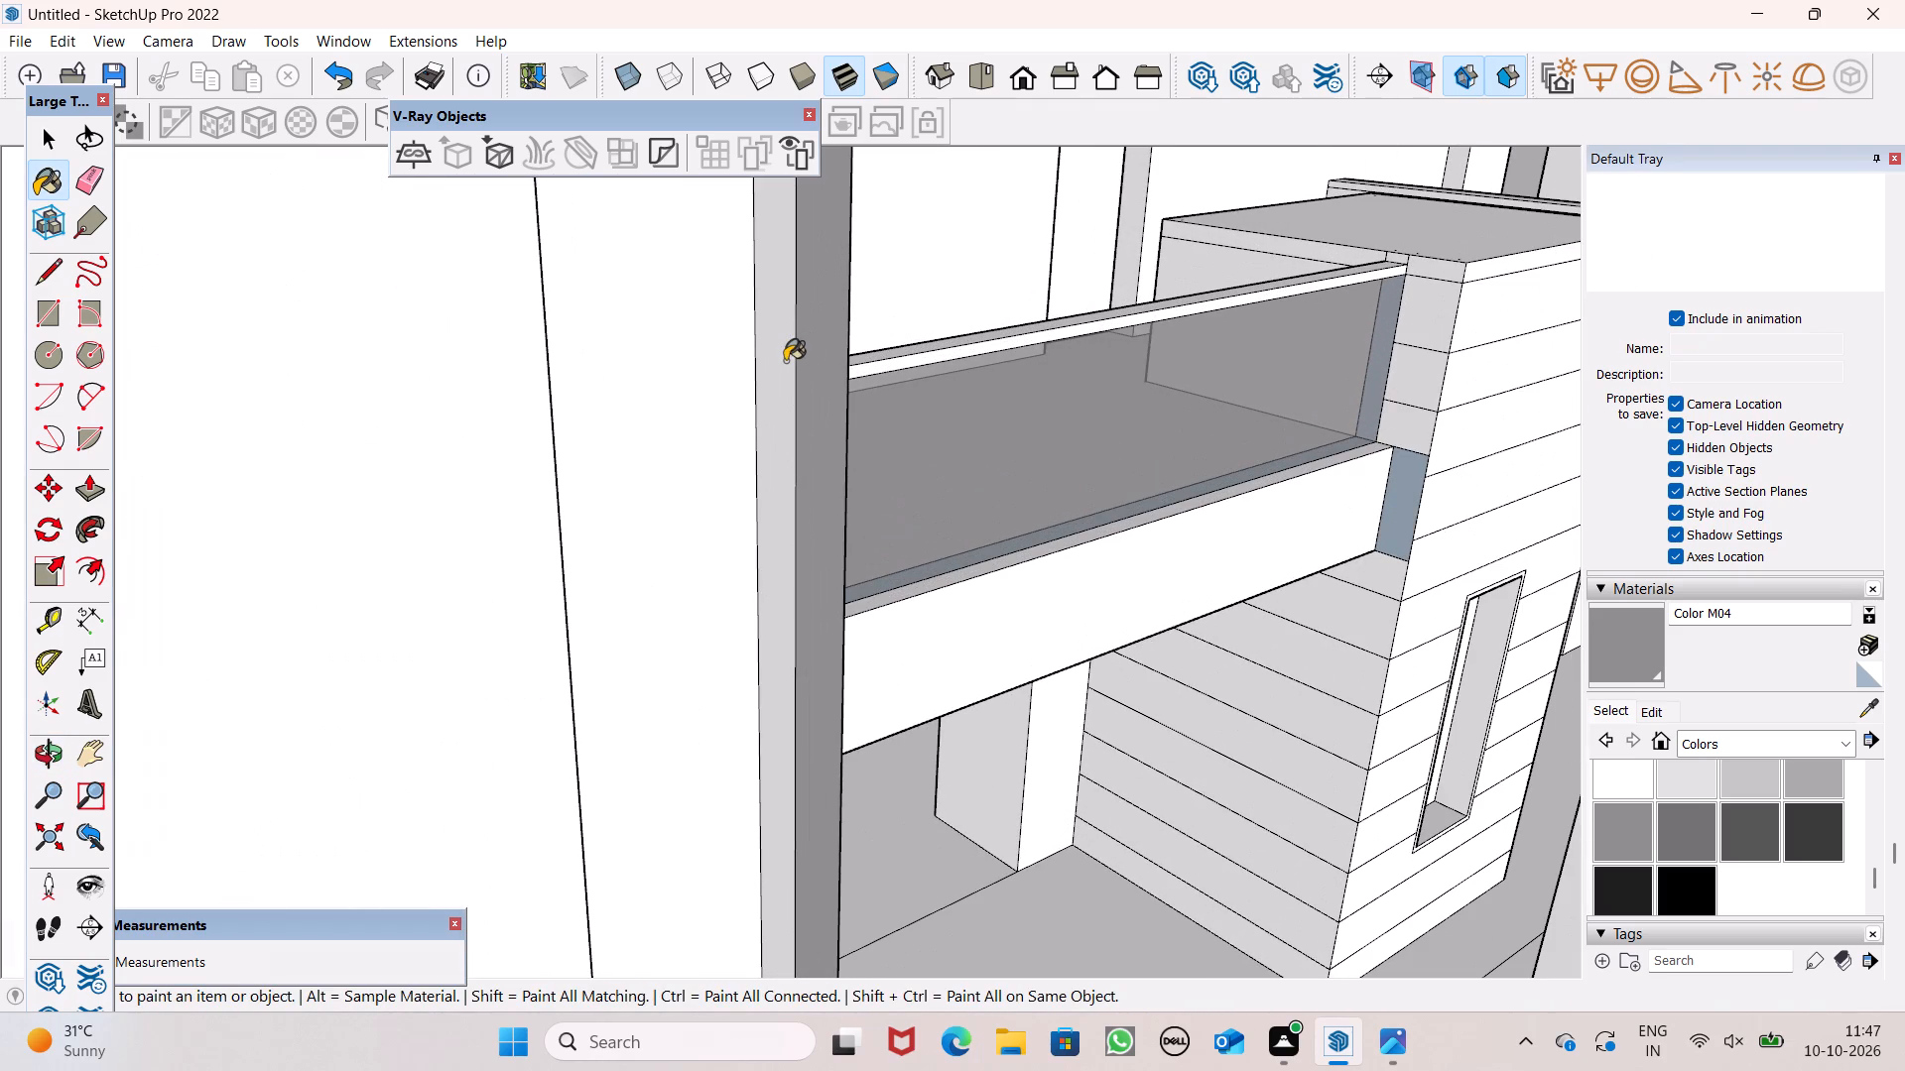
pyautogui.click(785, 361)
pyautogui.scroll(-10, 1003, 353)
pyautogui.moveTo(1275, 517); pyautogui.dragTo(632, 544, button='middle')
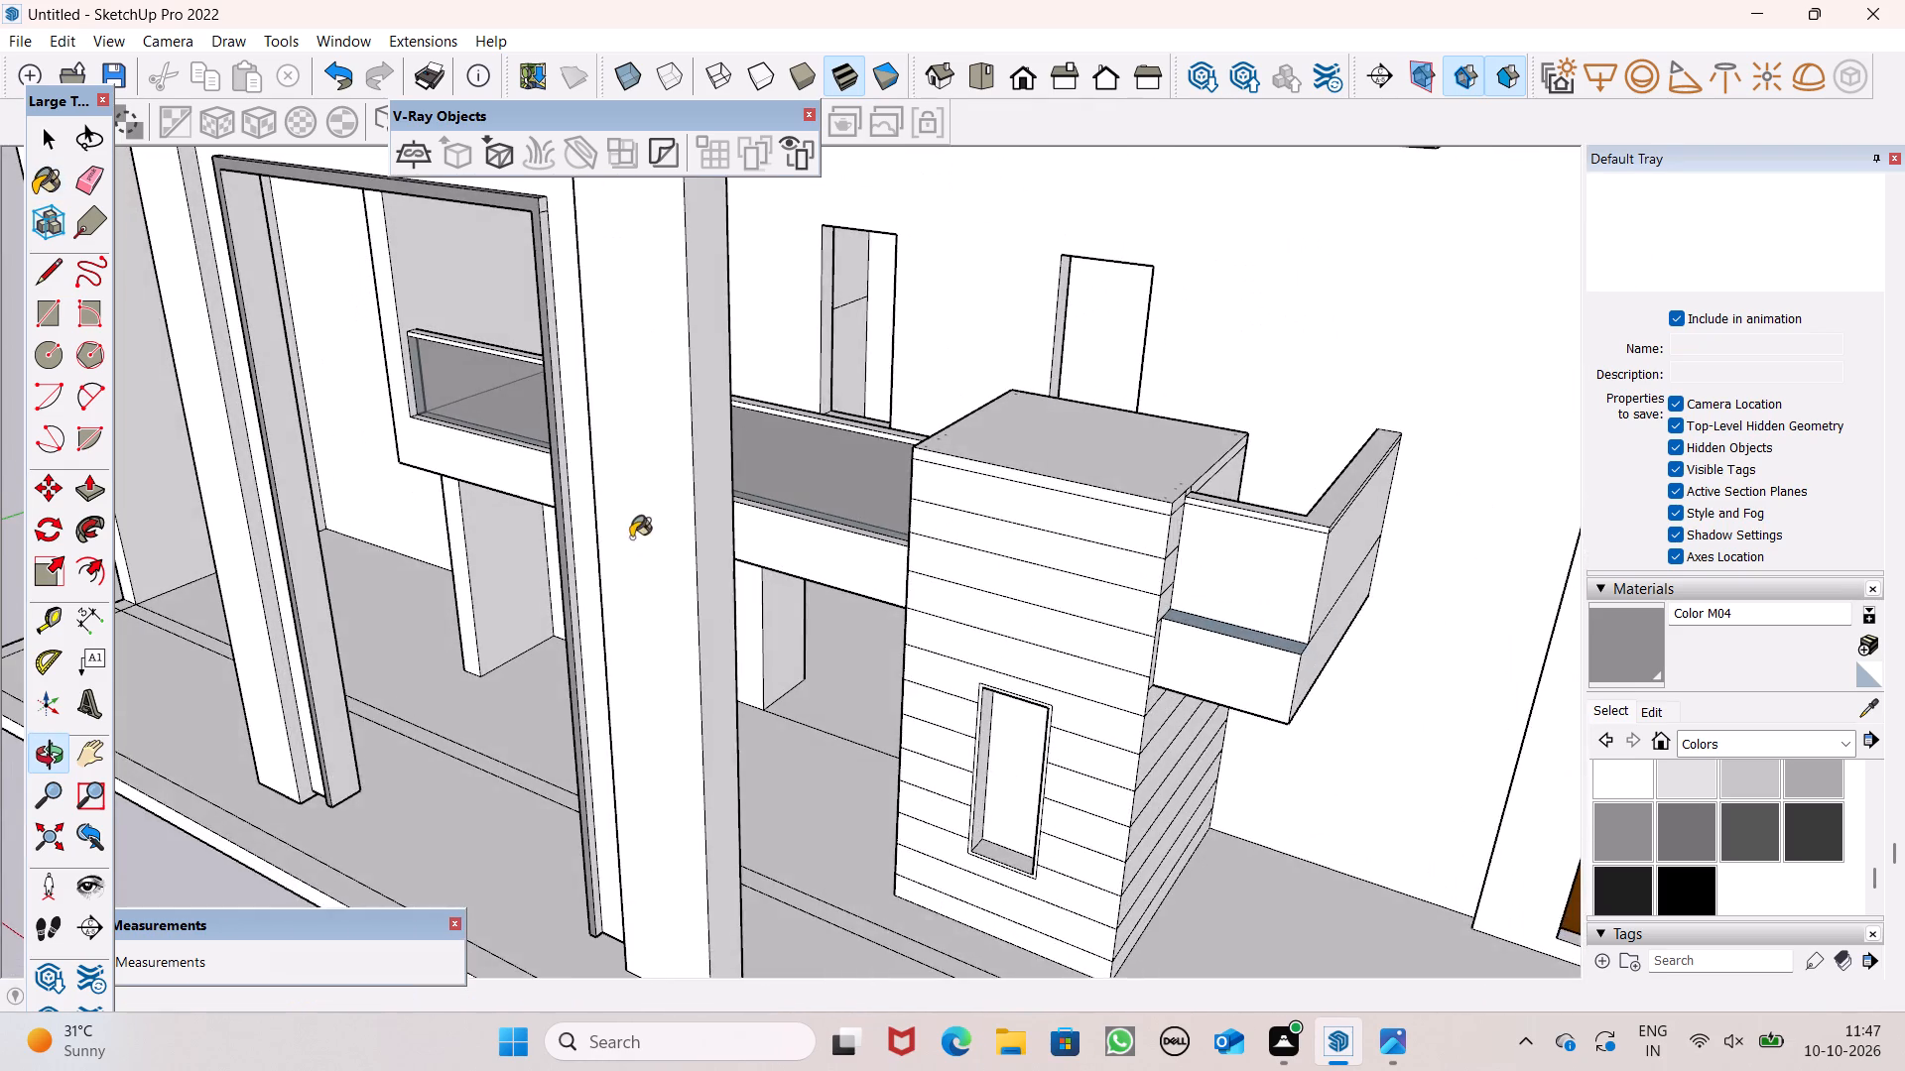
pyautogui.scroll(5, 580, 507)
pyautogui.click(563, 506)
pyautogui.scroll(-5, 764, 469)
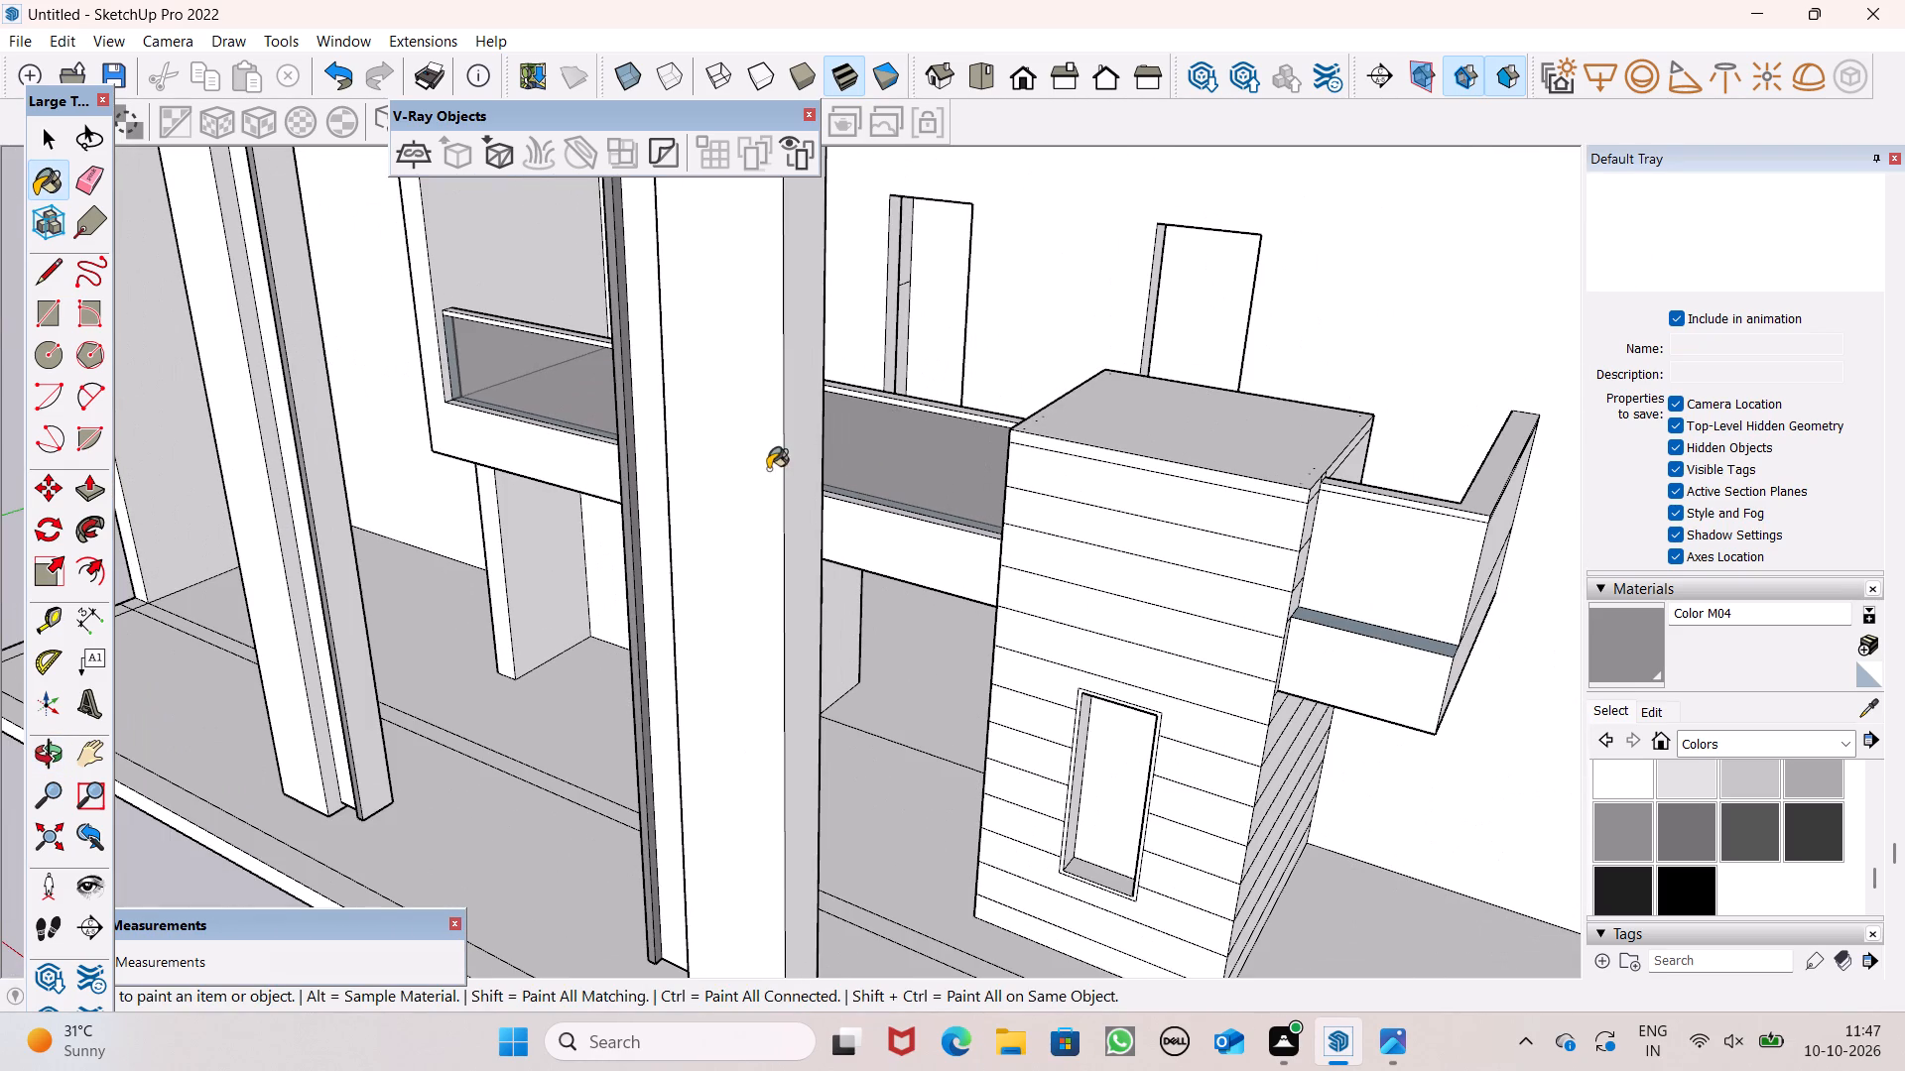
# Paint the right and left end faces of the trim's top strip with Color M04.
pyautogui.scroll(-5, 833, 518)
pyautogui.moveTo(900, 584); pyautogui.dragTo(907, 594, button='middle')
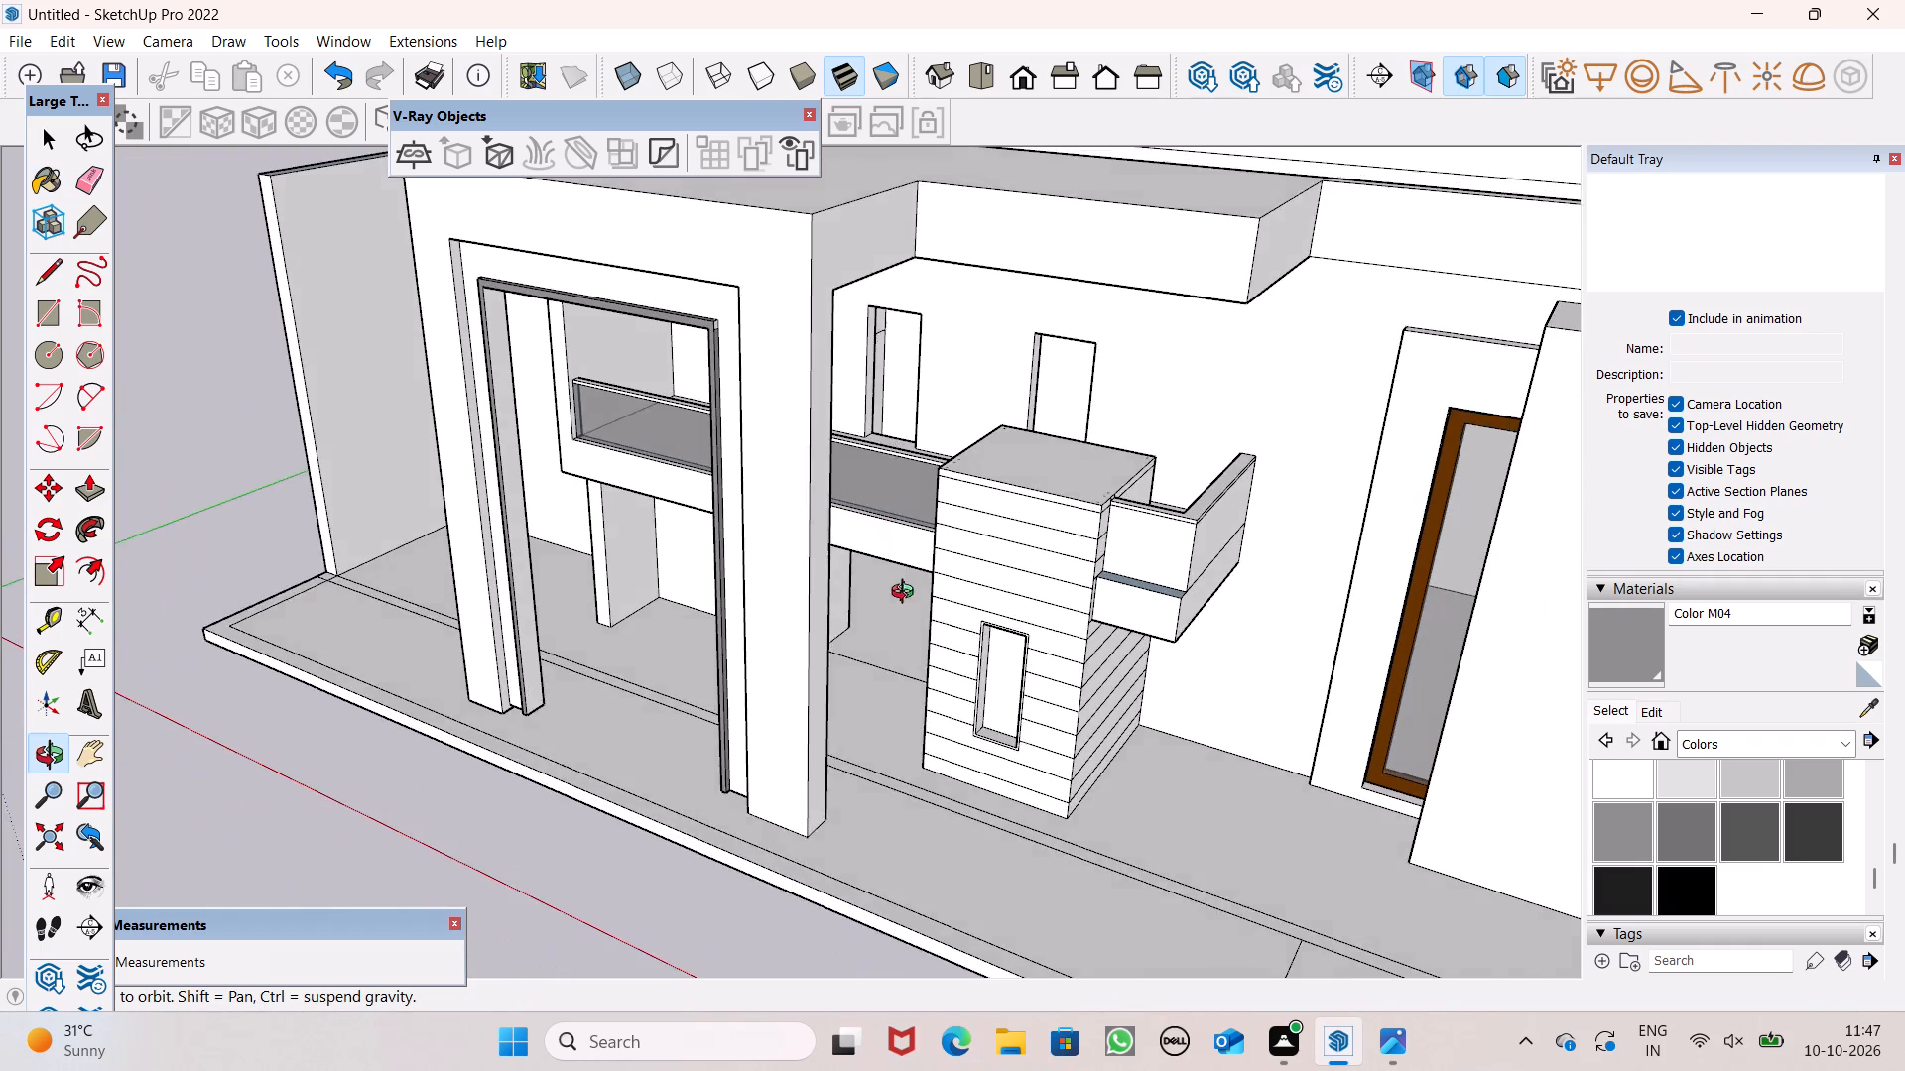
pyautogui.moveTo(907, 594); pyautogui.dragTo(922, 668, button='middle')
pyautogui.scroll(9, 679, 368)
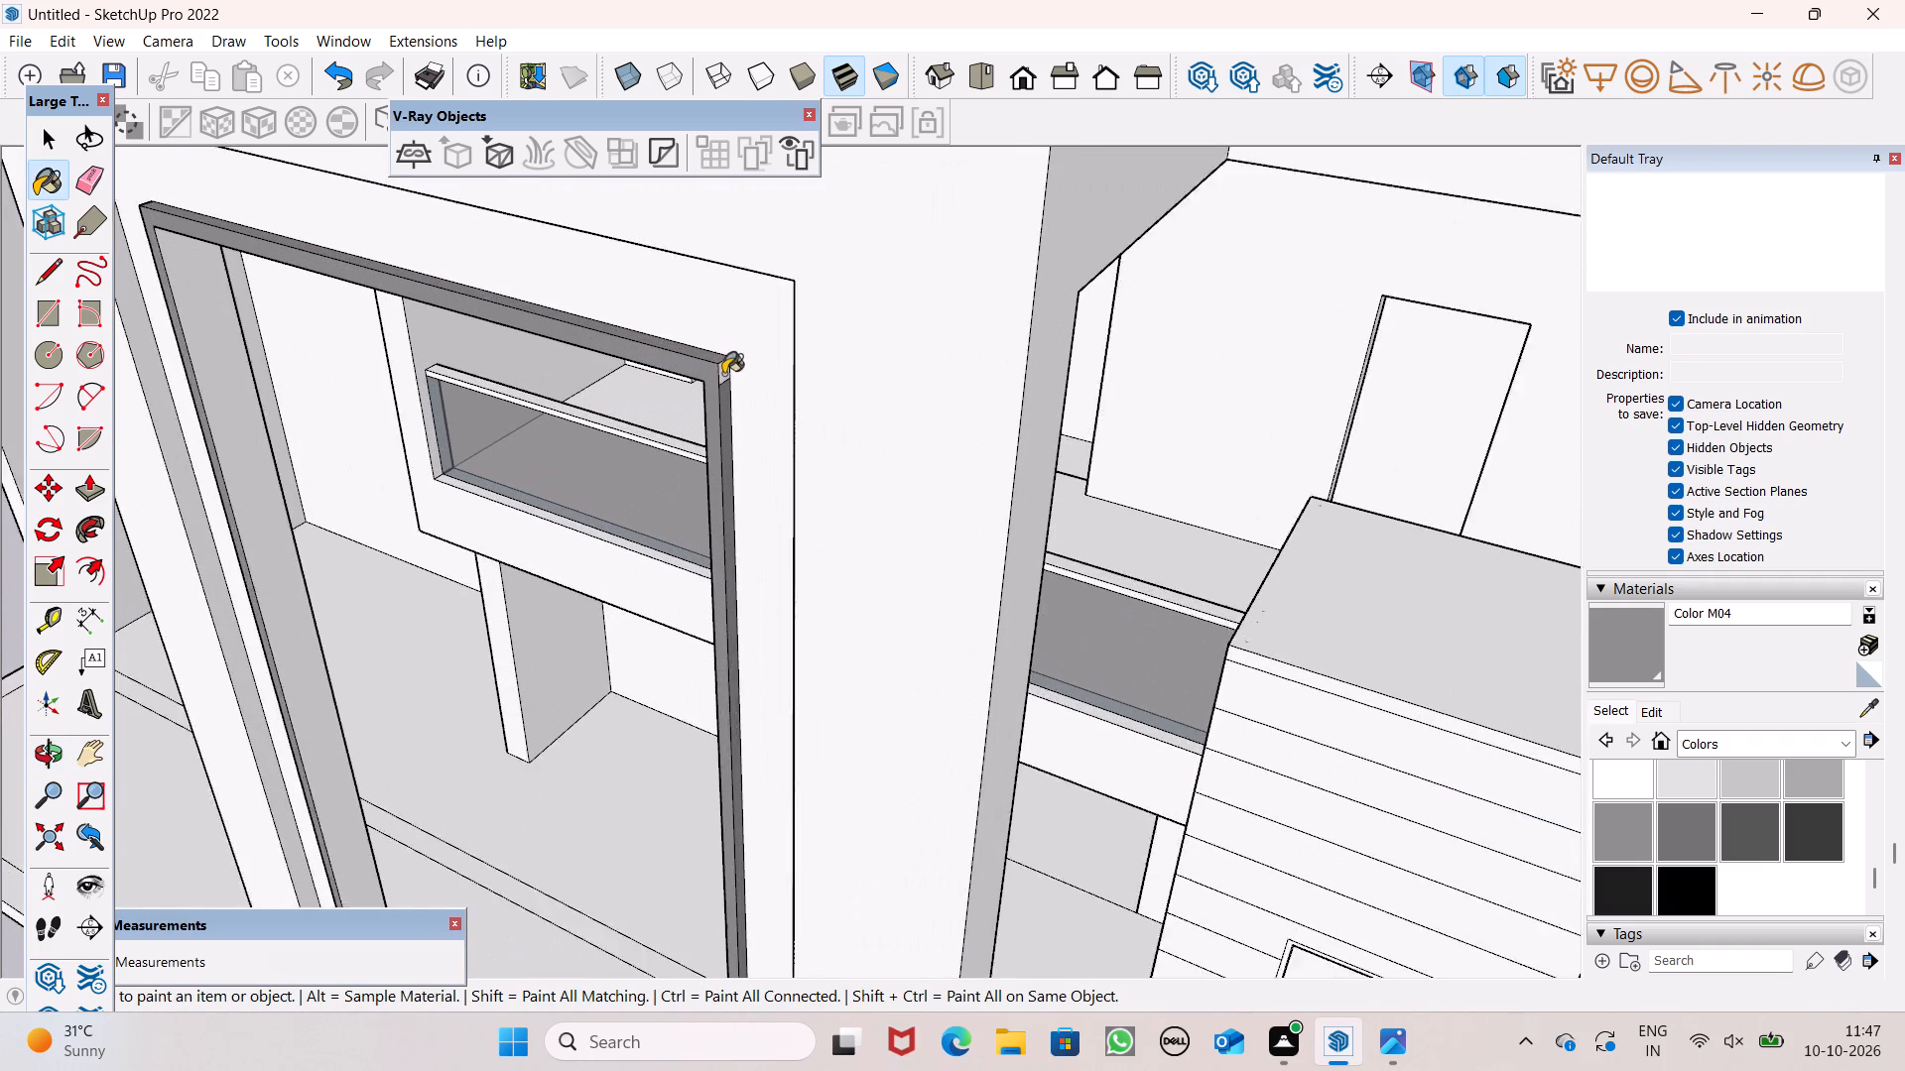
pyautogui.scroll(2, 723, 374)
pyautogui.click(723, 373)
pyautogui.scroll(-1, 762, 399)
pyautogui.scroll(1, 764, 401)
pyautogui.scroll(-3, 766, 403)
pyautogui.moveTo(800, 435); pyautogui.dragTo(1106, 466, button='middle')
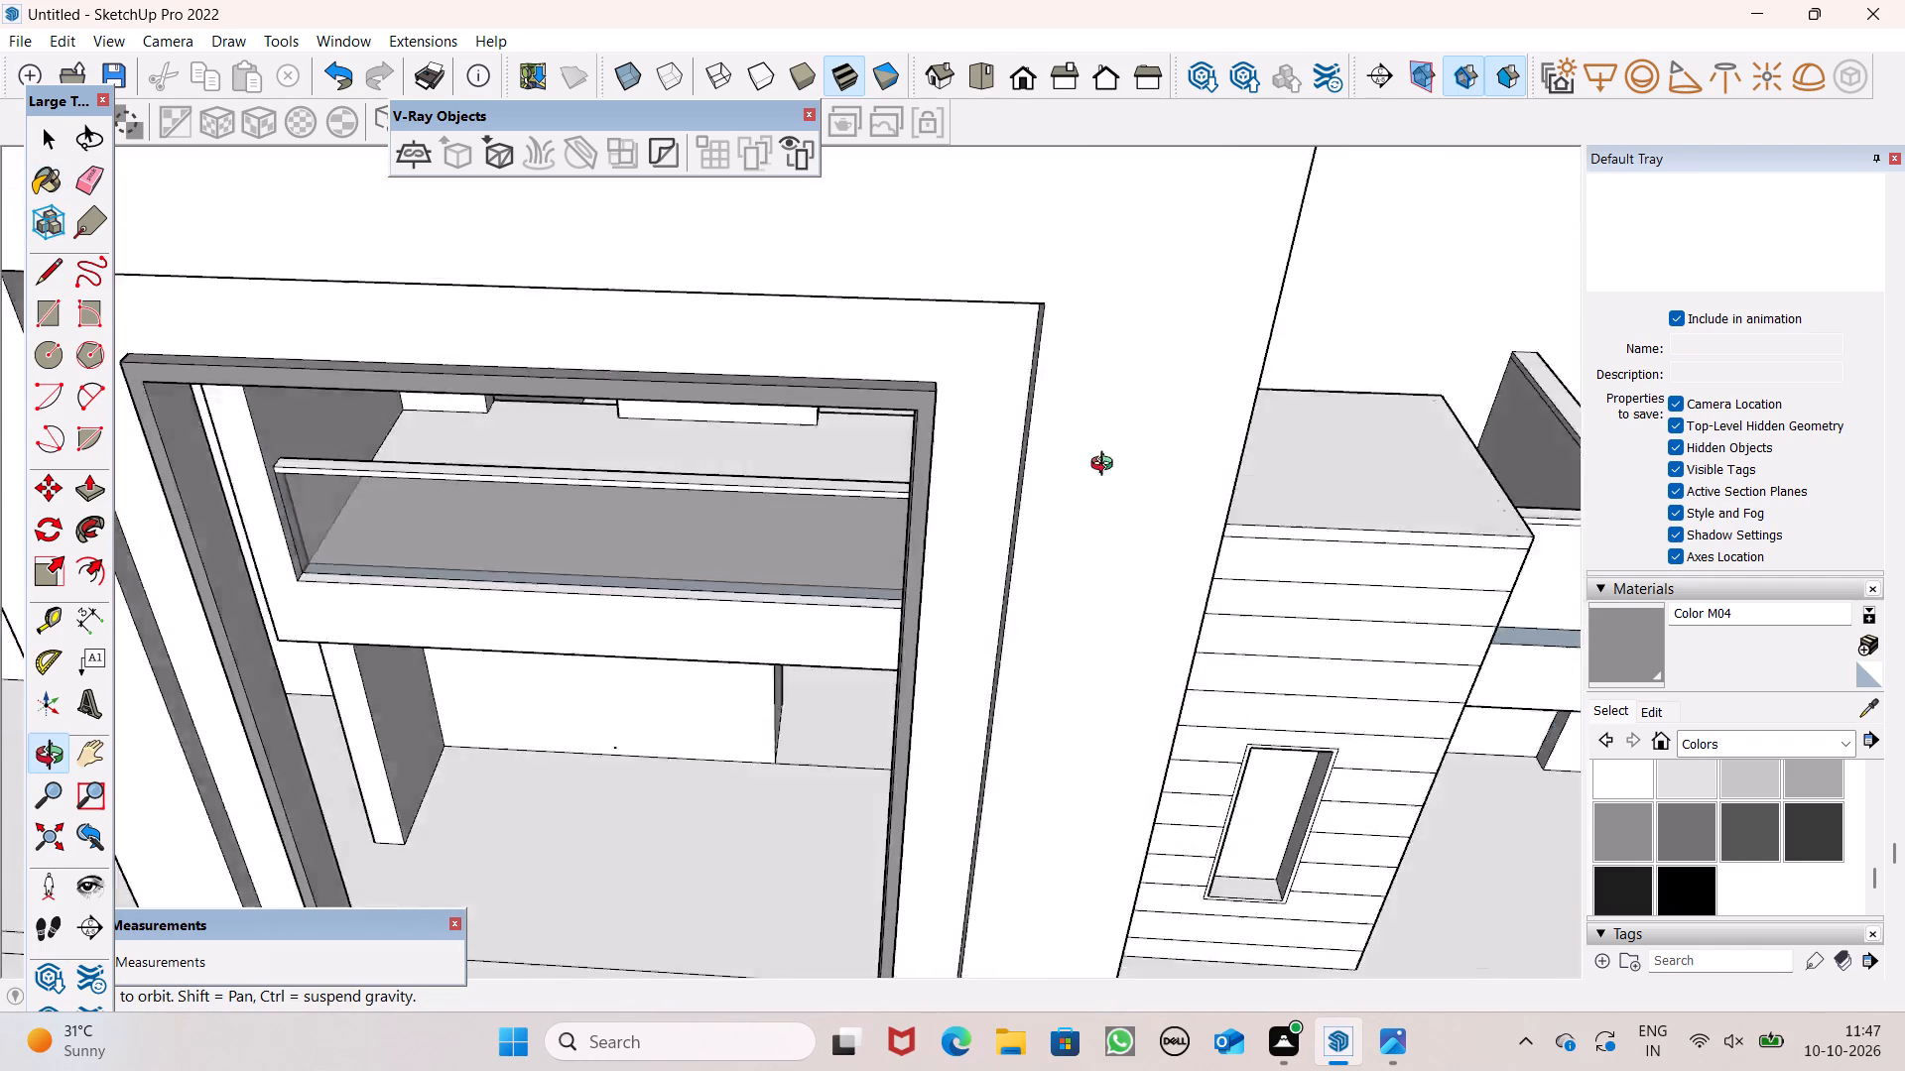
pyautogui.moveTo(1106, 466); pyautogui.dragTo(1467, 457, button='middle')
pyautogui.scroll(6, 373, 641)
pyautogui.scroll(6, 519, 576)
pyautogui.click(490, 516)
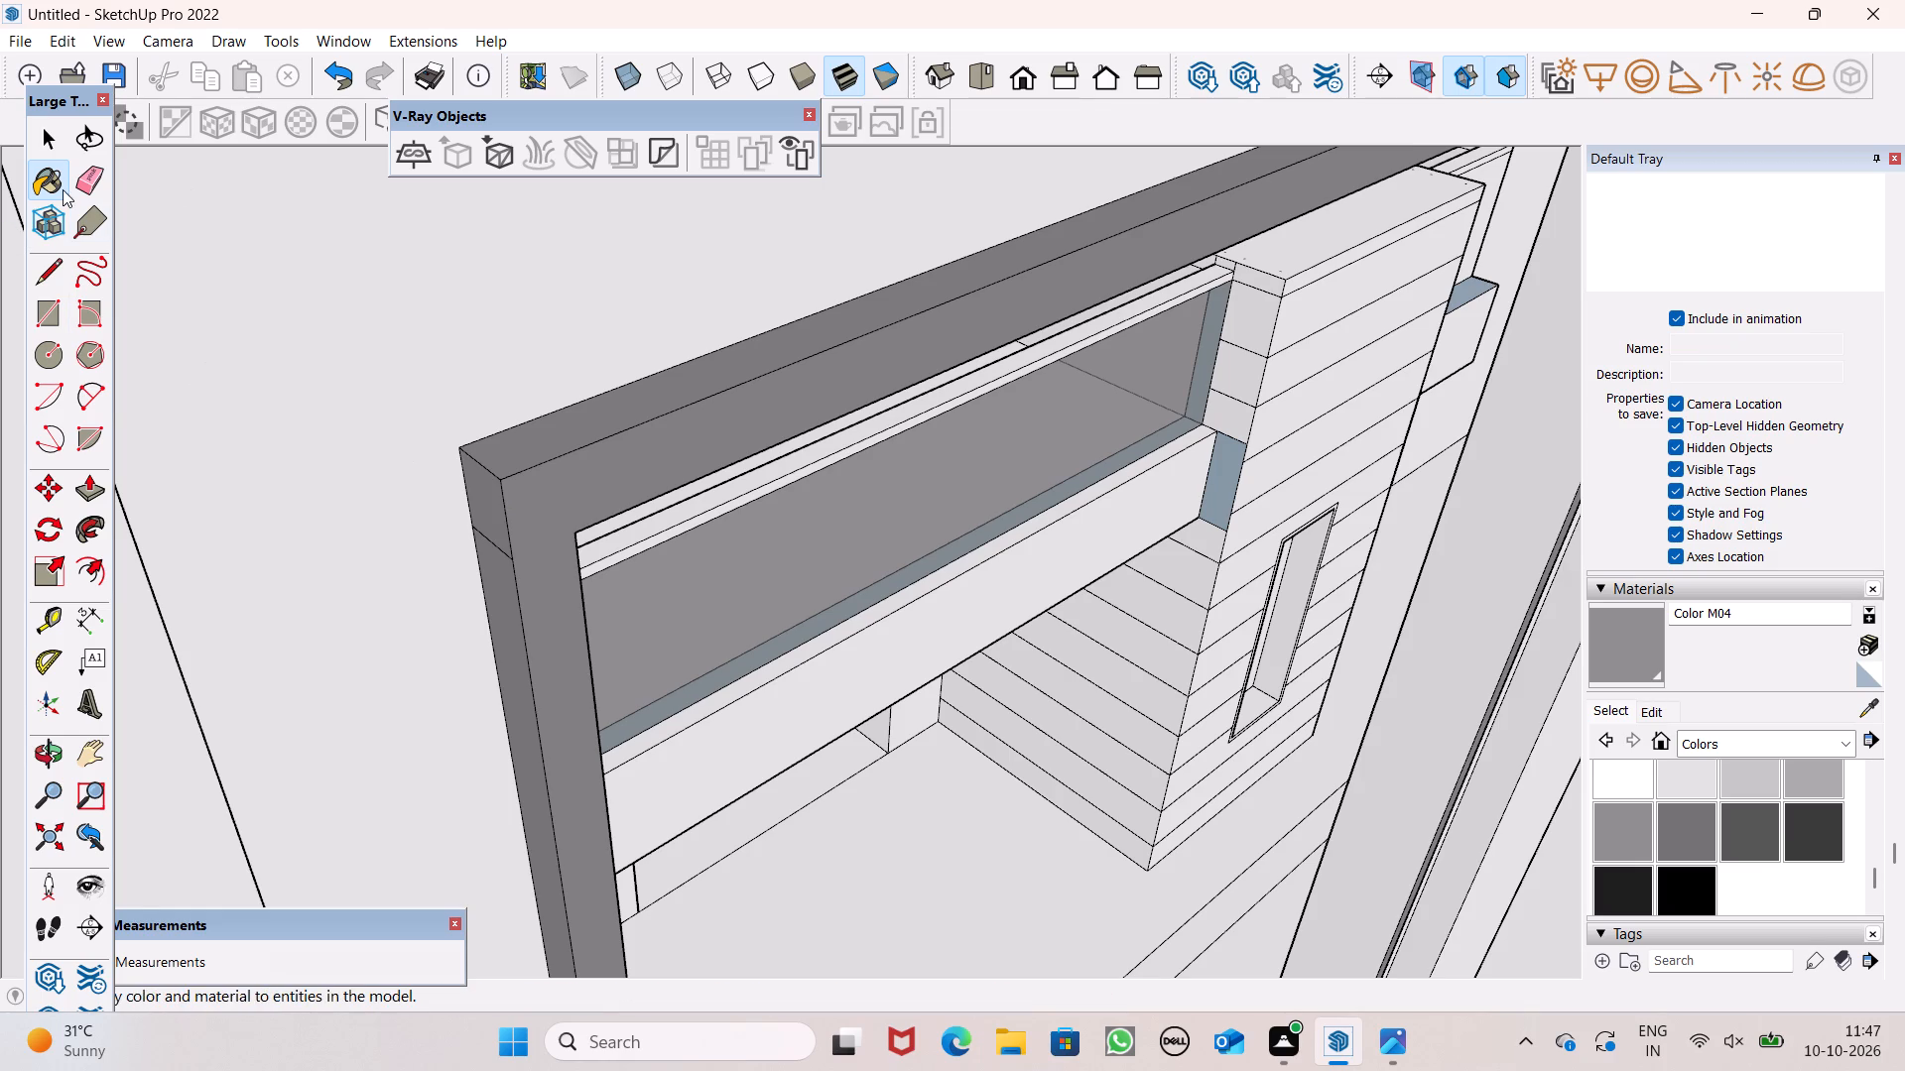
# Erase the seam line below the top strip's left end on the trim's outer left side.
pyautogui.click(89, 186)
pyautogui.scroll(5, 467, 474)
pyautogui.moveTo(514, 580); pyautogui.dragTo(524, 608)
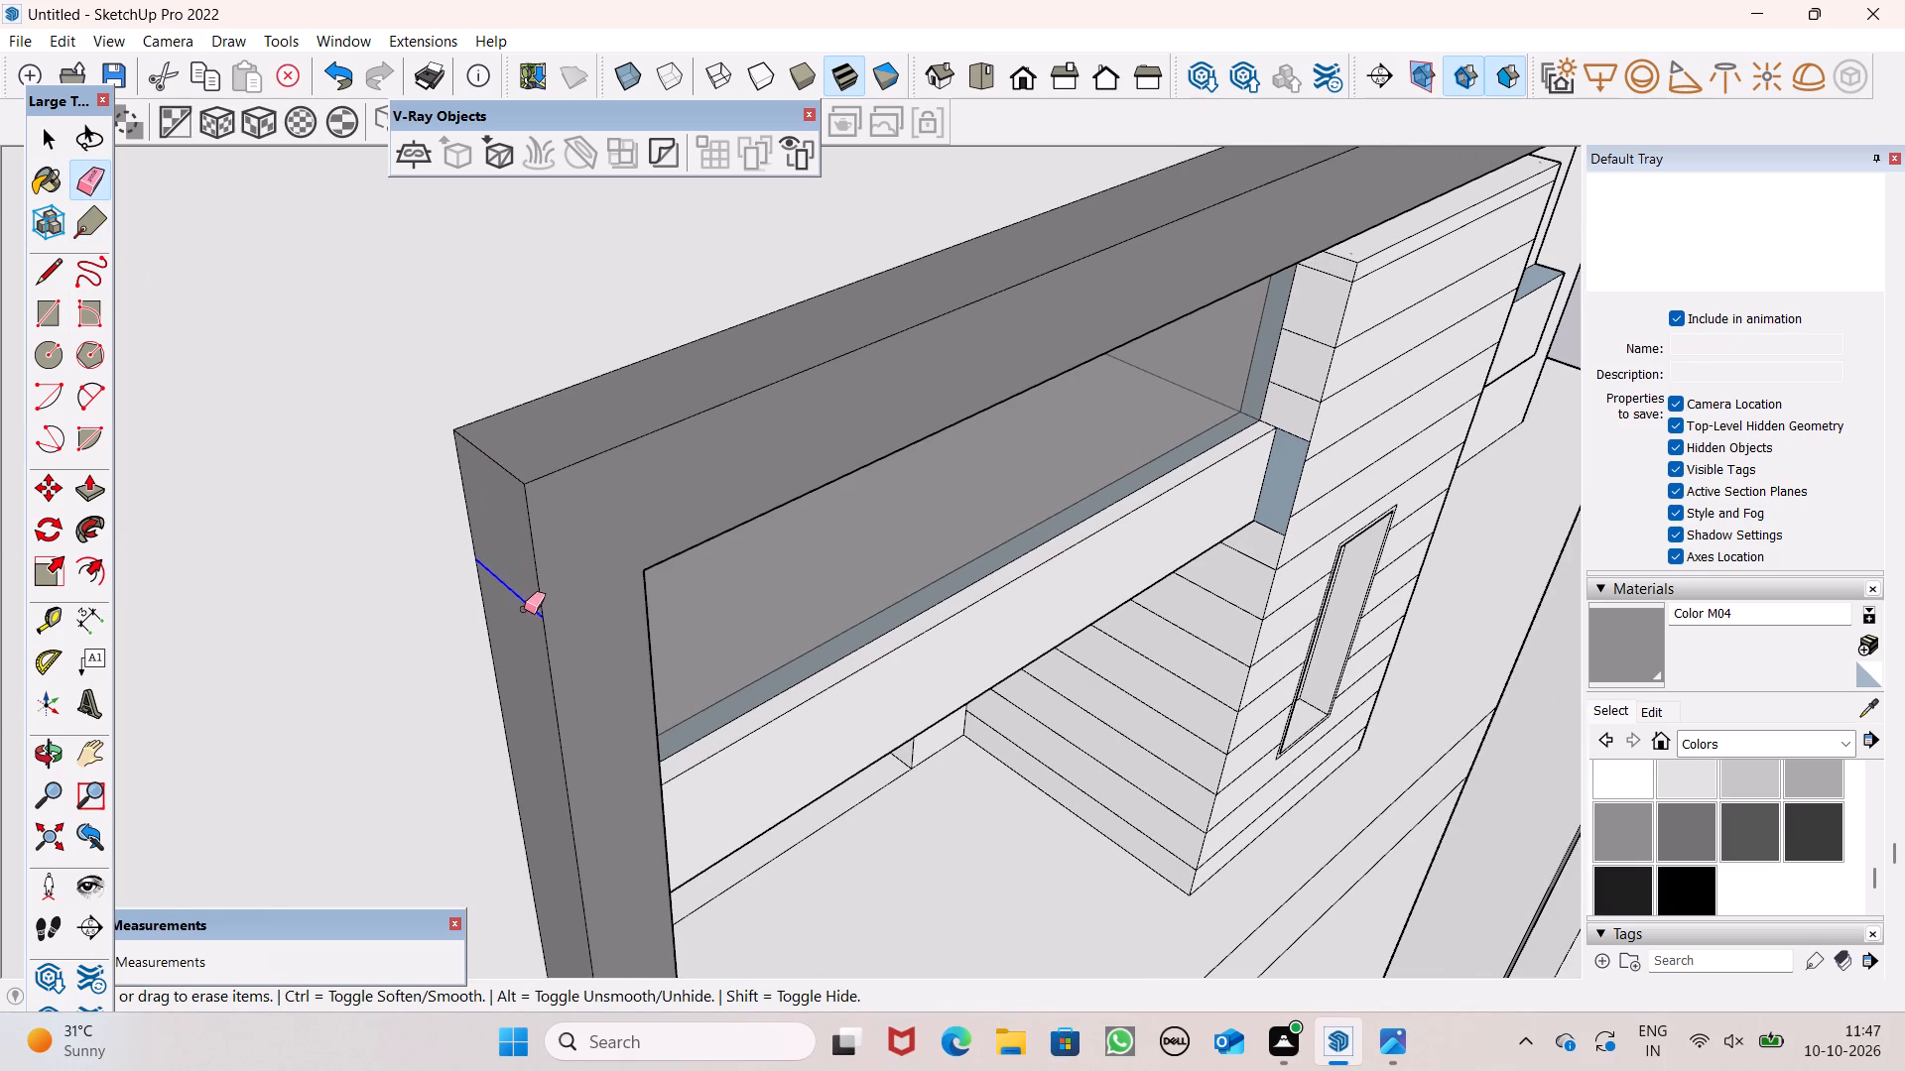
pyautogui.click(524, 609)
# Erase the seam line below the top strip's right end on the trim's outer right side.
pyautogui.scroll(-12, 548, 494)
pyautogui.moveTo(712, 603); pyautogui.dragTo(470, 591, button='middle')
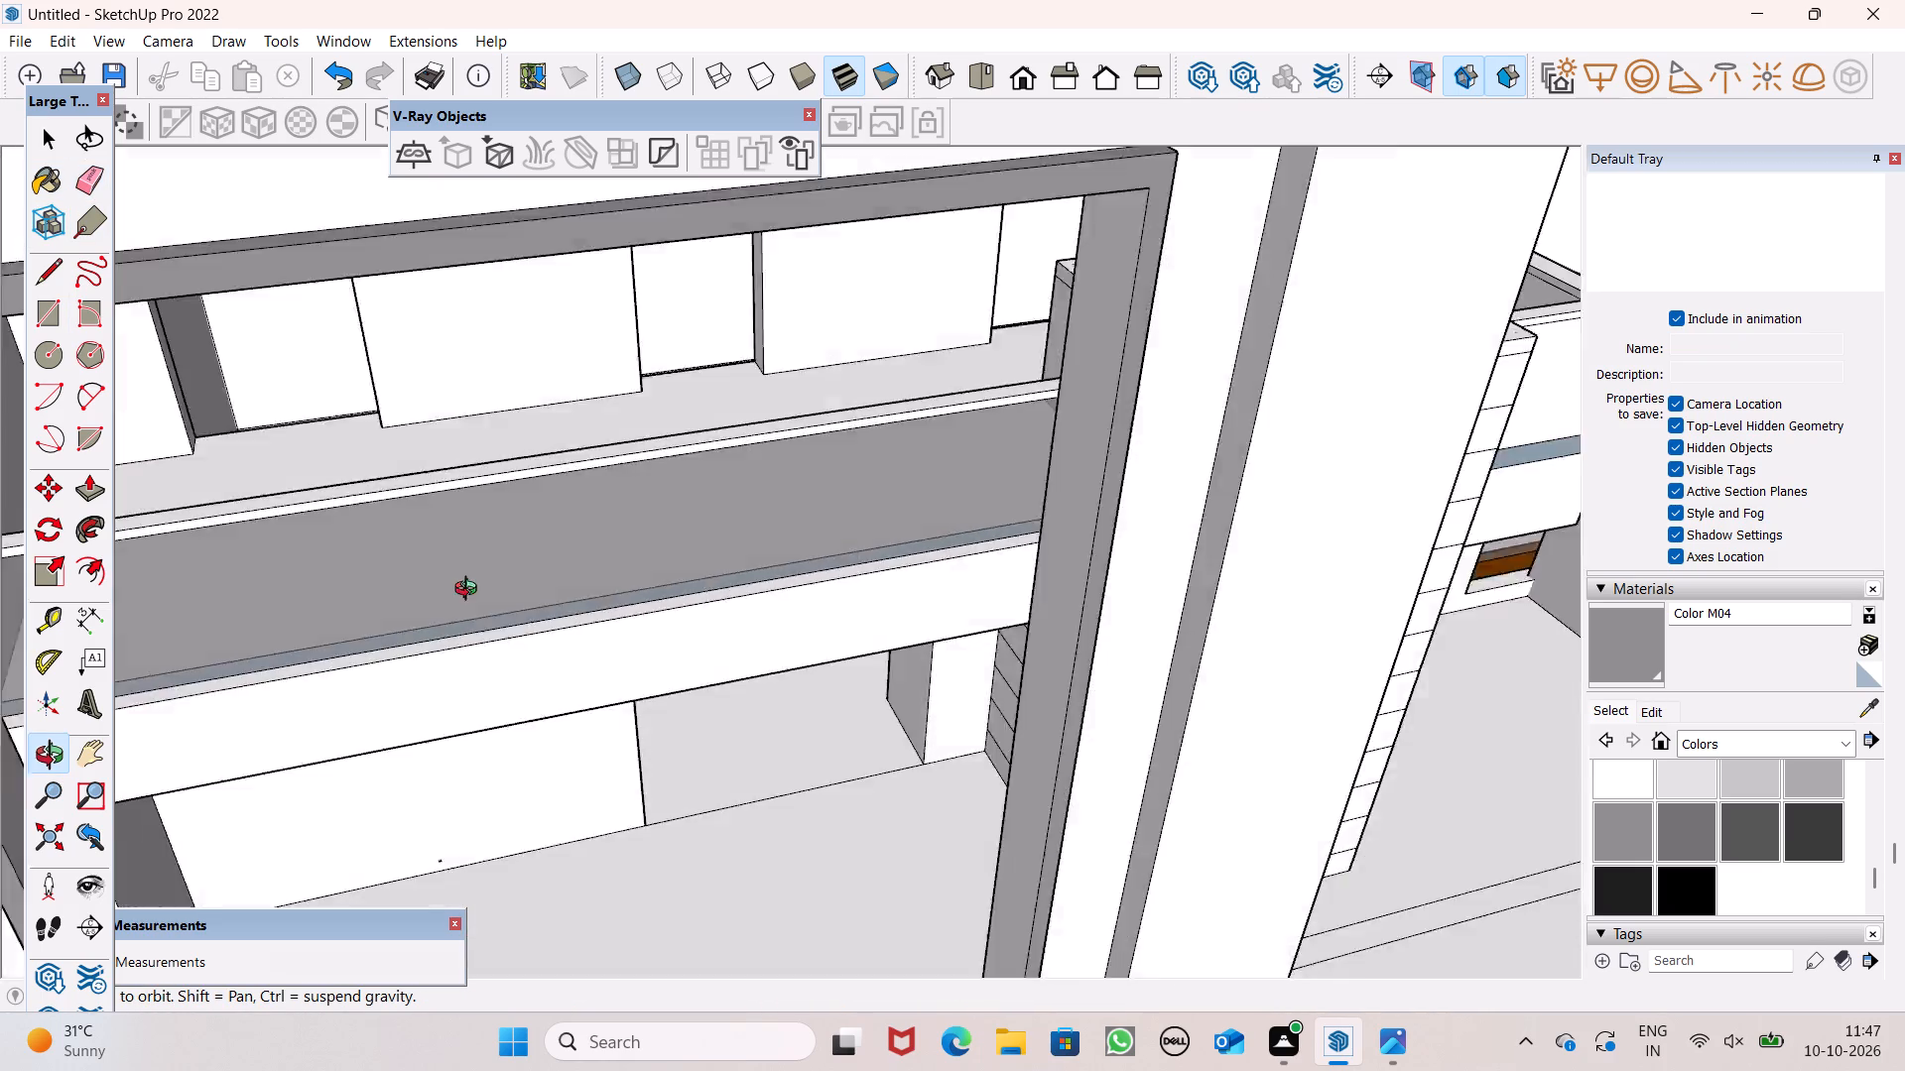
pyautogui.moveTo(470, 591); pyautogui.dragTo(270, 623, button='middle')
pyautogui.scroll(-4, 673, 560)
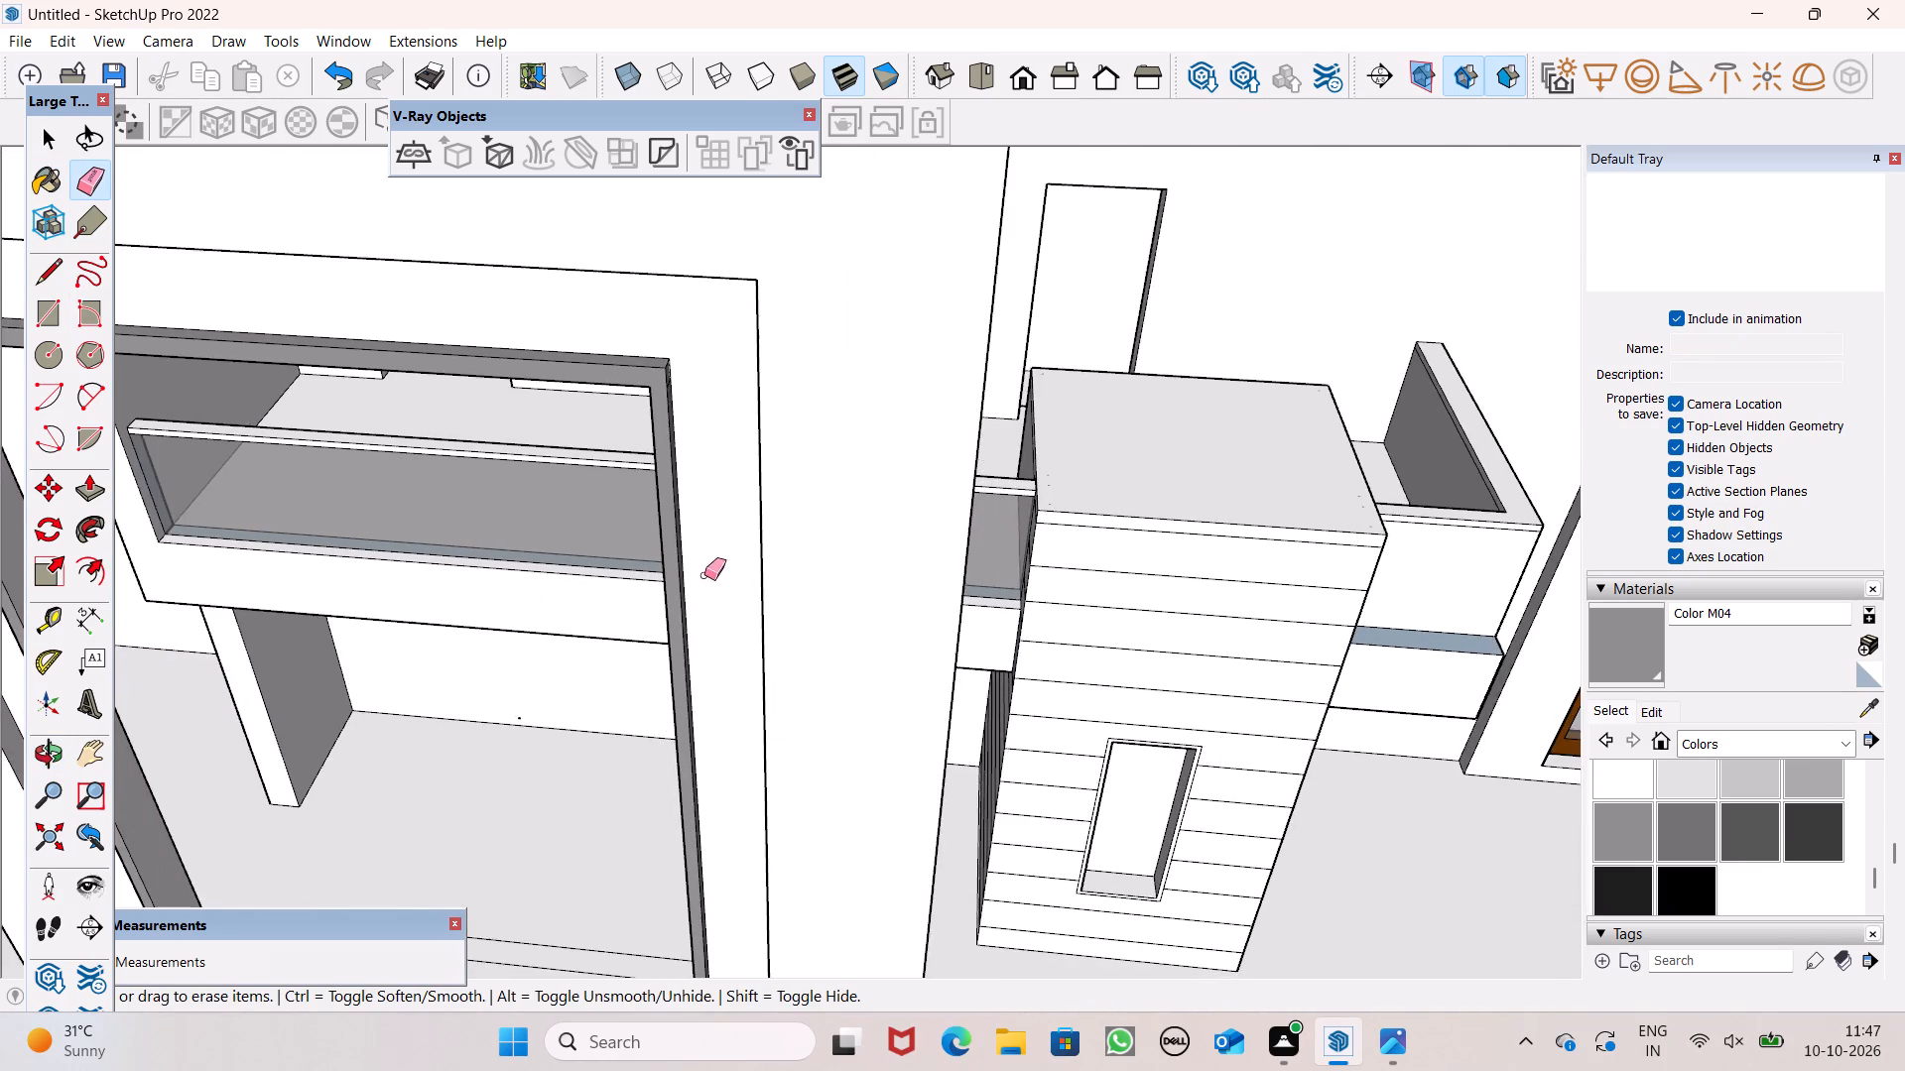
pyautogui.moveTo(704, 575); pyautogui.dragTo(524, 550, button='middle')
pyautogui.scroll(1, 704, 575)
pyautogui.scroll(6, 510, 233)
pyautogui.scroll(6, 422, 277)
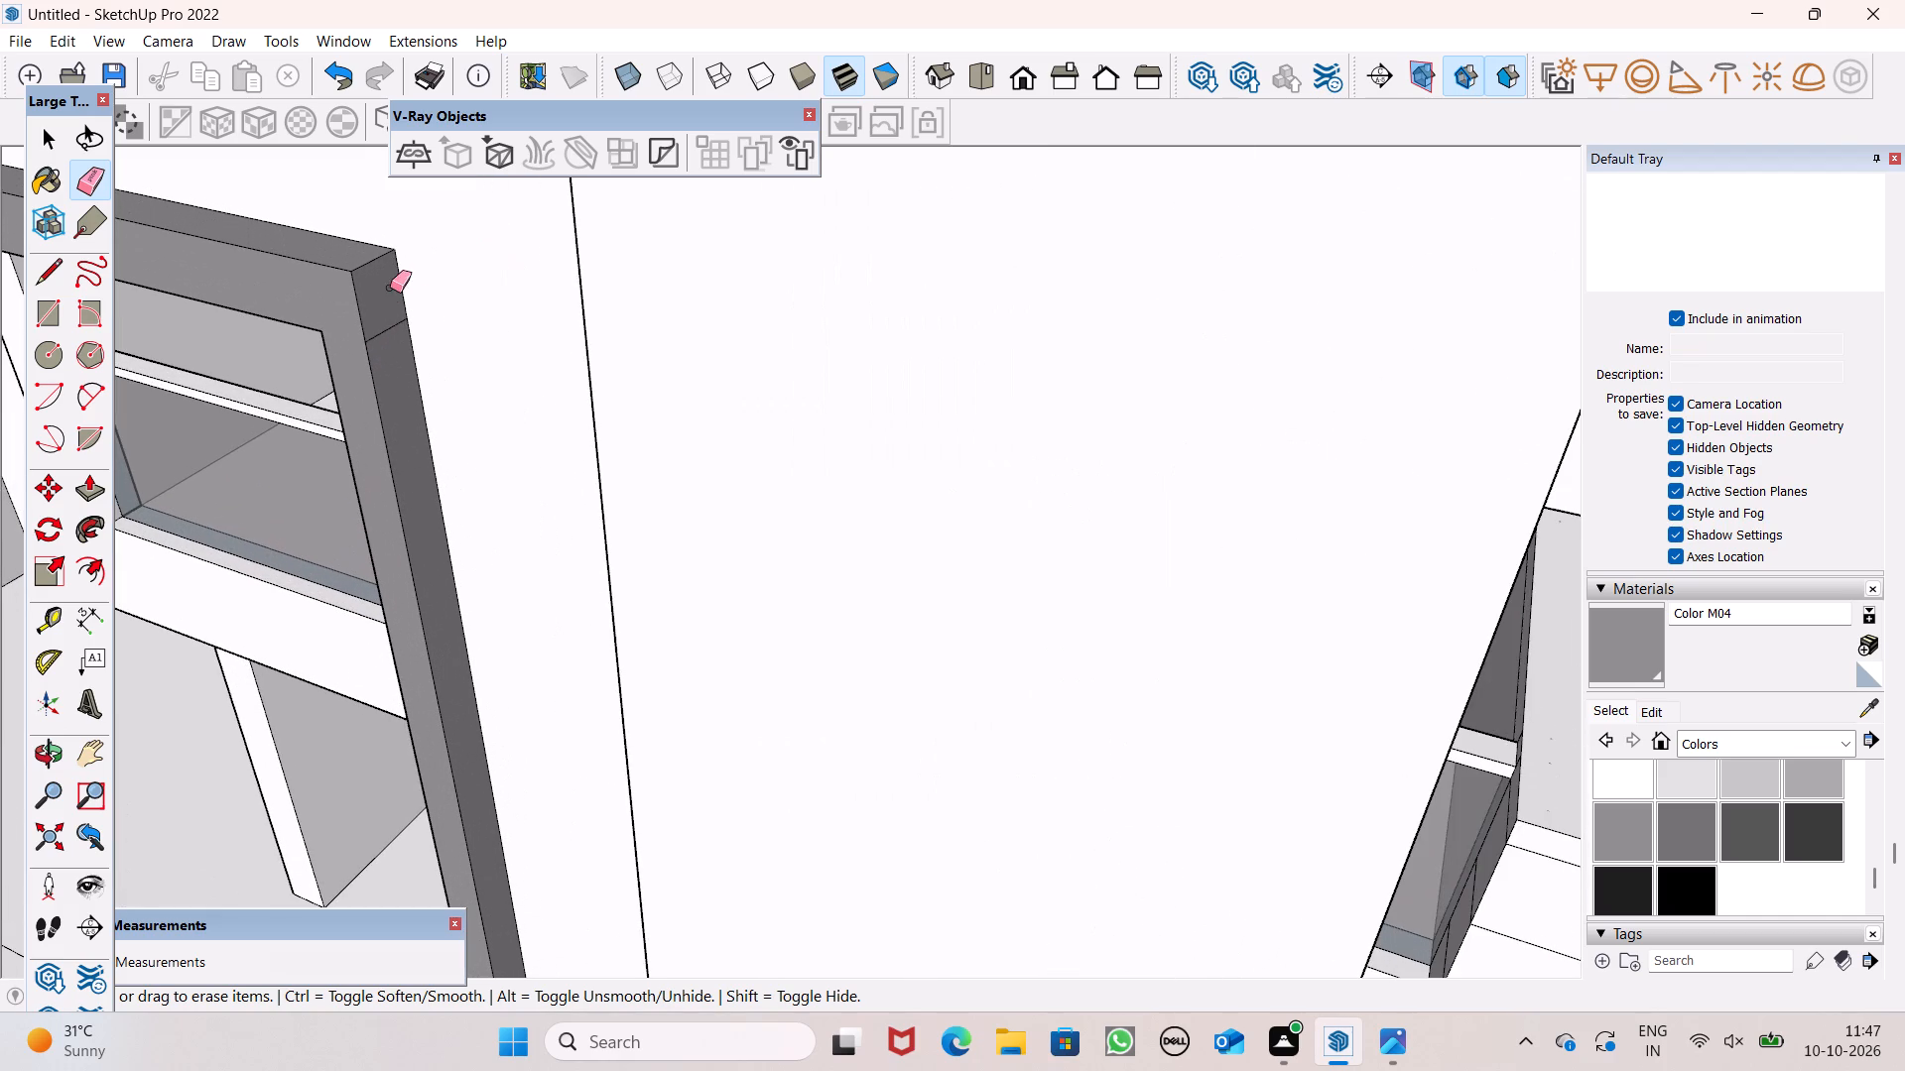
pyautogui.moveTo(379, 325); pyautogui.dragTo(383, 341)
pyautogui.scroll(-3, 554, 365)
pyautogui.scroll(-12, 914, 702)
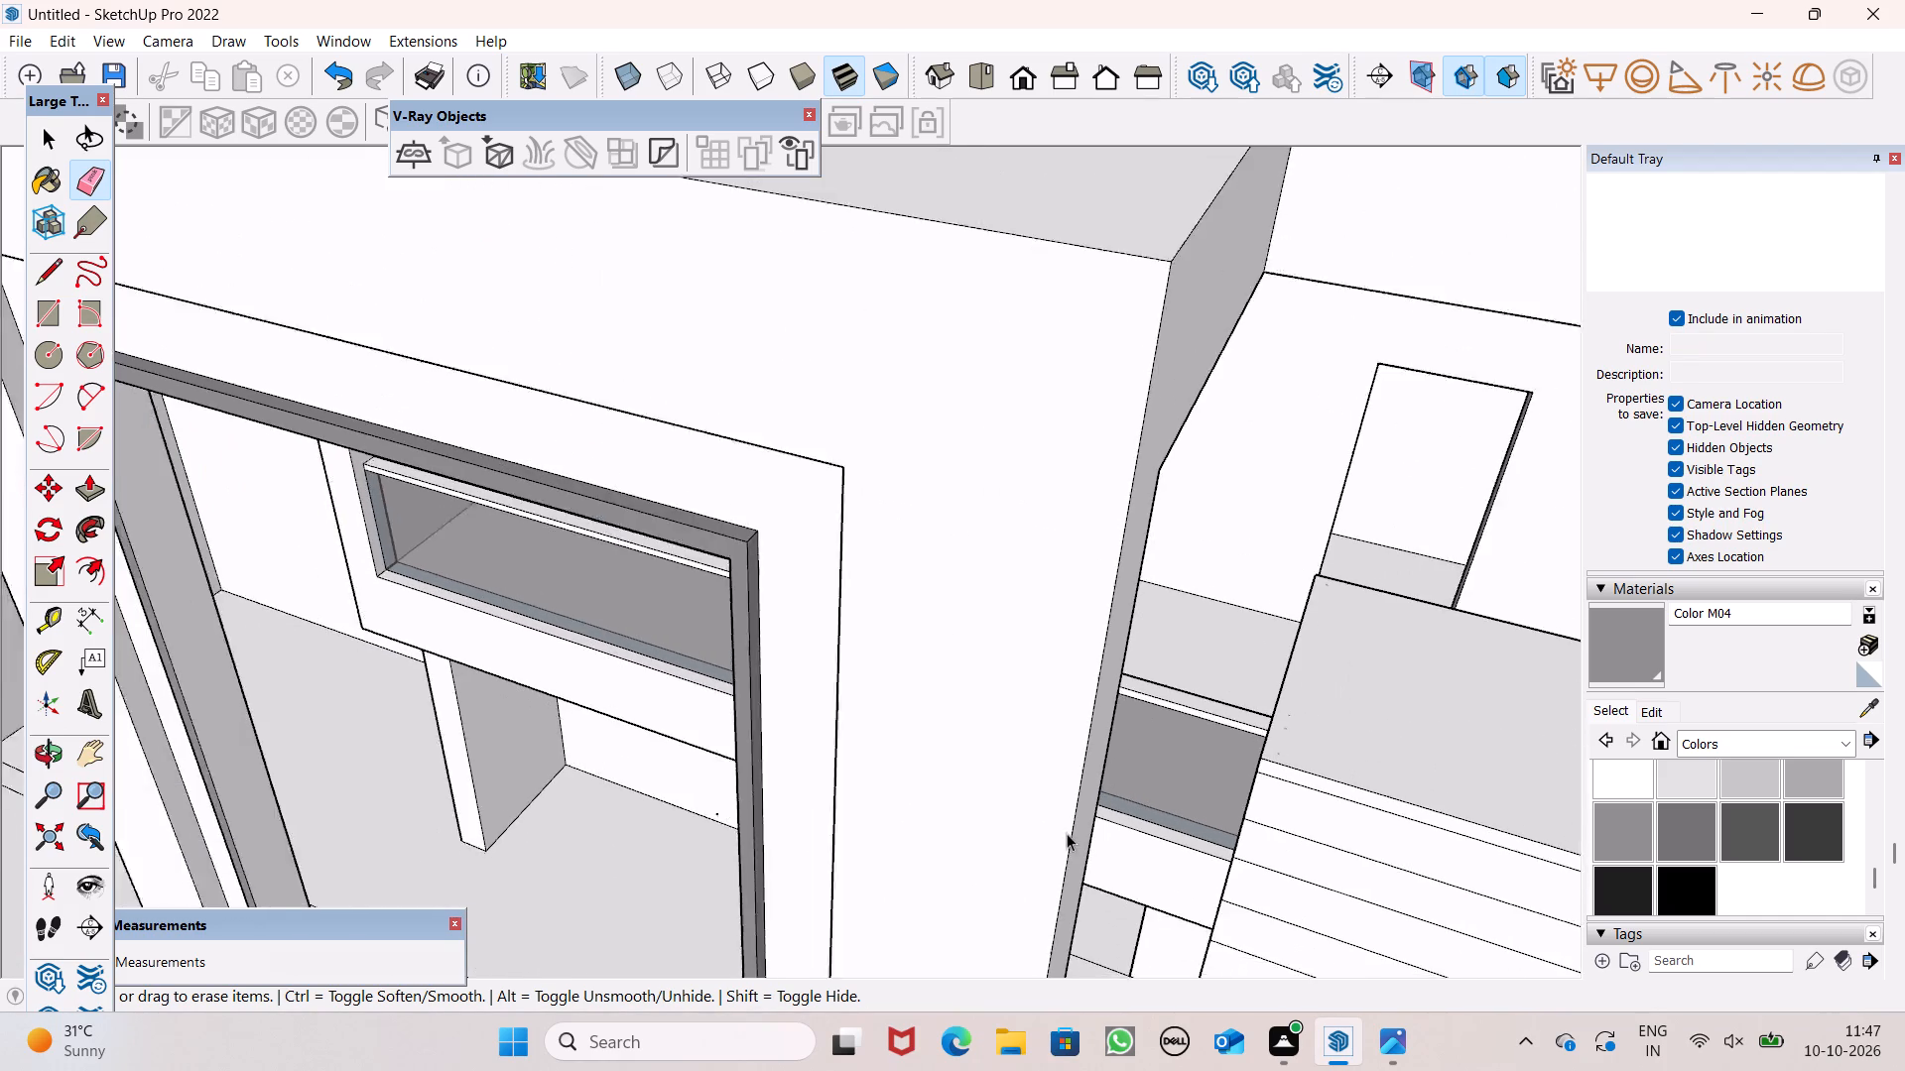
pyautogui.press('space')
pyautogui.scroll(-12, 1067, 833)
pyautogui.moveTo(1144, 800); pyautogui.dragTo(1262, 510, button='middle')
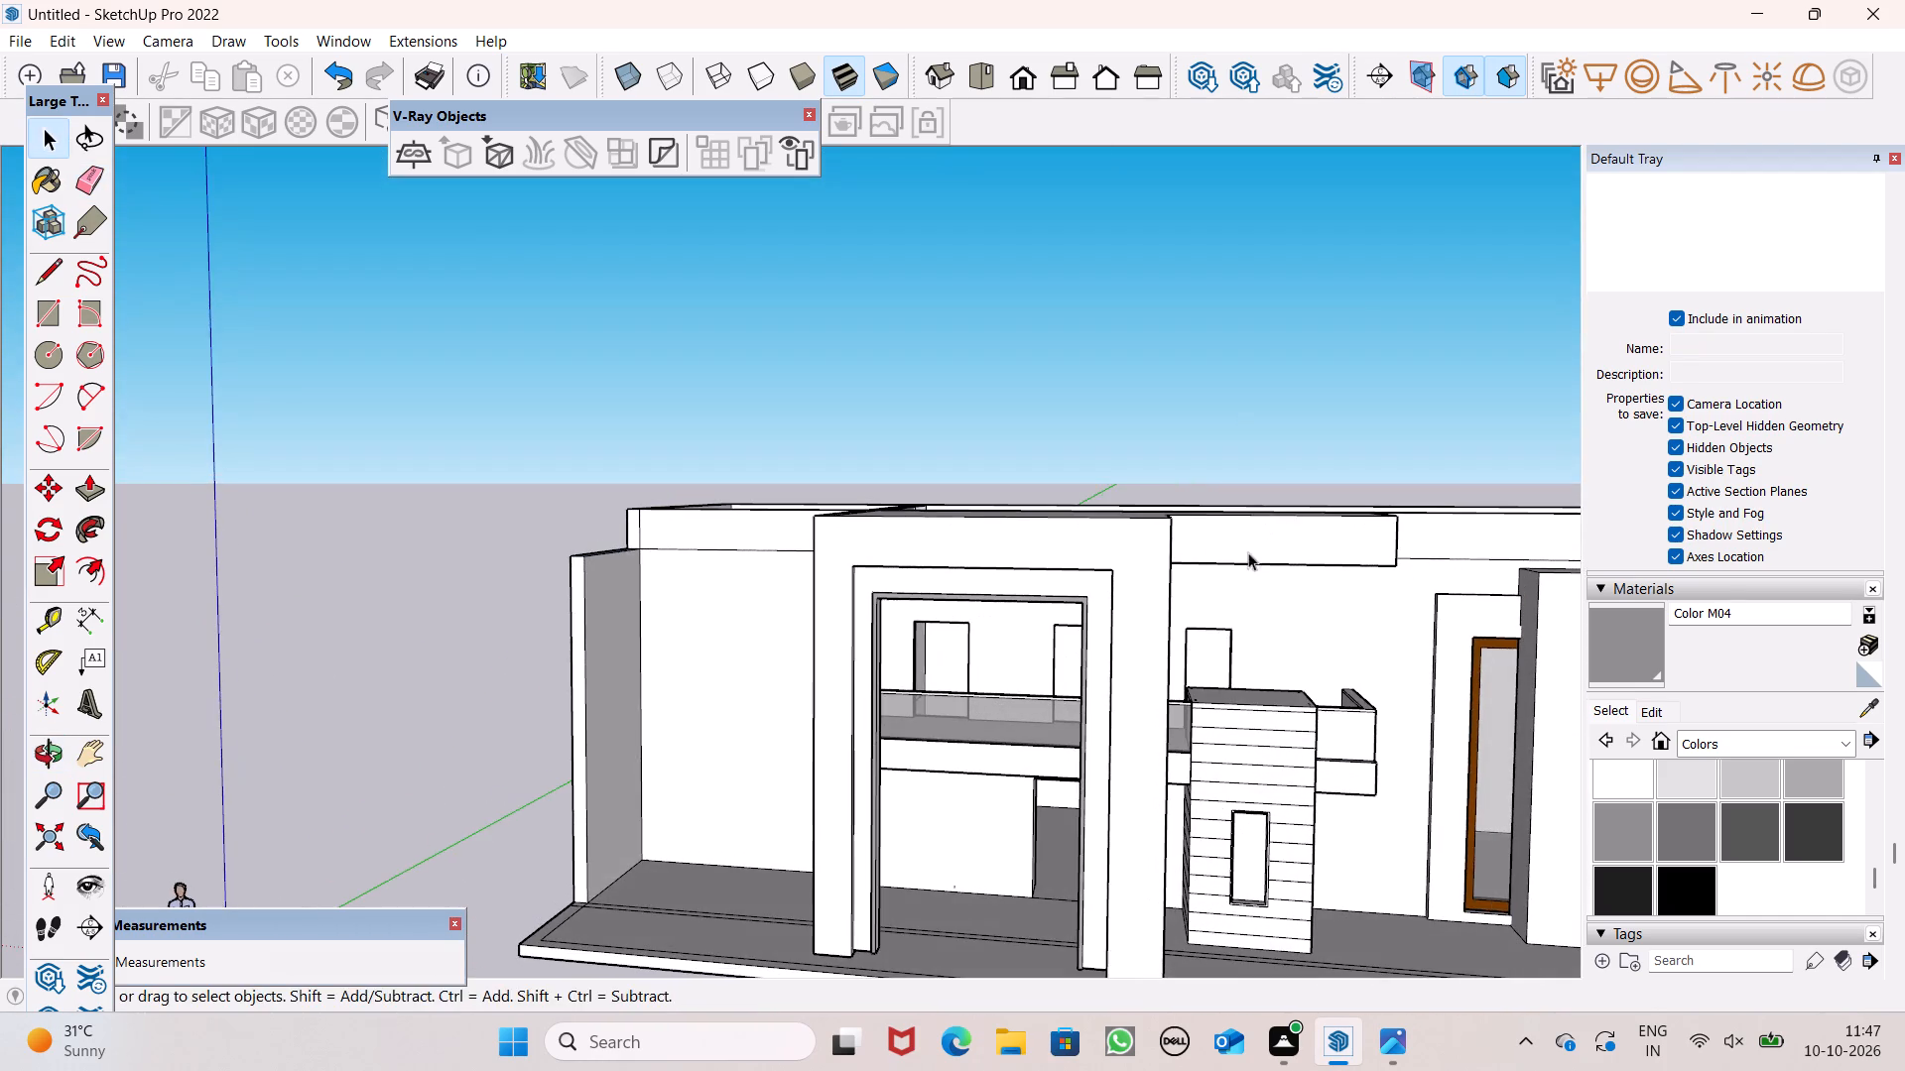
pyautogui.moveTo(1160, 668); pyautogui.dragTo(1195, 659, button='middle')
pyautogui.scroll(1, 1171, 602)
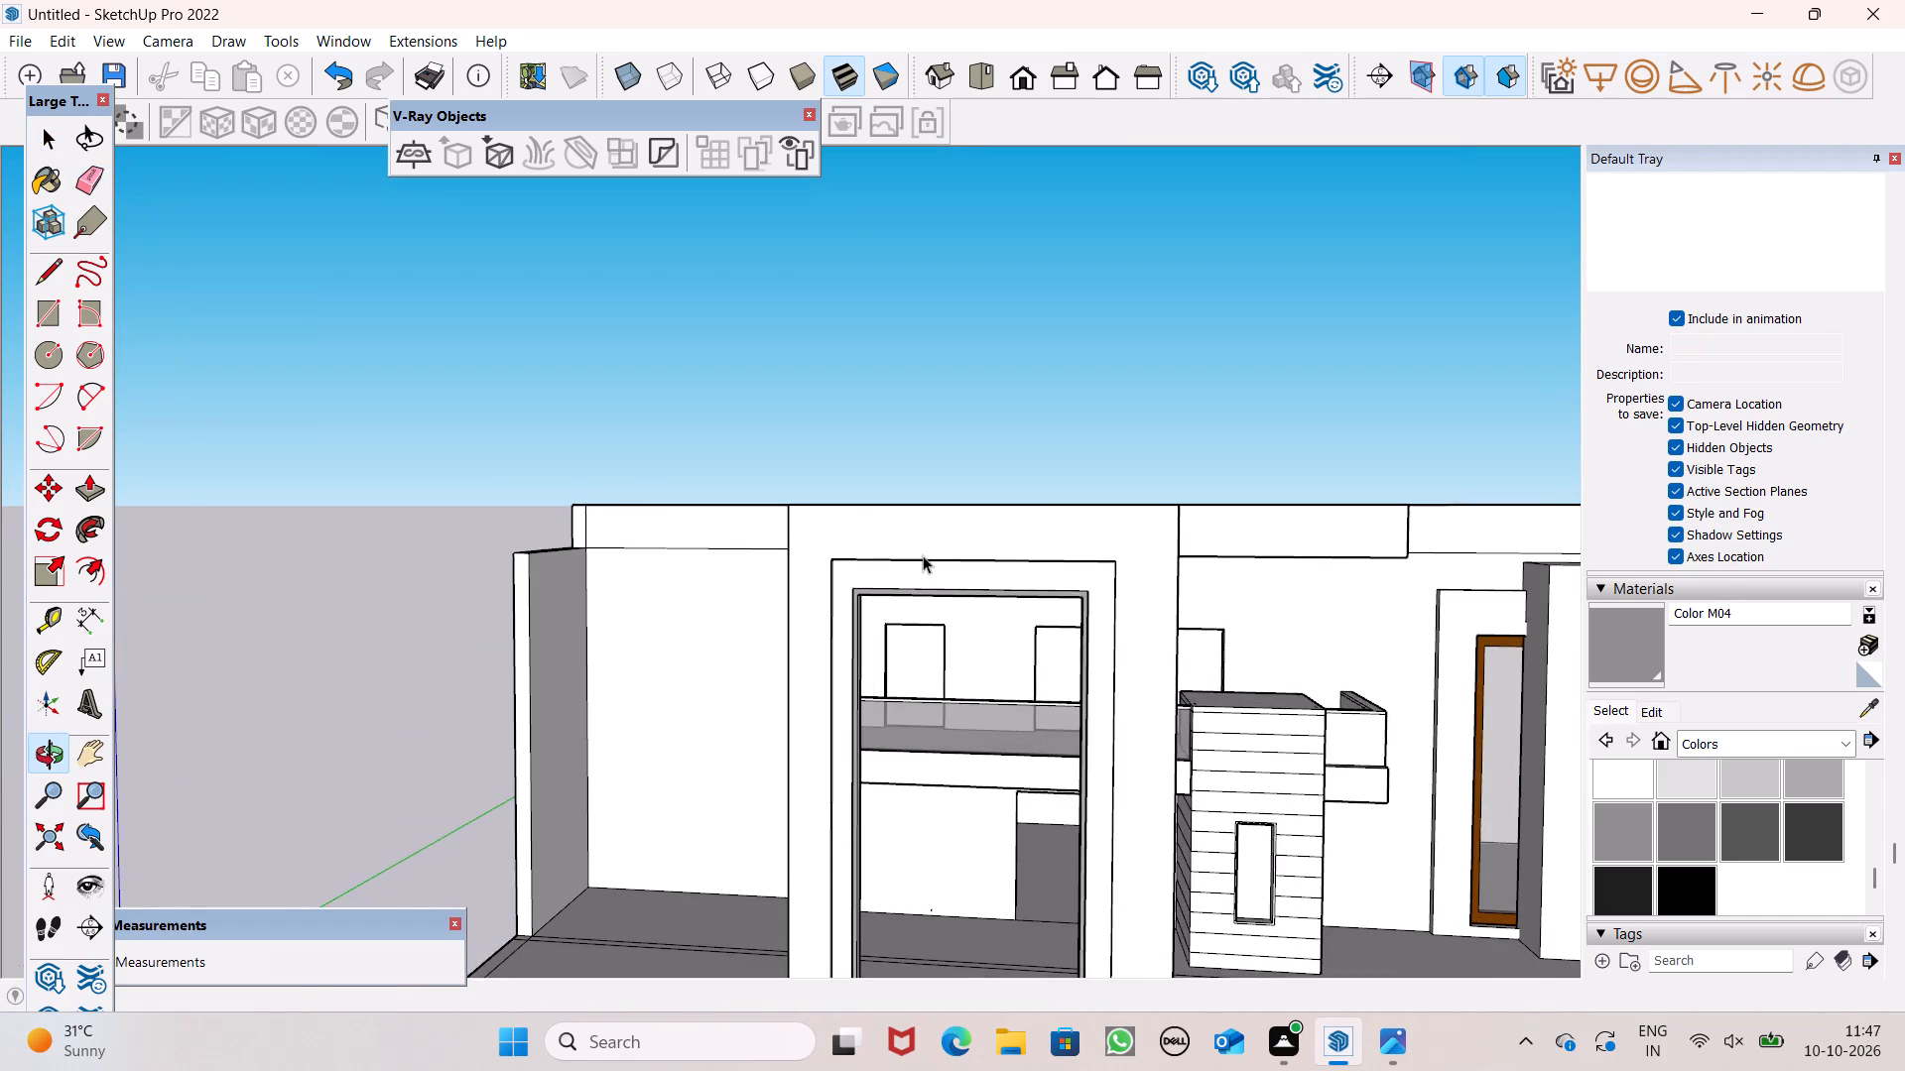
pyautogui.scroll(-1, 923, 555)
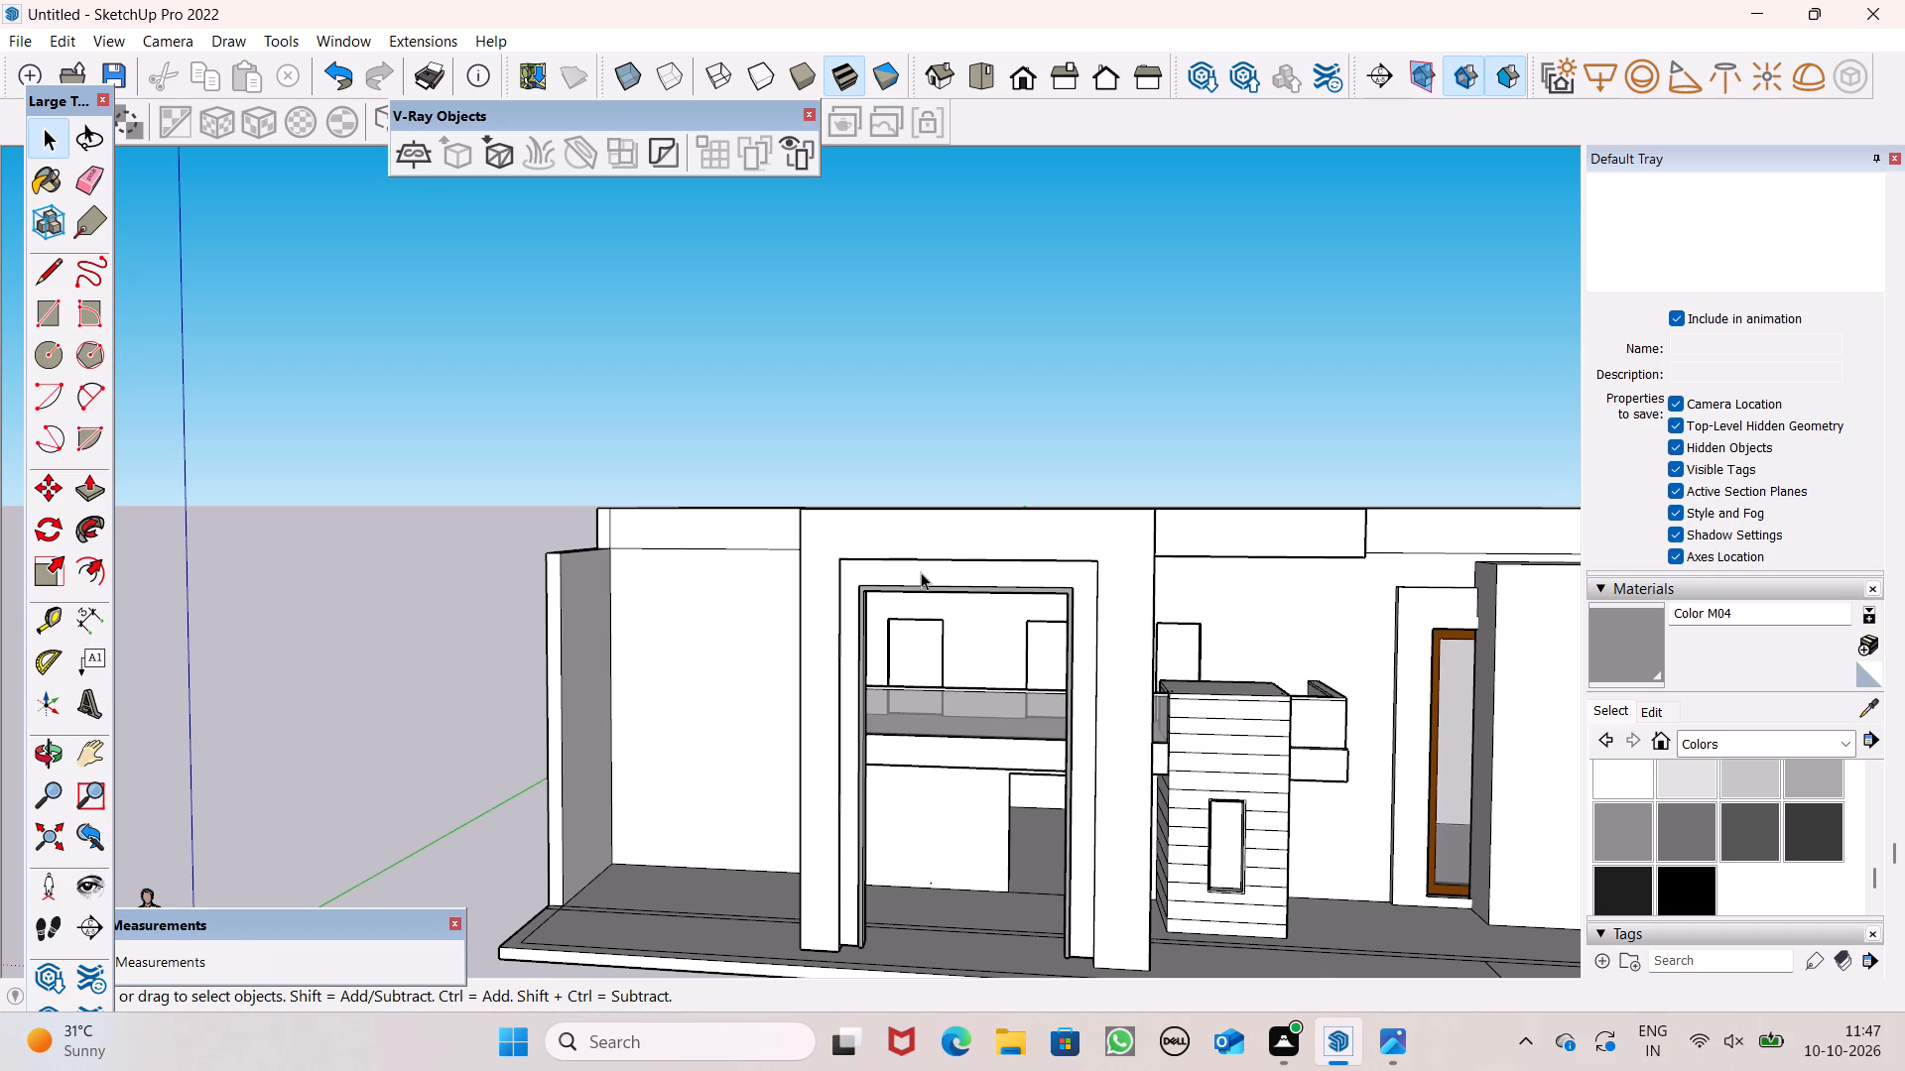
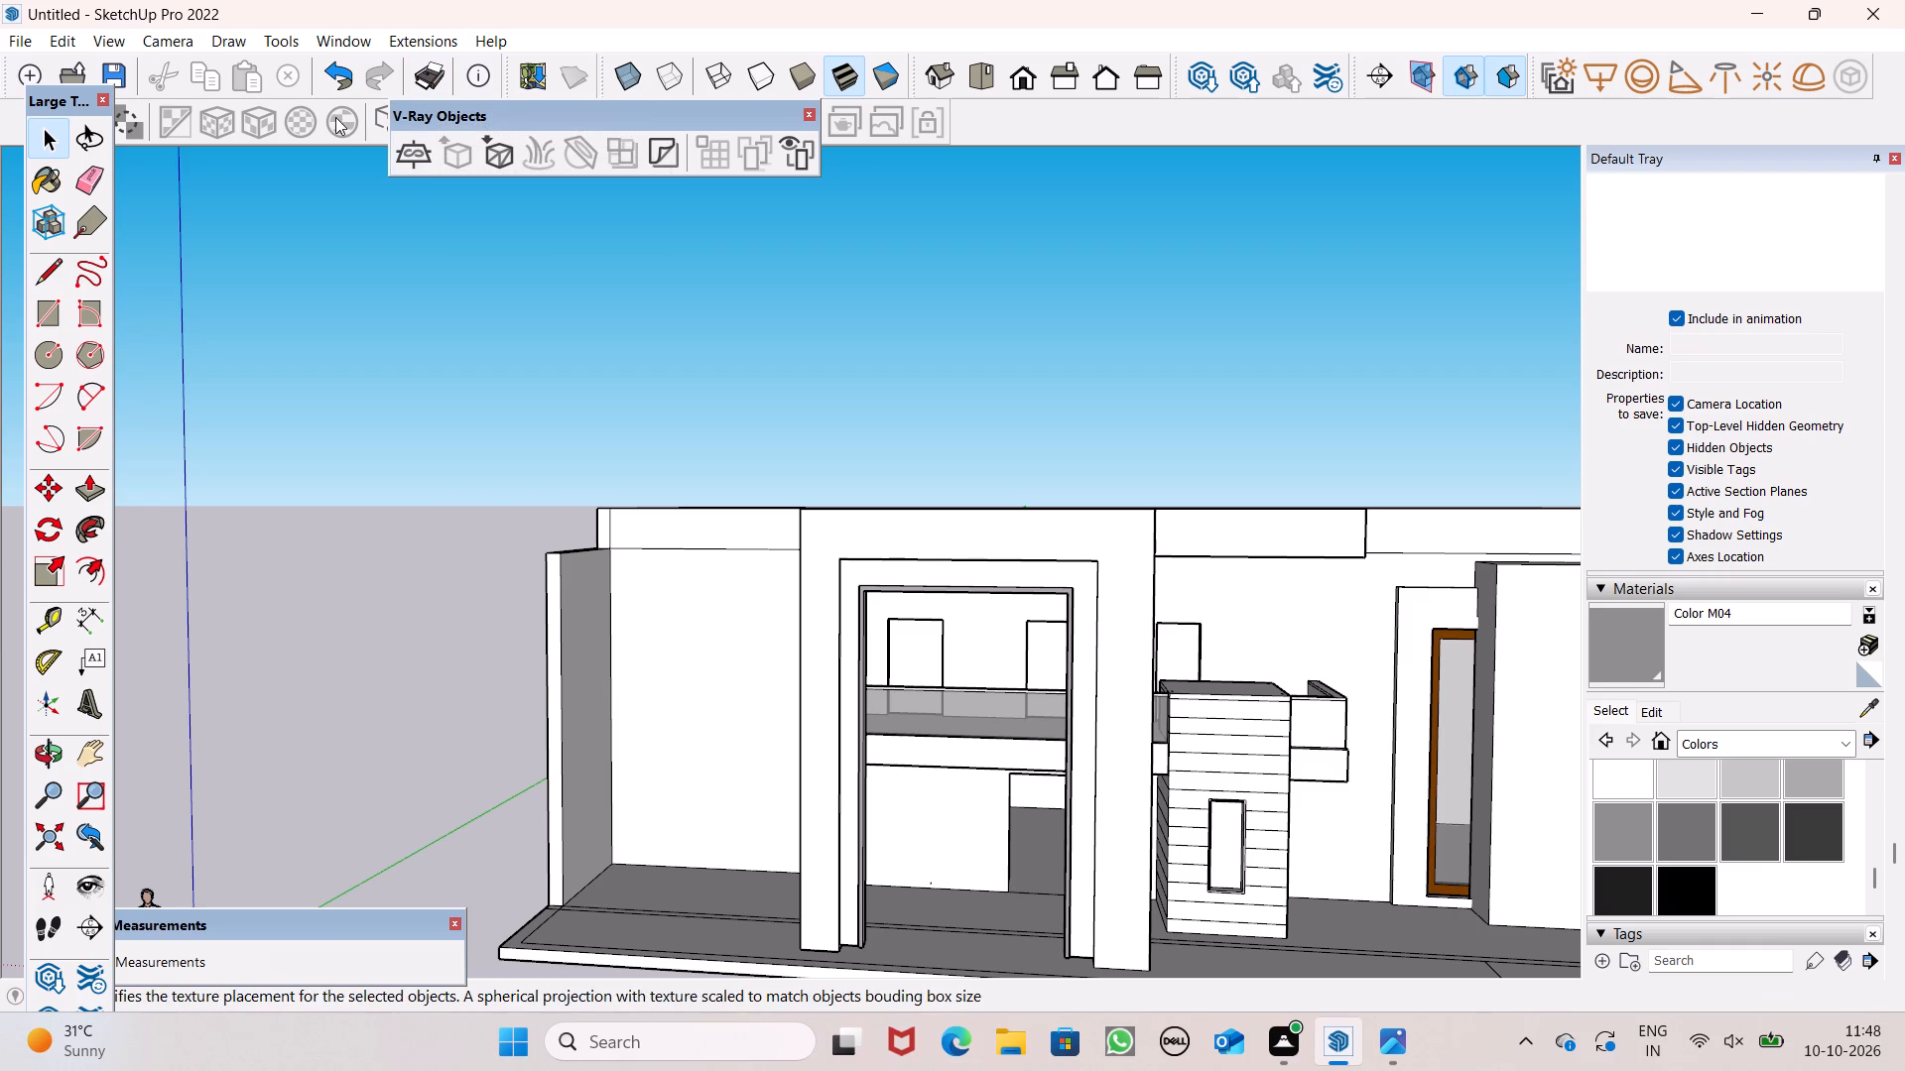
# Paint the recessed front band surrounding the entrance portal's projecting trim with Color M03.
pyautogui.scroll(-3, 583, 145)
pyautogui.scroll(-3, 751, 321)
pyautogui.moveTo(864, 493); pyautogui.dragTo(873, 703, button='middle')
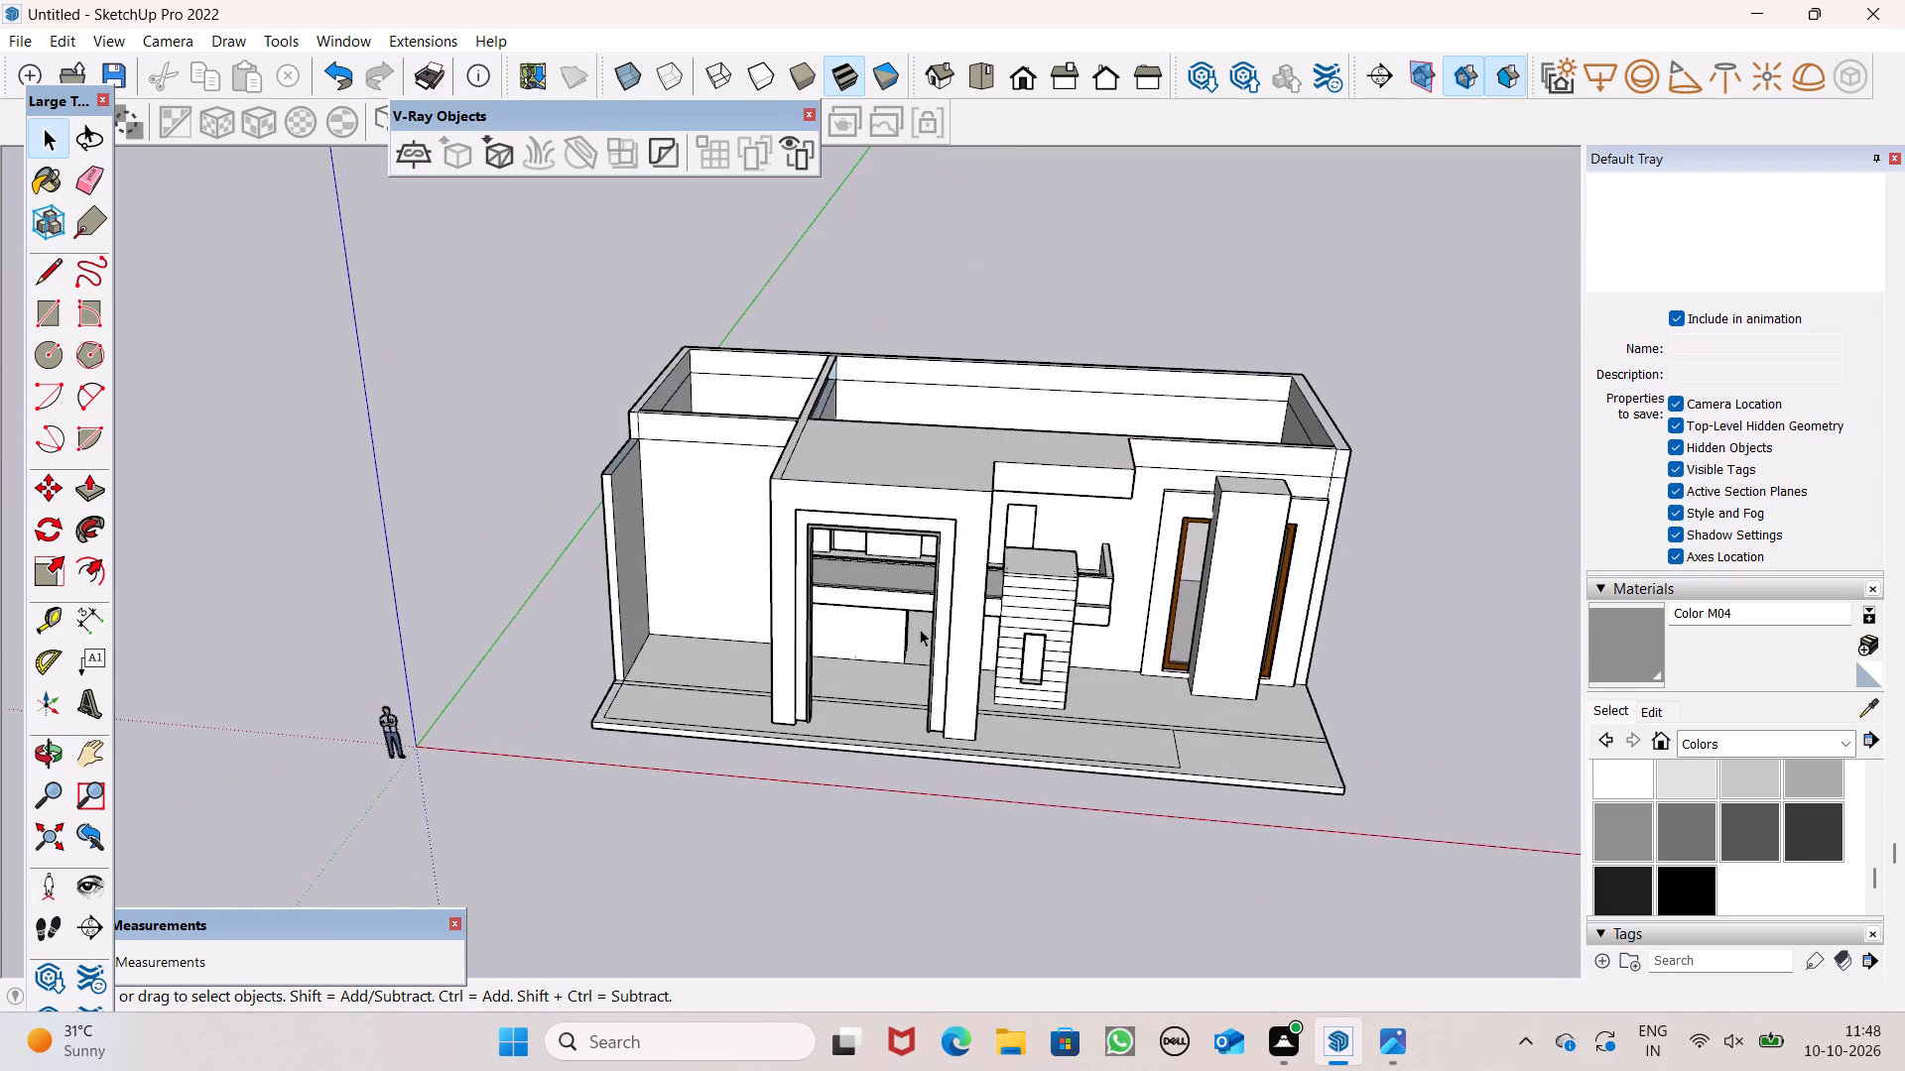
pyautogui.scroll(6, 916, 623)
pyautogui.scroll(7, 873, 505)
pyautogui.scroll(-2, 845, 475)
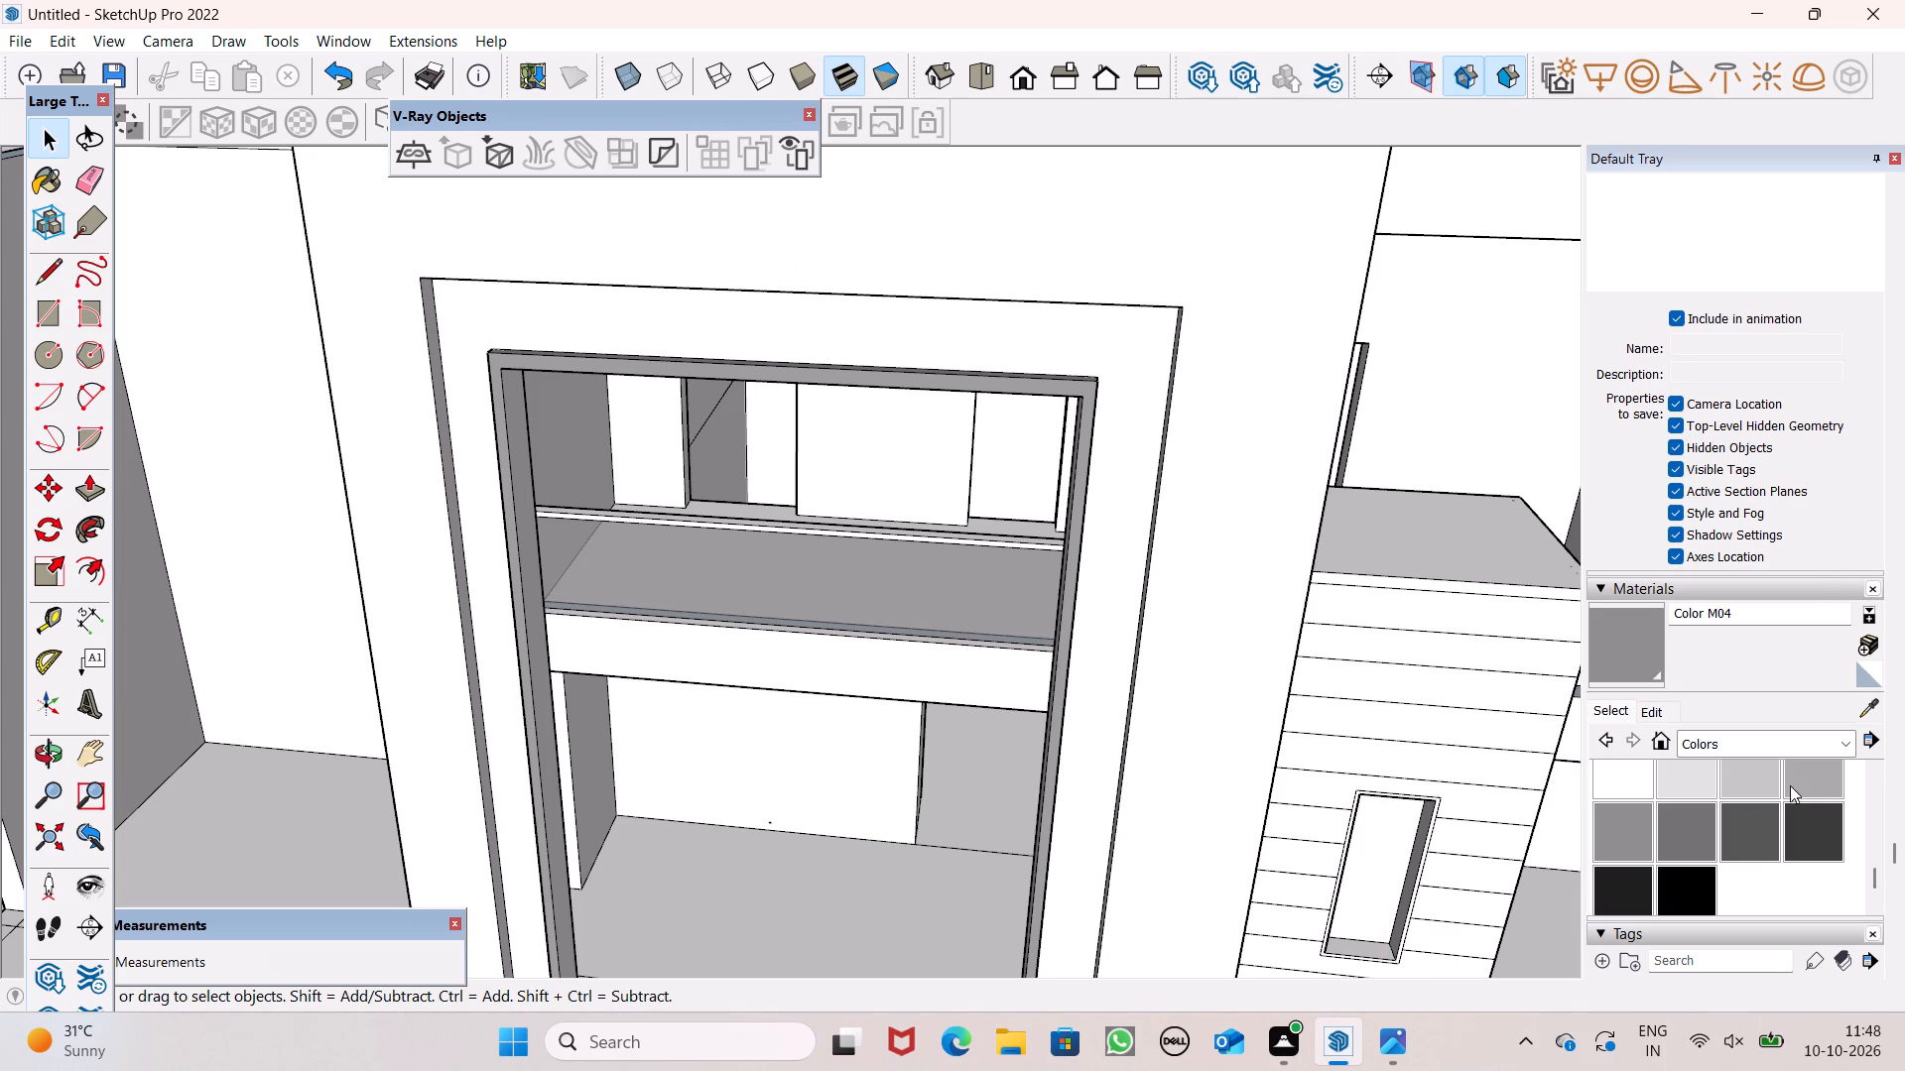
pyautogui.click(1817, 773)
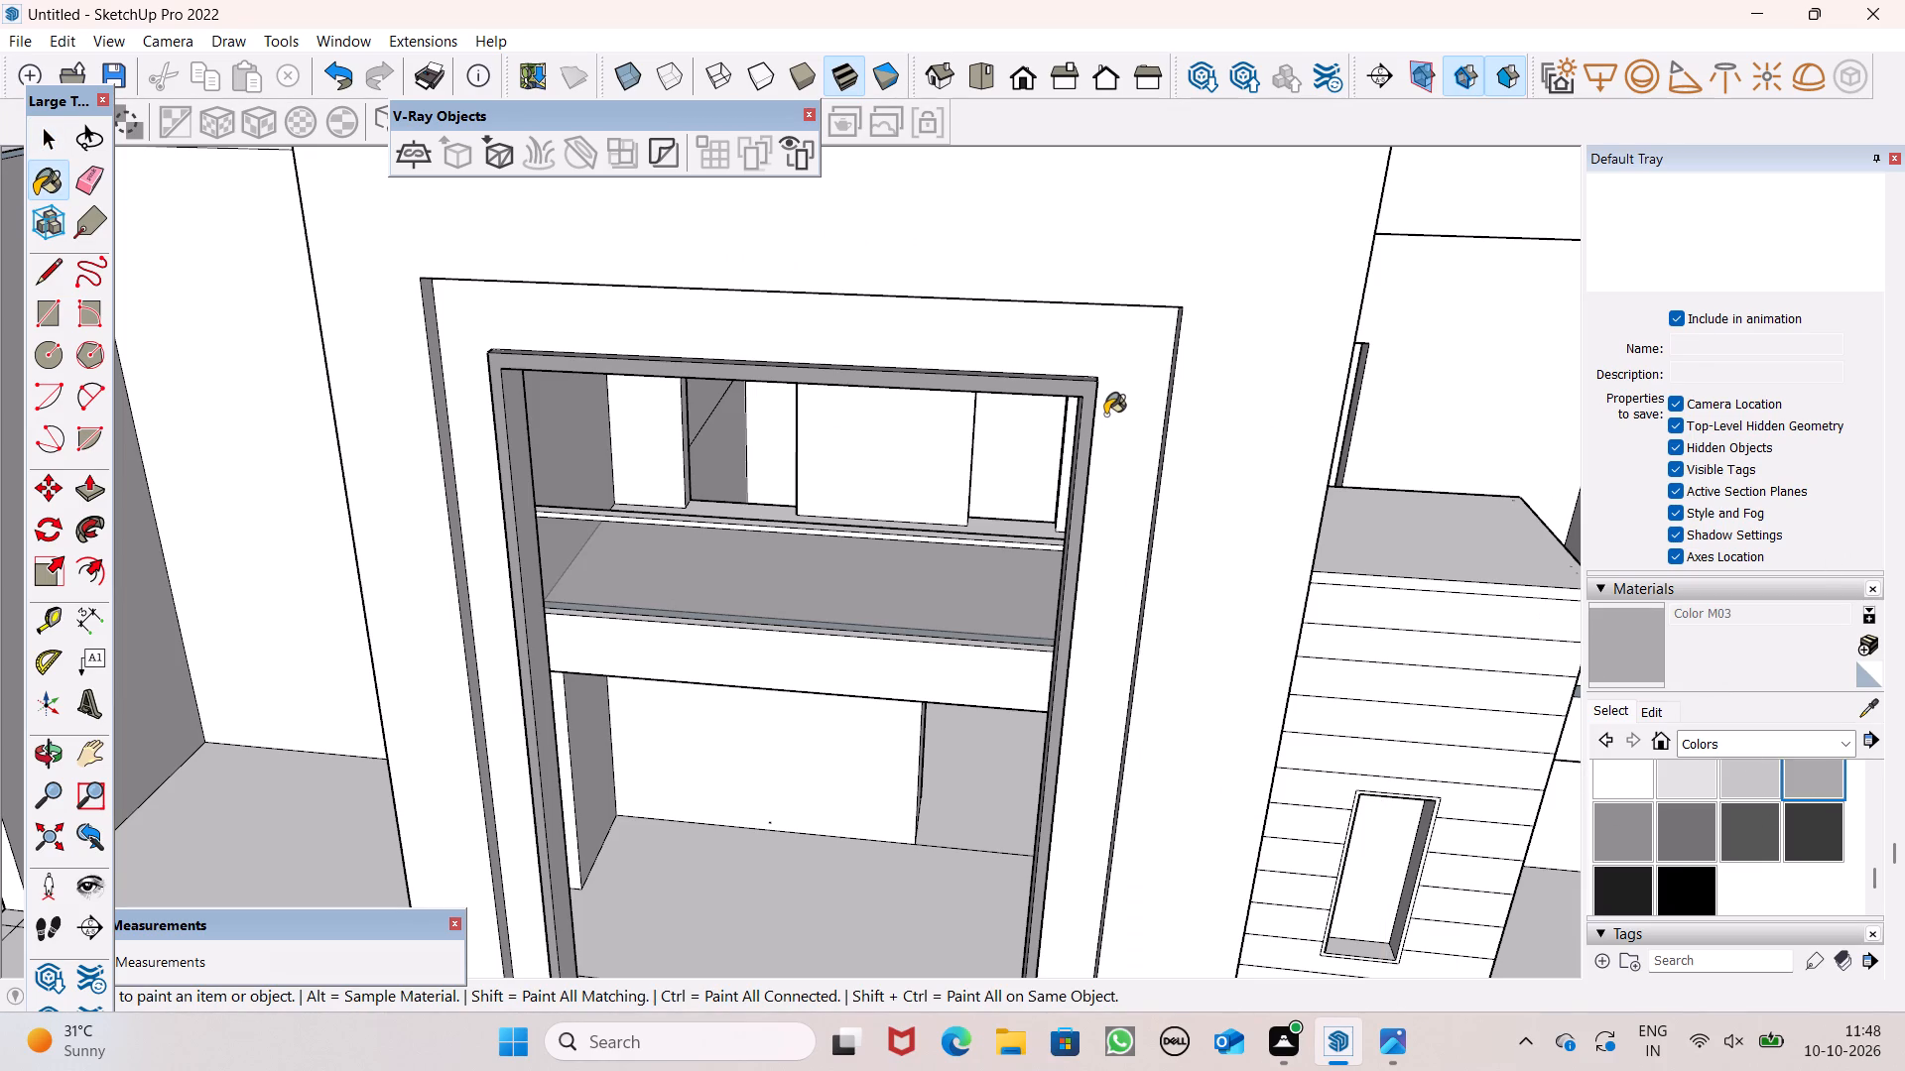
pyautogui.click(1081, 364)
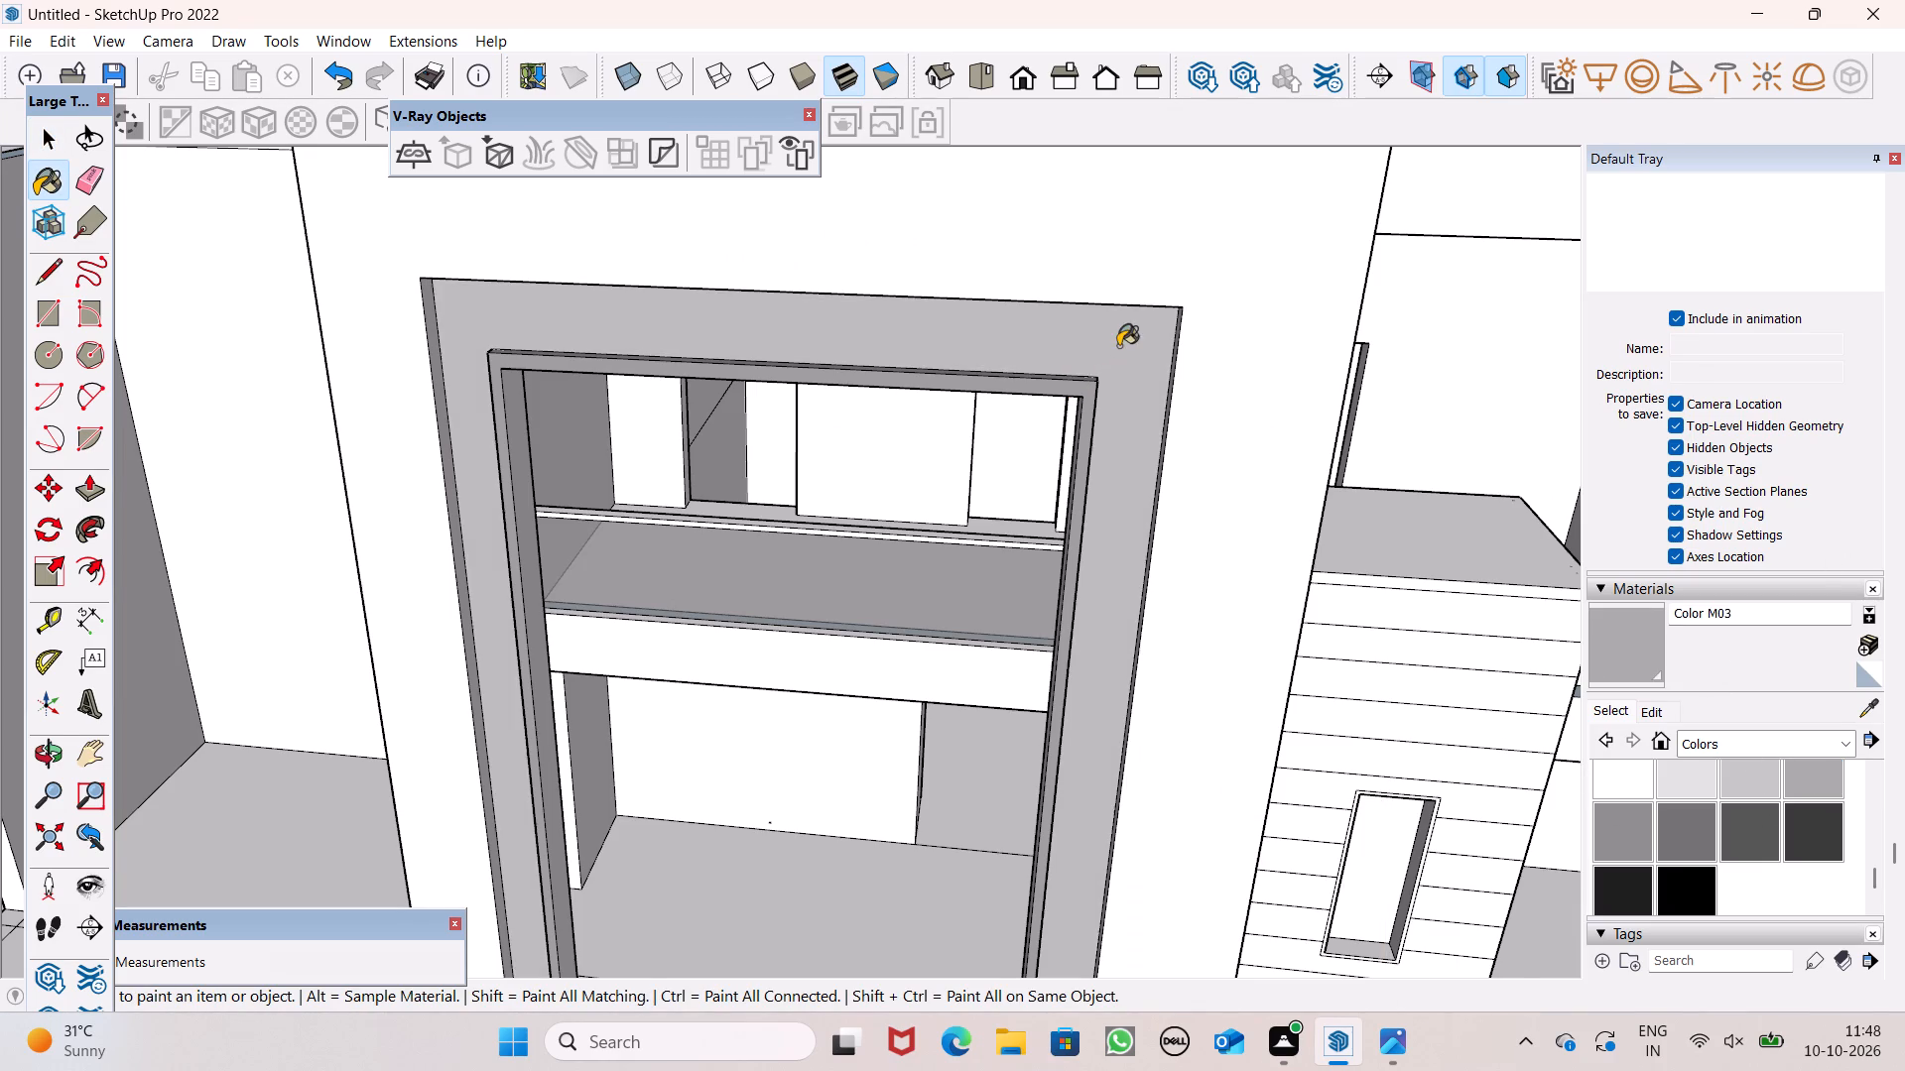
# Paint the top and left inner side faces of the portal's recess around the band with Color M03.
pyautogui.scroll(-3, 1120, 345)
pyautogui.moveTo(1141, 444); pyautogui.dragTo(806, 125, button='middle')
pyautogui.scroll(6, 610, 203)
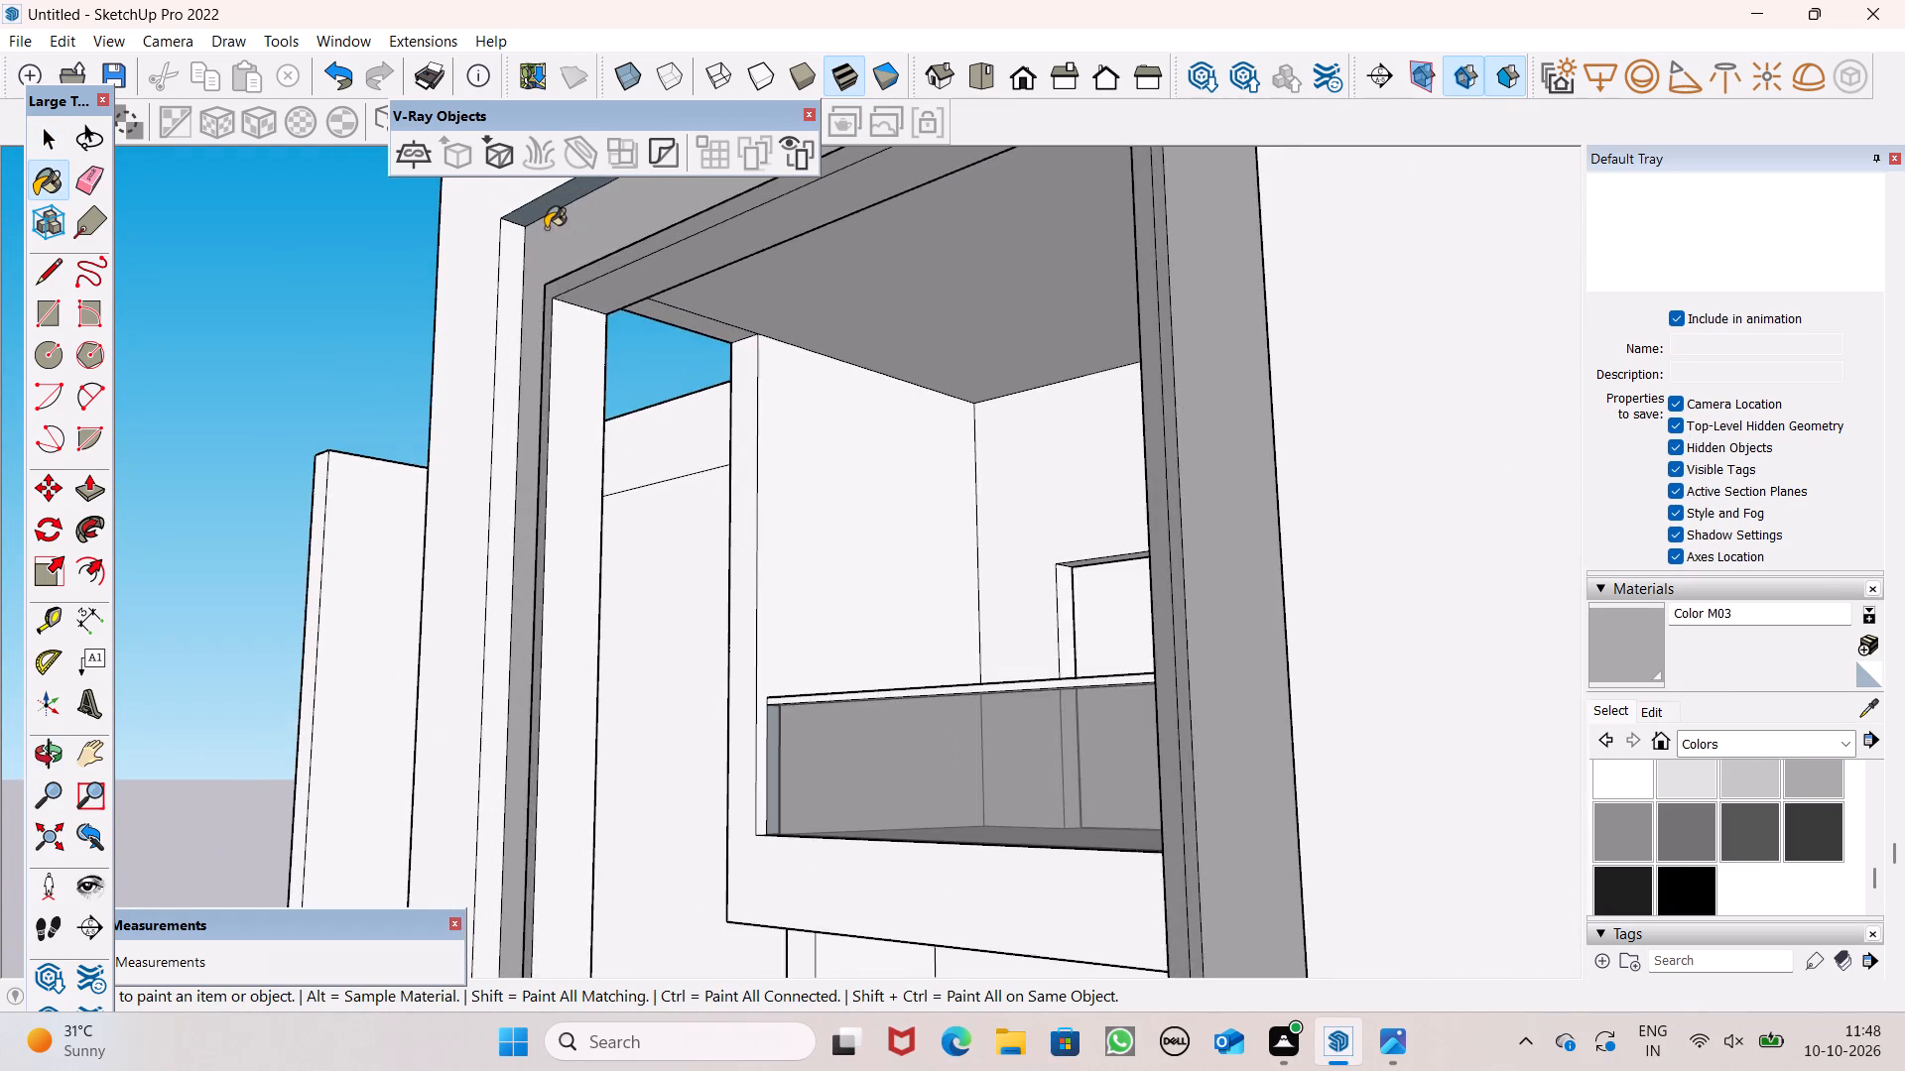
pyautogui.scroll(8, 546, 228)
pyautogui.click(509, 205)
pyautogui.click(454, 297)
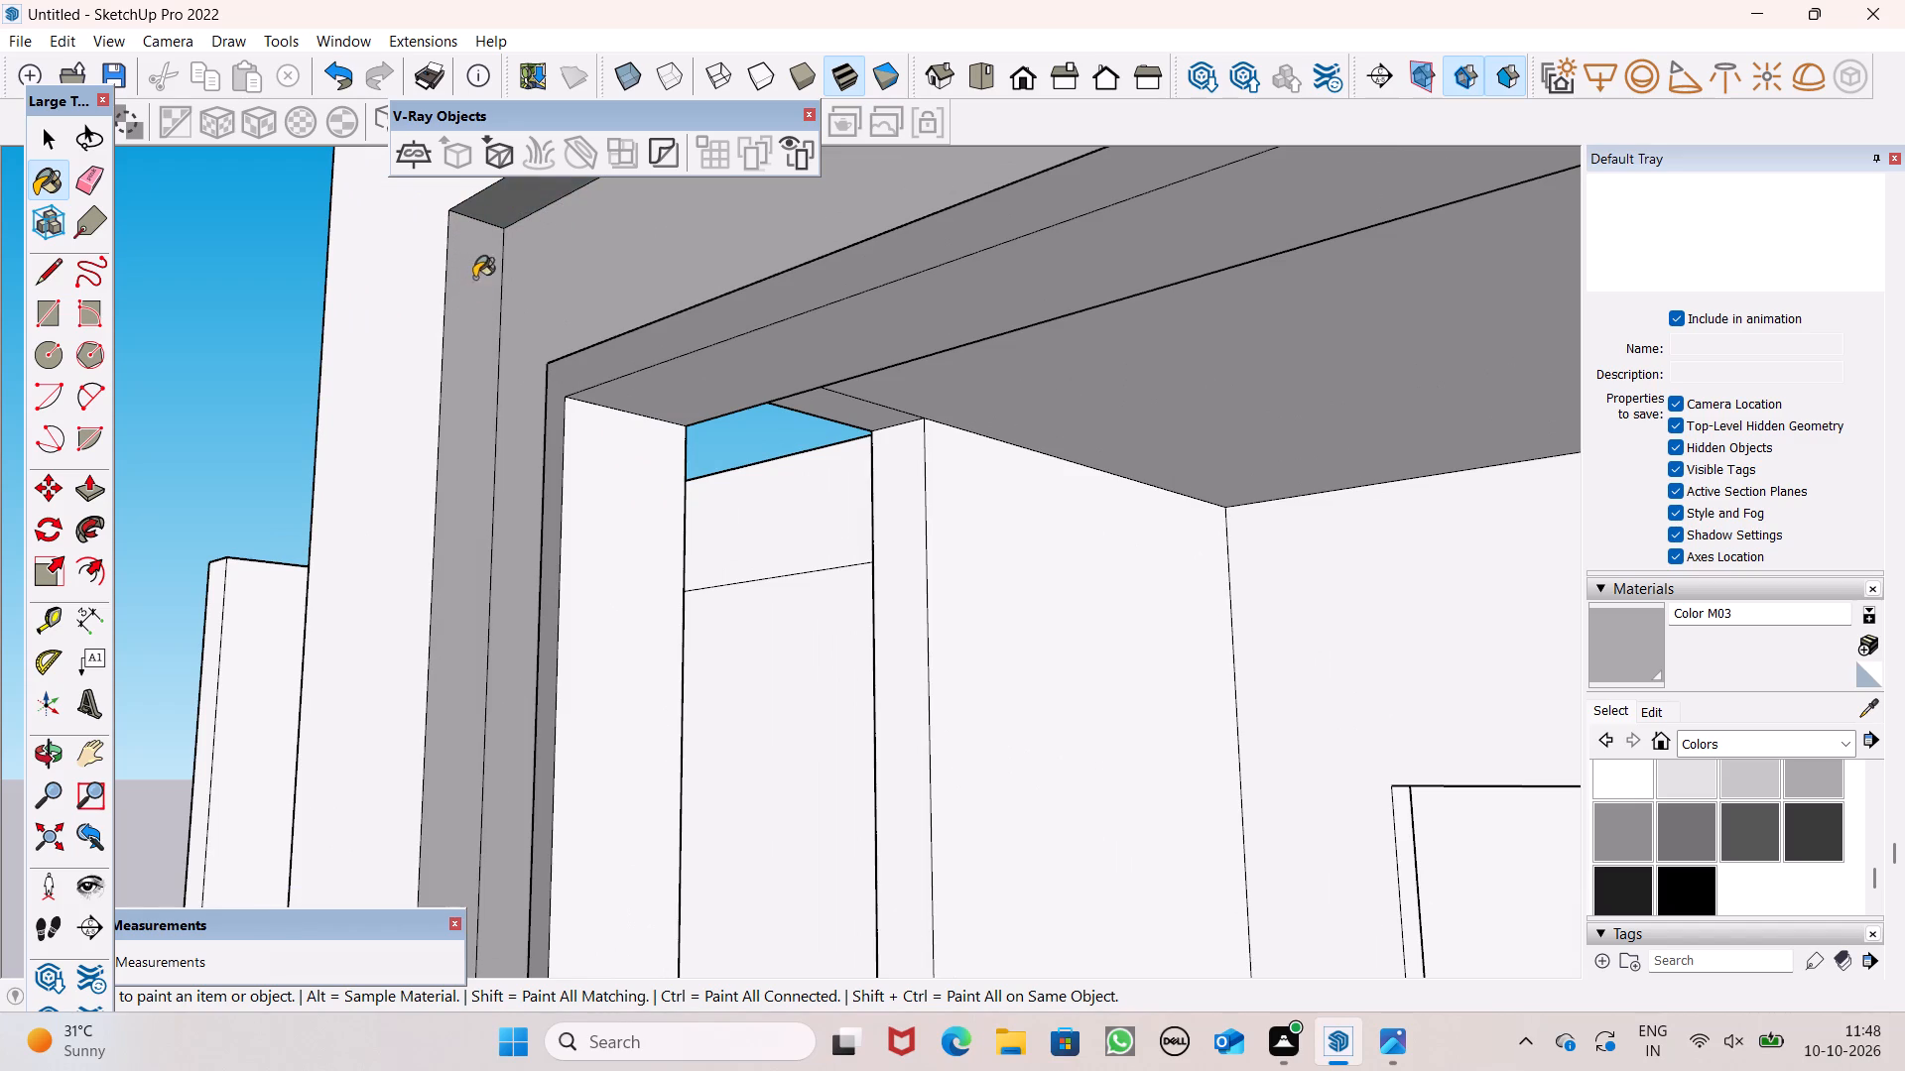
pyautogui.click(508, 204)
# Paint the right inner side face of the portal's recess with Color M03.
pyautogui.scroll(-3, 534, 271)
pyautogui.moveTo(577, 345); pyautogui.dragTo(699, 403, button='middle')
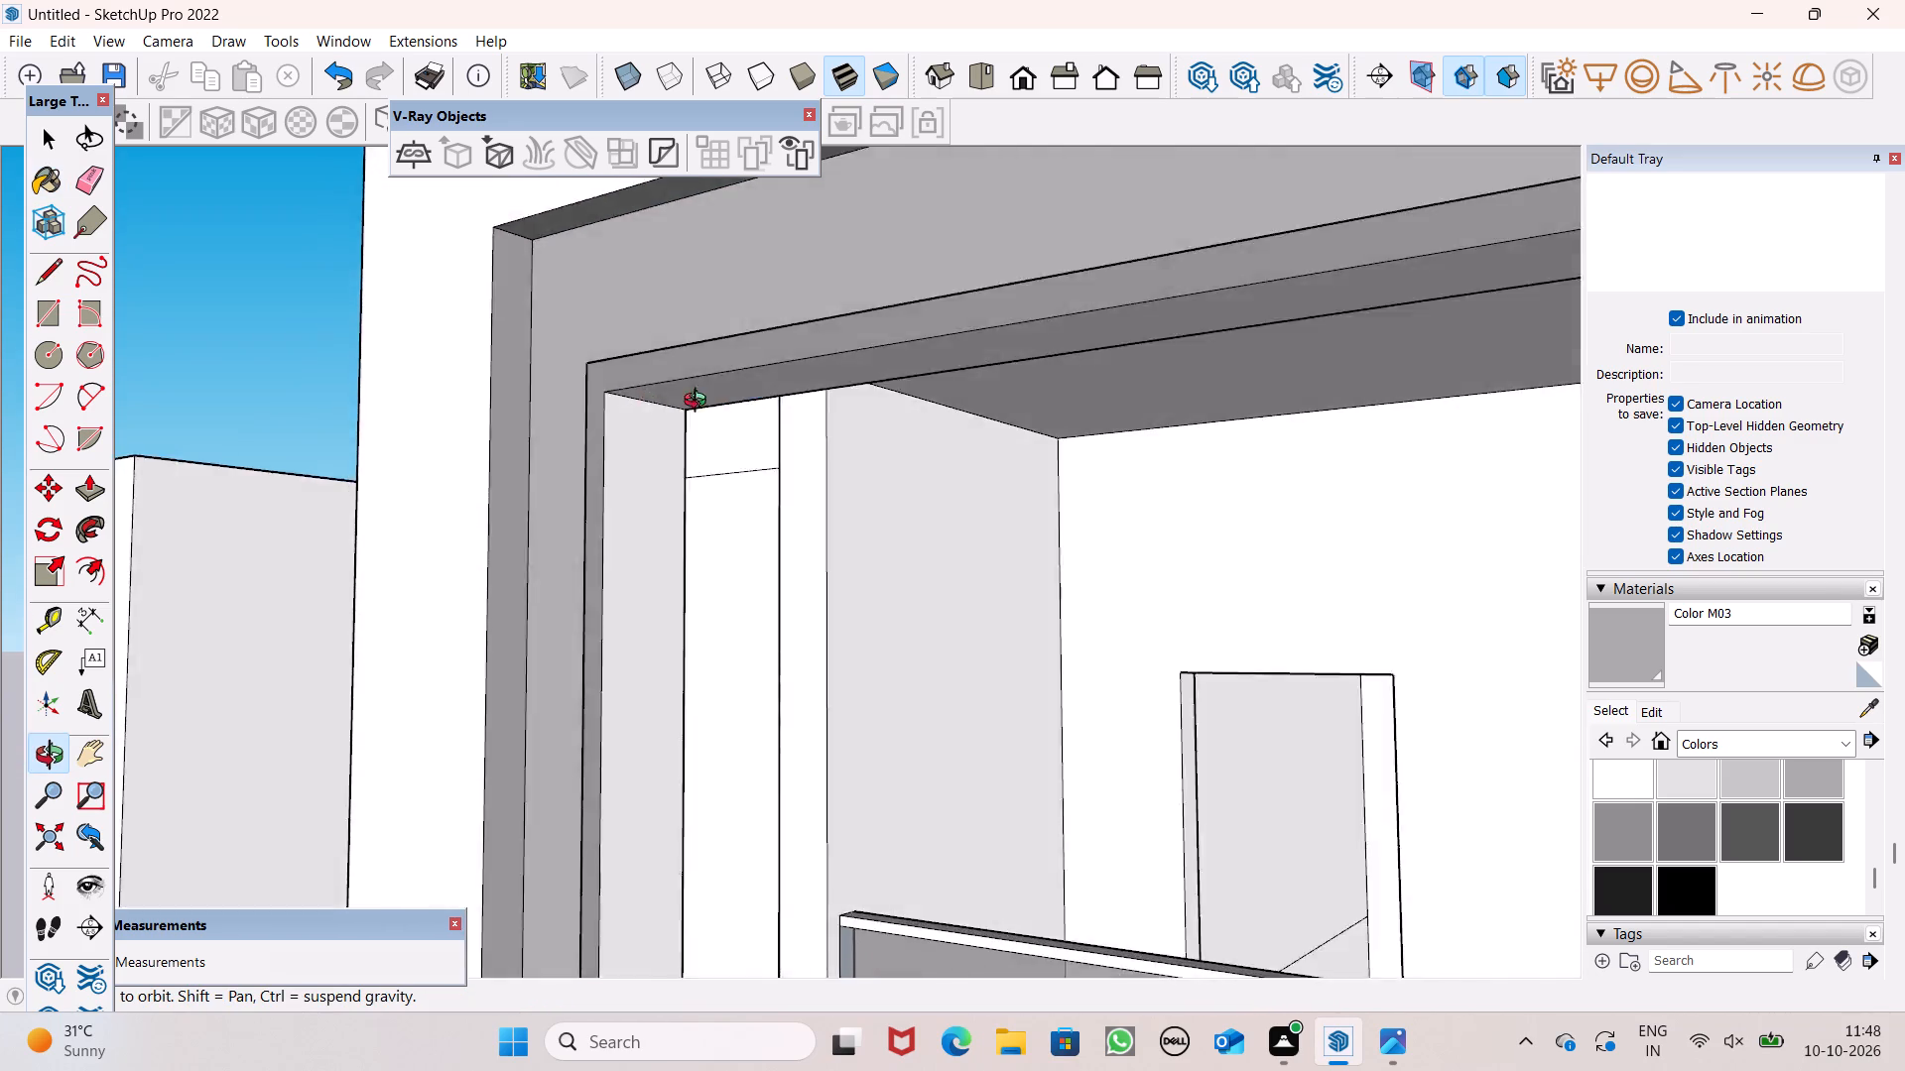
pyautogui.moveTo(699, 403); pyautogui.dragTo(1315, 581, button='middle')
pyautogui.scroll(-1, 602, 413)
pyautogui.scroll(-3, 378, 406)
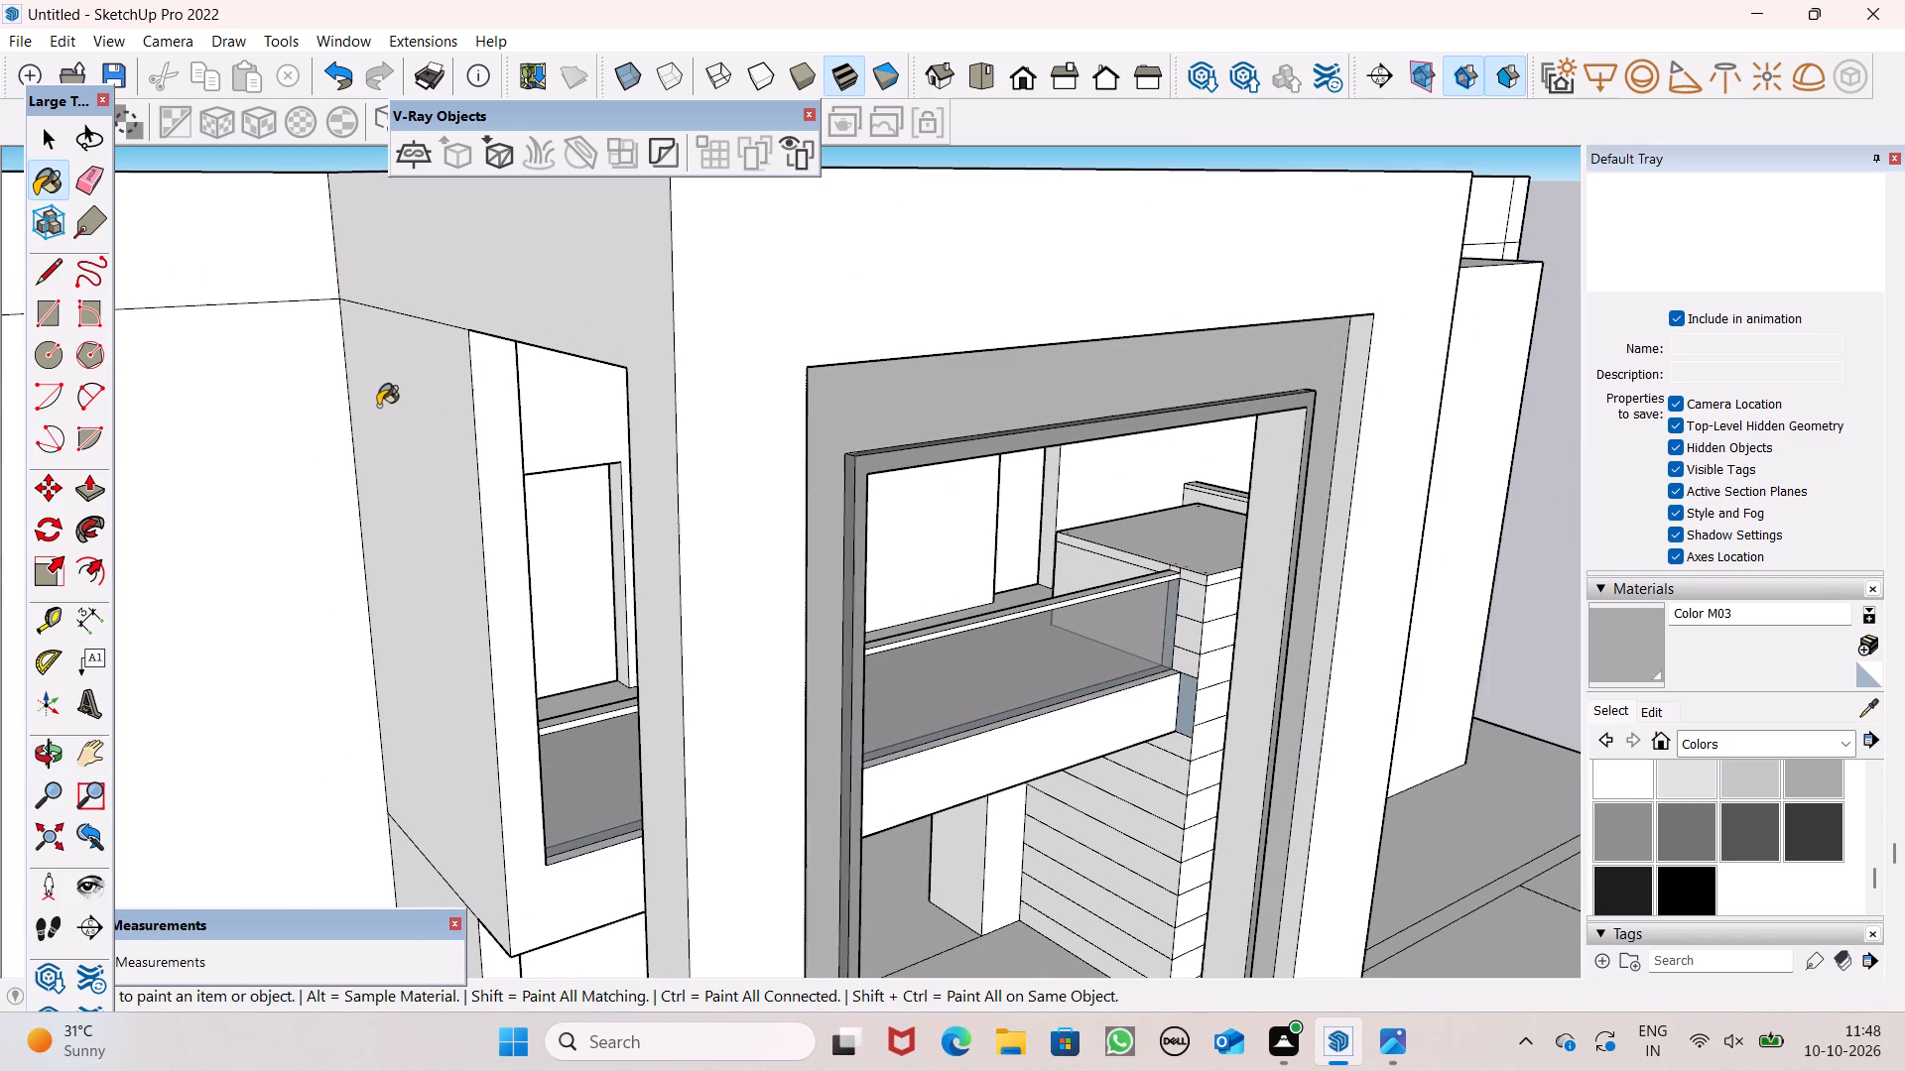
pyautogui.scroll(-2, 352, 381)
pyautogui.middleClick(479, 535)
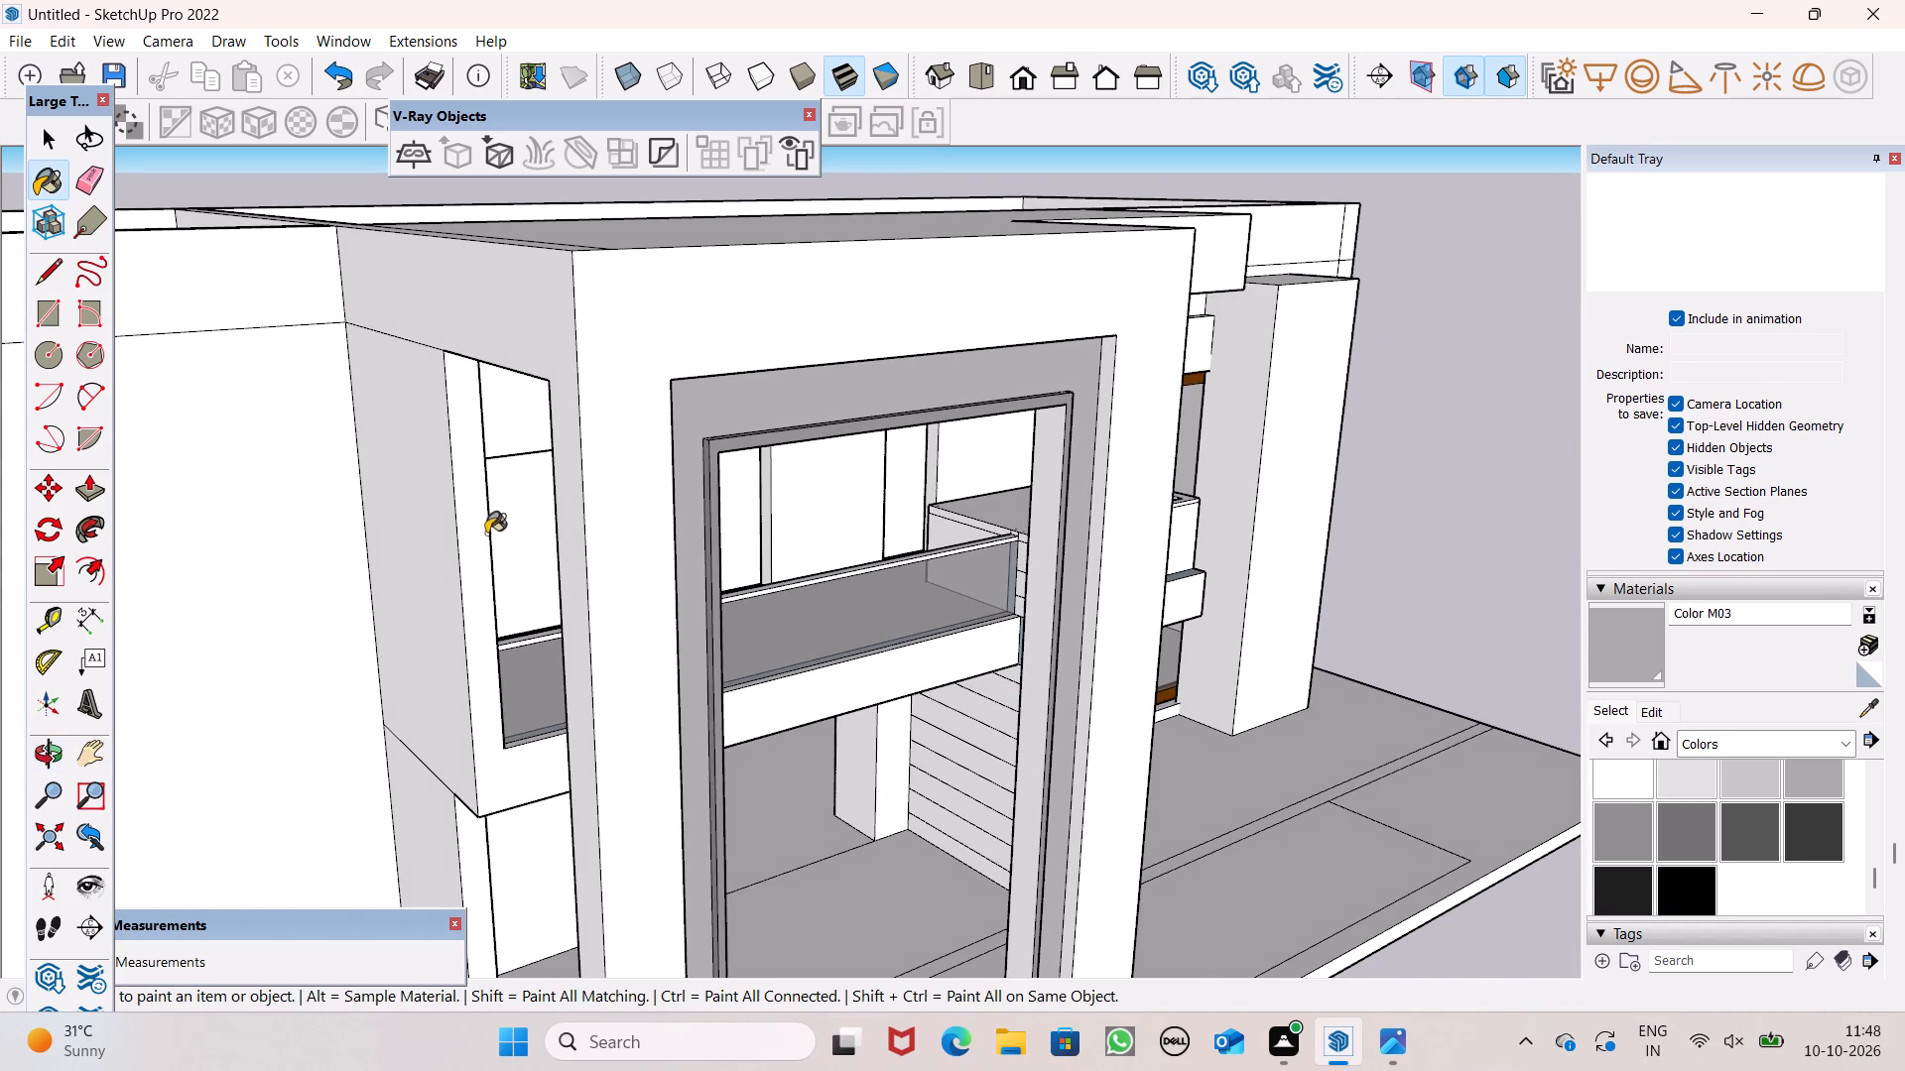
pyautogui.scroll(6, 1015, 304)
pyautogui.moveTo(1121, 399); pyautogui.dragTo(1201, 183, button='middle')
pyautogui.scroll(4, 1198, 209)
pyautogui.click(1194, 233)
pyautogui.scroll(-4, 1152, 220)
pyautogui.scroll(1, 1151, 220)
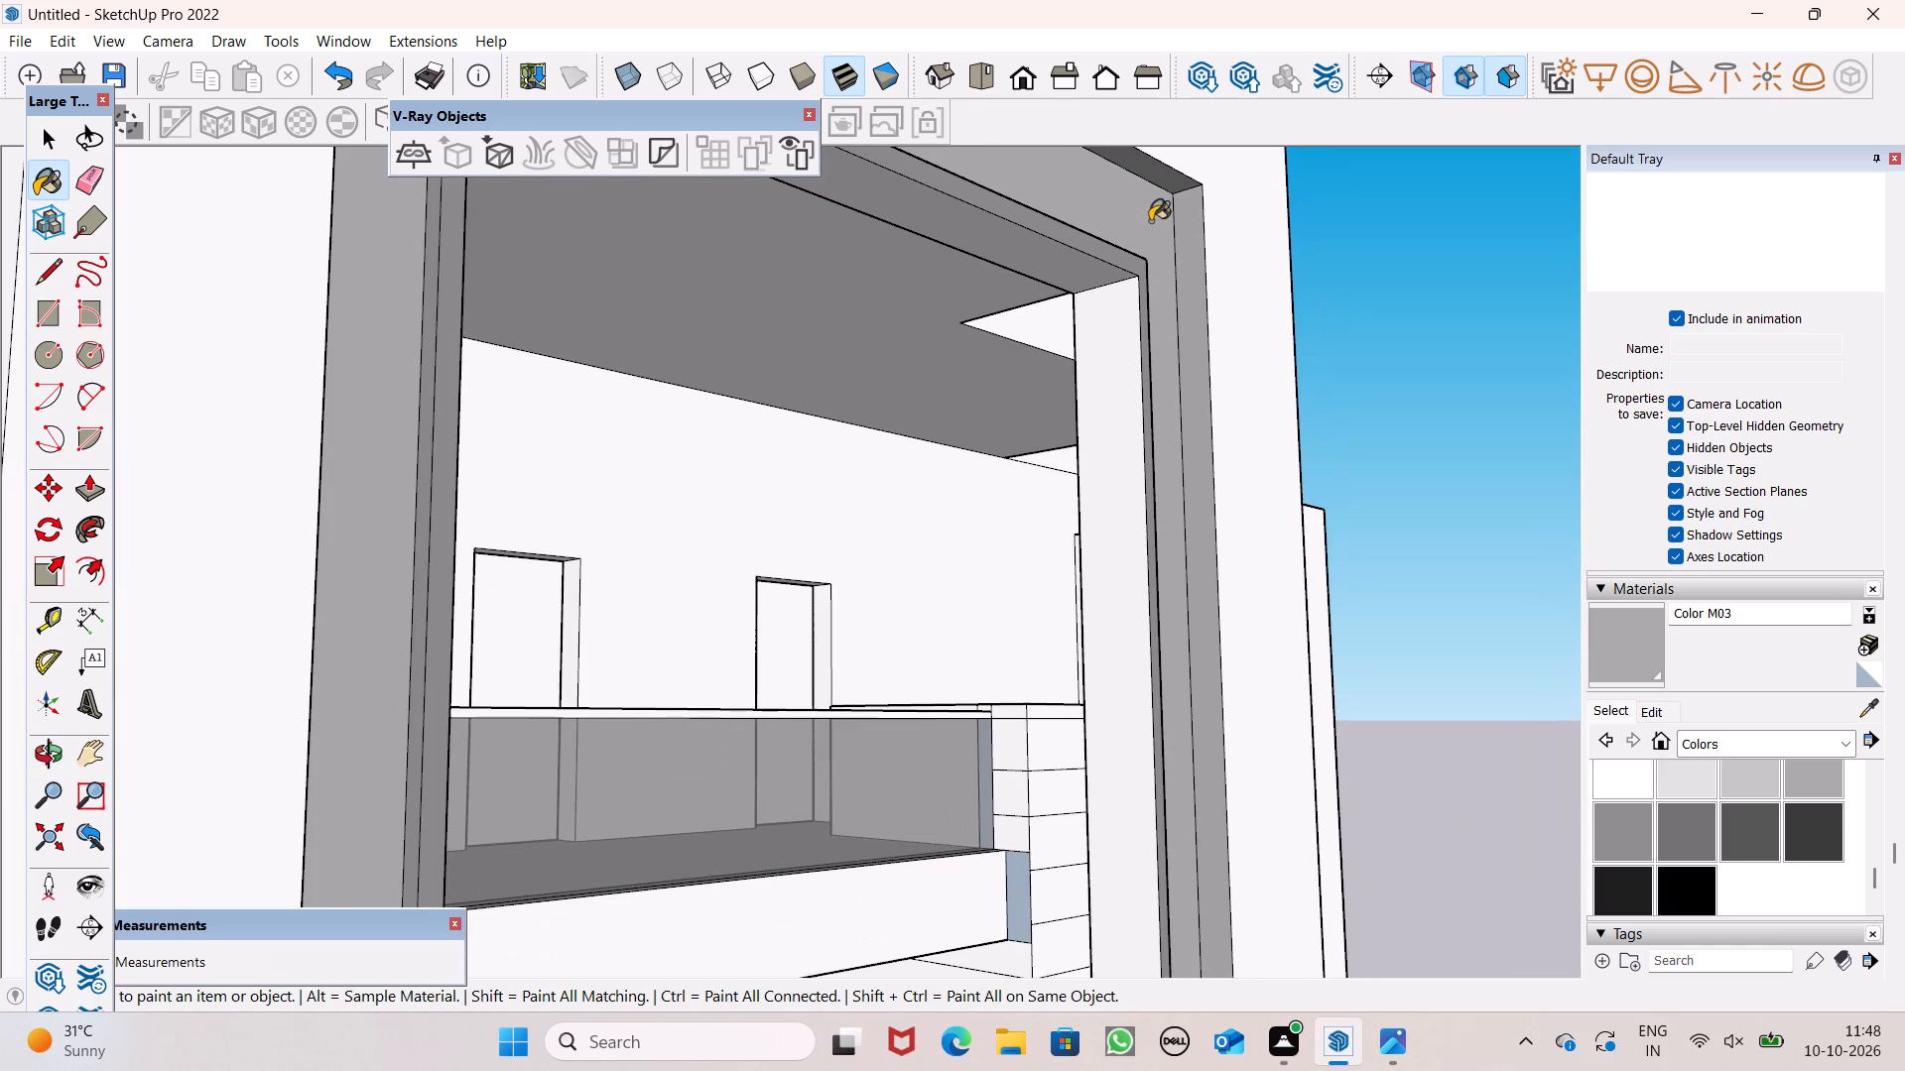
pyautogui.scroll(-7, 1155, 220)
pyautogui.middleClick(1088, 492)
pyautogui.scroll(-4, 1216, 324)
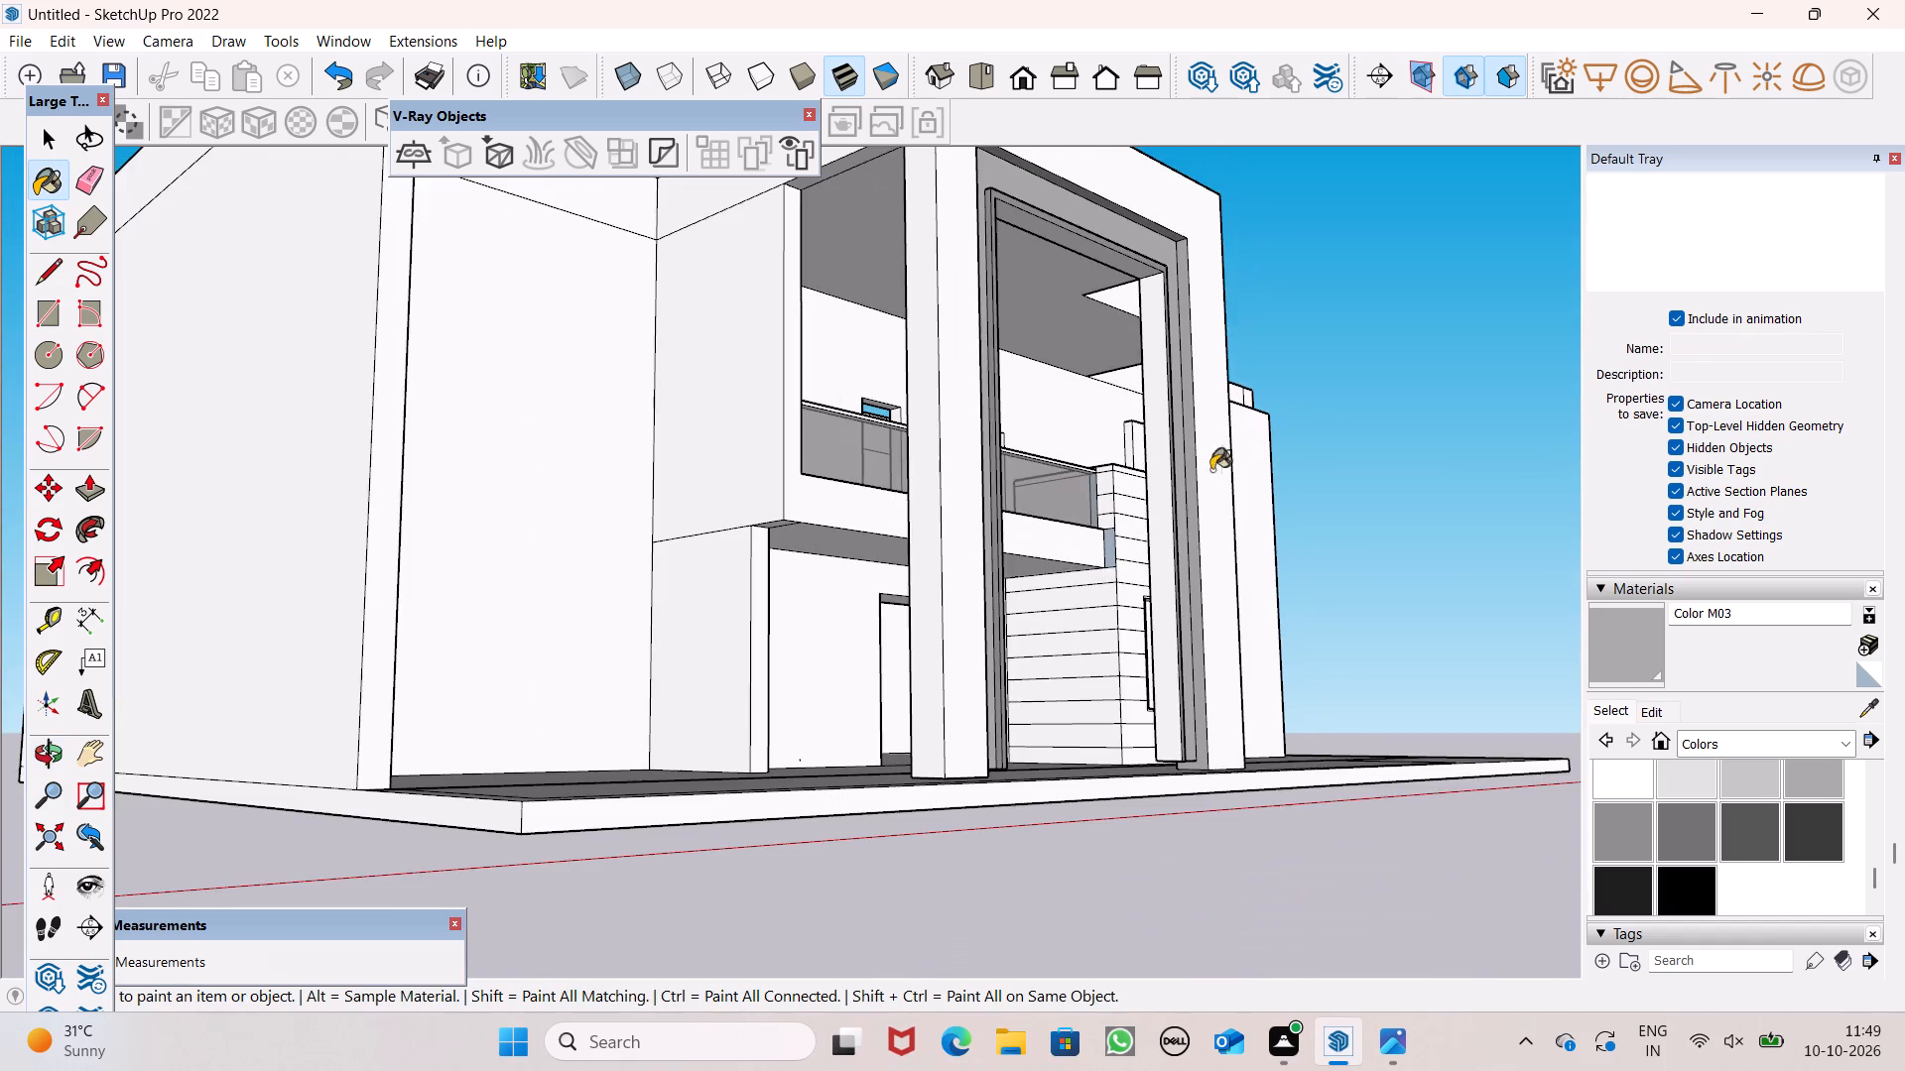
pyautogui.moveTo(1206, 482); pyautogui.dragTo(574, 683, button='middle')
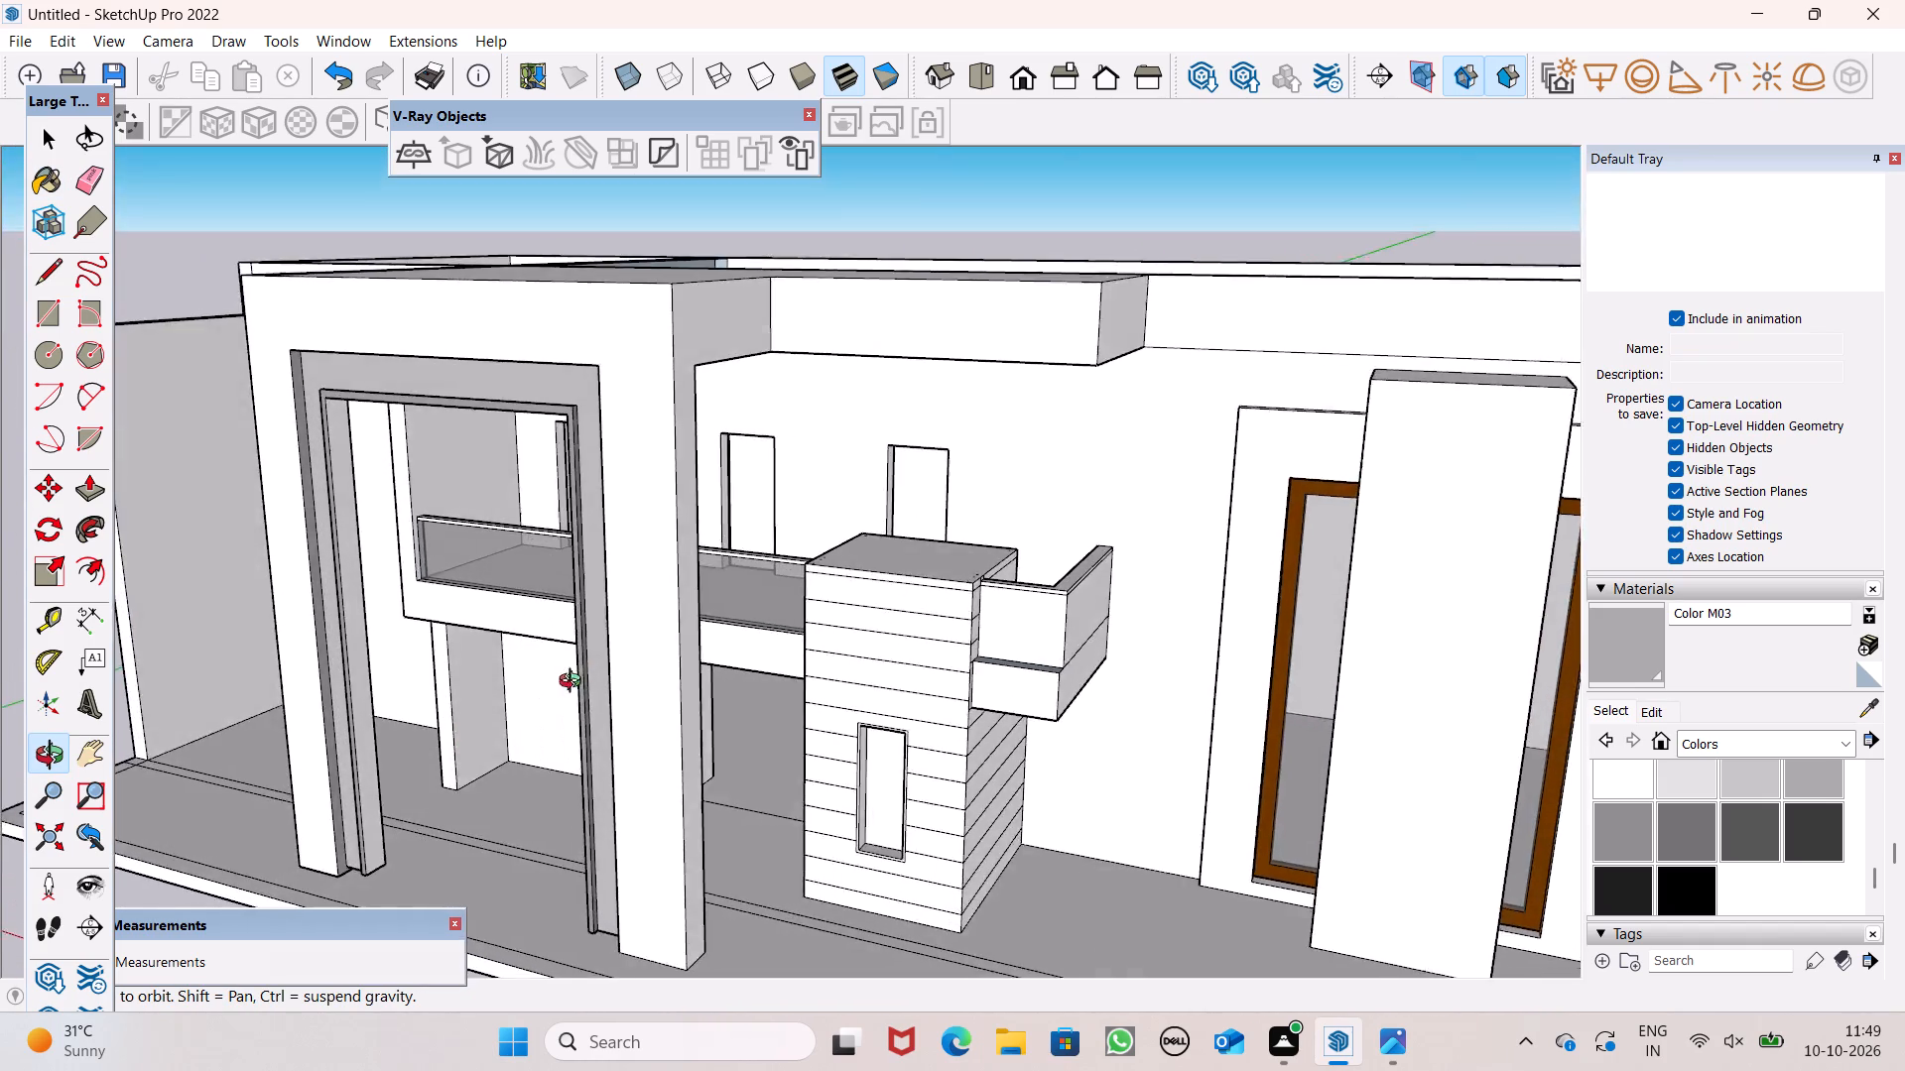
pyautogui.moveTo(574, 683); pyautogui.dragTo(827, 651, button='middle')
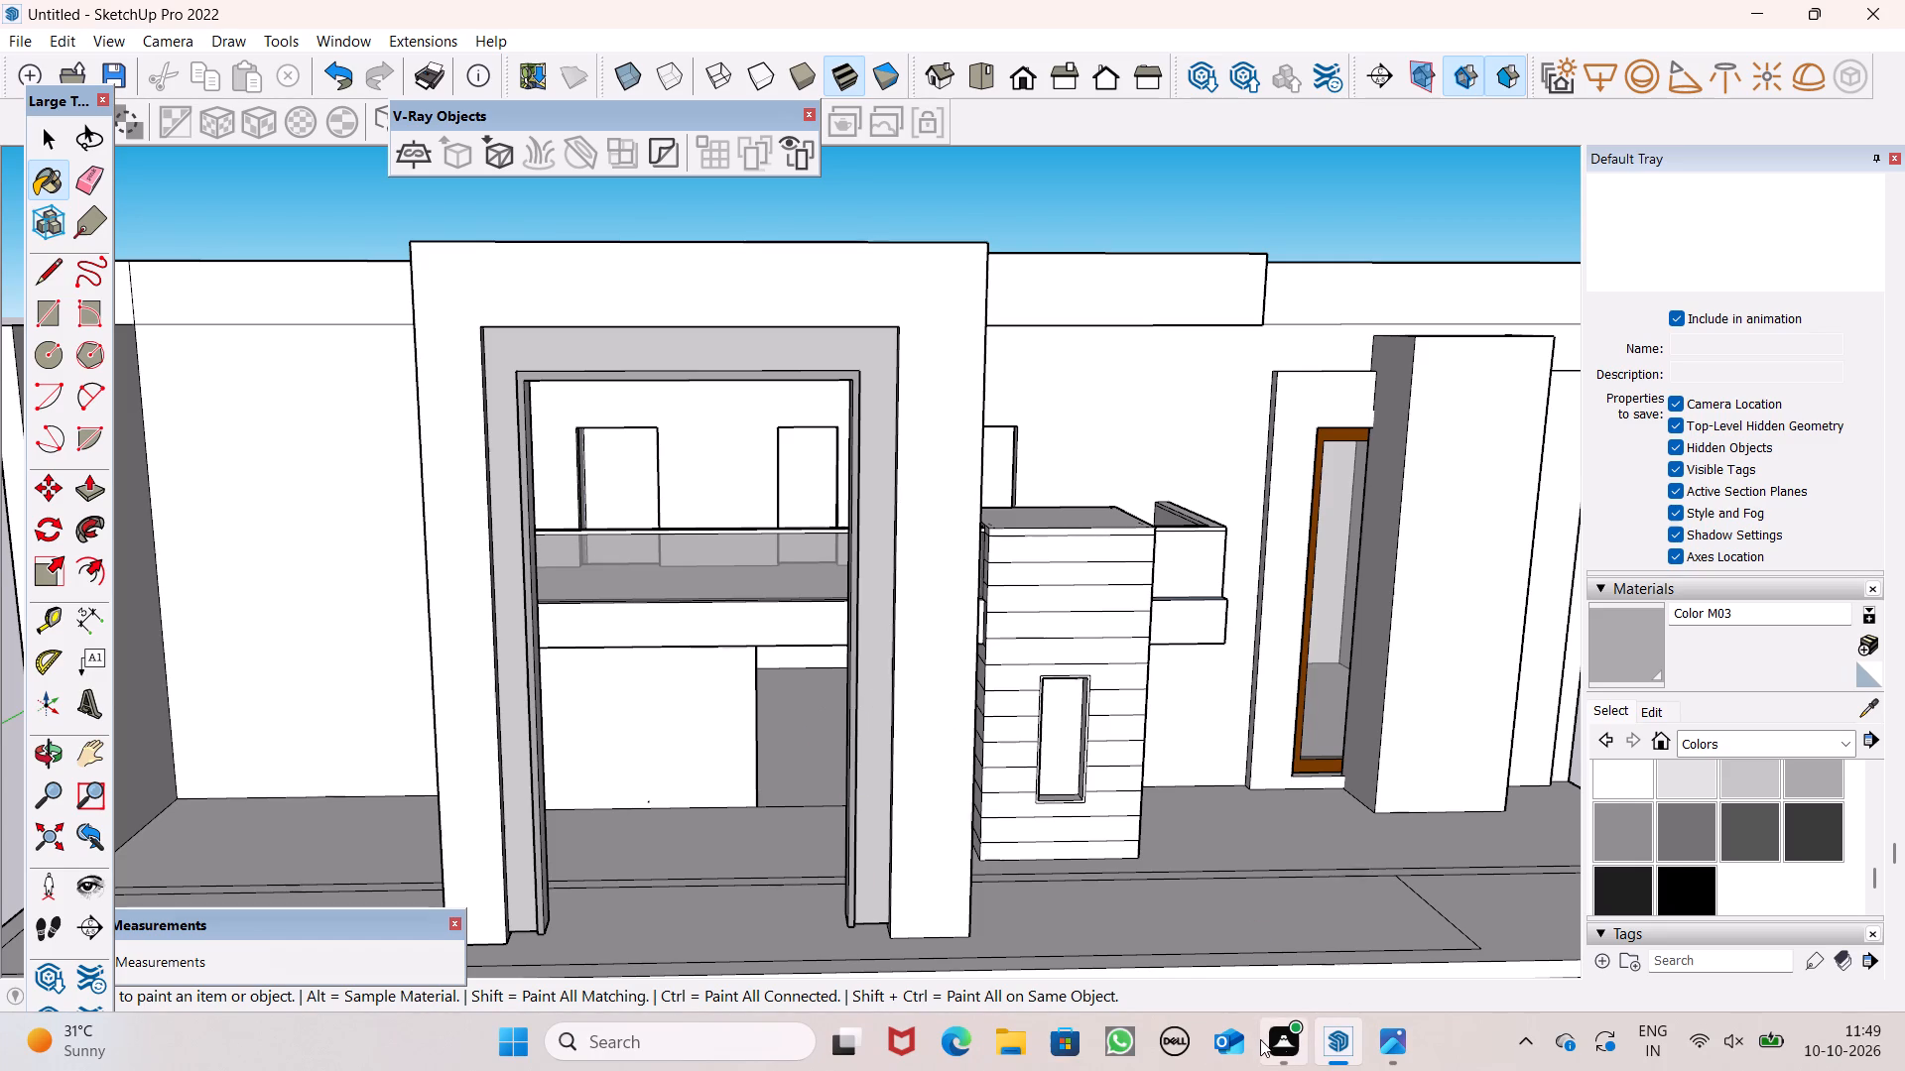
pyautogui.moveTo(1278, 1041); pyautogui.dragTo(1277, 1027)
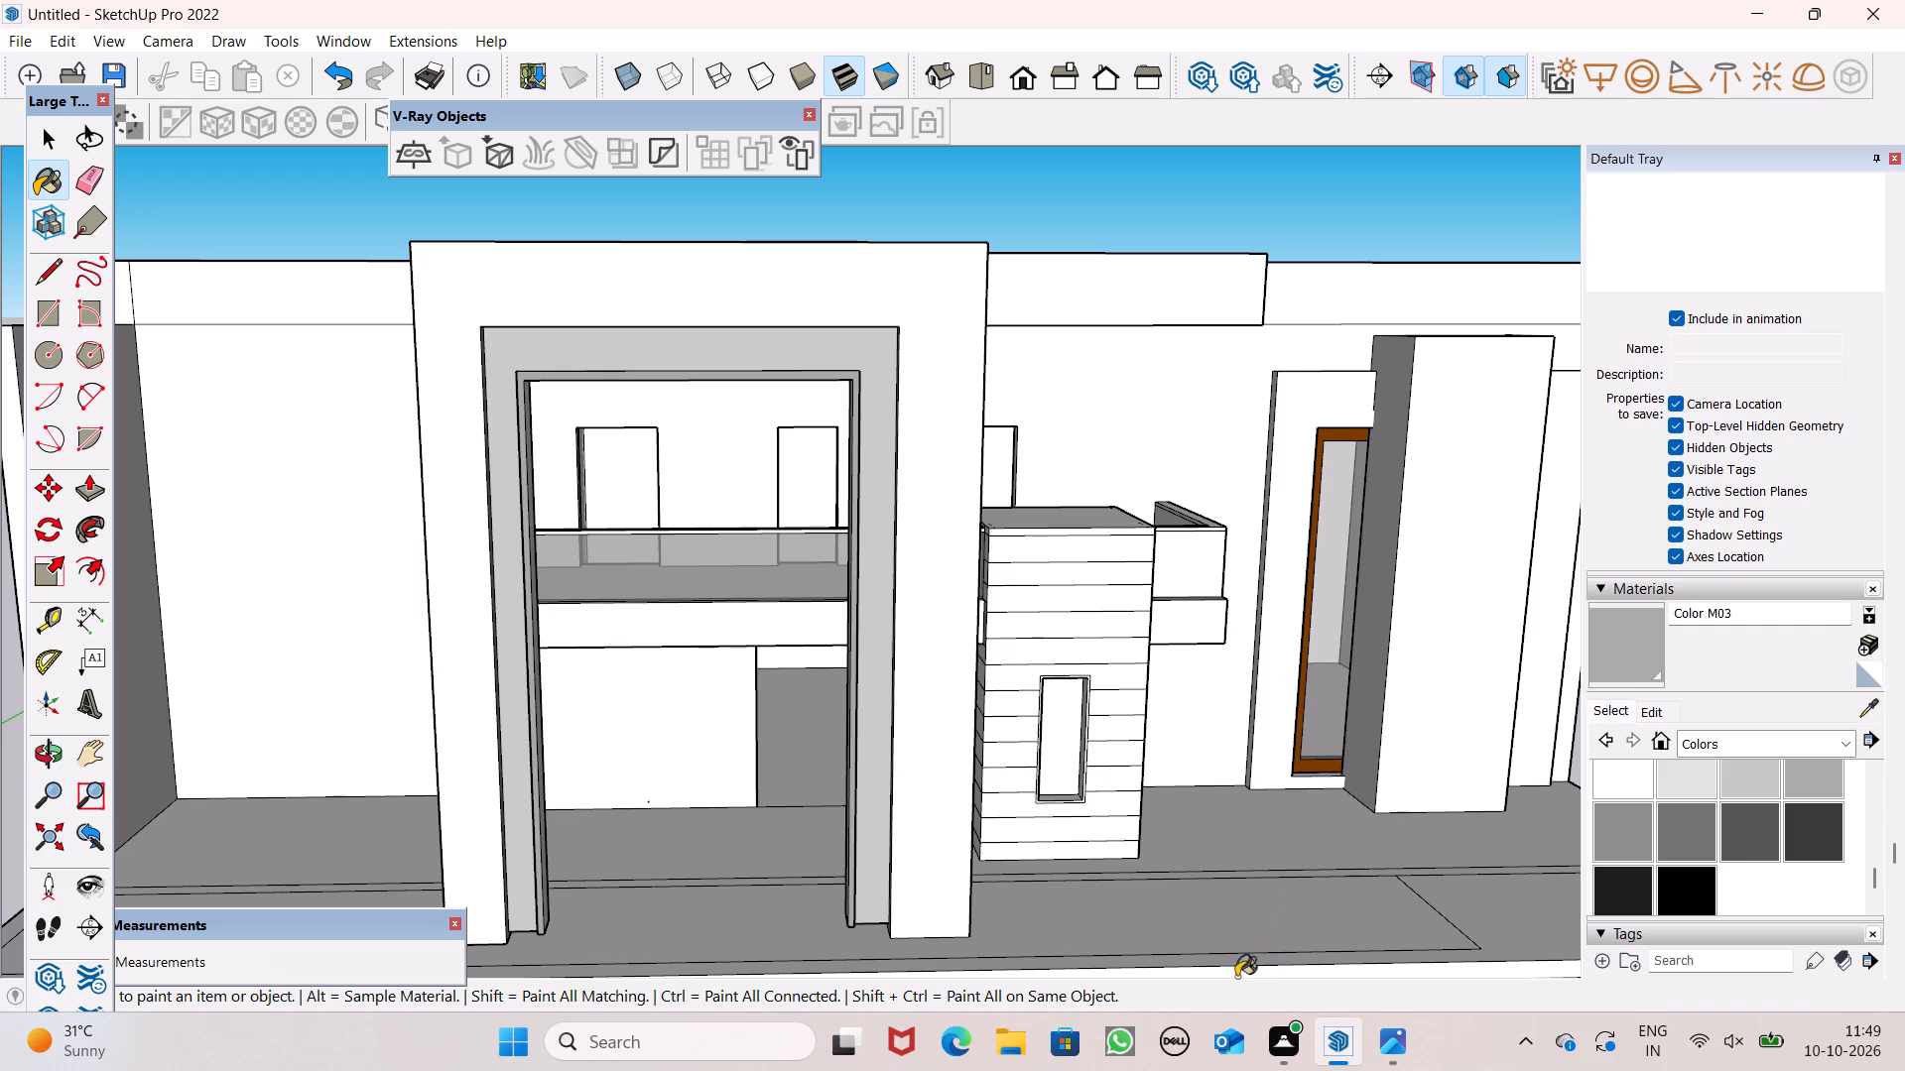
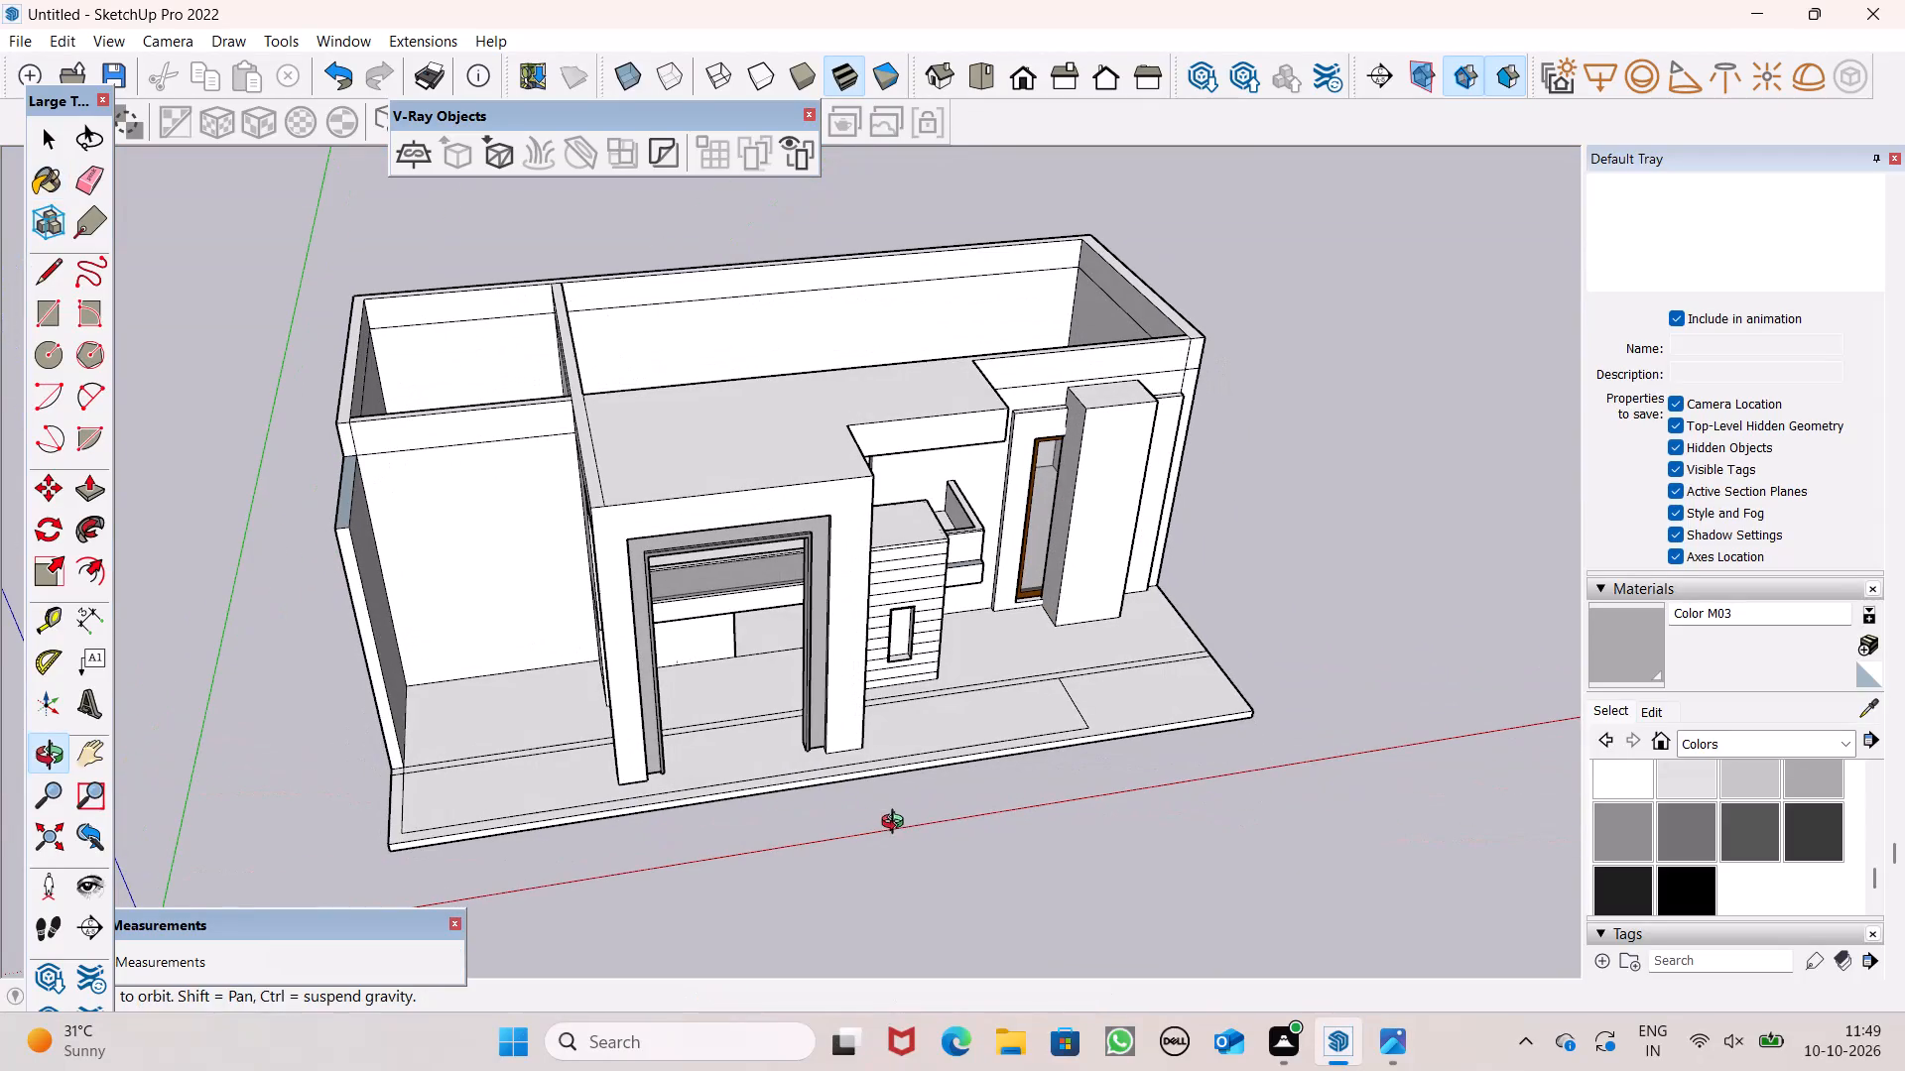
# Draw a line along the rear of the entrance portal's flat roof, separating it from the top of the adjoining wall.
pyautogui.scroll(1, 953, 712)
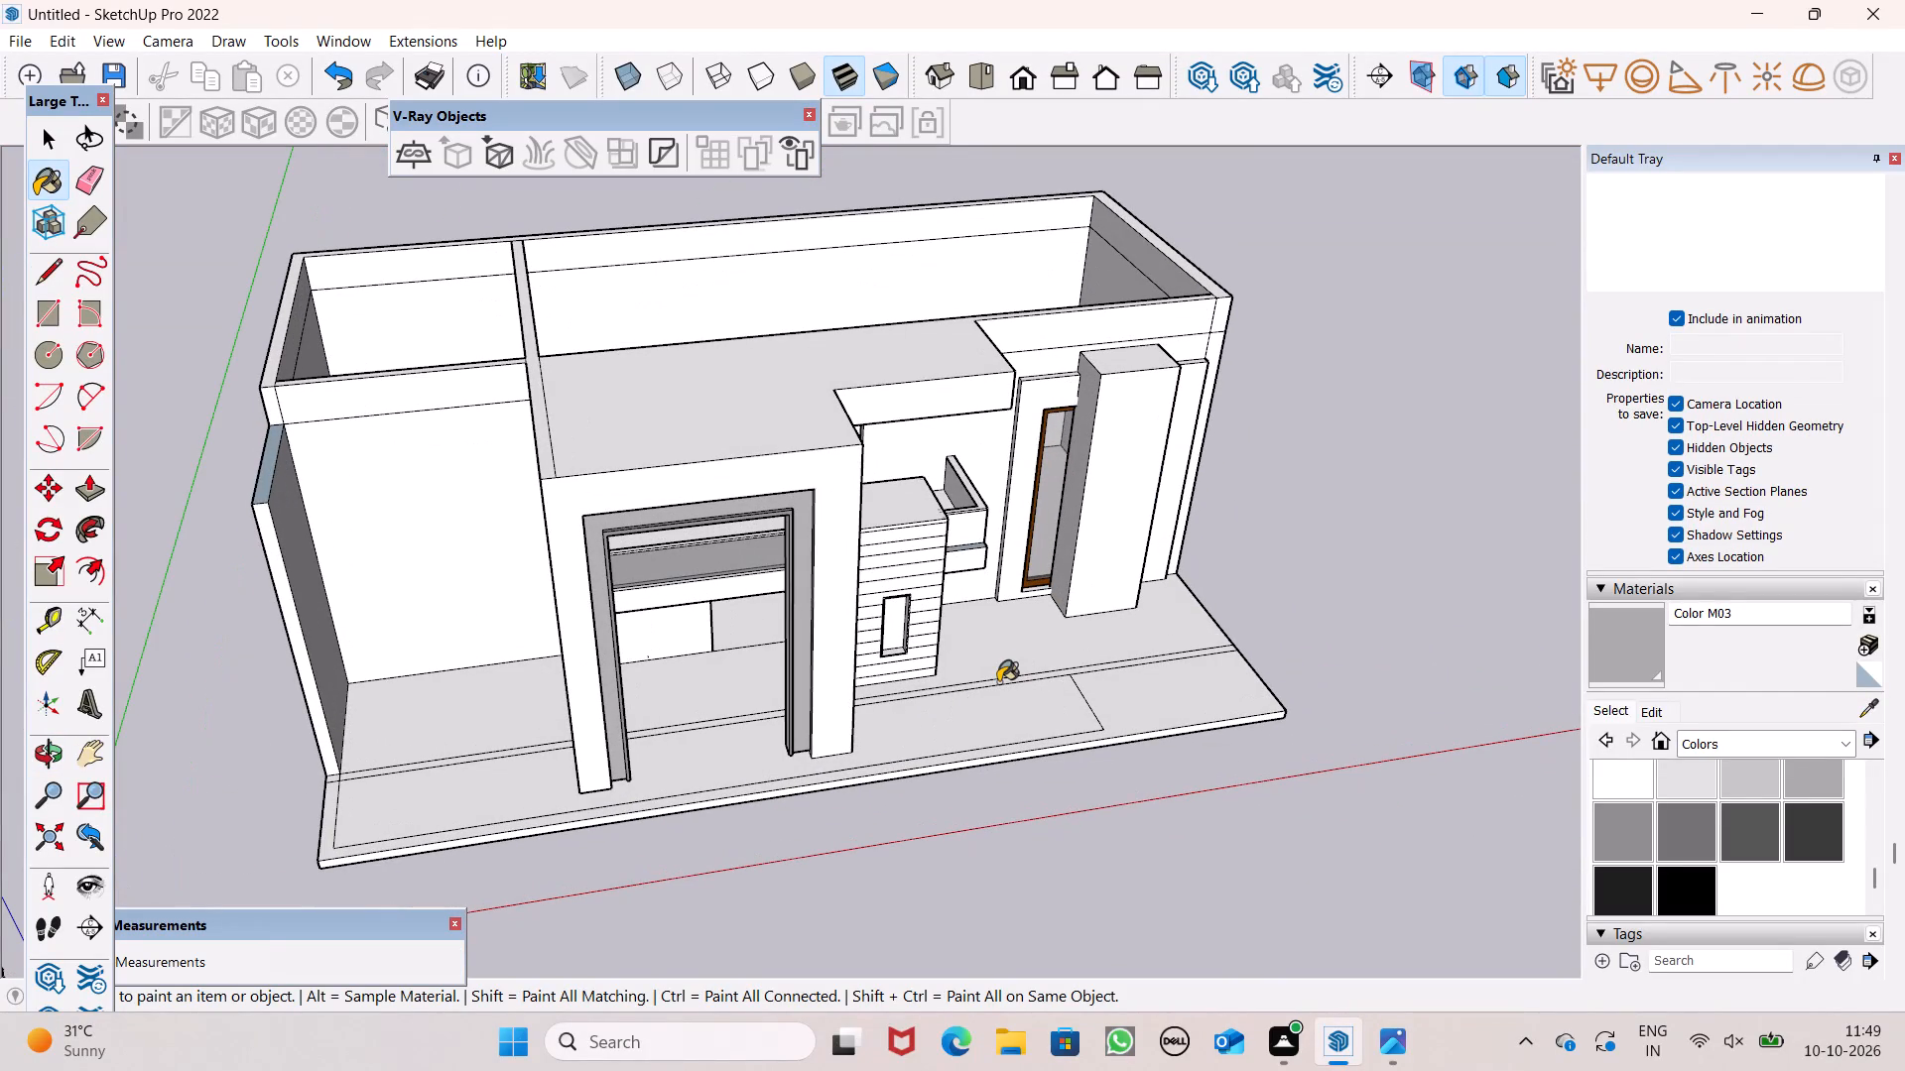
pyautogui.scroll(1, 741, 505)
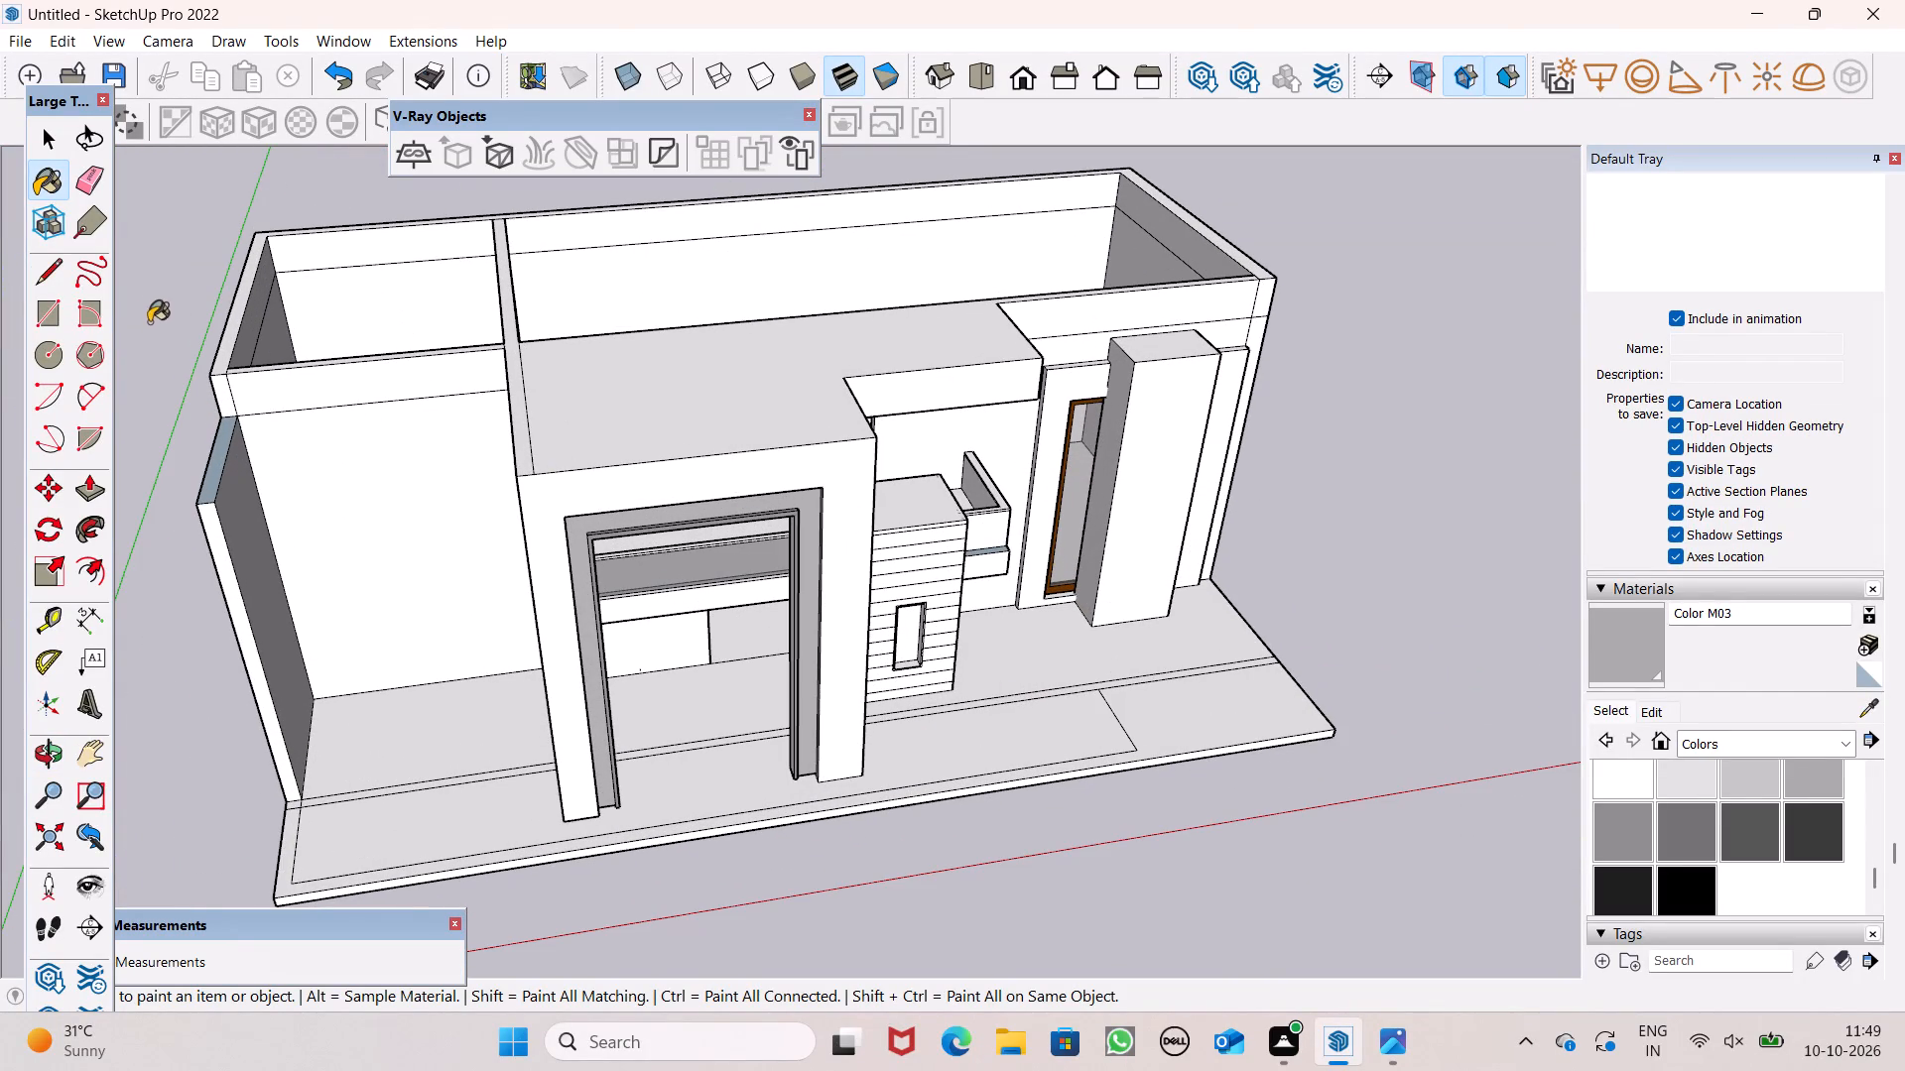
pyautogui.click(81, 188)
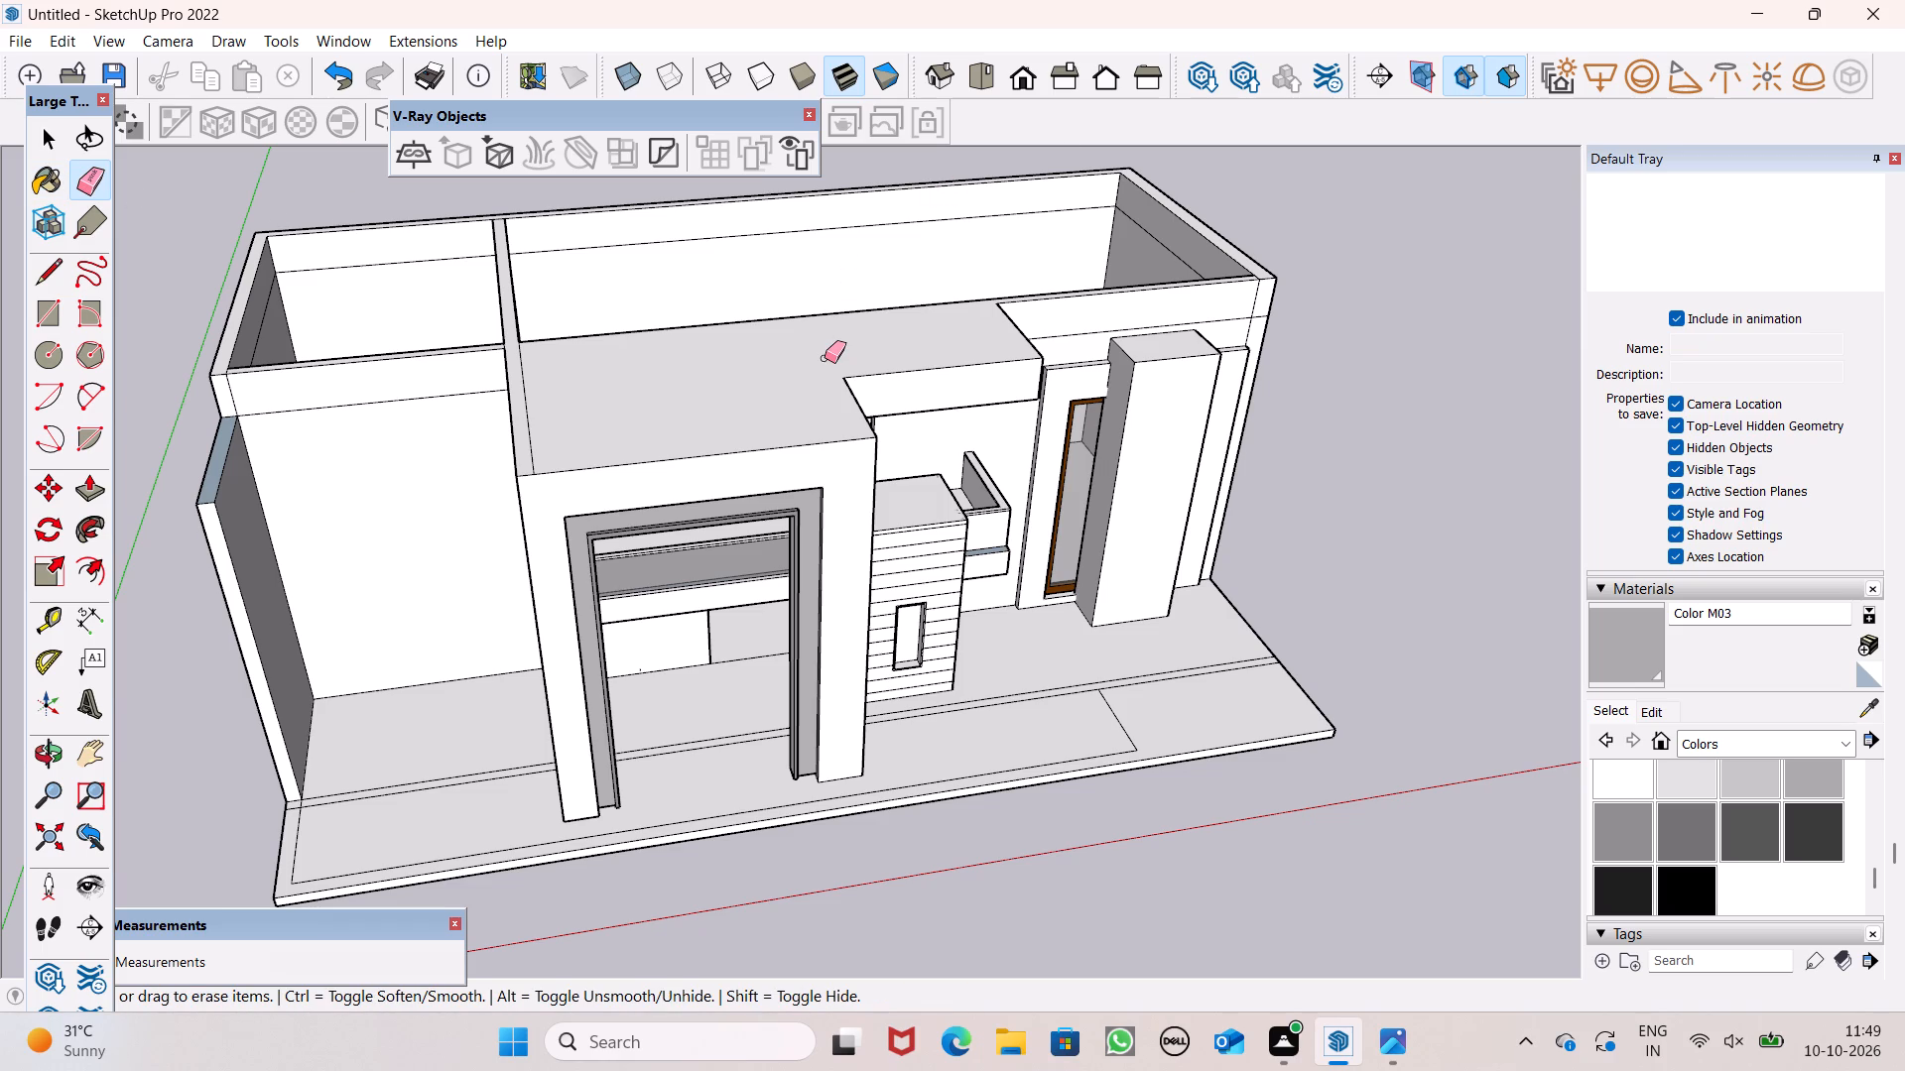
pyautogui.scroll(-2, 842, 304)
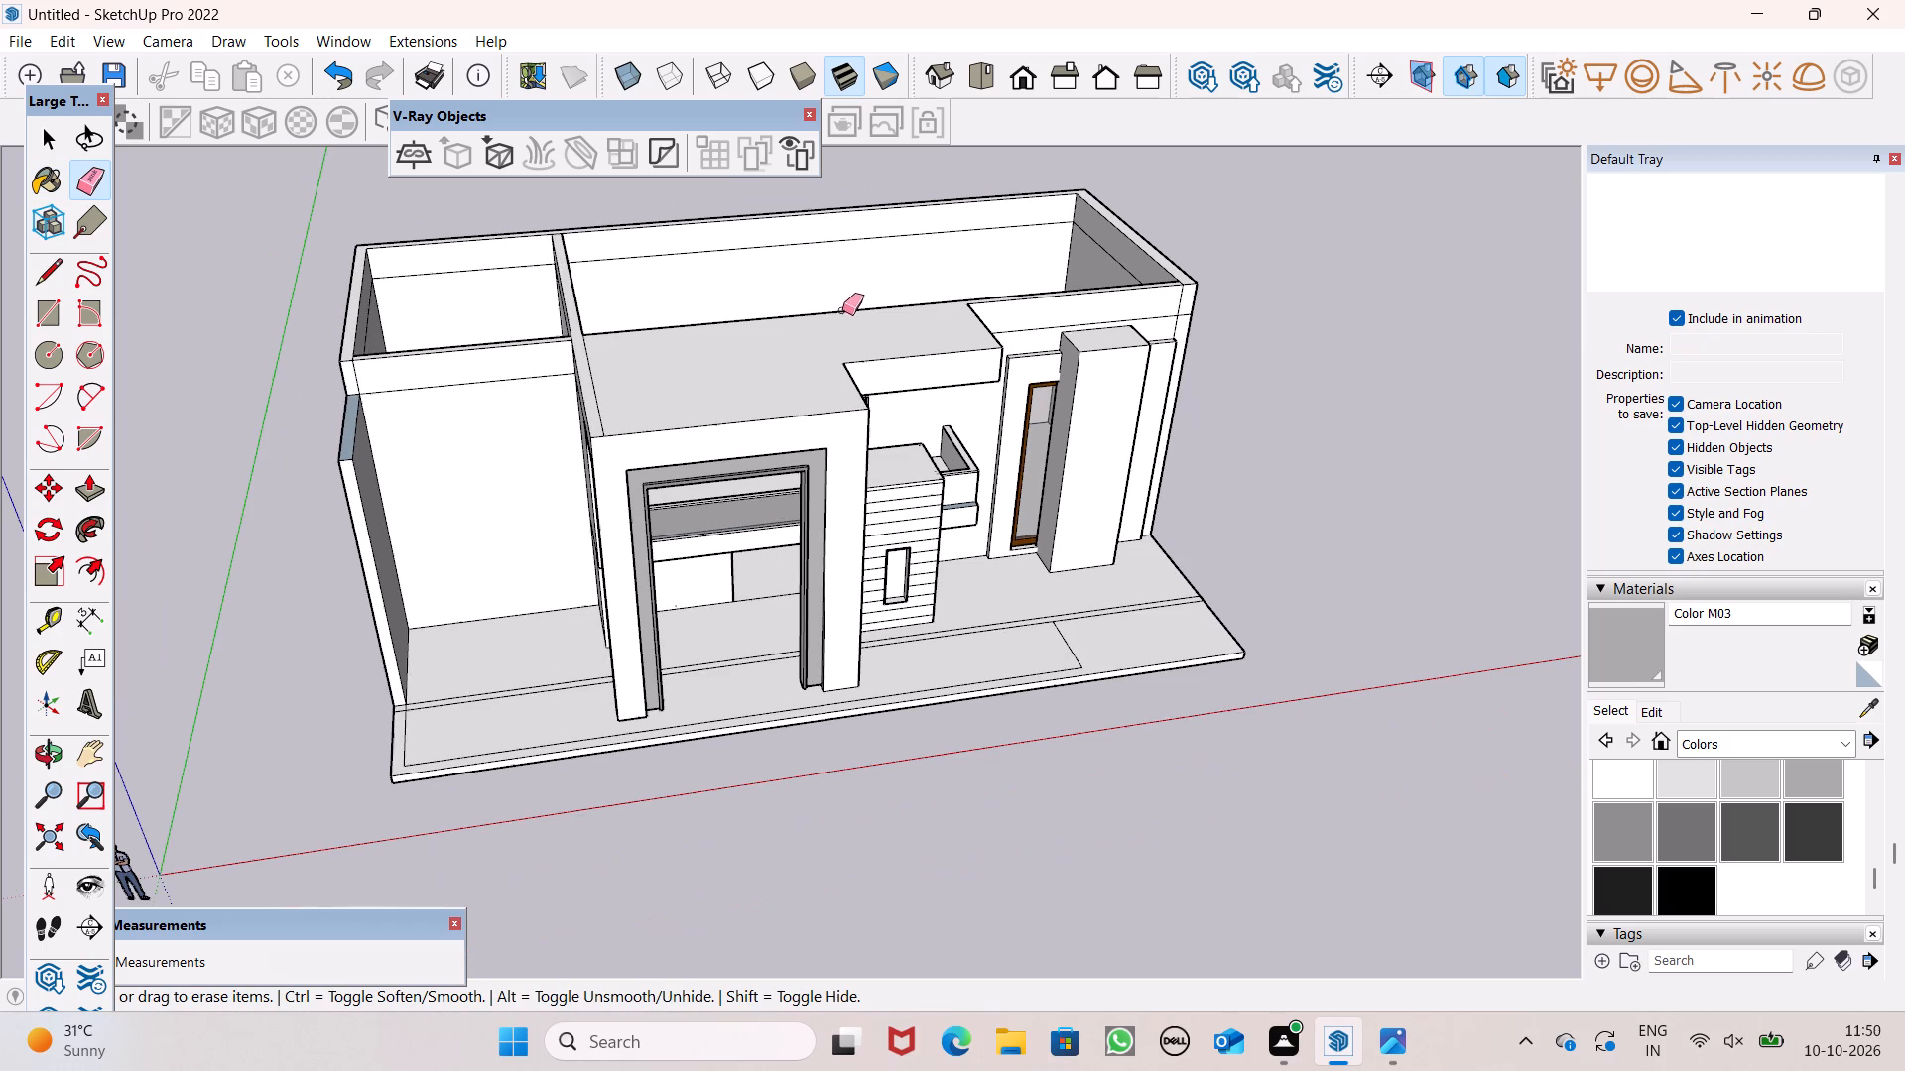
pyautogui.scroll(3, 606, 413)
pyautogui.scroll(-4, 614, 483)
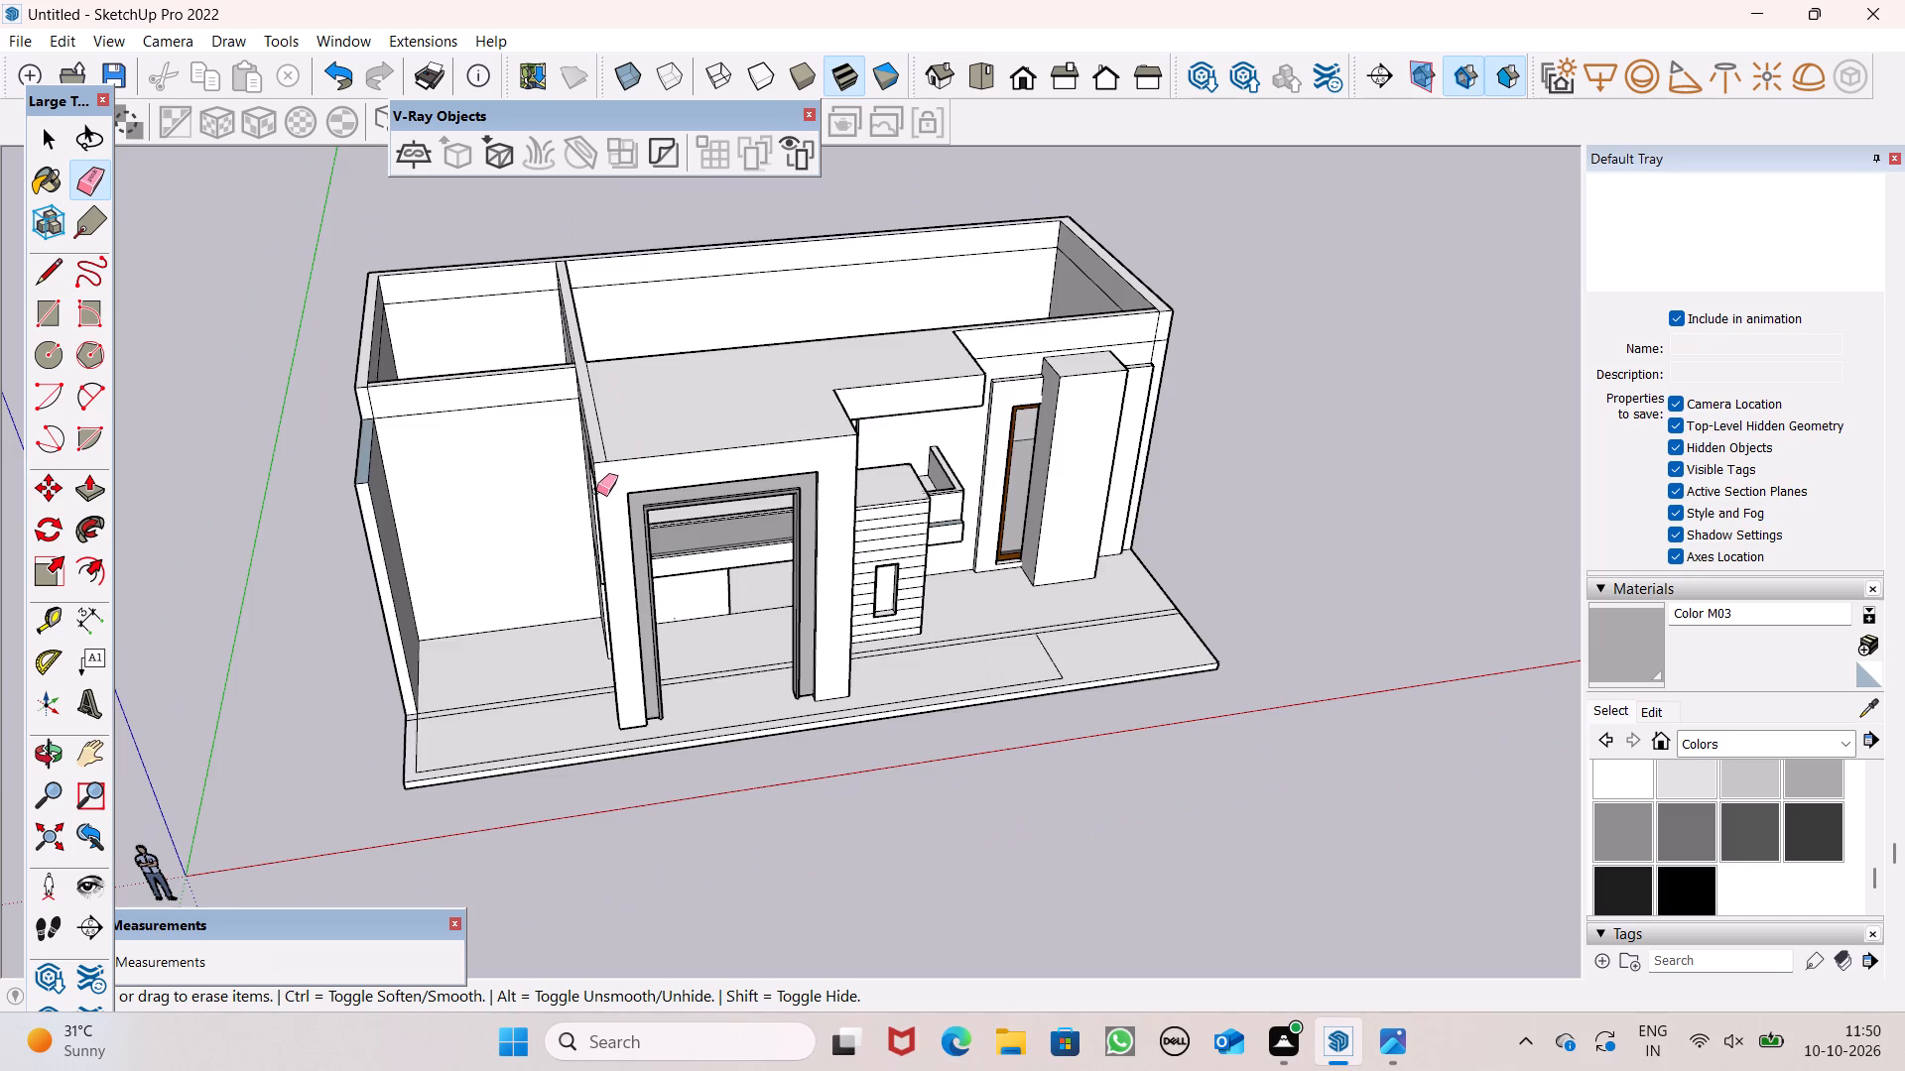
pyautogui.scroll(-5, 592, 461)
pyautogui.scroll(5, 991, 192)
pyautogui.moveTo(897, 330); pyautogui.dragTo(859, 660, button='middle')
pyautogui.scroll(1, 862, 660)
pyautogui.scroll(-1, 741, 535)
pyautogui.scroll(1, 741, 535)
pyautogui.scroll(-1, 741, 535)
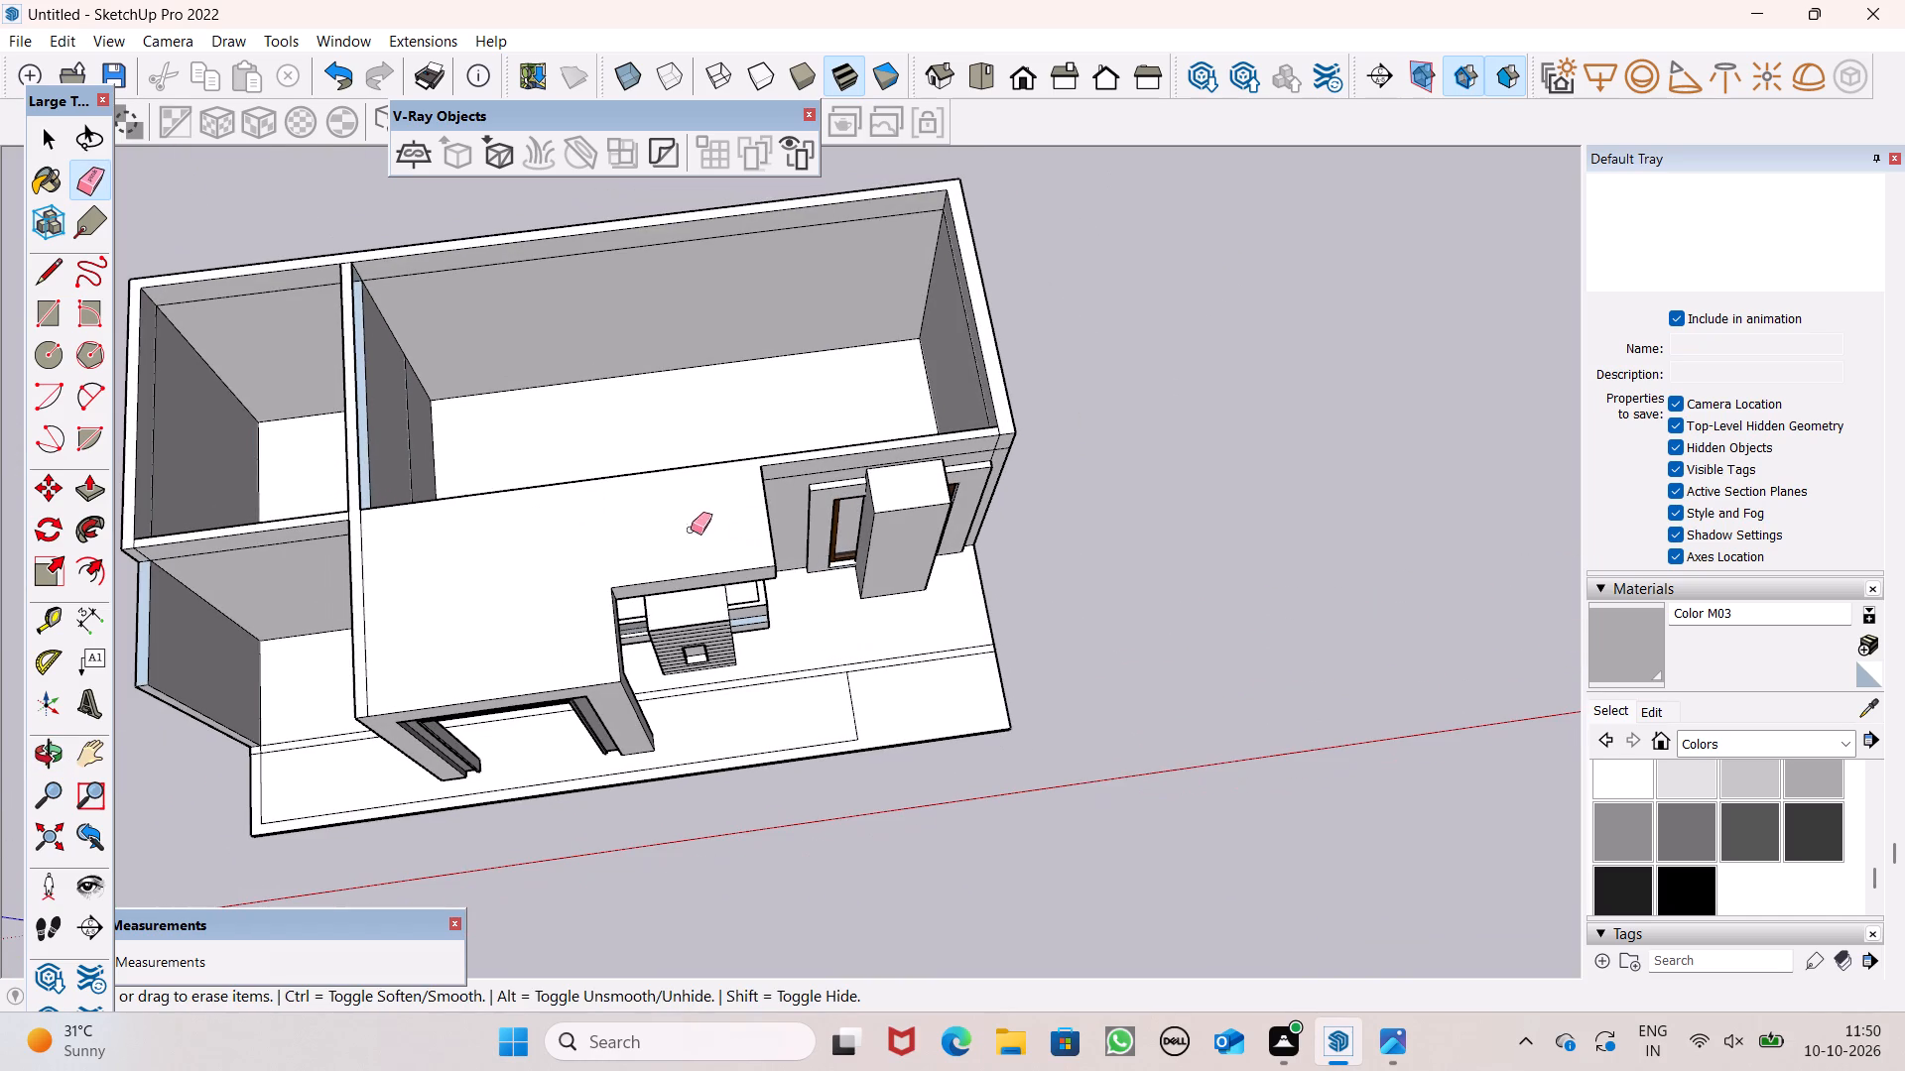
pyautogui.click(51, 289)
pyautogui.scroll(4, 274, 520)
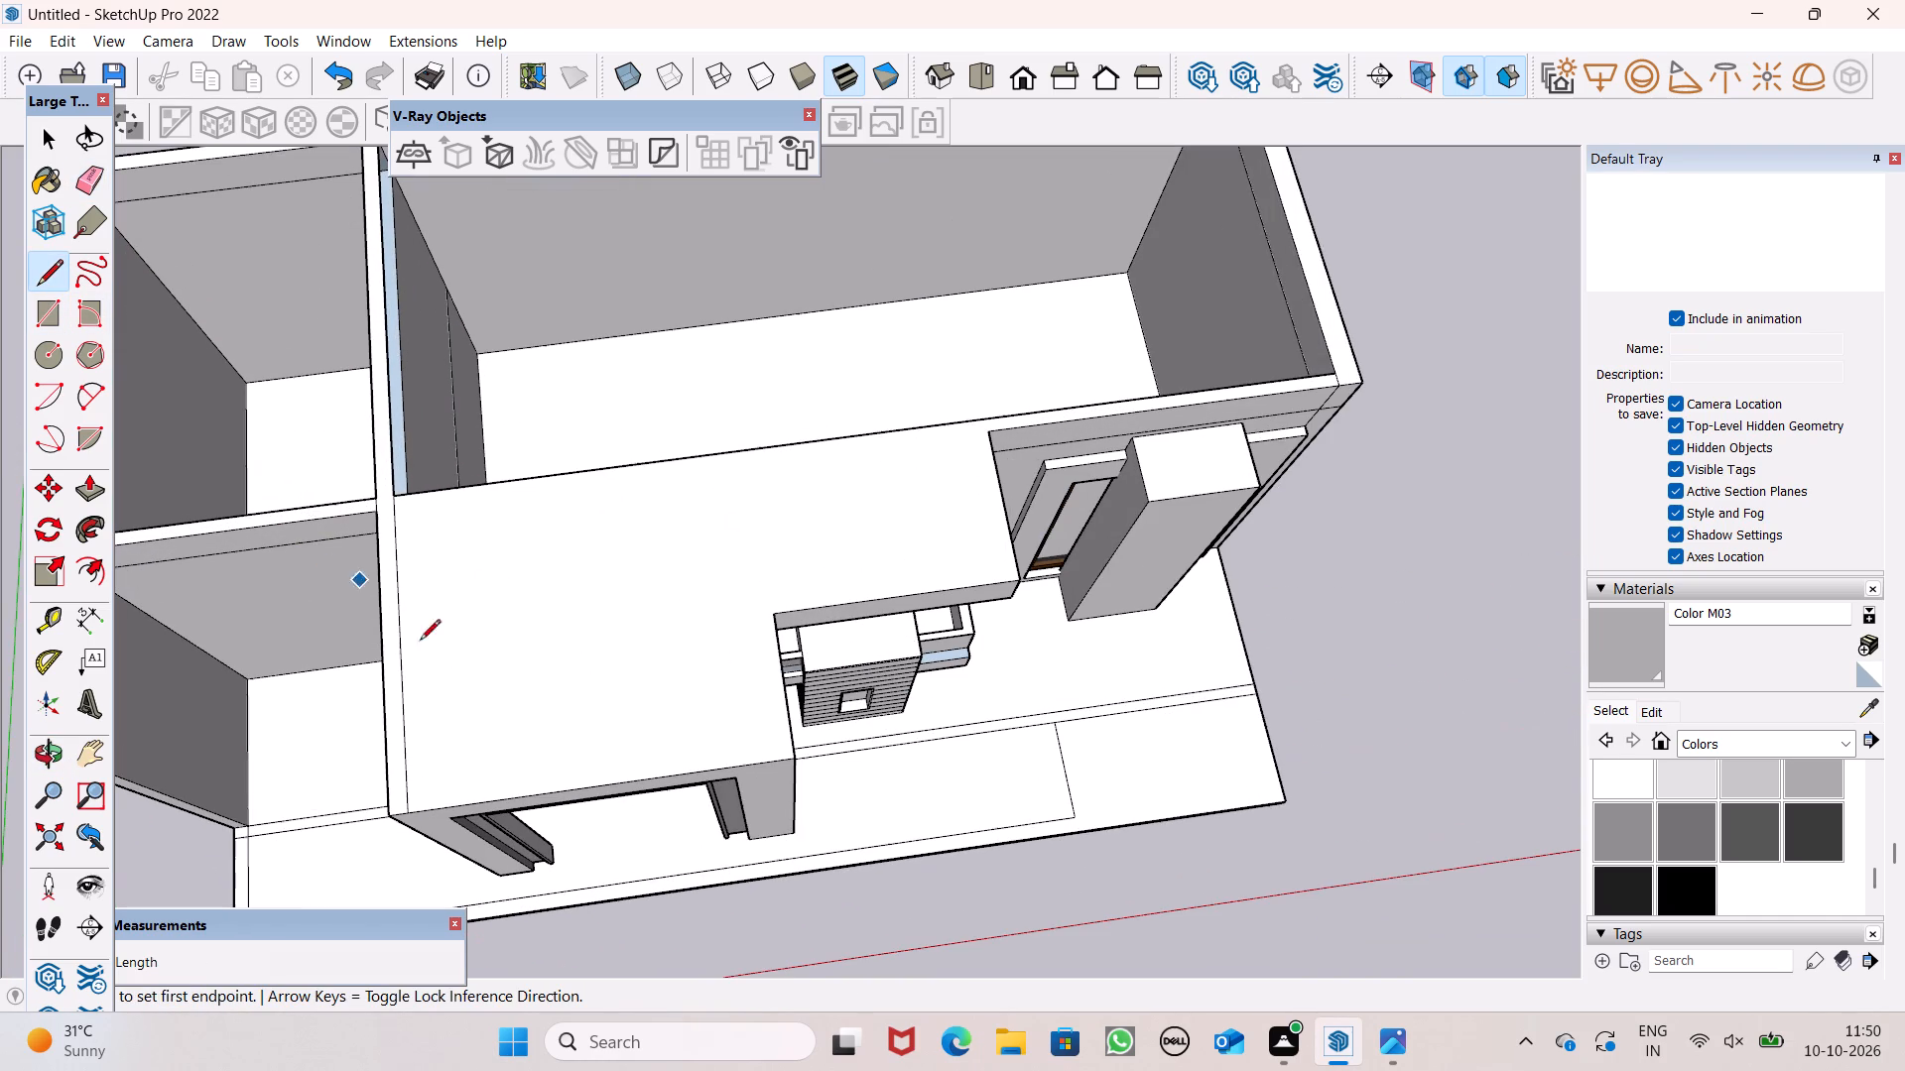
pyautogui.click(379, 509)
pyautogui.click(996, 436)
pyautogui.scroll(-1, 750, 417)
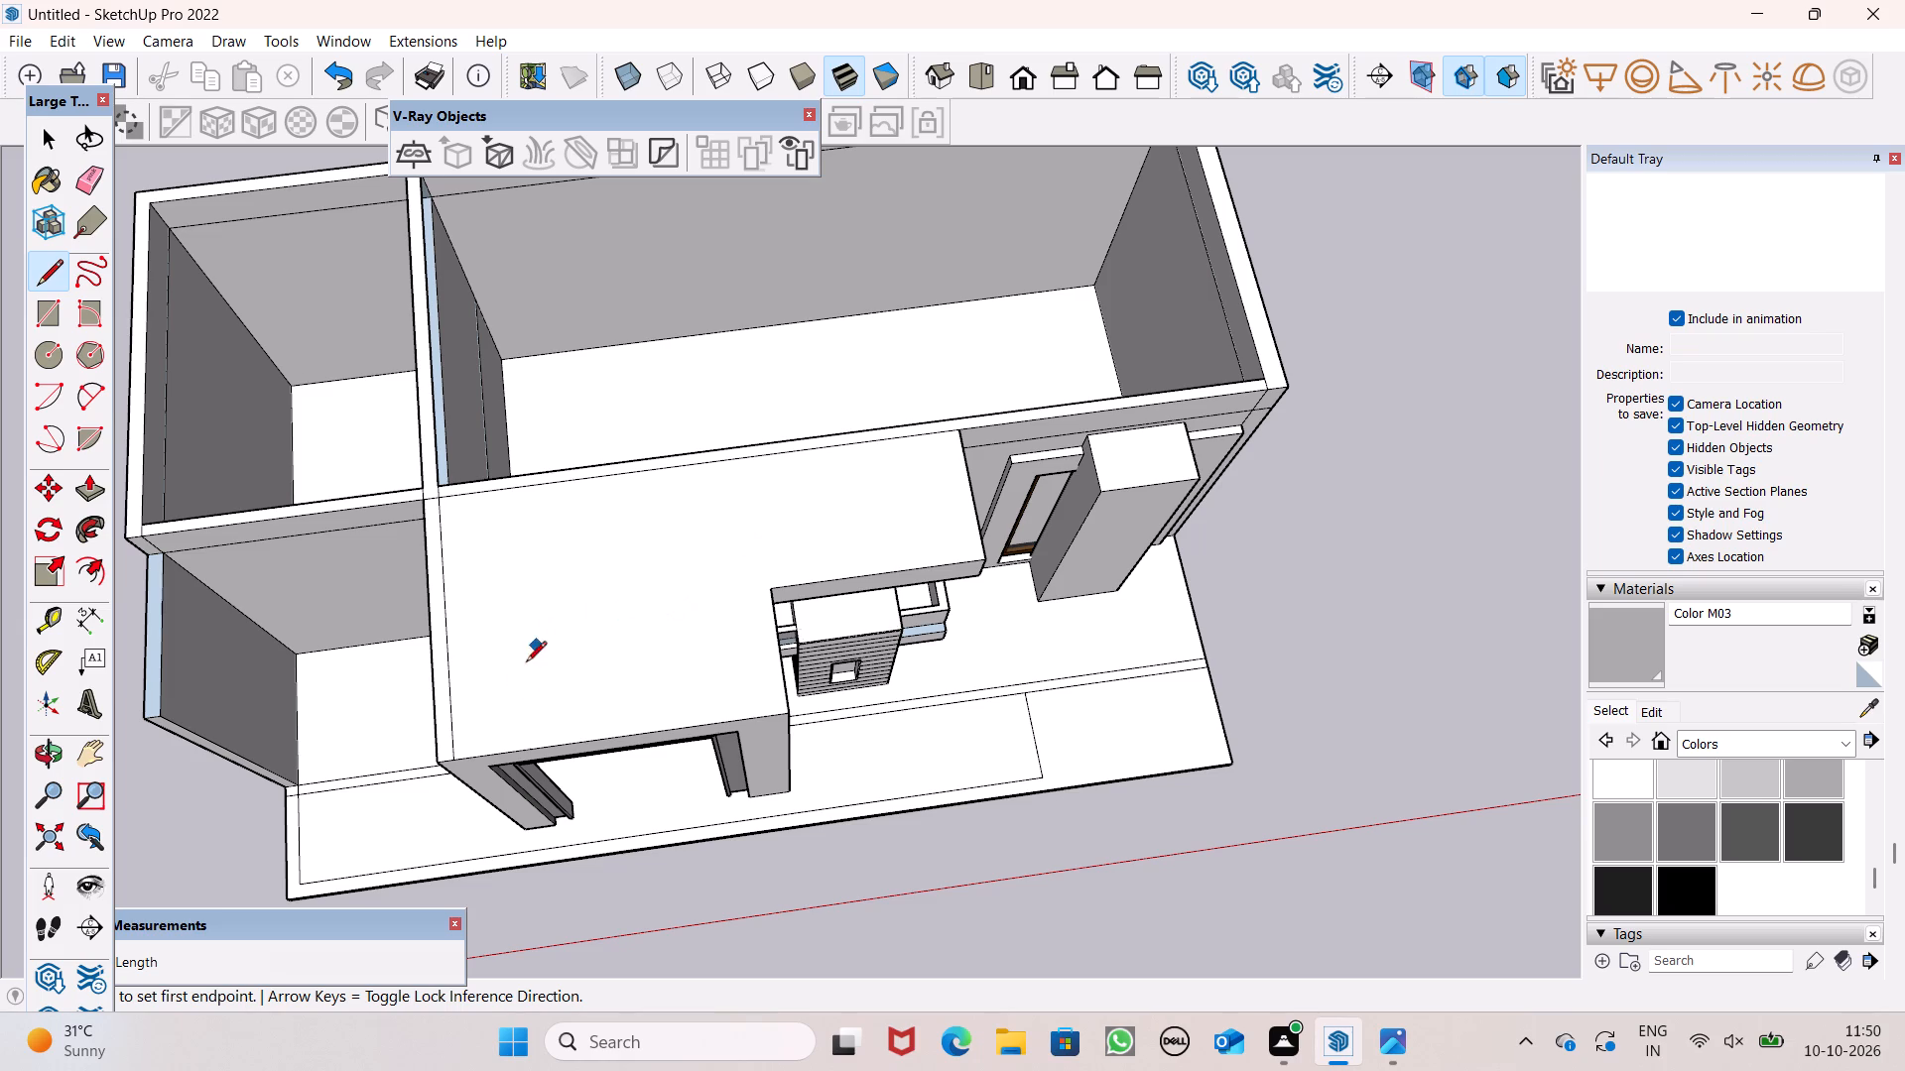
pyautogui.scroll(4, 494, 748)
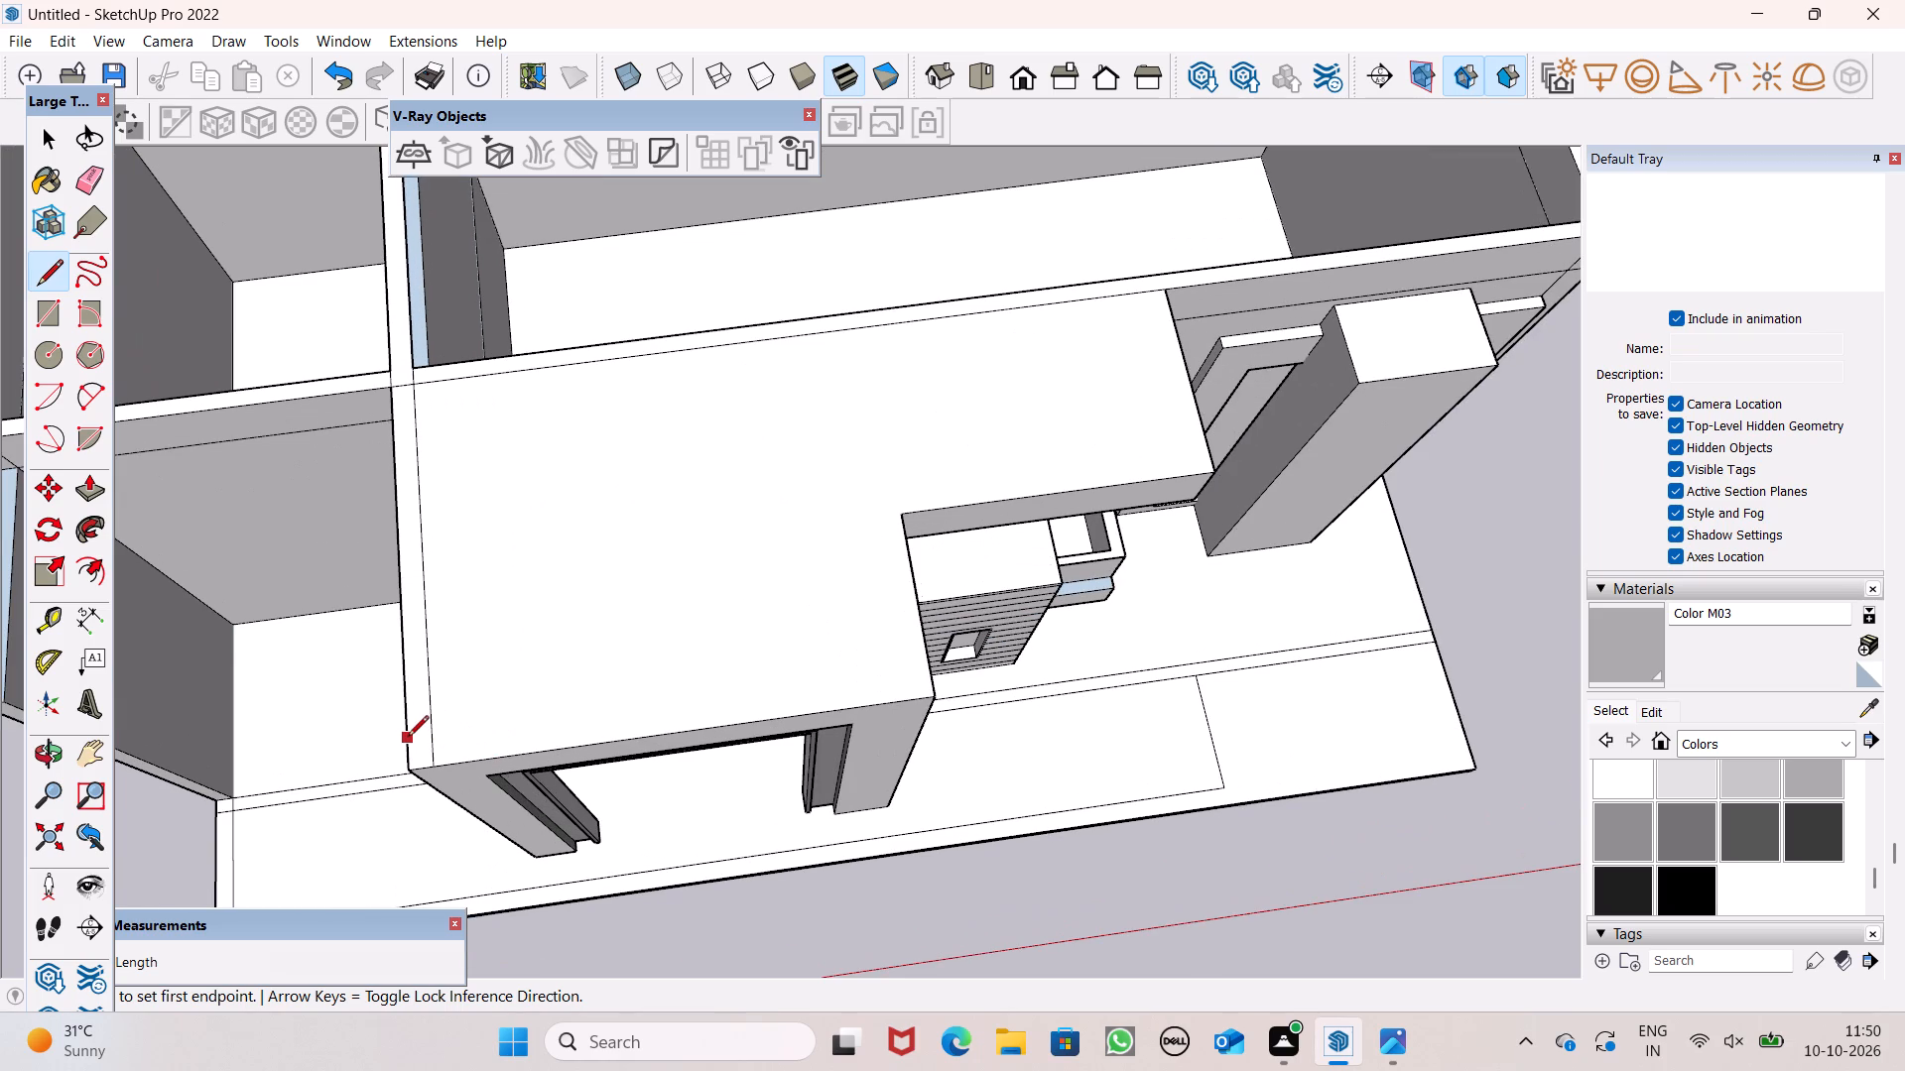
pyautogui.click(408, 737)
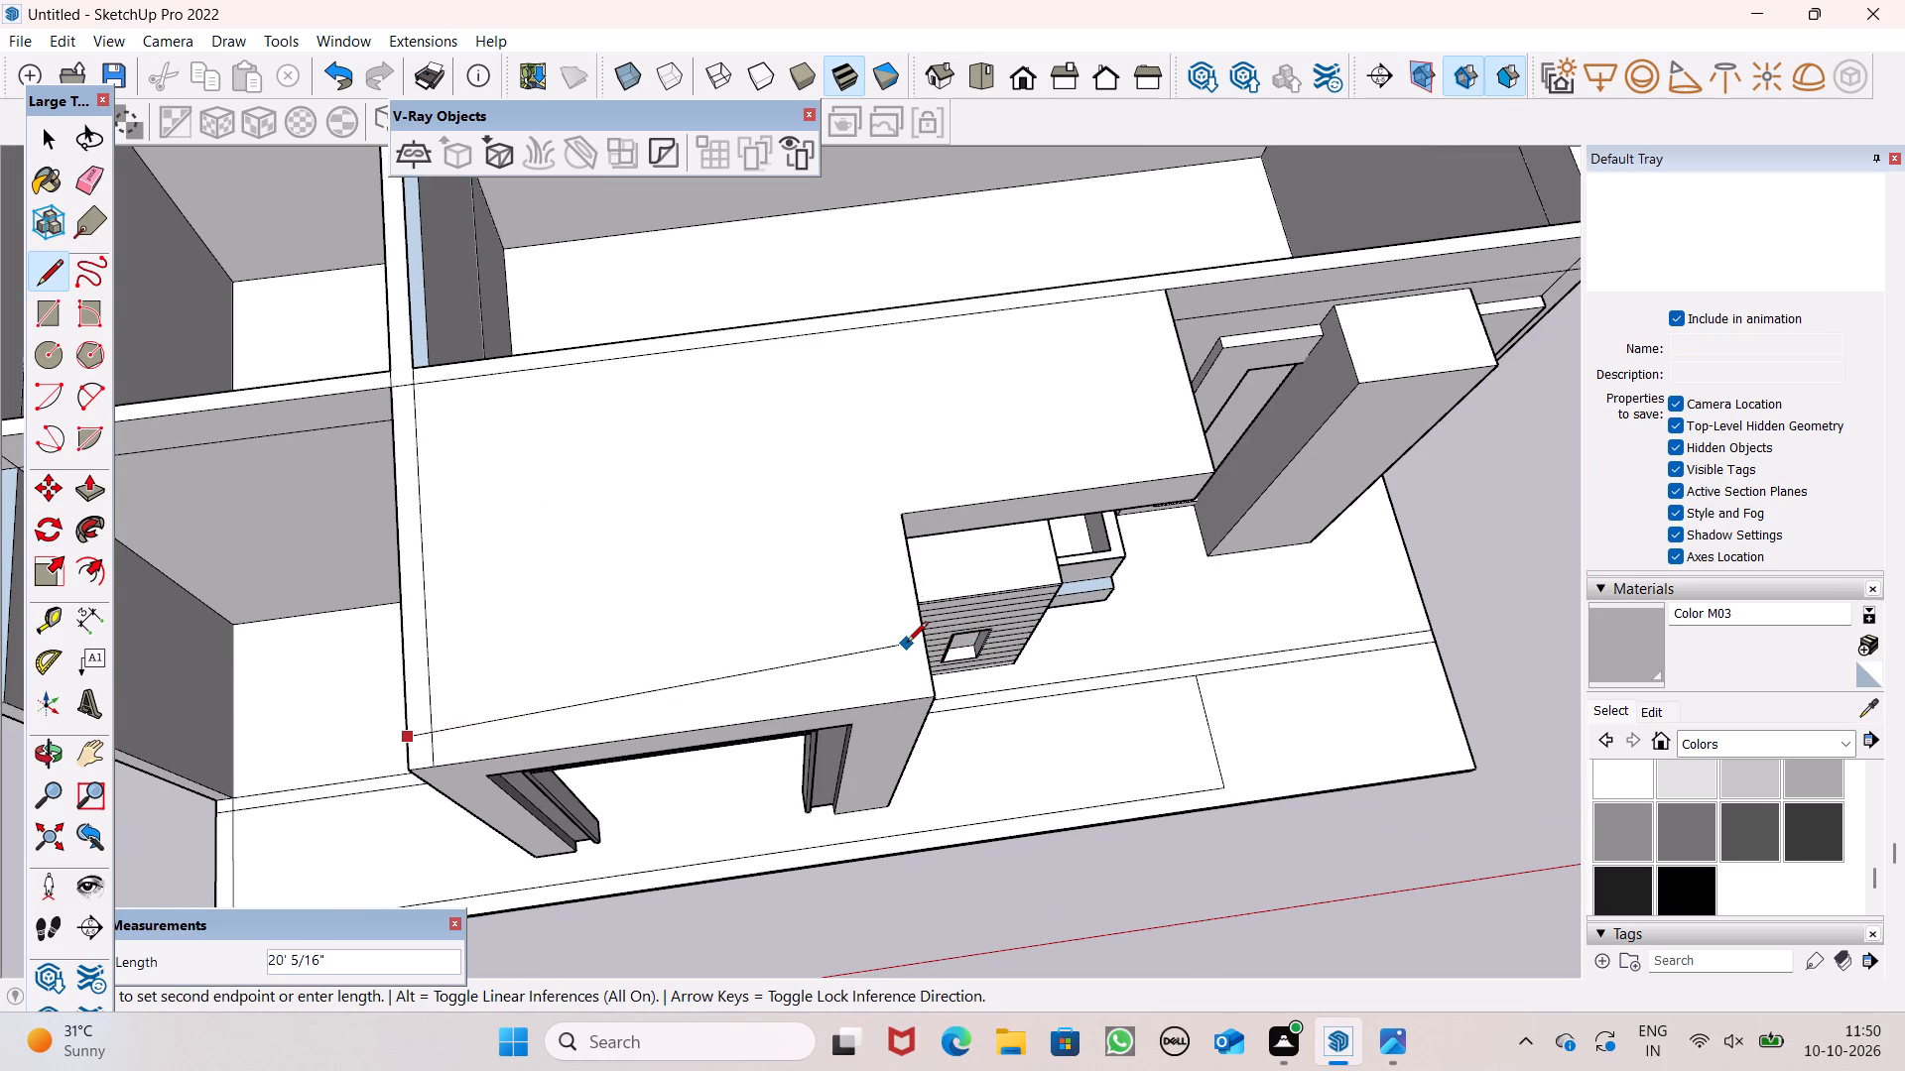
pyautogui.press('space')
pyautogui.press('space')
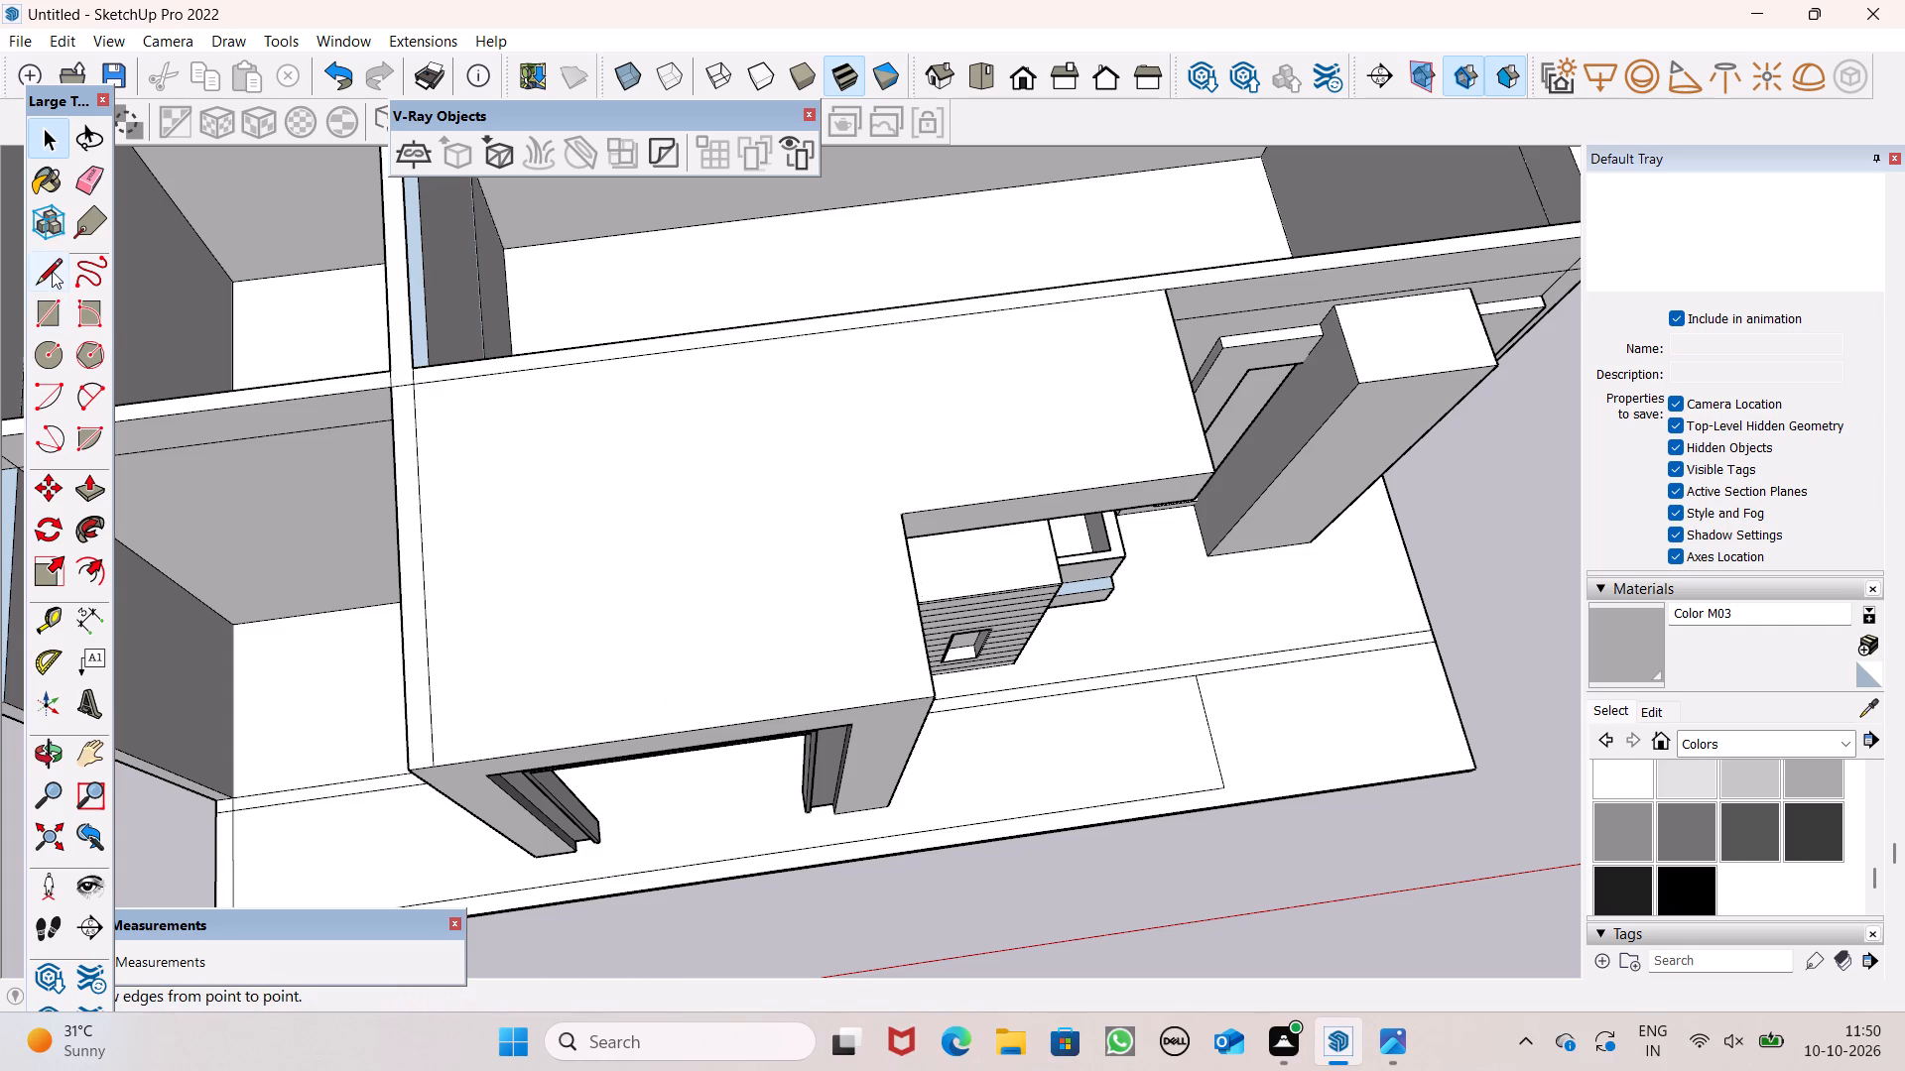
# Draw a line about 20' 9" long across the portal roof, parallel to and slightly behind its front edge.
pyautogui.click(52, 271)
pyautogui.scroll(1, 270, 688)
pyautogui.scroll(1, 404, 764)
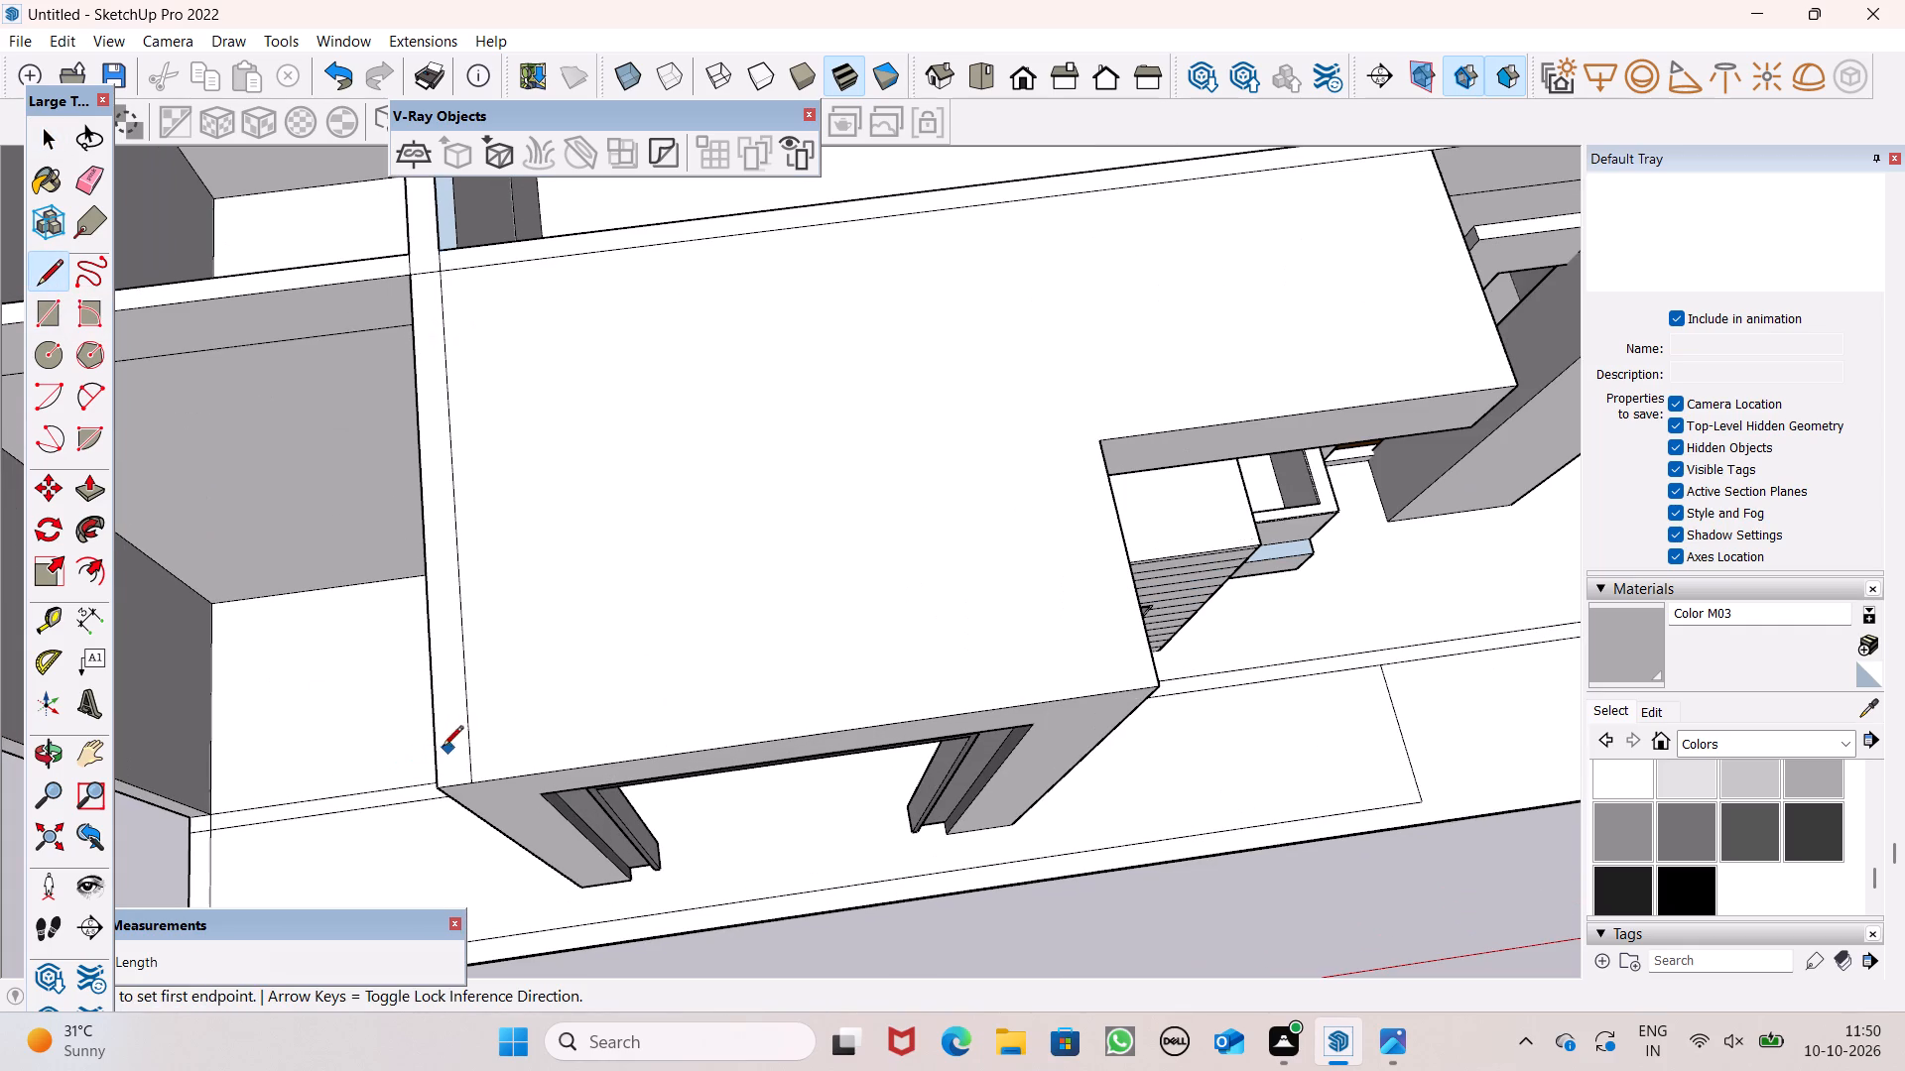
pyautogui.click(434, 752)
pyautogui.scroll(-6, 772, 664)
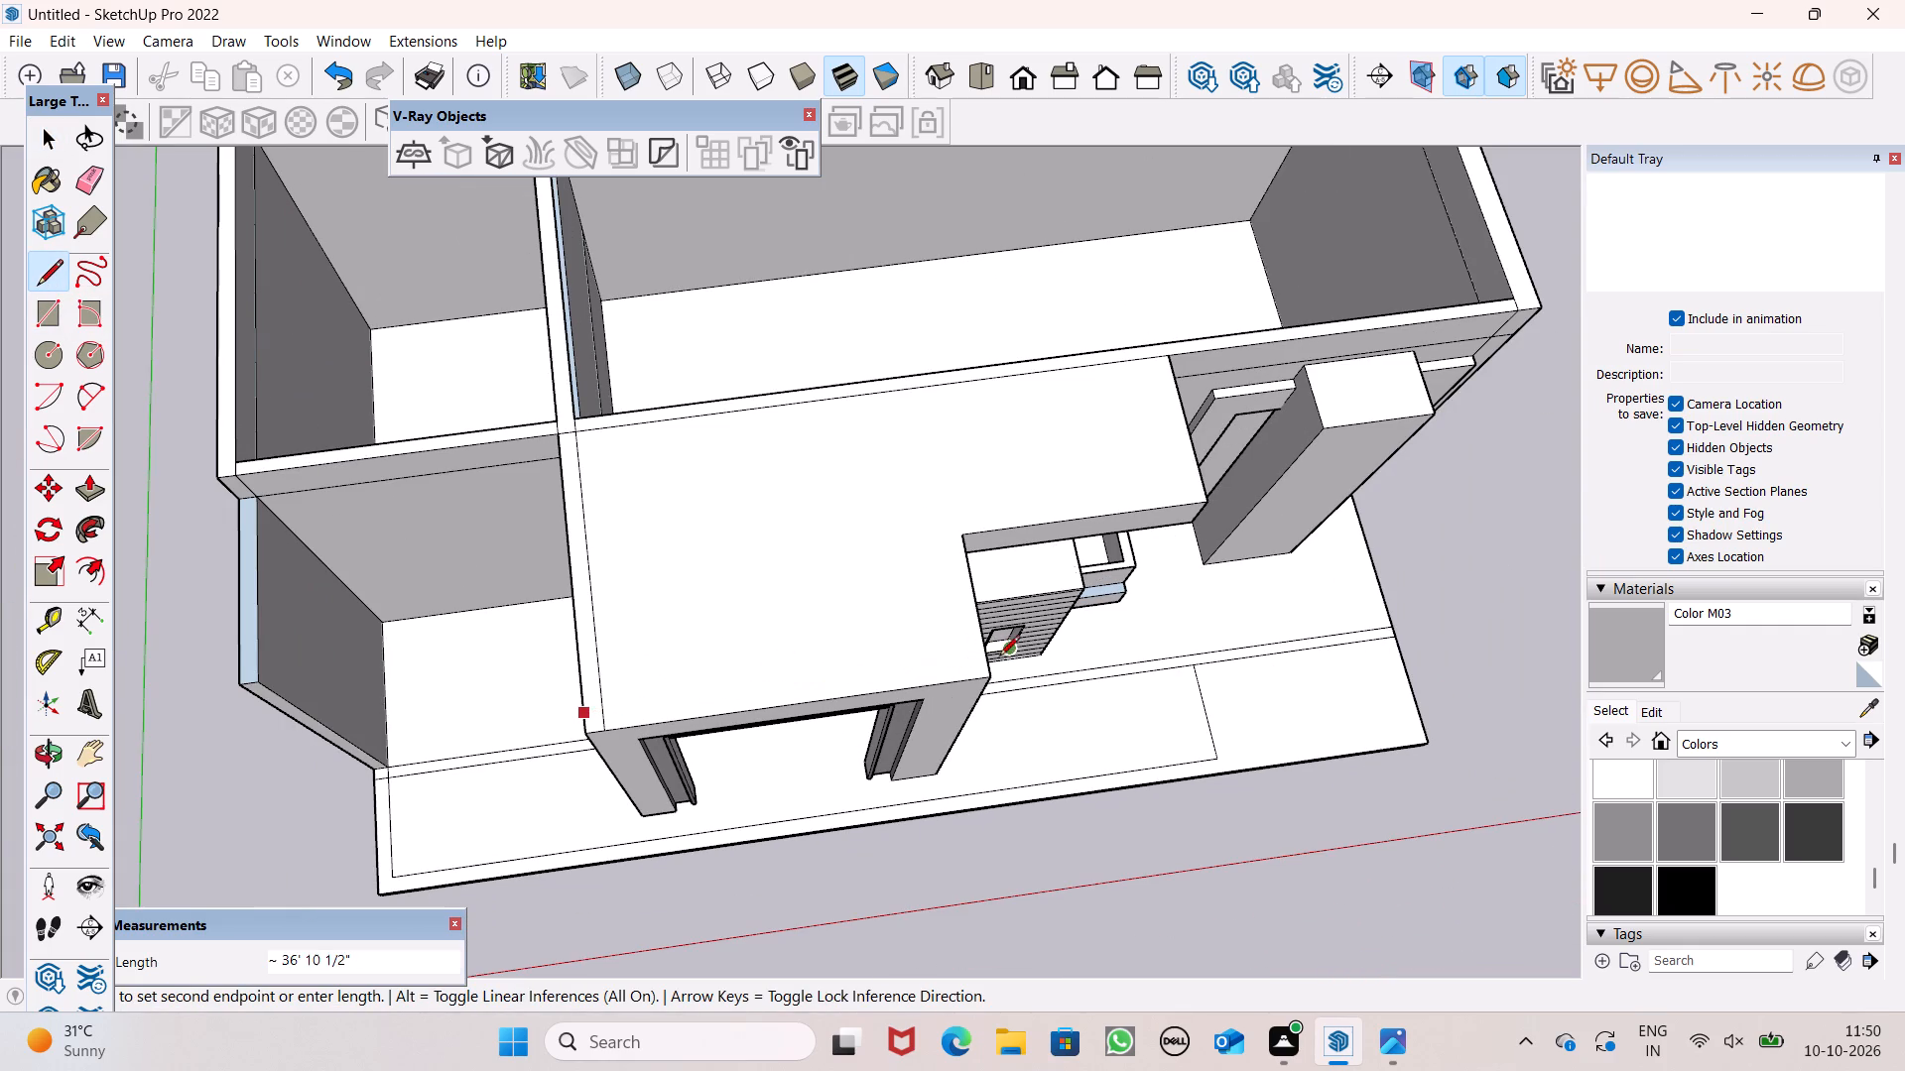
pyautogui.scroll(5, 986, 654)
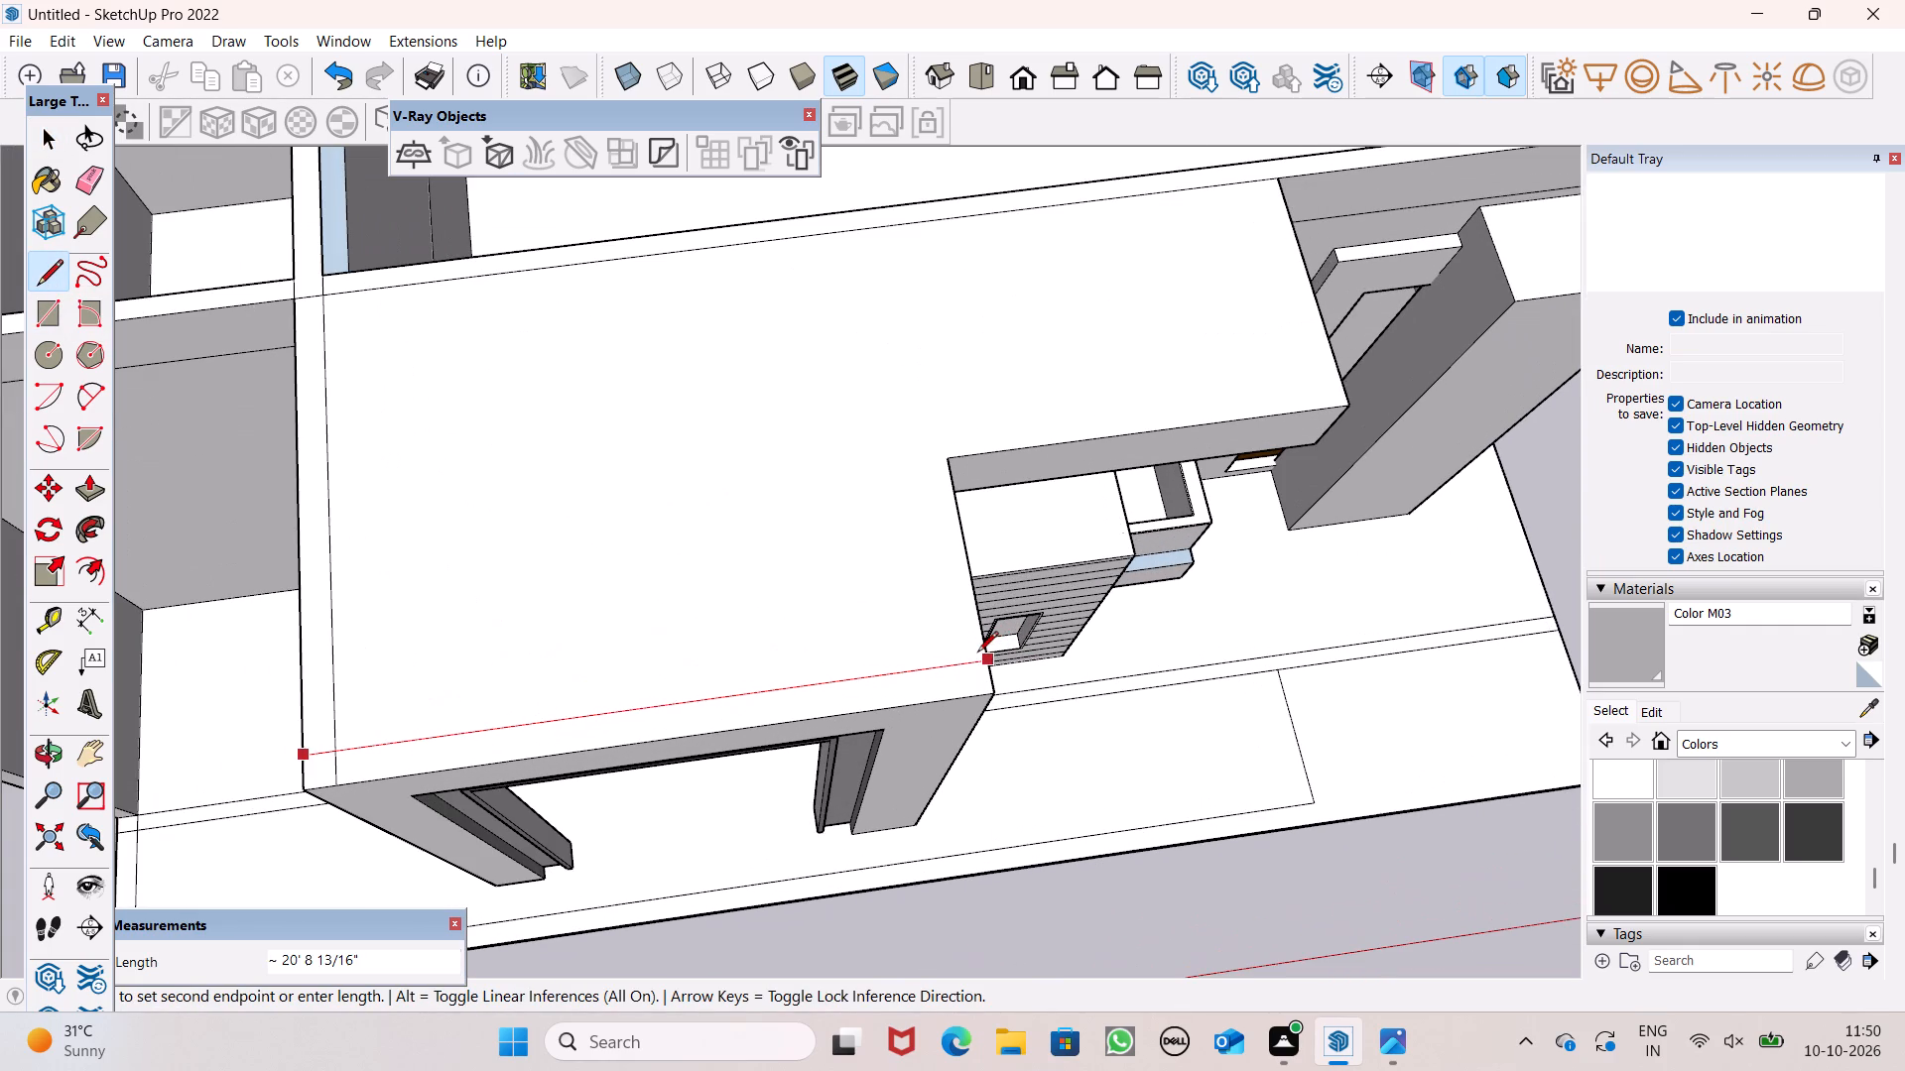
pyautogui.click(976, 654)
pyautogui.click(986, 660)
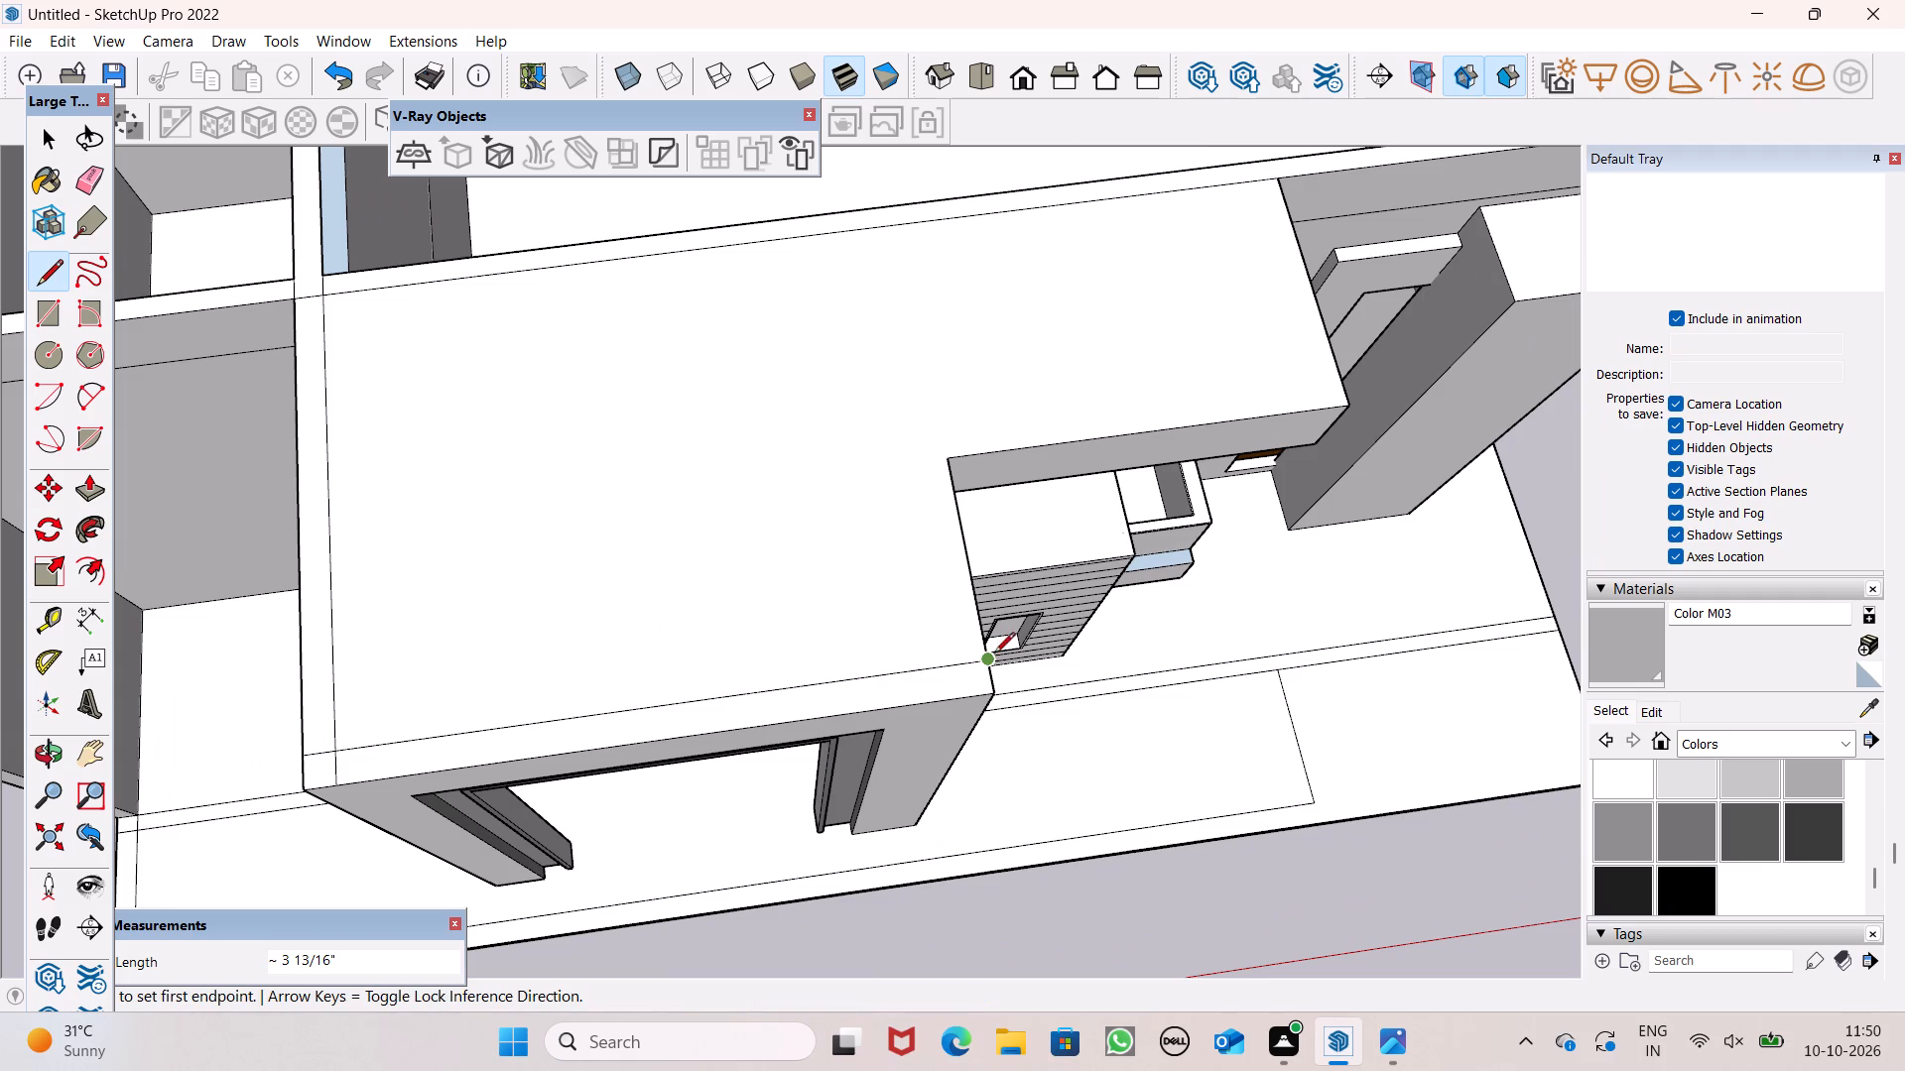
# Draw an L-shaped inset line on the roof parallel to the notch edges, with a first leg about 8' 10" long.
pyautogui.click(958, 691)
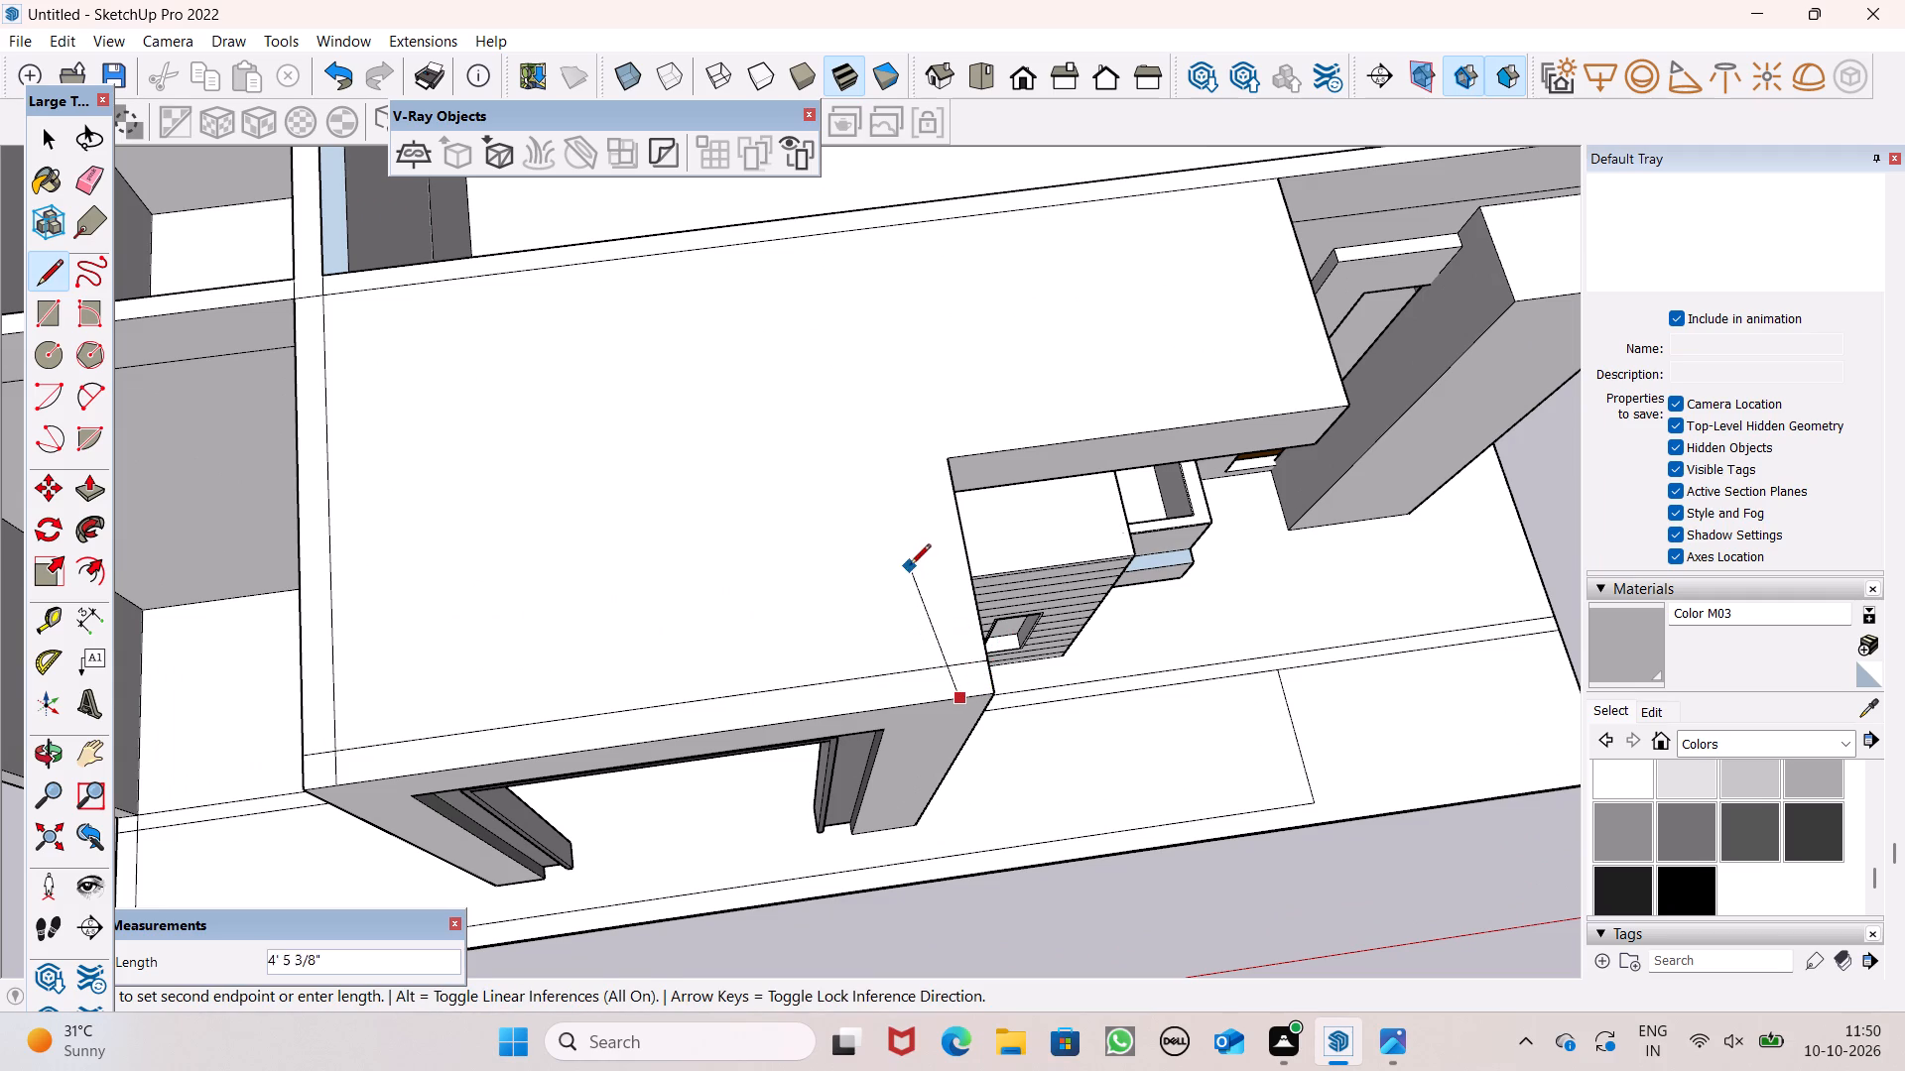
pyautogui.click(915, 434)
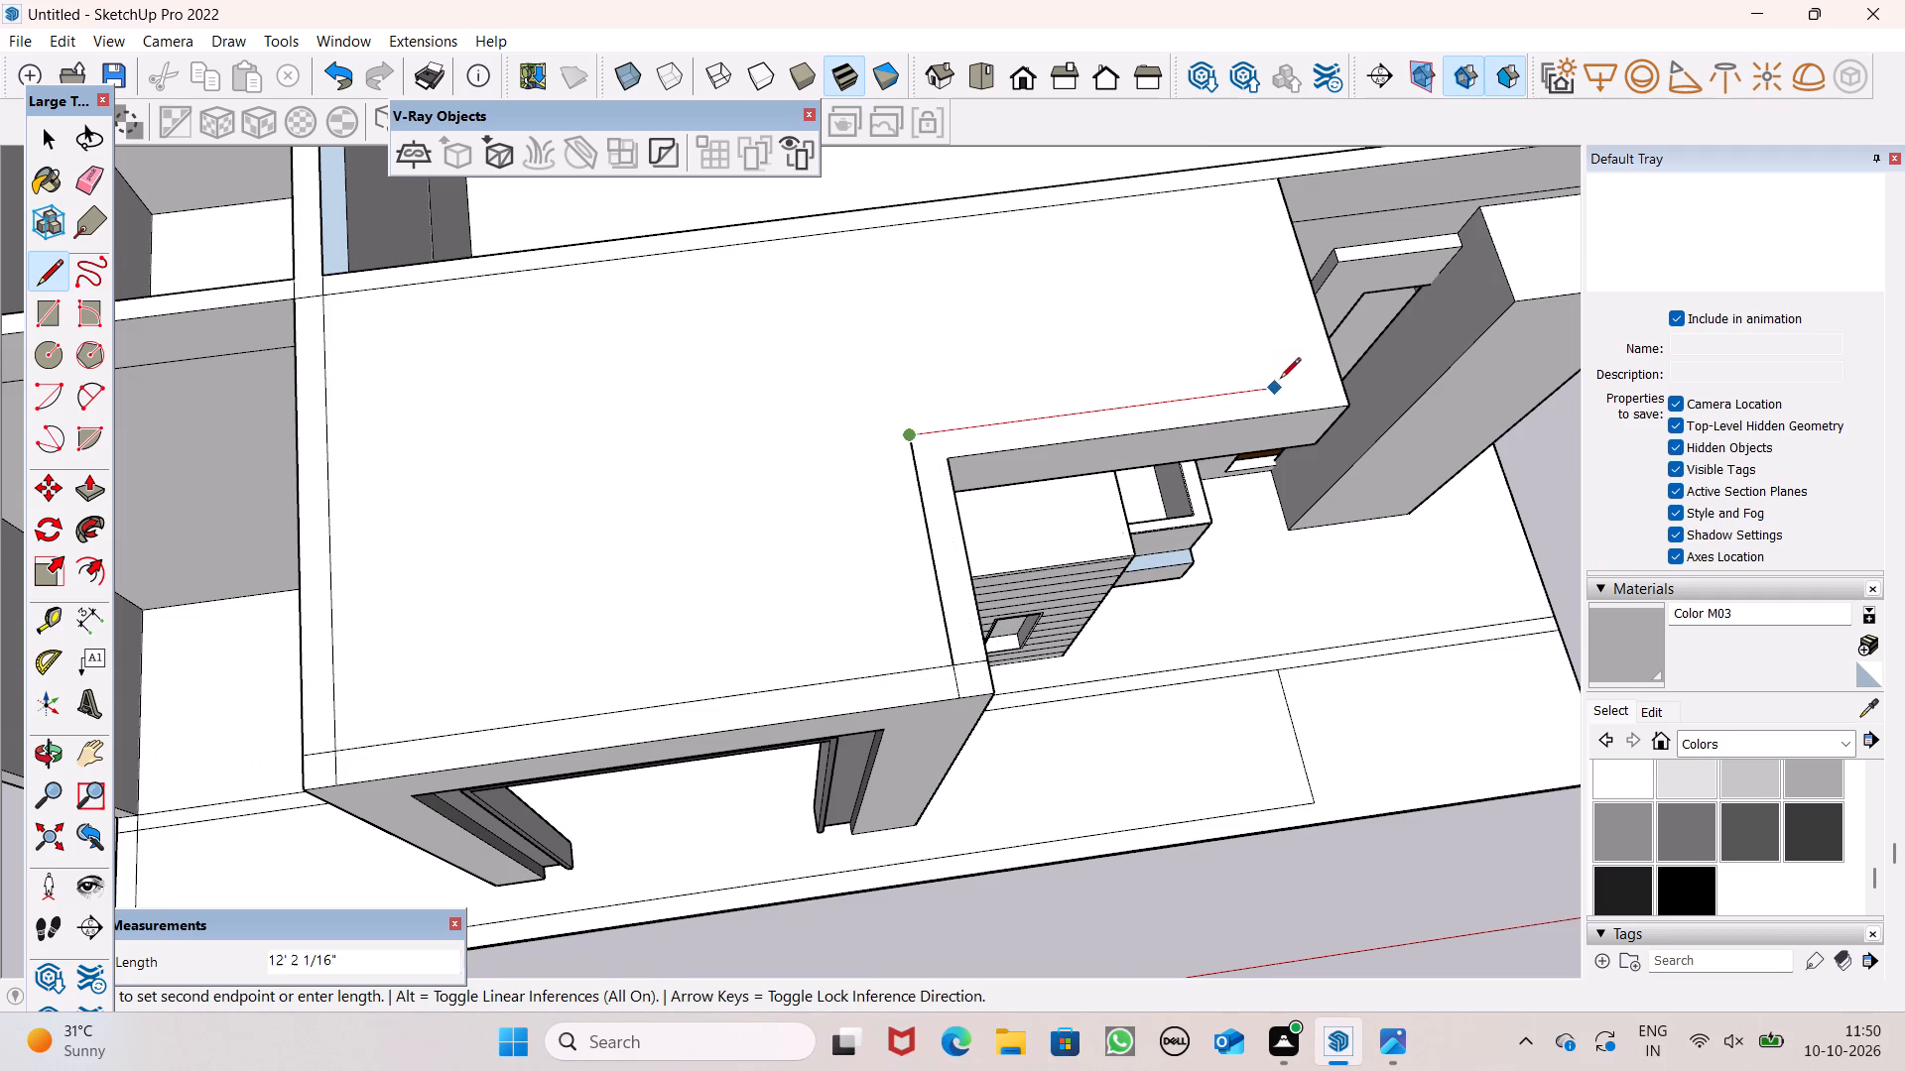
pyautogui.click(1336, 374)
# Connect the inner corner of the roof notch to the inset line with a short line about 11 5/8" long.
pyautogui.scroll(-5, 1049, 433)
pyautogui.scroll(2, 1261, 298)
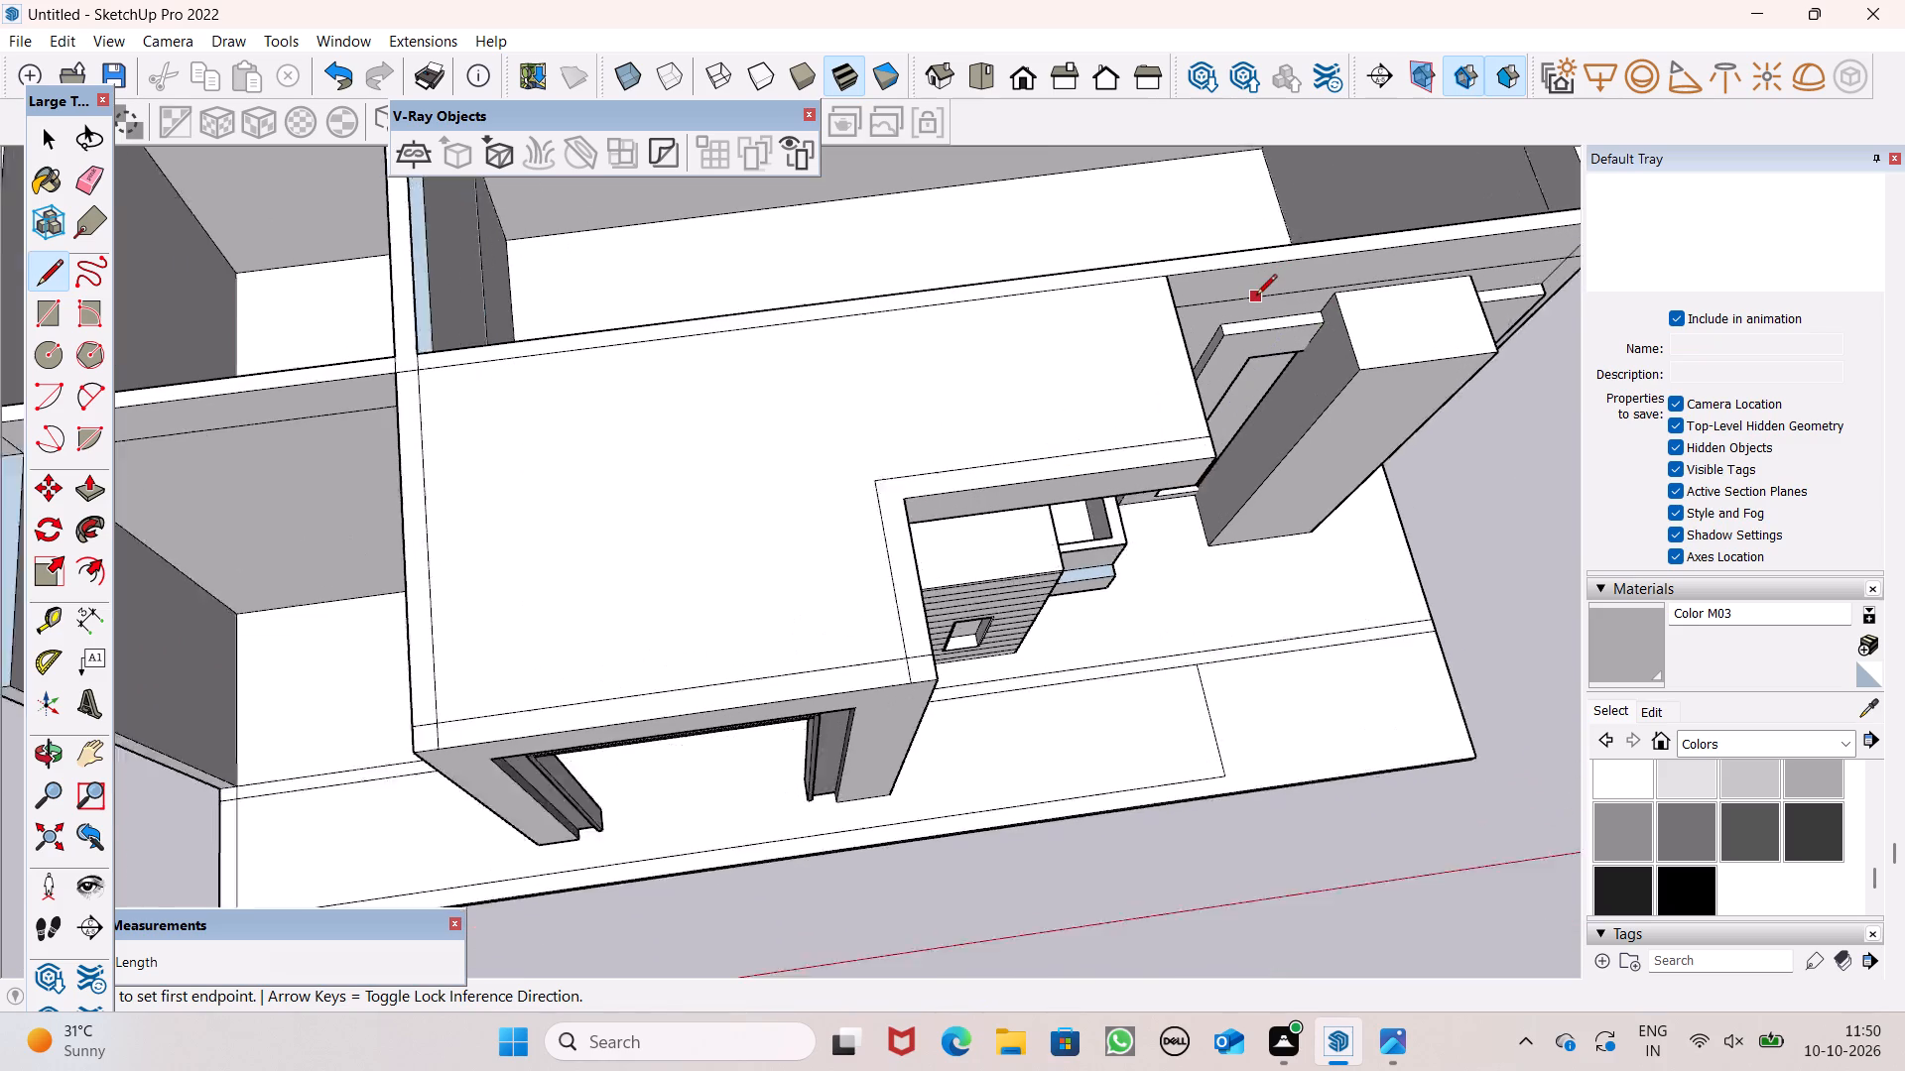
pyautogui.scroll(3, 1256, 297)
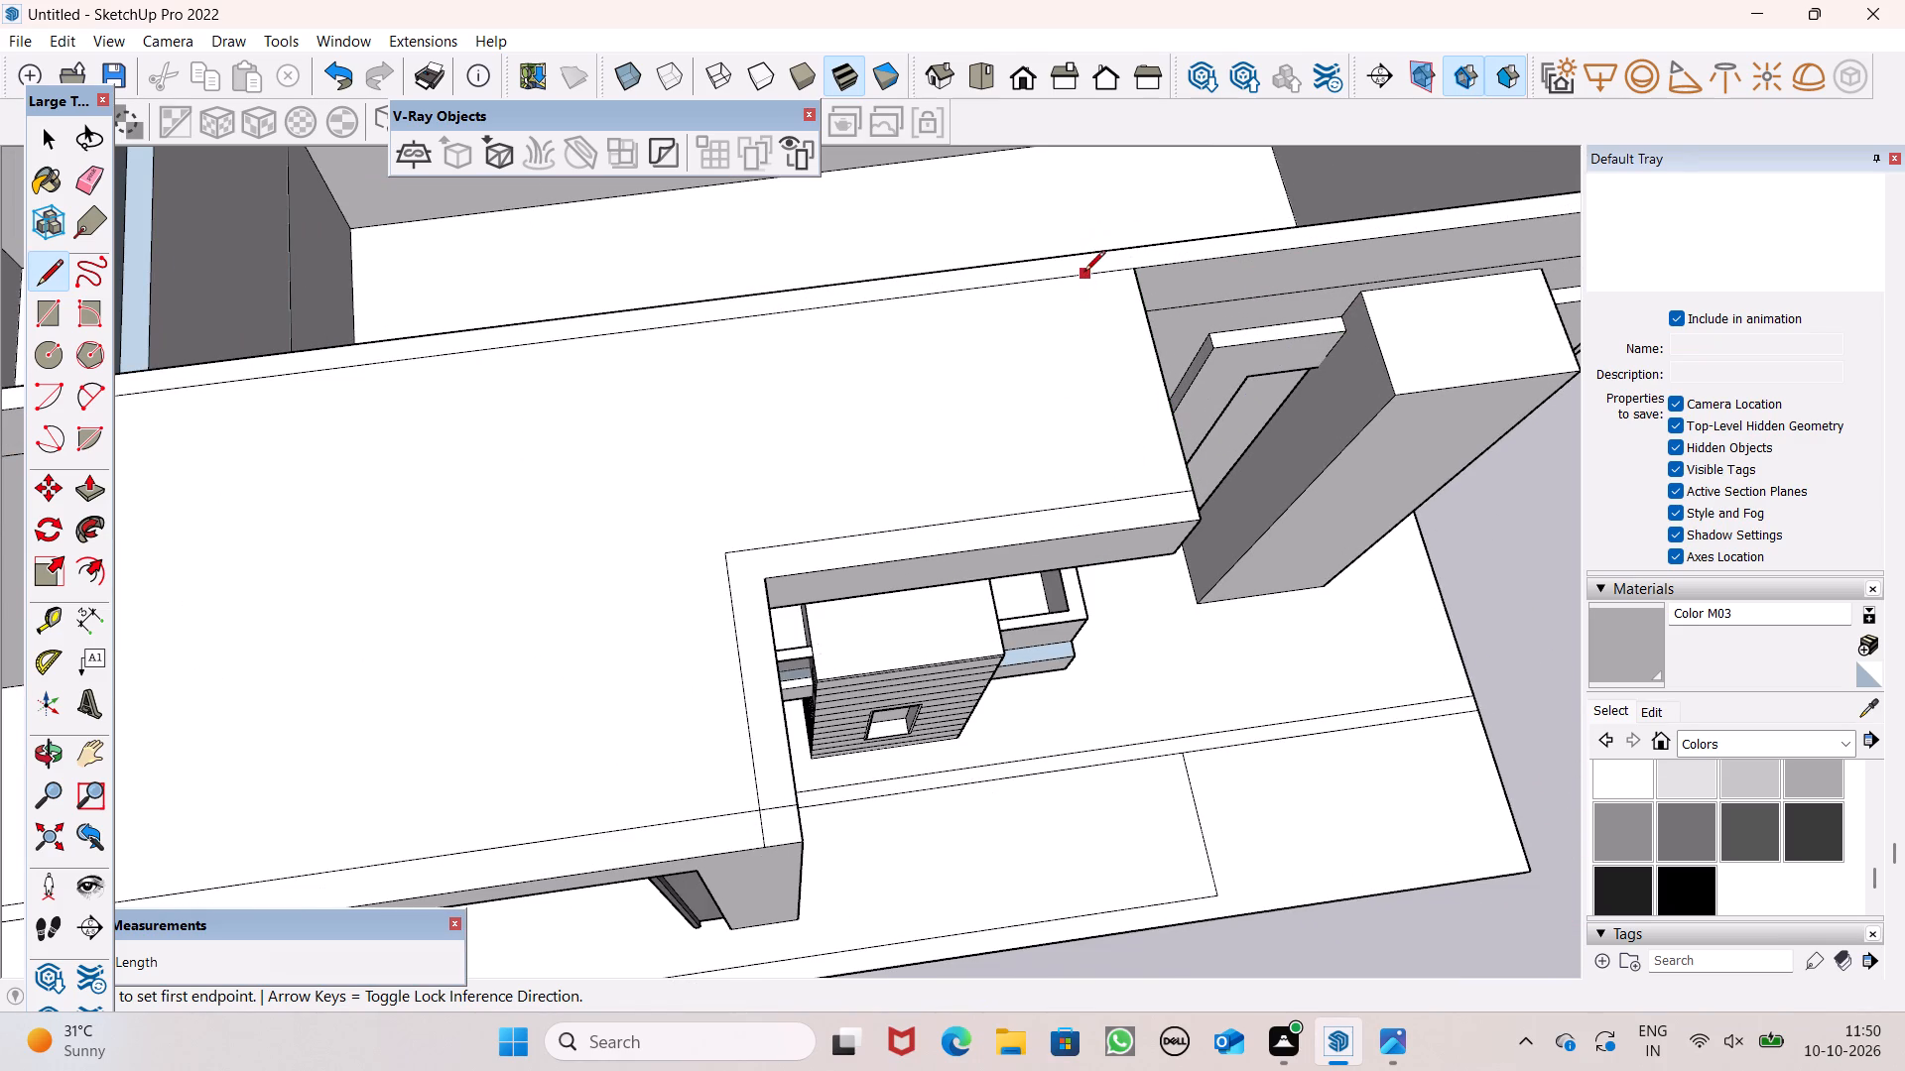
pyautogui.scroll(-4, 1171, 305)
pyautogui.moveTo(1186, 332); pyautogui.dragTo(1060, 299, button='middle')
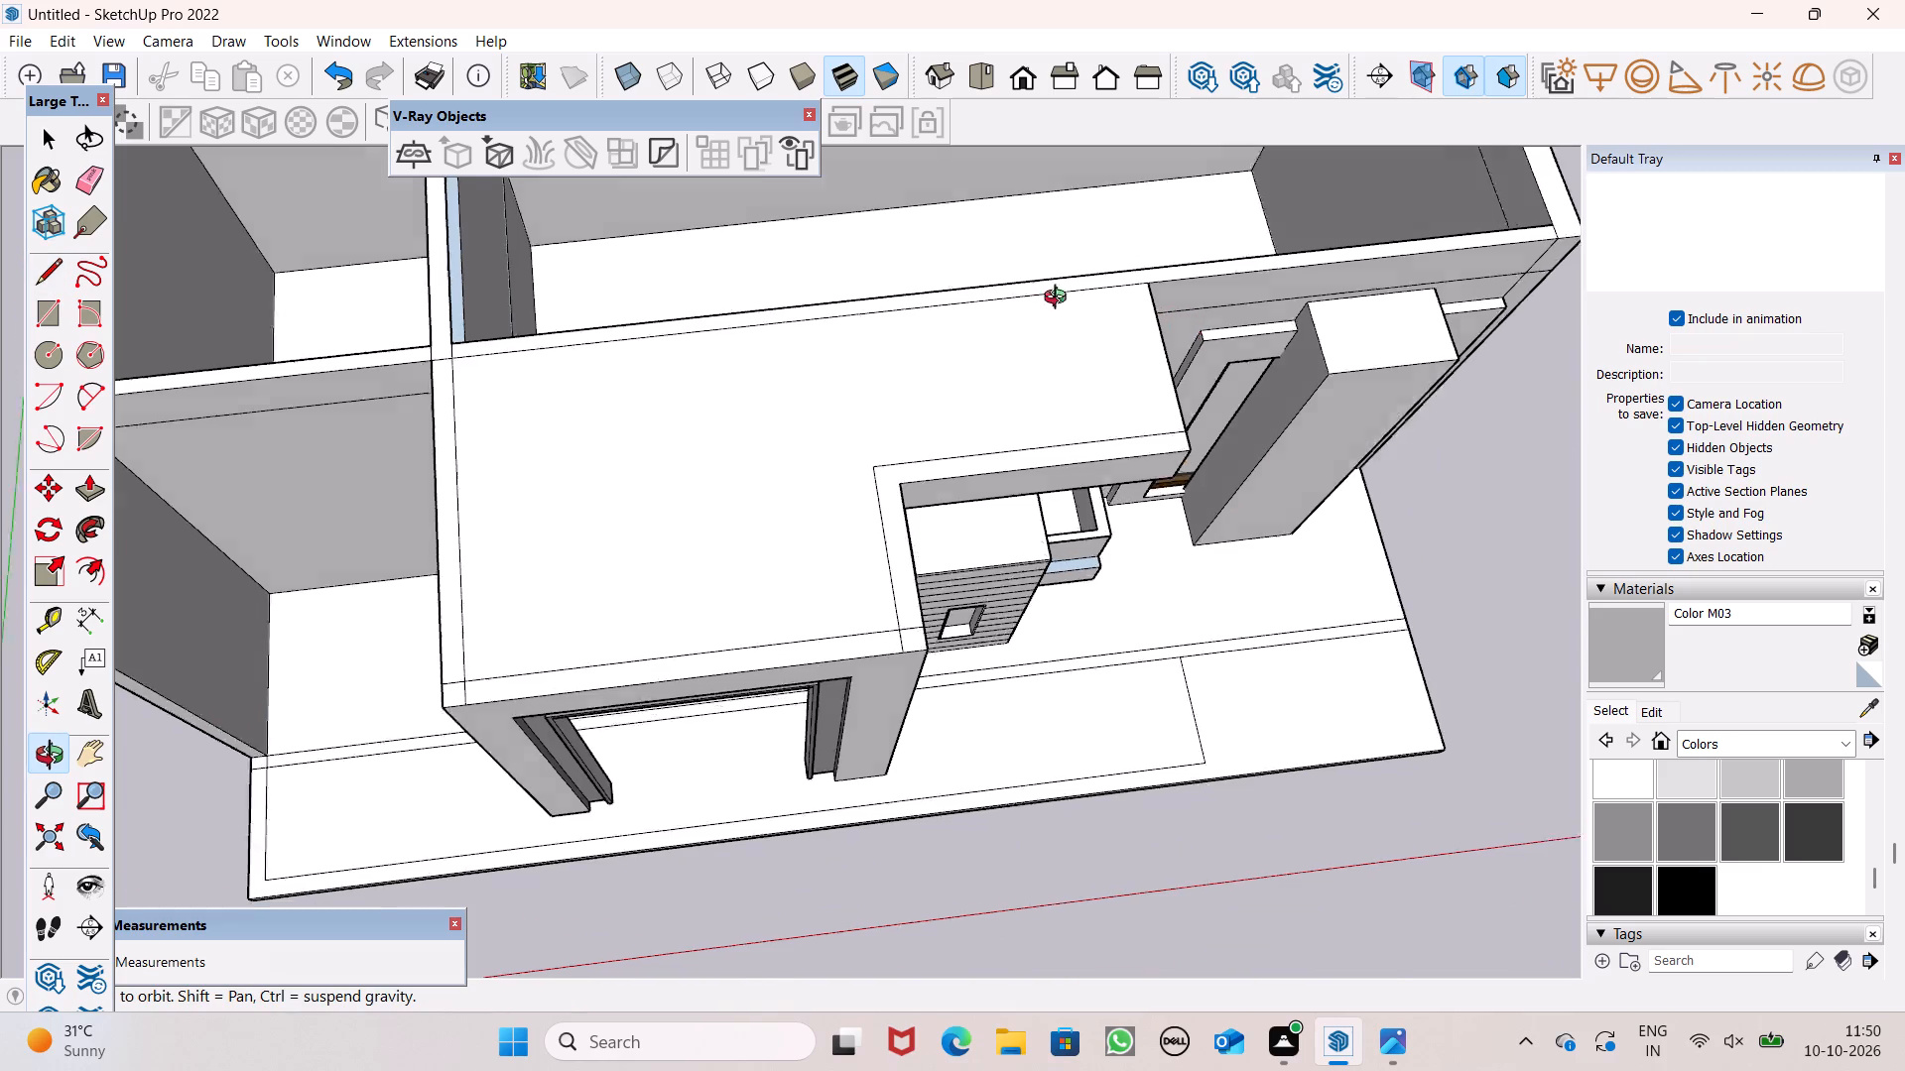
pyautogui.moveTo(1060, 299); pyautogui.dragTo(953, 35, button='middle')
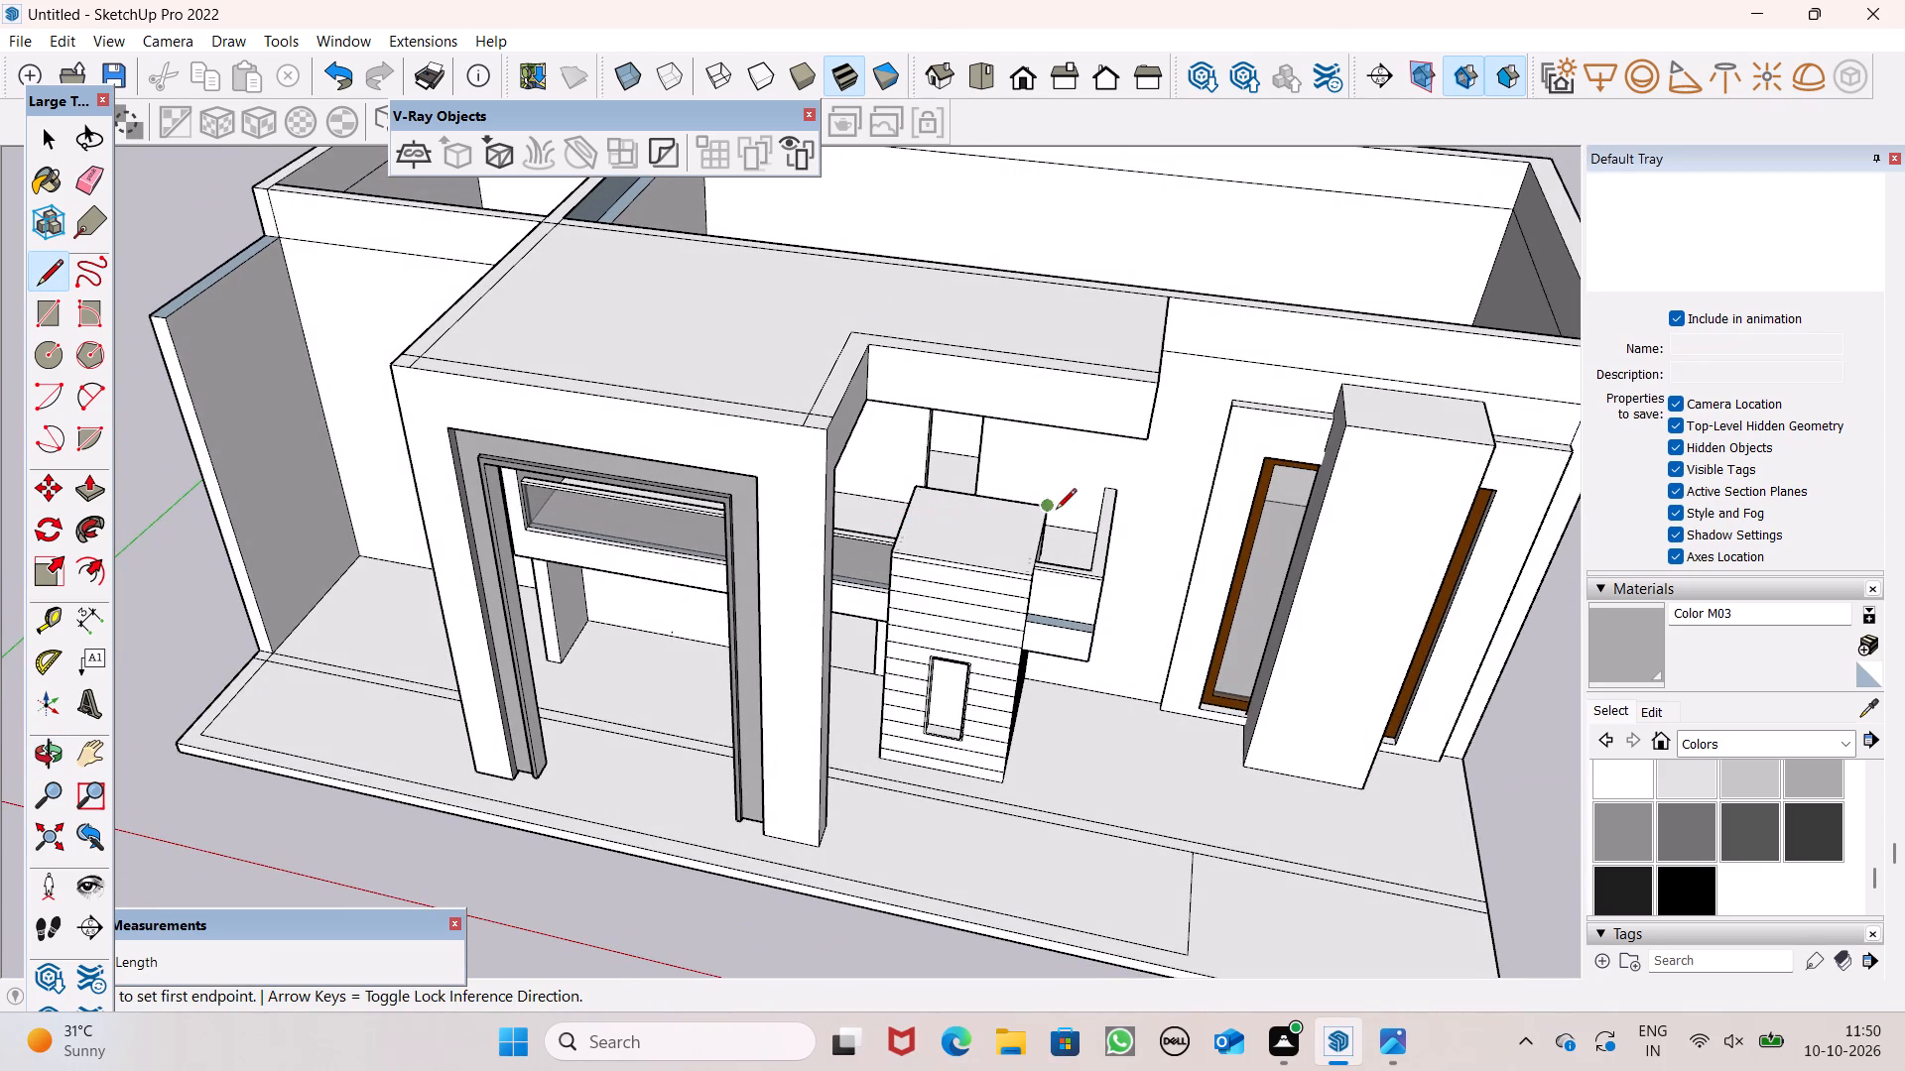
pyautogui.scroll(1, 1074, 501)
pyautogui.moveTo(1074, 501); pyautogui.dragTo(1073, 500, button='middle')
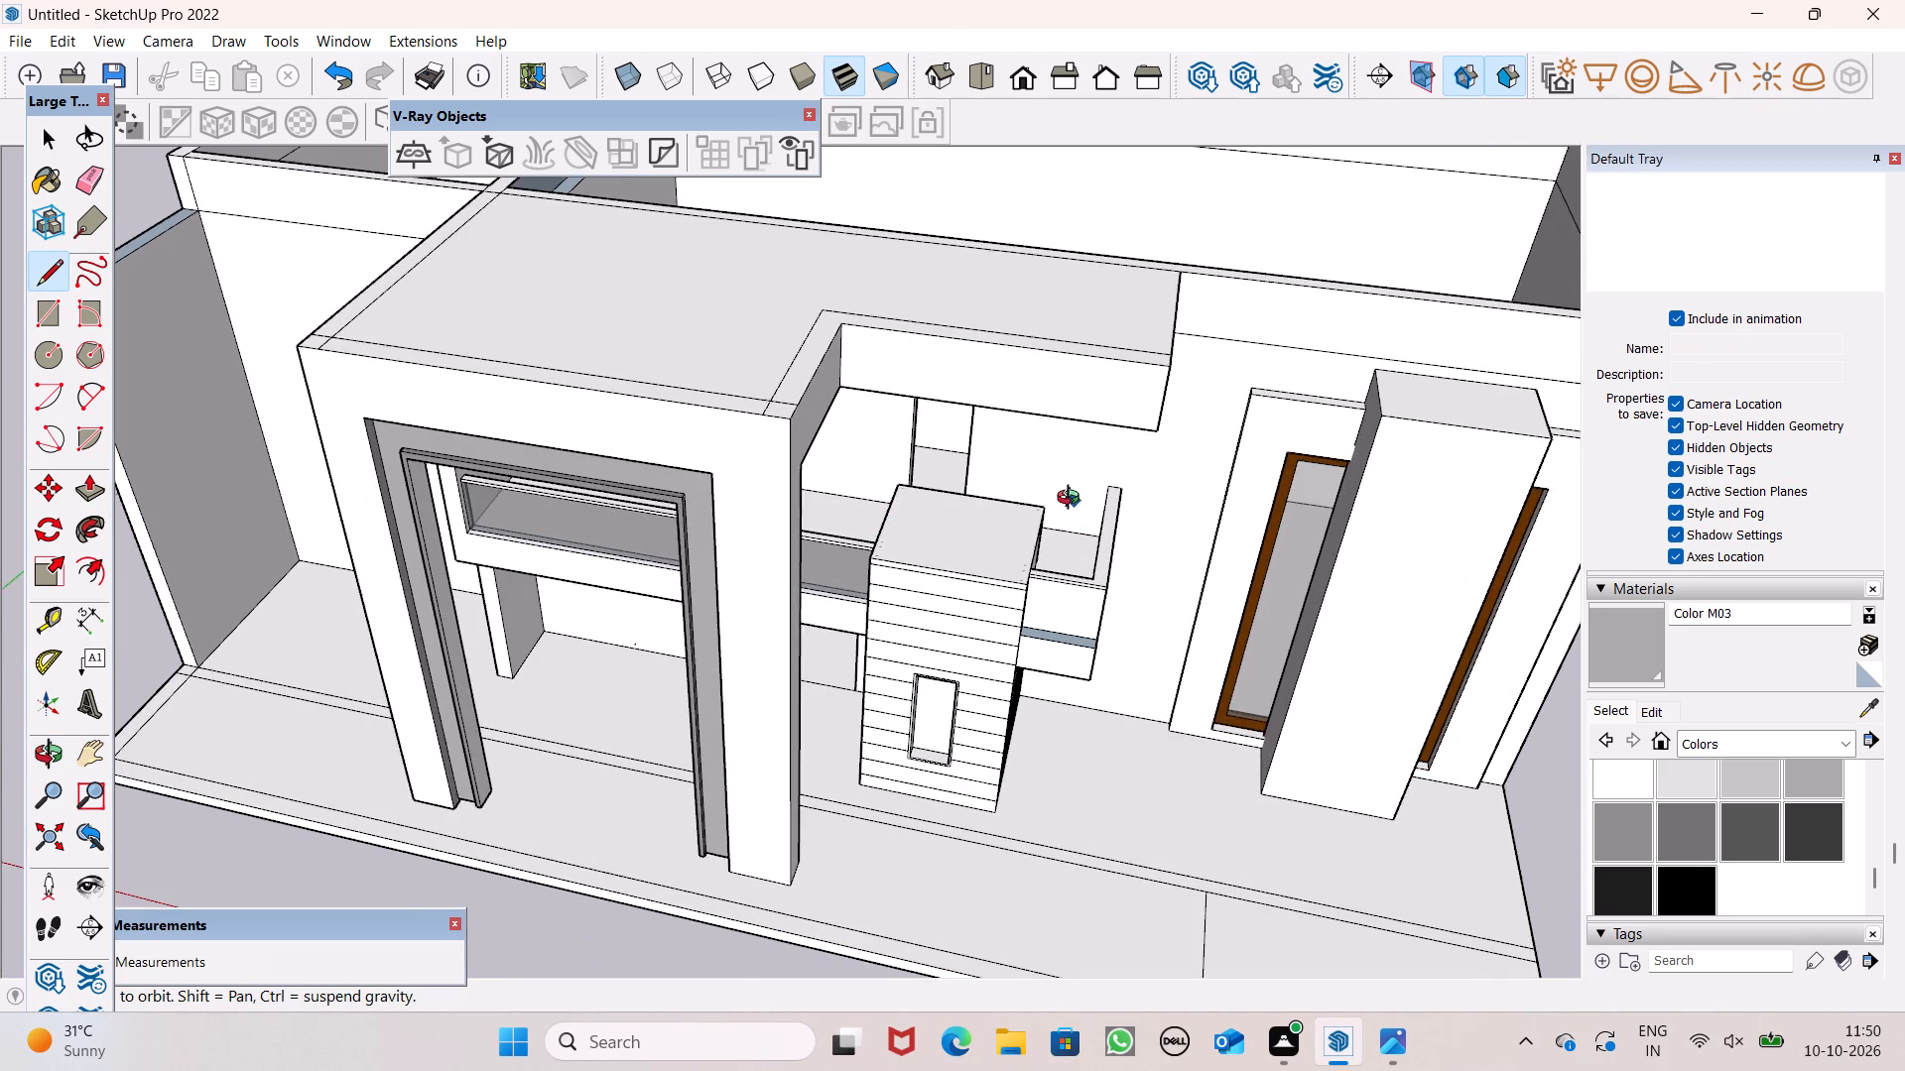
pyautogui.moveTo(1073, 500); pyautogui.dragTo(746, 728, button='middle')
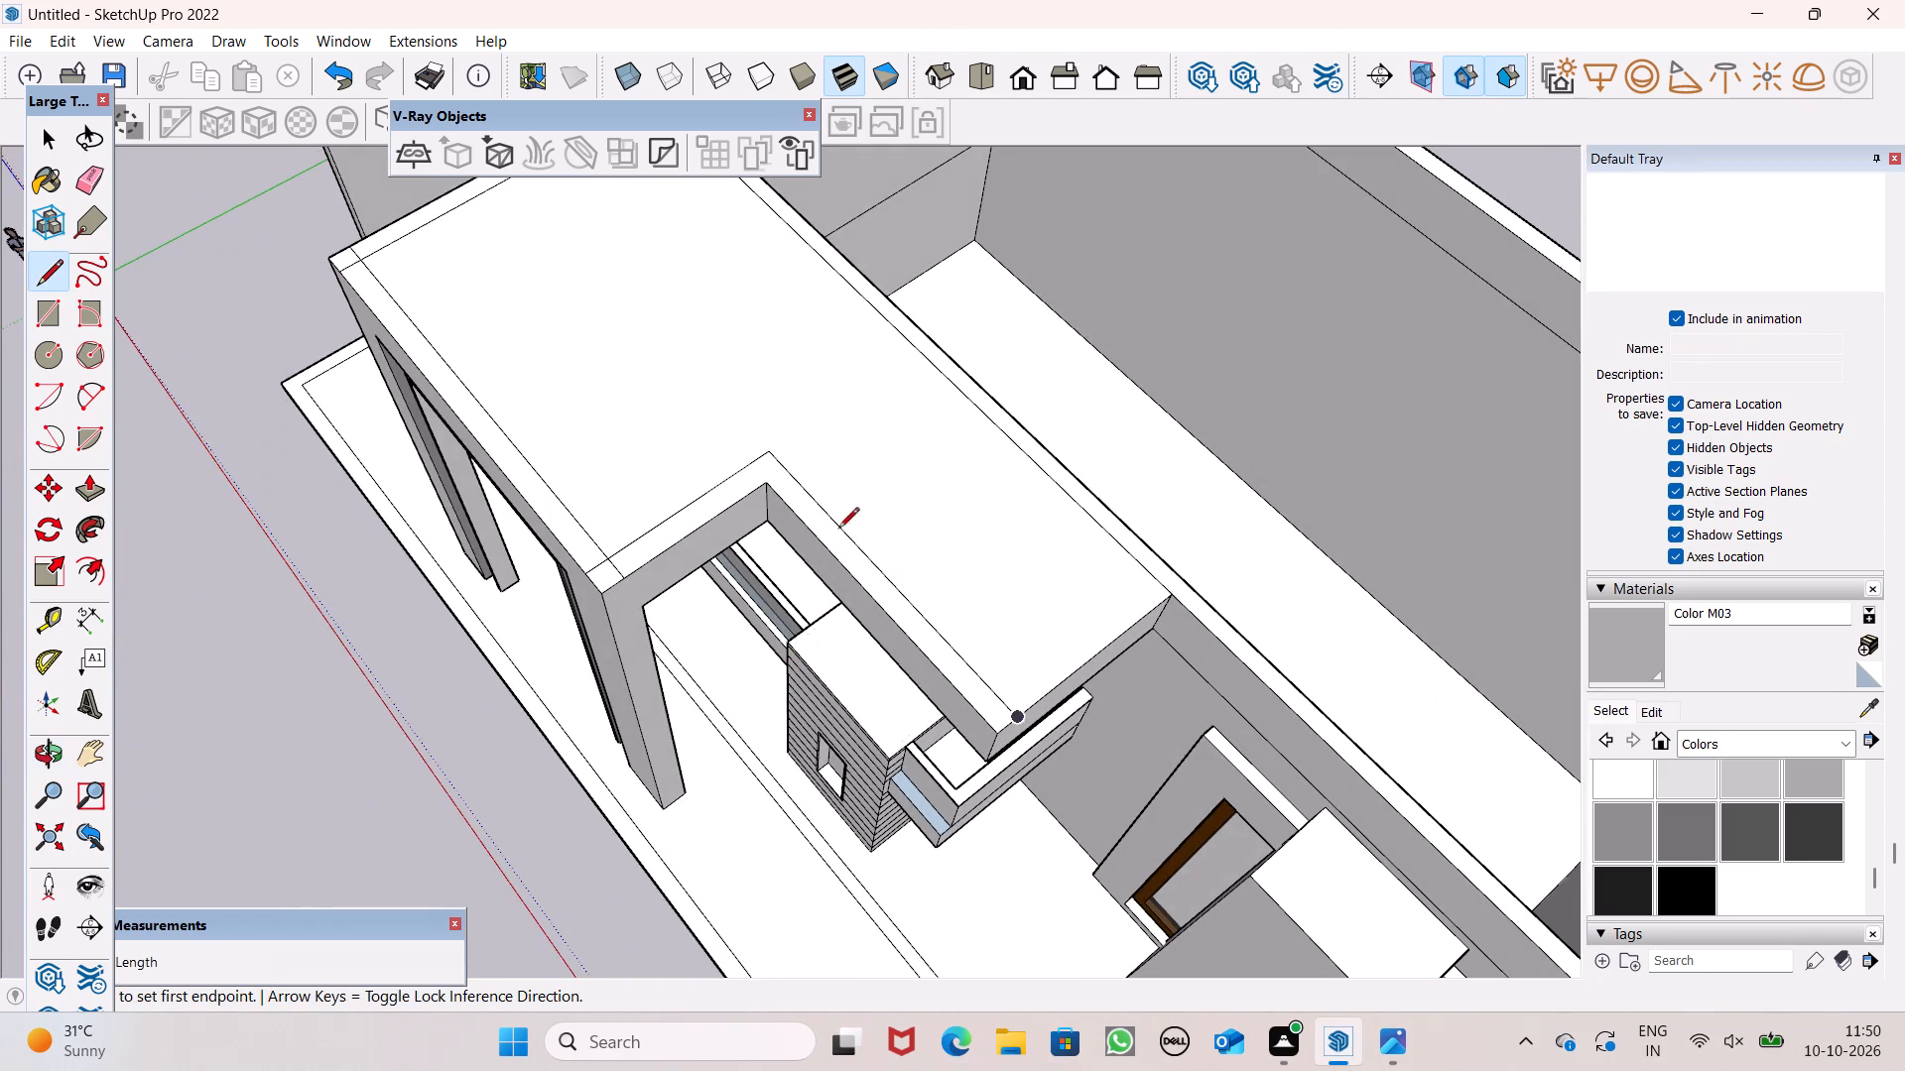
pyautogui.scroll(2, 524, 508)
pyautogui.scroll(-3, 677, 513)
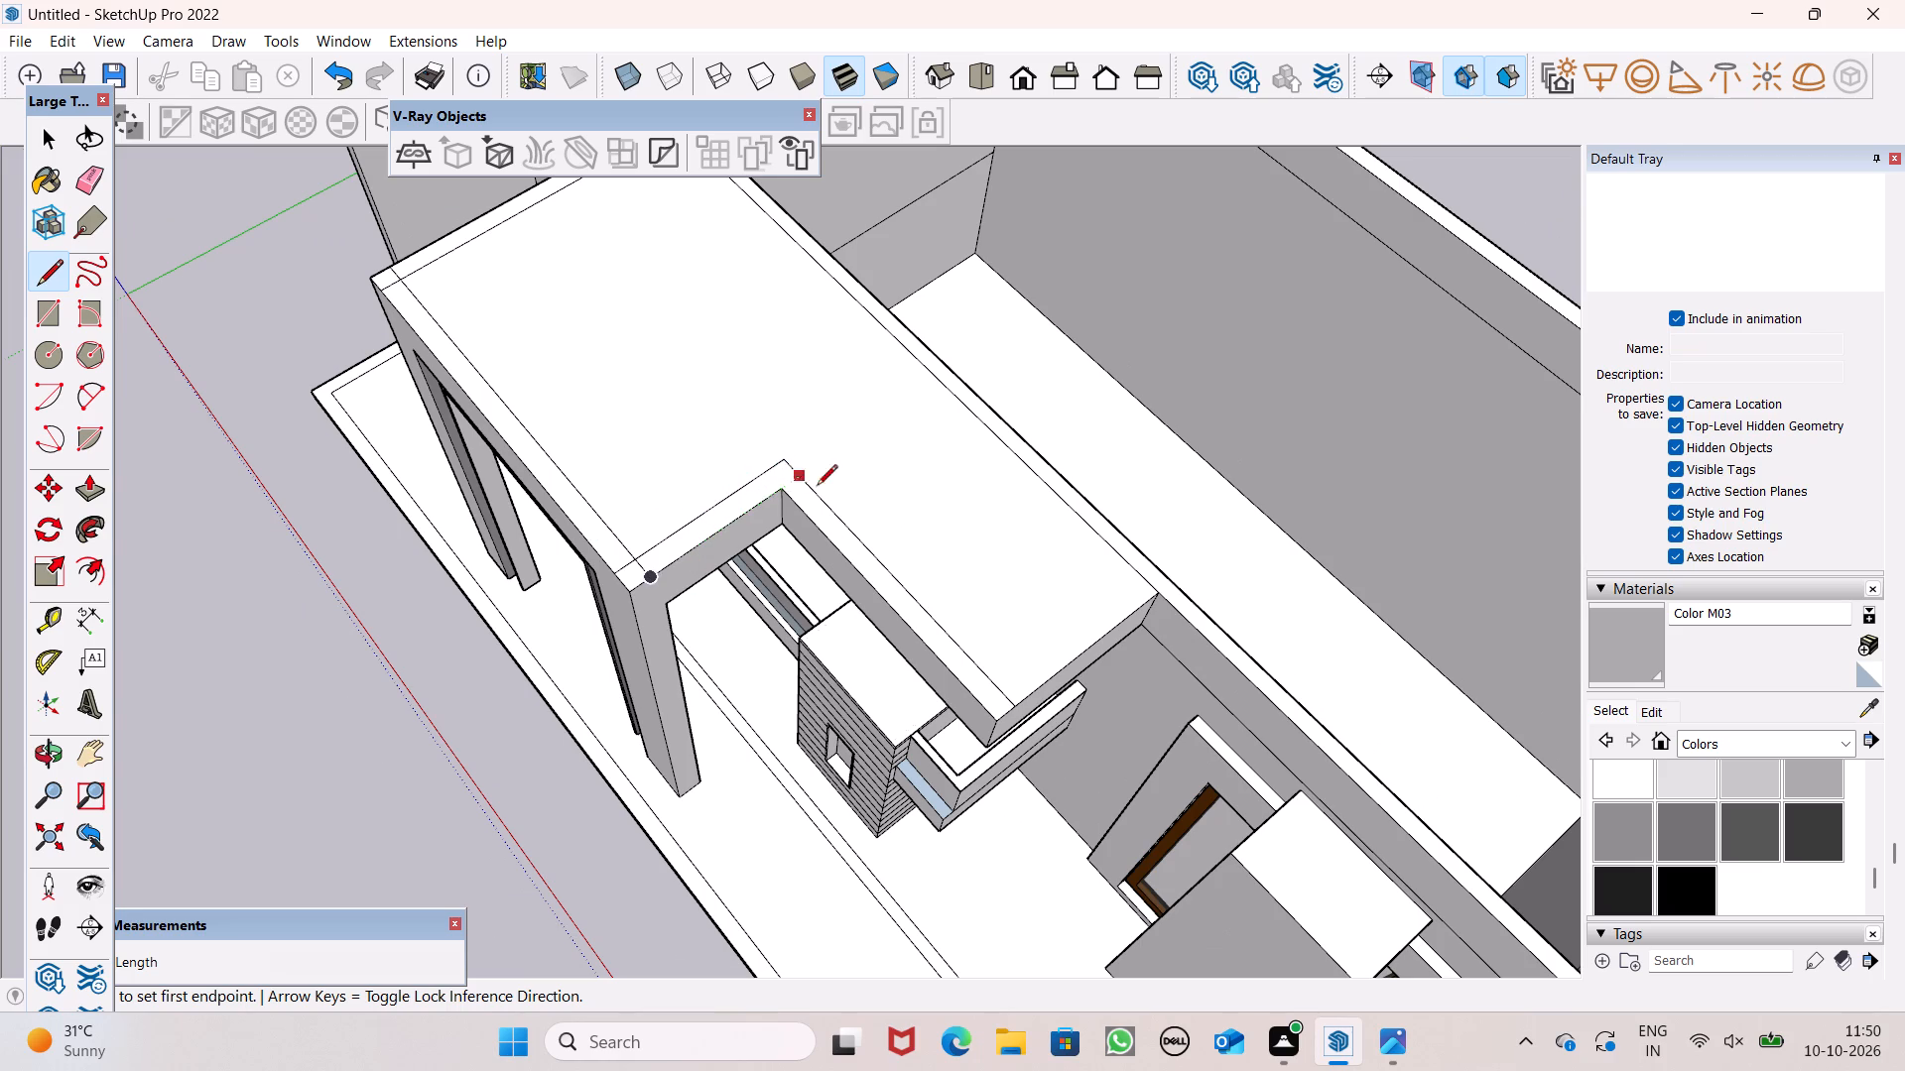
pyautogui.moveTo(785, 488); pyautogui.dragTo(782, 479)
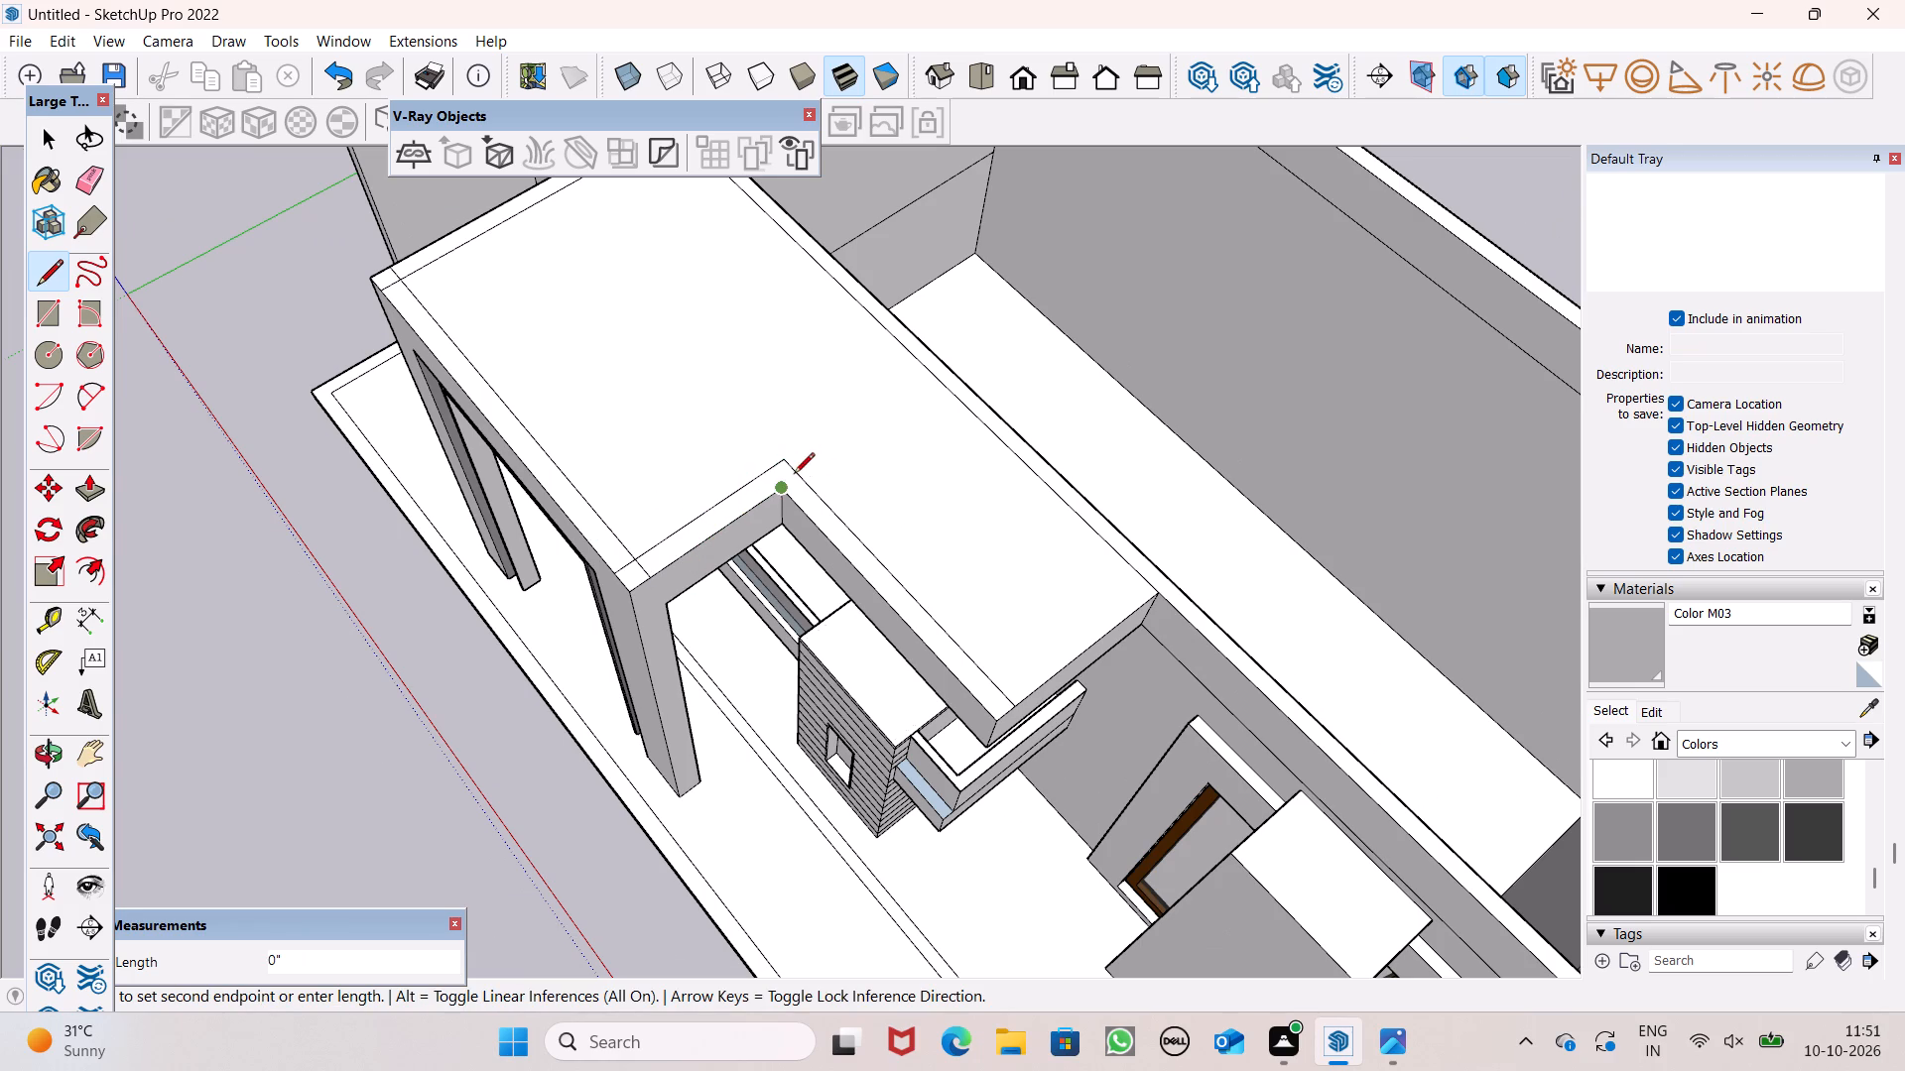
pyautogui.click(779, 489)
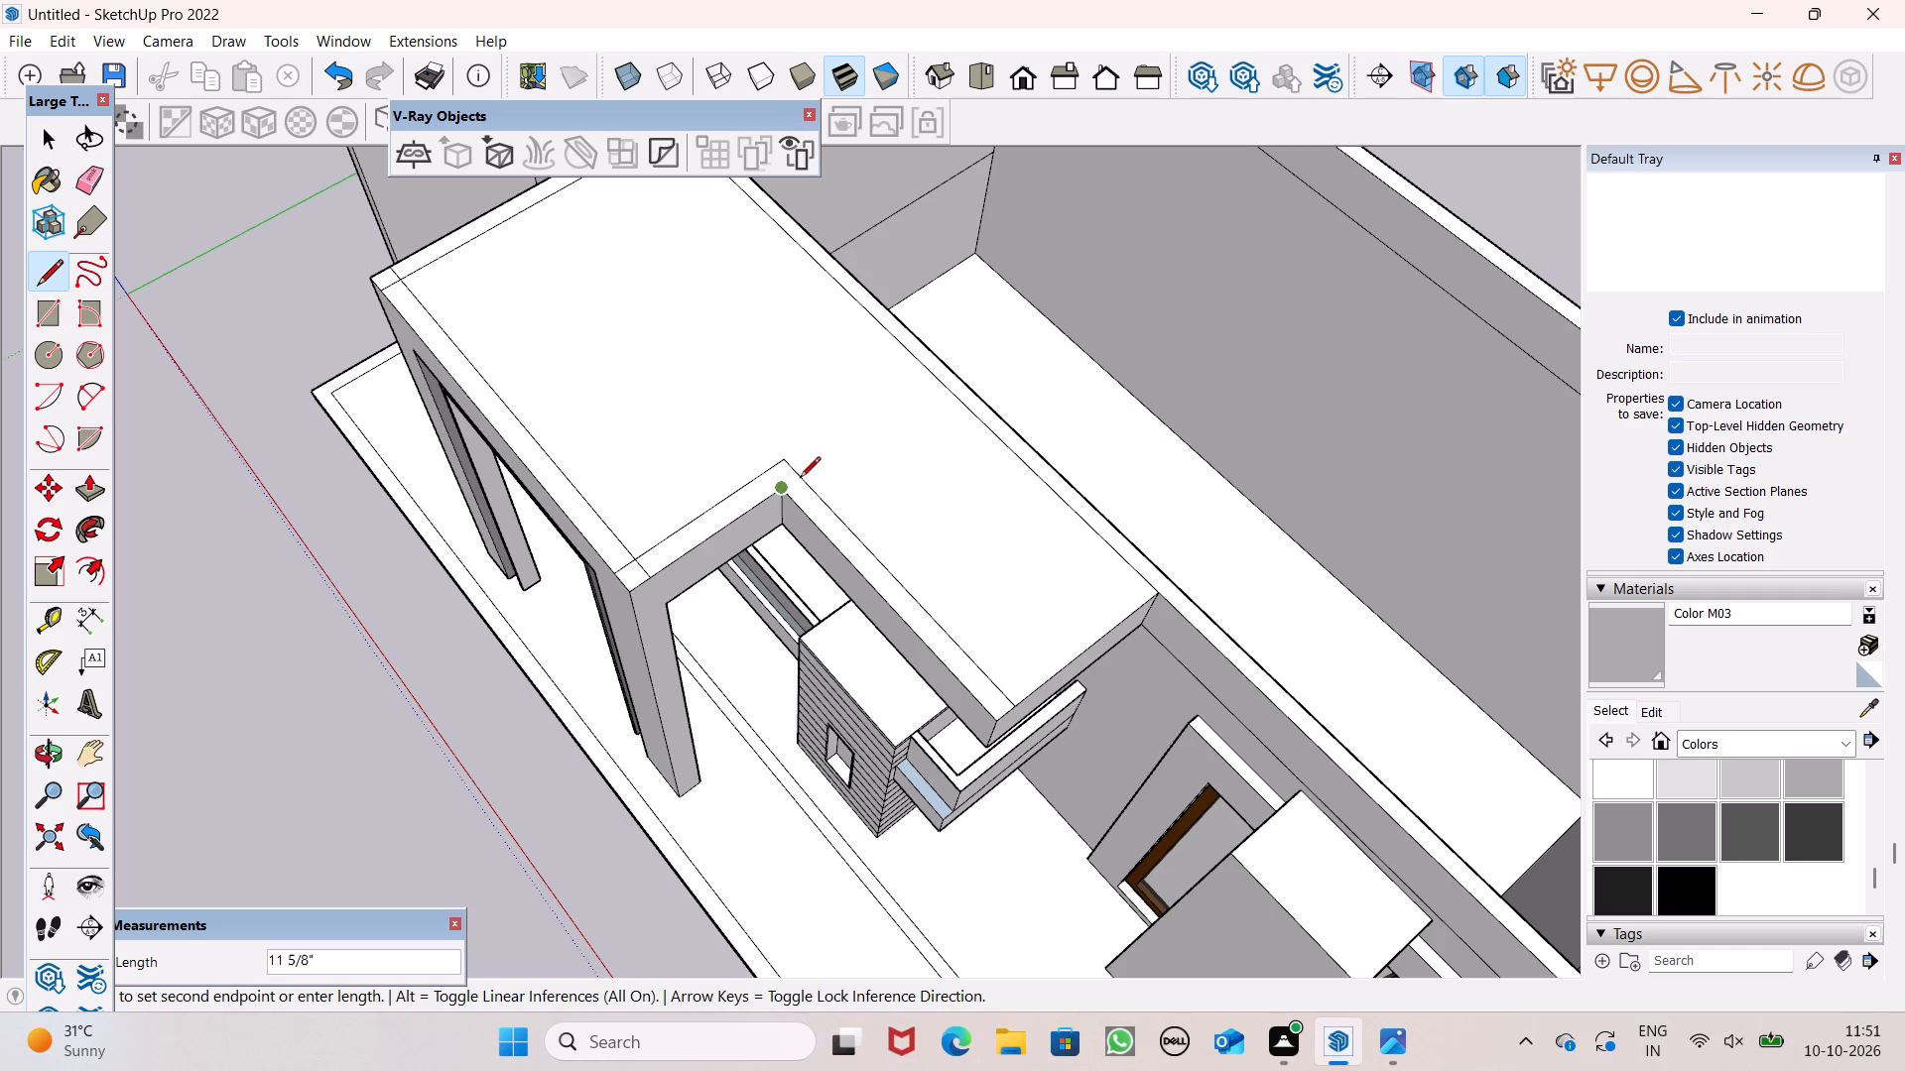
pyautogui.scroll(6, 800, 479)
pyautogui.click(800, 479)
pyautogui.scroll(-6, 753, 459)
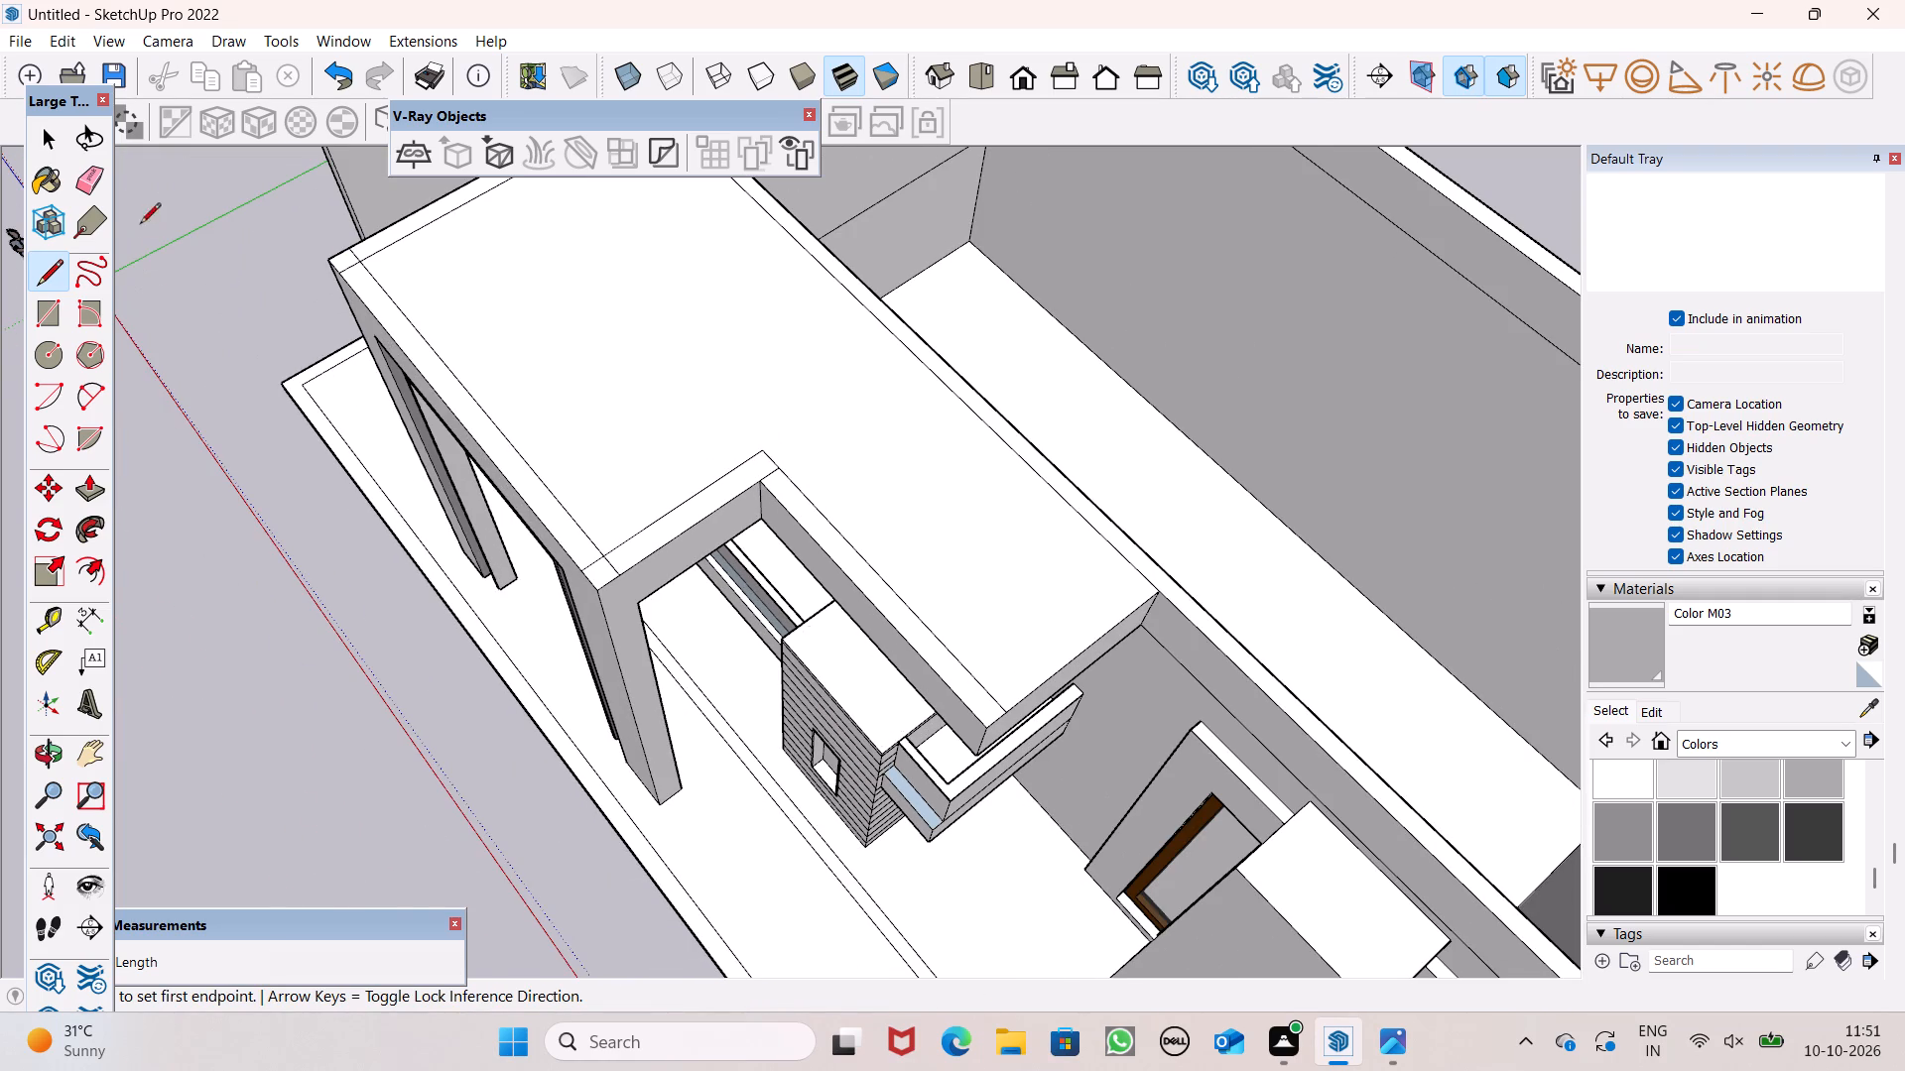
# Erase the inset line running along the notch's long edge on the roof section beside the portal.
pyautogui.click(84, 196)
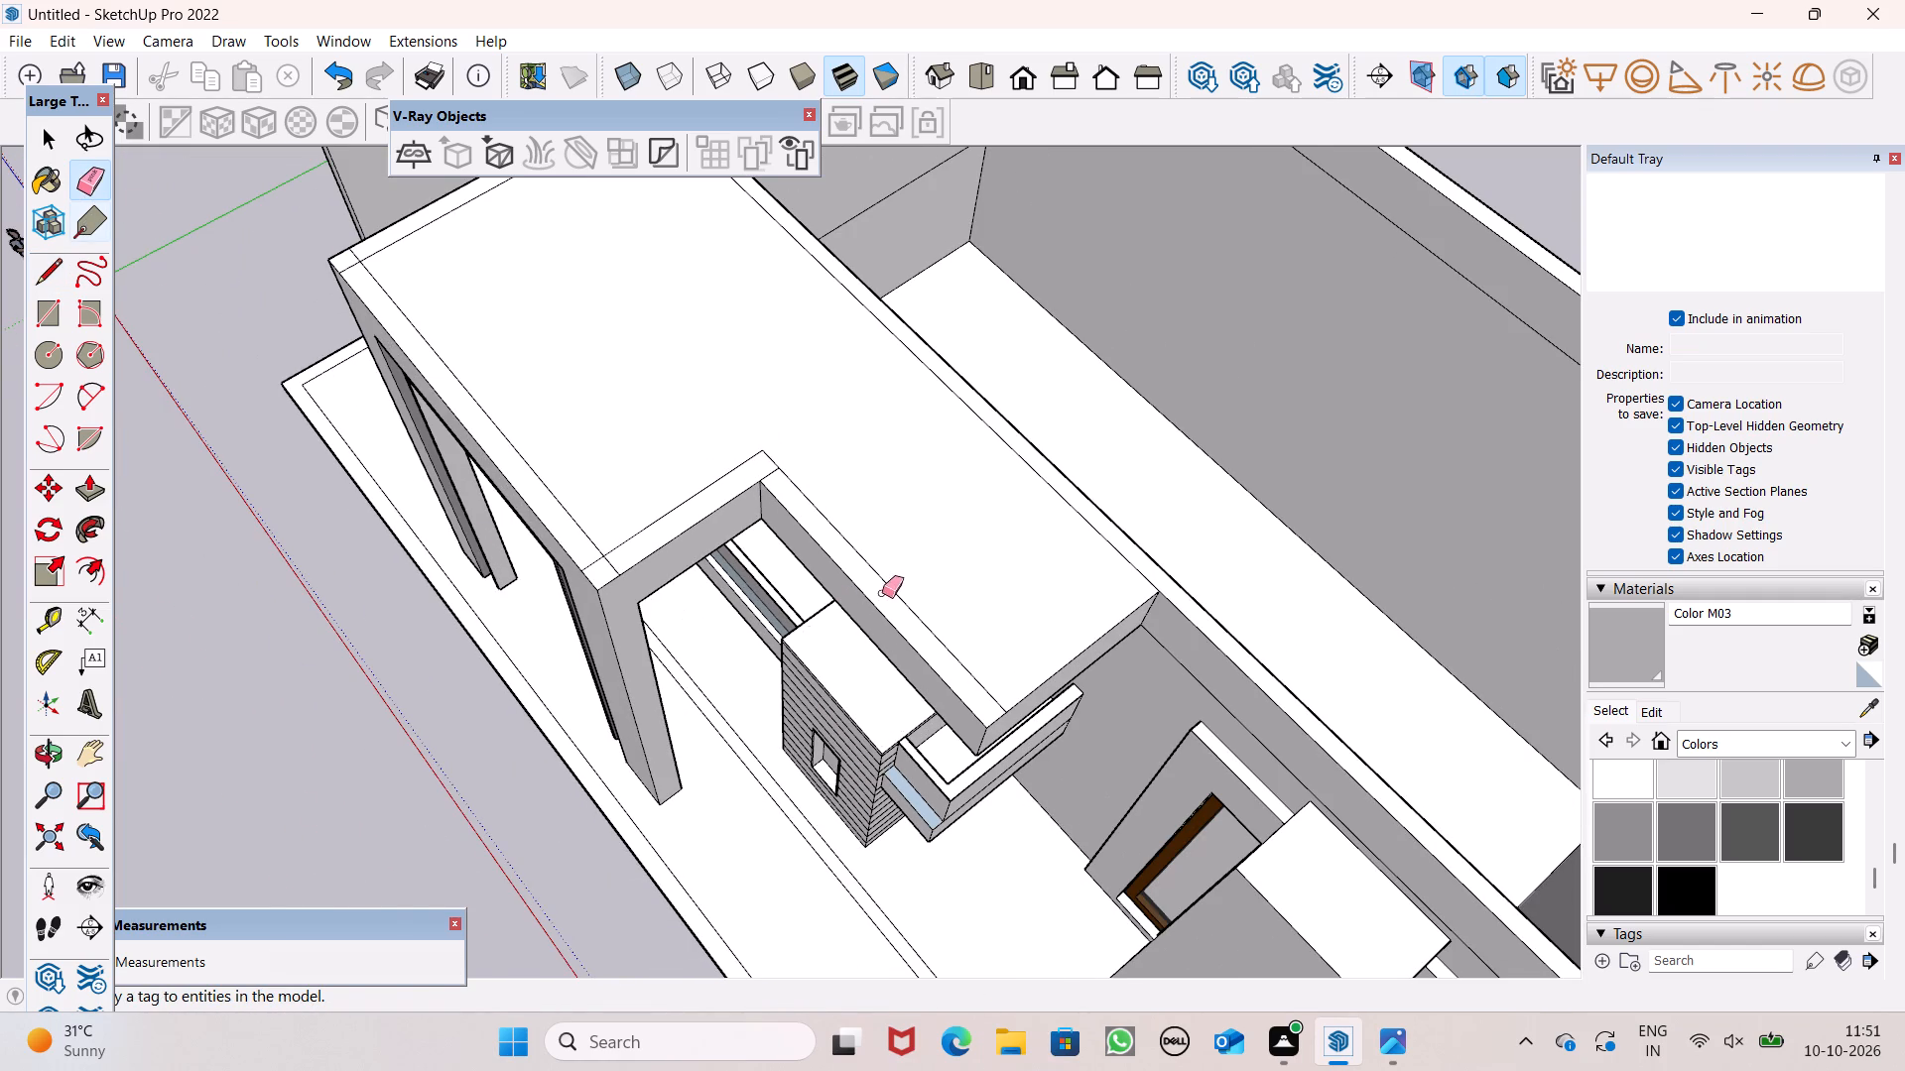
pyautogui.moveTo(883, 591); pyautogui.dragTo(897, 580)
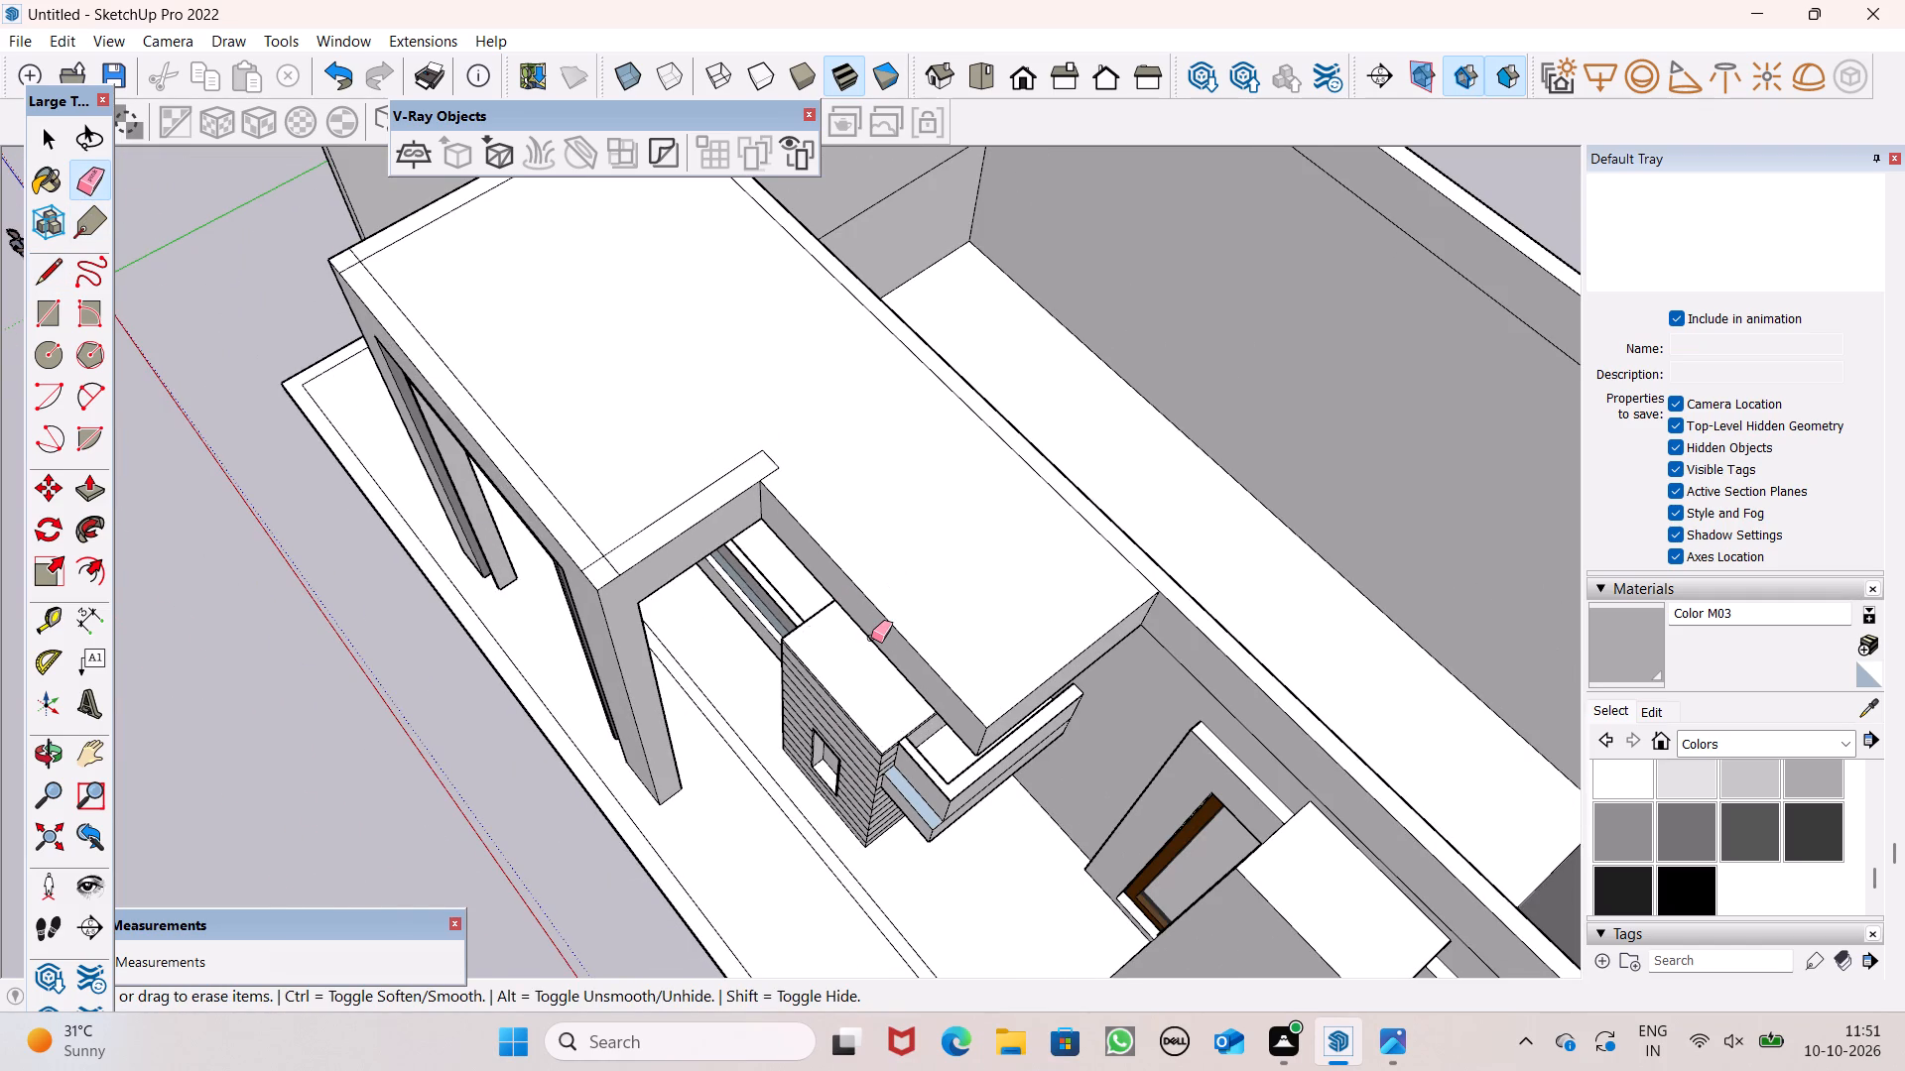
# Erase the leftover line stubs where the inset lines cross at the two front corners of the portal roof.
pyautogui.scroll(2, 318, 303)
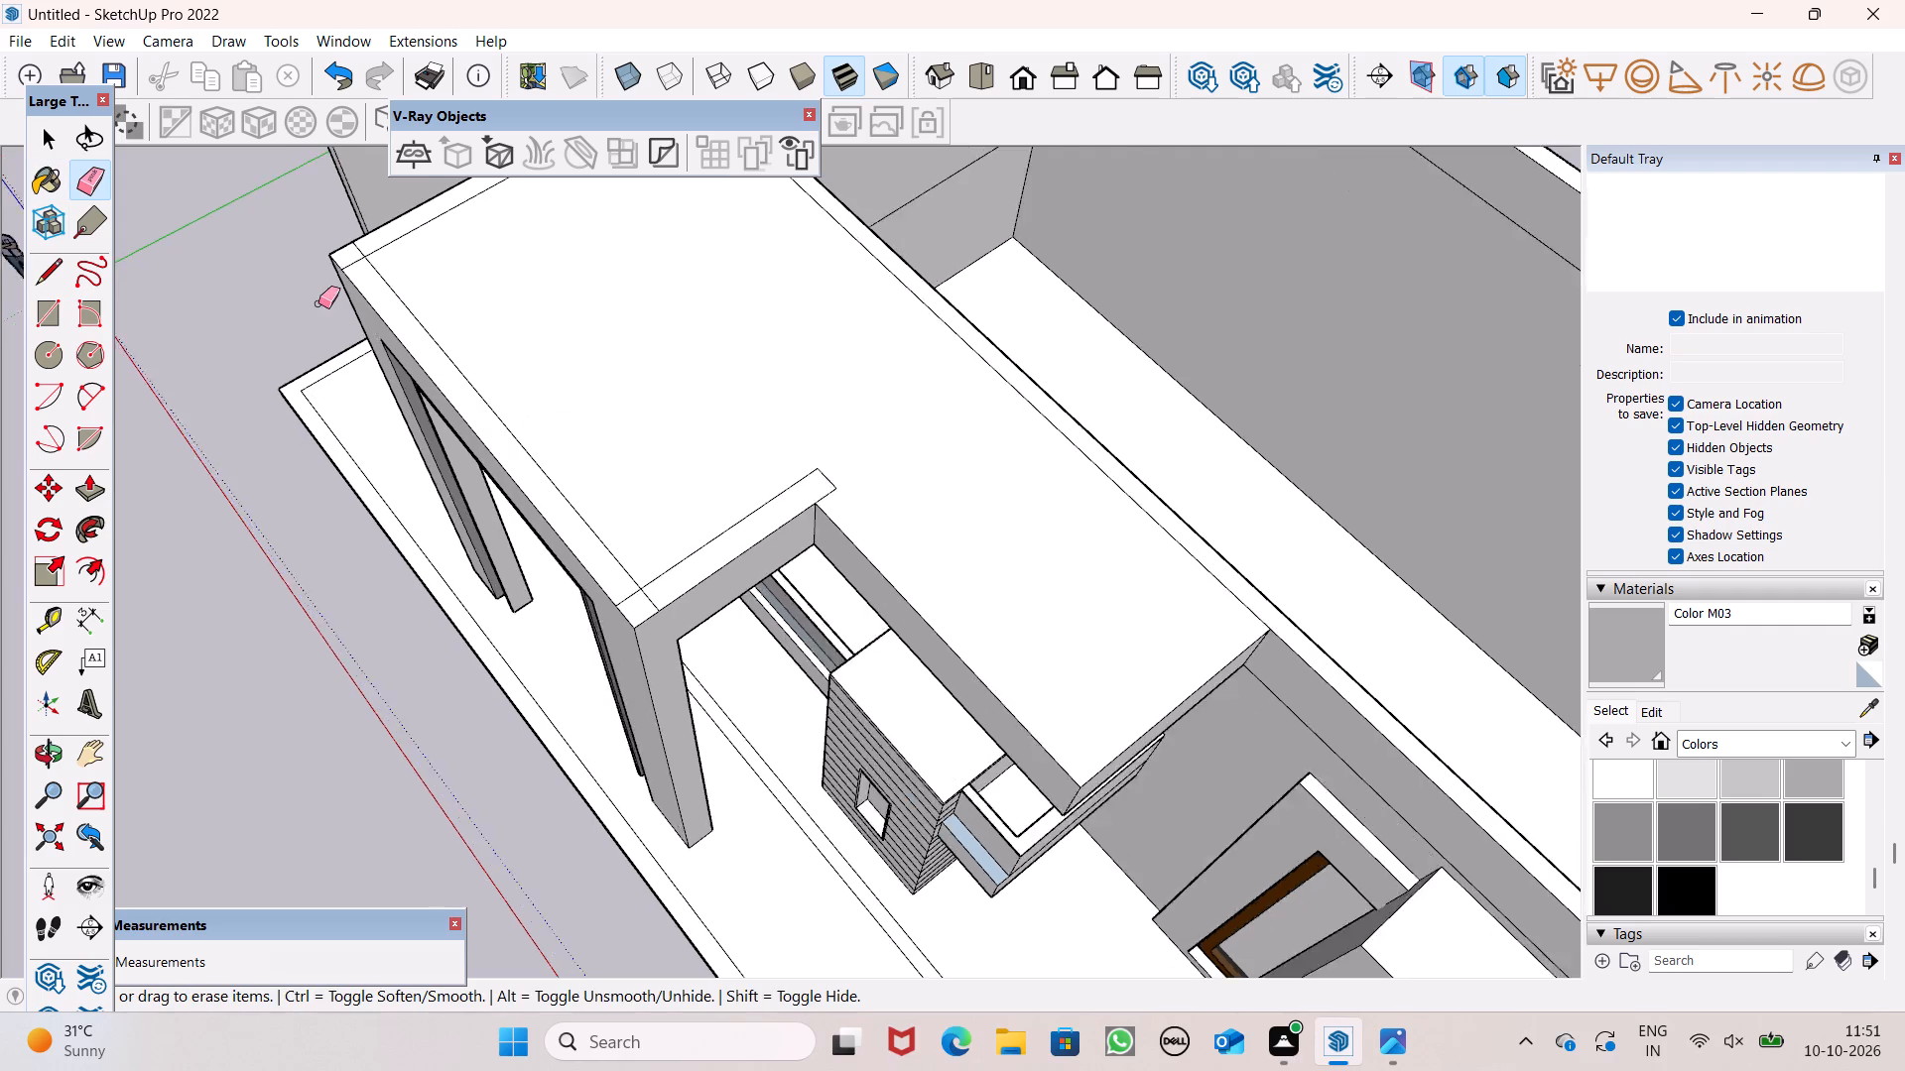
pyautogui.scroll(4, 318, 303)
pyautogui.scroll(6, 371, 205)
pyautogui.moveTo(392, 200); pyautogui.dragTo(389, 209)
pyautogui.moveTo(371, 249); pyautogui.dragTo(384, 284)
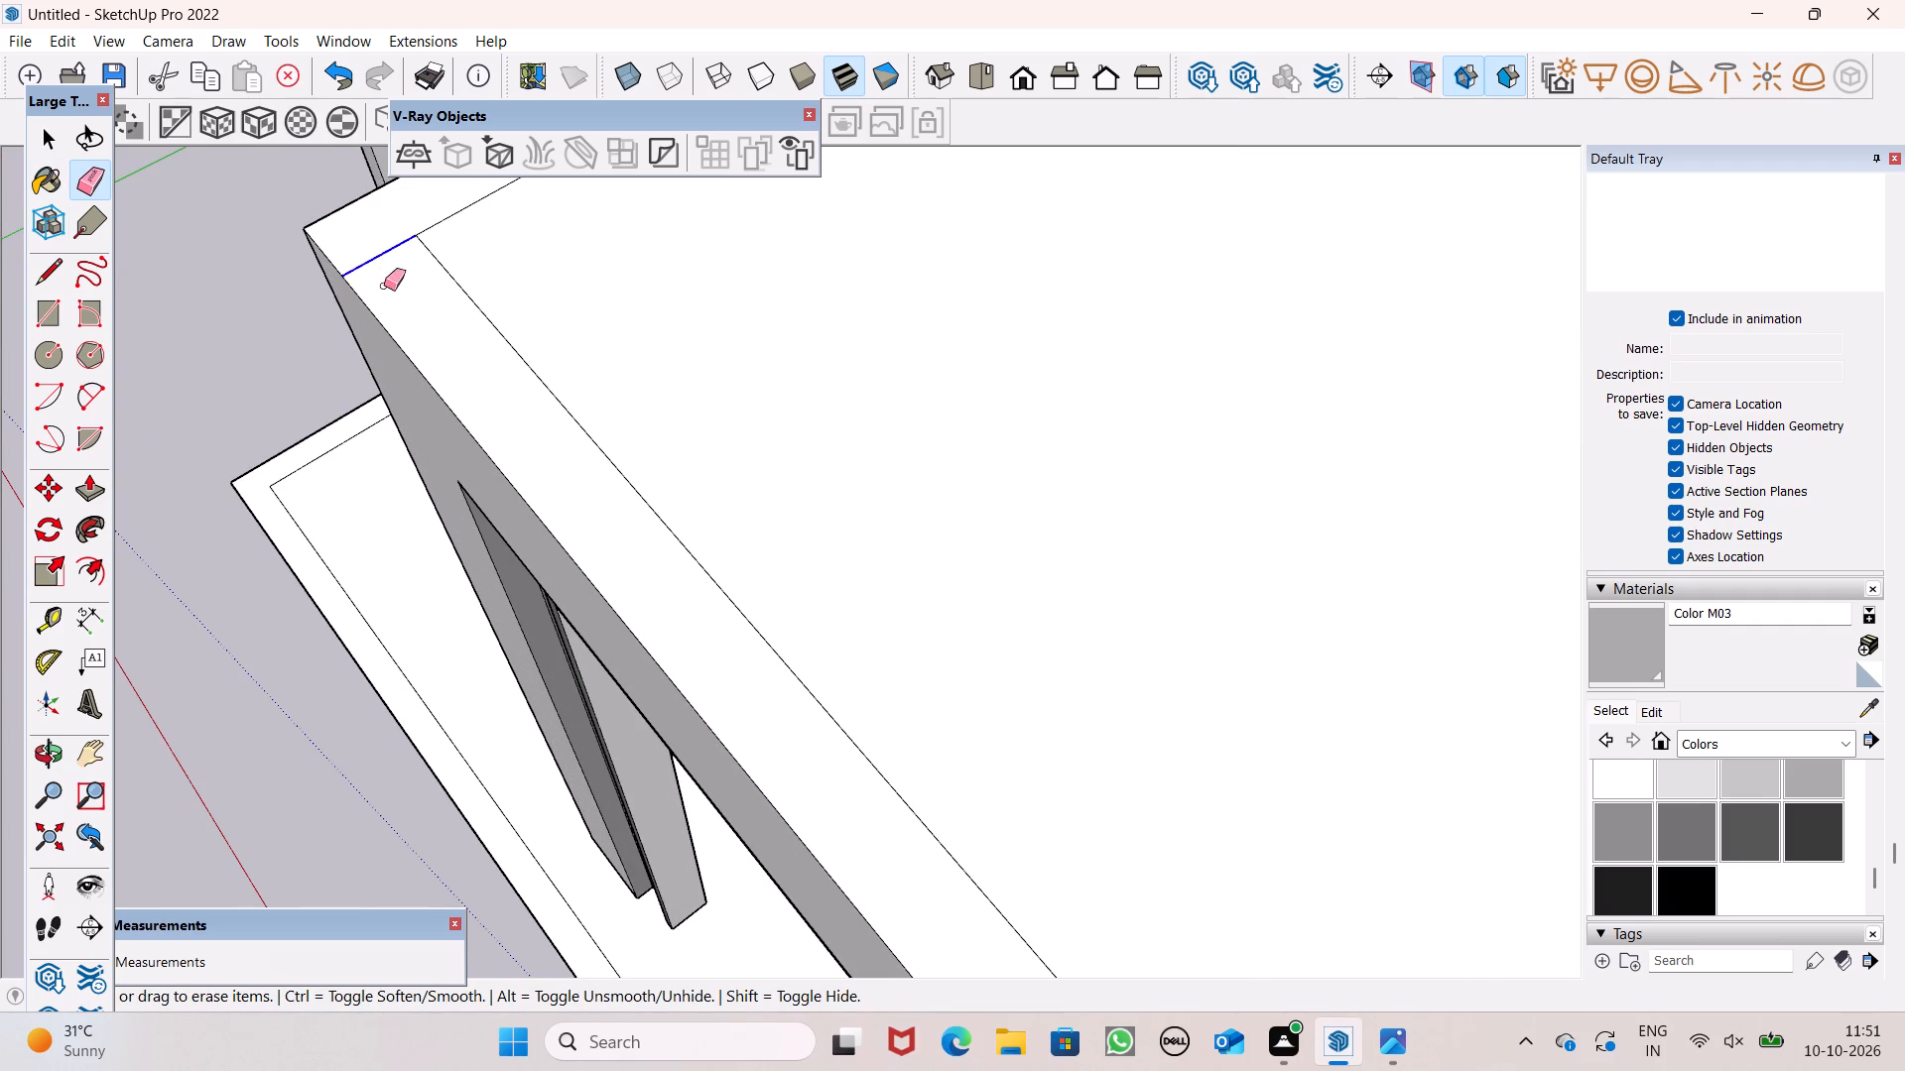
pyautogui.scroll(-5, 314, 257)
pyautogui.scroll(-5, 230, 297)
pyautogui.scroll(9, 549, 625)
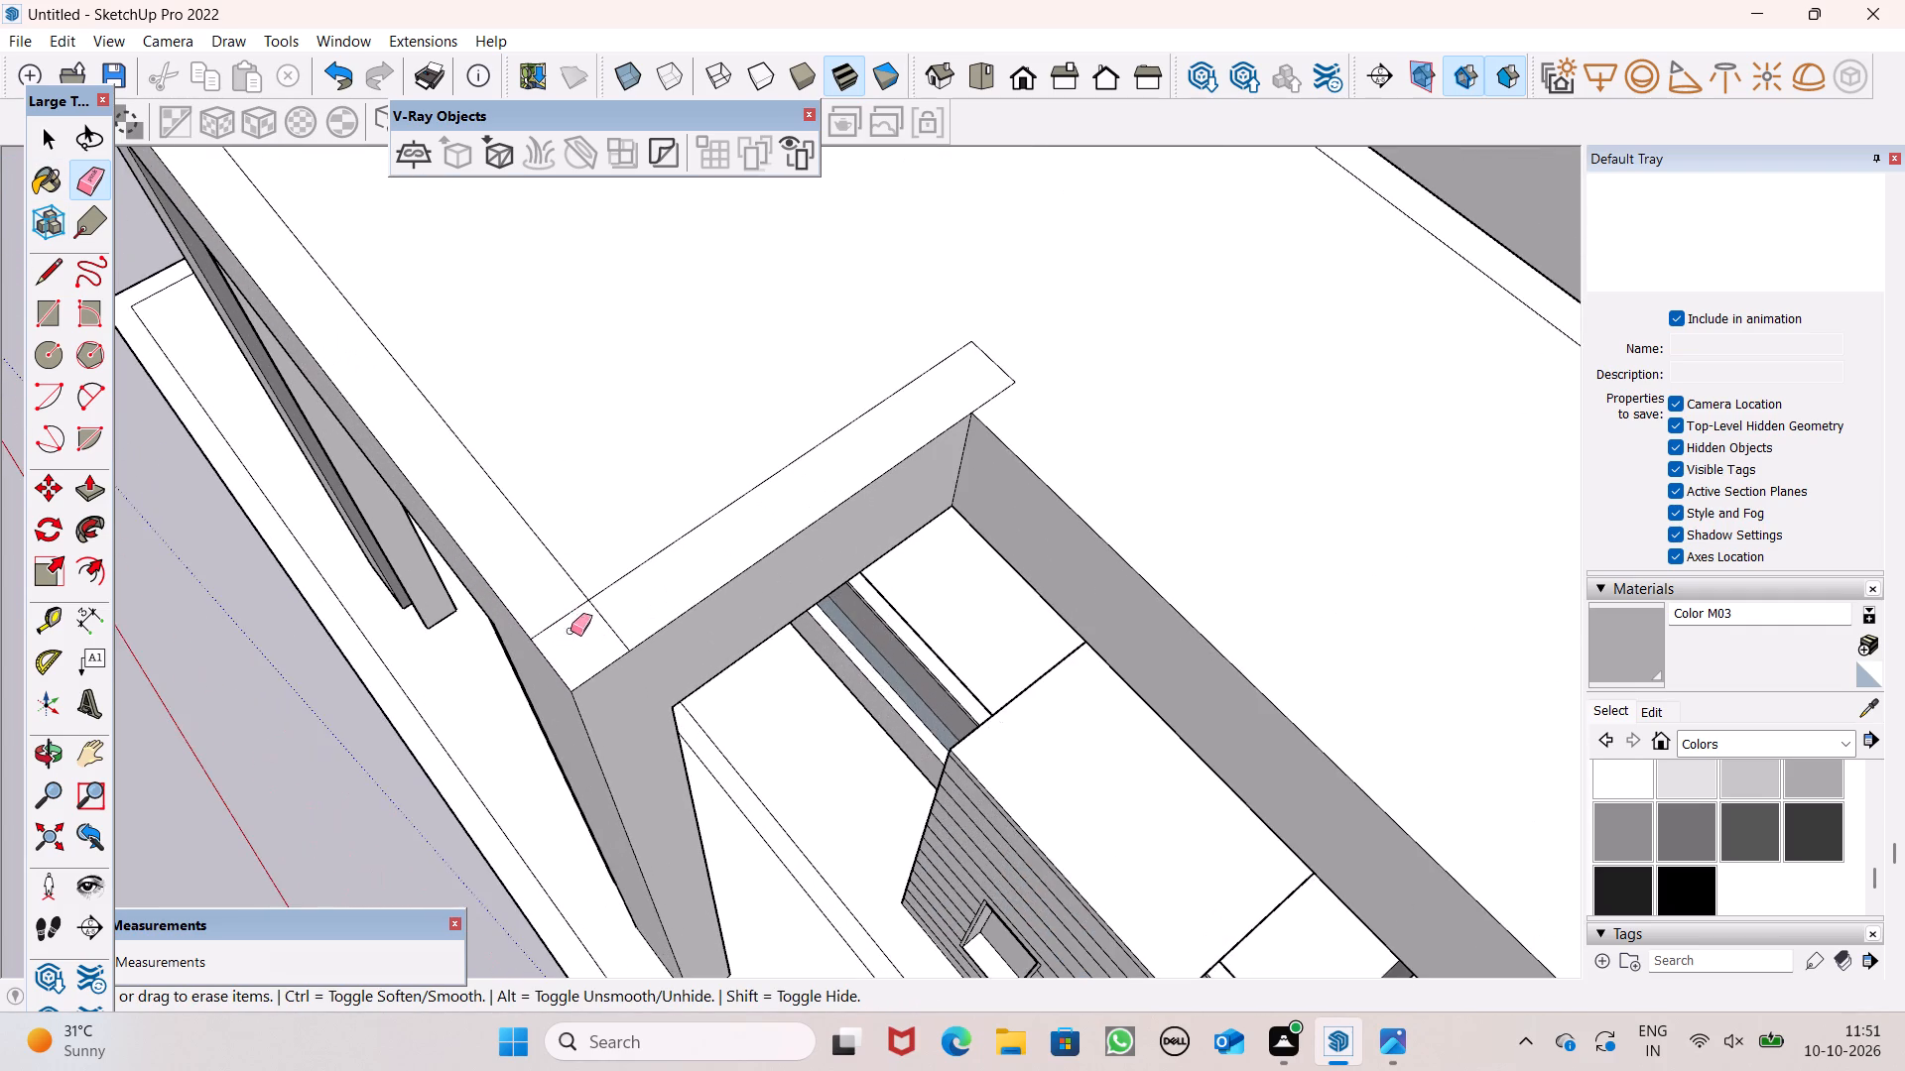
pyautogui.moveTo(560, 607); pyautogui.dragTo(623, 607)
pyautogui.scroll(-1, 622, 612)
pyautogui.scroll(4, 603, 643)
pyautogui.scroll(-1, 603, 643)
pyautogui.scroll(1, 608, 635)
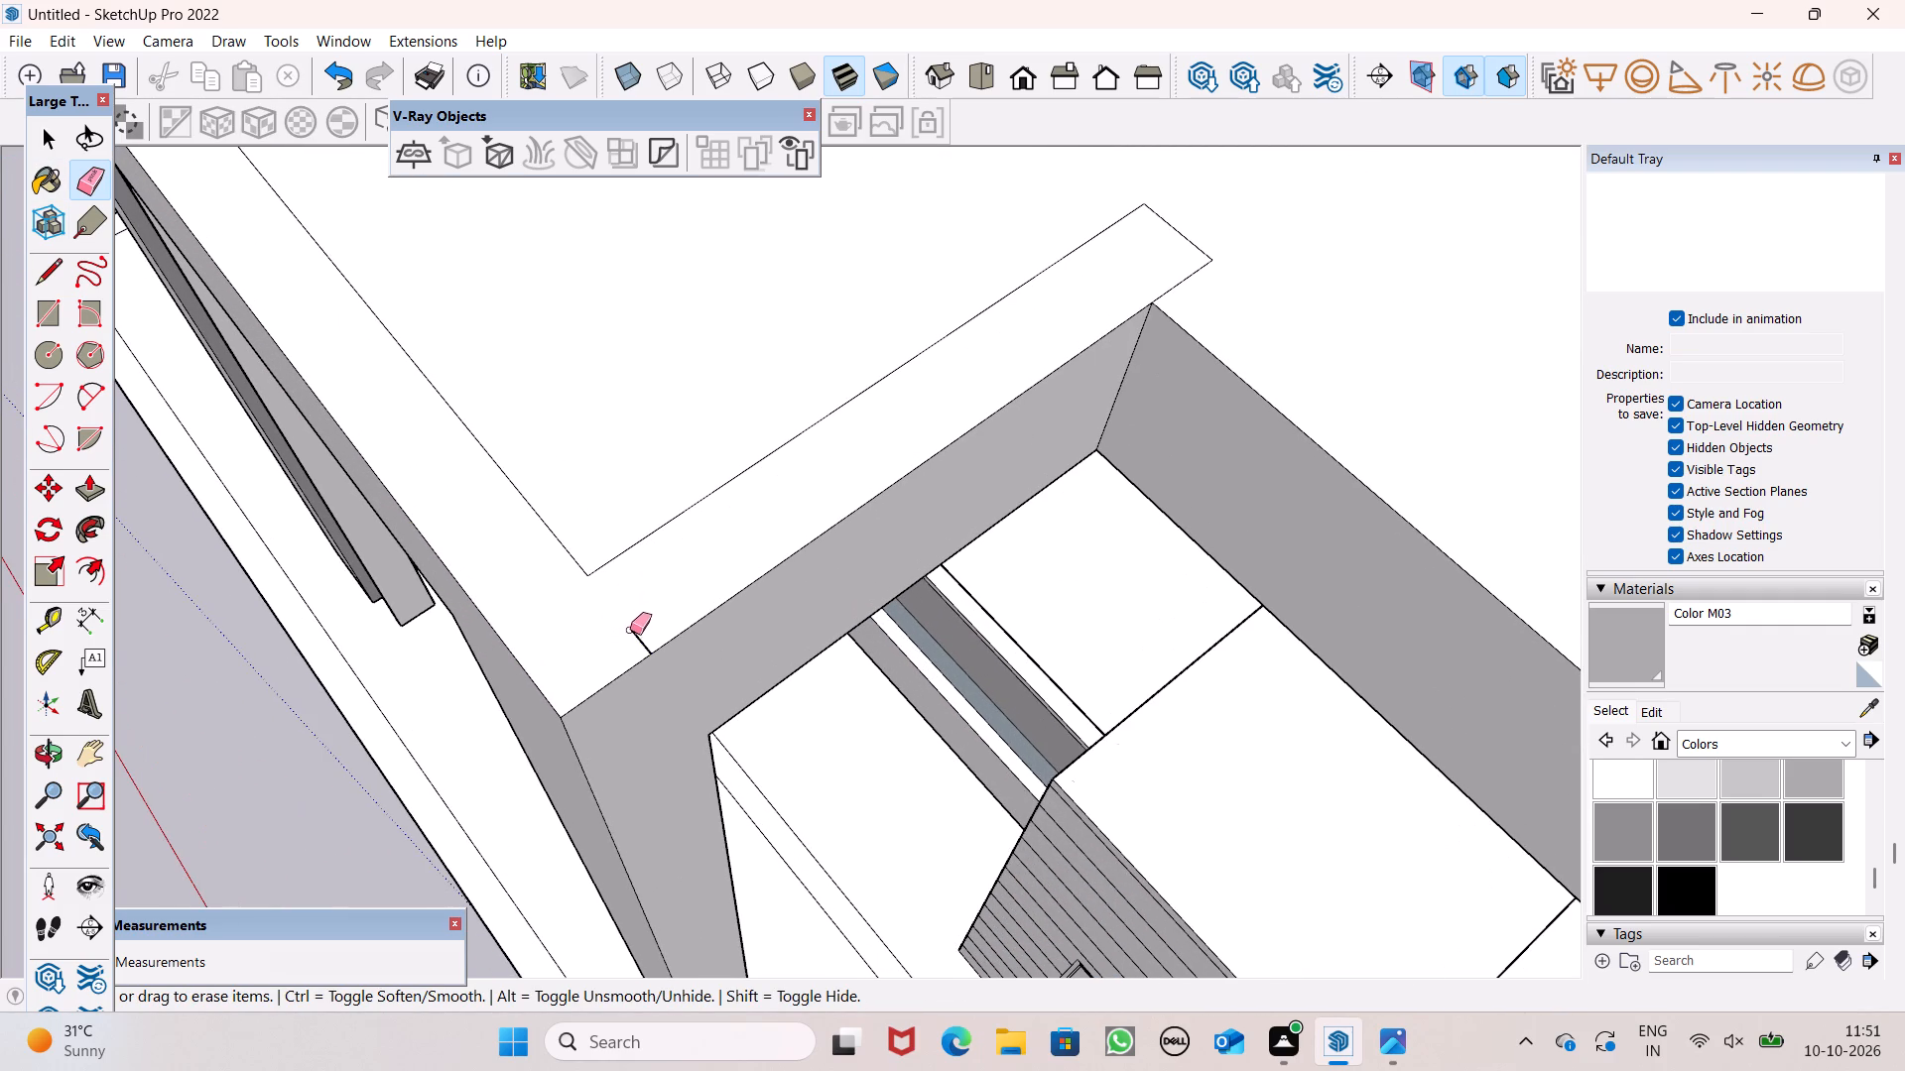
pyautogui.click(631, 630)
pyautogui.press('space')
pyautogui.scroll(1, 626, 612)
pyautogui.scroll(-6, 626, 615)
pyautogui.scroll(-7, 753, 701)
pyautogui.moveTo(829, 699); pyautogui.dragTo(853, 699, button='middle')
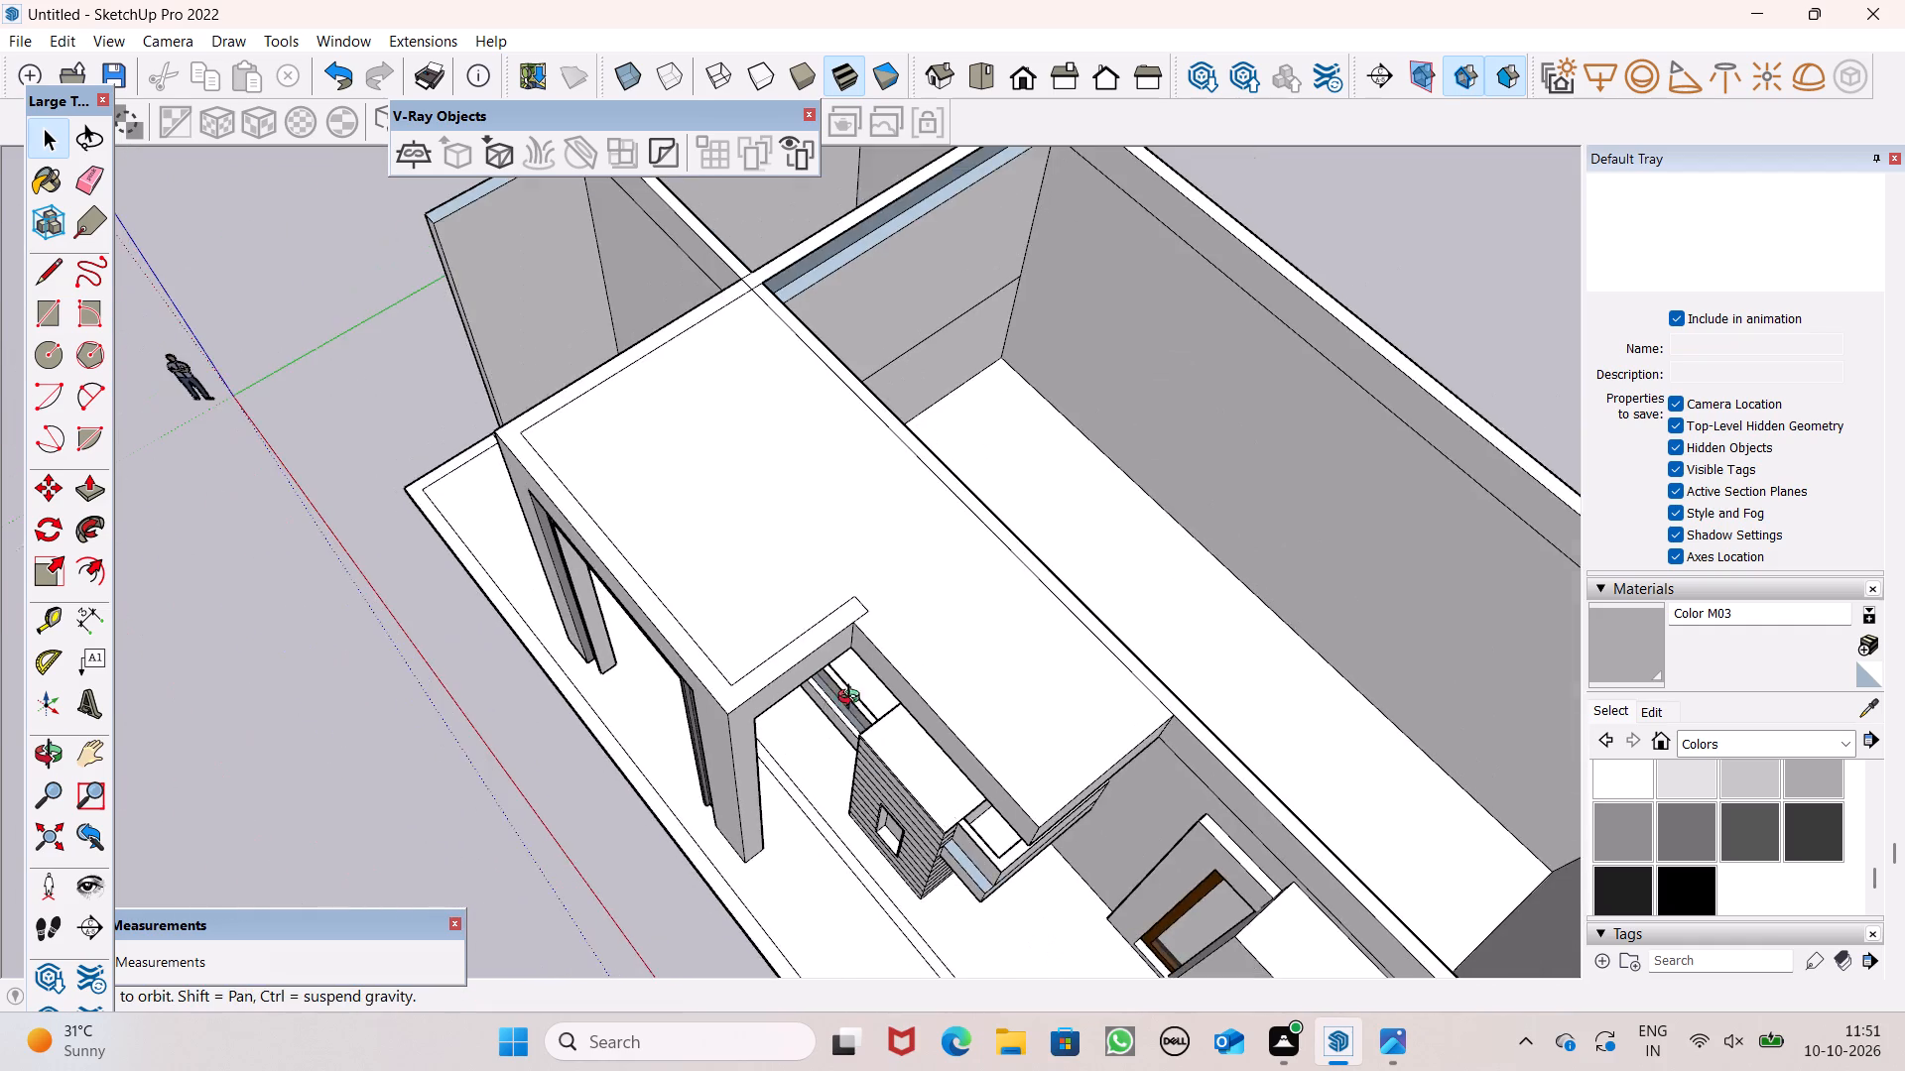
# Push/Pull the inset border strip around the portal's flat roof up by 4".
pyautogui.moveTo(853, 699); pyautogui.dragTo(1097, 659, button='middle')
pyautogui.scroll(1, 313, 566)
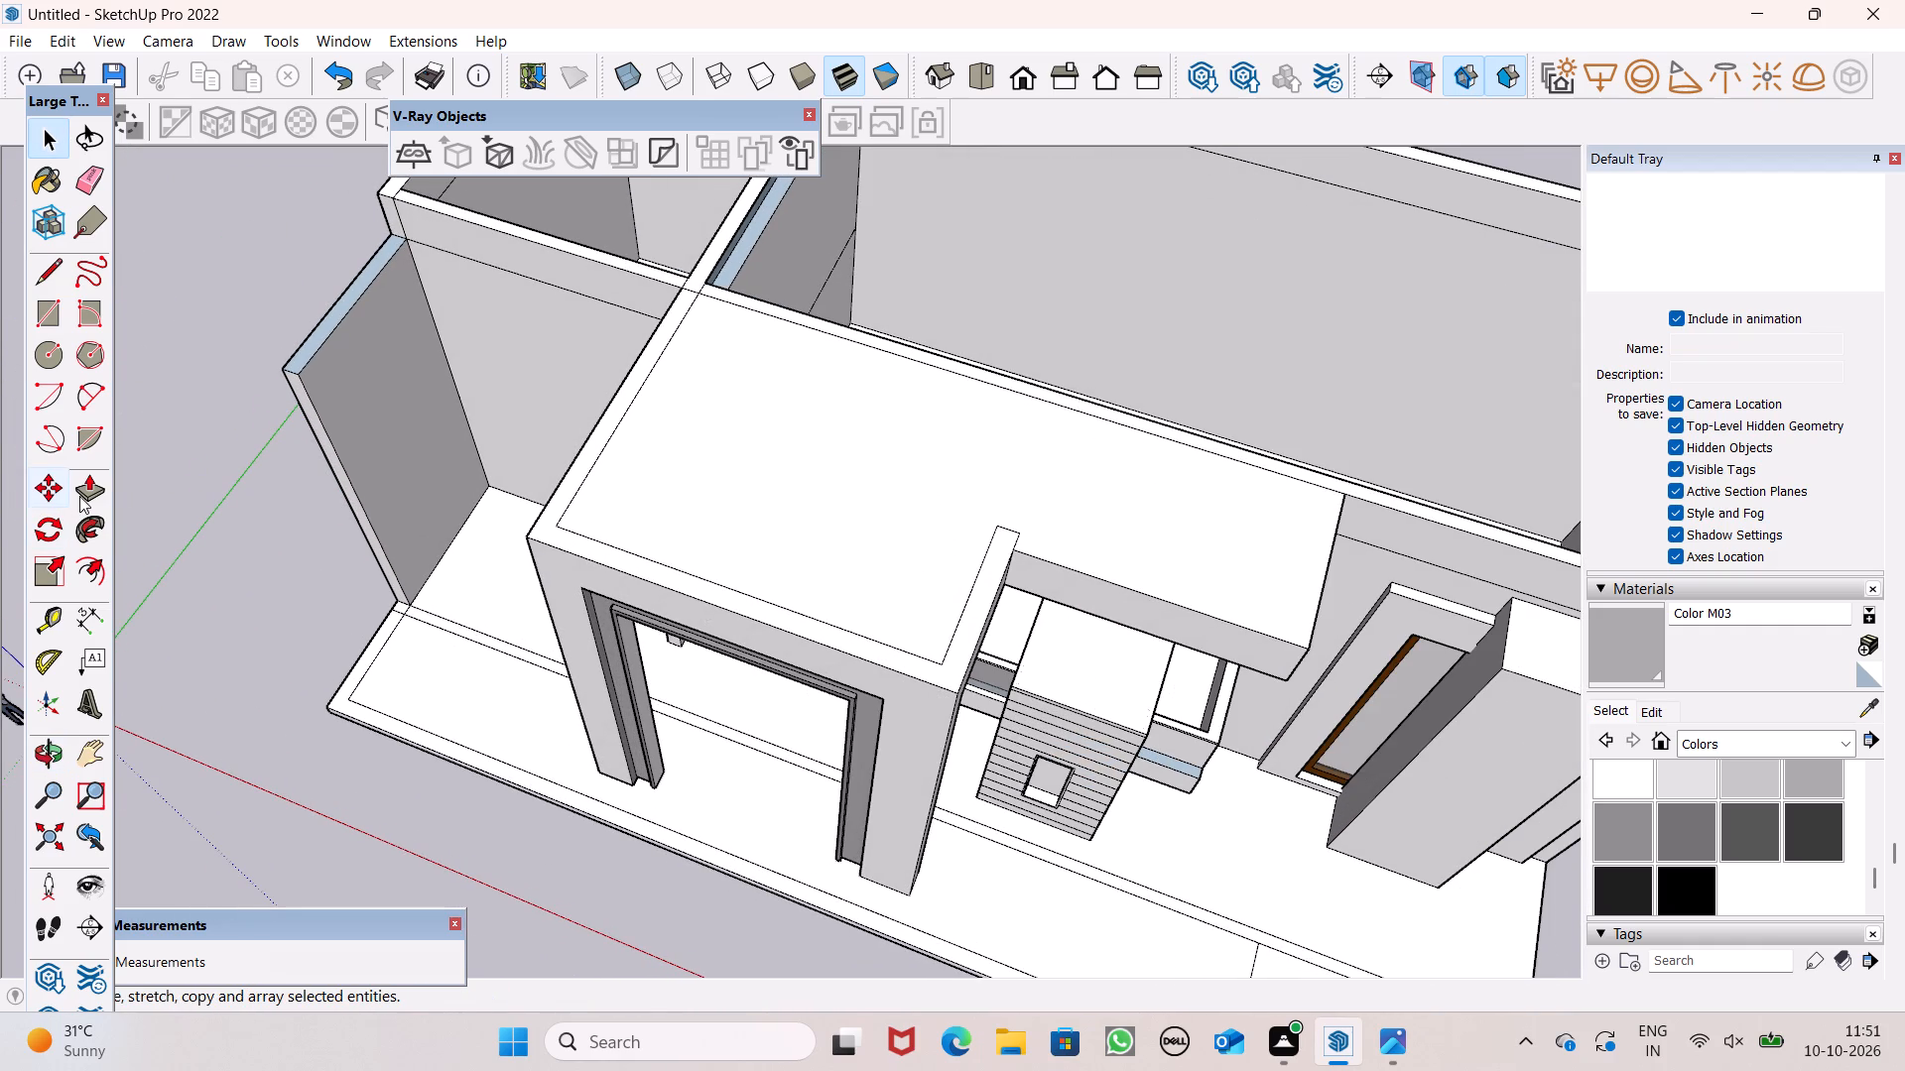
pyautogui.click(105, 482)
pyautogui.scroll(-4, 688, 631)
pyautogui.moveTo(888, 745); pyautogui.dragTo(1043, 839, button='middle')
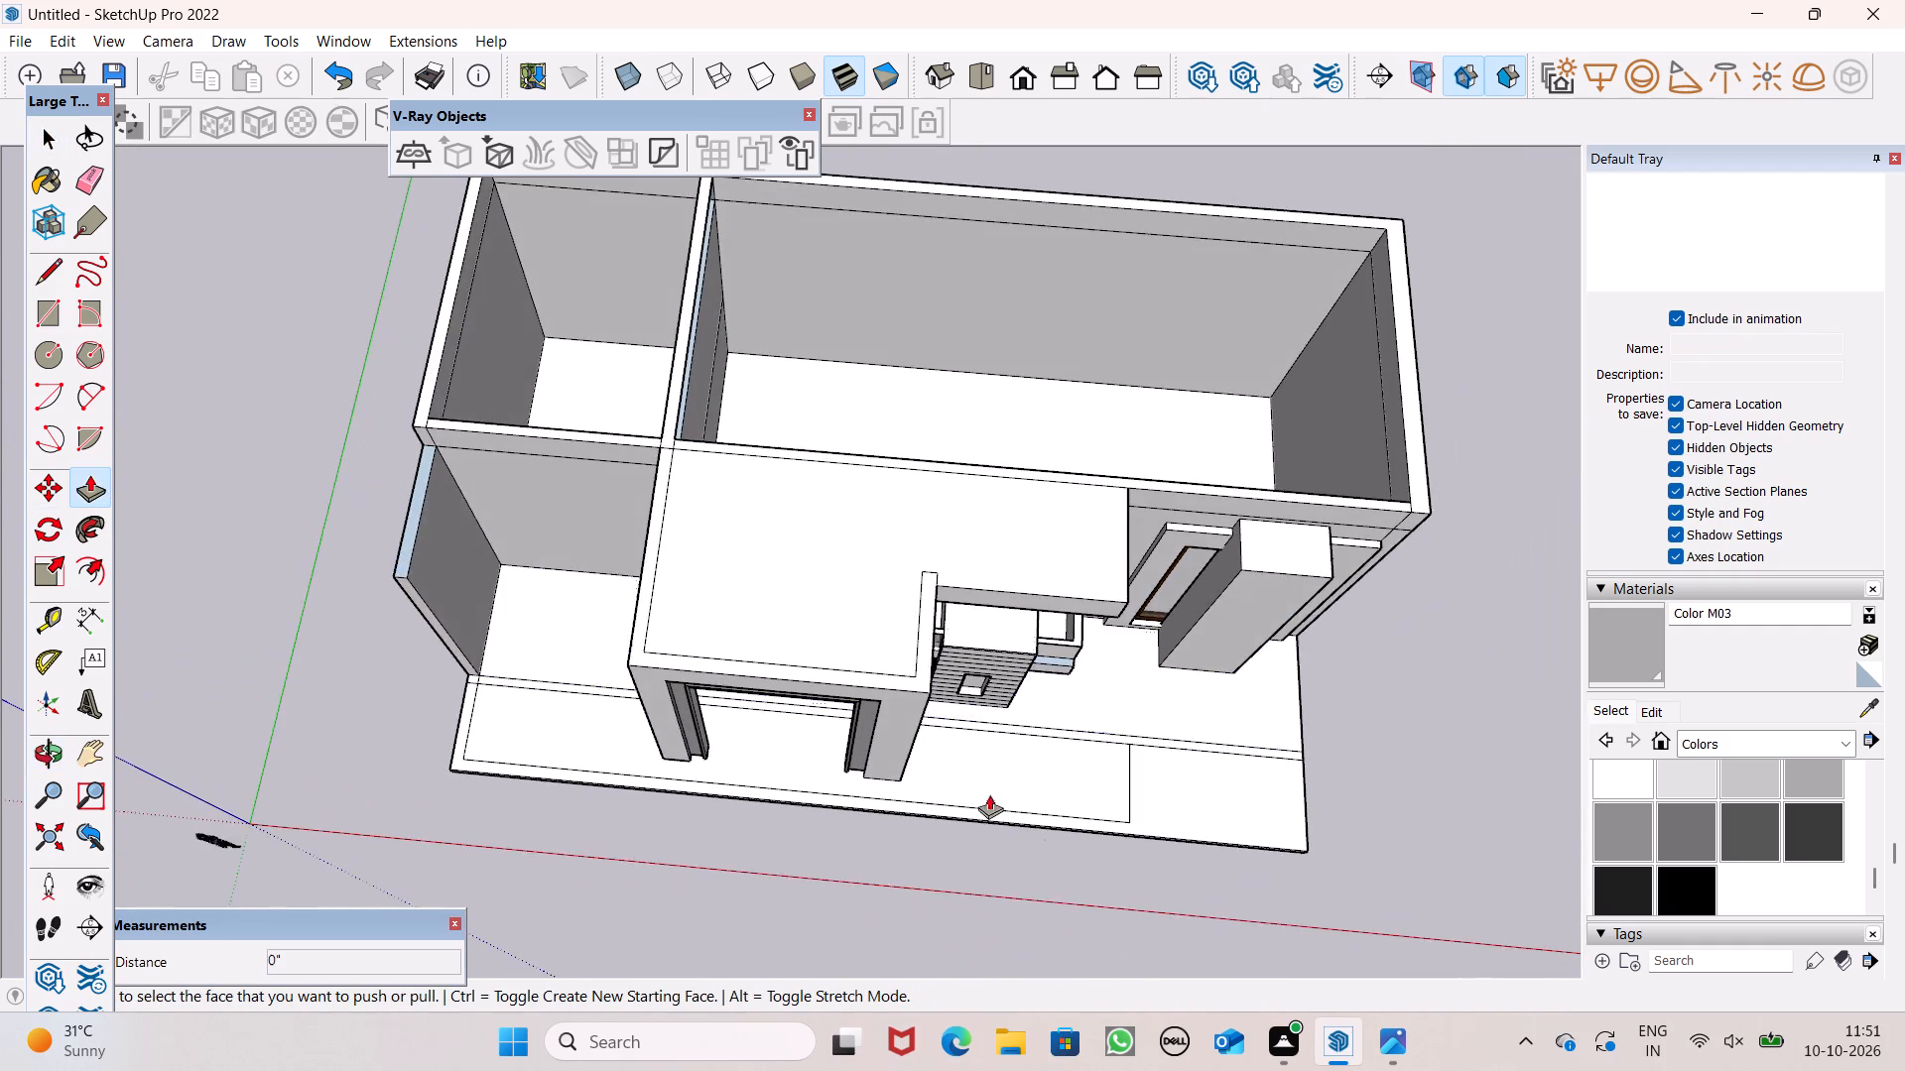
pyautogui.scroll(3, 759, 625)
pyautogui.moveTo(583, 652); pyautogui.dragTo(573, 643)
pyautogui.press('4')
pyautogui.hotkey('shift', '"')
pyautogui.press('Return')
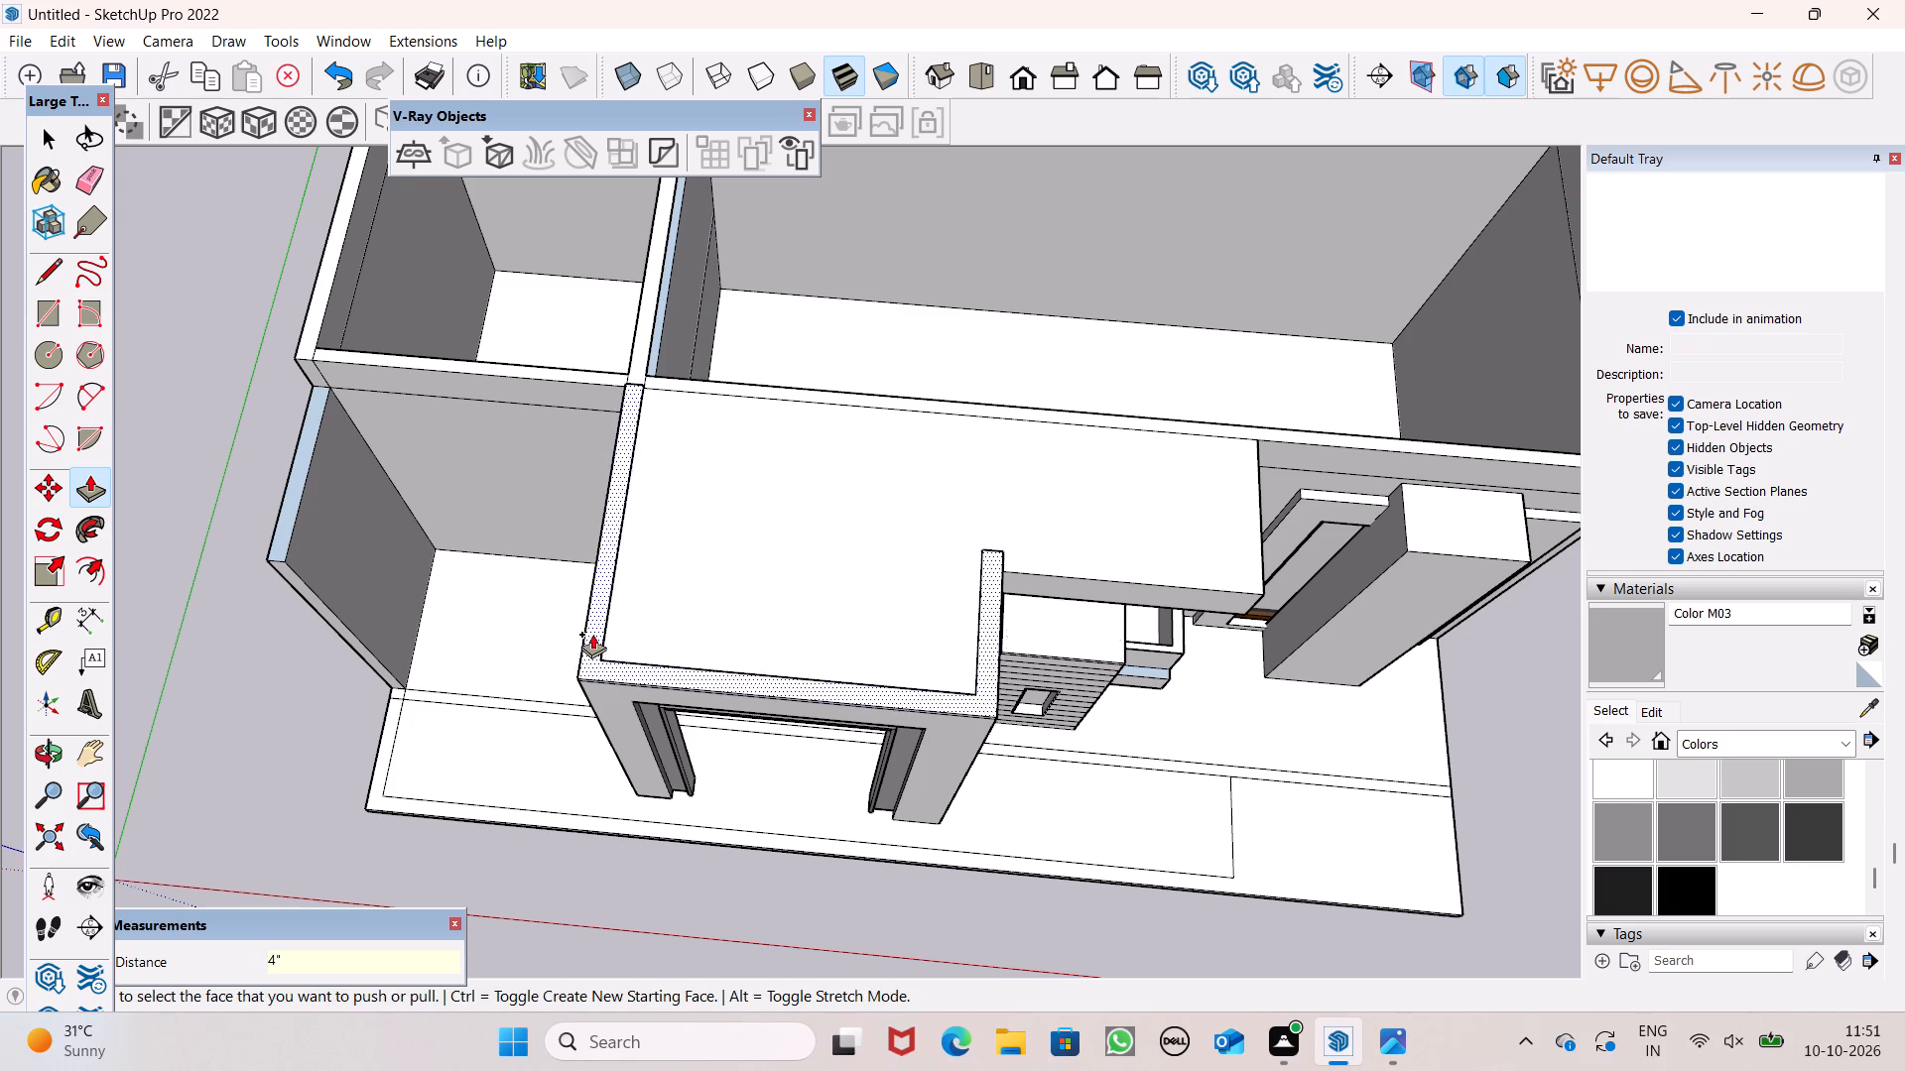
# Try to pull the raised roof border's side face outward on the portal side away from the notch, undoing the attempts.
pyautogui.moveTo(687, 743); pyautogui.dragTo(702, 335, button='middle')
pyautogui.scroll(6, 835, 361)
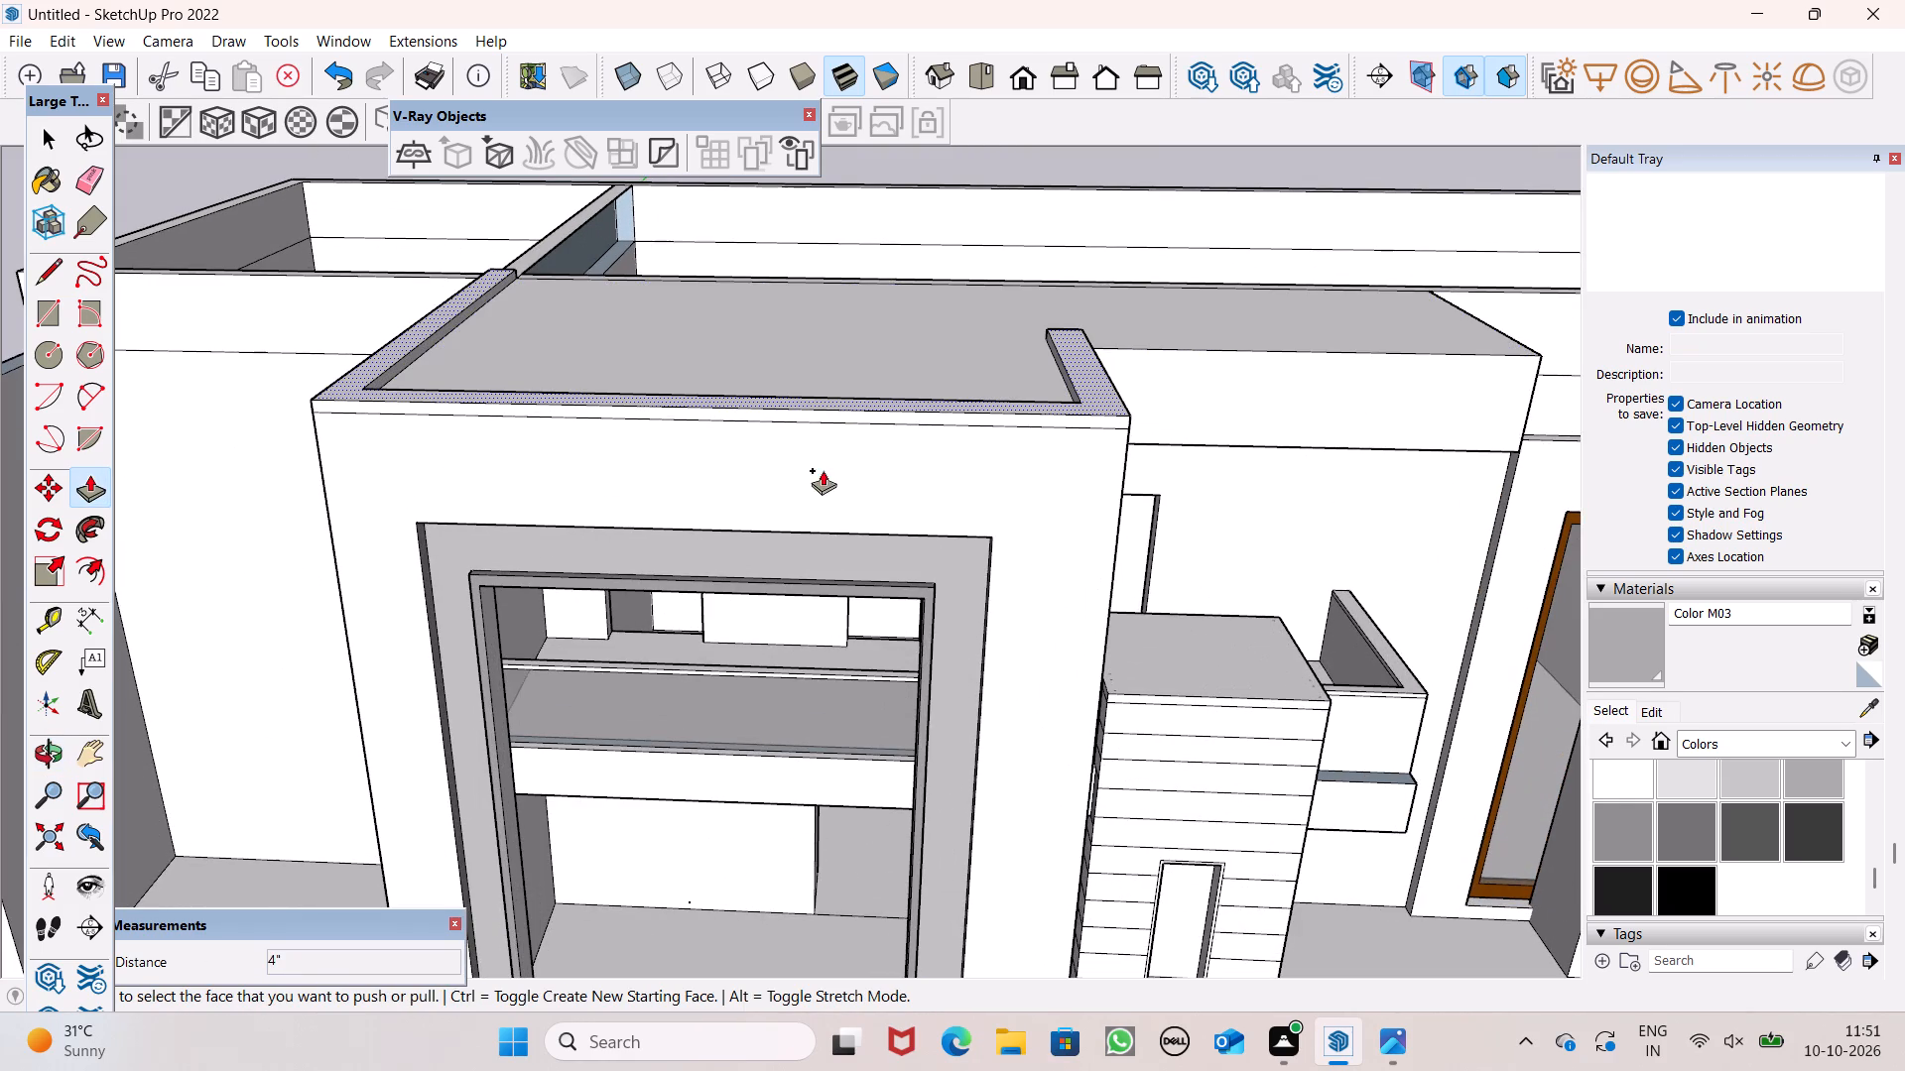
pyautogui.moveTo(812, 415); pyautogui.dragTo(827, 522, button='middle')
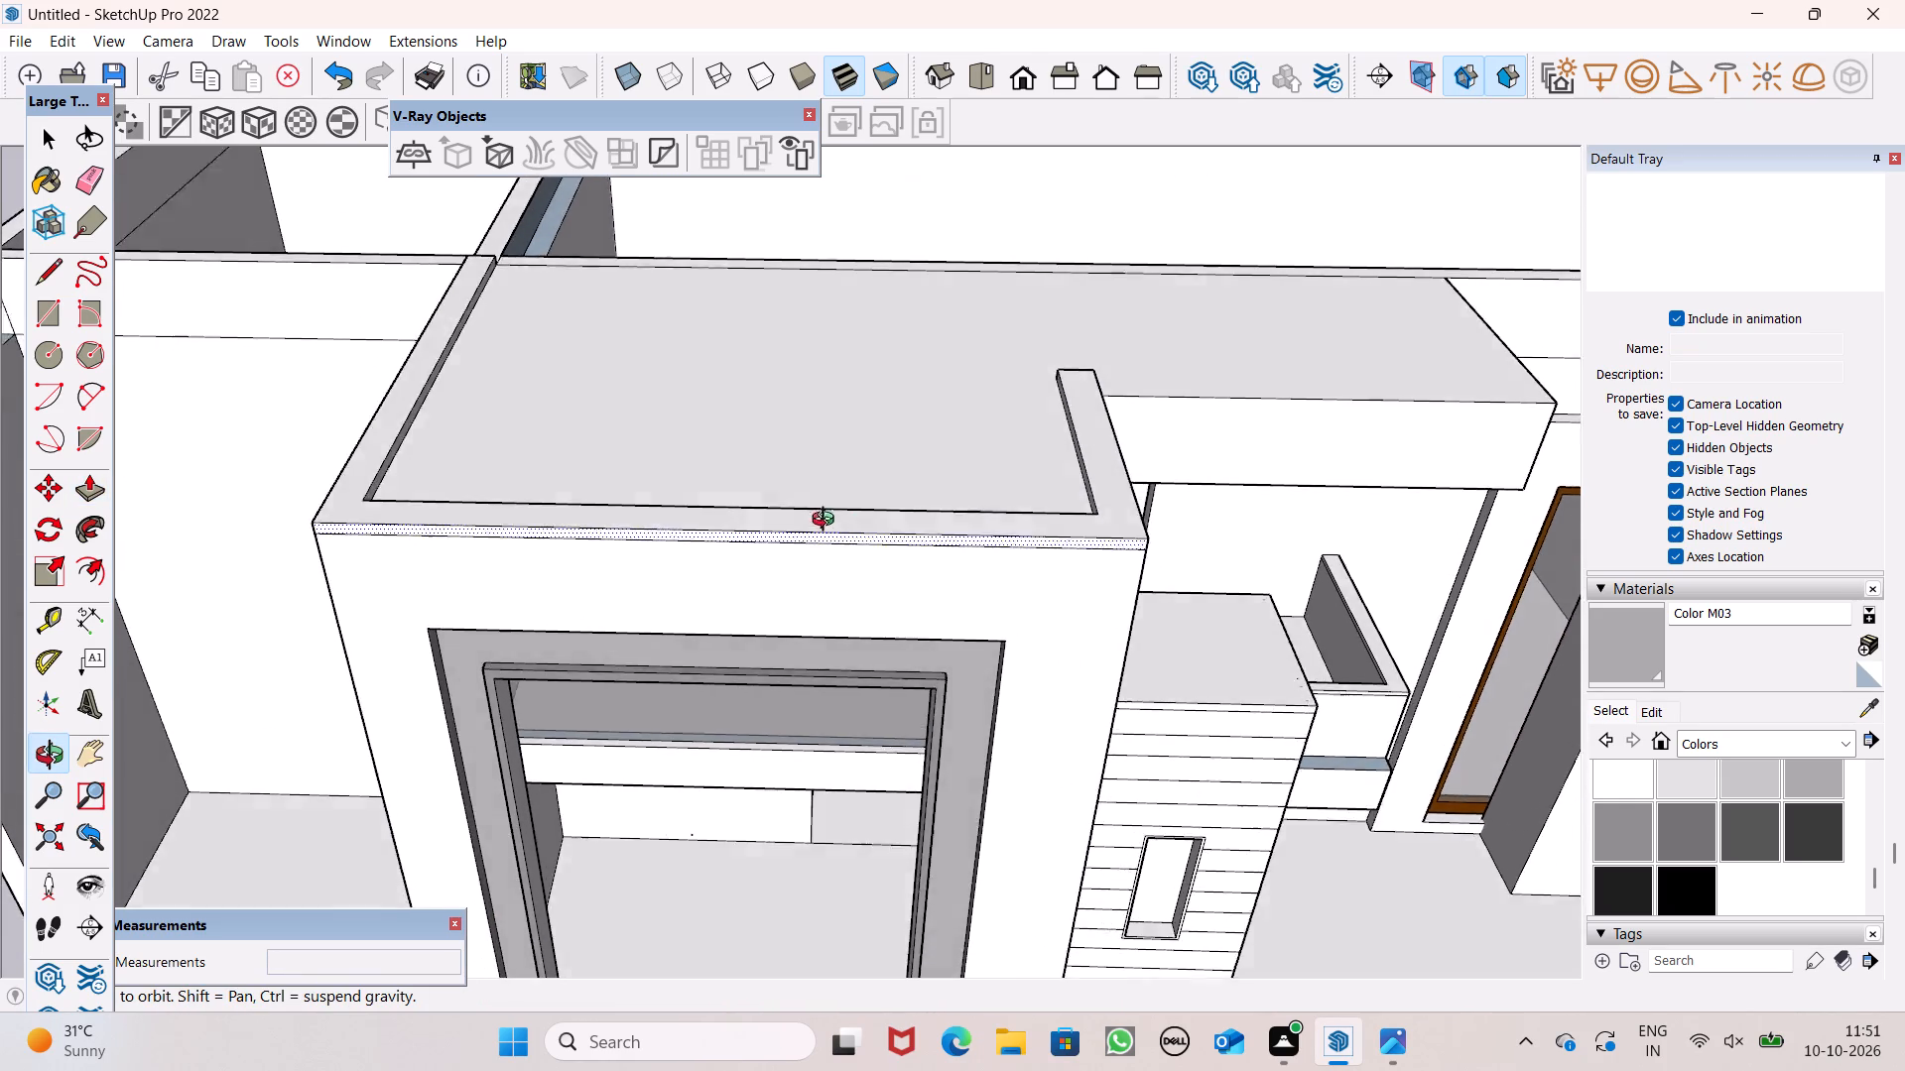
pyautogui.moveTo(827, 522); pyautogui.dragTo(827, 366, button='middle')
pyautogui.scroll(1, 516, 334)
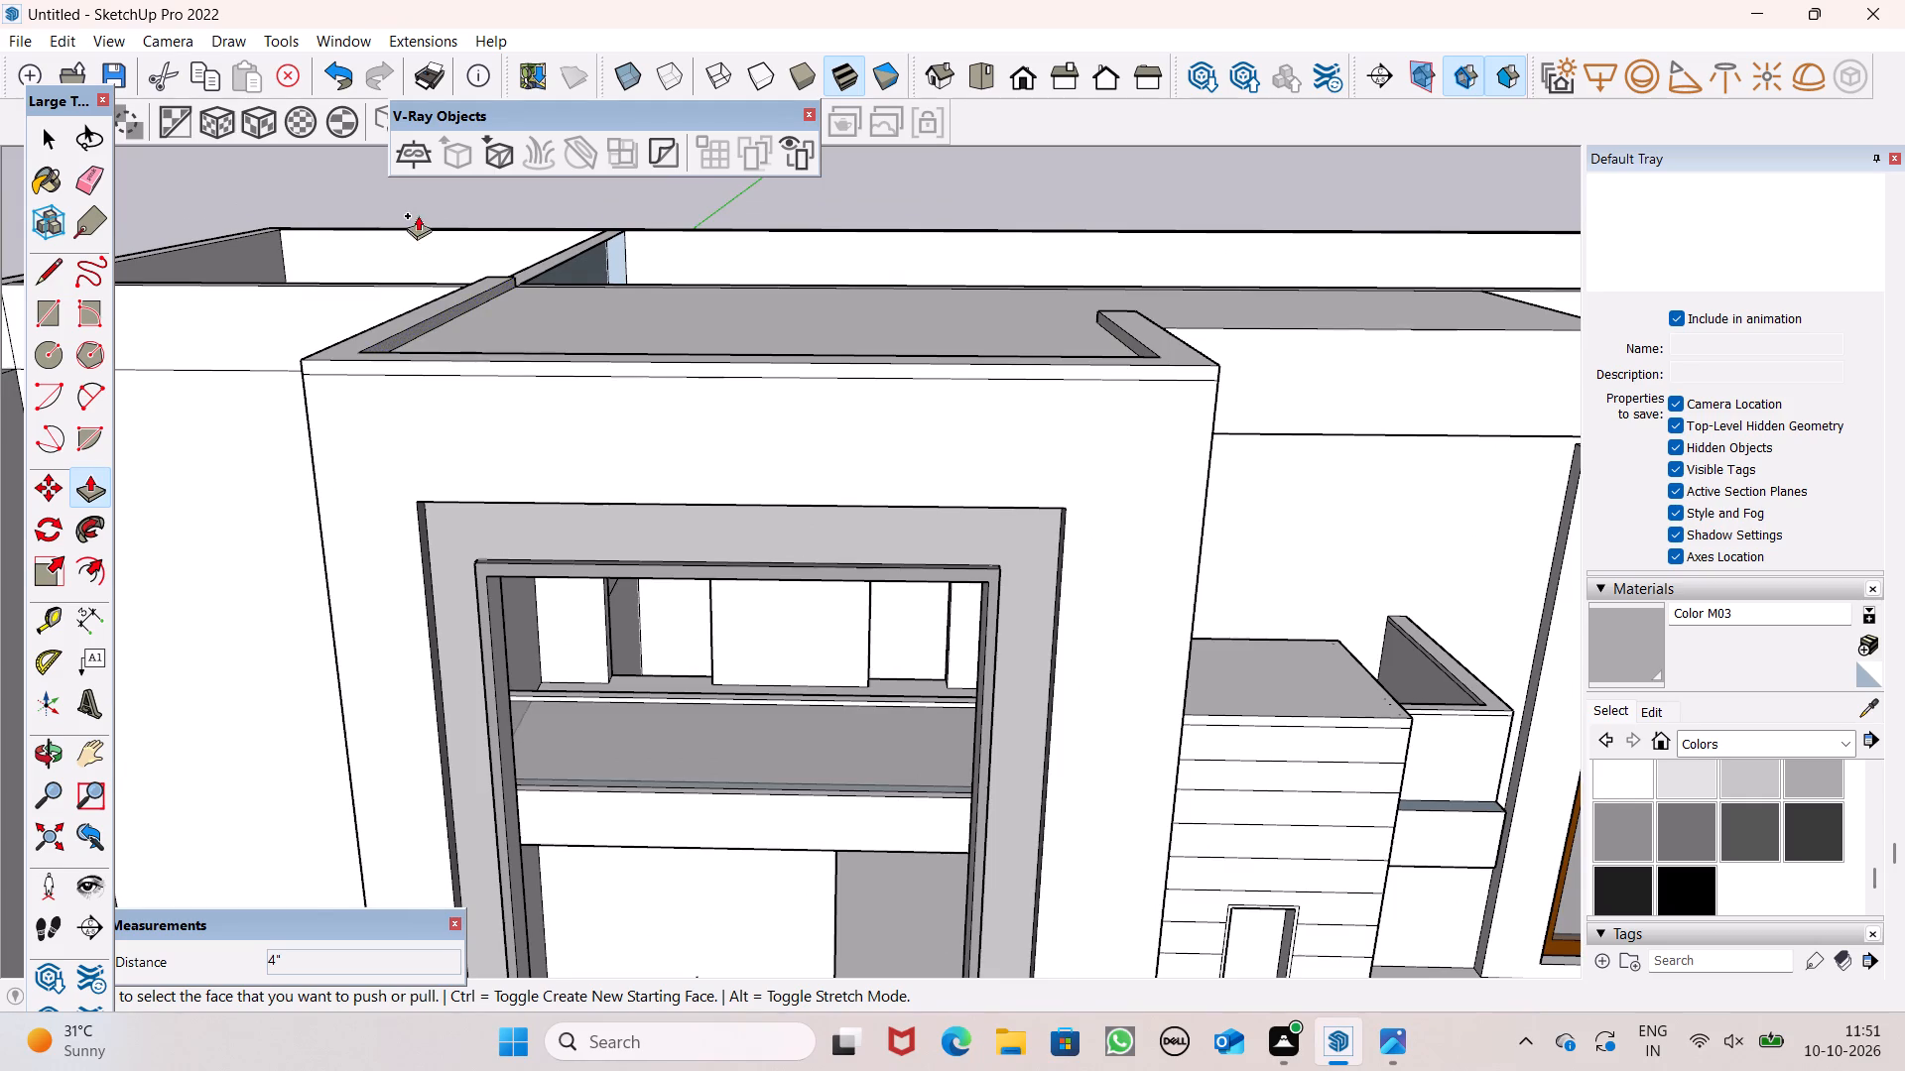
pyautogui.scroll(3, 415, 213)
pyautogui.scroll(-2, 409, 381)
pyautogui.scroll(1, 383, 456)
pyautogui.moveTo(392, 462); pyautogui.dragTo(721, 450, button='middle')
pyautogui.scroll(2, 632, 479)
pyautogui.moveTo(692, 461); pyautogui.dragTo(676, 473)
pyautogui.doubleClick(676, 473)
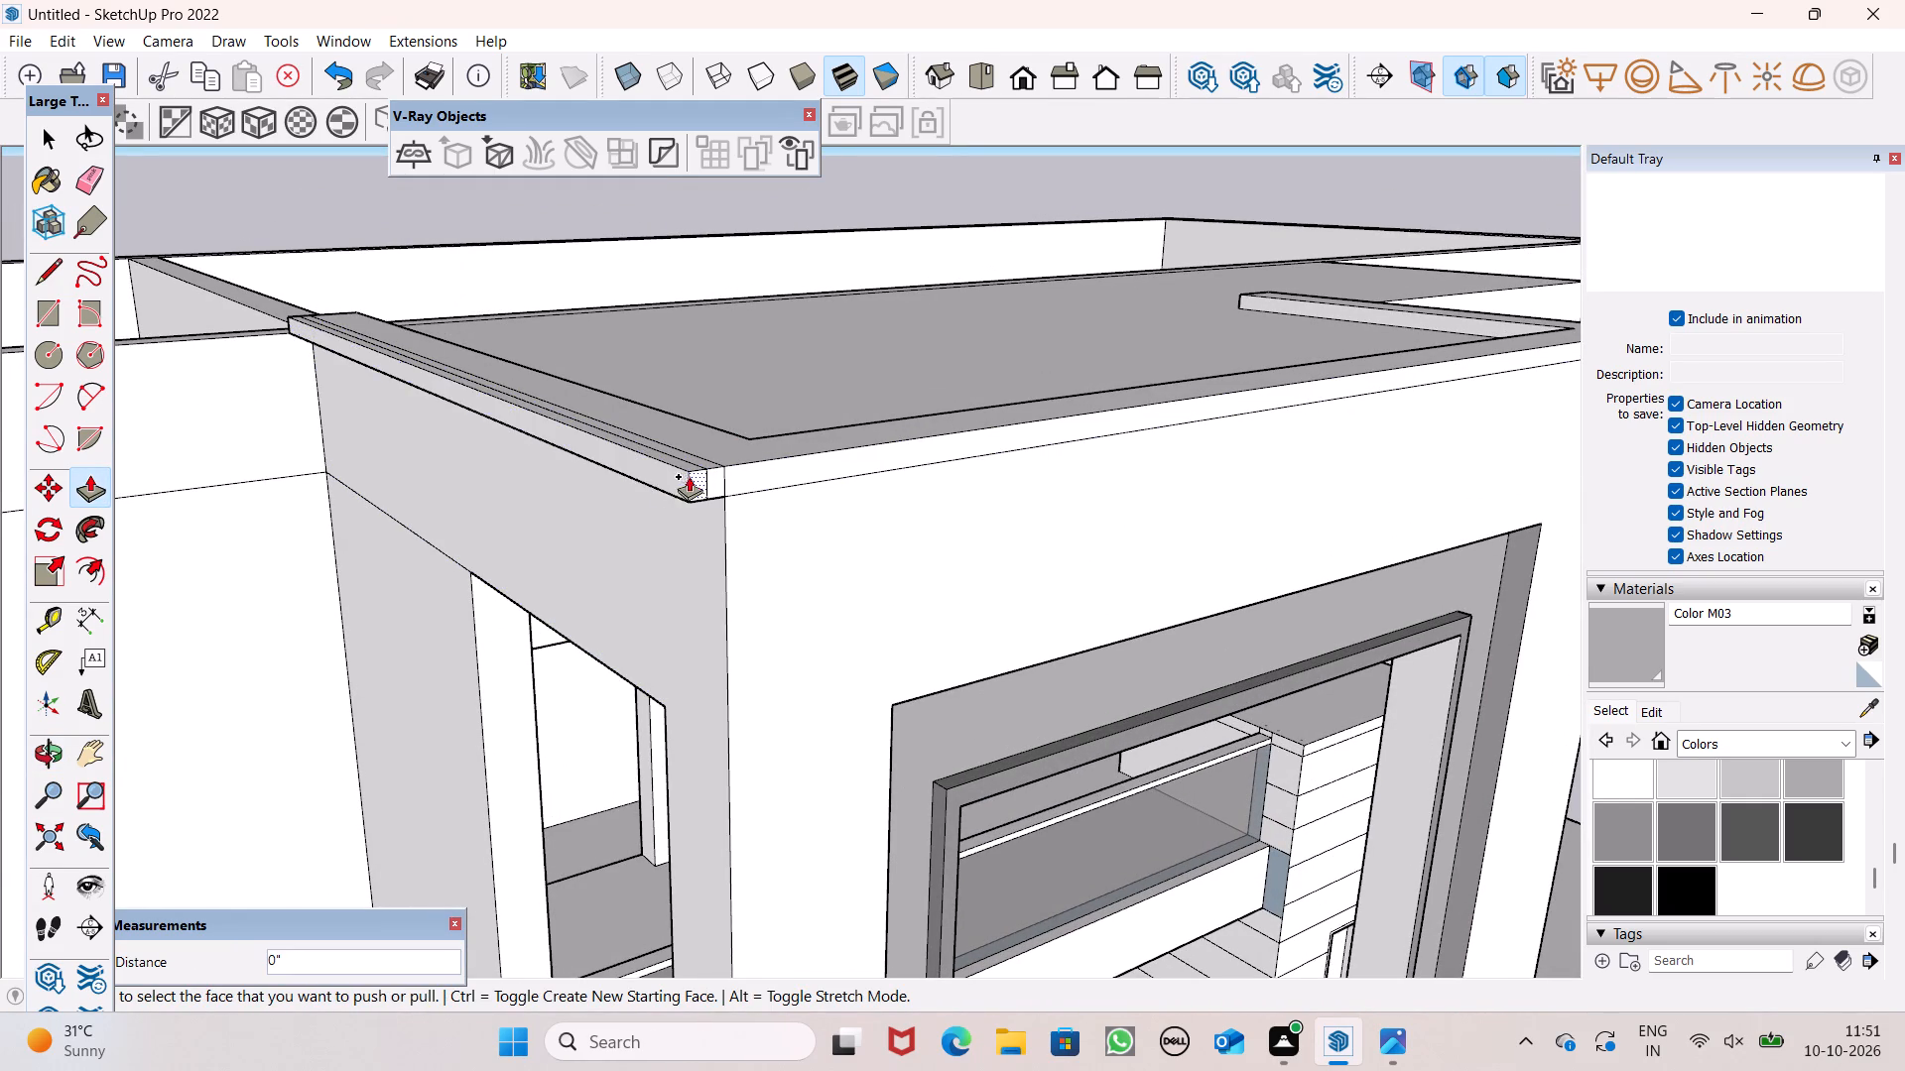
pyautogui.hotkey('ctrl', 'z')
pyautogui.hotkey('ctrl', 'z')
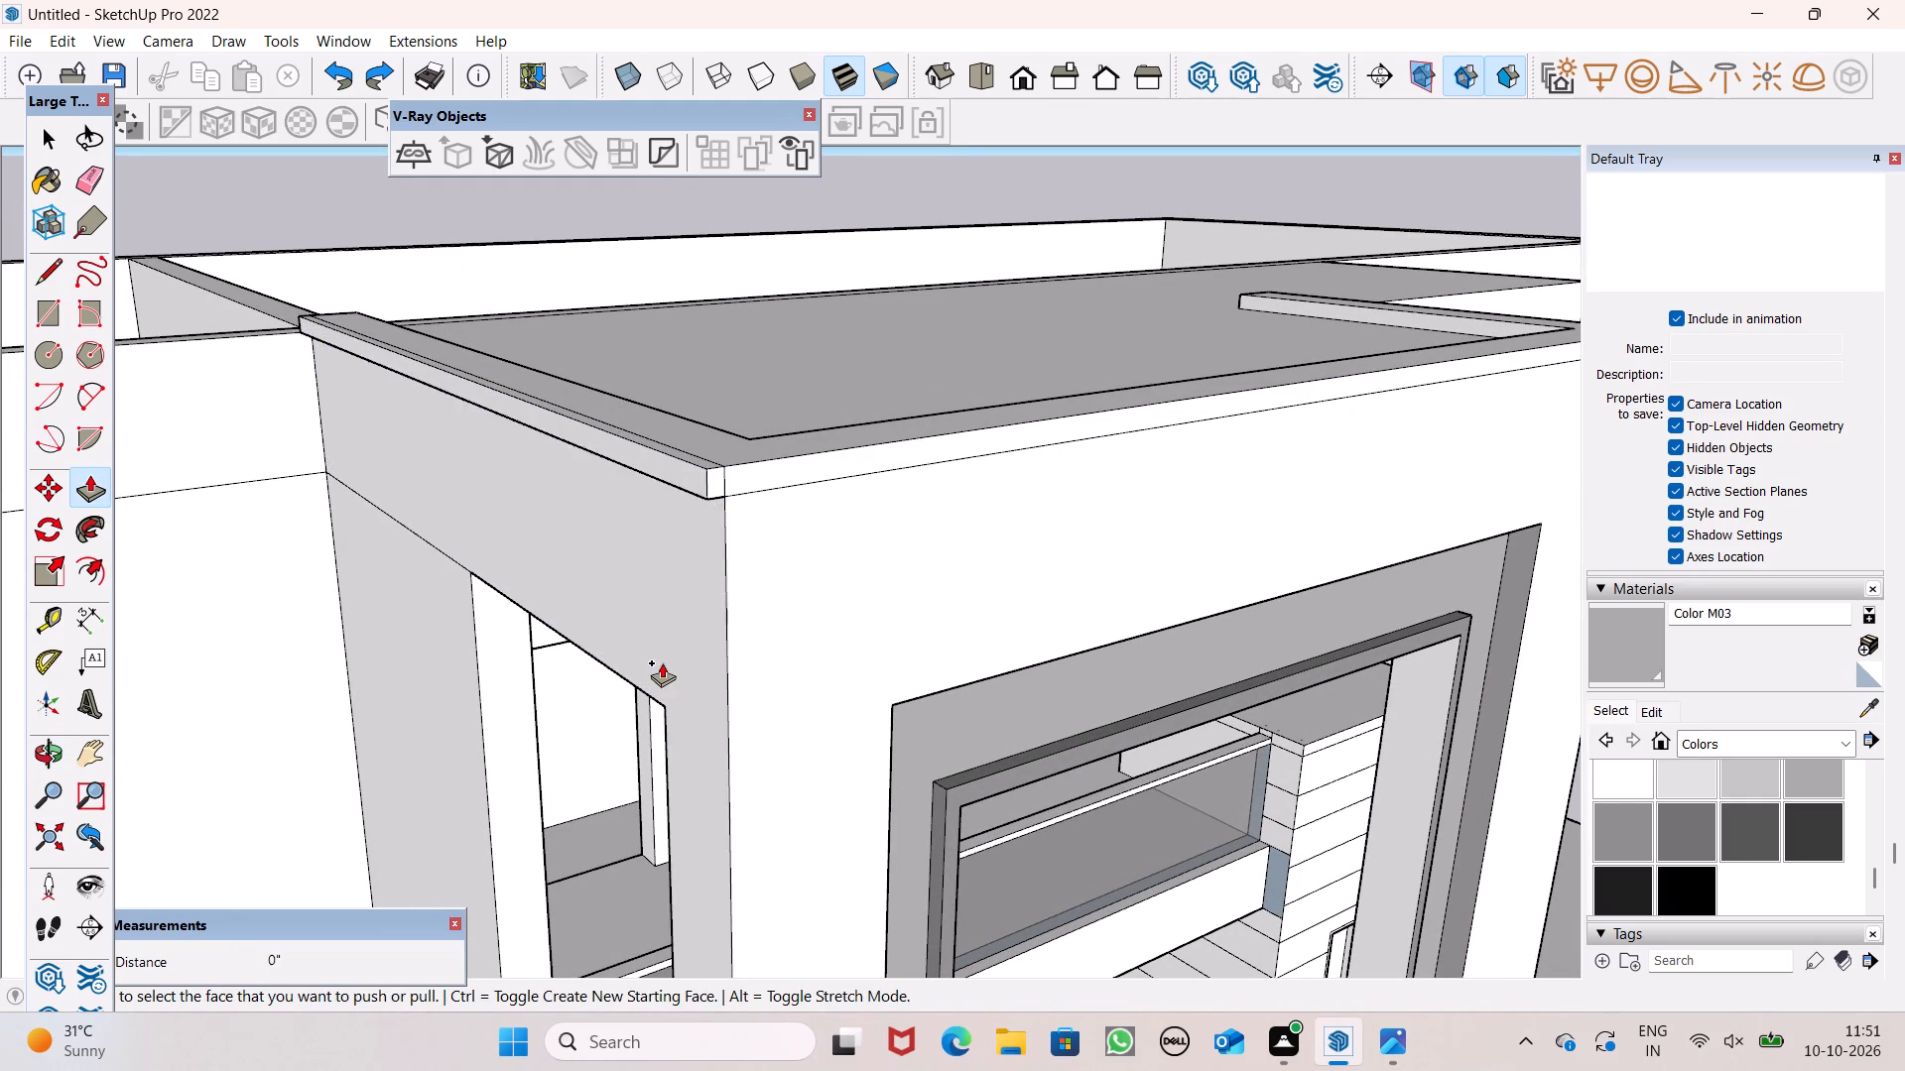
# Pull the raised border outward about 3 3/4" on the portal side away from the notch and about 3 1/16" along the front.
pyautogui.moveTo(704, 467); pyautogui.dragTo(693, 476)
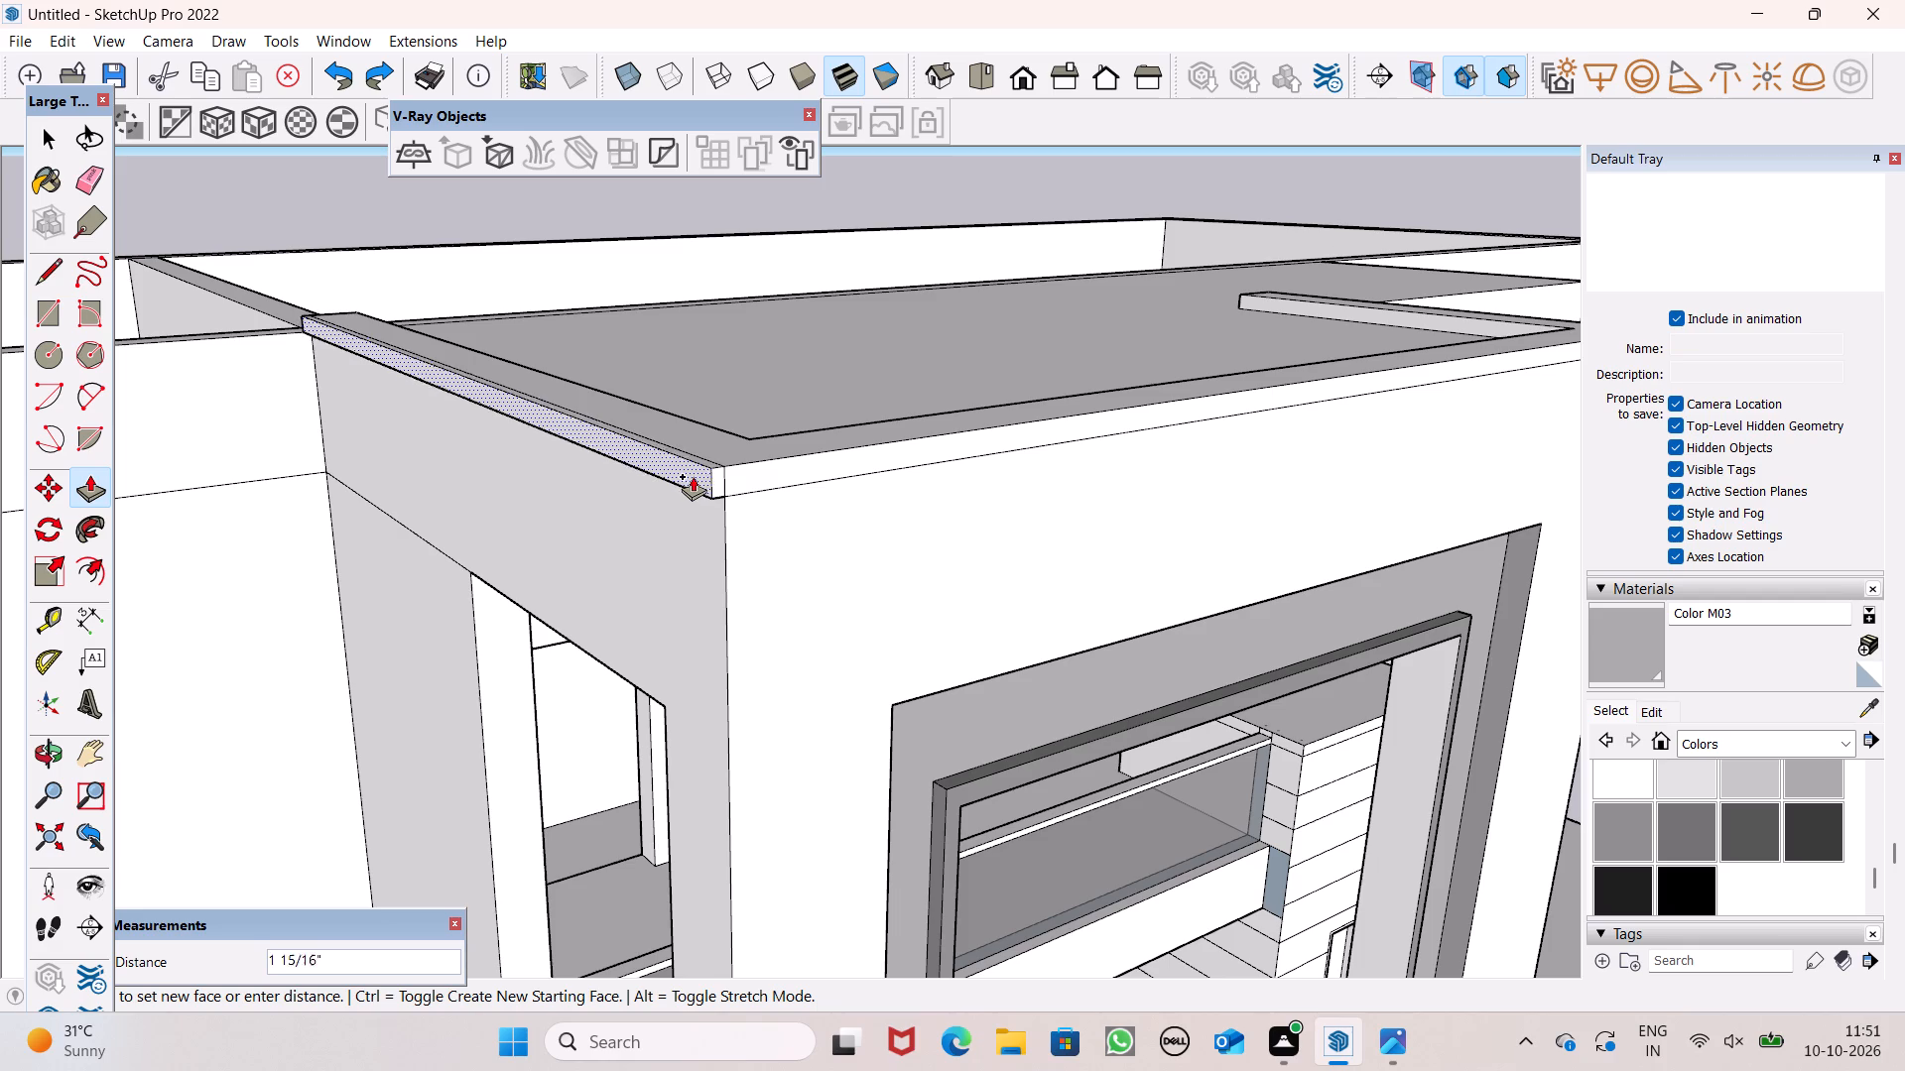
pyautogui.moveTo(693, 476); pyautogui.dragTo(681, 478)
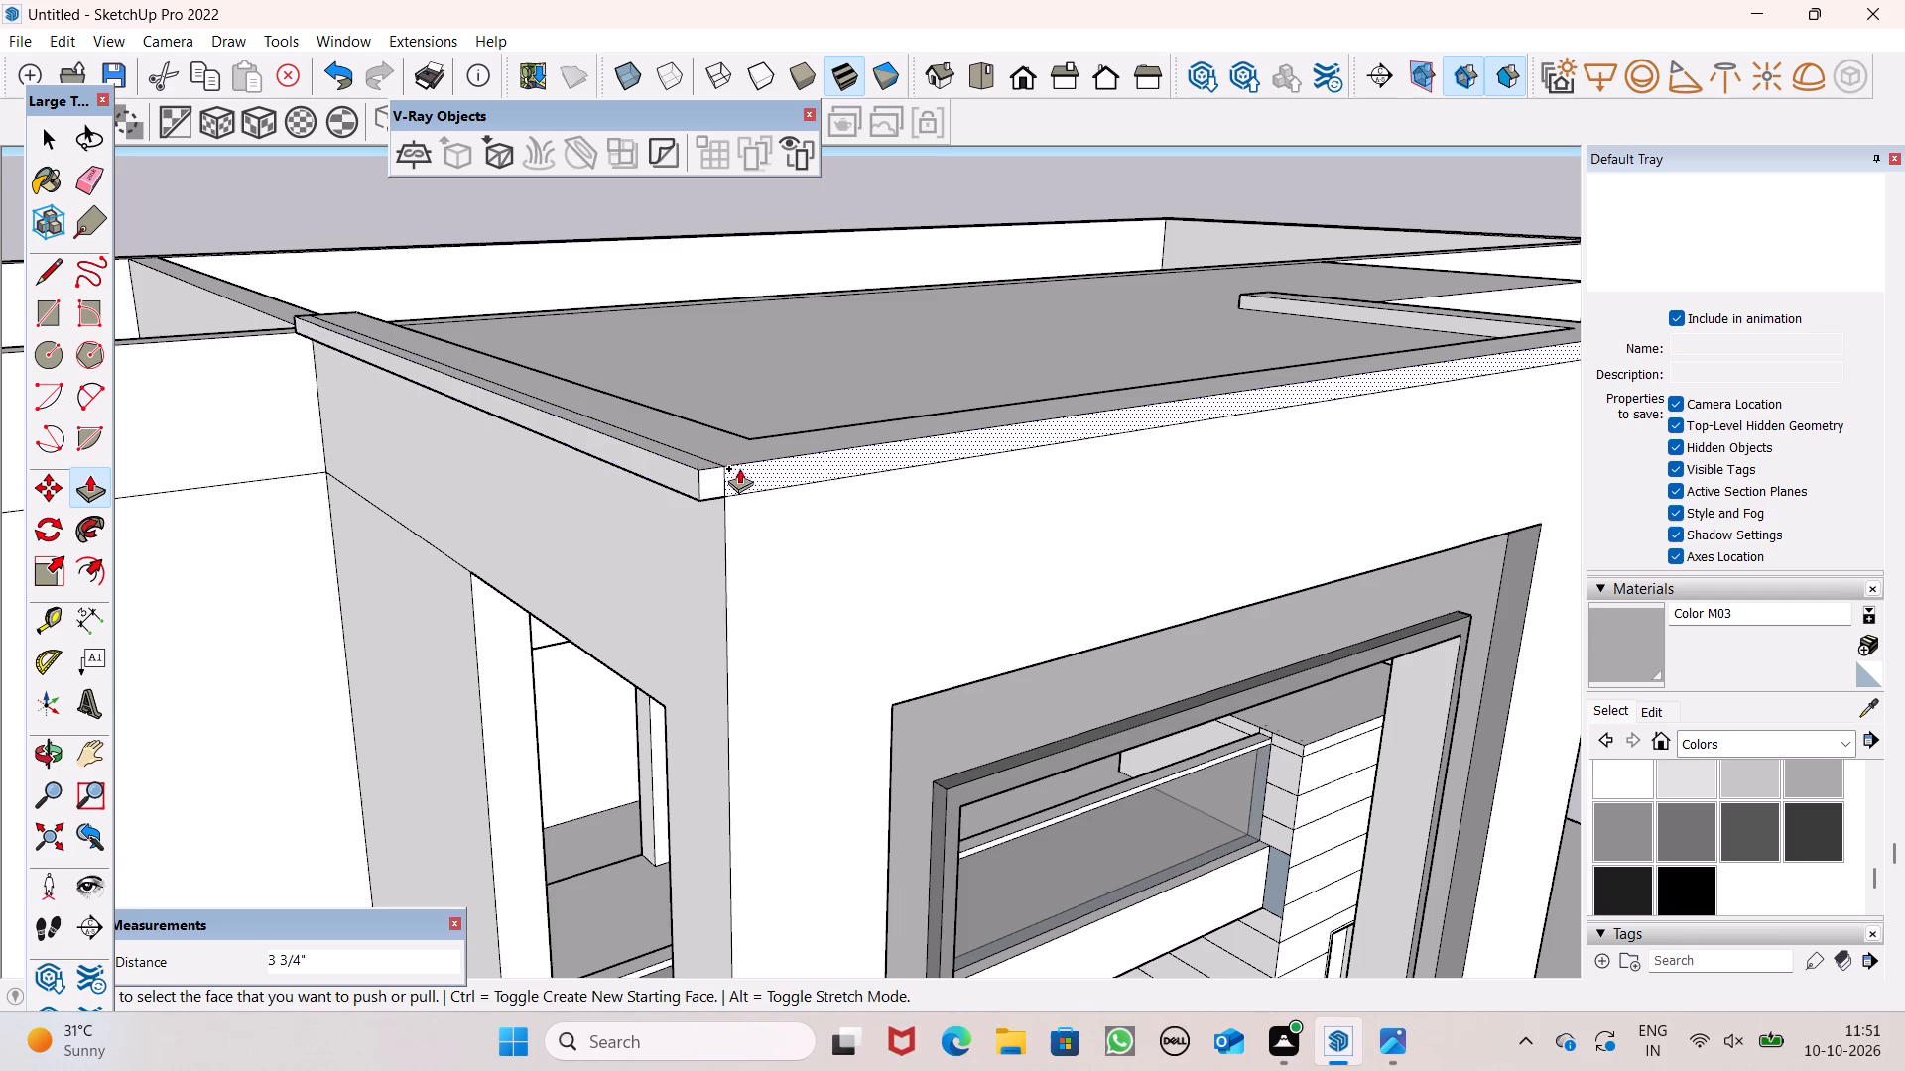
pyautogui.moveTo(744, 471); pyautogui.dragTo(751, 491)
pyautogui.scroll(-2, 492, 532)
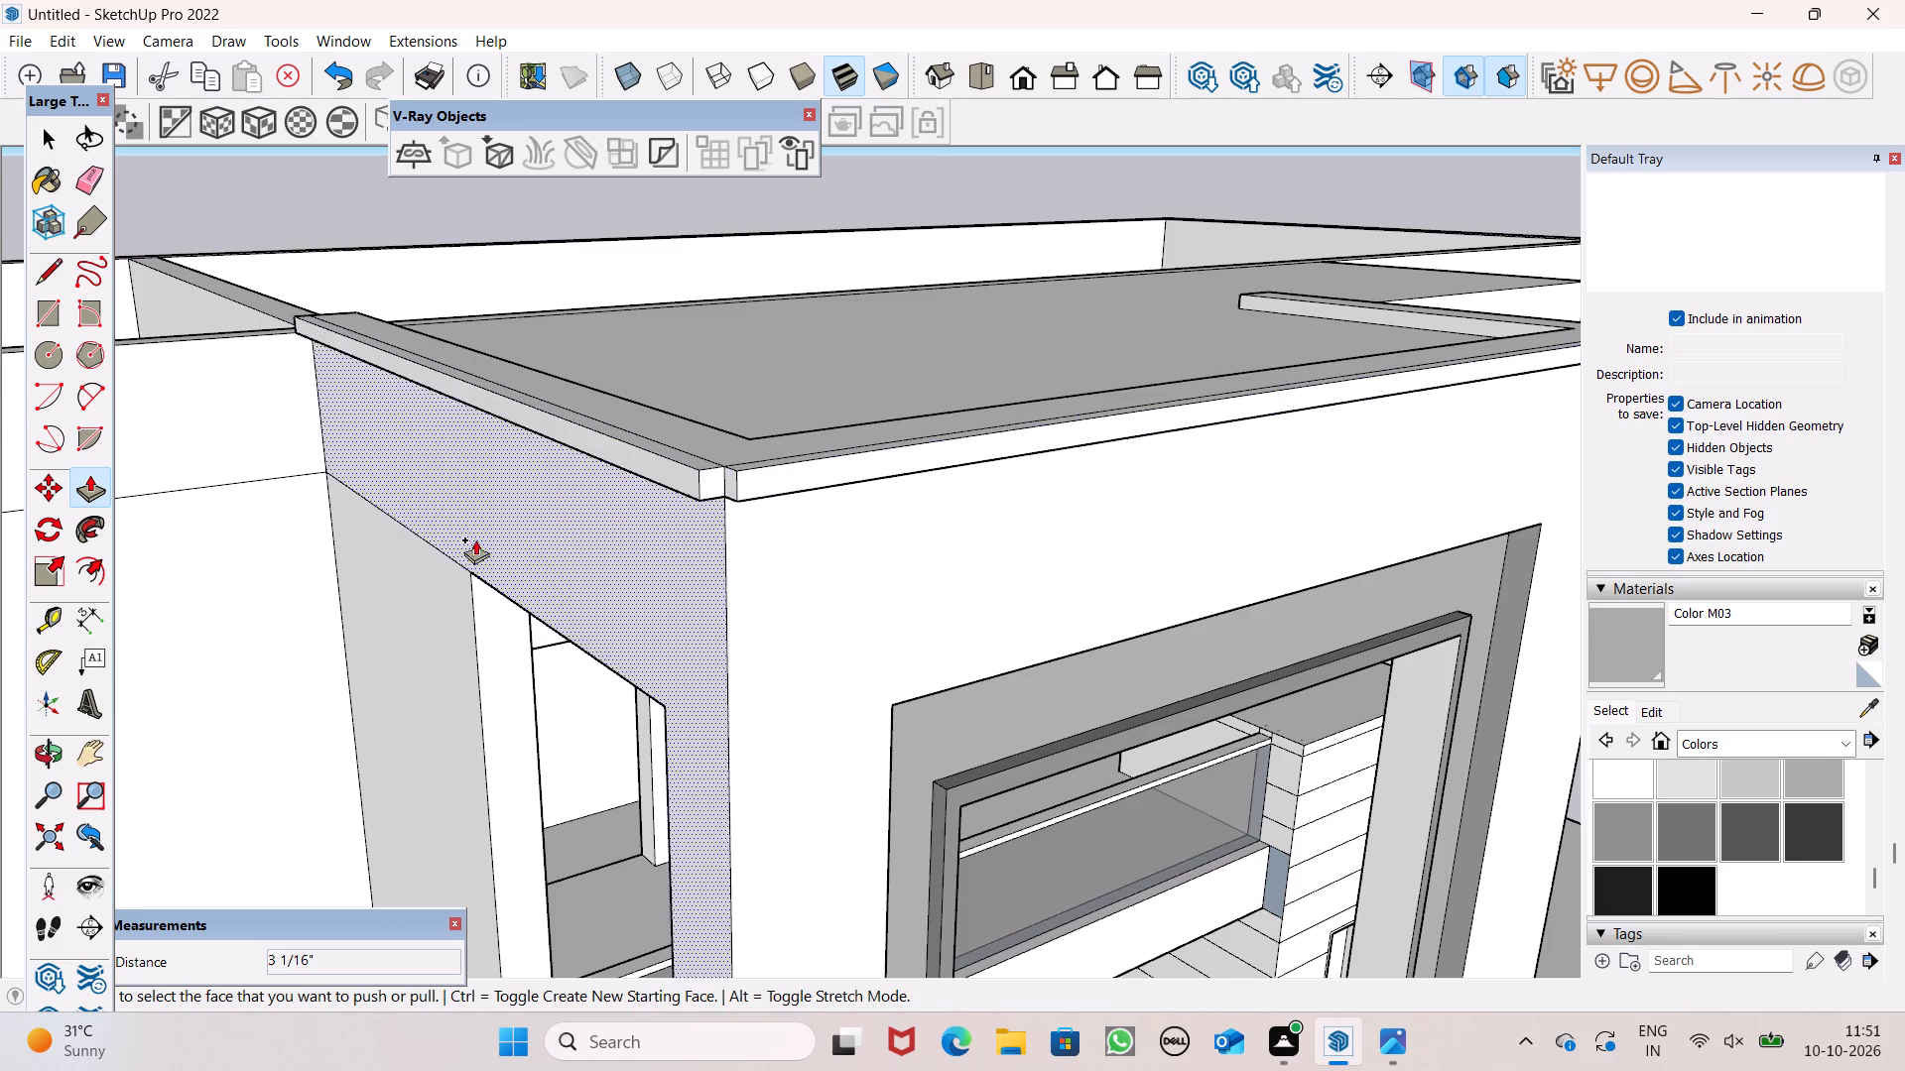
# Pull the raised border's face on the portal's notch side outward about 3 3/8".
pyautogui.scroll(-4, 475, 539)
pyautogui.scroll(-3, 373, 581)
pyautogui.moveTo(697, 628); pyautogui.dragTo(0, 795, button='middle')
pyautogui.scroll(3, 781, 472)
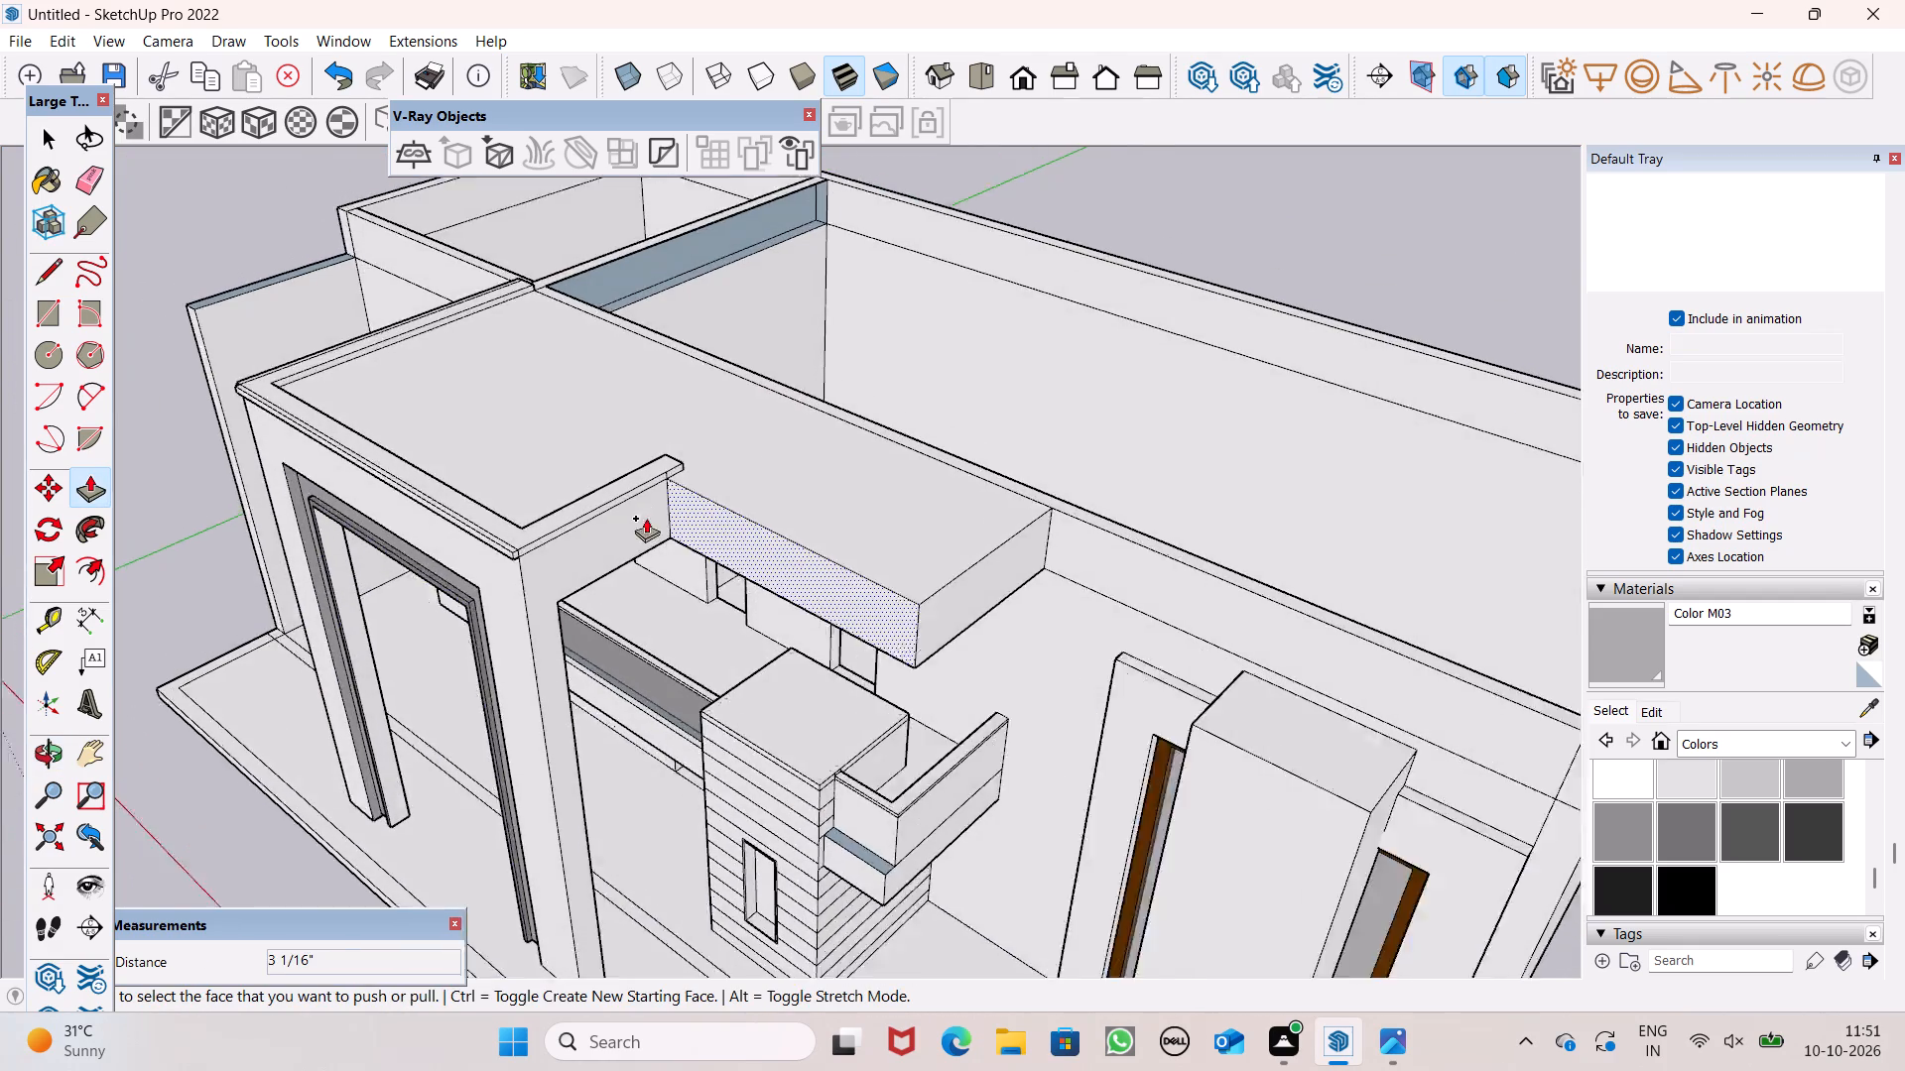
pyautogui.scroll(9, 646, 518)
pyautogui.middleClick(476, 566)
pyautogui.scroll(5, 421, 574)
pyautogui.moveTo(429, 581); pyautogui.dragTo(440, 587)
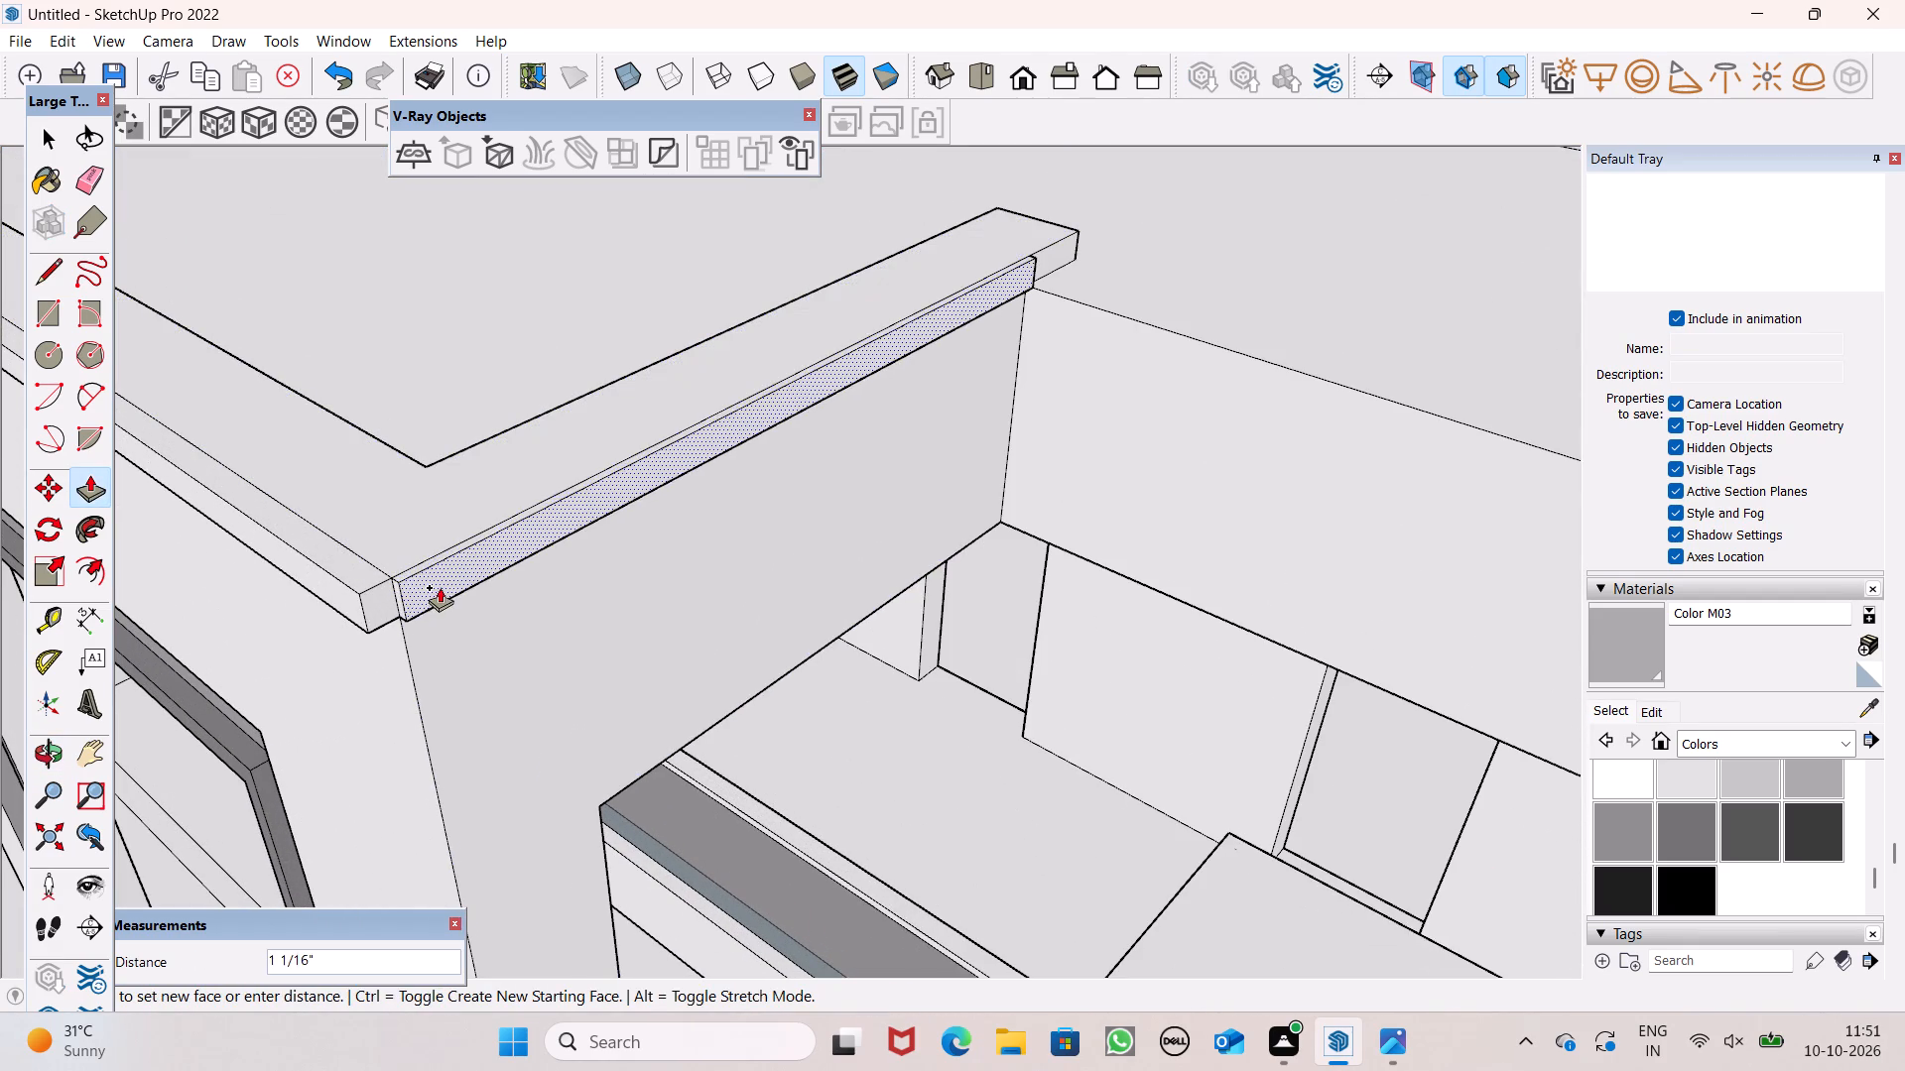
pyautogui.moveTo(440, 587); pyautogui.dragTo(450, 600)
# Pull the notch-side ledge's front end forward about 3 1/16" to fill the gap at the portal's front corner.
pyautogui.scroll(2, 403, 621)
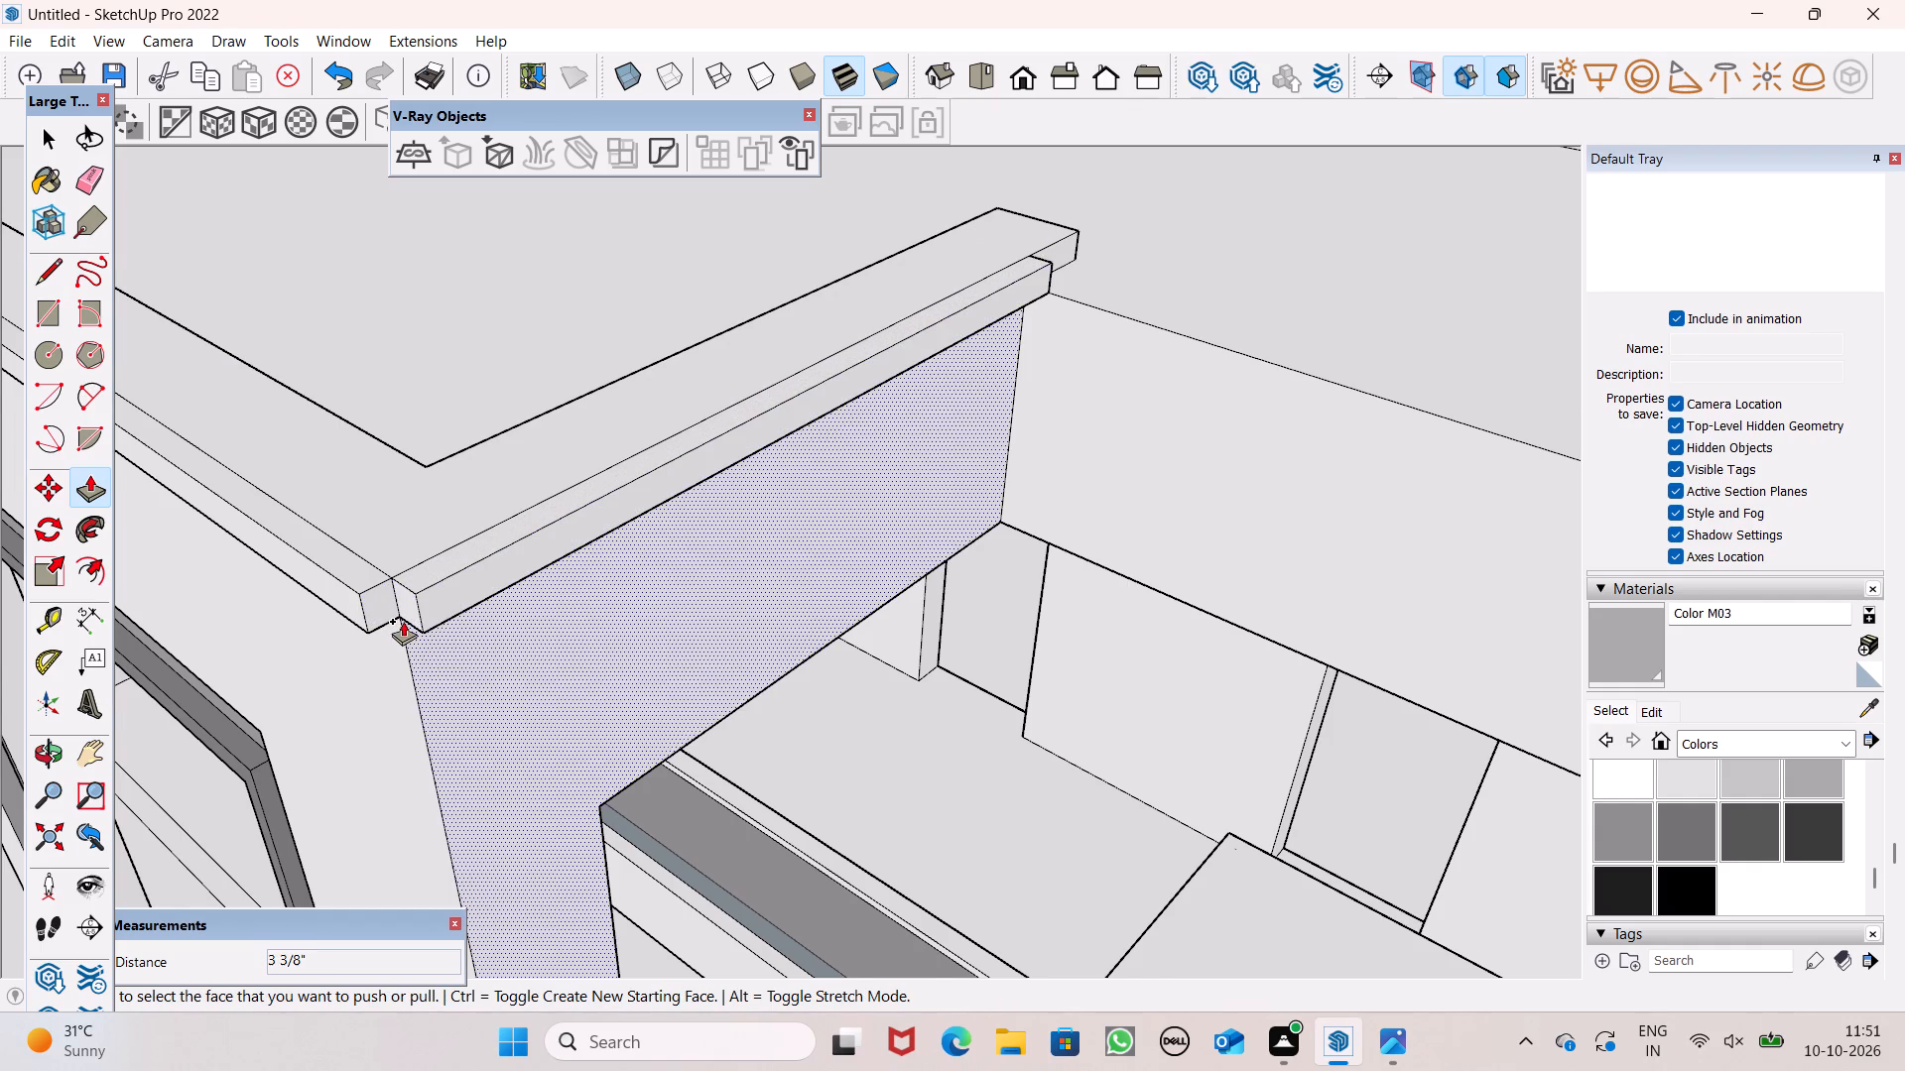
pyautogui.scroll(3, 403, 621)
pyautogui.moveTo(423, 600); pyautogui.dragTo(326, 573)
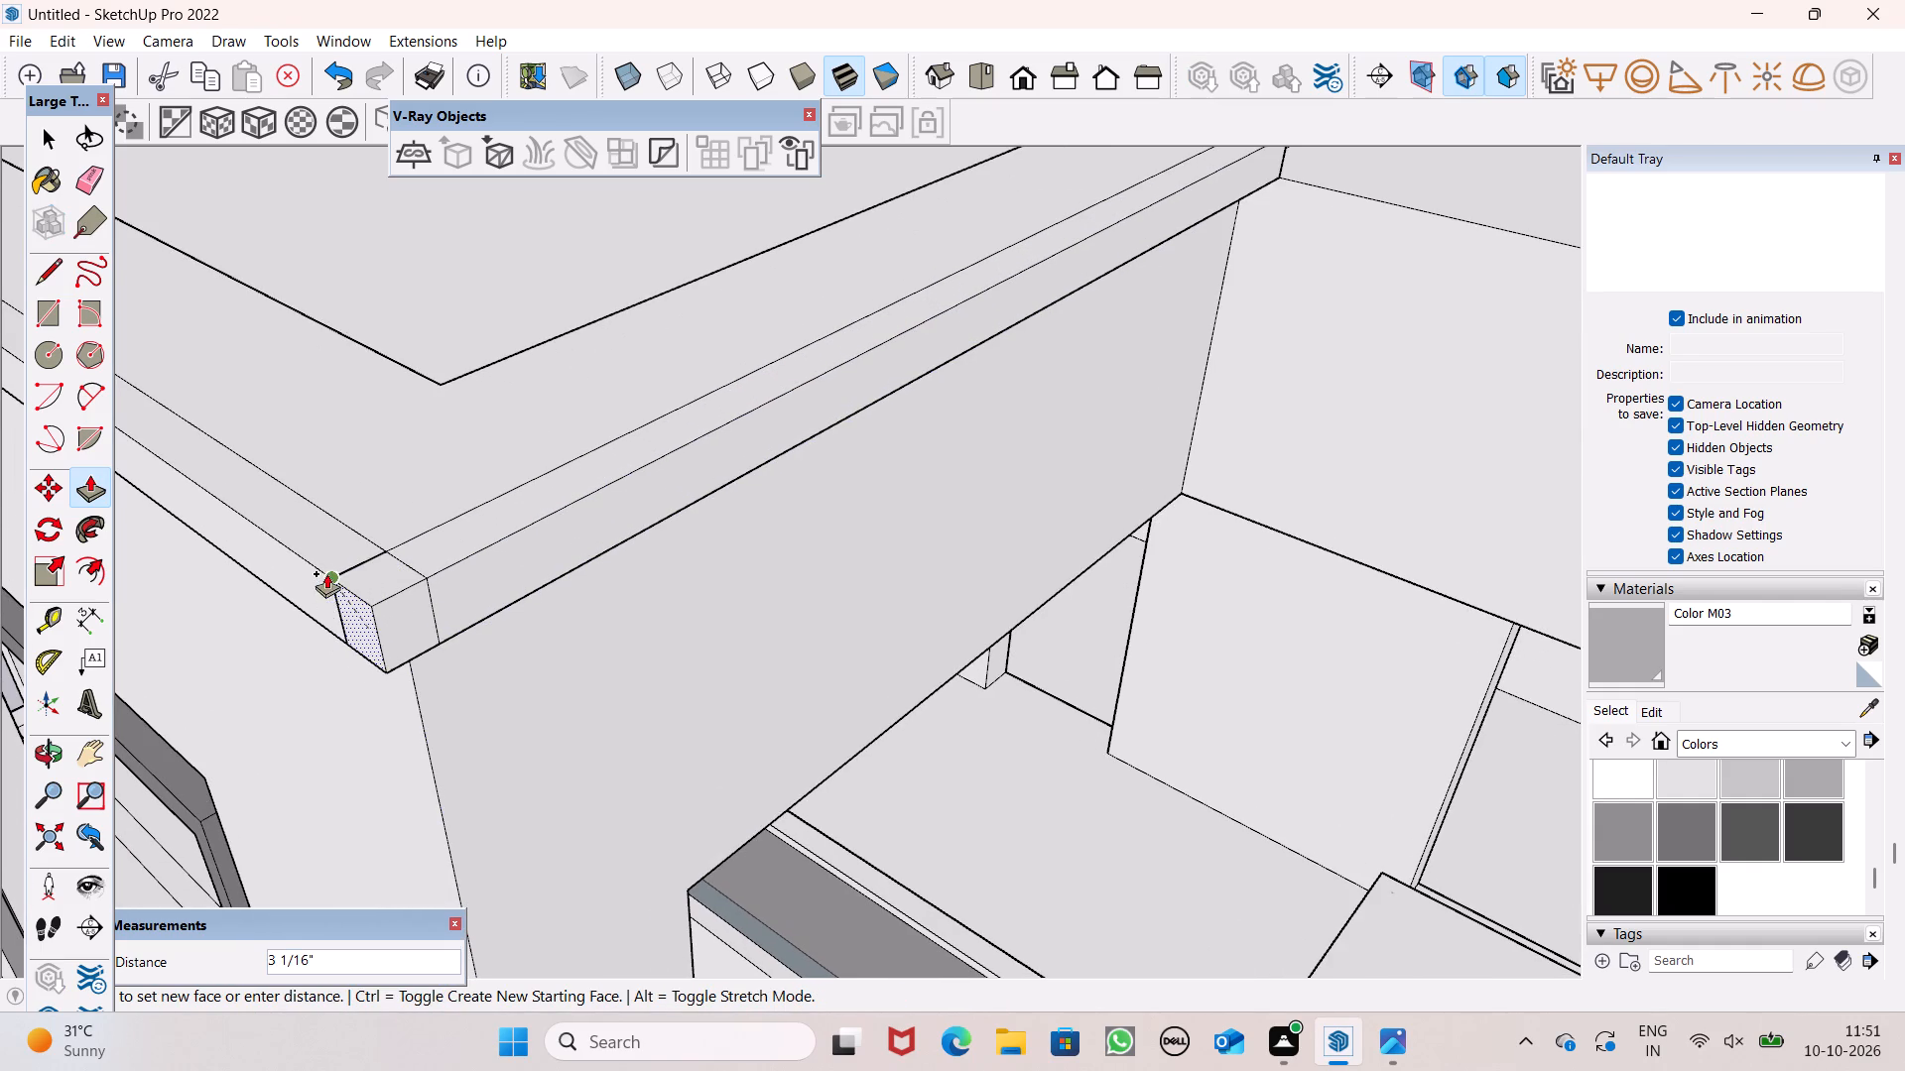
pyautogui.moveTo(326, 573); pyautogui.dragTo(319, 571)
# Extend the front ledge's open end to the side ledge's outer edge at the opposite front corner, finishing with a 13/16" pull.
pyautogui.scroll(-10, 504, 515)
pyautogui.scroll(-2, 750, 544)
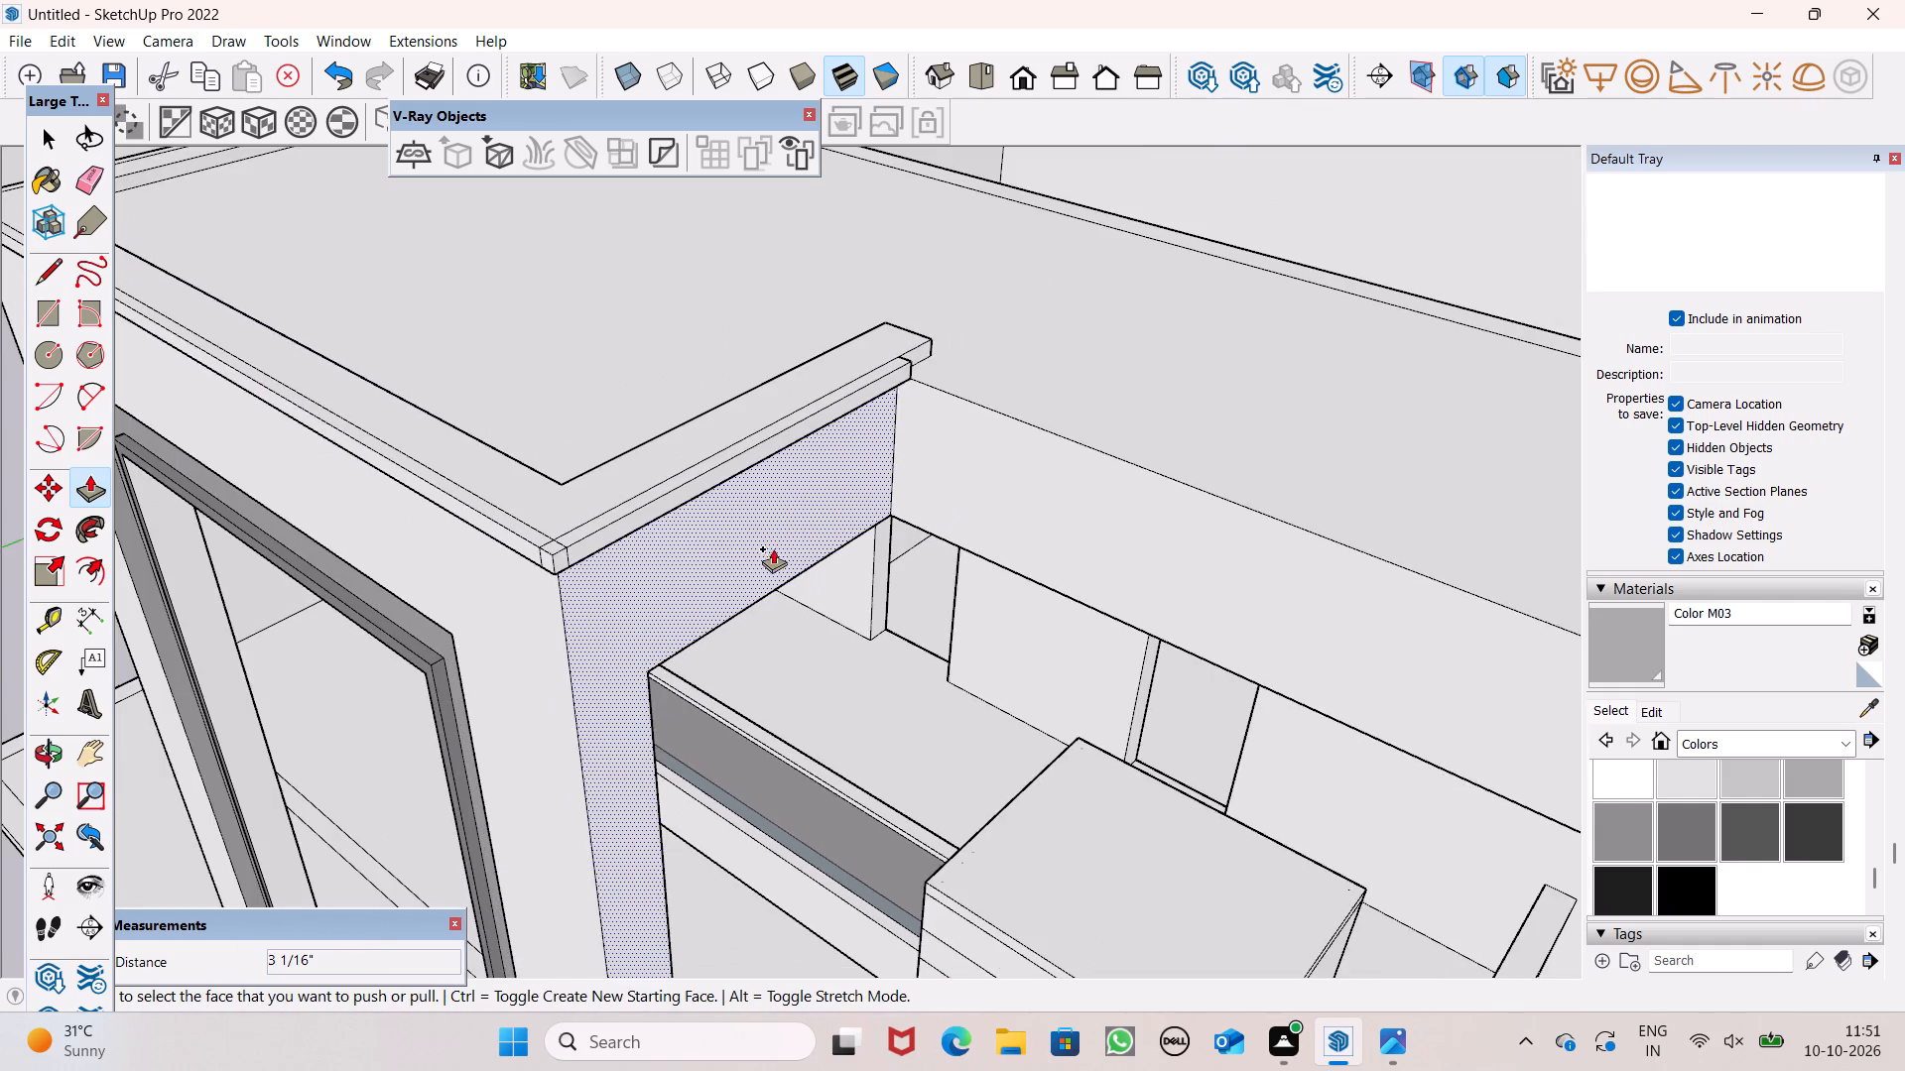
pyautogui.moveTo(778, 548); pyautogui.dragTo(974, 441, button='middle')
pyautogui.scroll(-5, 1006, 498)
pyautogui.moveTo(608, 505); pyautogui.dragTo(1068, 531, button='middle')
pyautogui.scroll(3, 610, 480)
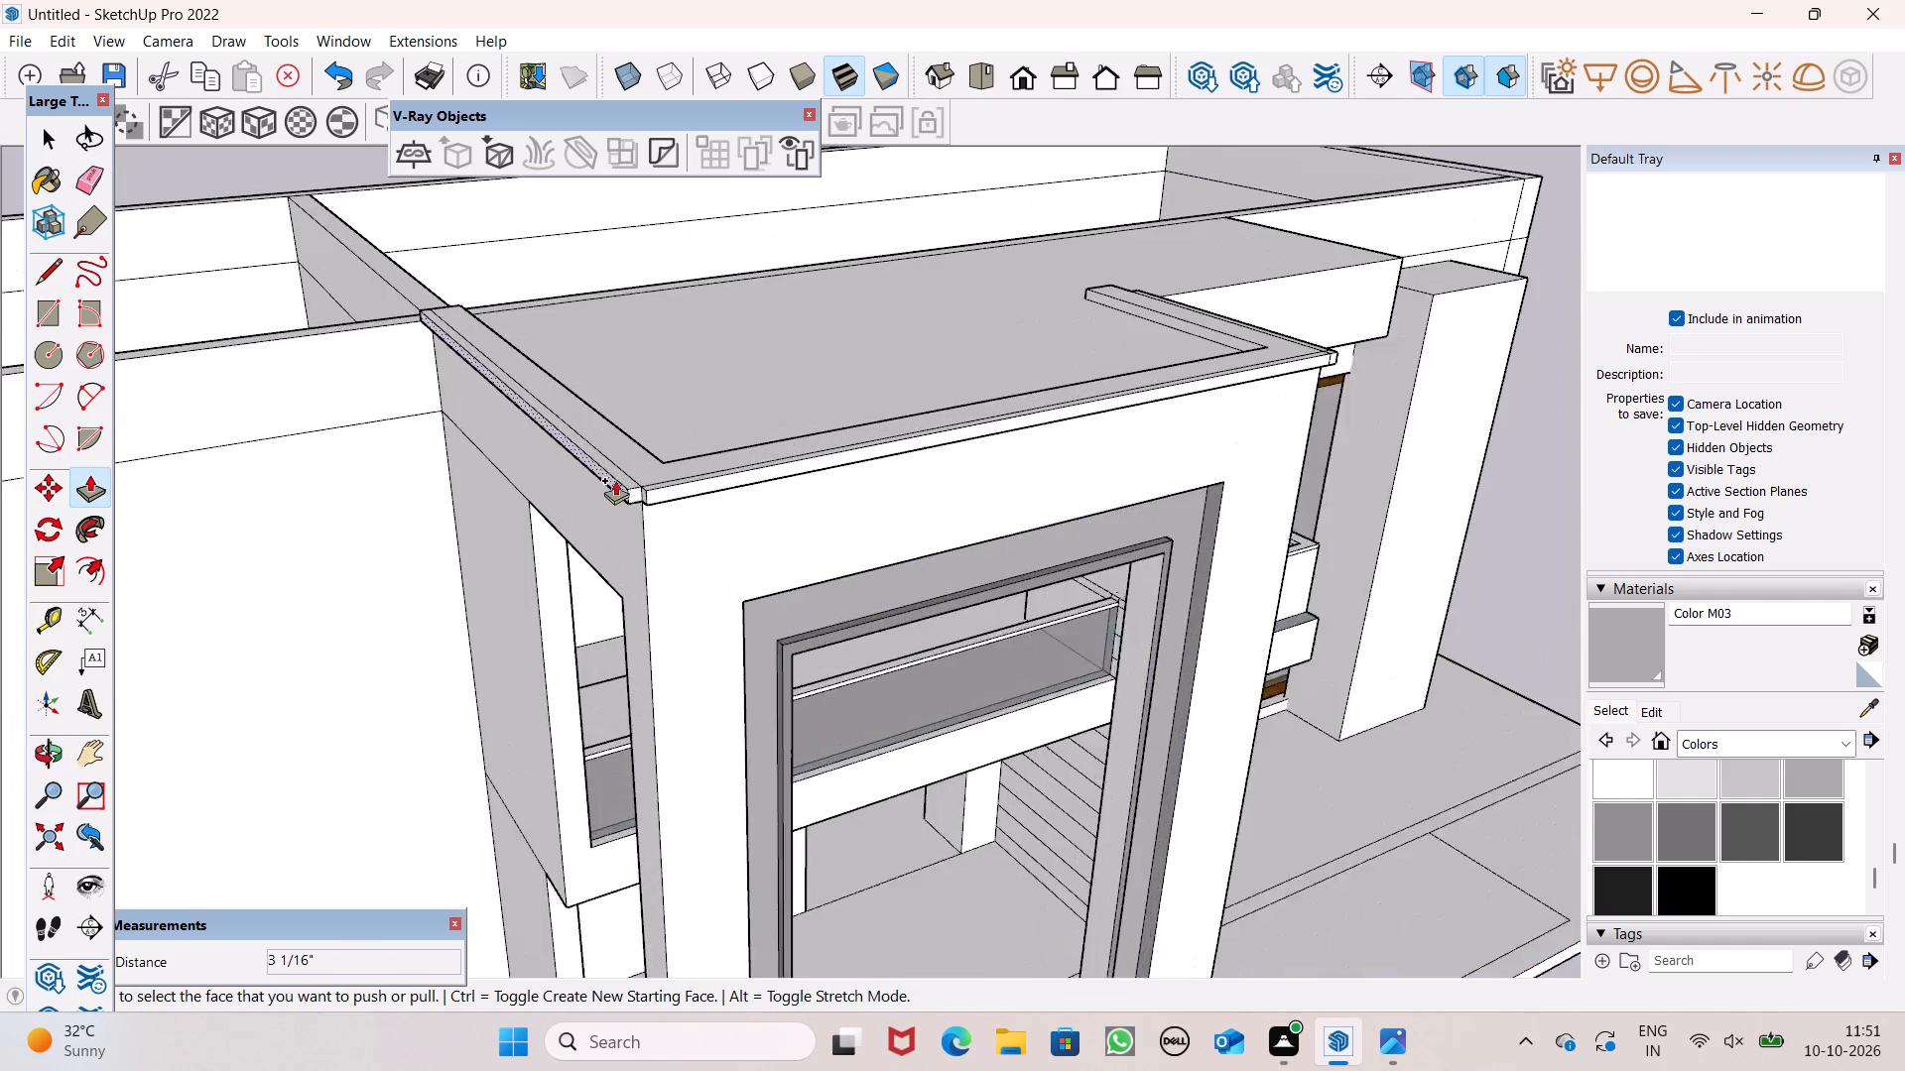
pyautogui.scroll(18, 615, 480)
pyautogui.scroll(5, 676, 535)
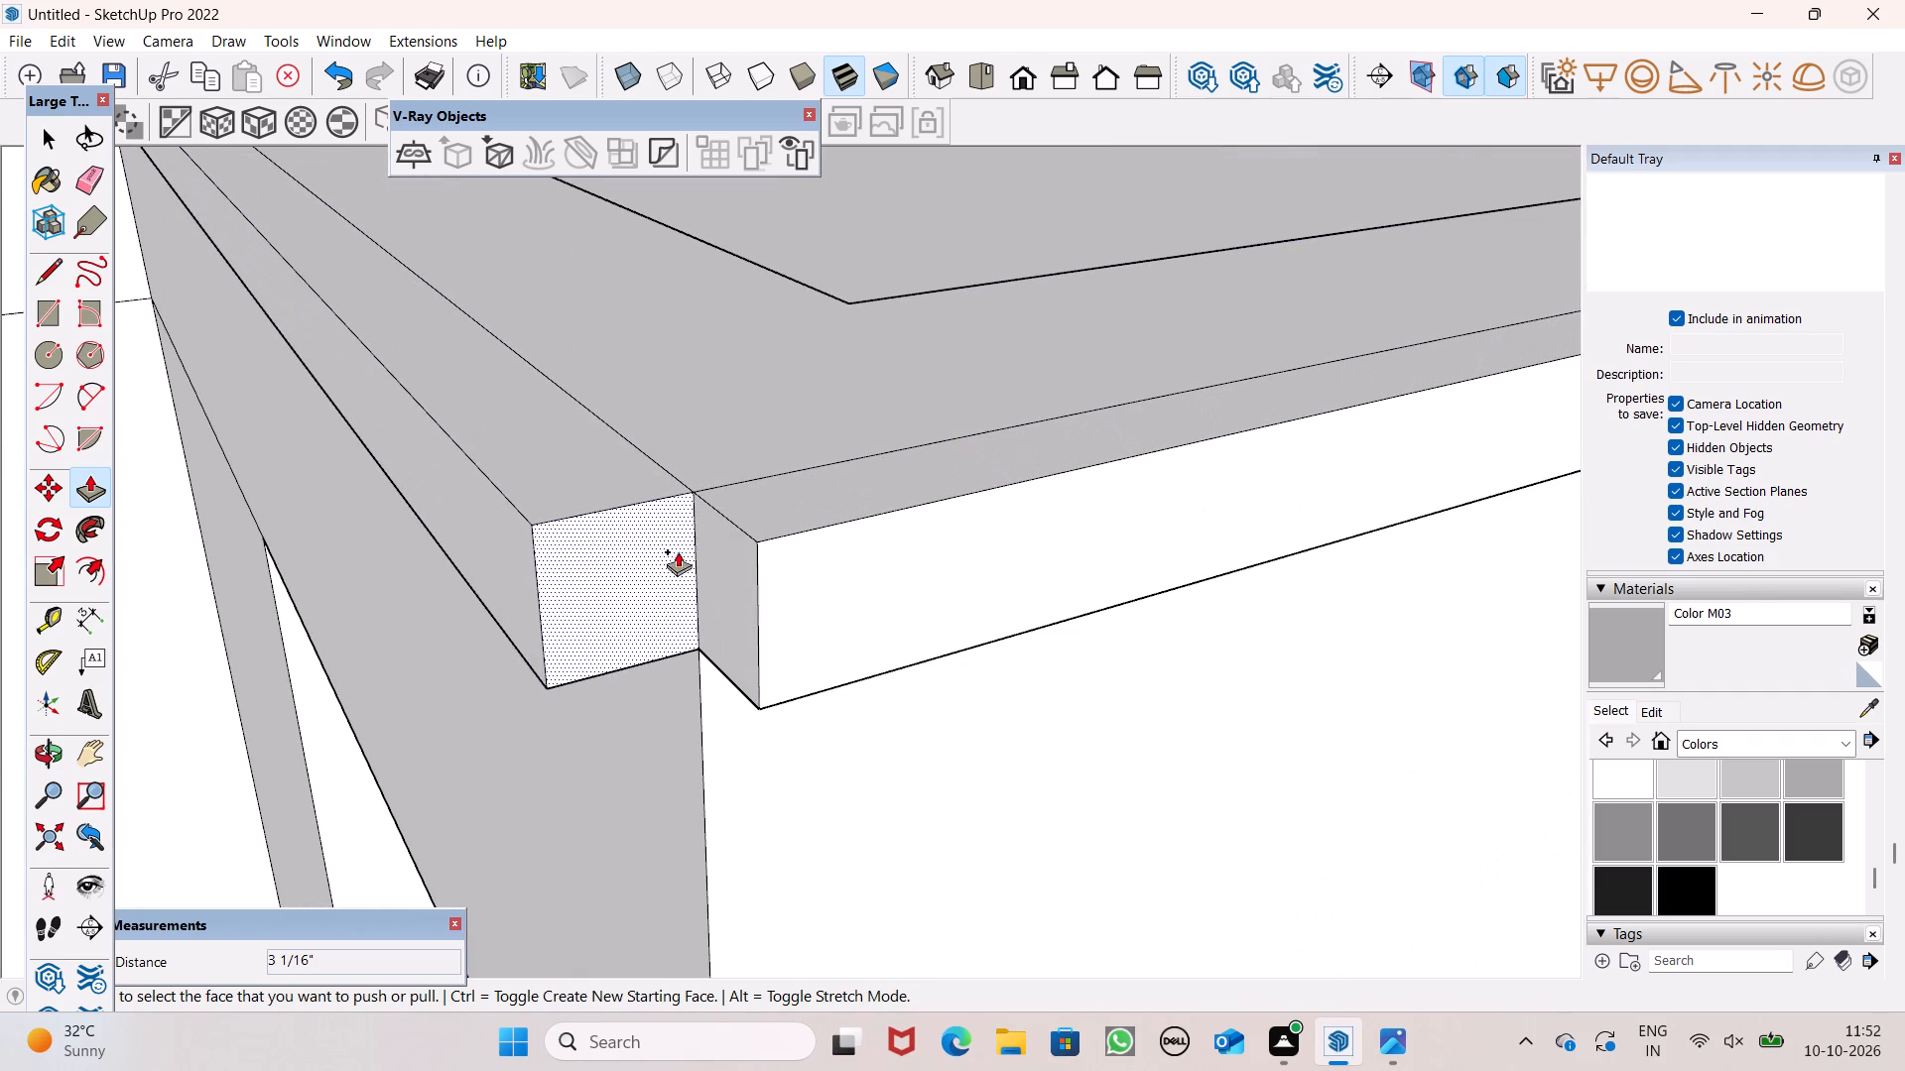
pyautogui.moveTo(720, 576); pyautogui.dragTo(590, 585)
pyautogui.moveTo(590, 585); pyautogui.dragTo(526, 529)
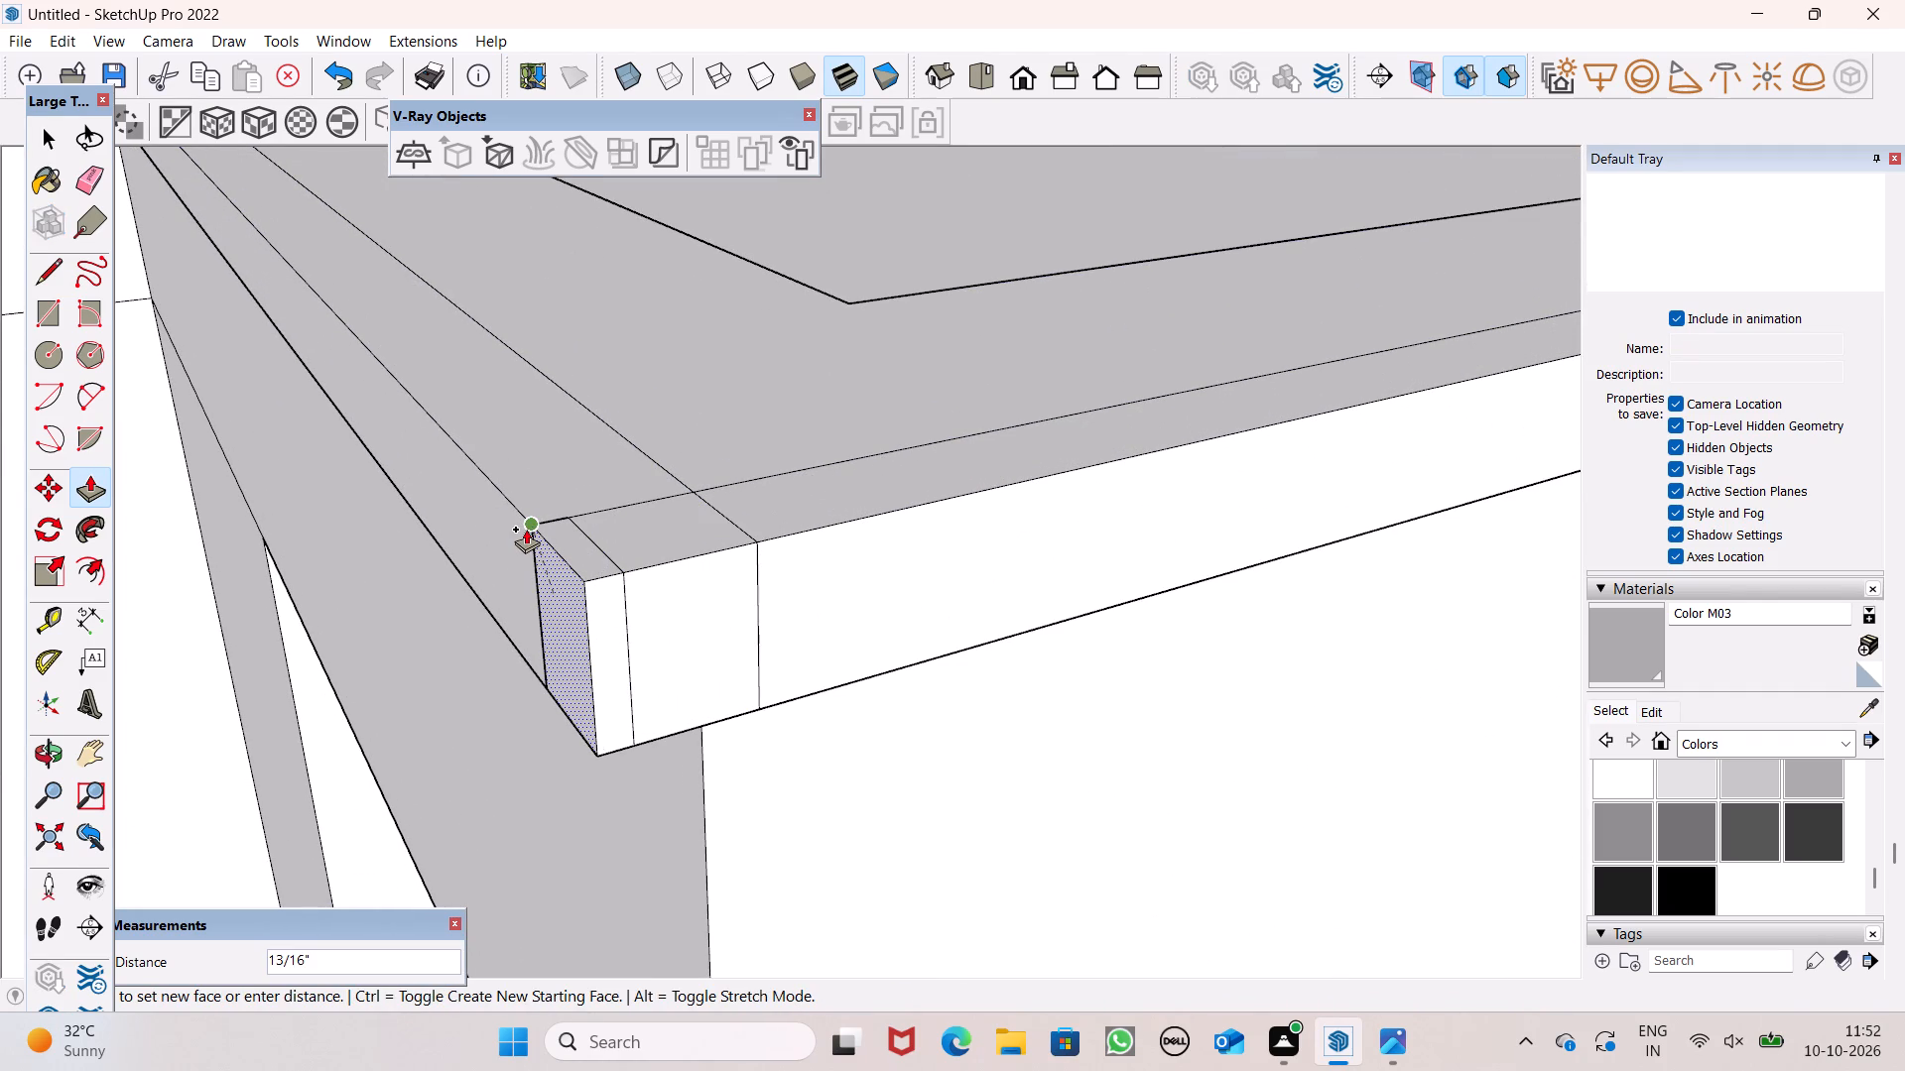
pyautogui.moveTo(526, 529); pyautogui.dragTo(525, 528)
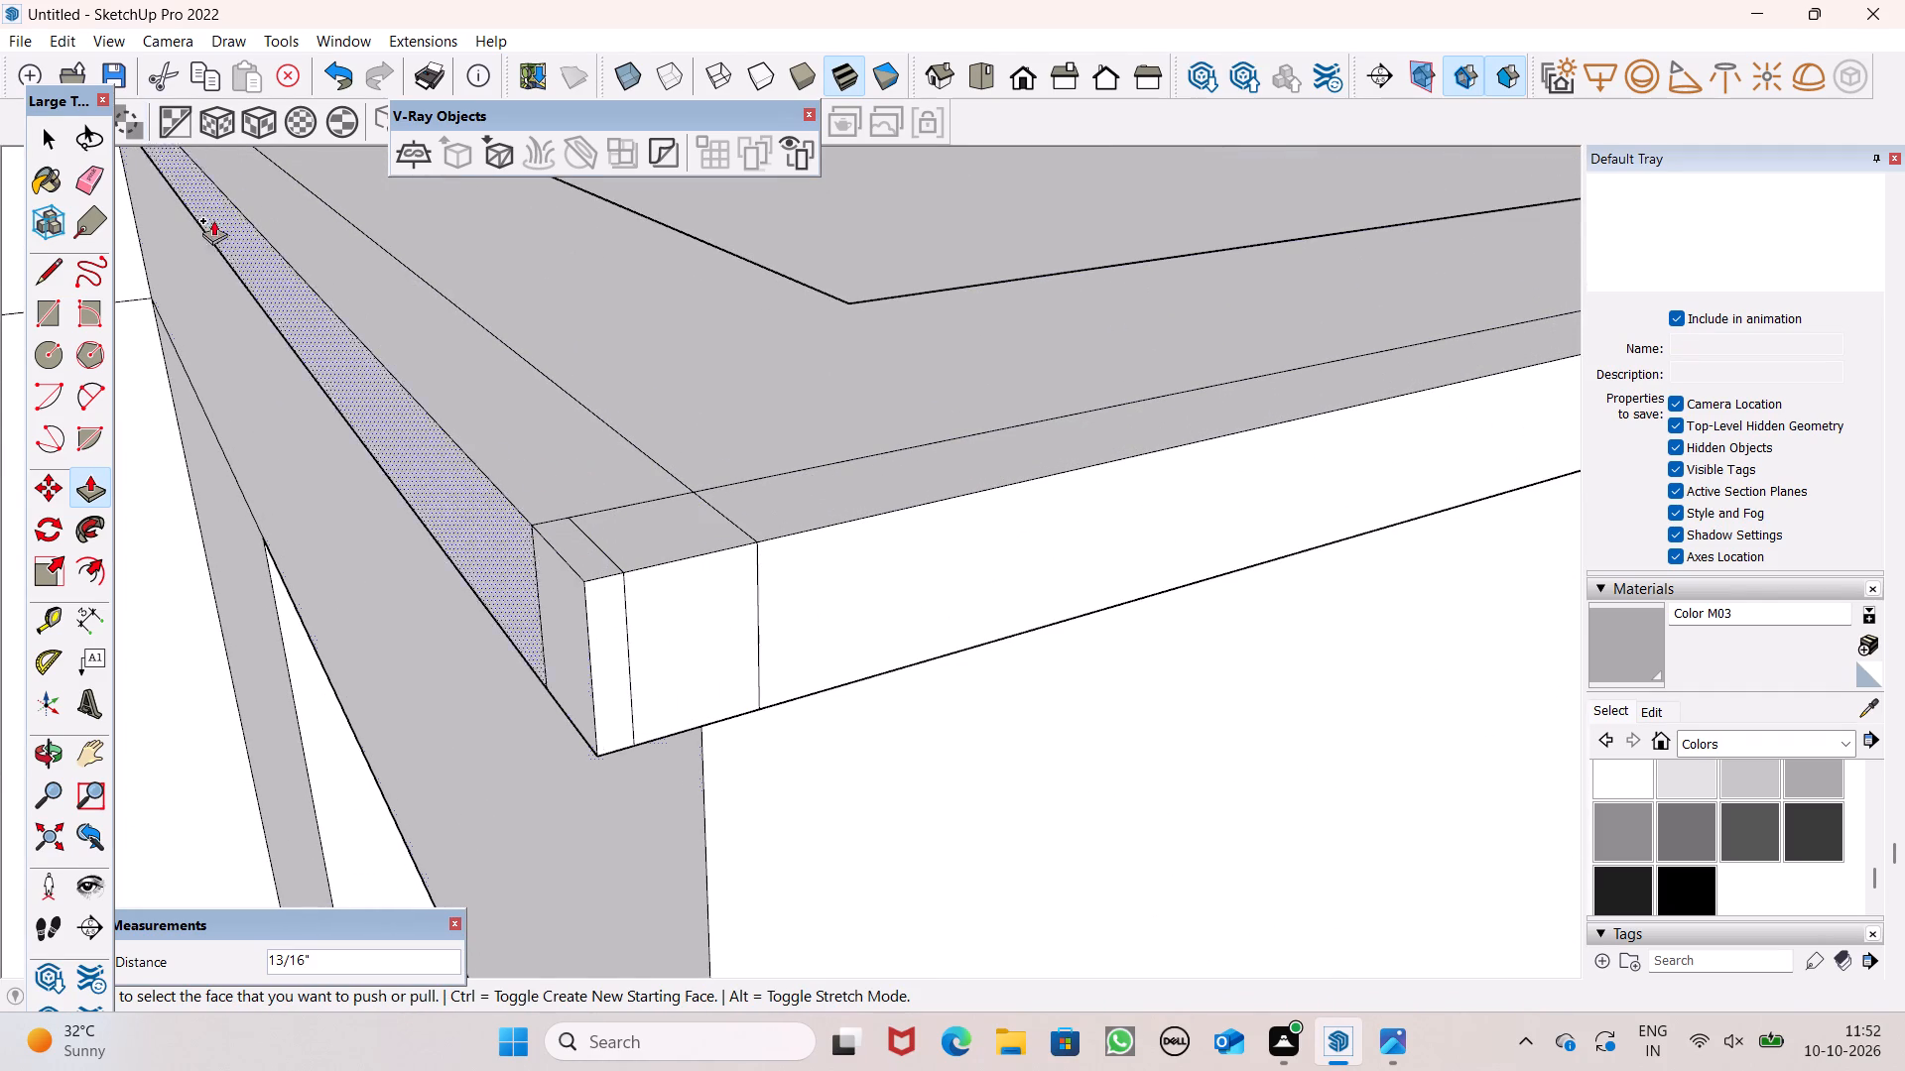
# Erase the seam lines on the top and outer faces of the ledge at the front corner away from the notch.
pyautogui.scroll(-2, 654, 510)
pyautogui.click(97, 161)
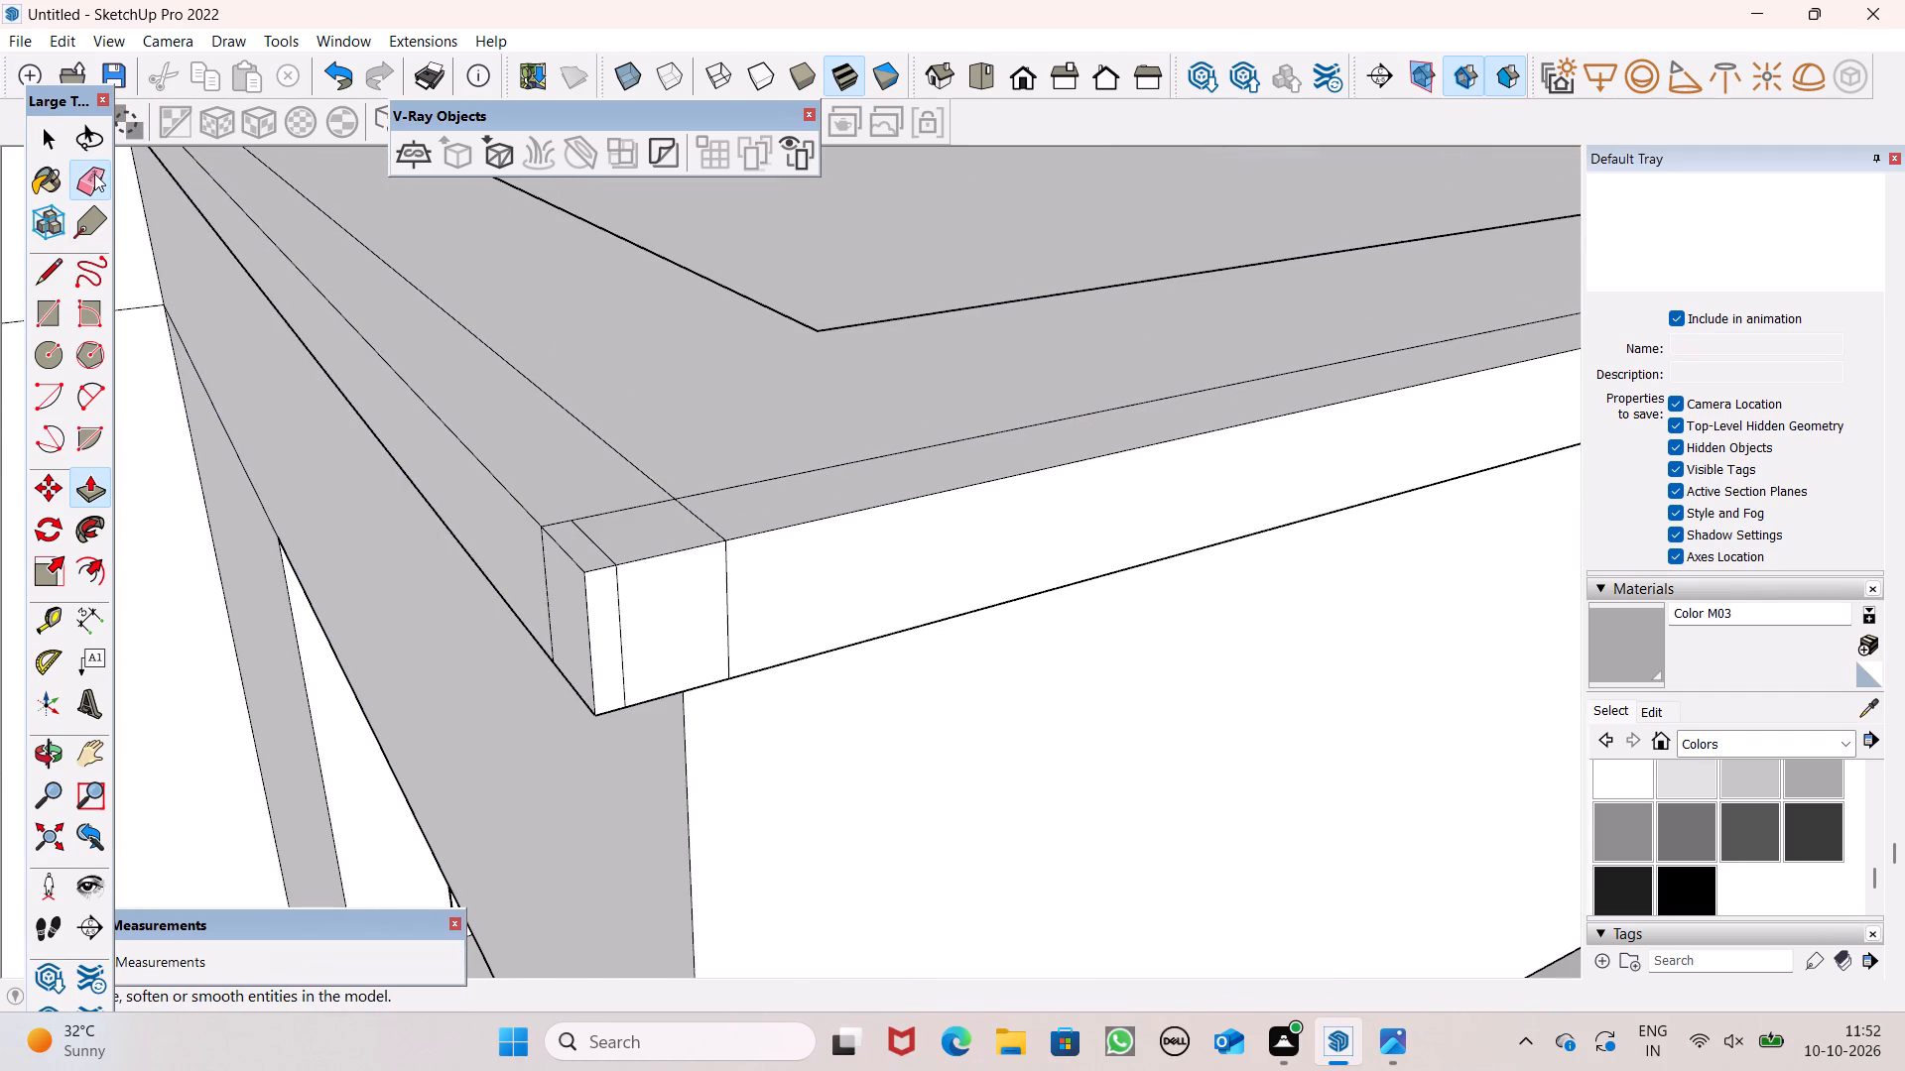
pyautogui.moveTo(723, 654); pyautogui.dragTo(913, 751, button='middle')
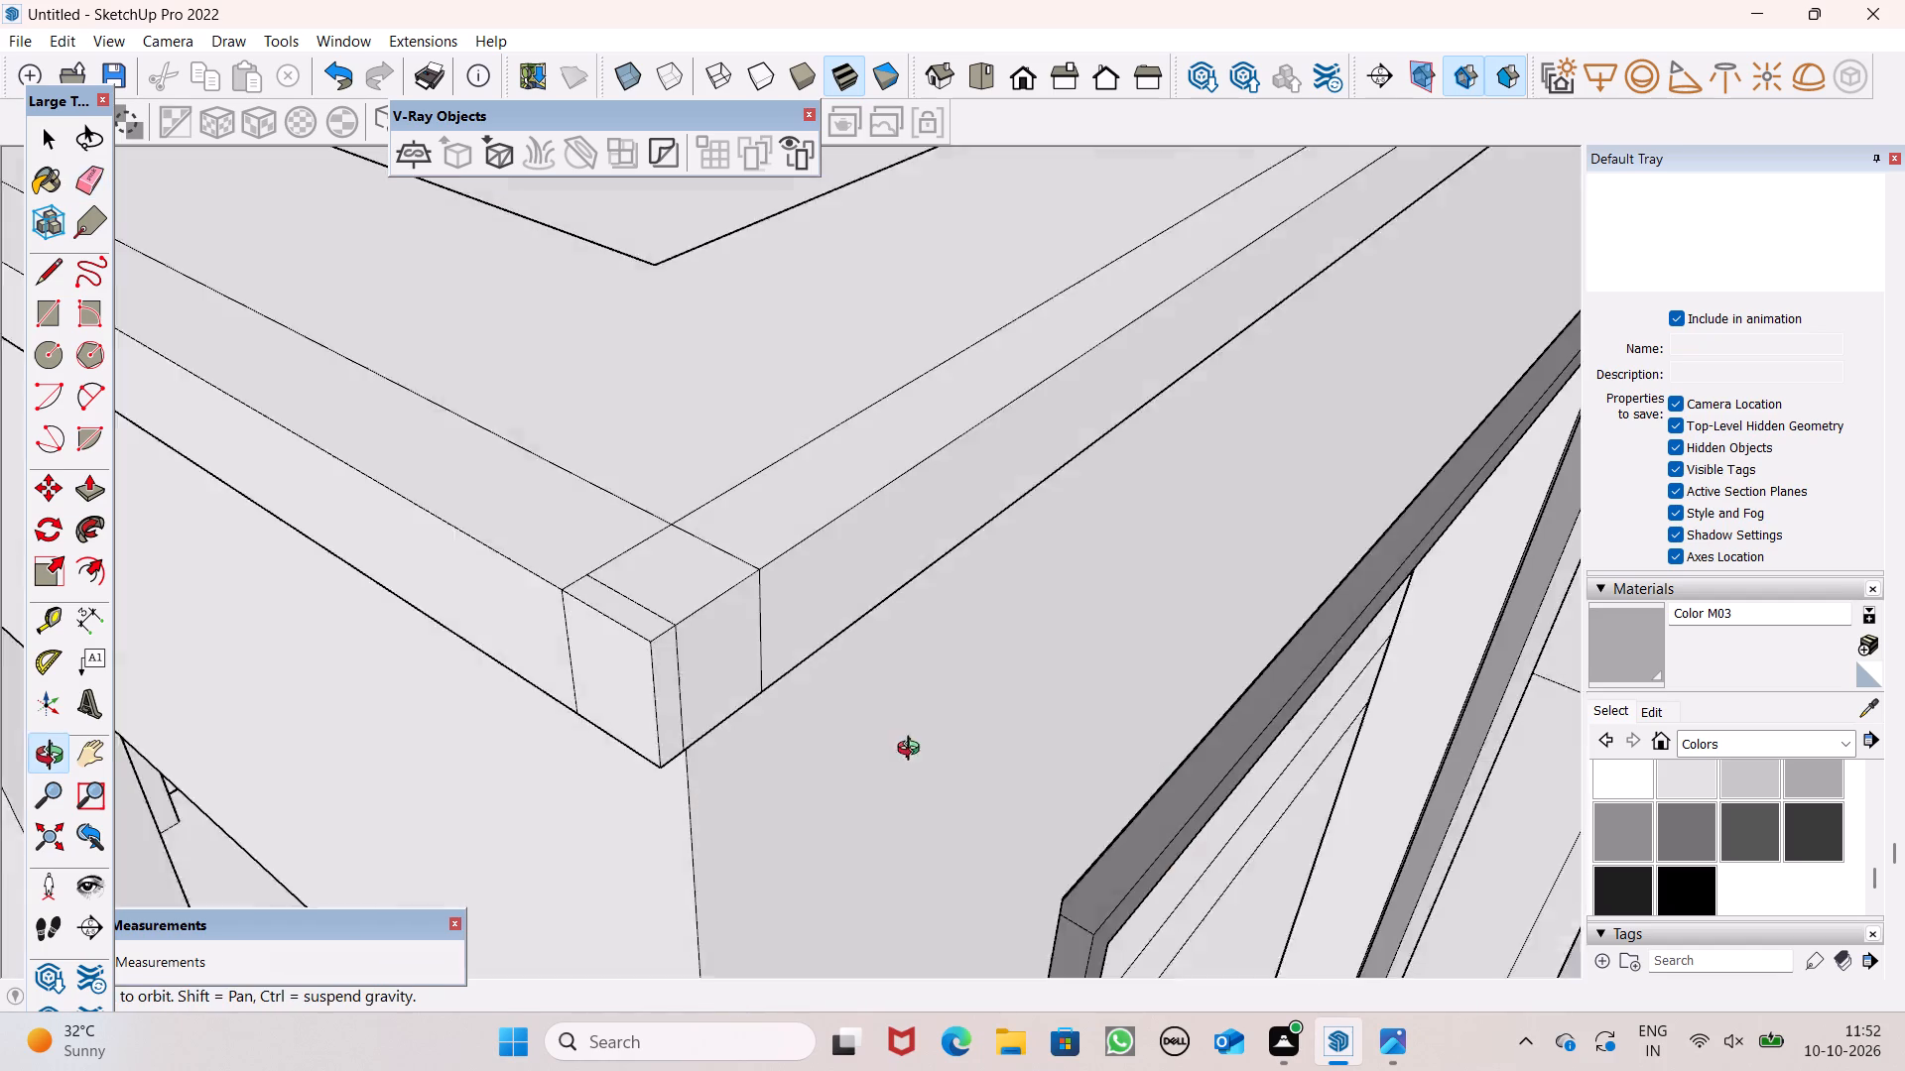
pyautogui.moveTo(913, 751); pyautogui.dragTo(966, 770, button='middle')
pyautogui.scroll(6, 418, 618)
pyautogui.moveTo(687, 704); pyautogui.dragTo(764, 727)
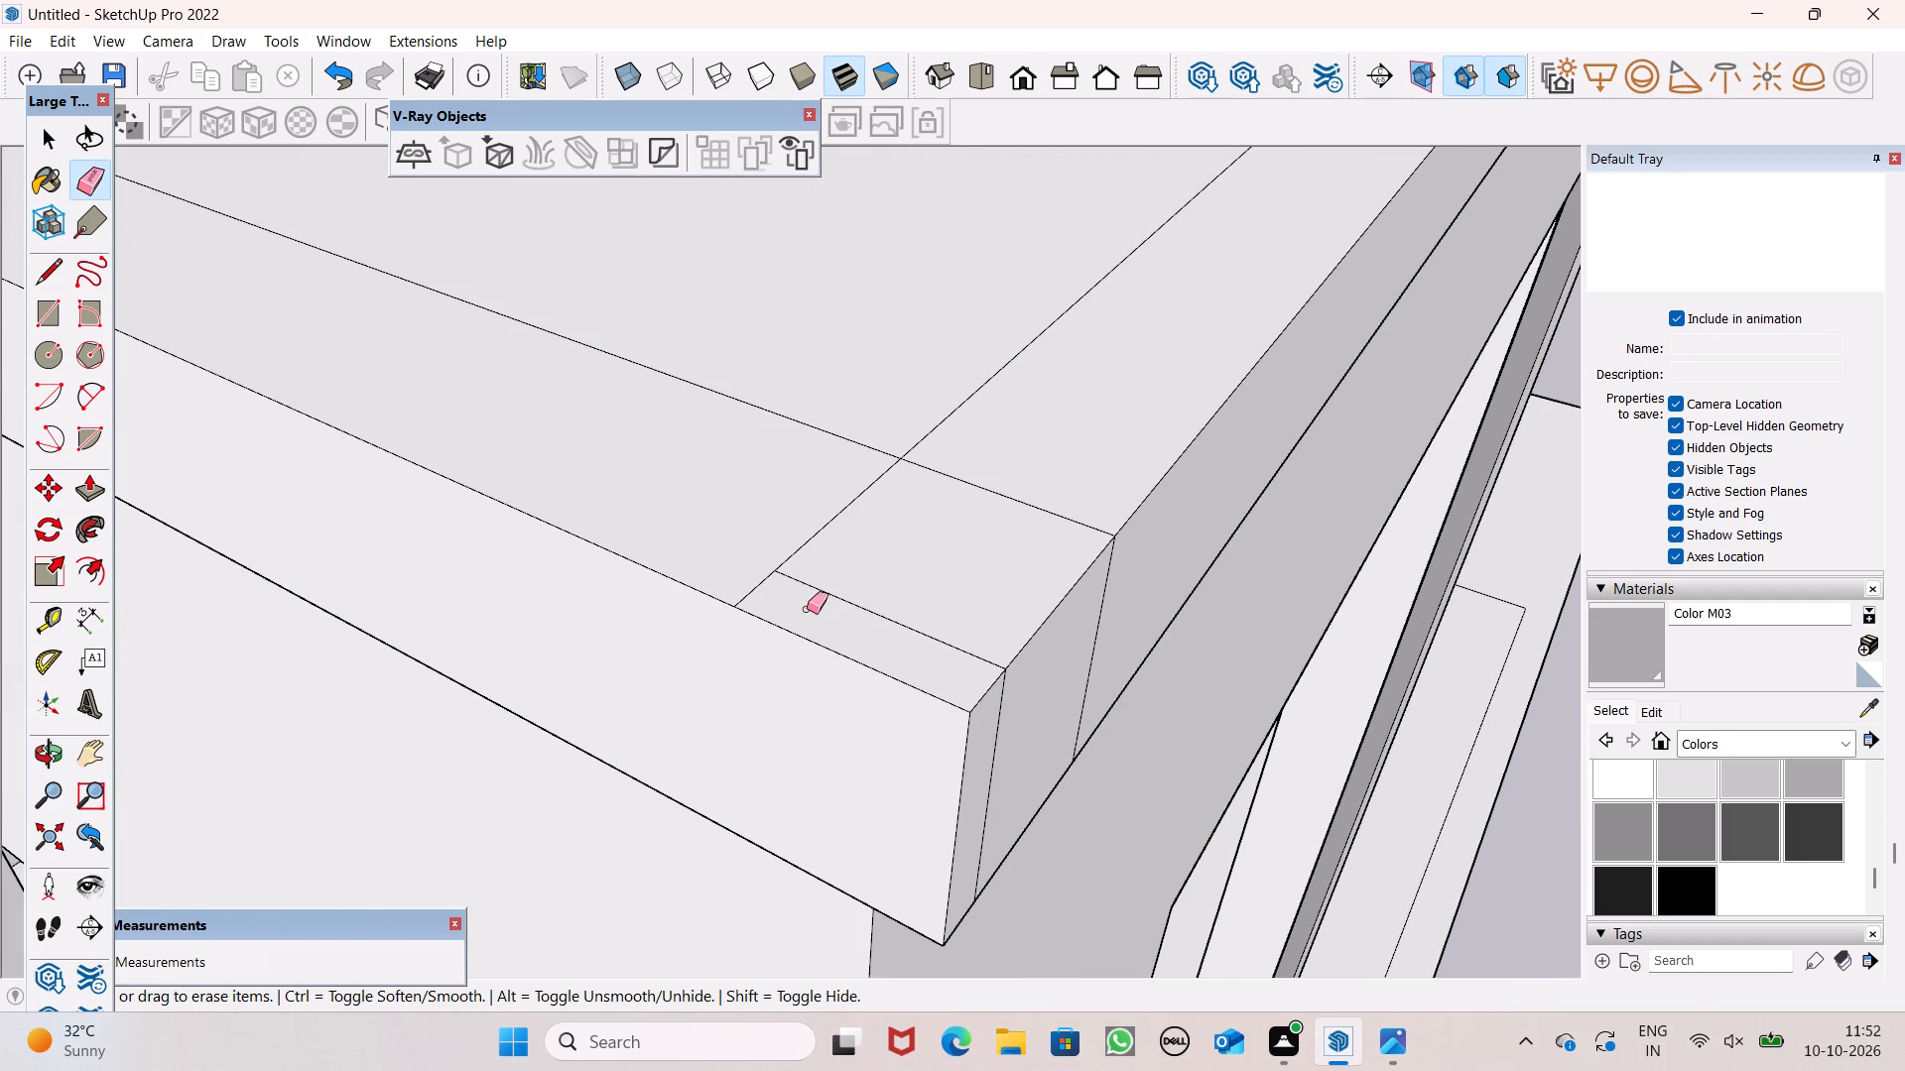
pyautogui.moveTo(807, 609); pyautogui.dragTo(895, 586)
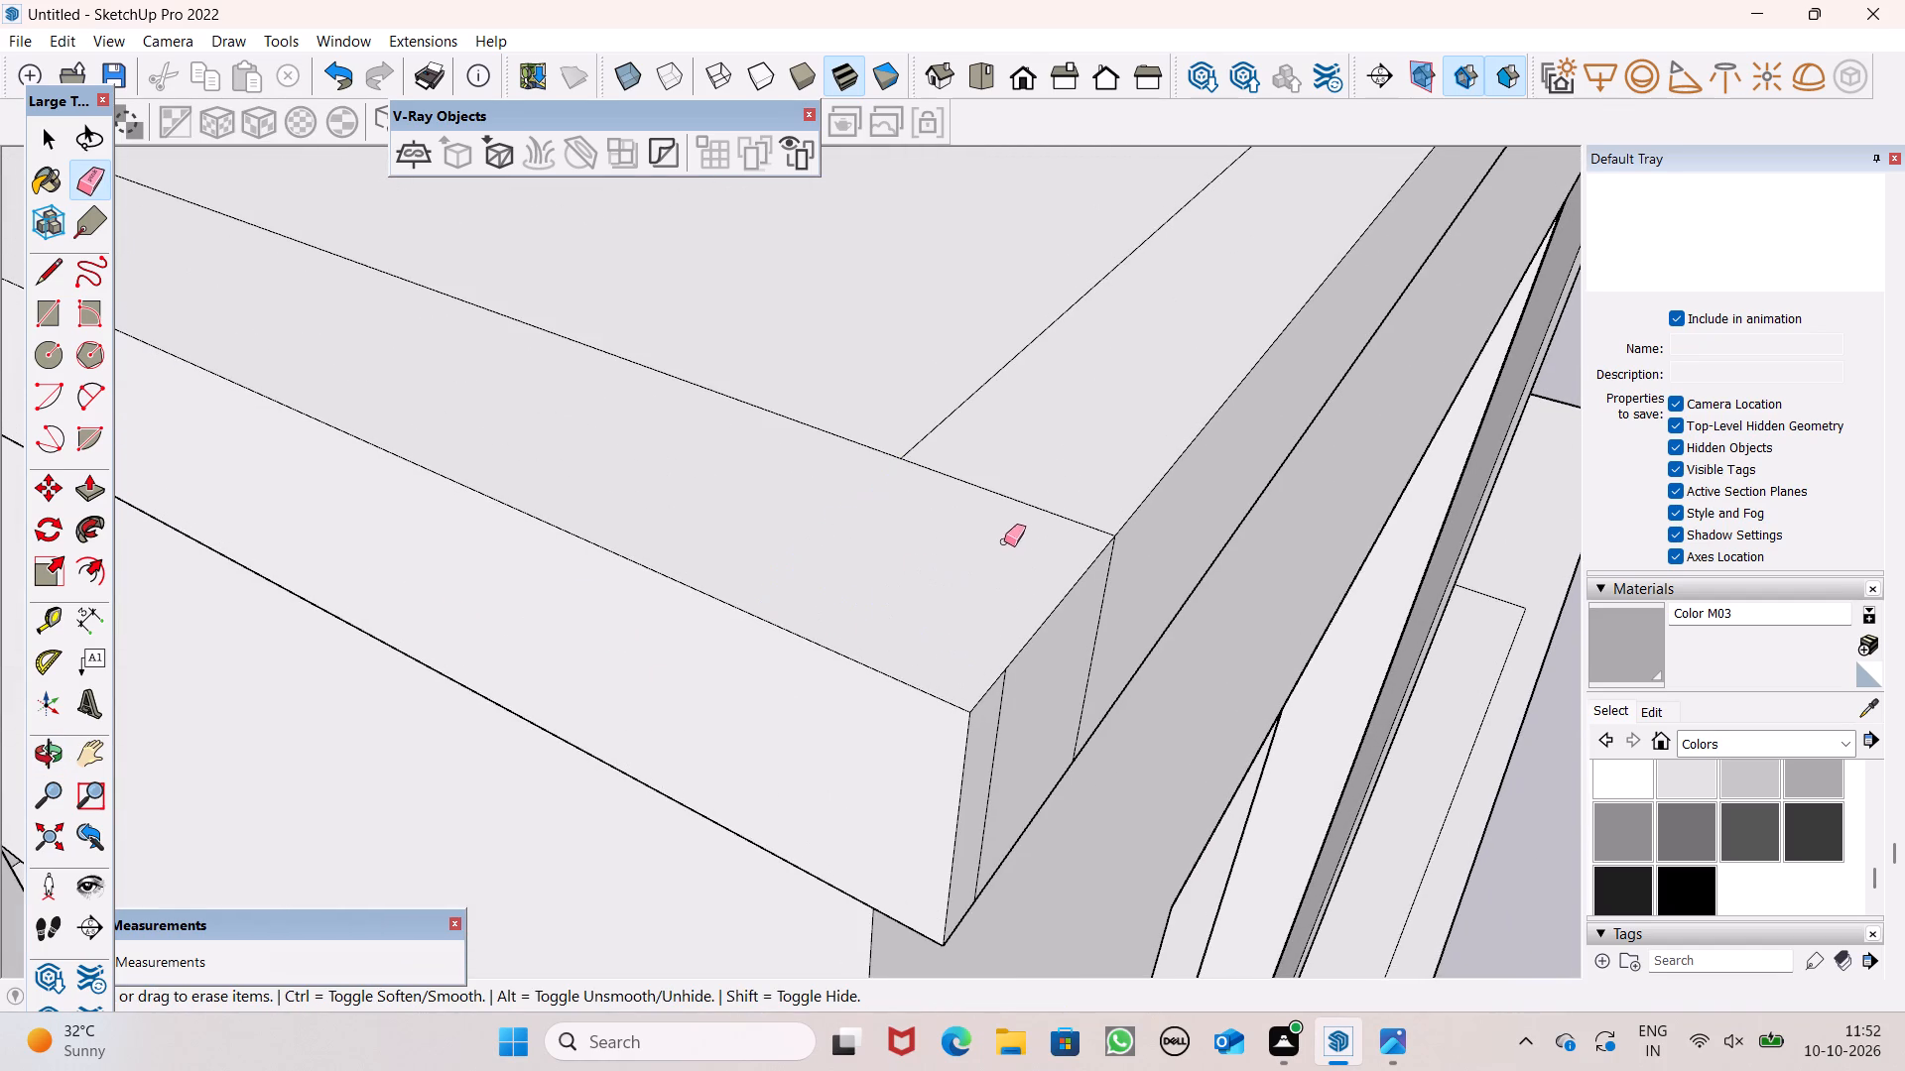
pyautogui.click(1030, 499)
pyautogui.click(1099, 635)
pyautogui.moveTo(1026, 712); pyautogui.dragTo(995, 737)
# Erase the vertical seam line on the front face of the roof ledge near the portal's notch-side corner.
pyautogui.scroll(-11, 419, 621)
pyautogui.scroll(-6, 496, 545)
pyautogui.scroll(-3, 702, 594)
pyautogui.moveTo(832, 651); pyautogui.dragTo(669, 464, button='middle')
pyautogui.scroll(1, 669, 466)
pyautogui.scroll(-10, 667, 559)
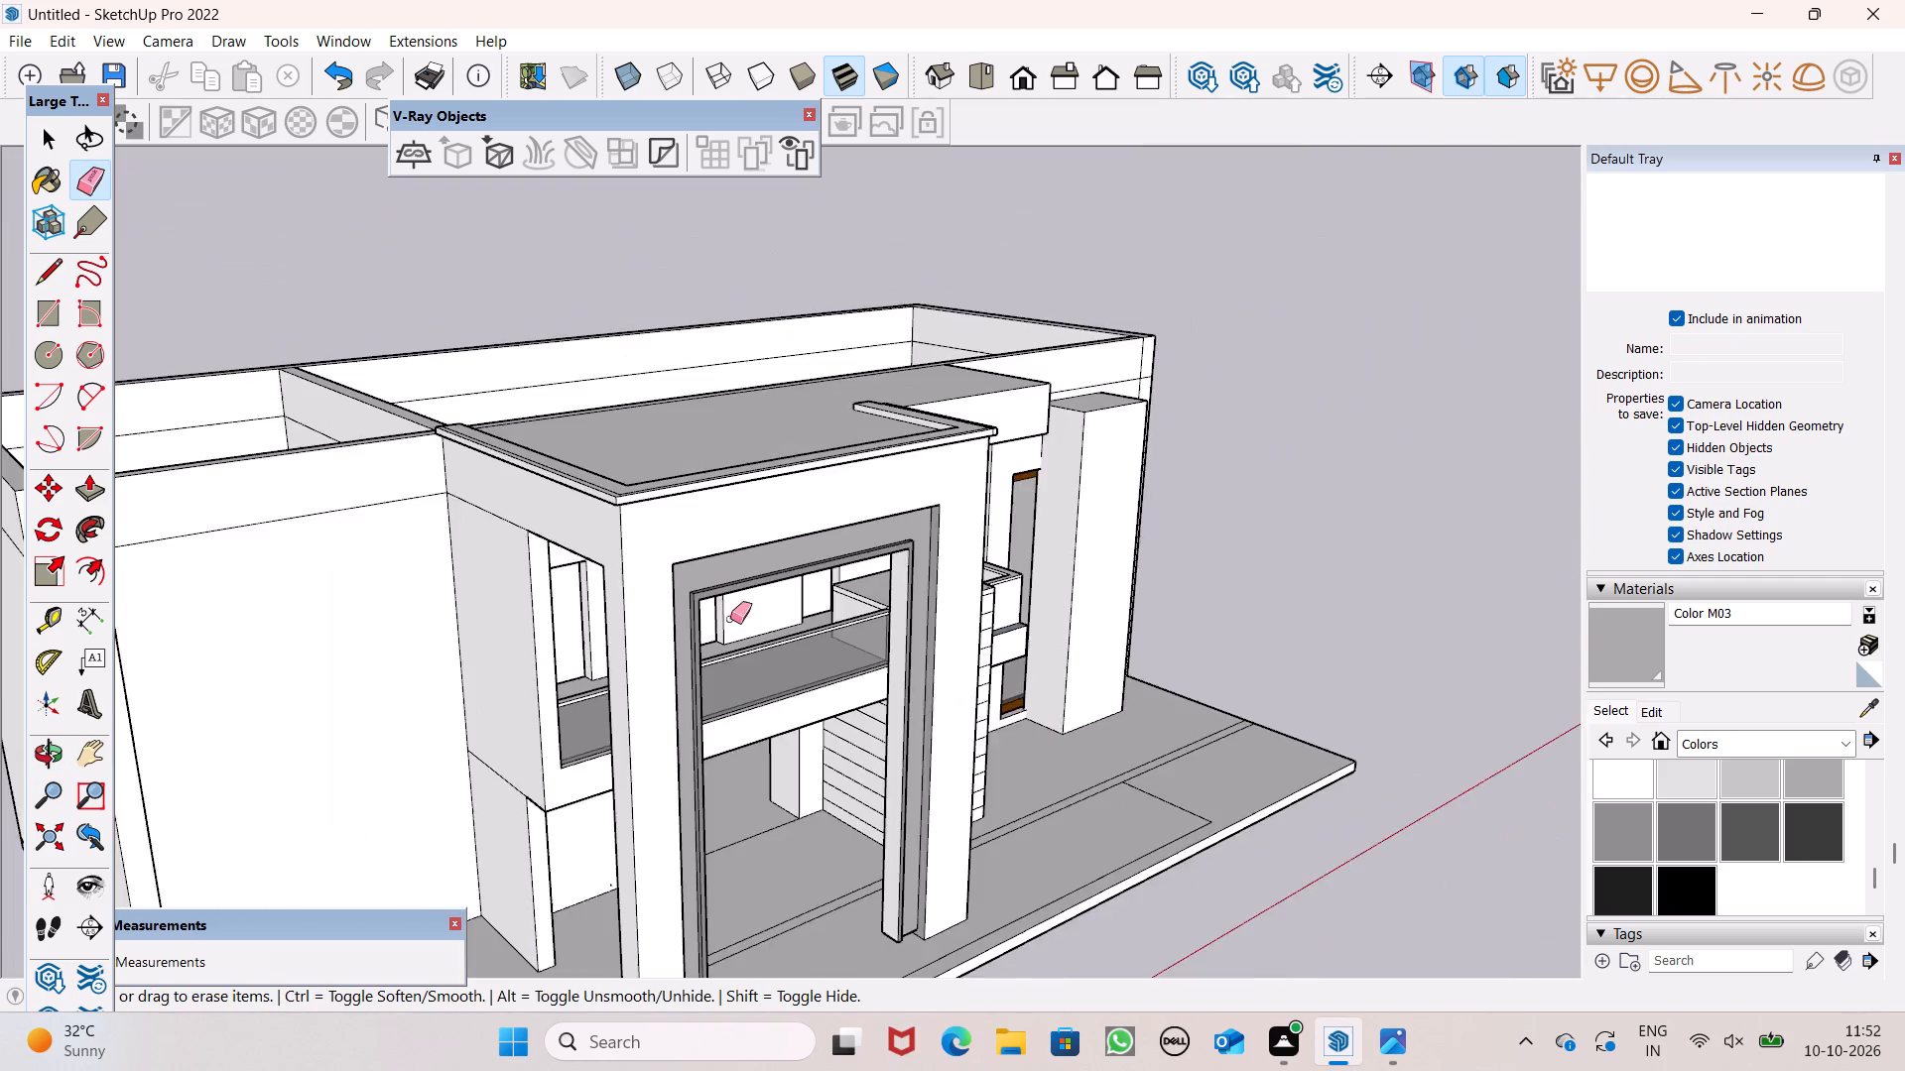
pyautogui.scroll(1, 742, 619)
pyautogui.moveTo(742, 619); pyautogui.dragTo(393, 501, button='middle')
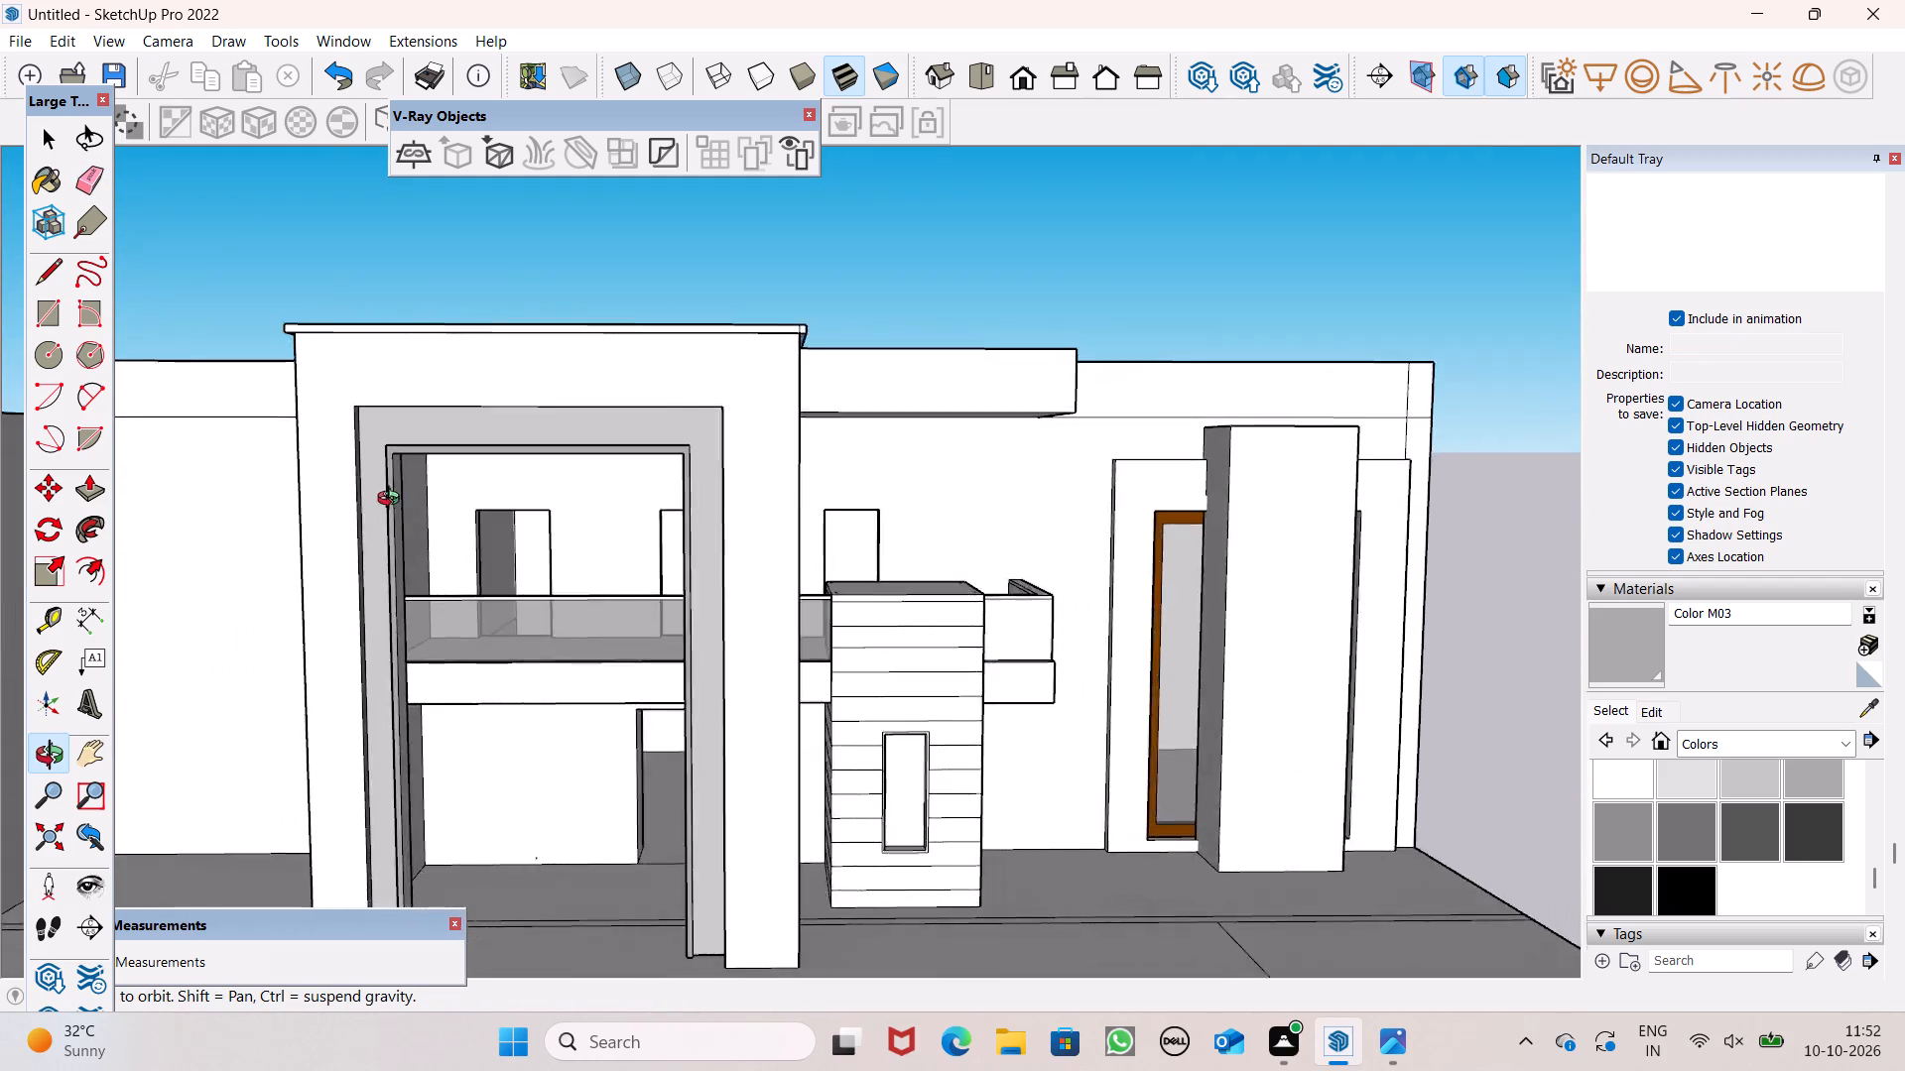
pyautogui.moveTo(393, 501); pyautogui.dragTo(246, 508, button='middle')
pyautogui.middleClick(246, 508)
pyautogui.scroll(13, 720, 284)
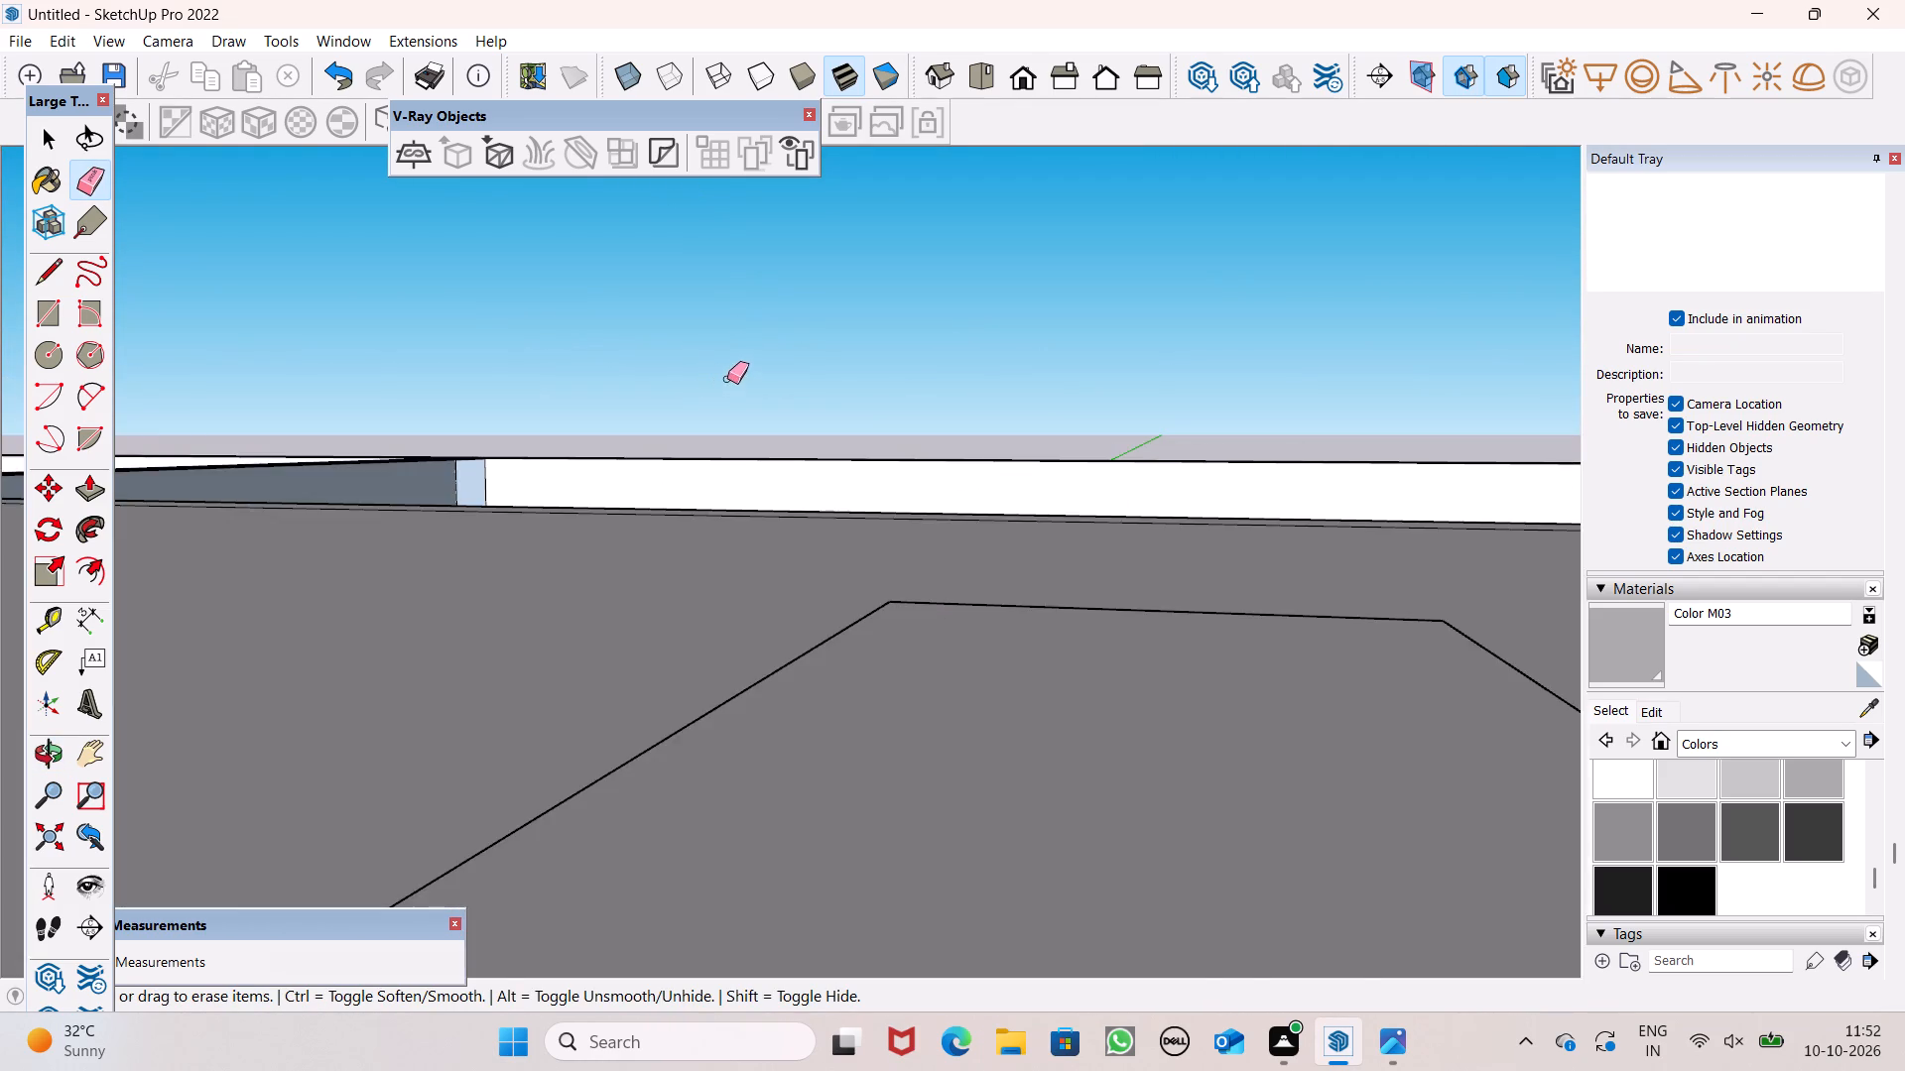
pyautogui.scroll(-10, 732, 384)
pyautogui.moveTo(743, 386); pyautogui.dragTo(812, 476, button='middle')
pyautogui.scroll(8, 816, 489)
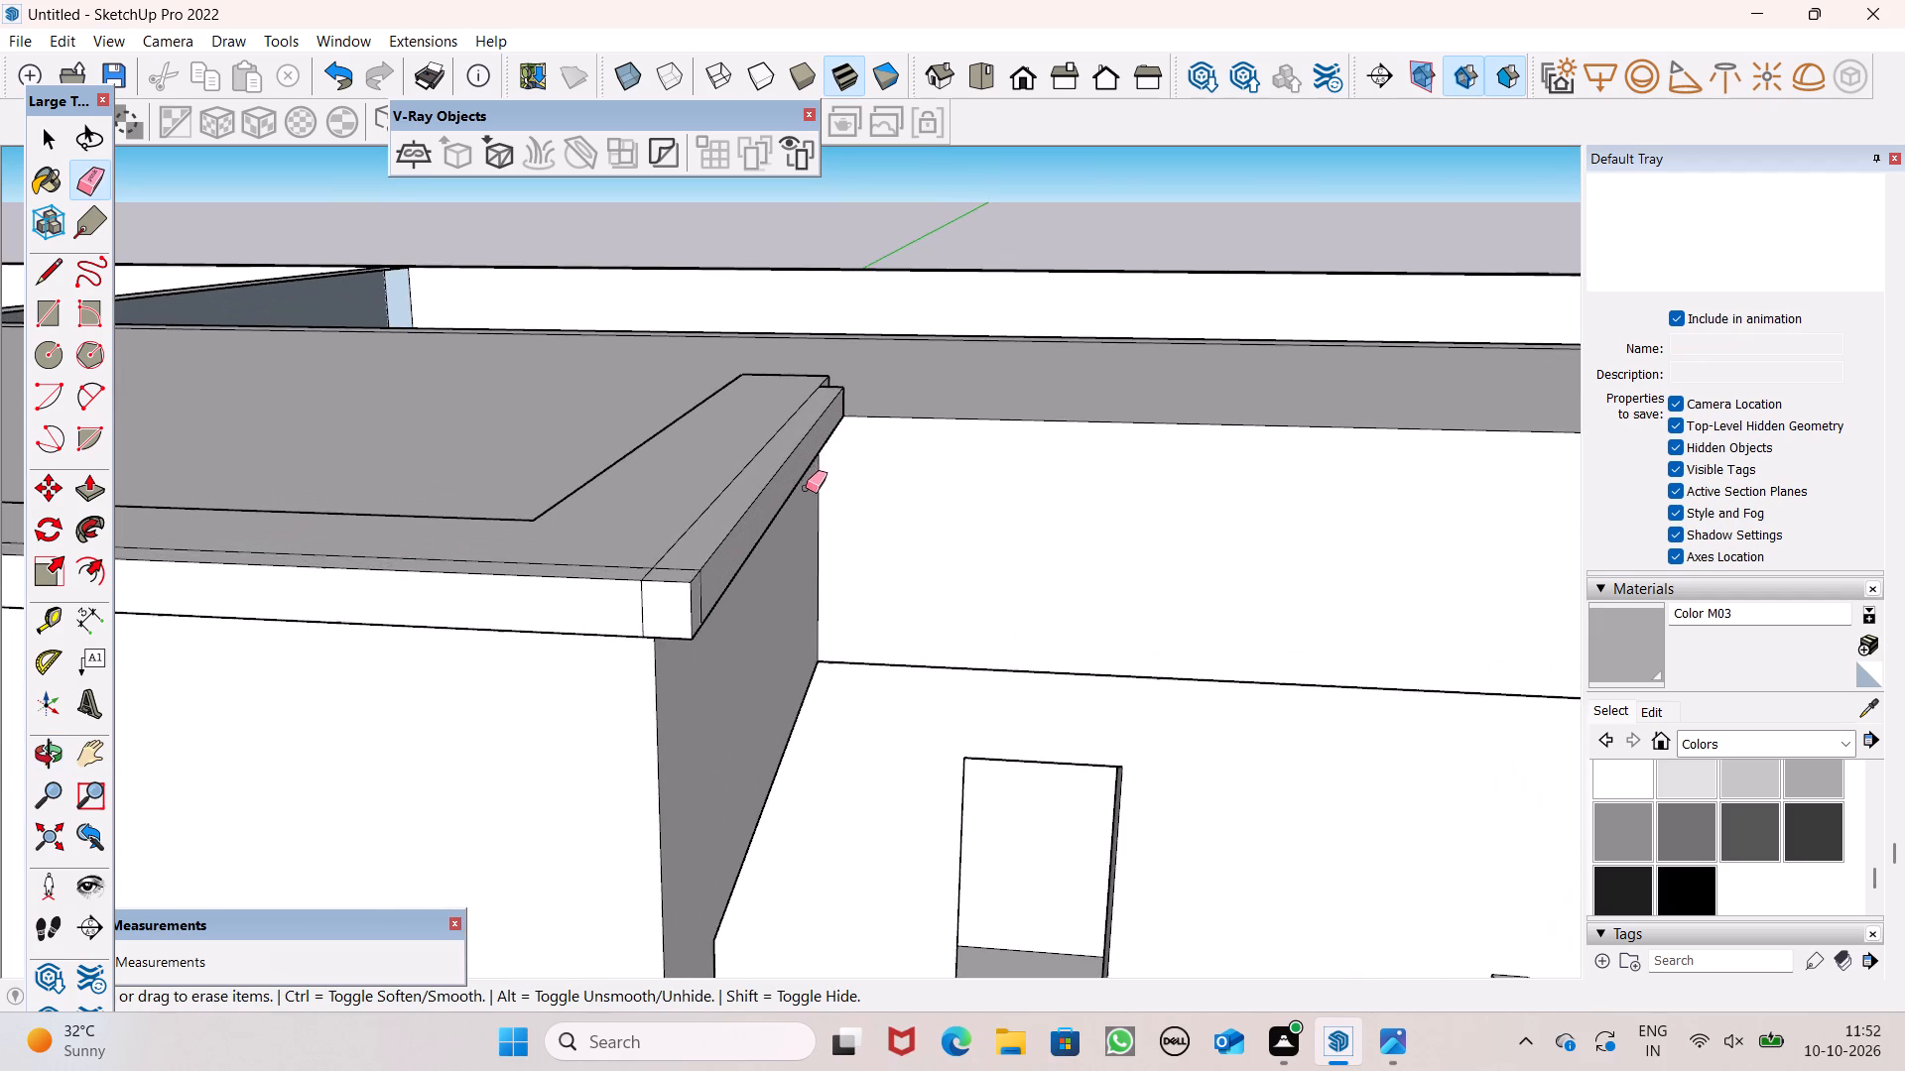
pyautogui.scroll(5, 762, 538)
pyautogui.middleClick(730, 560)
pyautogui.moveTo(516, 670); pyautogui.dragTo(535, 664)
pyautogui.moveTo(547, 662); pyautogui.dragTo(518, 668)
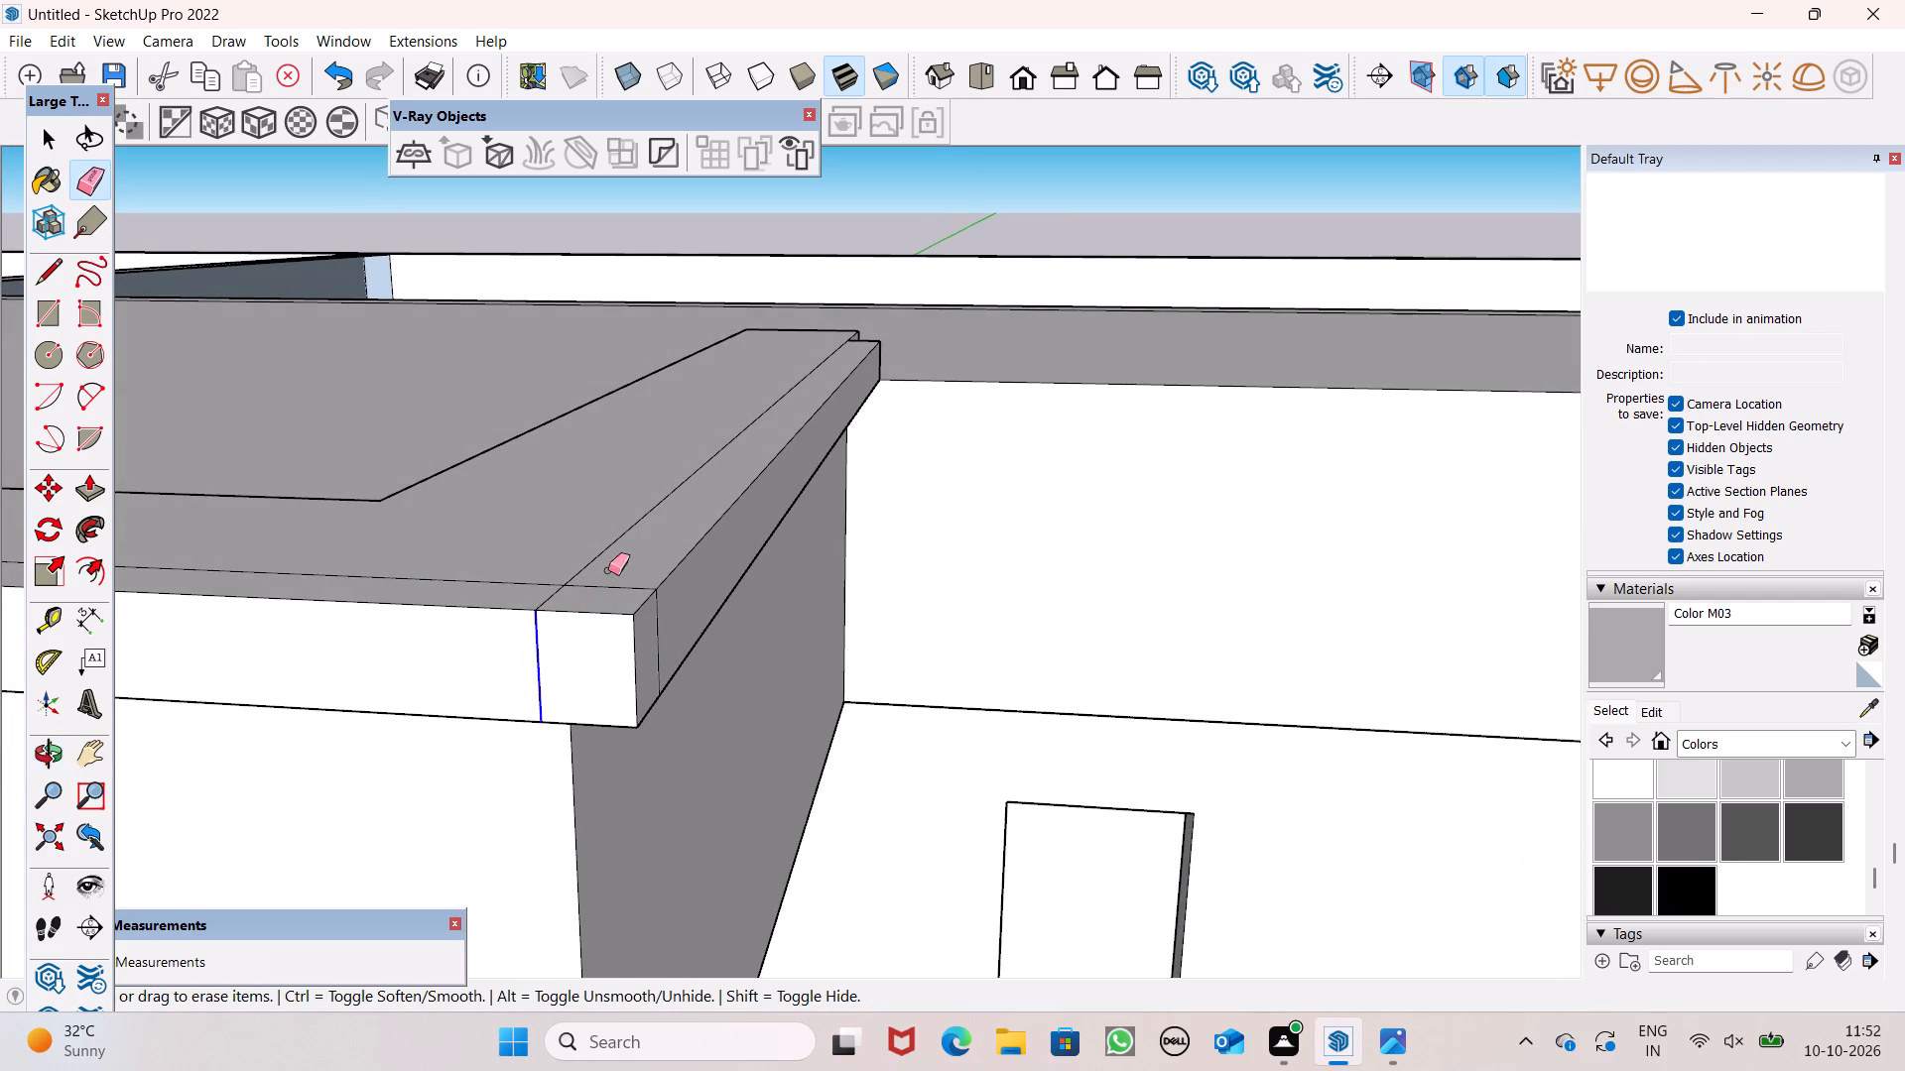
# Erase the remaining seam lines on the top and side faces of the ledge at the notch-side front corner.
pyautogui.scroll(-2, 621, 566)
pyautogui.moveTo(703, 579); pyautogui.dragTo(746, 793, button='middle')
pyautogui.scroll(1, 748, 770)
pyautogui.moveTo(326, 458); pyautogui.dragTo(397, 459)
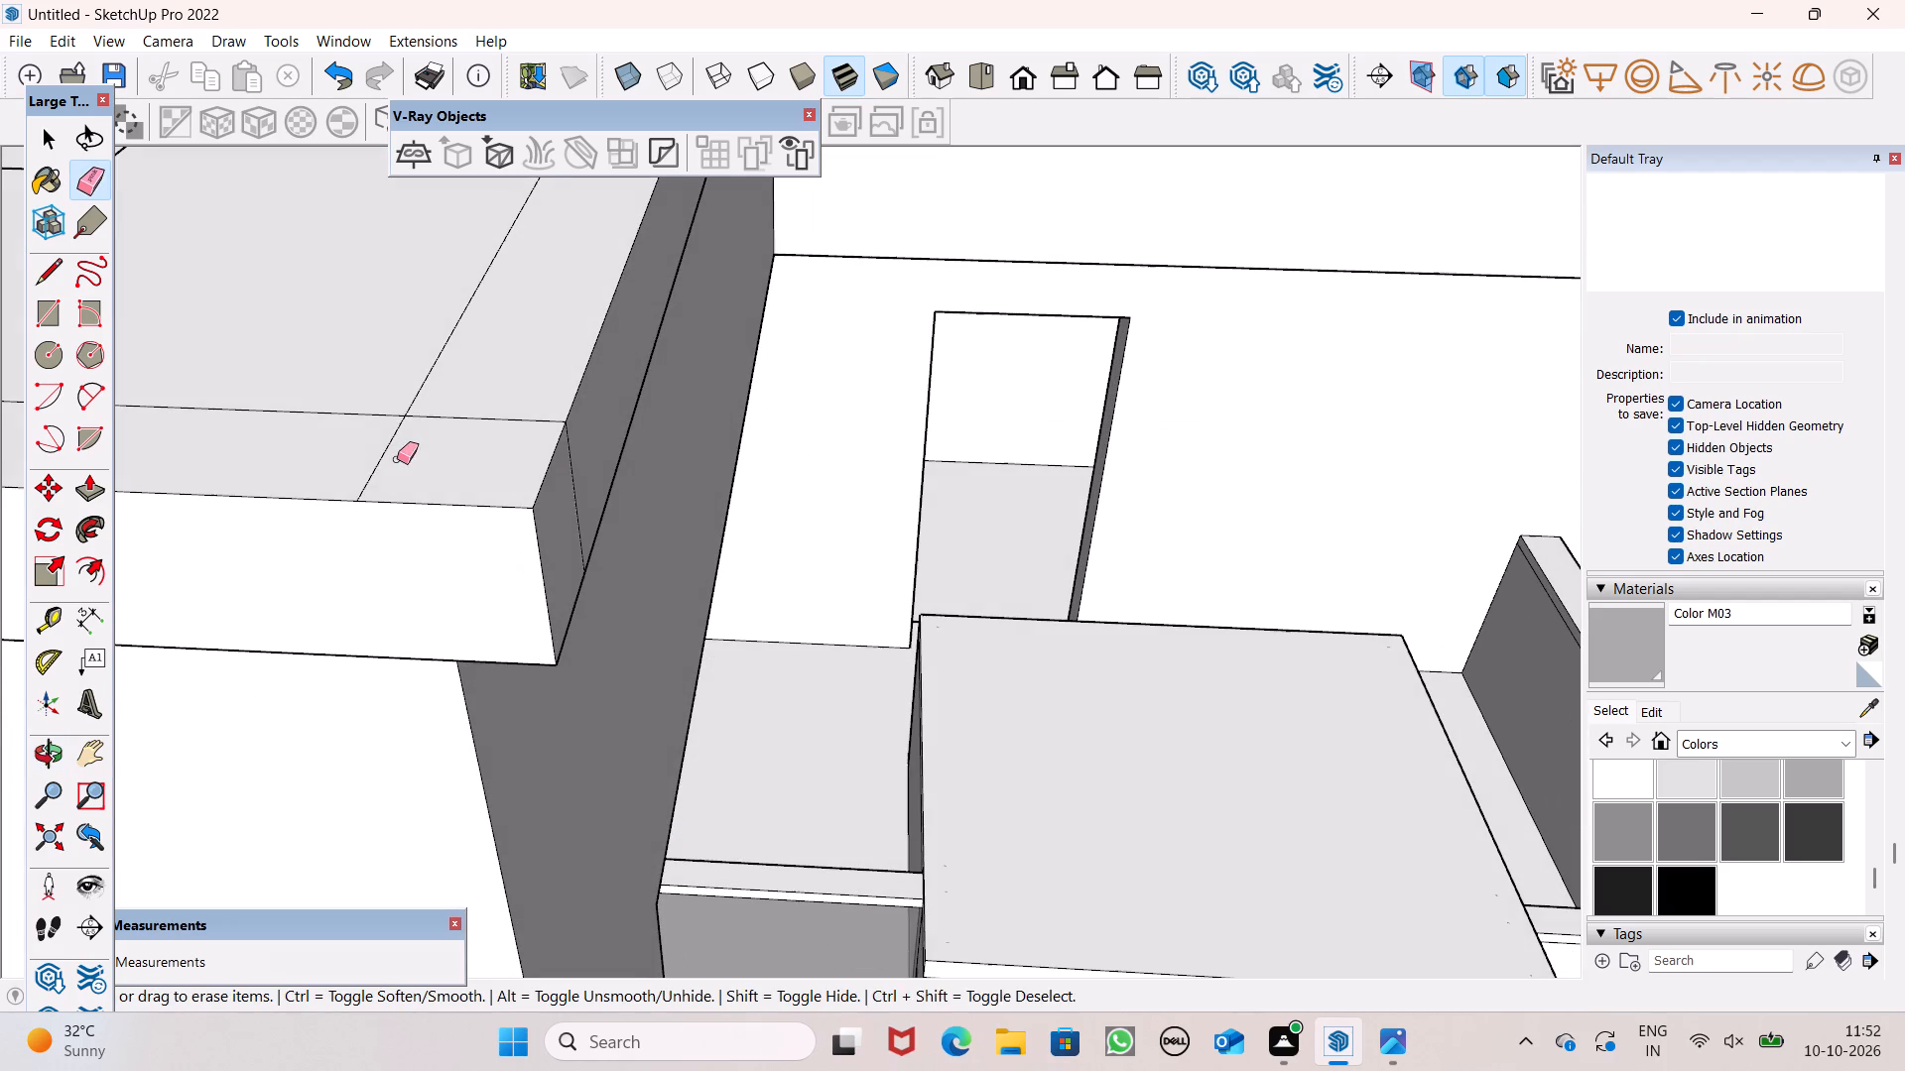
pyautogui.moveTo(397, 459); pyautogui.dragTo(398, 460)
pyautogui.moveTo(488, 395); pyautogui.dragTo(486, 431)
pyautogui.moveTo(563, 479); pyautogui.dragTo(575, 465)
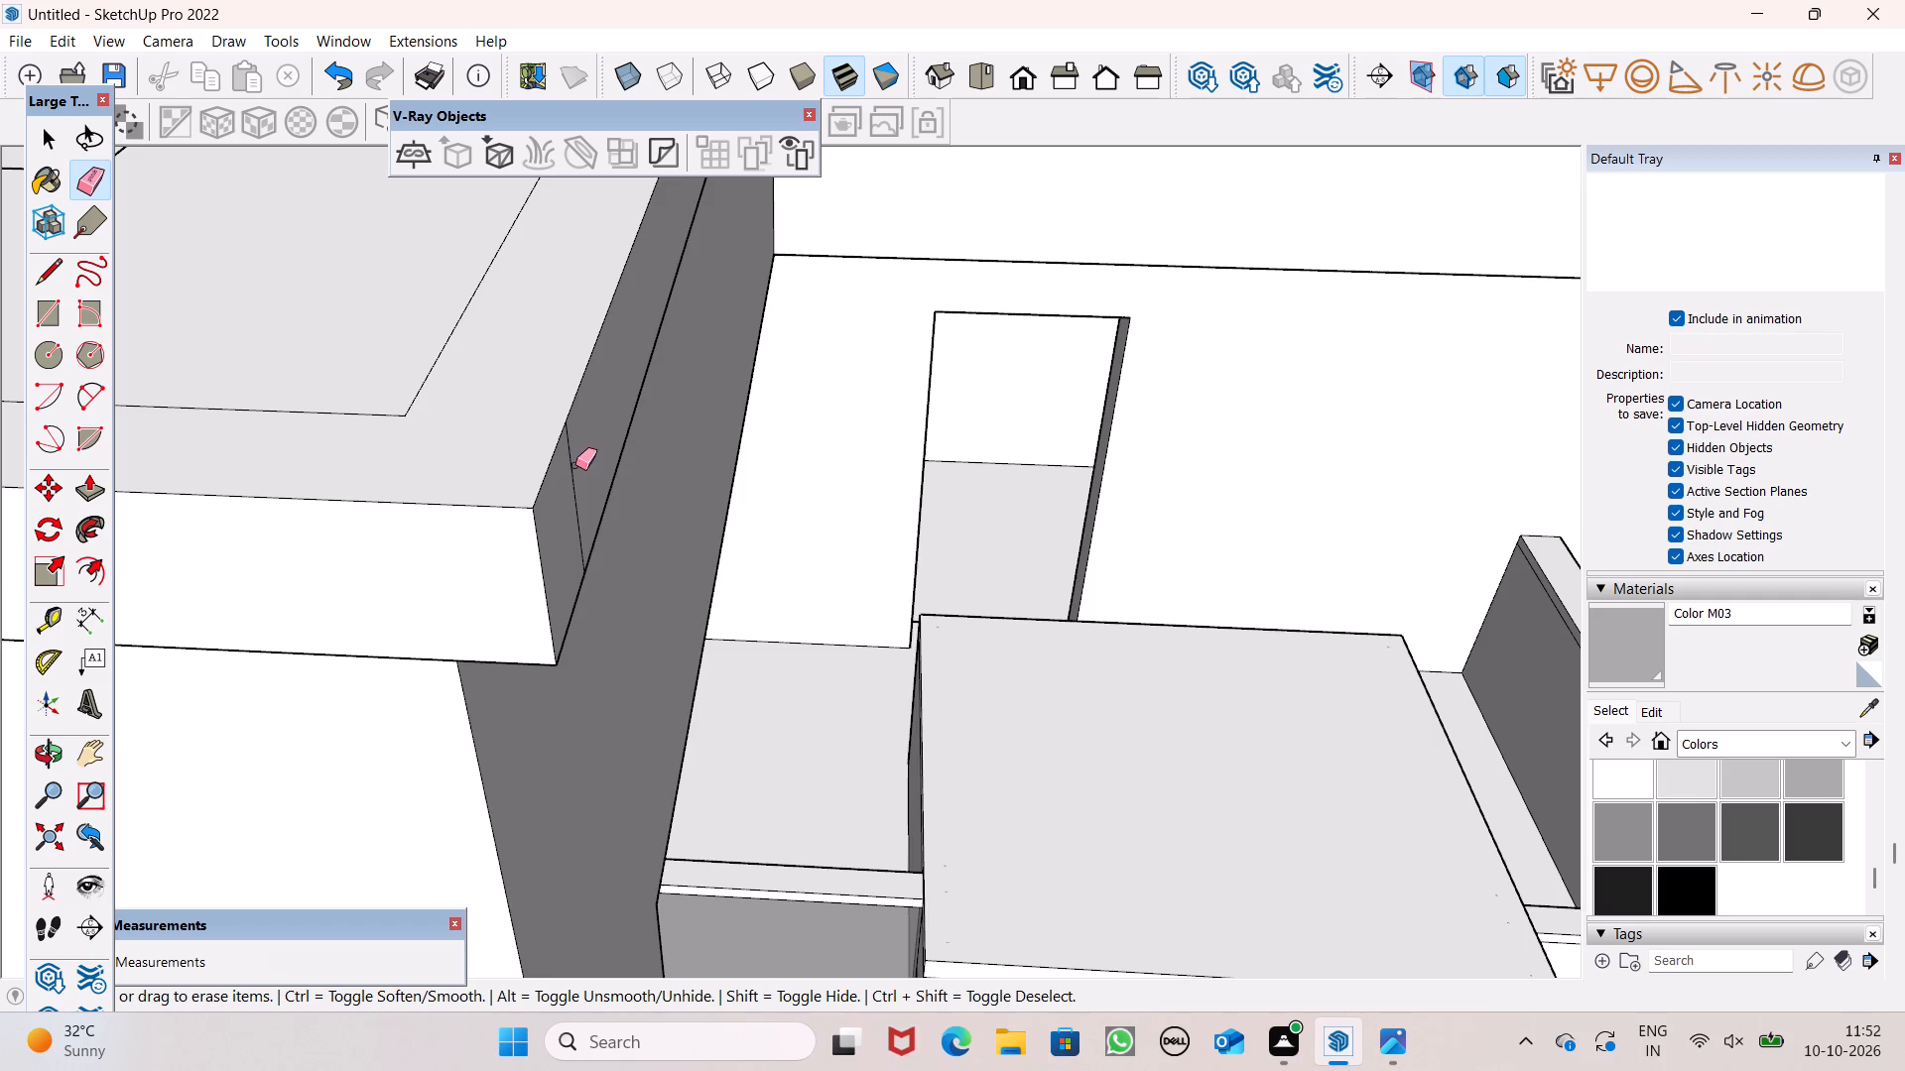
pyautogui.moveTo(575, 465); pyautogui.dragTo(575, 466)
# Examine the portal's projecting roof ledge and the facade from the front and from the notch side.
pyautogui.scroll(-6, 576, 496)
pyautogui.scroll(1, 687, 578)
pyautogui.scroll(-10, 687, 578)
pyautogui.moveTo(899, 627); pyautogui.dragTo(857, 425, button='middle')
pyautogui.scroll(1, 857, 425)
pyautogui.scroll(-4, 857, 426)
pyautogui.moveTo(857, 428); pyautogui.dragTo(888, 343, button='middle')
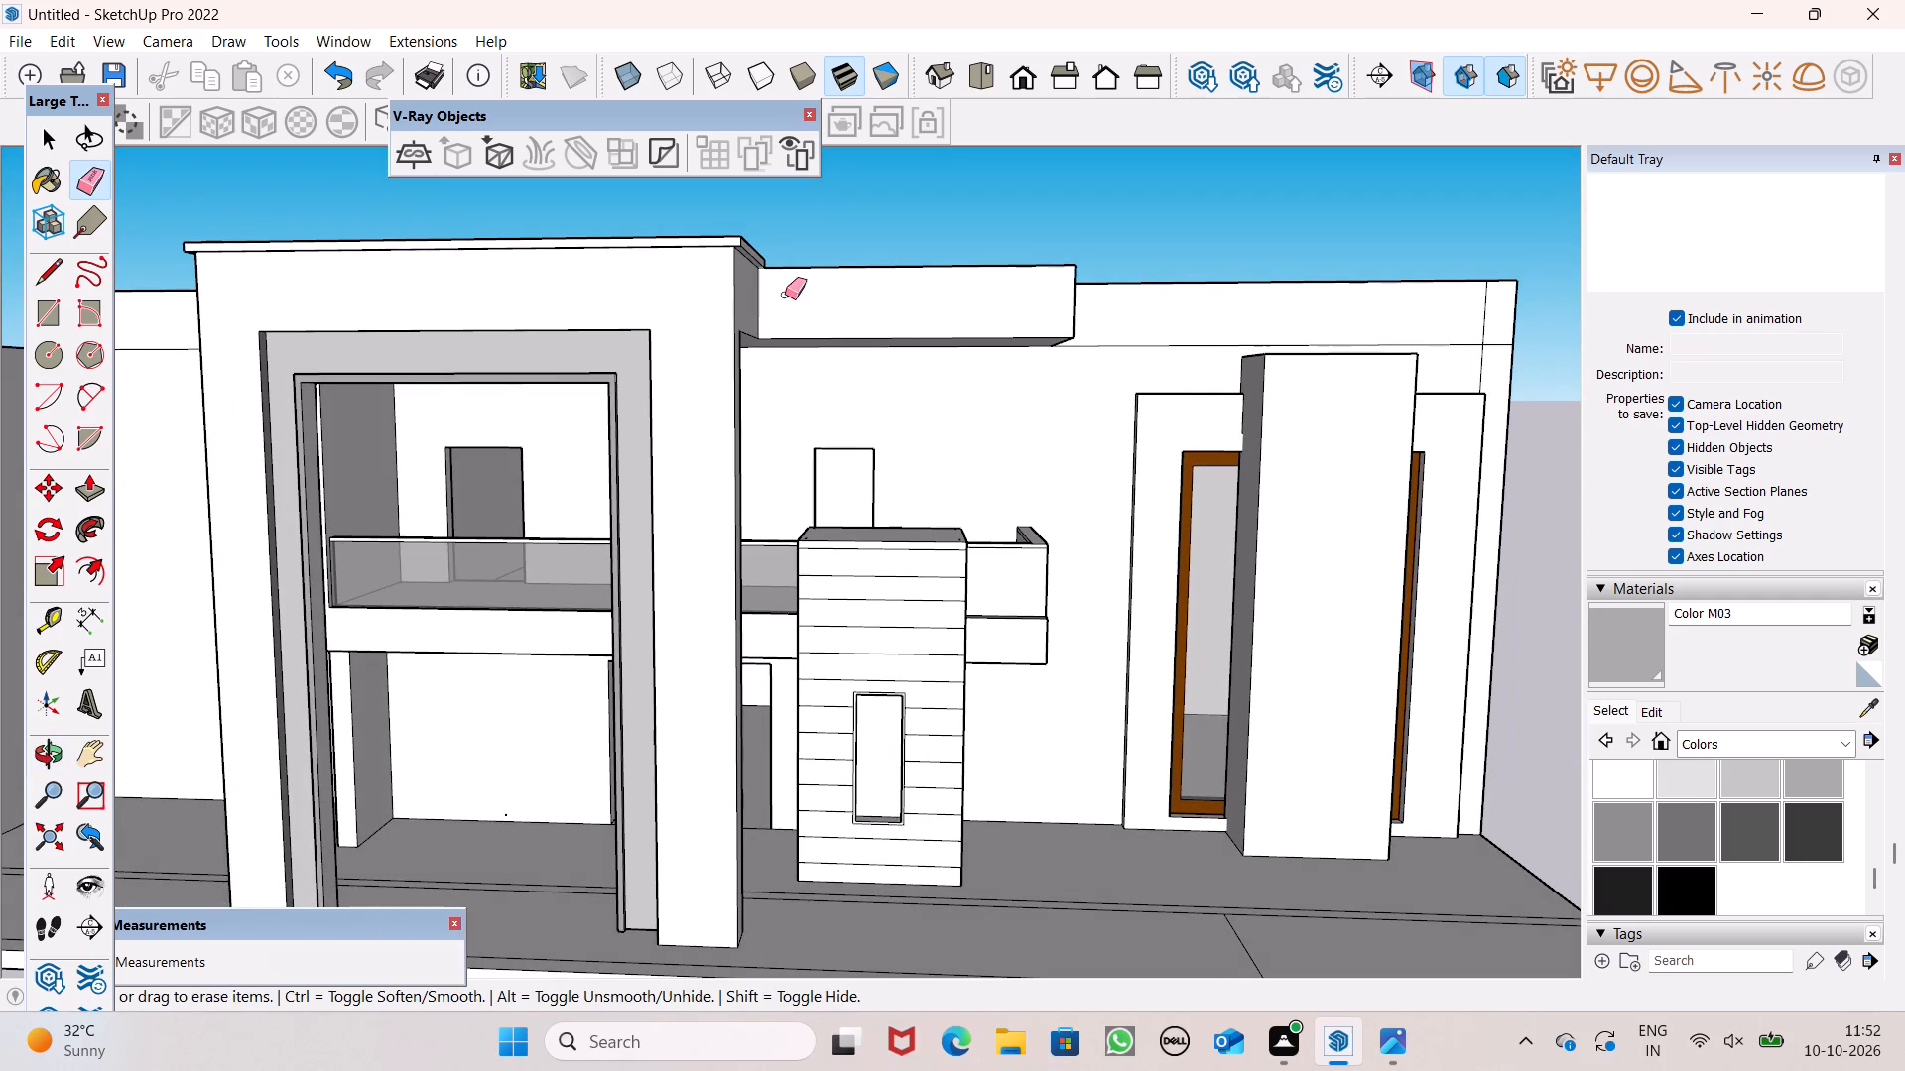
pyautogui.press('space')
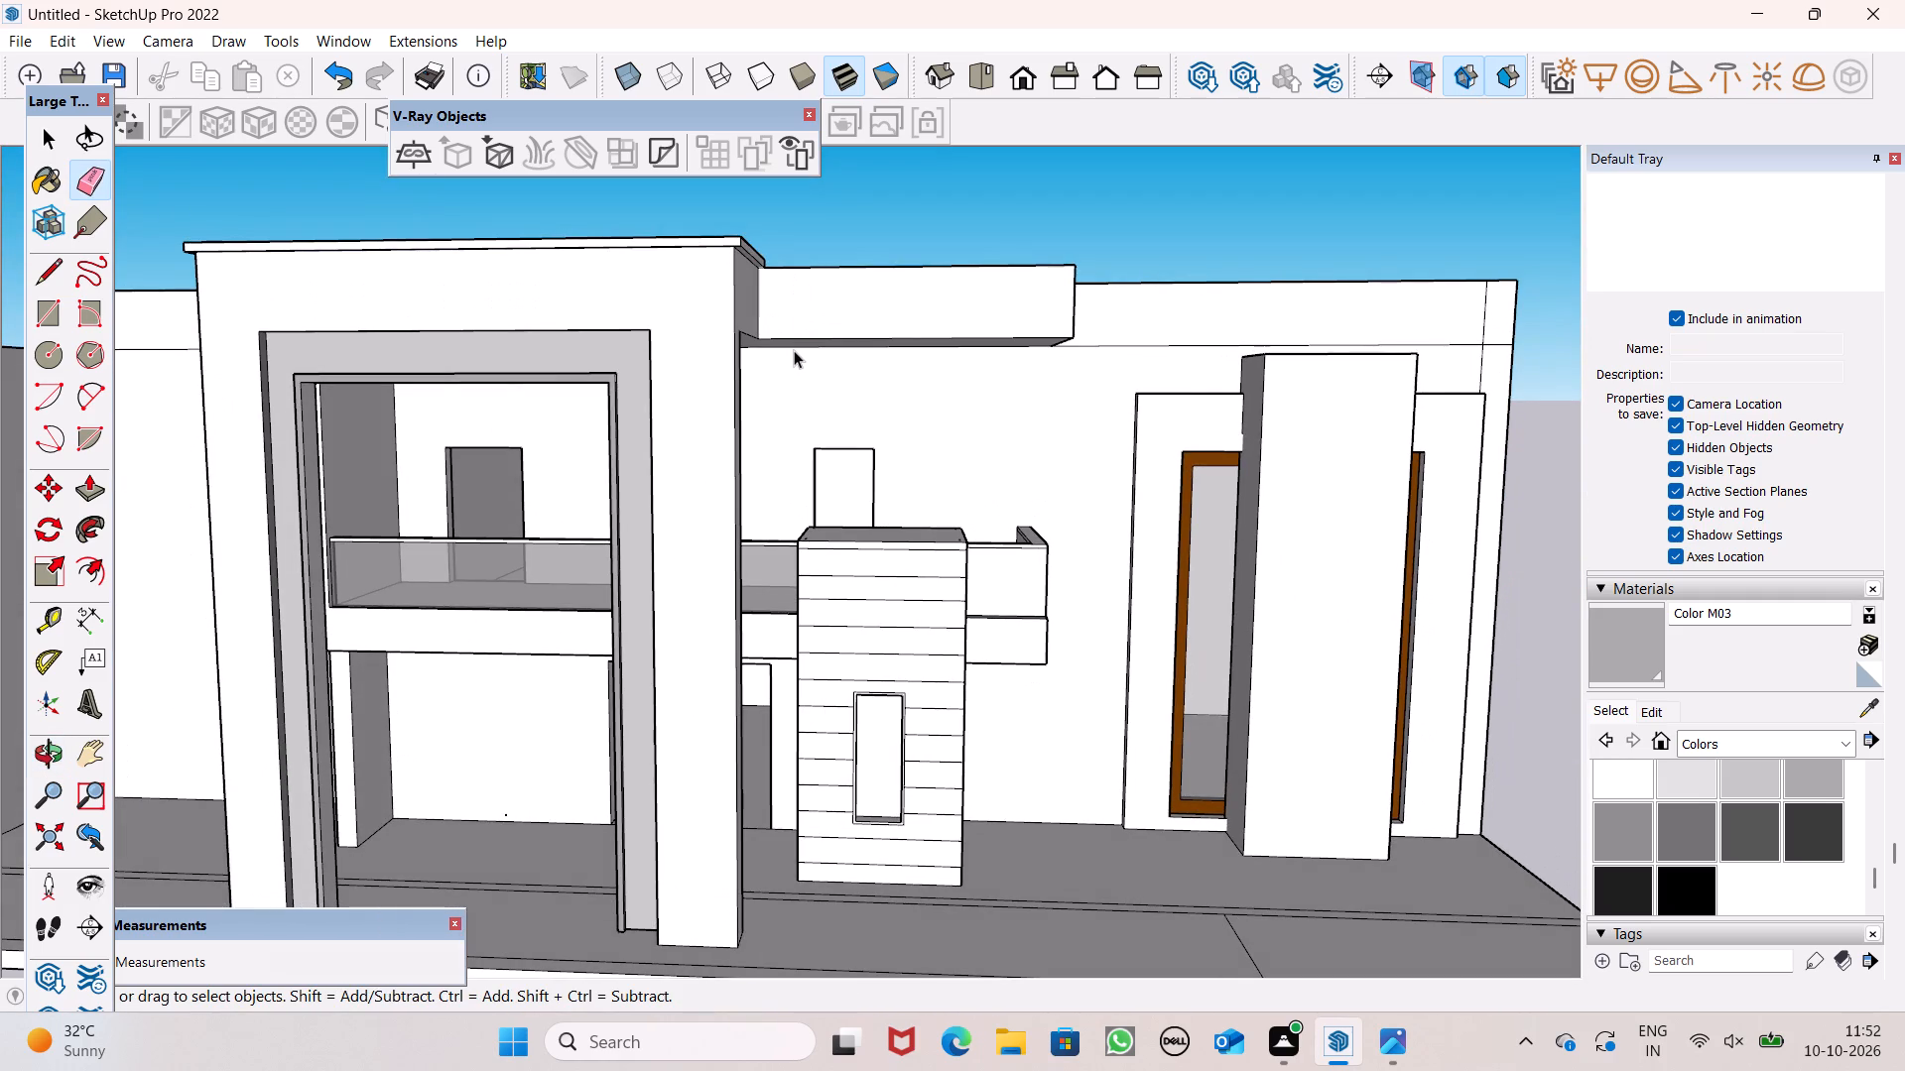
pyautogui.moveTo(799, 358); pyautogui.dragTo(545, 428, button='middle')
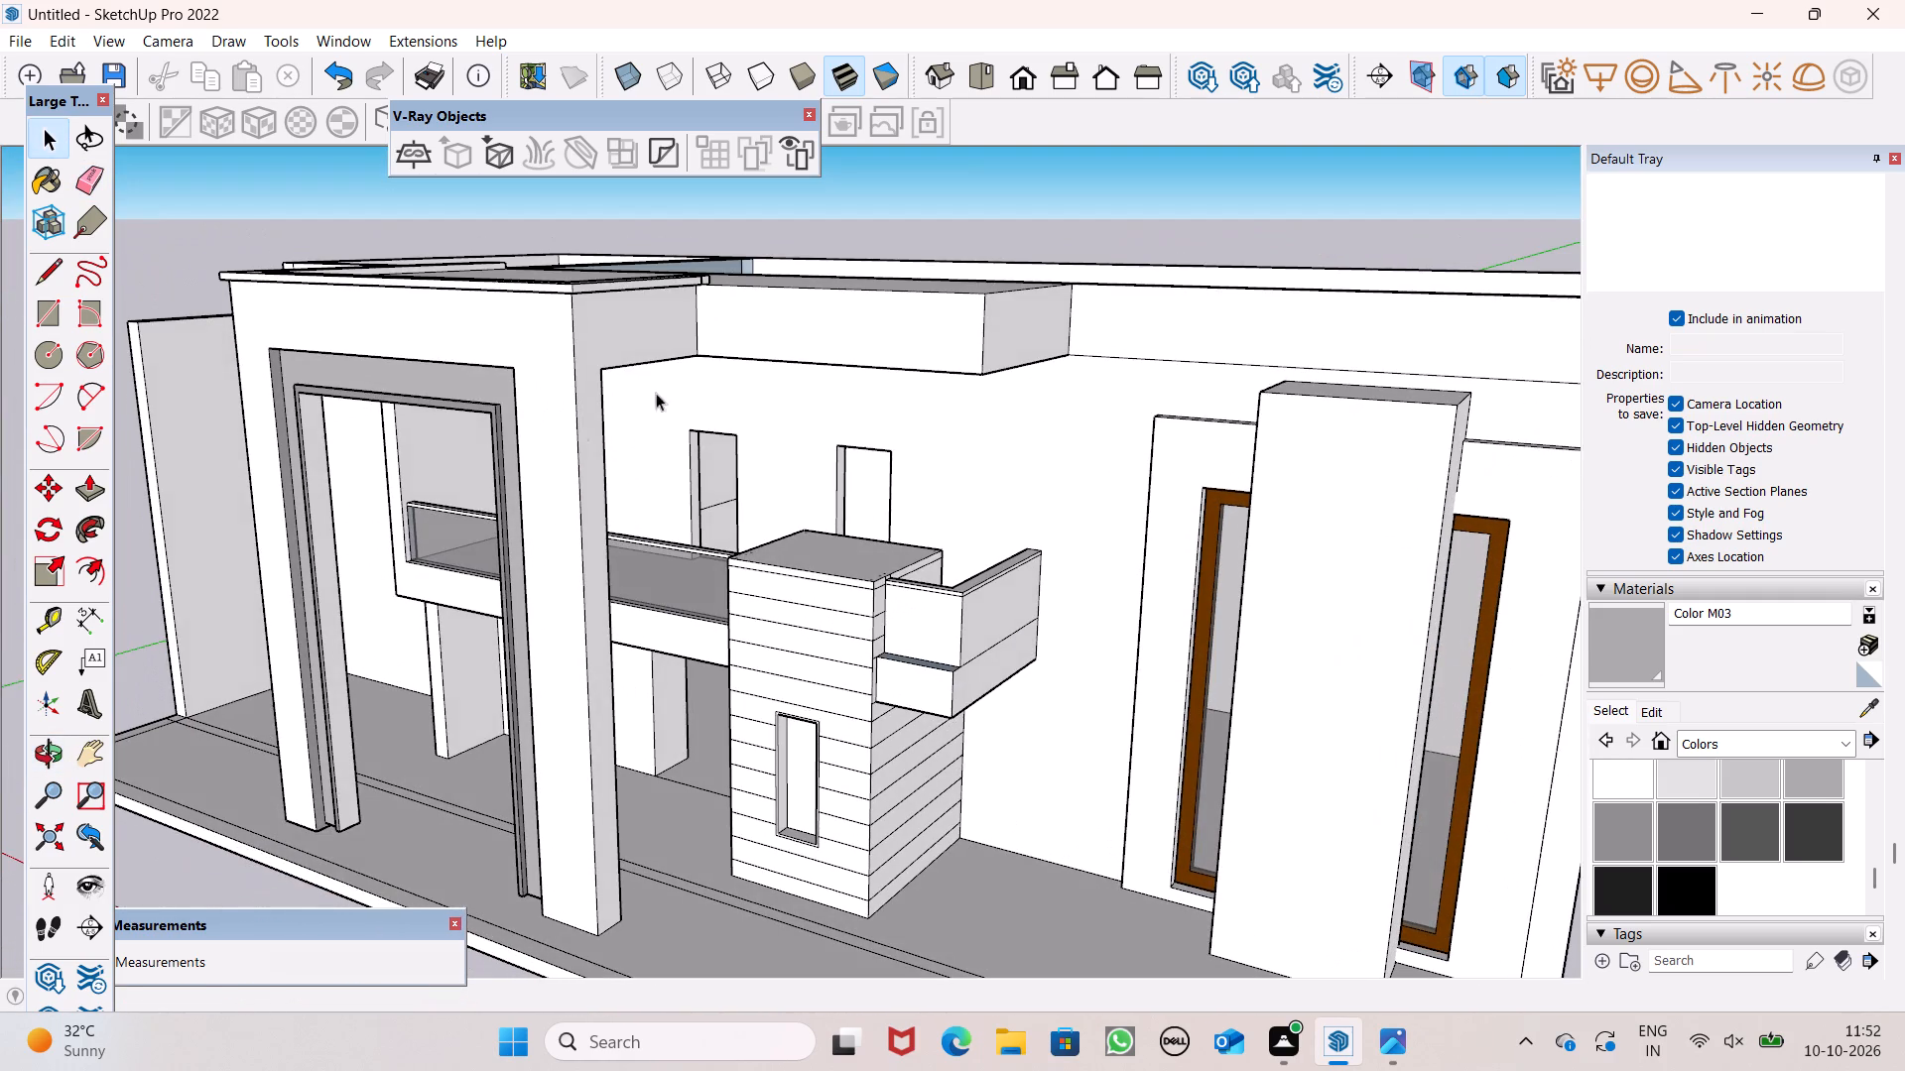
# Examine the facade, the portal's roof ledge and the flat roof from below, from the front and from above.
pyautogui.moveTo(851, 443); pyautogui.dragTo(769, 289, button='middle')
pyautogui.scroll(1, 769, 289)
pyautogui.moveTo(766, 313); pyautogui.dragTo(748, 260, button='middle')
pyautogui.scroll(1, 766, 308)
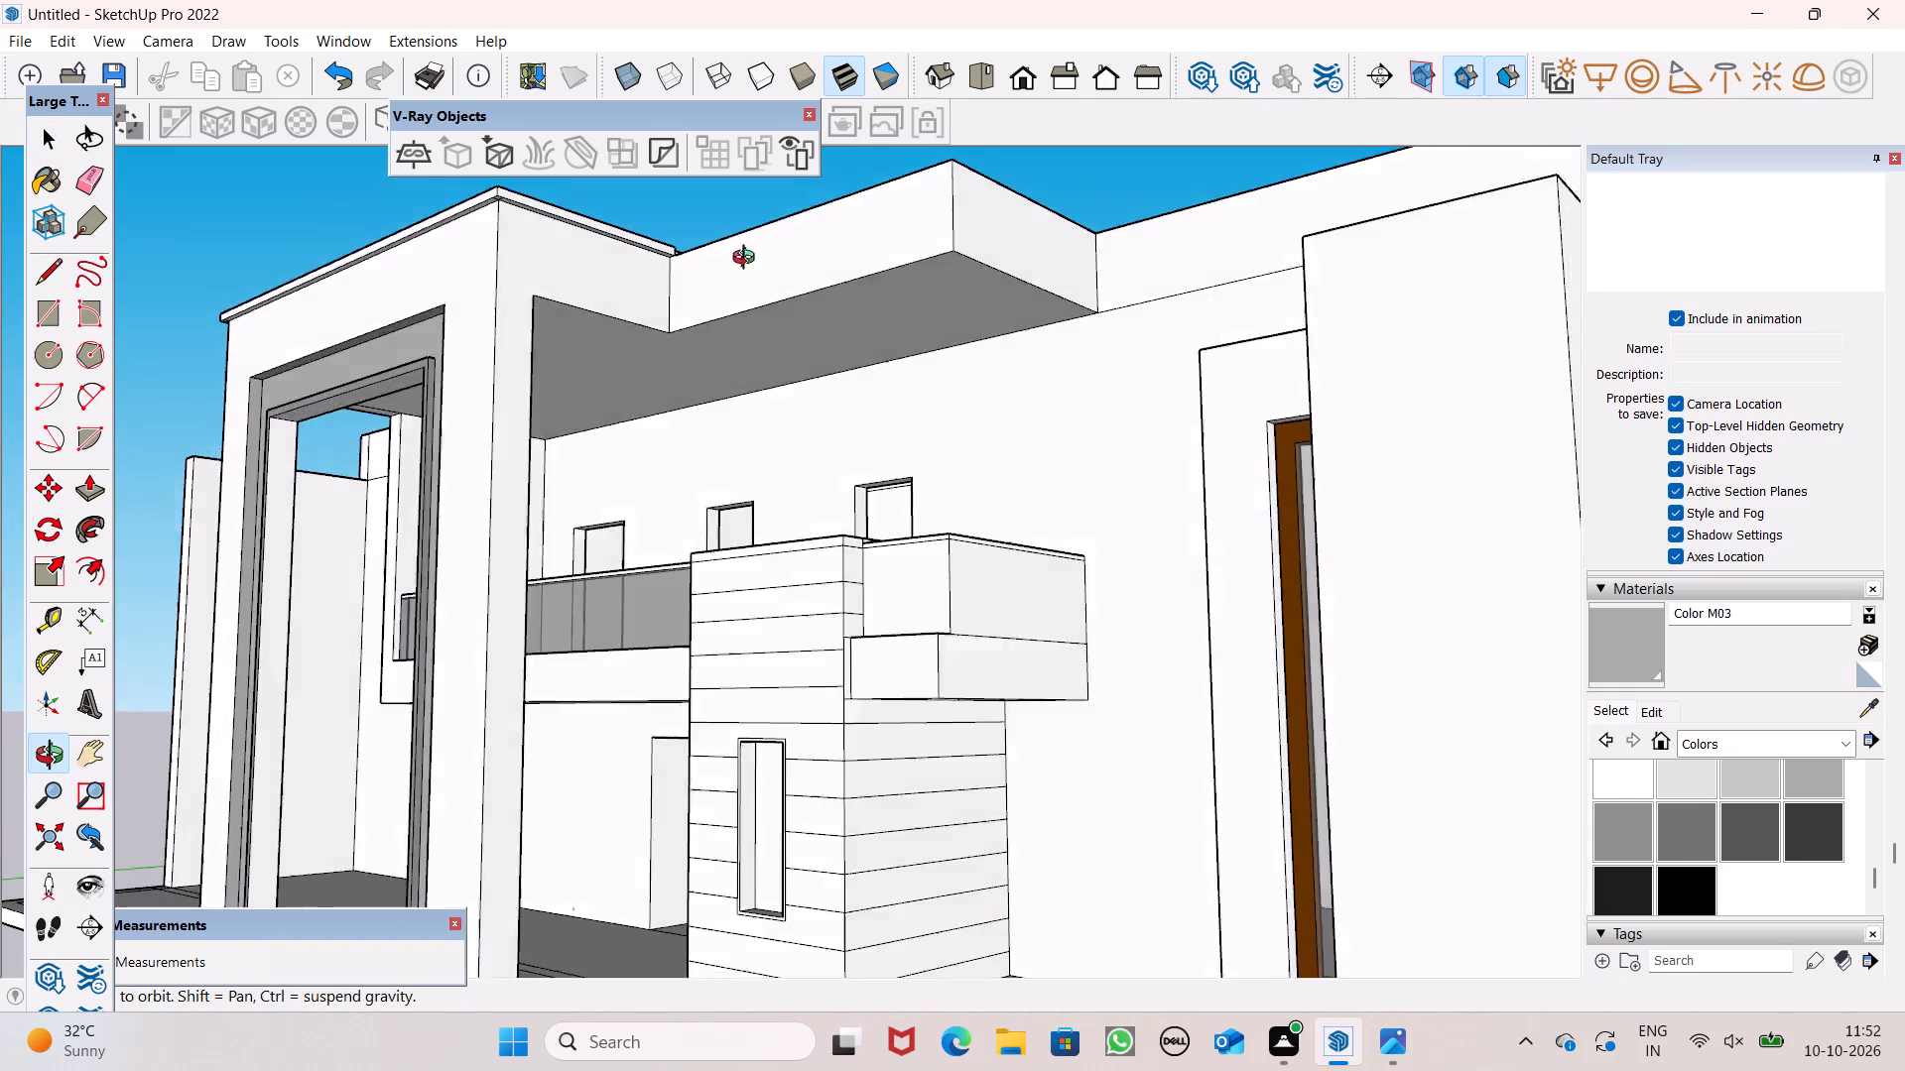
pyautogui.moveTo(748, 260); pyautogui.dragTo(659, 189, button='middle')
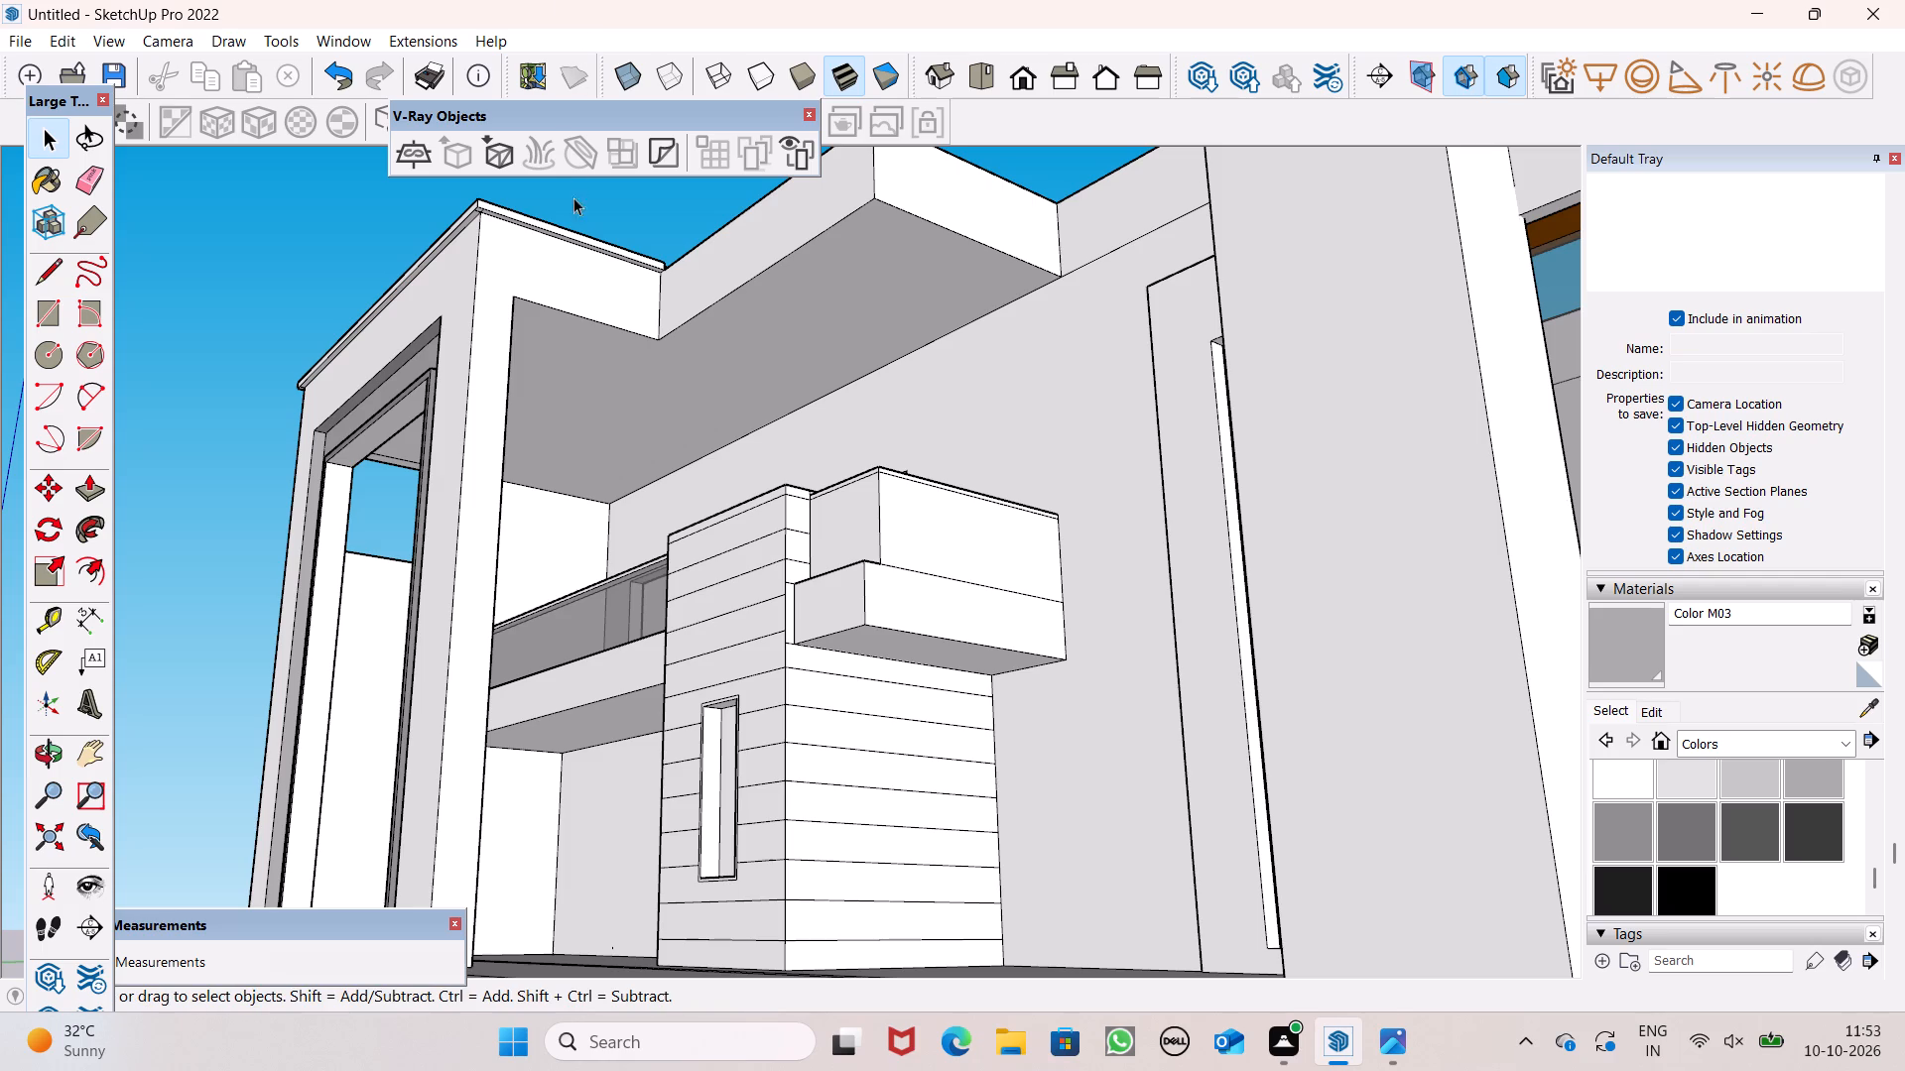
pyautogui.scroll(-3, 679, 337)
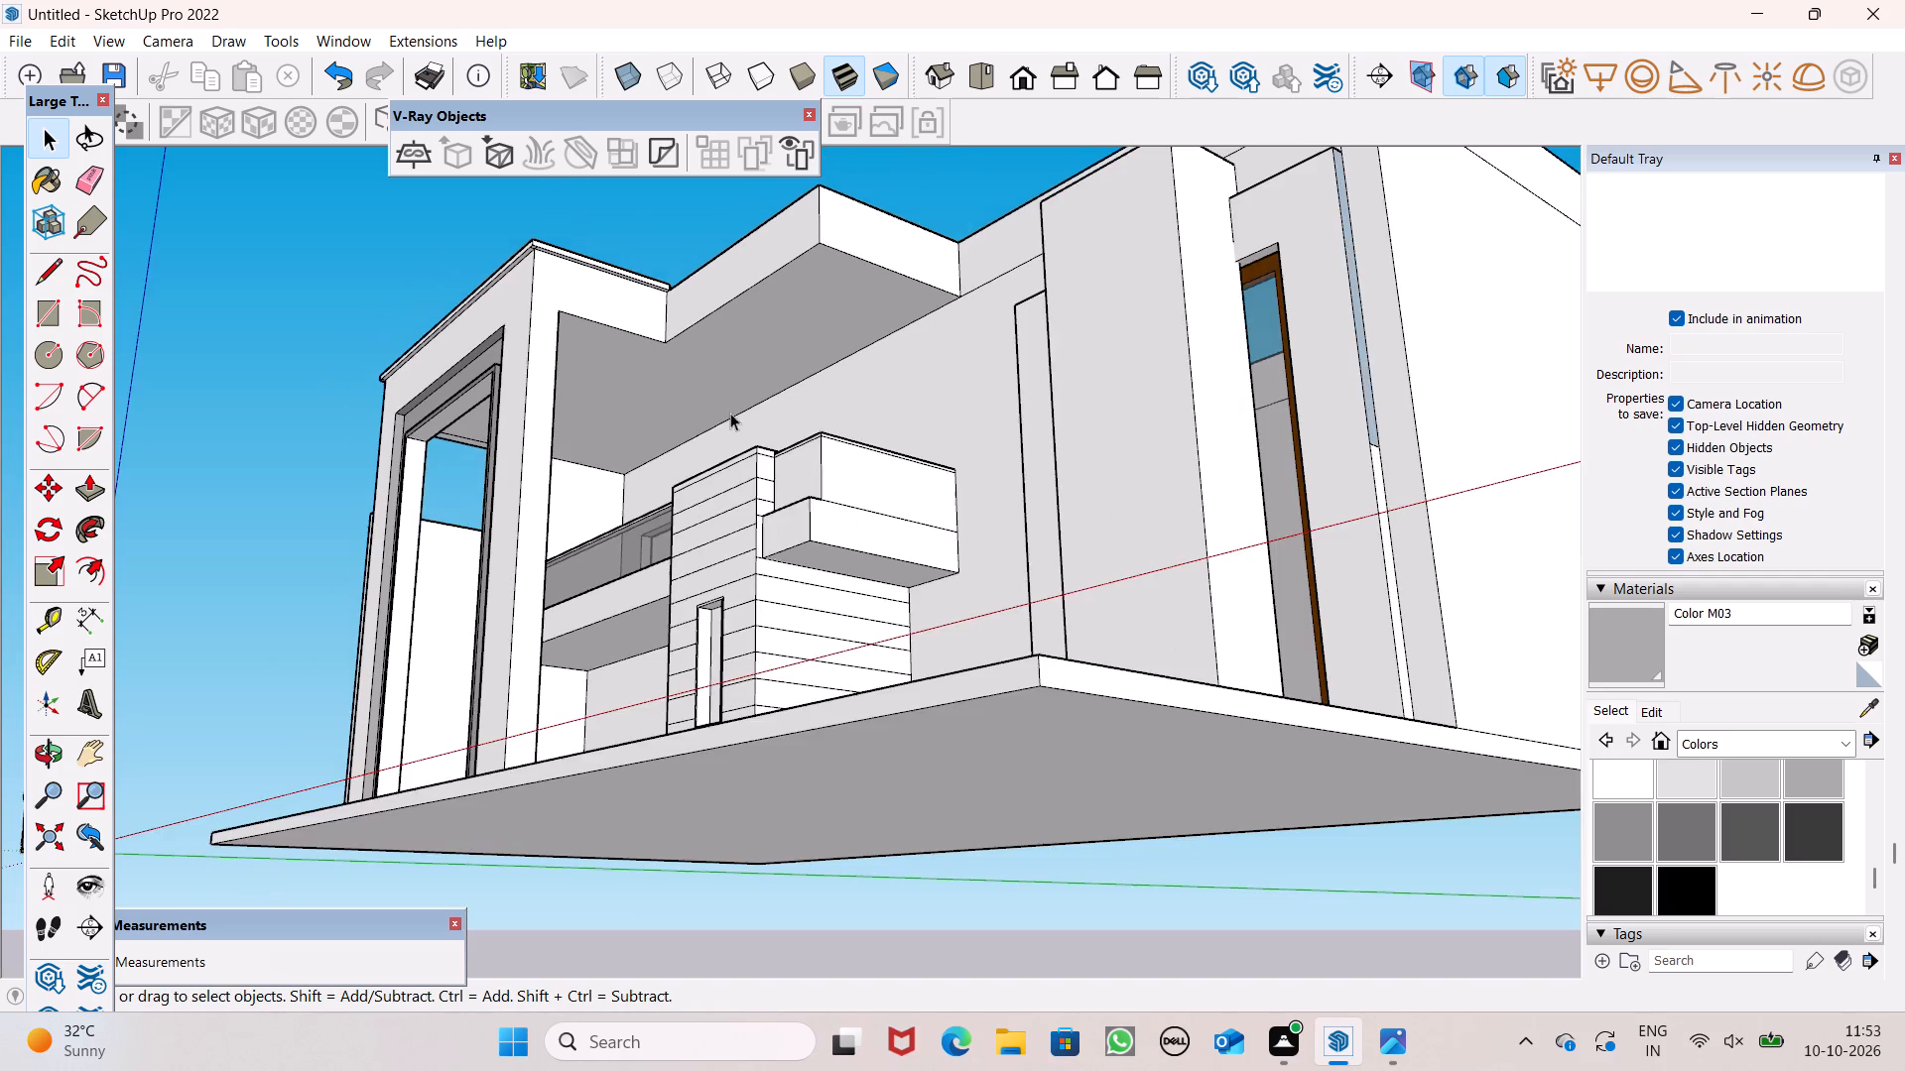
pyautogui.moveTo(740, 429); pyautogui.dragTo(1121, 713, button='middle')
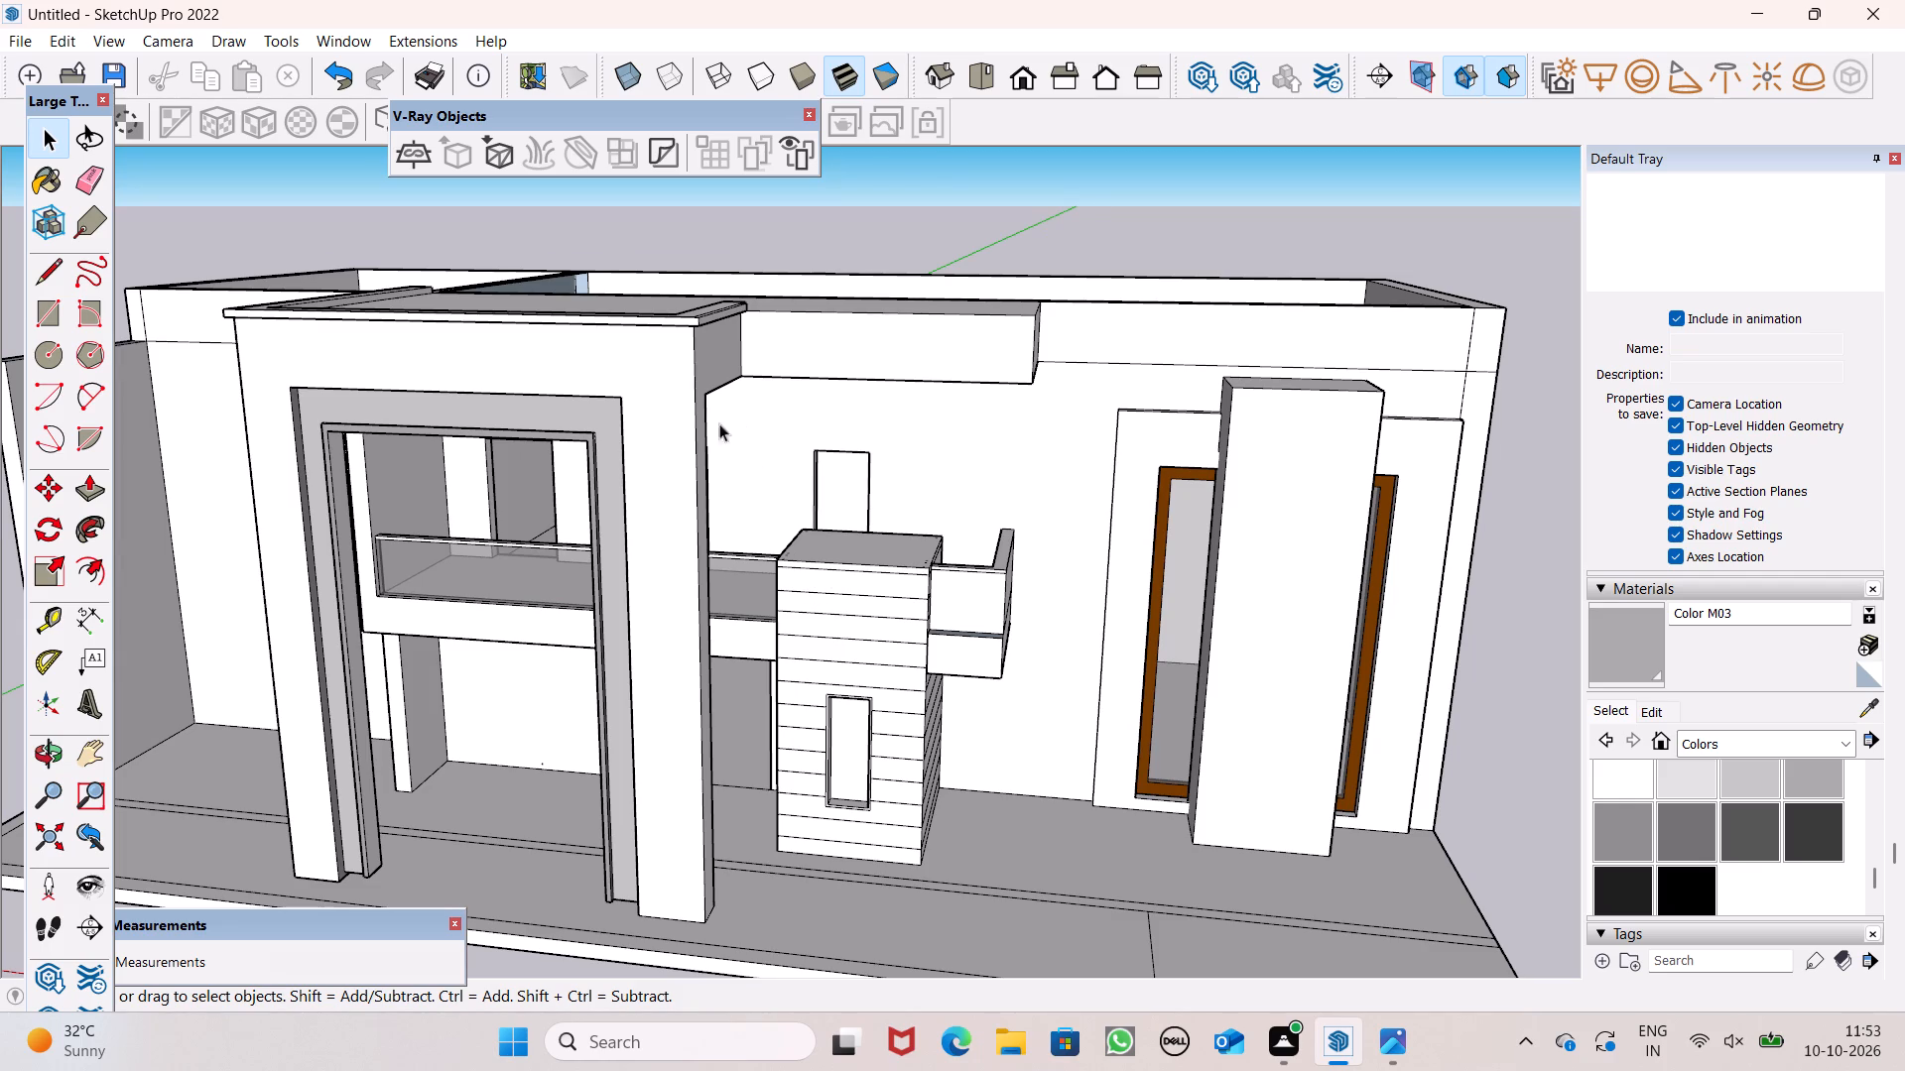
pyautogui.scroll(7, 759, 291)
pyautogui.moveTo(820, 389); pyautogui.dragTo(510, 476, button='middle')
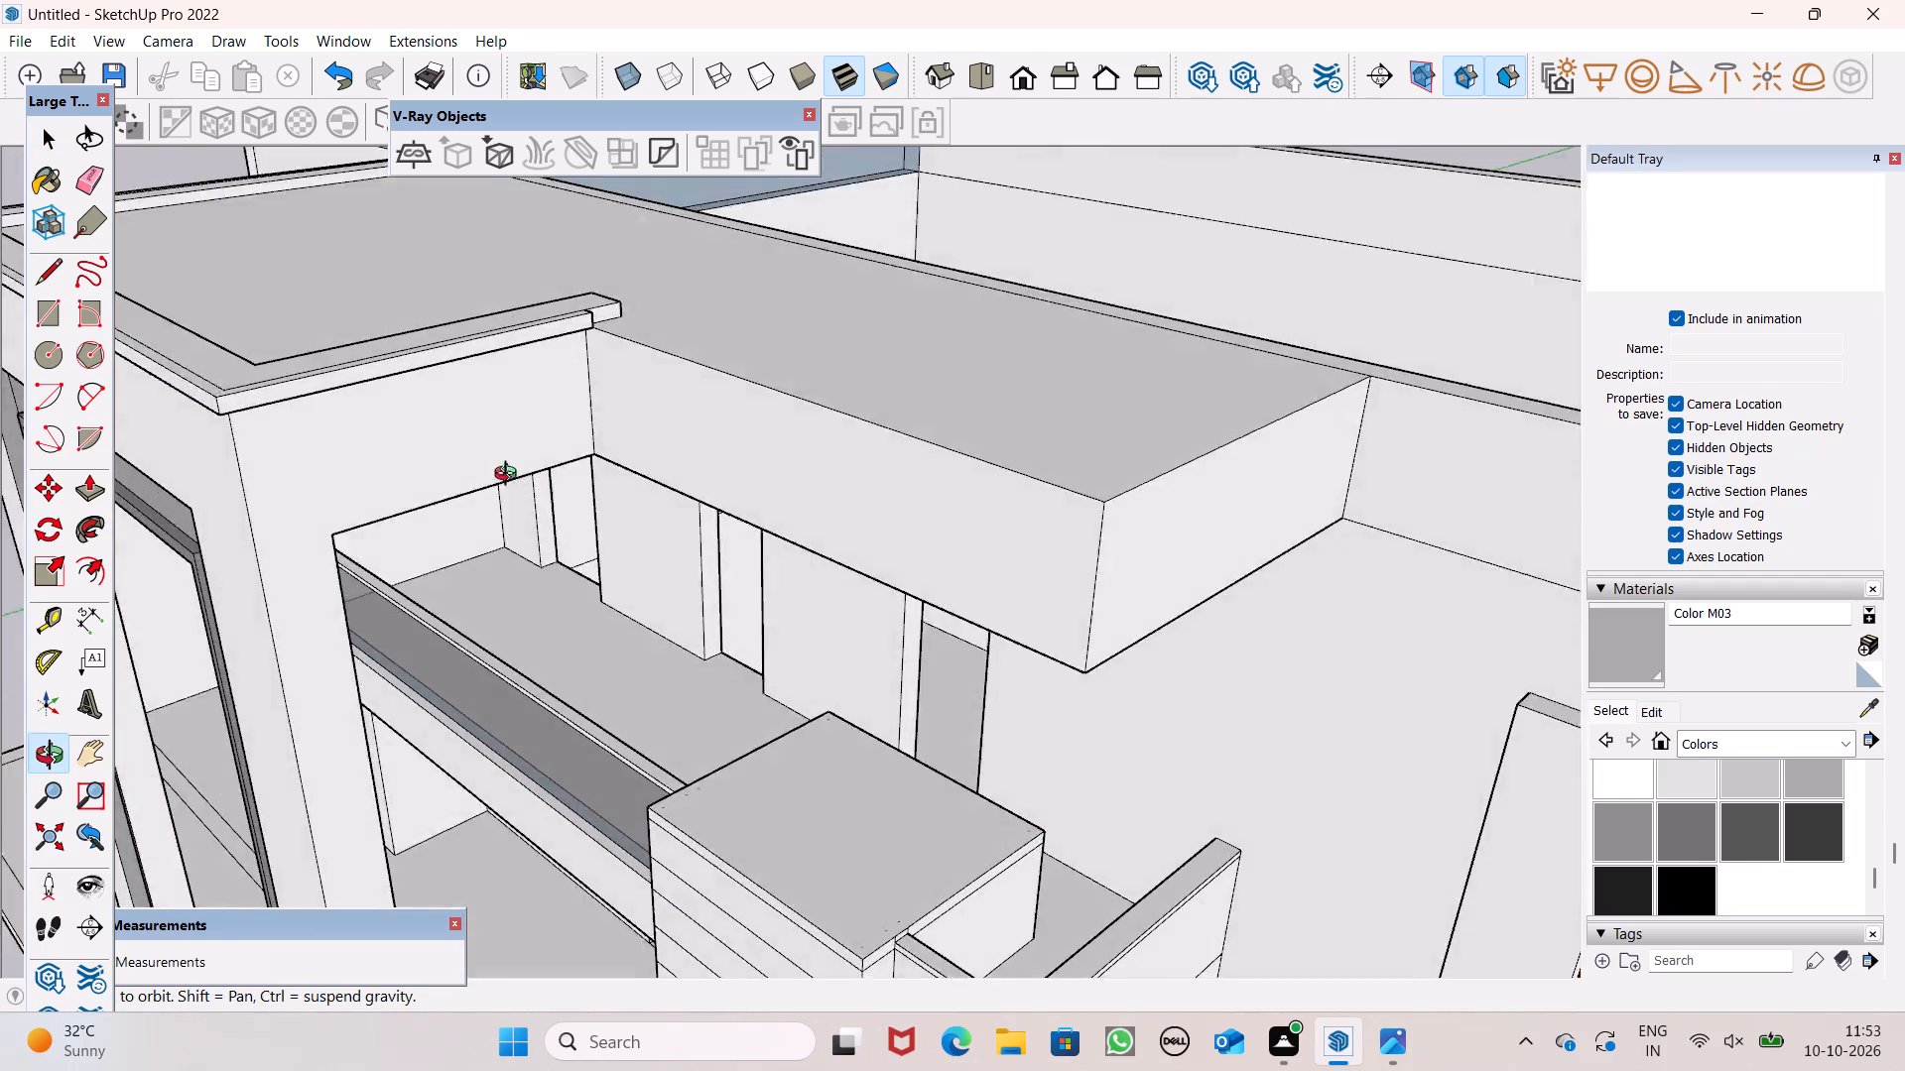
pyautogui.moveTo(510, 476); pyautogui.dragTo(868, 378, button='middle')
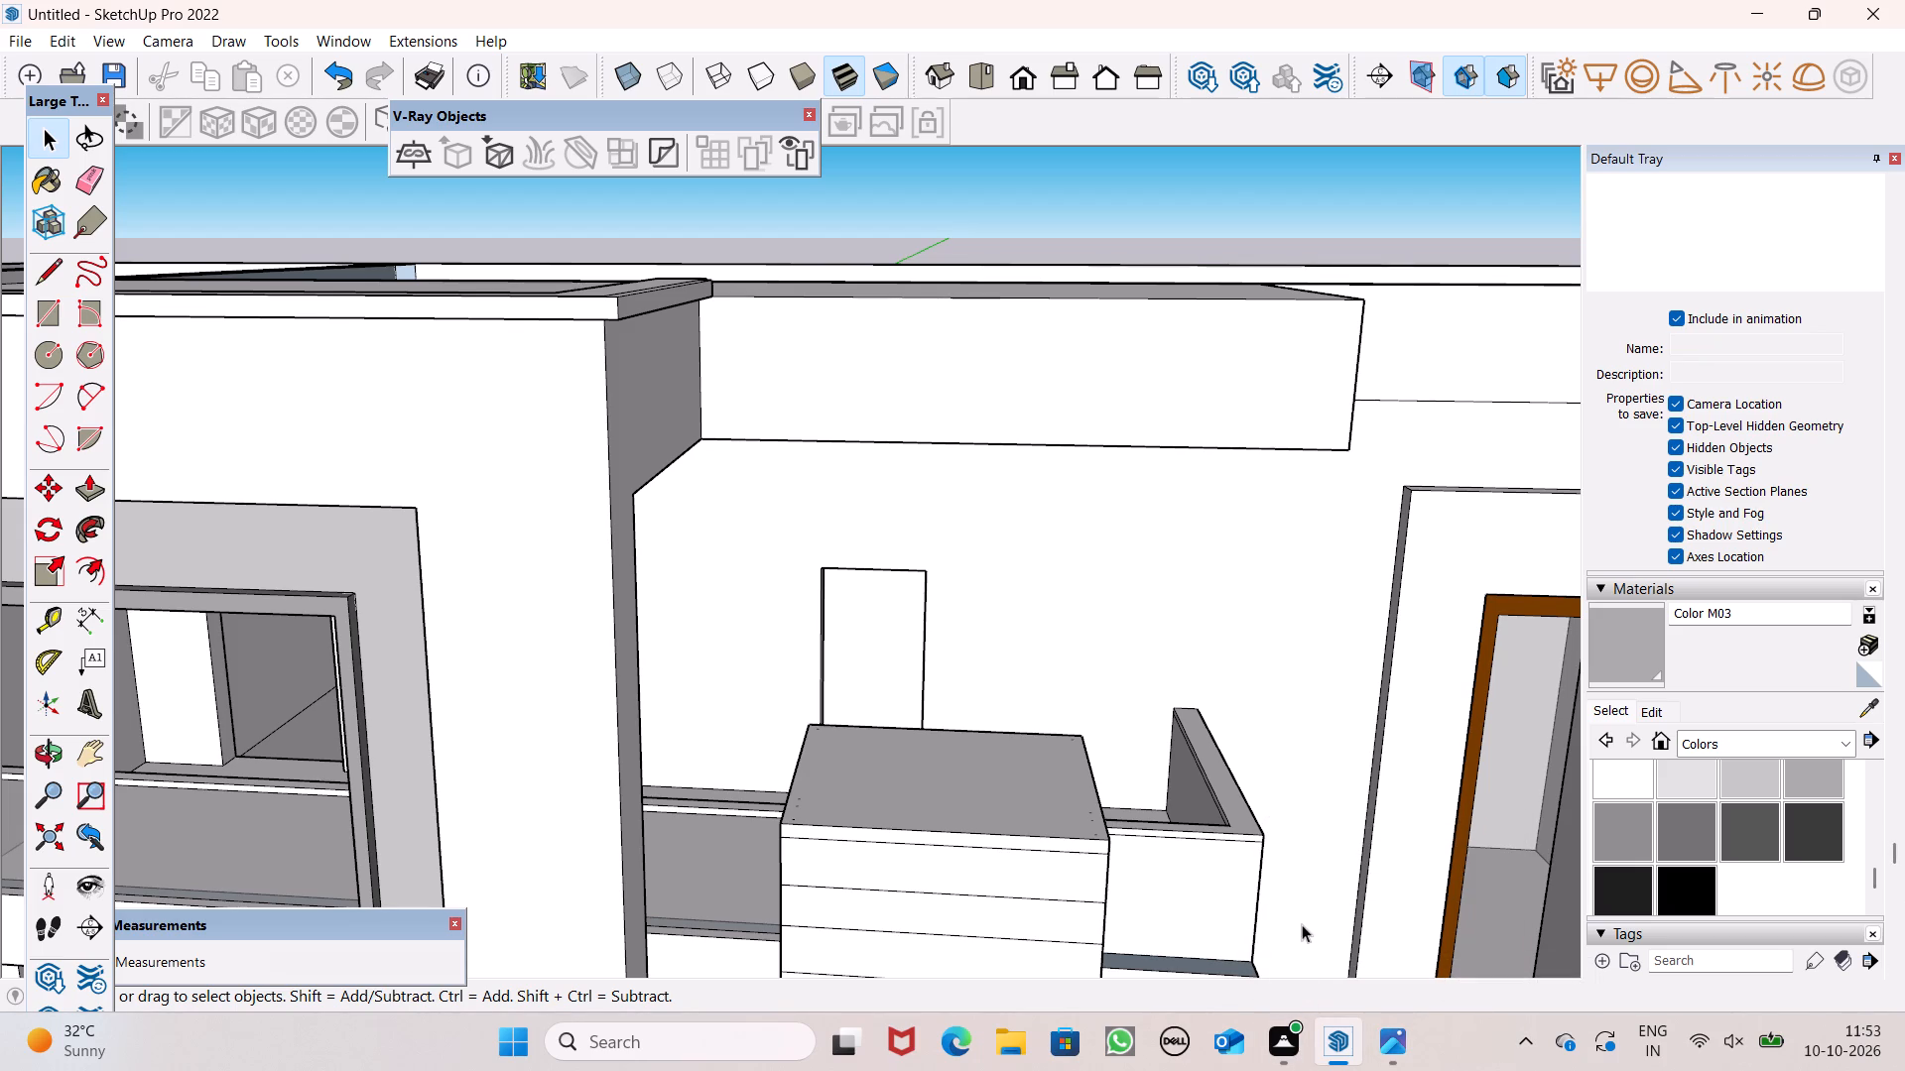
pyautogui.scroll(-2, 1225, 941)
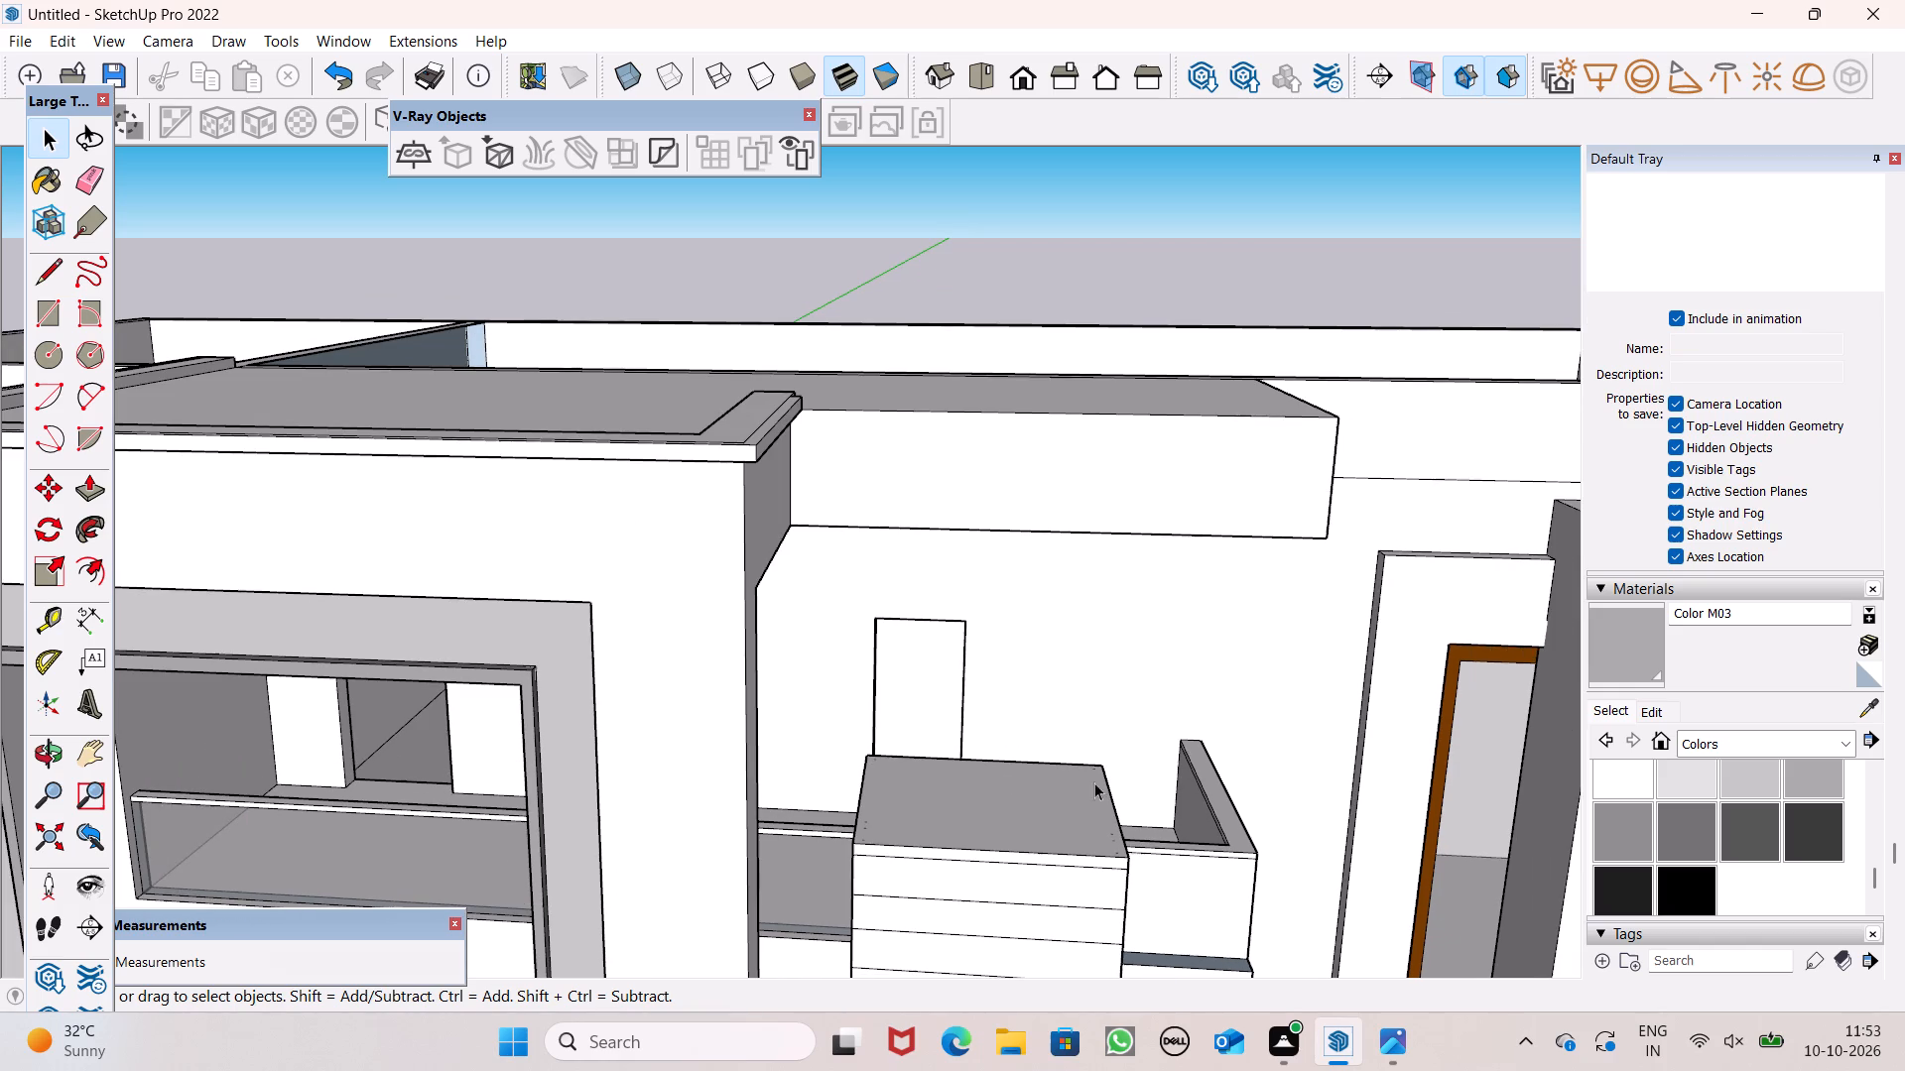
pyautogui.scroll(-4, 1132, 394)
pyautogui.moveTo(1121, 495); pyautogui.dragTo(1061, 803, button='middle')
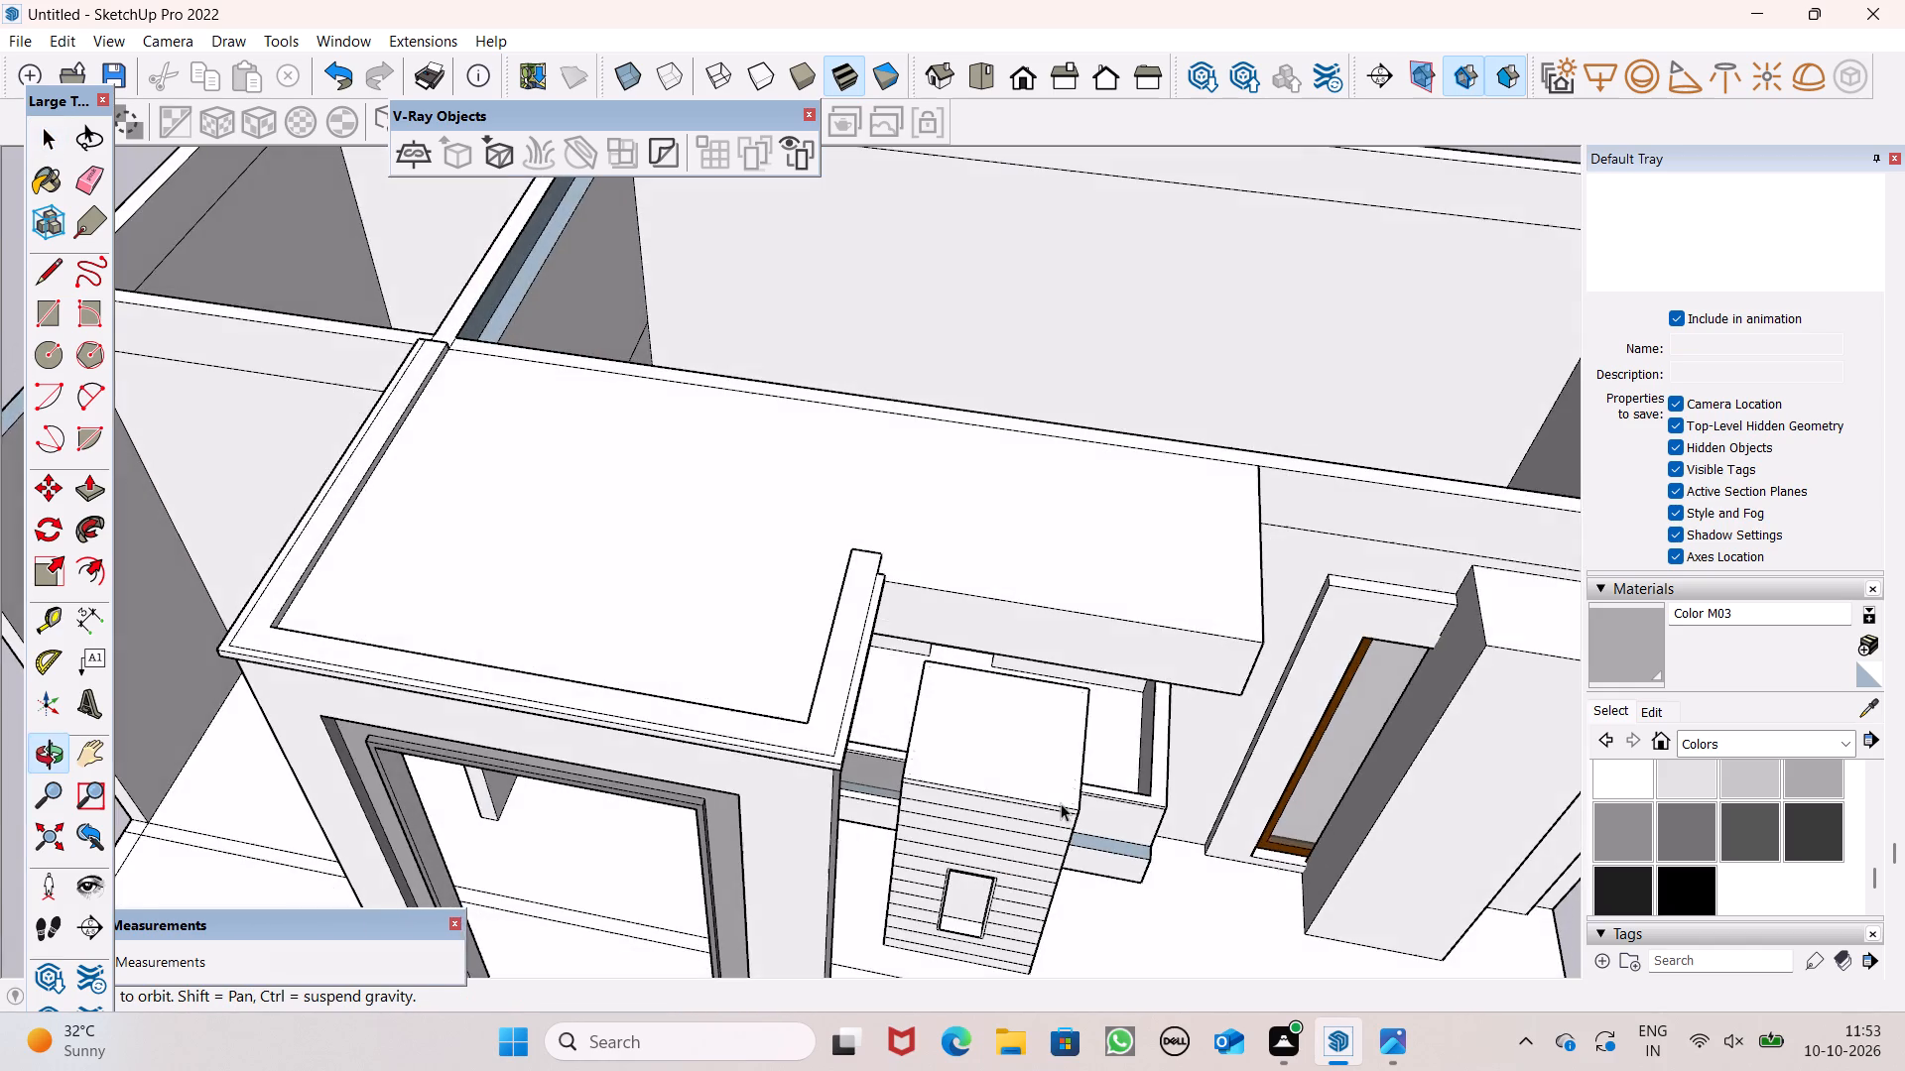
pyautogui.moveTo(1061, 803); pyautogui.dragTo(1062, 807, button='middle')
pyautogui.scroll(-6, 1009, 635)
pyautogui.scroll(2, 802, 509)
pyautogui.scroll(-3, 624, 384)
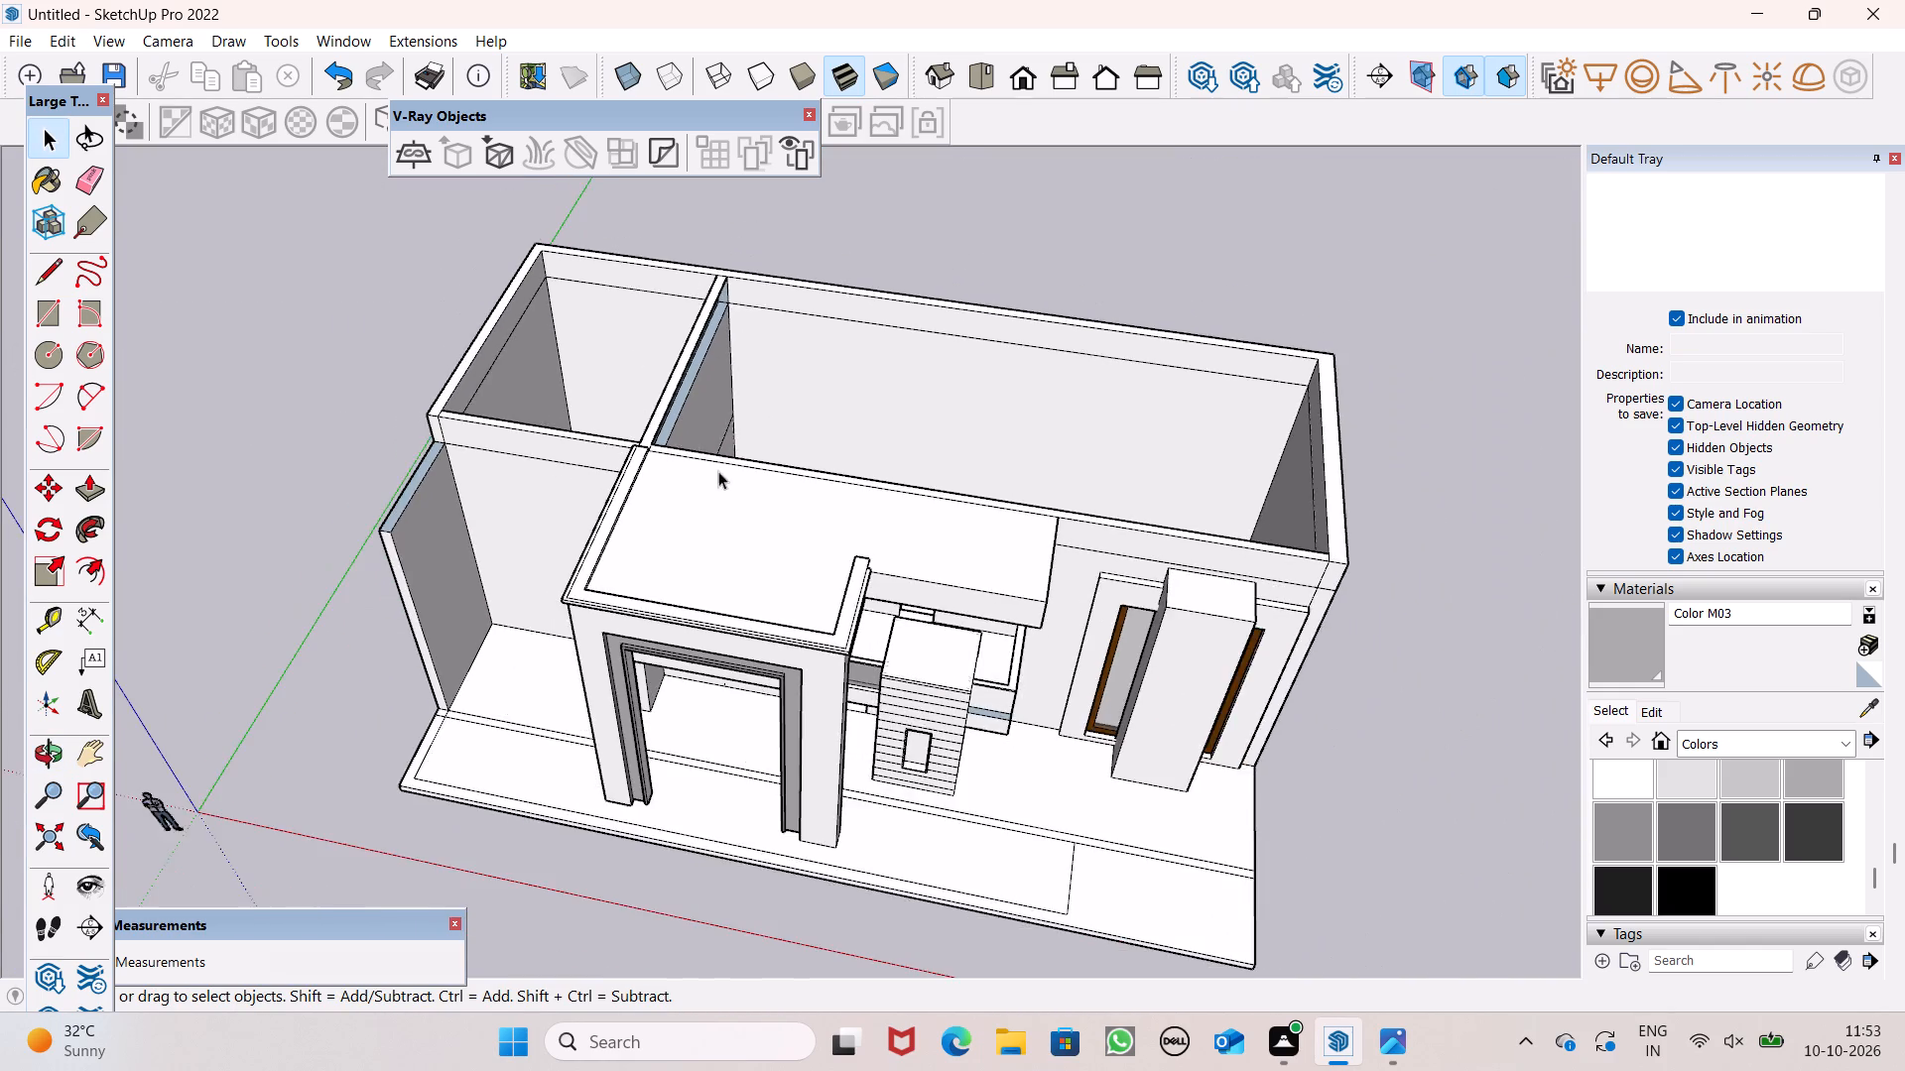
pyautogui.moveTo(723, 501); pyautogui.dragTo(723, 426, button='middle')
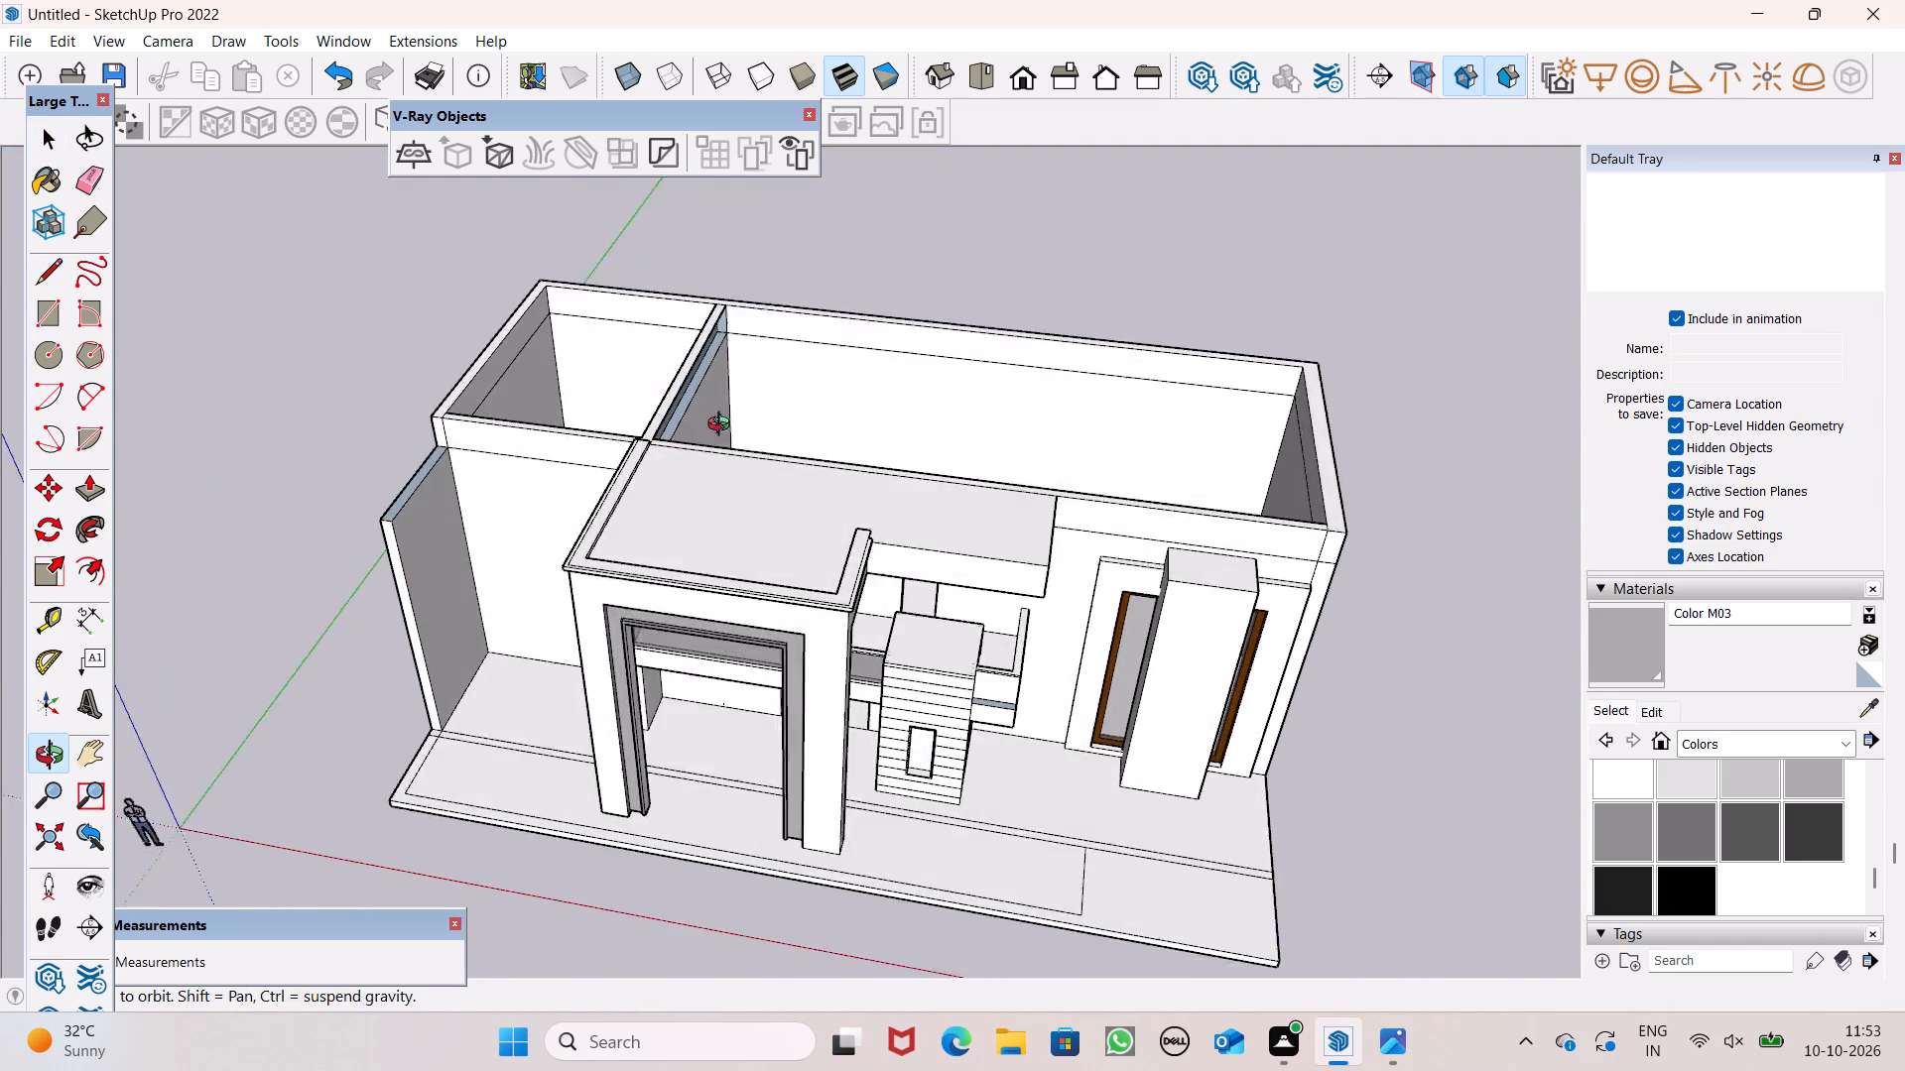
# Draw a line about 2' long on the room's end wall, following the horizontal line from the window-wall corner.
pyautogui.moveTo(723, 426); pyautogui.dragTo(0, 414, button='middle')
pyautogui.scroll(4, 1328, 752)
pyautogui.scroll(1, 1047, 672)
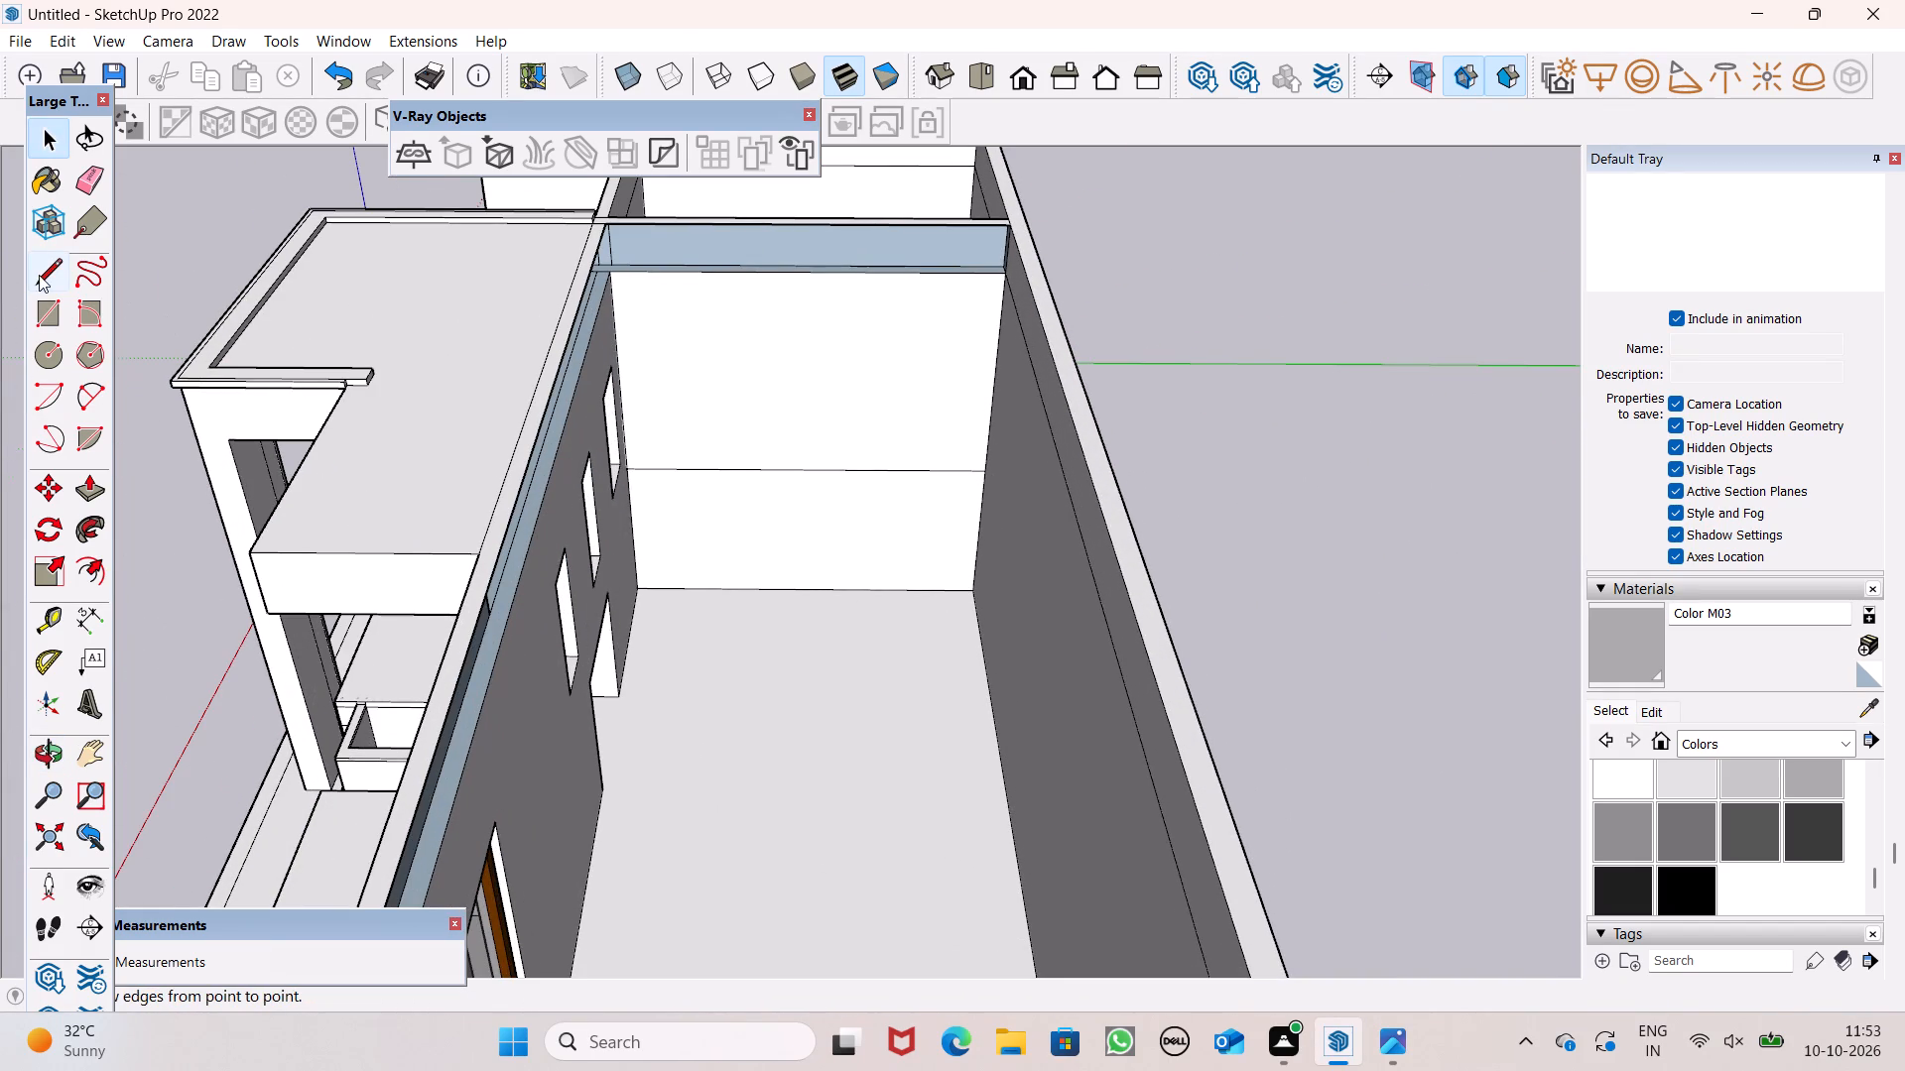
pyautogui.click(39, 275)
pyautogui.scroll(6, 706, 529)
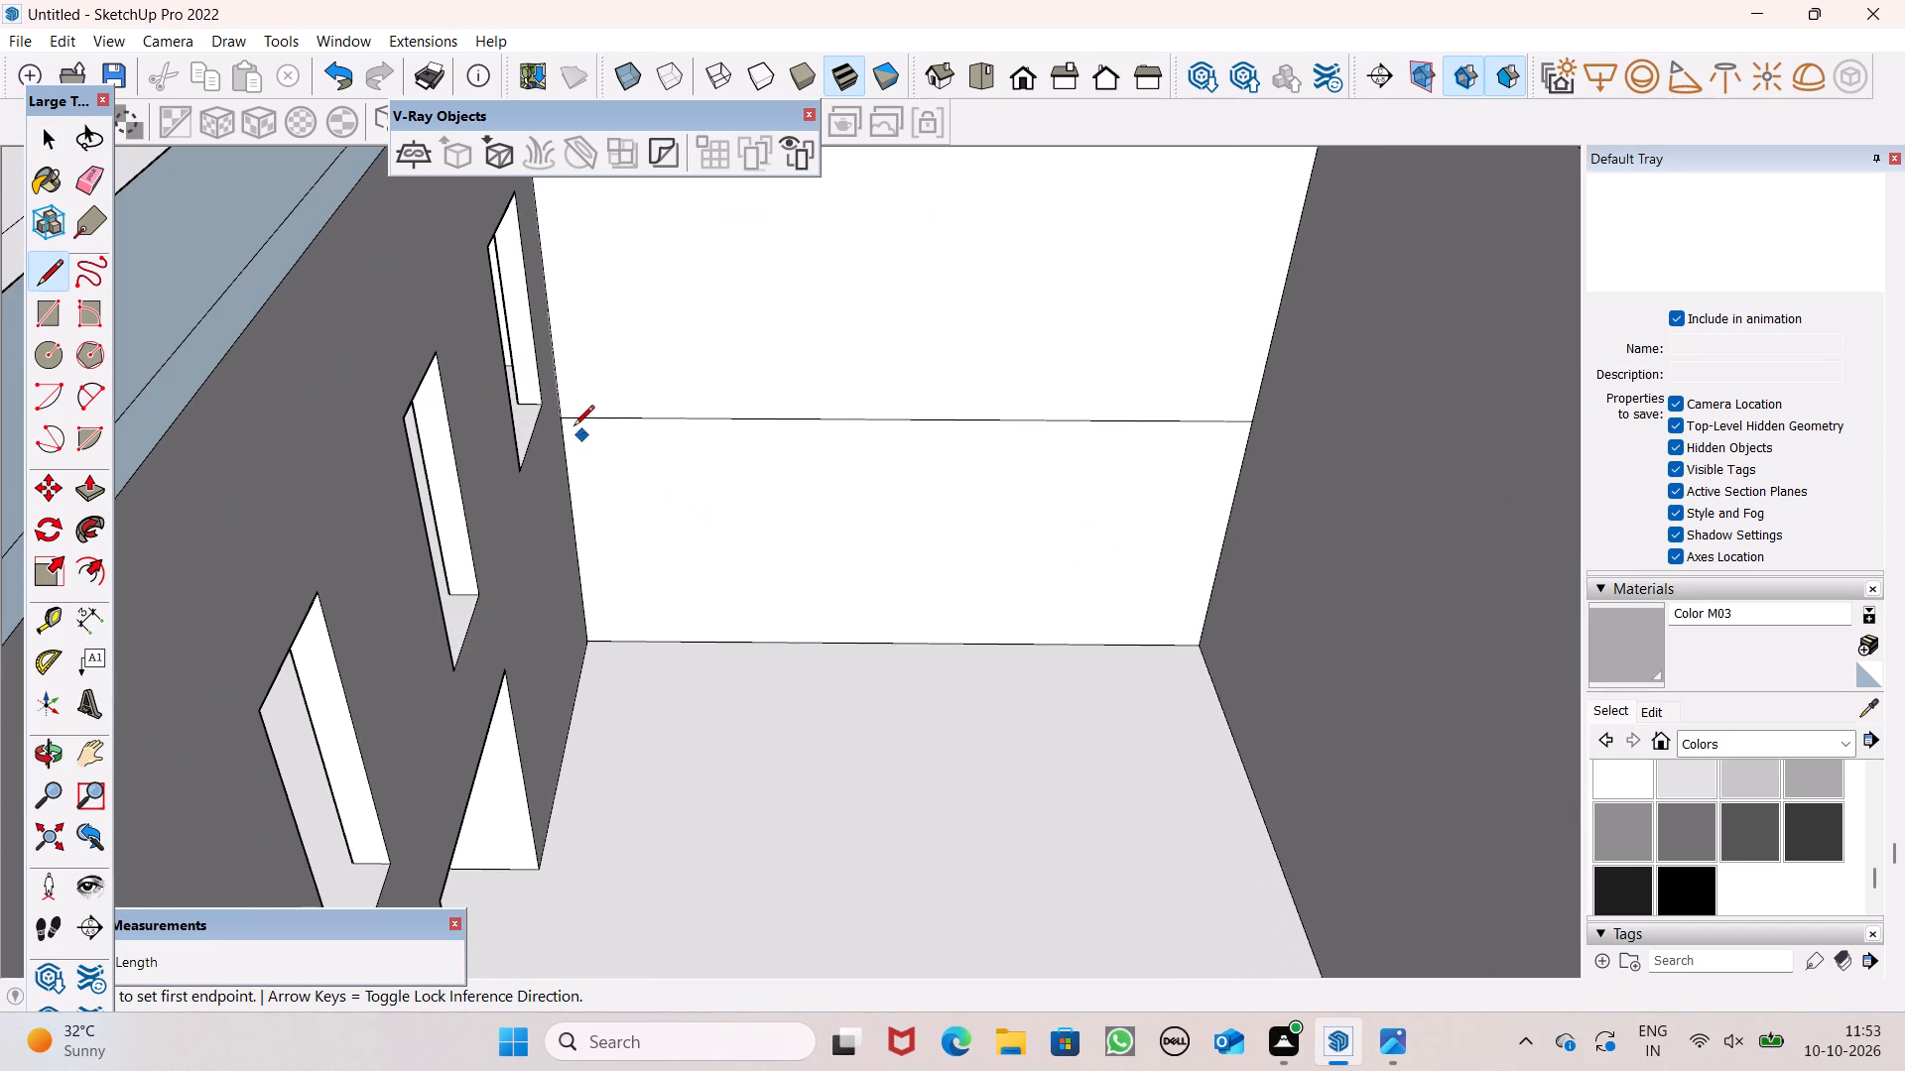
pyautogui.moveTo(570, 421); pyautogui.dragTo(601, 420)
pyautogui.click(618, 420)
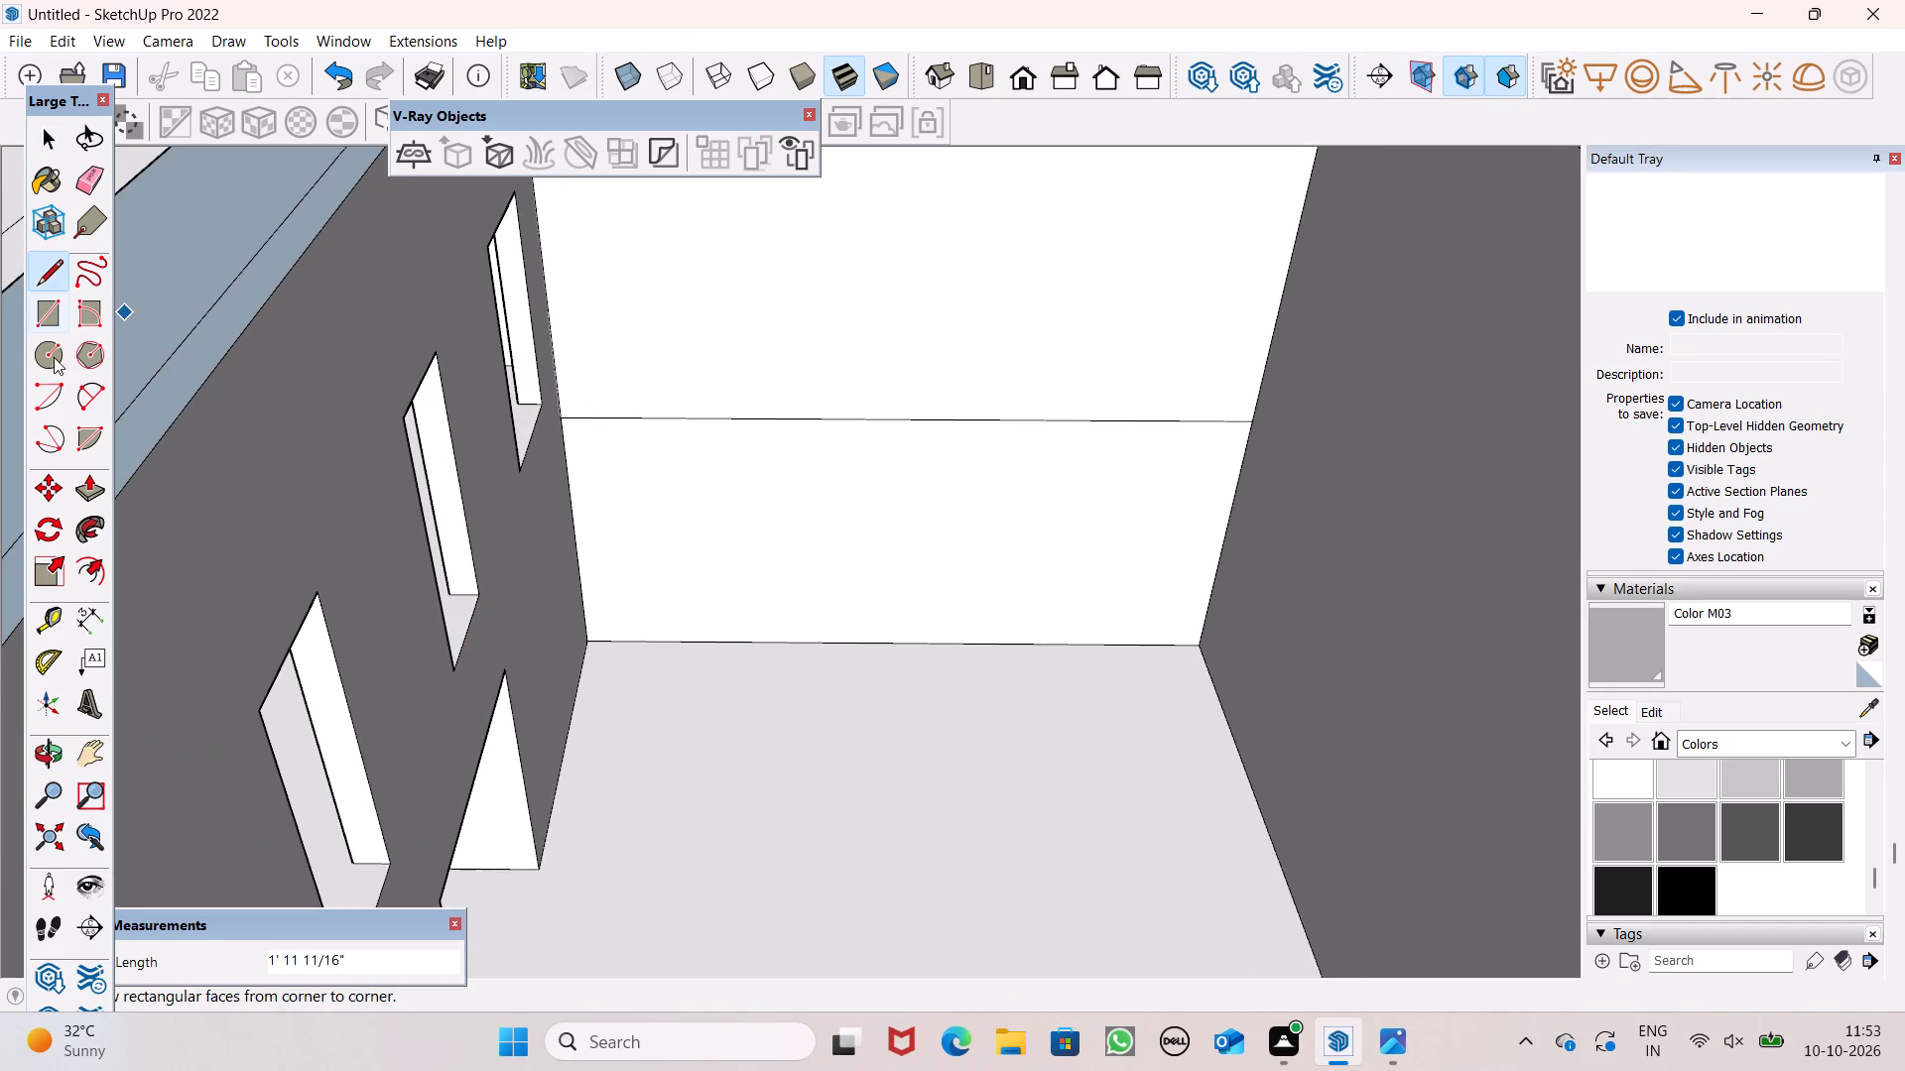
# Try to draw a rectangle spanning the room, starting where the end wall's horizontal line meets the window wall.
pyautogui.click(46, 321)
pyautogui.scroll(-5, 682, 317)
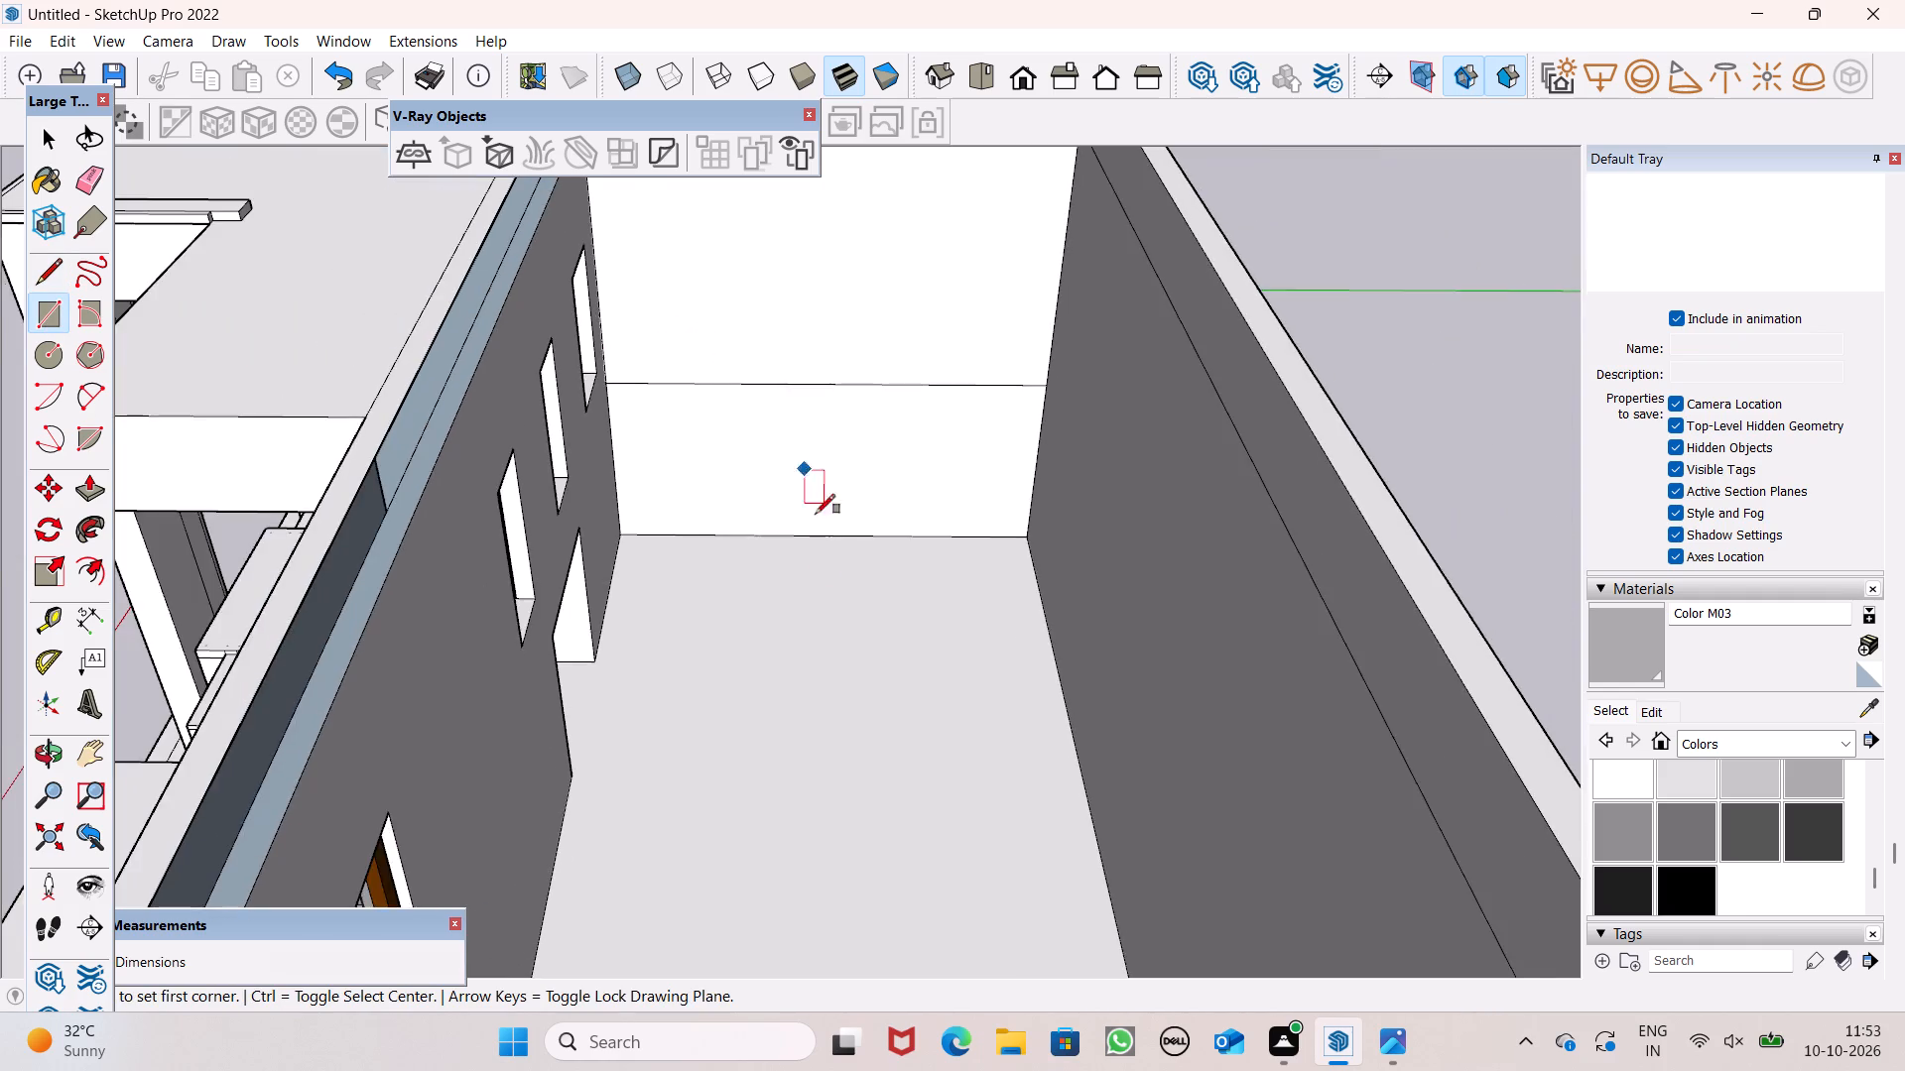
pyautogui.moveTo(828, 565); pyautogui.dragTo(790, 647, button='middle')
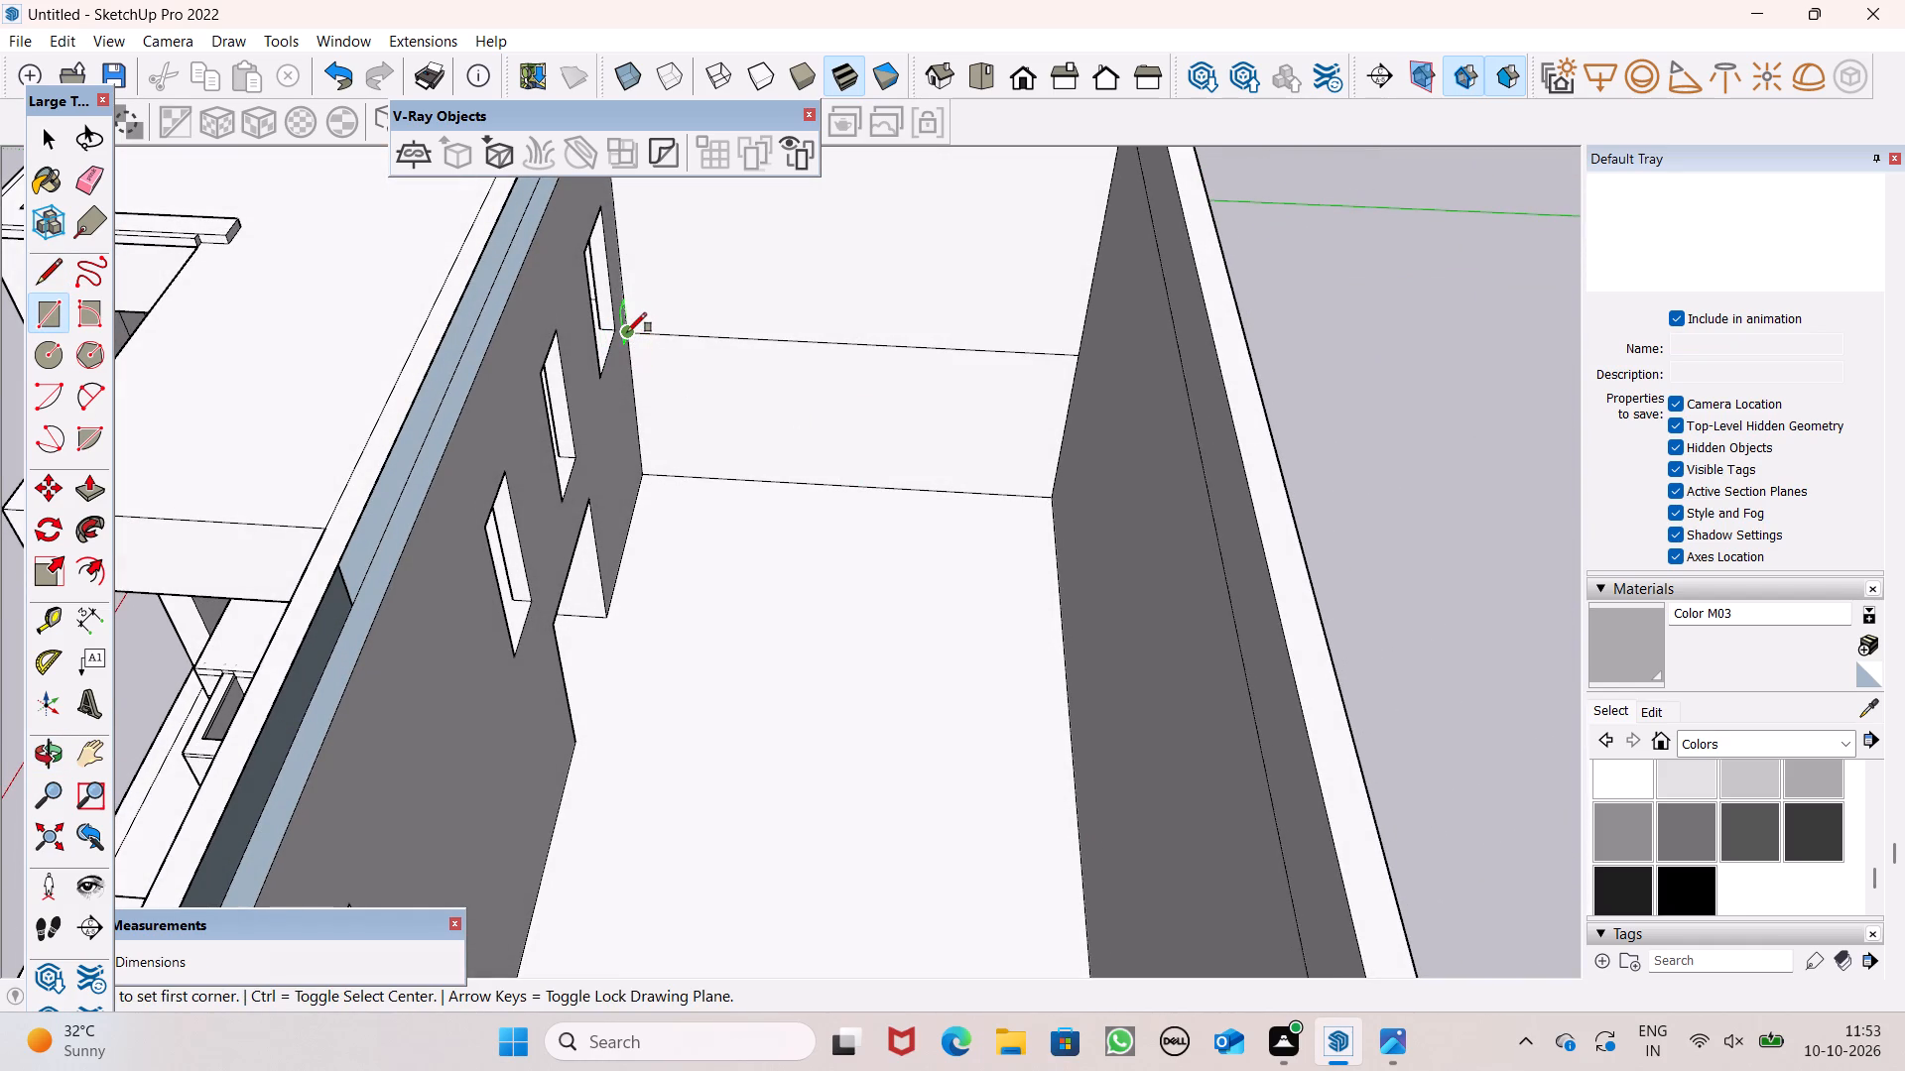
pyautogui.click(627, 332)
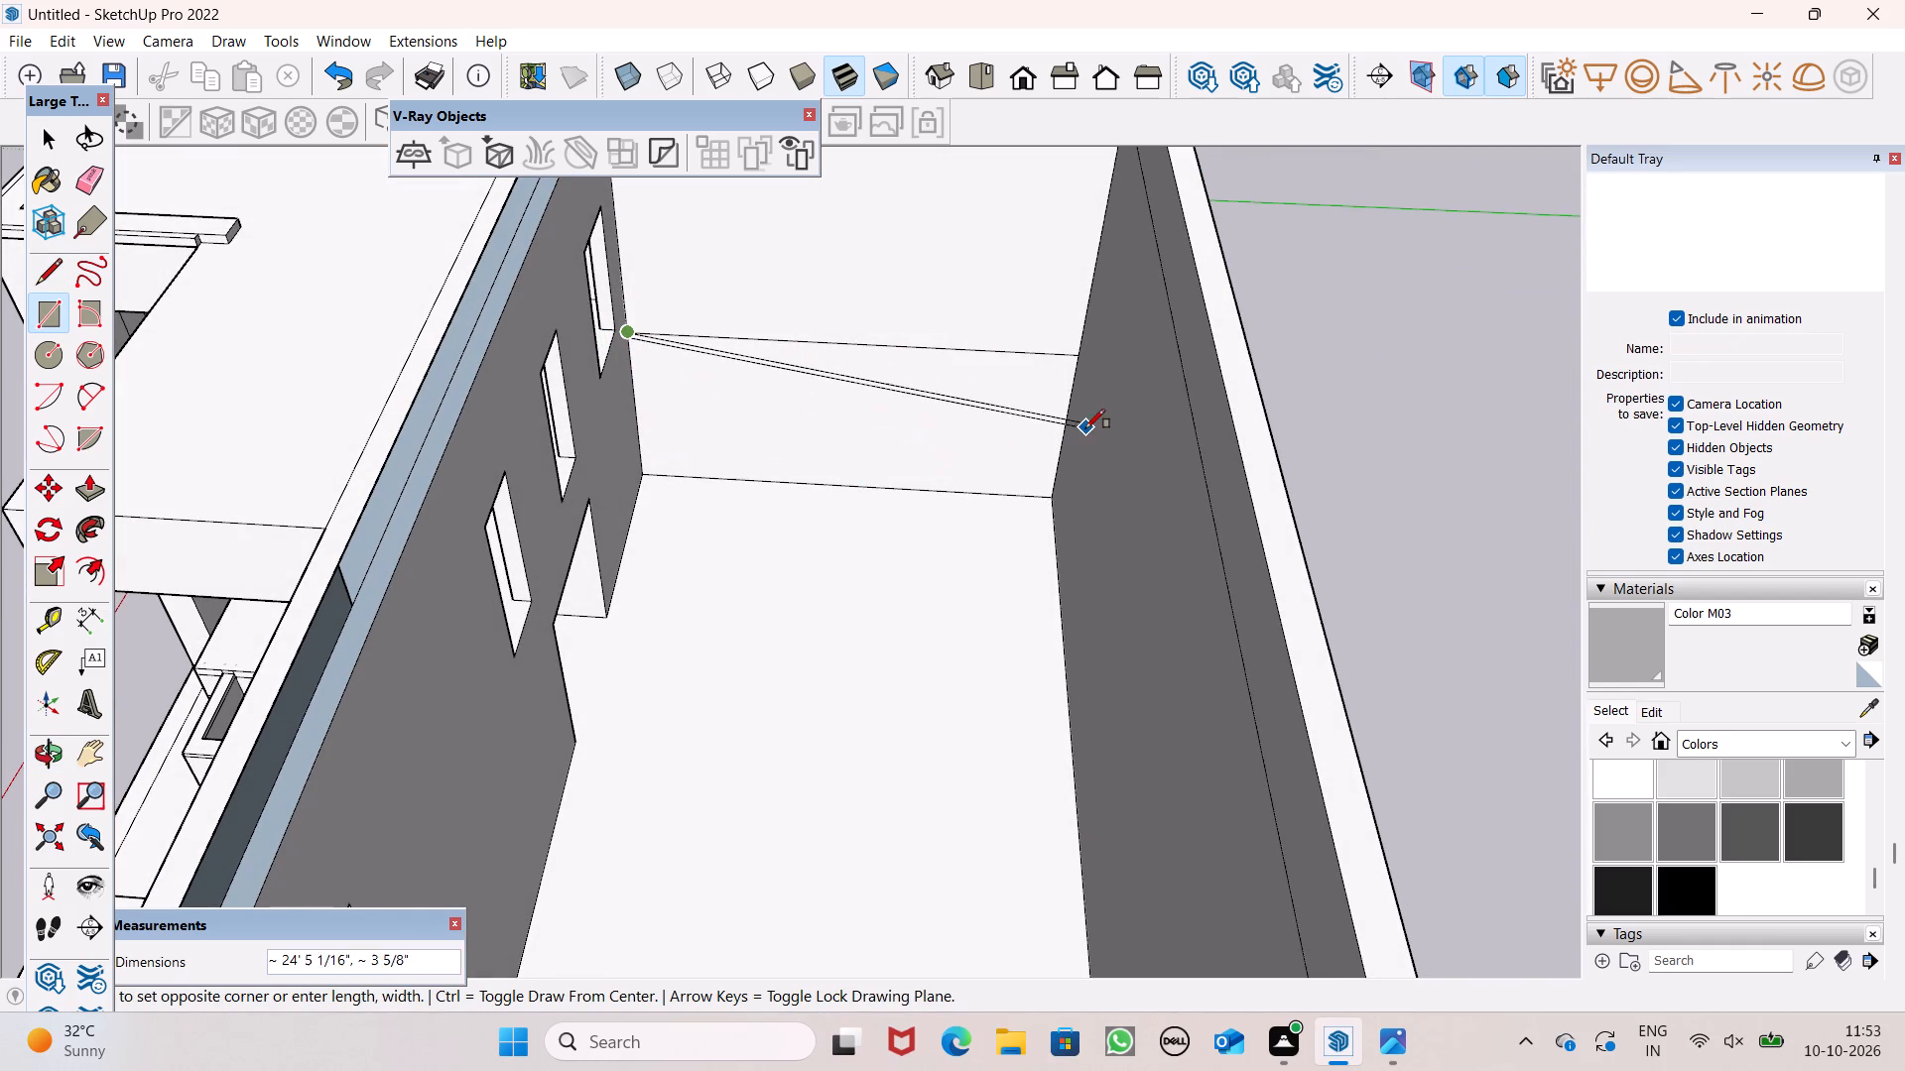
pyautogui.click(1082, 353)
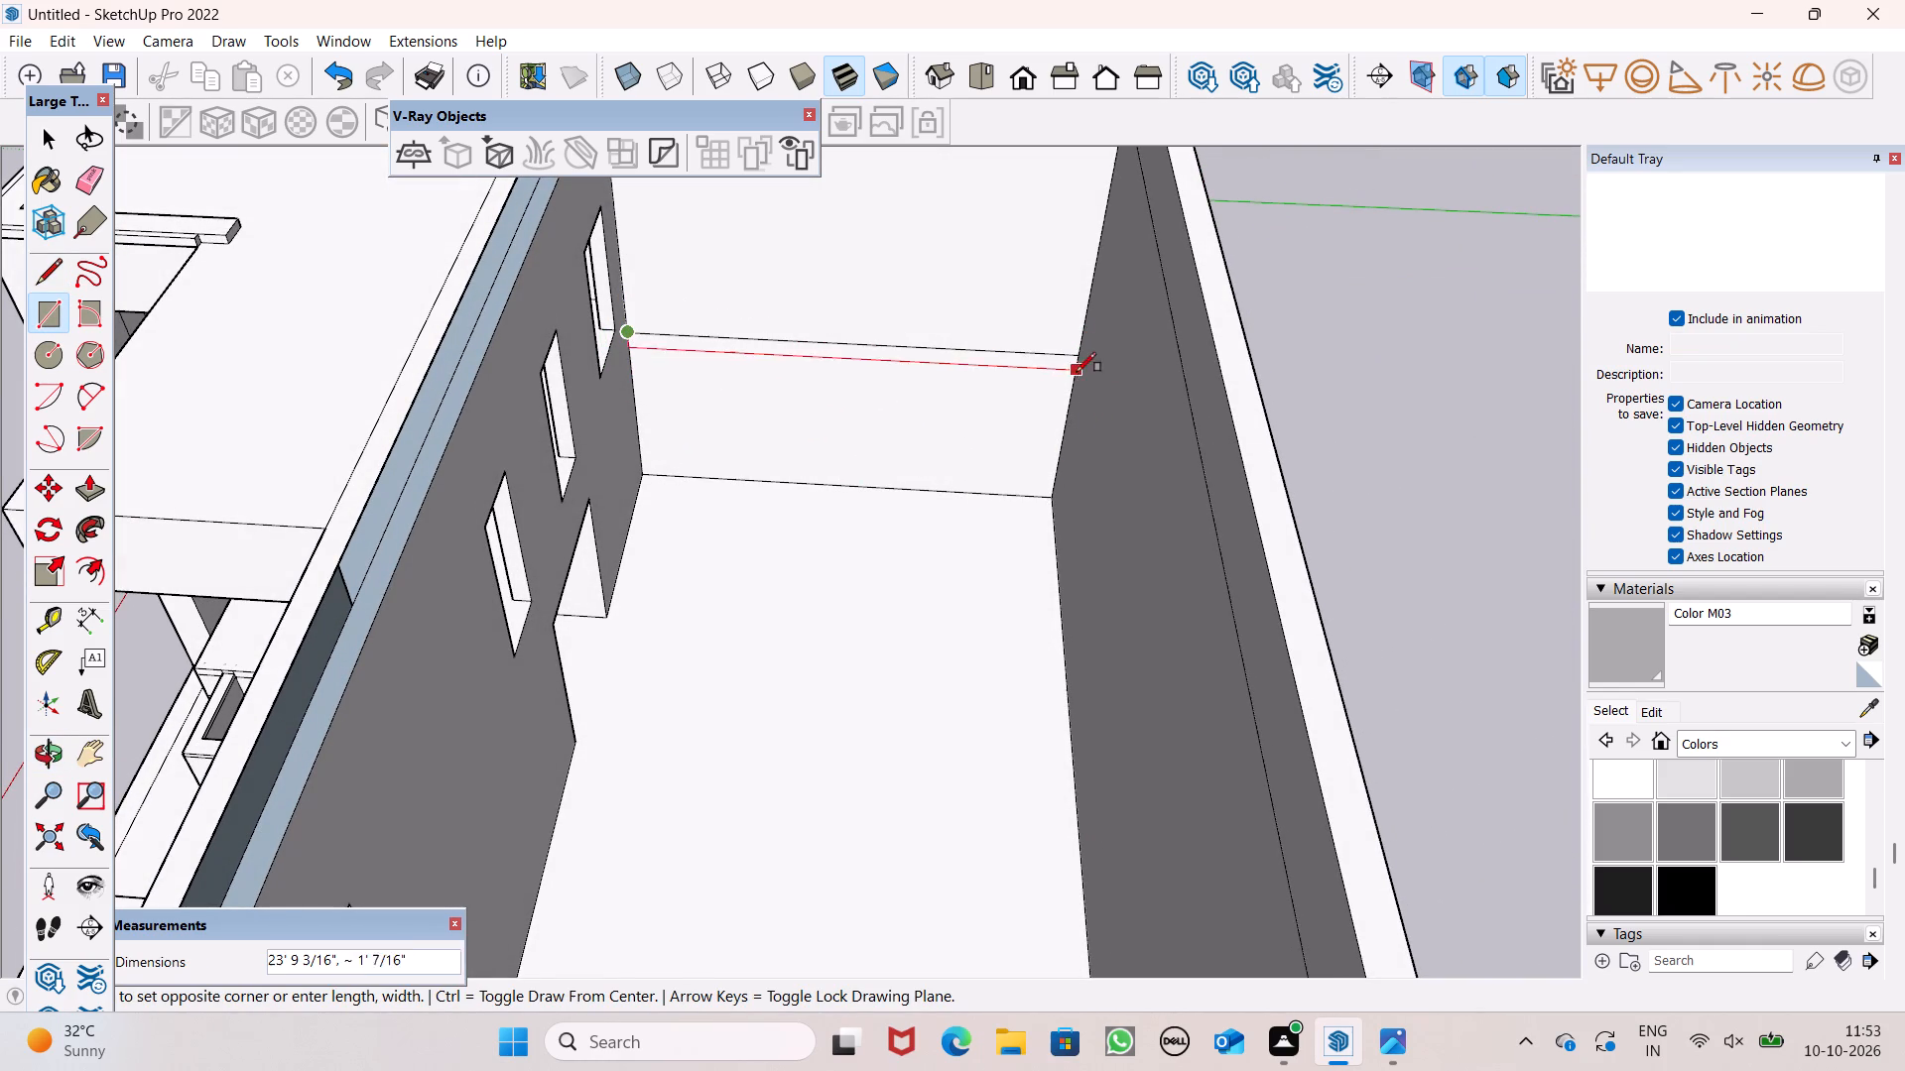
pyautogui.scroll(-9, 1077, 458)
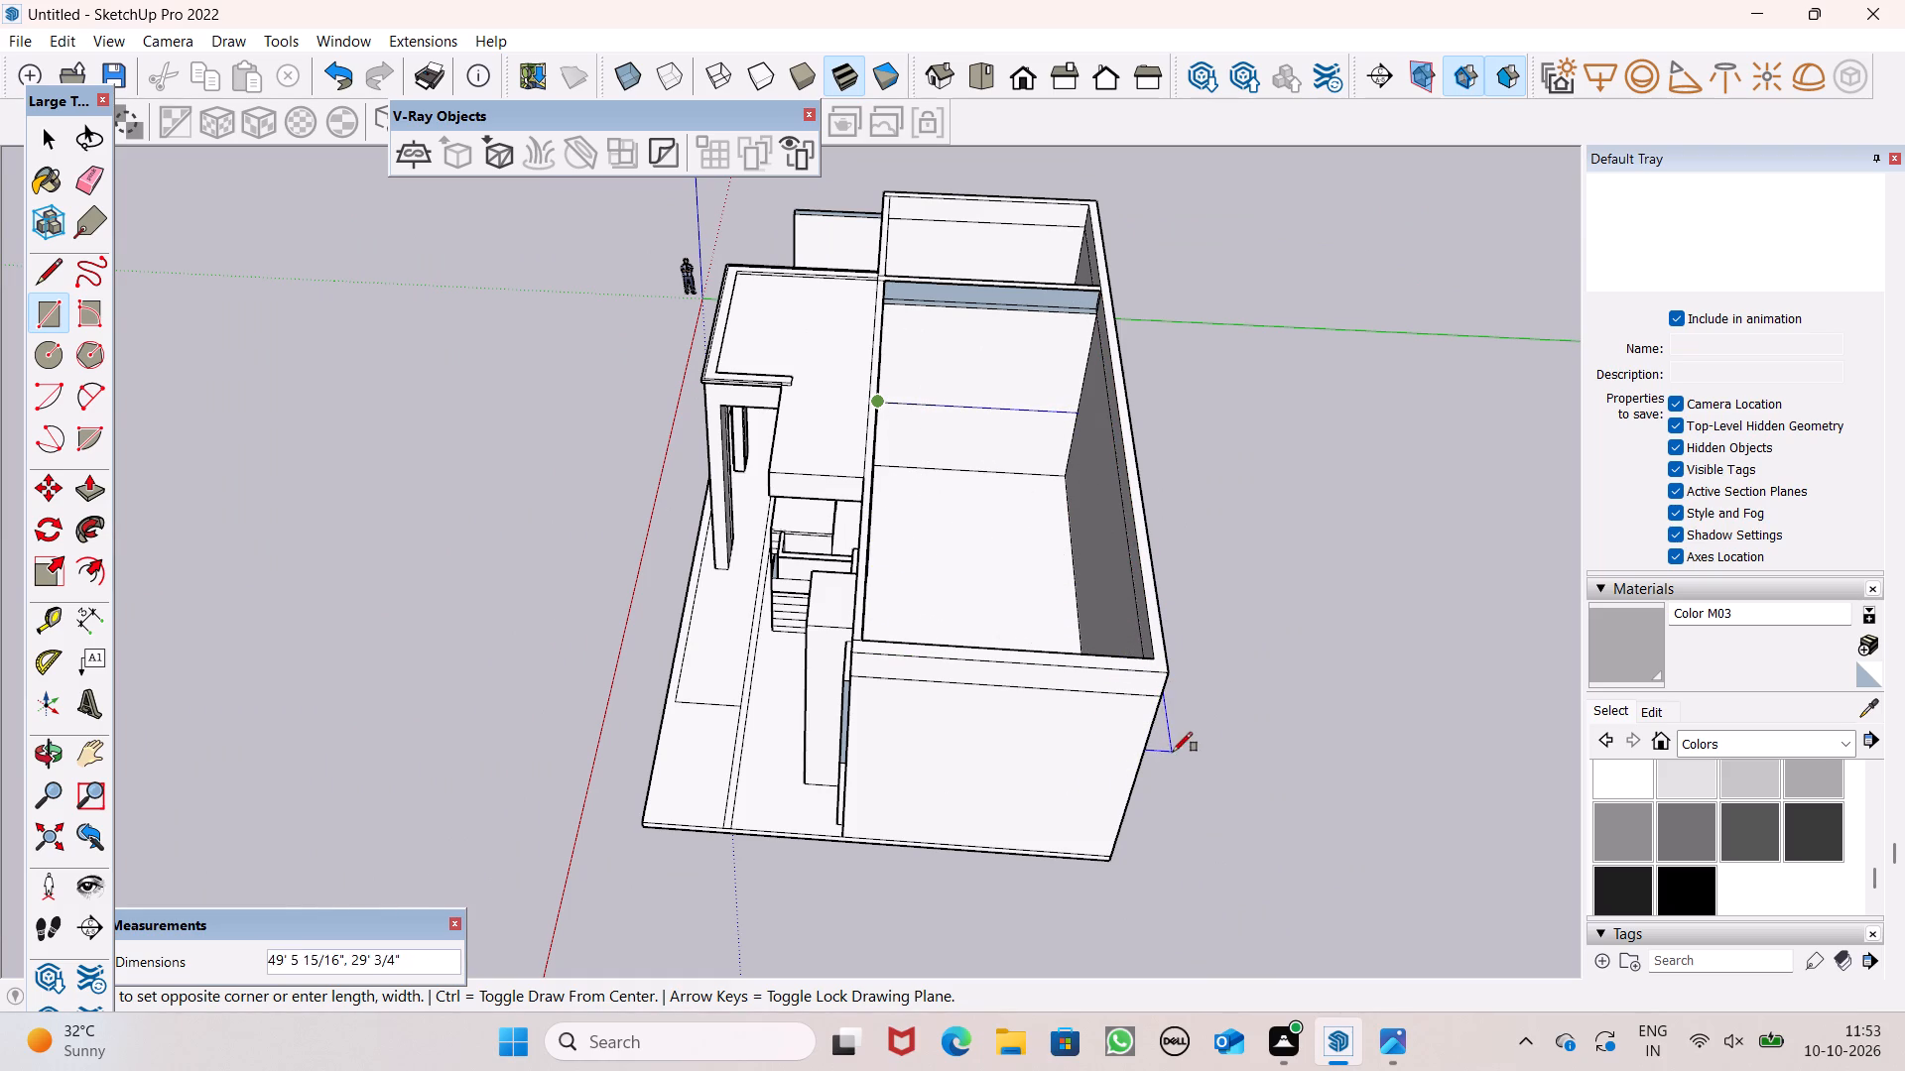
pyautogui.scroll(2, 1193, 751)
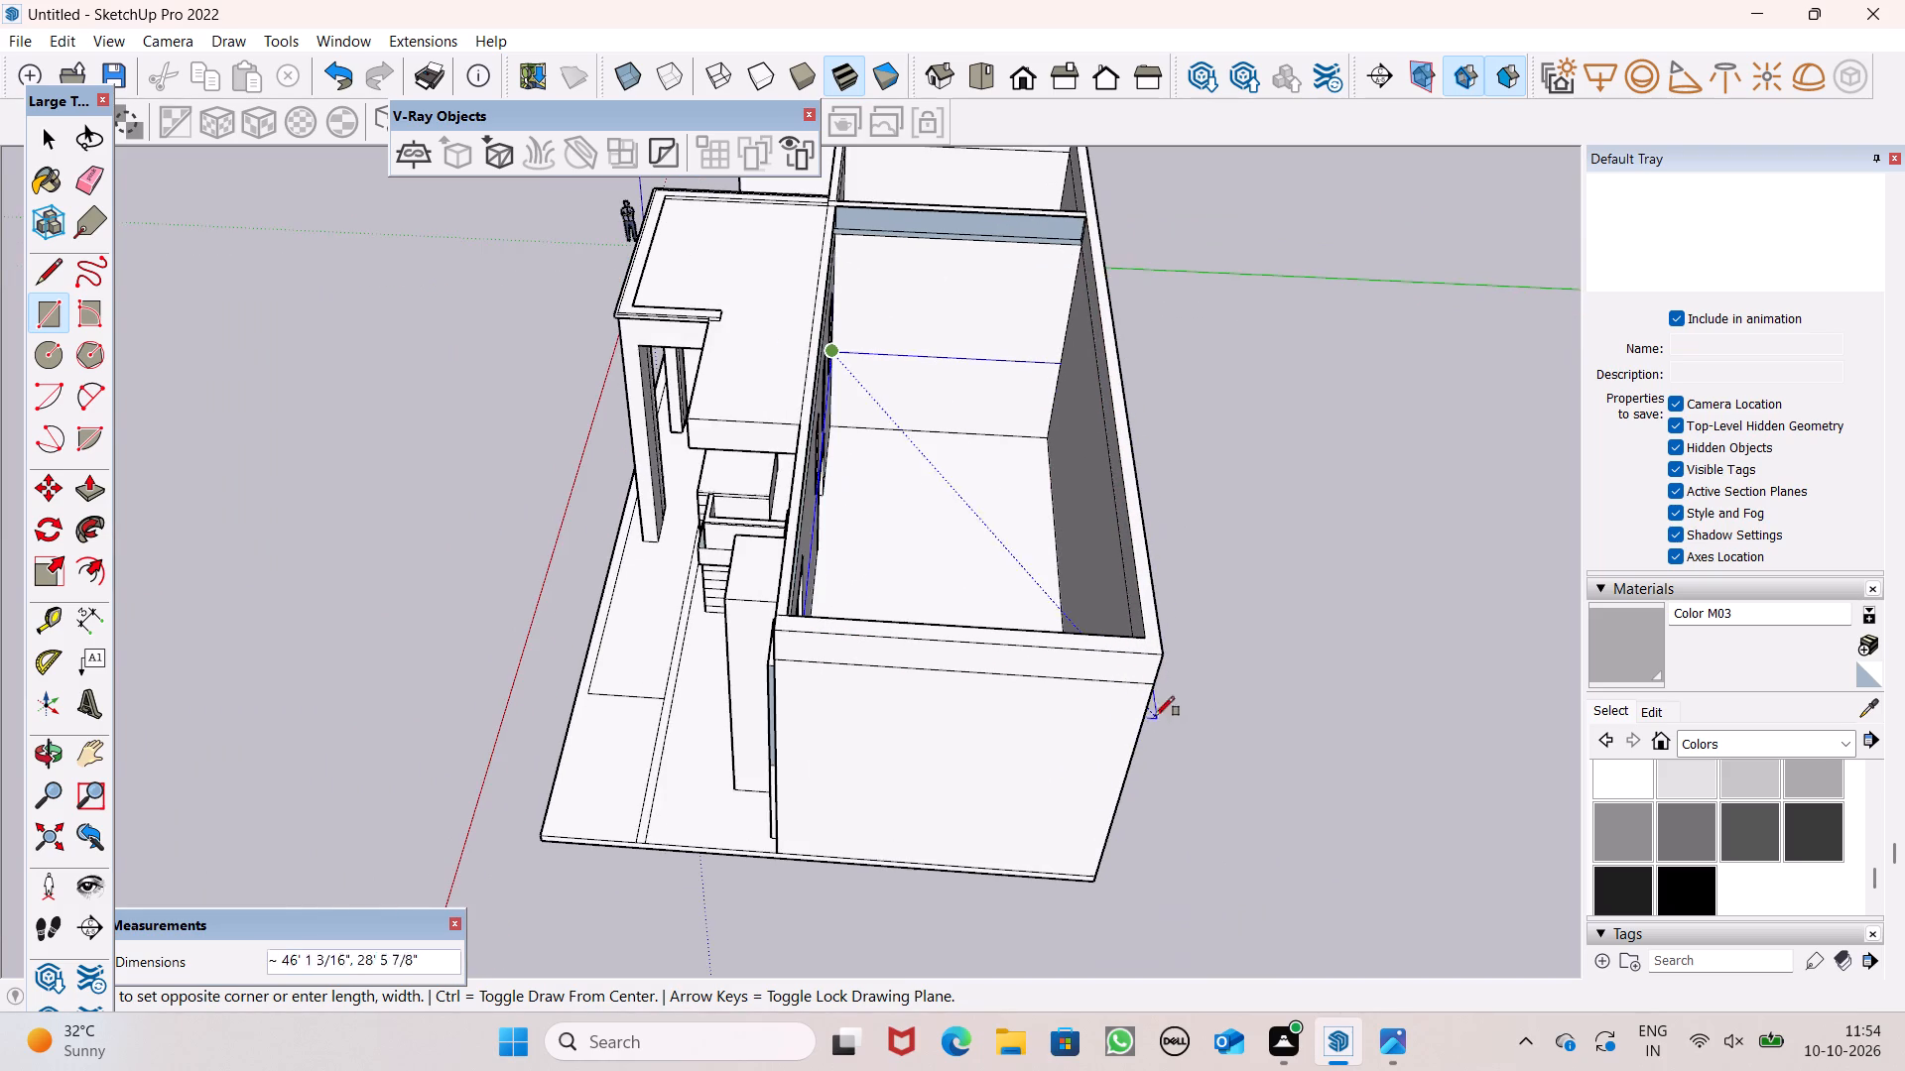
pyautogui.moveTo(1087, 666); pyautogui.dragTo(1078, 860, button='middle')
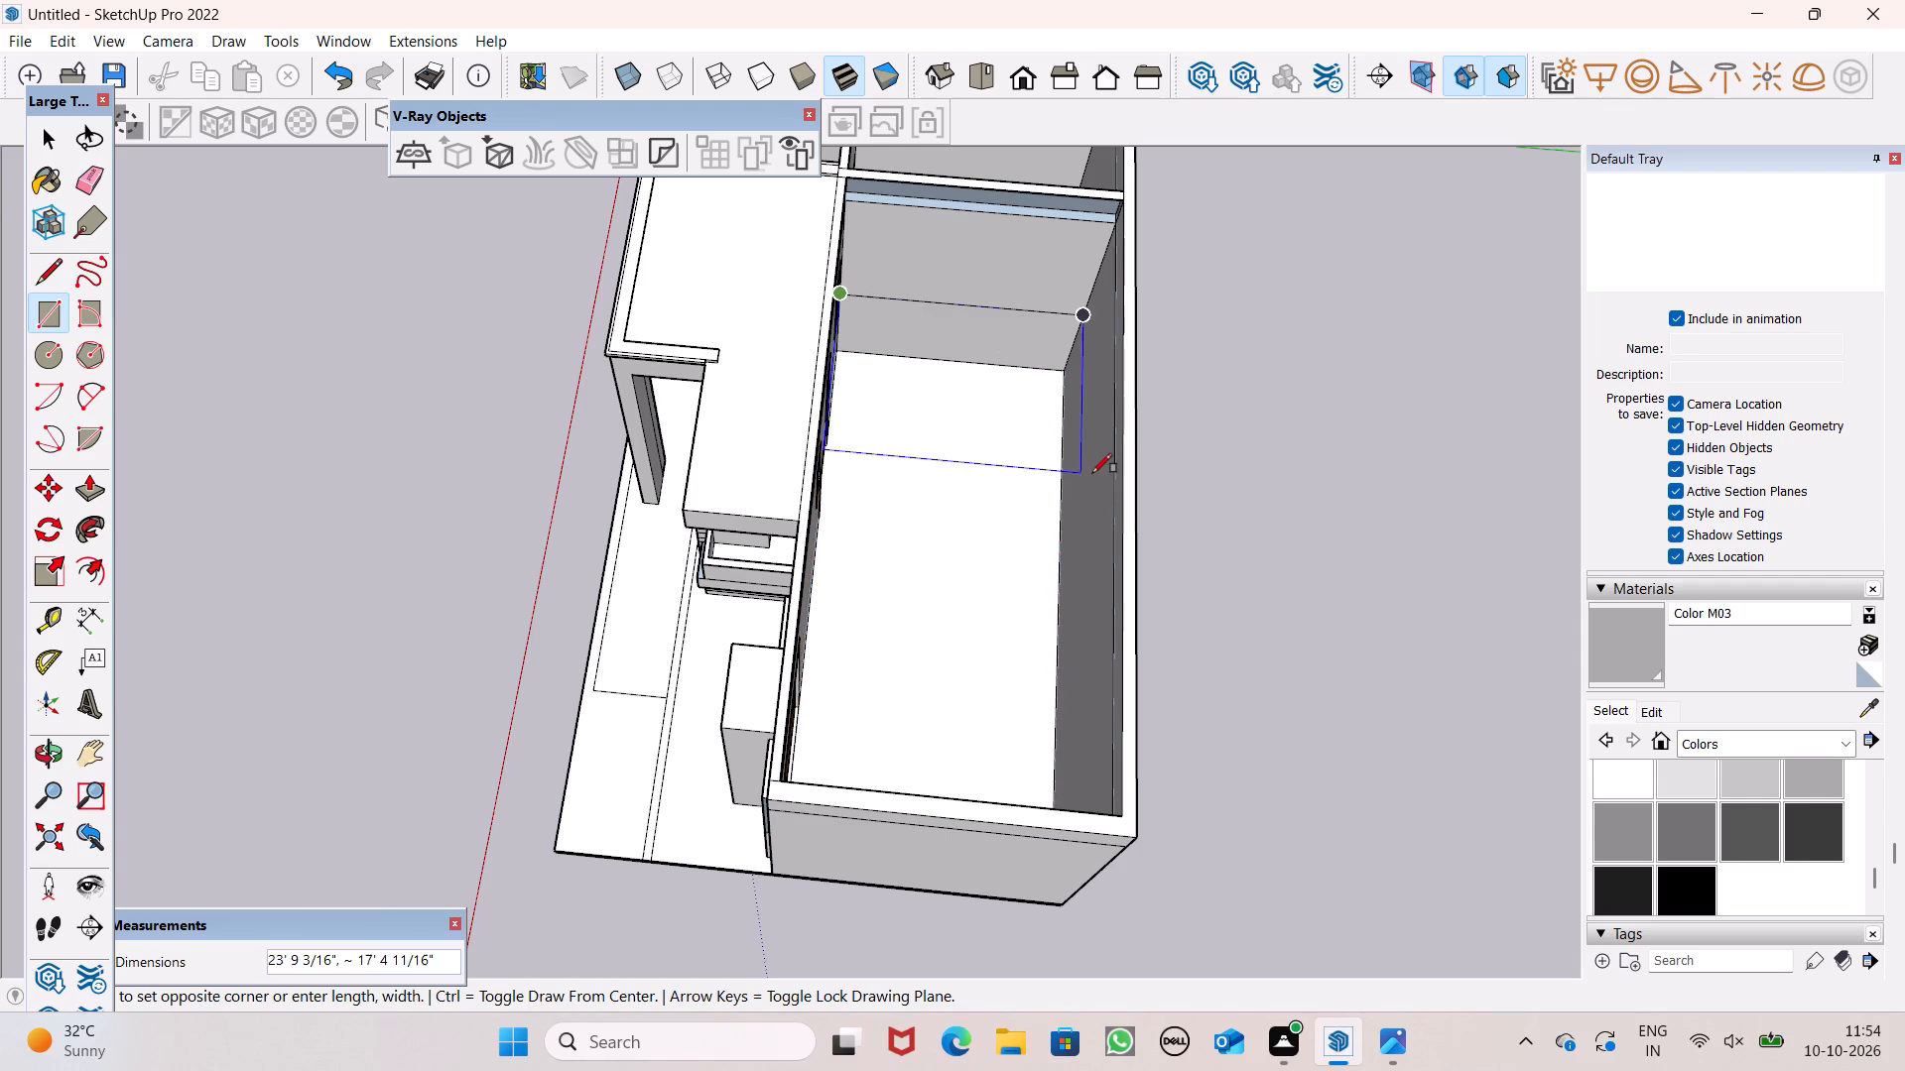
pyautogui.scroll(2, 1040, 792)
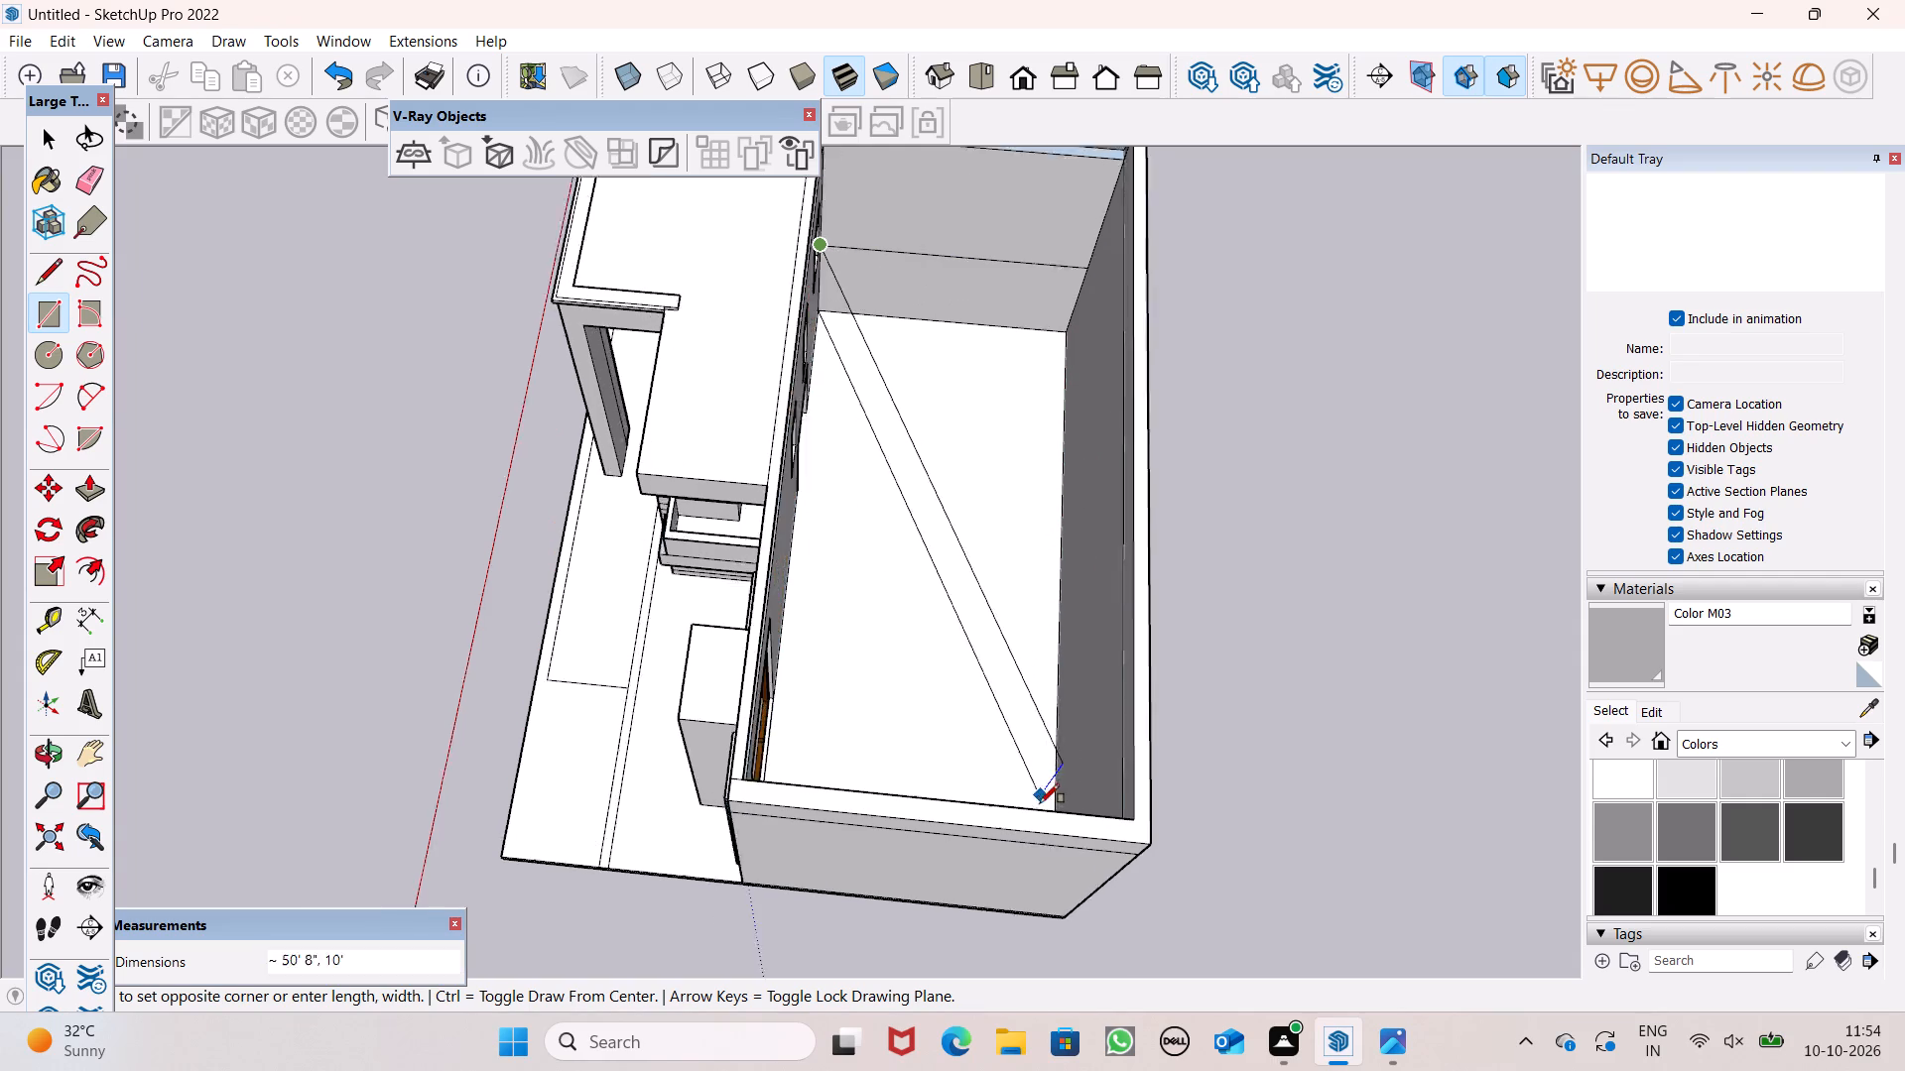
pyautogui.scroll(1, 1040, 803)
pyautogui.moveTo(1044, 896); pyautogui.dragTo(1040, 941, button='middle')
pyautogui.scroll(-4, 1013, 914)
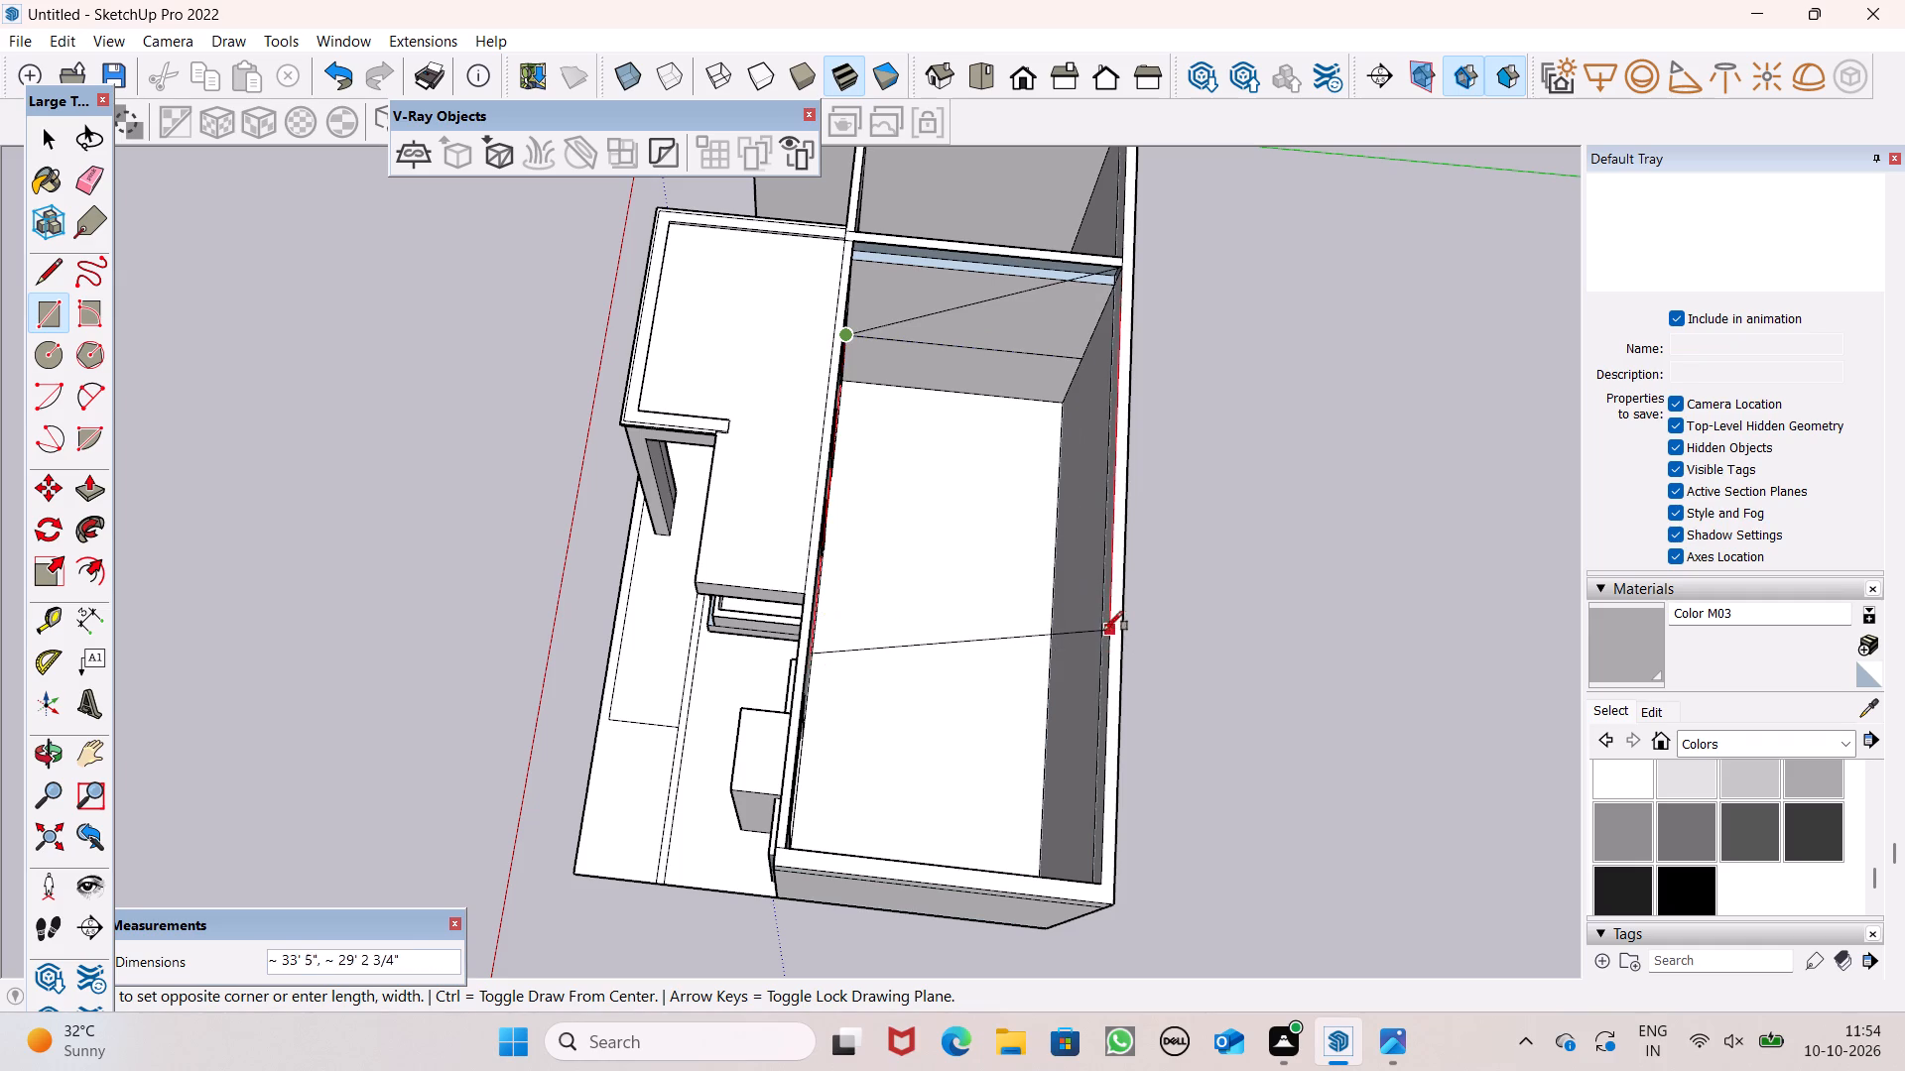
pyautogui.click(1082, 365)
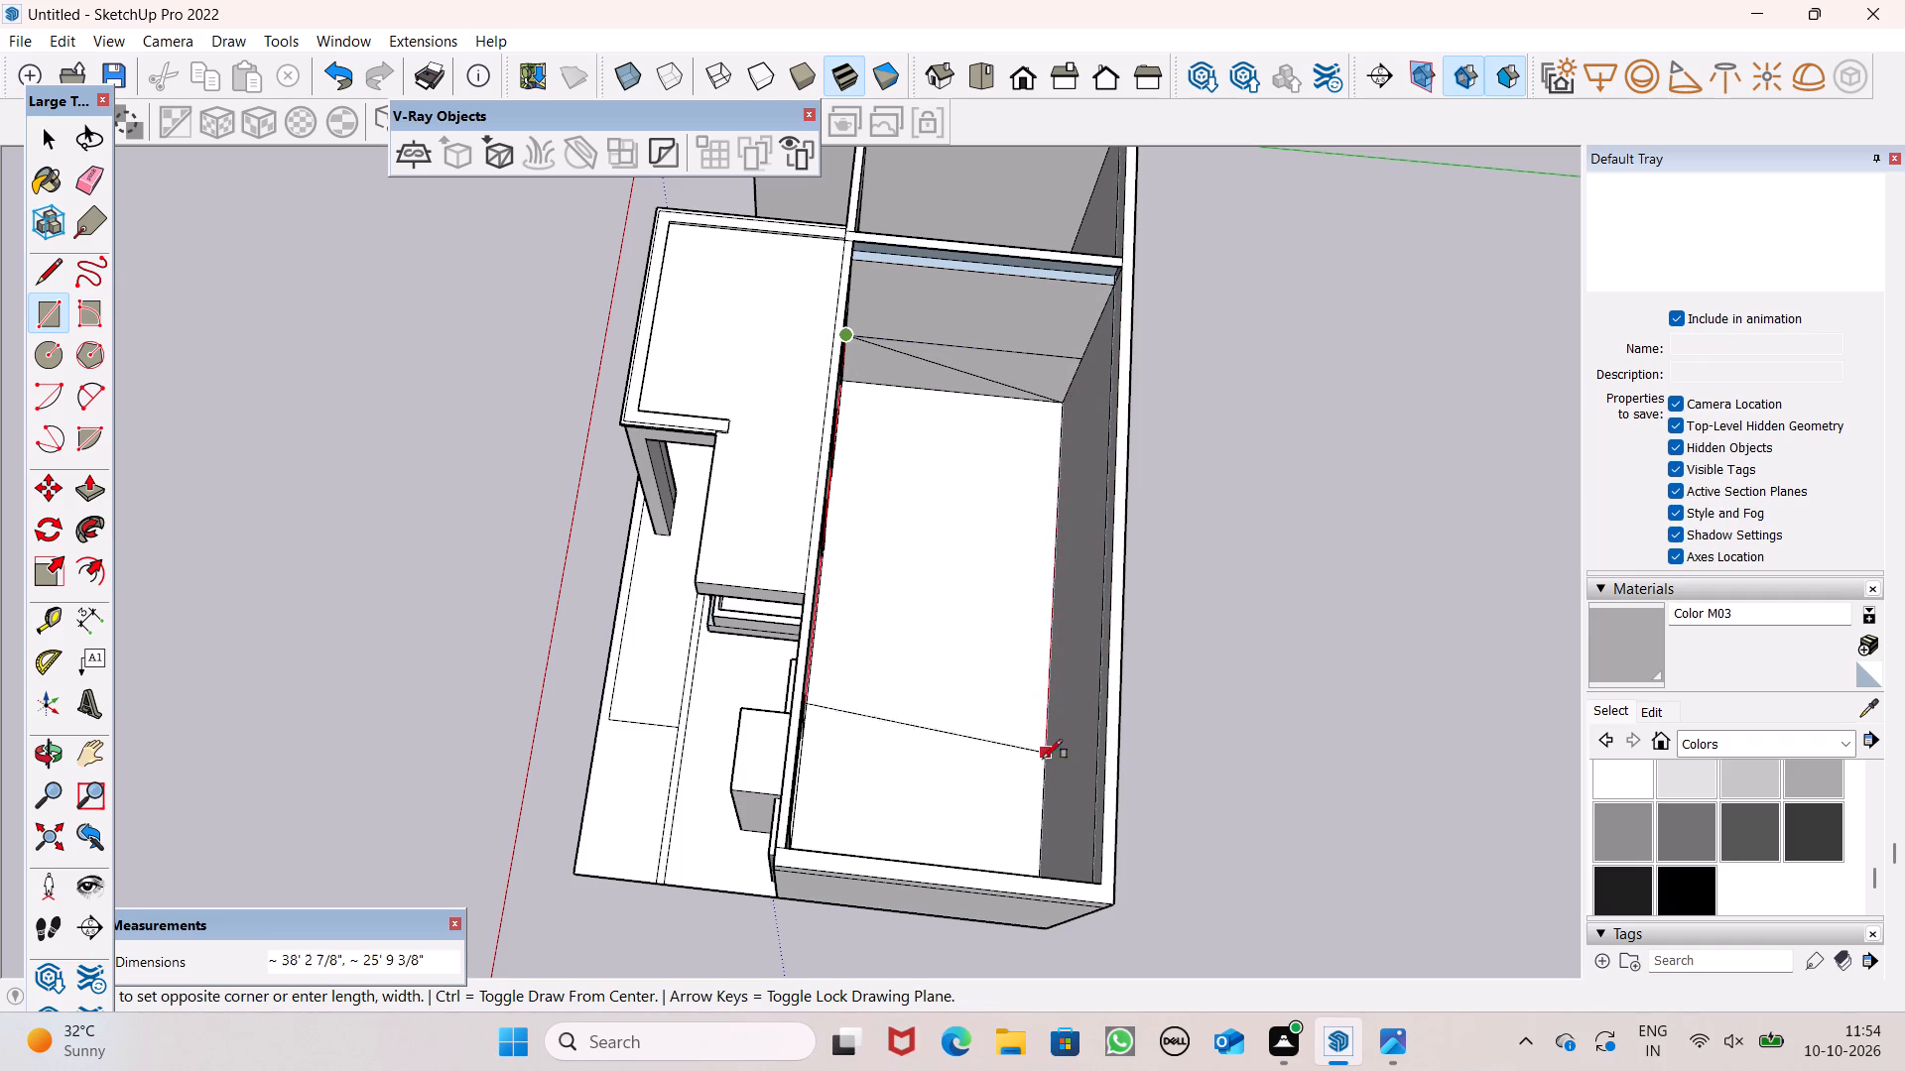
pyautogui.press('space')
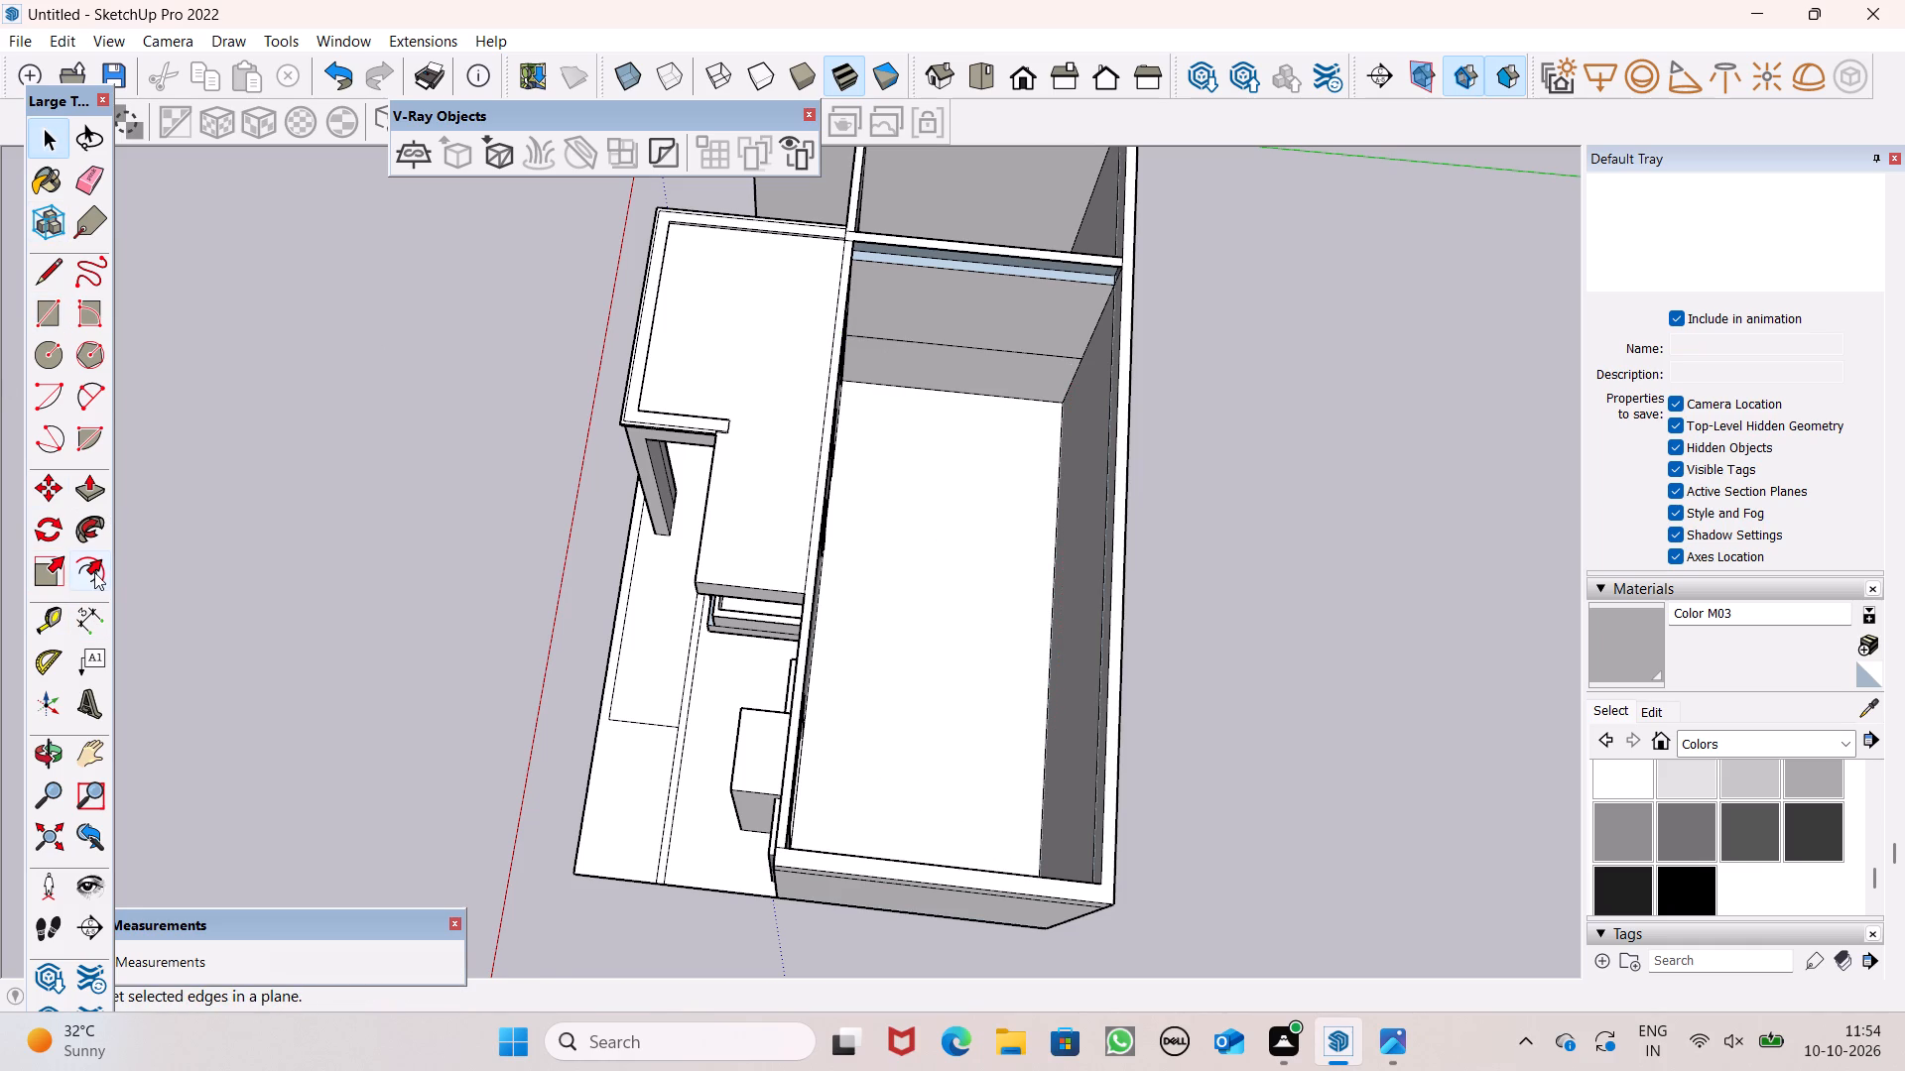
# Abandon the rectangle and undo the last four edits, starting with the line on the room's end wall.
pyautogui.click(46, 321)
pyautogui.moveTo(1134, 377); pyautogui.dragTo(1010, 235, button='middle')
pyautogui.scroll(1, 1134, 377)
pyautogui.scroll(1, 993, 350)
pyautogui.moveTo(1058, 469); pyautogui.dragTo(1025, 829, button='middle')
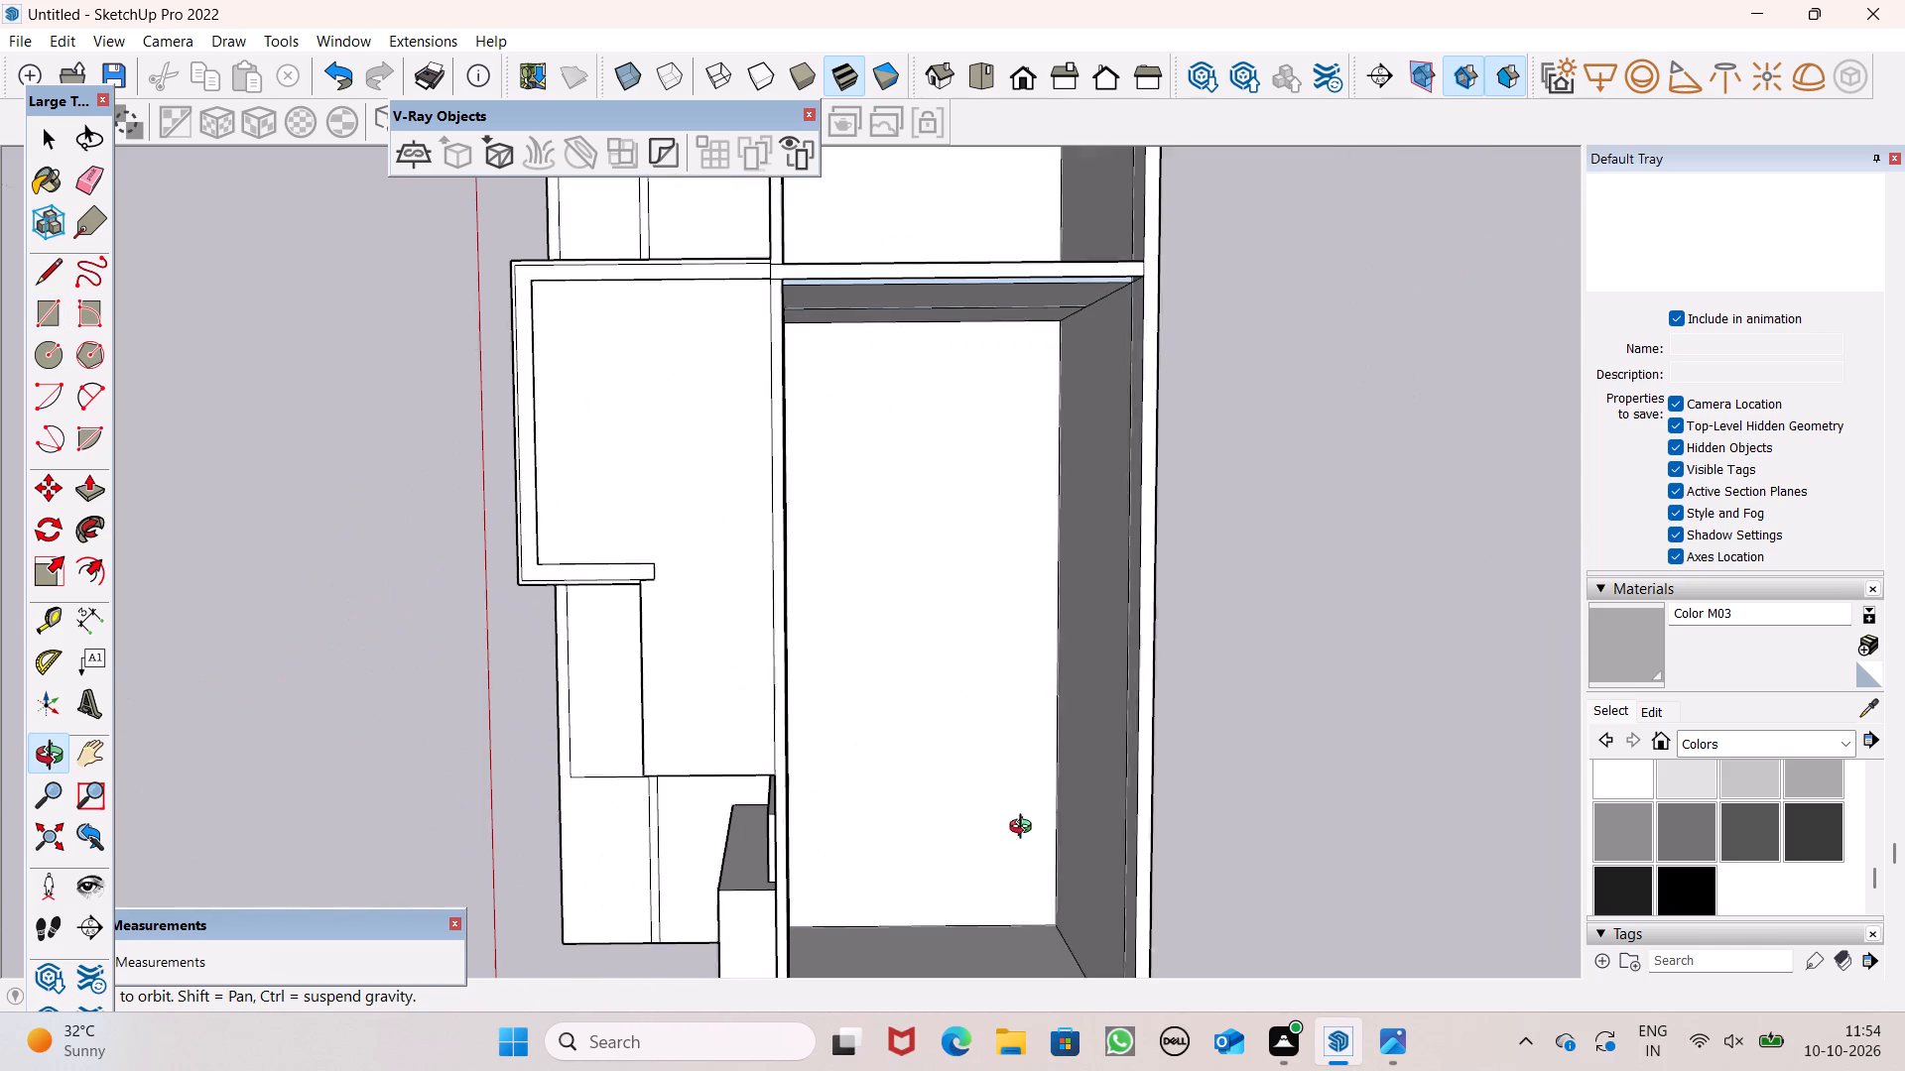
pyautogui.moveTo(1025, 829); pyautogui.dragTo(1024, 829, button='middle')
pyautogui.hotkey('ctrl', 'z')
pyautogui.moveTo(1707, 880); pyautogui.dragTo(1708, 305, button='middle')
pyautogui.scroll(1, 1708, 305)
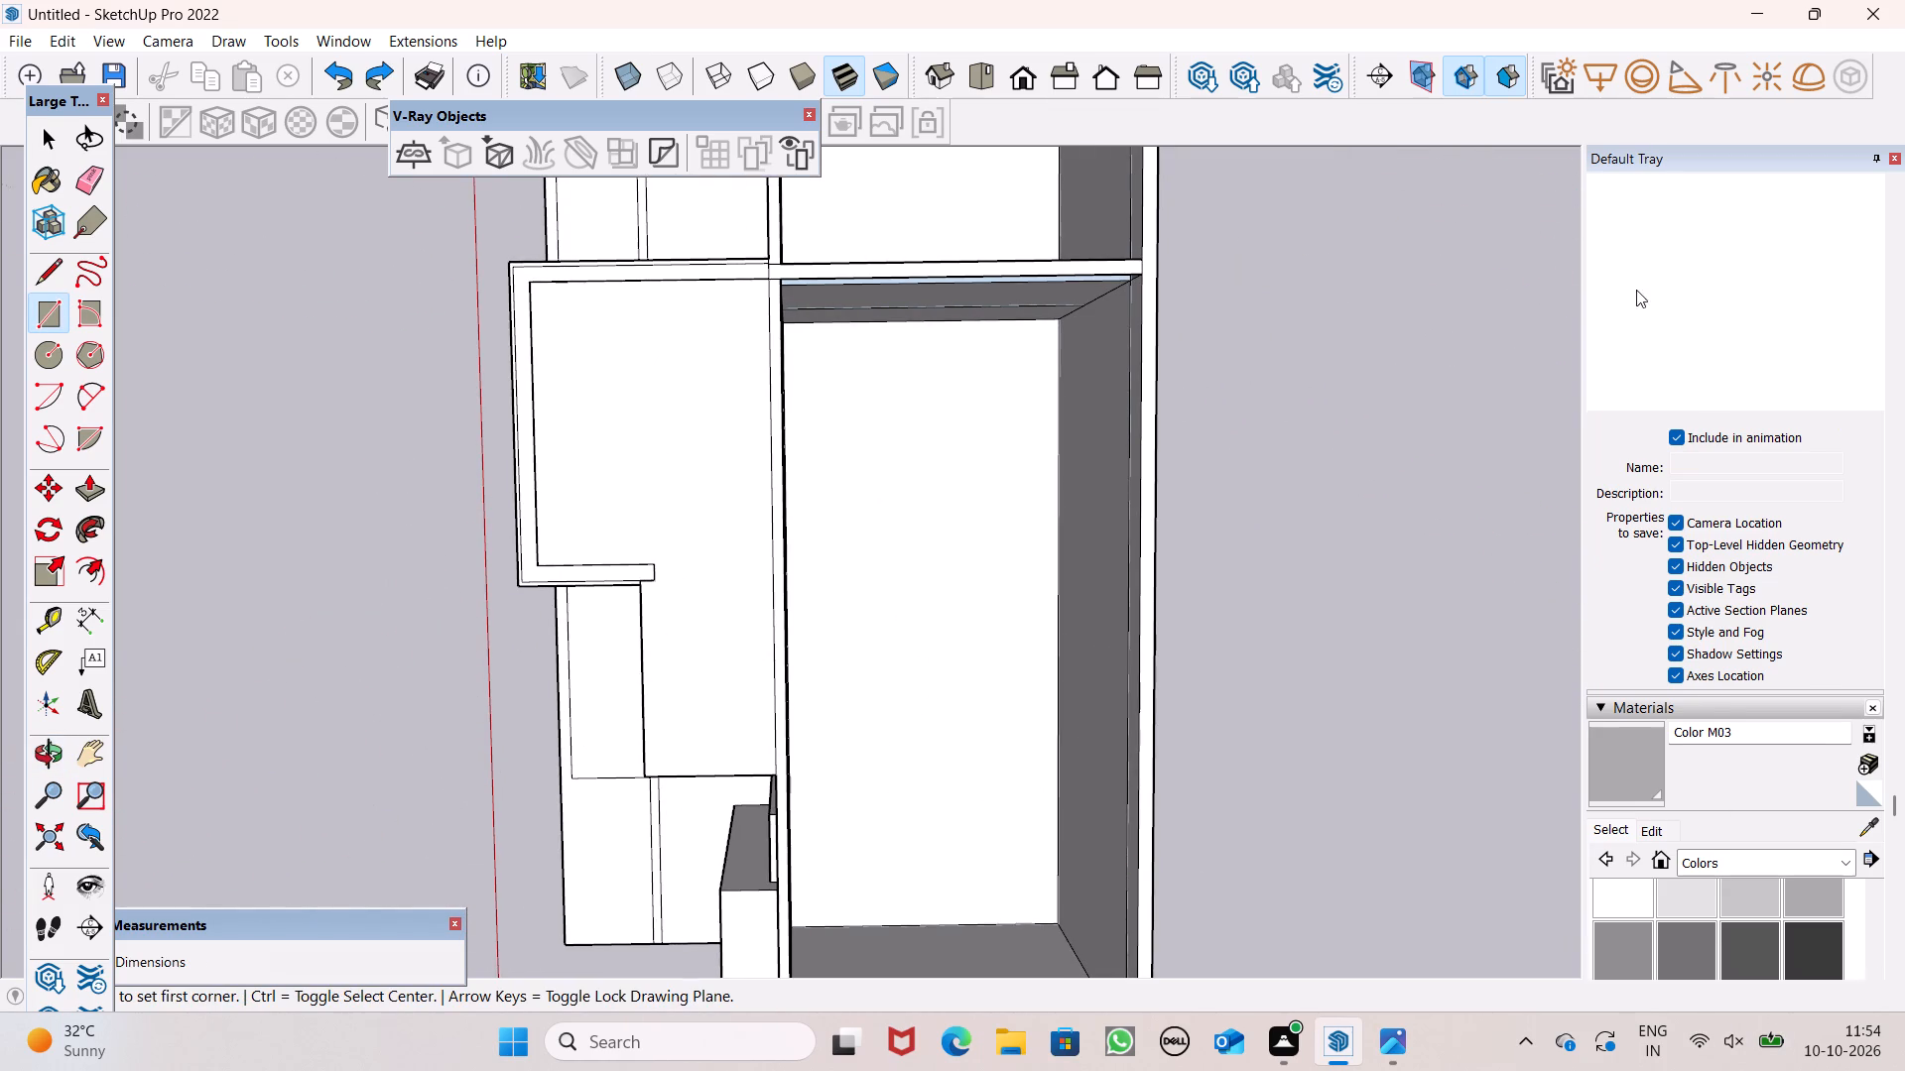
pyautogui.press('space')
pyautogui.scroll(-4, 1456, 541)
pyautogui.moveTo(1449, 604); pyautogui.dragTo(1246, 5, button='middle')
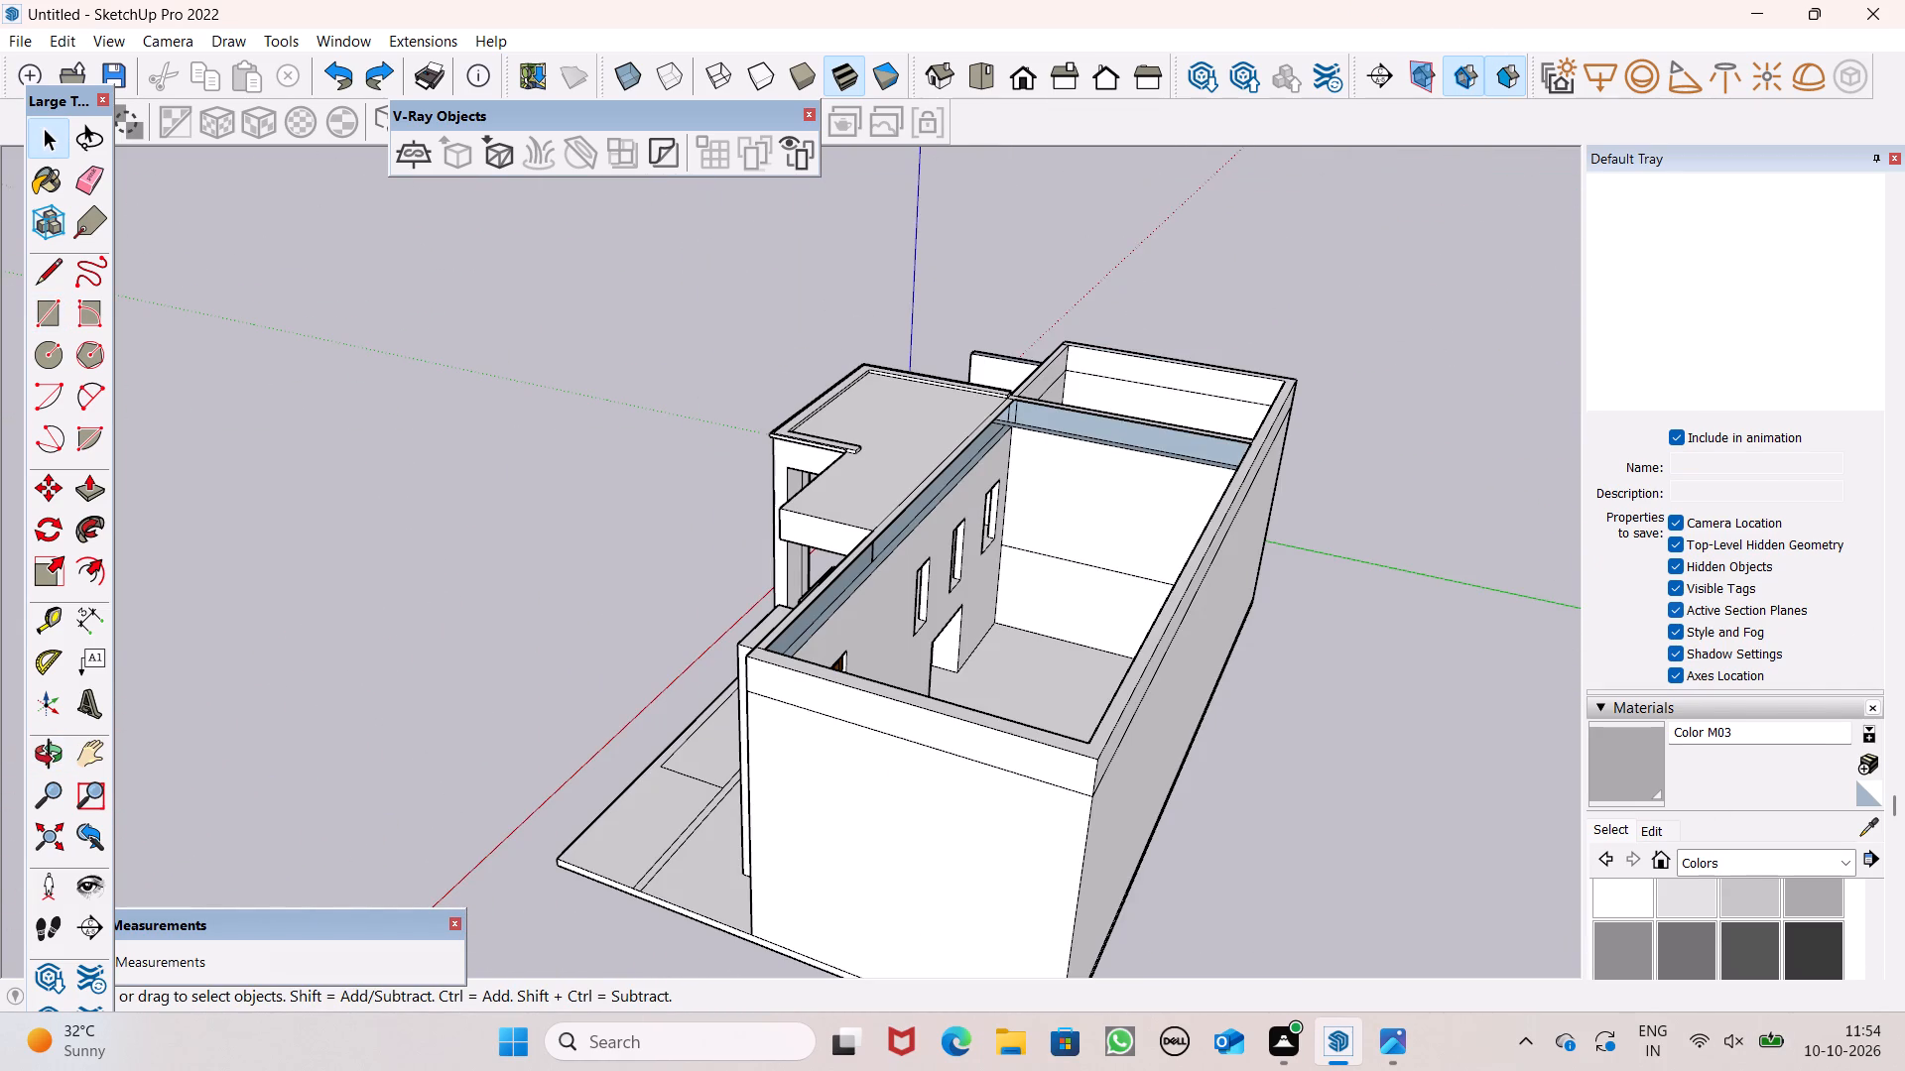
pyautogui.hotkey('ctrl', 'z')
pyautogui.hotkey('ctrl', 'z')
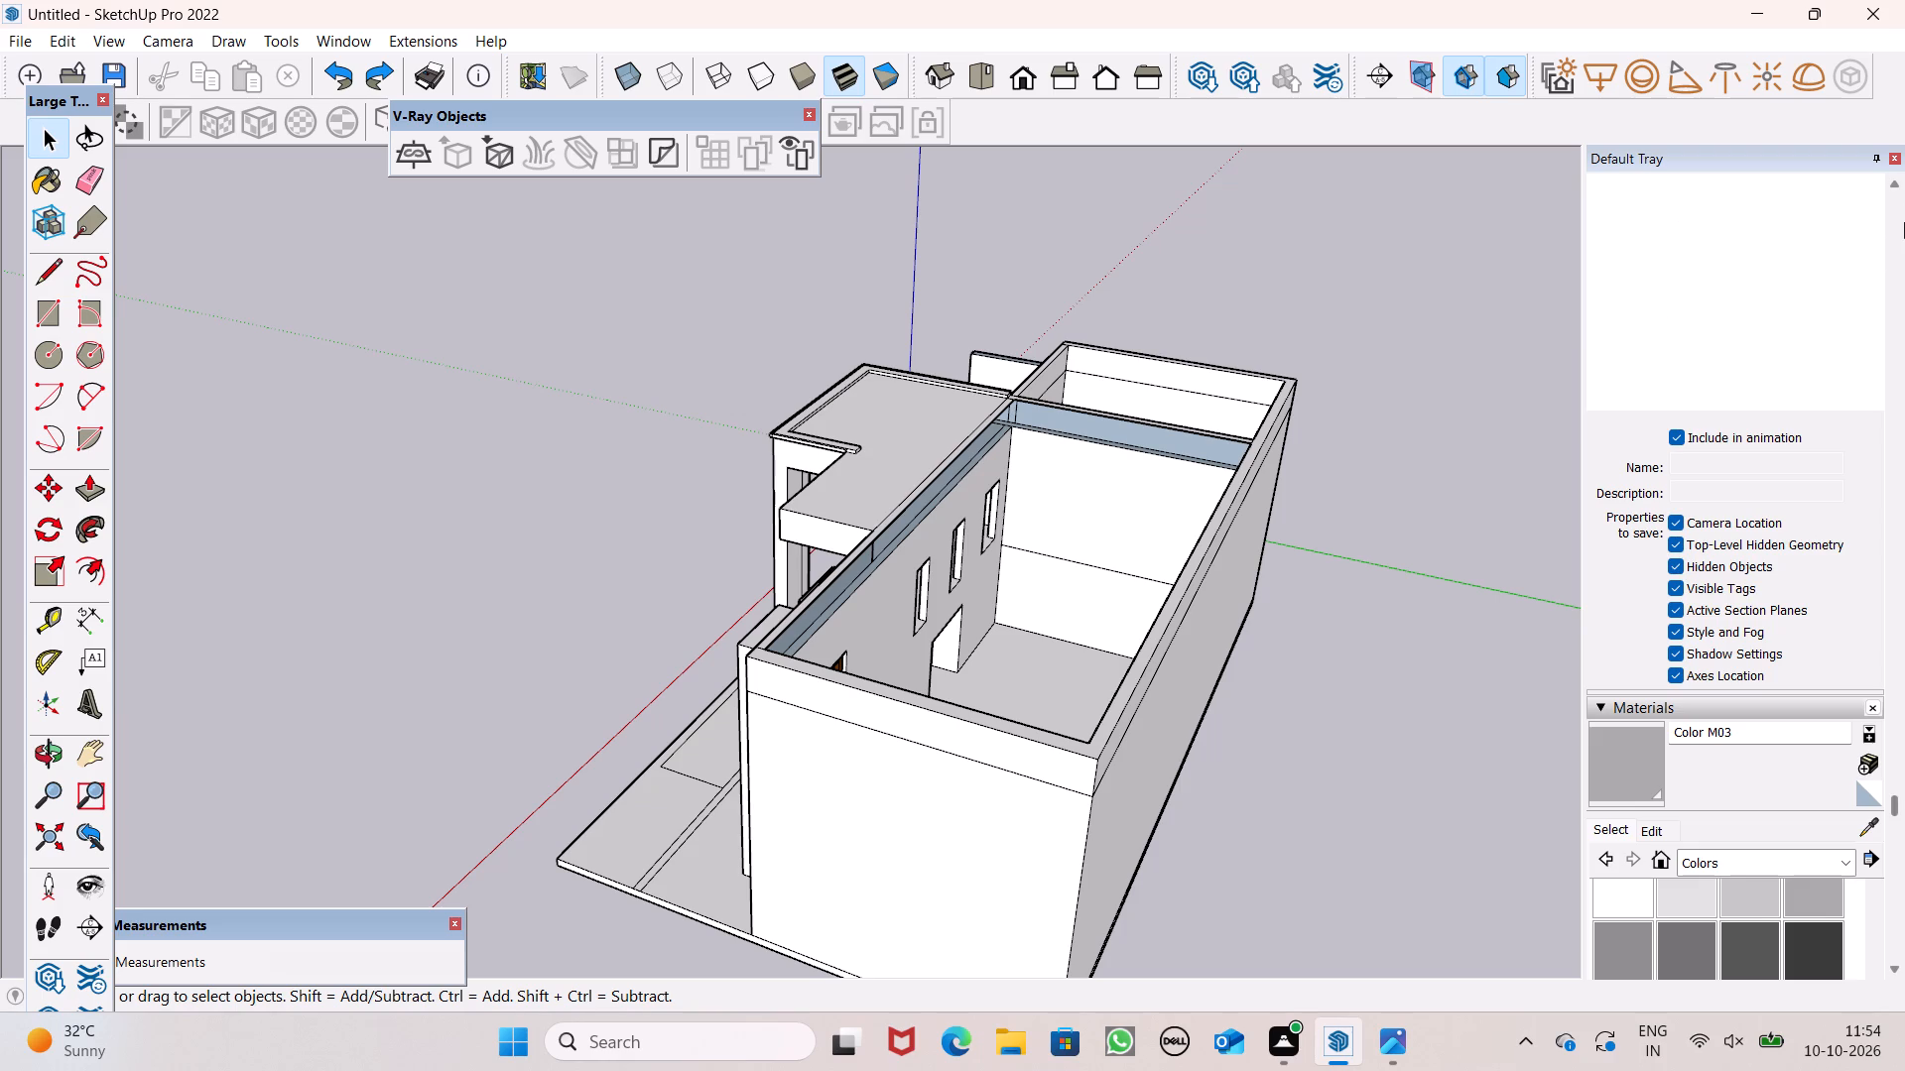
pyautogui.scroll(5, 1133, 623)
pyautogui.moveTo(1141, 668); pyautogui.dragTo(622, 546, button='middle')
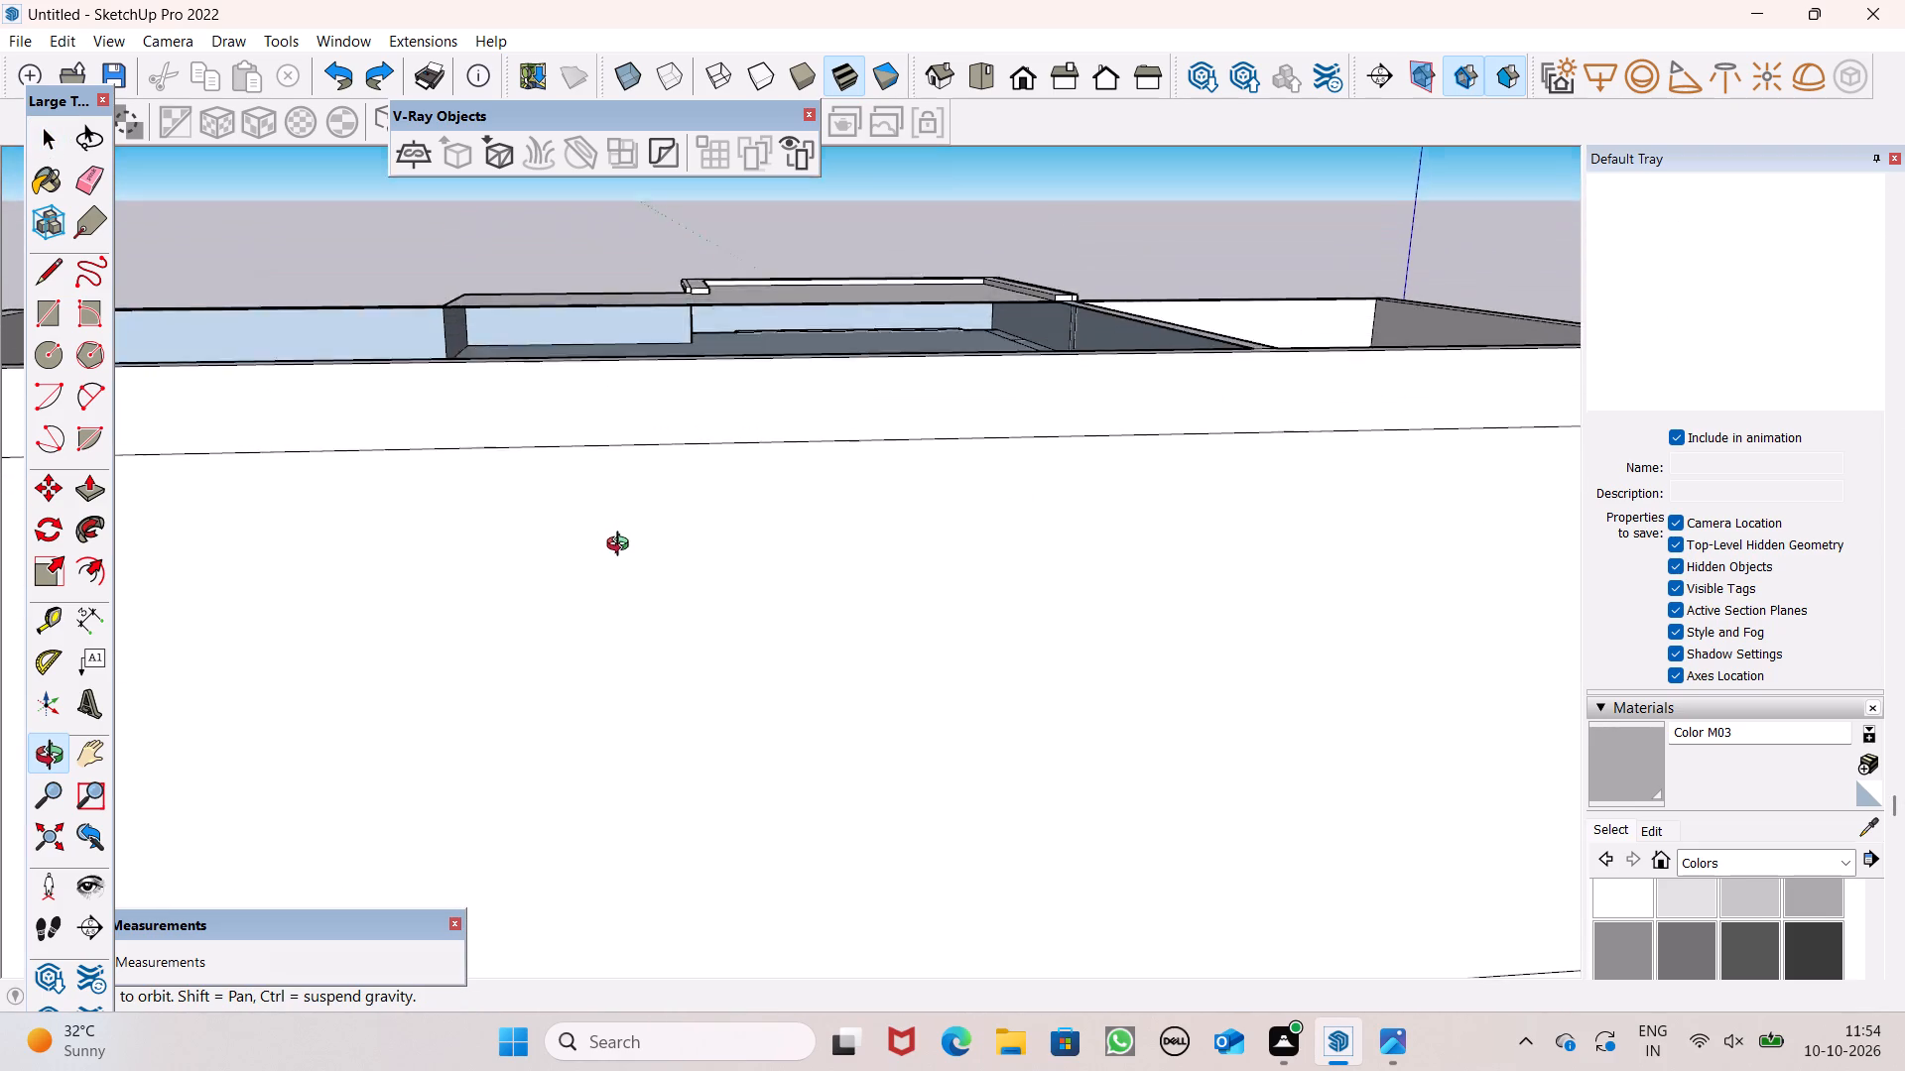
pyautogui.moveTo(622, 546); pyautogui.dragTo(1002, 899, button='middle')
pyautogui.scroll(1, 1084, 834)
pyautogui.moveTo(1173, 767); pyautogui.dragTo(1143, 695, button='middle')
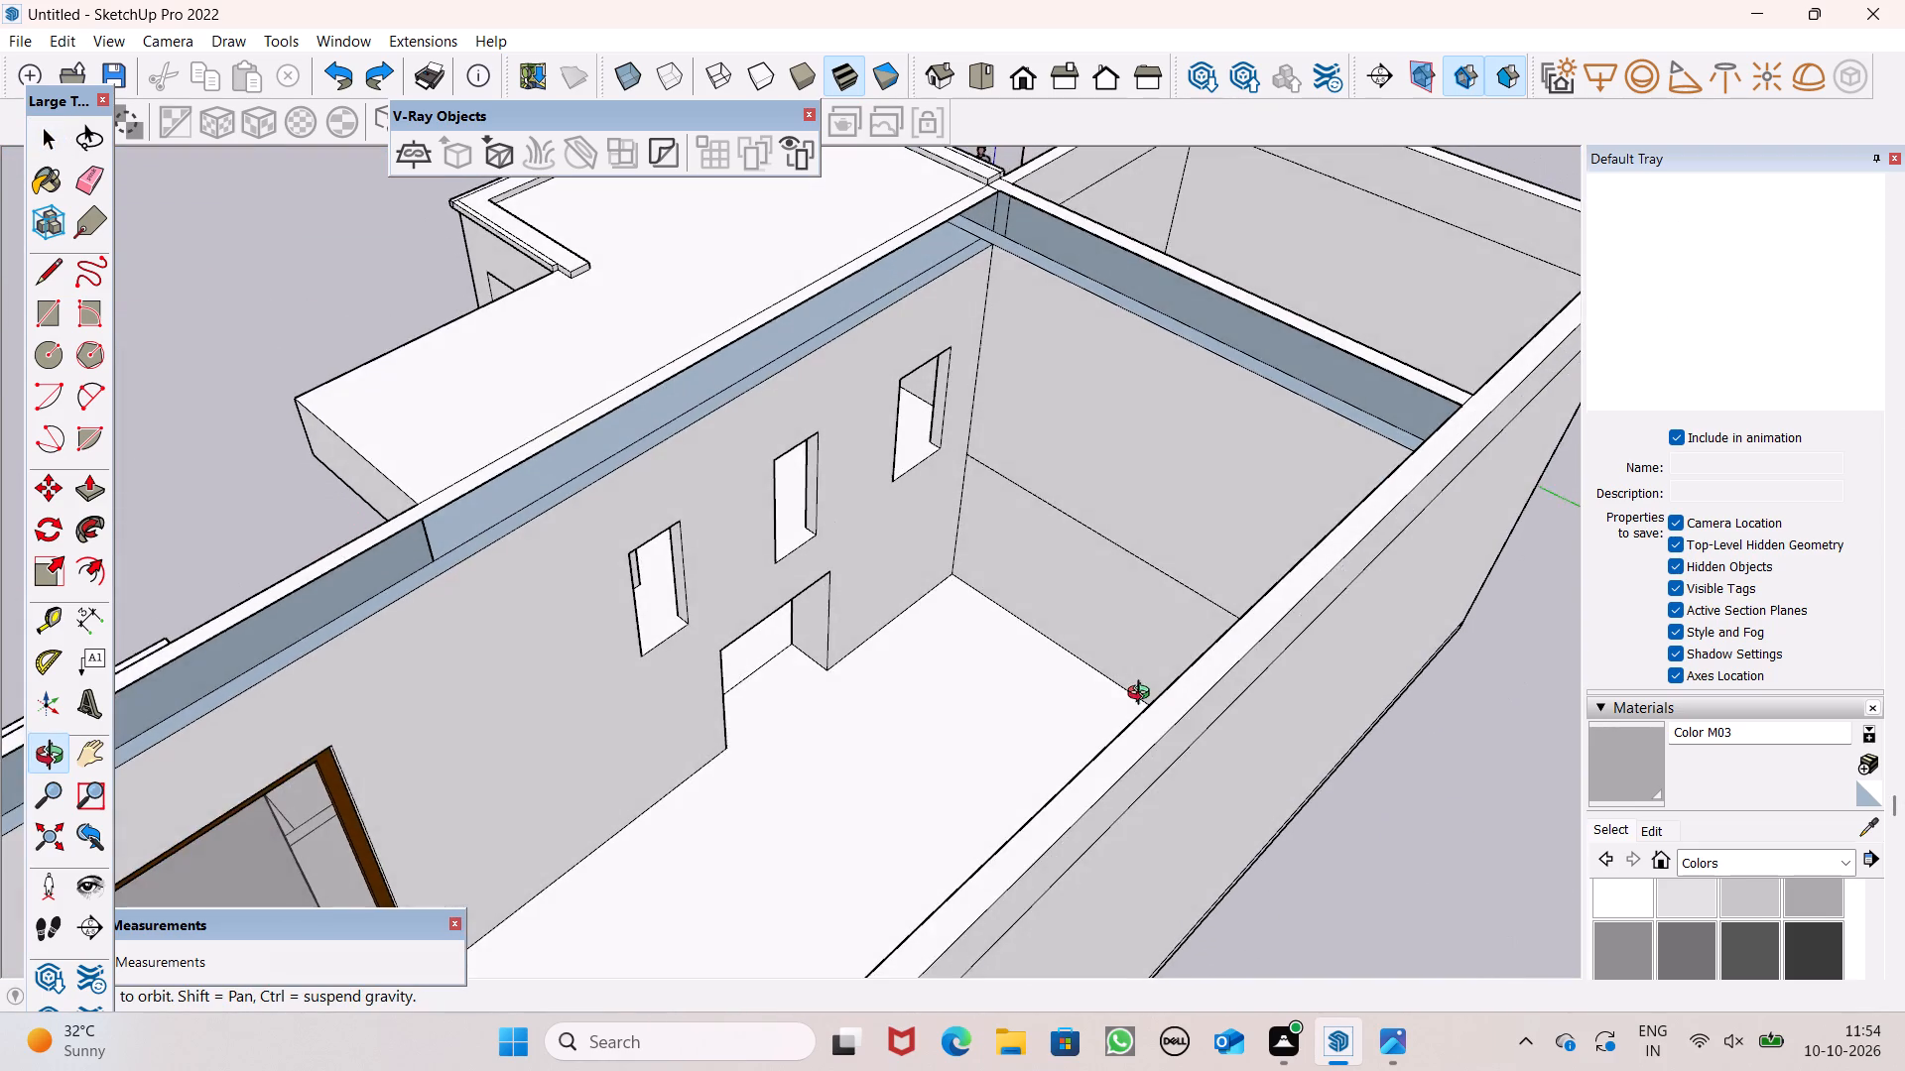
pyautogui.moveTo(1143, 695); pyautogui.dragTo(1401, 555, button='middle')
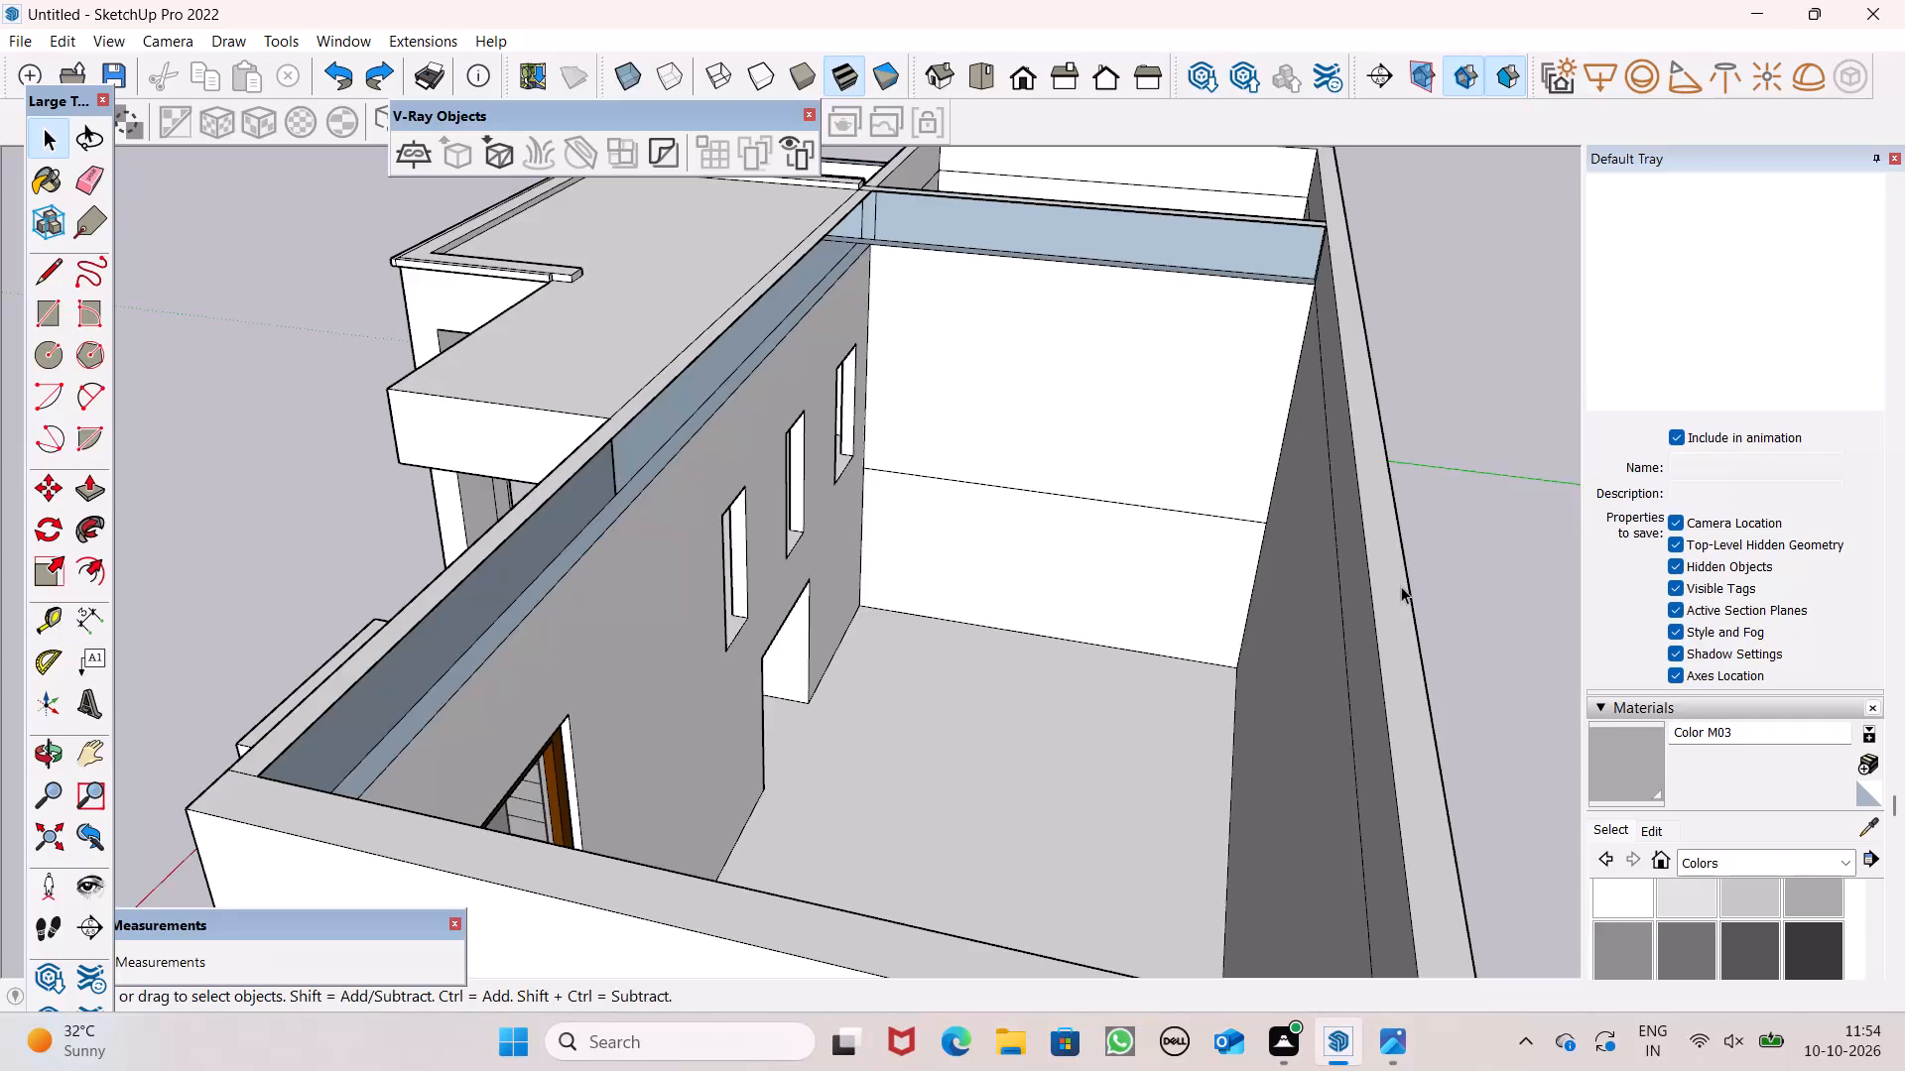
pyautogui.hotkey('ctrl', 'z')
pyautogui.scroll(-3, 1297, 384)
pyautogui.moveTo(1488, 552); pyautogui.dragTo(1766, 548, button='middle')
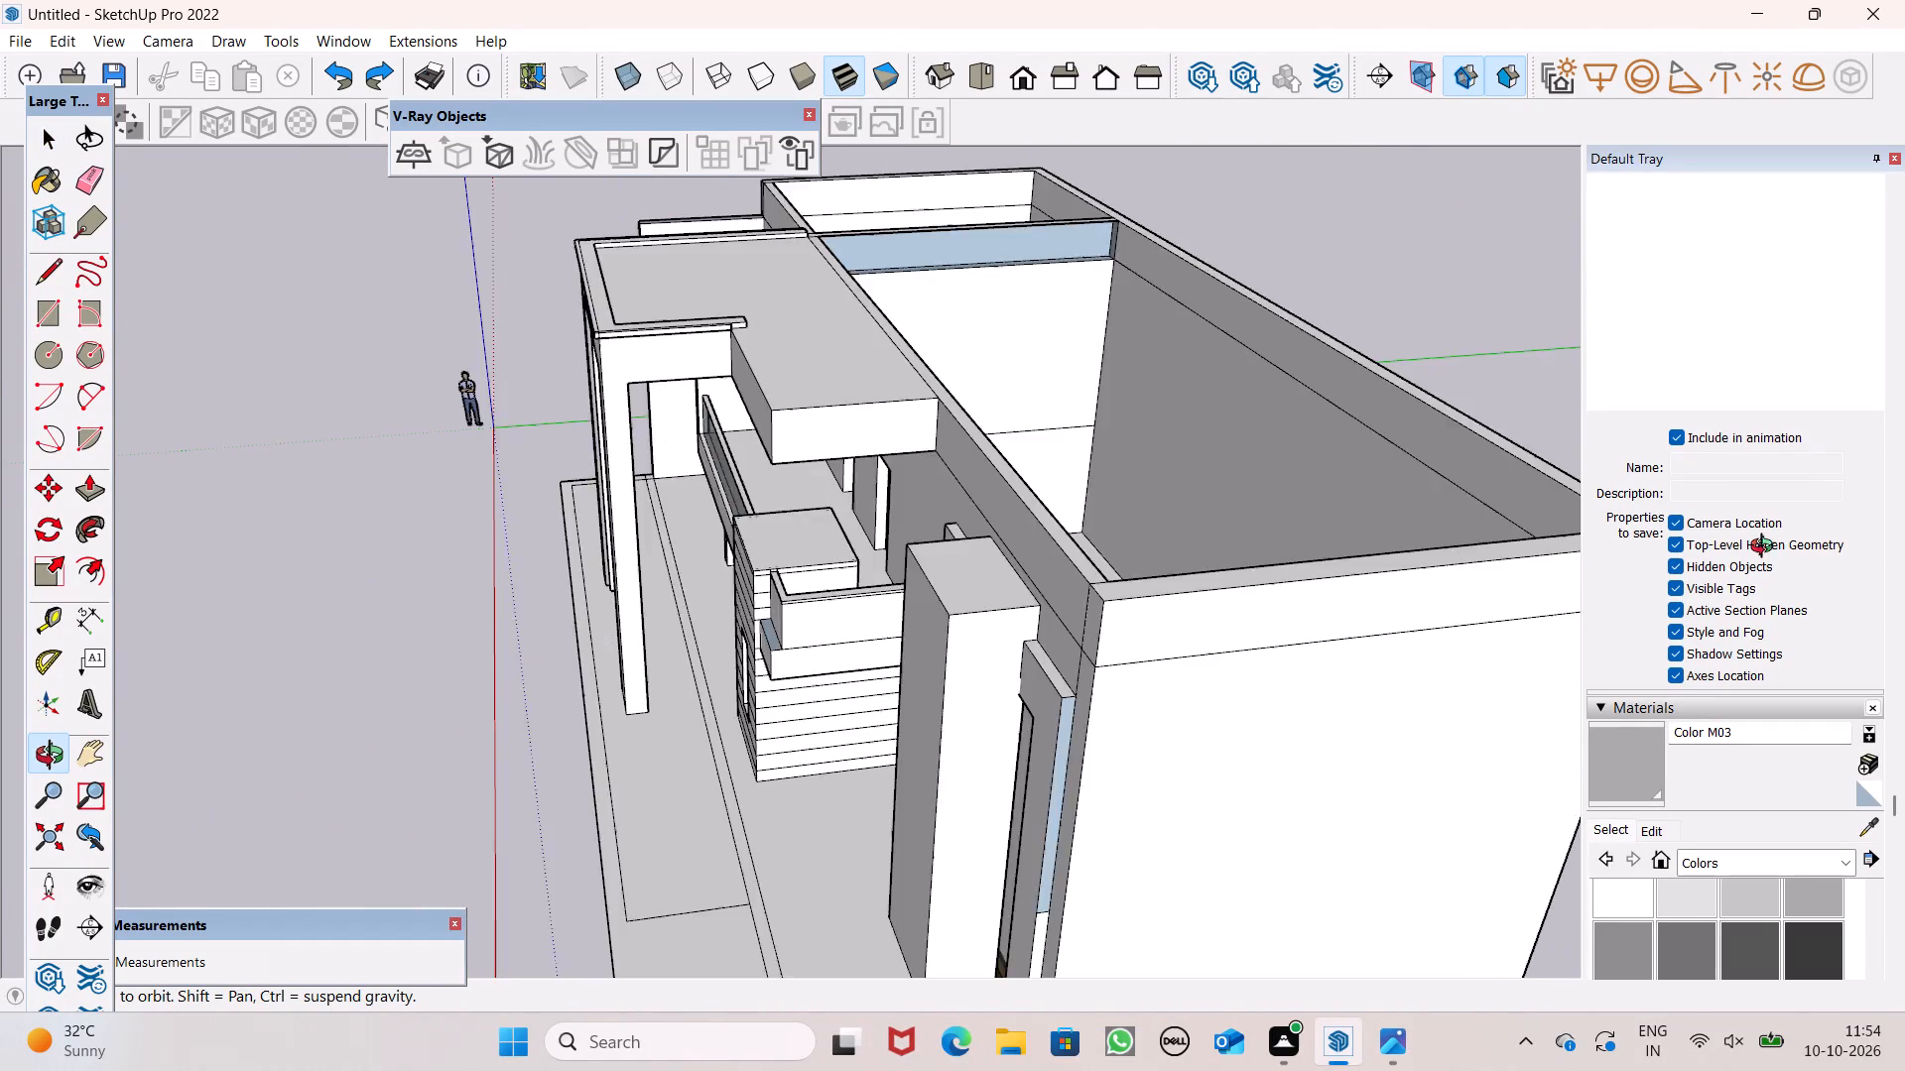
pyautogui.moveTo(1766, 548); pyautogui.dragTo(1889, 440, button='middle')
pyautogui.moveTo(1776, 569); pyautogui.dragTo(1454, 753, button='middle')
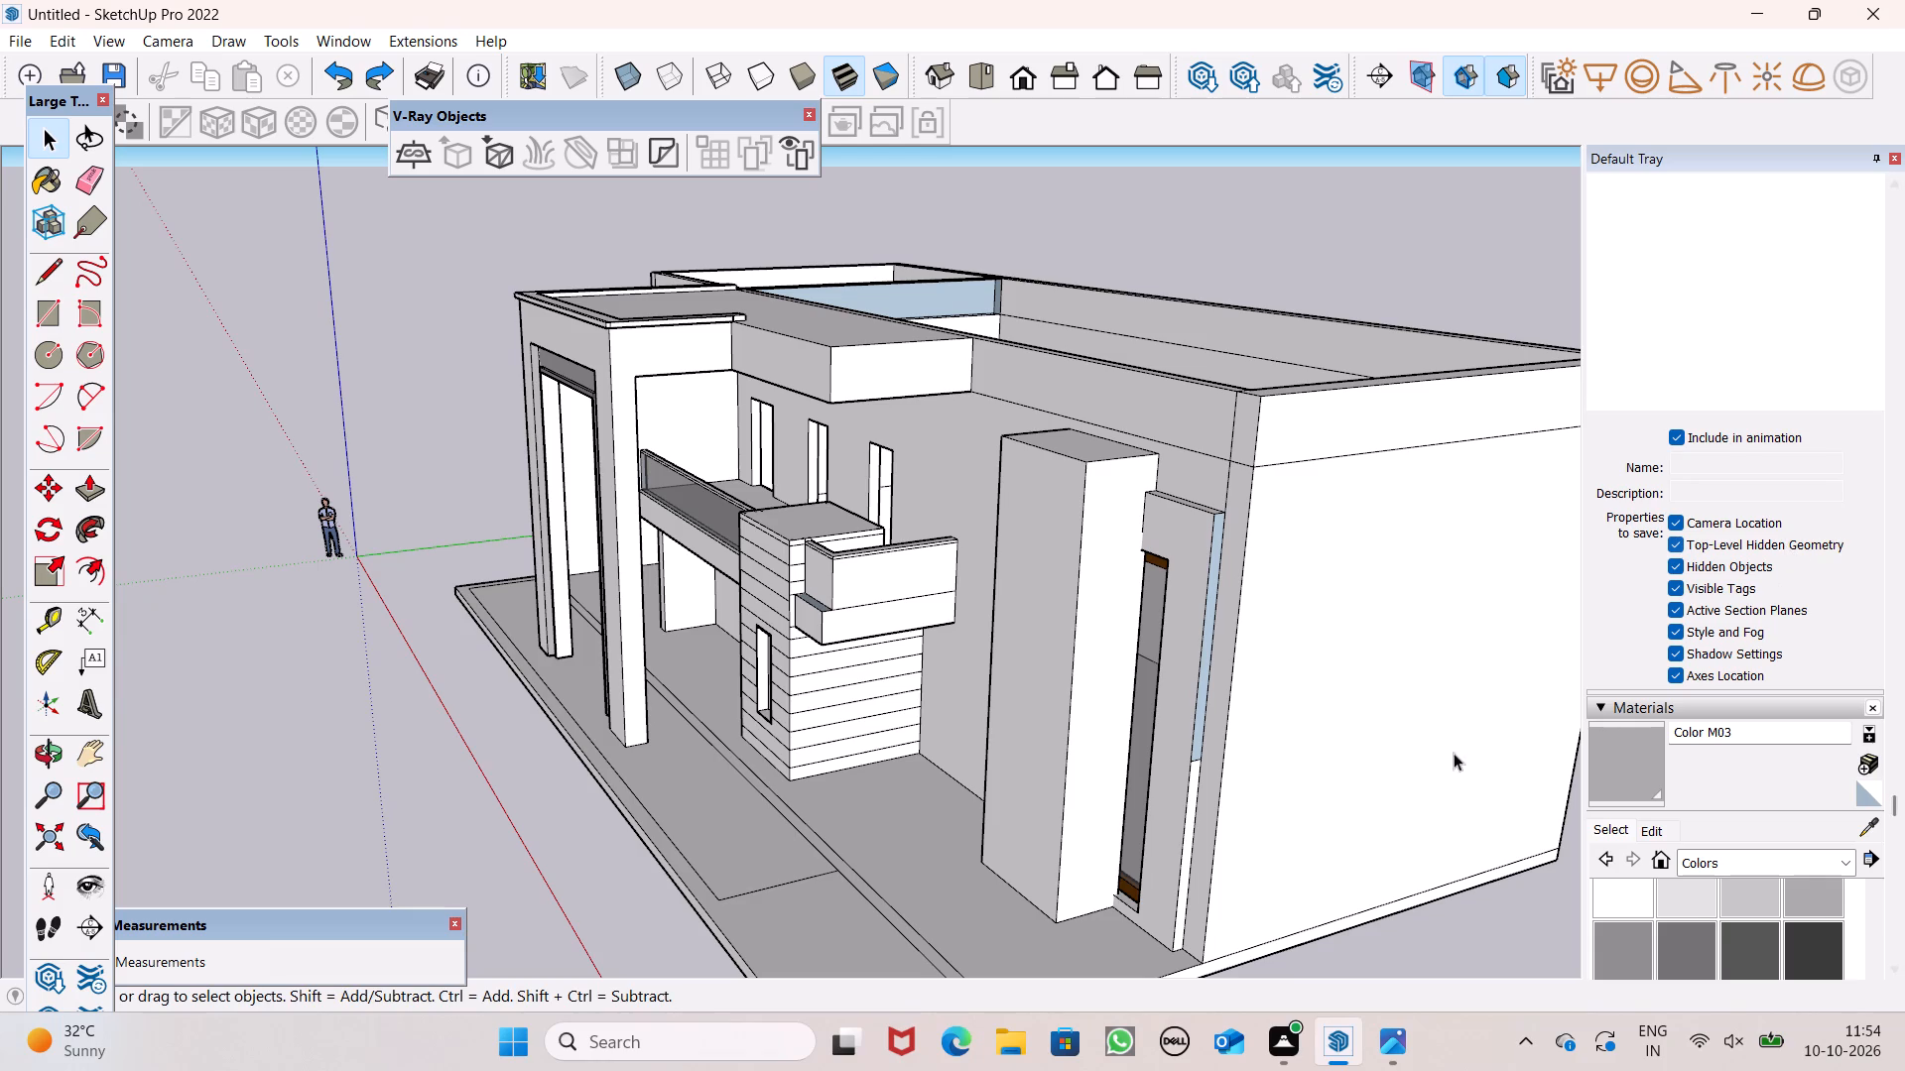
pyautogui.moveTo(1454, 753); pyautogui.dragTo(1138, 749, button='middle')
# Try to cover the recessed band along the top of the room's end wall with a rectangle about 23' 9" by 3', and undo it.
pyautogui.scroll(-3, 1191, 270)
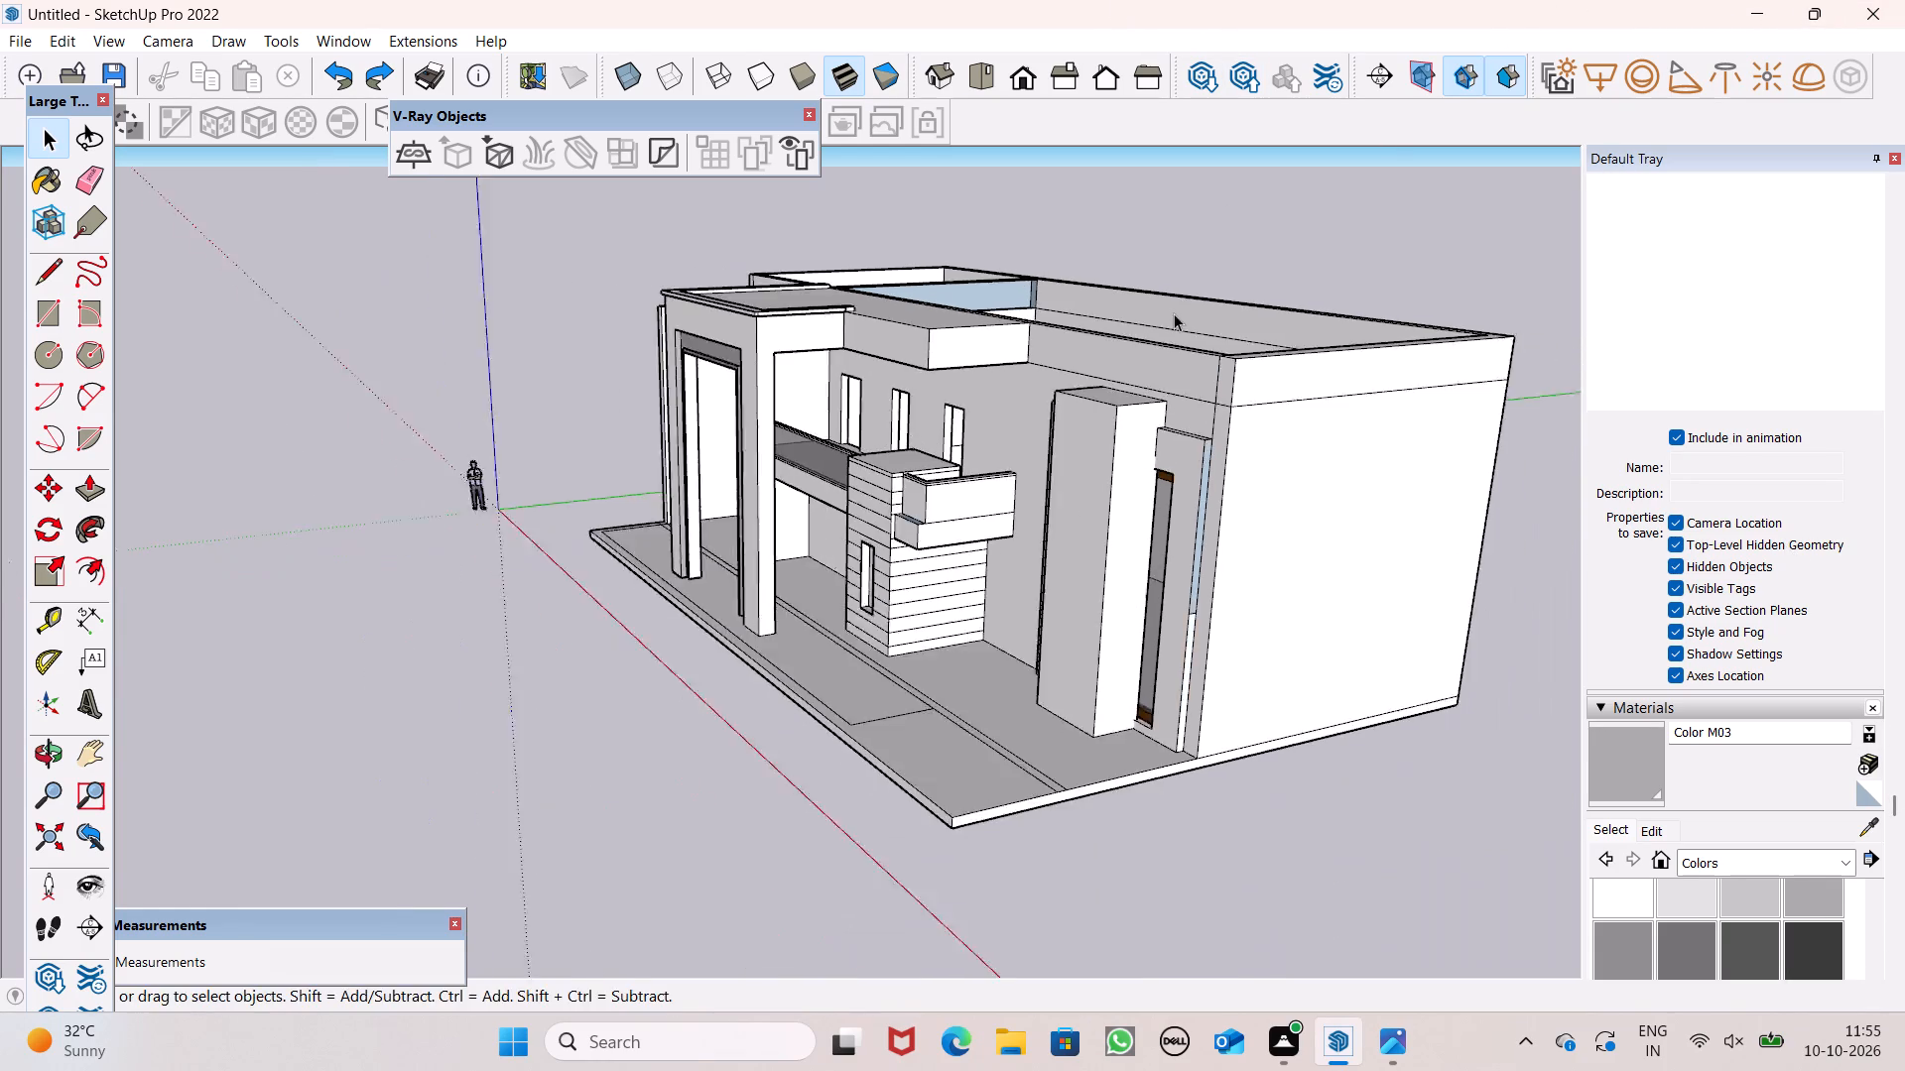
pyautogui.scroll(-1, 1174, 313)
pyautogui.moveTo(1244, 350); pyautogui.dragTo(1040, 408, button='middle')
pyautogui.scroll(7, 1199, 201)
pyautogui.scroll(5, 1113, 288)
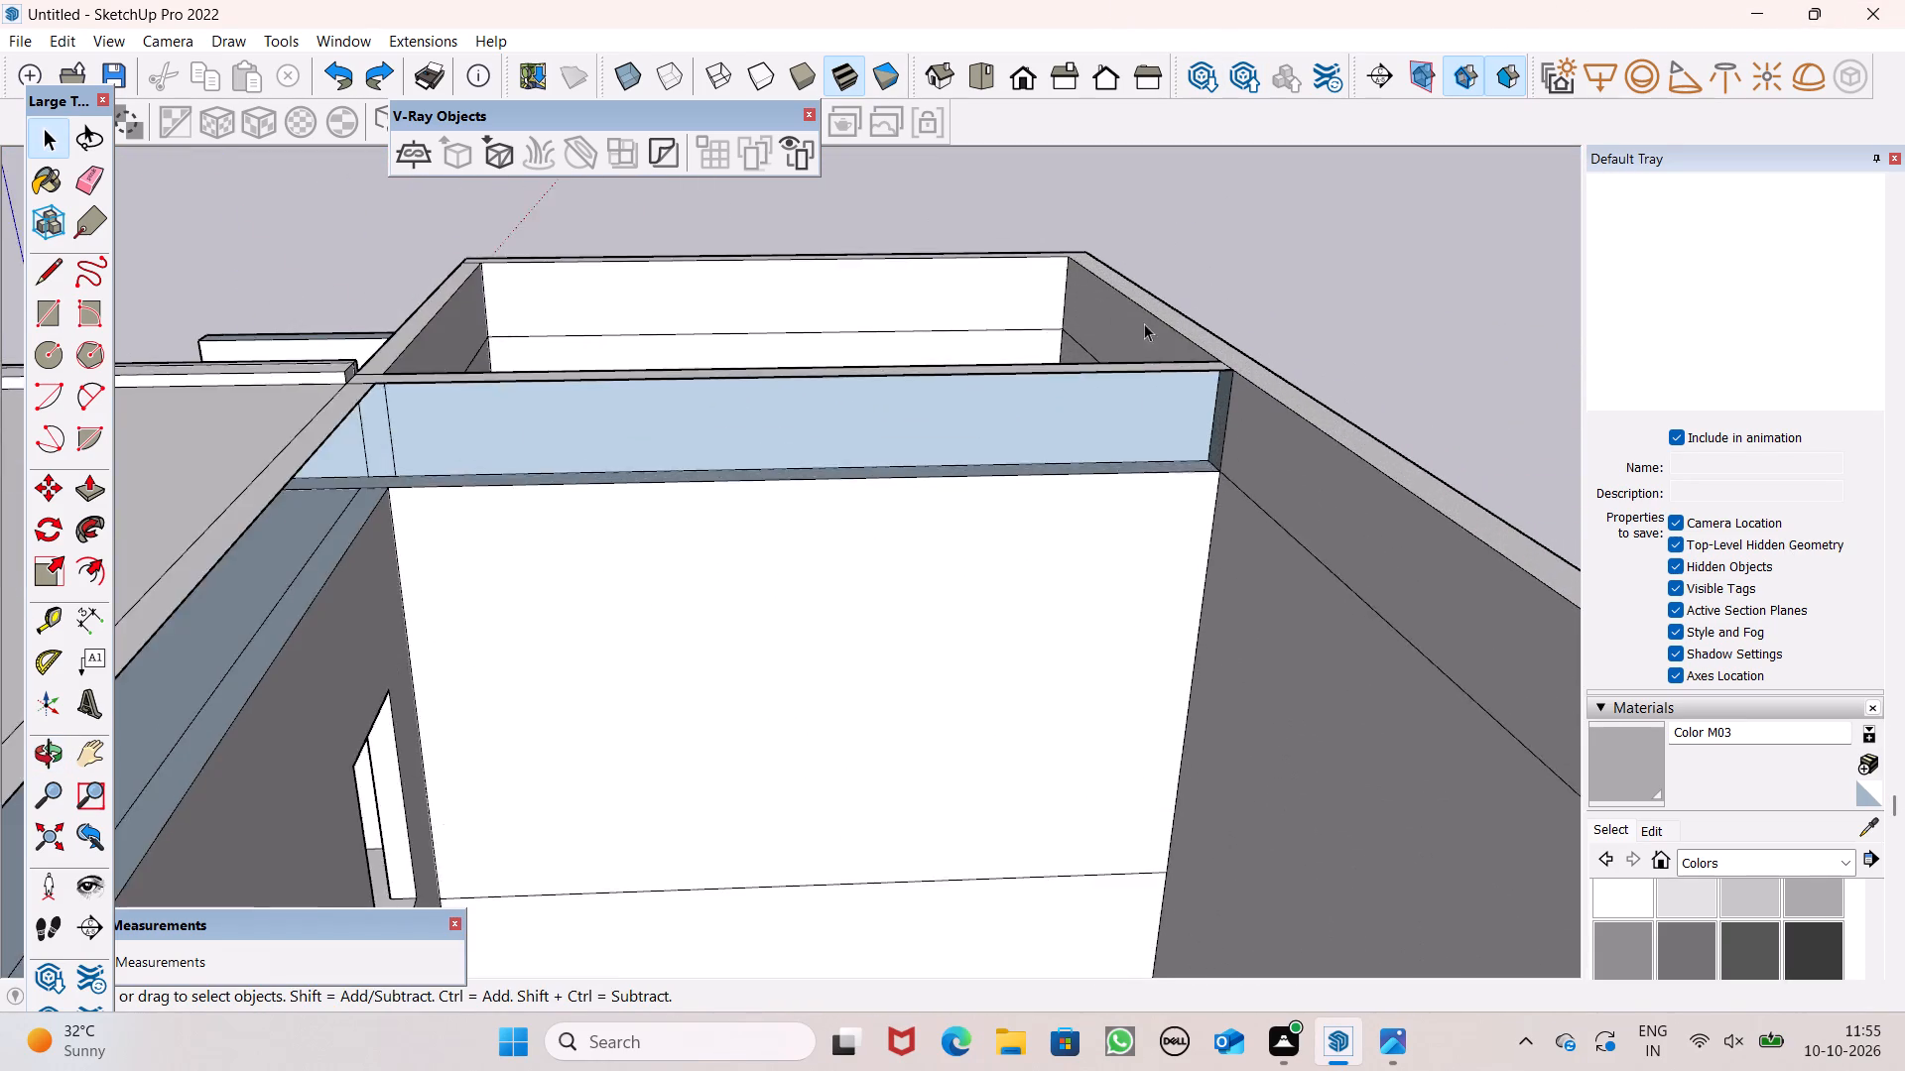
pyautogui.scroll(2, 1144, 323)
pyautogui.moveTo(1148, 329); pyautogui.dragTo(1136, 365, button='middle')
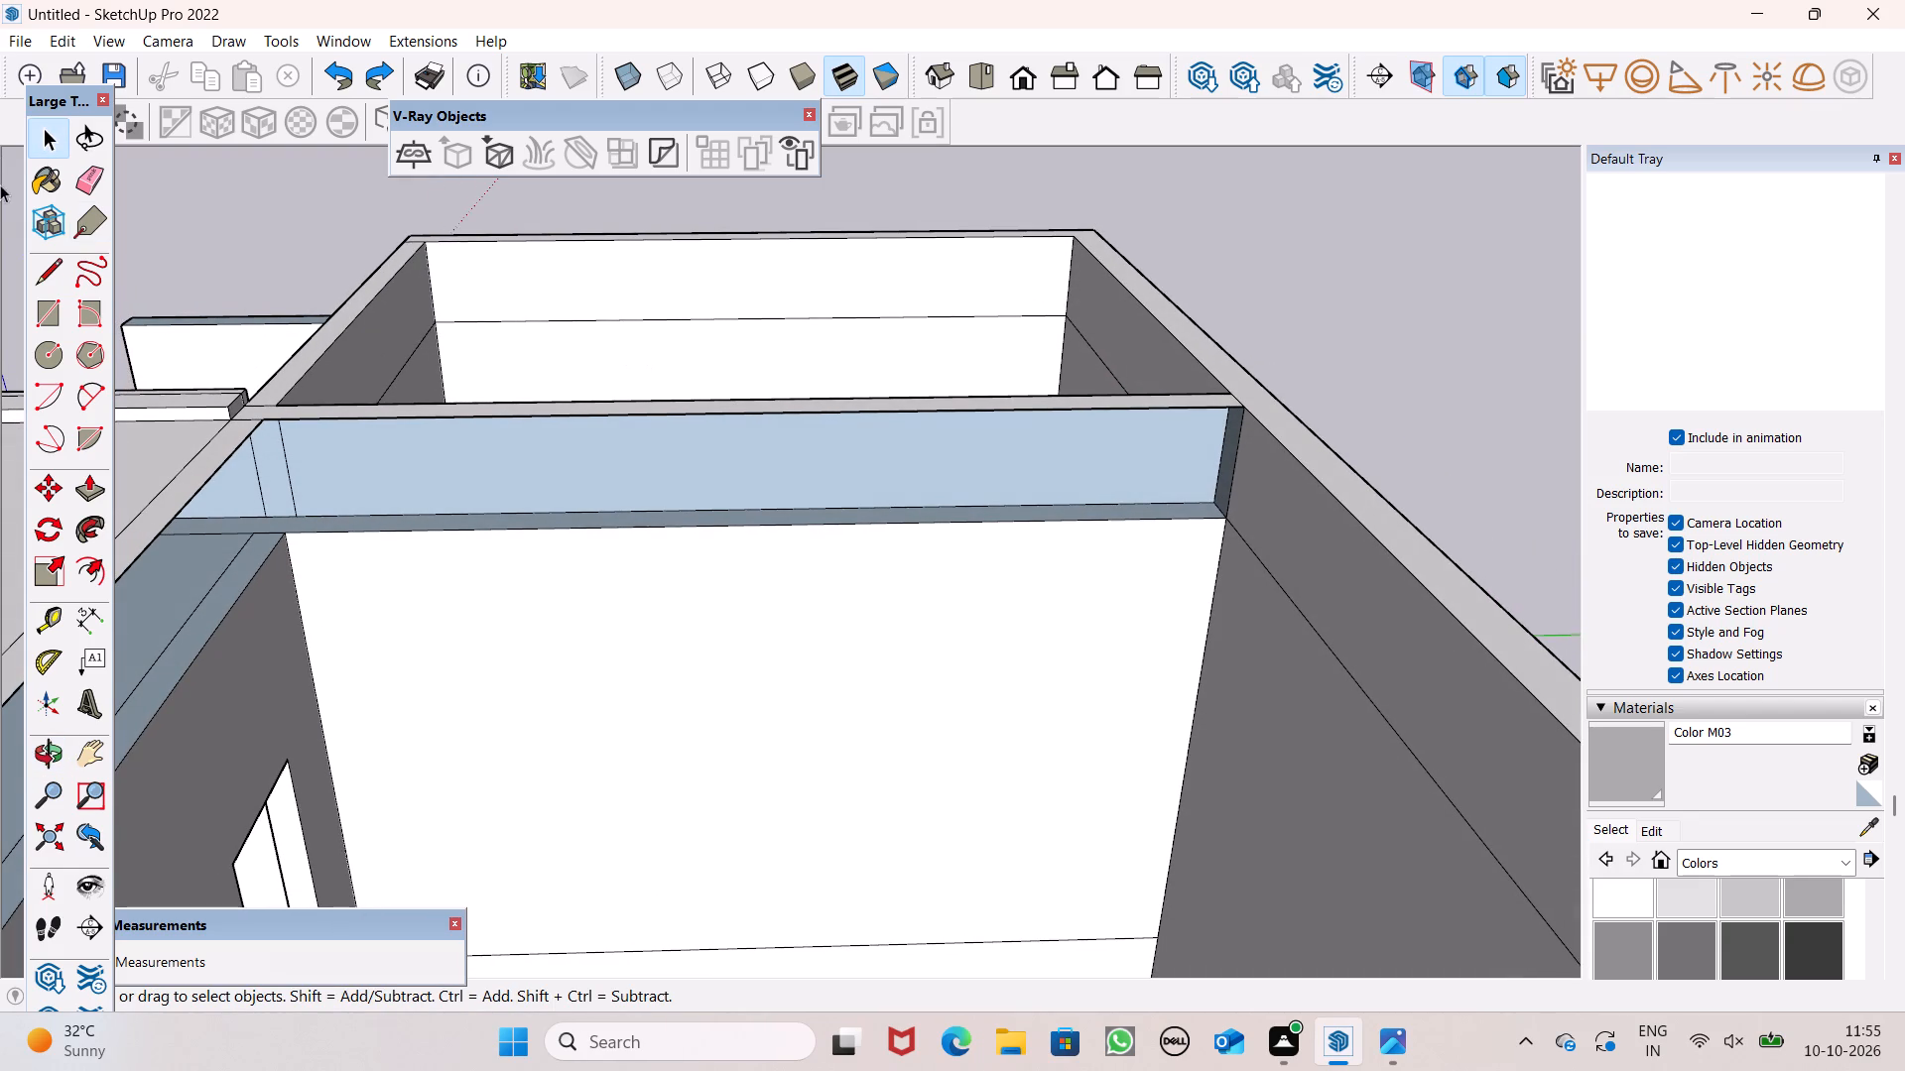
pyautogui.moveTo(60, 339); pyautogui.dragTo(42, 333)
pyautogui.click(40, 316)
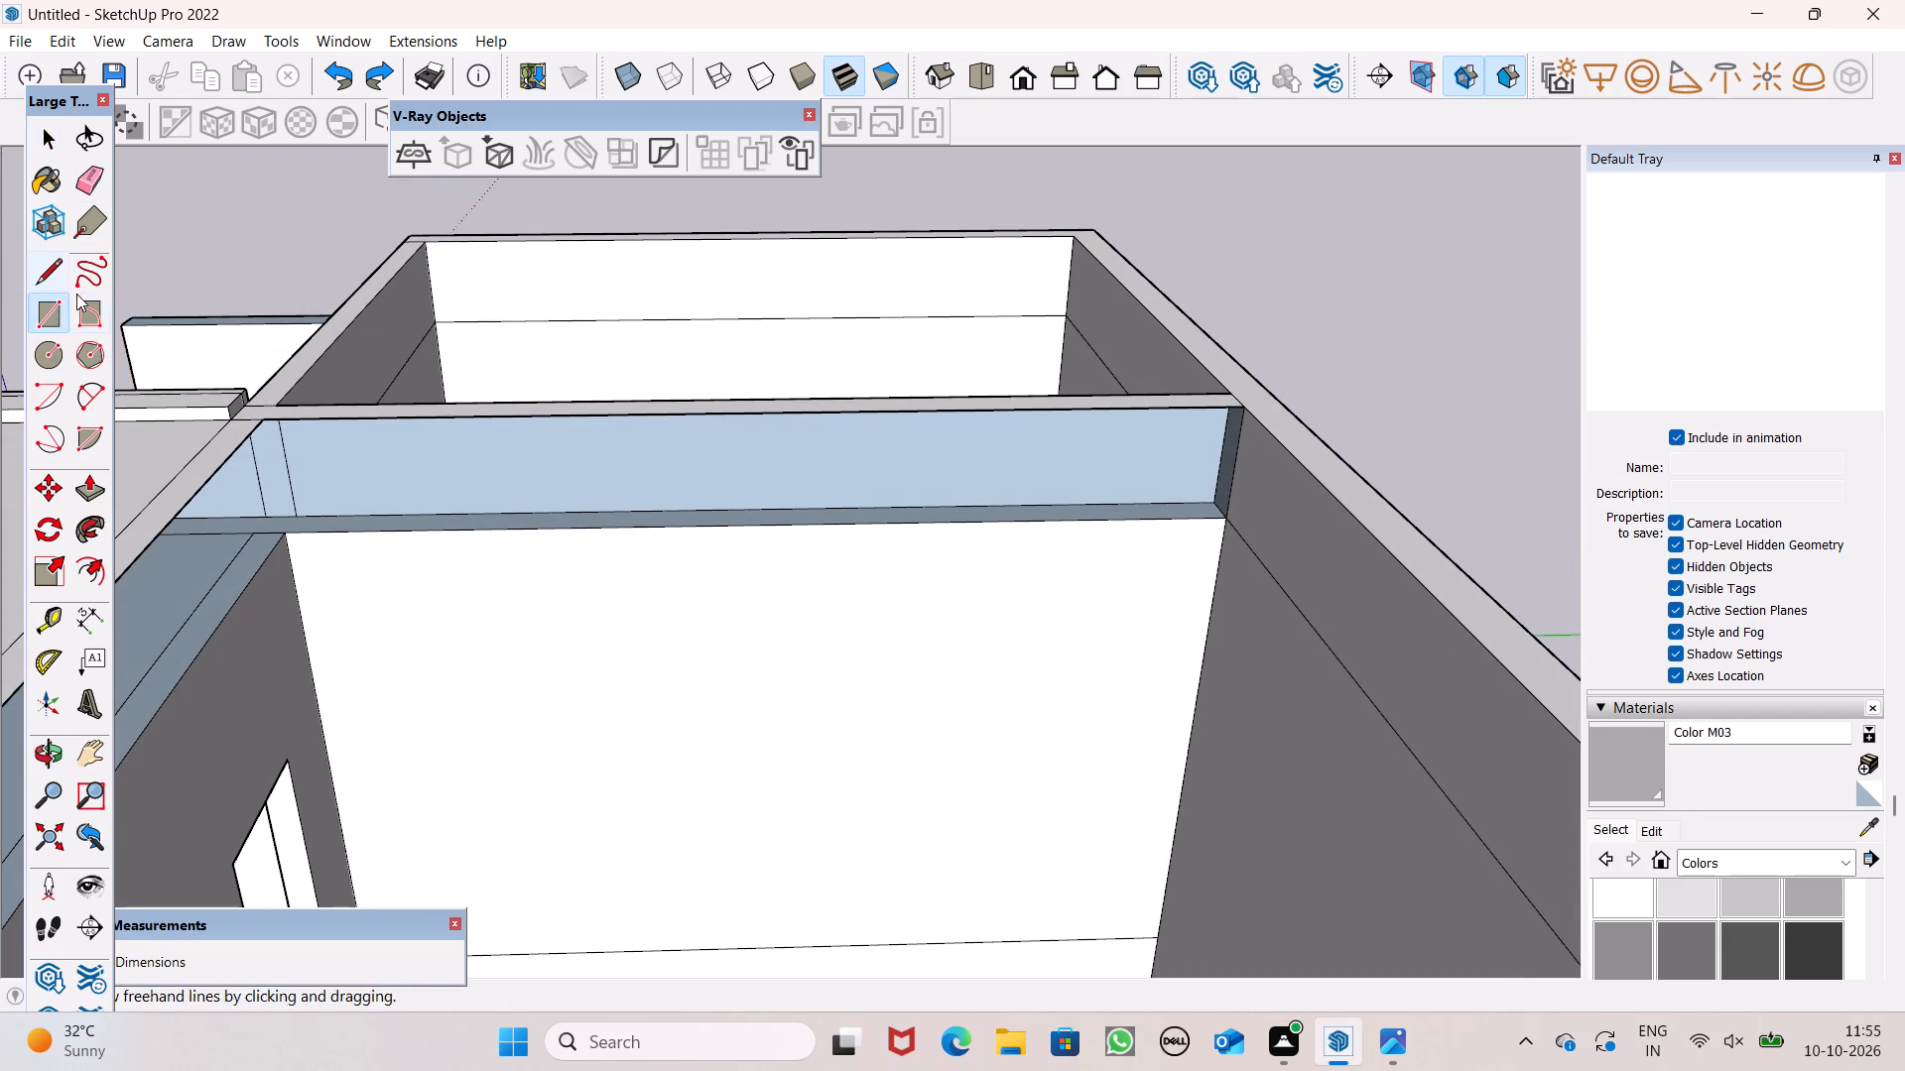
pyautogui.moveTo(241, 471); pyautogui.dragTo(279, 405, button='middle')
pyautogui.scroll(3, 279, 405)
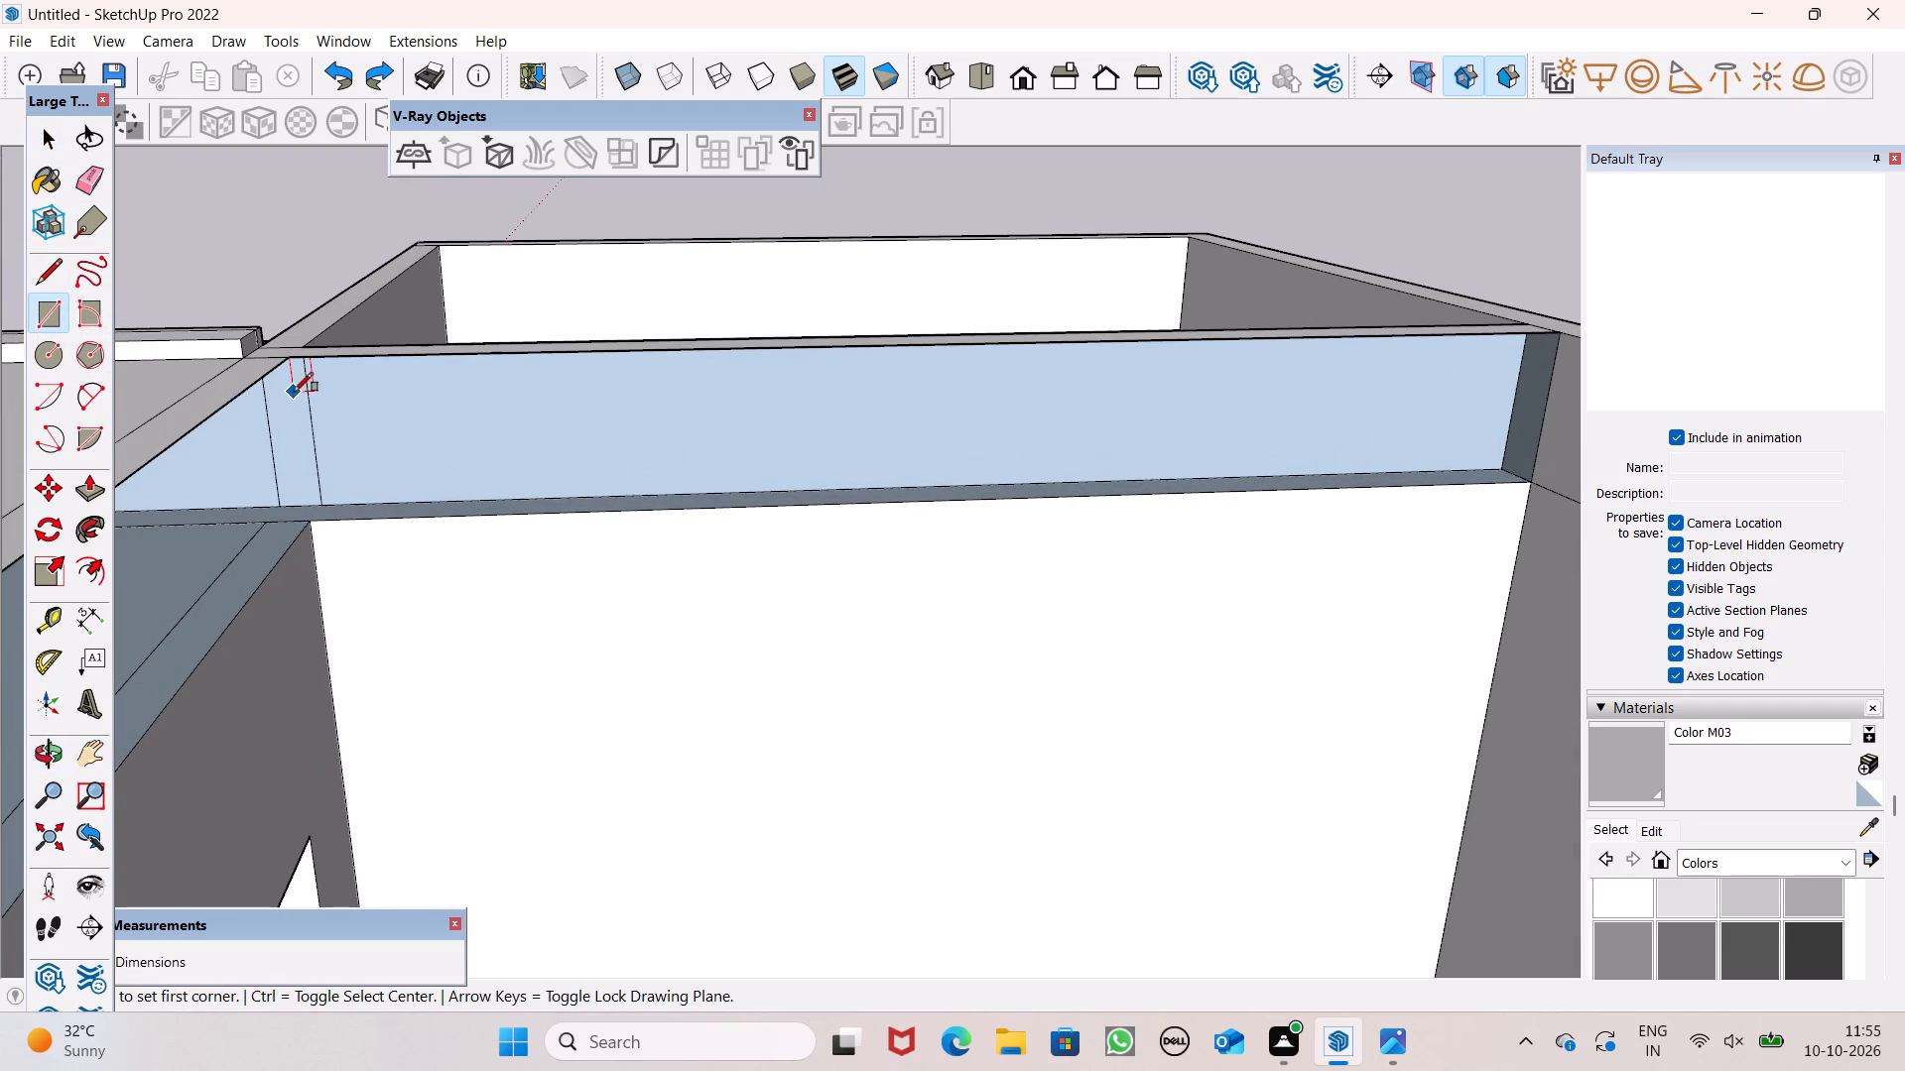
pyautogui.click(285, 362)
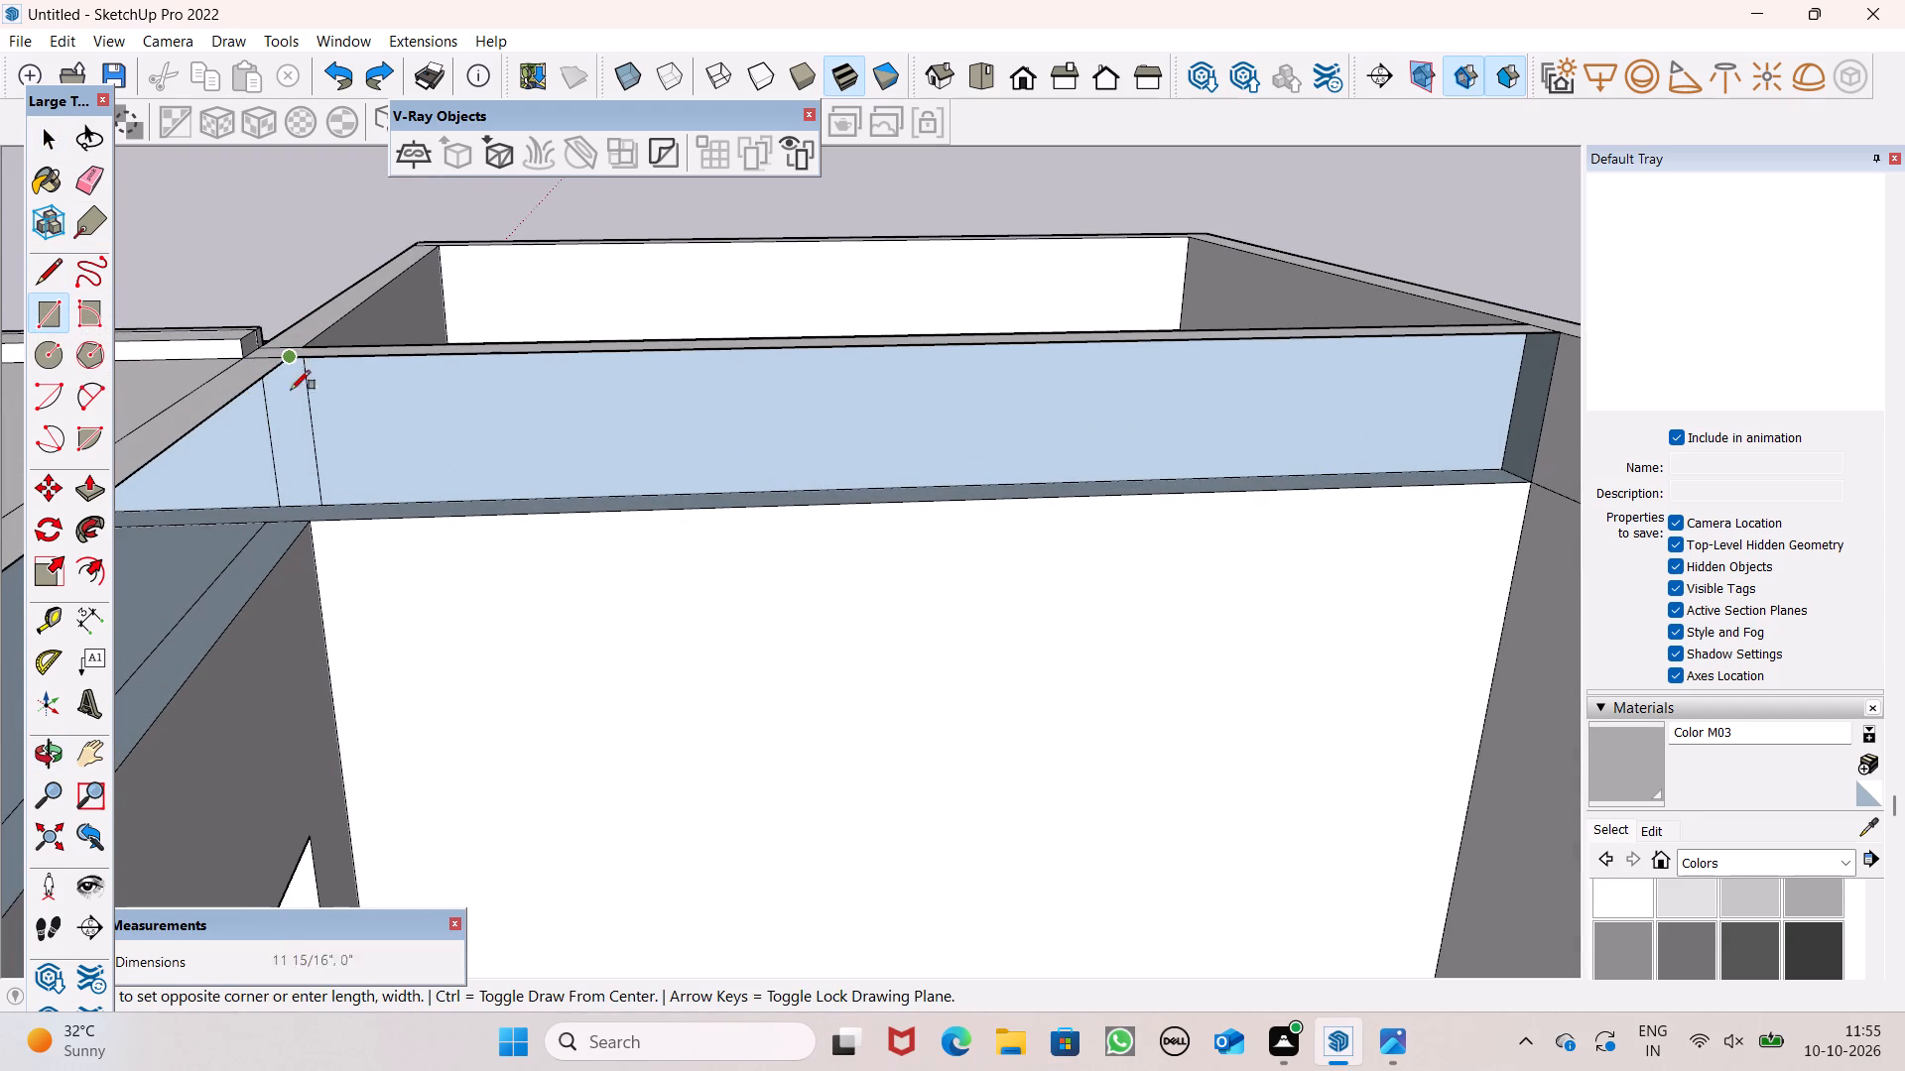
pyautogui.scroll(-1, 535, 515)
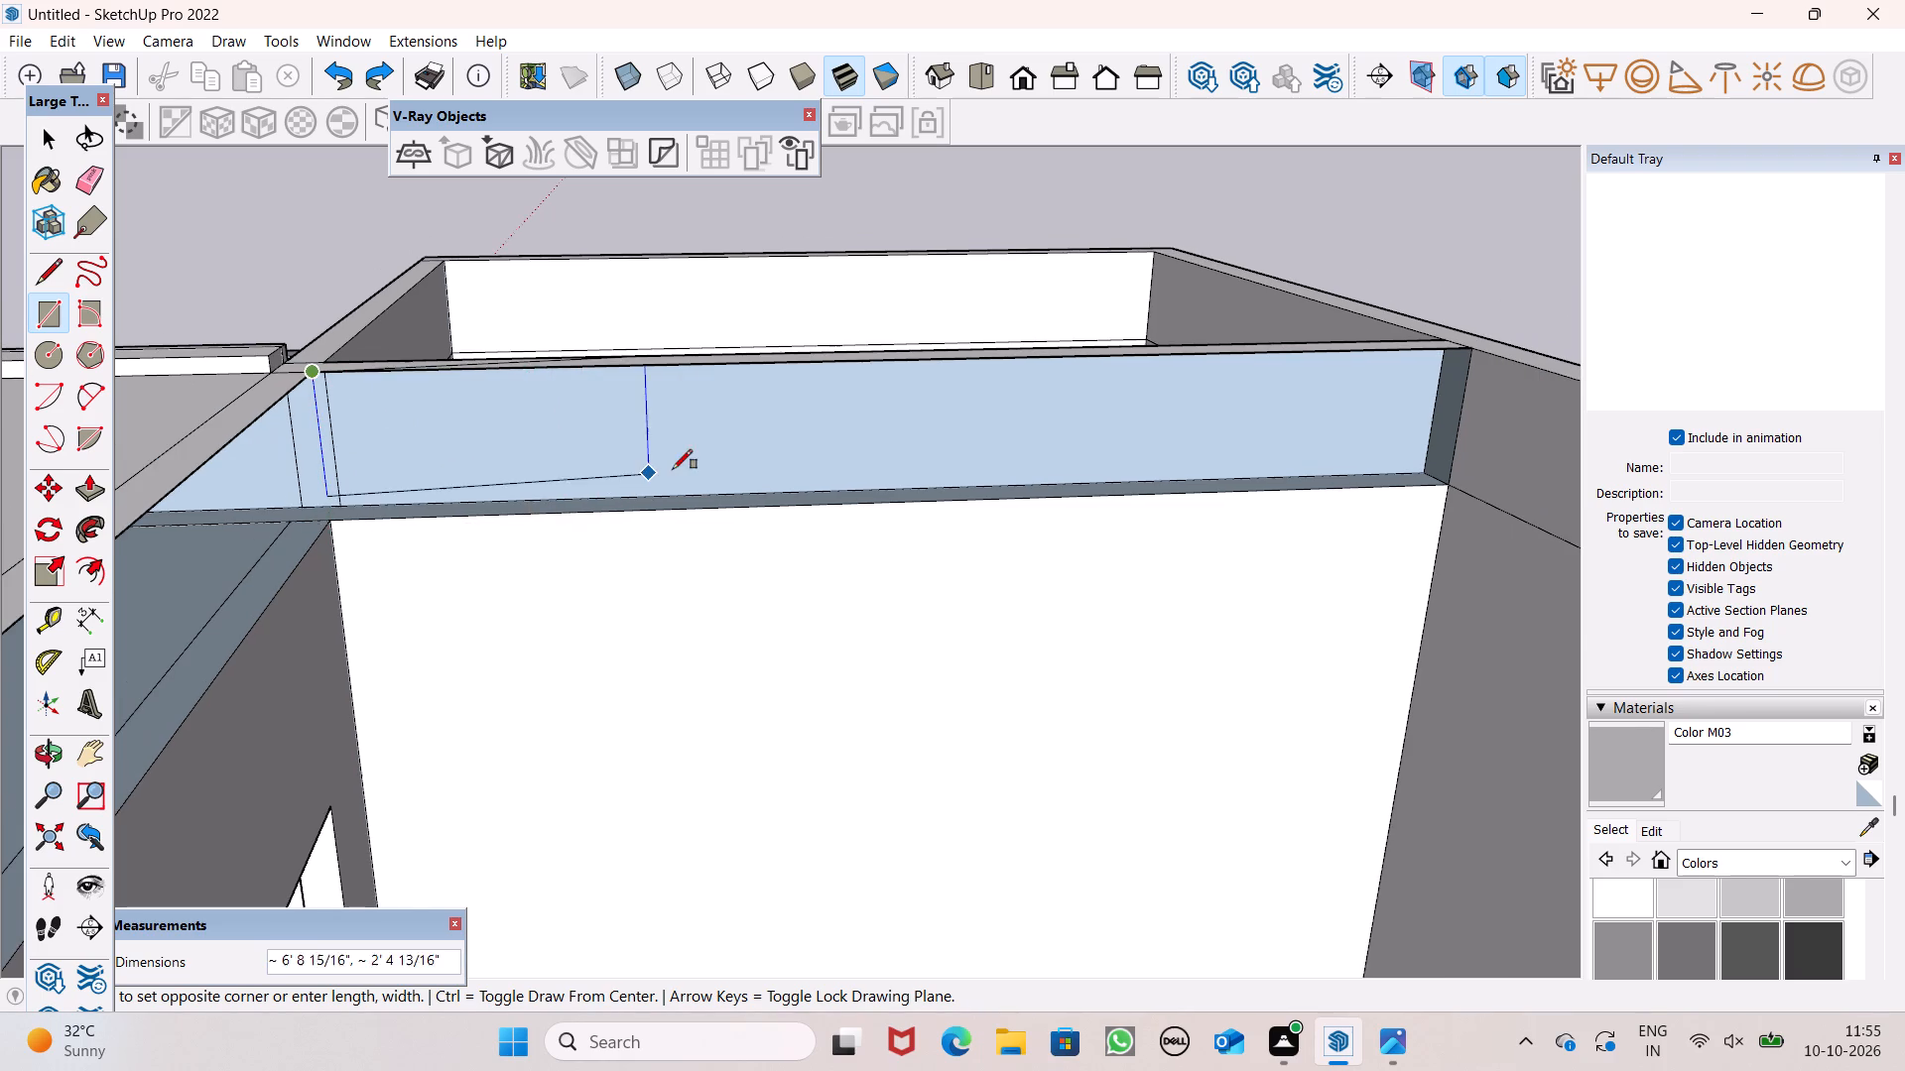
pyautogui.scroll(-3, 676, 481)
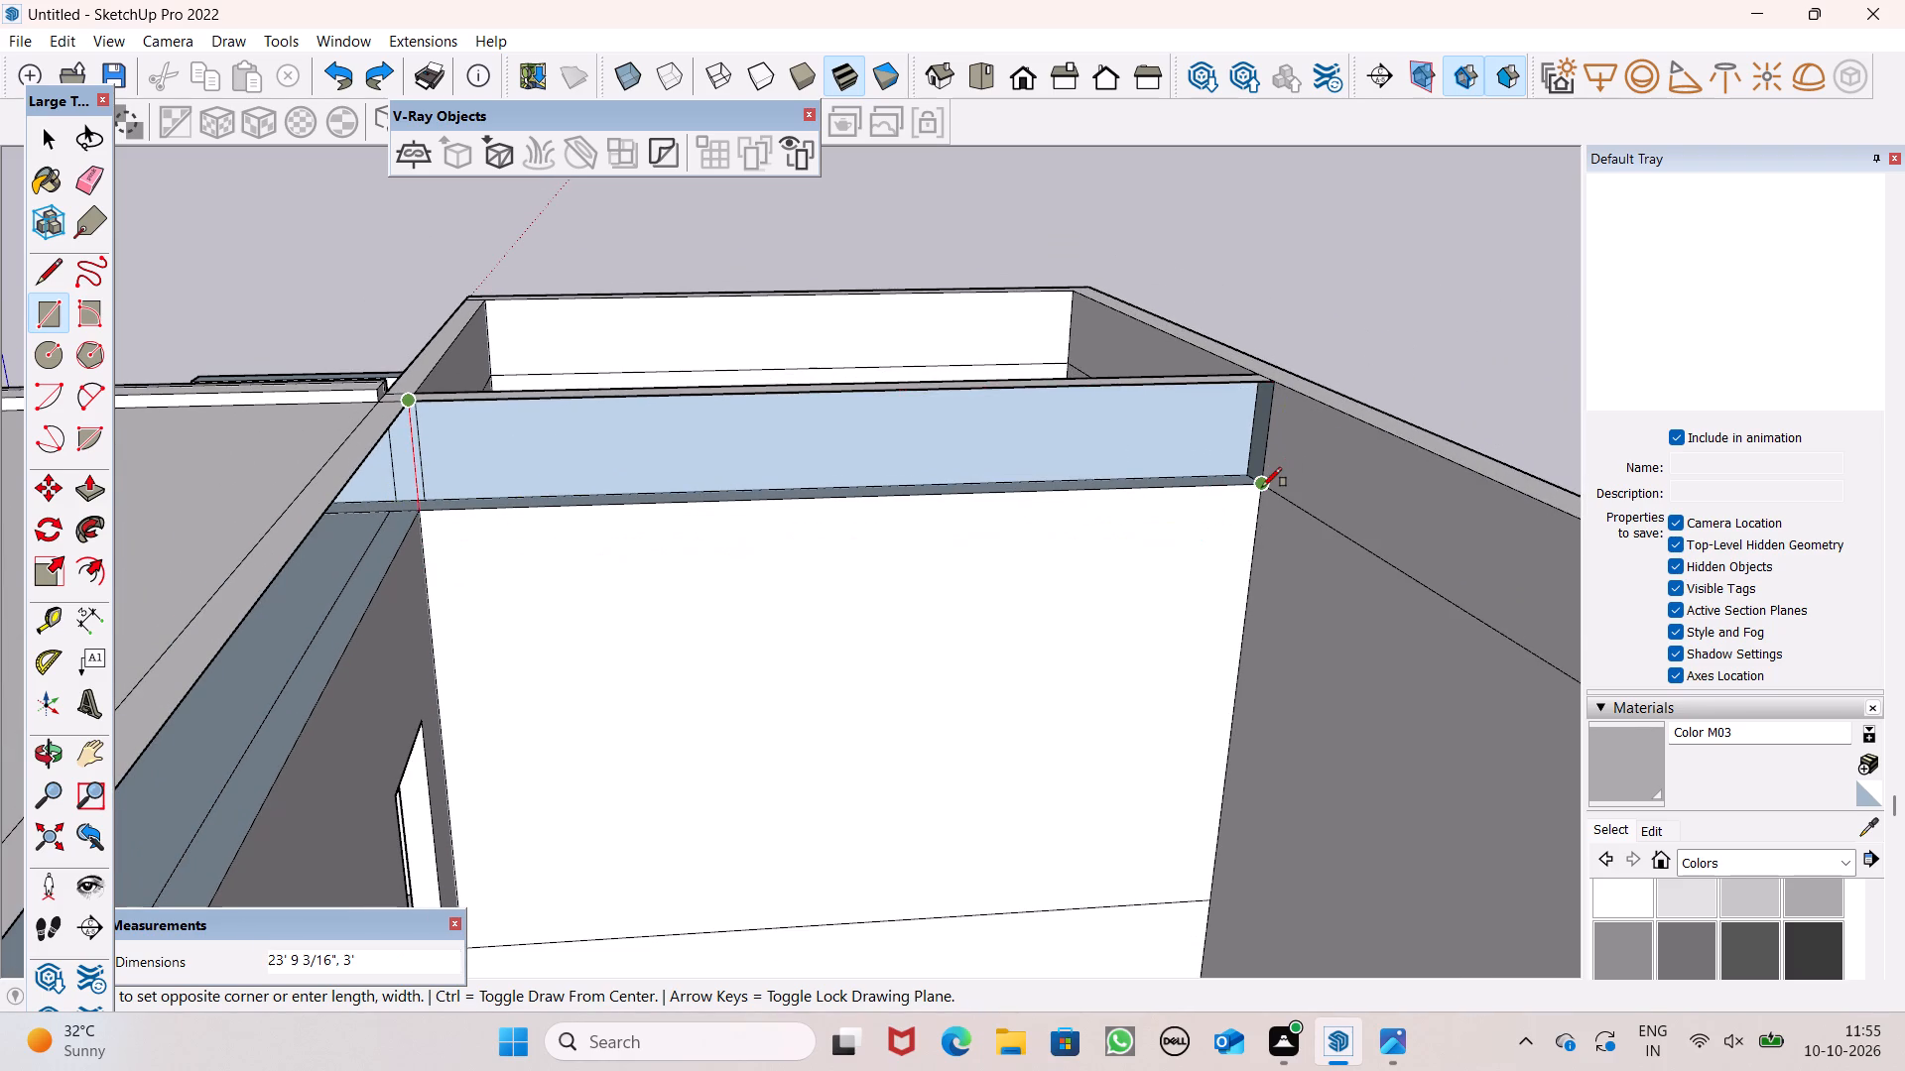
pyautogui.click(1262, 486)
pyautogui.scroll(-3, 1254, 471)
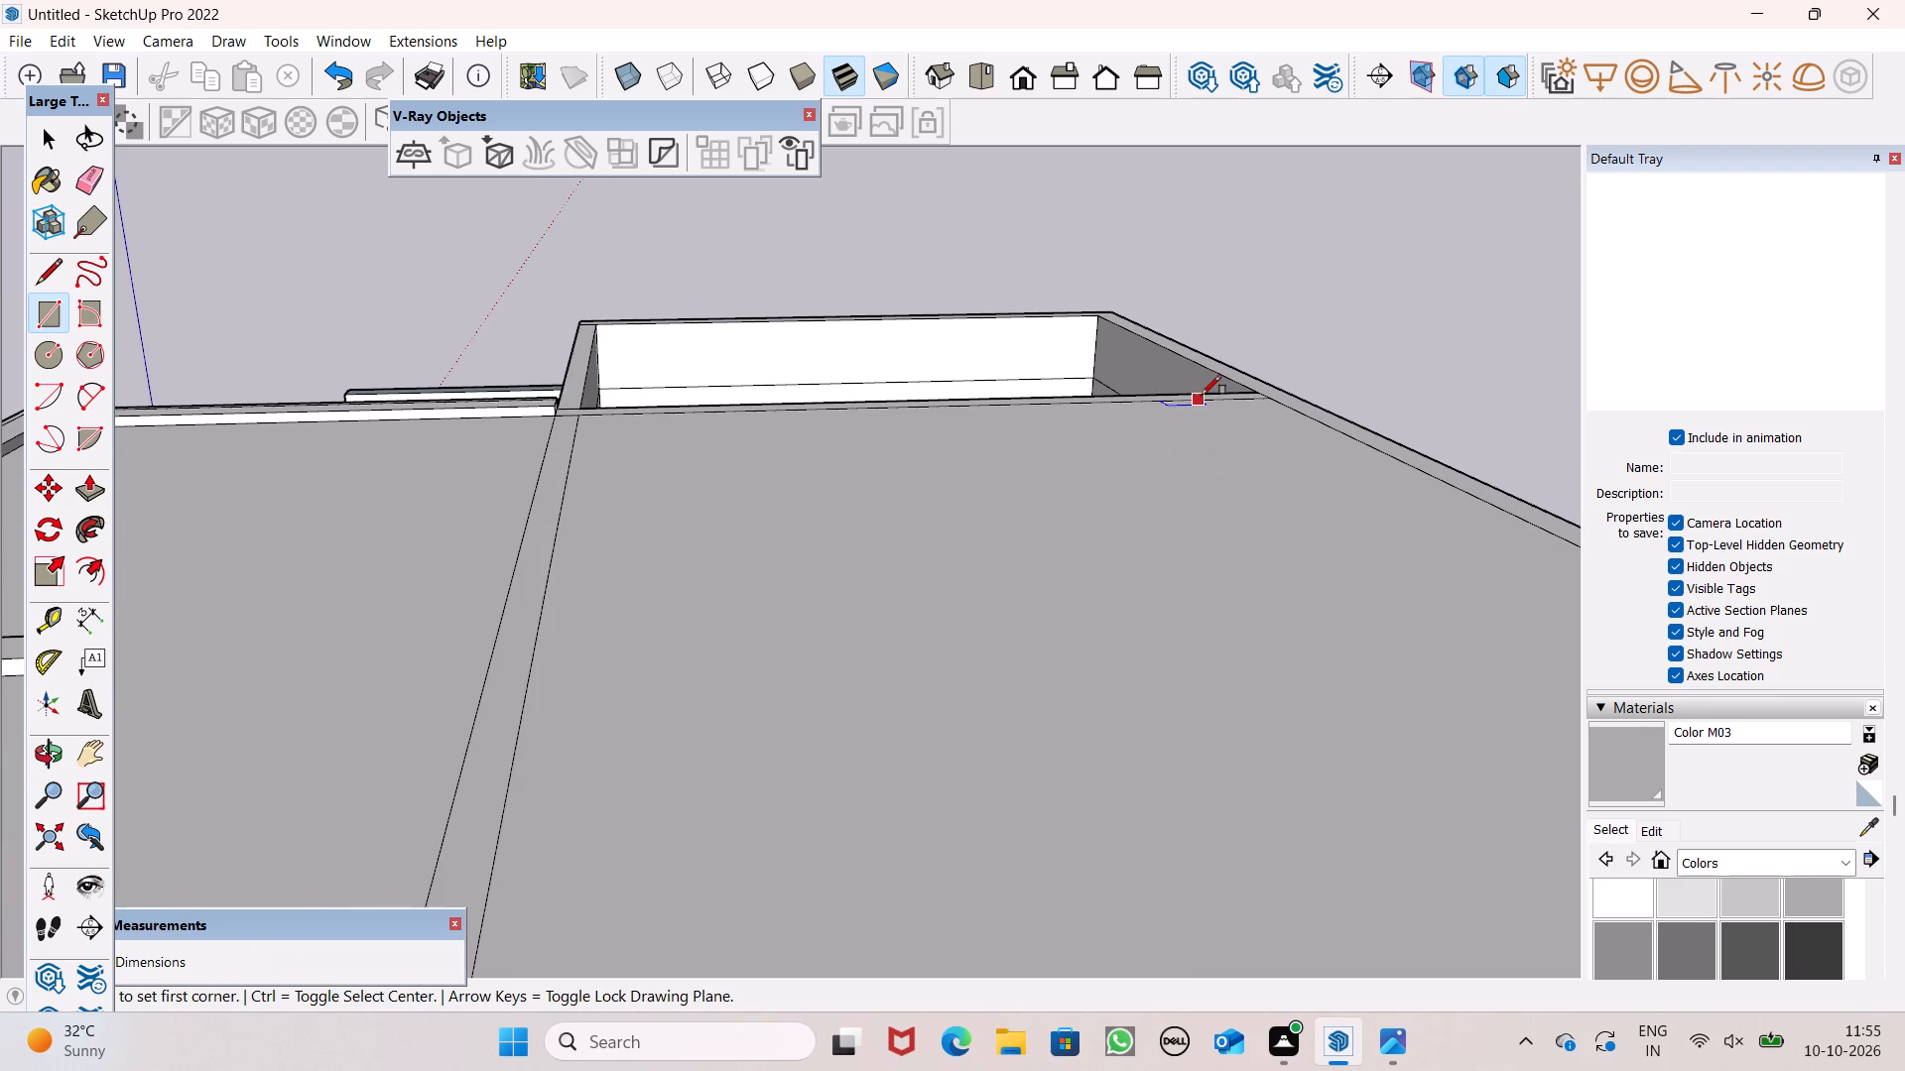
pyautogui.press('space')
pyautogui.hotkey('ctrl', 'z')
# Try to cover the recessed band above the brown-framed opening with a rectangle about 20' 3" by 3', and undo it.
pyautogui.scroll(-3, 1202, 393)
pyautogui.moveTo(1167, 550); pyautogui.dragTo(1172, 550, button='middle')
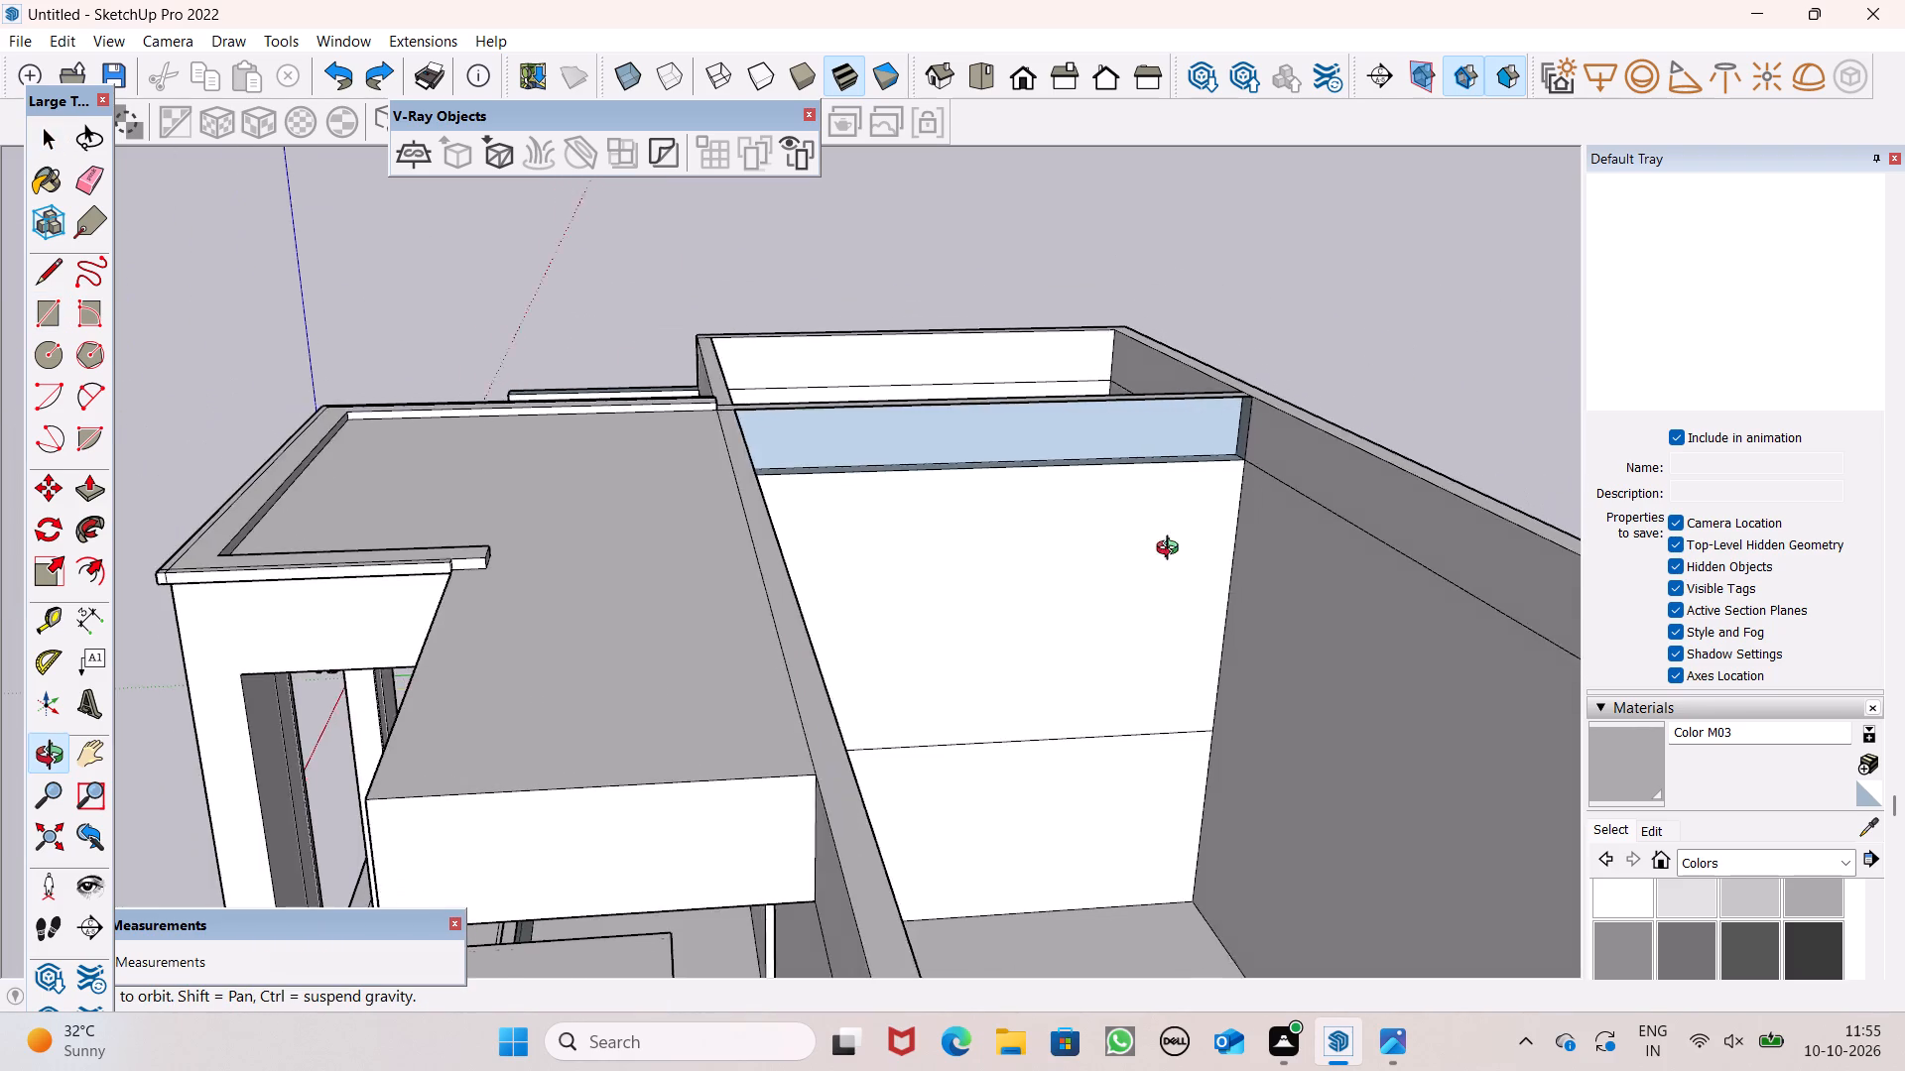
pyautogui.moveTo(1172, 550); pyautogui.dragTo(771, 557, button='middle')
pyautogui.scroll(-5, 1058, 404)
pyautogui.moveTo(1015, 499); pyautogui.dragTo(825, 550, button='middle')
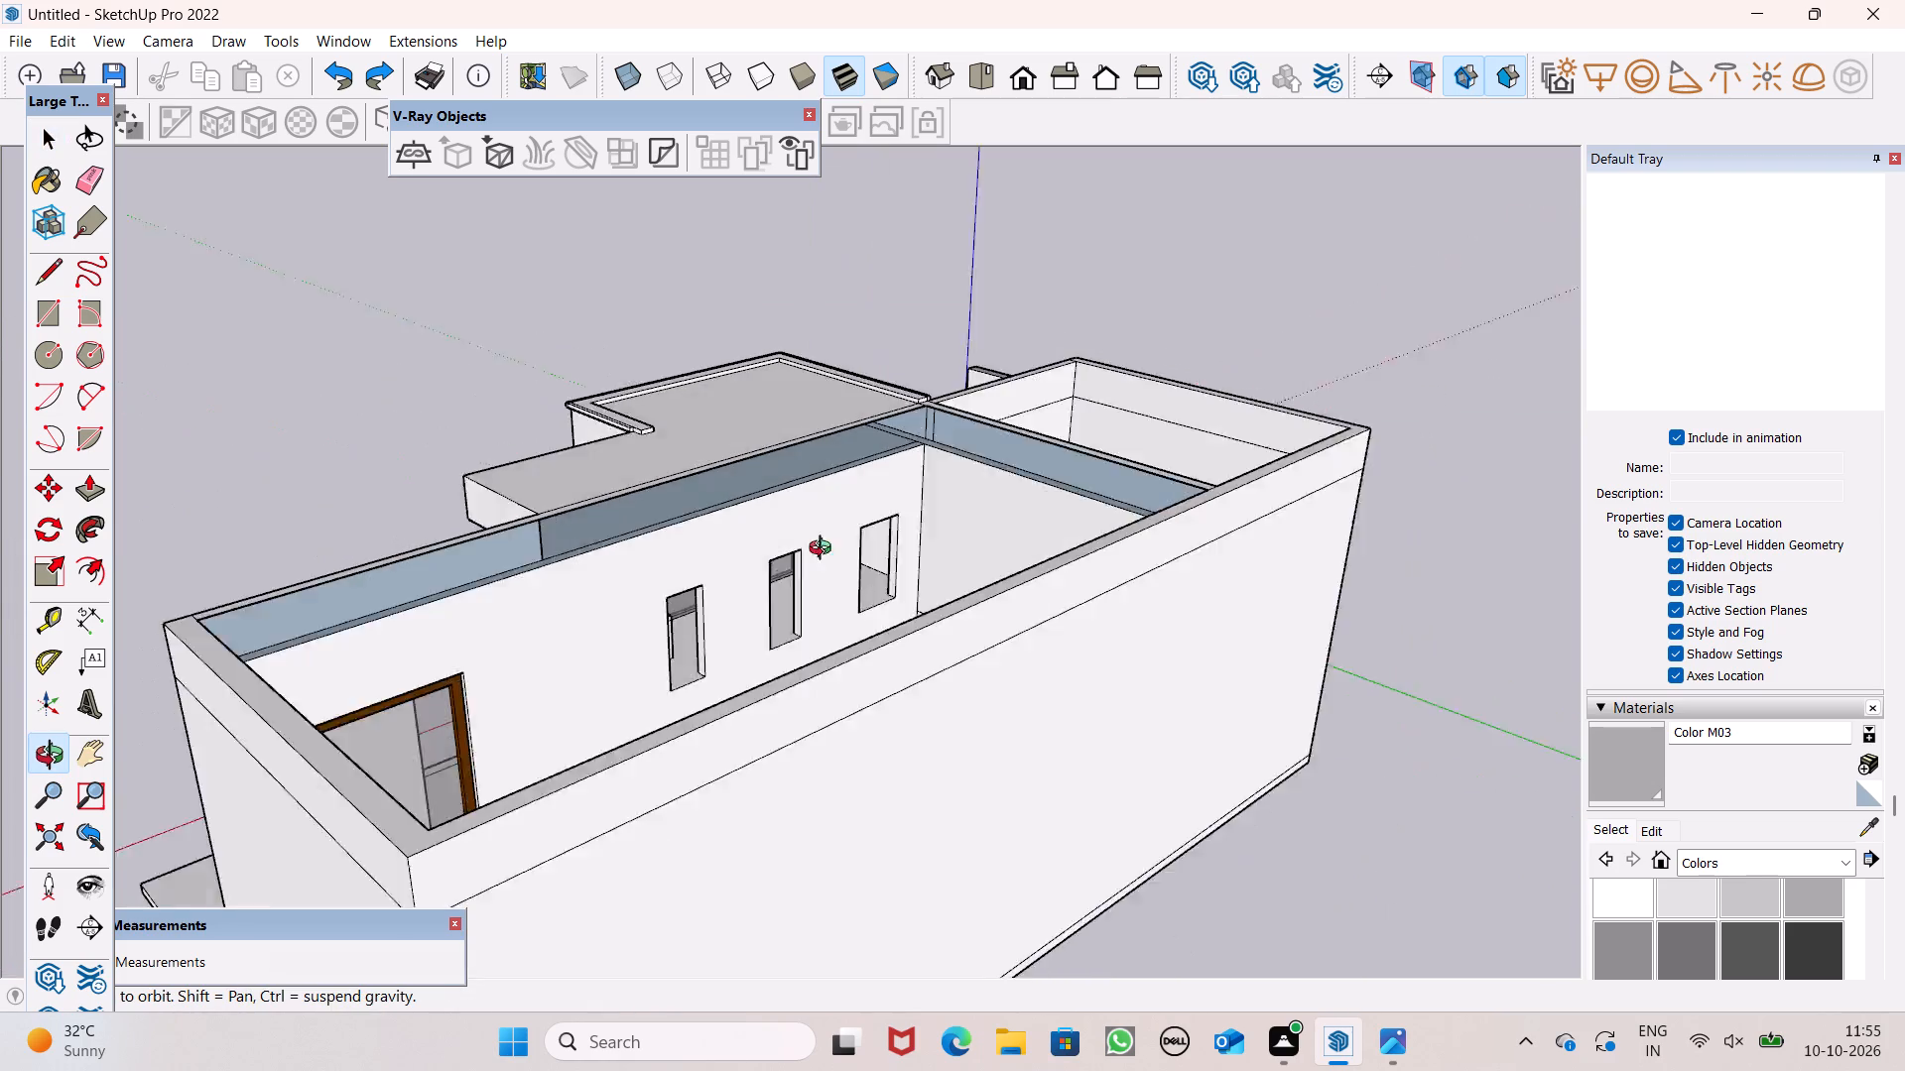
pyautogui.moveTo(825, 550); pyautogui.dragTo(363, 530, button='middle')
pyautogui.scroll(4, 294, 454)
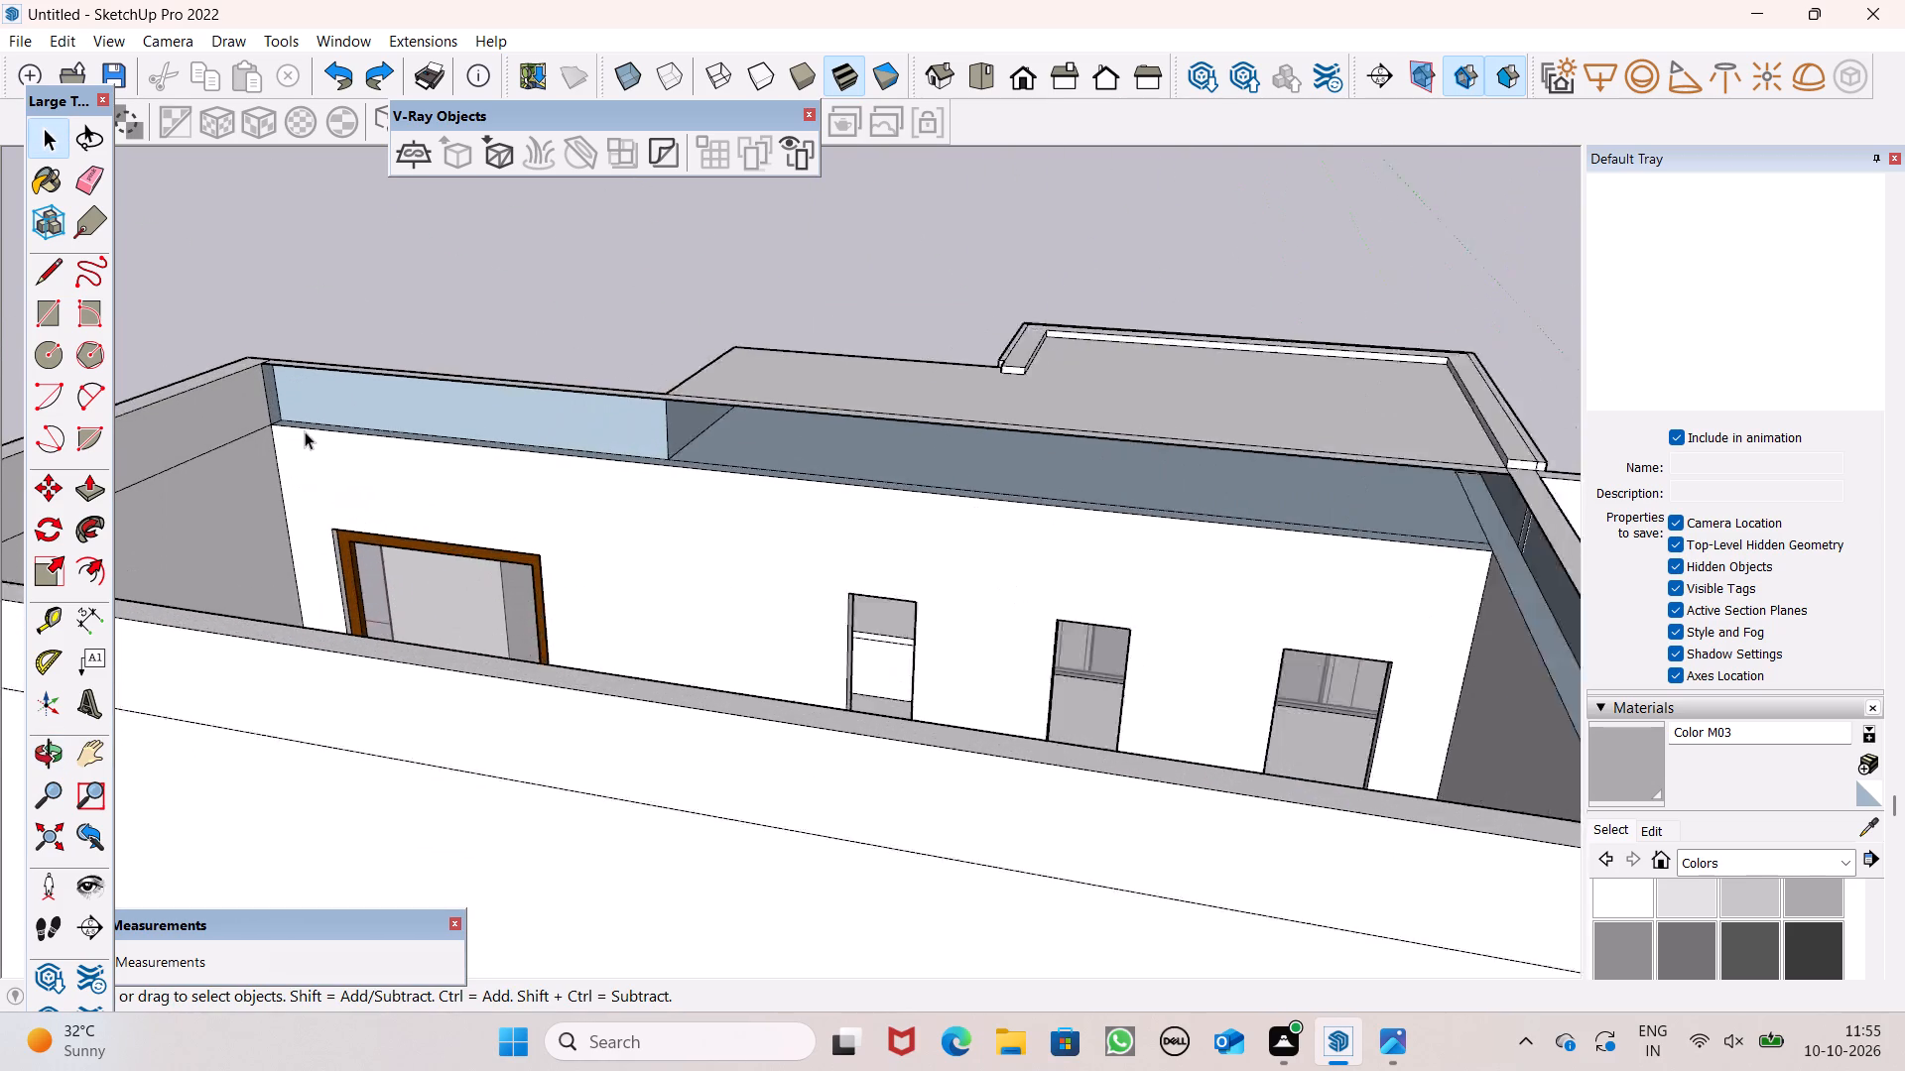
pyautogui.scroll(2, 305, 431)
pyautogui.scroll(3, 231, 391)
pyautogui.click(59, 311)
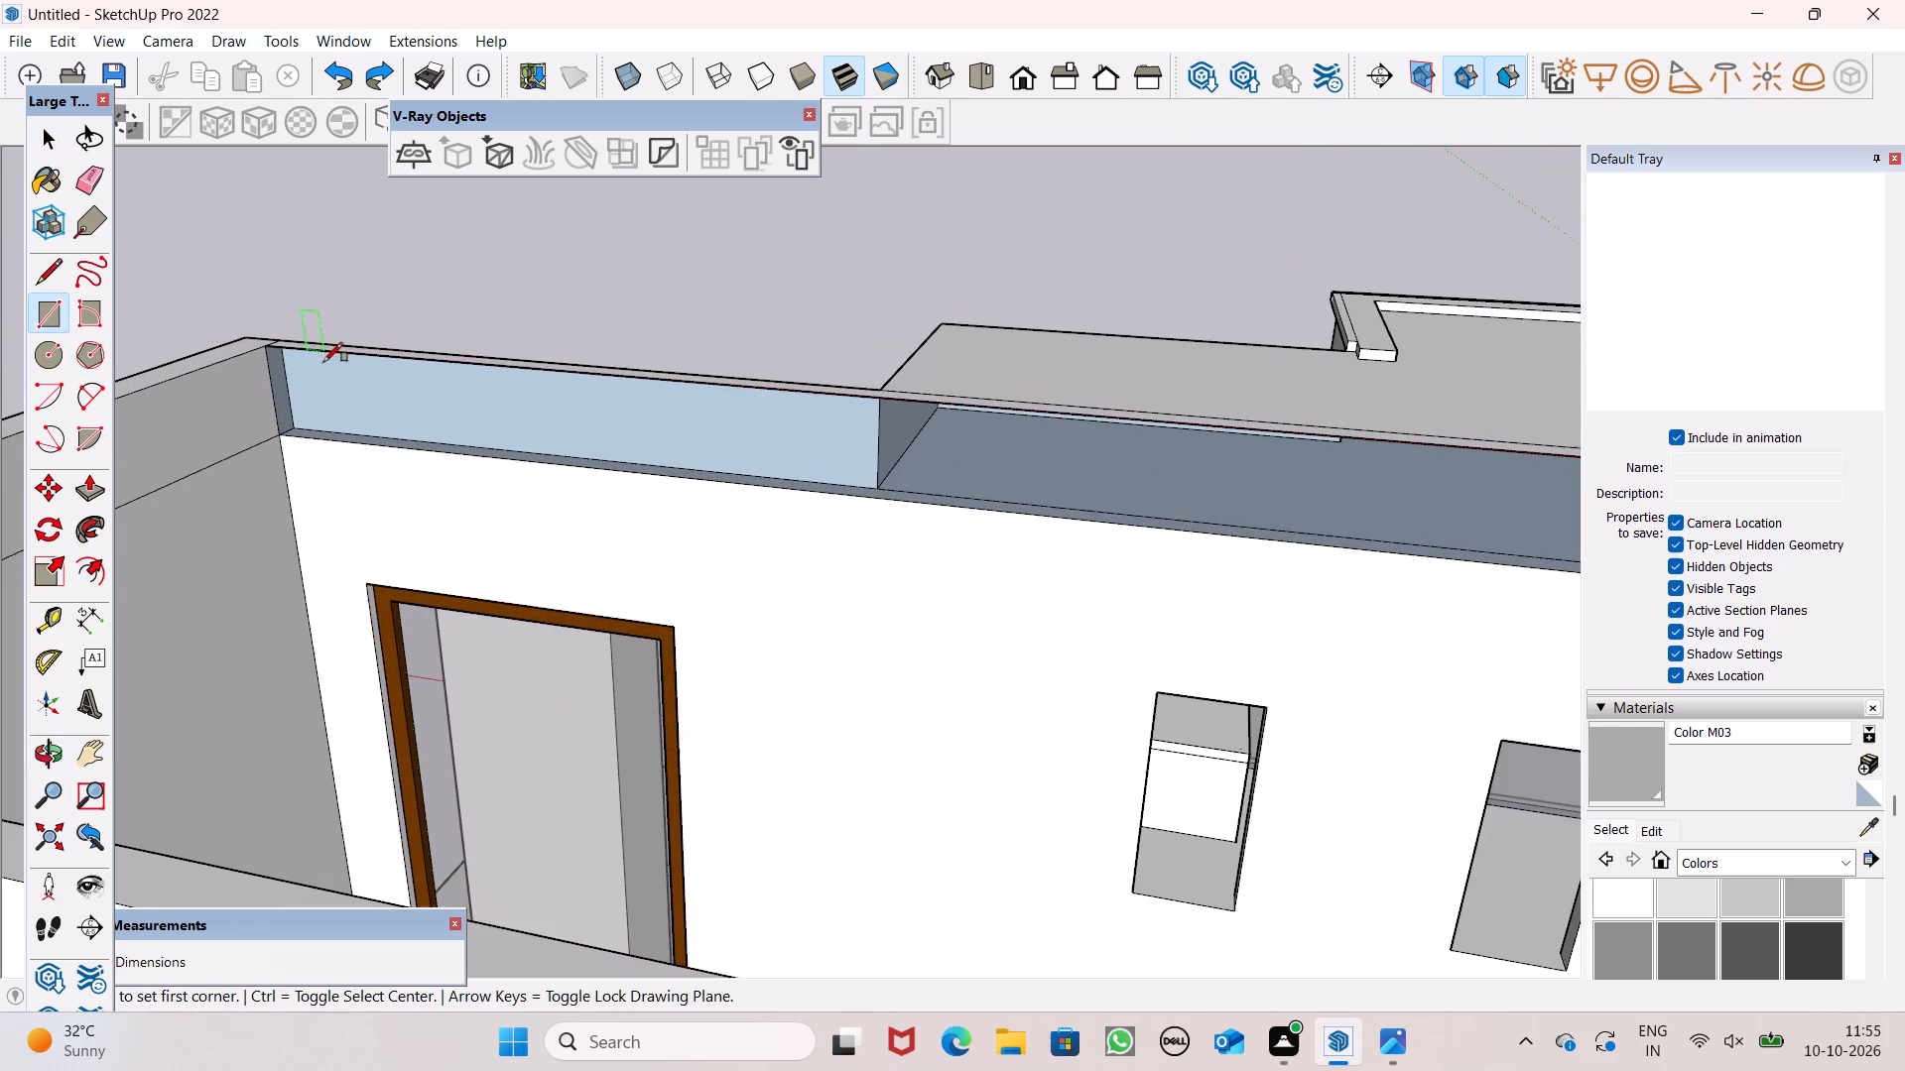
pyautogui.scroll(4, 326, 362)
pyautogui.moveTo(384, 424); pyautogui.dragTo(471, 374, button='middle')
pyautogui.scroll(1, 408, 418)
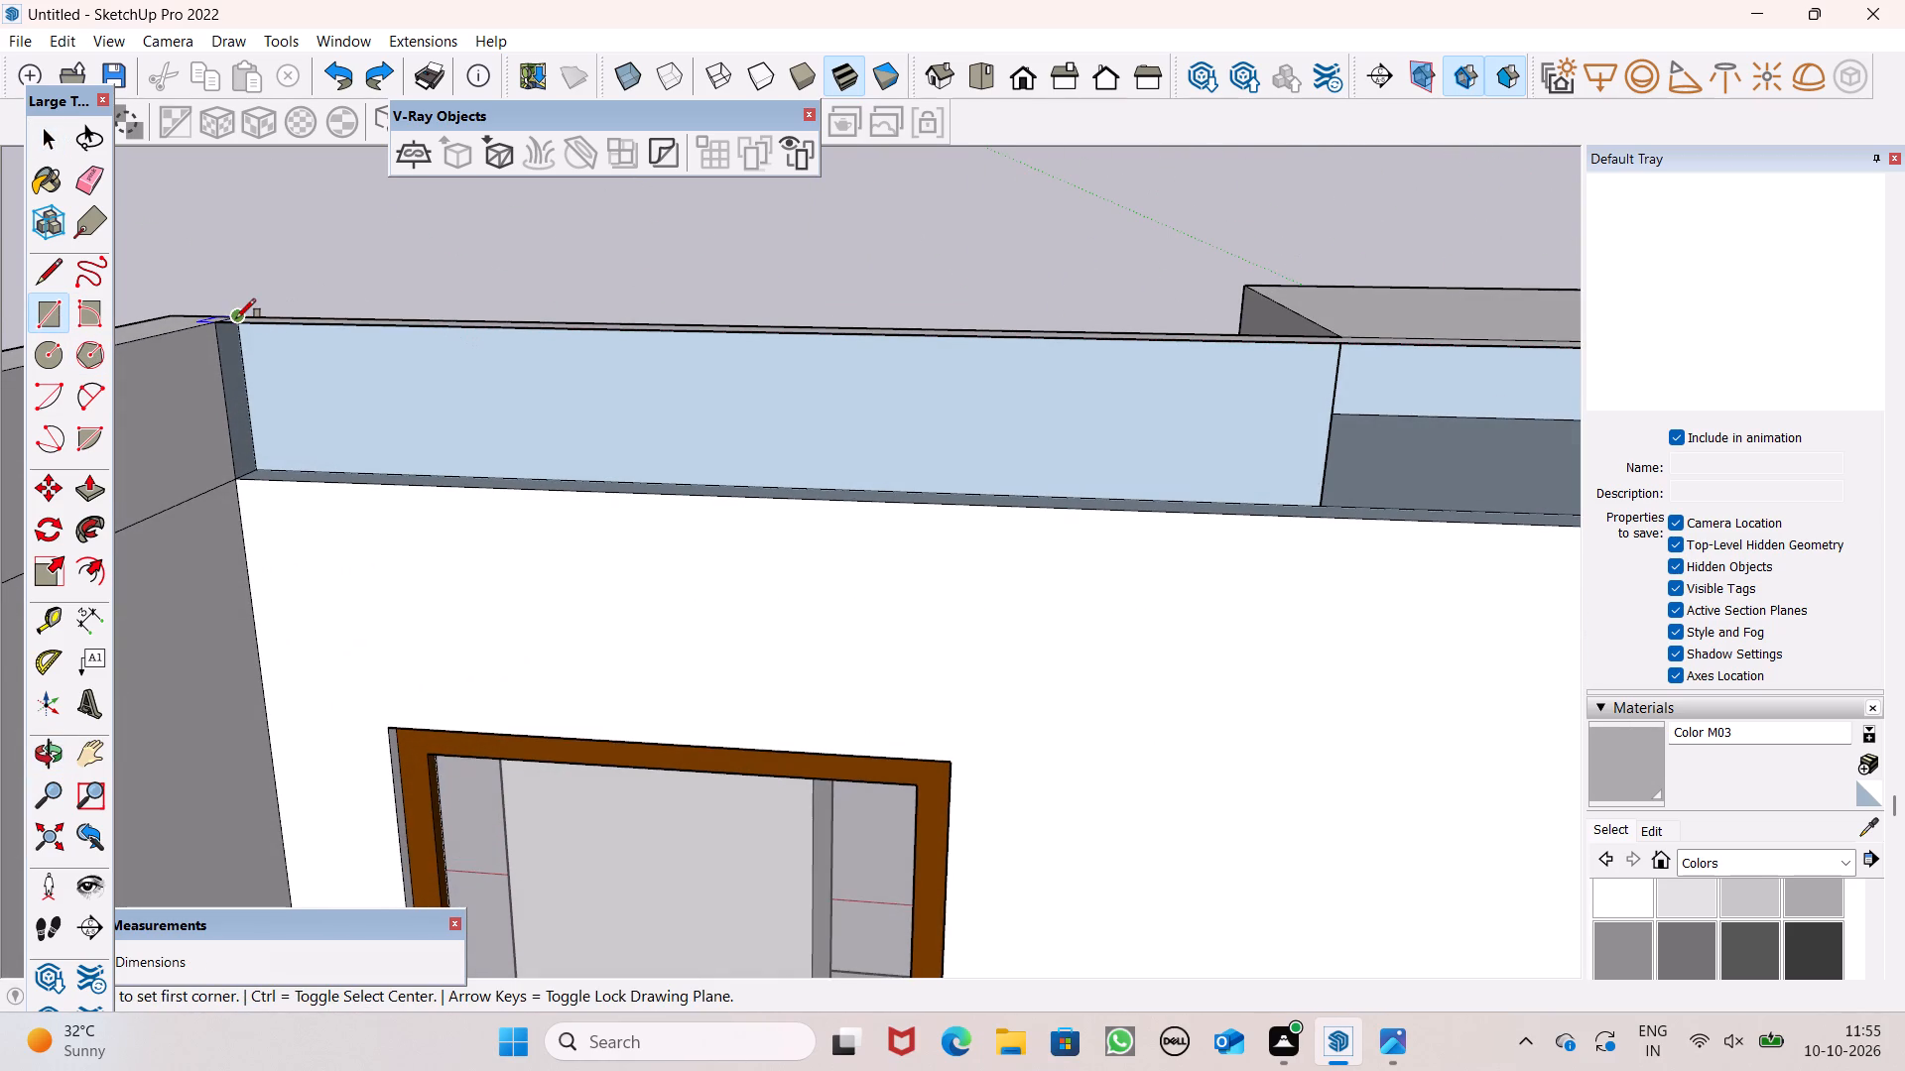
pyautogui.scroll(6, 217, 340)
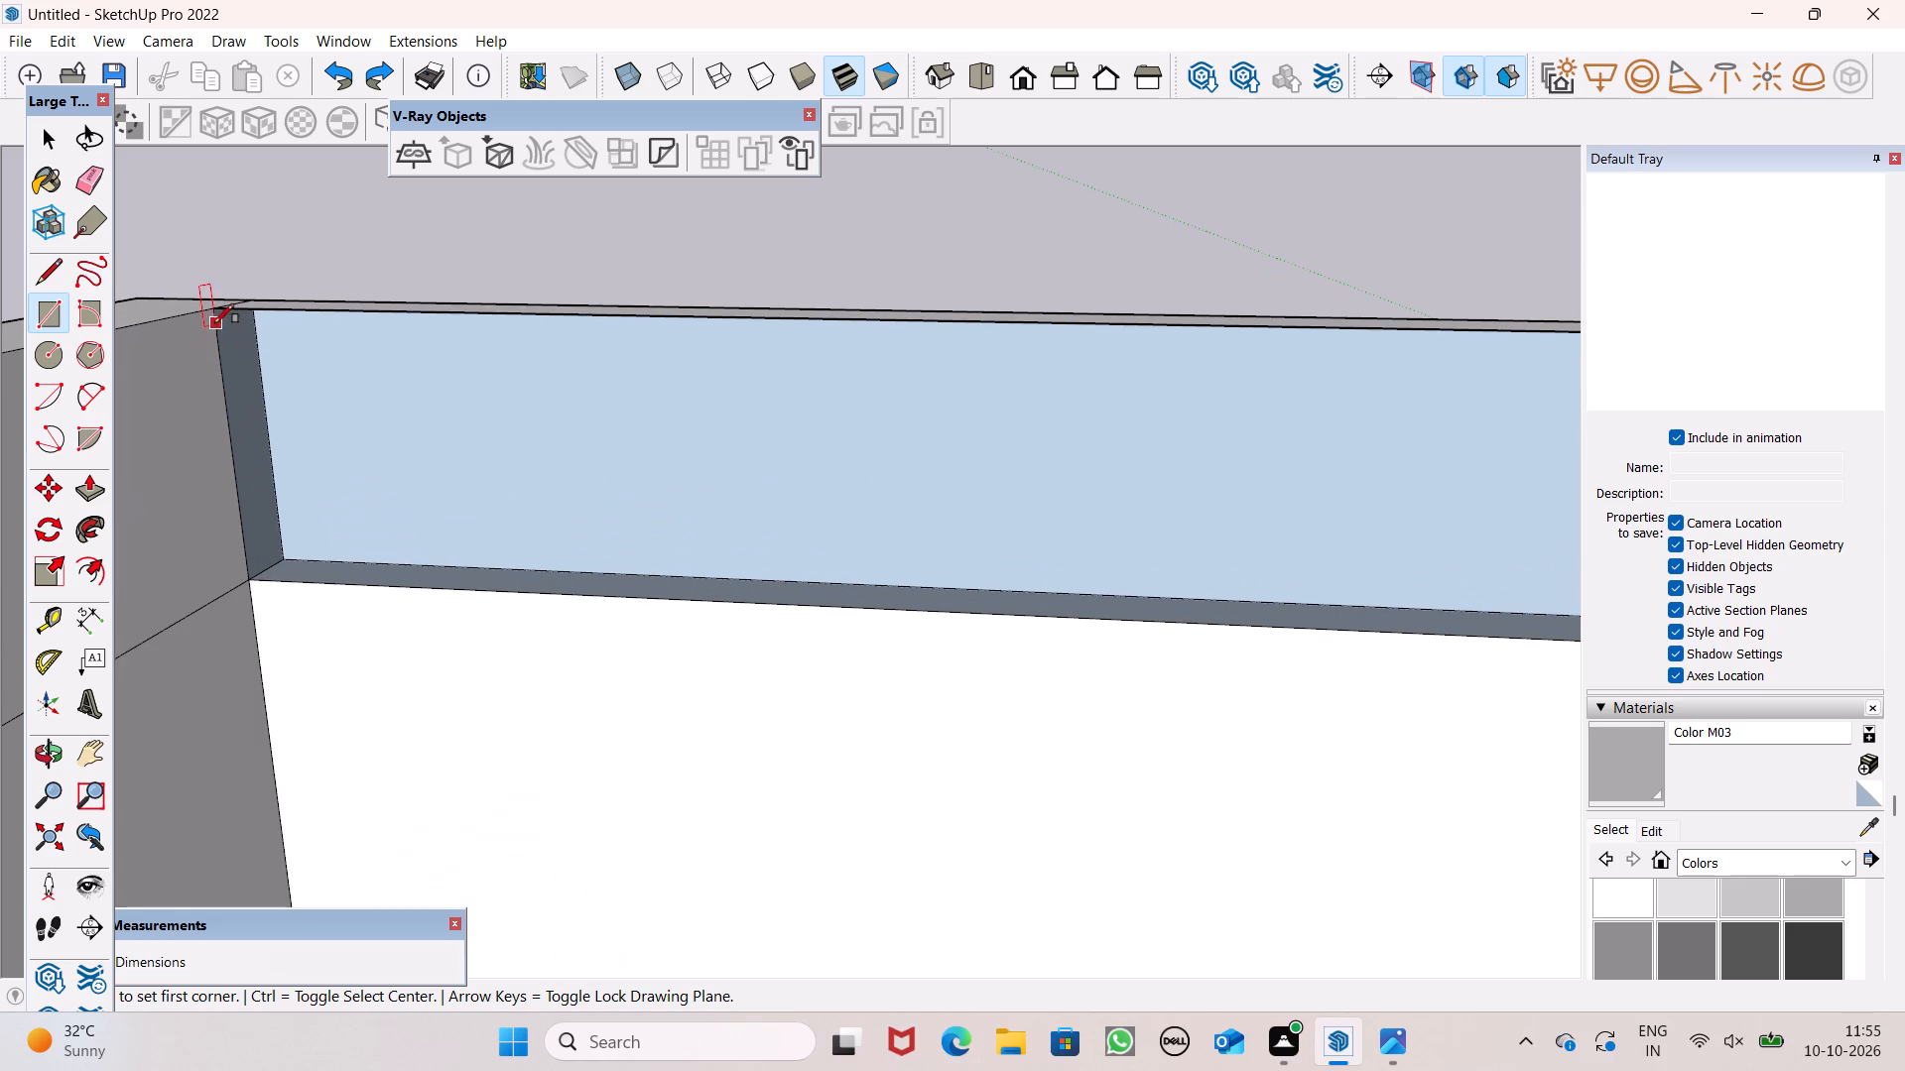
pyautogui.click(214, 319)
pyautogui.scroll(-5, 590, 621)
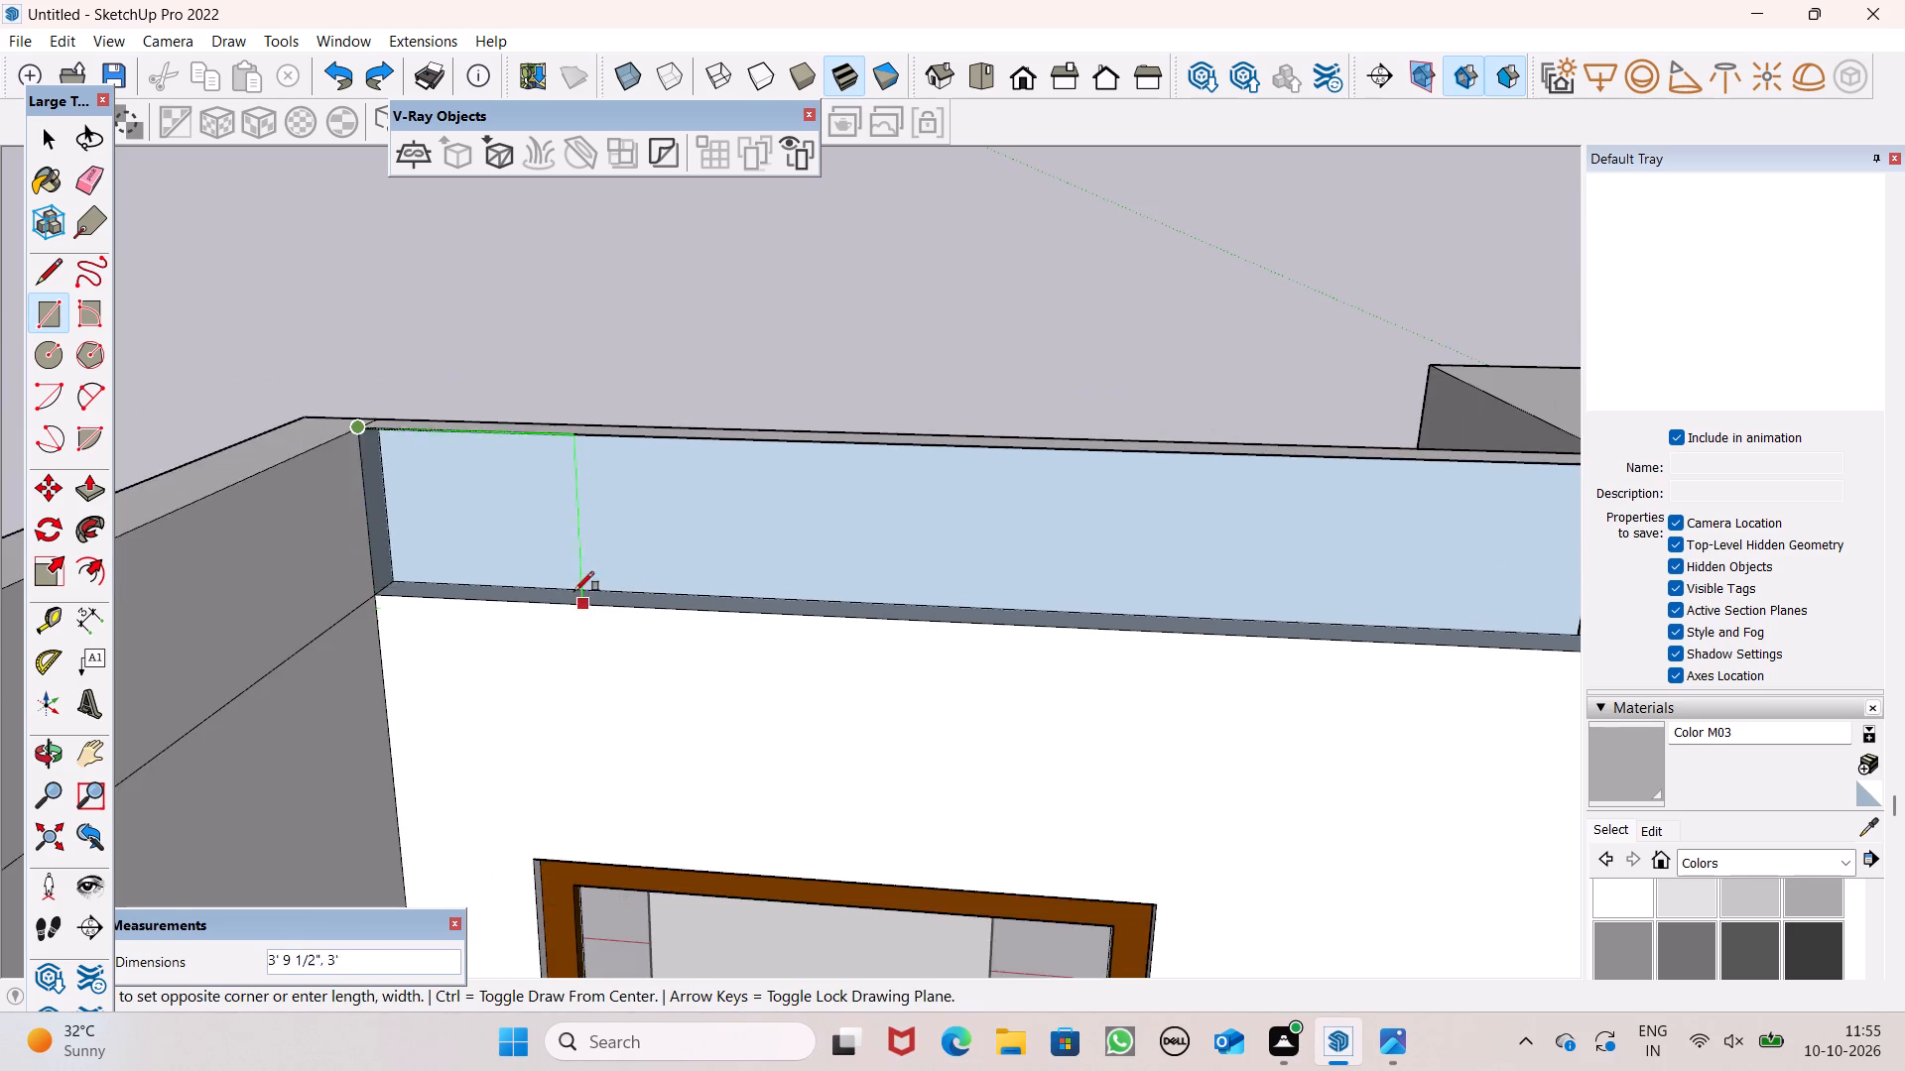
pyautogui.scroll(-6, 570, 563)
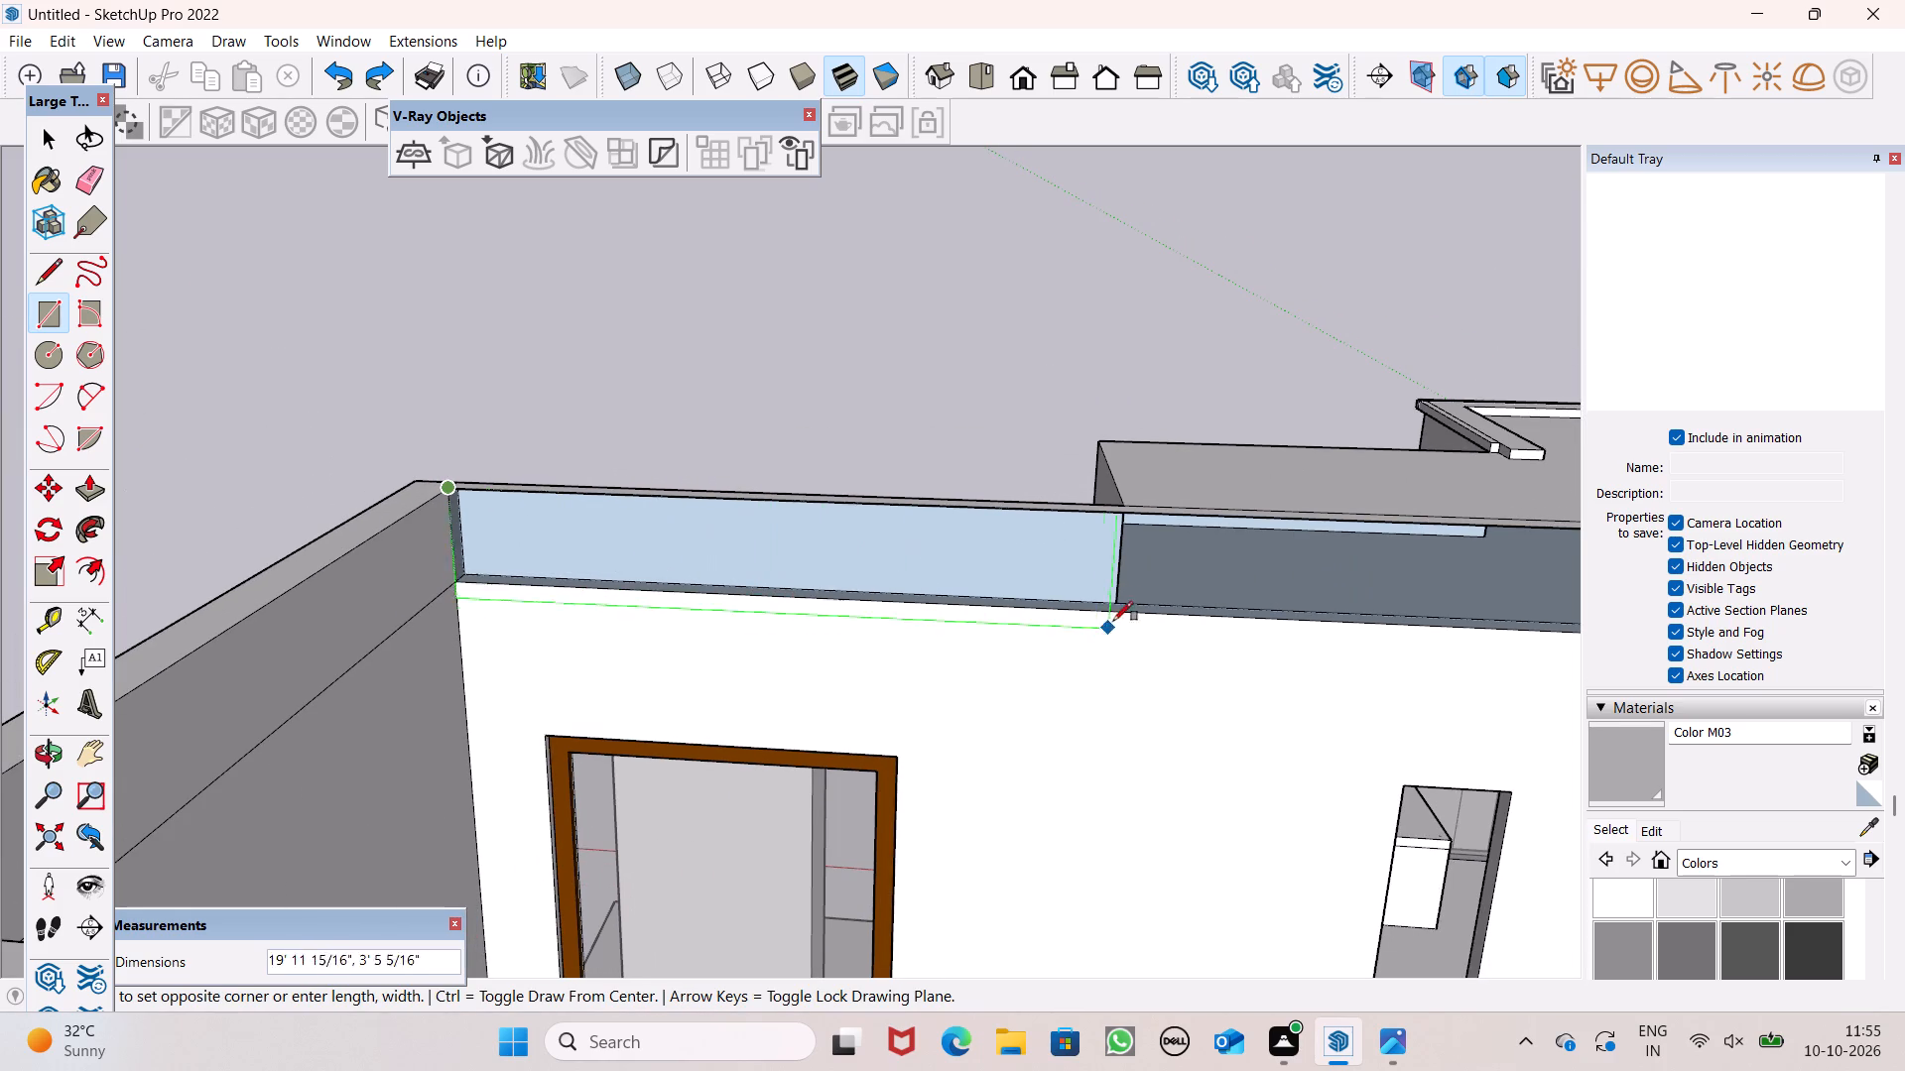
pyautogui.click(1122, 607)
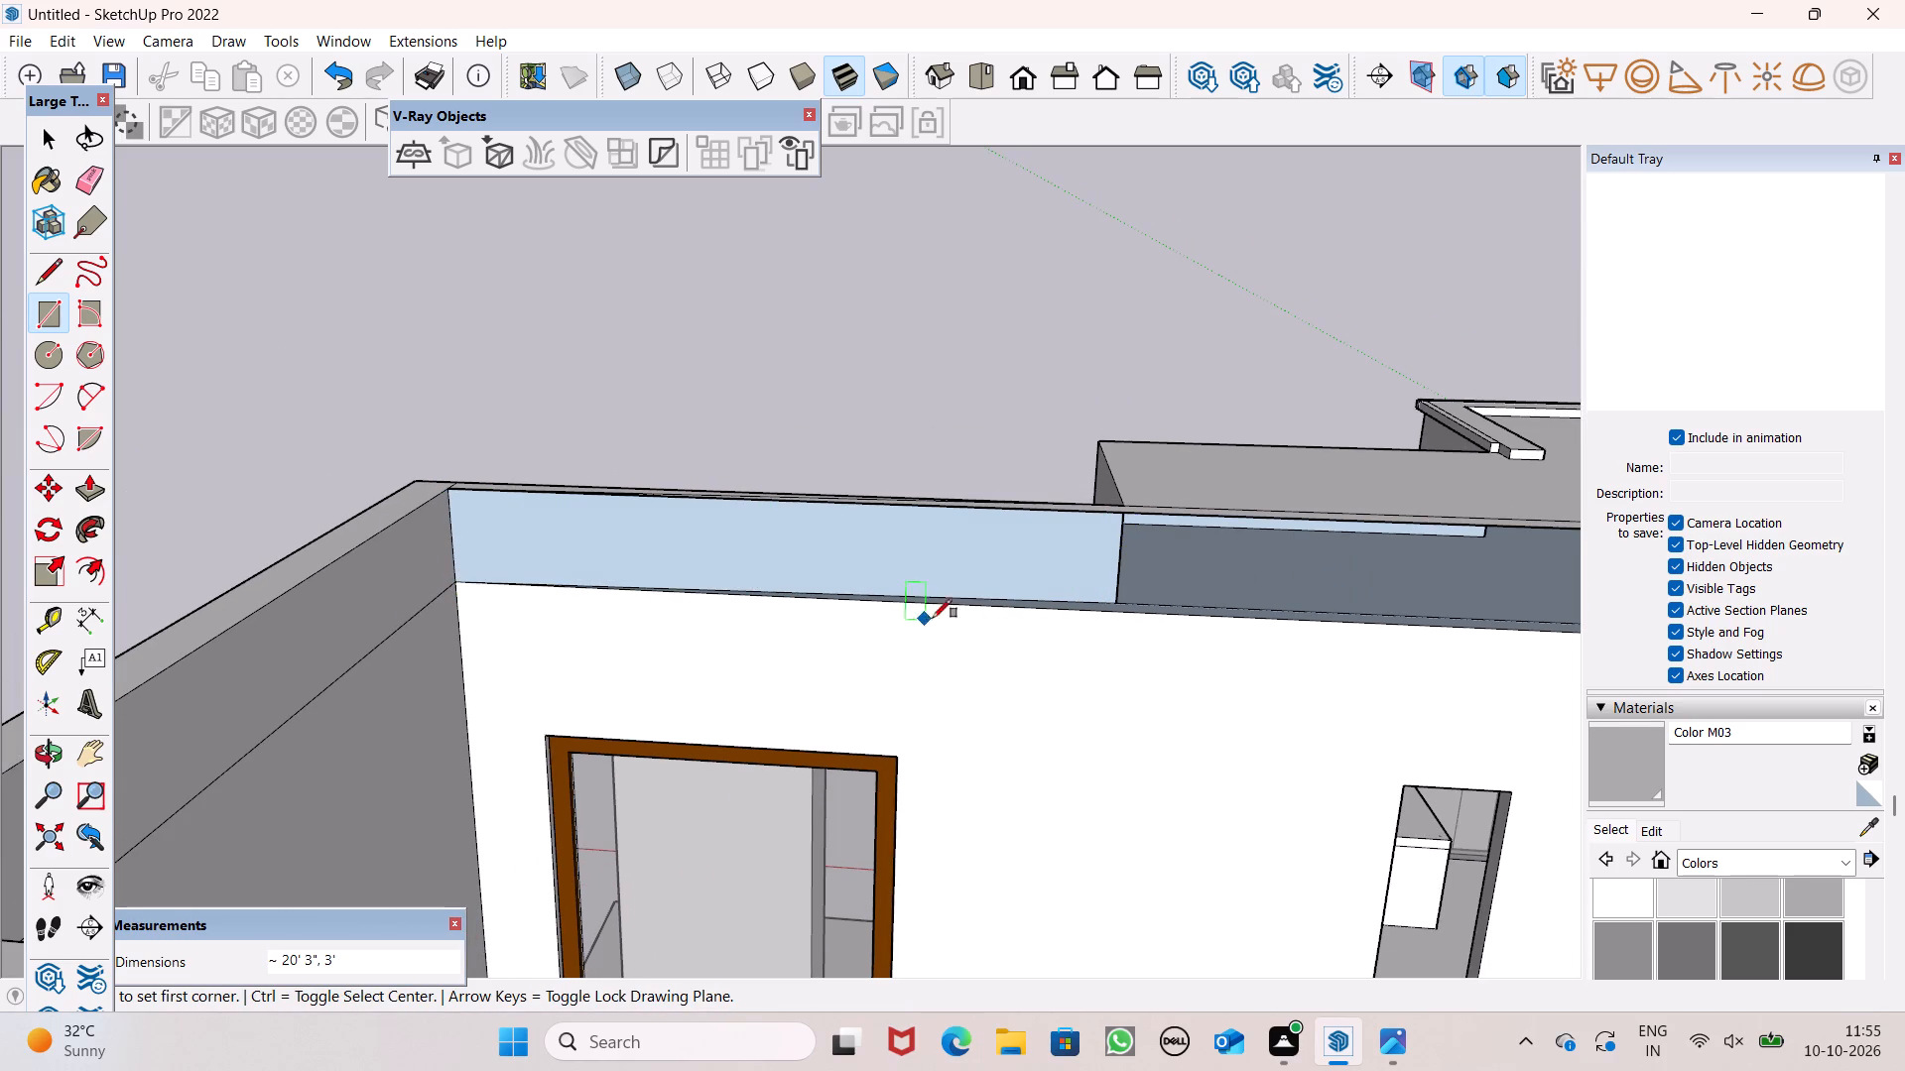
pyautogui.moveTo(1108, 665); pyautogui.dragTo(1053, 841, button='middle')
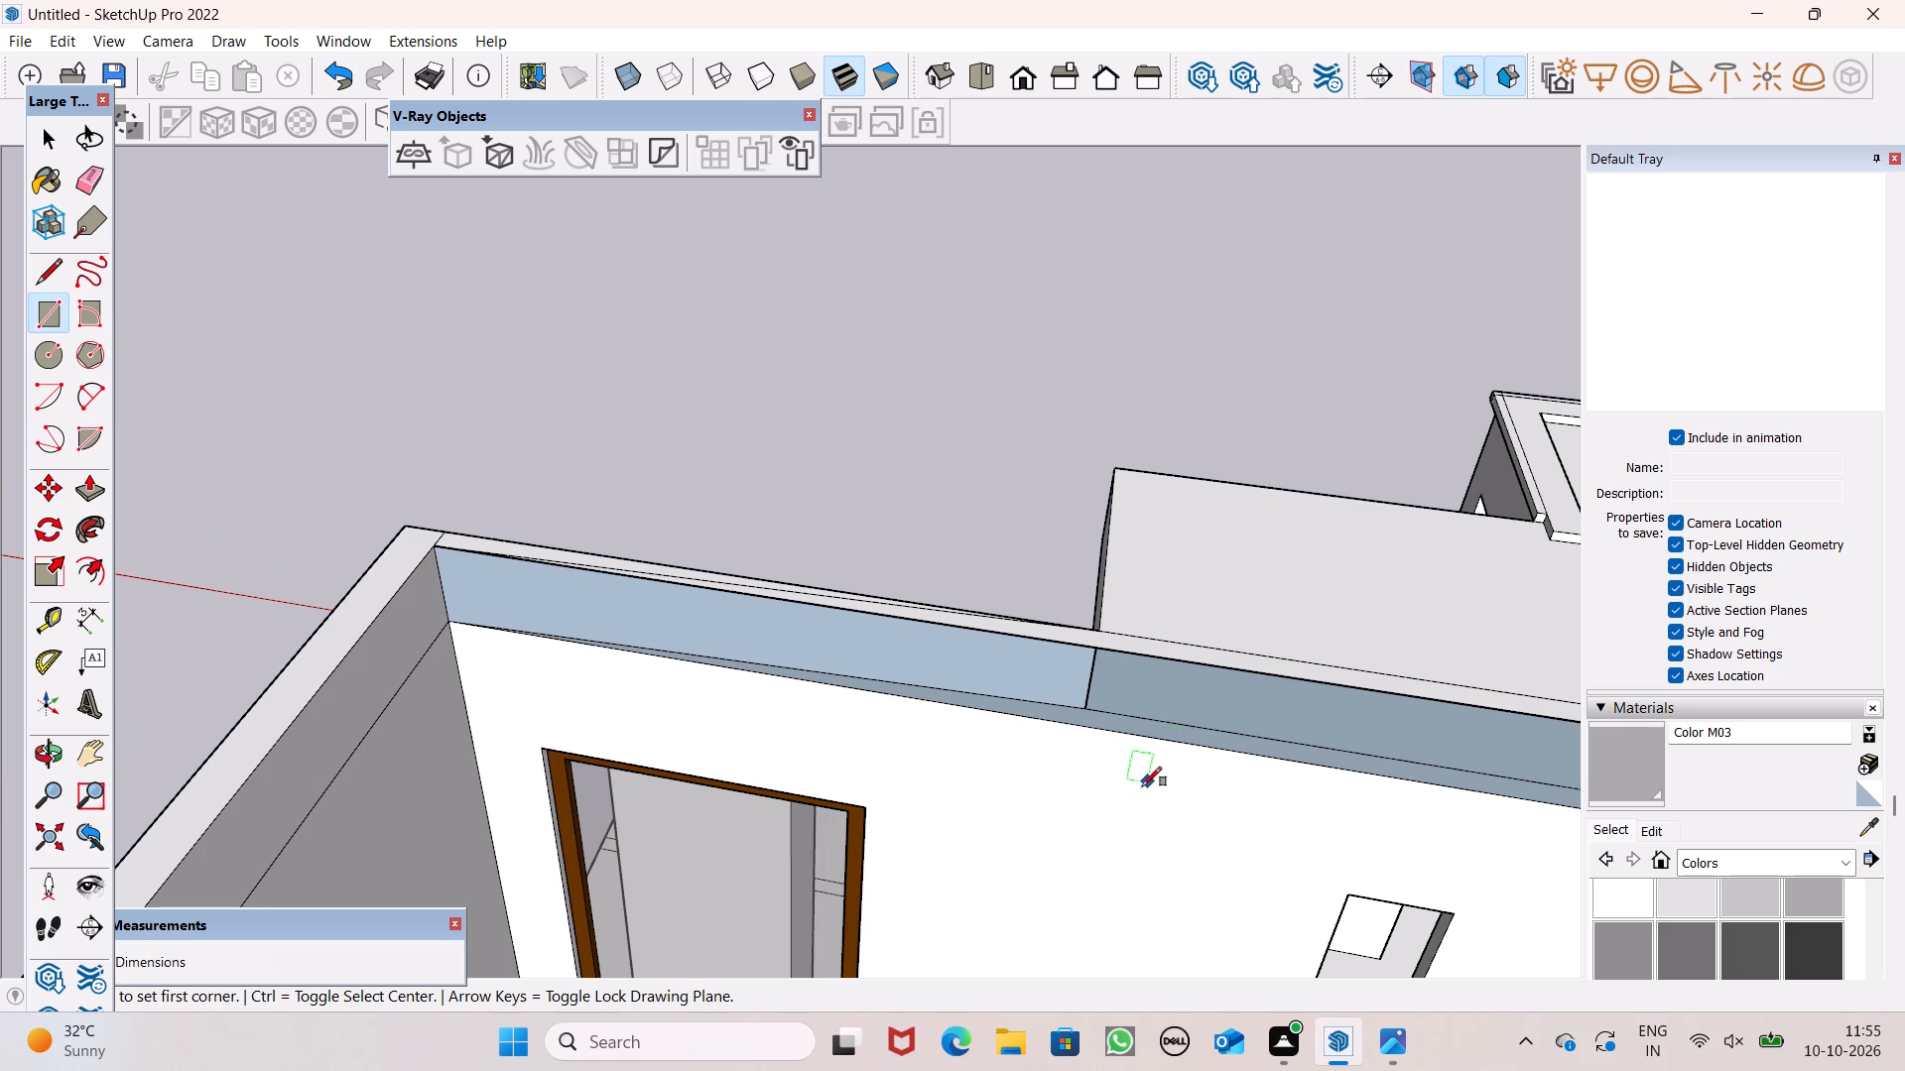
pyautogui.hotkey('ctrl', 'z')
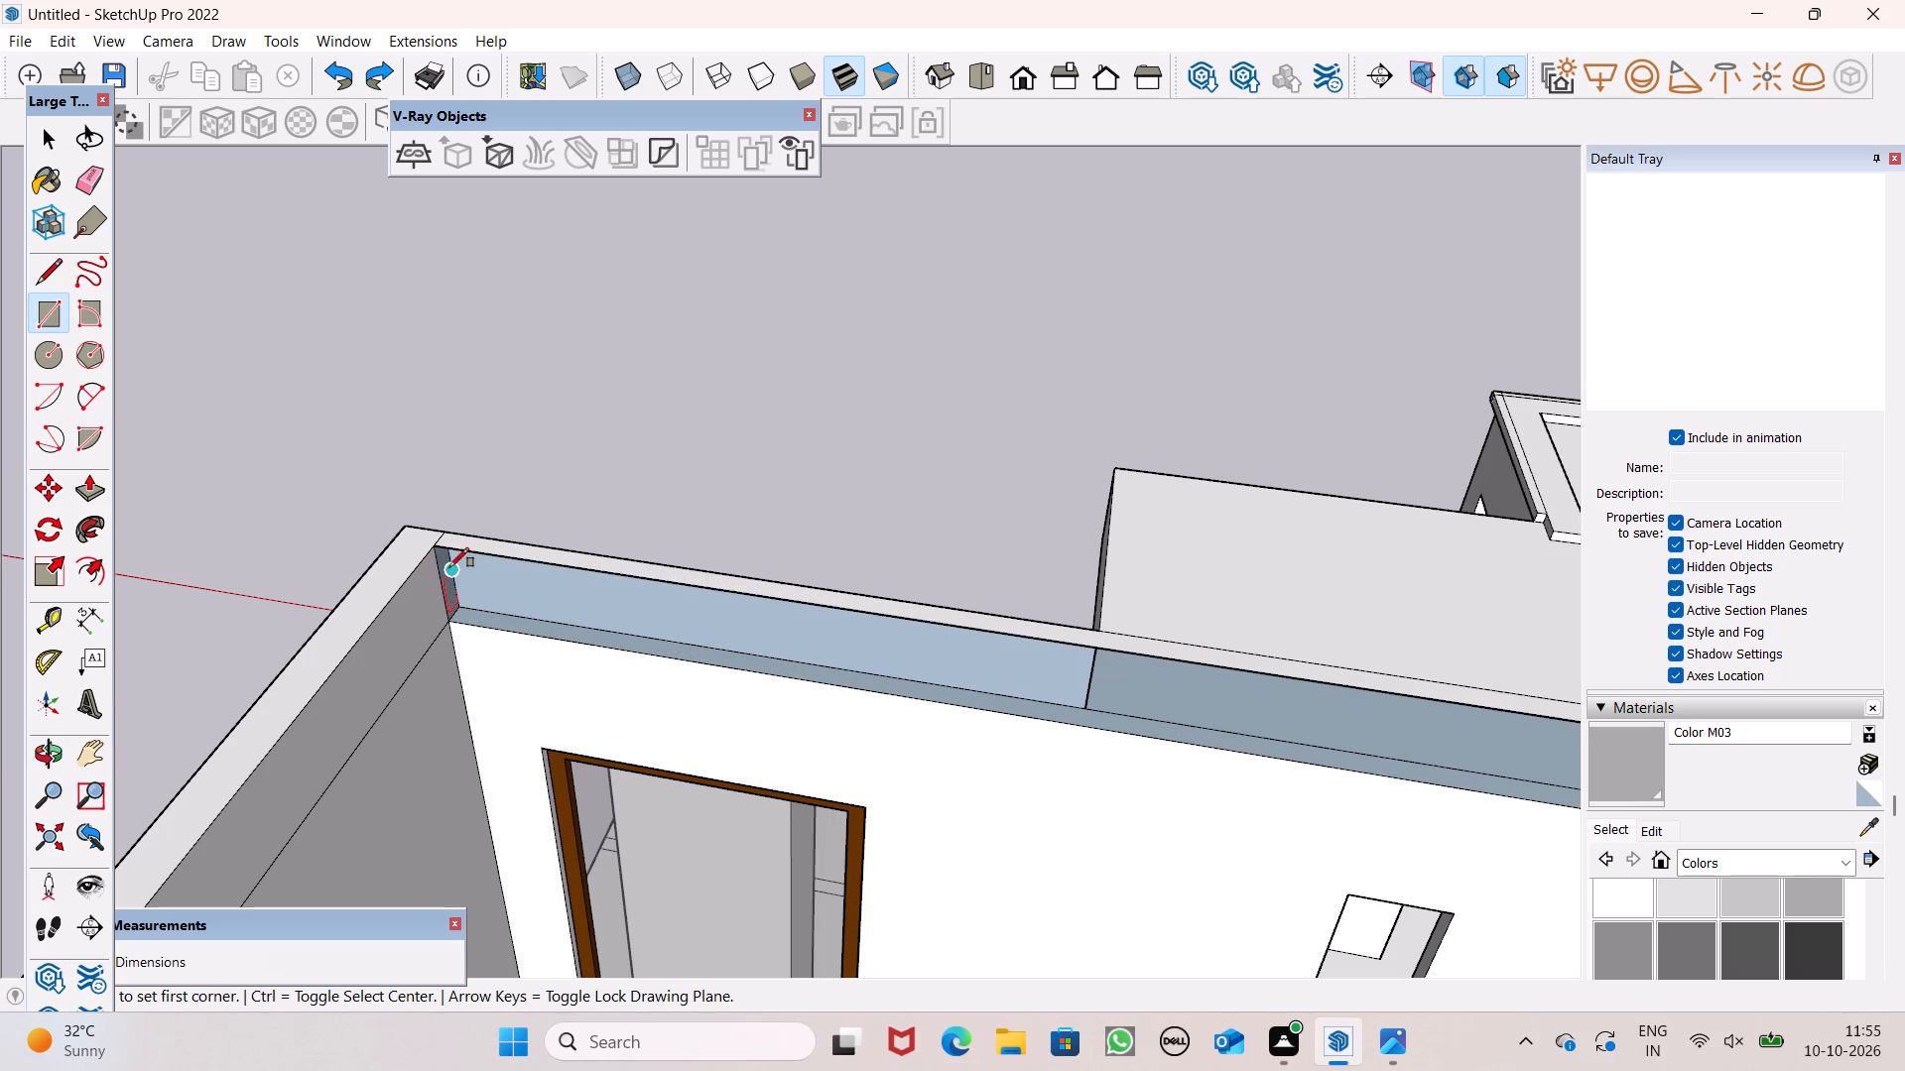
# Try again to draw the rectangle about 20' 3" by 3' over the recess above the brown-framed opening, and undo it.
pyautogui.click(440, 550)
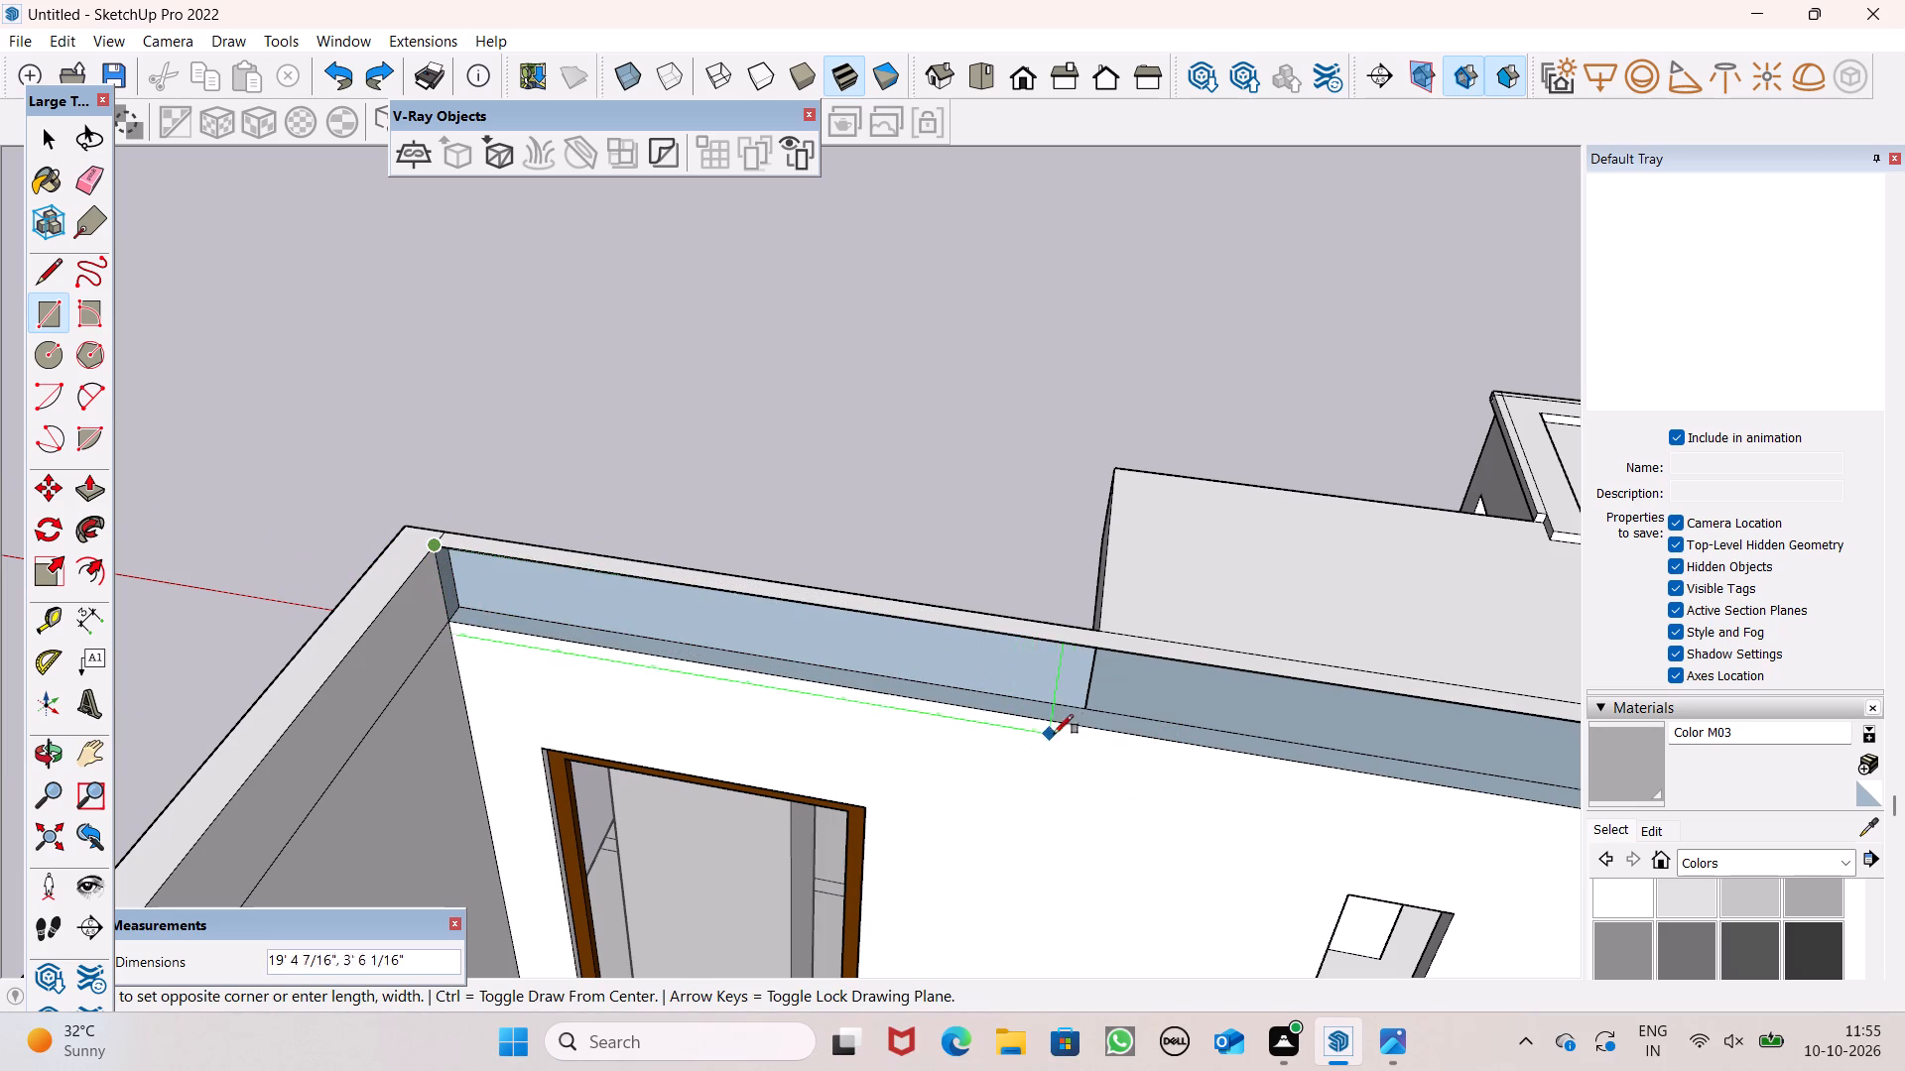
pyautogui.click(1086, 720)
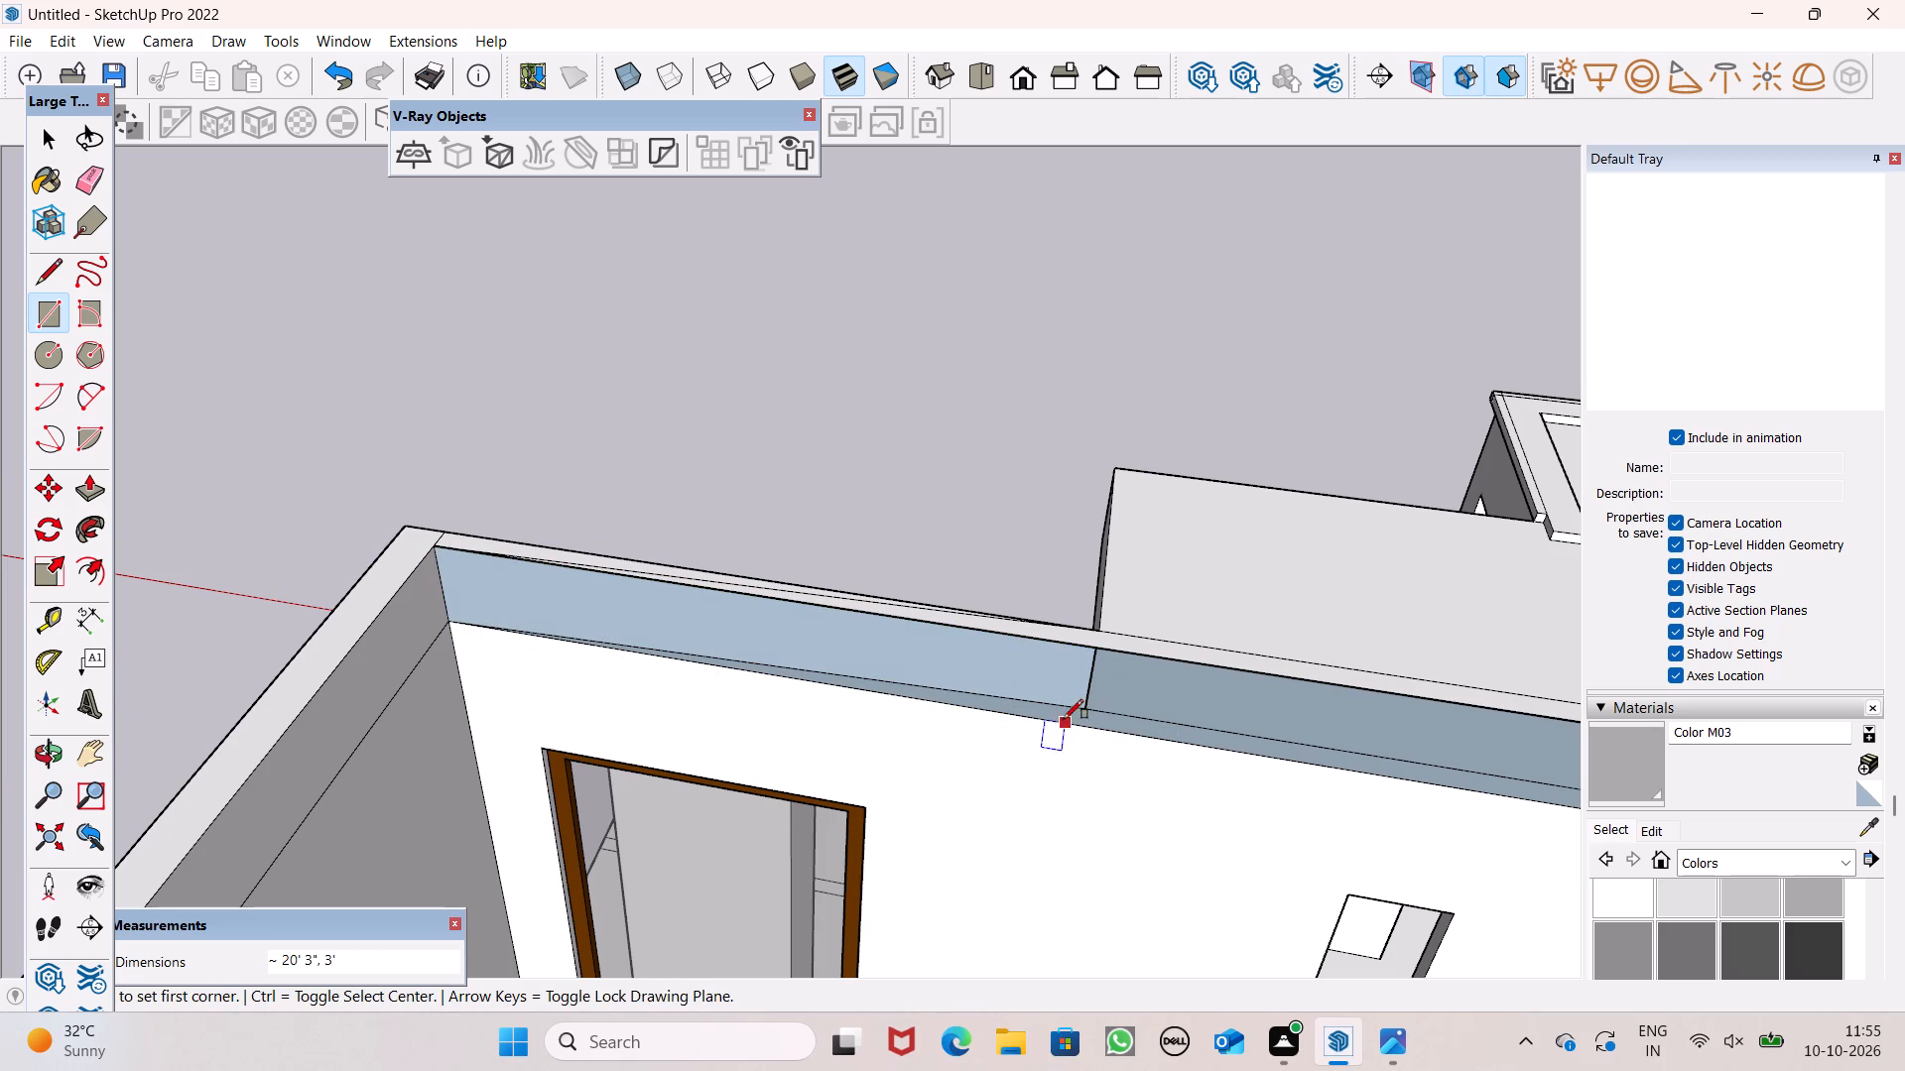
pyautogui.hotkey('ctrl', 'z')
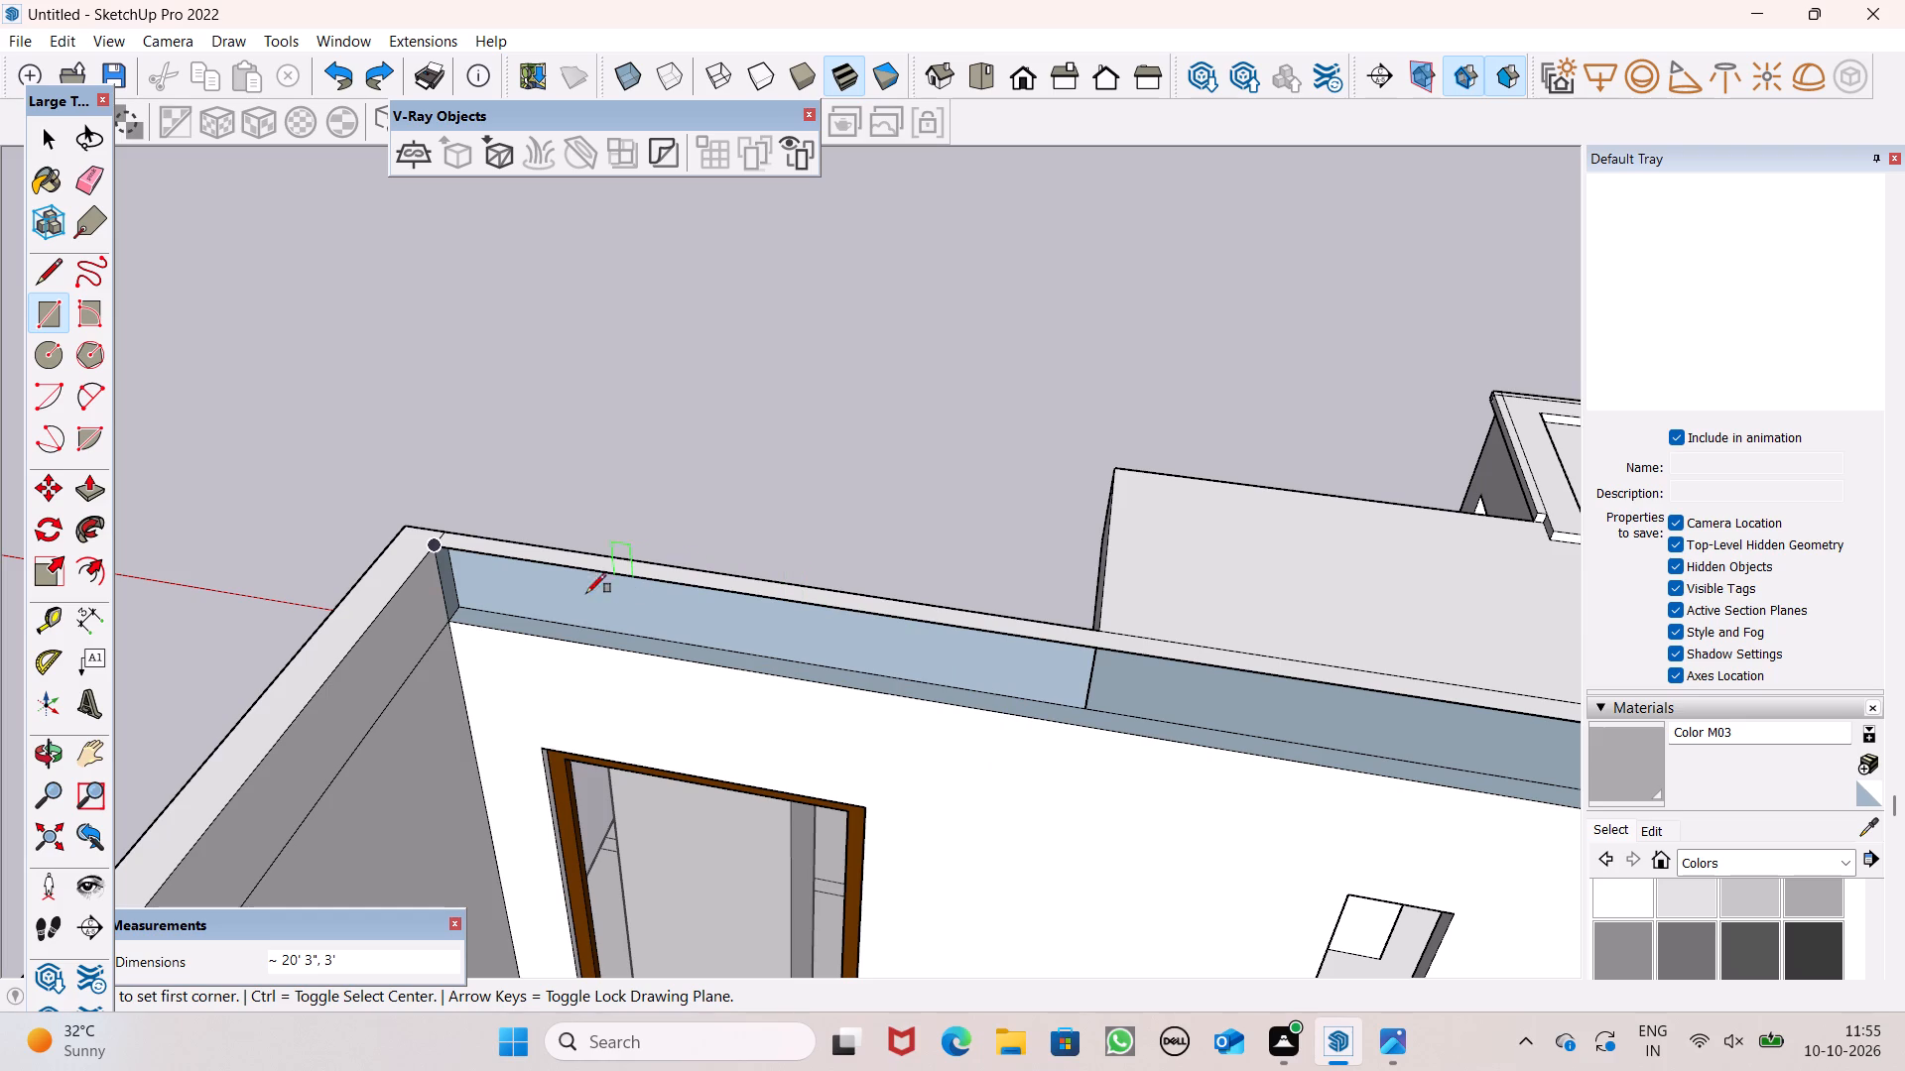
# Draw a rectangle about 20' 3" by 3' flush with the inner wall to close the recess above the brown-framed opening.
pyautogui.click(444, 547)
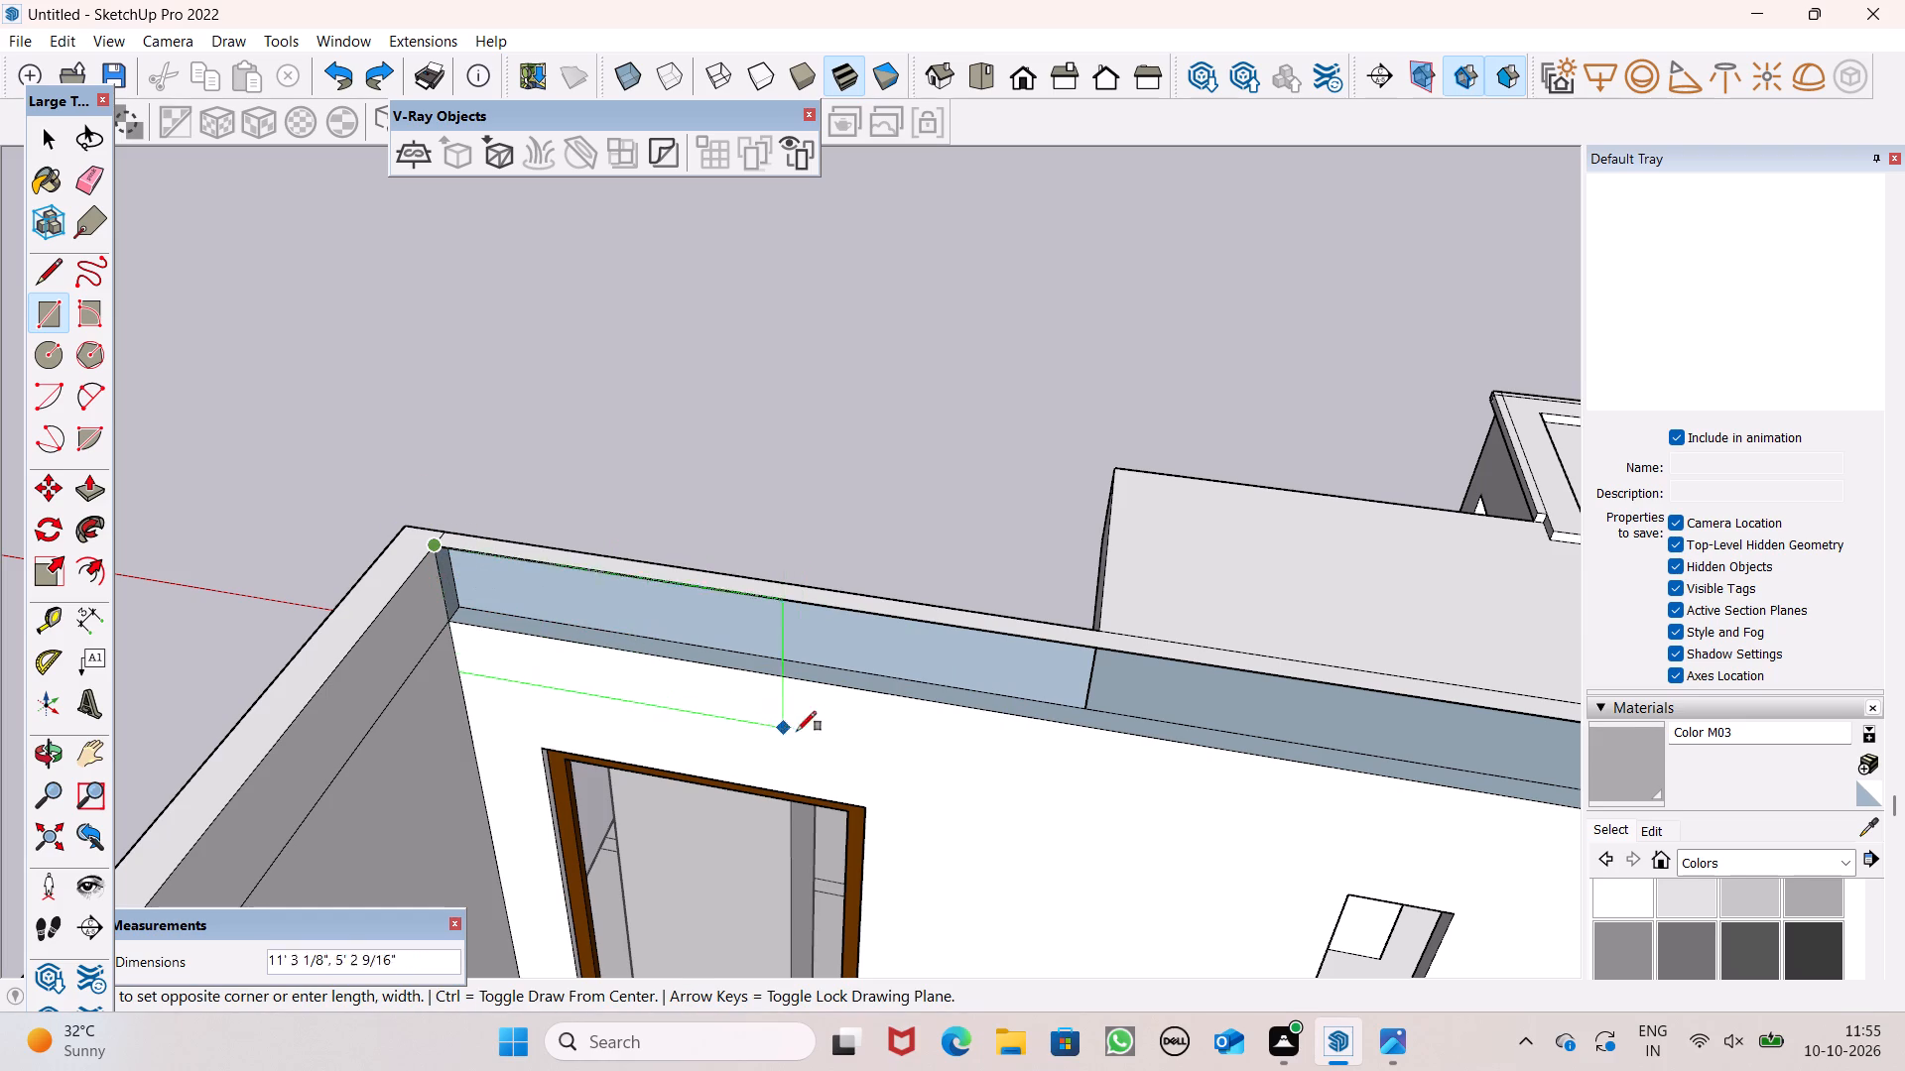
pyautogui.scroll(7, 1083, 742)
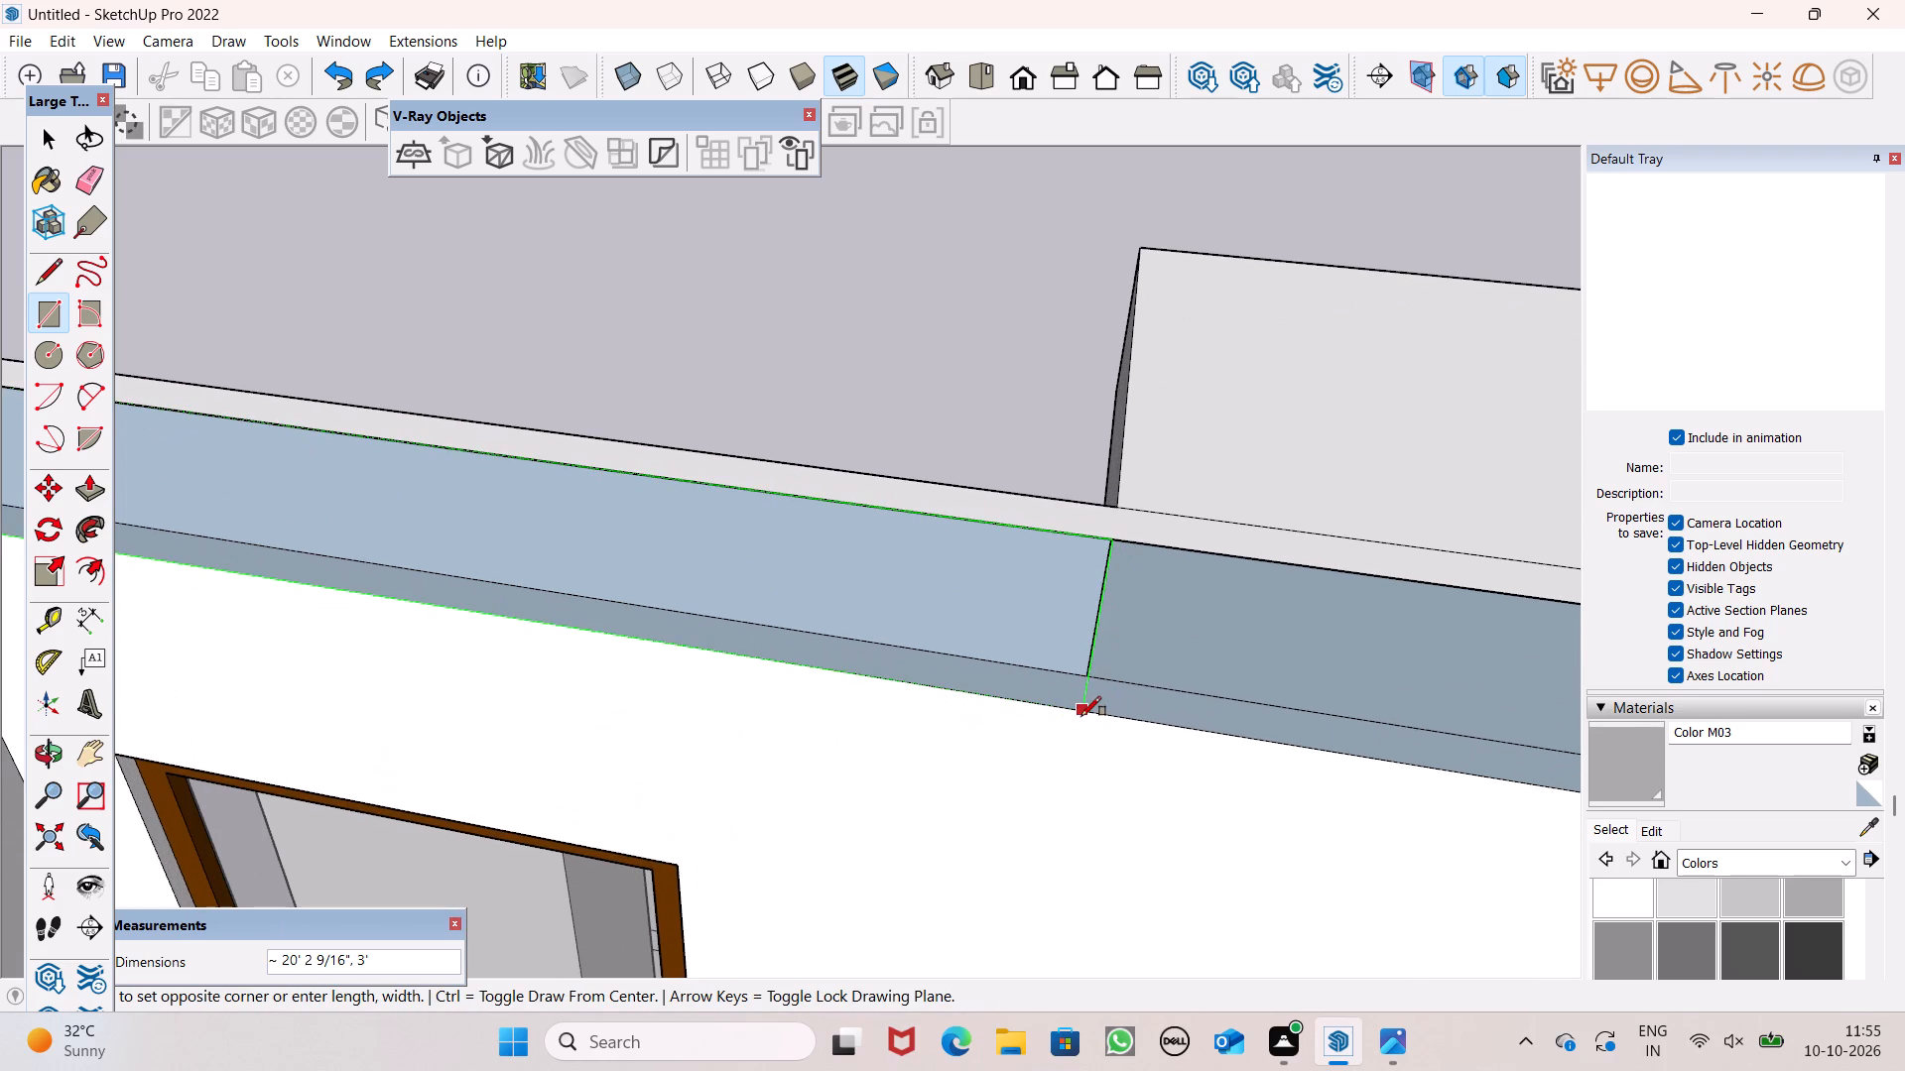
pyautogui.click(1081, 714)
pyautogui.scroll(-8, 685, 458)
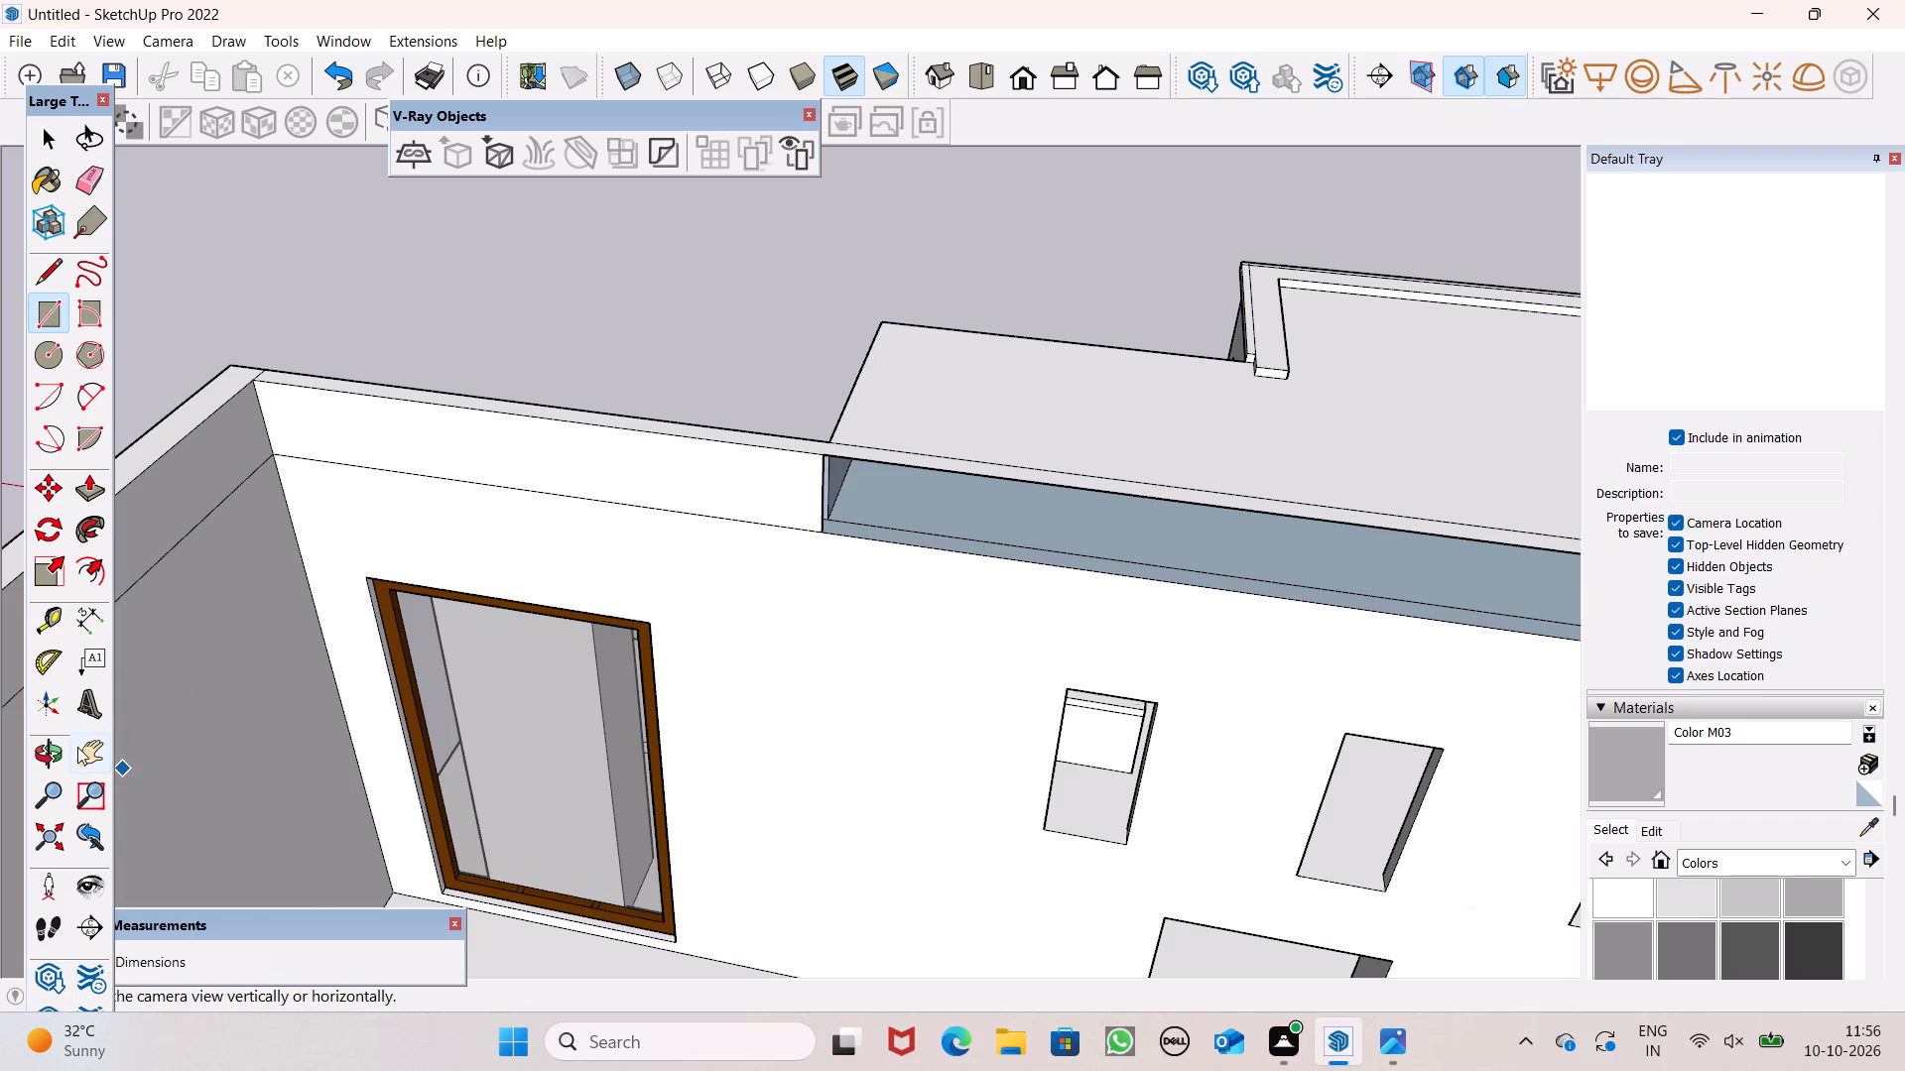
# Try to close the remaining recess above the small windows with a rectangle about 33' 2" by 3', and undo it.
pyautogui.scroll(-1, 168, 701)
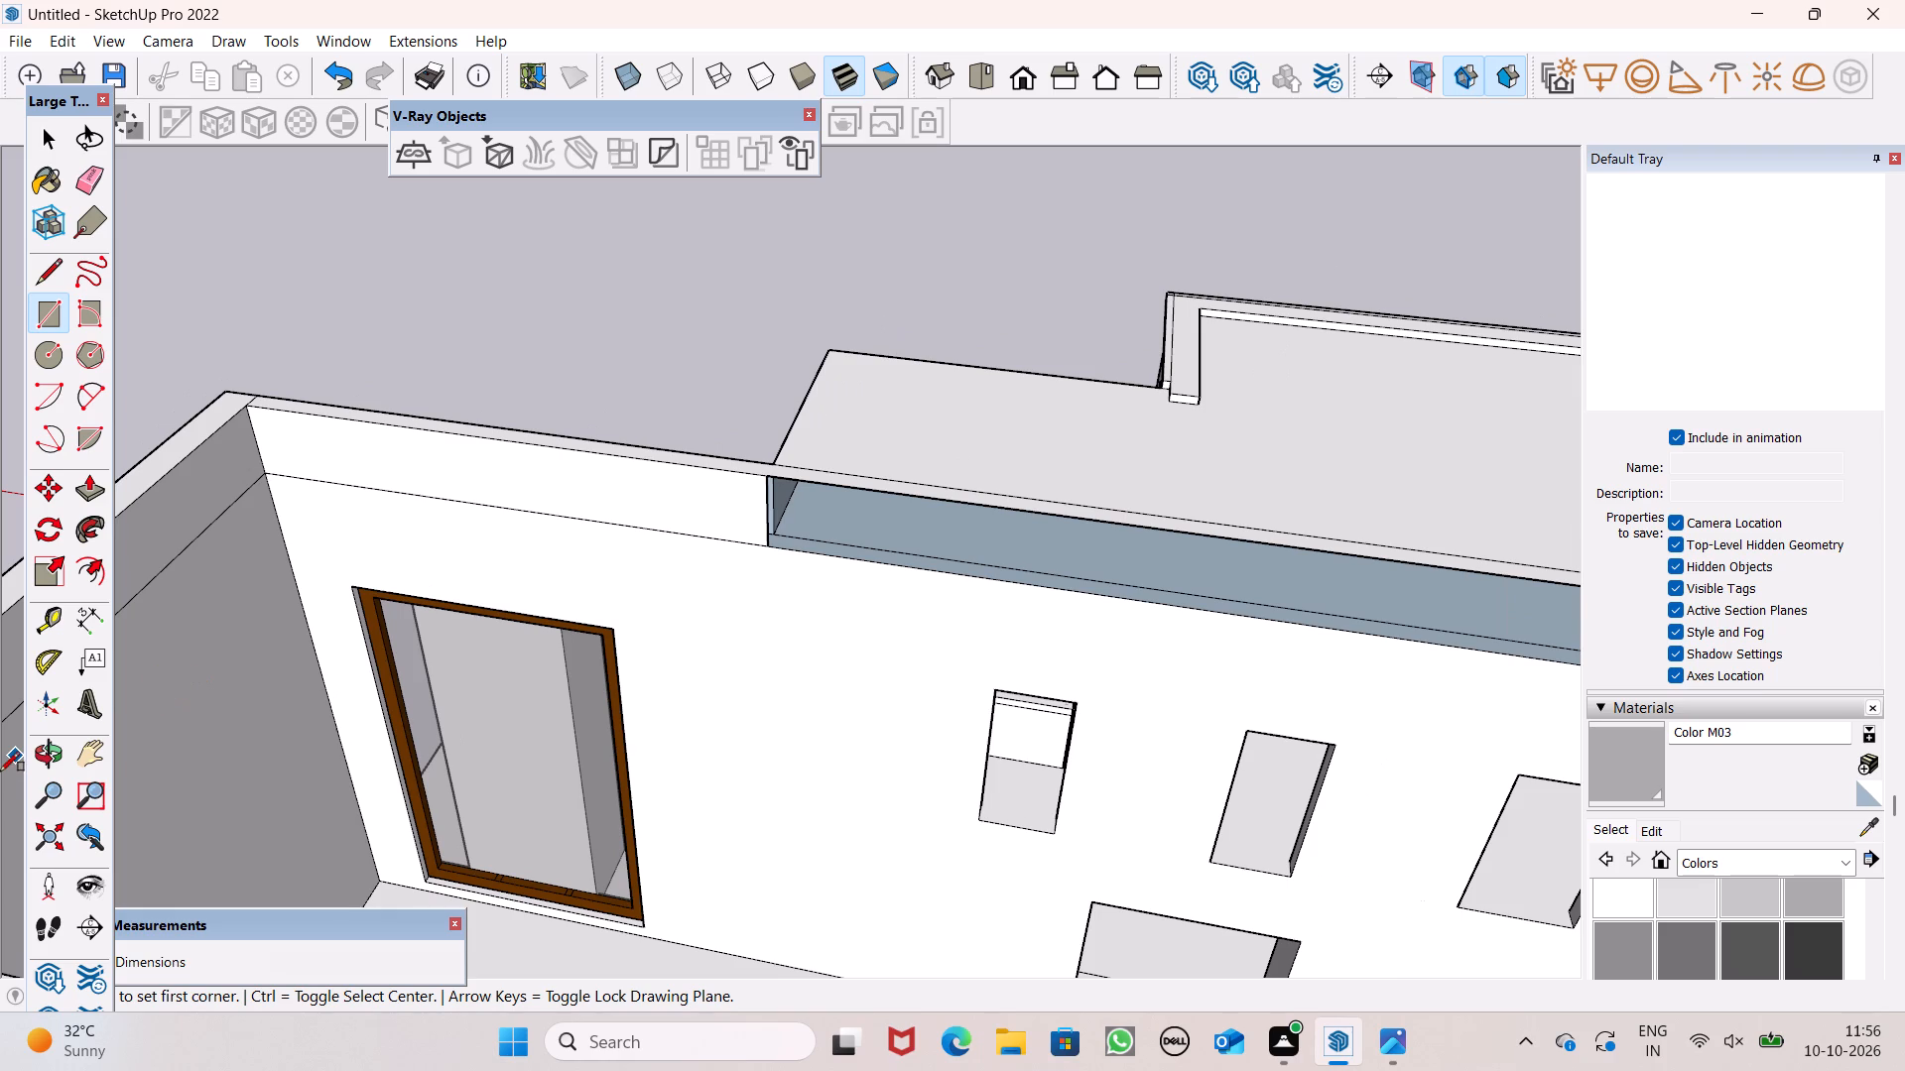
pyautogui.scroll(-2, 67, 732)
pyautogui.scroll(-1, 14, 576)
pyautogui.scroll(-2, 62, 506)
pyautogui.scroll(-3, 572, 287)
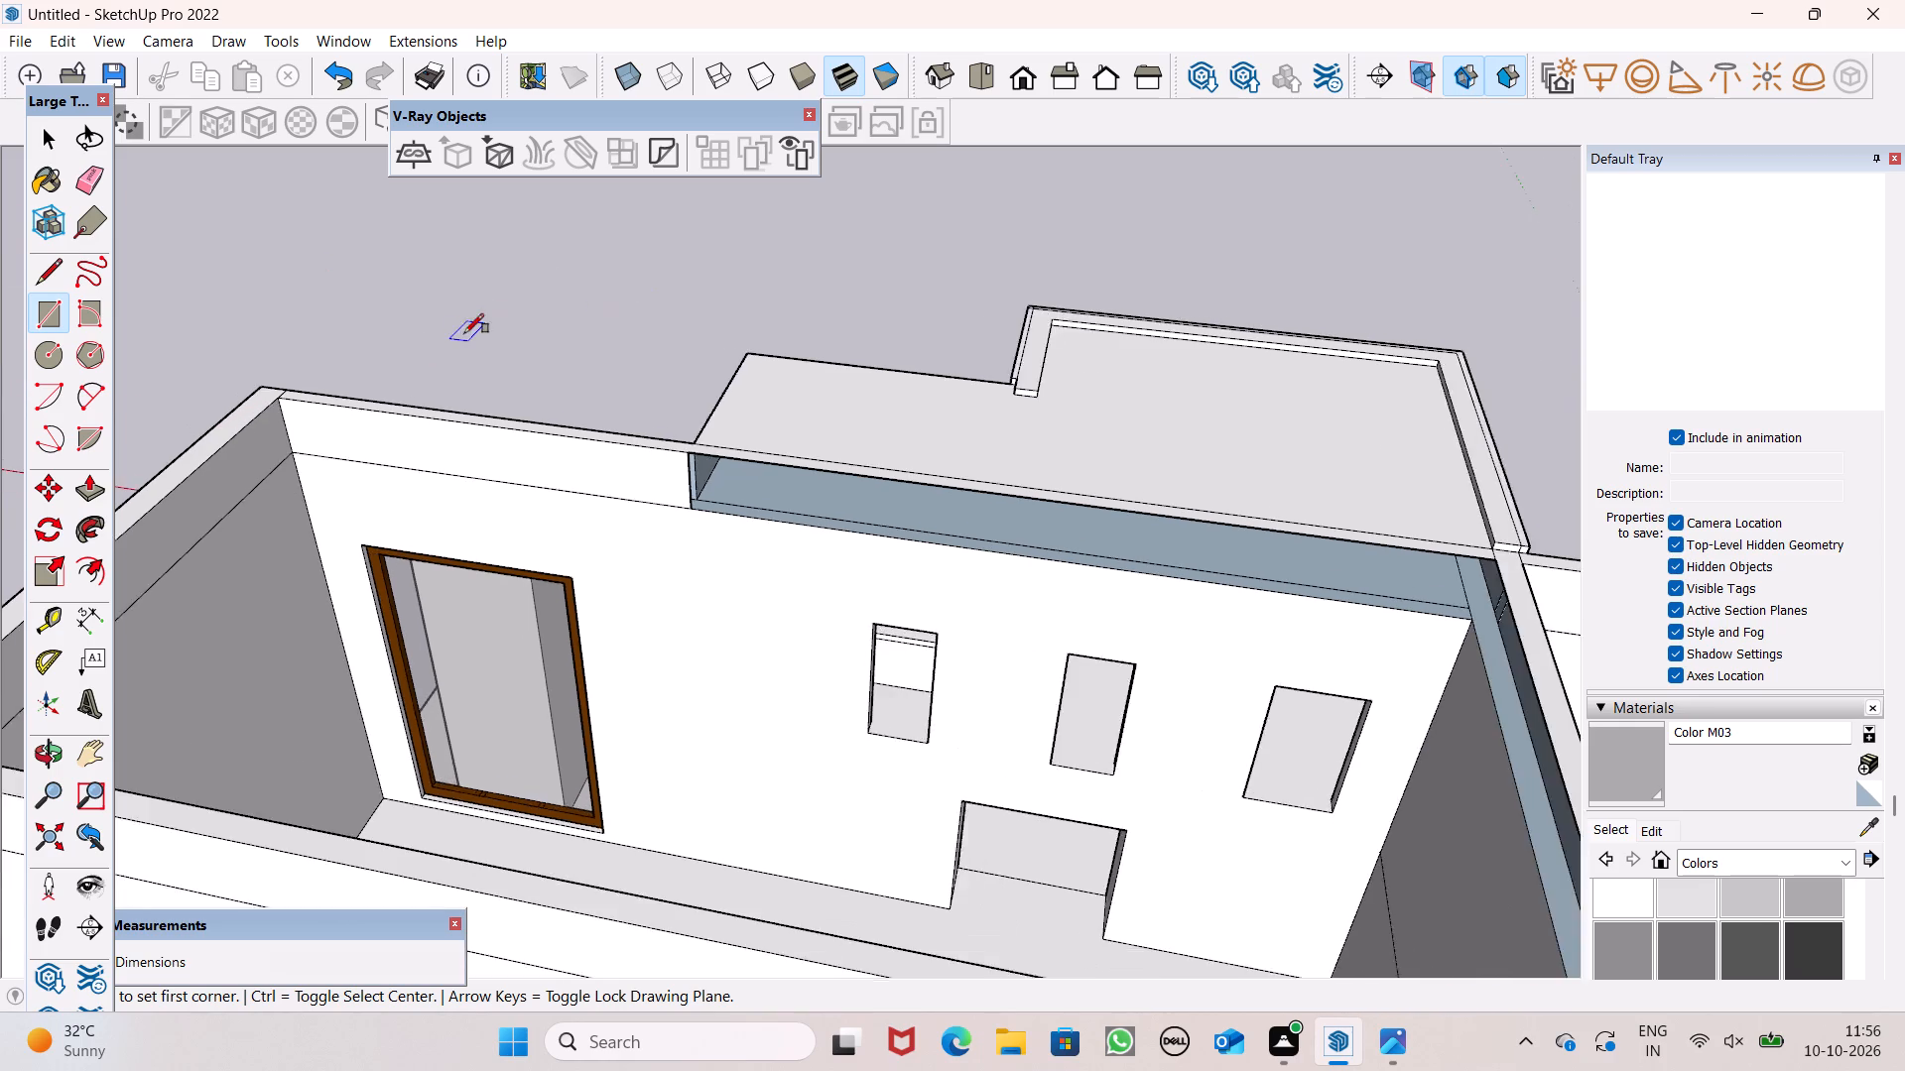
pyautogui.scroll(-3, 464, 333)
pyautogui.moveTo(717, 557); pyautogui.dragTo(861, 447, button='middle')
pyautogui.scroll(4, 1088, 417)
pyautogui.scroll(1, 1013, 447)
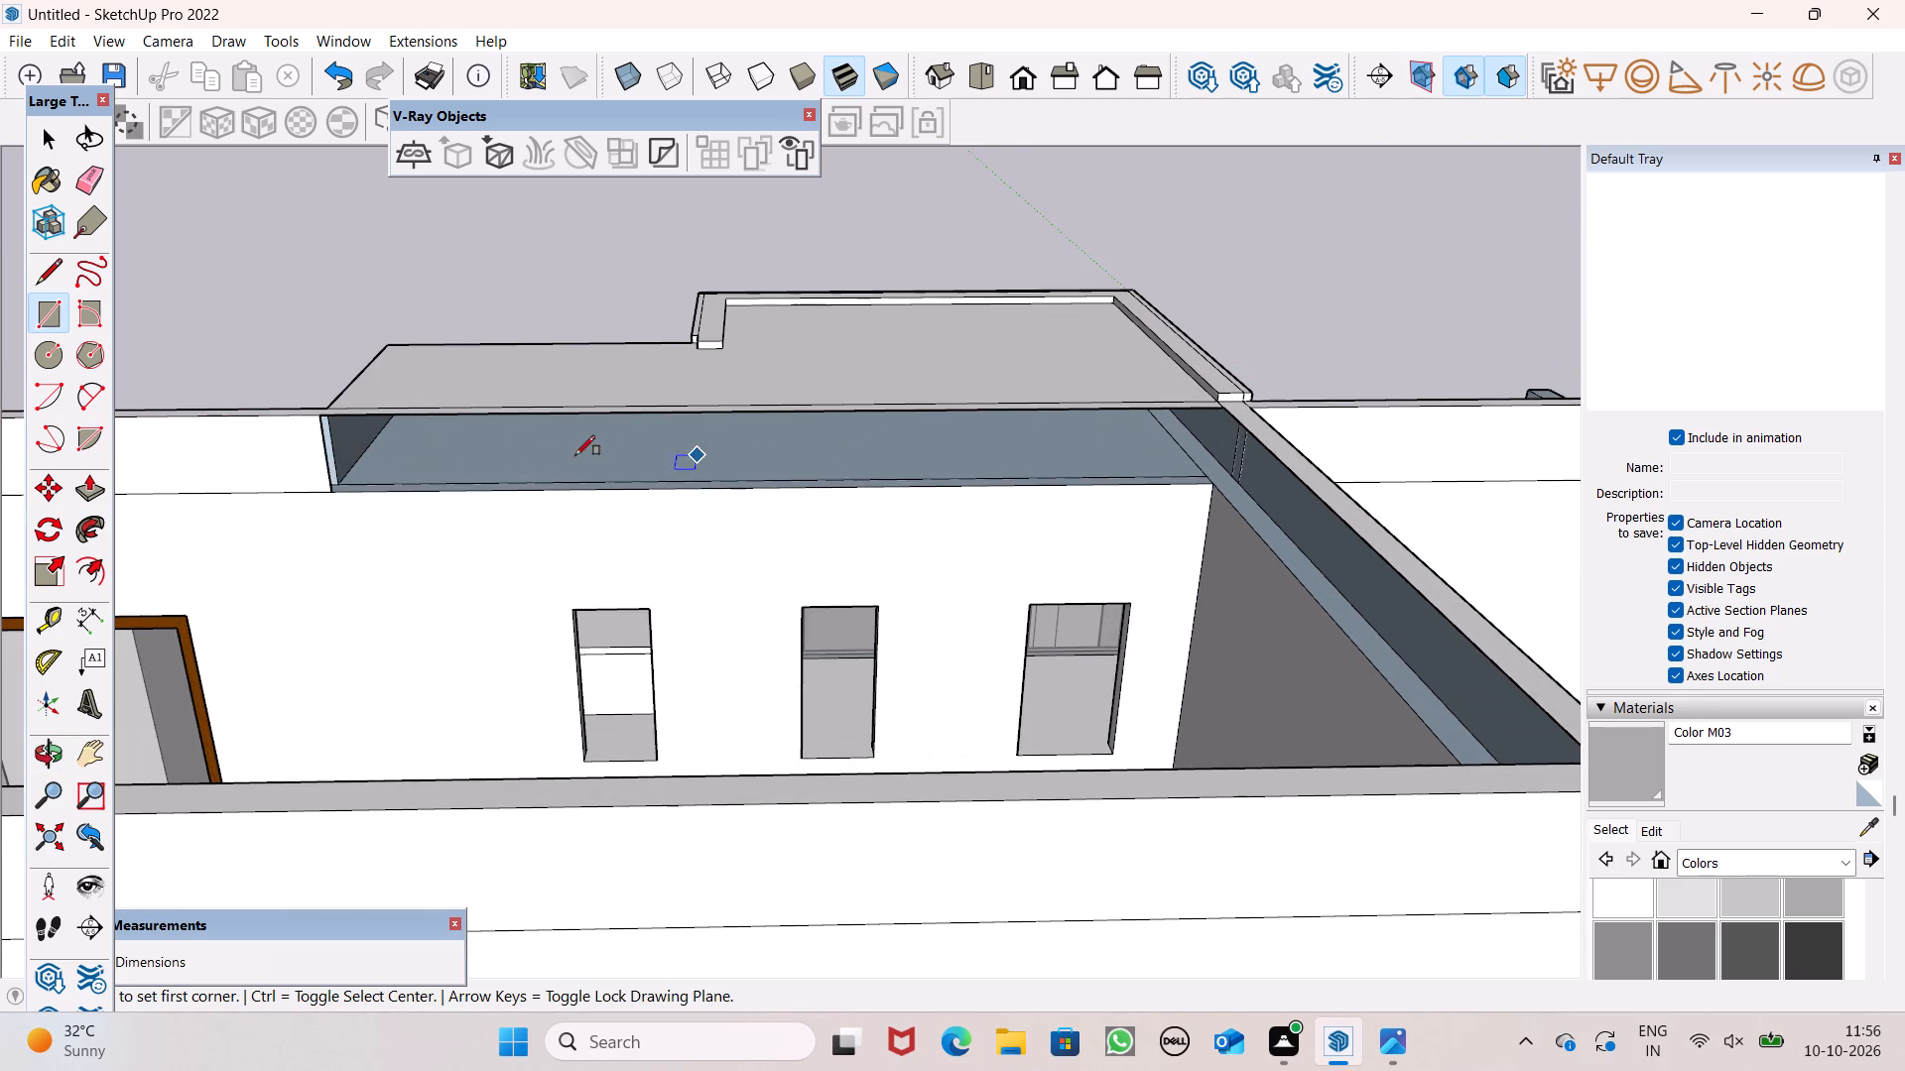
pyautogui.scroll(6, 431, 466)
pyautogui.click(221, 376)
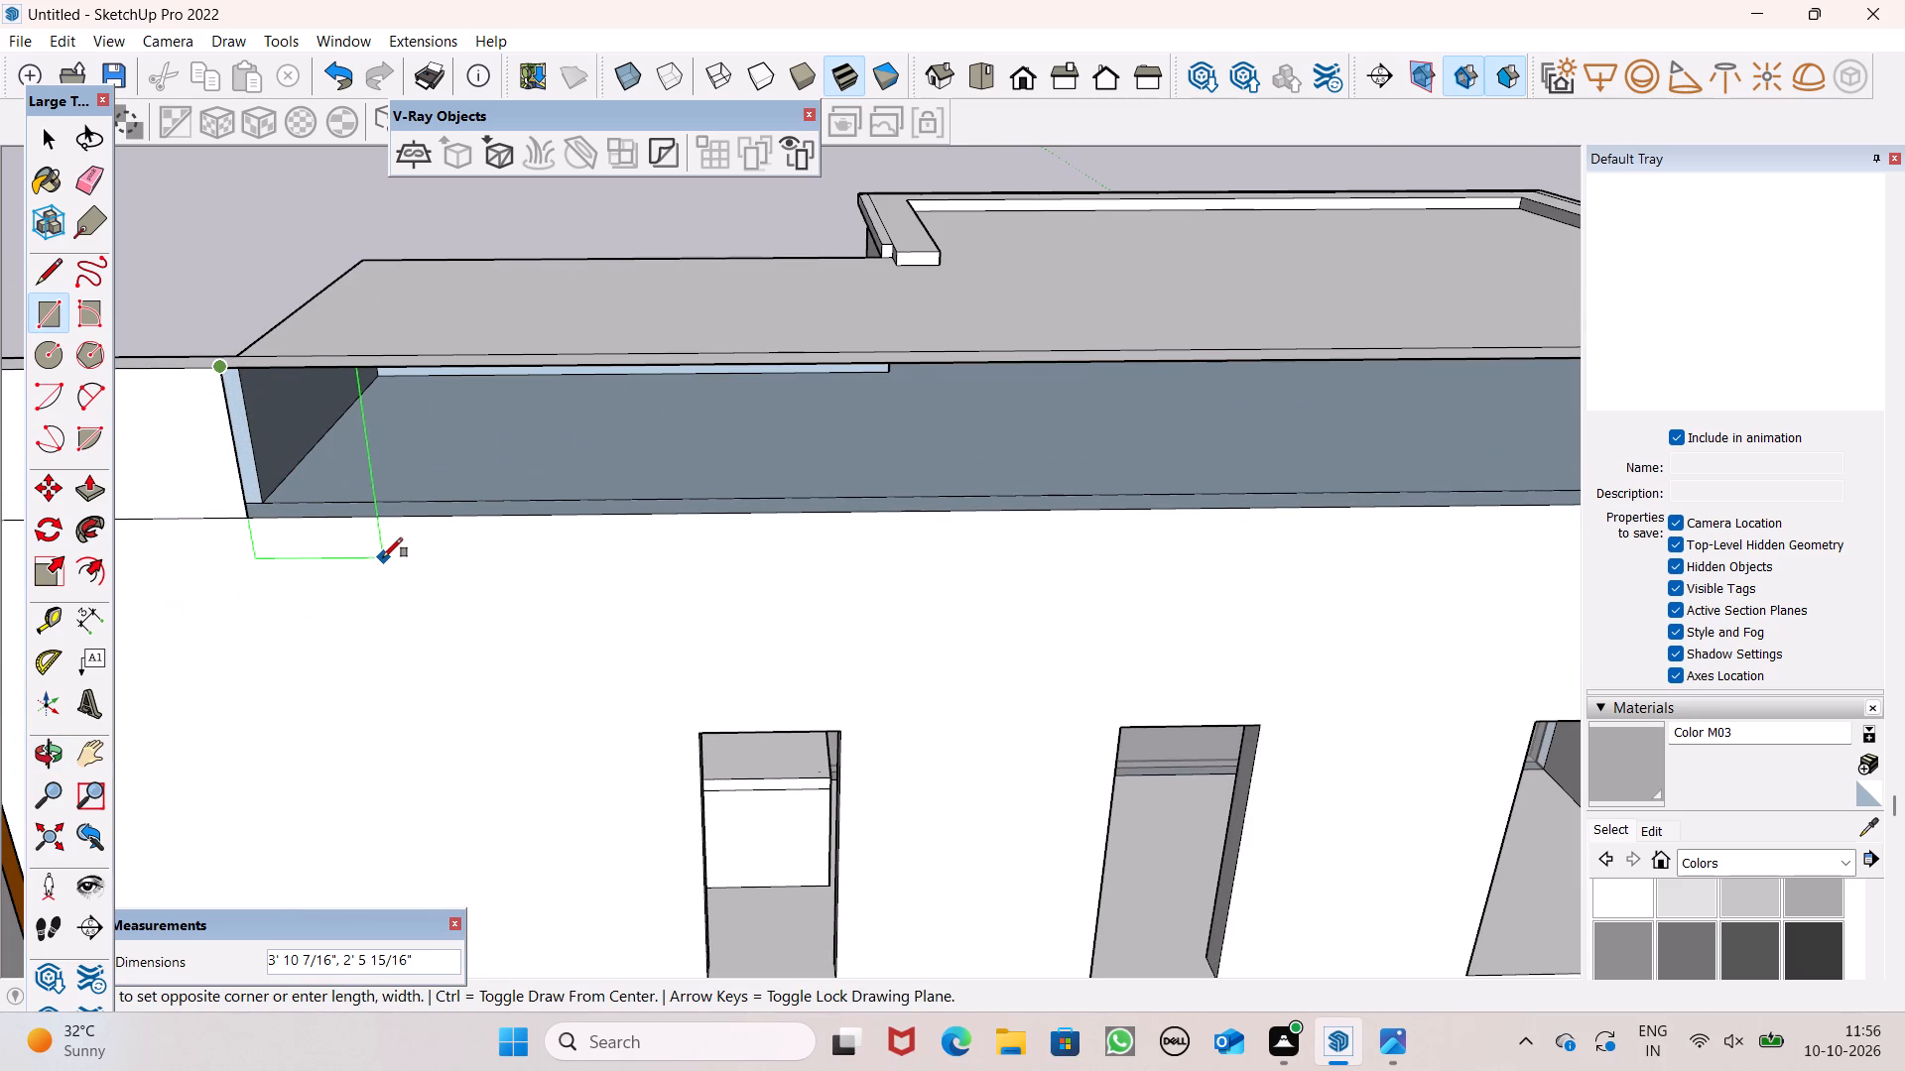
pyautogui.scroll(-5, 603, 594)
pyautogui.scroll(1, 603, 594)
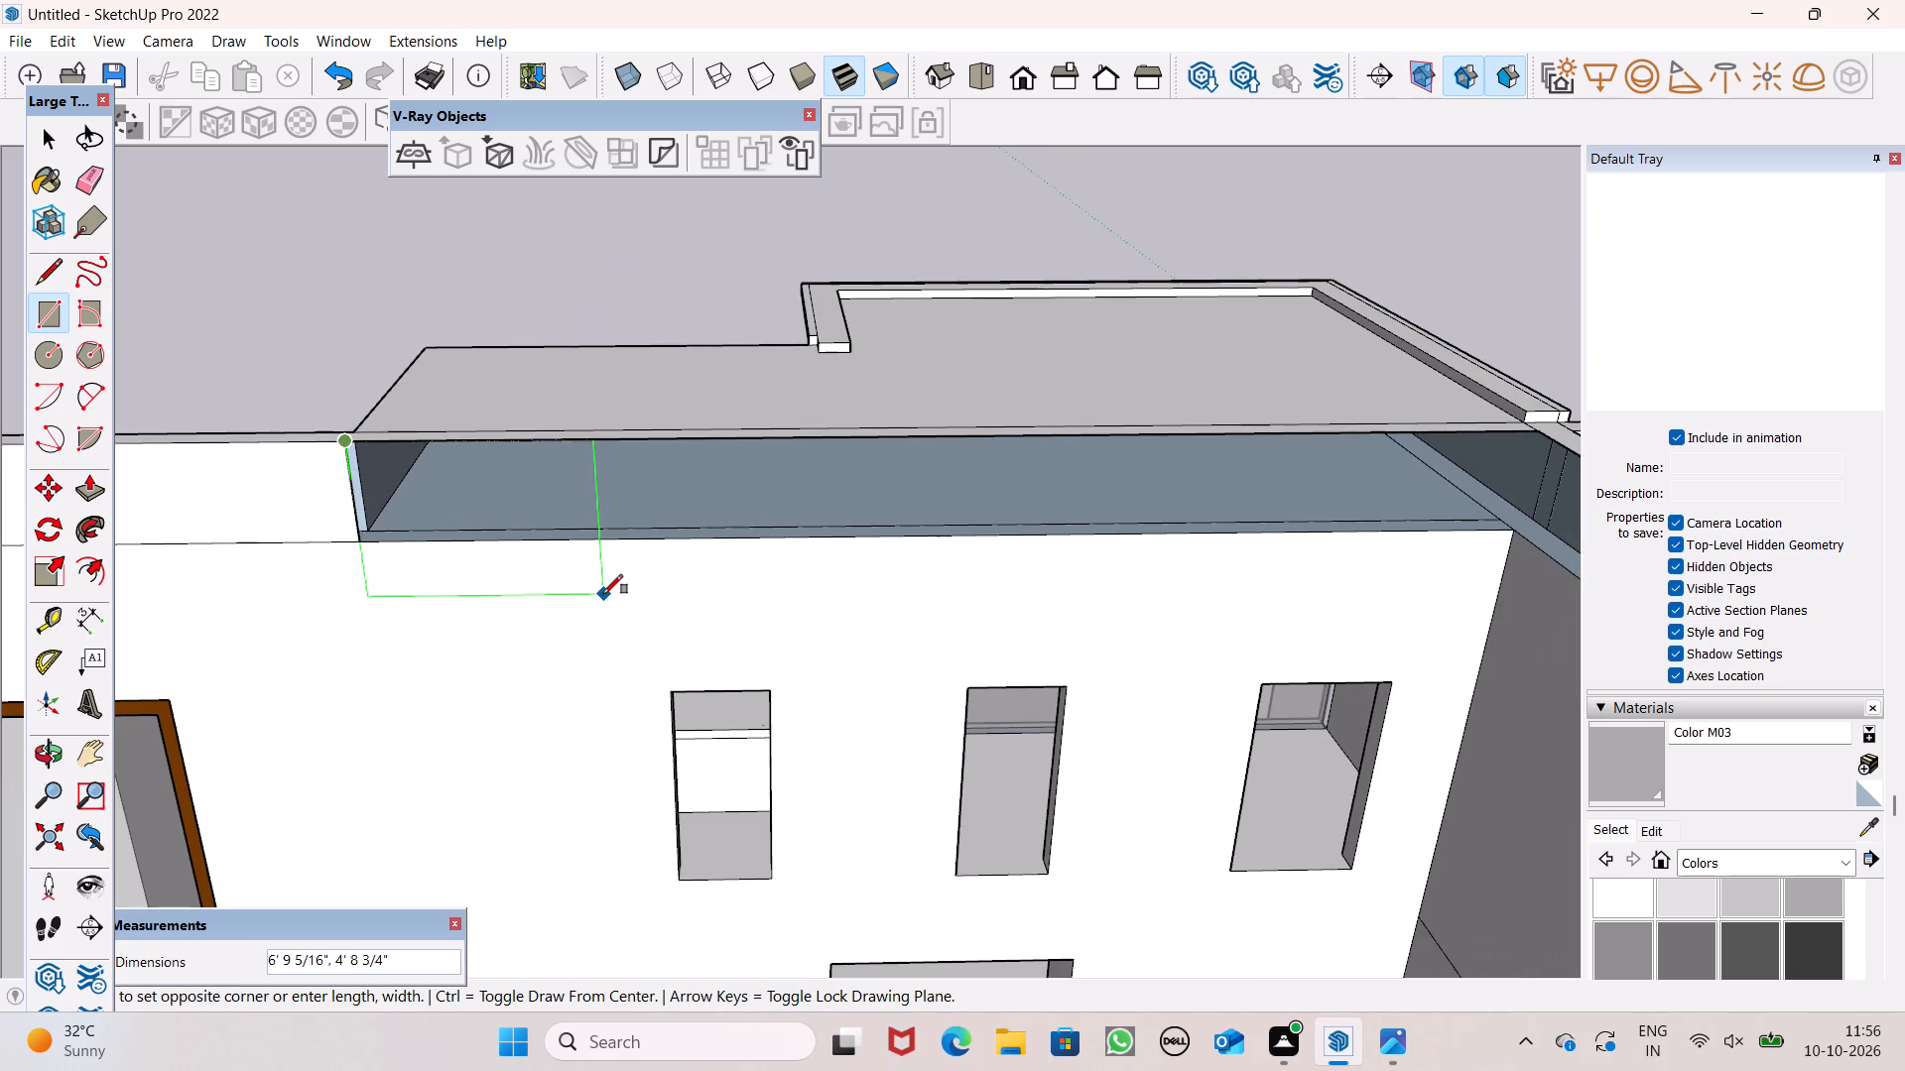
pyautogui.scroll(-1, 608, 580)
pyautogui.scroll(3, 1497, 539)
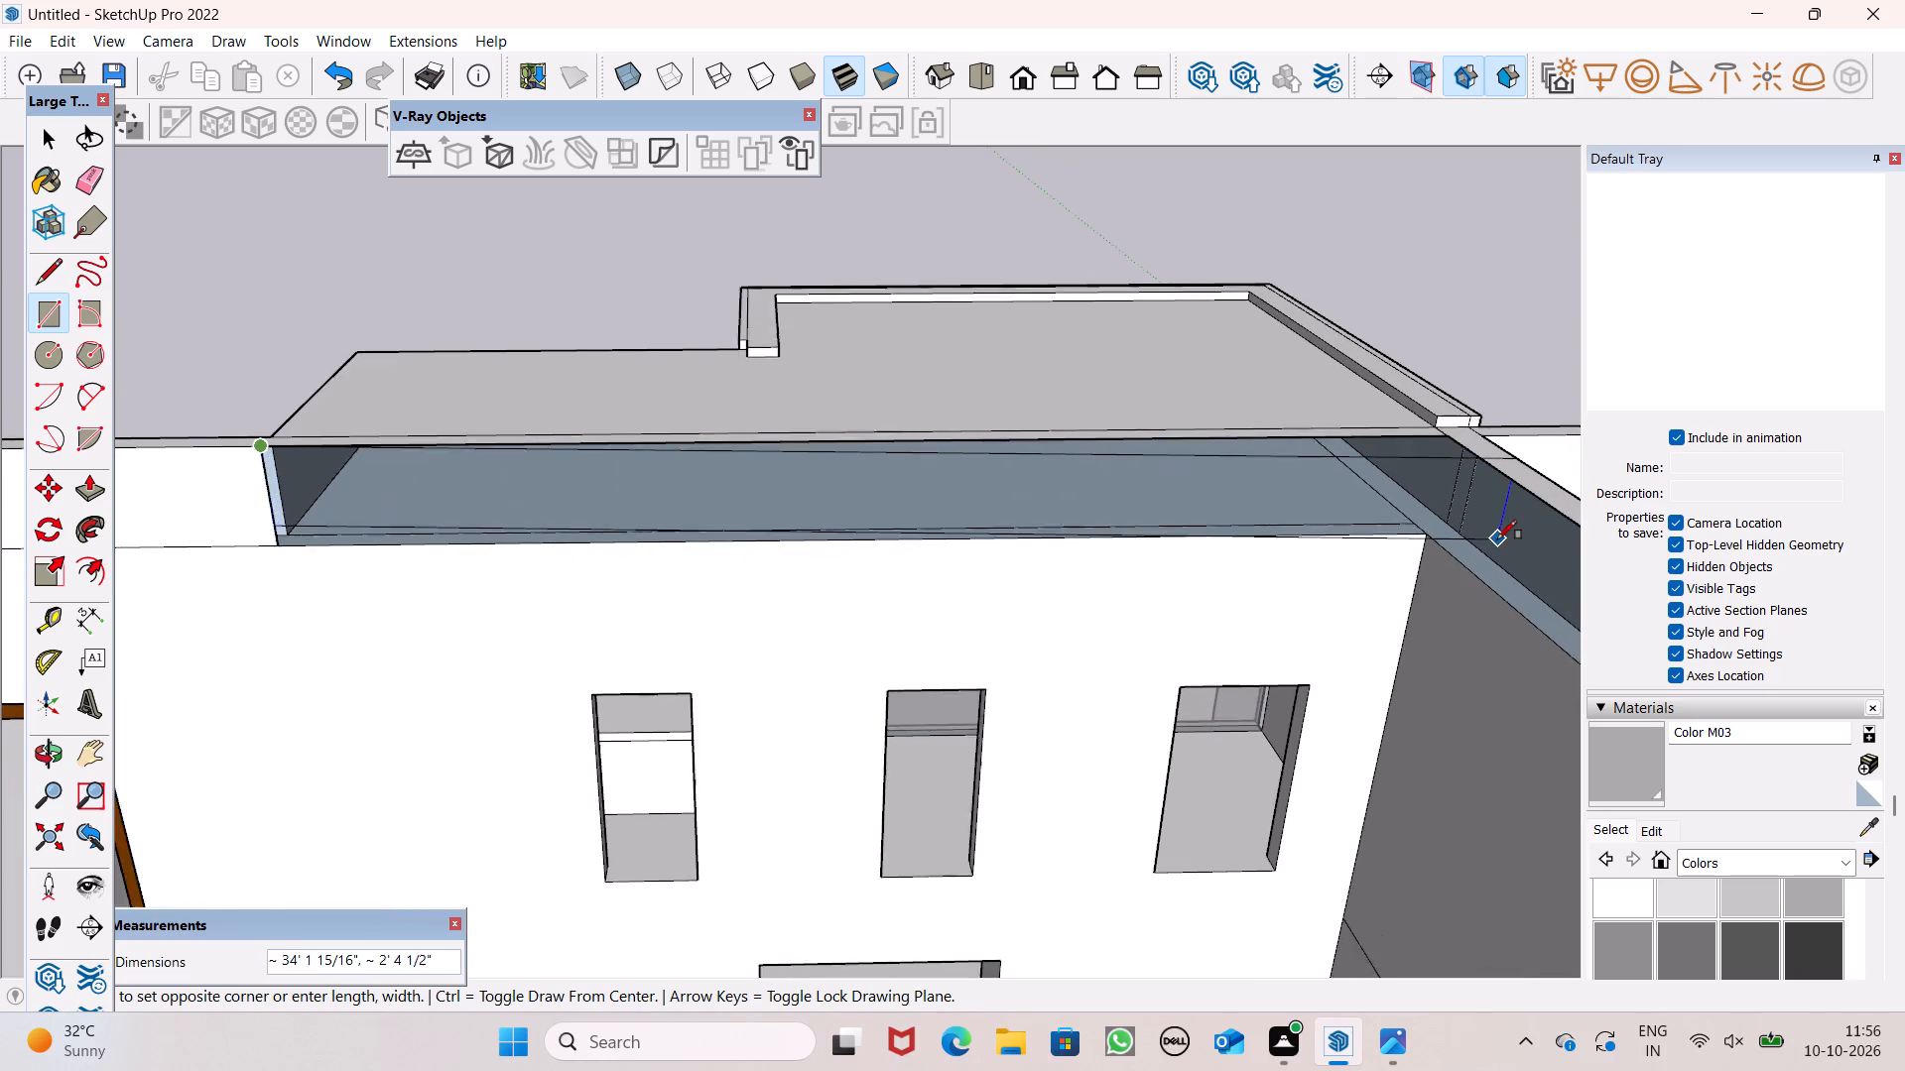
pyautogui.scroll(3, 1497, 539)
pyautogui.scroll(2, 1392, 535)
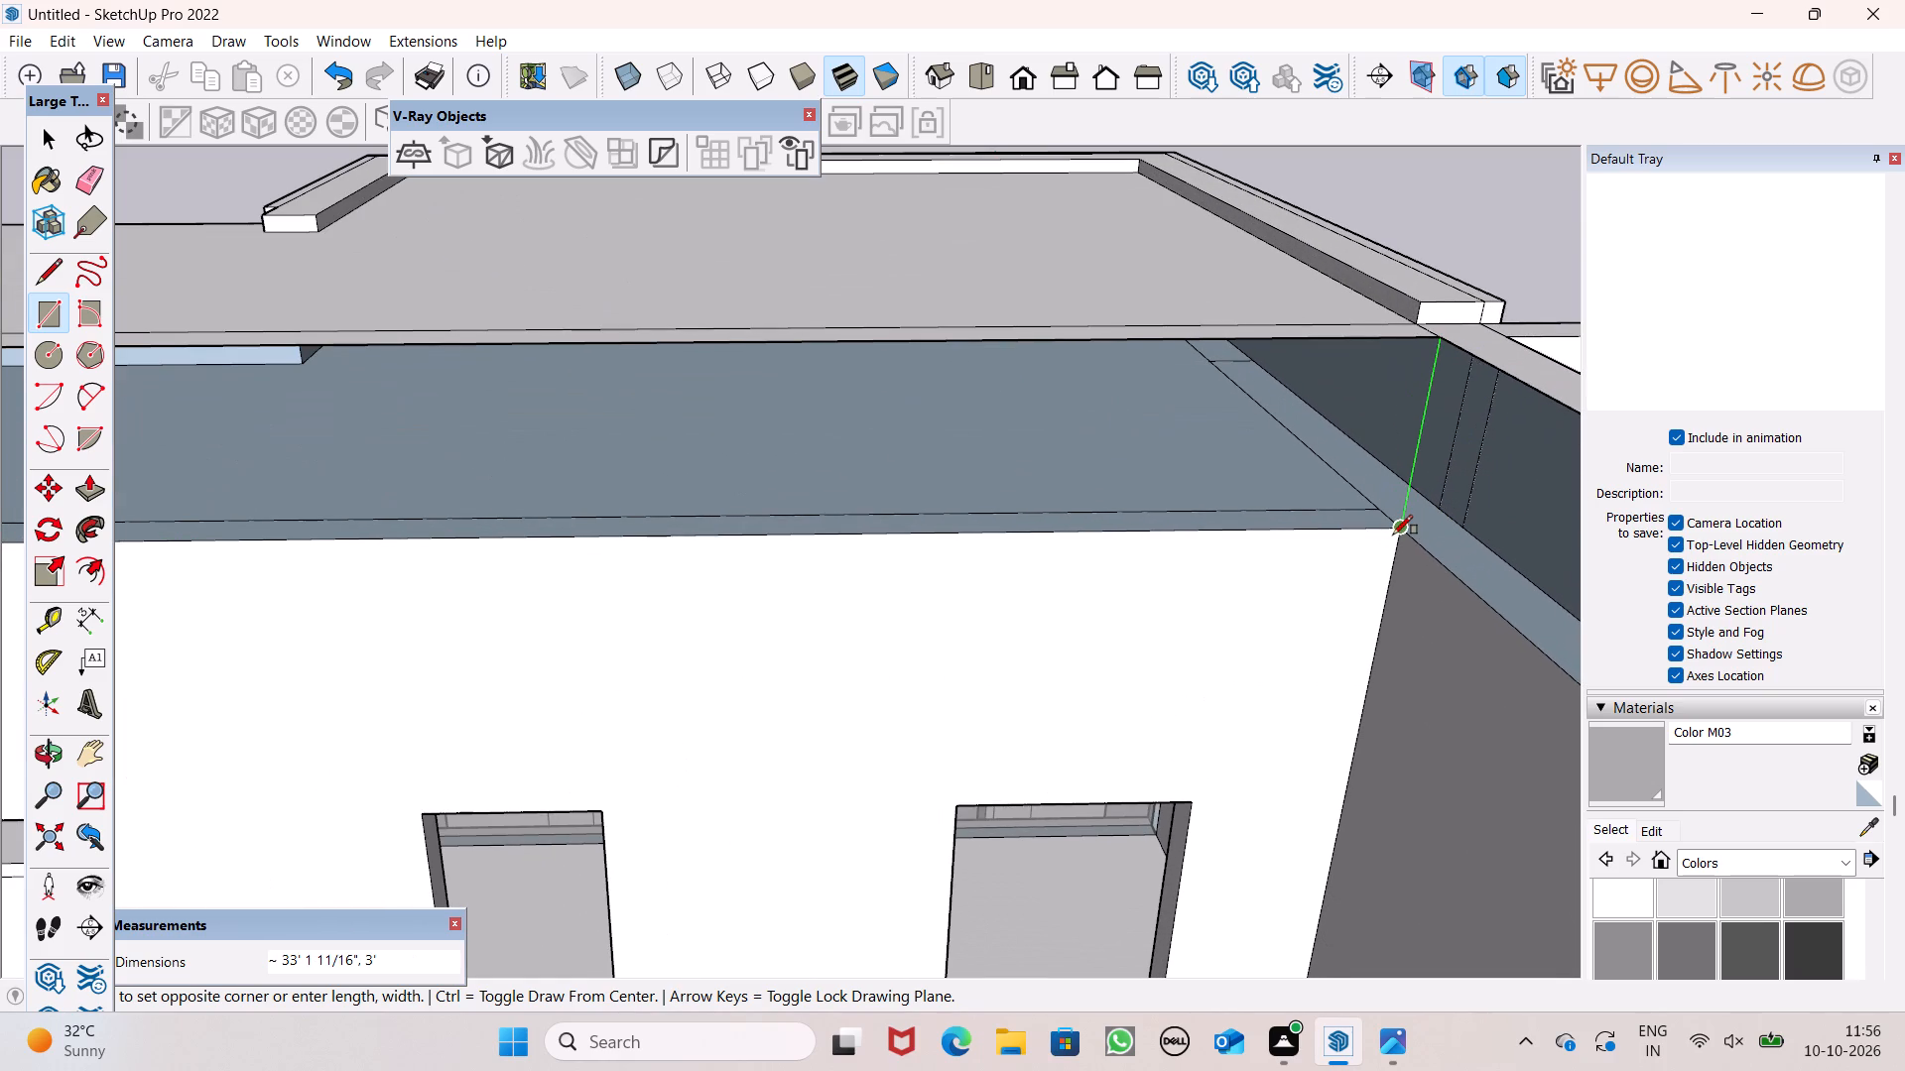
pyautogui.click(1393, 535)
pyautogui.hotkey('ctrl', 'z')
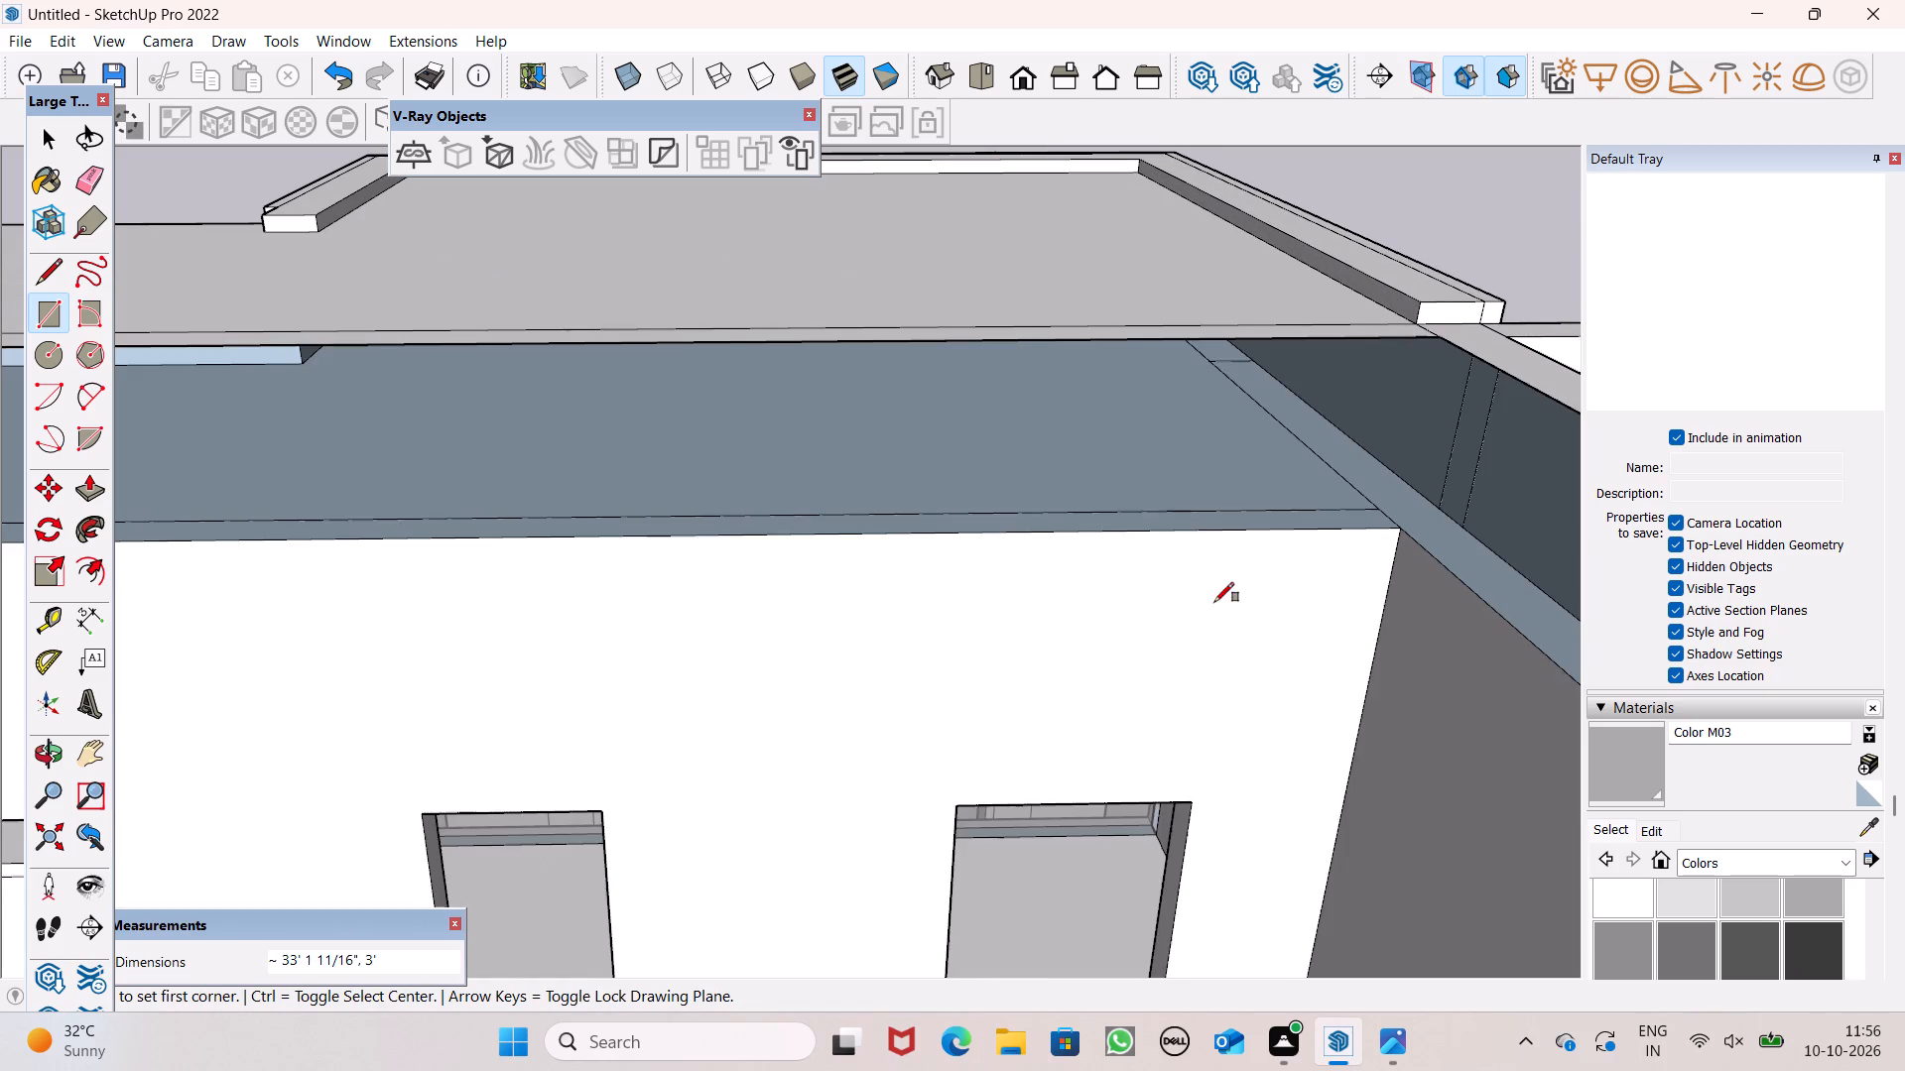
# Draw a rectangle about 13' 4" by 3' flush with the inner wall to close part of the recess above the small windows.
pyautogui.scroll(-8, 1227, 564)
pyautogui.moveTo(1223, 539); pyautogui.dragTo(1204, 406, button='middle')
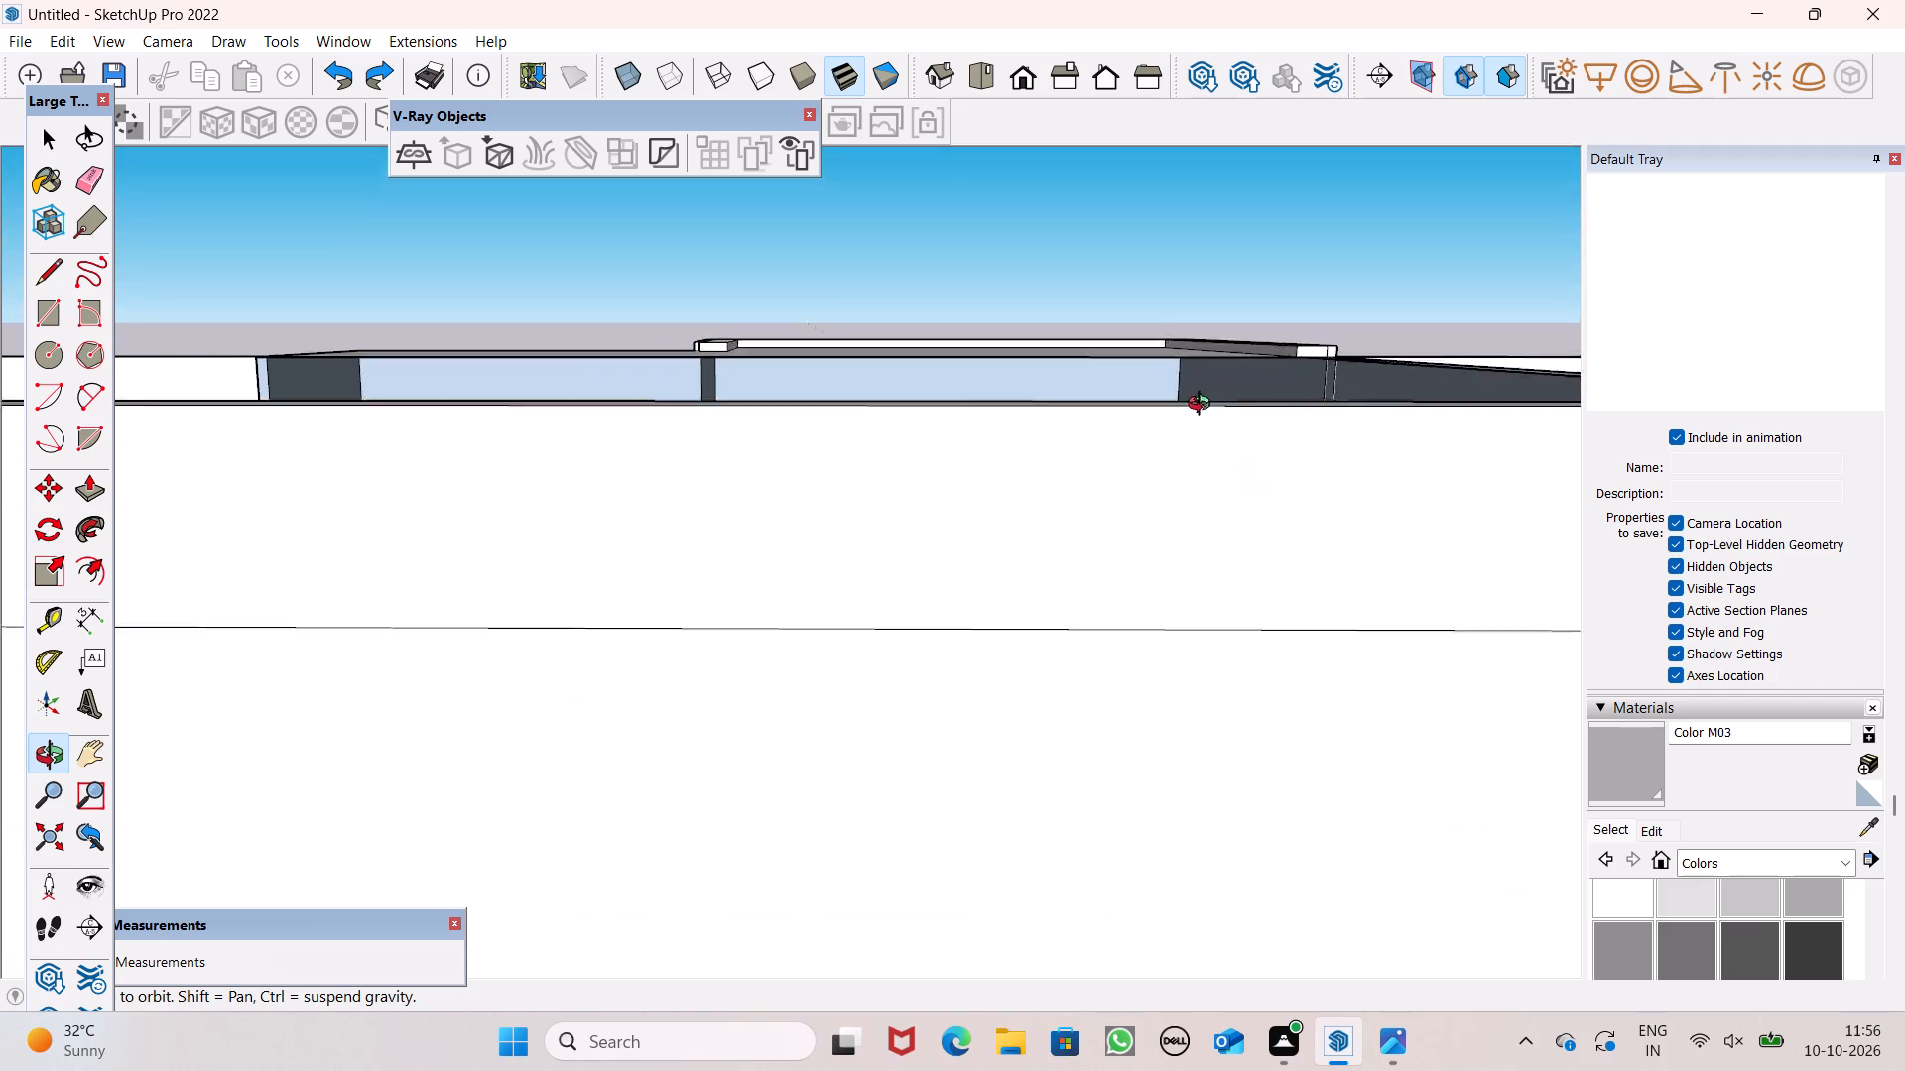
pyautogui.moveTo(1204, 406); pyautogui.dragTo(1221, 472, button='middle')
pyautogui.scroll(5, 693, 462)
pyautogui.scroll(-2, 536, 431)
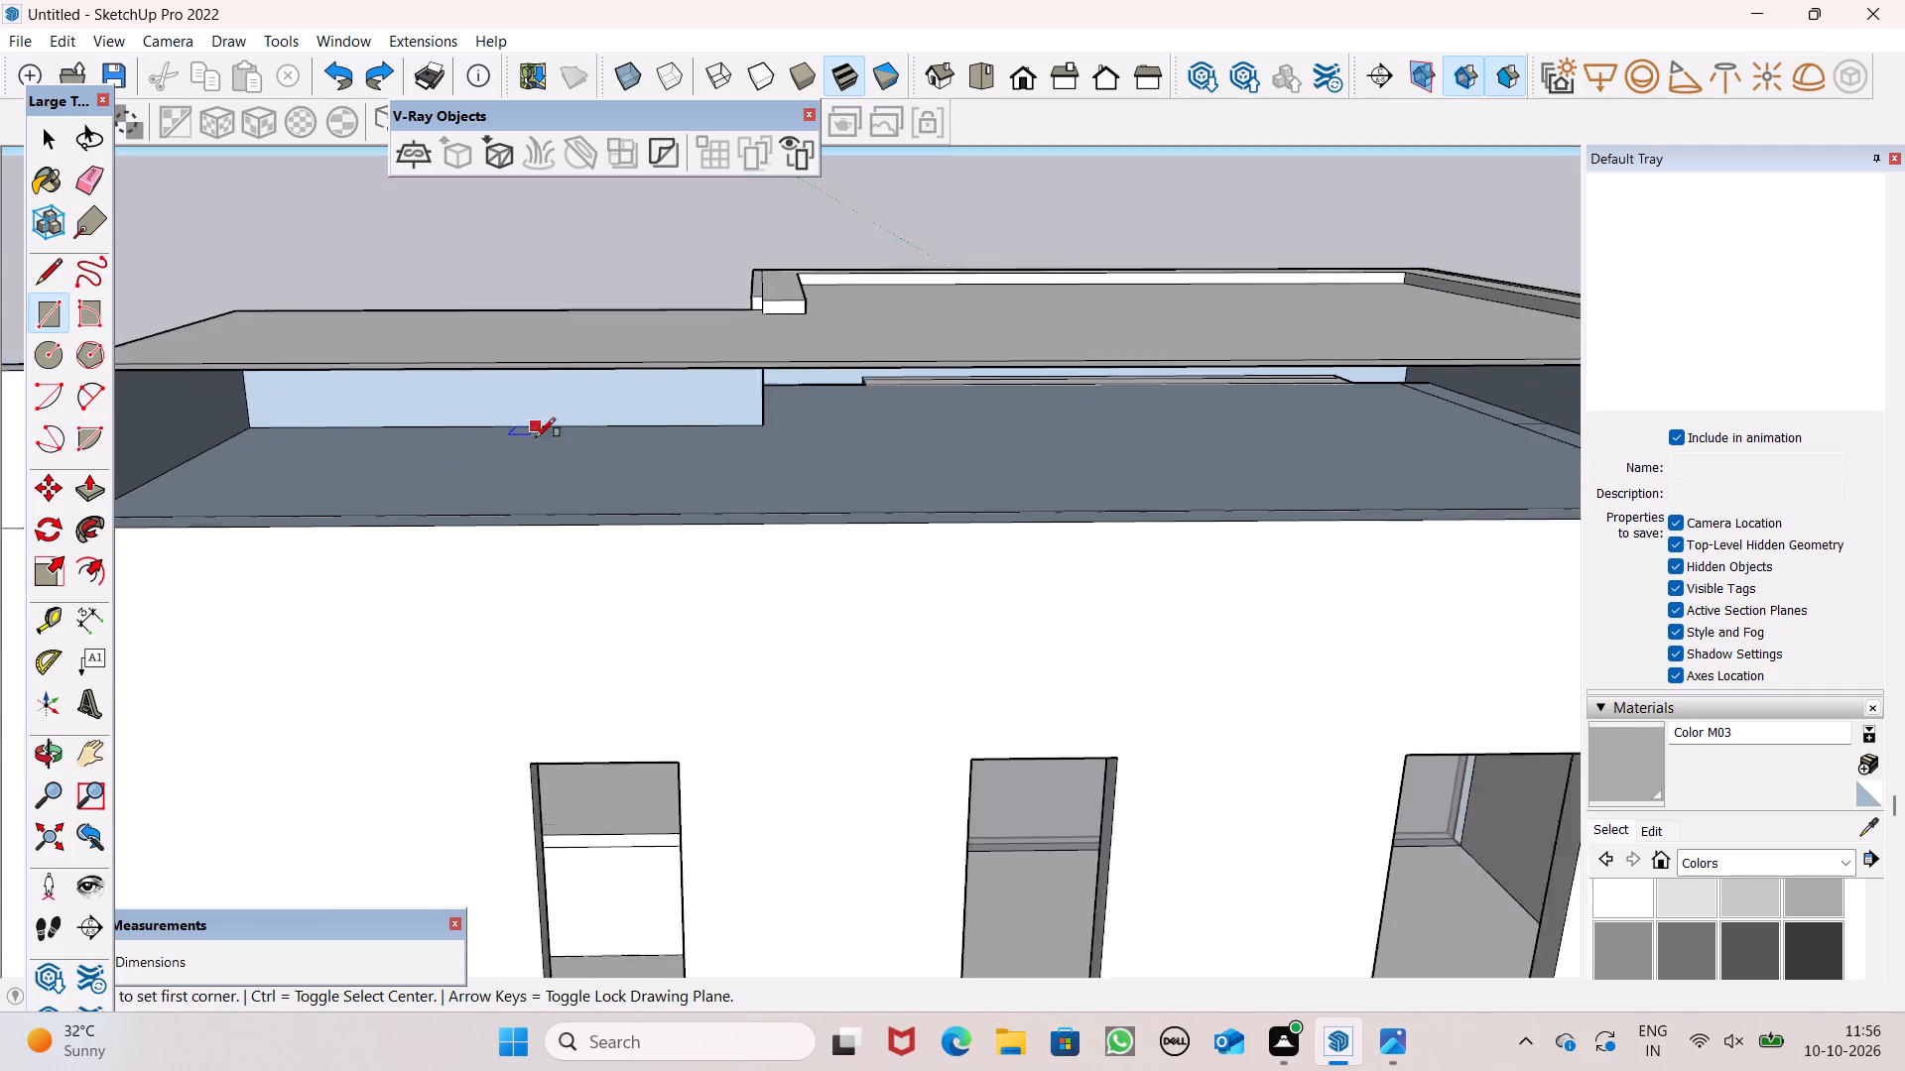
pyautogui.scroll(-4, 745, 405)
pyautogui.scroll(6, 407, 444)
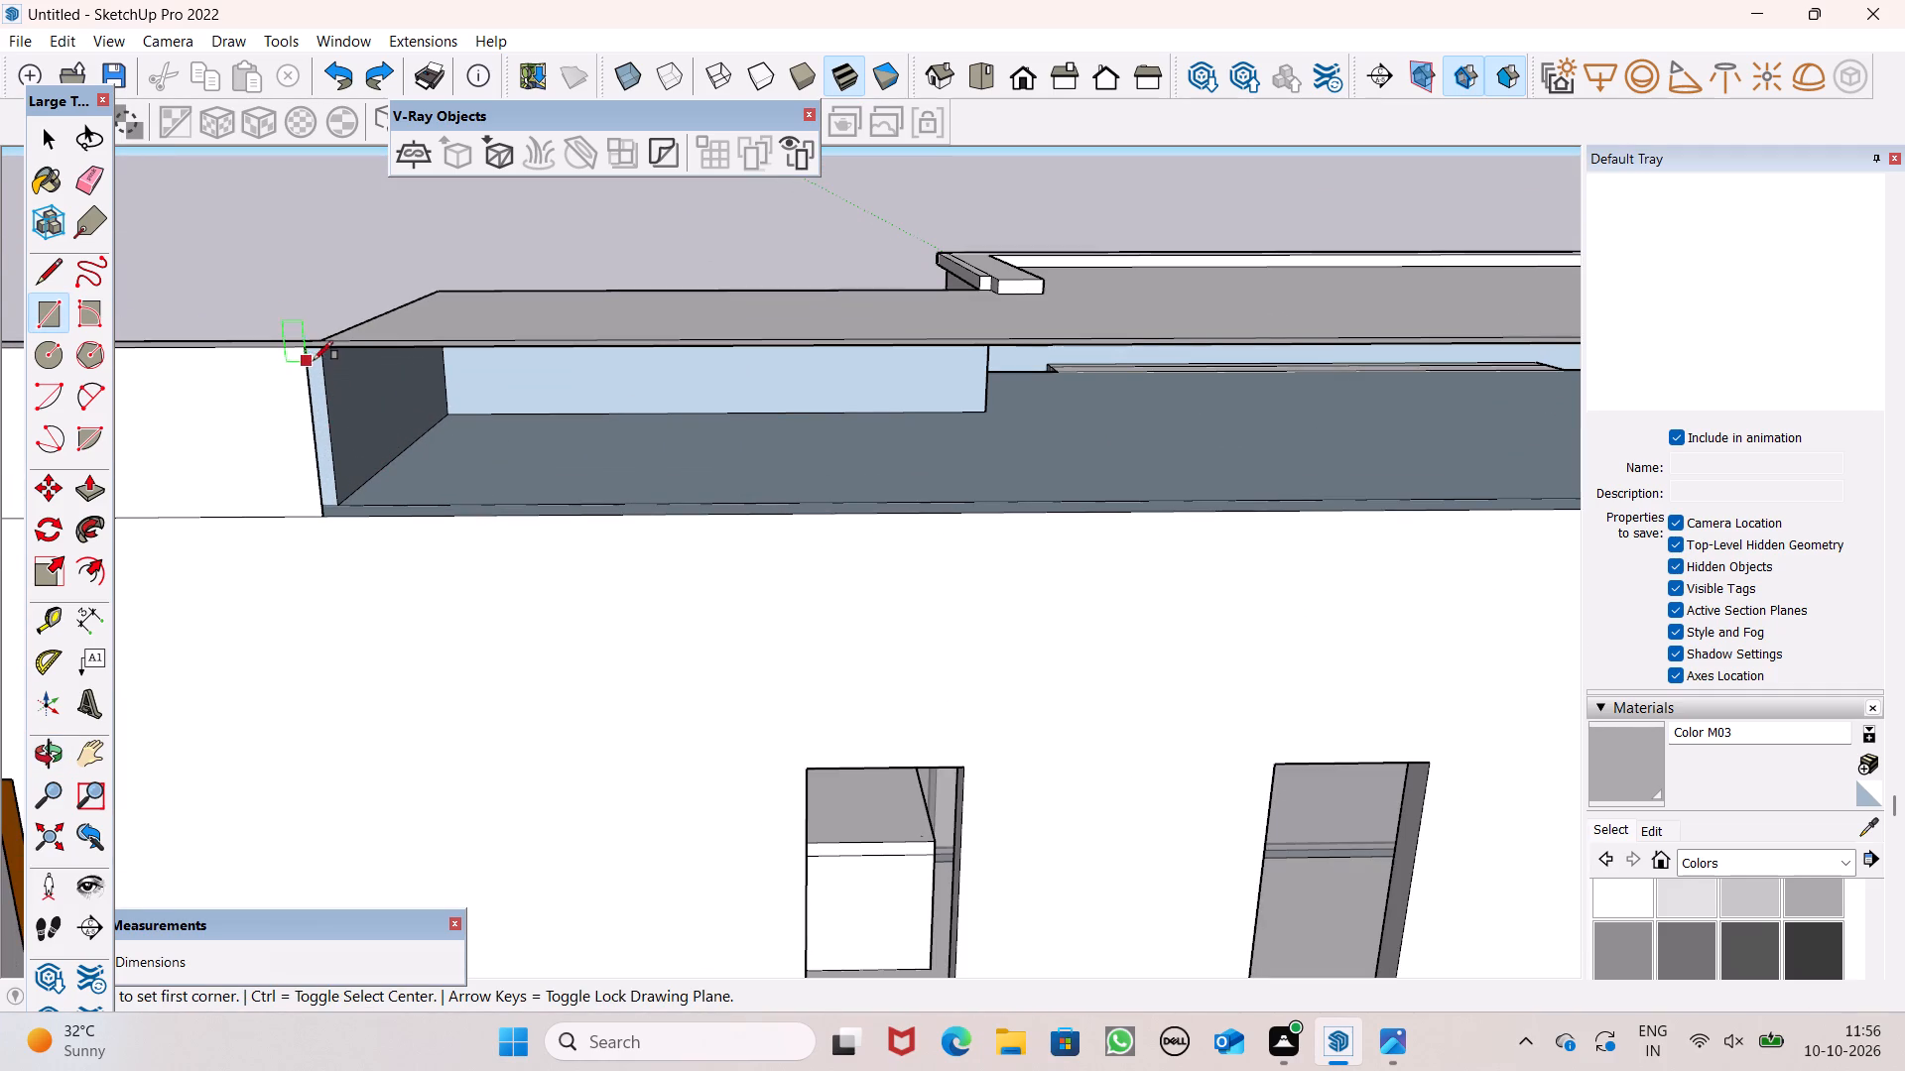
pyautogui.click(314, 354)
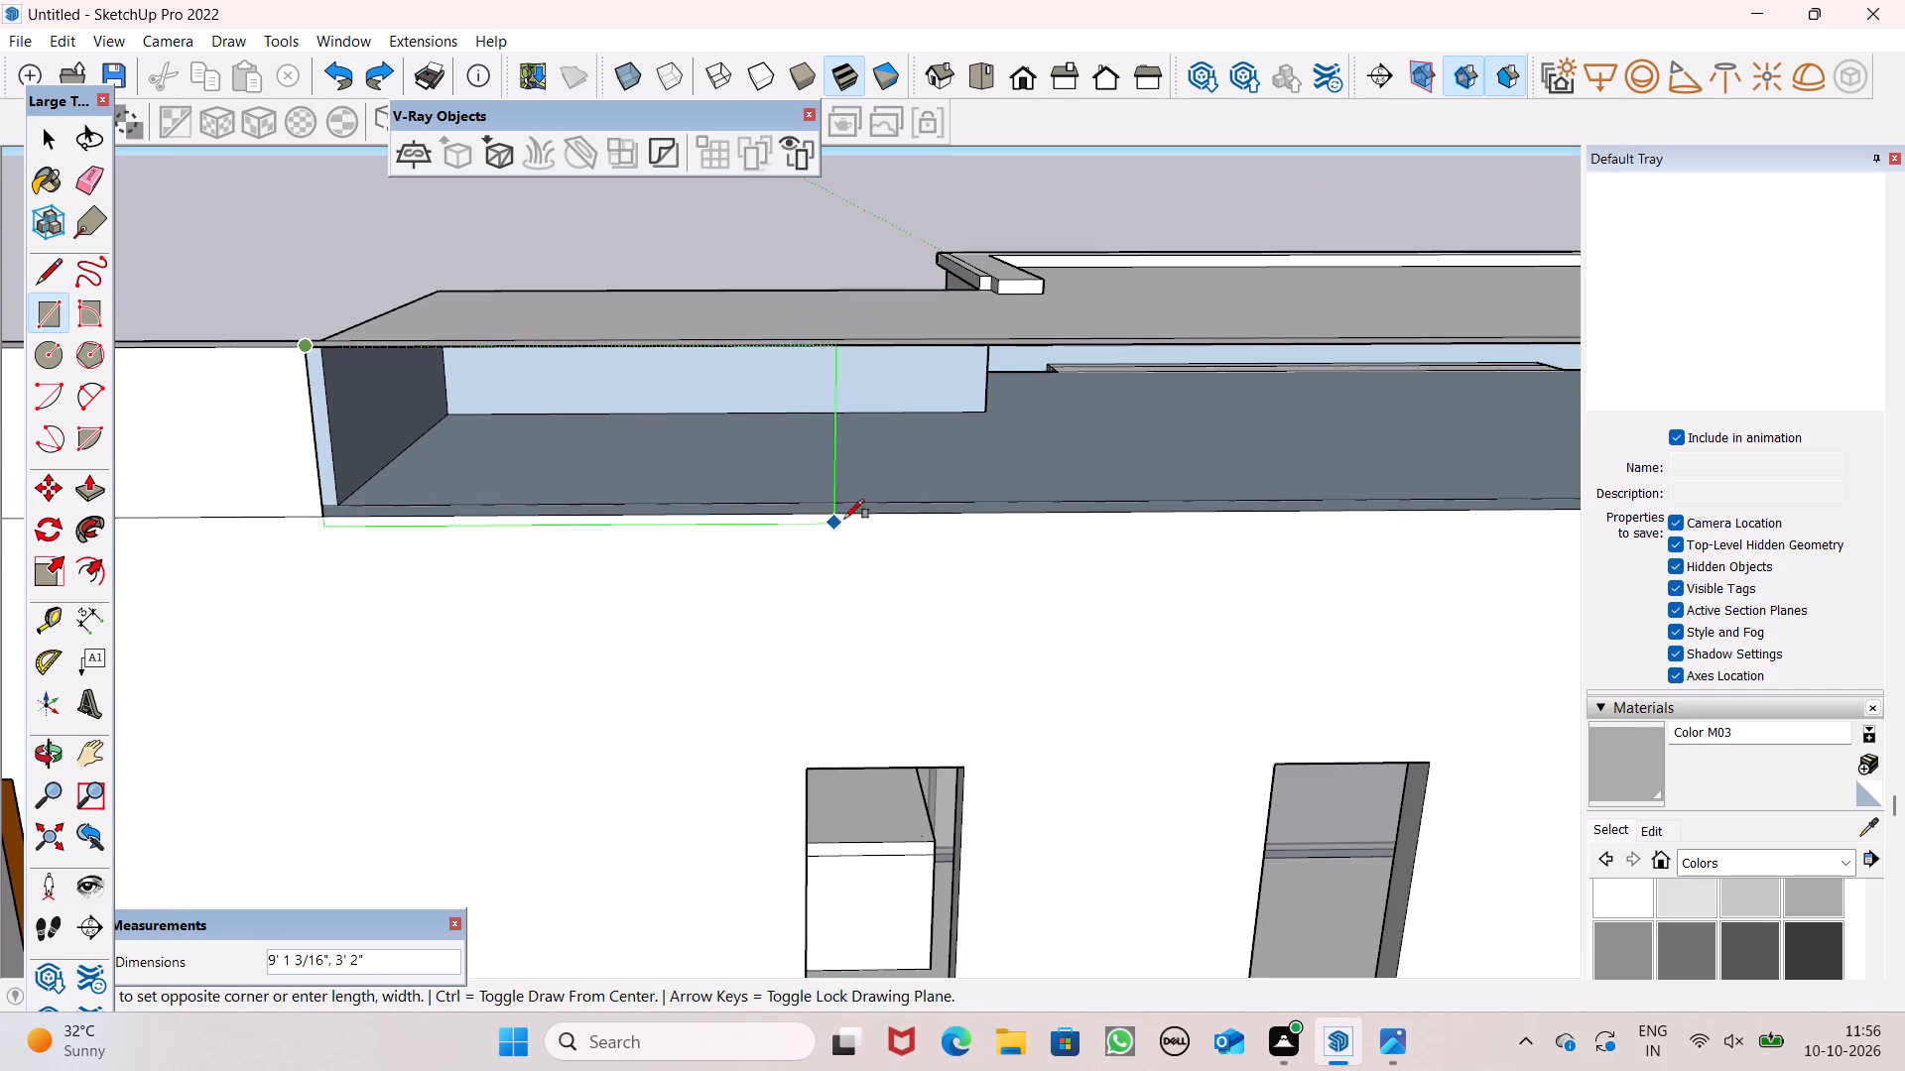
pyautogui.click(1073, 519)
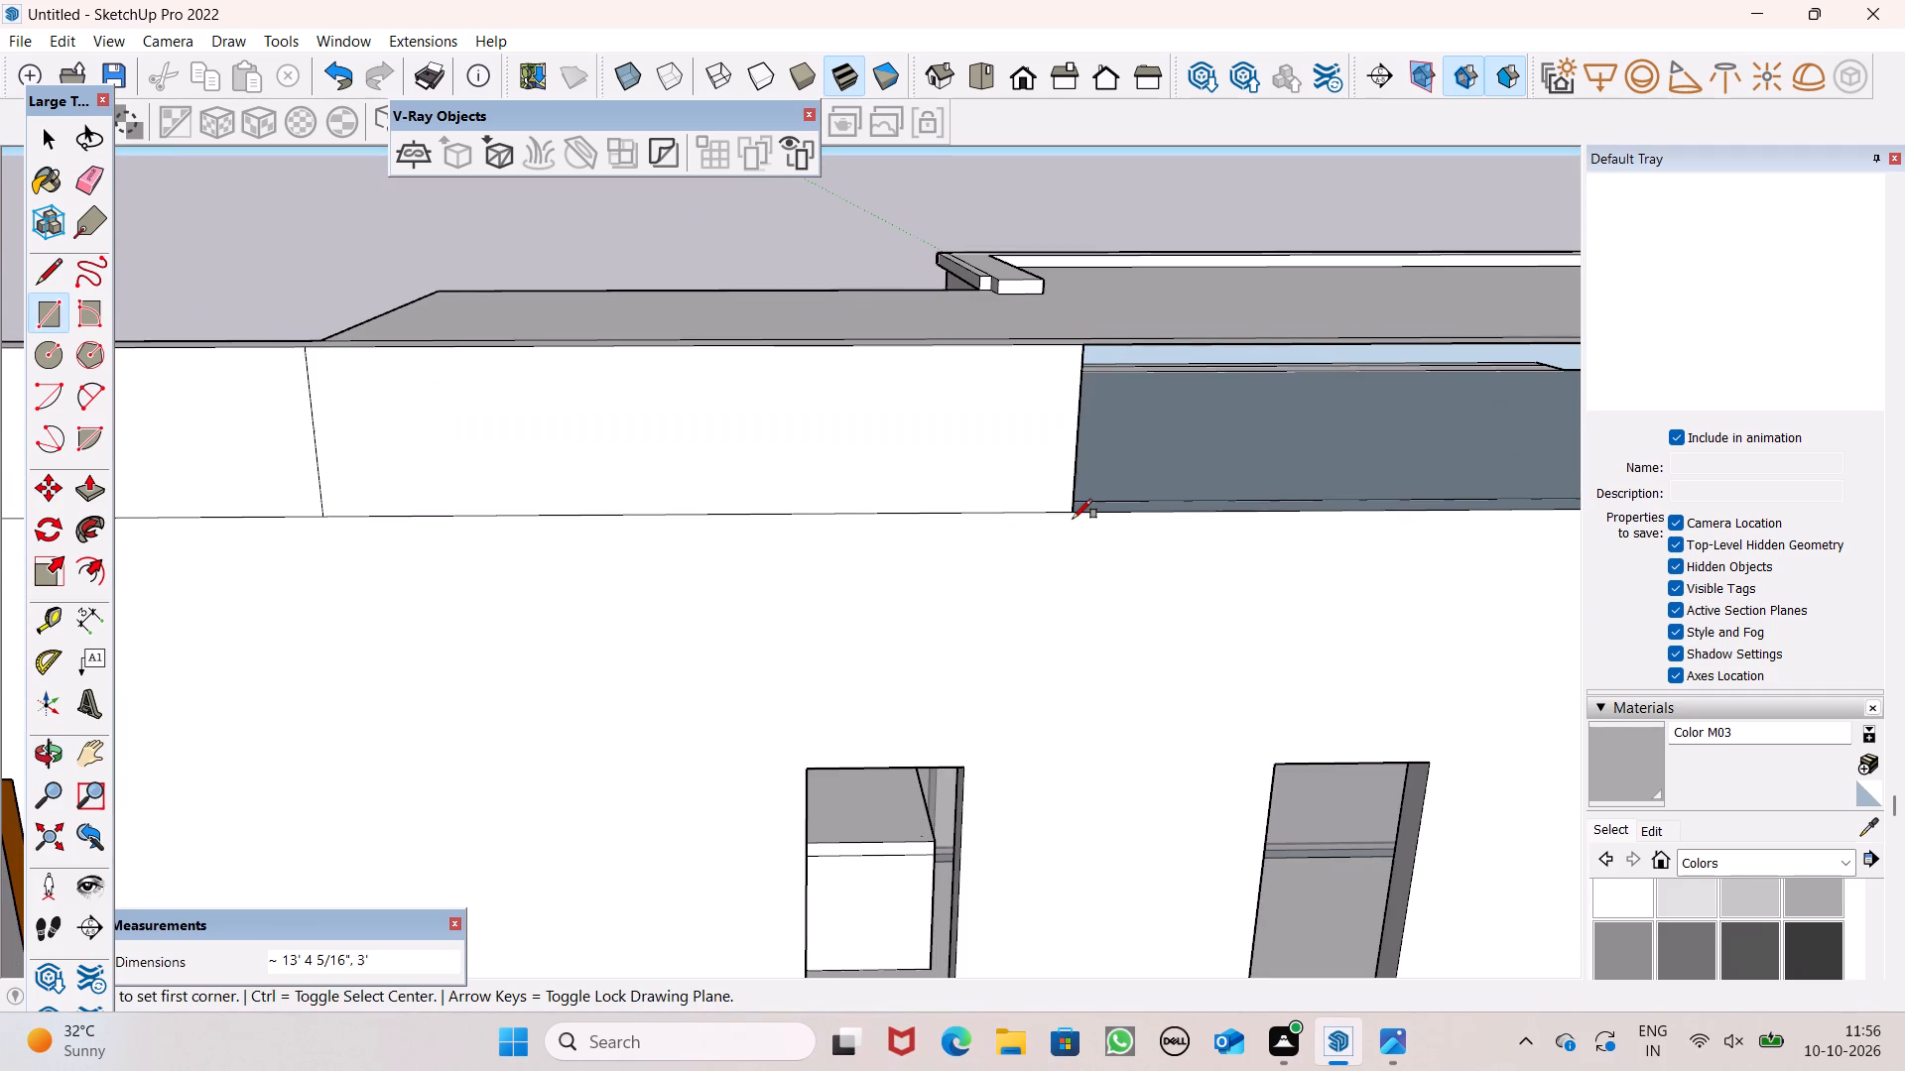
# Draw a rectangle about 12' 5" by 3' from the inner corner along the recessed band of the wall adjoining the small-window wall.
pyautogui.scroll(-6, 1020, 558)
pyautogui.scroll(-6, 937, 596)
pyautogui.scroll(8, 1350, 568)
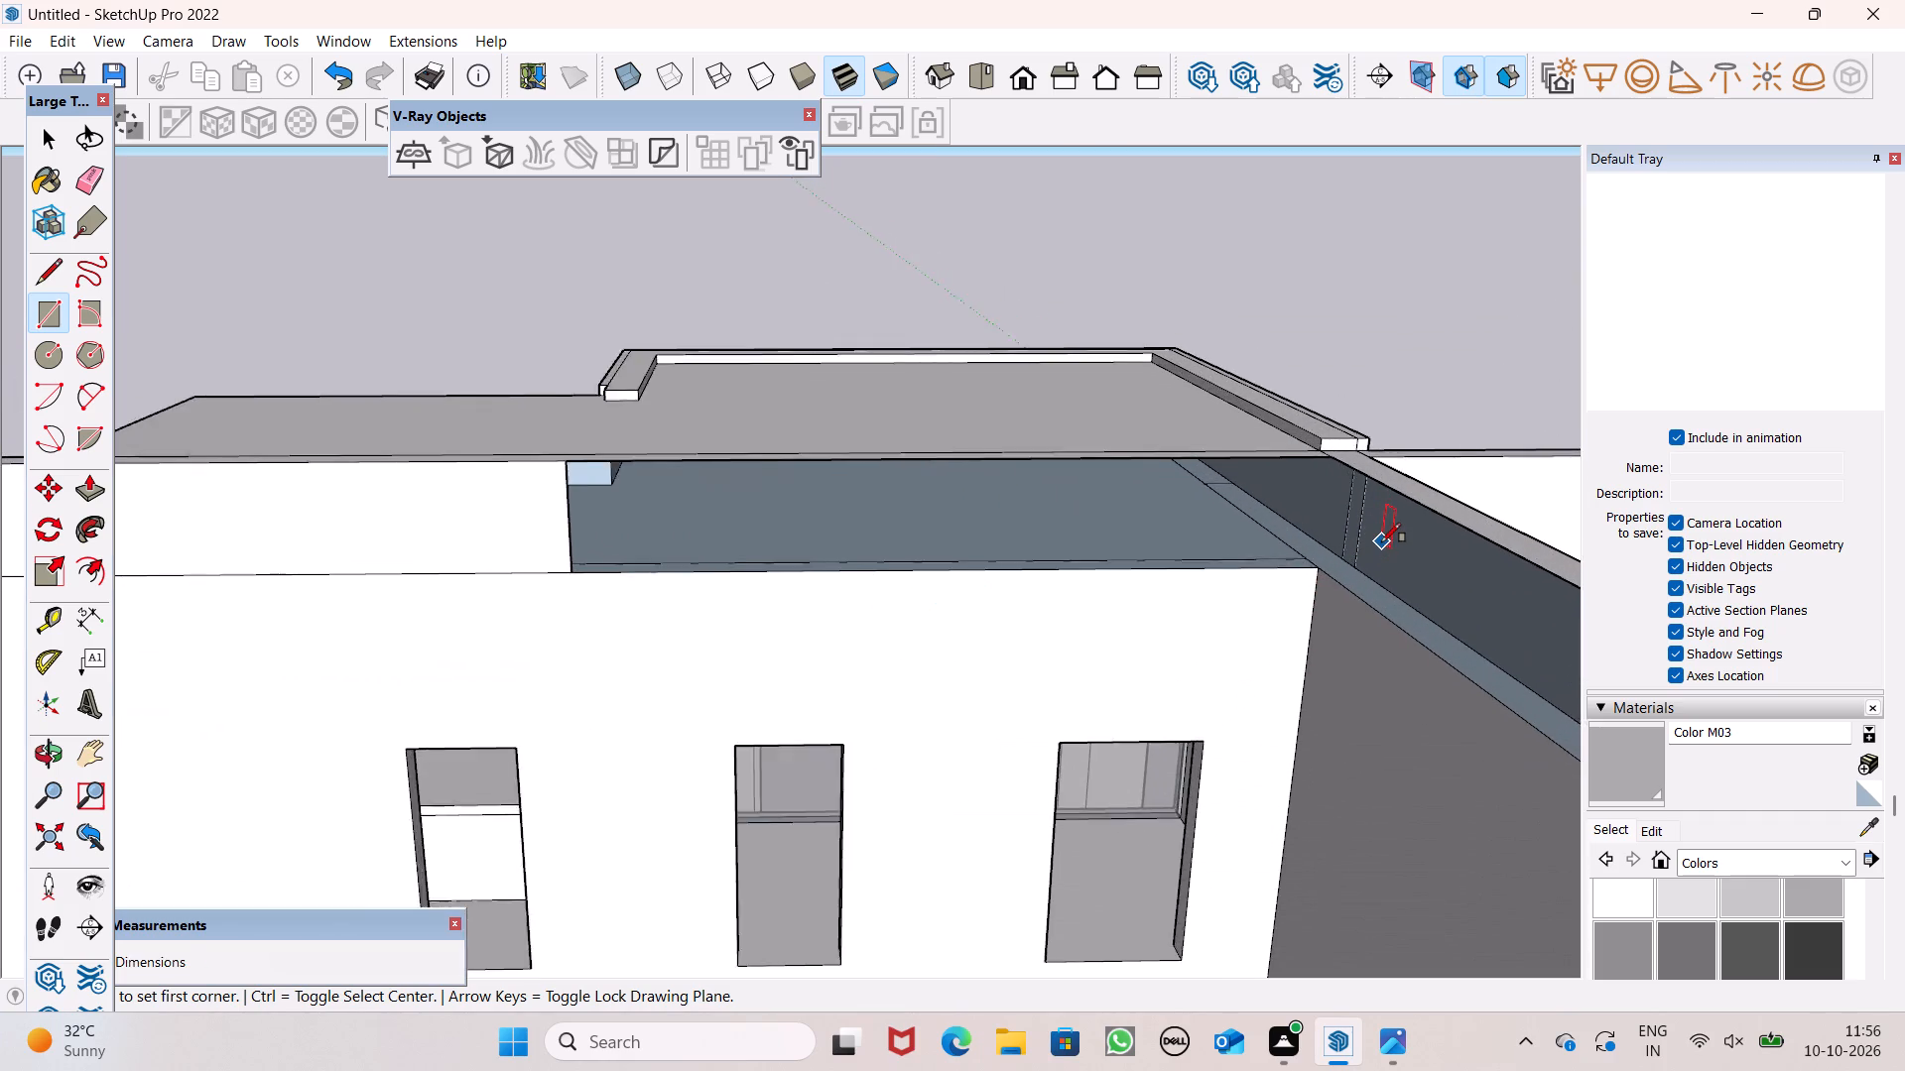
pyautogui.scroll(2, 1381, 542)
pyautogui.moveTo(1256, 572); pyautogui.dragTo(1340, 505, button='middle')
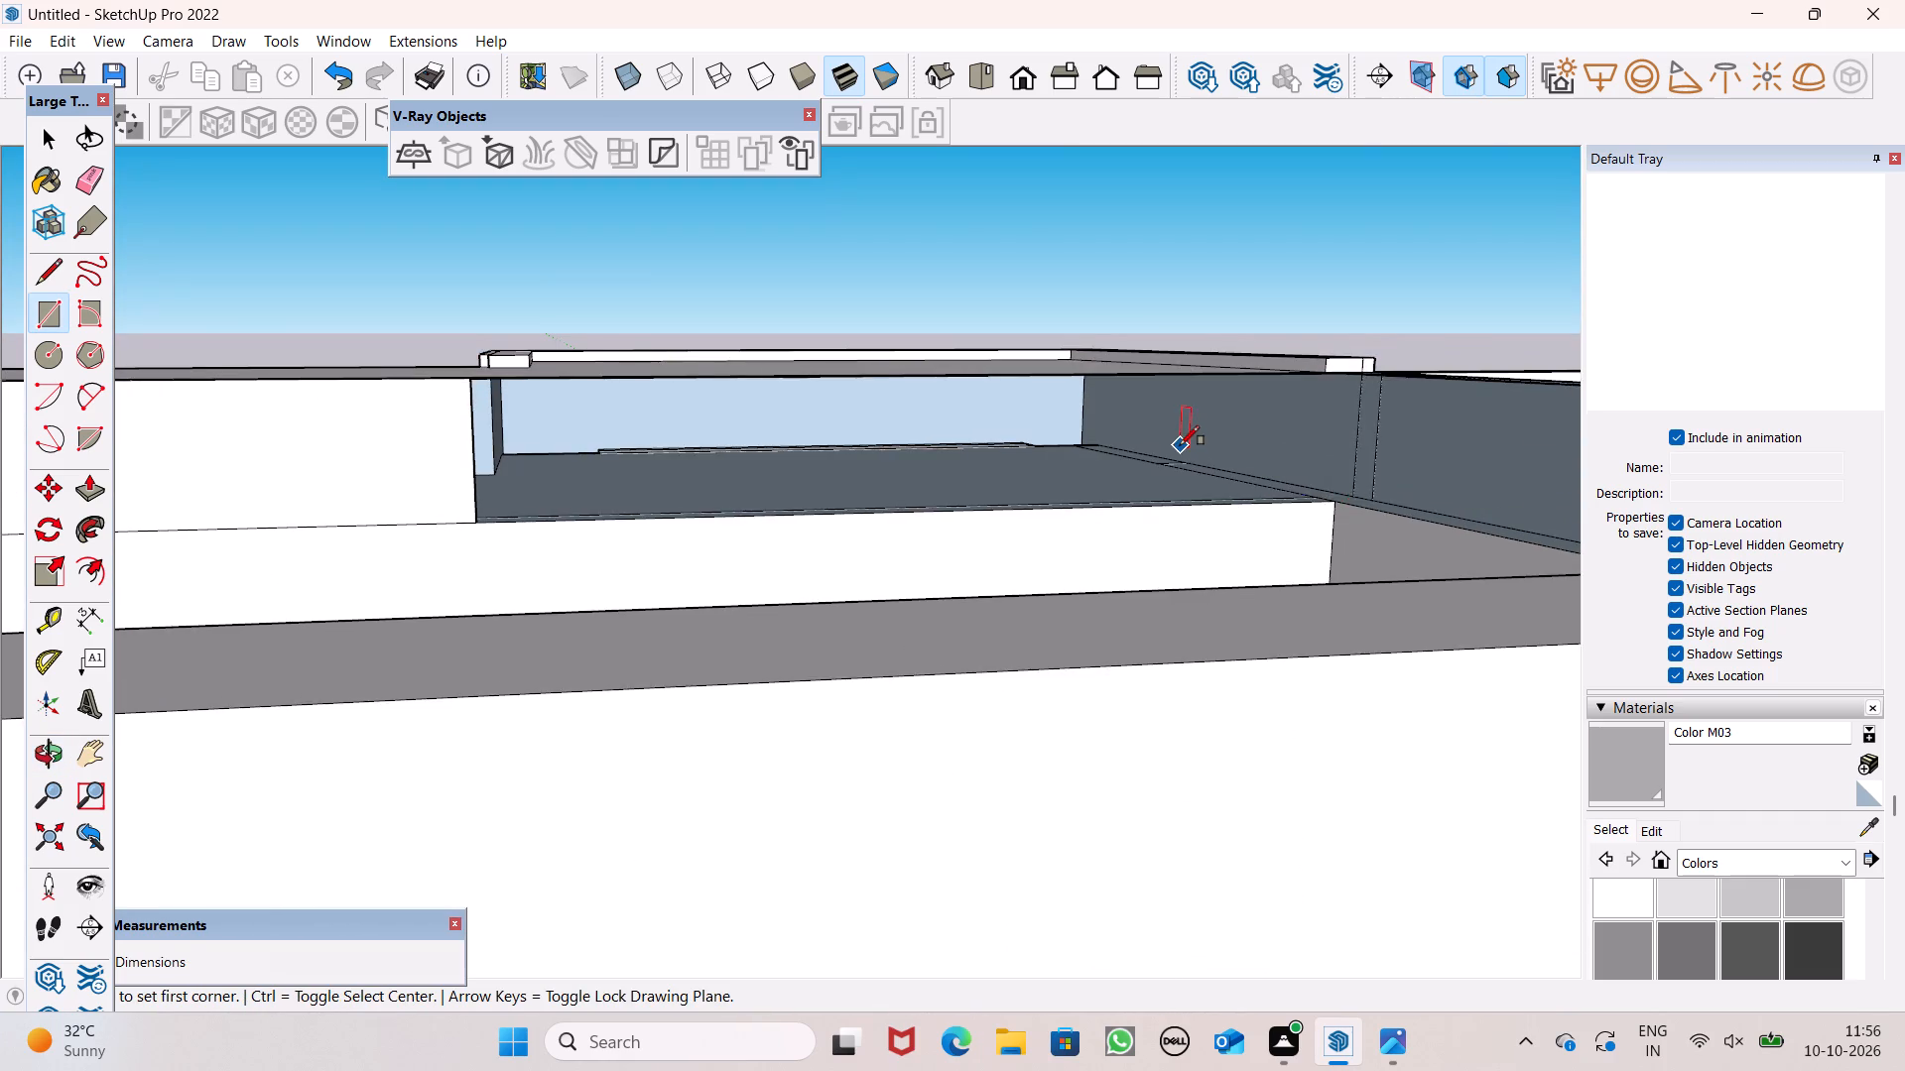
pyautogui.scroll(5, 1180, 445)
pyautogui.moveTo(1186, 475); pyautogui.dragTo(1263, 458, button='middle')
pyautogui.scroll(1, 1274, 465)
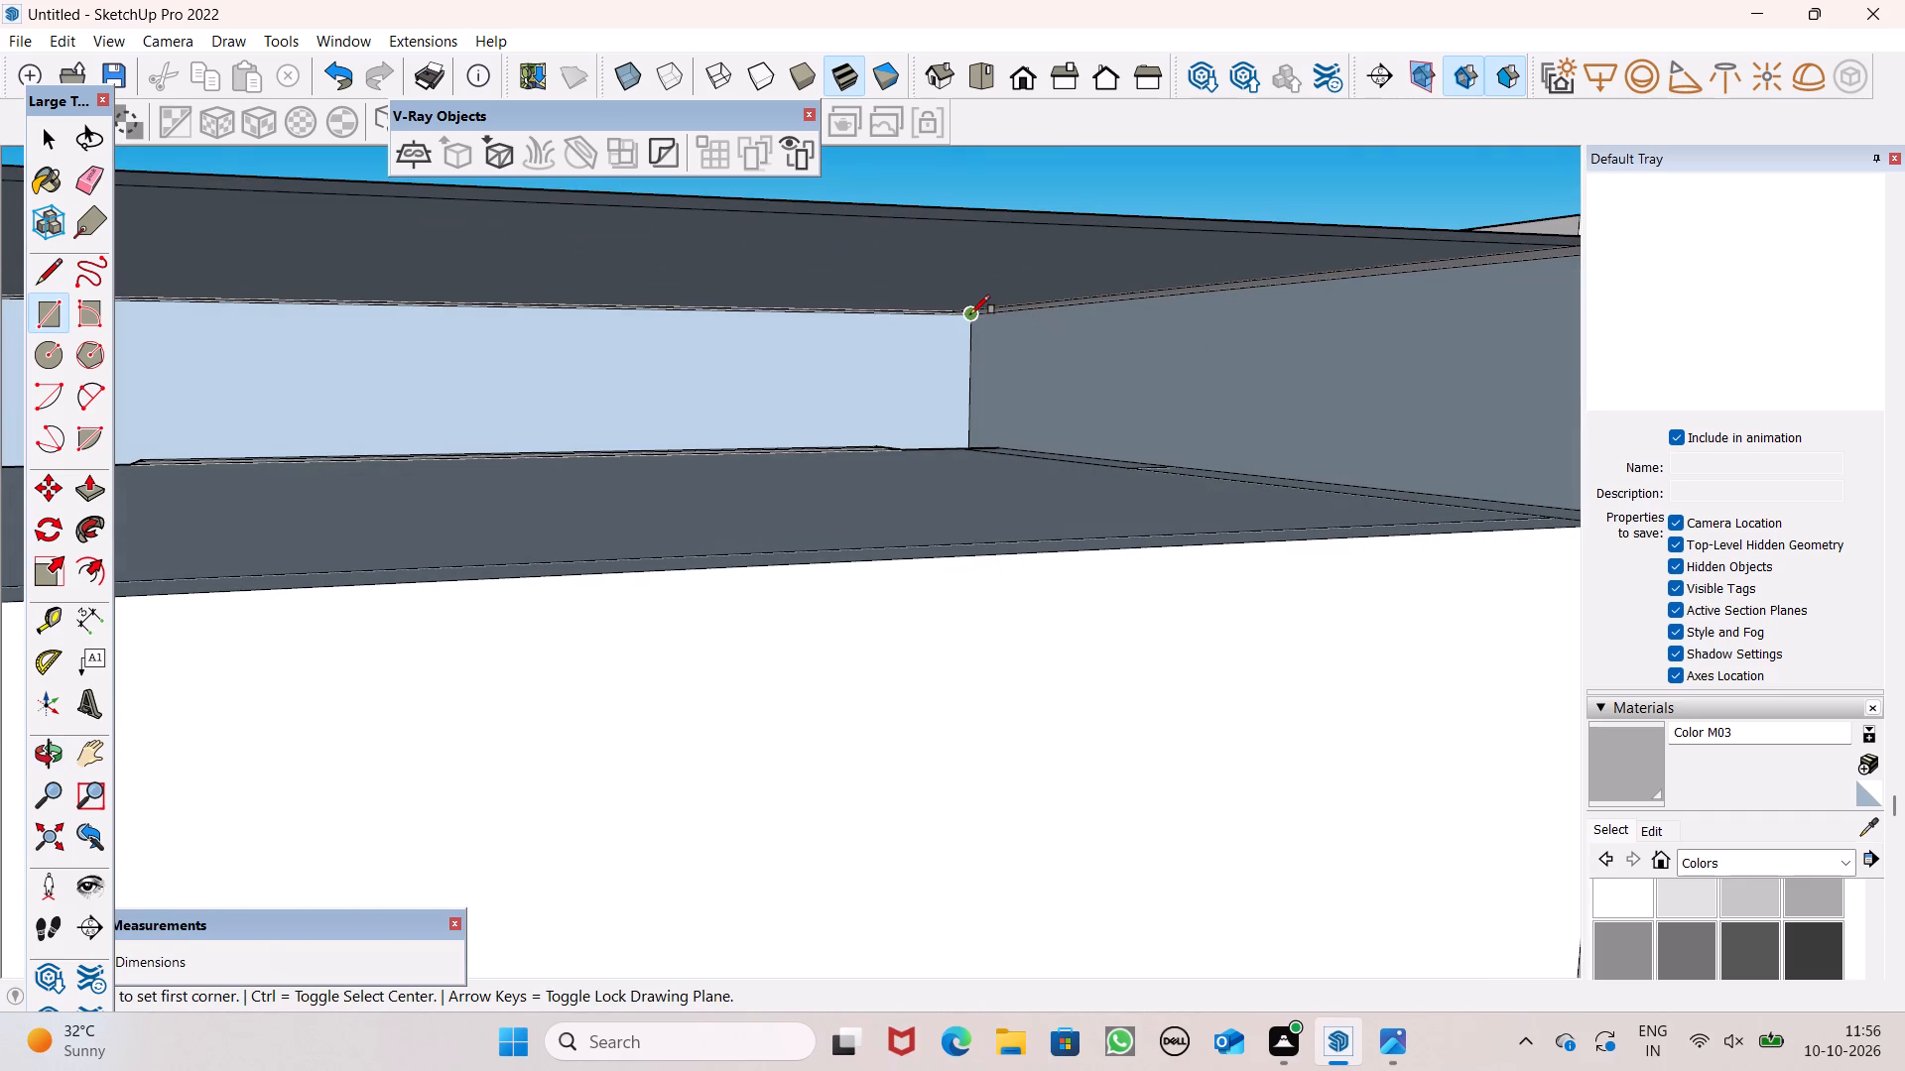
pyautogui.click(970, 314)
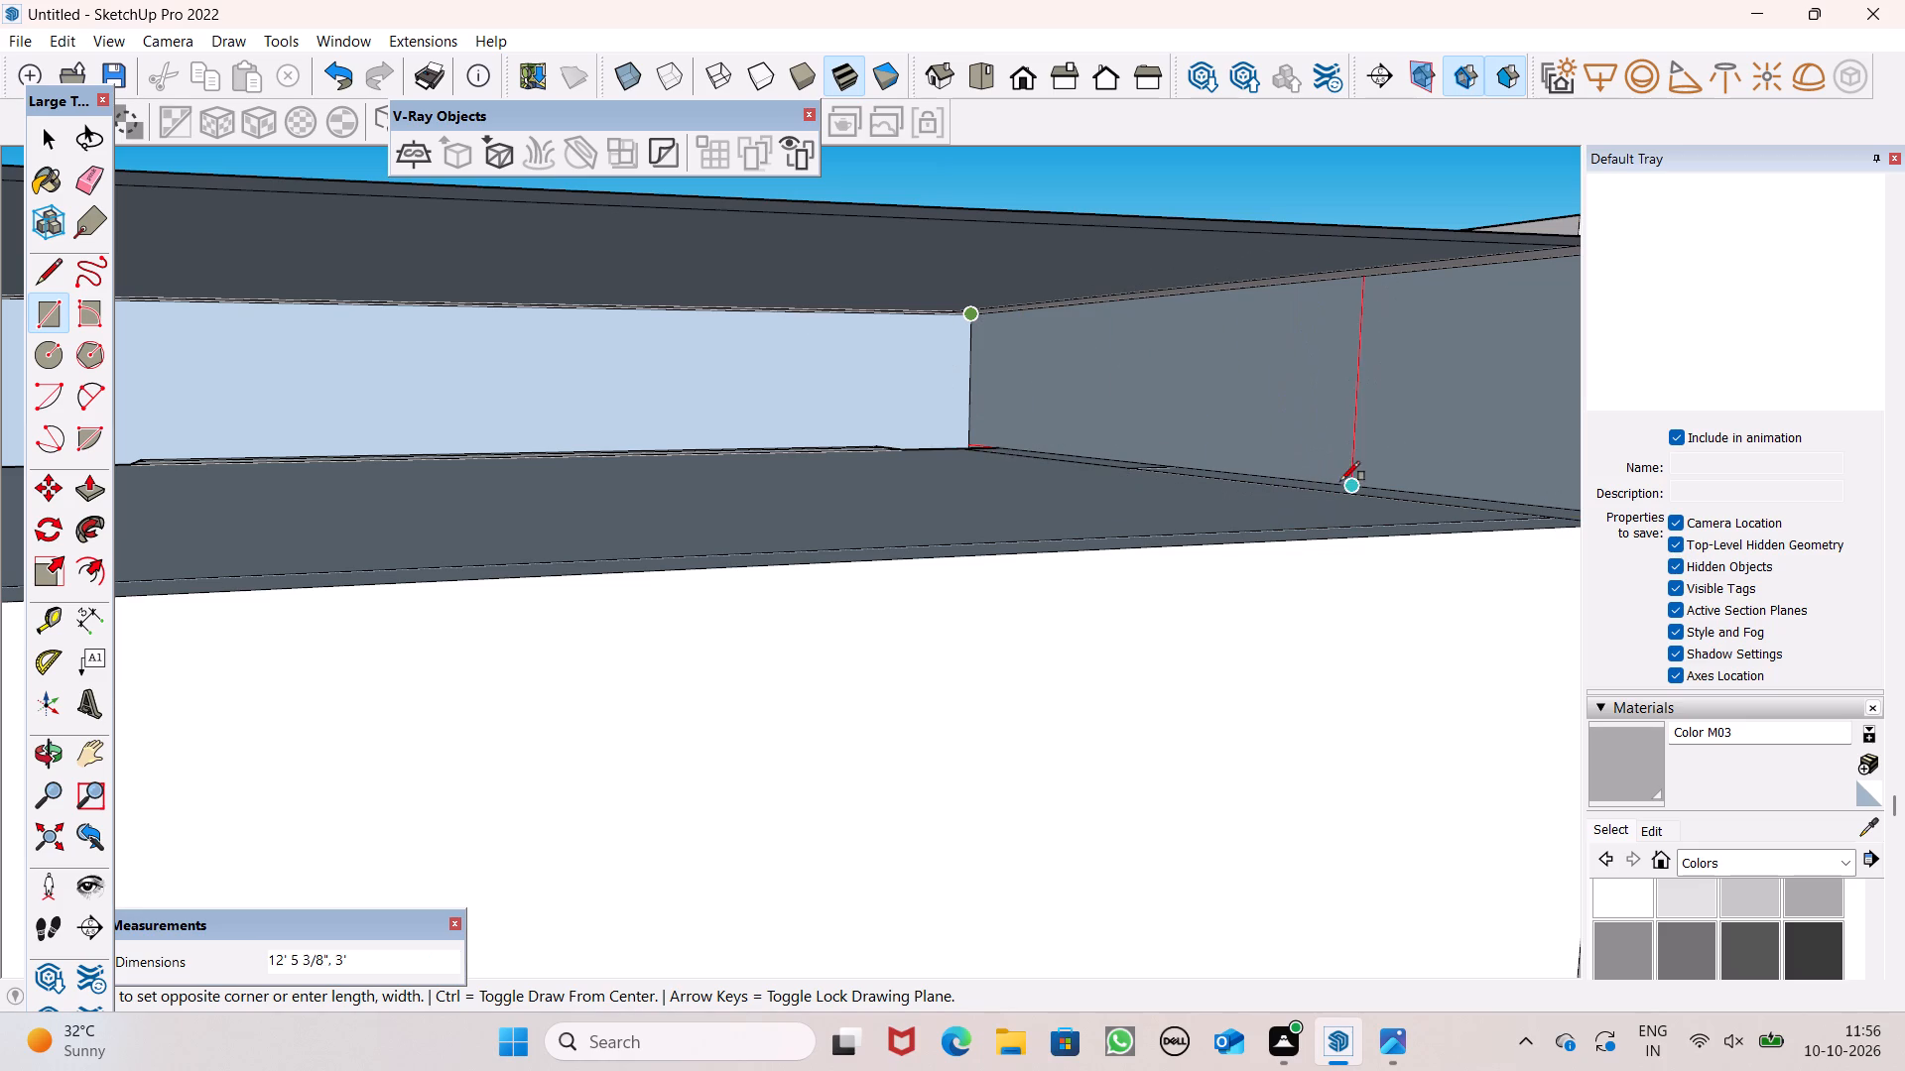
pyautogui.click(1346, 481)
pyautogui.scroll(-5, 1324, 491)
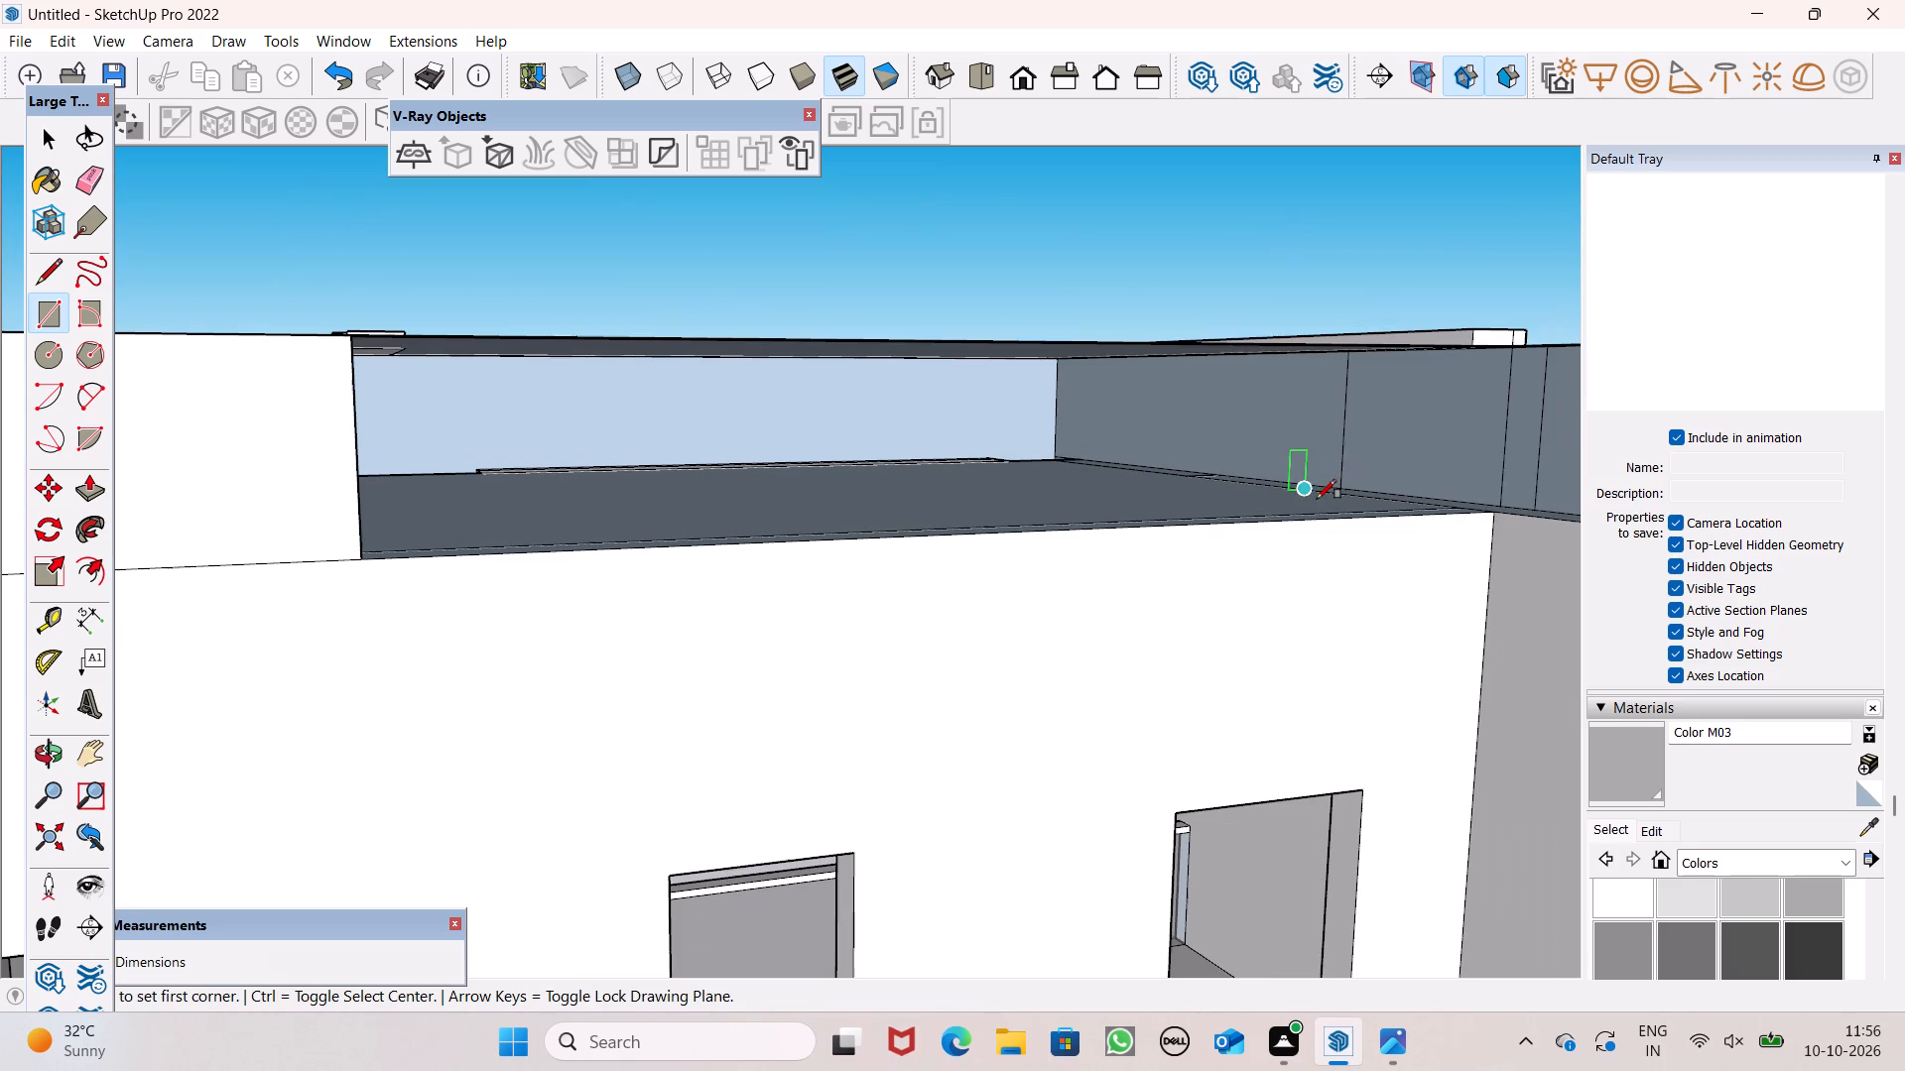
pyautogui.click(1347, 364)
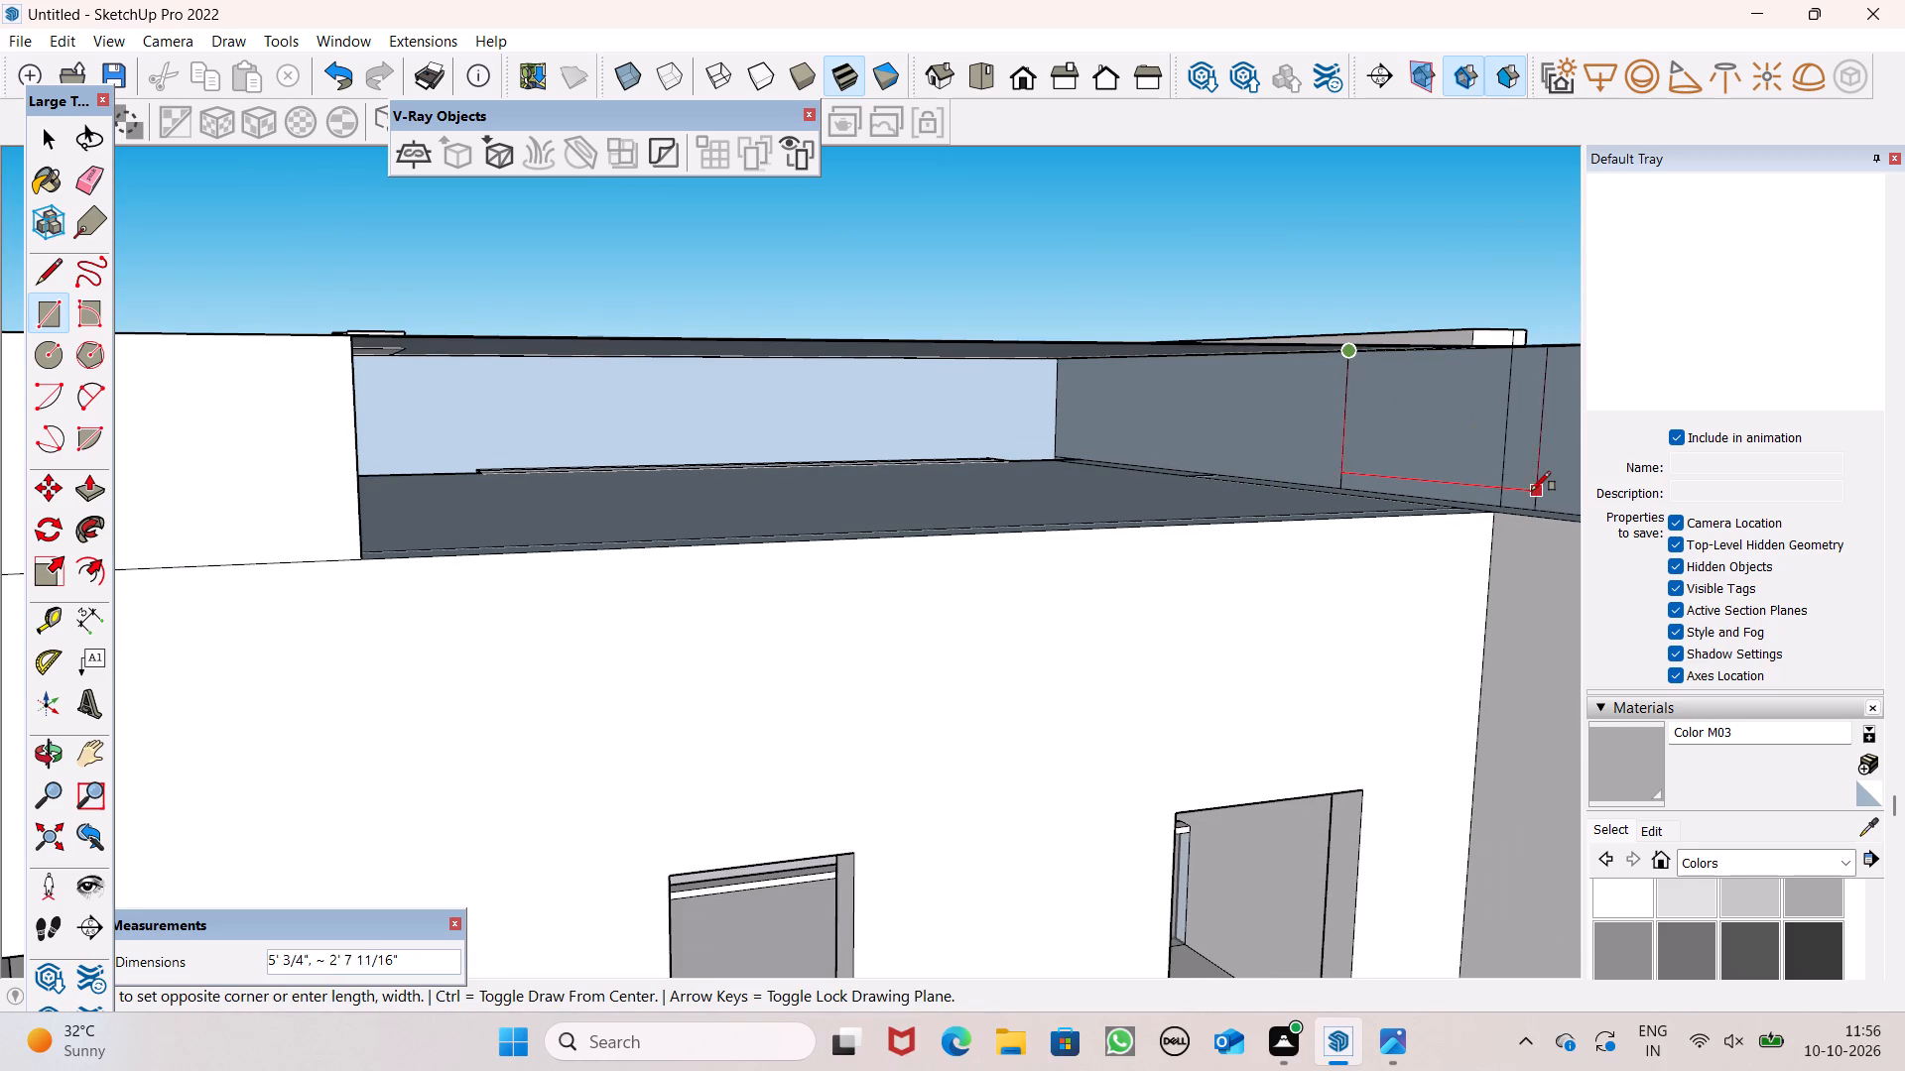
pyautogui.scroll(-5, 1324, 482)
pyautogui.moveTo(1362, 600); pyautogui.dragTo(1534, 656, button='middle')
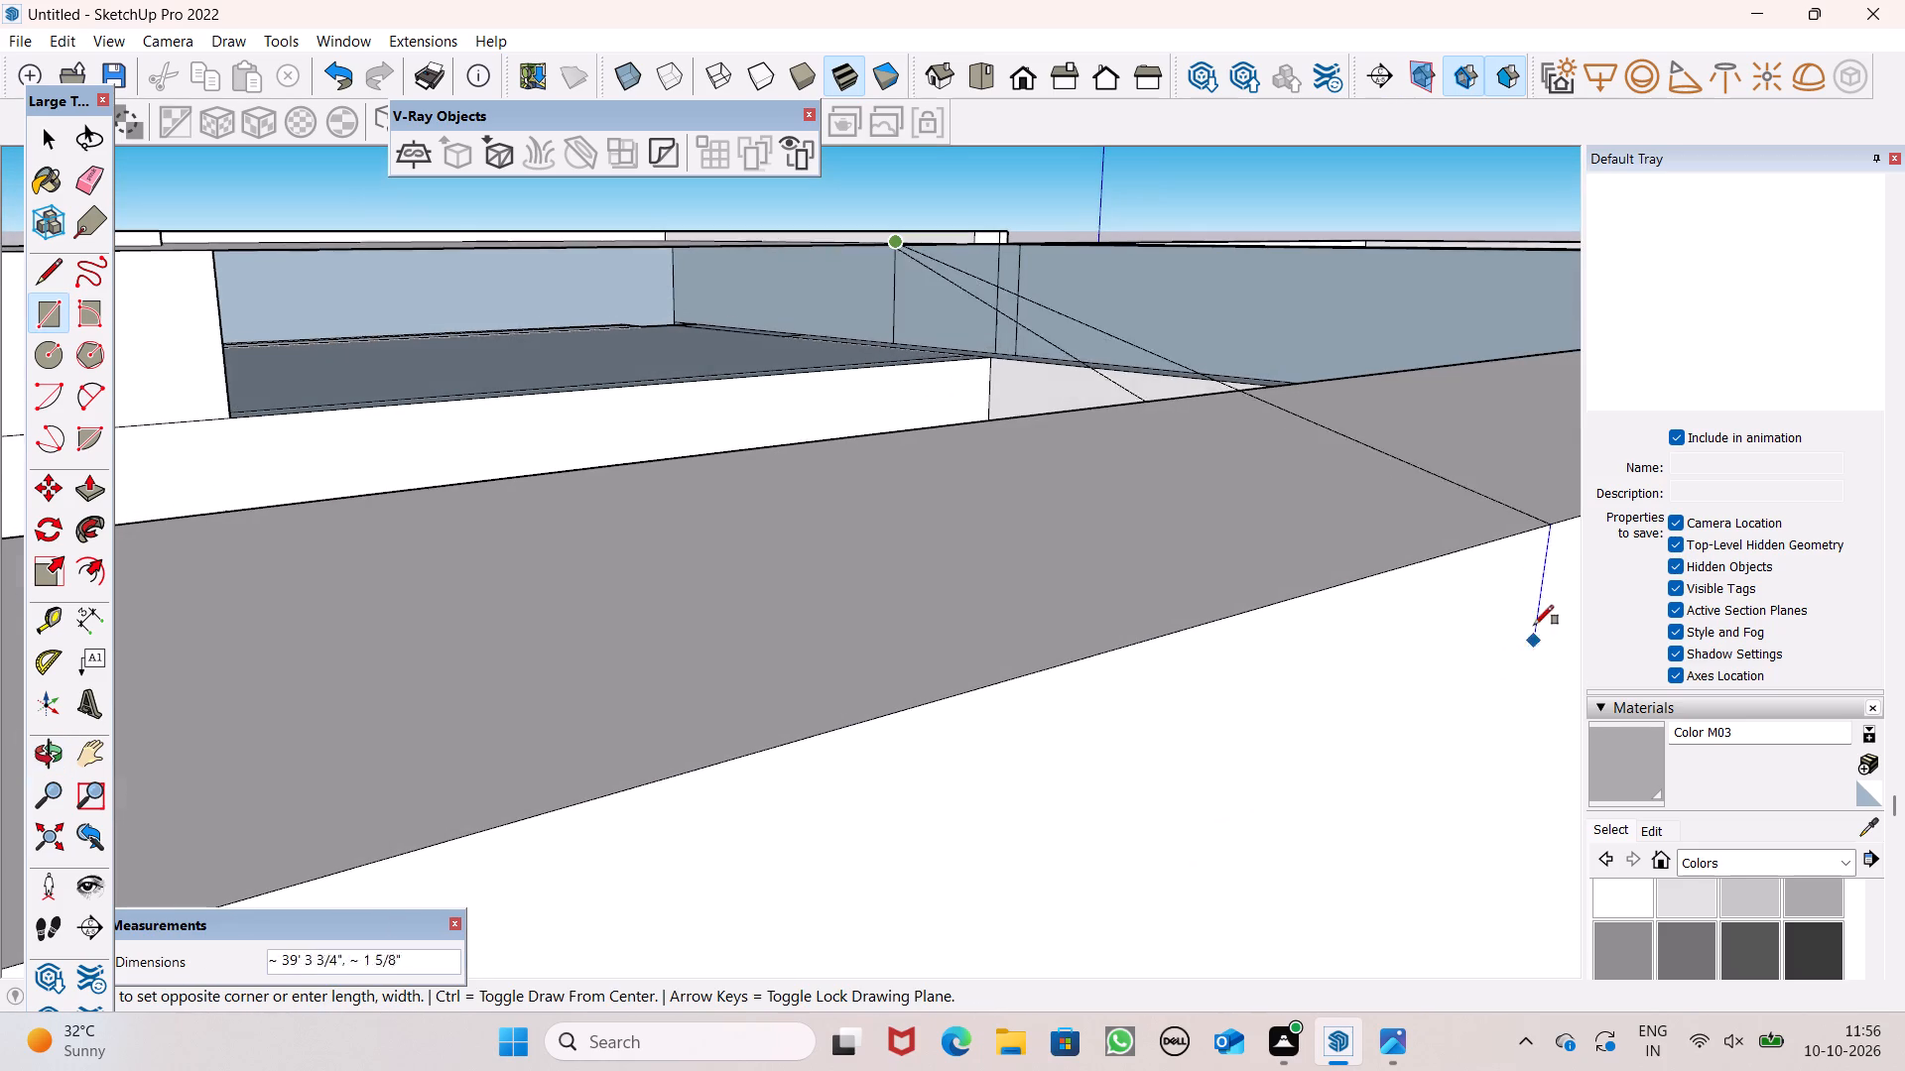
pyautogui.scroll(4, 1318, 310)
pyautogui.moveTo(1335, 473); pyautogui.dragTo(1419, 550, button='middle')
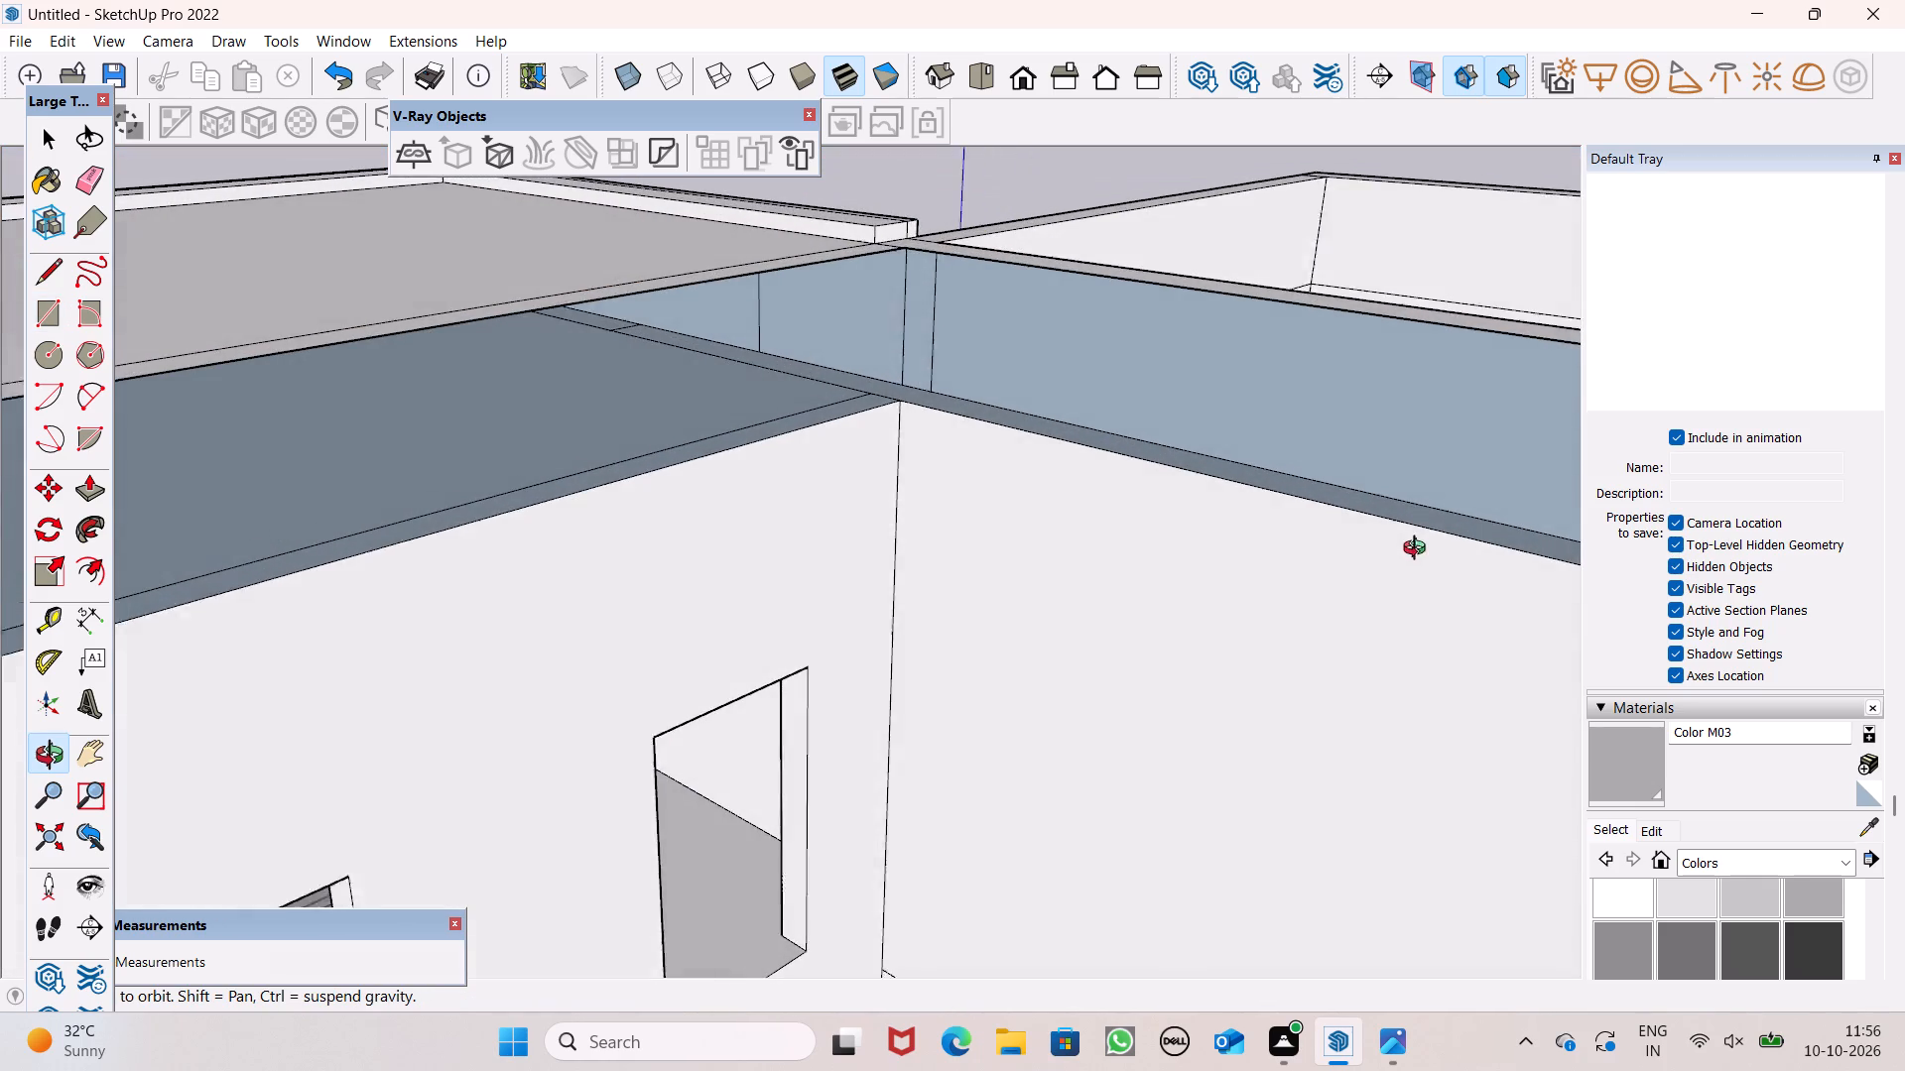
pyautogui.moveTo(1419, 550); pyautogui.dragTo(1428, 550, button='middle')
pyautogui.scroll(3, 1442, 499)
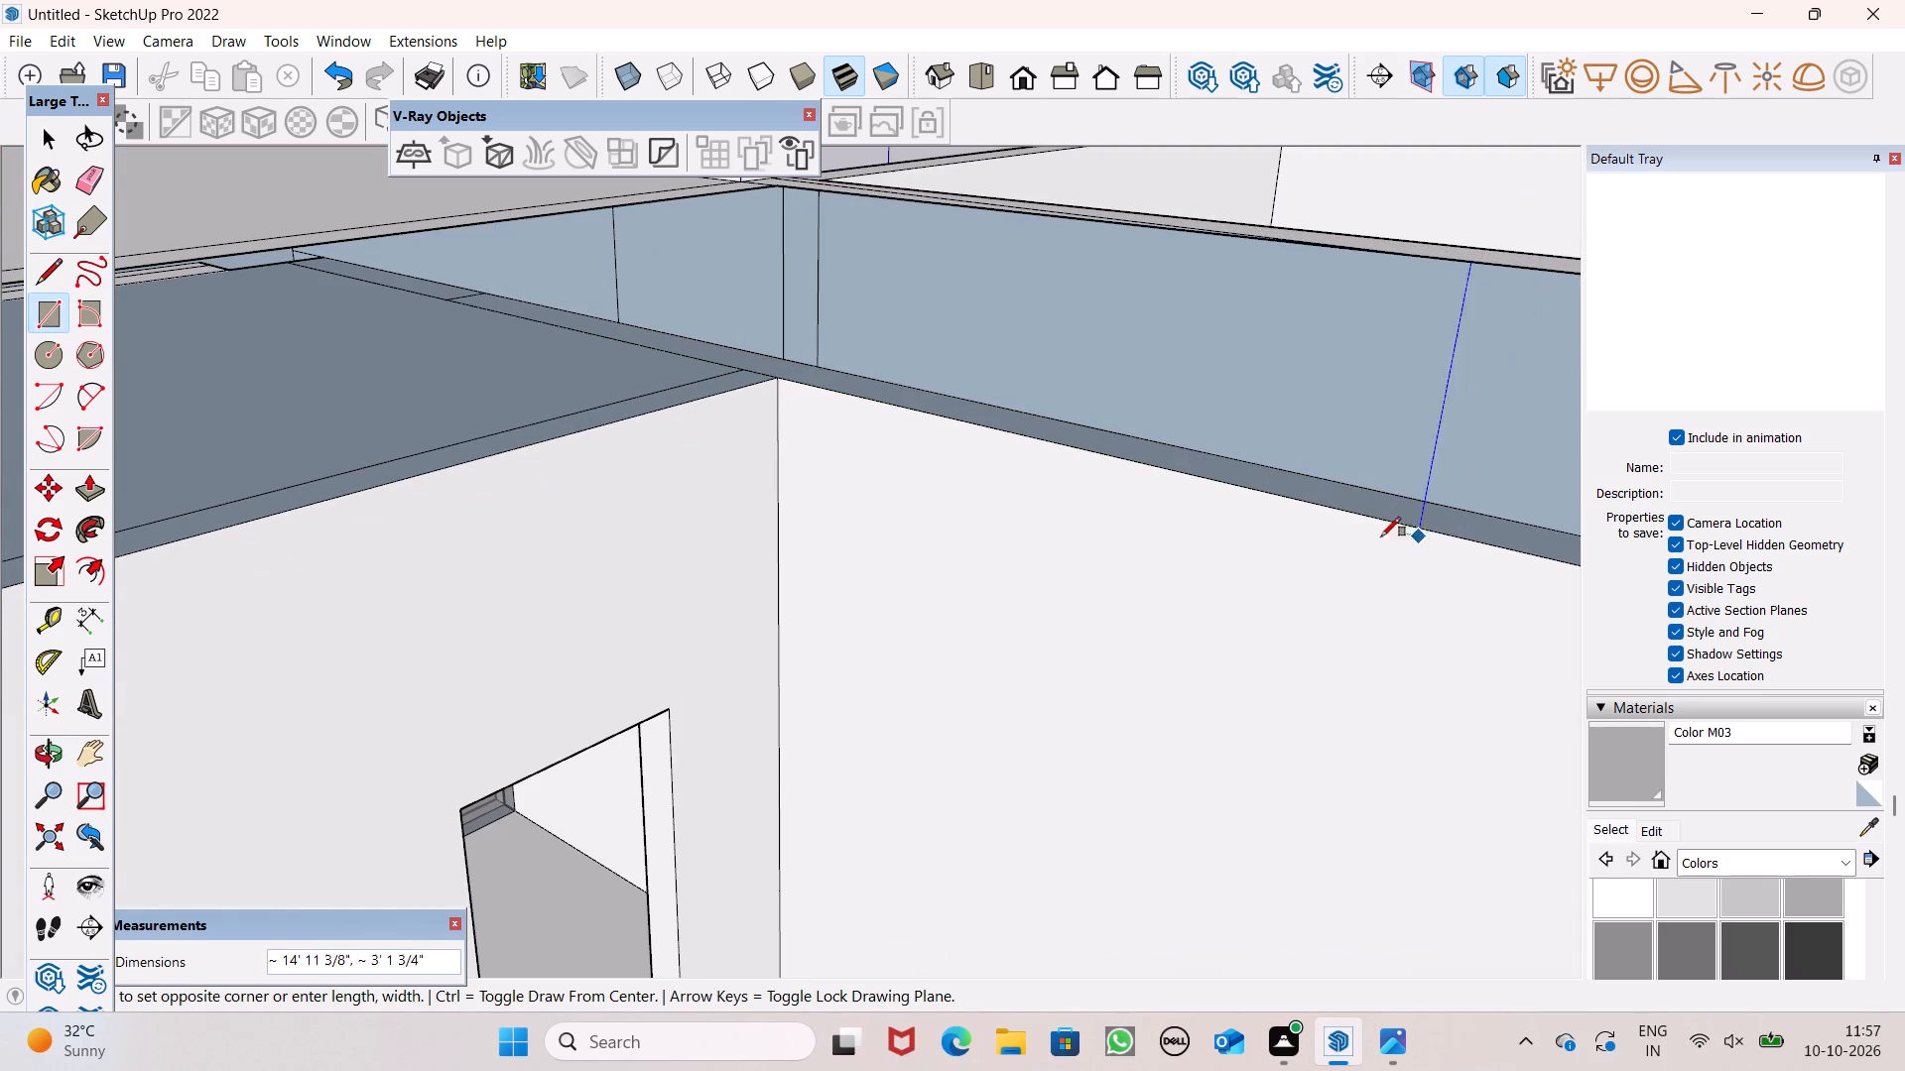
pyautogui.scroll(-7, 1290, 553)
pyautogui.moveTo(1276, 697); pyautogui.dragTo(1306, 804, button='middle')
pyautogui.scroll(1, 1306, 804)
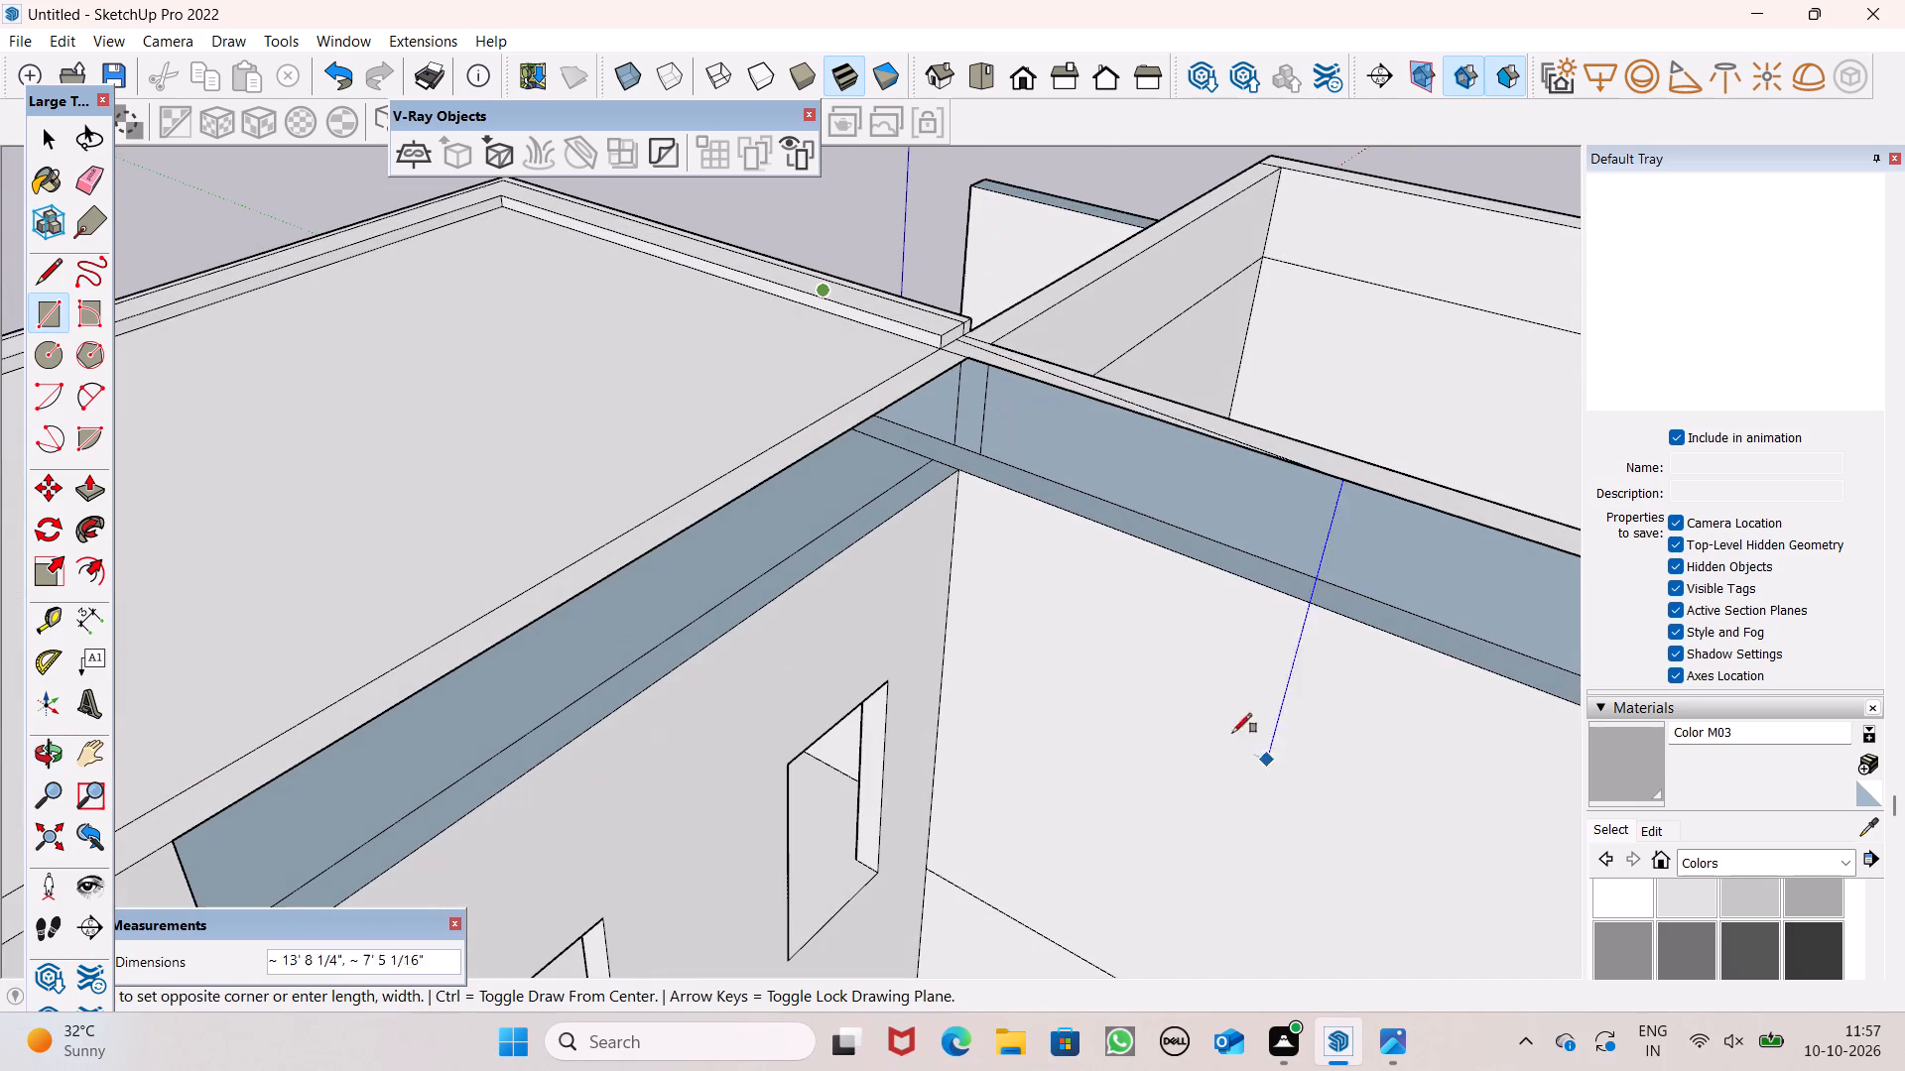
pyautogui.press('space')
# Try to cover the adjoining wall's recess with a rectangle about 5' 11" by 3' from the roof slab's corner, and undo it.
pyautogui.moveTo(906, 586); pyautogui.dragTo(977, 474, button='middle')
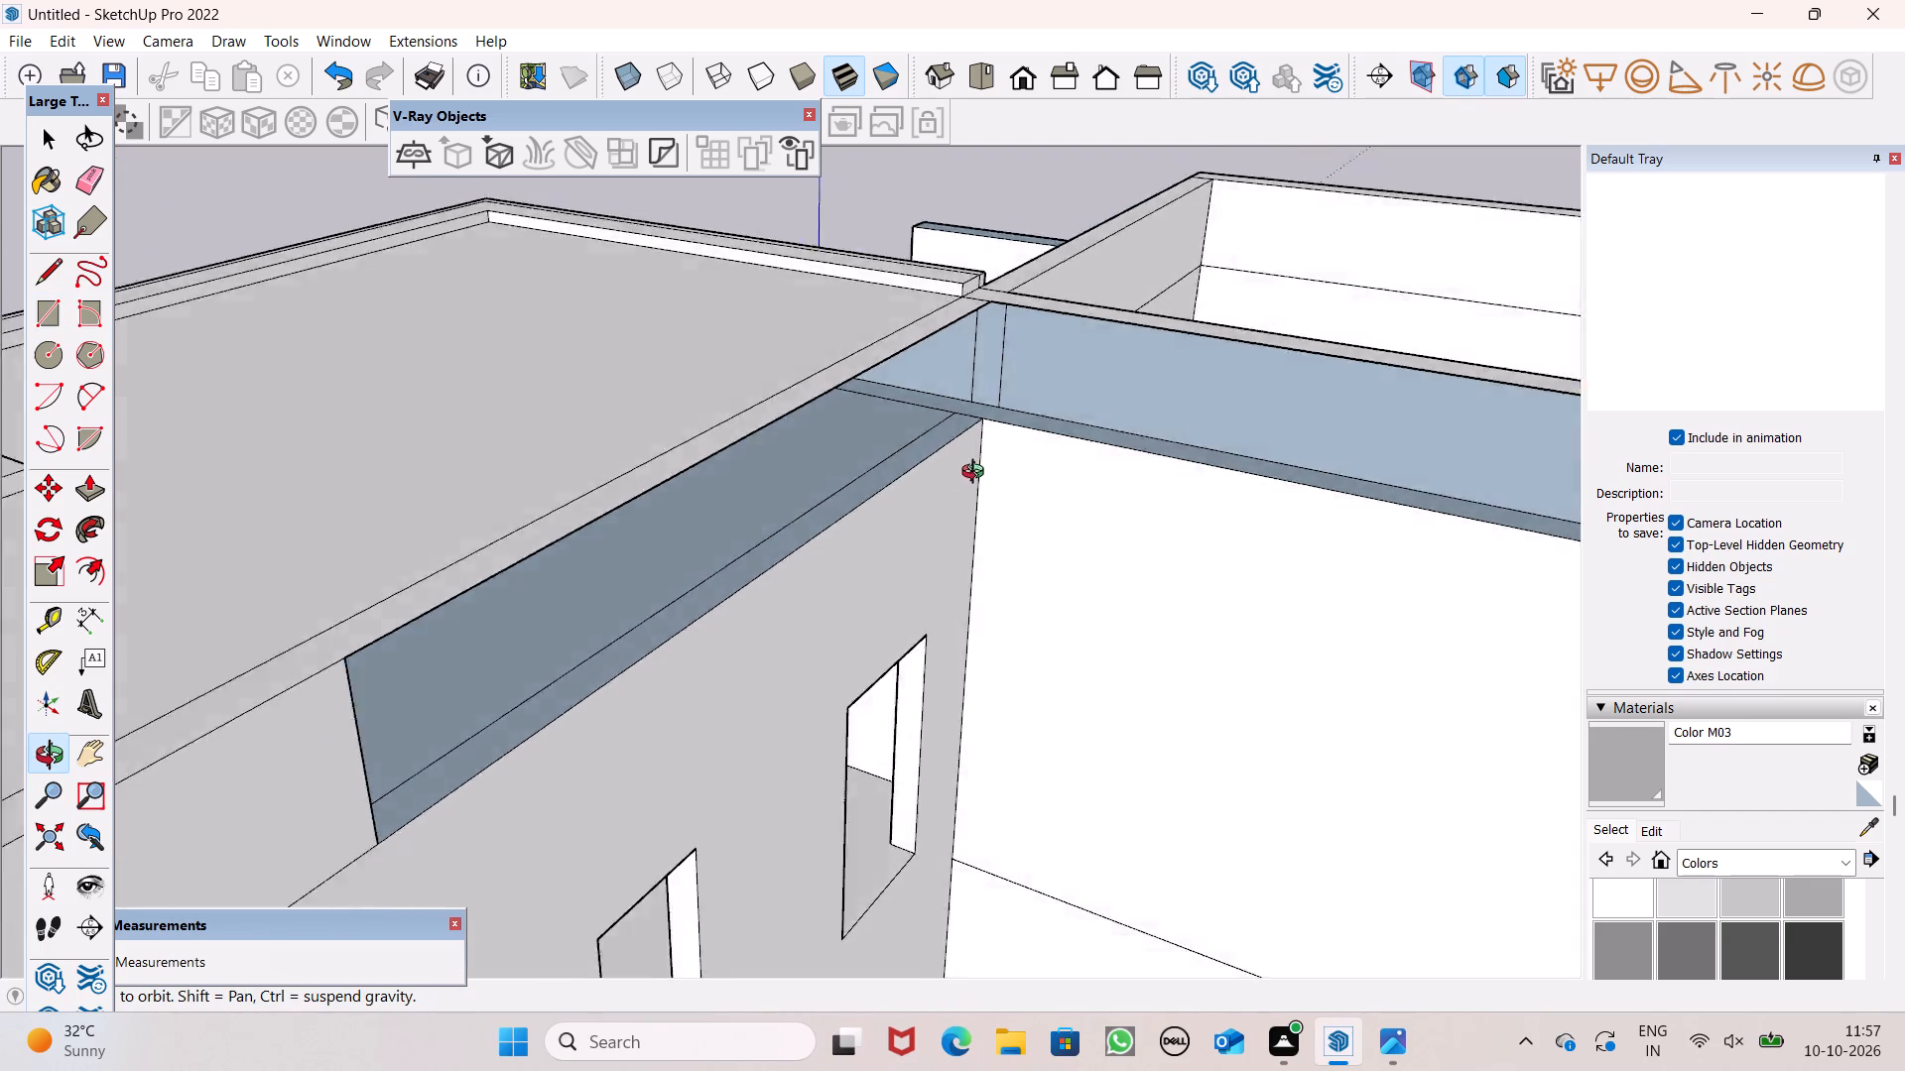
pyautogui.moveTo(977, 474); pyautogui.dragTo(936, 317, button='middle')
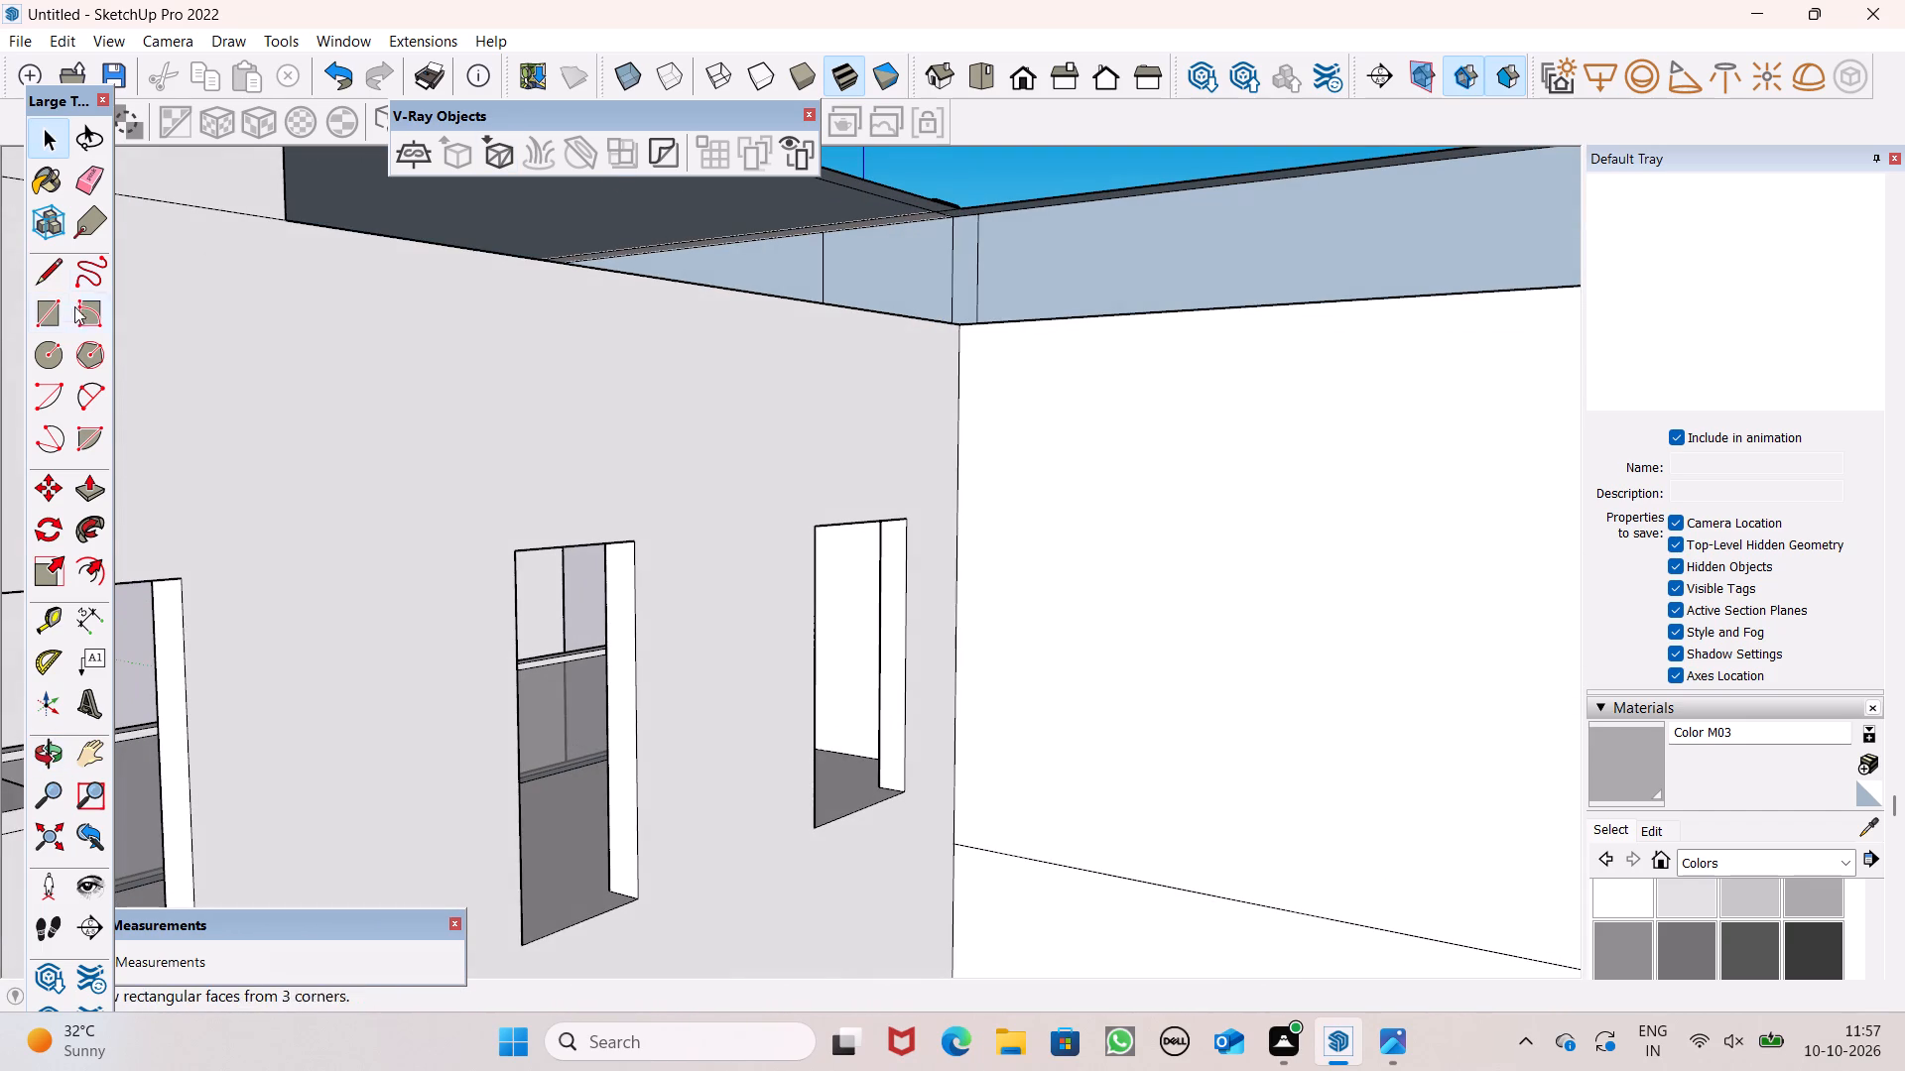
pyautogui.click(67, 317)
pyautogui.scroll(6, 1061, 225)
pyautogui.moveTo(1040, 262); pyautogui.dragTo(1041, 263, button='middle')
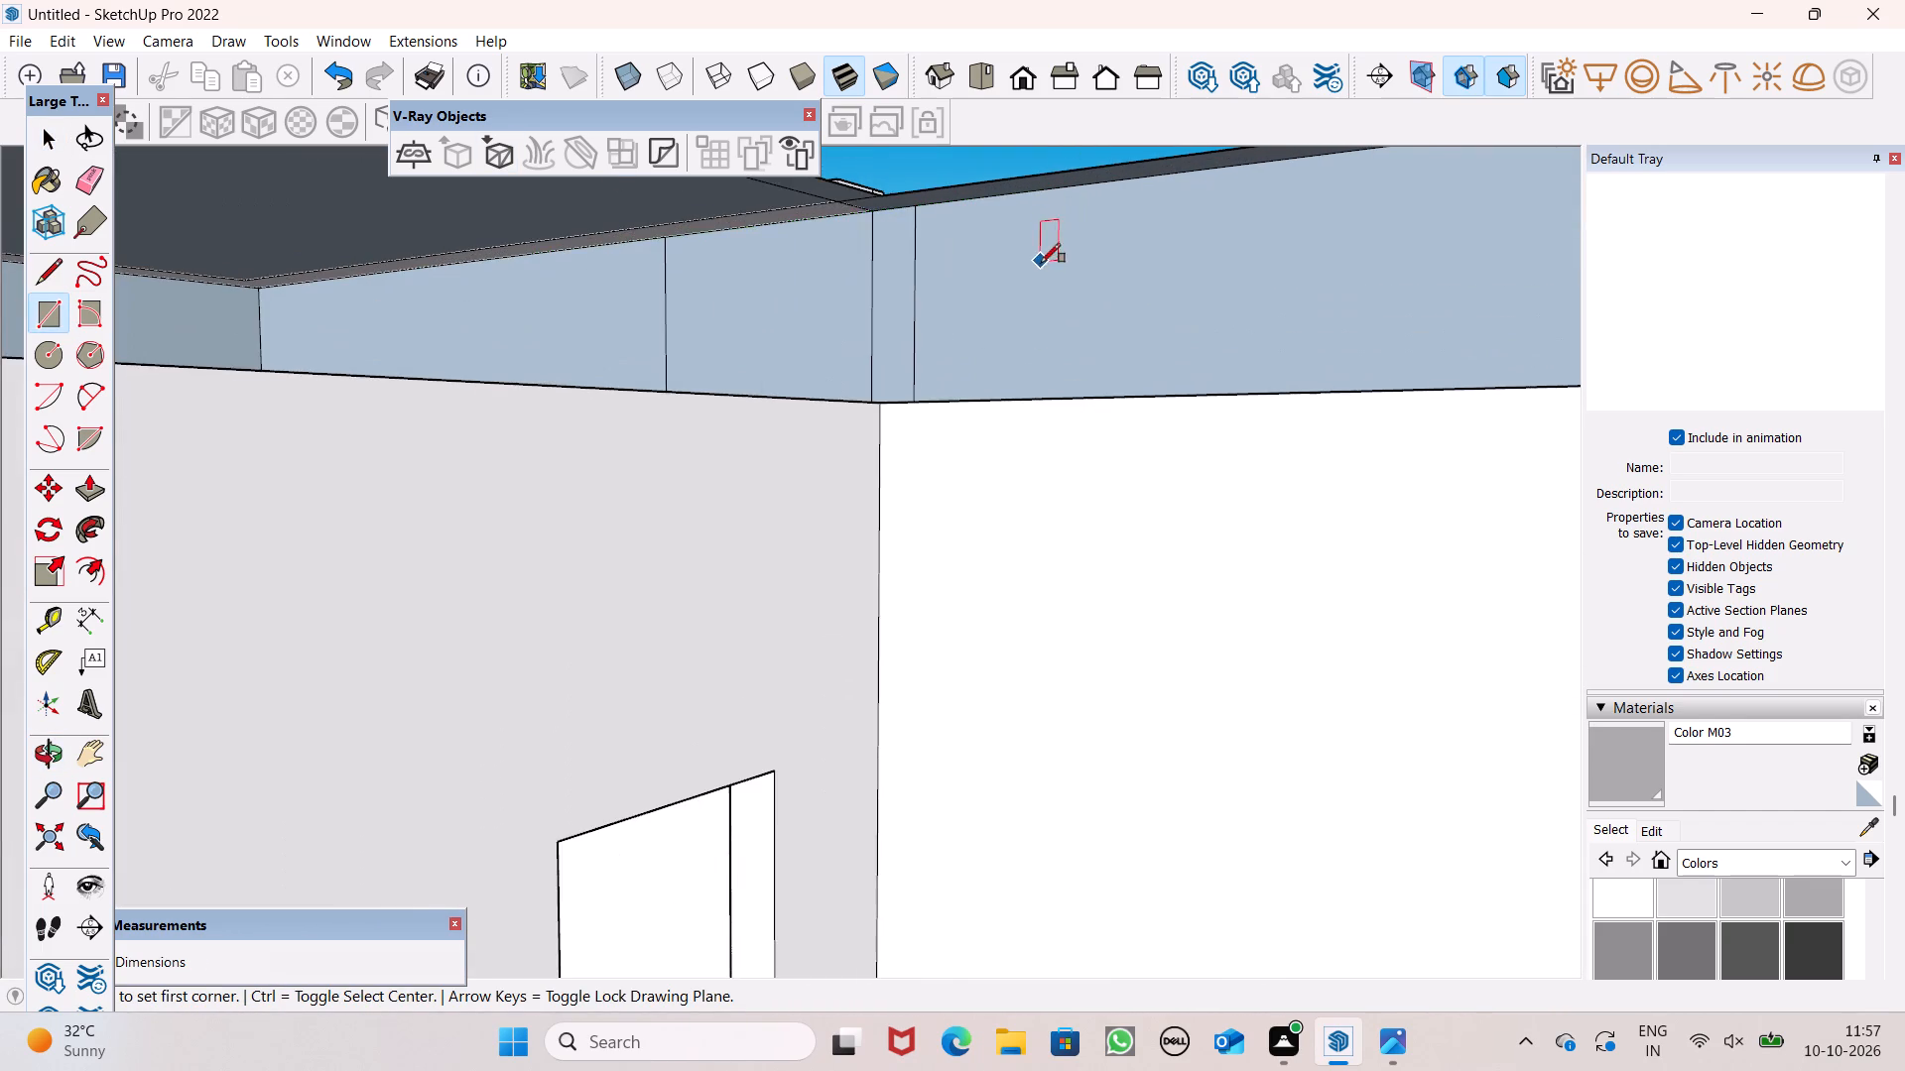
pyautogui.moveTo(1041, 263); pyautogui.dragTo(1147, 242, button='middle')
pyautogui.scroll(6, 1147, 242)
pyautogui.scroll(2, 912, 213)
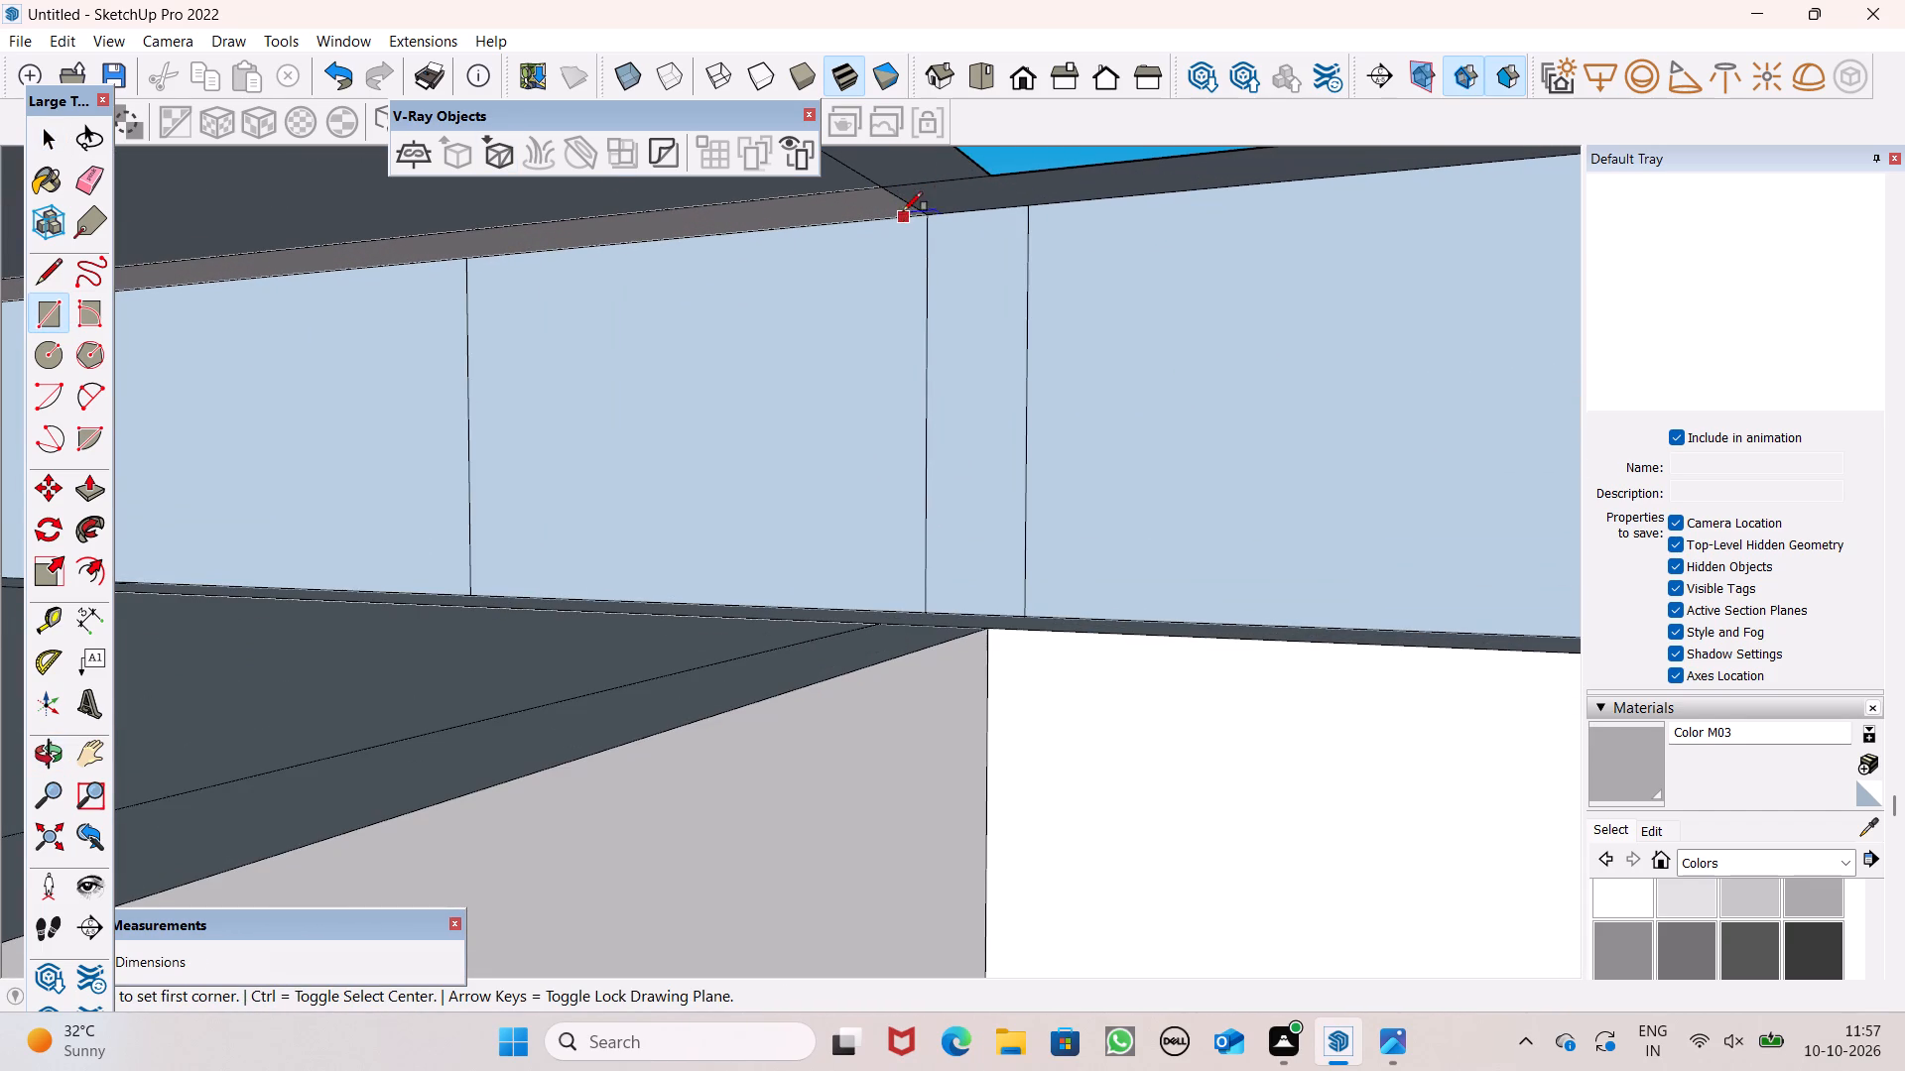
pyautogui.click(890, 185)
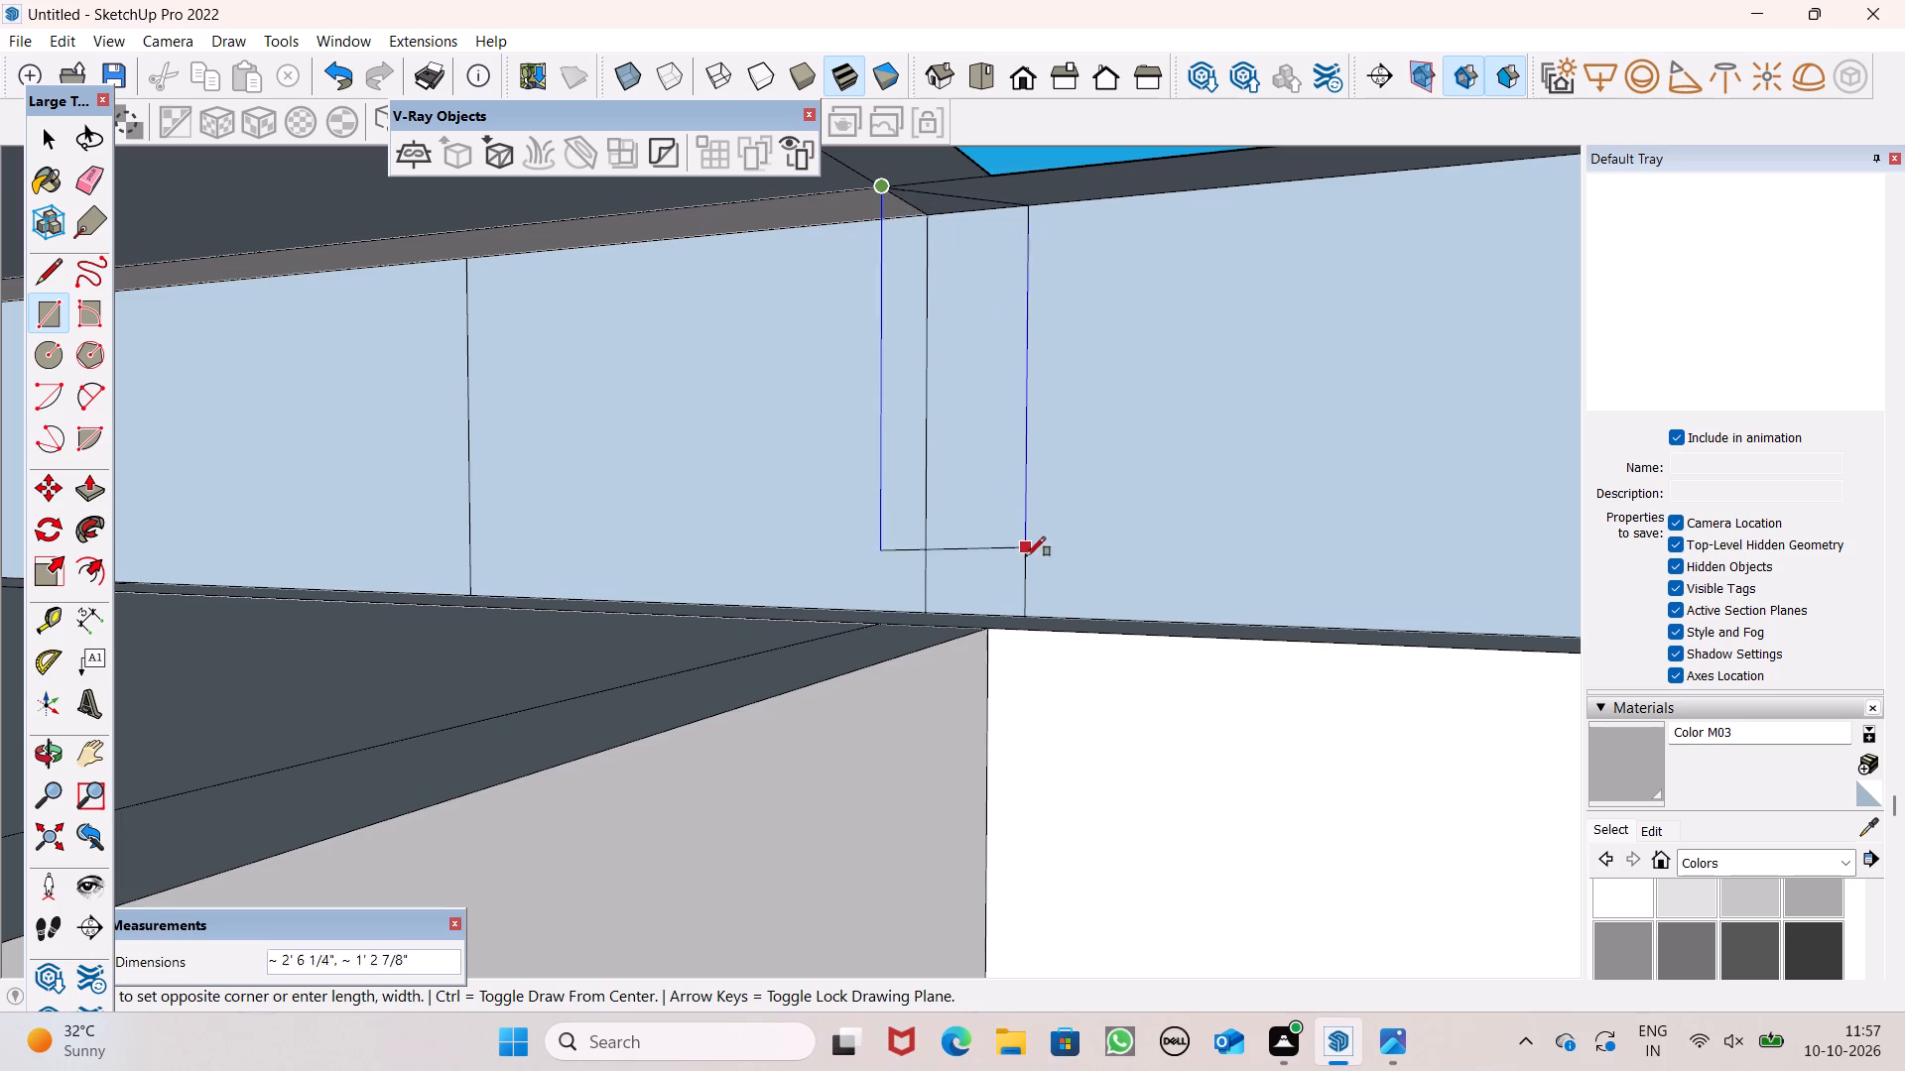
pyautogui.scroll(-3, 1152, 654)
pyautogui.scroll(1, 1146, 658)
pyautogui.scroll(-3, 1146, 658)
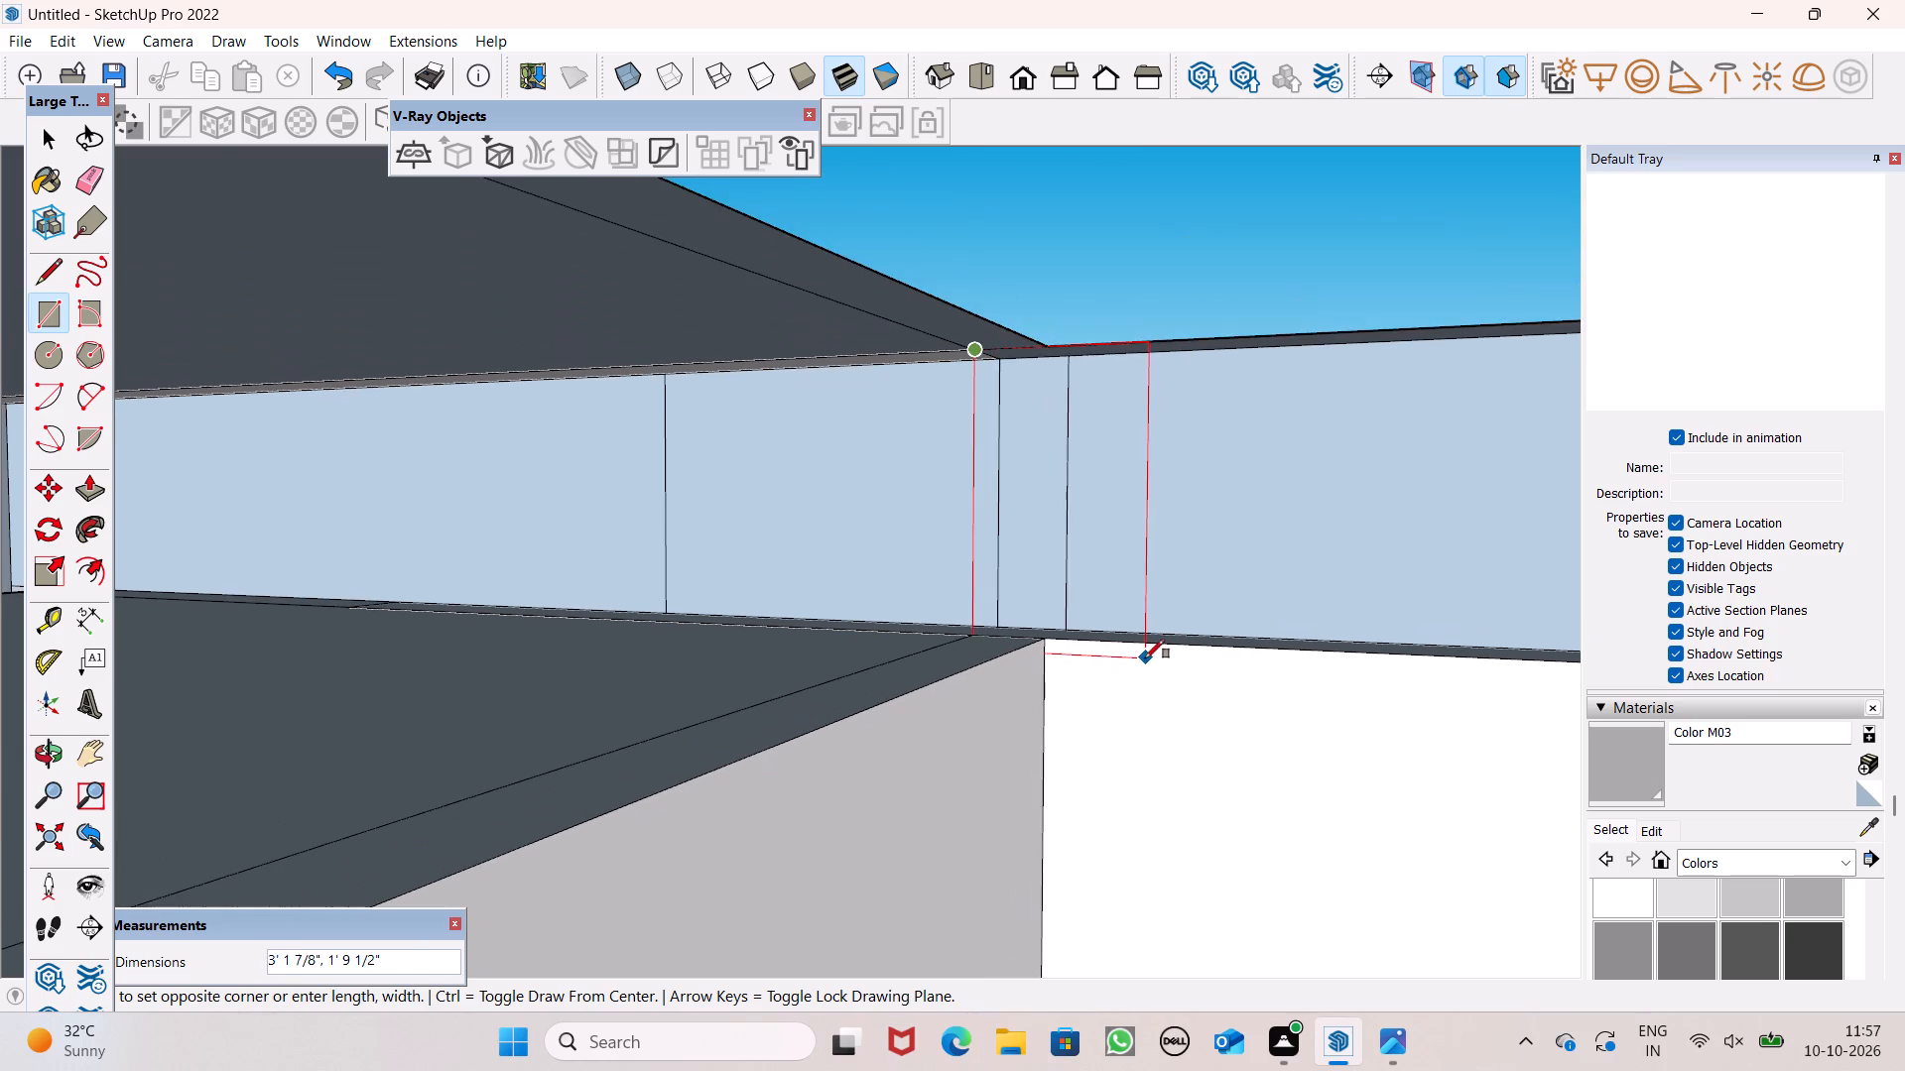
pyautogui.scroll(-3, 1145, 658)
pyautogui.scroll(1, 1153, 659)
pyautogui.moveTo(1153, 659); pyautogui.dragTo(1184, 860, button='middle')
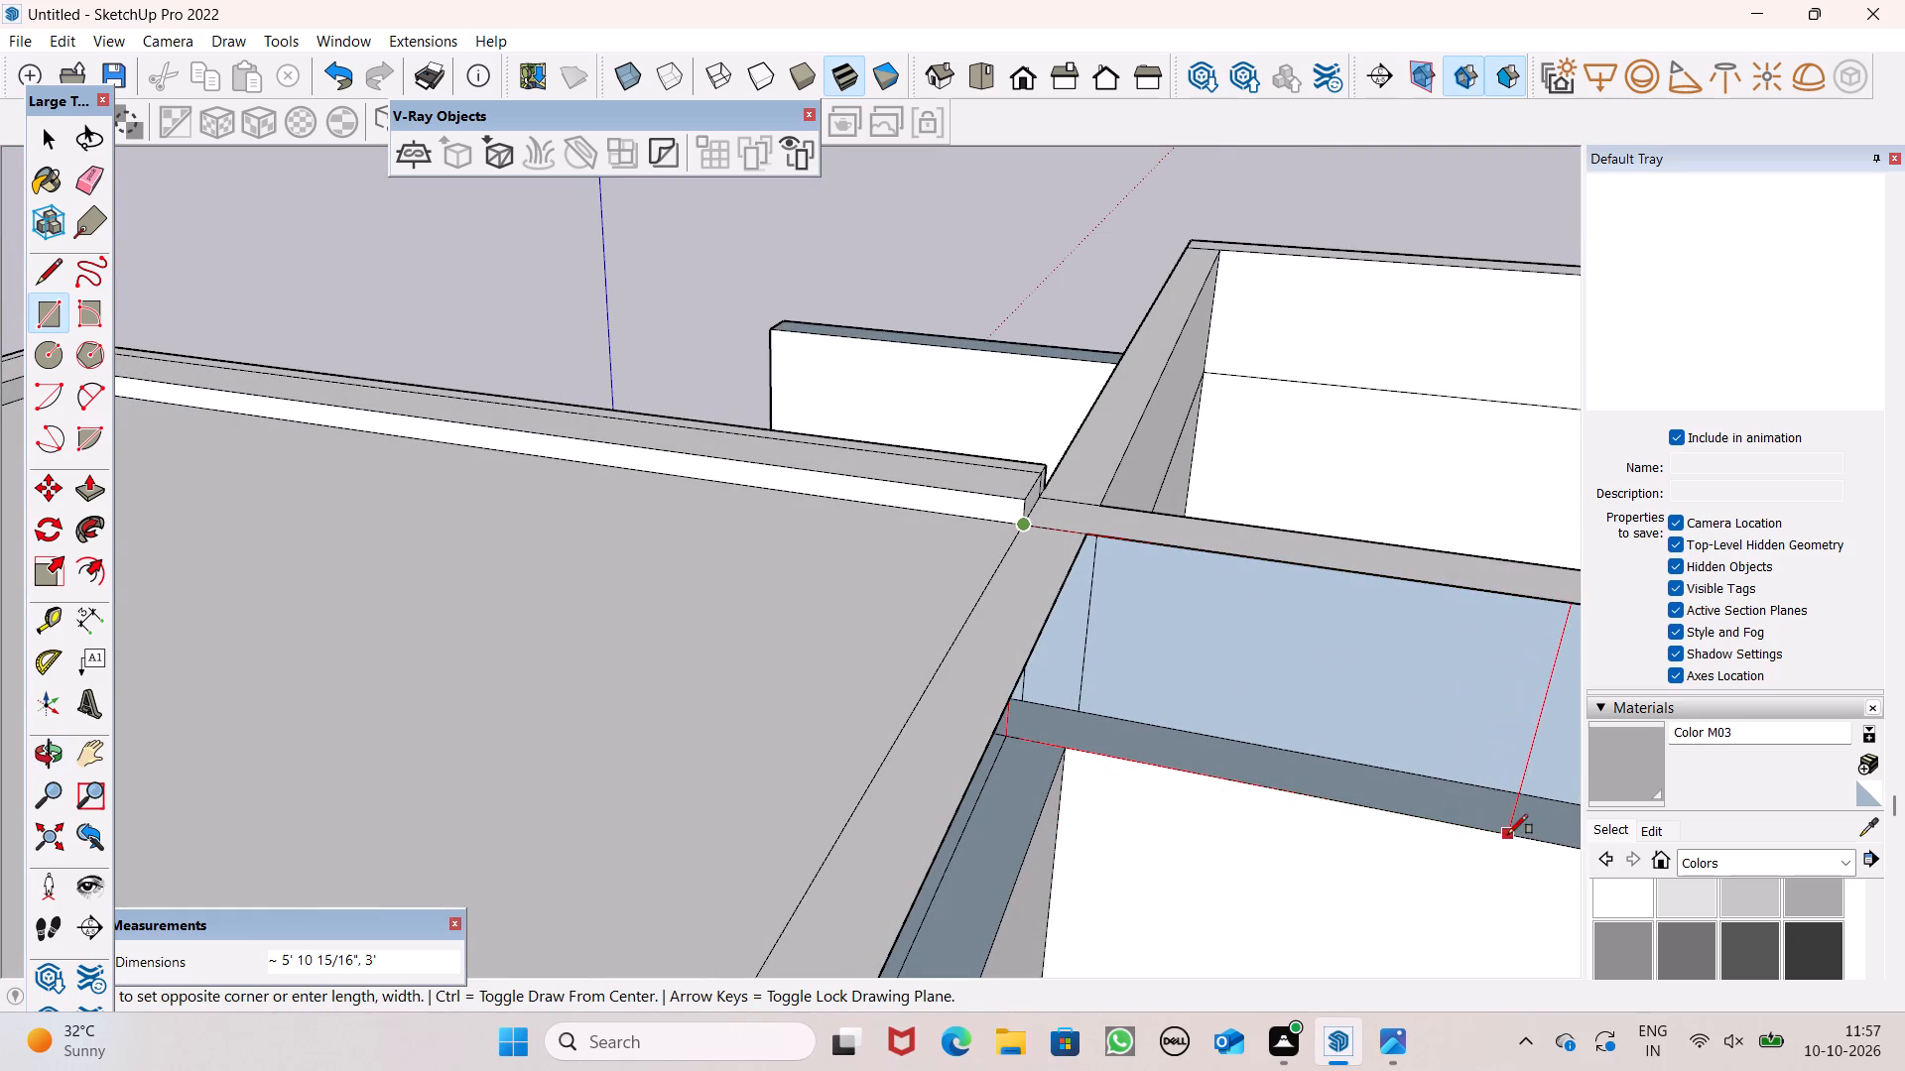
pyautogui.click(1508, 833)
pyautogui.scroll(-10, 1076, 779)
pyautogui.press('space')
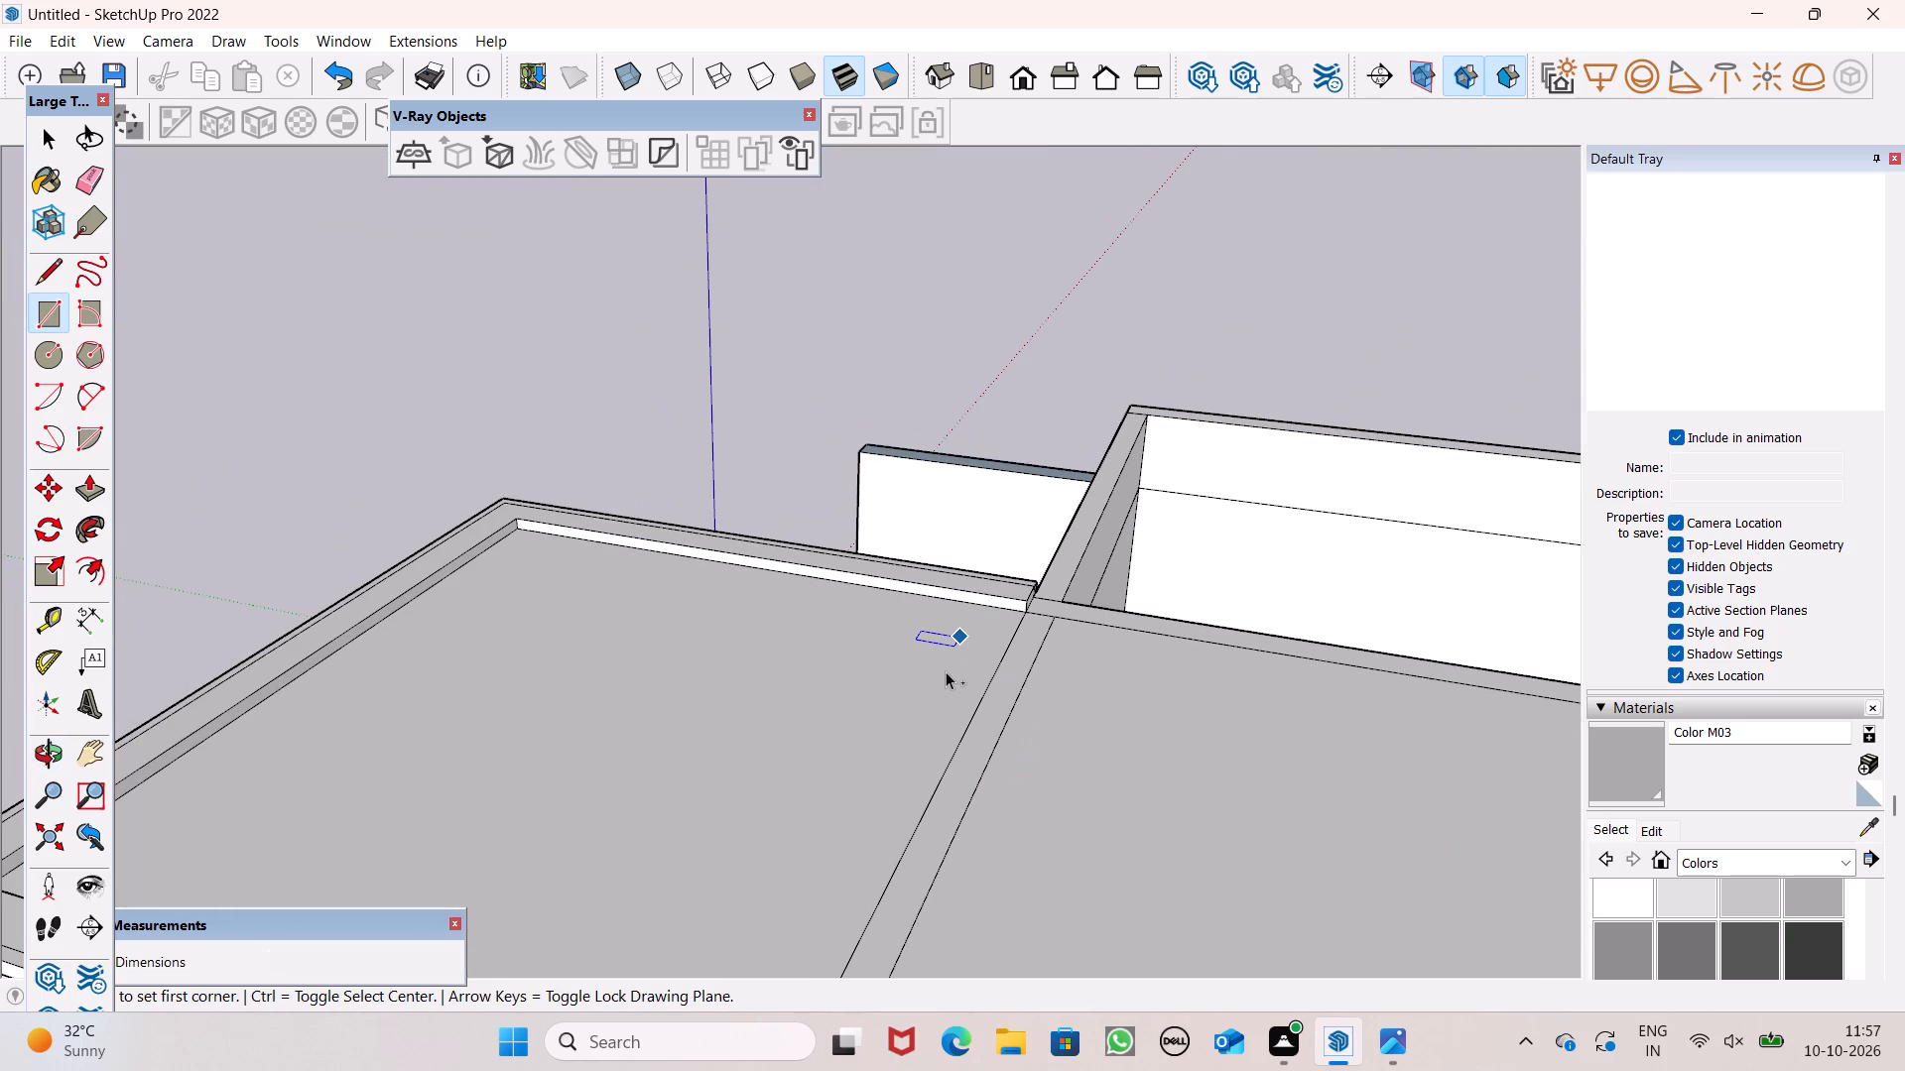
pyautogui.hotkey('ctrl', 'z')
# Draw a rectangle about 7' 2" by 3' from the slab's inner corner to close the adjoining wall's recess with a flush face.
pyautogui.moveTo(946, 671); pyautogui.dragTo(698, 427, button='middle')
pyautogui.scroll(6, 641, 654)
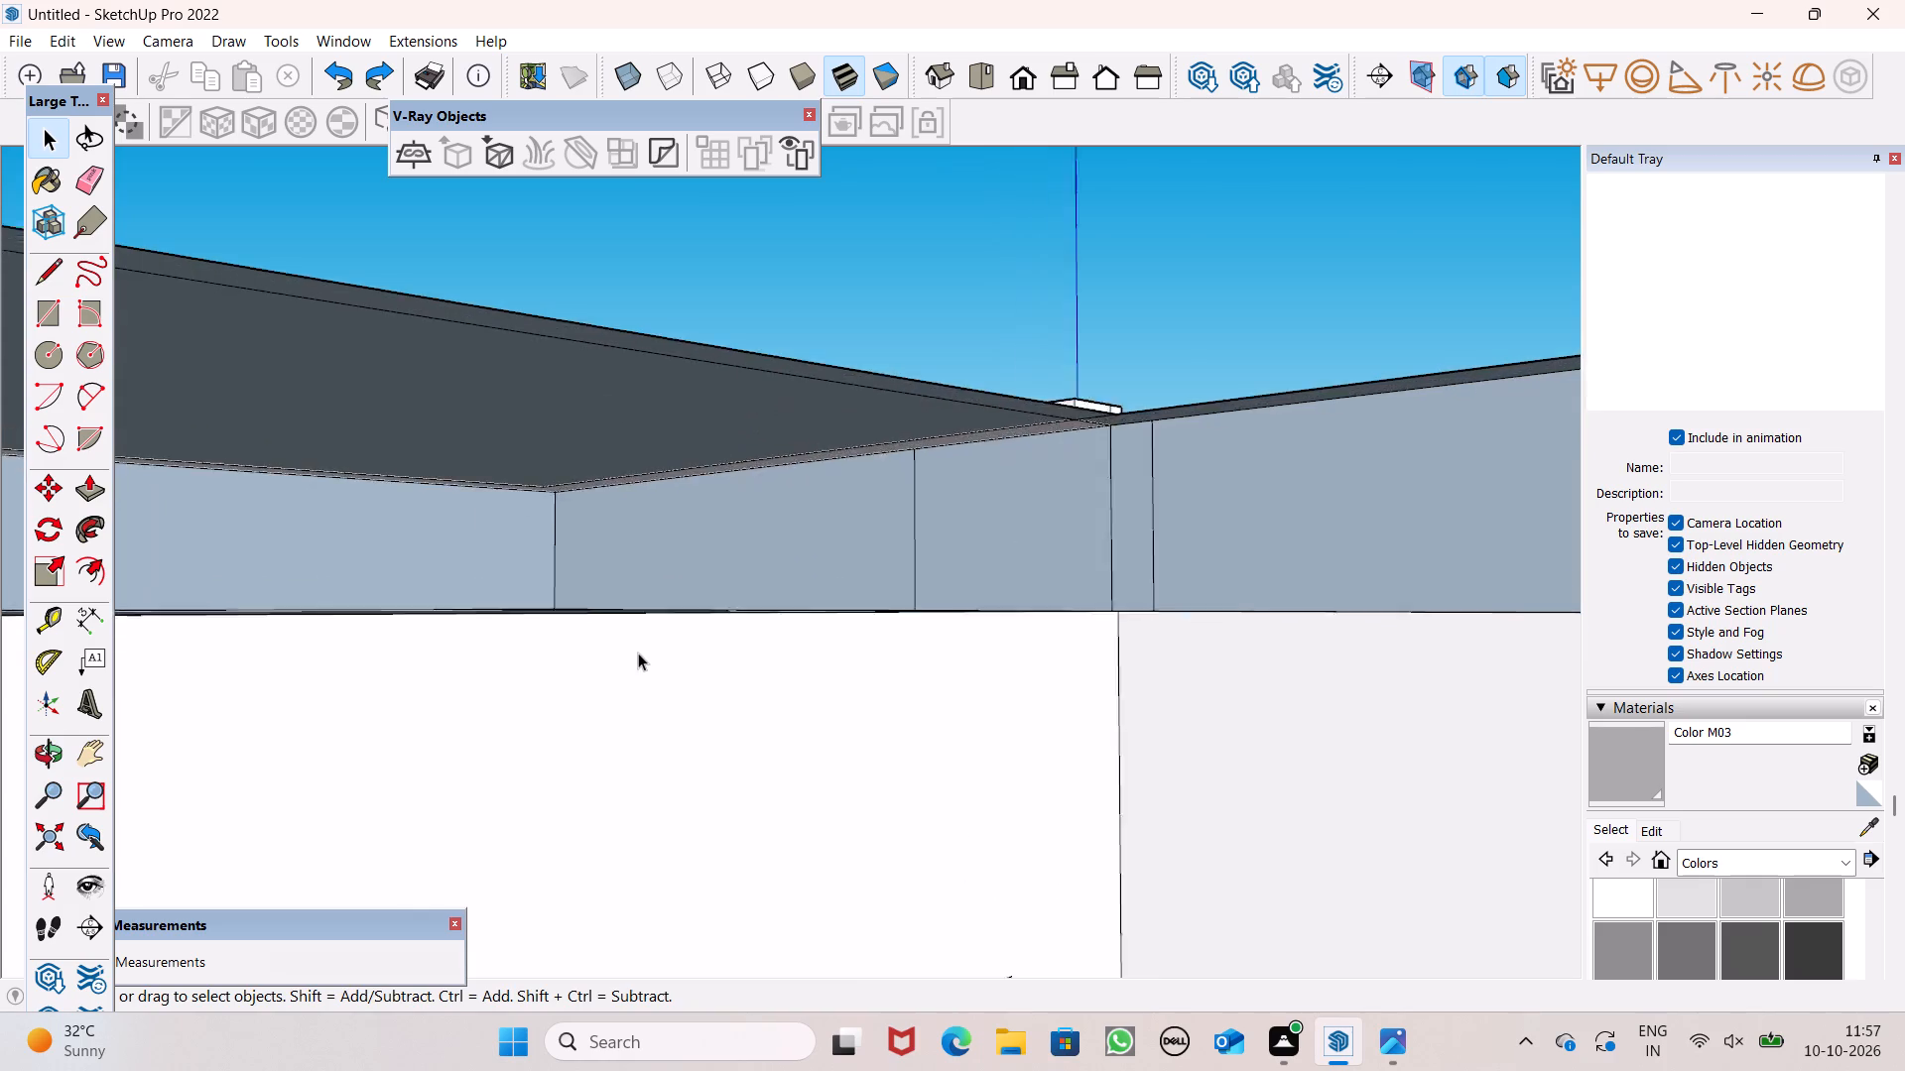
pyautogui.scroll(1, 638, 653)
pyautogui.moveTo(652, 614); pyautogui.dragTo(814, 621, button='middle')
pyautogui.scroll(6, 429, 485)
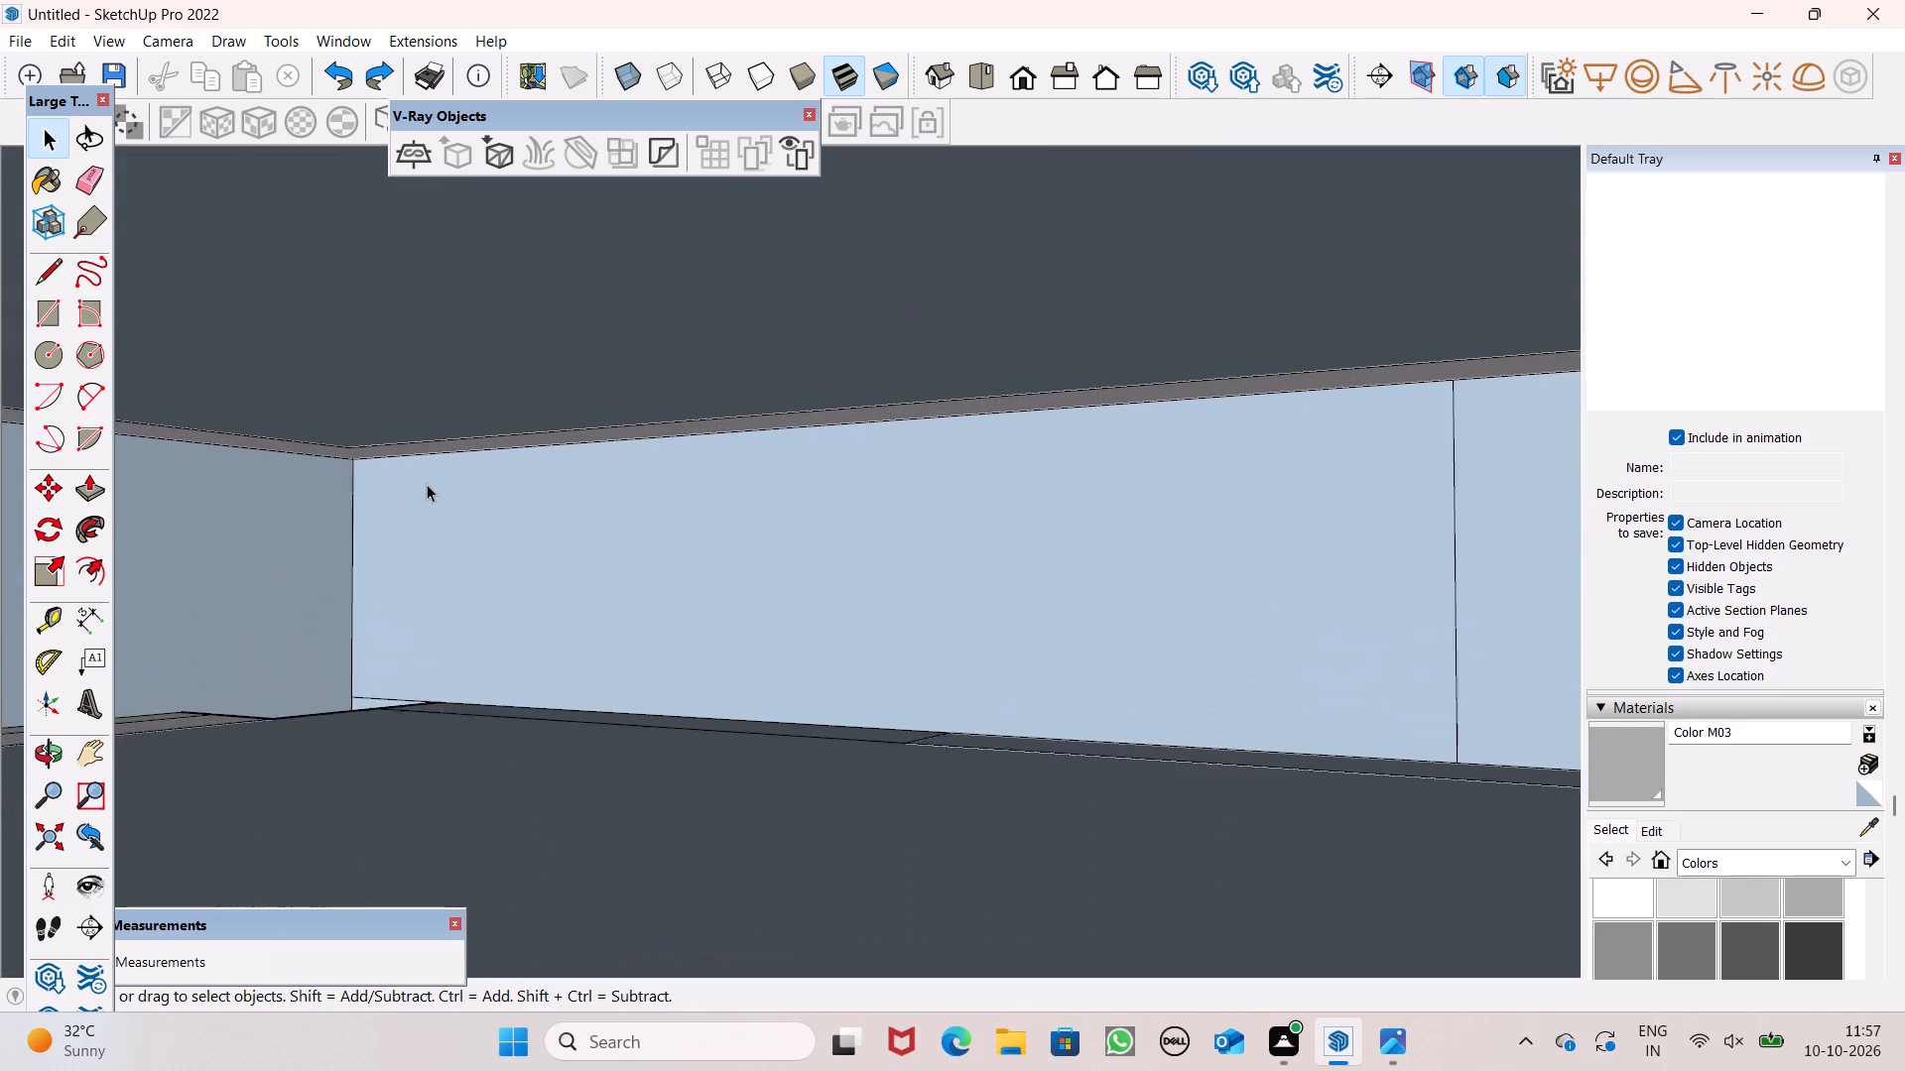
pyautogui.scroll(2, 427, 484)
pyautogui.scroll(-1, 486, 576)
pyautogui.moveTo(527, 665); pyautogui.dragTo(643, 768, button='middle')
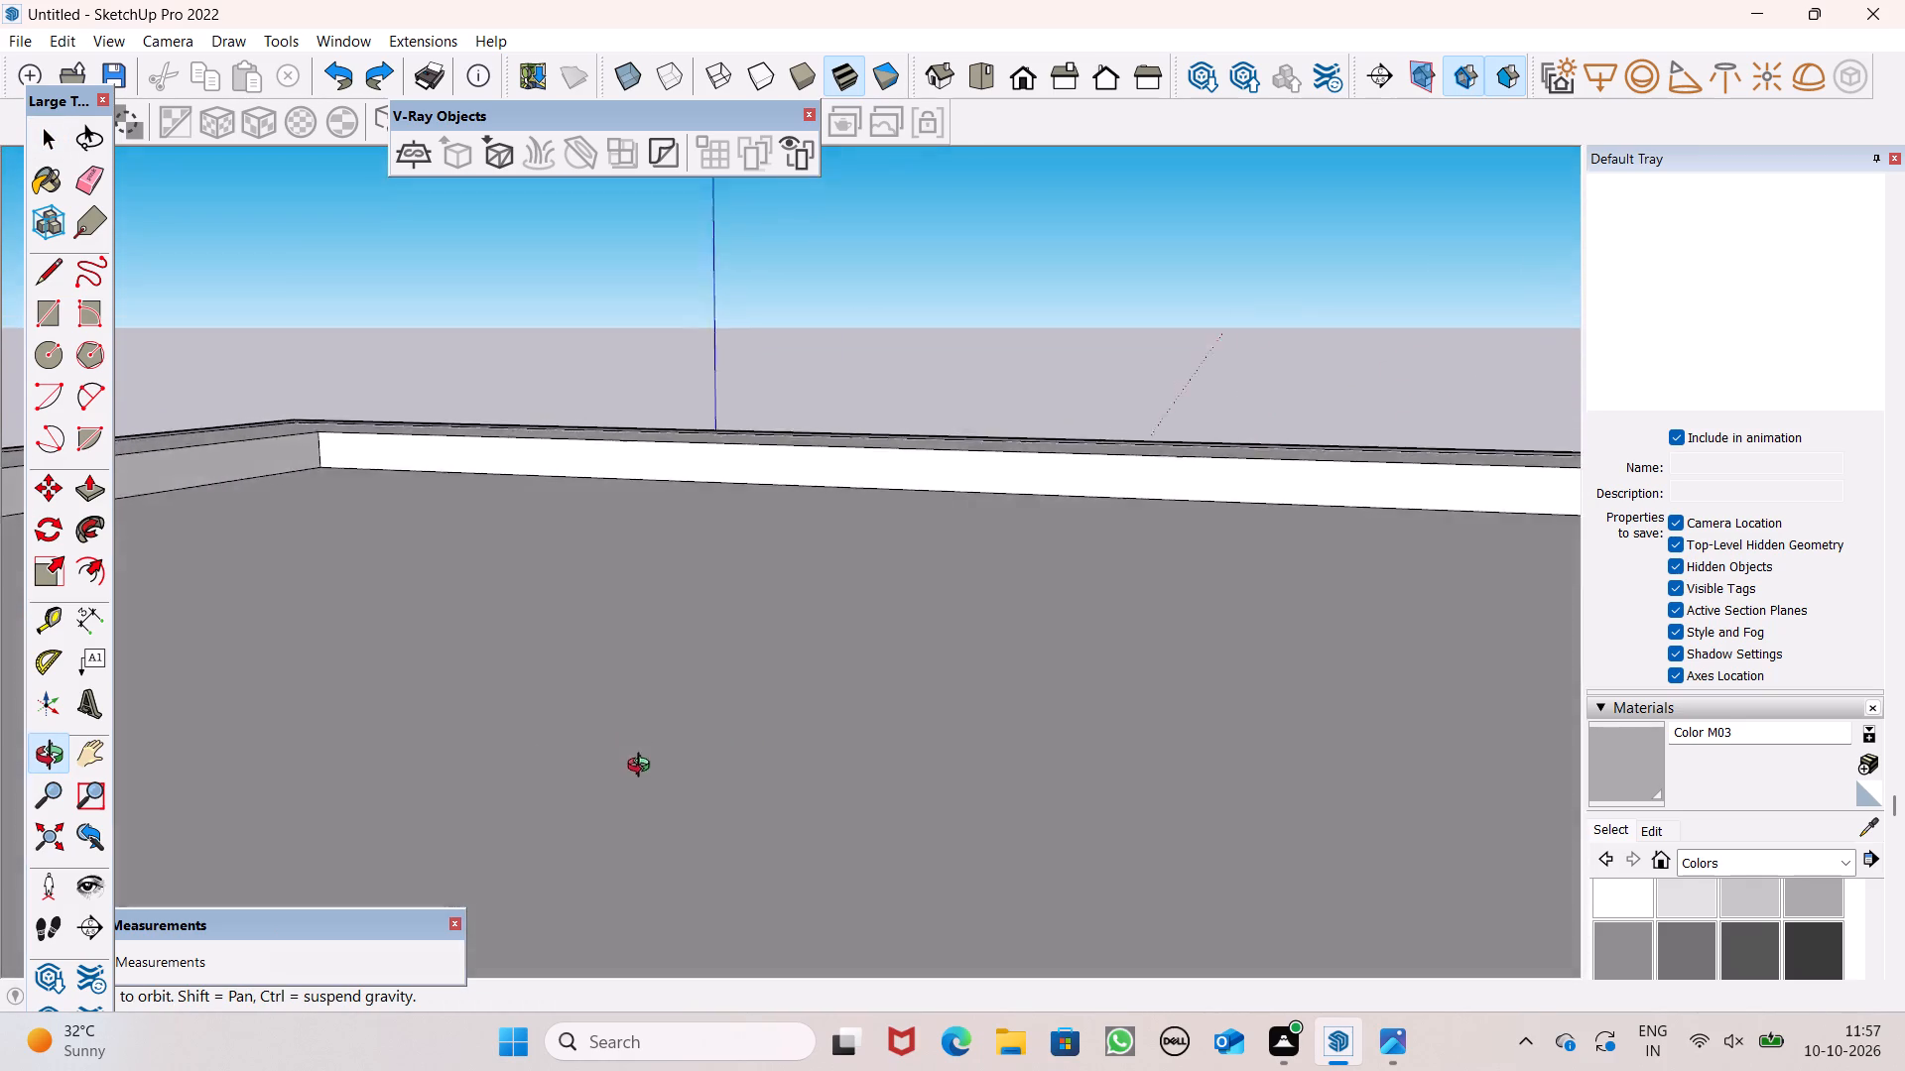
pyautogui.moveTo(643, 768); pyautogui.dragTo(724, 674, button='middle')
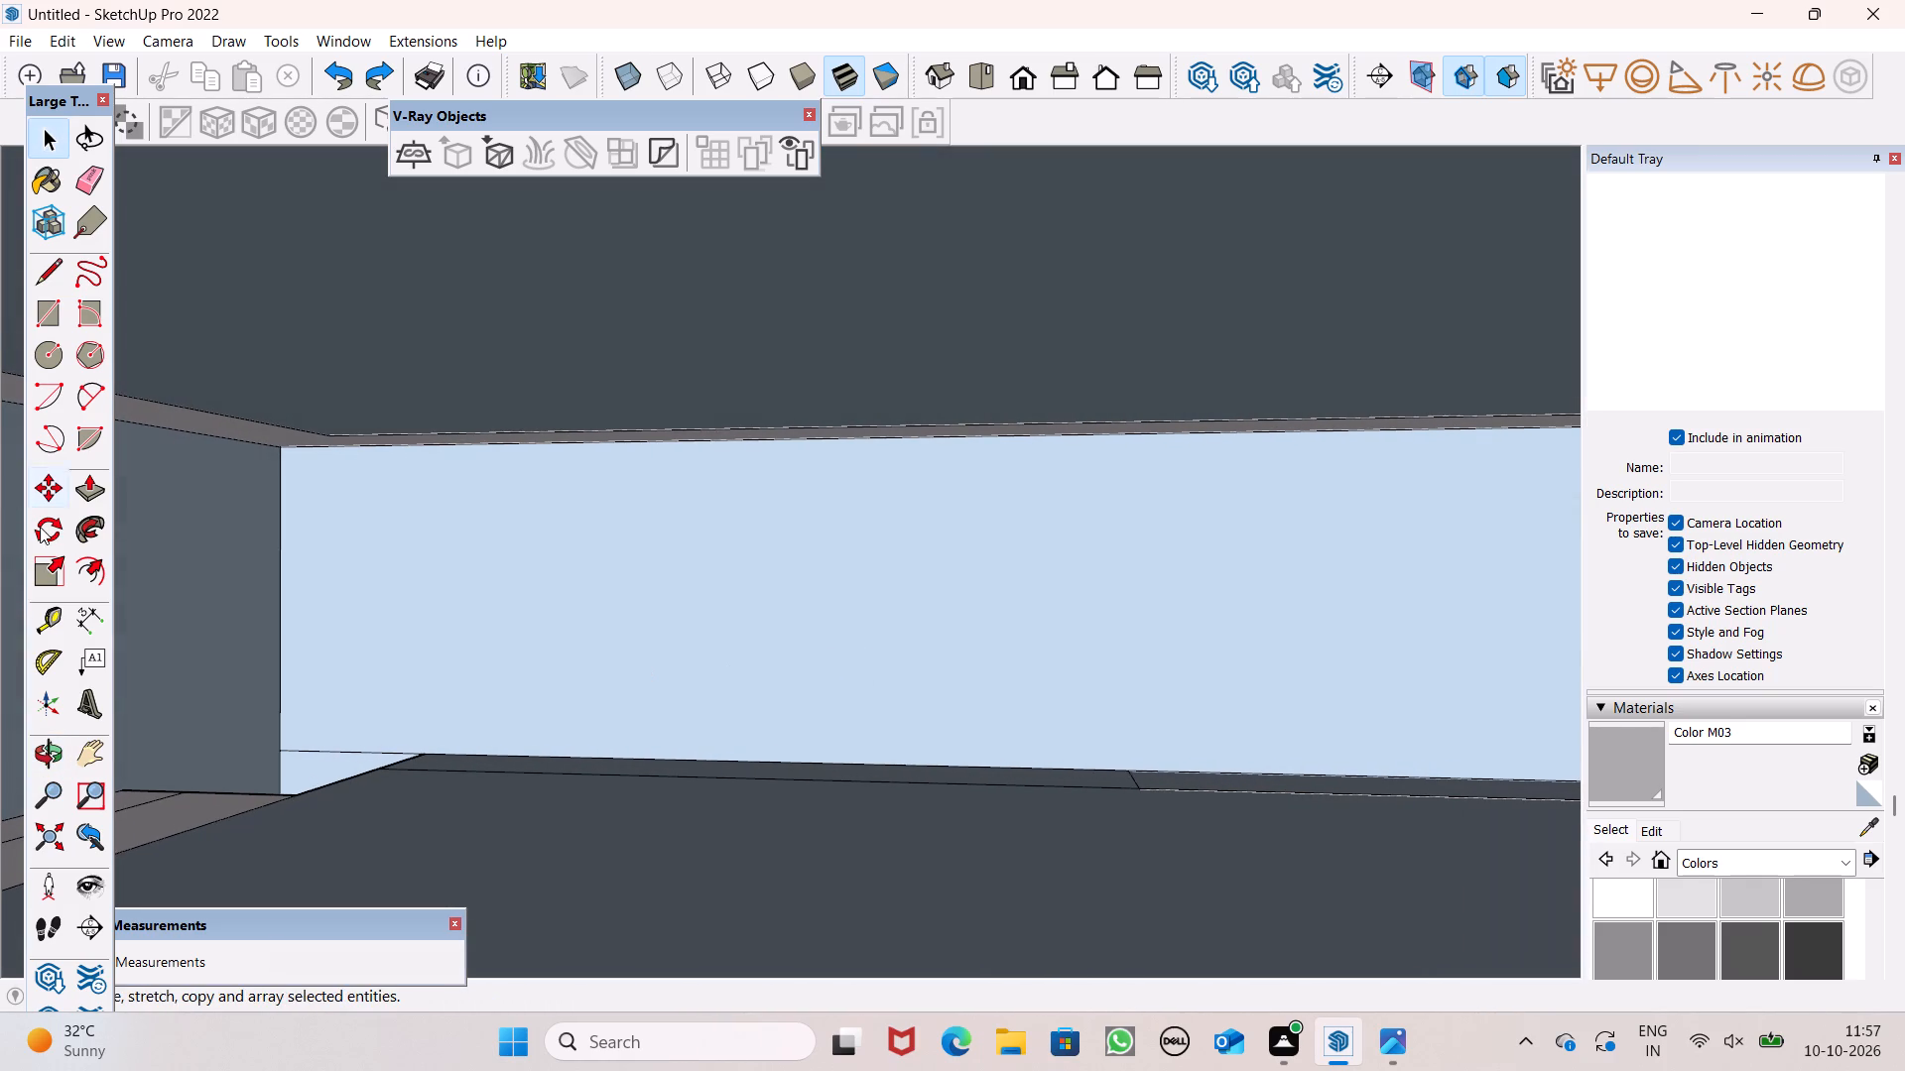
pyautogui.click(56, 321)
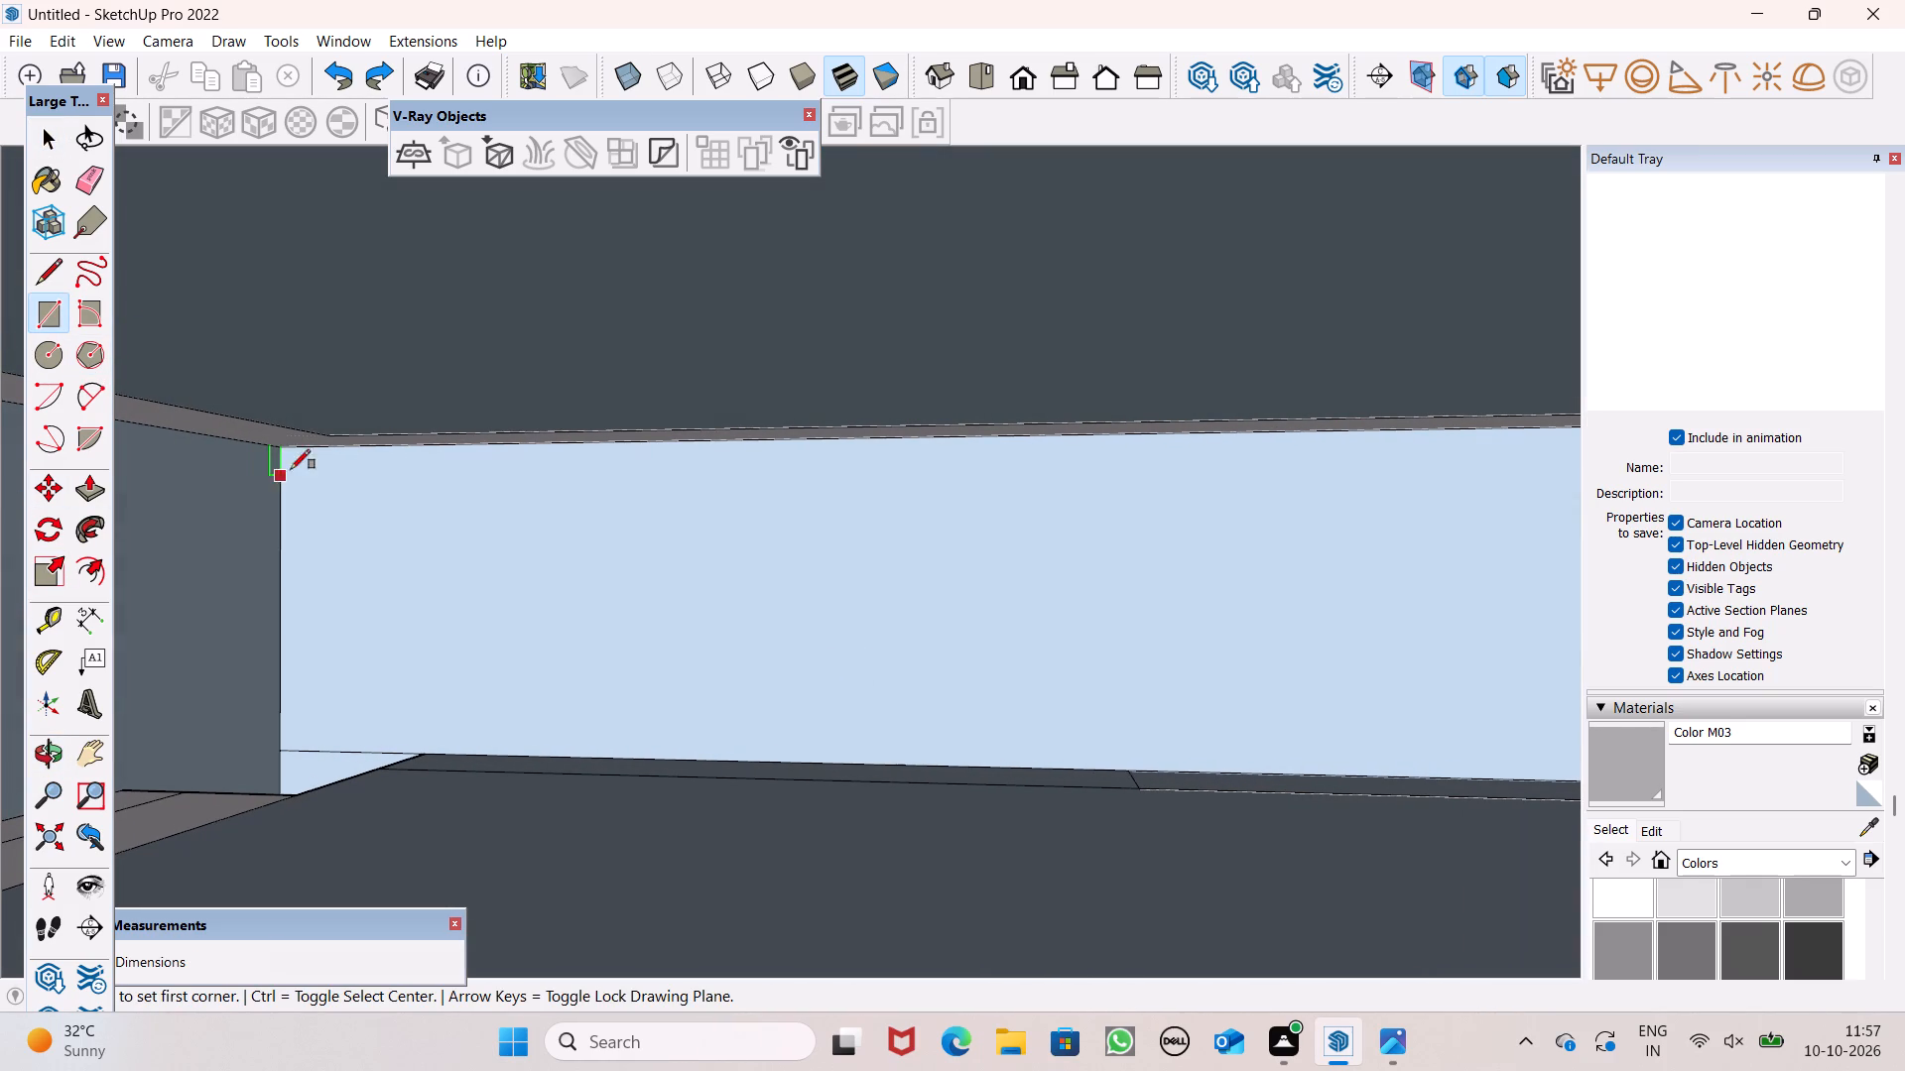
pyautogui.click(334, 430)
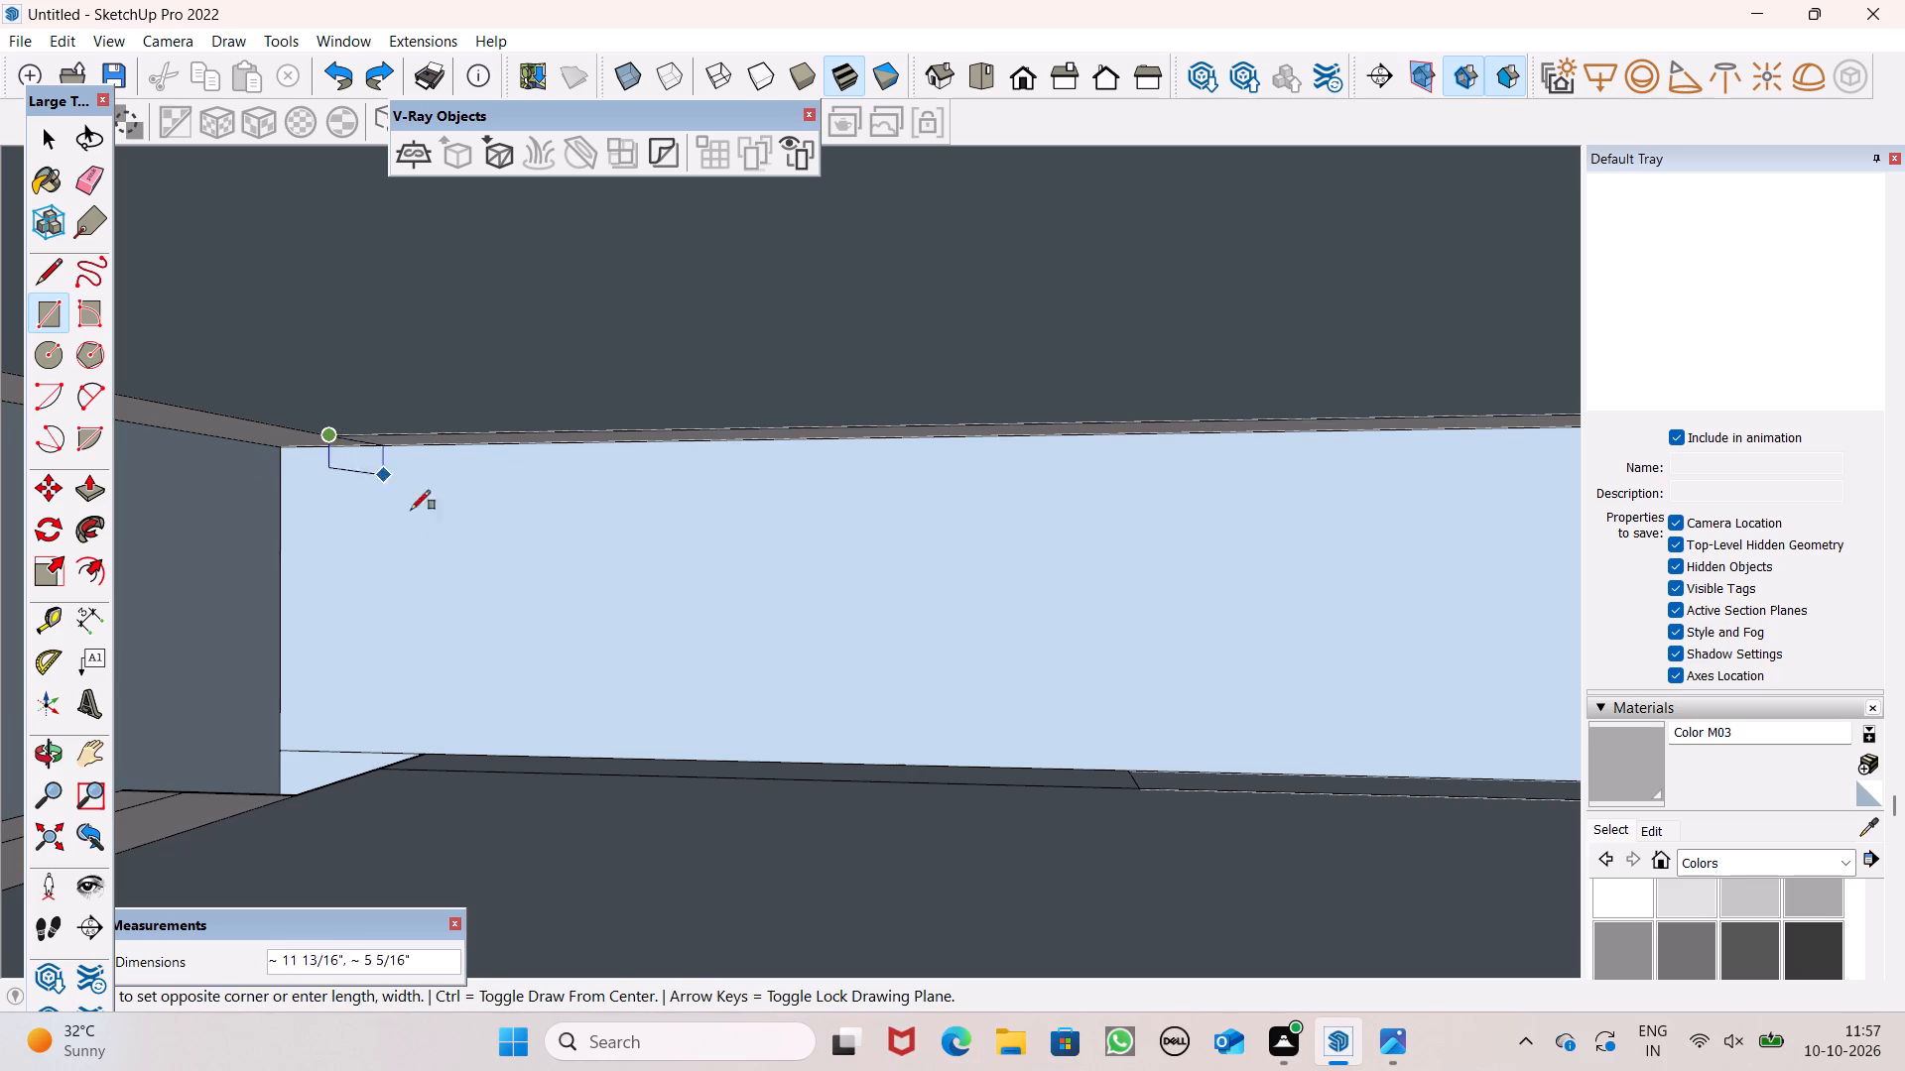
pyautogui.click(1168, 788)
# Examine the adjoining wall's band and the remaining recess under the roof slab from several angles.
pyautogui.scroll(-4, 979, 730)
pyautogui.scroll(-6, 637, 631)
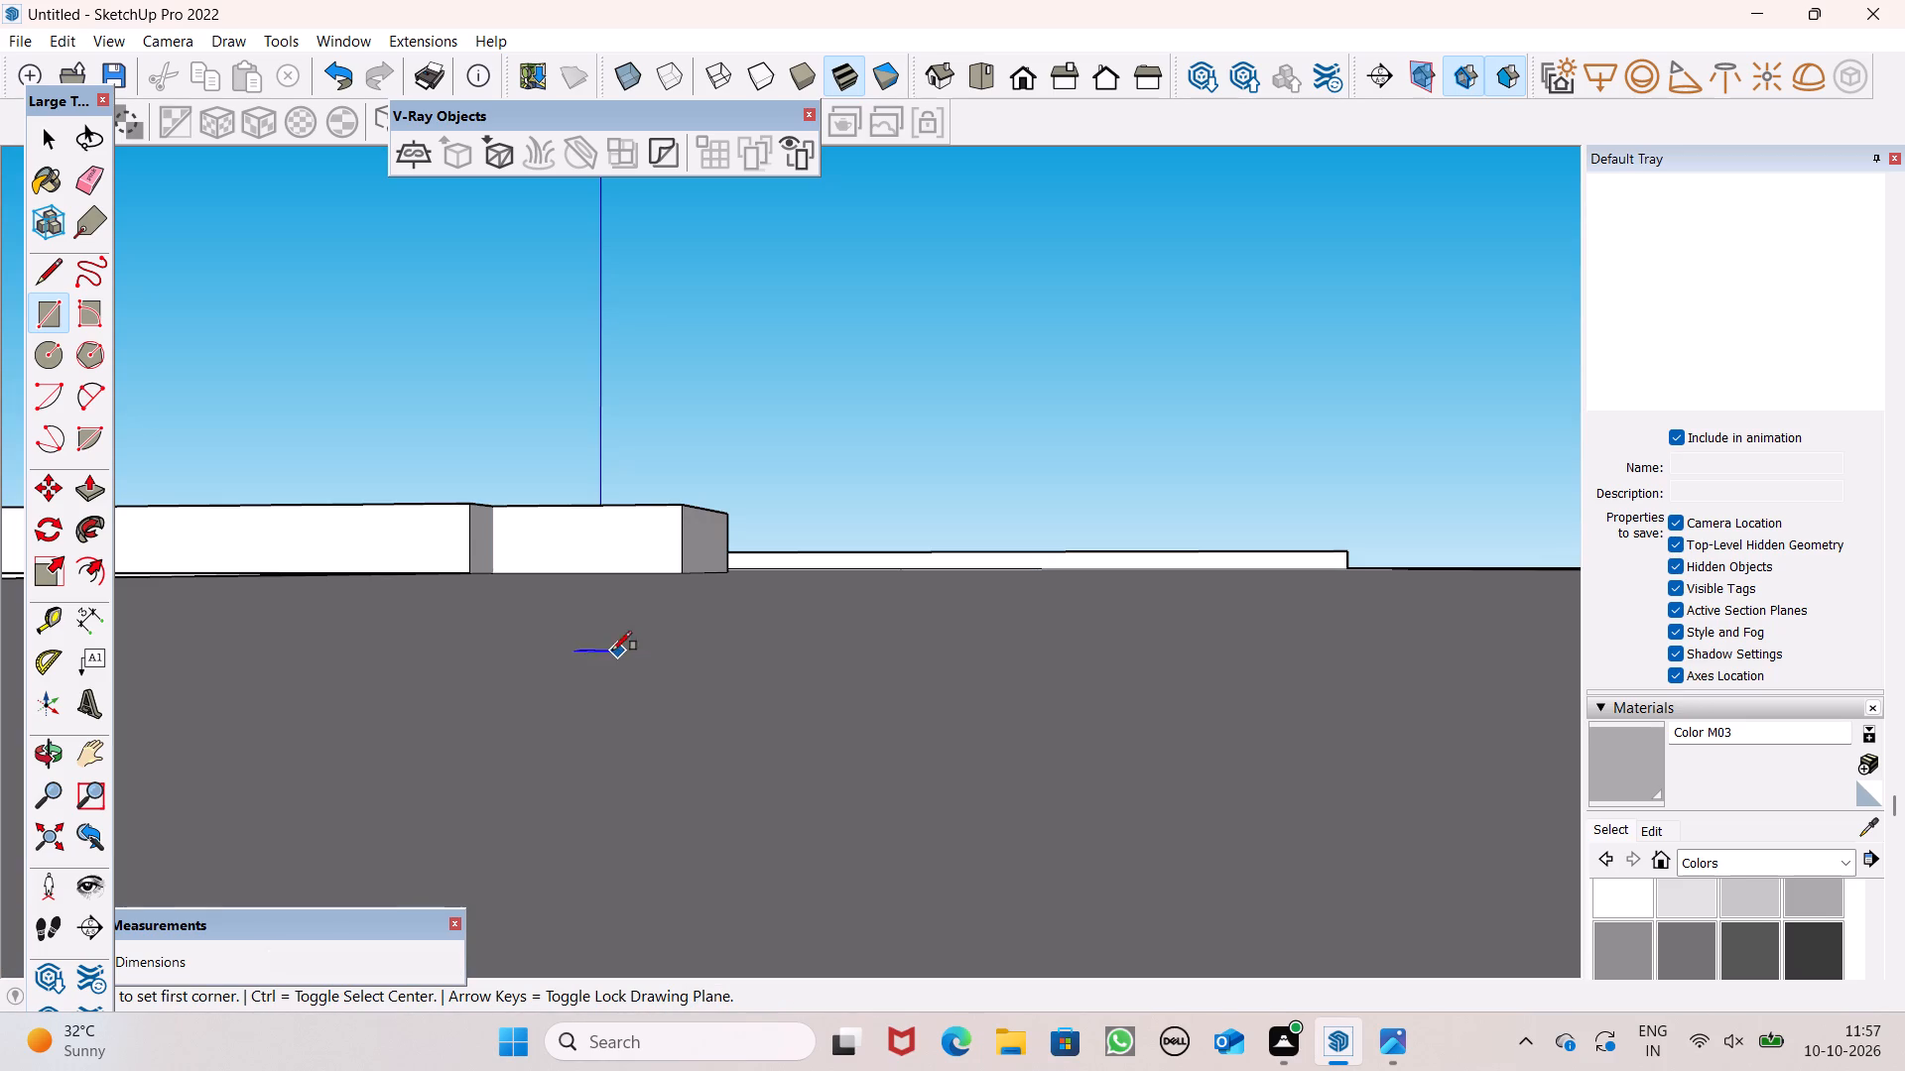
pyautogui.scroll(-1, 677, 628)
pyautogui.scroll(13, 688, 633)
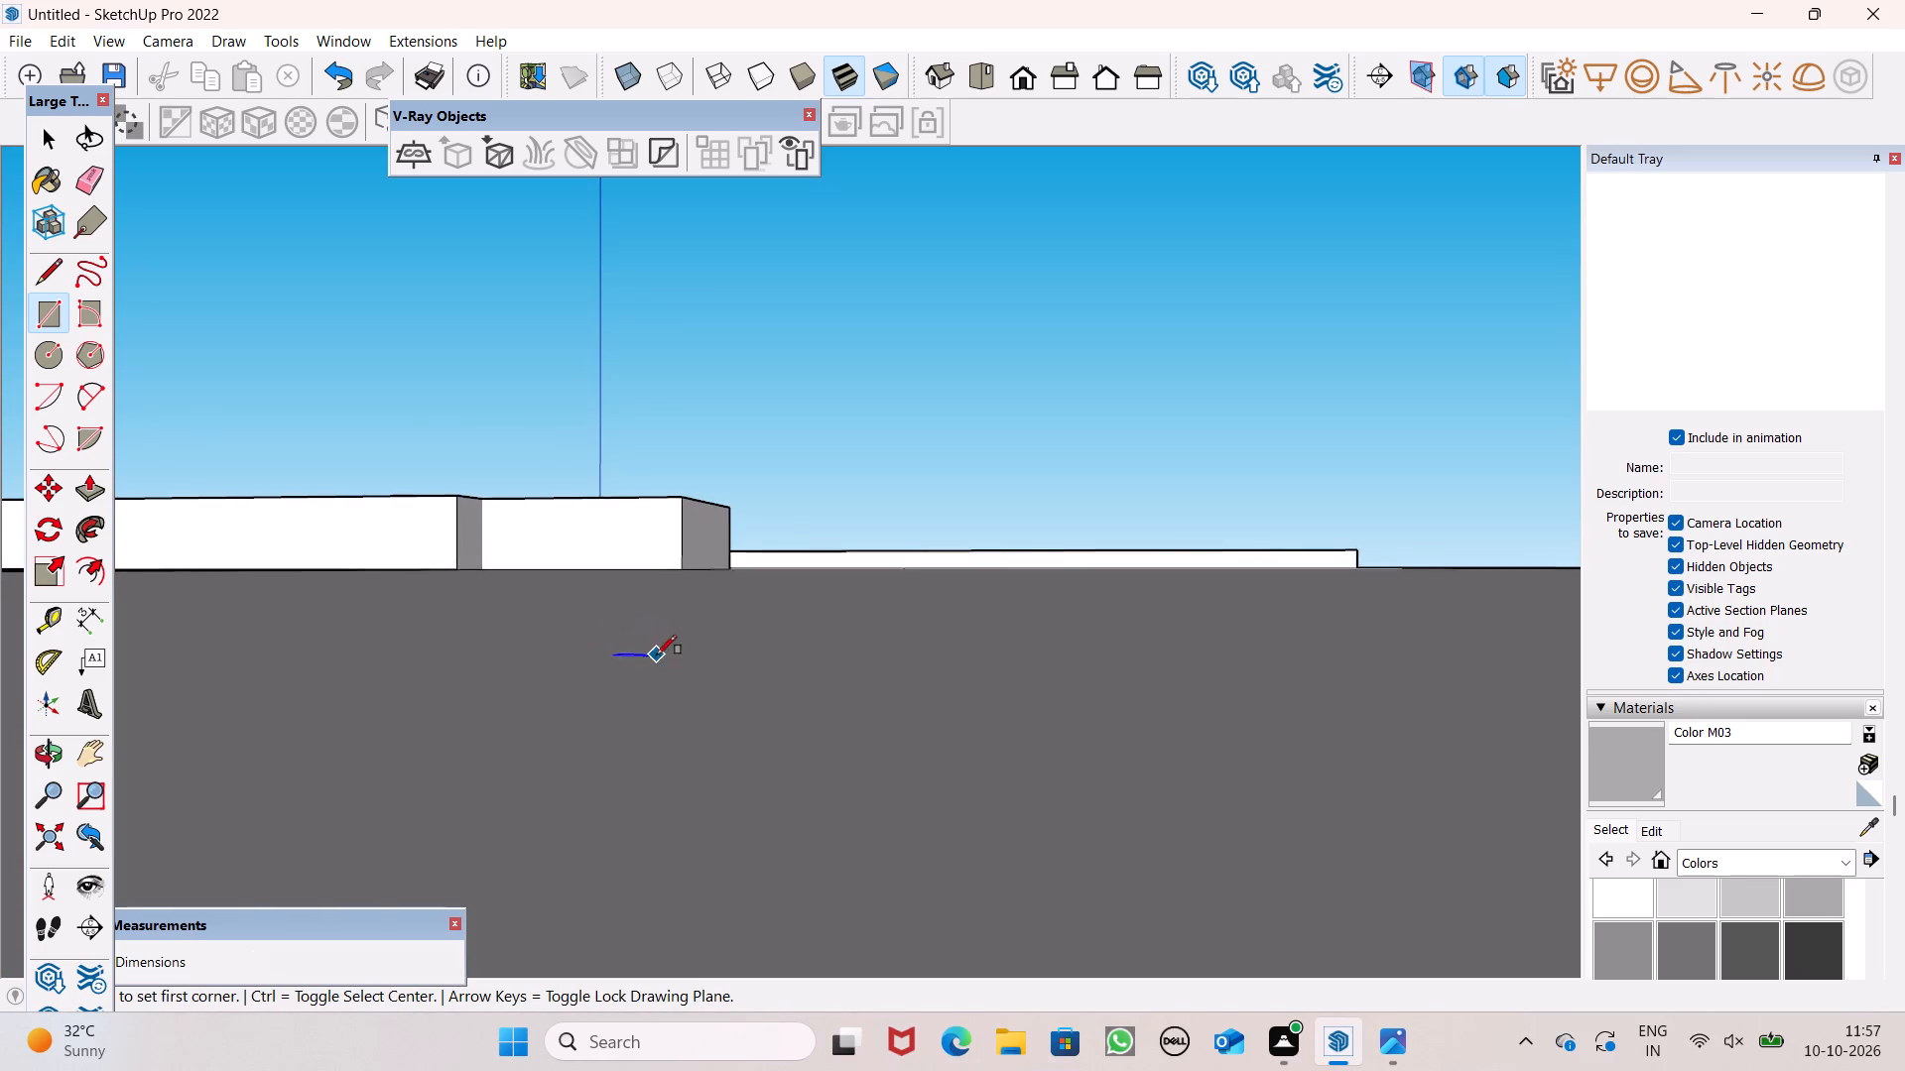
pyautogui.scroll(2, 657, 654)
pyautogui.scroll(7, 655, 776)
pyautogui.scroll(2, 532, 662)
pyautogui.moveTo(538, 663); pyautogui.dragTo(325, 636, button='middle')
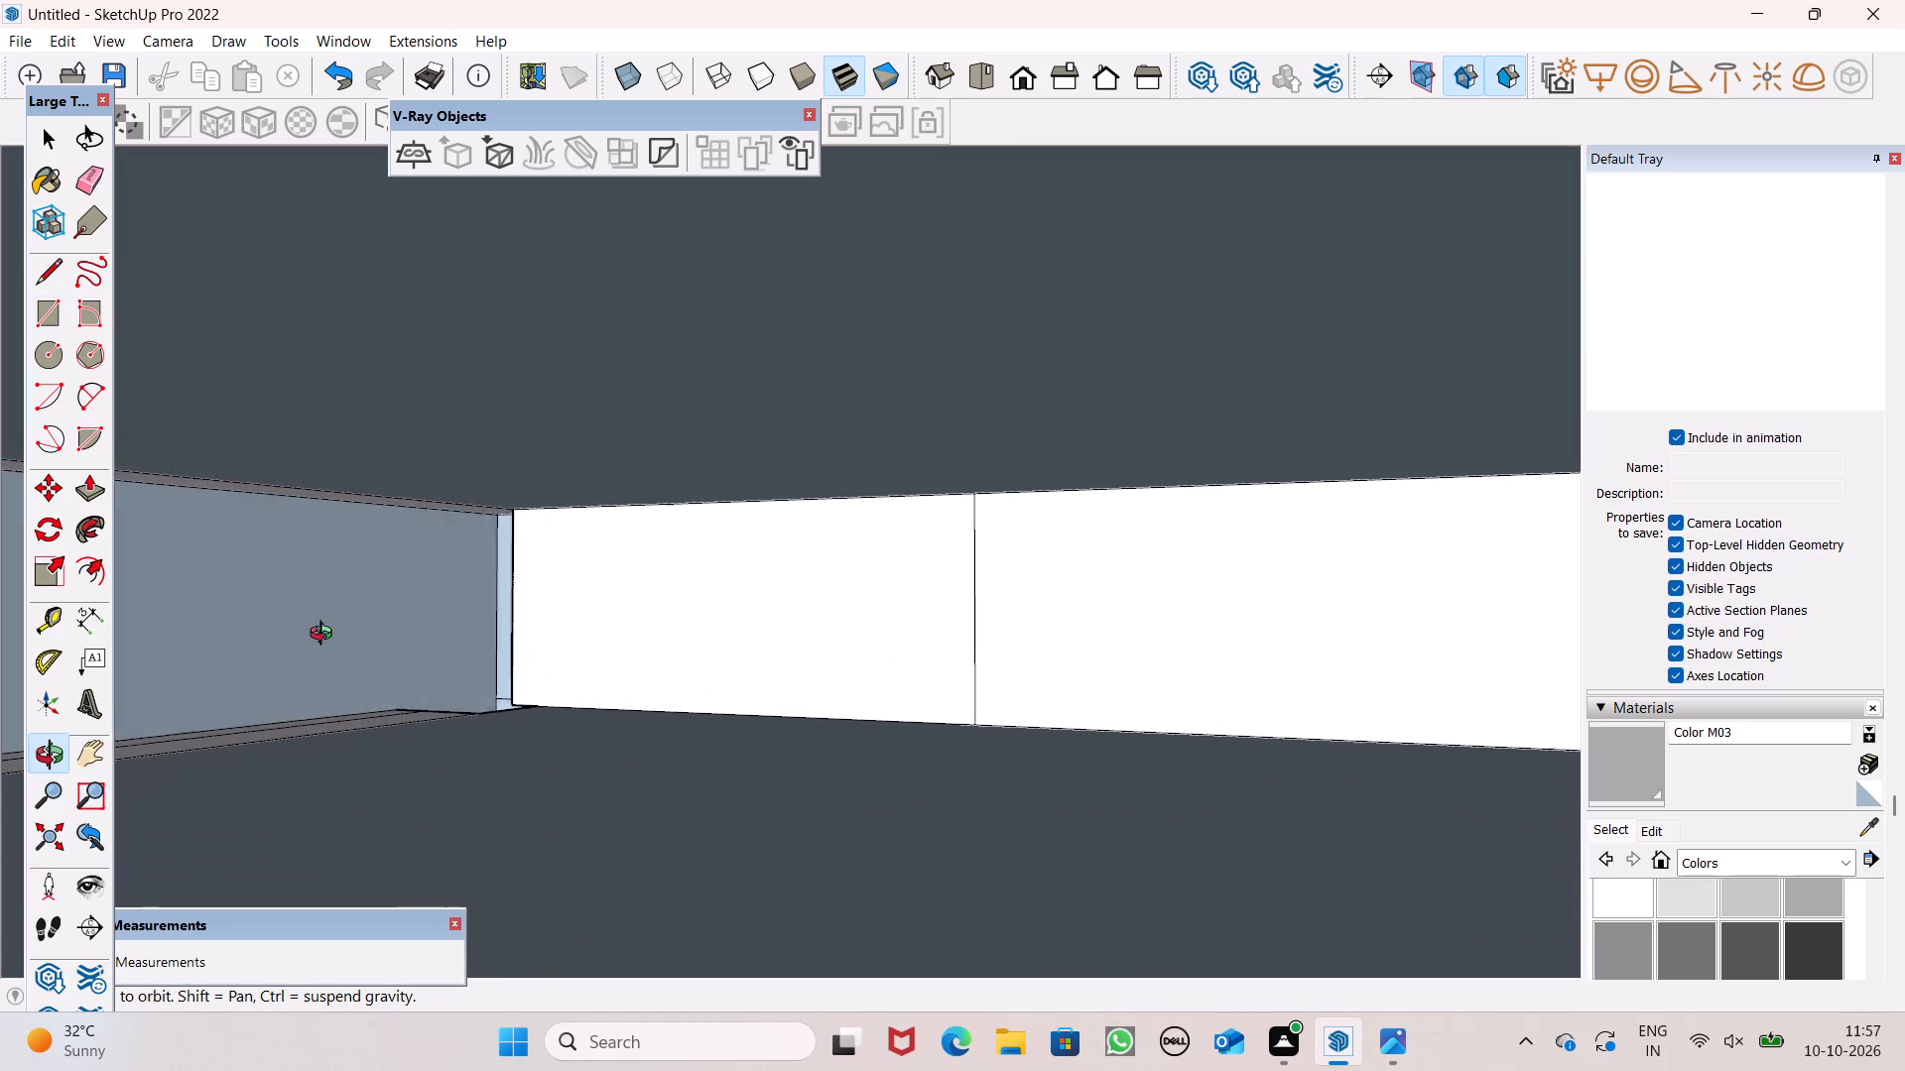
pyautogui.moveTo(325, 636); pyautogui.dragTo(124, 638, button='middle')
pyautogui.scroll(1, 124, 638)
pyautogui.scroll(-2, 343, 655)
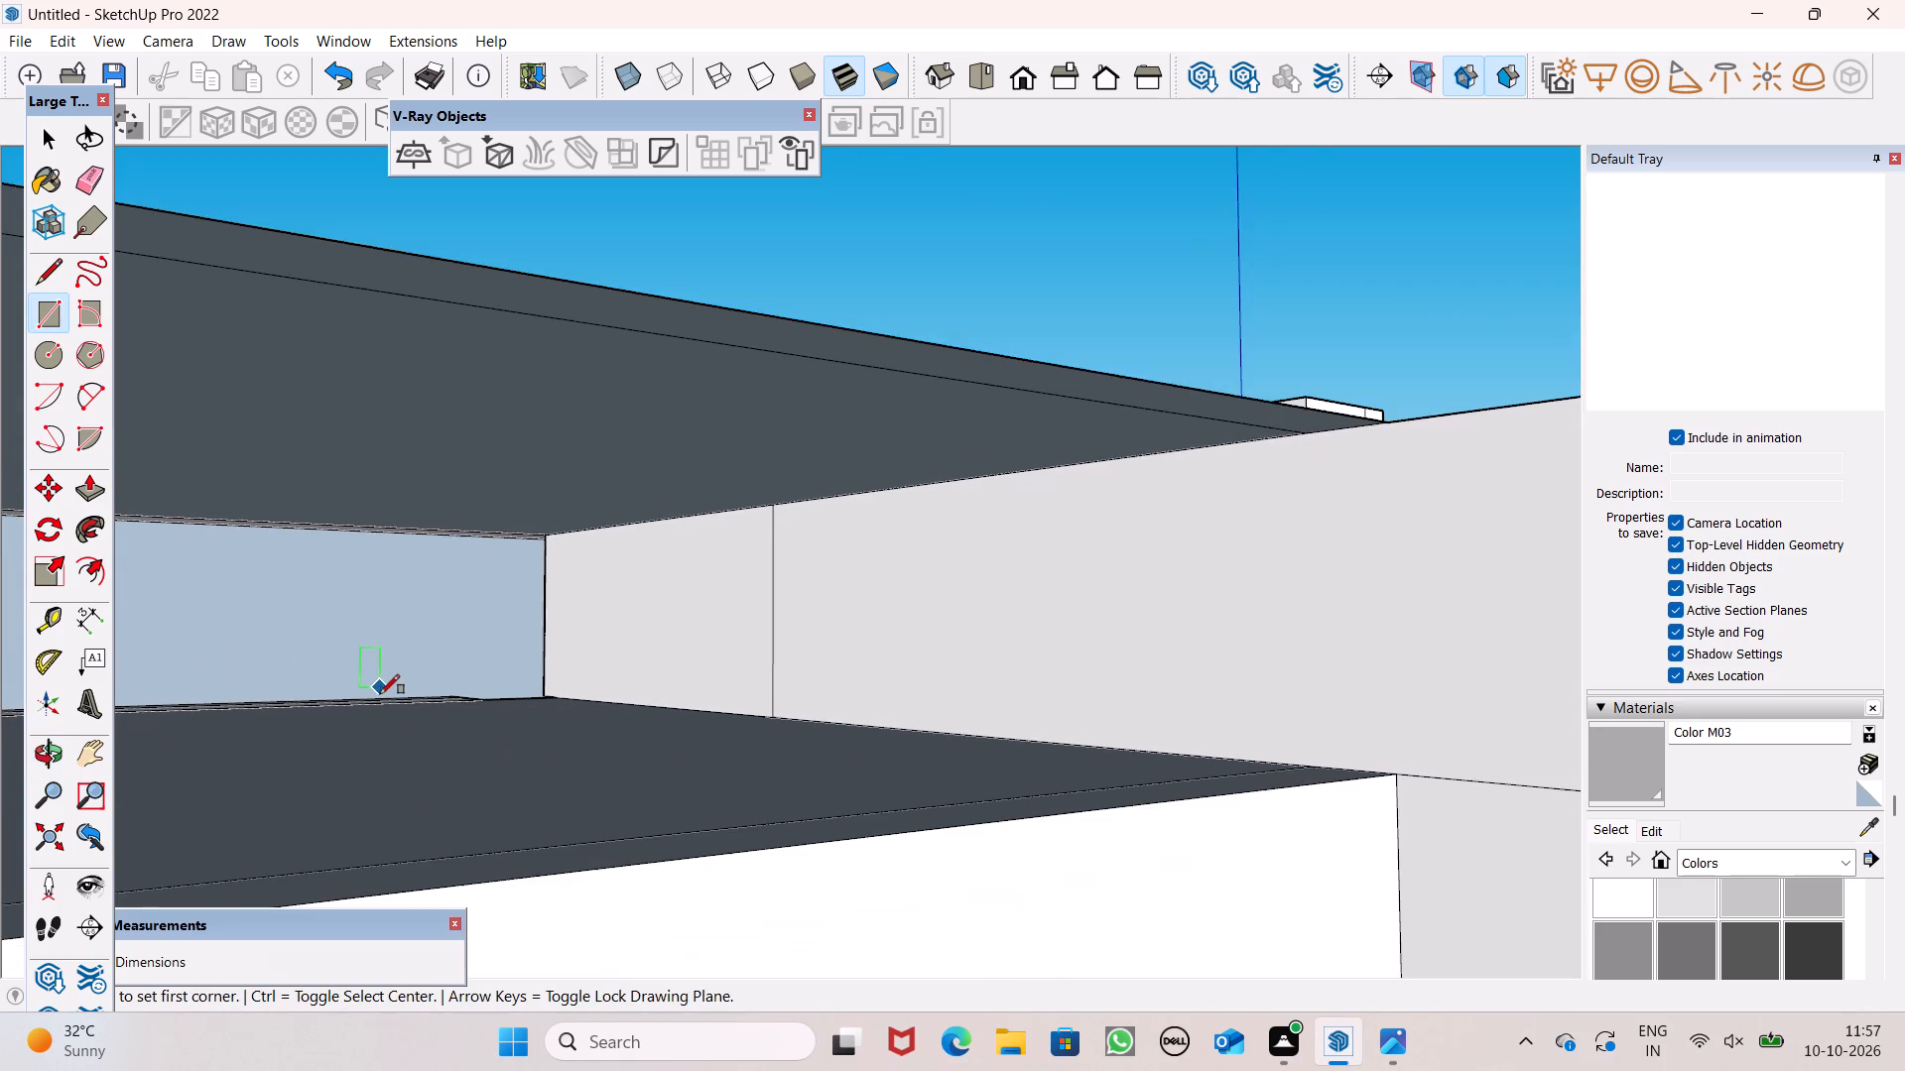
pyautogui.moveTo(412, 721); pyautogui.dragTo(175, 738, button='middle')
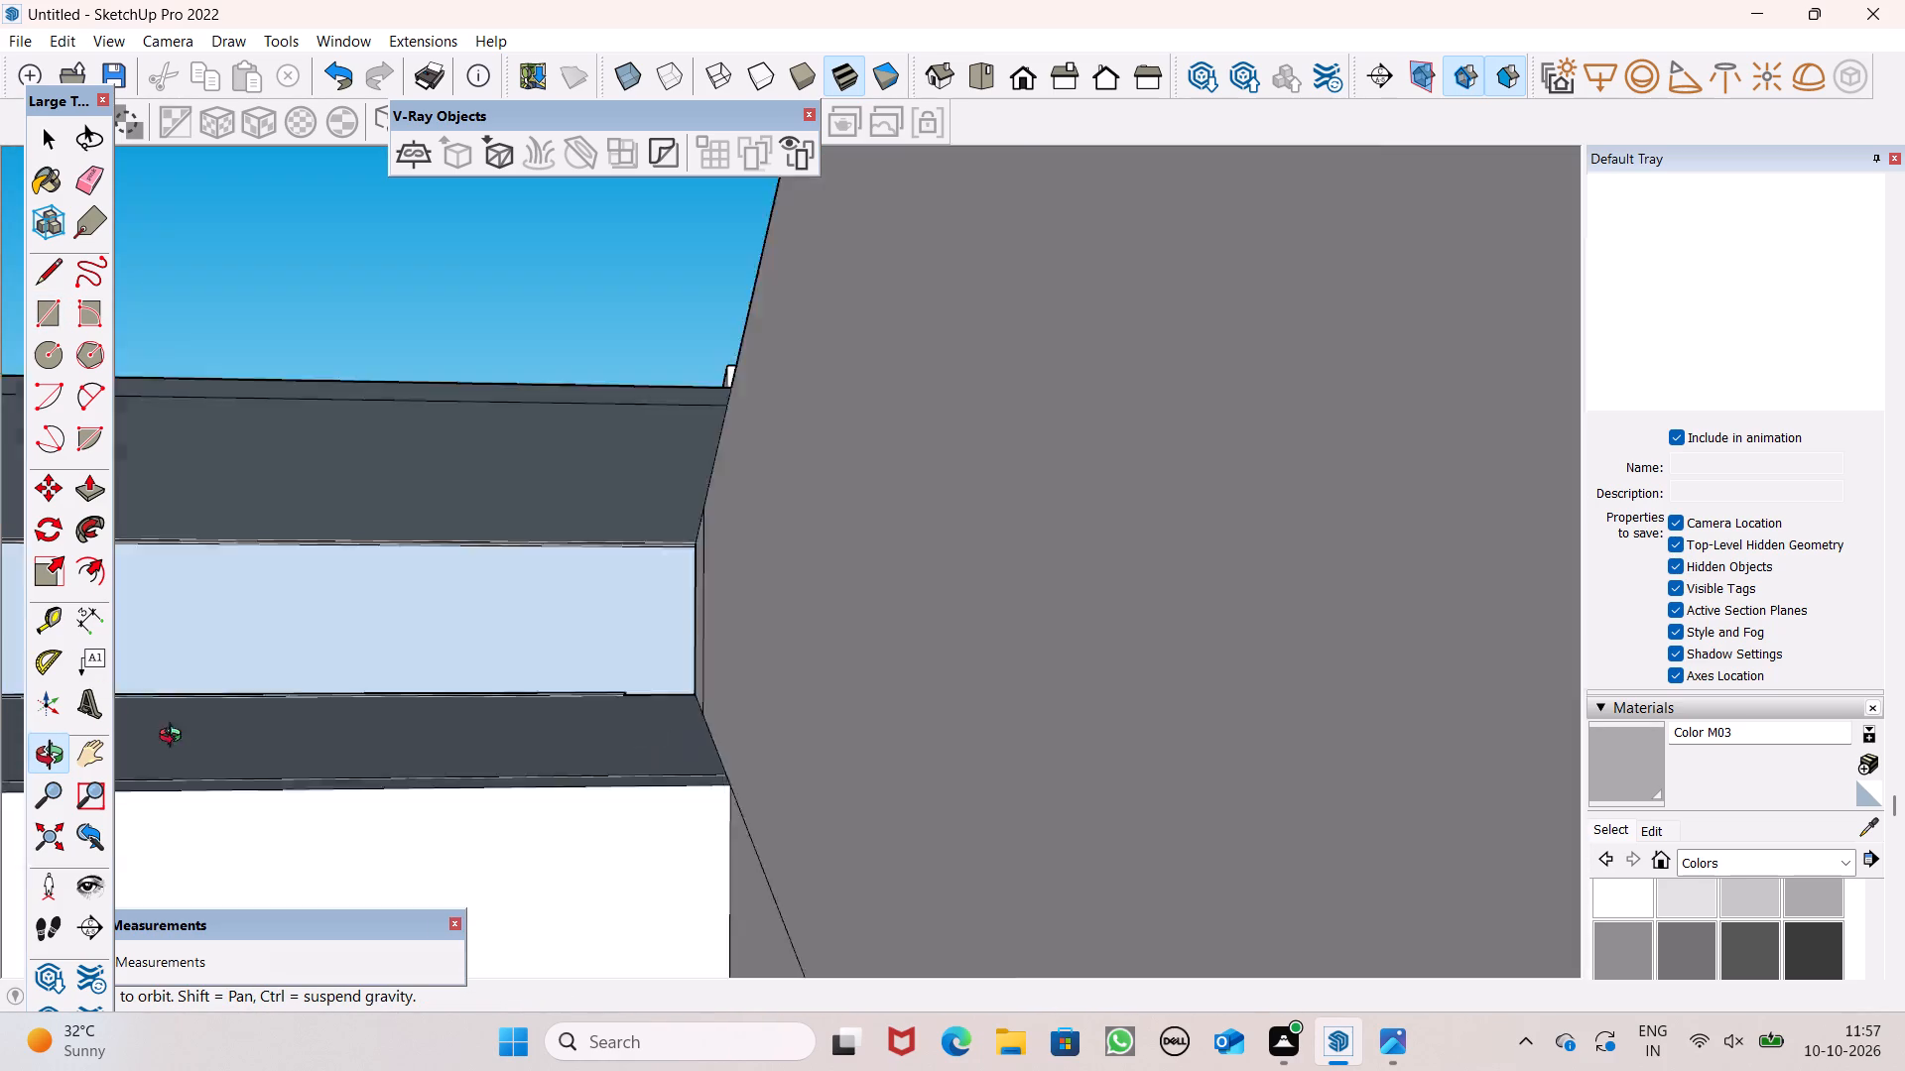
pyautogui.moveTo(175, 738); pyautogui.dragTo(199, 739, button='middle')
pyautogui.scroll(-3, 698, 623)
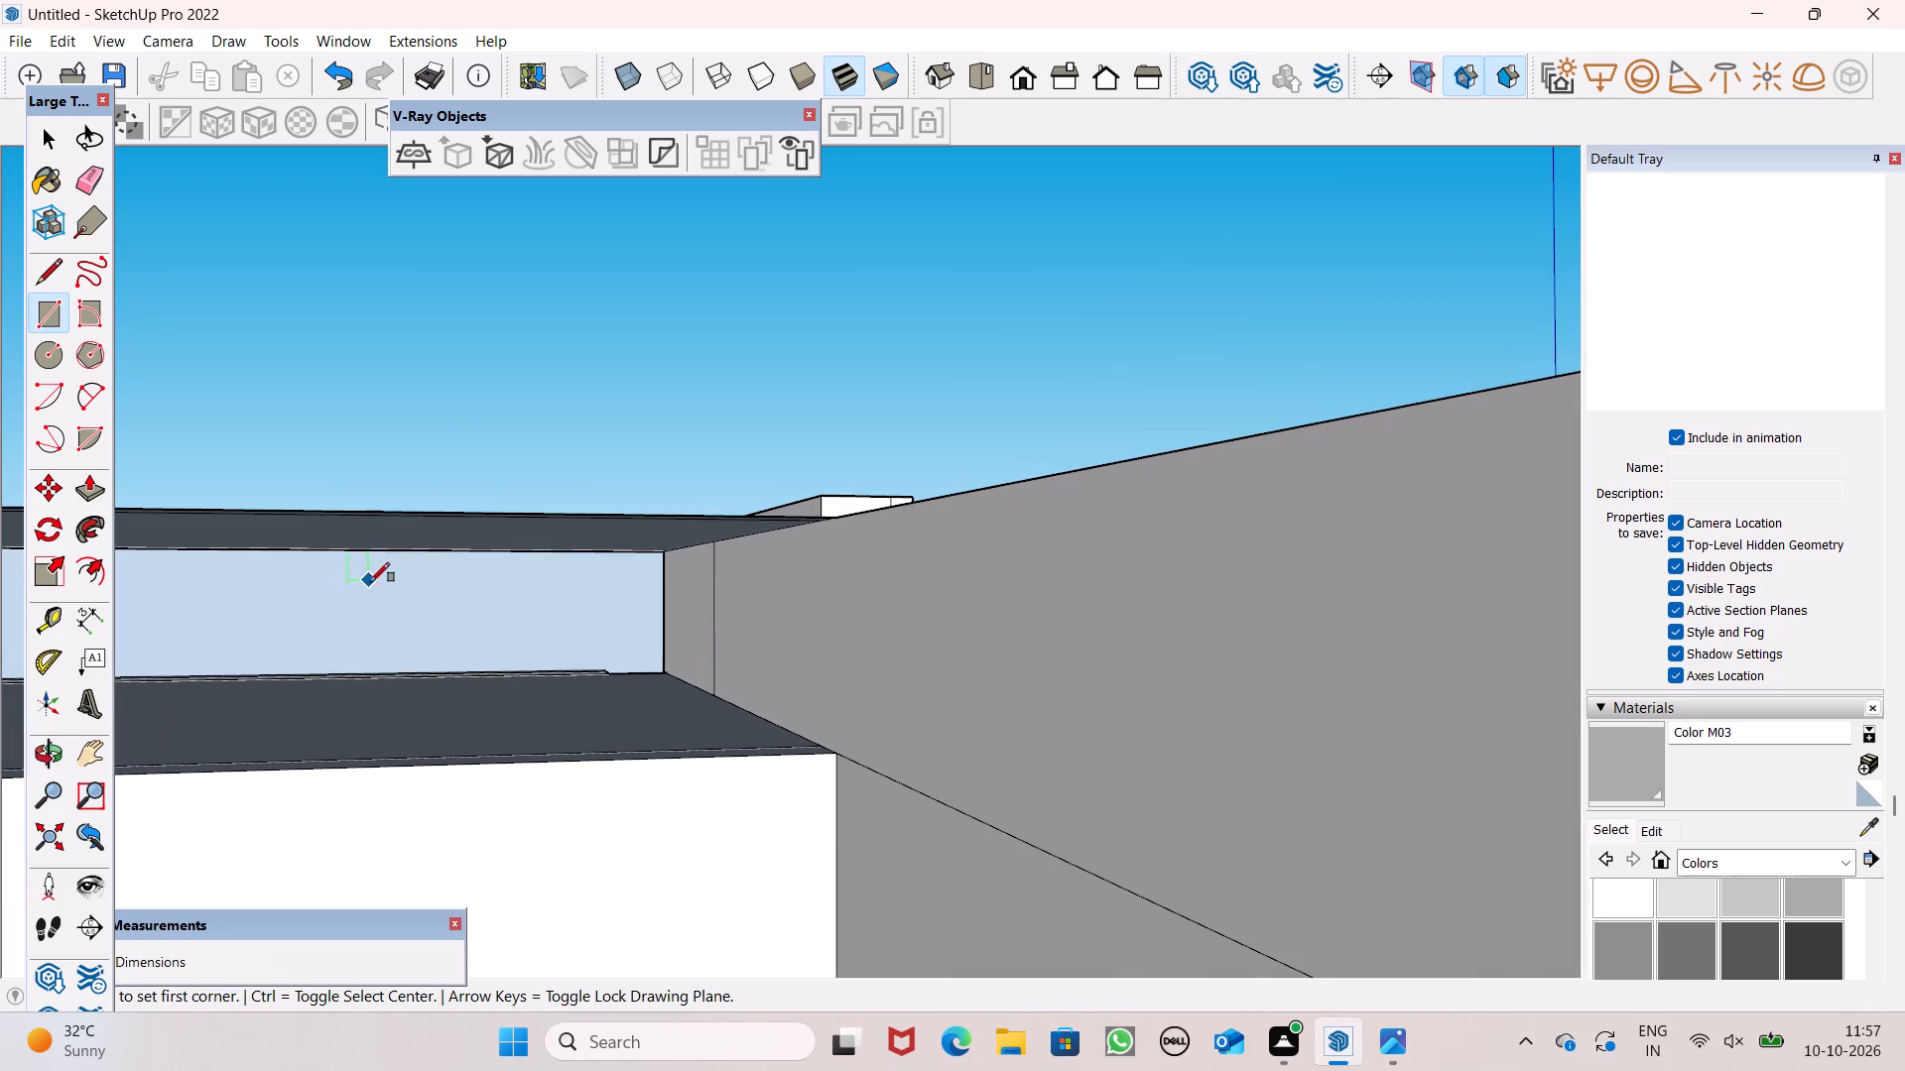
# Examine the whole house model from the top view and from above its front.
pyautogui.scroll(-3, 371, 587)
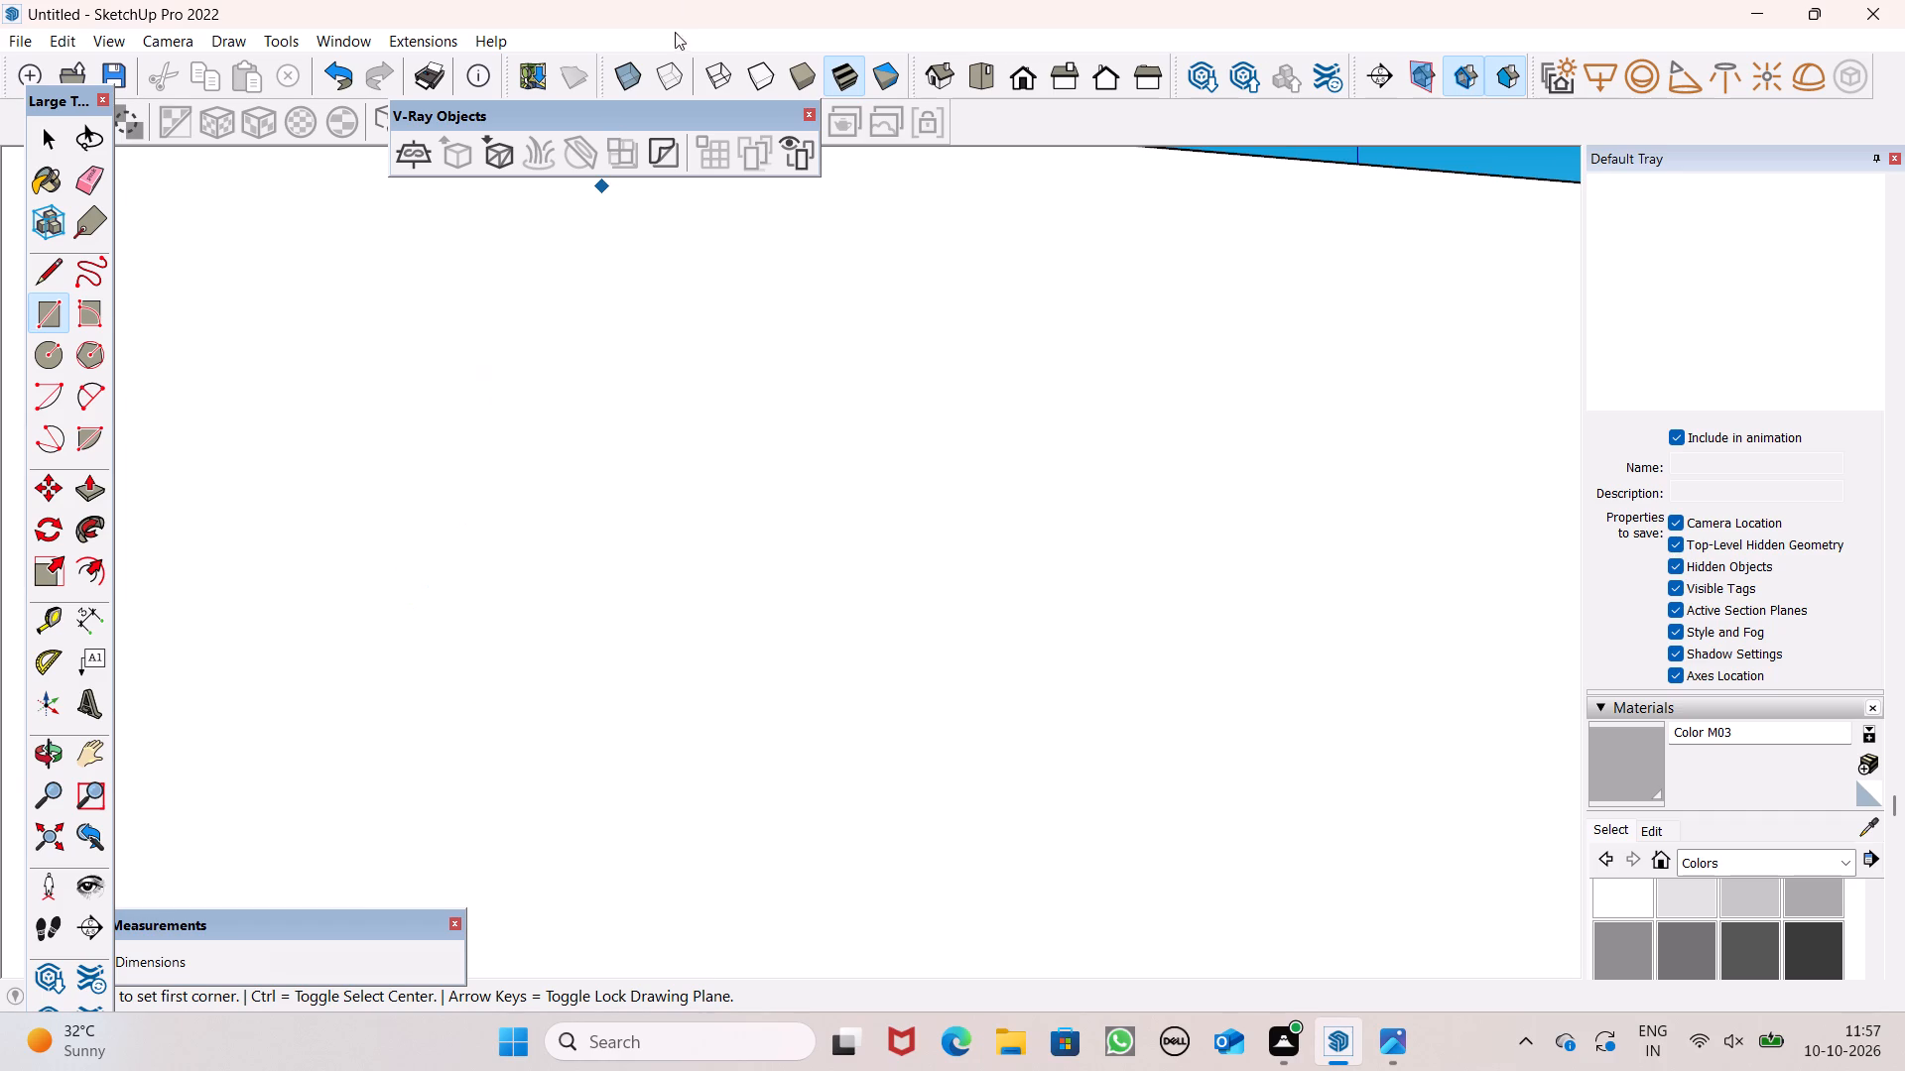
pyautogui.click(975, 71)
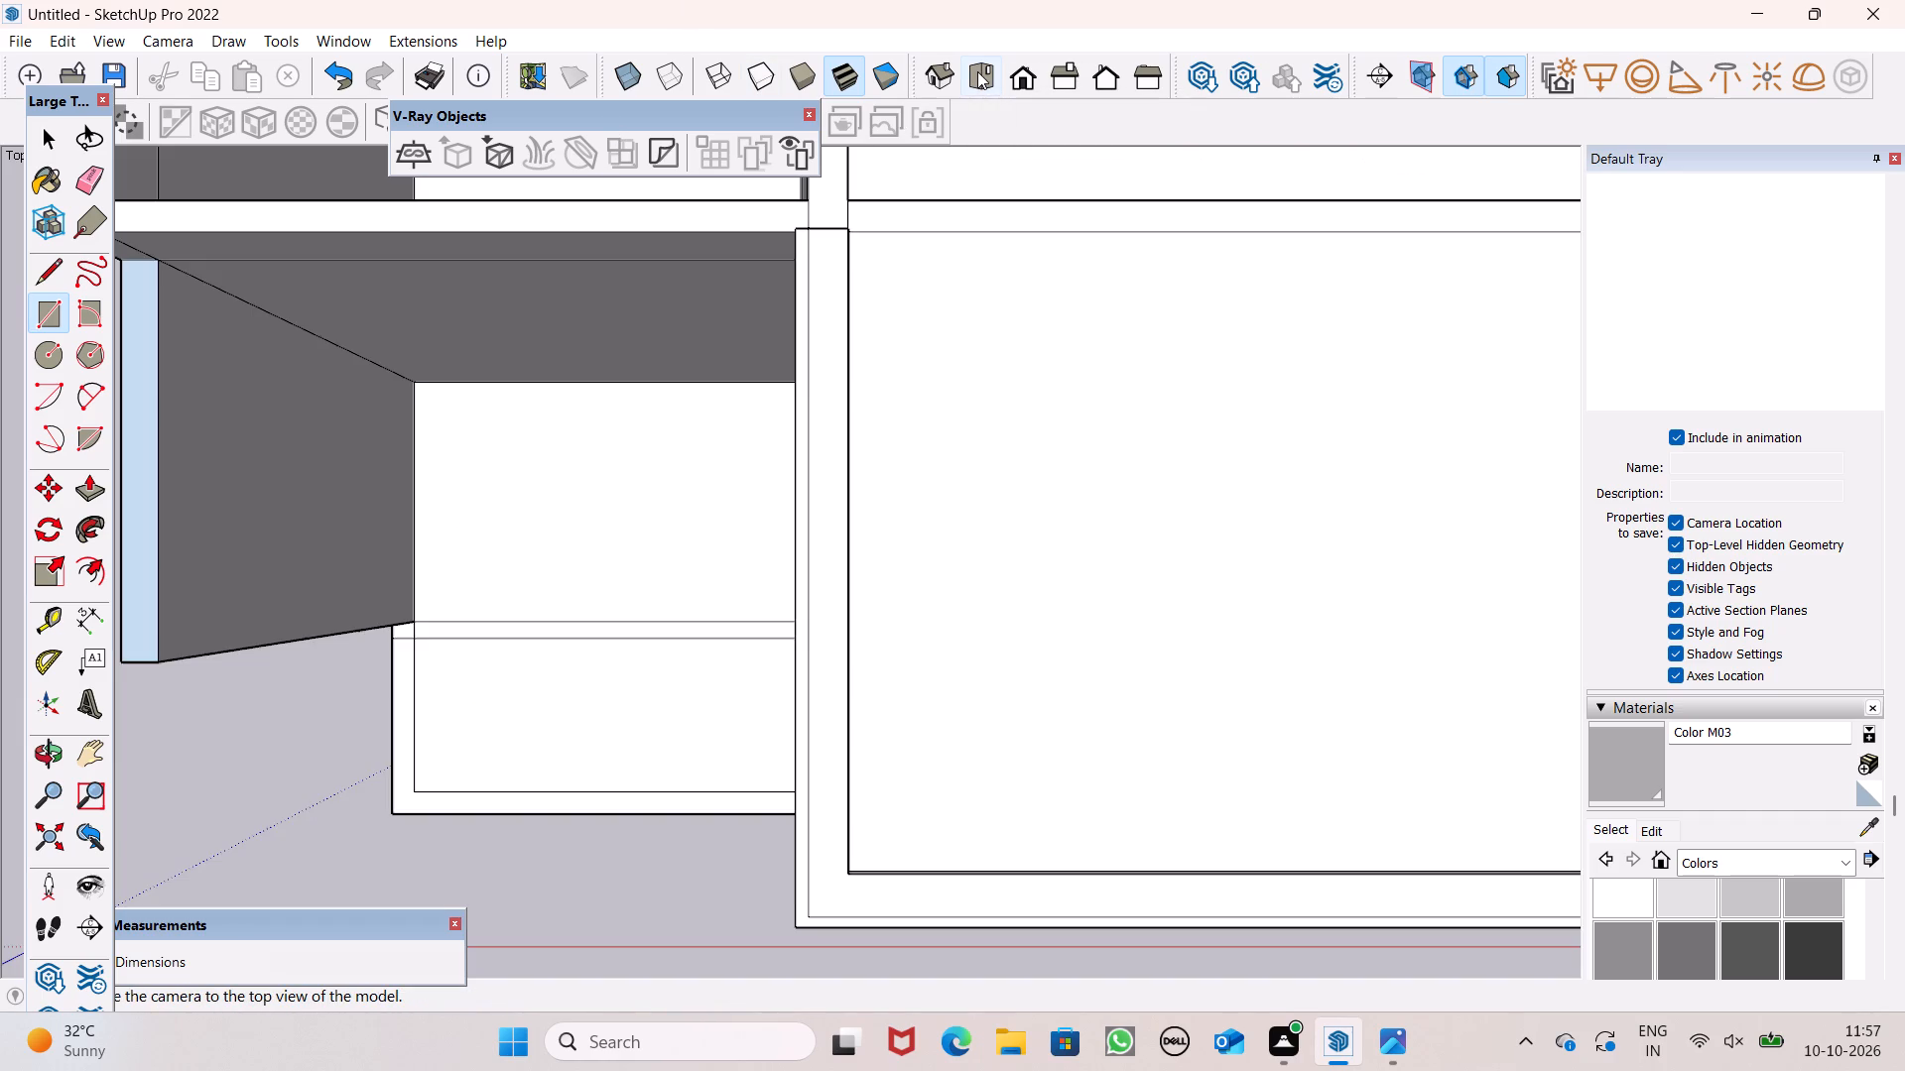
pyautogui.scroll(-2, 904, 184)
pyautogui.scroll(-8, 888, 268)
pyautogui.scroll(-2, 885, 414)
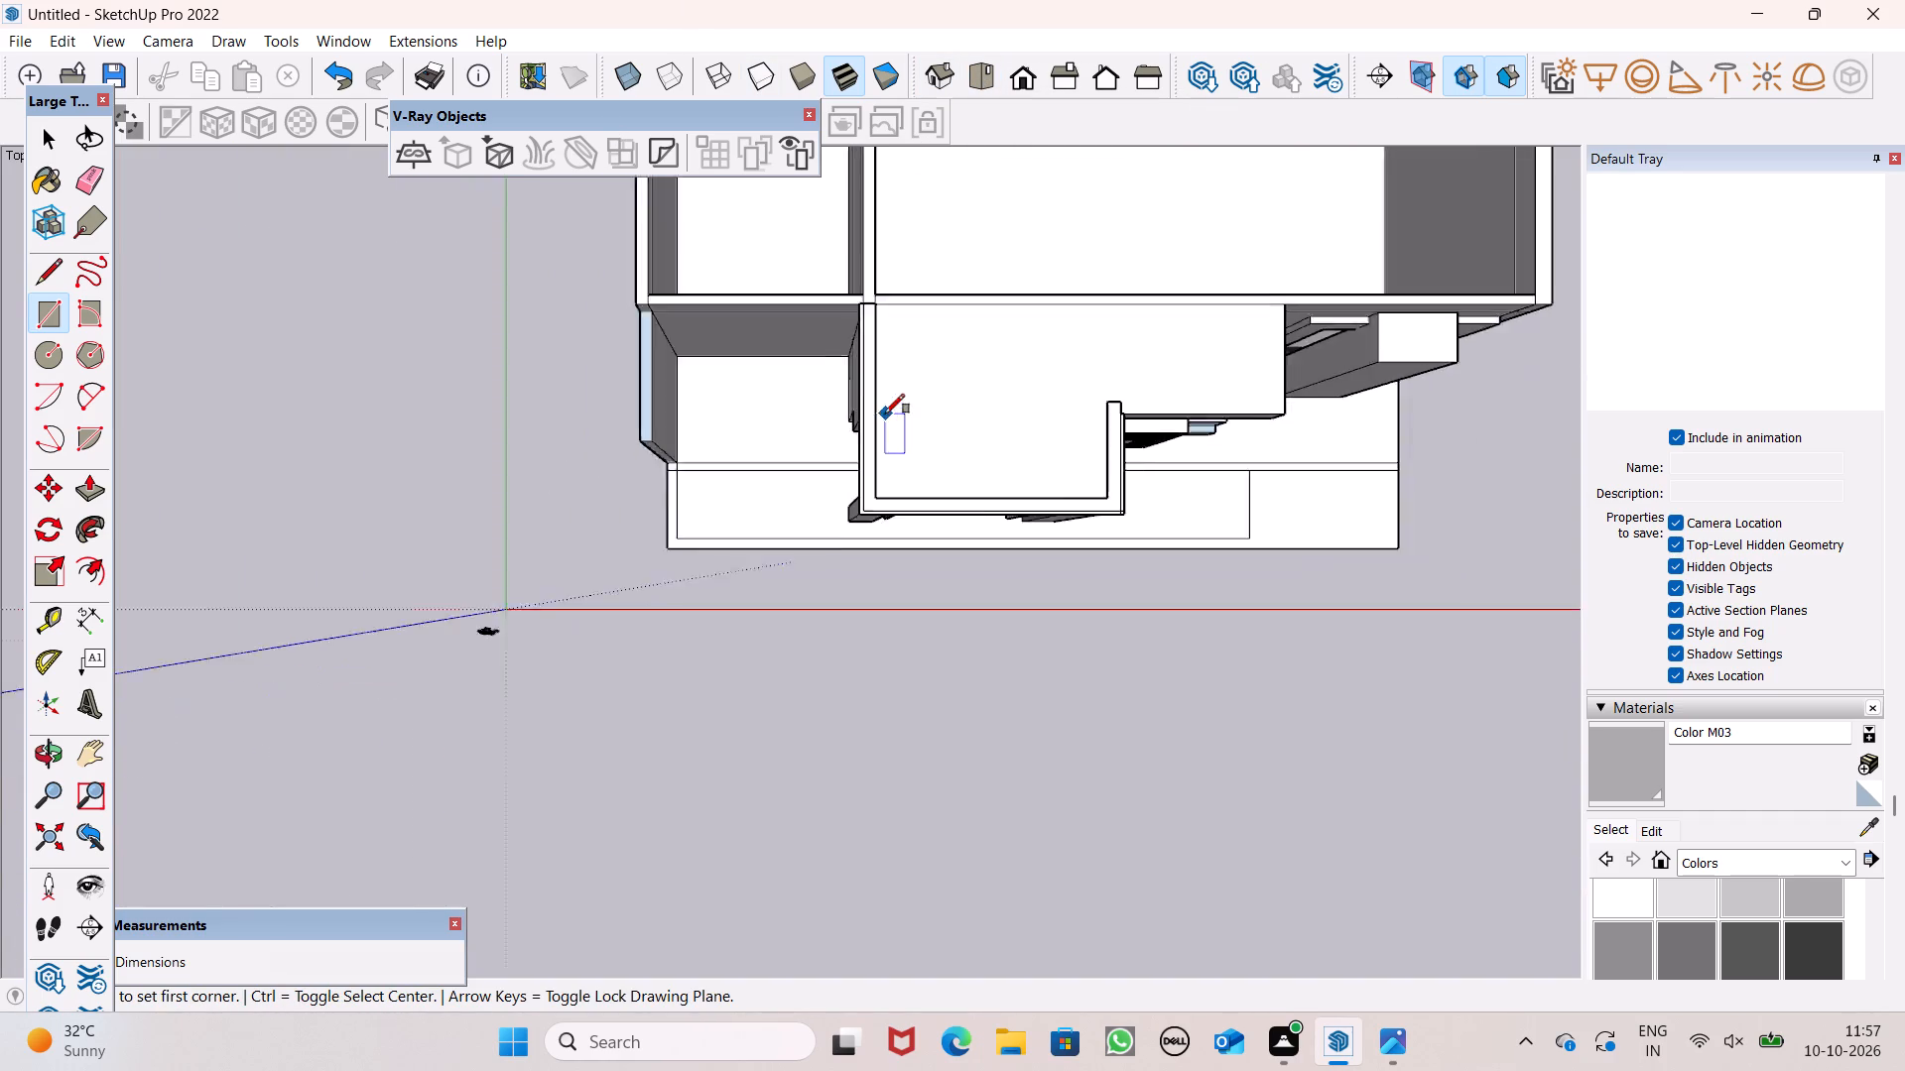
pyautogui.scroll(-3, 885, 414)
pyautogui.moveTo(915, 406); pyautogui.dragTo(1261, 187, button='middle')
pyautogui.scroll(1, 1129, 264)
pyautogui.moveTo(1129, 264); pyautogui.dragTo(1062, 120, button='middle')
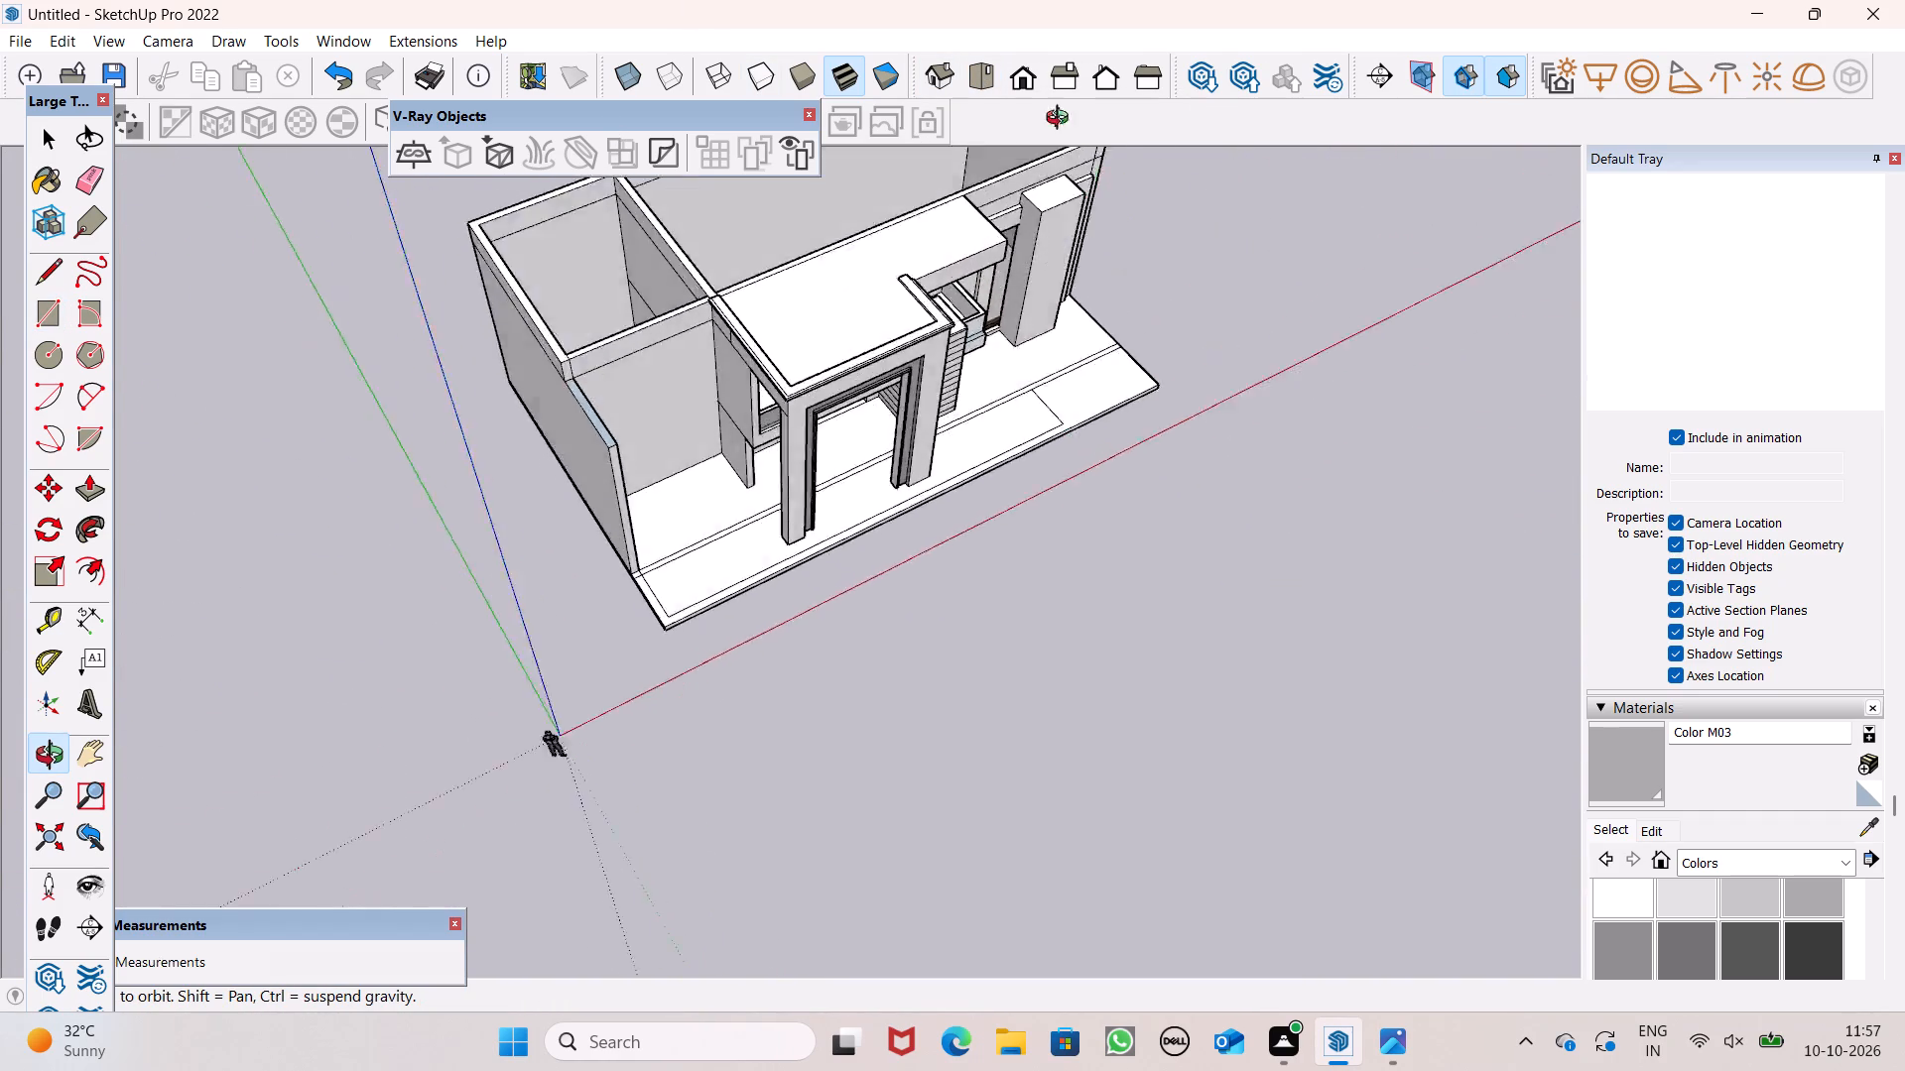
pyautogui.moveTo(1062, 120); pyautogui.dragTo(969, 186, button='middle')
pyautogui.scroll(1, 1097, 368)
pyautogui.scroll(2, 1031, 228)
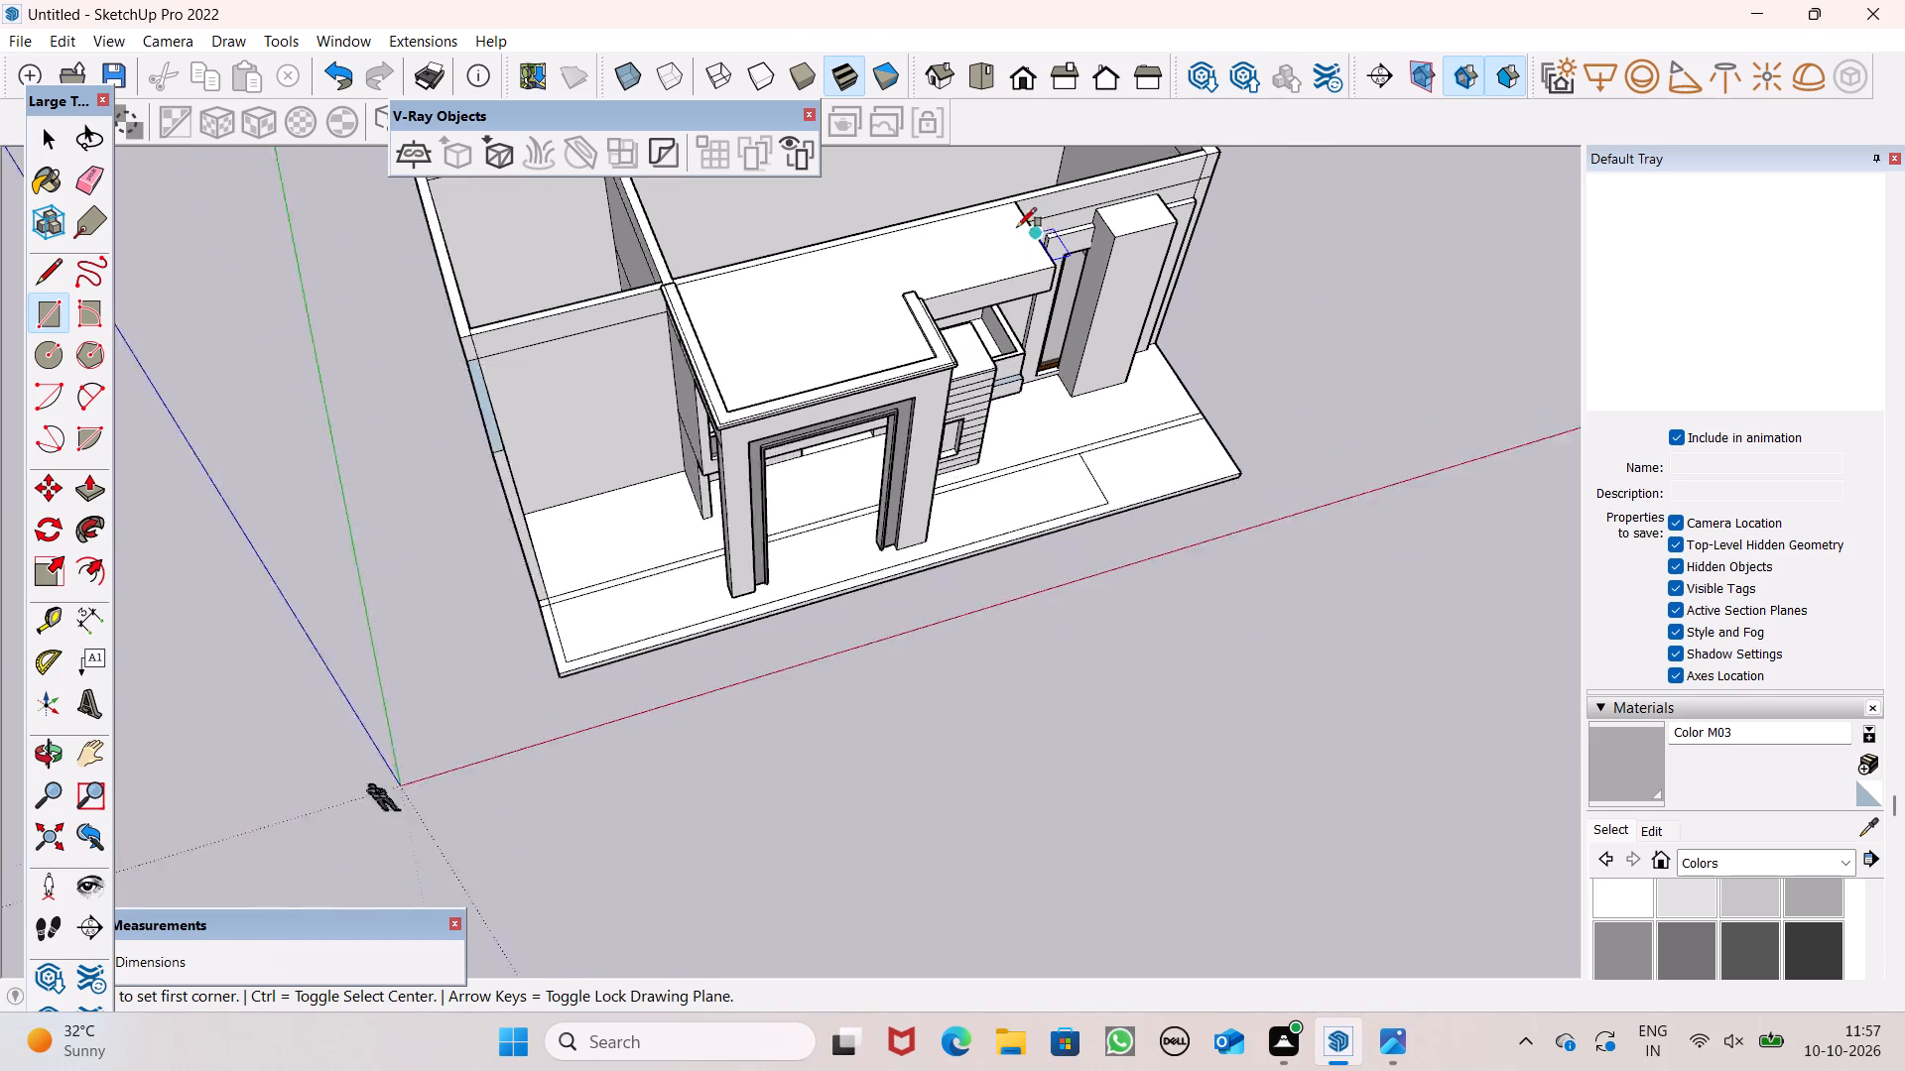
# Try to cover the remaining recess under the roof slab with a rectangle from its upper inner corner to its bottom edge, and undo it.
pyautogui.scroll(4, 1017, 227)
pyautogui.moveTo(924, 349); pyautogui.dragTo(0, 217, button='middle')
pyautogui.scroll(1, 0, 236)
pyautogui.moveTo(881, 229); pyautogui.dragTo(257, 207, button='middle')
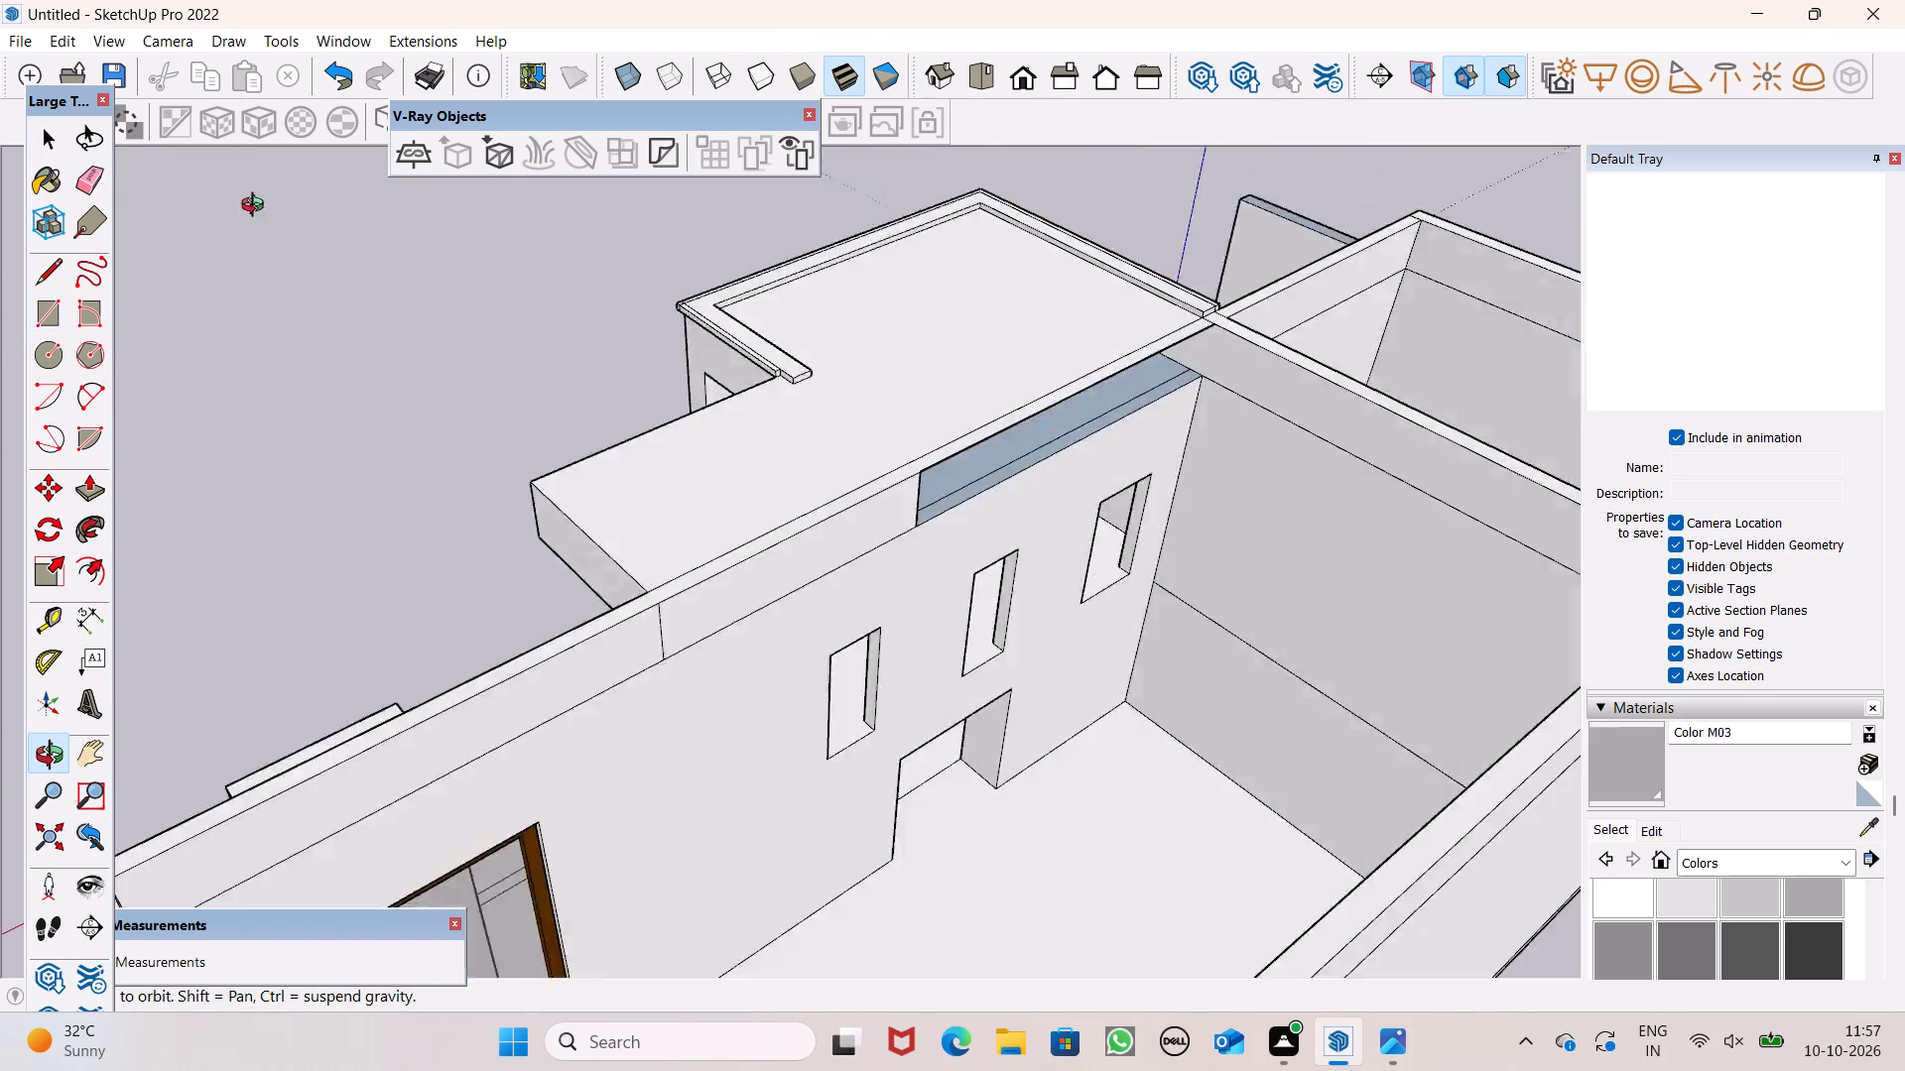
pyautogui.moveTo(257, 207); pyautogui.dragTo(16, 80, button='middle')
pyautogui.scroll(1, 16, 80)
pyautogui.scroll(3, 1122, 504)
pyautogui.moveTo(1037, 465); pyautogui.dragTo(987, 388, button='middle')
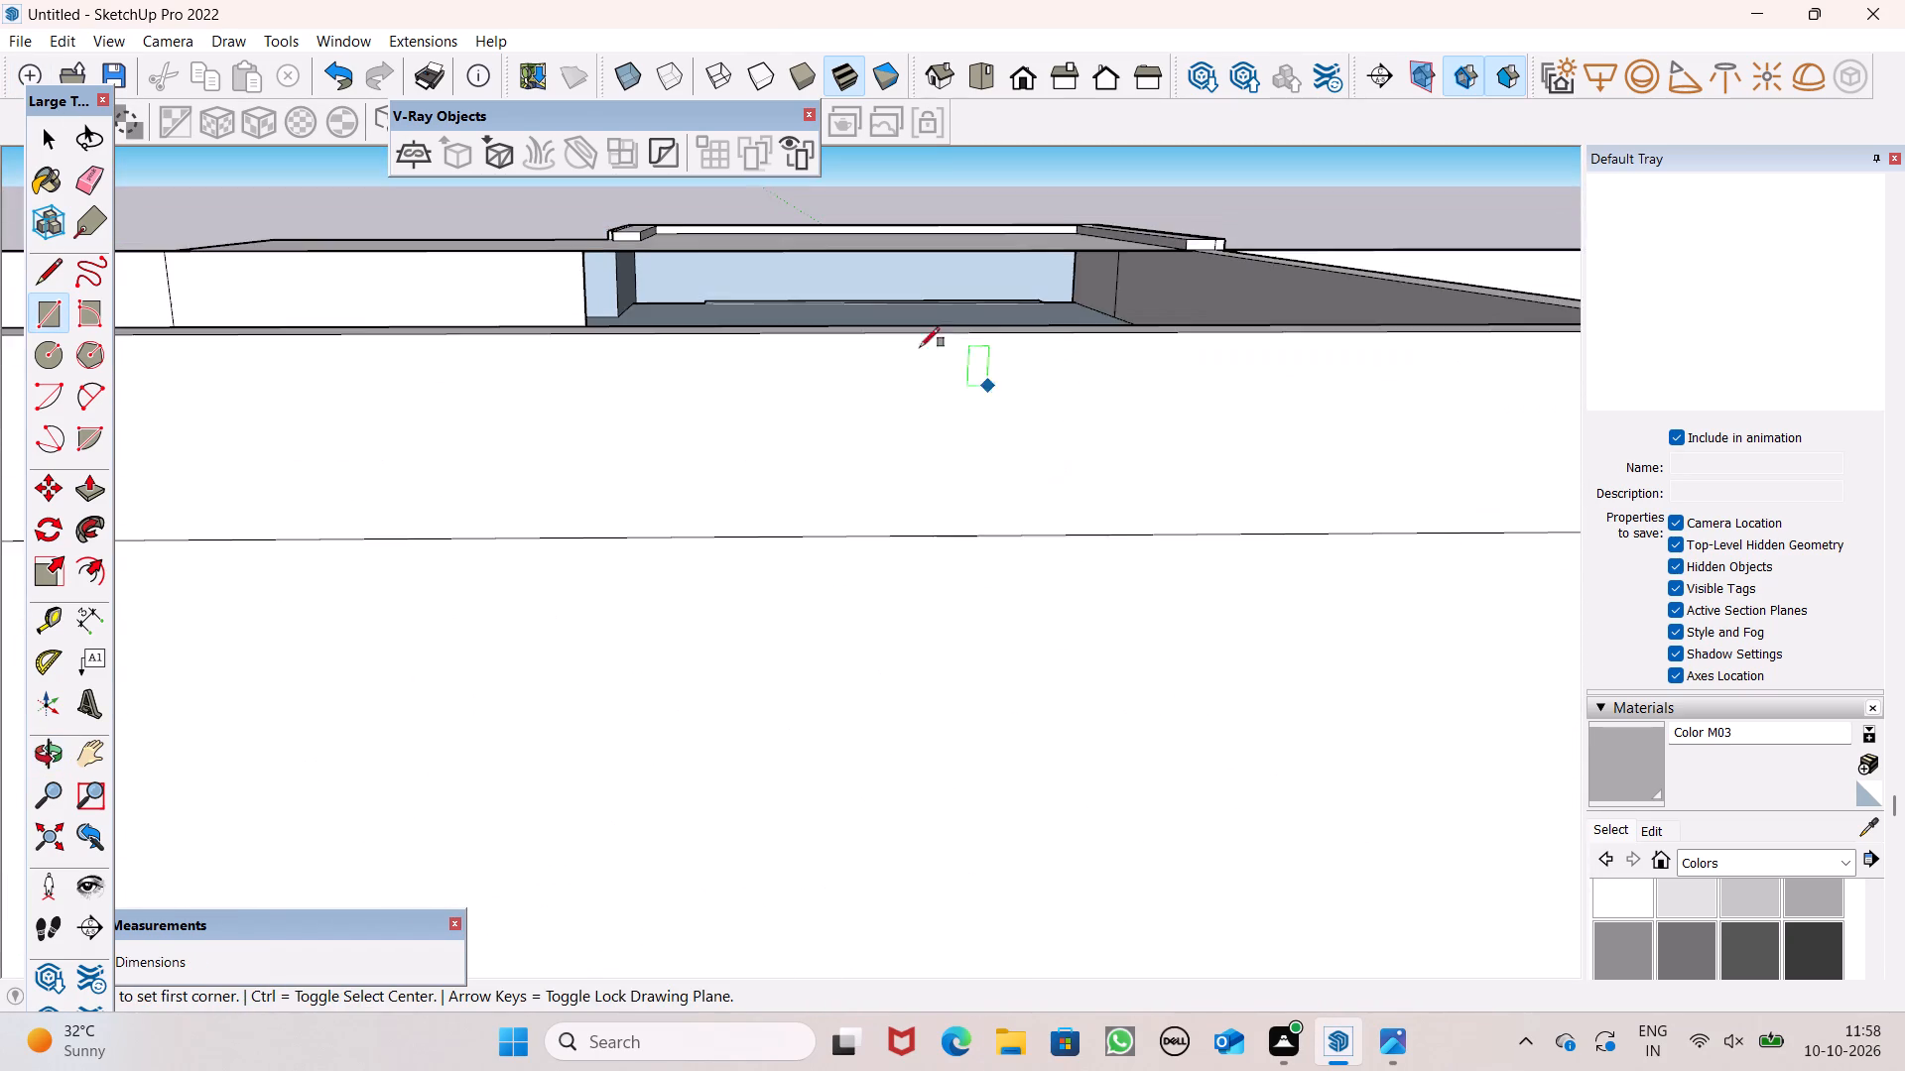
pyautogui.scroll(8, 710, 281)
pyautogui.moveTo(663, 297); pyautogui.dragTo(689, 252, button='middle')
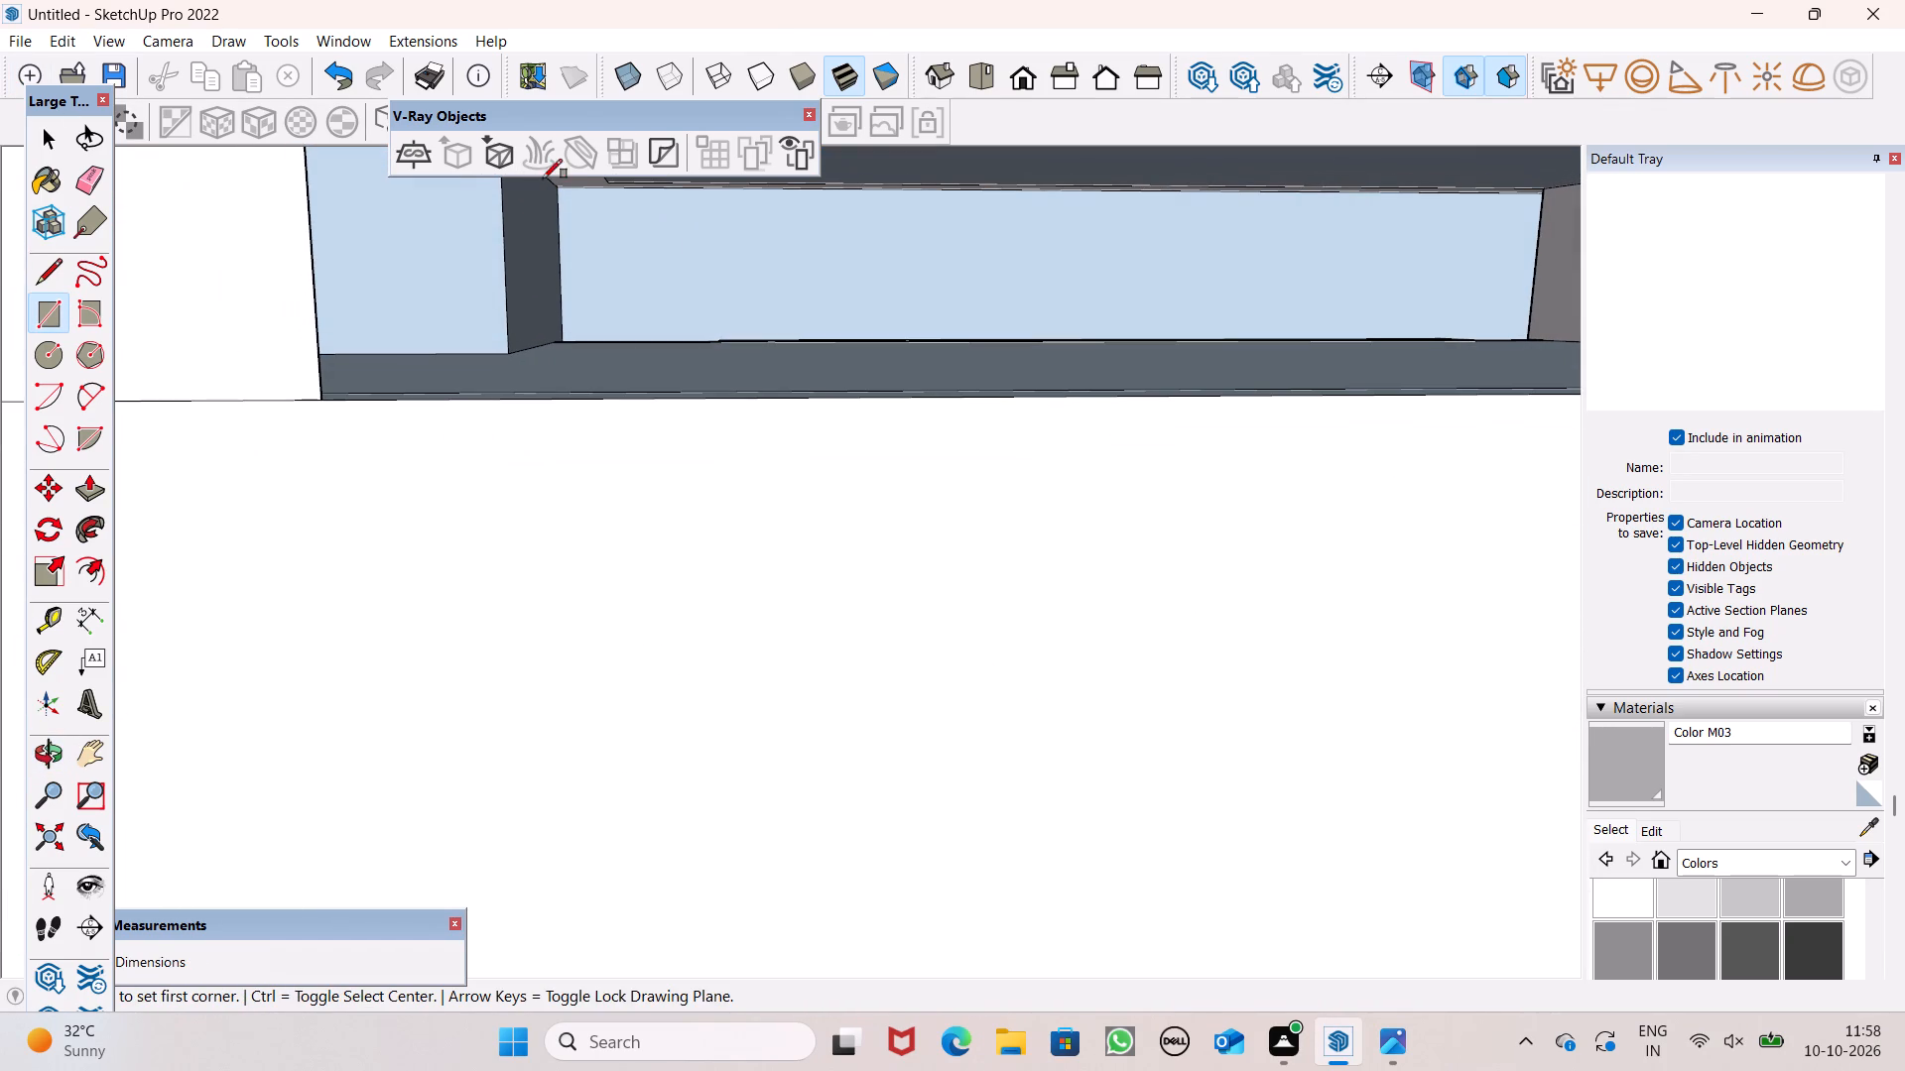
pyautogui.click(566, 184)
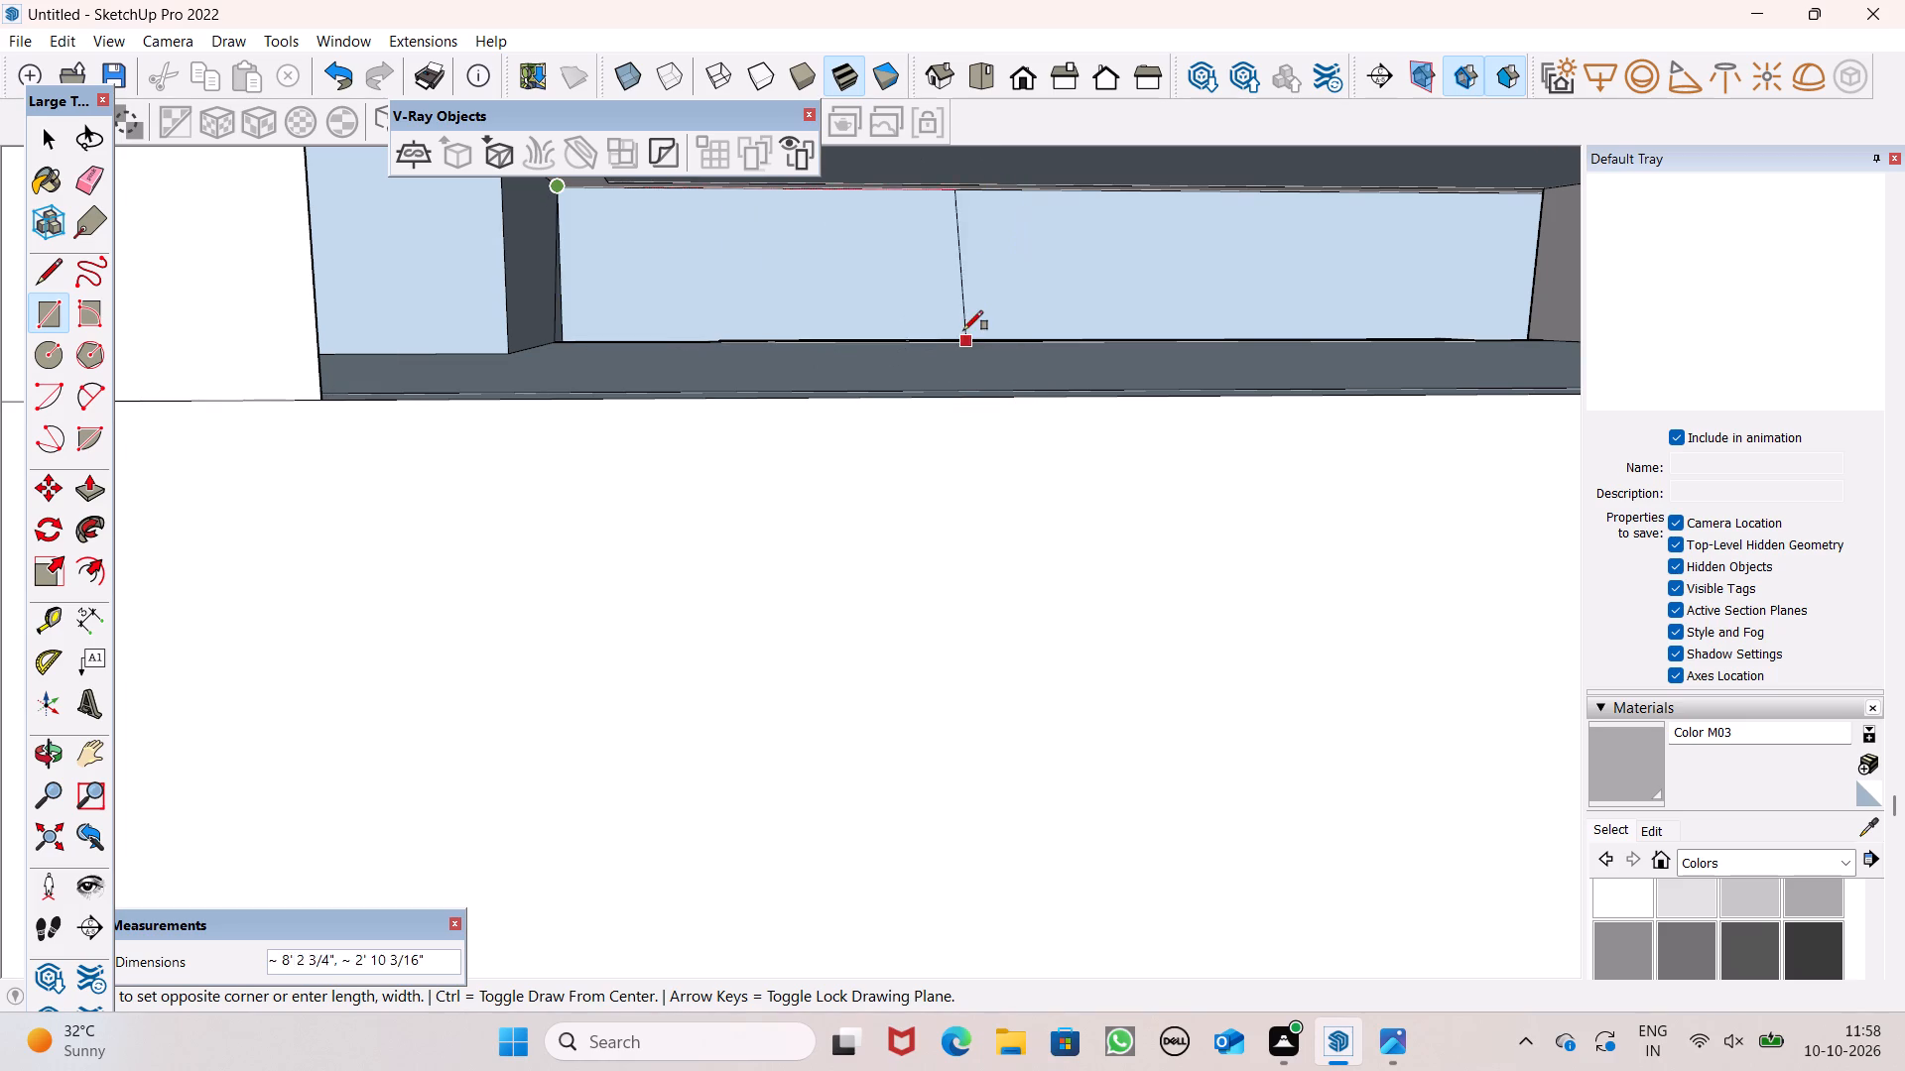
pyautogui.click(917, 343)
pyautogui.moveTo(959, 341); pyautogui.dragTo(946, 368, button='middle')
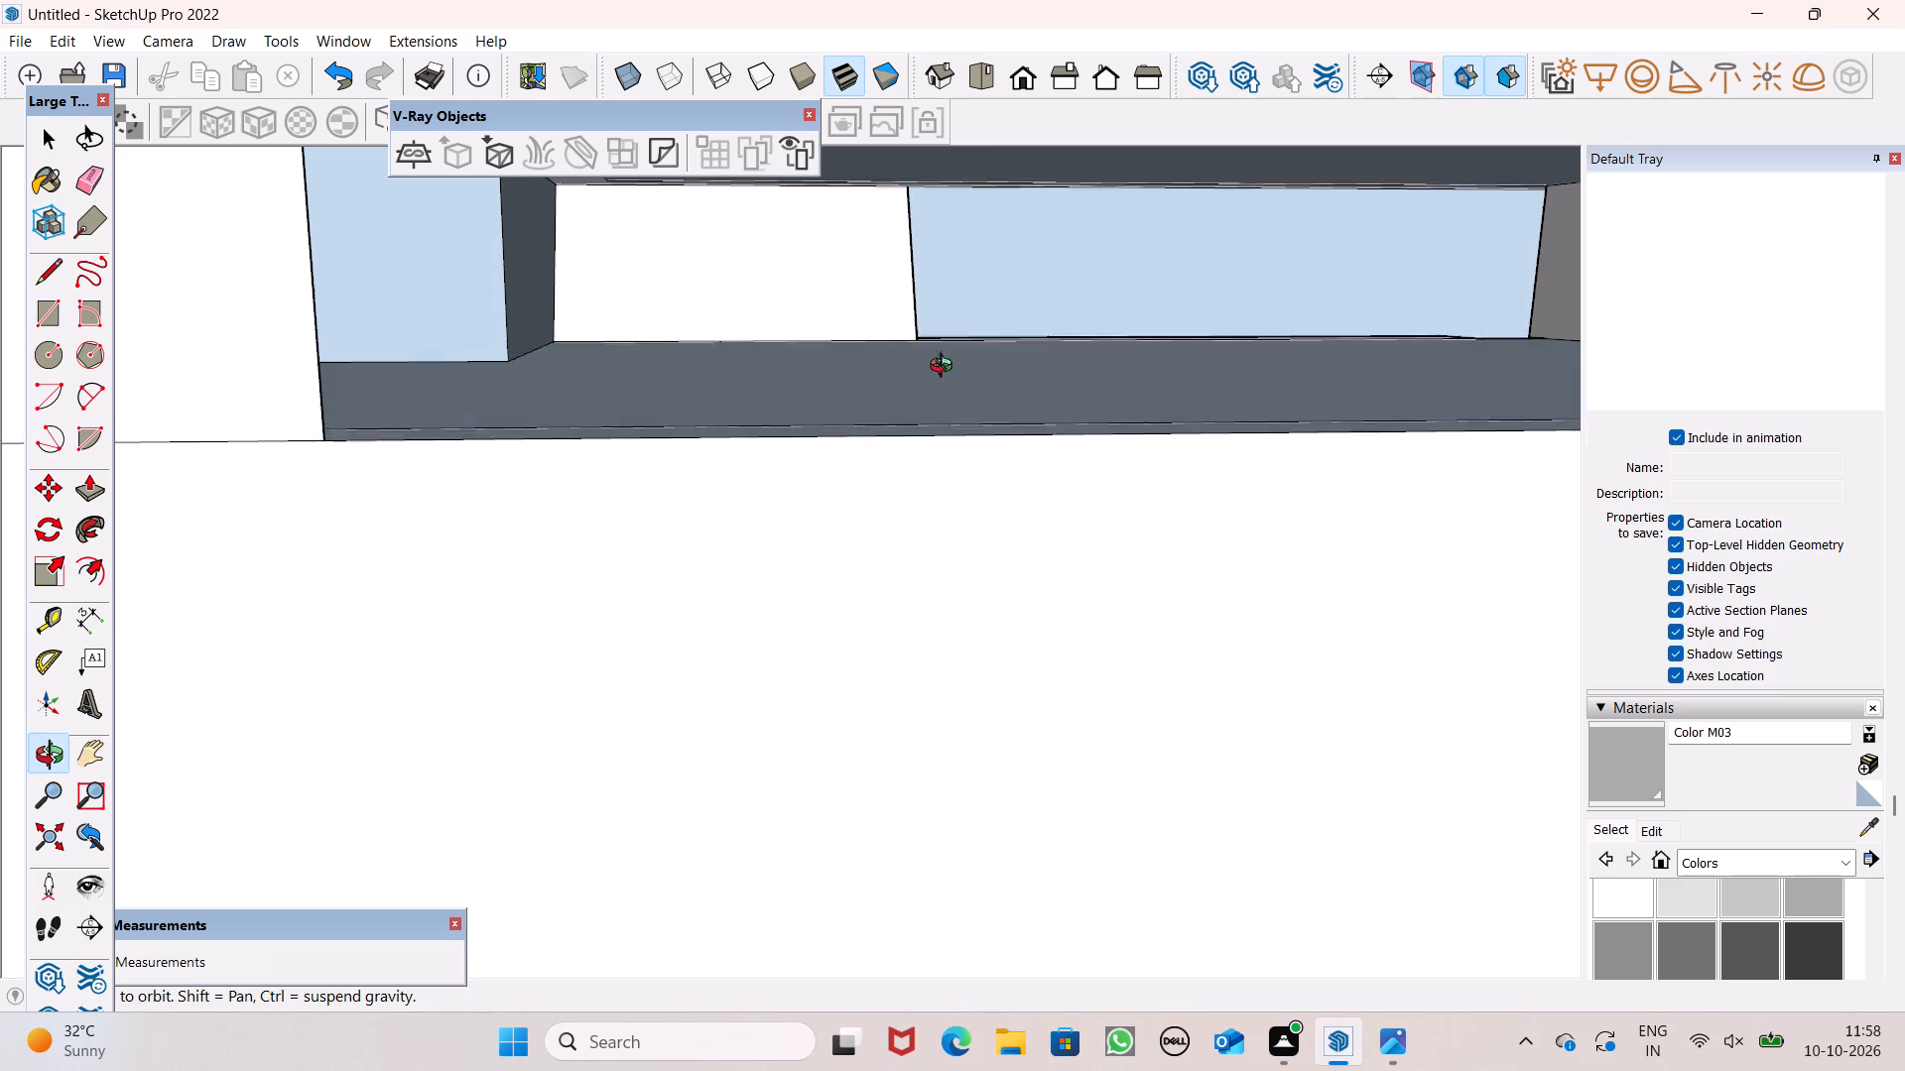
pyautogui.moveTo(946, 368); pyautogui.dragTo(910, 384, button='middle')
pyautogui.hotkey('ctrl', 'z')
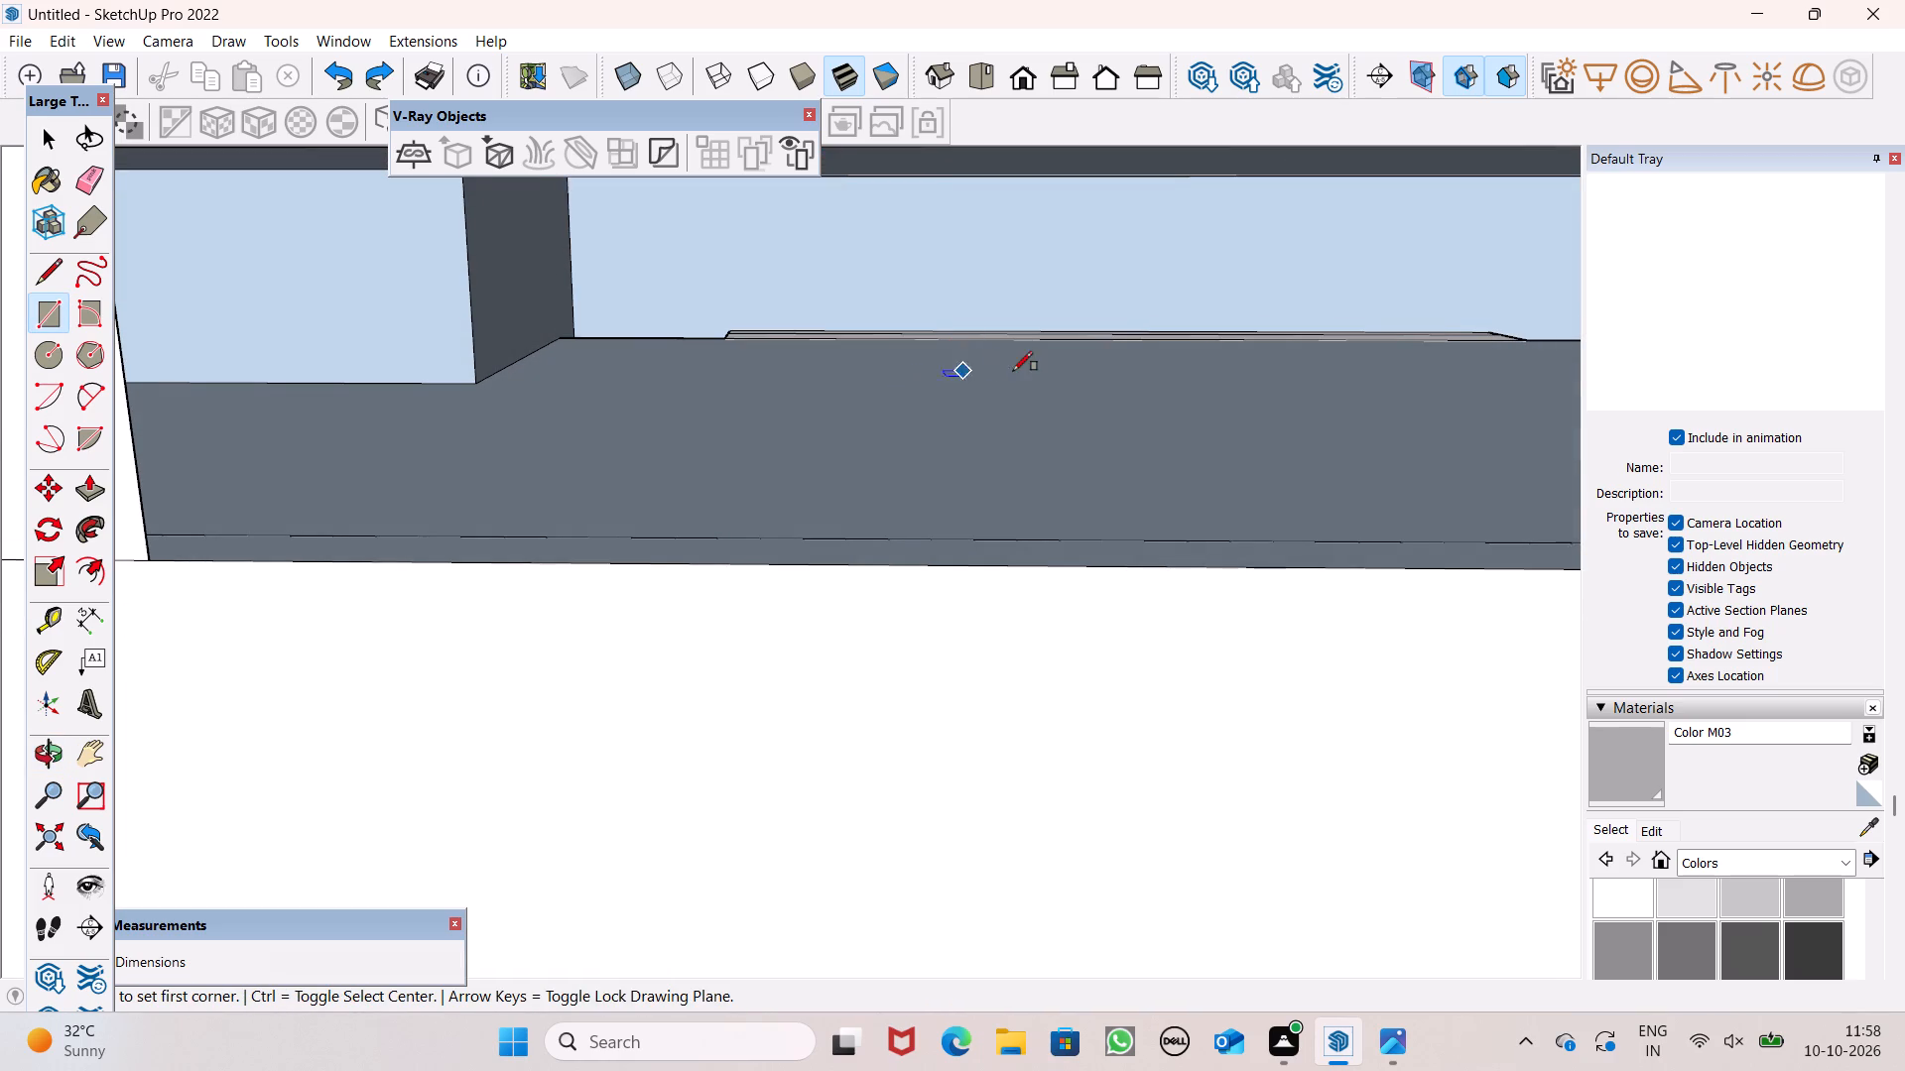
# Examine the bottom edge of the remaining recess, its corners and the narrow strip along that edge from several close angles.
pyautogui.scroll(3, 775, 242)
pyautogui.moveTo(742, 336); pyautogui.dragTo(792, 348, button='middle')
pyautogui.scroll(15, 634, 379)
pyautogui.moveTo(729, 420); pyautogui.dragTo(743, 468, button='middle')
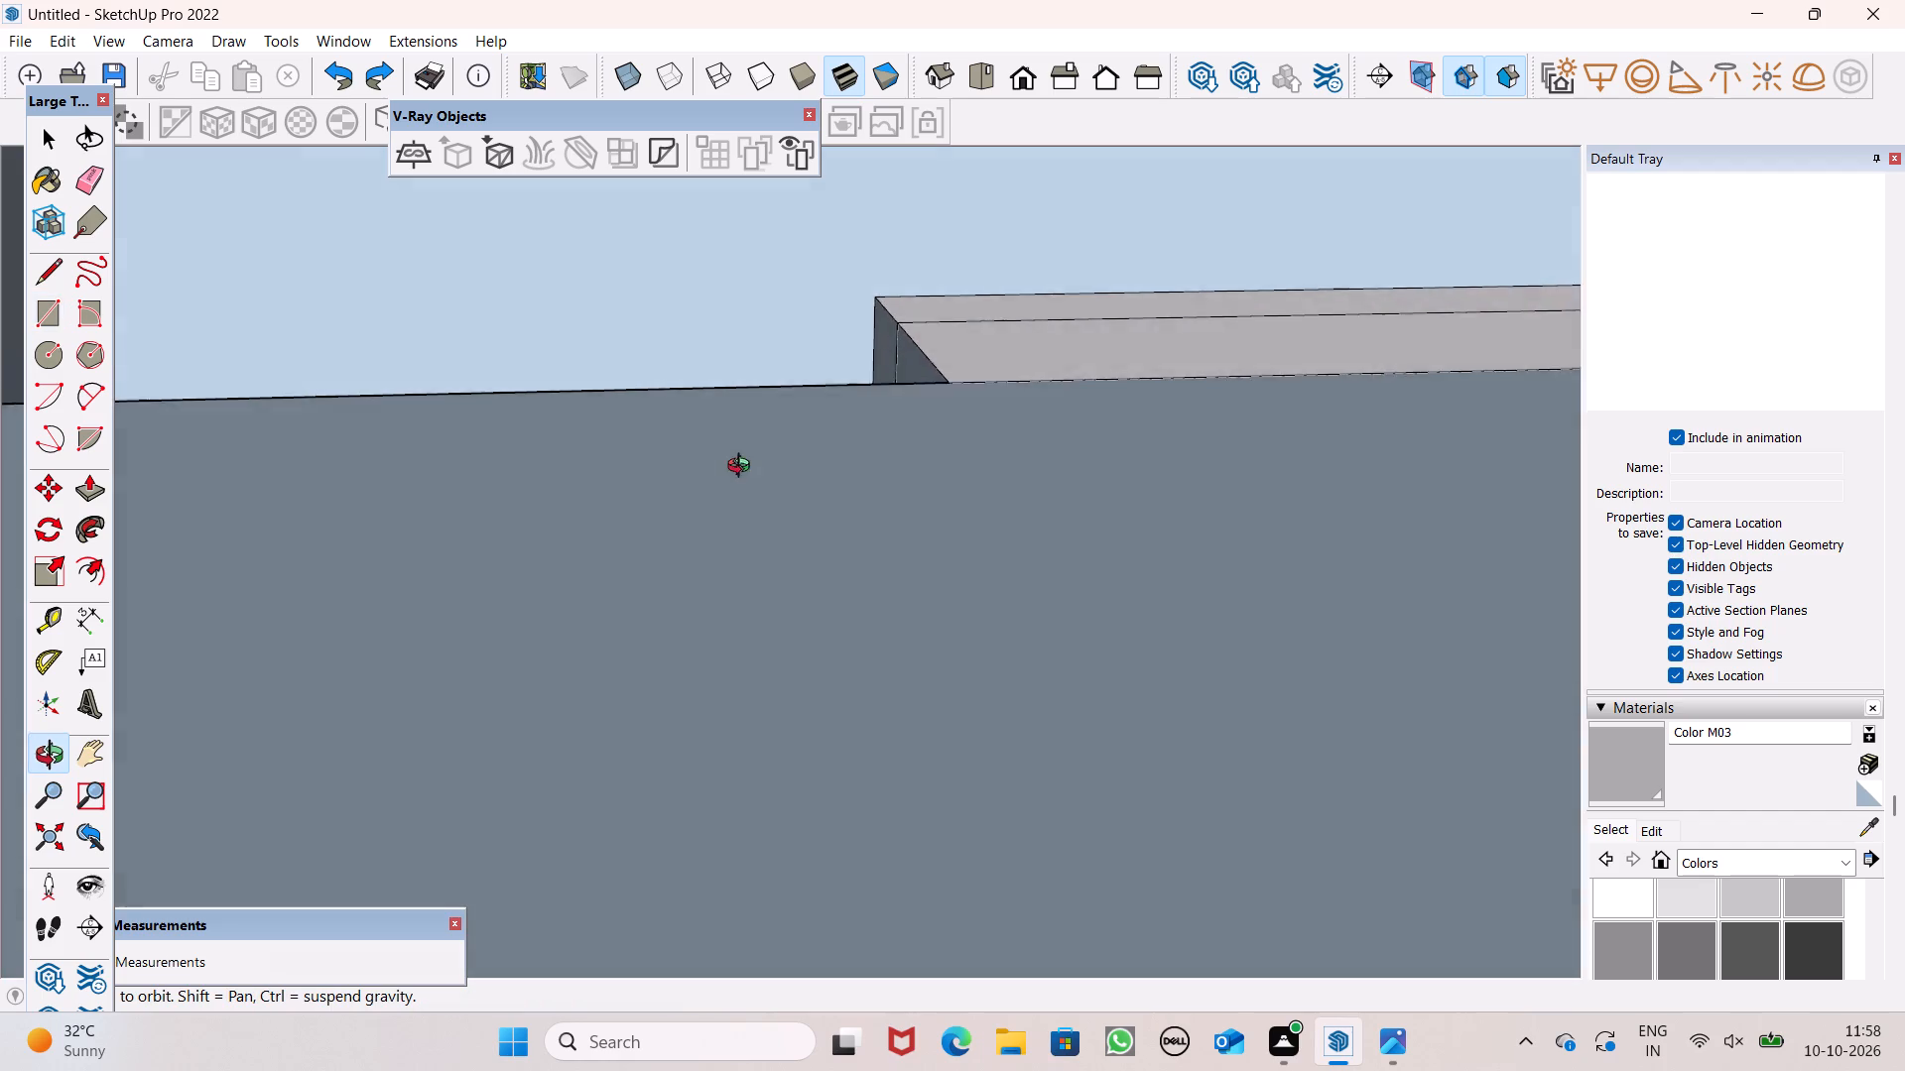
pyautogui.moveTo(743, 468); pyautogui.dragTo(705, 682, button='middle')
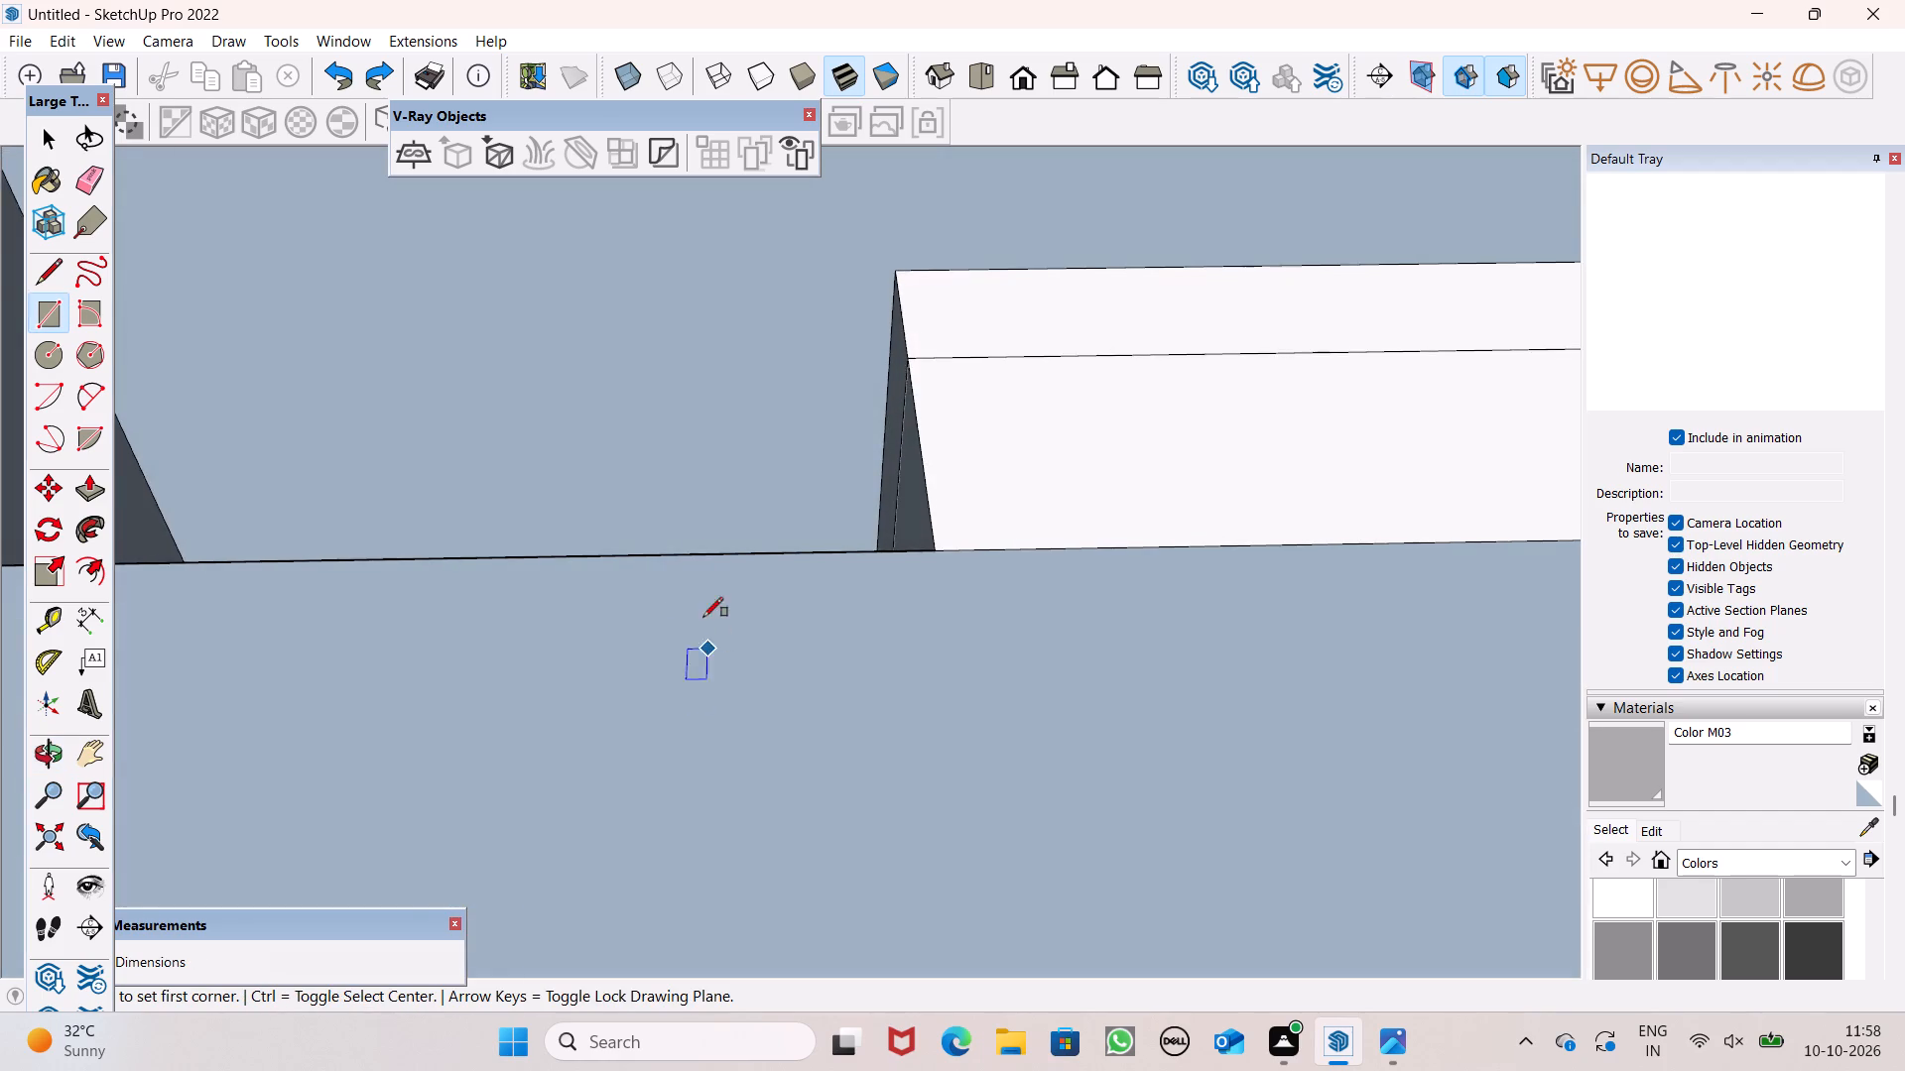
pyautogui.scroll(6, 683, 562)
pyautogui.moveTo(723, 585); pyautogui.dragTo(627, 800, button='middle')
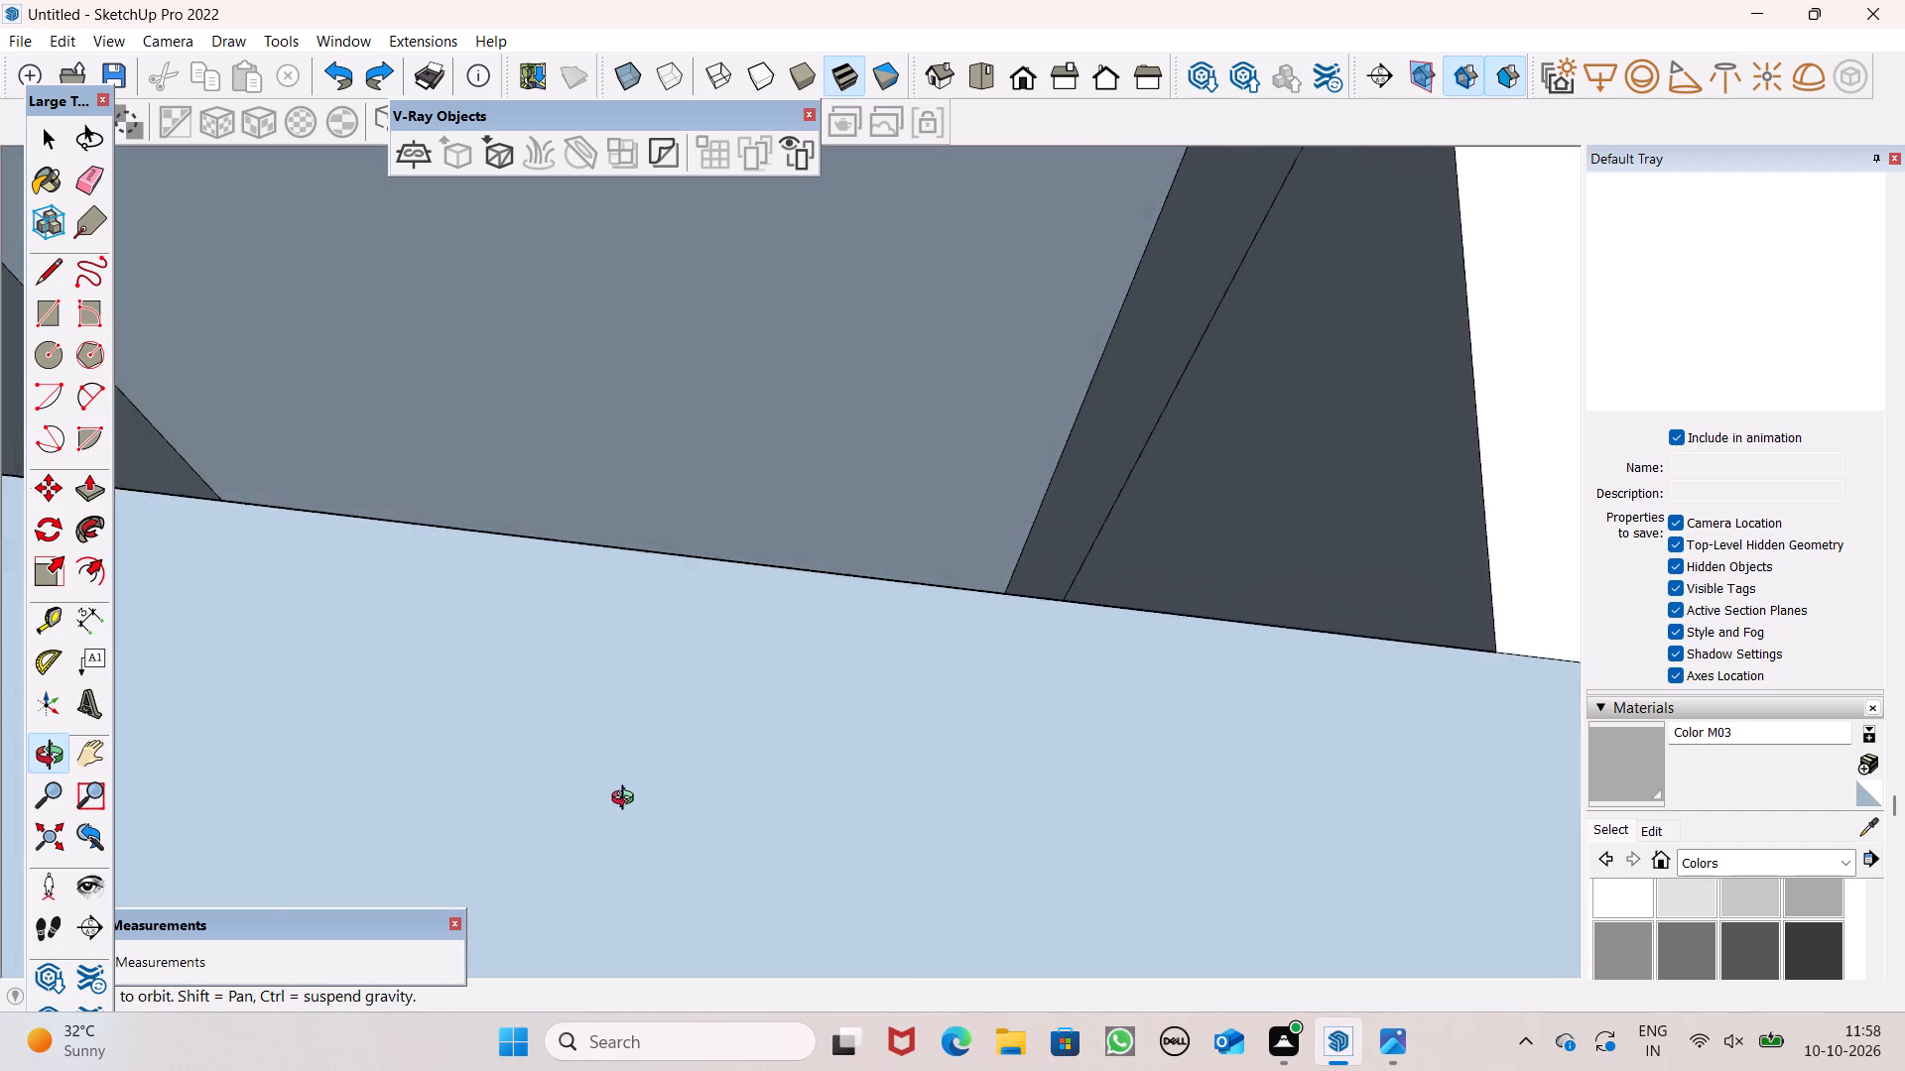
pyautogui.moveTo(627, 800); pyautogui.dragTo(19, 382, button='middle')
pyautogui.scroll(1, 0, 385)
pyautogui.scroll(2, 960, 337)
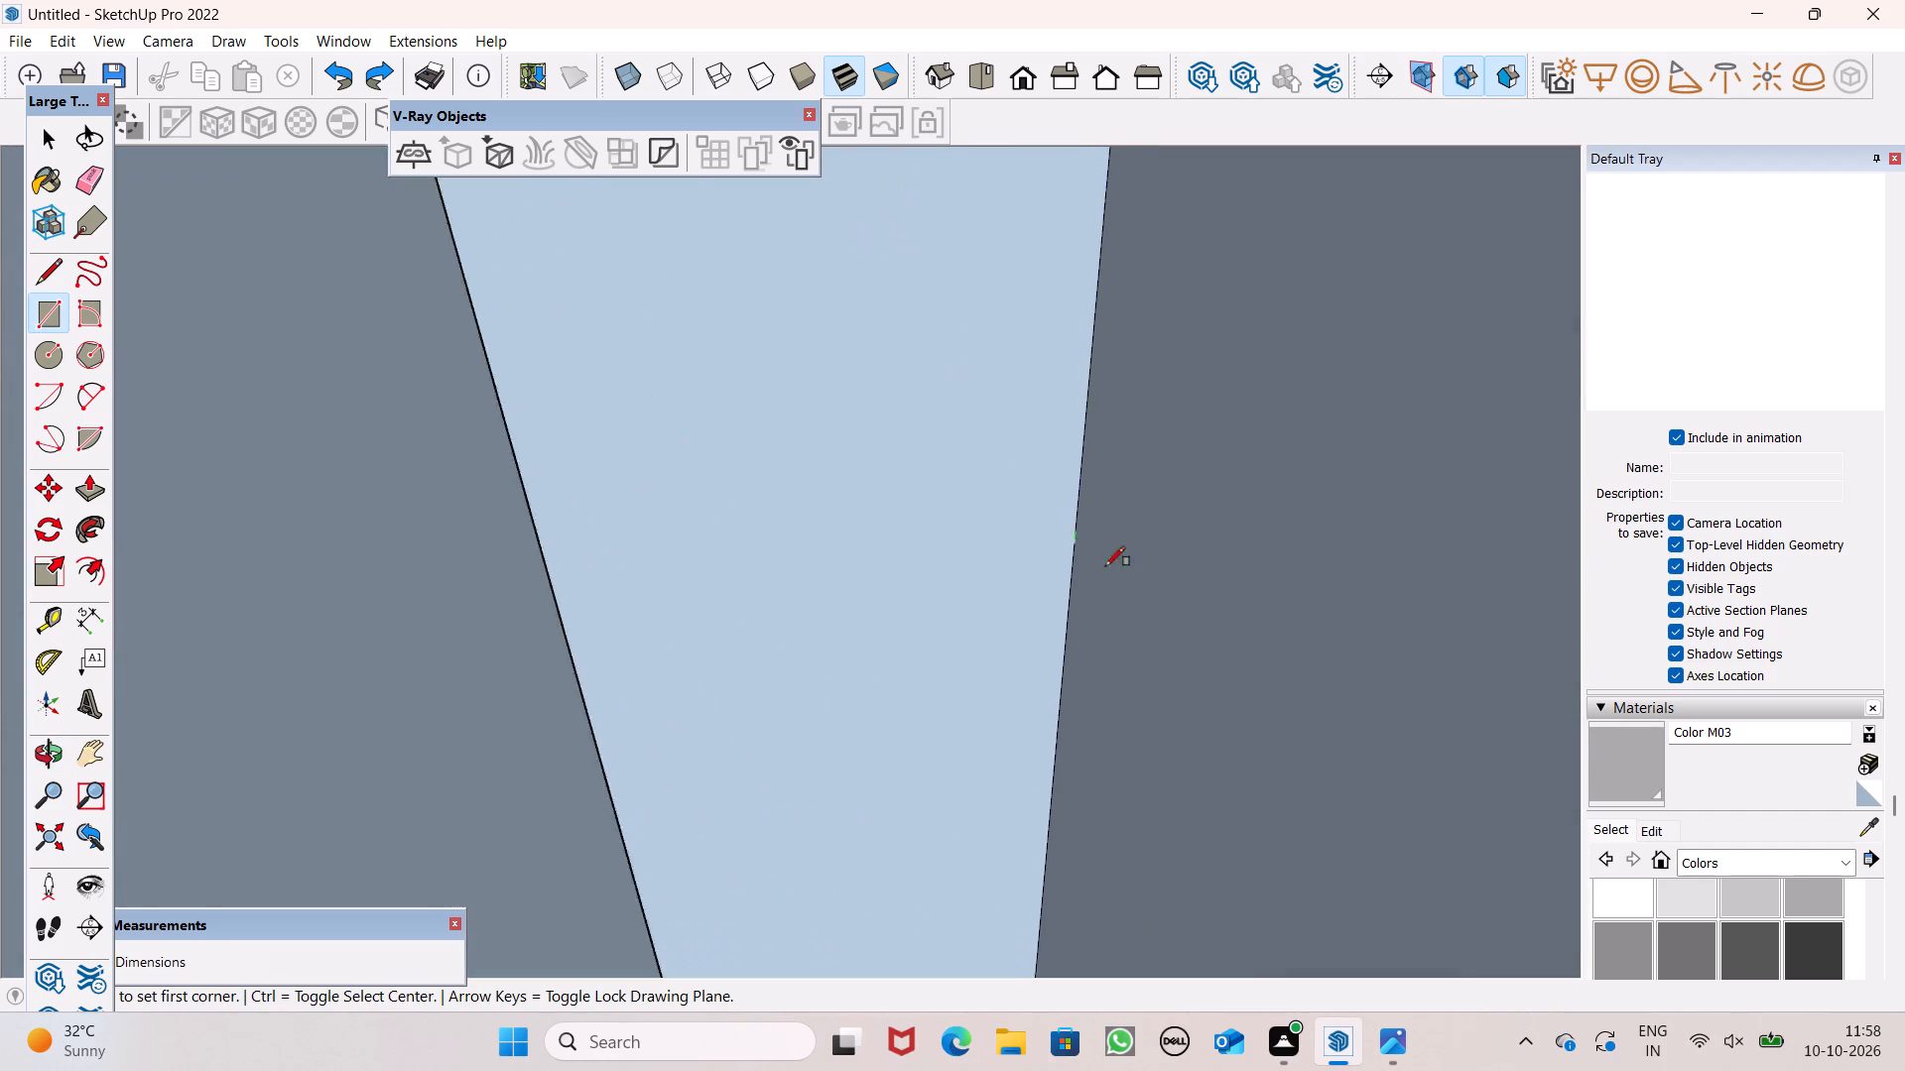
pyautogui.scroll(1, 1105, 566)
pyautogui.scroll(-3, 1034, 547)
pyautogui.moveTo(1038, 613); pyautogui.dragTo(917, 682, button='middle')
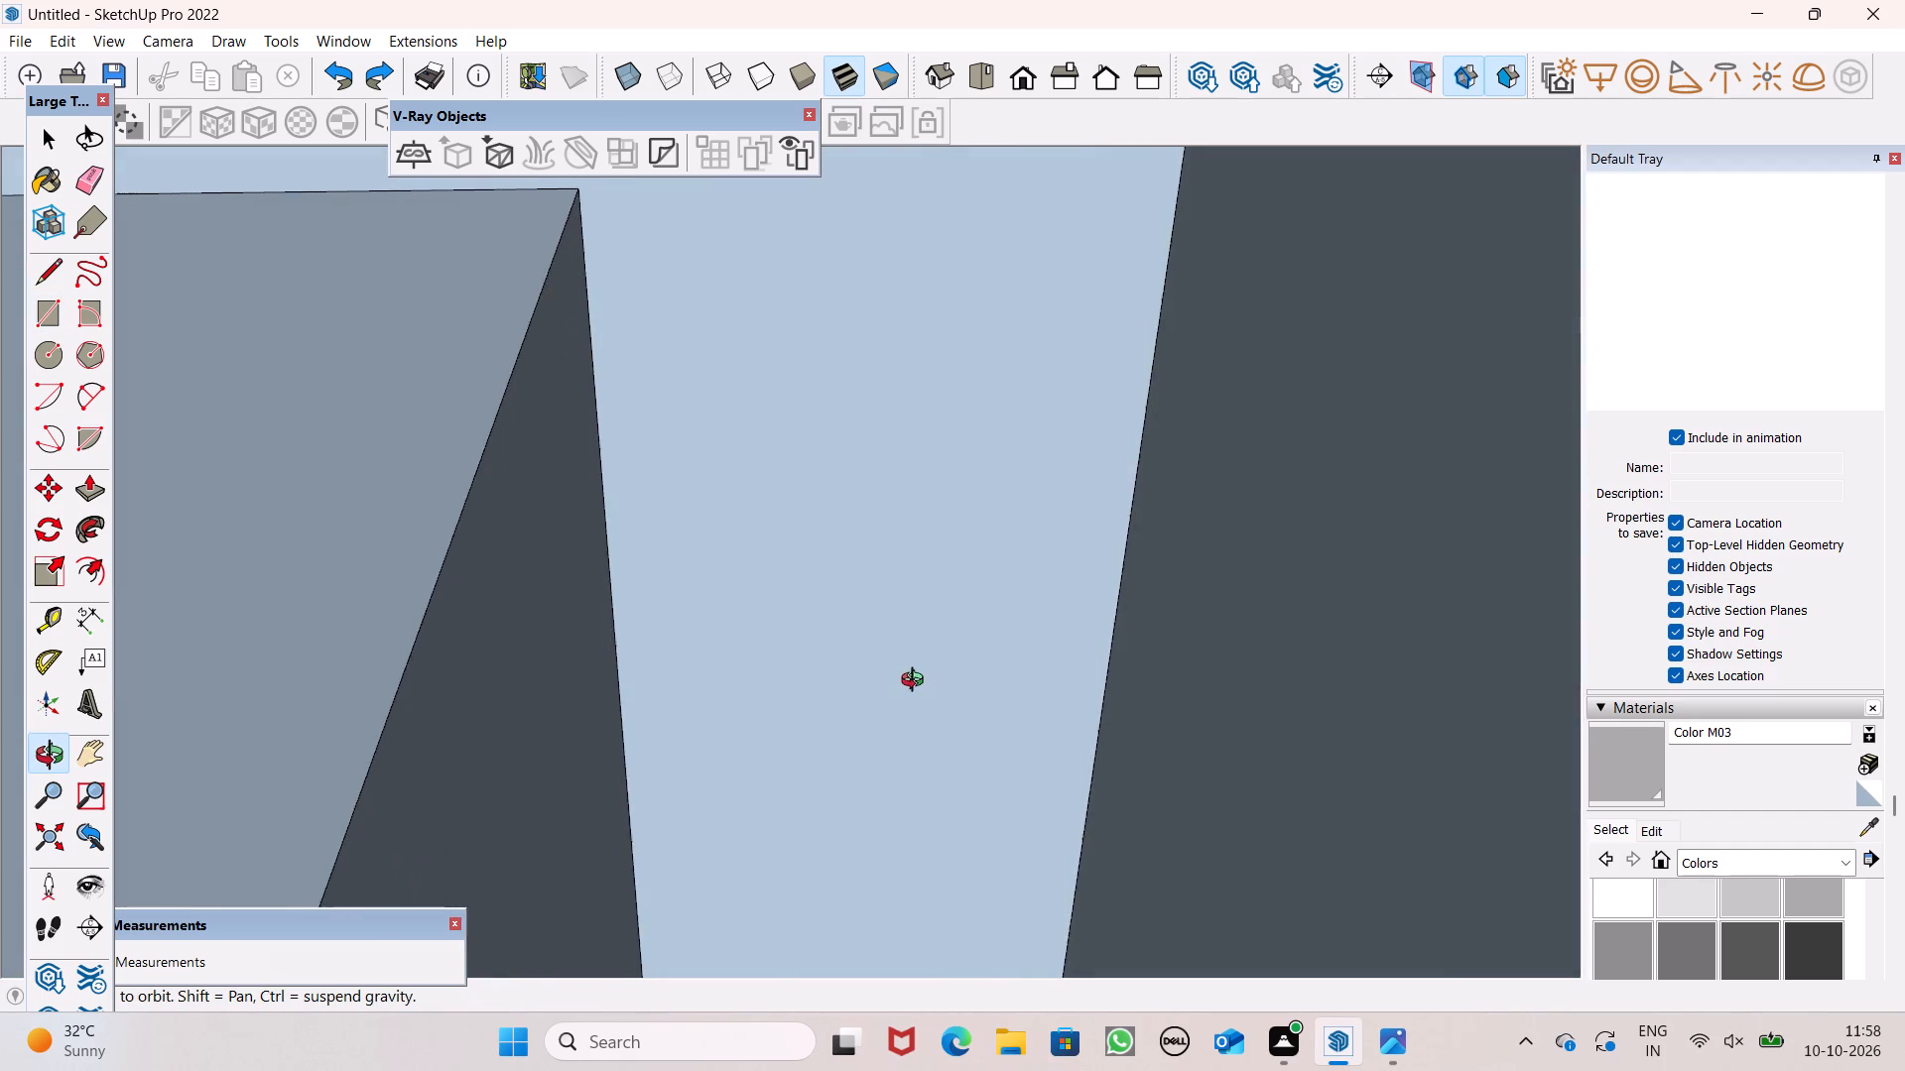
pyautogui.moveTo(917, 682); pyautogui.dragTo(1243, 766, button='middle')
pyautogui.scroll(-1, 1061, 613)
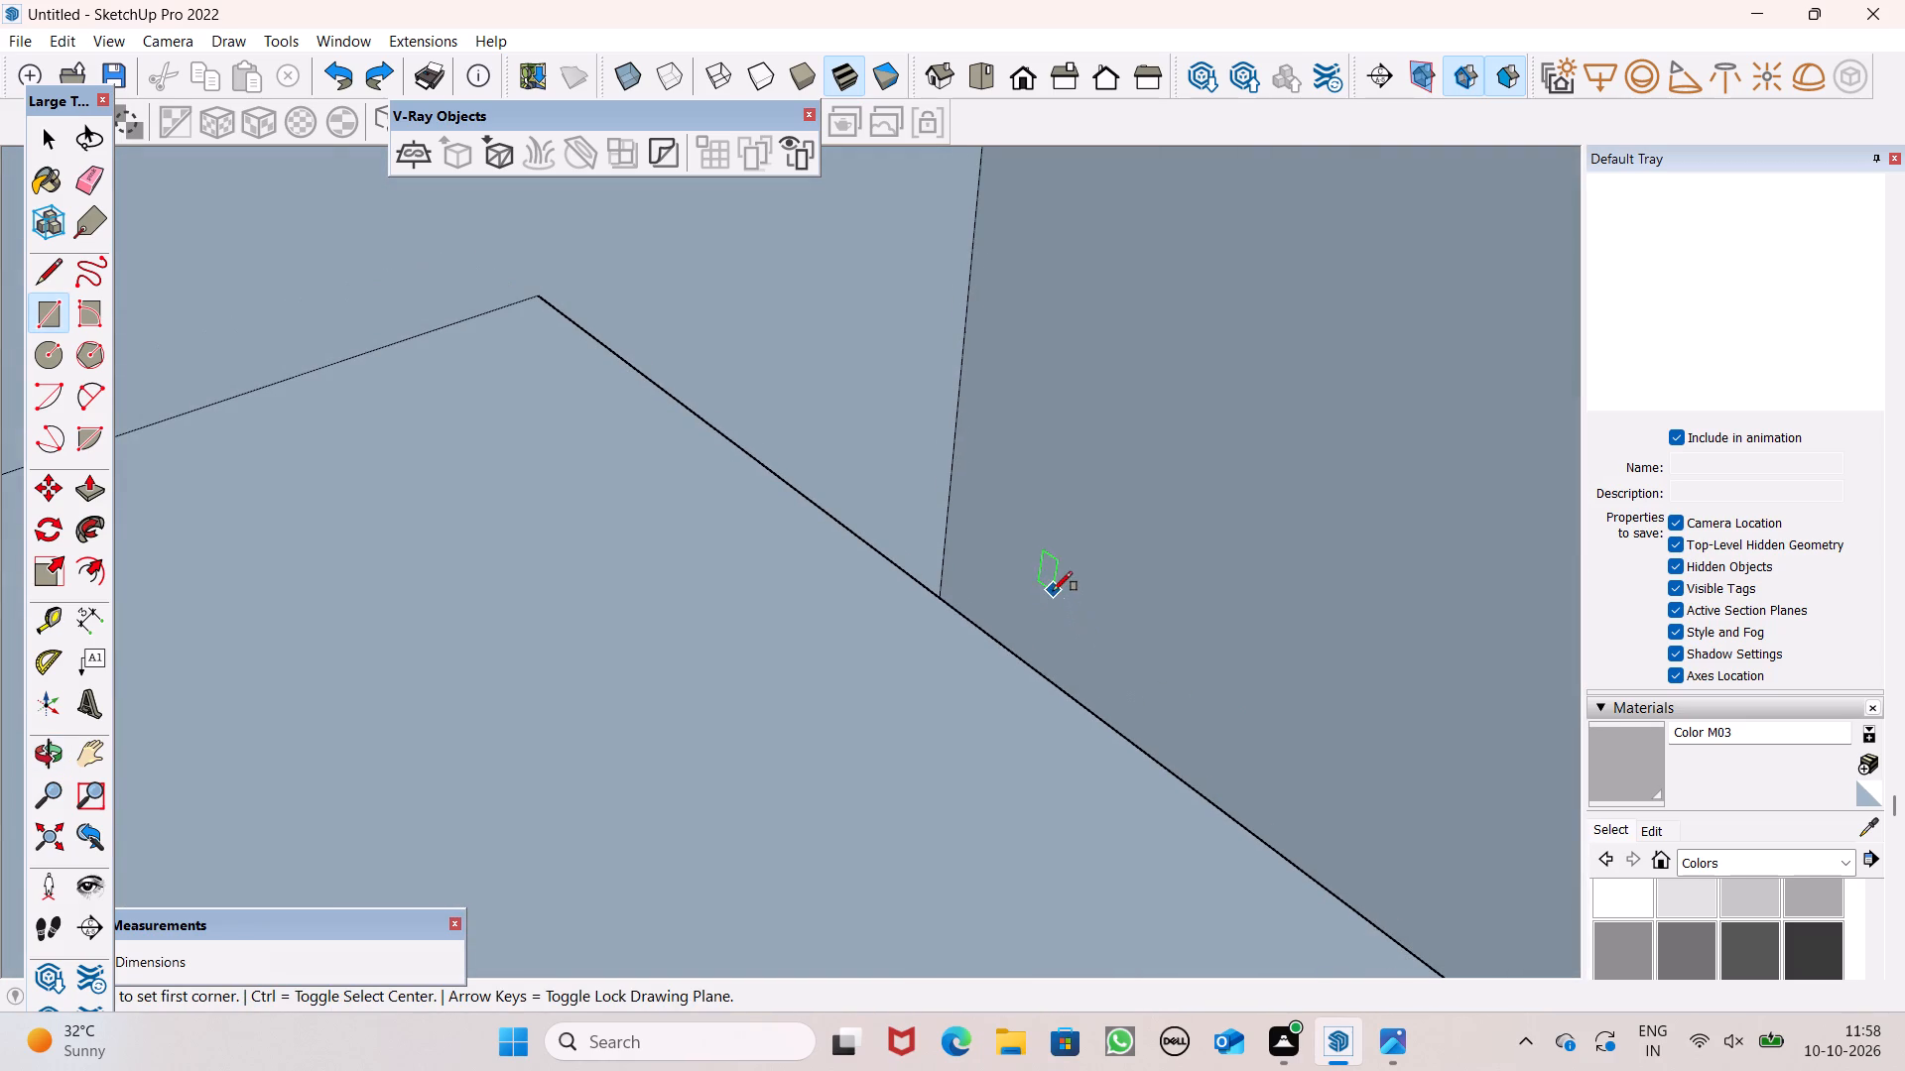
pyautogui.scroll(-1, 1053, 591)
pyautogui.scroll(-3, 1019, 508)
pyautogui.moveTo(1018, 634); pyautogui.dragTo(1193, 785, button='middle')
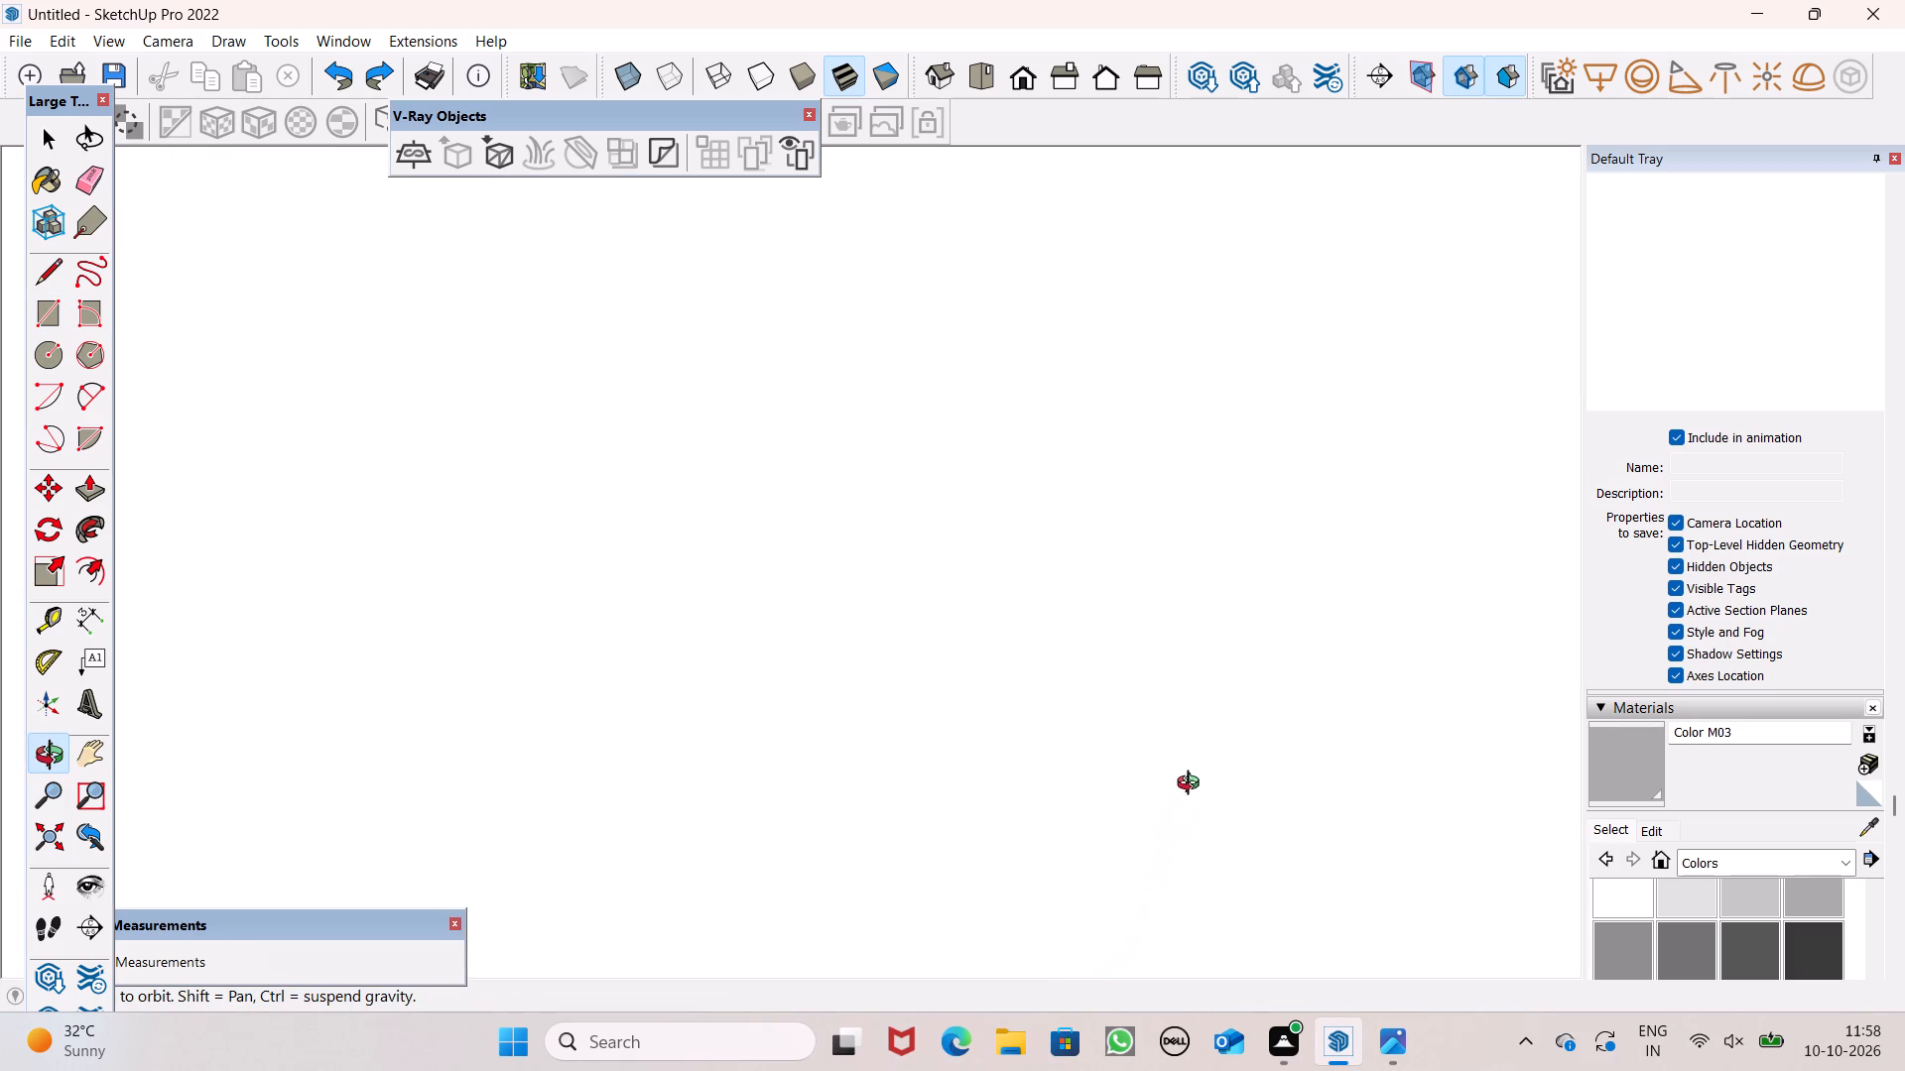
pyautogui.moveTo(1193, 785); pyautogui.dragTo(1173, 590, button='middle')
pyautogui.scroll(2, 1144, 723)
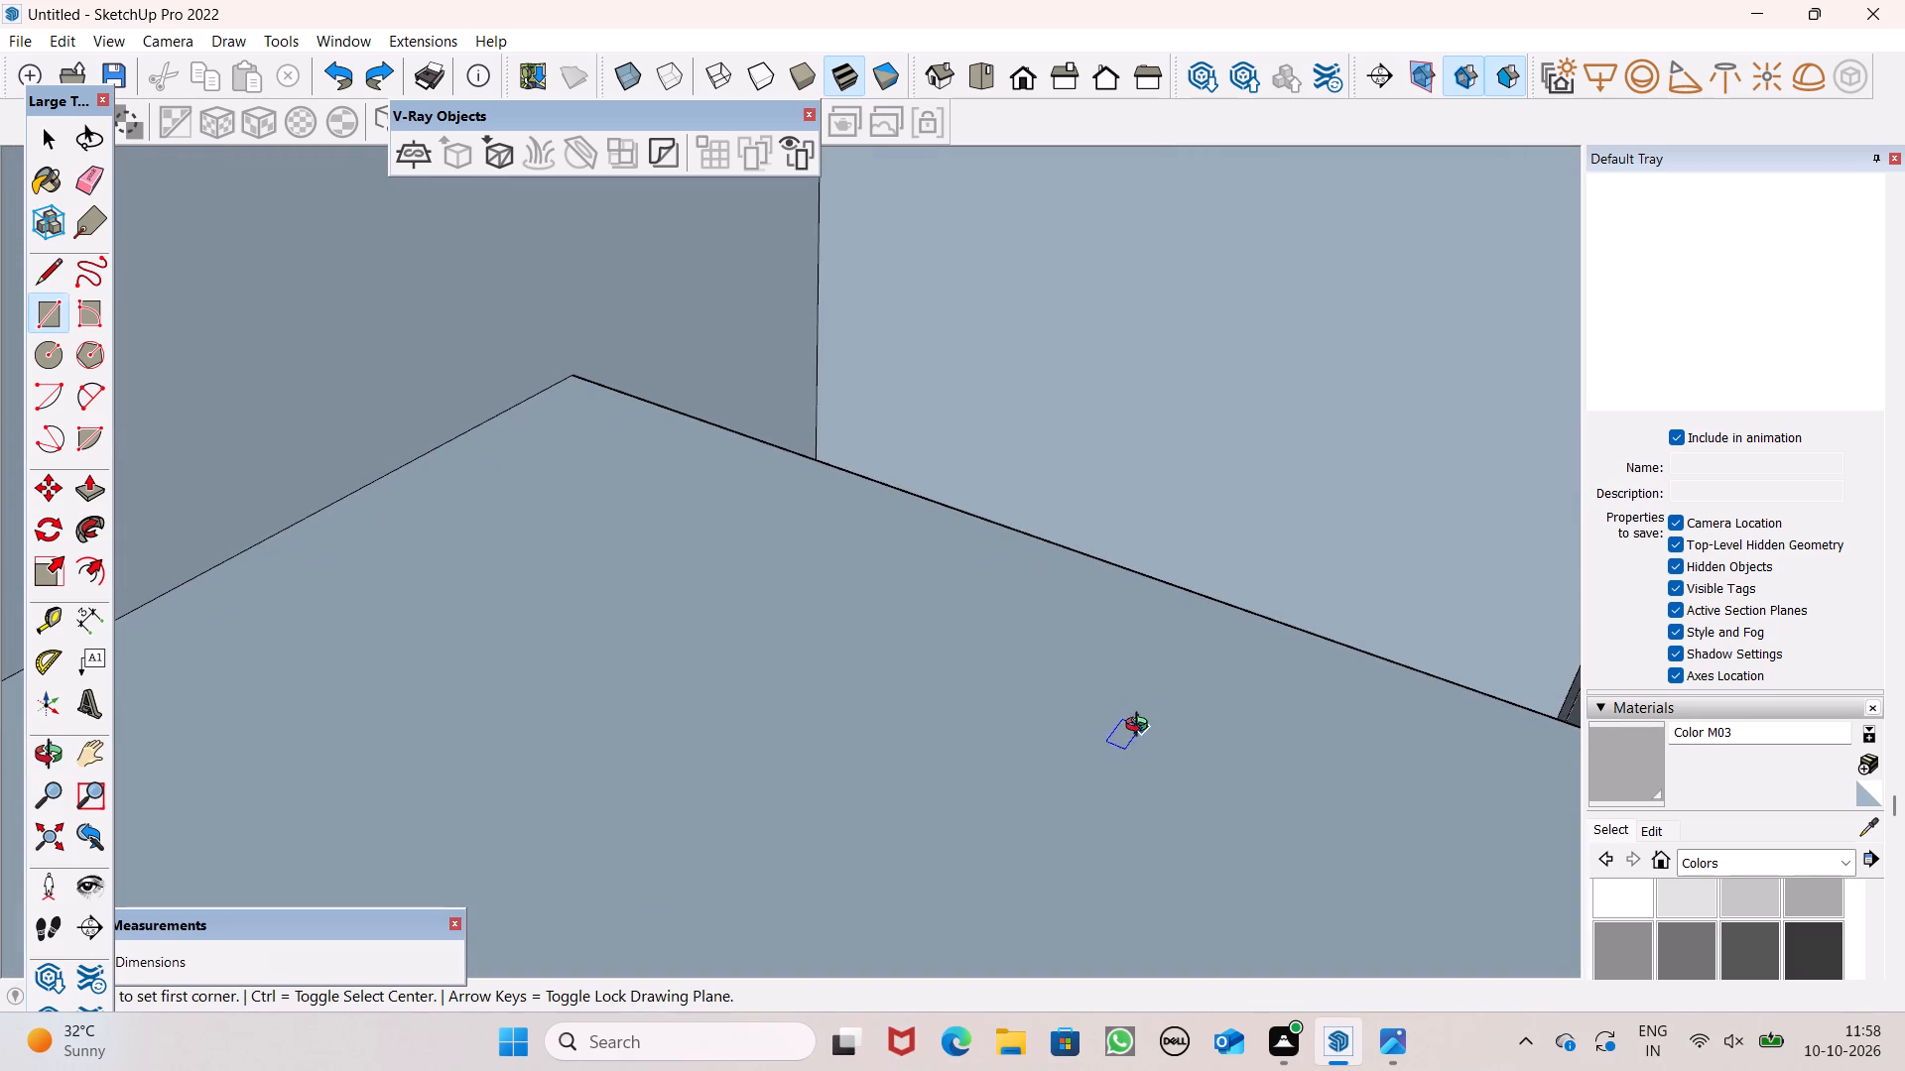
pyautogui.moveTo(1141, 727); pyautogui.dragTo(1511, 794, button='middle')
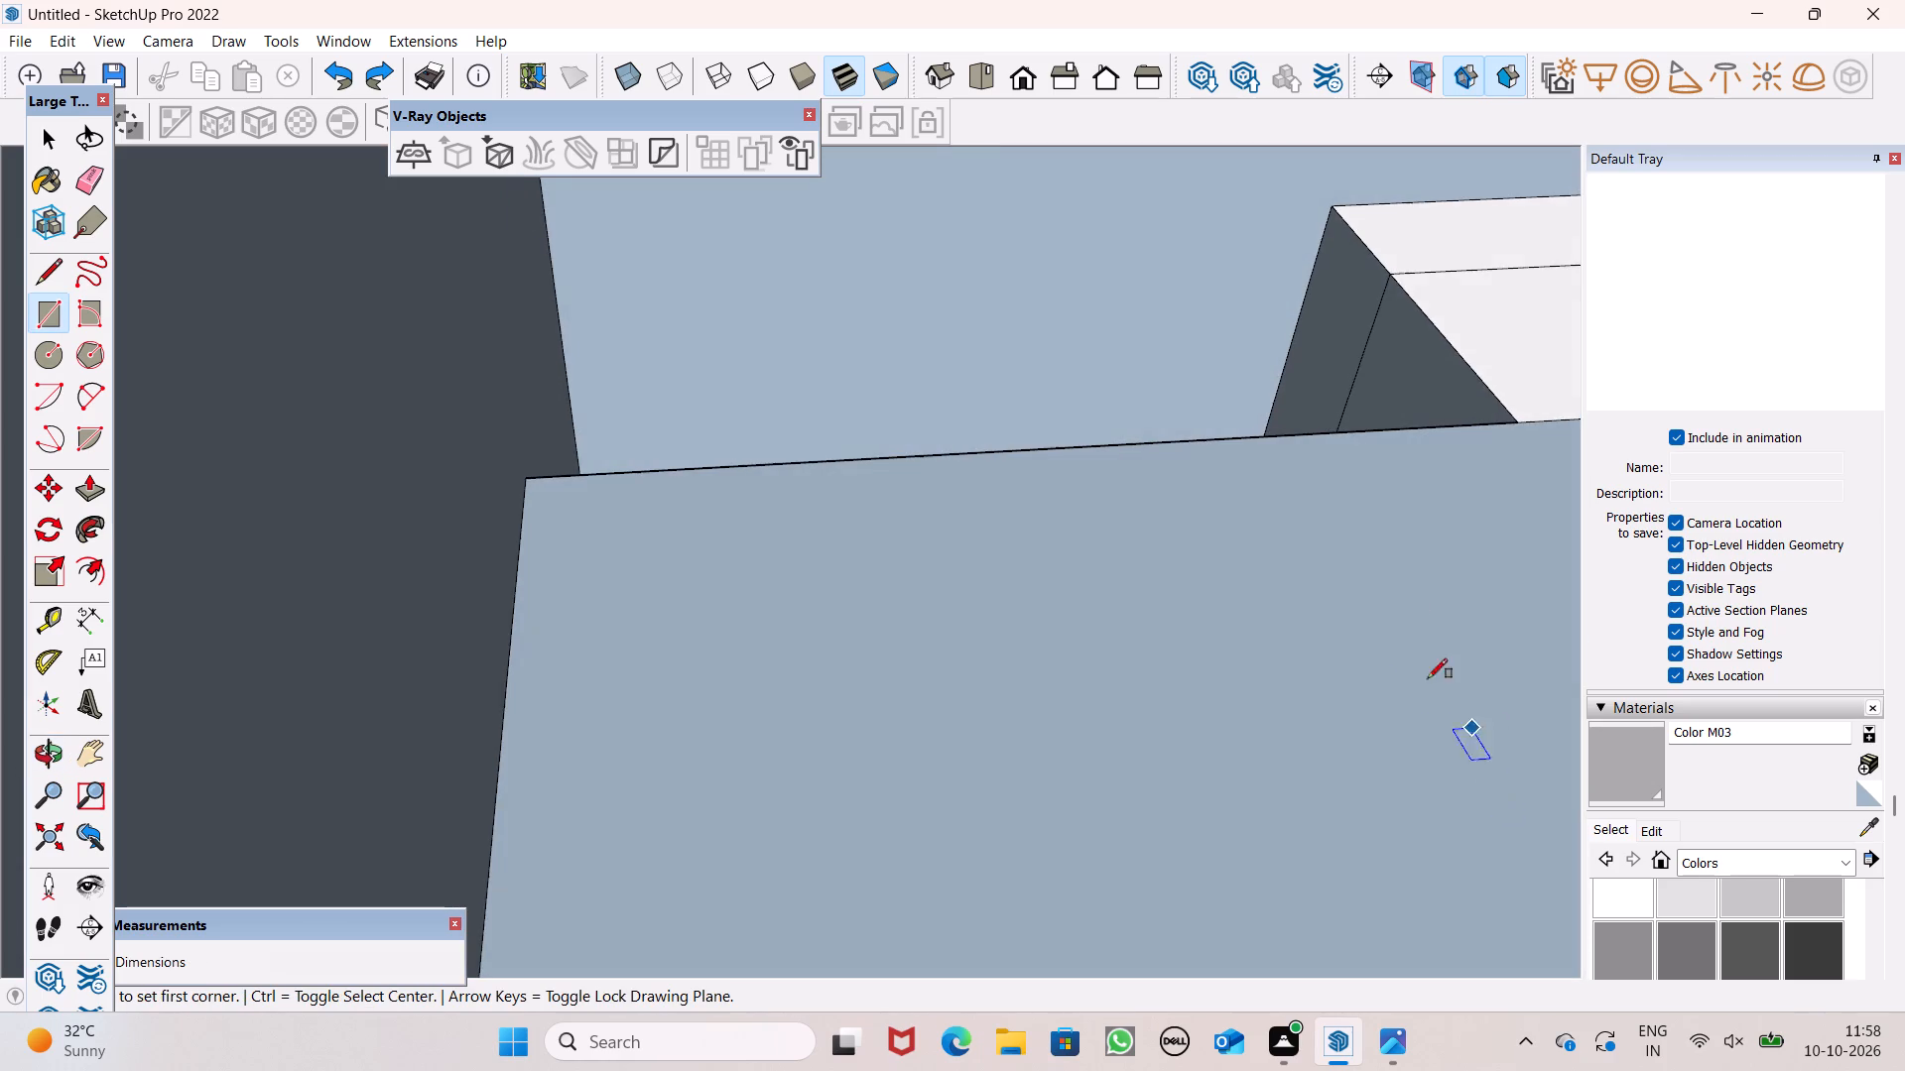
pyautogui.scroll(6, 1397, 597)
pyautogui.moveTo(1219, 442); pyautogui.dragTo(1342, 512, button='middle')
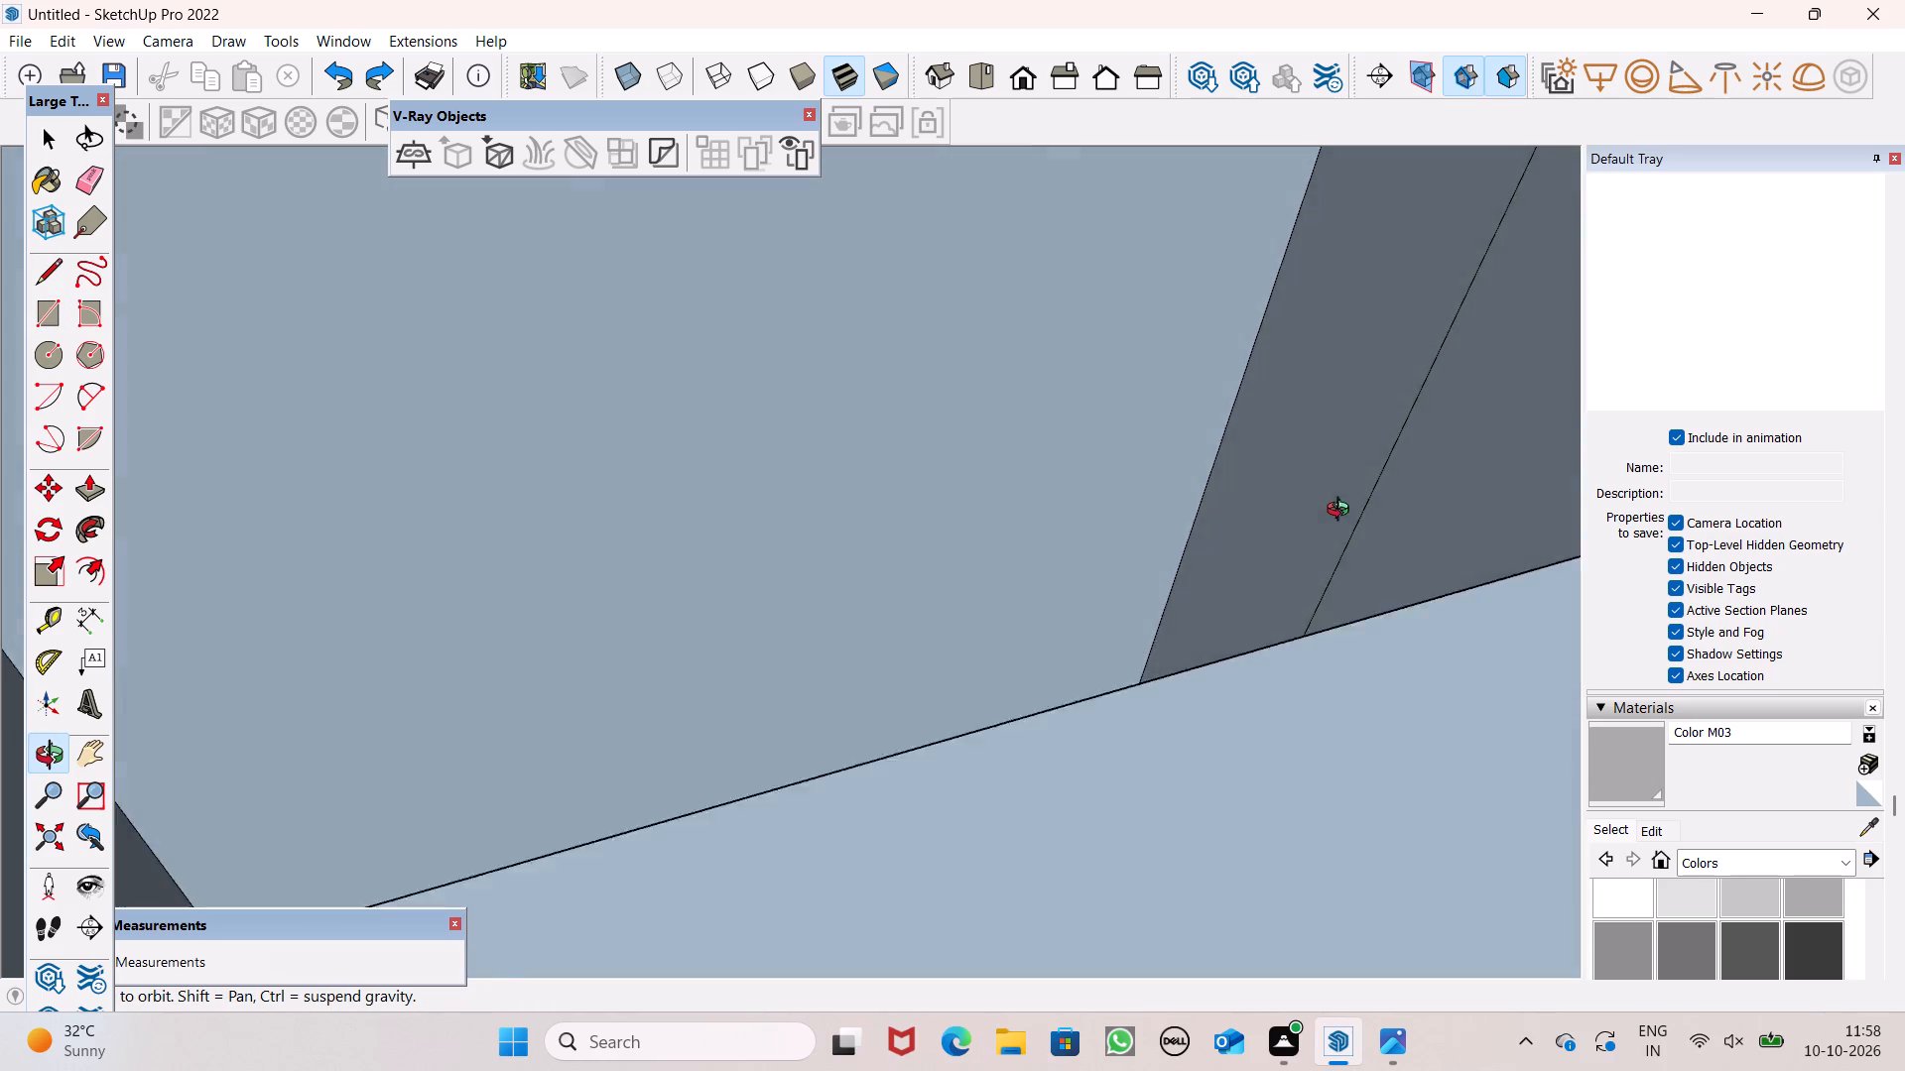
pyautogui.moveTo(1342, 512); pyautogui.dragTo(1365, 740, button='middle')
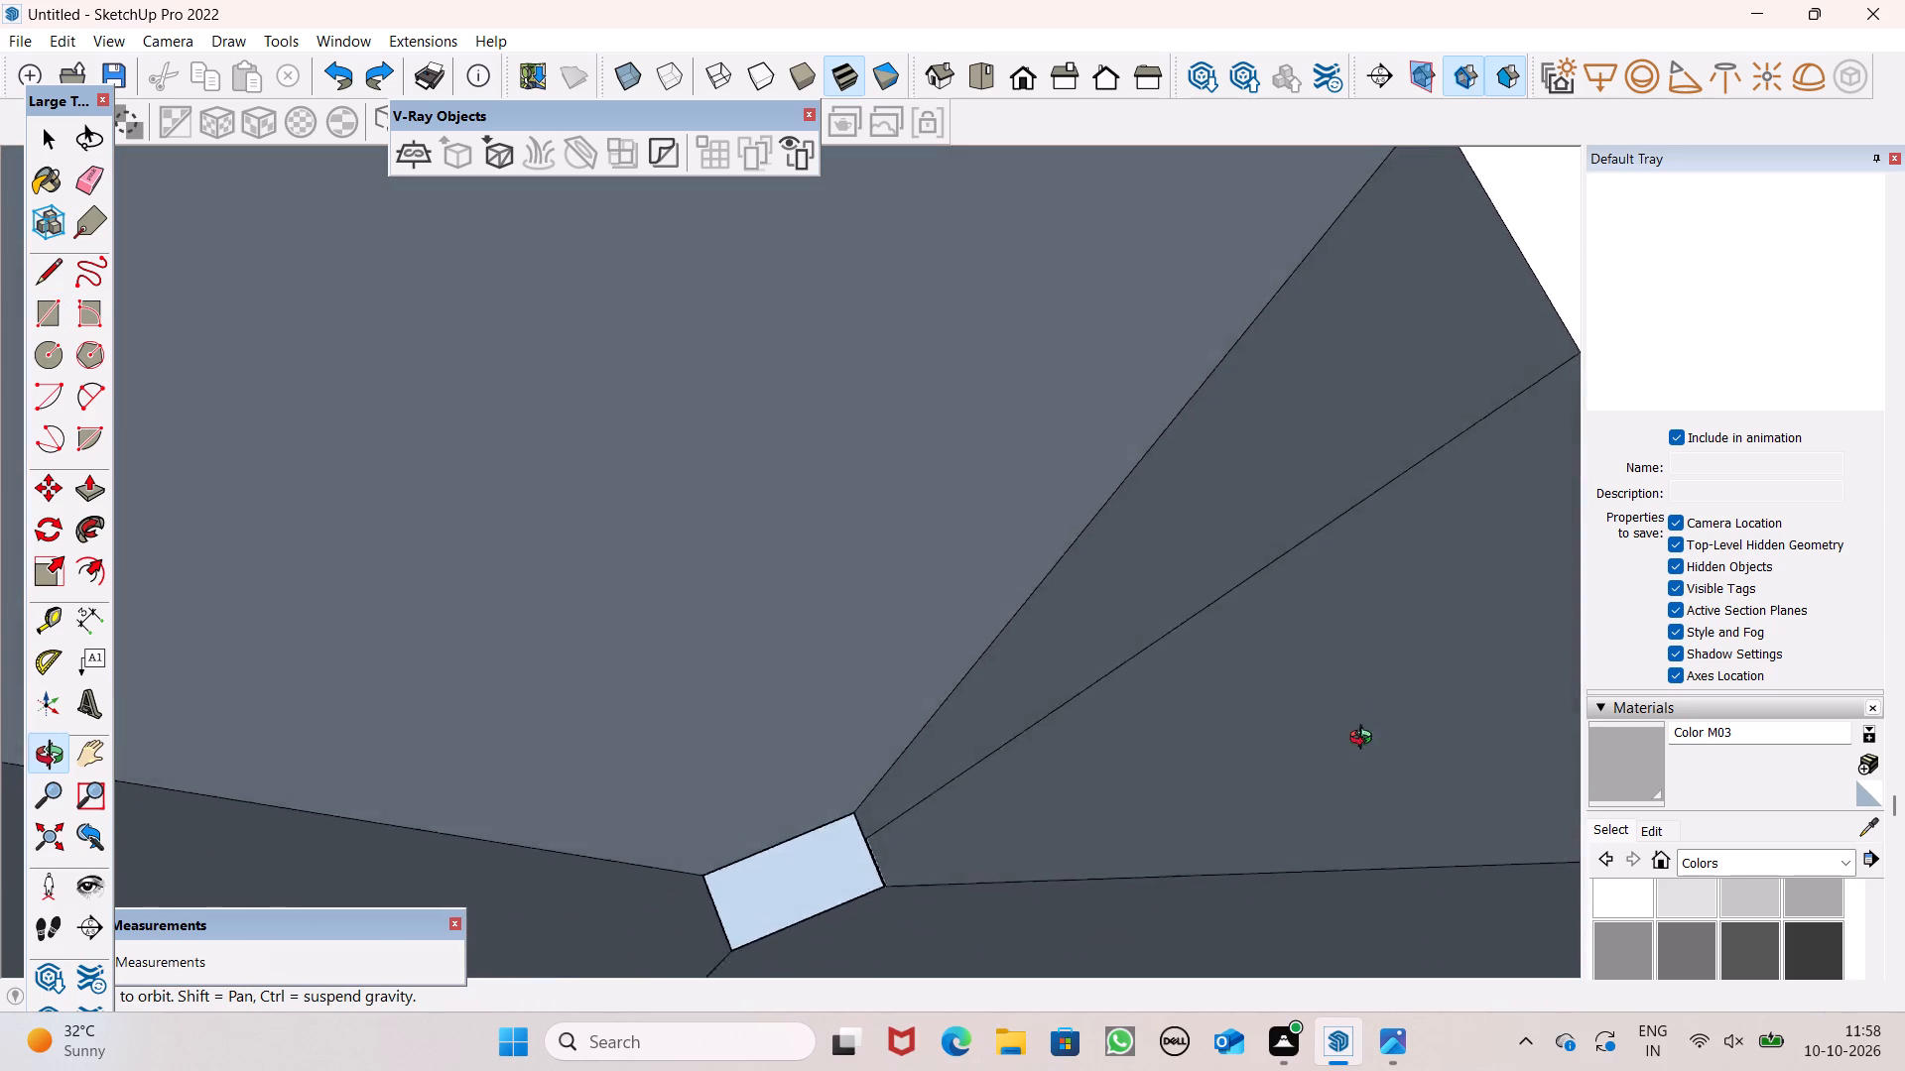
pyautogui.moveTo(1365, 740); pyautogui.dragTo(1153, 411, button='middle')
pyautogui.scroll(-2, 1168, 424)
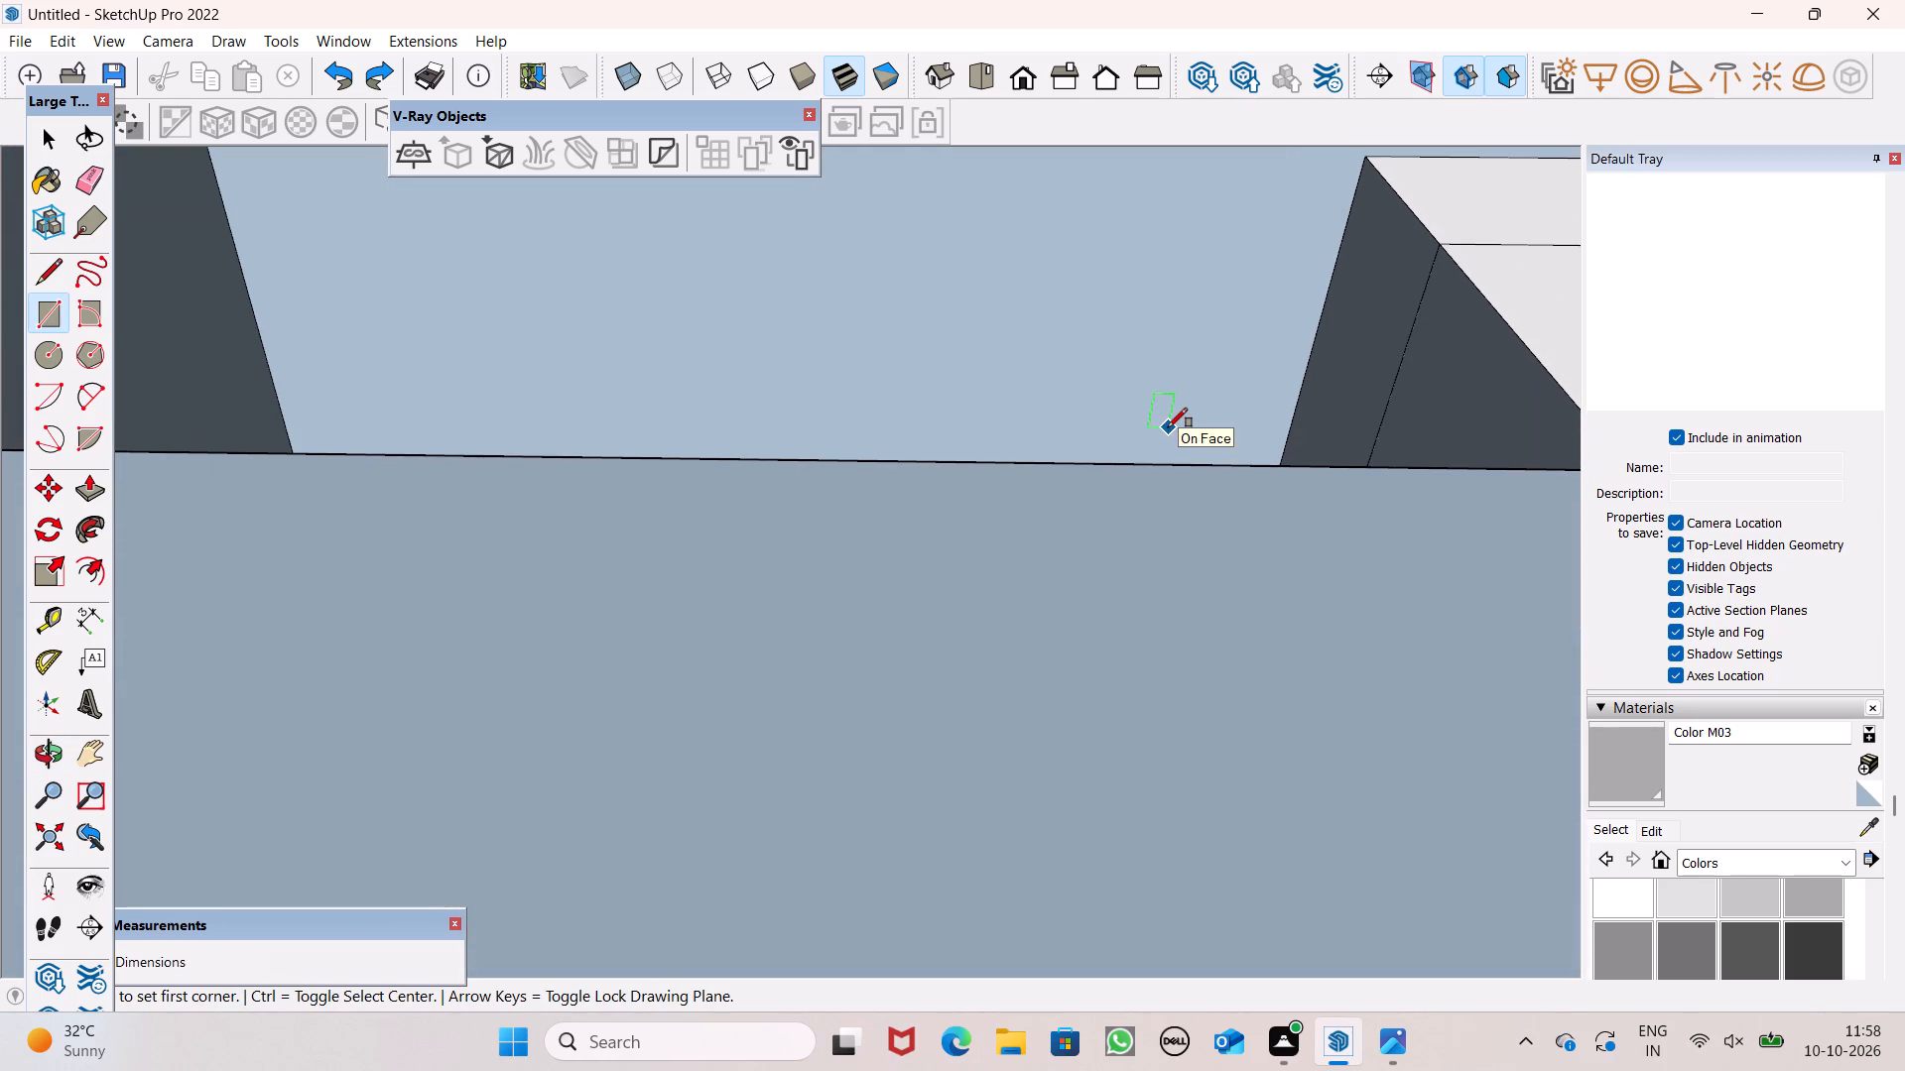
pyautogui.scroll(-1, 1033, 477)
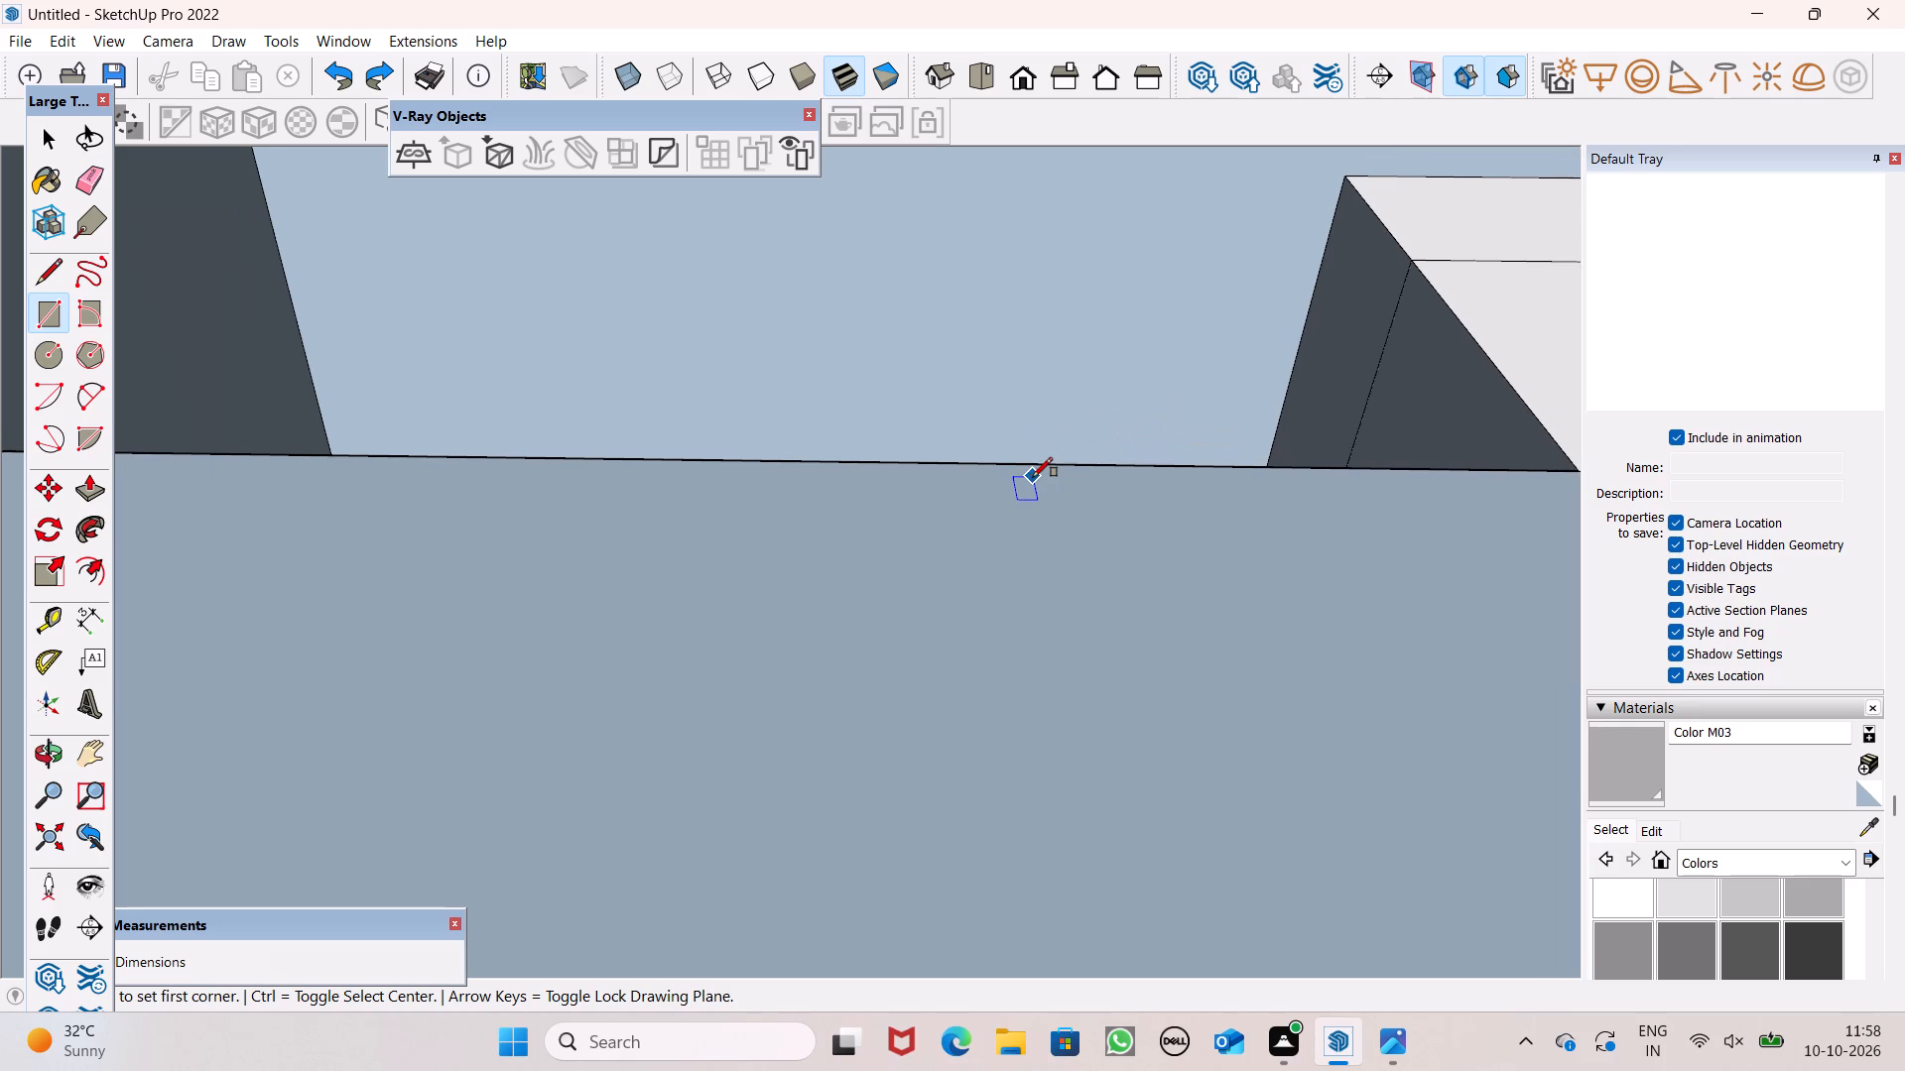